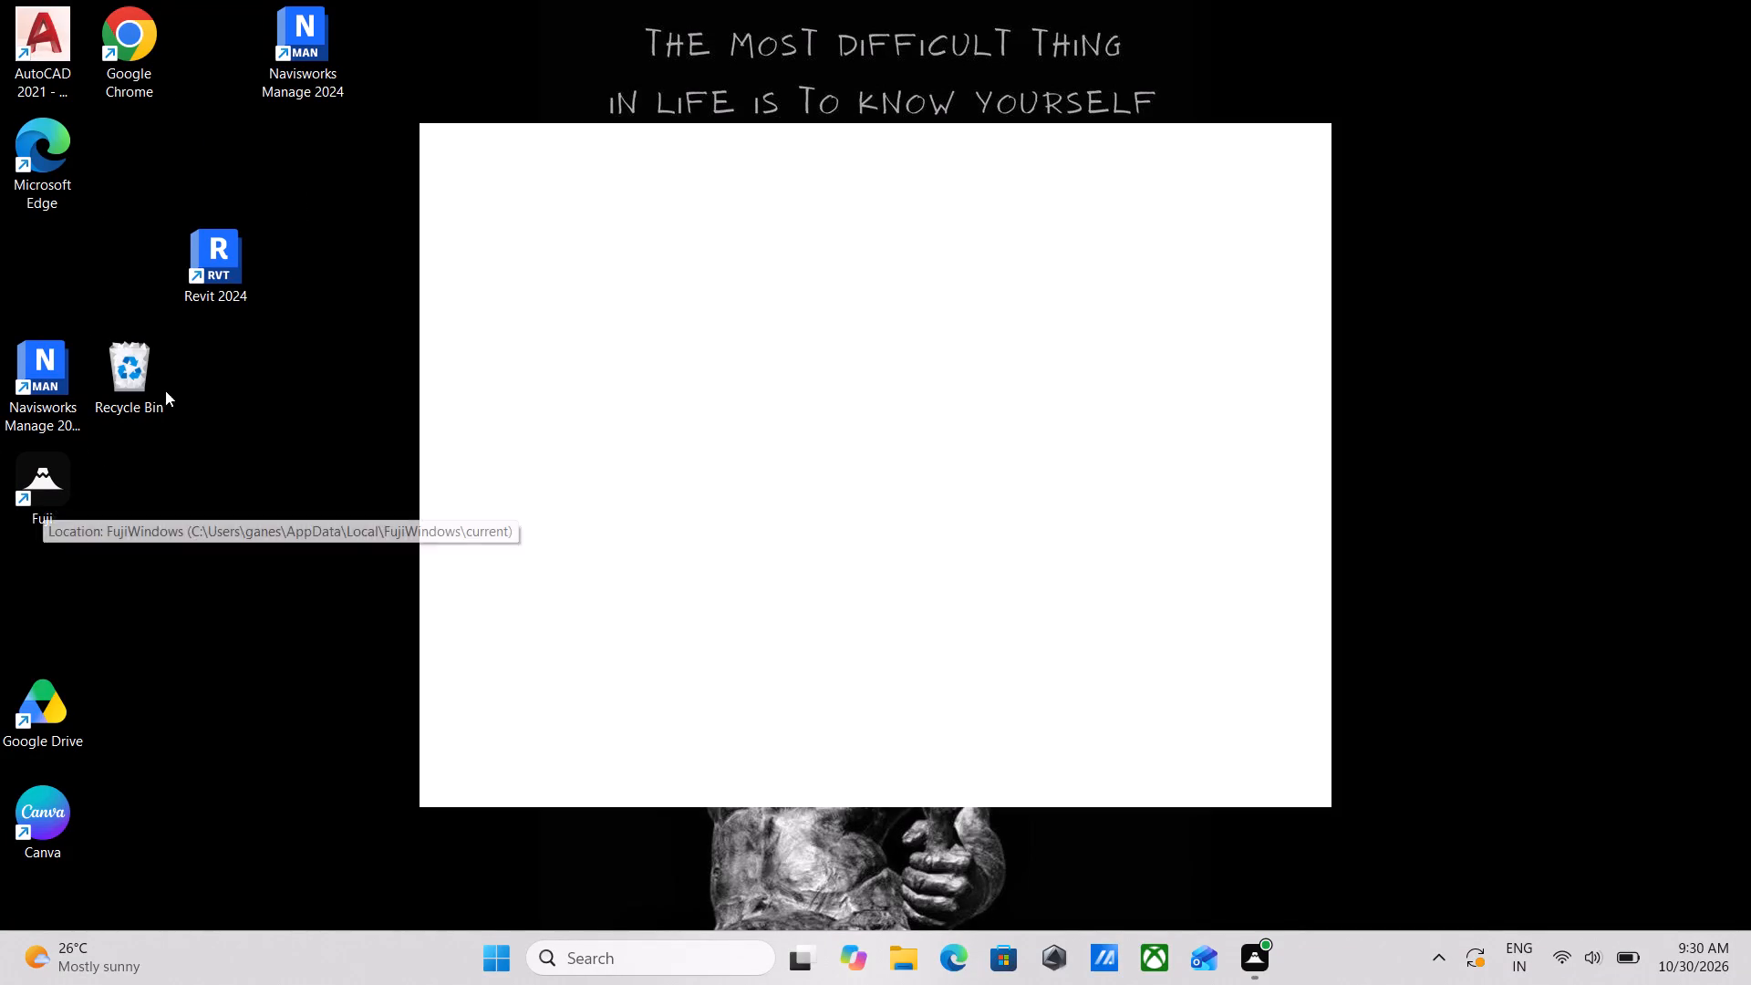
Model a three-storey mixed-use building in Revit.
Launch Revit 2024 from the desktop.
triple_click(193, 264)
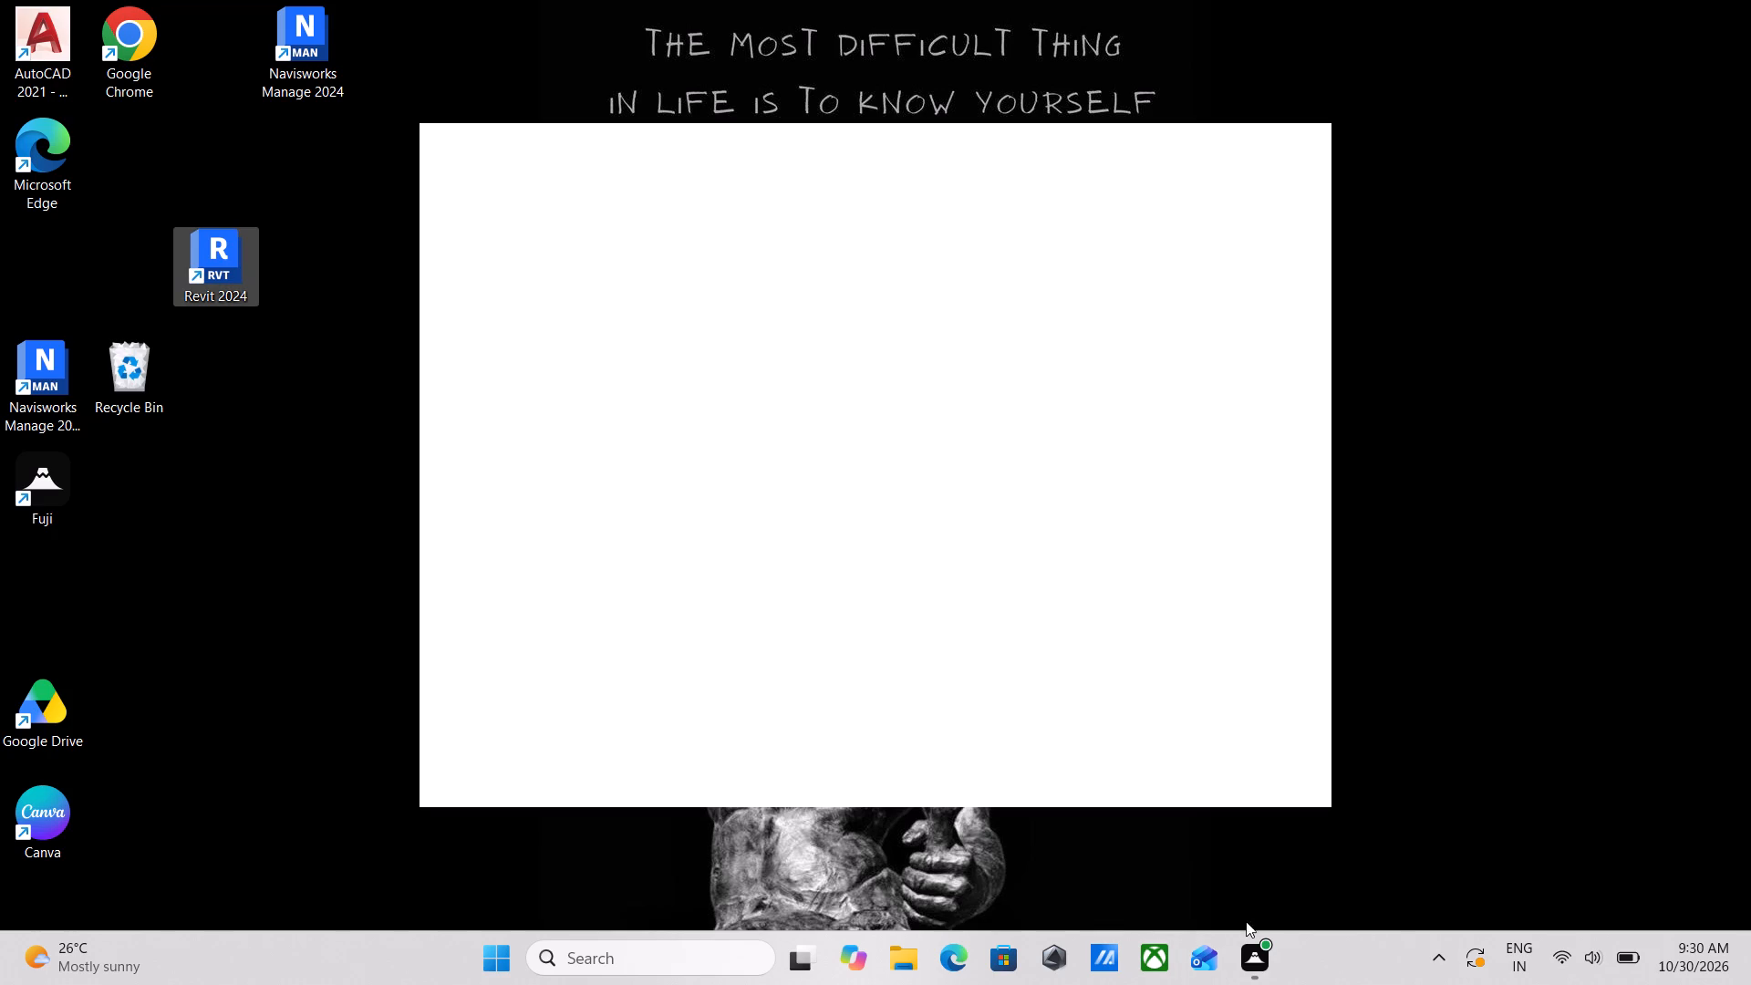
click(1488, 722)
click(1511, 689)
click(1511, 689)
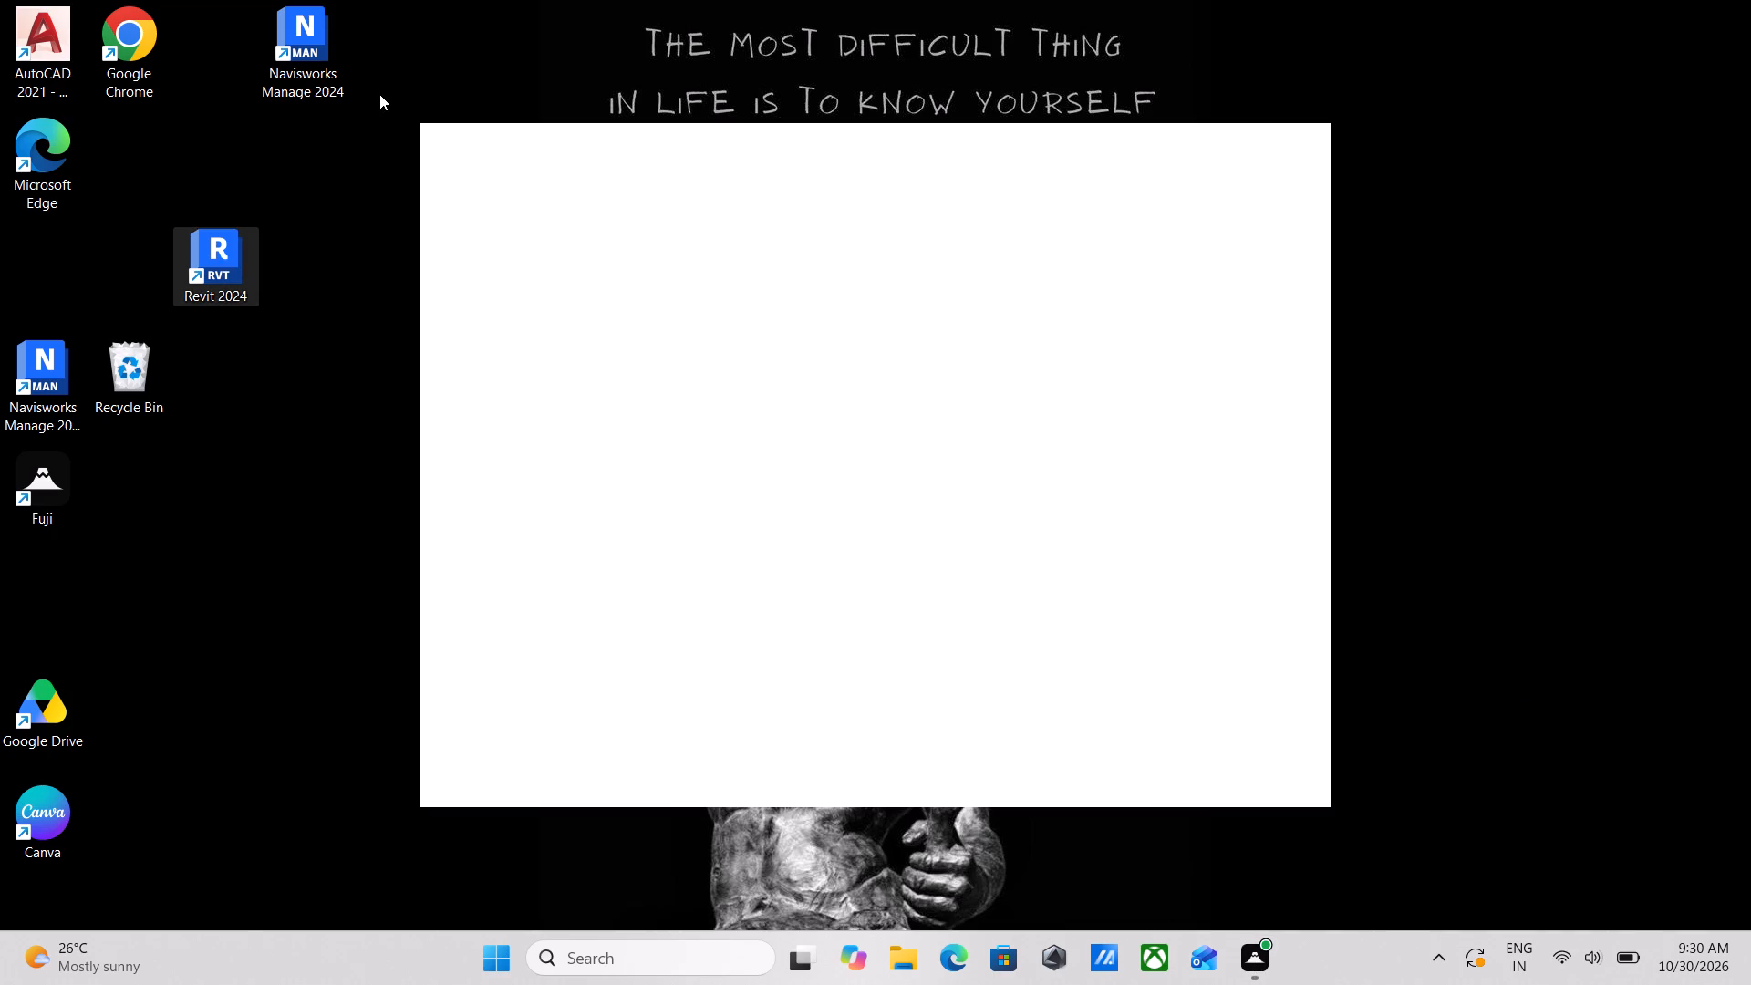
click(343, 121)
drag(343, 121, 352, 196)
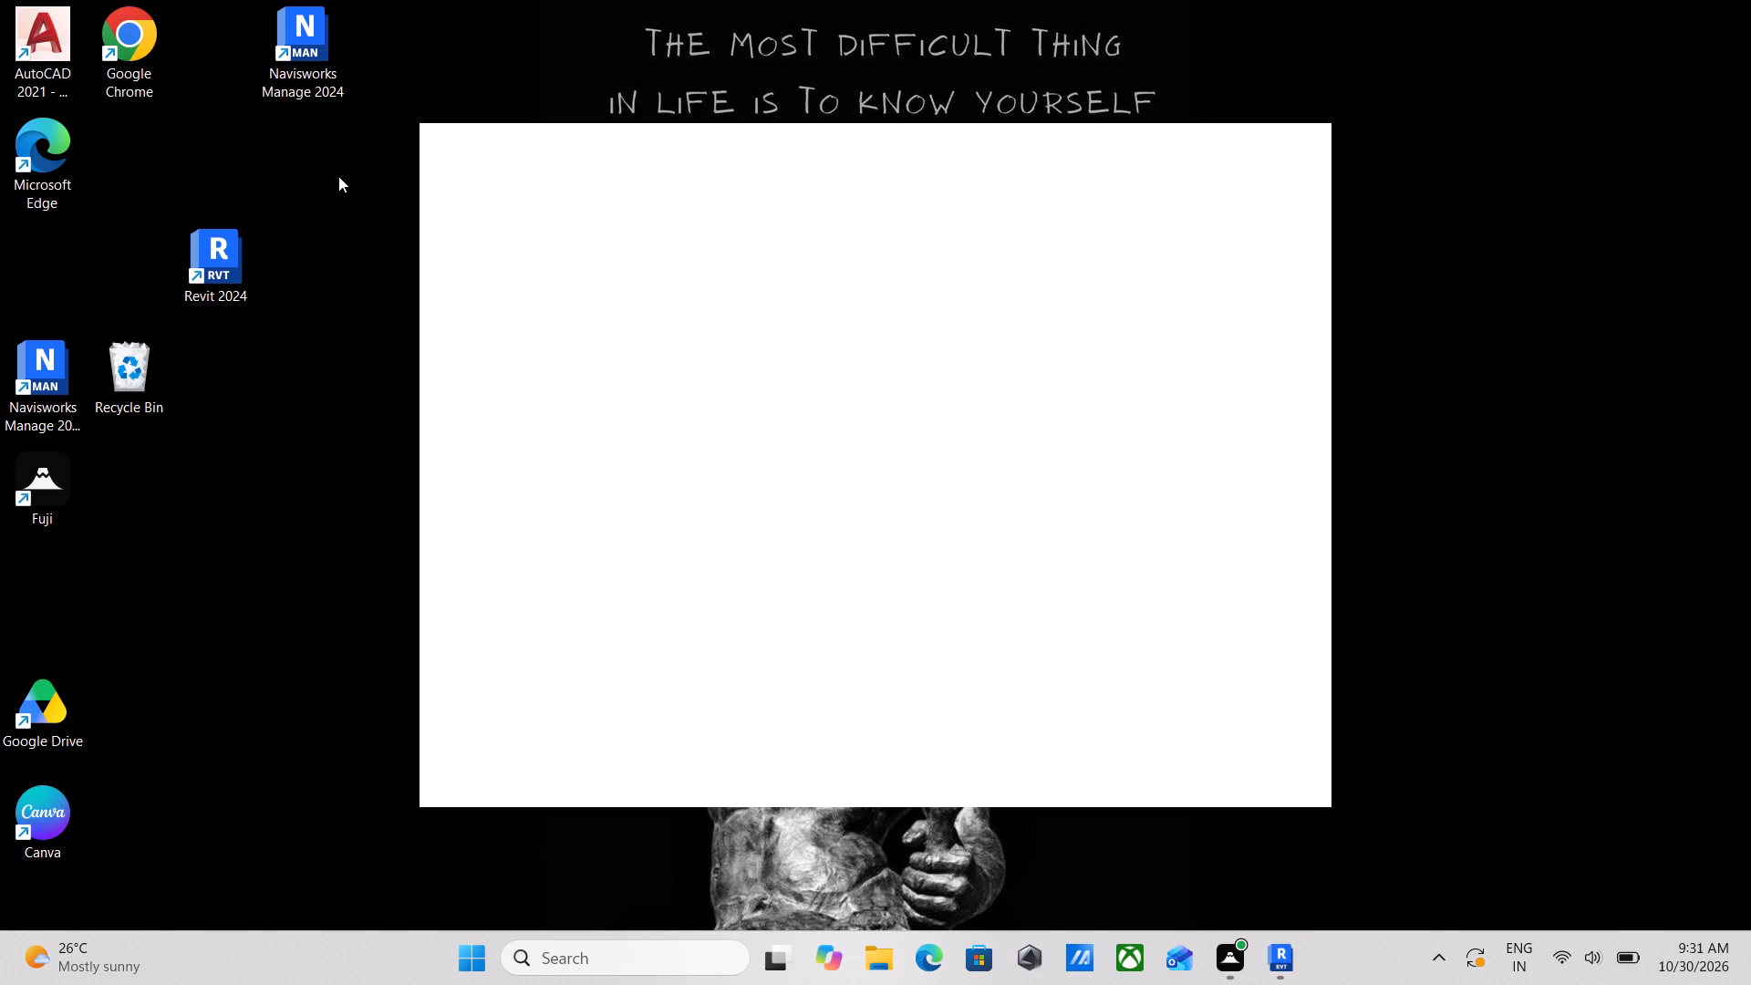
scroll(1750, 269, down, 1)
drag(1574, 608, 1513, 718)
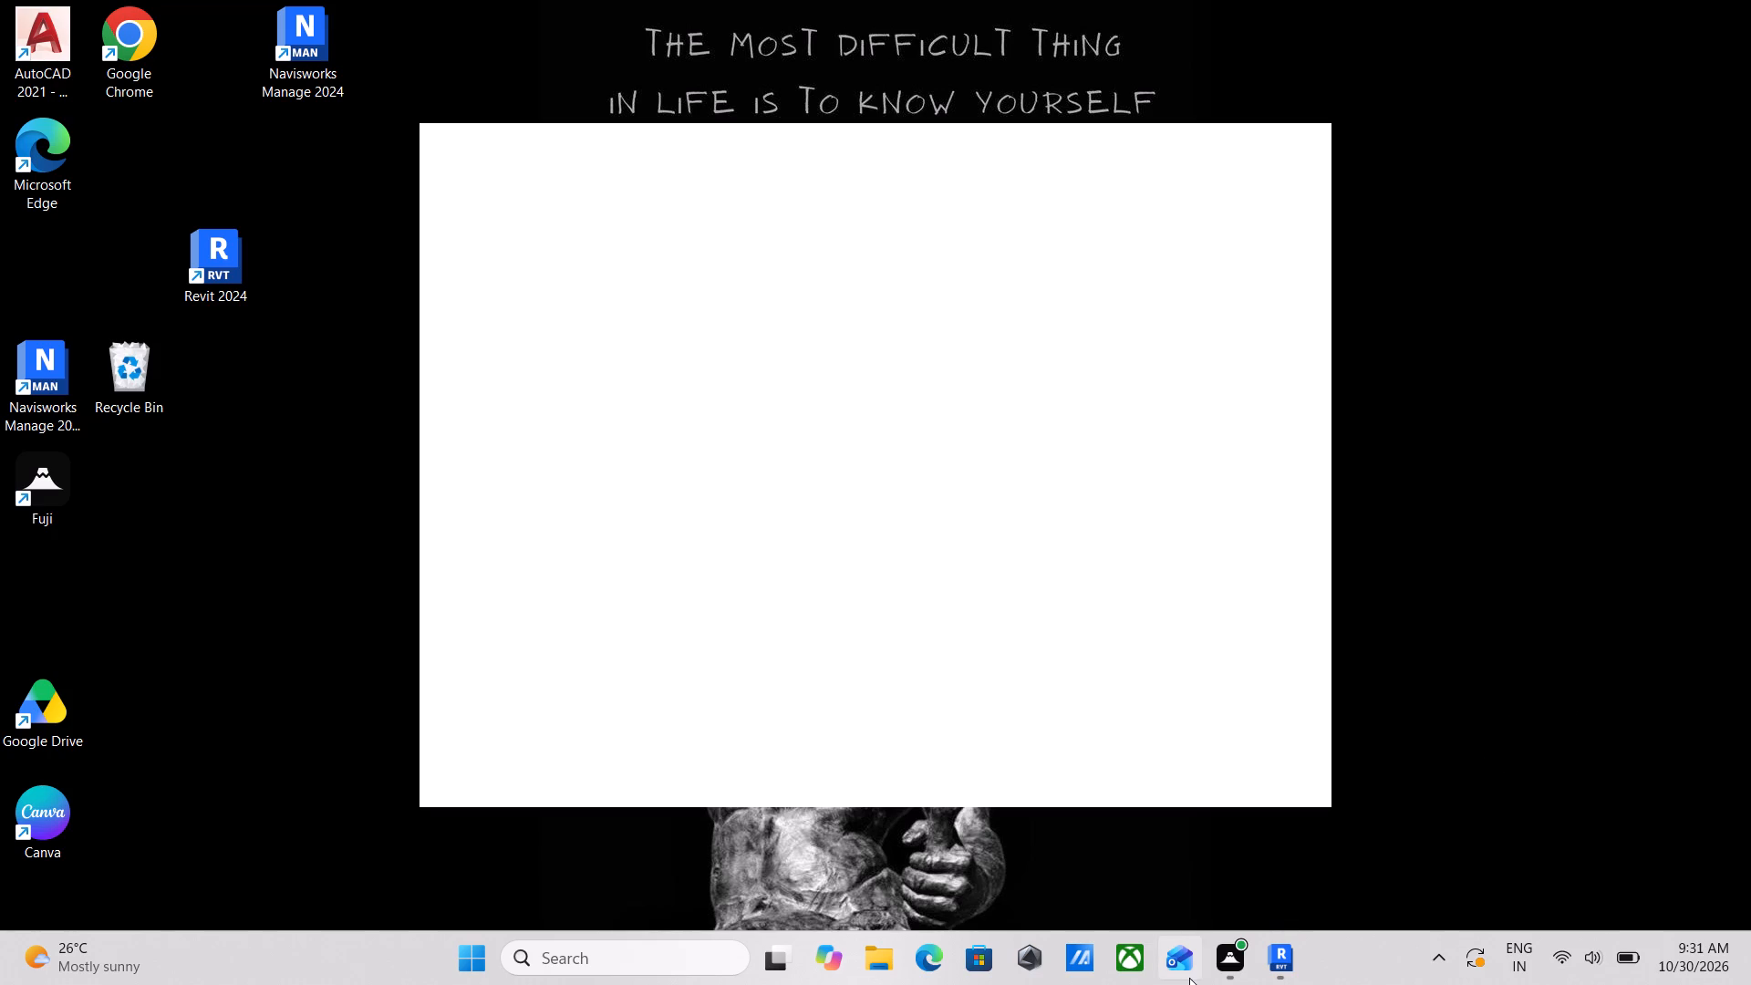
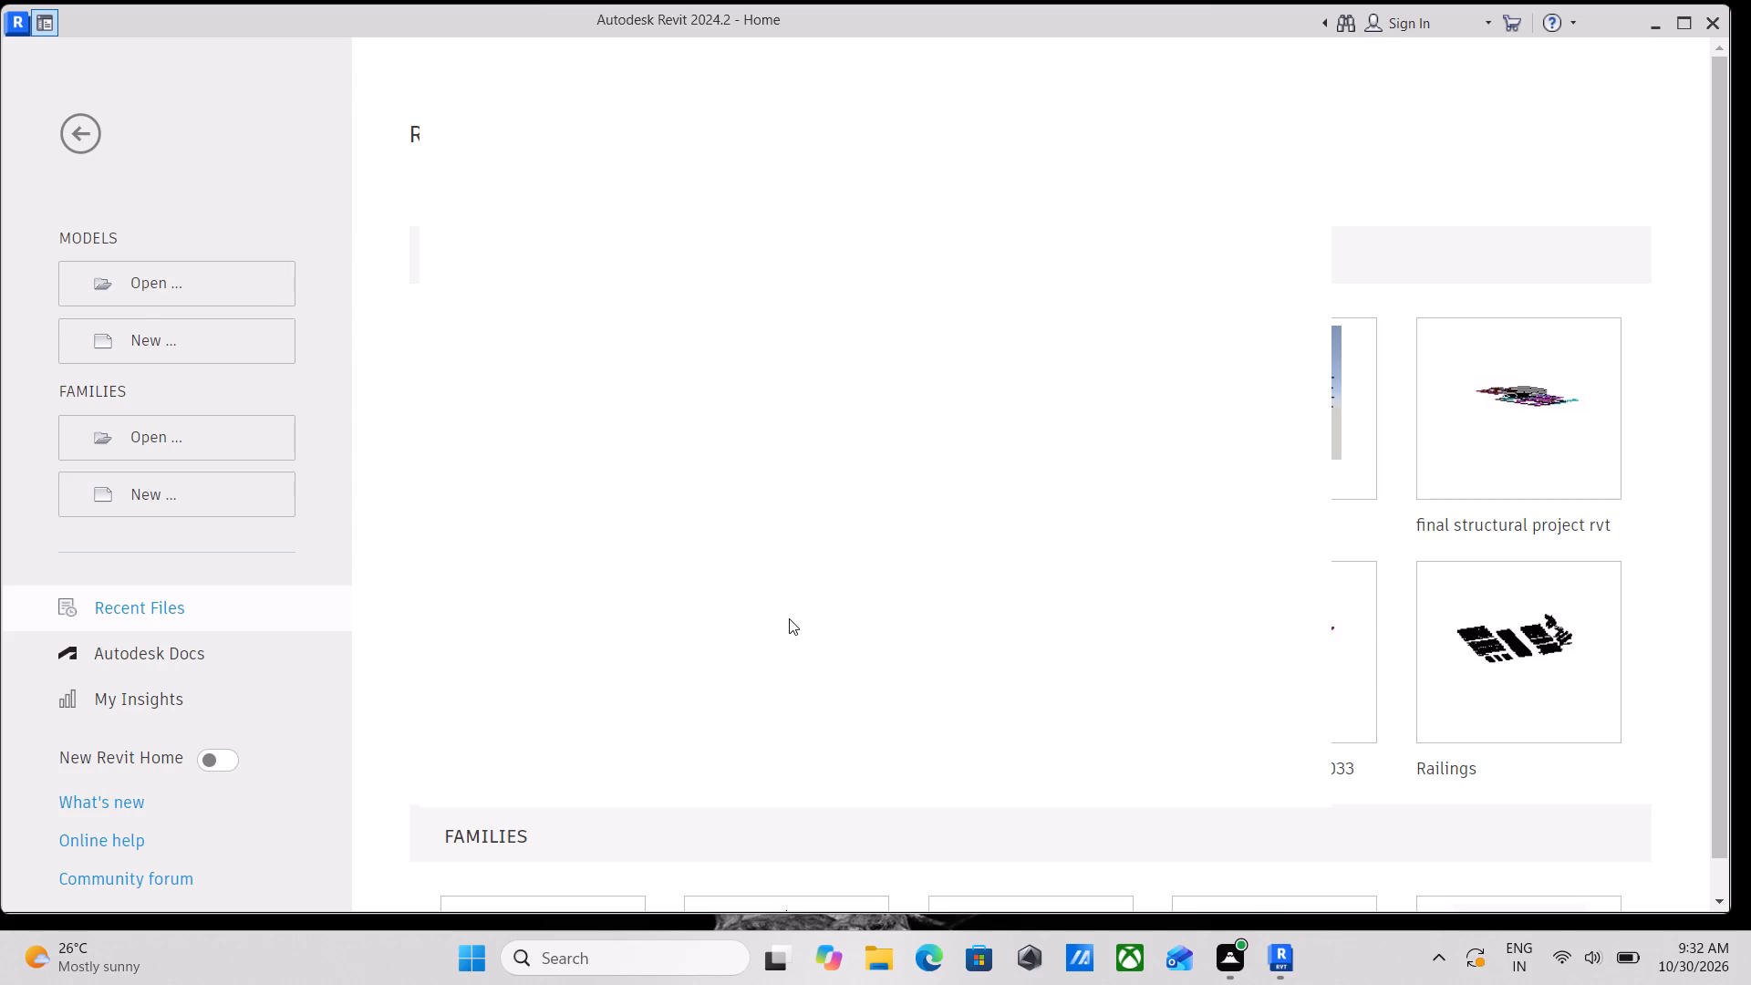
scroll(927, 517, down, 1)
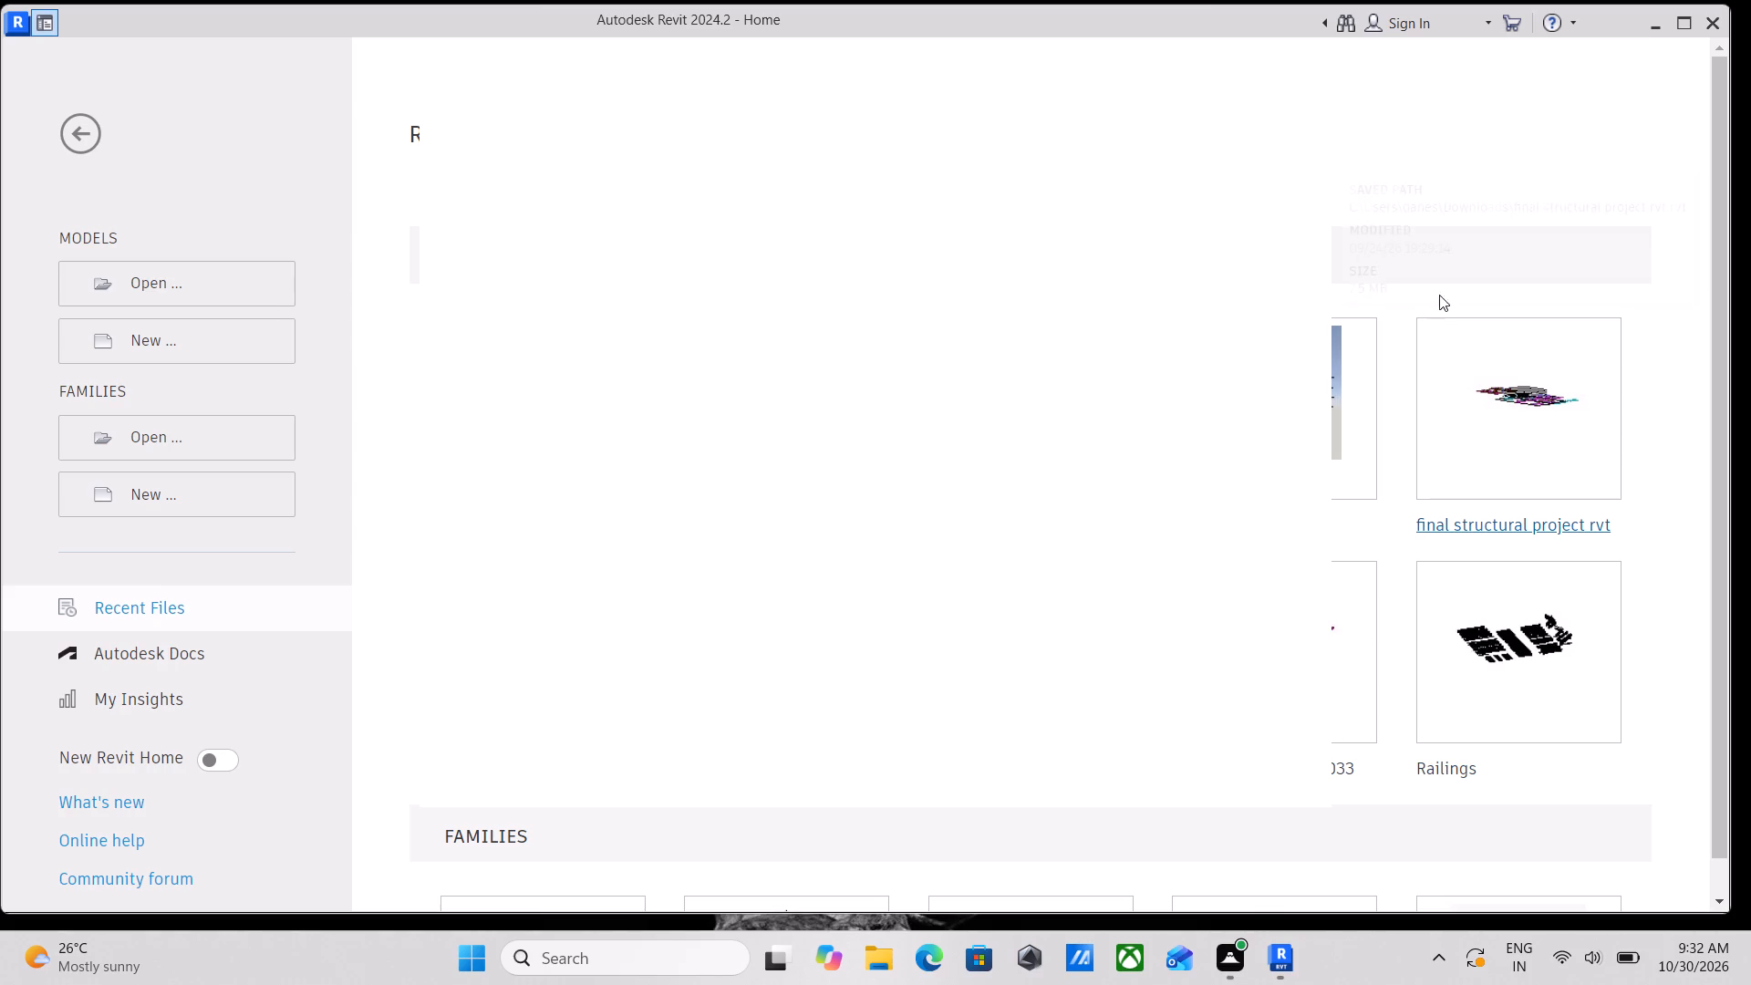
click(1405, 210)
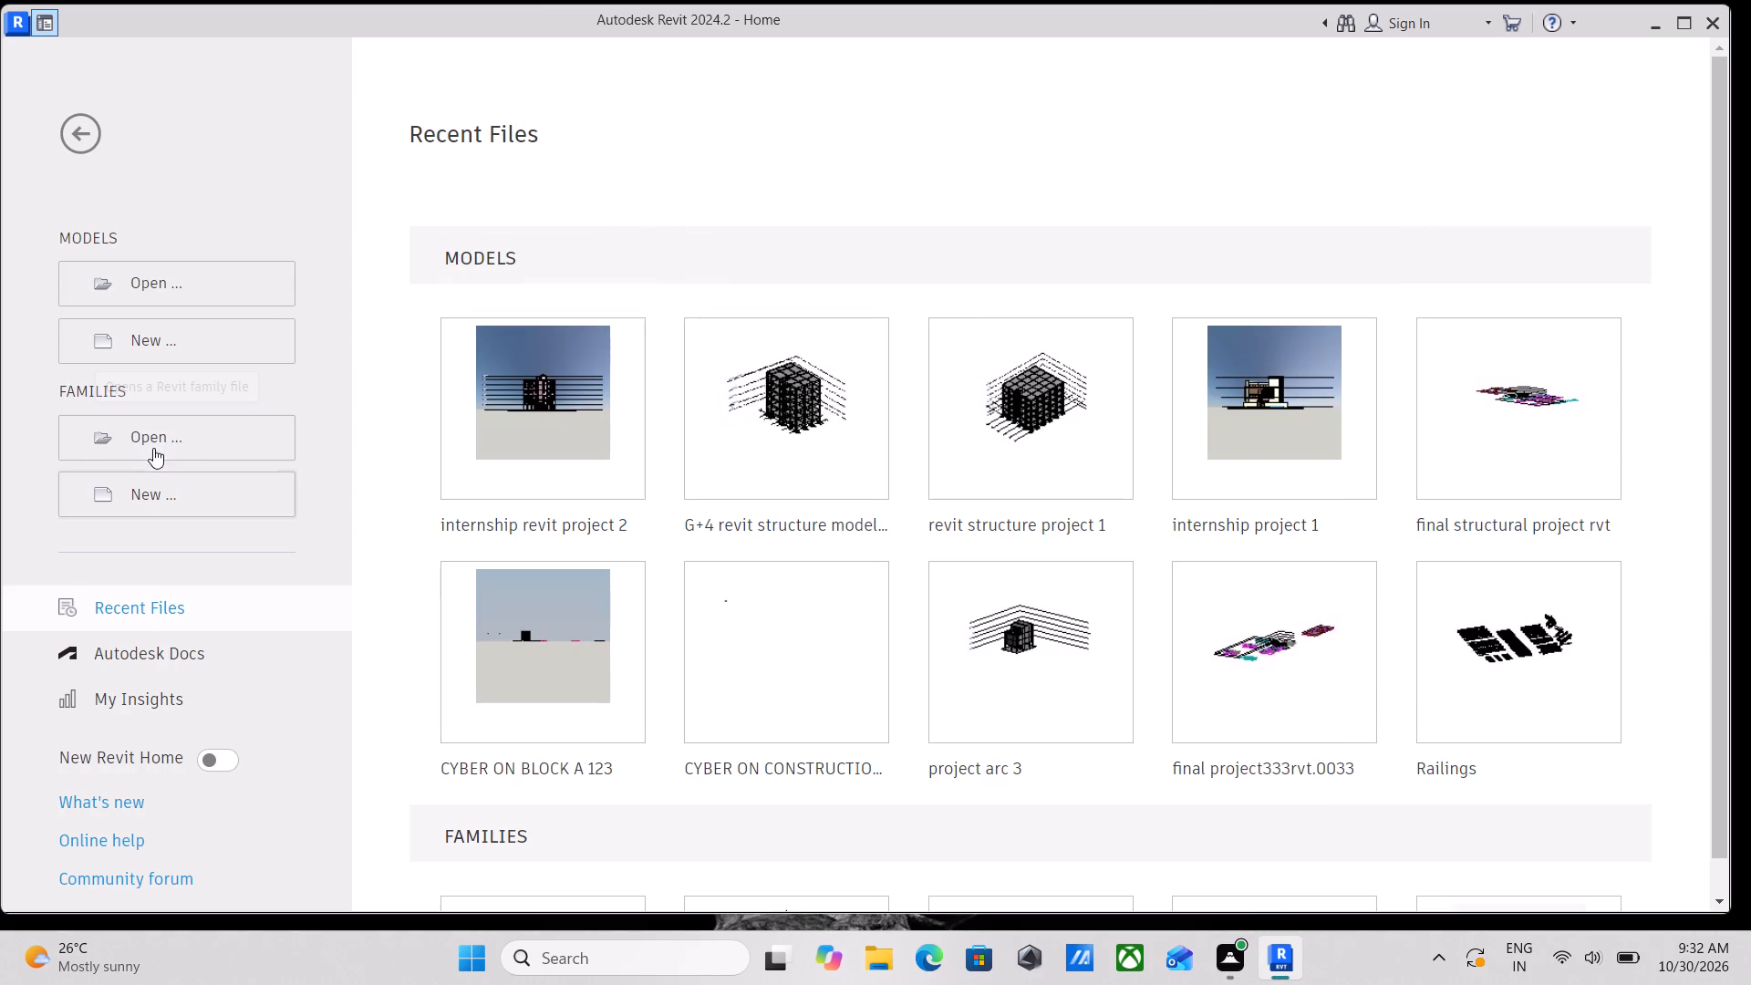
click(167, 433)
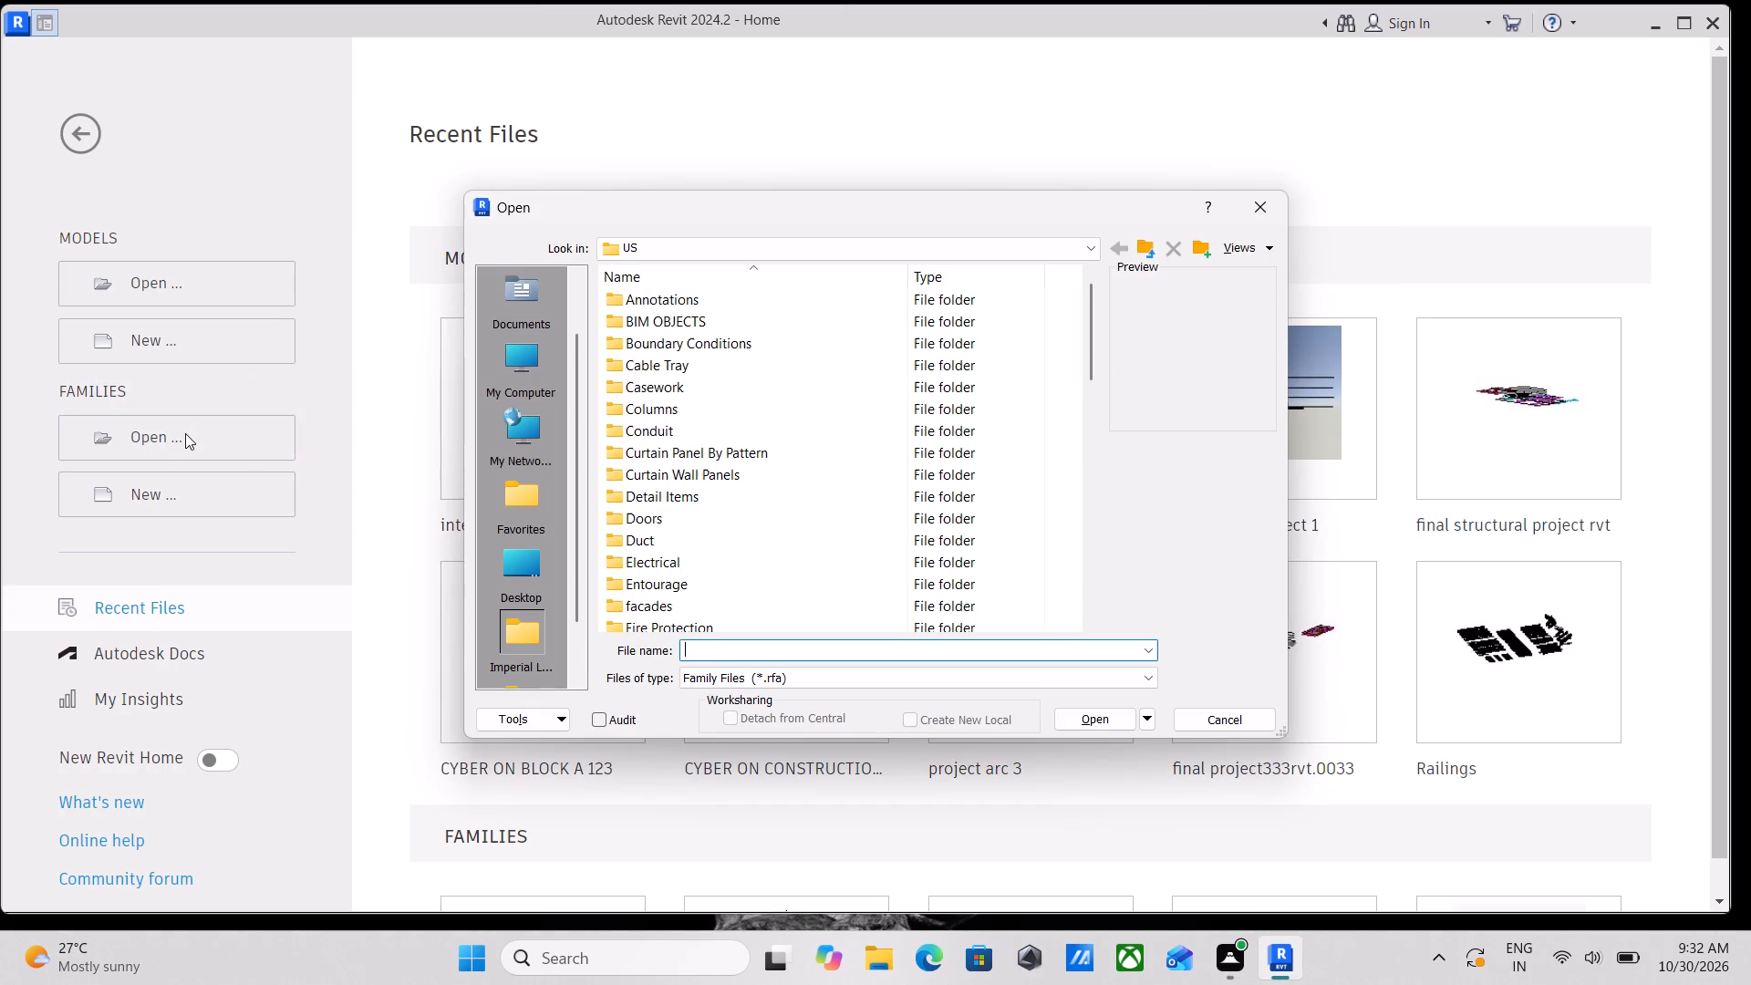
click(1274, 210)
Create a new project from the default template.
click(131, 354)
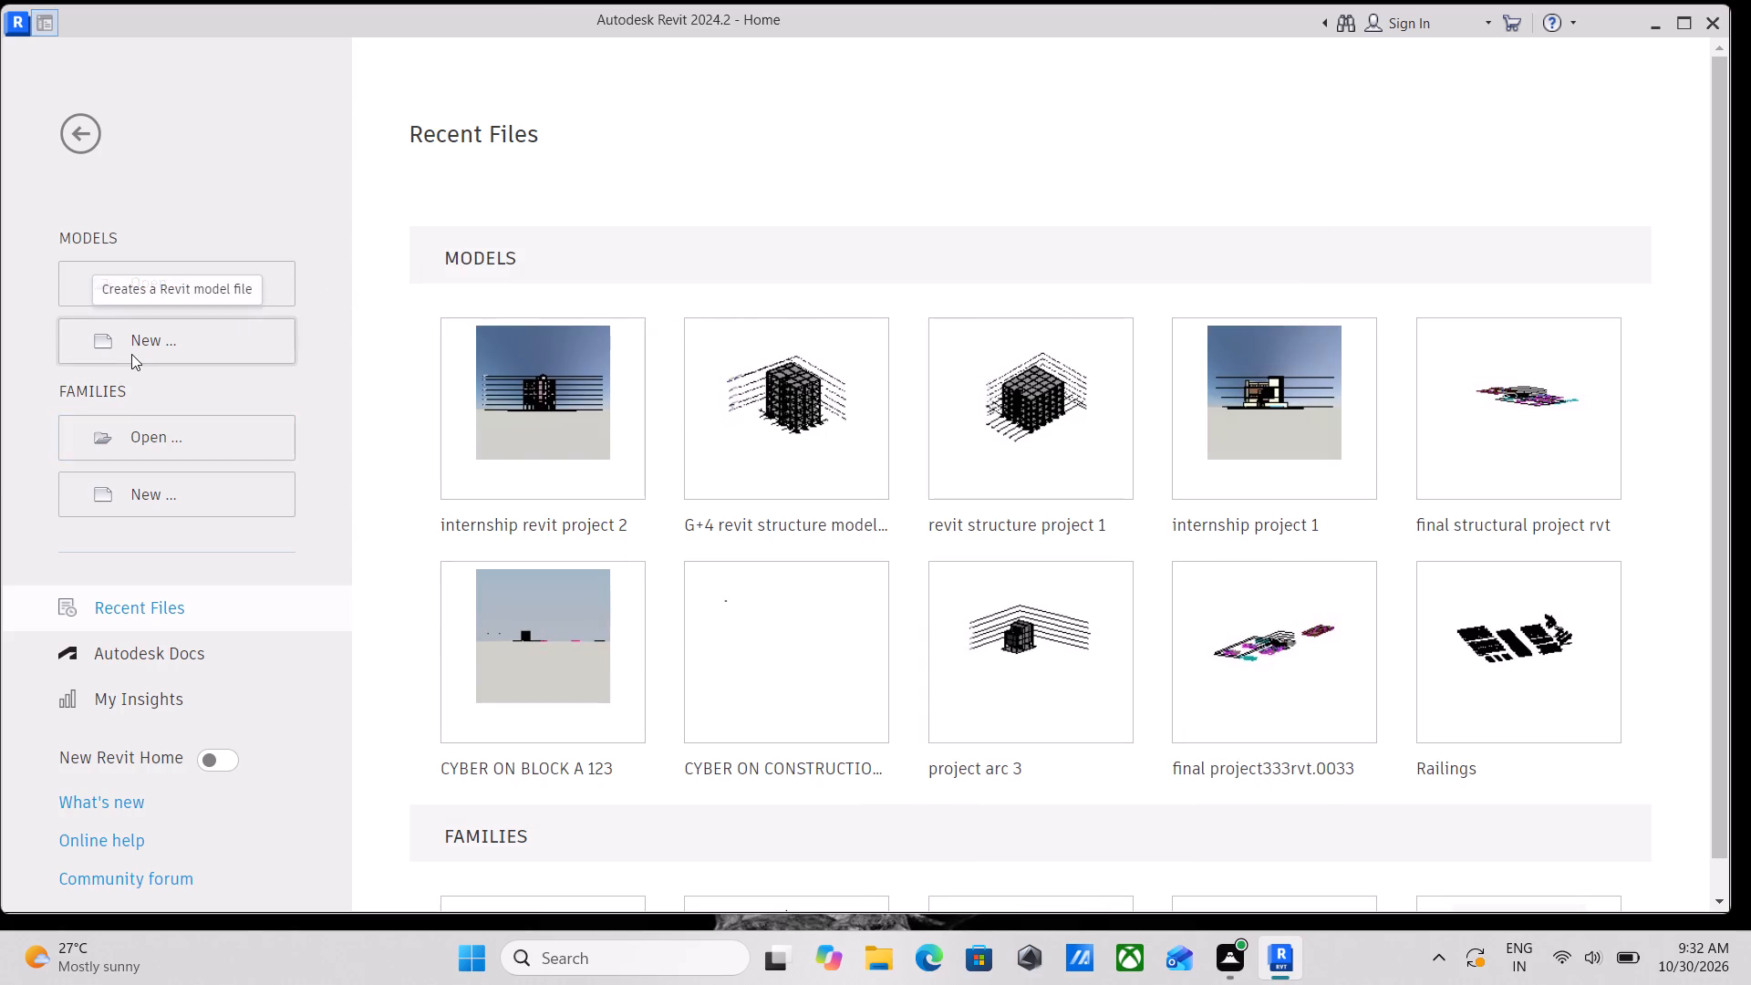
click(908, 423)
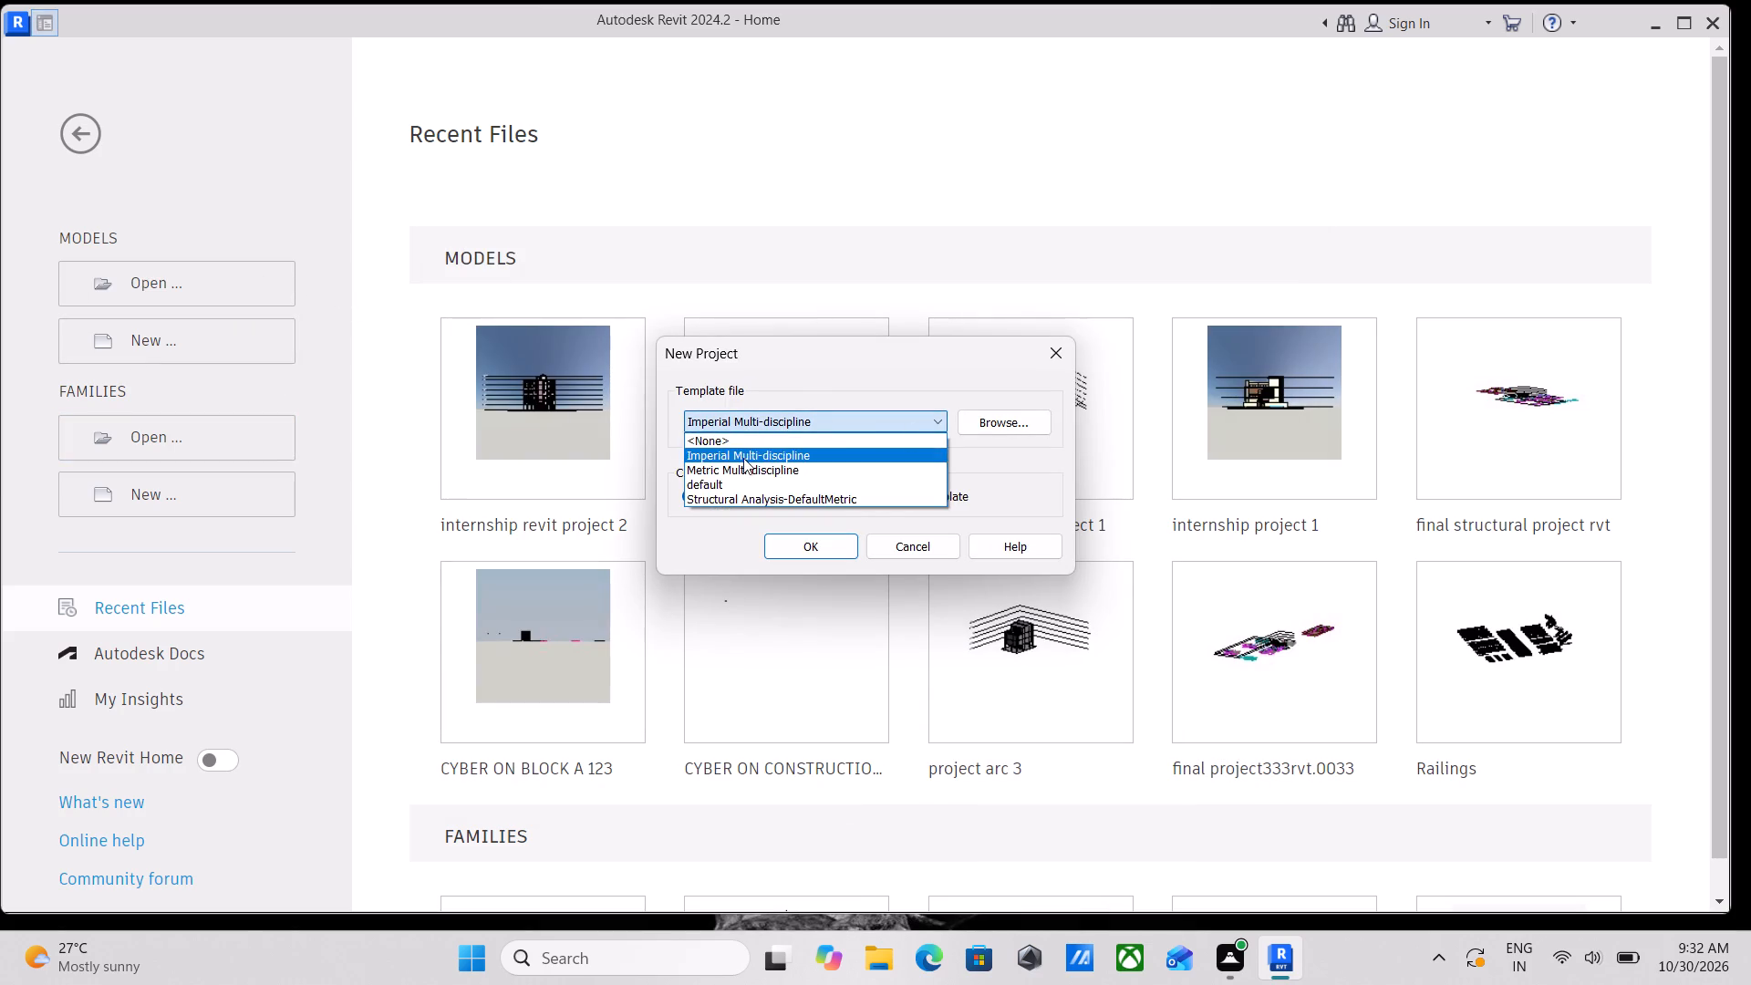
click(729, 481)
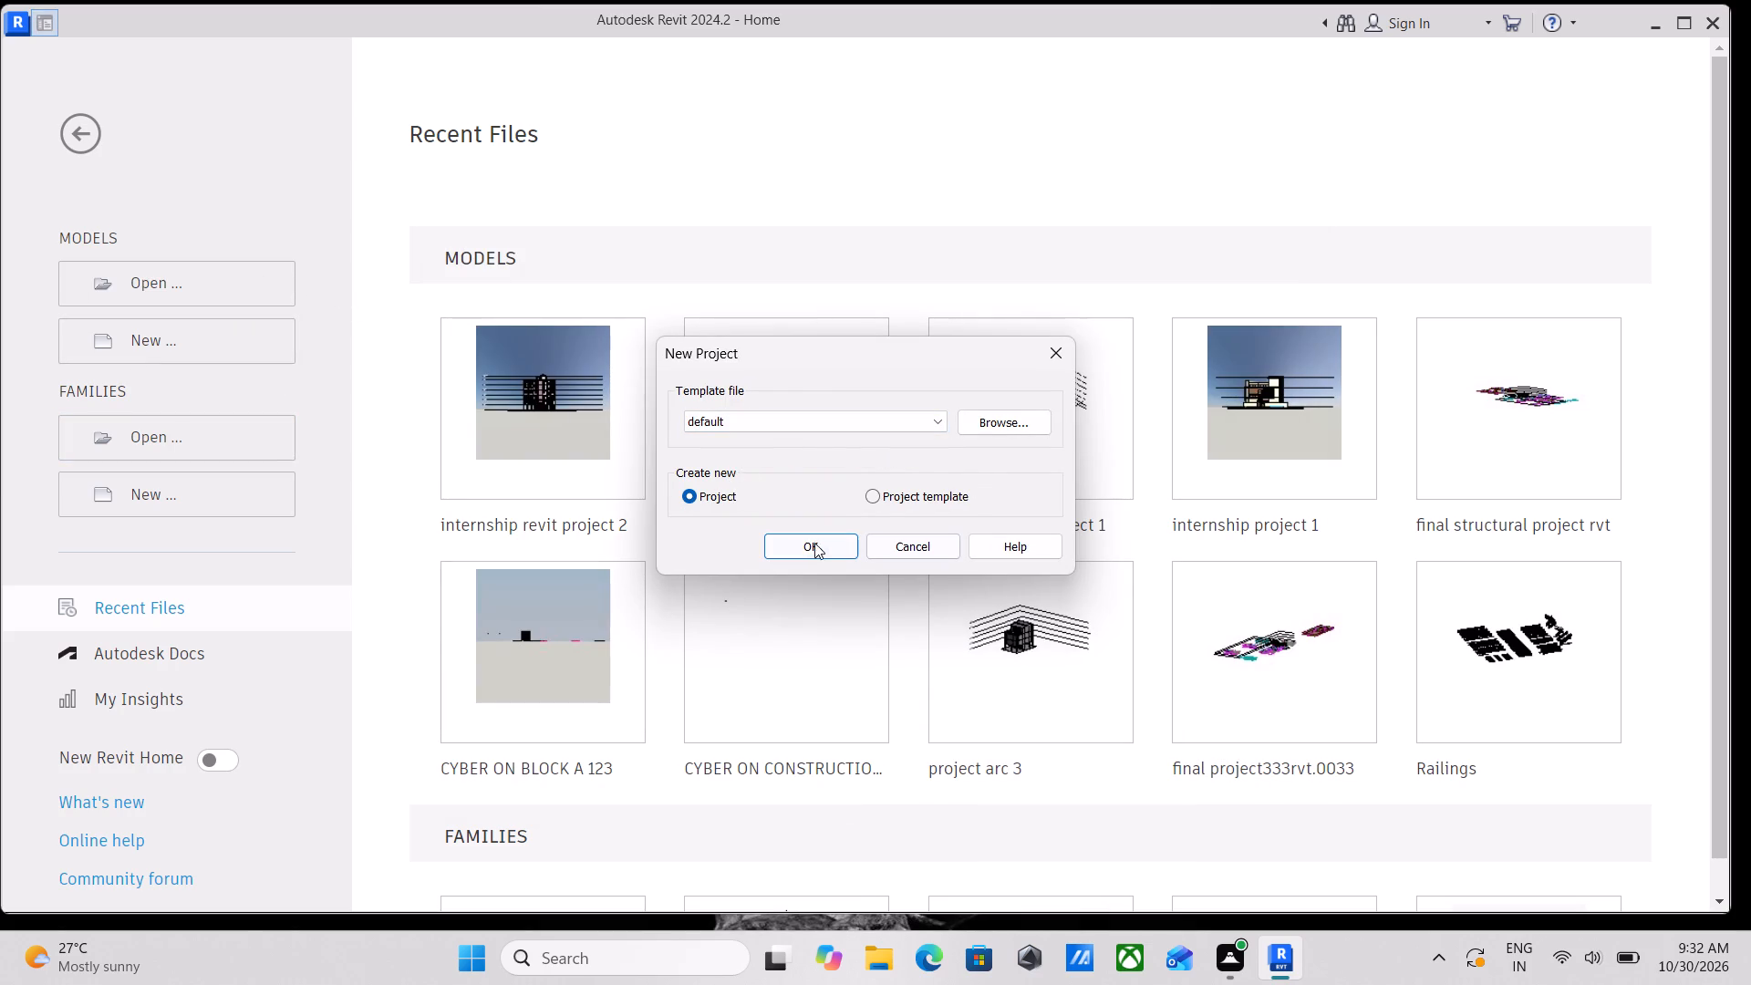
click(810, 543)
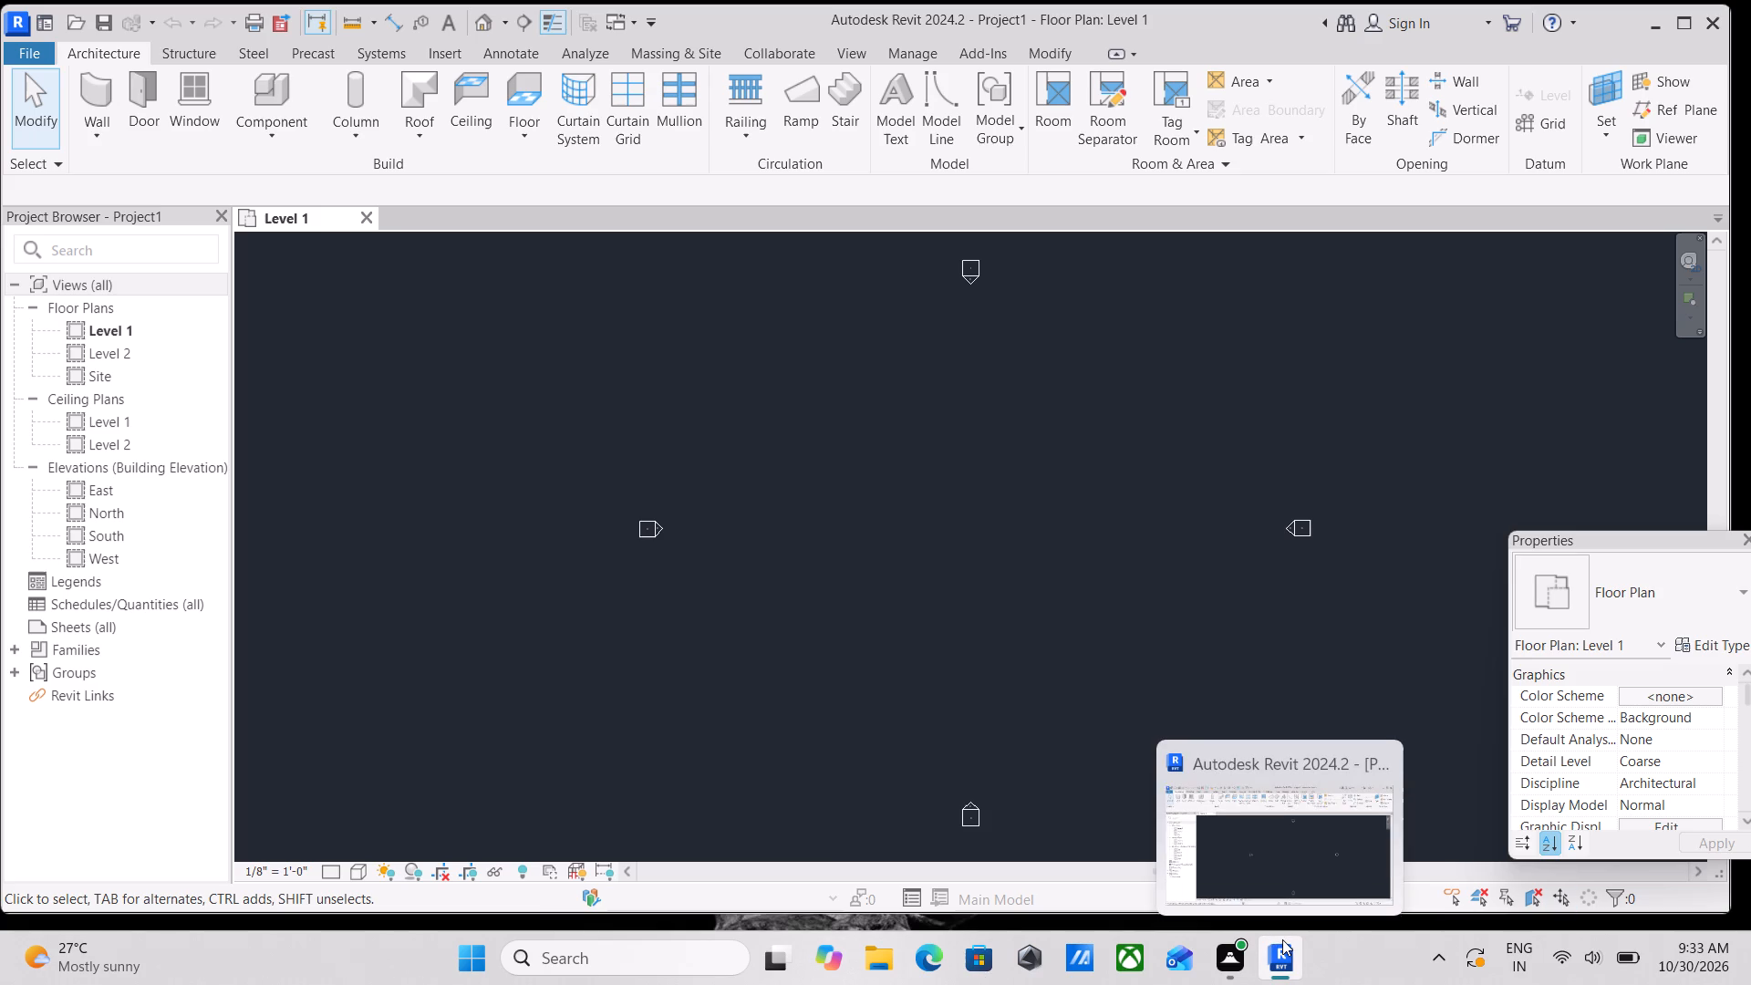
Open the North building elevation view.
scroll(563, 752, down, 2)
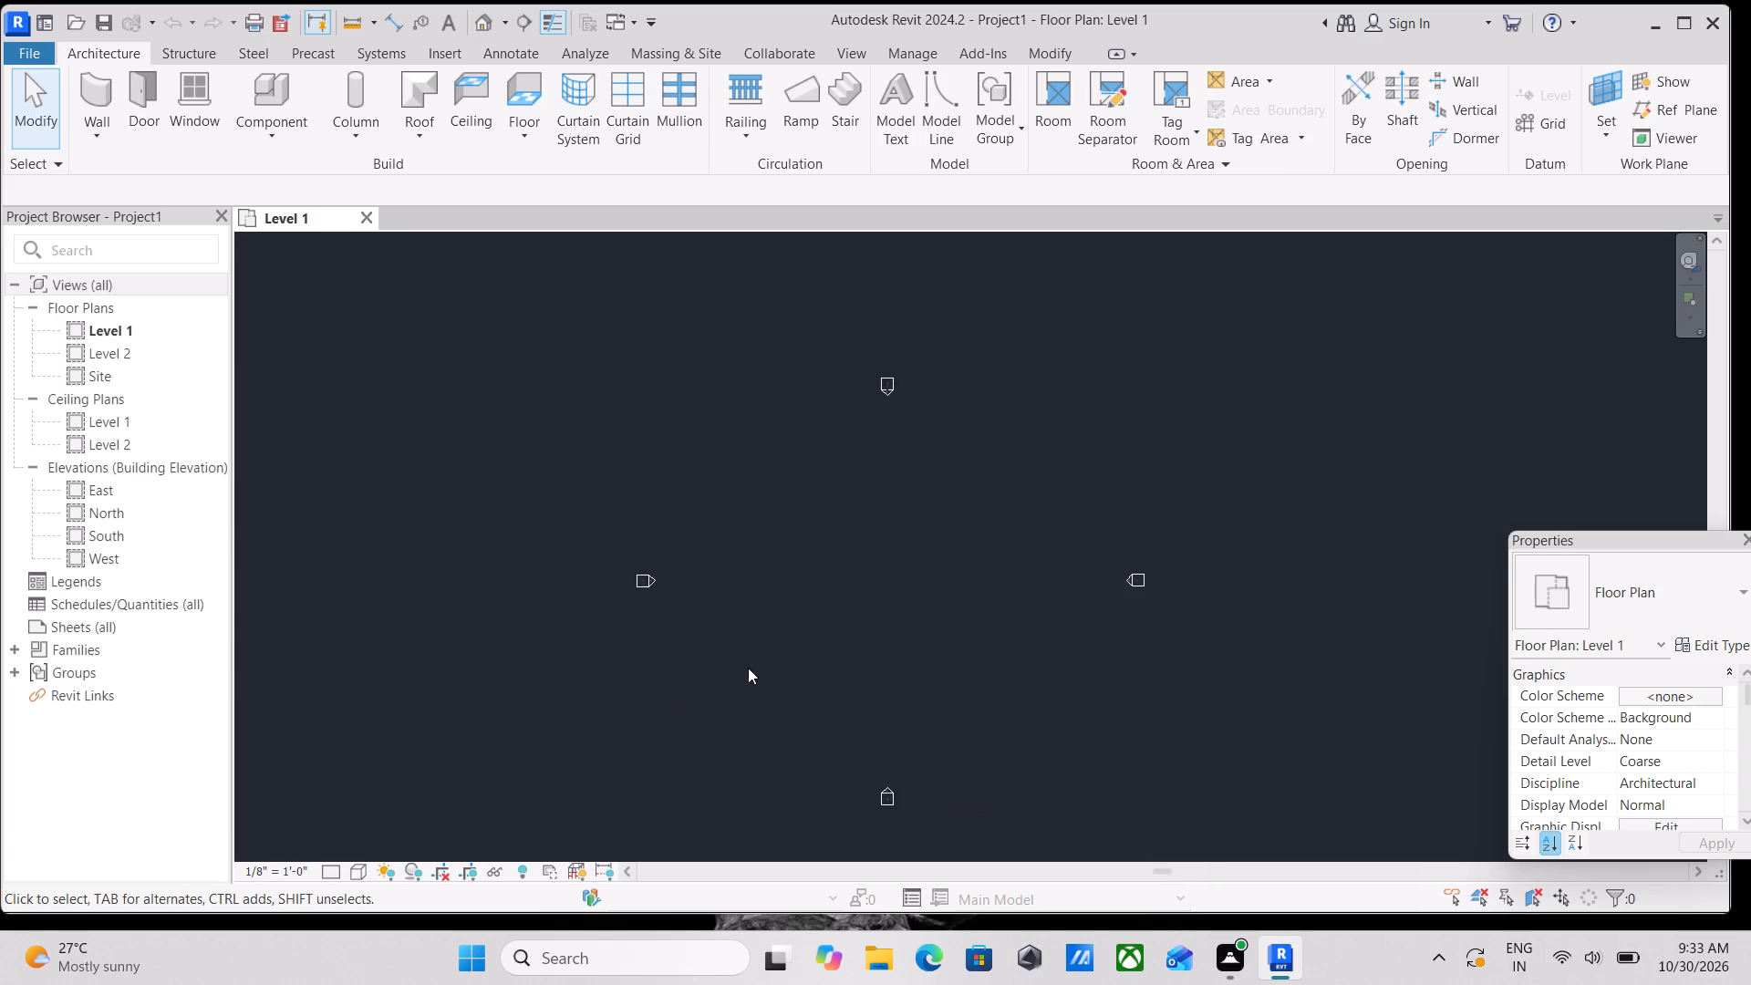
scroll(748, 668, down, 1)
middle_drag(748, 668, 727, 824)
double_click(116, 516)
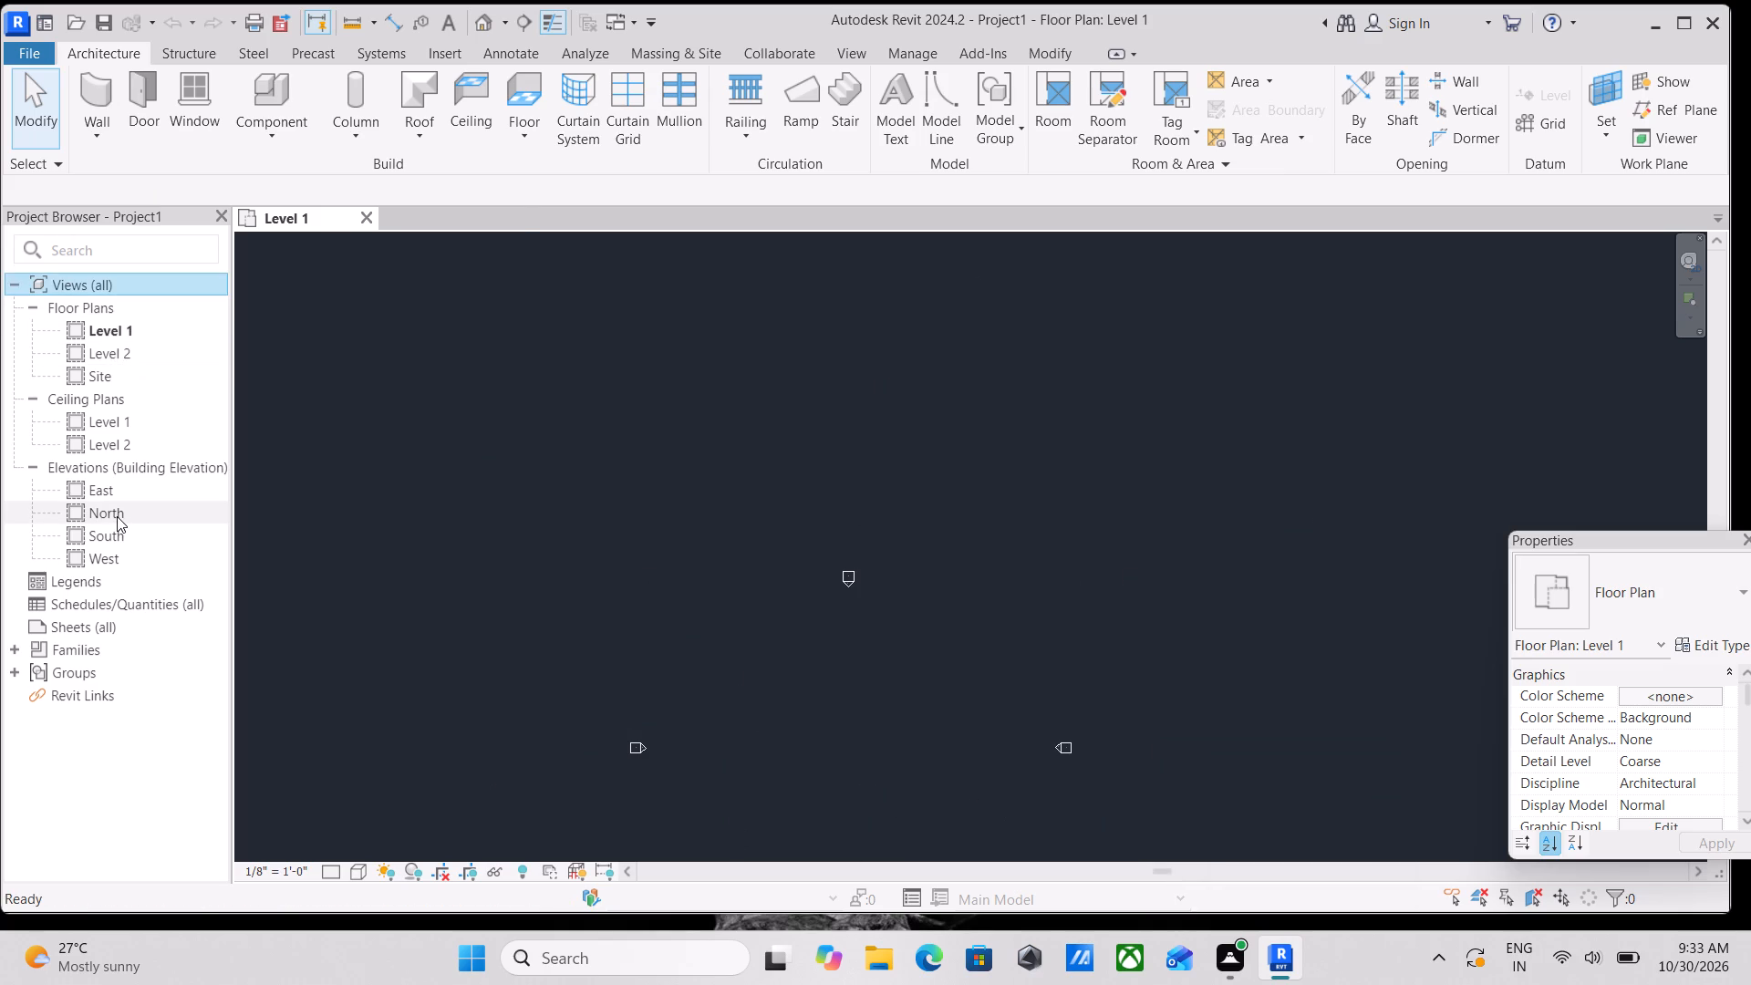
Add a level 1' 0" above Level 1 by picking the Level 1 line with a 1' offset.
scroll(1195, 515, down, 4)
middle_drag(1158, 516, 800, 561)
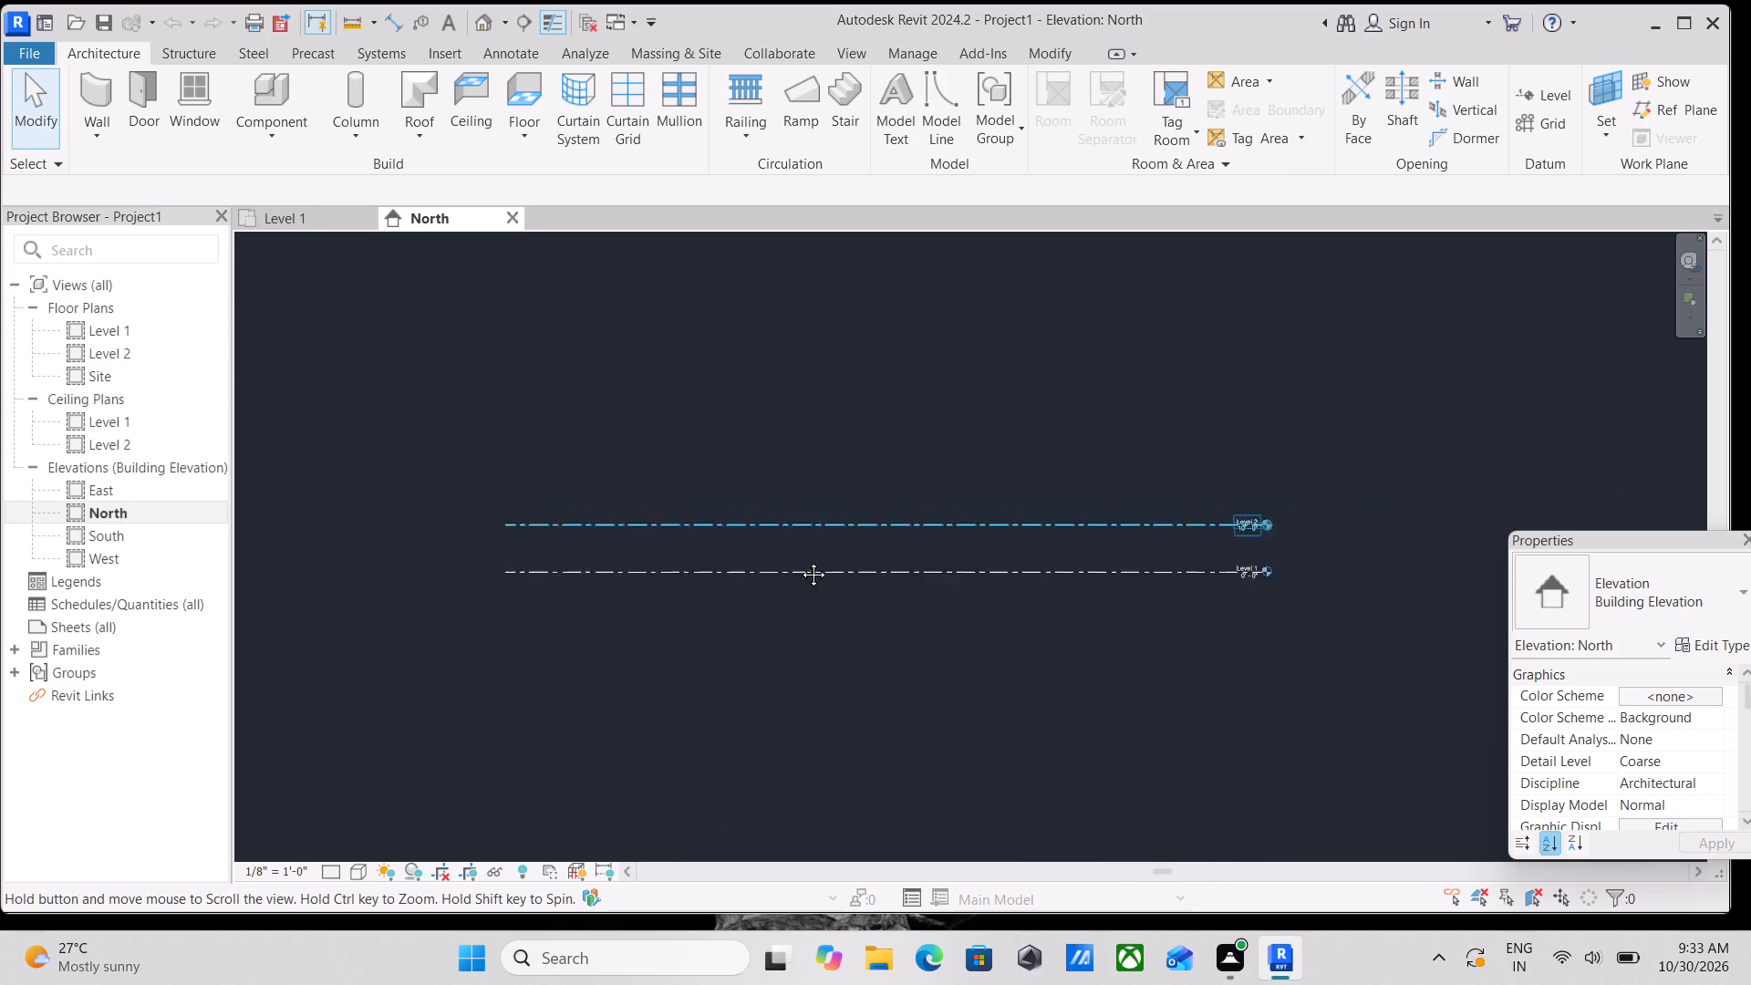
middle_drag(800, 561, 724, 572)
scroll(830, 510, up, 7)
text(ll)
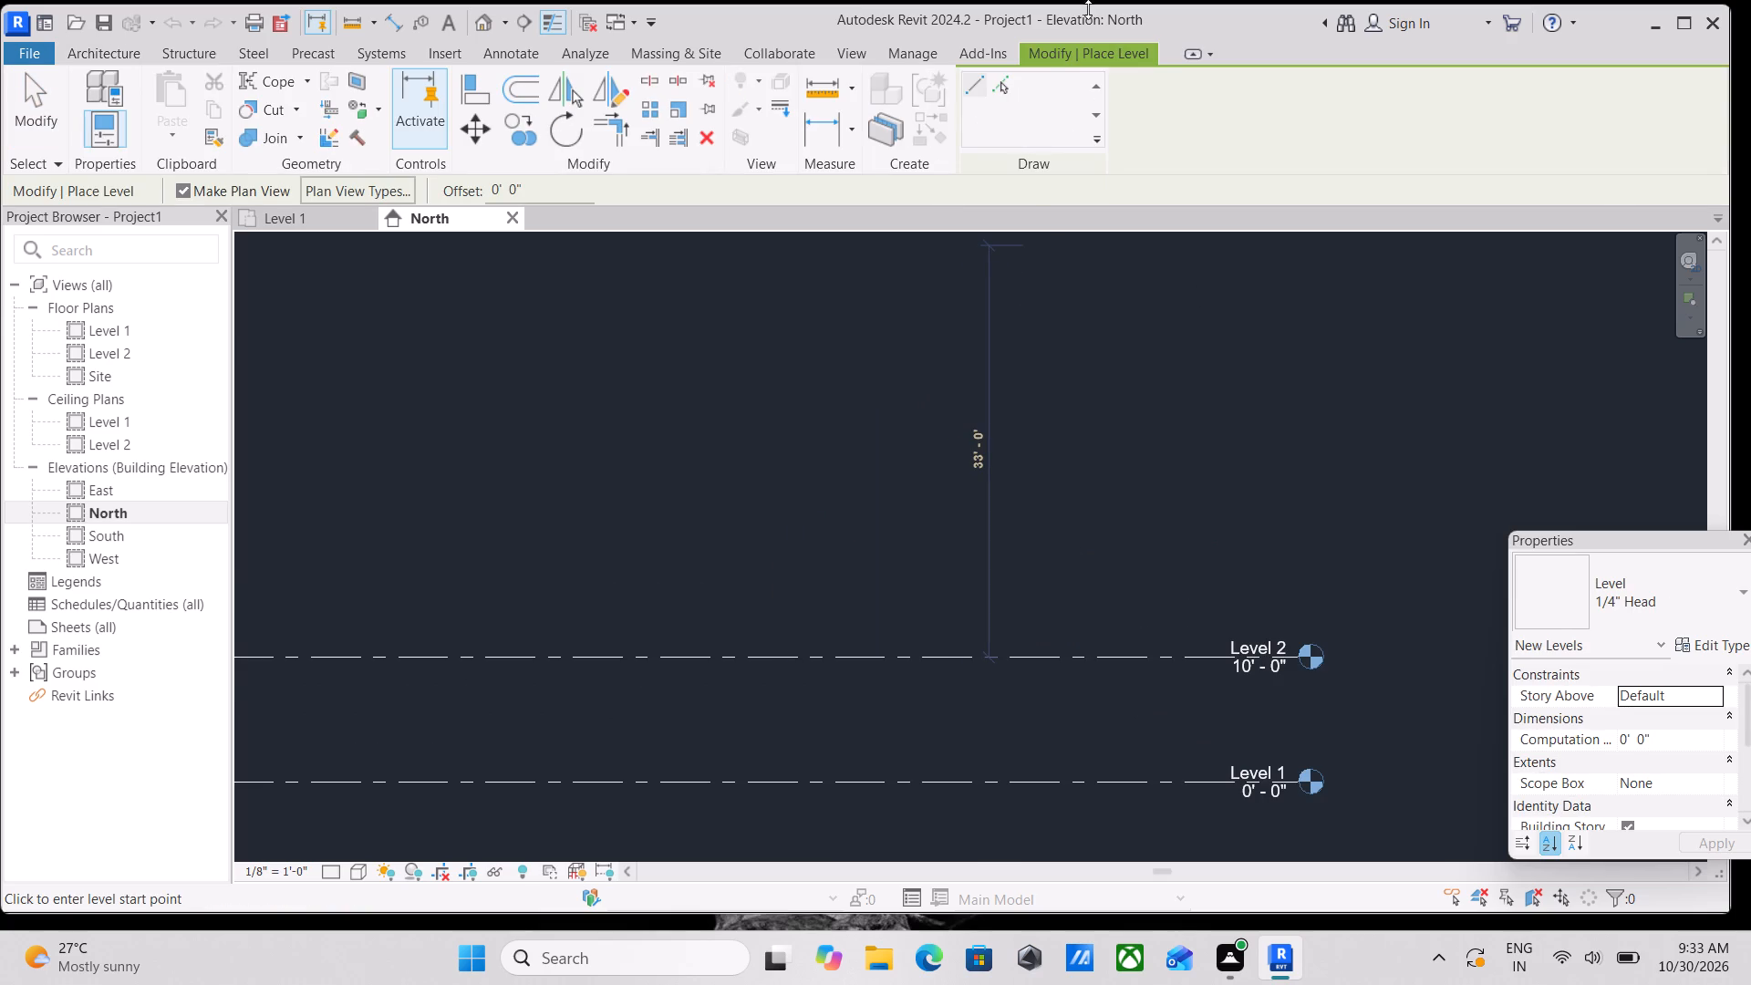
click(994, 84)
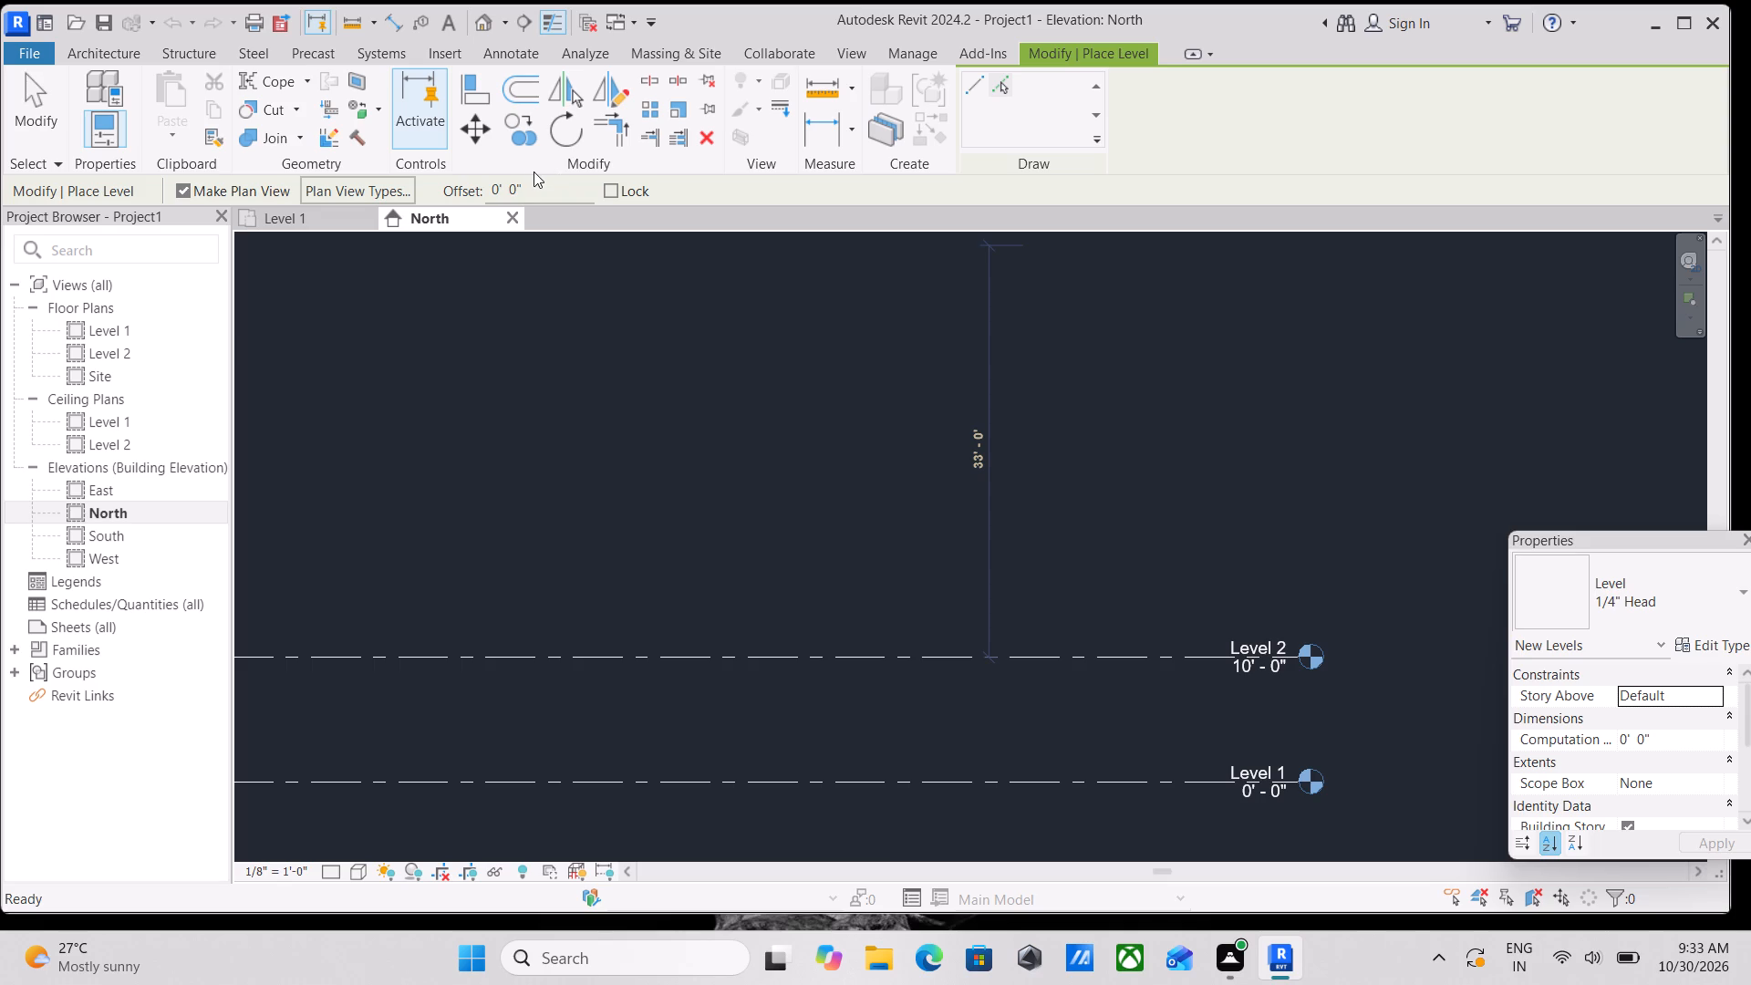
drag(534, 193, 453, 195)
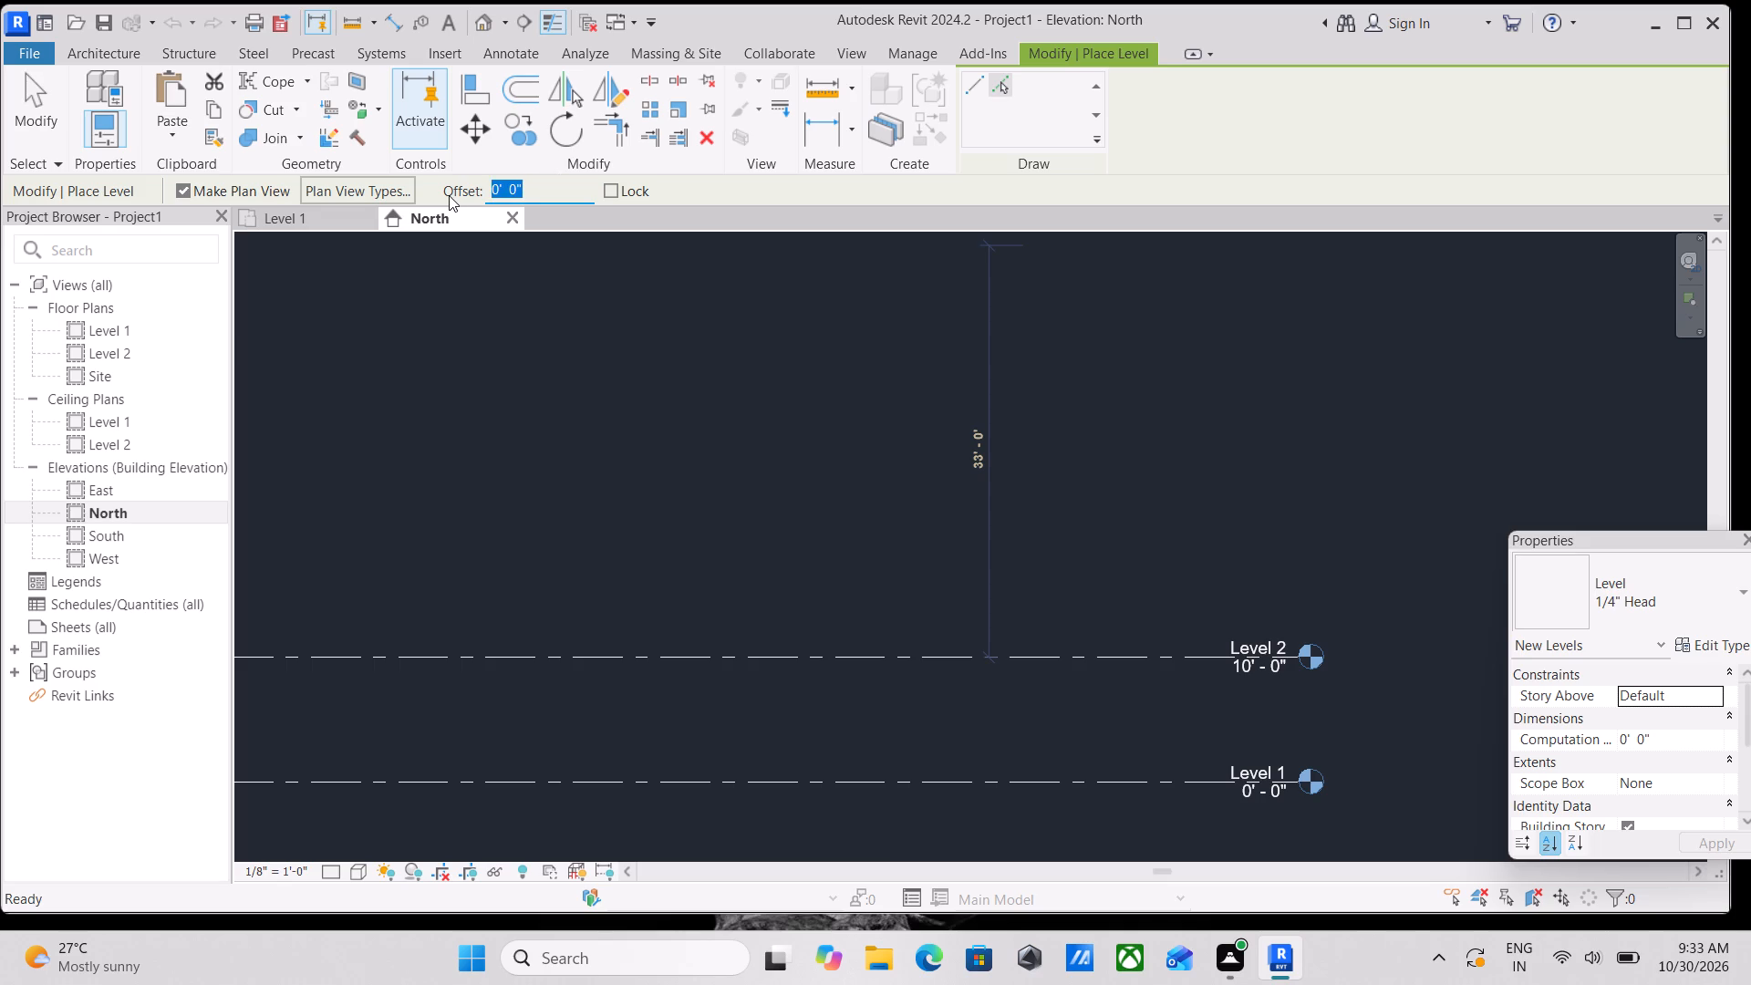
key(1)
key(apostrophe)
key(Return)
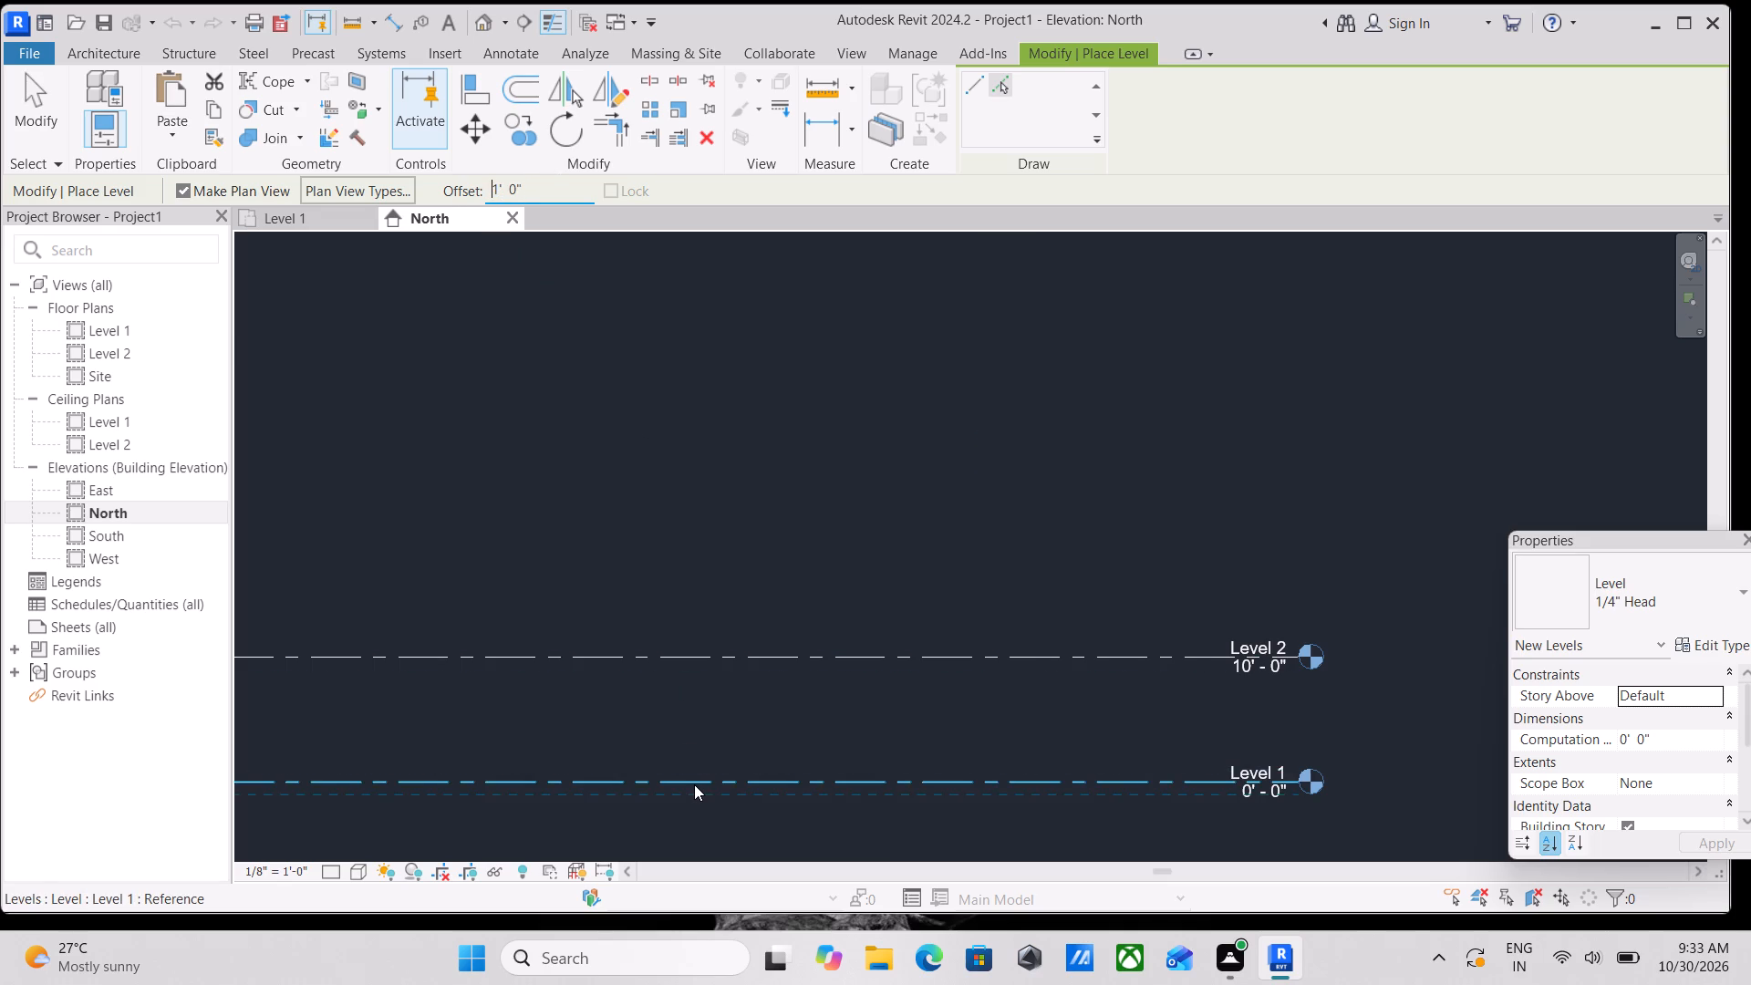
scroll(694, 784, up, 9)
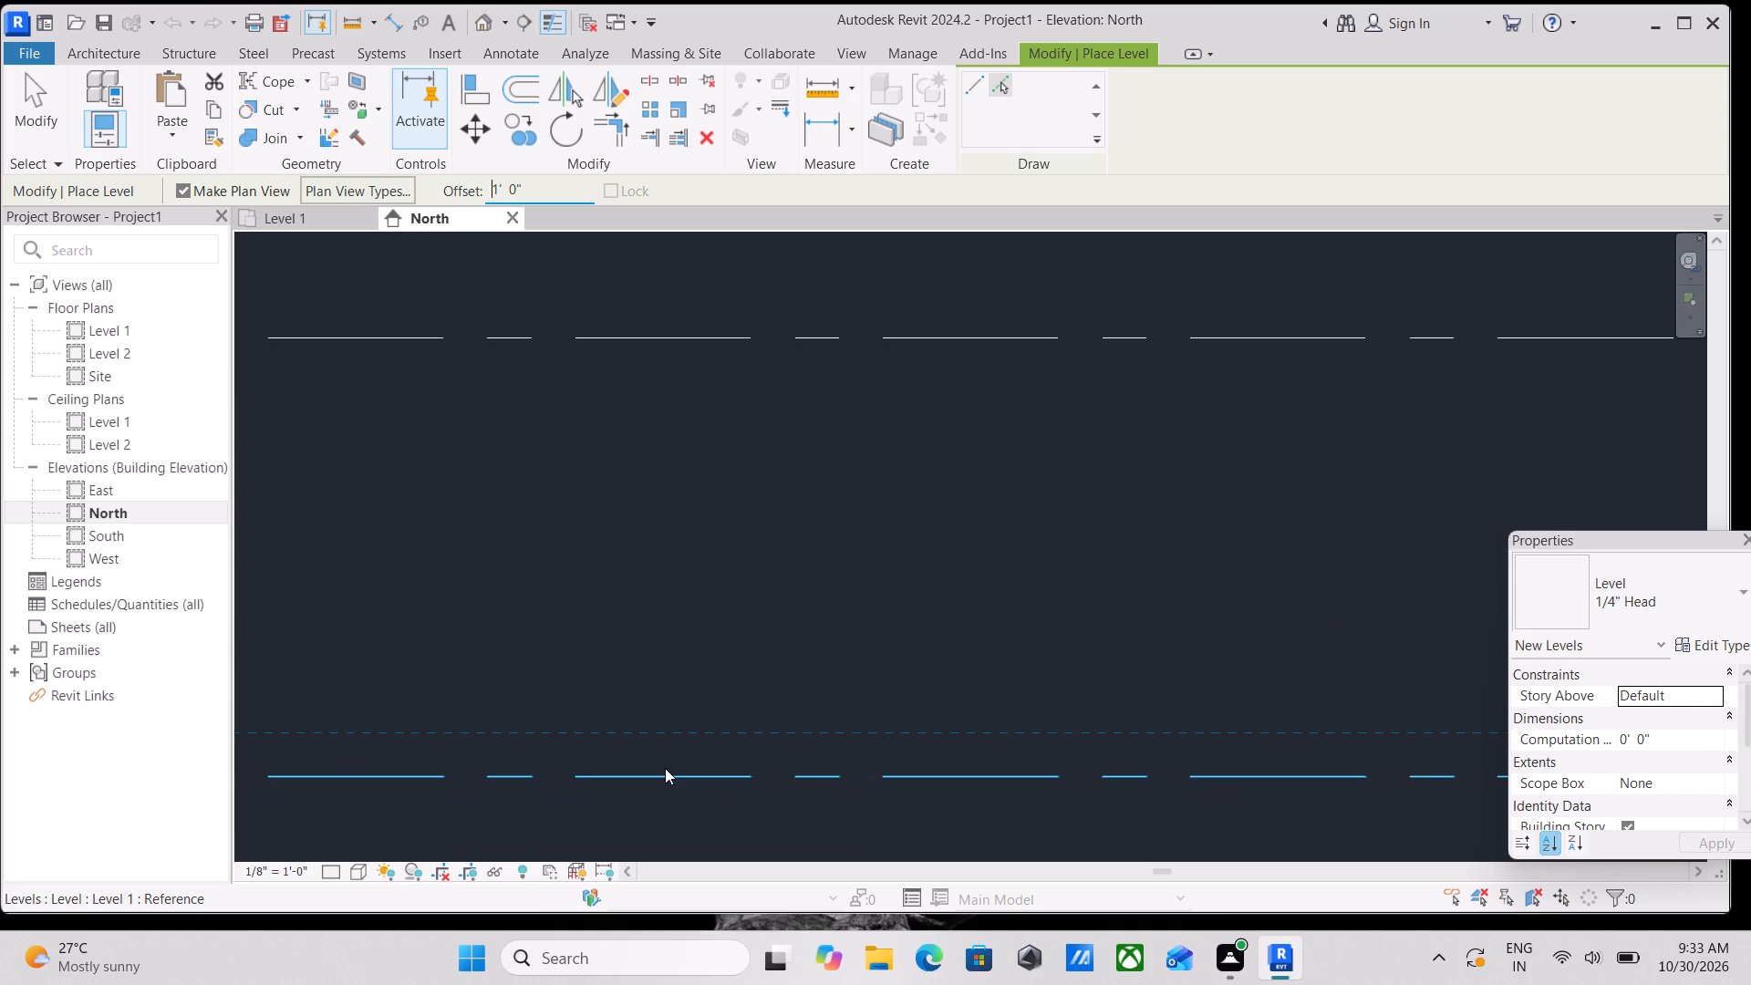
click(665, 768)
scroll(799, 565, down, 4)
key(Escape)
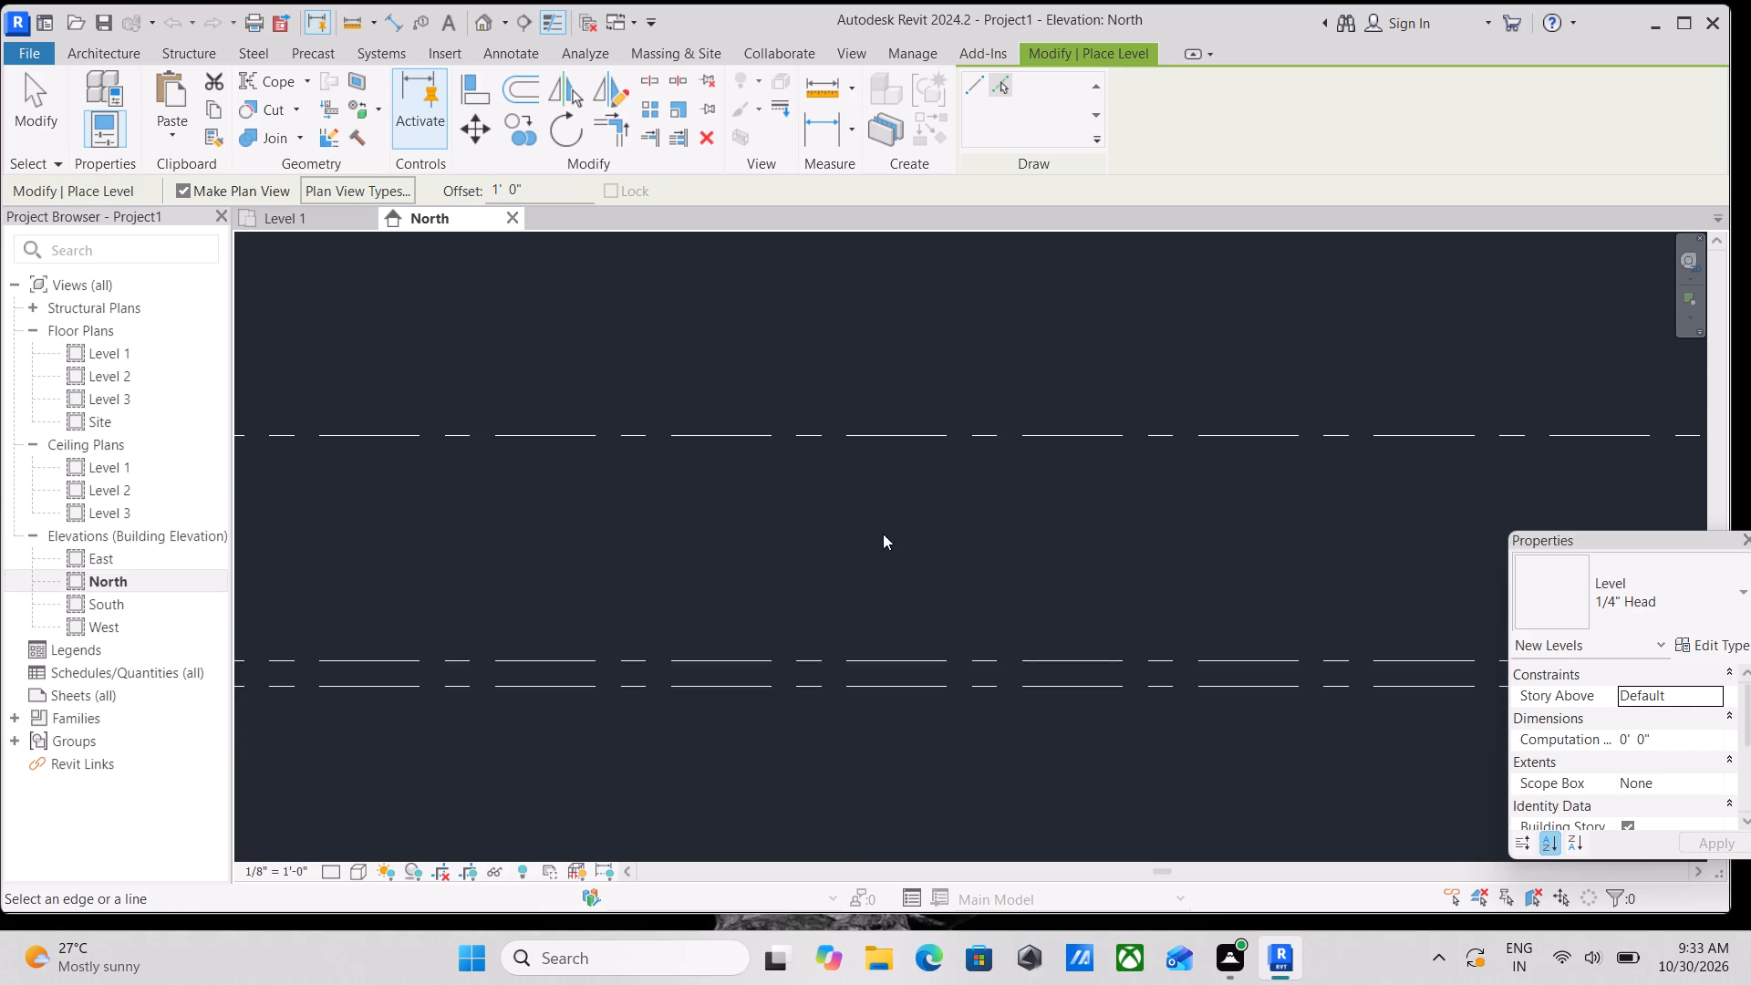
scroll(883, 534, down, 4)
key(Escape)
middle_drag(918, 549, 526, 627)
scroll(1130, 727, up, 4)
key(Escape)
scroll(1139, 725, up, 4)
key(Escape)
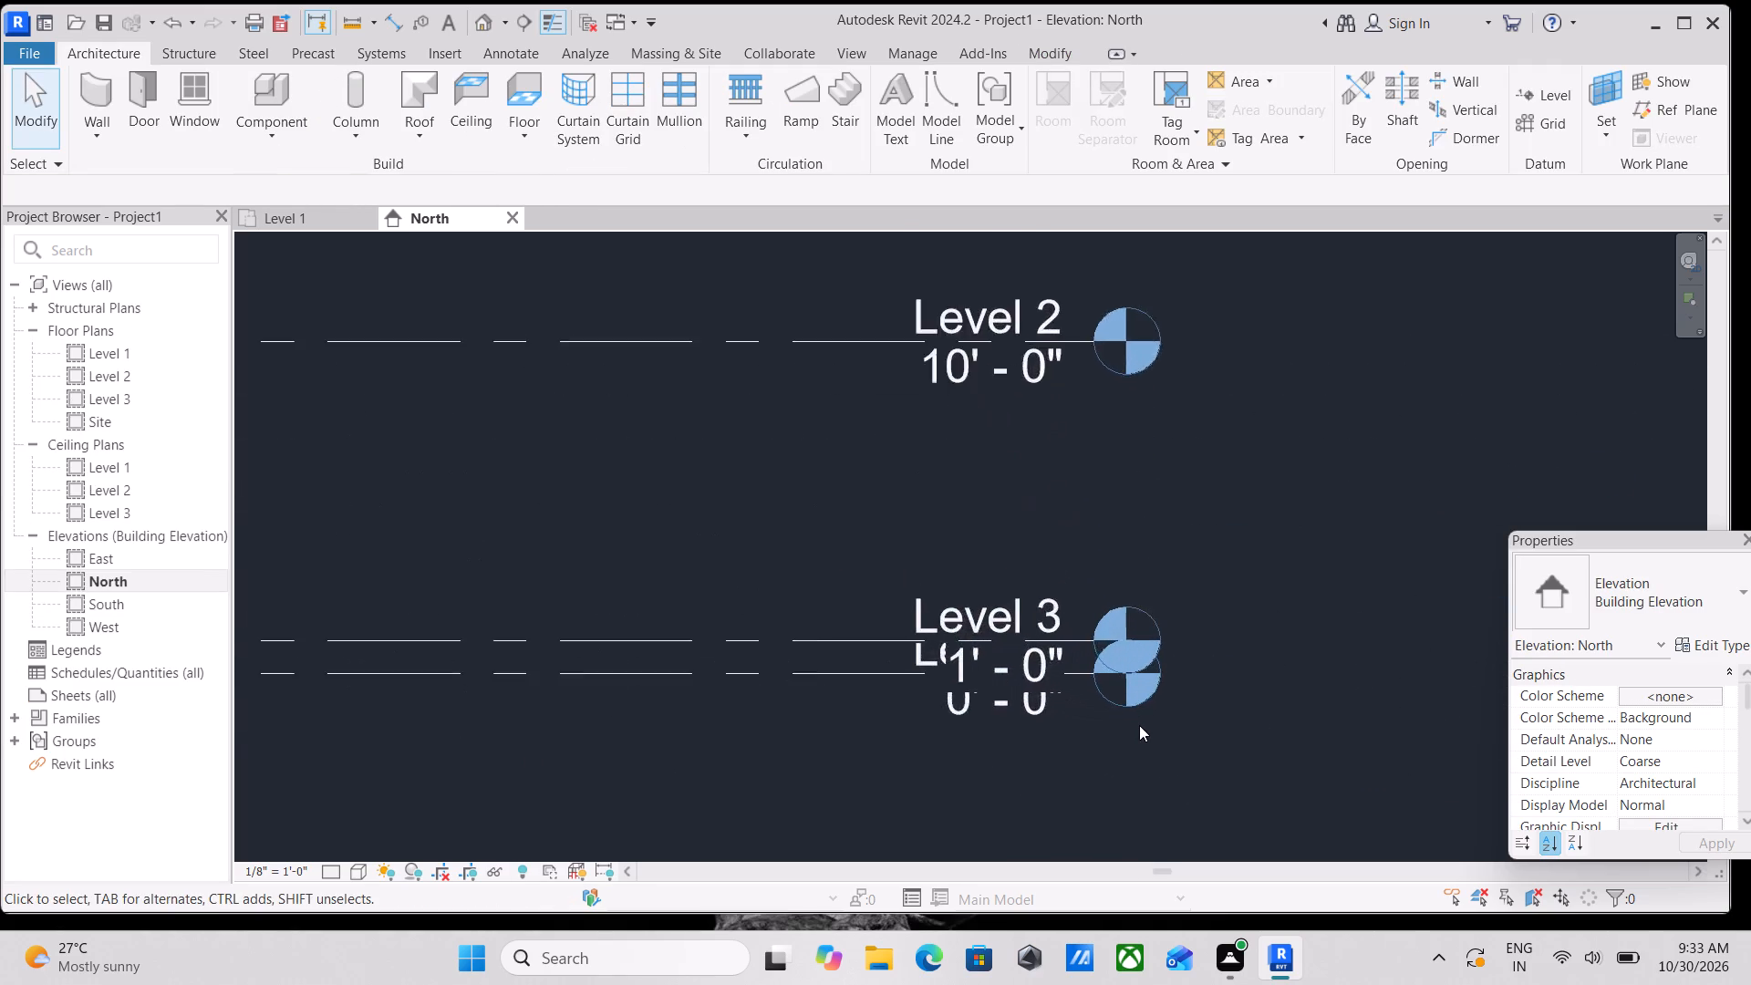
key(Escape)
key(Escape)
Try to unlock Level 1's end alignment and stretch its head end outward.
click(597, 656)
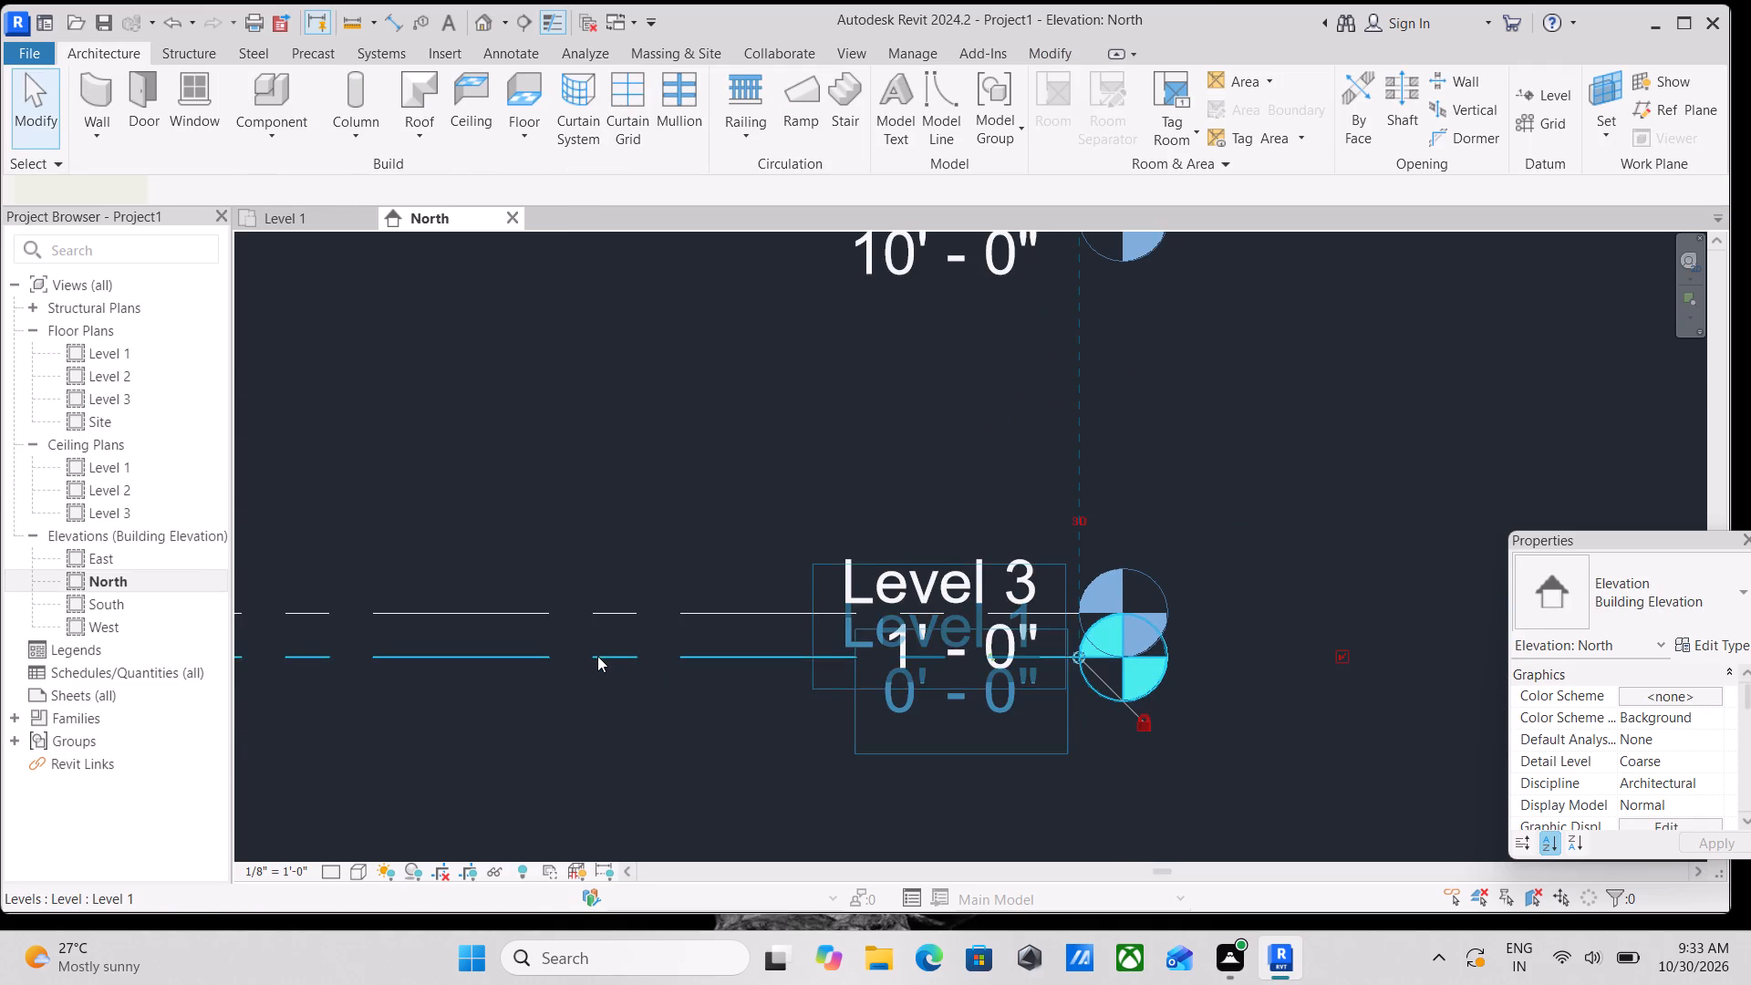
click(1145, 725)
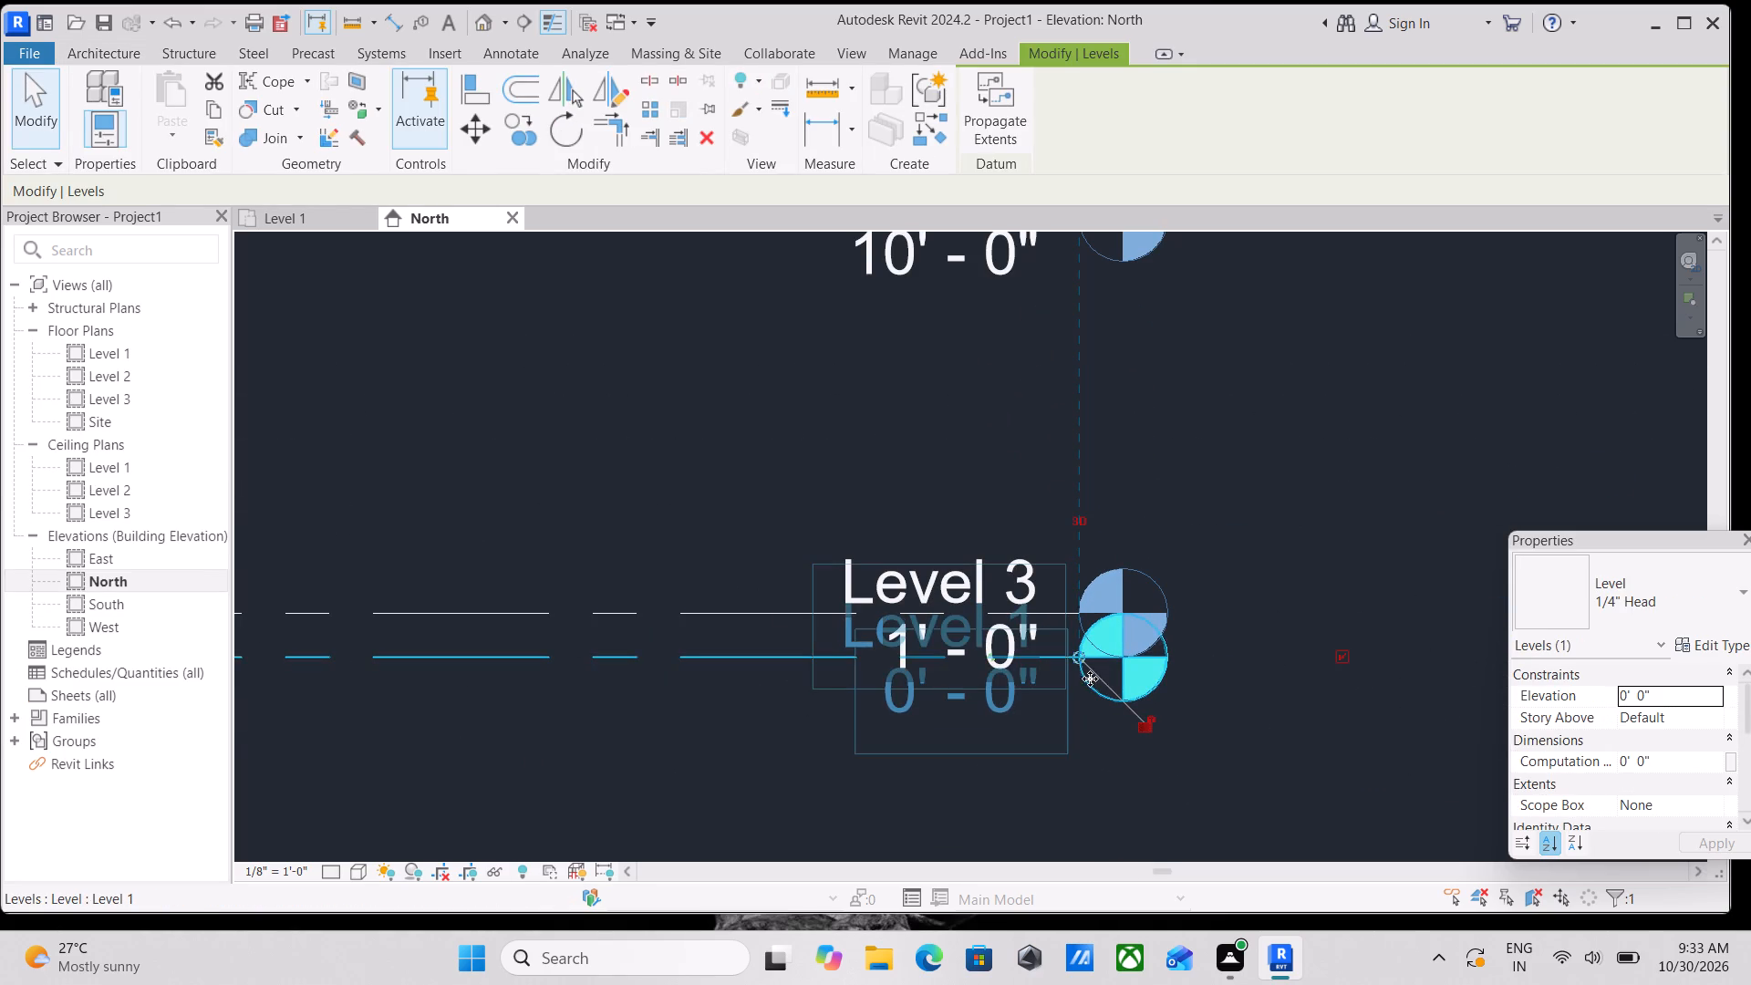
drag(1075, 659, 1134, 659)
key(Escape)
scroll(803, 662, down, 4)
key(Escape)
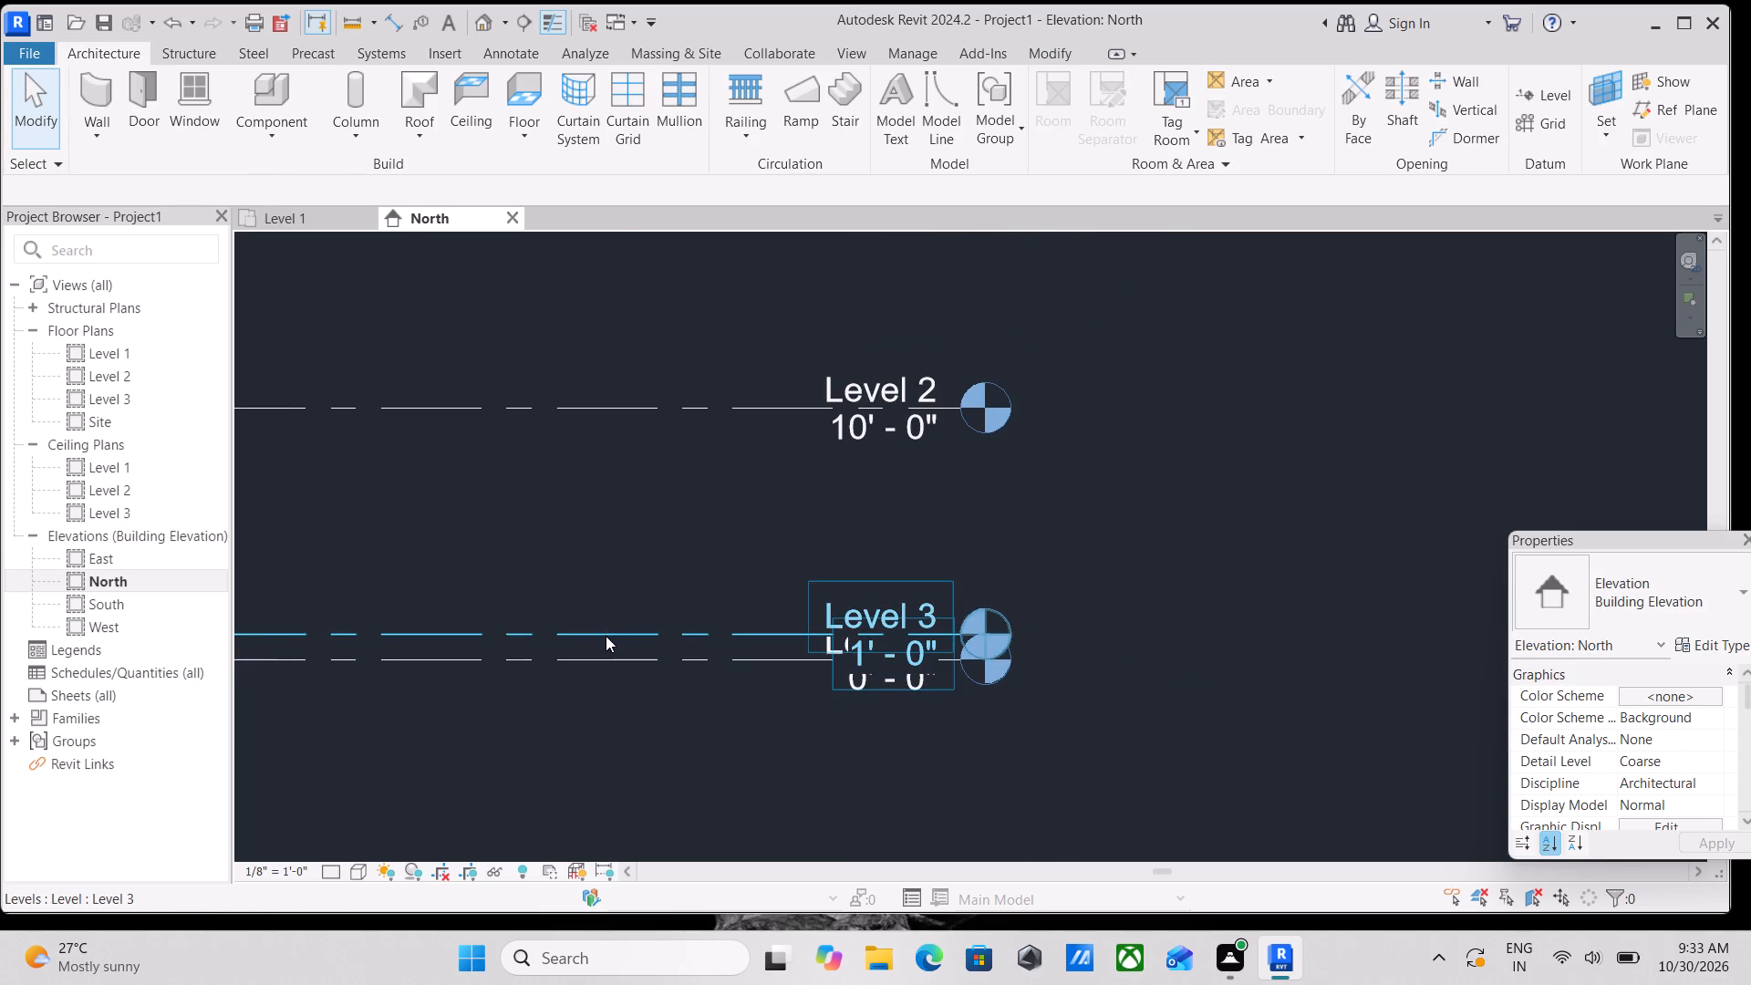
Unlock the new 1' 0" level's end alignment and extend its head end well past the Level 1 and Level 2 heads.
click(606, 636)
click(1027, 700)
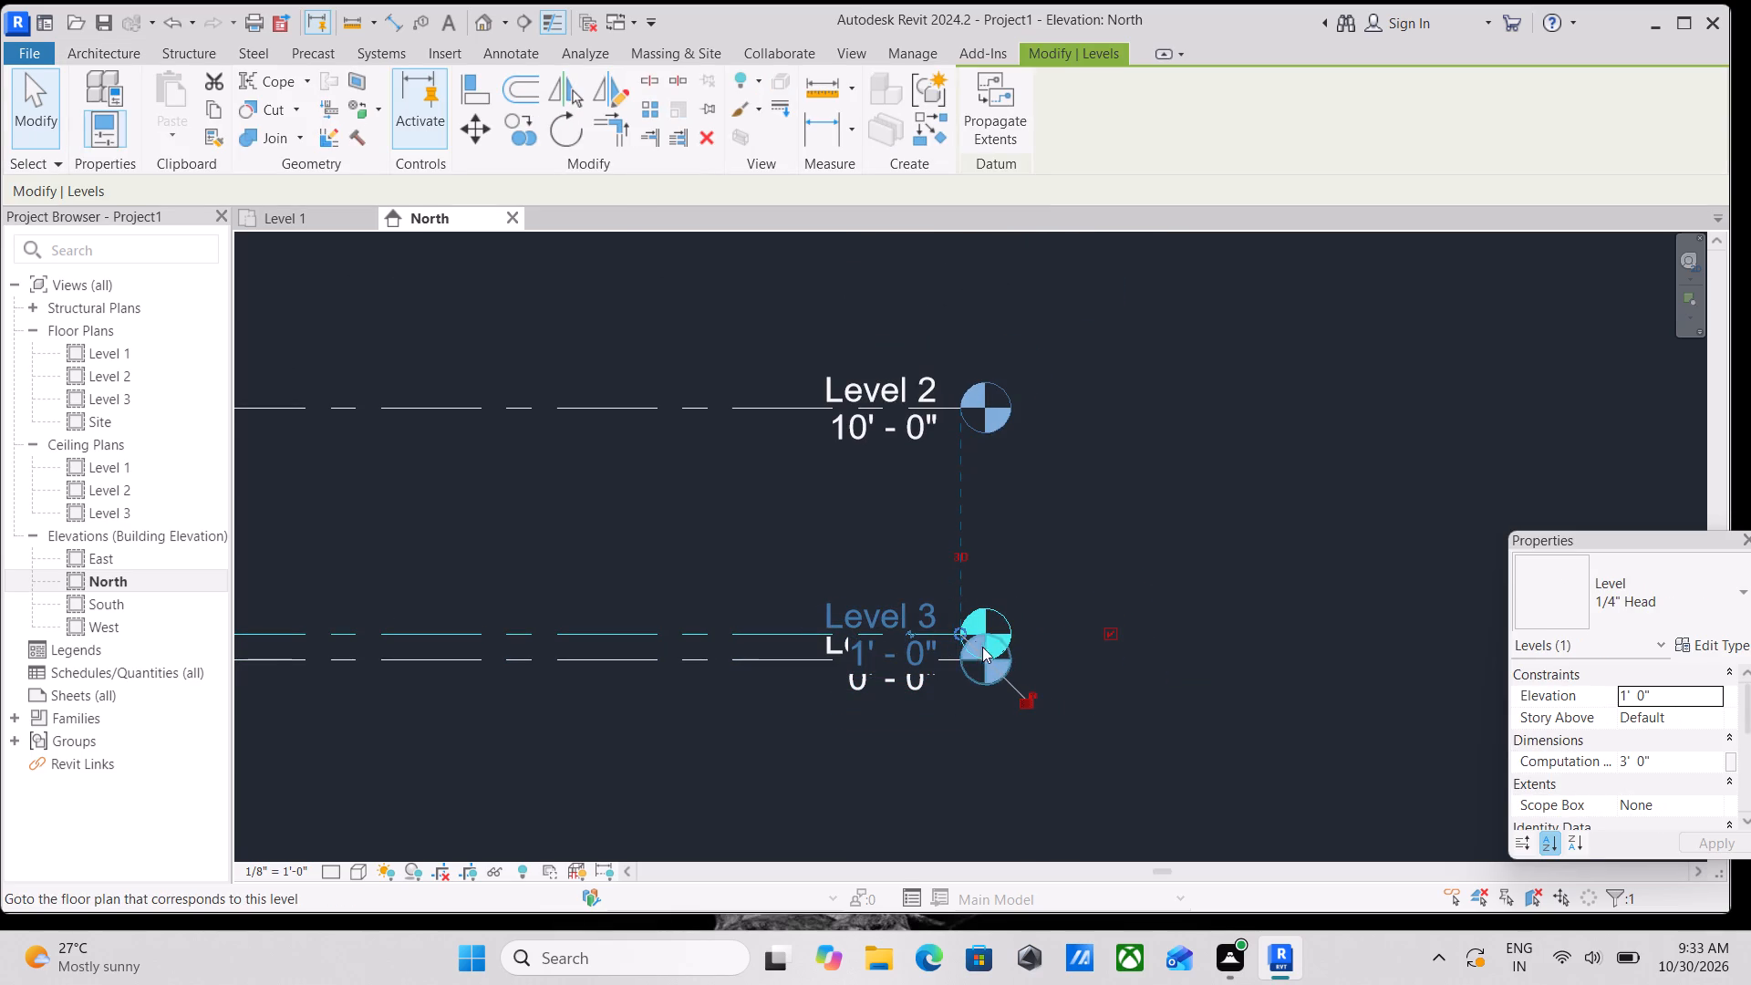
drag(961, 631, 1470, 637)
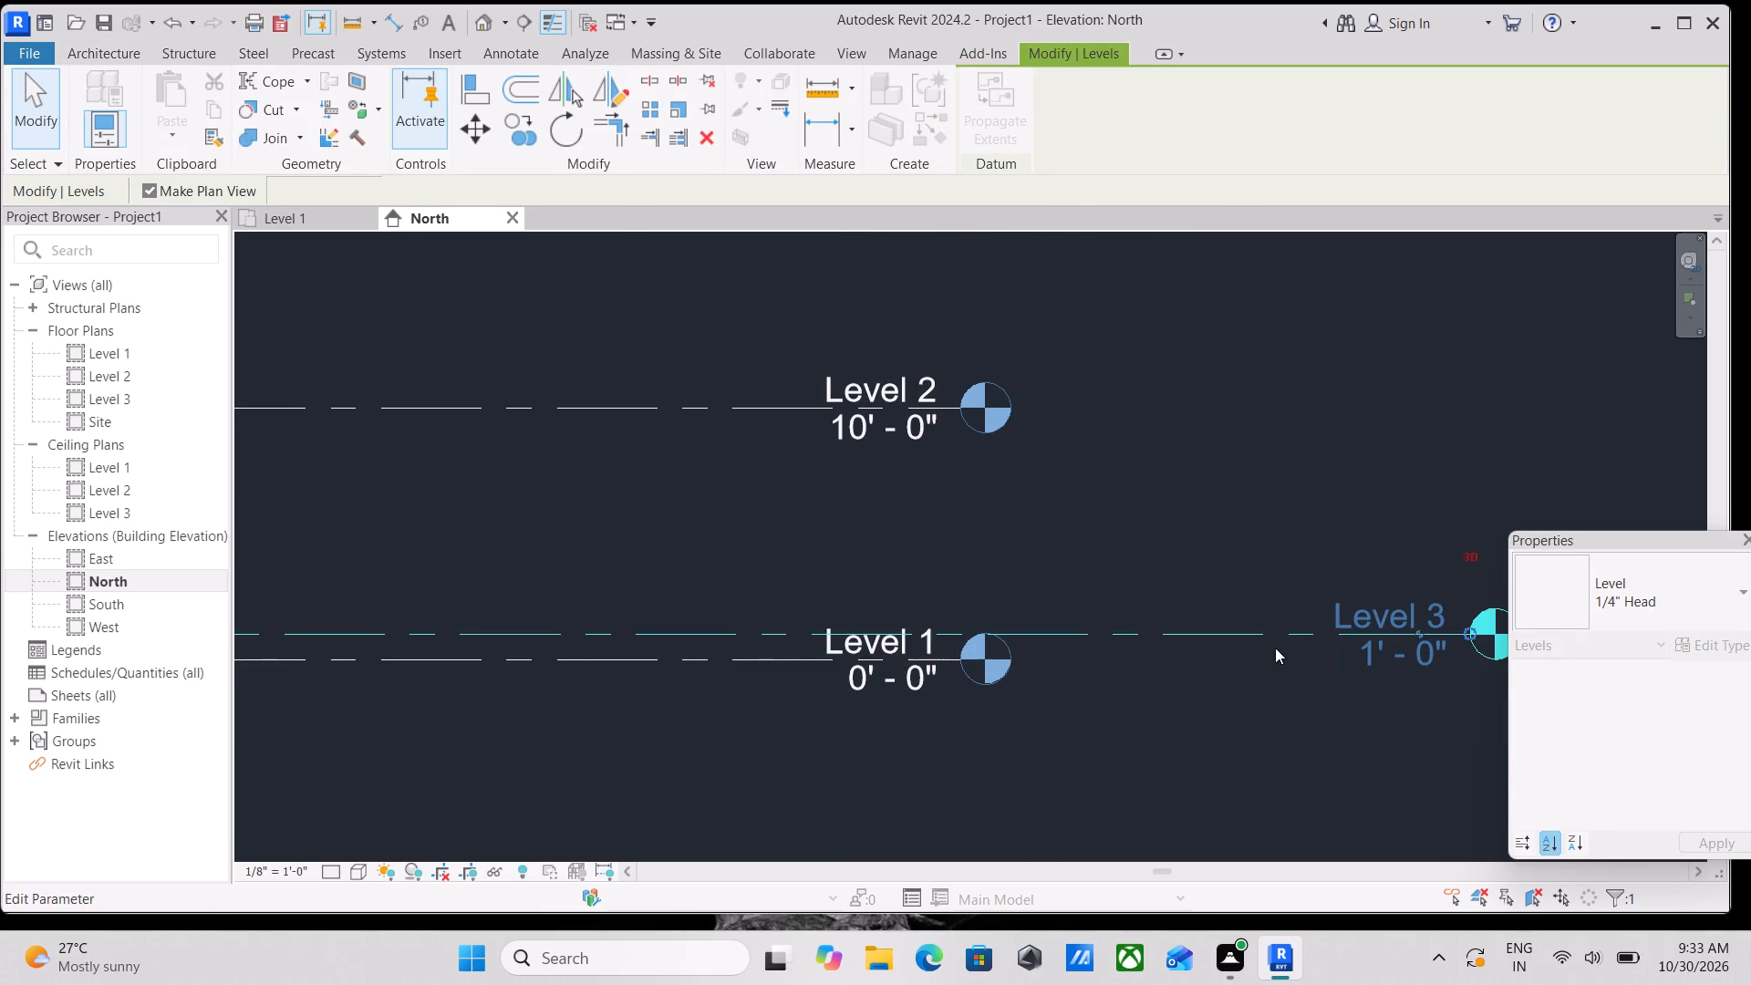
middle_drag(1275, 648, 843, 652)
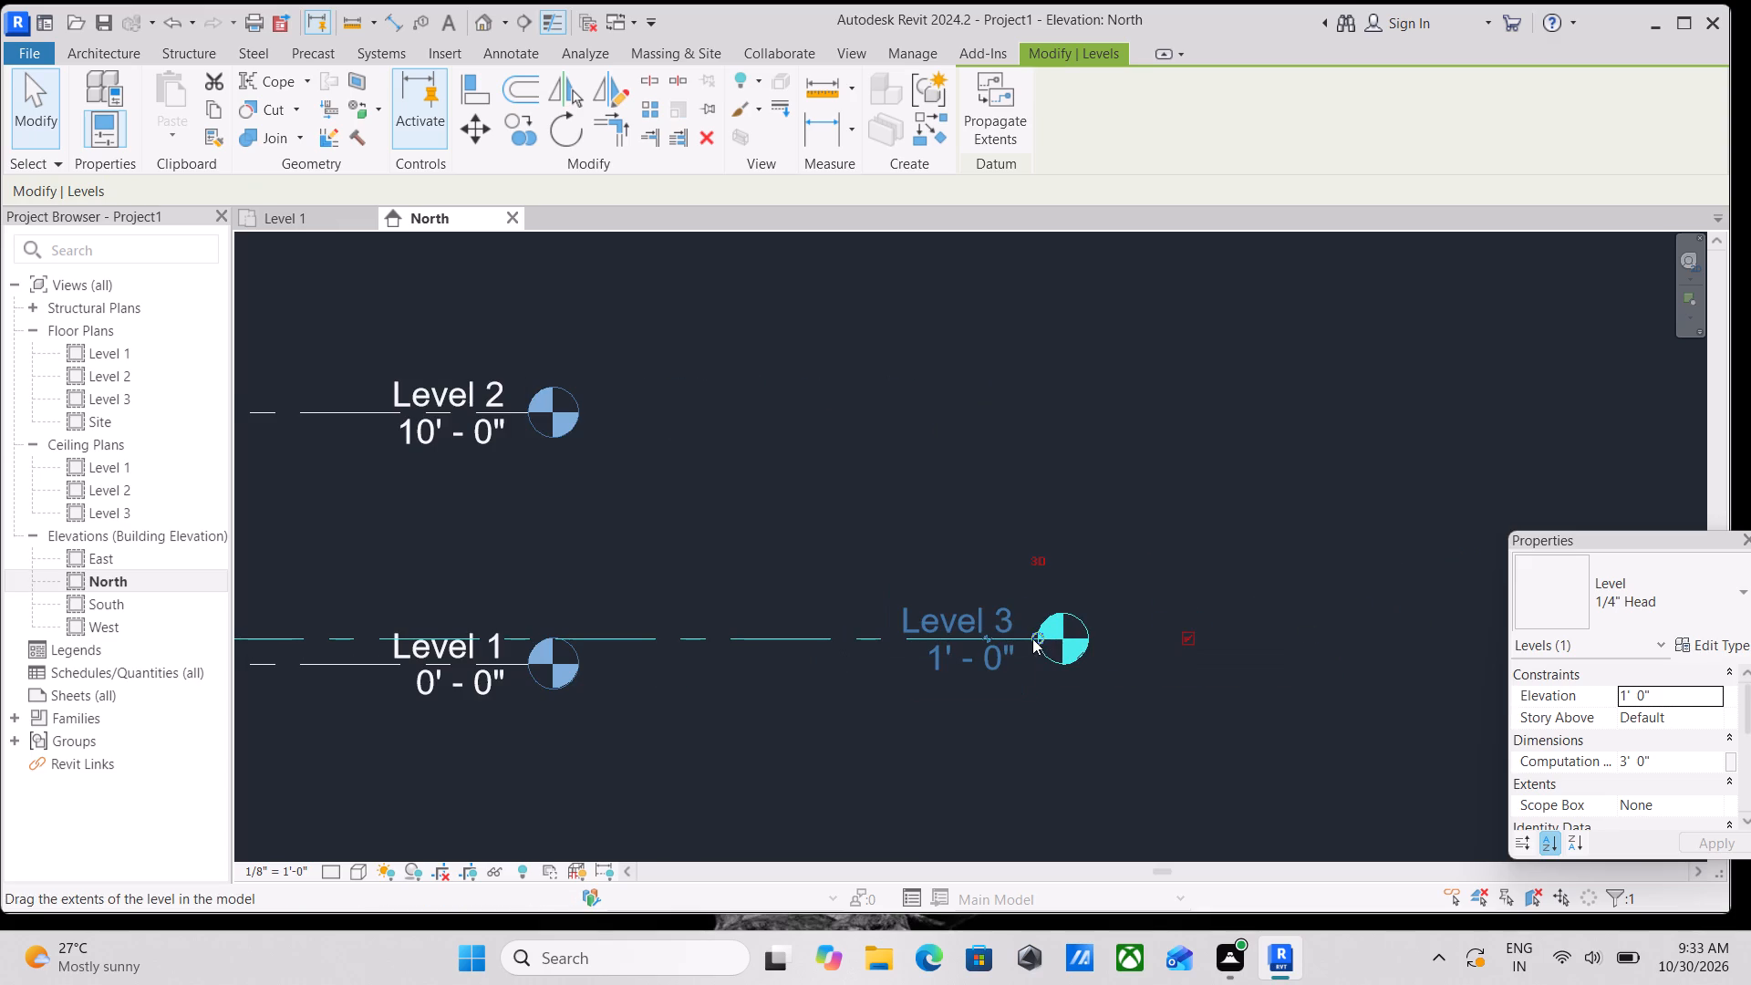
click(1034, 638)
drag(1034, 638, 1289, 636)
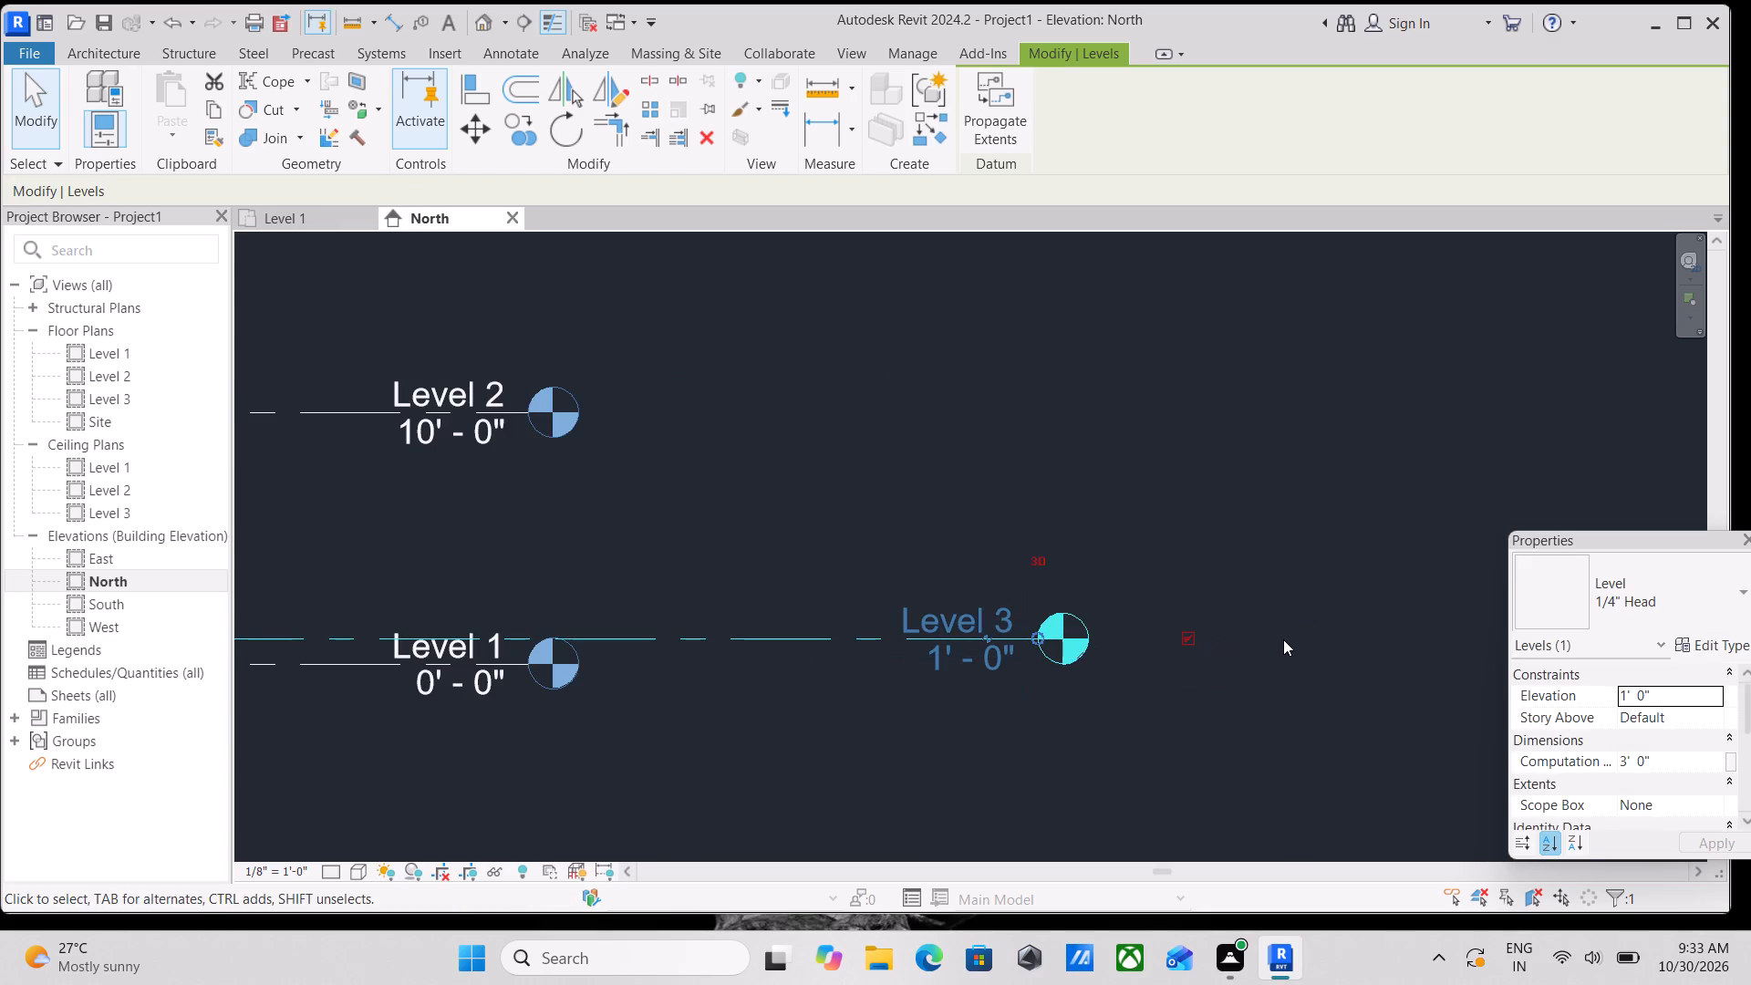
key(Escape)
key(Escape)
scroll(1110, 638, up, 1)
click(756, 642)
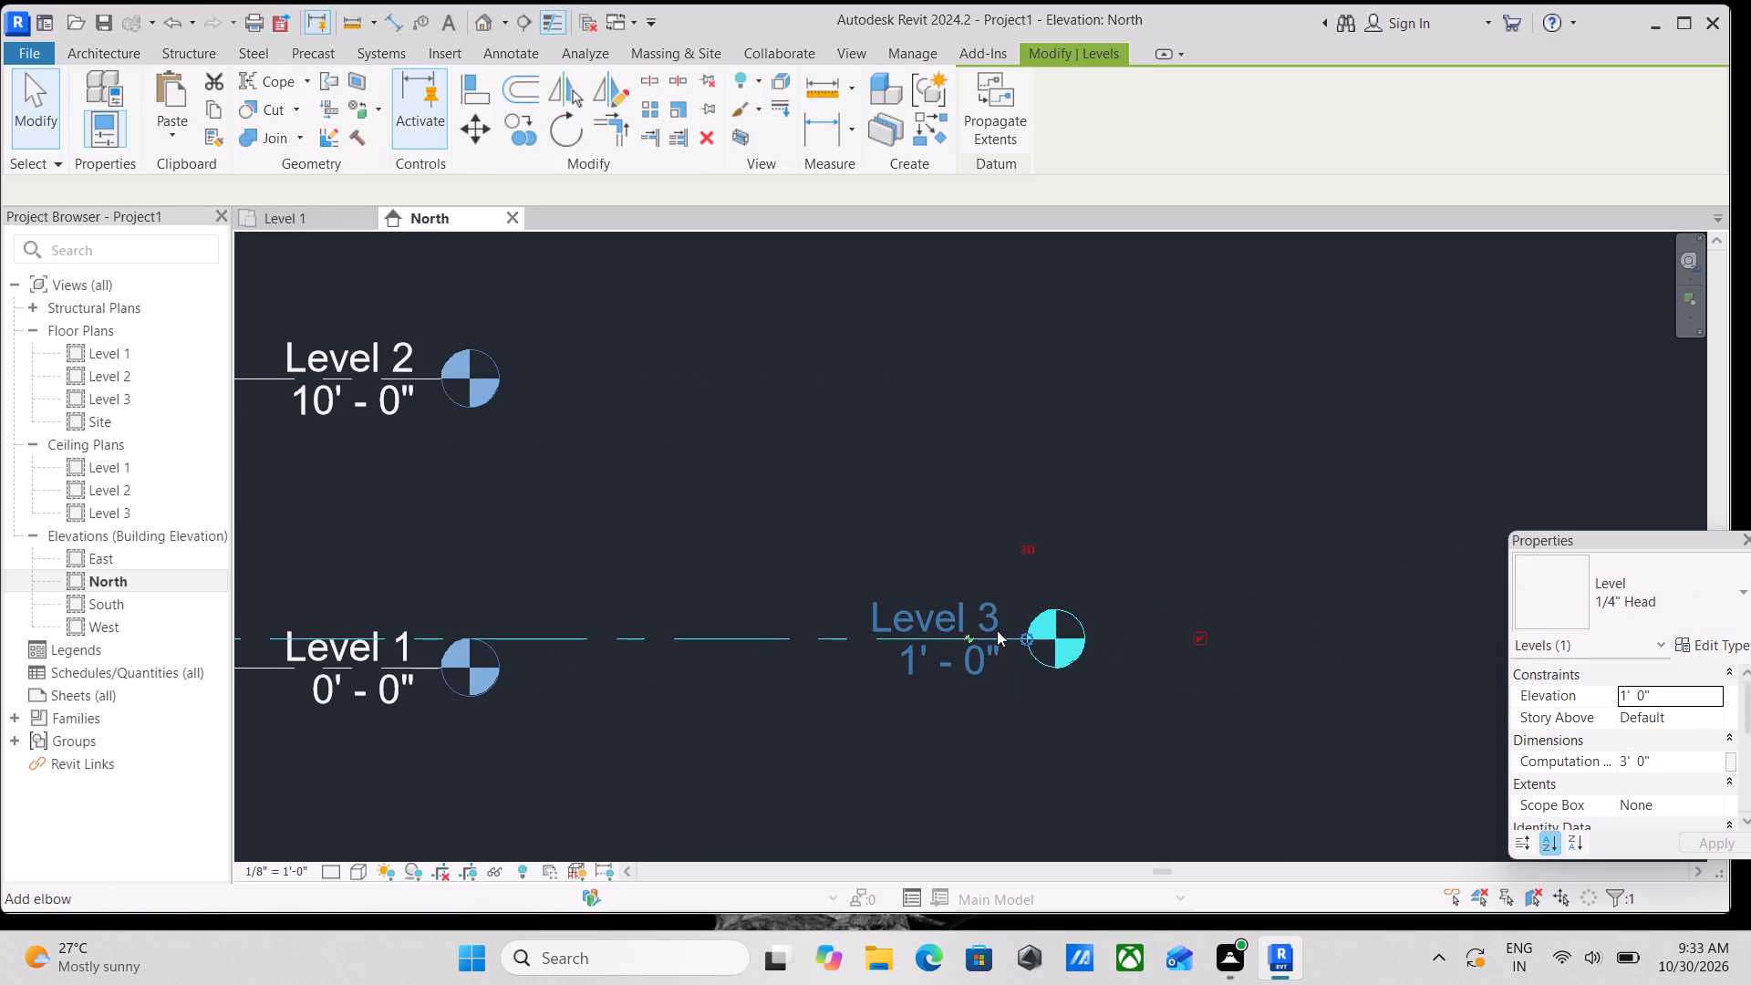
drag(1020, 638, 1129, 639)
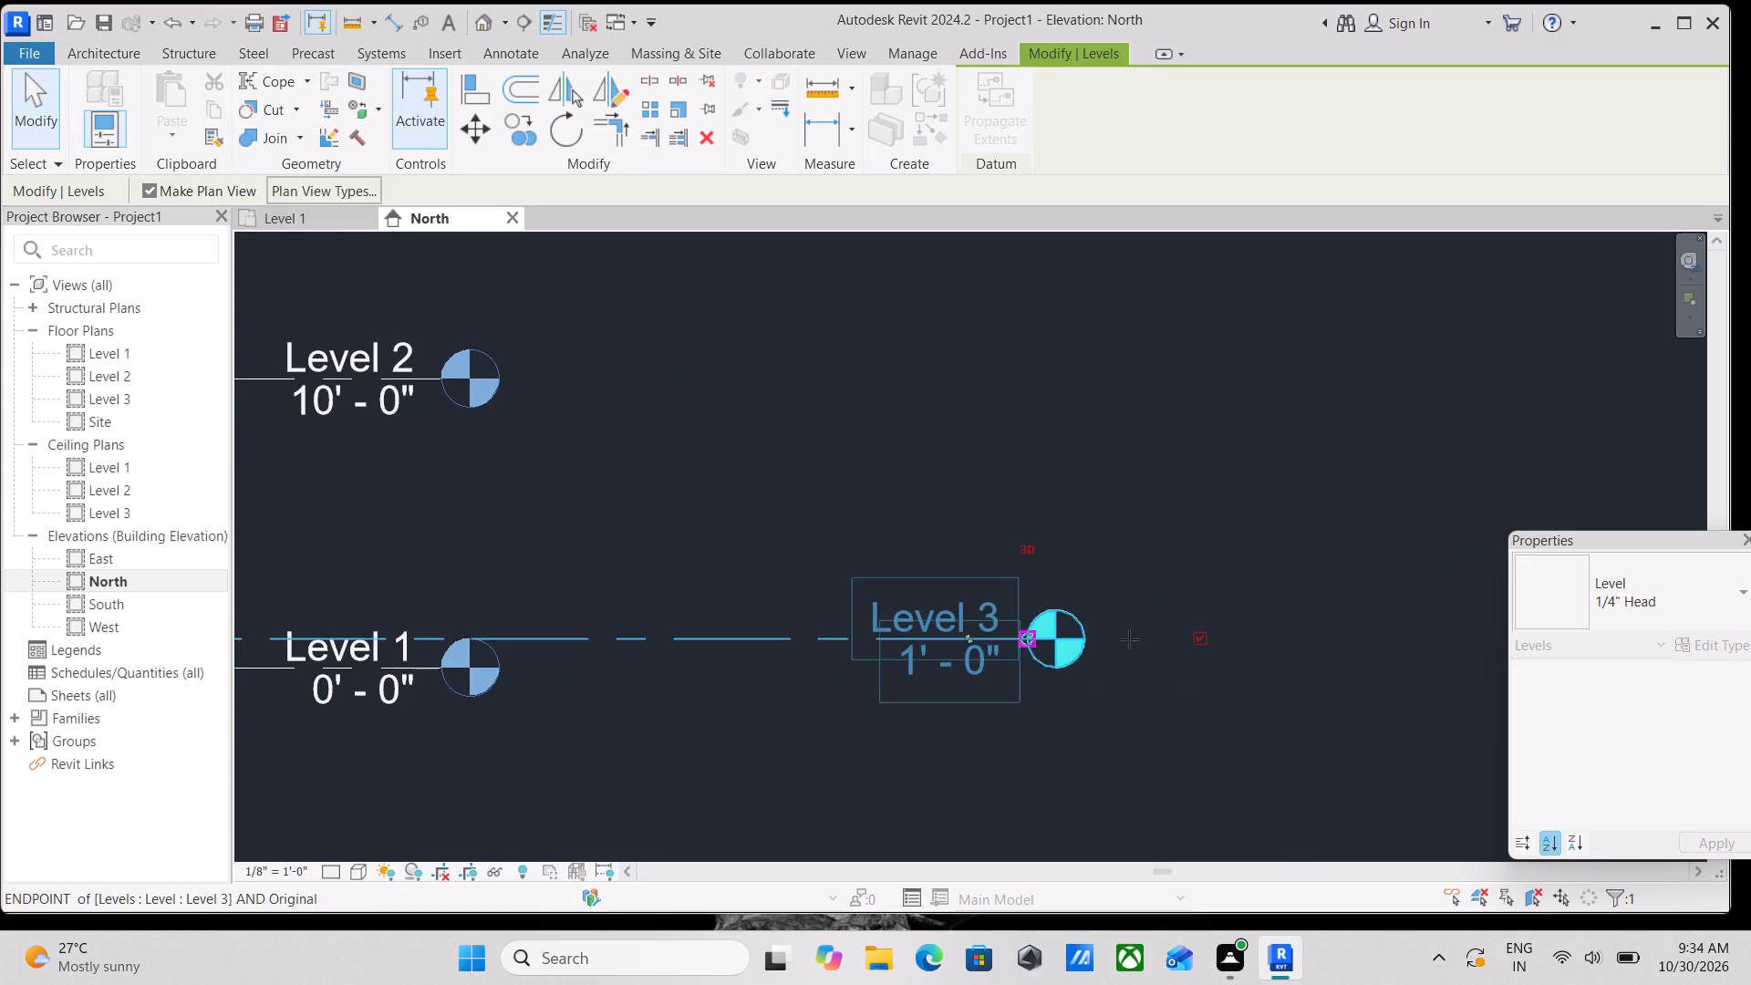
drag(1129, 639, 1289, 638)
key(Escape)
key(Escape)
Rename the new 1' 0" level as GROUND FLOOR and rename its corresponding views to match.
double_click(1207, 613)
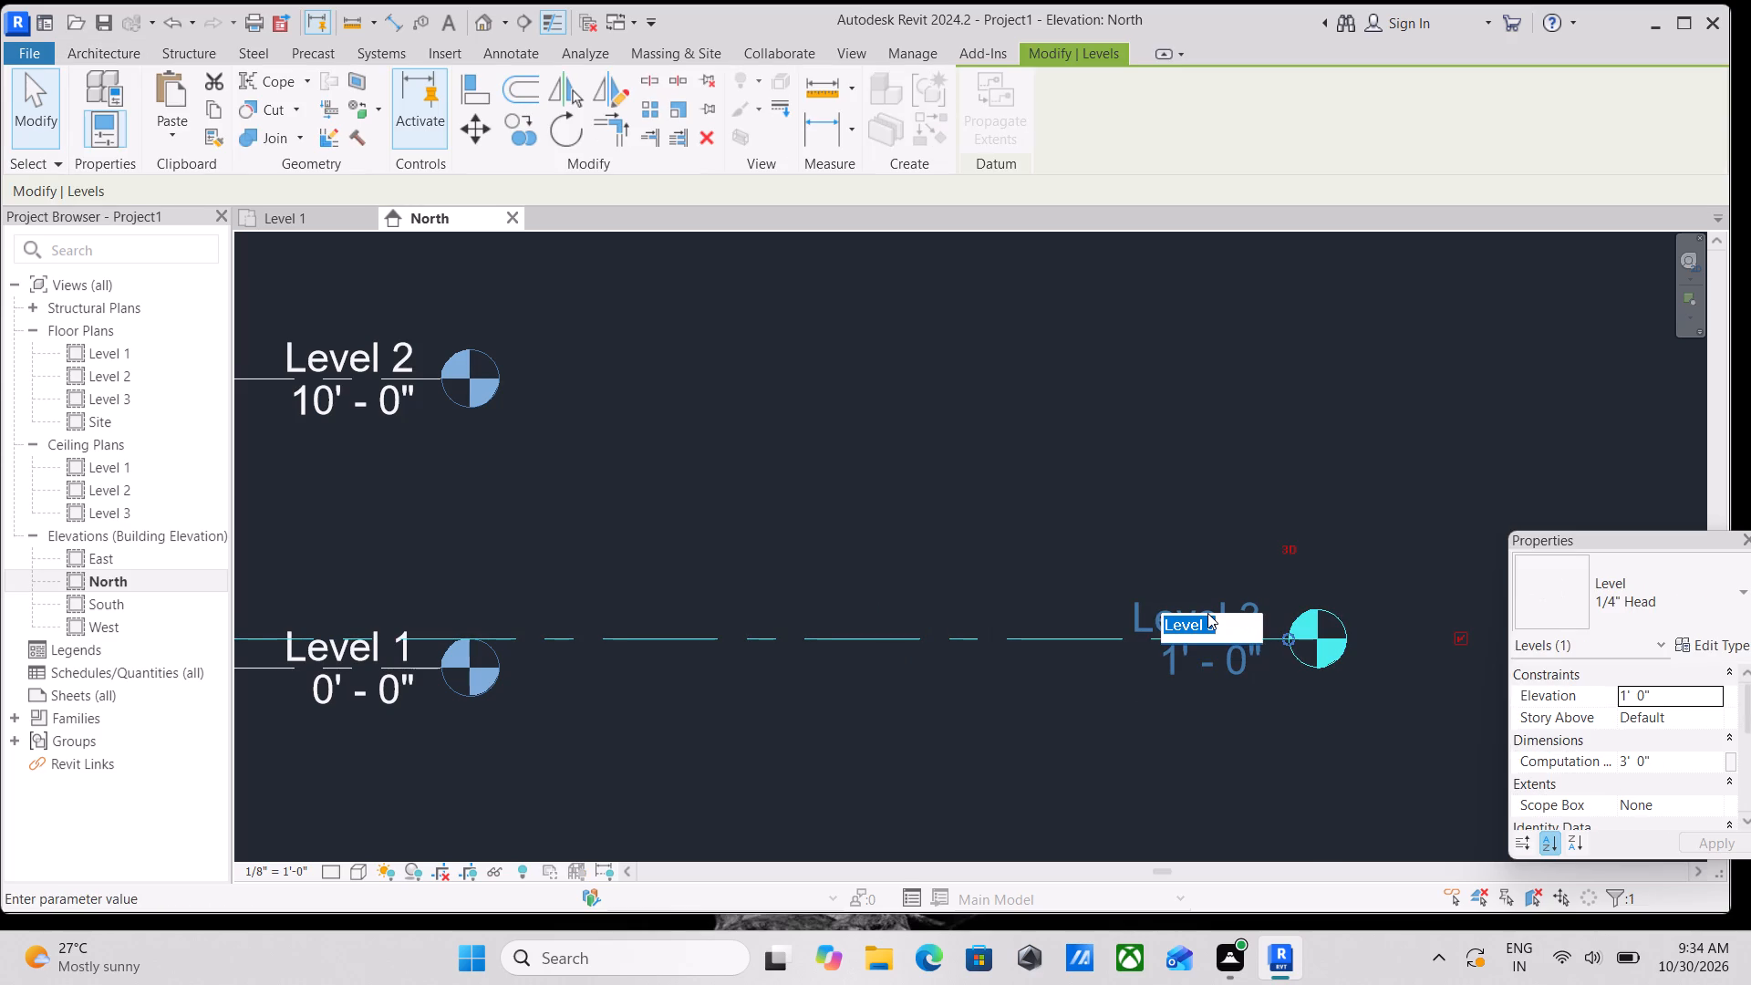
text(ground)
key(space)
key(BackSpace)
key(BackSpace)
key(BackSpace)
key(BackSpace)
key(BackSpace)
key(BackSpace)
key(BackSpace)
key(BackSpace)
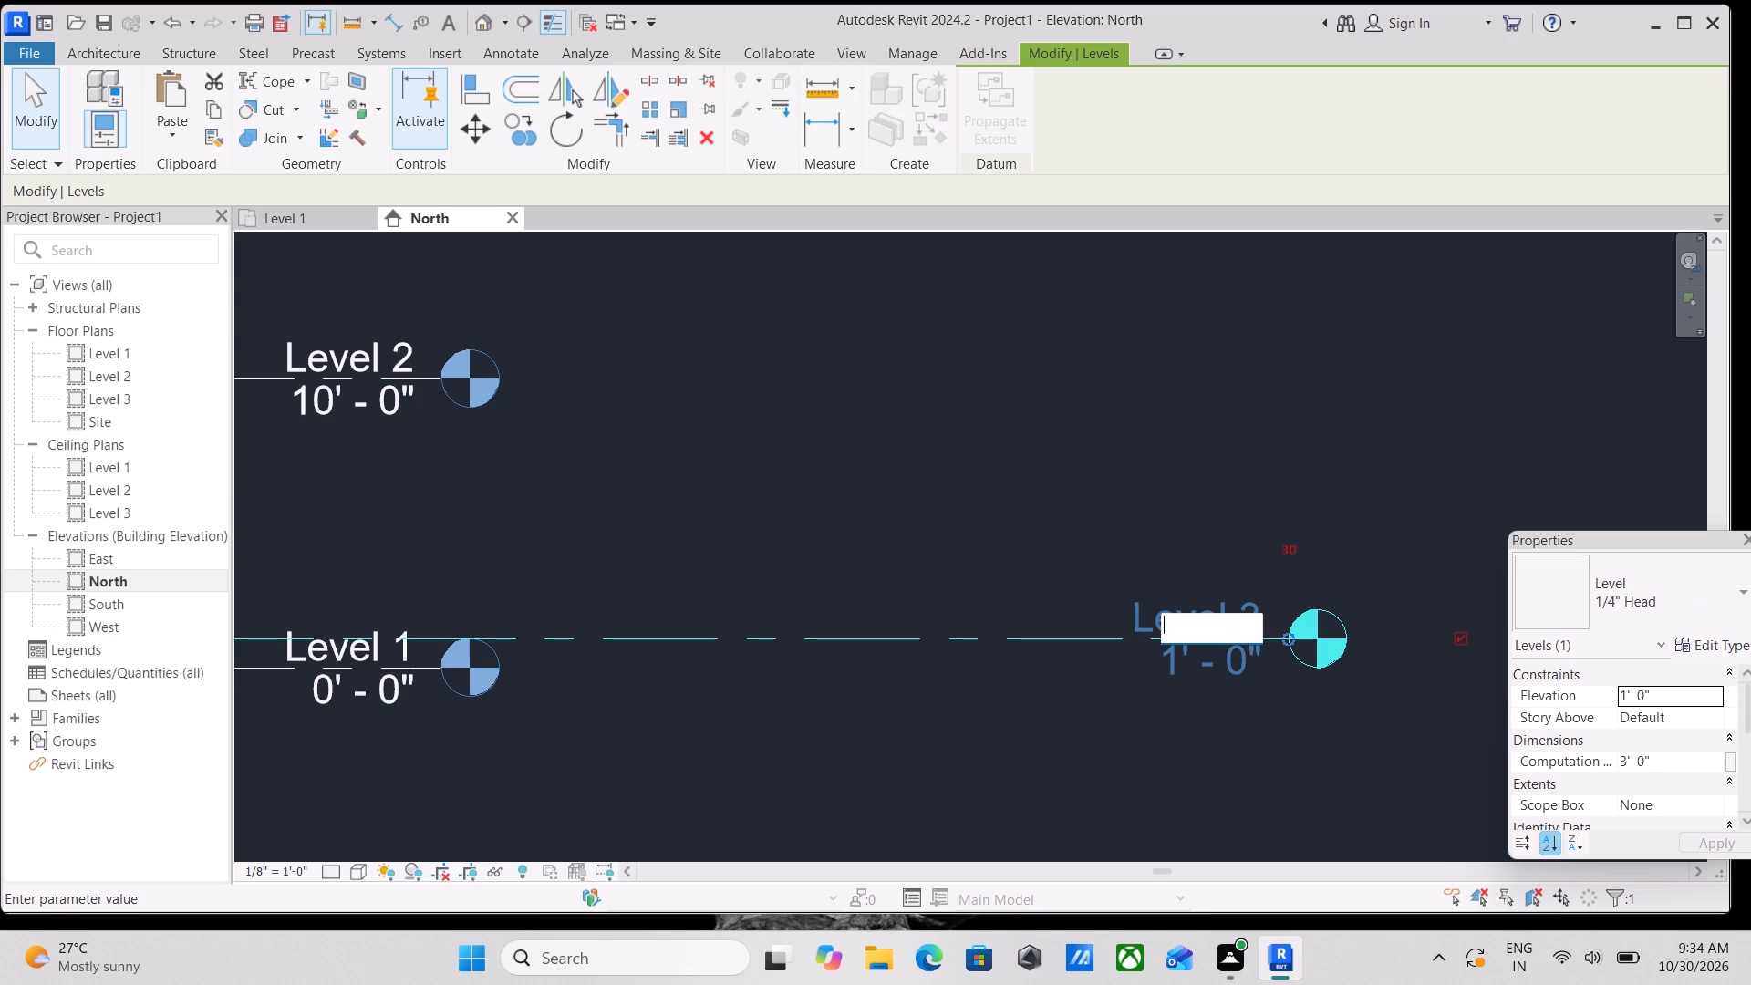
text(GR)
key(o)
text(UND)
key(space)
text(FLOOR)
key(Return)
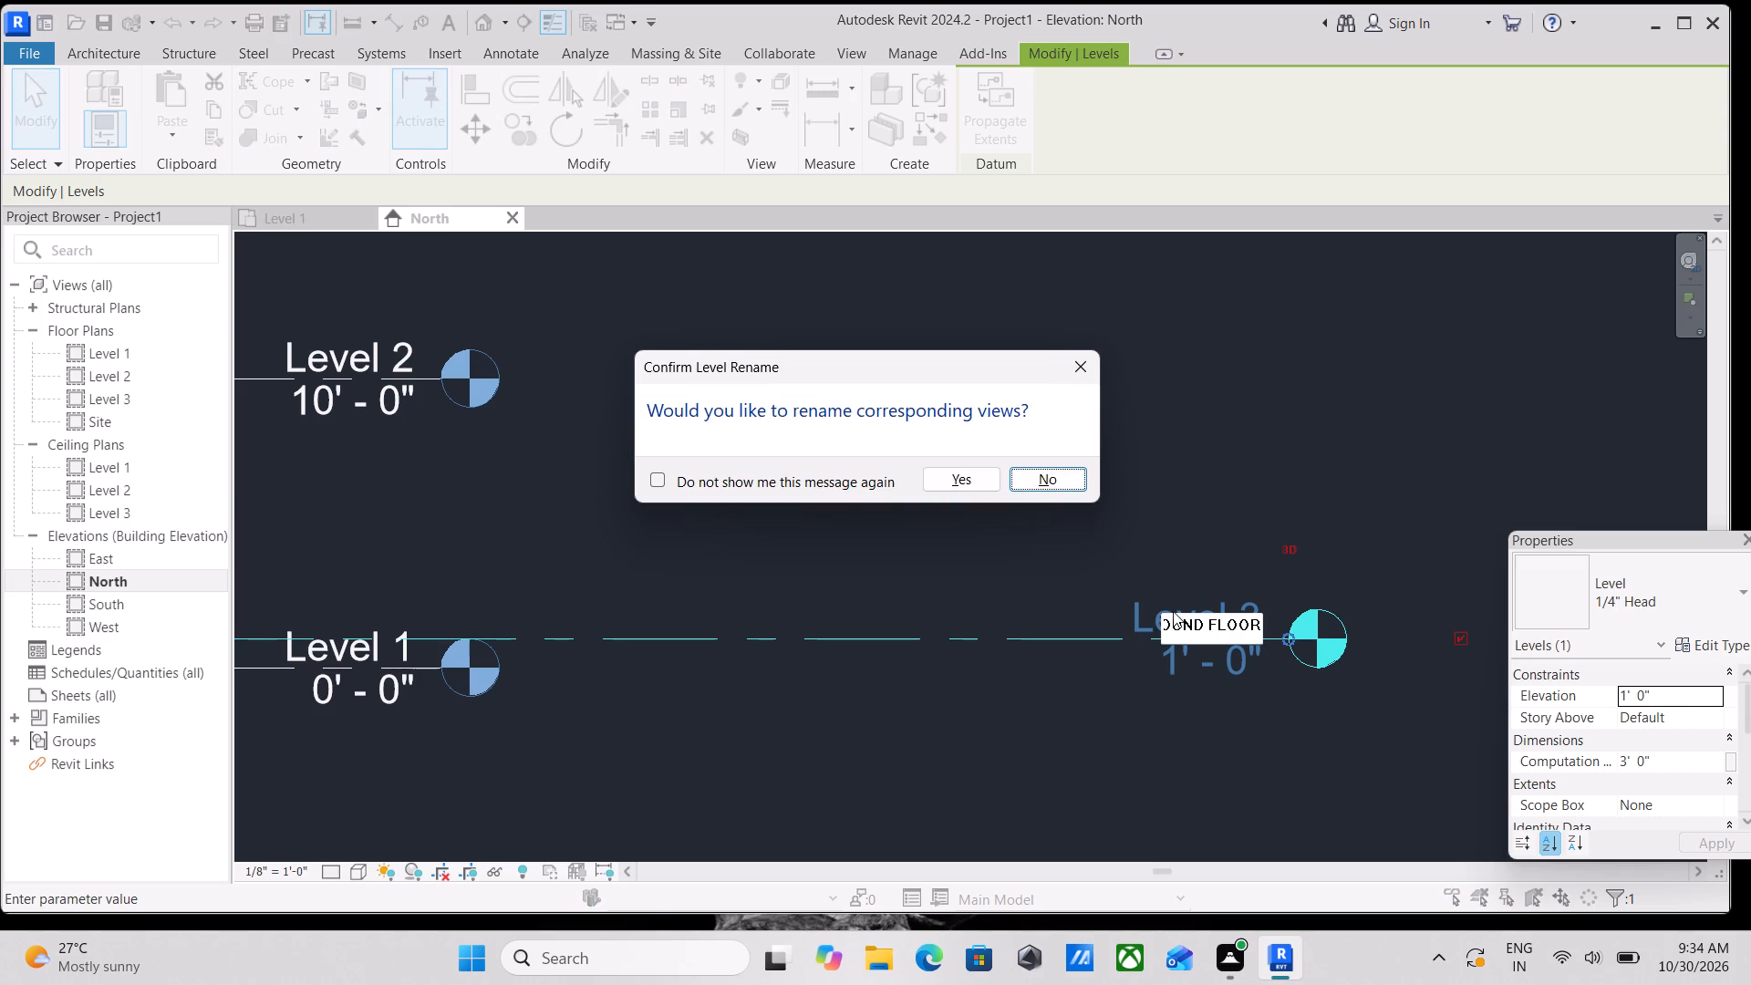
click(953, 480)
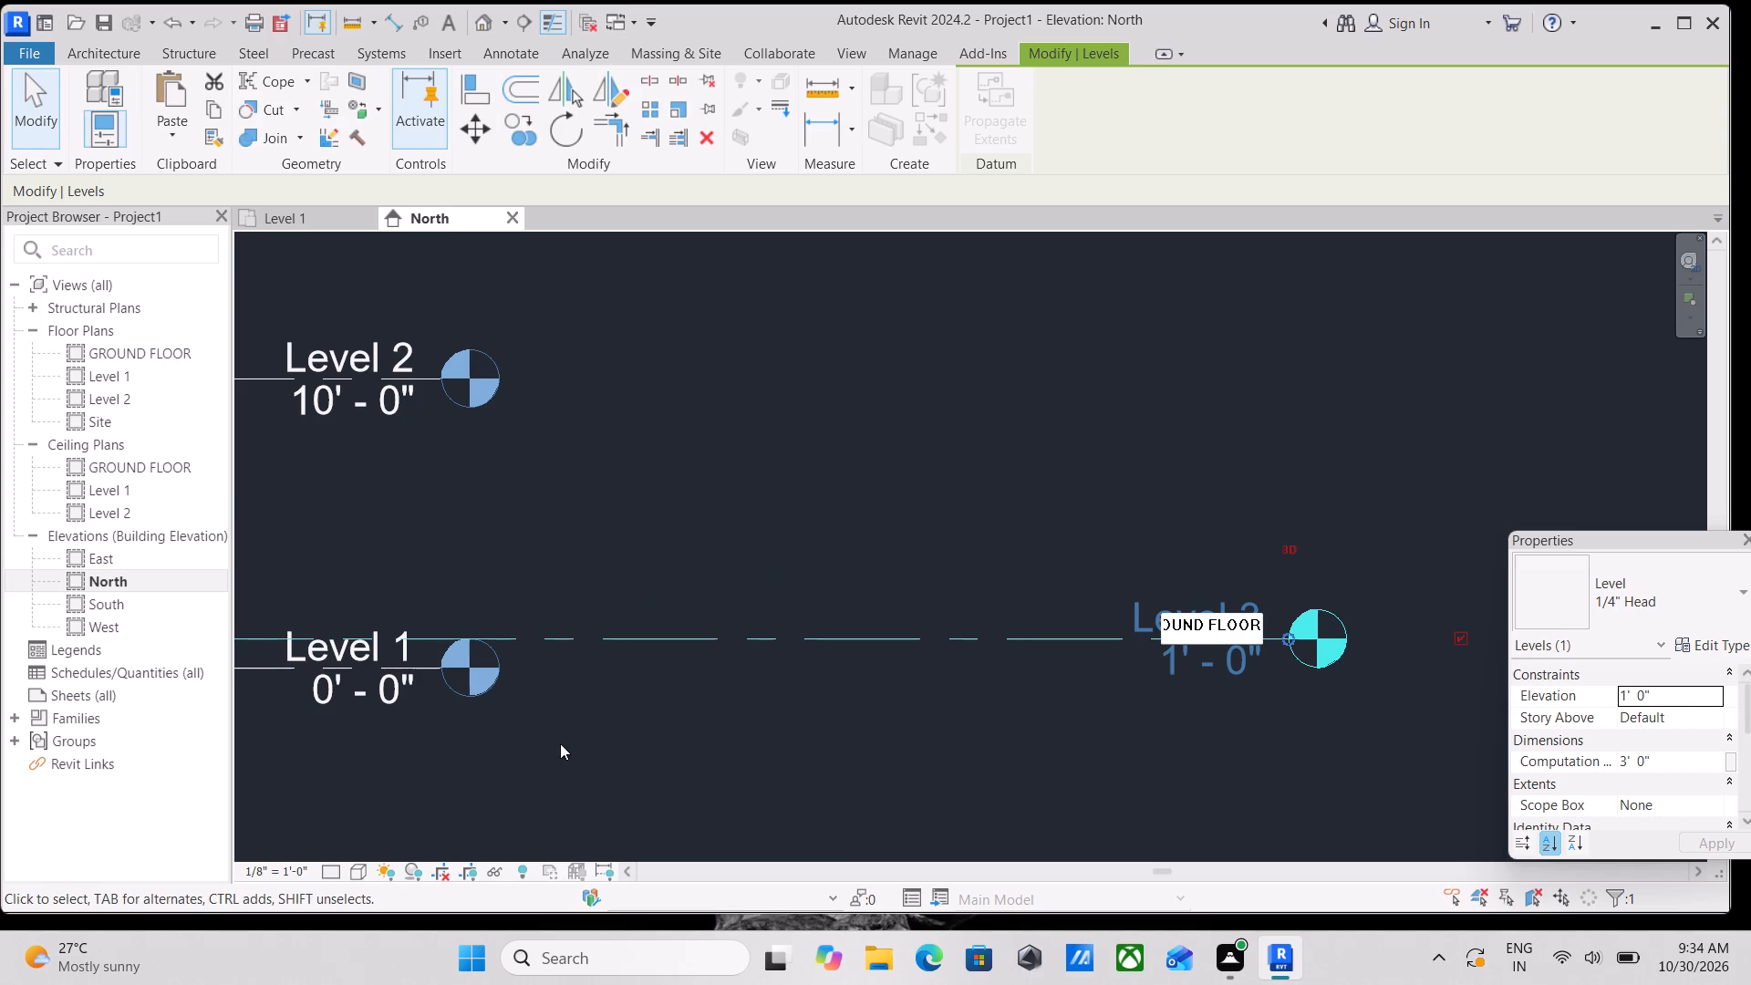
scroll(568, 746, down, 2)
scroll(798, 258, down, 1)
scroll(769, 493, down, 1)
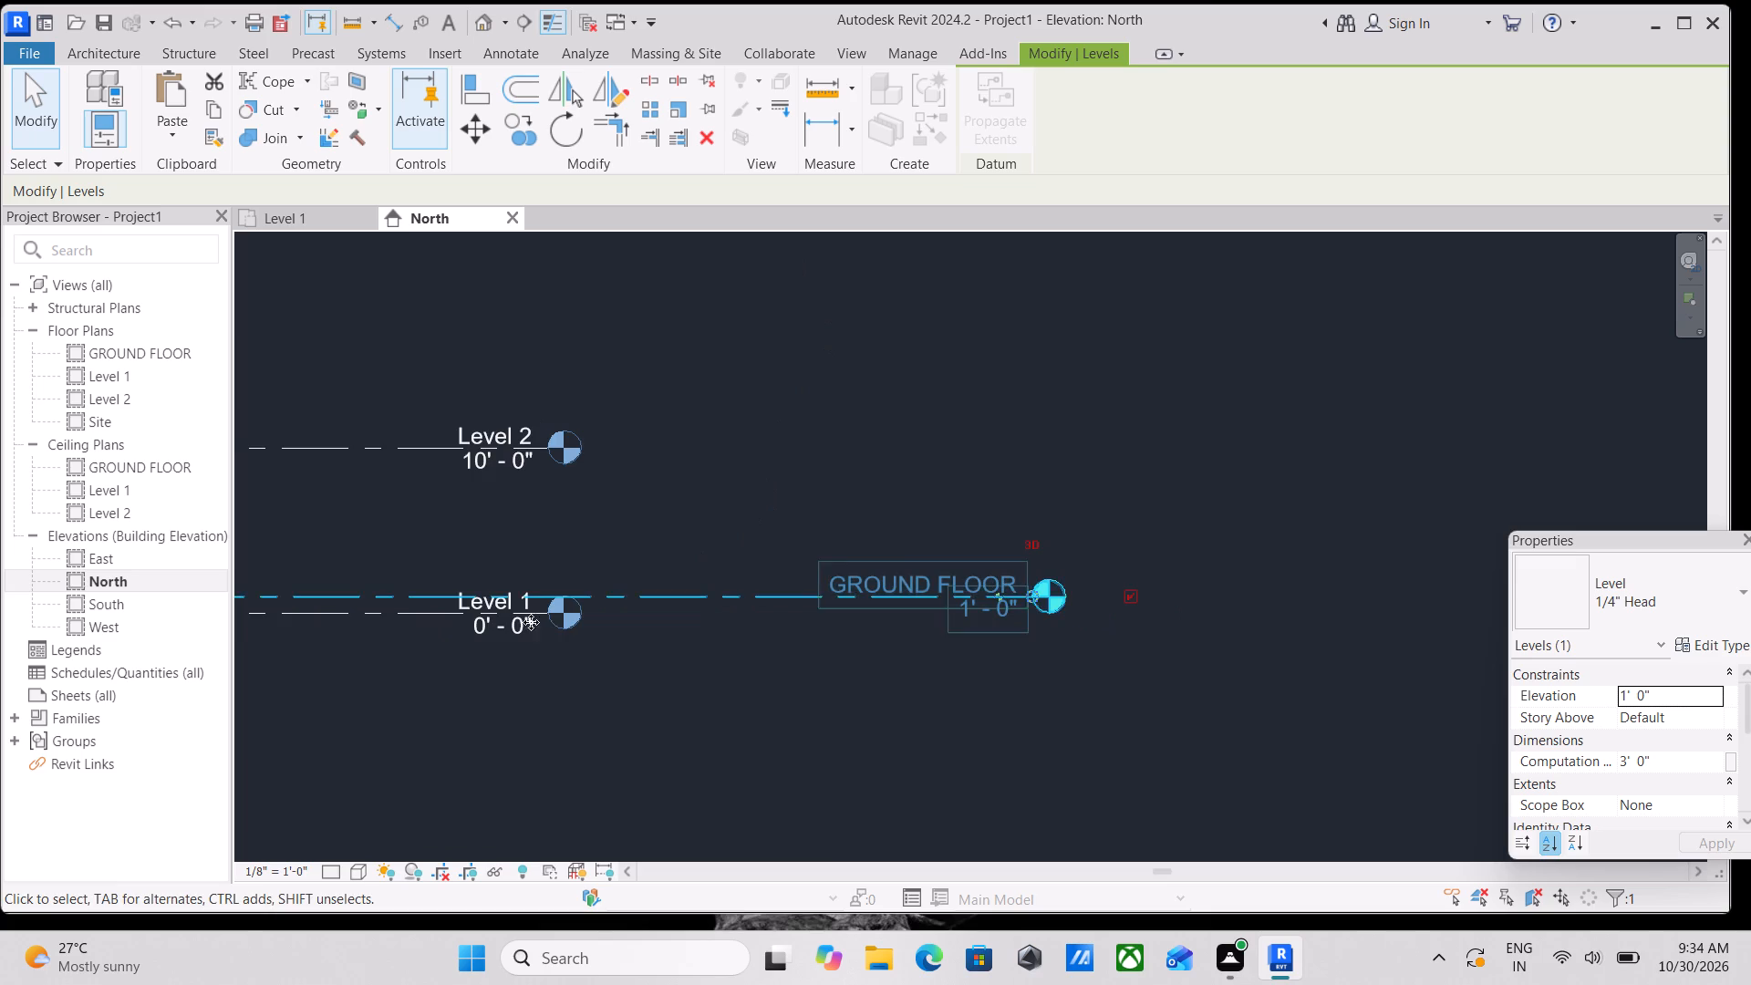
key(Escape)
Unlock Level 1's end alignment and extend its head end beyond the GROUND FLOOR head.
scroll(379, 619, up, 4)
click(377, 607)
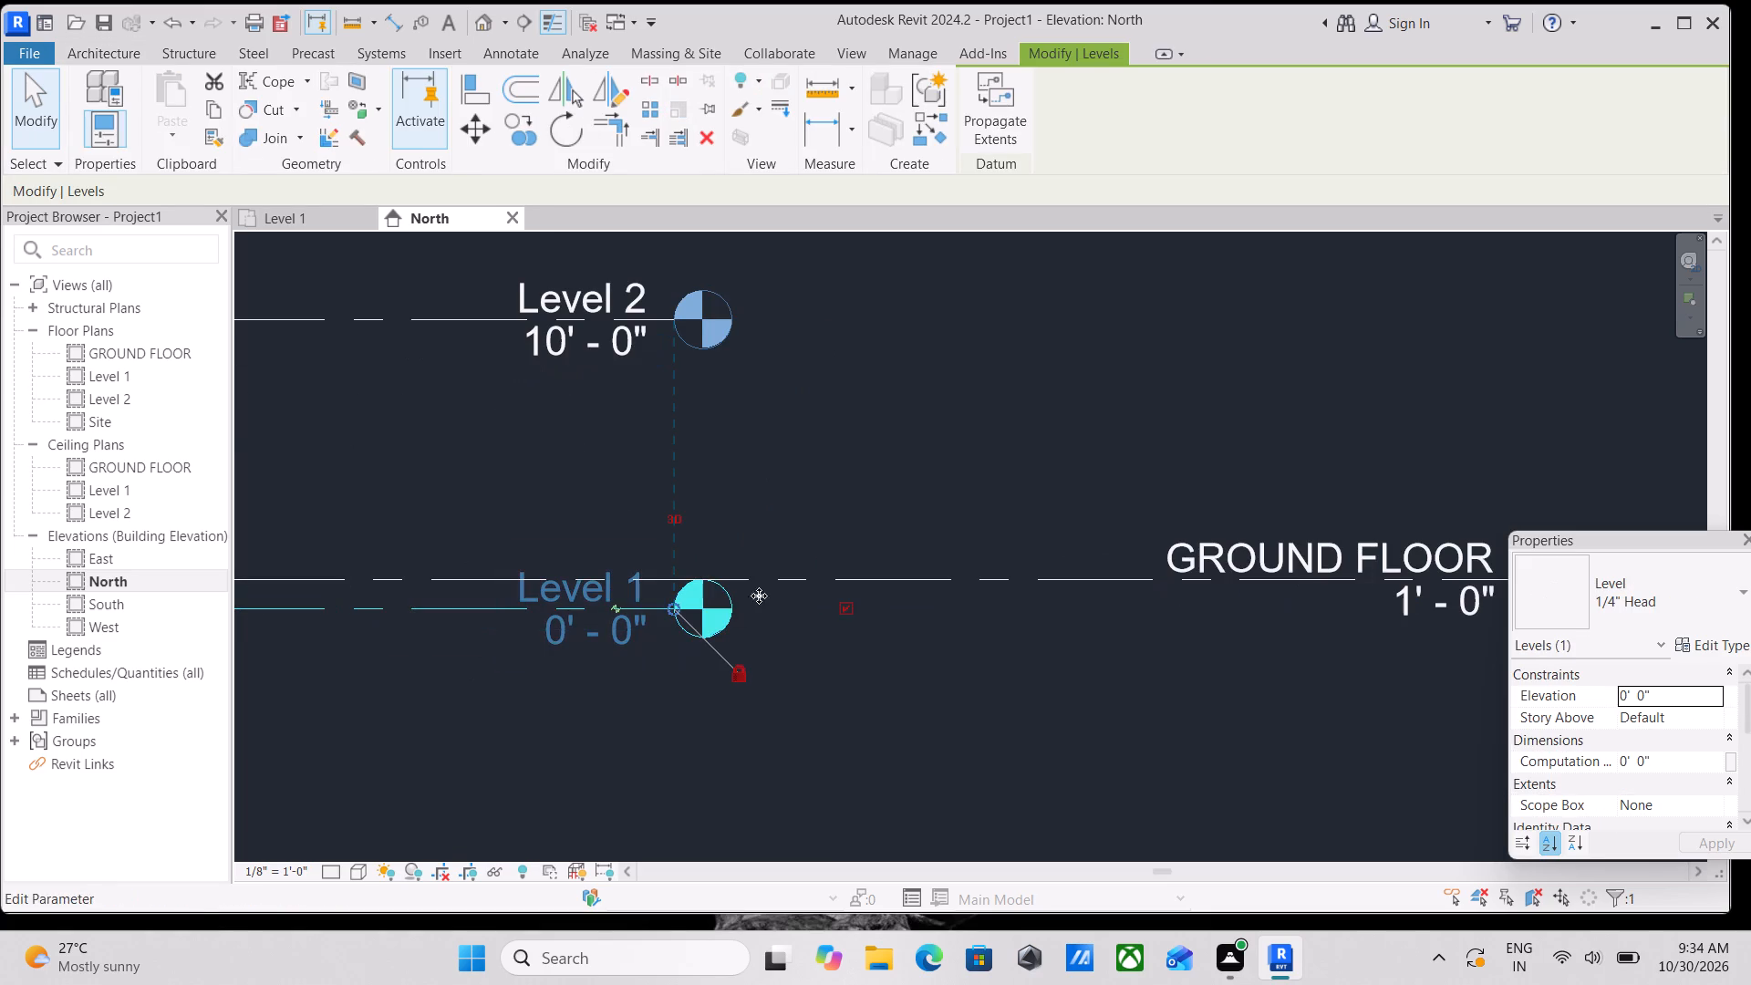
click(737, 675)
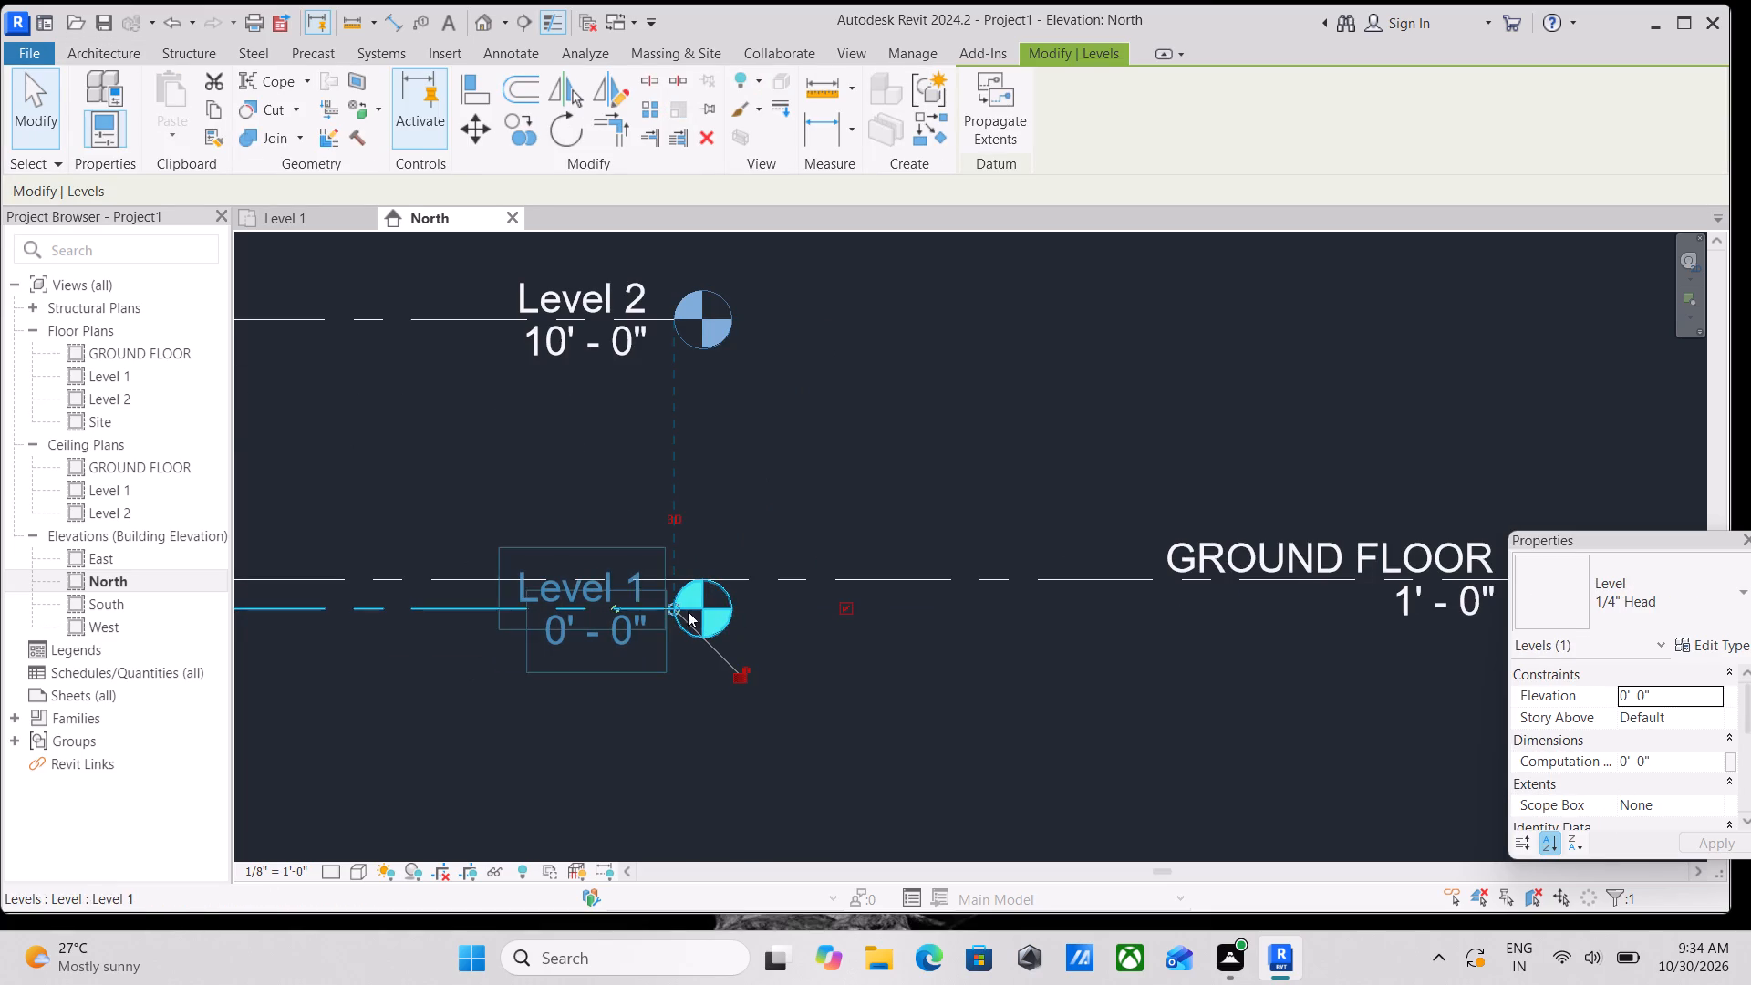
drag(673, 607, 1353, 643)
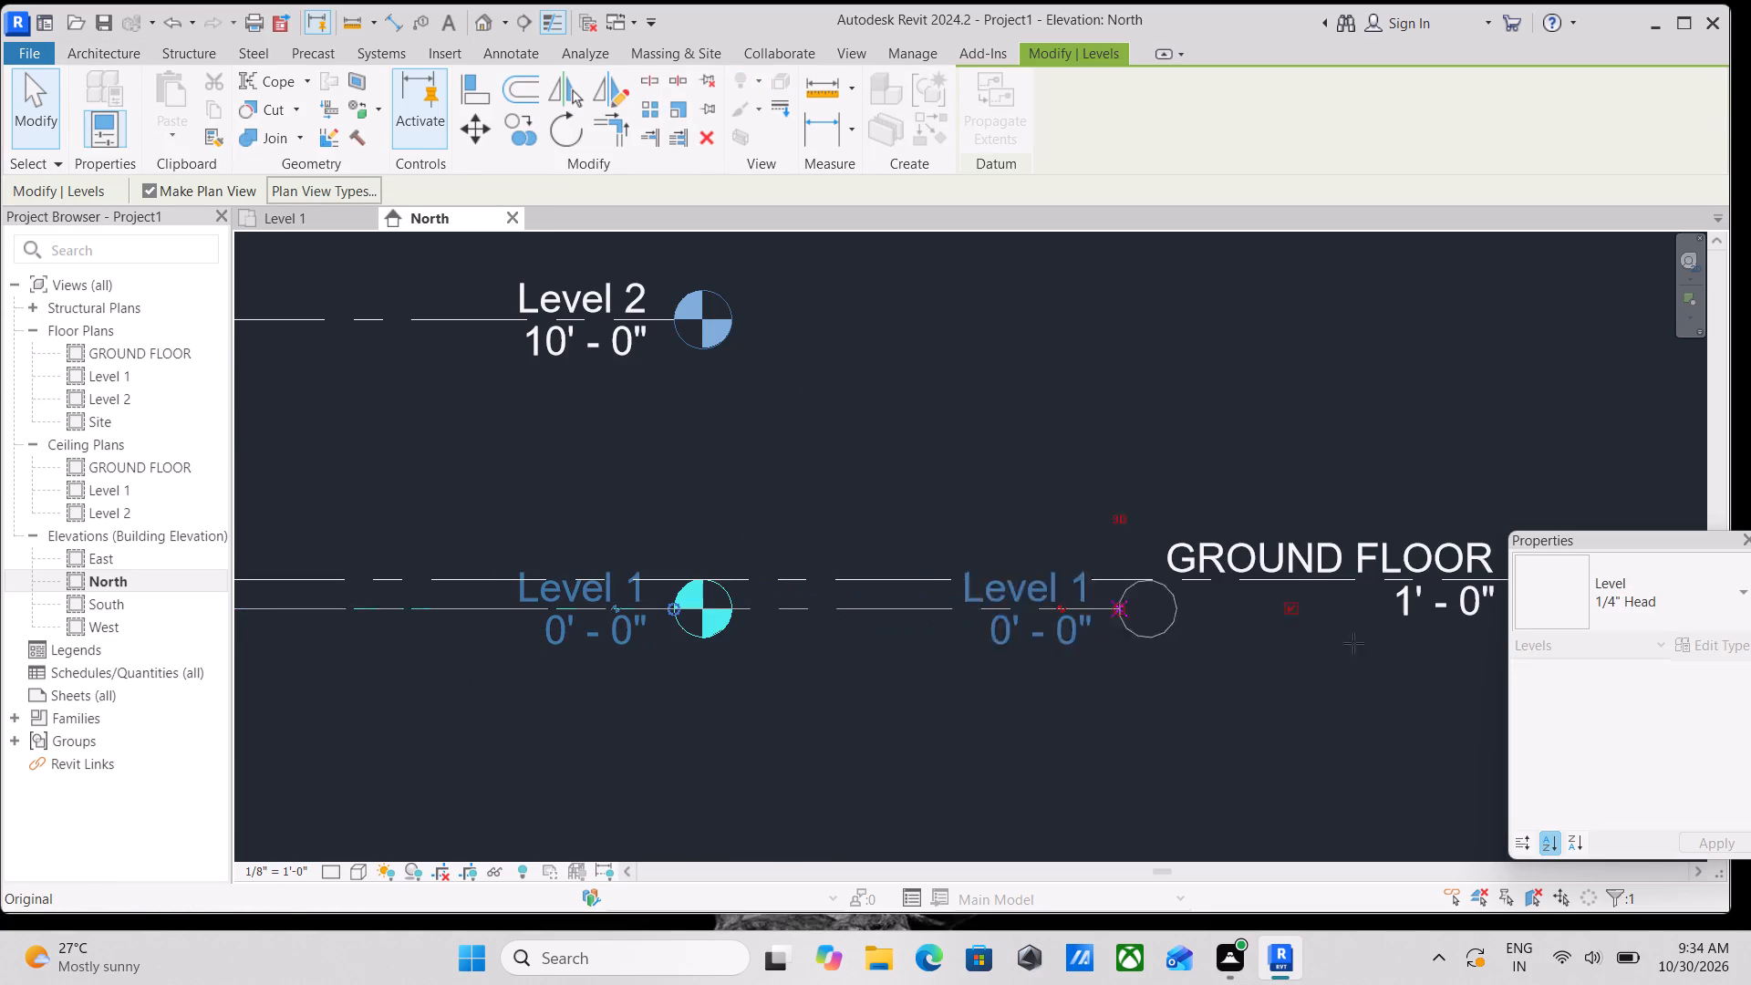
drag(1353, 643, 1750, 585)
middle_drag(1235, 610, 1200, 611)
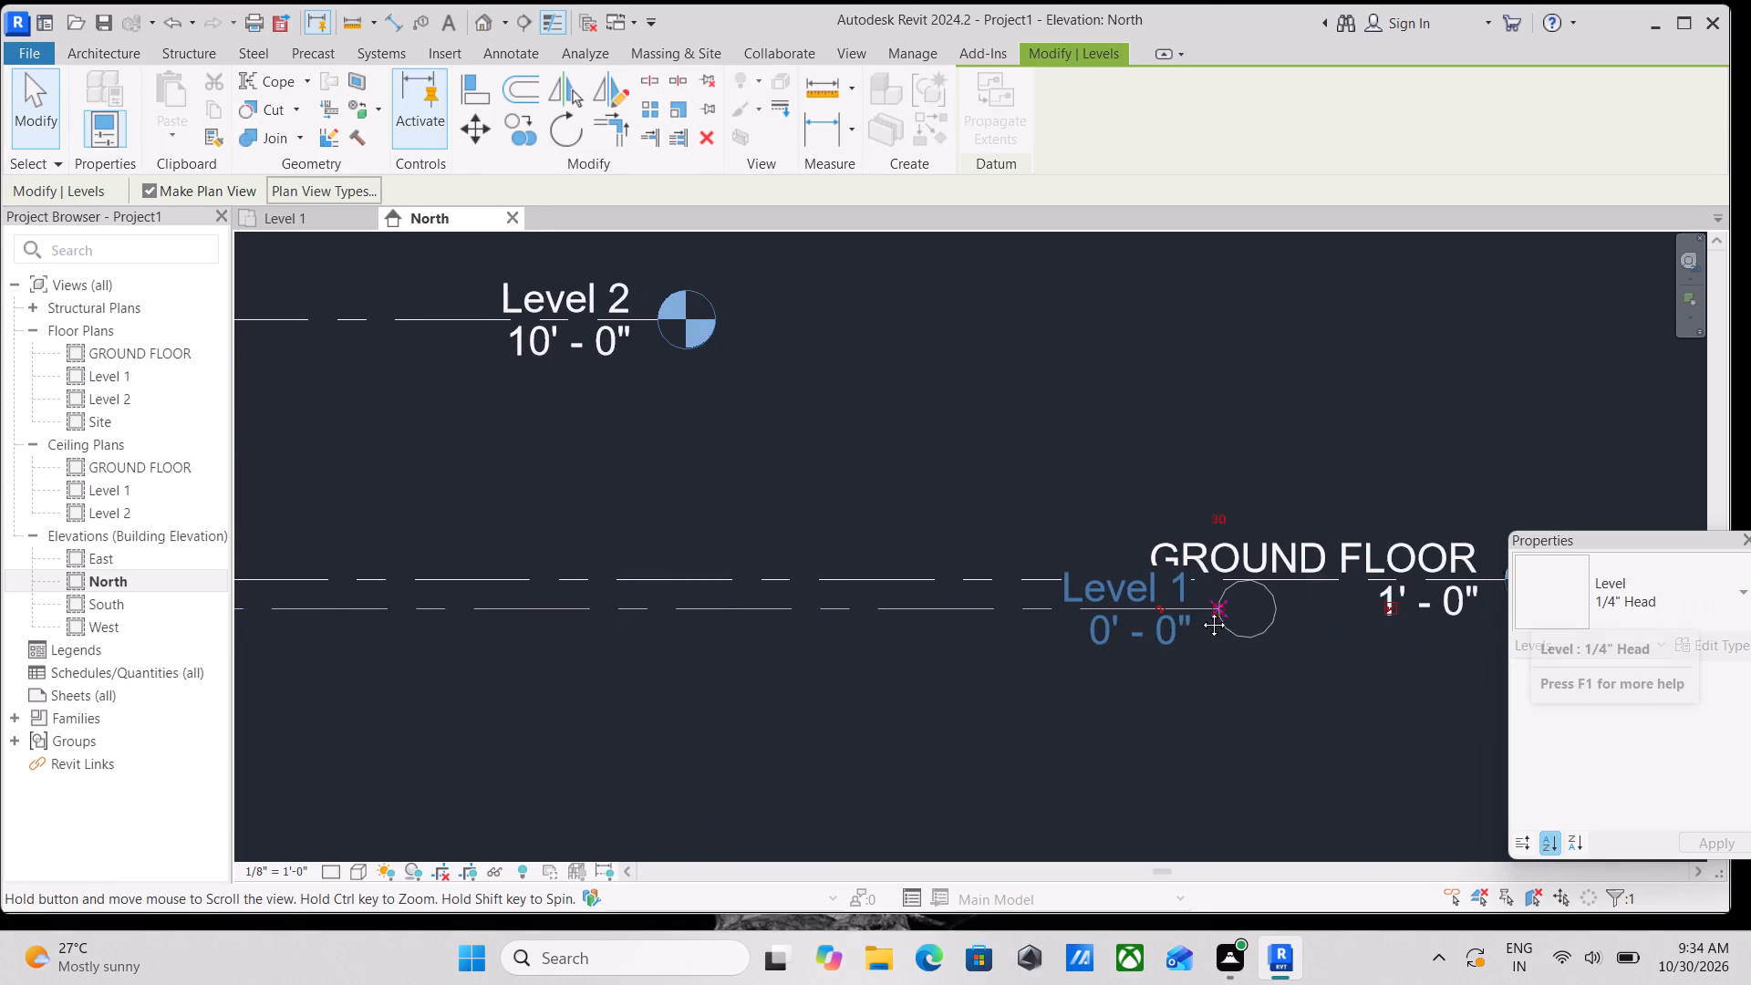
middle_drag(1200, 611, 798, 667)
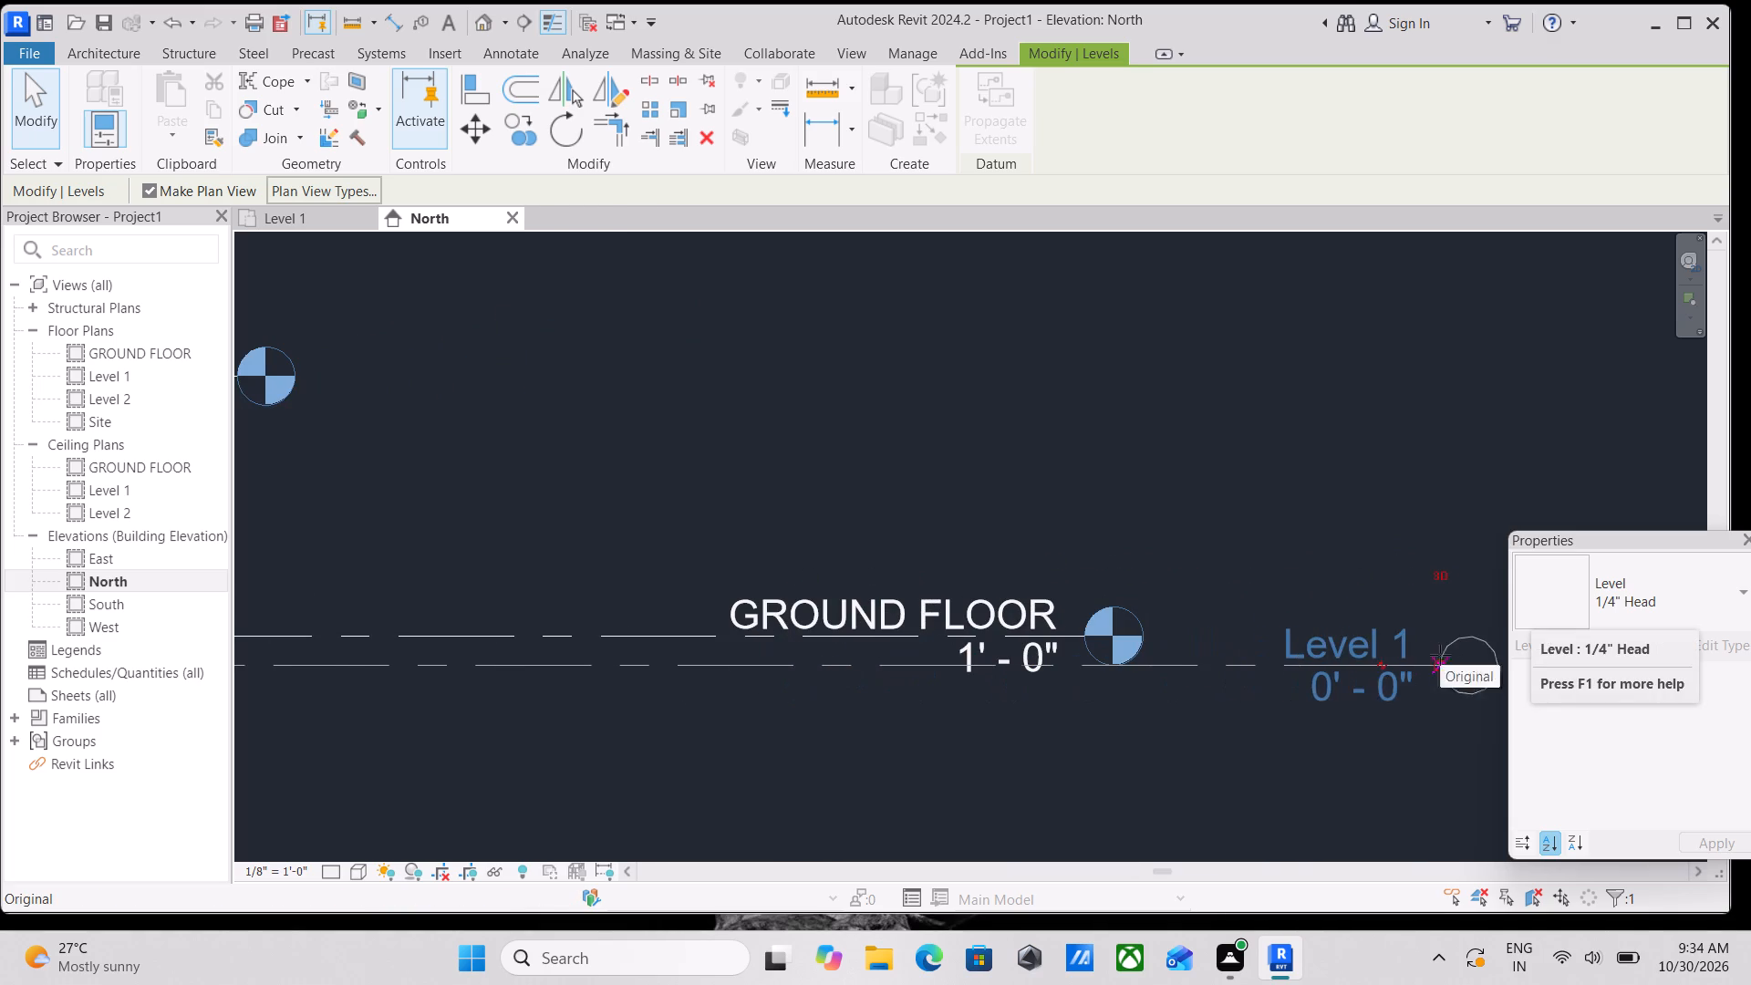
click(1427, 655)
key(Escape)
key(Escape)
scroll(1367, 616, up, 2)
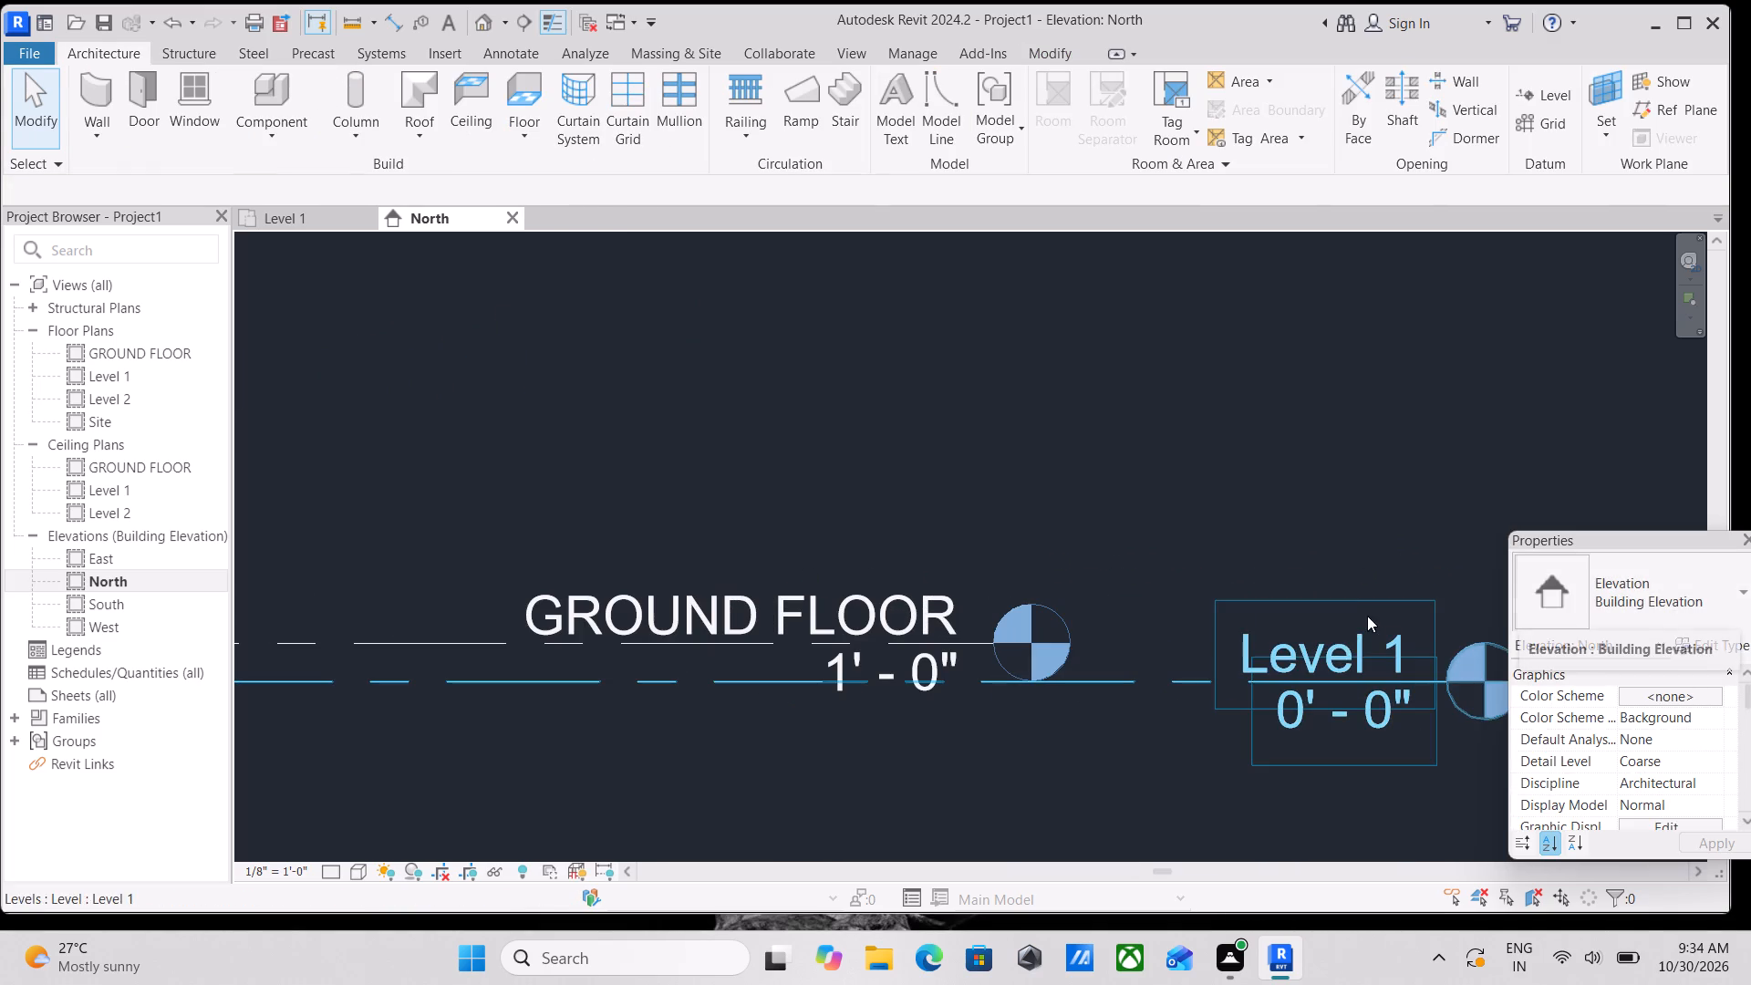
key(Escape)
Rename Level 1 as GROUND LEVEL and rename its corresponding views to match.
double_click(1331, 654)
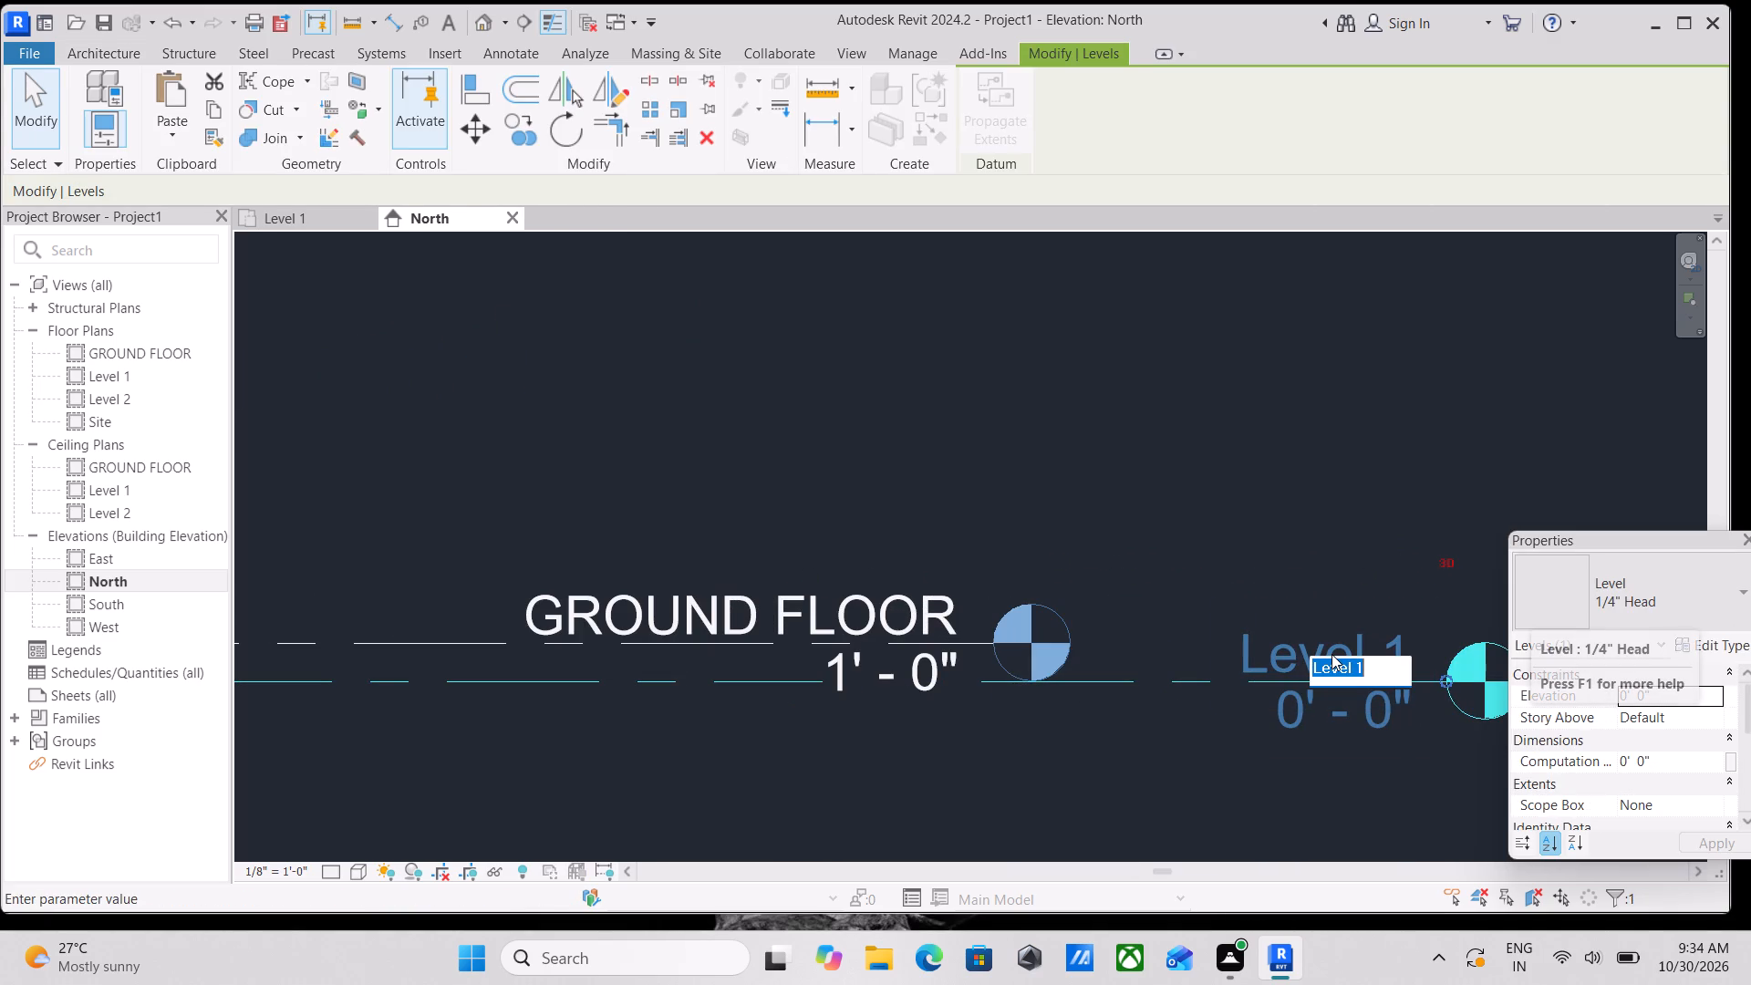
text(GROUND)
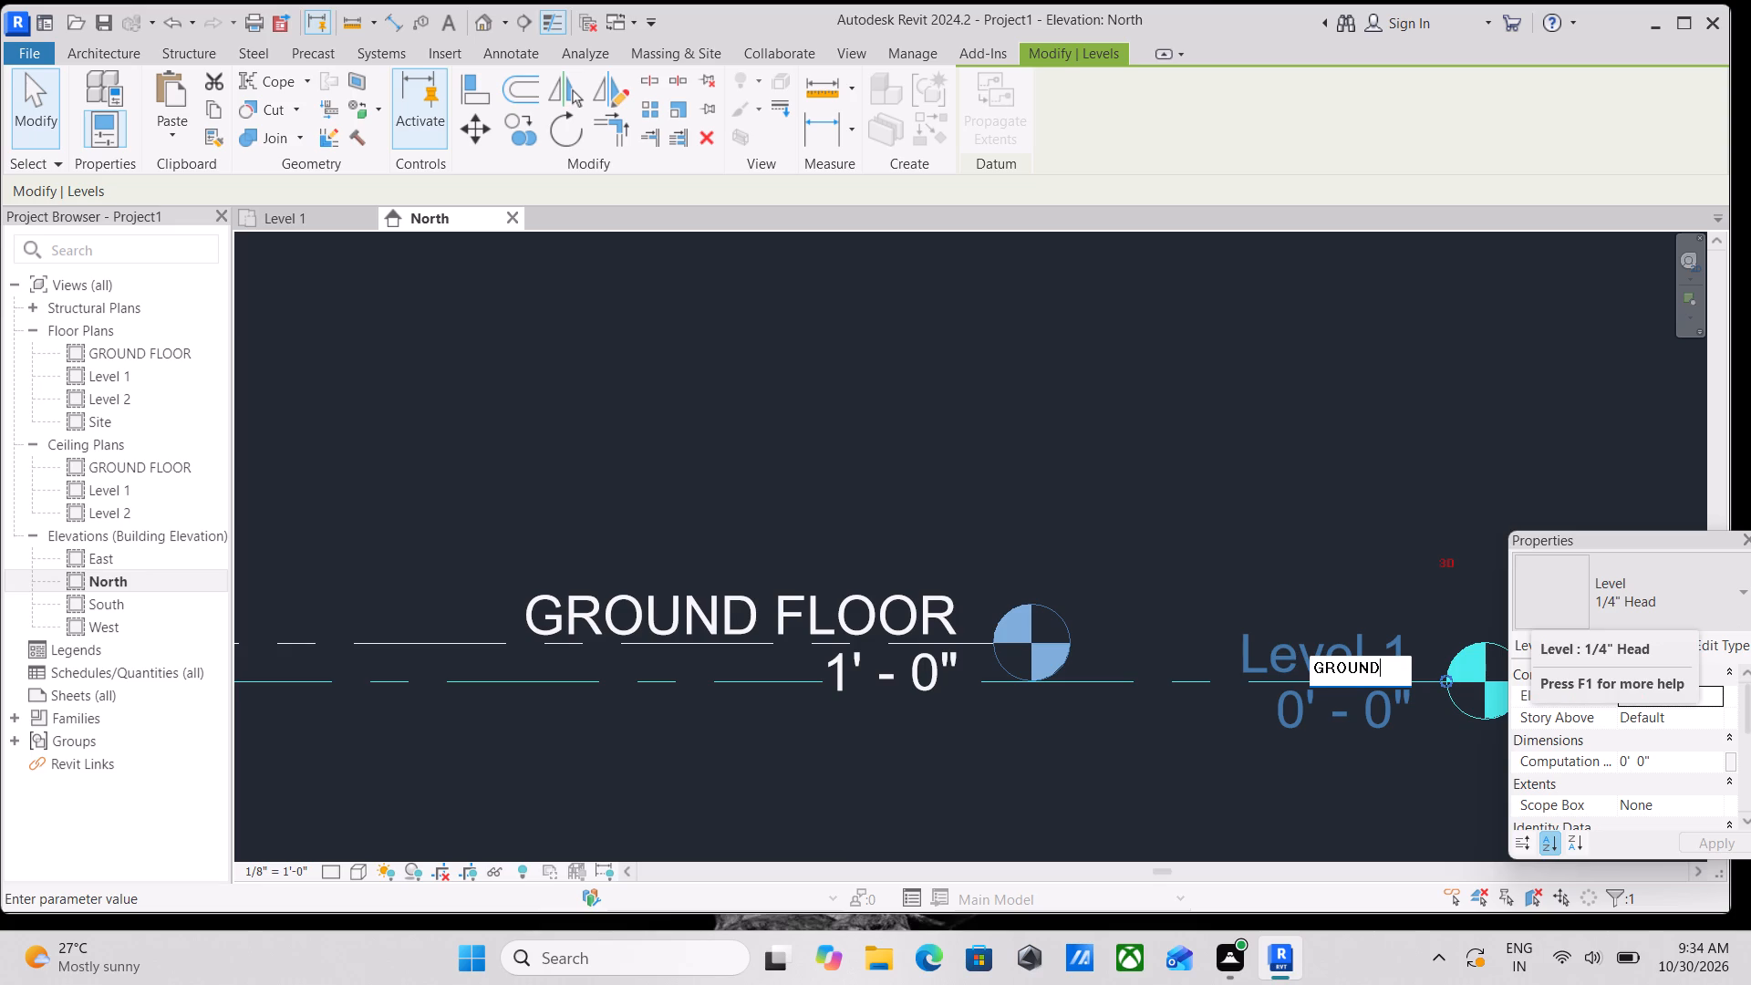
key(space)
text(LEVEL)
key(Return)
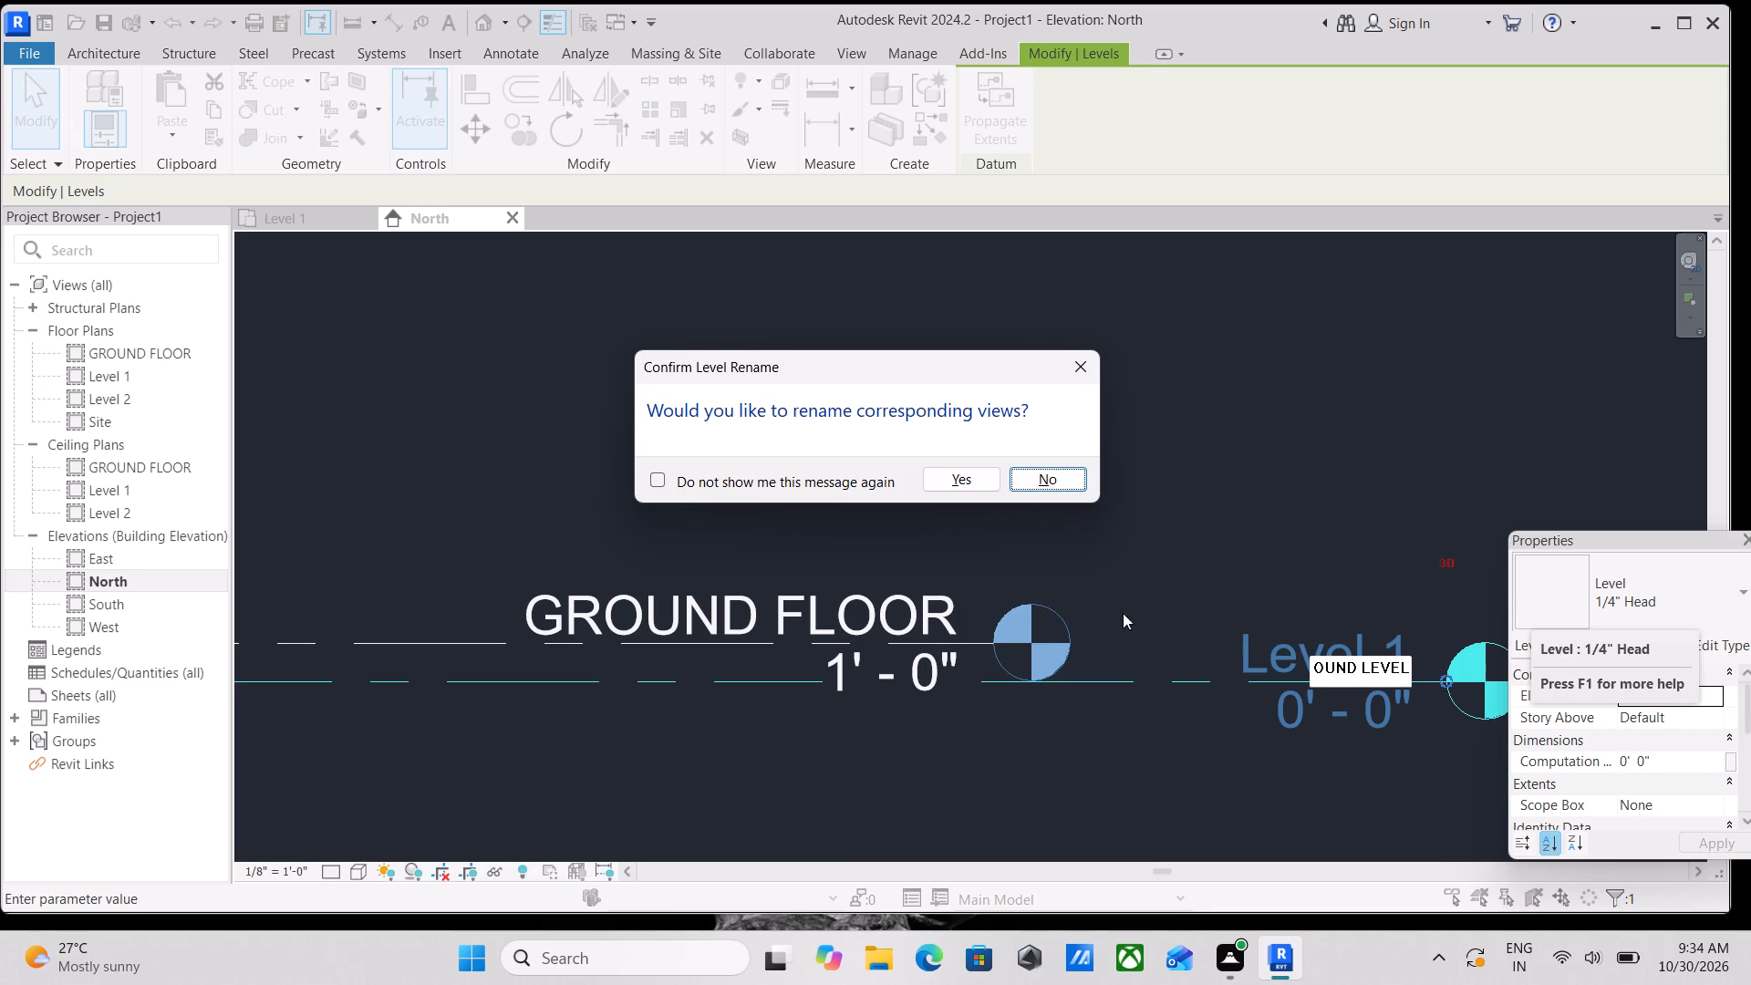
click(961, 474)
scroll(963, 474, down, 2)
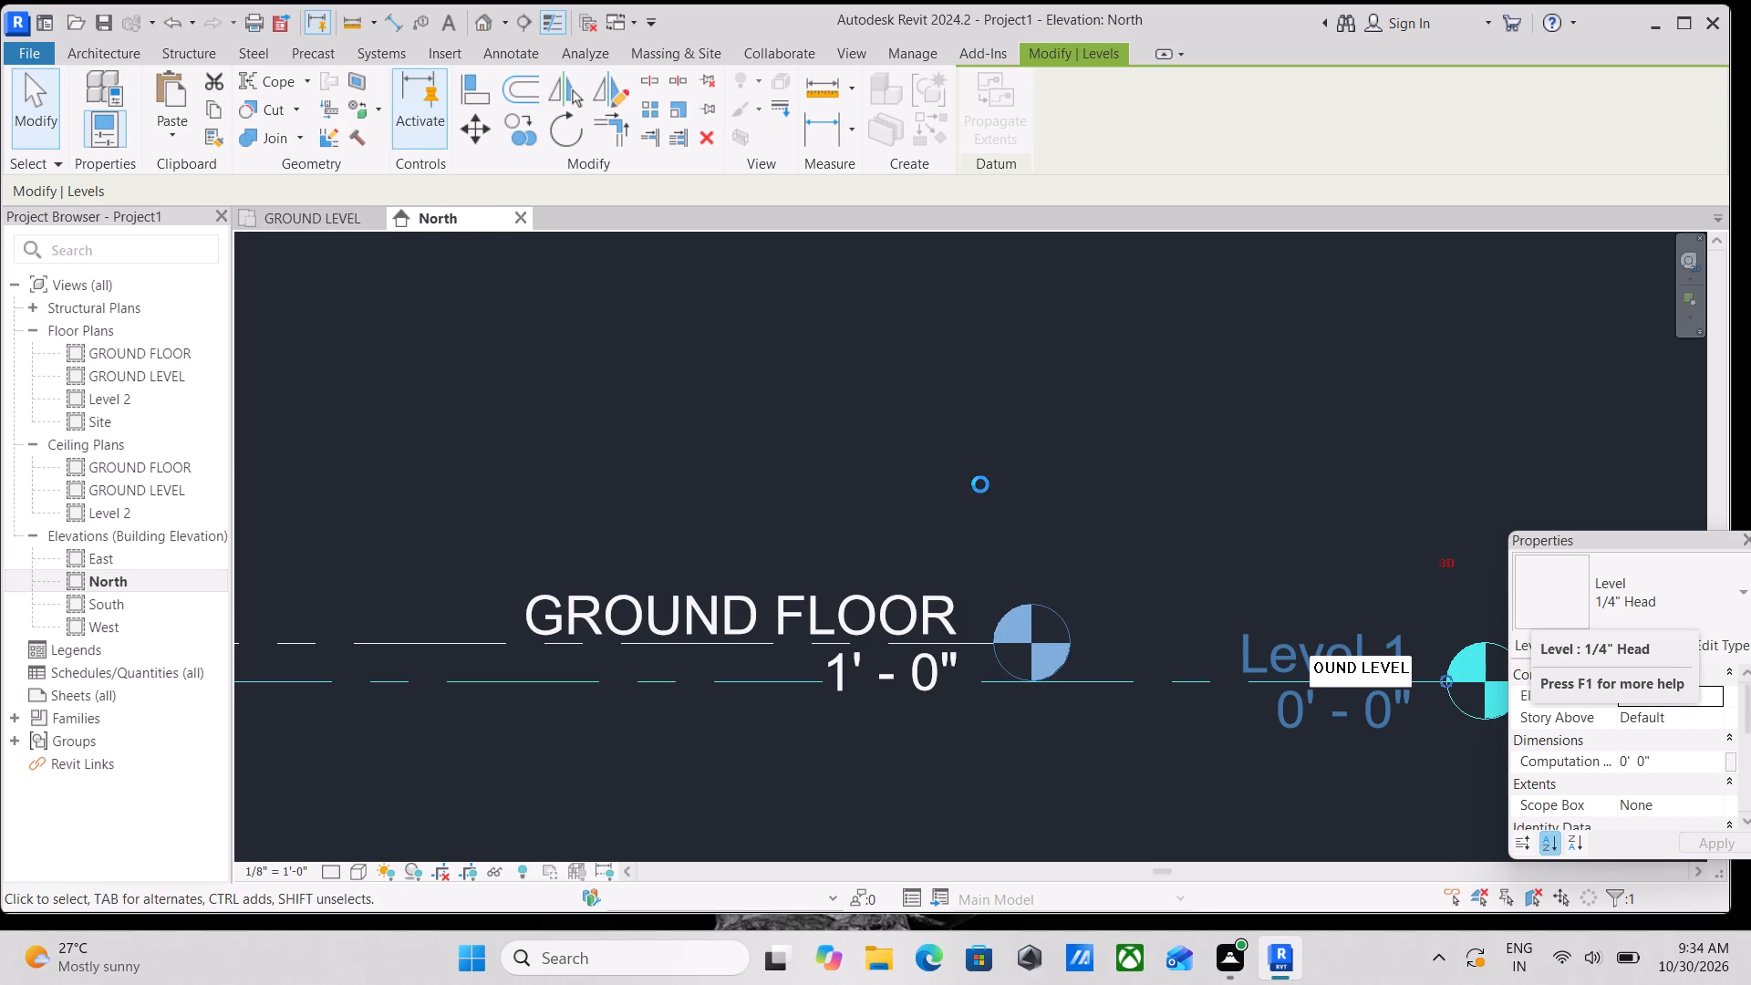
scroll(989, 468, down, 3)
scroll(718, 423, down, 1)
middle_drag(718, 423, 954, 512)
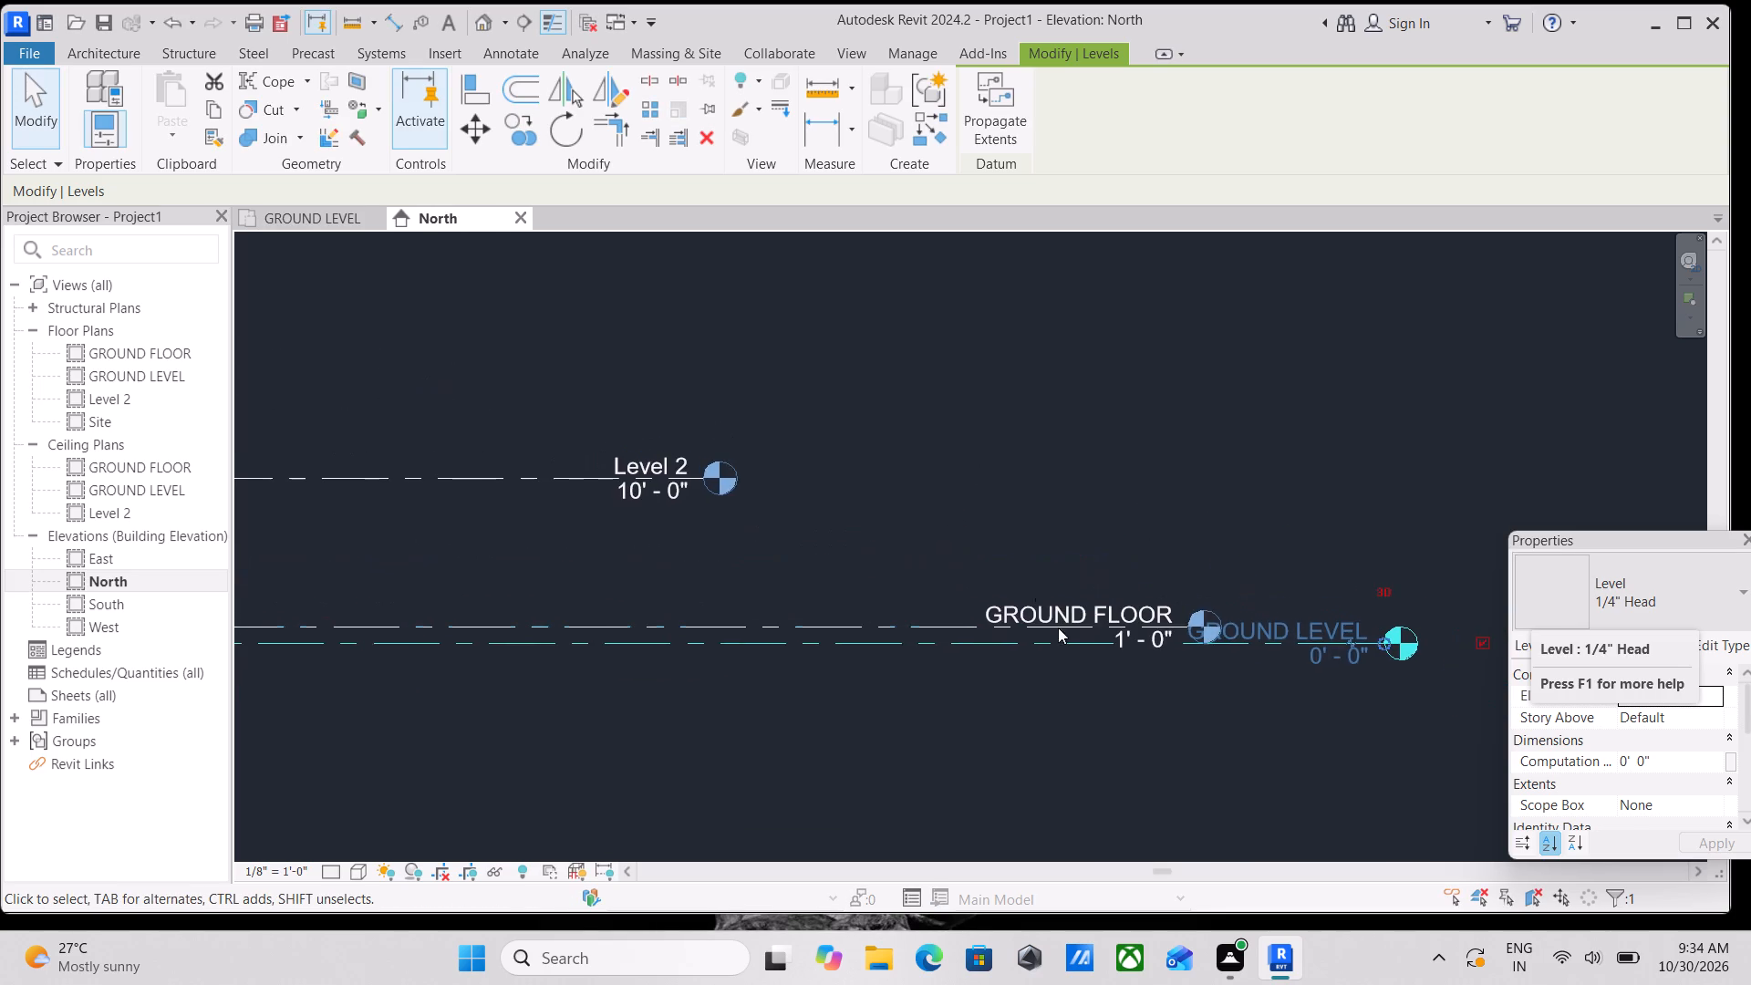
scroll(1096, 689, up, 2)
key(Escape)
Extend GROUND LEVEL's head end farther outward so its label clears the GROUND FLOOR head.
scroll(1155, 597, down, 2)
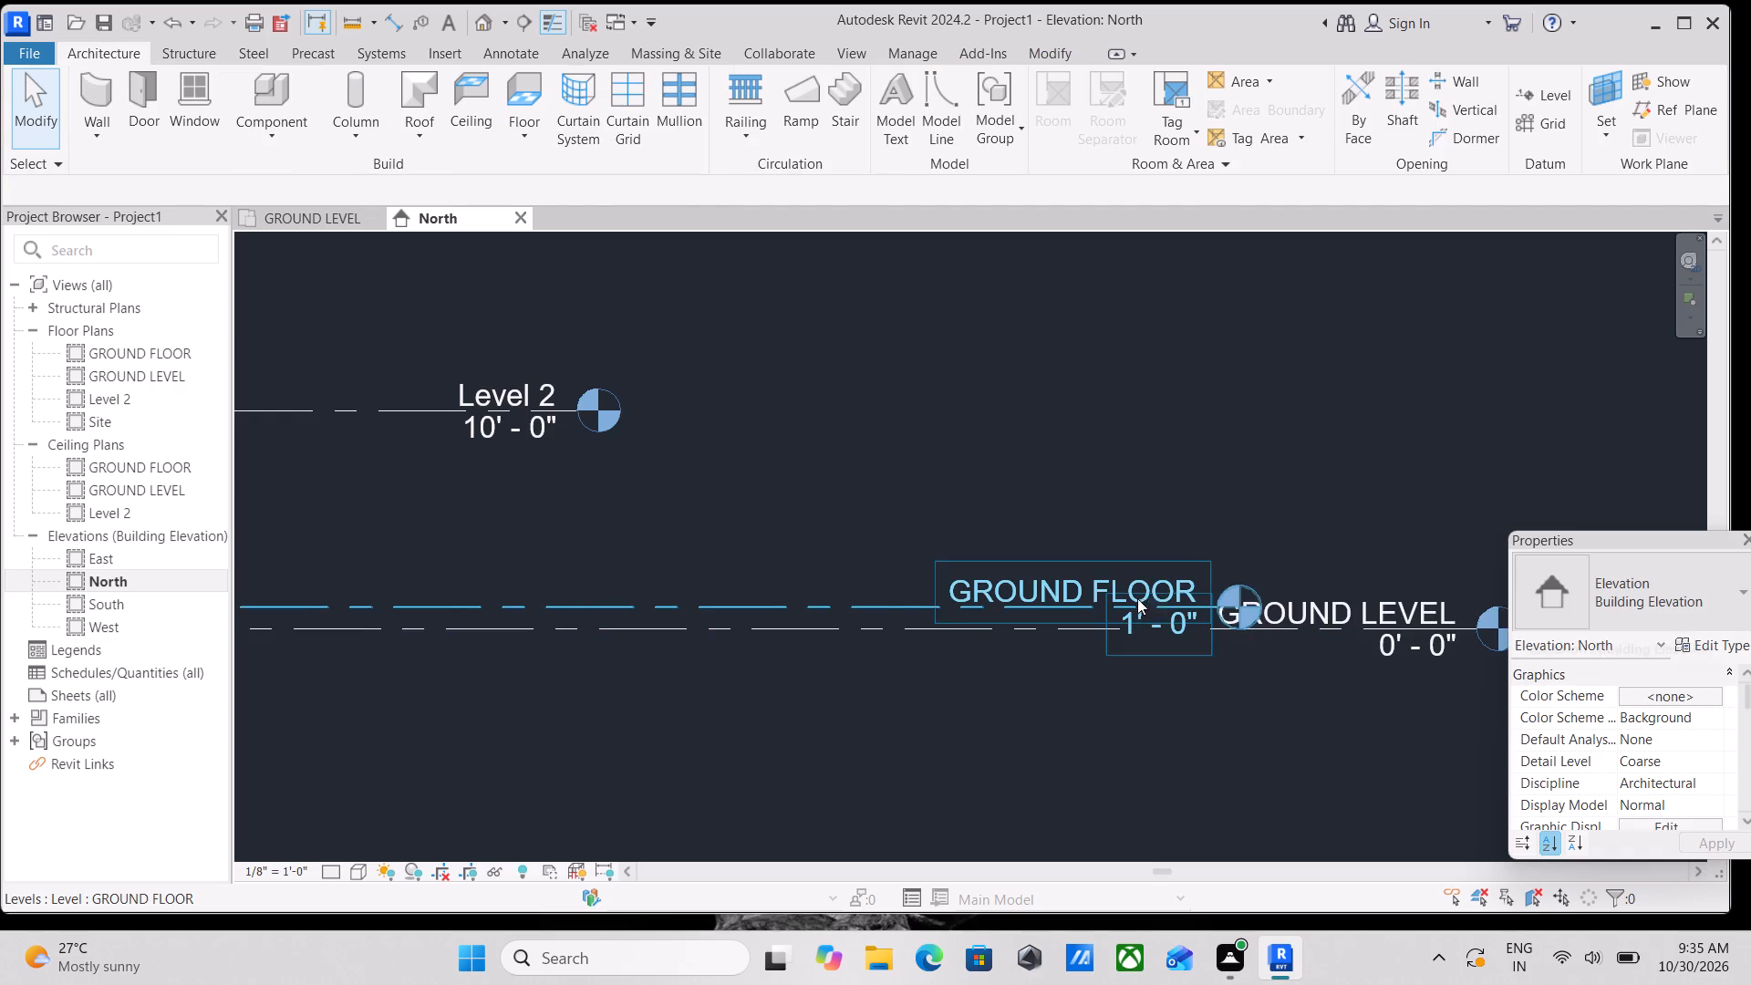
middle_drag(1113, 598, 768, 572)
click(532, 602)
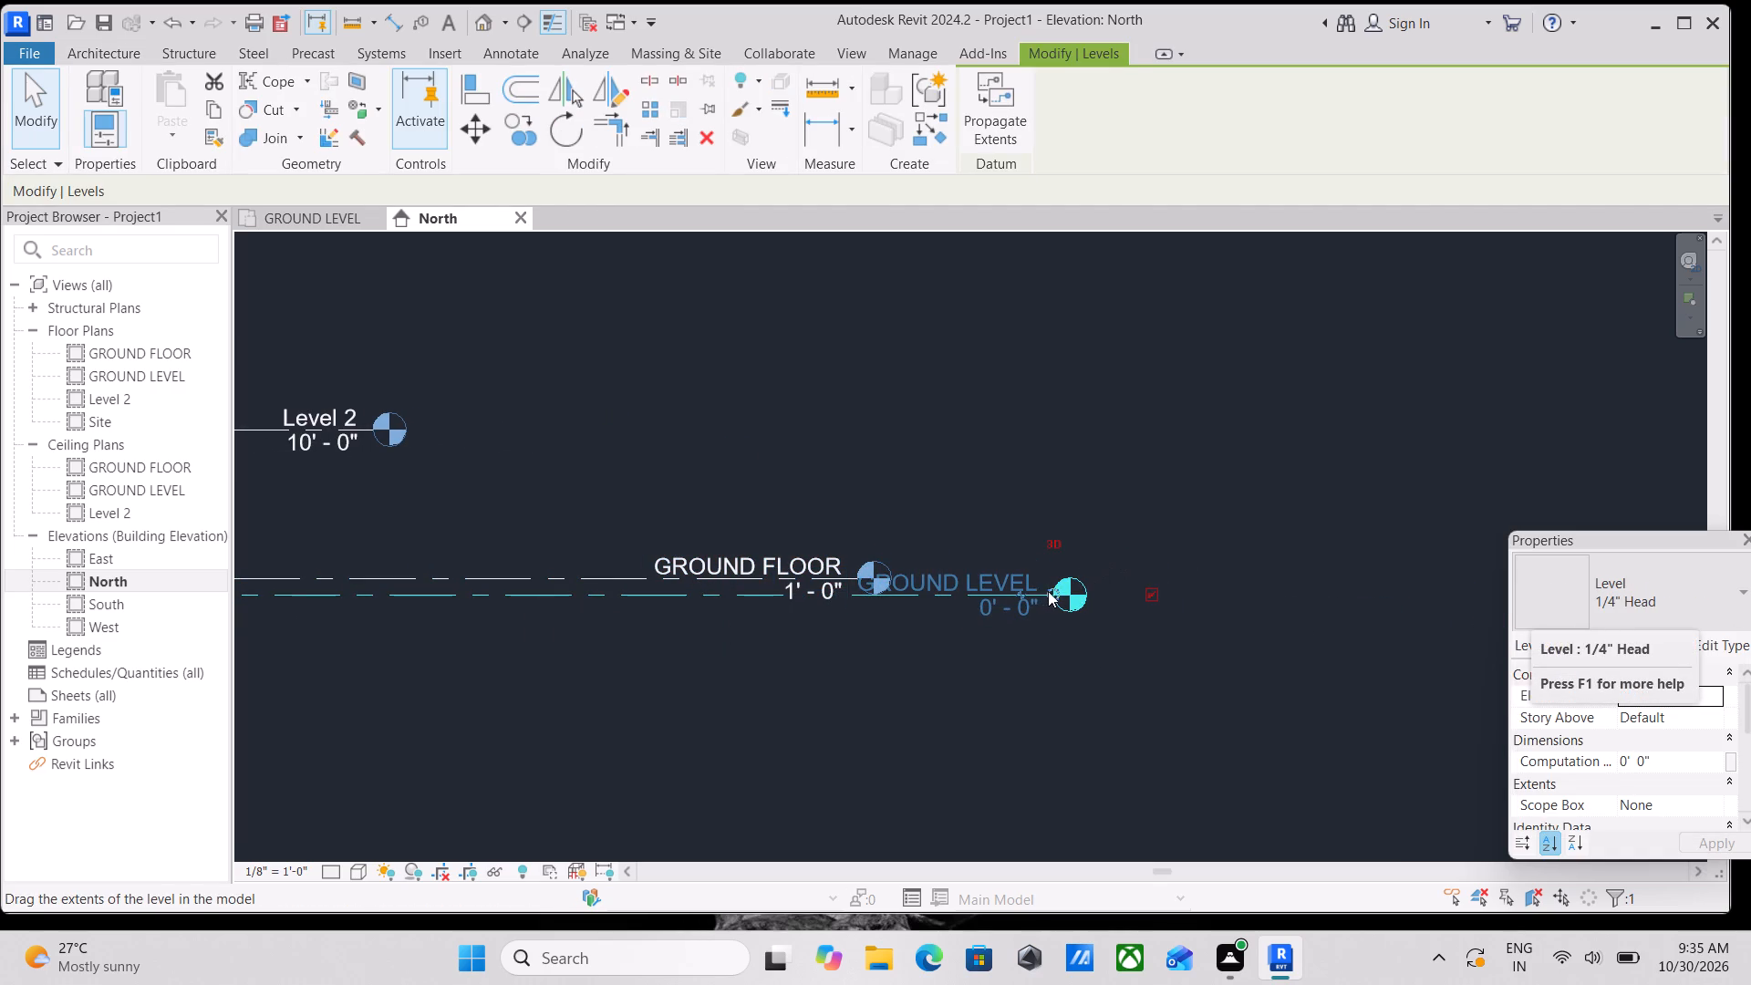
drag(1049, 591, 1394, 621)
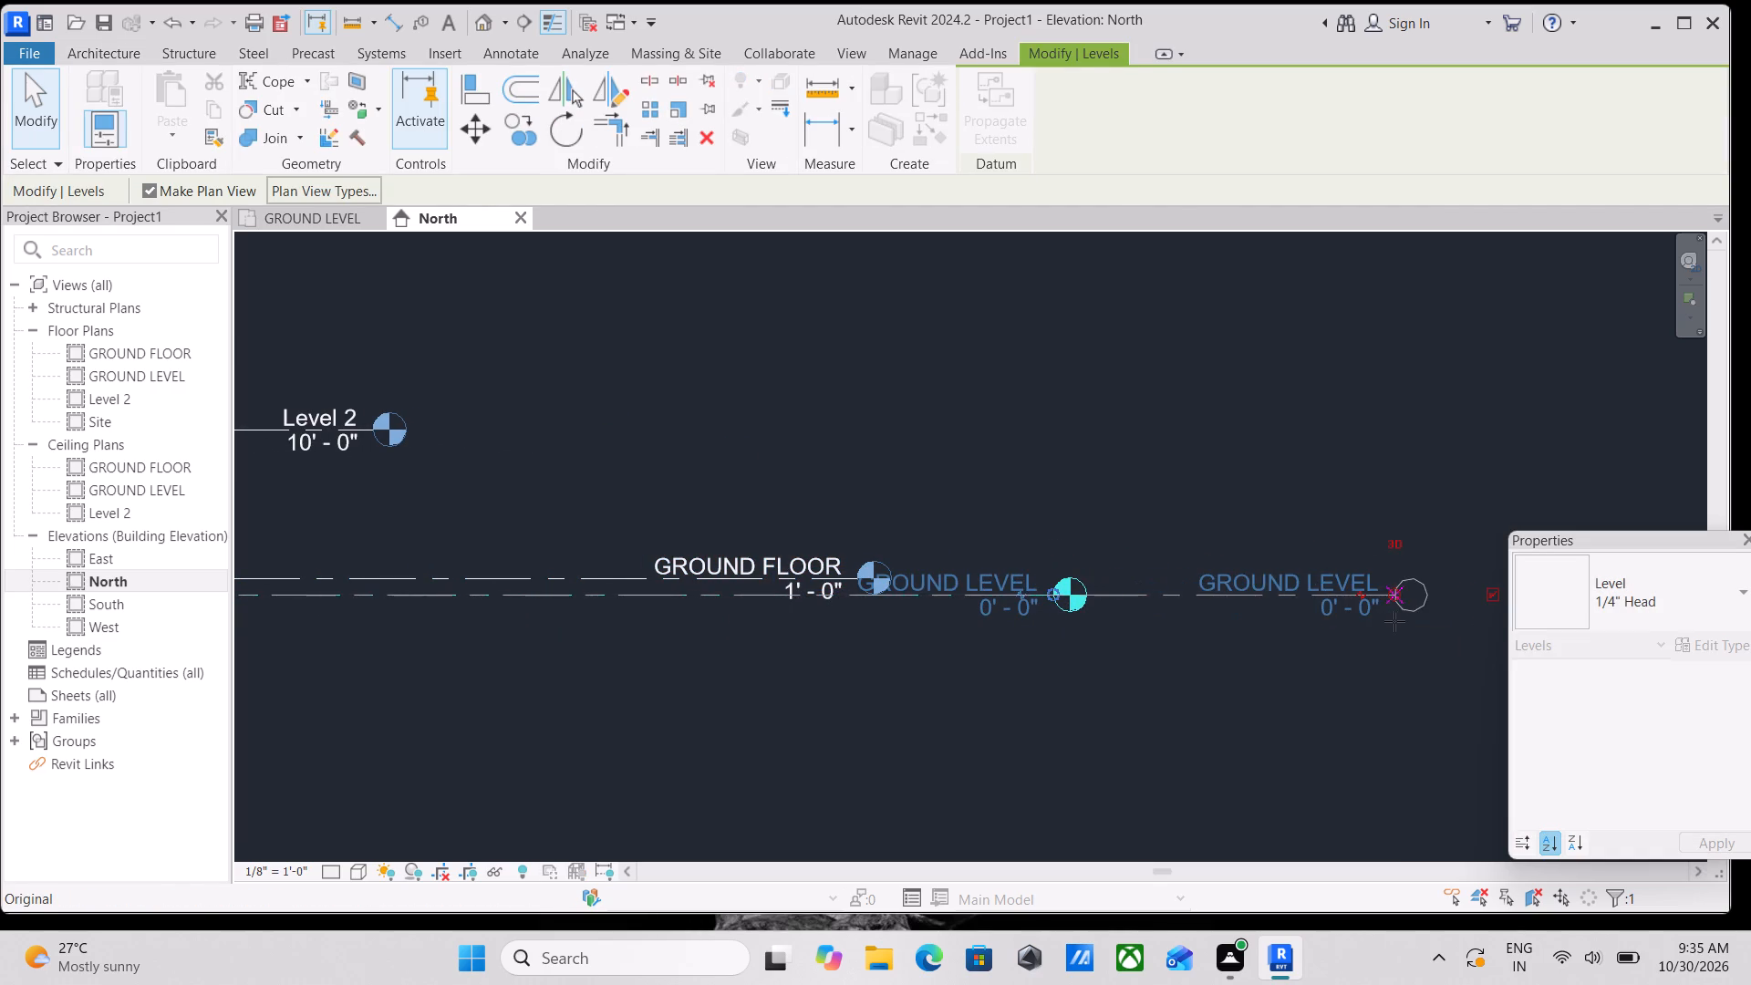
key(Escape)
Place an aligned dimension between the Level 2 and GROUND FLOOR lines.
scroll(896, 615, down, 4)
middle_drag(895, 615, 1262, 720)
middle_drag(779, 644, 1060, 652)
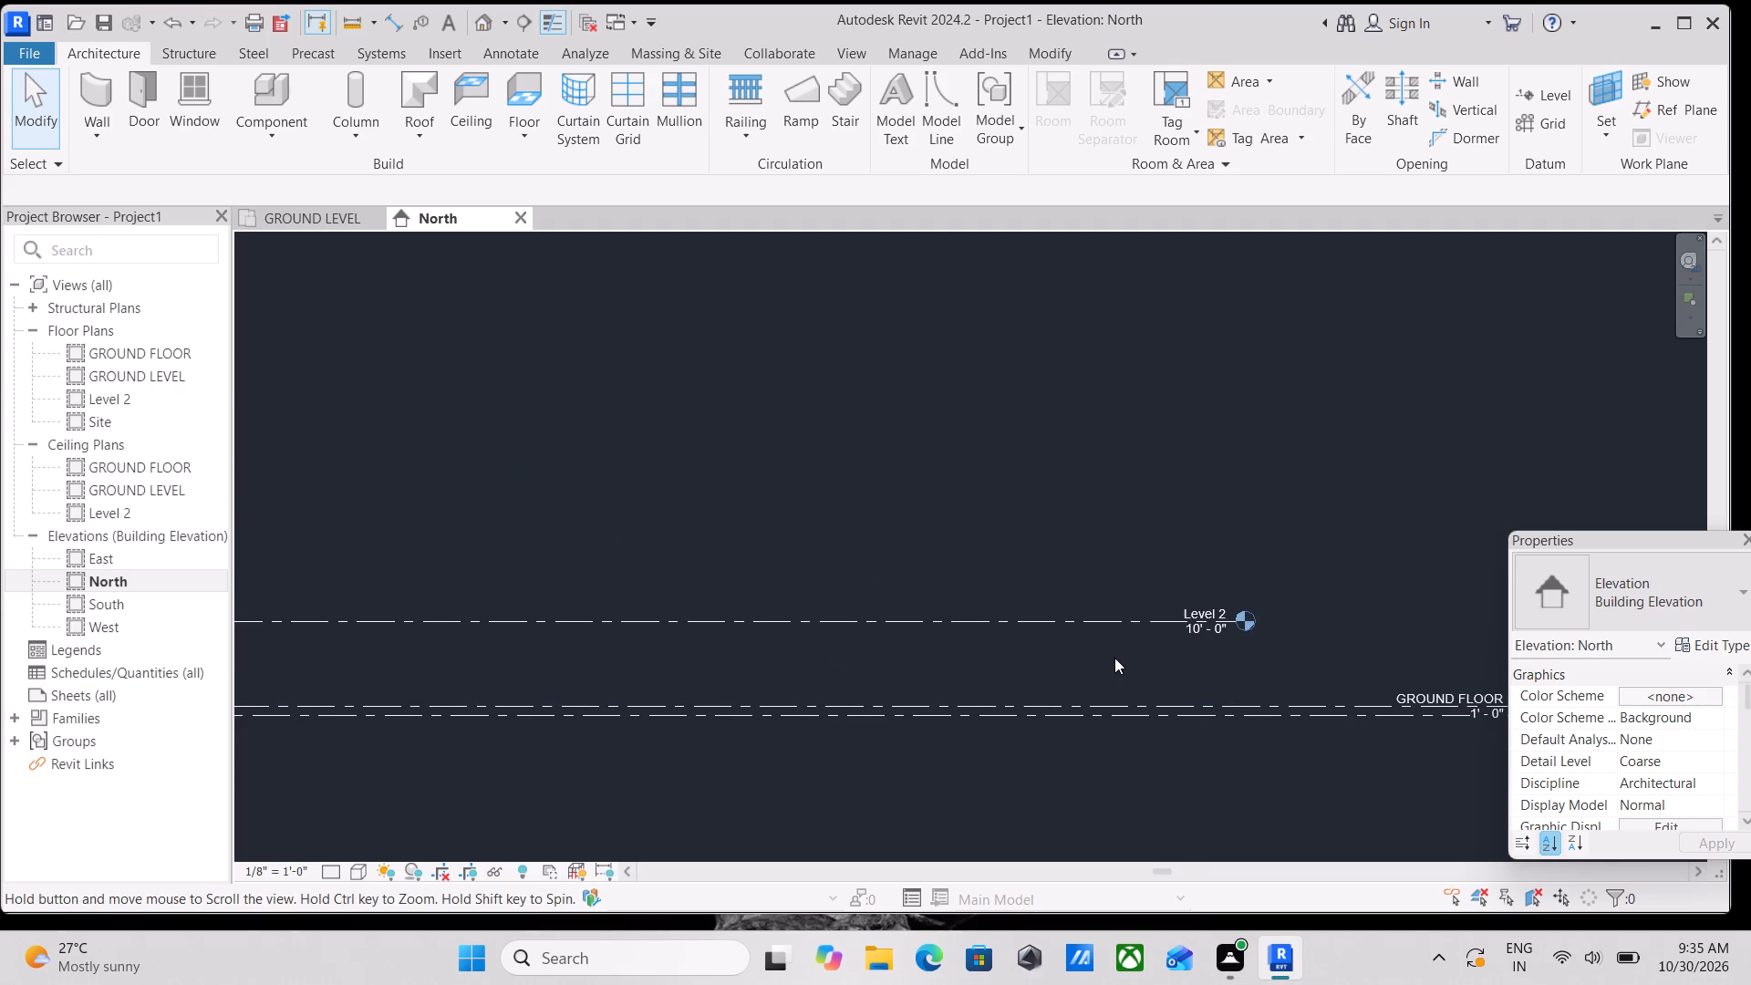
middle_drag(962, 666, 1176, 695)
text(DI)
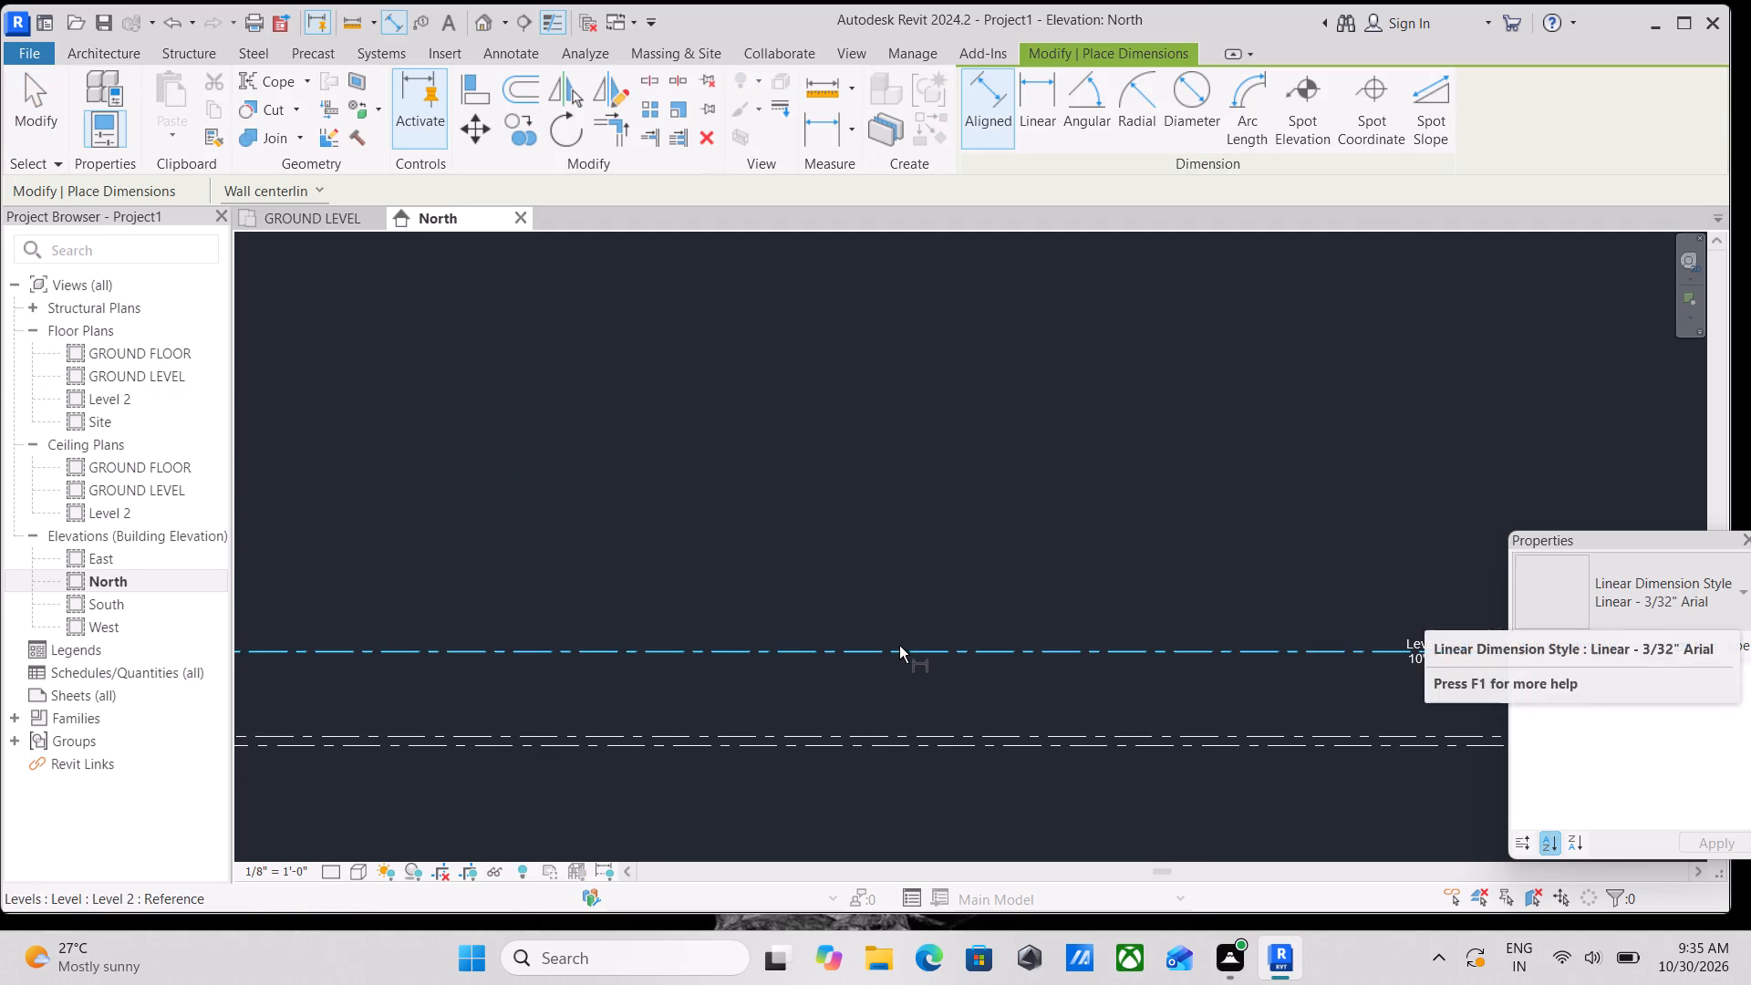
click(899, 646)
click(932, 731)
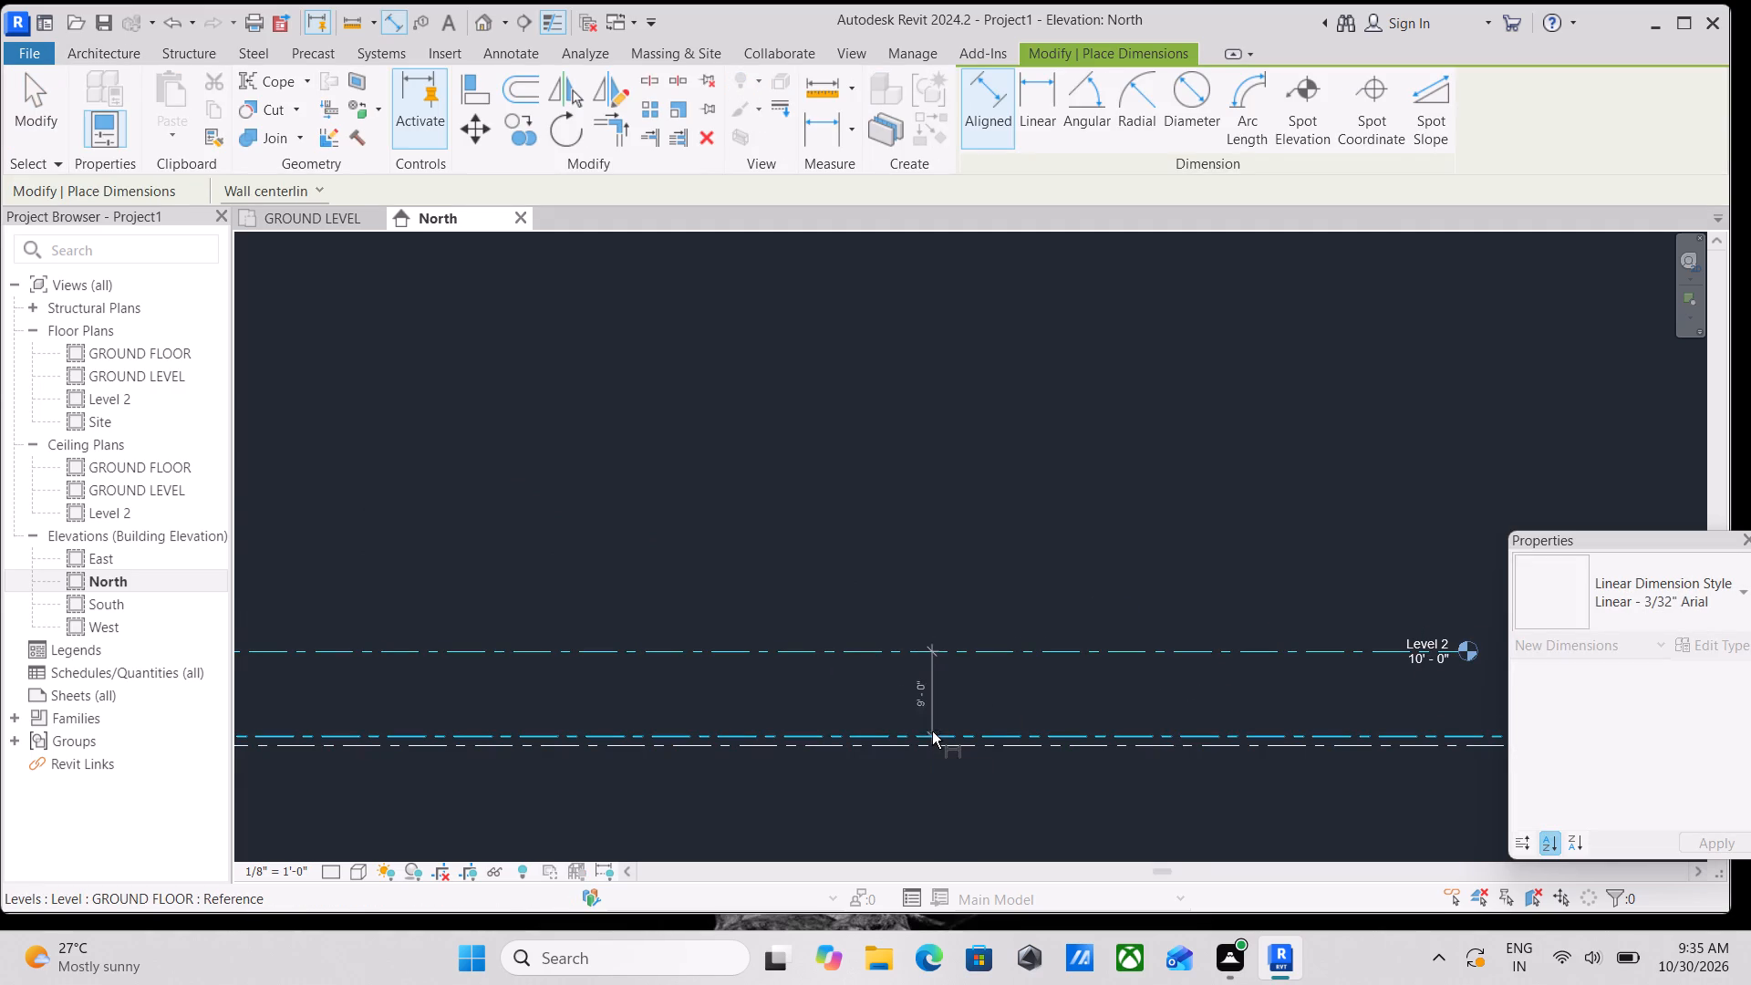
click(889, 679)
scroll(840, 590, up, 3)
key(Escape)
scroll(847, 663, up, 1)
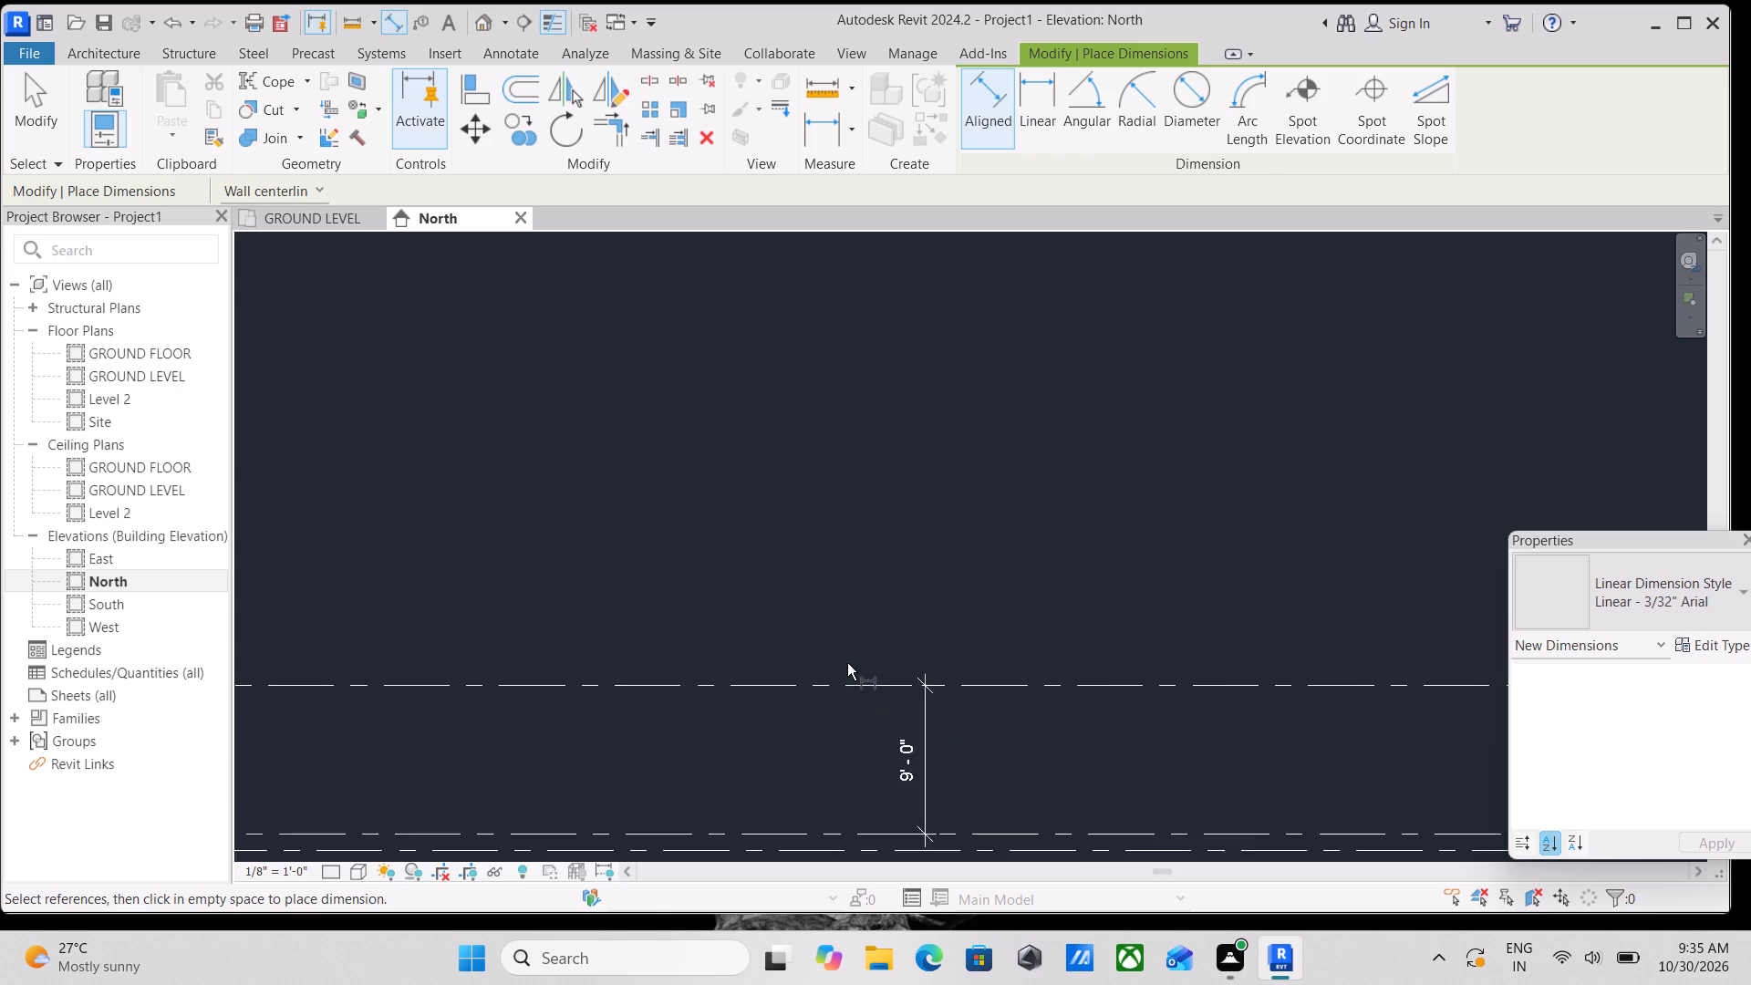
scroll(847, 663, up, 1)
key(Escape)
Move Level 2 by setting its dimension from GROUND FLOOR to 10'.
click(814, 688)
click(917, 762)
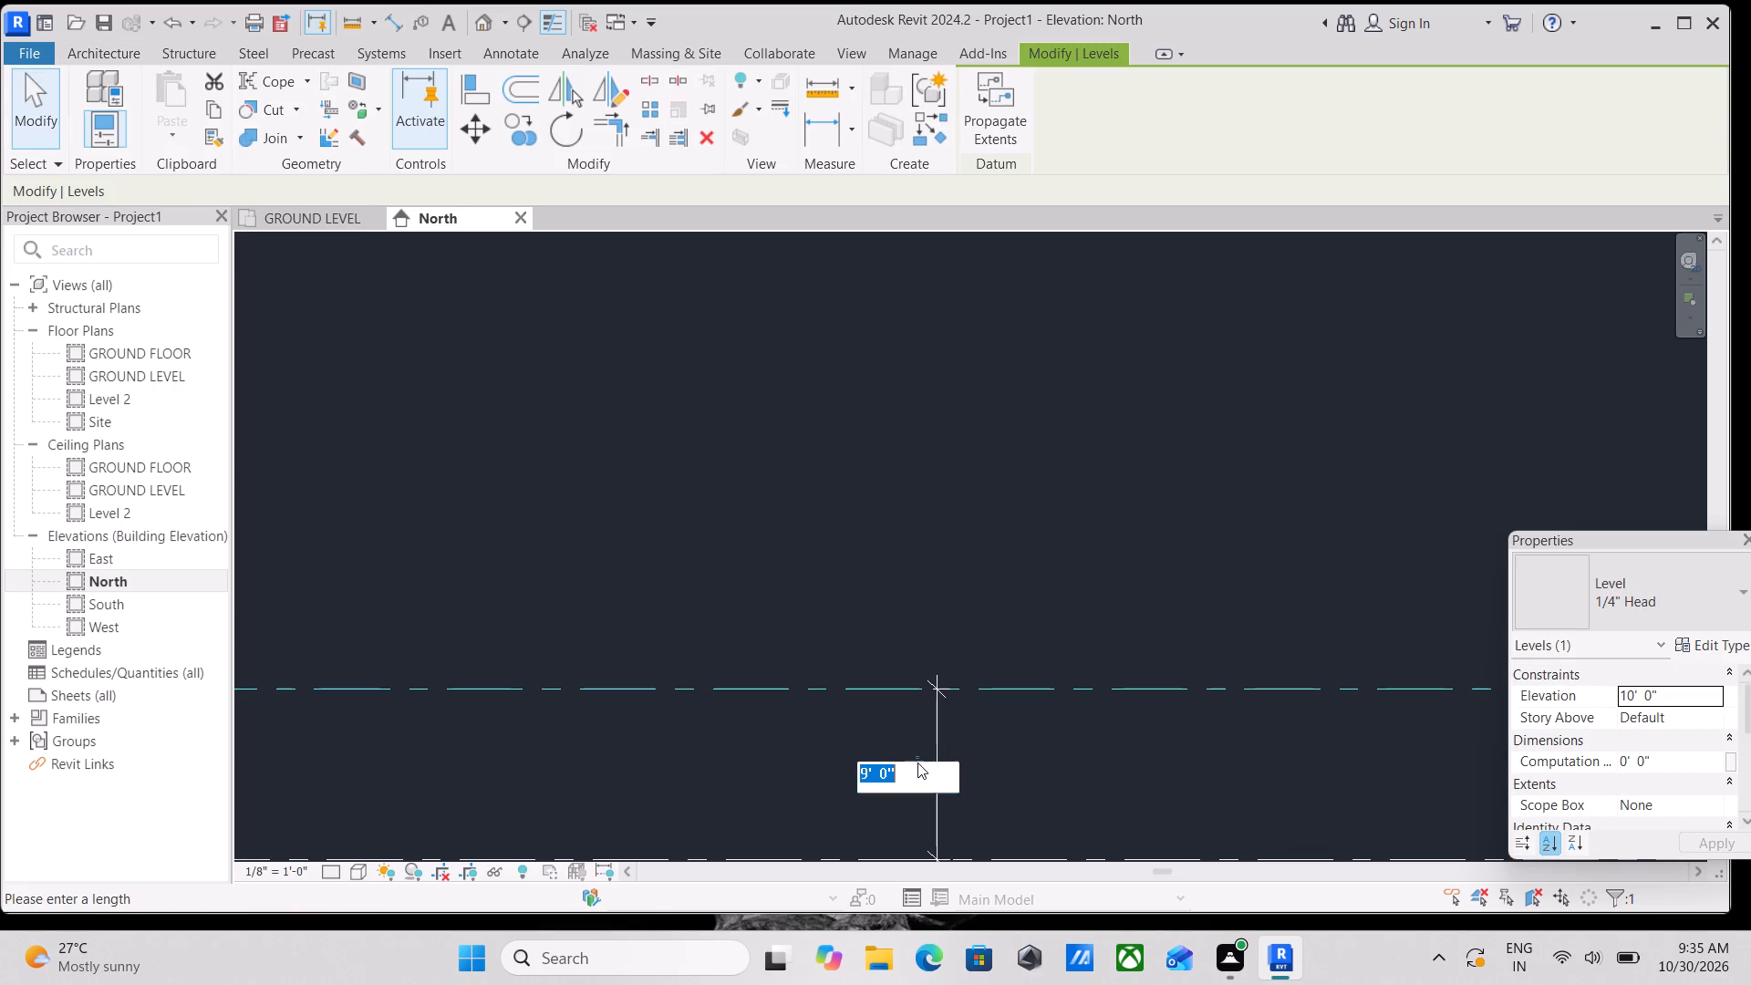
text(10')
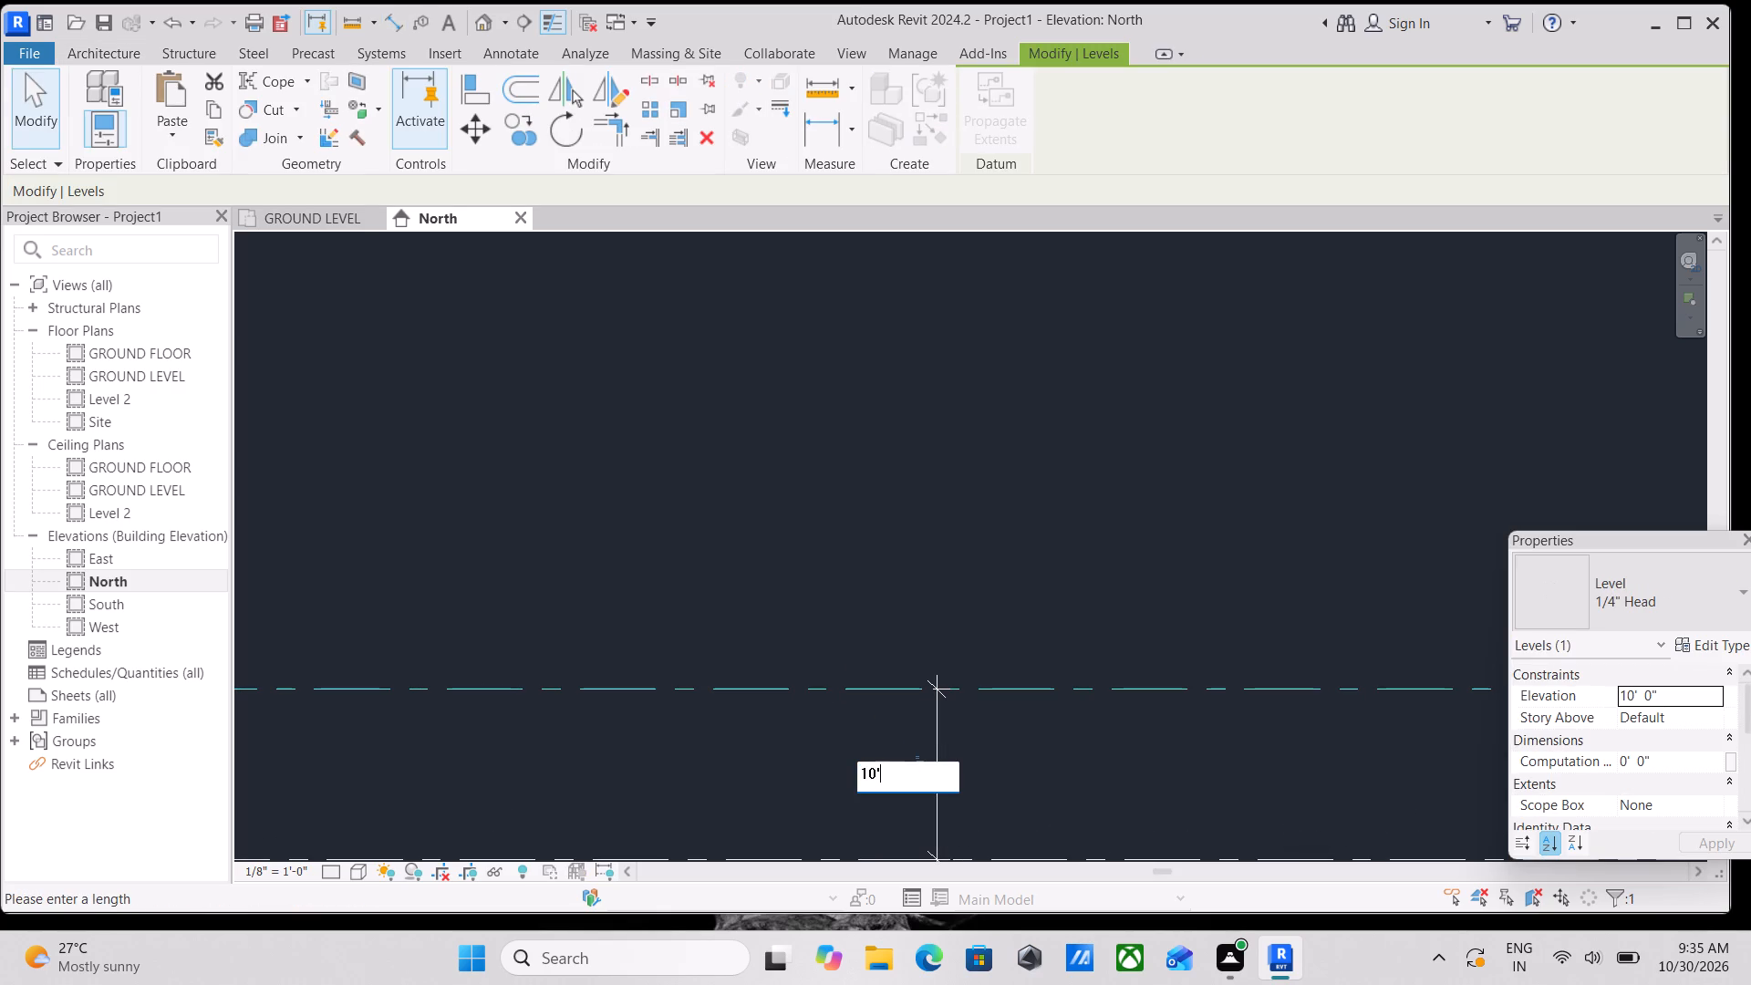
key(Return)
key(Escape)
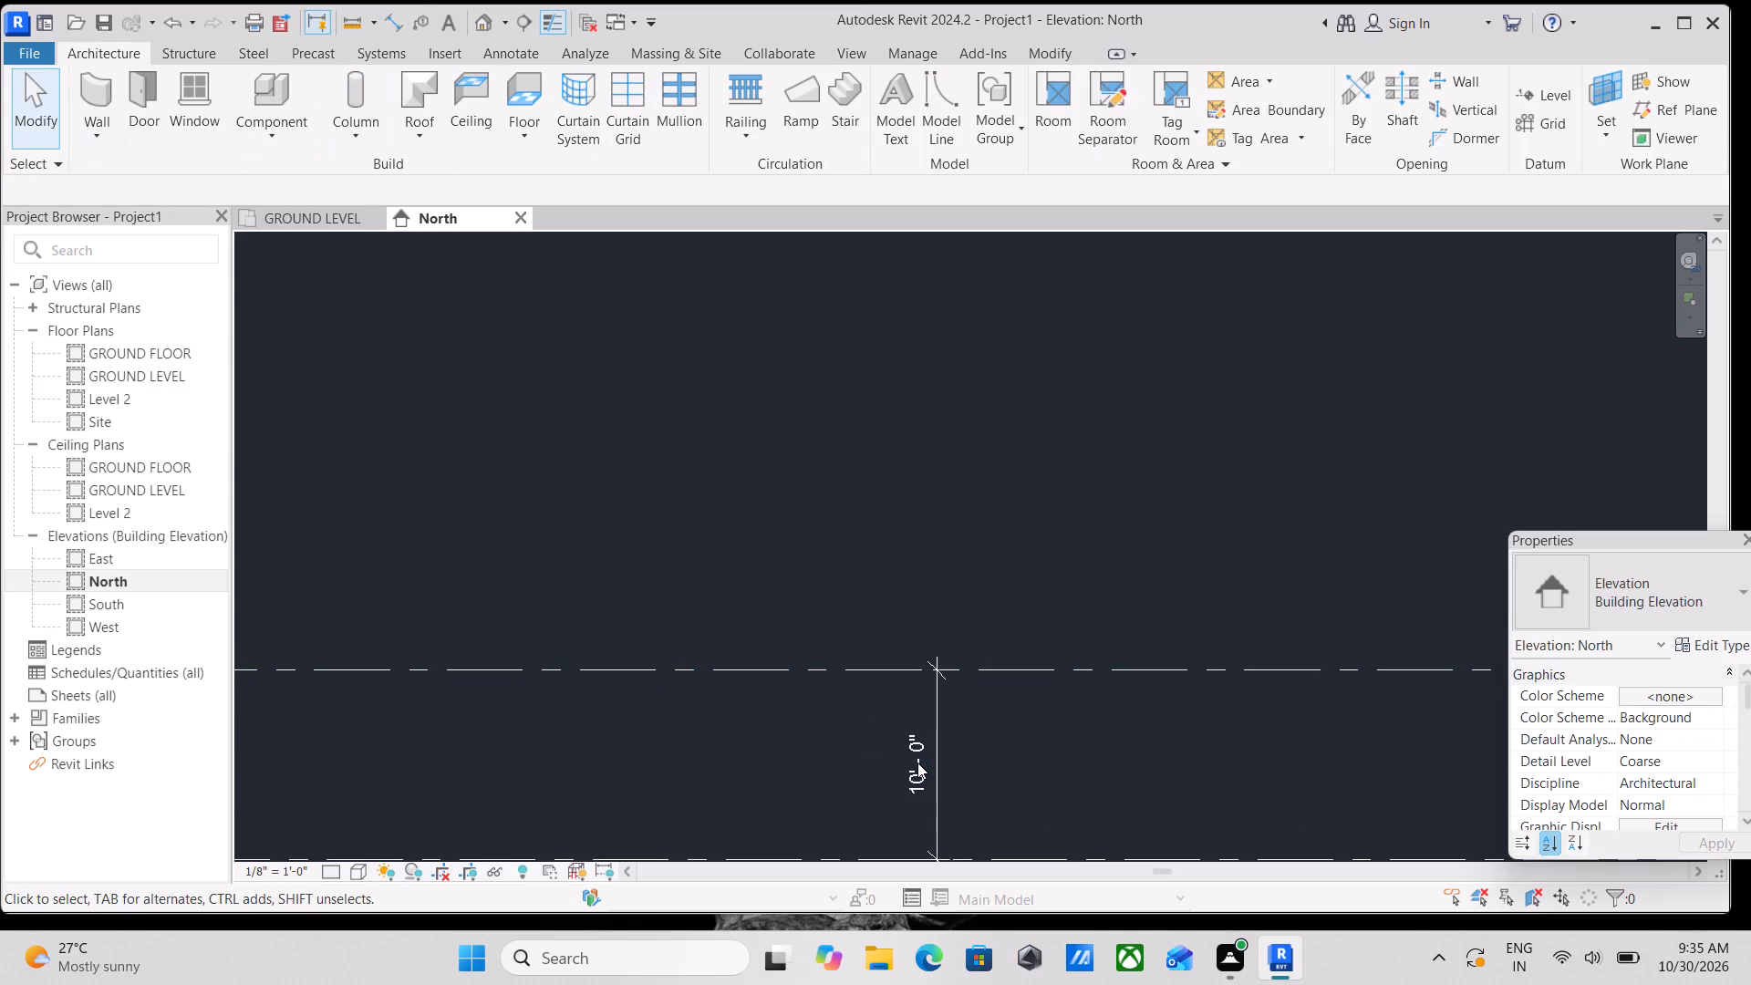
Delete the aligned dimension between Level 2 and GROUND FLOOR.
scroll(917, 762, up, 1)
scroll(936, 787, down, 4)
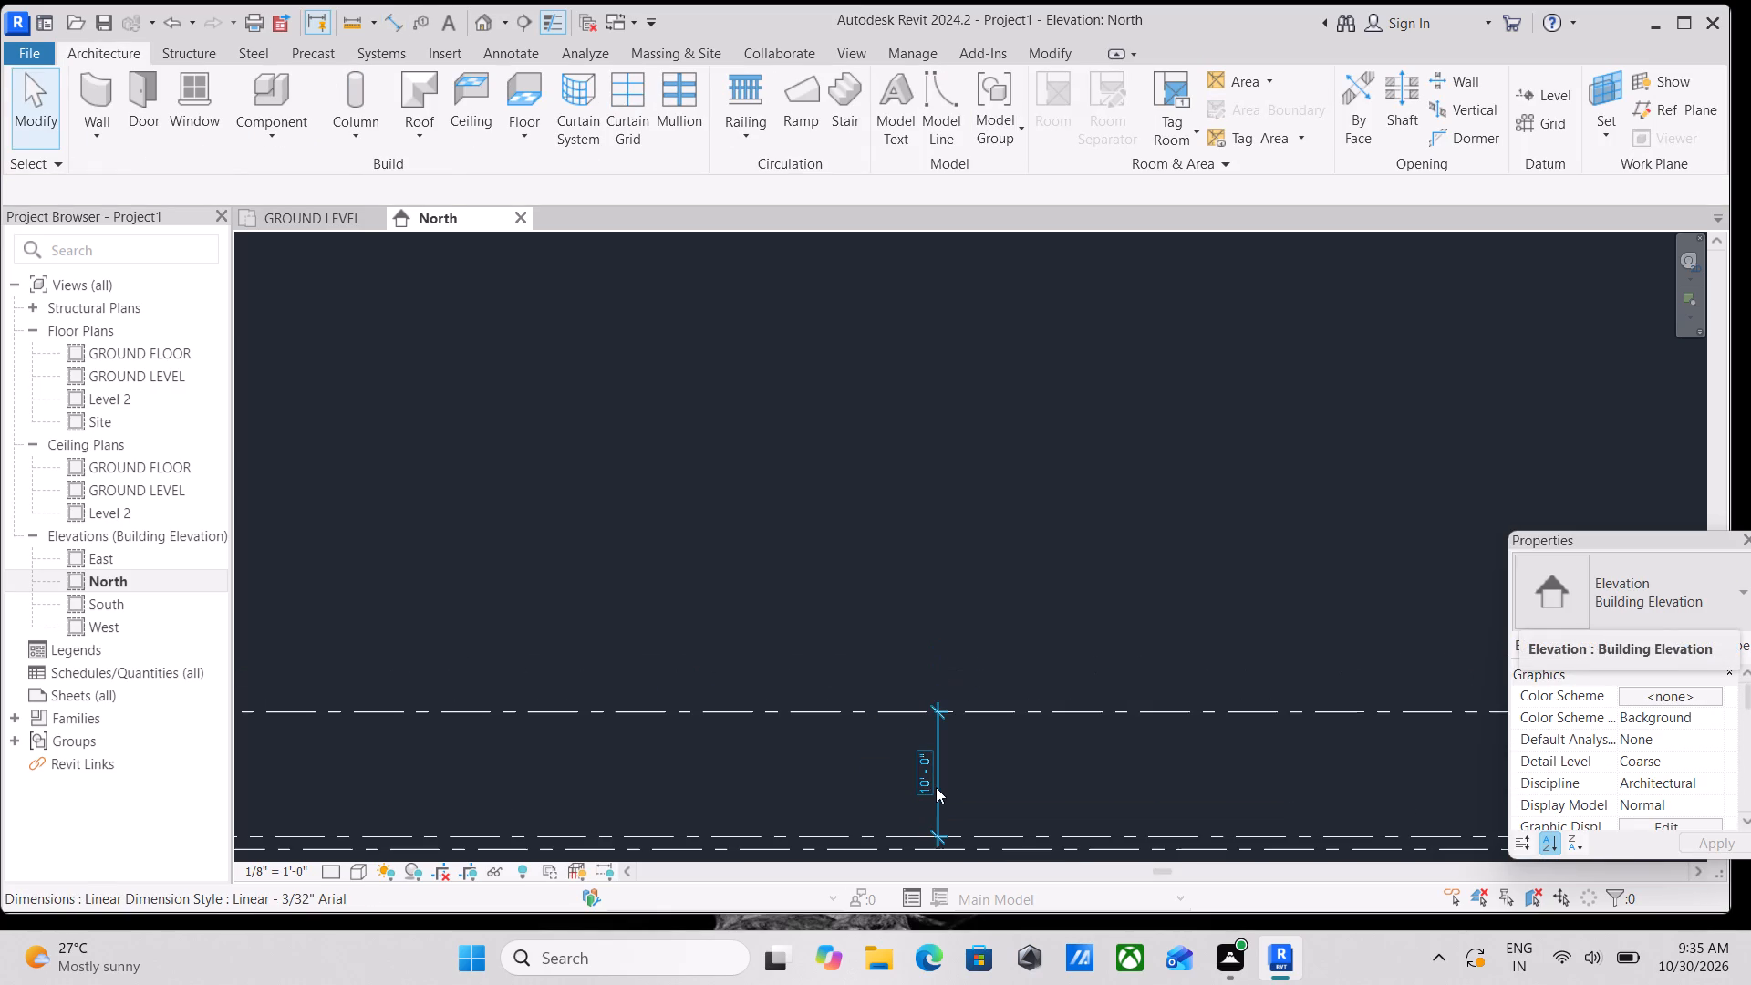
right_click(936, 787)
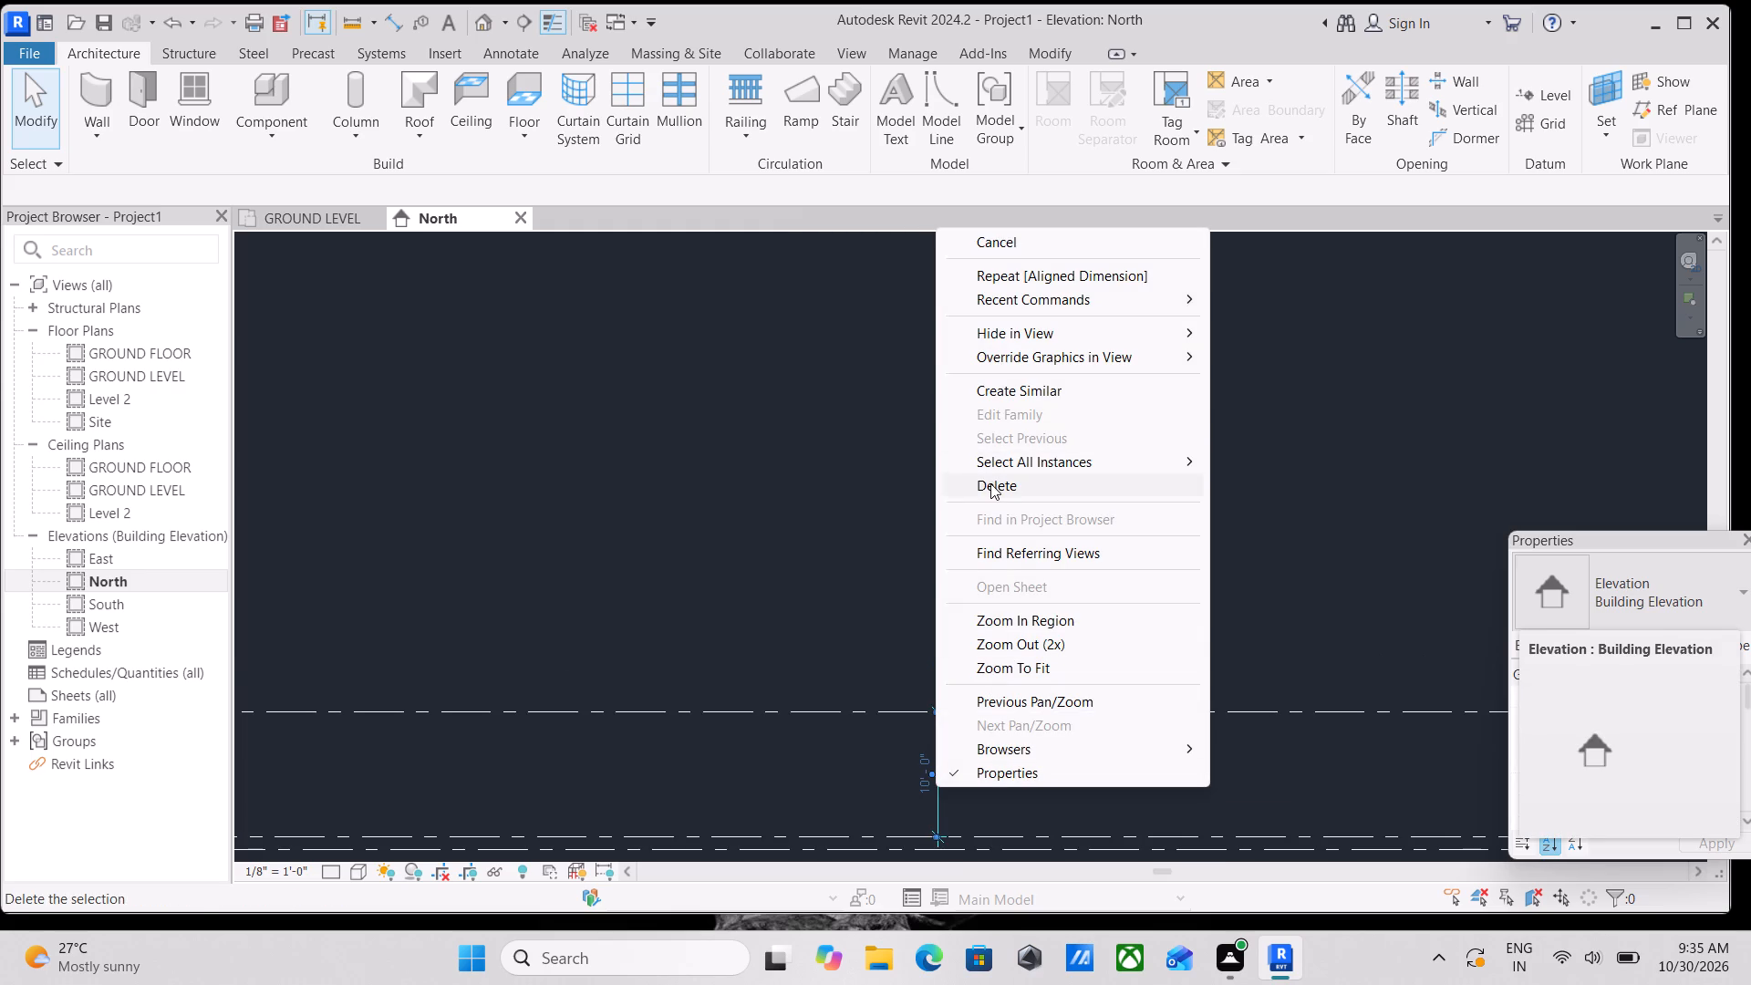
click(990, 483)
Add a level 10' above Level 2 by picking the Level 2 line with a 10' offset.
scroll(865, 685, down, 3)
scroll(968, 566, down, 2)
middle_drag(968, 566, 1072, 586)
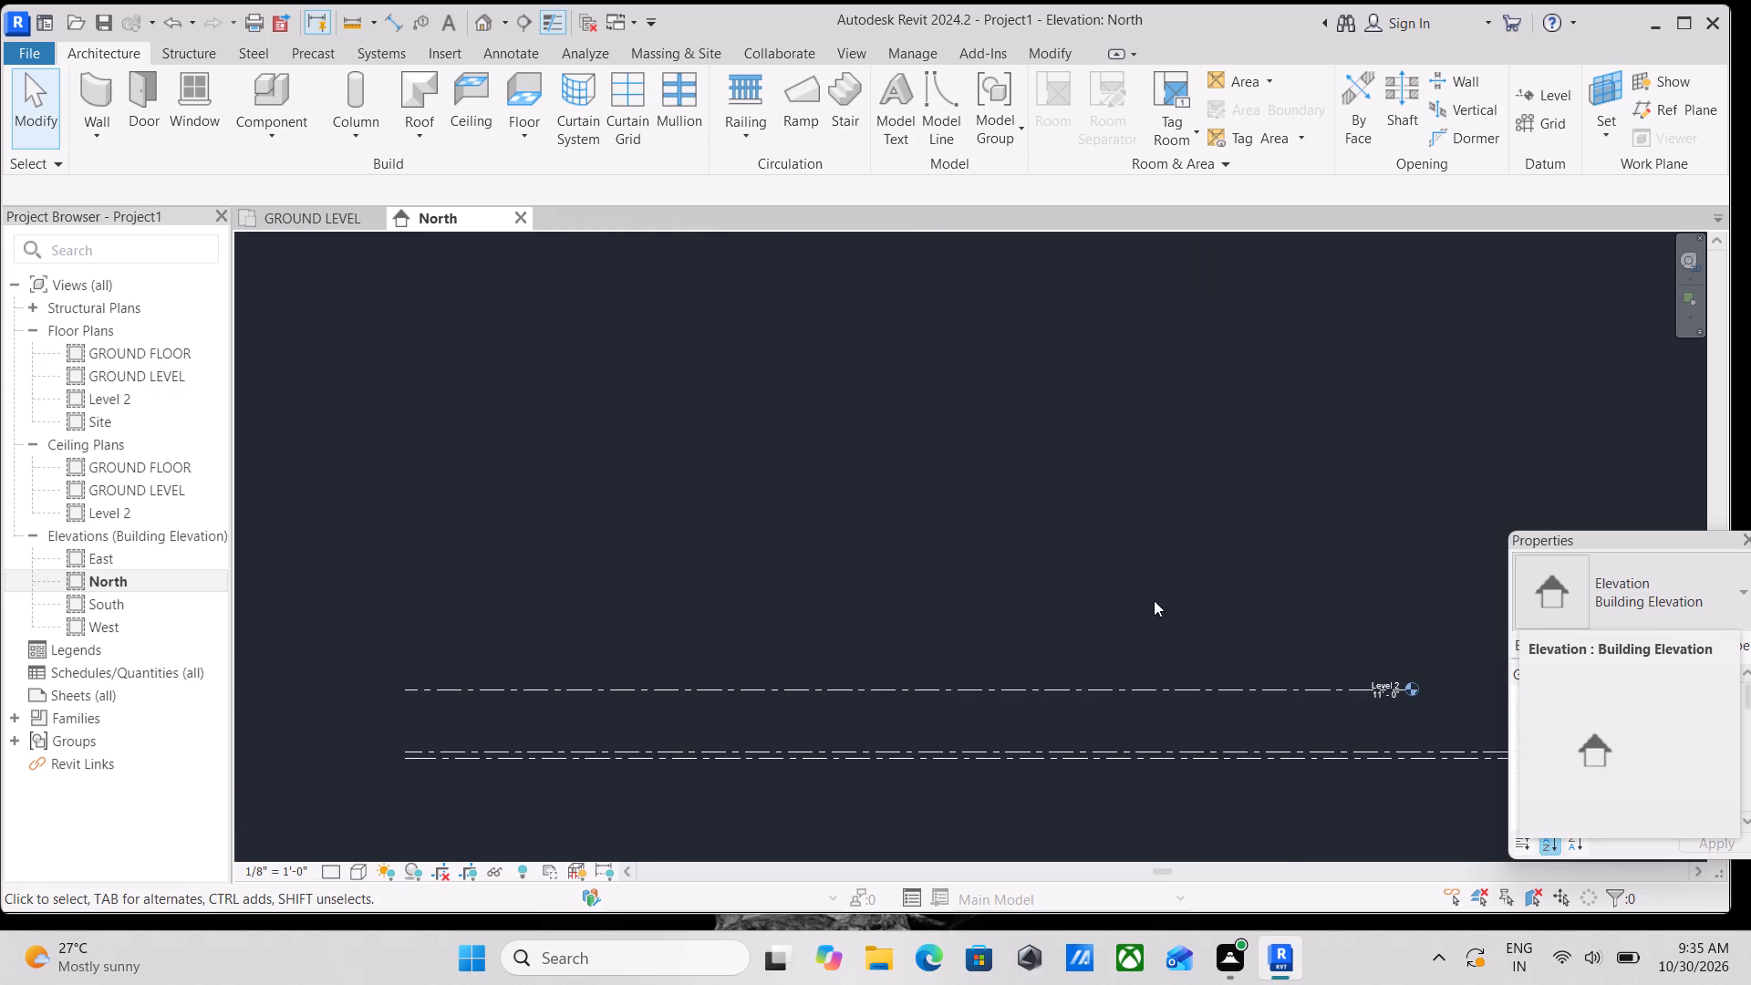
middle_drag(819, 571, 854, 587)
text(LL)
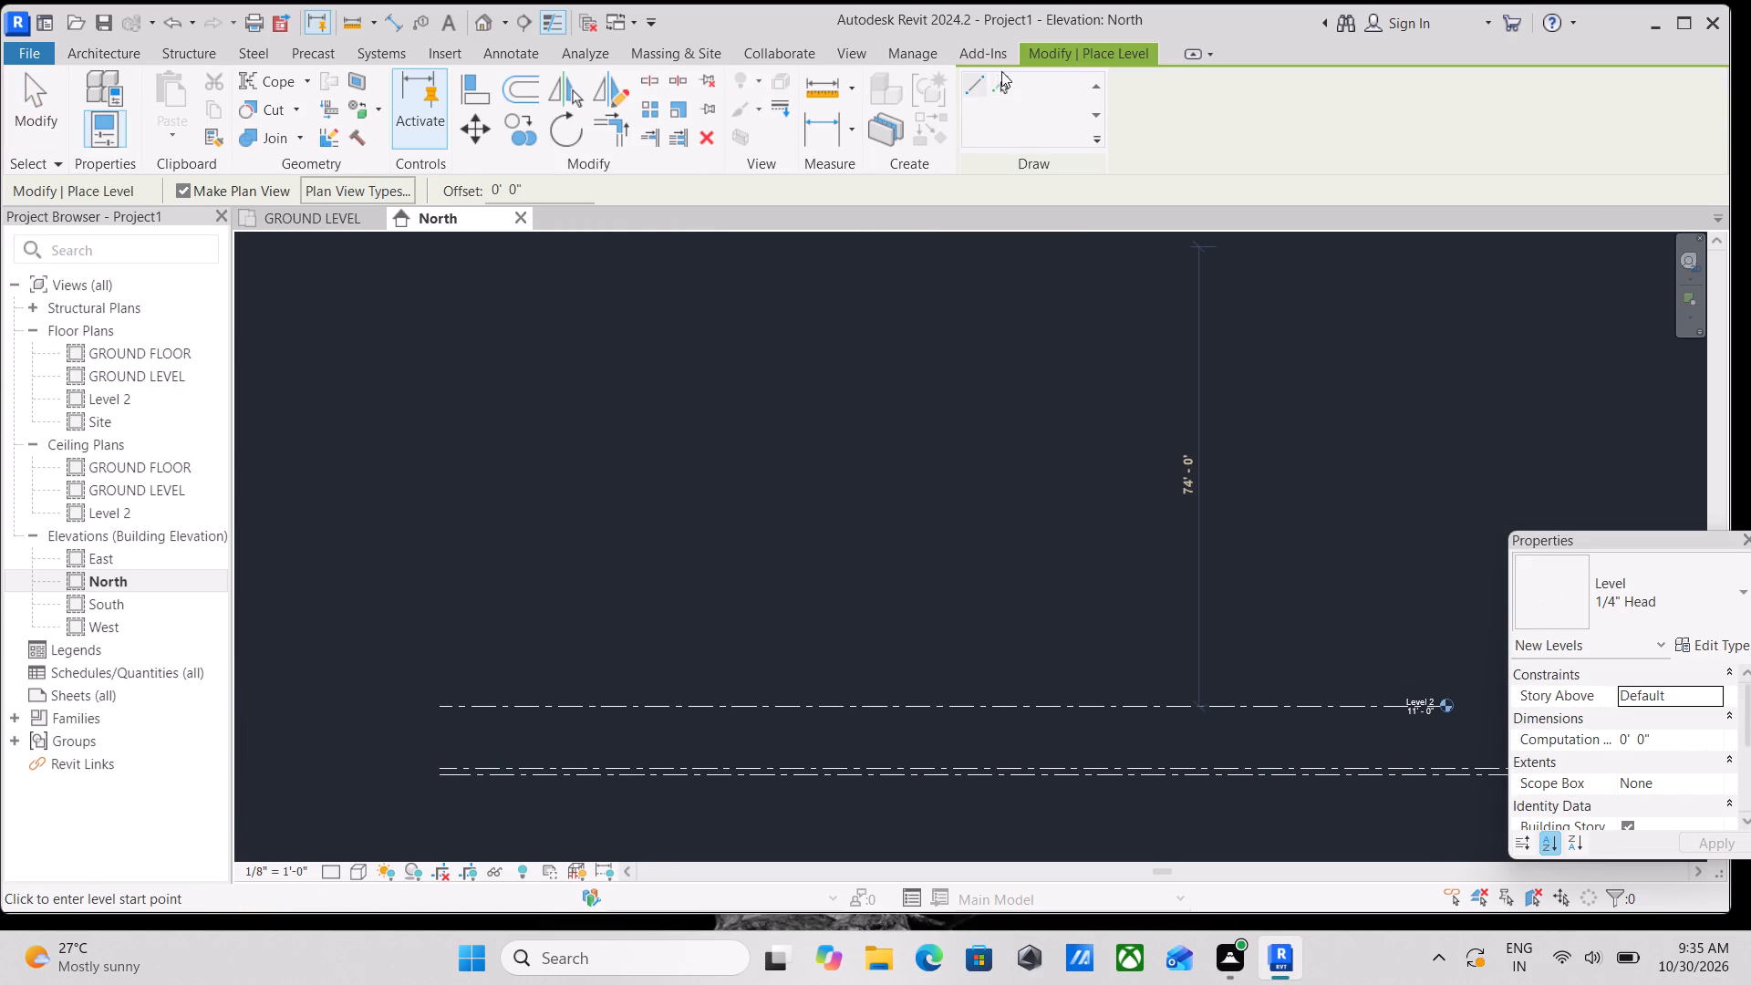
click(1006, 78)
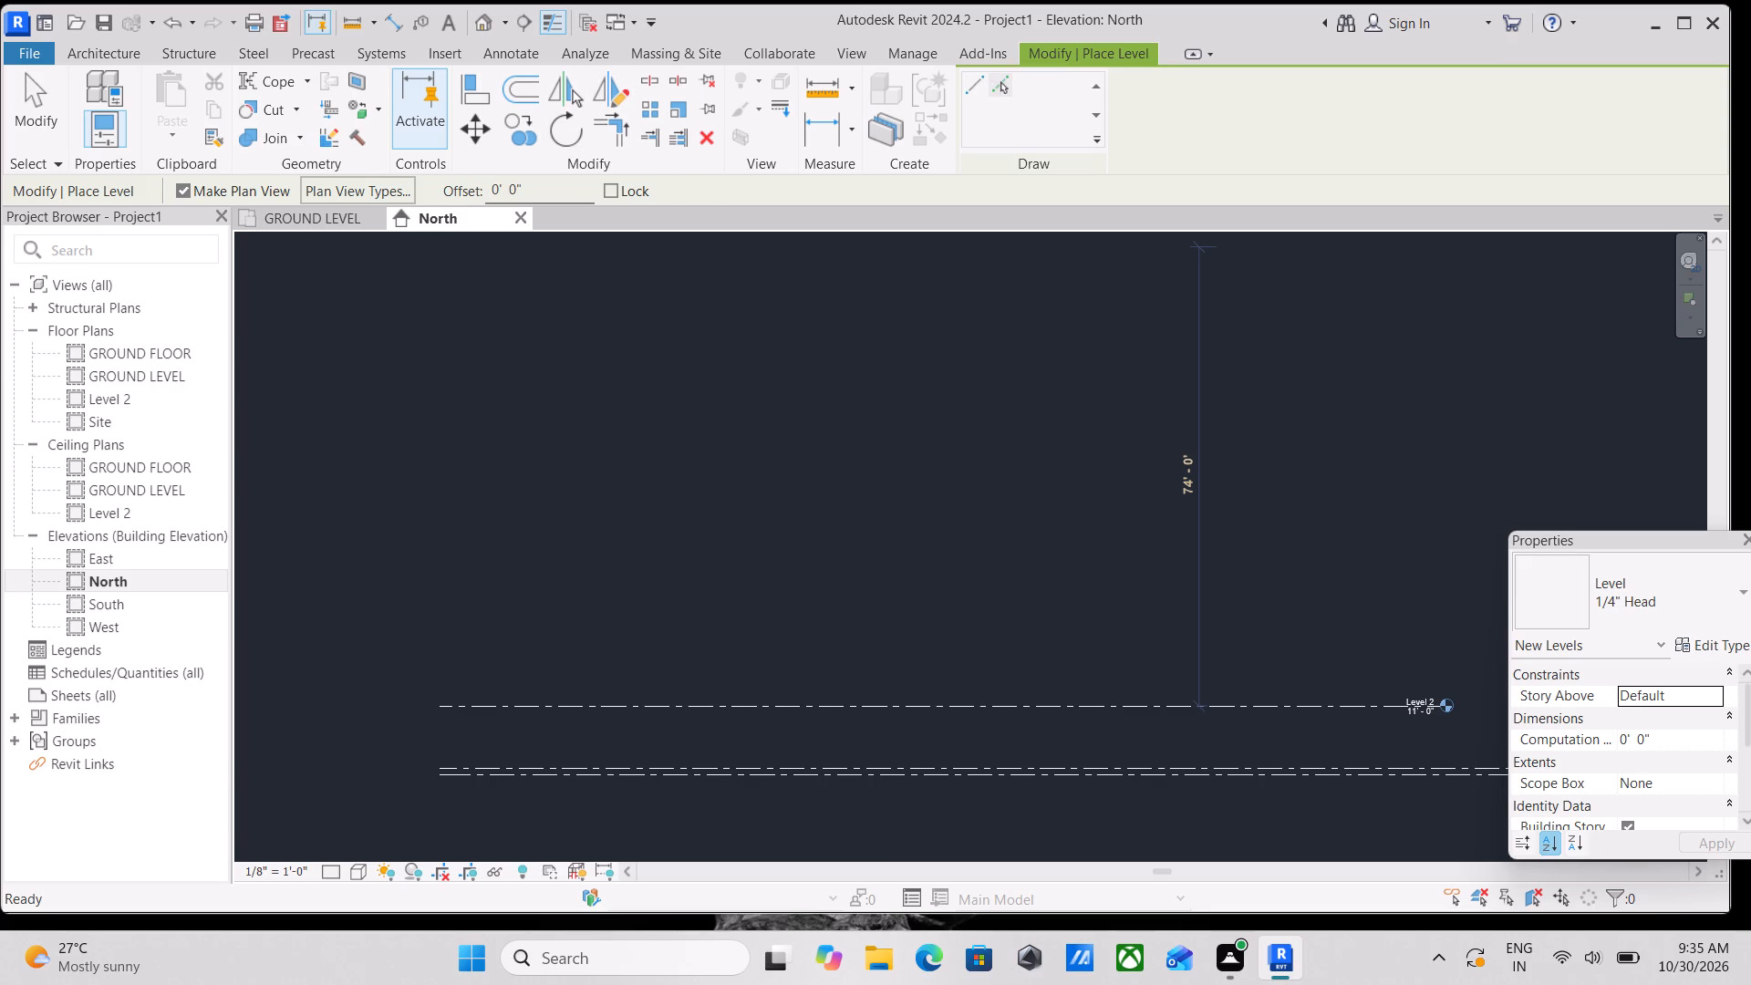
drag(540, 194, 412, 198)
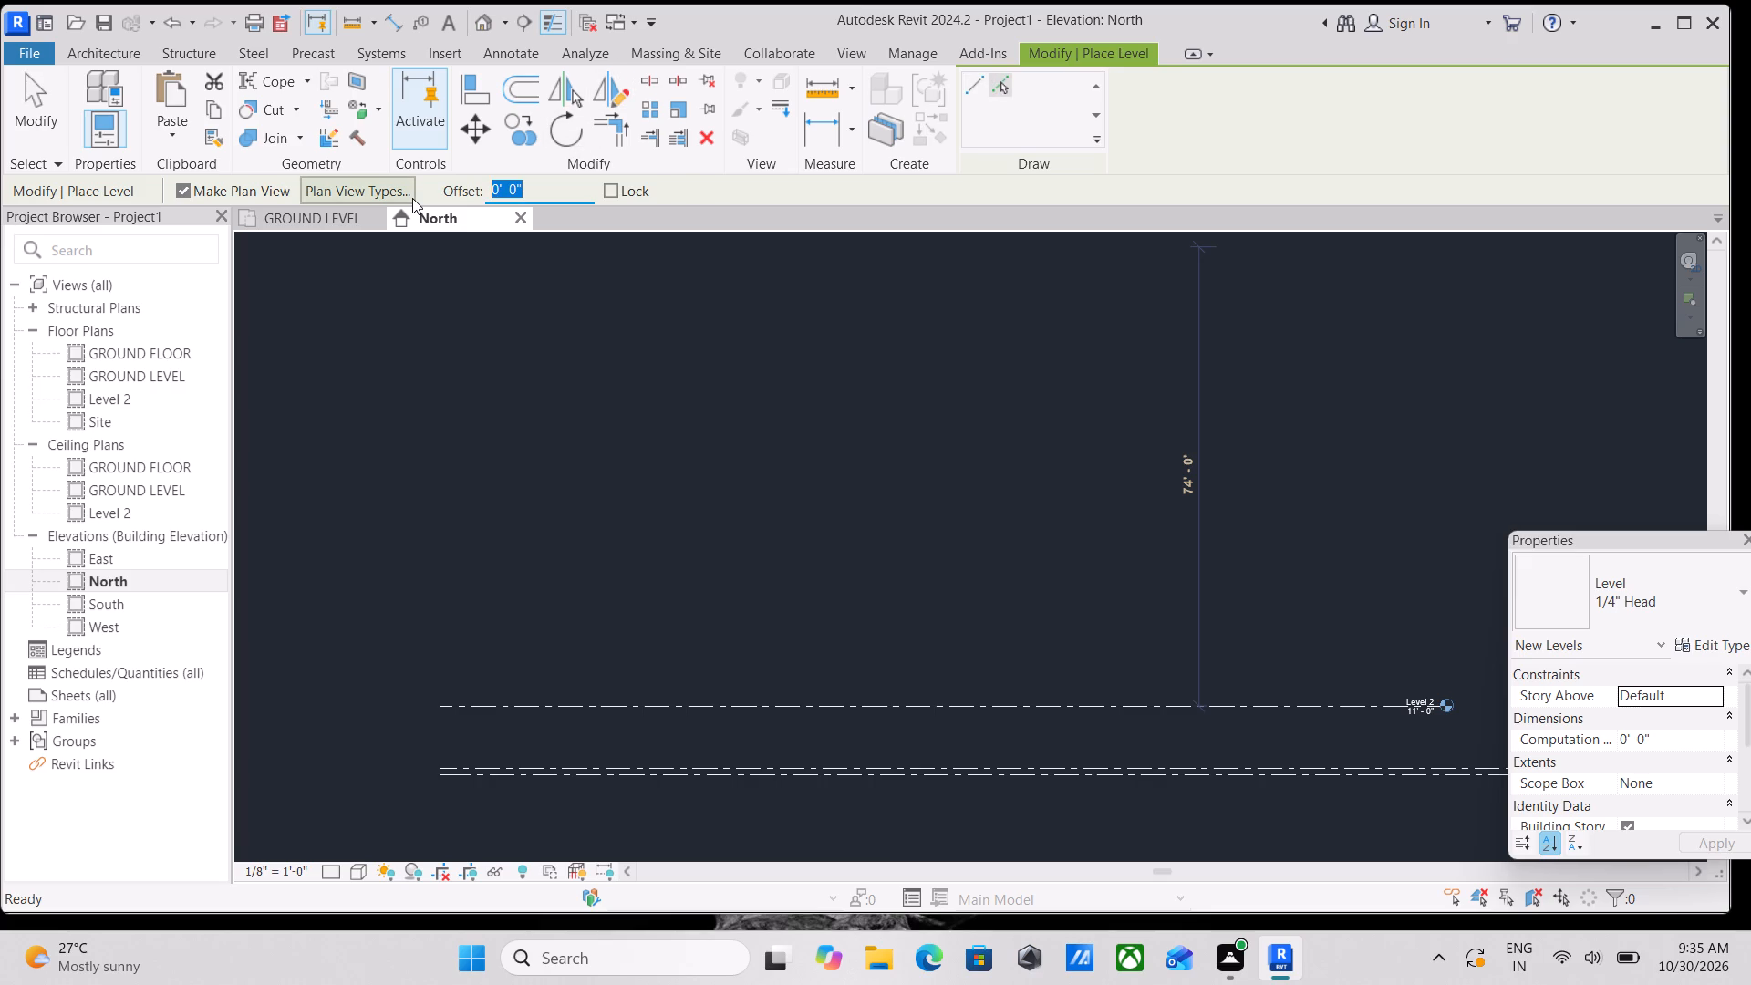
text(10')
key(Return)
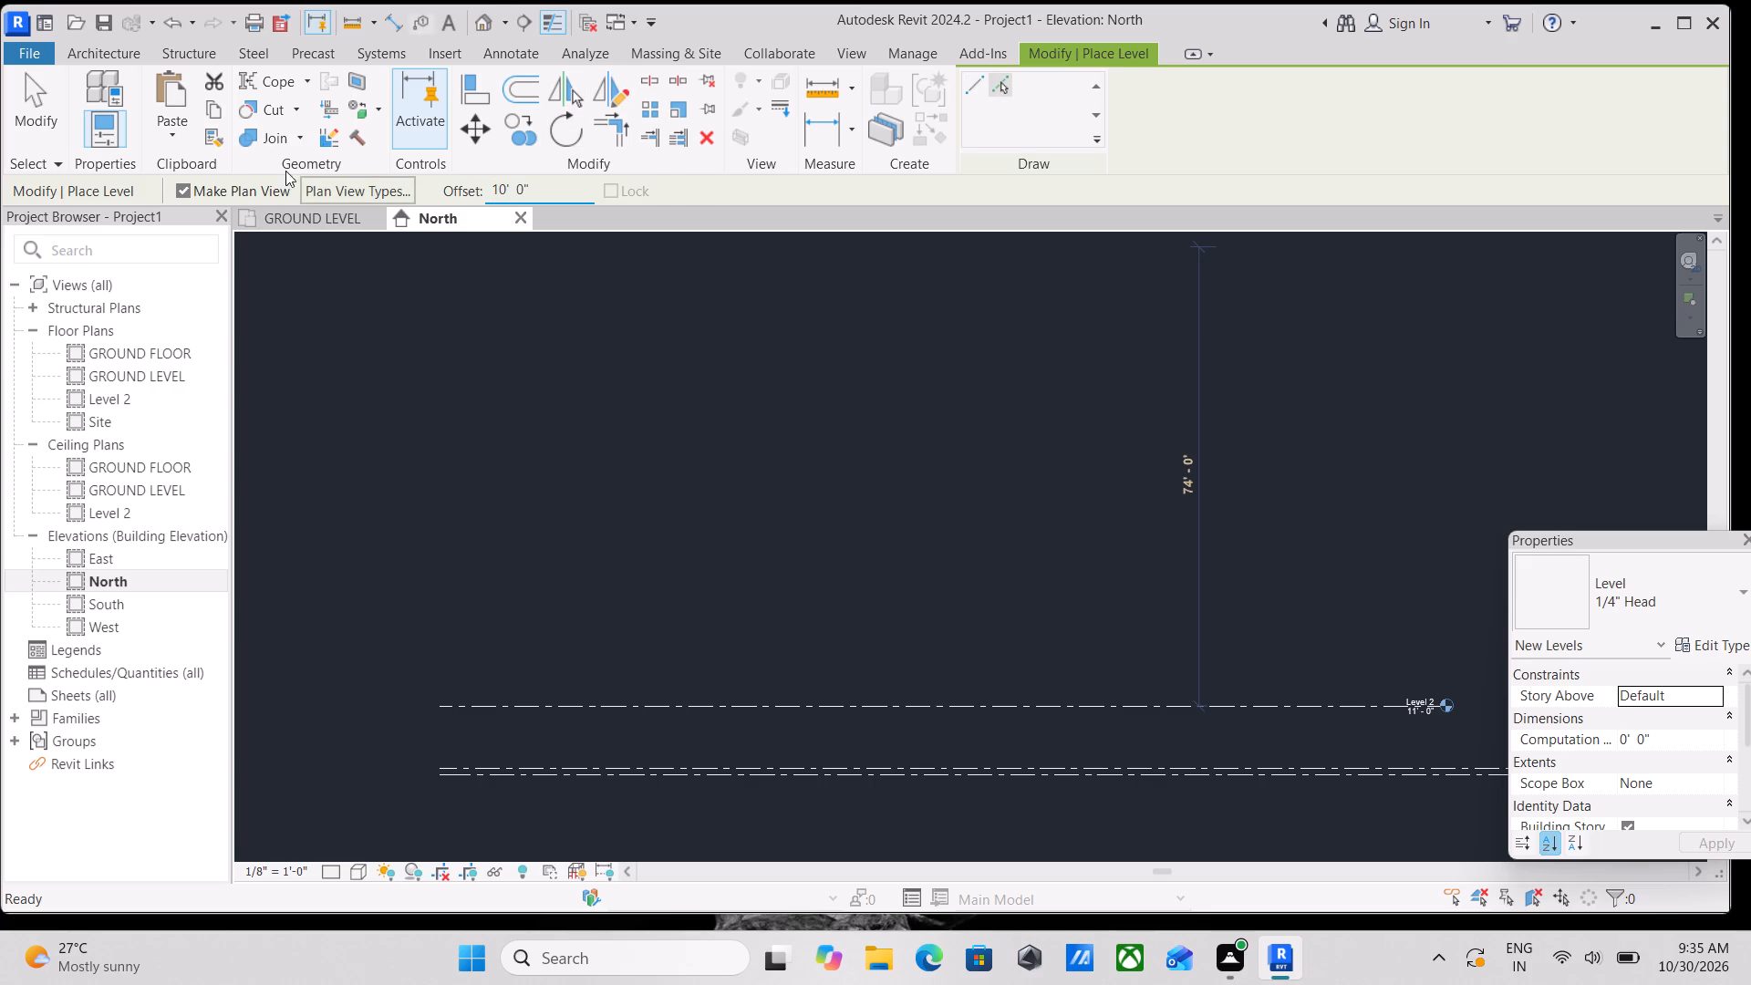
click(674, 697)
middle_drag(887, 638, 528, 664)
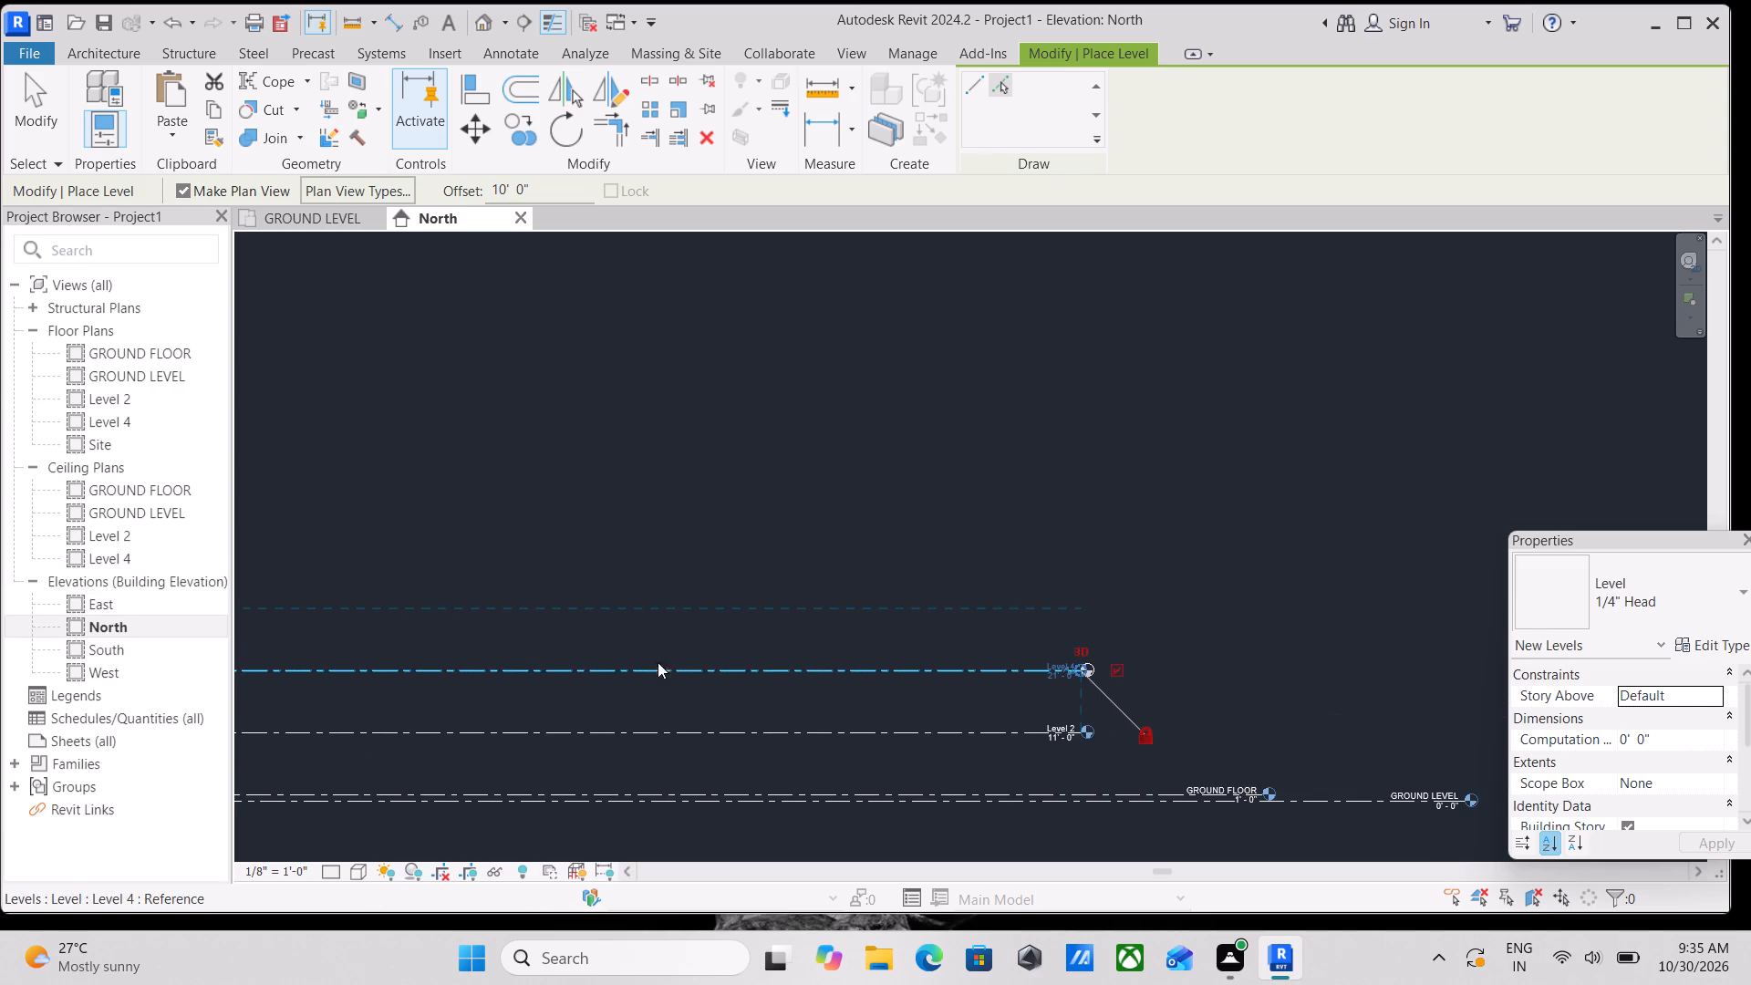
key(Escape)
key(Escape)
scroll(1071, 743, up, 4)
key(Escape)
key(Escape)
key(Escape)
scroll(1084, 735, up, 3)
key(Escape)
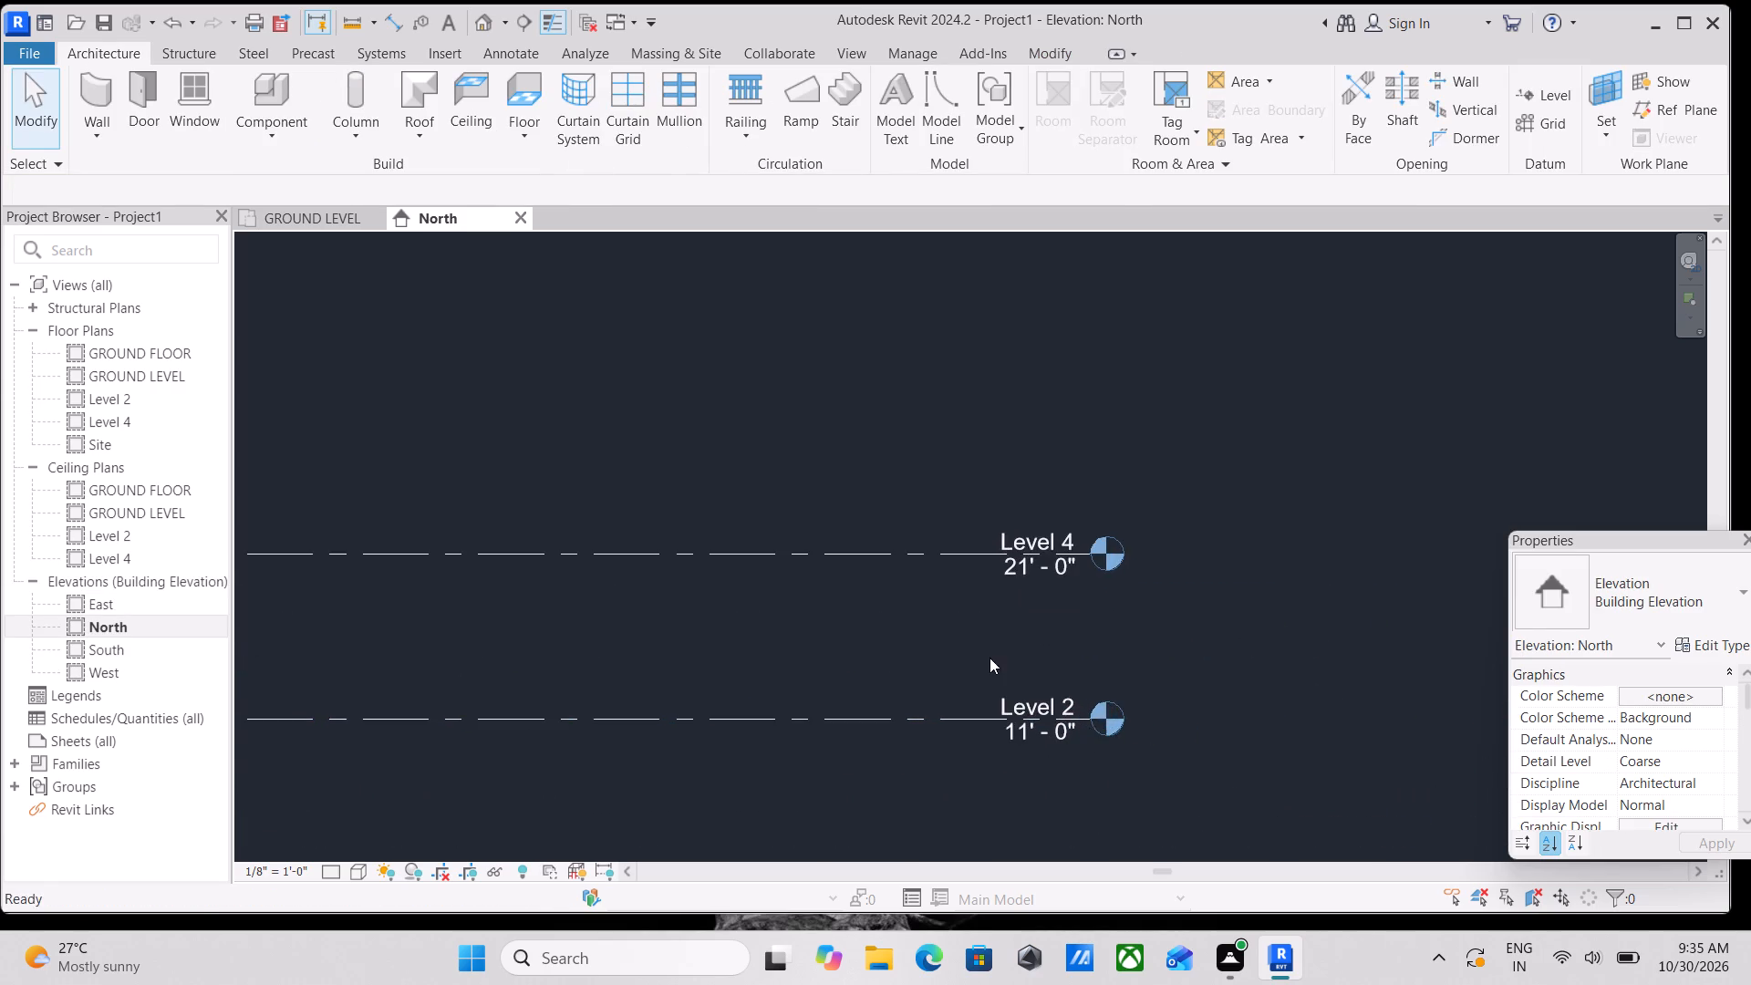
Rename Level 2 as FIRST FLOOR and rename its corresponding views to match.
scroll(980, 657, up, 4)
scroll(1083, 736, up, 5)
double_click(1115, 719)
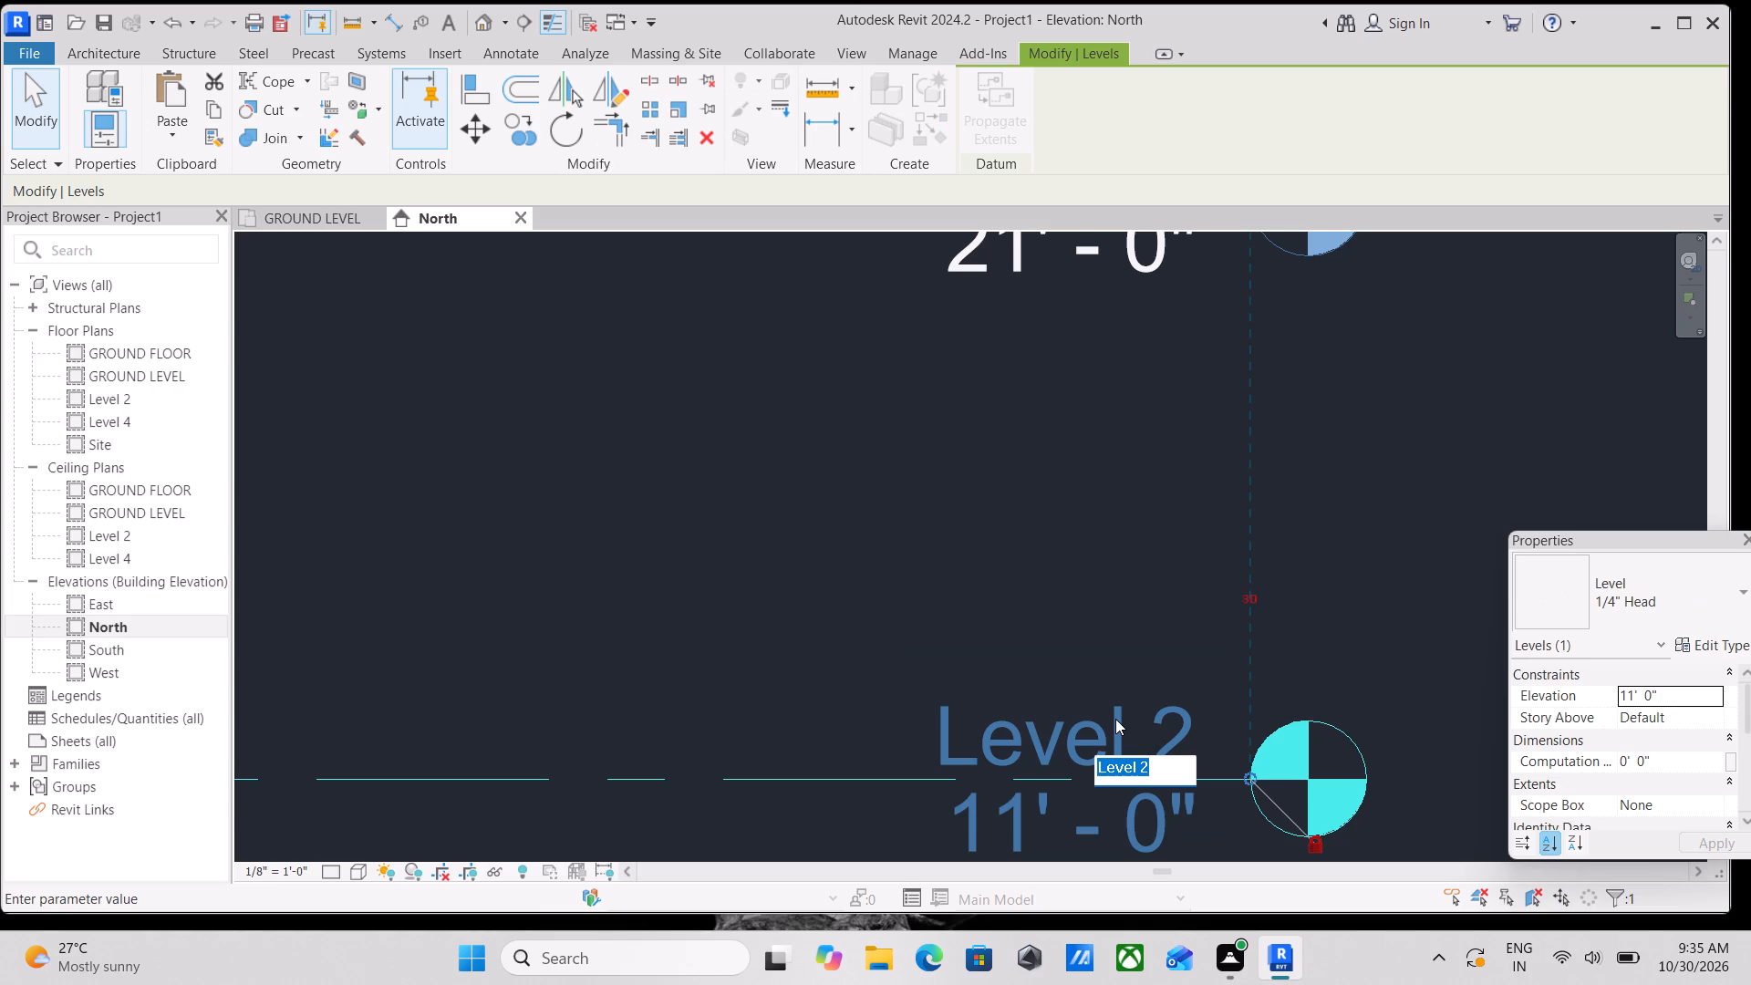
text(FI)
text(RST)
key(space)
text(FLOOR)
key(Return)
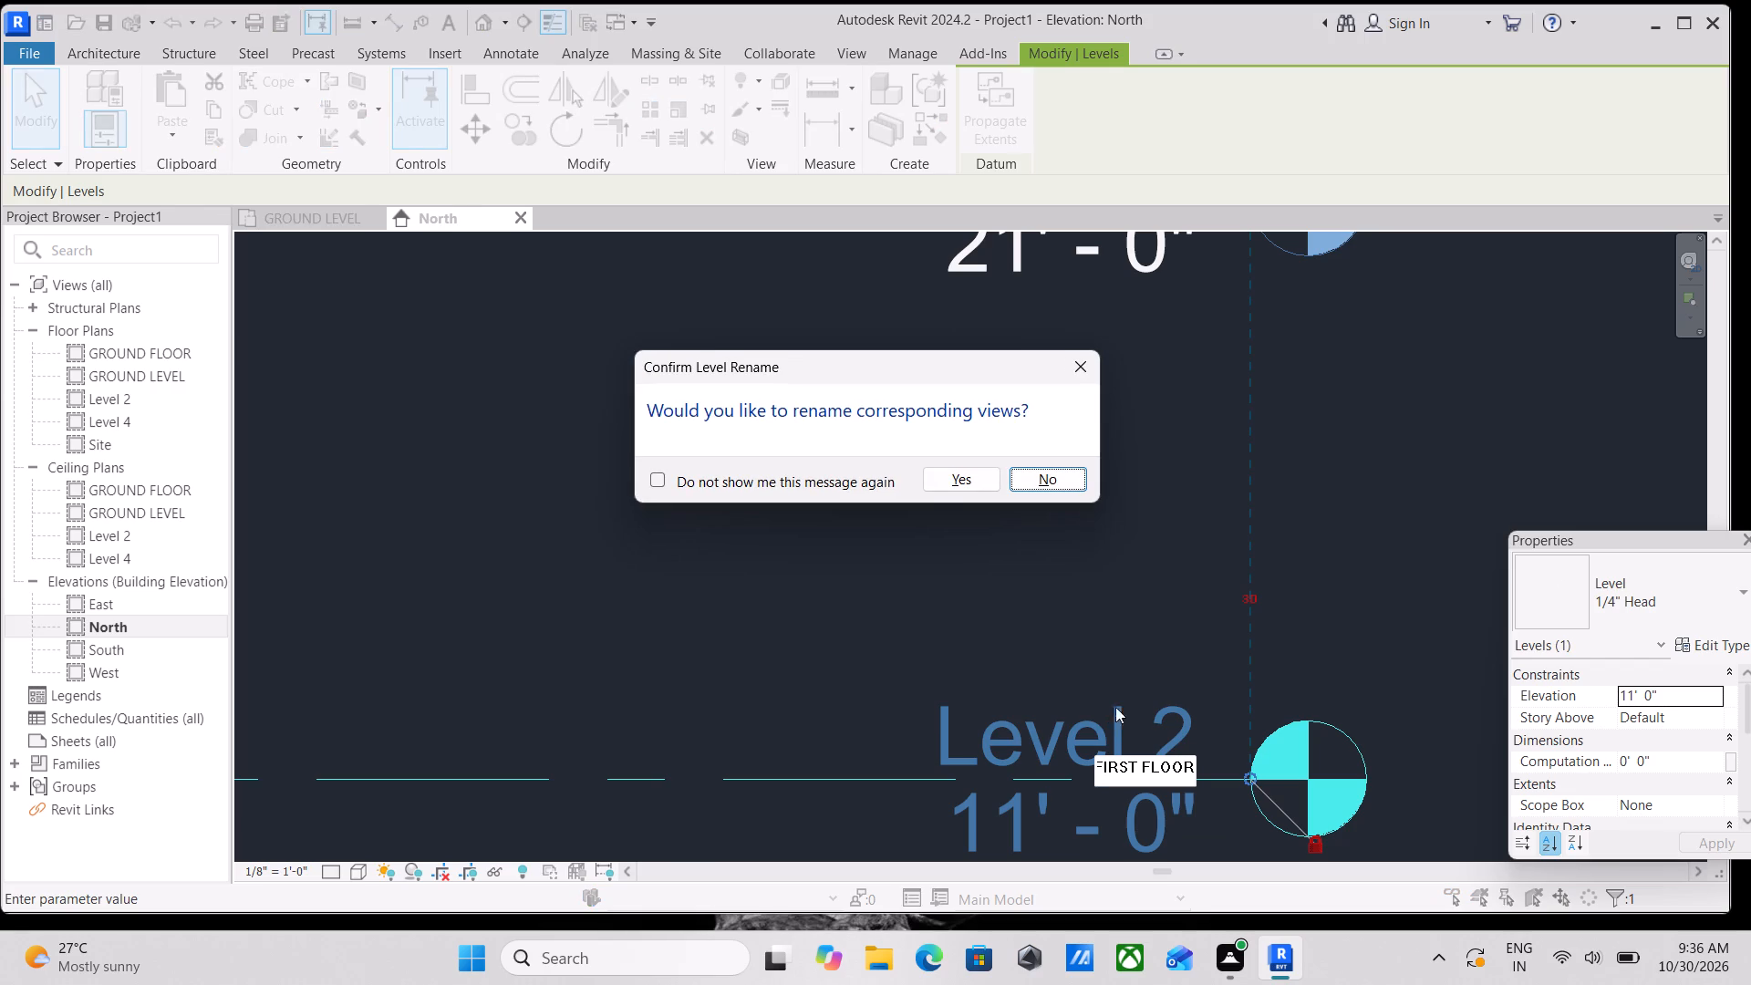
click(941, 478)
scroll(970, 499, down, 8)
key(Escape)
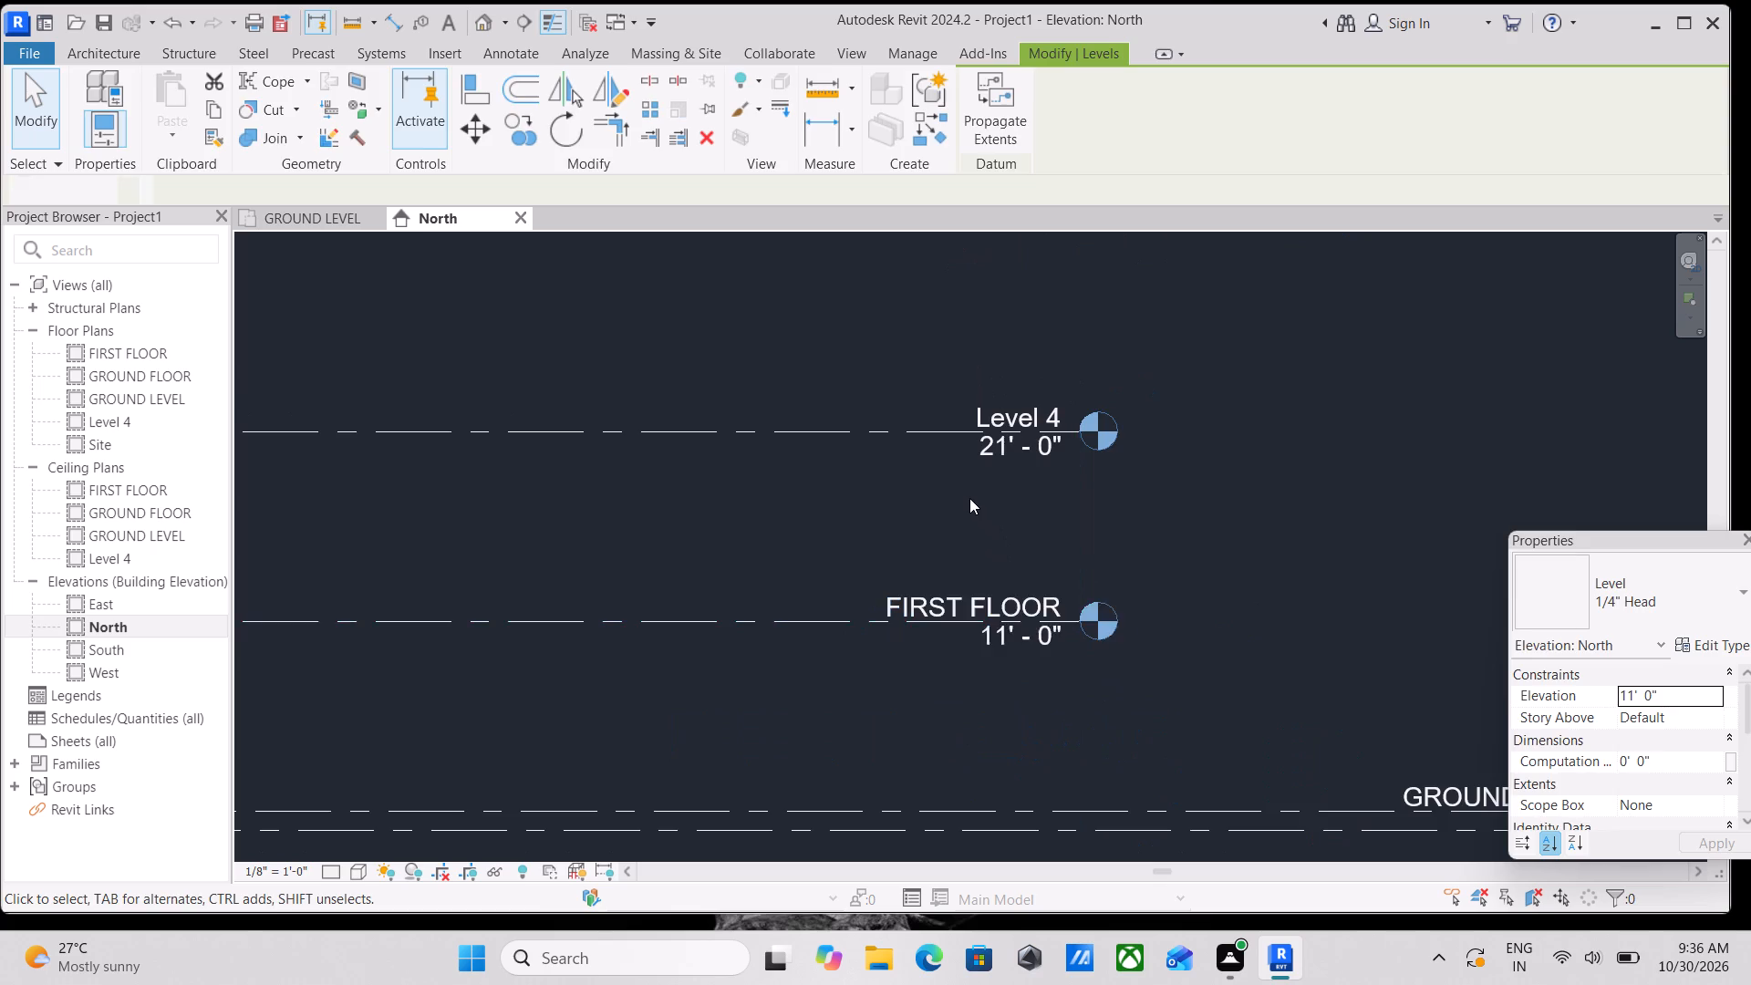
Examine the level lines and level heads along their full length in the North elevation.
scroll(969, 498, up, 3)
key(Escape)
scroll(969, 498, down, 5)
middle_drag(1024, 513, 1144, 627)
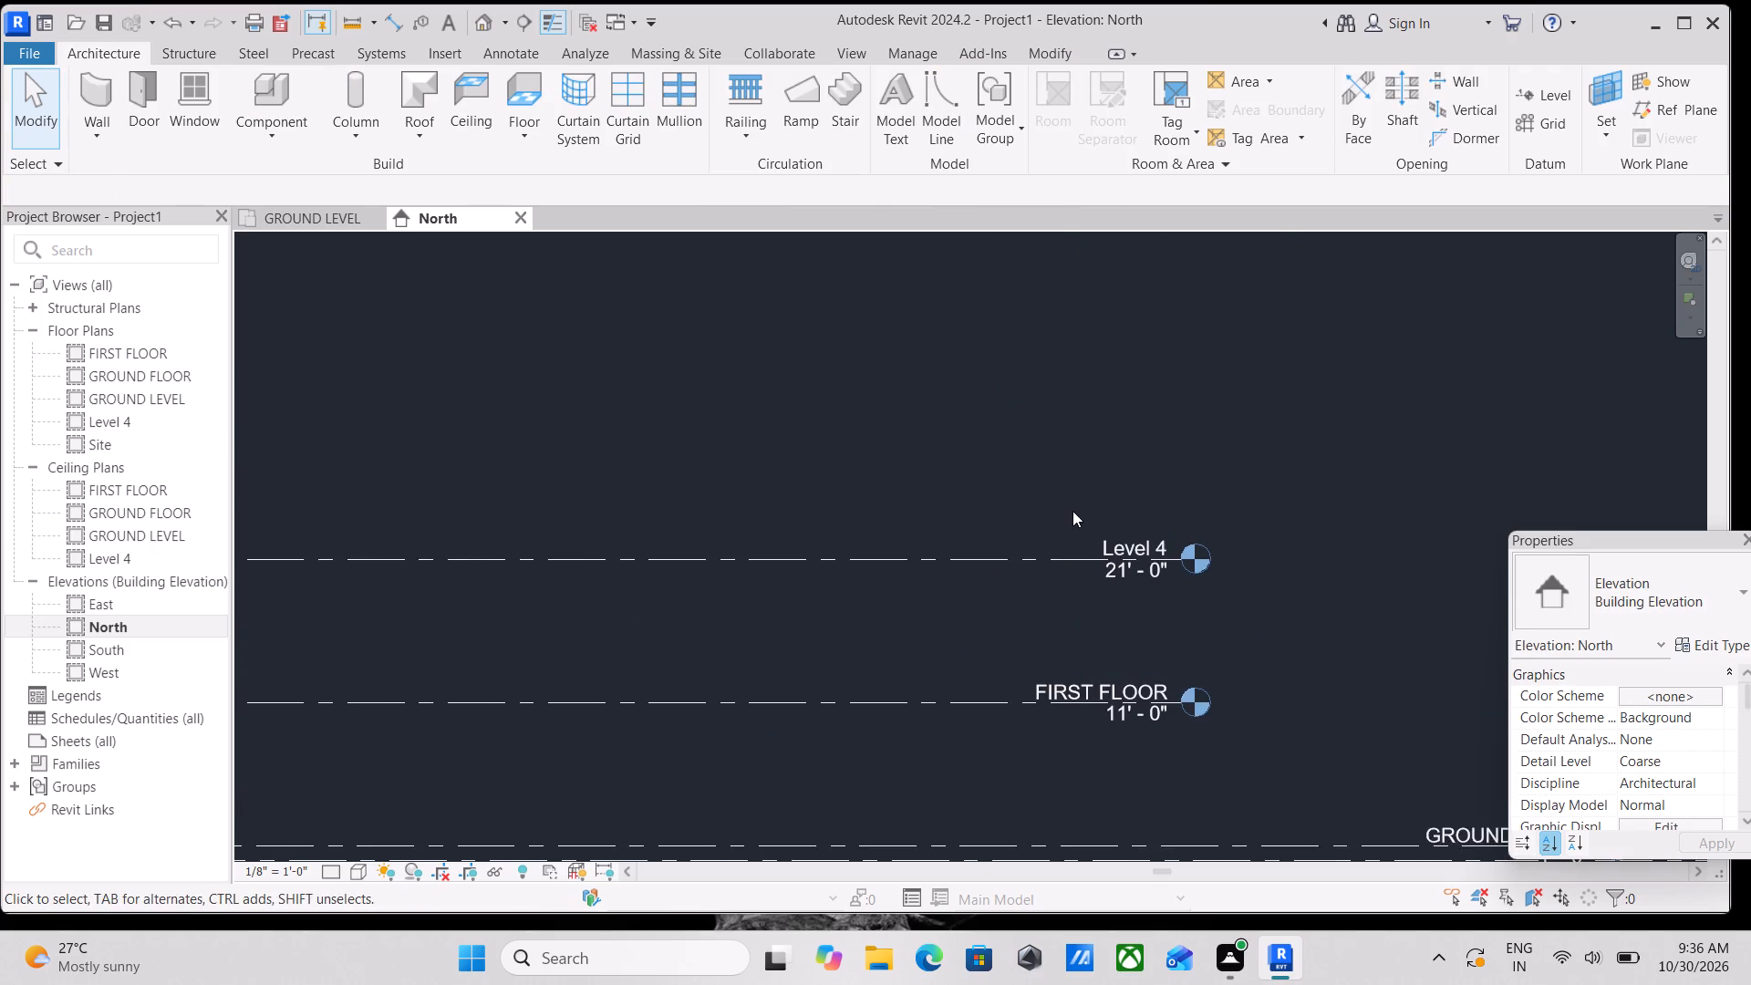
middle_drag(1083, 528, 1136, 593)
scroll(966, 591, down, 3)
middle_drag(973, 586, 1203, 456)
scroll(902, 543, down, 2)
middle_drag(909, 538, 1060, 529)
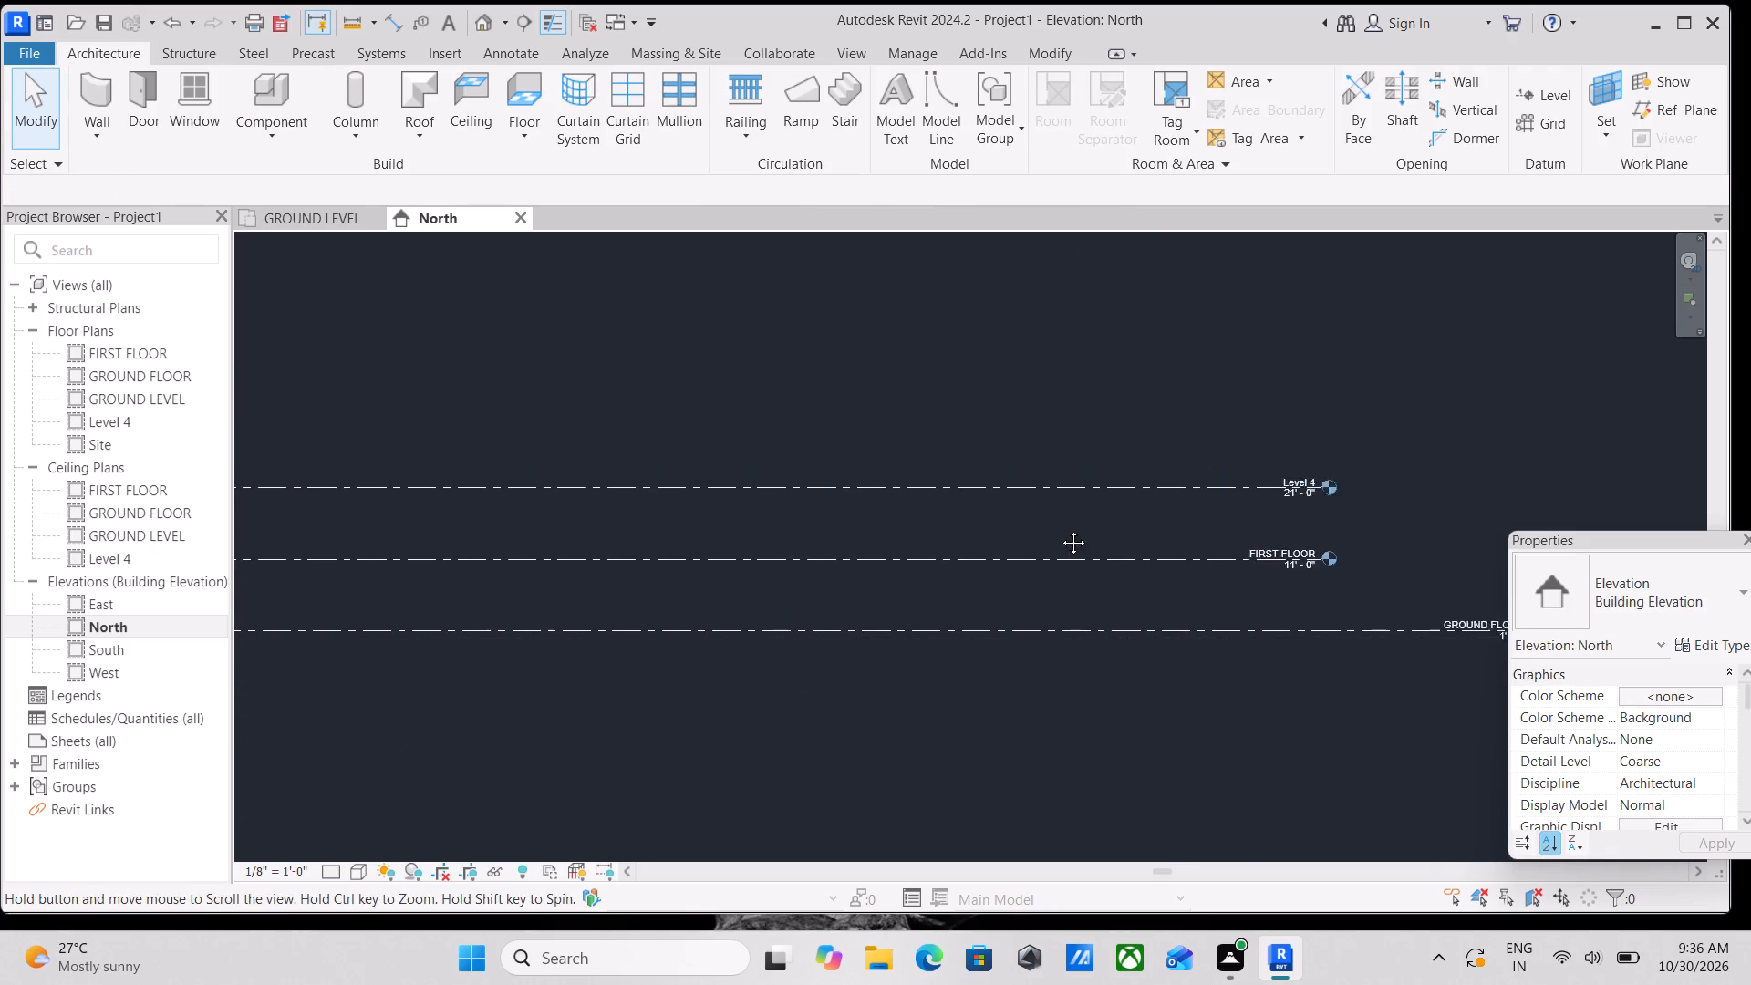
middle_drag(1060, 529, 1065, 529)
middle_drag(813, 534, 971, 480)
middle_drag(573, 561, 582, 602)
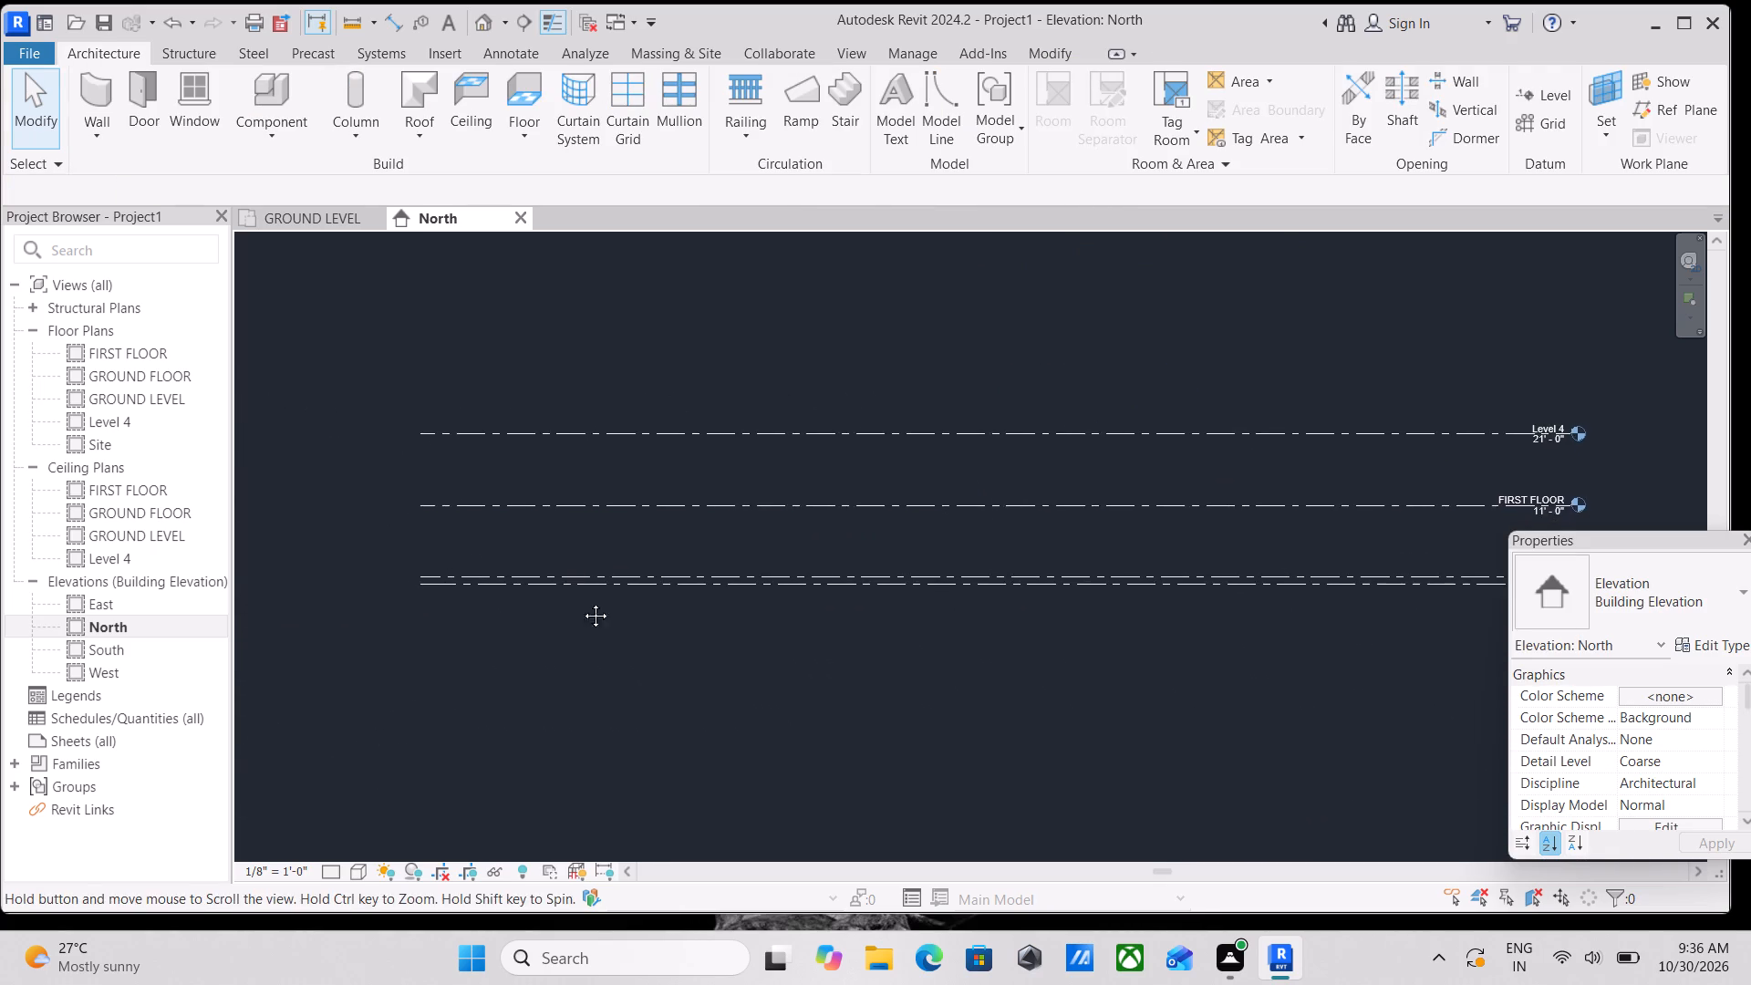
middle_drag(582, 602, 569, 708)
scroll(569, 708, up, 1)
middle_drag(703, 641, 333, 666)
middle_drag(562, 653, 483, 644)
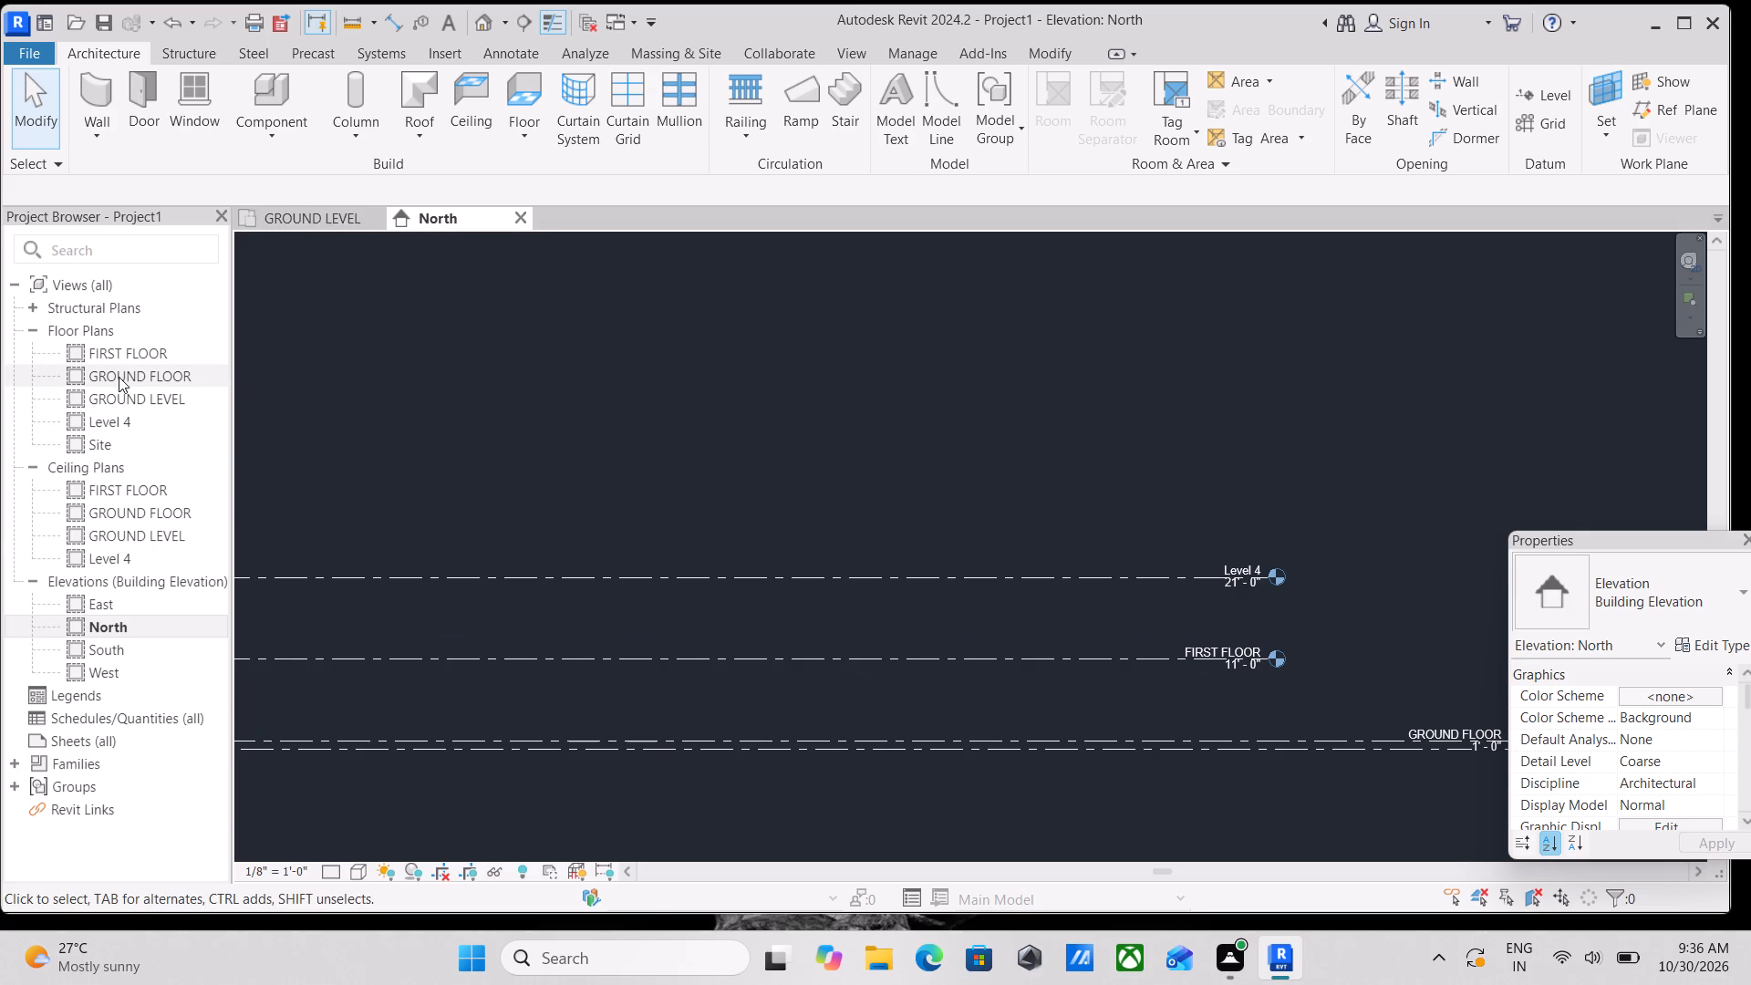
Open the GROUND FLOOR floor plan view.
double_click(167, 381)
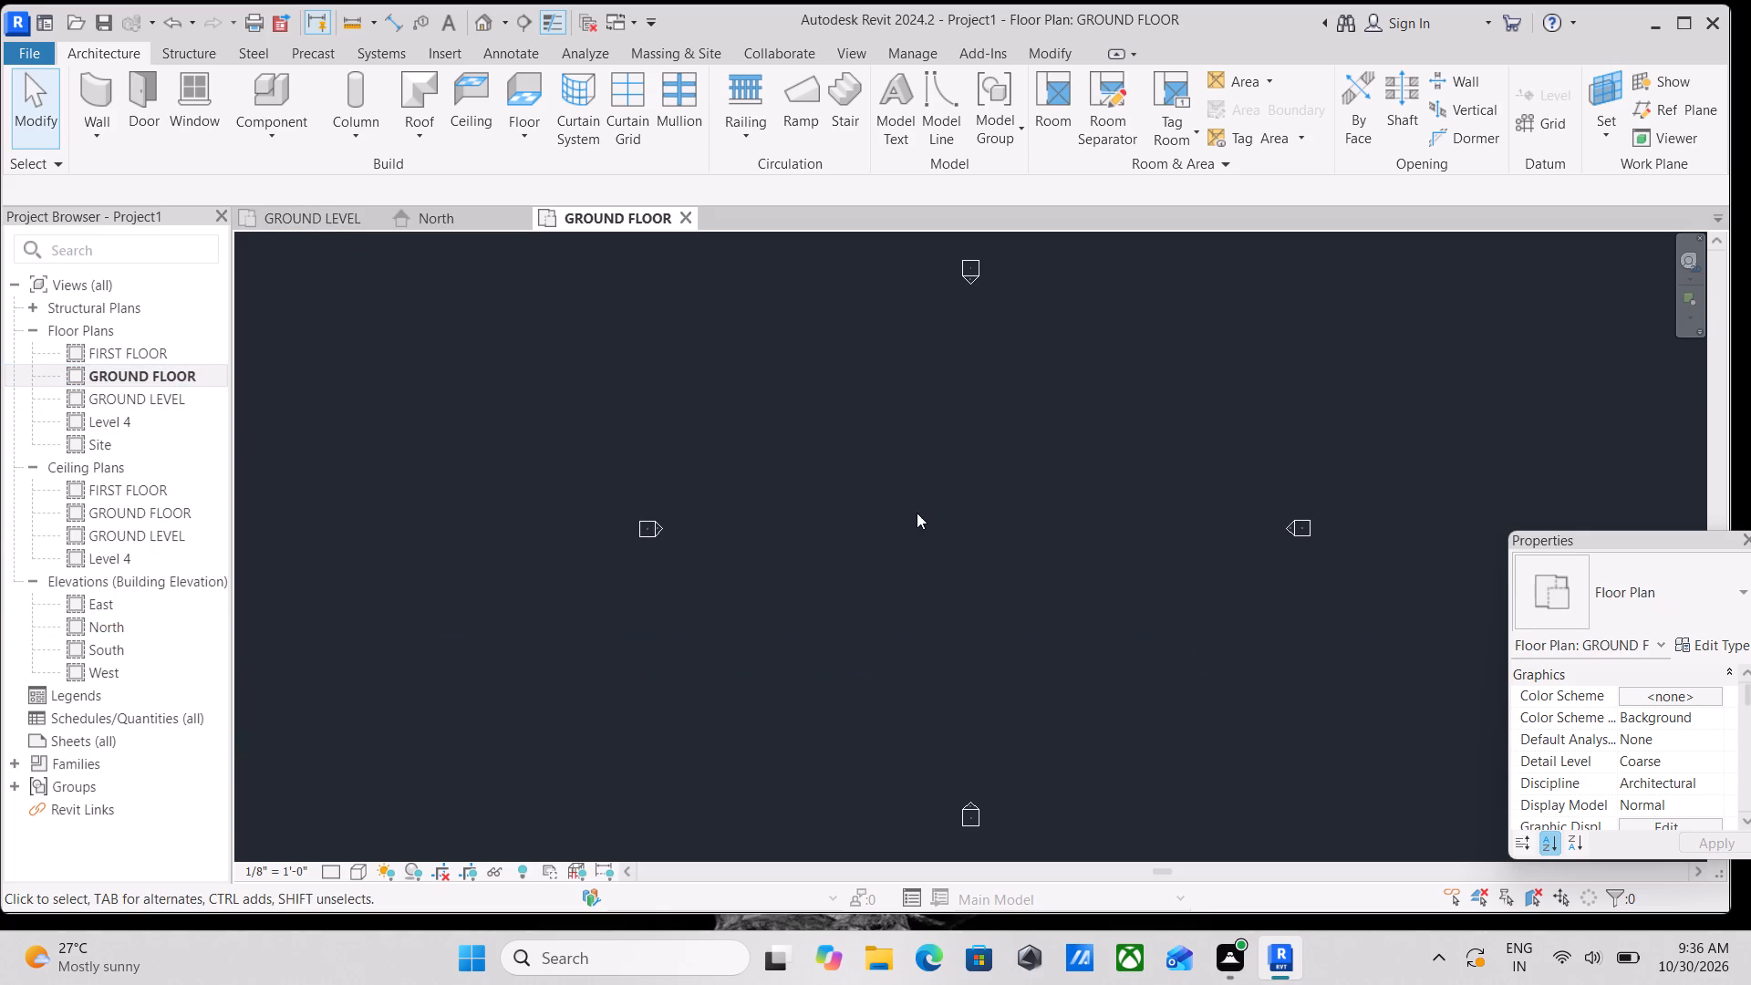
scroll(917, 513, up, 2)
middle_drag(967, 470, 826, 722)
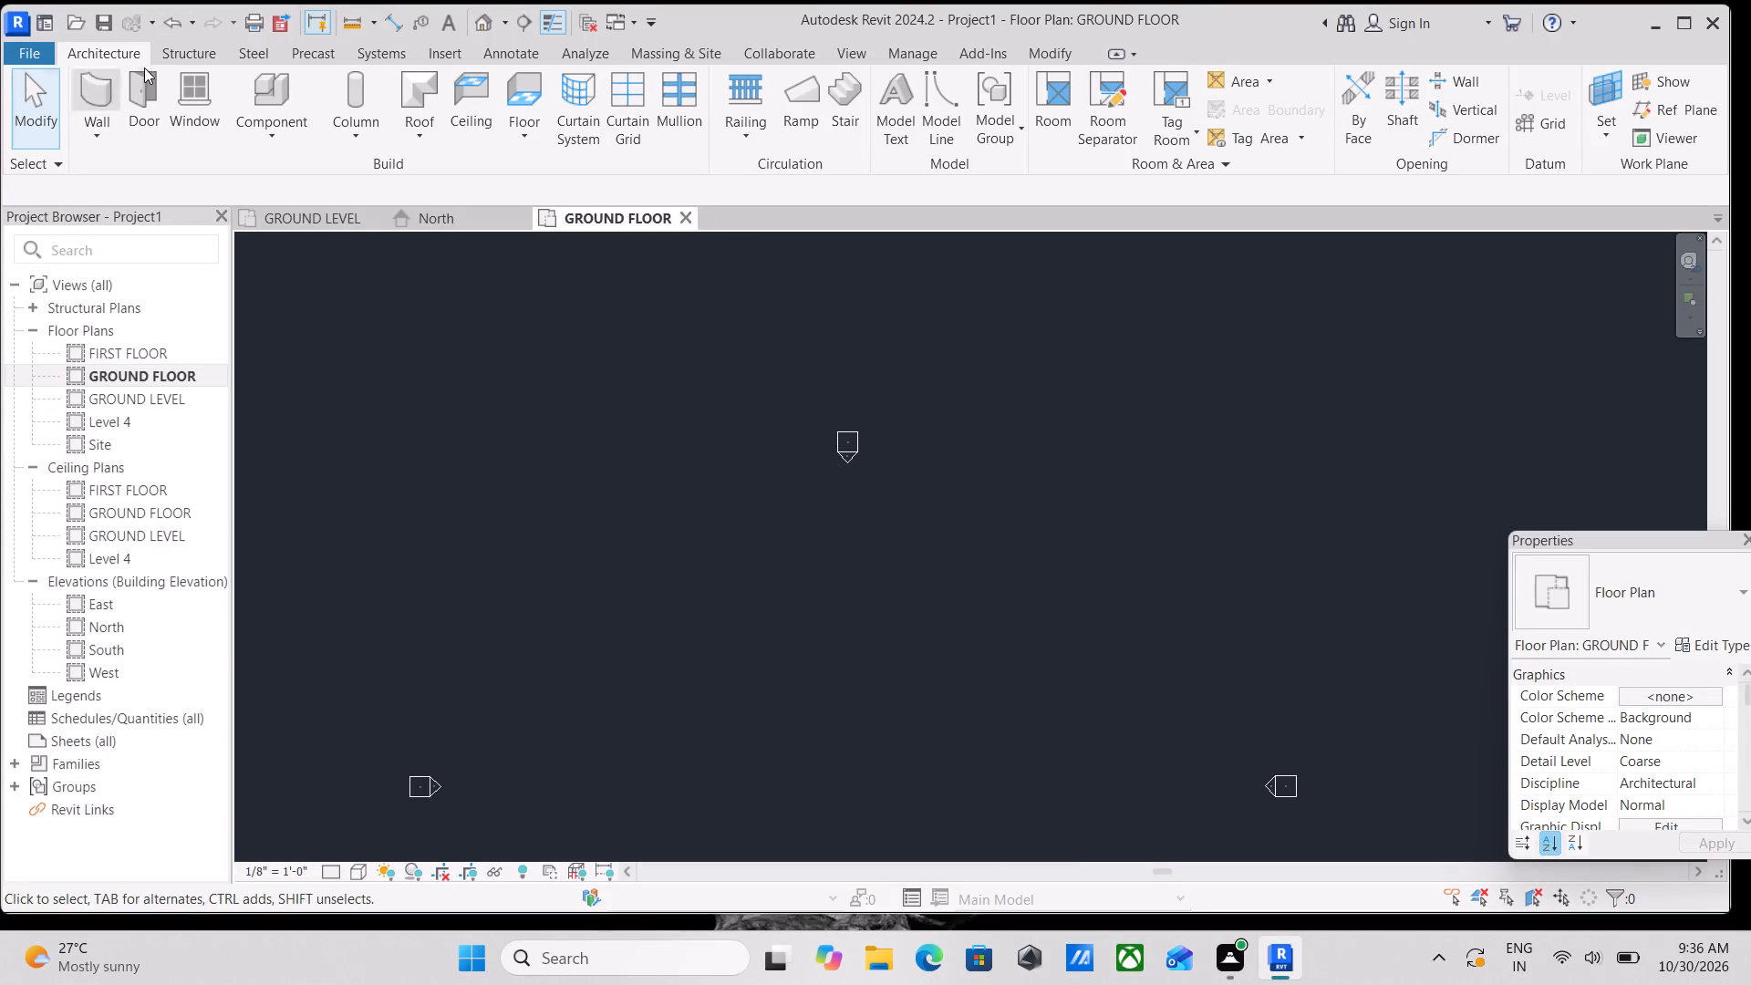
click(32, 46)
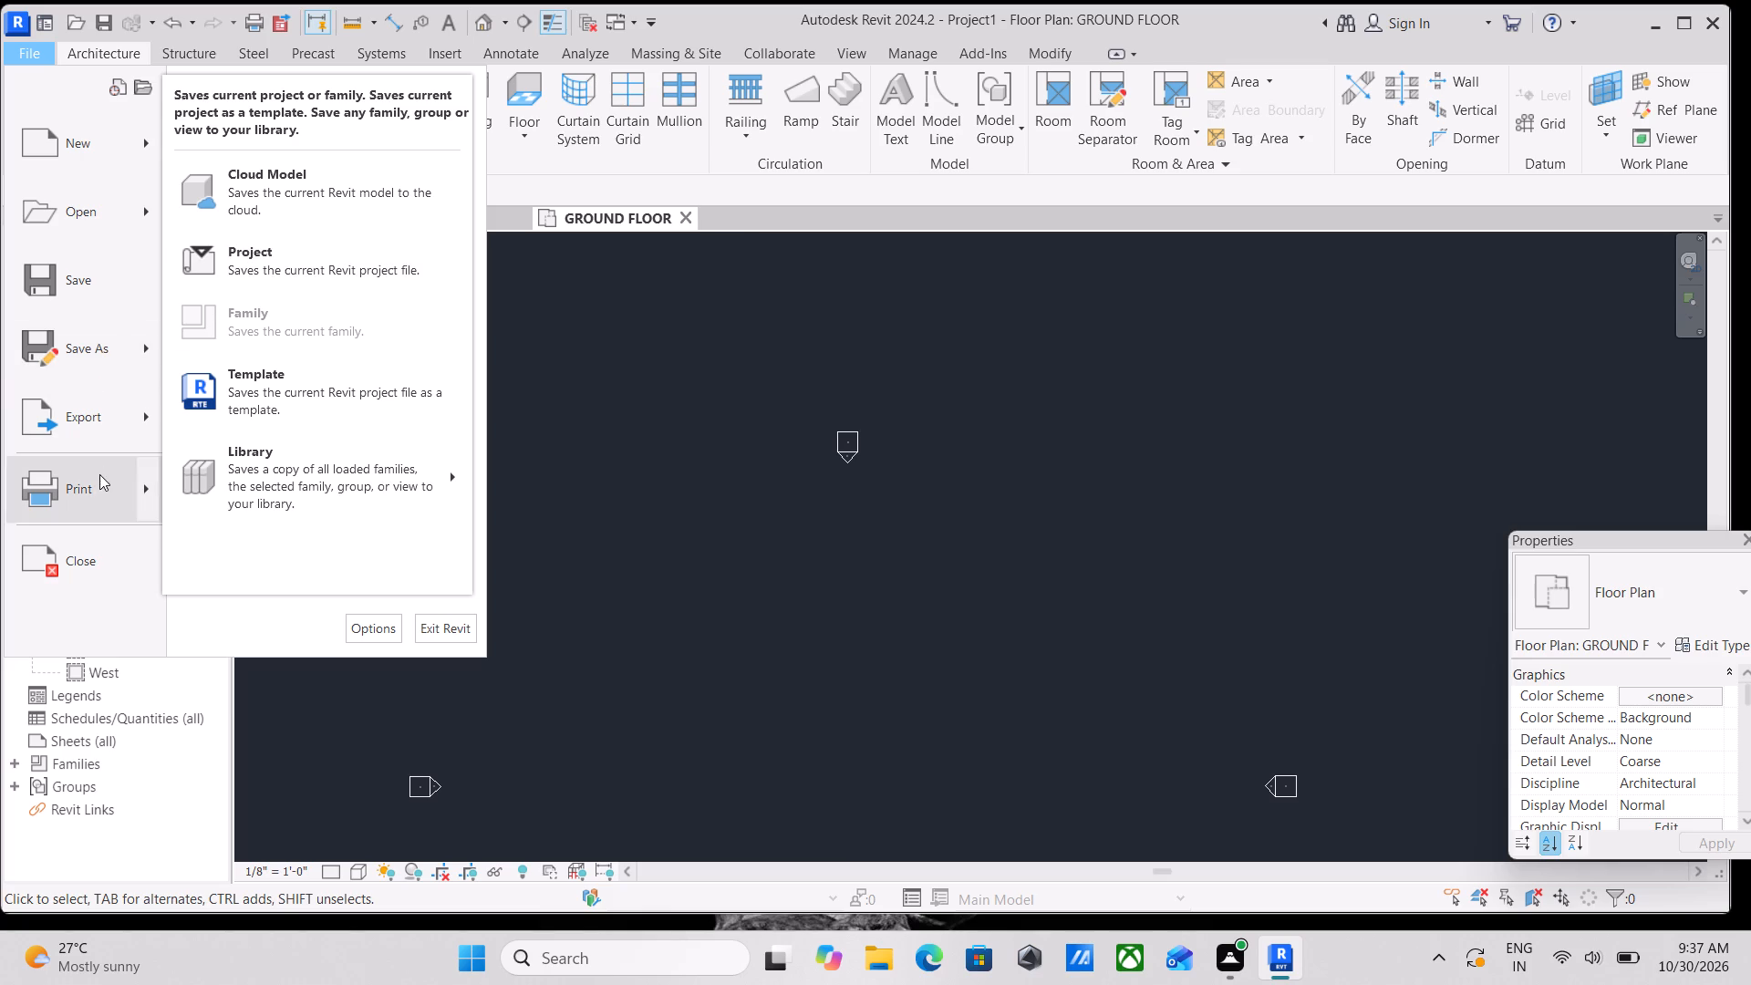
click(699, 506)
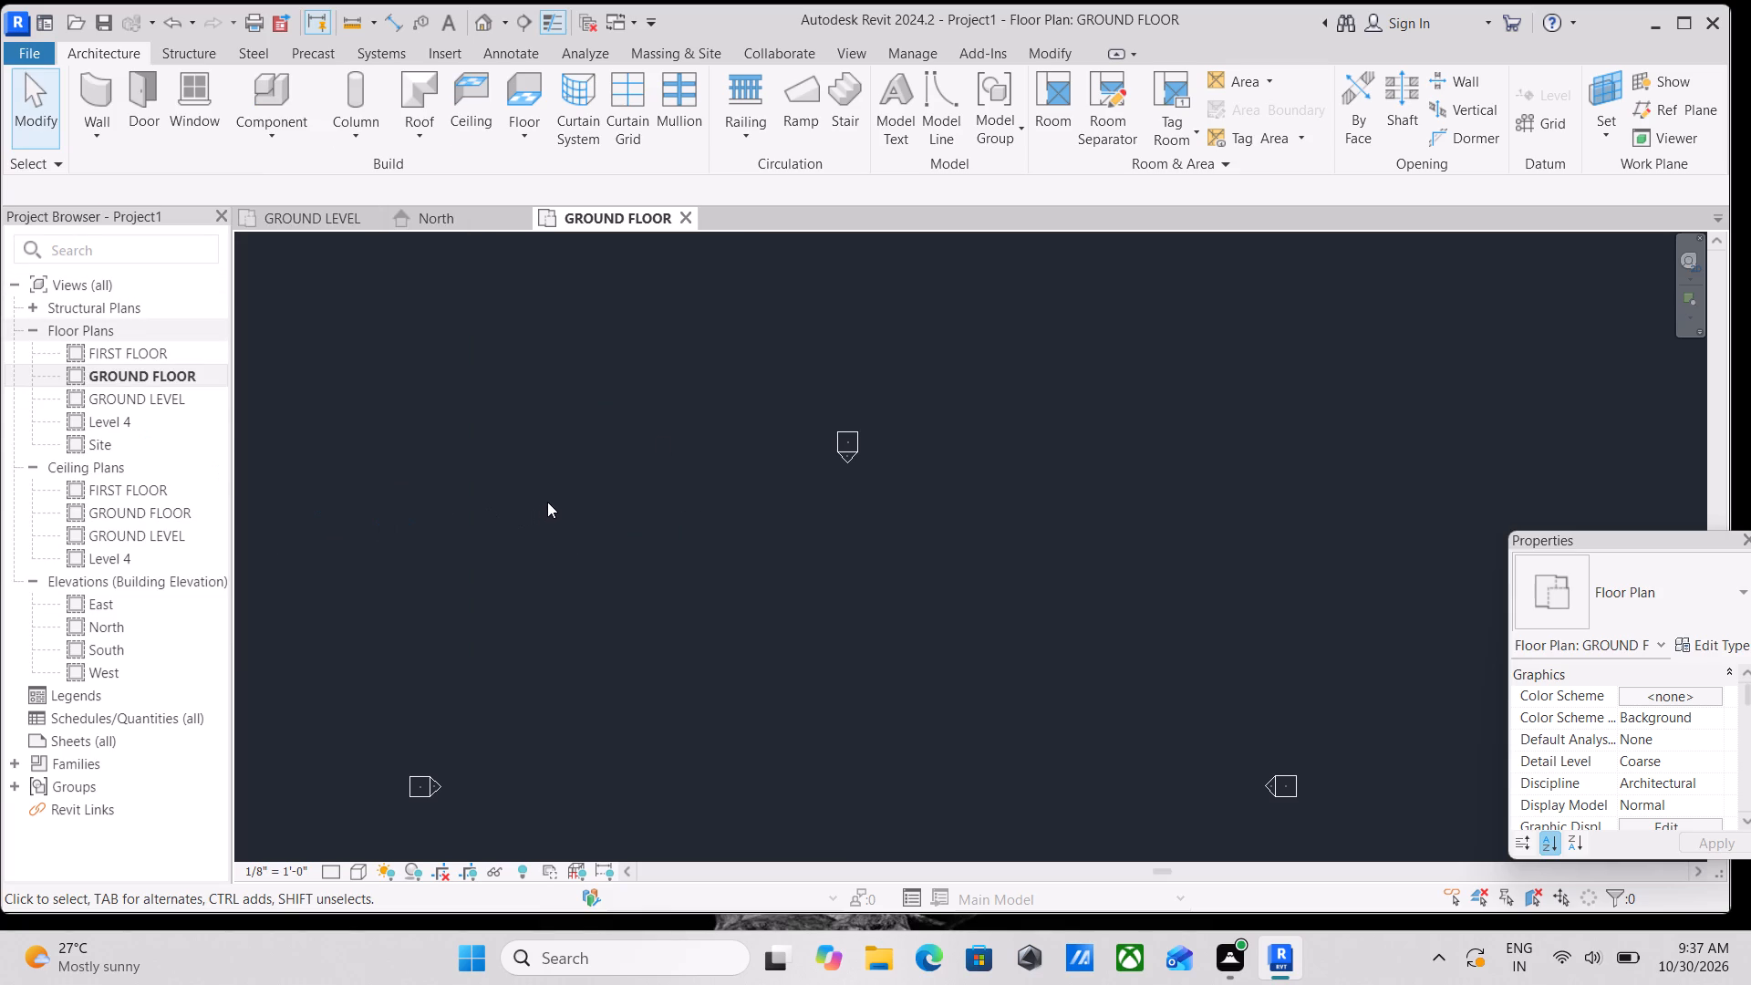
Start the Wall command and duplicate the Generic - 8" wall type as OUTER WALL 9".
text(WA)
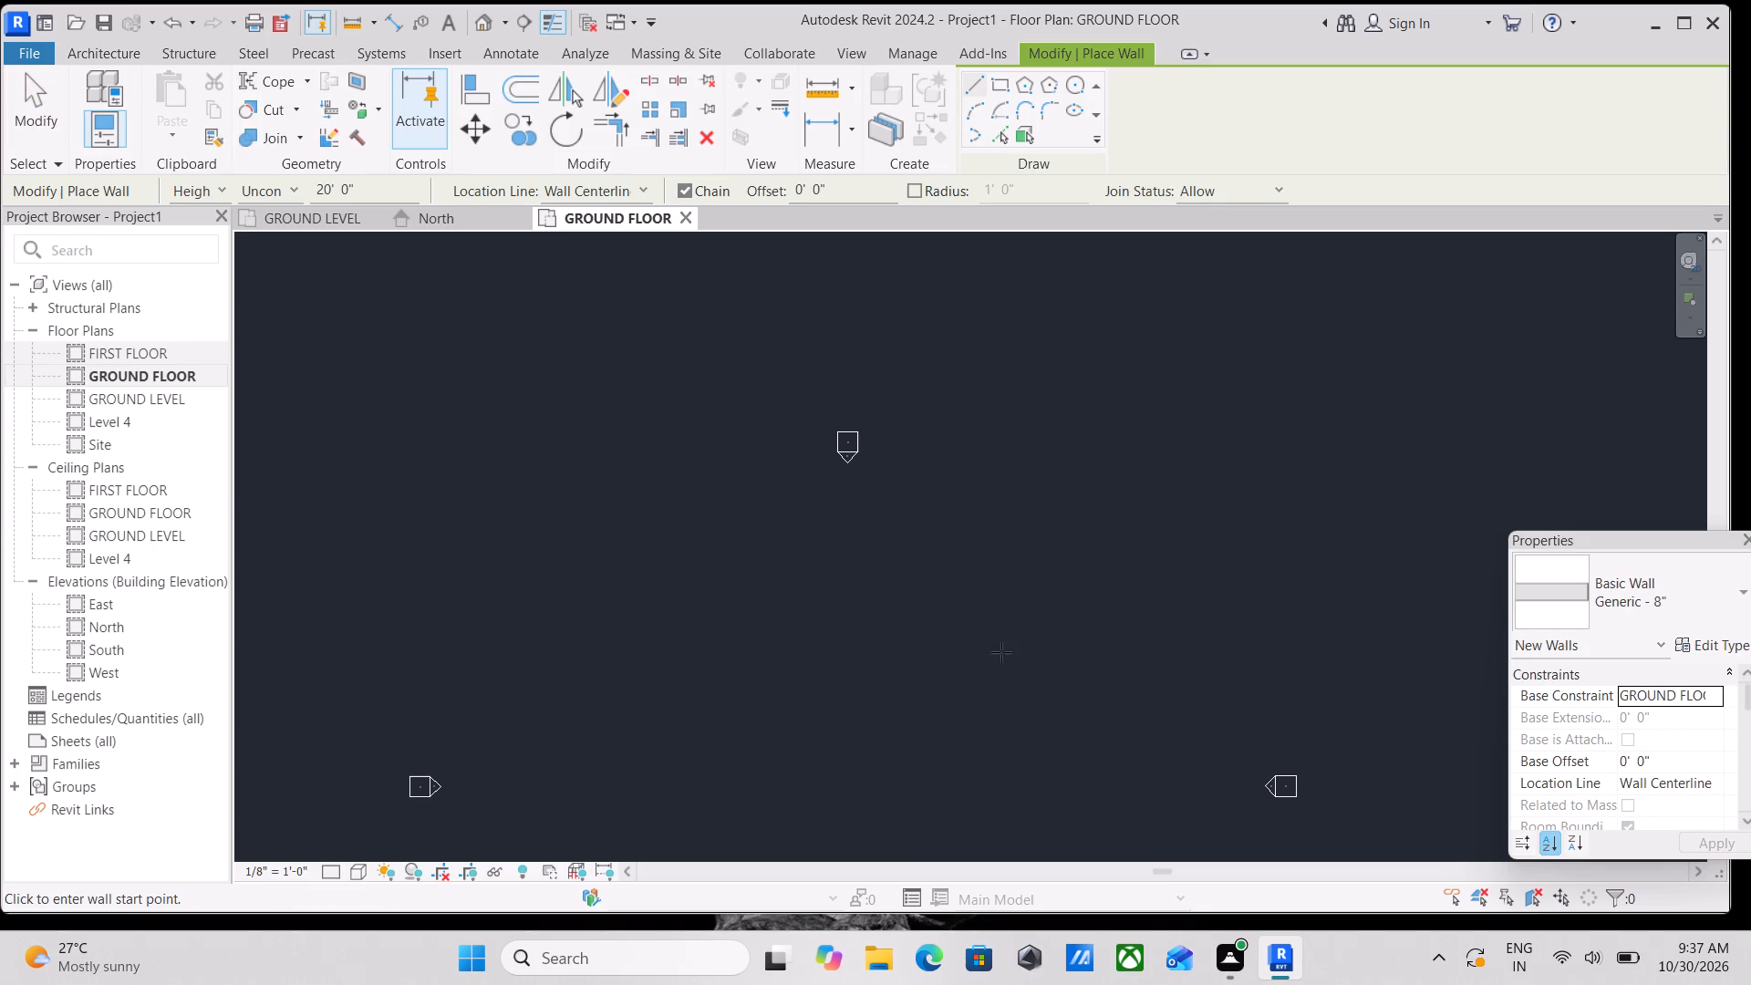
click(1701, 701)
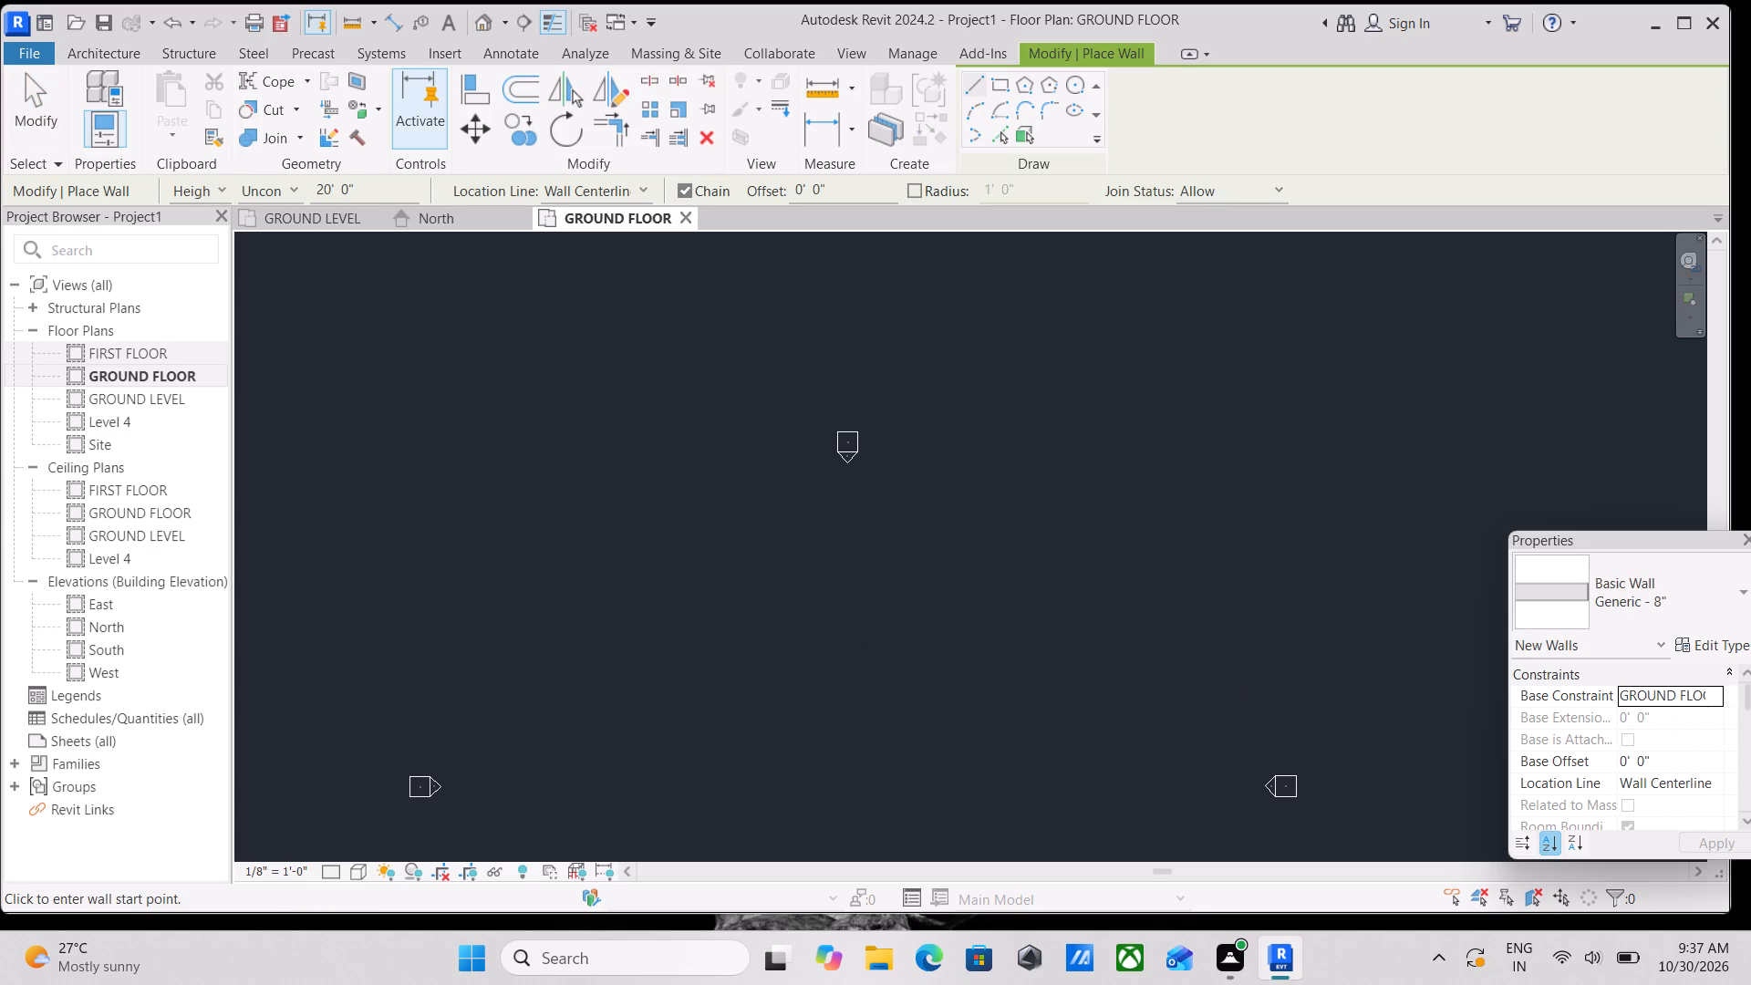
click(1717, 694)
click(1717, 694)
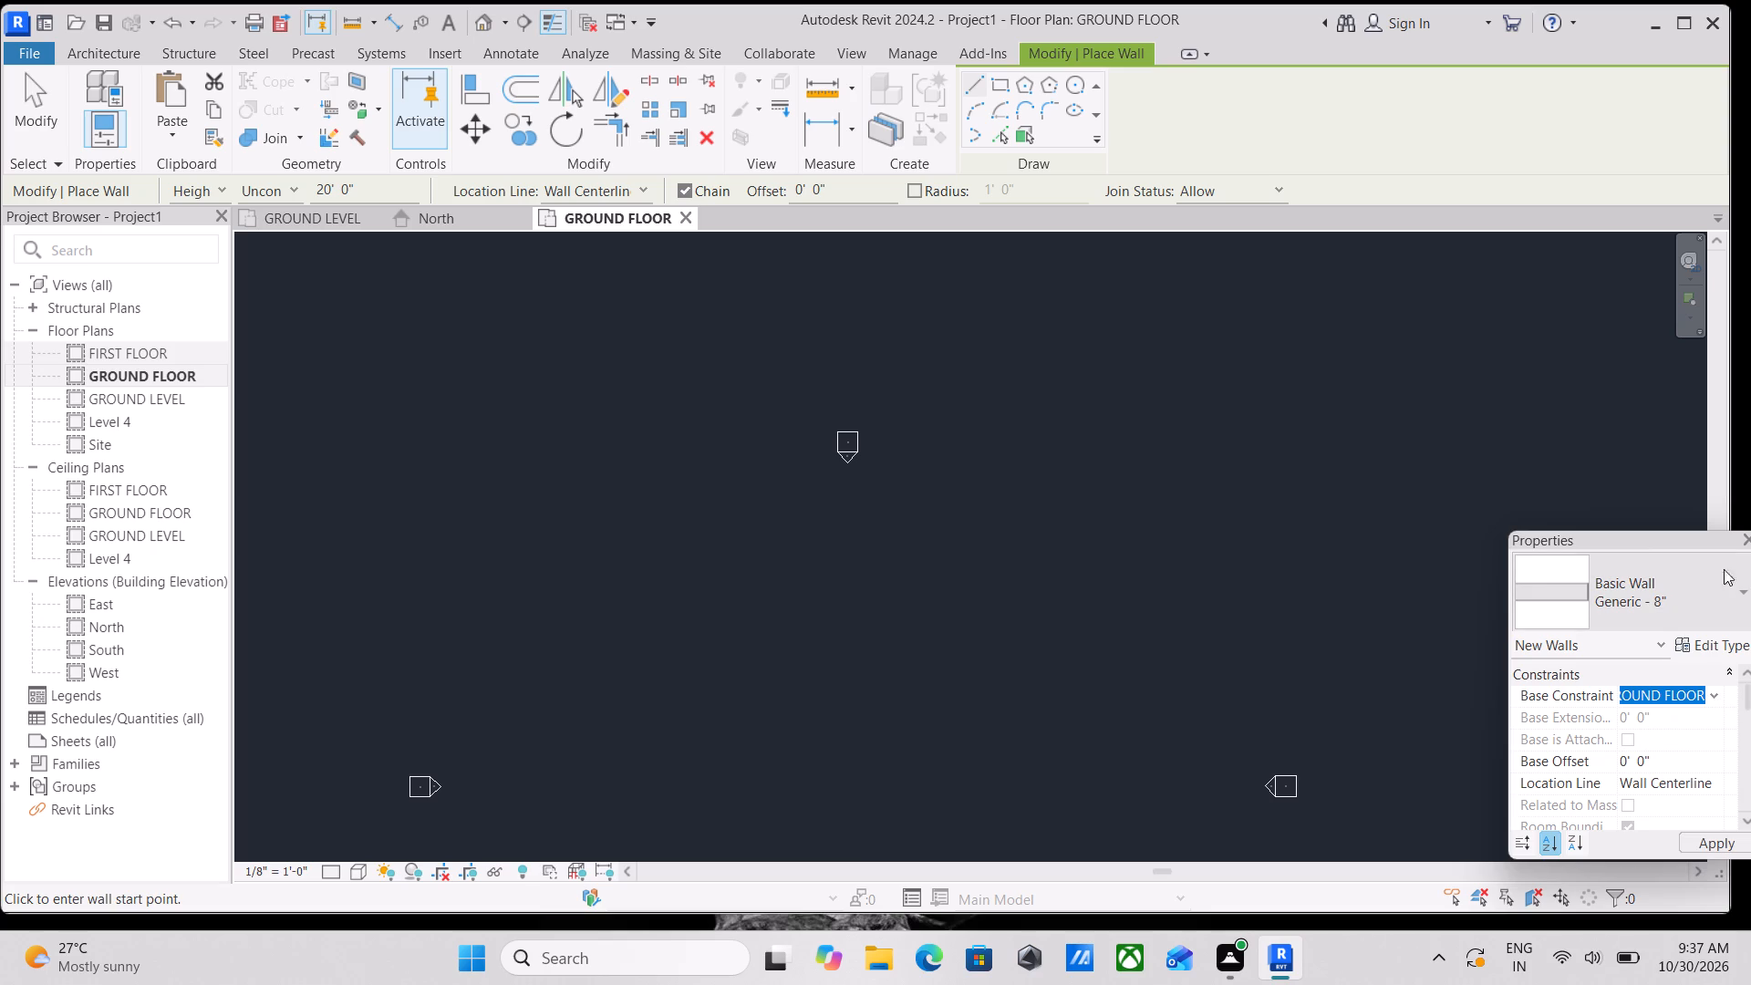
click(1725, 640)
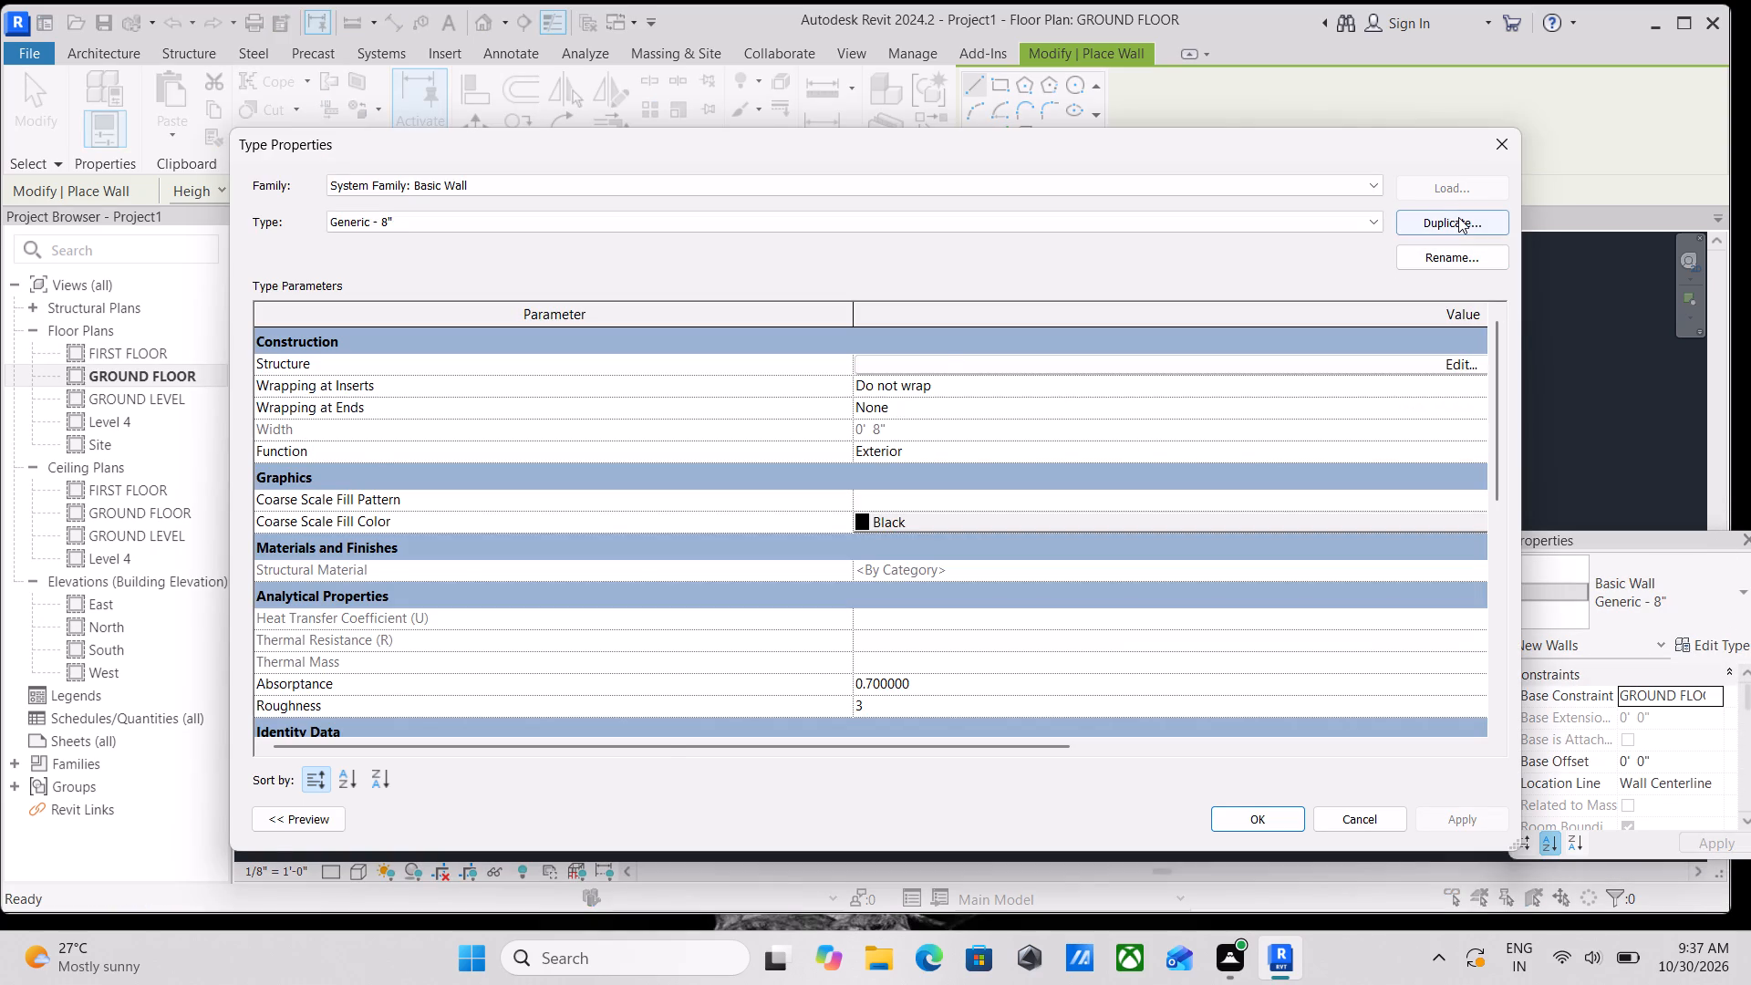
click(1458, 217)
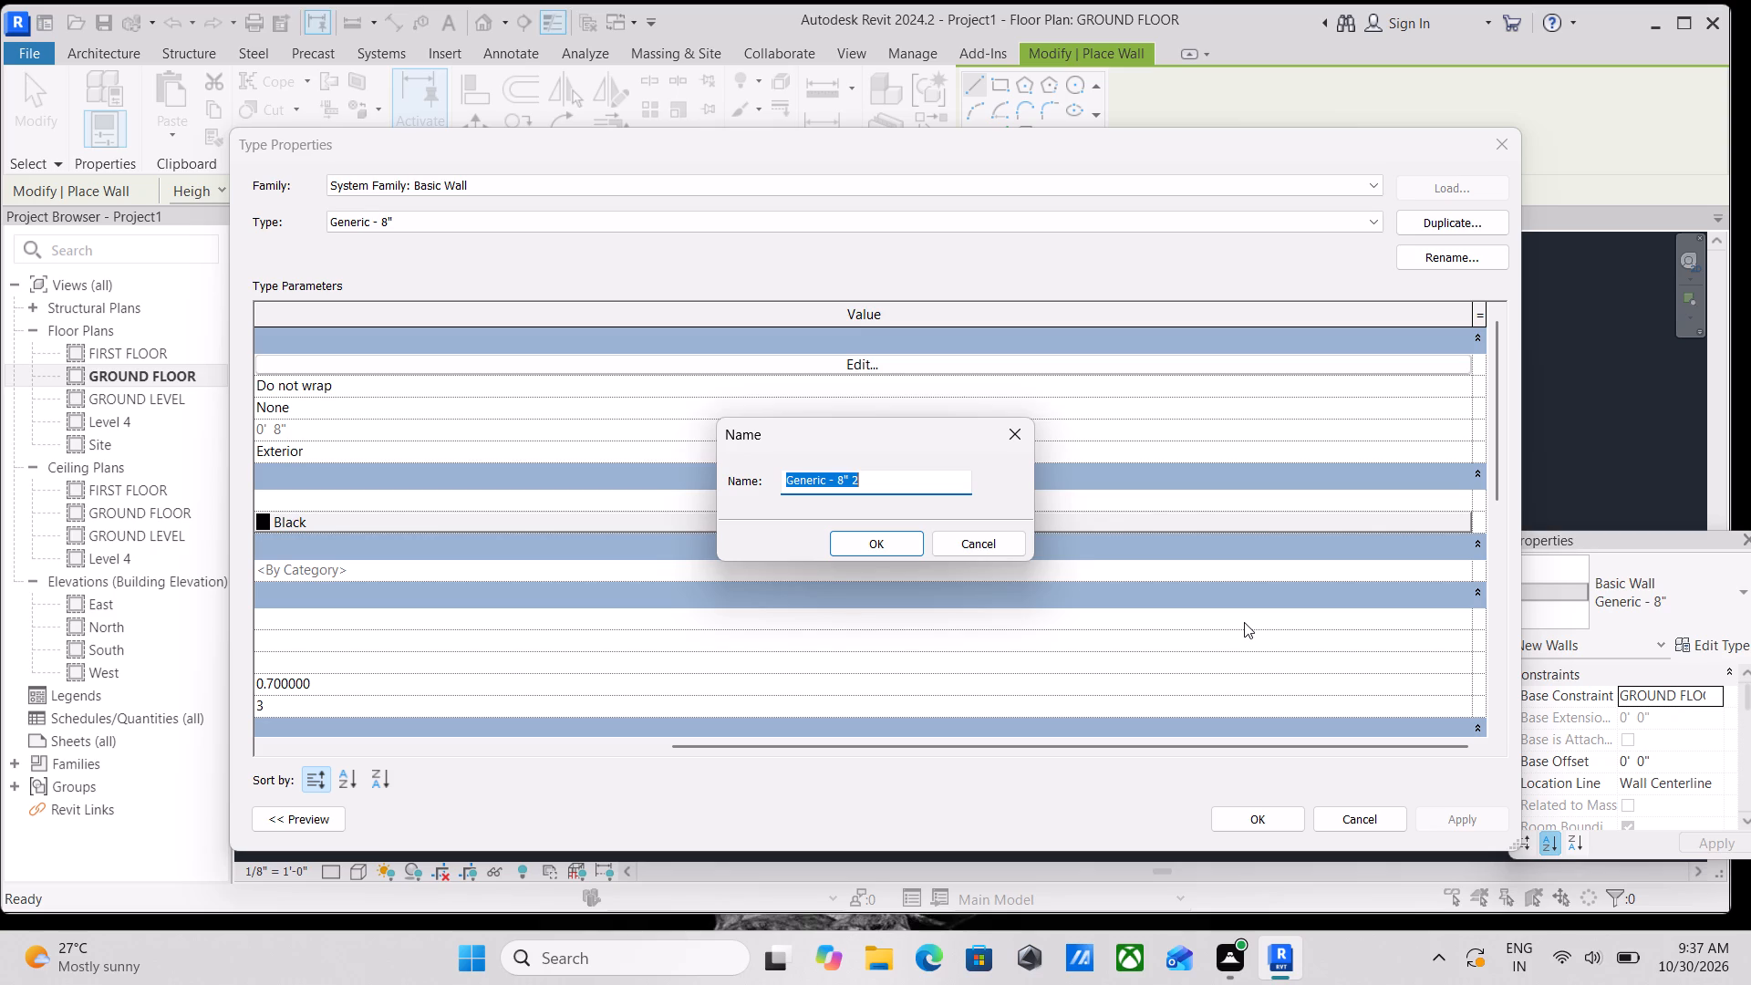
text(OU)
text(TER)
key(space)
text(WALL)
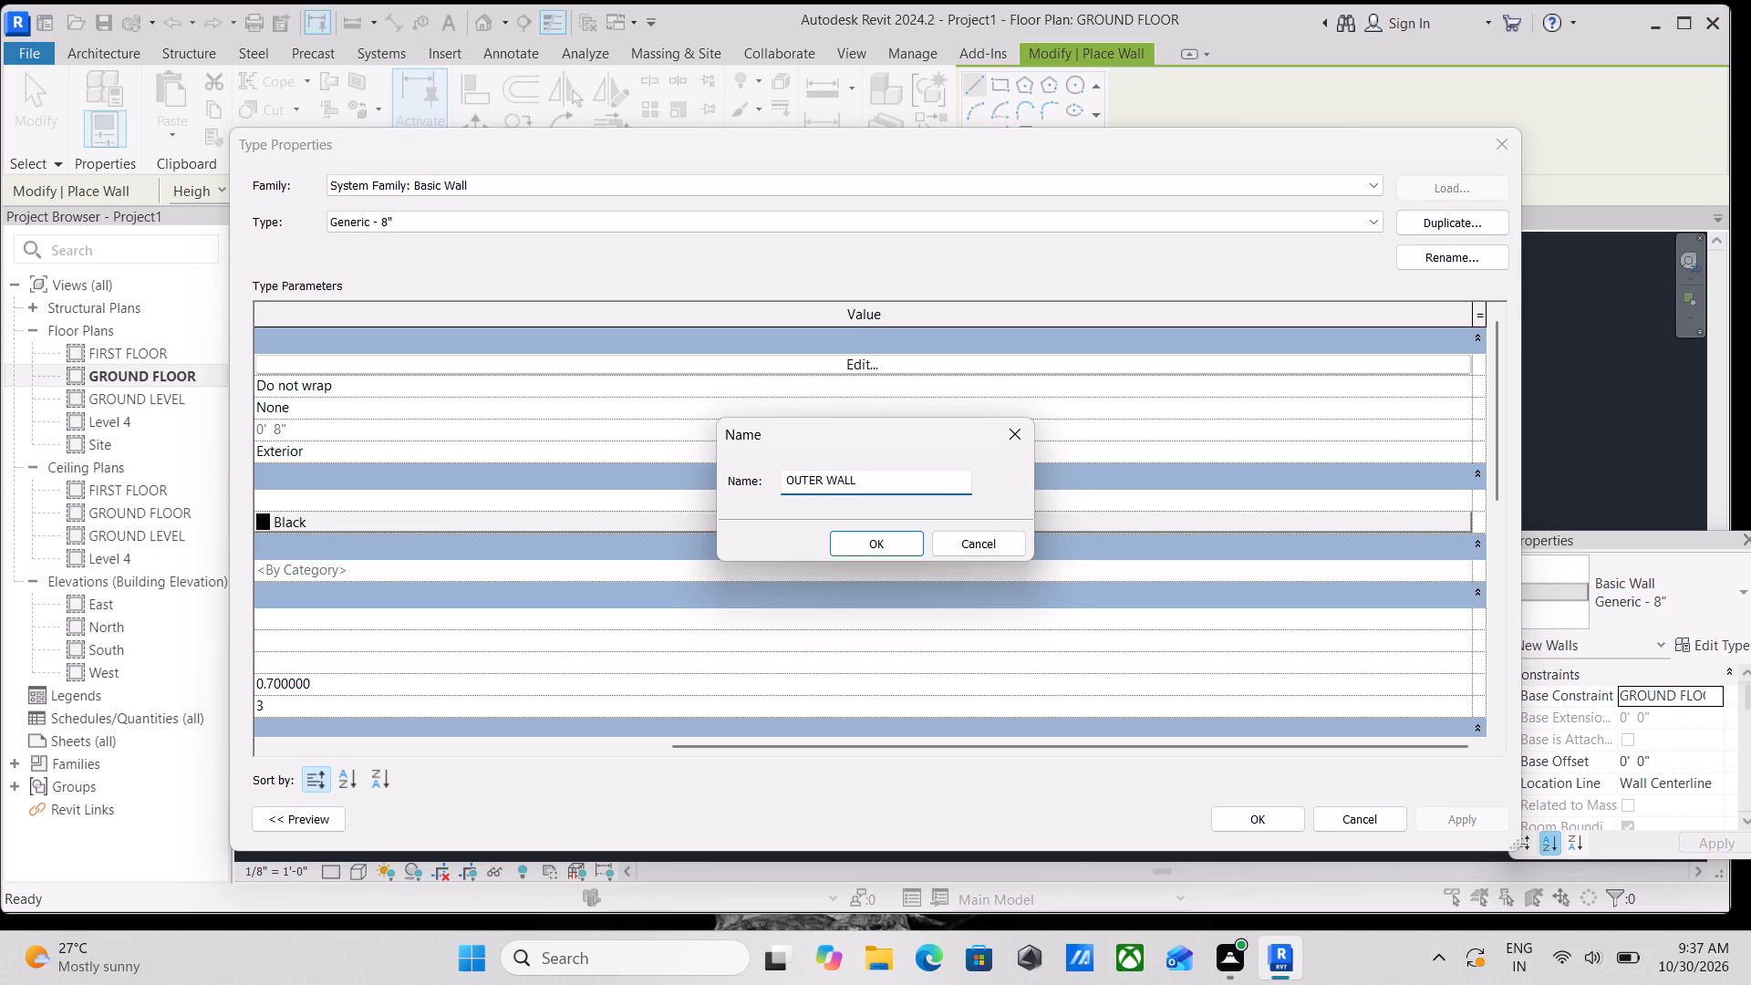
key(space)
text(9)
key(shift+quotedbl)
click(875, 544)
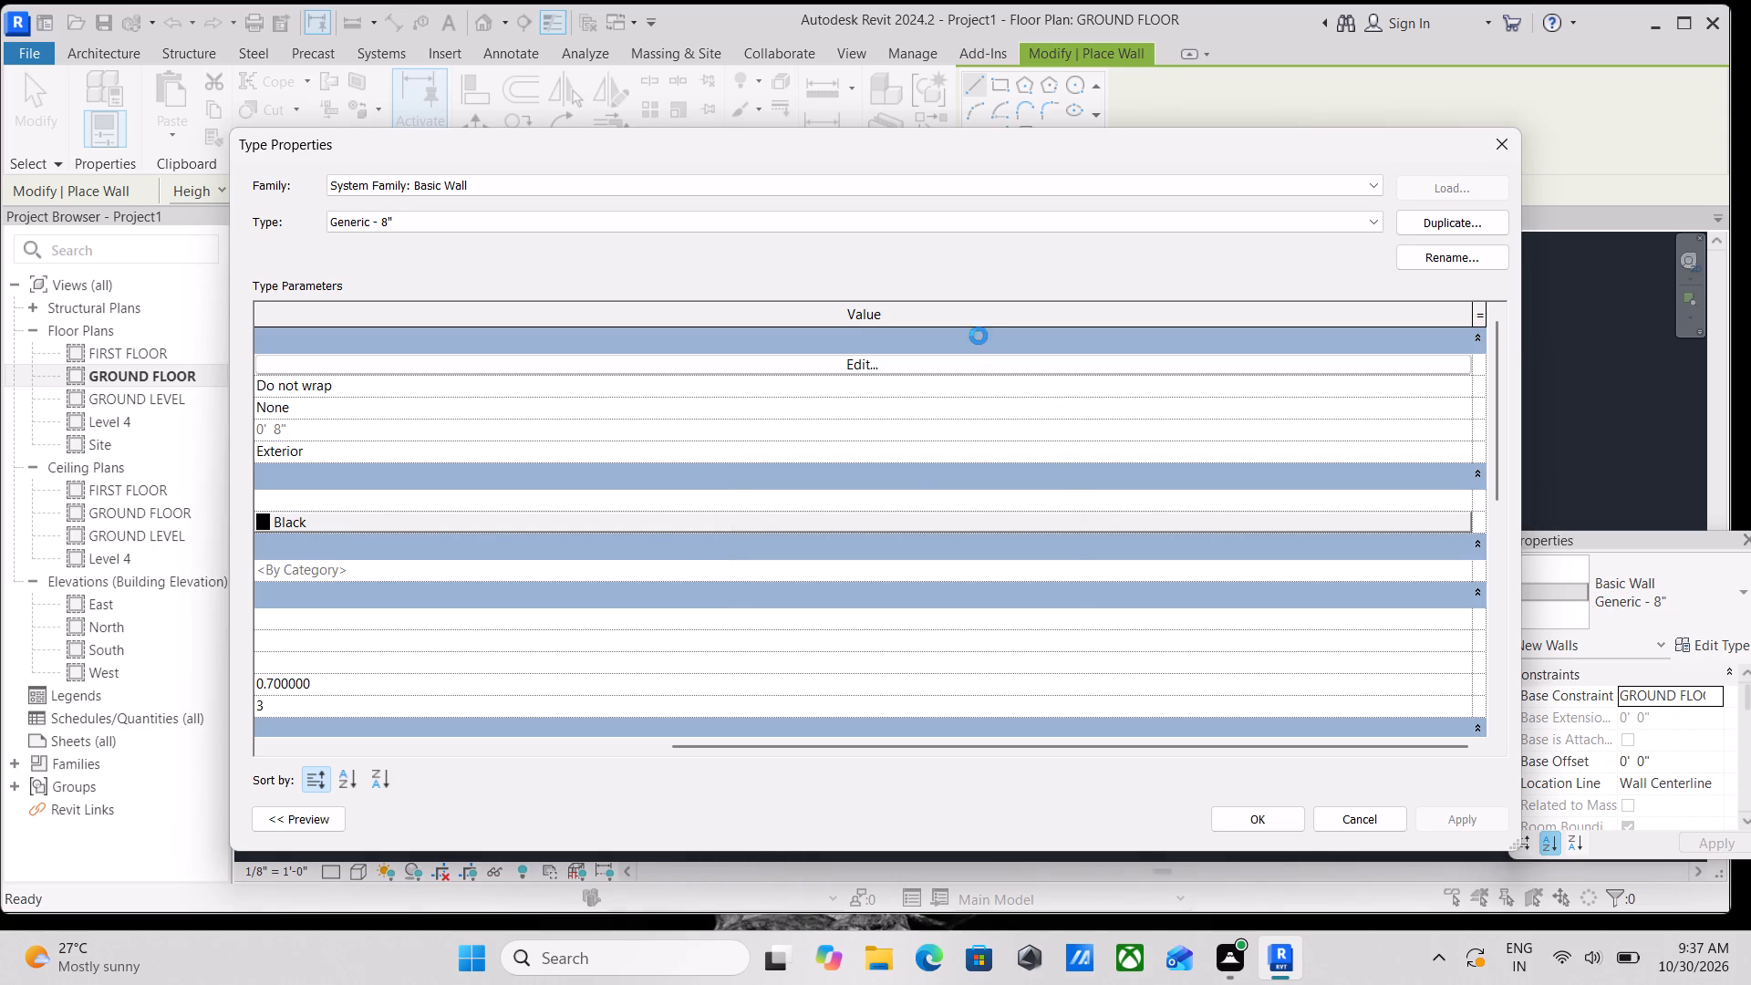
Set the Structure layer thickness of the OUTER WALL 9" type to 9".
click(870, 366)
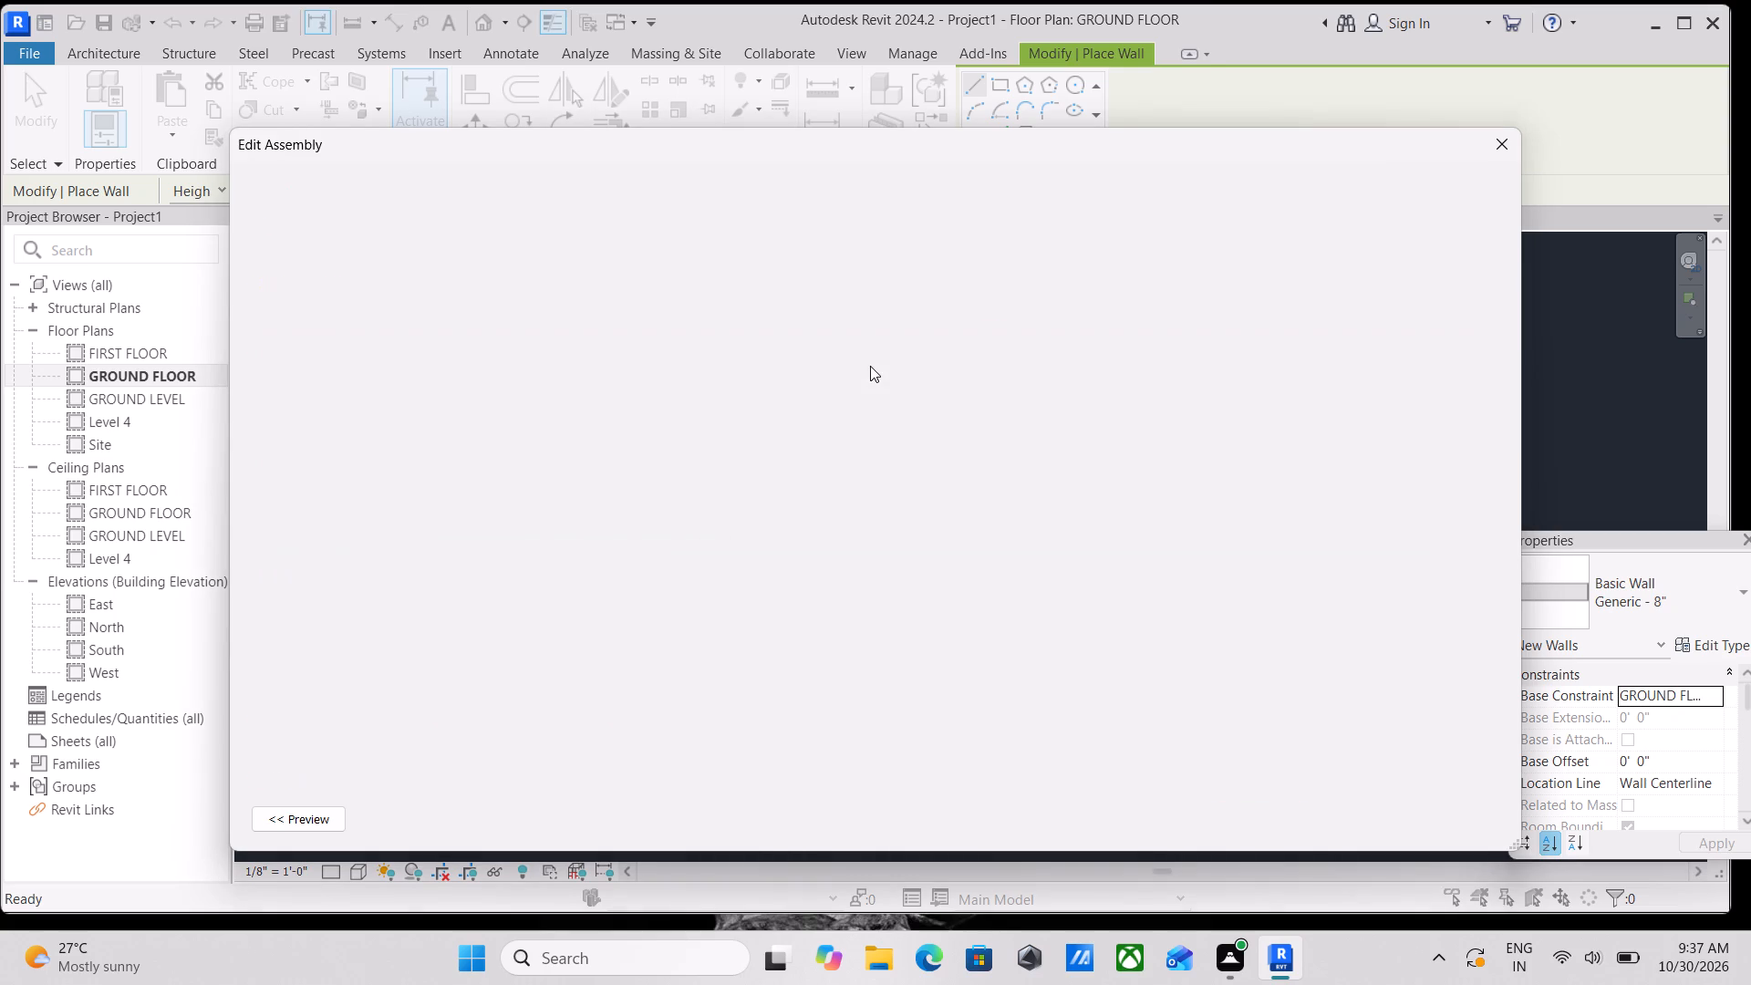
click(838, 358)
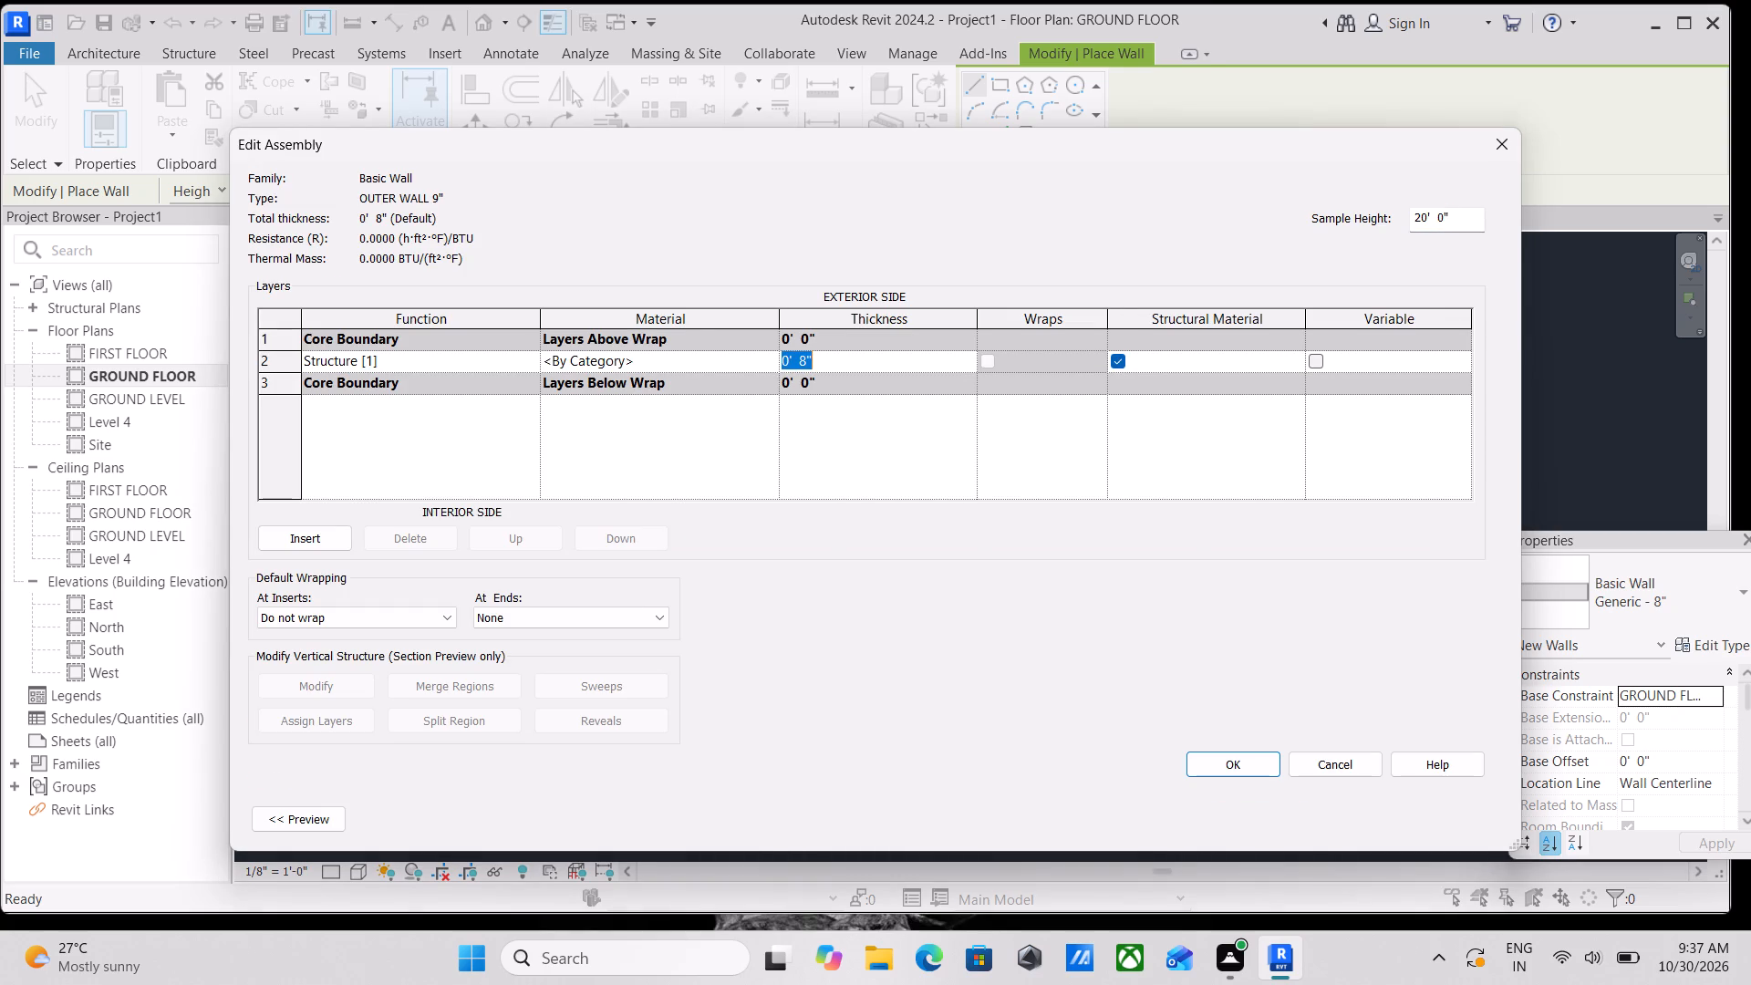
key(9)
key(shift+quotedbl)
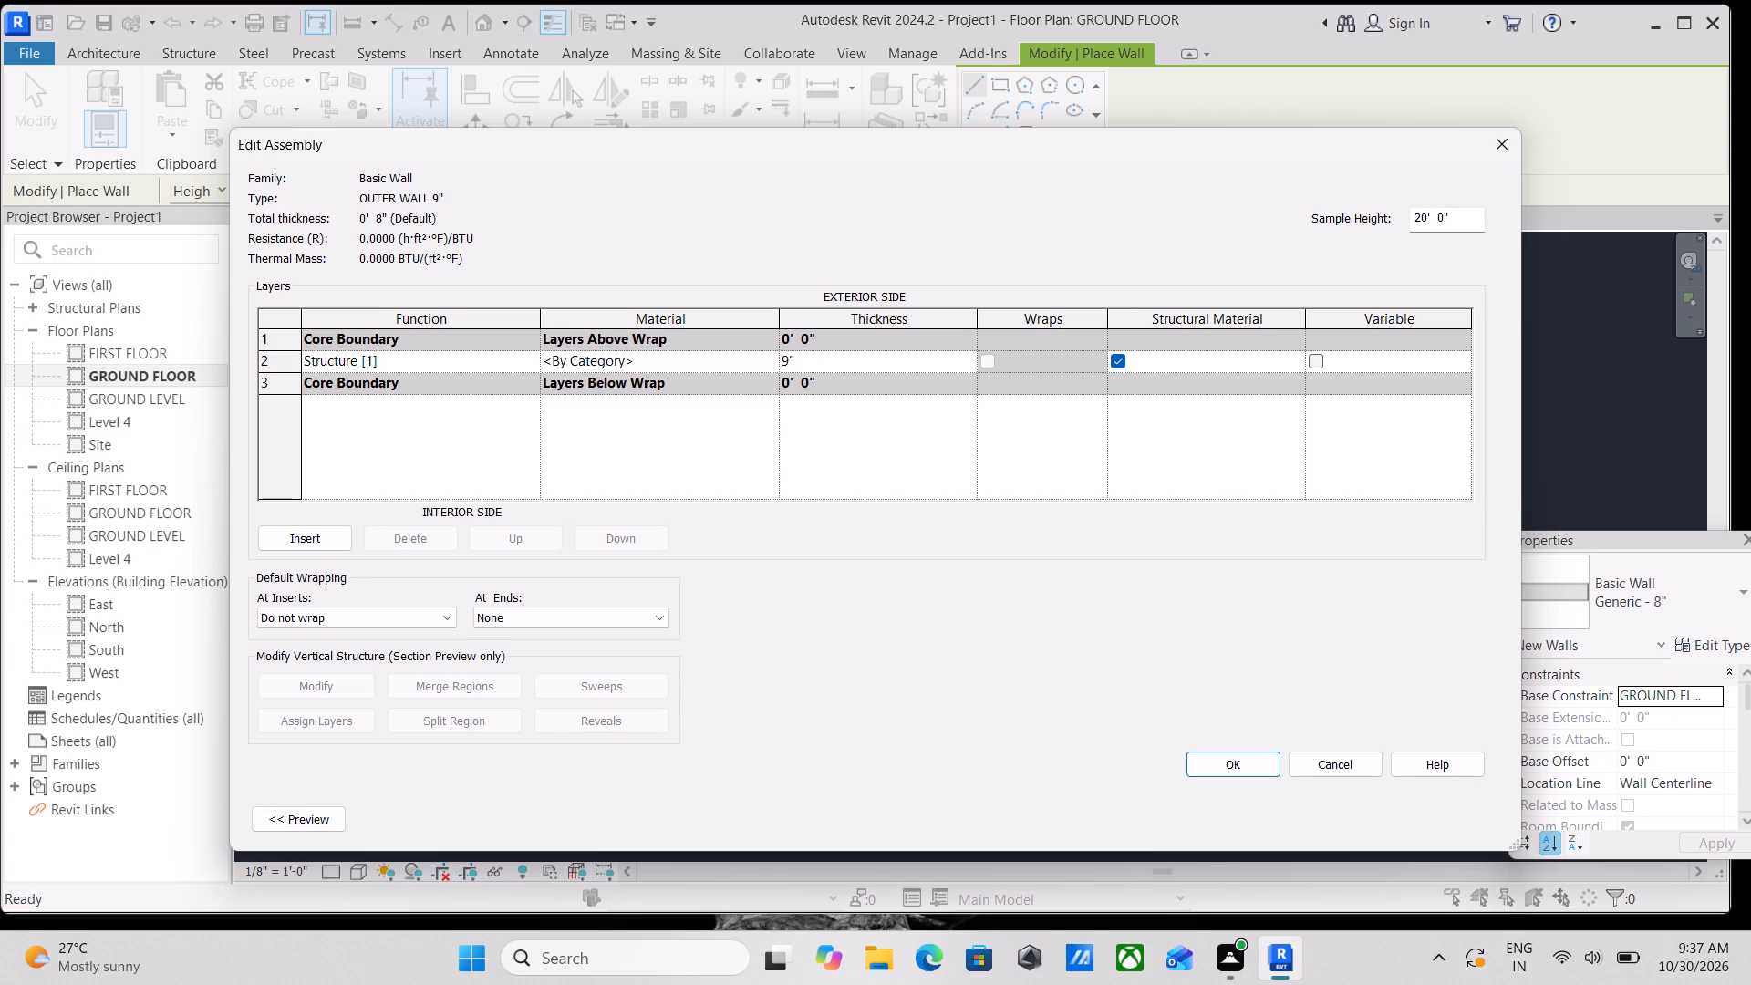
Create a new material for the wall's Structure layer and name it CREAM BEIGE COLOUR.
click(708, 358)
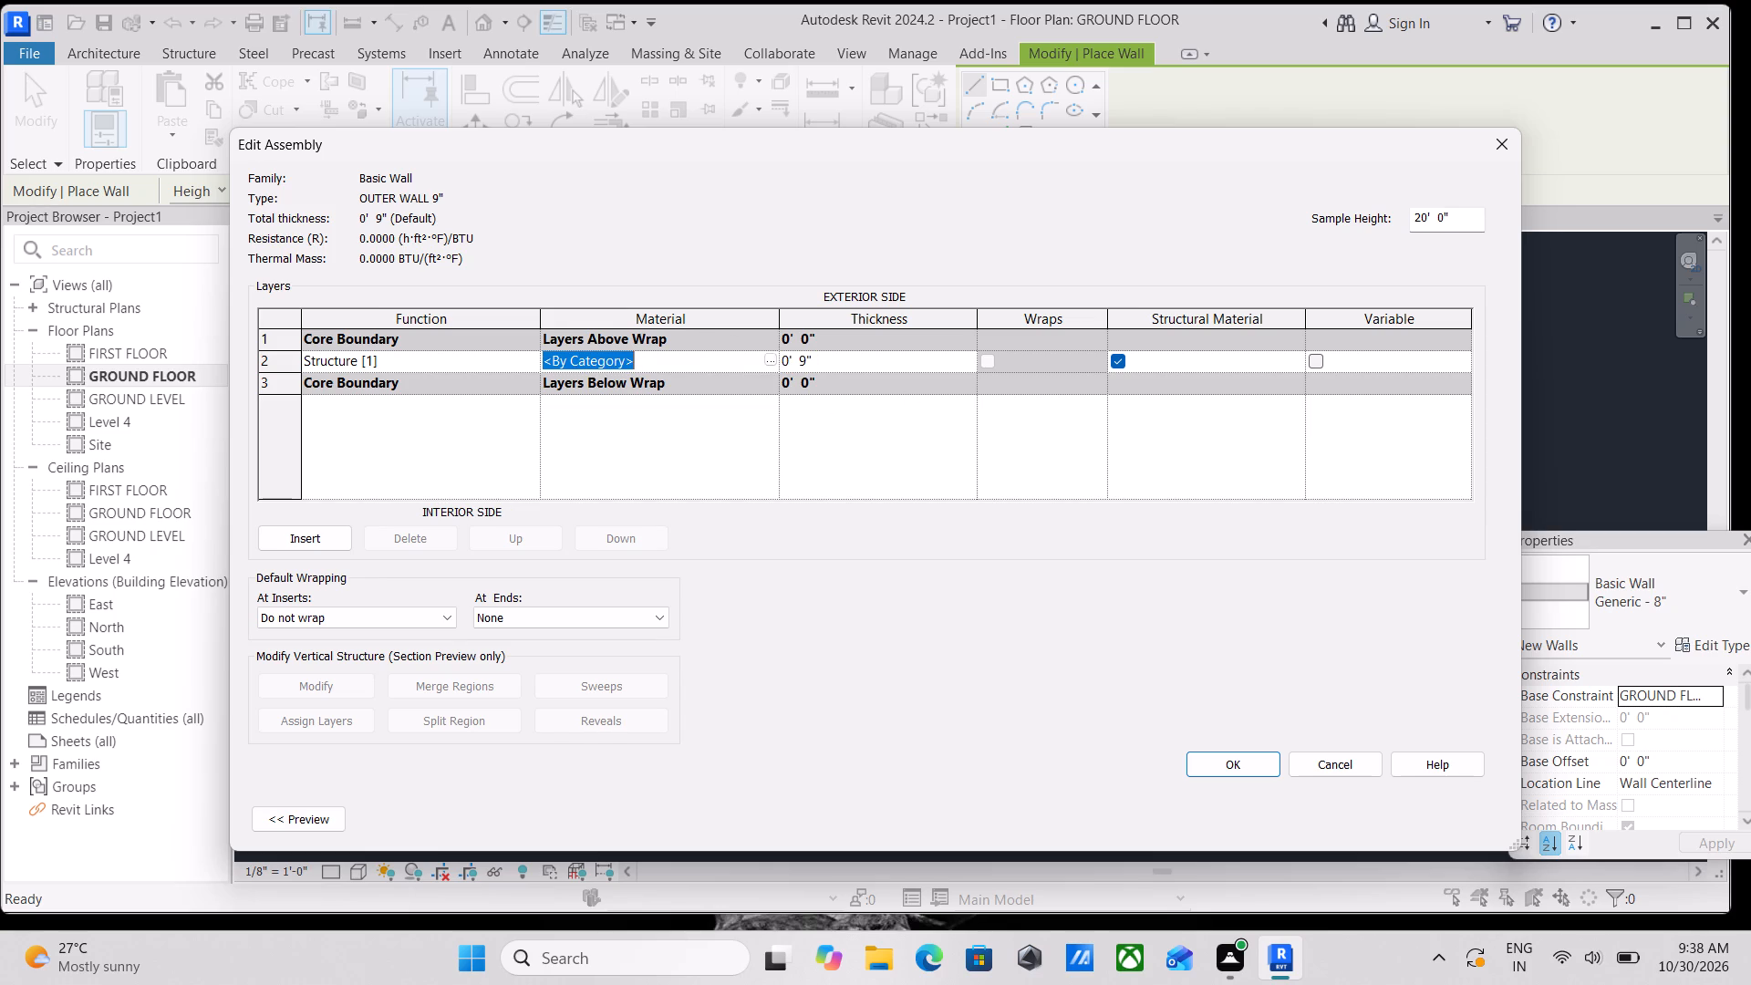
click(774, 358)
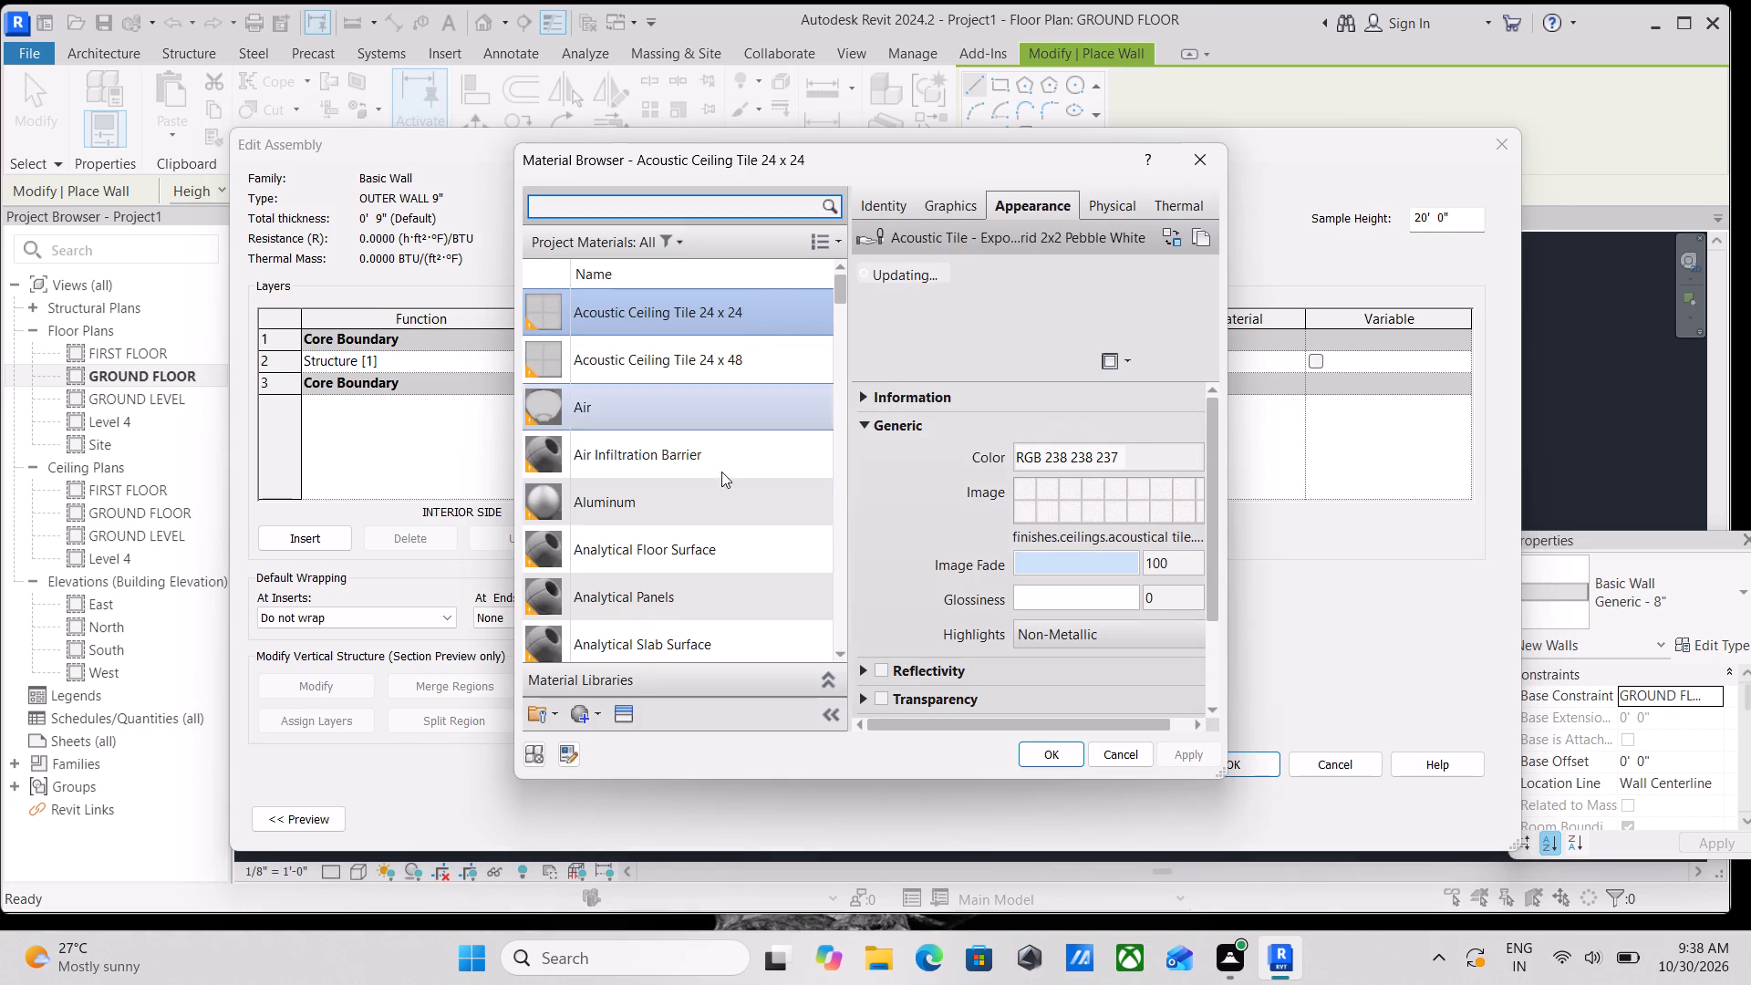
scroll(565, 714, down, 3)
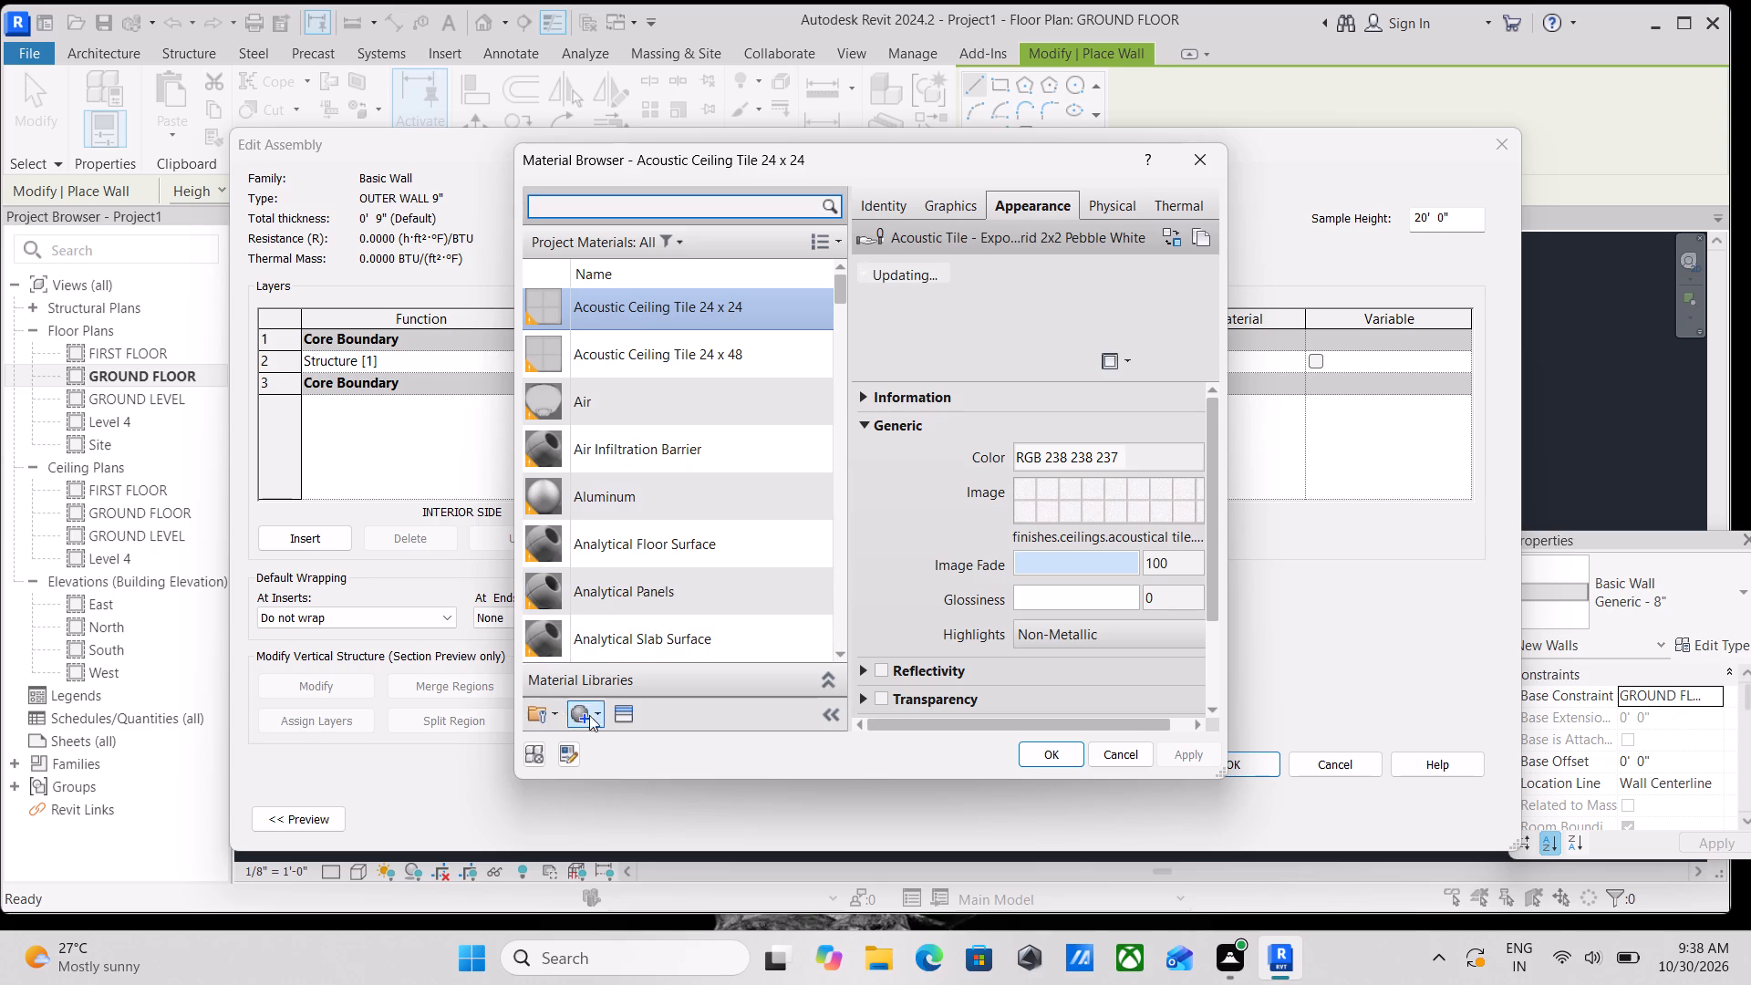
click(594, 713)
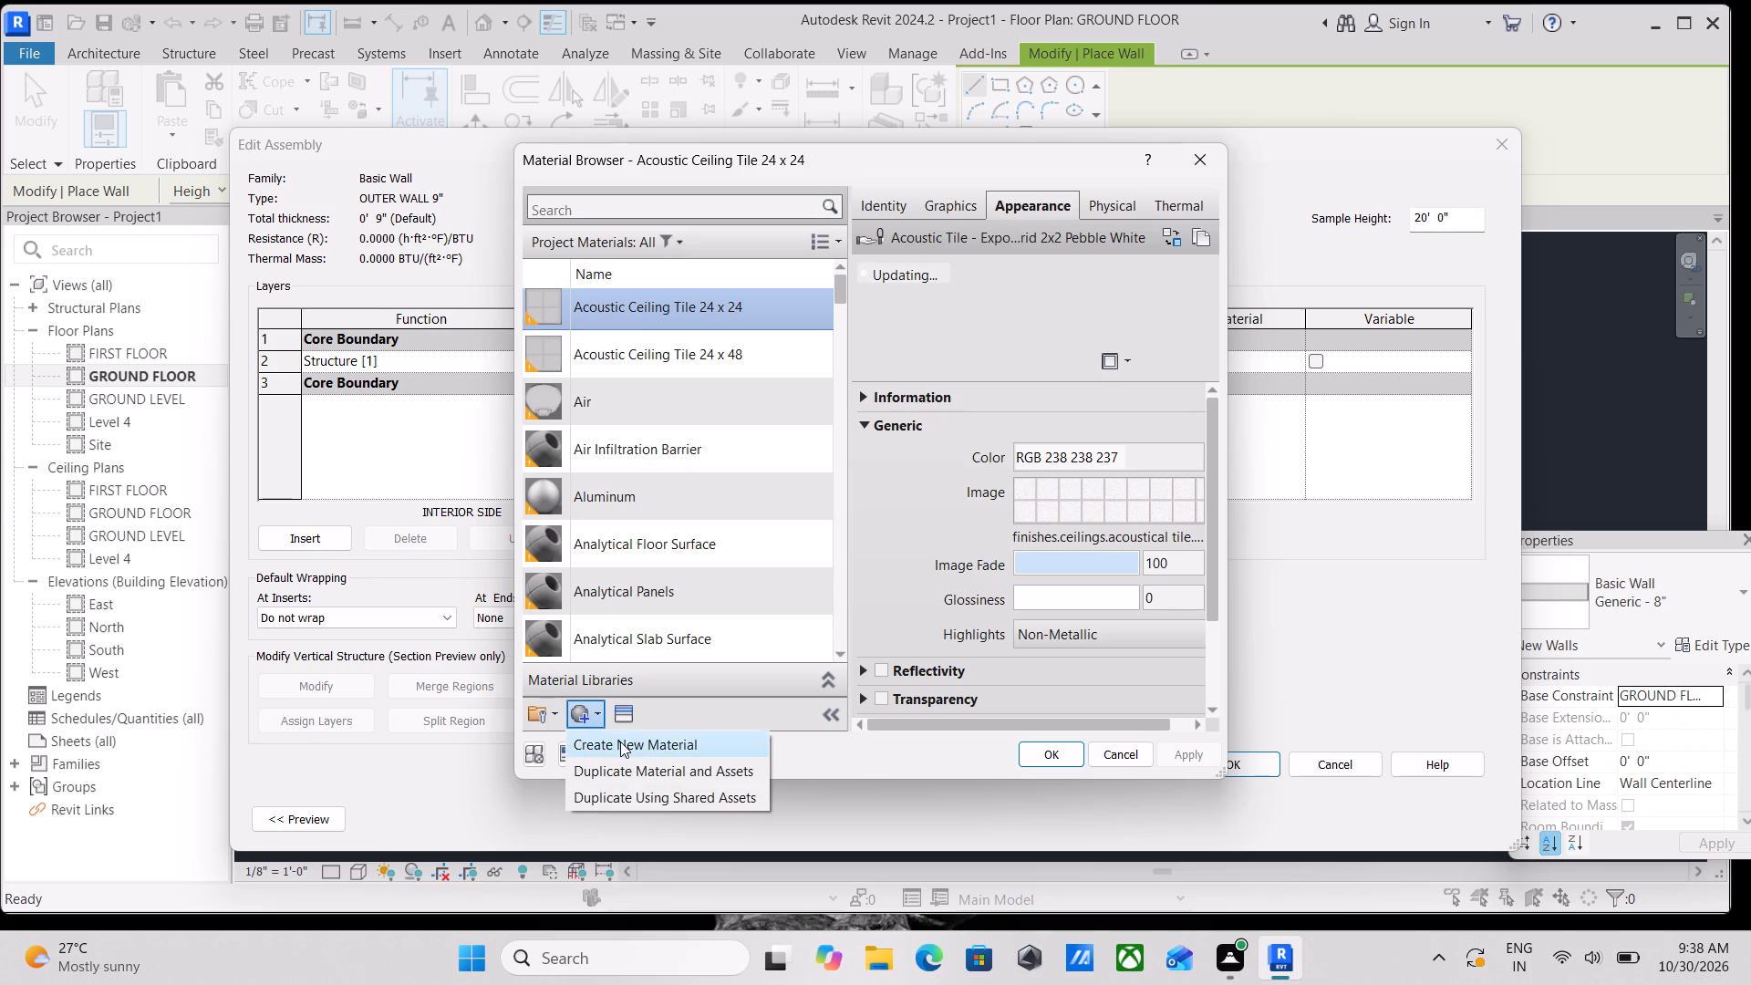
click(620, 741)
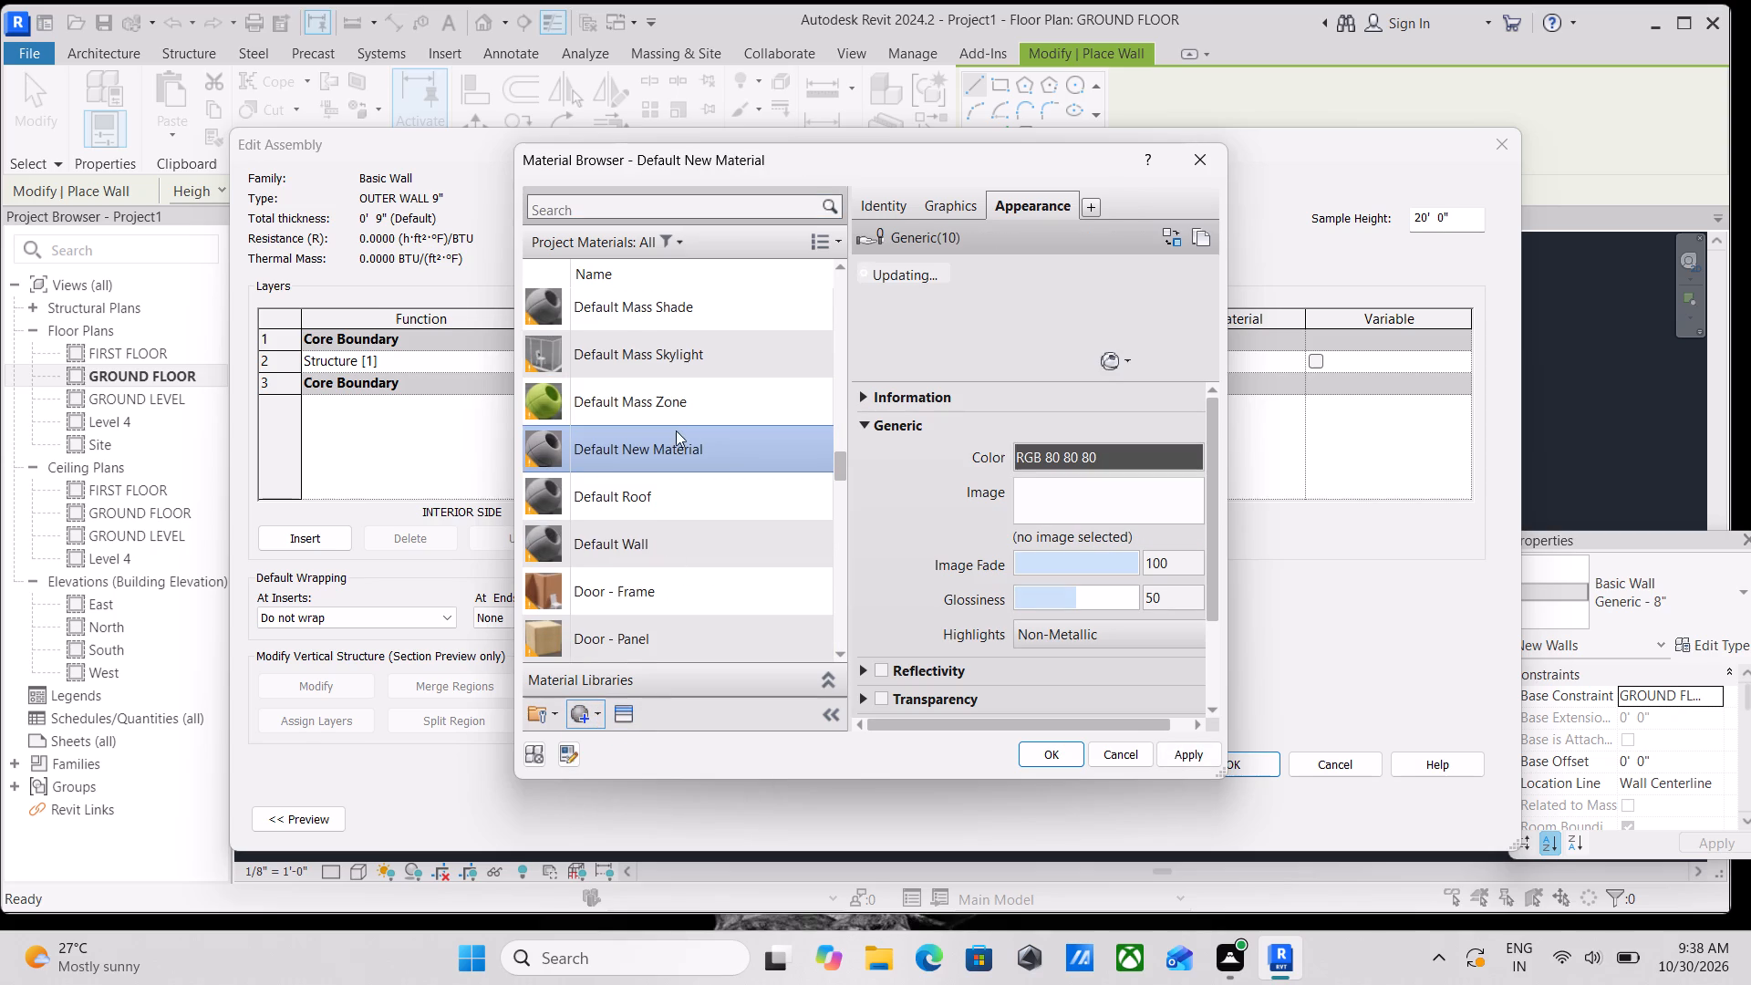
right_click(668, 440)
click(717, 525)
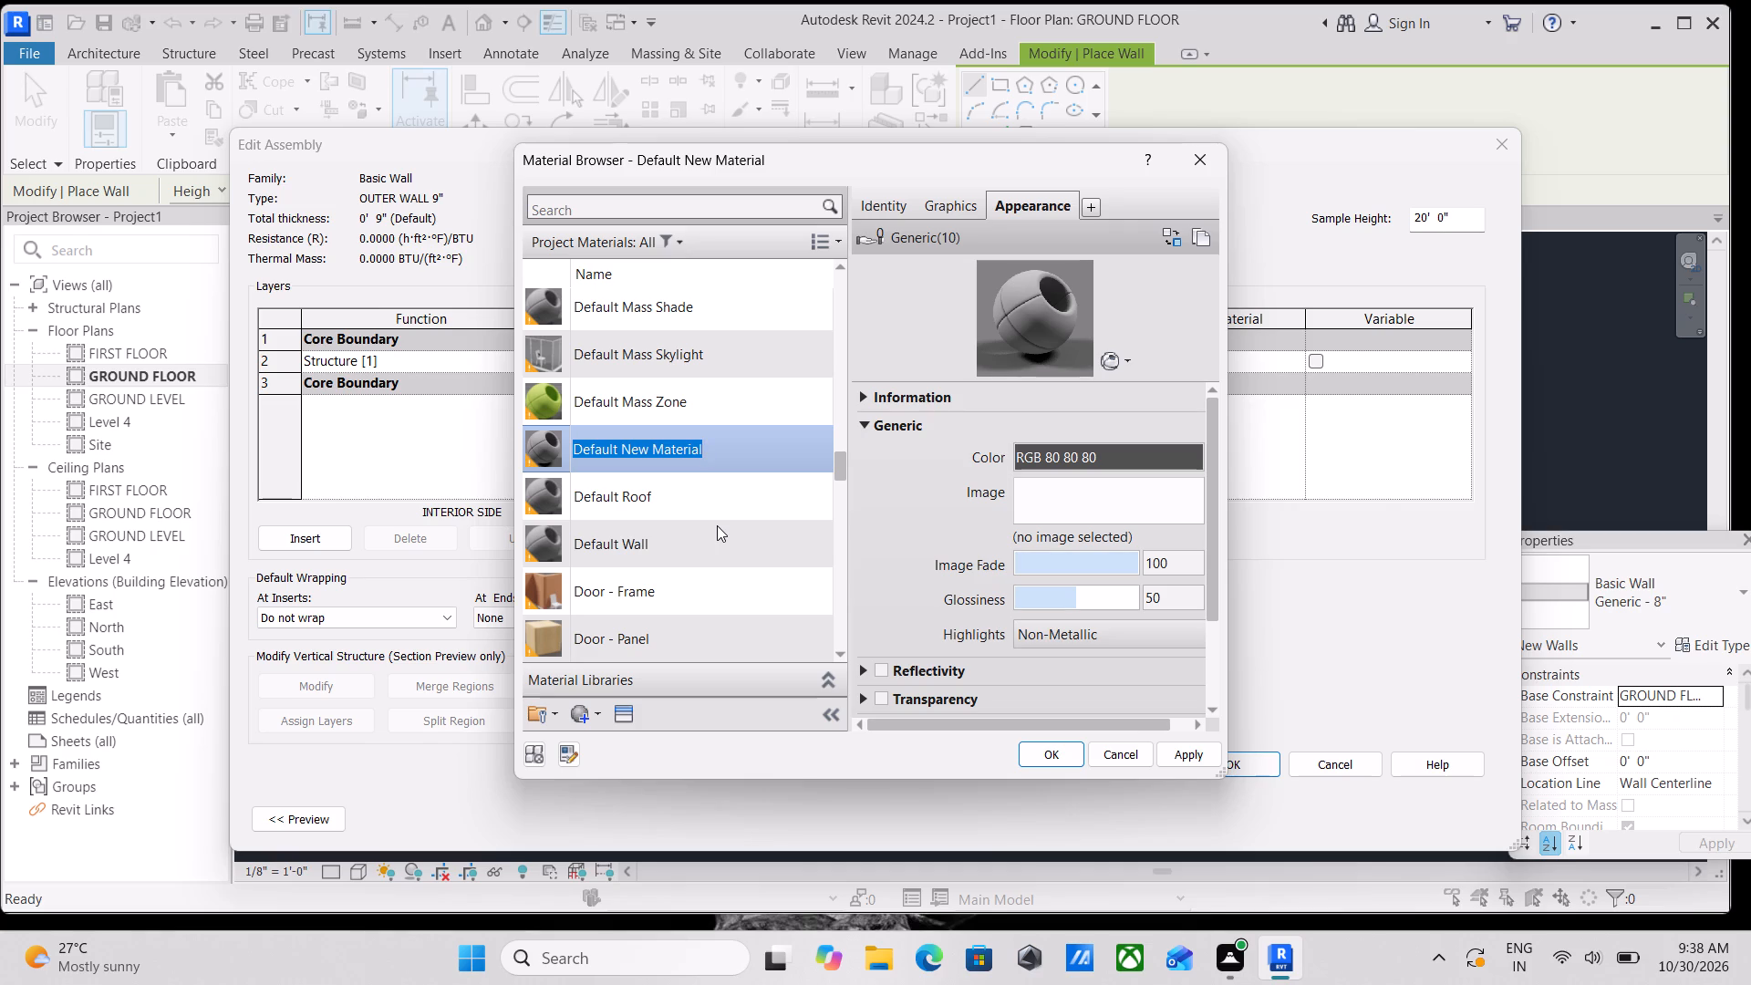
text(CR)
text(EAM)
key(space)
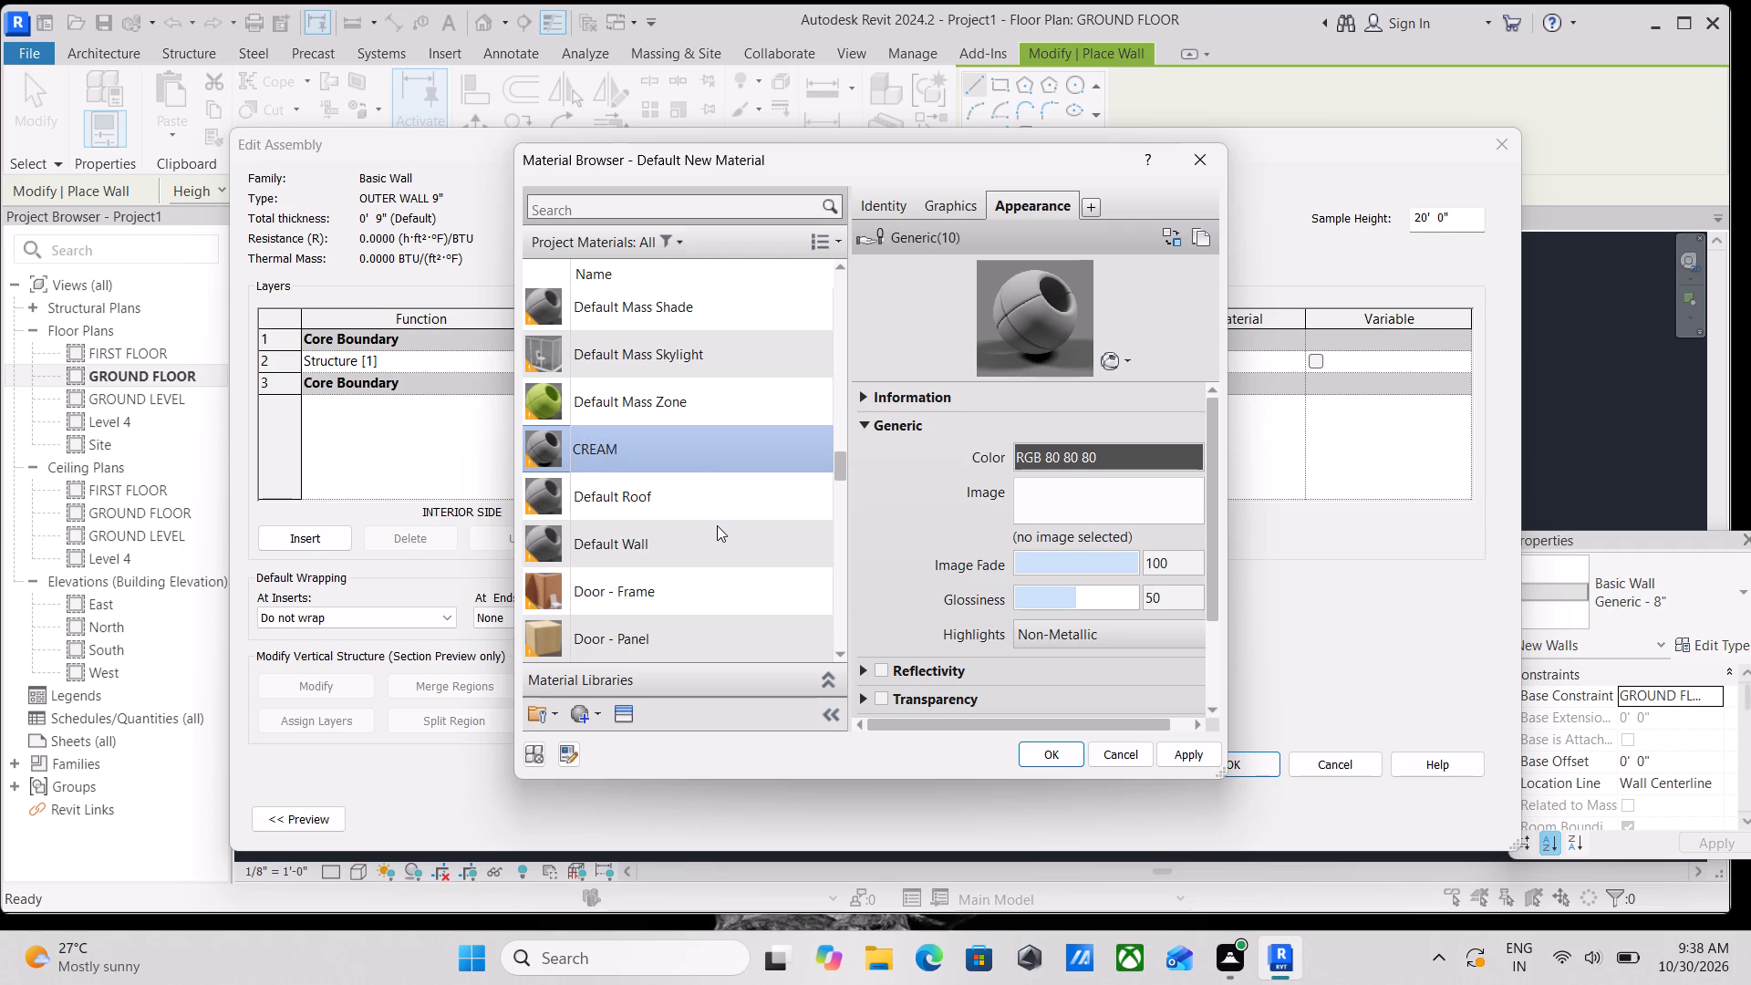
text(BEIGE)
key(space)
text(COLOUR)
Open the appearance color of the CREAM BEIGE COLOUR material and select its red value for editing.
click(1064, 453)
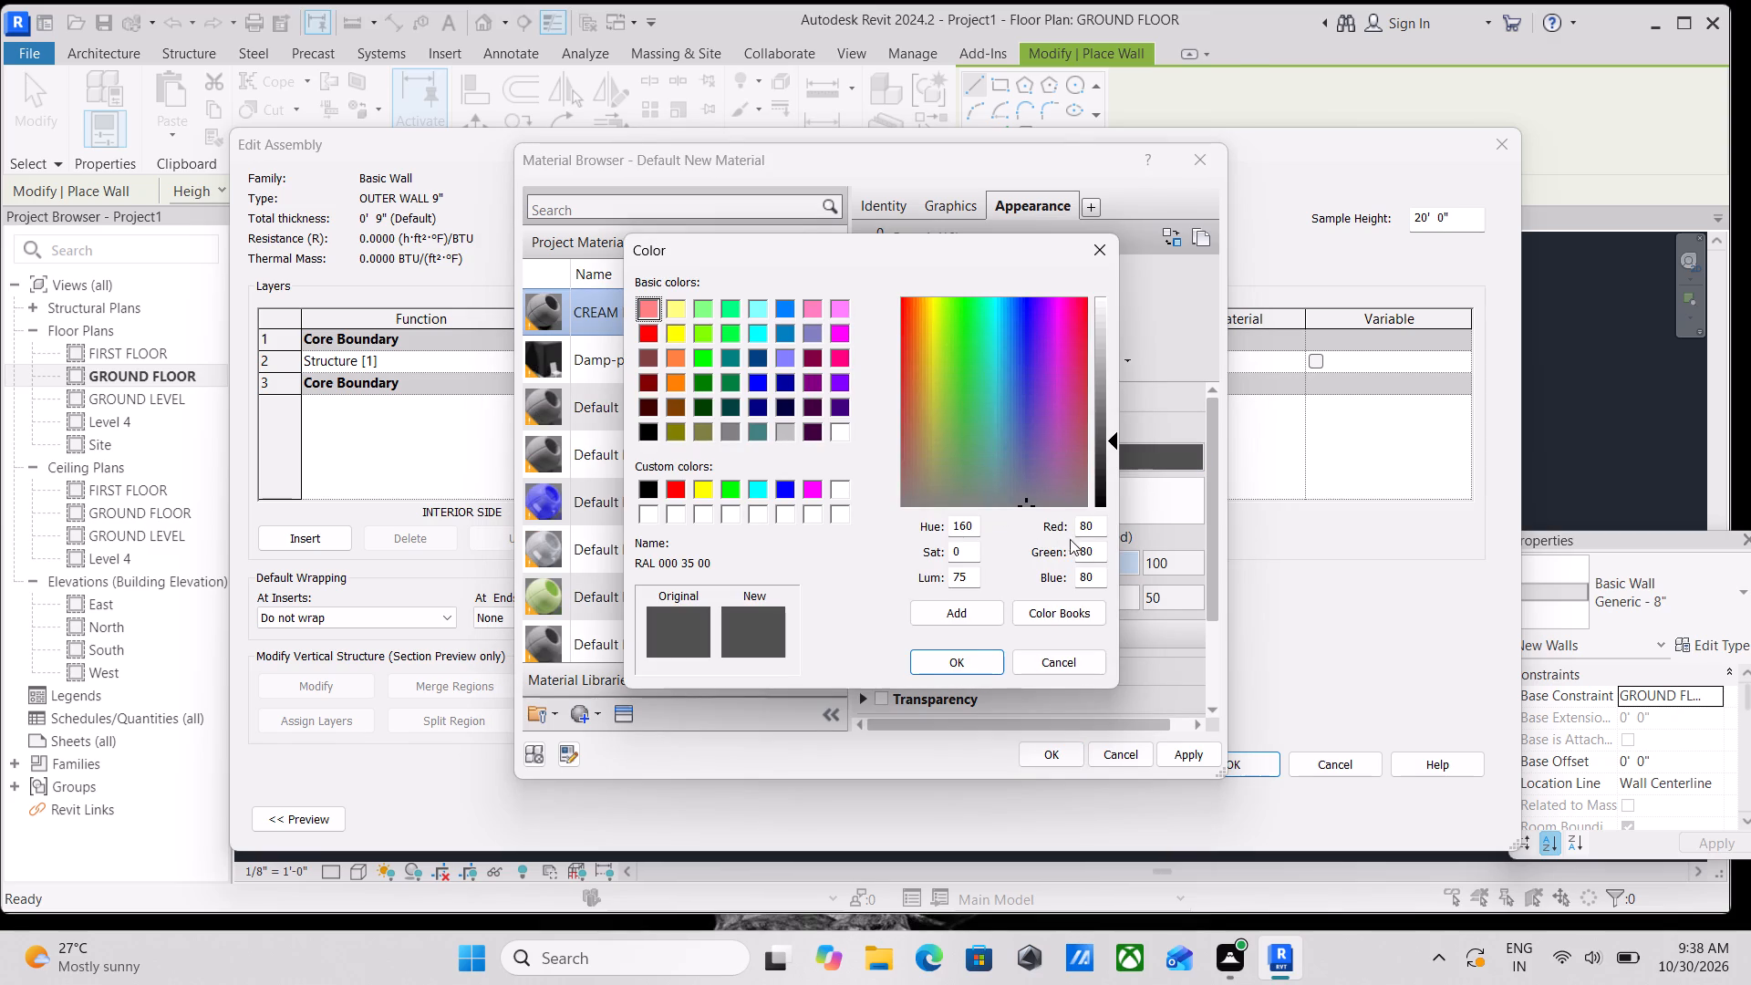
drag(1095, 530, 996, 529)
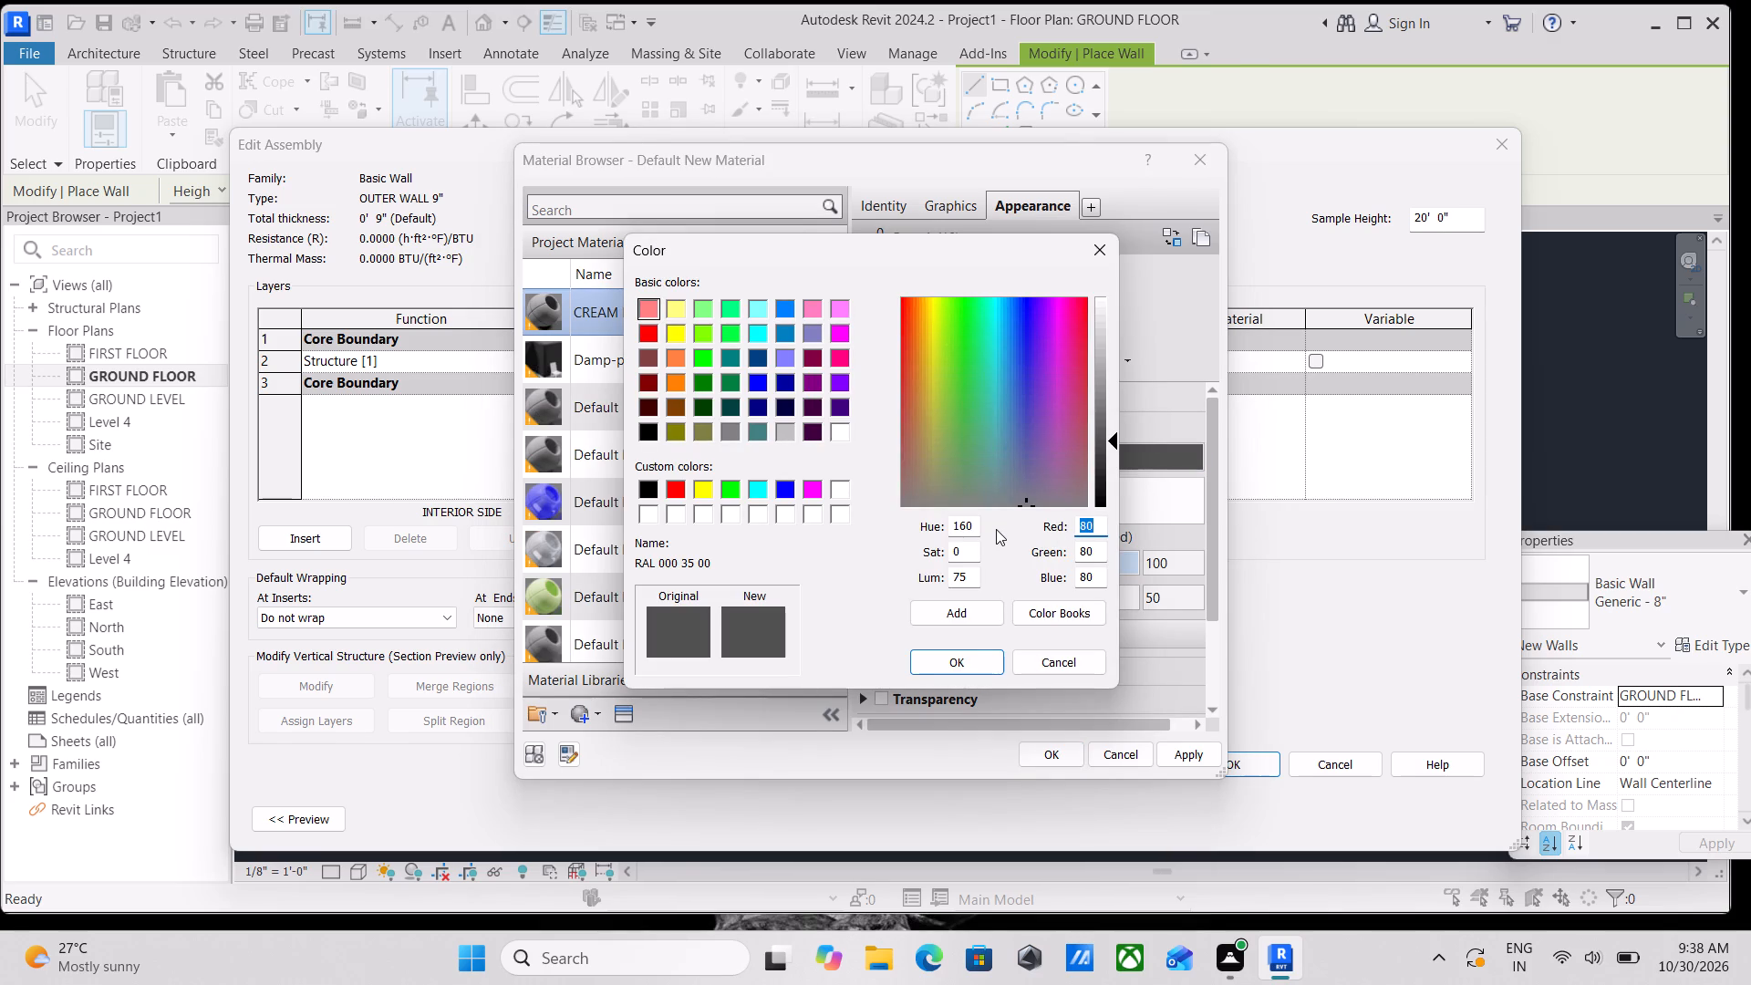
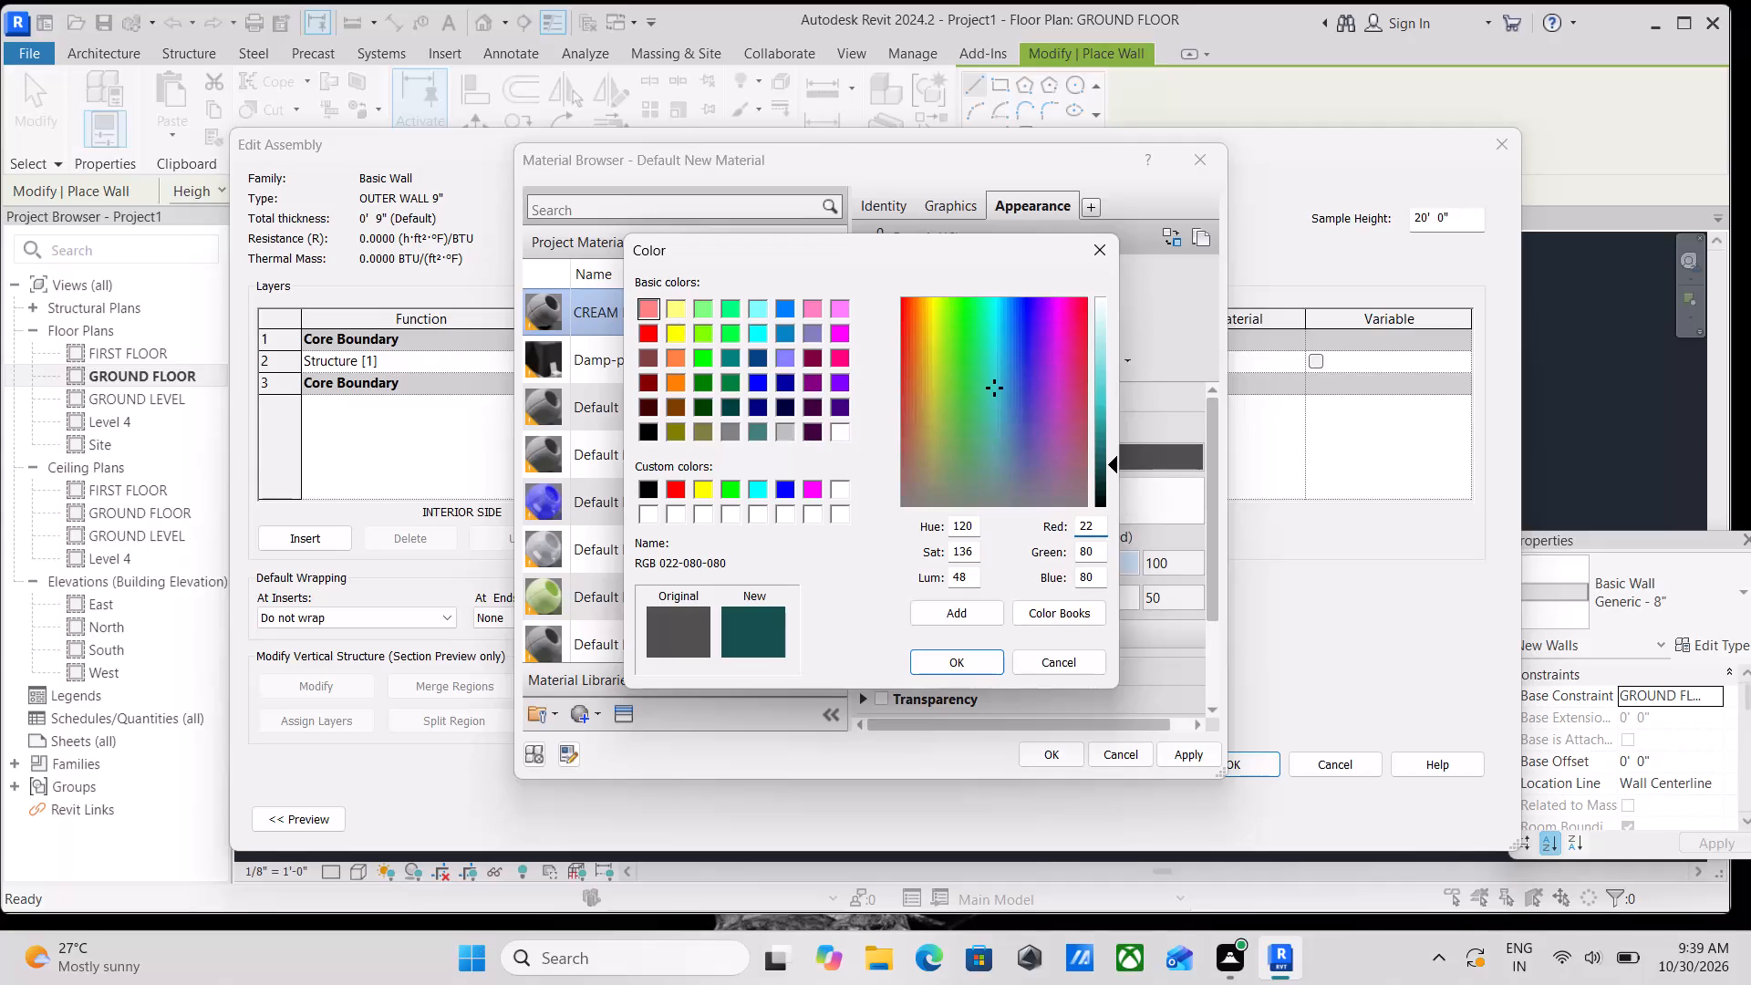
Set the appearance color of the CREAM BEIGE COLOUR material to RGB 226, 203, 169.
key(6)
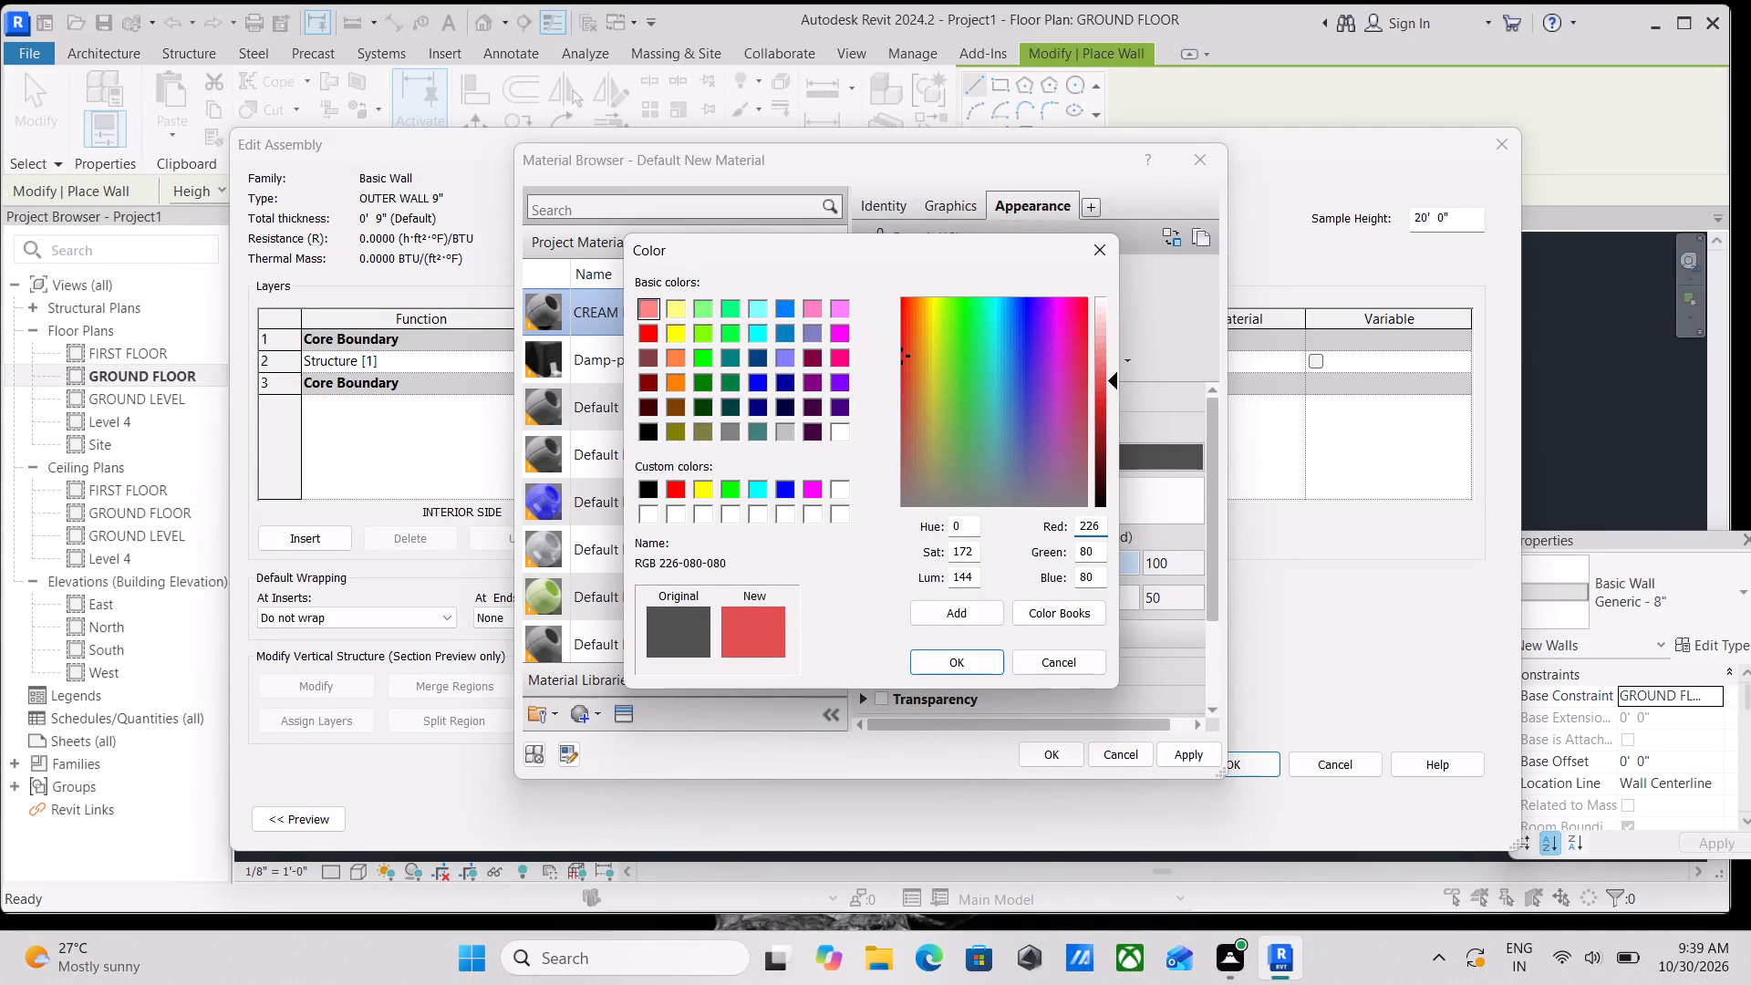
drag(1098, 550, 953, 561)
text(203)
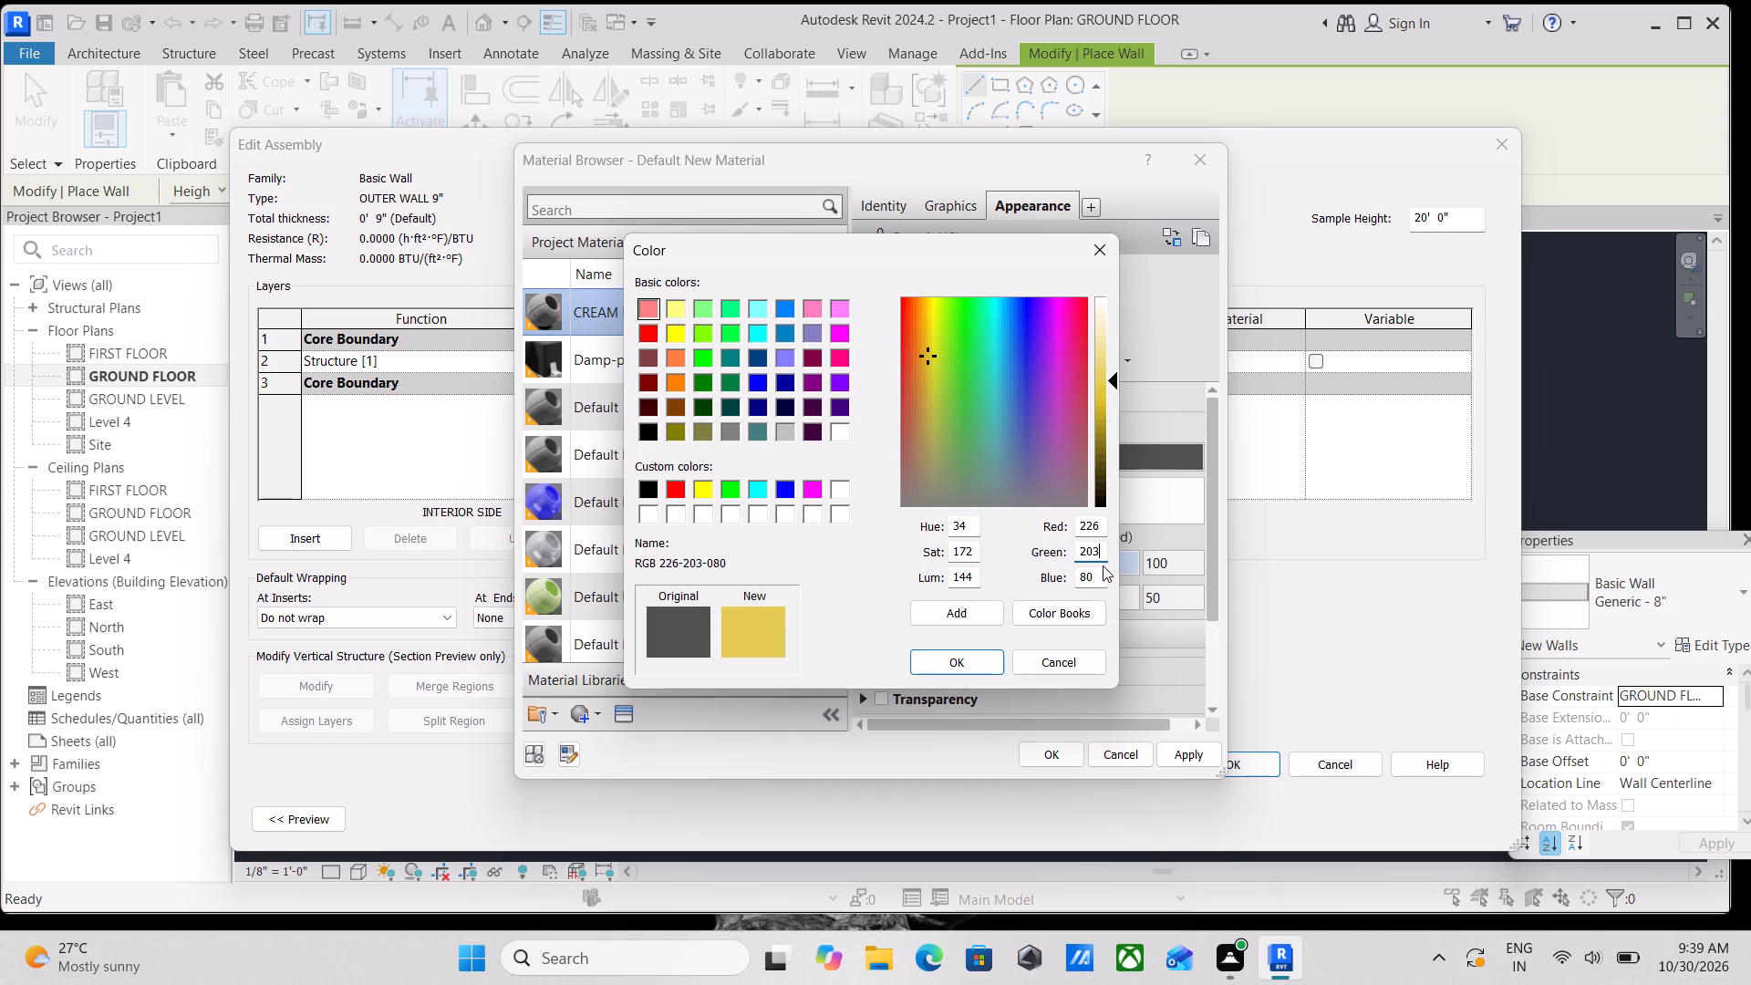
drag(1095, 573, 925, 580)
text(16)
key(9)
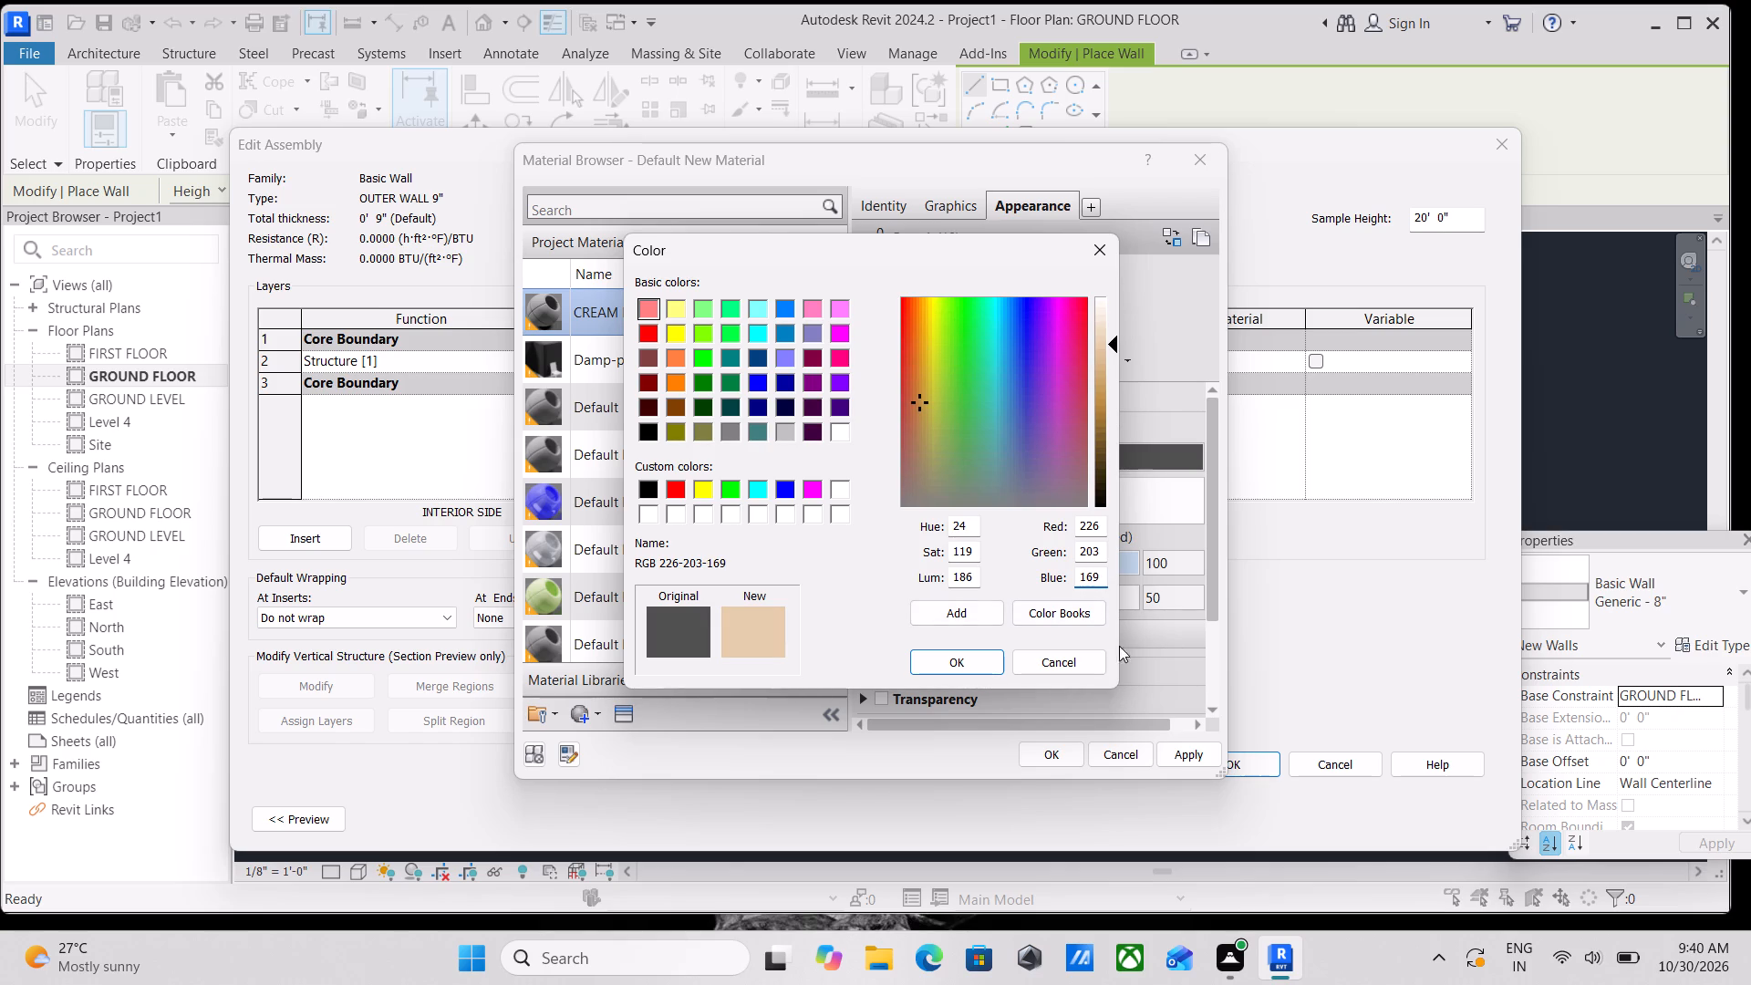
click(960, 662)
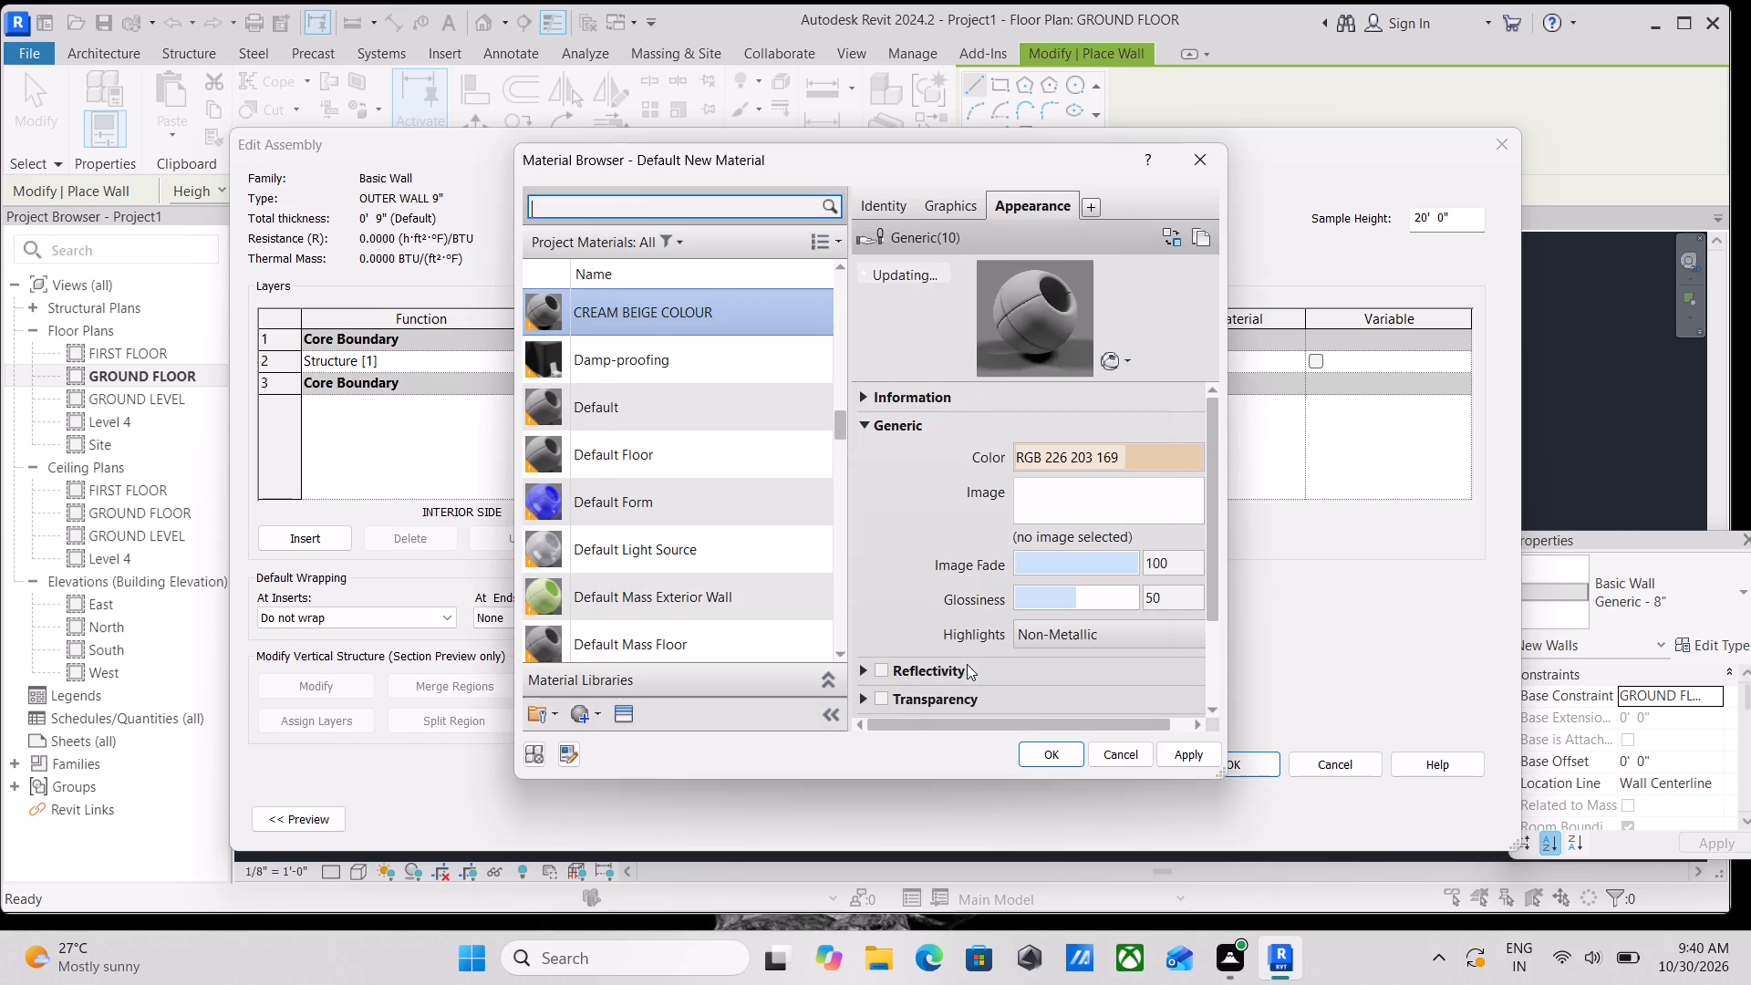
Apply the CREAM BEIGE COLOUR material to the Structure layer and save the OUTER WALL 9" type.
click(1205, 770)
click(1188, 761)
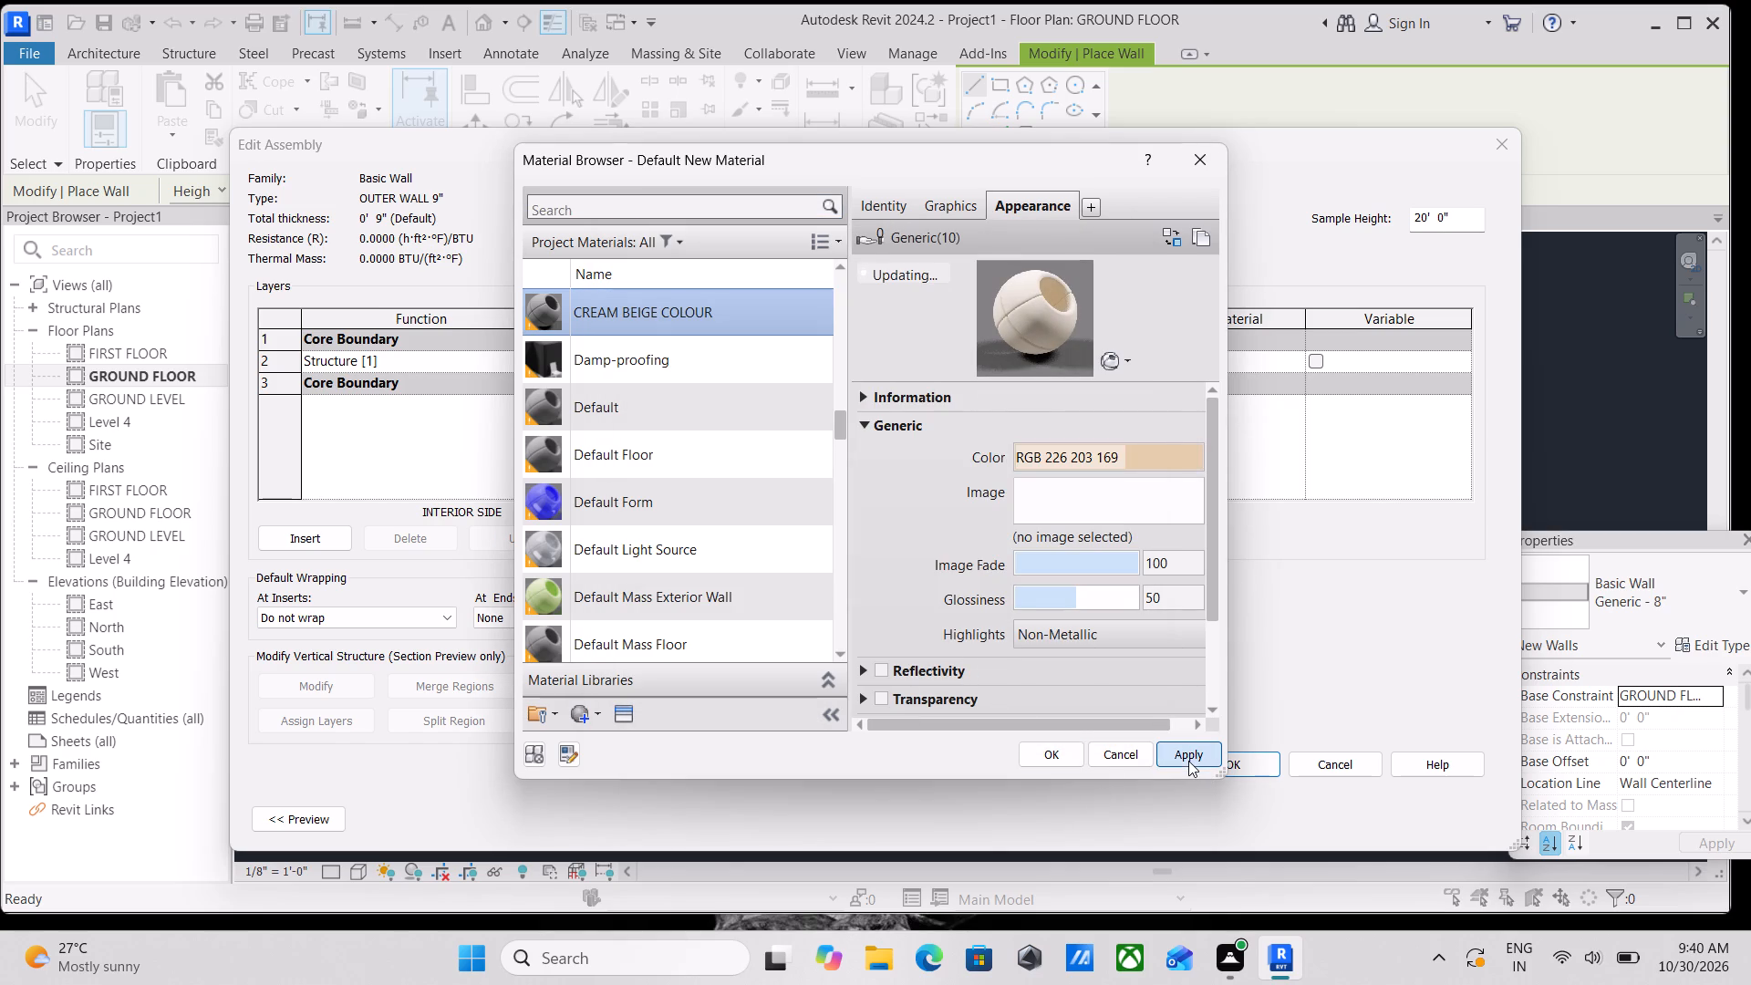
click(1062, 748)
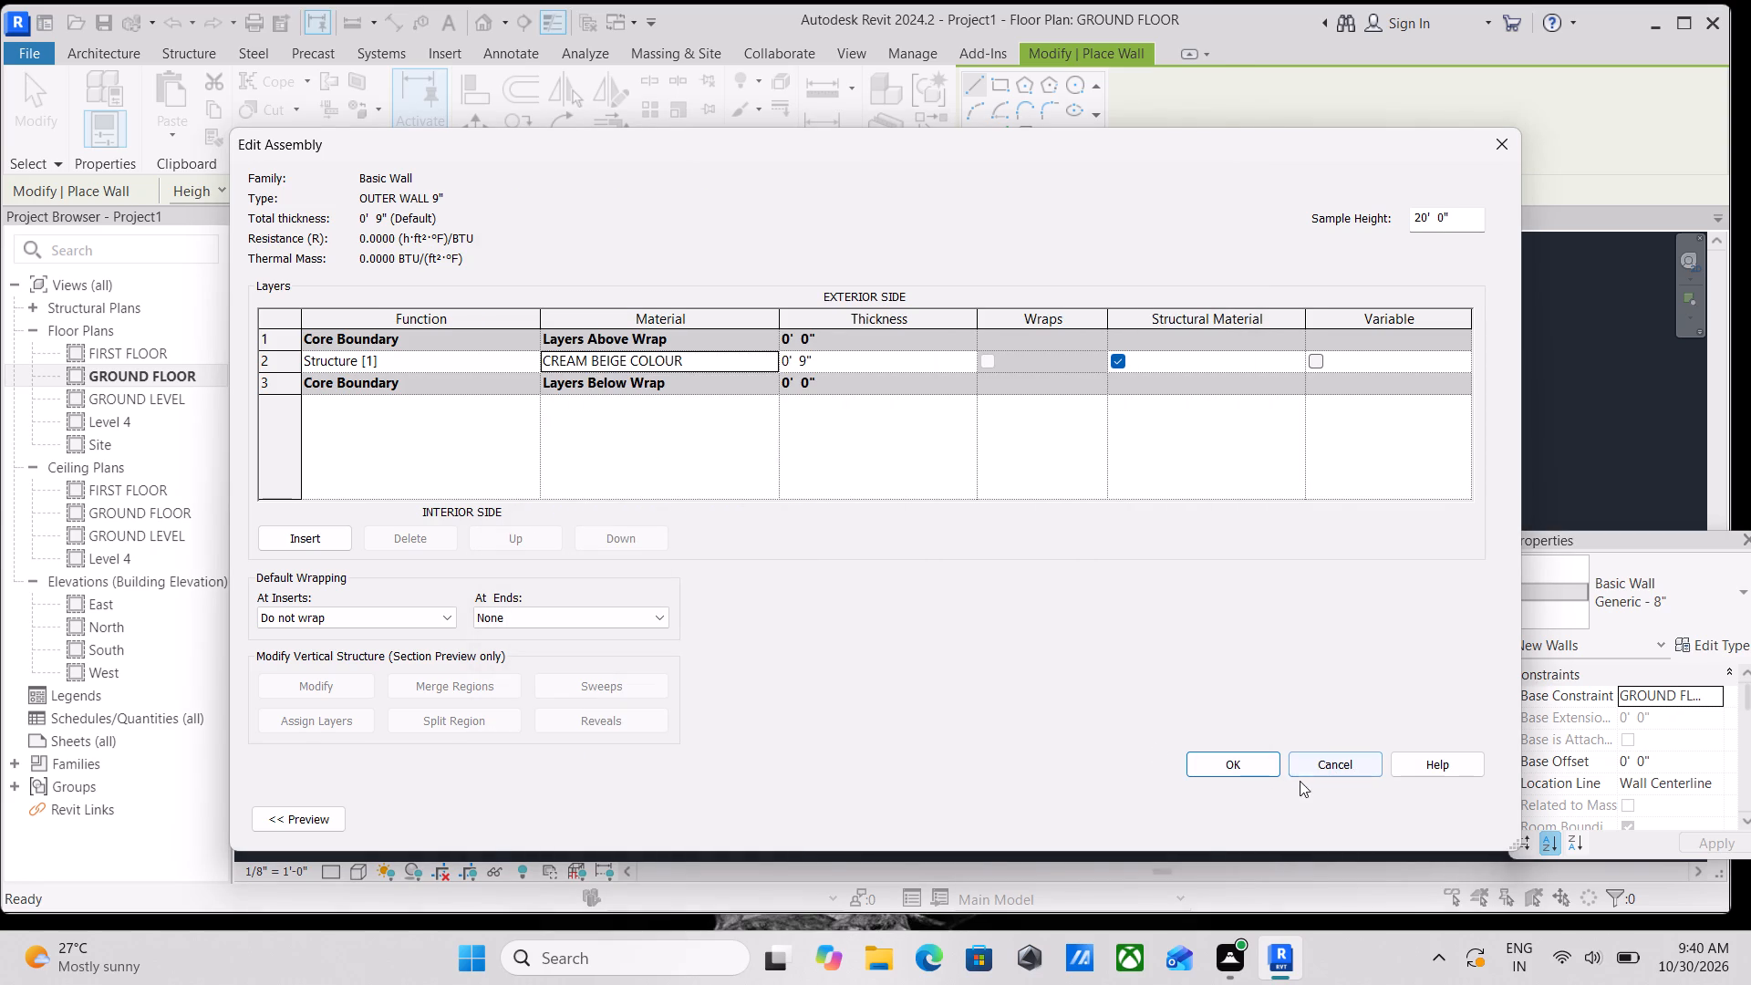
click(1244, 760)
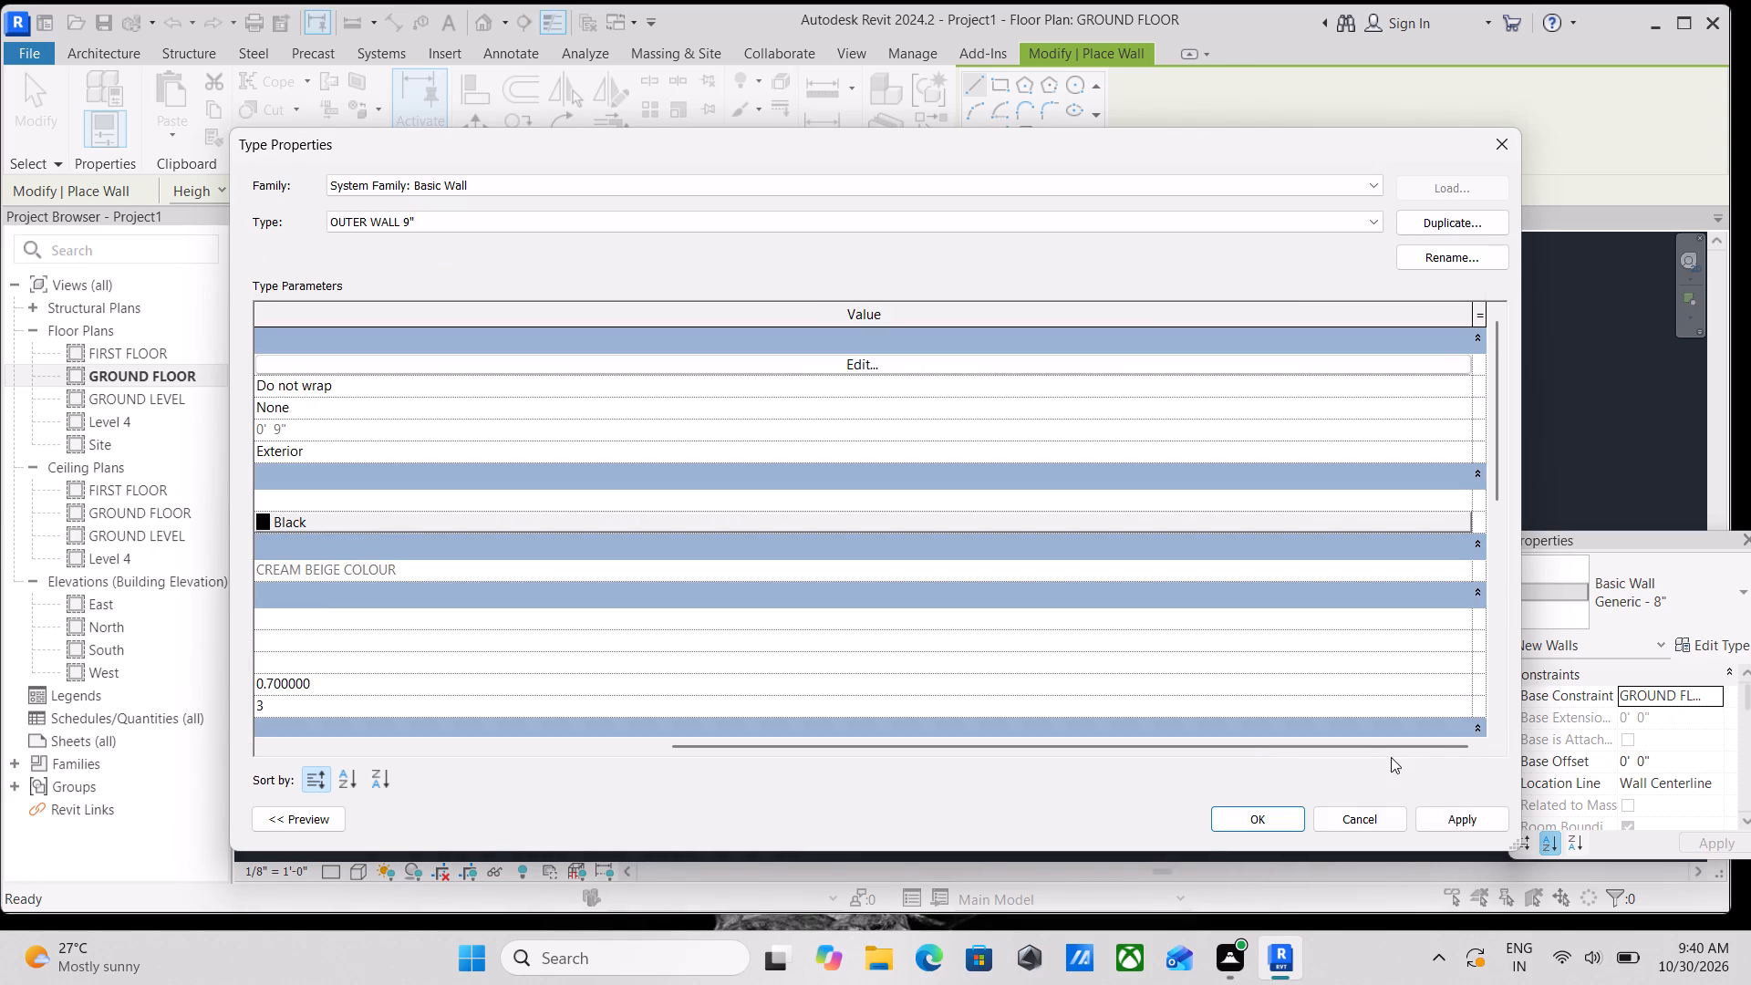
click(1447, 820)
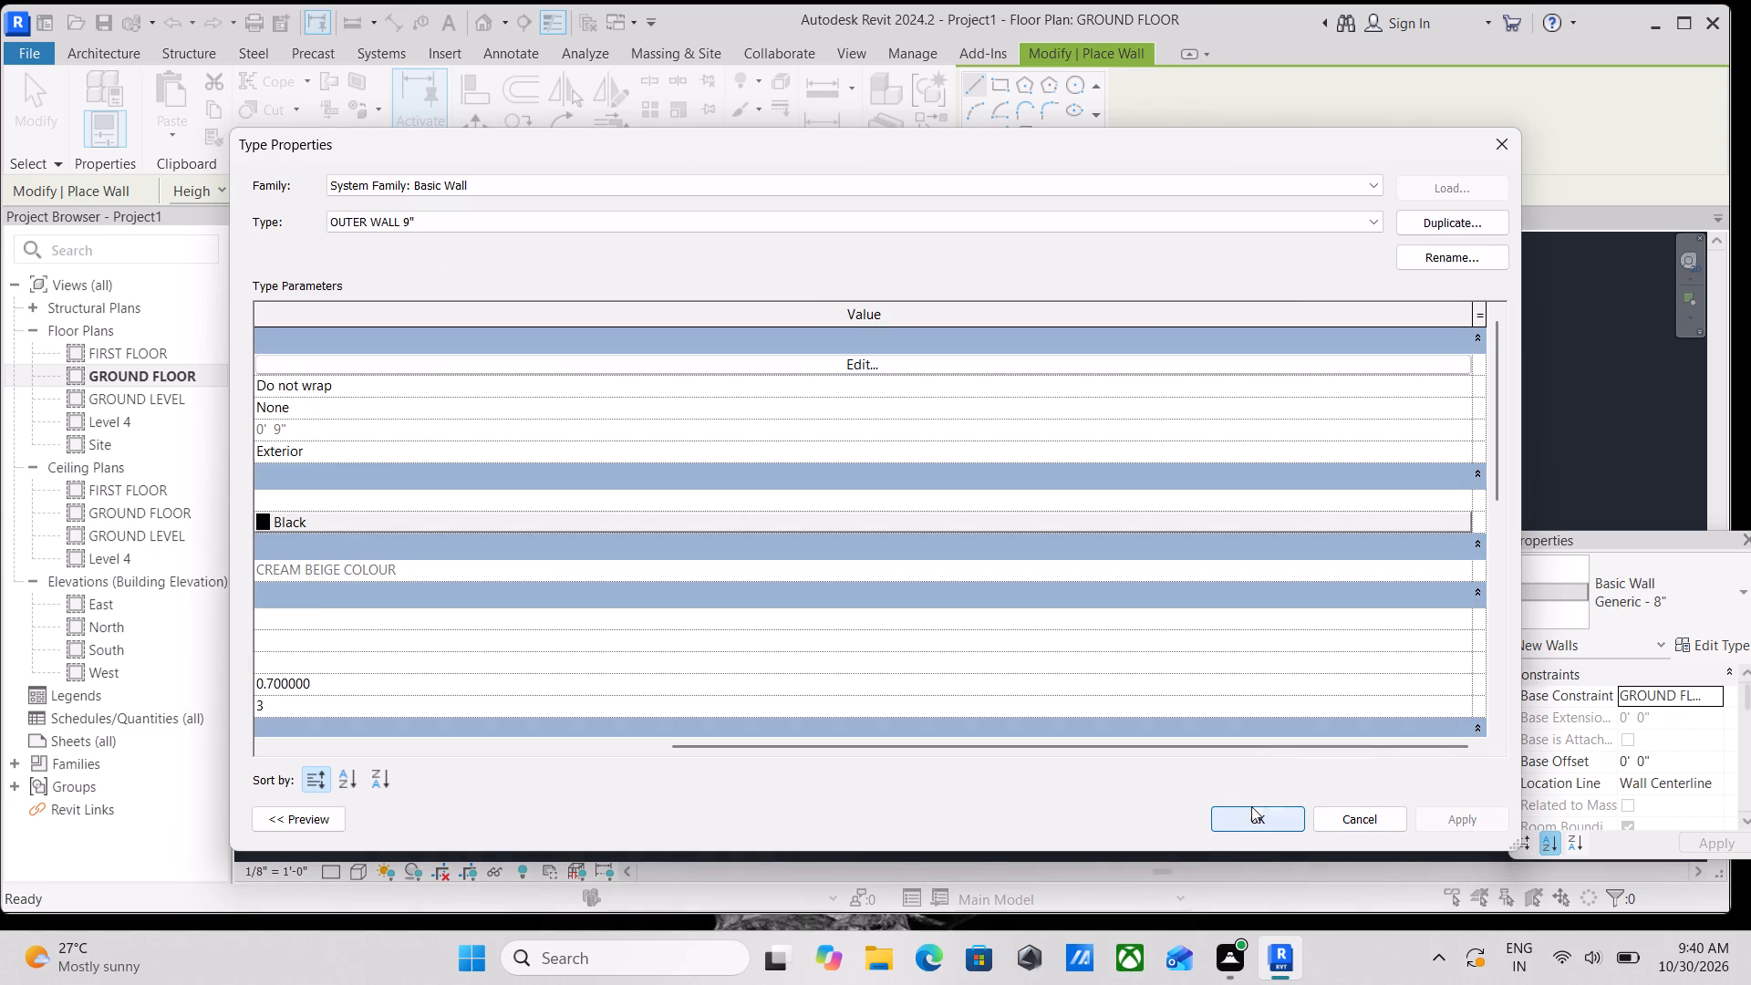
click(1251, 807)
Draw a vertical OUTER WALL 9" wall about 60' long downward on the GROUND FLOOR plan, inside the elevation markers.
scroll(839, 638, down, 2)
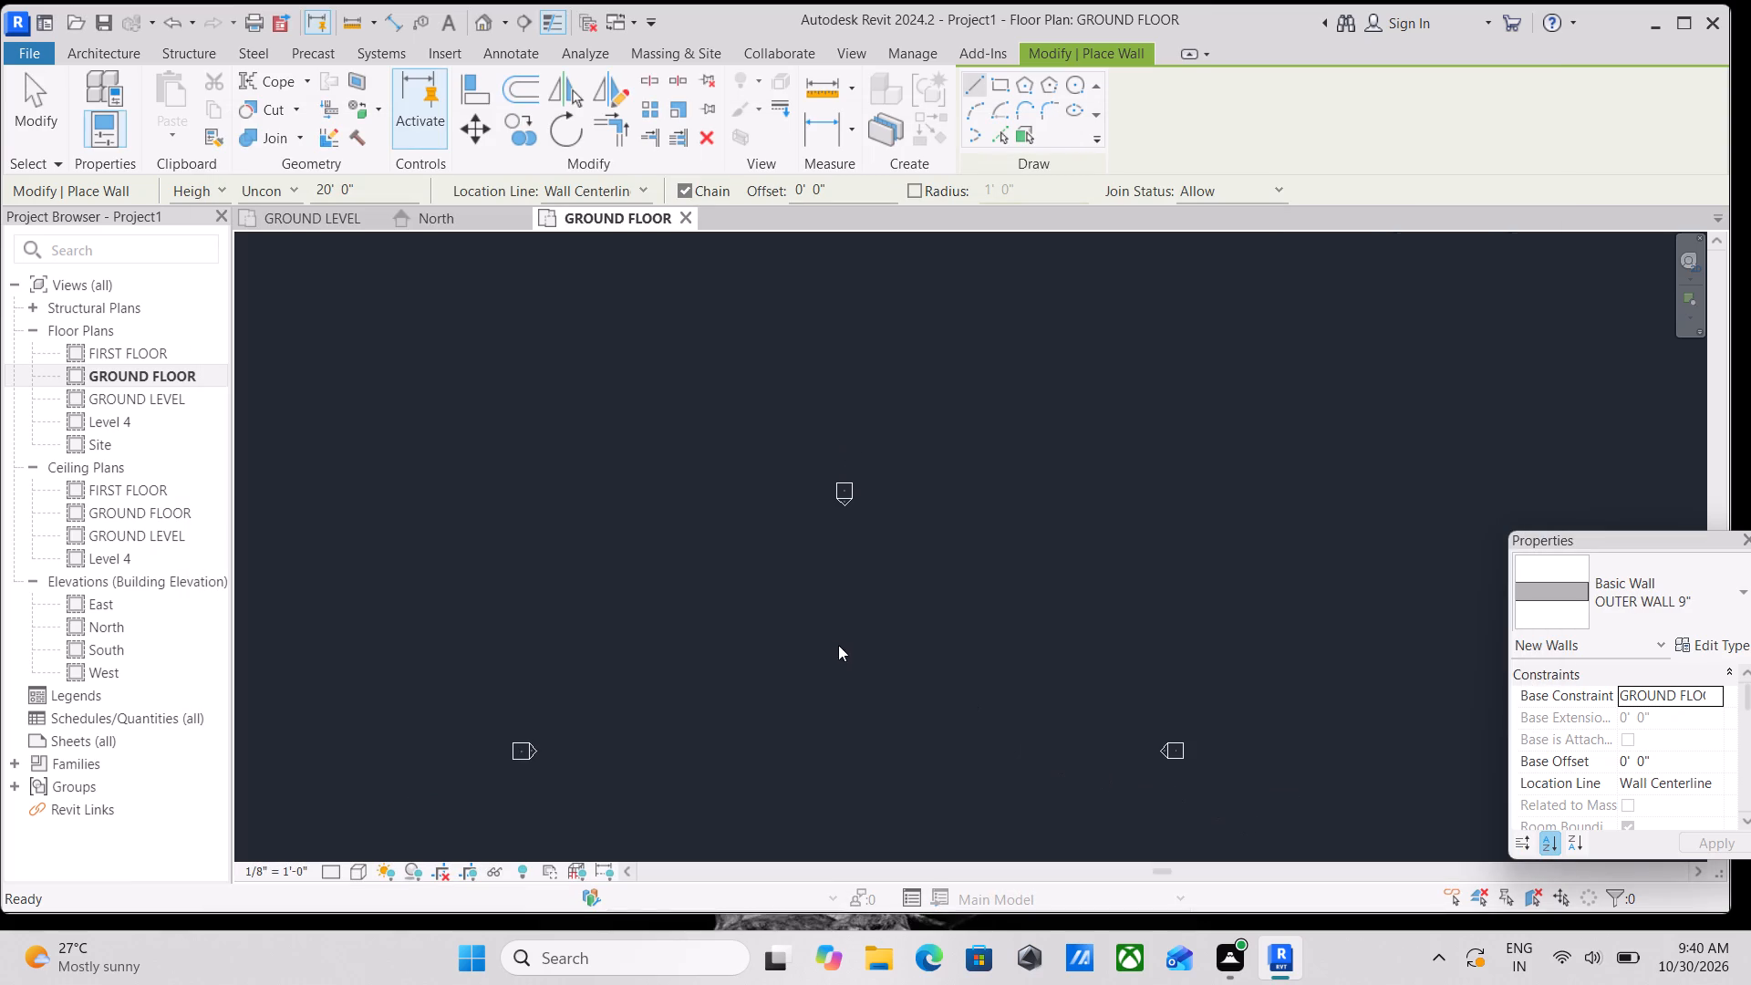
middle_drag(919, 604, 1200, 558)
scroll(1057, 635, down, 3)
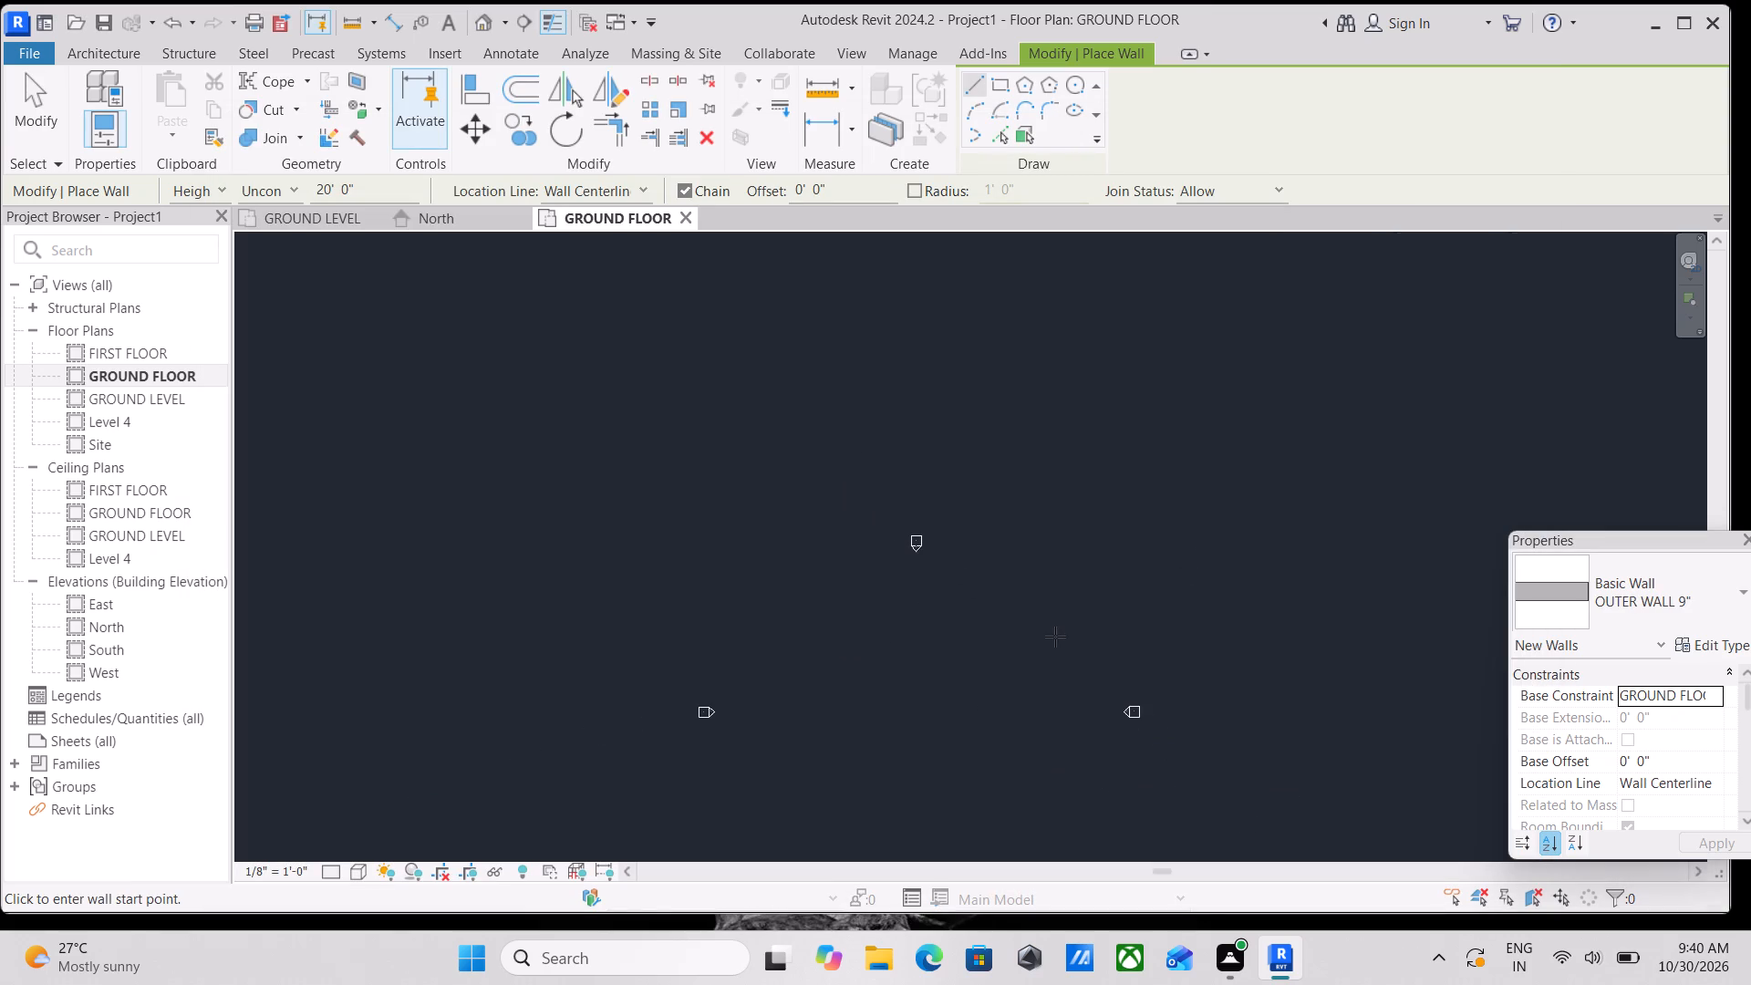
middle_drag(931, 674, 1043, 568)
scroll(977, 632, down, 3)
scroll(955, 589, up, 6)
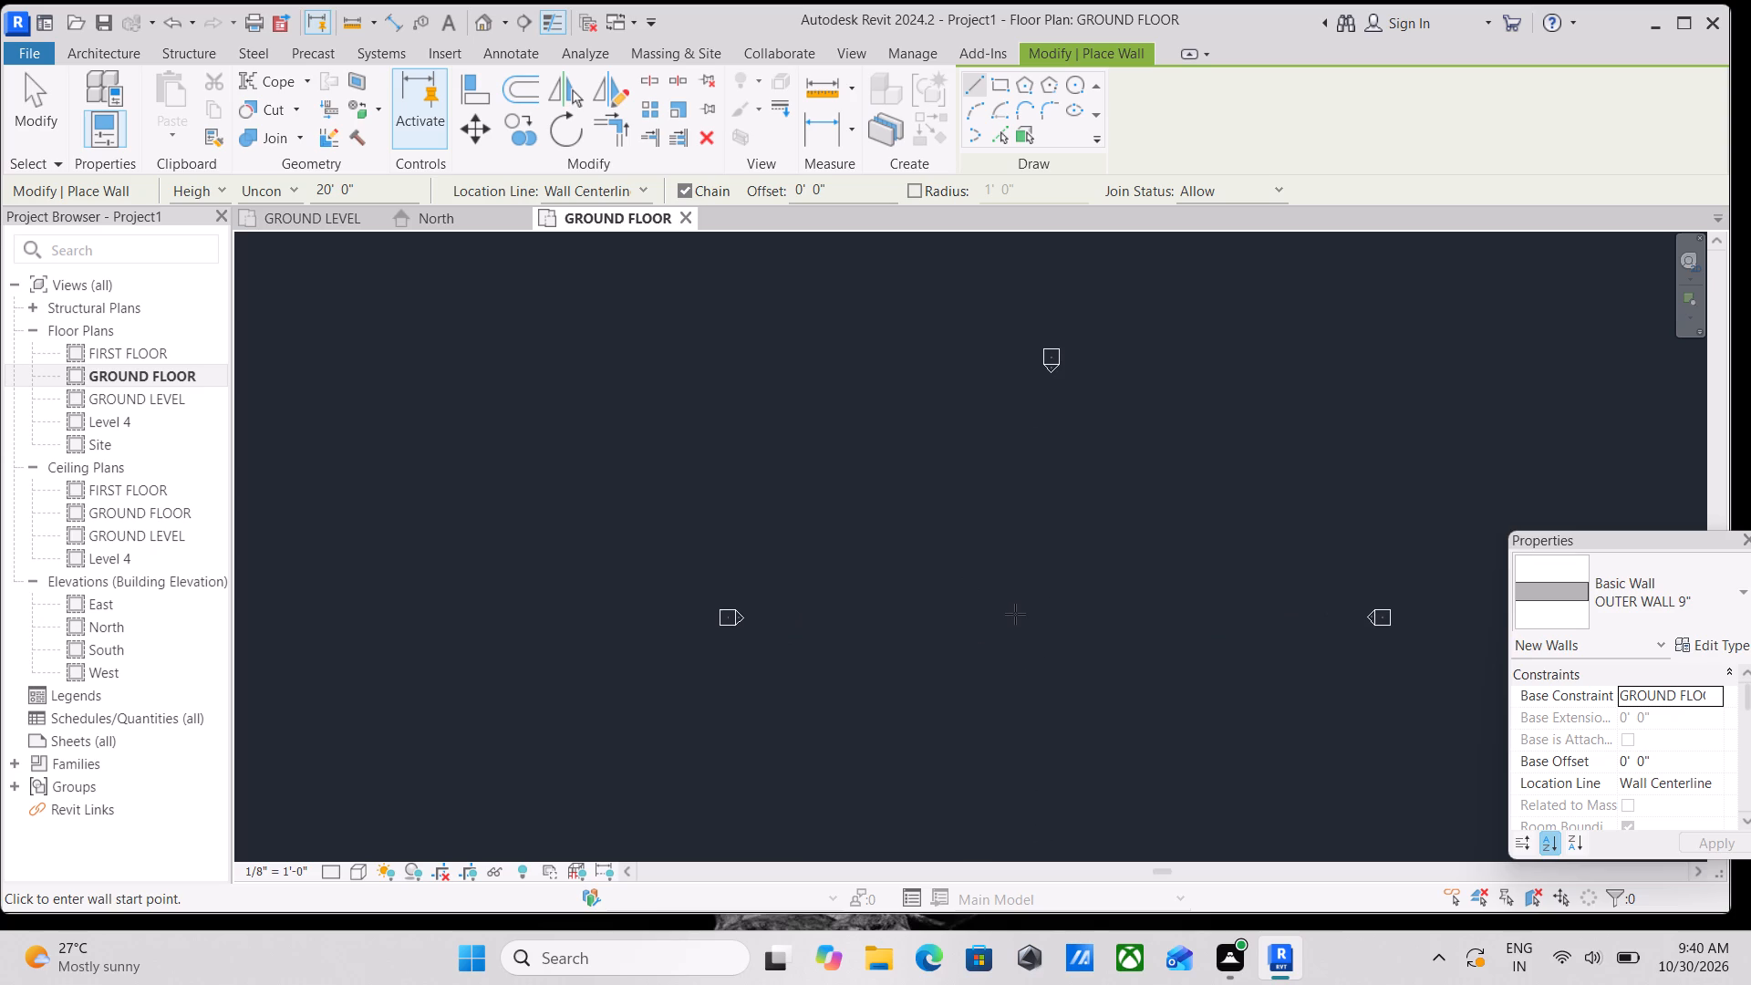
scroll(1015, 614, up, 3)
middle_drag(991, 691, 977, 714)
middle_drag(939, 587, 740, 665)
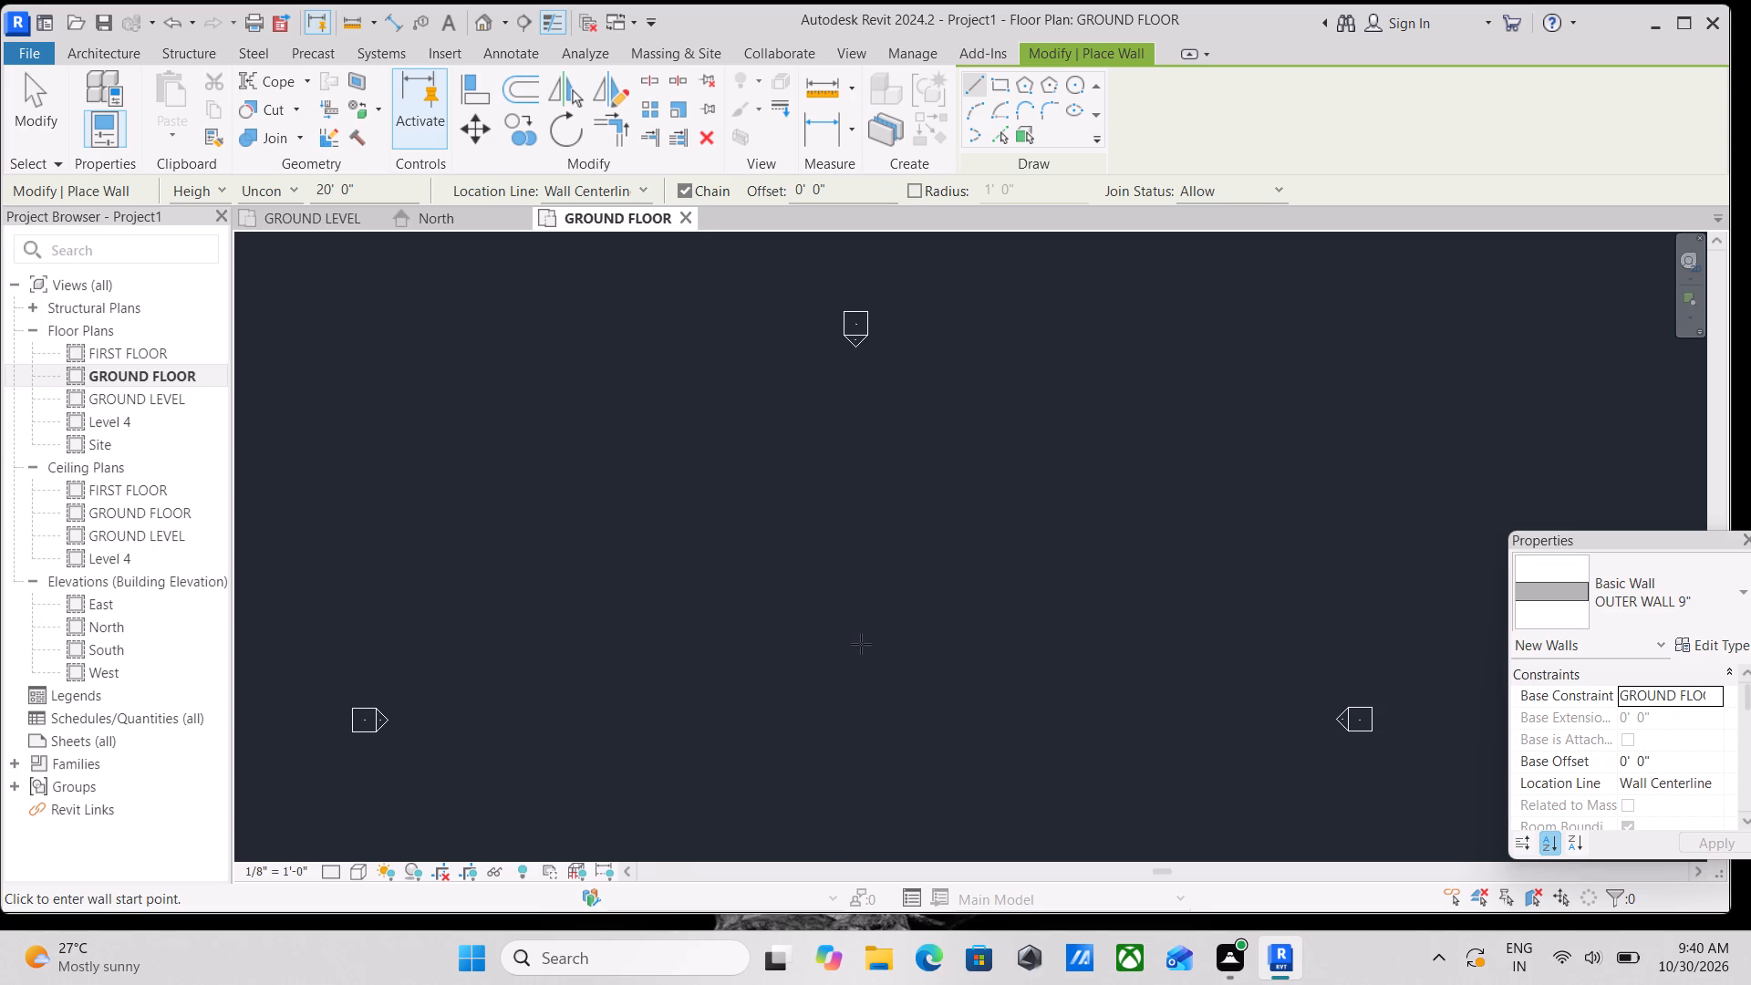
click(1077, 564)
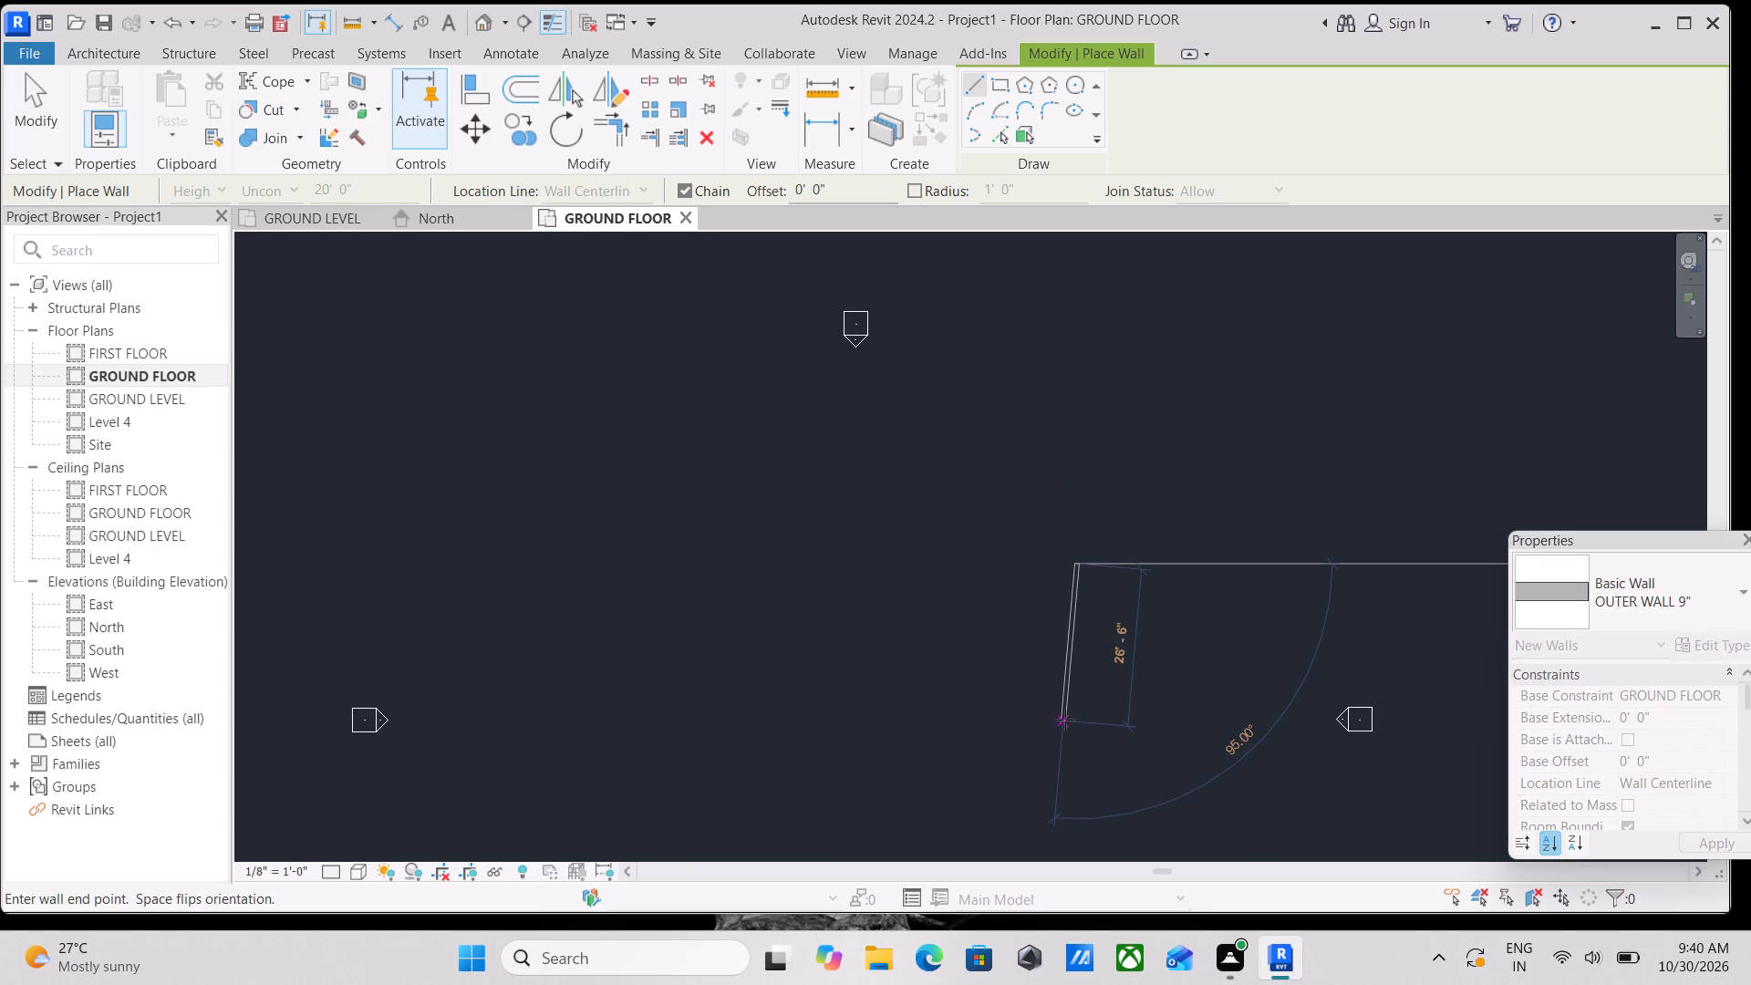
middle_drag(1079, 723, 1107, 625)
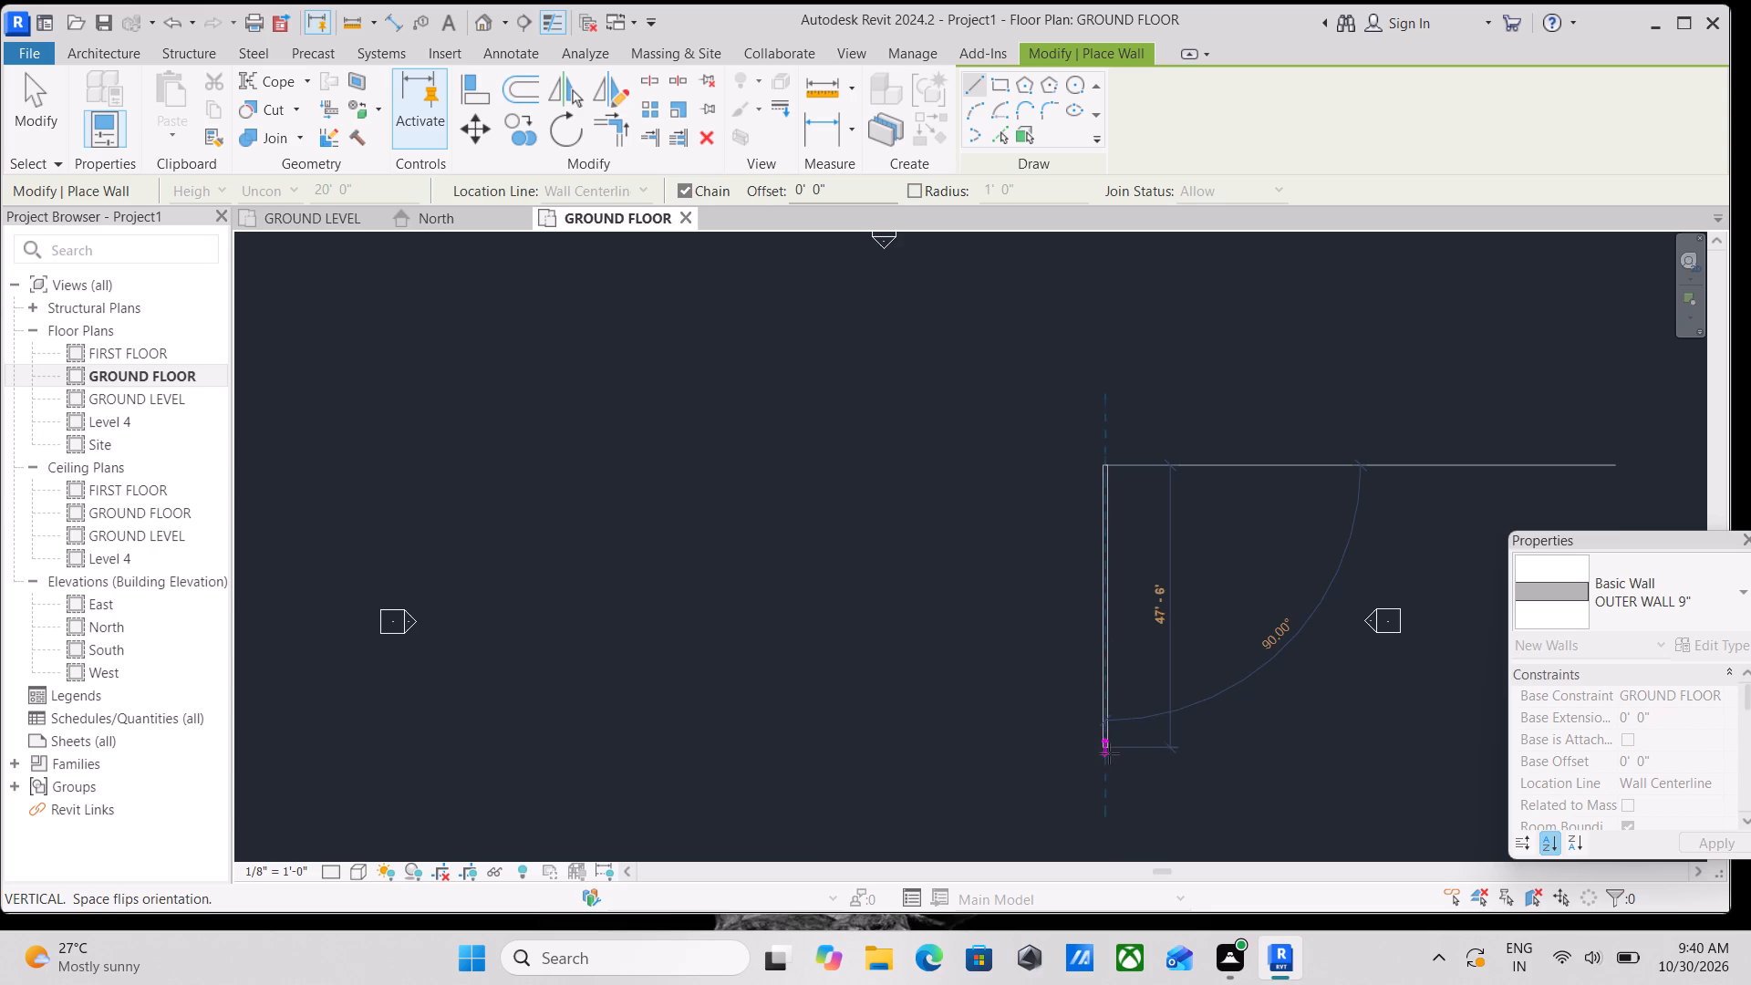
scroll(1109, 753, up, 5)
middle_drag(1109, 753, 1148, 594)
scroll(1134, 626, up, 3)
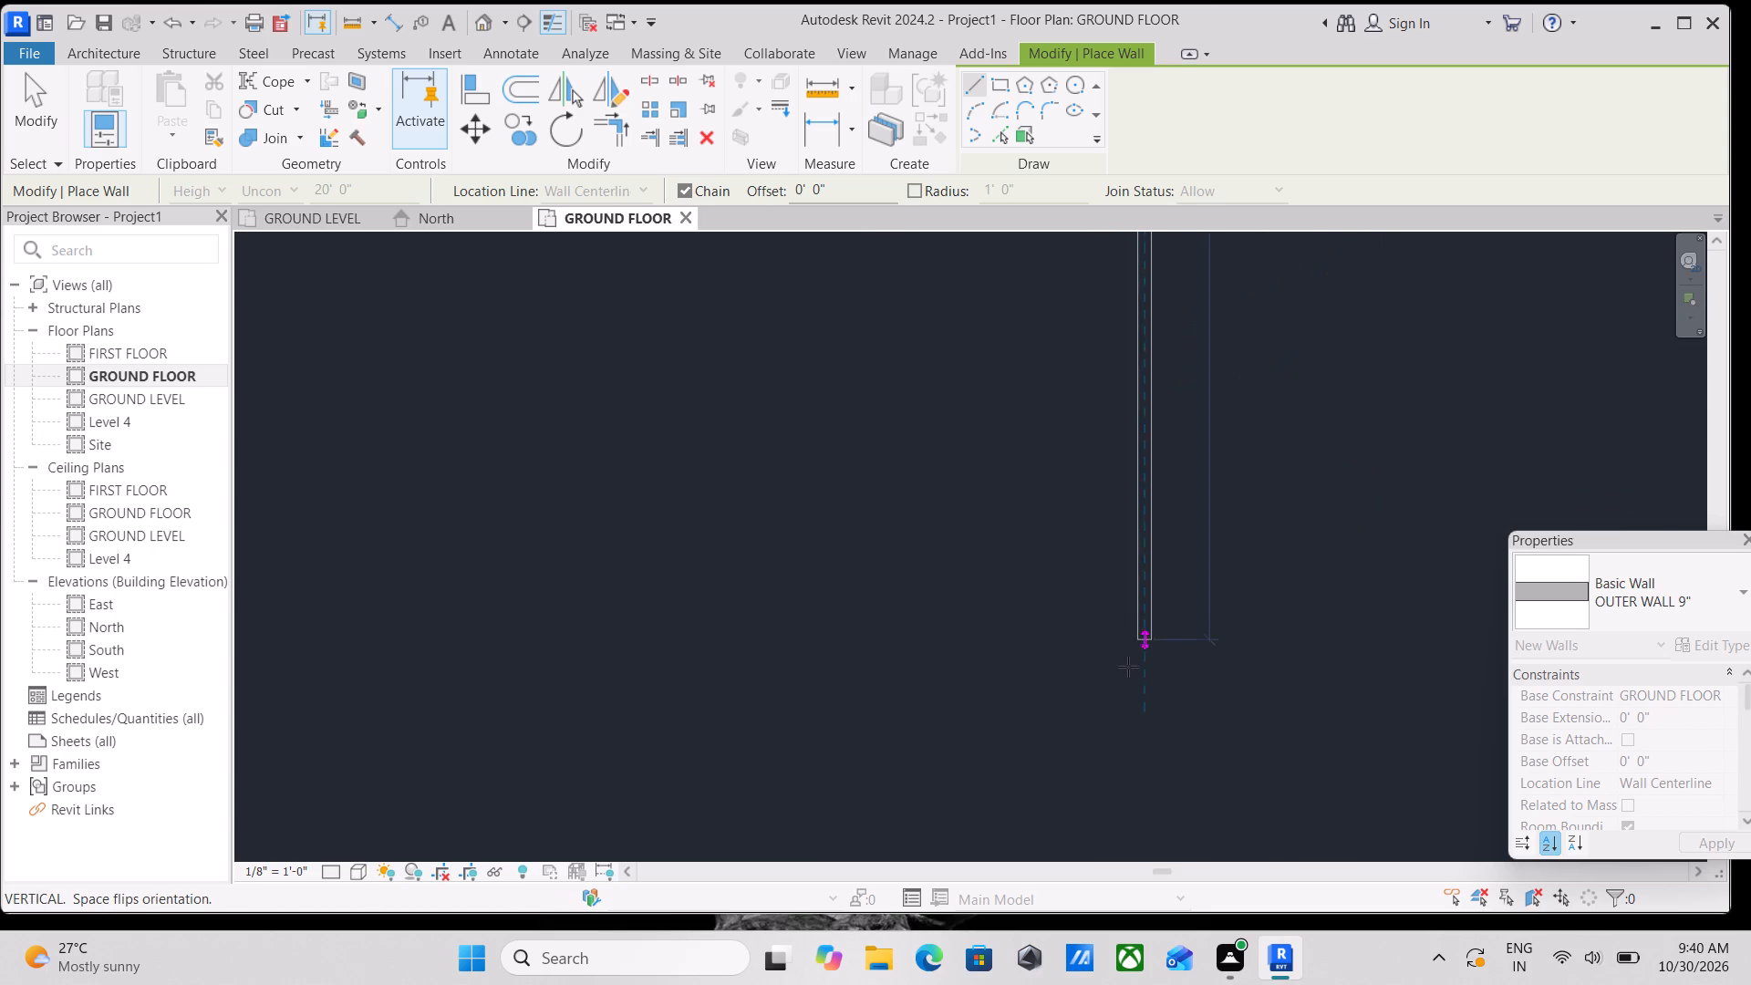
scroll(1128, 667, up, 4)
scroll(1128, 668, down, 7)
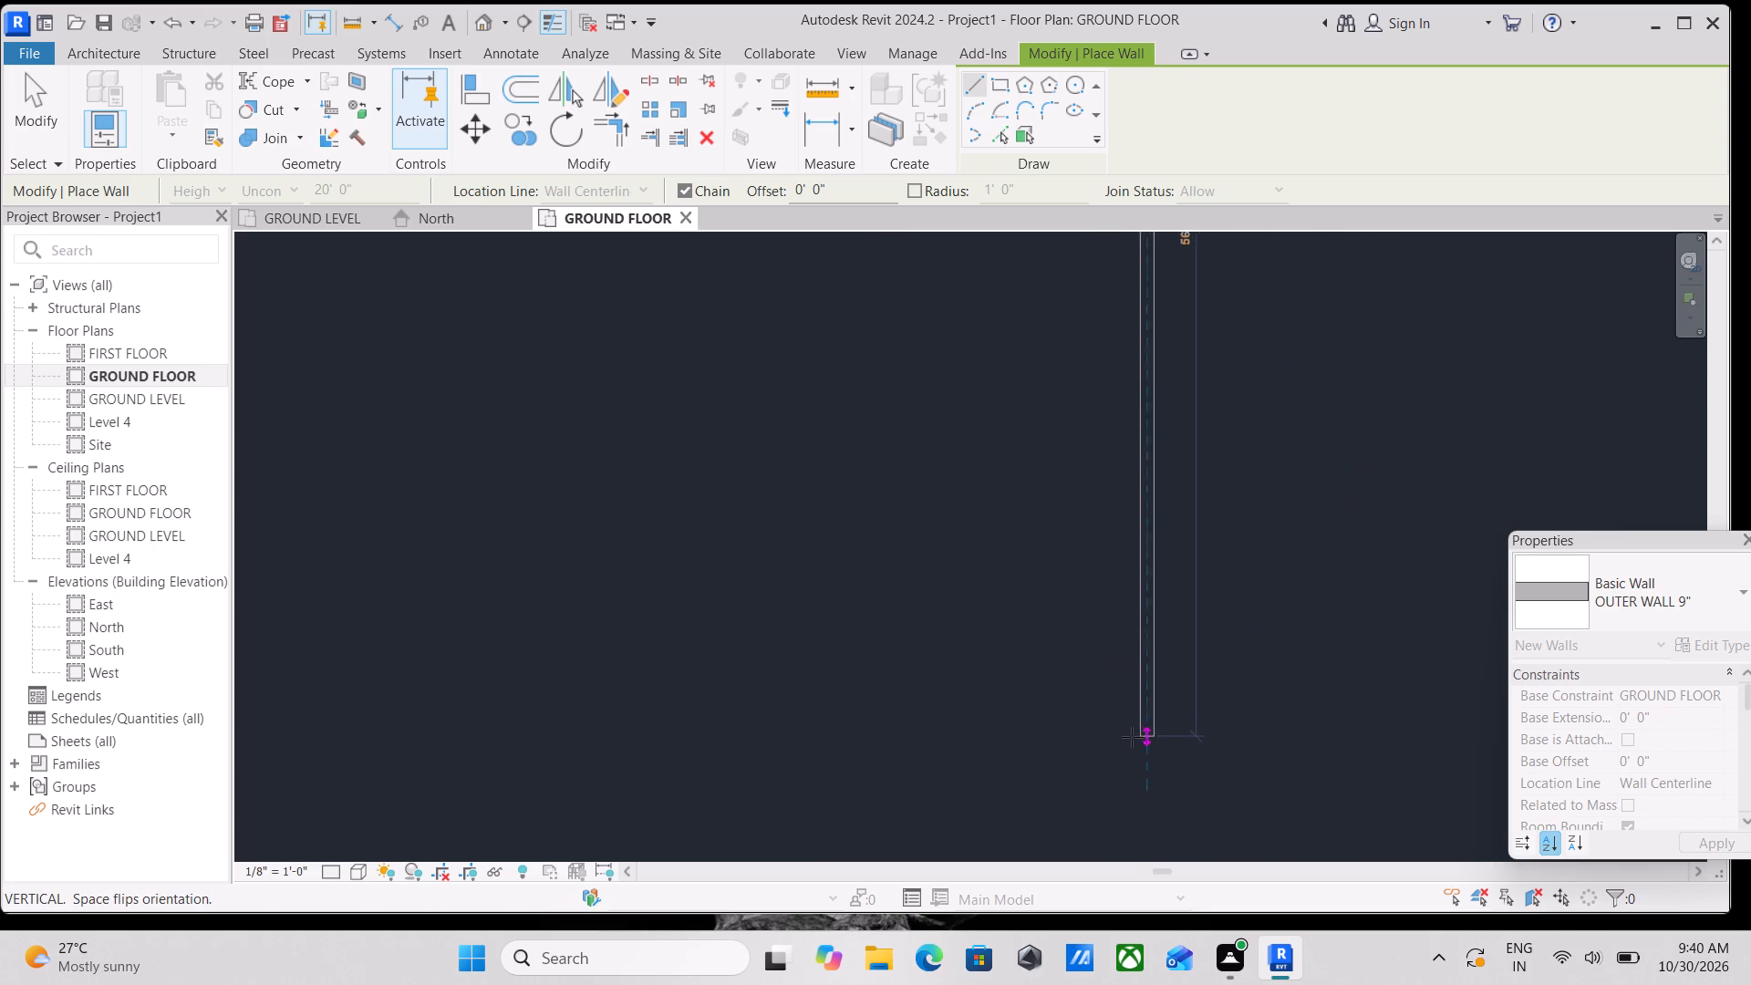
scroll(1129, 737, down, 2)
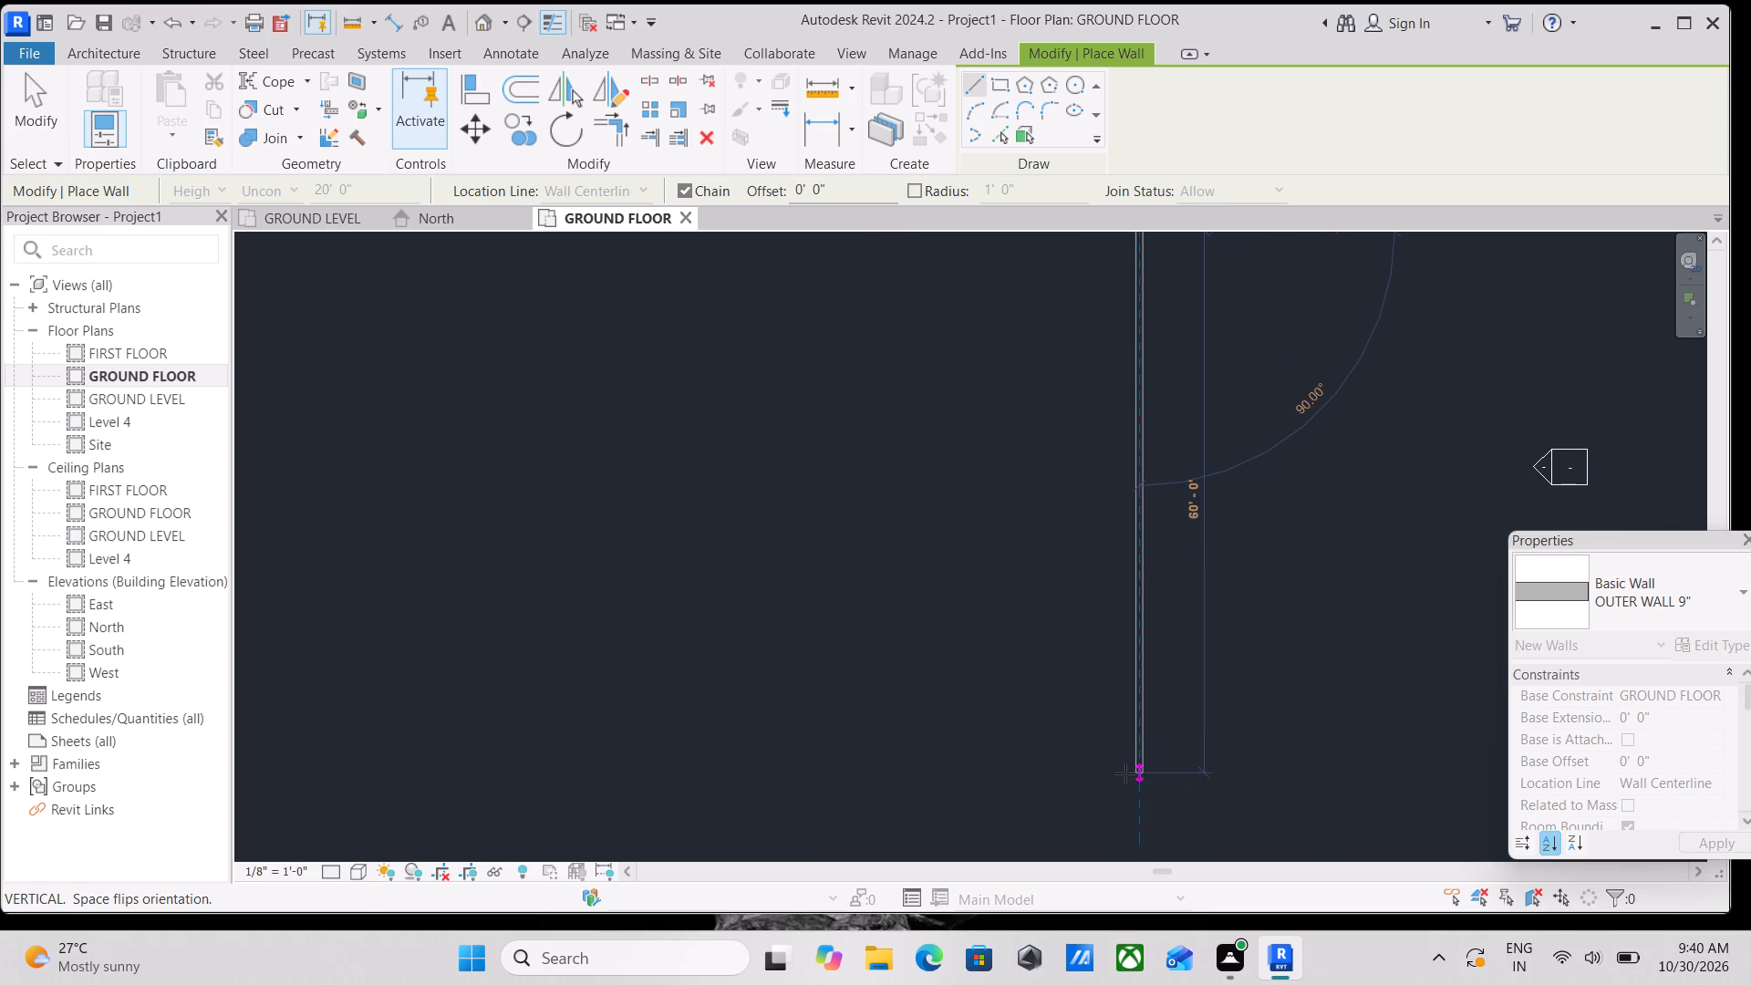
click(1125, 773)
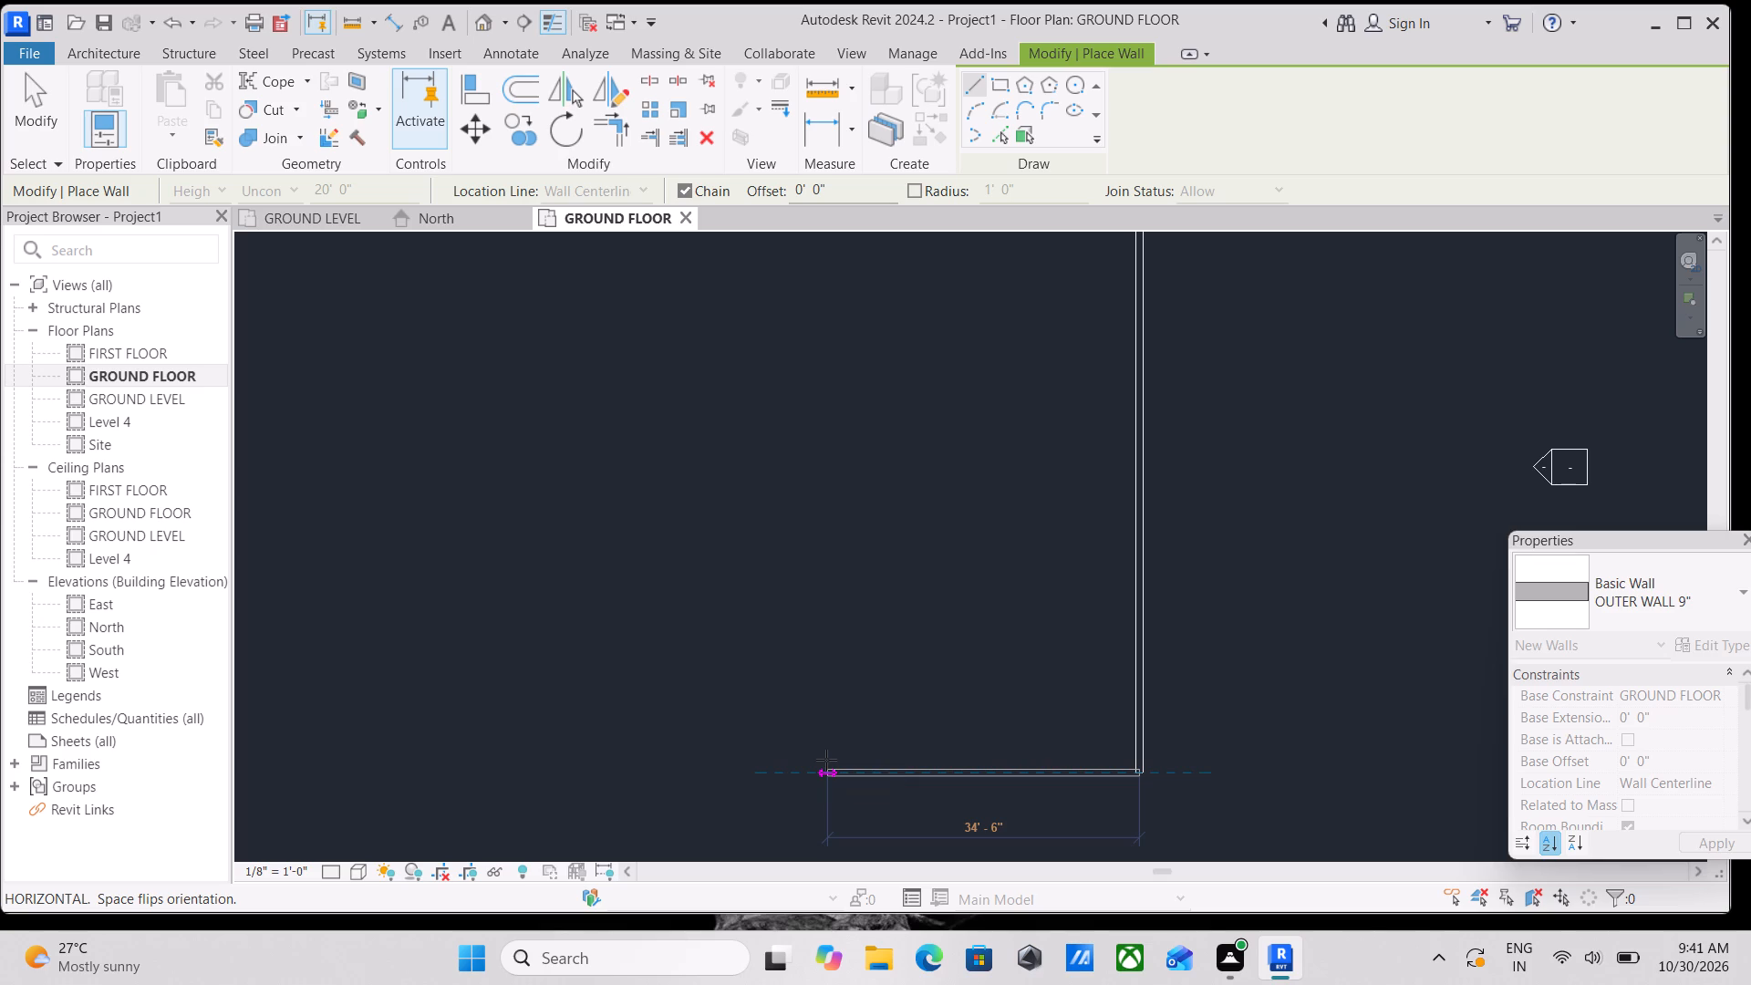
Continue from the vertical wall's lower end with a horizontal wall about 48' long toward the west, and end the Wall command.
scroll(771, 755, up, 1)
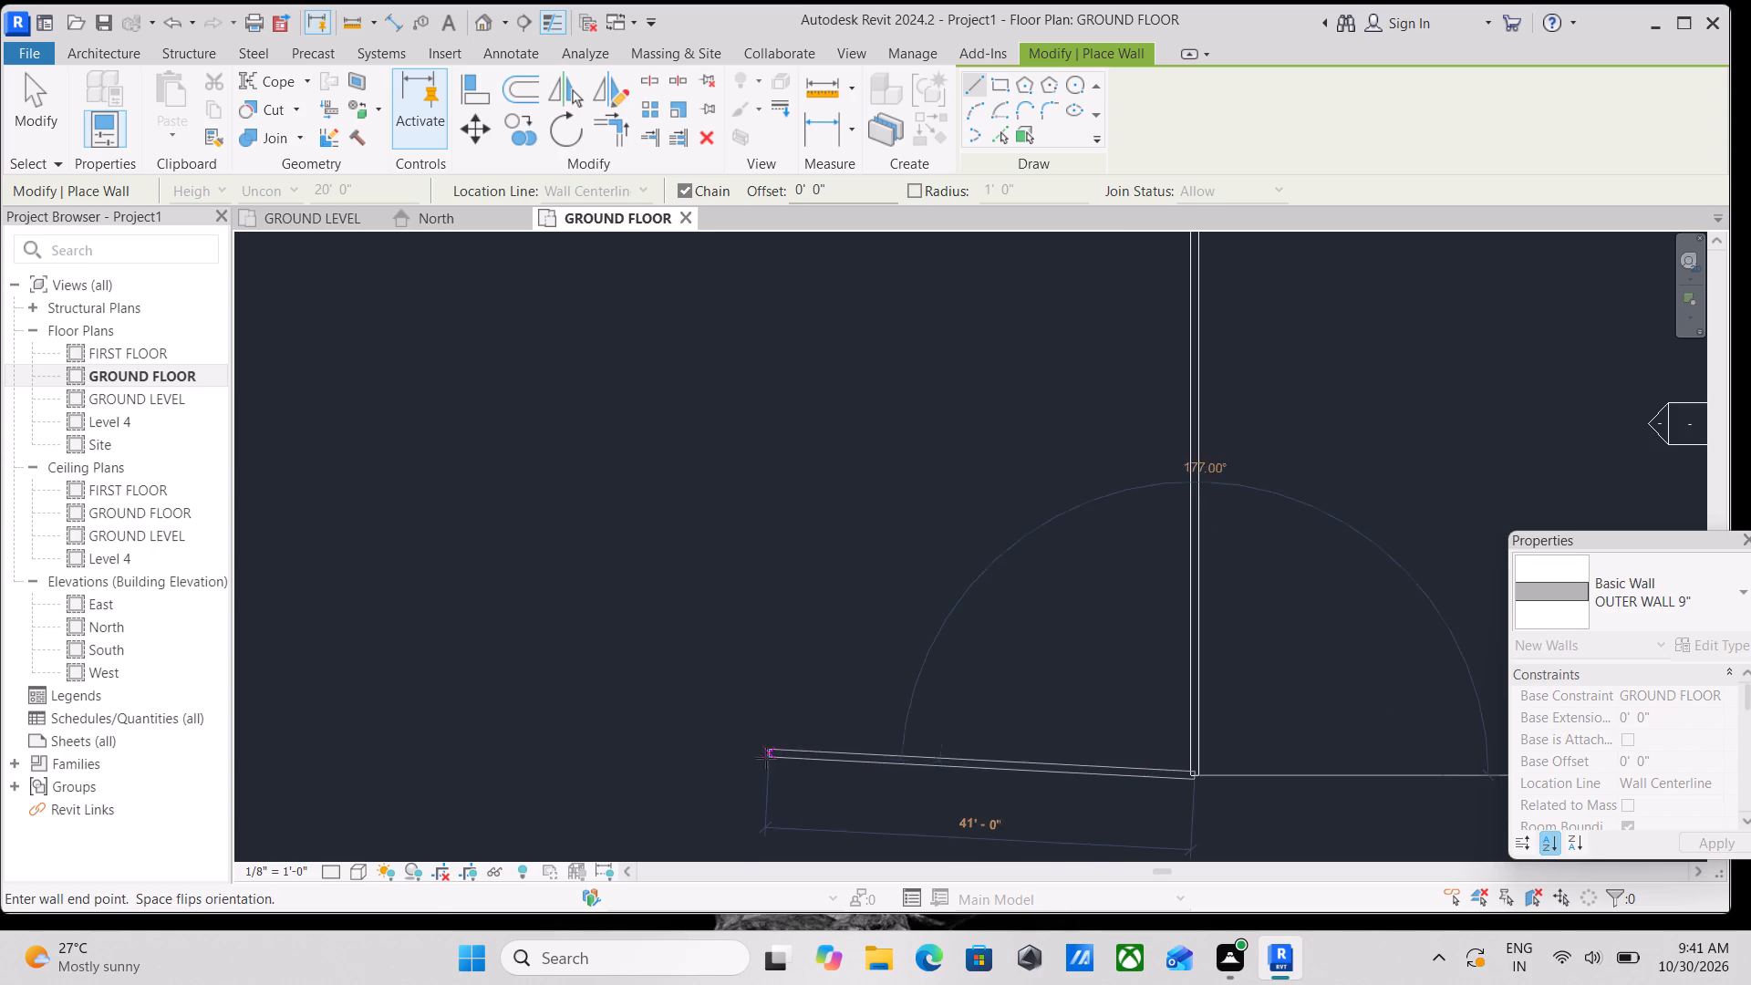
click(697, 773)
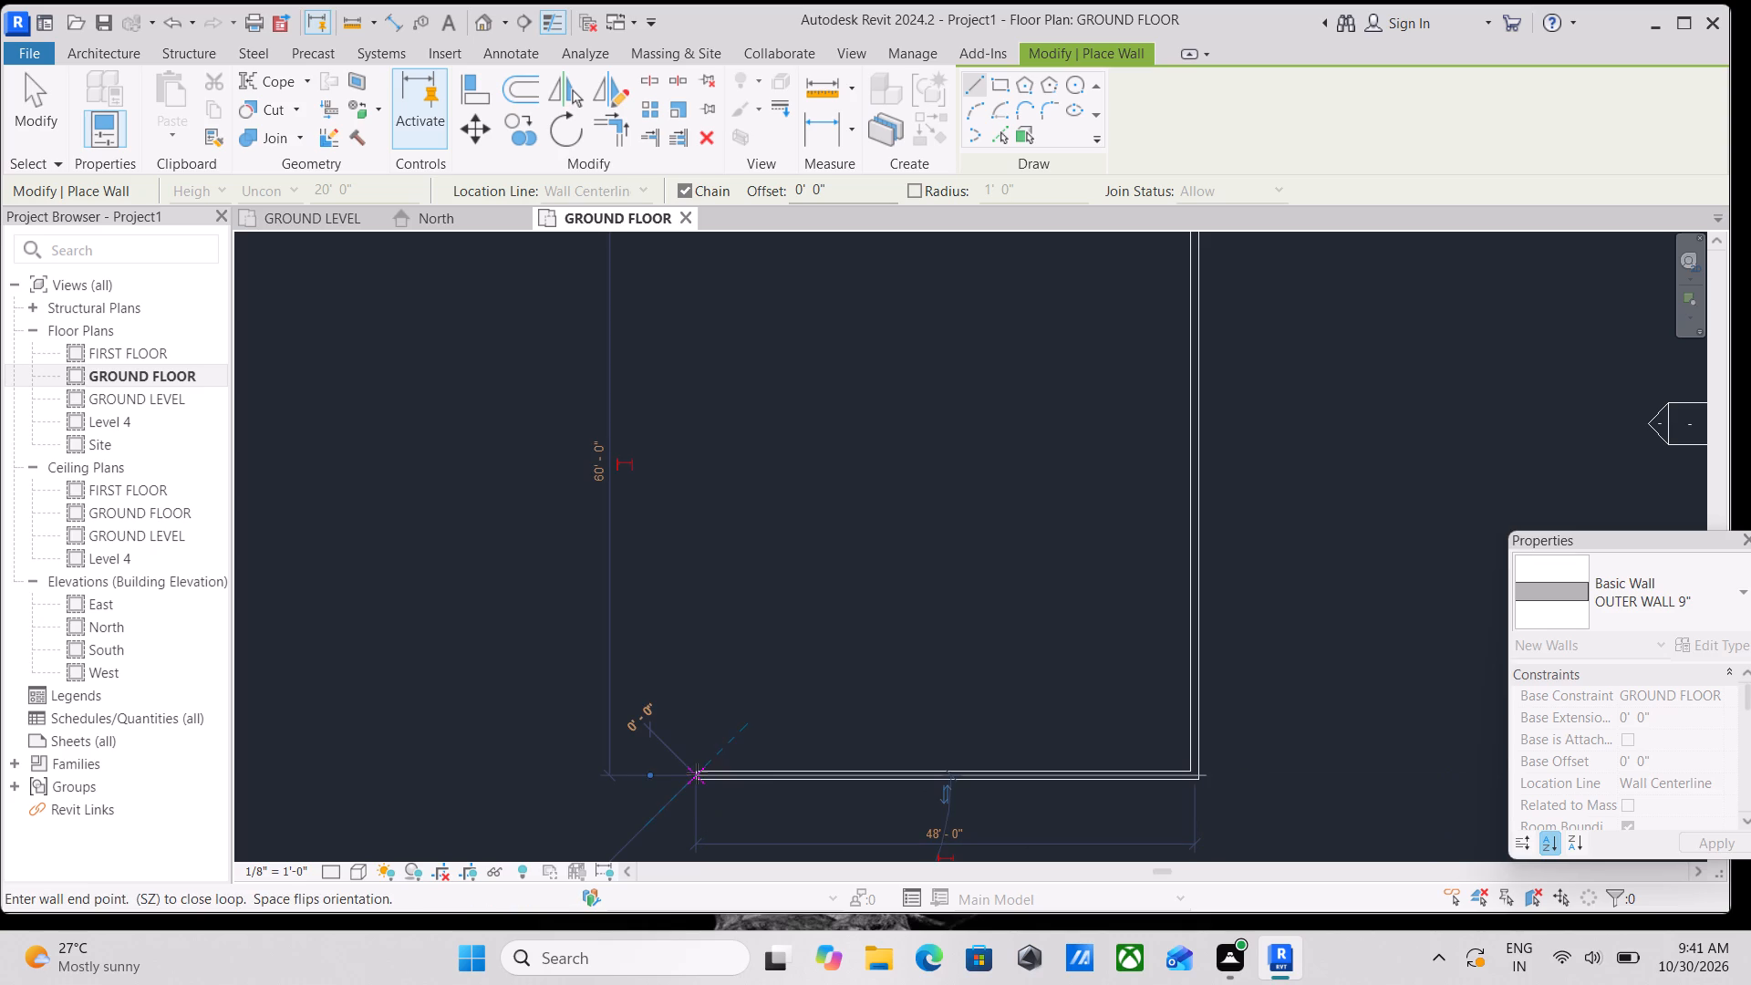
key(Escape)
key(Escape)
Set the horizontal bottom wall's length to 28'6".
click(901, 769)
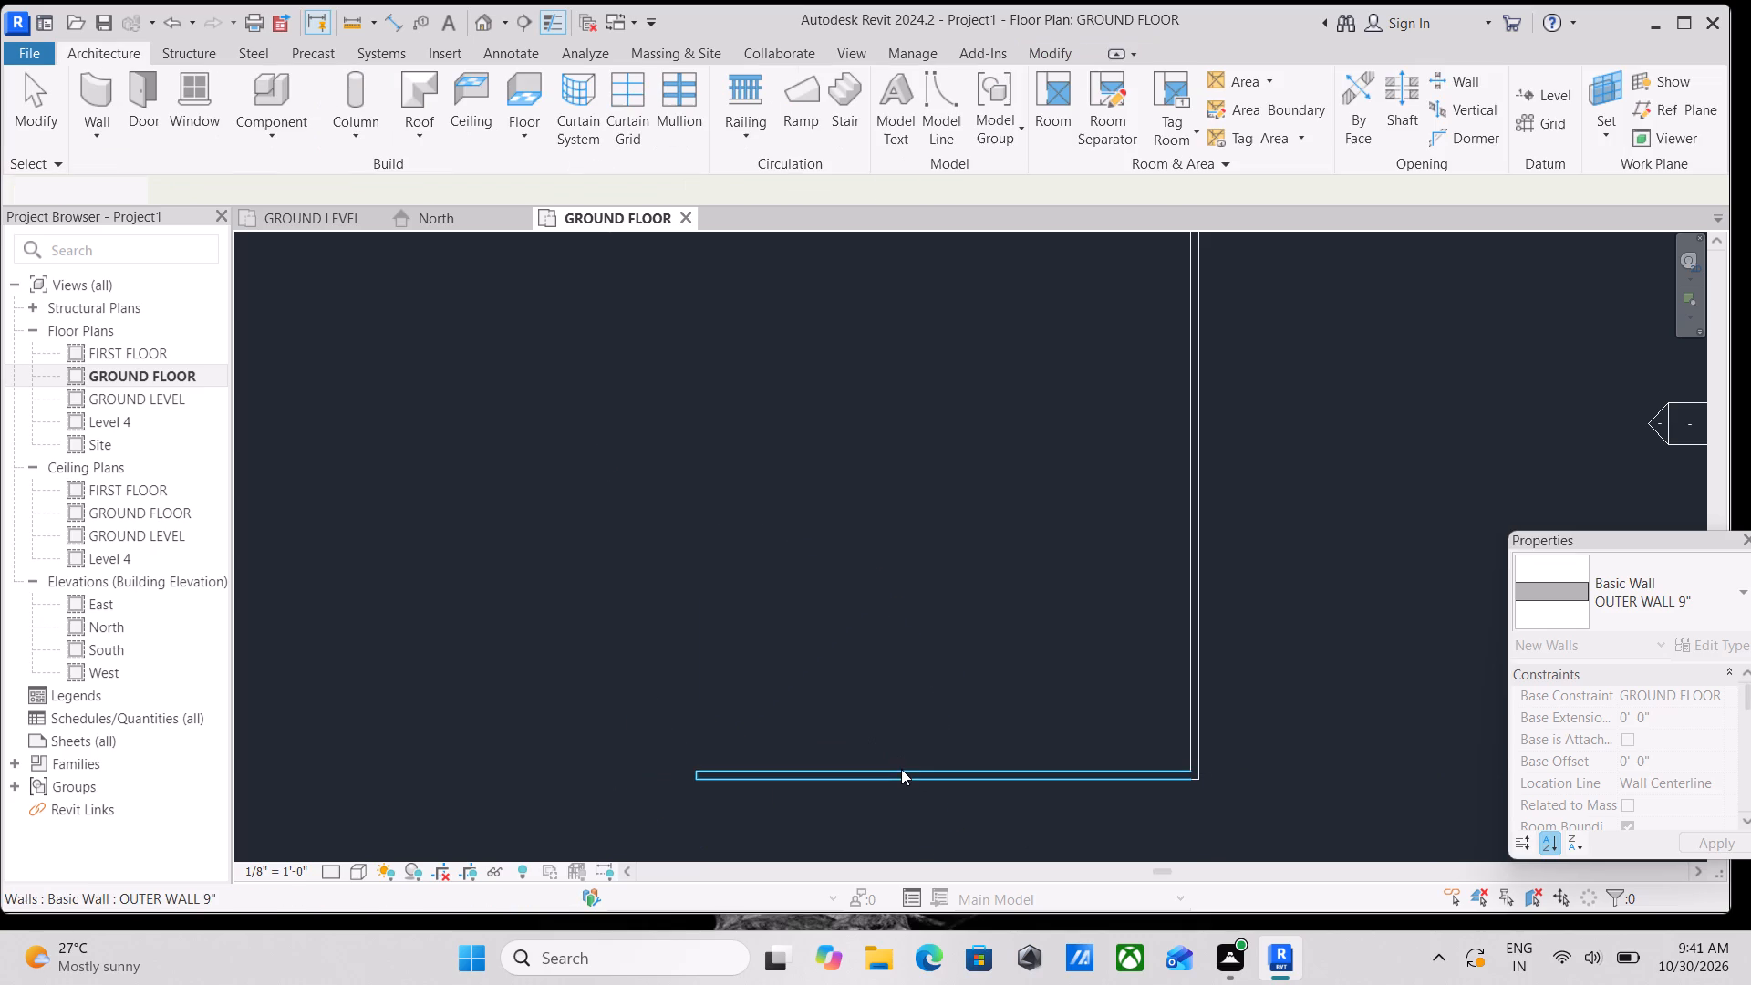
scroll(1171, 672, down, 3)
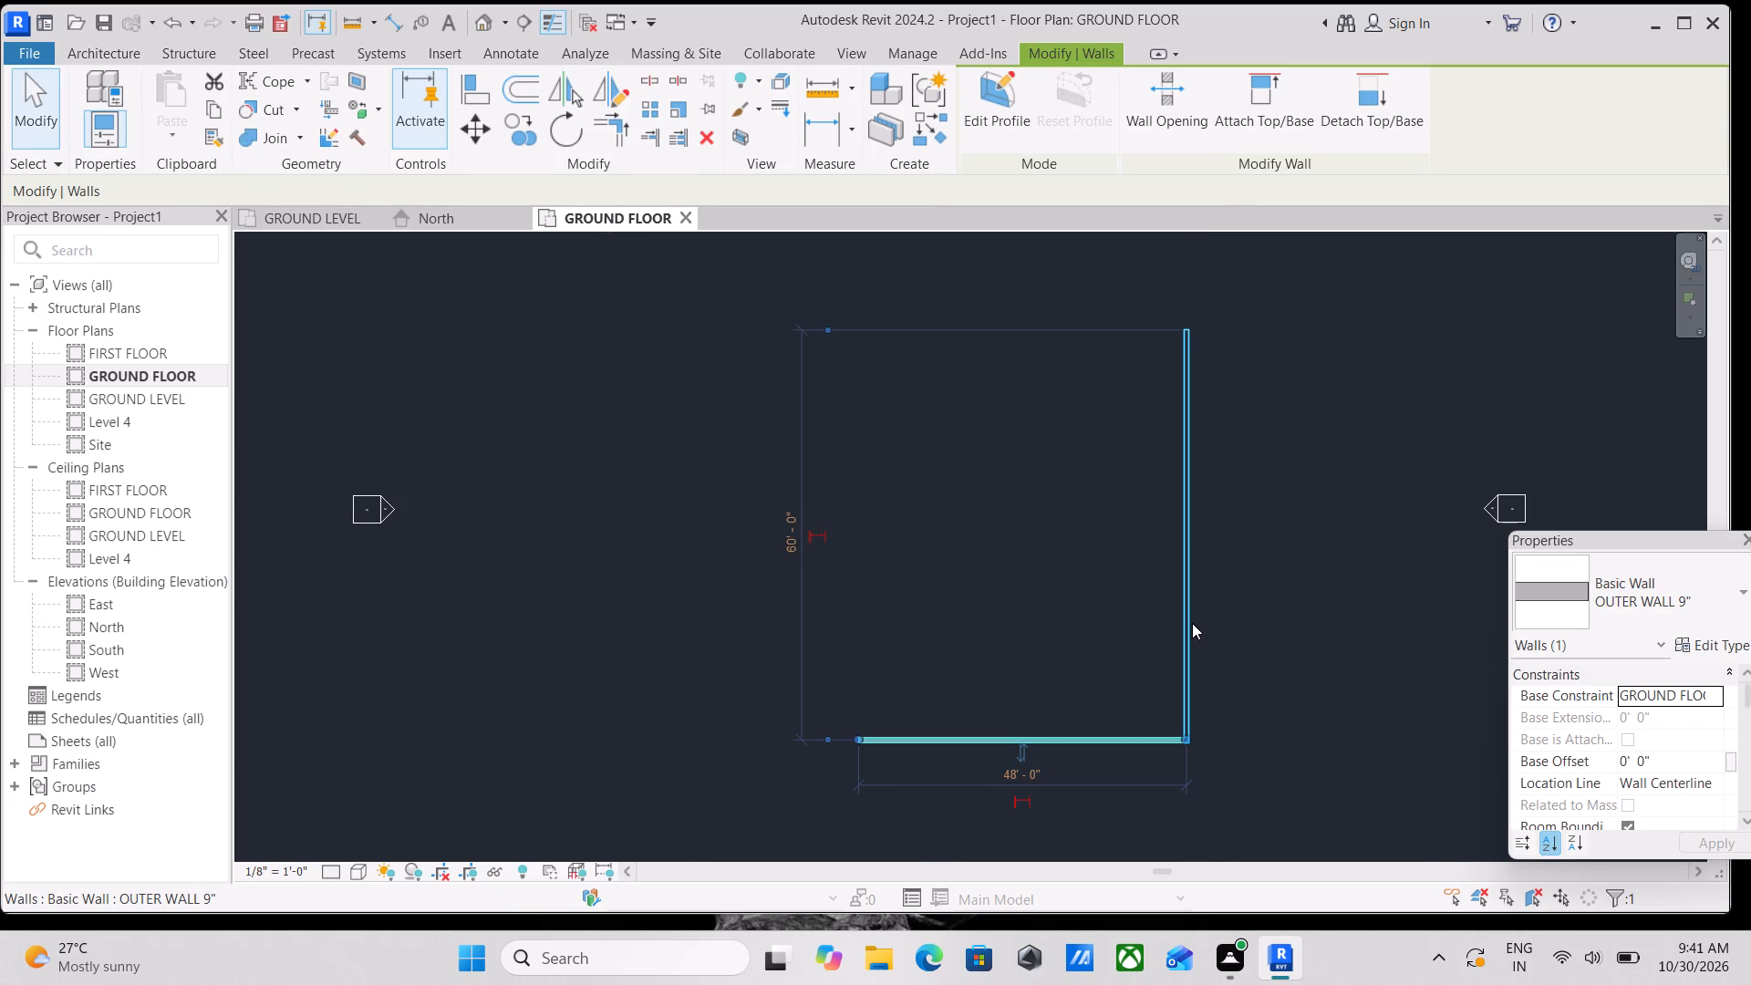
click(1192, 623)
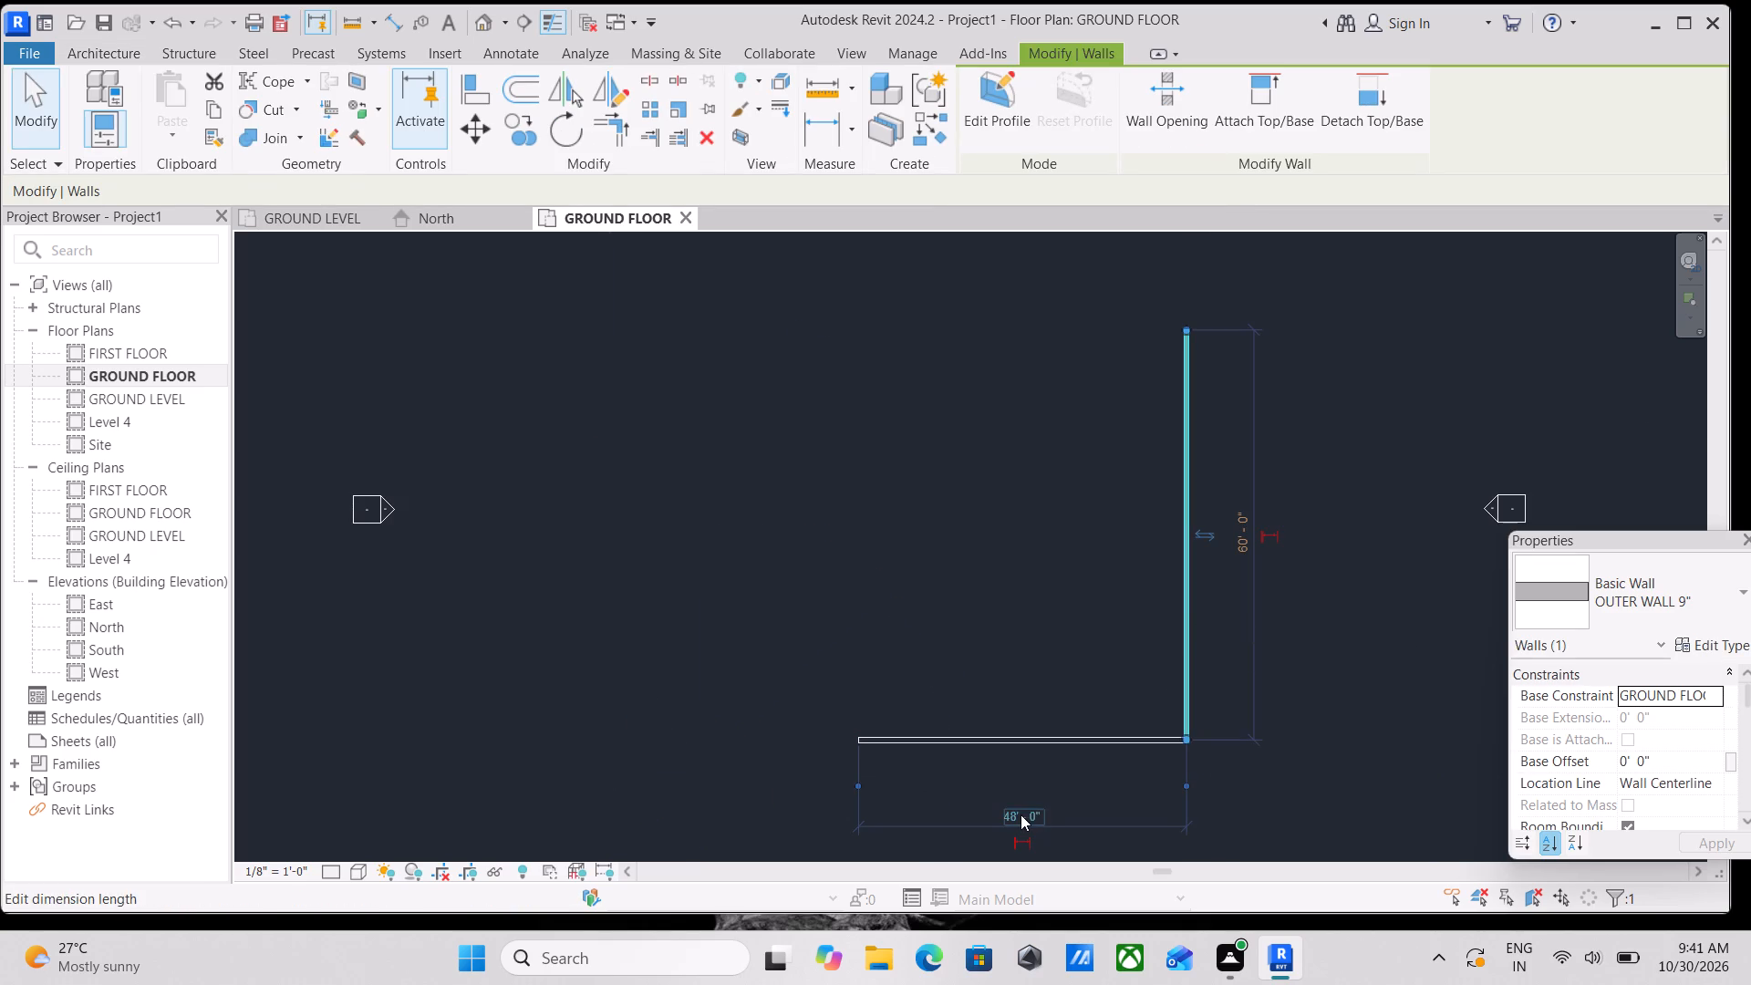
click(1094, 740)
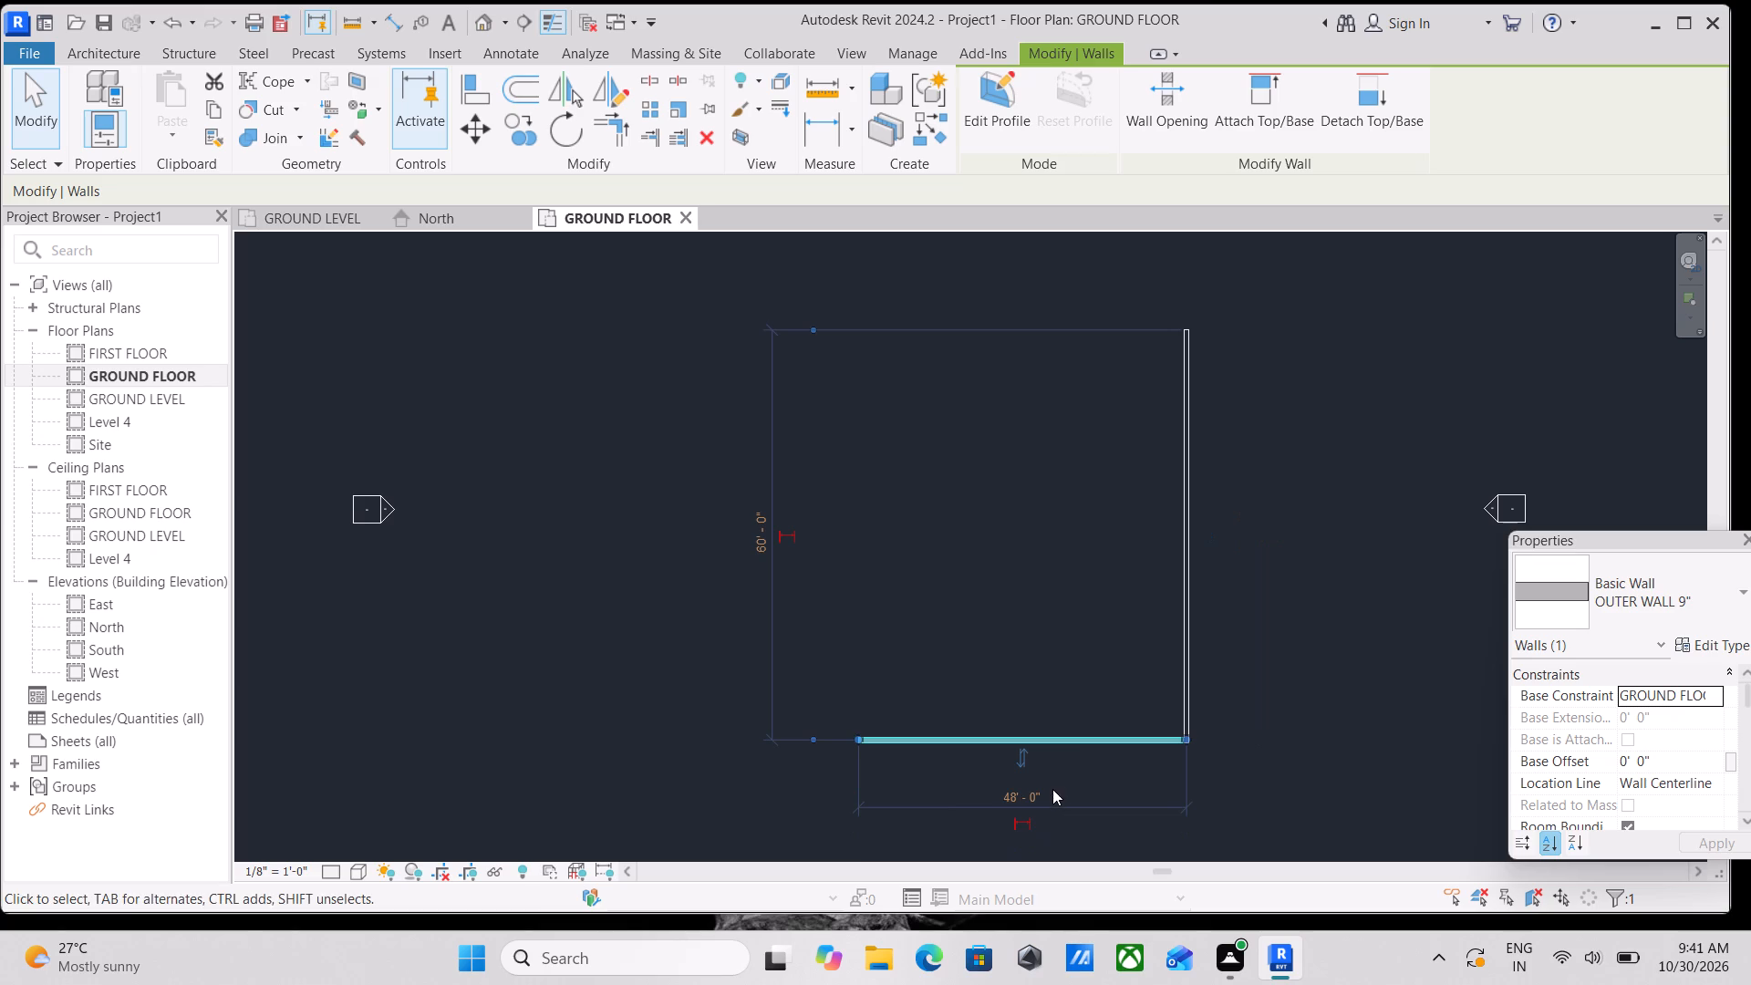
click(1011, 795)
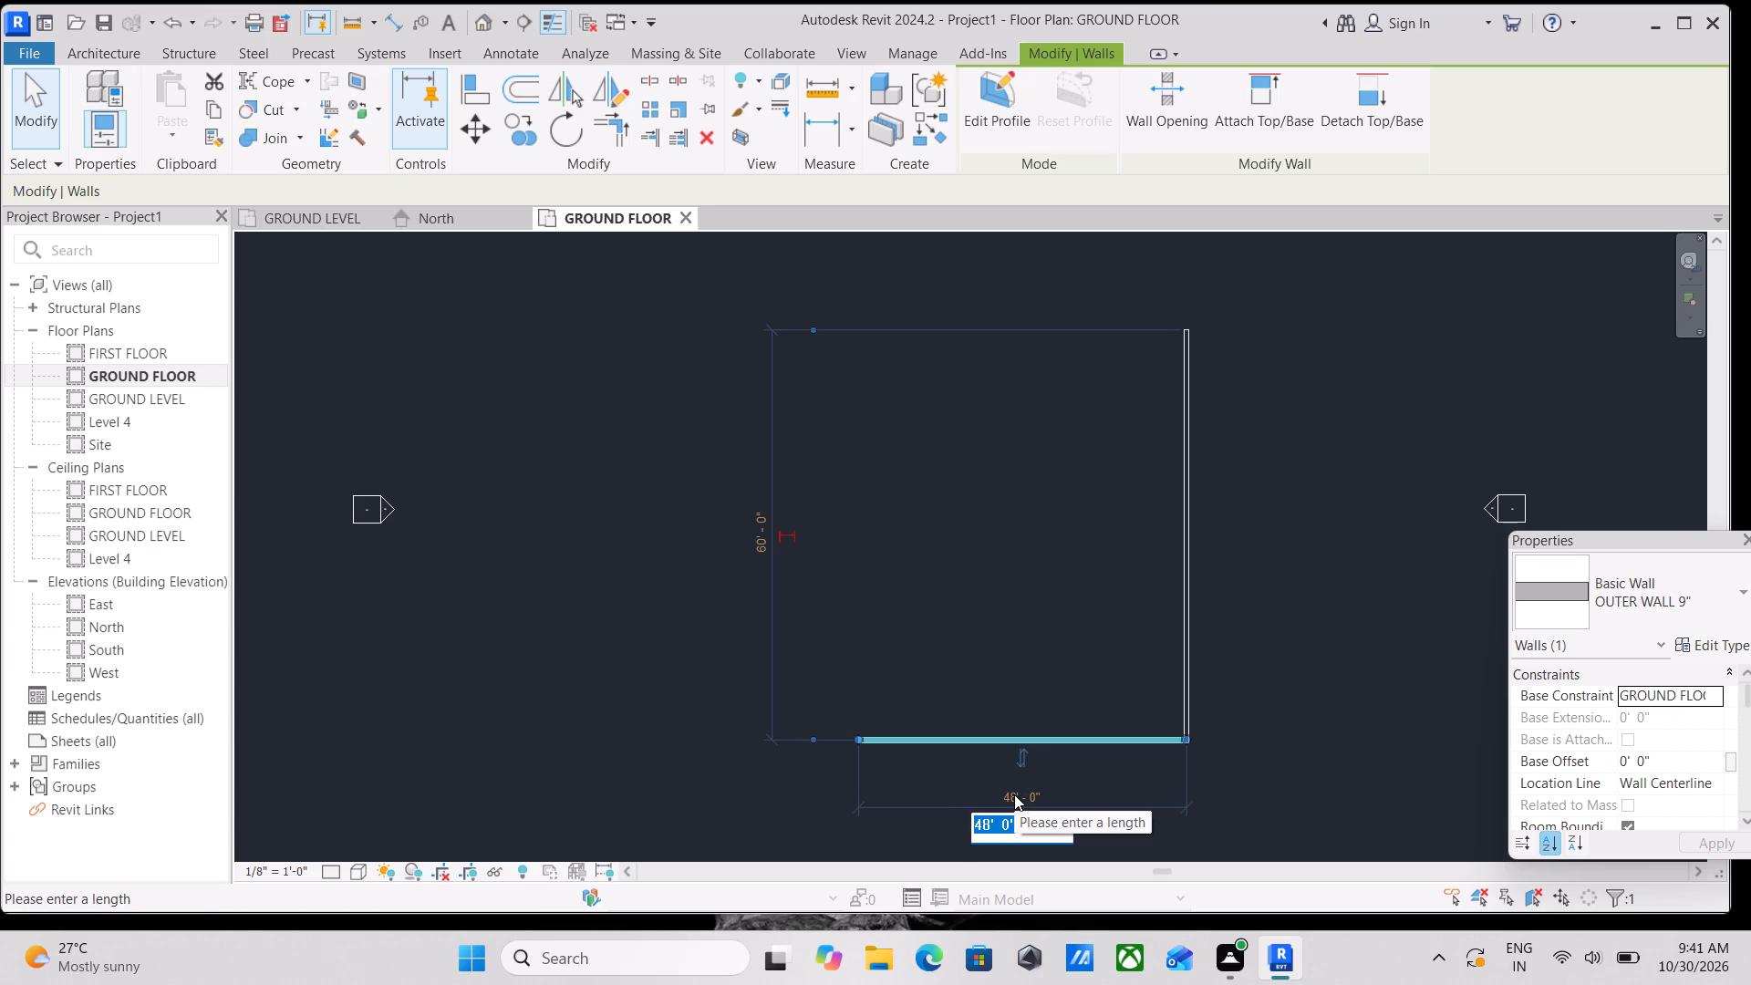
key(2)
text(8')
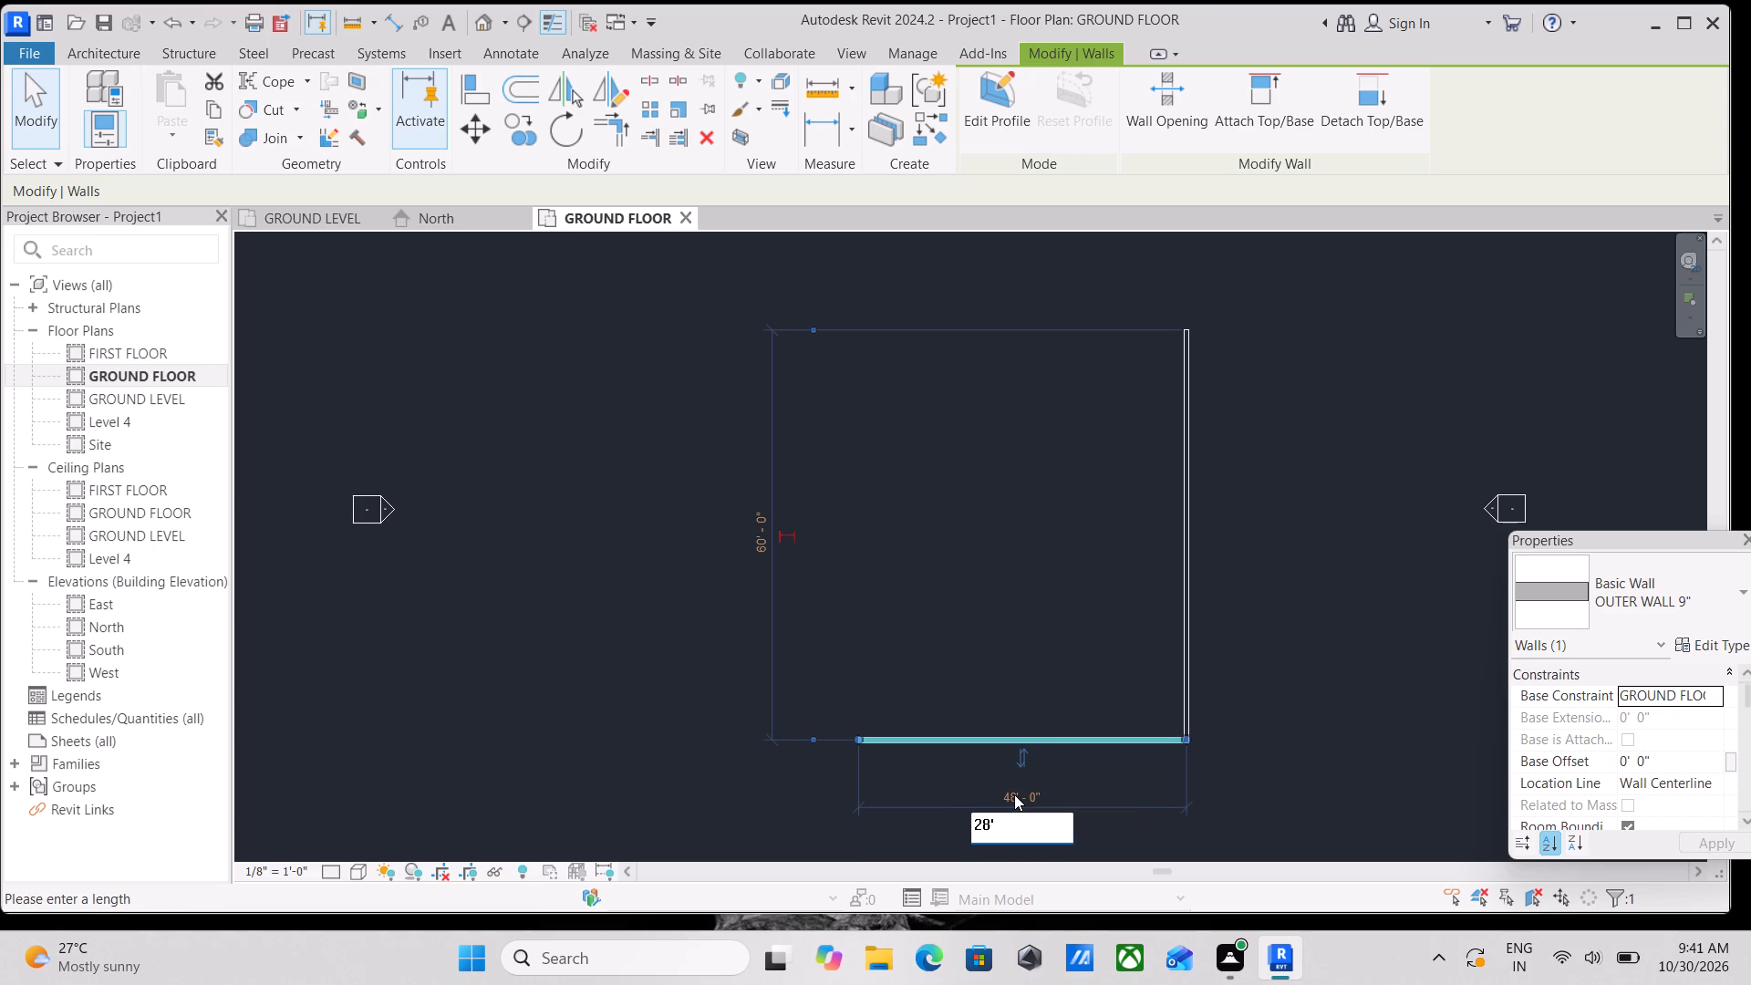
key(6)
key(shift+quotedbl)
key(Return)
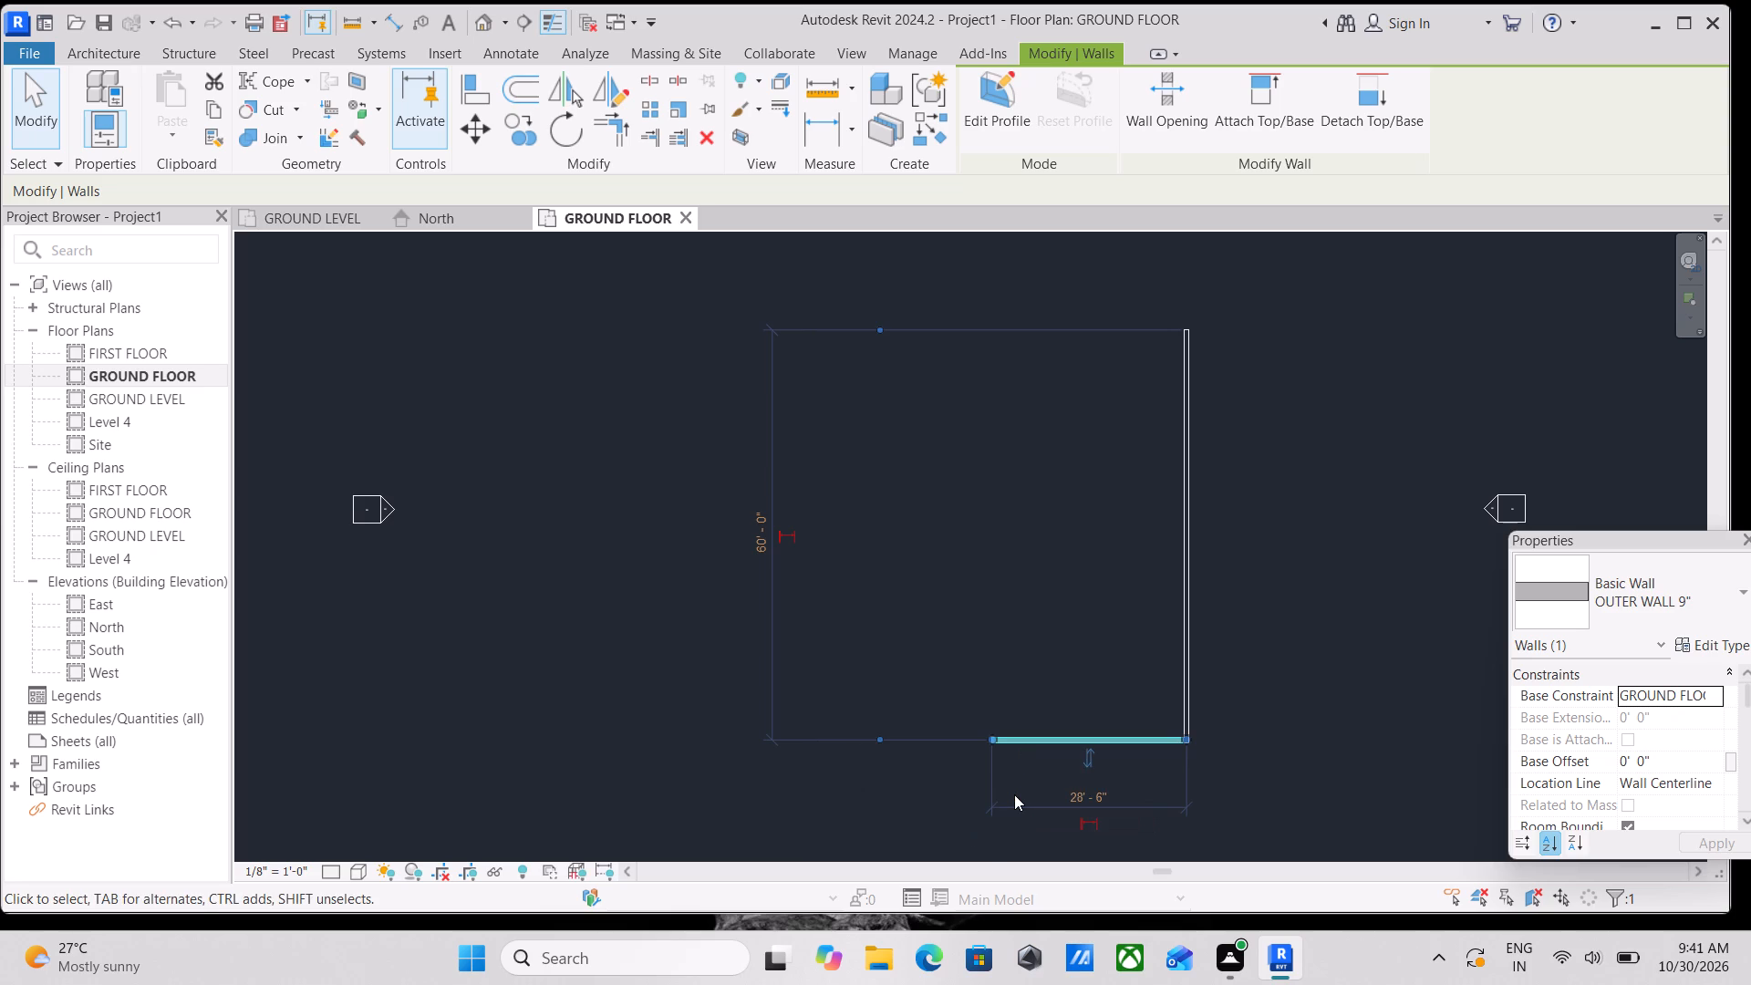
key(Escape)
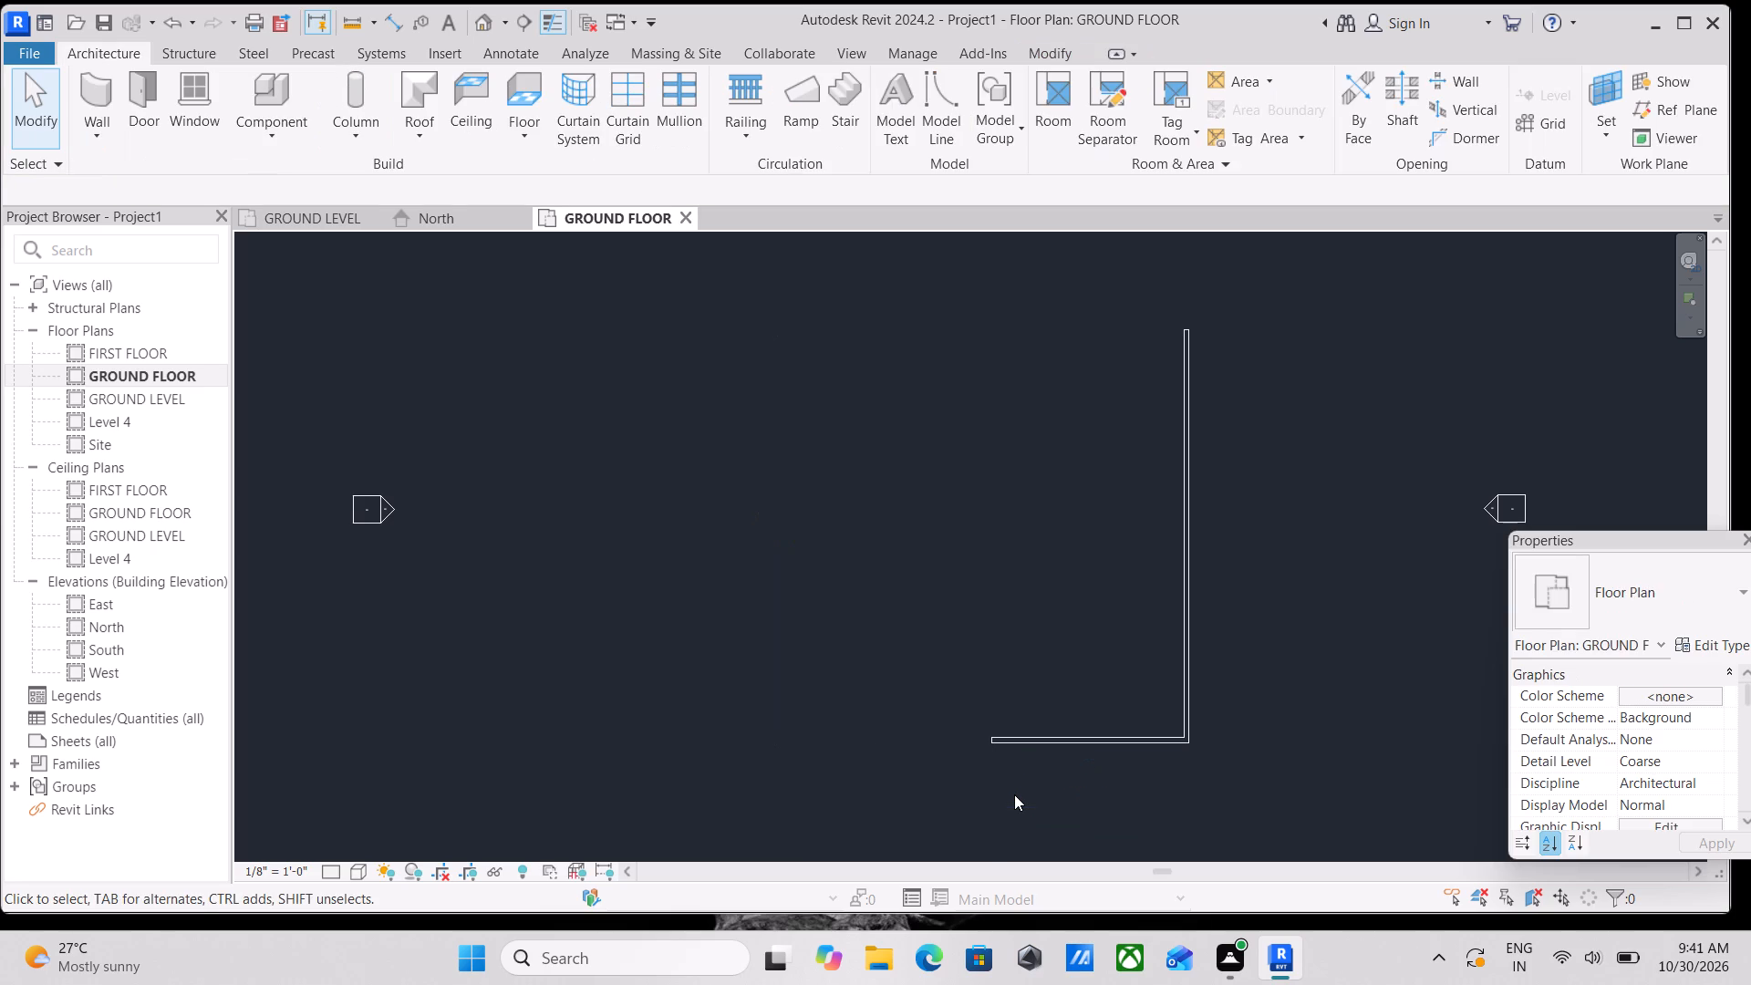
middle_drag(888, 699, 883, 719)
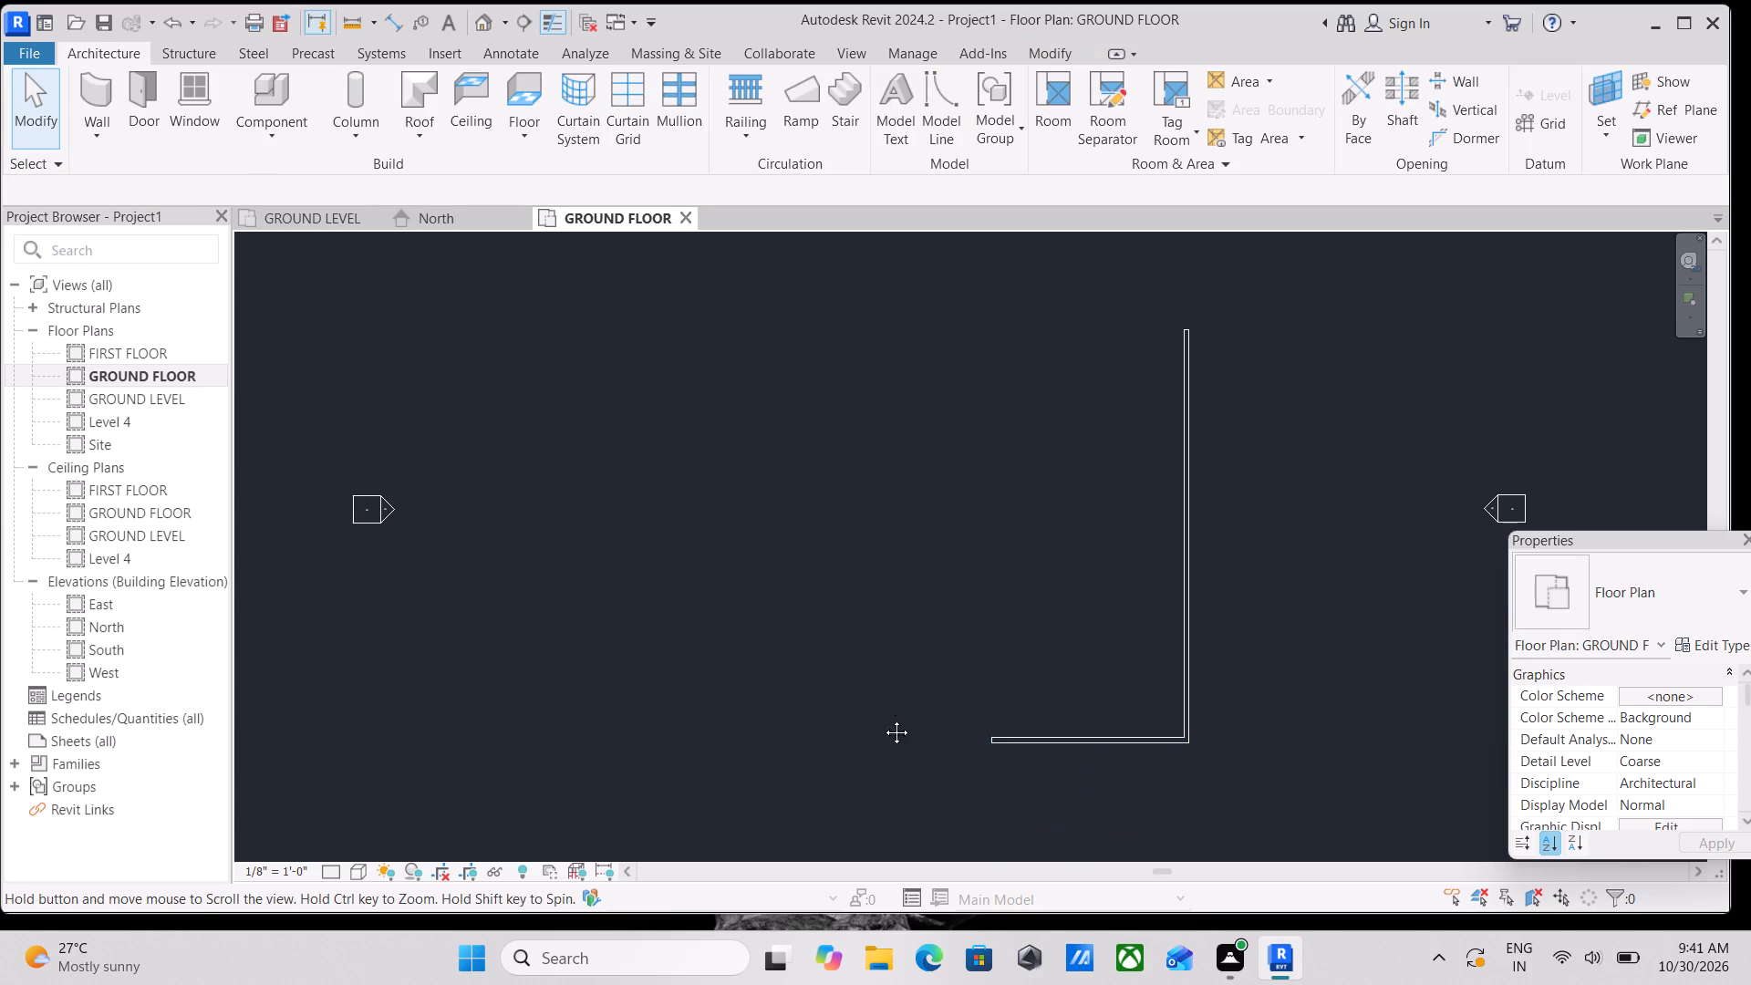
Draw a vertical OUTER WALL 9" wall 60' long northward from the bottom wall's free west end, level with the east wall's upper end.
middle_drag(883, 719, 865, 814)
scroll(1022, 748, up, 2)
middle_drag(926, 760, 939, 561)
scroll(963, 638, up, 2)
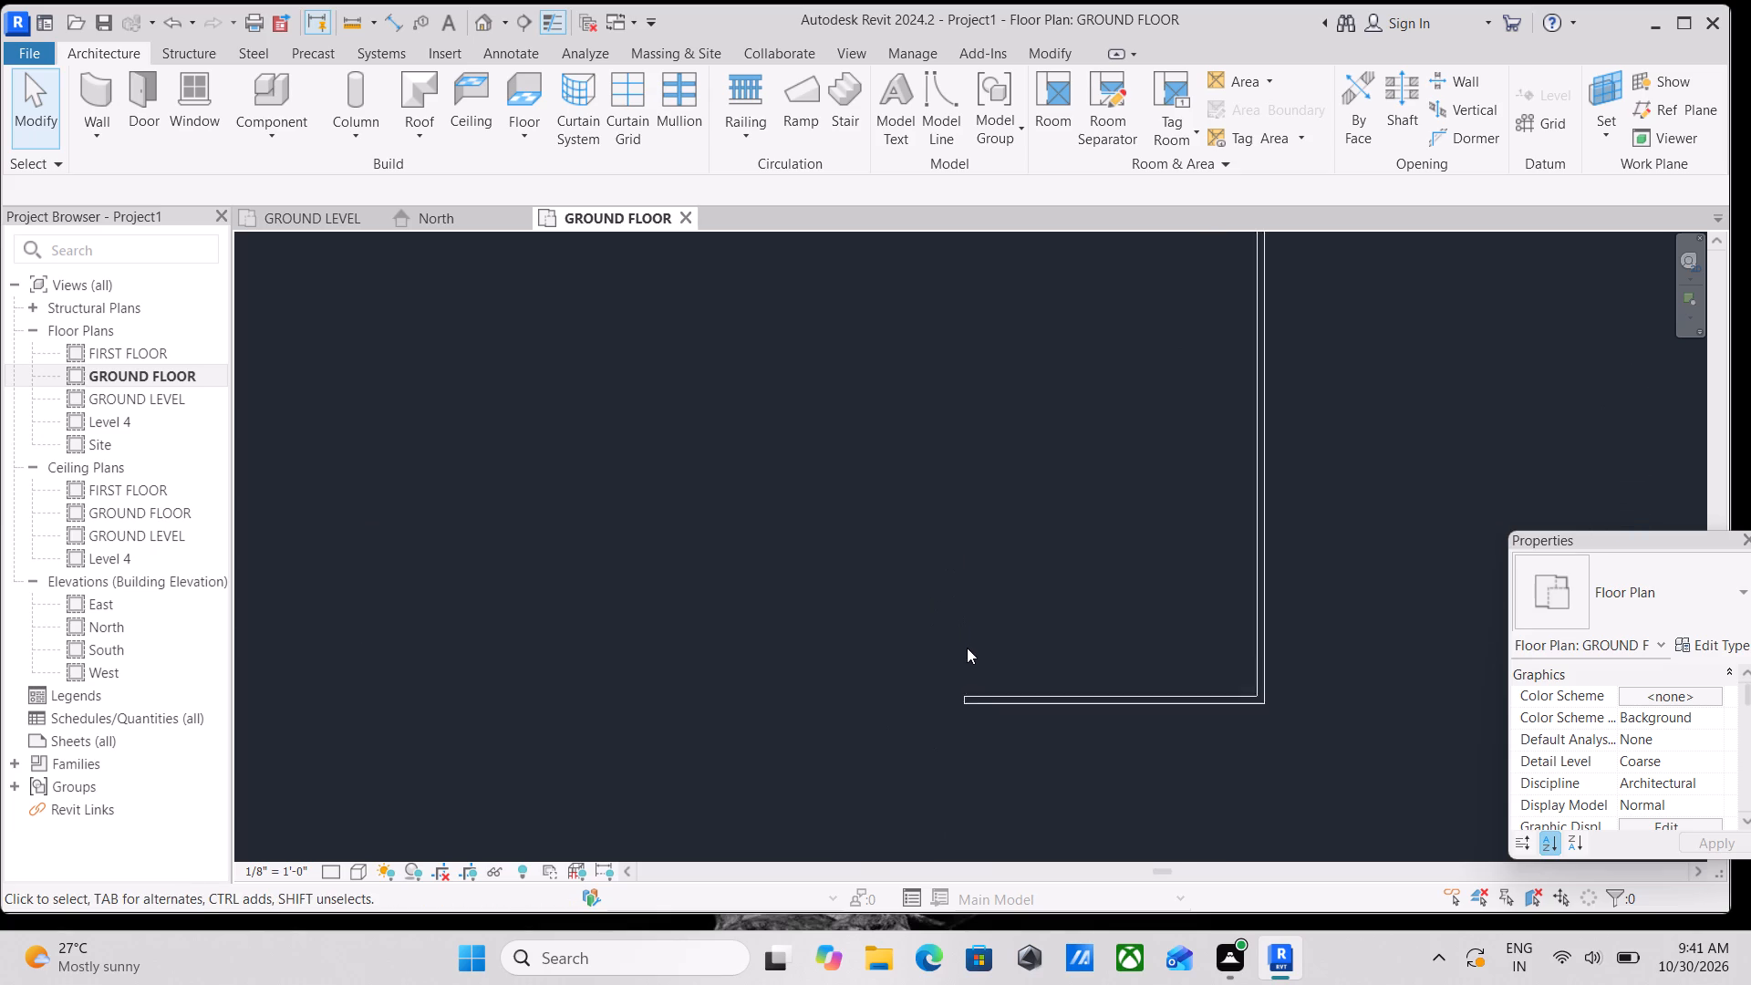
scroll(967, 648, up, 2)
text(WA)
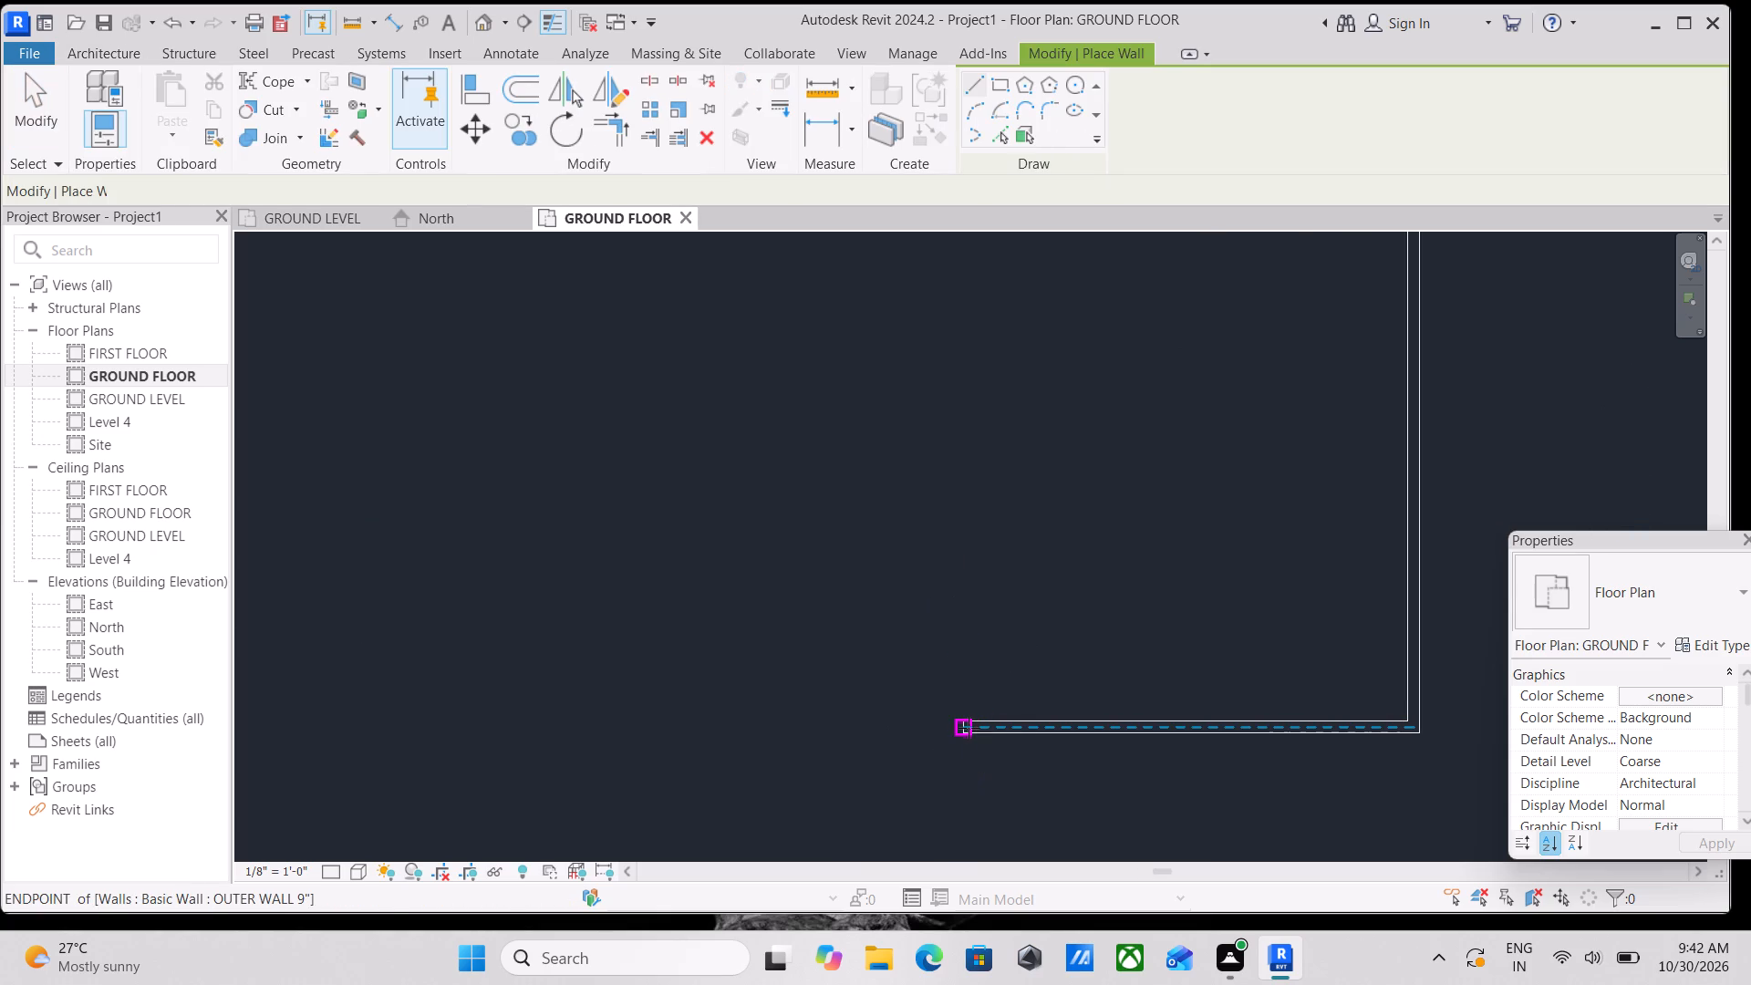
click(969, 726)
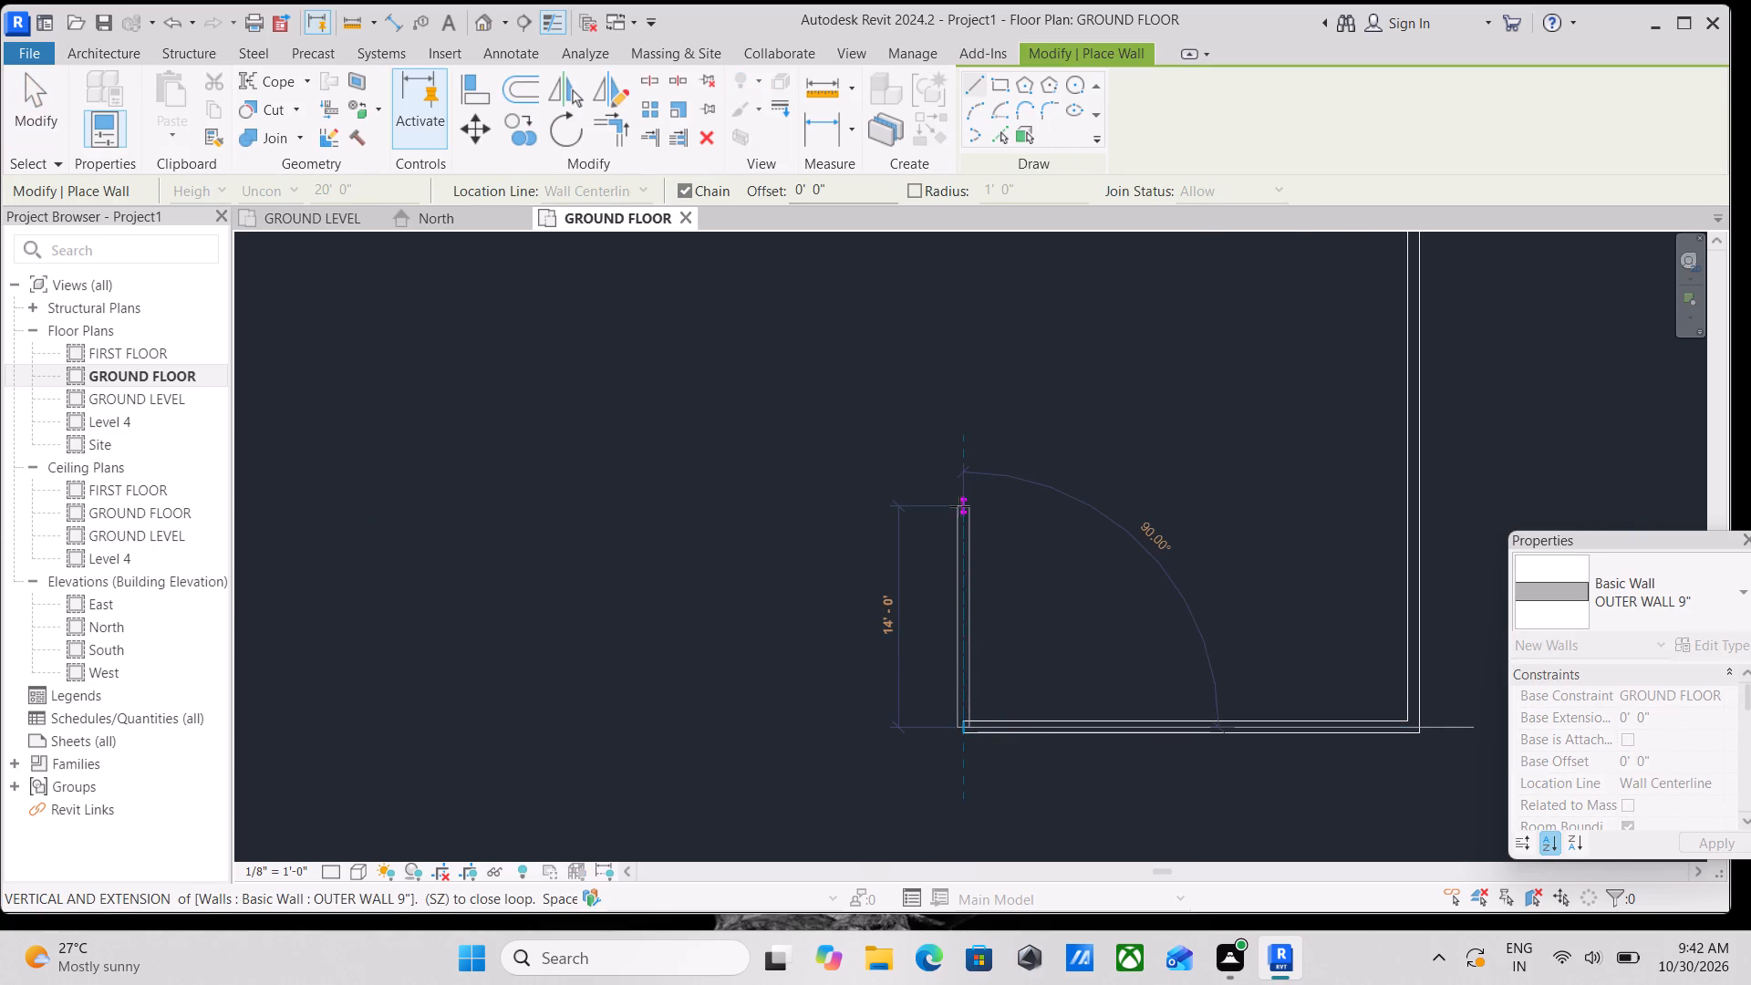
middle_drag(959, 506, 953, 710)
scroll(953, 710, up, 1)
scroll(955, 552, down, 3)
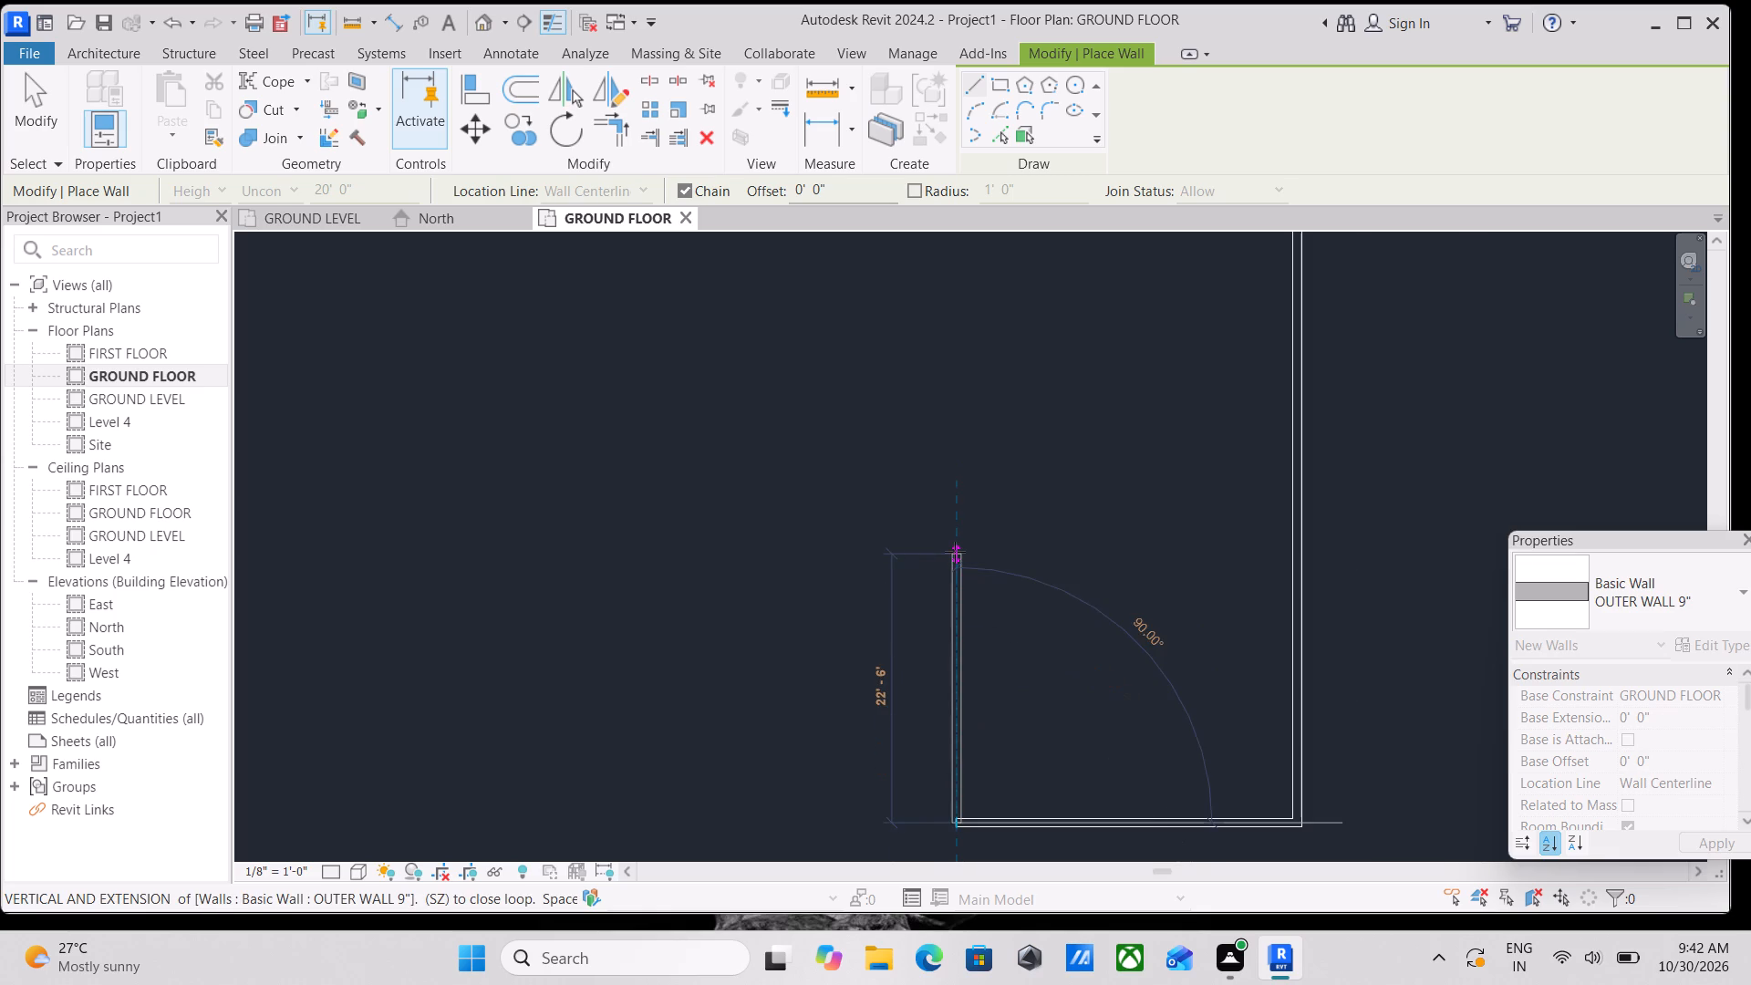
scroll(955, 552, down, 1)
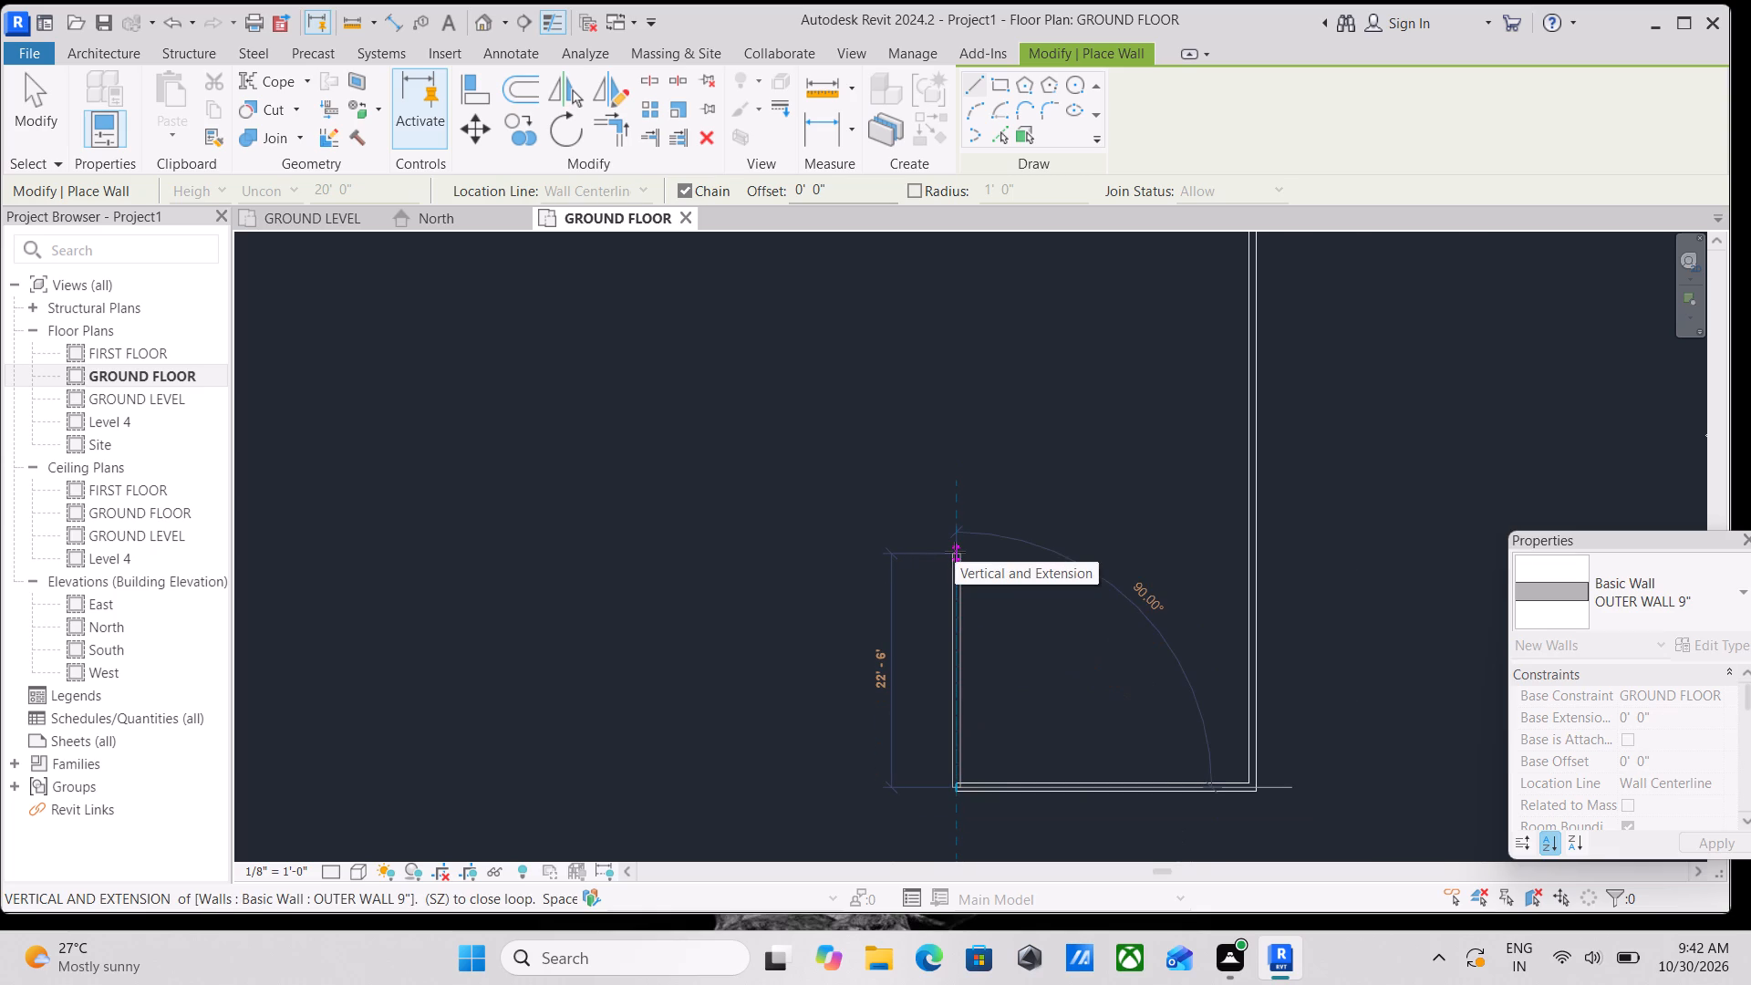
middle_drag(955, 552, 955, 557)
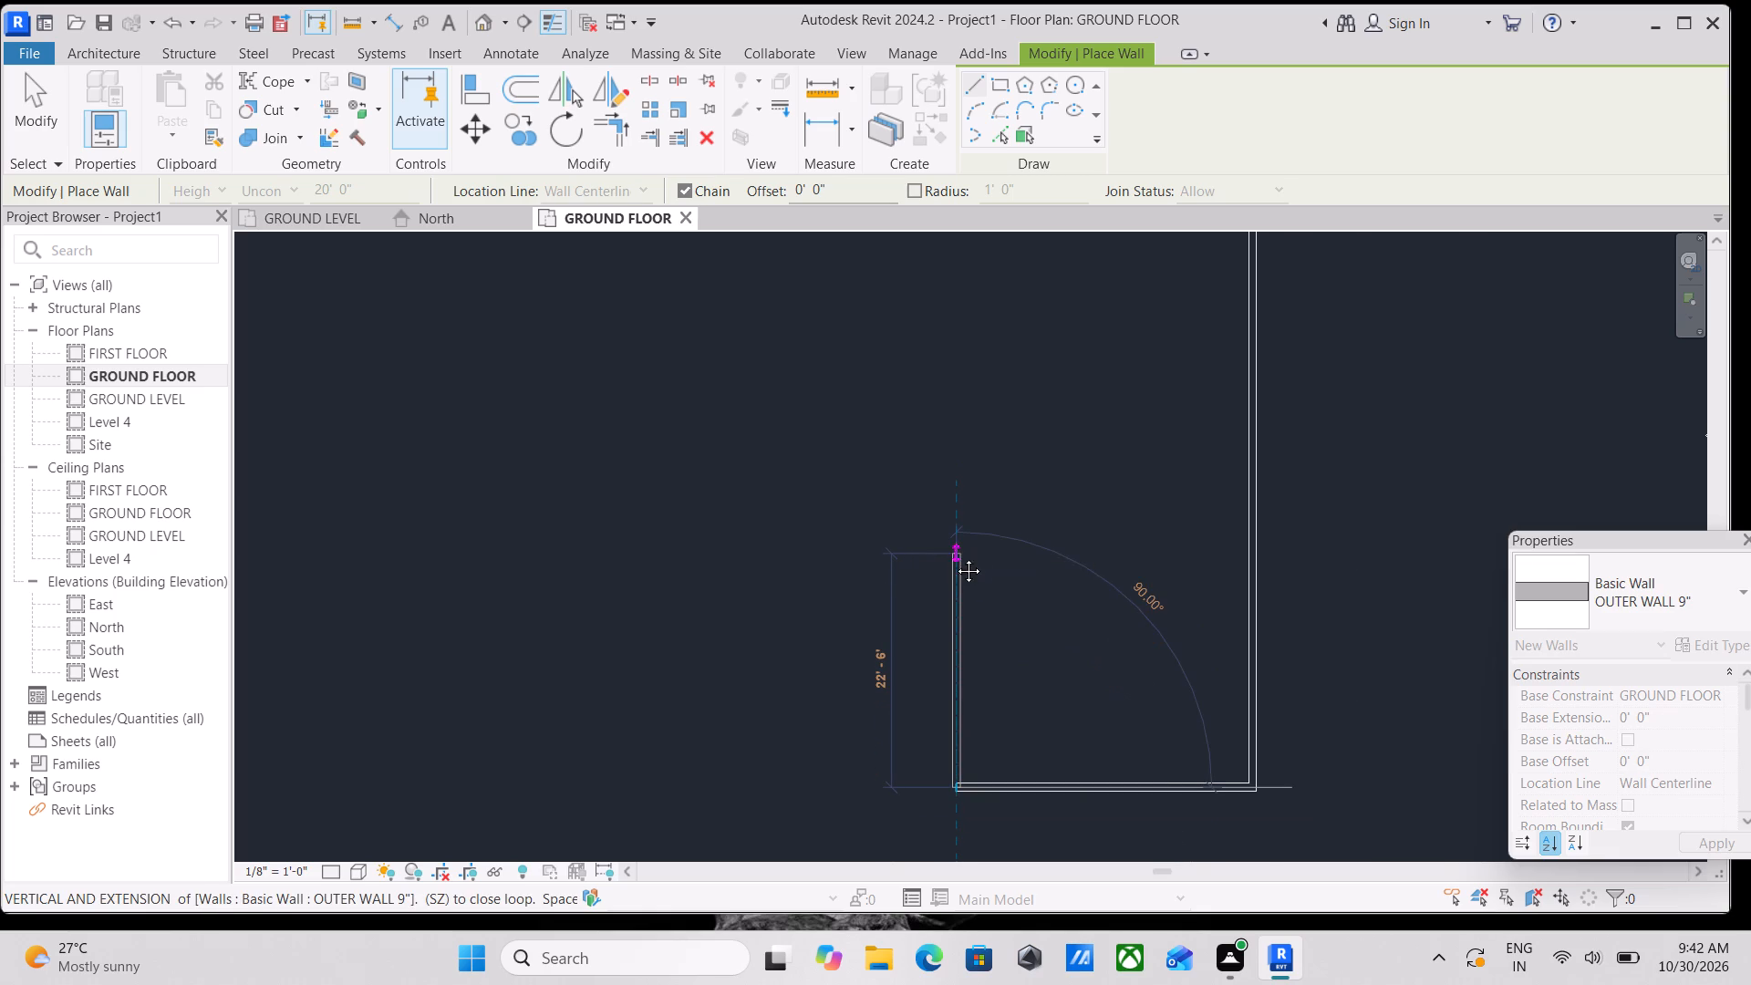
middle_drag(955, 557, 972, 691)
middle_drag(951, 423, 997, 512)
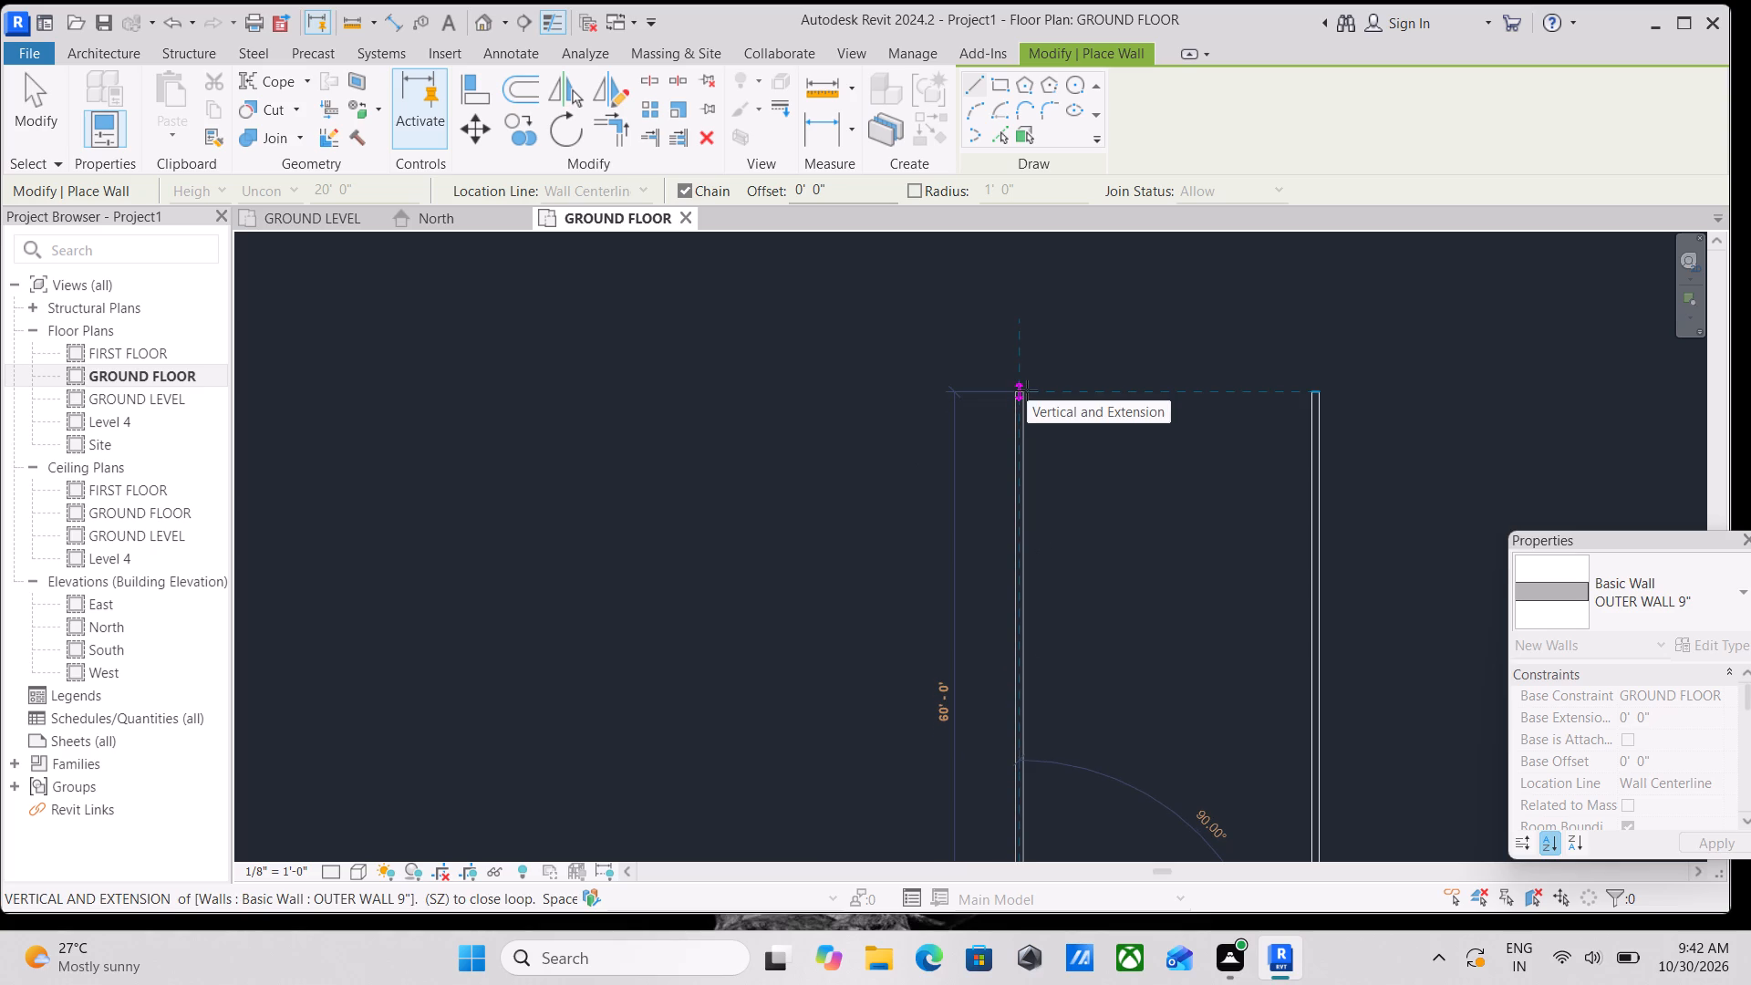
click(1027, 390)
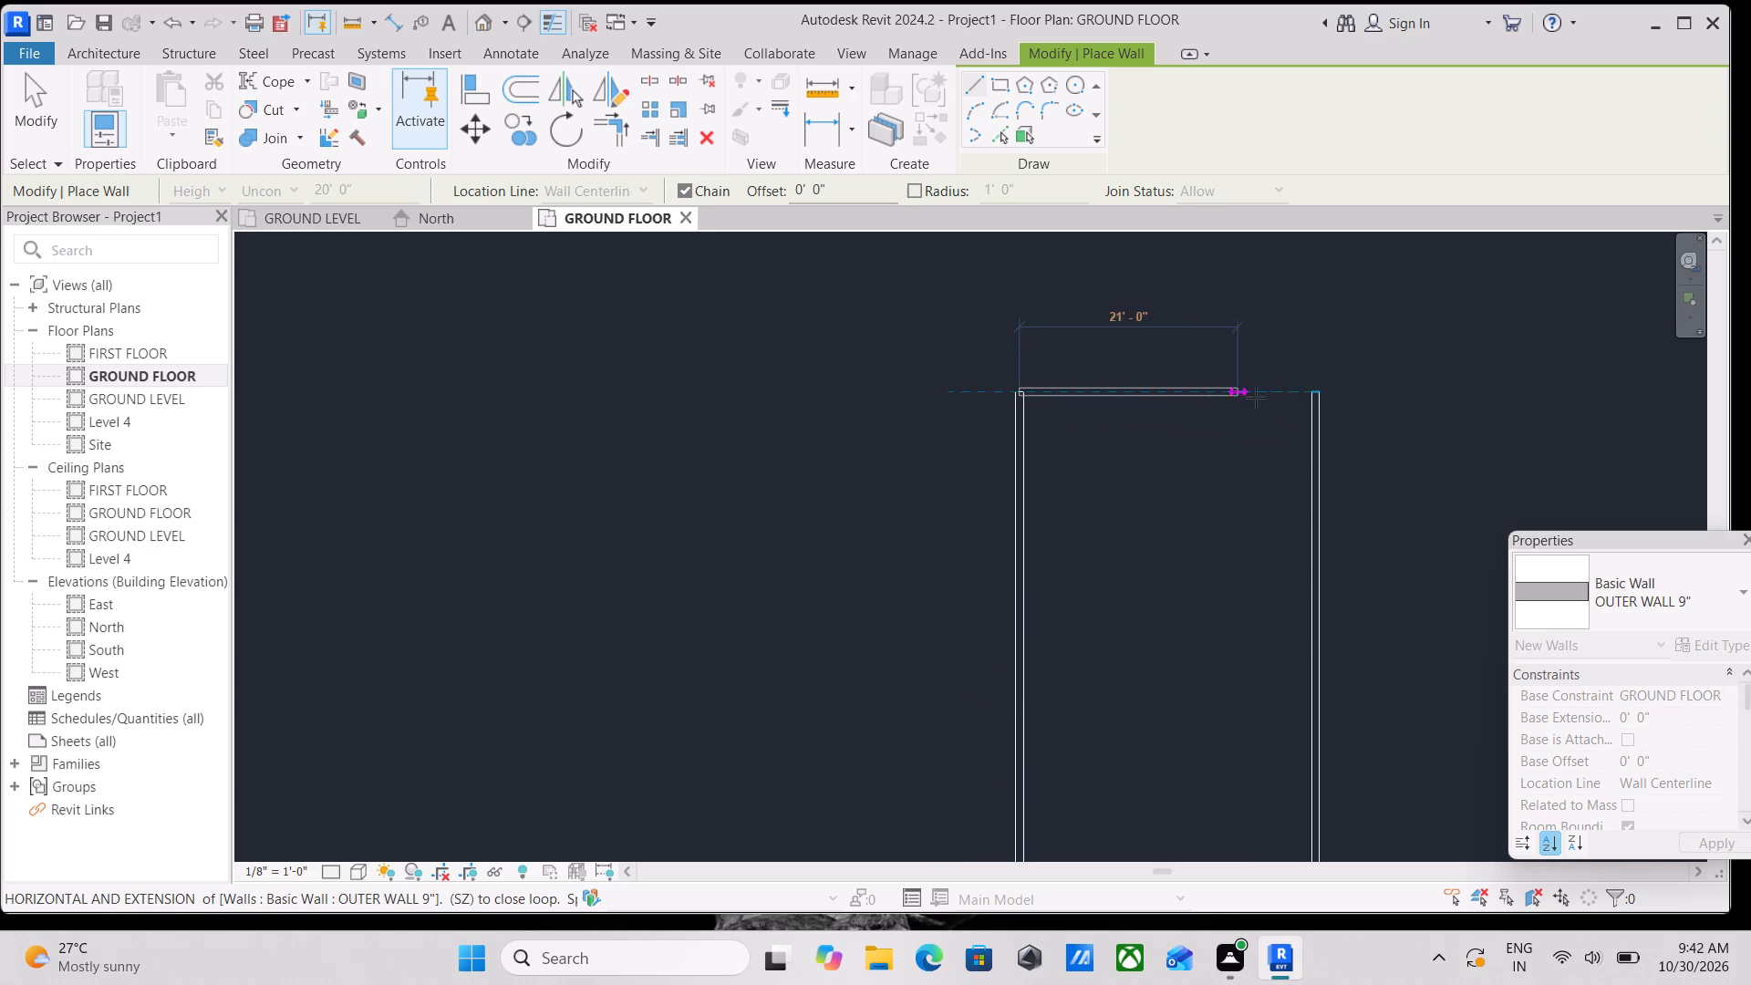
Close the outline with a horizontal top wall from the west wall's upper end to the east wall's upper end.
click(1321, 391)
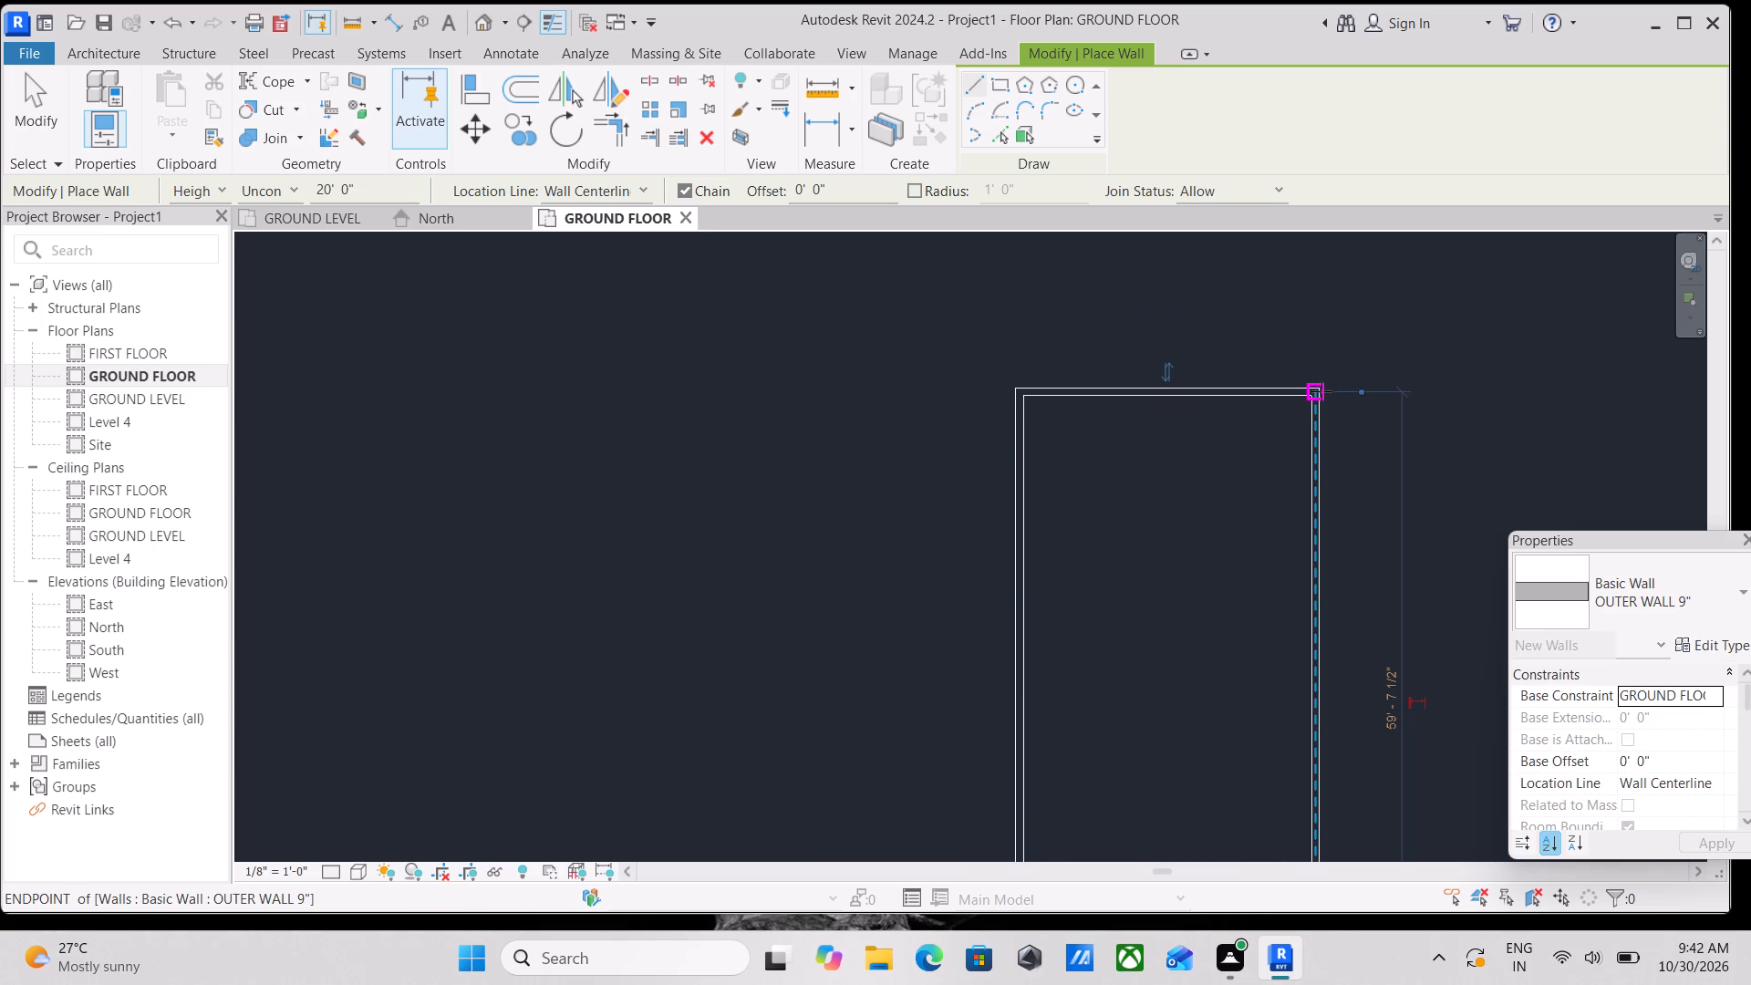
key(Escape)
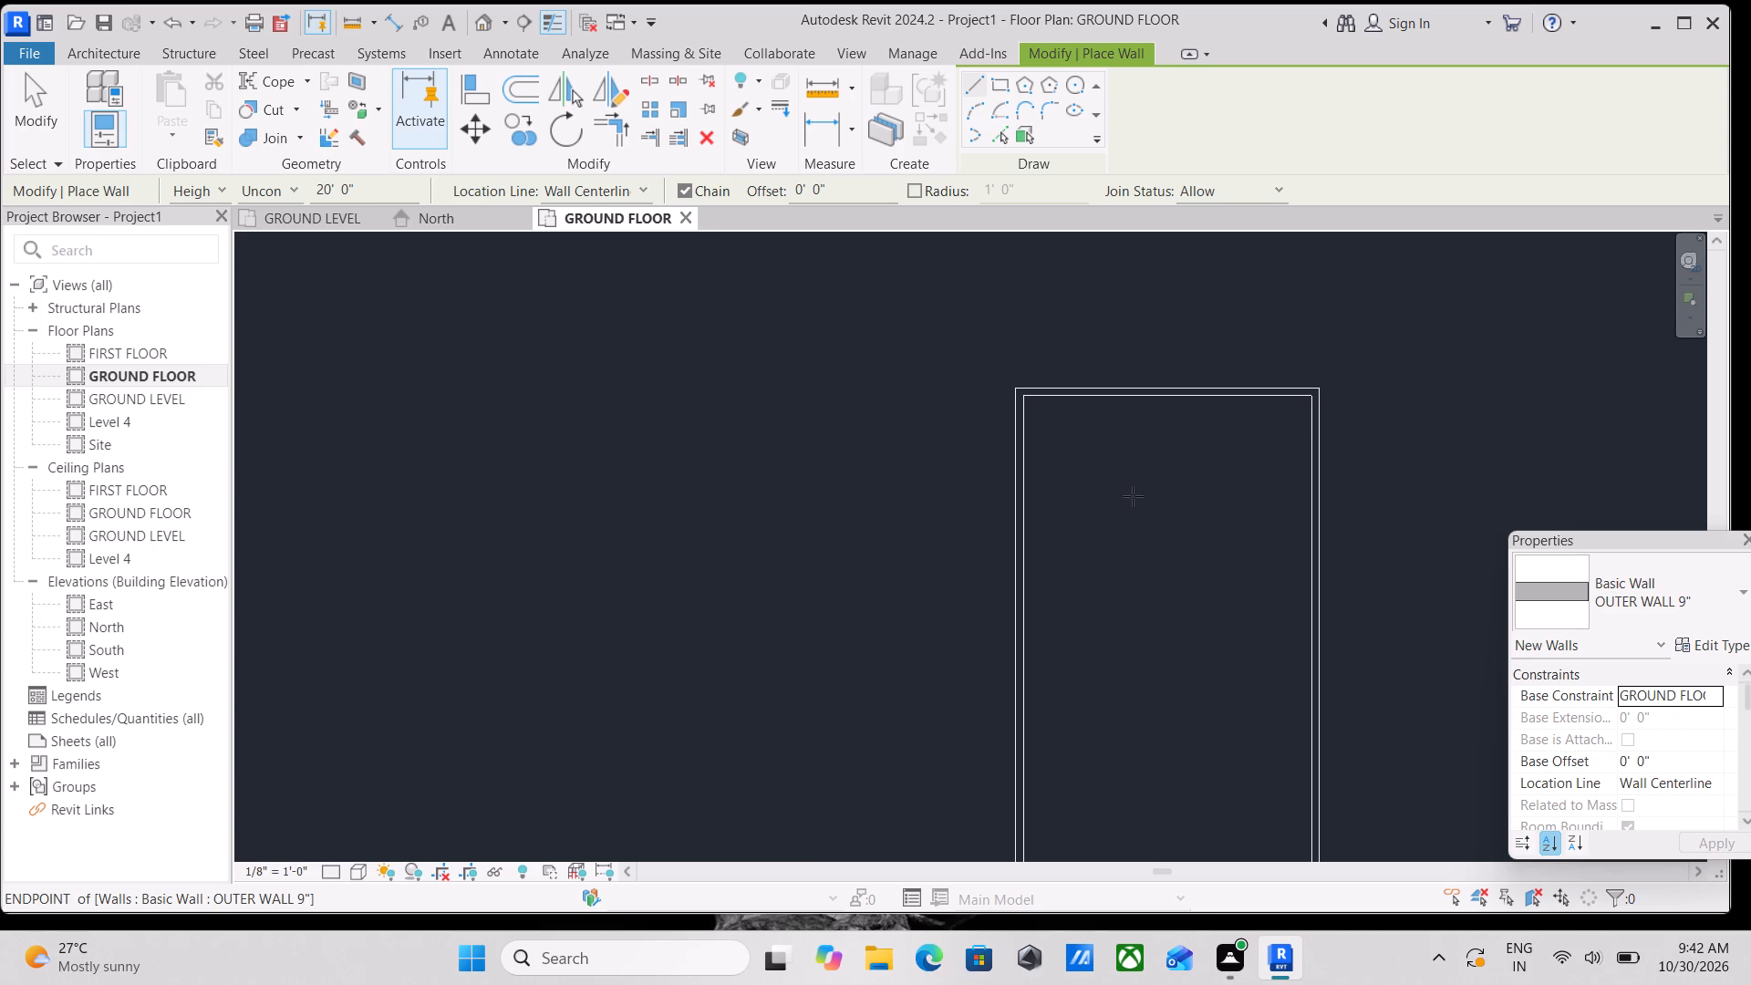
Draw a vertical OUTER WALL 9" wall about 15'6" long downward from the top wall, about 8'6" from the east wall, and end the Wall command.
click(1227, 398)
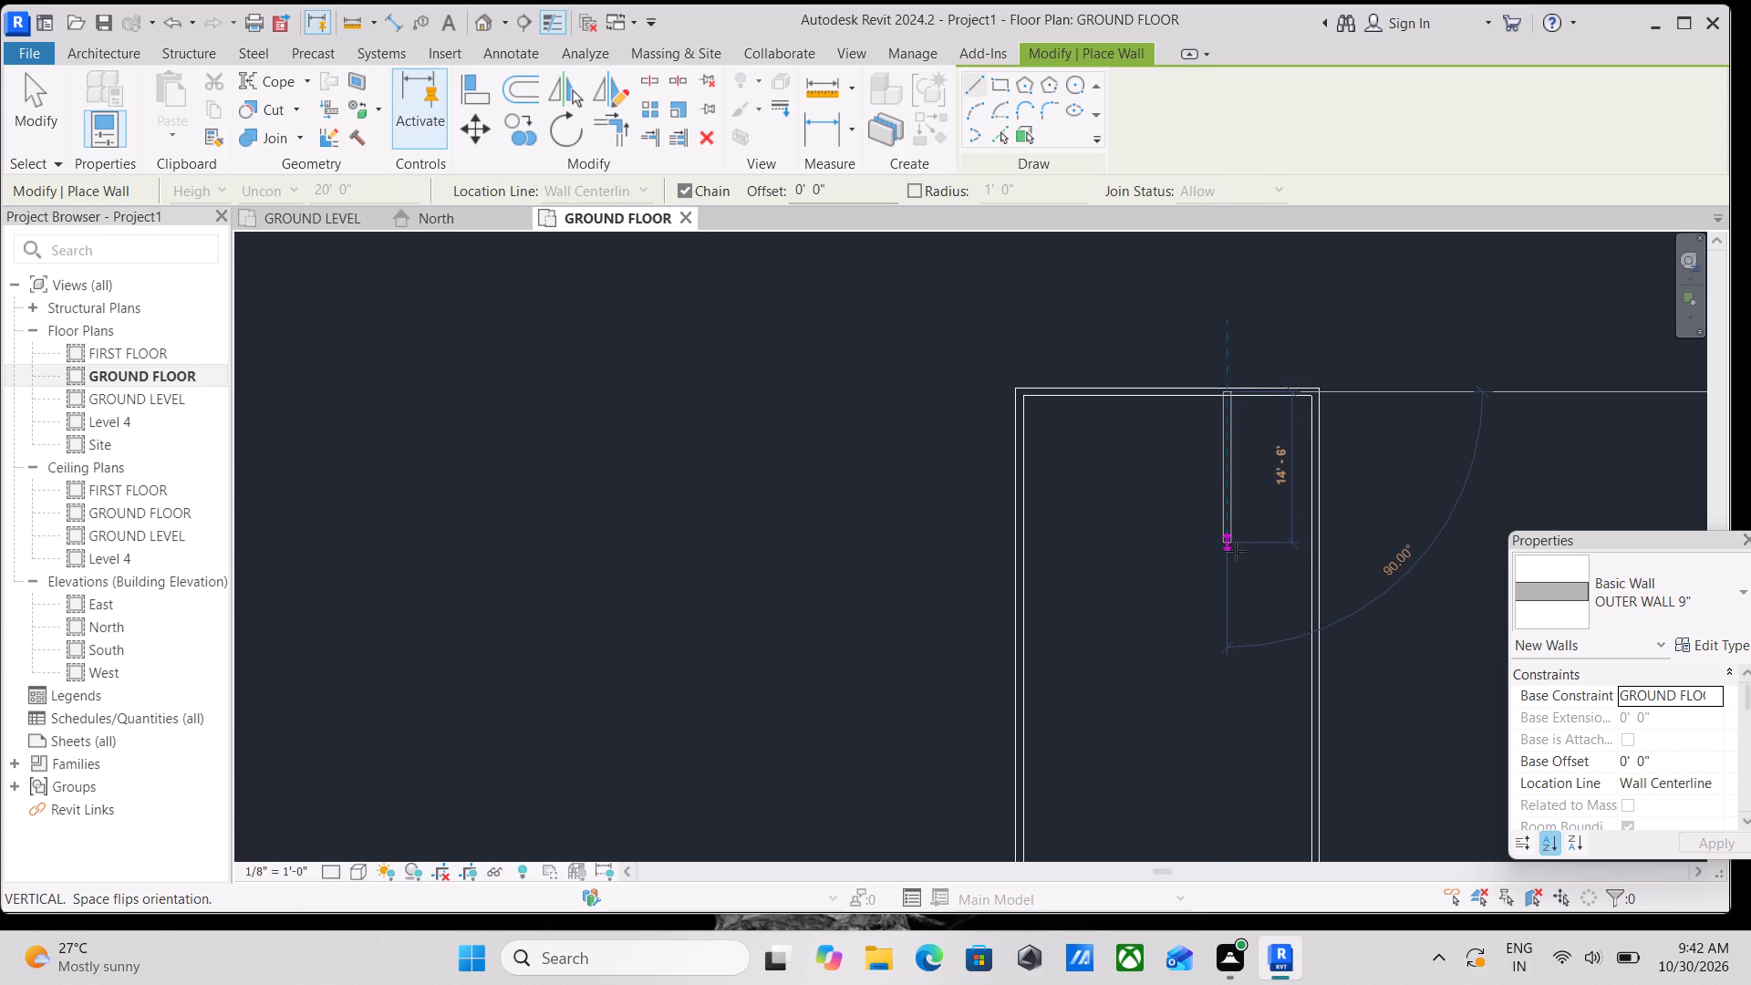
click(1236, 554)
key(Escape)
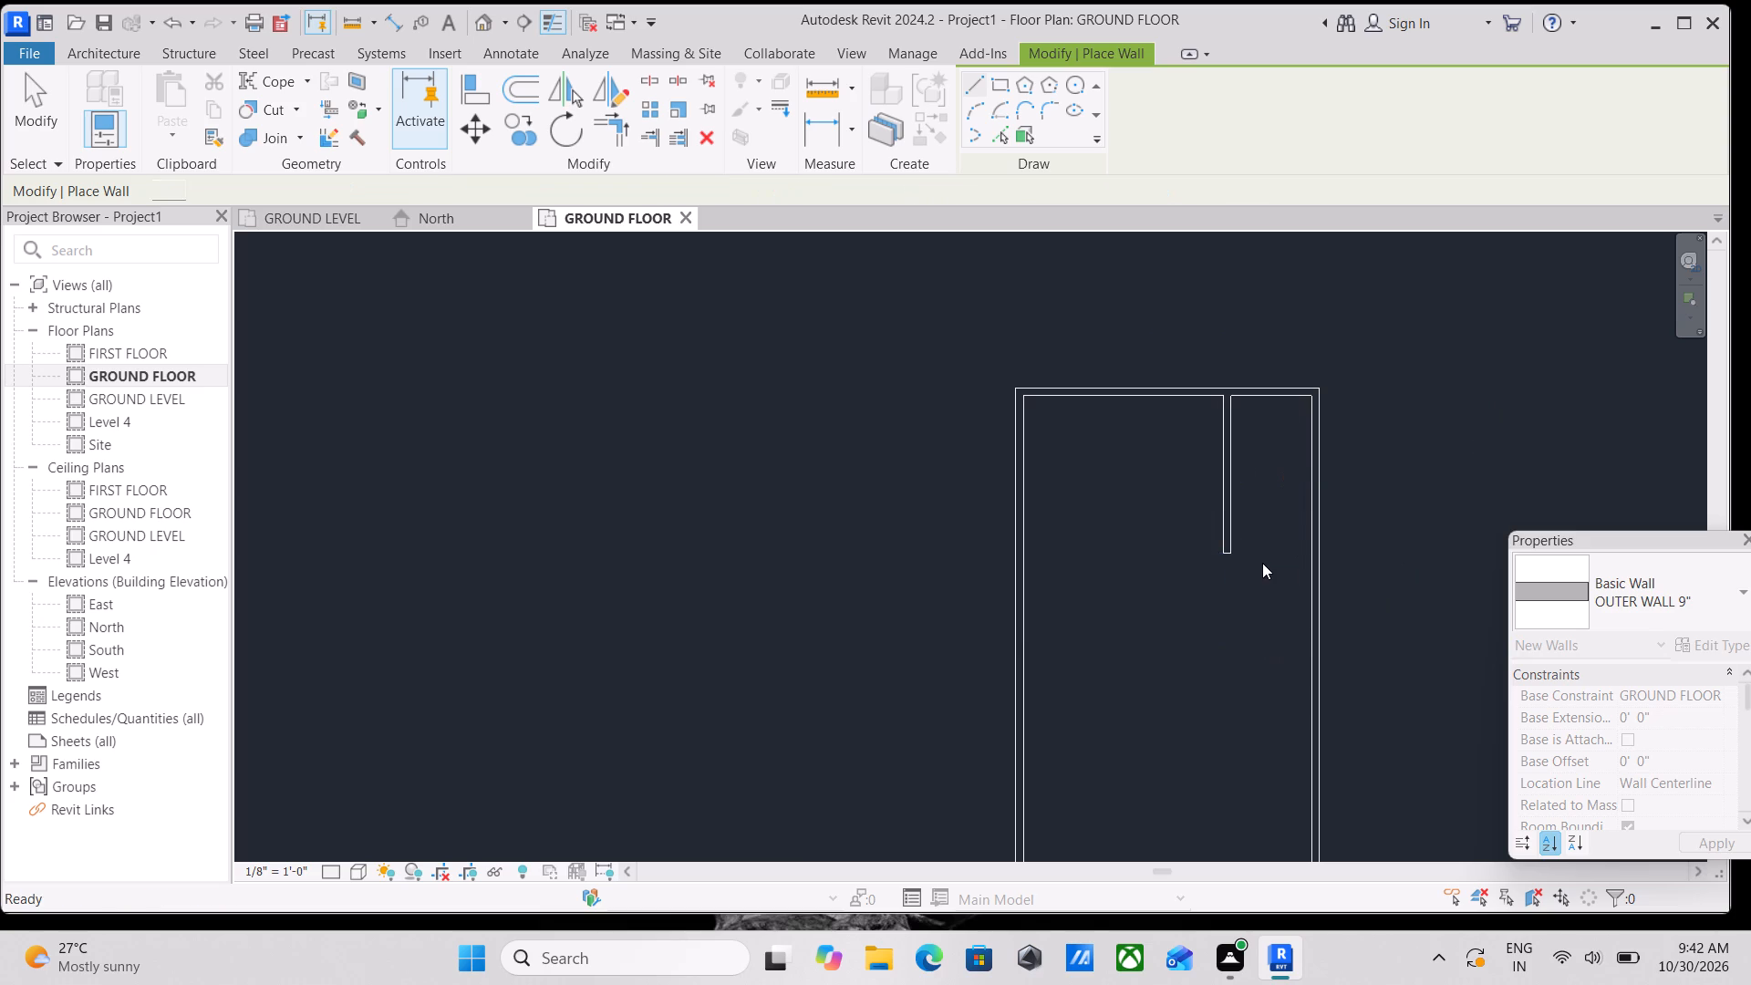
key(Escape)
scroll(1238, 557, up, 2)
key(Escape)
Stretch the inner vertical wall's lower end downward to a length of about 53', stopping short of the bottom wall.
click(1231, 541)
scroll(1270, 524, down, 1)
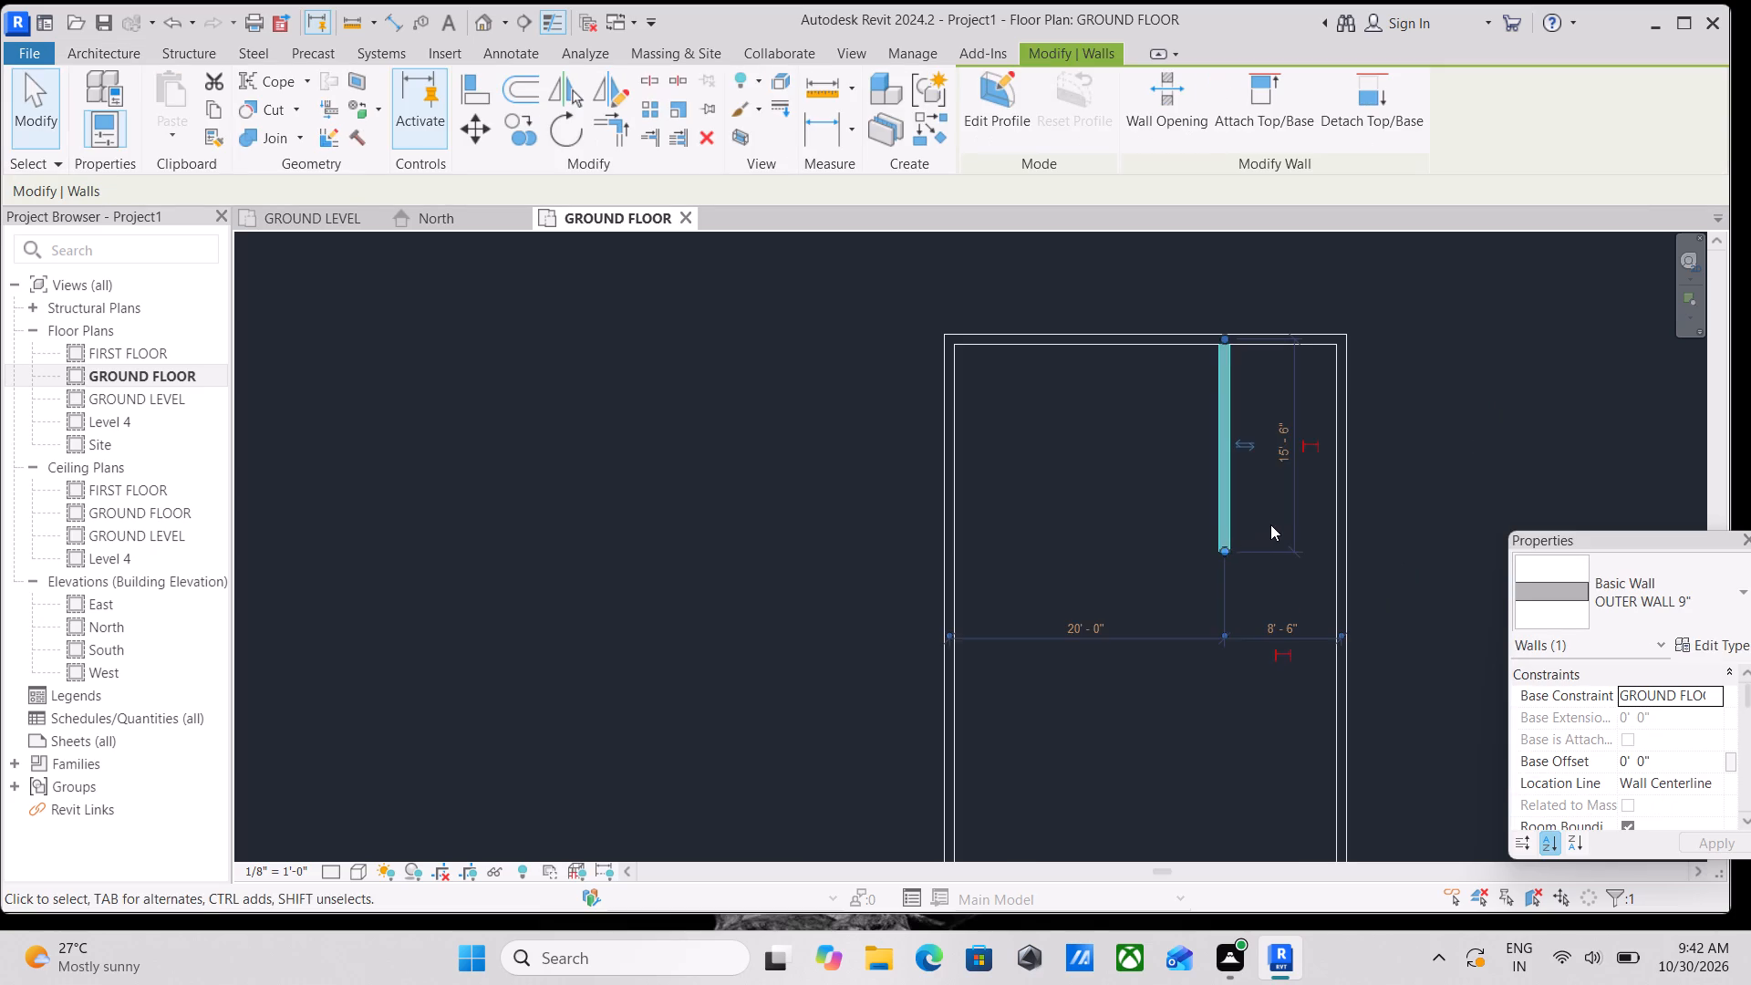
scroll(1270, 524, down, 1)
middle_drag(1270, 524, 1151, 405)
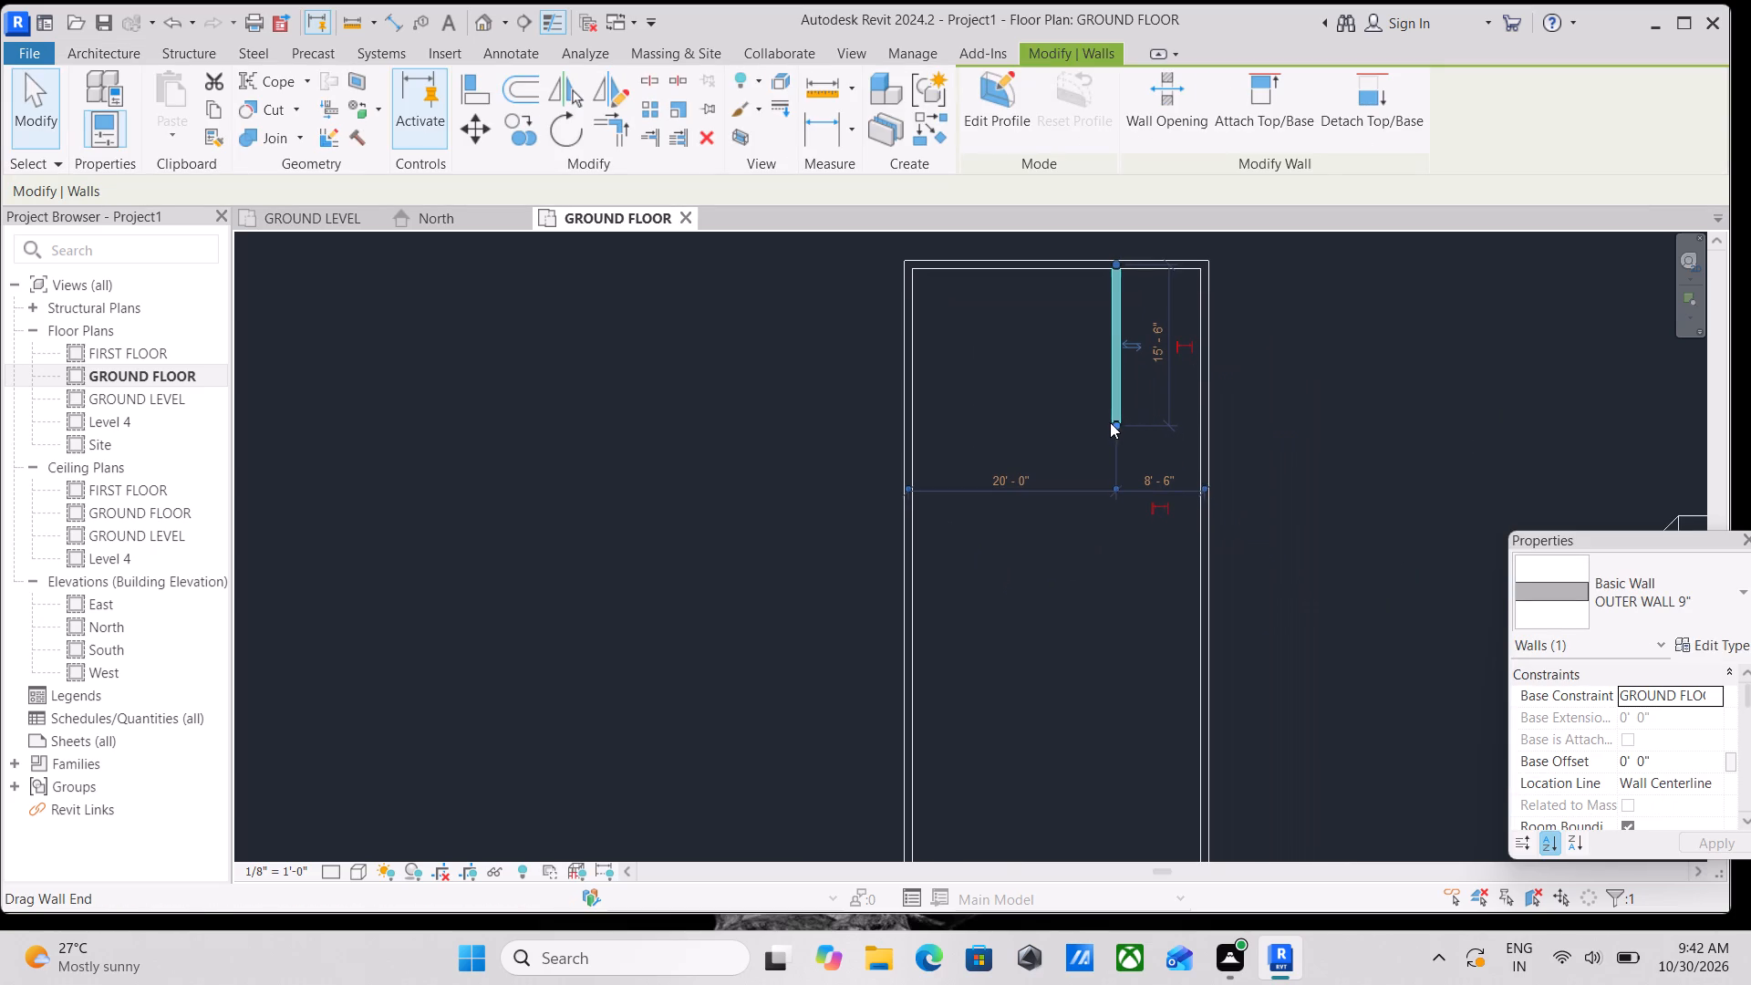
drag(1112, 422, 1108, 814)
scroll(1131, 750, down, 1)
middle_drag(1130, 744, 1093, 467)
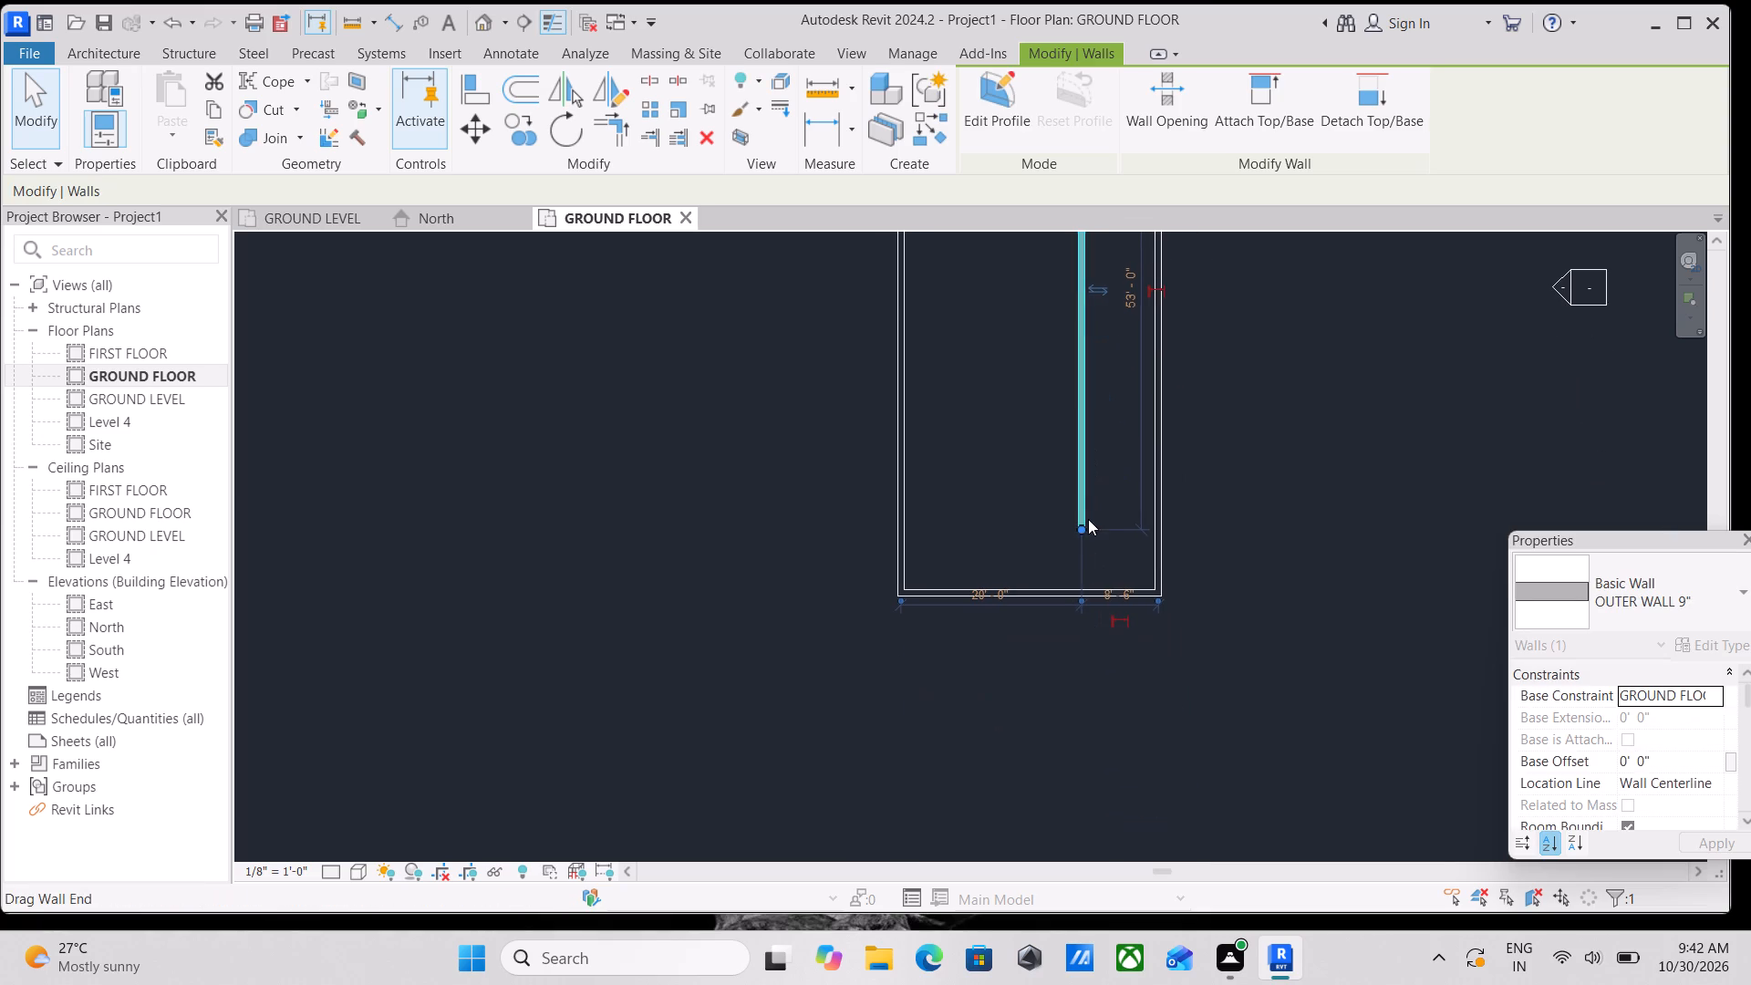
key(Escape)
Set the distance between the inner vertical wall and the east outer wall to 11'.
scroll(1083, 500, up, 1)
middle_drag(1083, 500, 1084, 818)
middle_drag(1113, 435, 1166, 684)
middle_drag(1109, 504, 1093, 558)
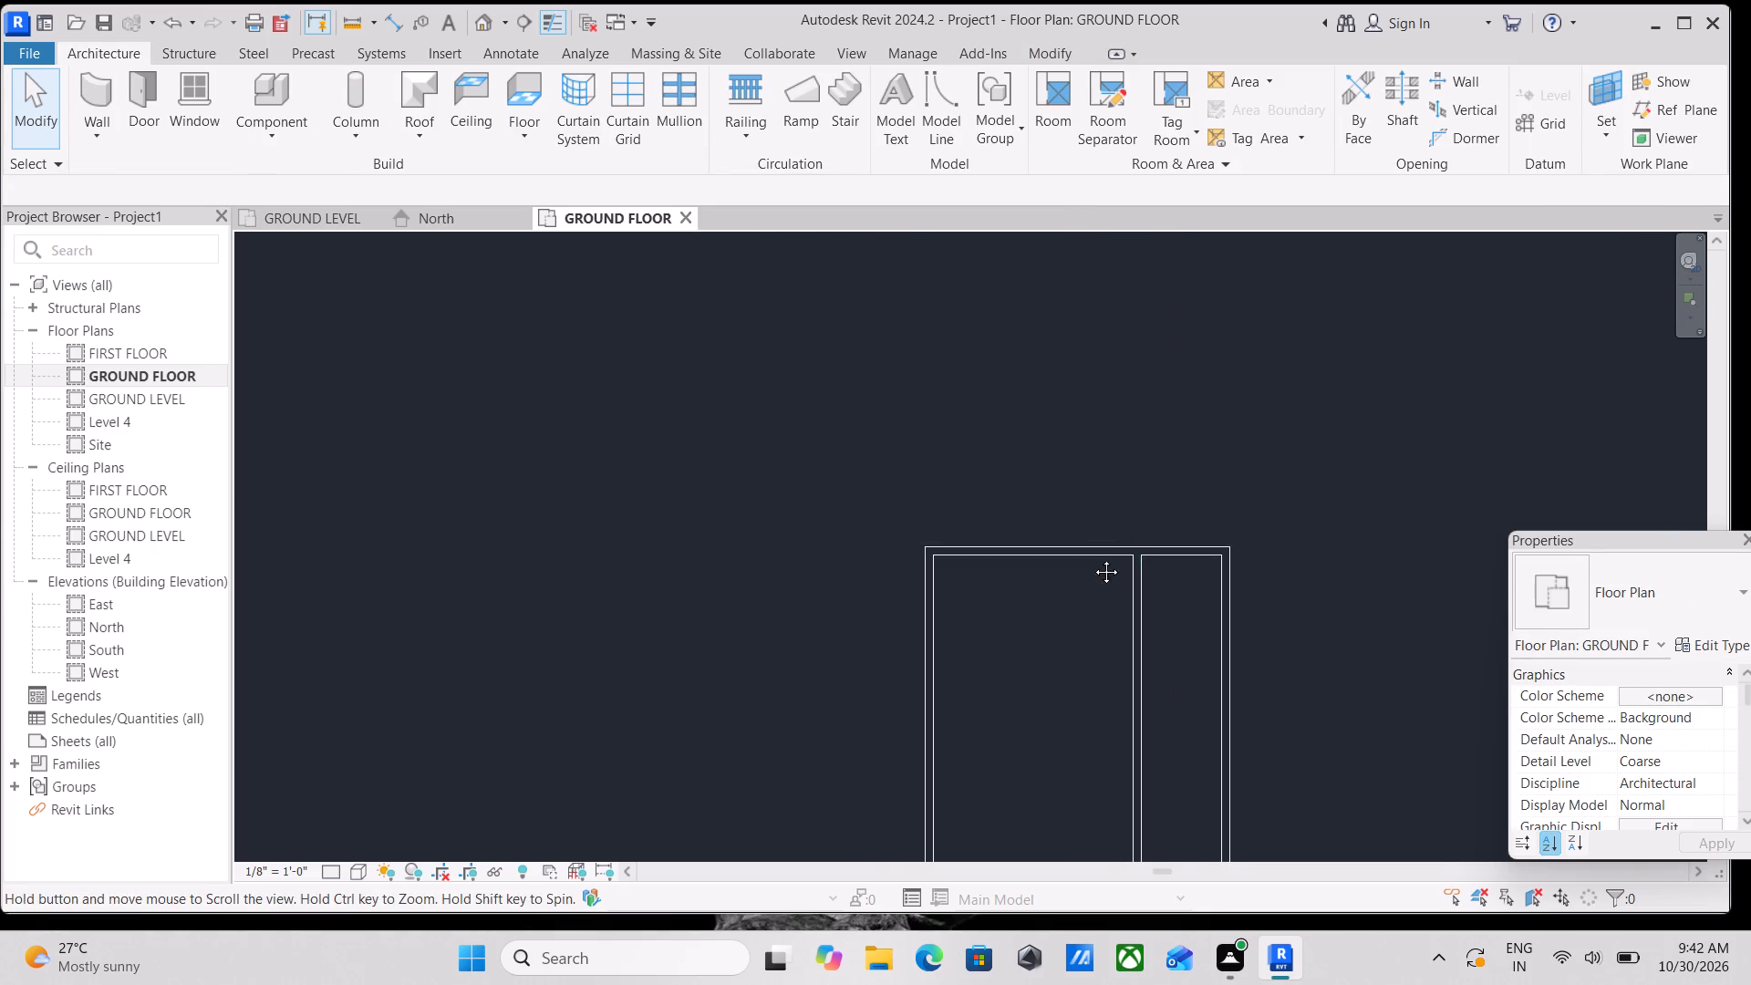
middle_drag(1093, 558, 1056, 626)
scroll(1107, 693, up, 7)
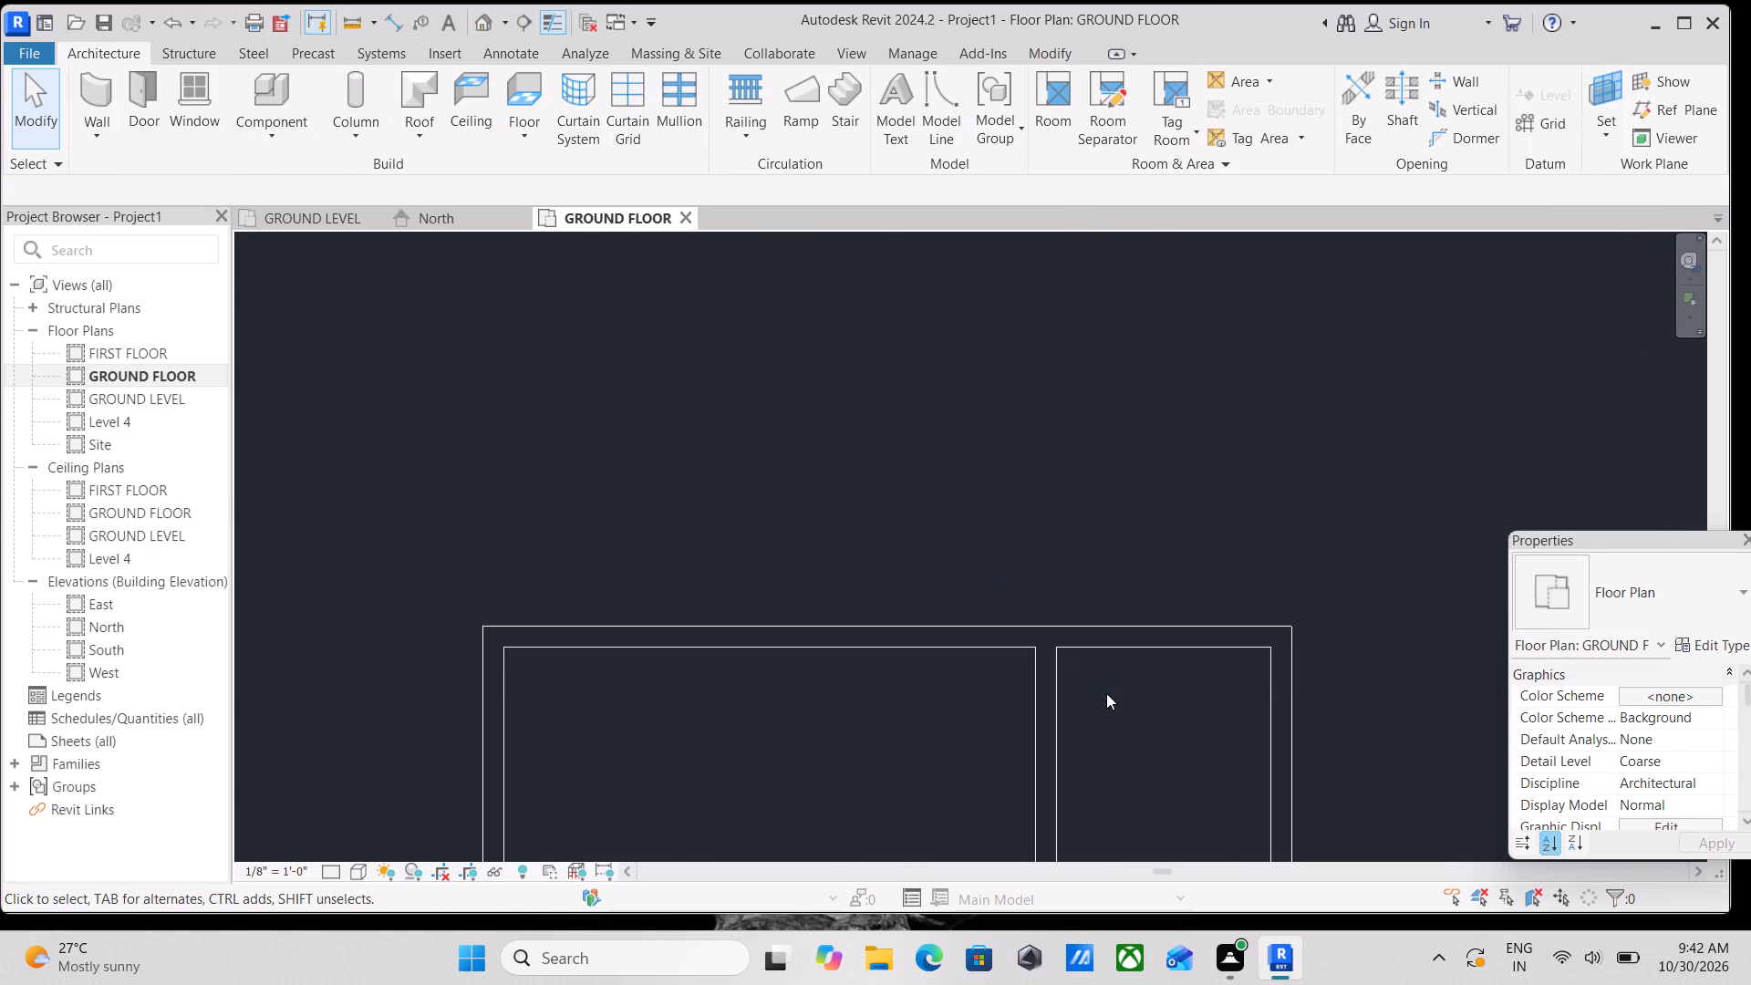
click(1058, 744)
scroll(1140, 648, down, 3)
scroll(1264, 697, down, 1)
middle_drag(1264, 696, 1091, 483)
scroll(1105, 476, down, 4)
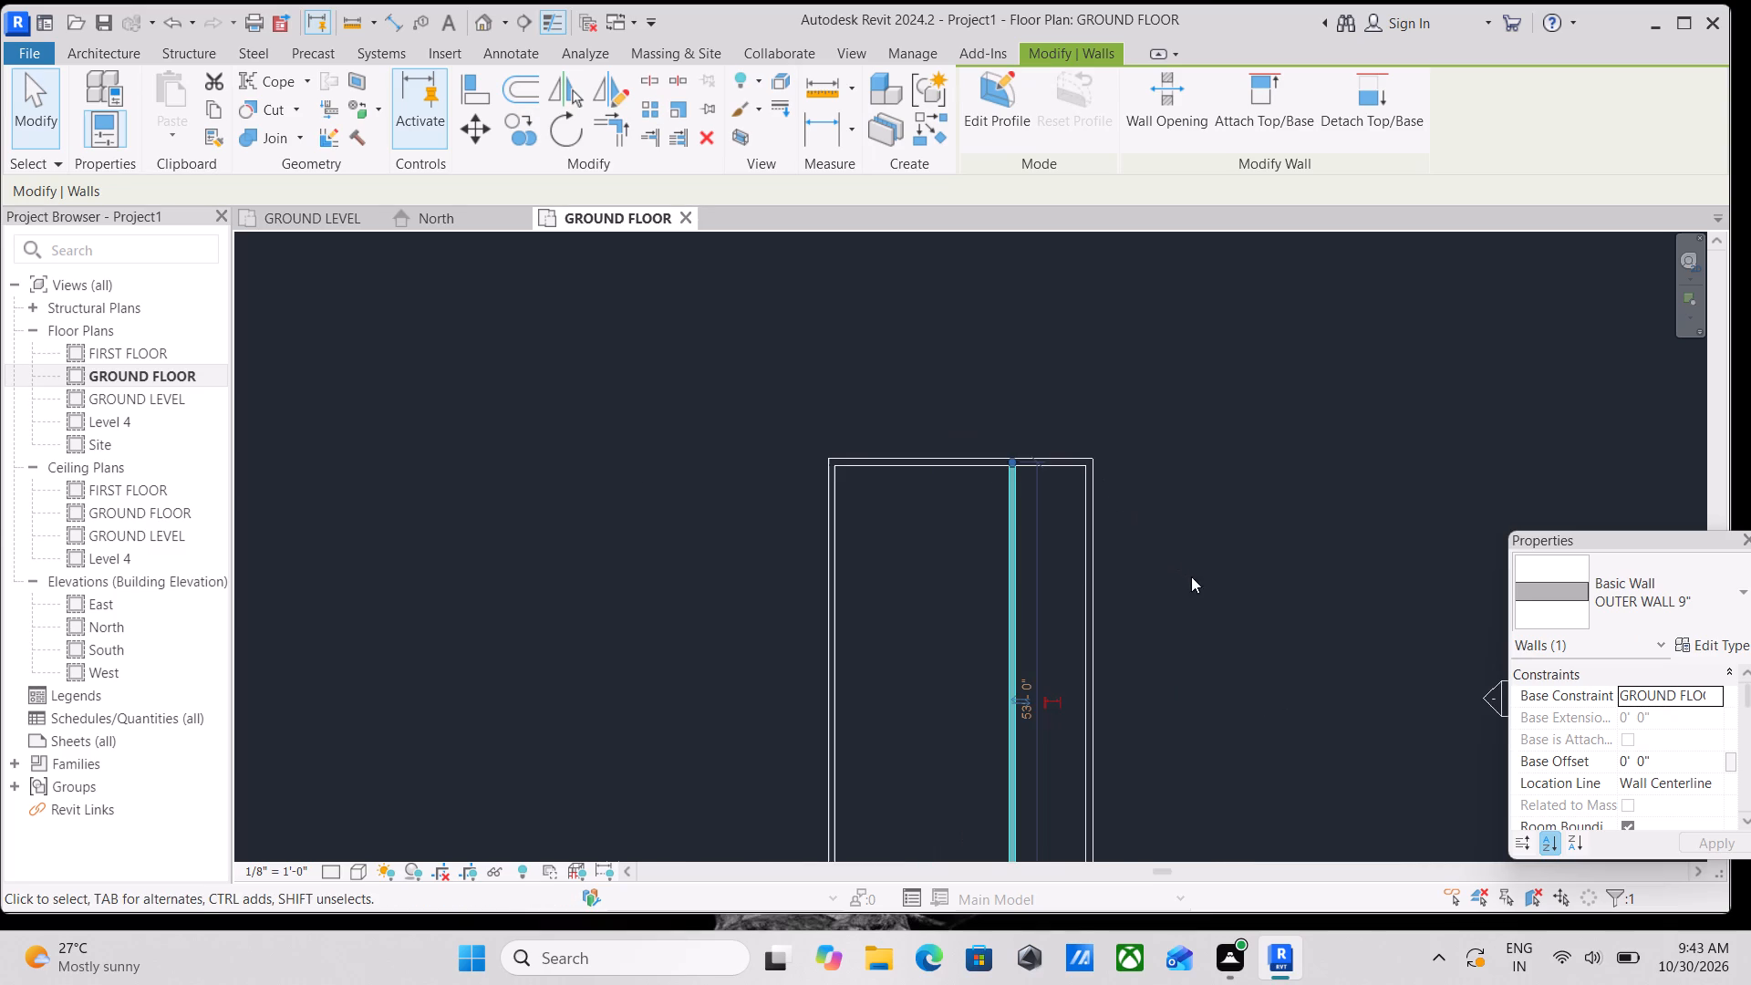
middle_drag(1163, 690, 1176, 477)
scroll(1193, 472, down, 1)
scroll(1109, 751, up, 3)
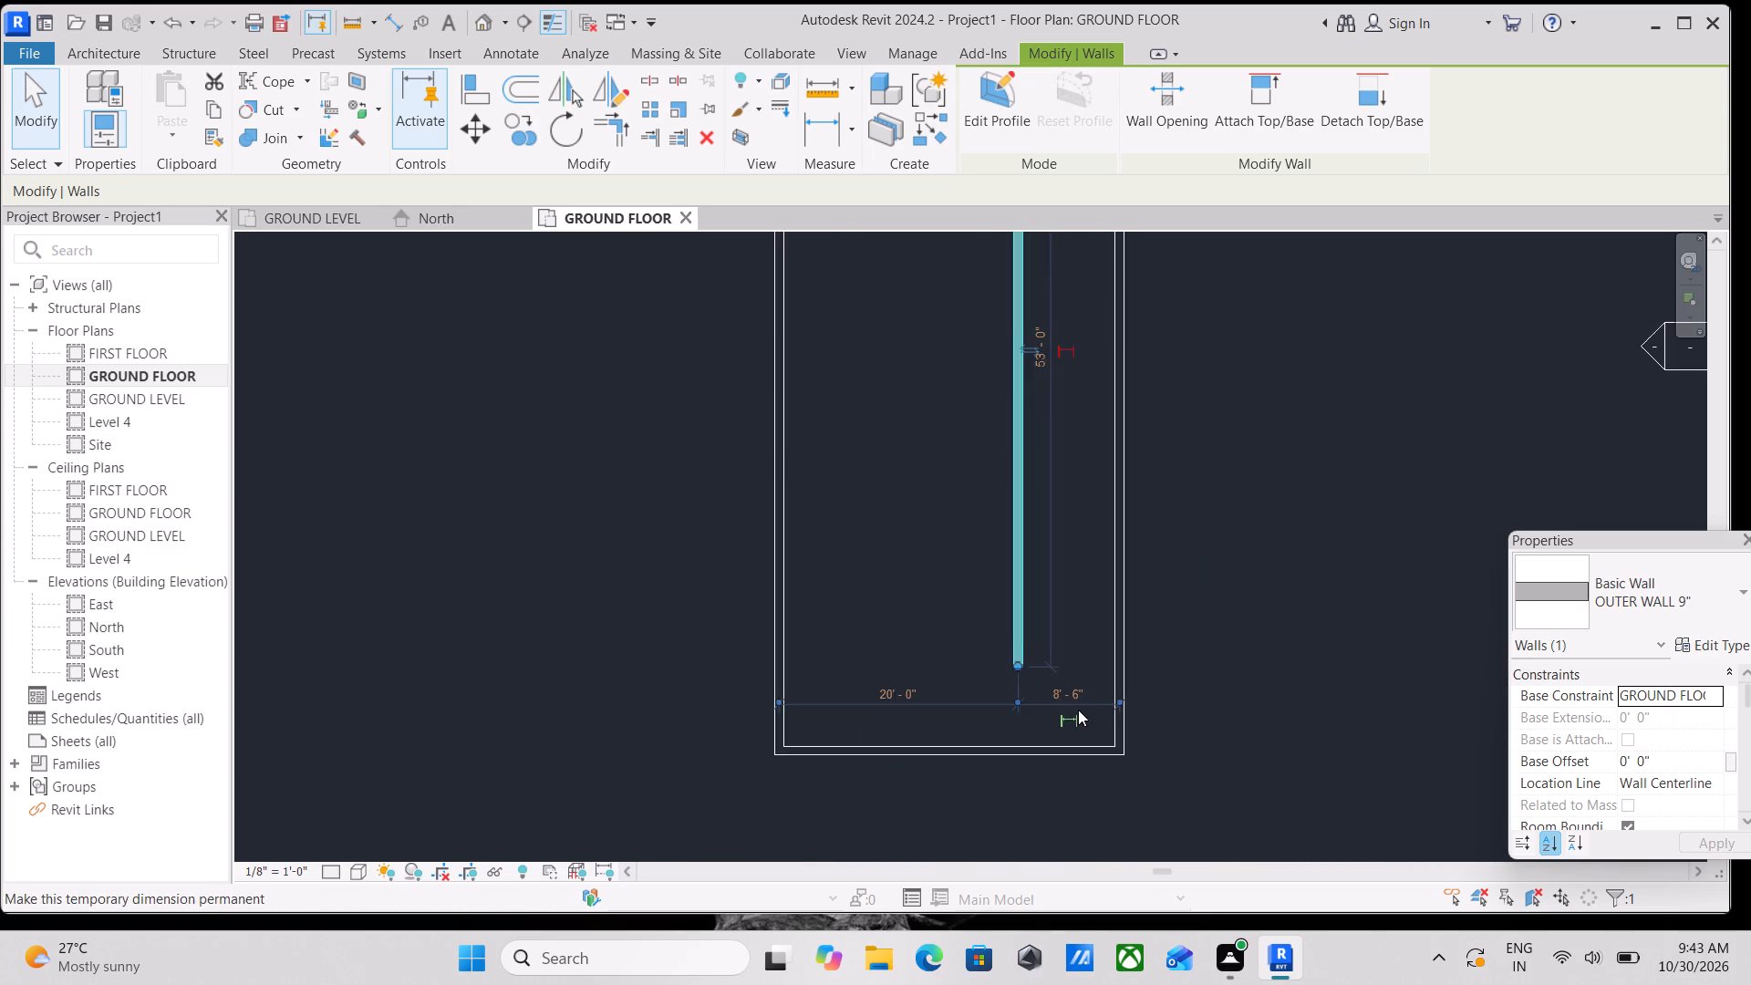
scroll(1078, 710, up, 3)
double_click(1064, 677)
click(1064, 677)
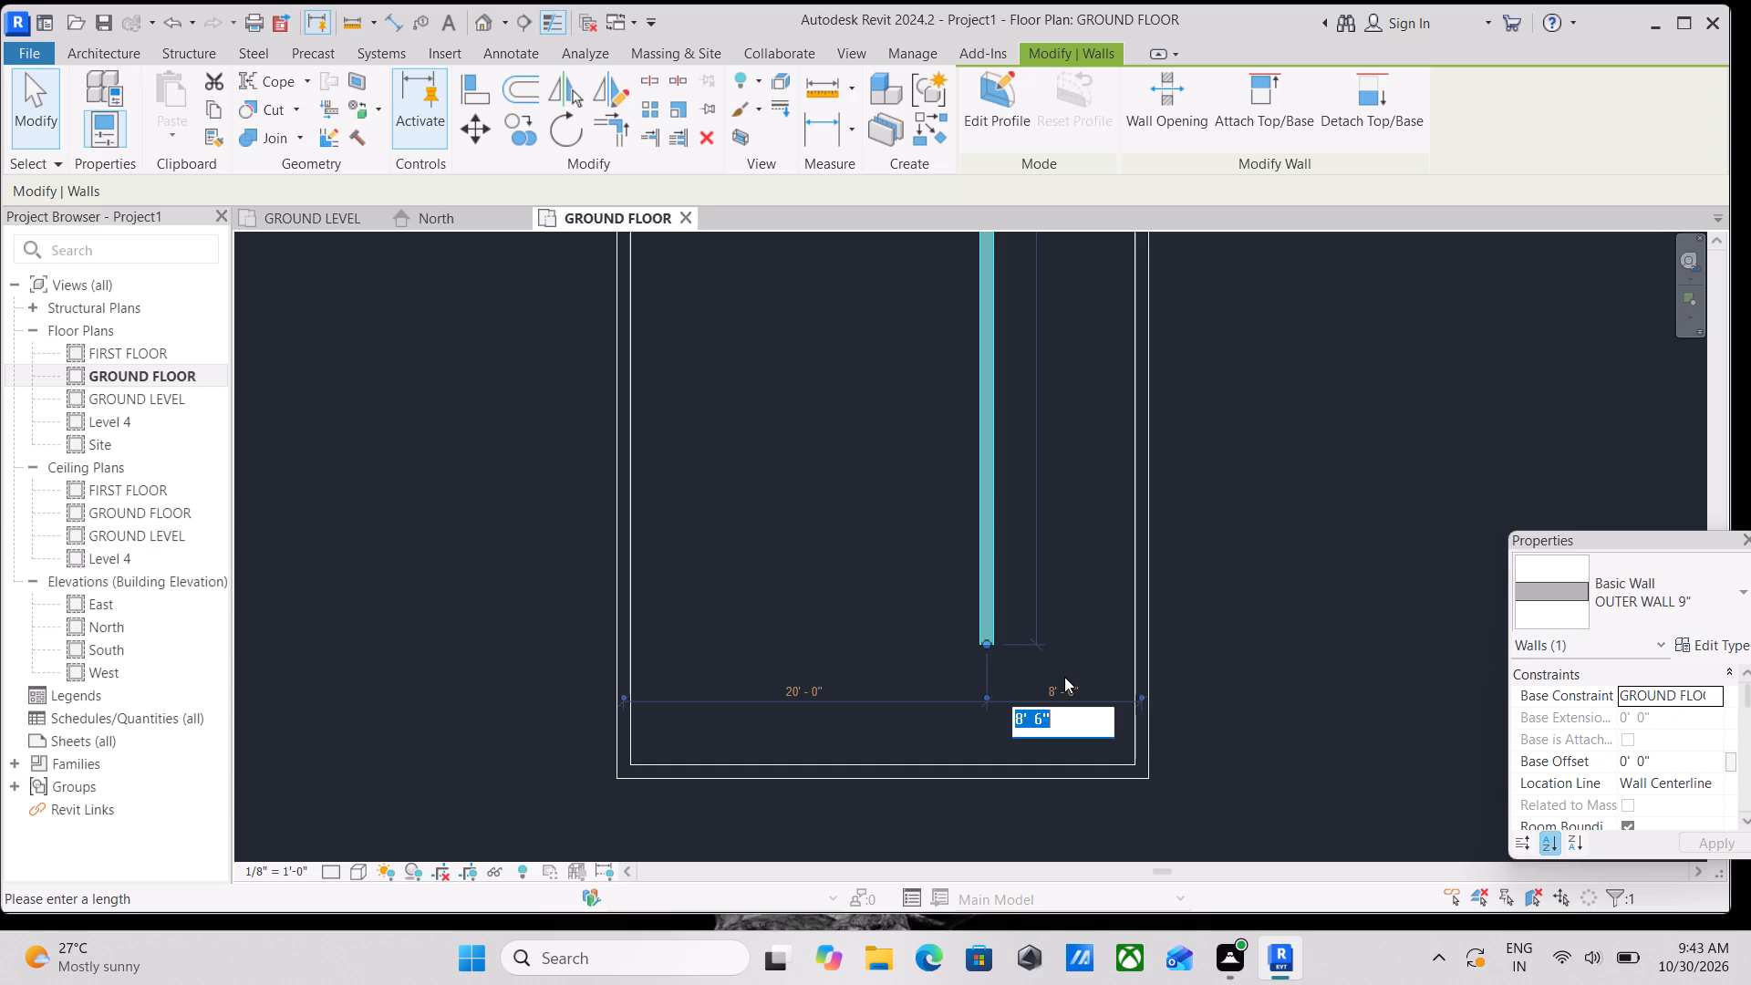
text(11)
key(apostrophe)
key(Return)
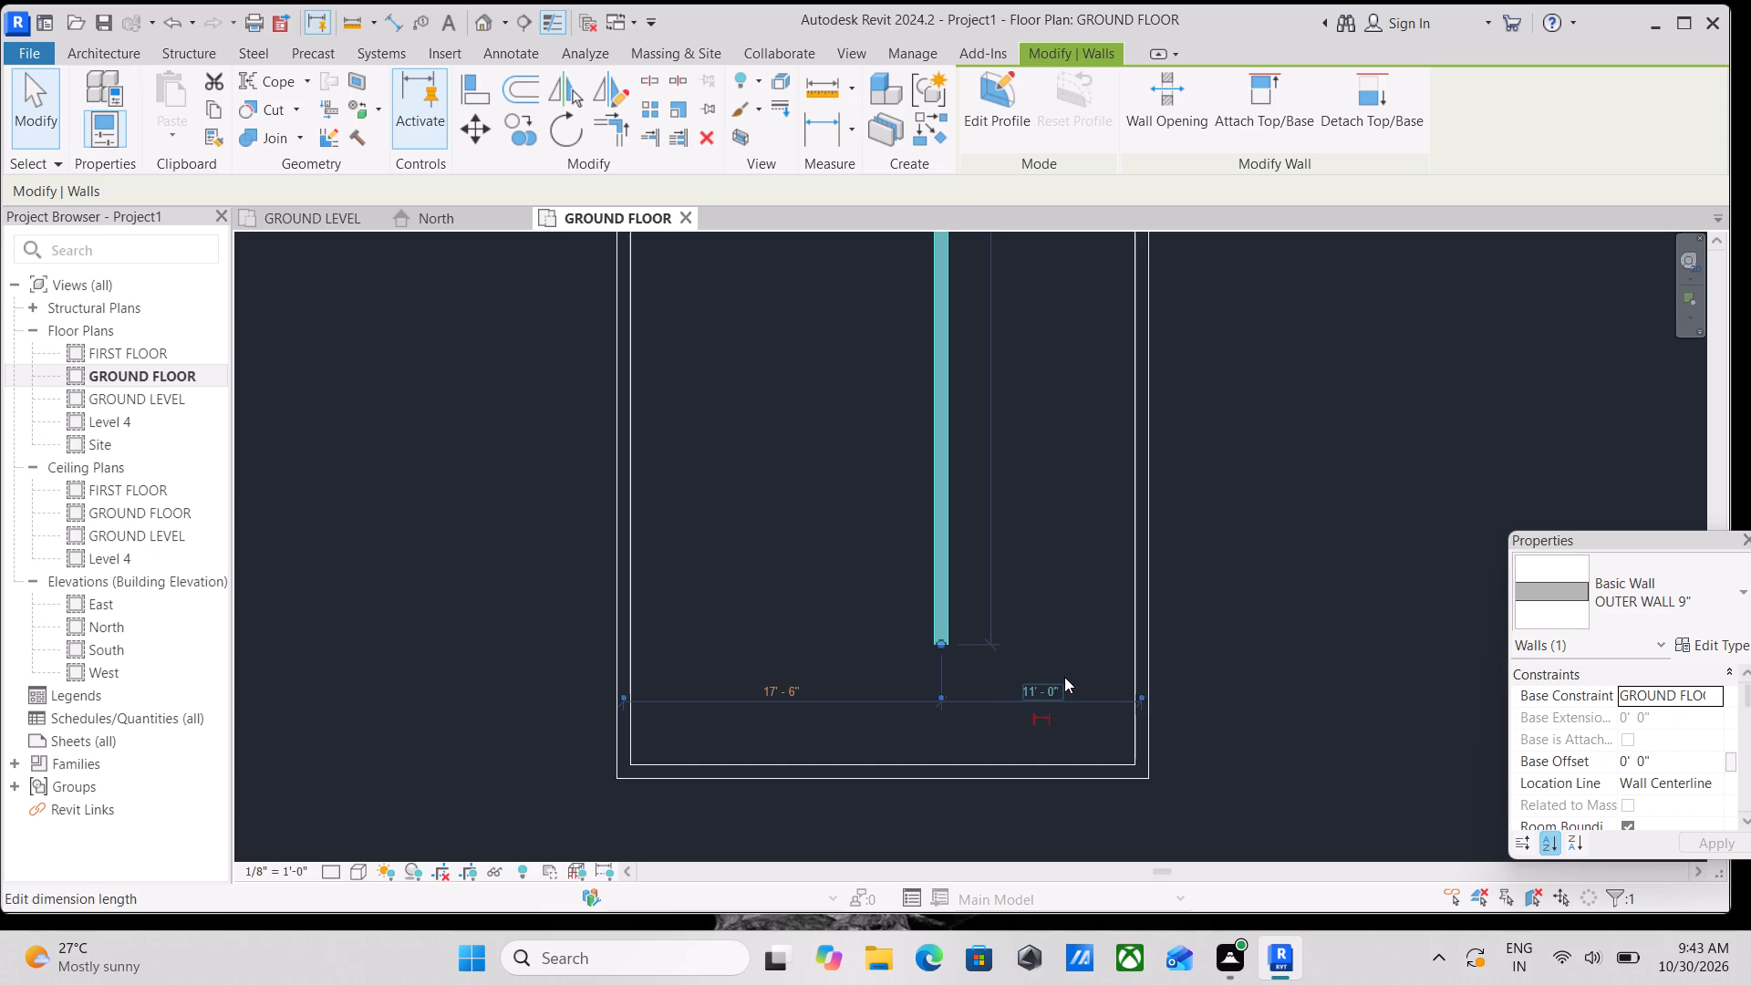
key(Escape)
Start a new wall and duplicate the OUTER WALL 9" type under the name INNER WALL 5".
scroll(1070, 515, down, 4)
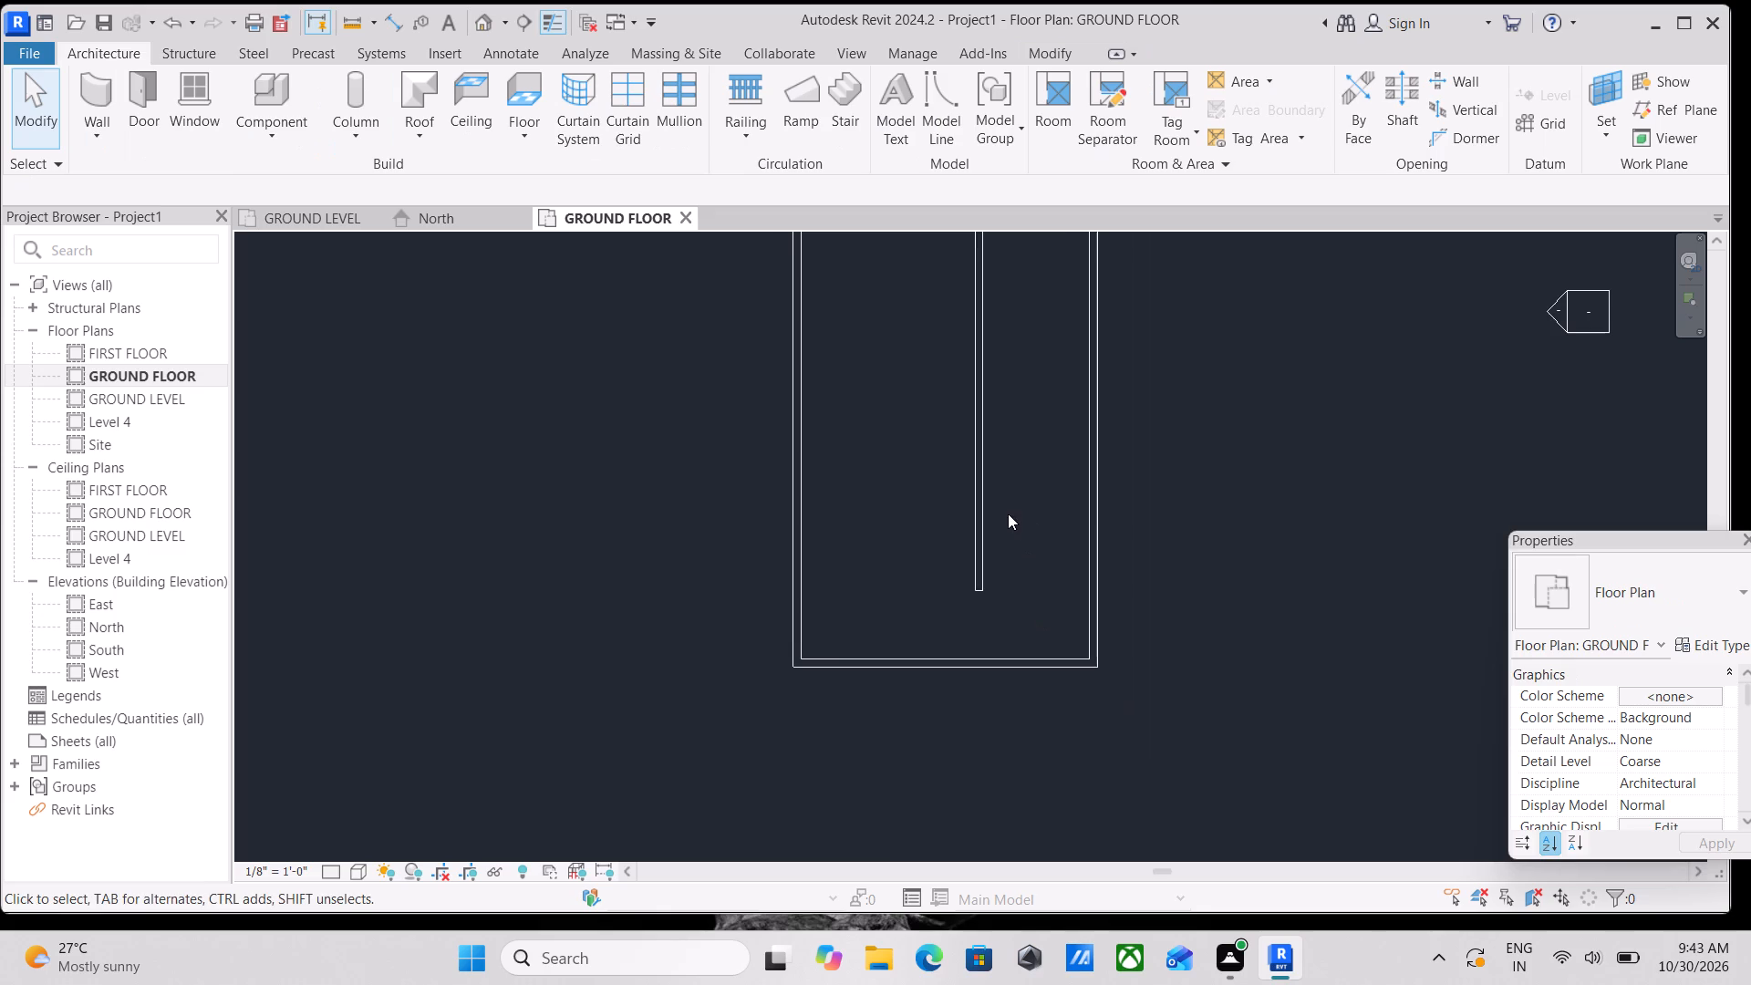
middle_drag(1008, 513, 908, 838)
middle_drag(934, 601, 944, 743)
scroll(944, 738, down, 1)
scroll(957, 630, up, 1)
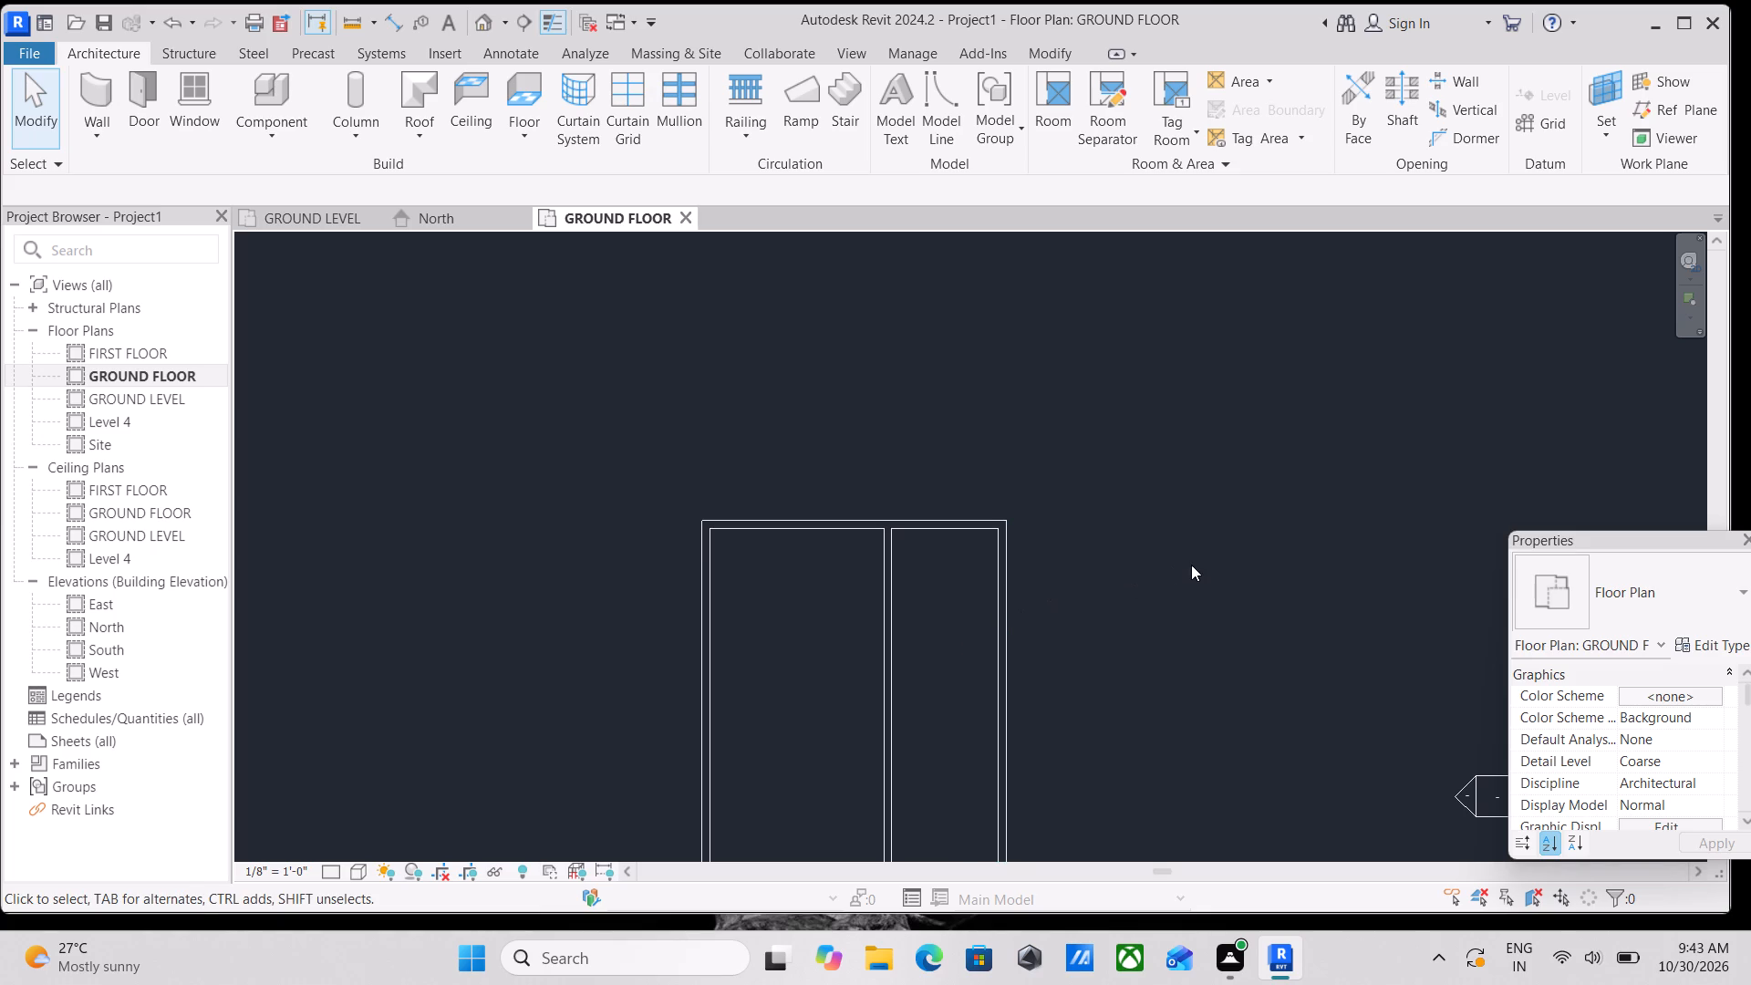
key(w)
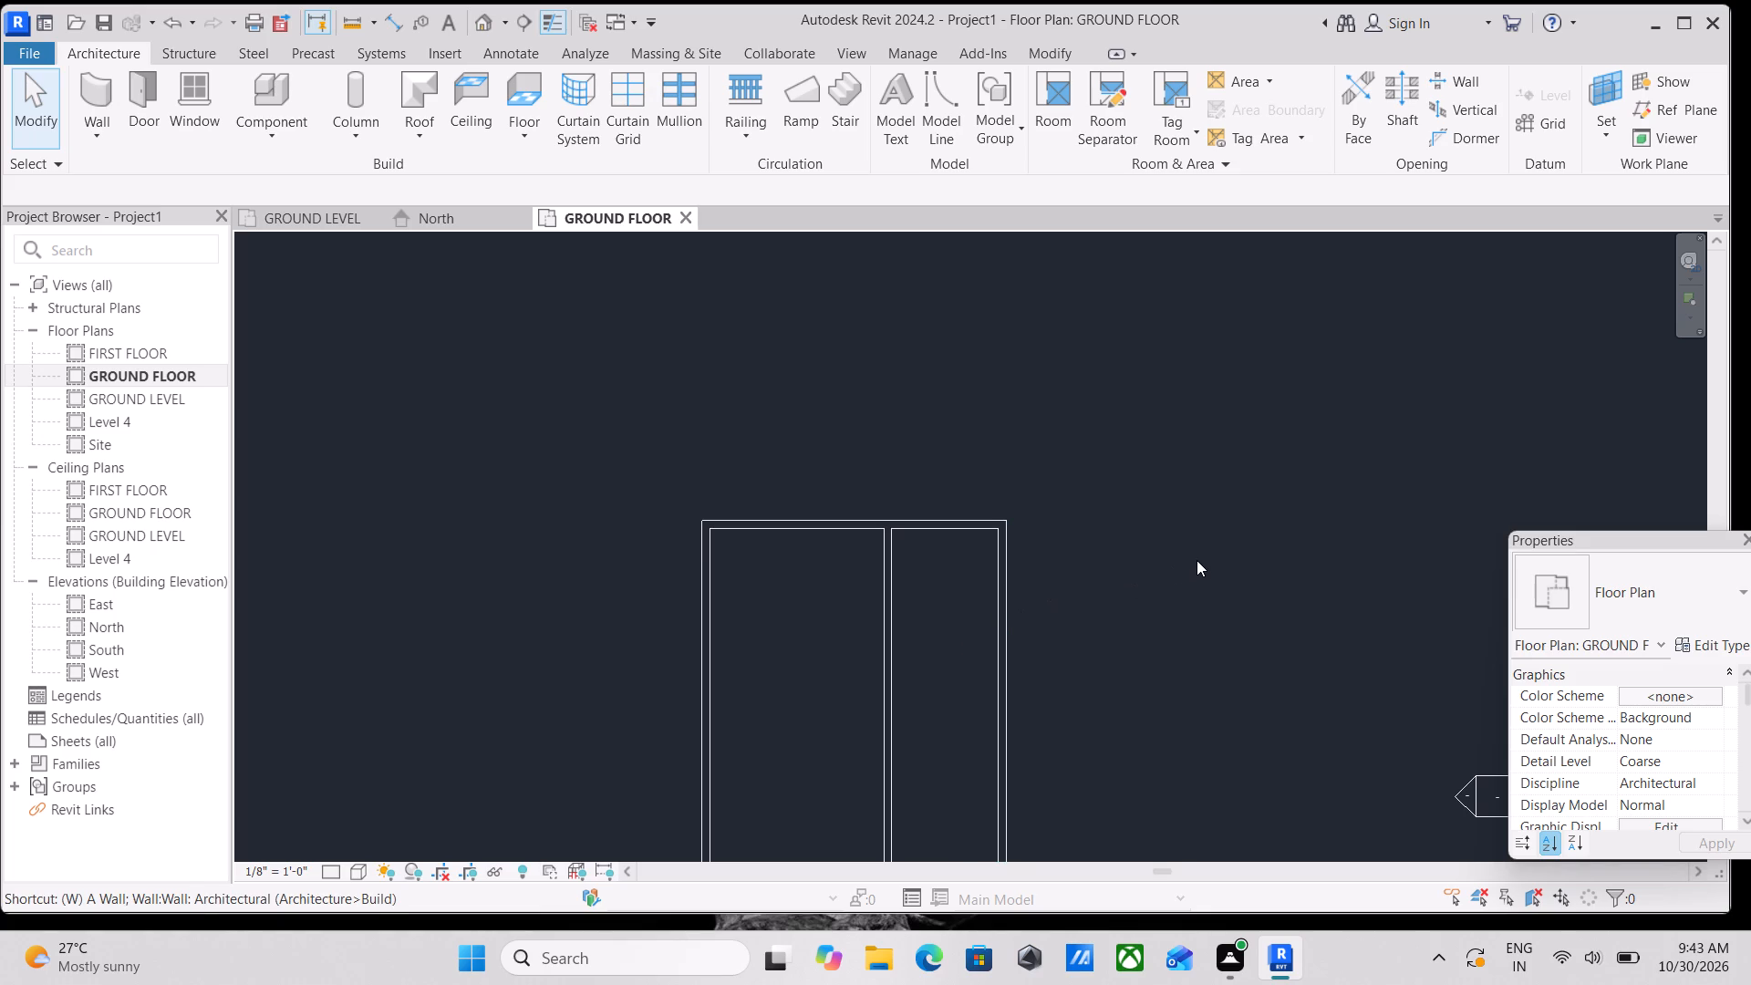
key(a)
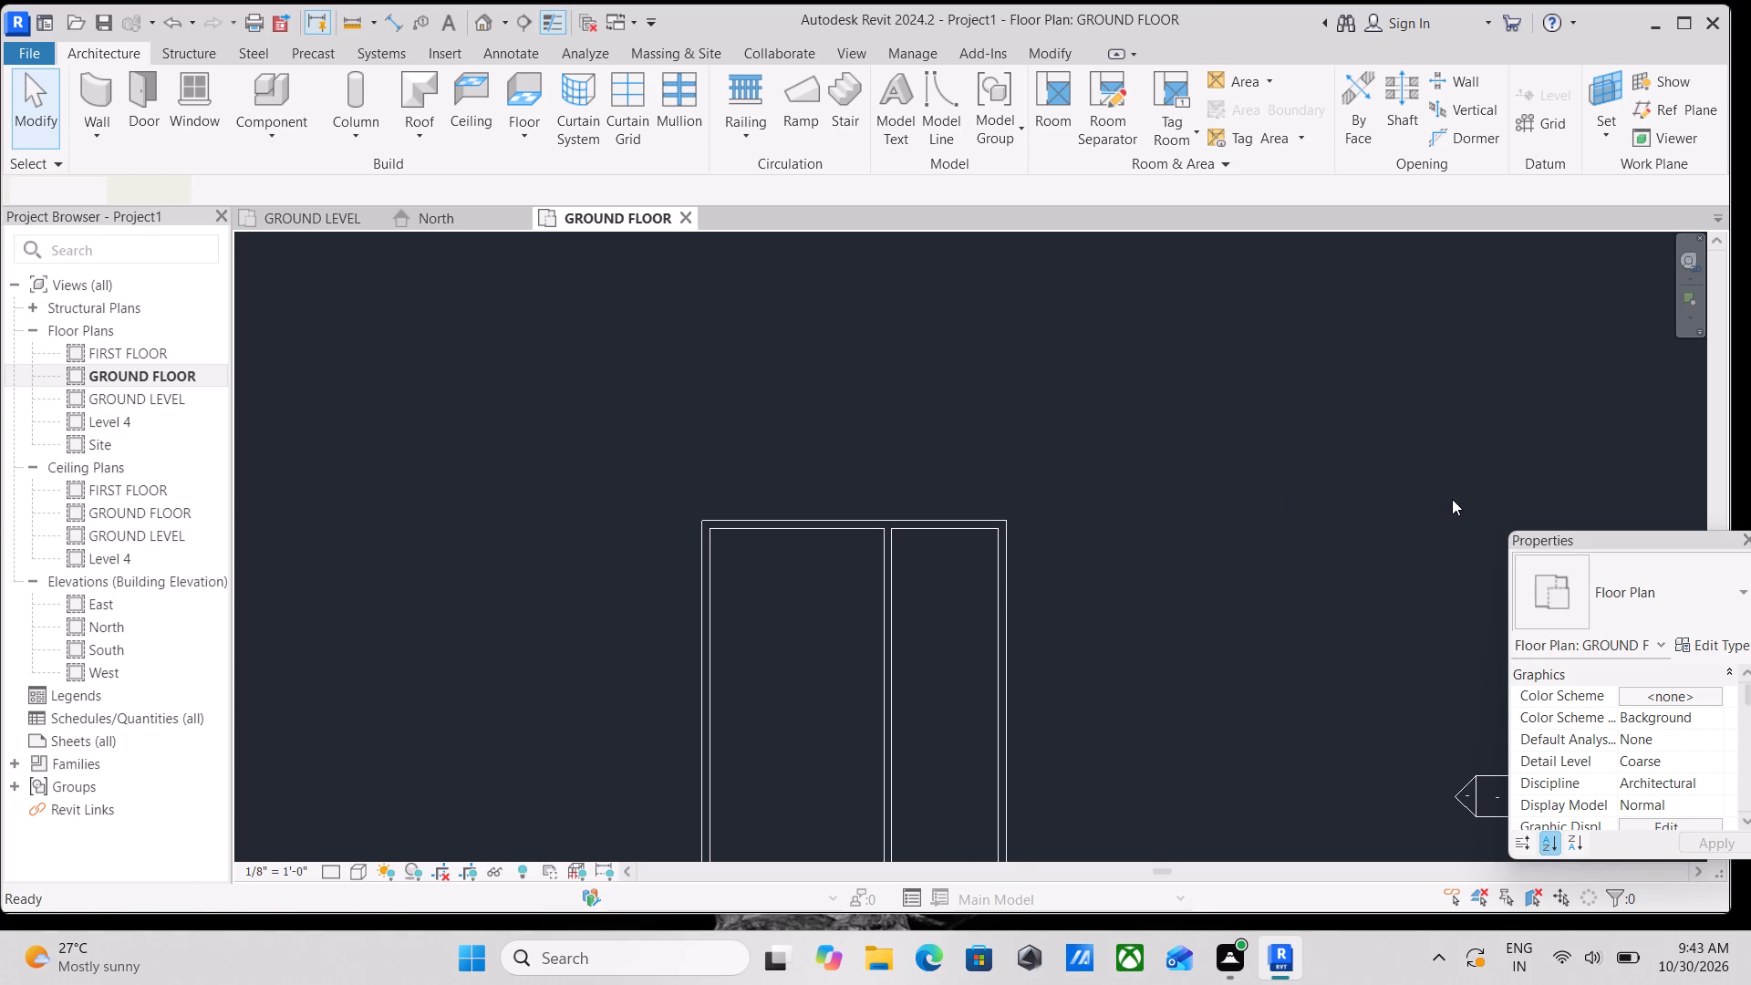
click(1719, 642)
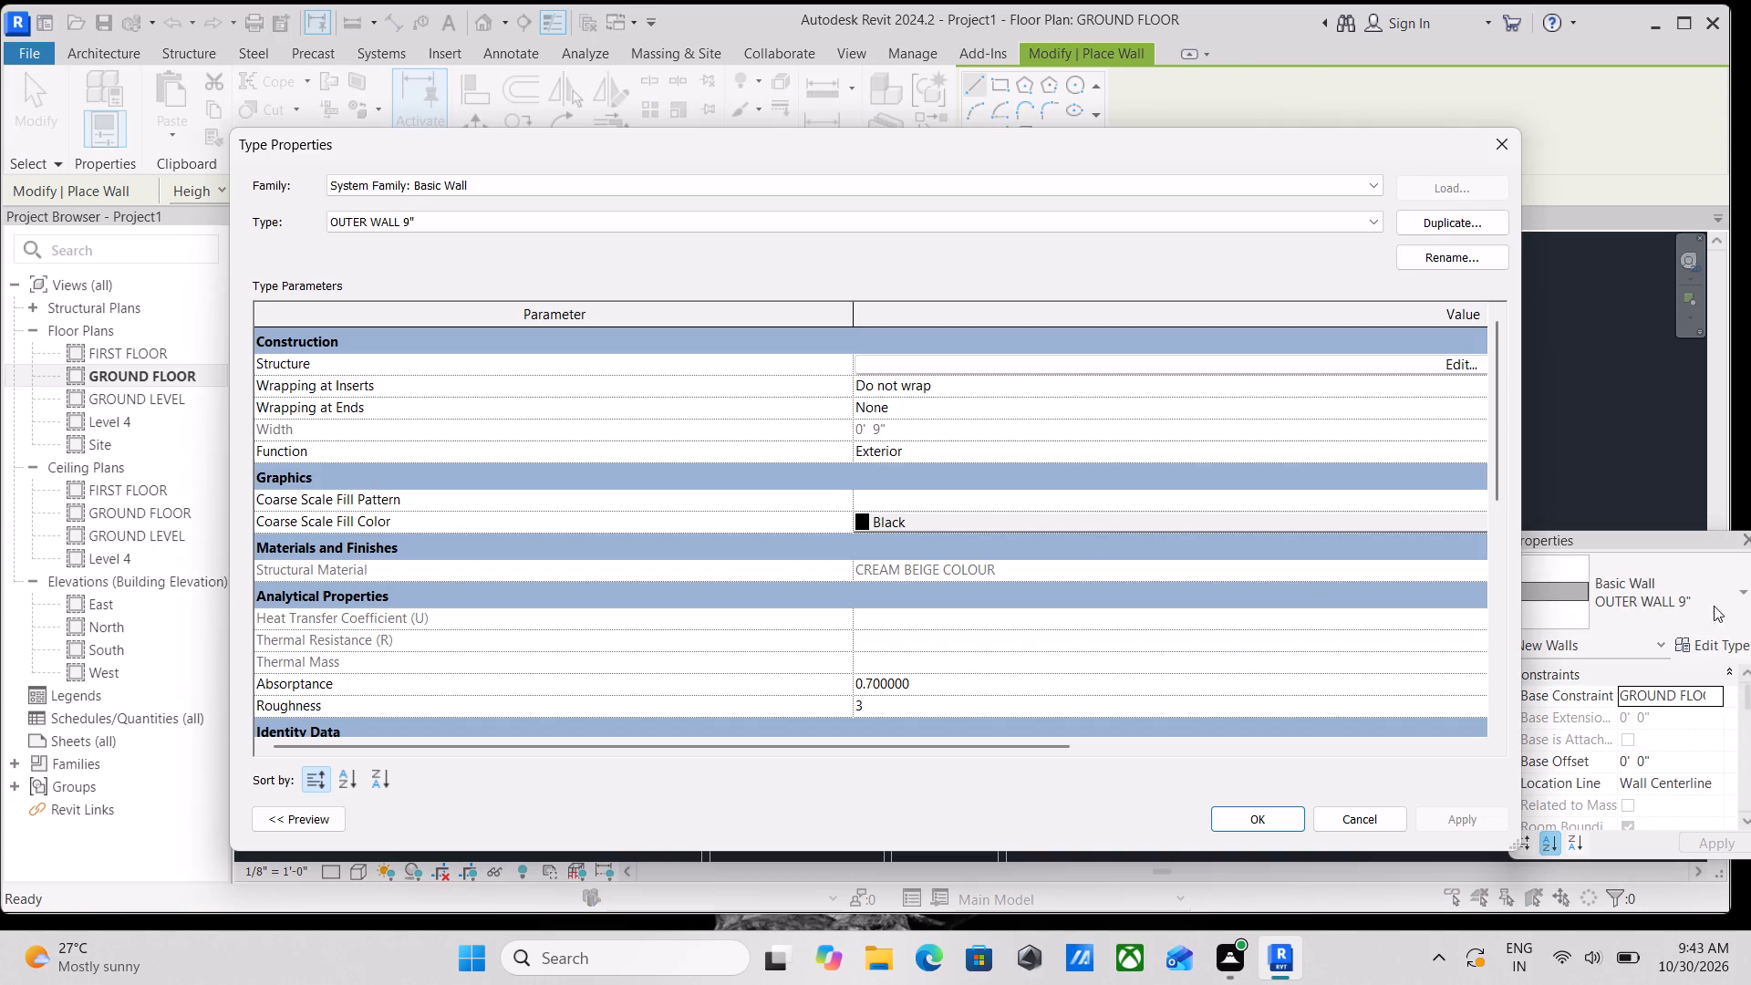
click(1484, 227)
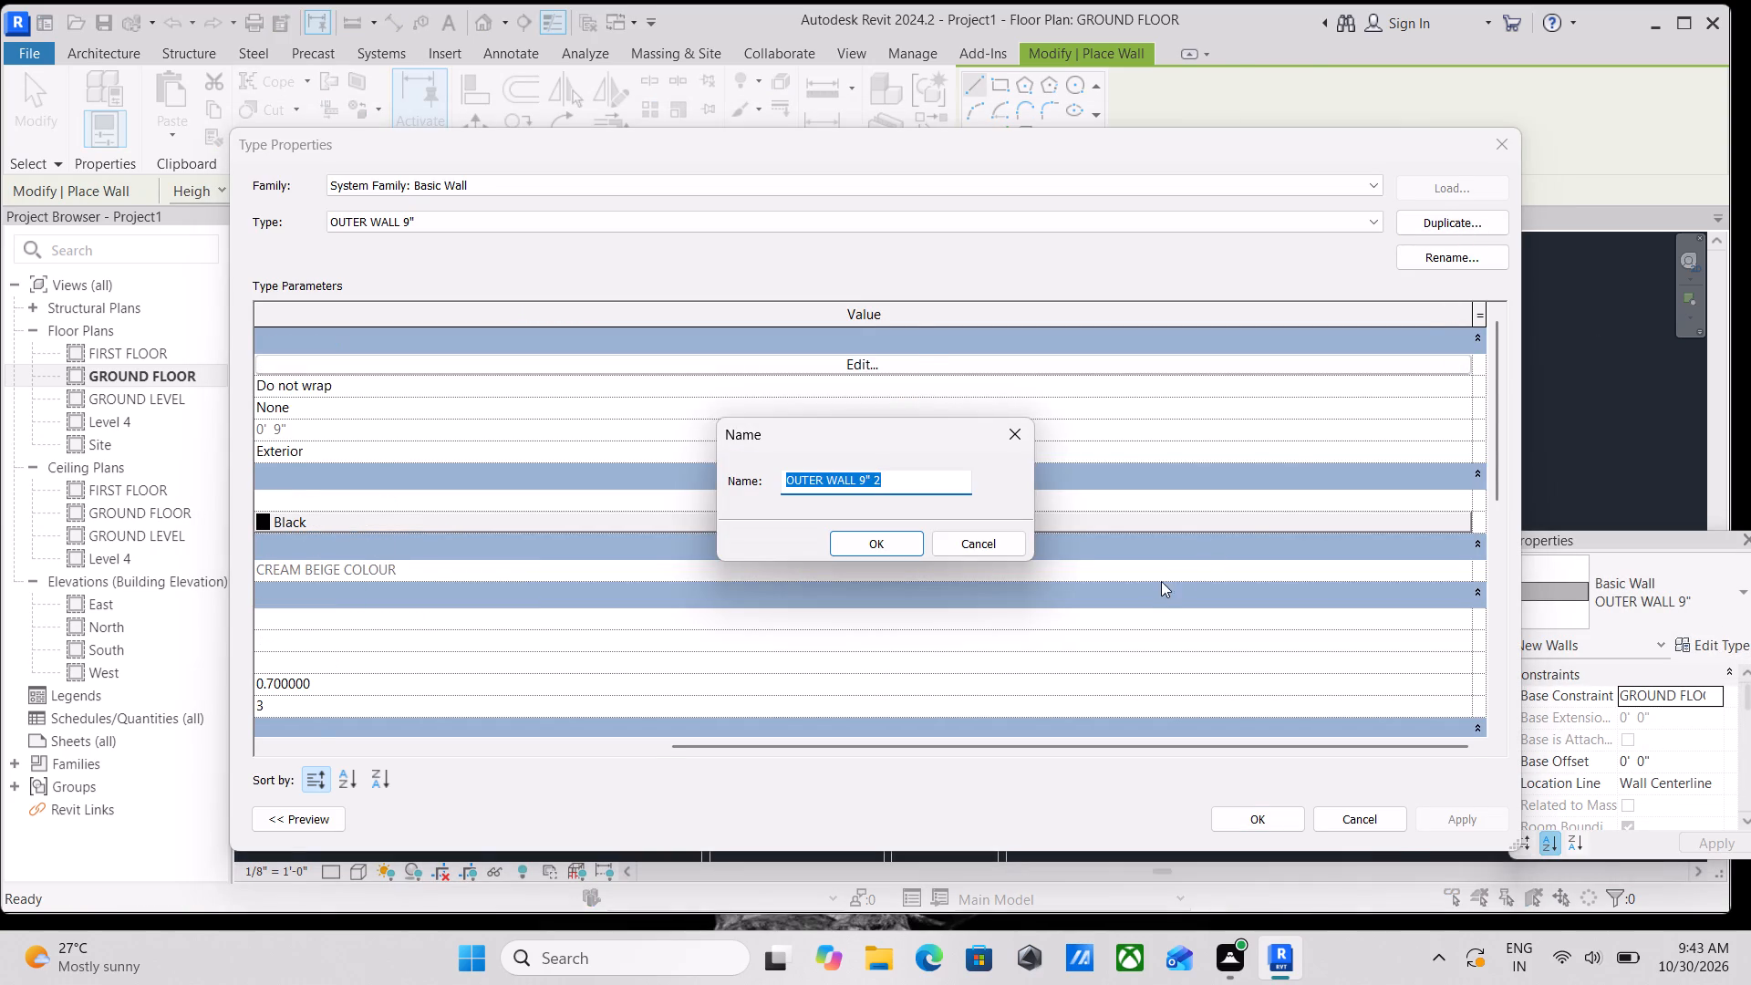
key(BackSpace)
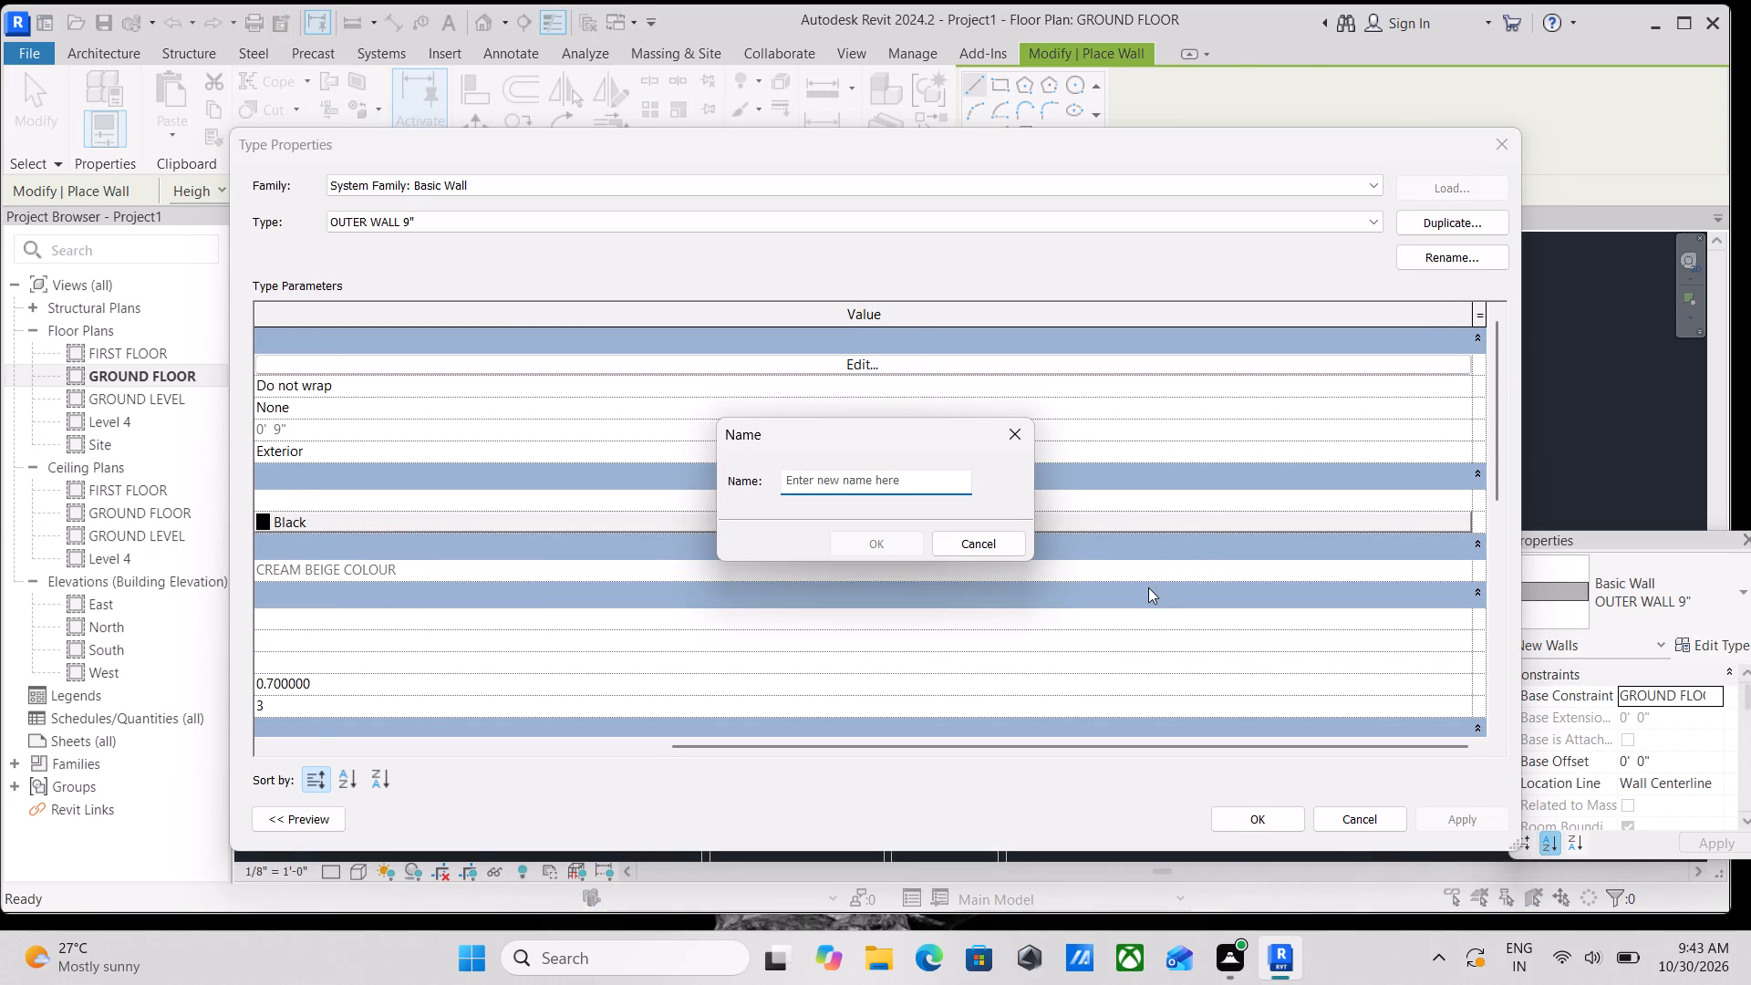
text(INNER)
key(space)
text(WALL)
key(space)
text(5)
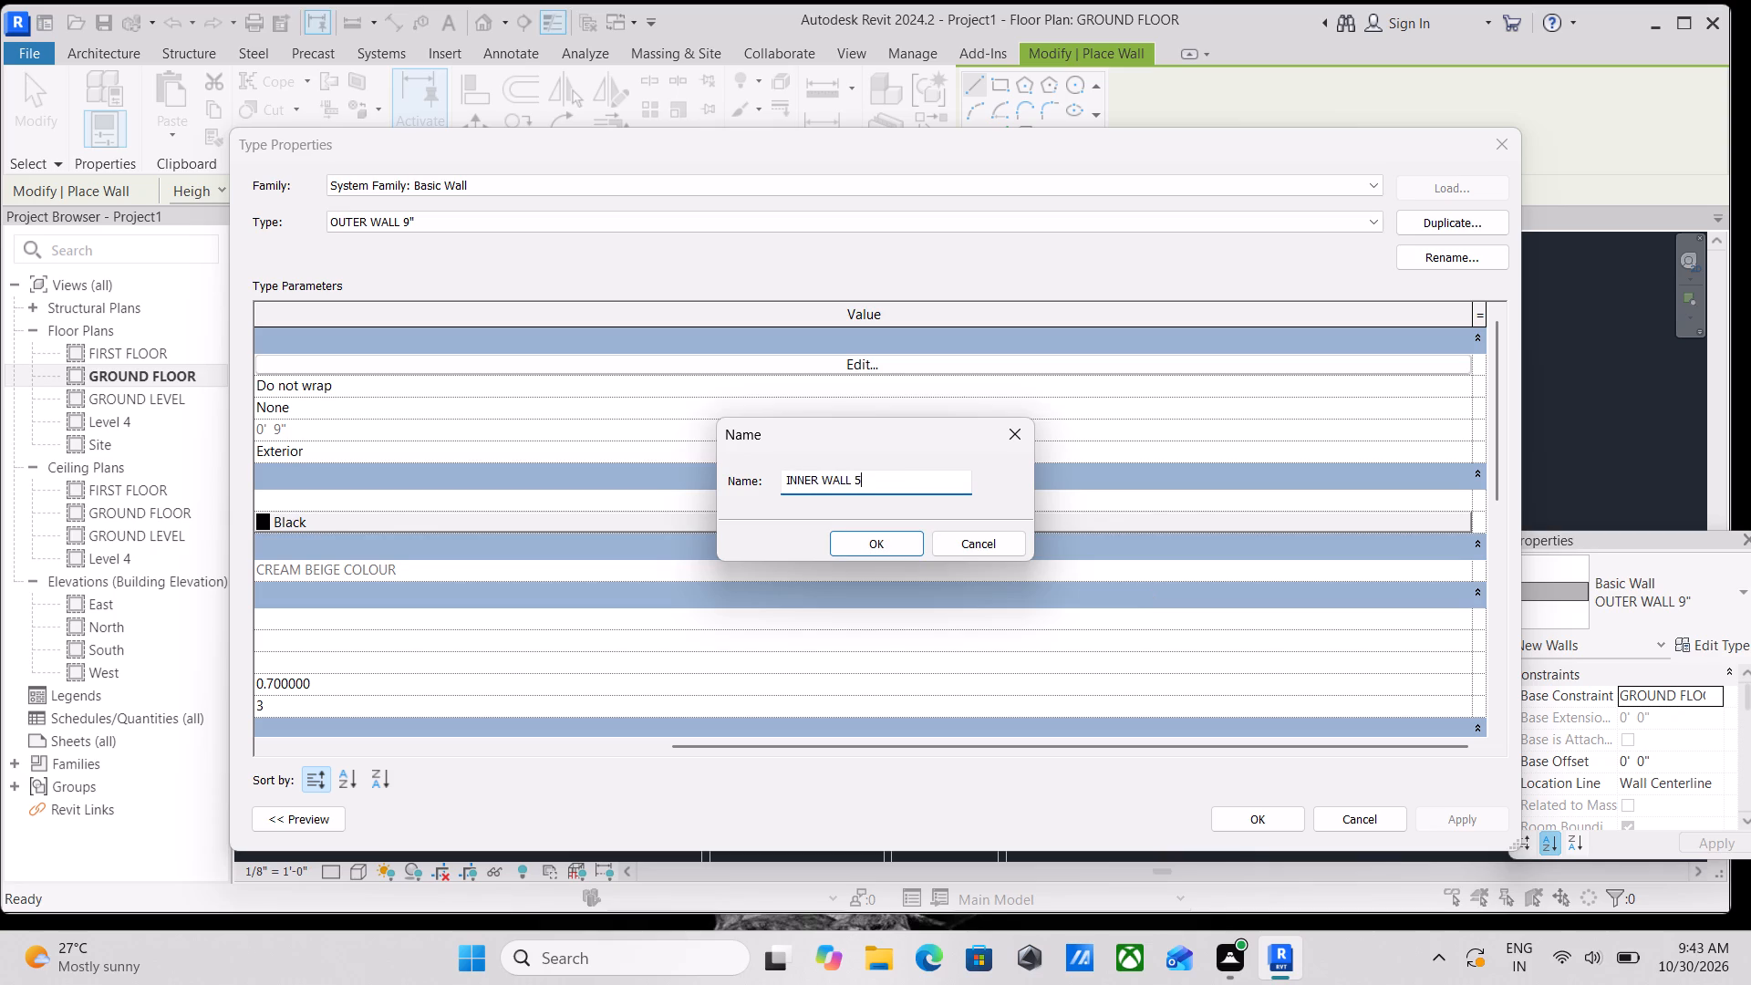
key(shift+quotedbl)
click(869, 534)
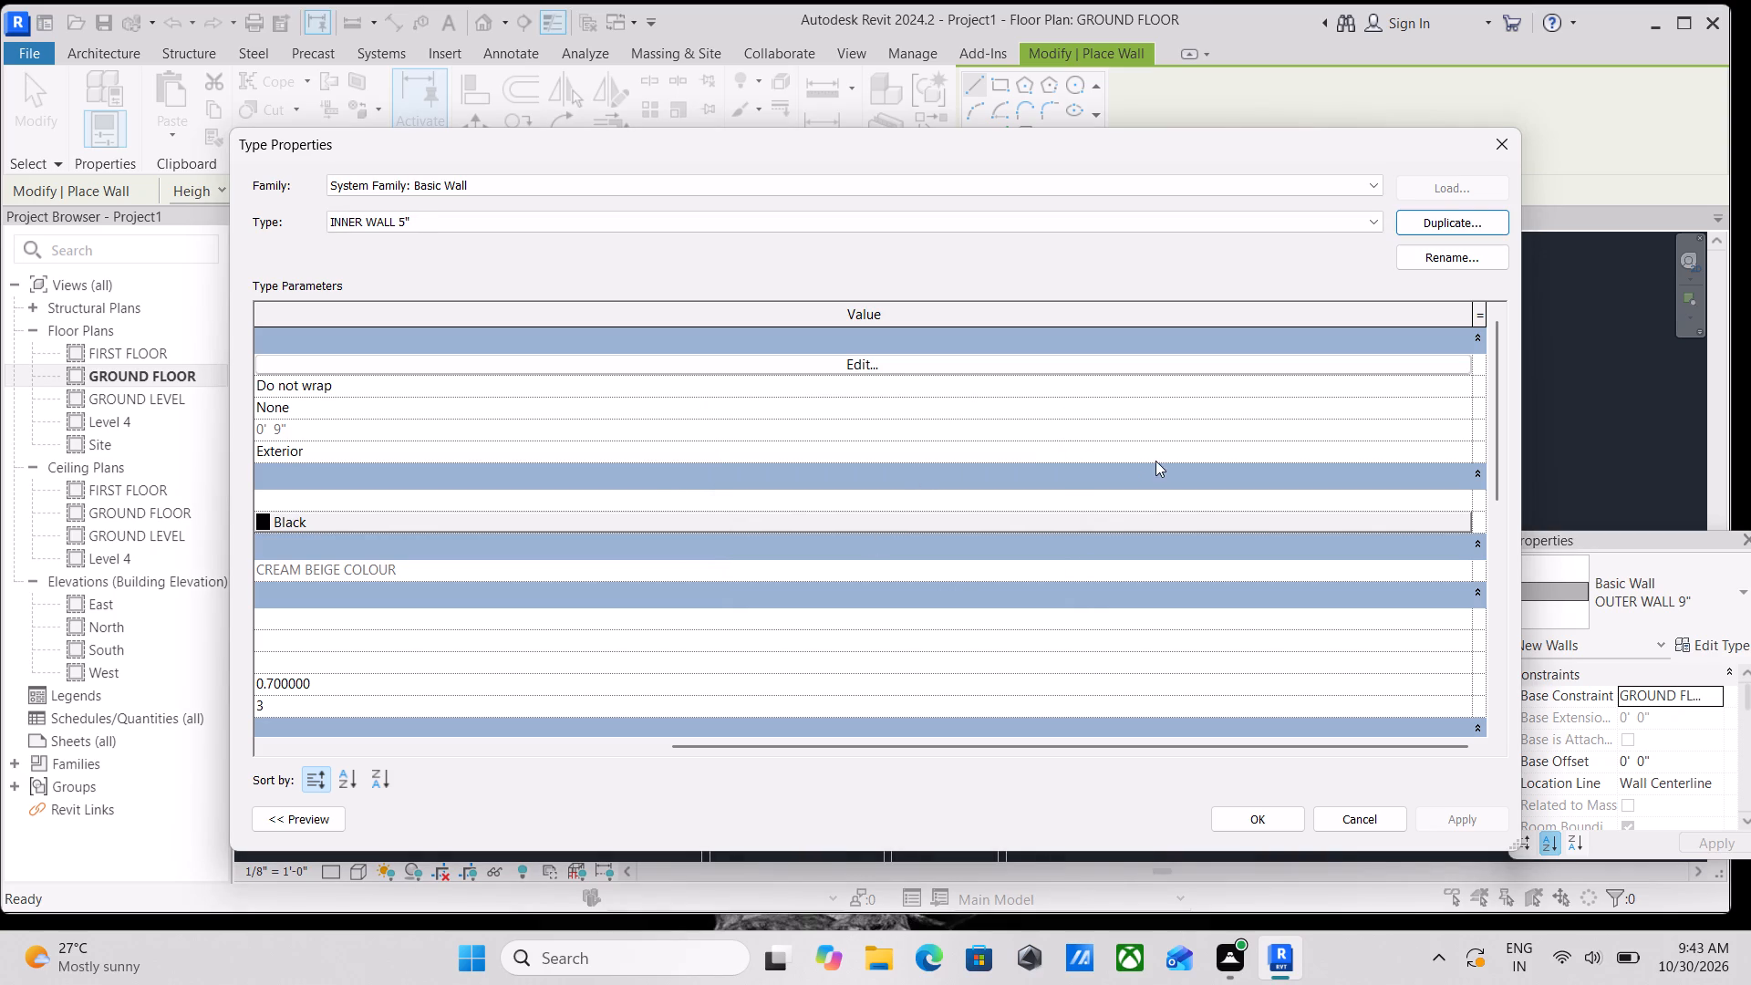
Set the structure layer thickness of the INNER WALL 5" type to 5" and apply the type changes.
click(938, 360)
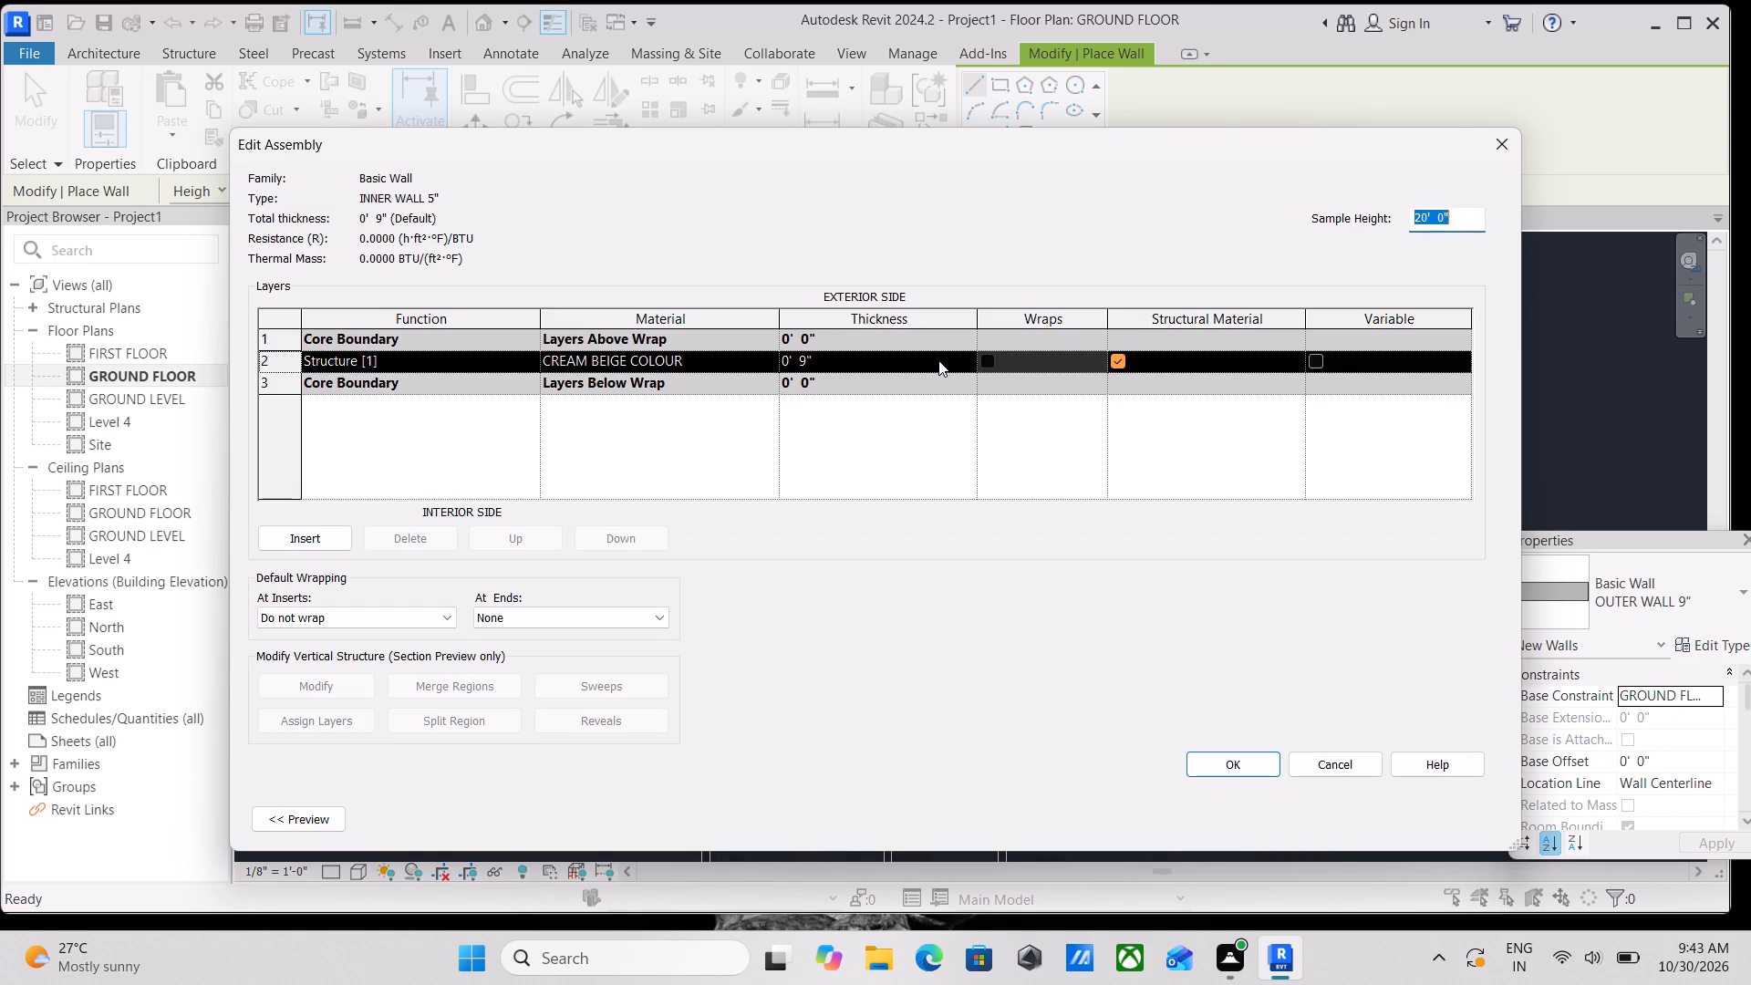
click(840, 356)
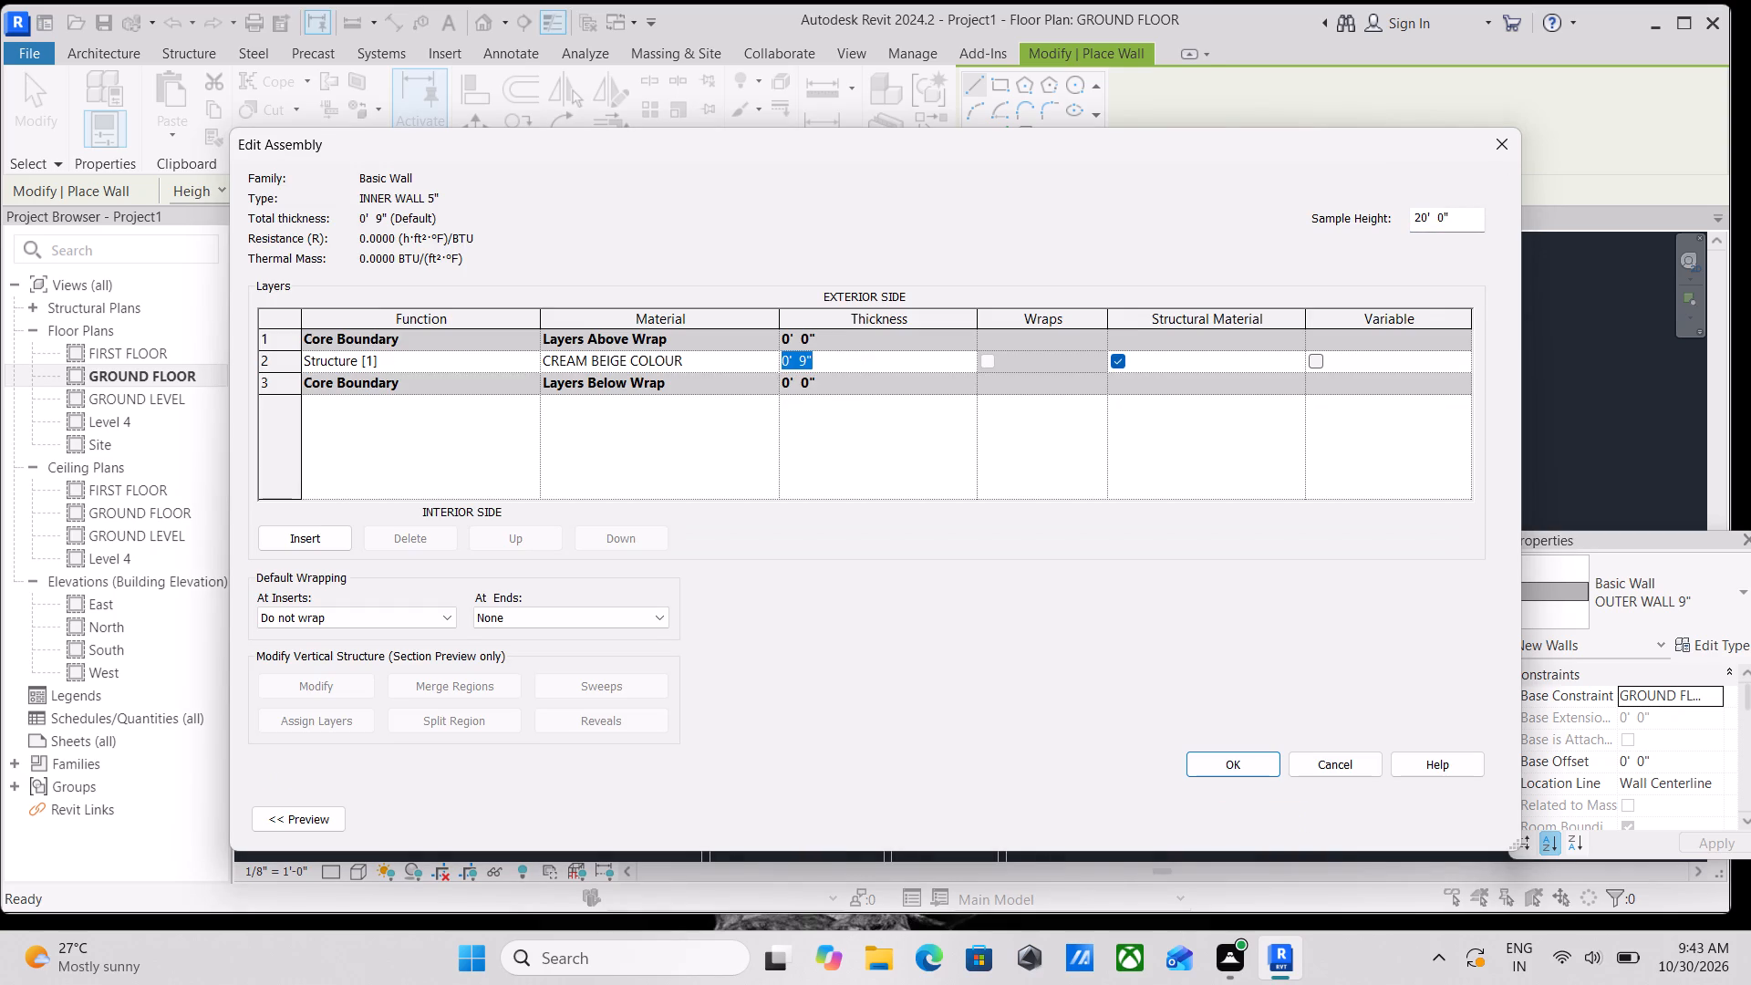
key(5)
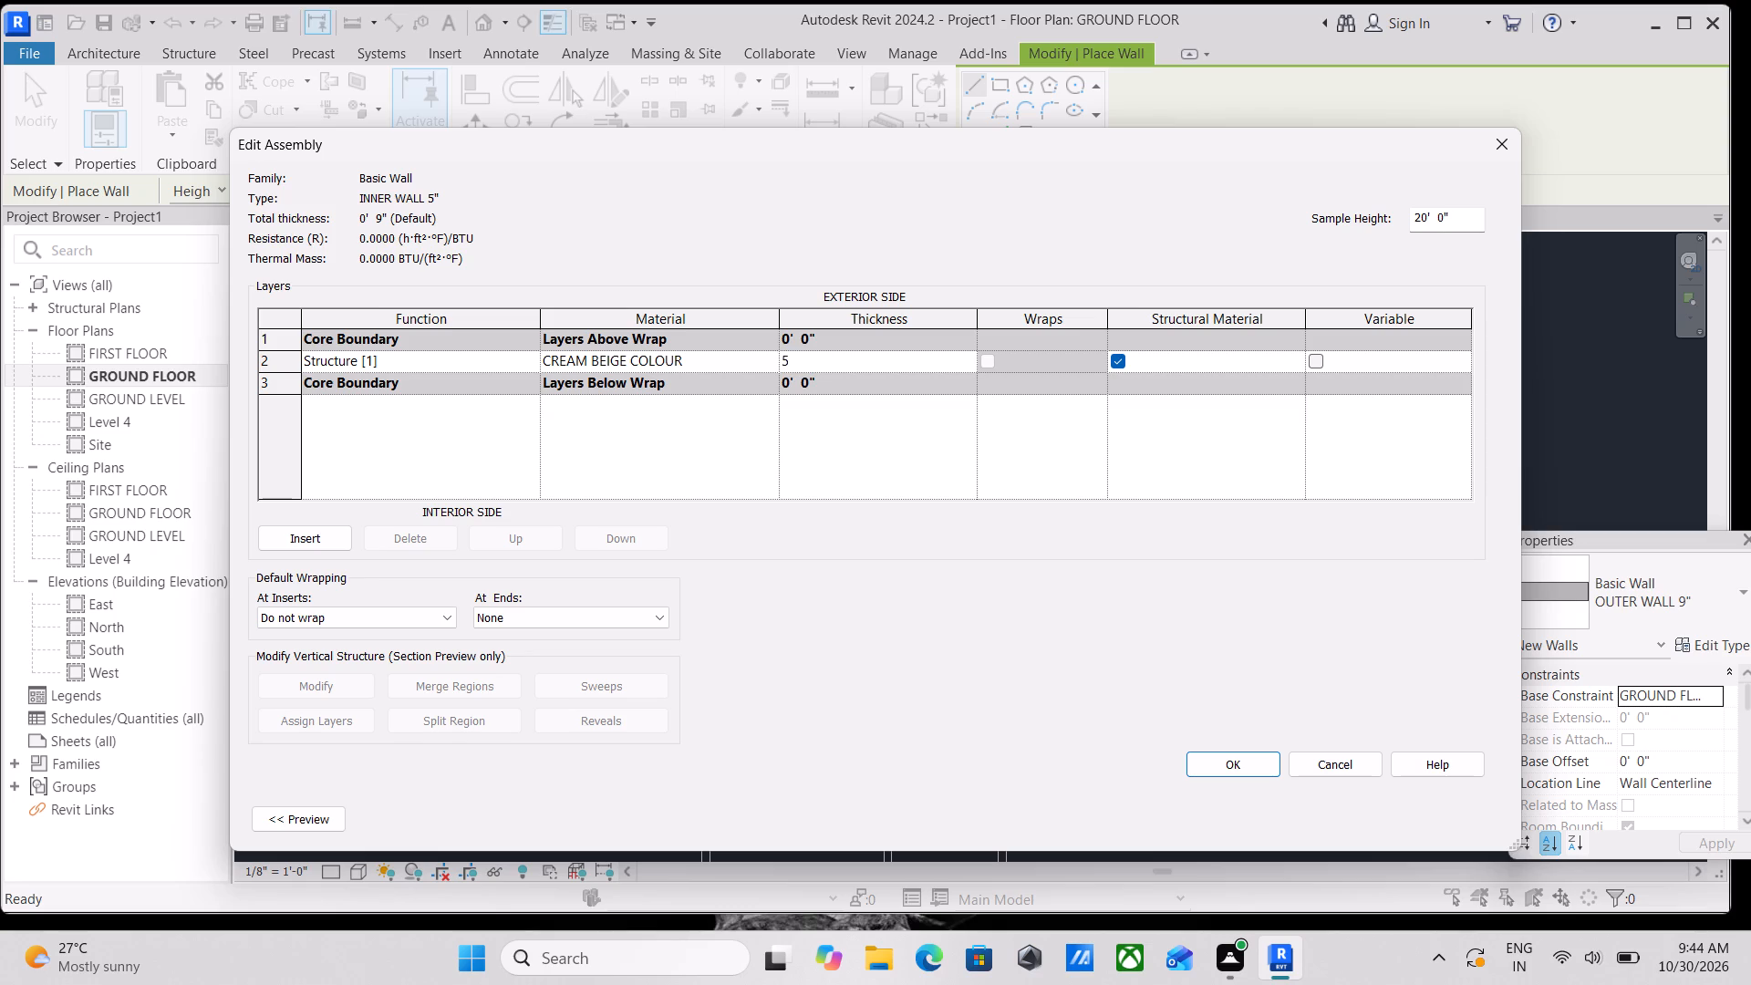
key(shift+quotedbl)
click(1248, 765)
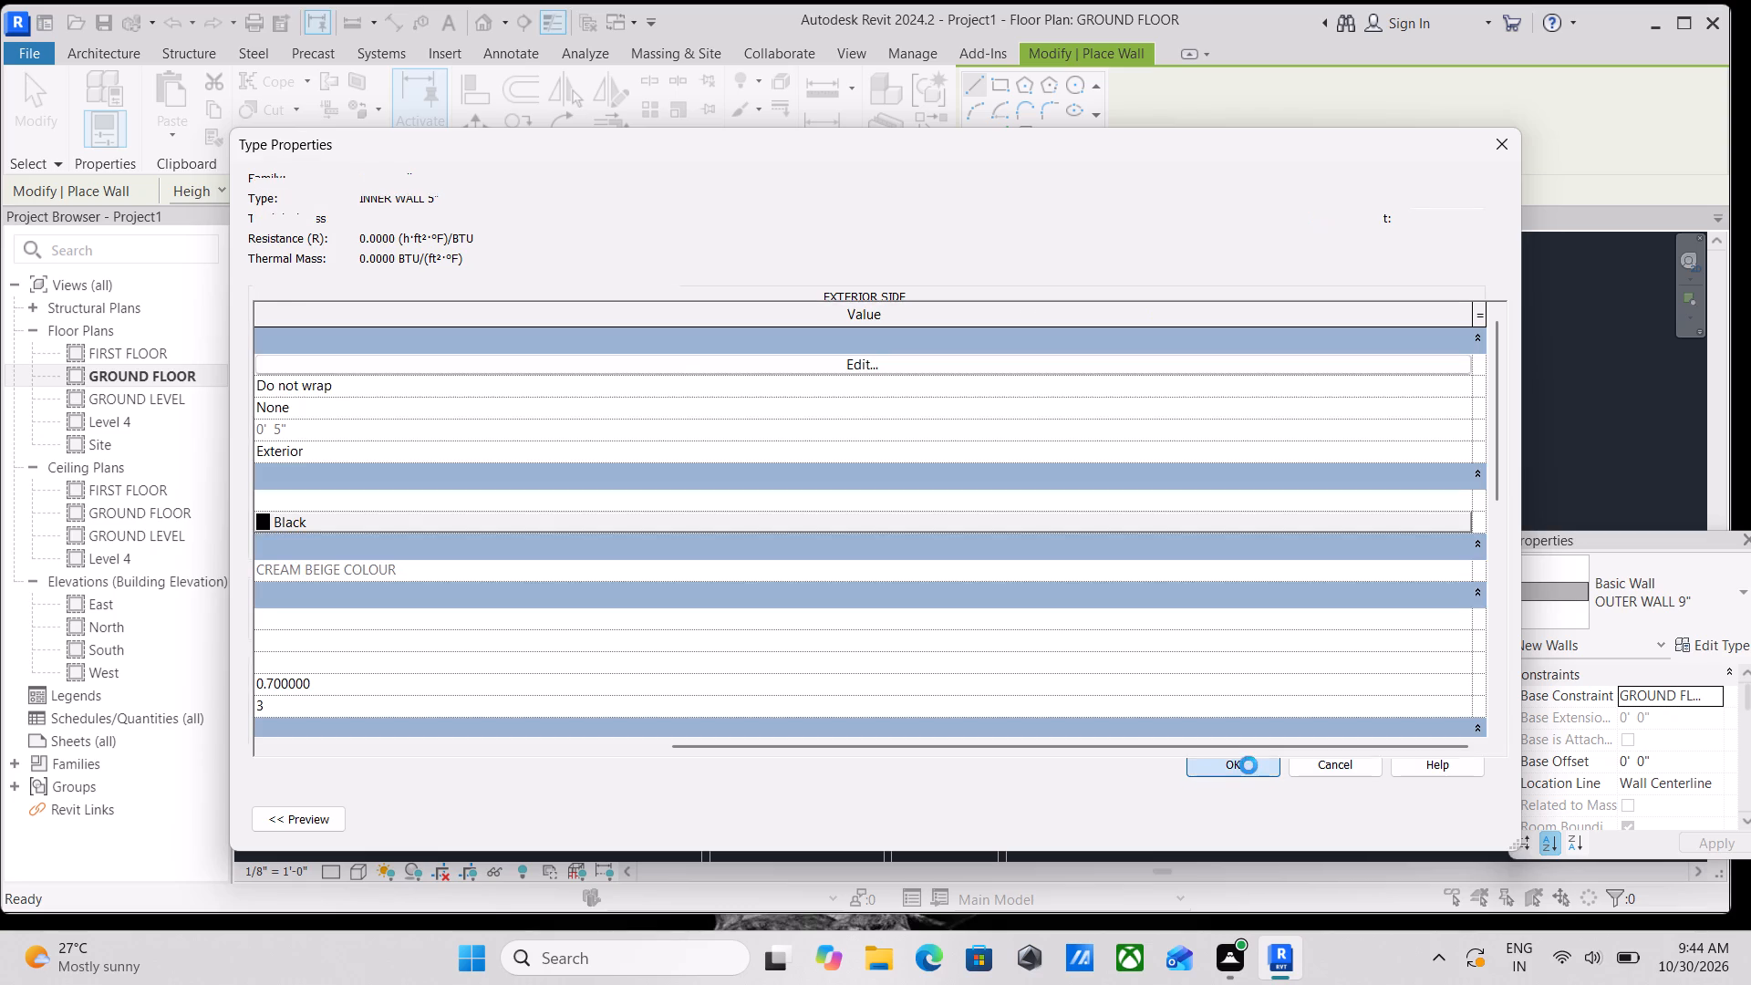
click(1465, 824)
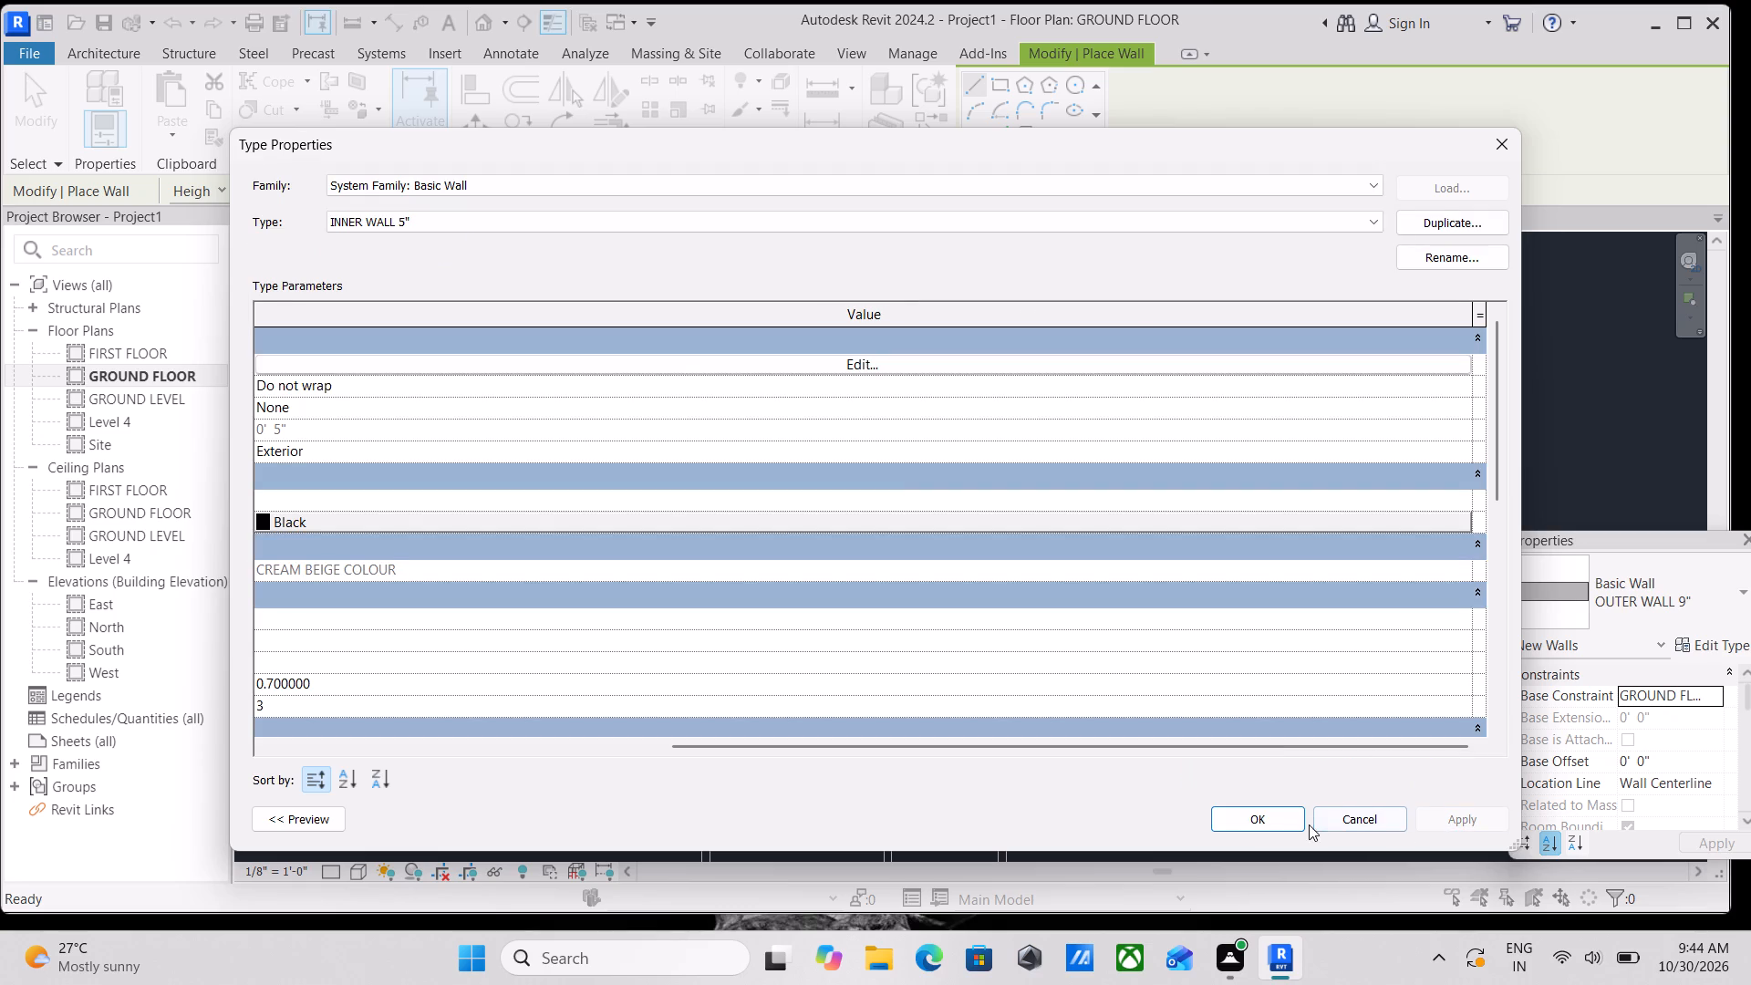
click(1263, 821)
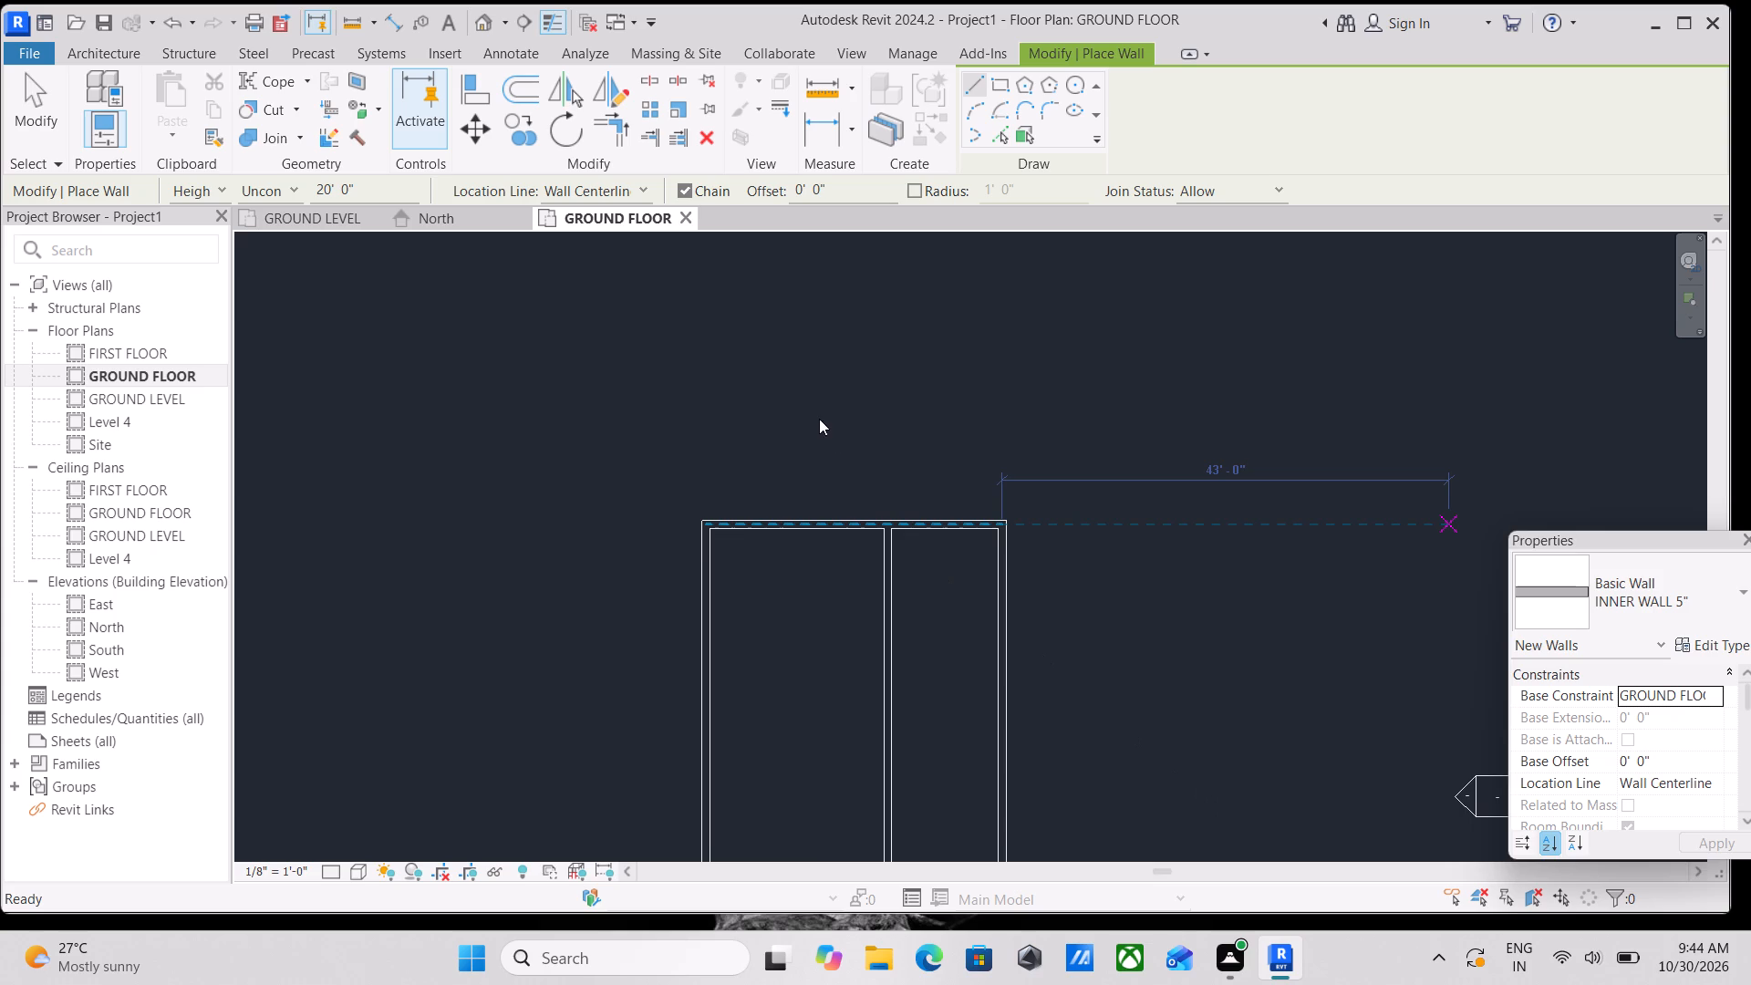
Draw a horizontal INNER WALL 5" wall from the east outer wall to the inner vertical wall, about 8' below the top wall.
scroll(909, 534, up, 4)
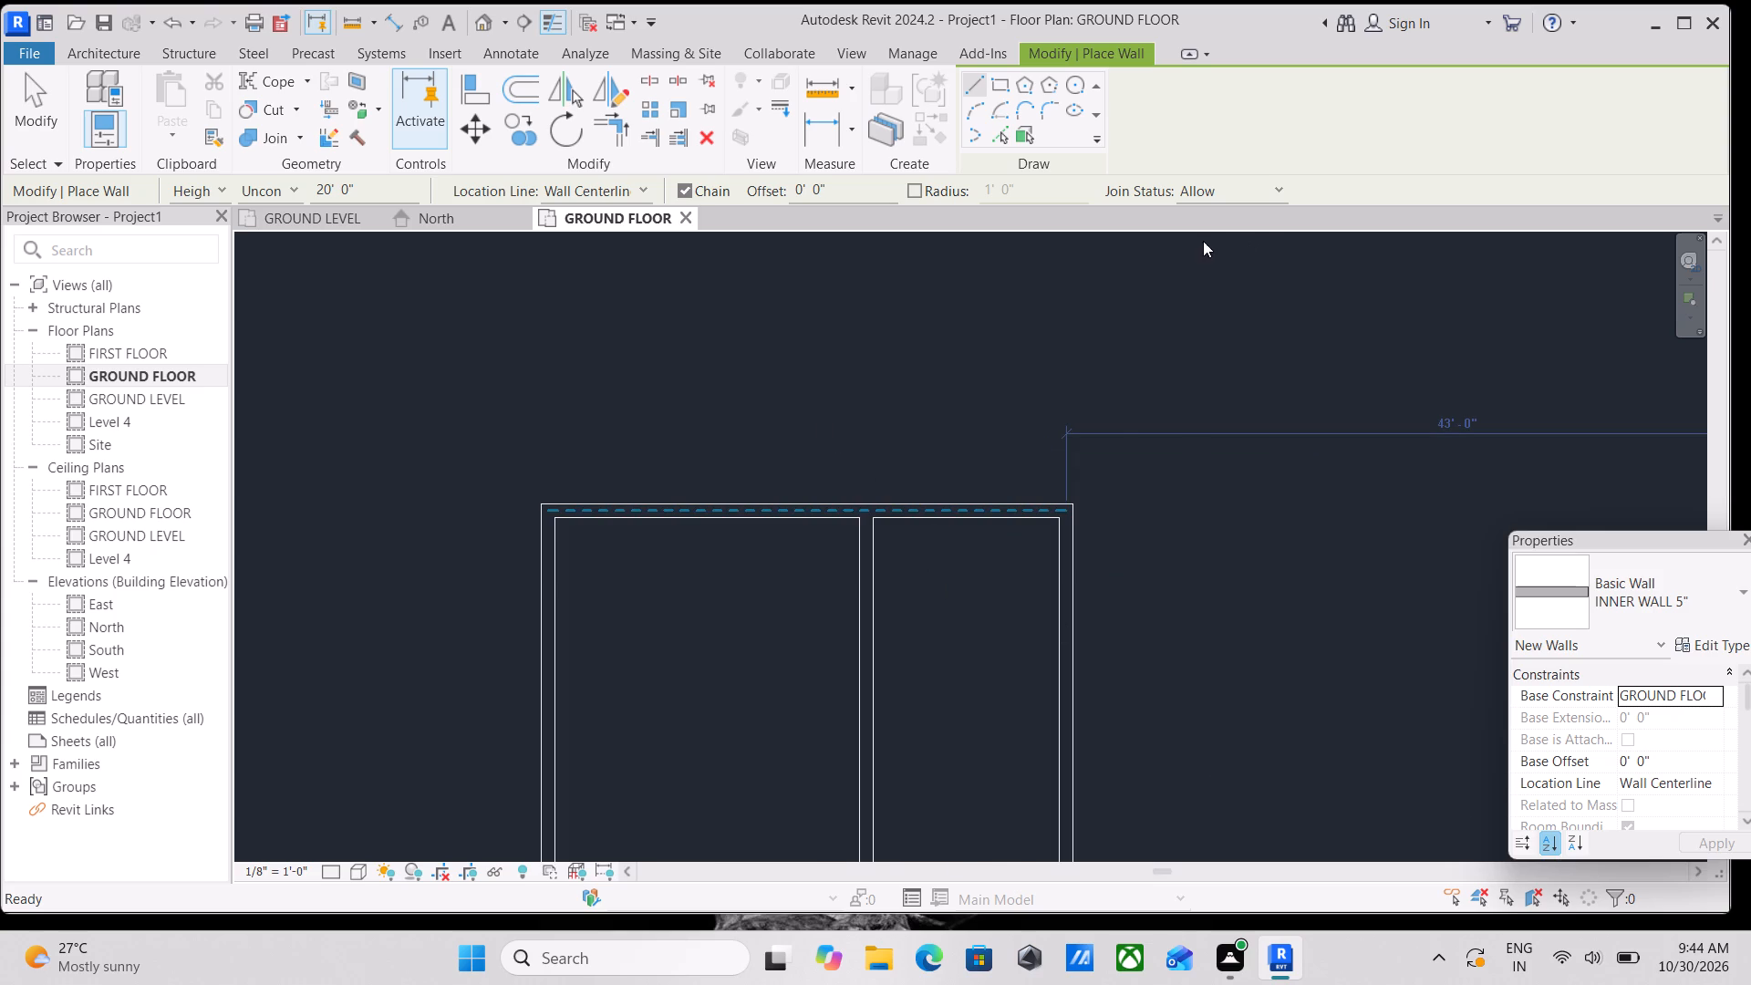
click(979, 78)
scroll(1154, 511, up, 1)
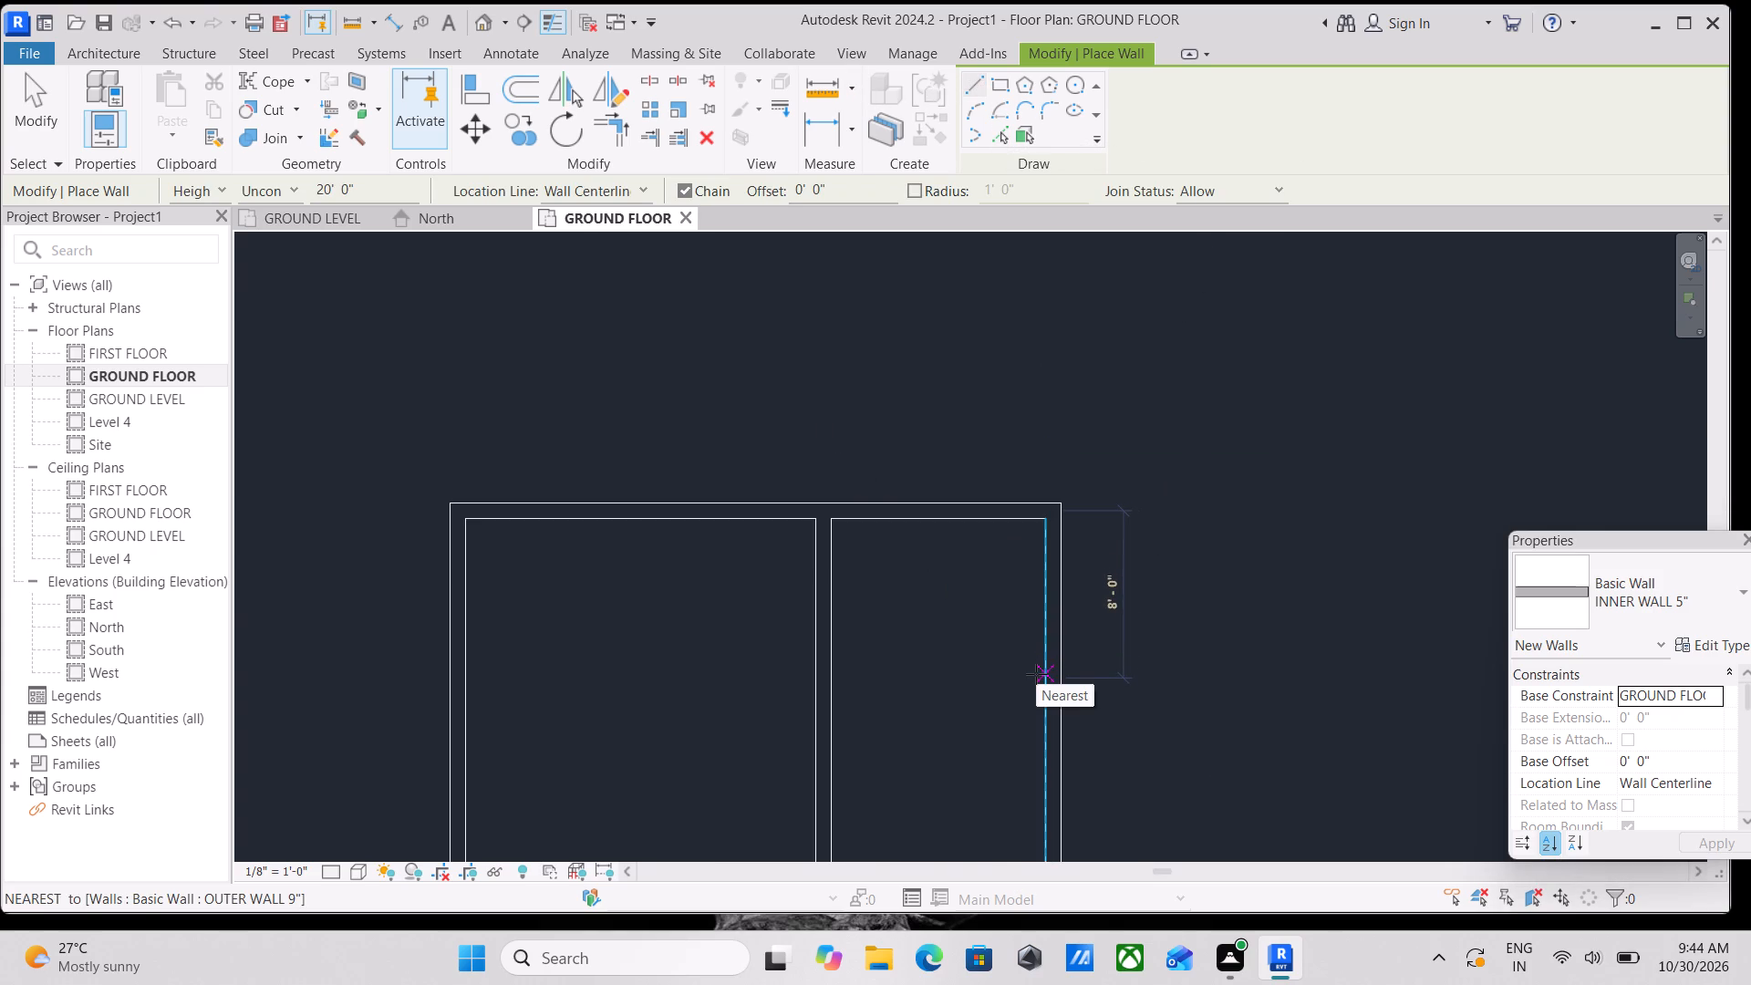
click(1036, 674)
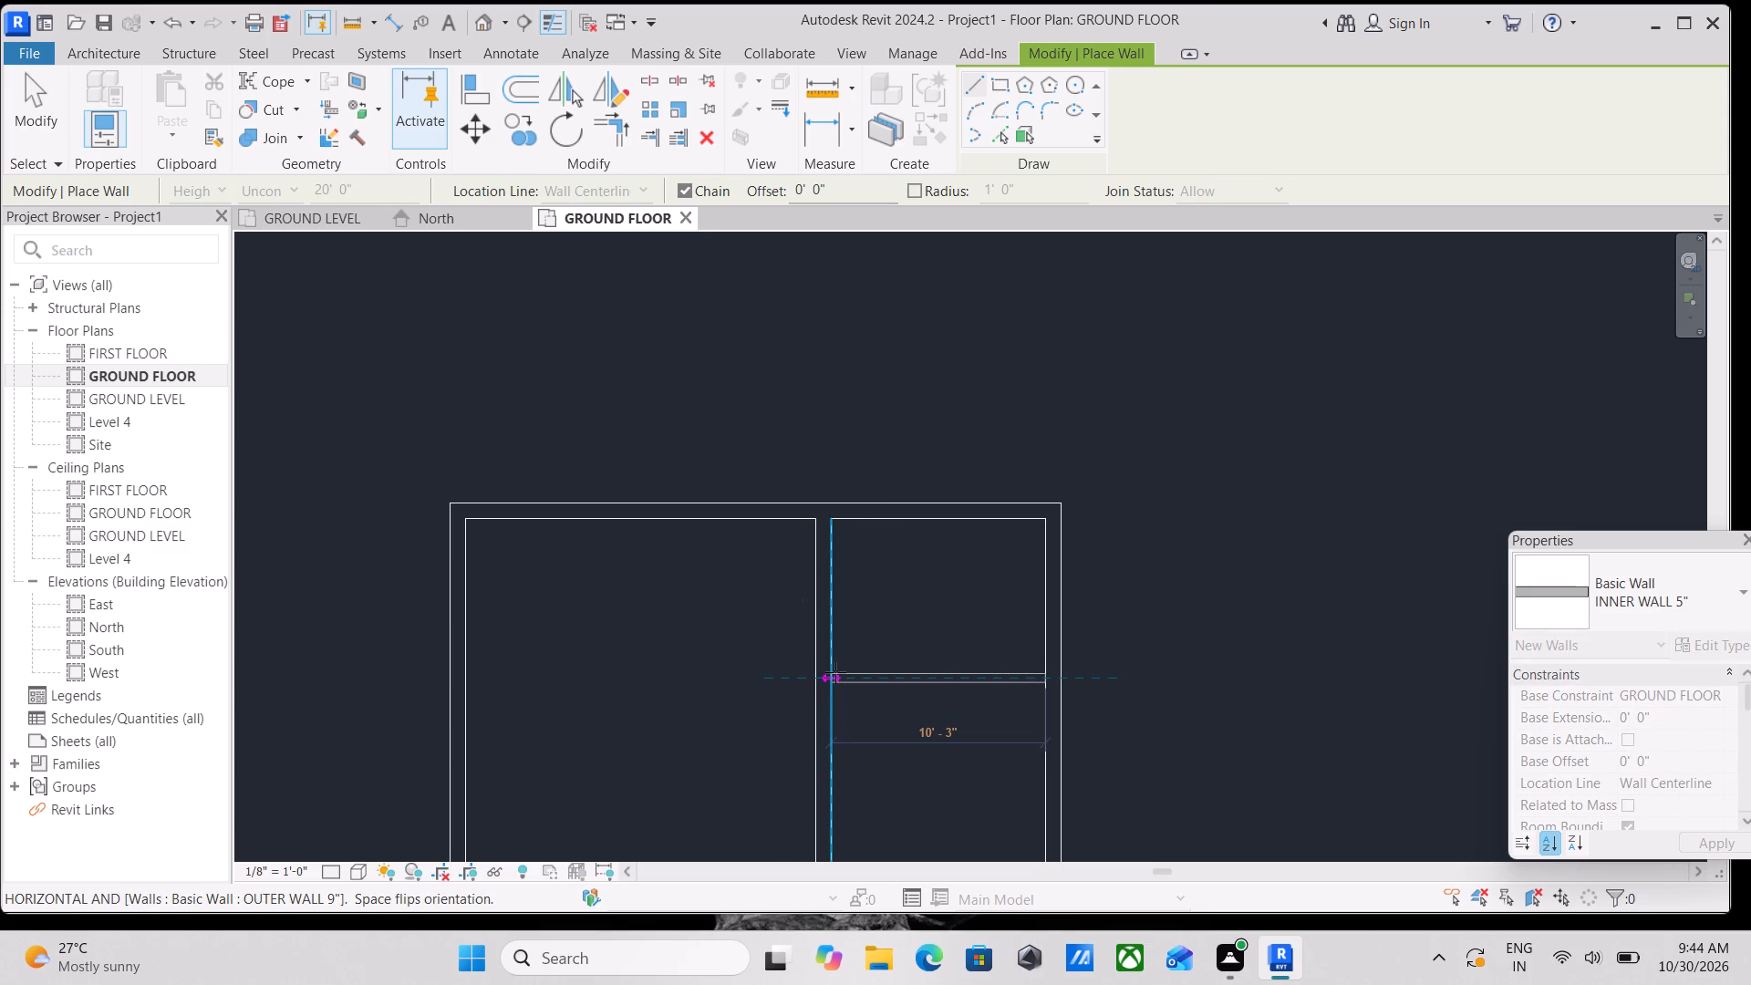
click(835, 672)
key(Escape)
key(Escape)
scroll(980, 696, up, 3)
key(Escape)
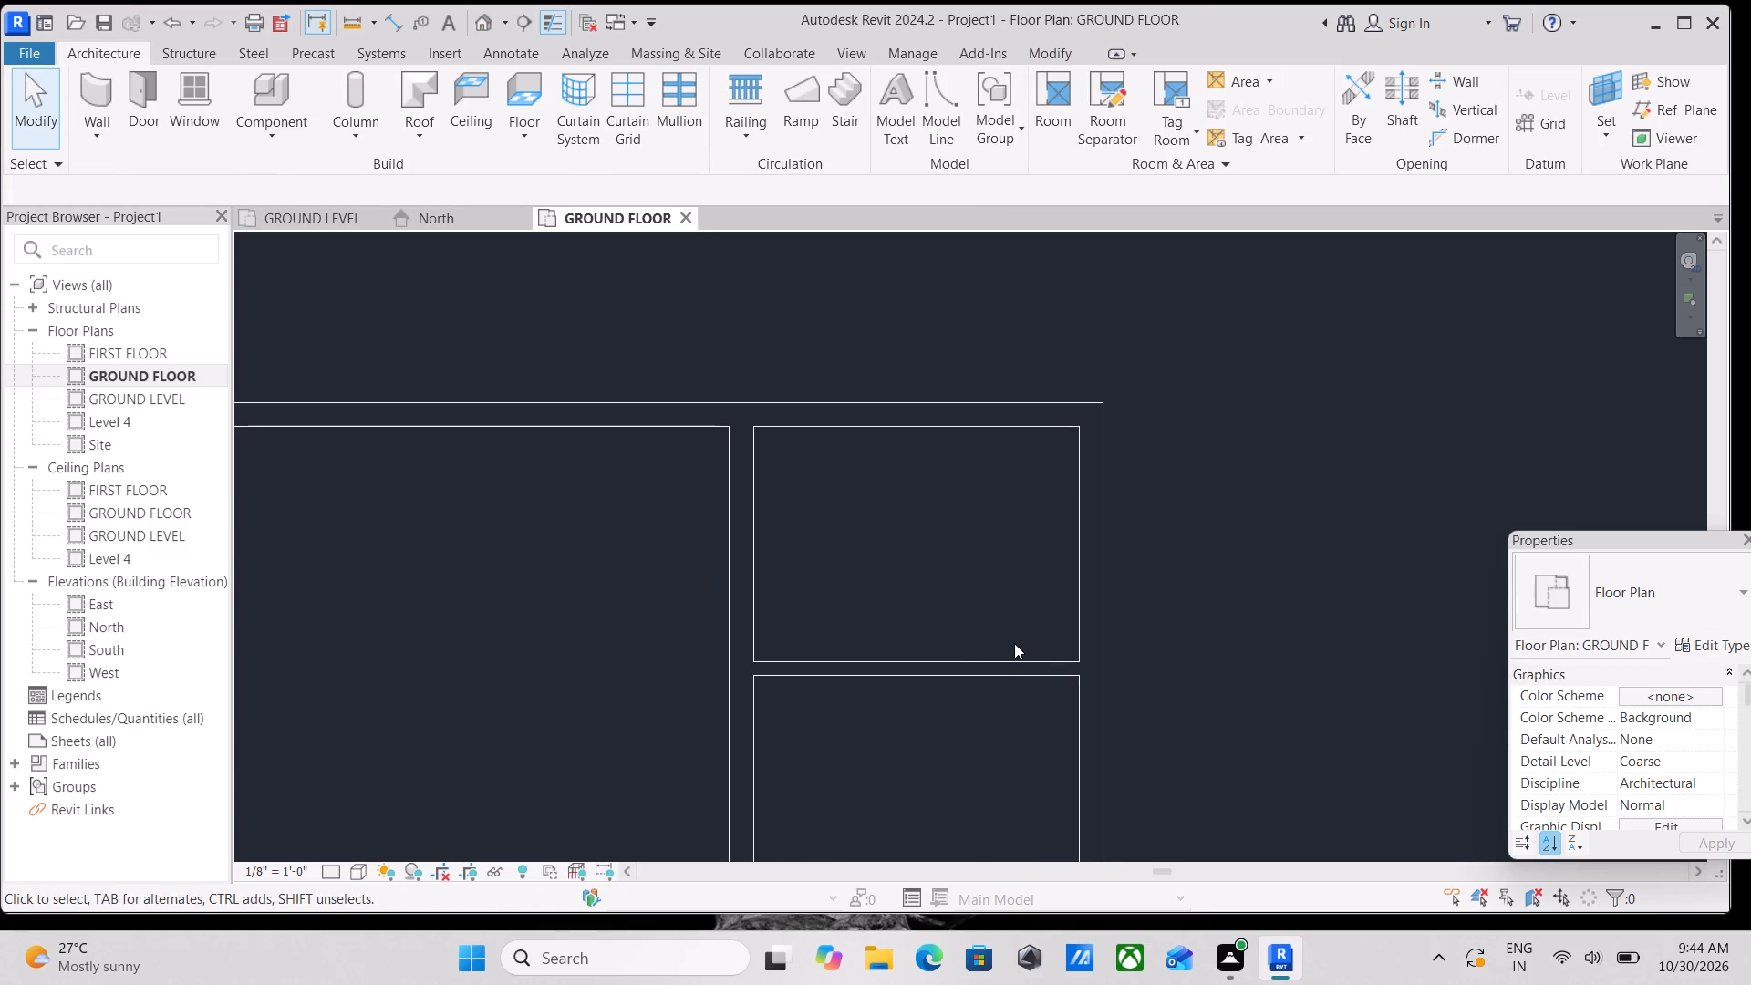
Set the distance between the top outer wall and the horizontal inner wall to 9'.
click(983, 664)
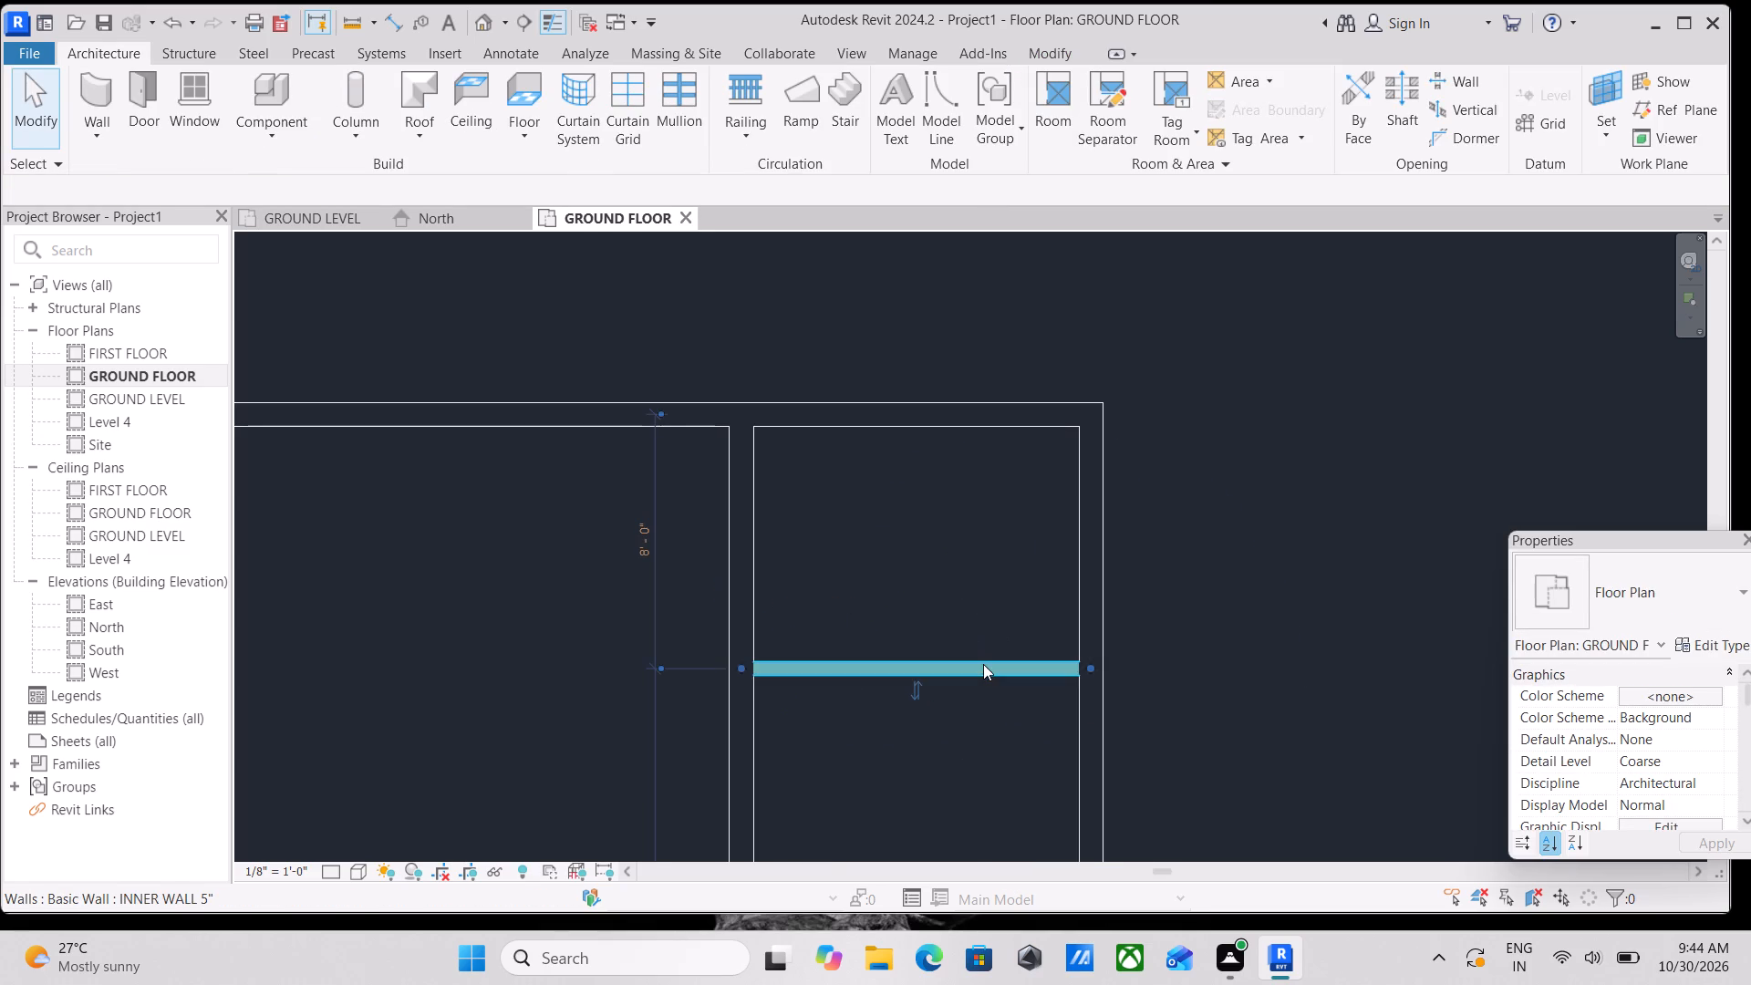
click(648, 549)
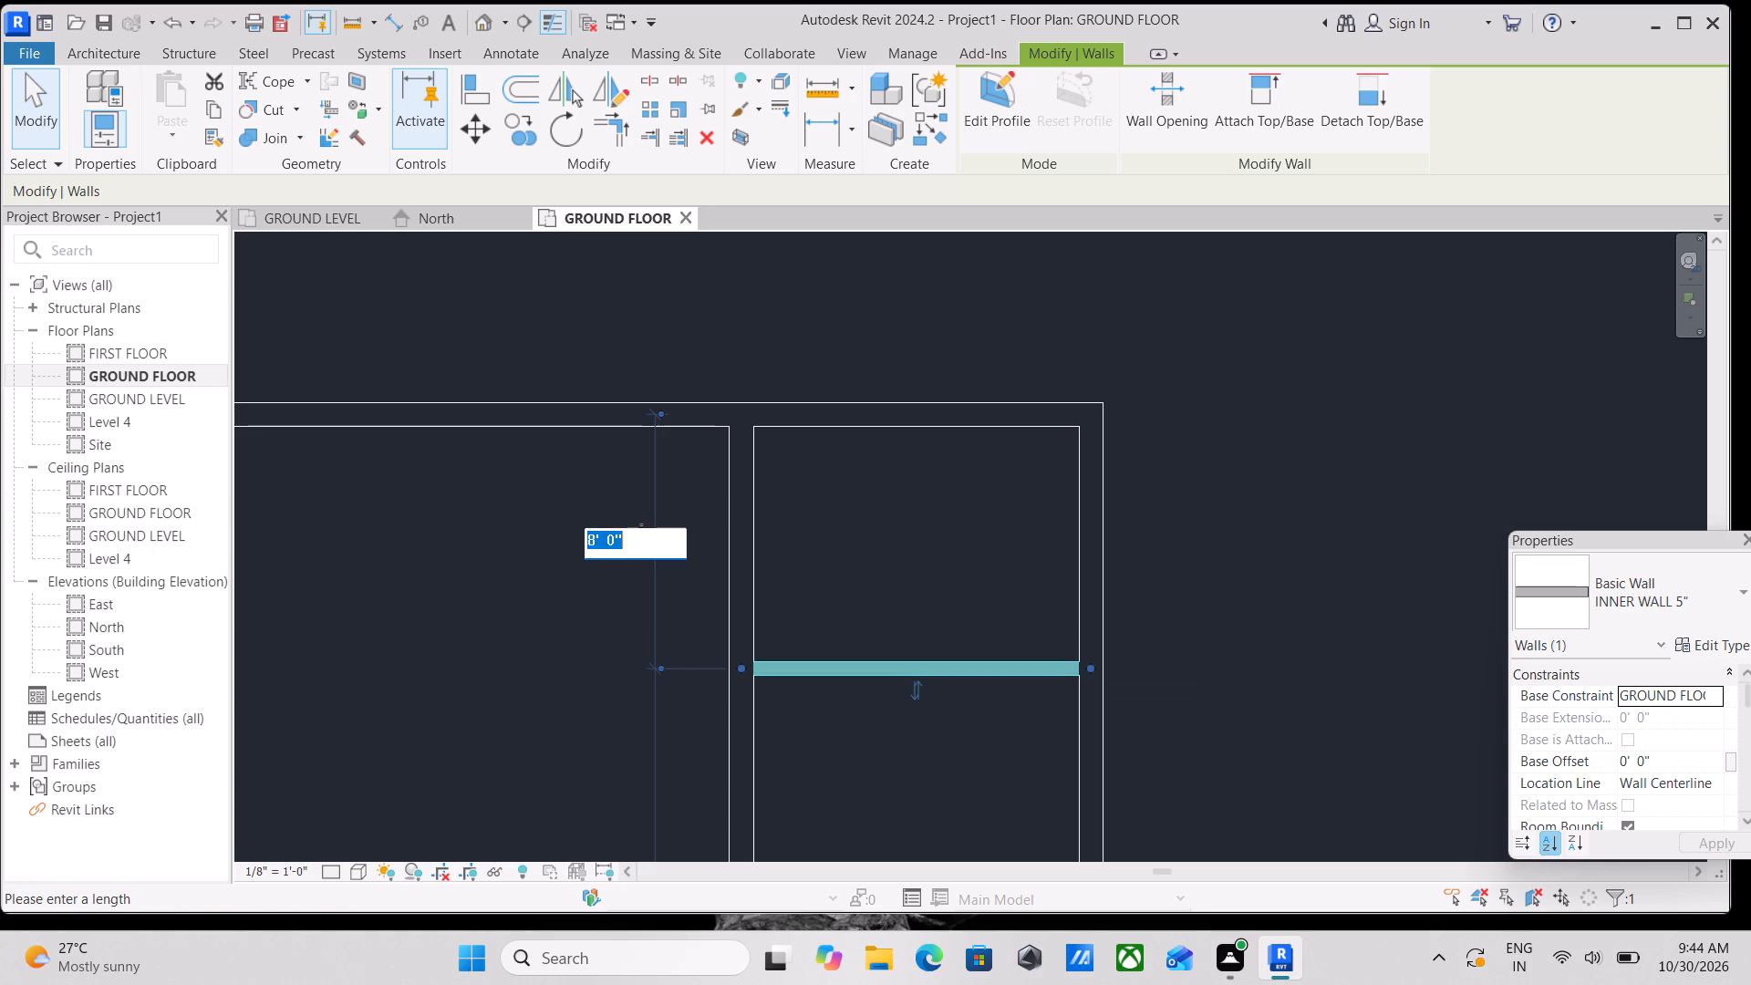
text(9')
key(Return)
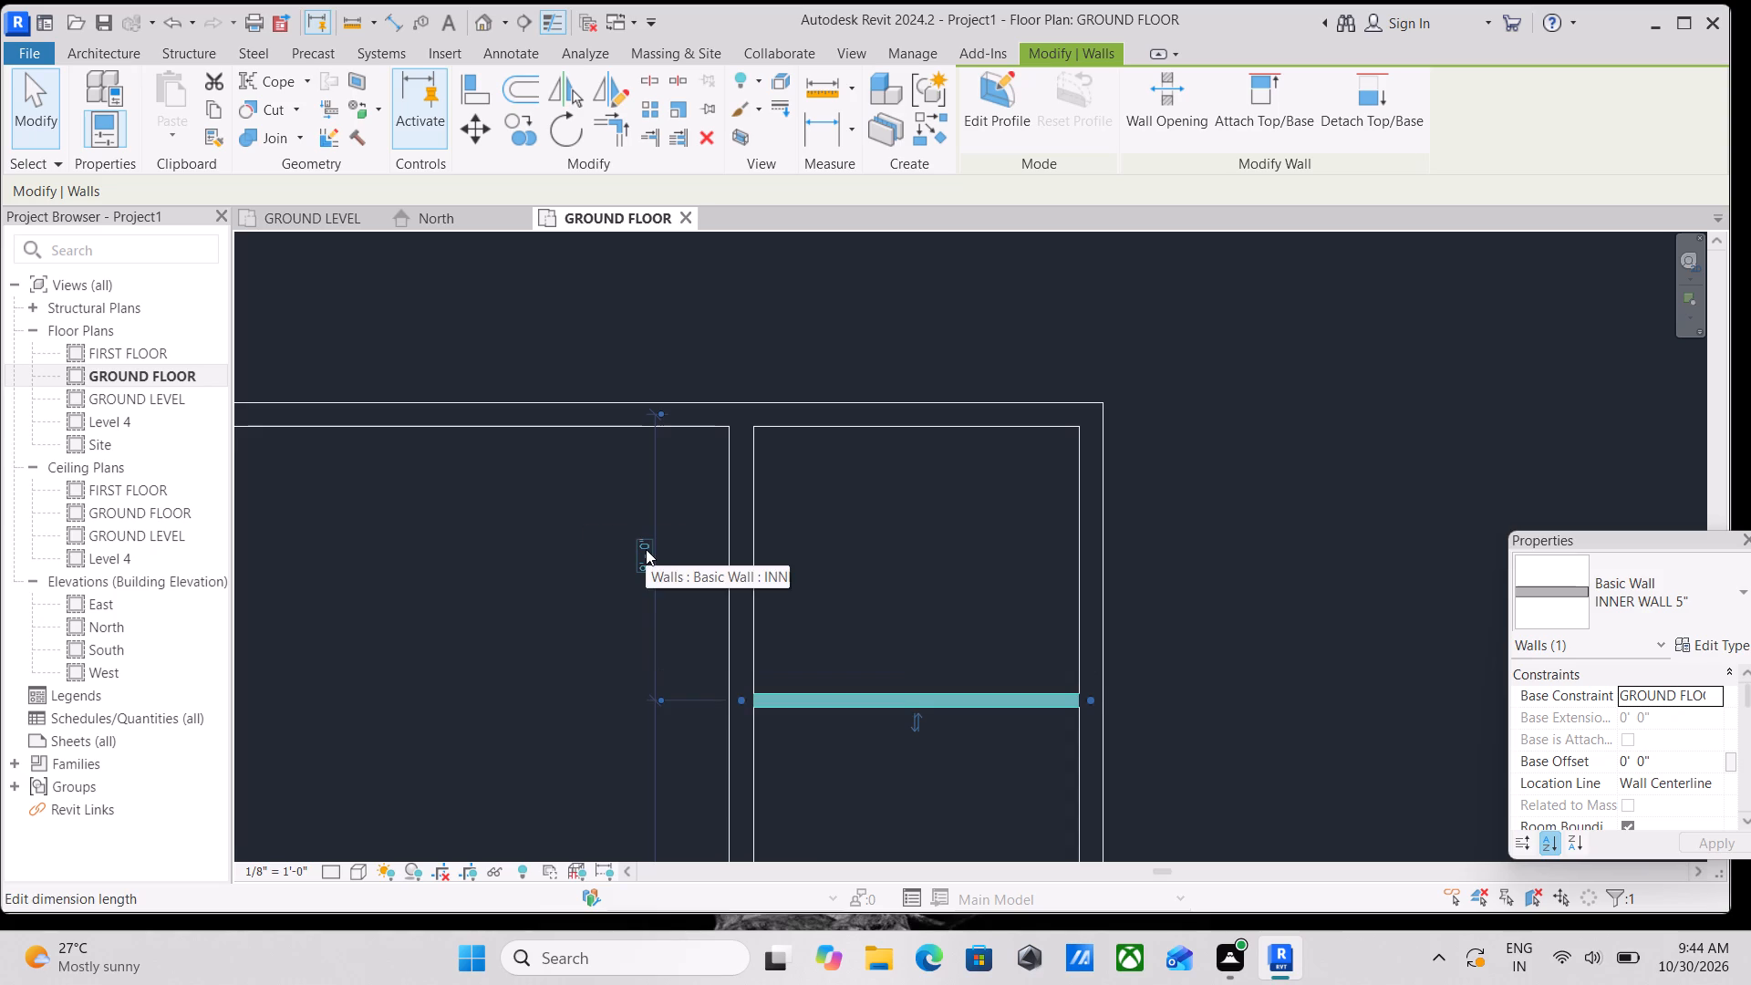
key(Escape)
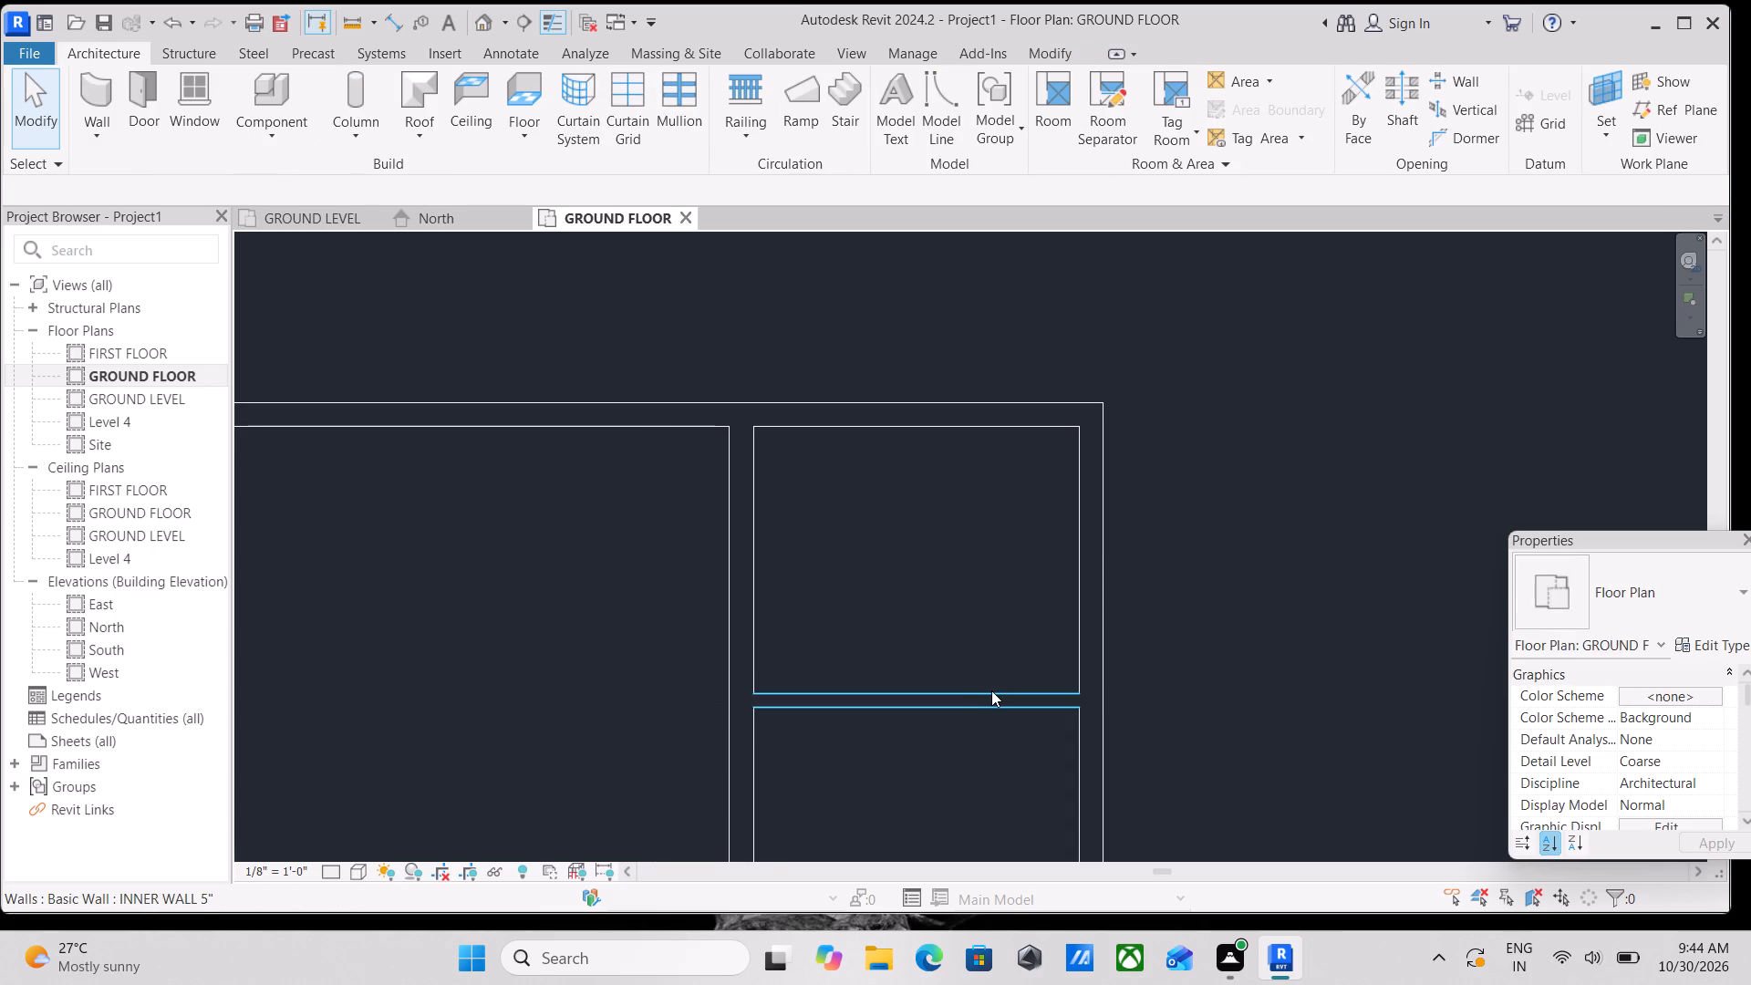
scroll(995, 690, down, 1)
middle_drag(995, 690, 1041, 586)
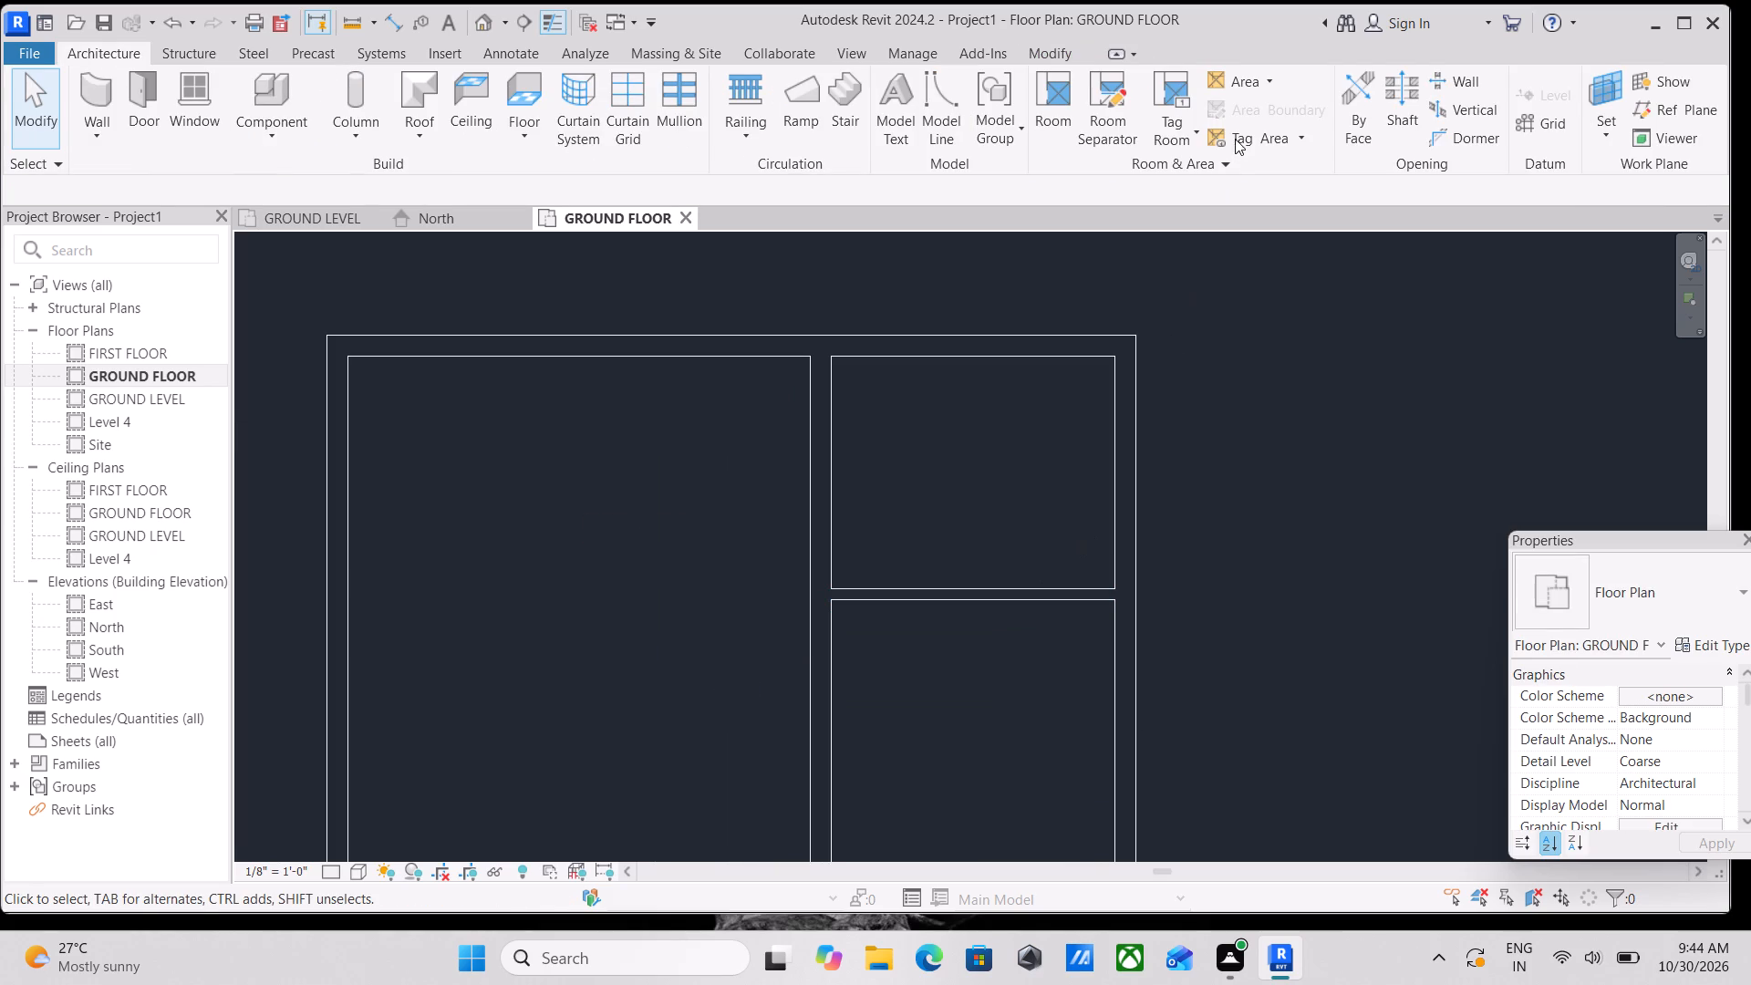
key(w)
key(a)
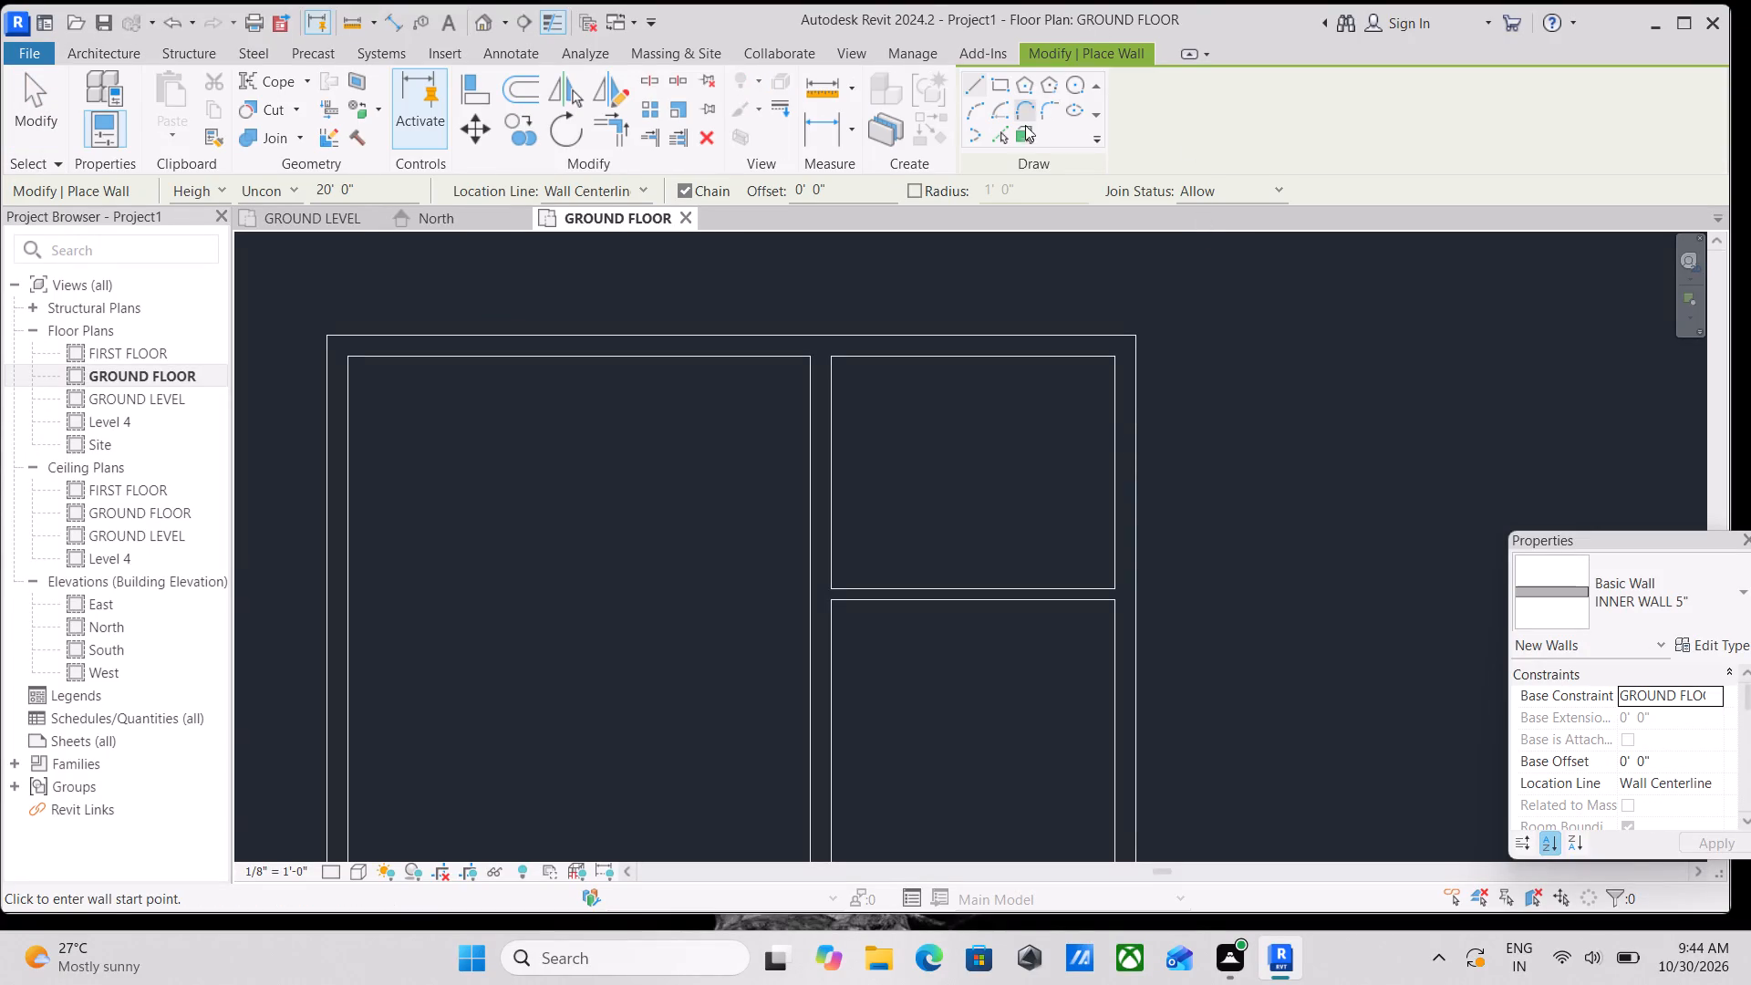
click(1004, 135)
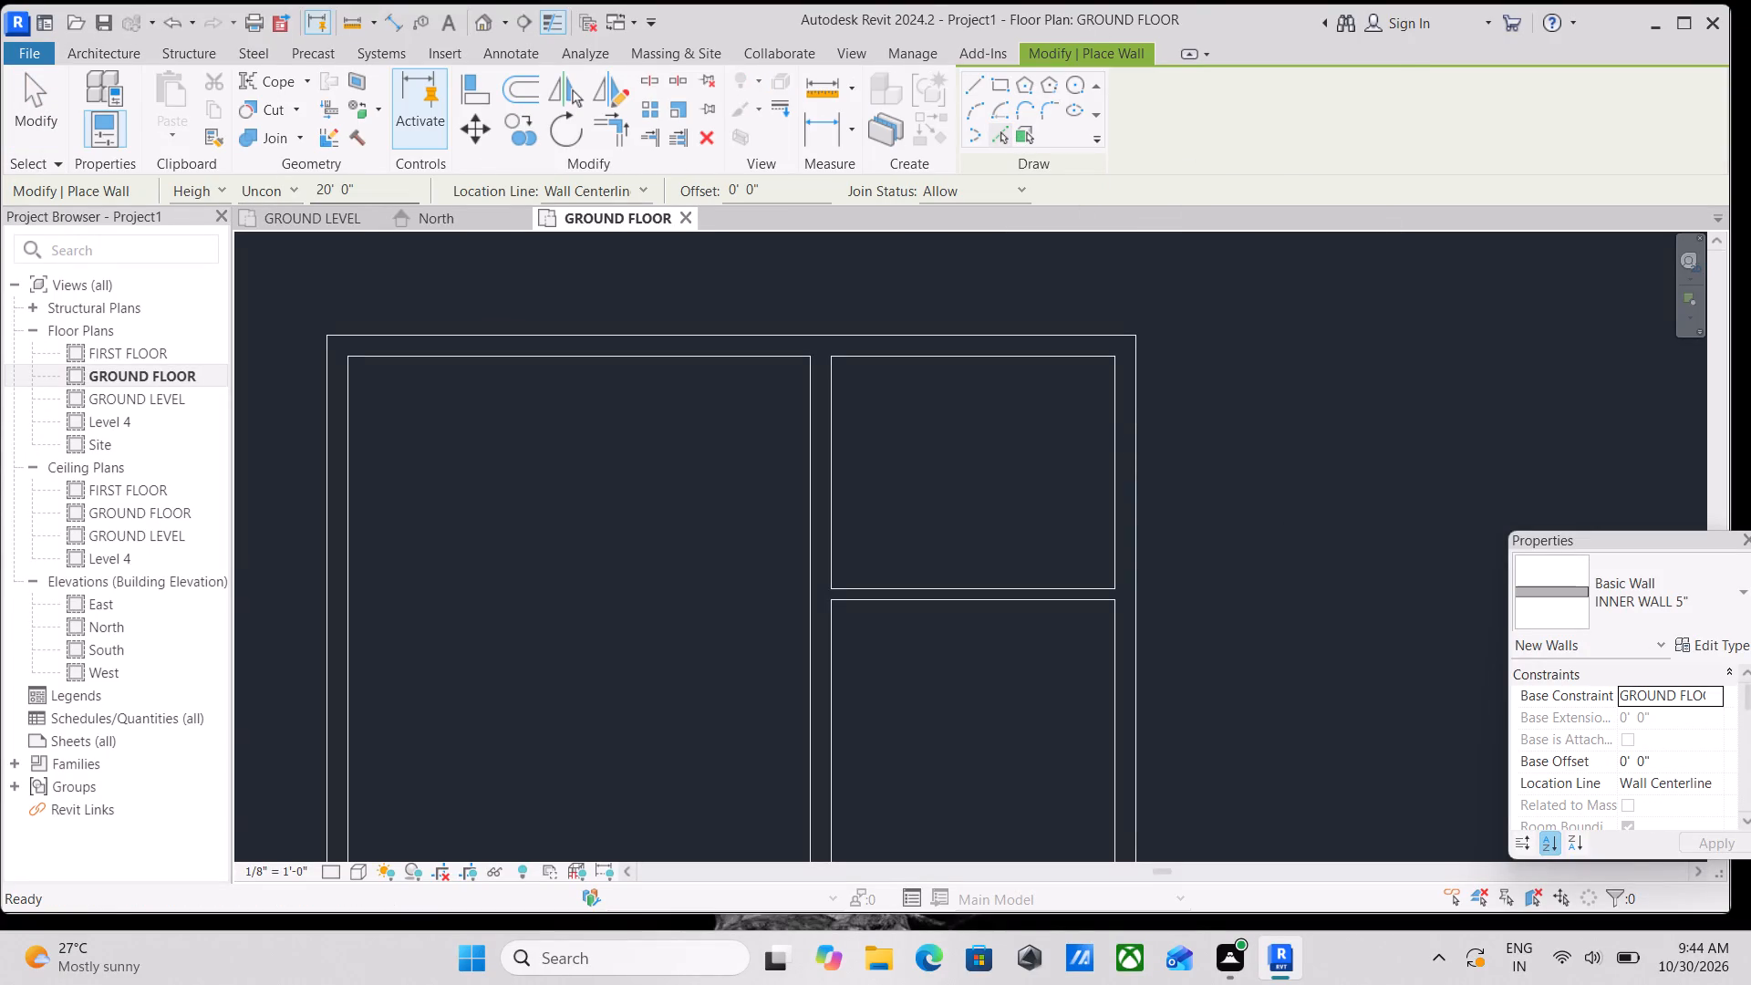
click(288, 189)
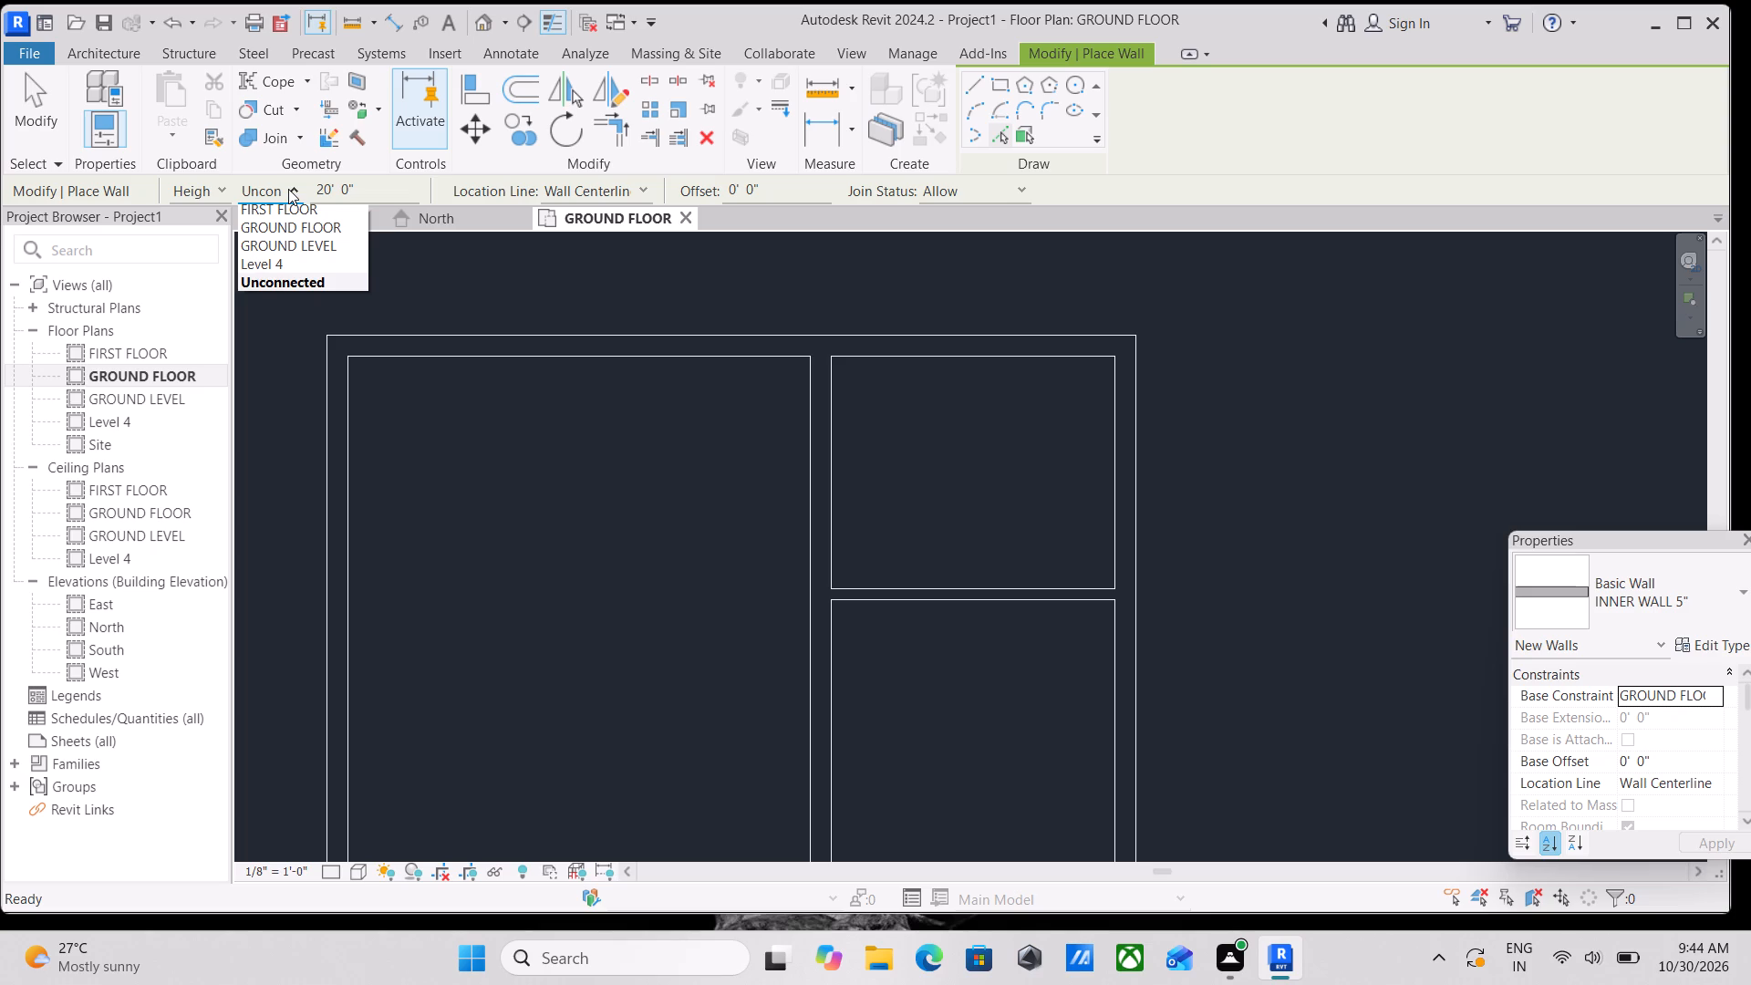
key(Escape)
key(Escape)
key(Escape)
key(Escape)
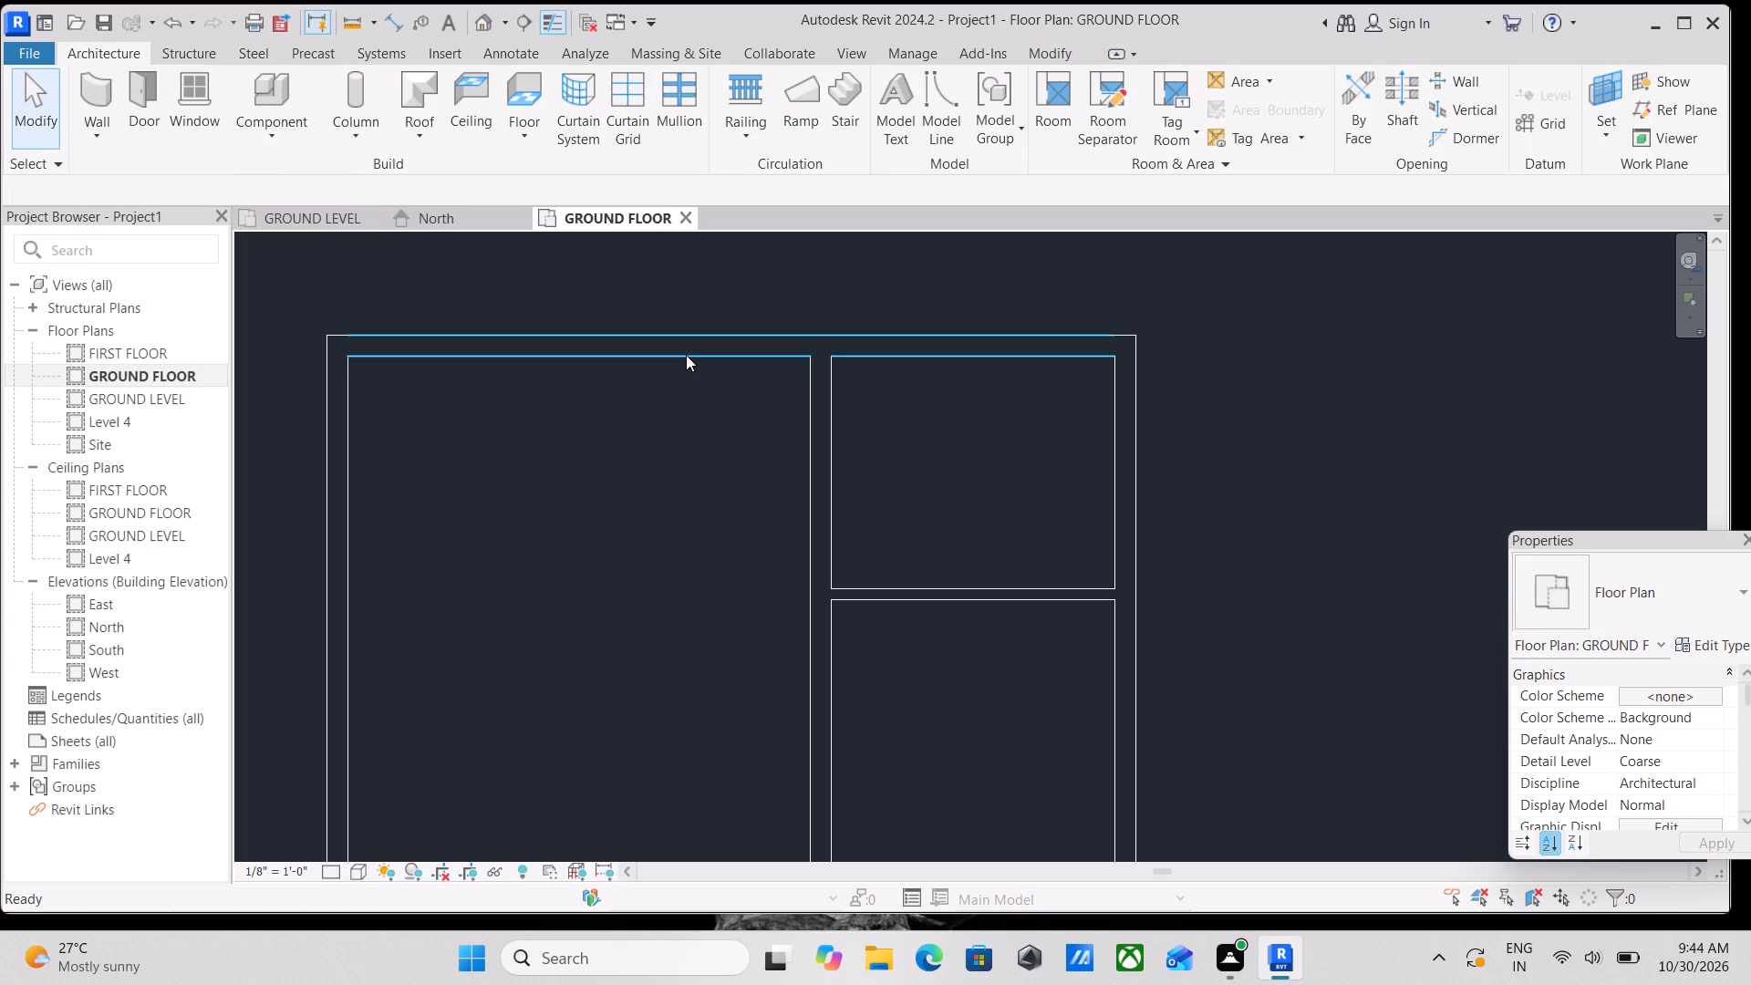
Select all OUTER WALL 9" walls plus the horizontal INNER WALL 5" wall and set their top constraint to Up to level: FIRST FLOOR.
click(689, 349)
text(SA)
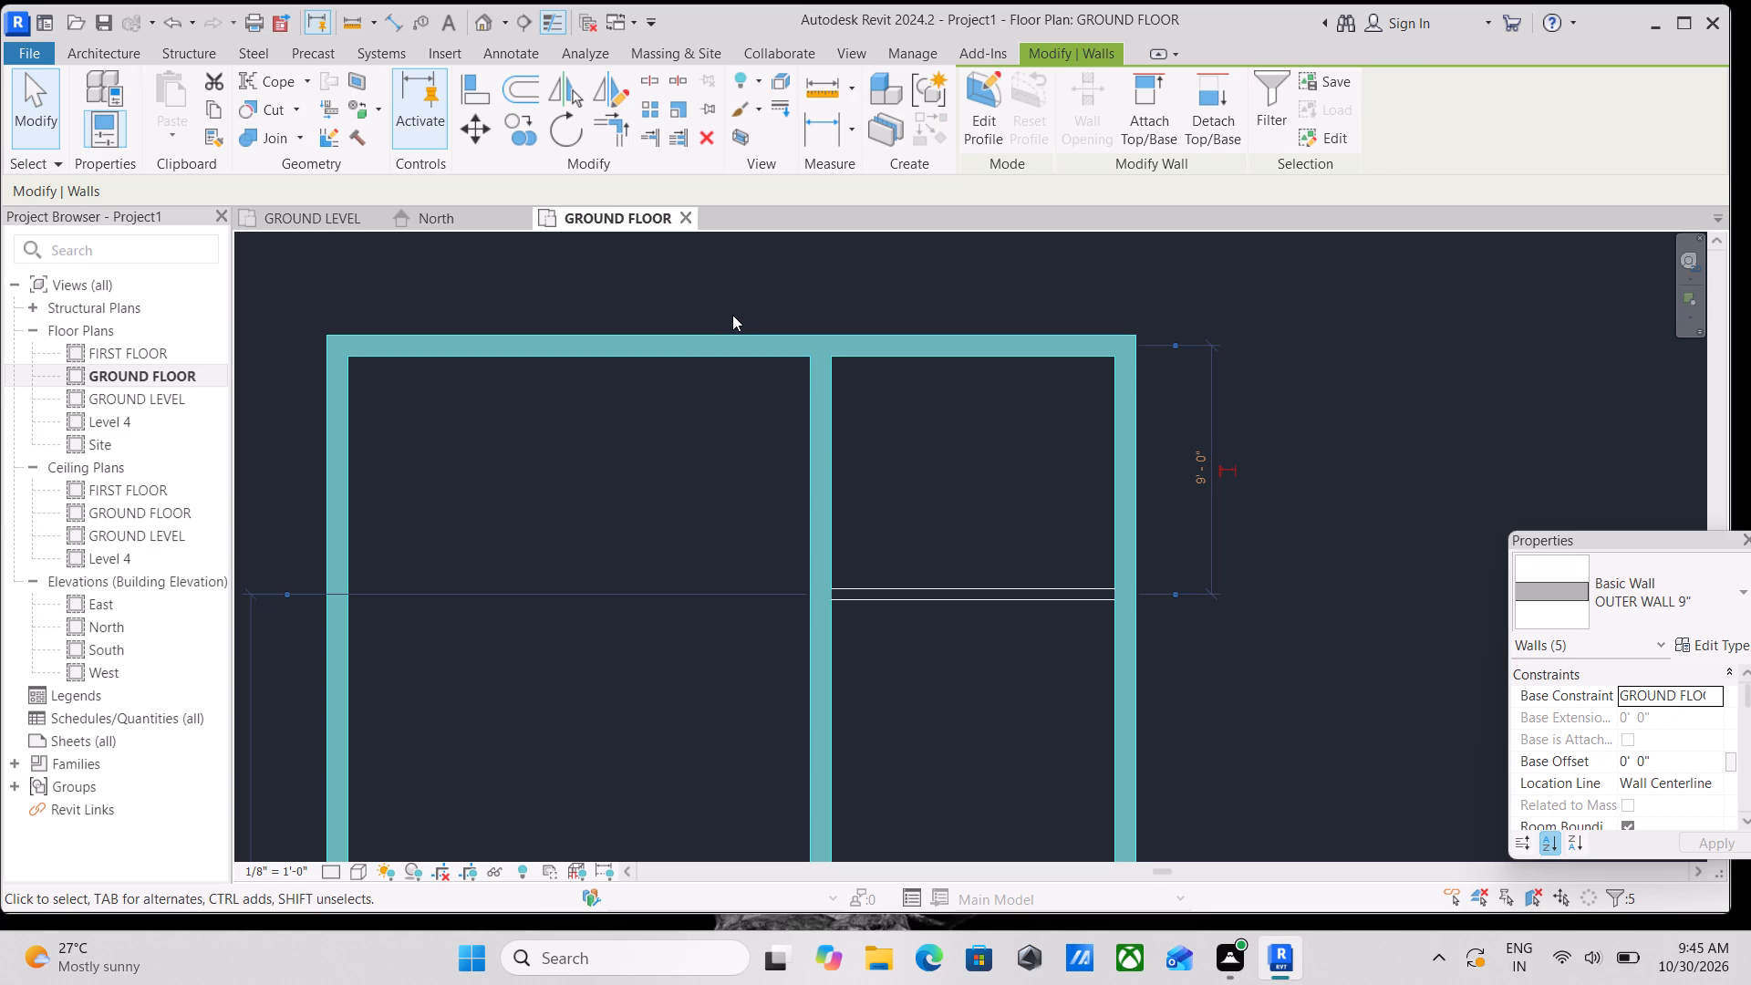
ctrl+click(946, 604)
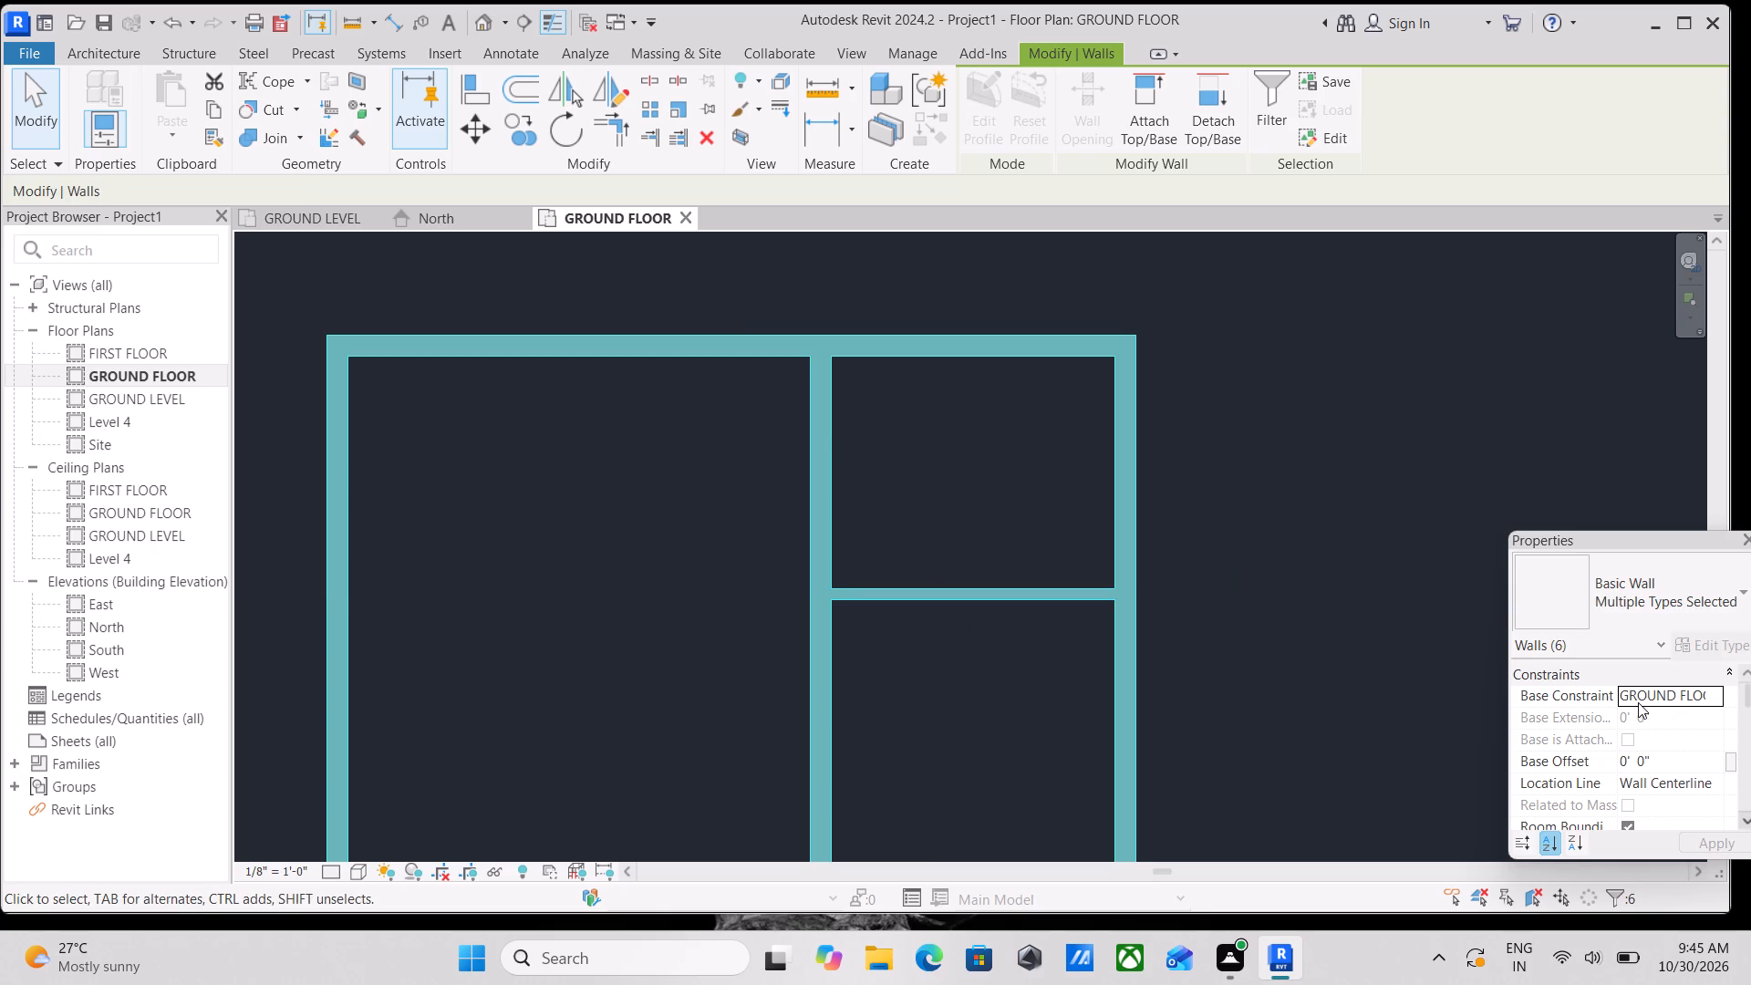
scroll(1656, 767, down, 2)
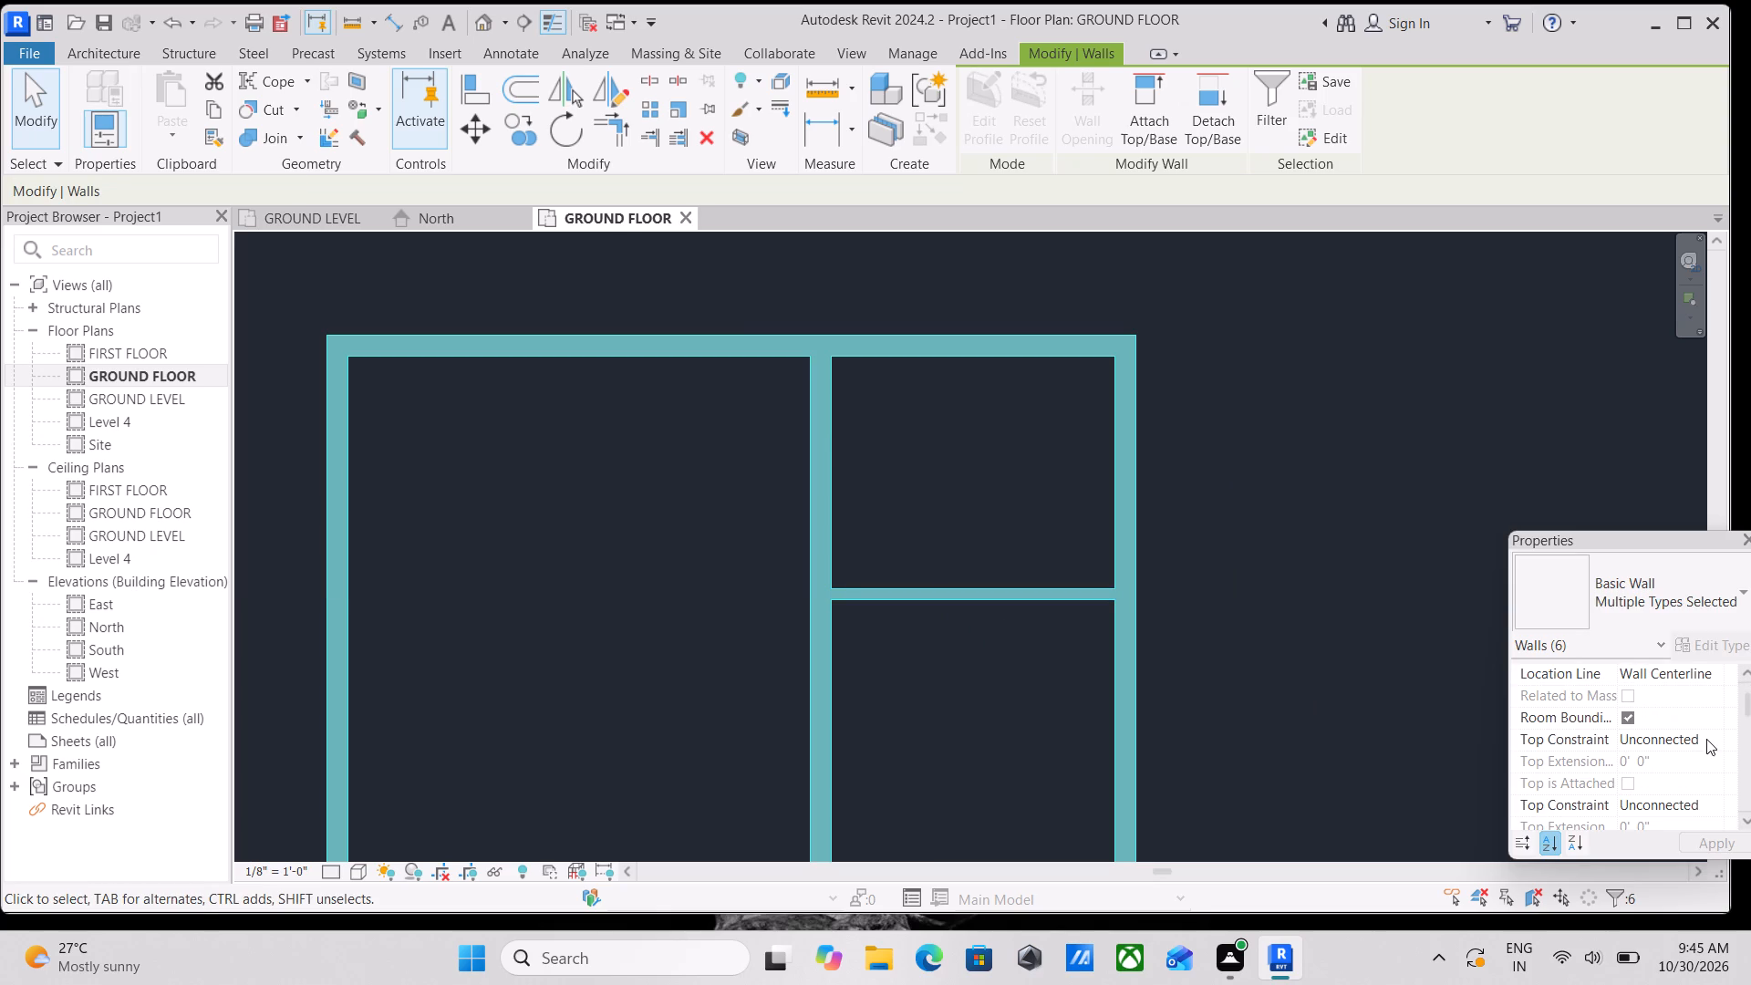
click(1706, 739)
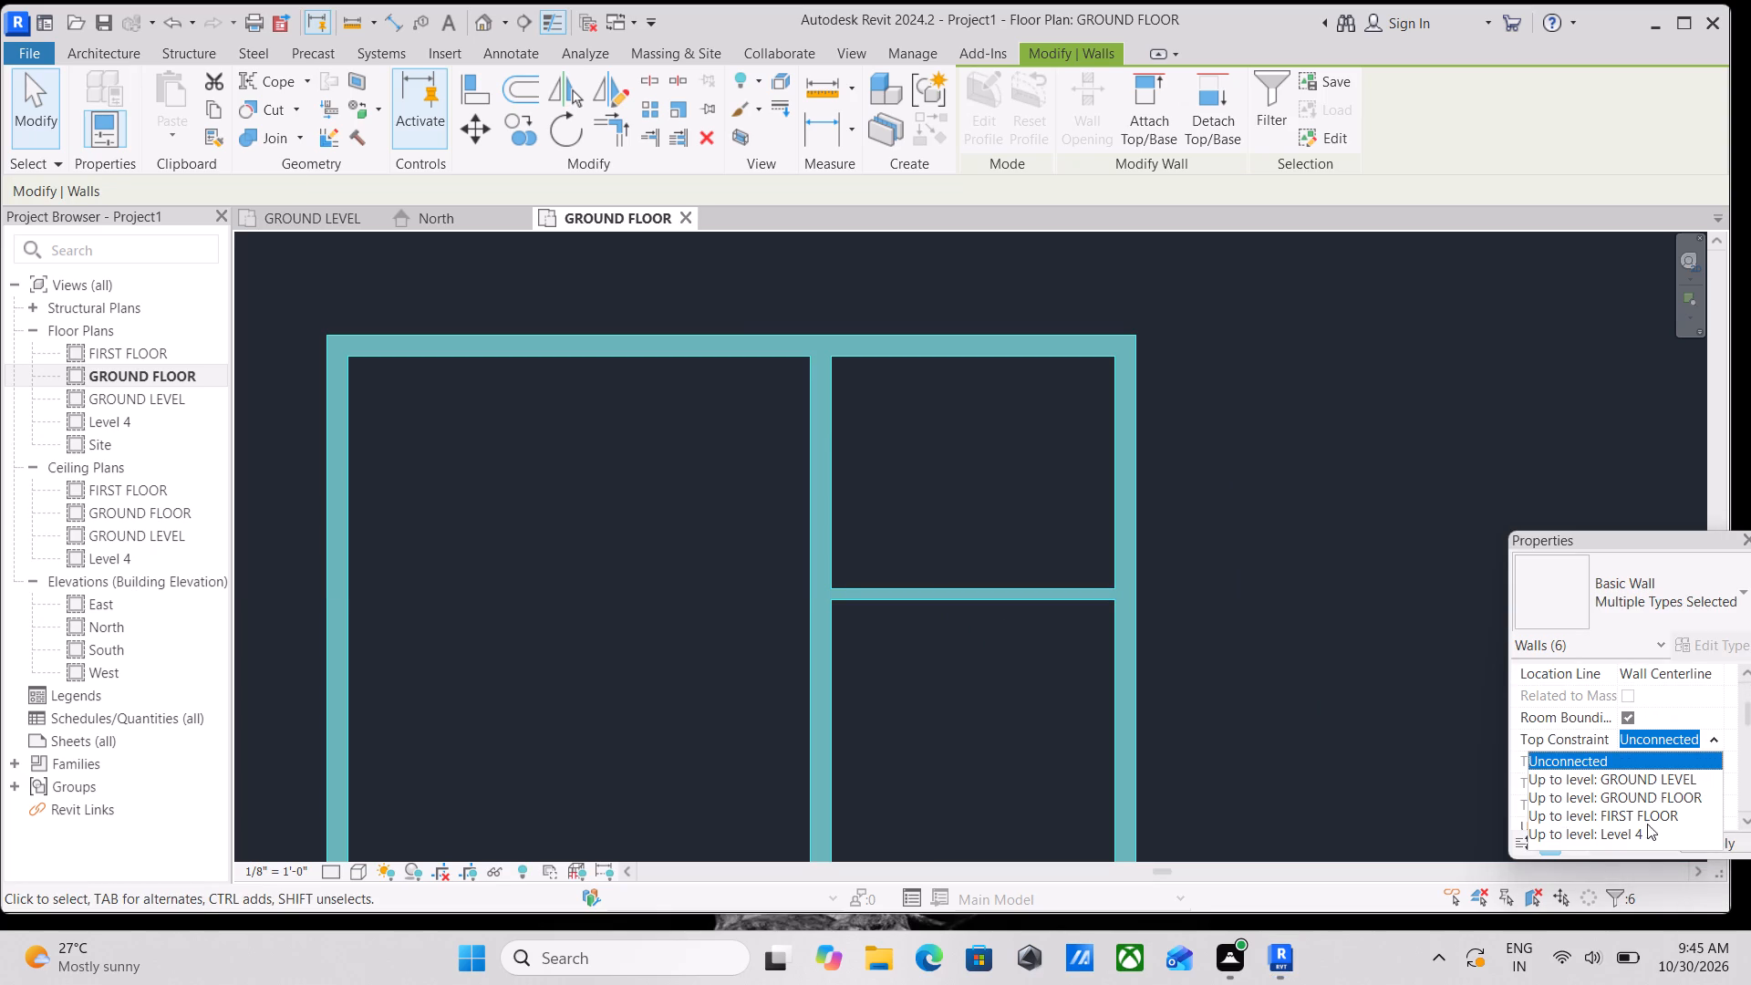
scroll(1625, 827, down, 2)
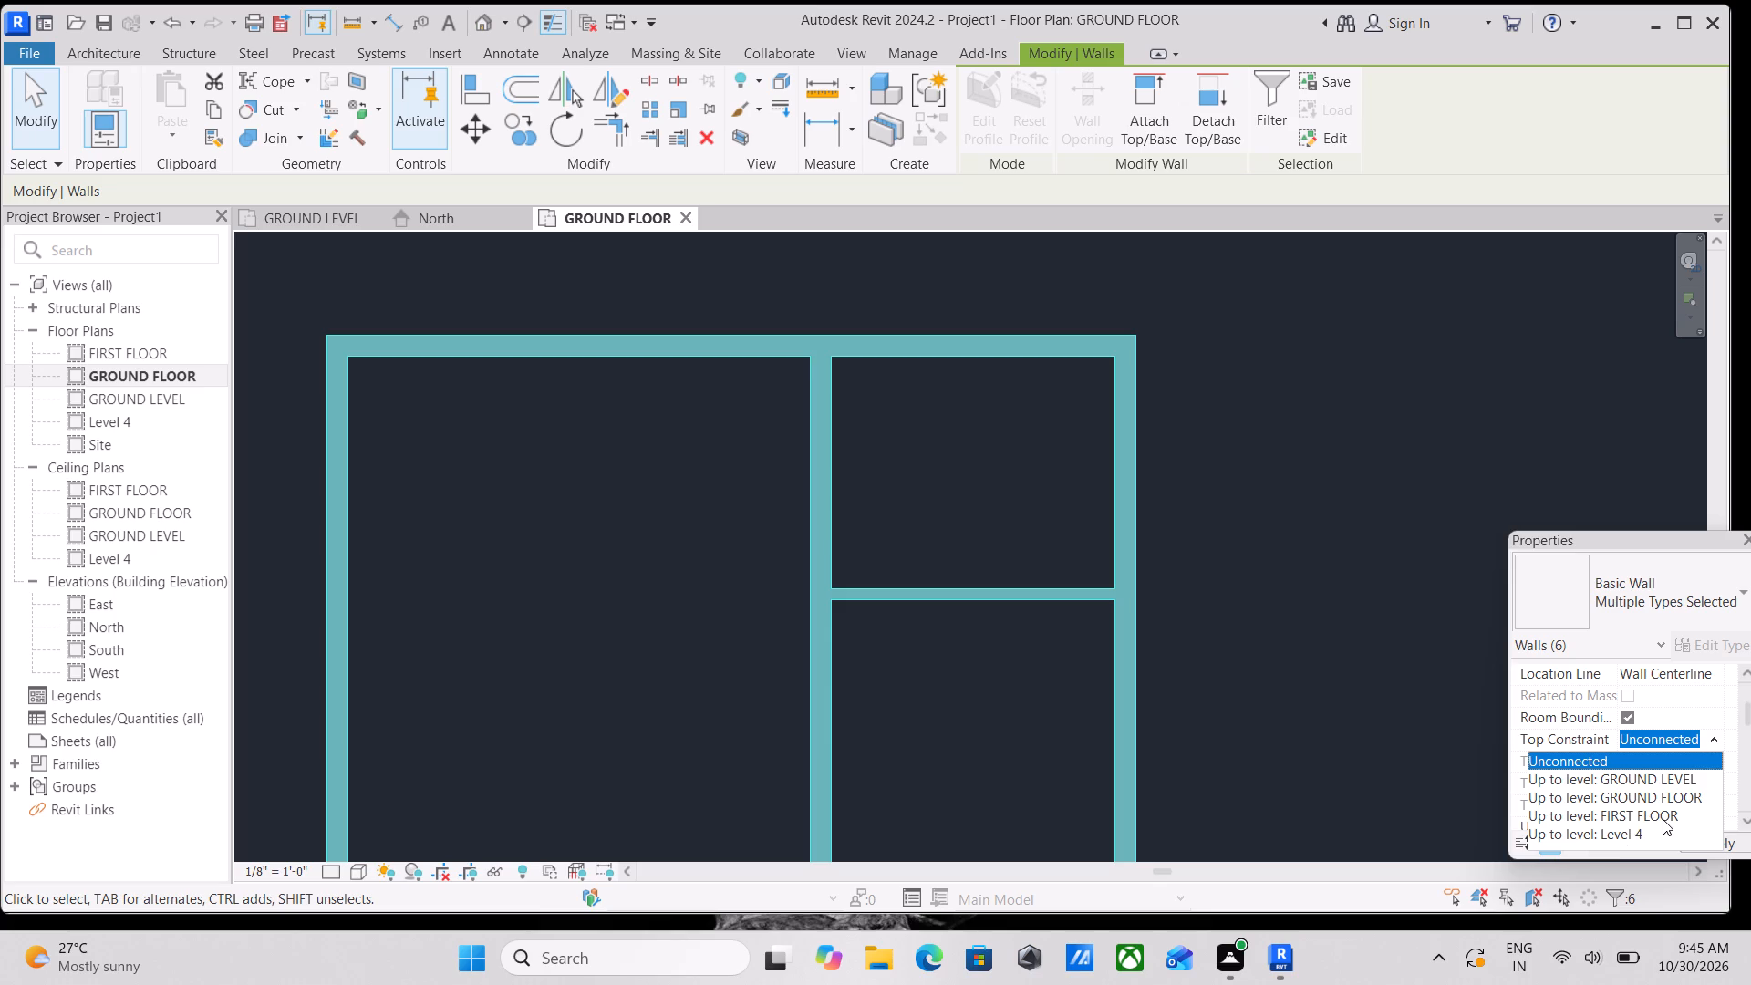
click(1663, 819)
scroll(899, 541, down, 2)
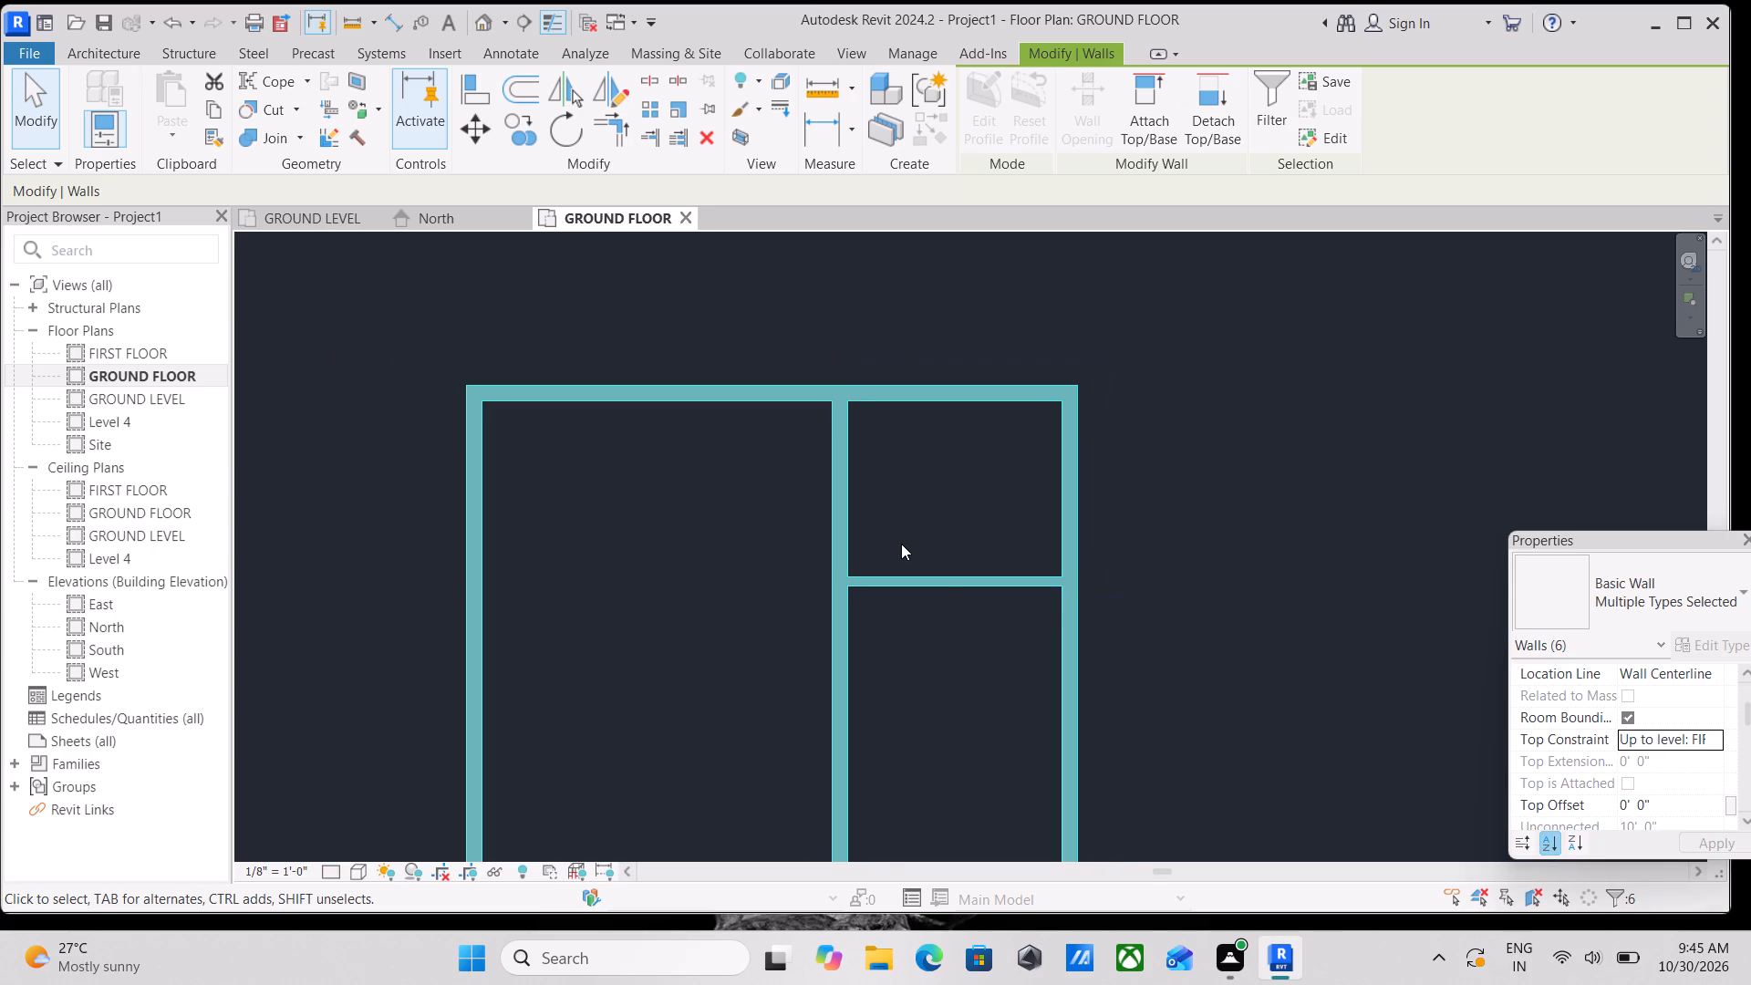
middle_drag(902, 544, 952, 636)
key(Escape)
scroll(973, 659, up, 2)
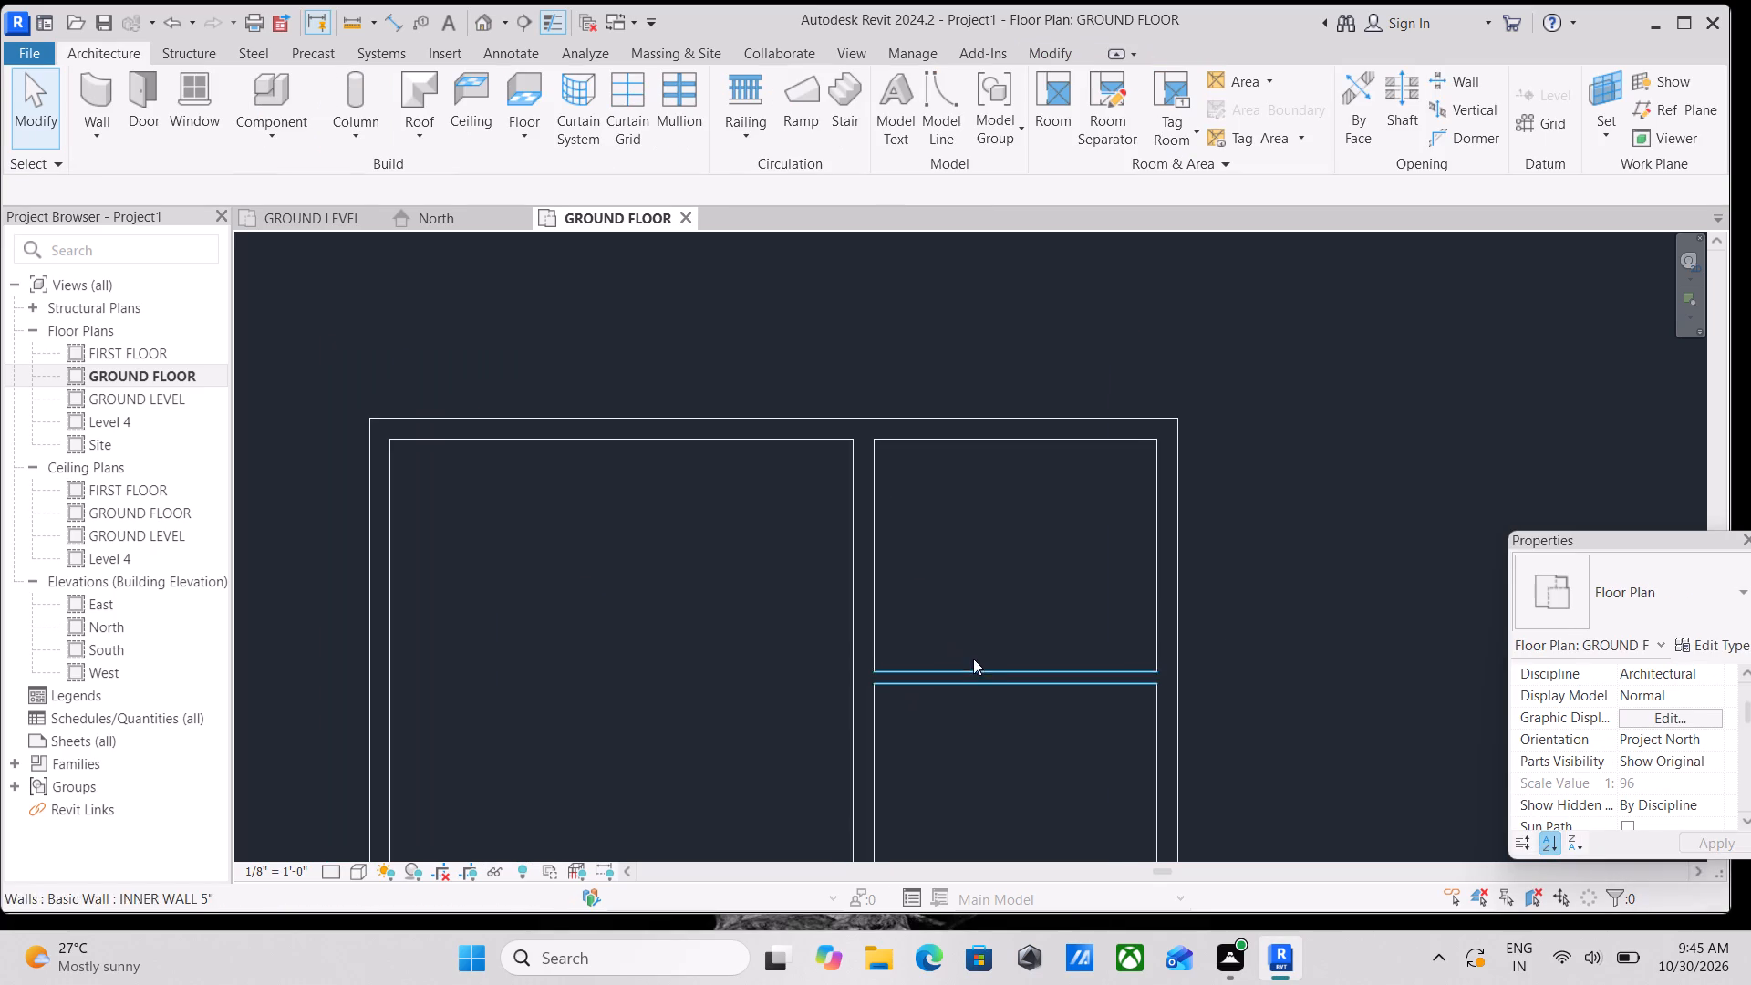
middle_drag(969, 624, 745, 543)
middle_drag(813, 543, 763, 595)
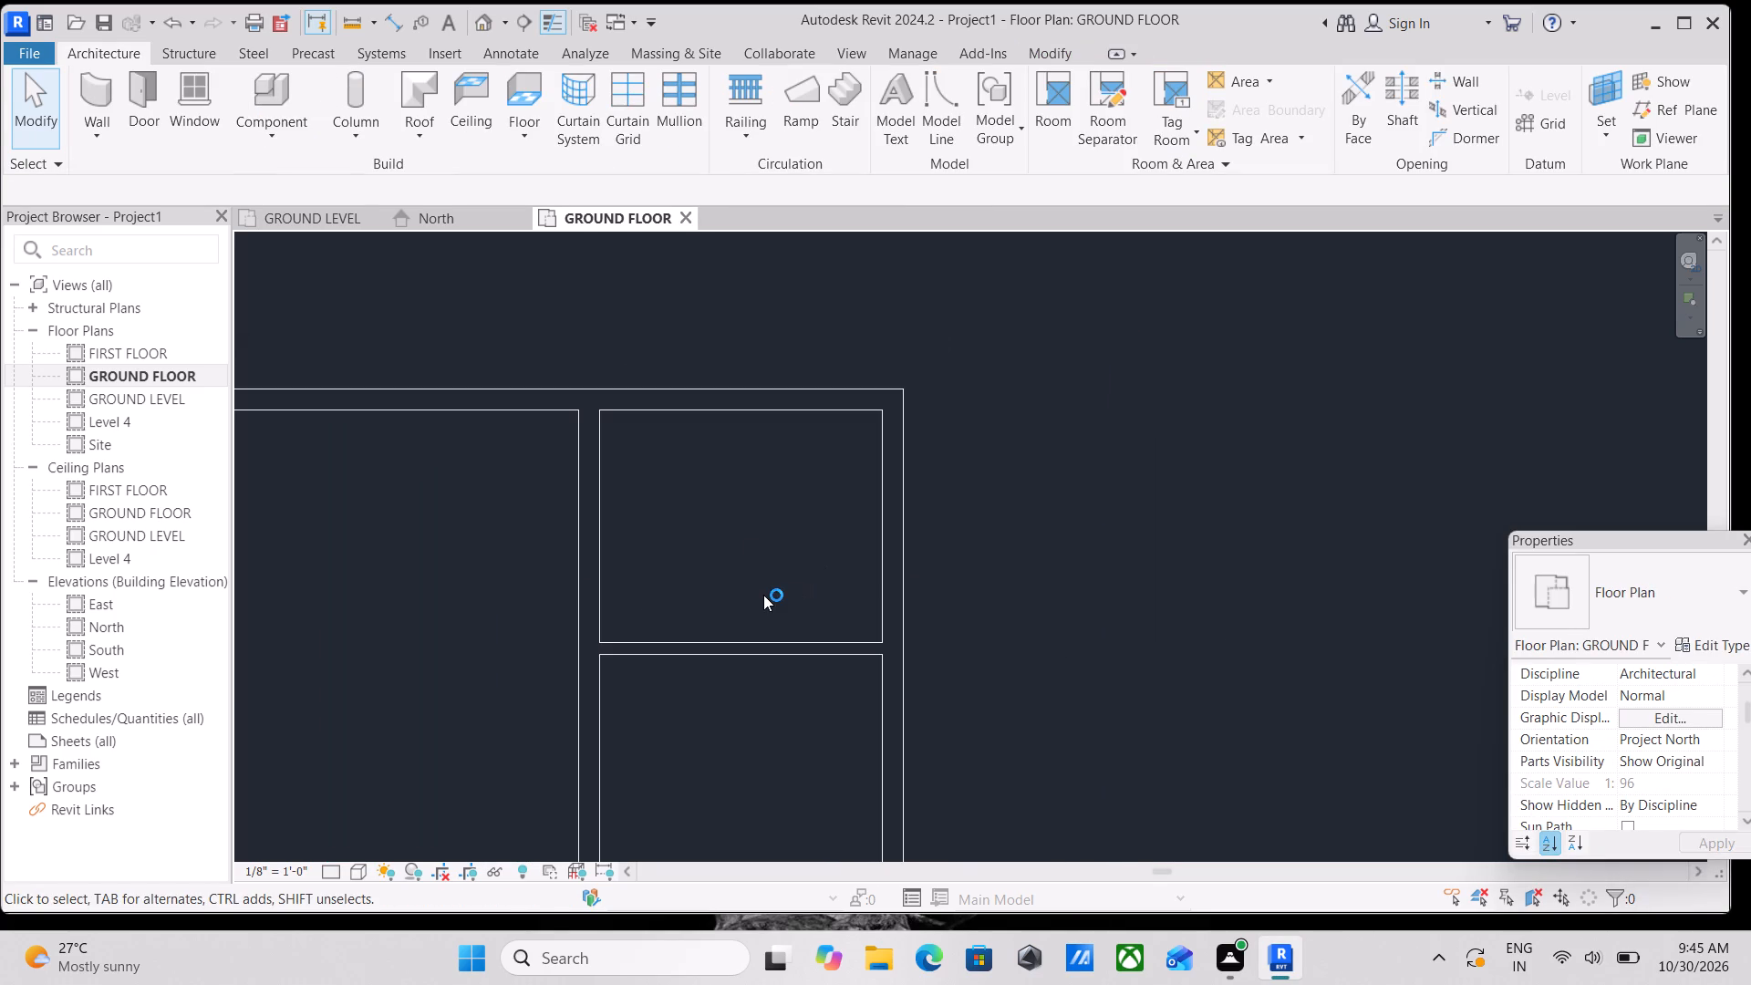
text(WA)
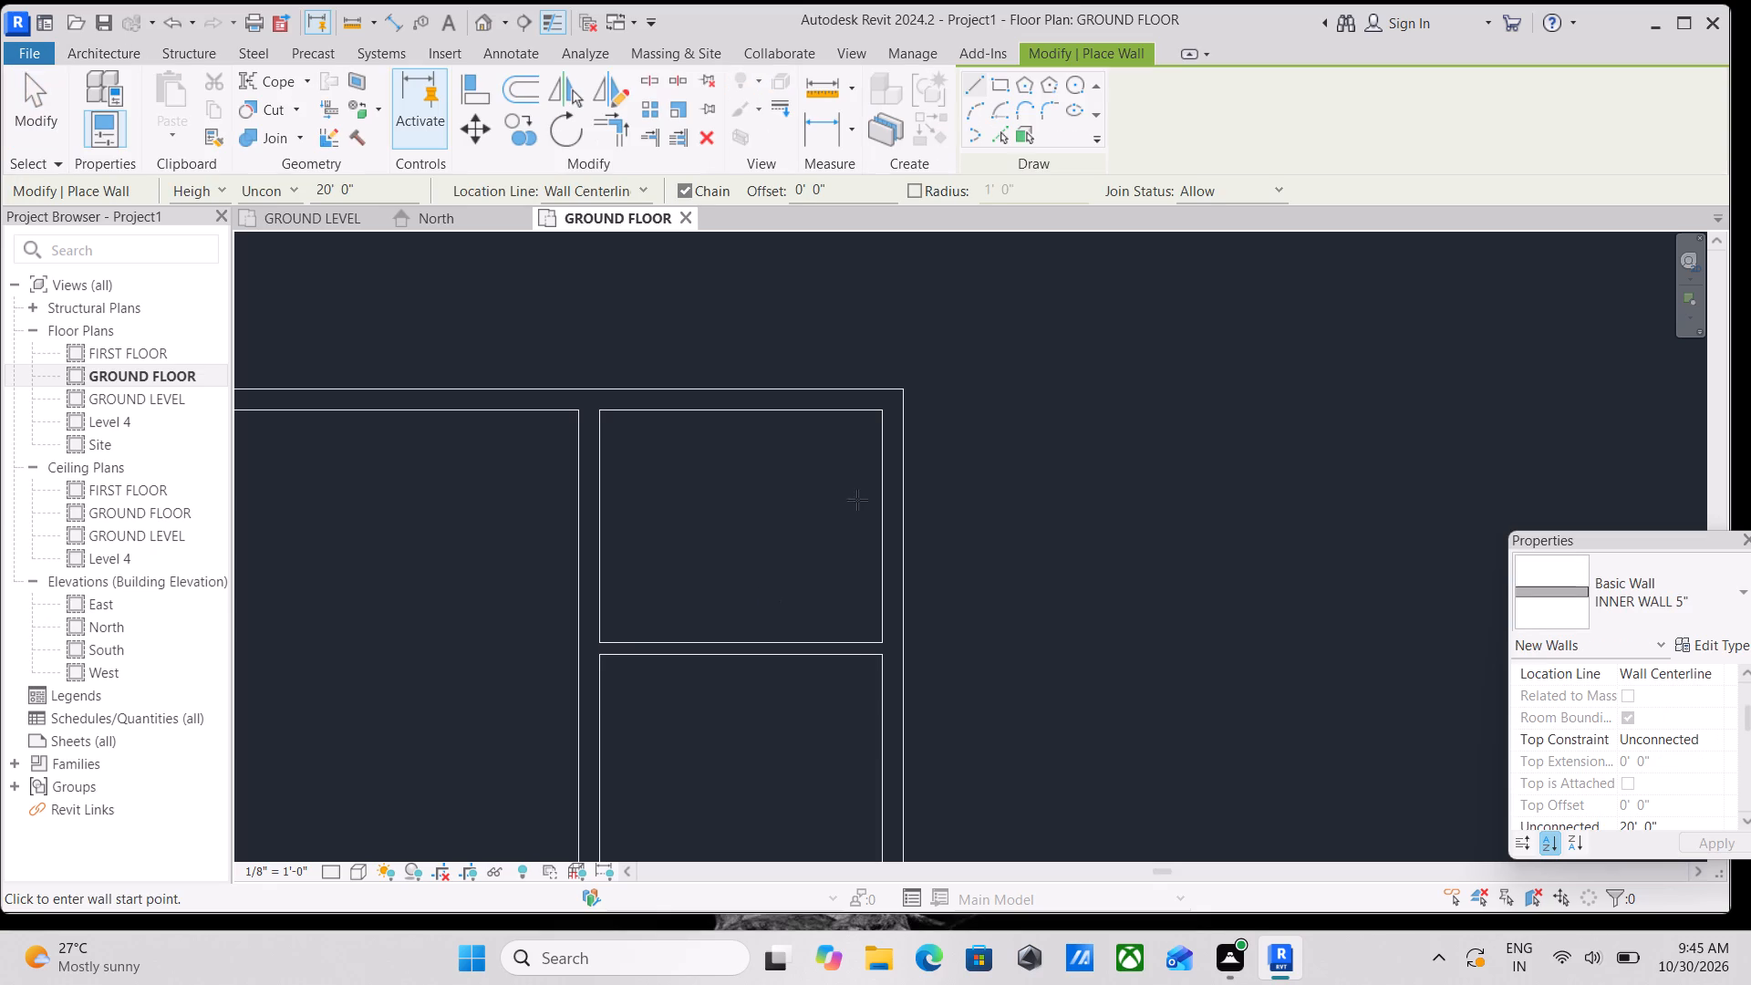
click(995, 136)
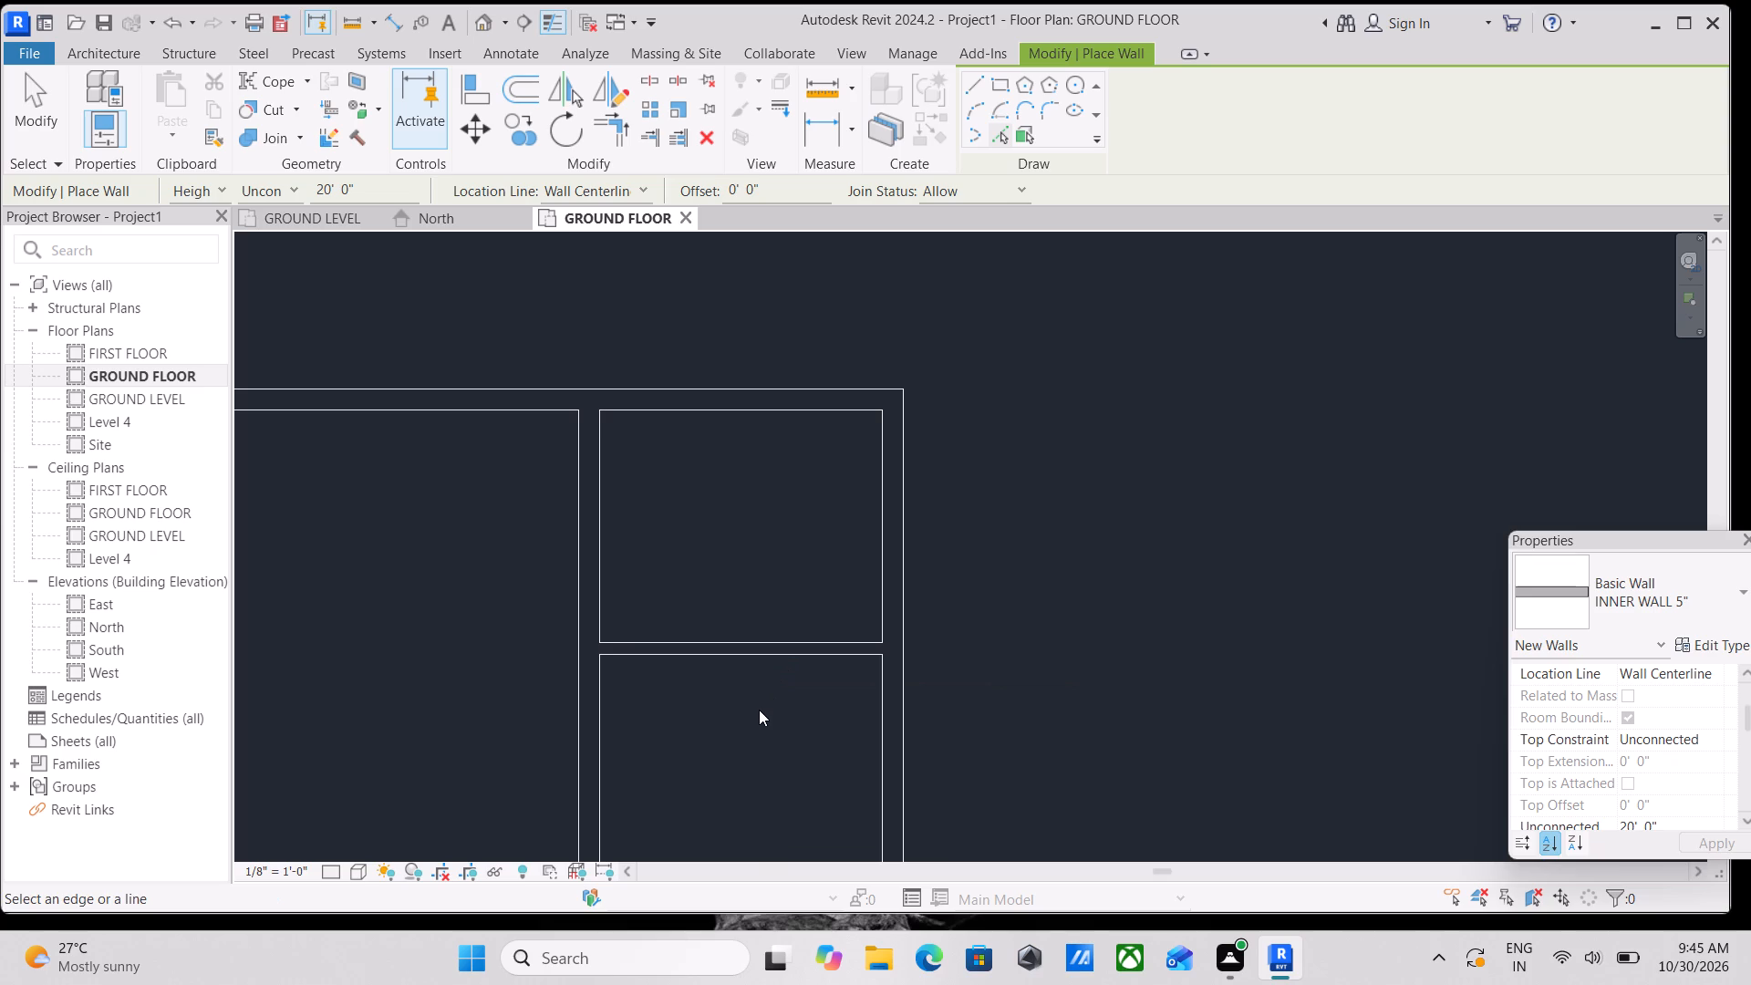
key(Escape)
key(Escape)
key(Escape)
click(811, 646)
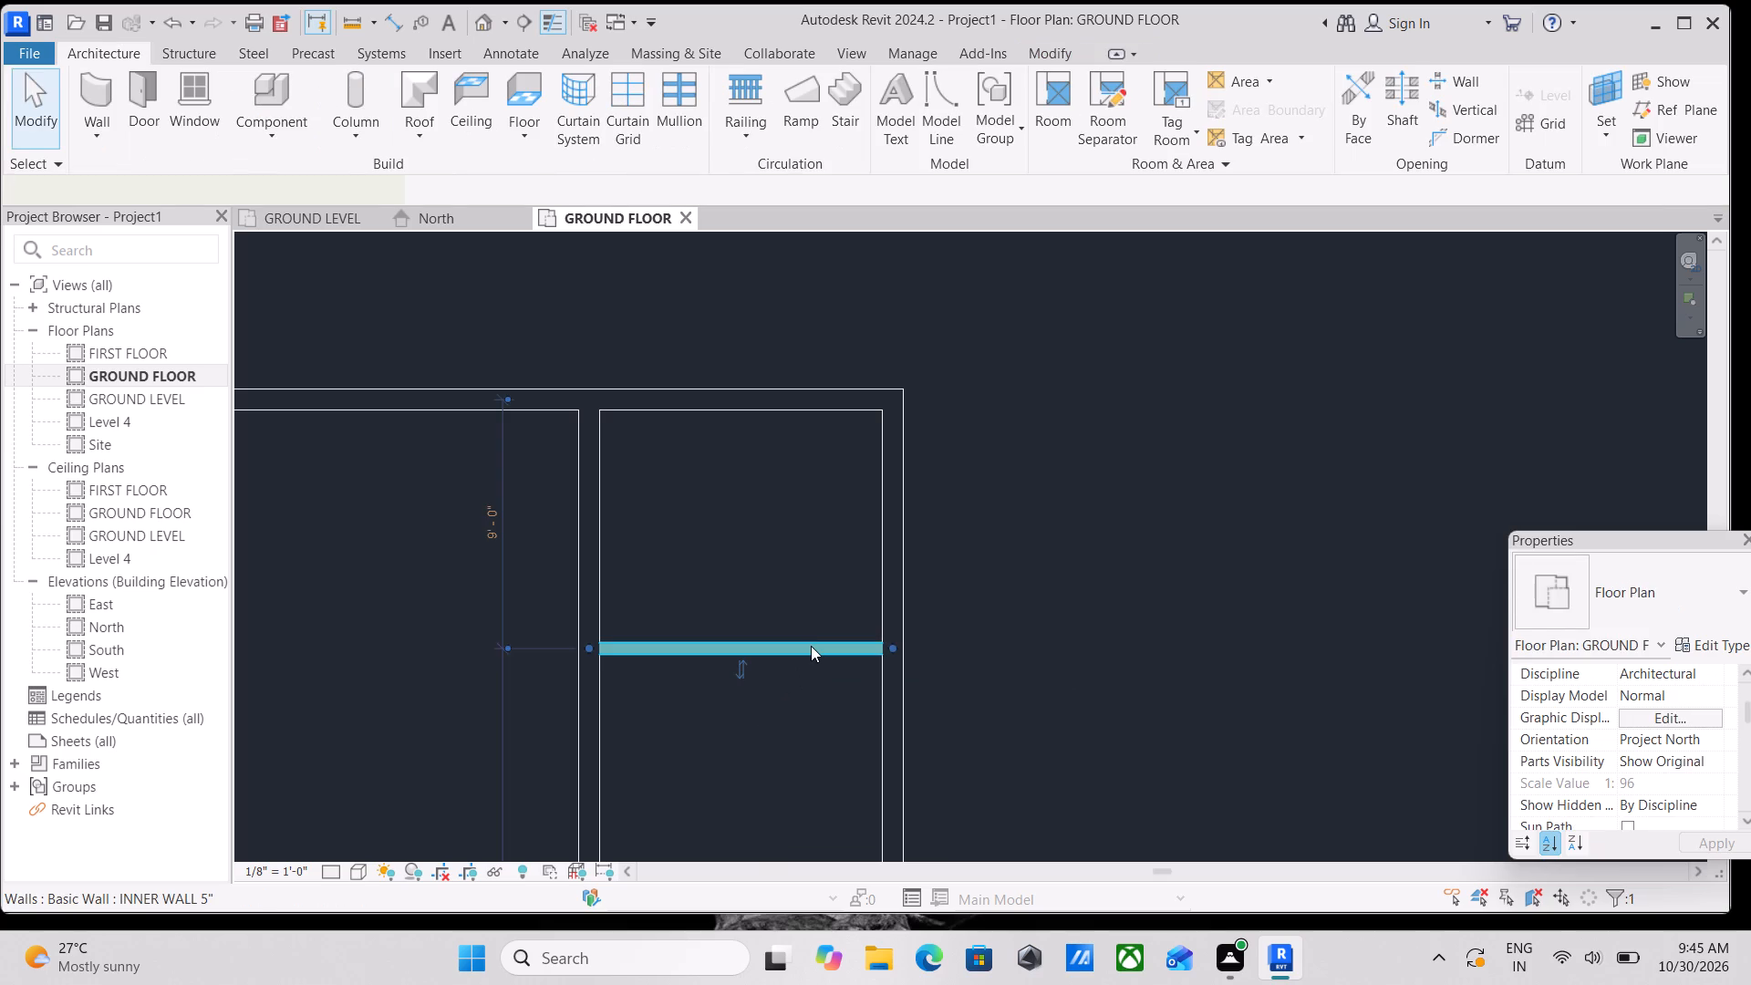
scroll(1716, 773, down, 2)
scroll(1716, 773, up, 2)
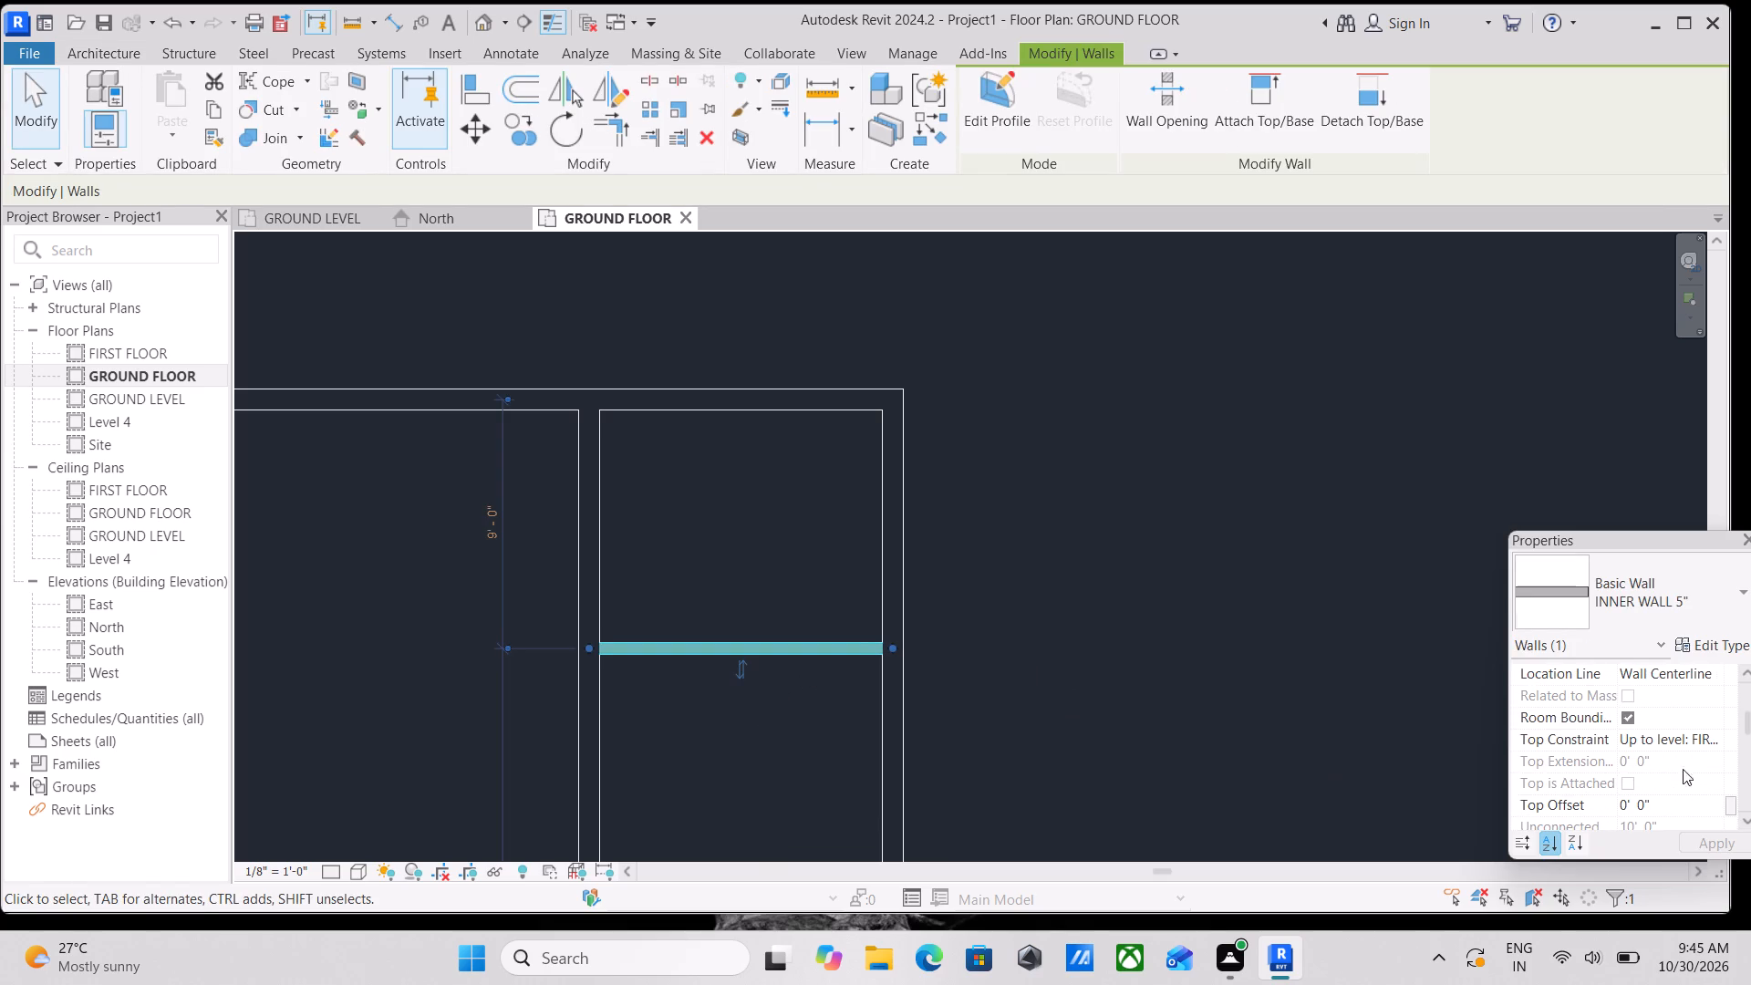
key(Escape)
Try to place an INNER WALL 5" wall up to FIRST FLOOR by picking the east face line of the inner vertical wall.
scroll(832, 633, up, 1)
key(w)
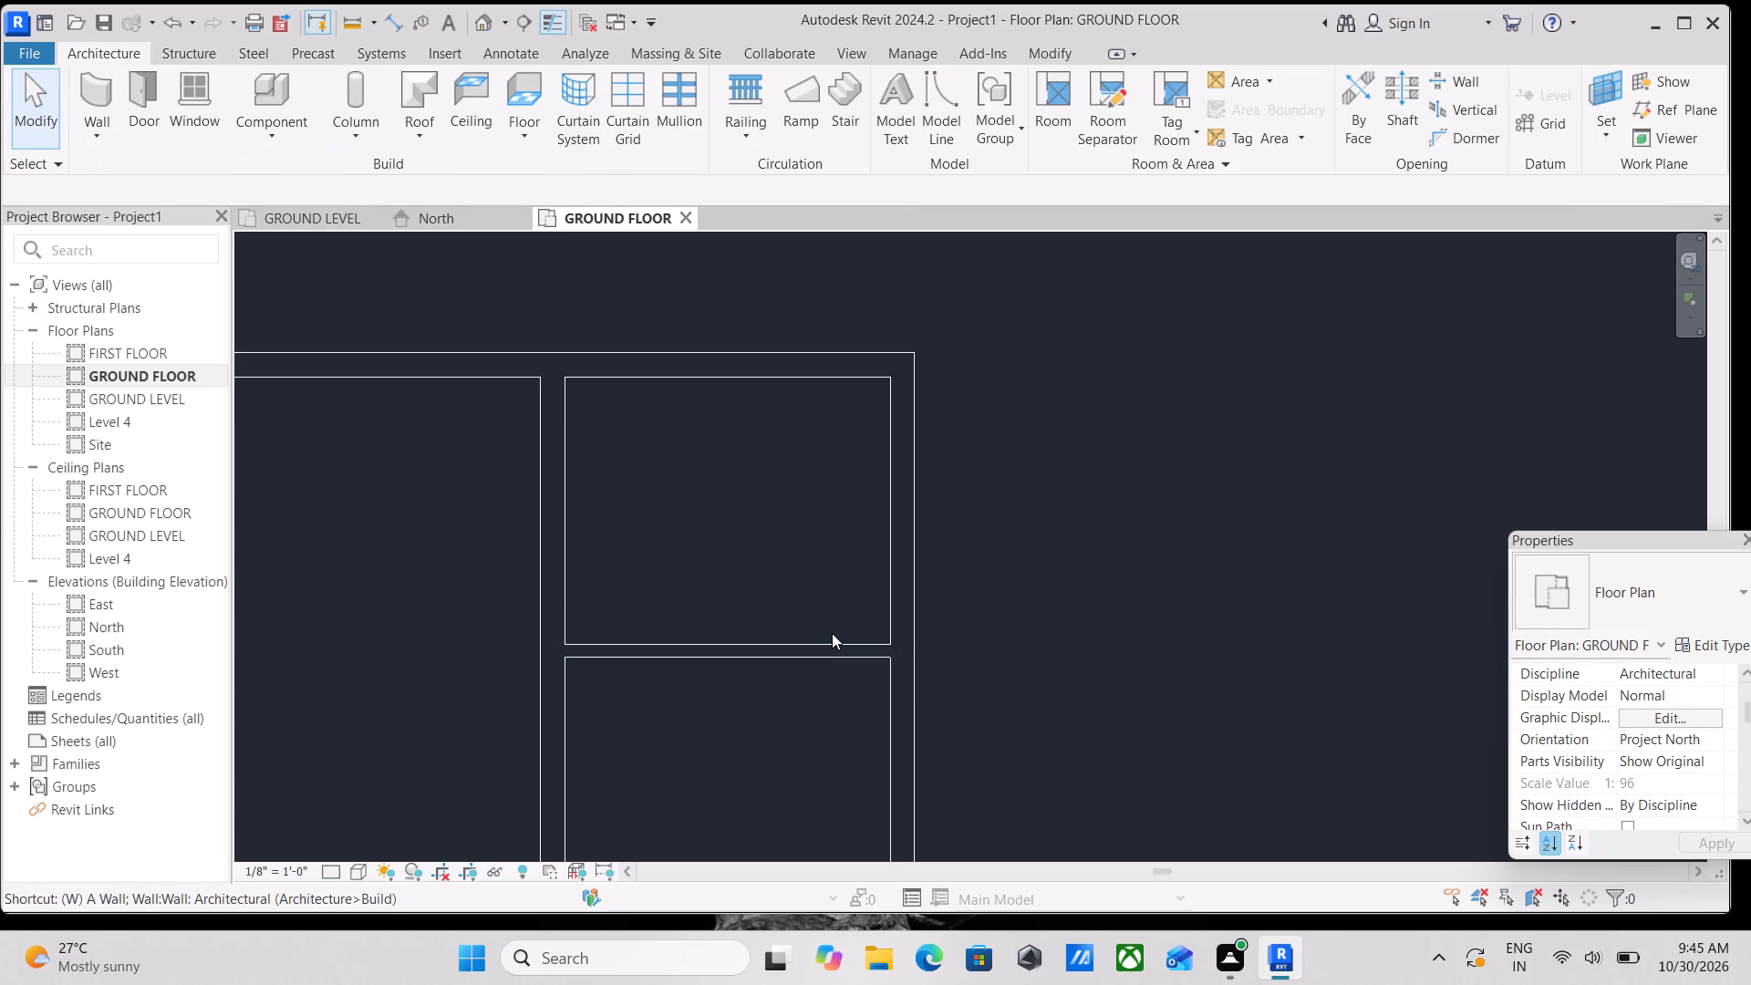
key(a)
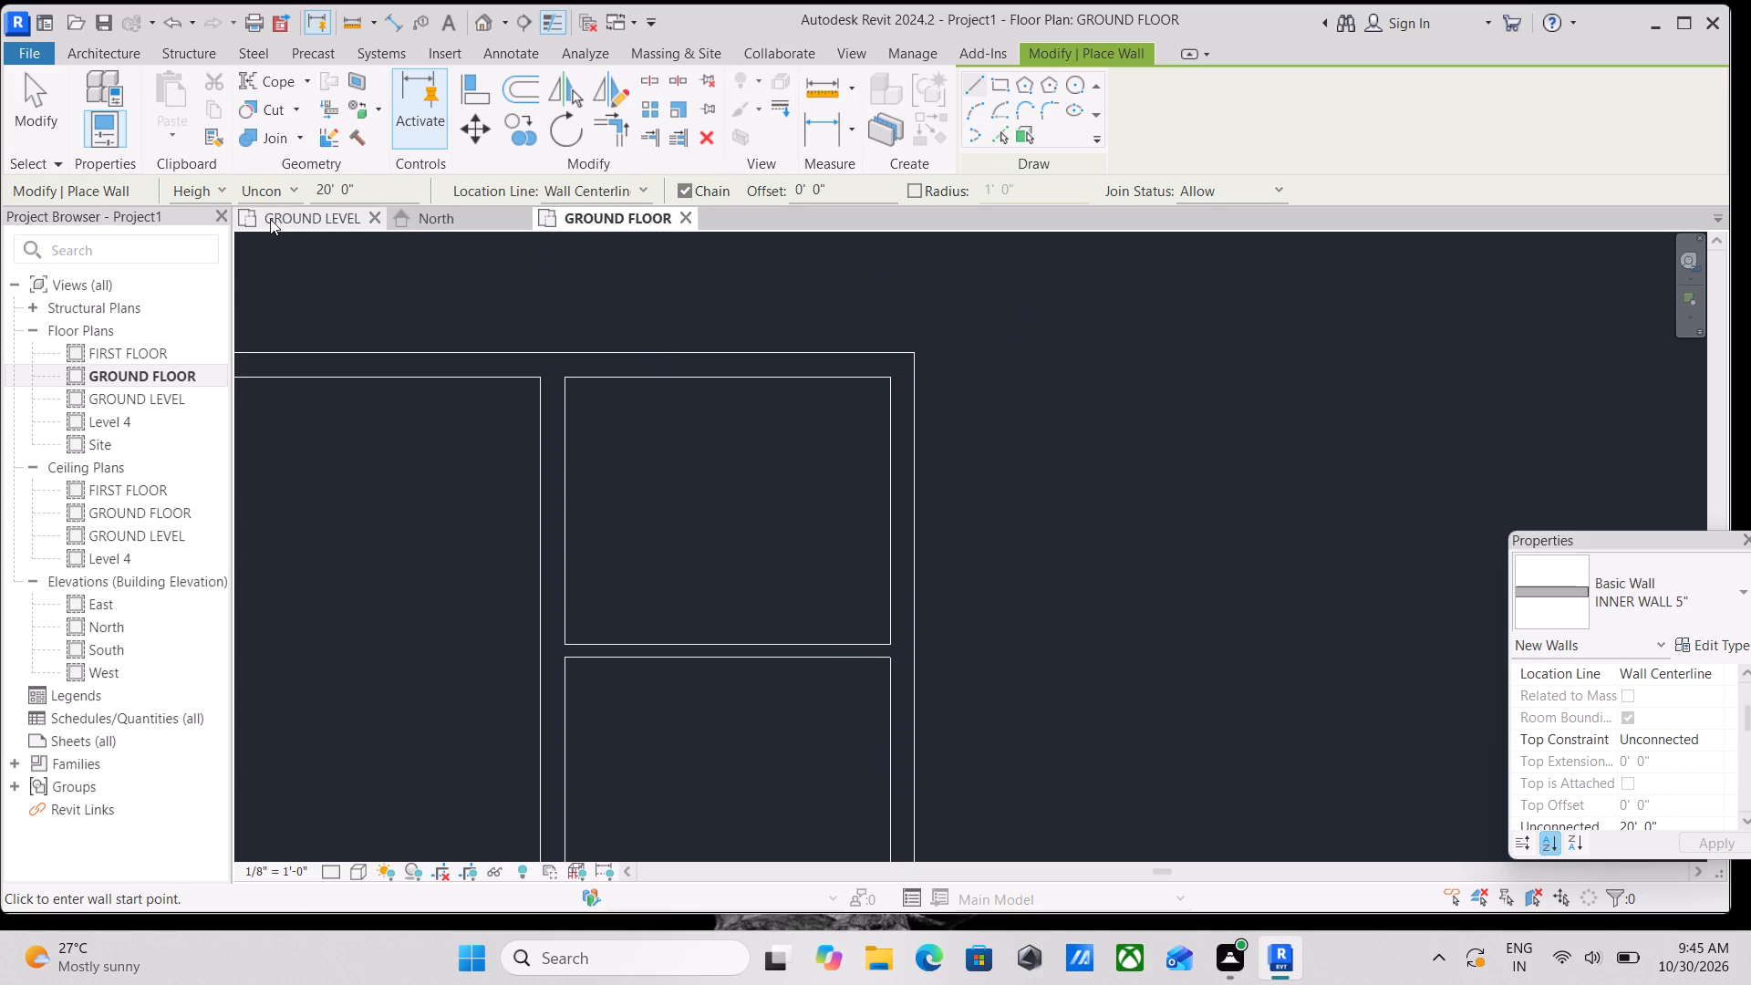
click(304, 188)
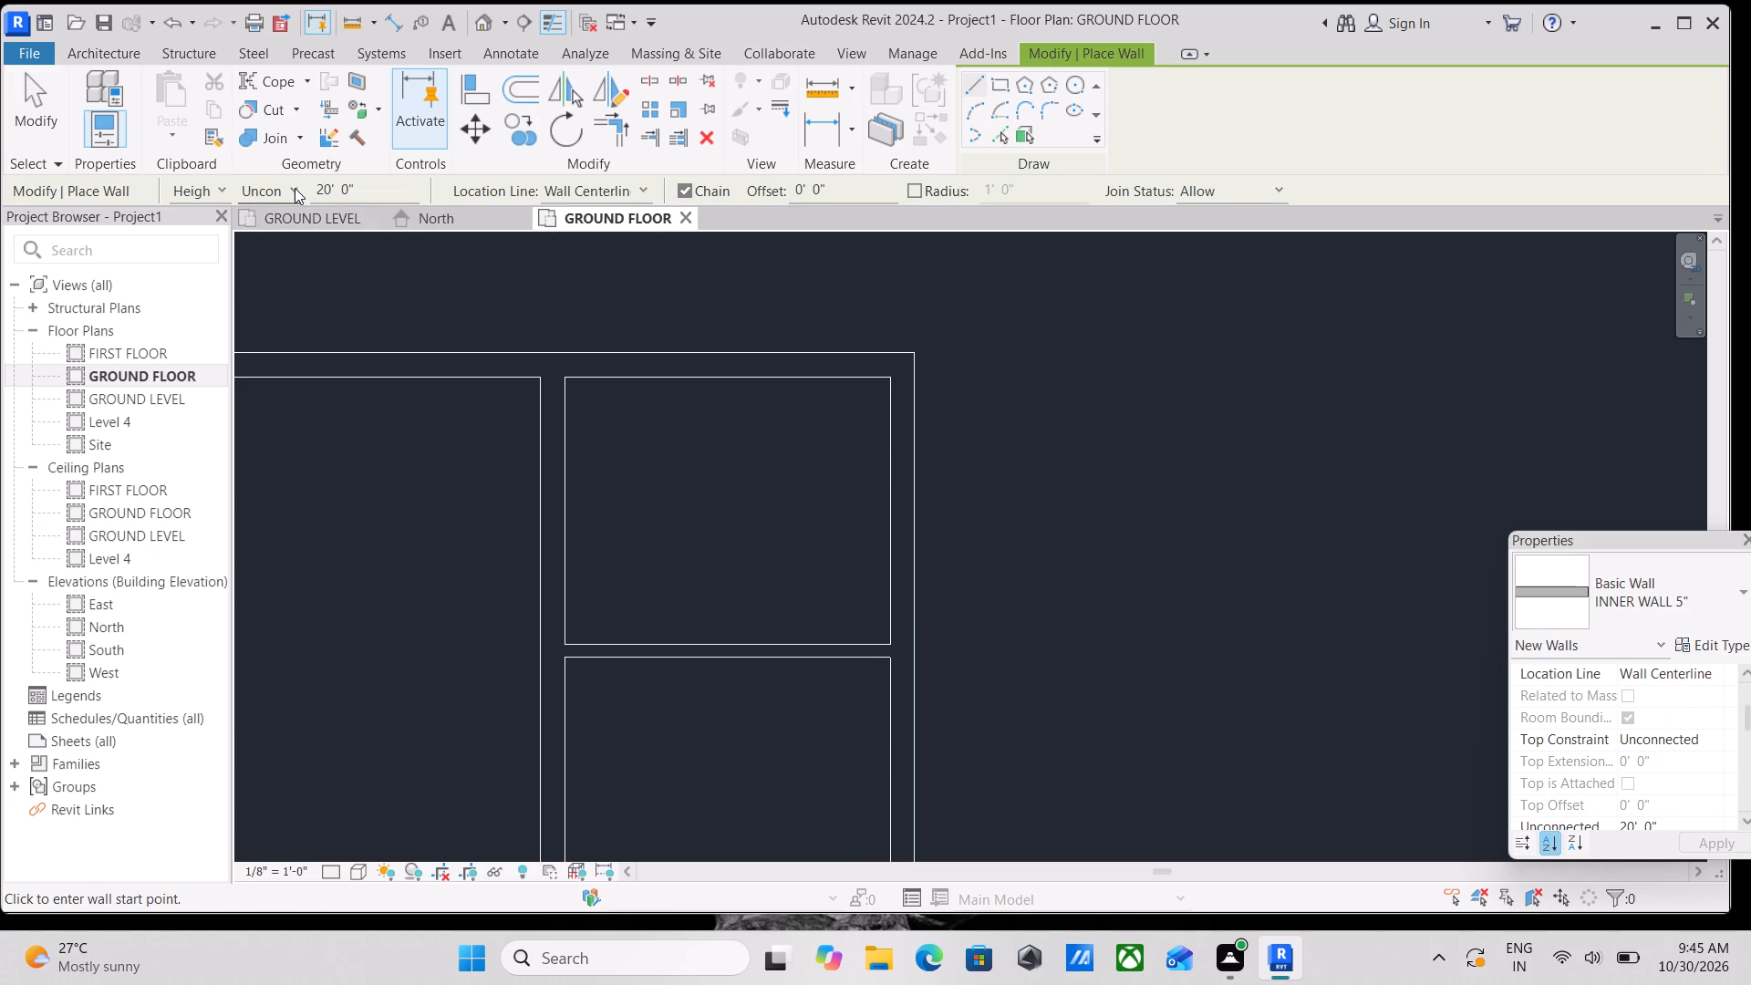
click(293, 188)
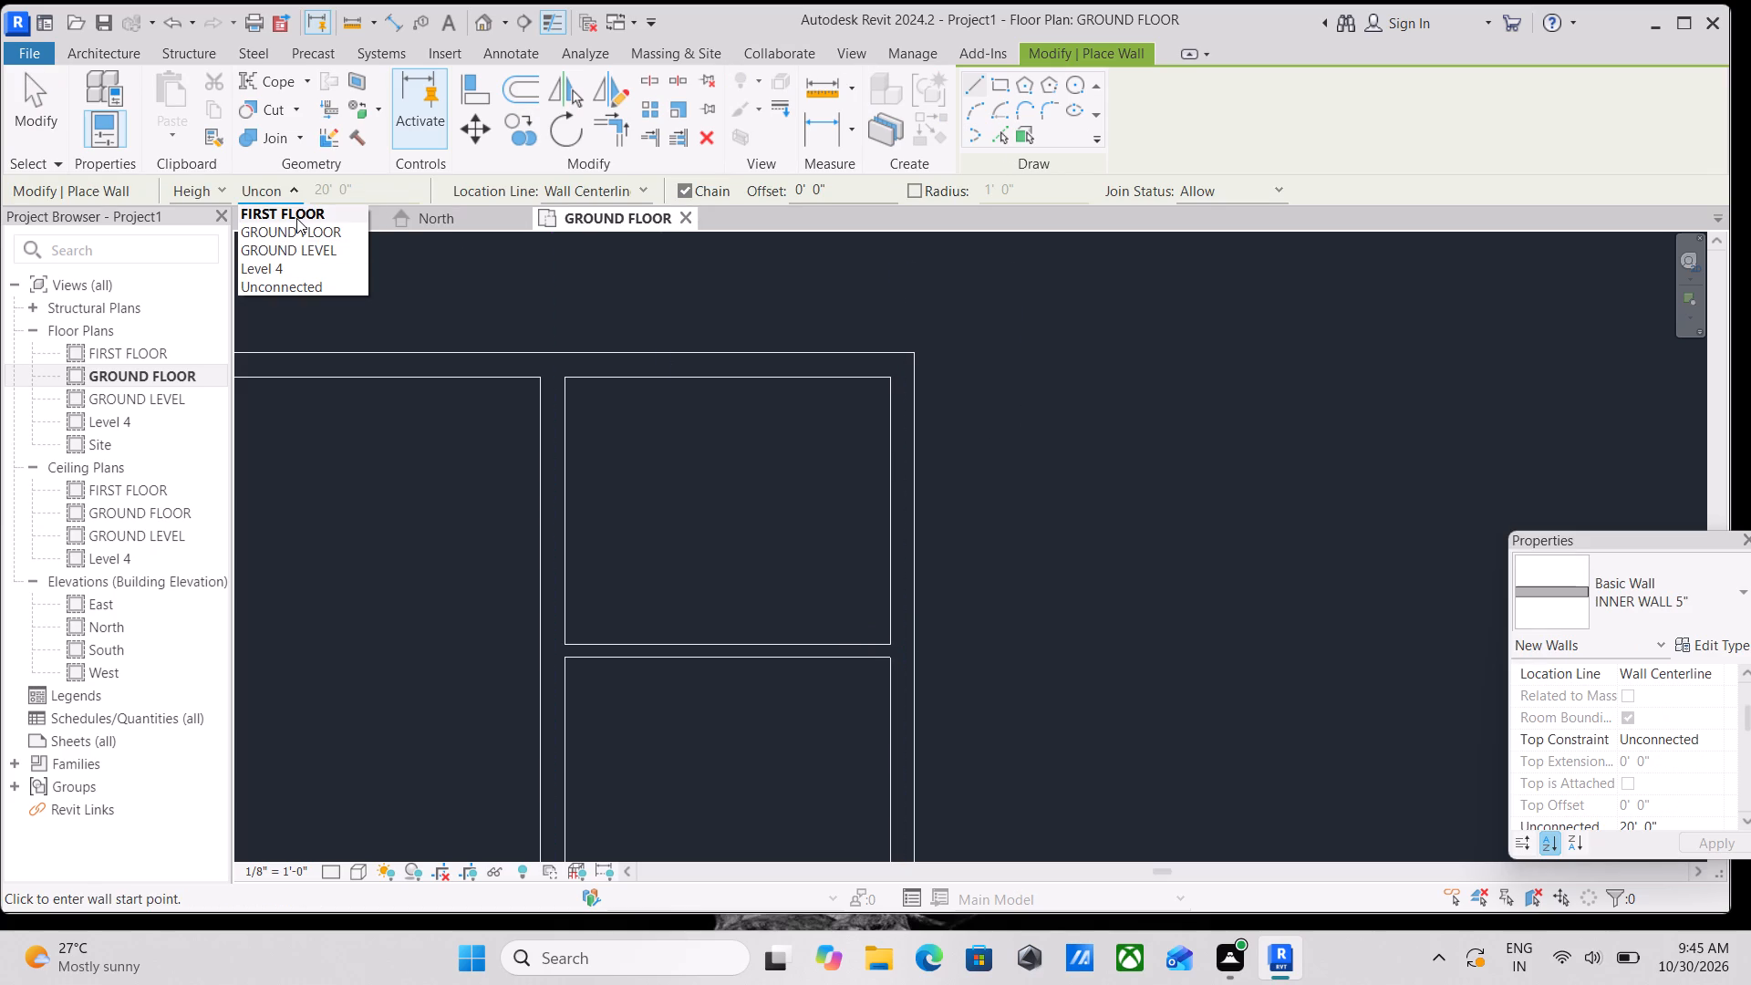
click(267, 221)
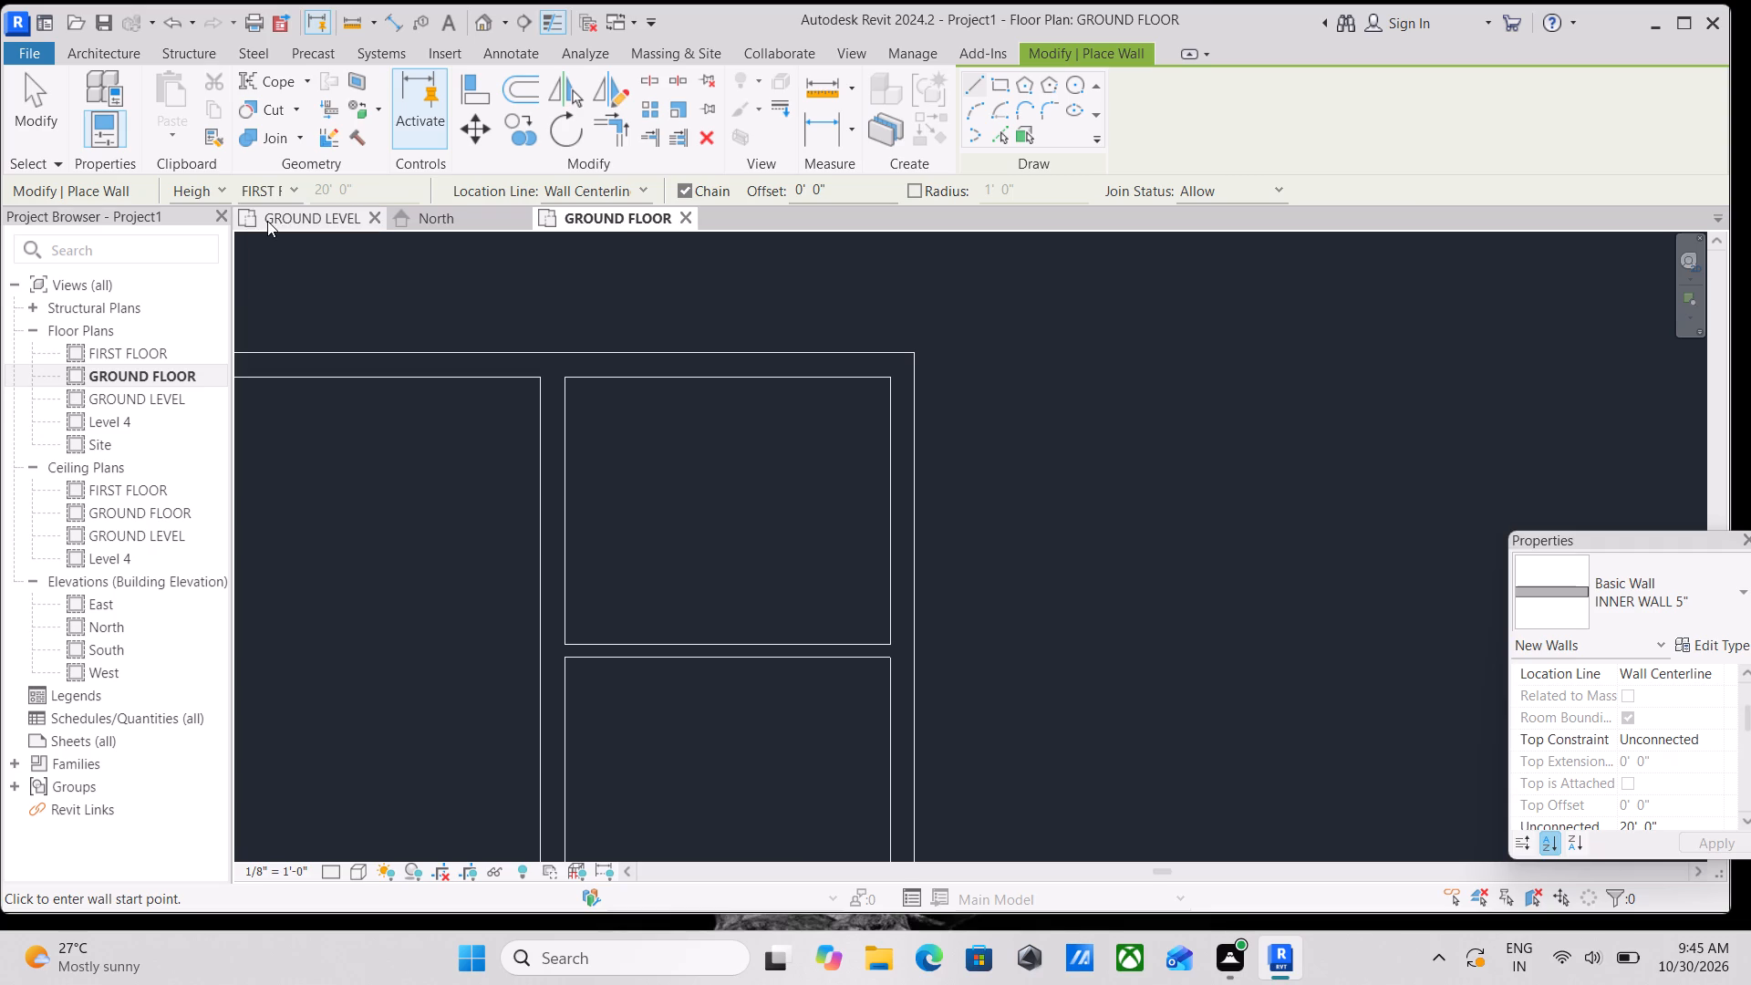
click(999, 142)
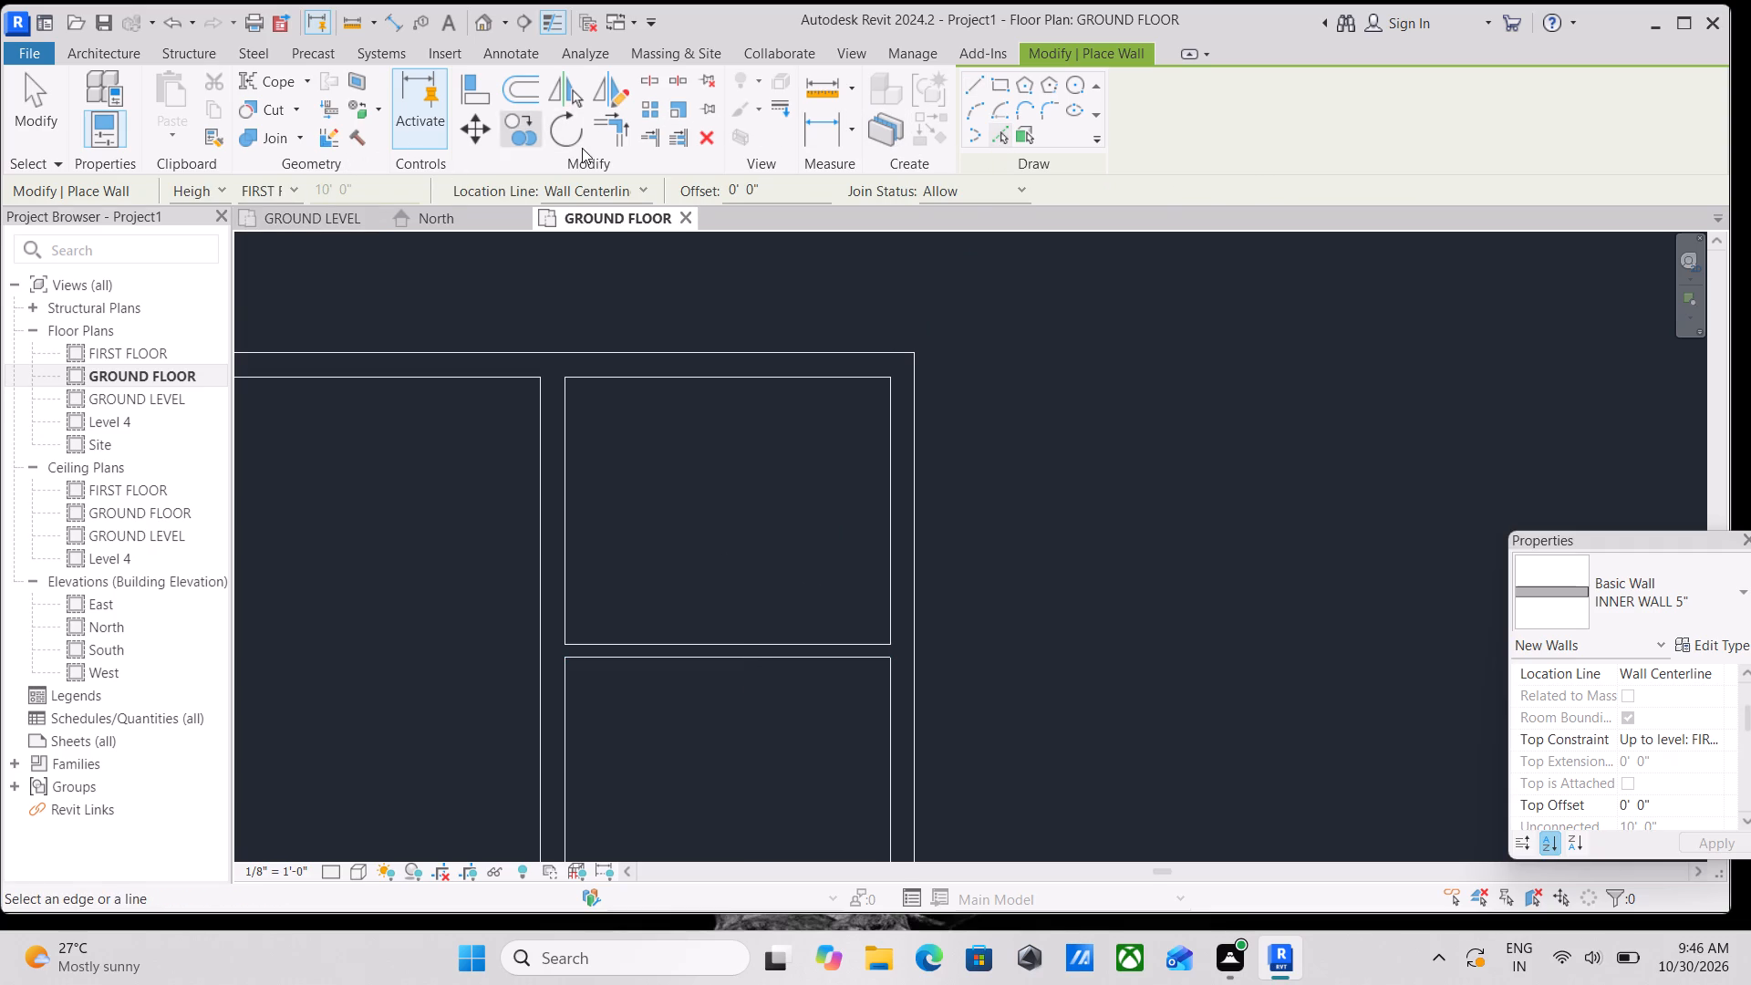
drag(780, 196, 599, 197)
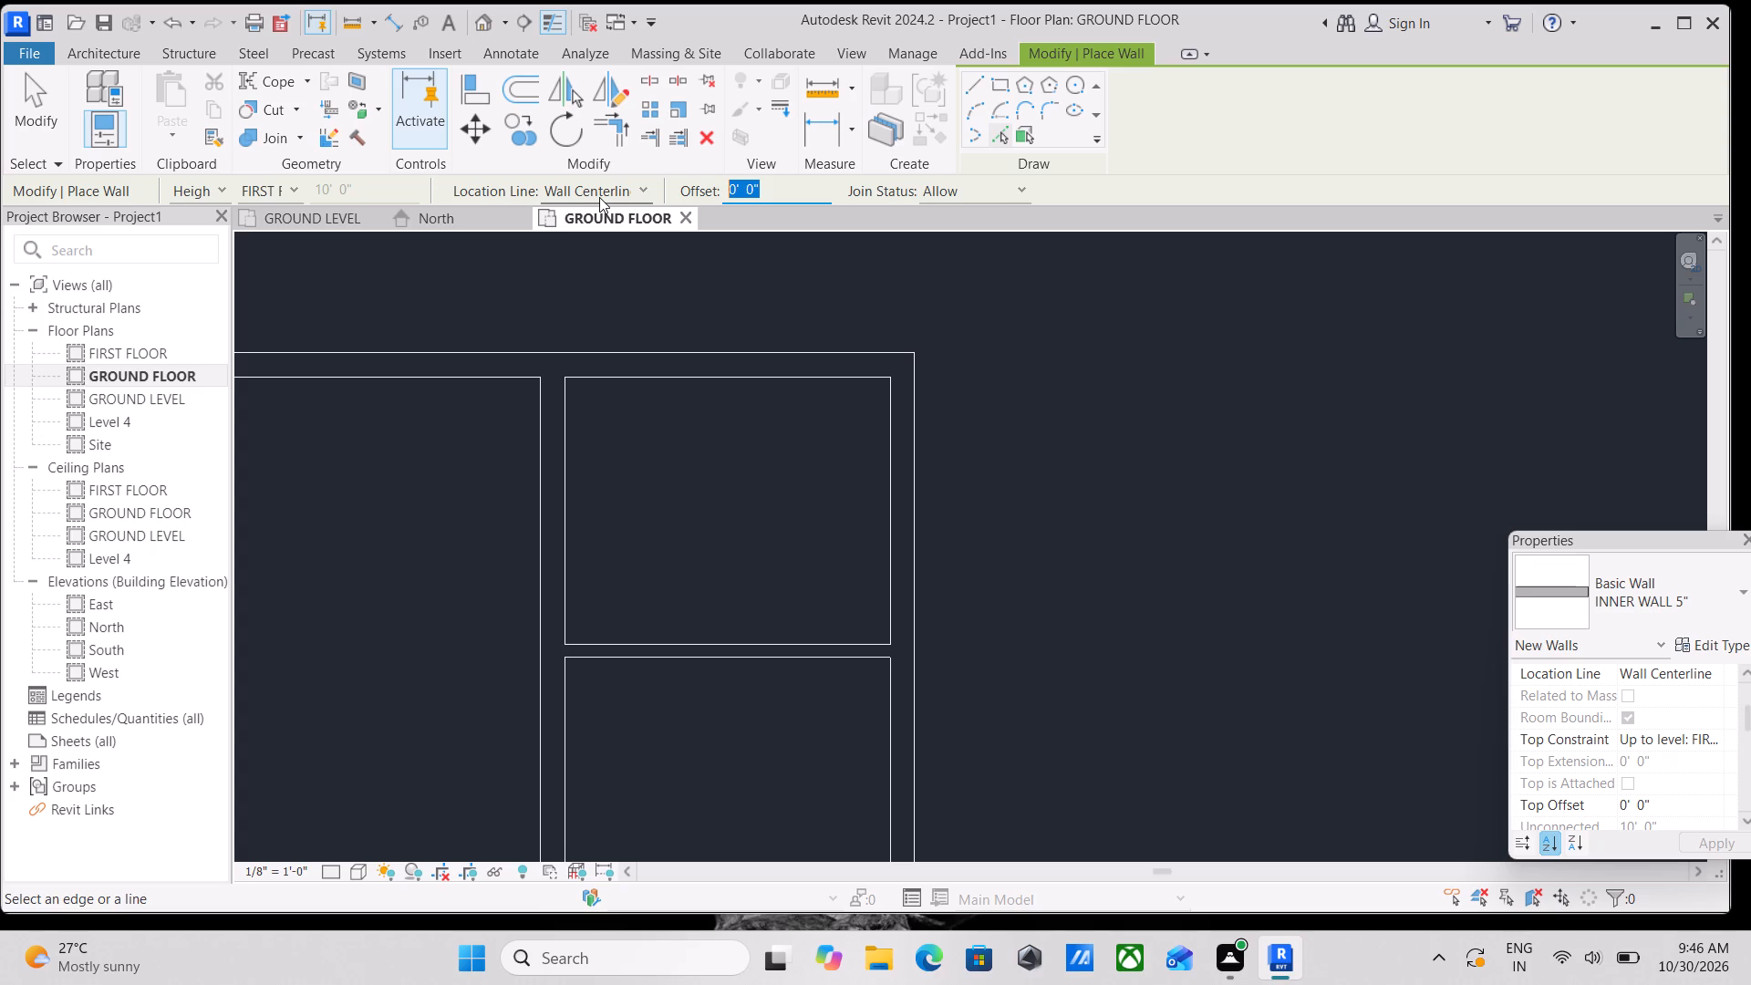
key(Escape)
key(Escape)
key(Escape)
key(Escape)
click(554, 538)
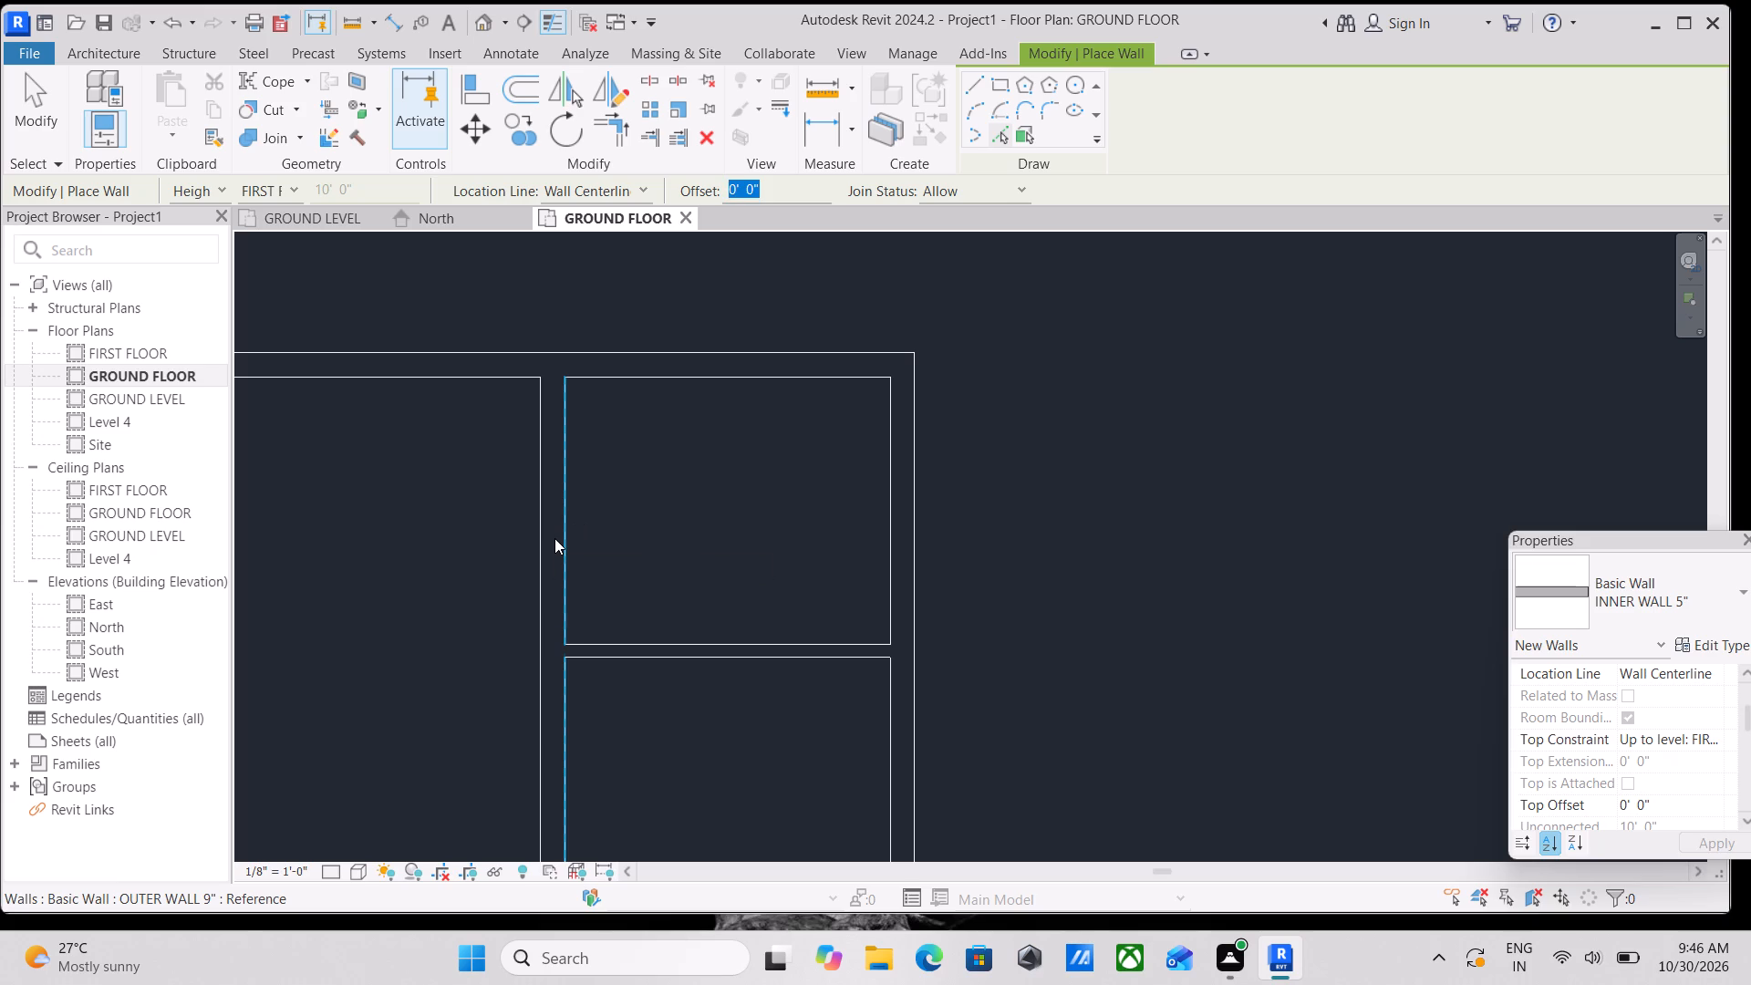
Undo the newly placed overlapping wall, the walls' FIRST FLOOR top constraint change and the horizontal inner wall's 9' spacing change.
key(ctrl+z)
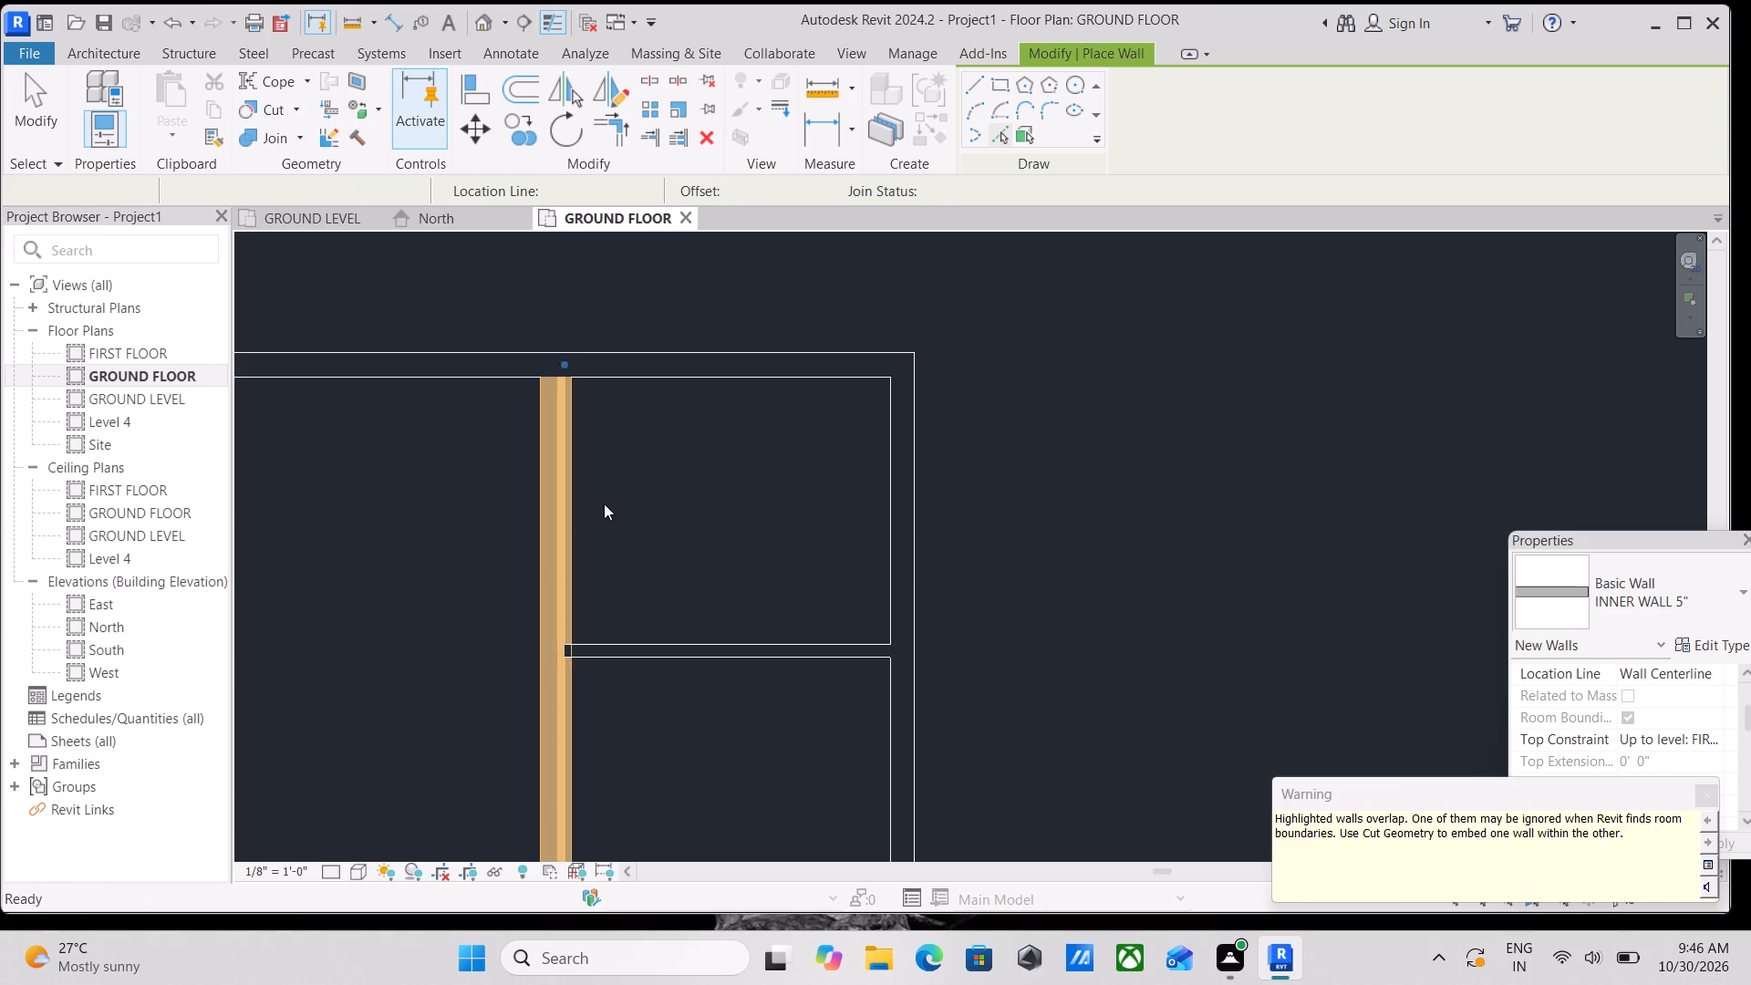
key(ctrl+z)
key(ctrl+z)
key(ctrl+z)
scroll(626, 417, down, 4)
key(Escape)
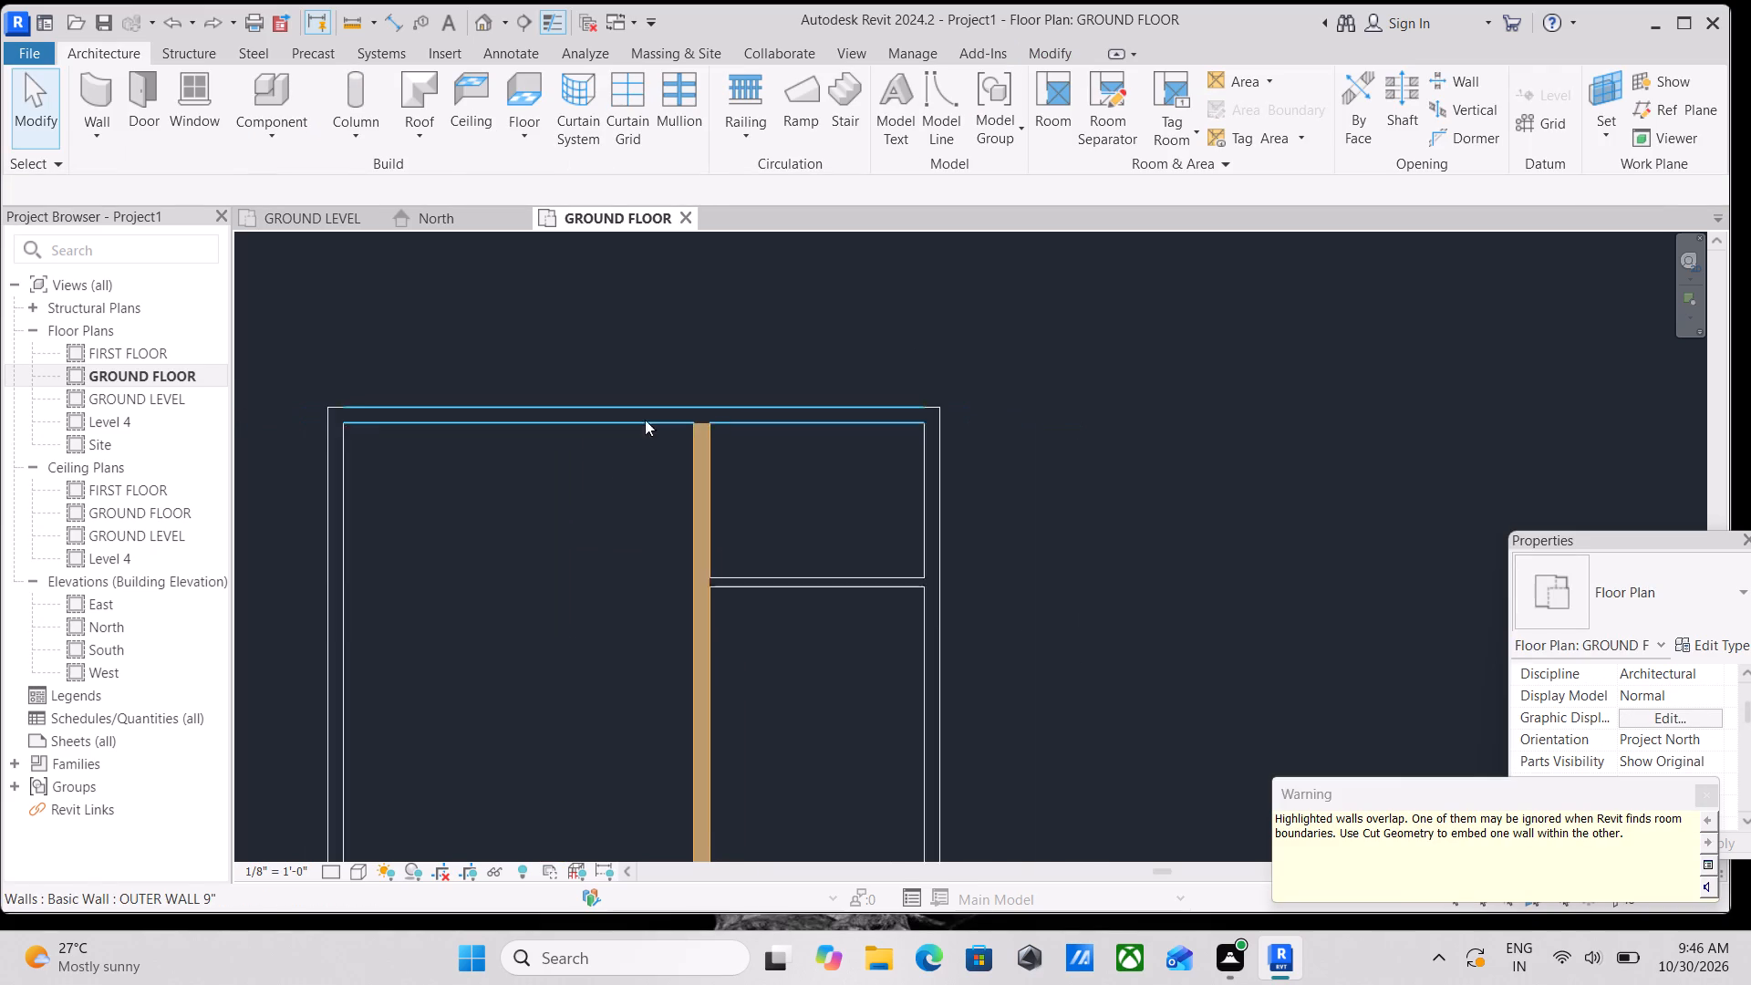
key(Escape)
scroll(724, 456, down, 2)
key(Escape)
key(Escape)
key(Escape)
key(Escape)
key(Escape)
key(Escape)
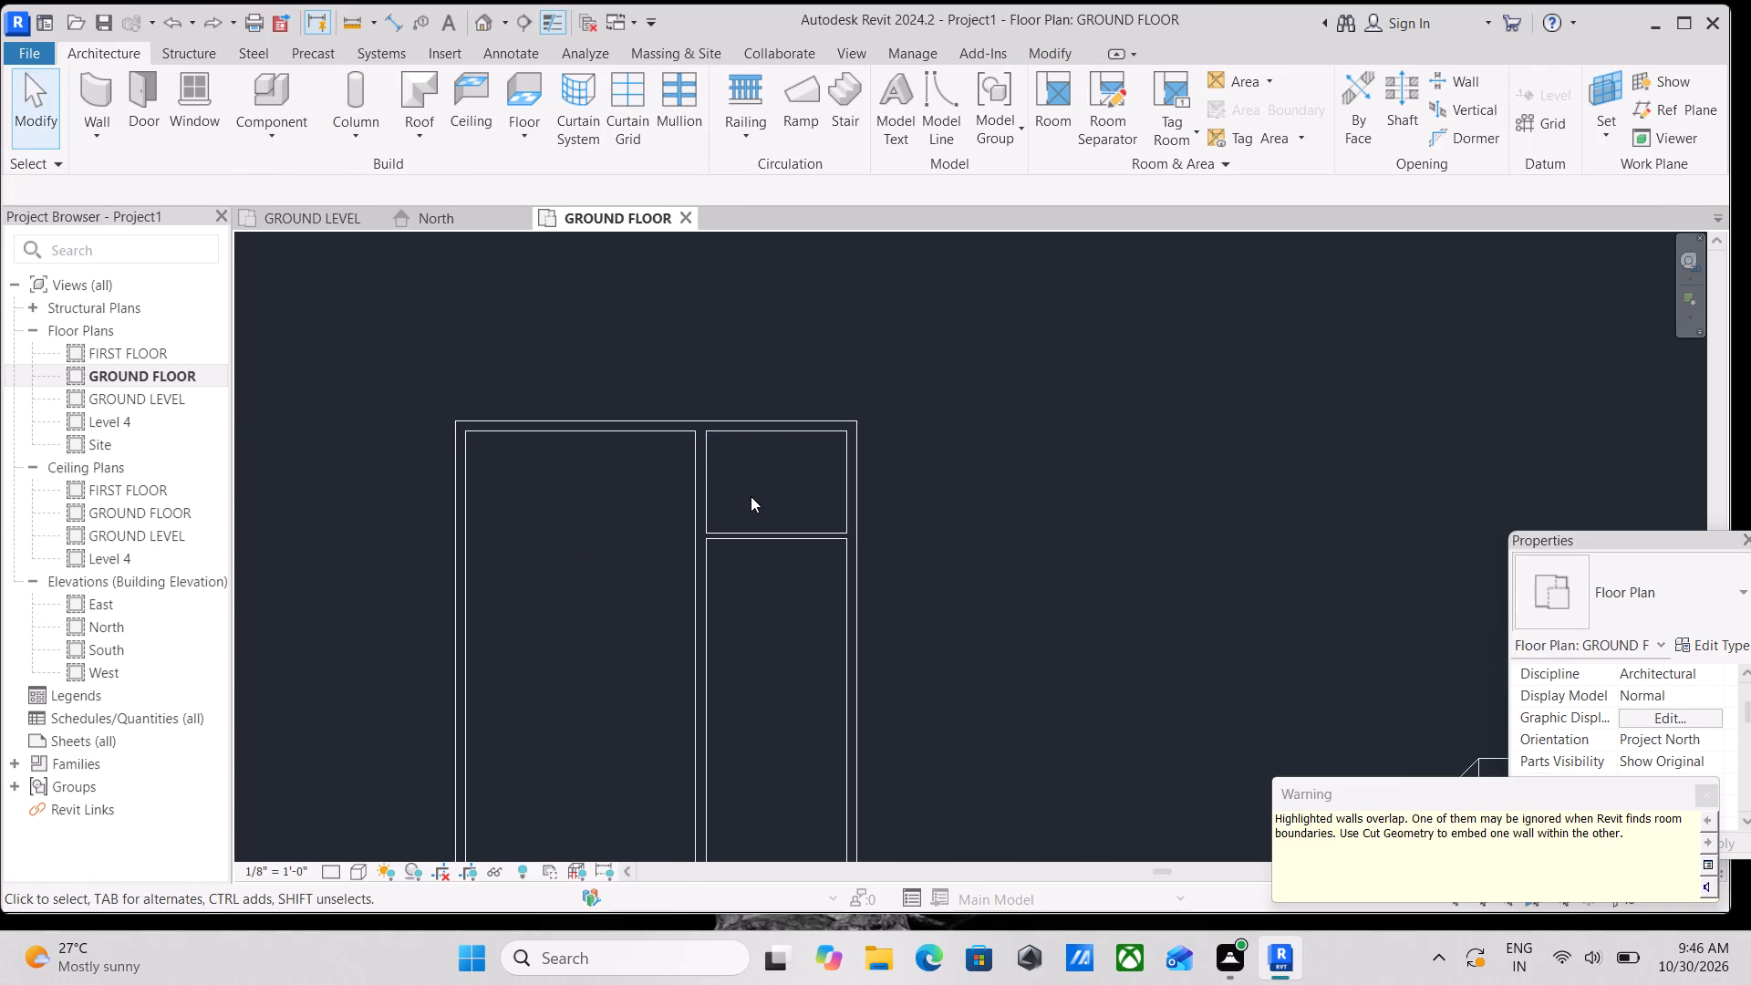
key(Escape)
key(Escape)
key(Escape)
key(Escape)
key(Escape)
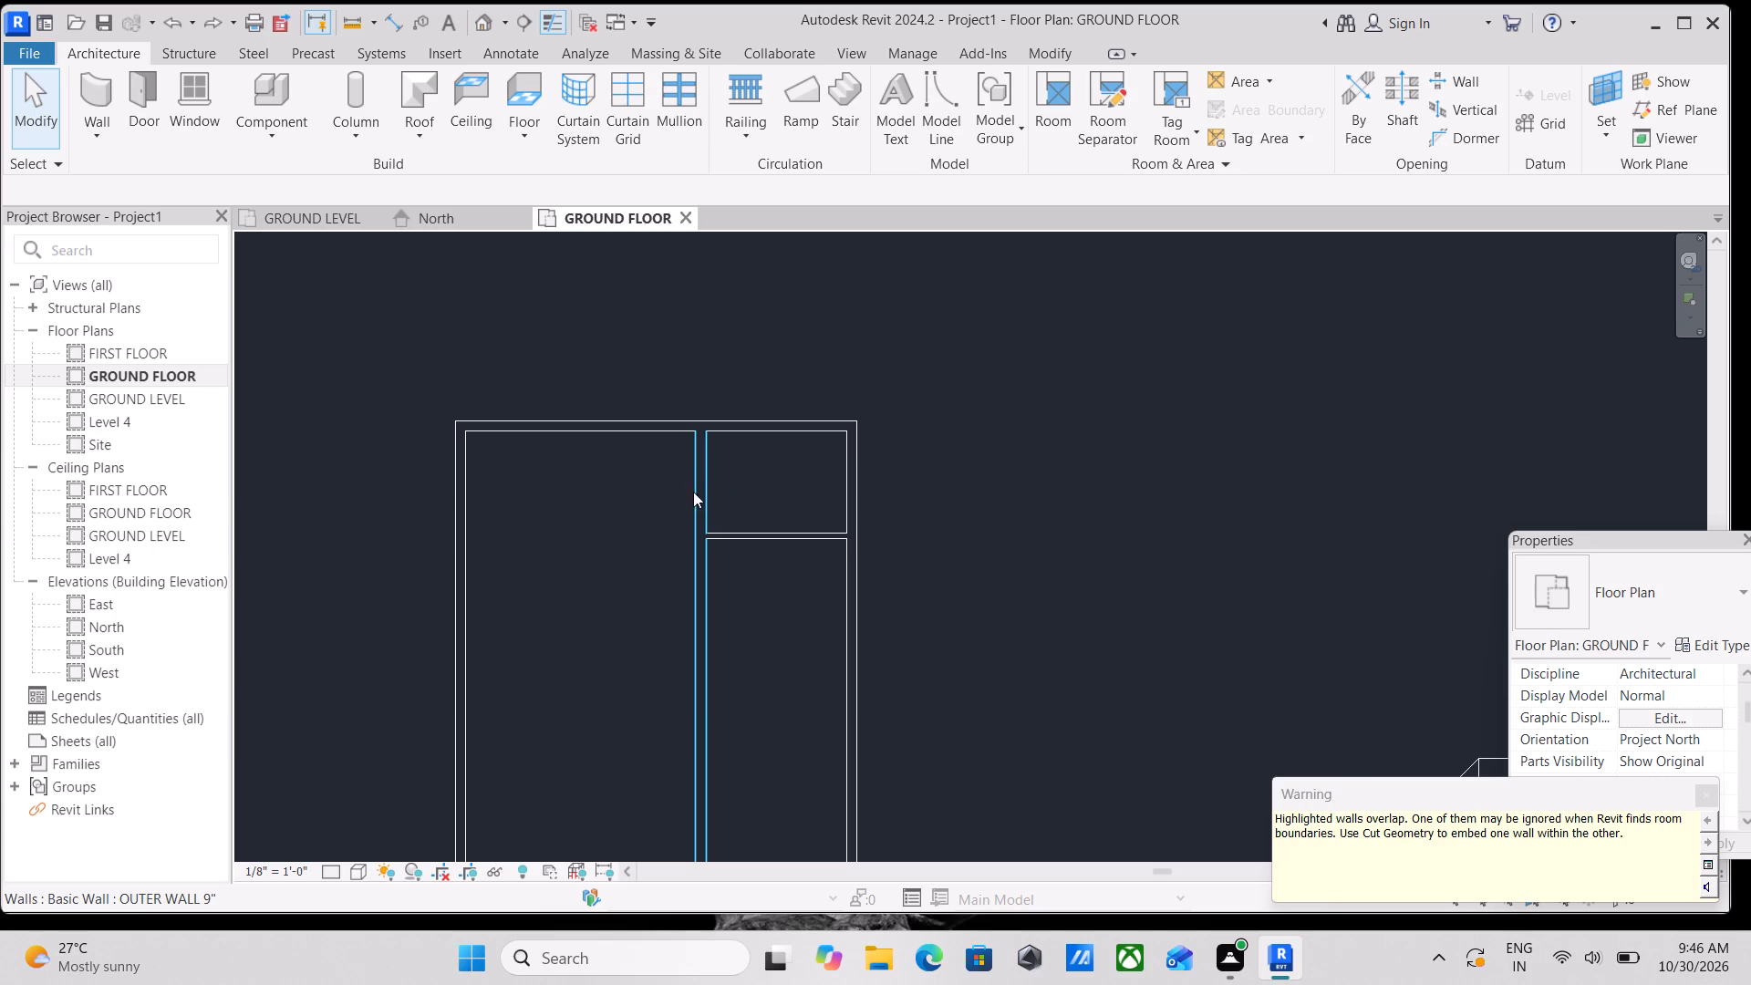
Set the distance between the inner vertical OUTER WALL 9" wall and the east outer wall to 9'.
click(698, 495)
scroll(842, 501, down, 2)
middle_drag(841, 469, 788, 398)
scroll(788, 398, down, 1)
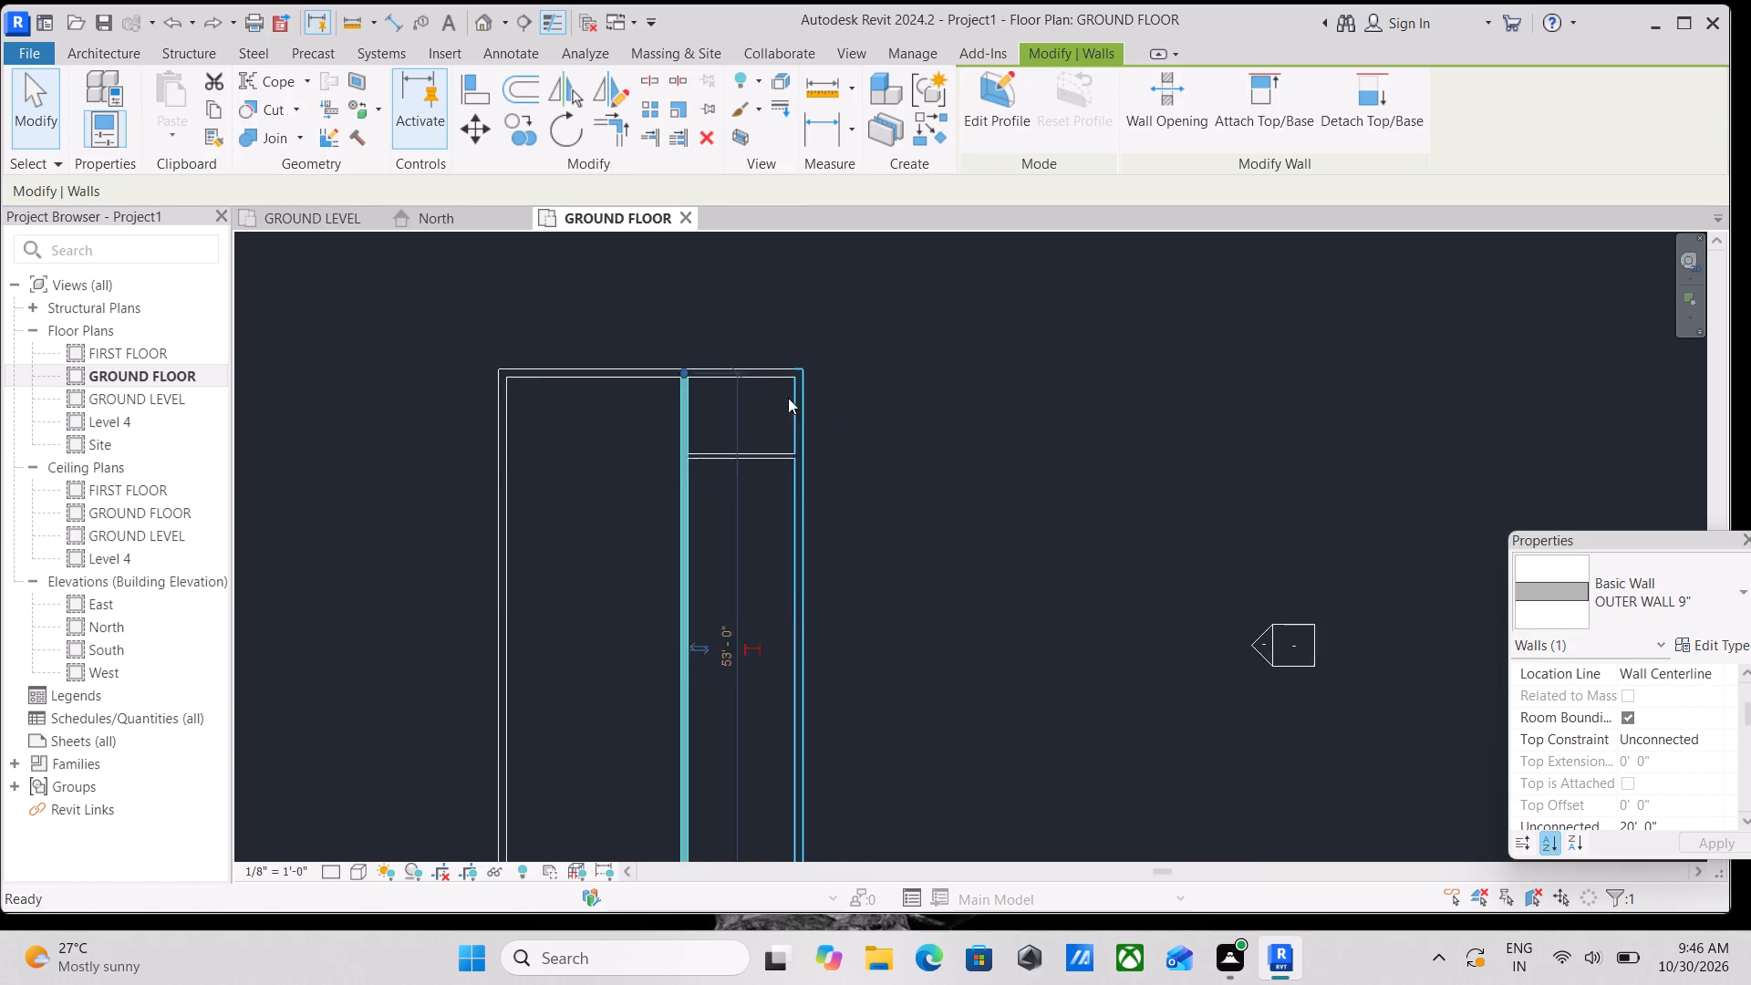
scroll(782, 499, down, 3)
scroll(782, 566, up, 3)
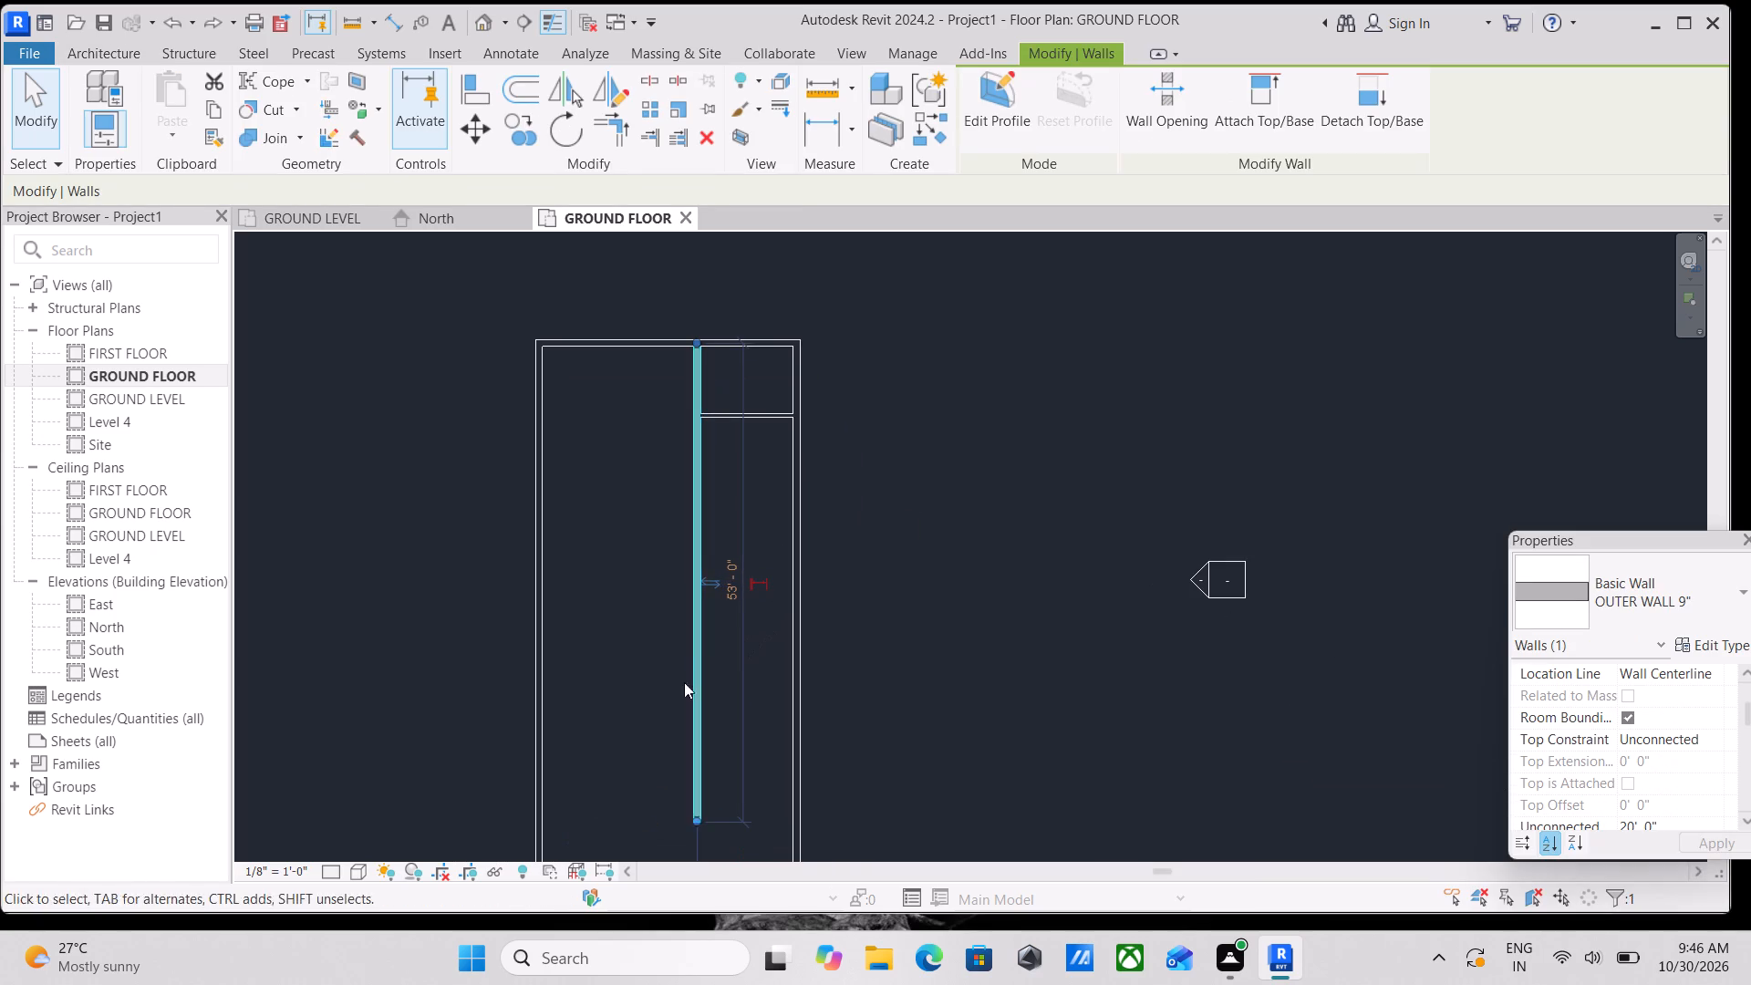
middle_drag(686, 679, 686, 583)
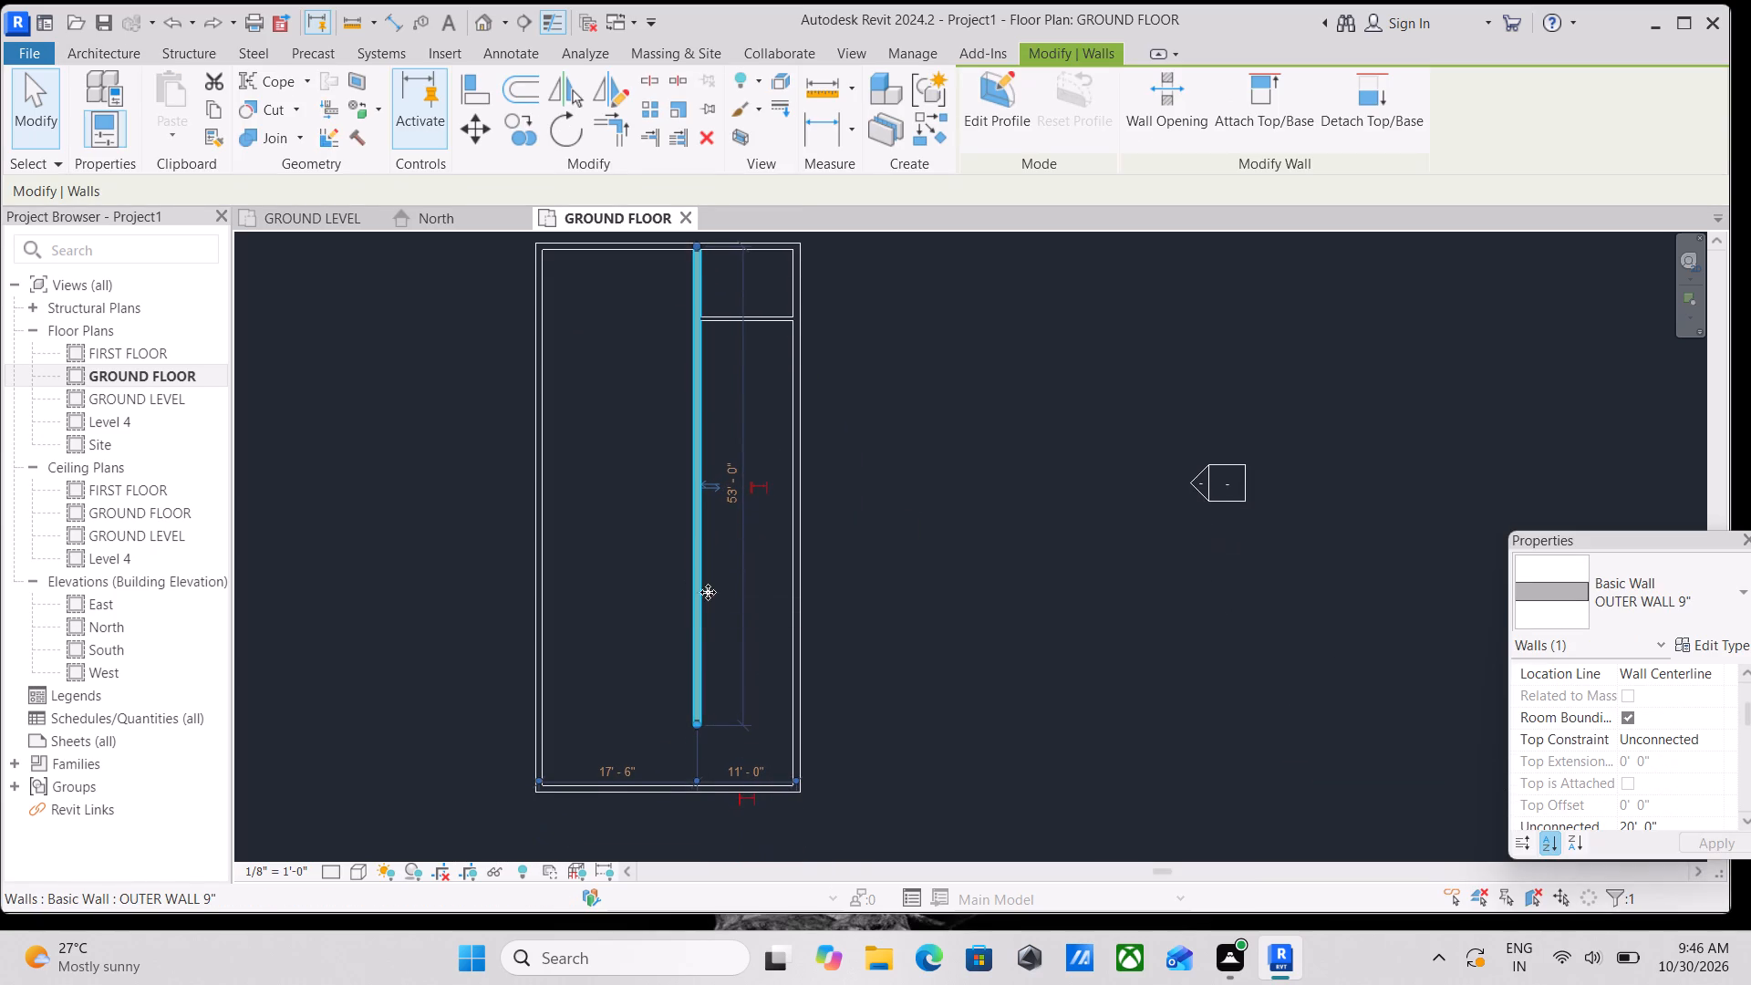
click(742, 775)
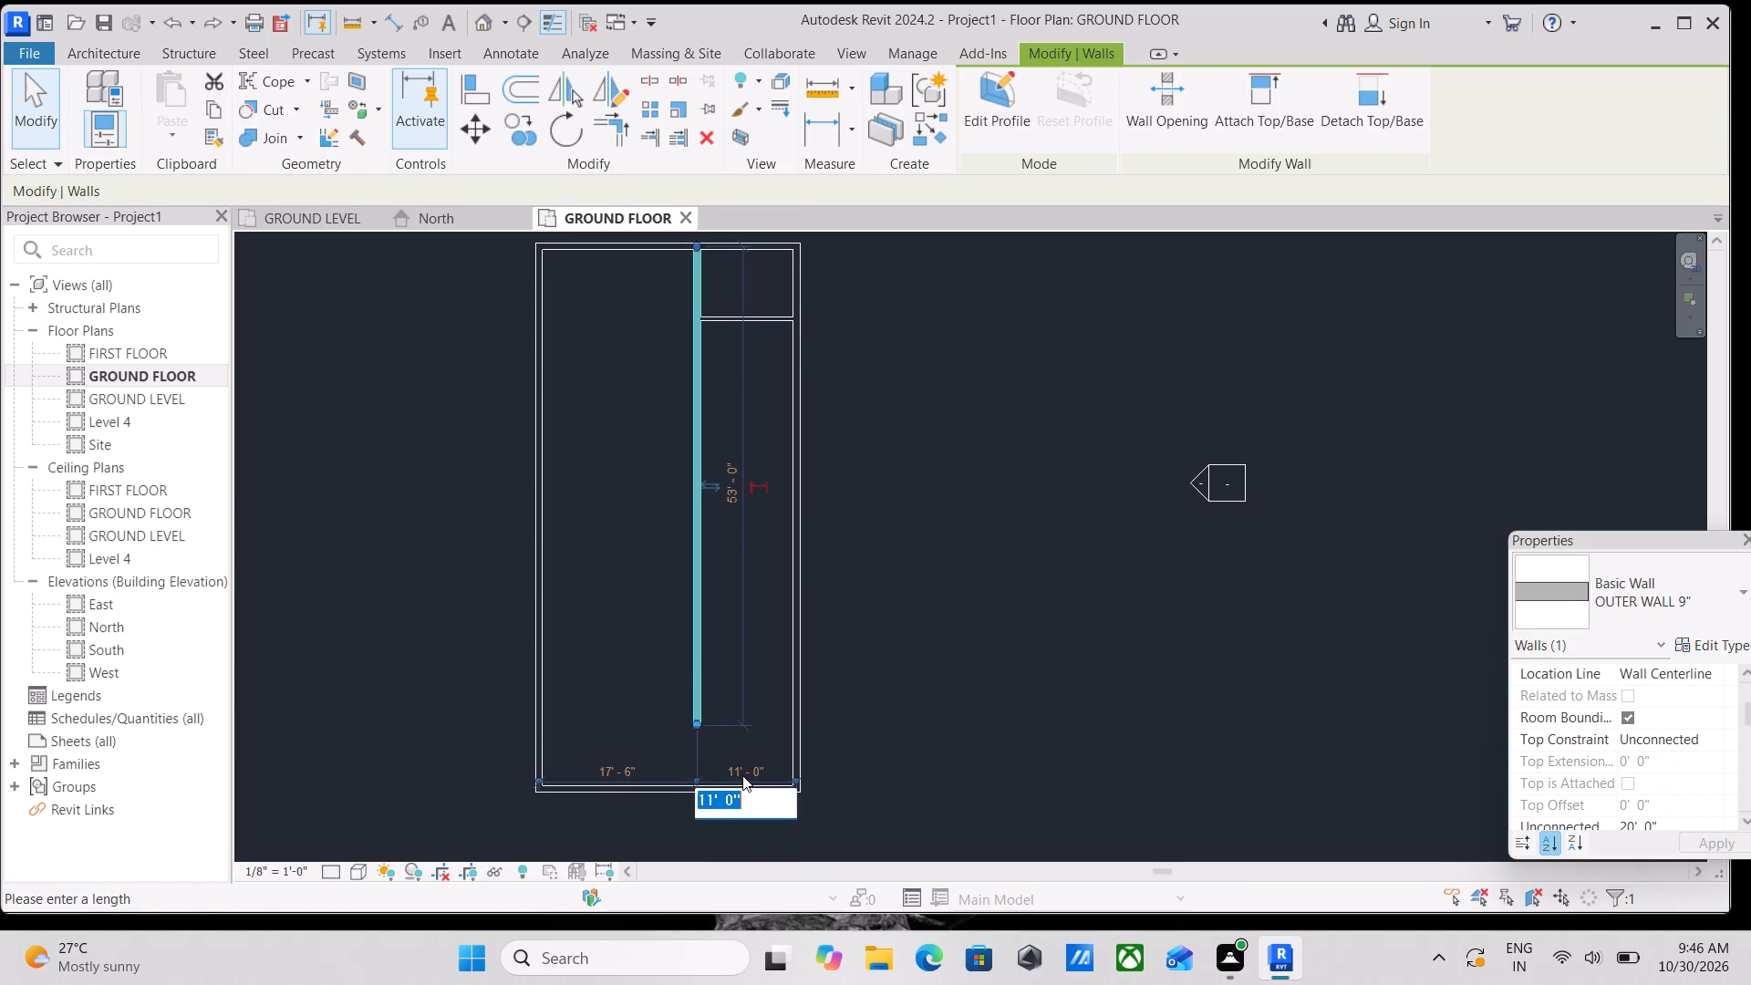
text(9')
key(Return)
key(Escape)
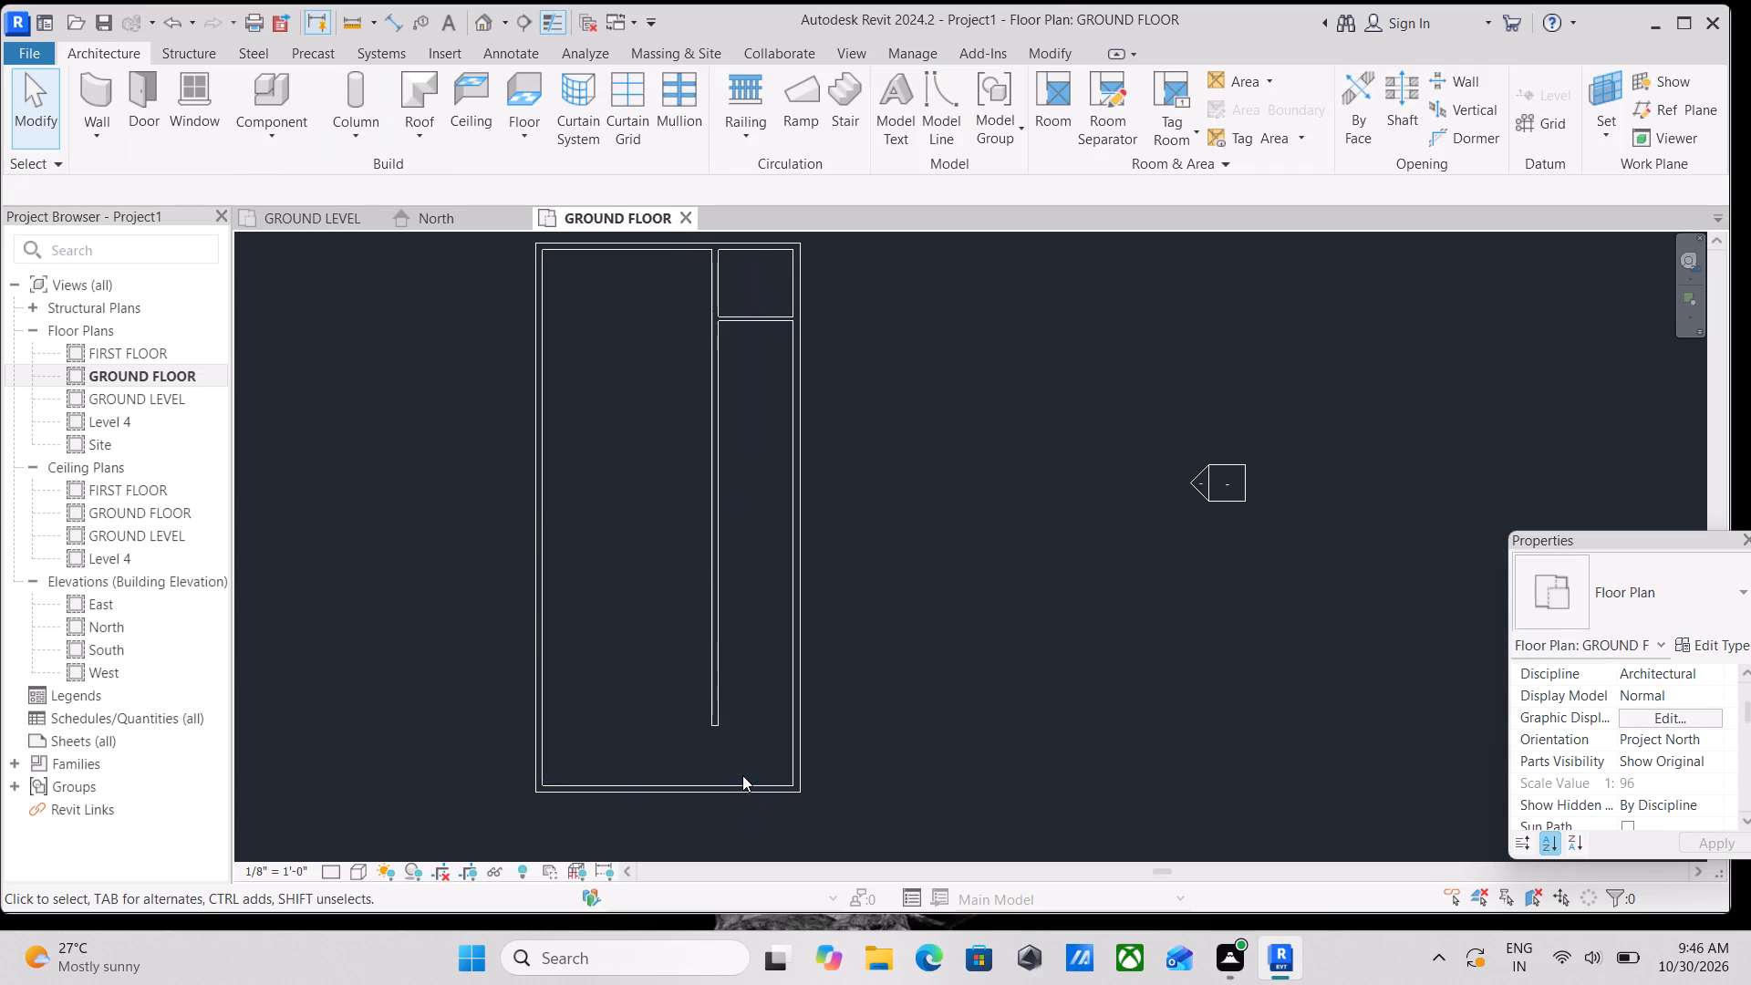
Set the distance between the top outer wall and the horizontal INNER WALL 5" wall to 11'.
scroll(712, 300, up, 5)
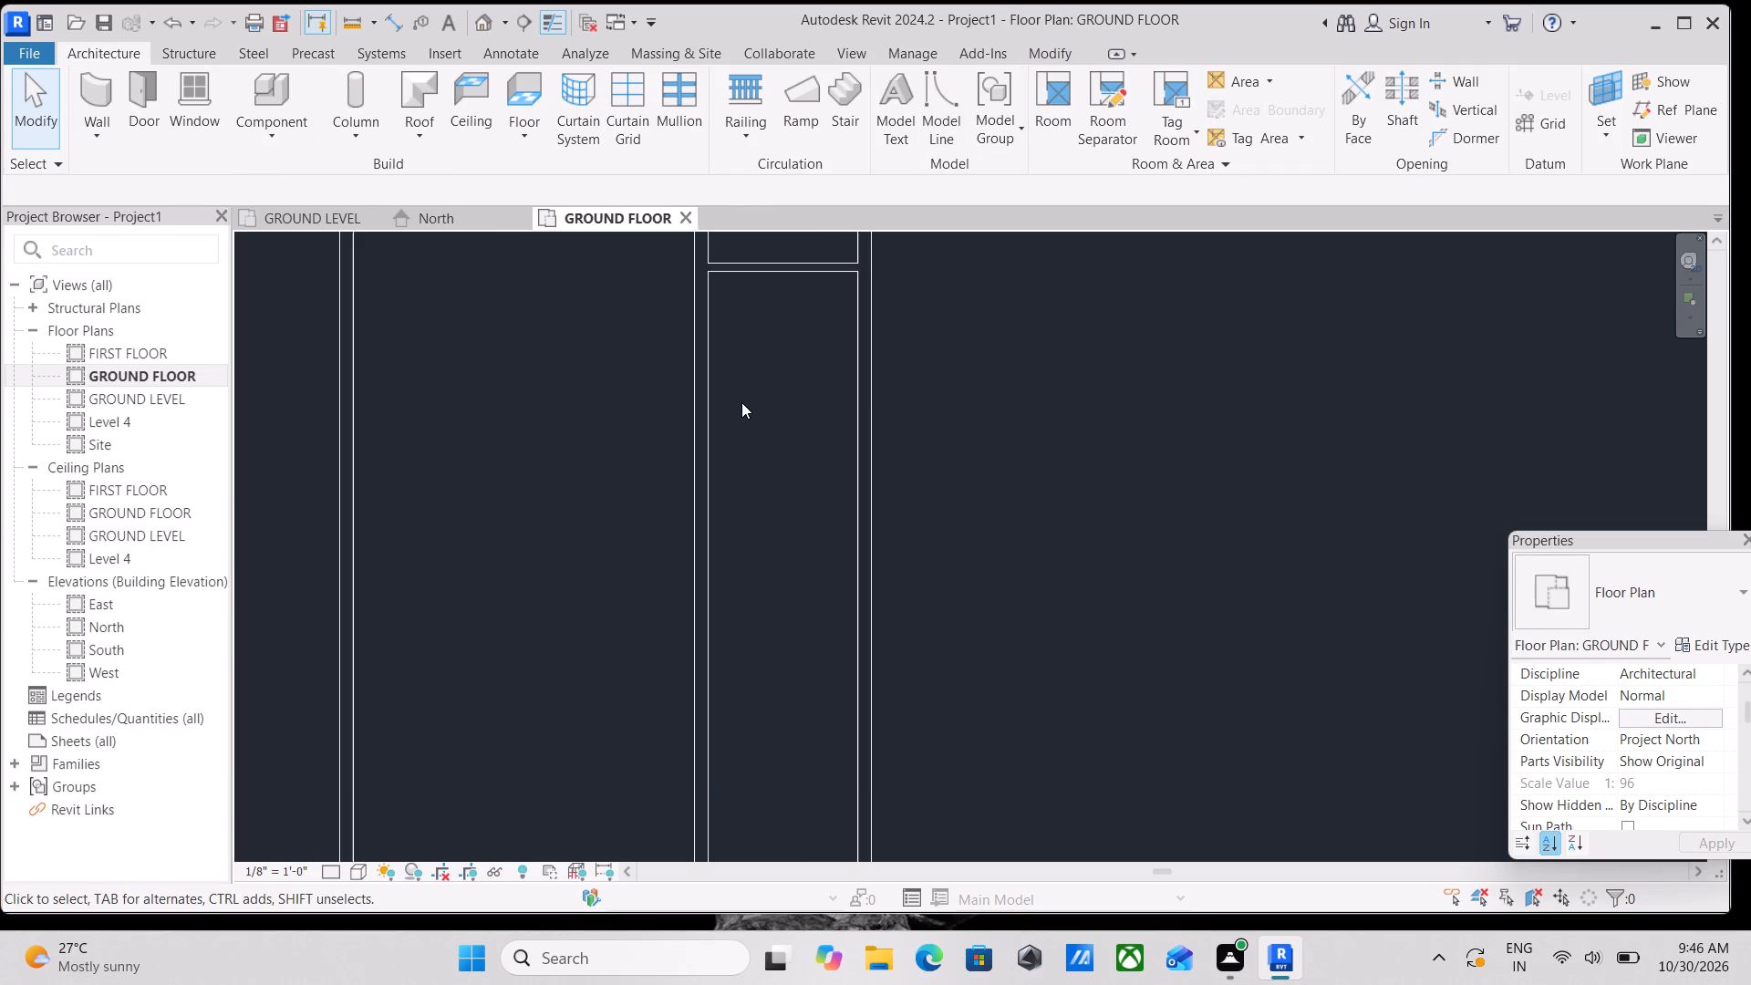
middle_drag(802, 314, 742, 599)
scroll(791, 407, up, 1)
click(736, 534)
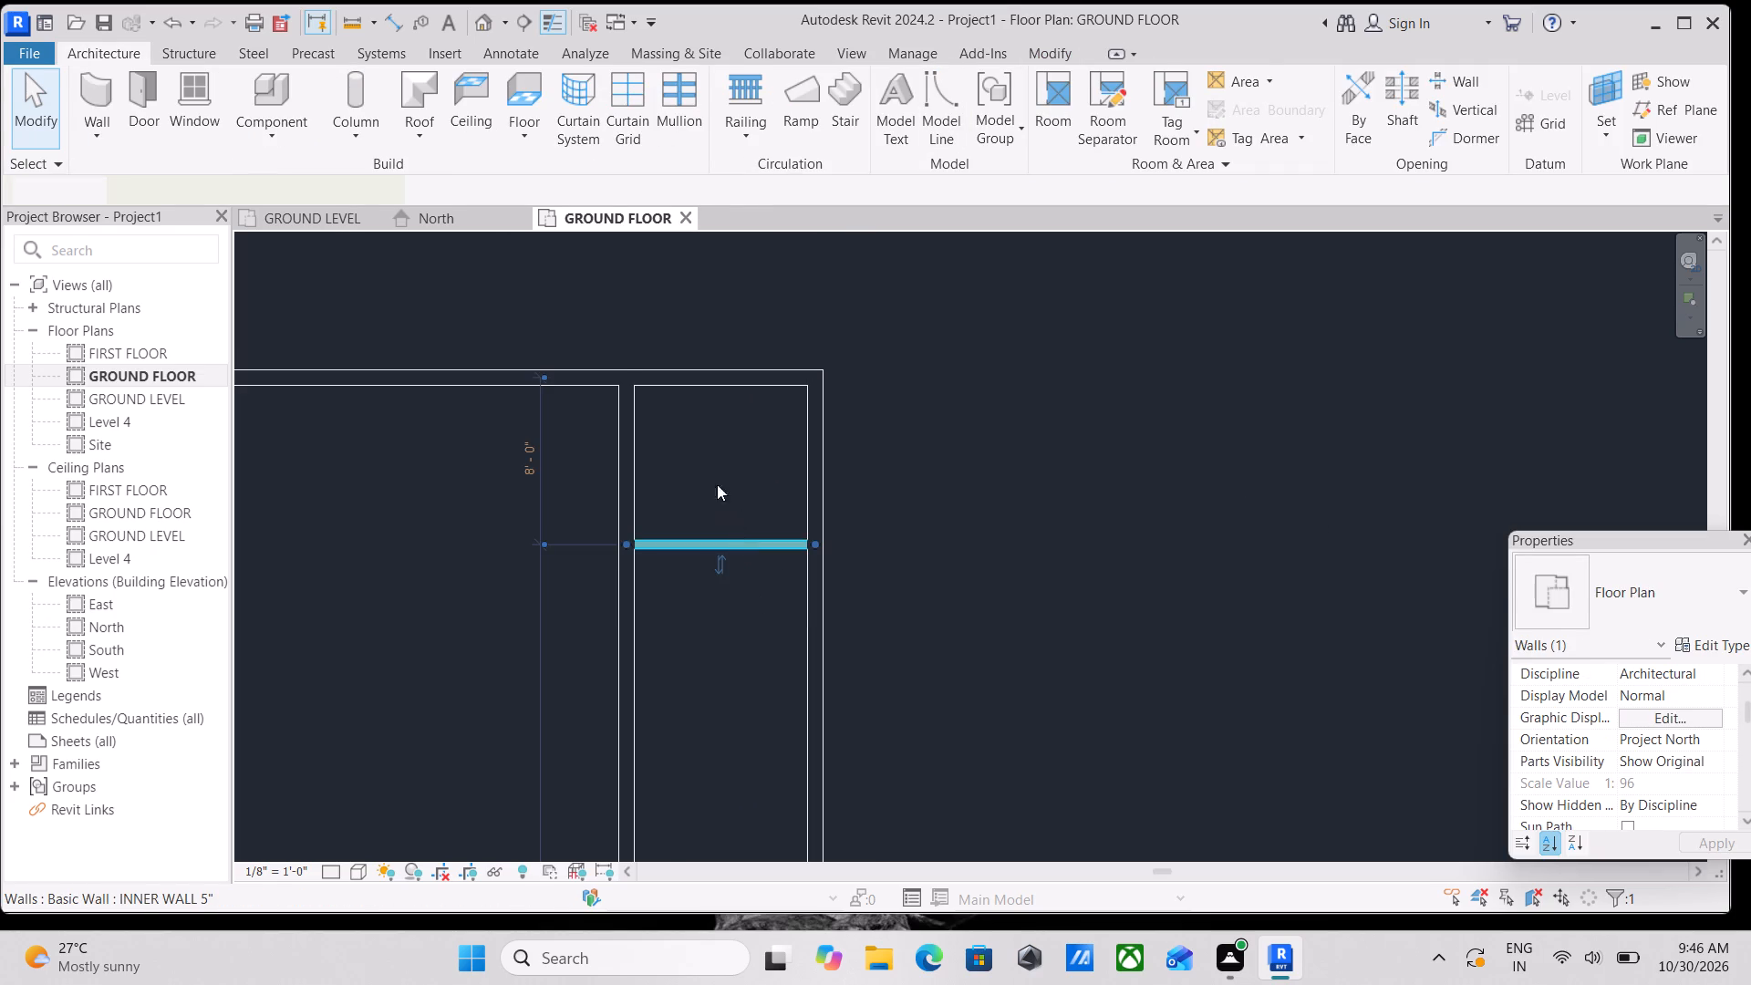
click(528, 458)
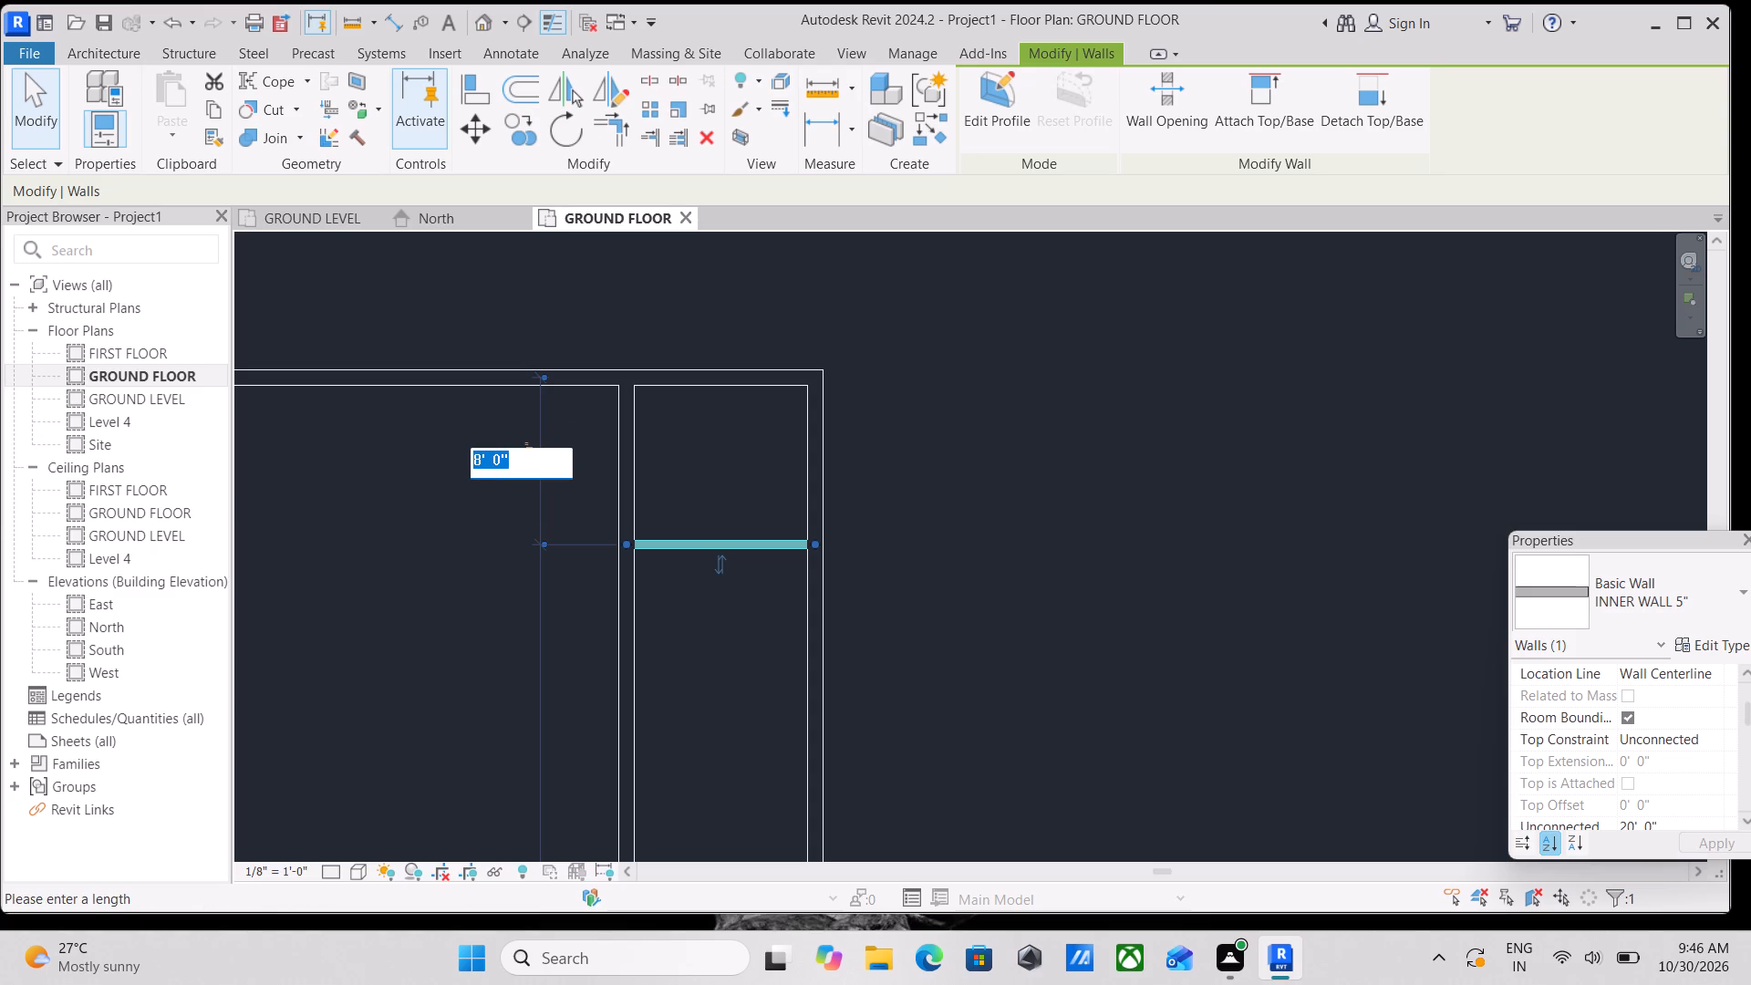
text(11')
key(Return)
key(Escape)
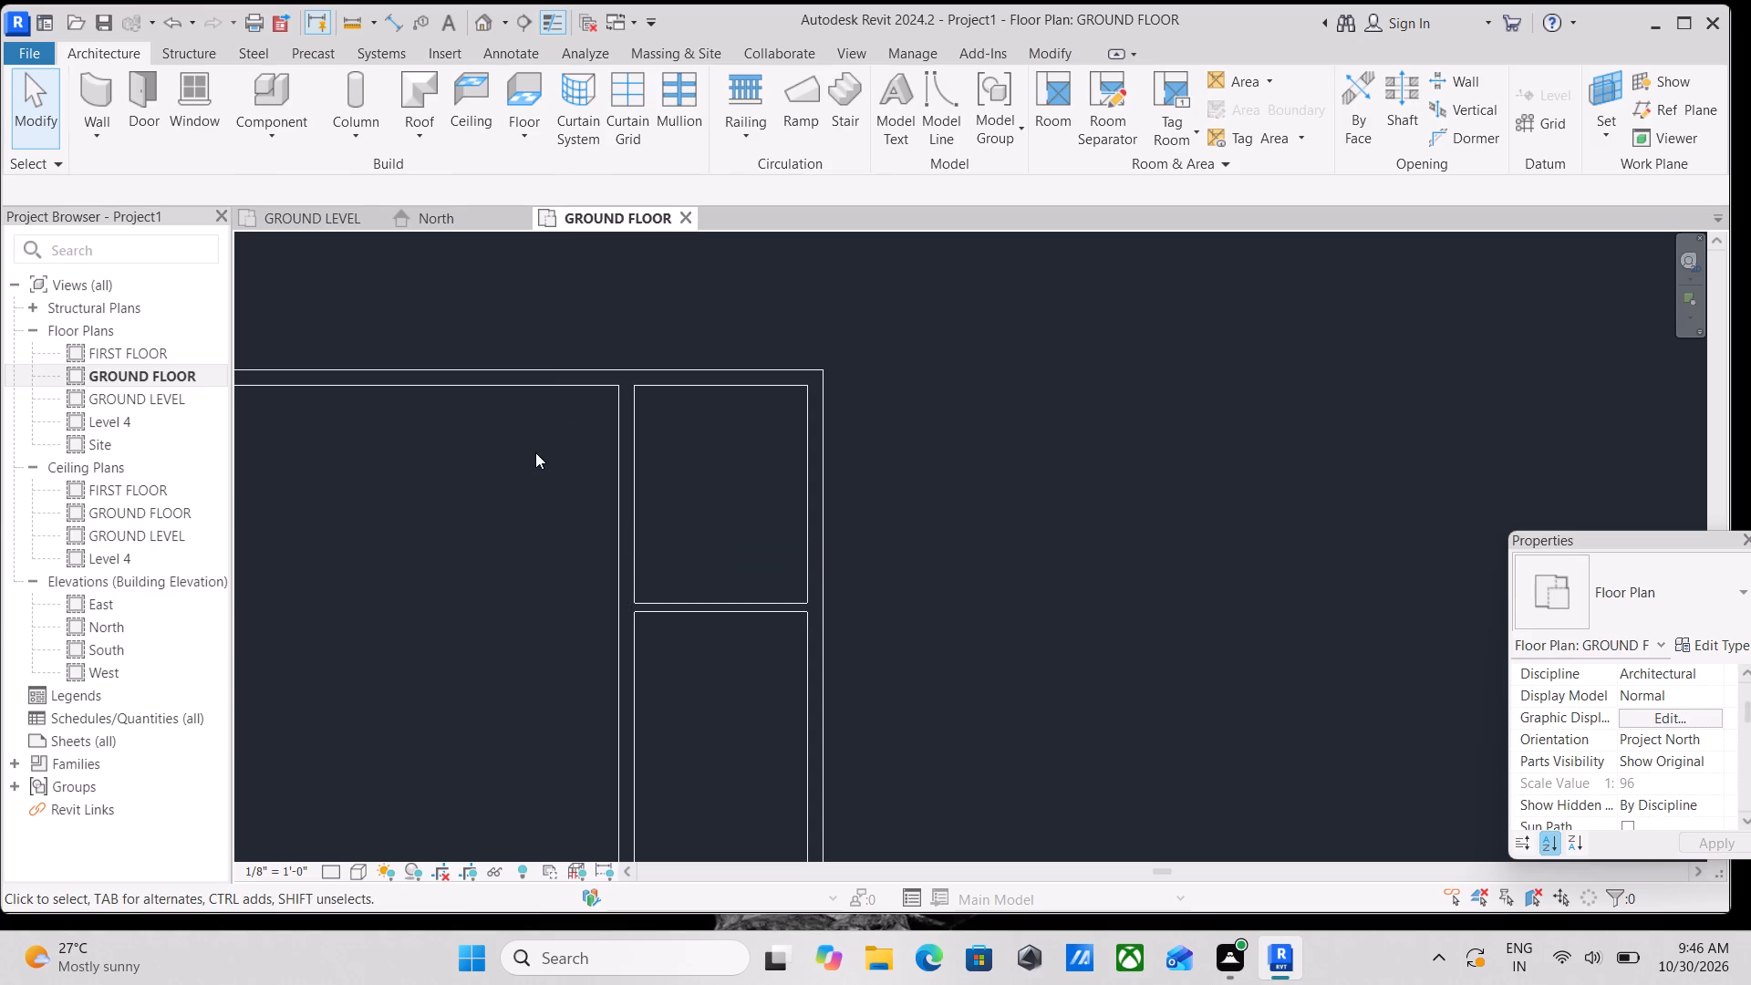
Place an INNER WALL 5" wall up to FIRST FLOOR, offset 11' below the horizontal inner wall by picking its lower face.
scroll(623, 469, down, 3)
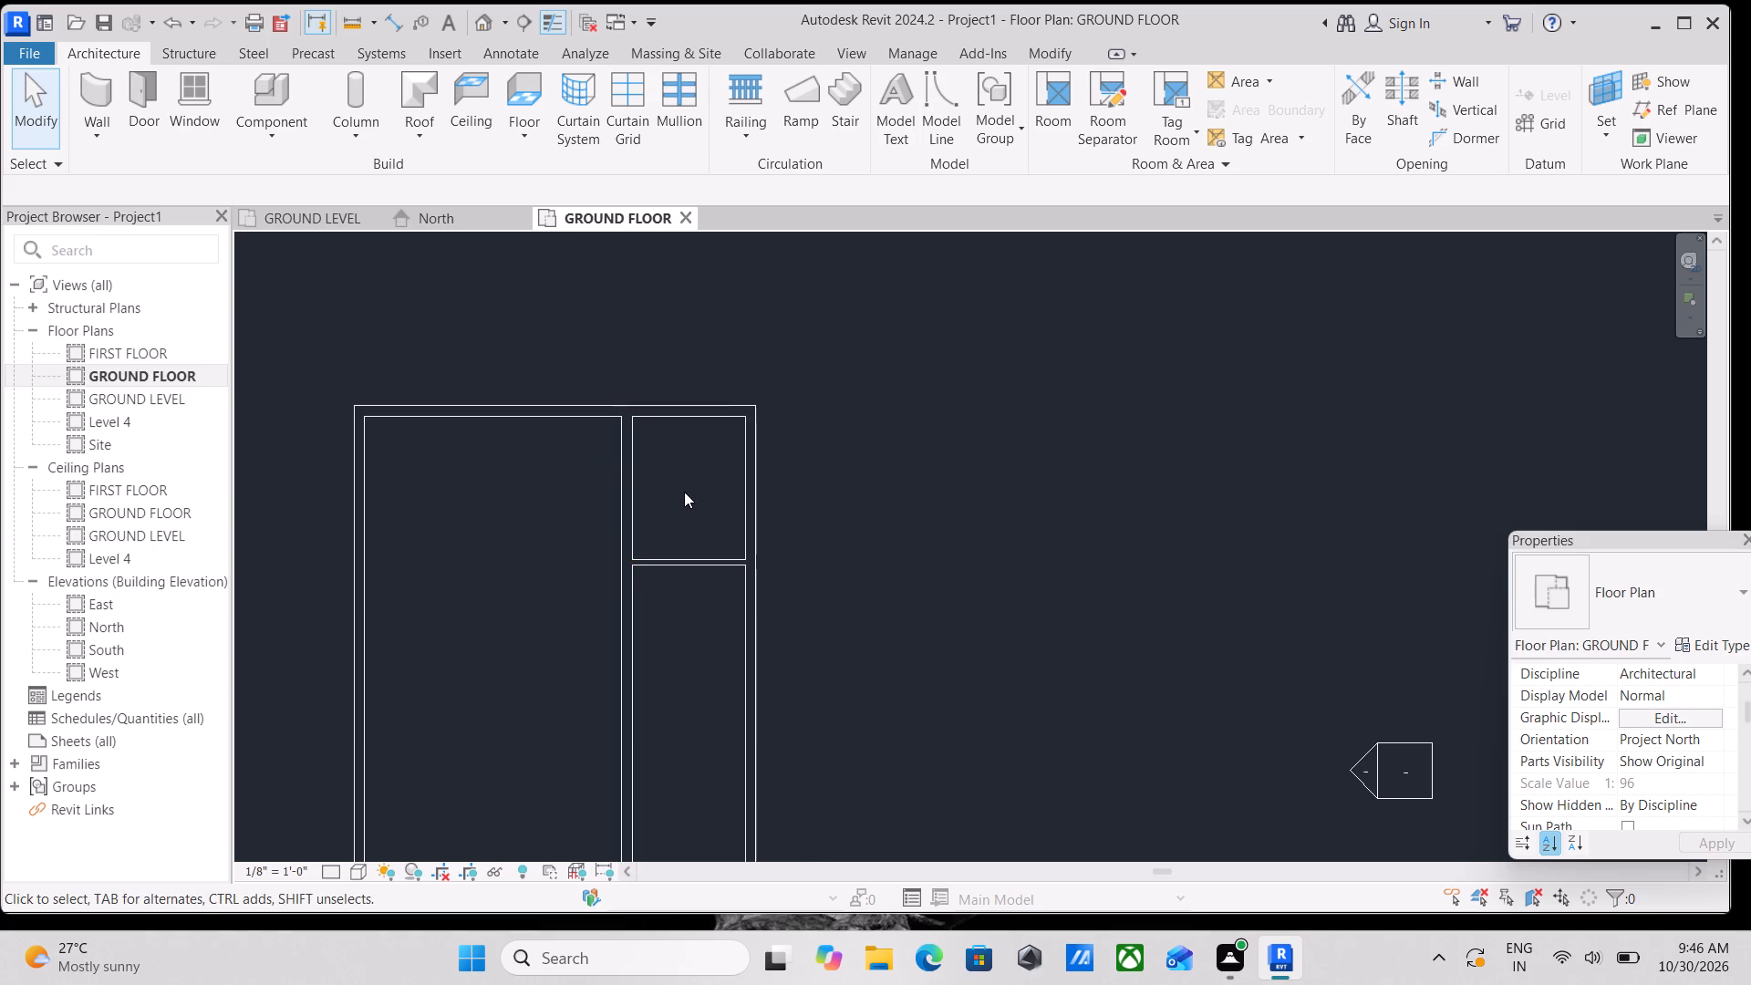
scroll(684, 492, down, 3)
middle_drag(686, 488, 732, 447)
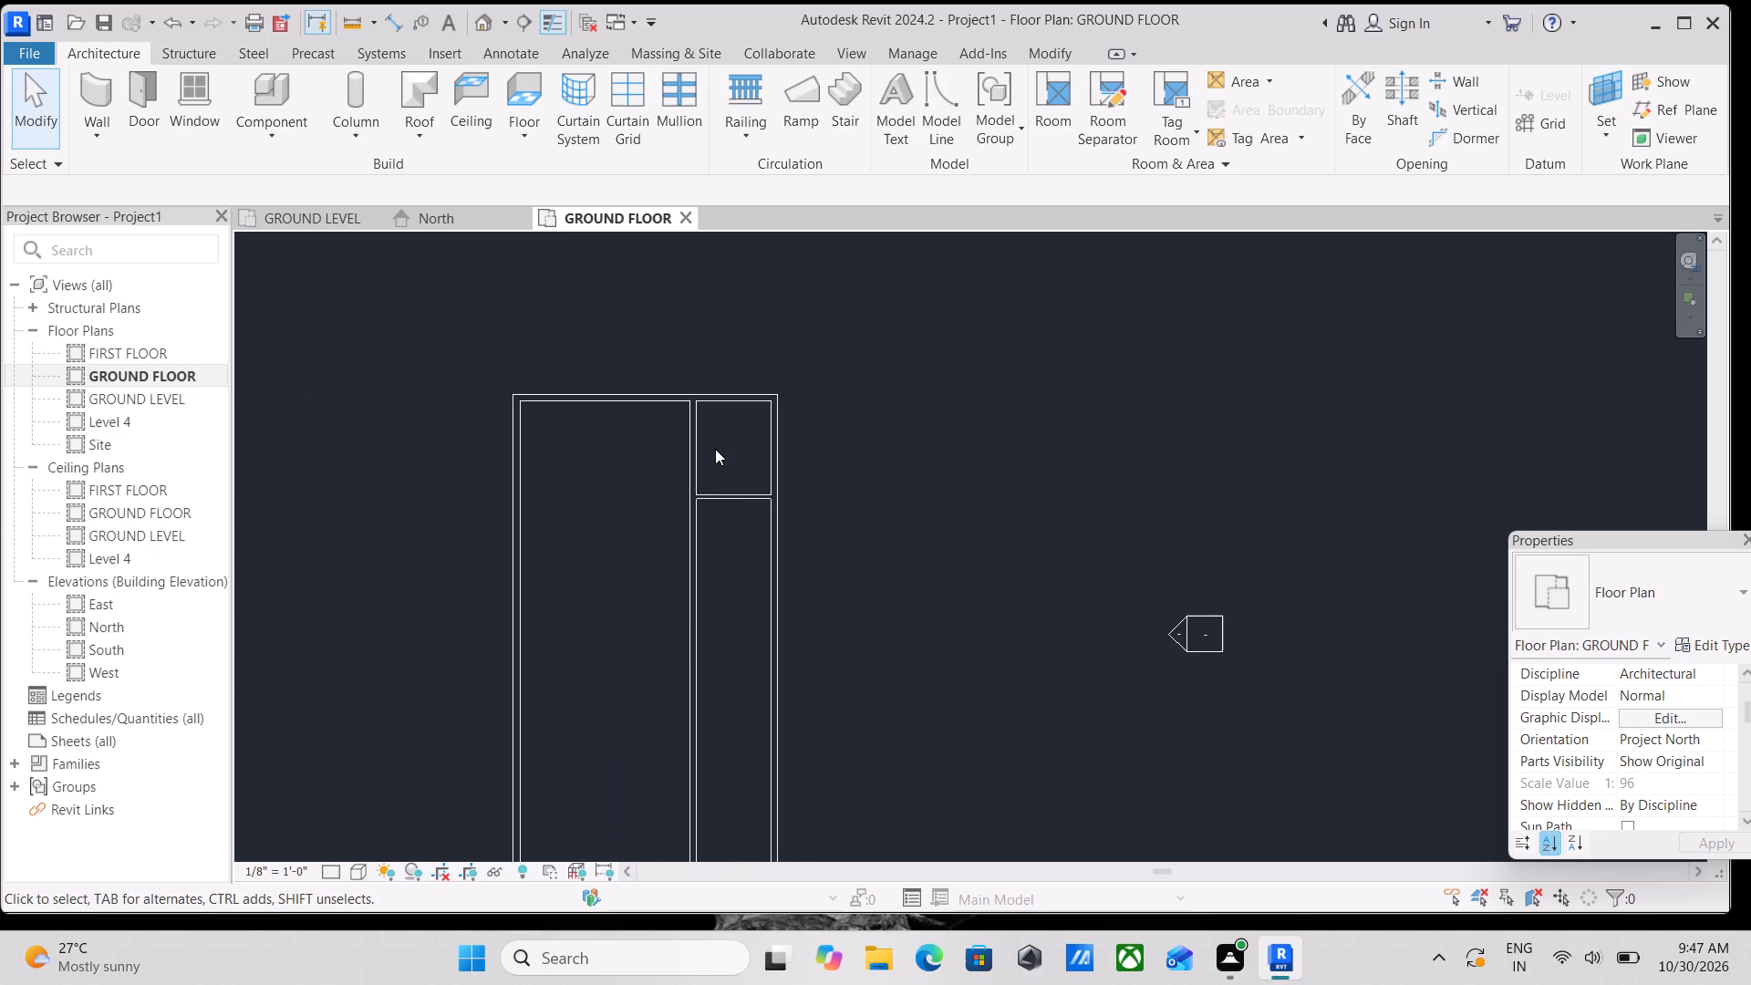
scroll(740, 514, up, 3)
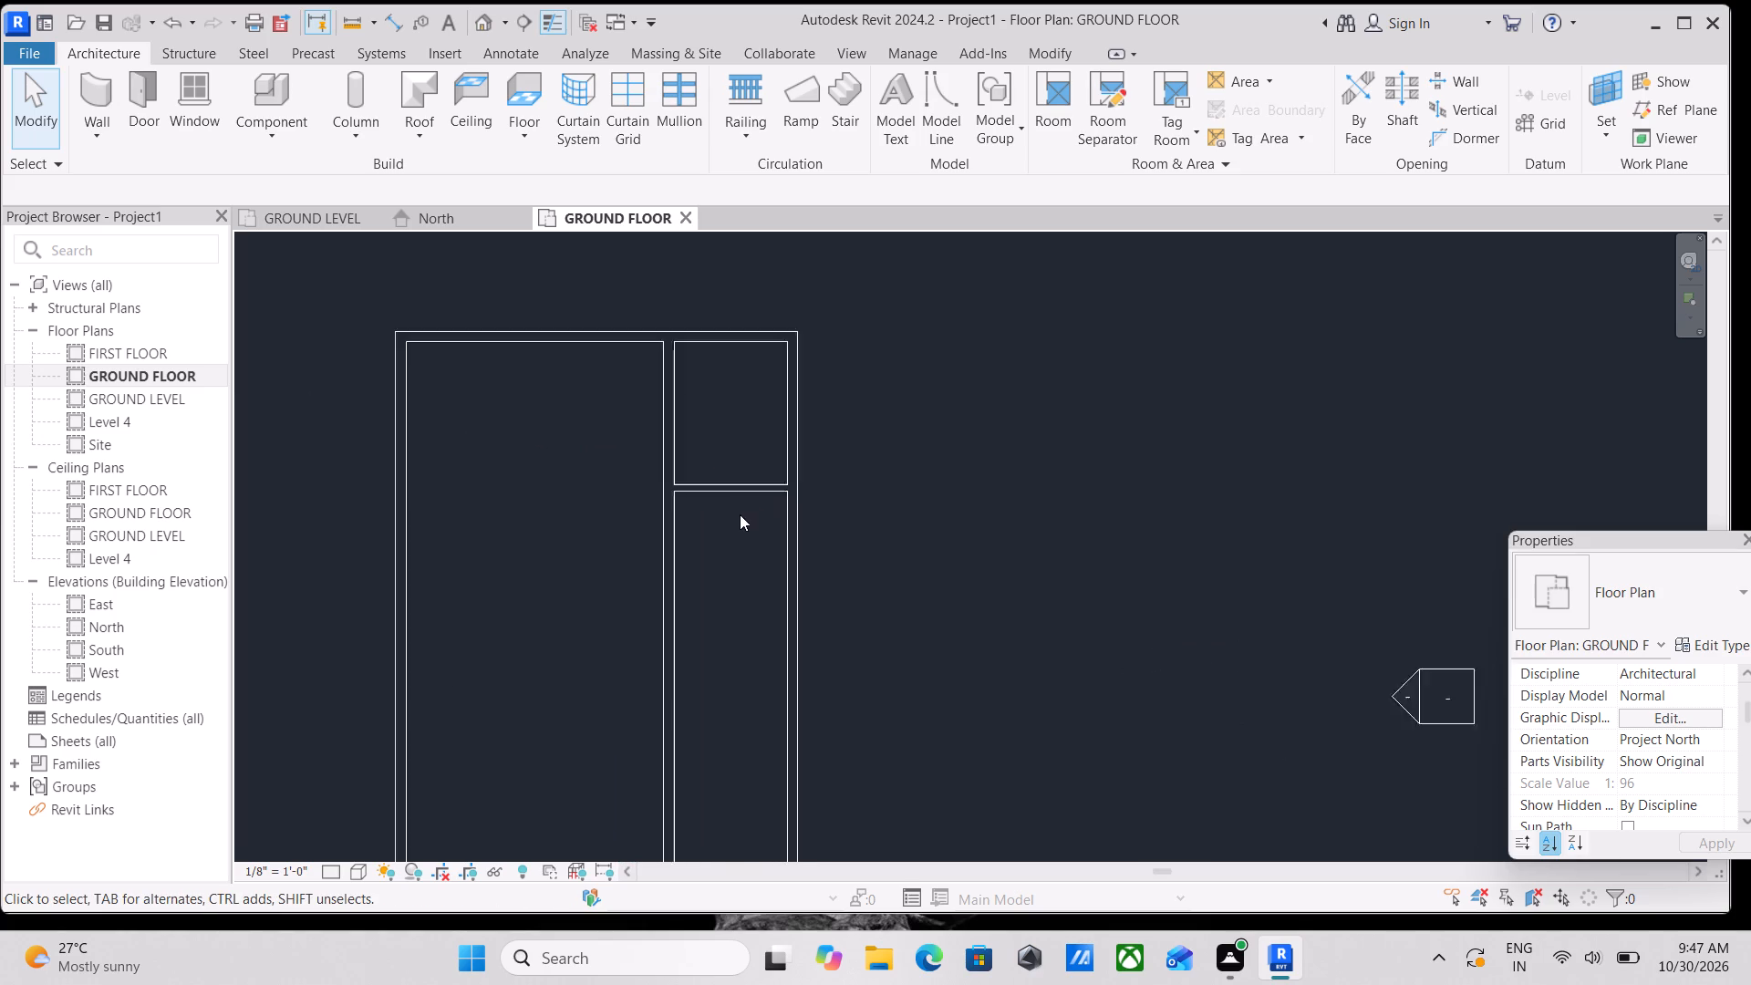
scroll(740, 514, up, 1)
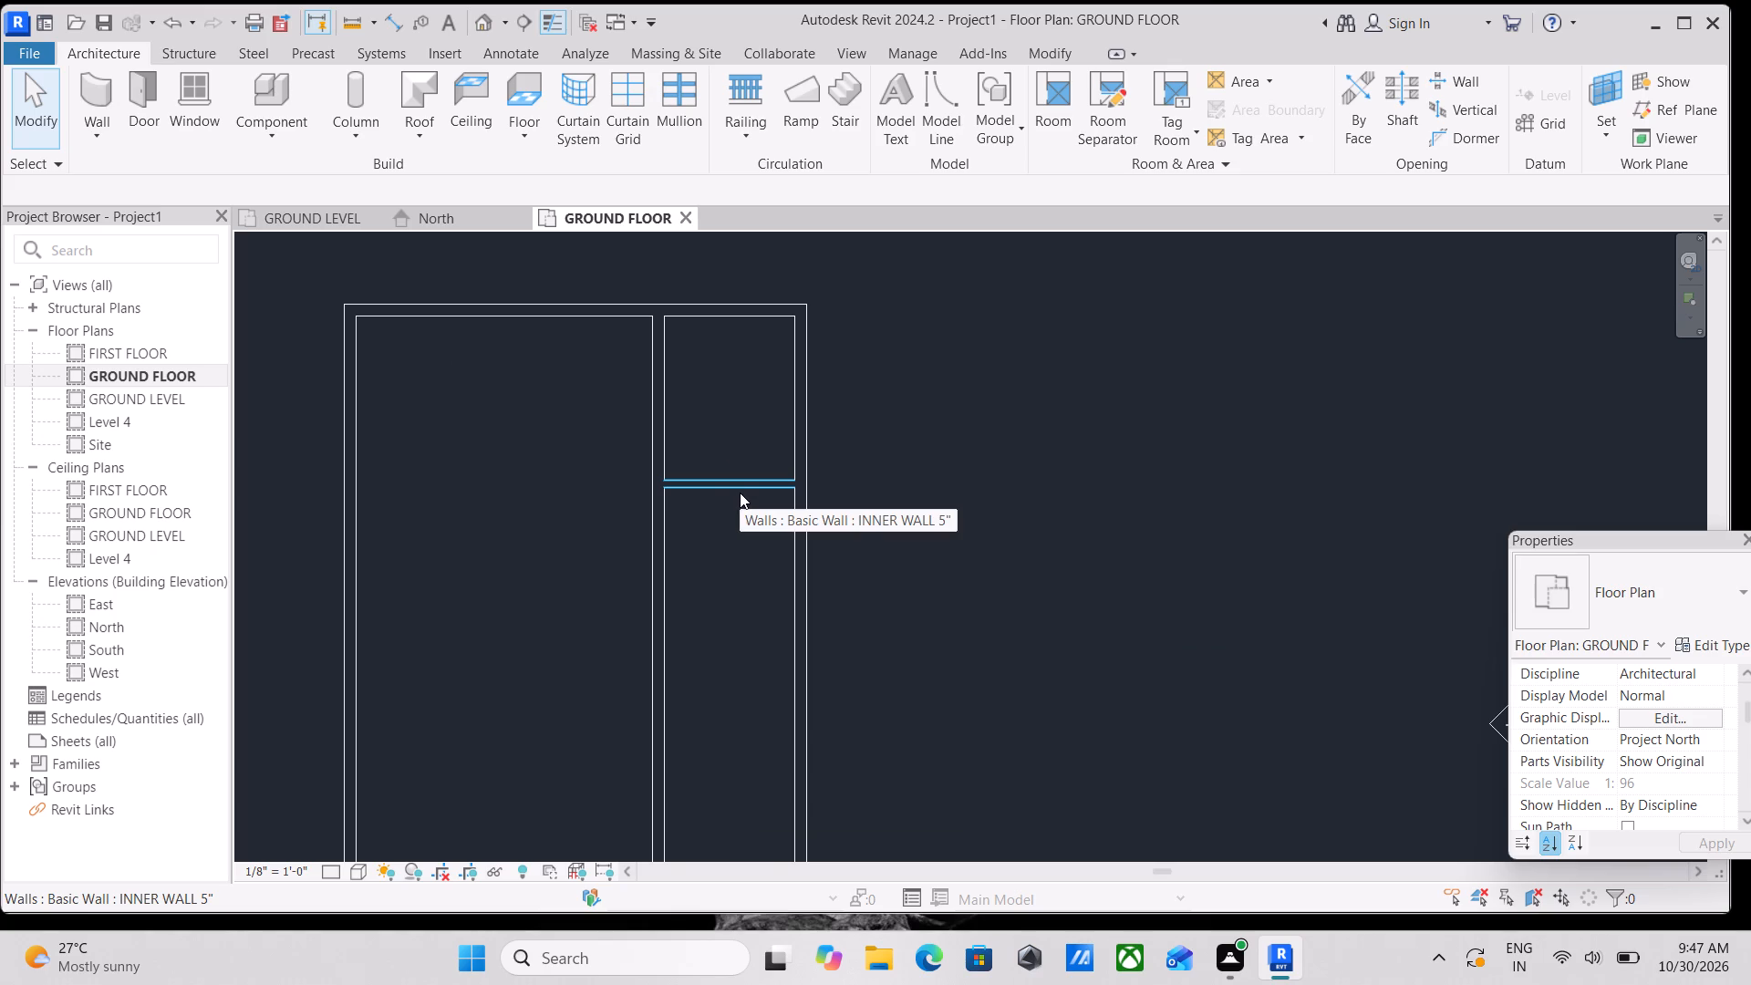
scroll(743, 477, up, 3)
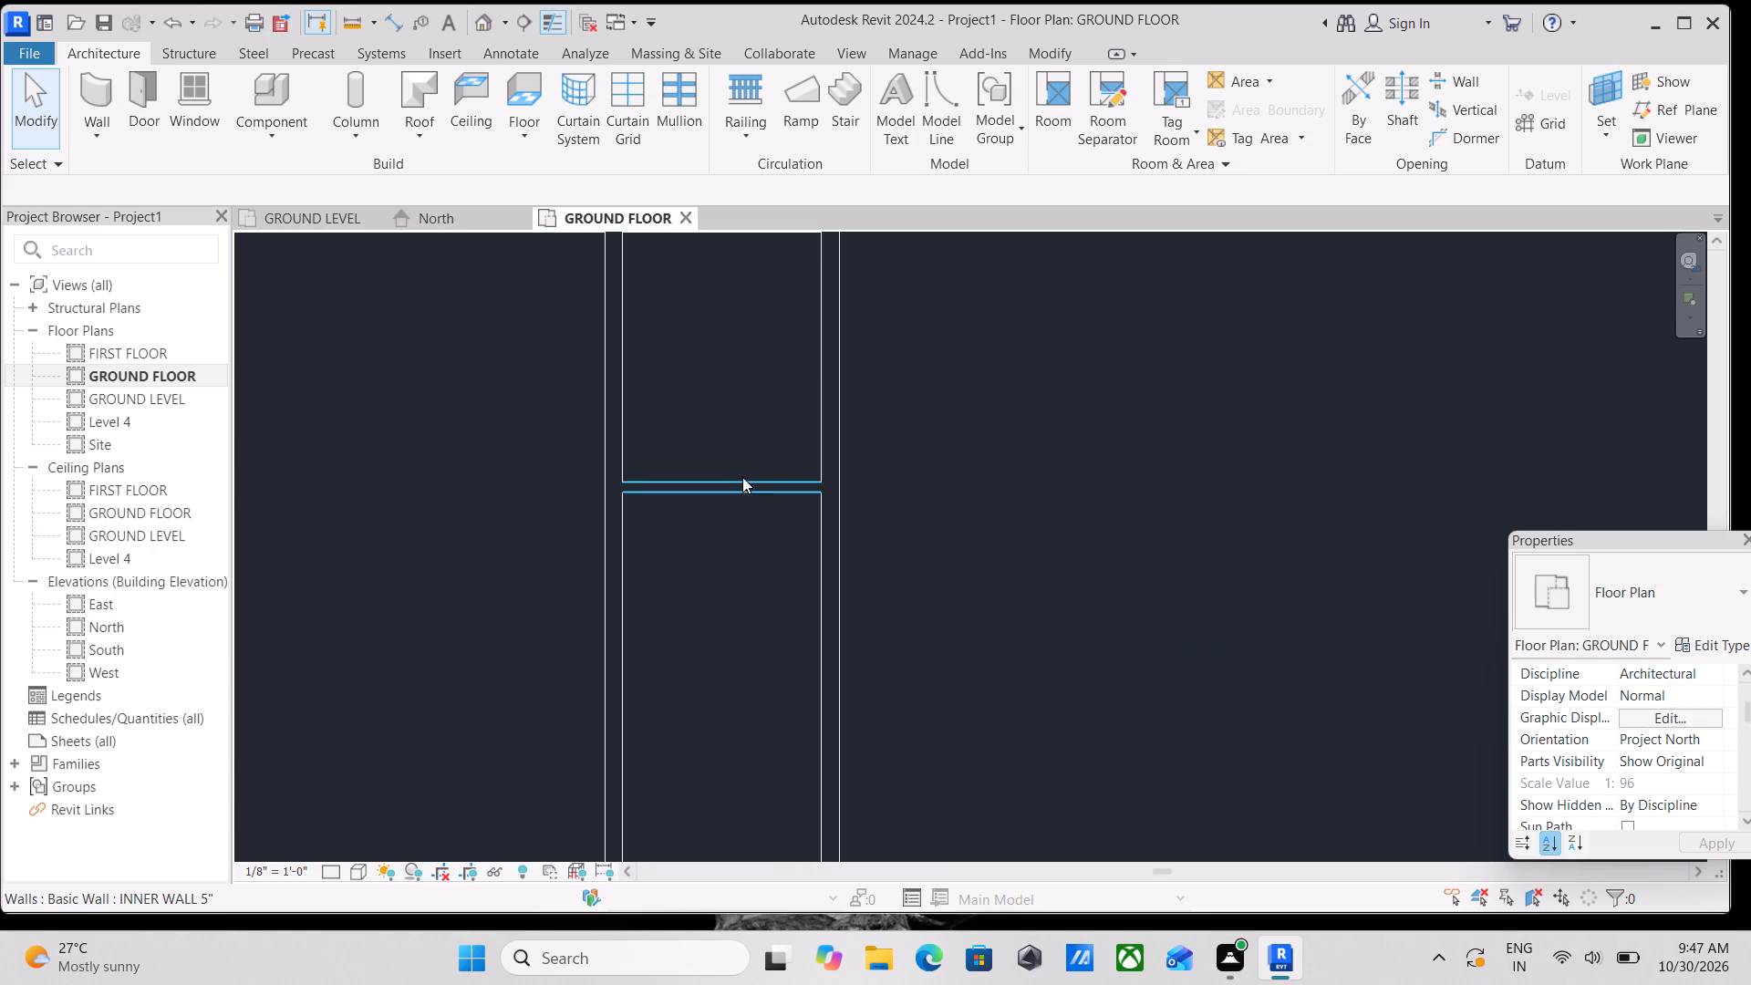
text(WA)
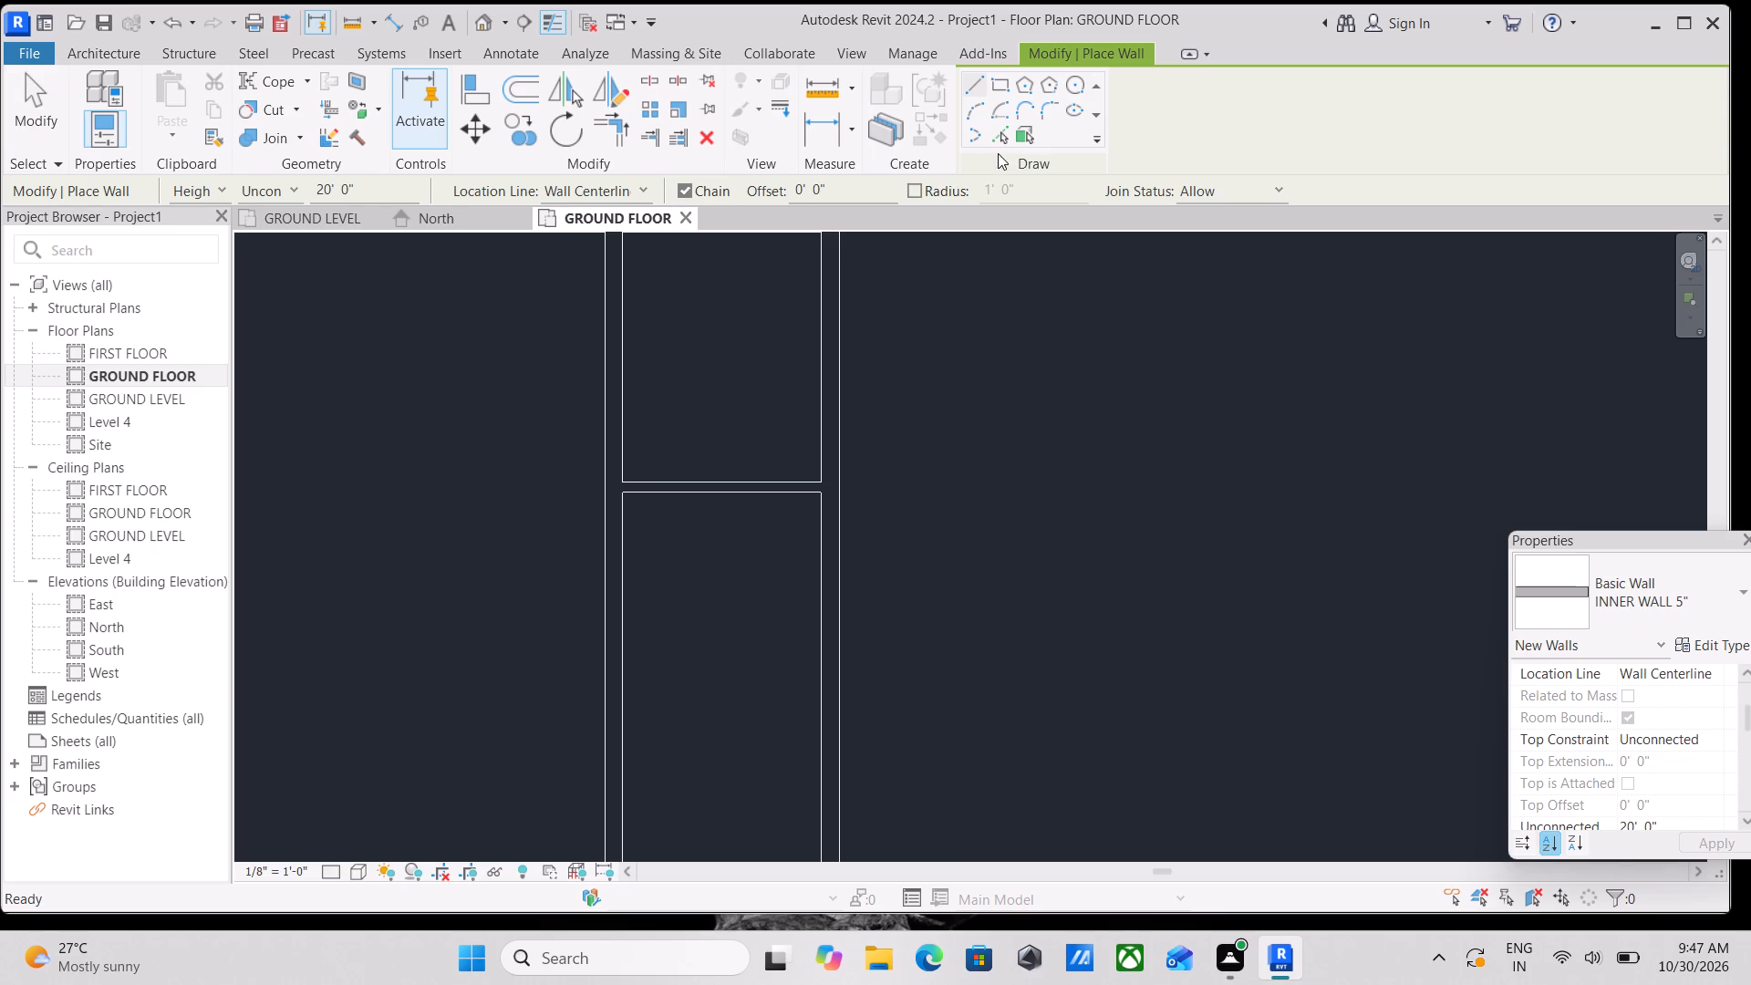
click(998, 136)
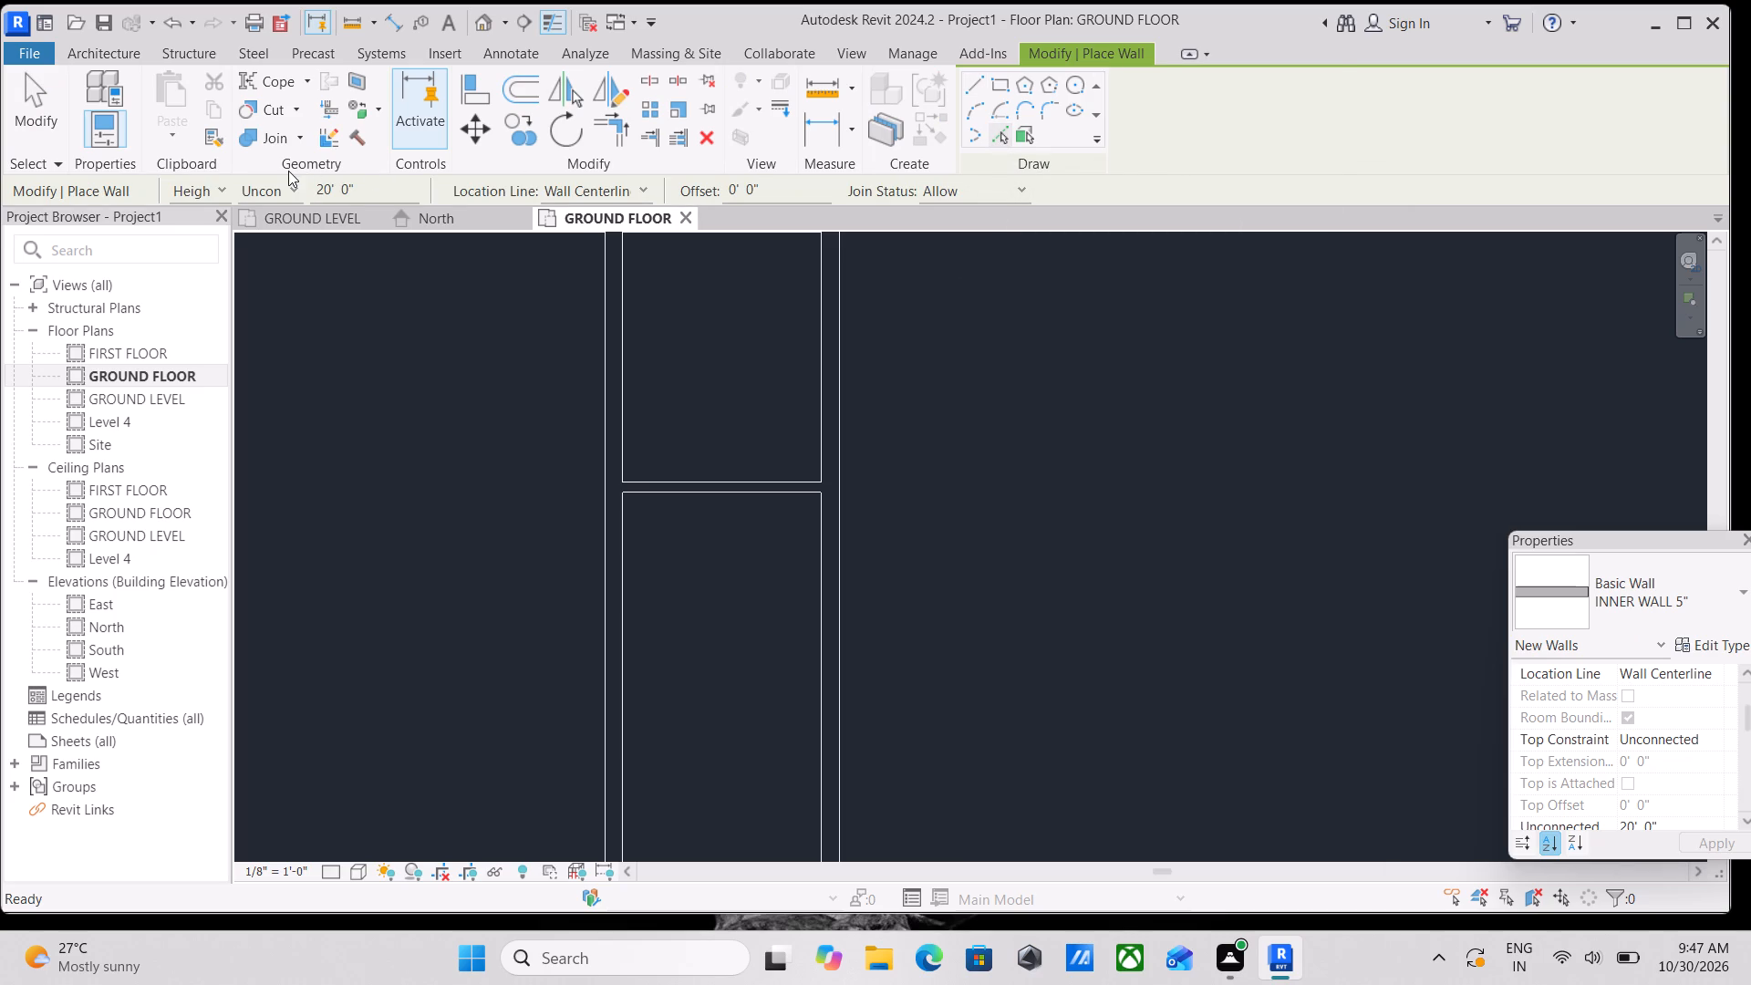
click(288, 182)
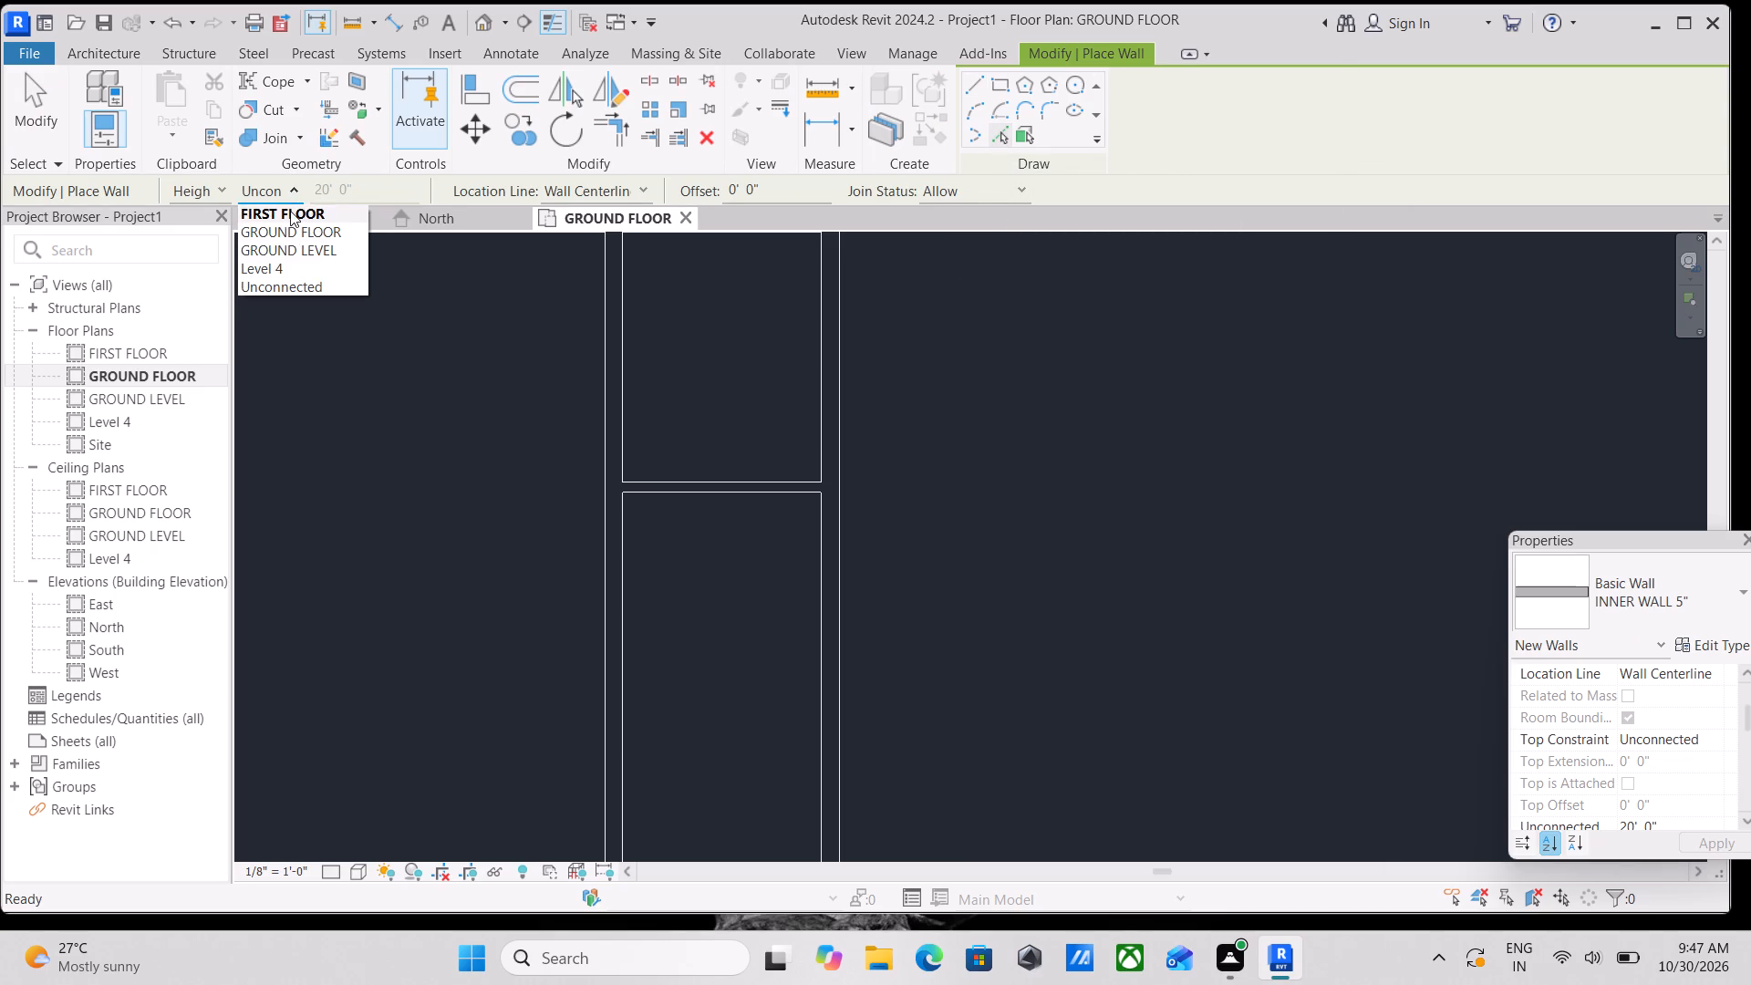
click(290, 211)
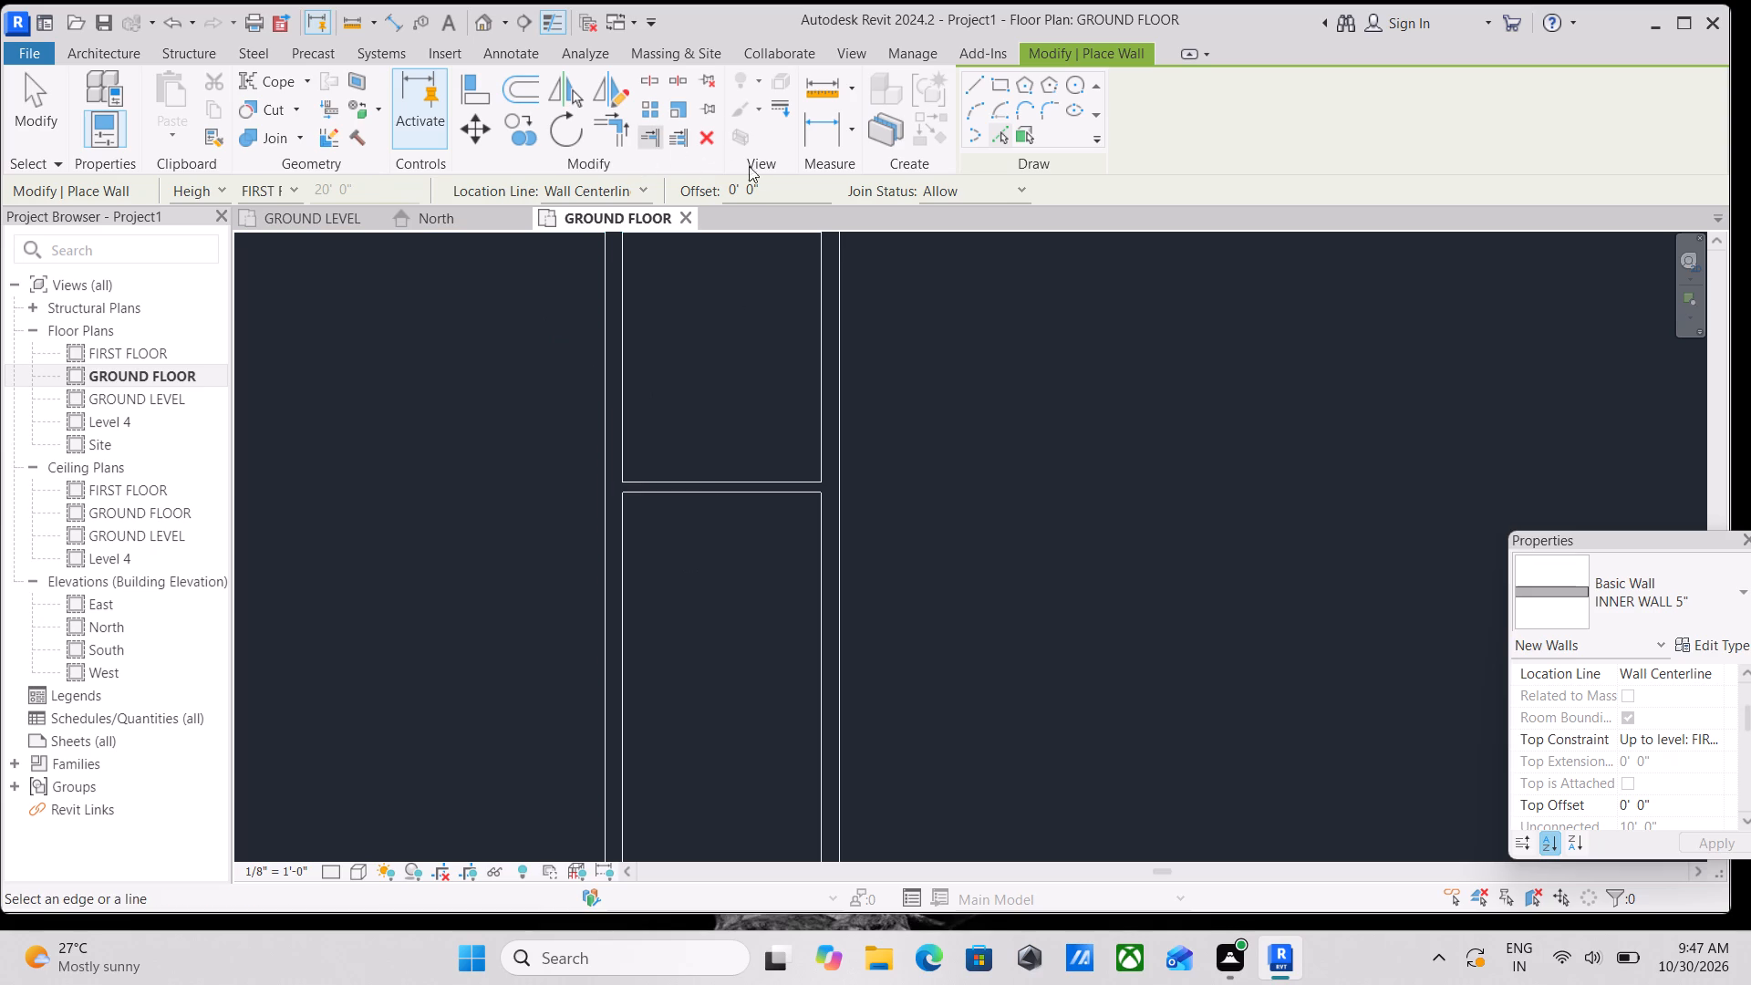
drag(773, 195, 594, 205)
text(11')
key(Return)
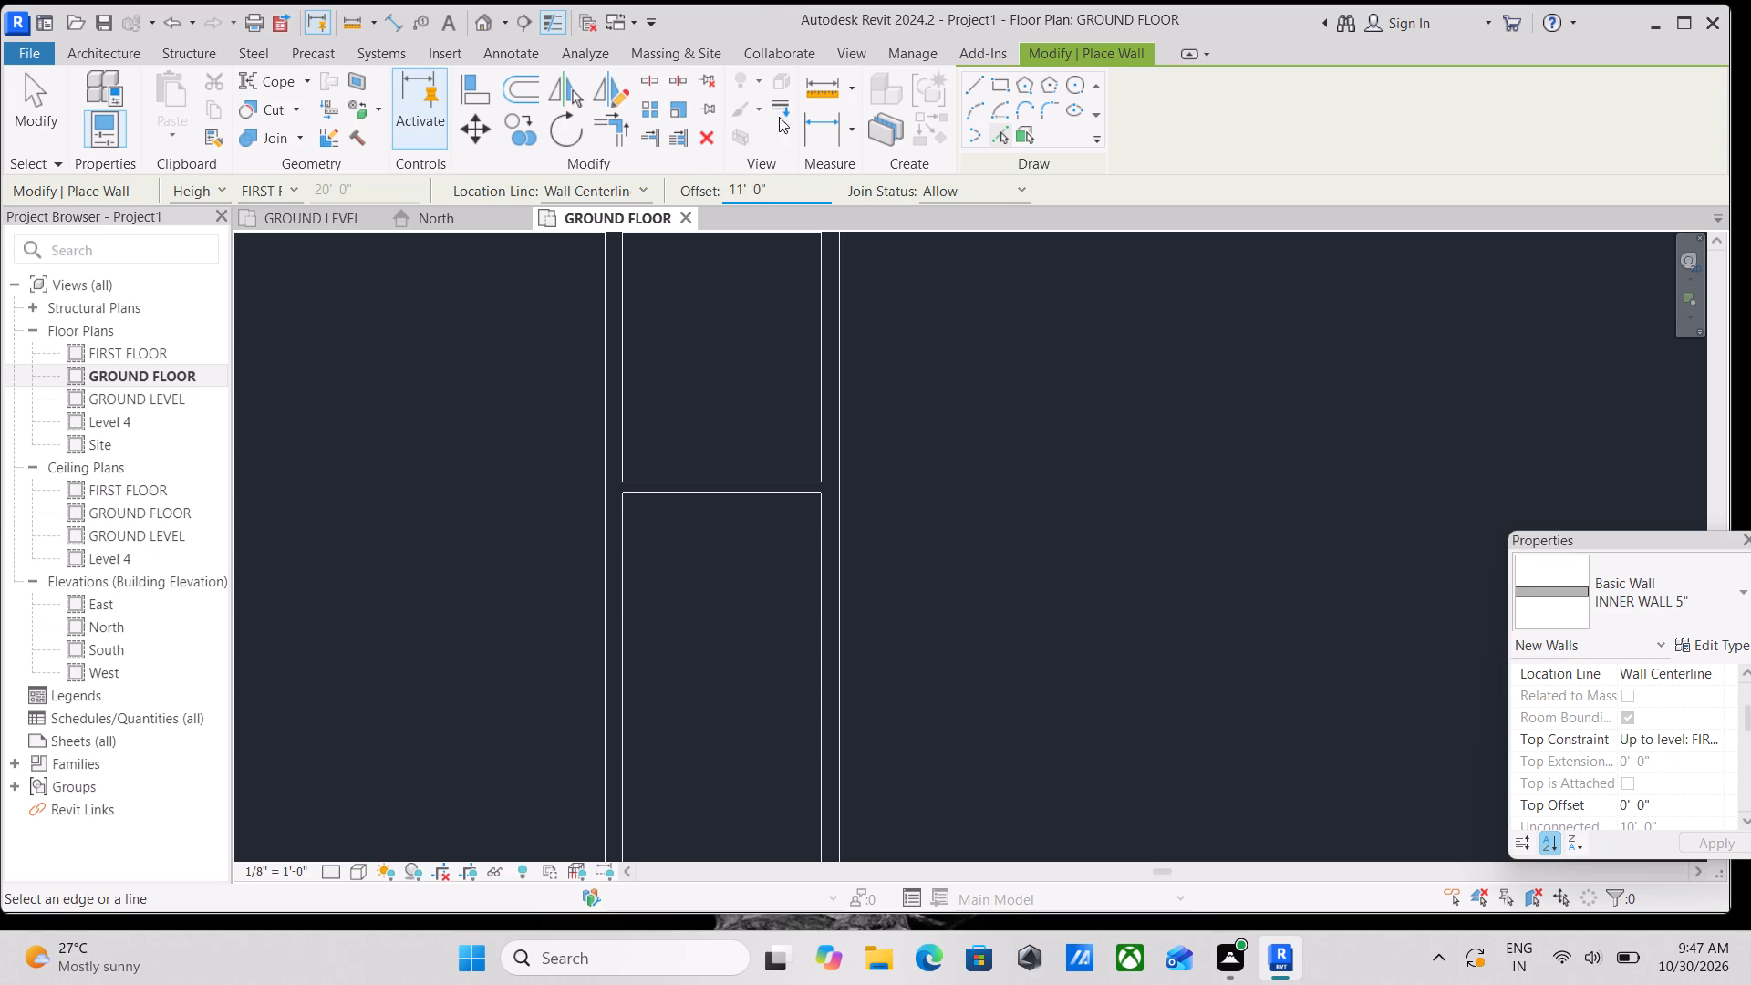
middle_drag(735, 493, 748, 358)
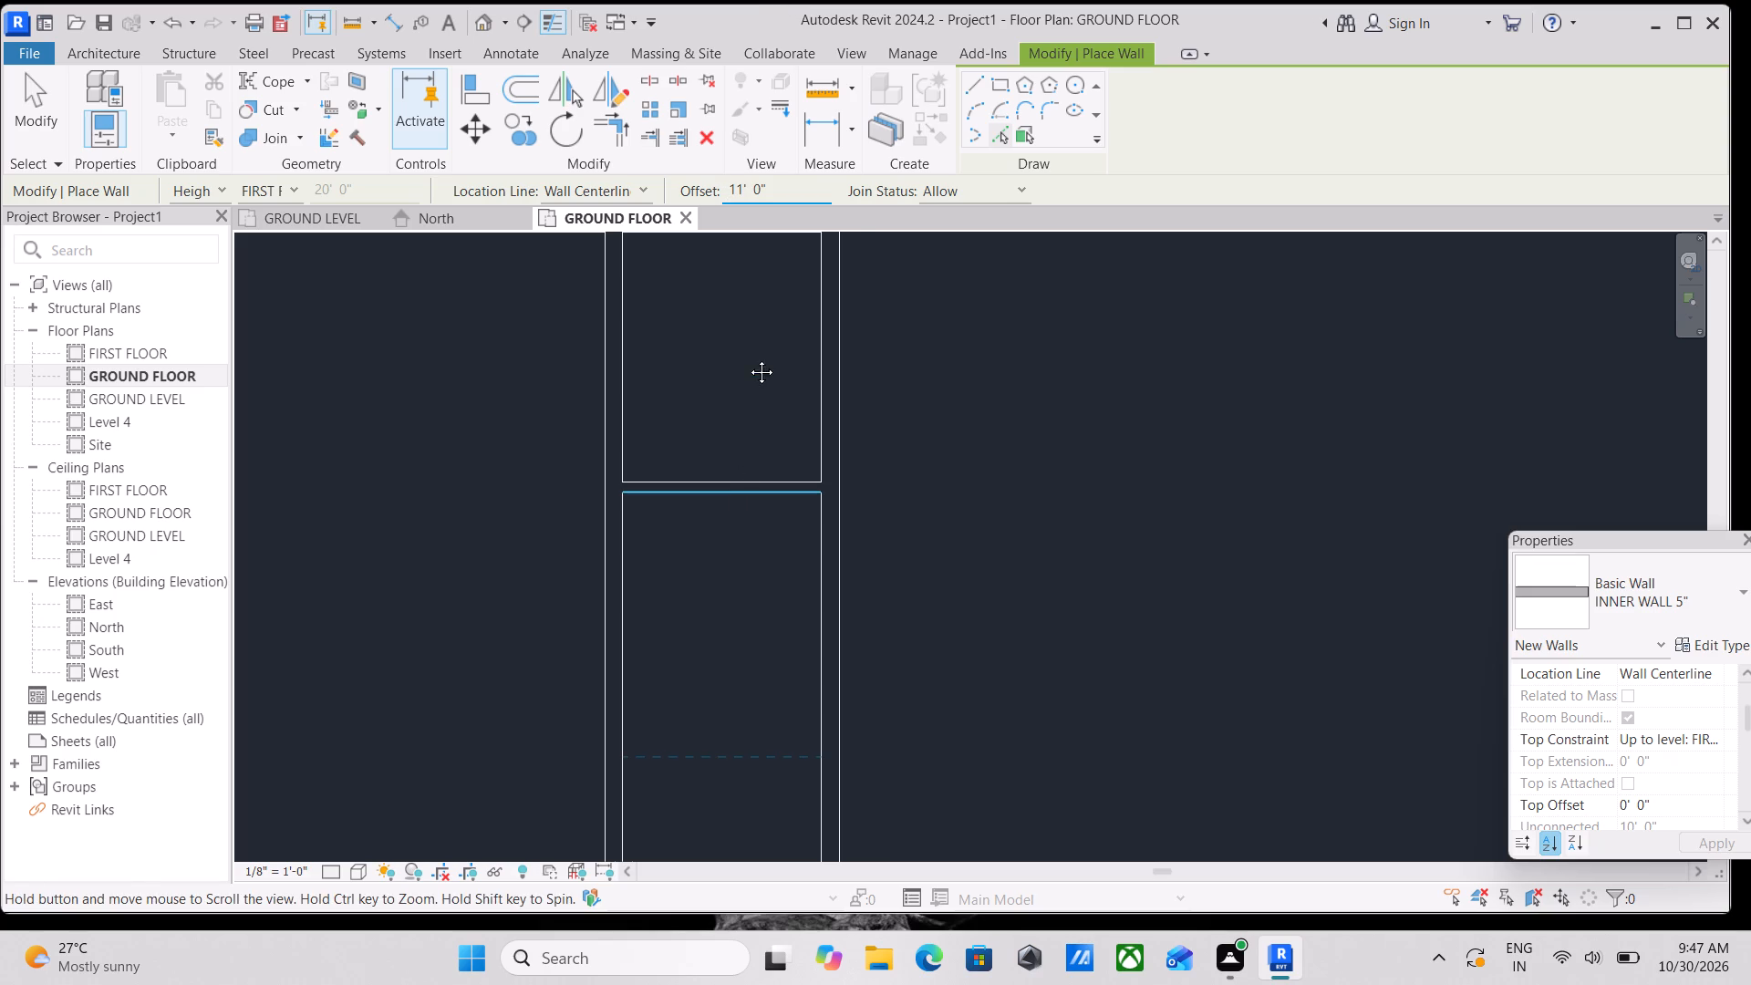
middle_drag(748, 358, 760, 306)
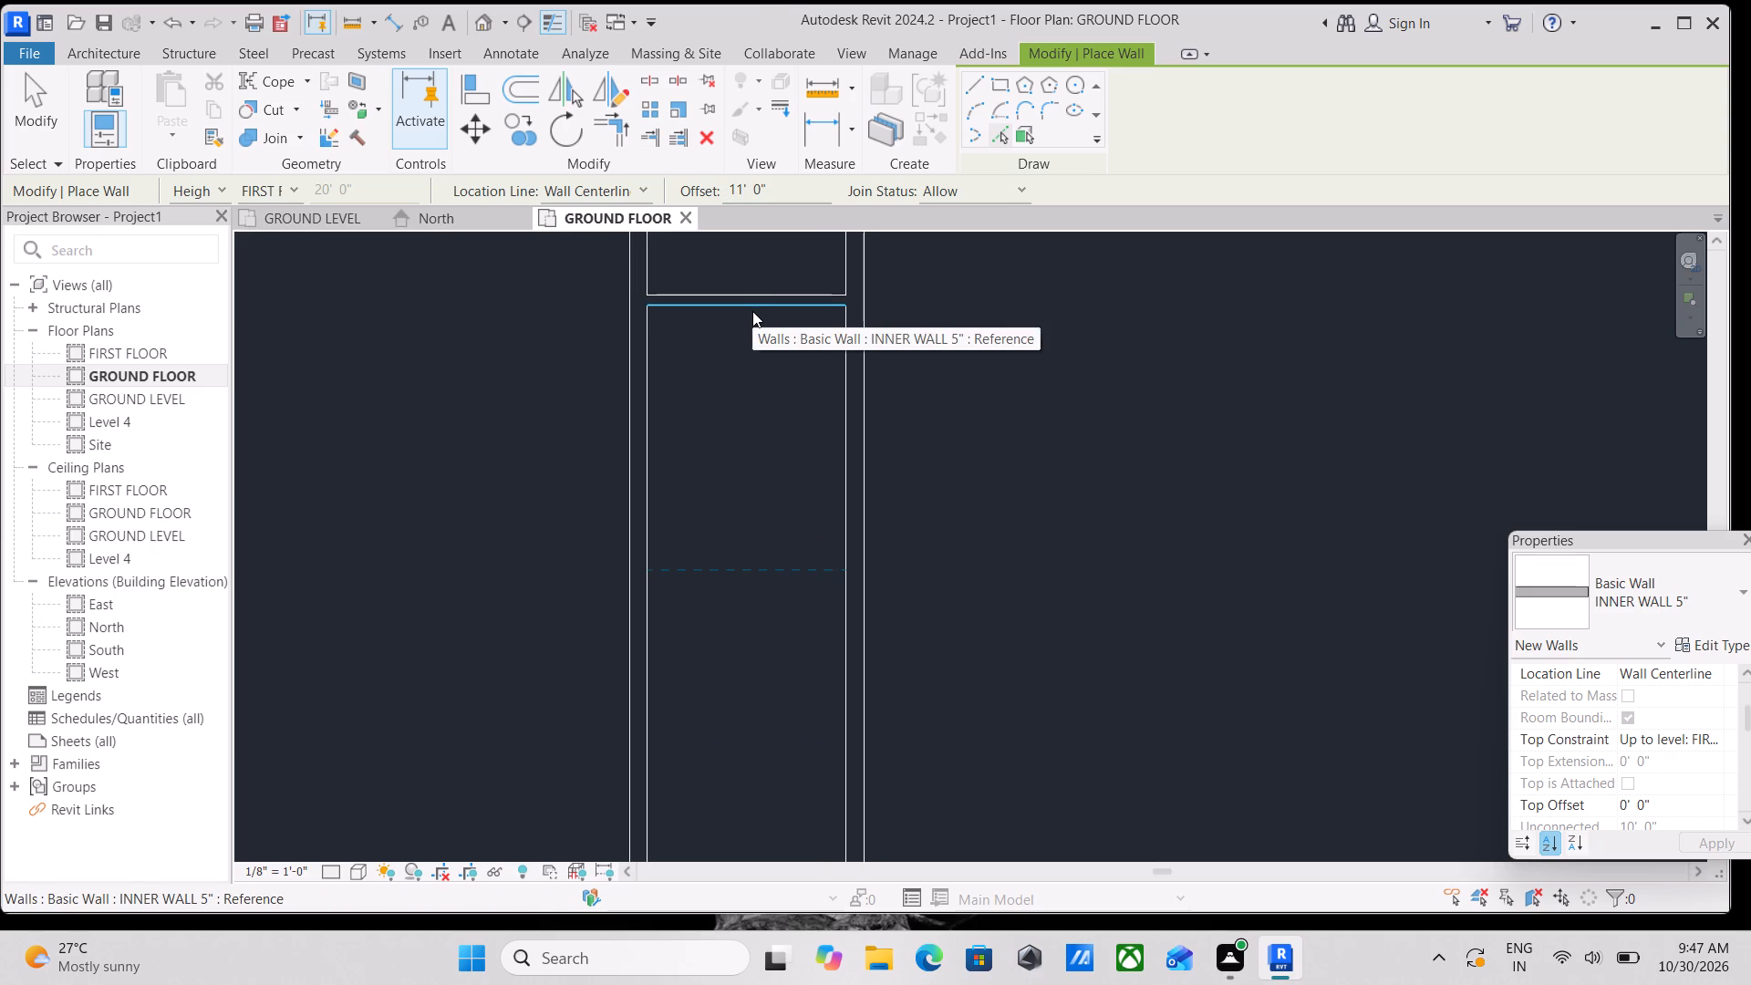
click(752, 311)
Place two more INNER WALL 5" walls down the east strip, each offset 11' below the lower face of the previous one.
middle_drag(694, 586, 718, 473)
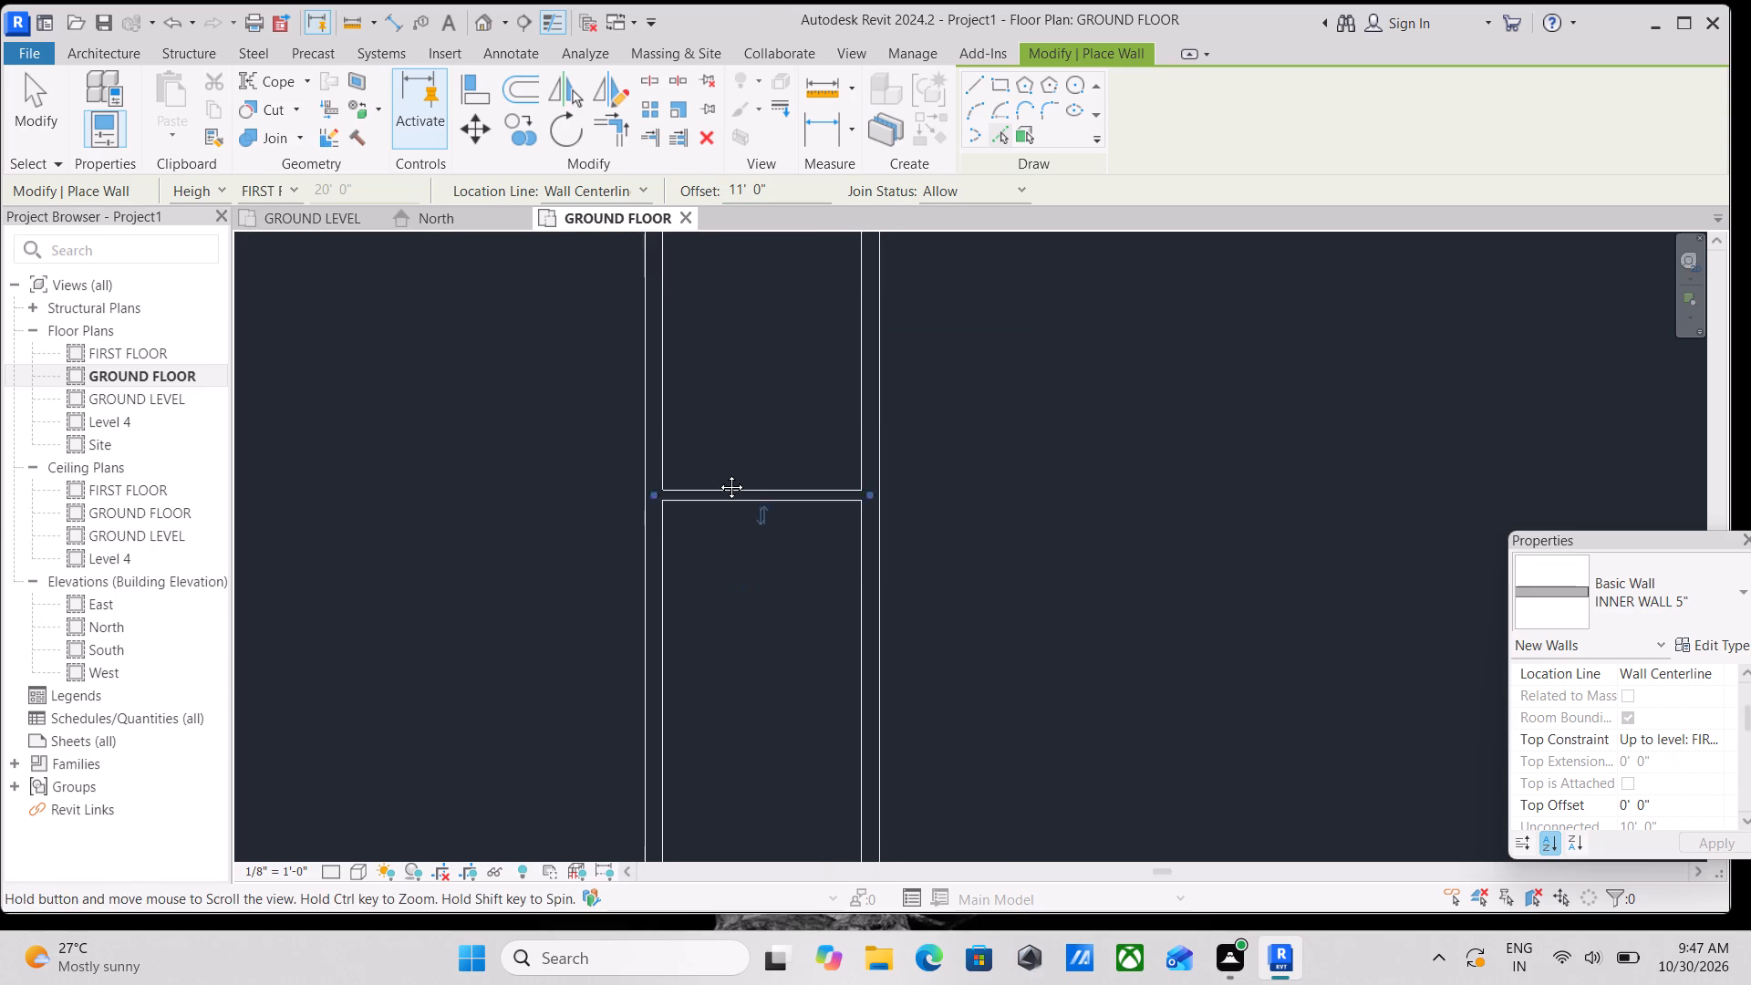
middle_drag(718, 473, 728, 424)
click(733, 413)
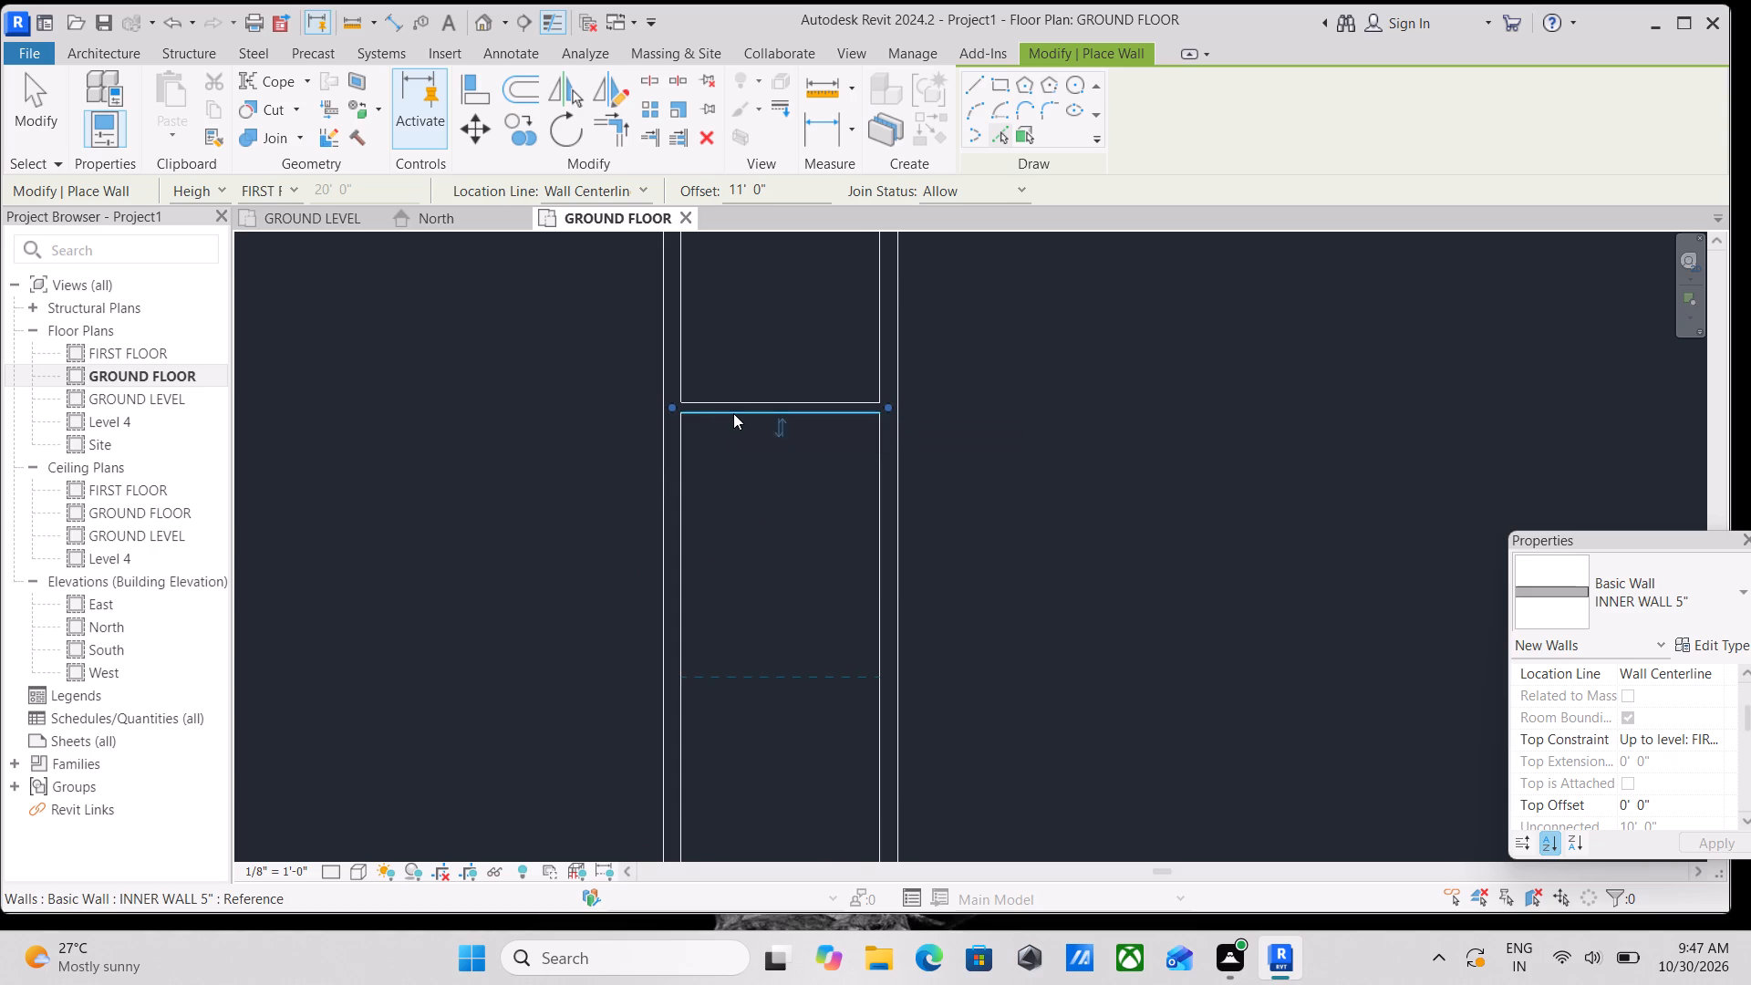
scroll(745, 507, down, 4)
middle_drag(745, 512, 718, 647)
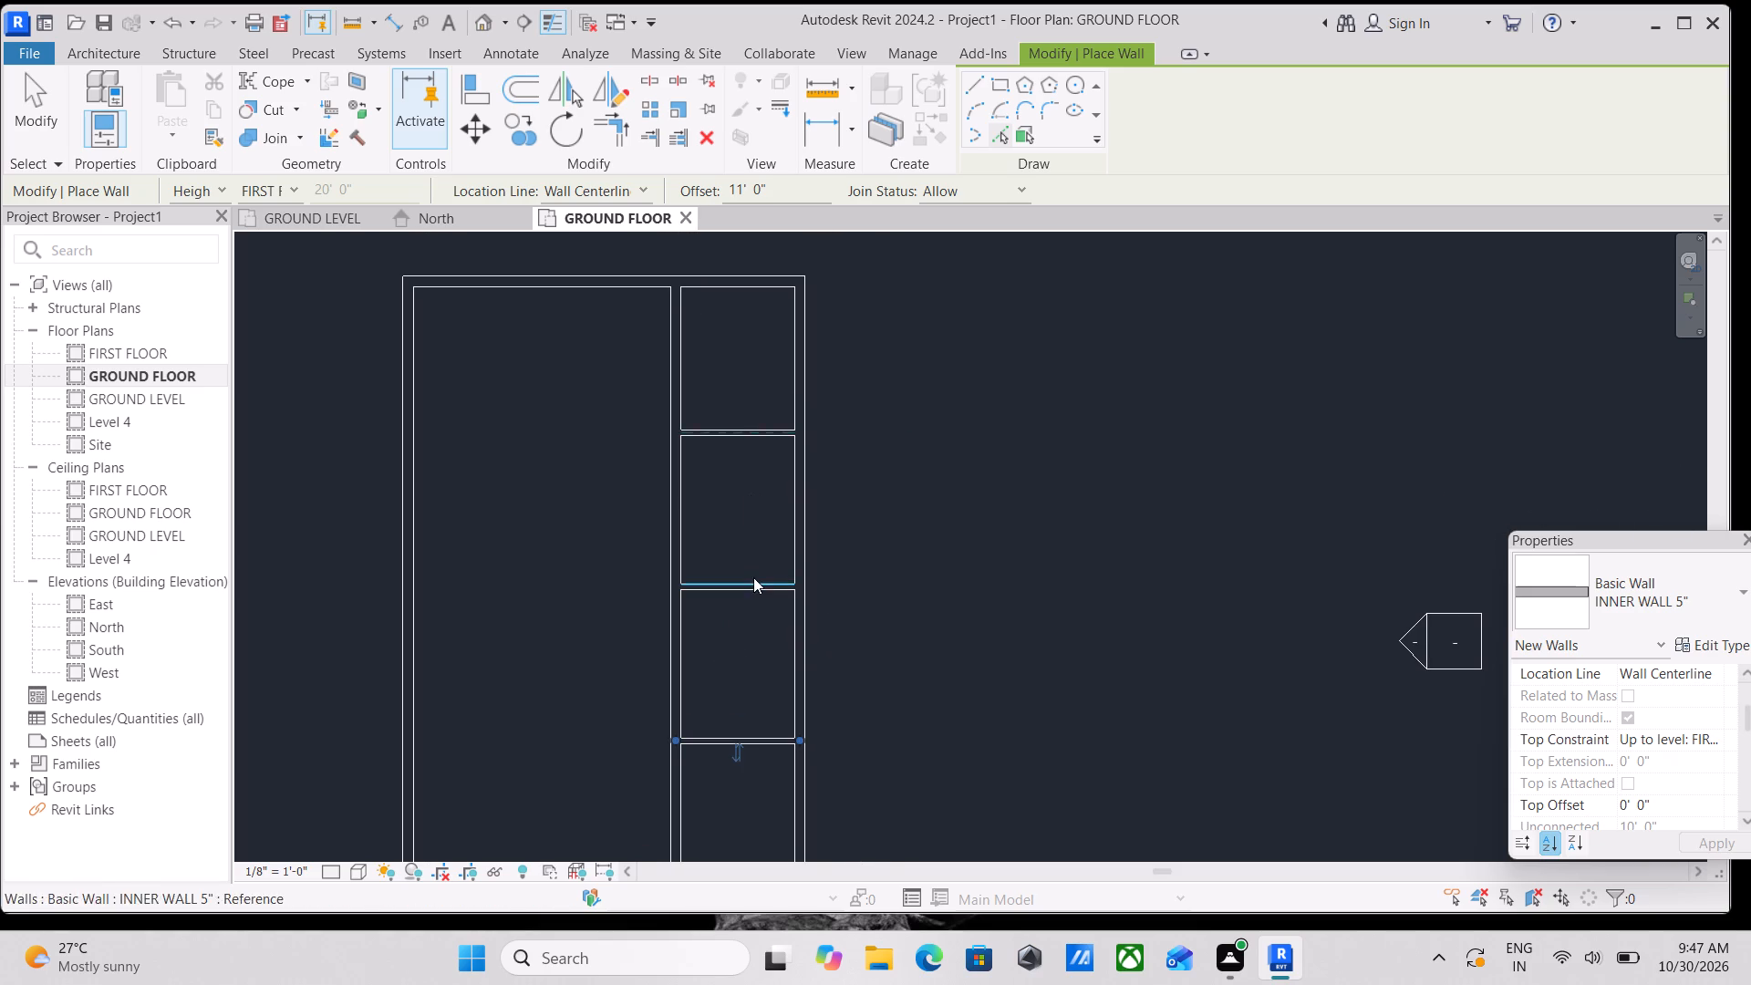
middle_drag(746, 632, 768, 350)
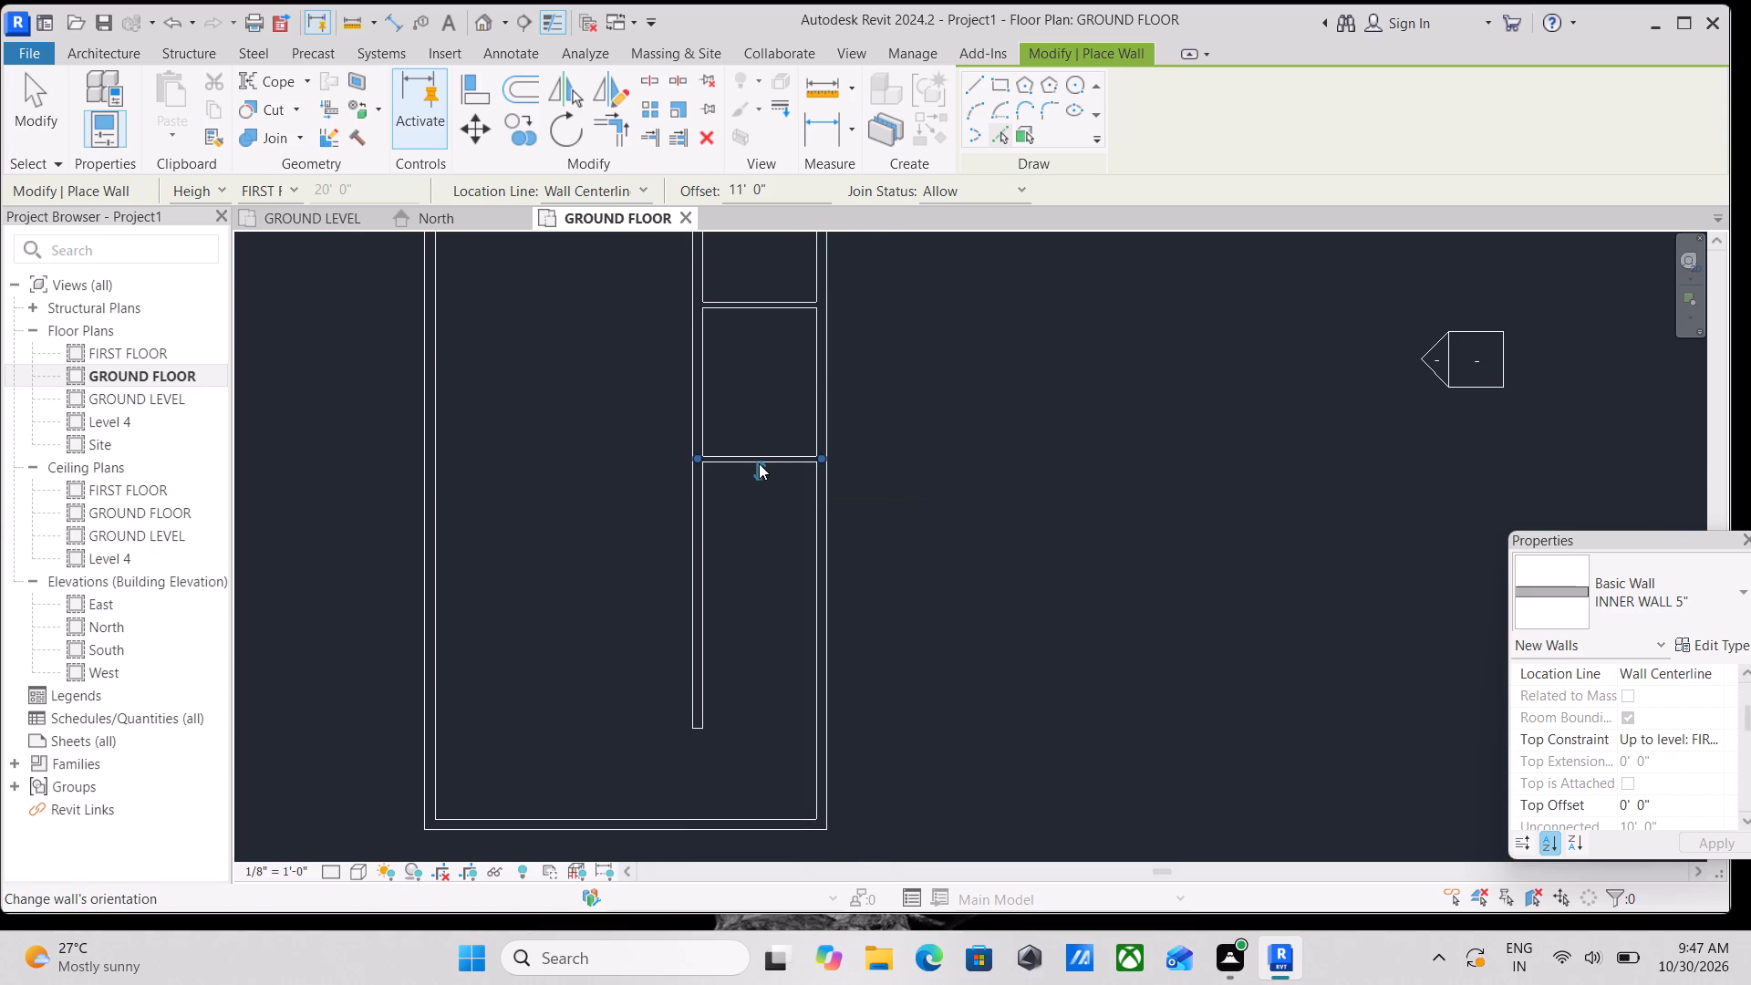
scroll(725, 467, up, 4)
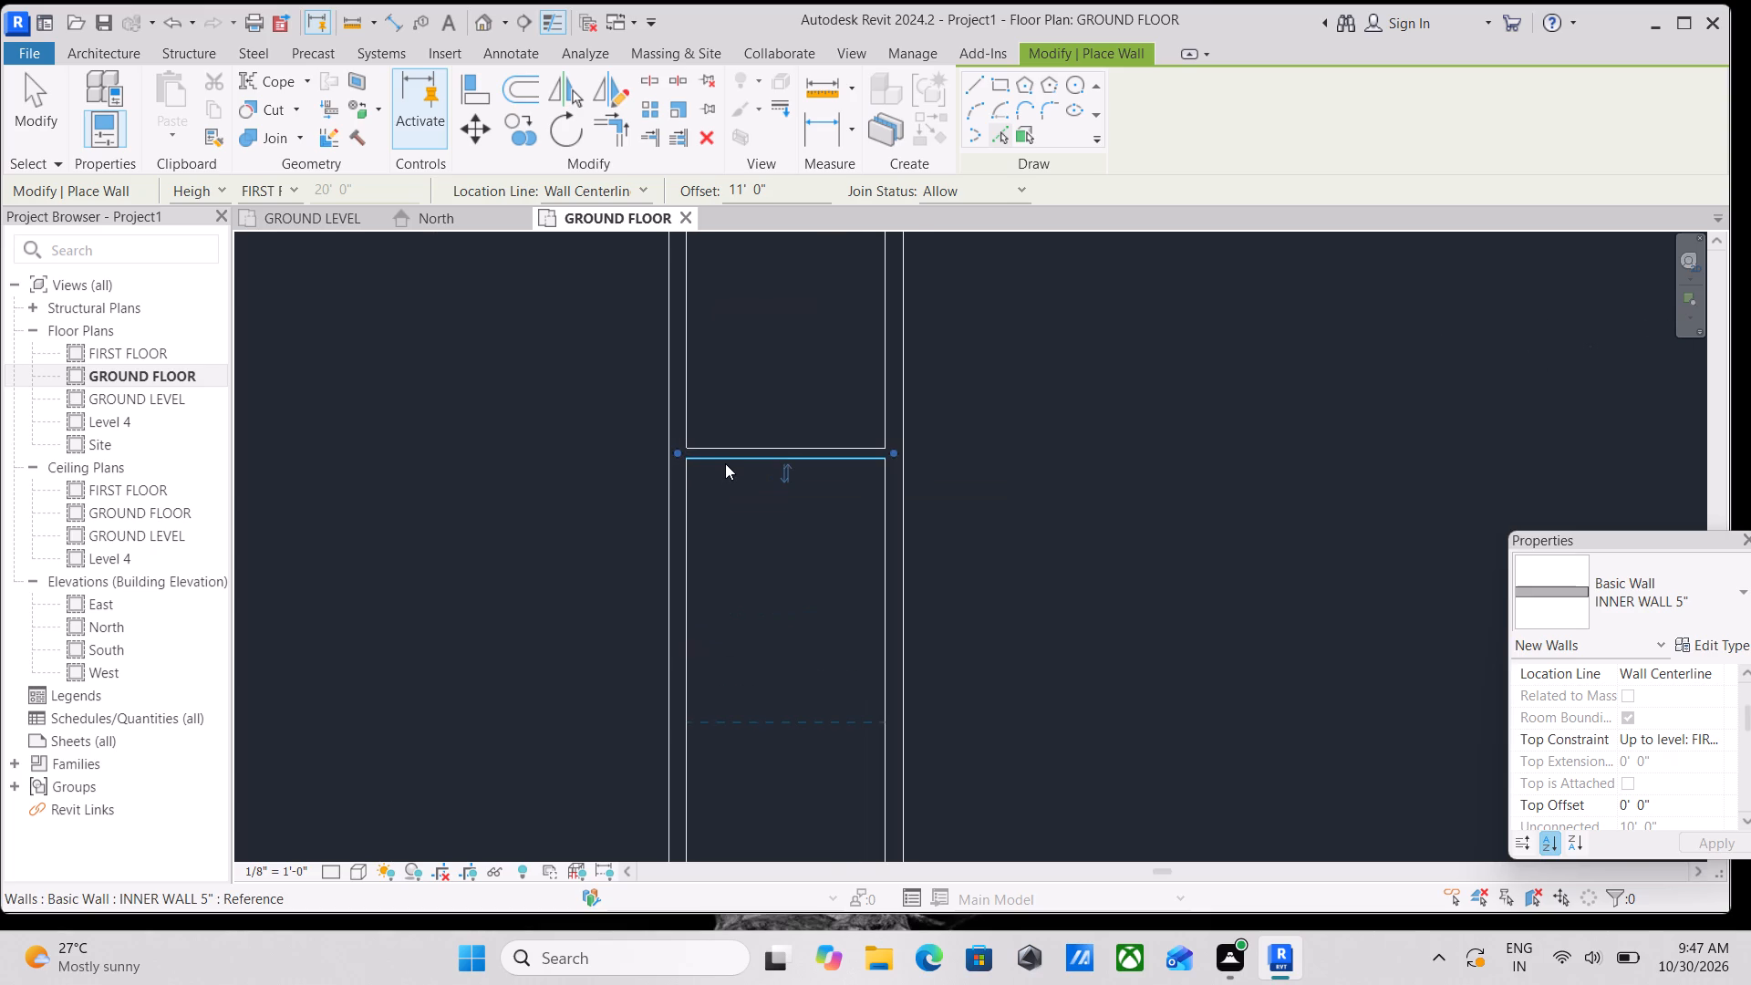
click(725, 463)
scroll(743, 586, down, 3)
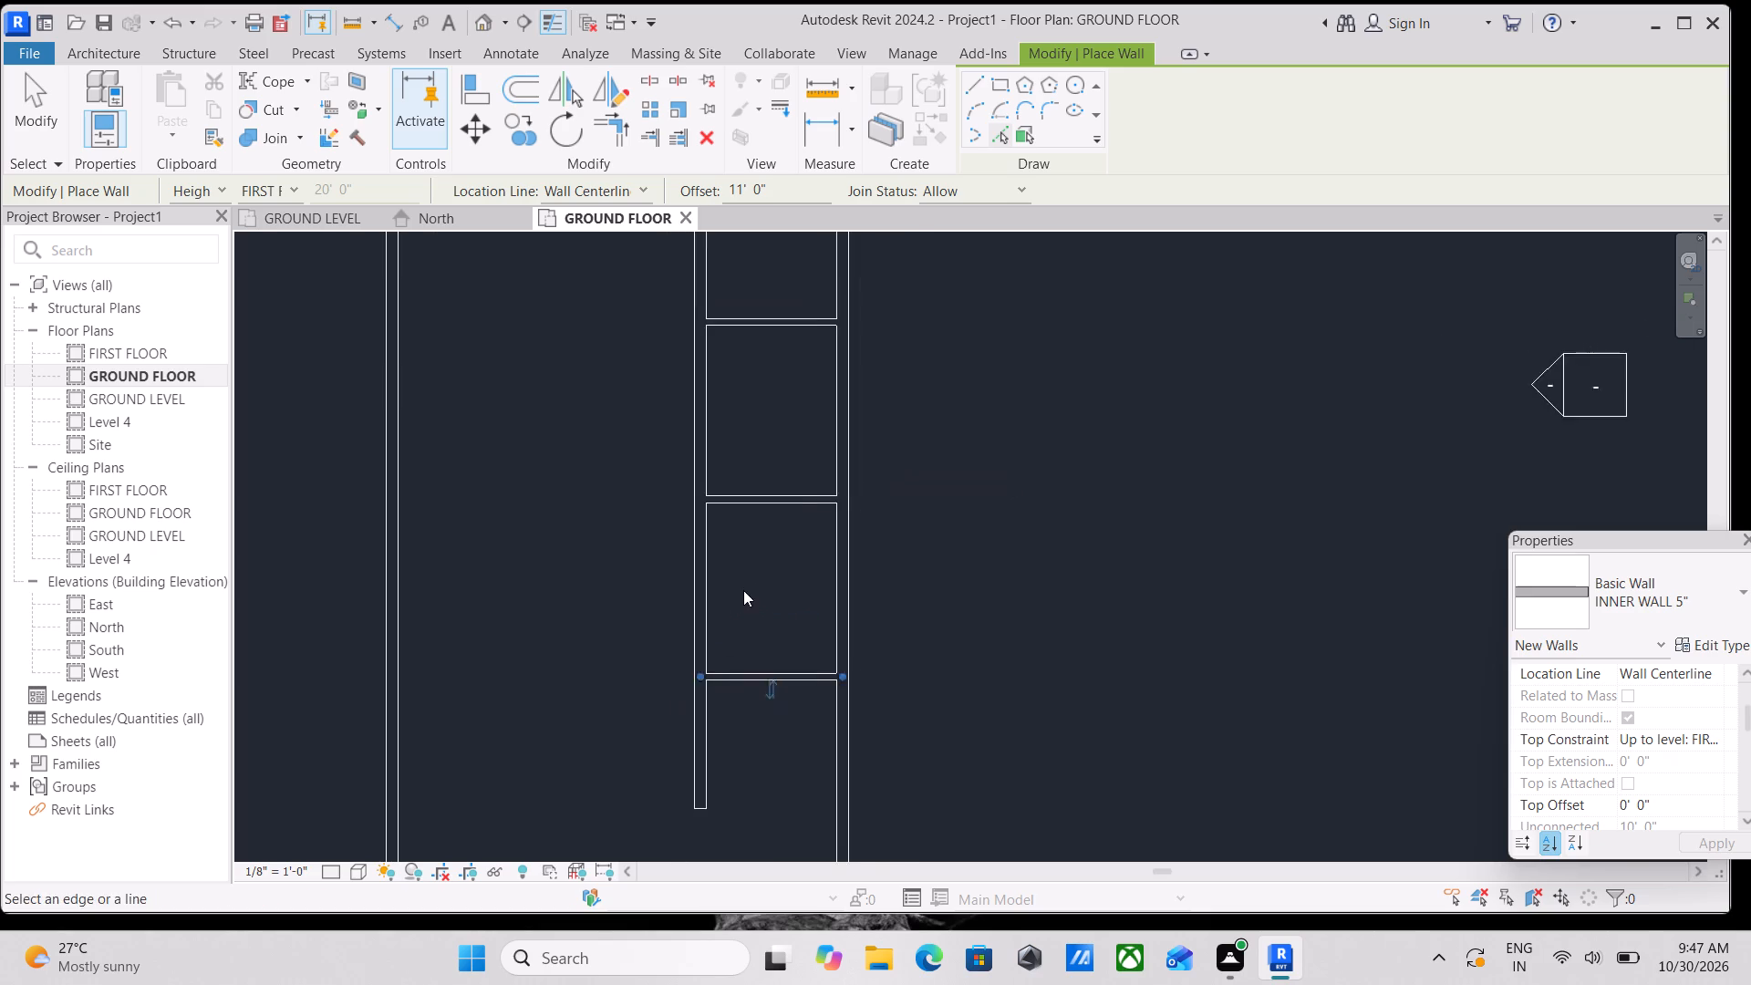
middle_drag(743, 590, 779, 766)
scroll(773, 545, down, 1)
scroll(807, 650, down, 3)
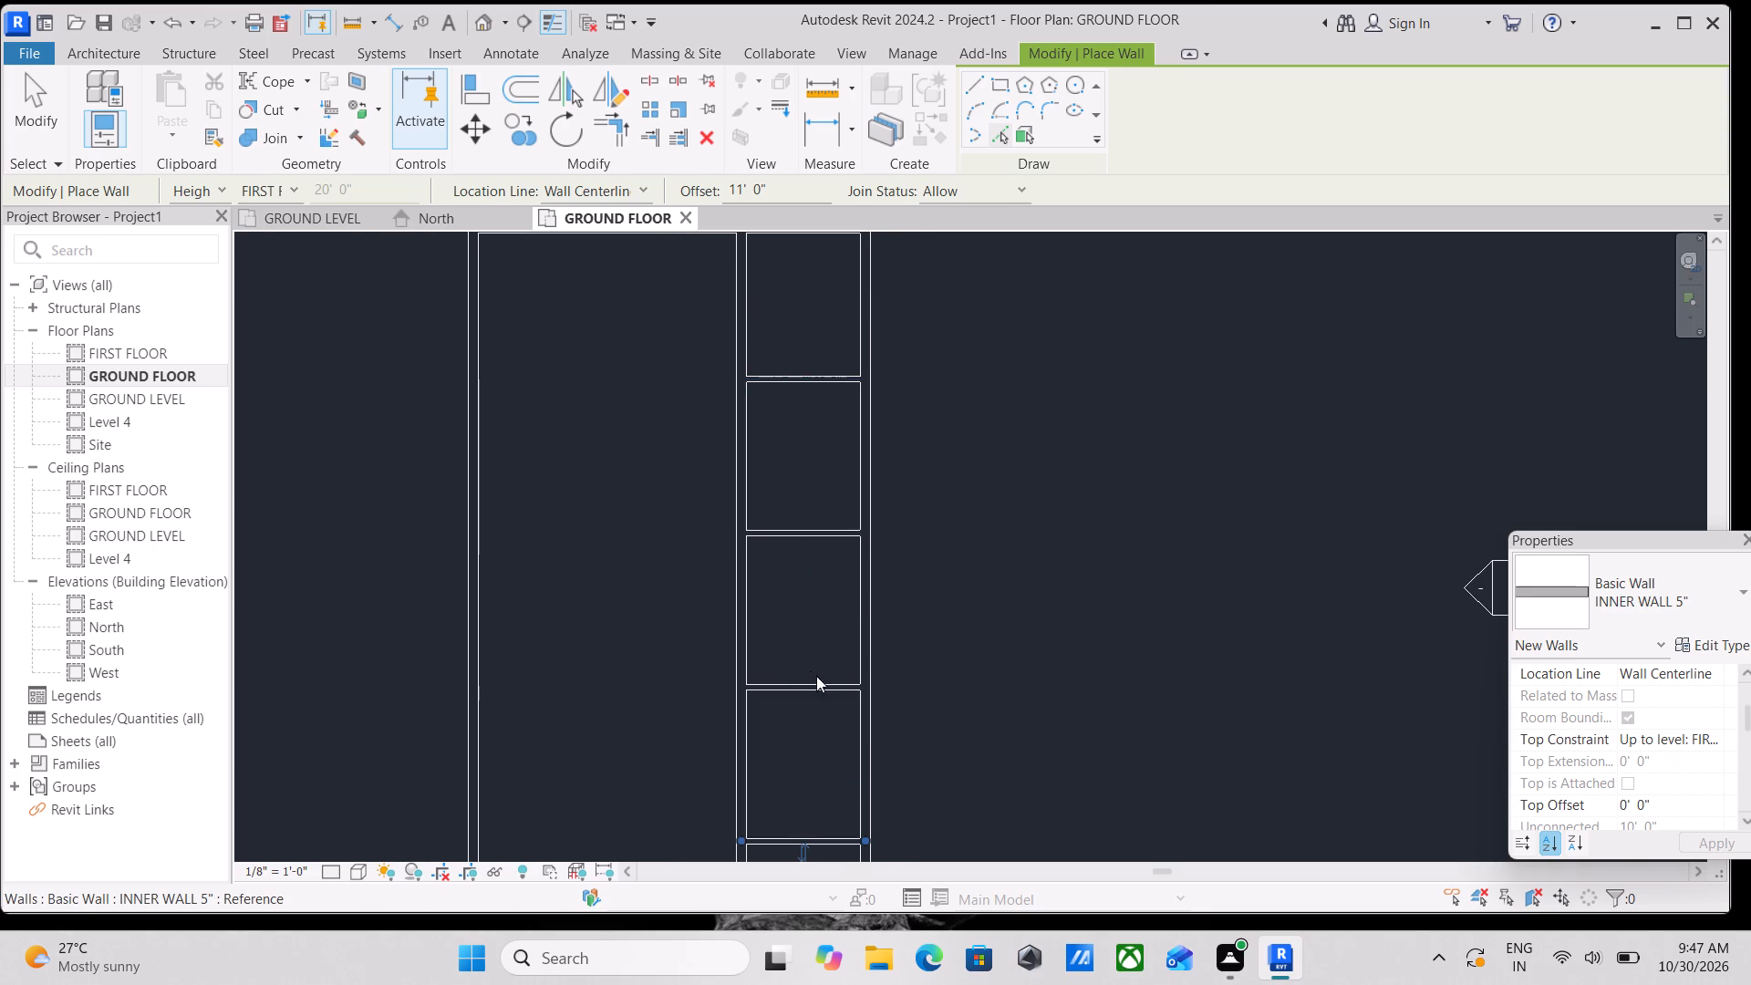
scroll(816, 676, down, 1)
key(Escape)
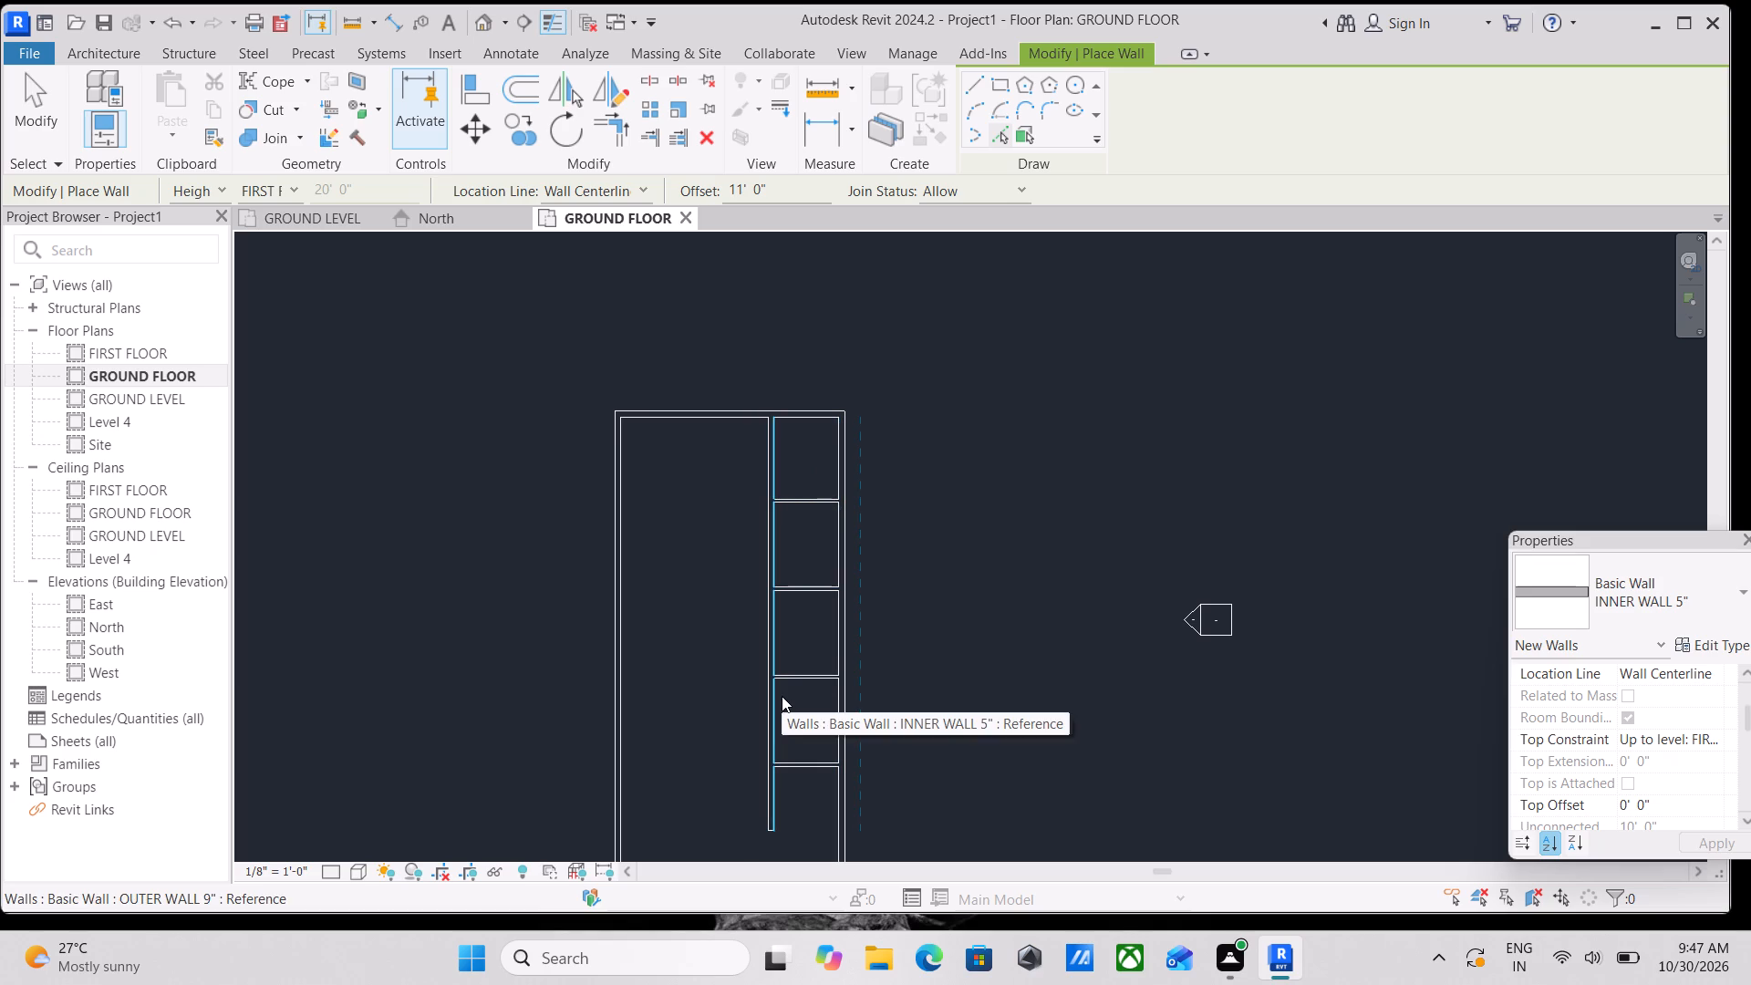
key(Escape)
Draw an INNER WALL 5" wall about 9' long from the inner vertical wall's south end to the east outer wall, up to FIRST FLOOR.
middle_drag(780, 784, 812, 651)
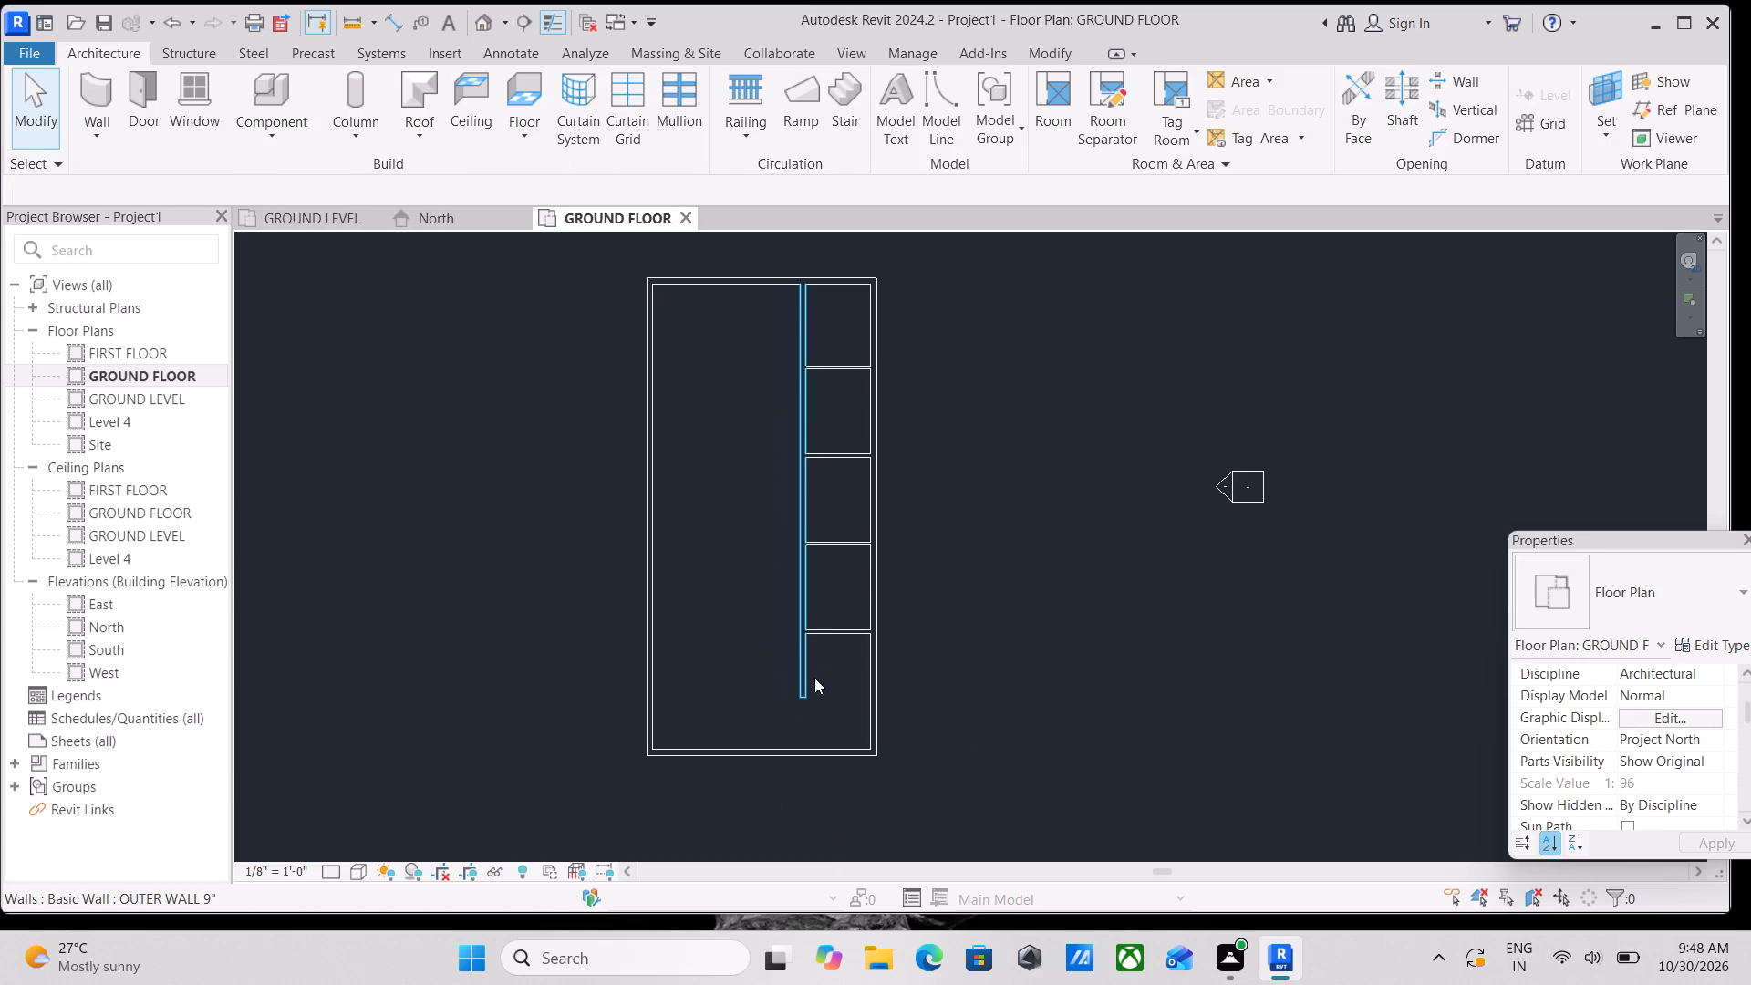
scroll(814, 678, up, 3)
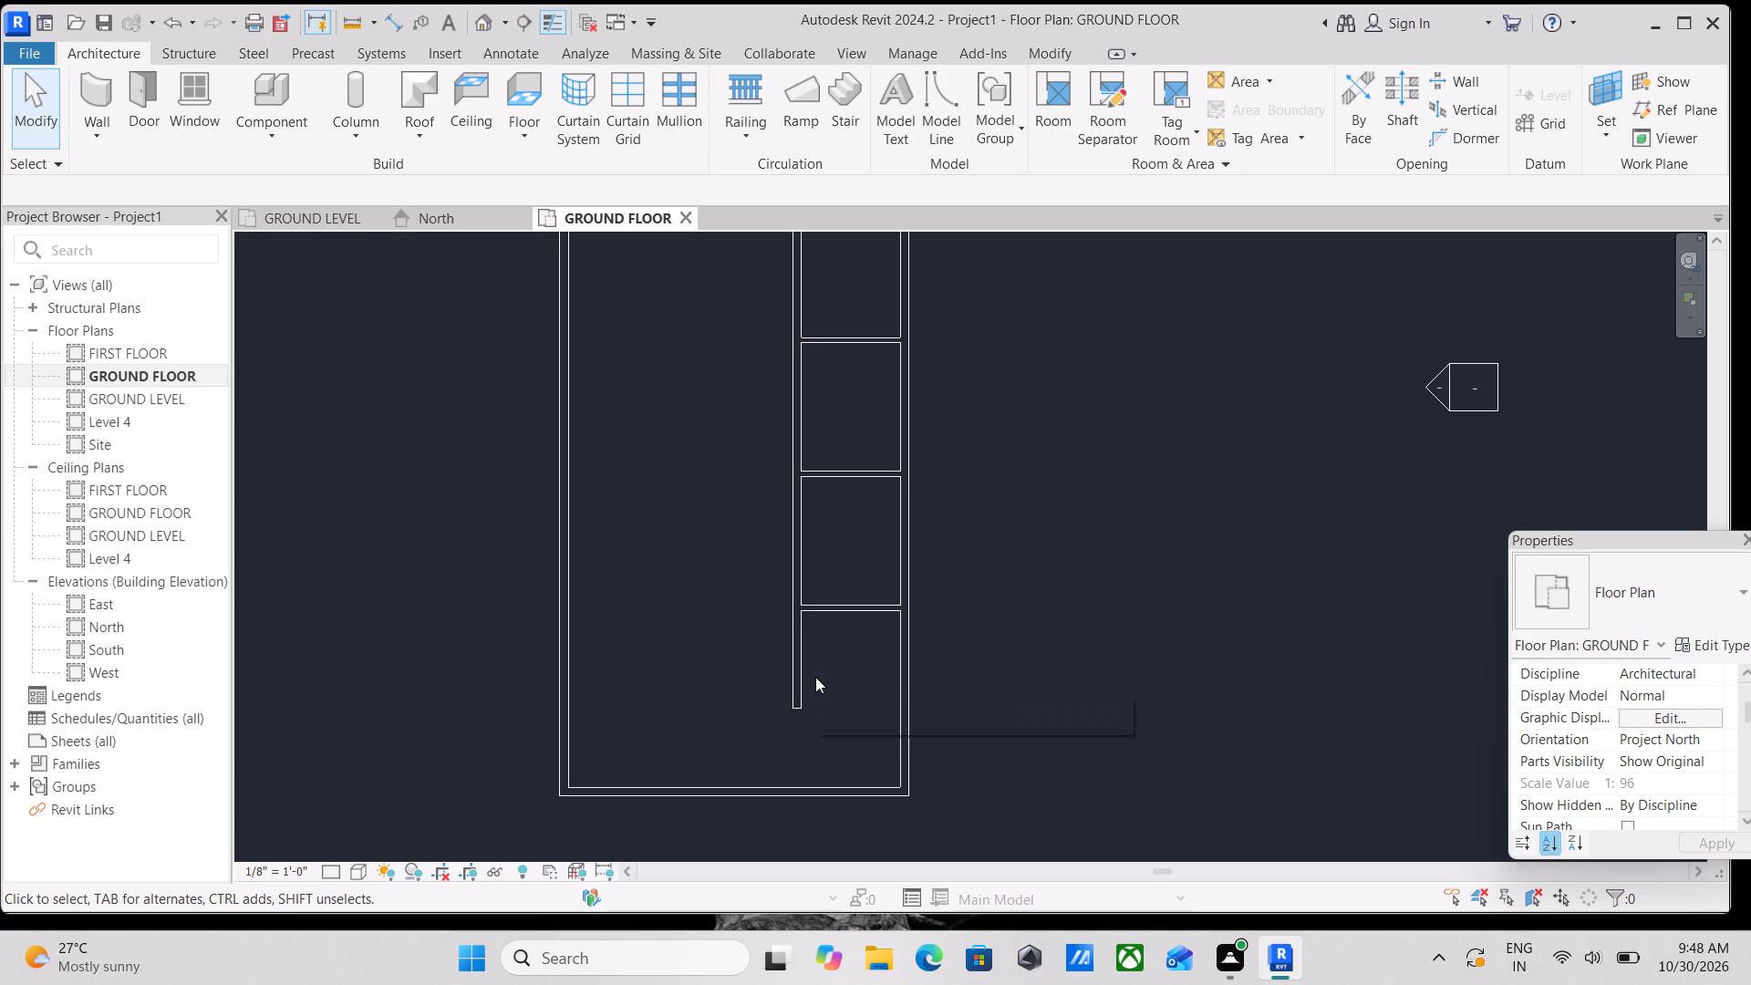
key(w)
key(a)
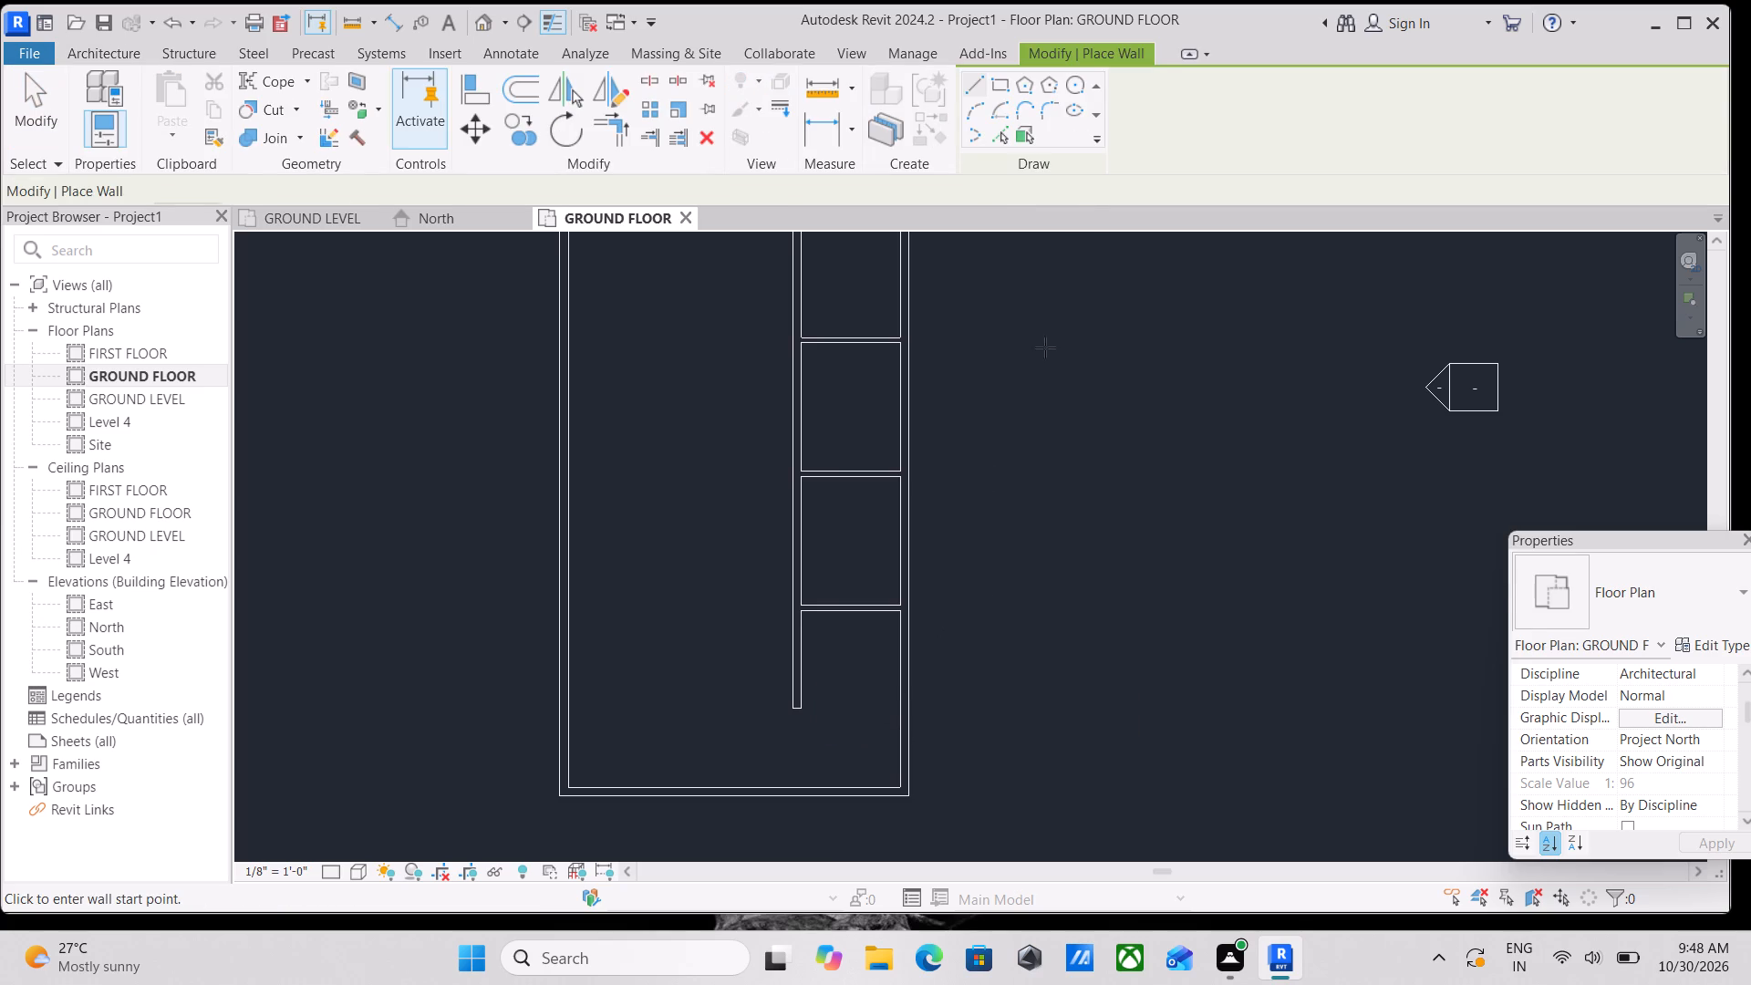
scroll(787, 722, up, 3)
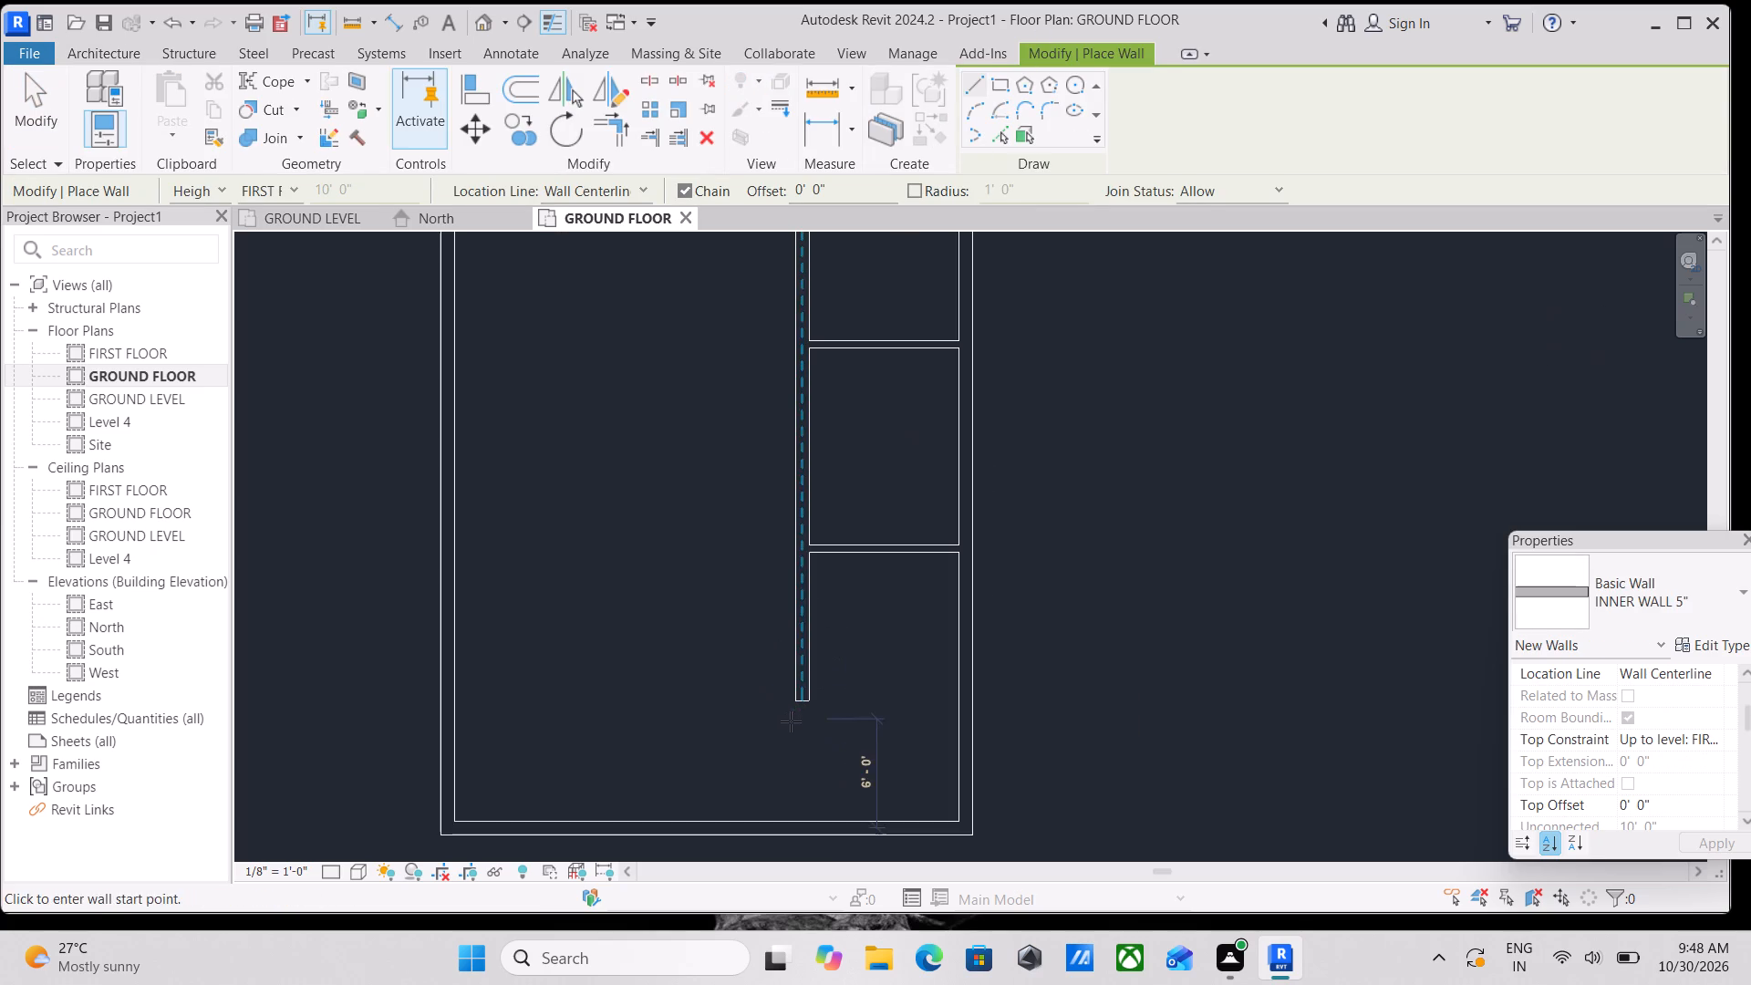
scroll(791, 721, up, 4)
click(814, 687)
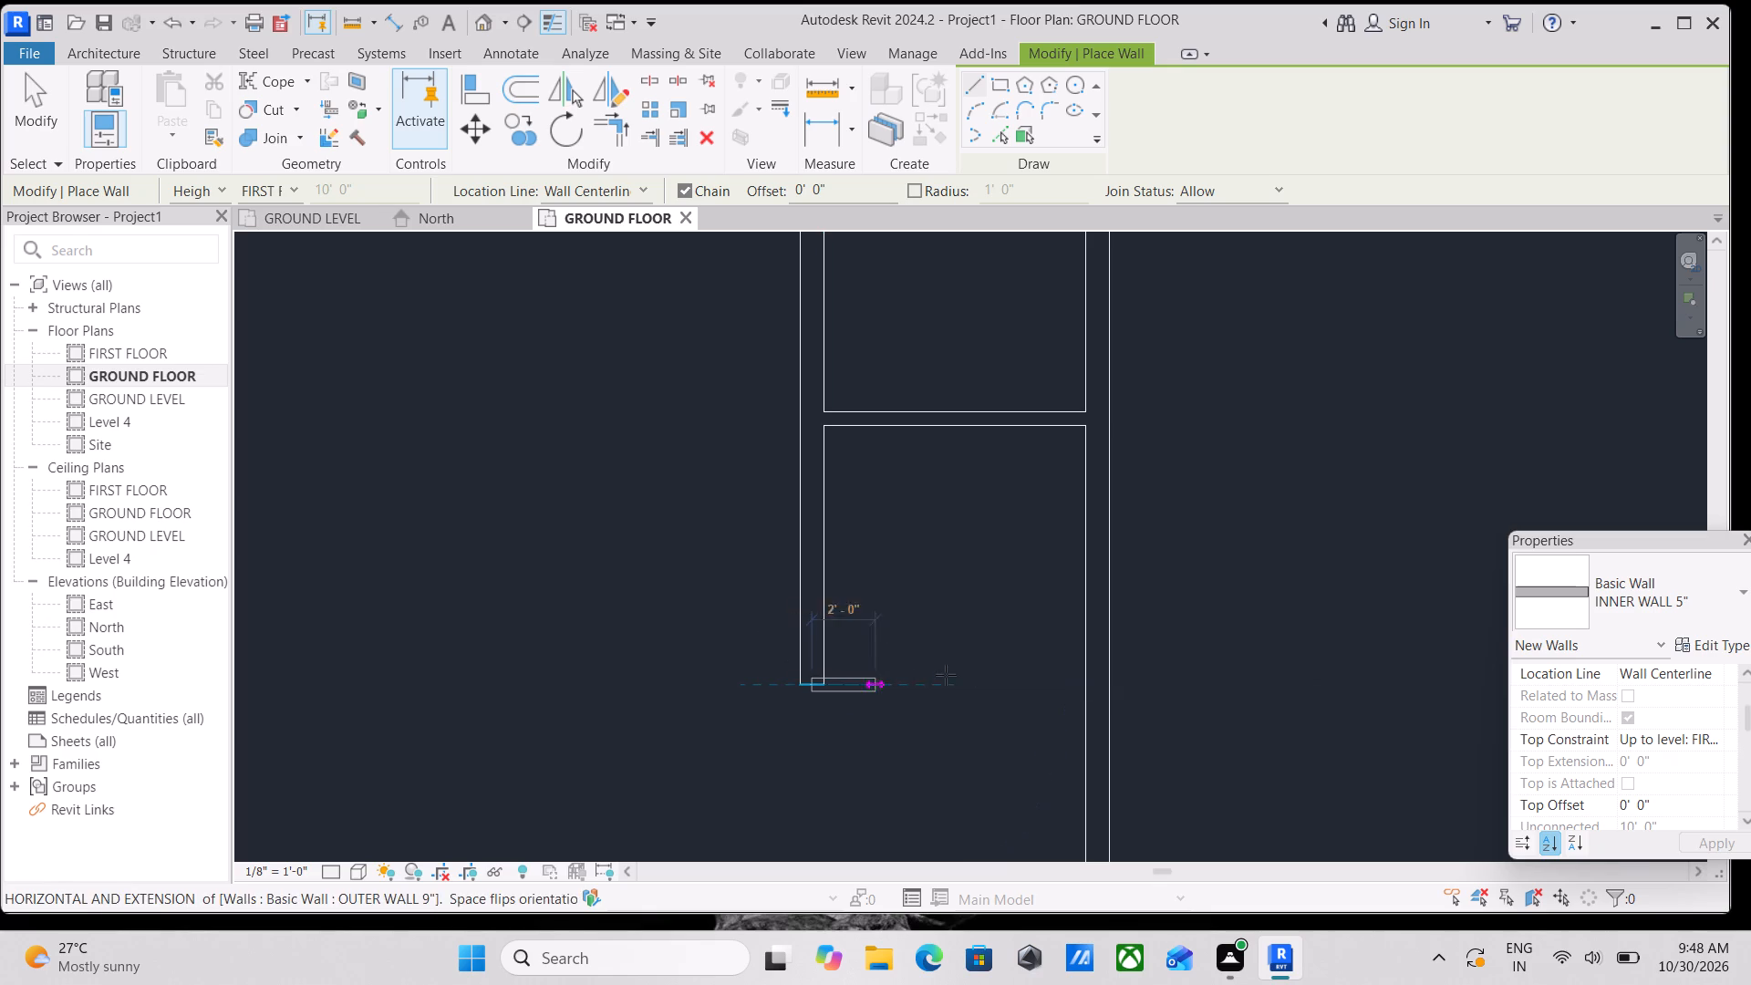
click(1090, 679)
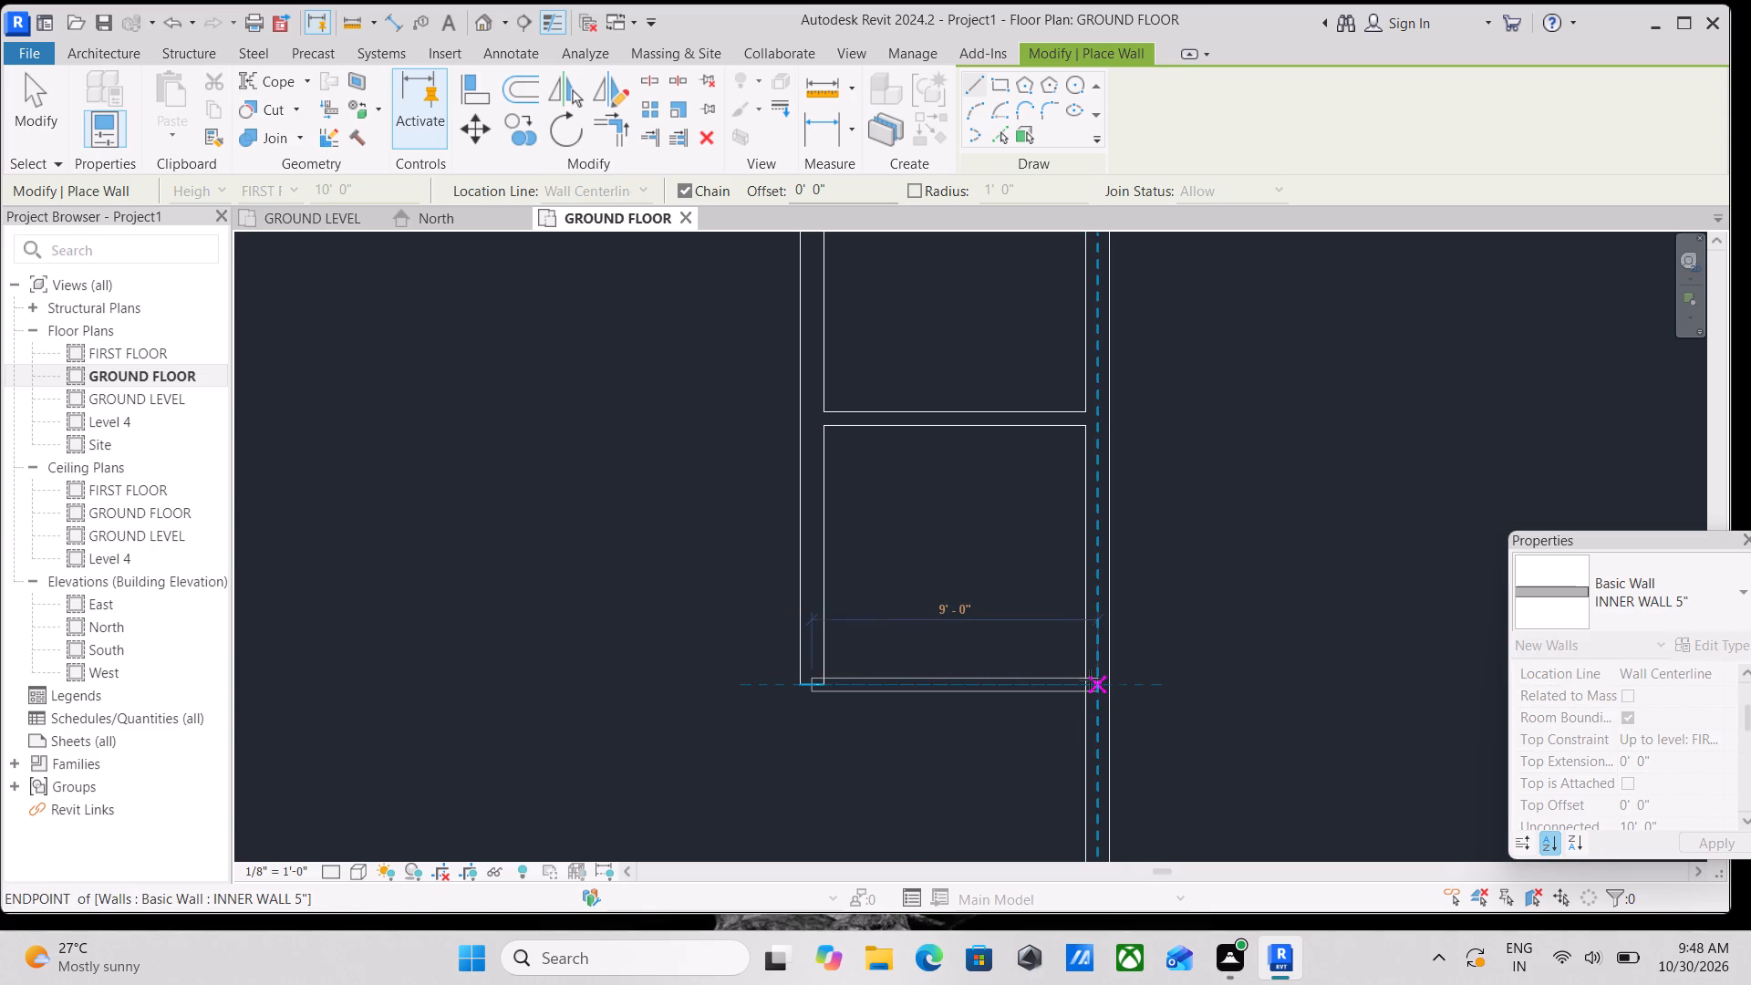
key(Escape)
scroll(1008, 612, down, 3)
key(Escape)
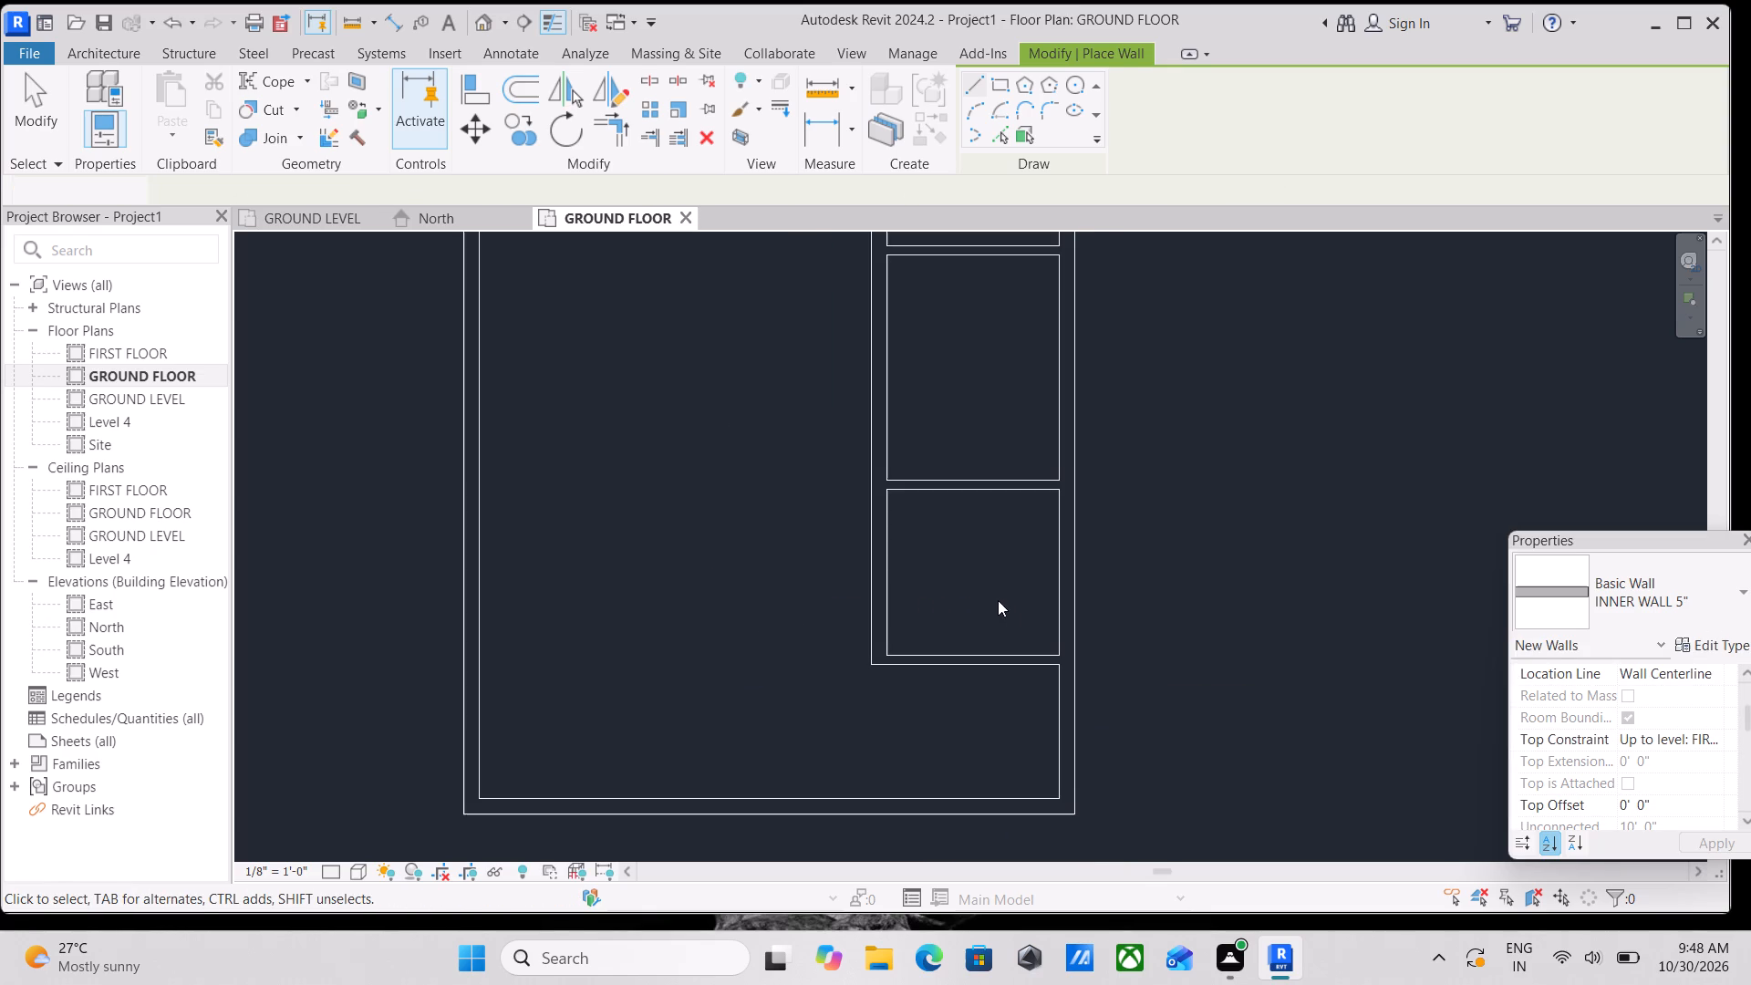
key(Escape)
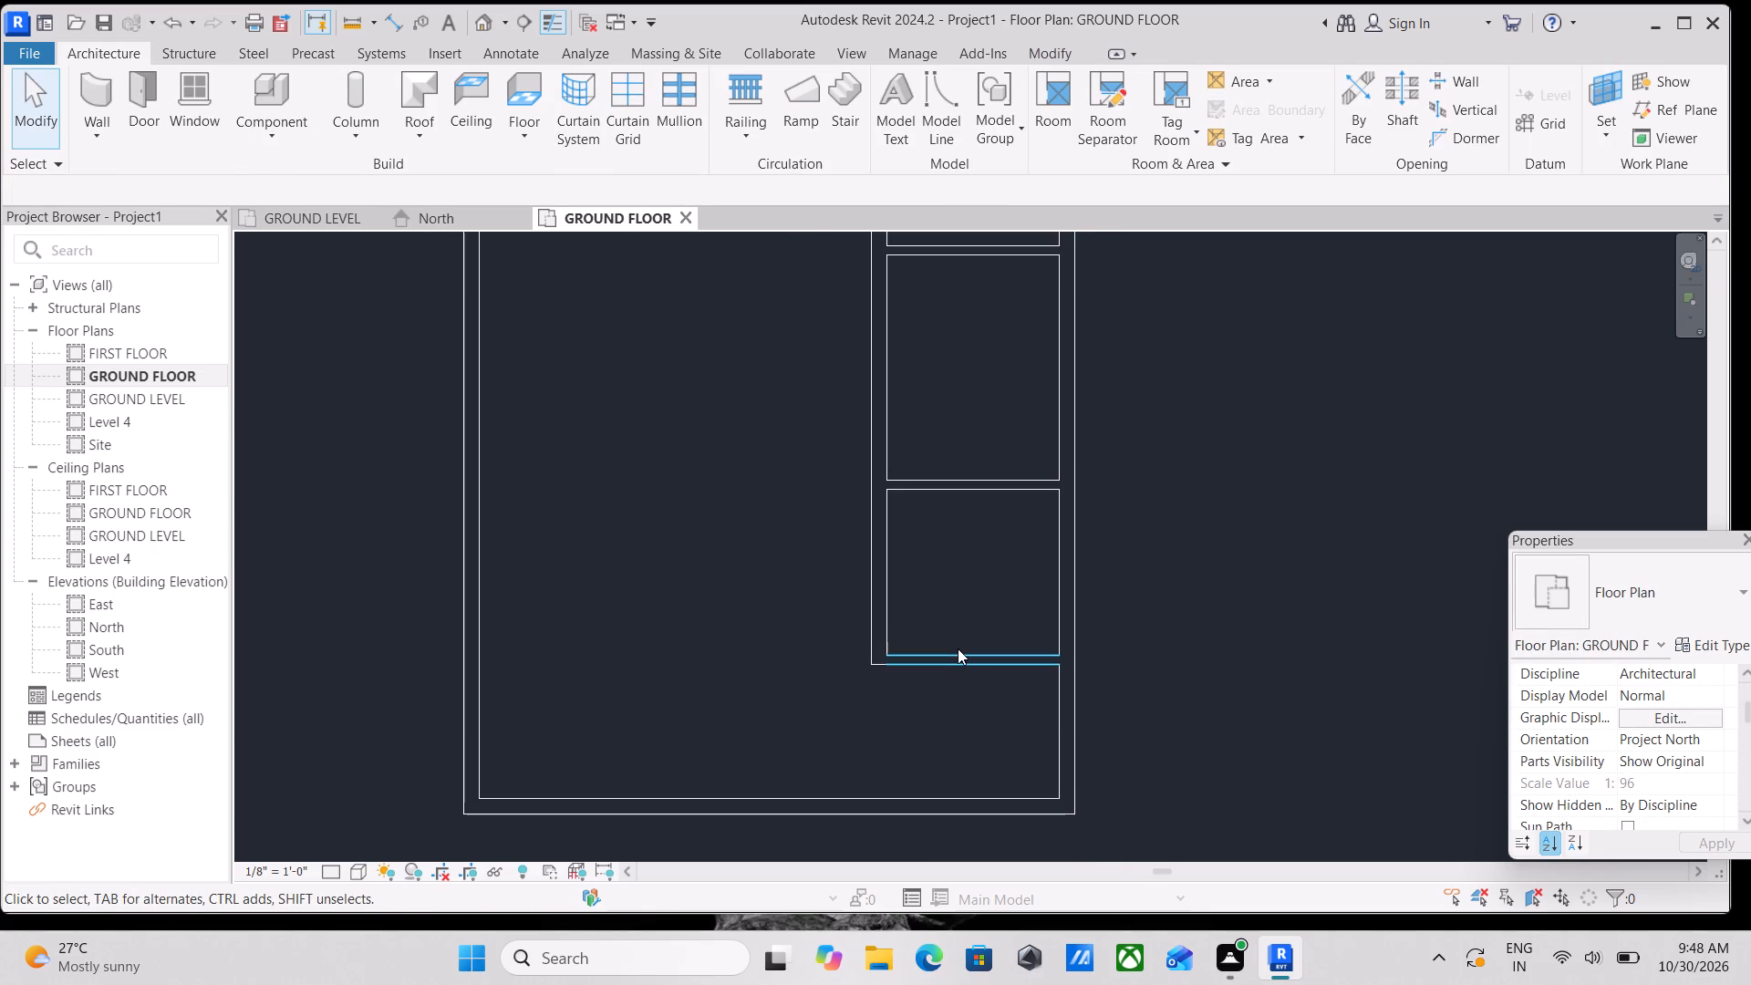
Set the distance between the southernmost horizontal inner wall and the inner wall above it to 11'.
click(958, 648)
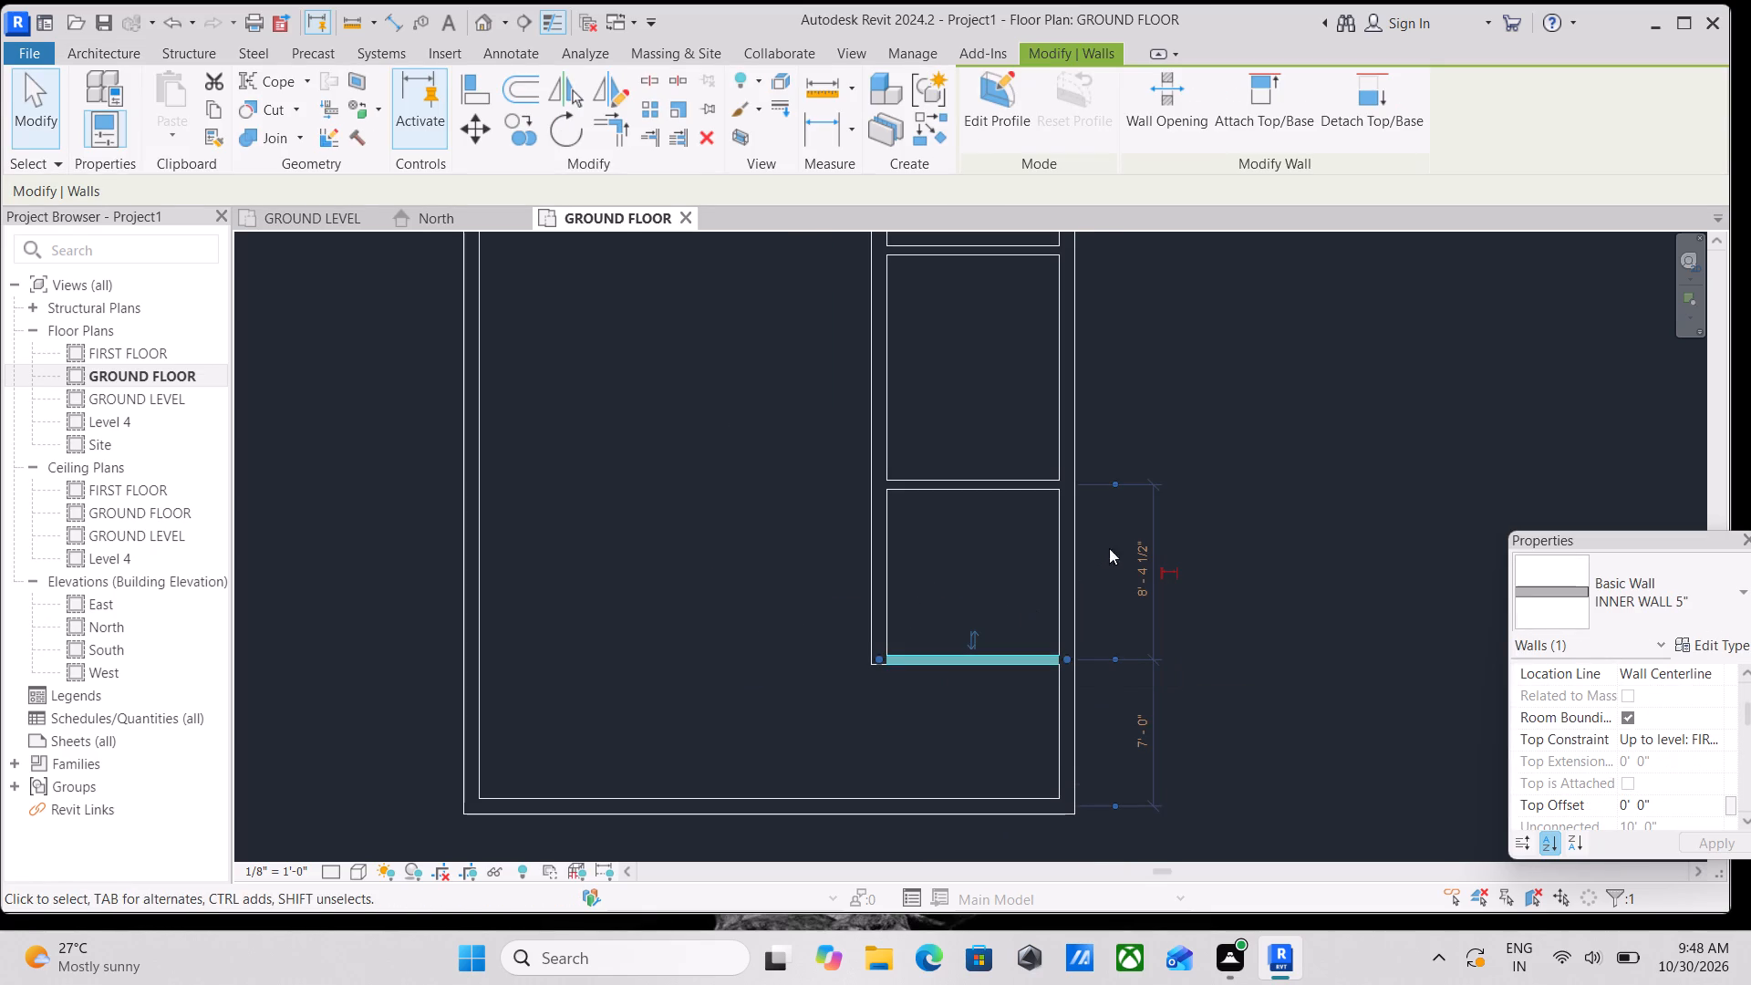
click(1139, 565)
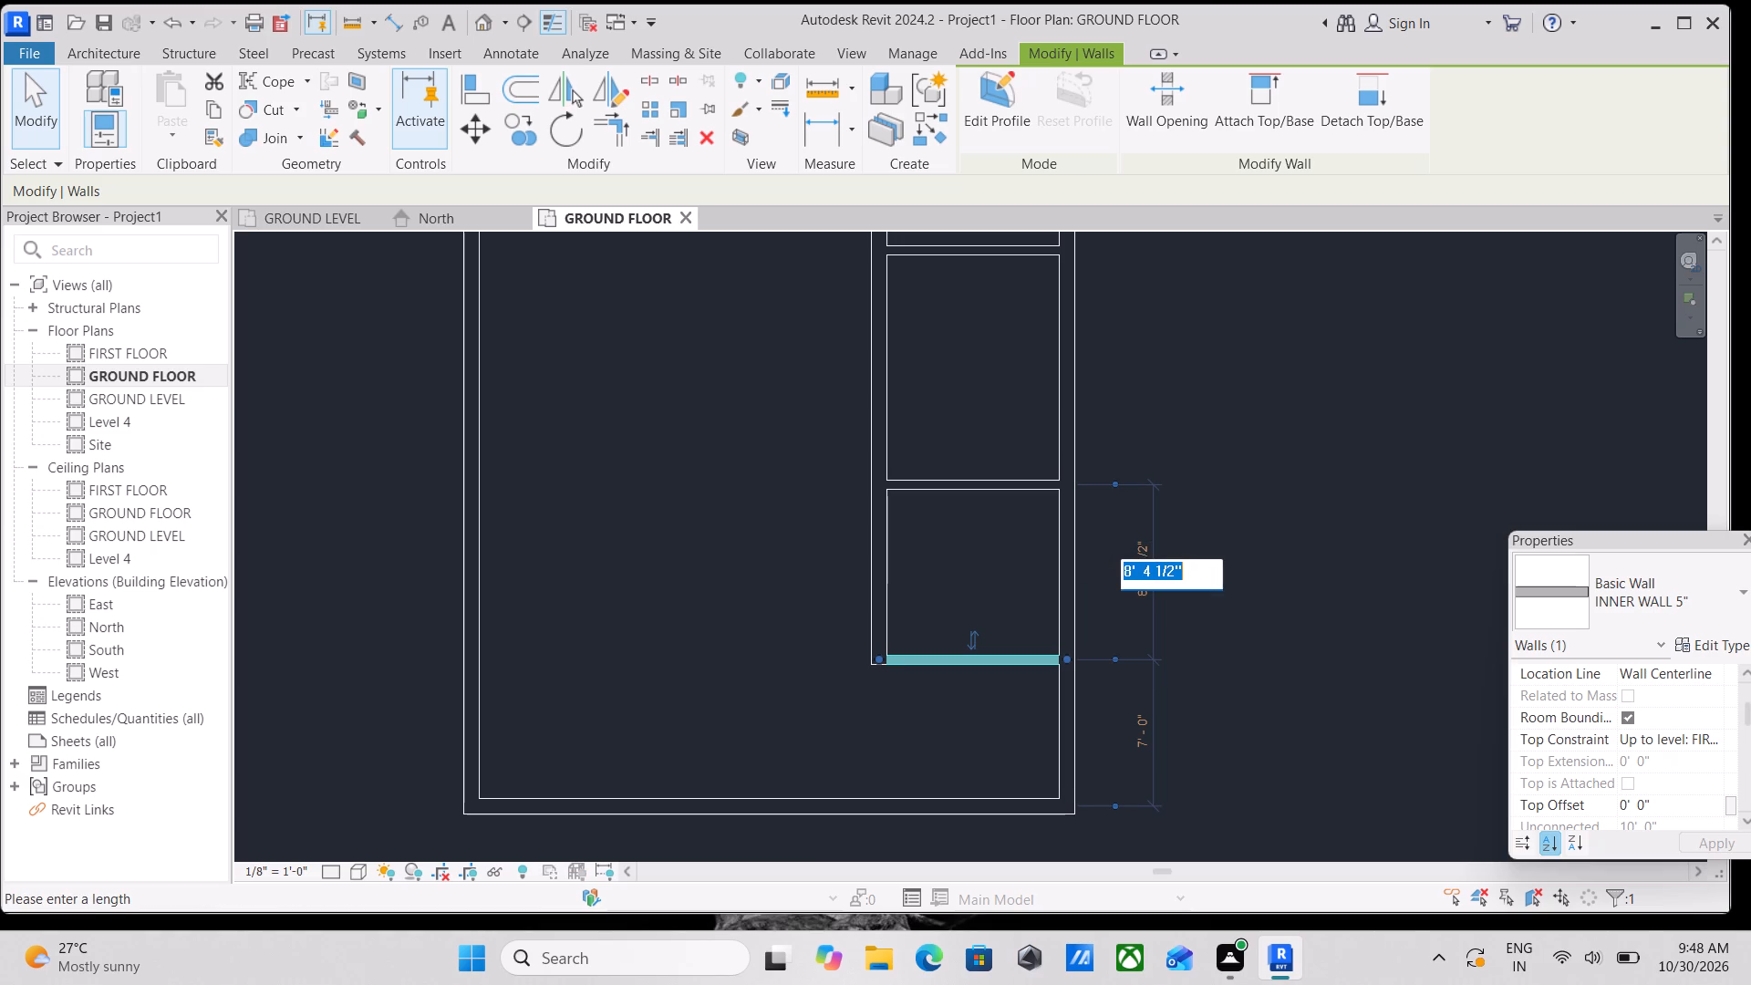
text(11')
key(Return)
key(Escape)
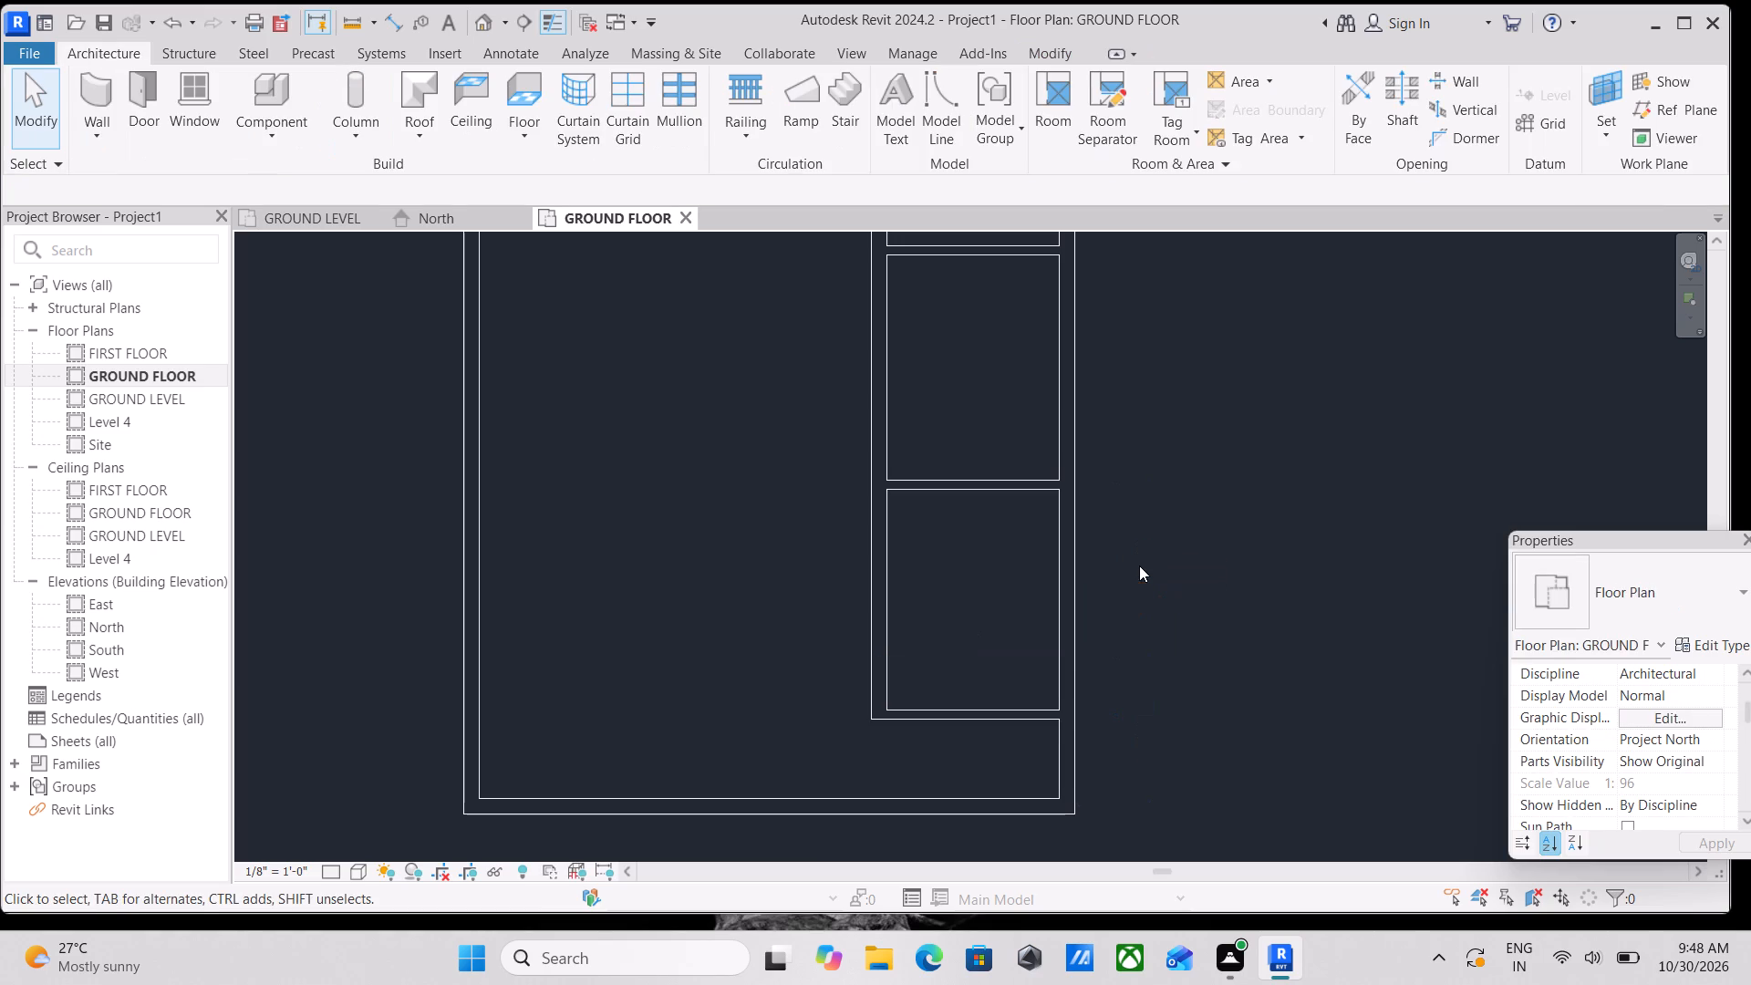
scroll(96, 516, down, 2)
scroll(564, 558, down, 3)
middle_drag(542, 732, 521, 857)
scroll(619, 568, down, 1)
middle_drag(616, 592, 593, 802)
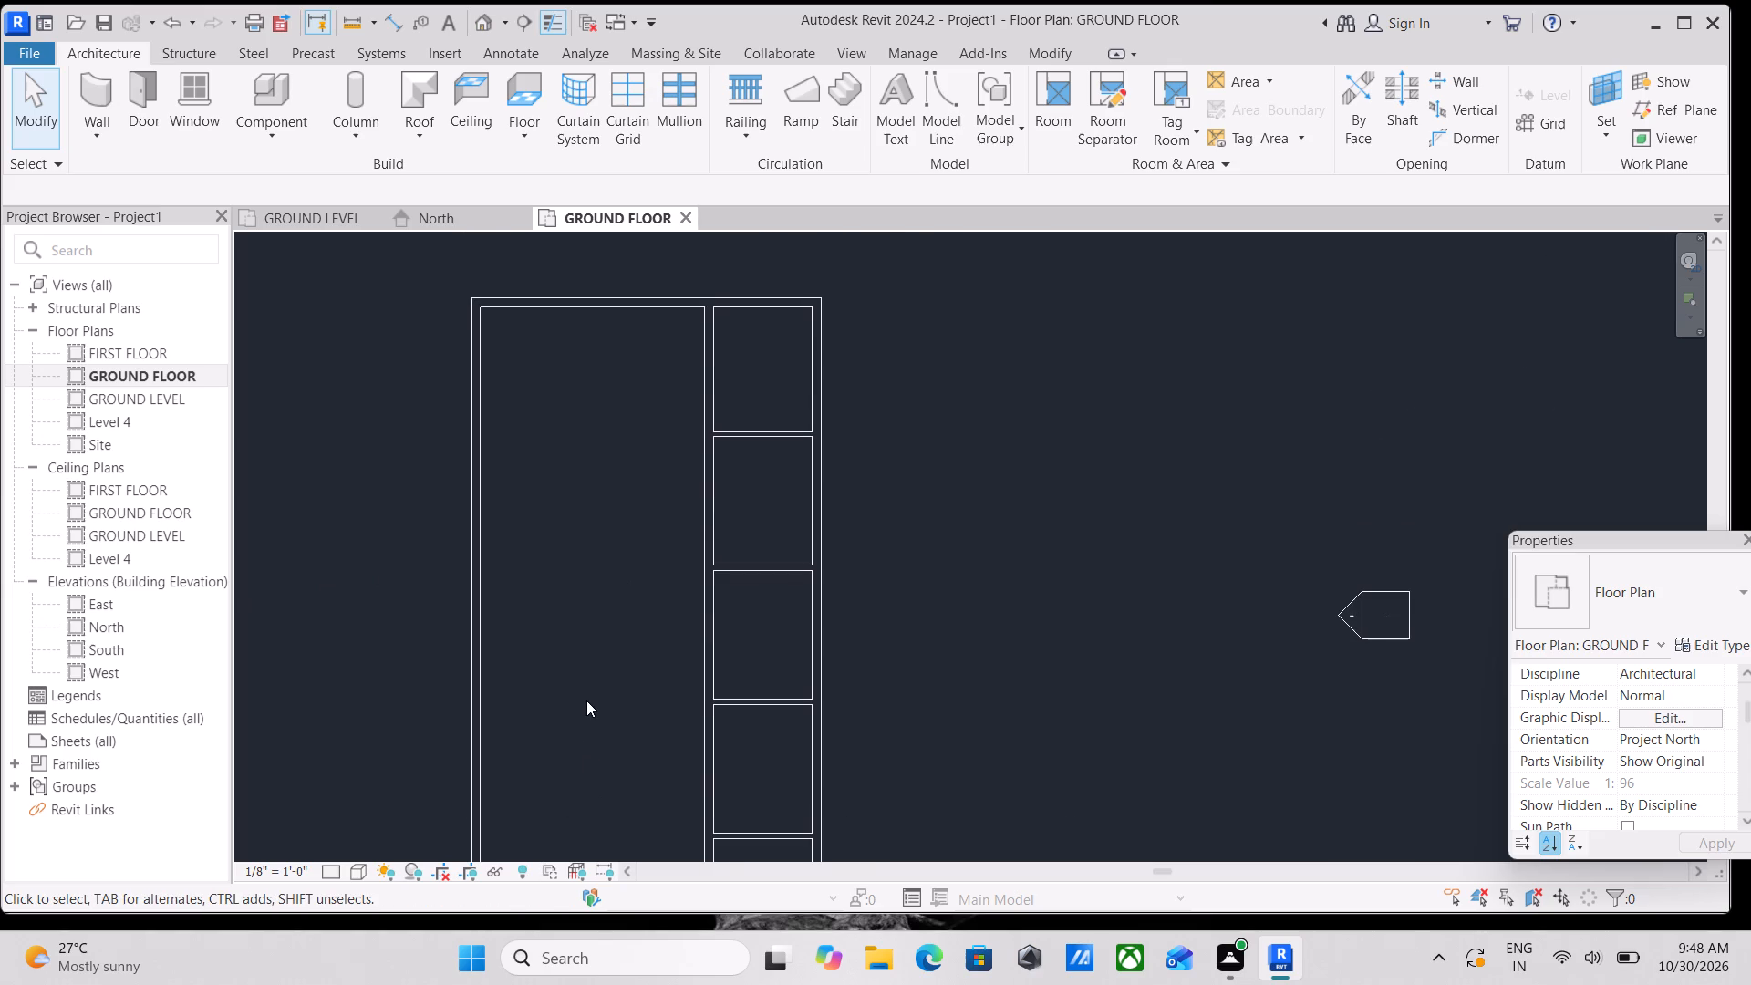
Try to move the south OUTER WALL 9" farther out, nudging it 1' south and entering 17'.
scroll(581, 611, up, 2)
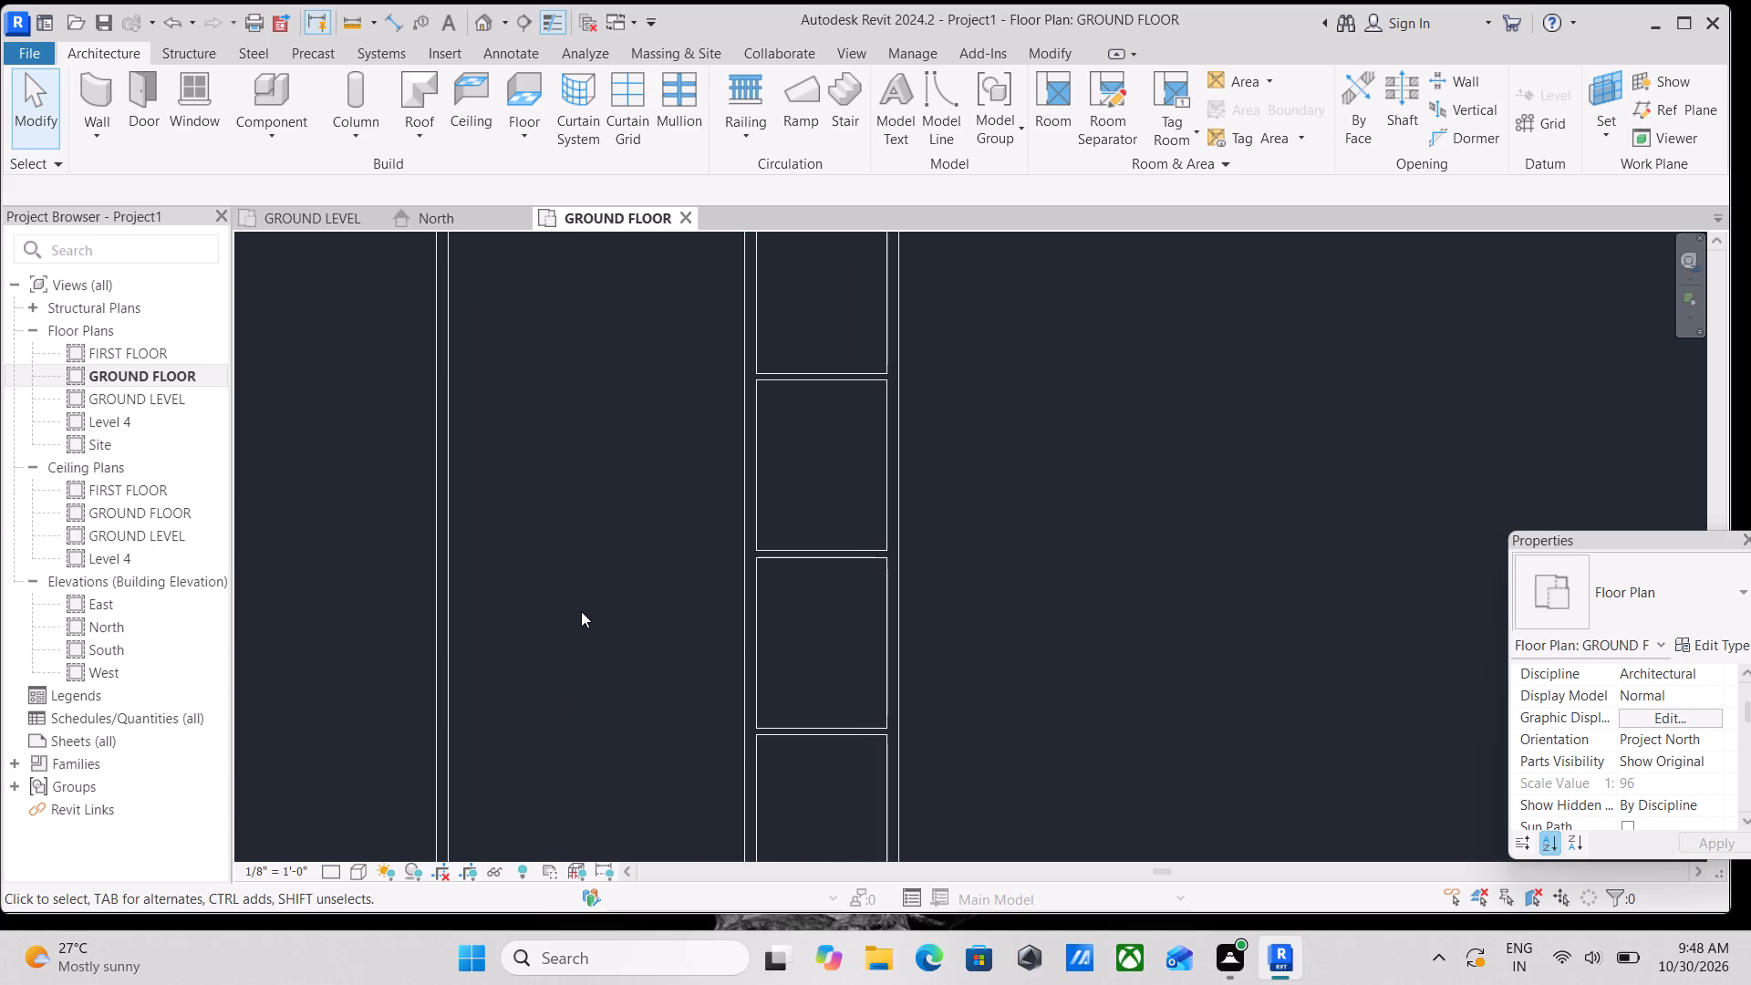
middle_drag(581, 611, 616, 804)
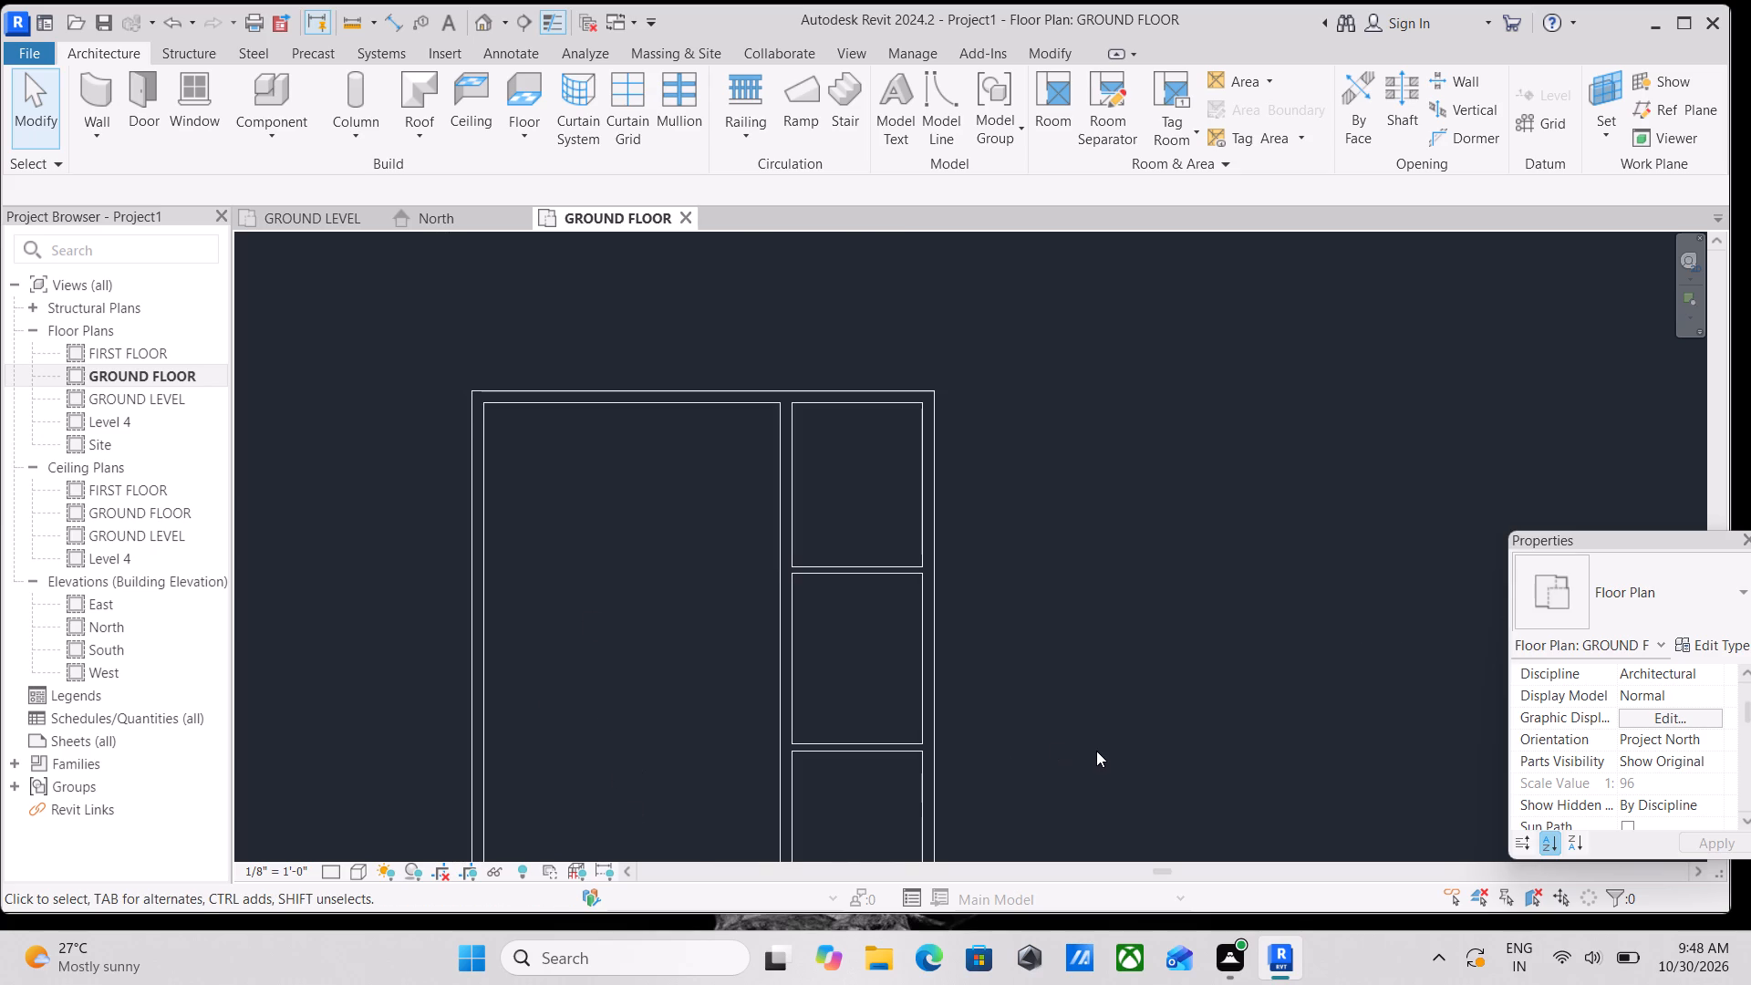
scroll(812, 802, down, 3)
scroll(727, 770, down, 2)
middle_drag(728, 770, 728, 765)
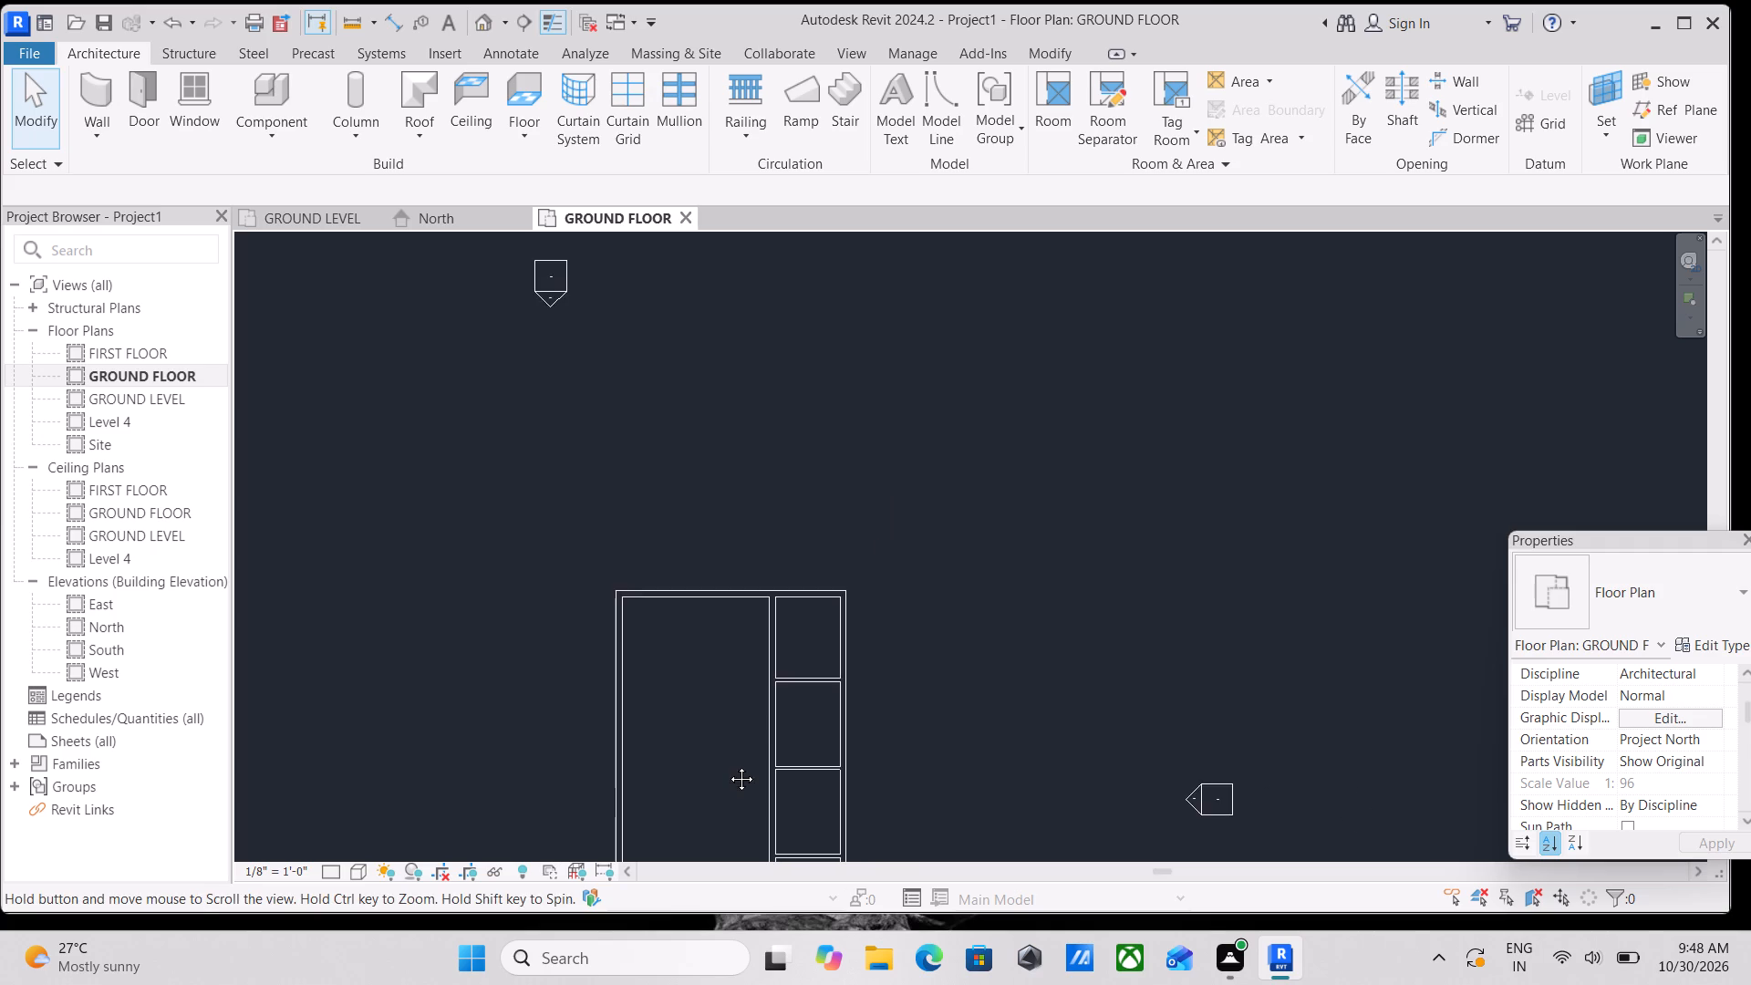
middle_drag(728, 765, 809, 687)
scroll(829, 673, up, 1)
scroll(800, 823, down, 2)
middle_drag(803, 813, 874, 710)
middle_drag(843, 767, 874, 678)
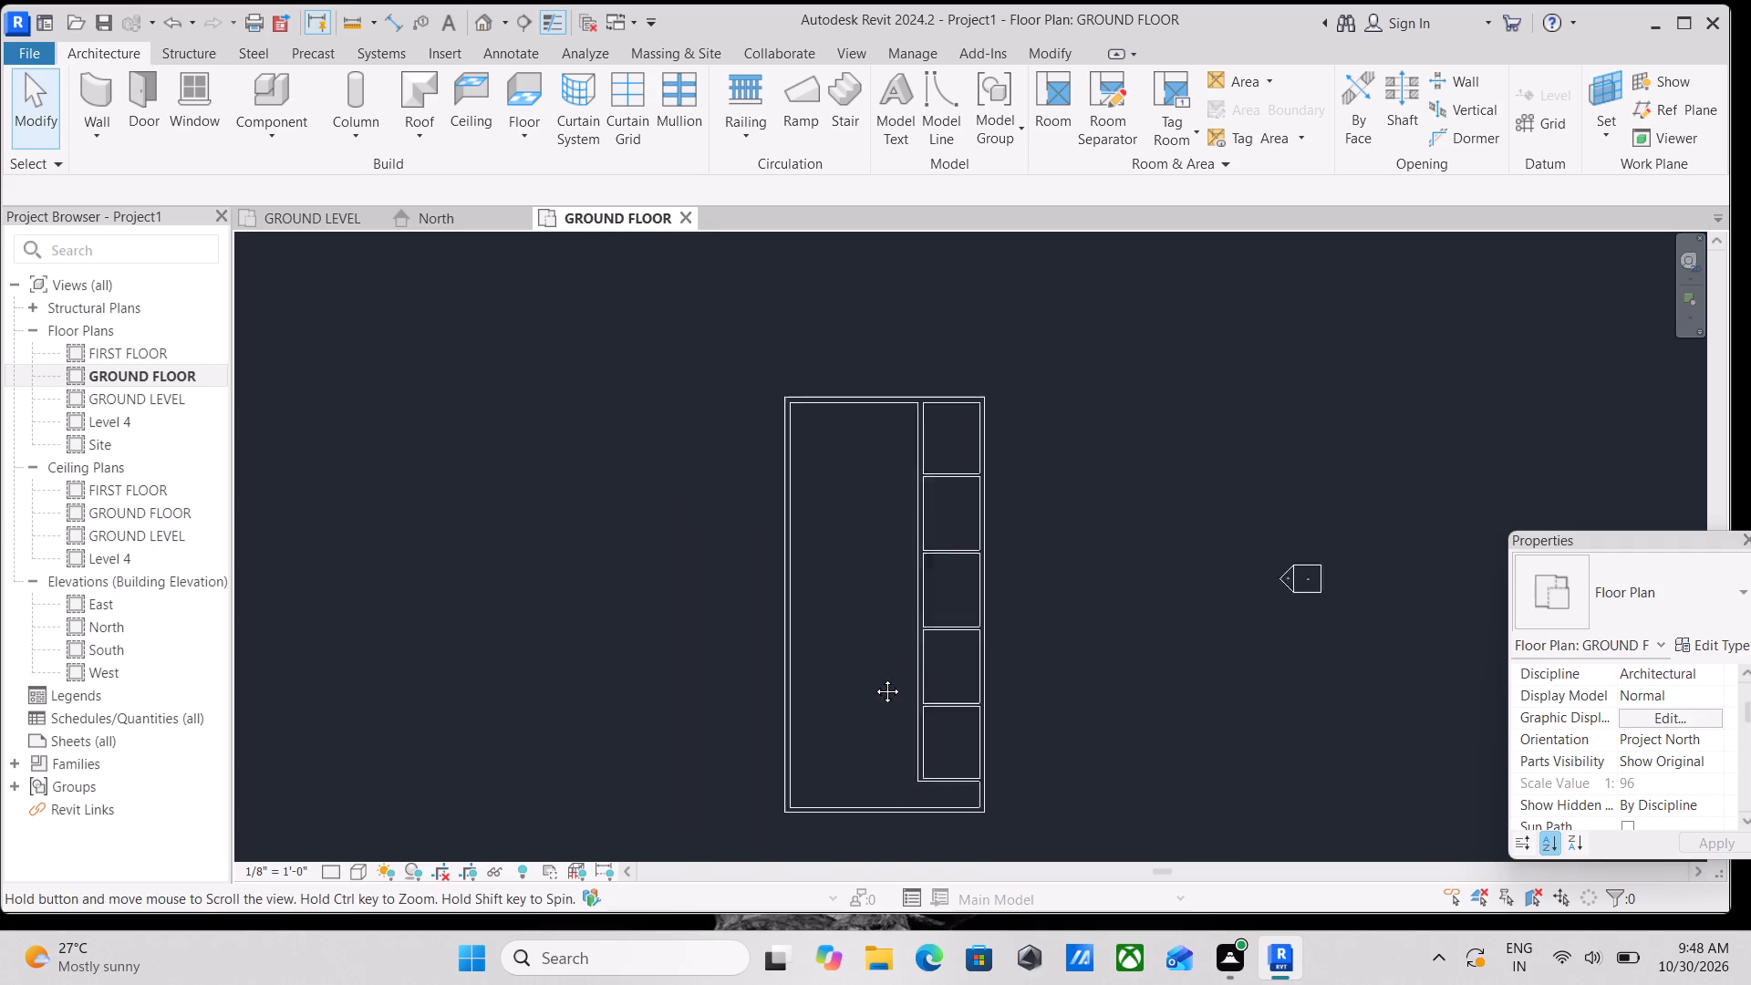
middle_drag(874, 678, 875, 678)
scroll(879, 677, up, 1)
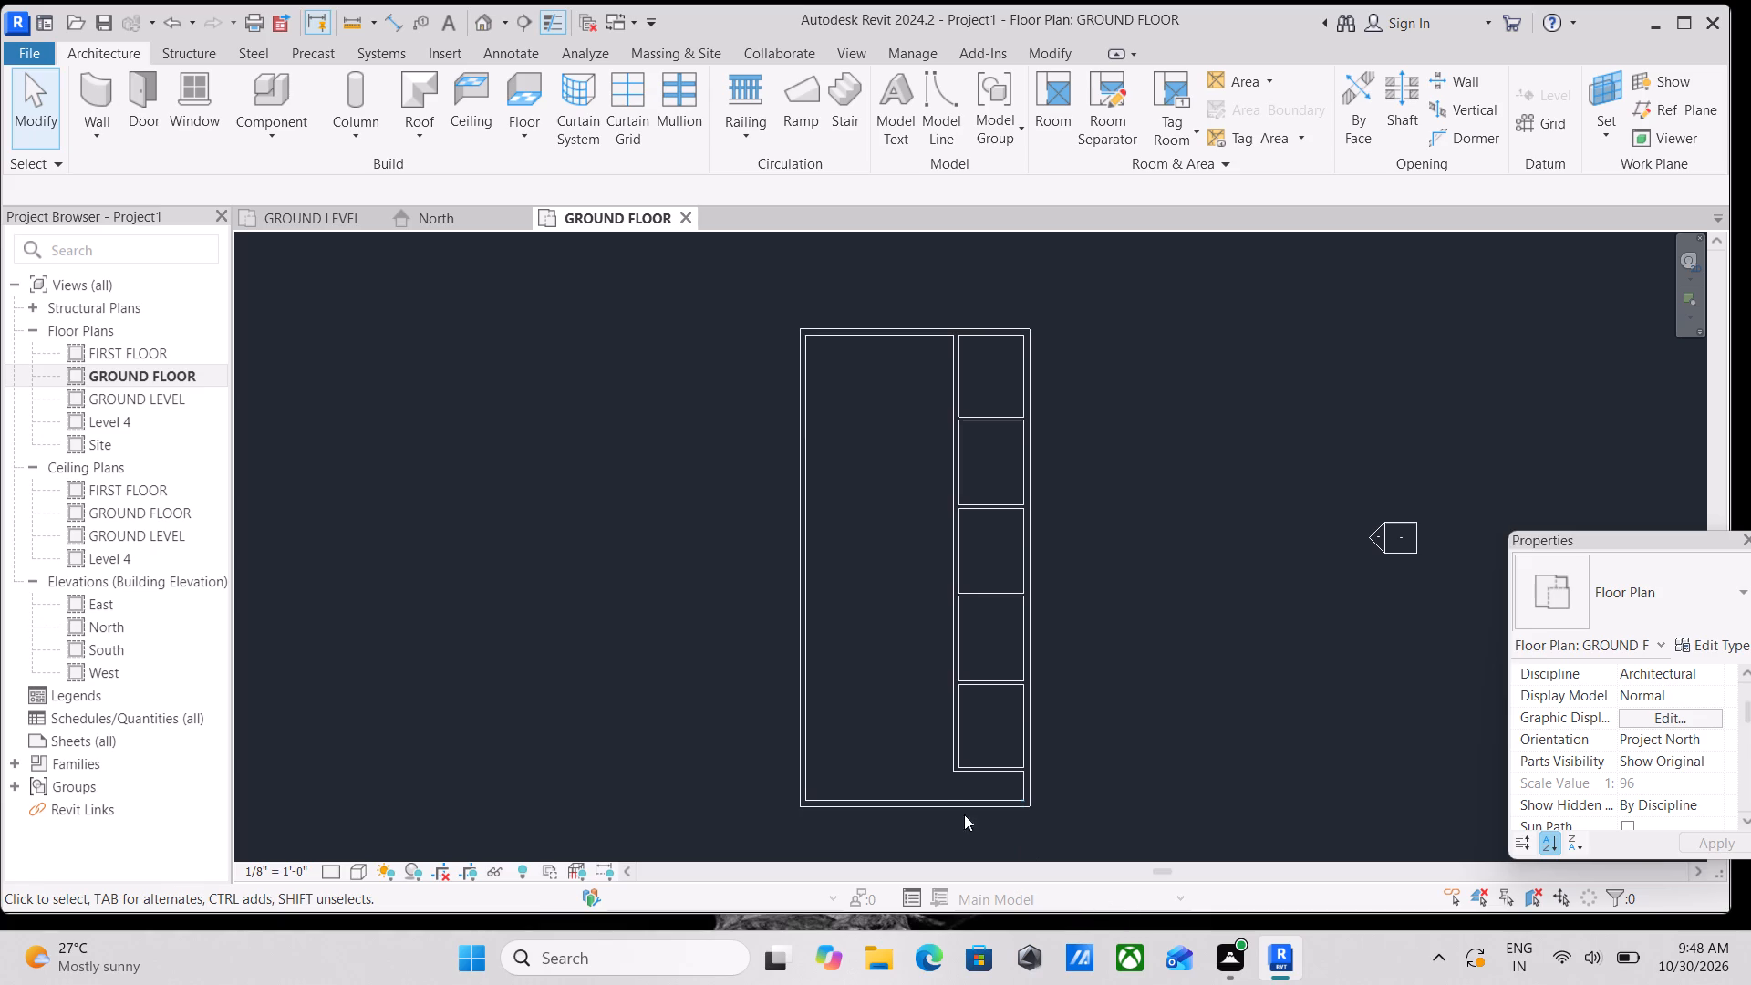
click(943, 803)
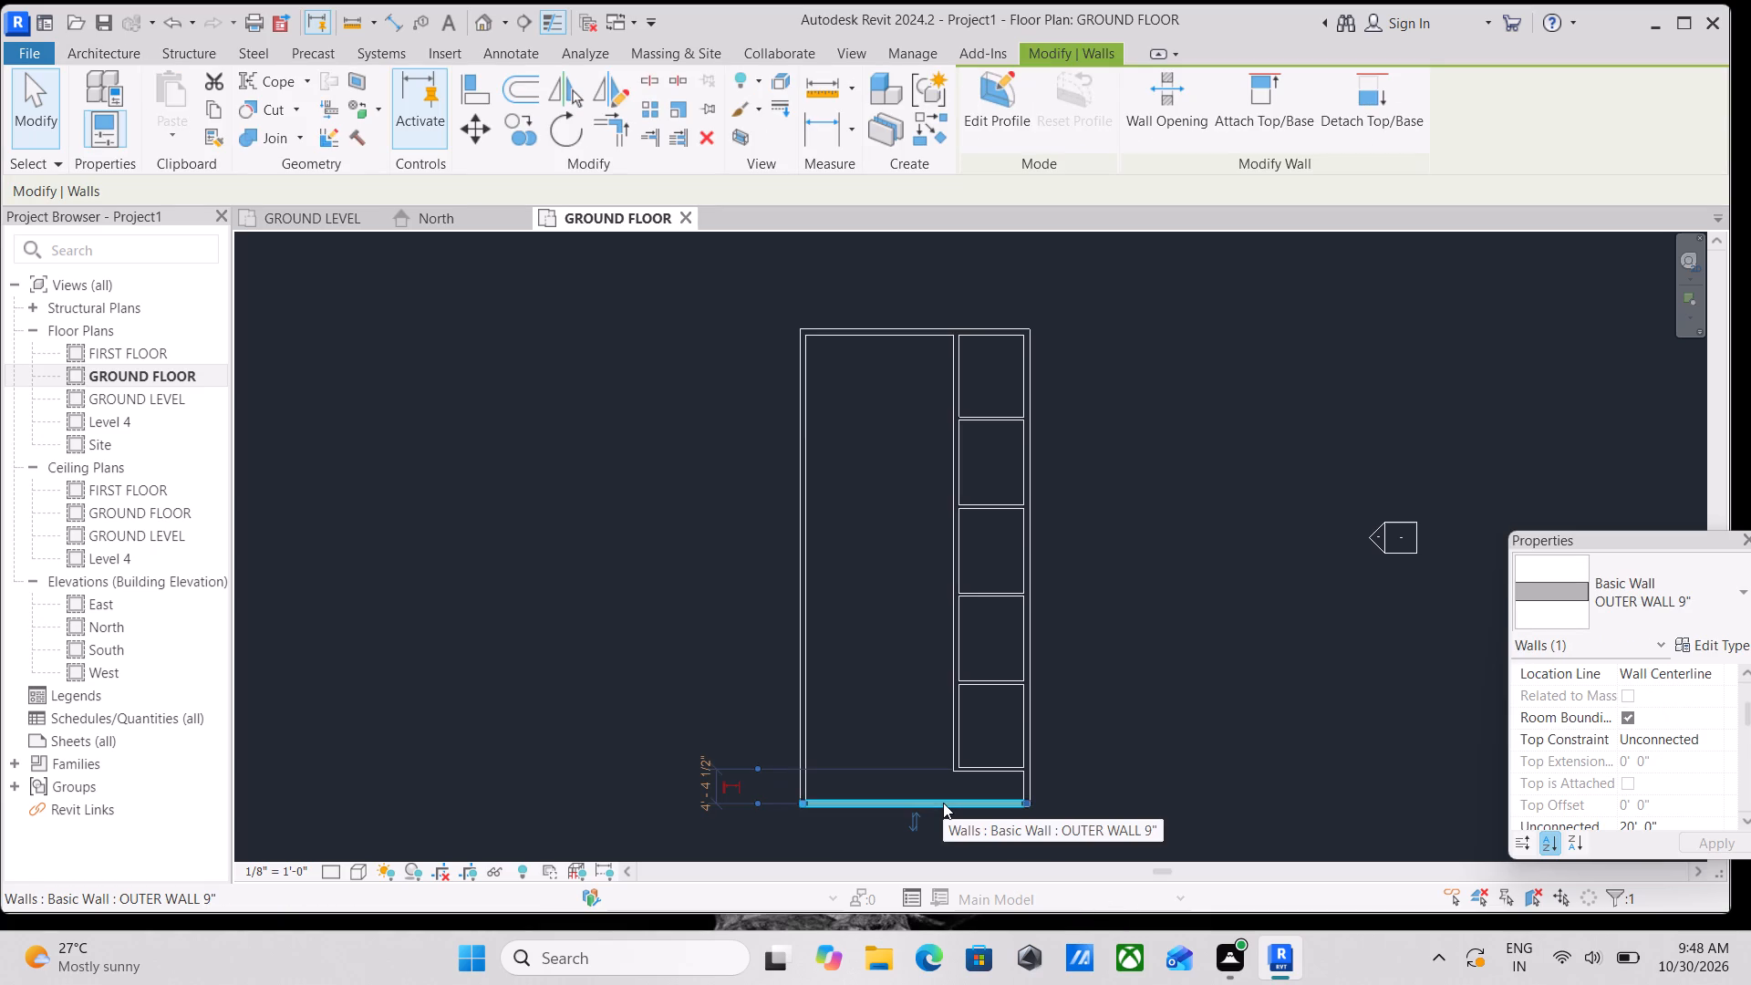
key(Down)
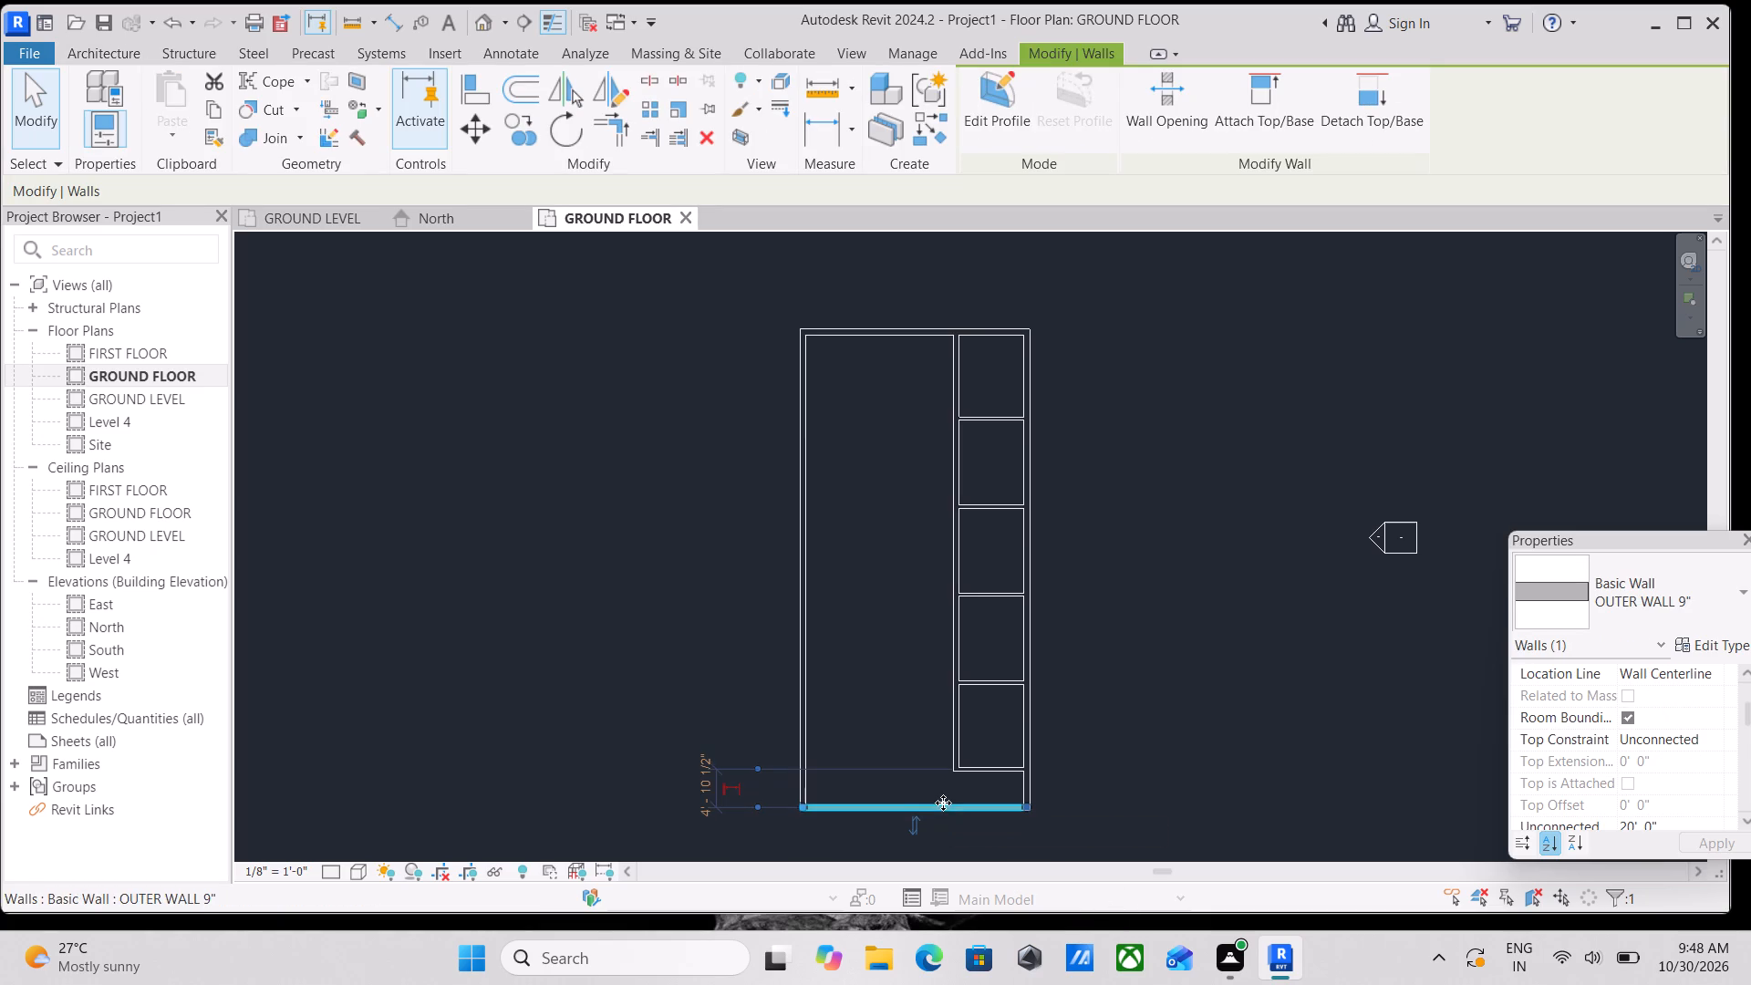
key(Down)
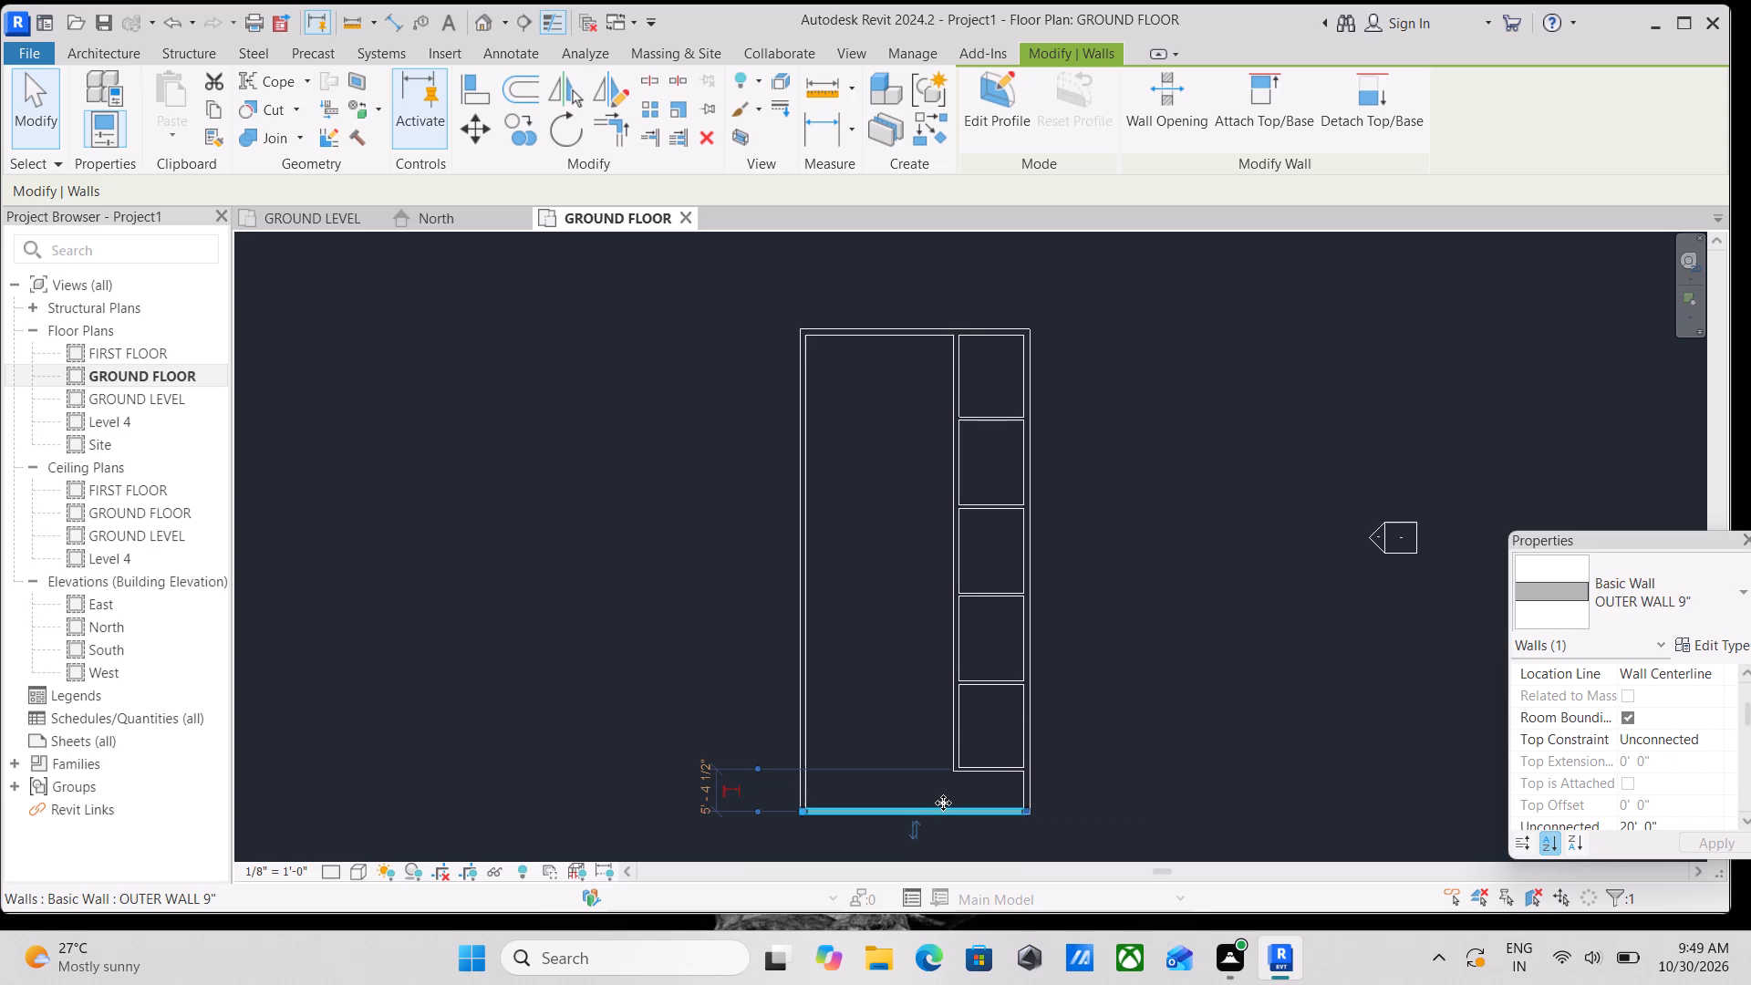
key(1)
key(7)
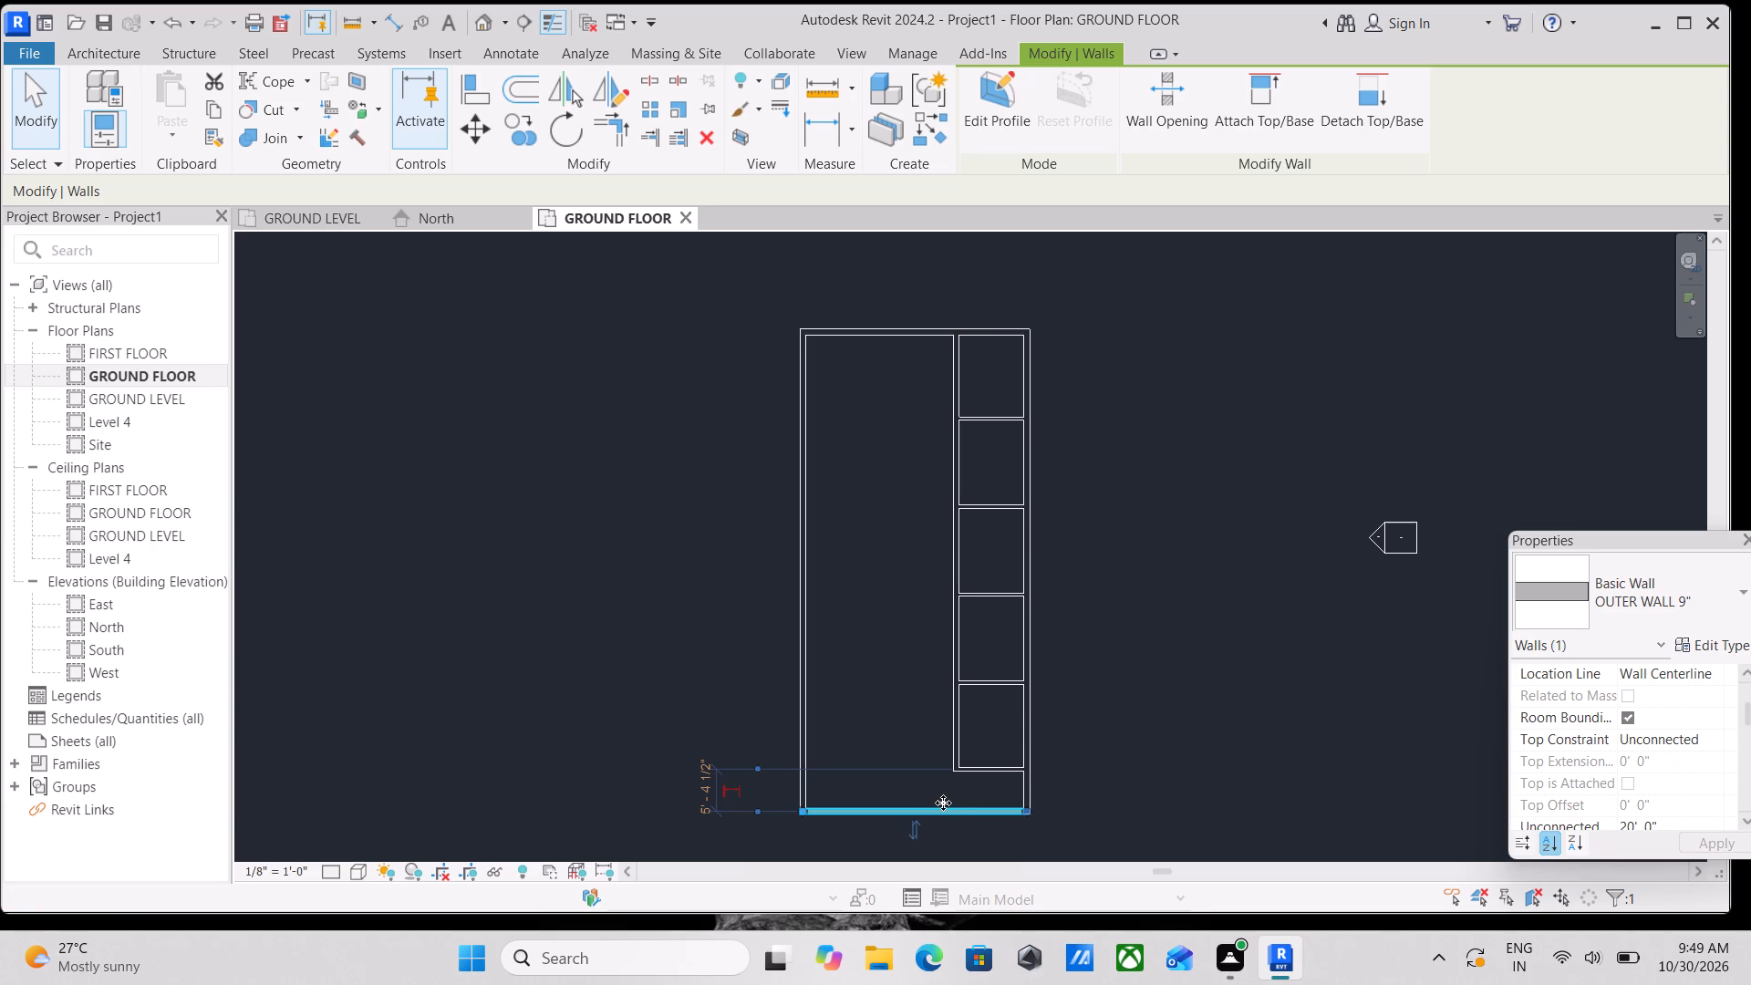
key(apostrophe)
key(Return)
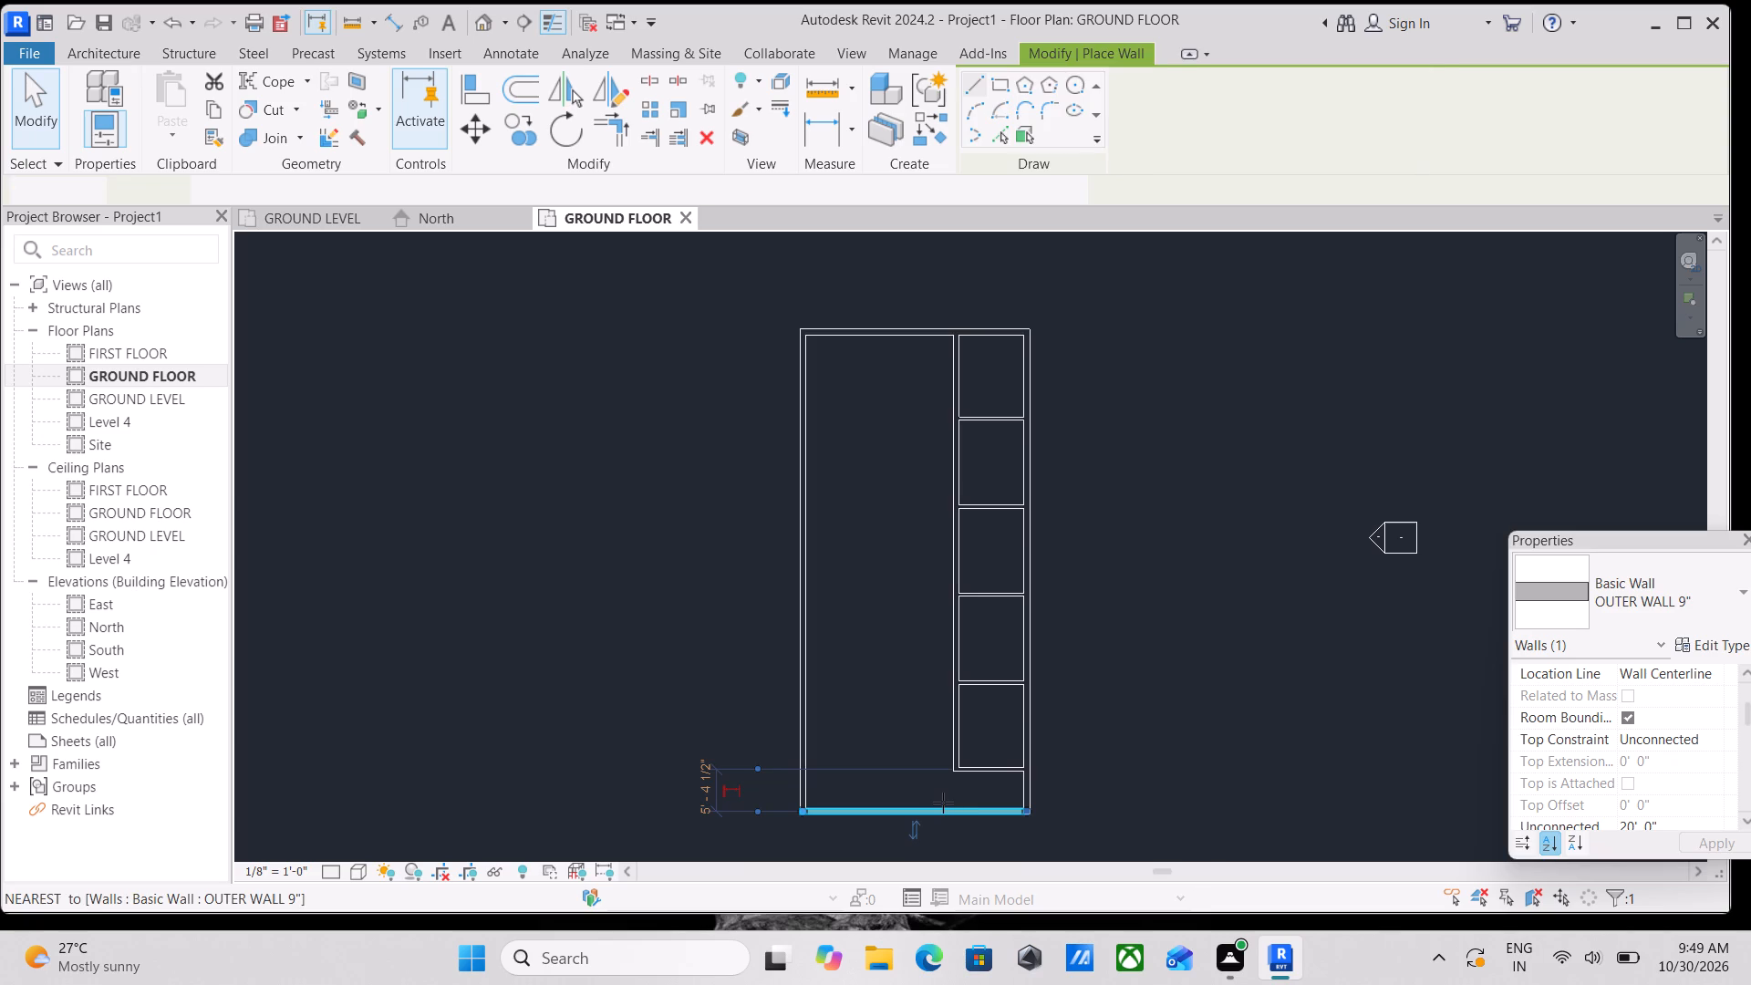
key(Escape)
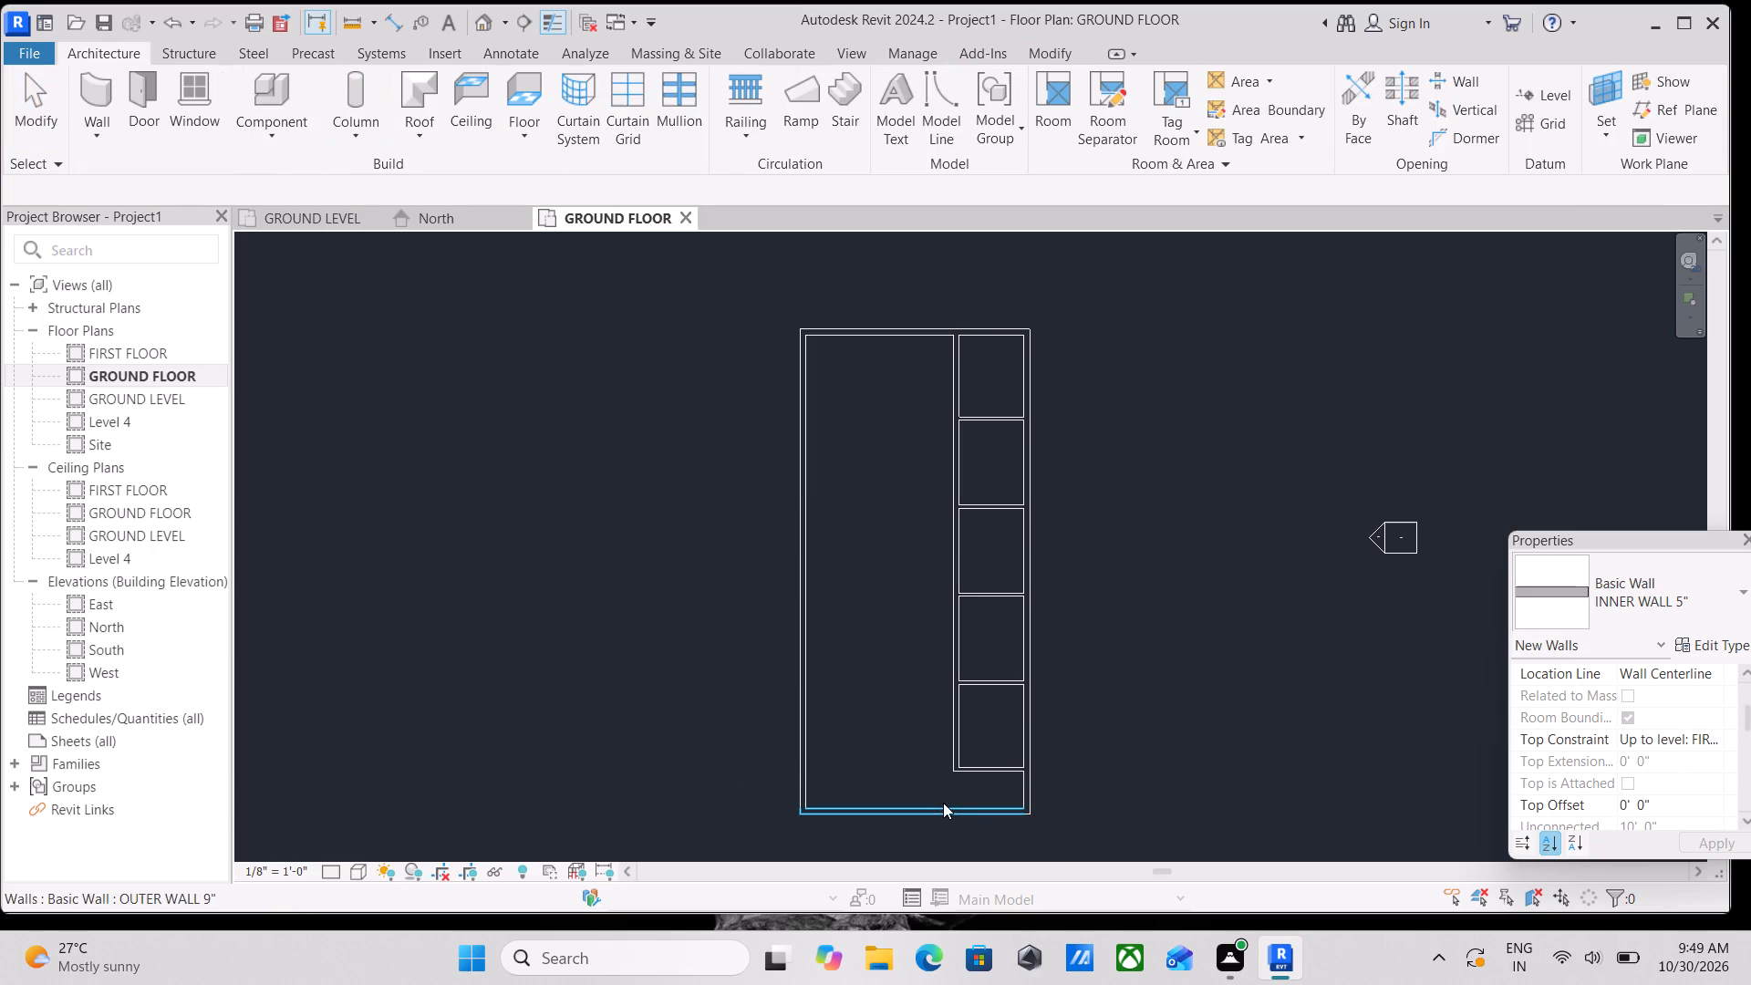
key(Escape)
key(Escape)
Set the distance between the south OUTER WALL 9" and the southernmost horizontal inner wall to 16'.
click(961, 813)
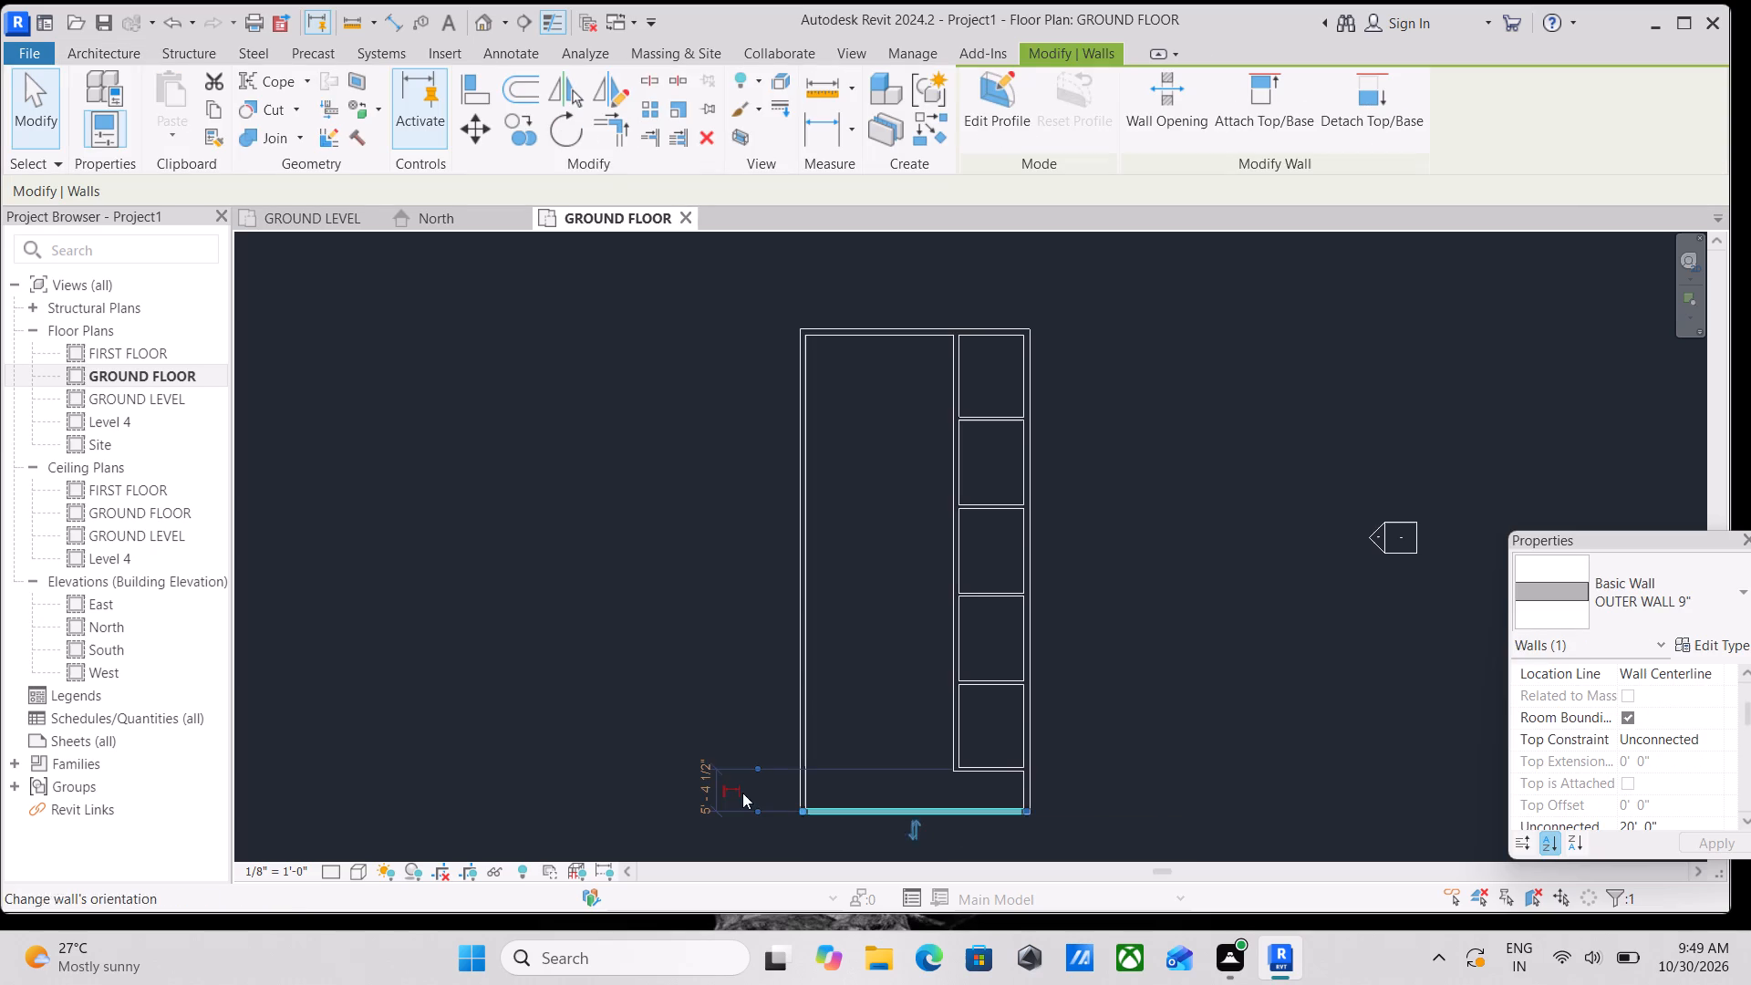
click(700, 781)
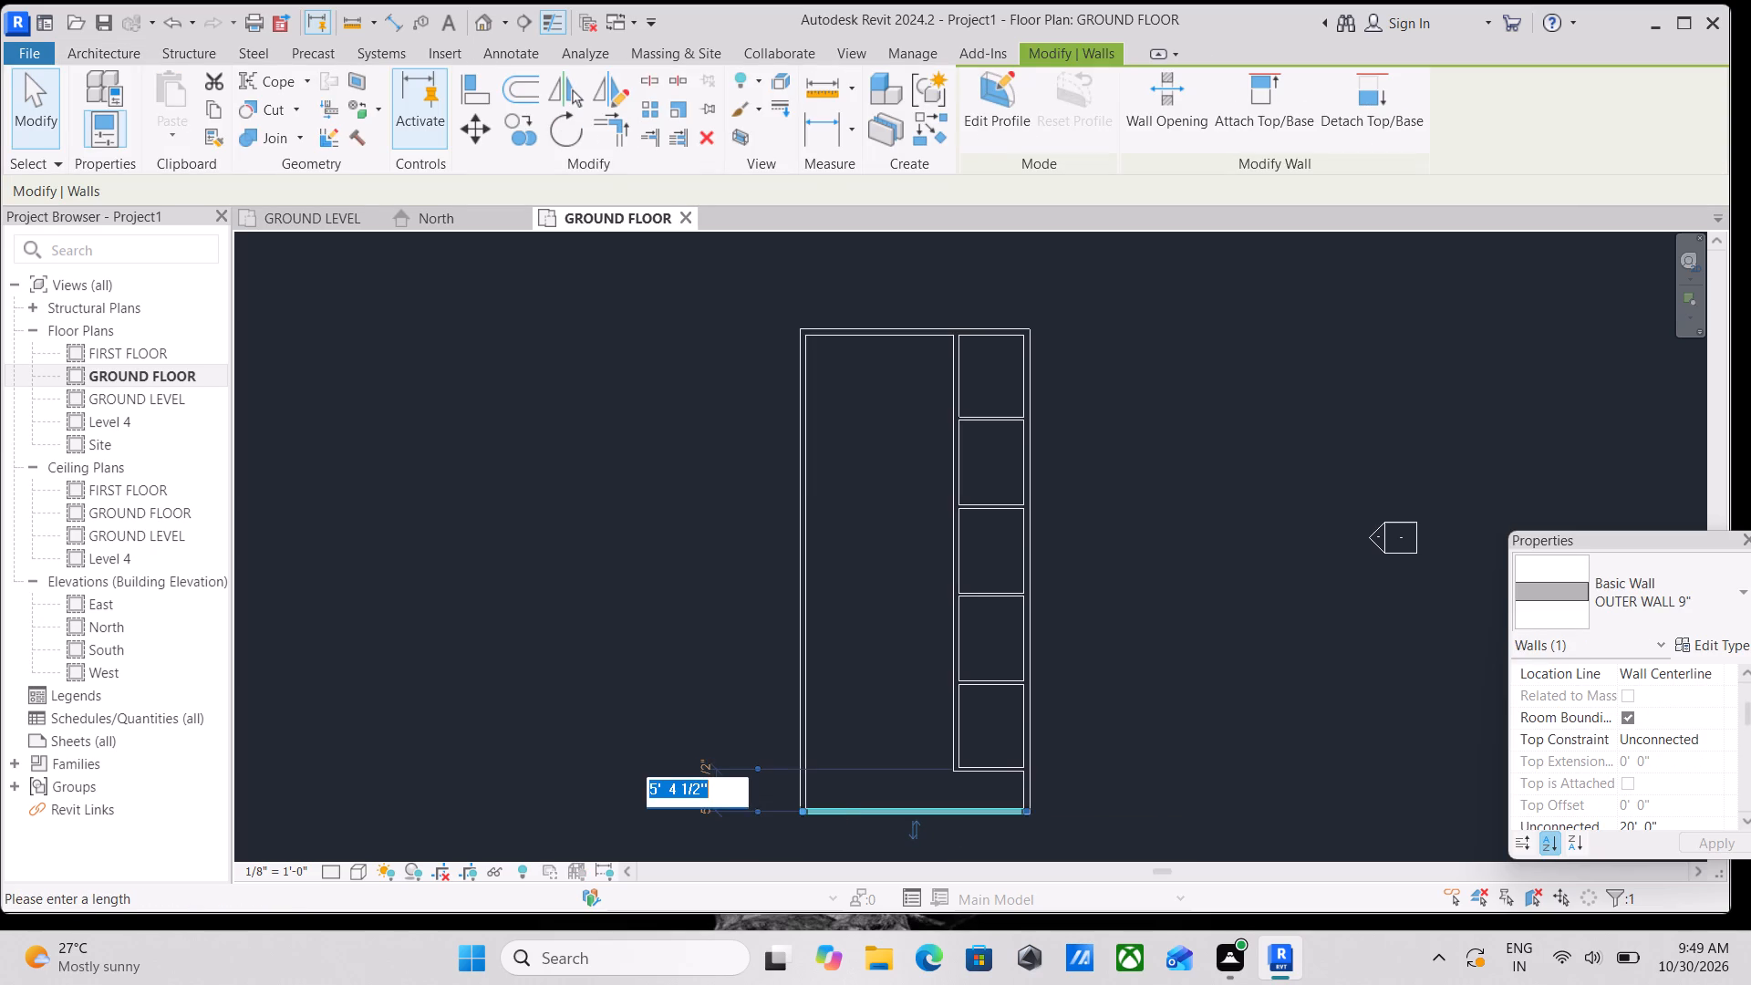
key(1)
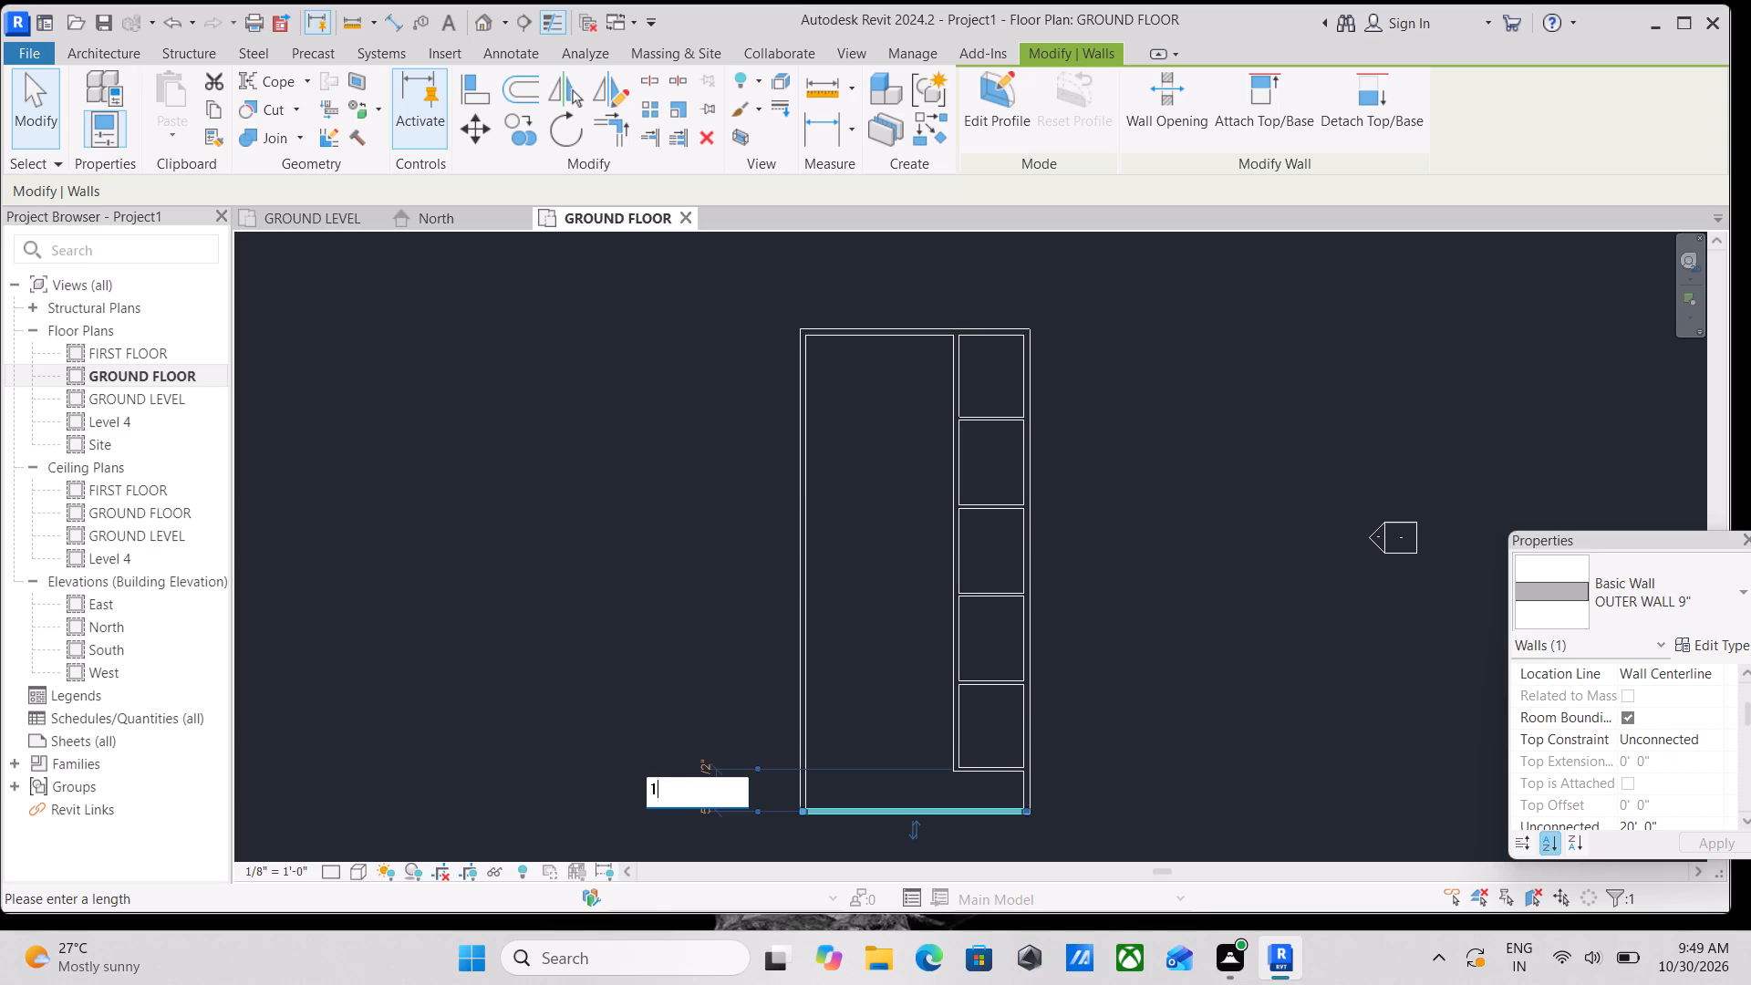
key(6)
key(apostrophe)
key(Return)
key(Escape)
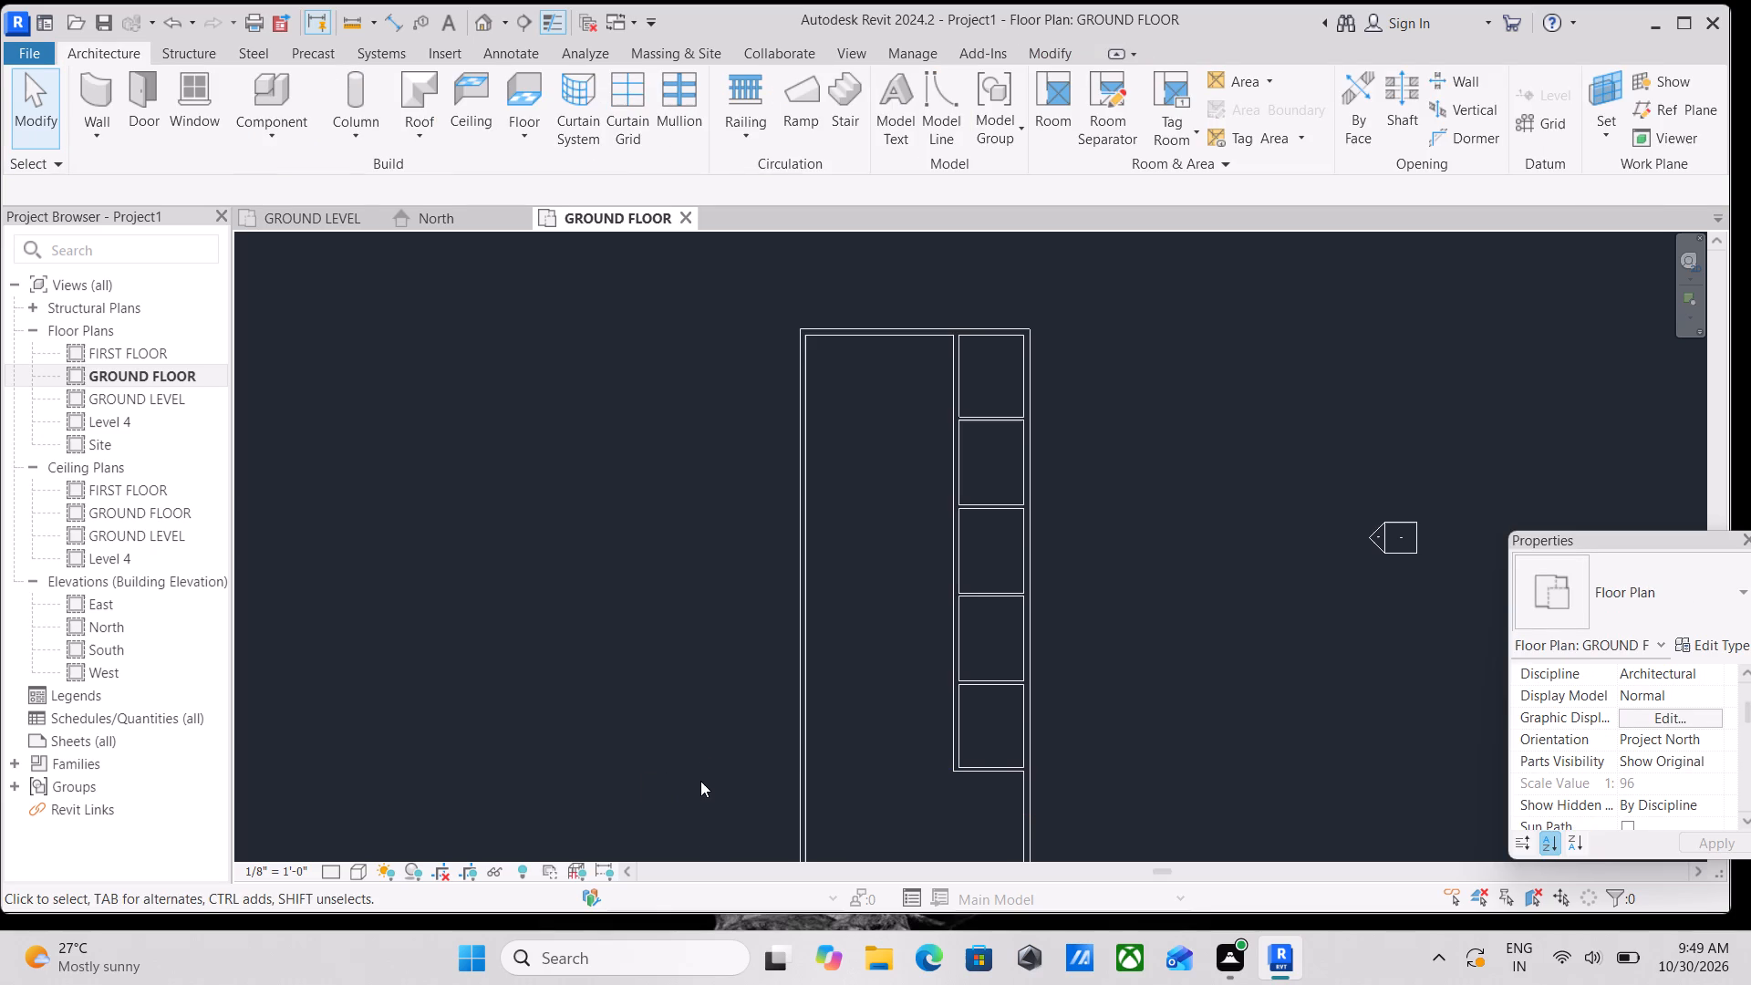
Draw a horizontal INNER WALL 5" up to FIRST FLOOR from the inner vertical wall to the west outer wall, about 5' 6" below the north wall.
scroll(967, 619, down, 2)
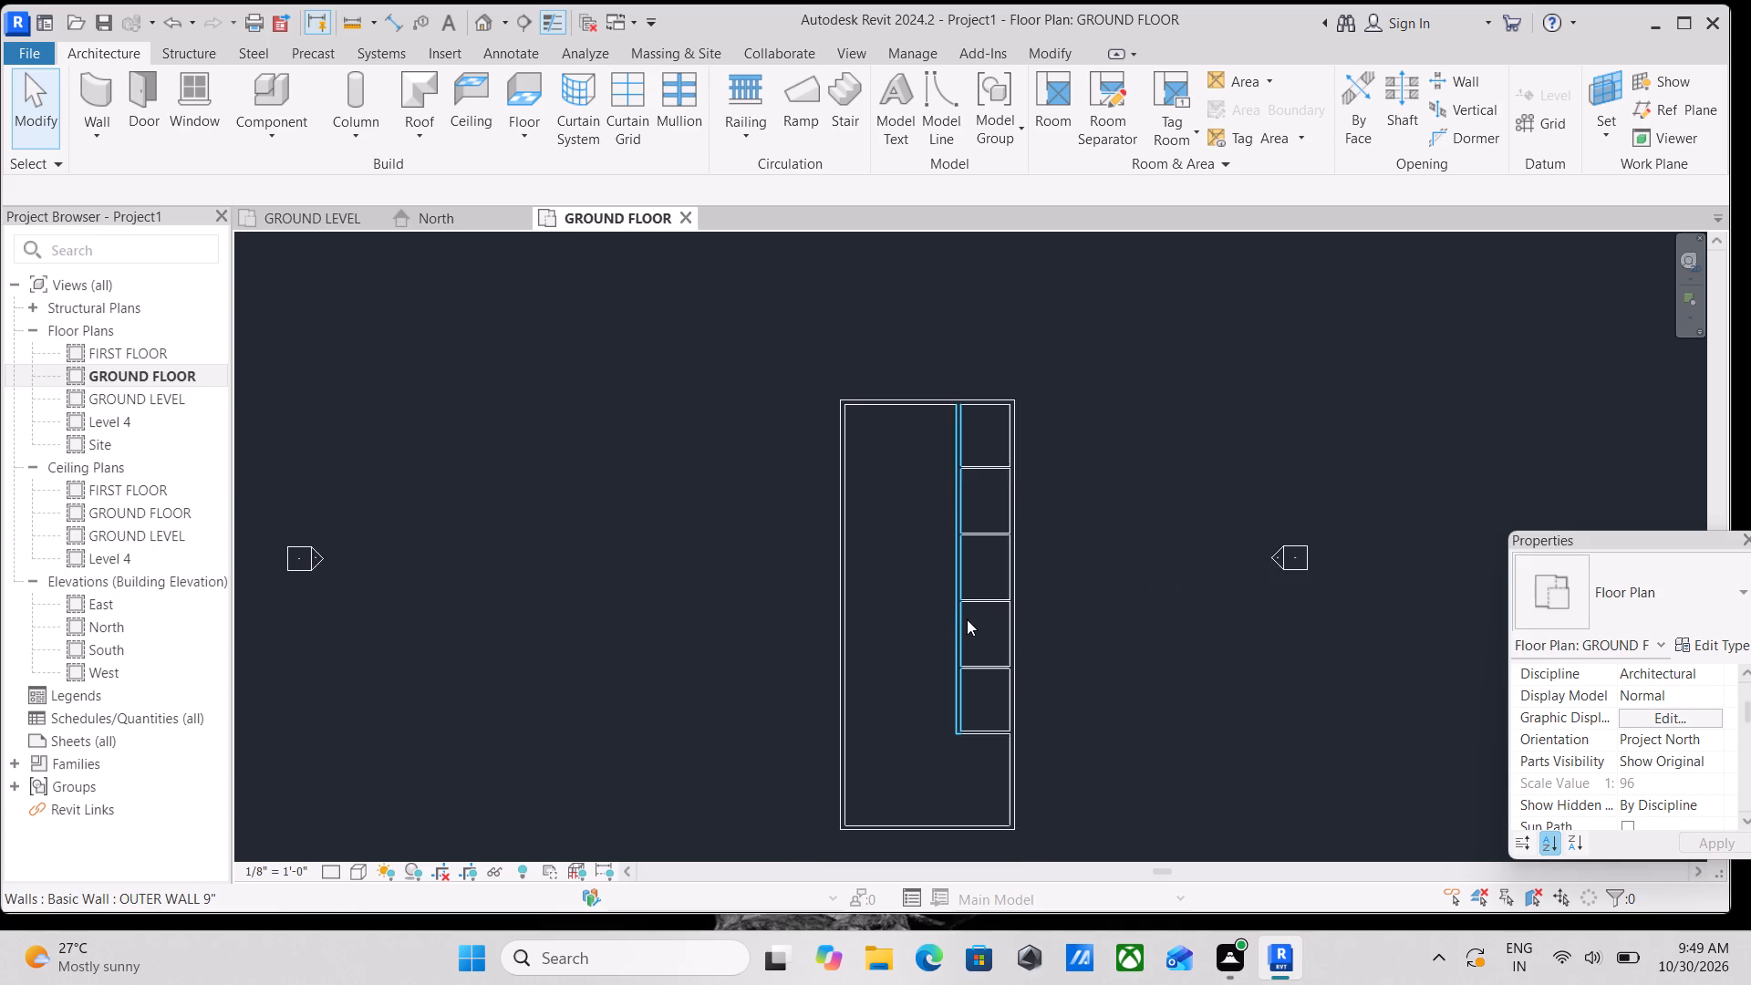
scroll(951, 629, down, 2)
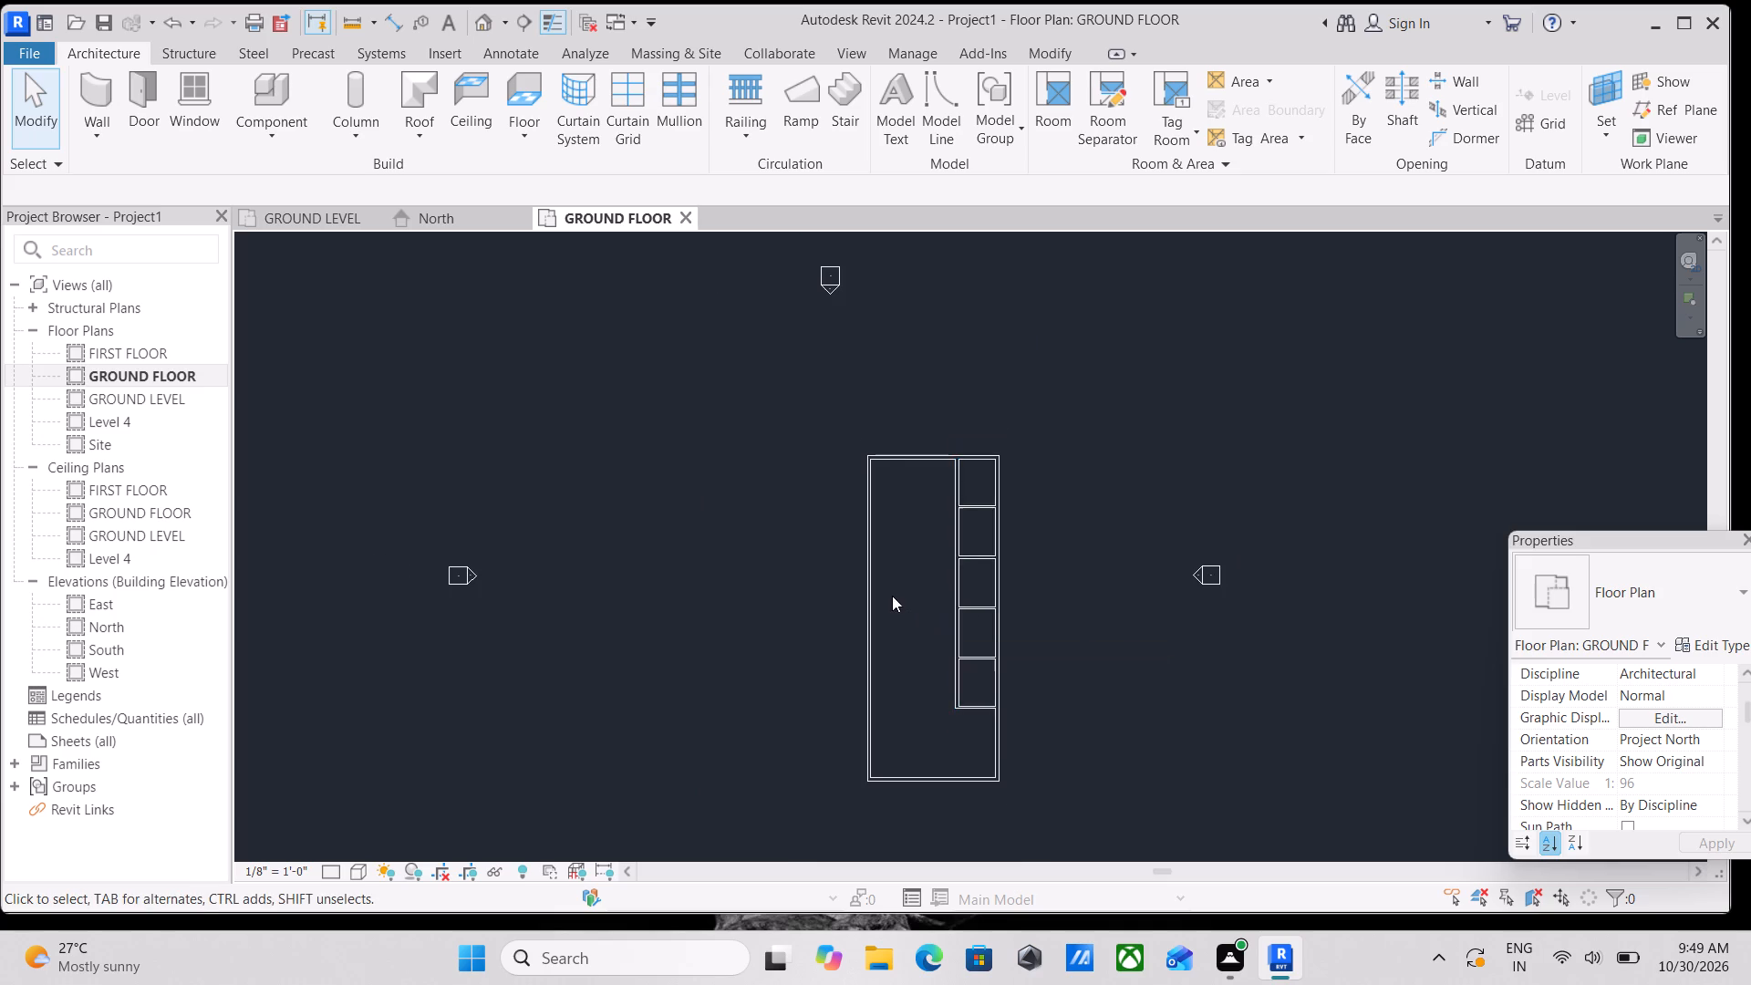
middle_drag(889, 587, 1007, 488)
middle_drag(995, 613, 979, 820)
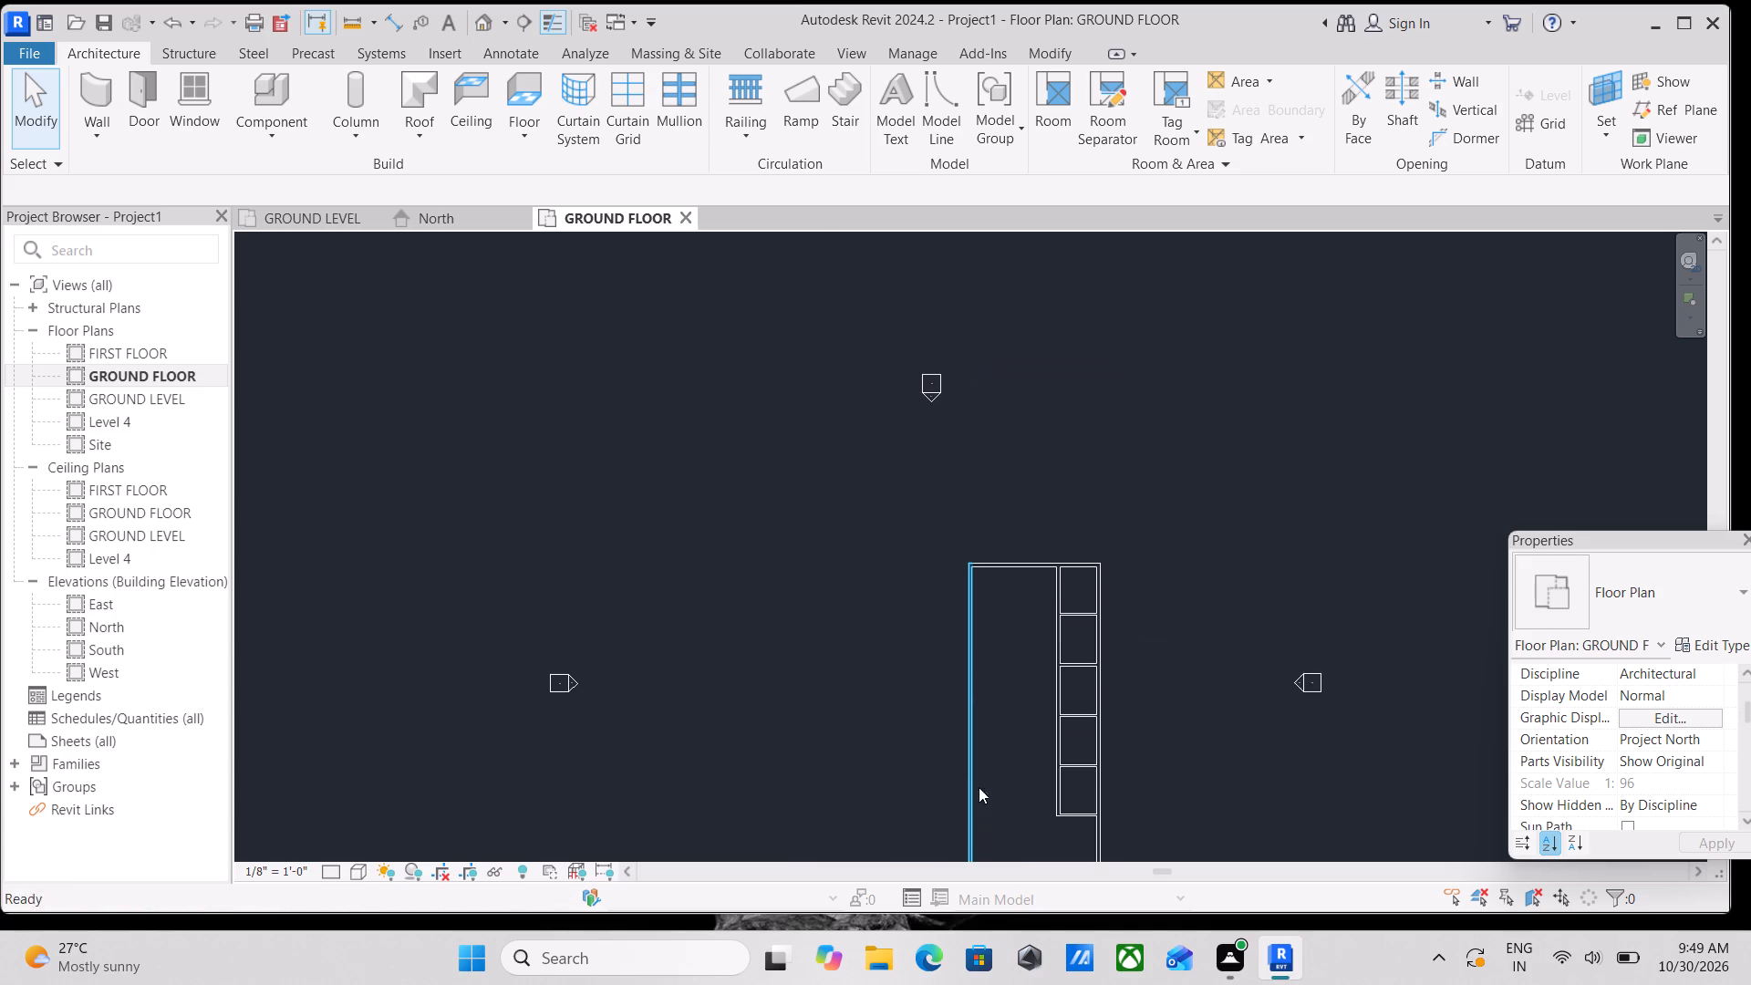
scroll(994, 549, up, 3)
scroll(1041, 633, up, 6)
middle_drag(1003, 650, 811, 756)
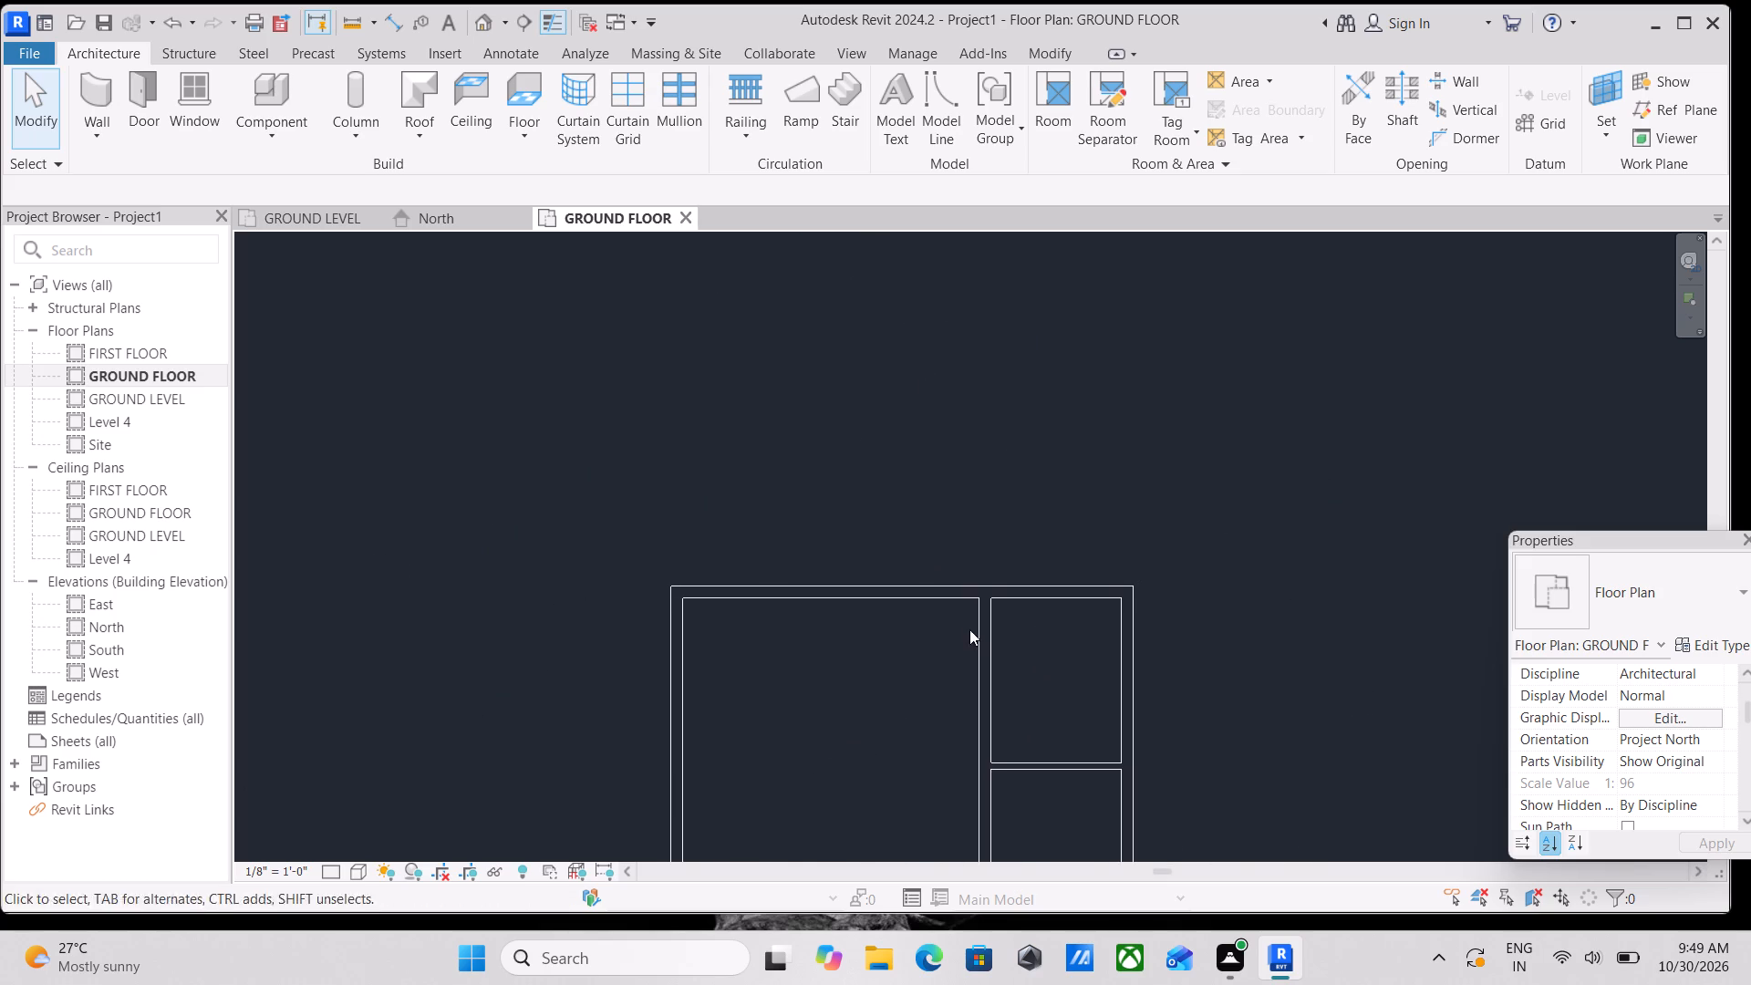
middle_drag(969, 622, 902, 635)
scroll(835, 677, up, 2)
scroll(835, 681, down, 1)
middle_drag(835, 683, 839, 893)
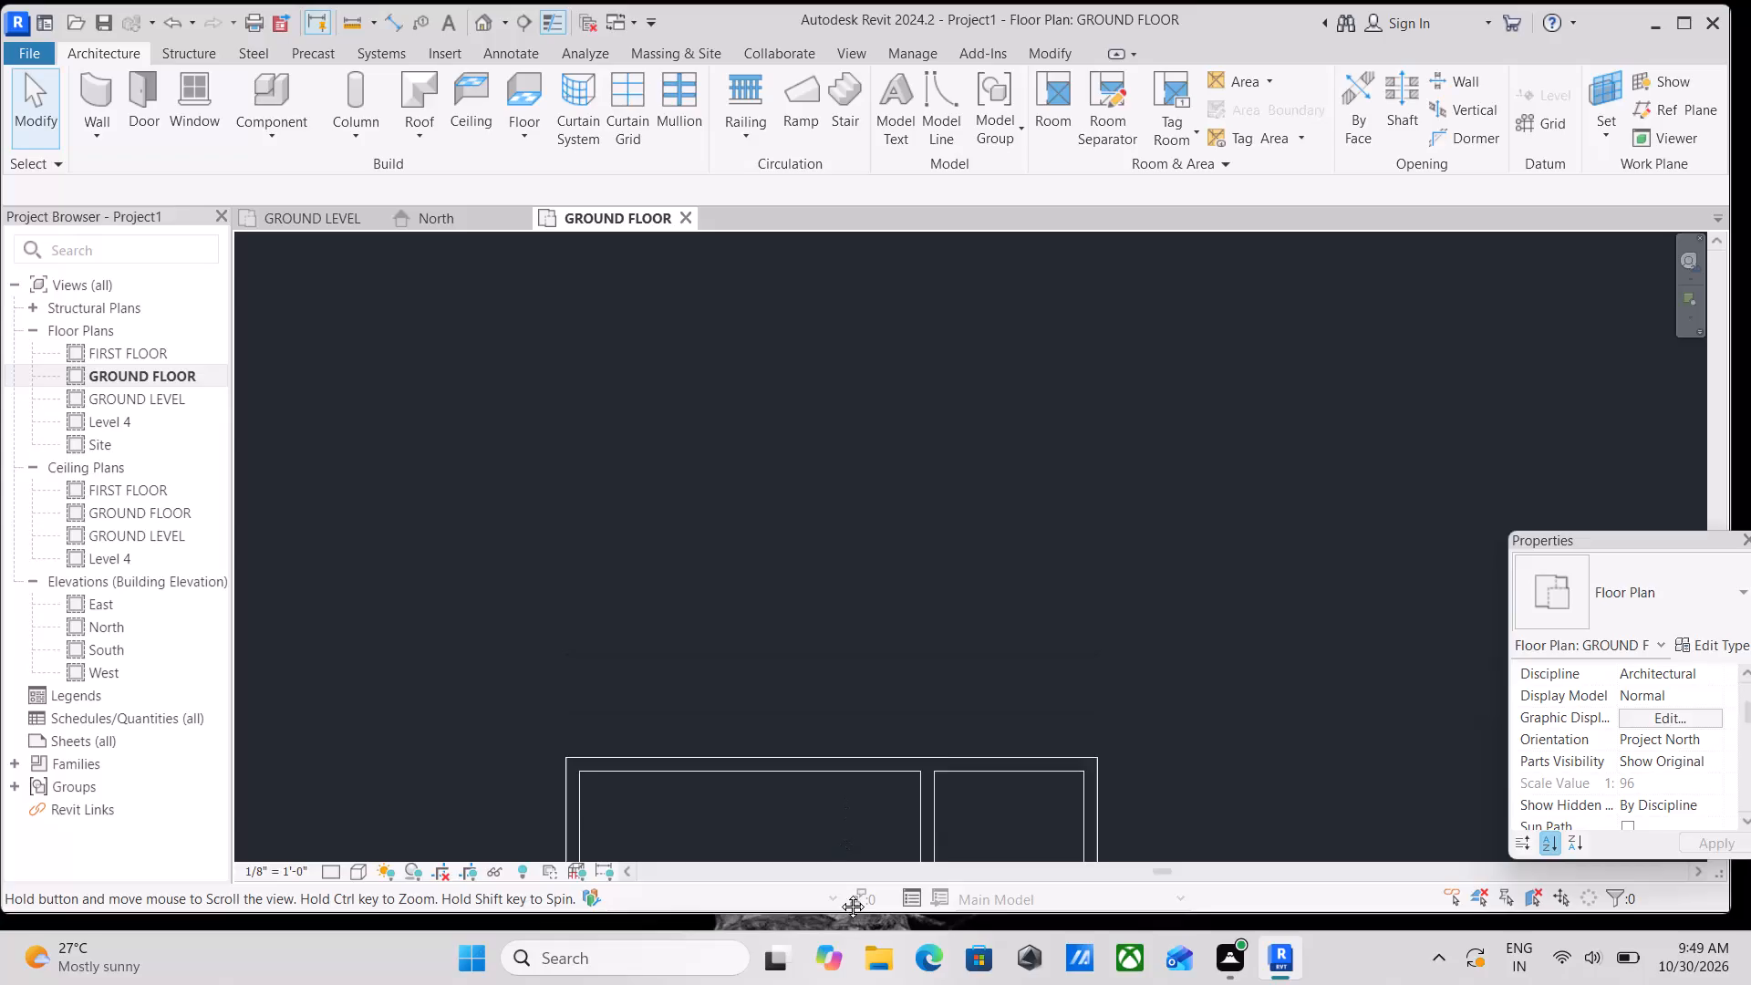
middle_drag(839, 893, 846, 917)
middle_drag(848, 897, 858, 980)
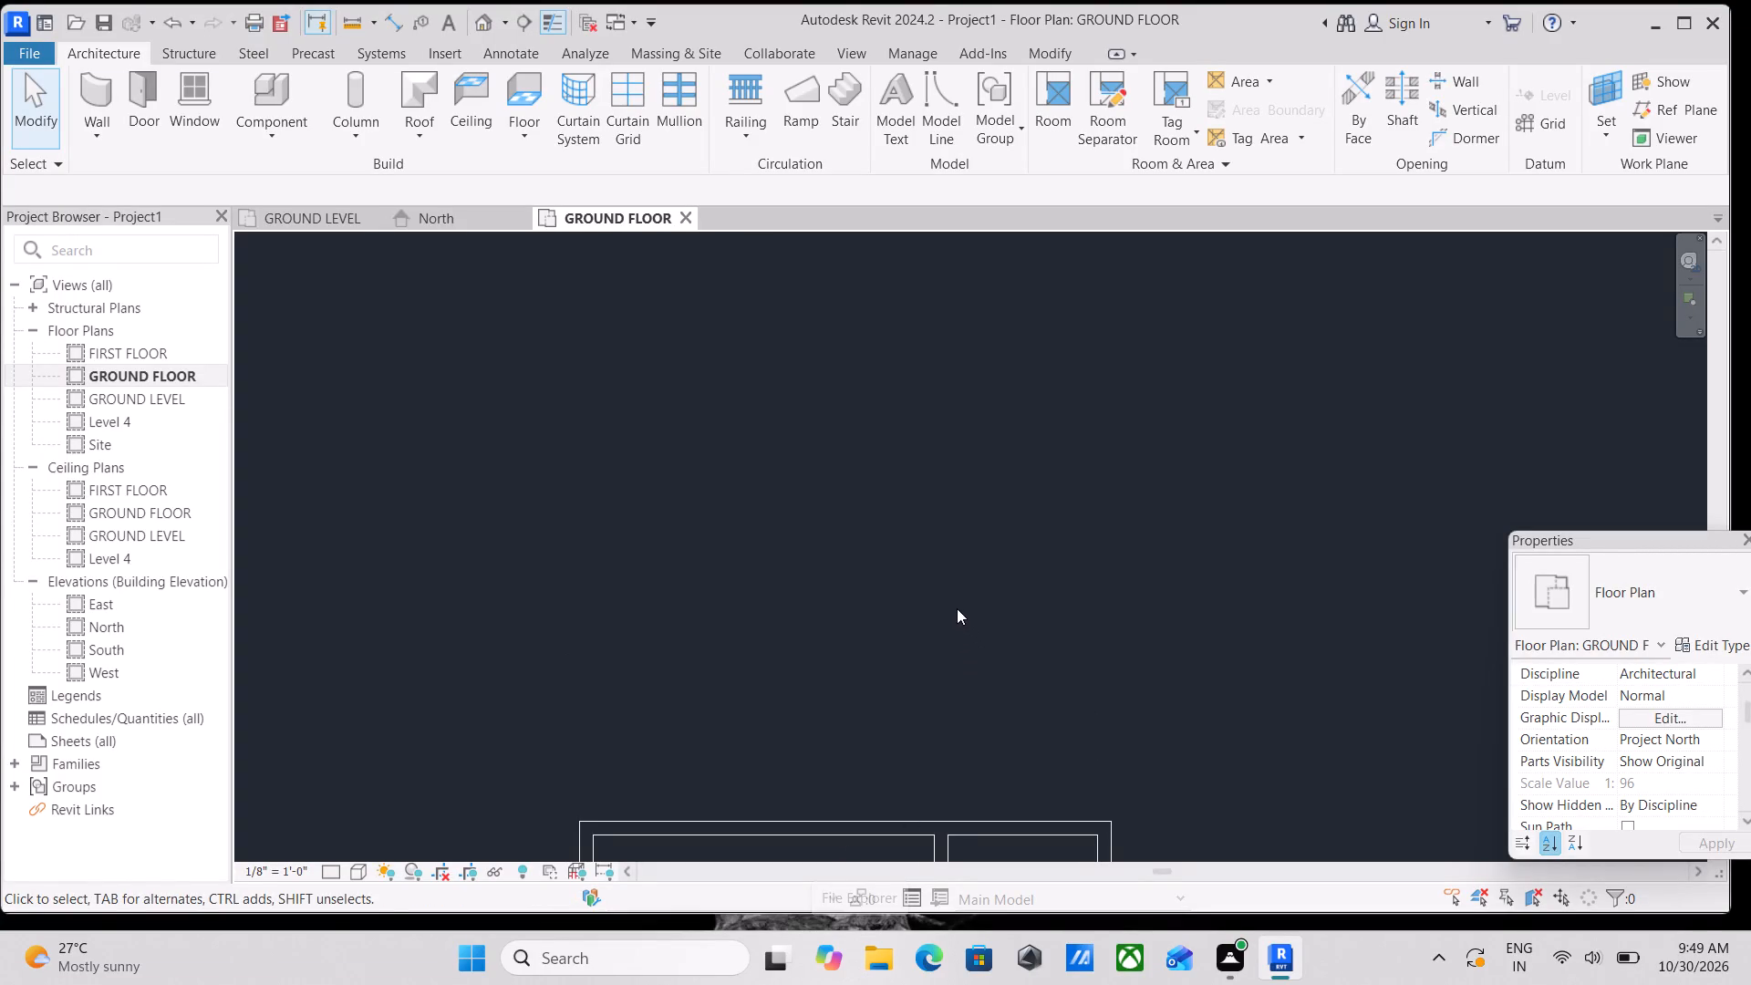
text(WA)
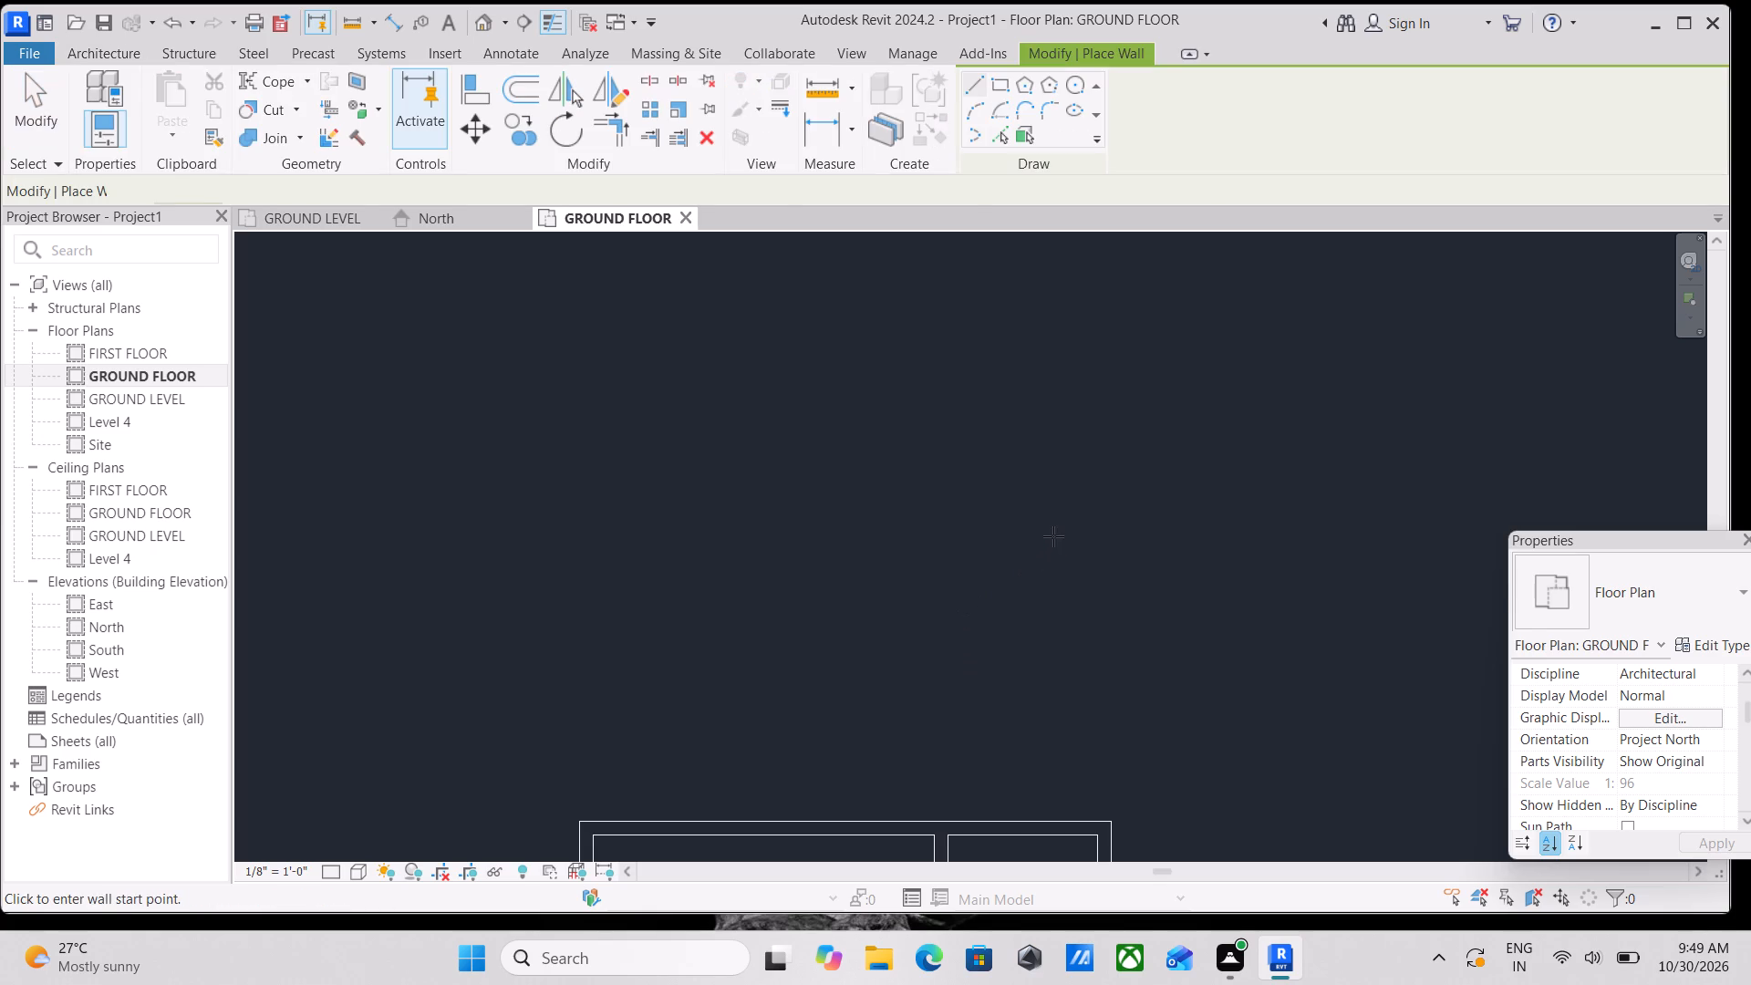
scroll(966, 638, down, 3)
middle_drag(958, 598, 998, 525)
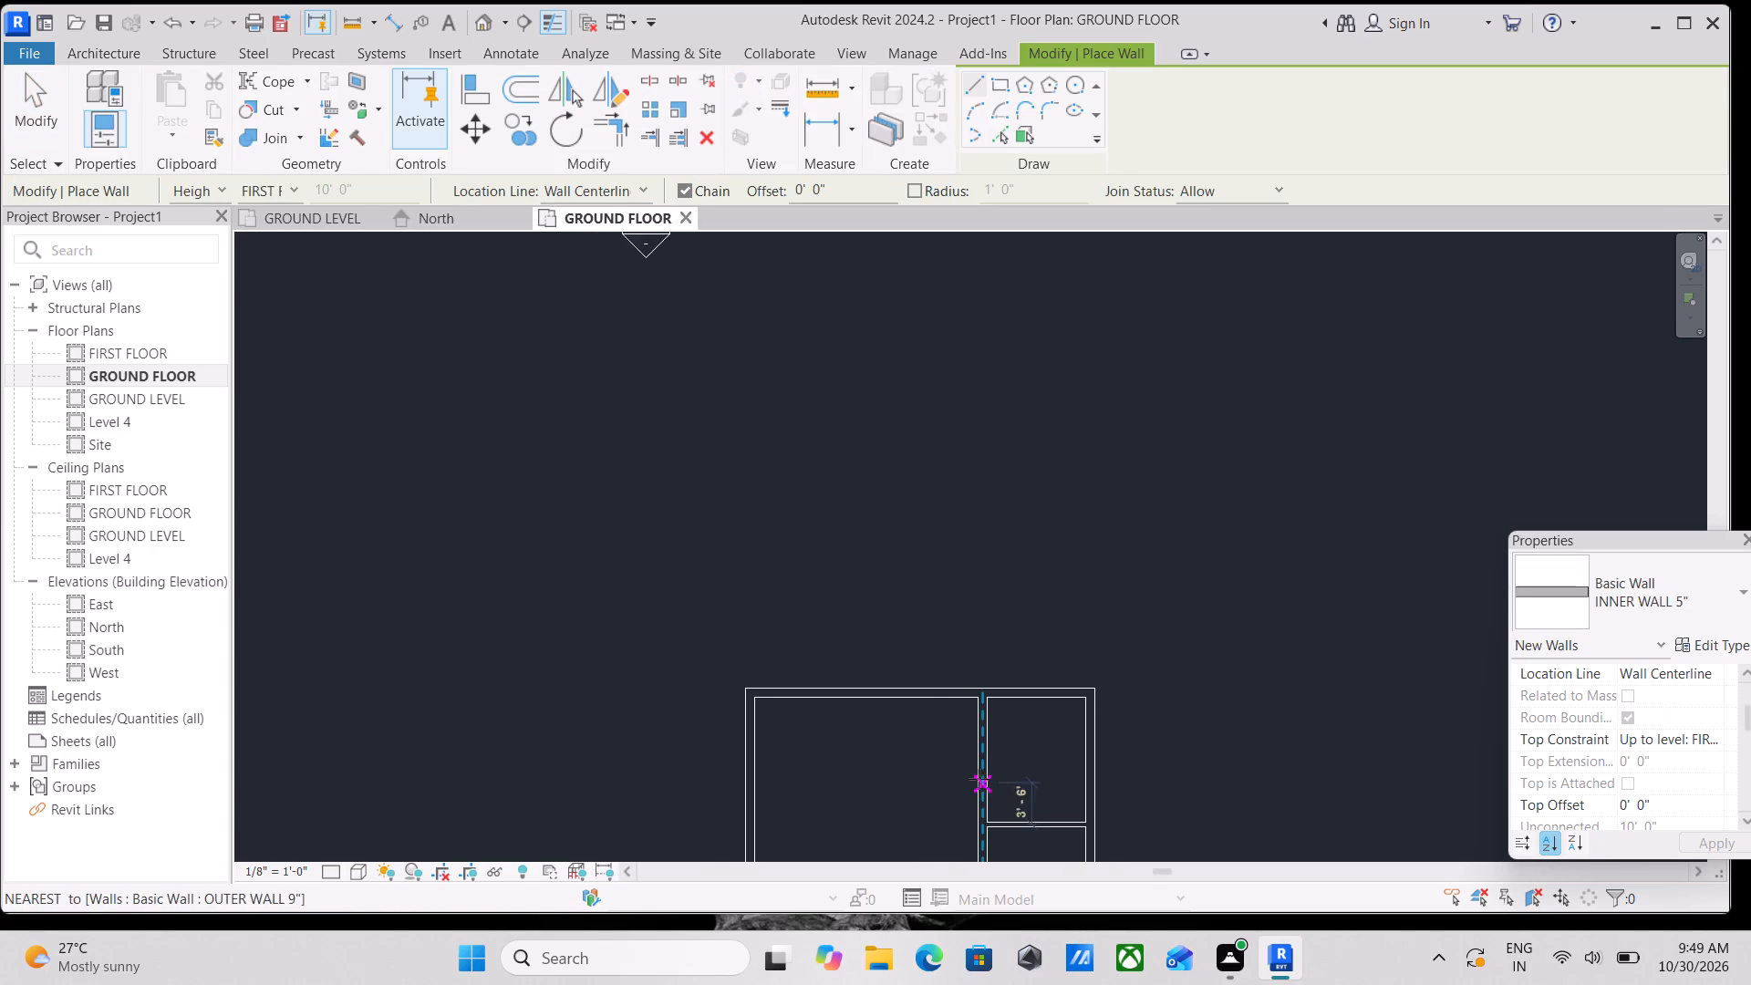
scroll(963, 741, up, 3)
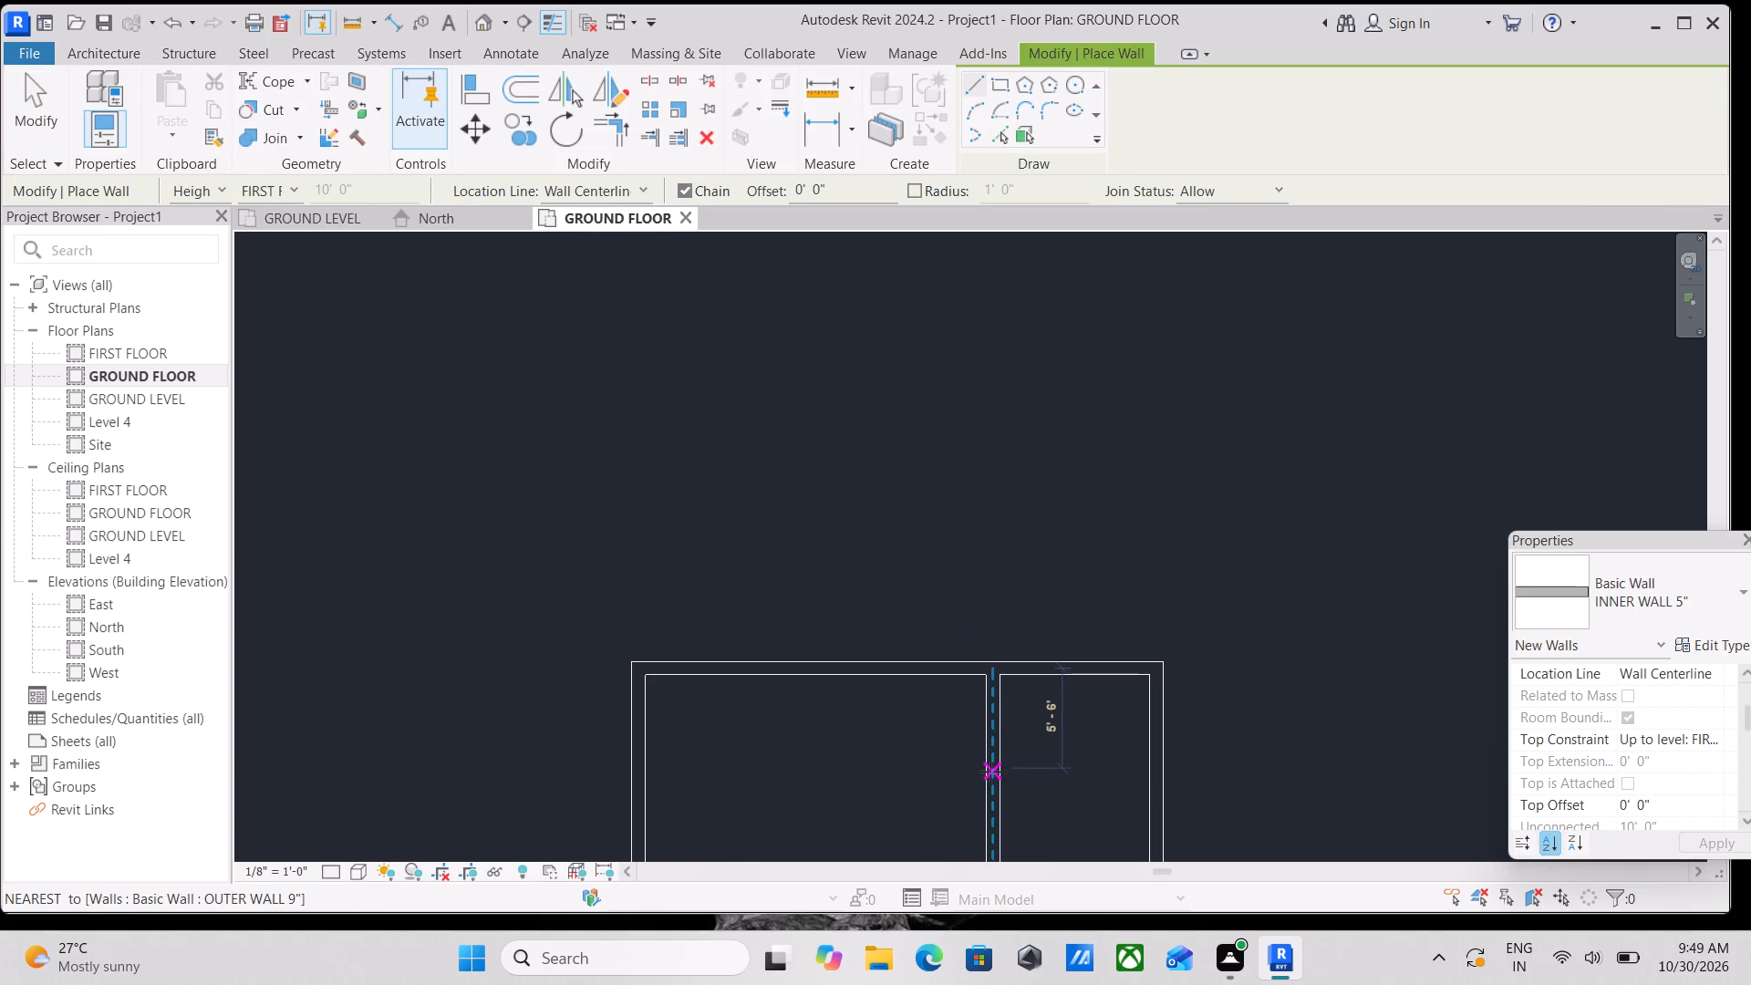
click(988, 769)
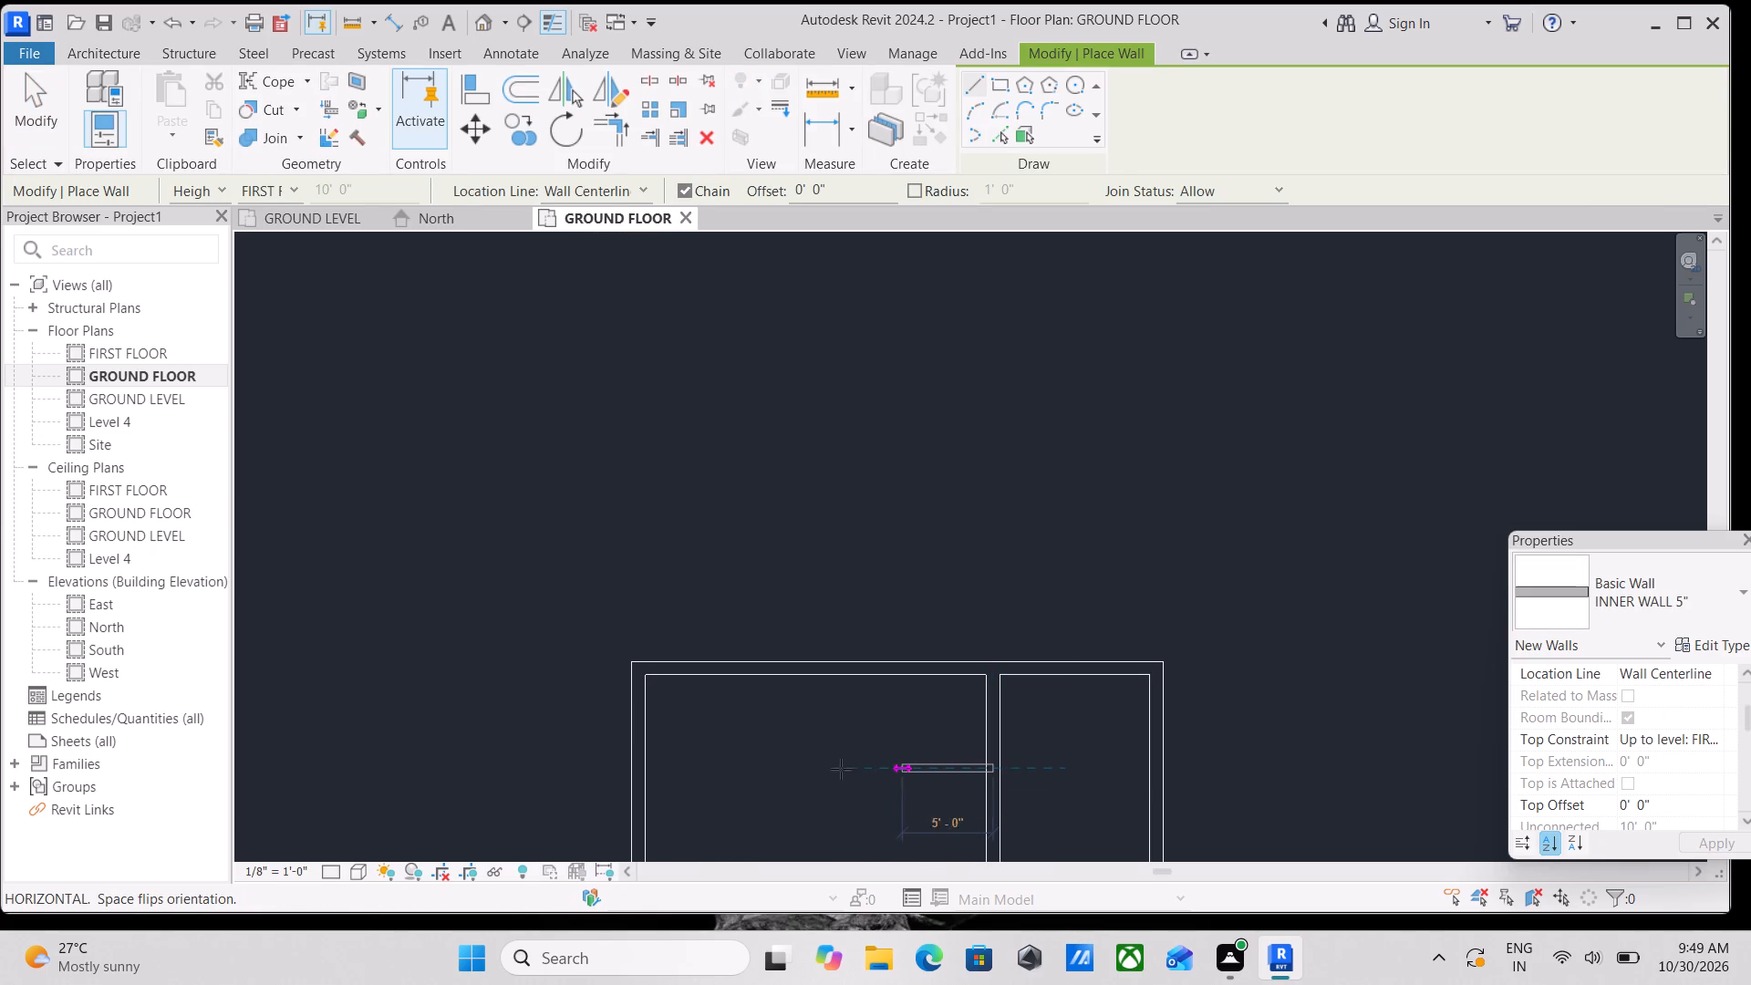
click(641, 770)
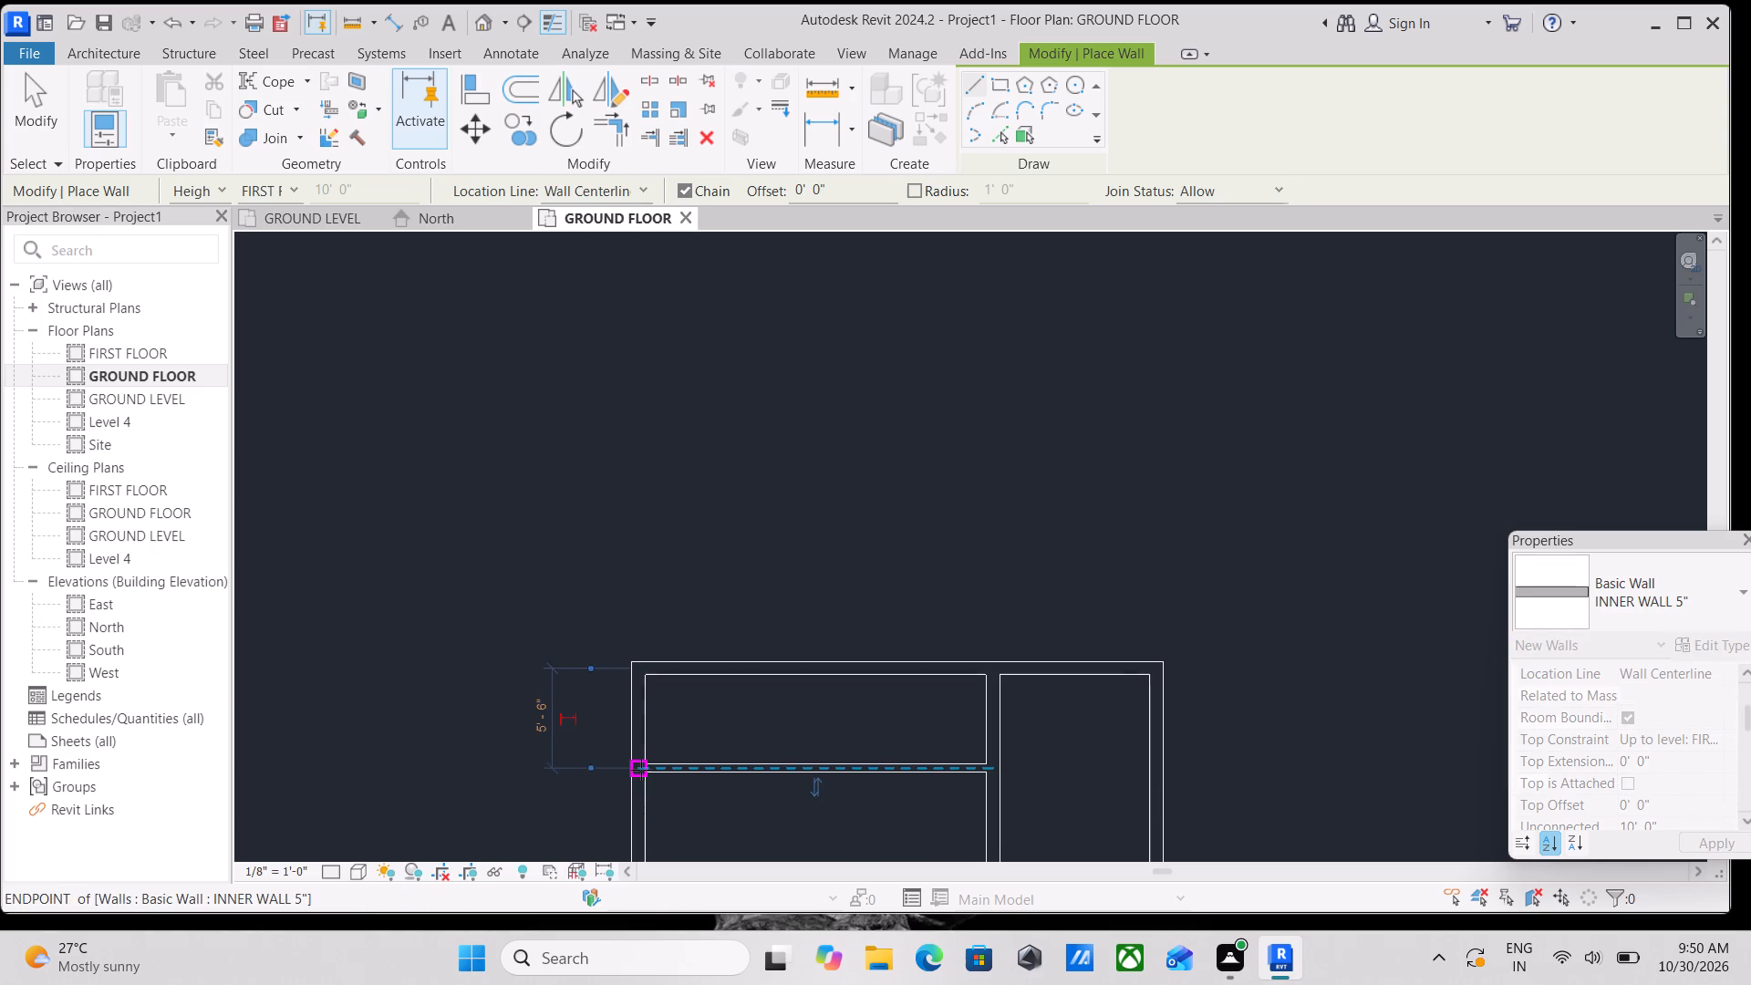
key(Escape)
key(Escape)
key(Escape)
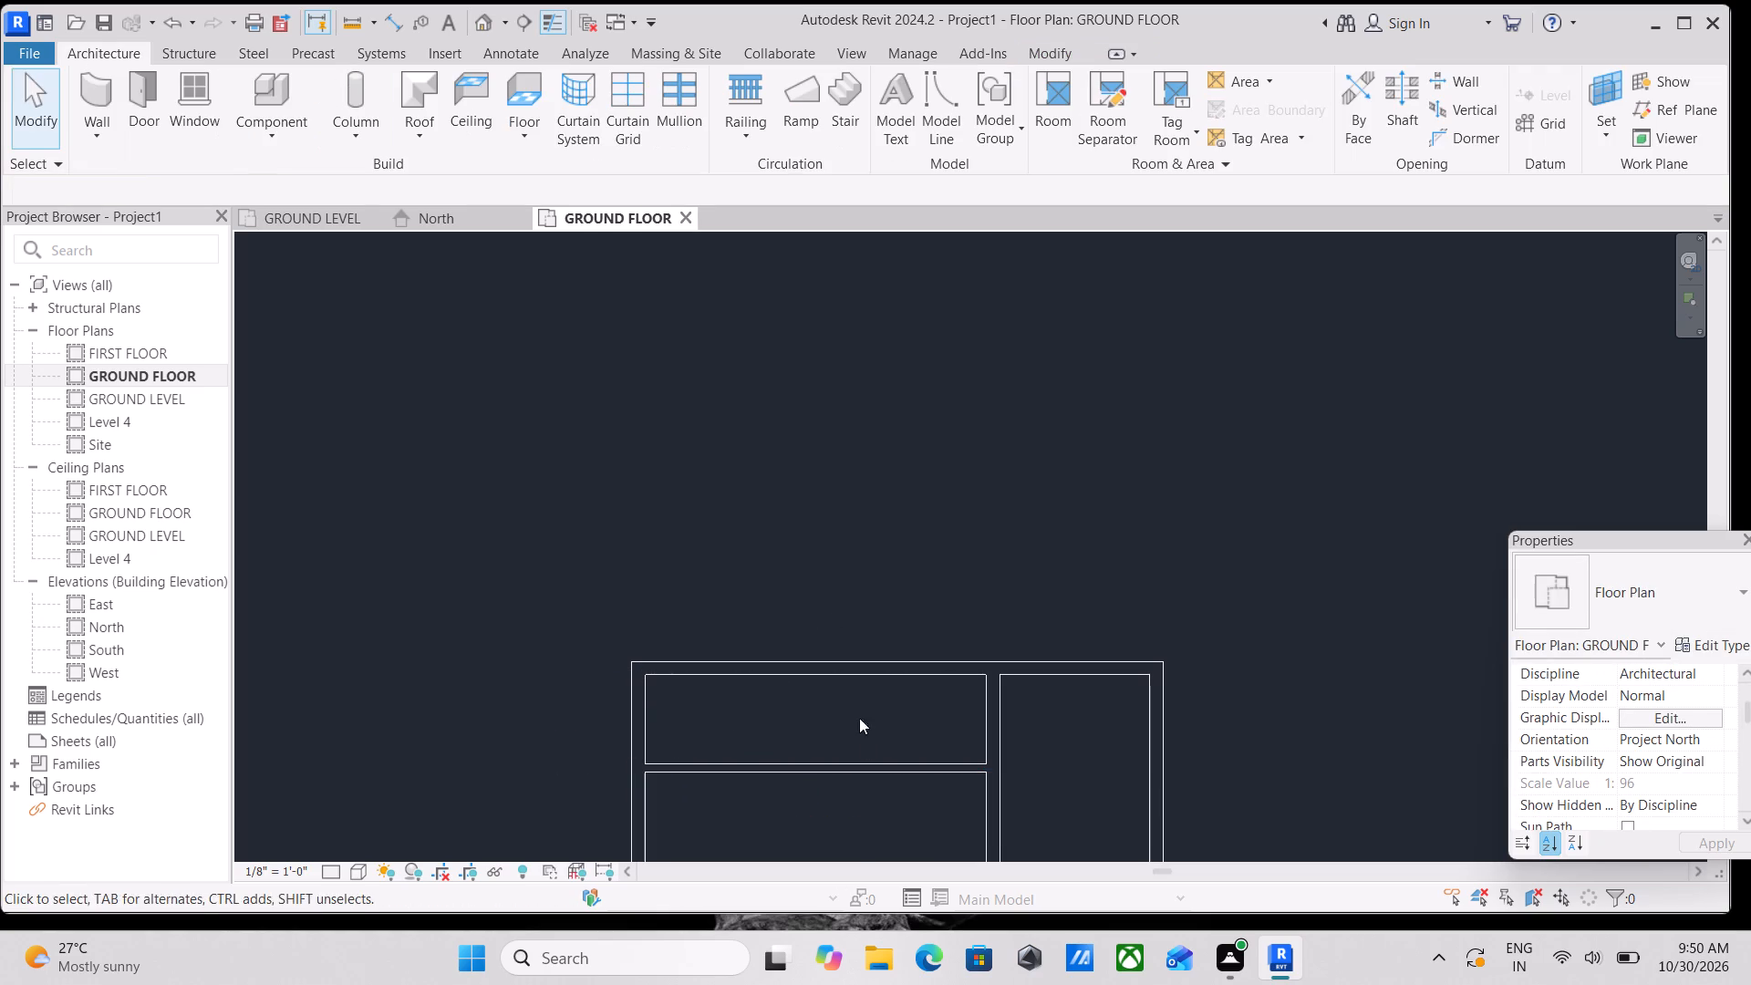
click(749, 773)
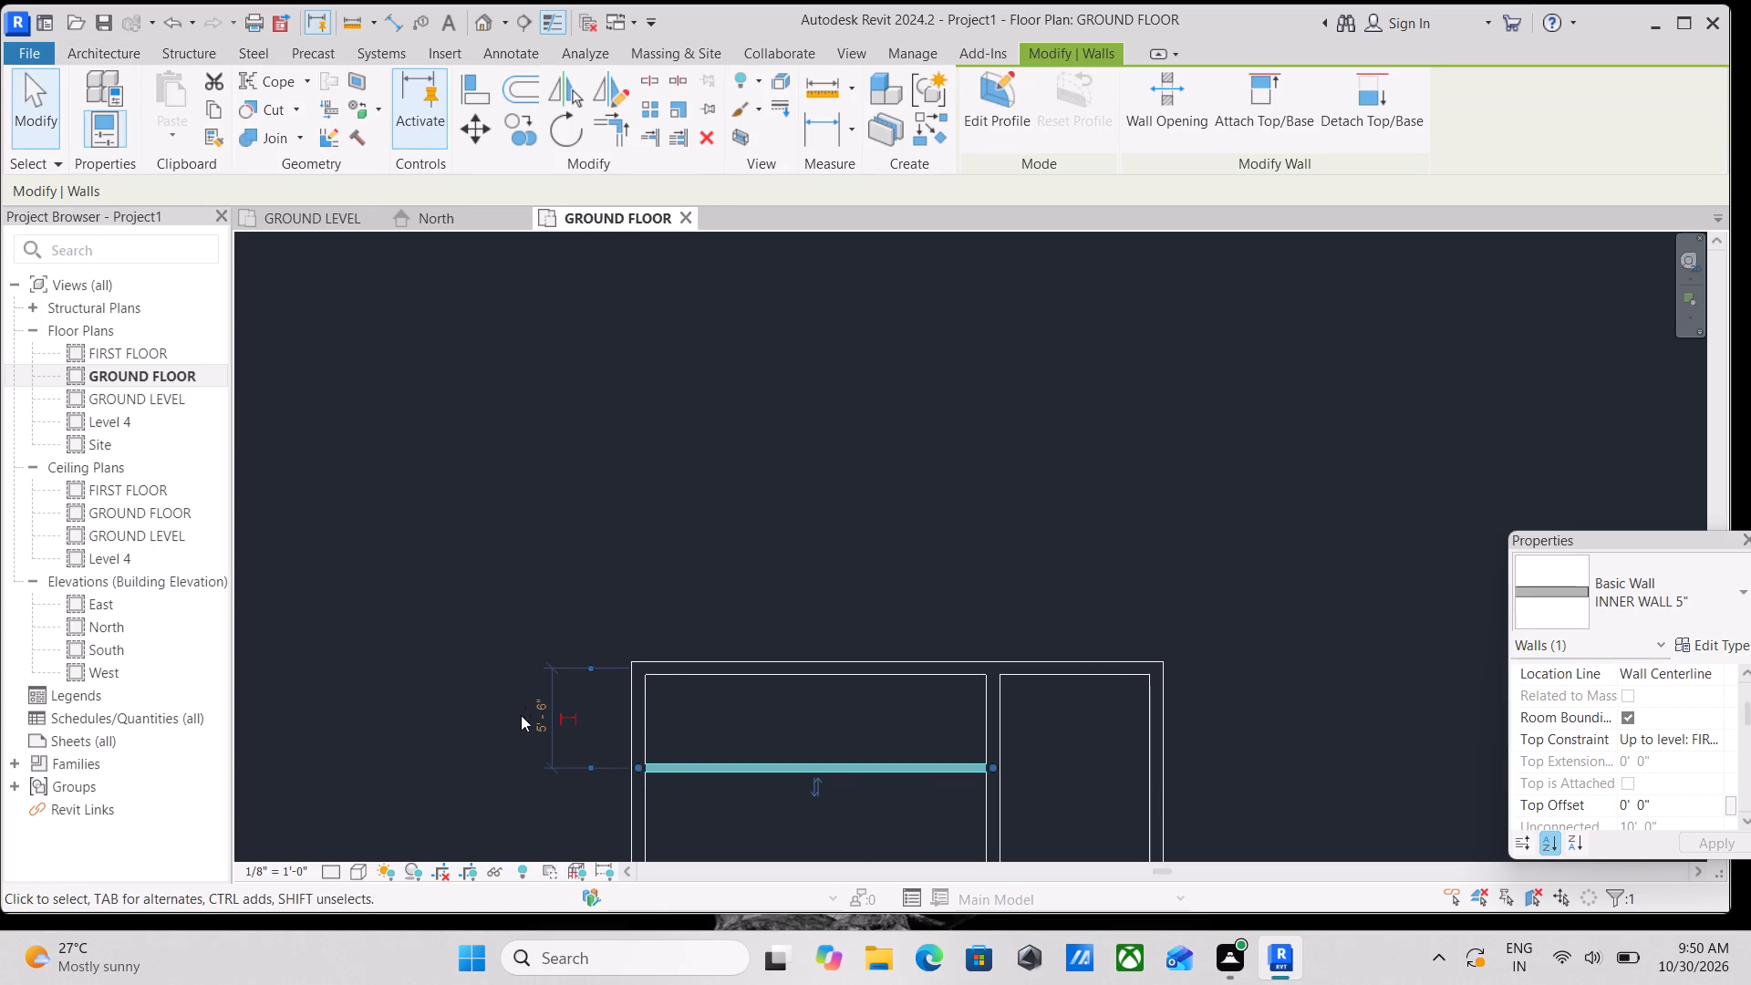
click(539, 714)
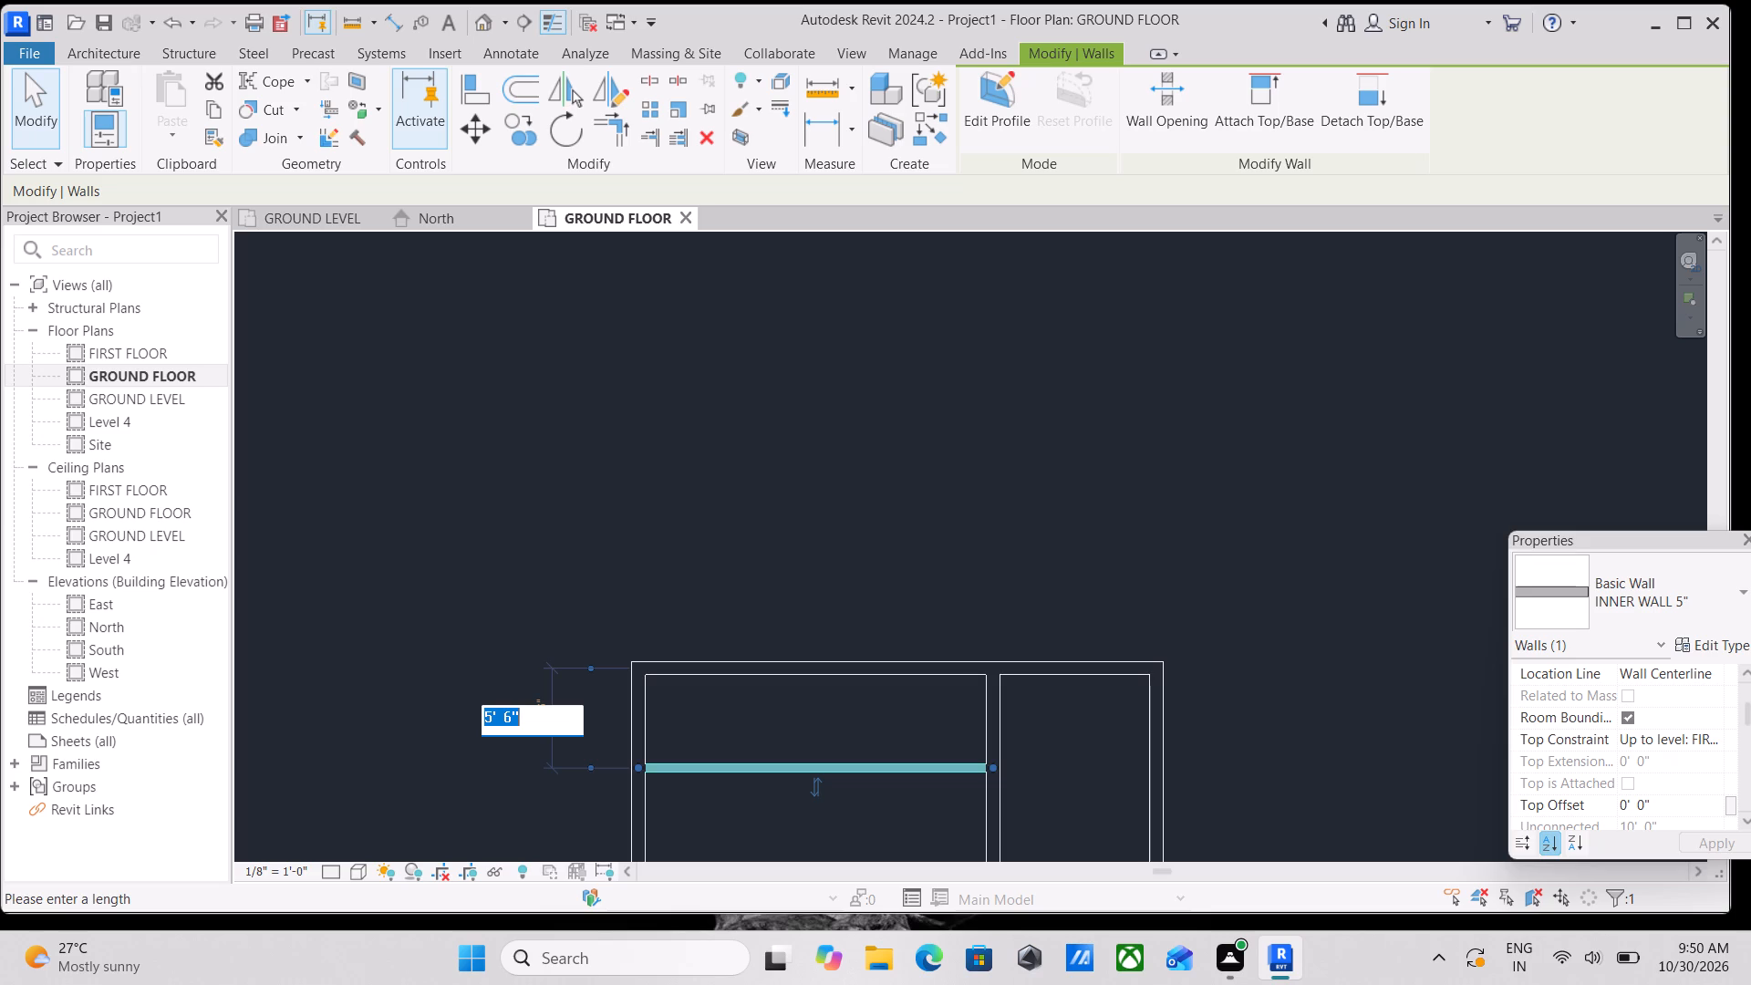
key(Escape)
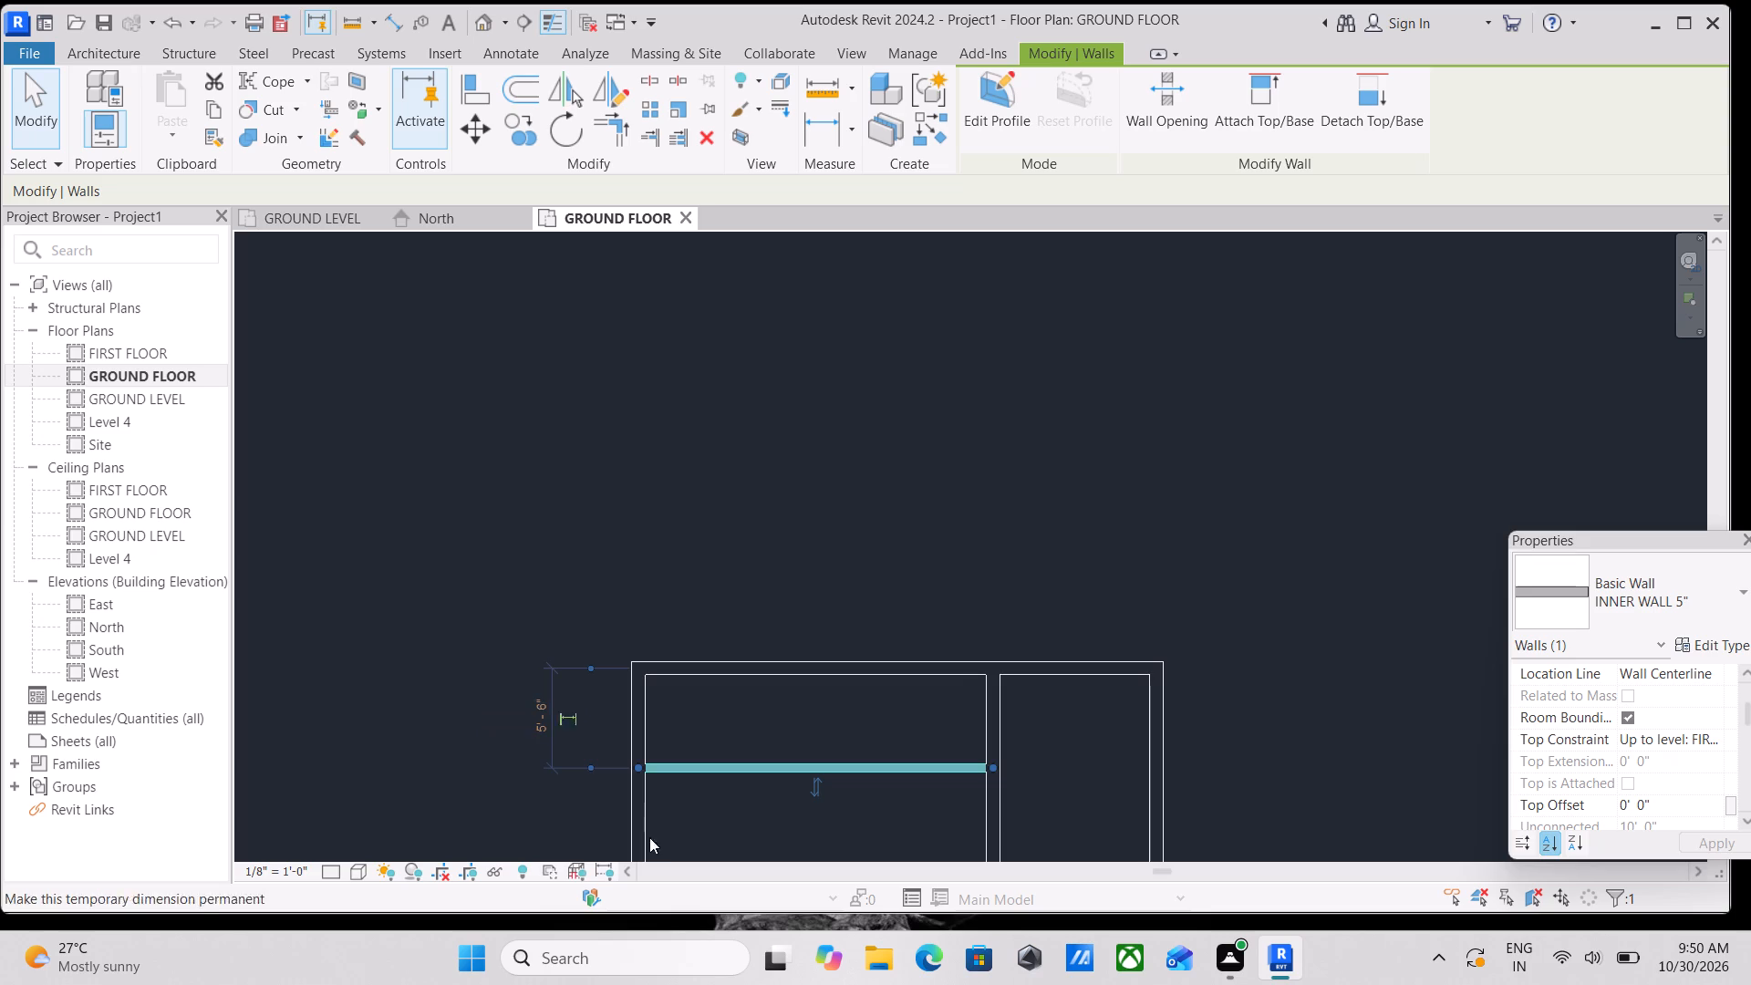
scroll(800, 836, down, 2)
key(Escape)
Draw a horizontal INNER WALL 5" from the inner vertical wall to the west outer wall, about 12' 2 1/2" south of the northernmost horizontal inner wall.
scroll(802, 806, down, 1)
middle_drag(808, 778, 886, 646)
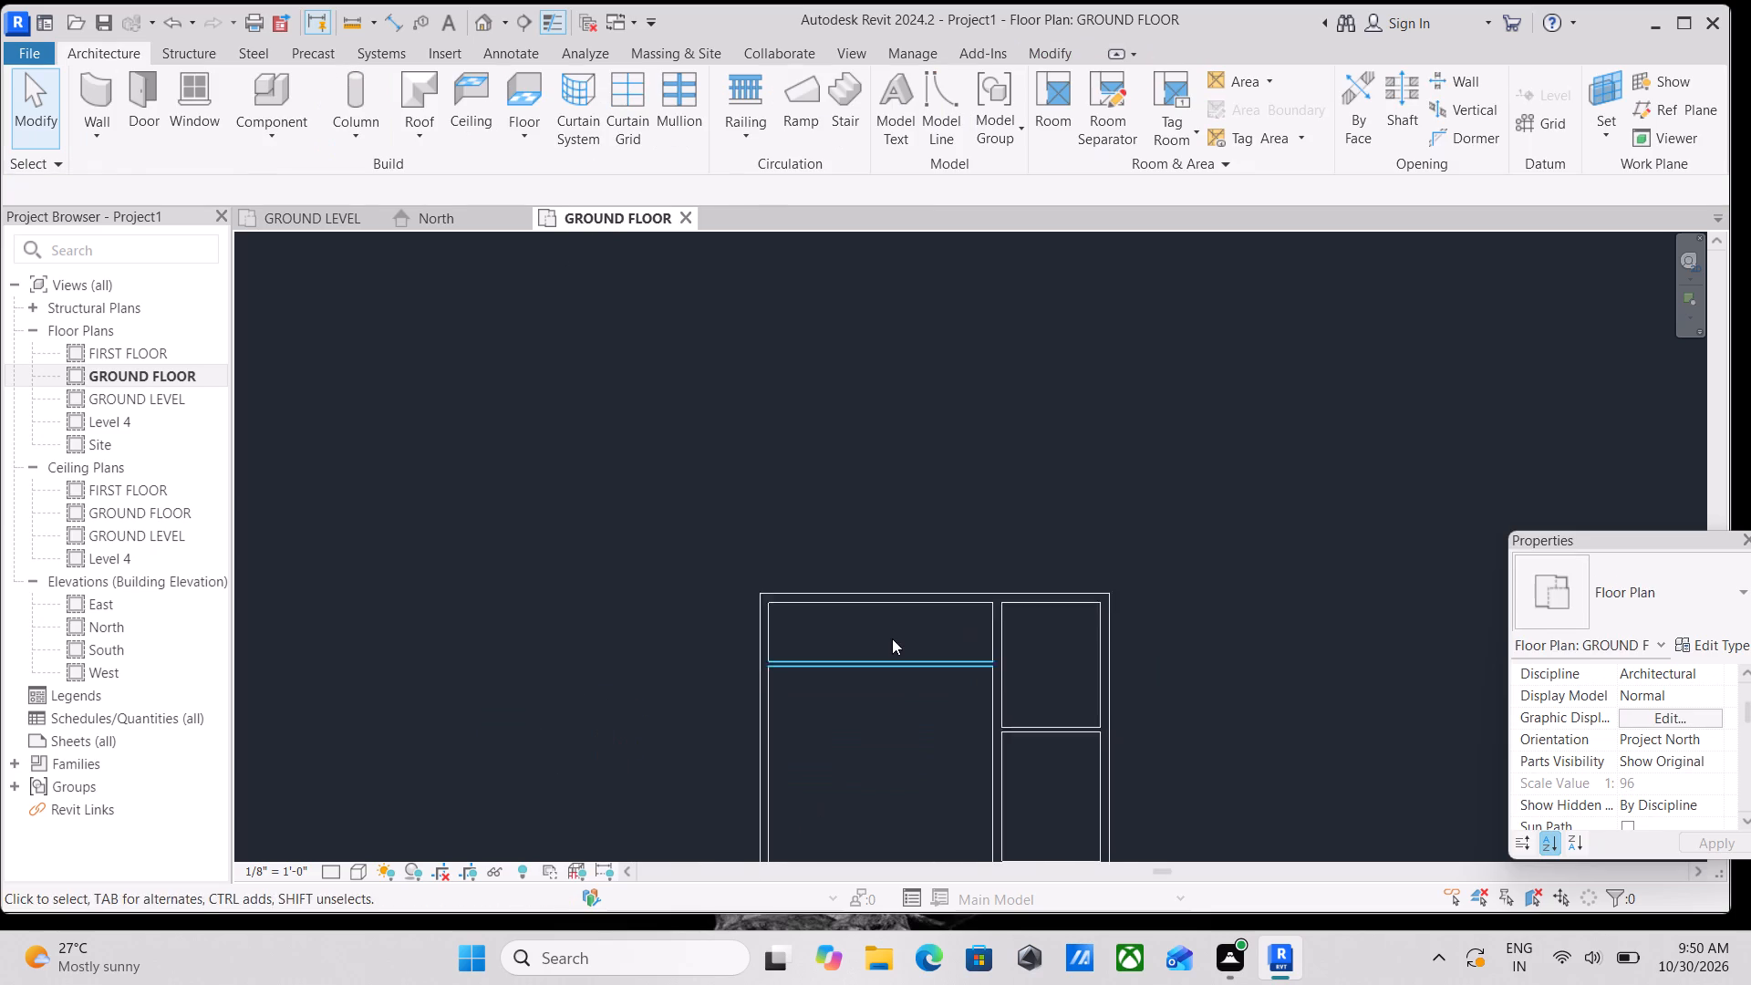
text(WA)
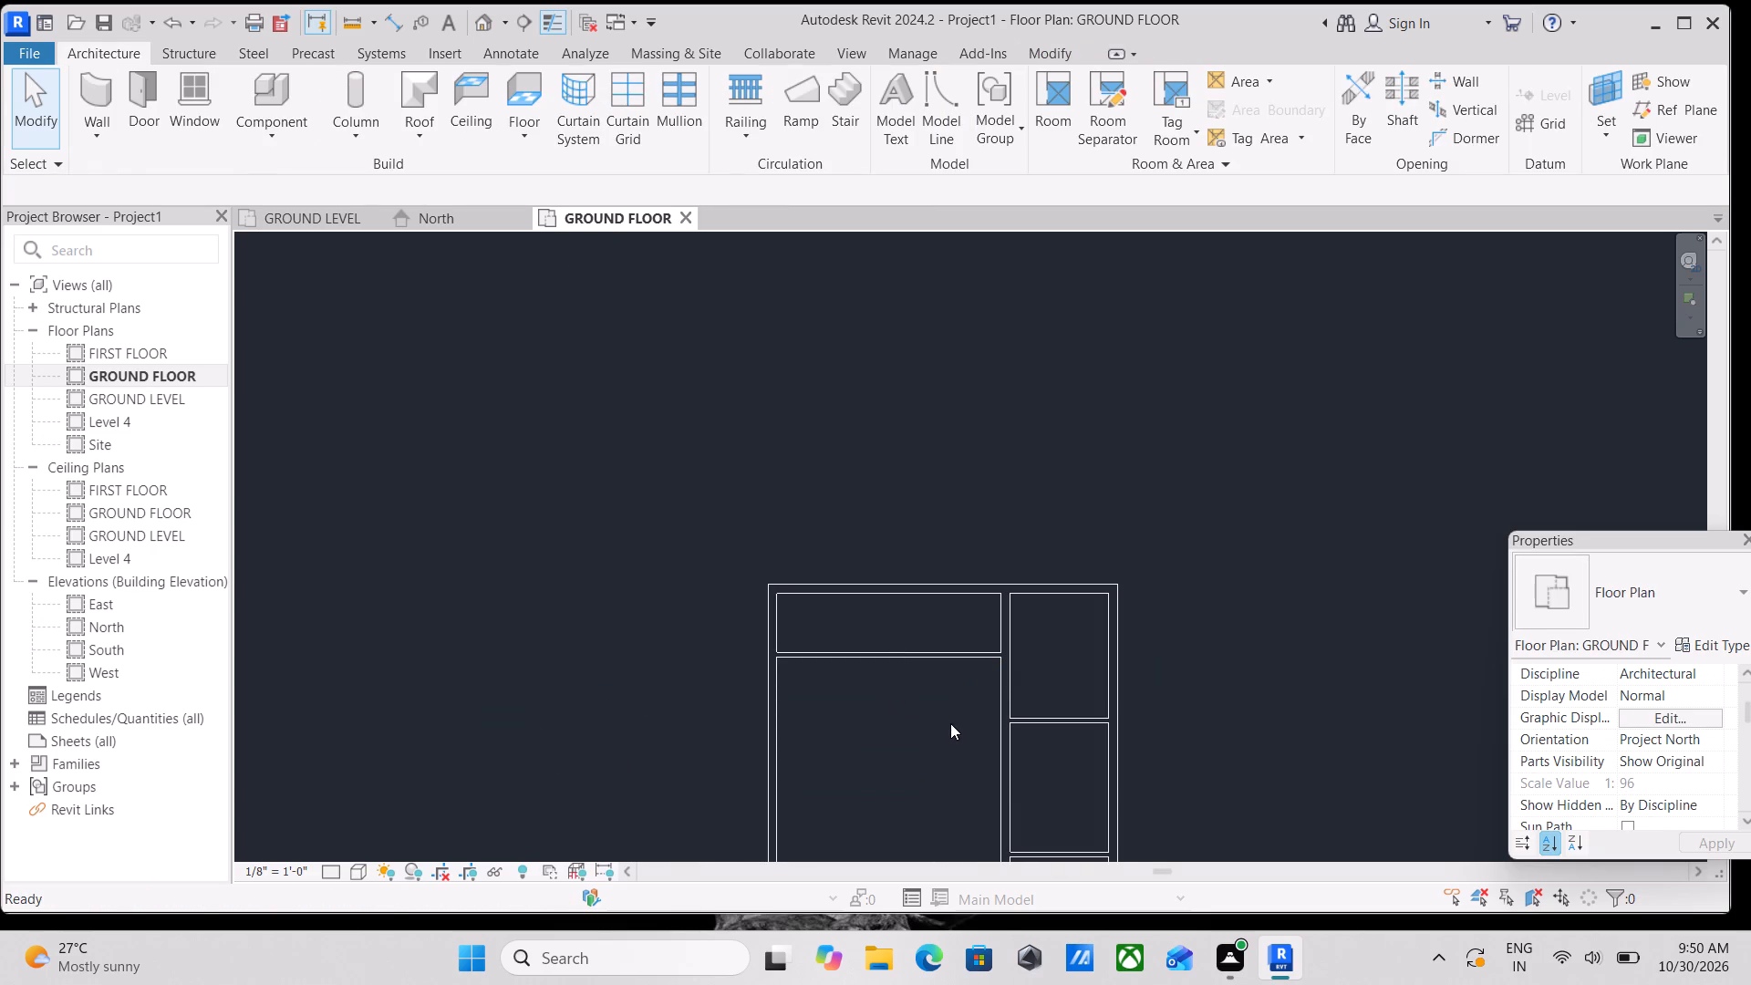
middle_drag(946, 804, 987, 731)
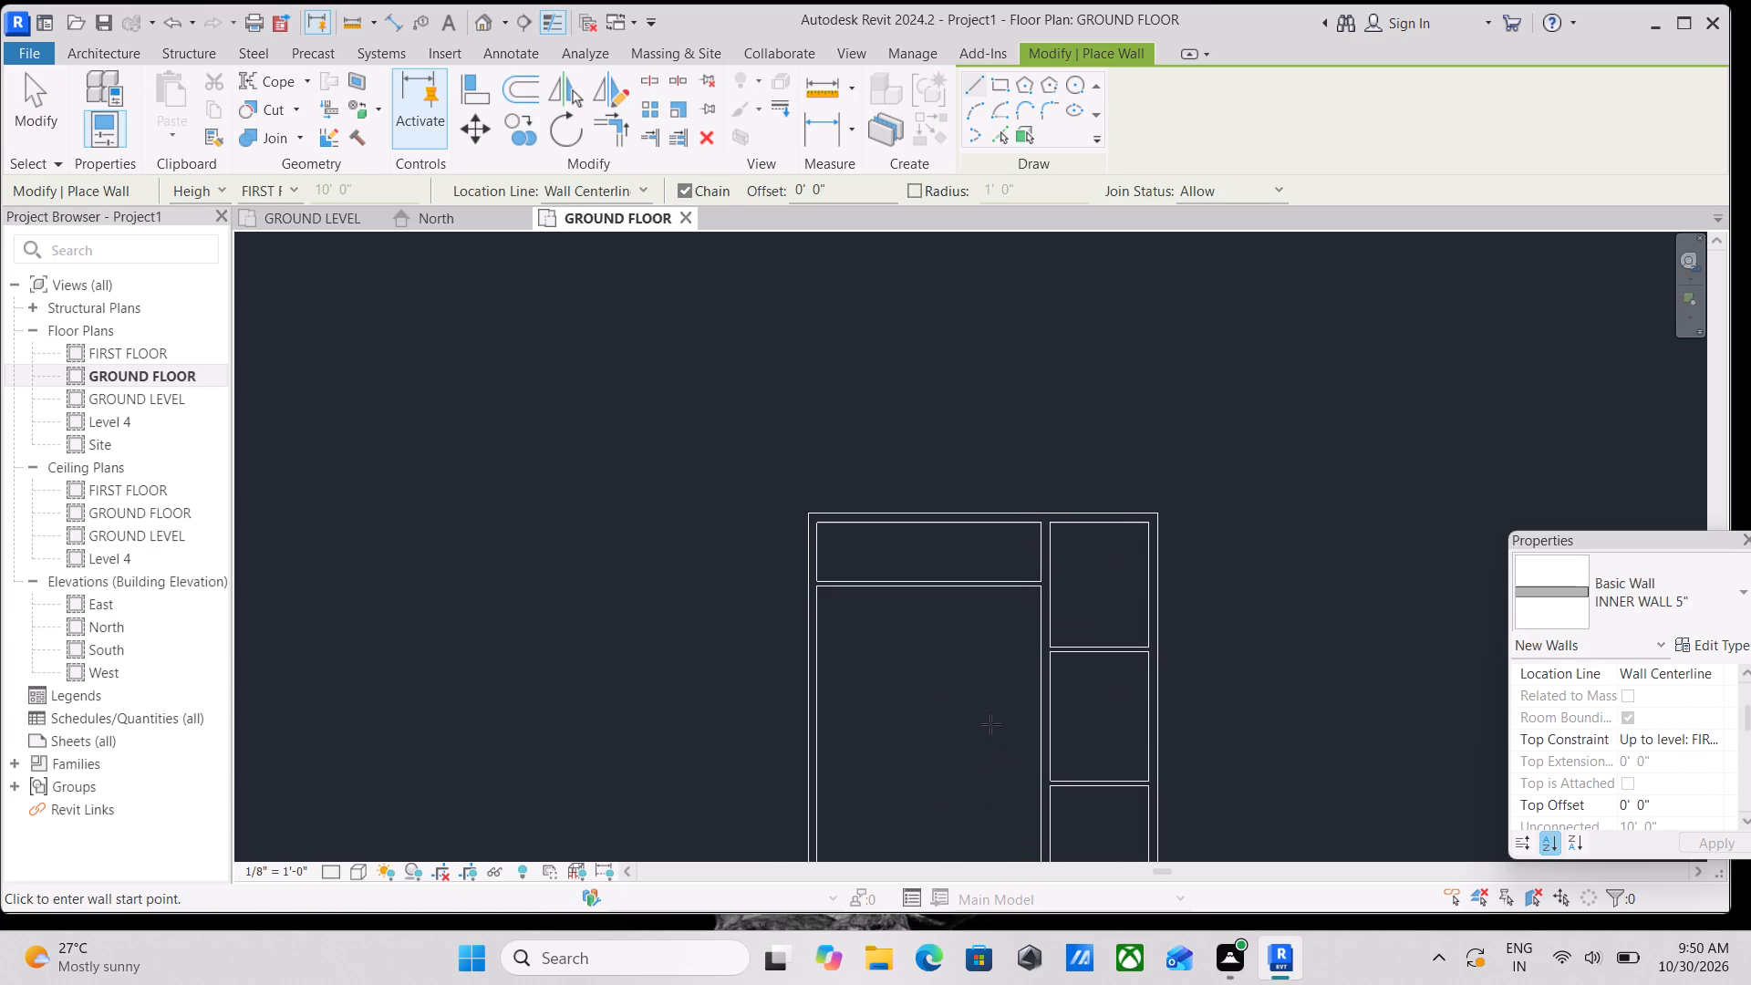
click(1040, 730)
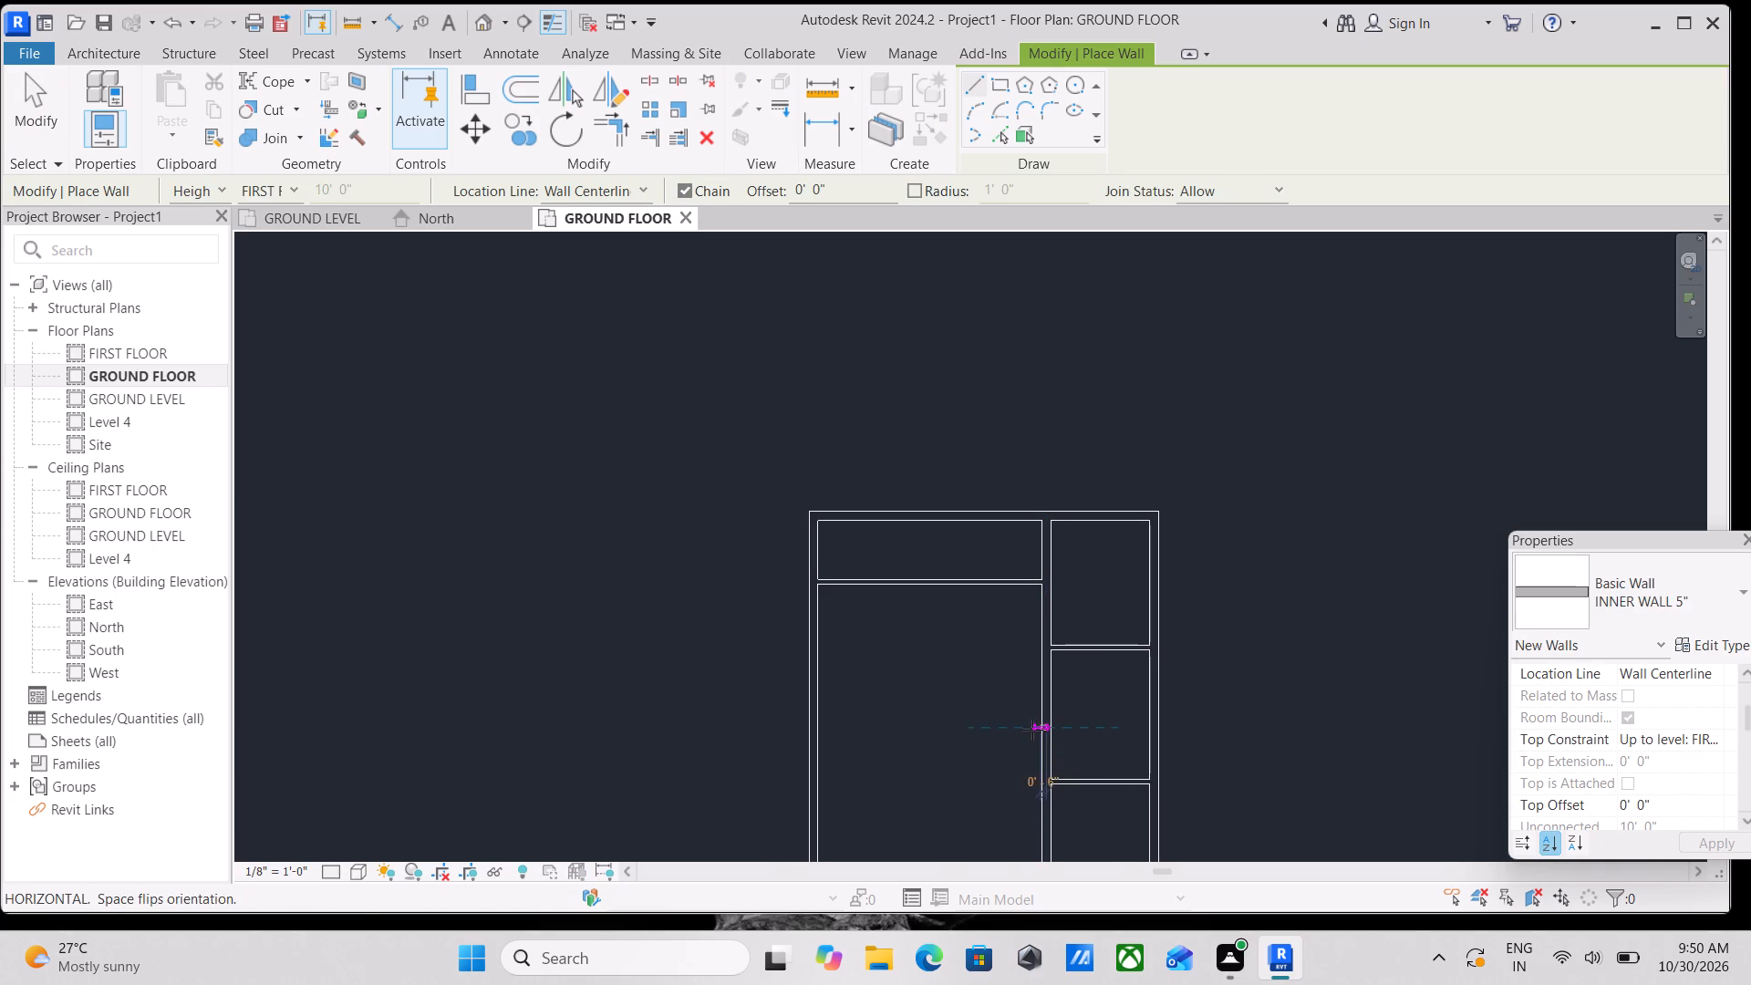
click(825, 726)
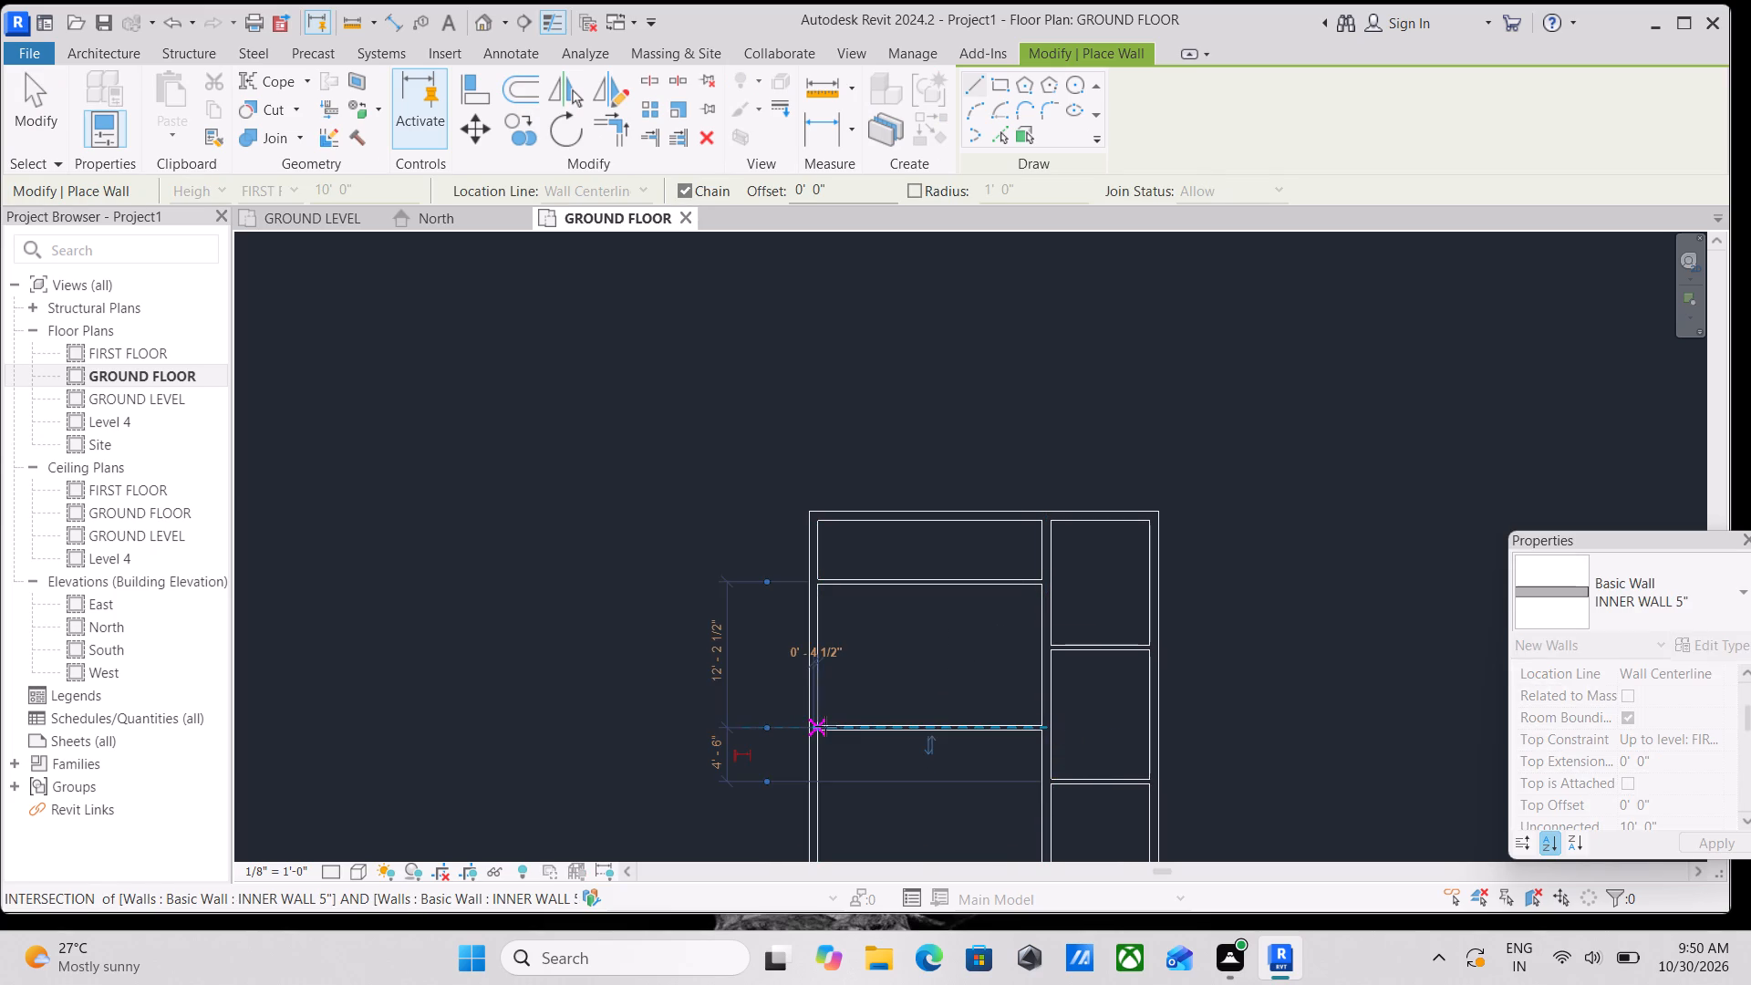
key(Escape)
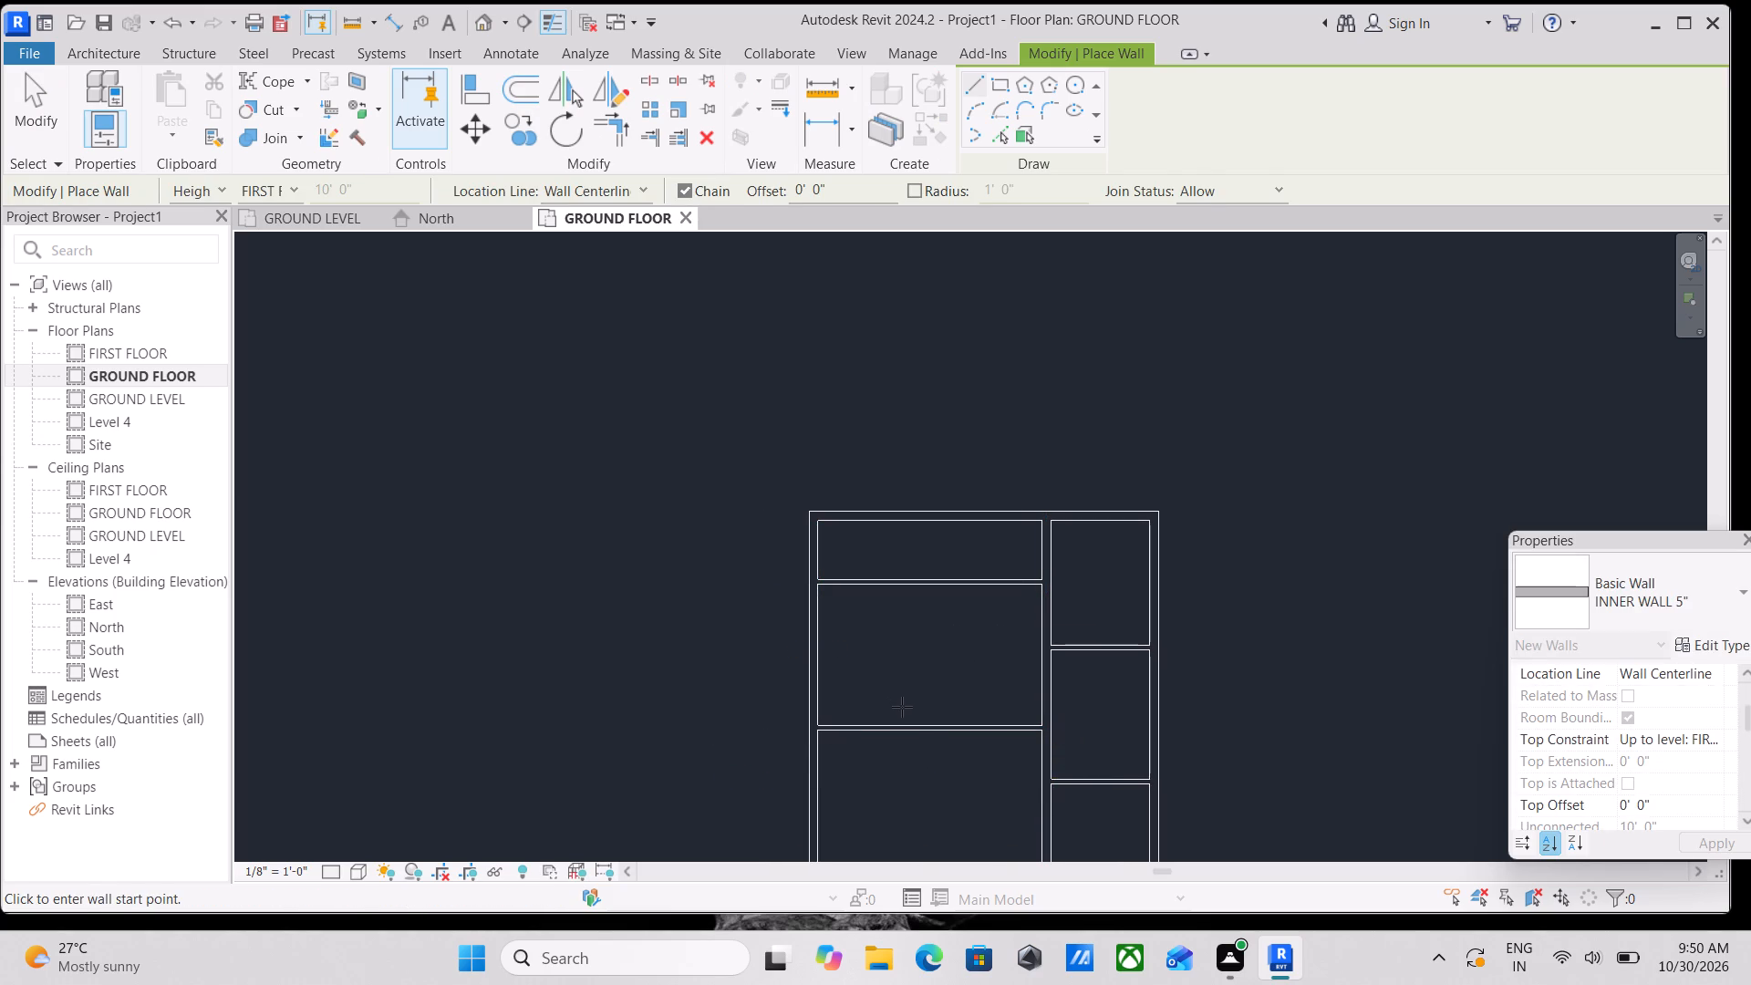
Draw a horizontal INNER WALL 5" to the west outer wall, continuing the line of the second dividing wall from the north in the east rooms.
middle_drag(917, 752, 982, 651)
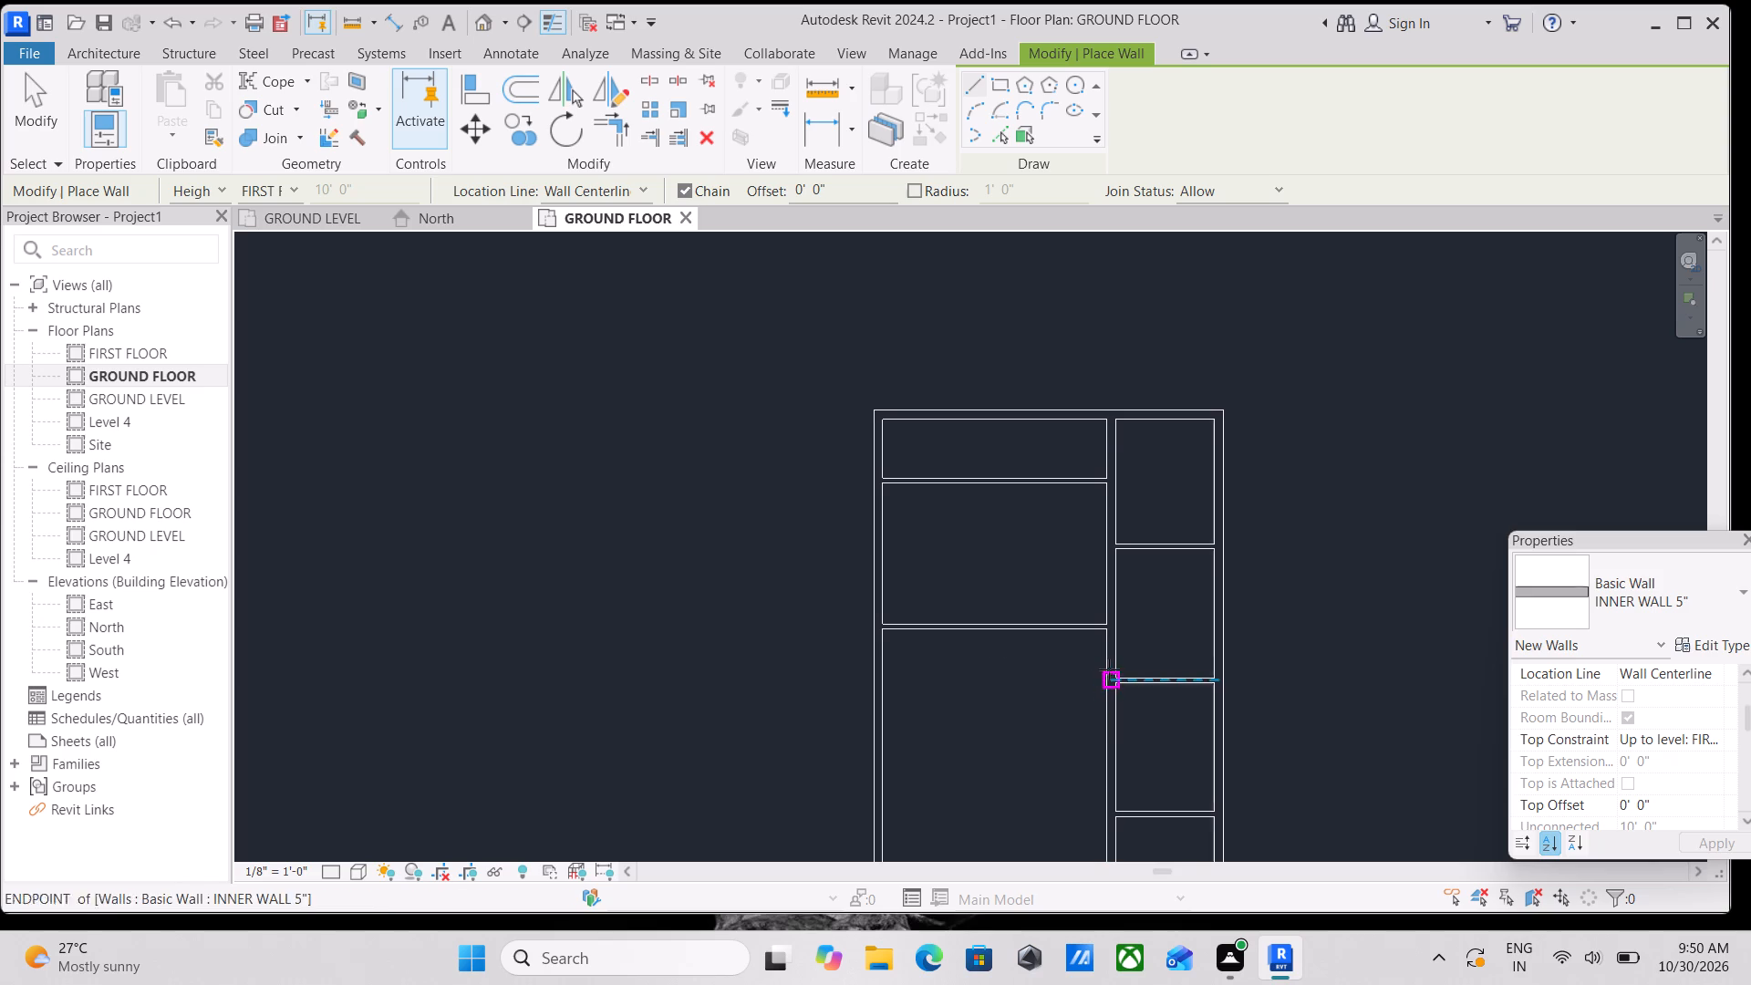
click(1106, 676)
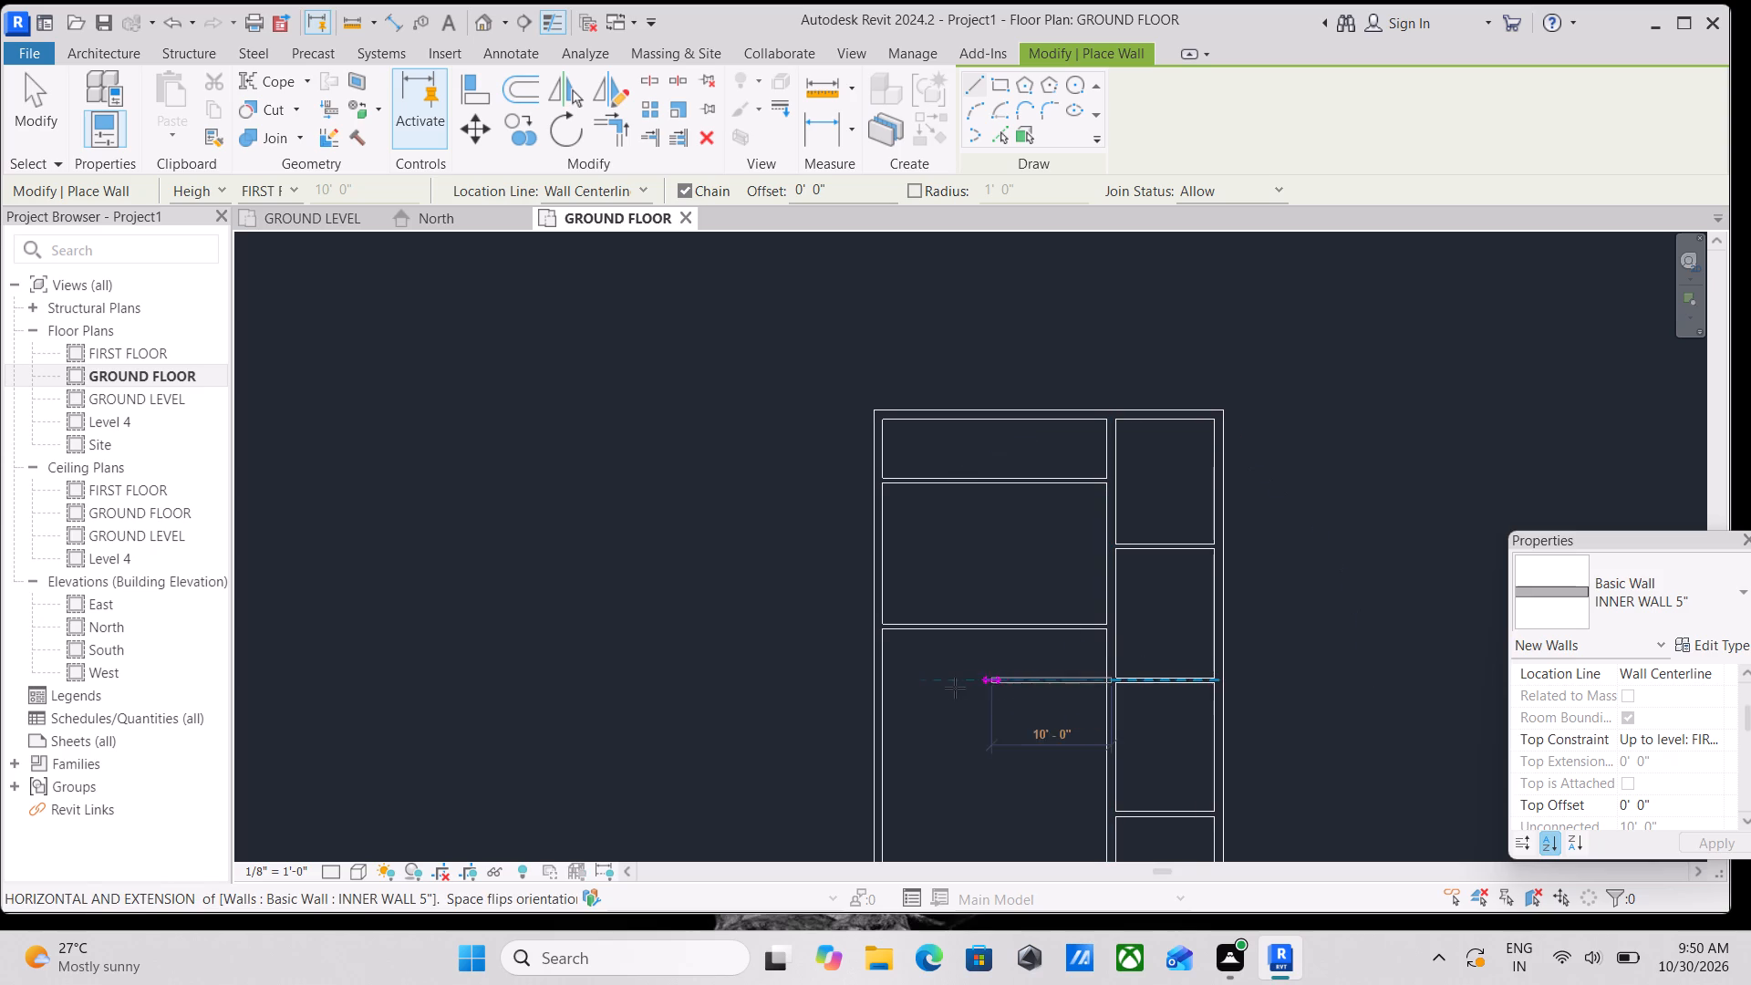
click(882, 685)
key(Escape)
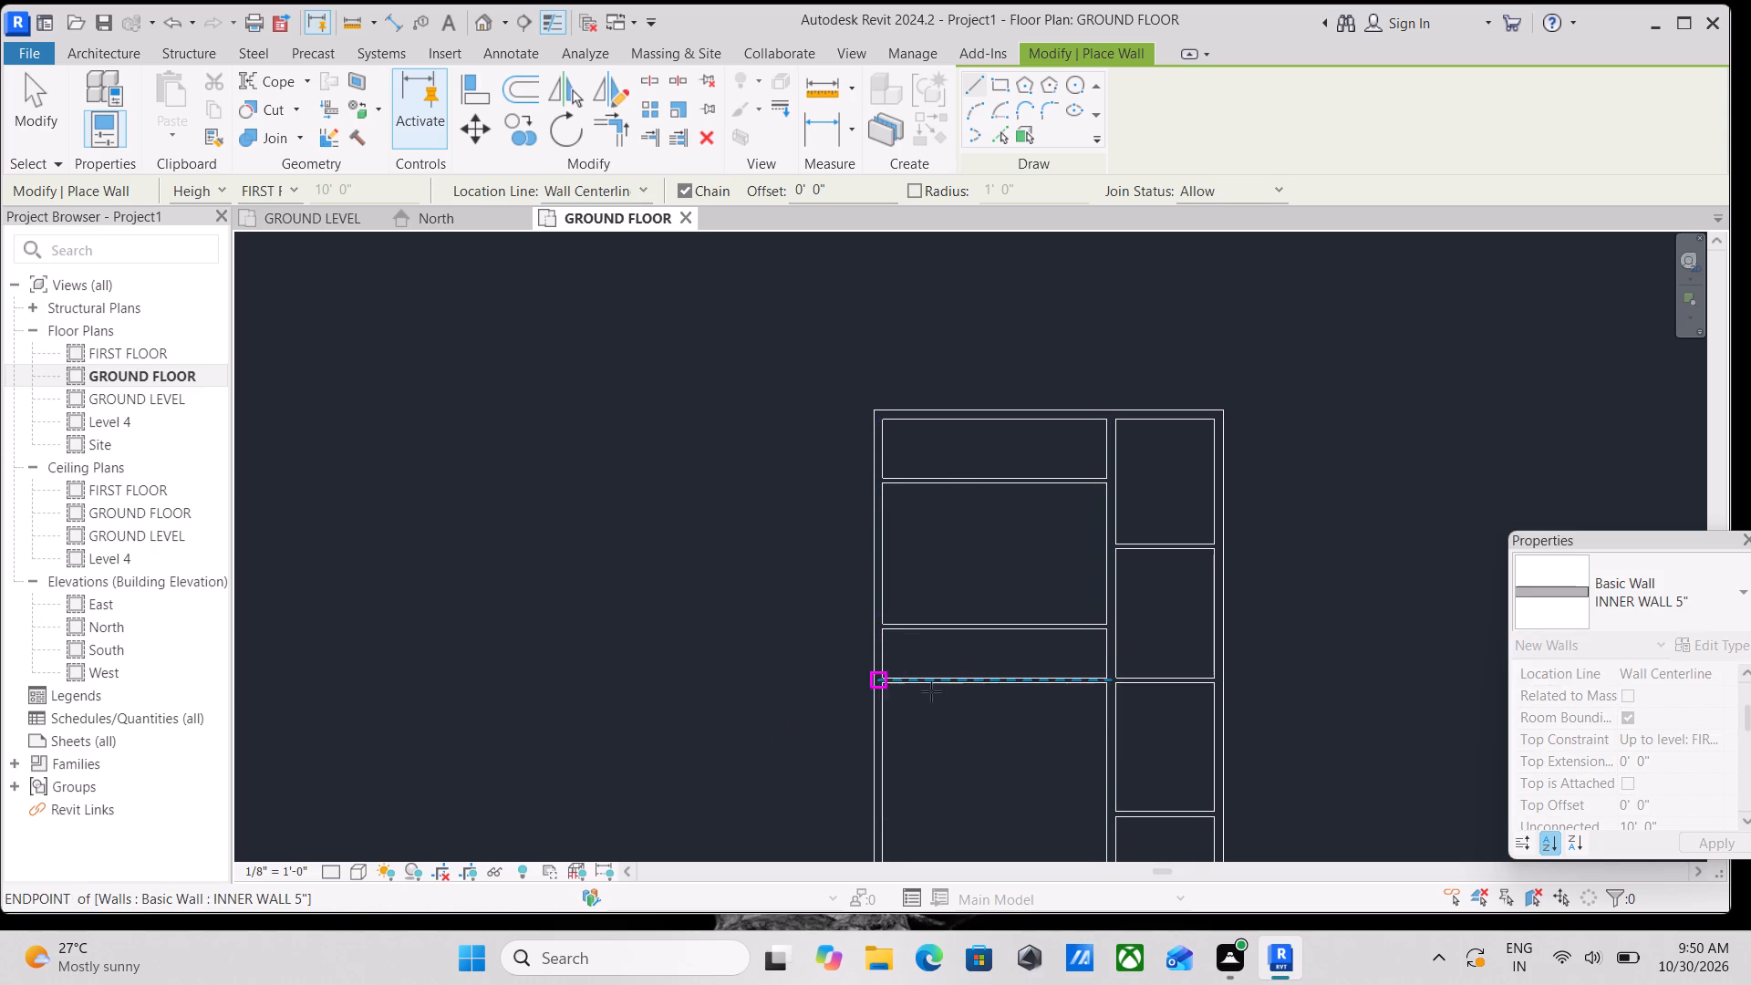
Draw another horizontal INNER WALL 5" from the inner vertical wall to the west outer wall, about 4' 6" south of the third east-side dividing wall.
scroll(1011, 763, down, 1)
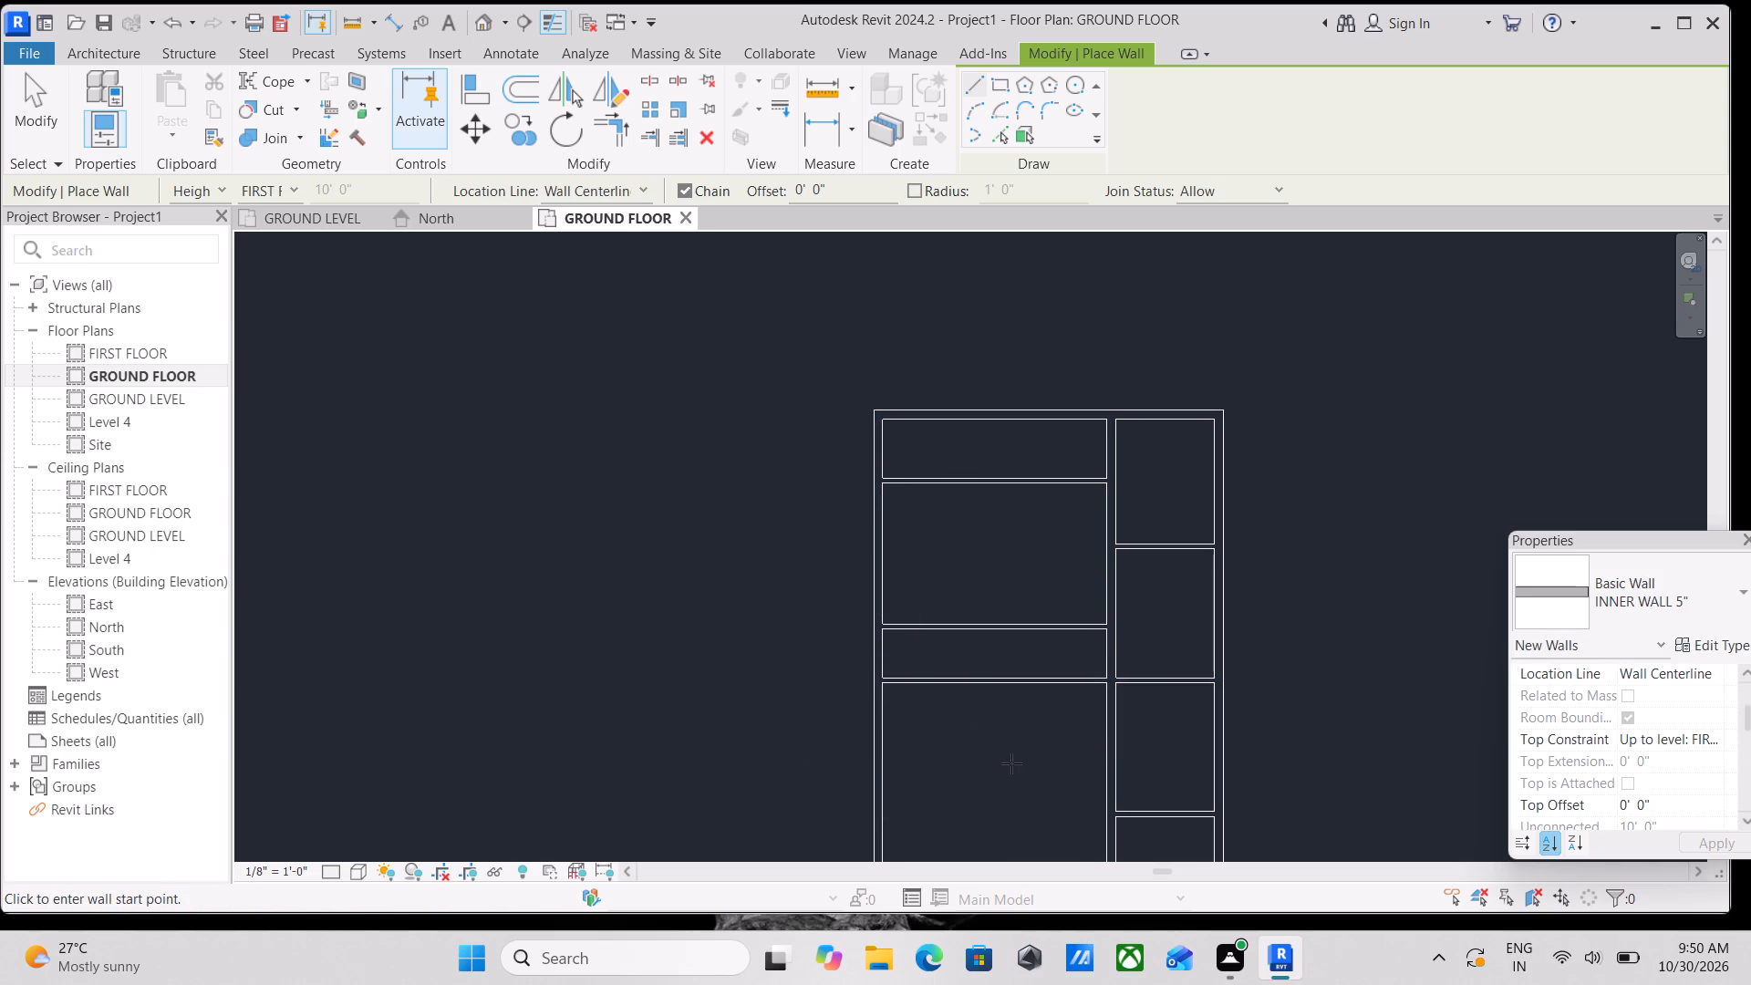
middle_drag(1011, 763, 1095, 633)
scroll(1114, 644, down, 2)
middle_drag(1130, 648, 1150, 633)
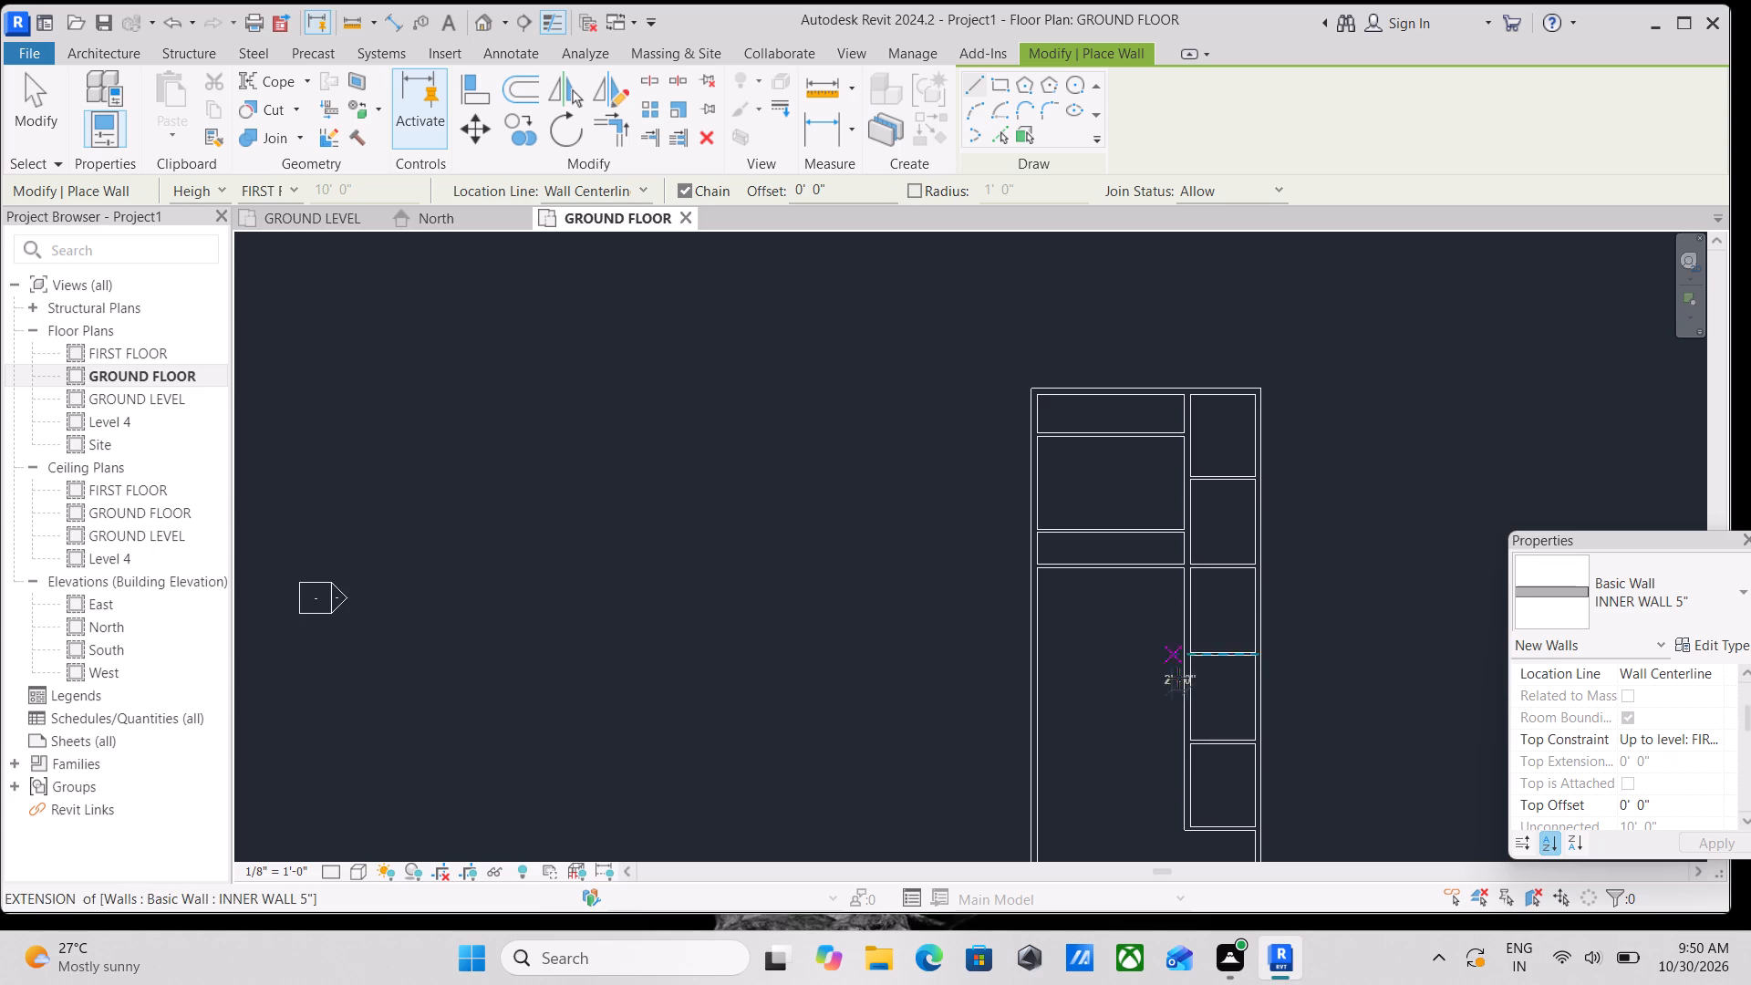
scroll(1178, 678, up, 1)
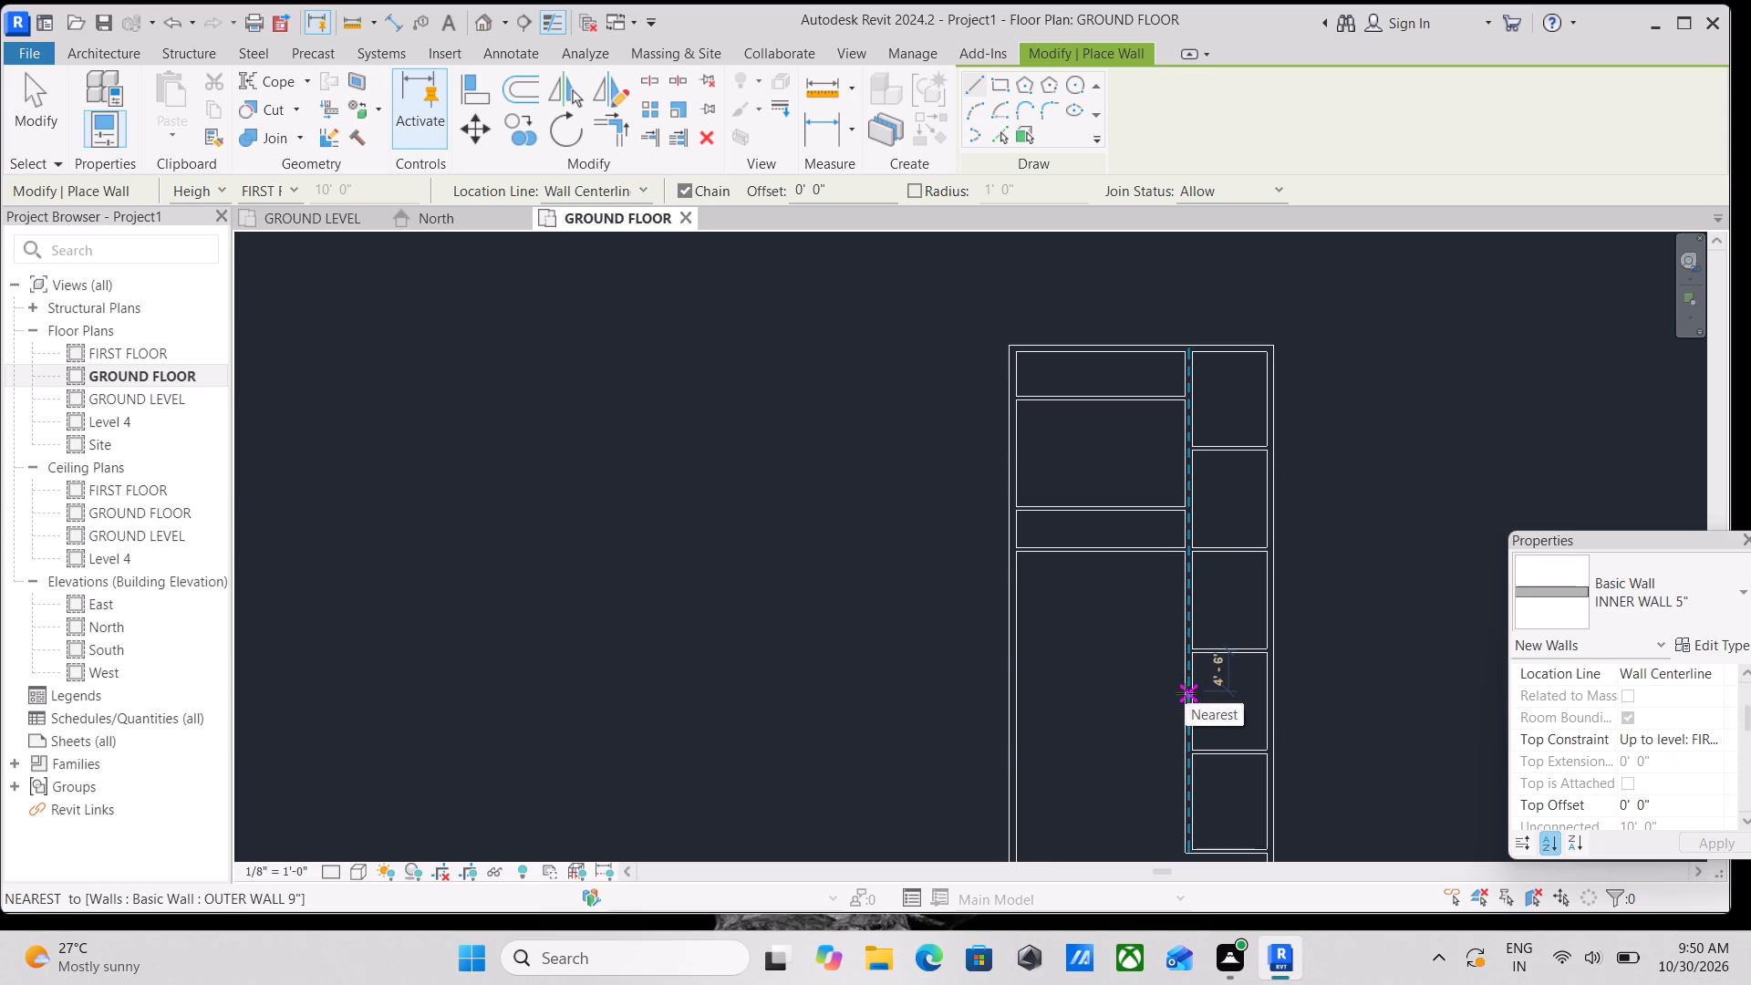
click(1186, 693)
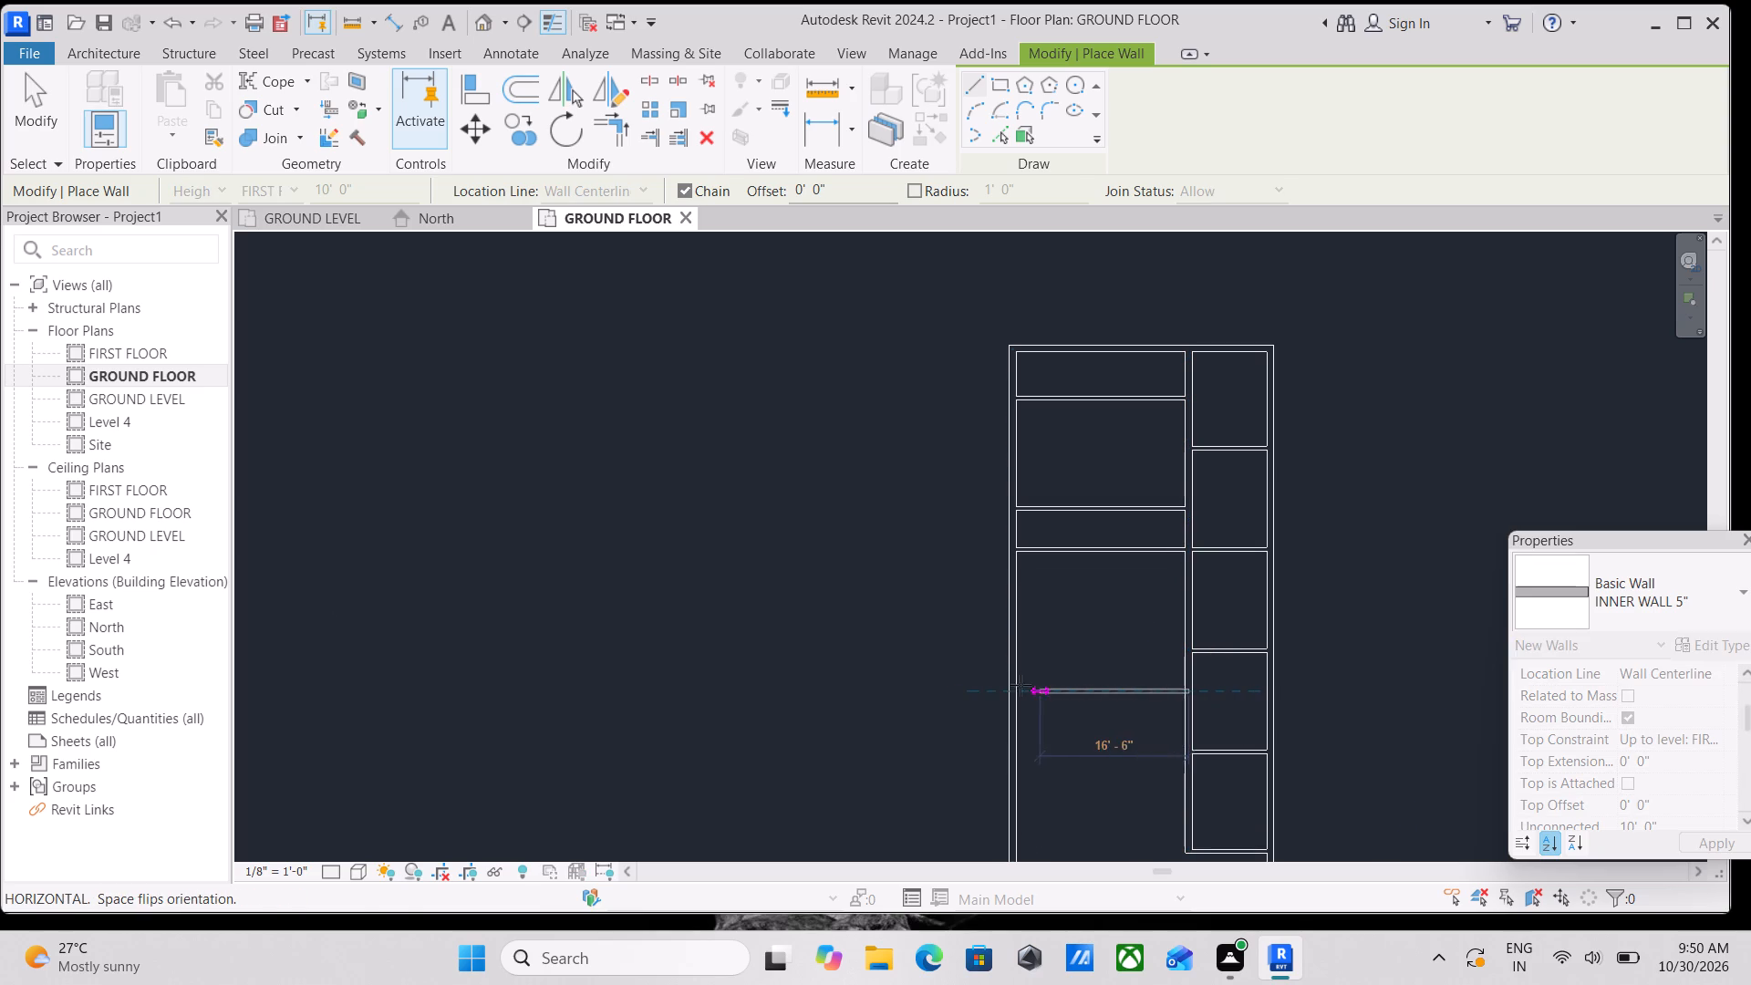
click(1013, 686)
key(Escape)
key(Escape)
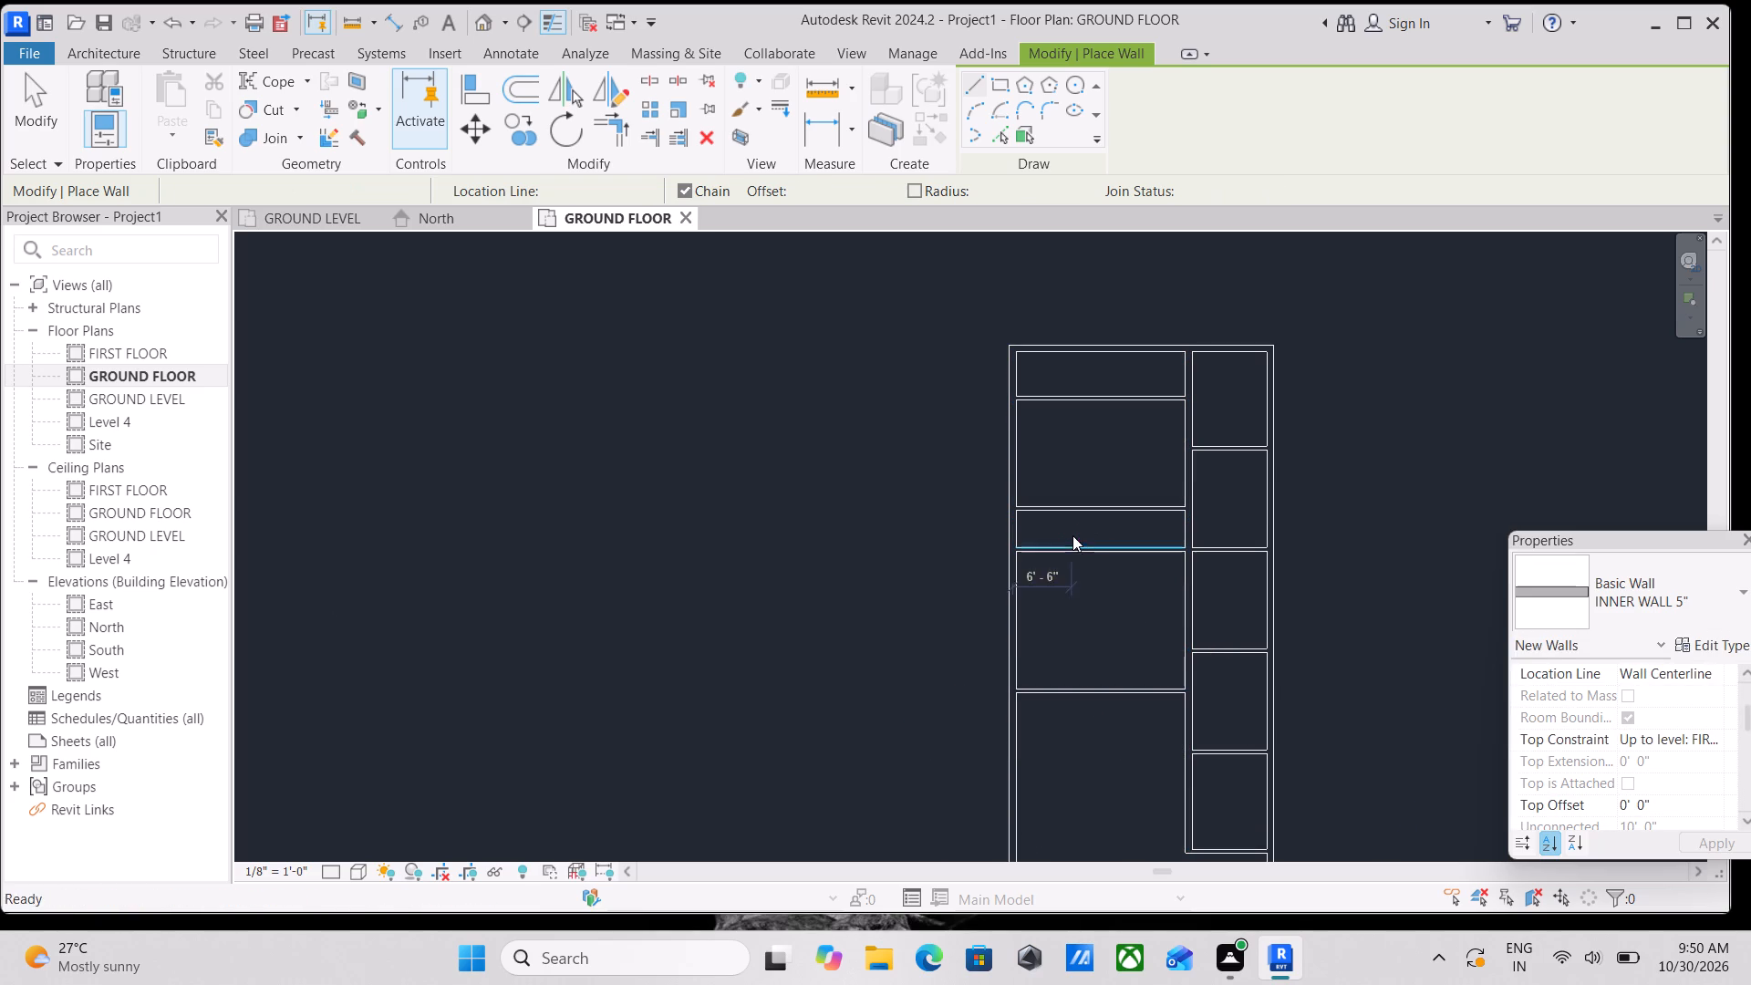
key(Escape)
scroll(1048, 533, up, 2)
key(Escape)
Set the distance between the north outer wall and the northernmost horizontal inner wall on the west side to 5'.
middle_drag(1063, 512, 986, 703)
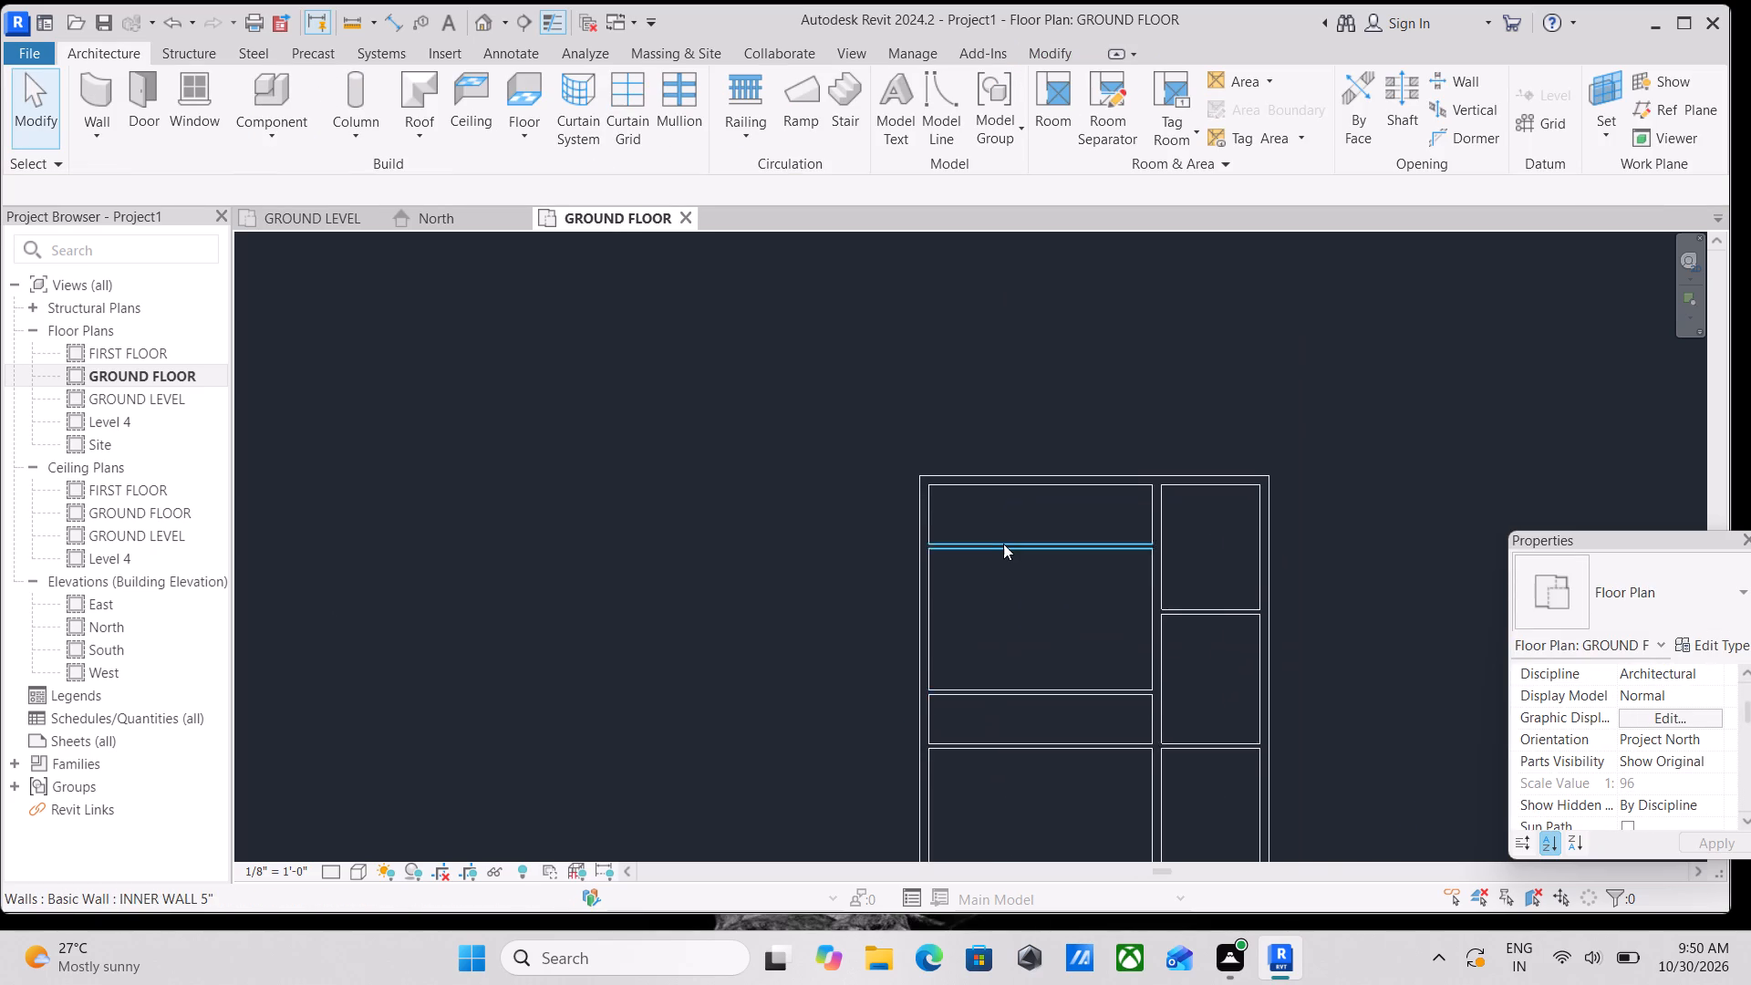
scroll(1003, 544, up, 2)
middle_drag(1003, 544, 940, 947)
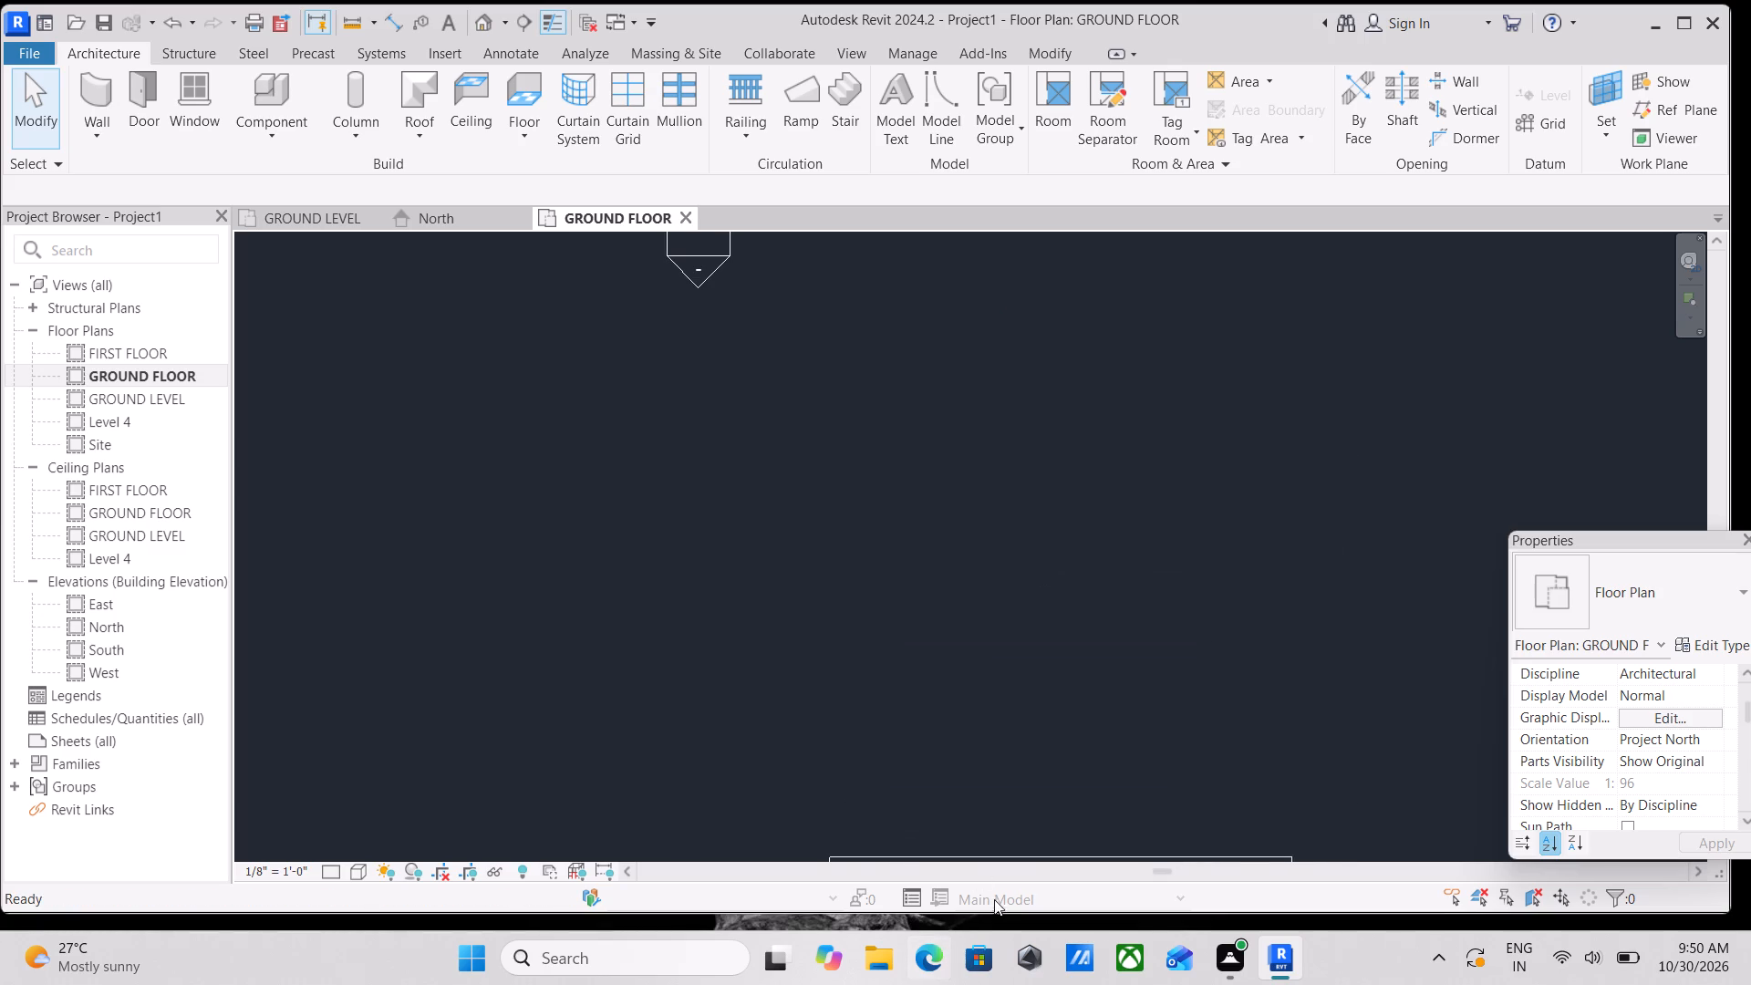
scroll(1007, 857, up, 2)
scroll(1008, 857, down, 7)
scroll(918, 722, down, 3)
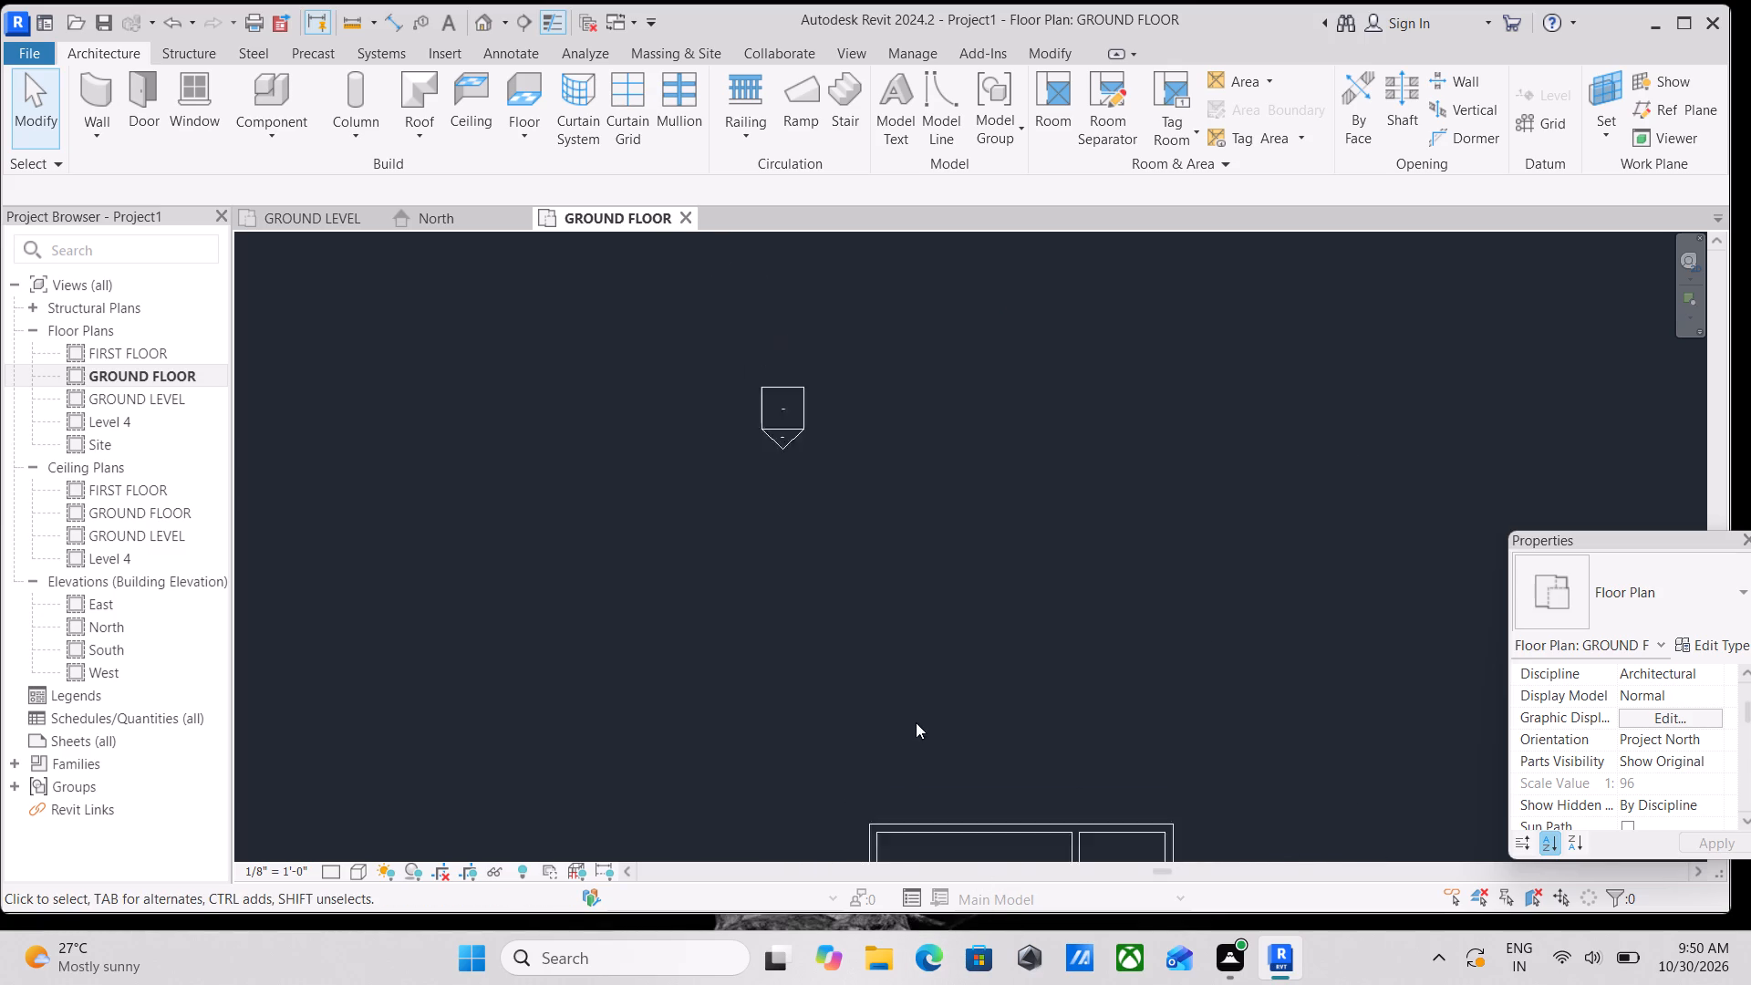
scroll(969, 671, down, 3)
scroll(948, 787, up, 4)
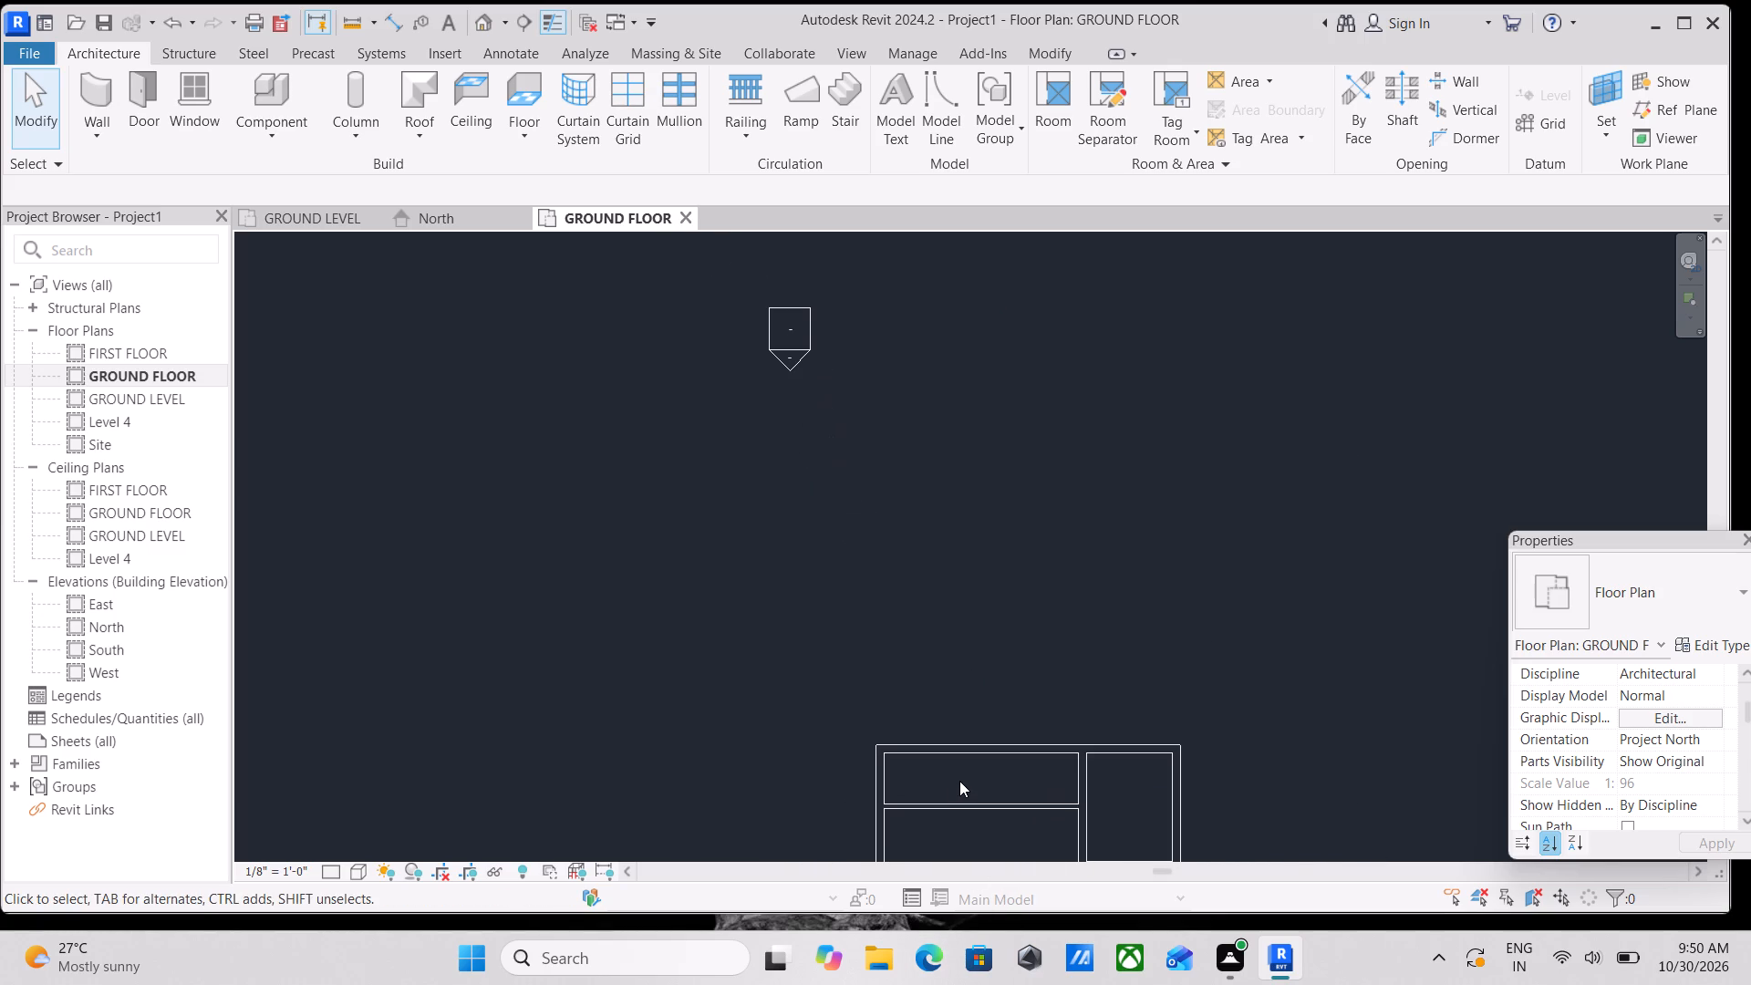
middle_drag(981, 802, 1009, 826)
middle_drag(1047, 780, 1097, 688)
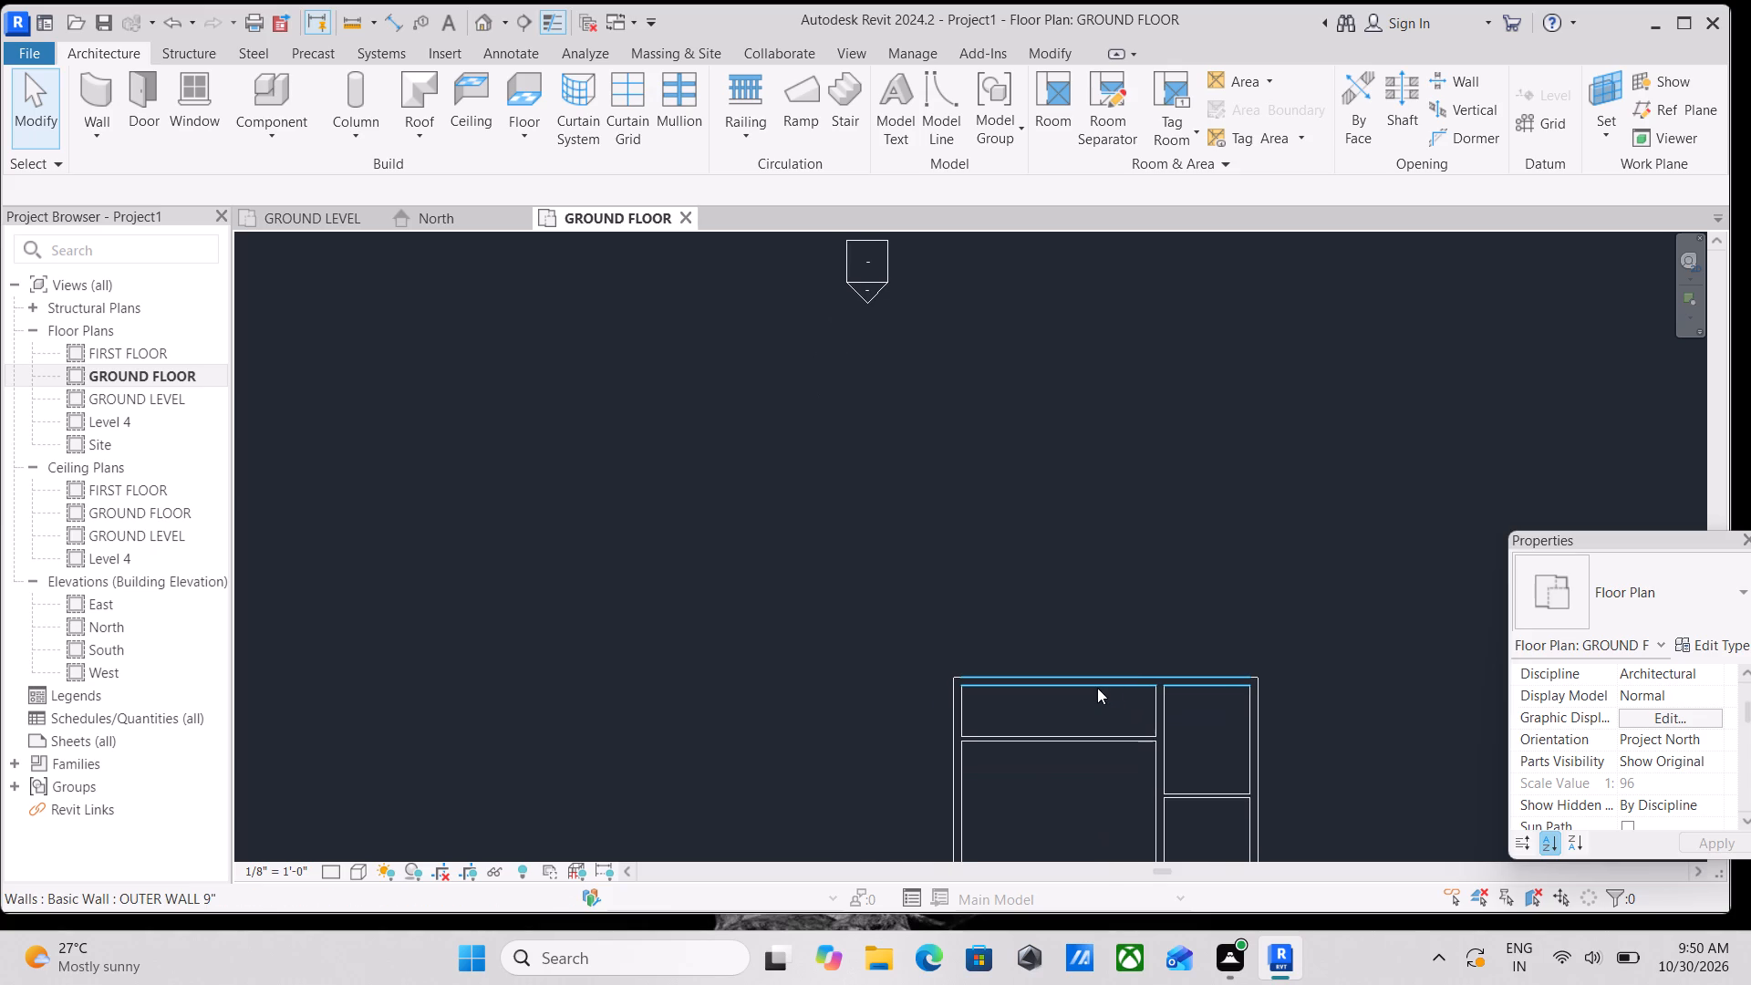
click(1078, 739)
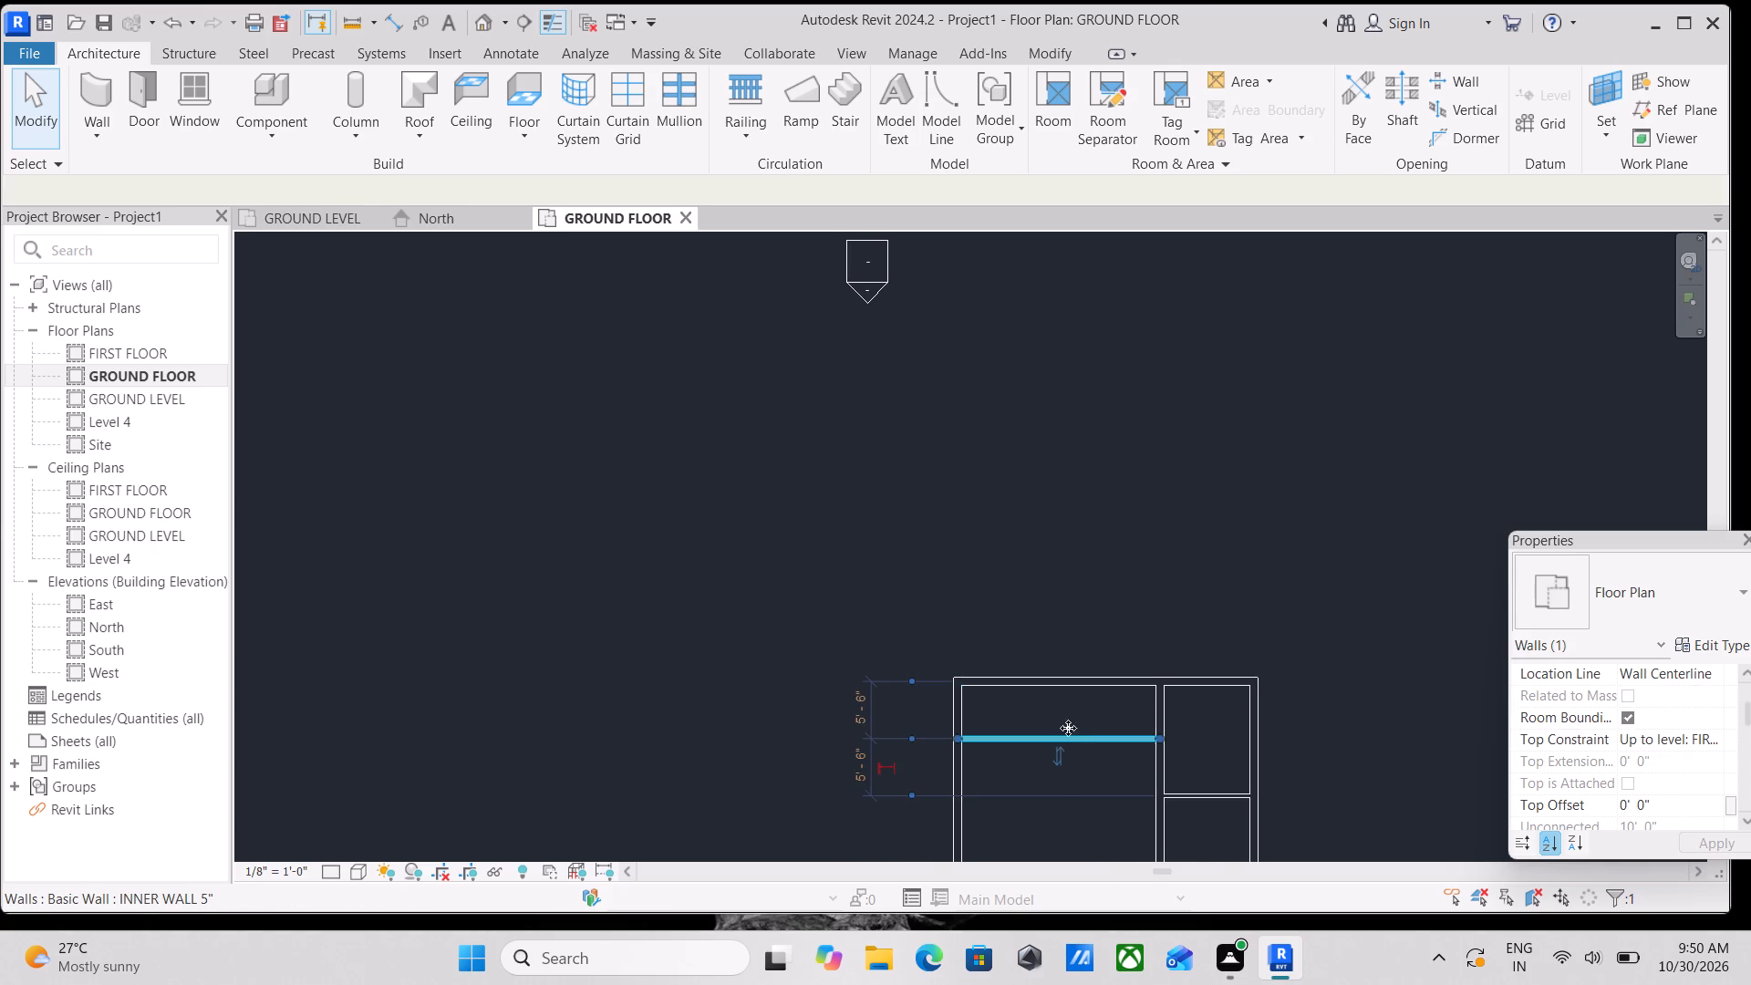
scroll(1068, 728, up, 2)
click(793, 700)
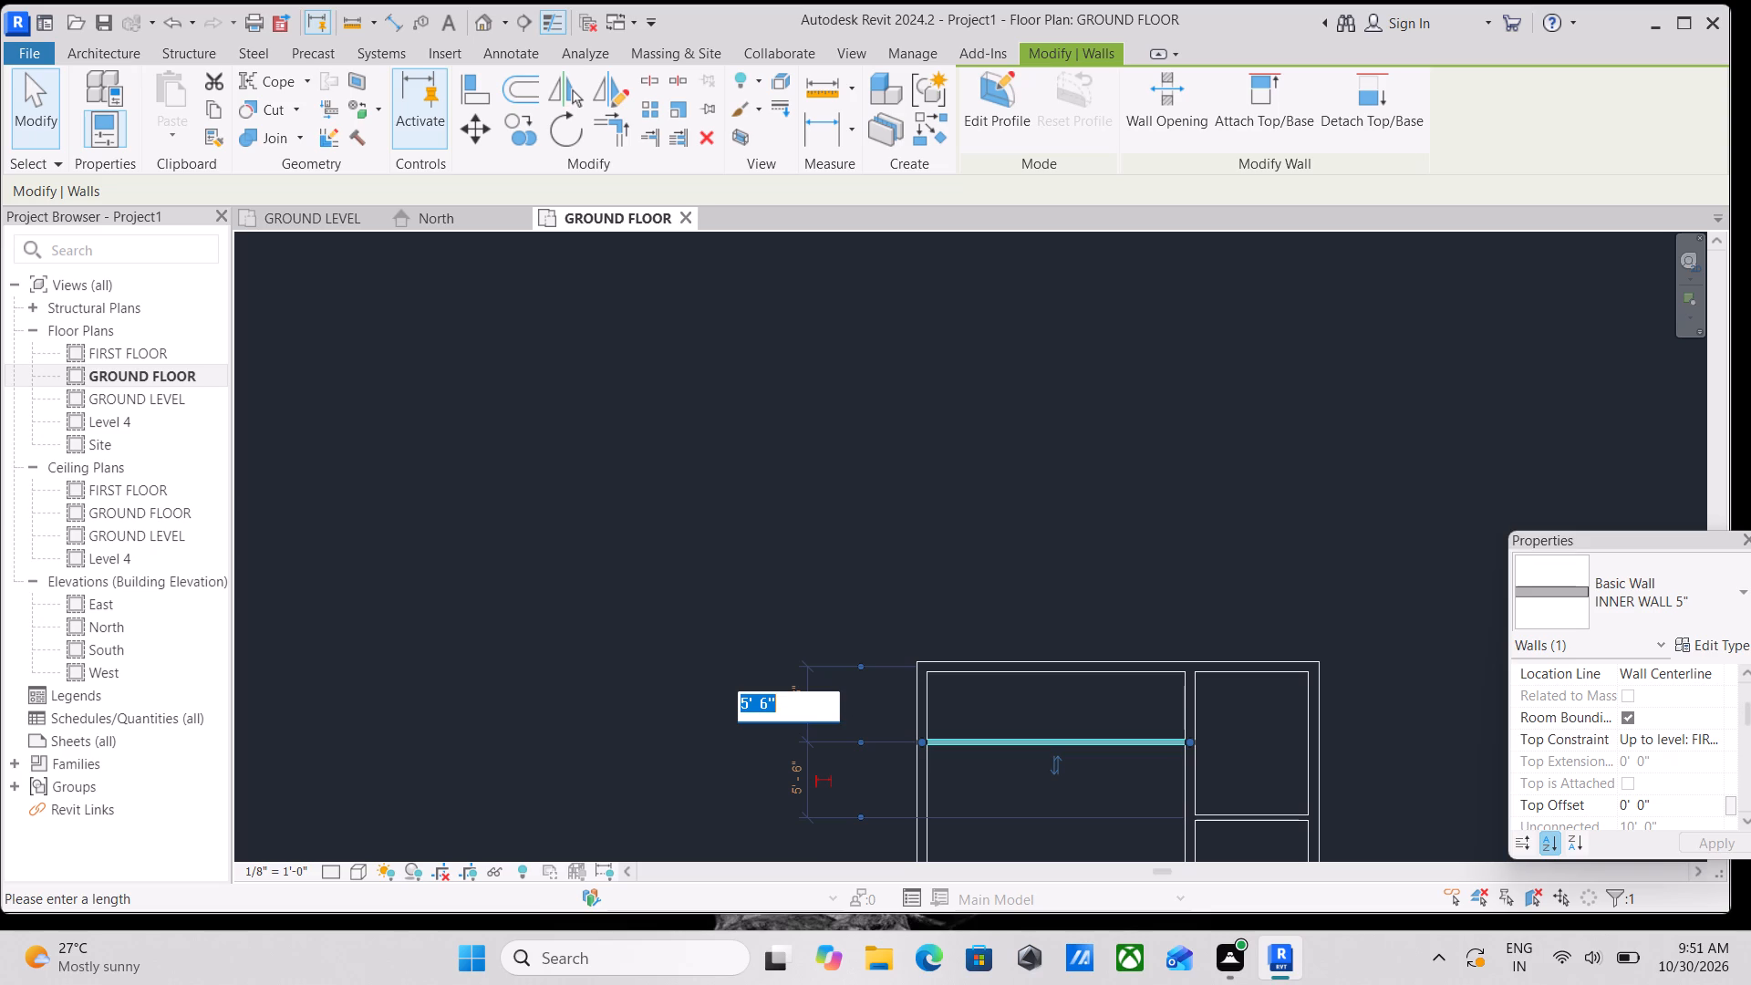
key(5)
key(apostrophe)
key(Return)
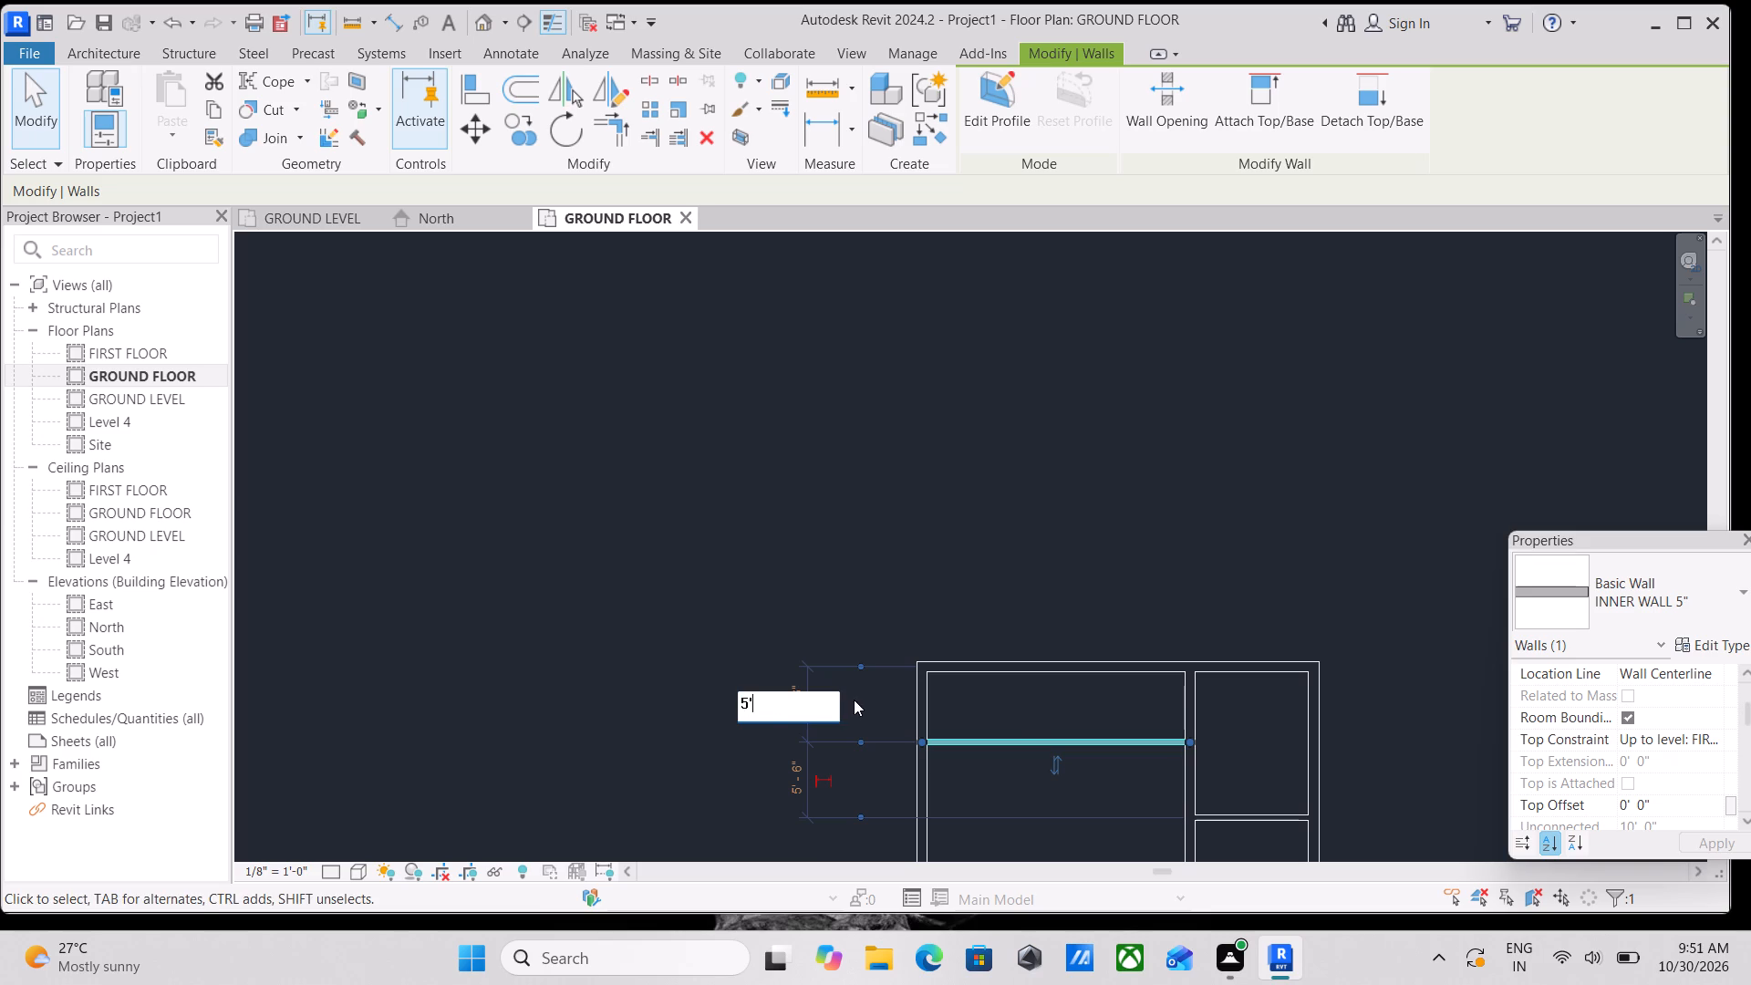
key(Escape)
Draw a vertical INNER WALL 5" from the north outer wall to the northernmost horizontal inner wall, about 8' 6" west of the long inner vertical wall.
scroll(1053, 708, up, 3)
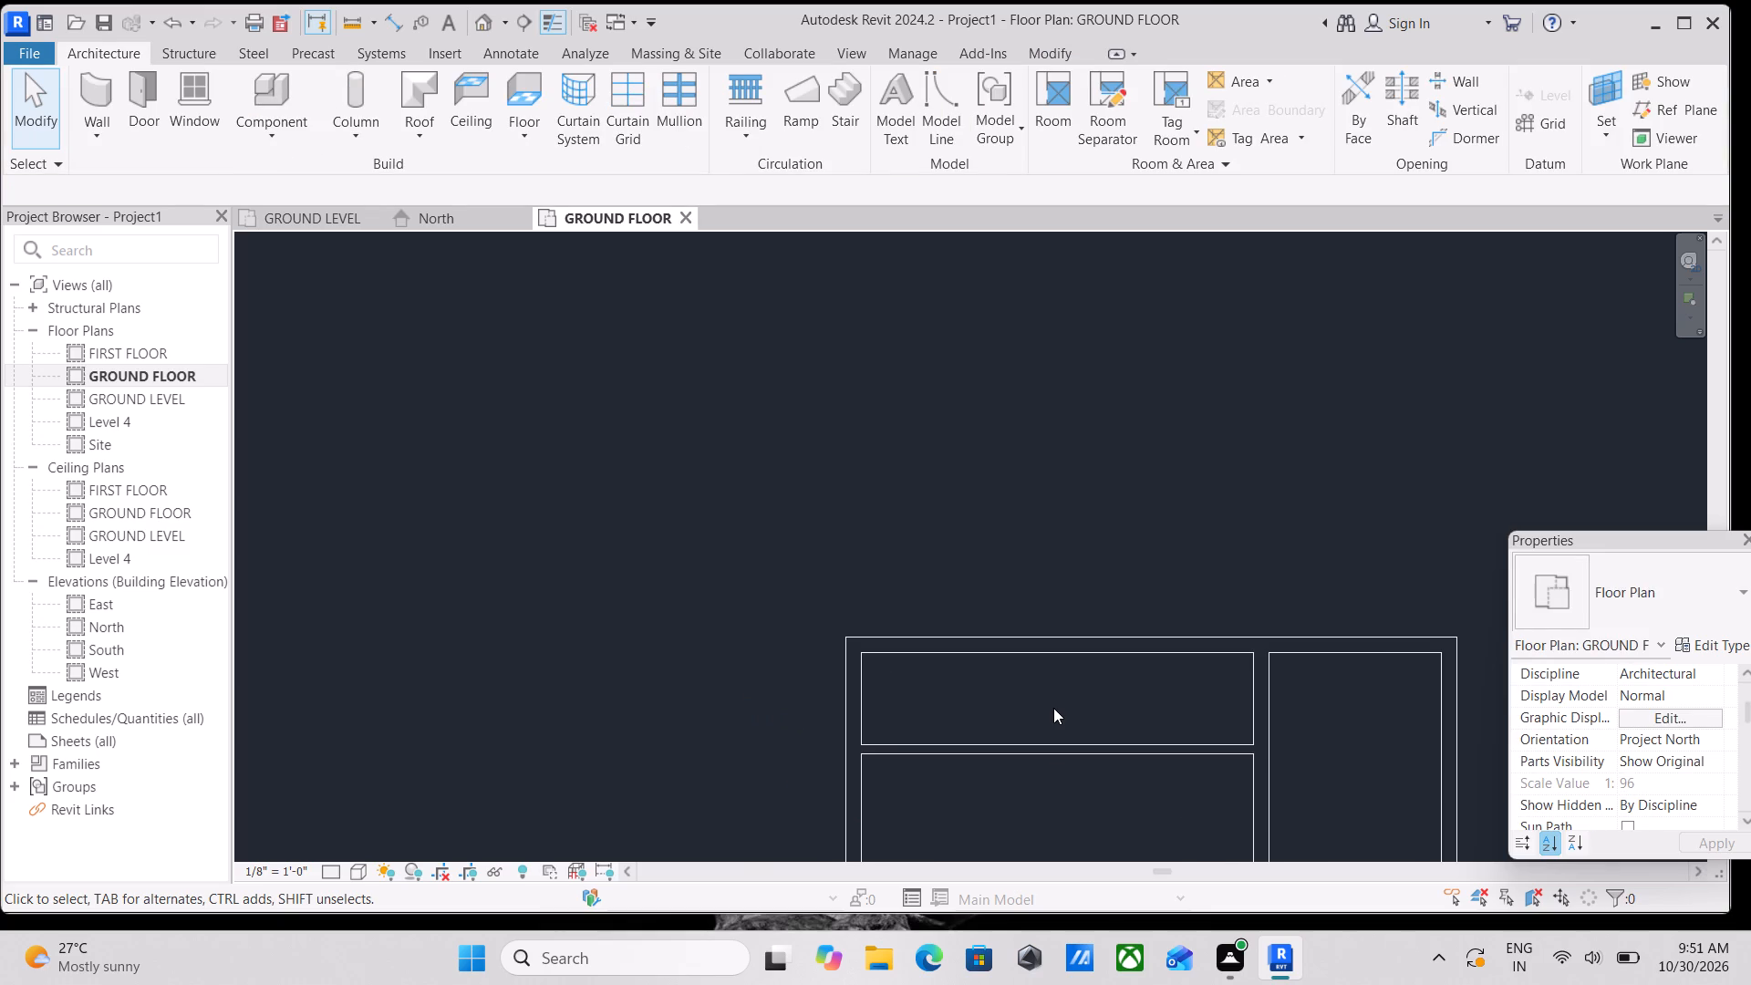
text(WA)
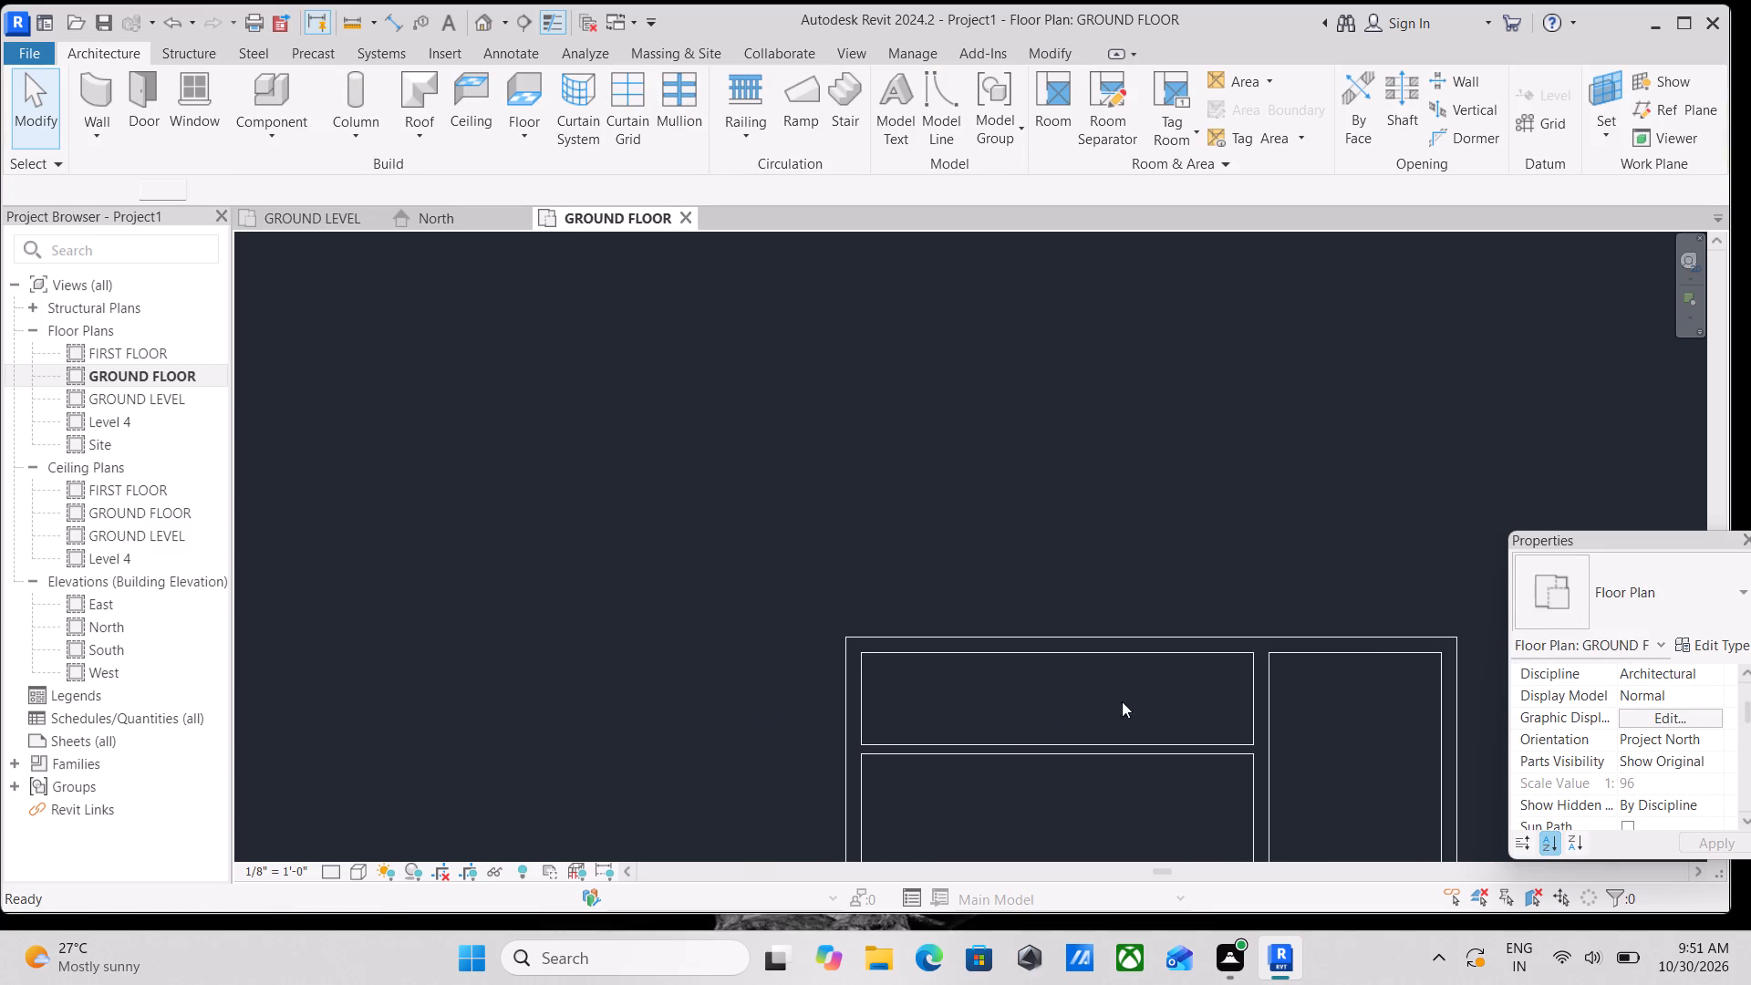
click(1088, 652)
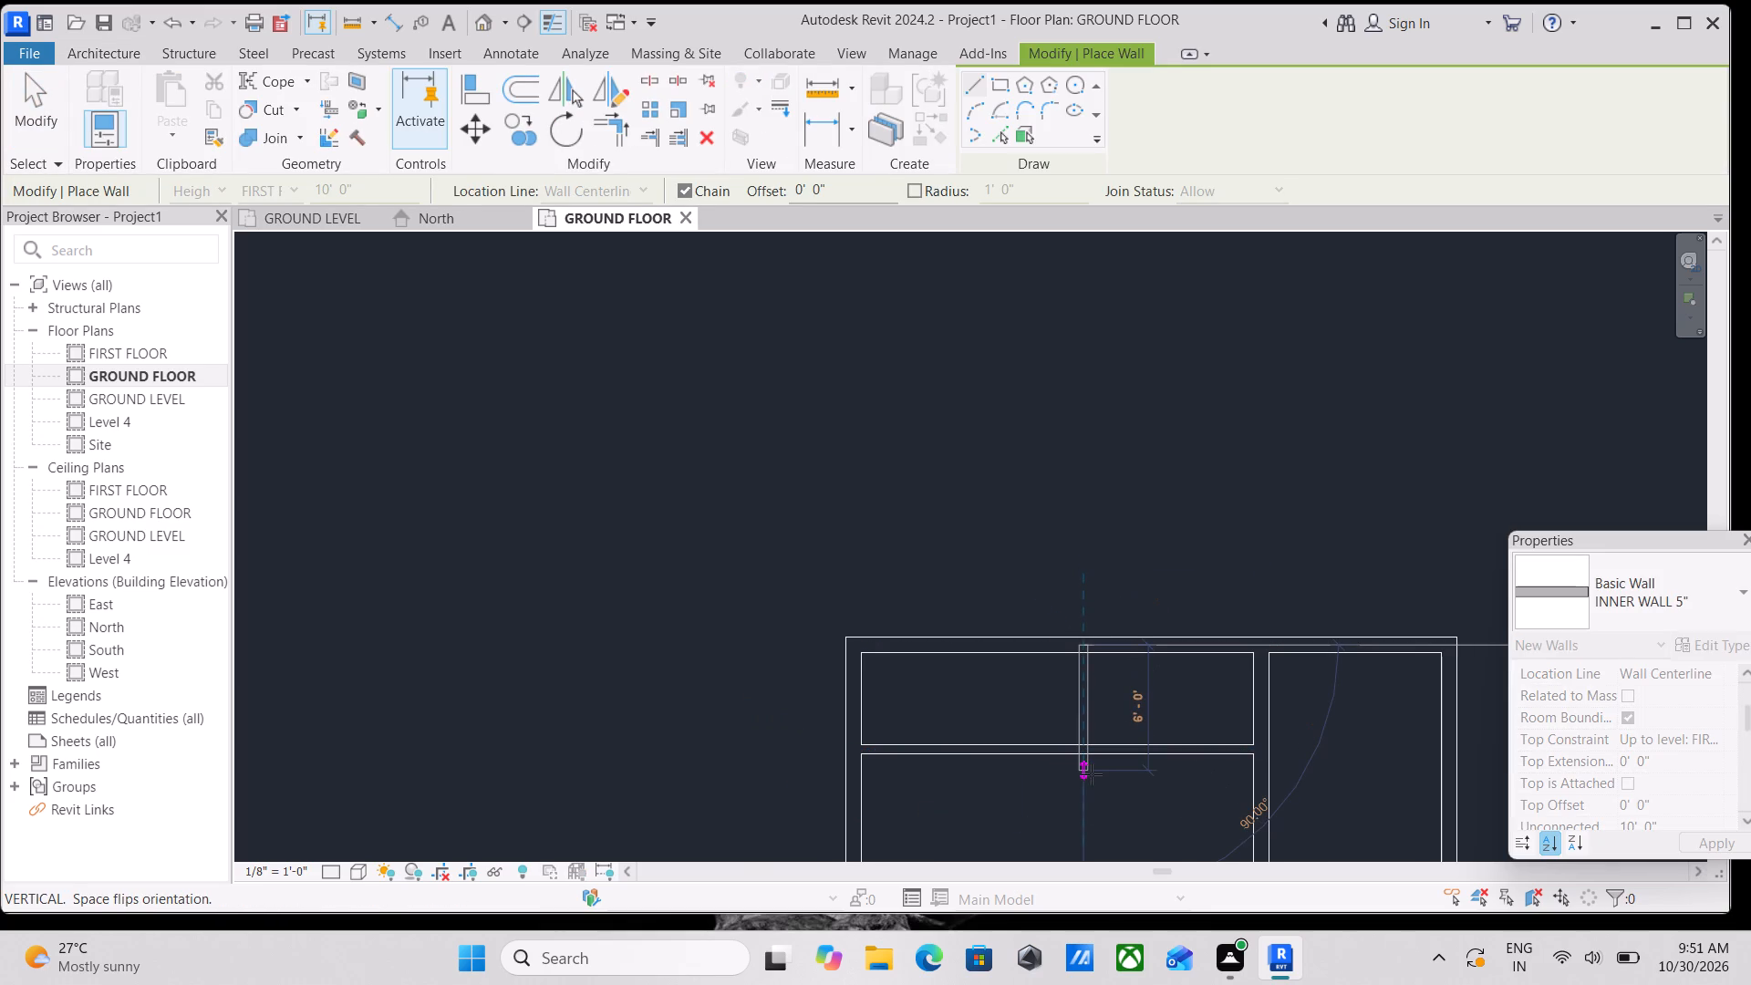
click(1088, 758)
key(Escape)
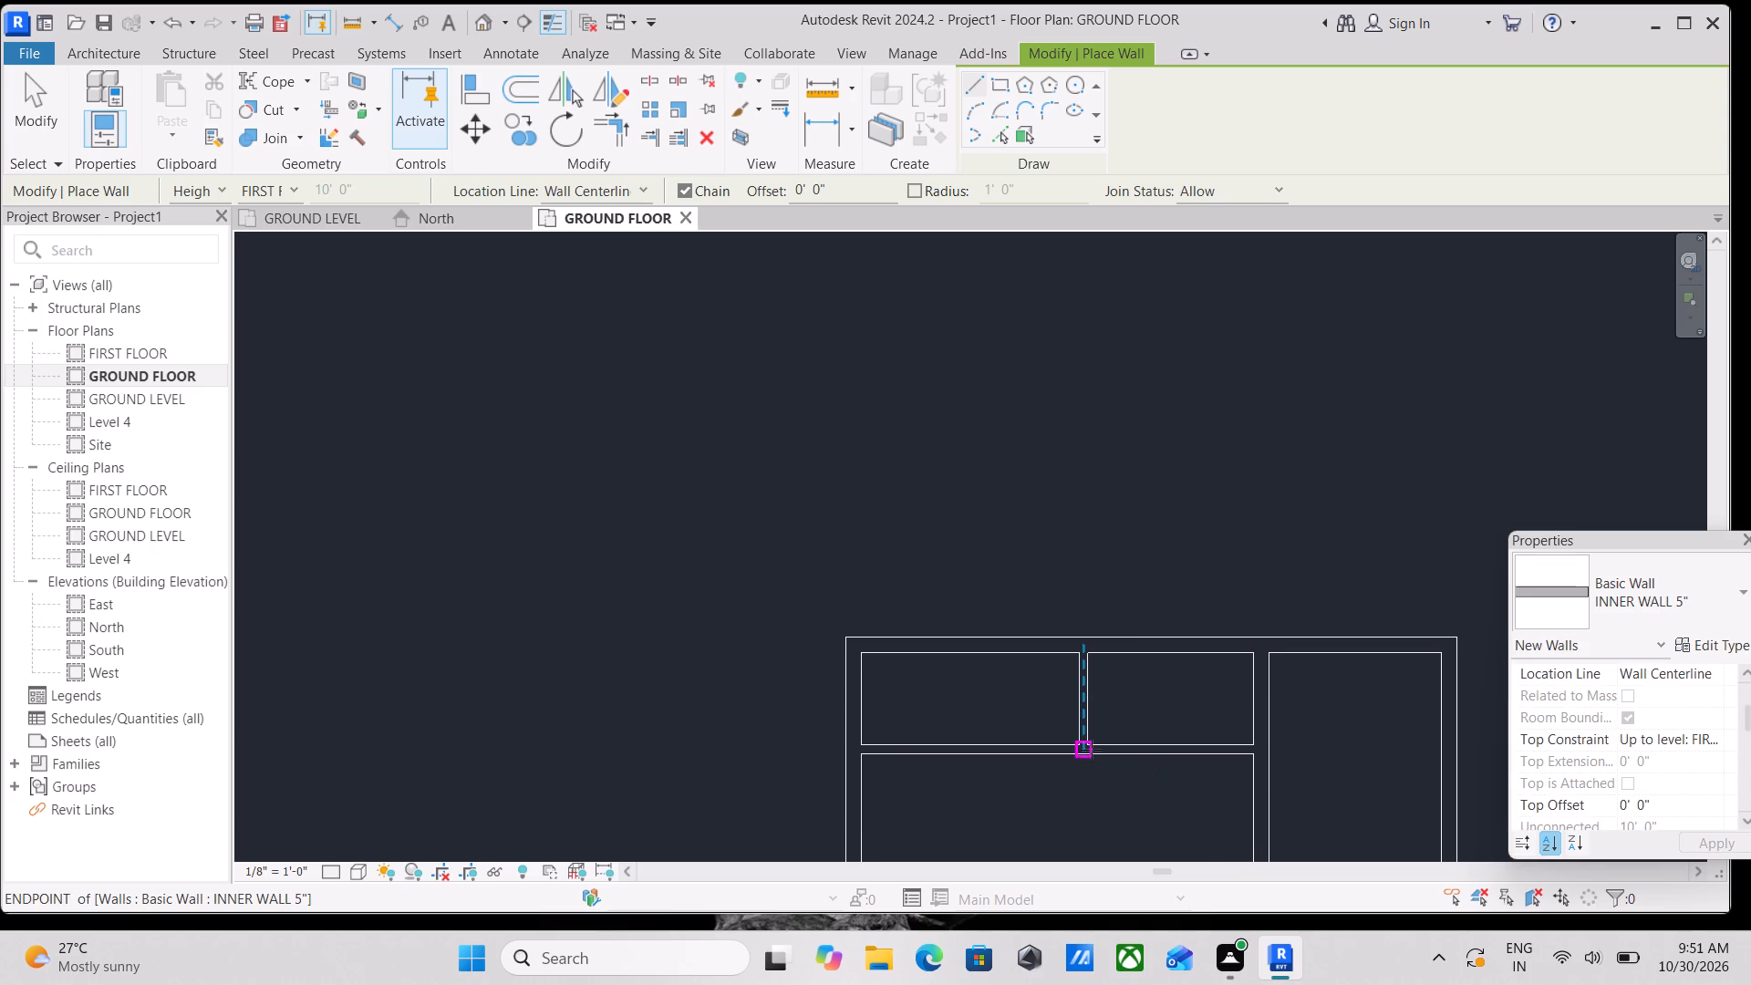
key(Escape)
key(Escape)
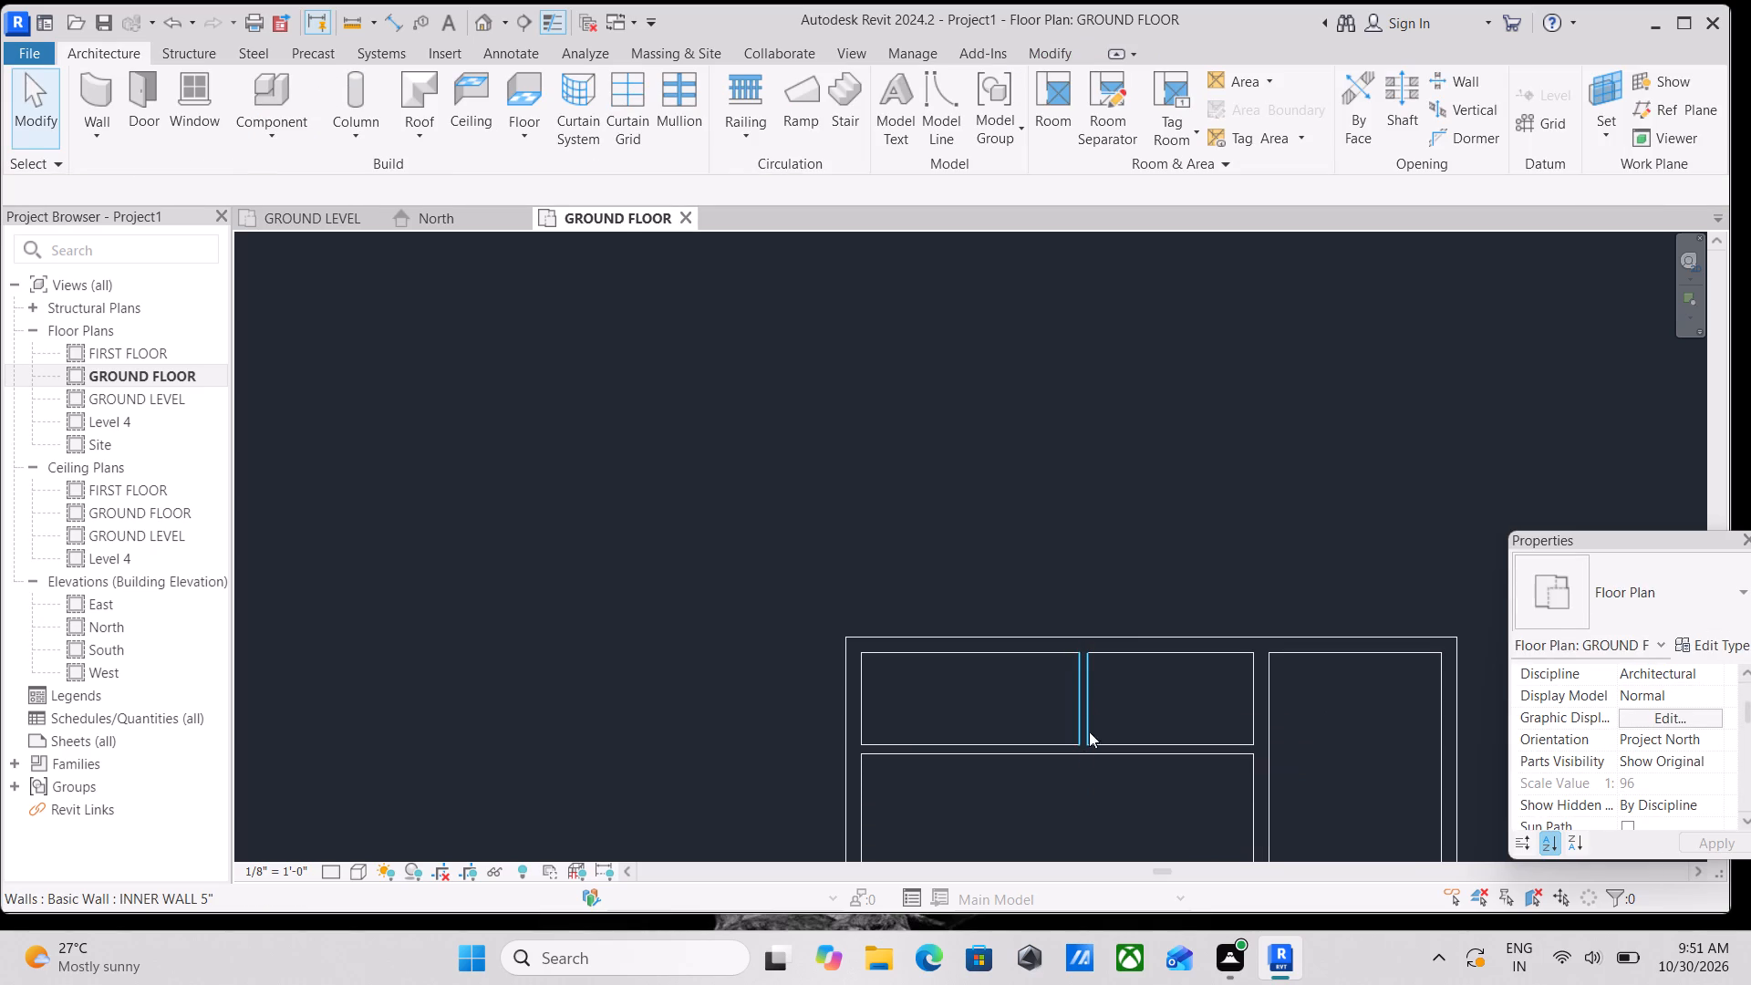
Set the distance between the short vertical inner wall in the northwest strip and the long inner vertical wall to 7'.
click(1088, 711)
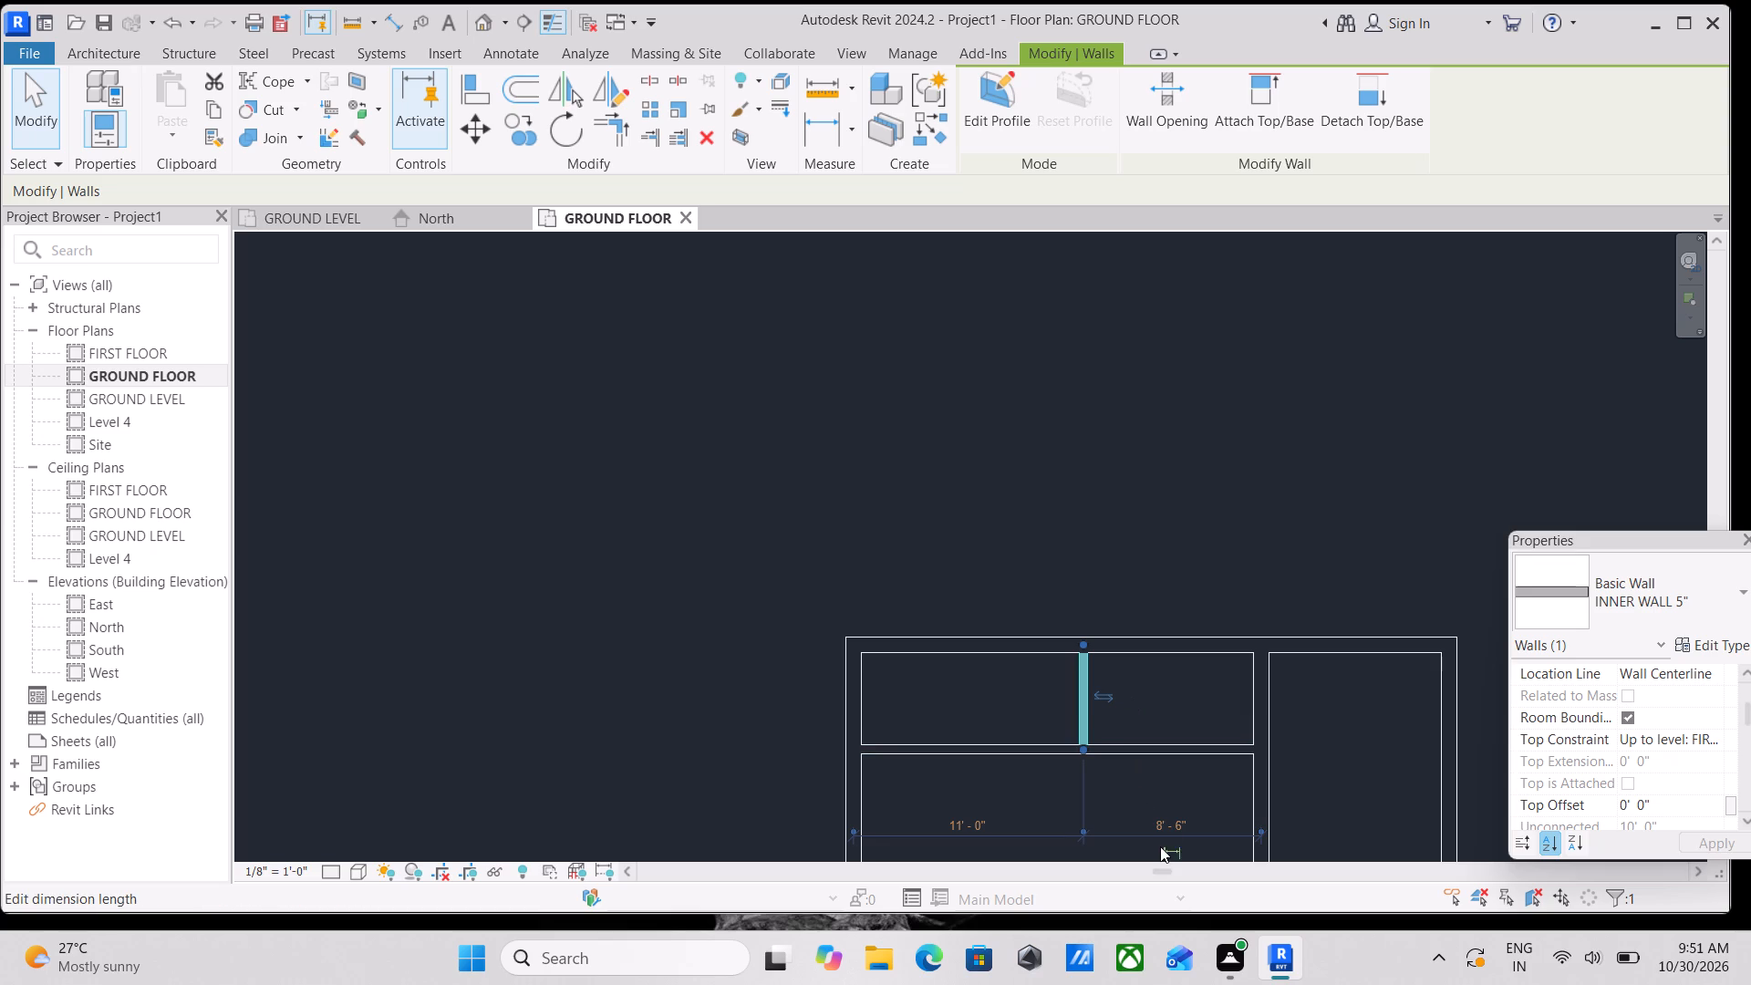
click(1173, 822)
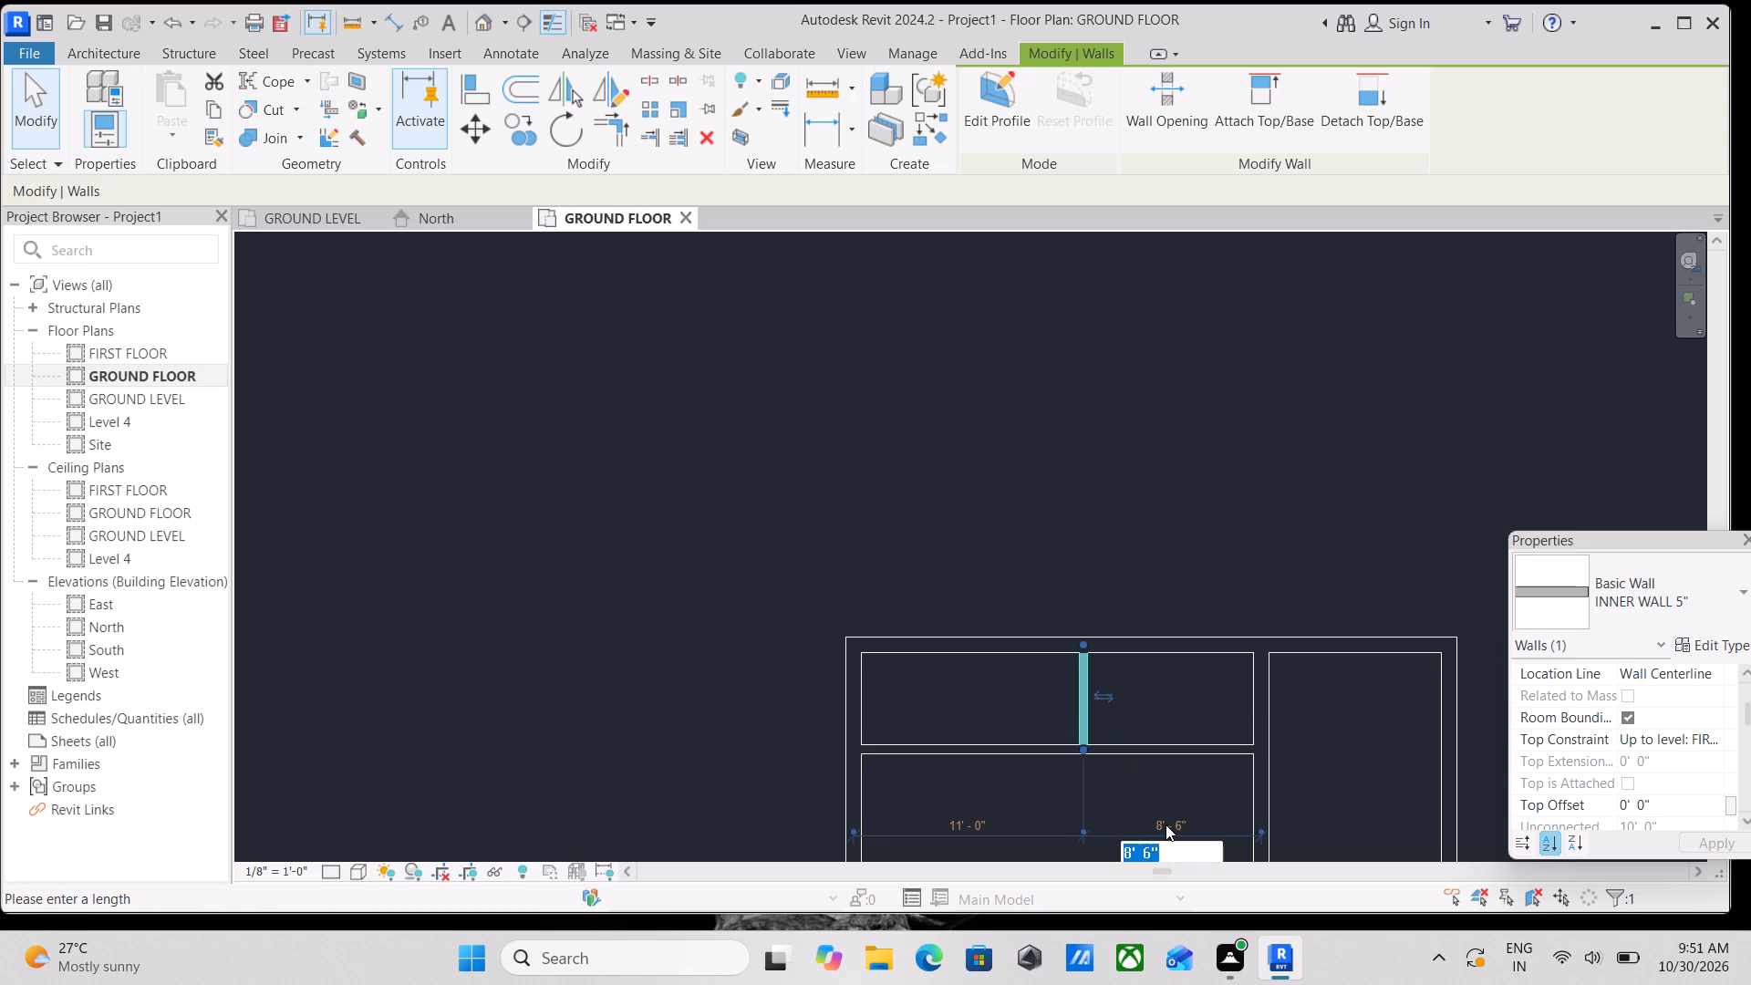
text(7')
key(Return)
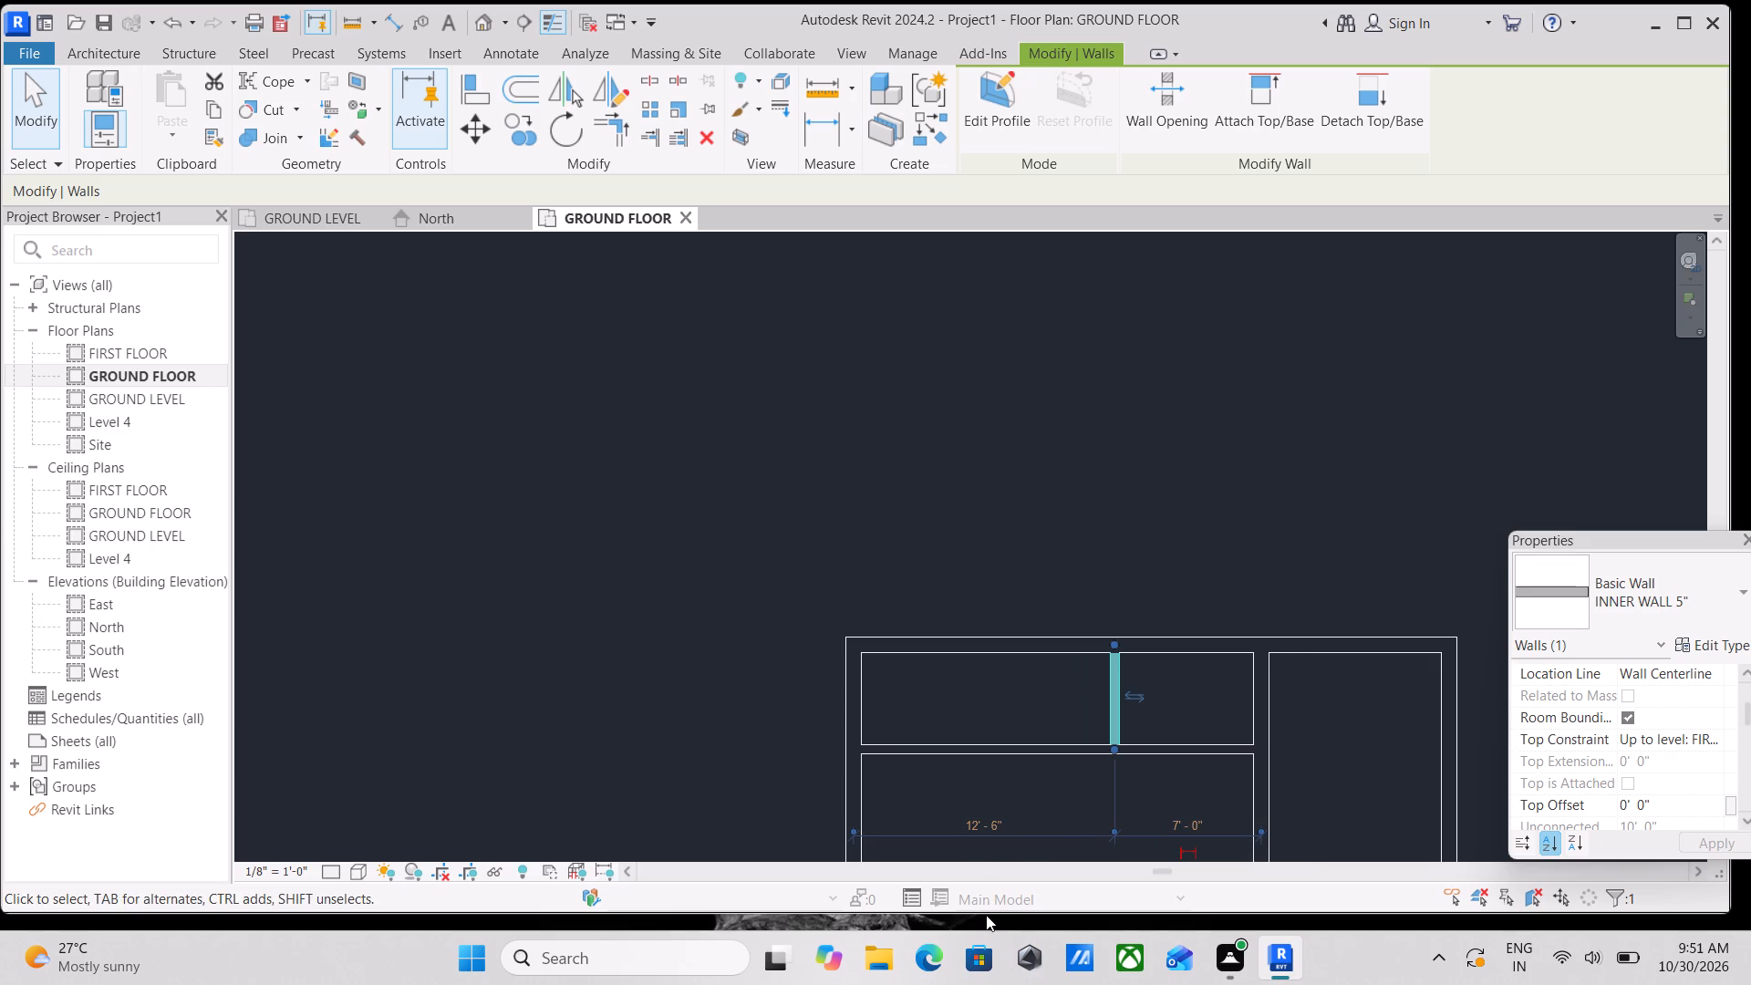
key(Escape)
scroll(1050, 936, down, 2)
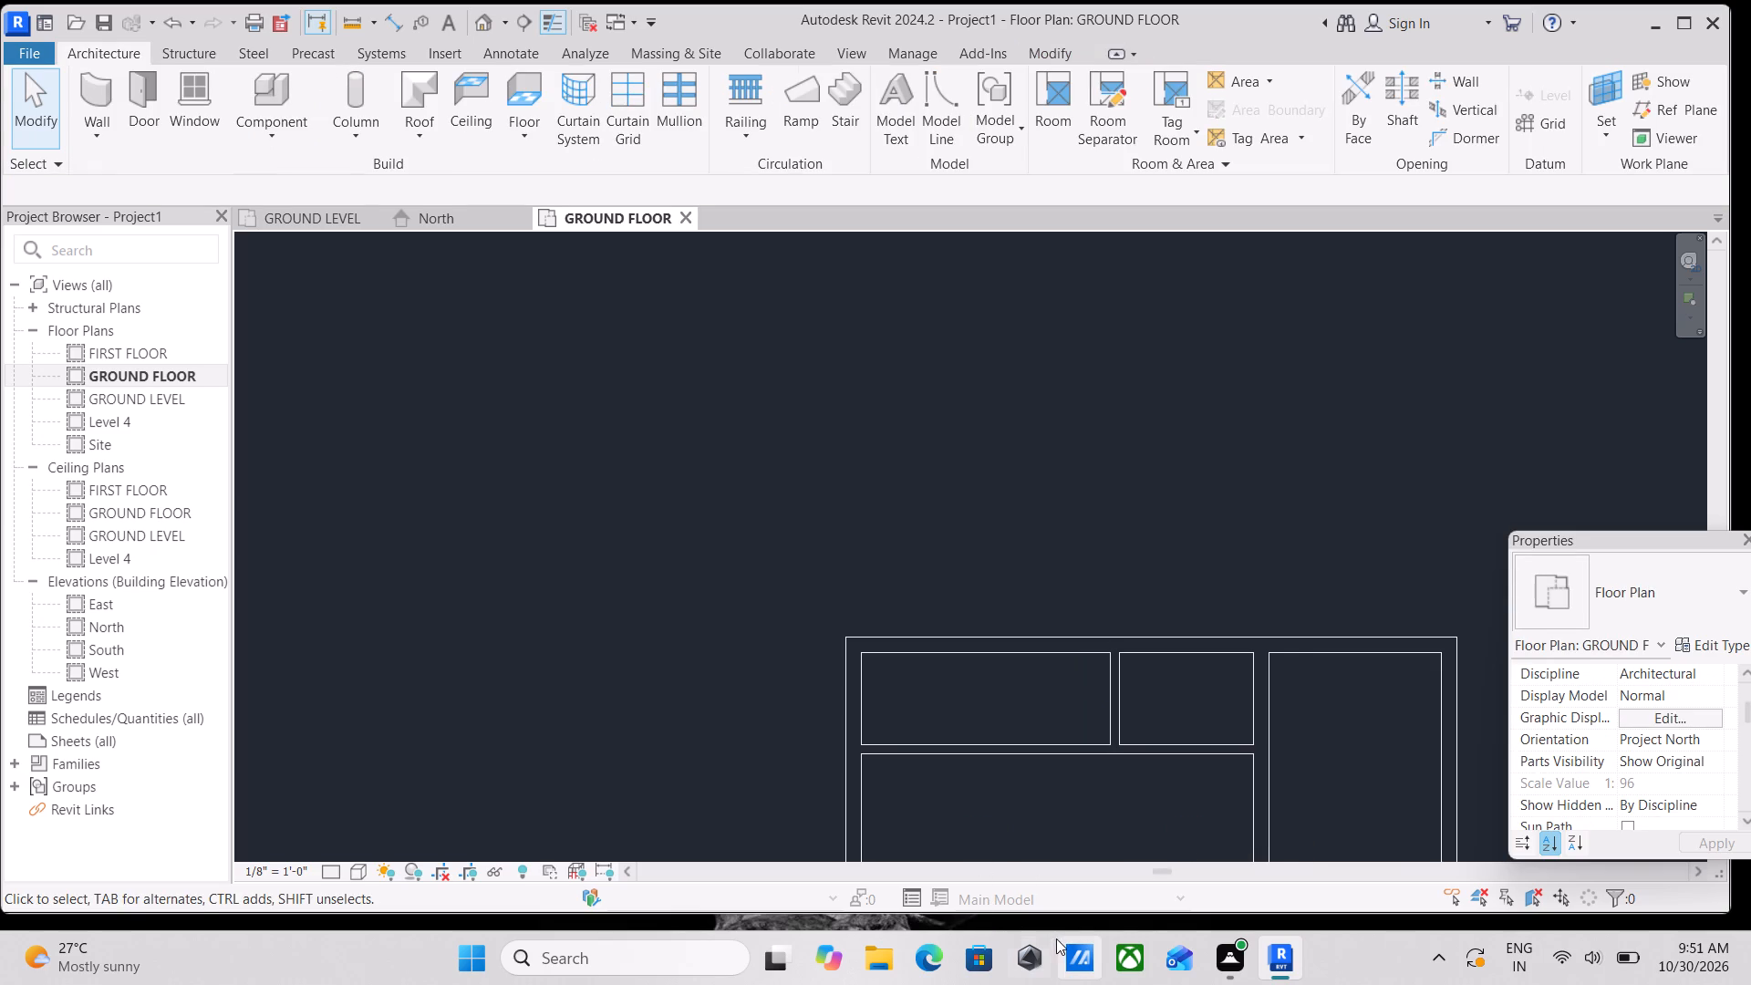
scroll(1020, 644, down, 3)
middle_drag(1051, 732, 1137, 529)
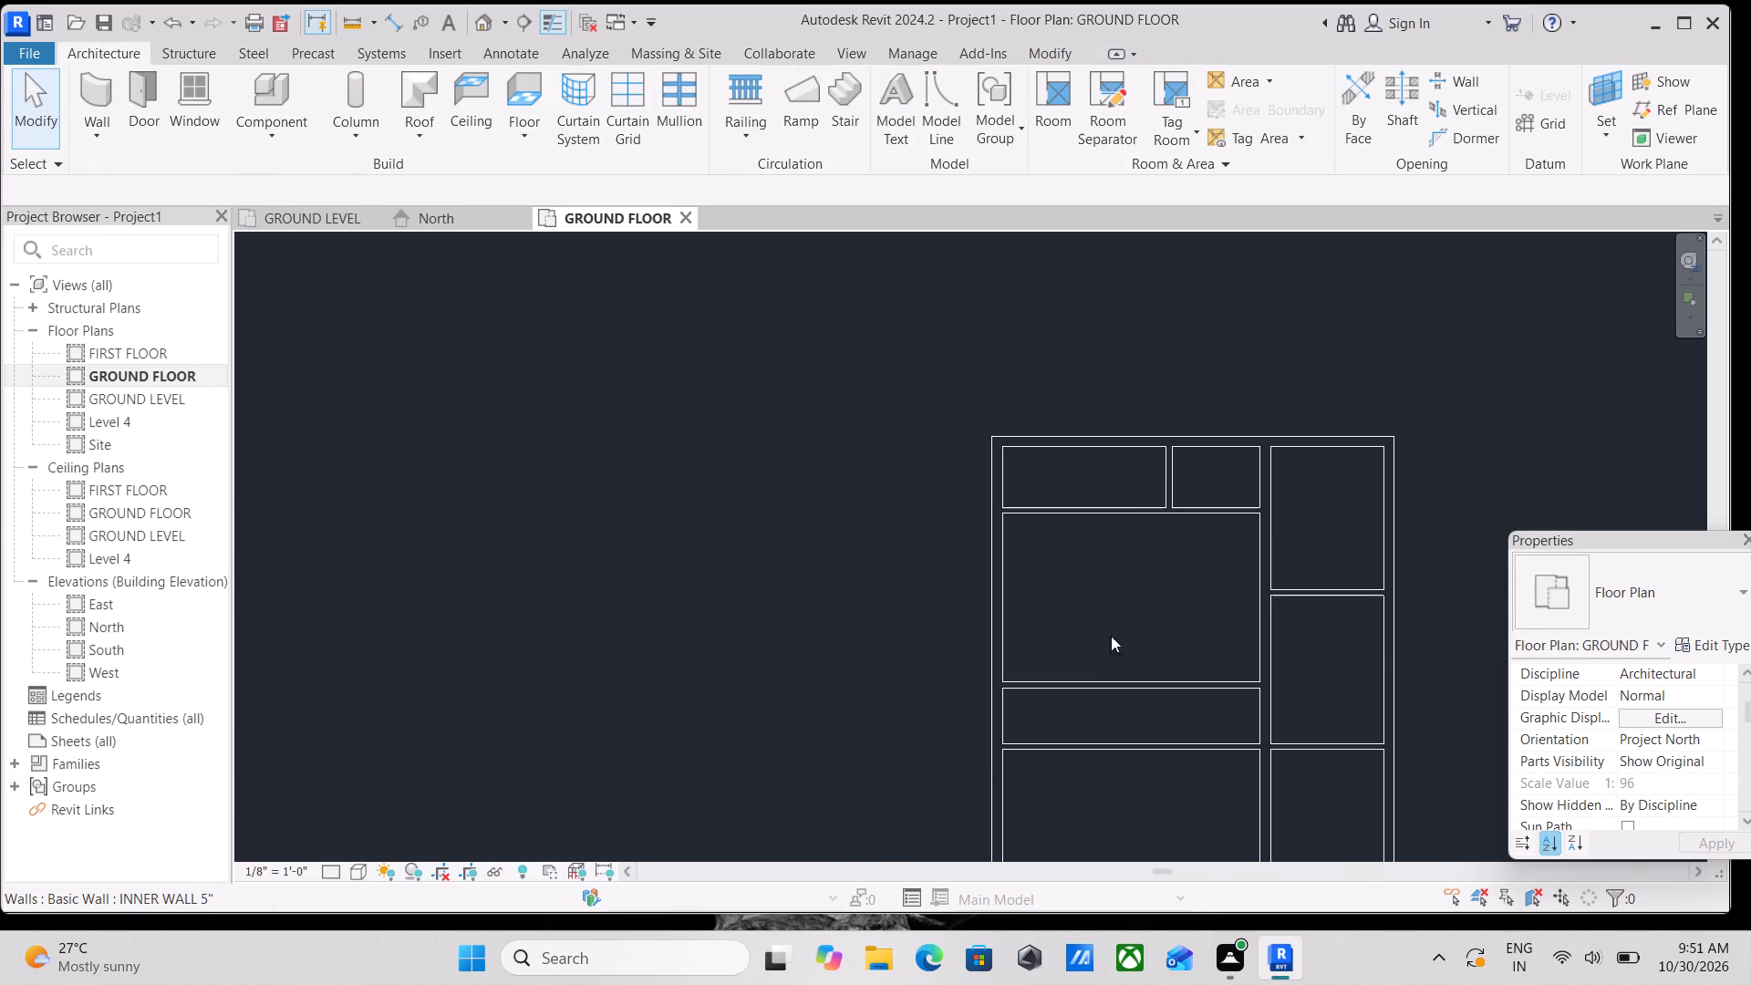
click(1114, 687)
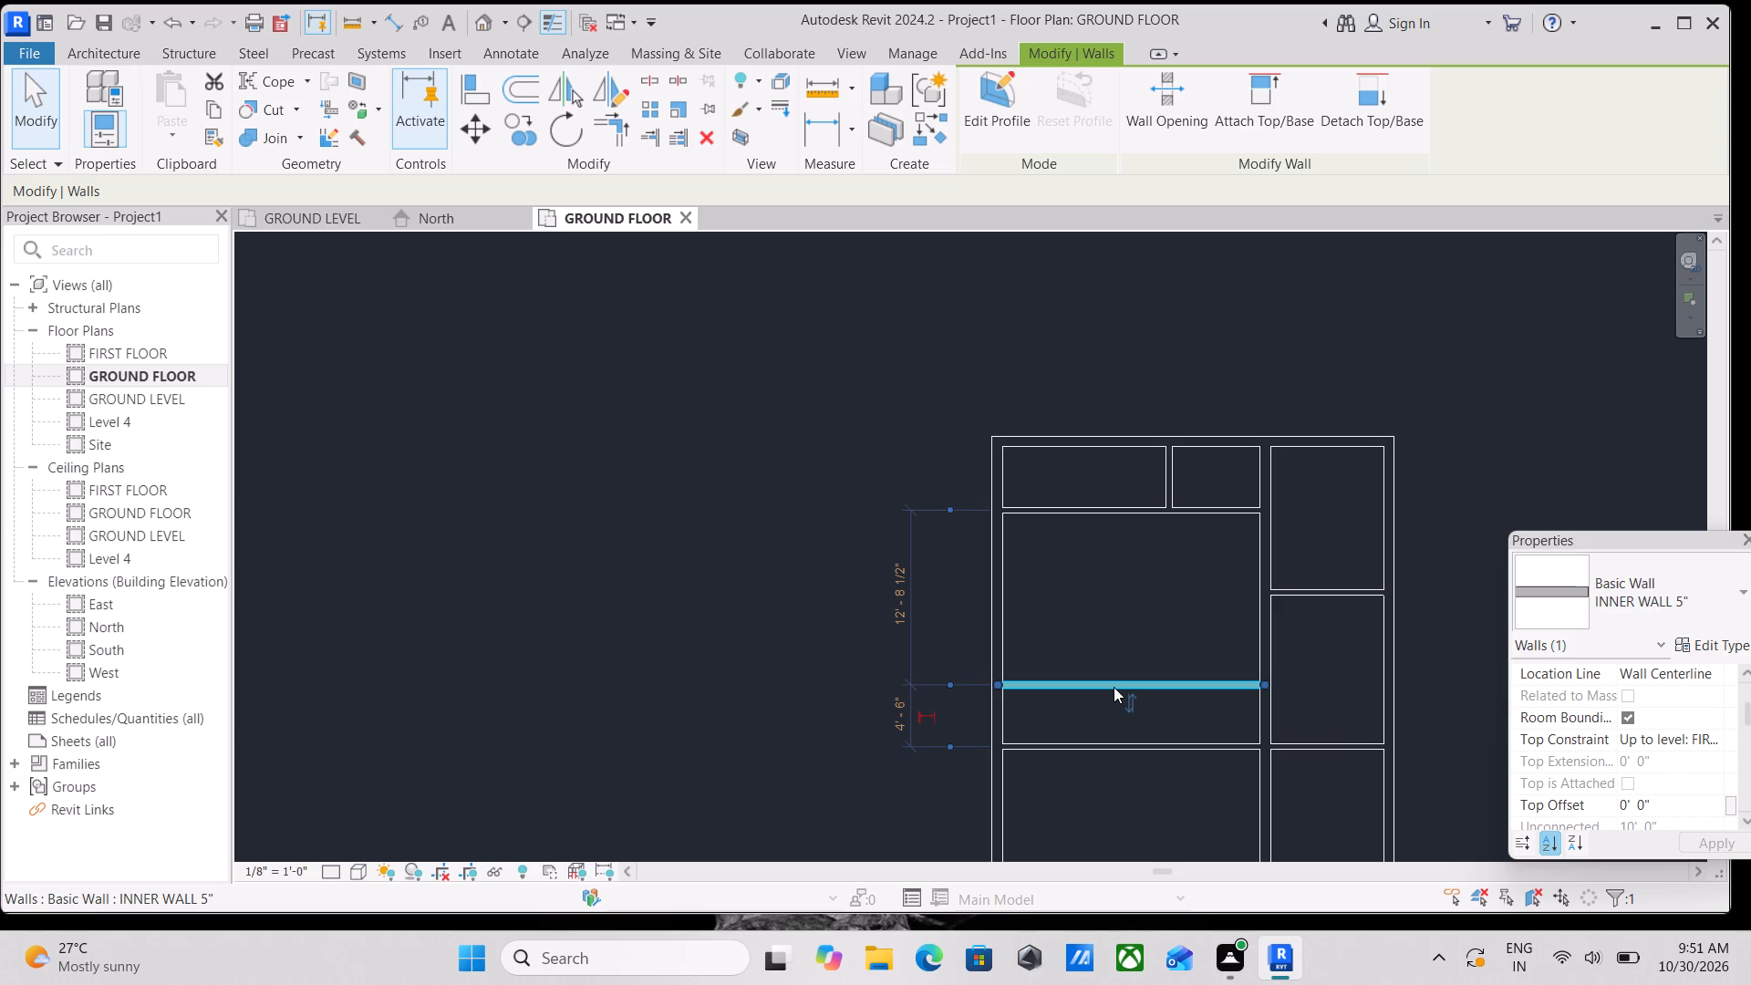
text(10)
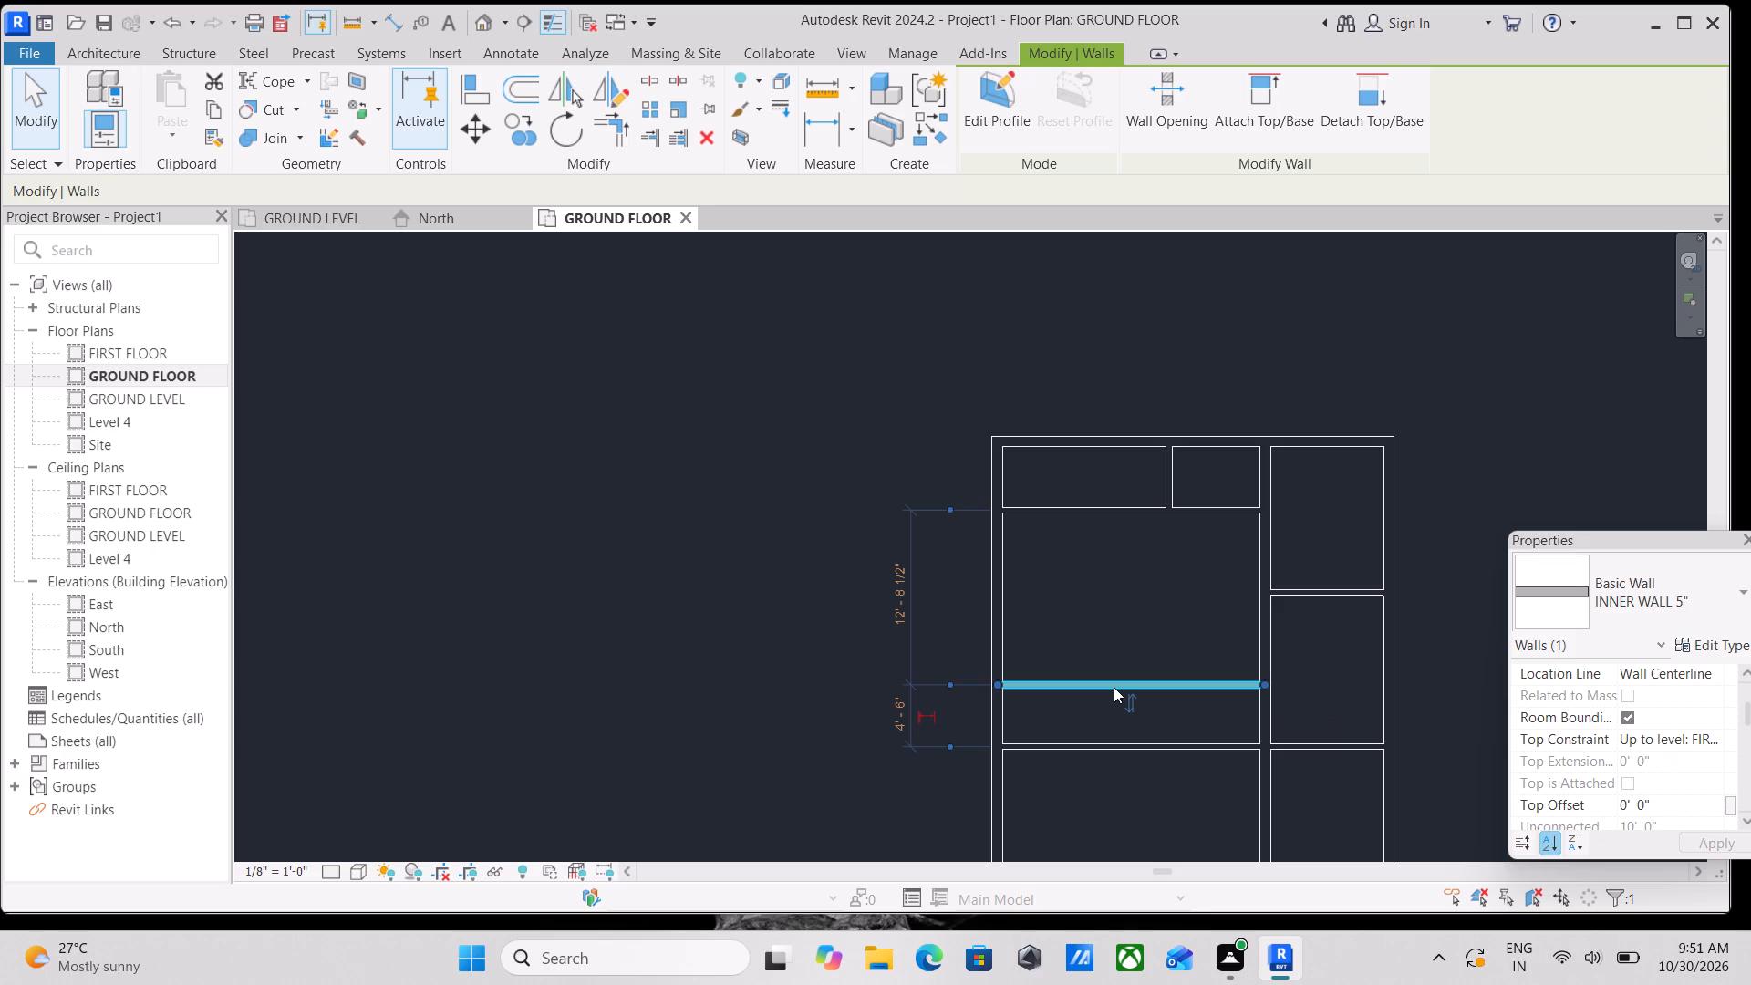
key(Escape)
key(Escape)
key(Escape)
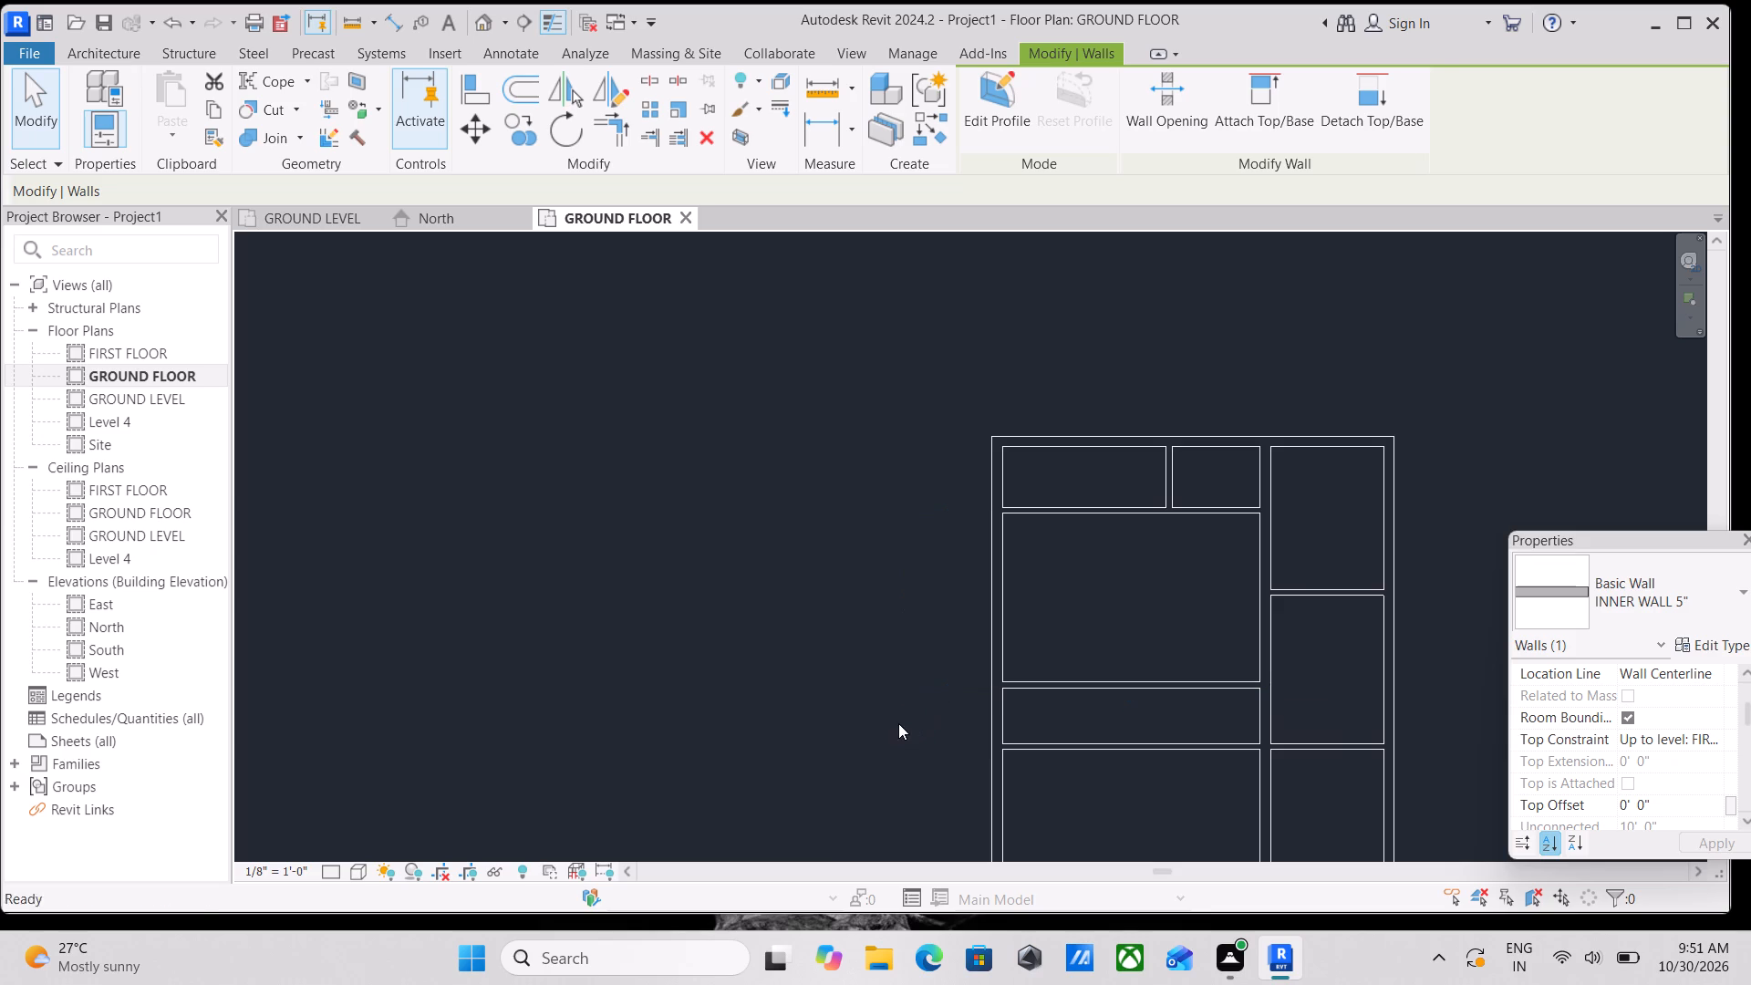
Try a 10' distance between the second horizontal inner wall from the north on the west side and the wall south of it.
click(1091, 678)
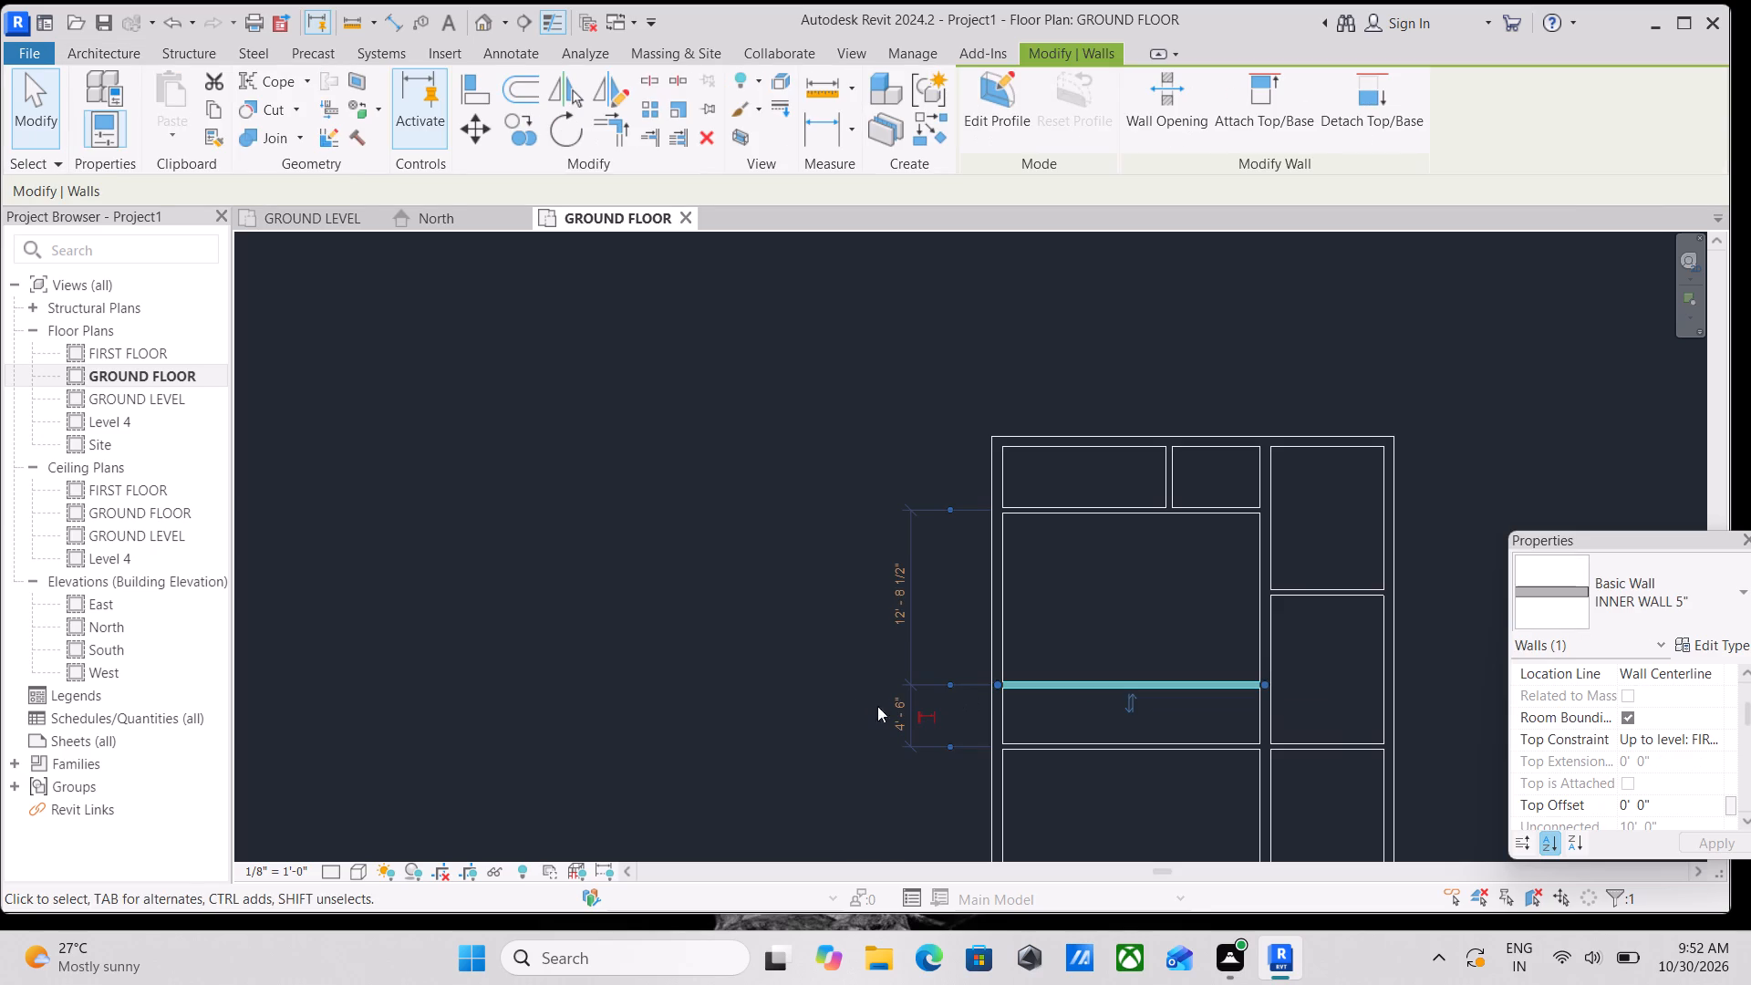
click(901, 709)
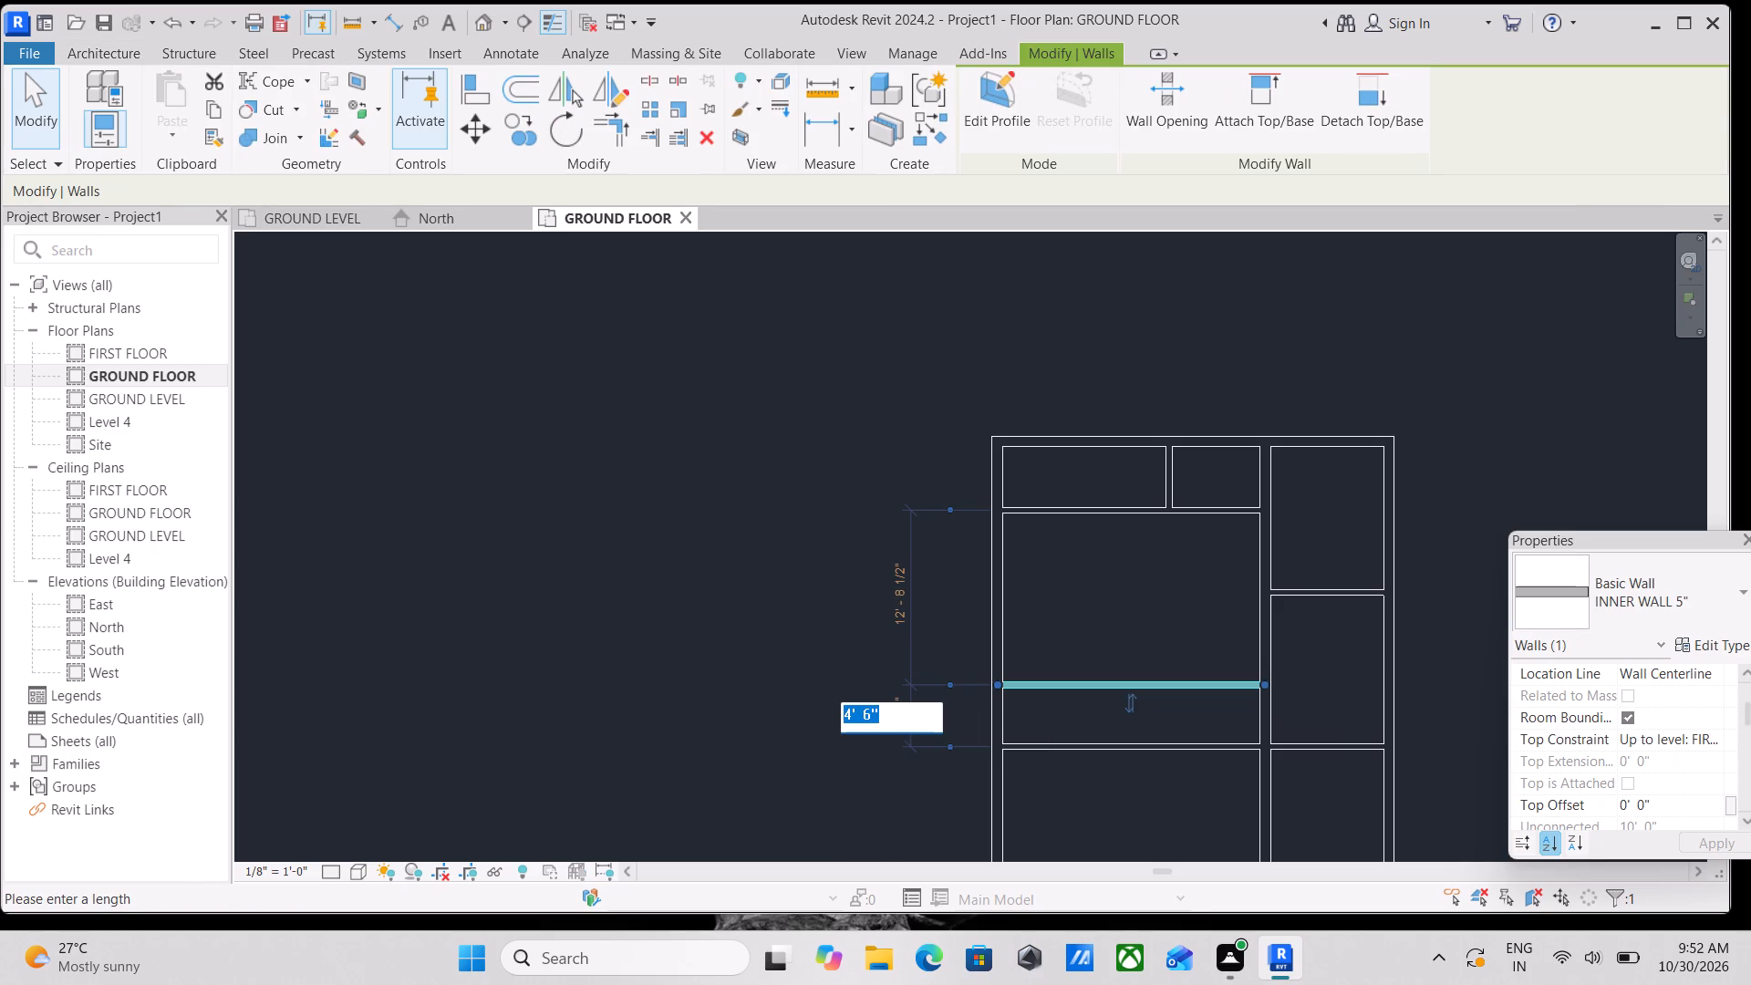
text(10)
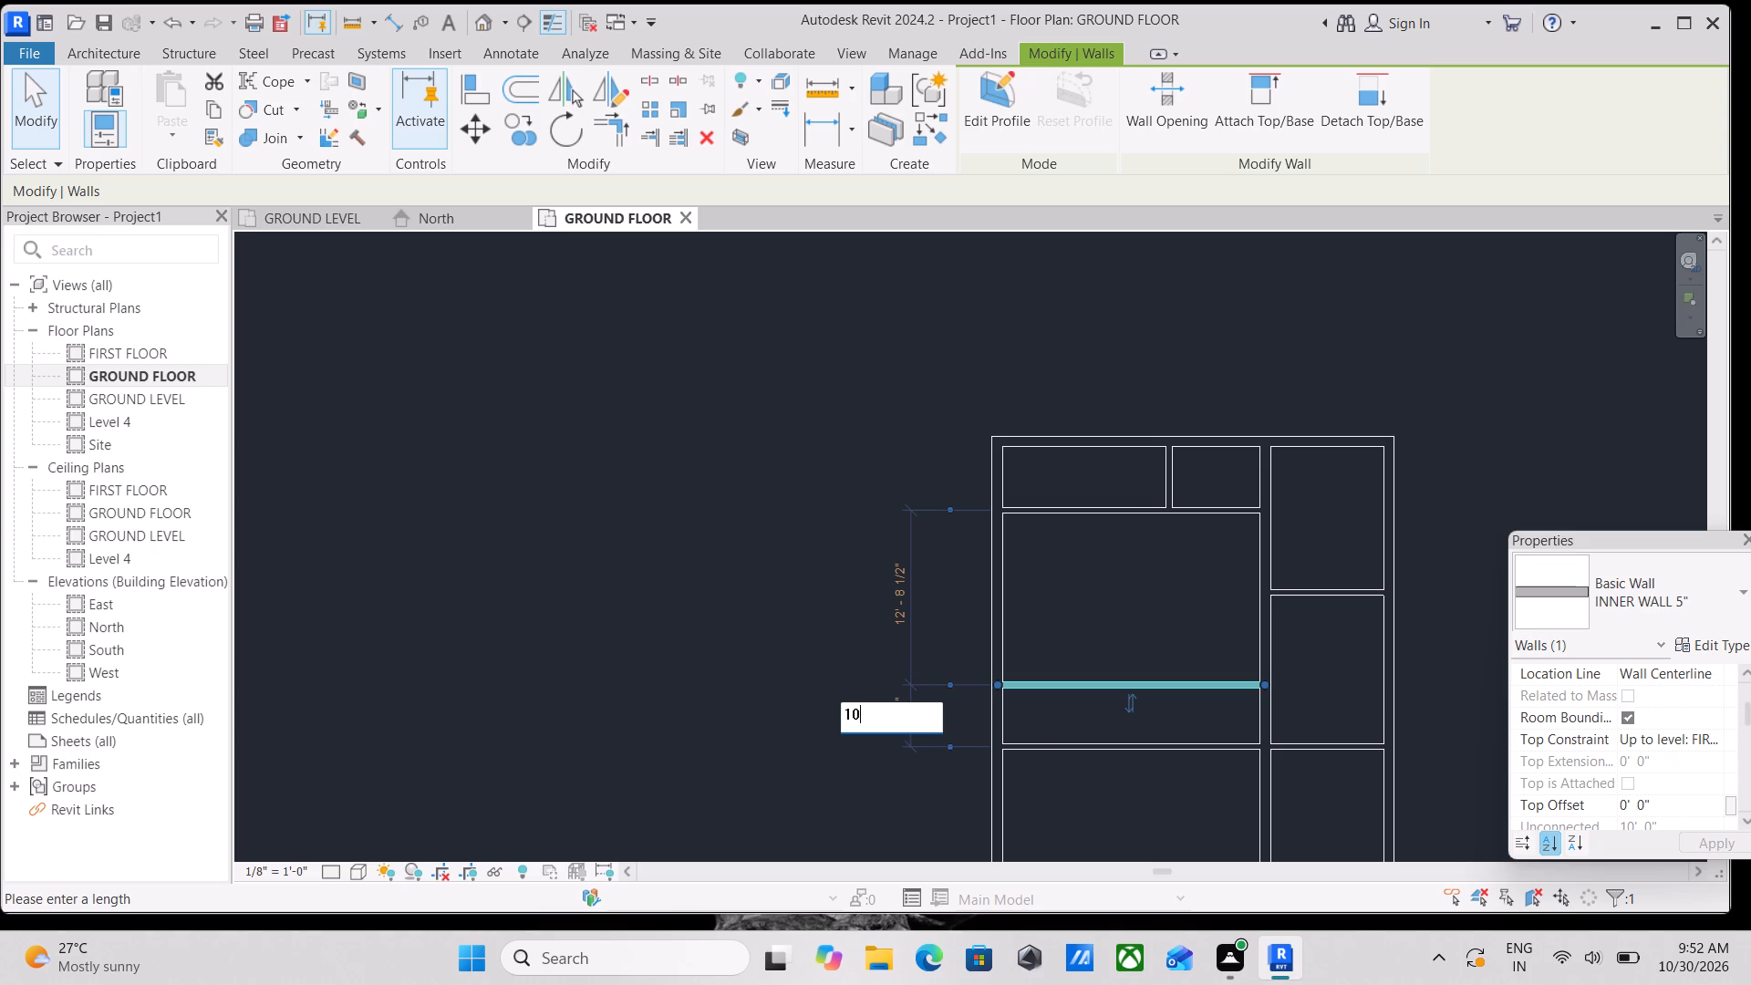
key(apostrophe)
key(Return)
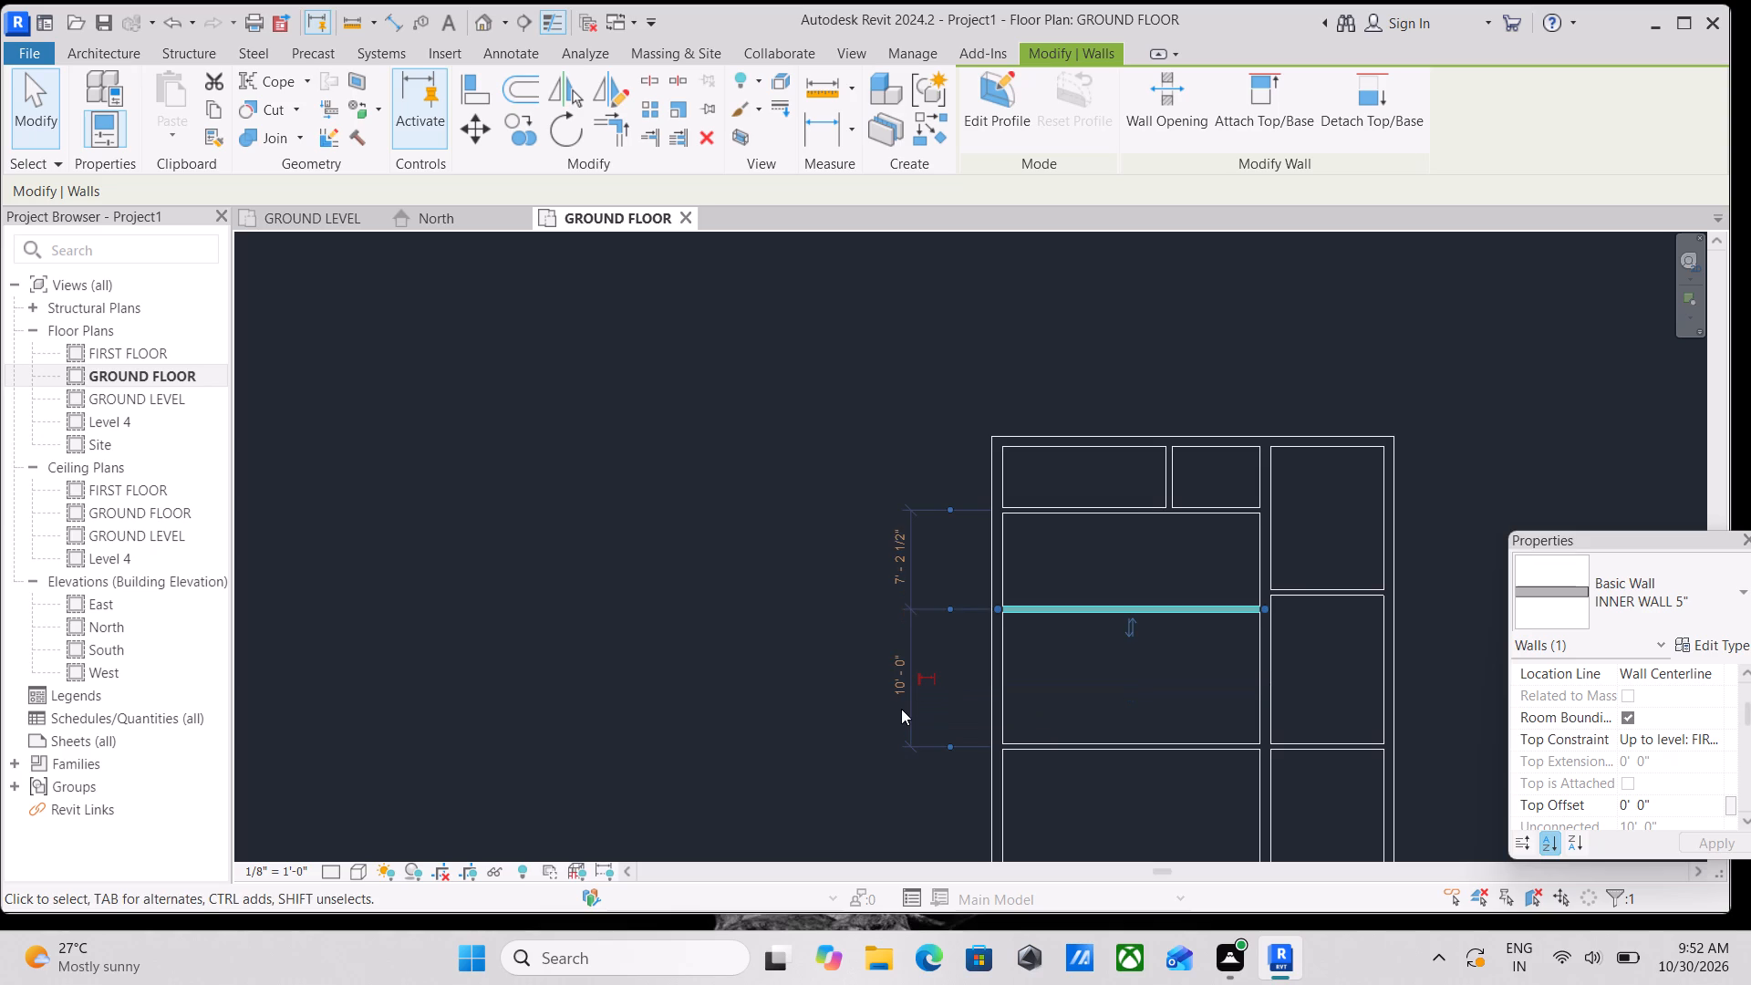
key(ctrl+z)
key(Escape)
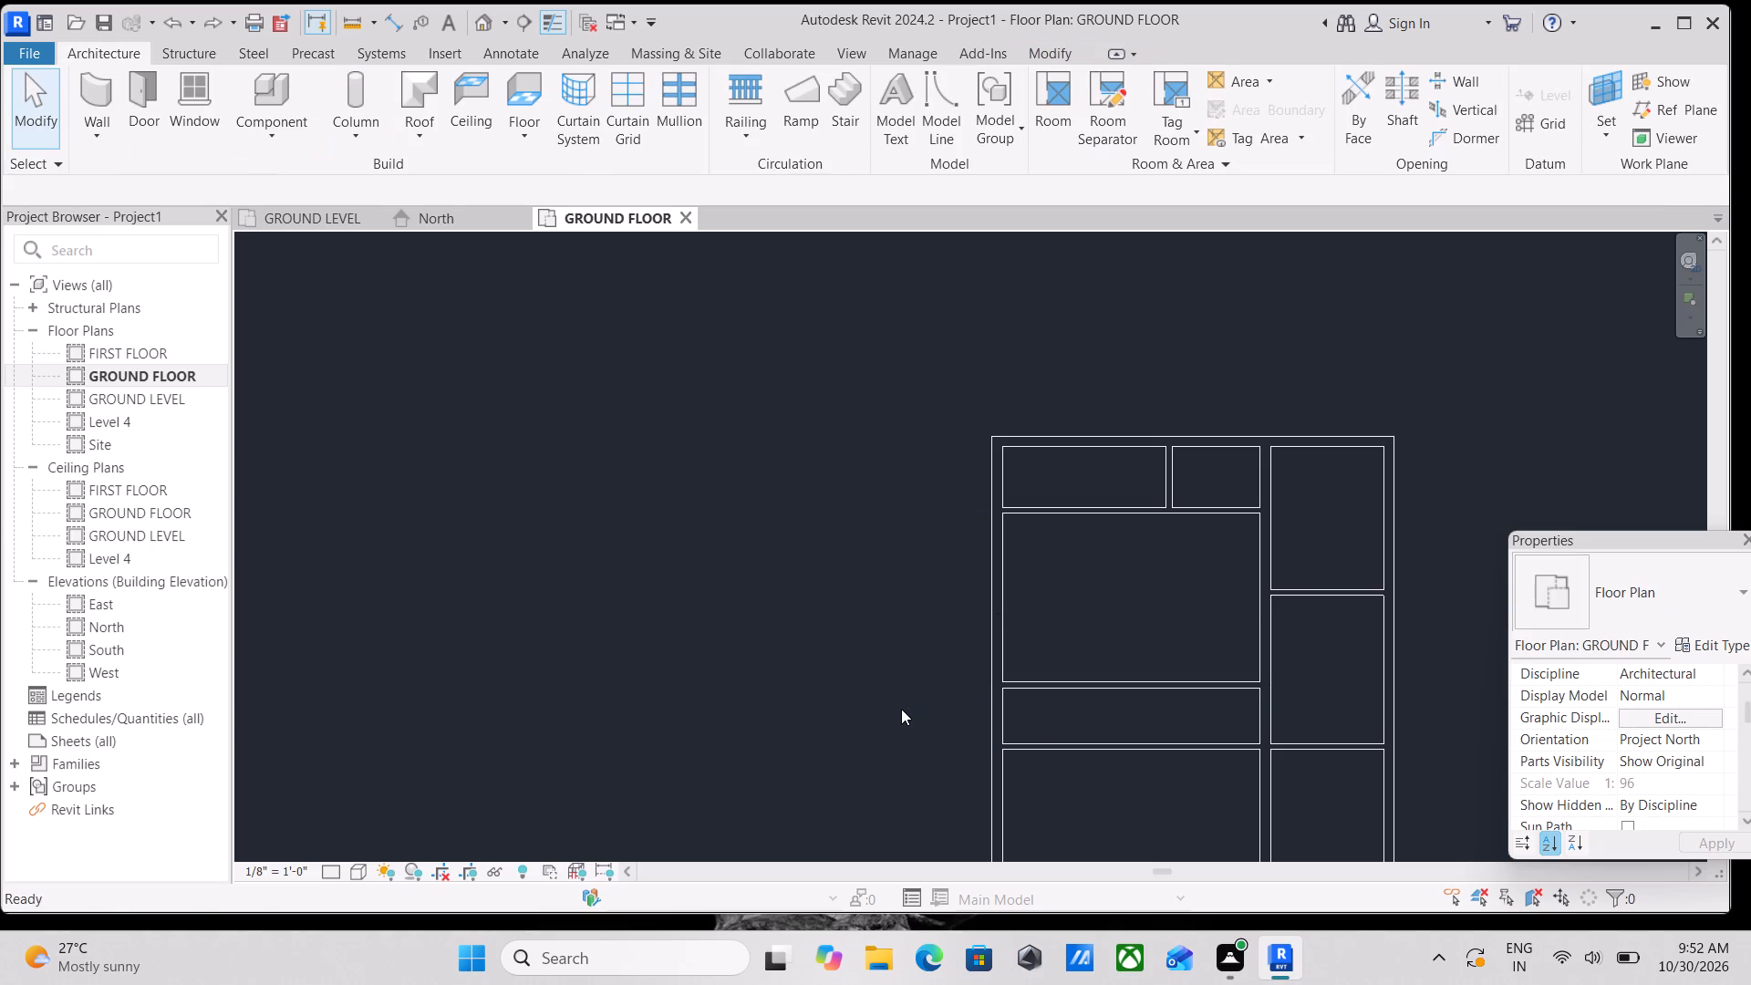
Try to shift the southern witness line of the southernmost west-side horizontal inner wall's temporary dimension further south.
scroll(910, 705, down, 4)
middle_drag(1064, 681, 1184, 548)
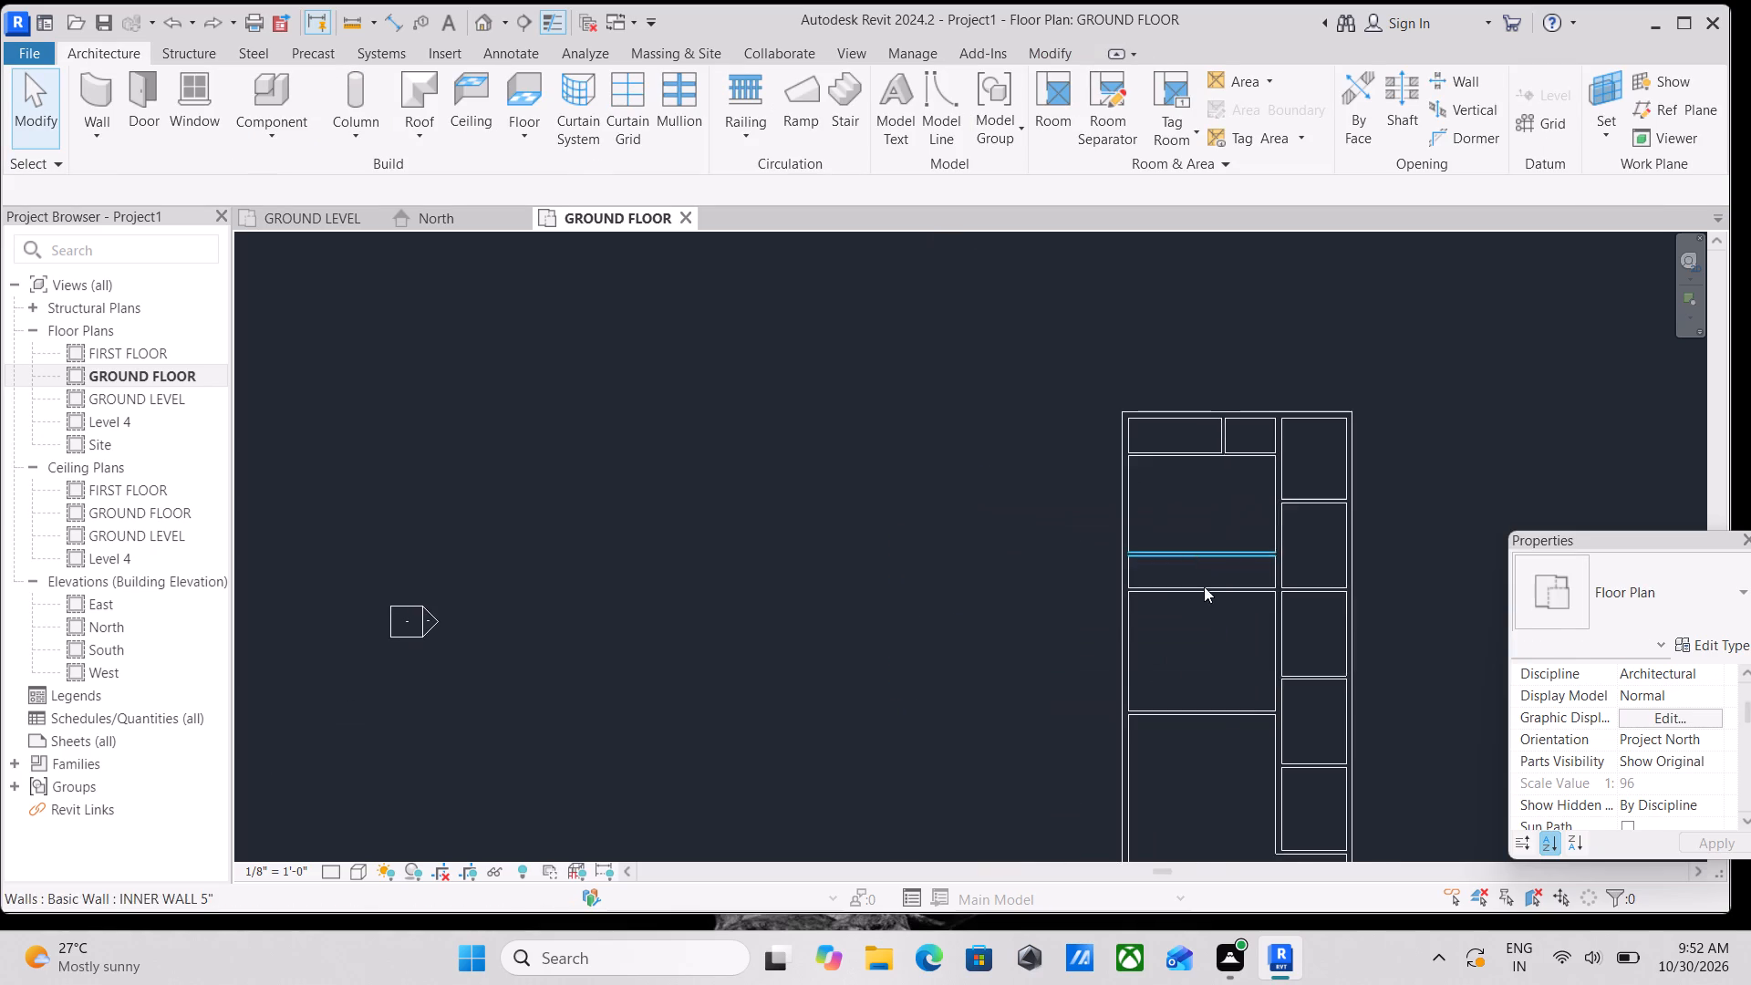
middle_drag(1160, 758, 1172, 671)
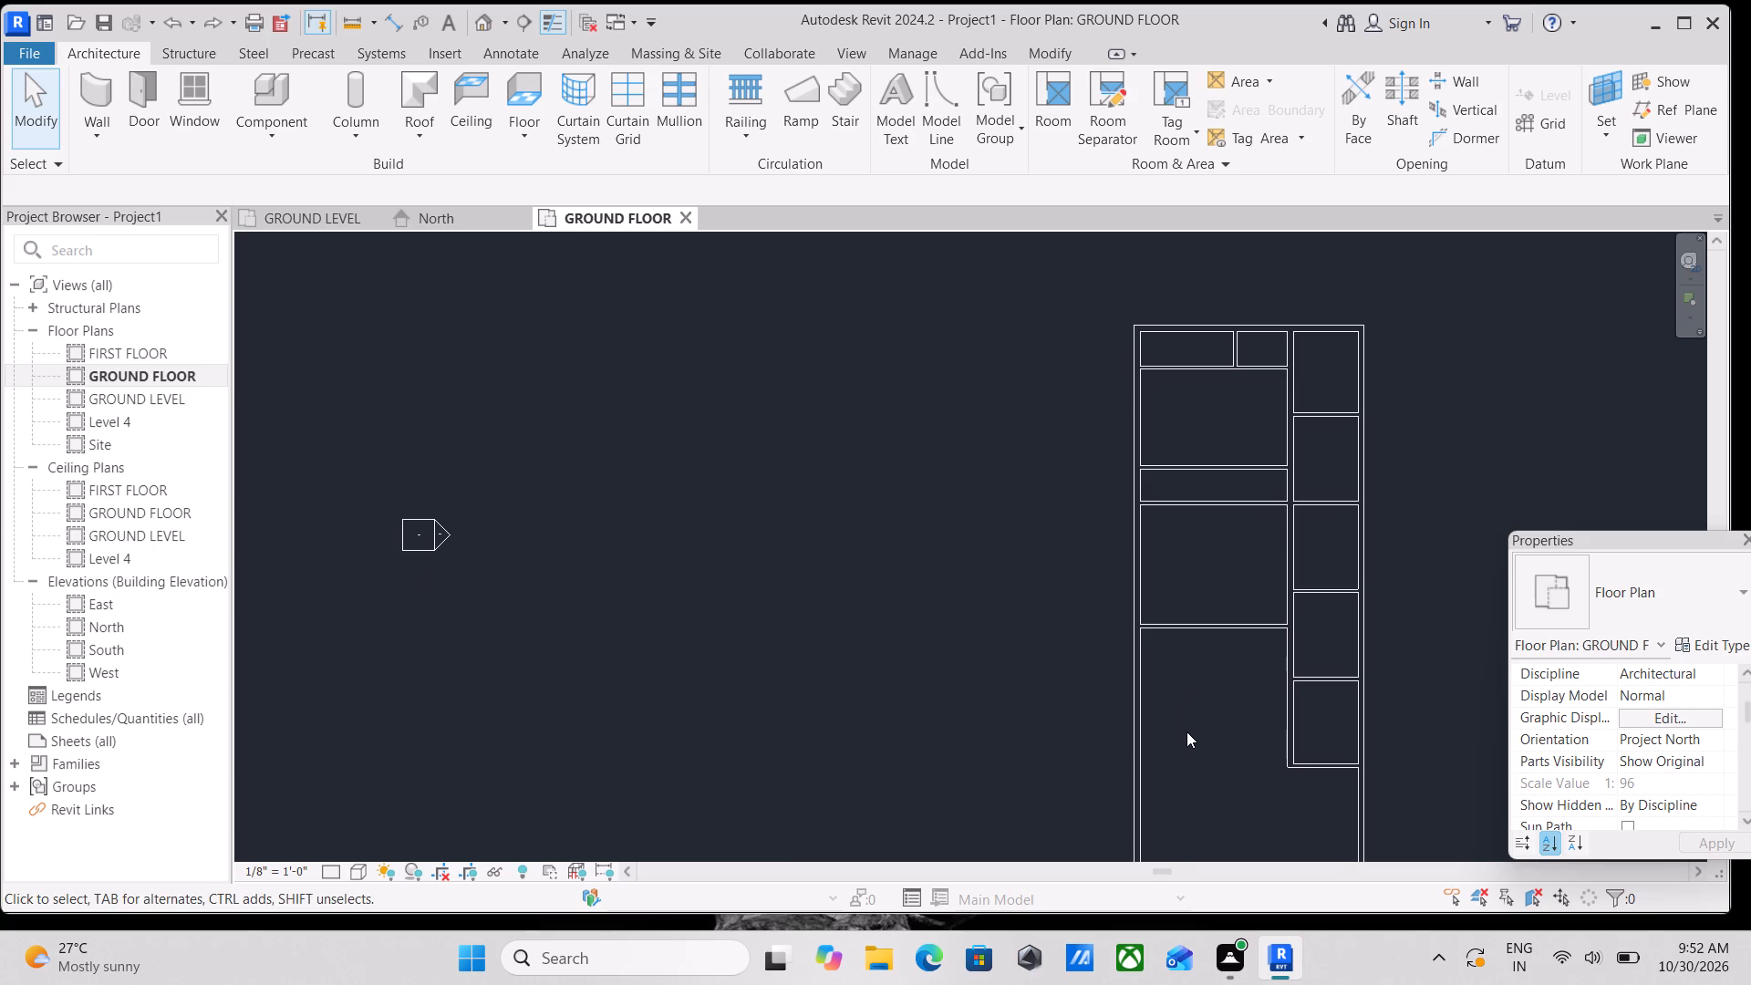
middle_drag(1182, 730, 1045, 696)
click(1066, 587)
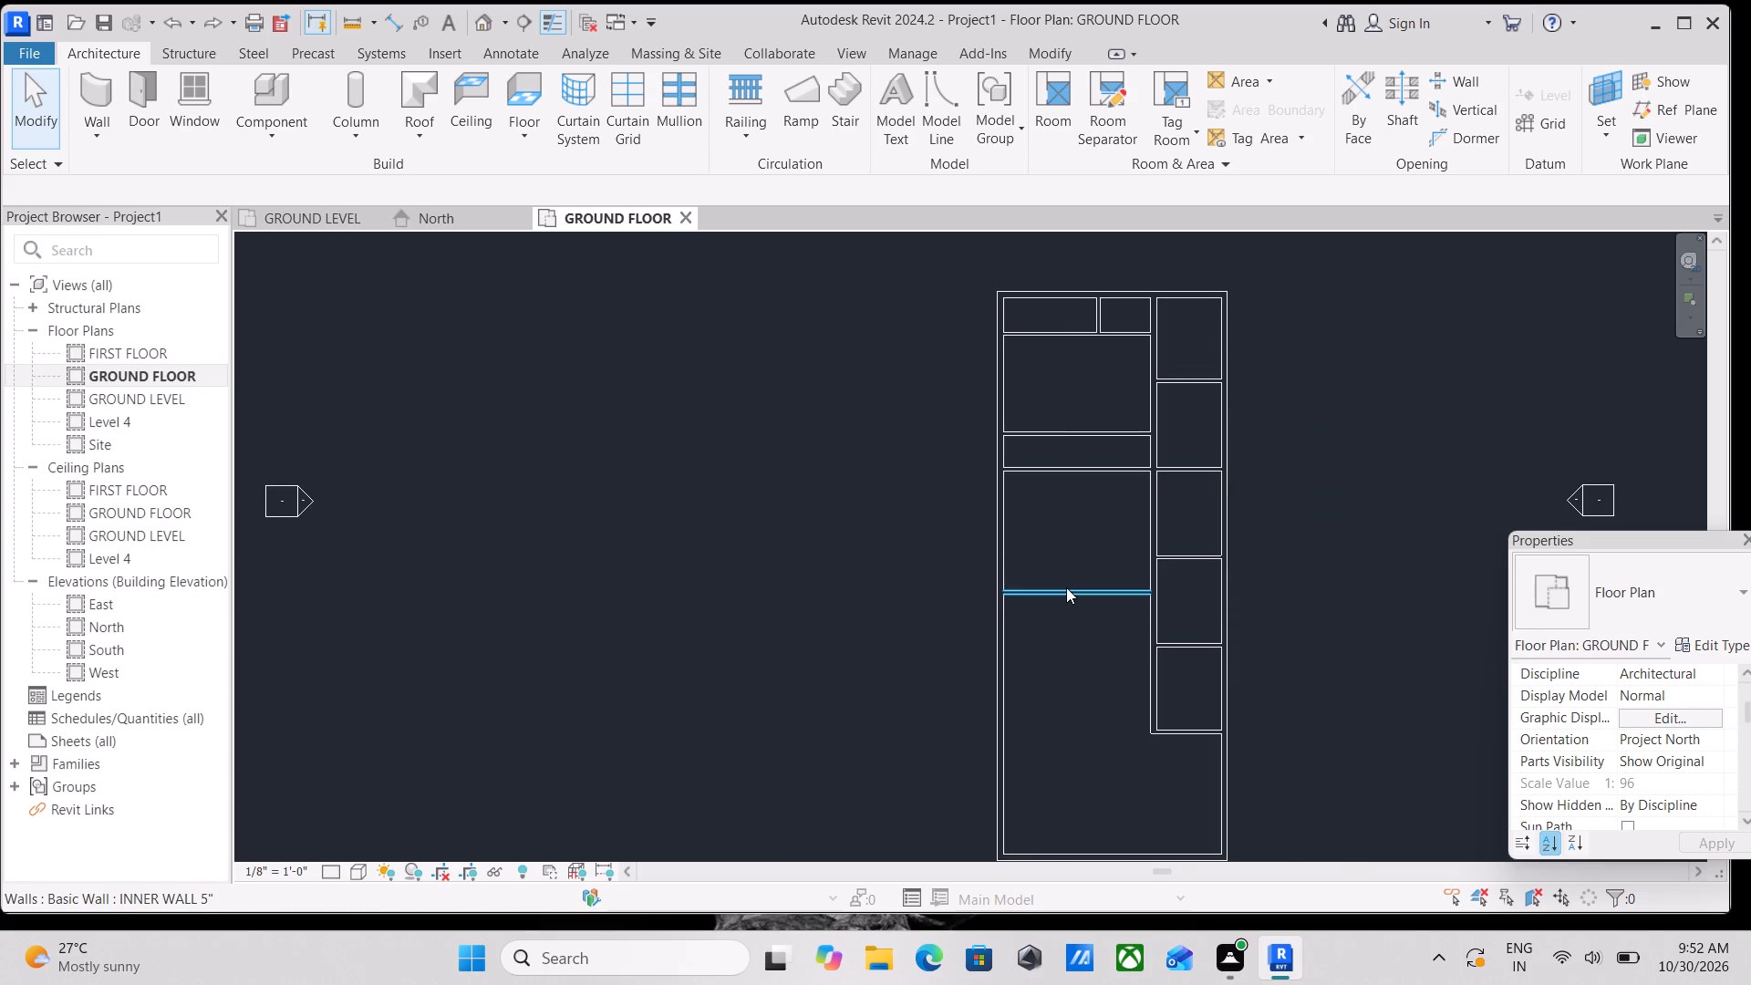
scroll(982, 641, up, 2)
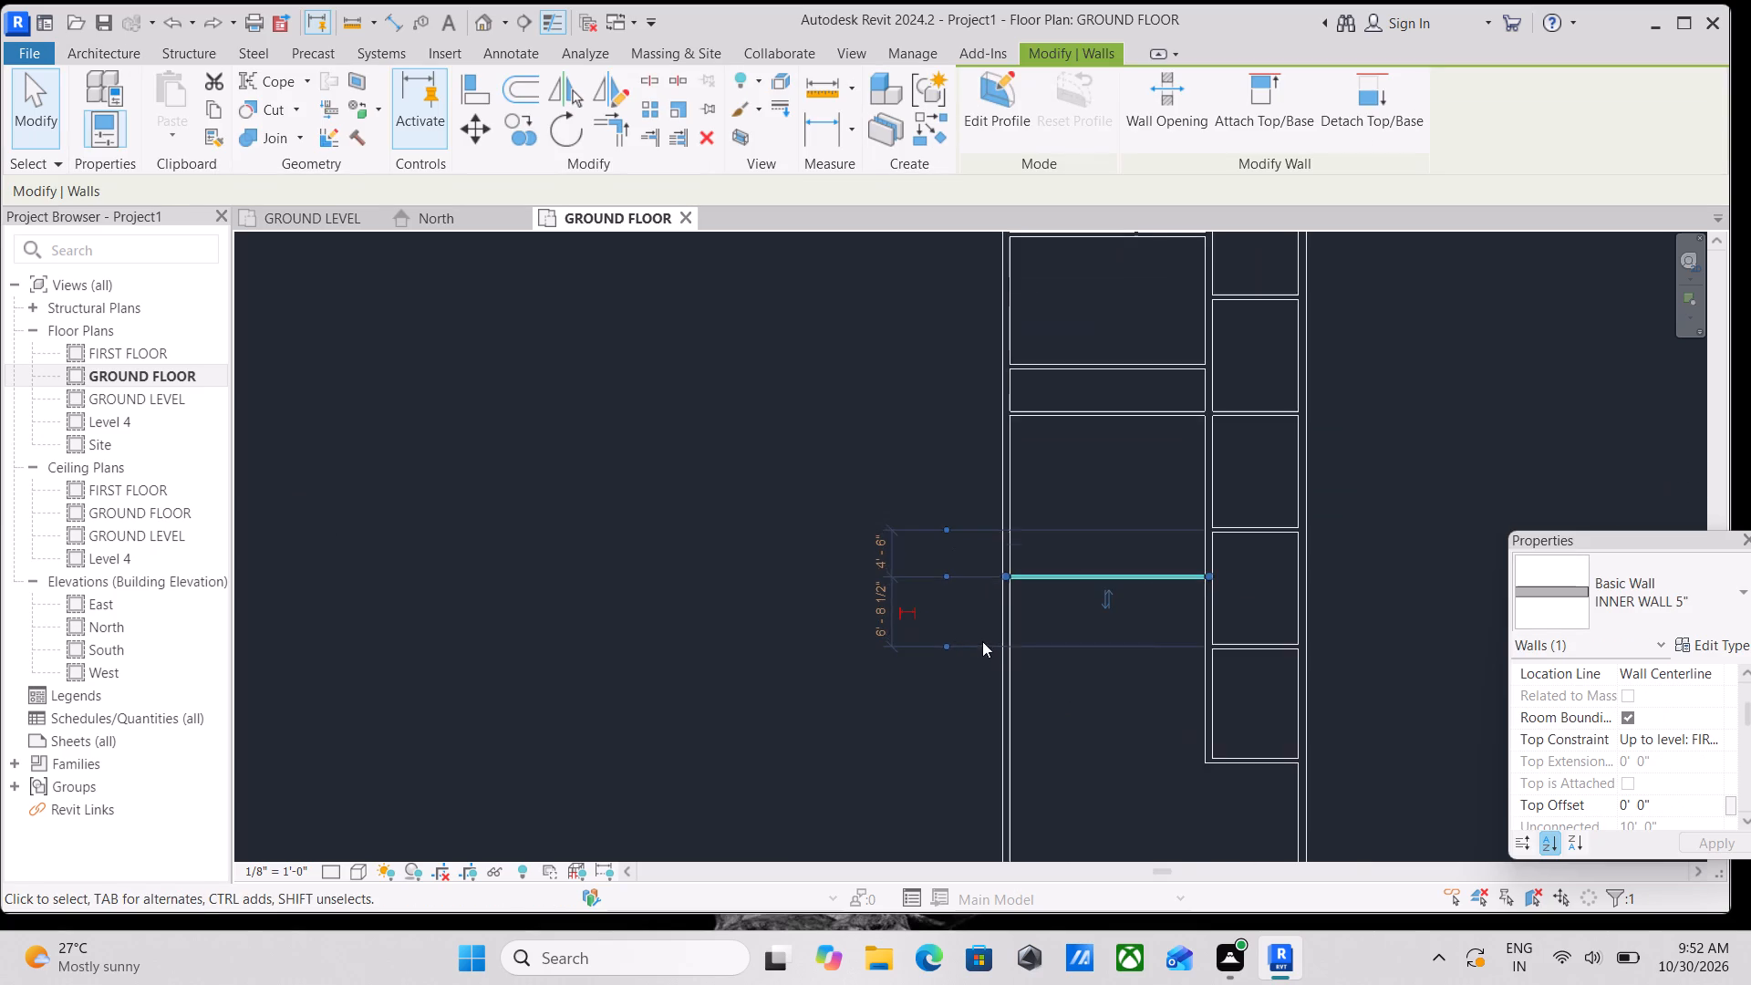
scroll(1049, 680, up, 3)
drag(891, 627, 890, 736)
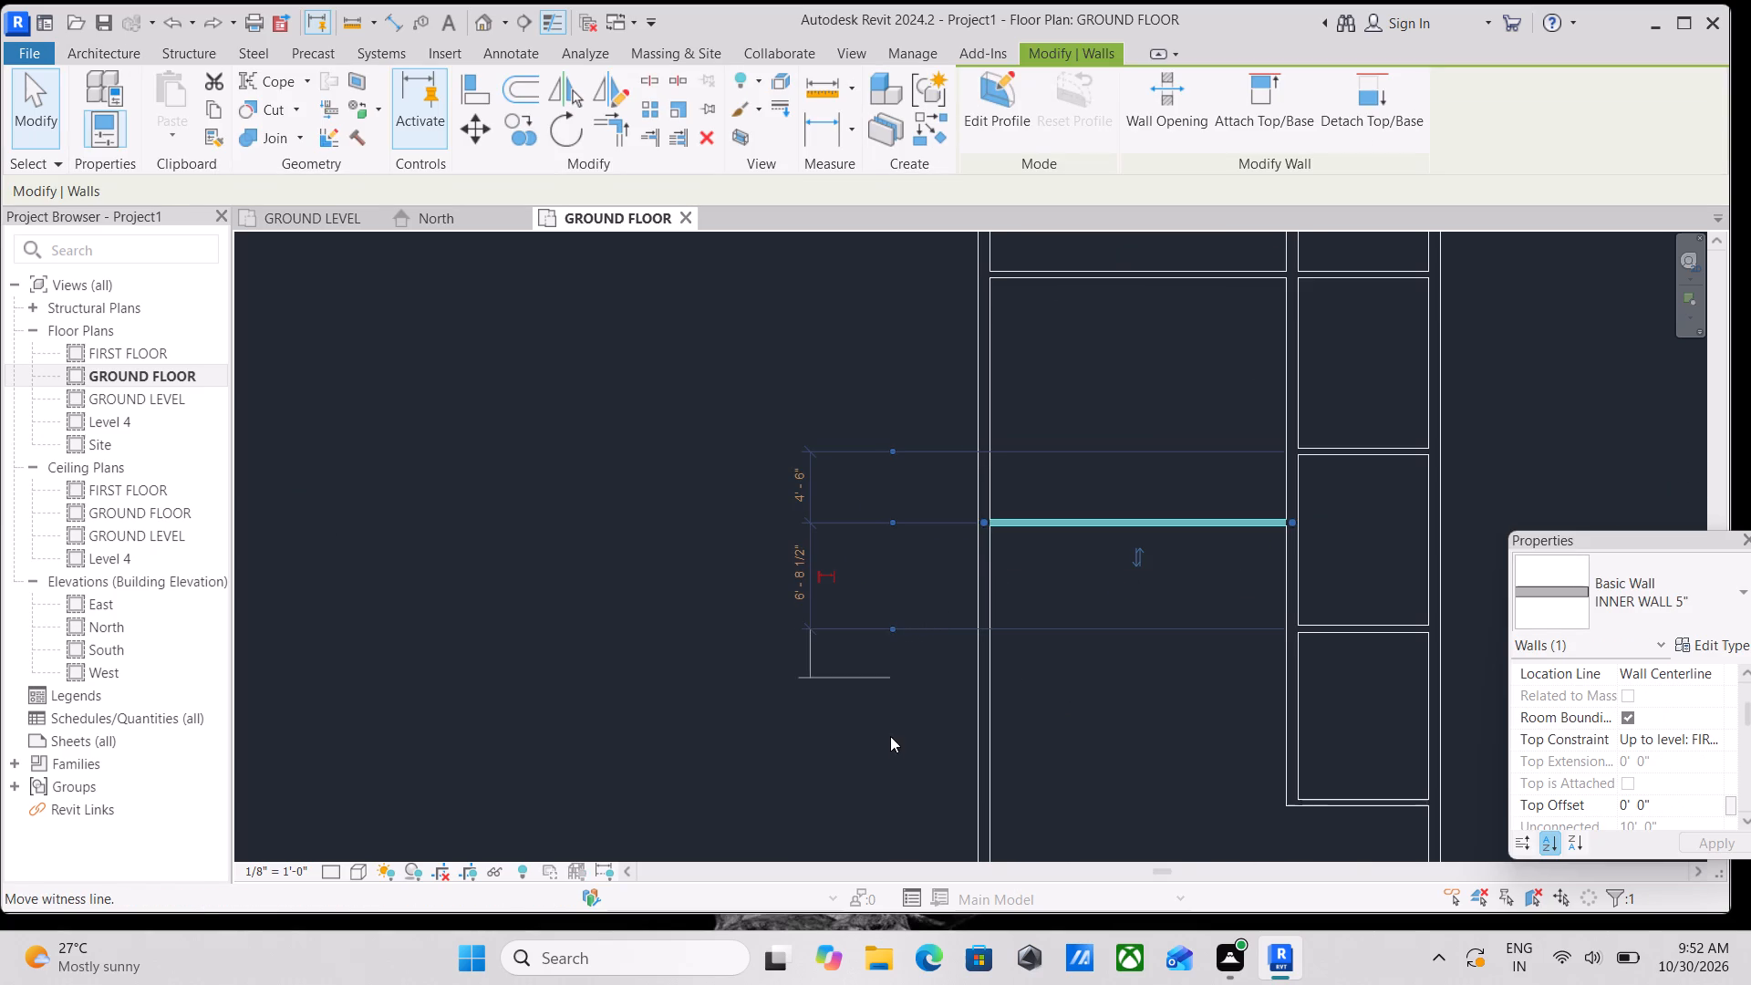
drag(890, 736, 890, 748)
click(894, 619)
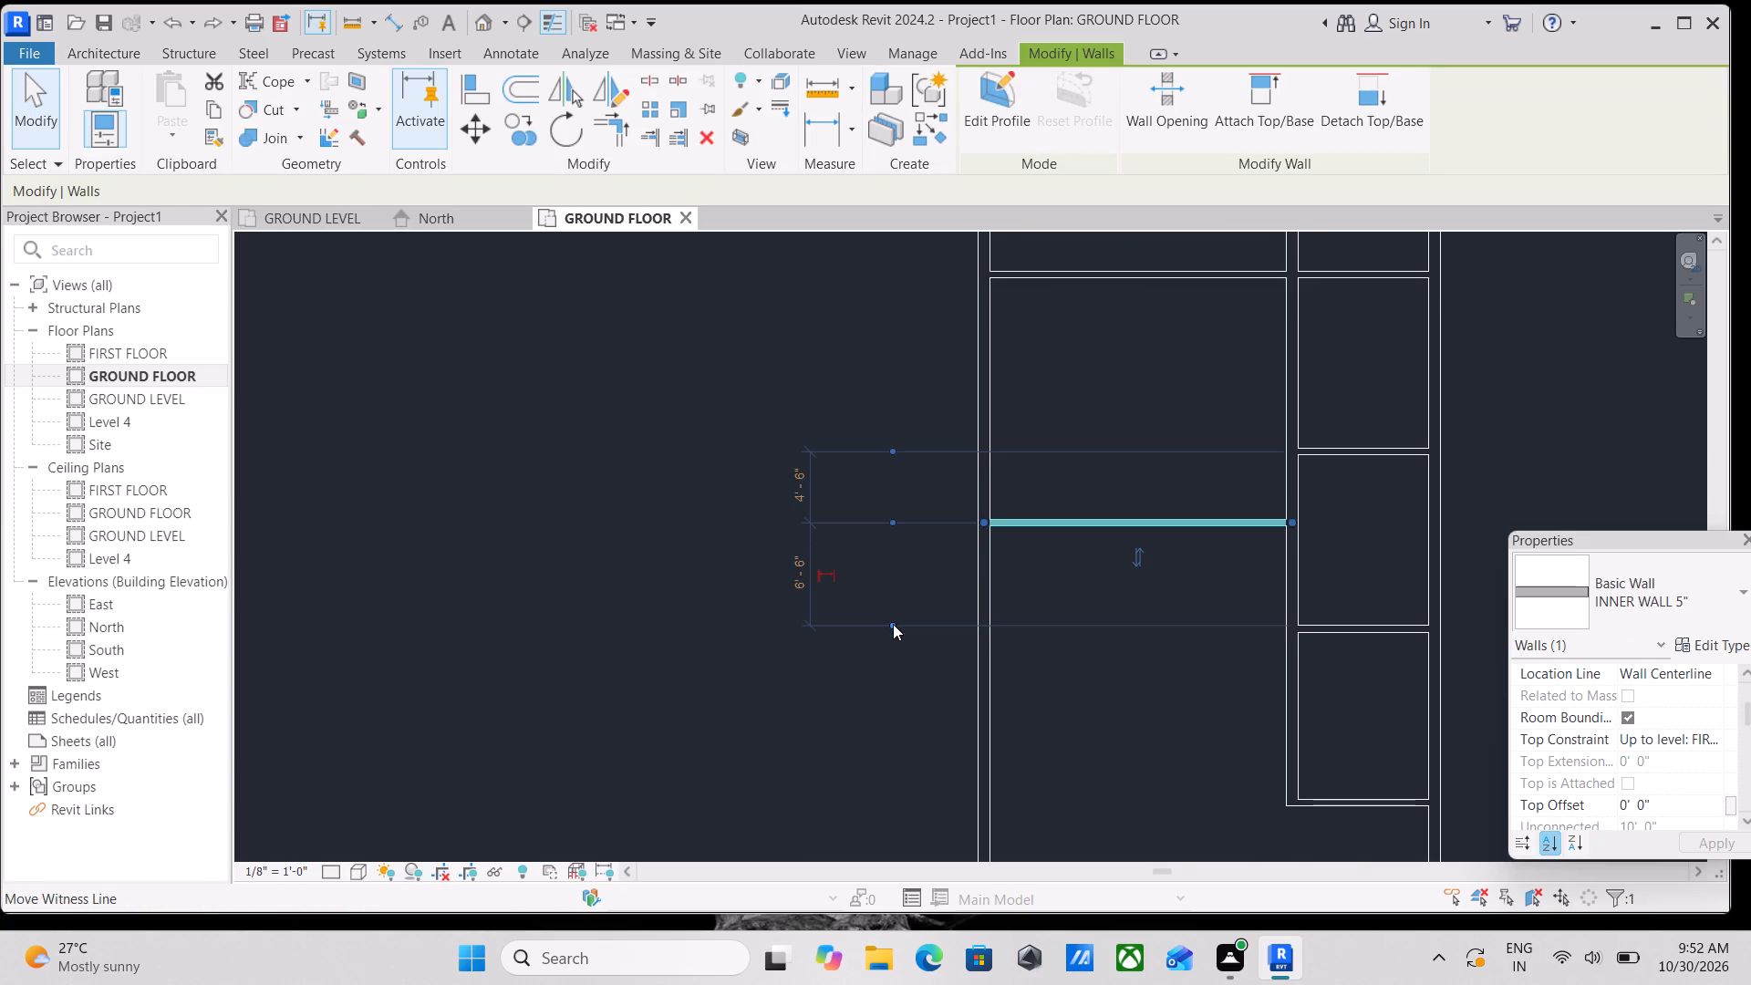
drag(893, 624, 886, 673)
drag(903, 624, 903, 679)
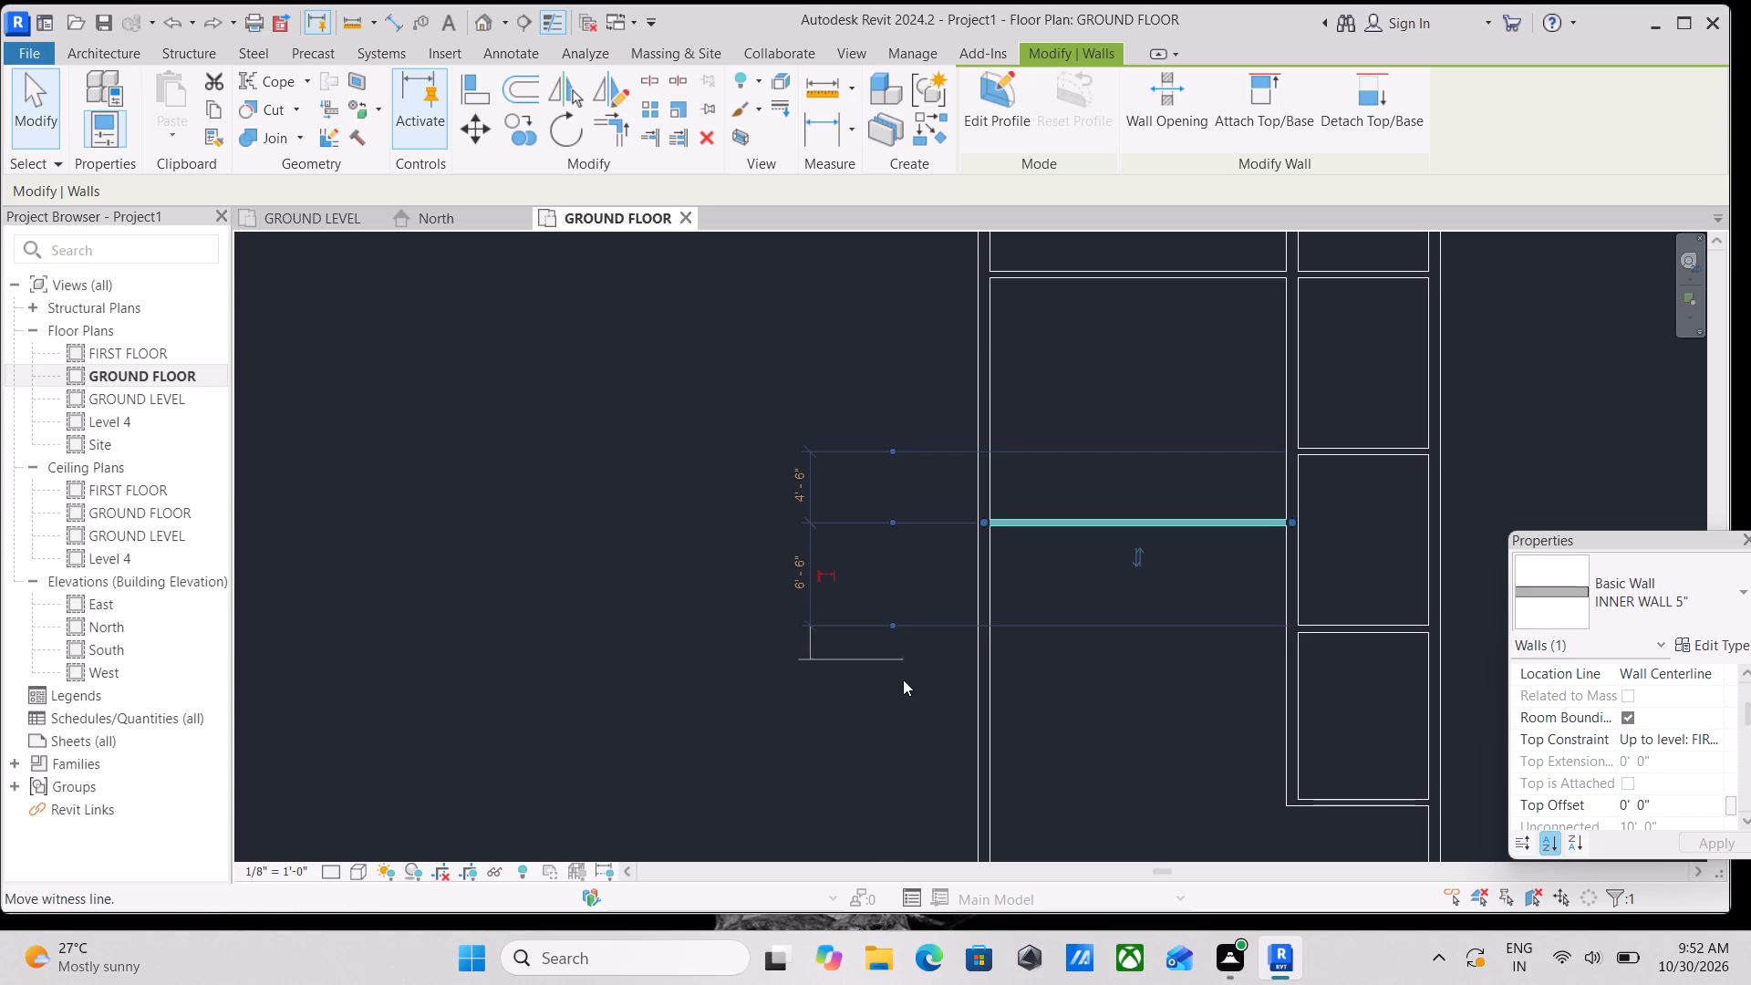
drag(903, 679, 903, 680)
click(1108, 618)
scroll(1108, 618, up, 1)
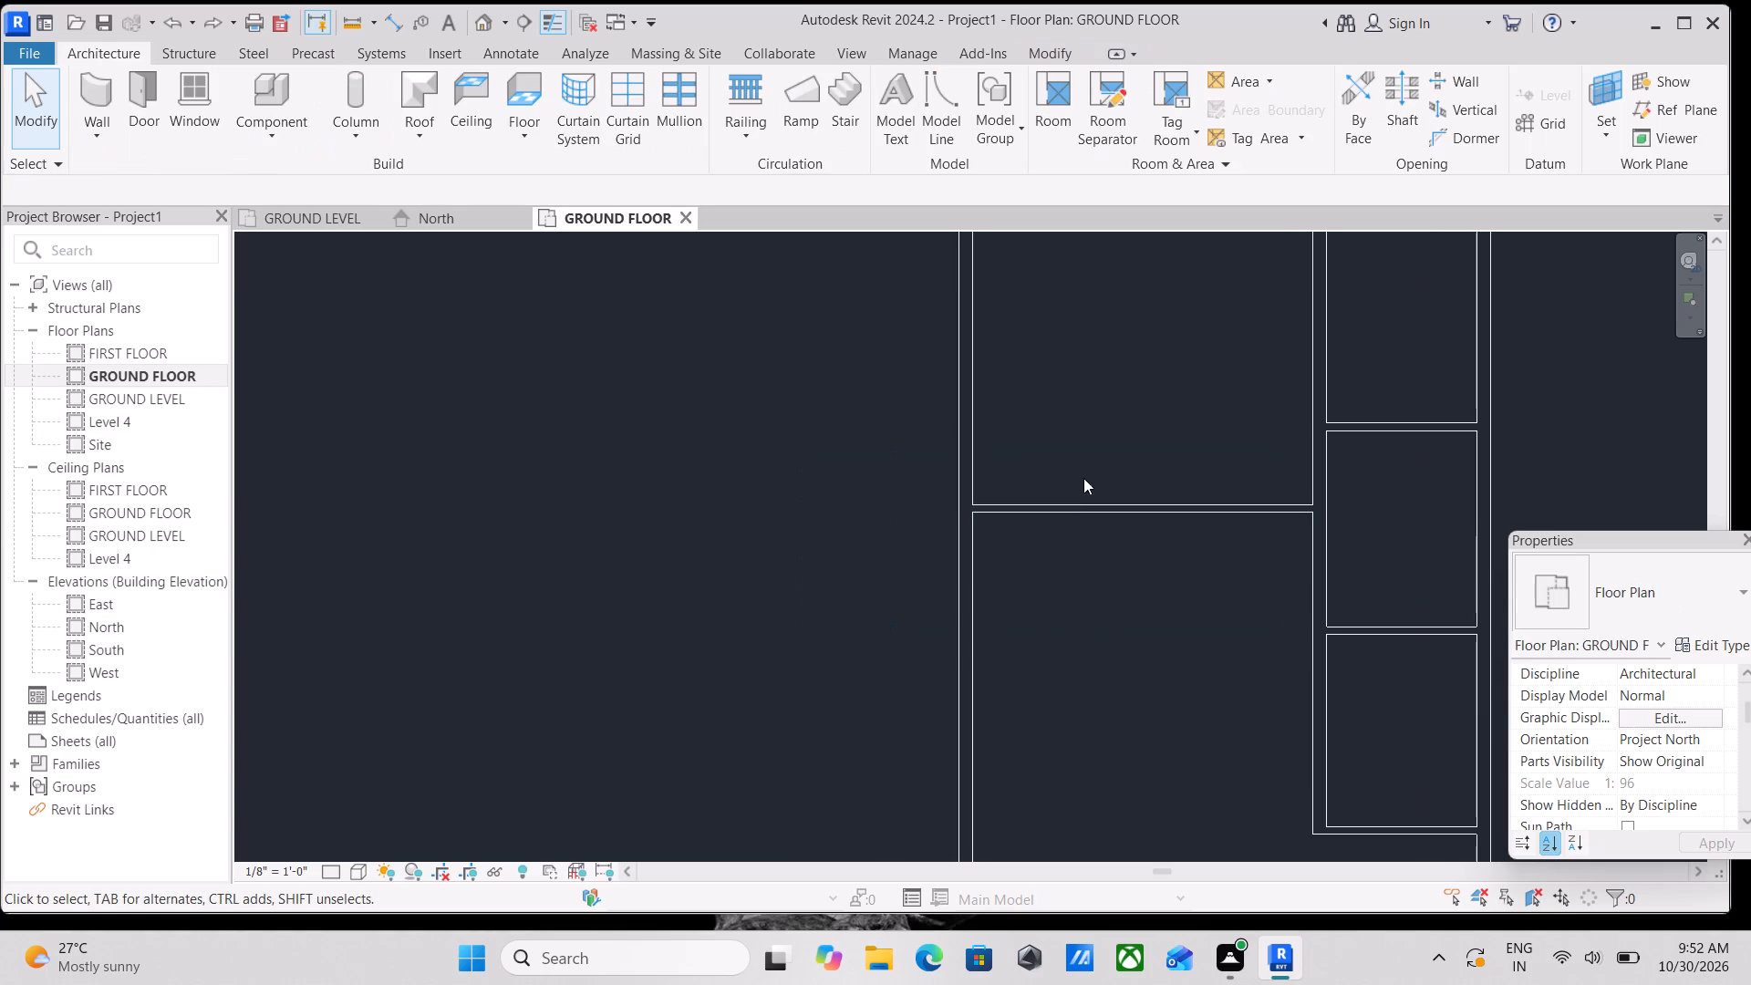
Reference the southernmost west-side inner wall's temporary dimension to the inner face of the south outer wall.
click(1072, 502)
scroll(901, 651, up, 7)
scroll(827, 522, up, 3)
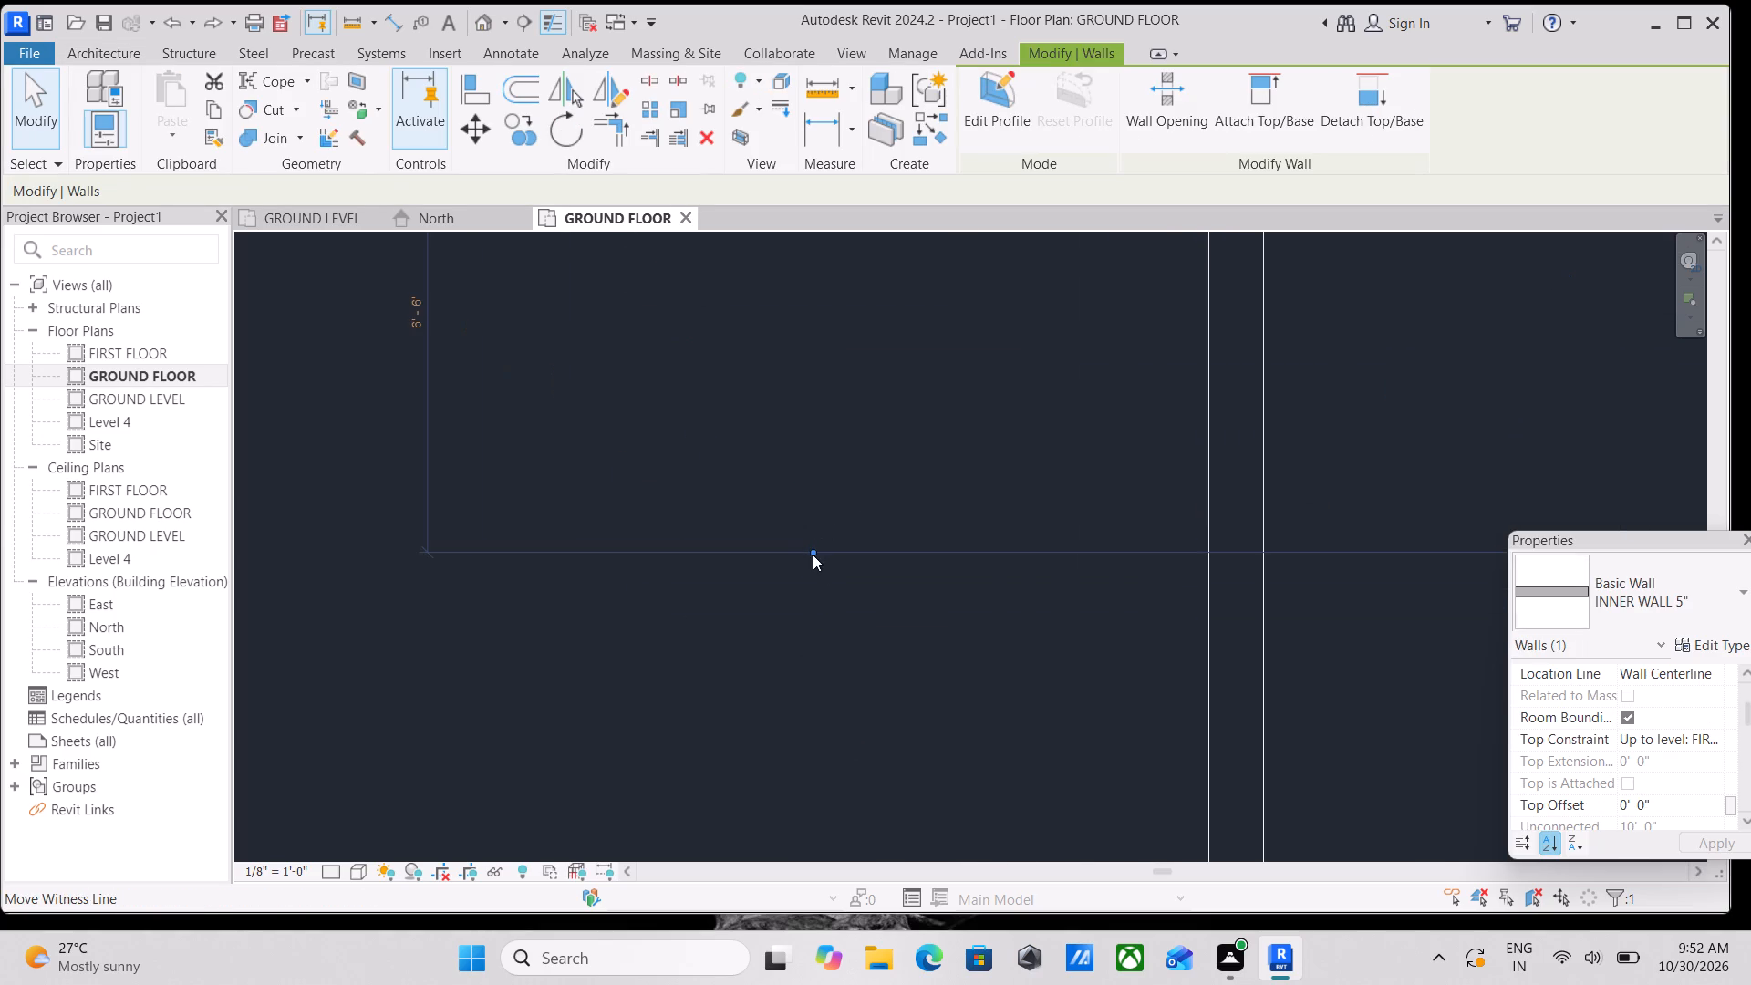
scroll(984, 393, up, 1)
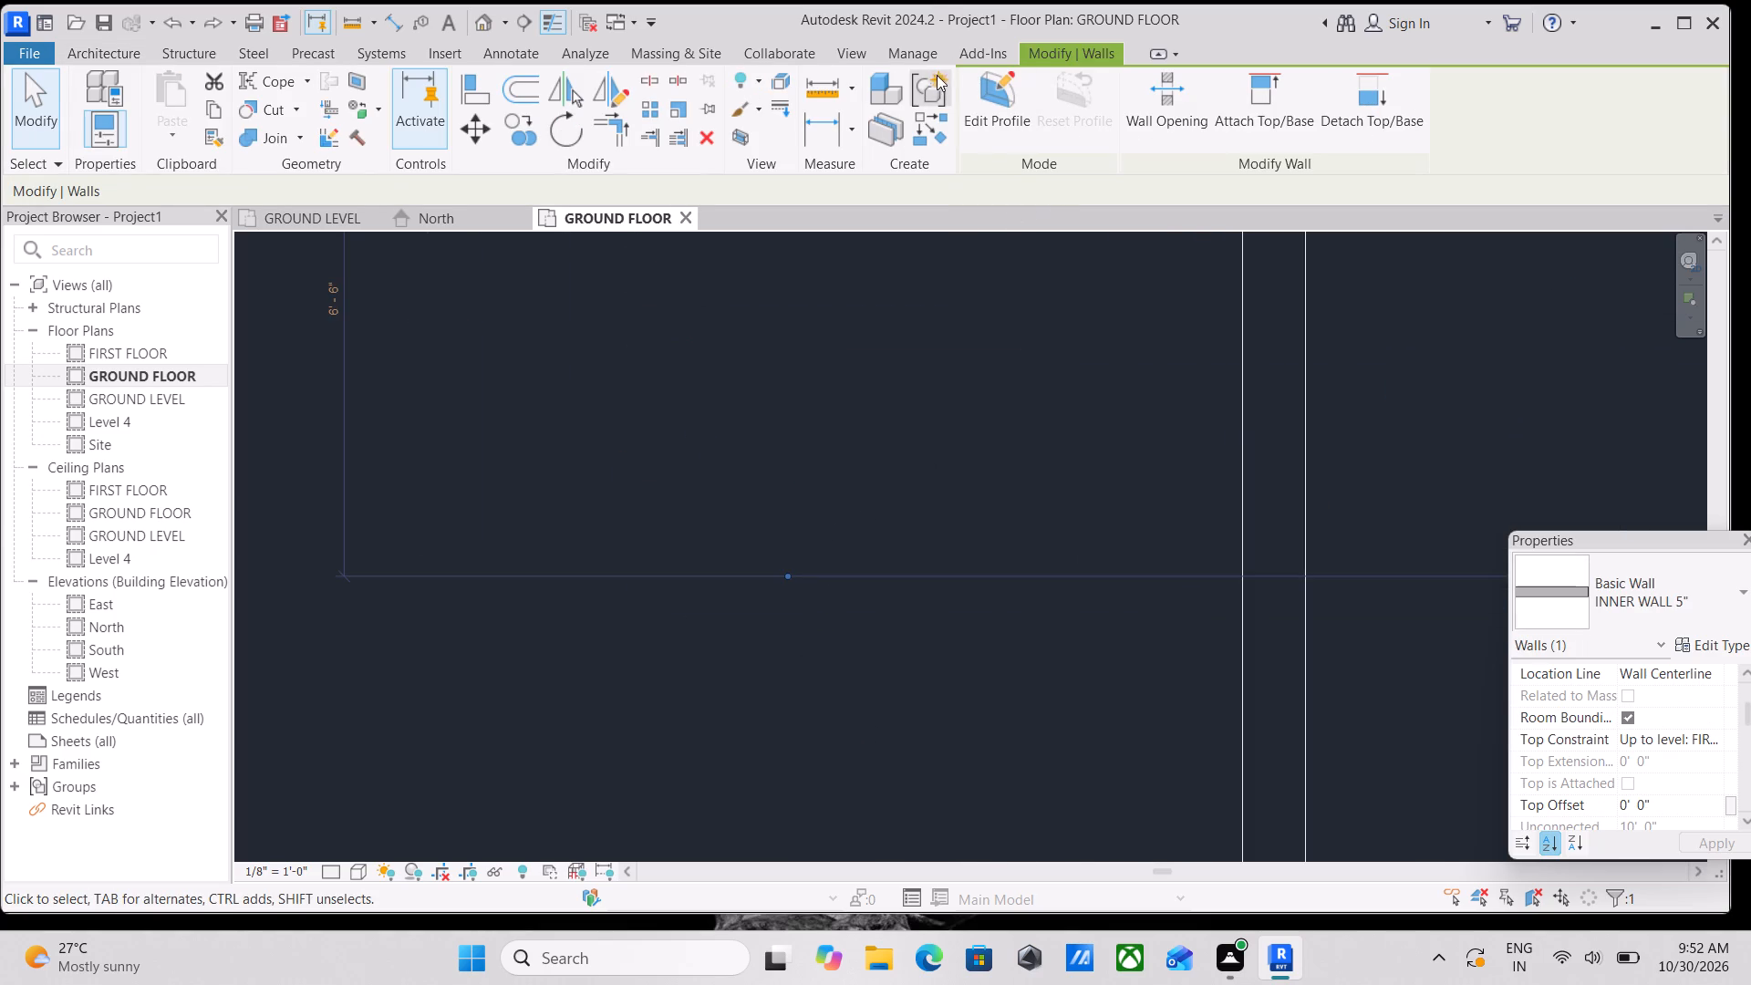
scroll(680, 435, down, 4)
scroll(751, 413, down, 8)
middle_drag(865, 520, 884, 697)
scroll(777, 674, up, 5)
drag(813, 607, 816, 620)
drag(812, 606, 854, 783)
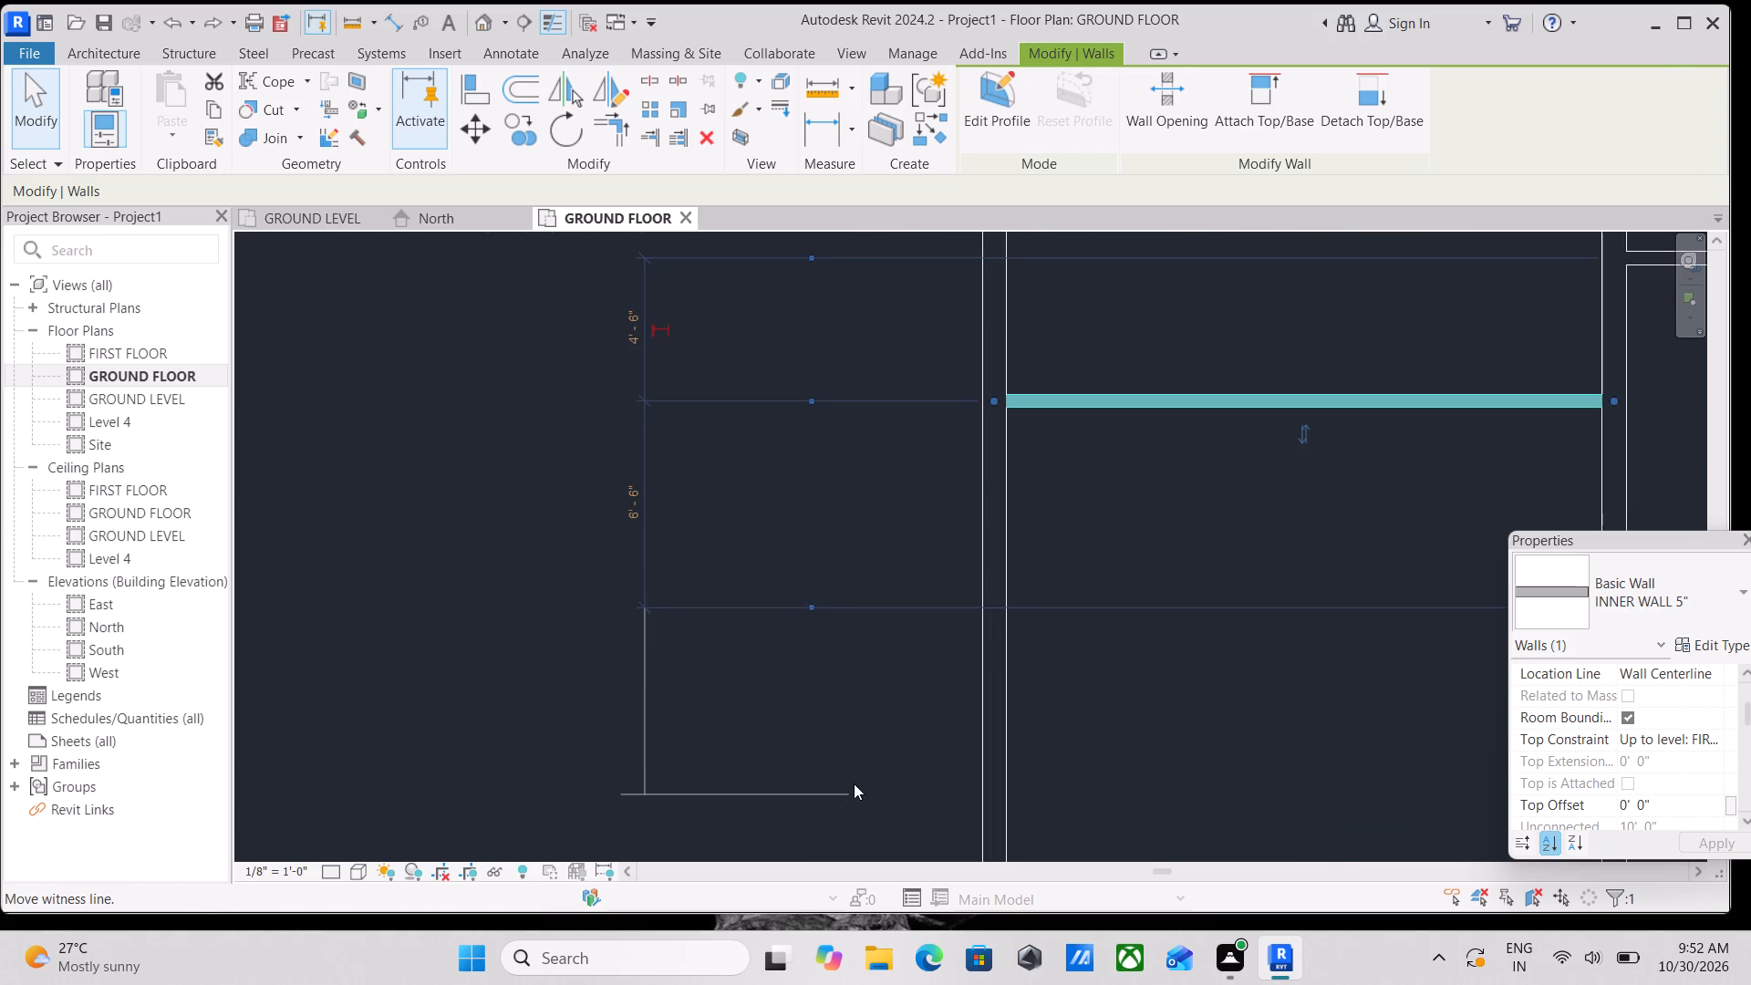
drag(854, 783, 871, 733)
scroll(871, 733, down, 4)
middle_drag(872, 726, 989, 517)
scroll(989, 517, up, 1)
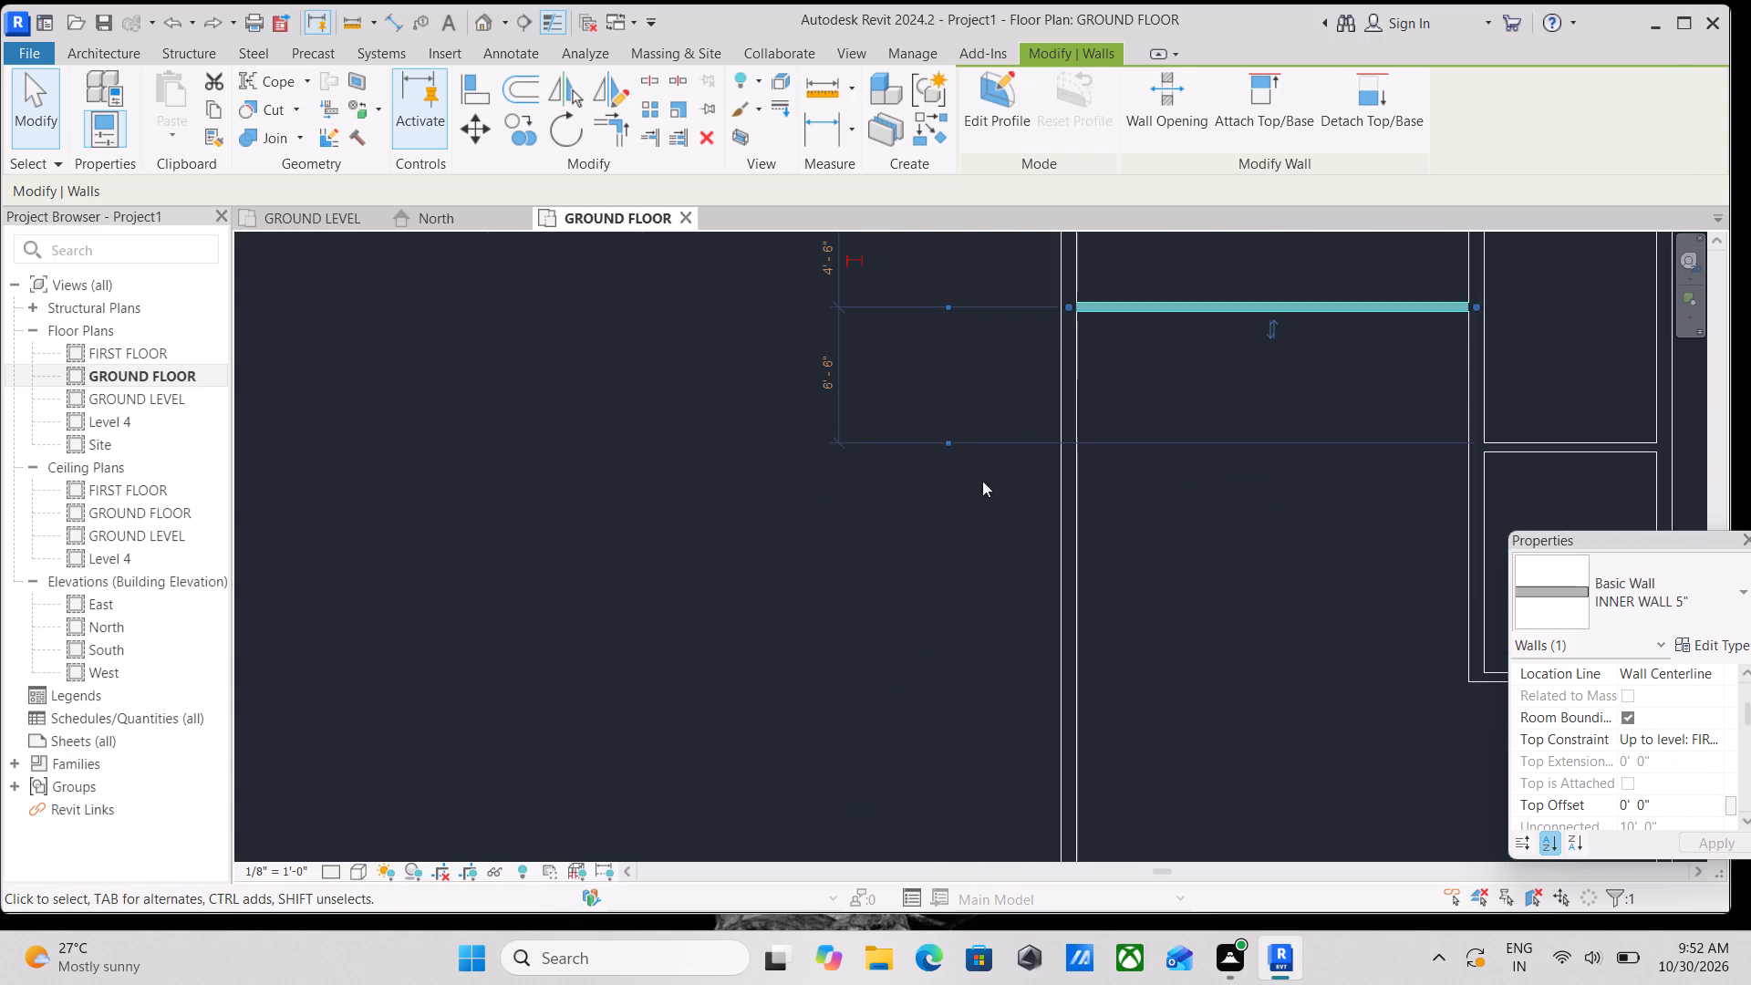
scroll(954, 439, down, 4)
drag(954, 436, 978, 752)
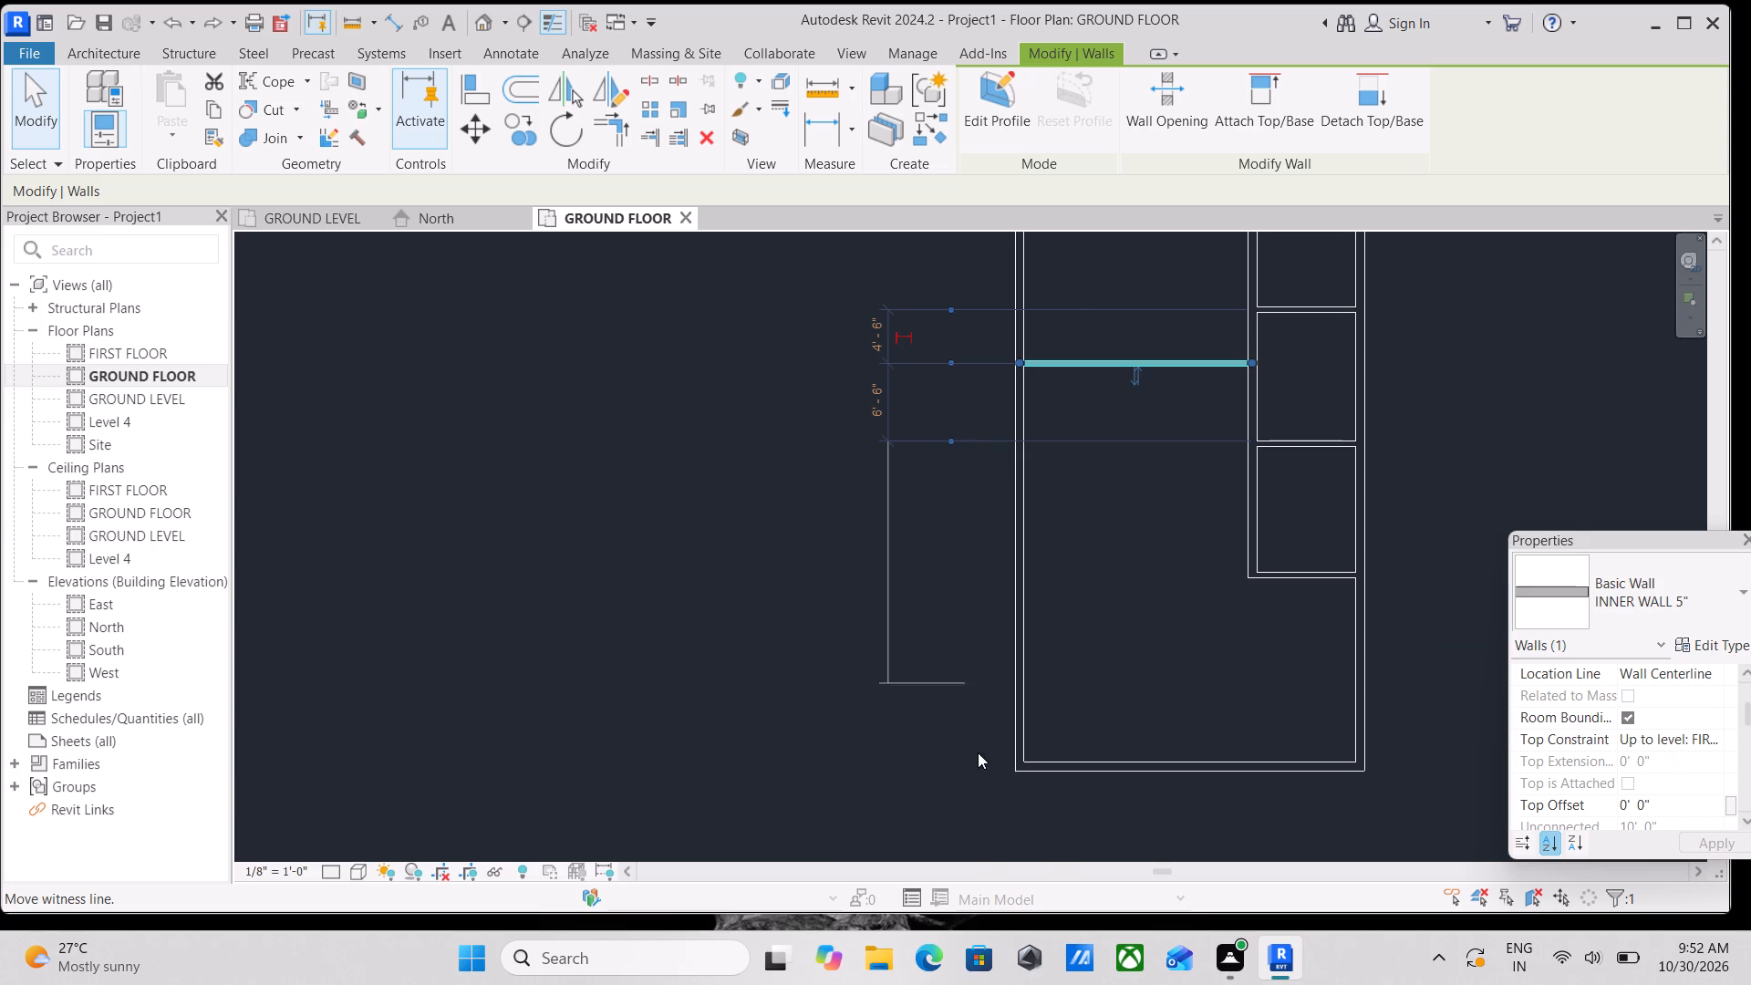
drag(978, 752, 1017, 770)
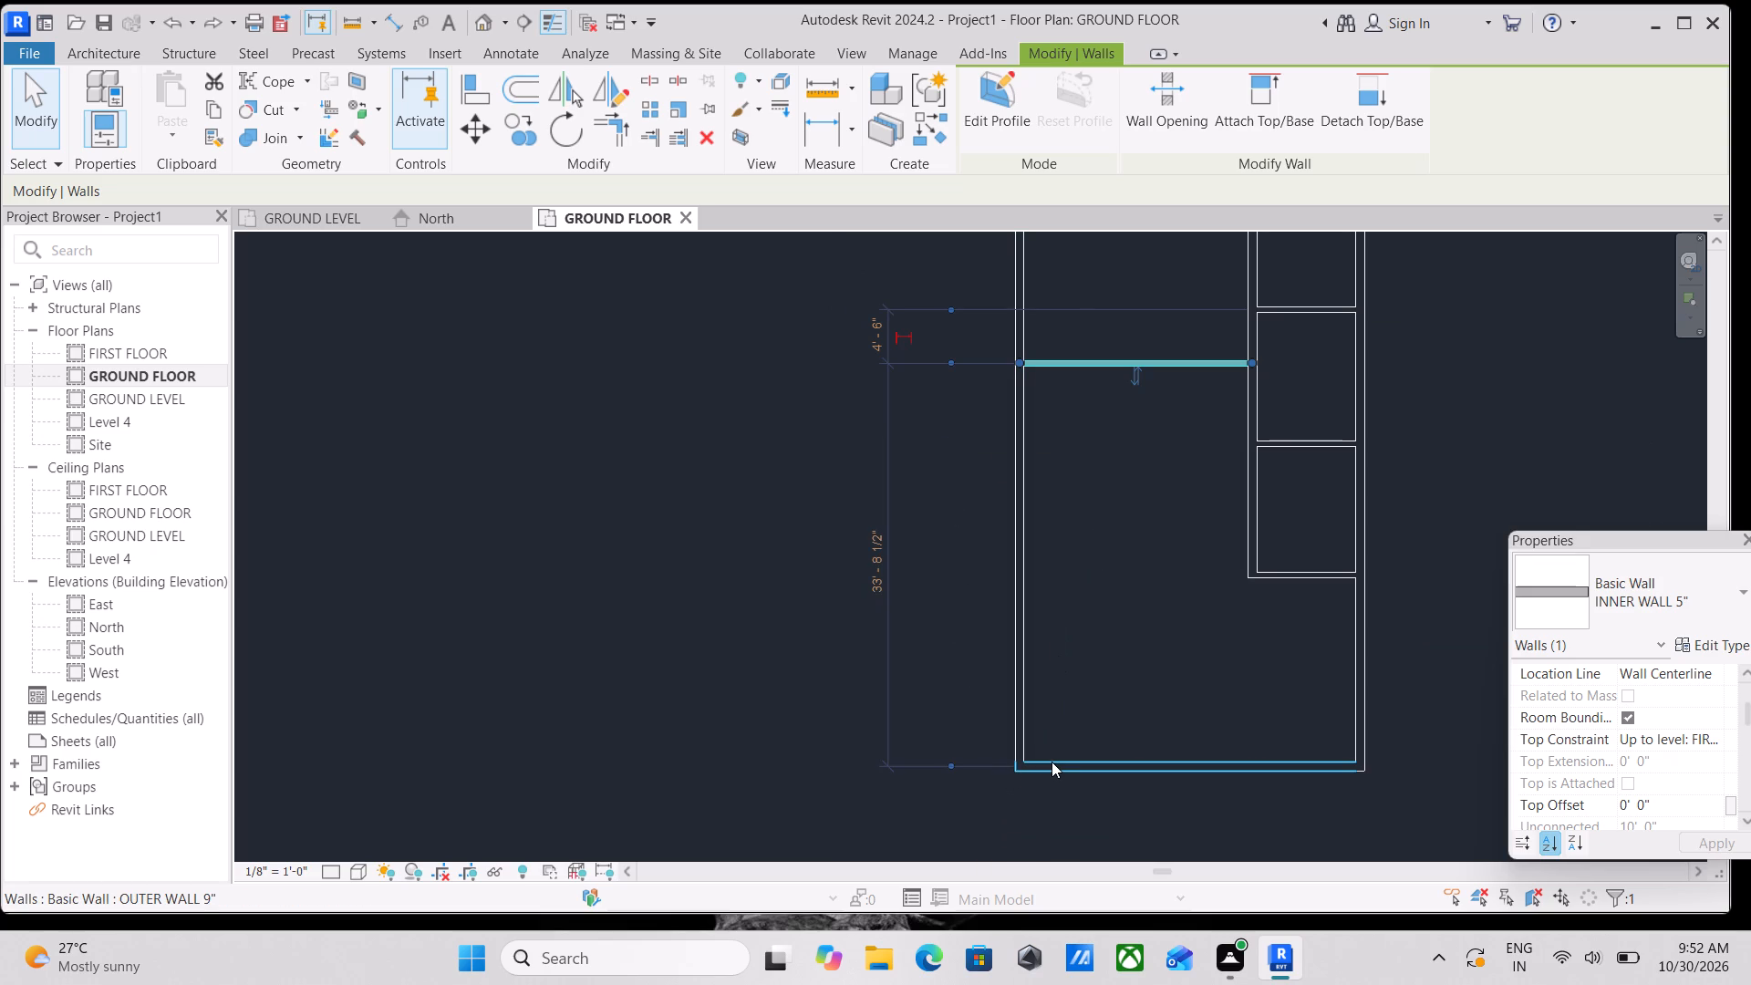
scroll(960, 780, up, 10)
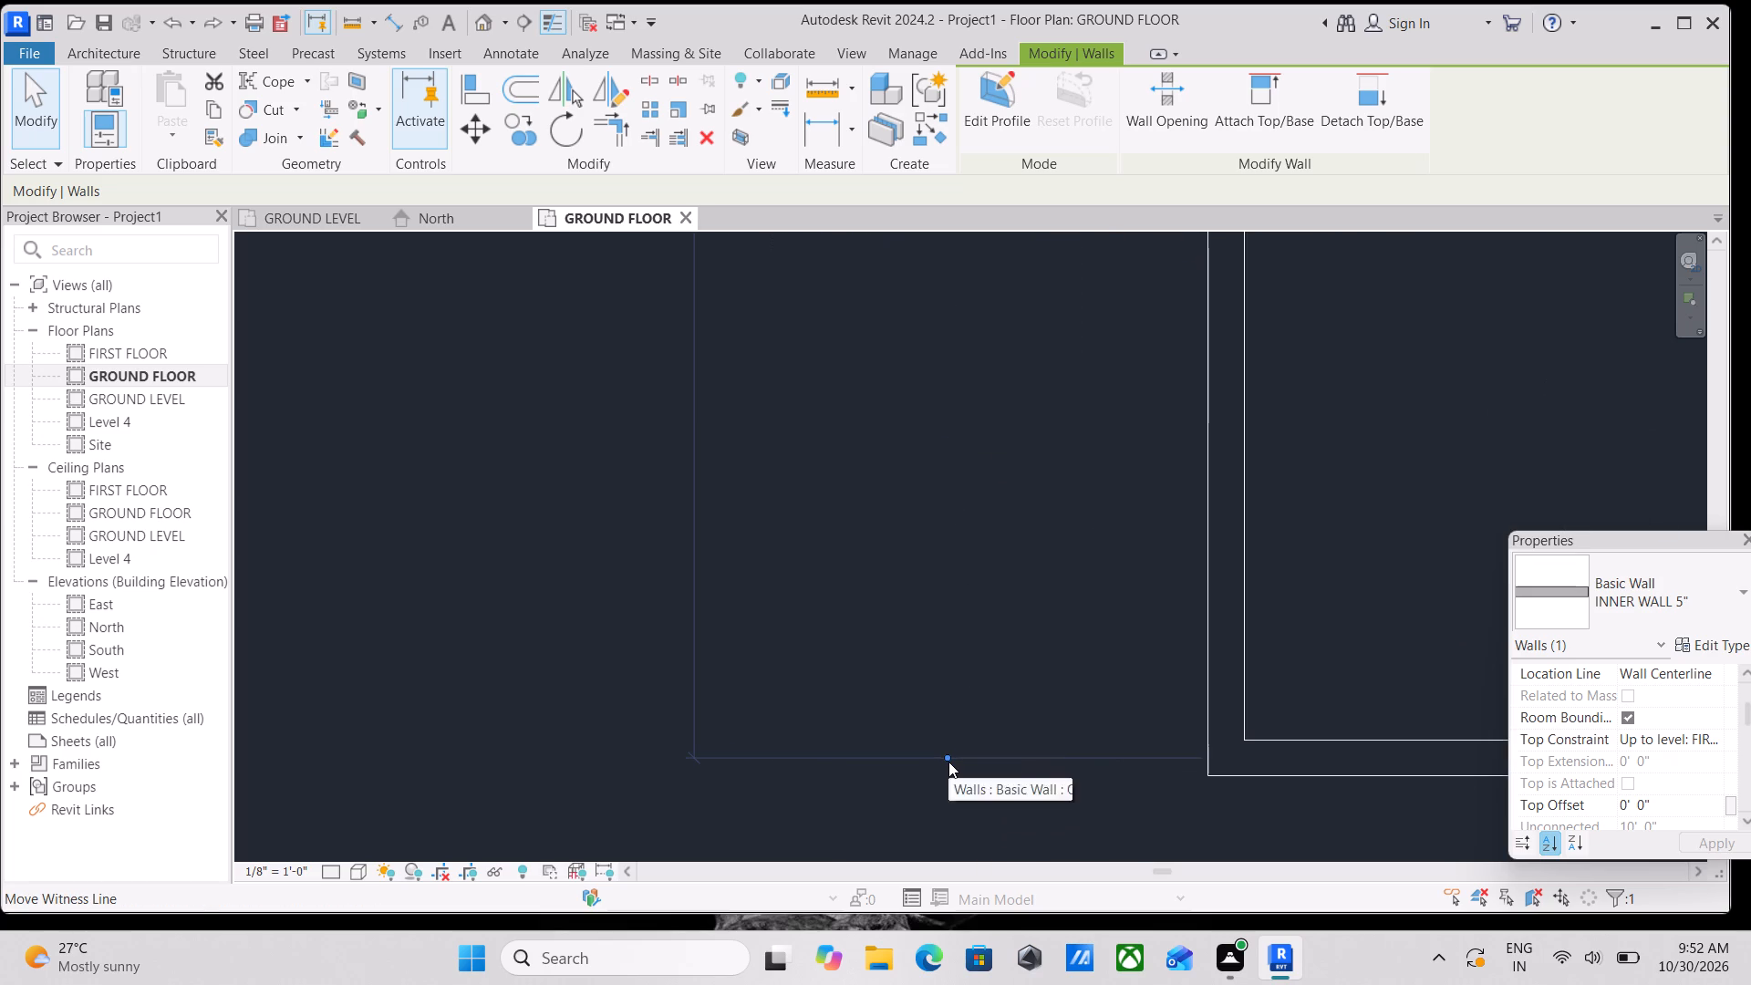
click(948, 762)
Shift the other witness line to the inner wall's south face and check the clear distance to the south outer wall.
scroll(1287, 433, down, 6)
middle_drag(1361, 409, 1362, 420)
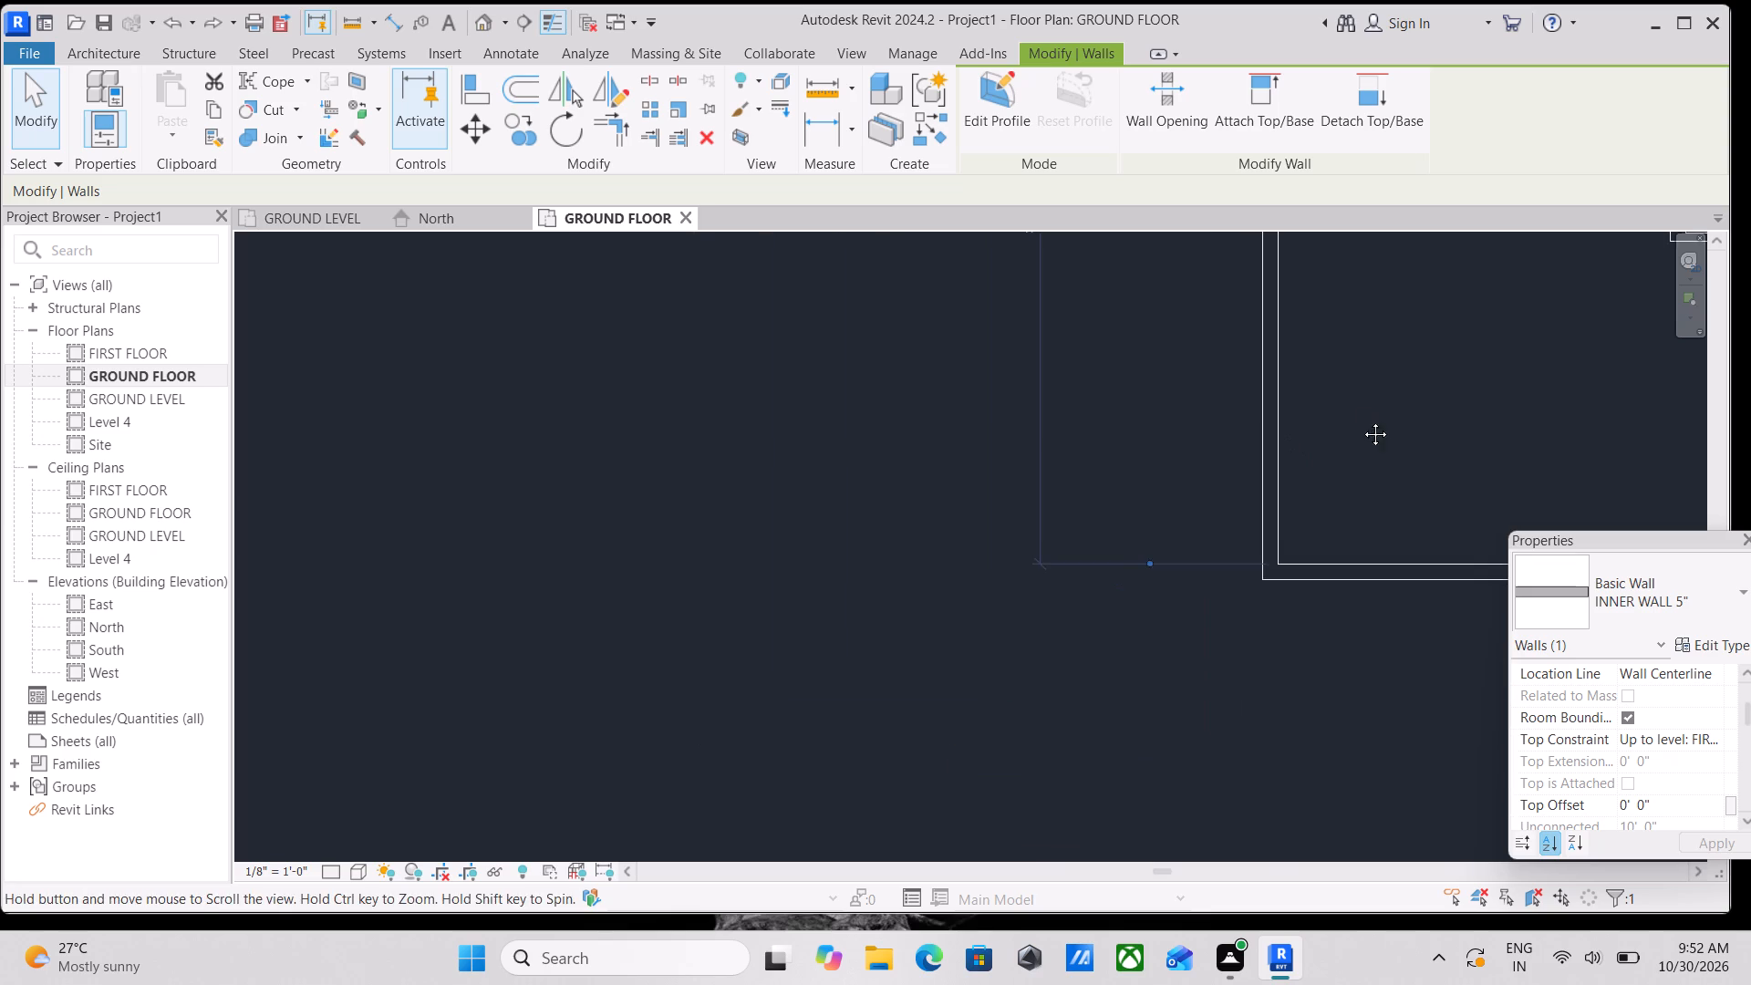
middle_drag(1362, 420, 1306, 666)
middle_drag(1362, 316, 1273, 674)
scroll(1359, 327, down, 1)
scroll(1112, 502, up, 4)
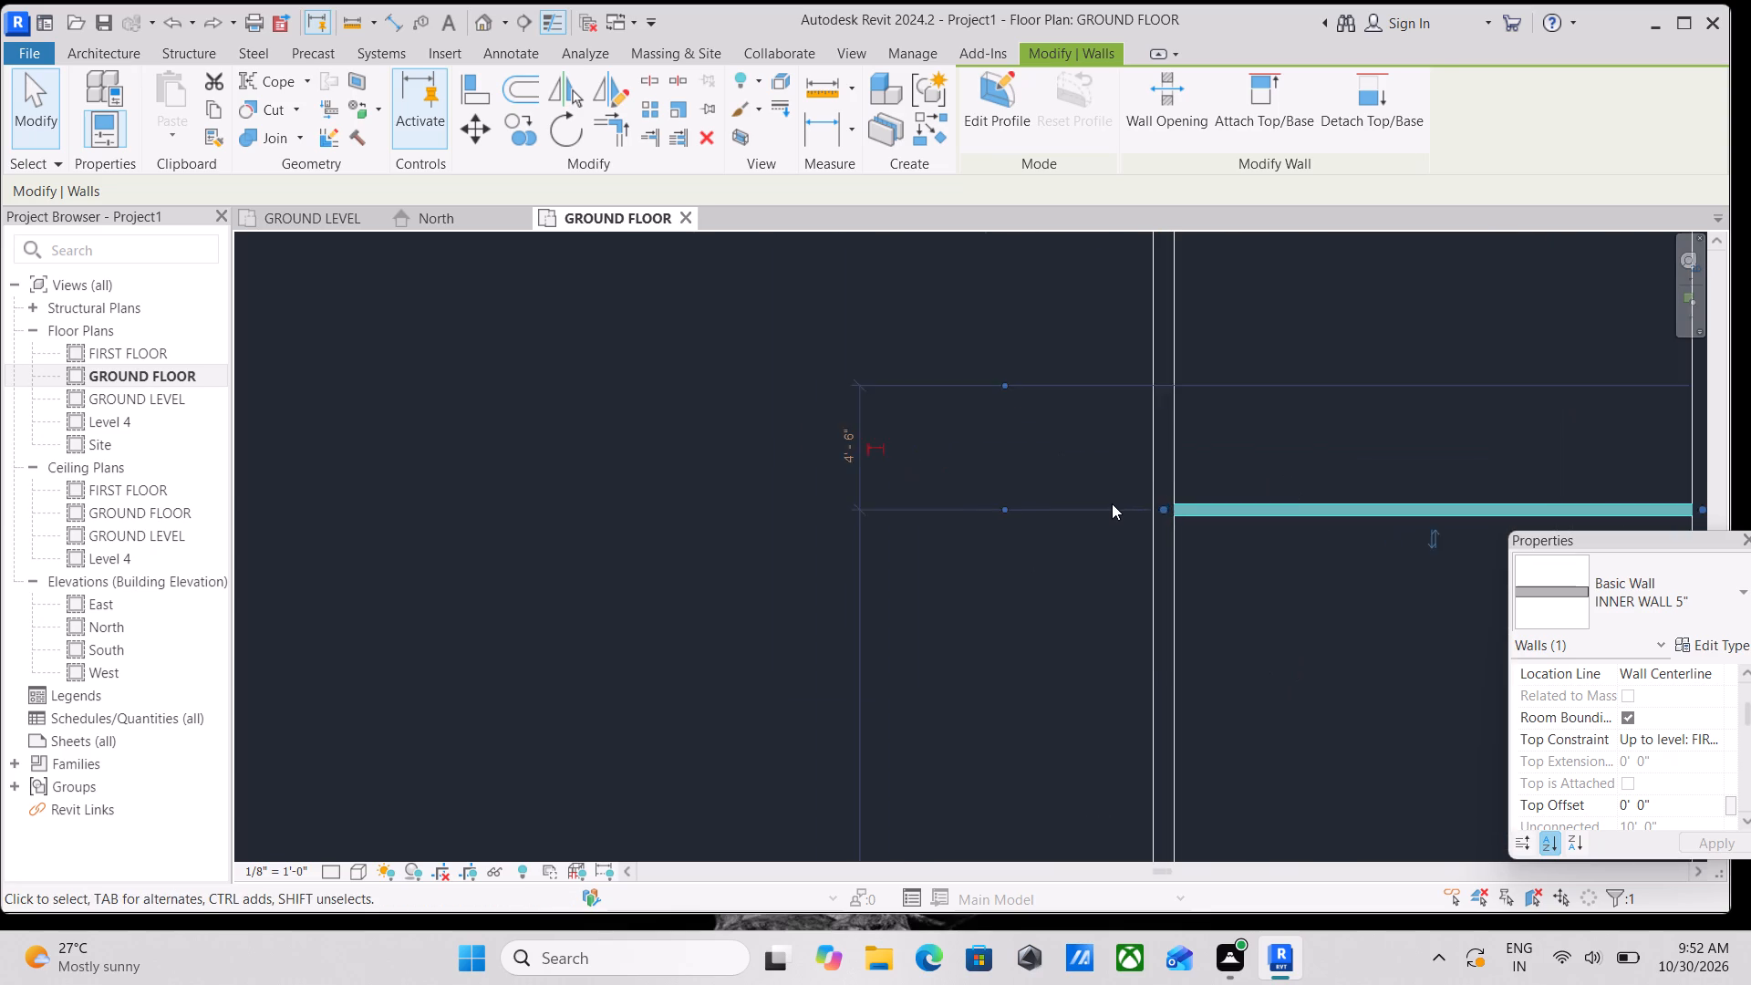
scroll(1112, 503, up, 3)
scroll(1004, 531, up, 1)
click(913, 510)
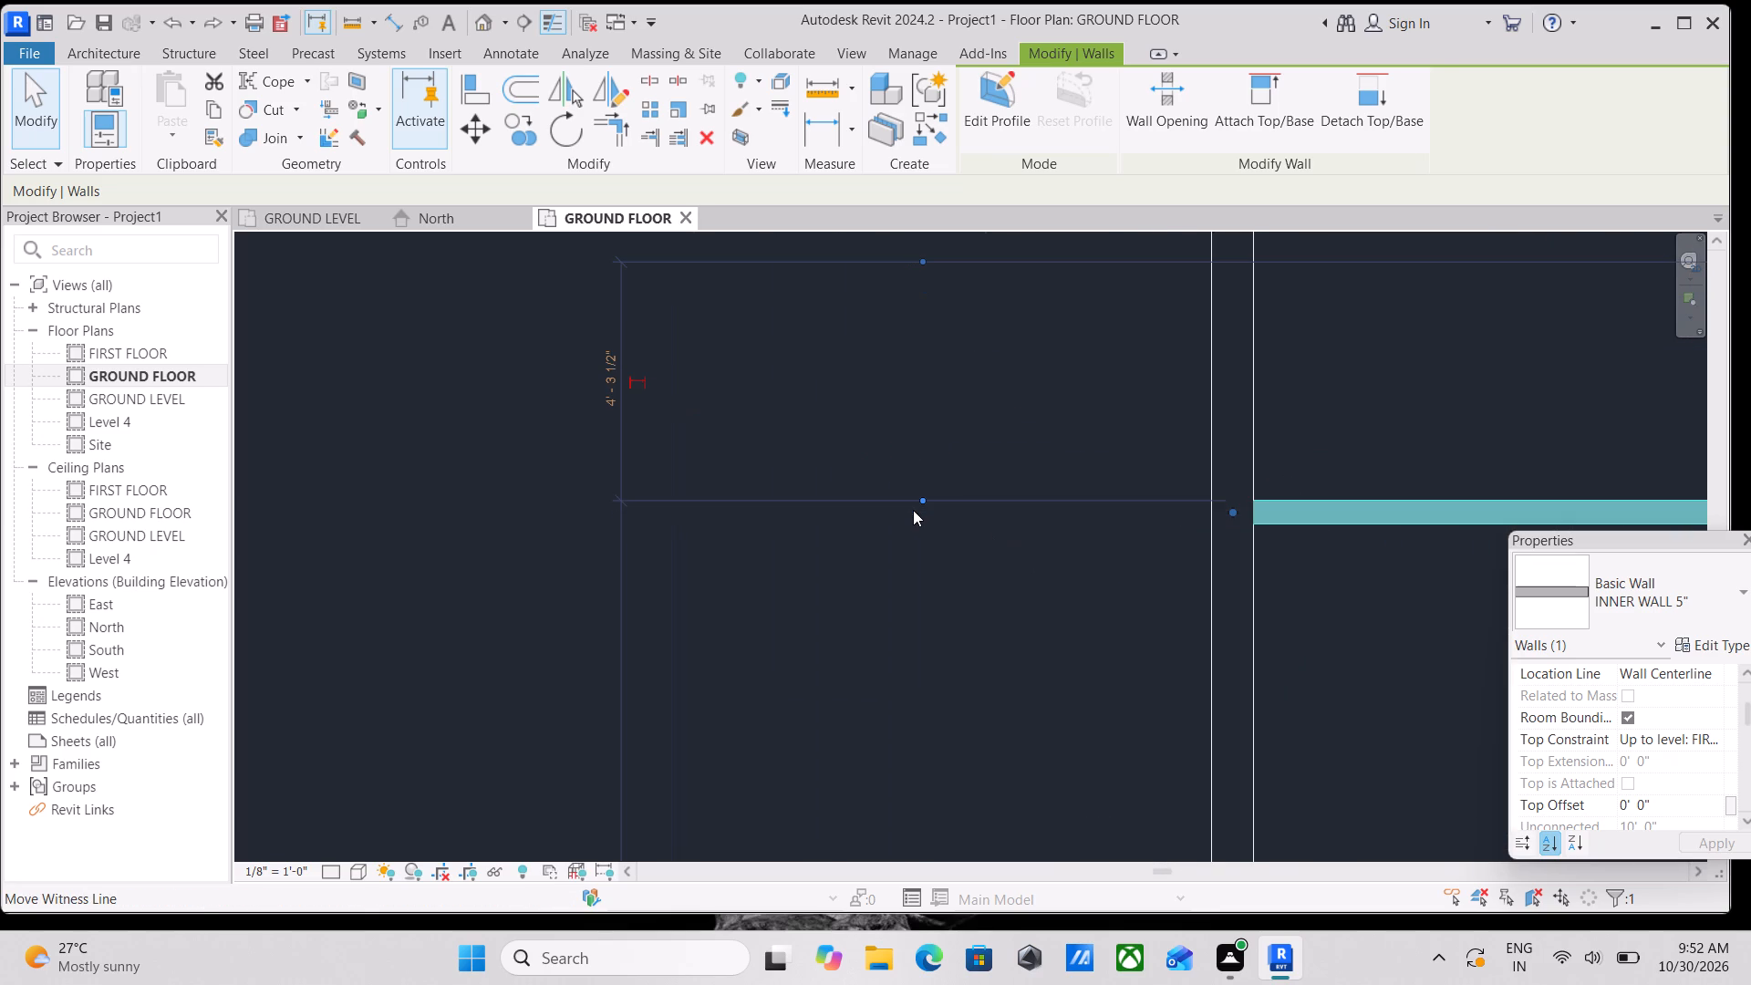
click(918, 500)
scroll(1145, 511, down, 3)
middle_drag(1145, 511, 1148, 392)
scroll(1151, 377, down, 5)
scroll(907, 535, down, 3)
middle_drag(928, 503, 960, 455)
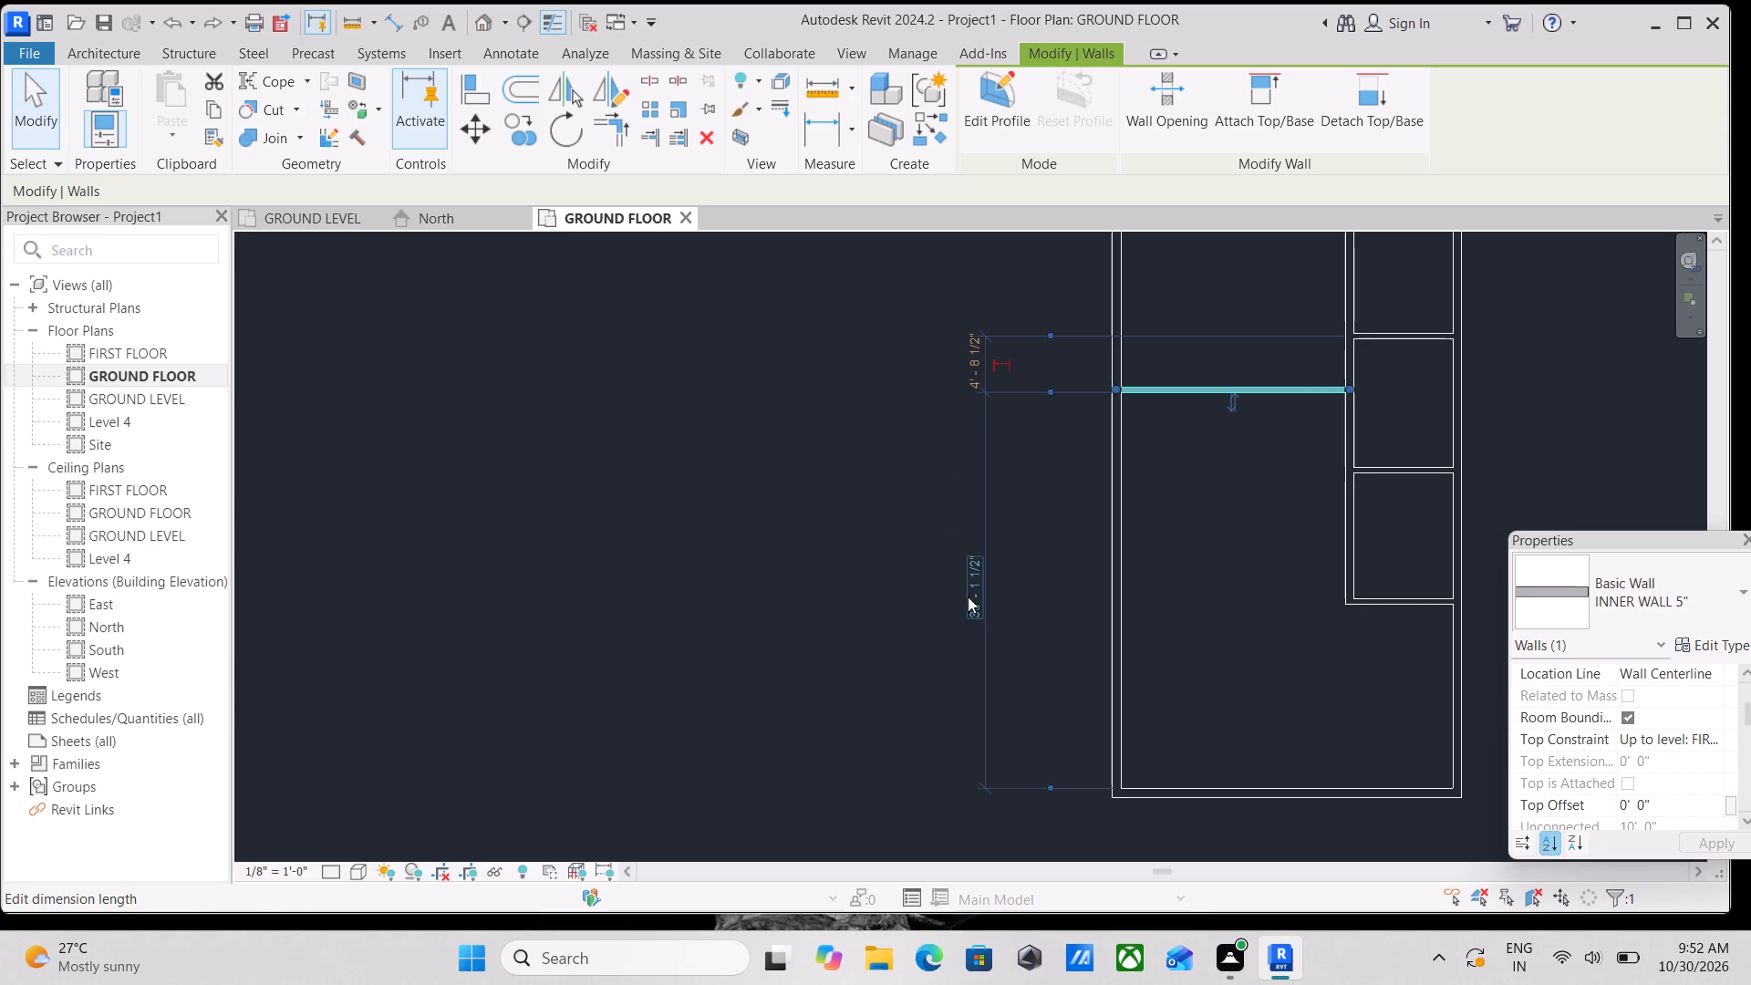
click(968, 596)
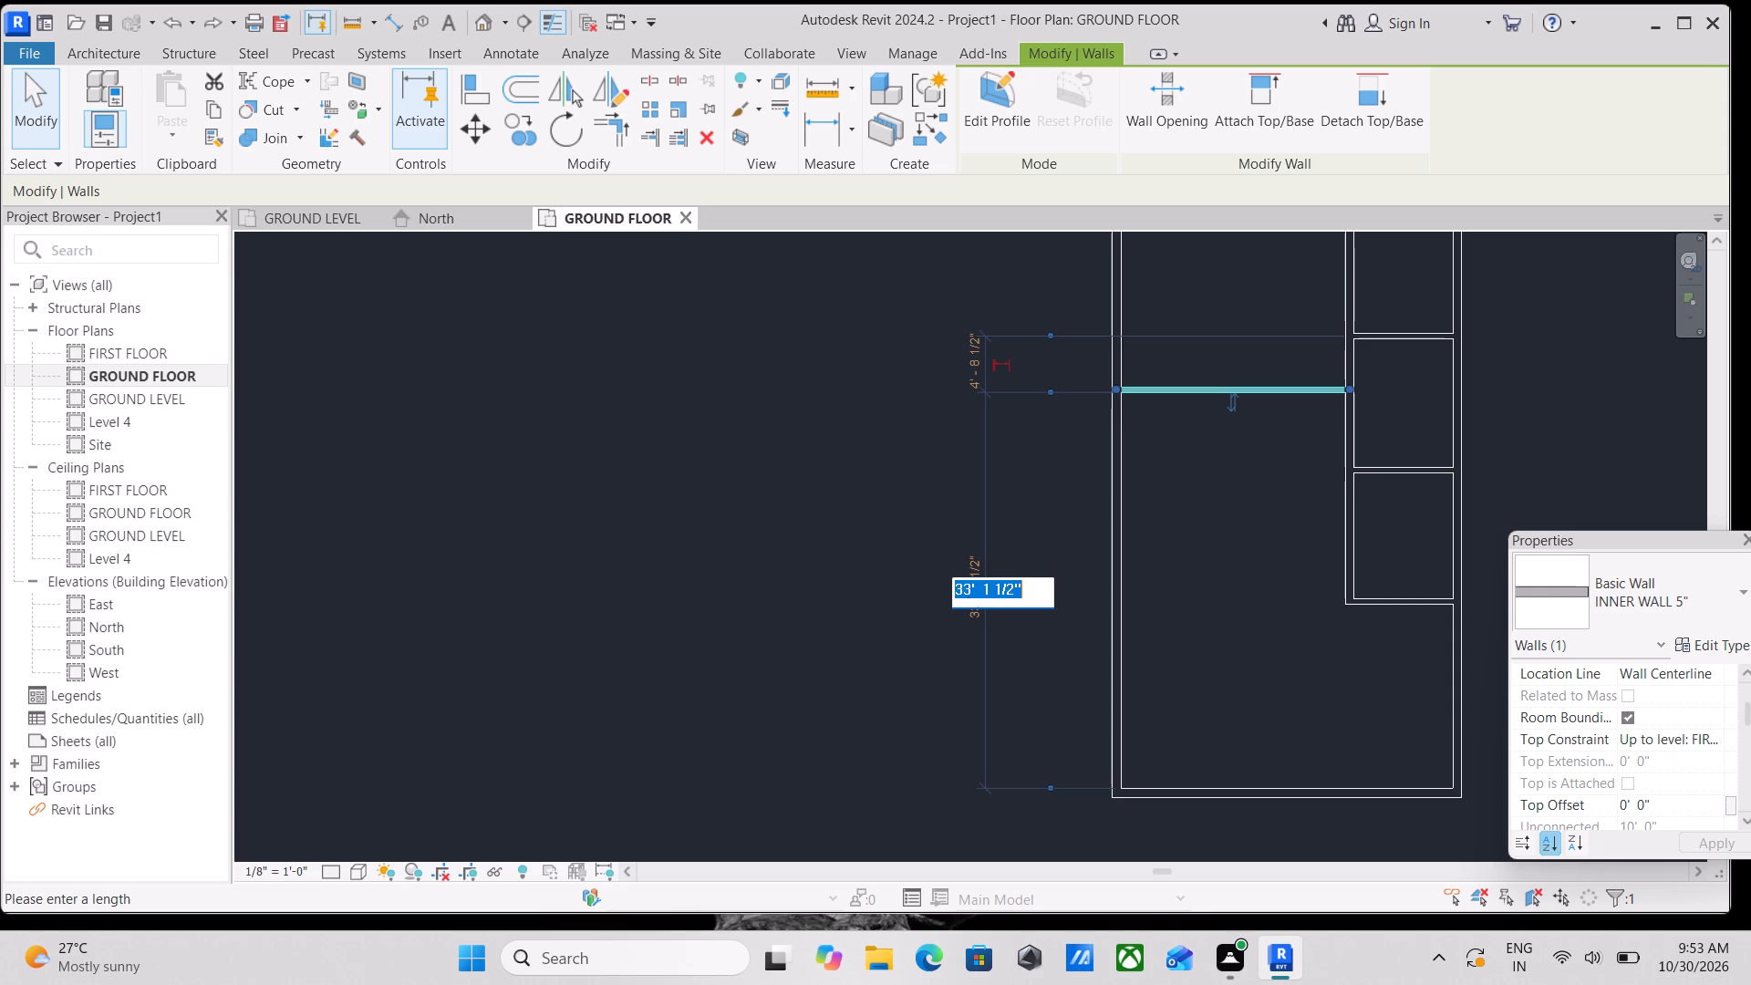
key(Escape)
key(Escape)
scroll(1234, 490, down, 2)
key(Escape)
Draw a horizontal INNER WALL 5" with location line Finish Face: Interior, from about 2' north of the long vertical wall's south end to the west outer wall.
scroll(1240, 556, up, 2)
text(WA)
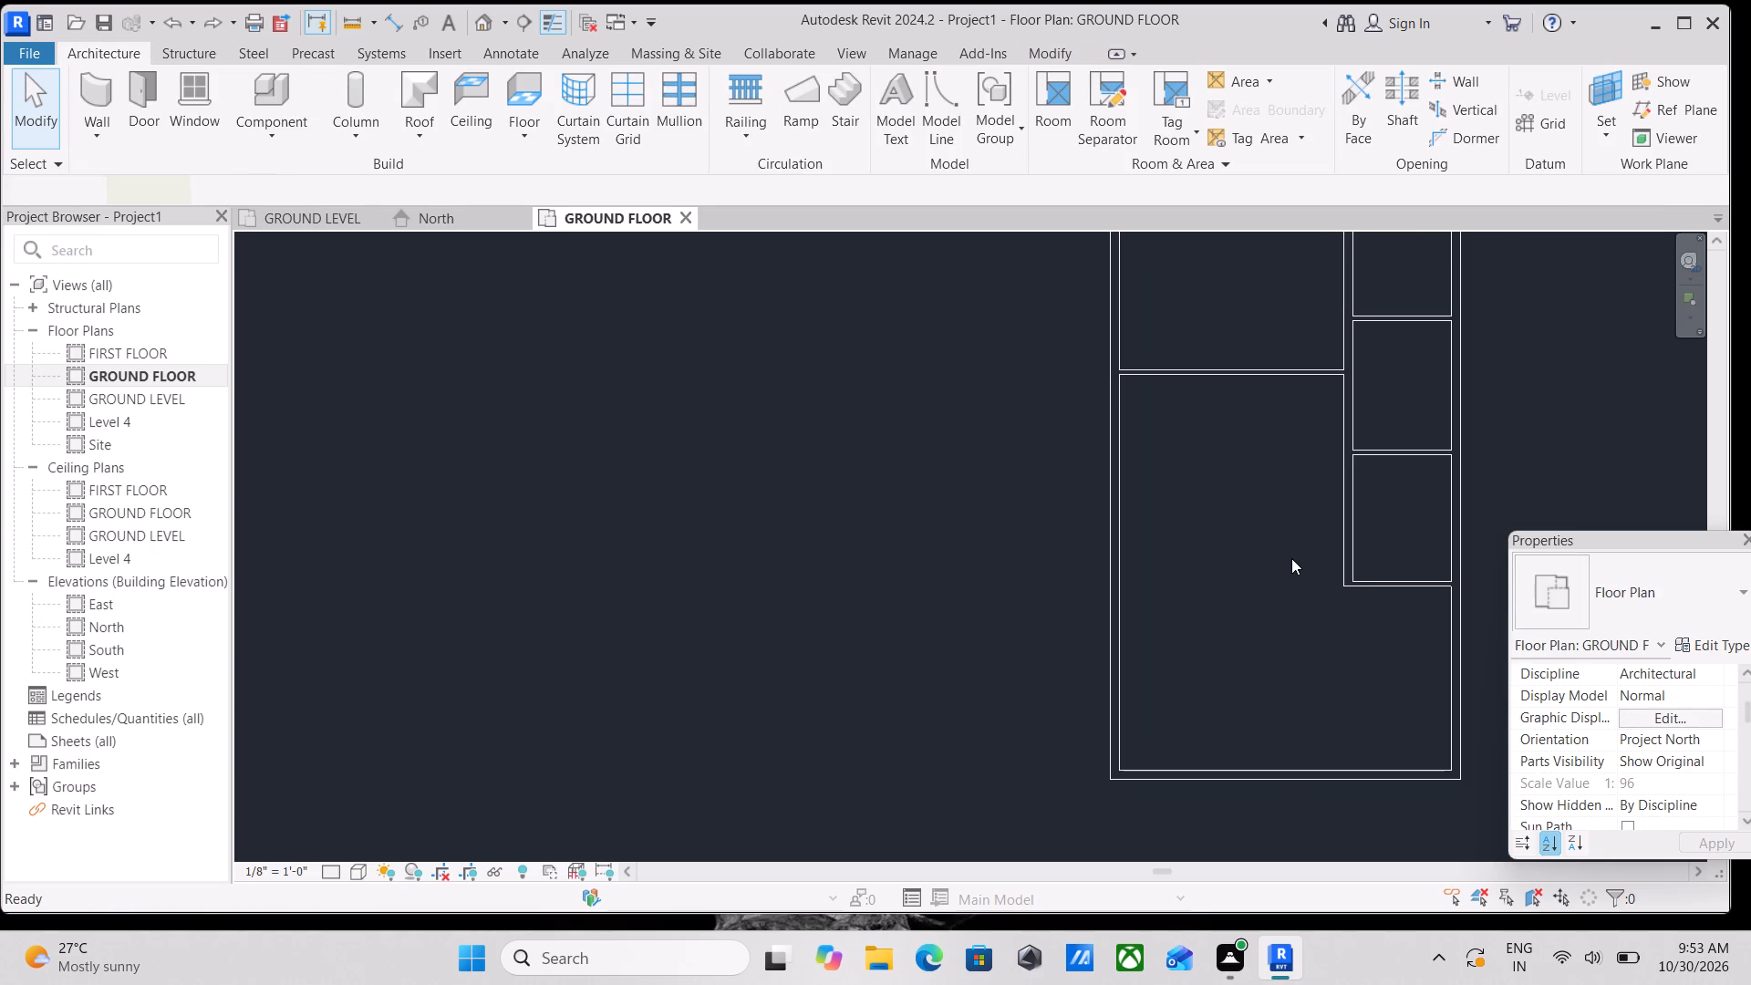
scroll(1291, 558, up, 6)
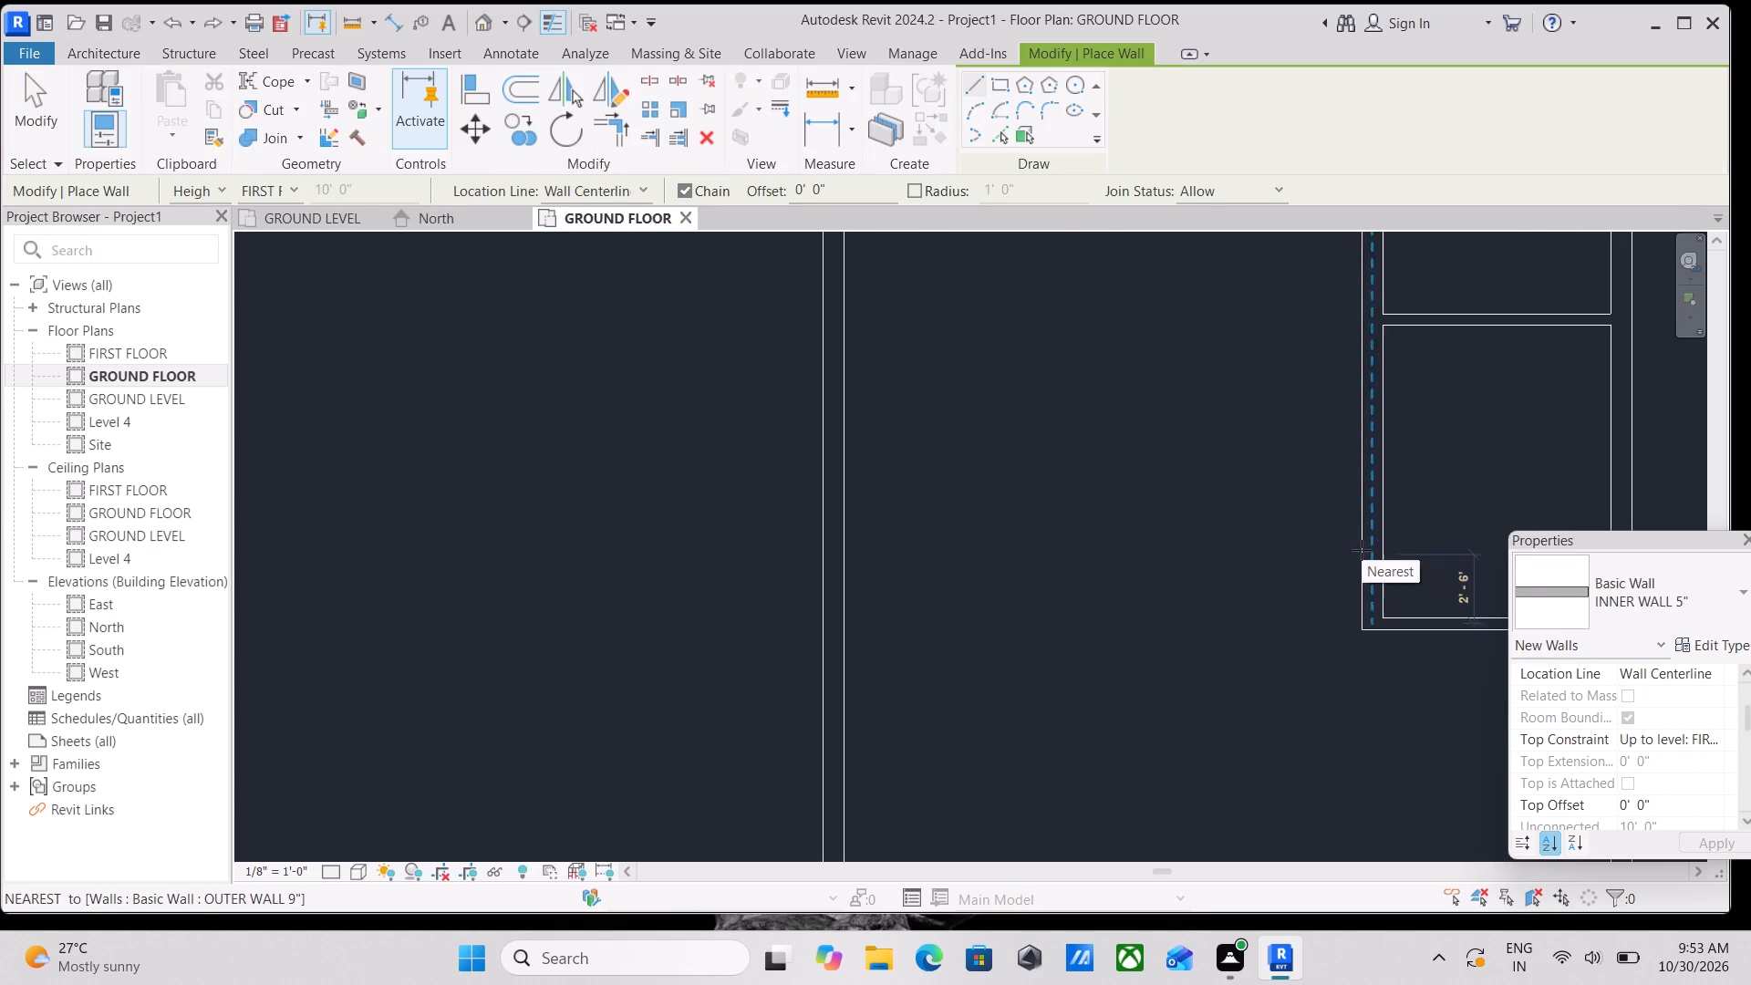
middle_drag(1299, 540, 1291, 602)
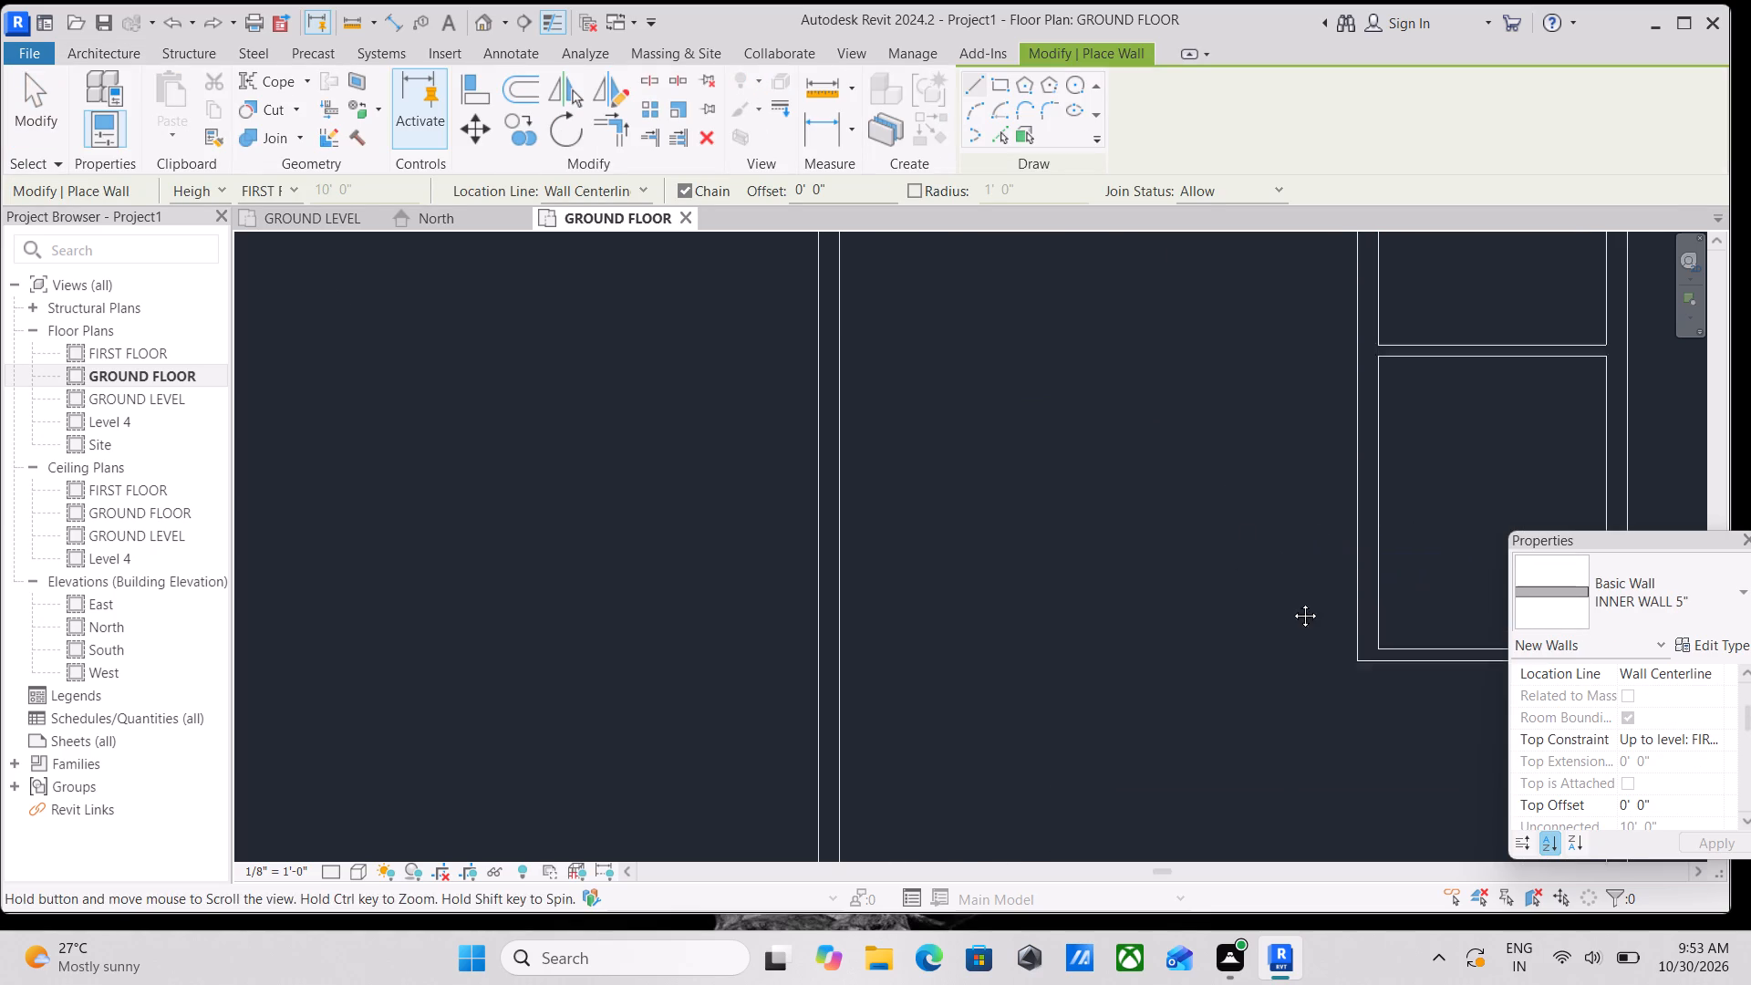
middle_drag(1291, 602, 1290, 604)
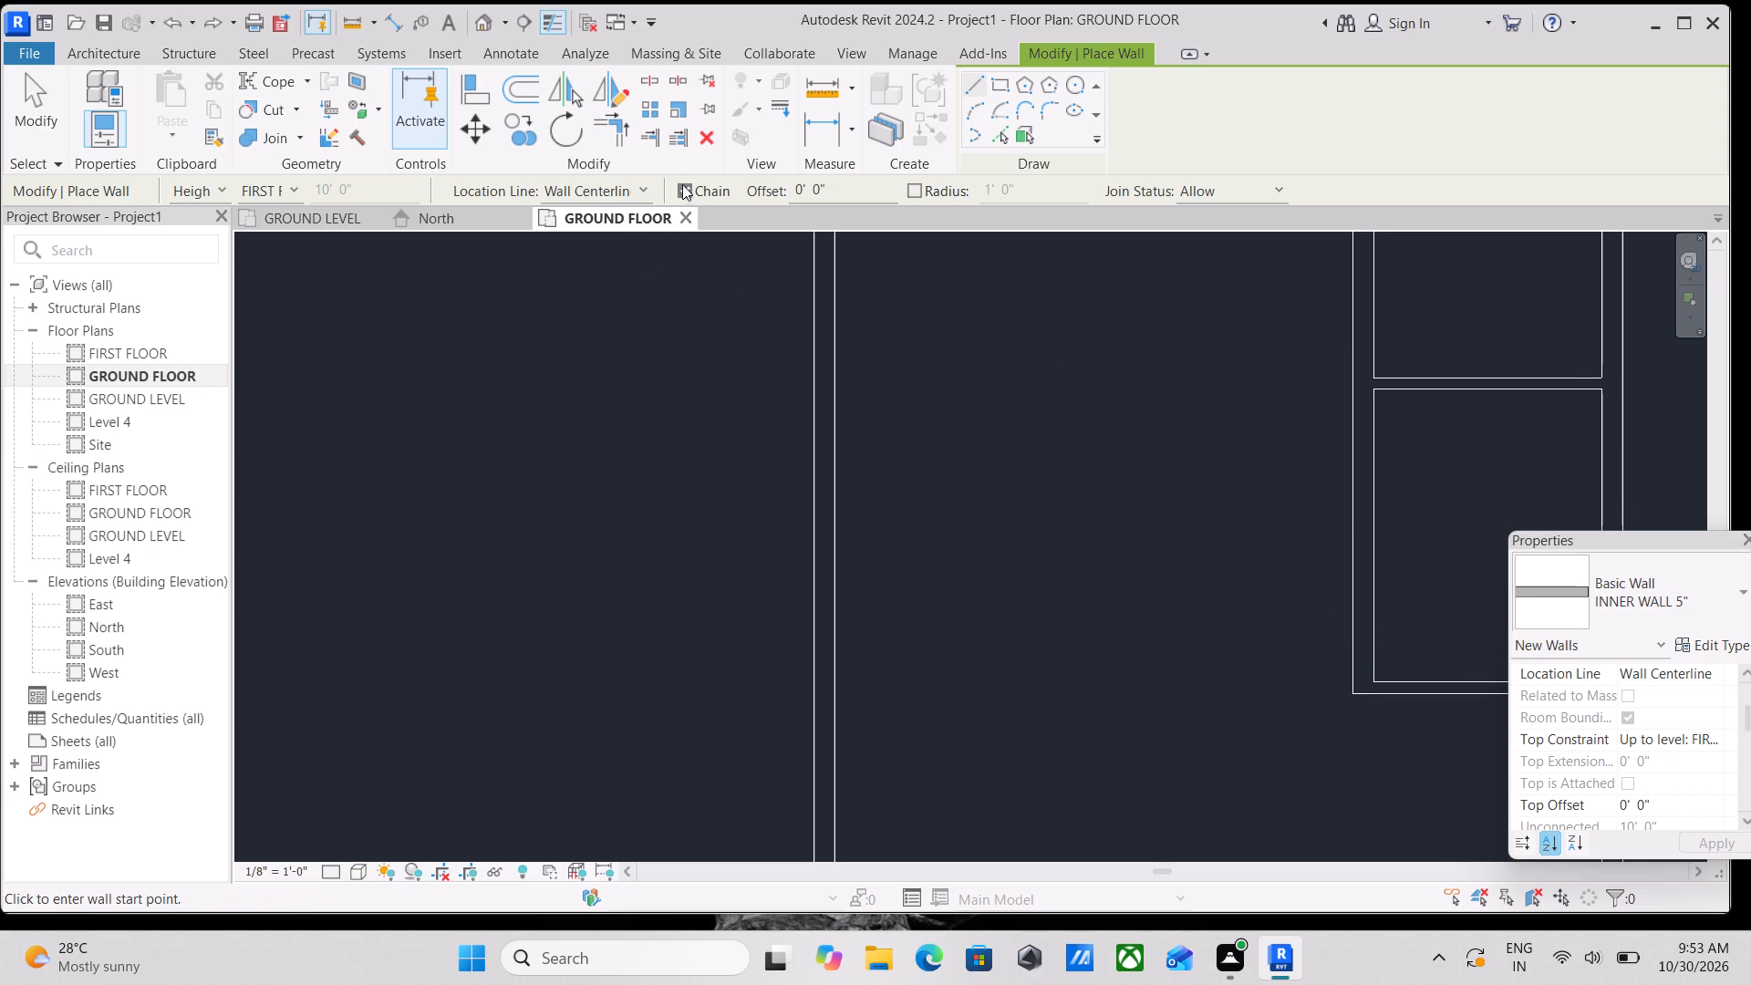
click(647, 185)
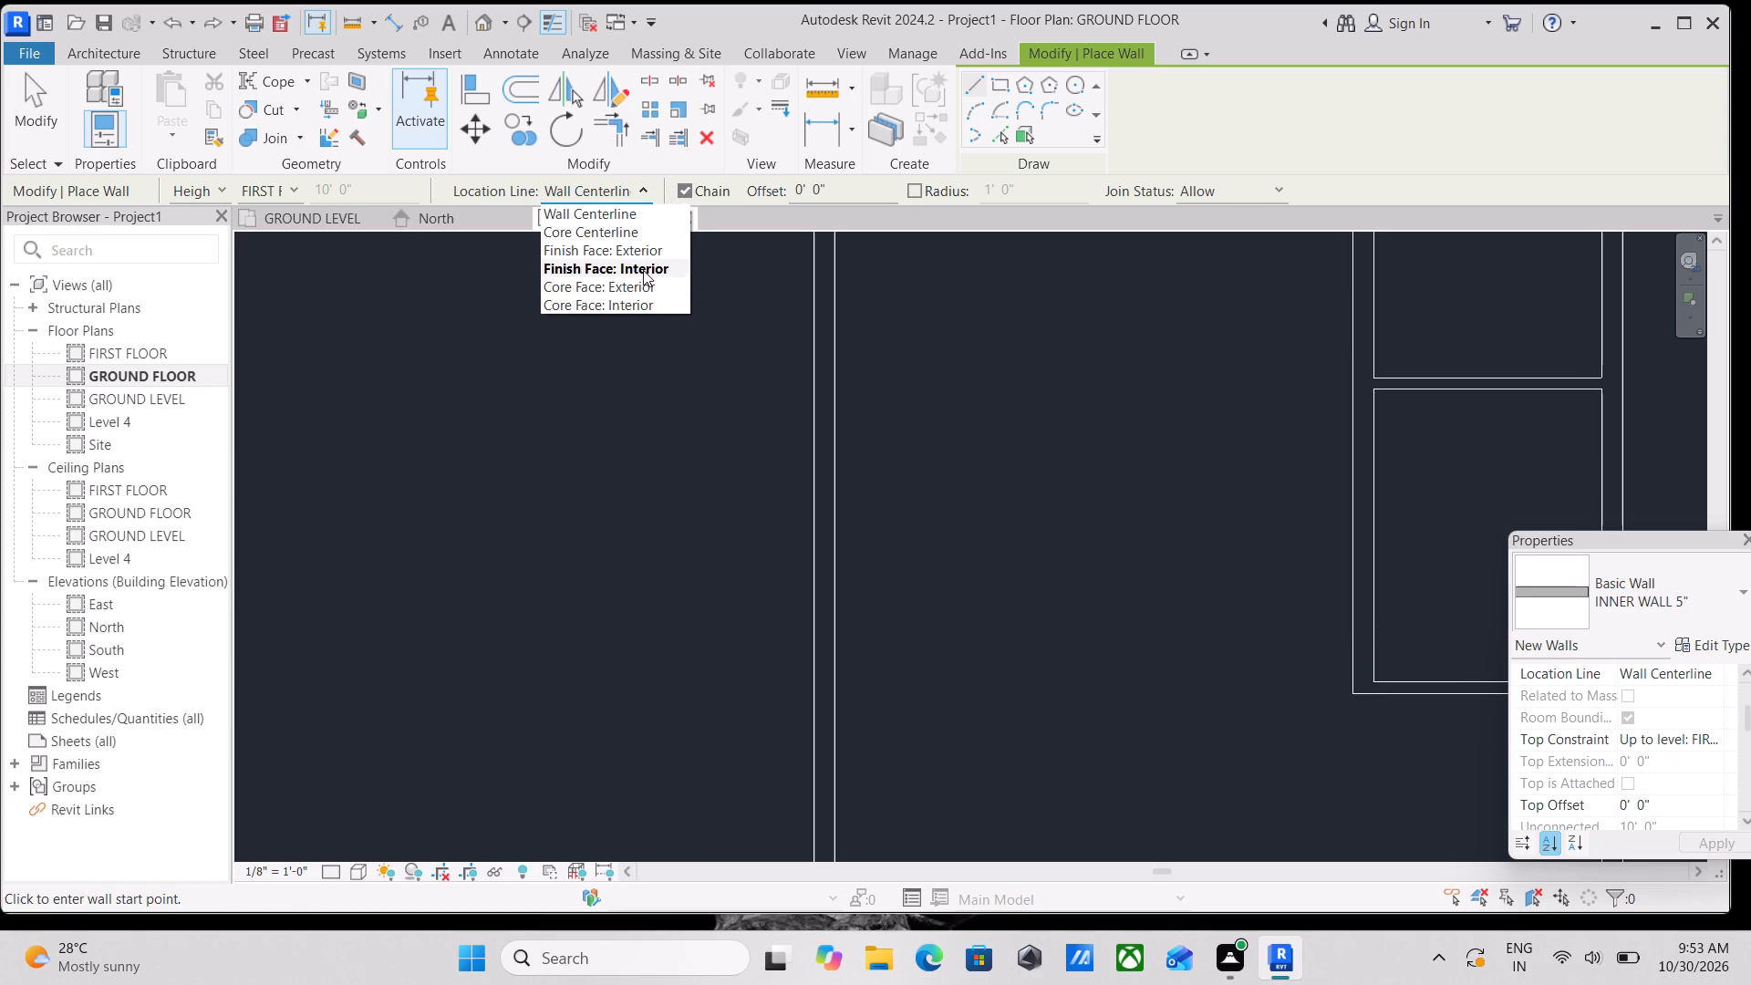
click(643, 270)
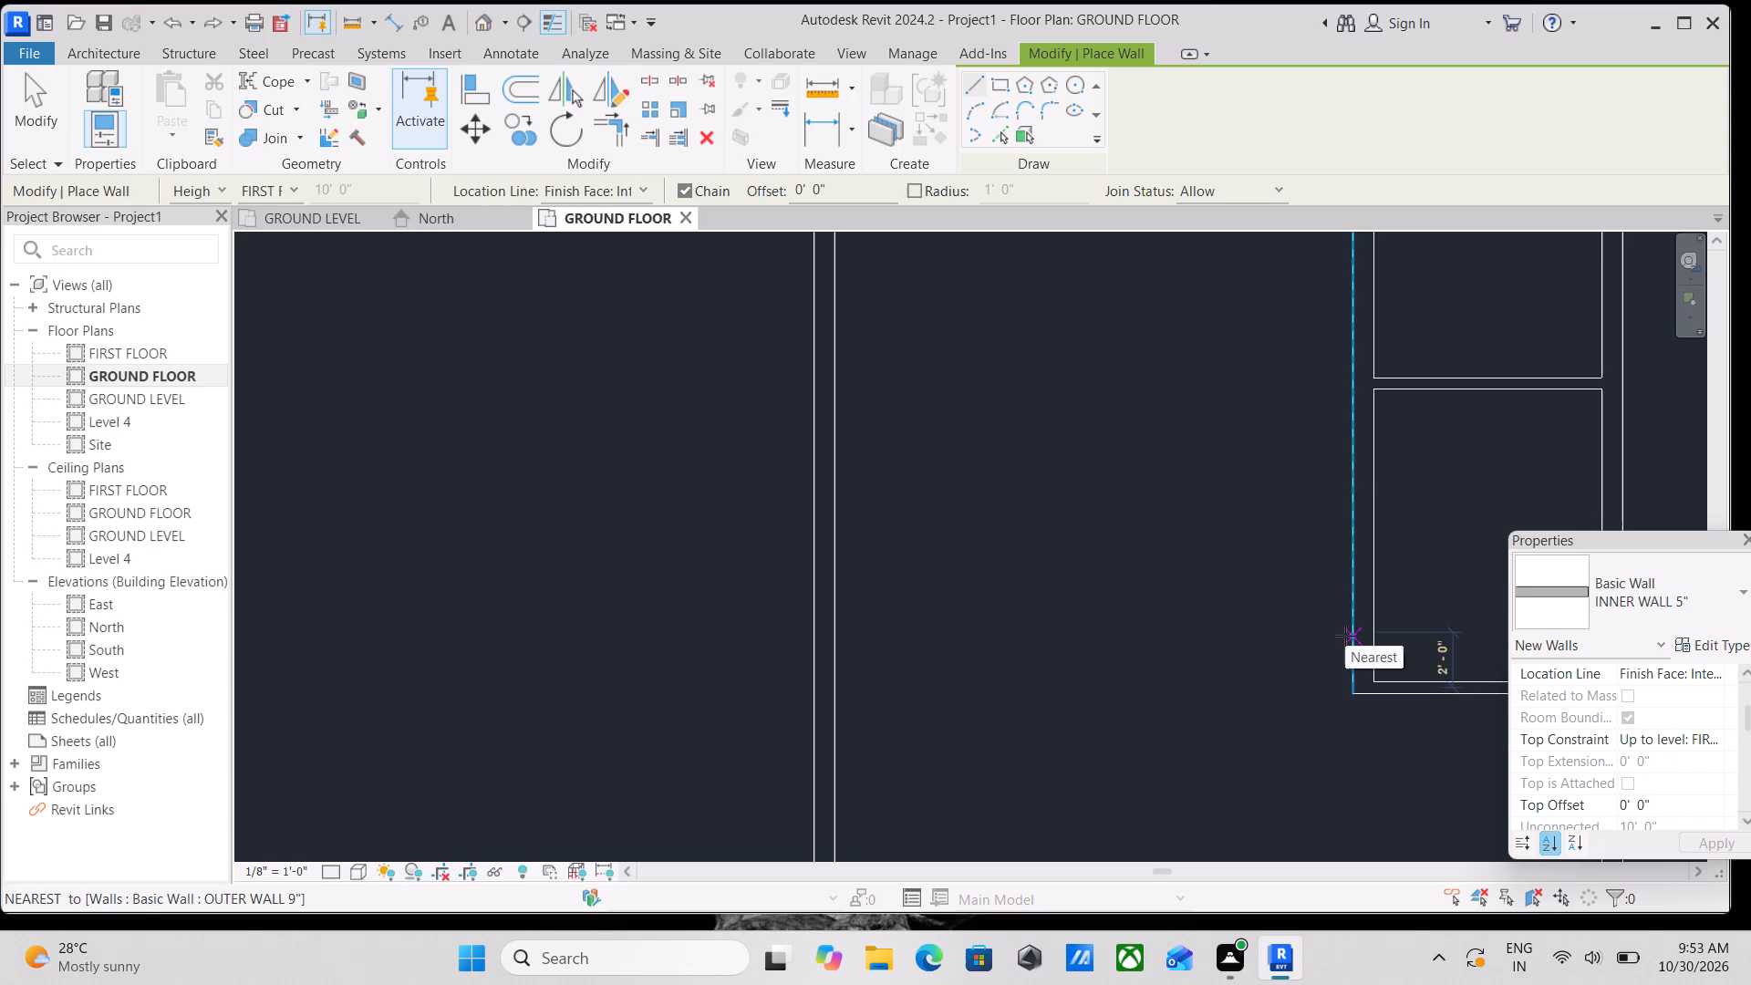
click(1345, 636)
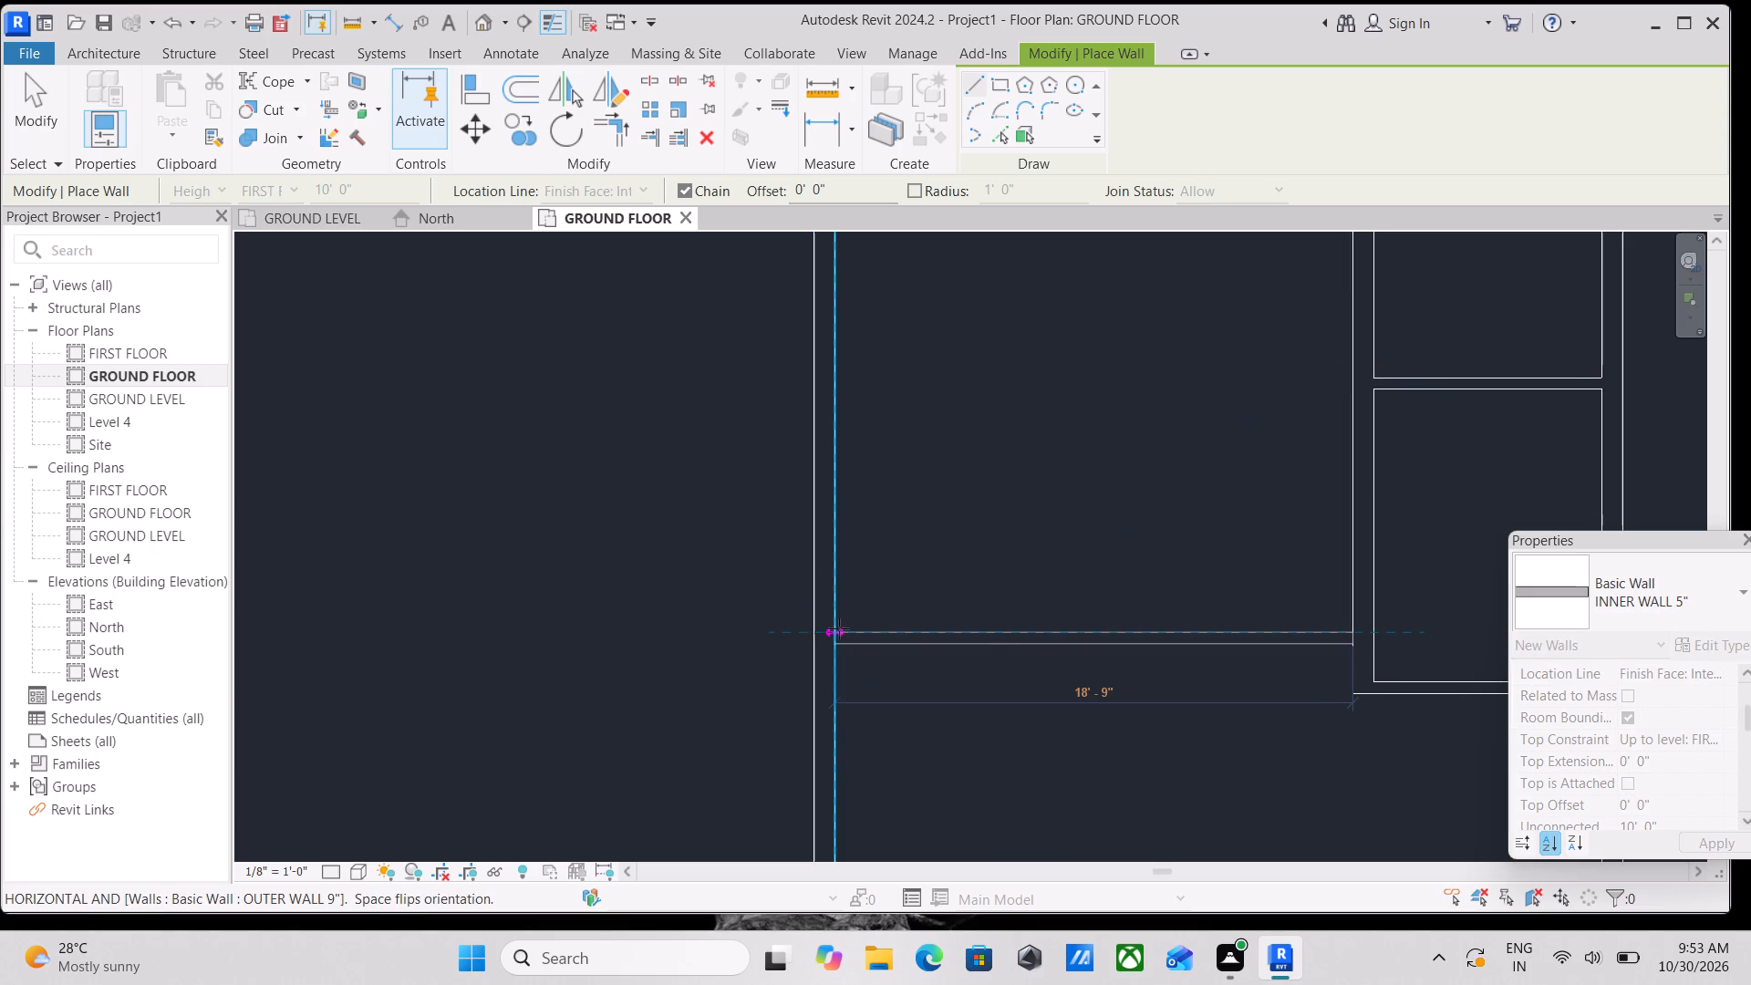
click(839, 633)
key(Escape)
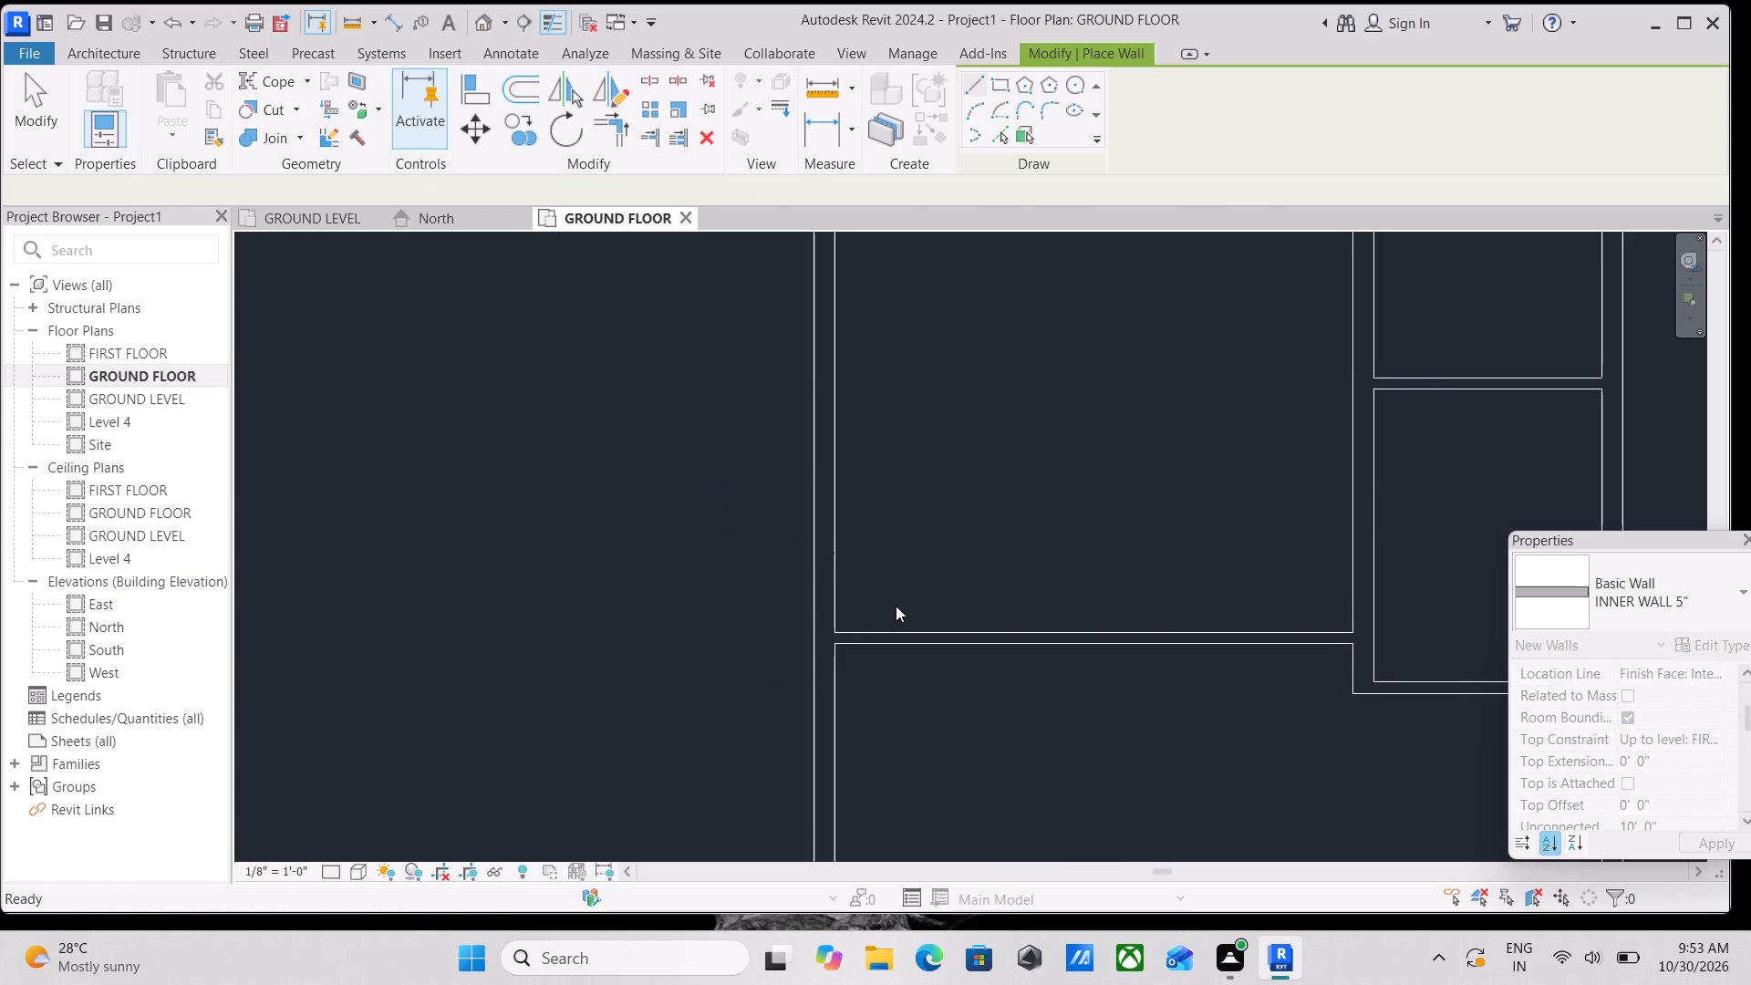
key(Escape)
Reference the southernmost west-side inner wall's temporary dimension to the inner face of the south outer wall.
scroll(977, 584, down, 4)
scroll(1049, 627, down, 4)
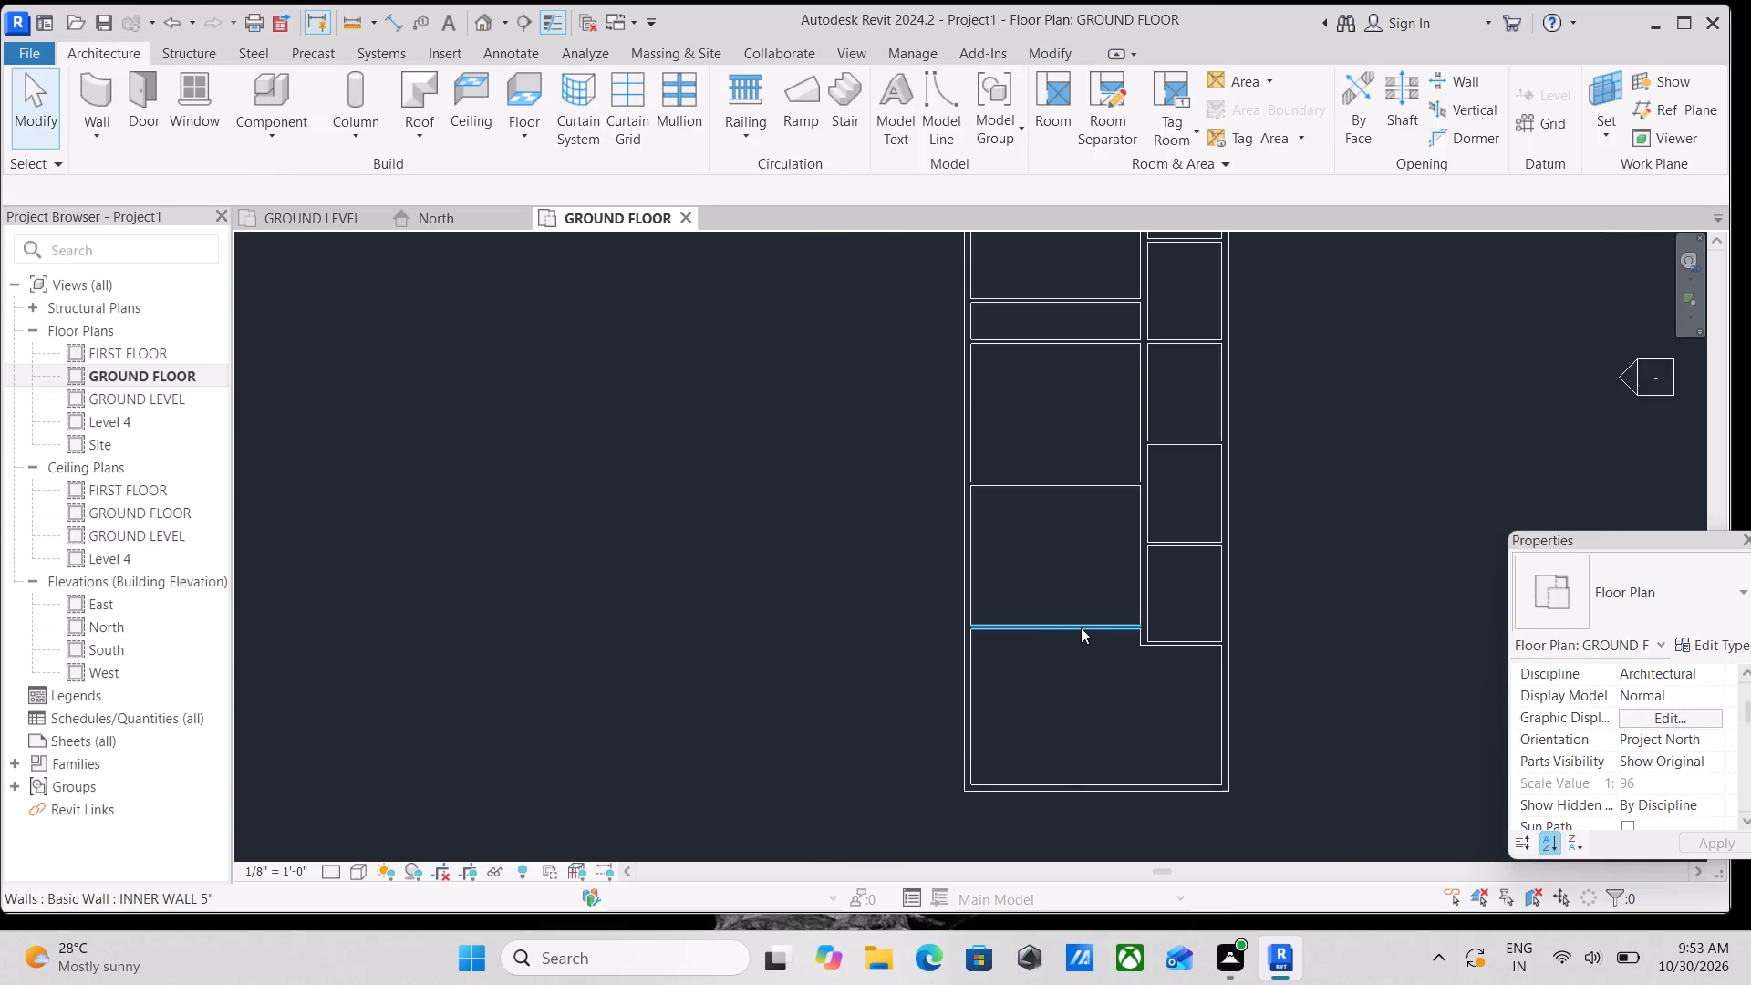
click(1081, 627)
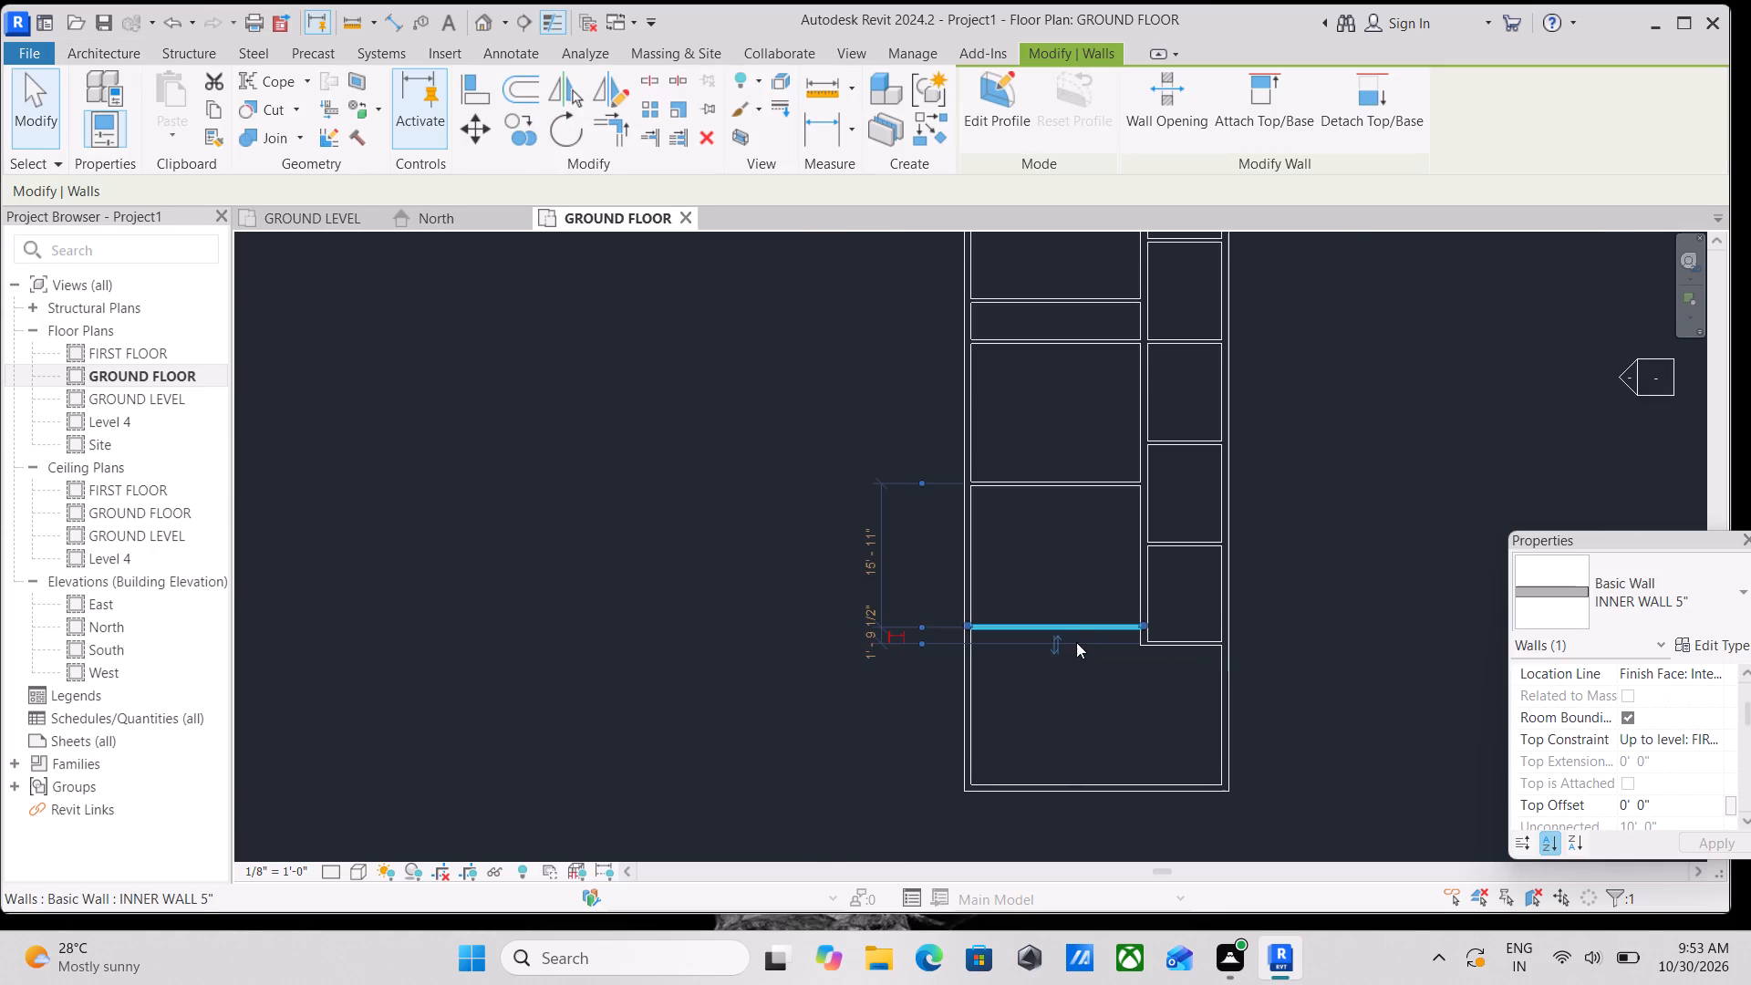
scroll(989, 632, up, 8)
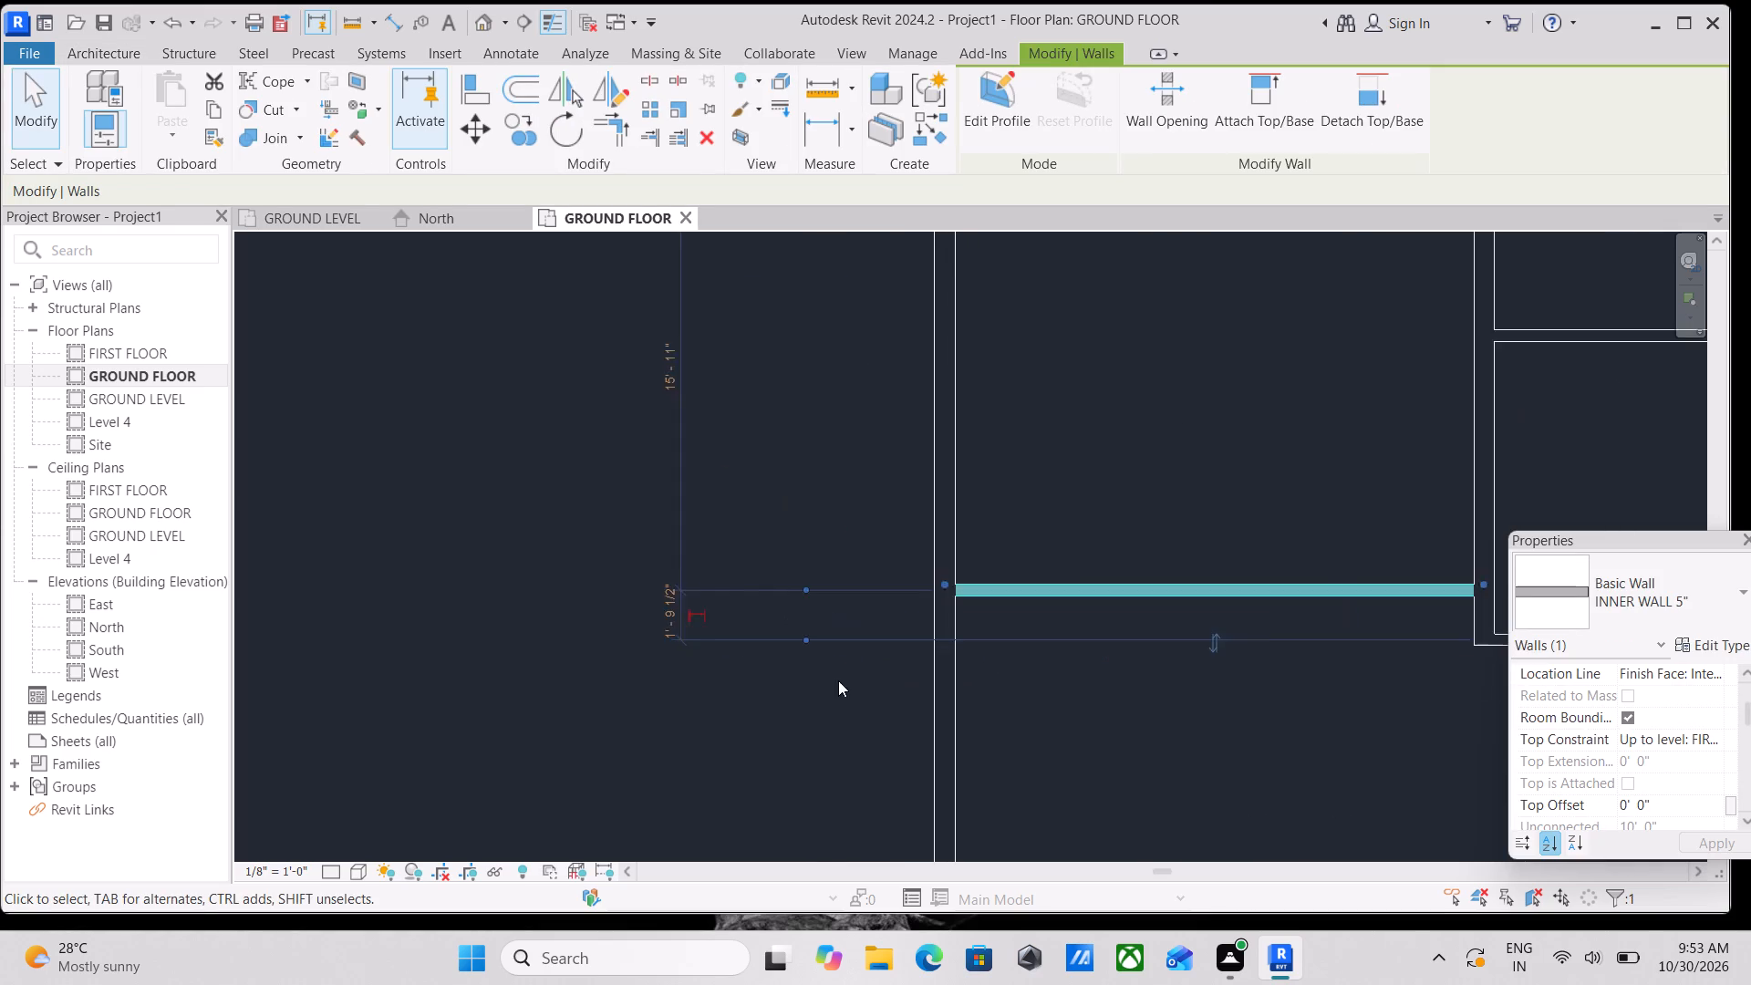
scroll(838, 680, up, 4)
scroll(920, 607, down, 2)
middle_drag(920, 605, 1013, 436)
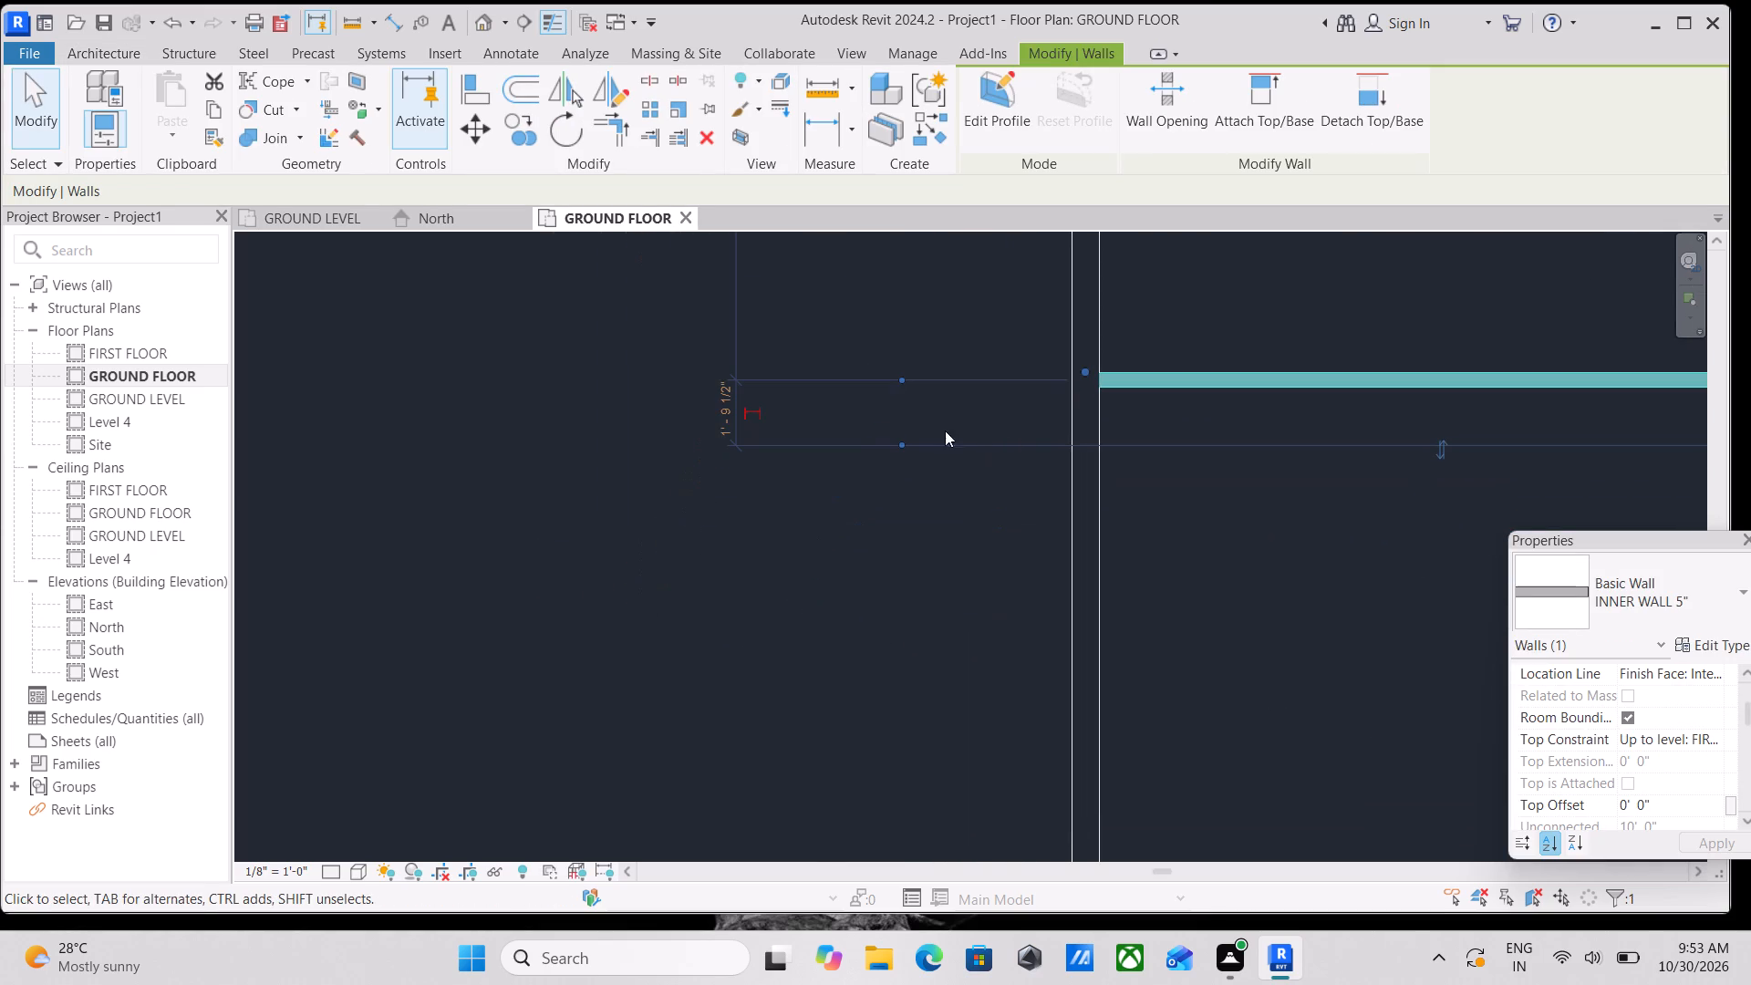
scroll(903, 441, down, 1)
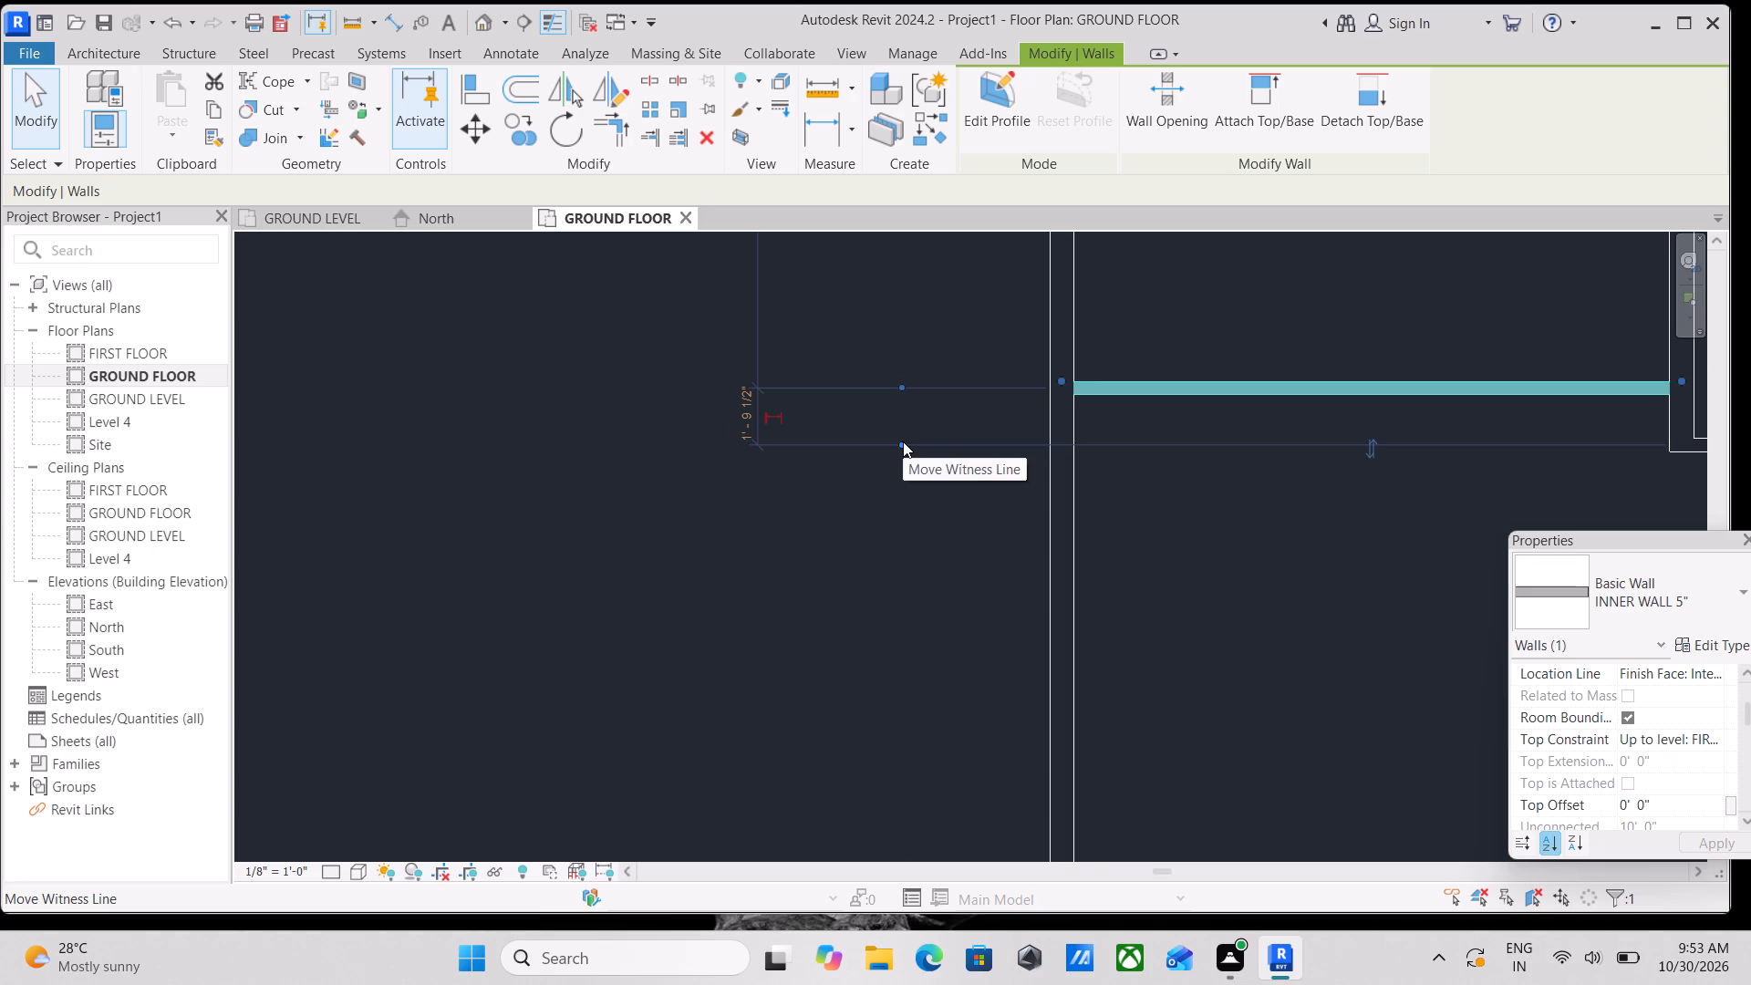
drag(904, 442, 907, 694)
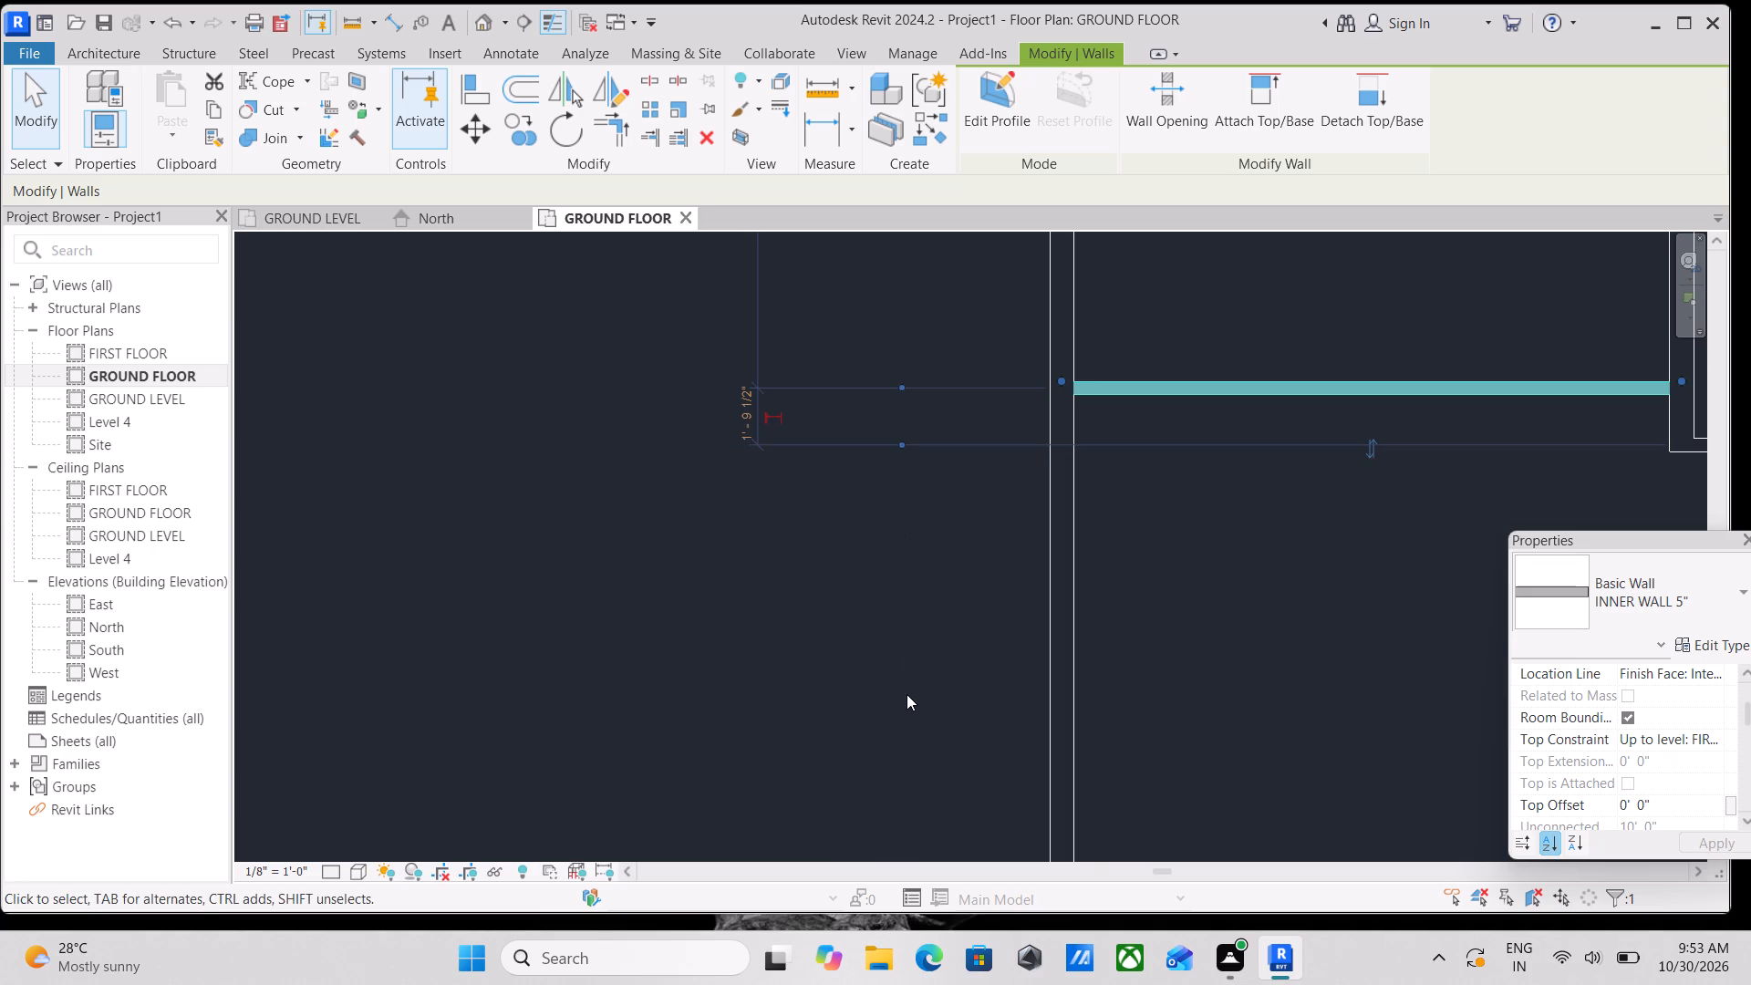
scroll(909, 682, down, 3)
middle_drag(923, 652, 1052, 473)
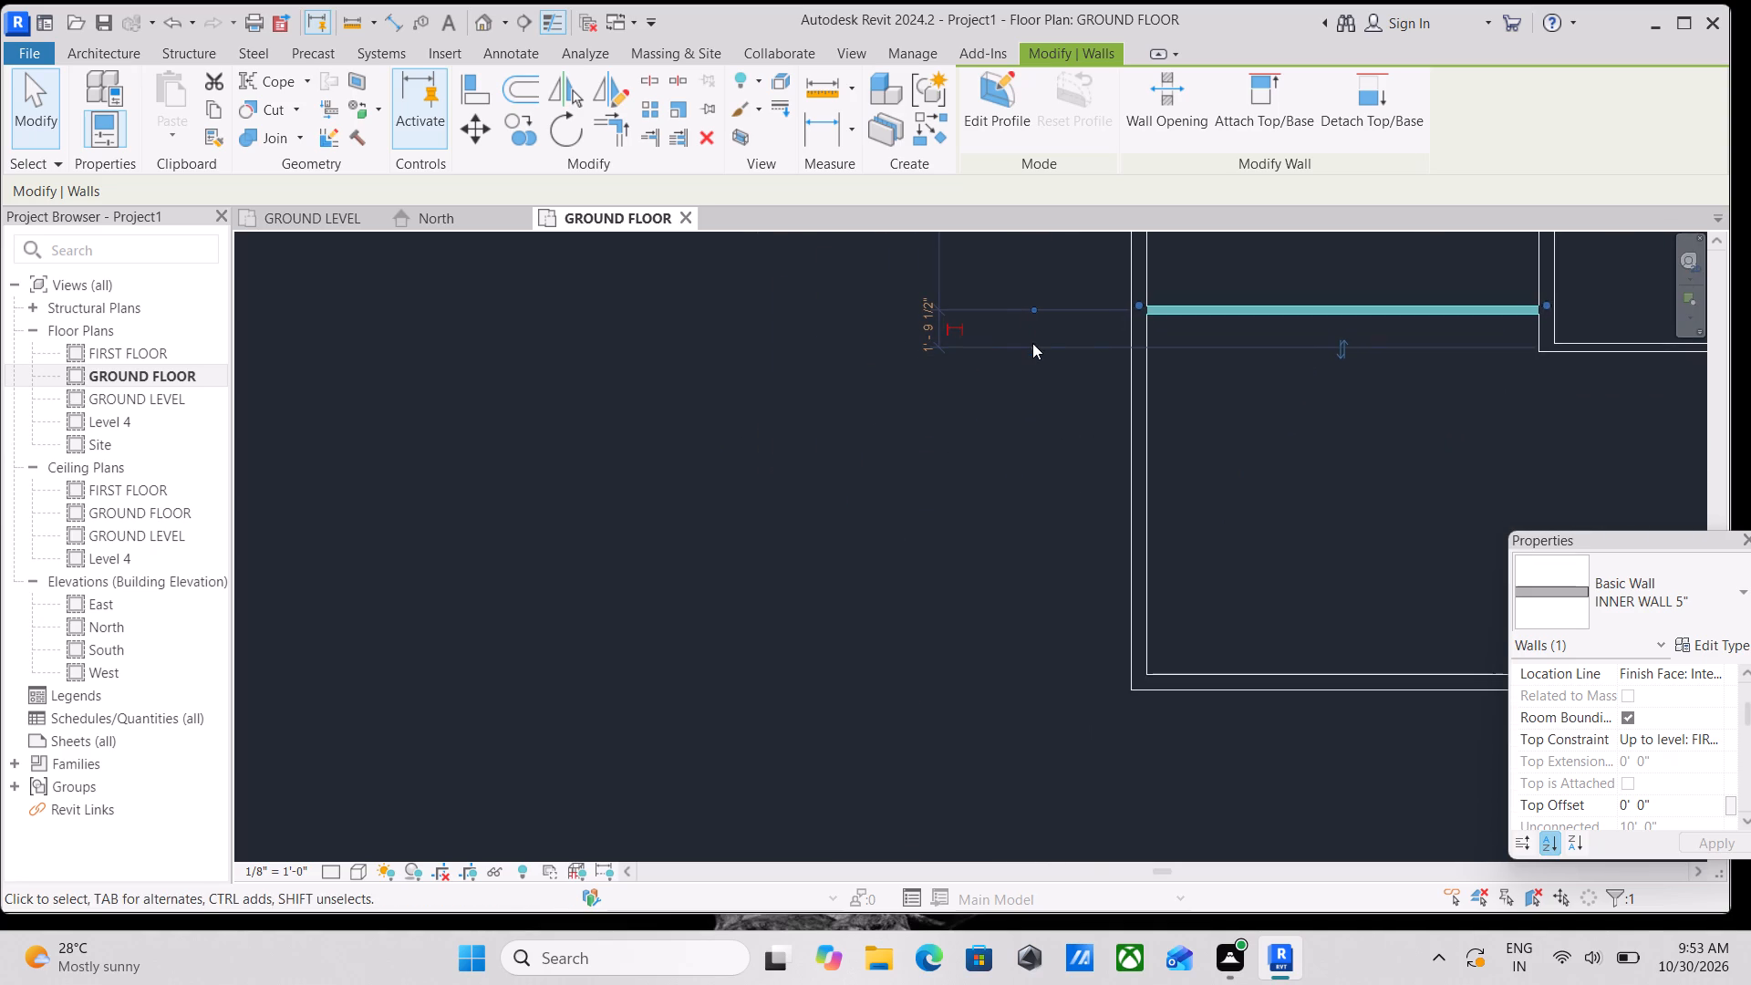
drag(1032, 343, 1105, 709)
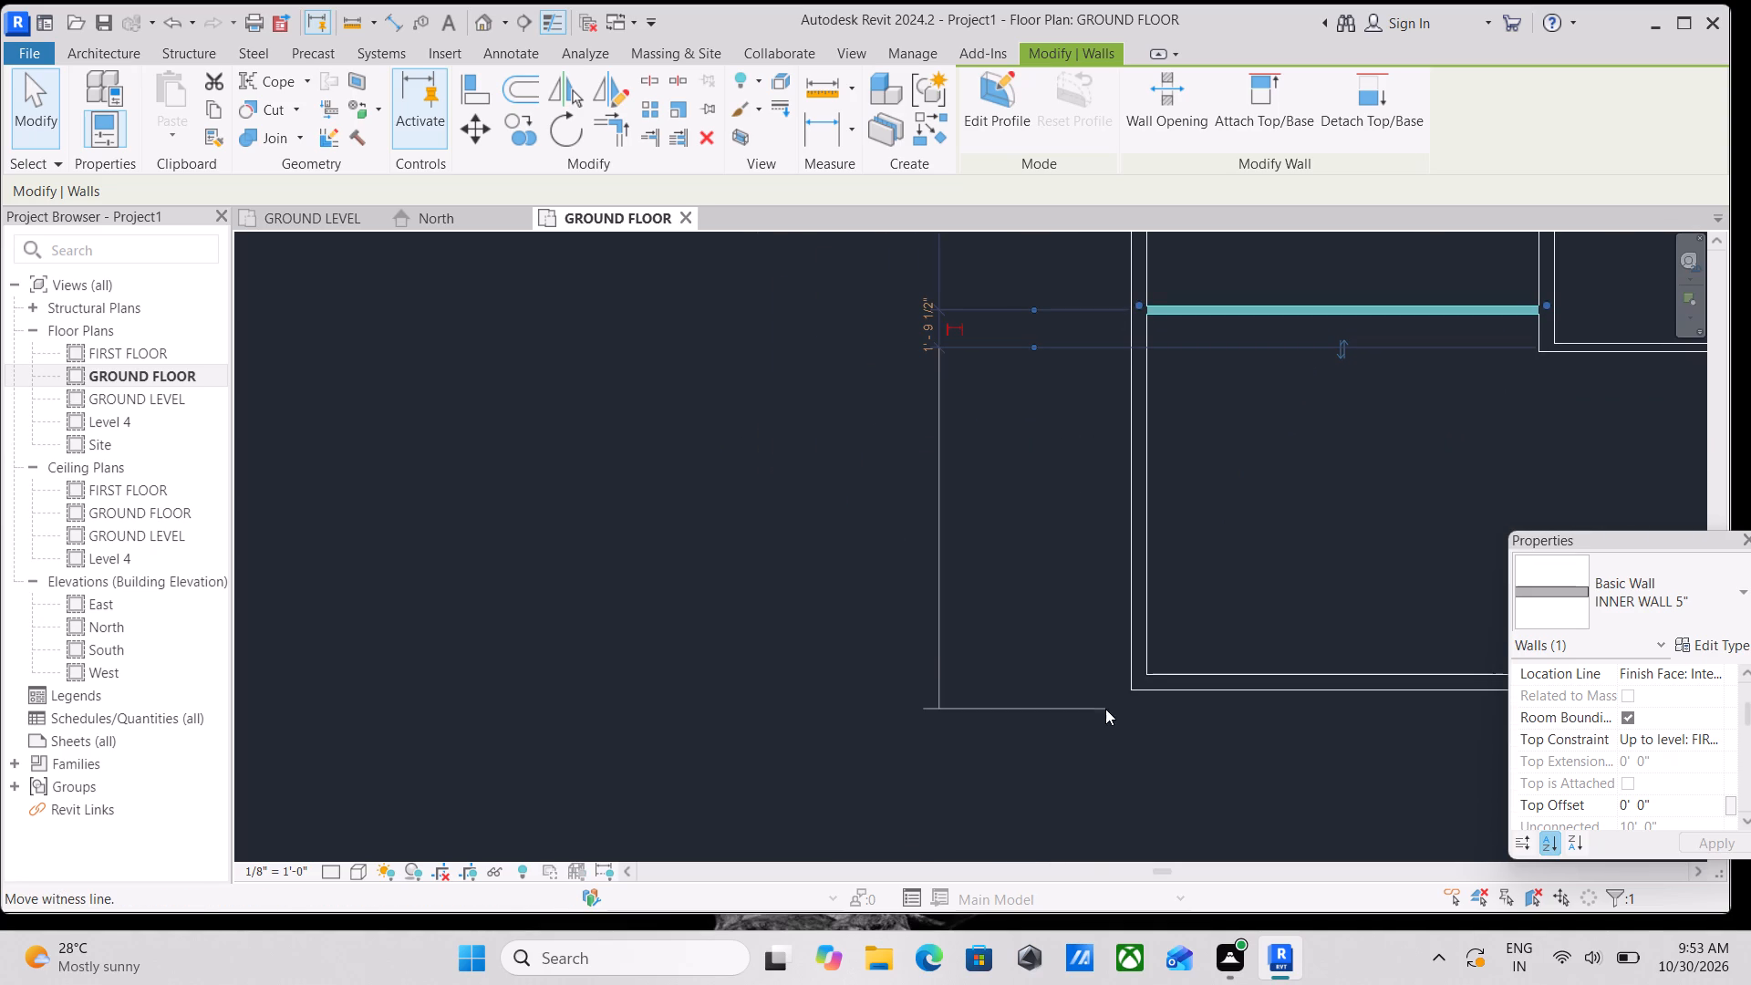
drag(1105, 709, 1140, 691)
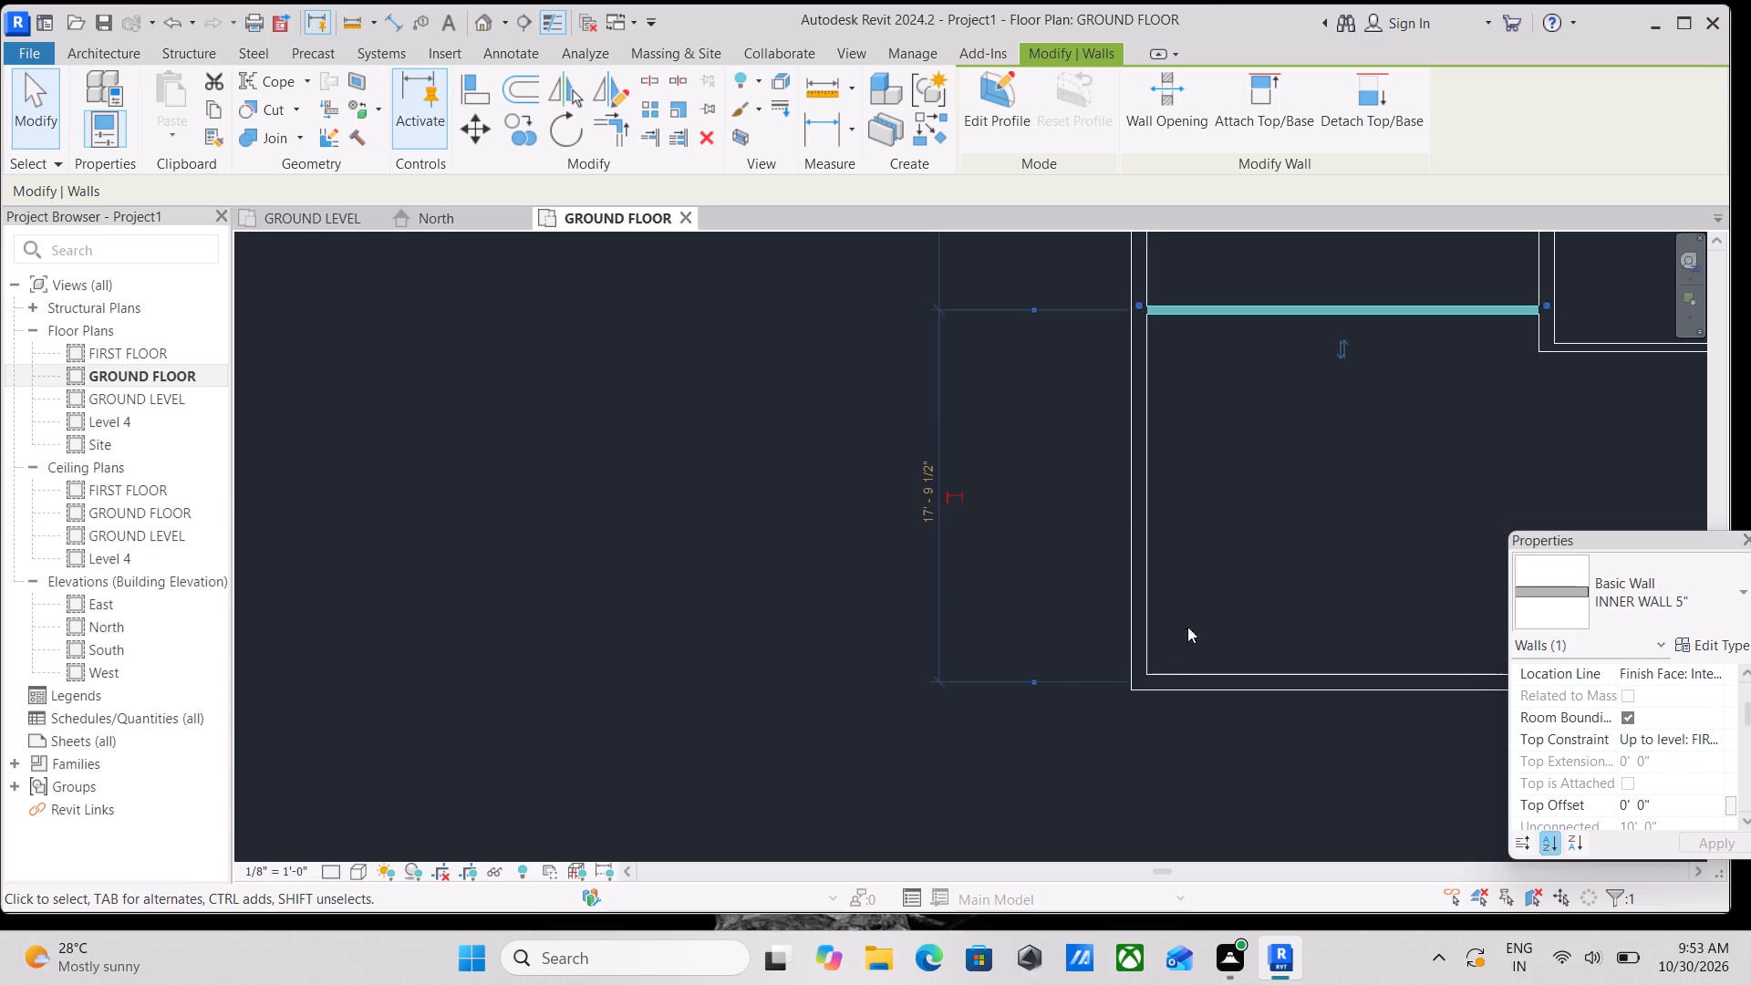
scroll(1066, 672, up, 7)
click(994, 689)
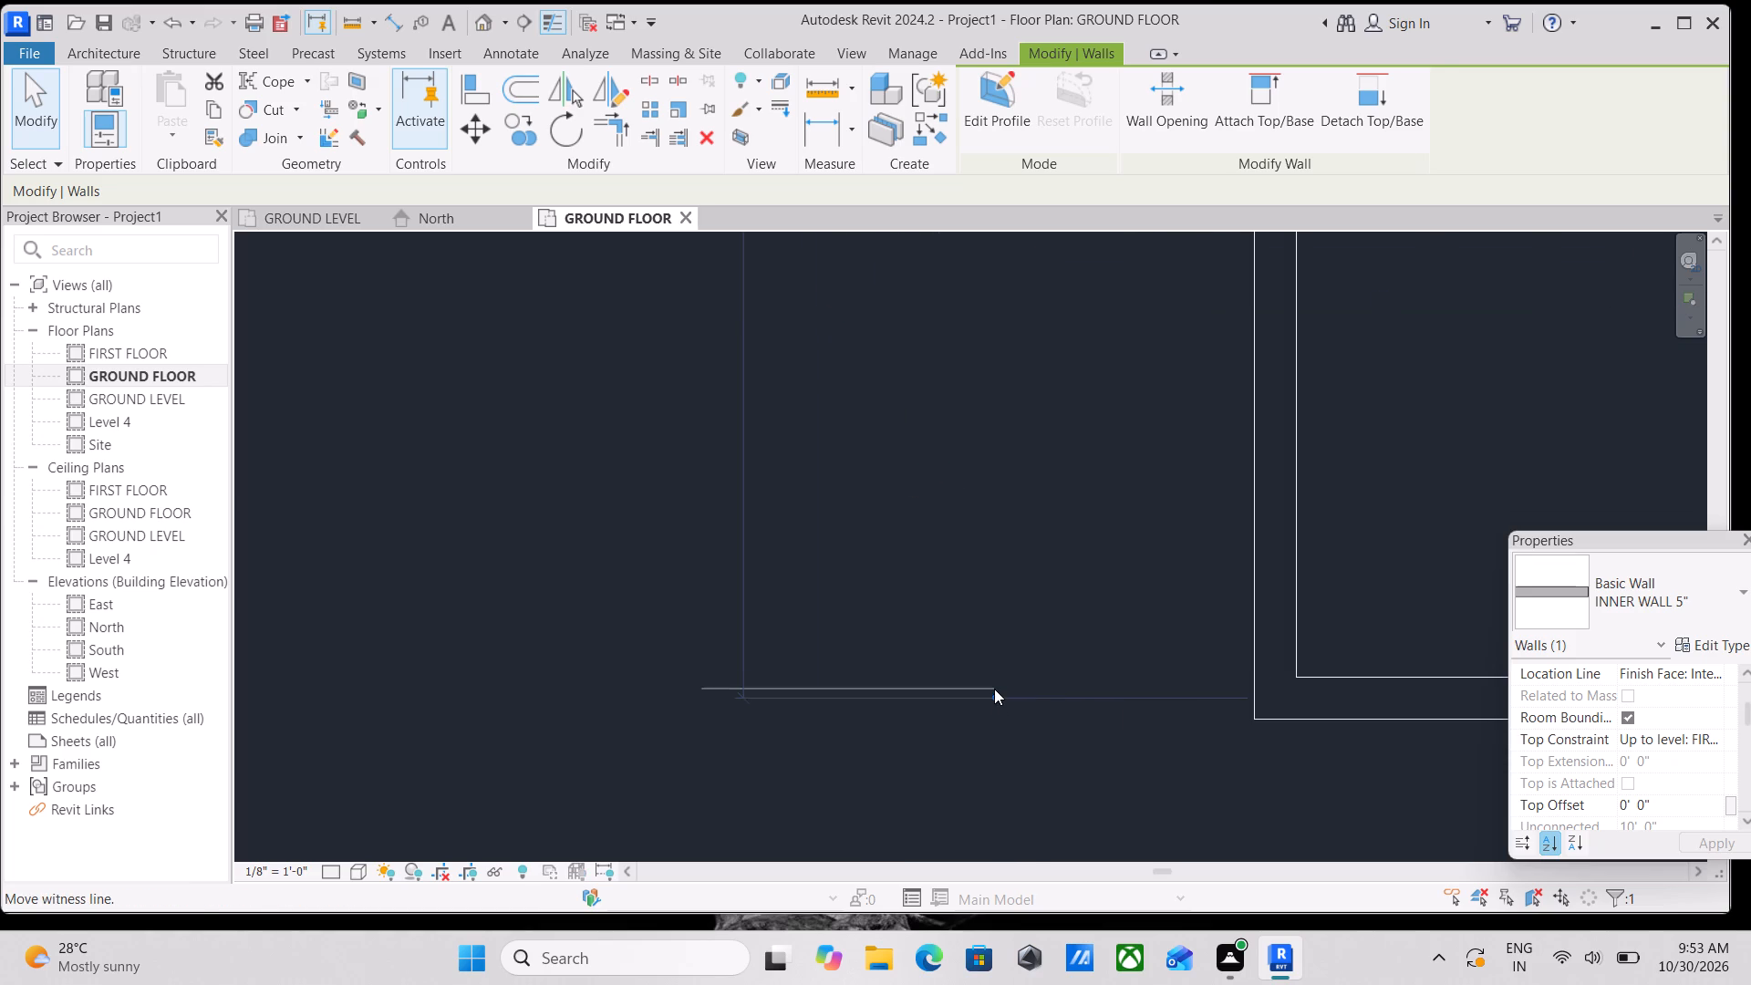
Set the clear distance between the southernmost west-side inner wall and the south outer wall to 16' 3".
scroll(1083, 593, down, 4)
scroll(1239, 428, down, 3)
middle_drag(1239, 428, 846, 612)
scroll(931, 588, down, 1)
middle_drag(1017, 488, 997, 571)
scroll(837, 482, up, 4)
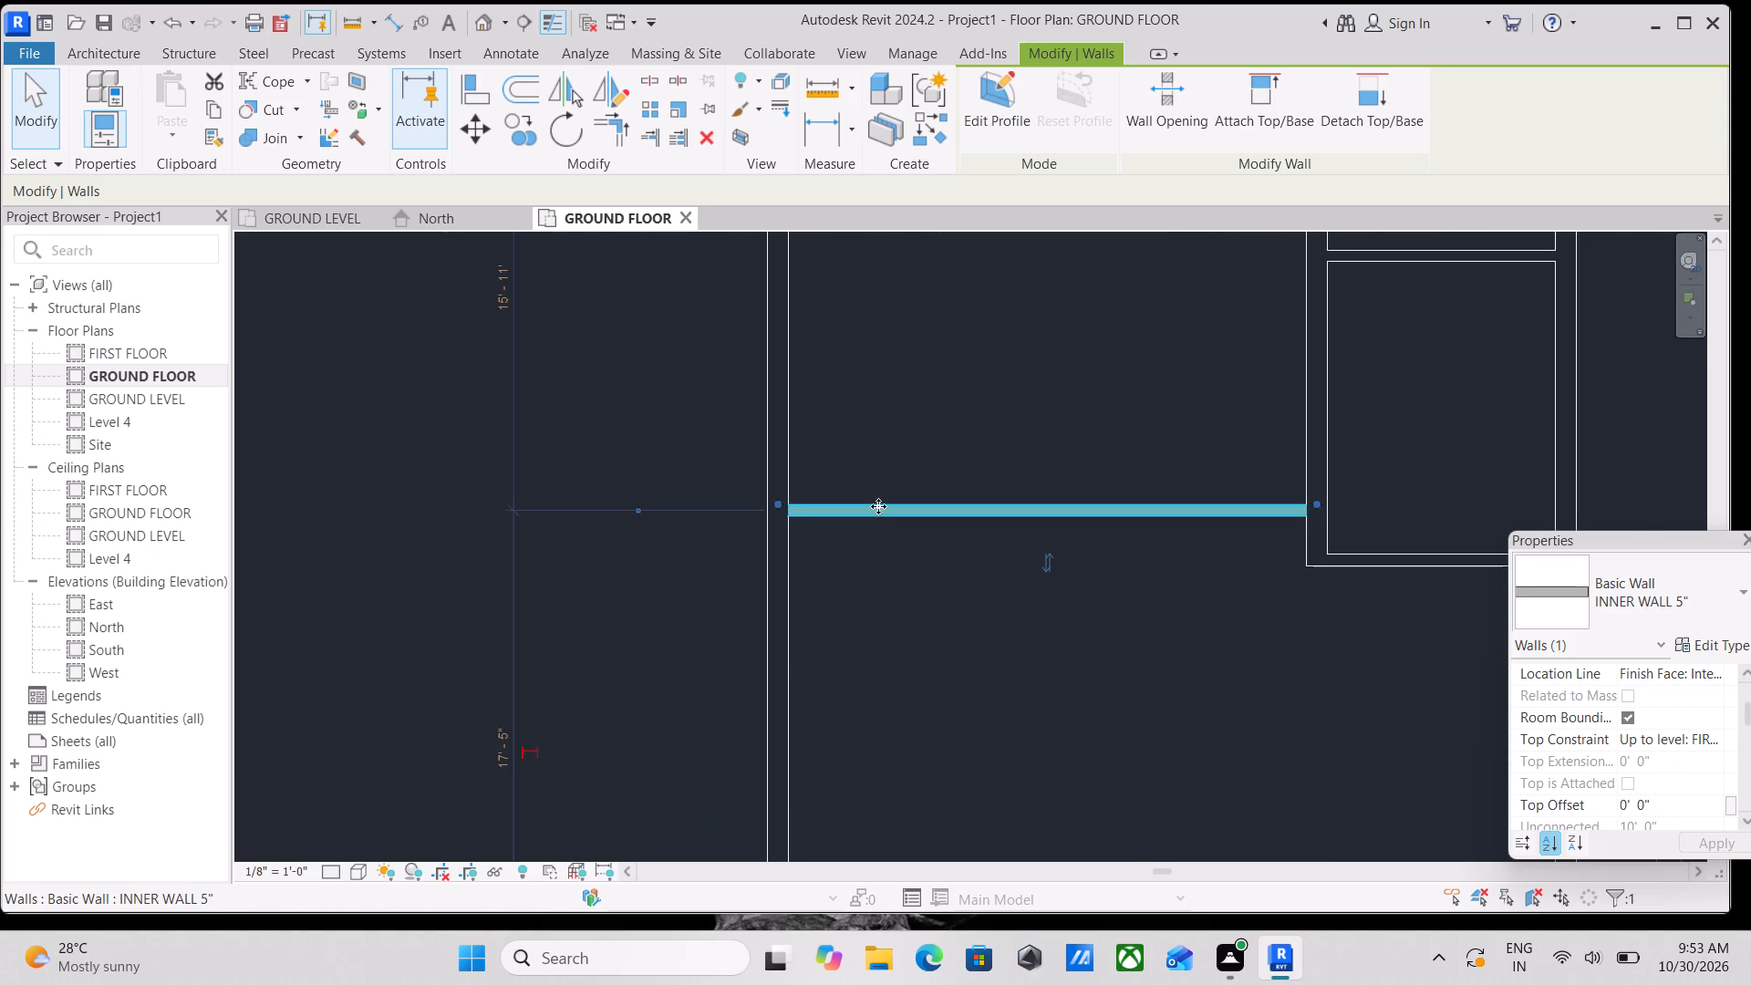
scroll(878, 506, down, 4)
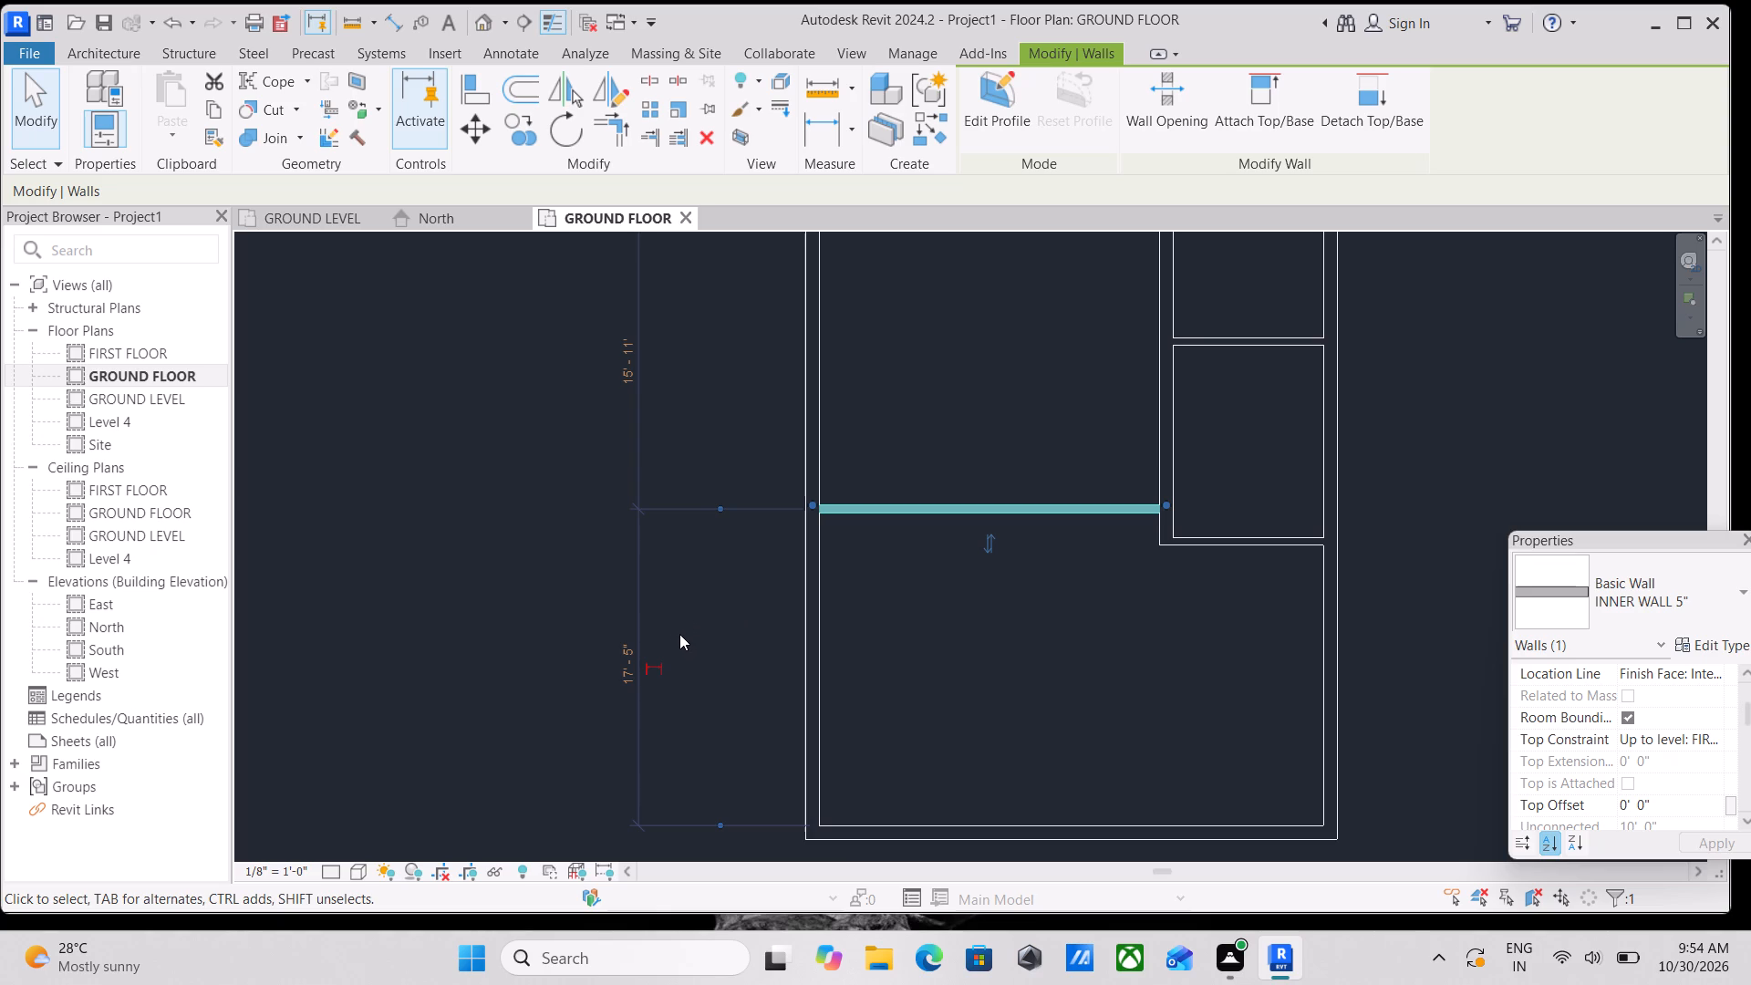
click(621, 654)
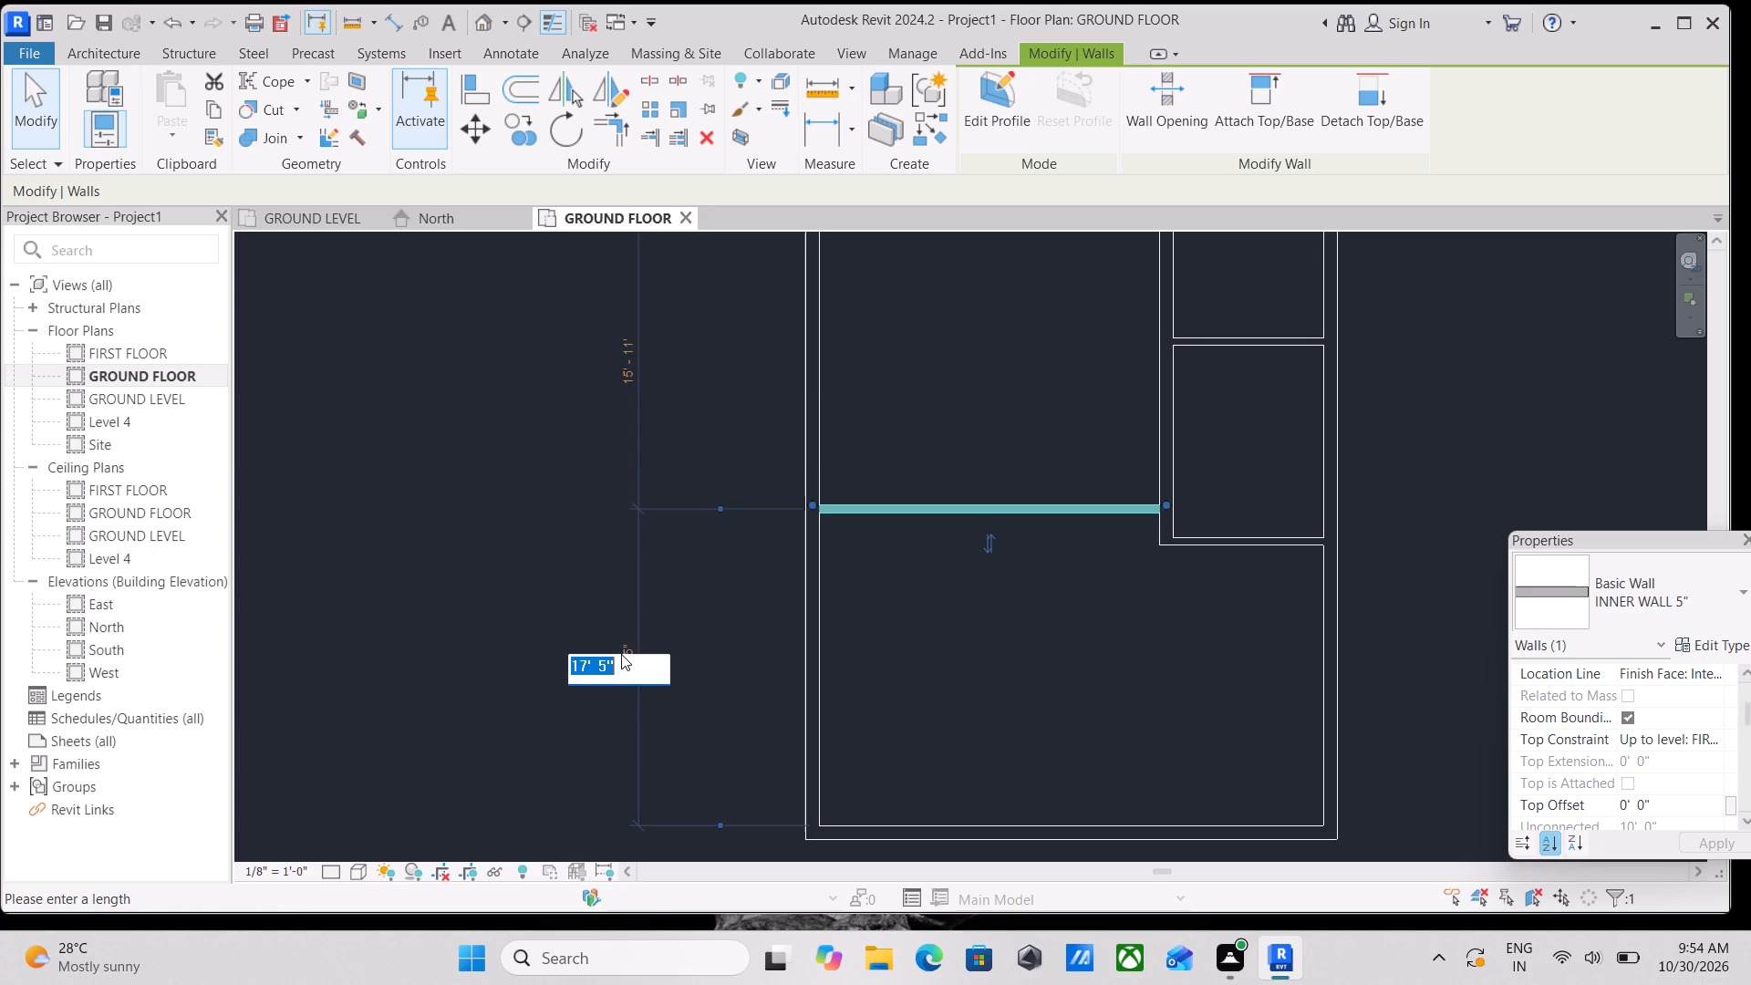
text(16)
key(apostrophe)
key(3)
key(shift+quotedbl)
key(Return)
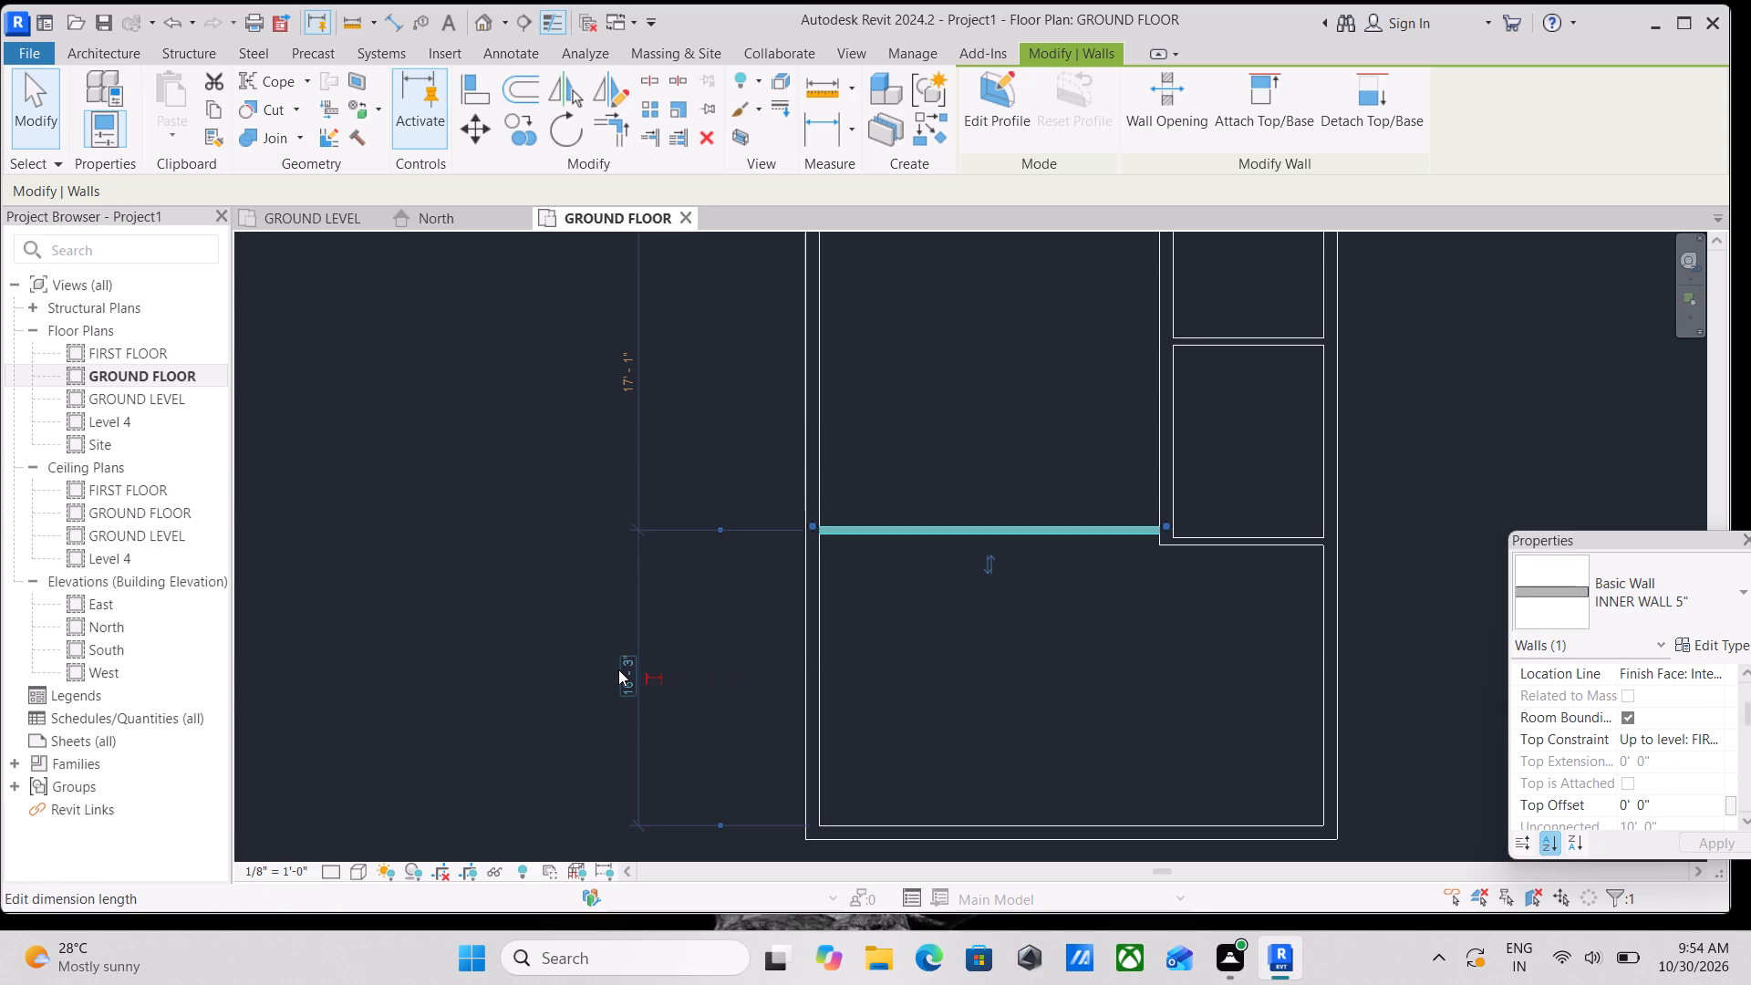
click(619, 669)
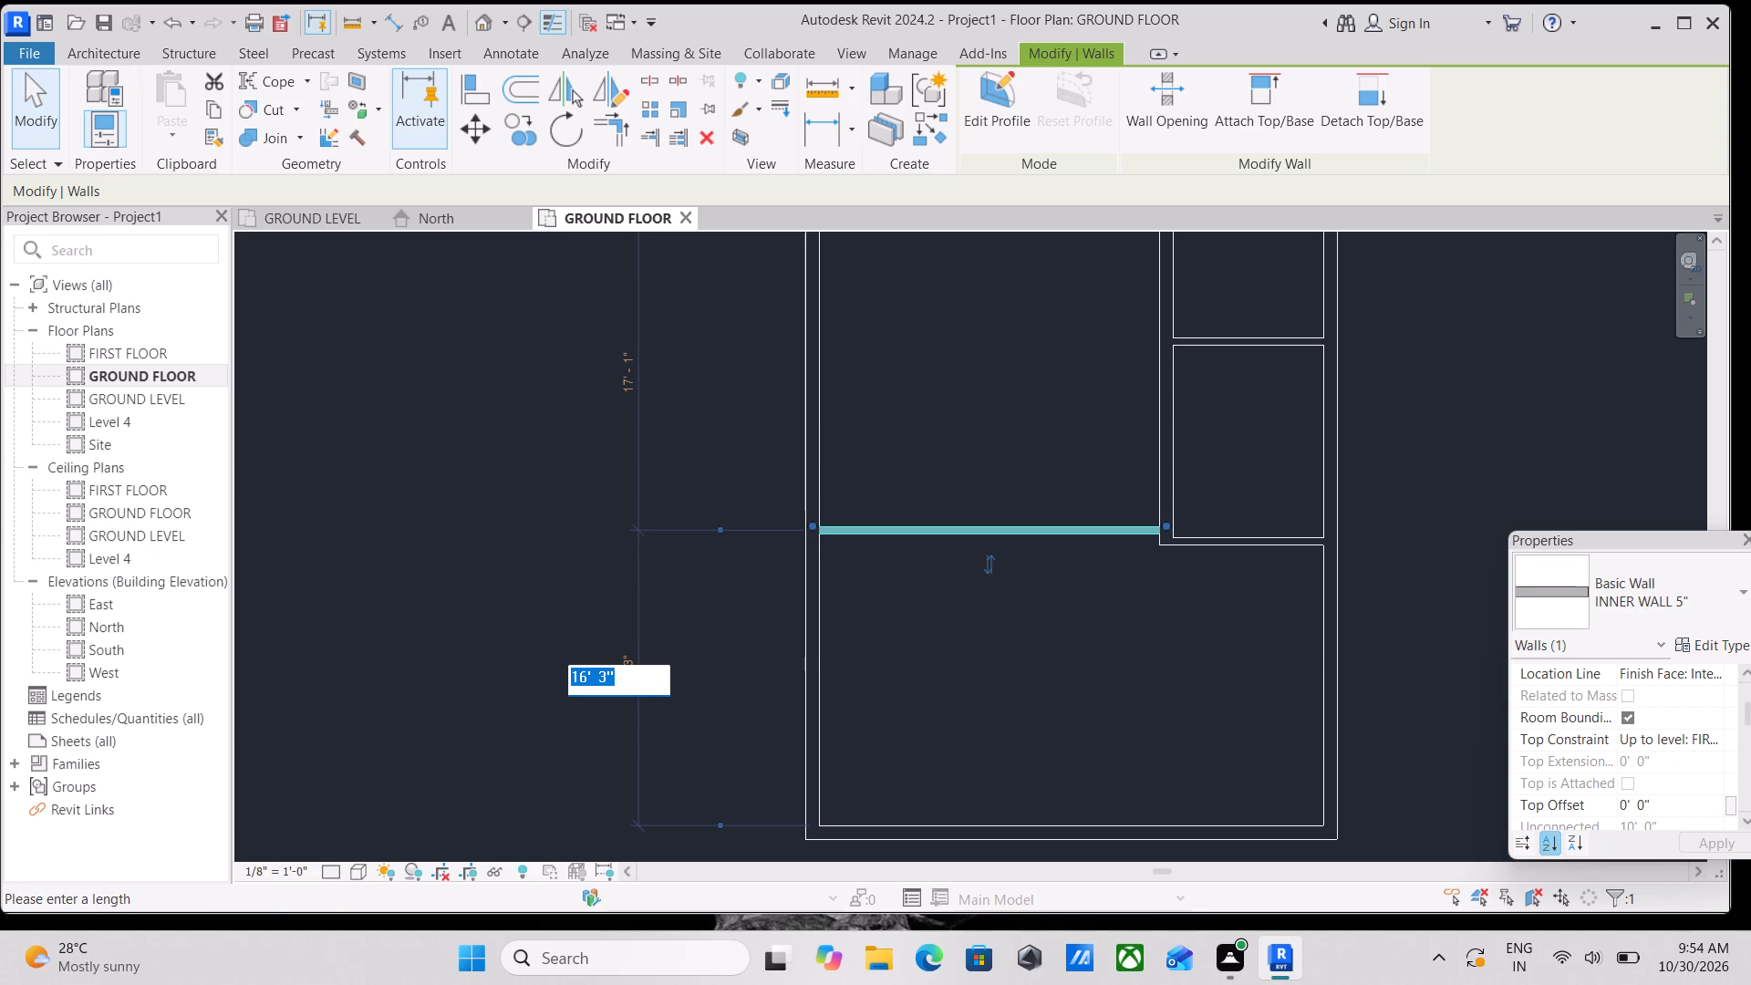
key(Escape)
scroll(841, 656, down, 2)
middle_drag(807, 779, 783, 837)
key(Escape)
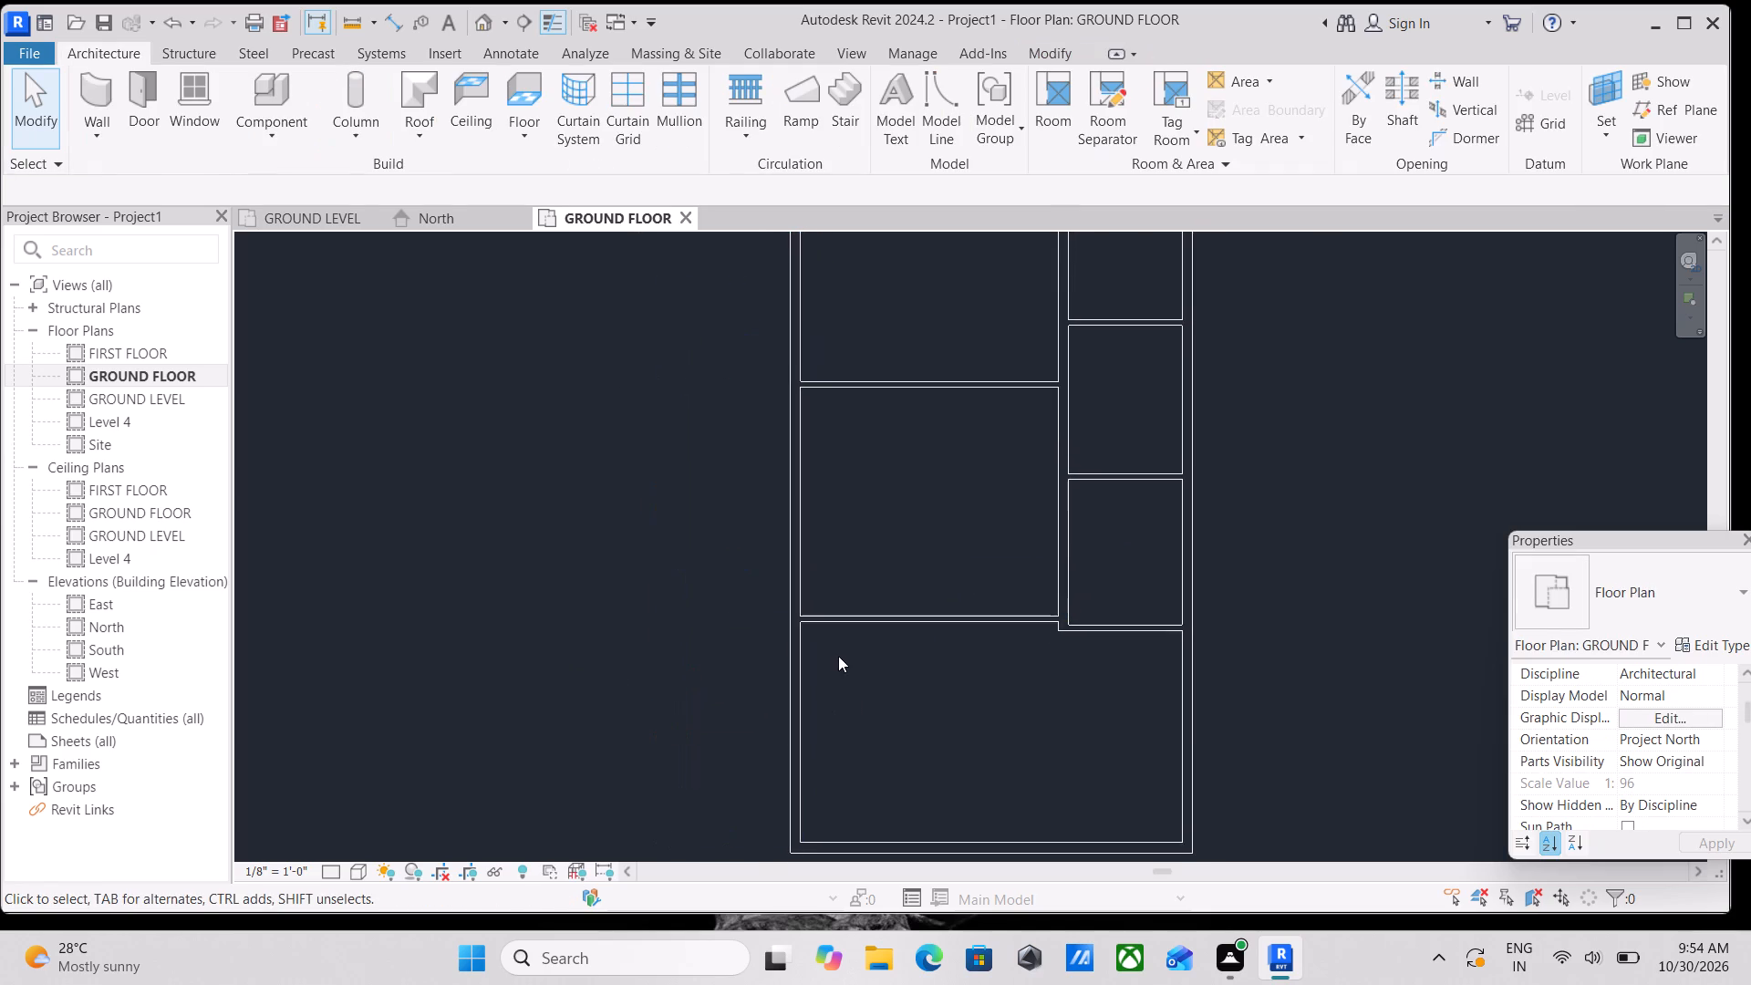
For the second west-side horizontal inner wall from the south, reference its southern temporary dimension to the southernmost inner wall's north face.
middle_drag(838, 656, 820, 787)
middle_drag(832, 679, 832, 691)
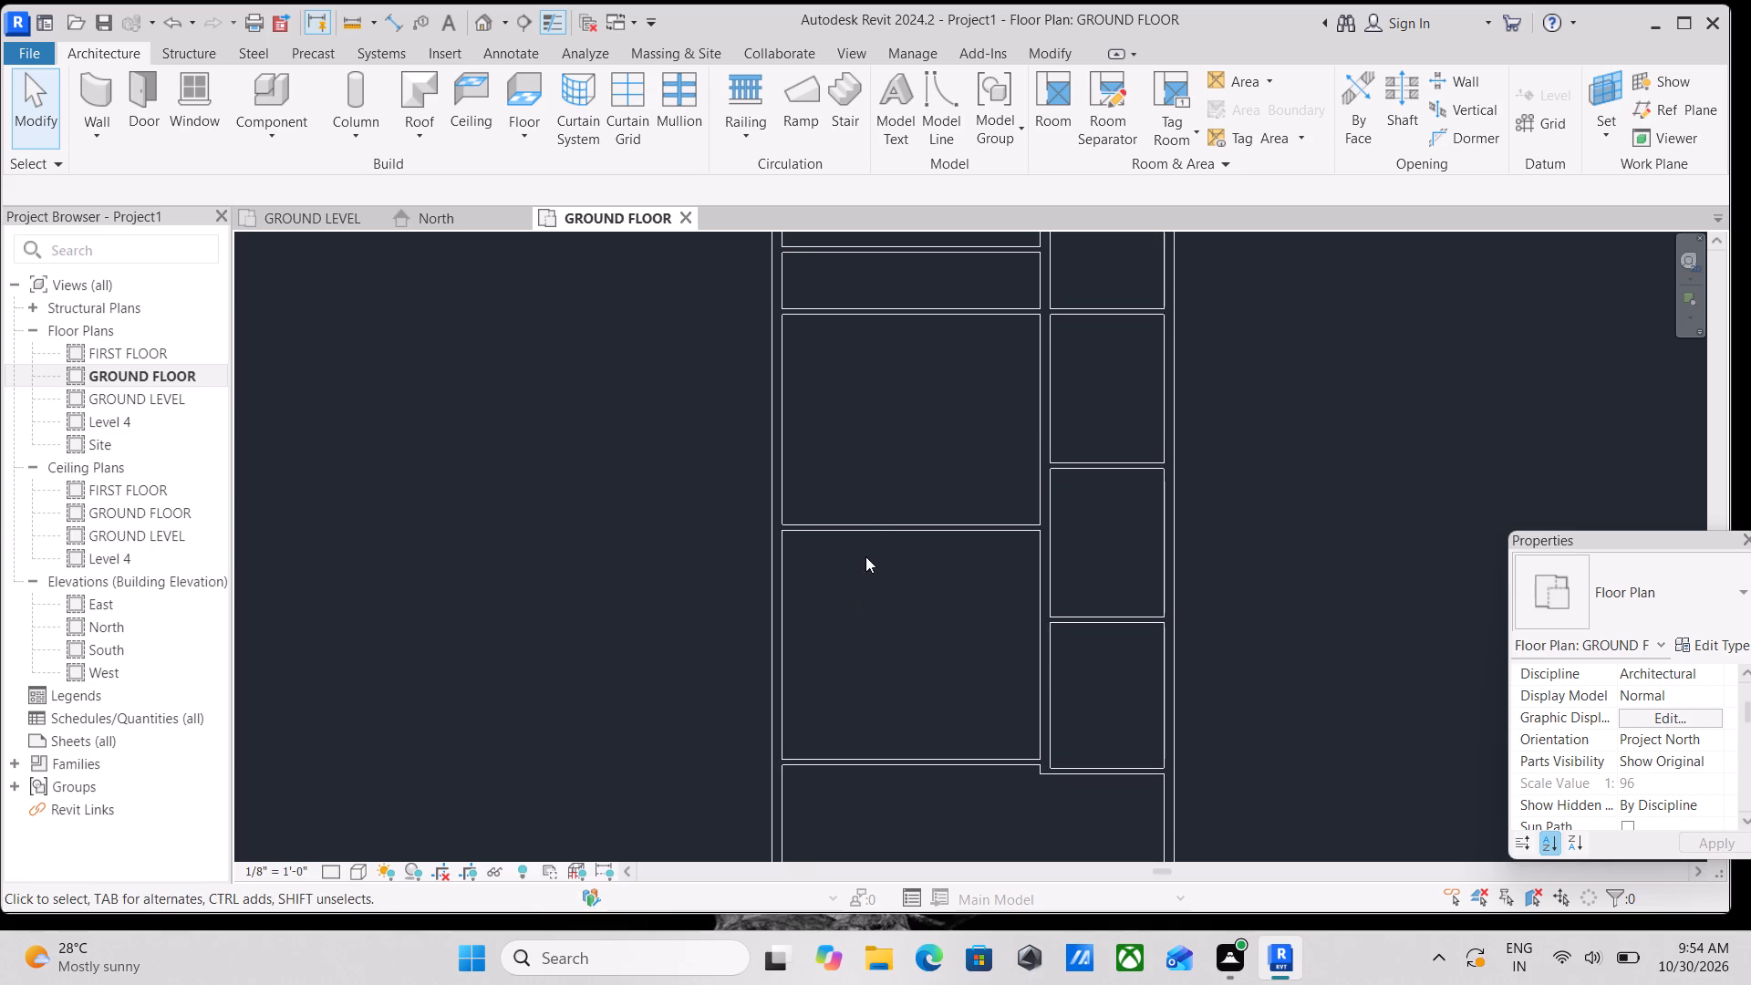
click(868, 521)
scroll(639, 748, down, 2)
middle_drag(639, 748, 751, 559)
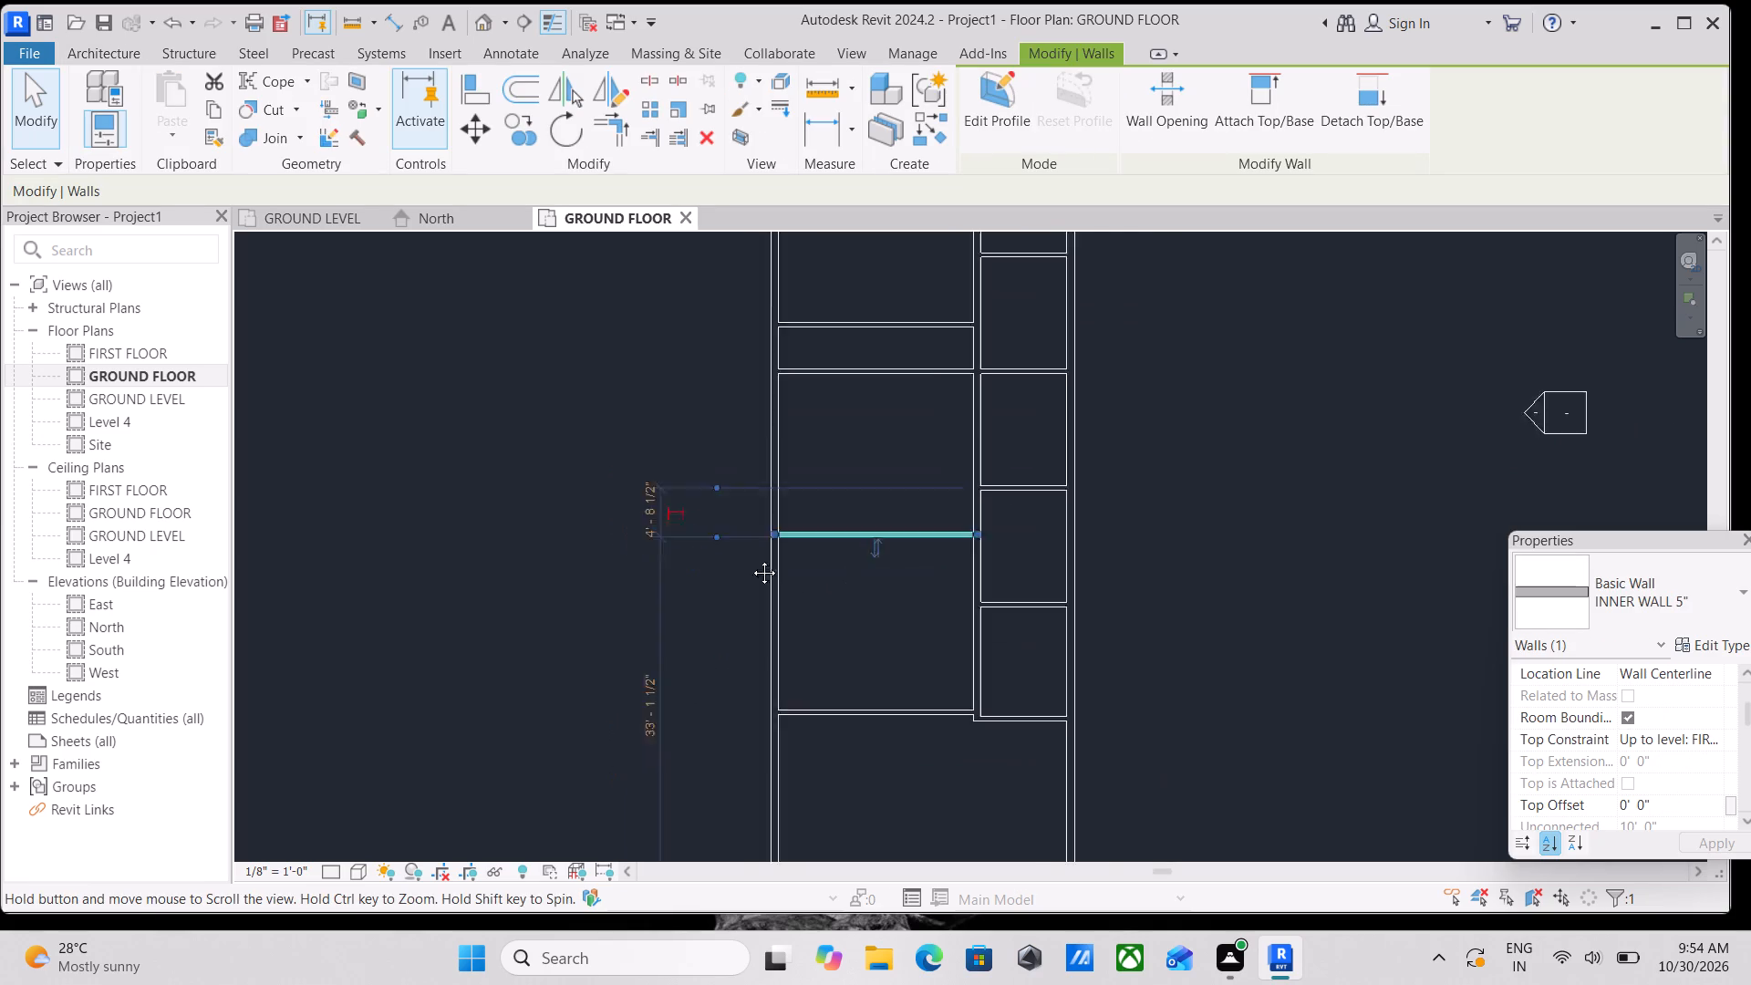
middle_drag(751, 559, 773, 519)
drag(814, 696, 860, 541)
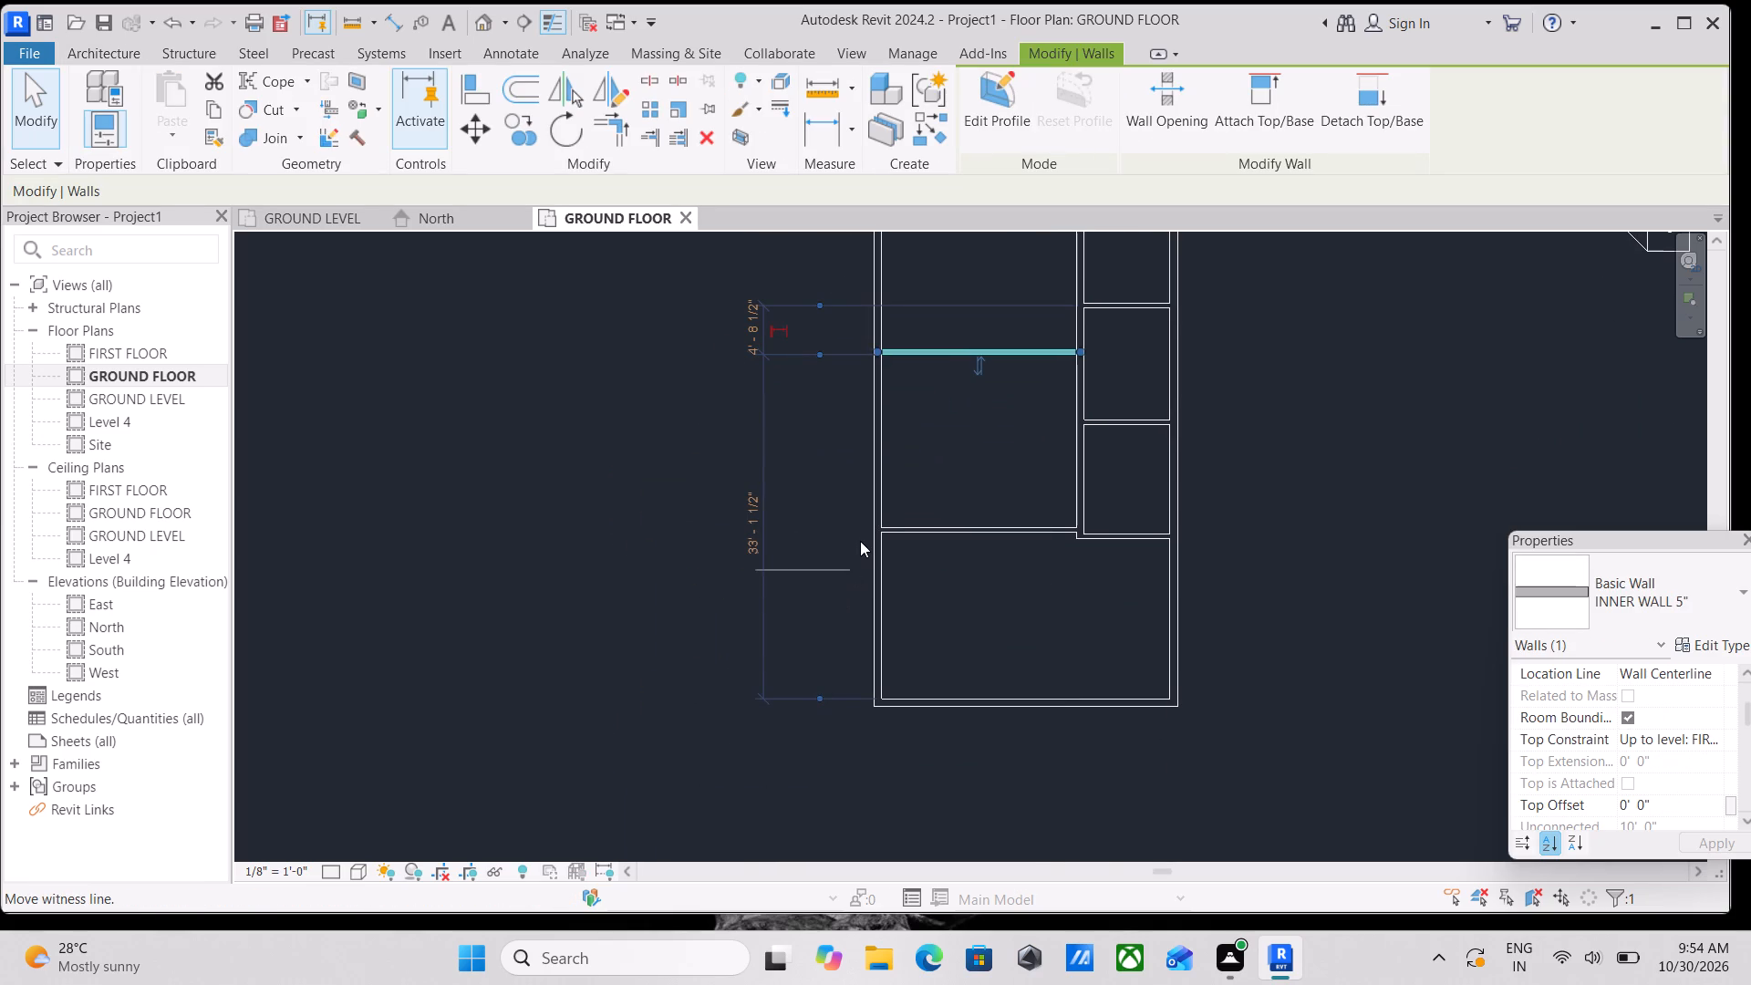
drag(860, 541, 860, 527)
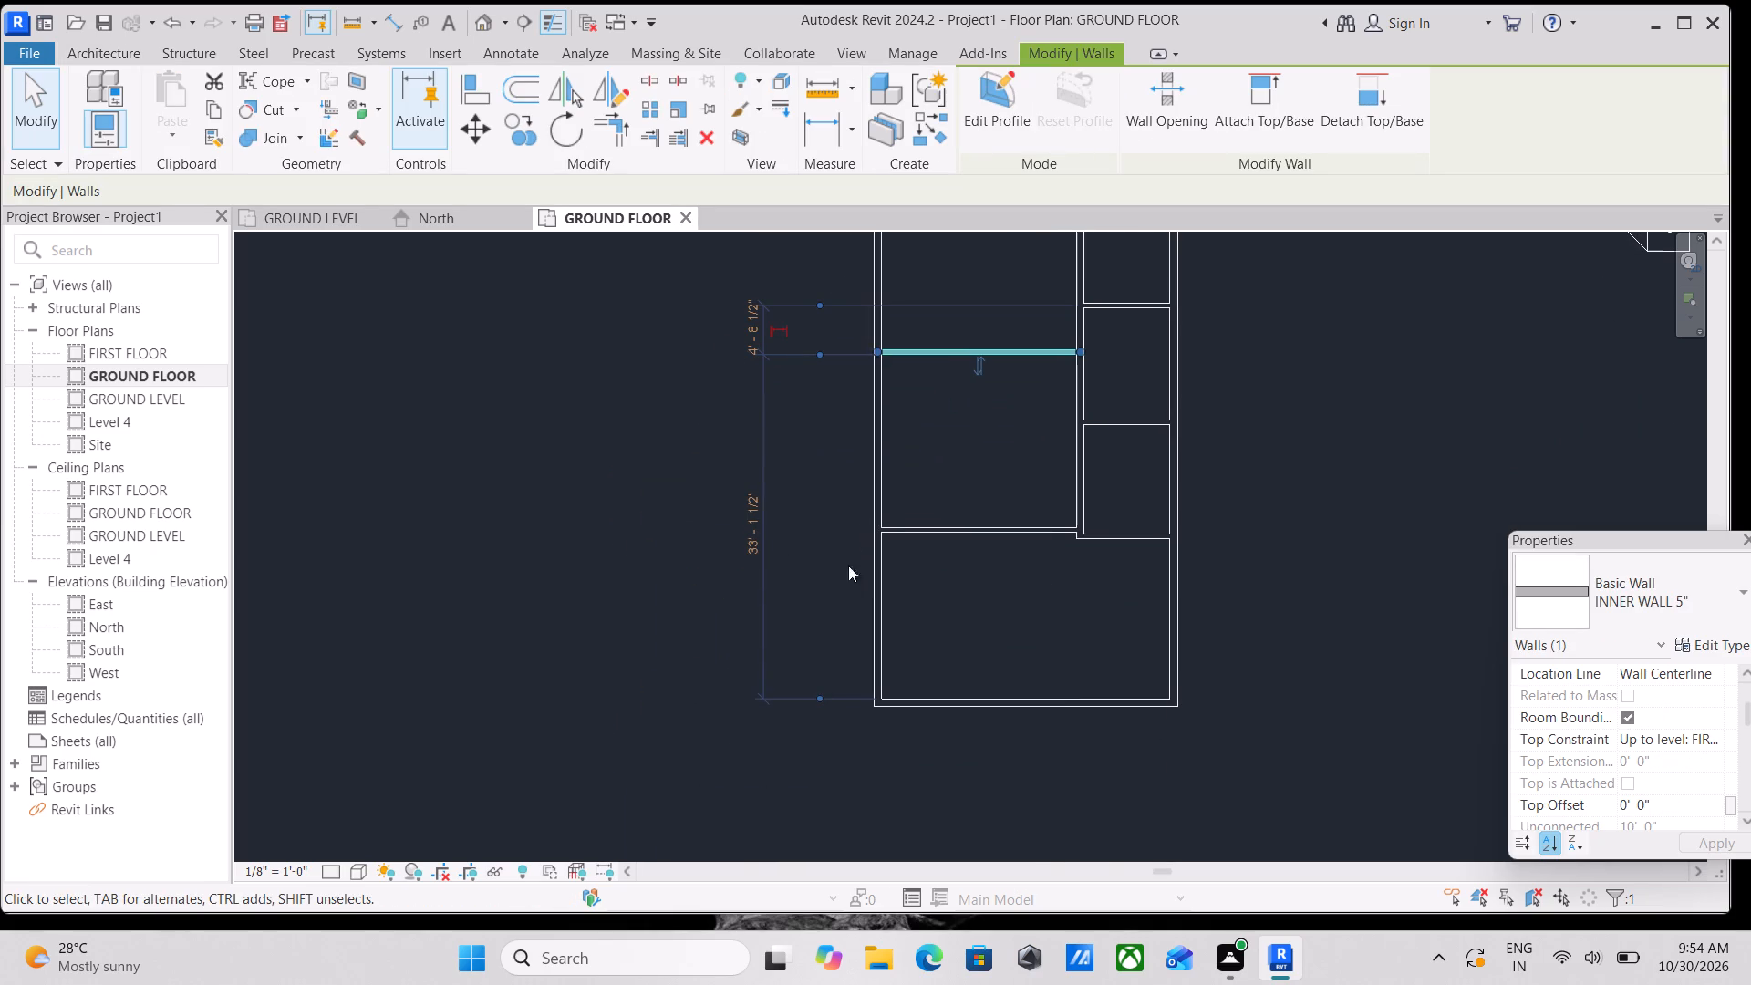
drag(823, 692, 886, 506)
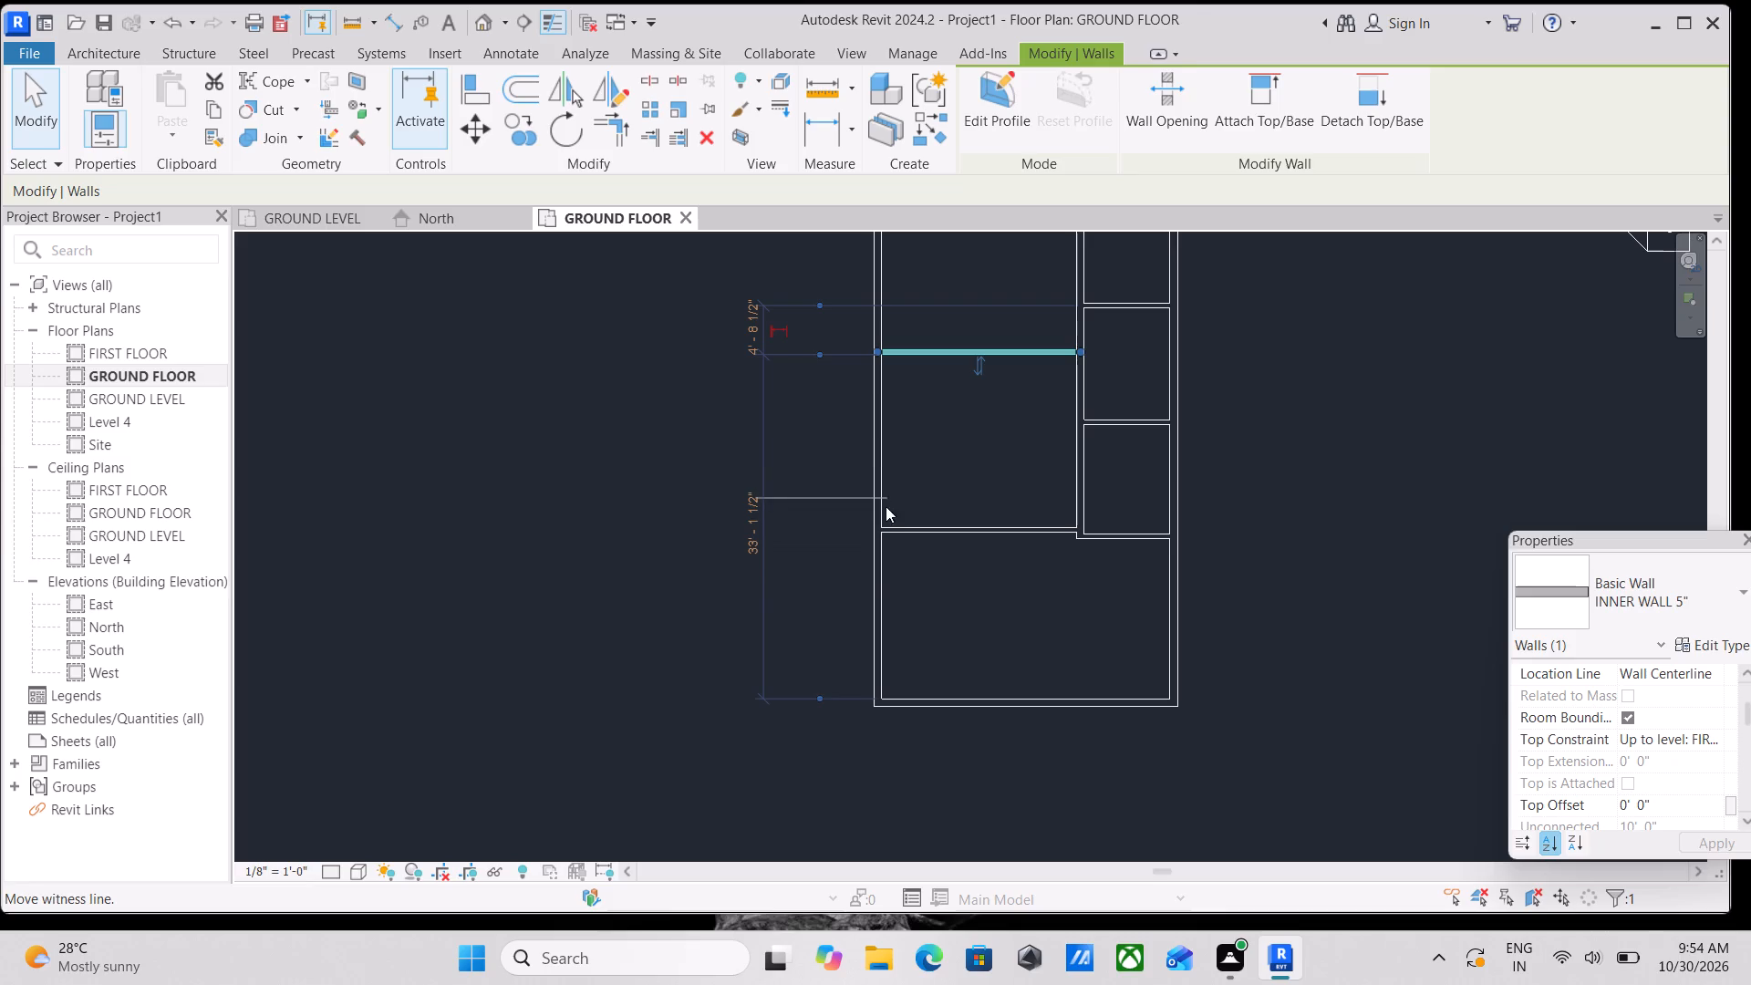
drag(886, 506, 884, 528)
scroll(884, 528, up, 1)
middle_drag(884, 528, 877, 637)
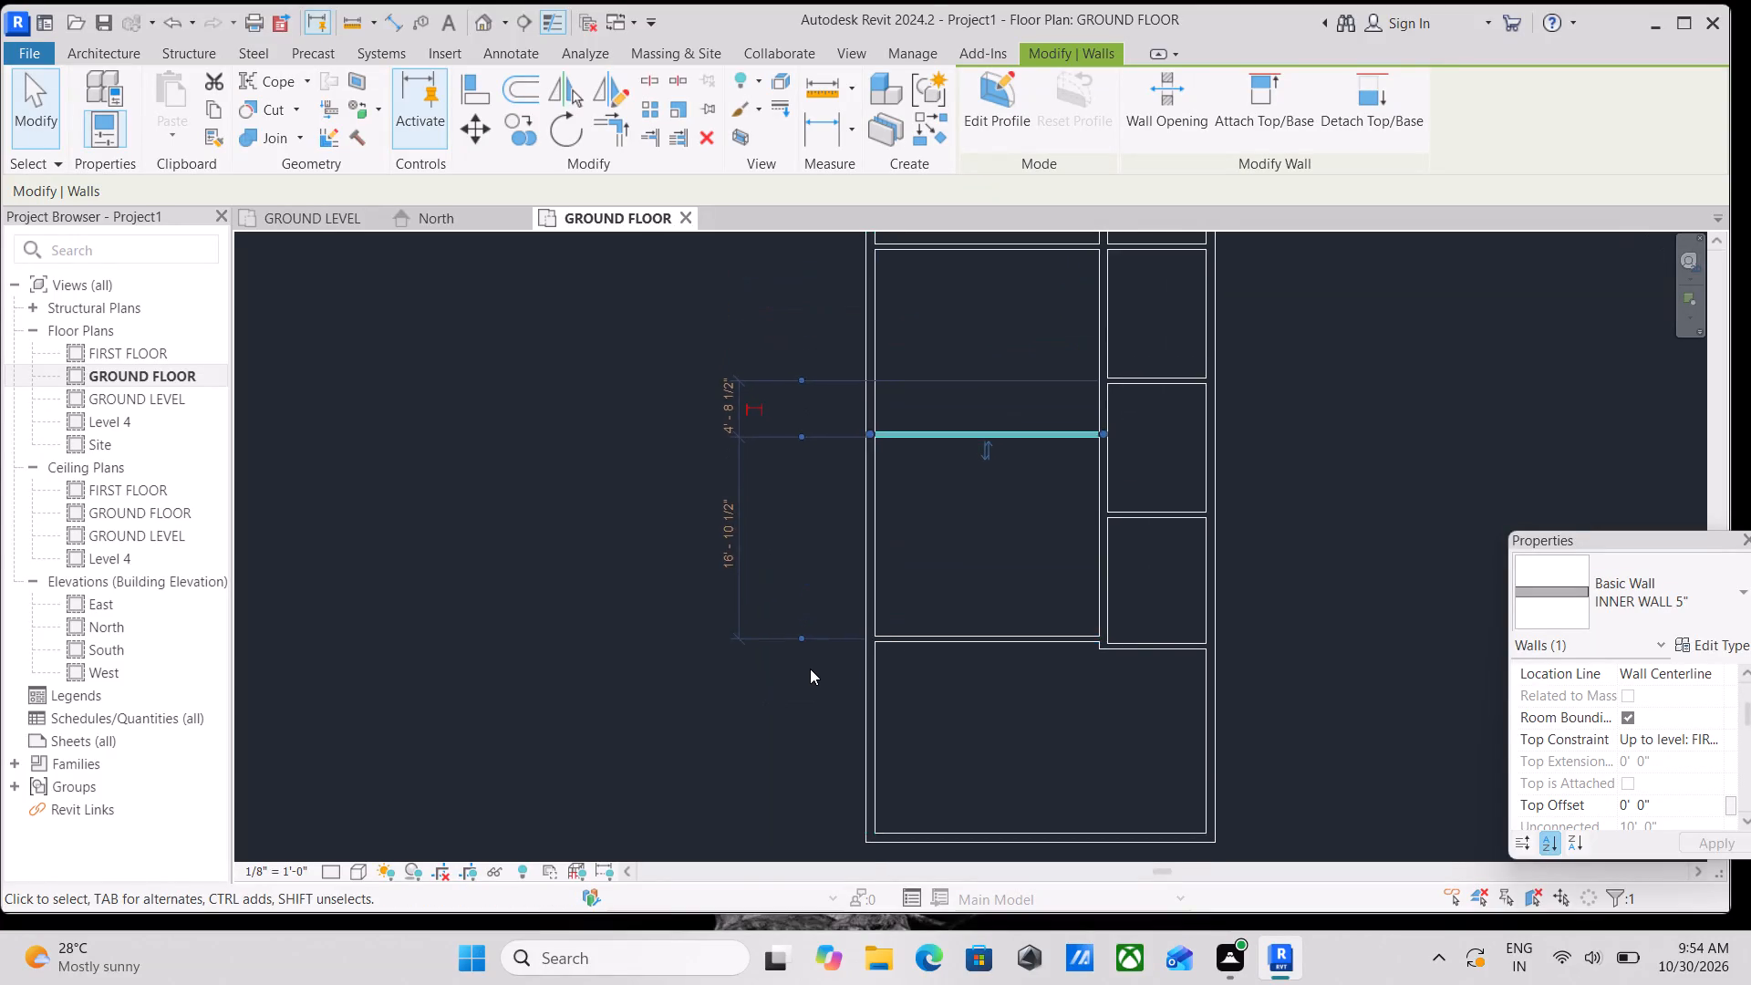
scroll(810, 669, up, 3)
middle_drag(816, 662, 812, 705)
scroll(803, 679, up, 9)
click(772, 627)
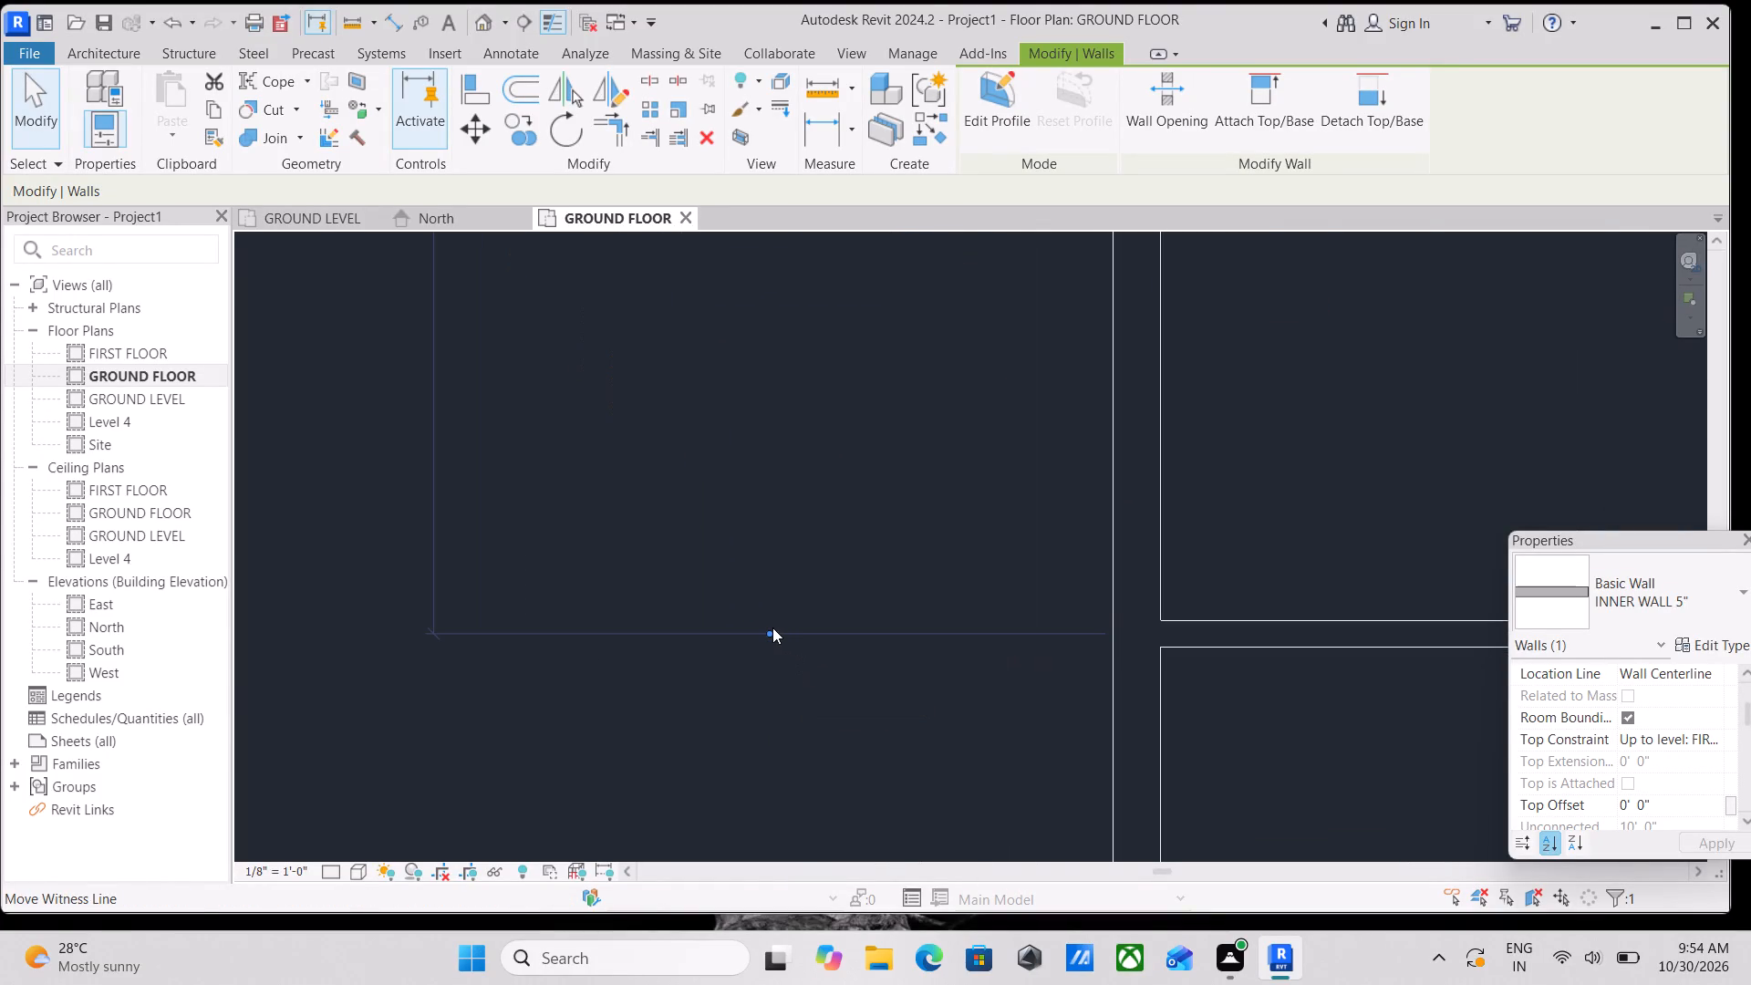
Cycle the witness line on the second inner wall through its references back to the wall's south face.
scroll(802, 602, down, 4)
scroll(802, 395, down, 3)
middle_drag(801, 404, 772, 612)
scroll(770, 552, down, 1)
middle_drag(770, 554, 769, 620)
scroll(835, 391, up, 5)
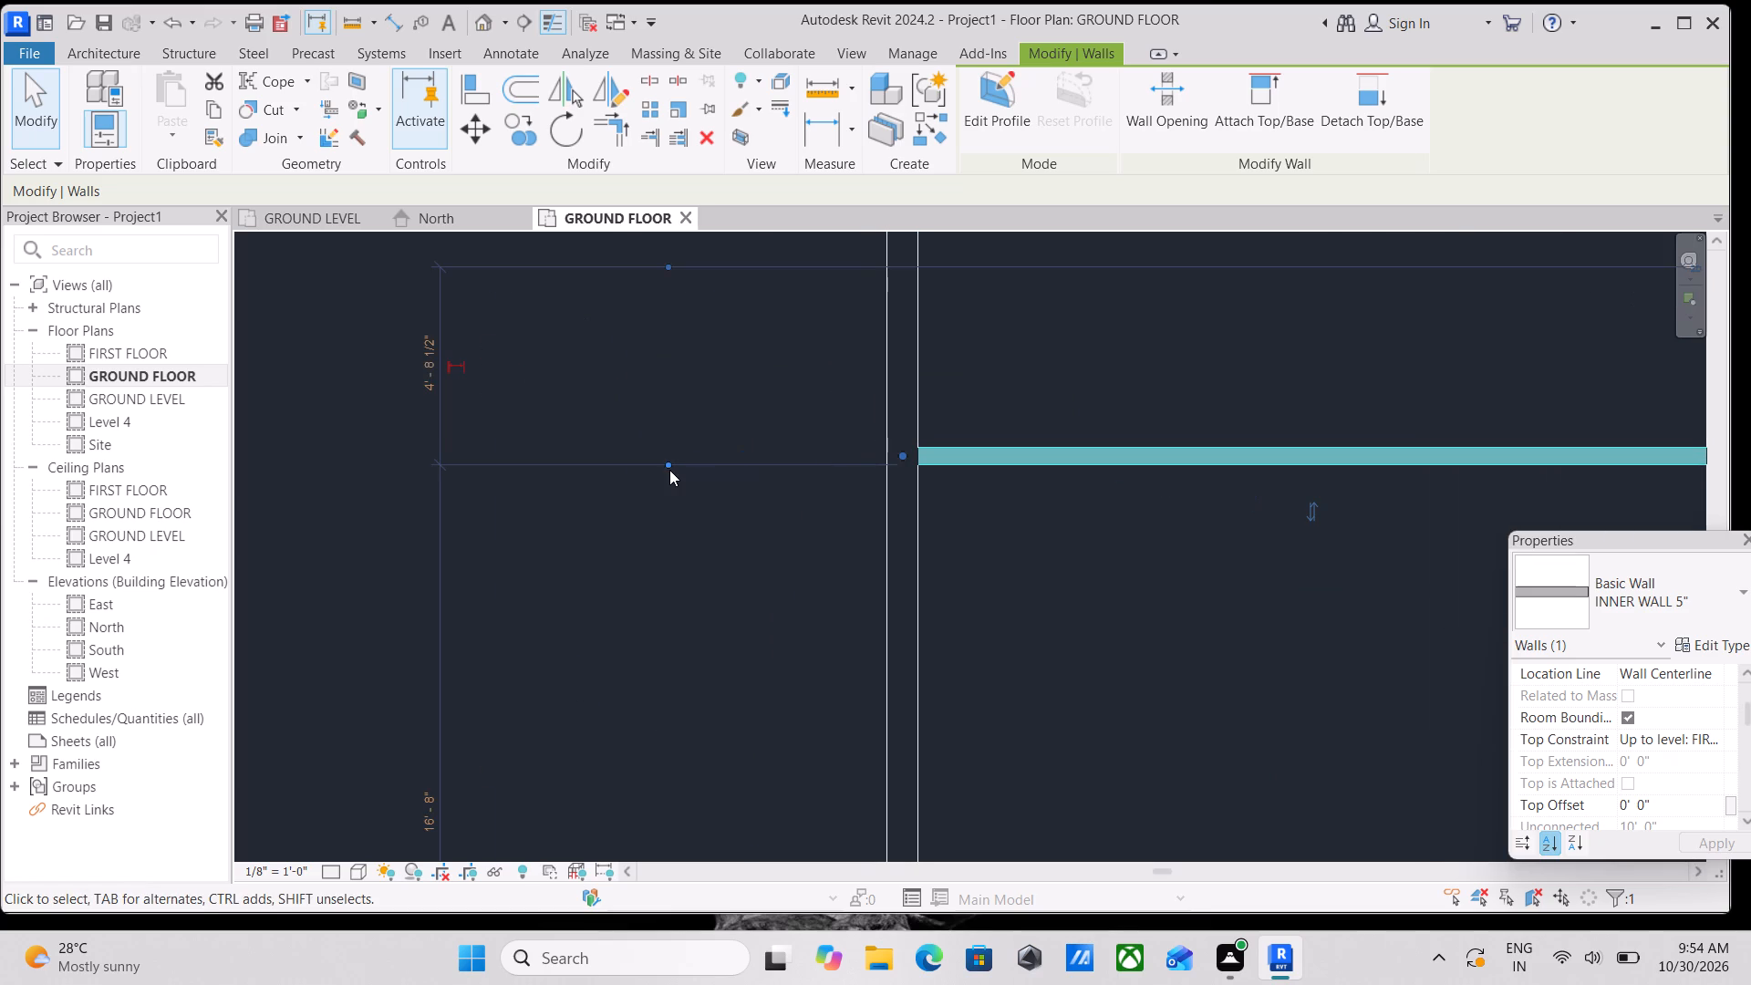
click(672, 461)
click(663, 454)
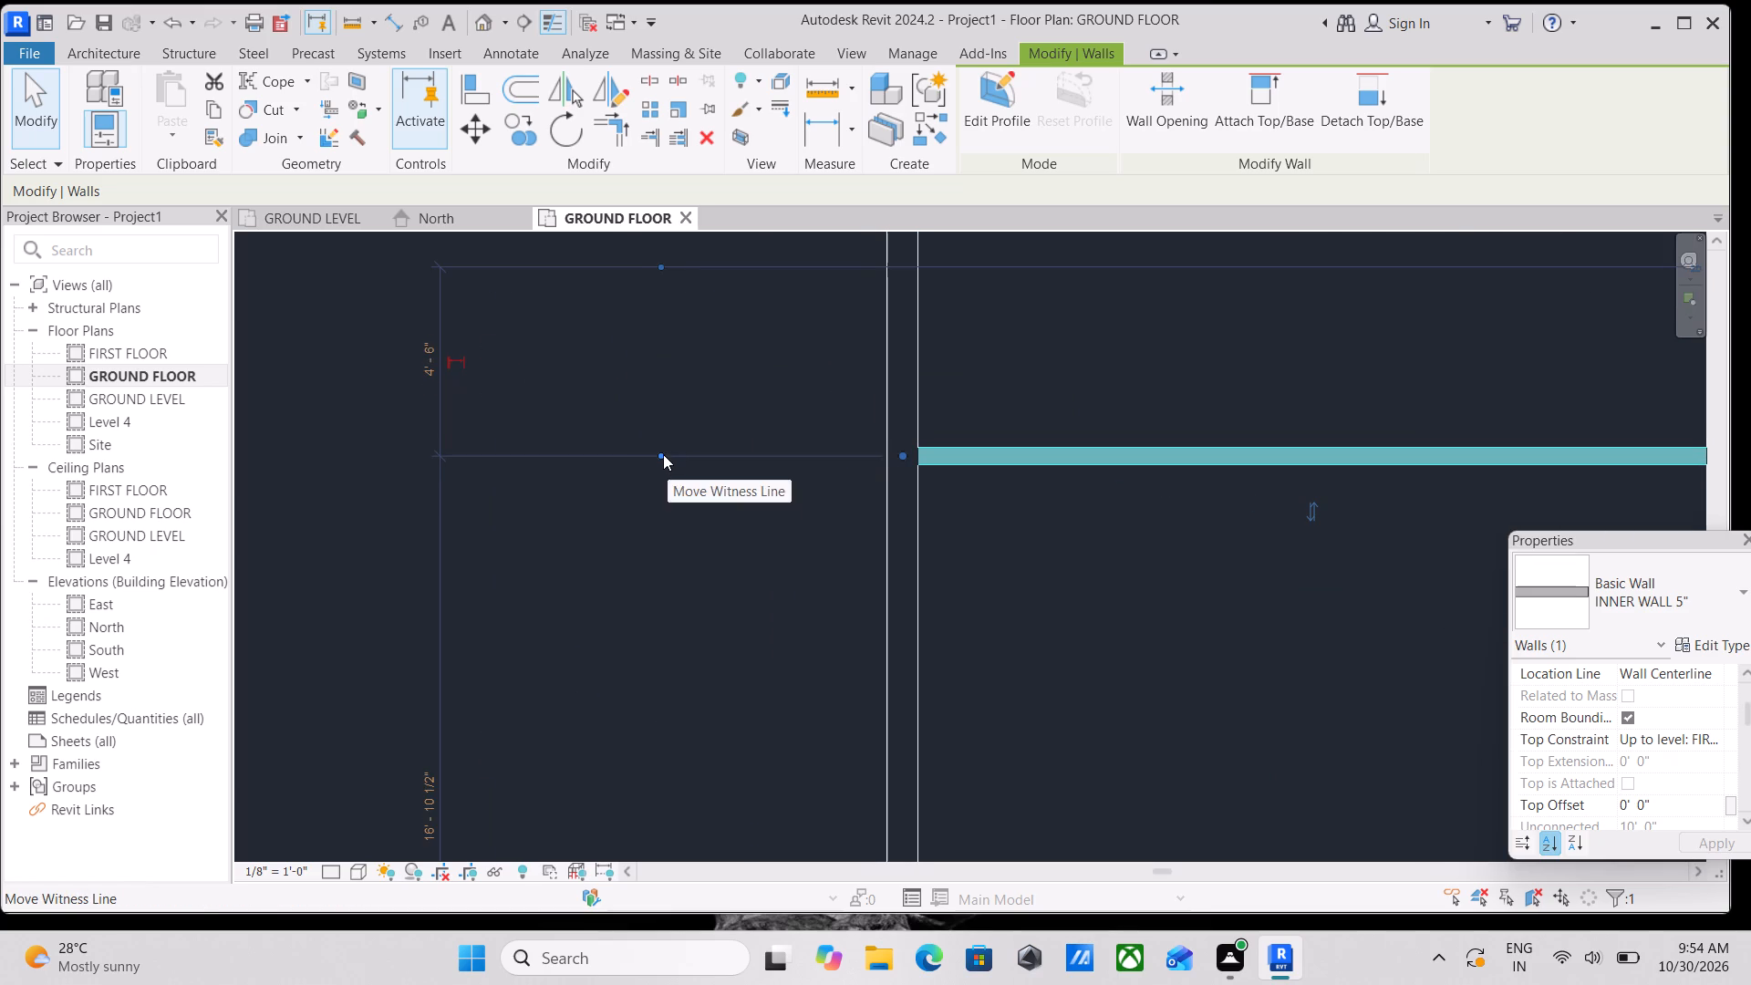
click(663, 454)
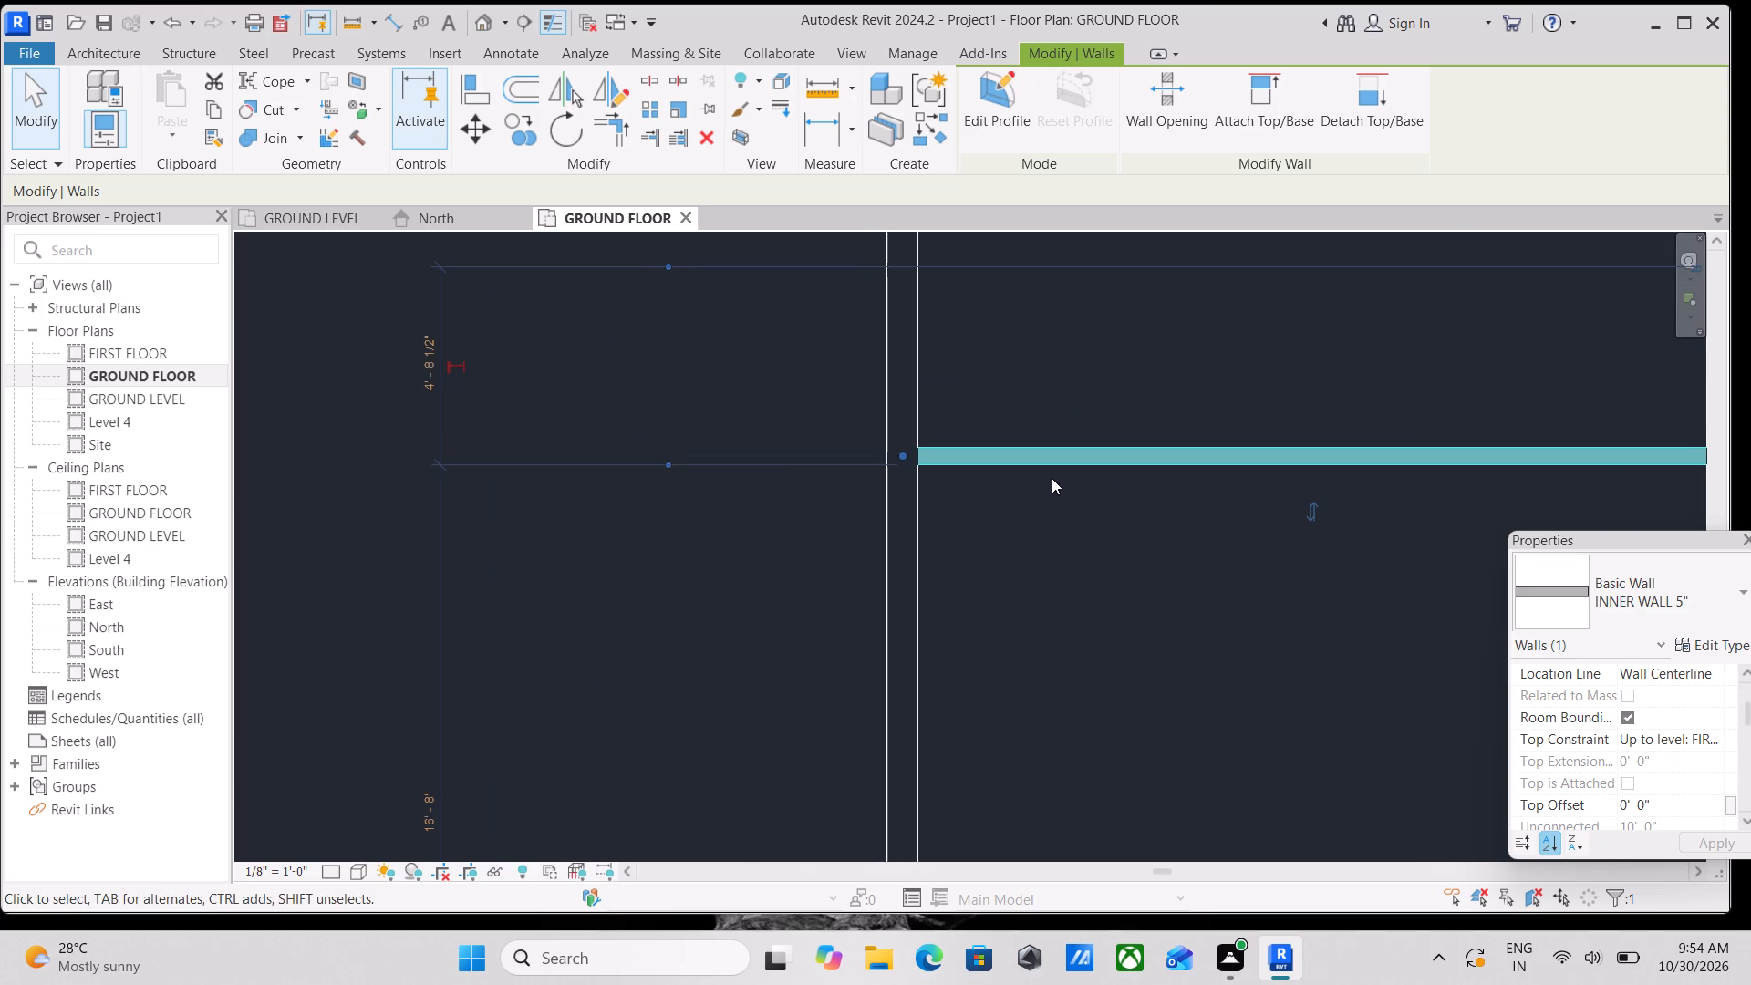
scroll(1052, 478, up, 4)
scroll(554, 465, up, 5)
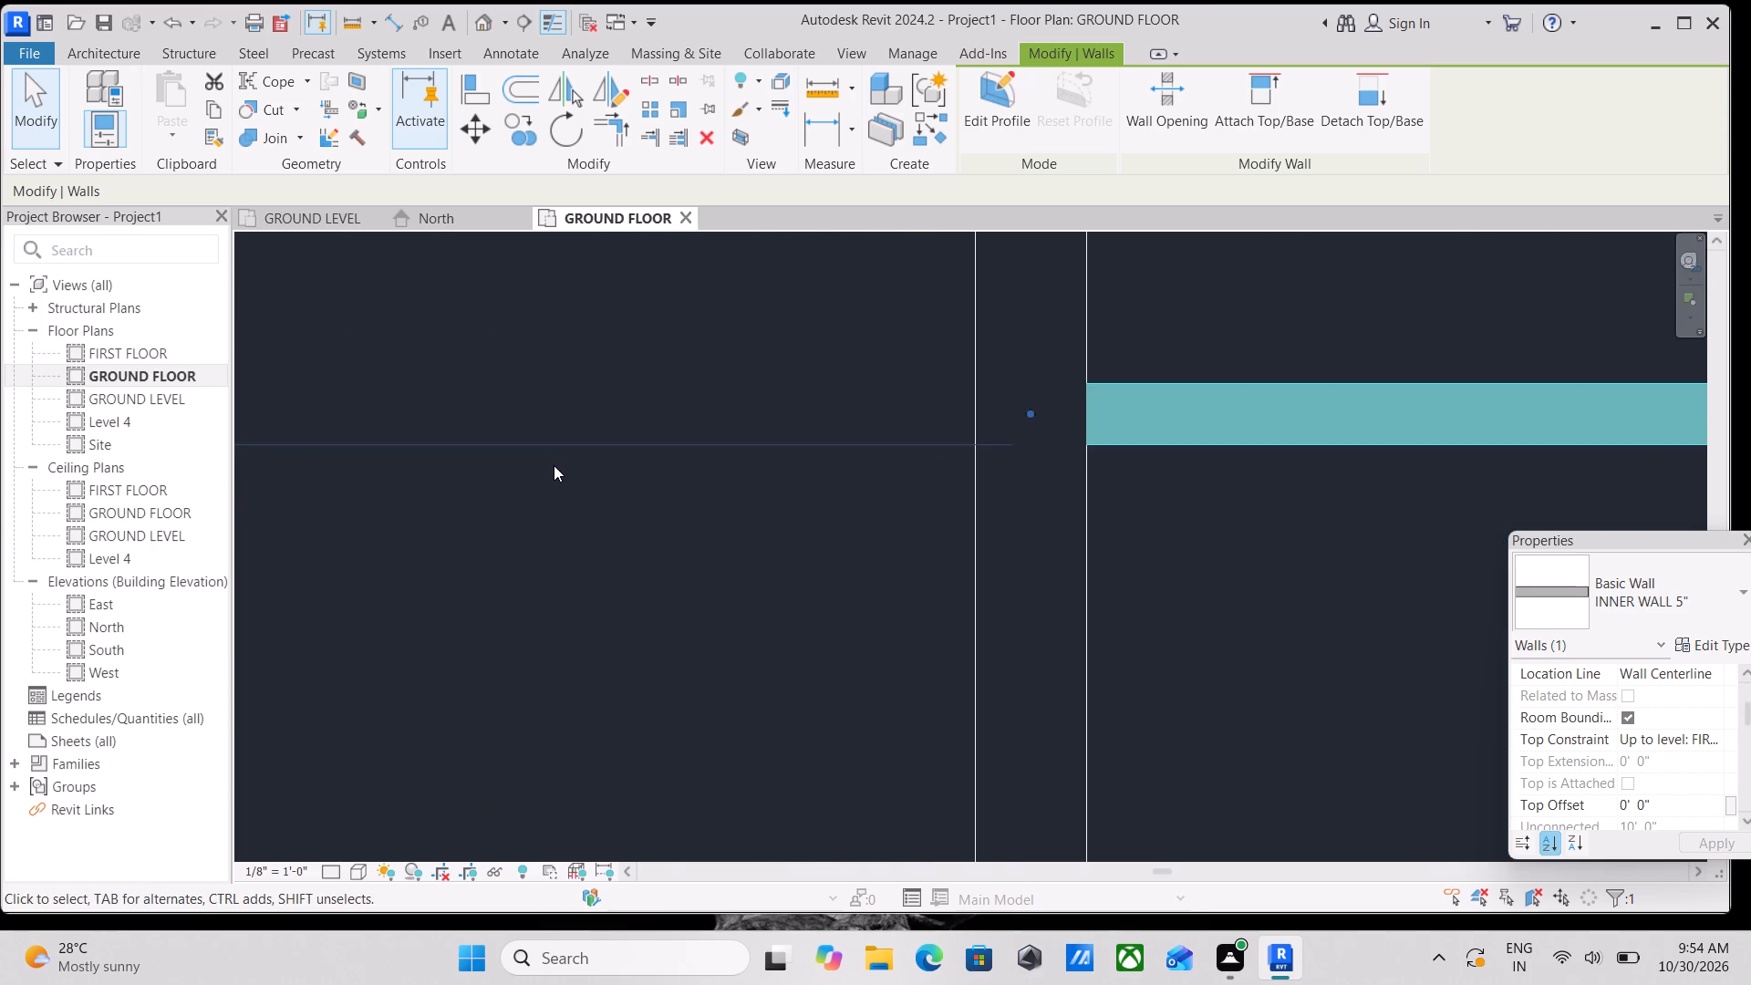
Set the clear distance between the southernmost west-side inner wall and the second inner wall north of it to 16' 3".
scroll(554, 465, down, 14)
middle_drag(523, 561, 947, 401)
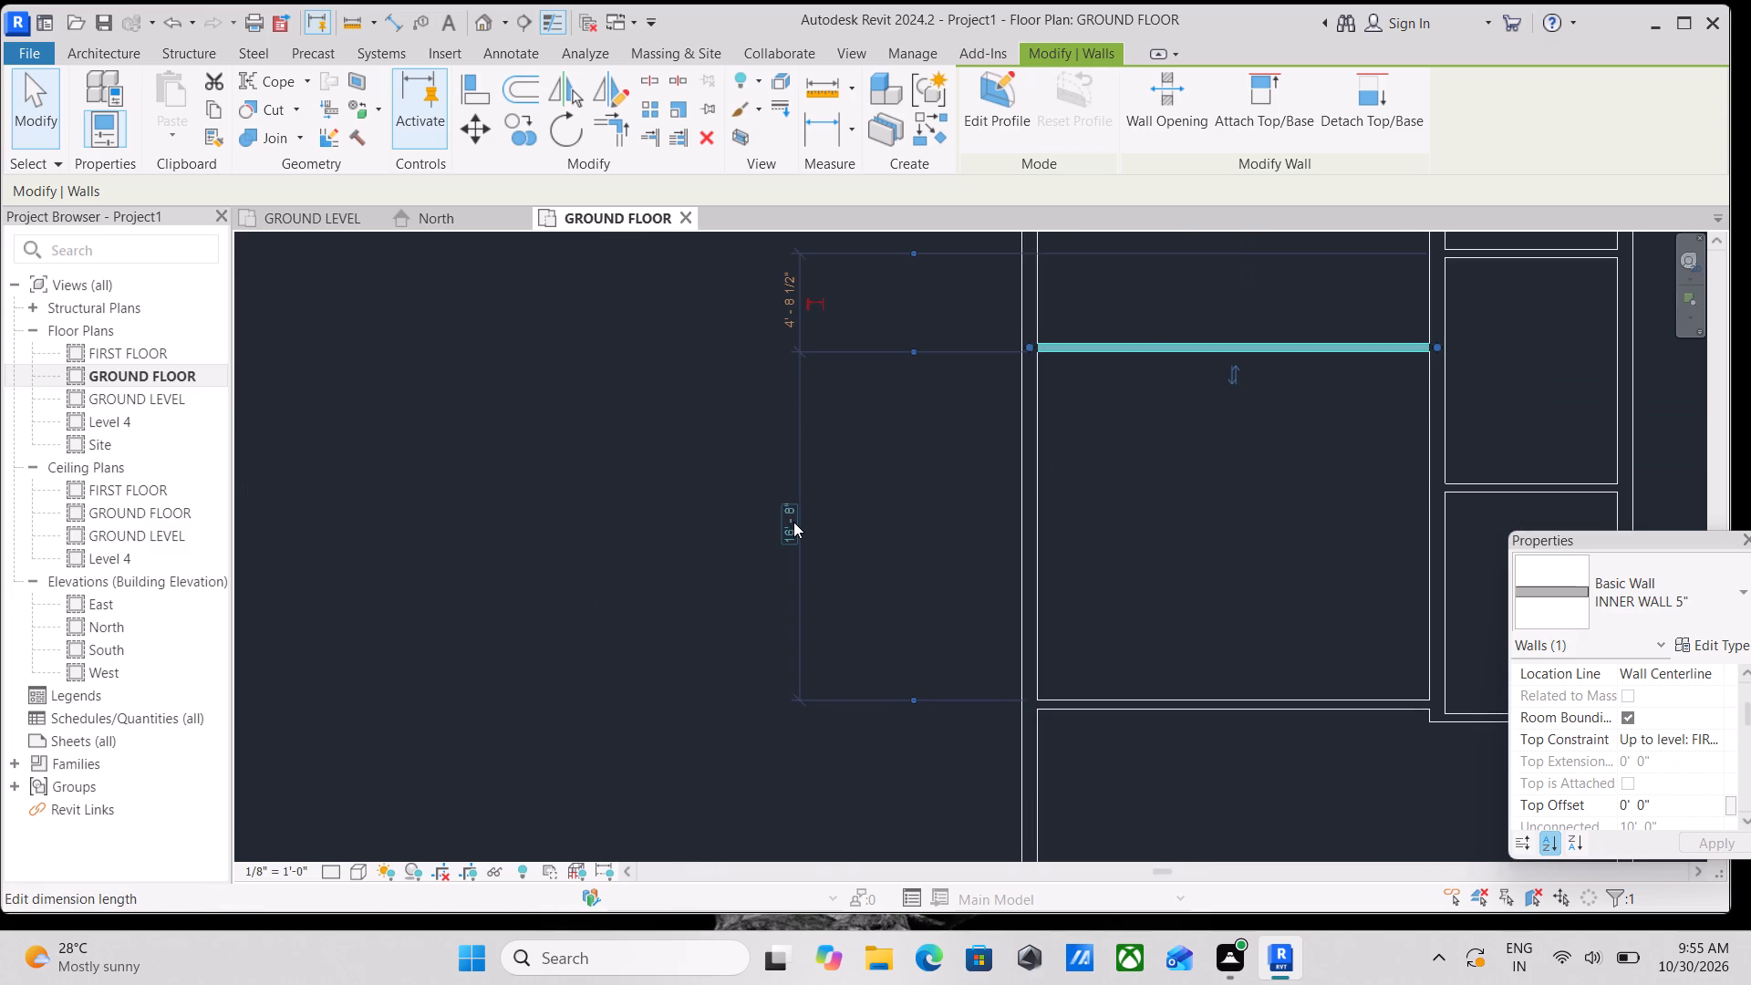
click(793, 522)
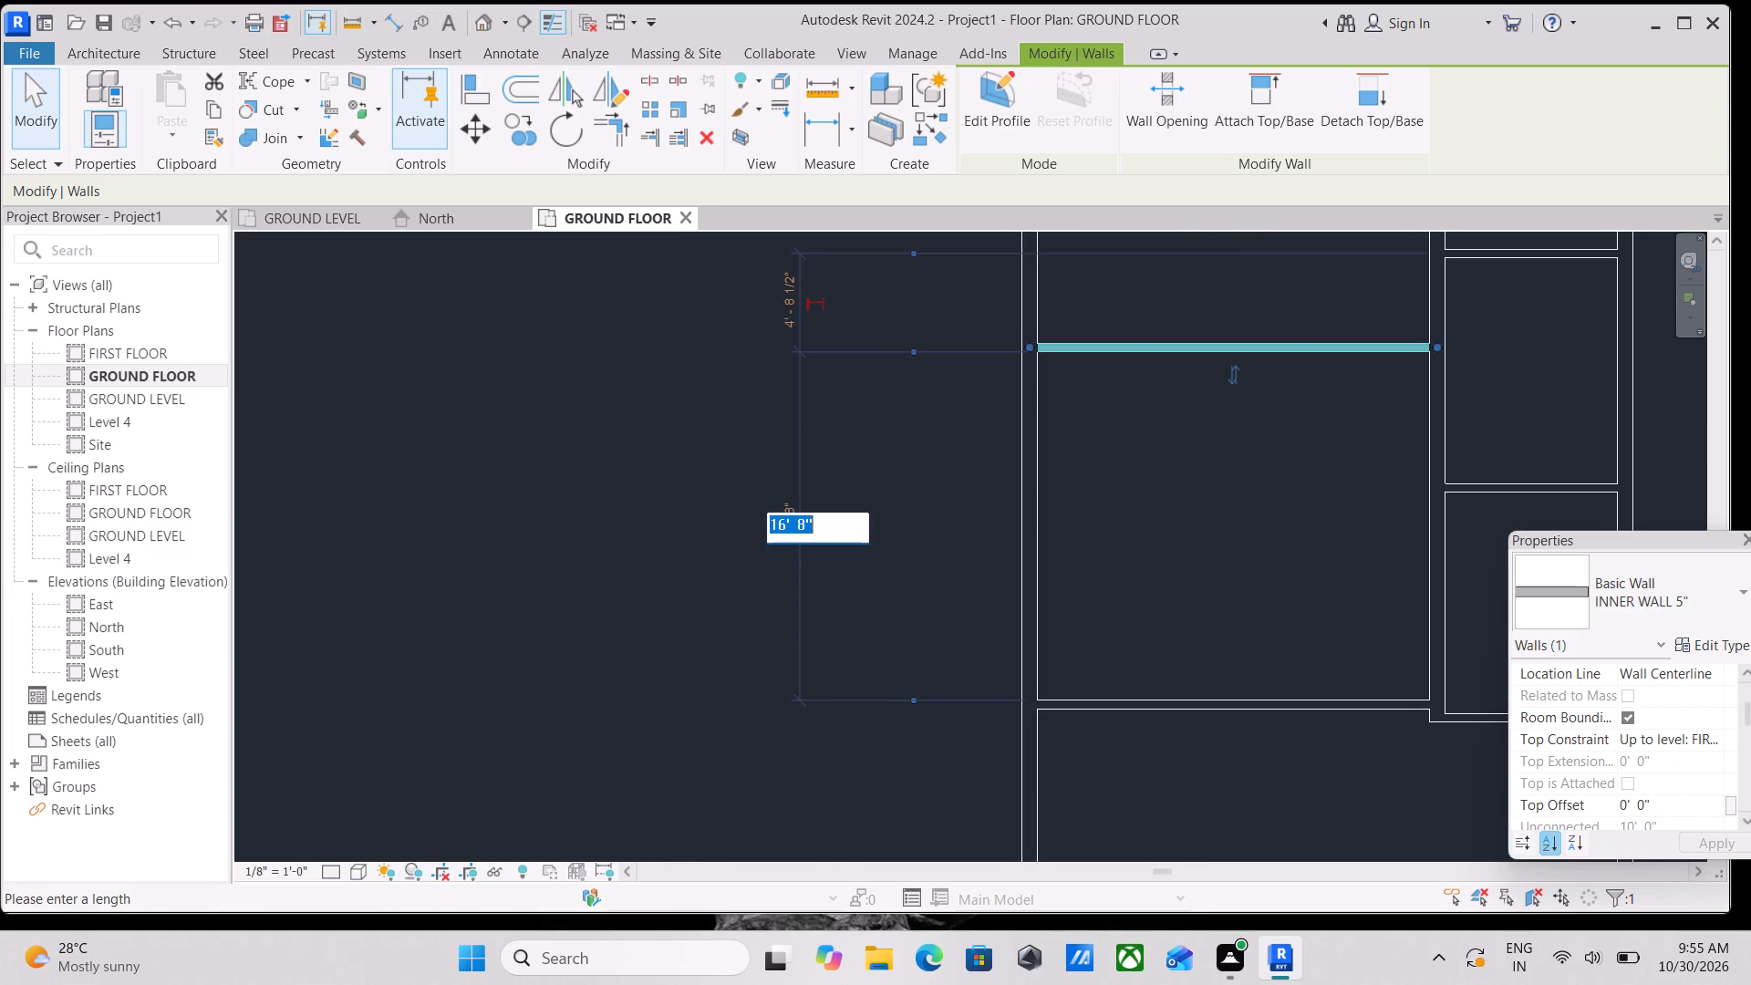
scroll(824, 522, down, 4)
scroll(1014, 518, down, 1)
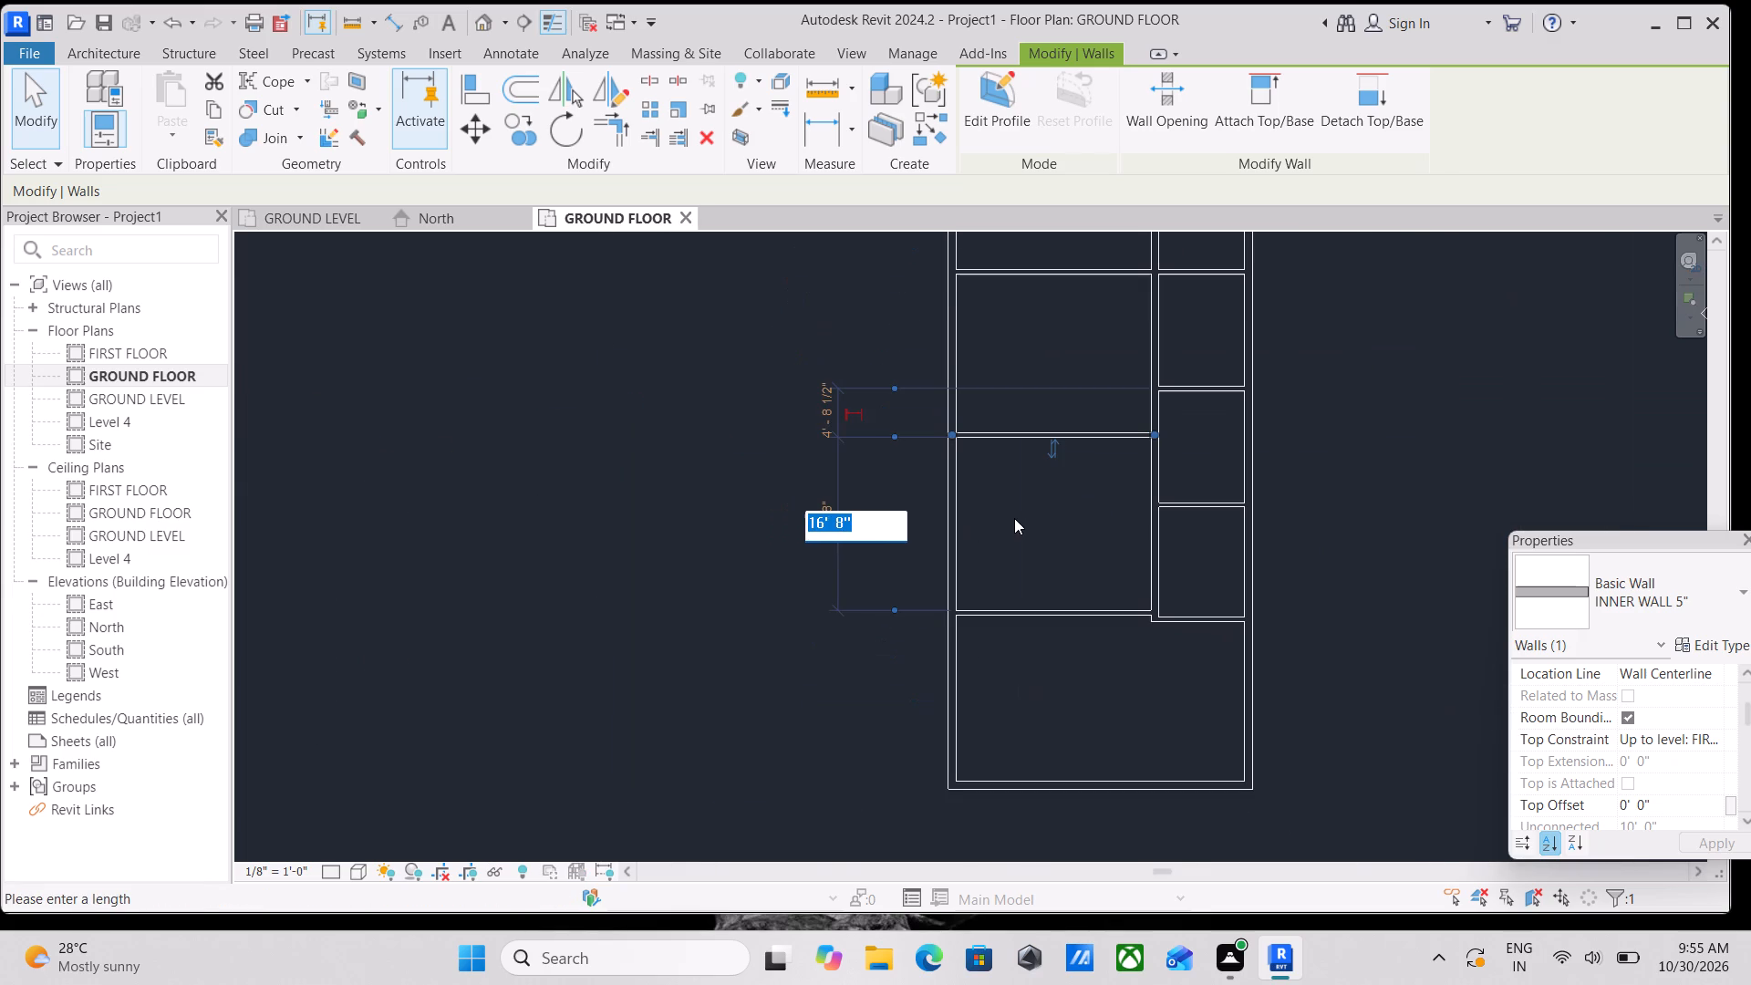
middle_drag(1014, 518, 1036, 694)
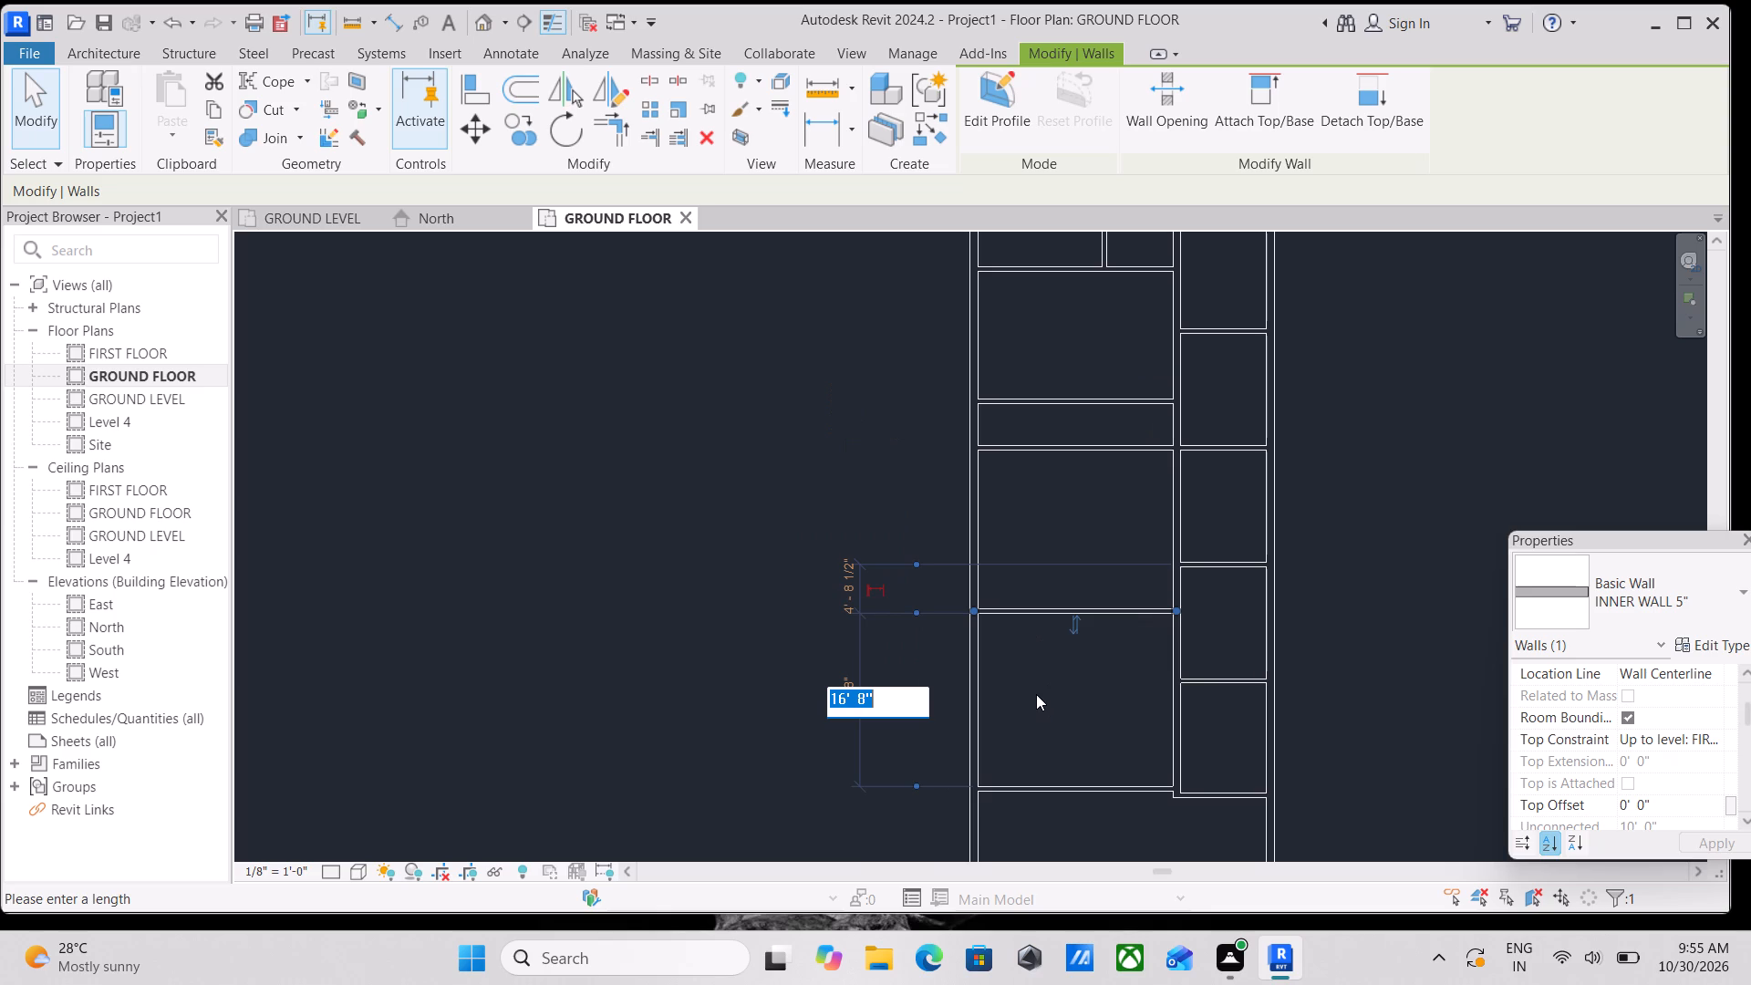
scroll(1050, 684, up, 3)
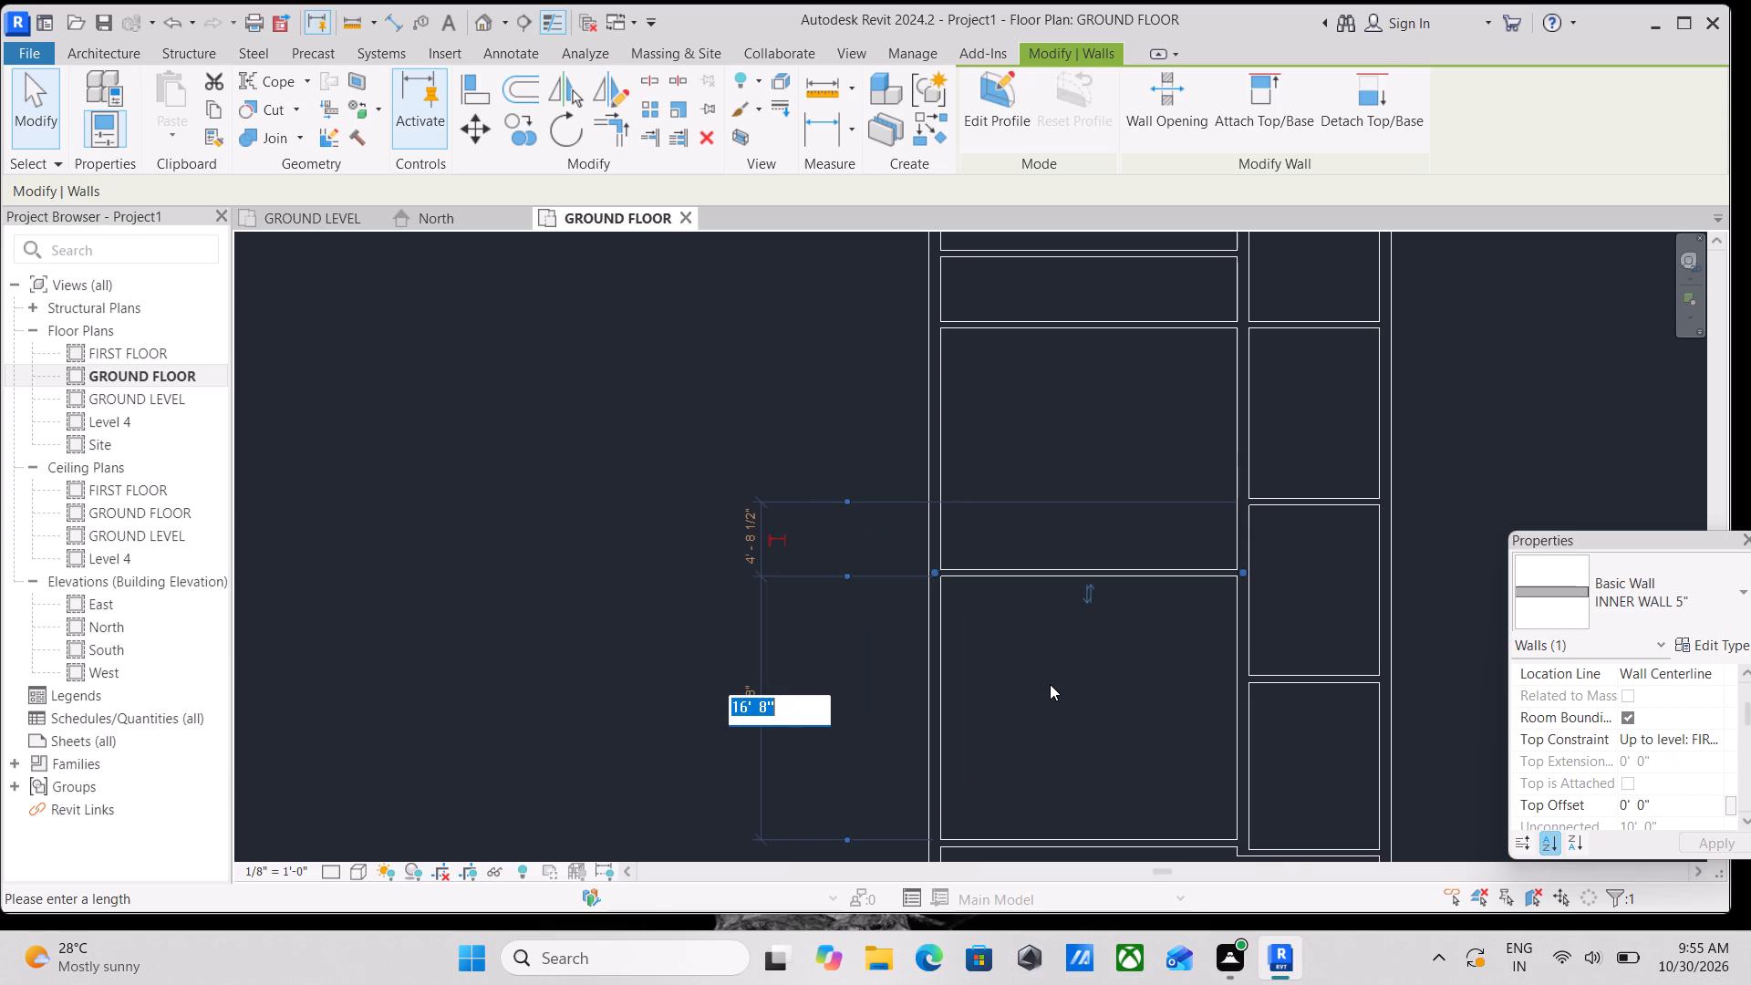
key(1)
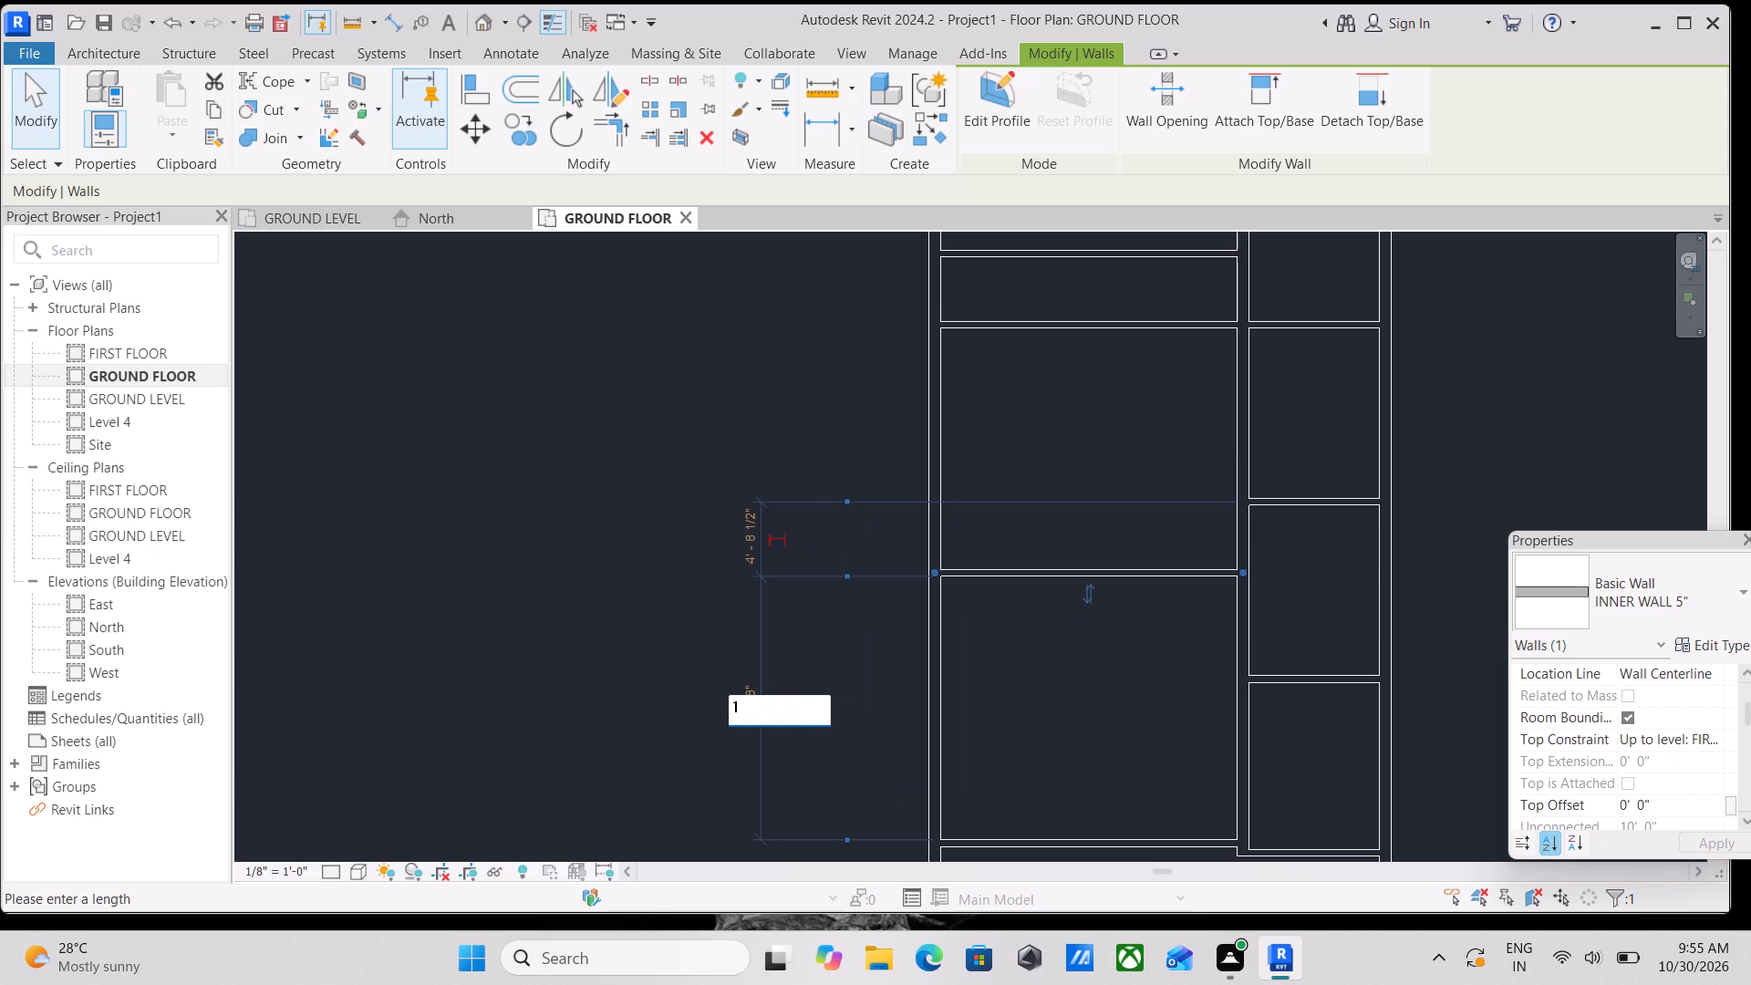
key(6)
text('3)
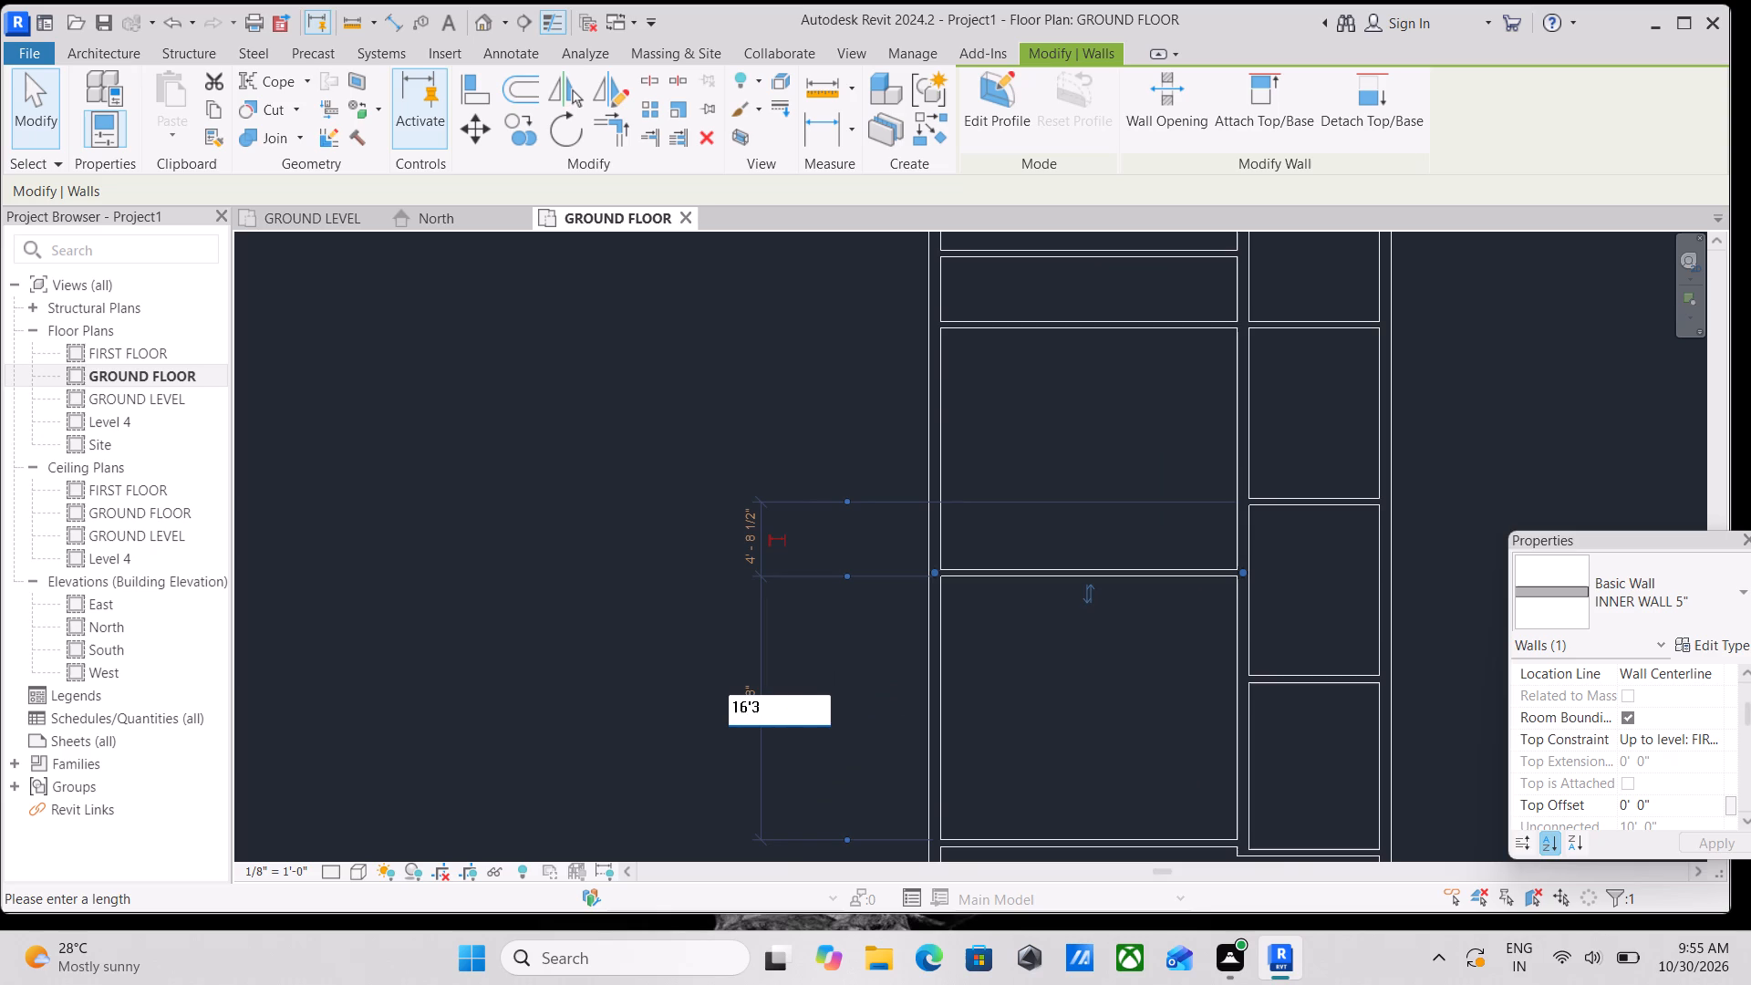
key(shift+quotedbl)
key(Return)
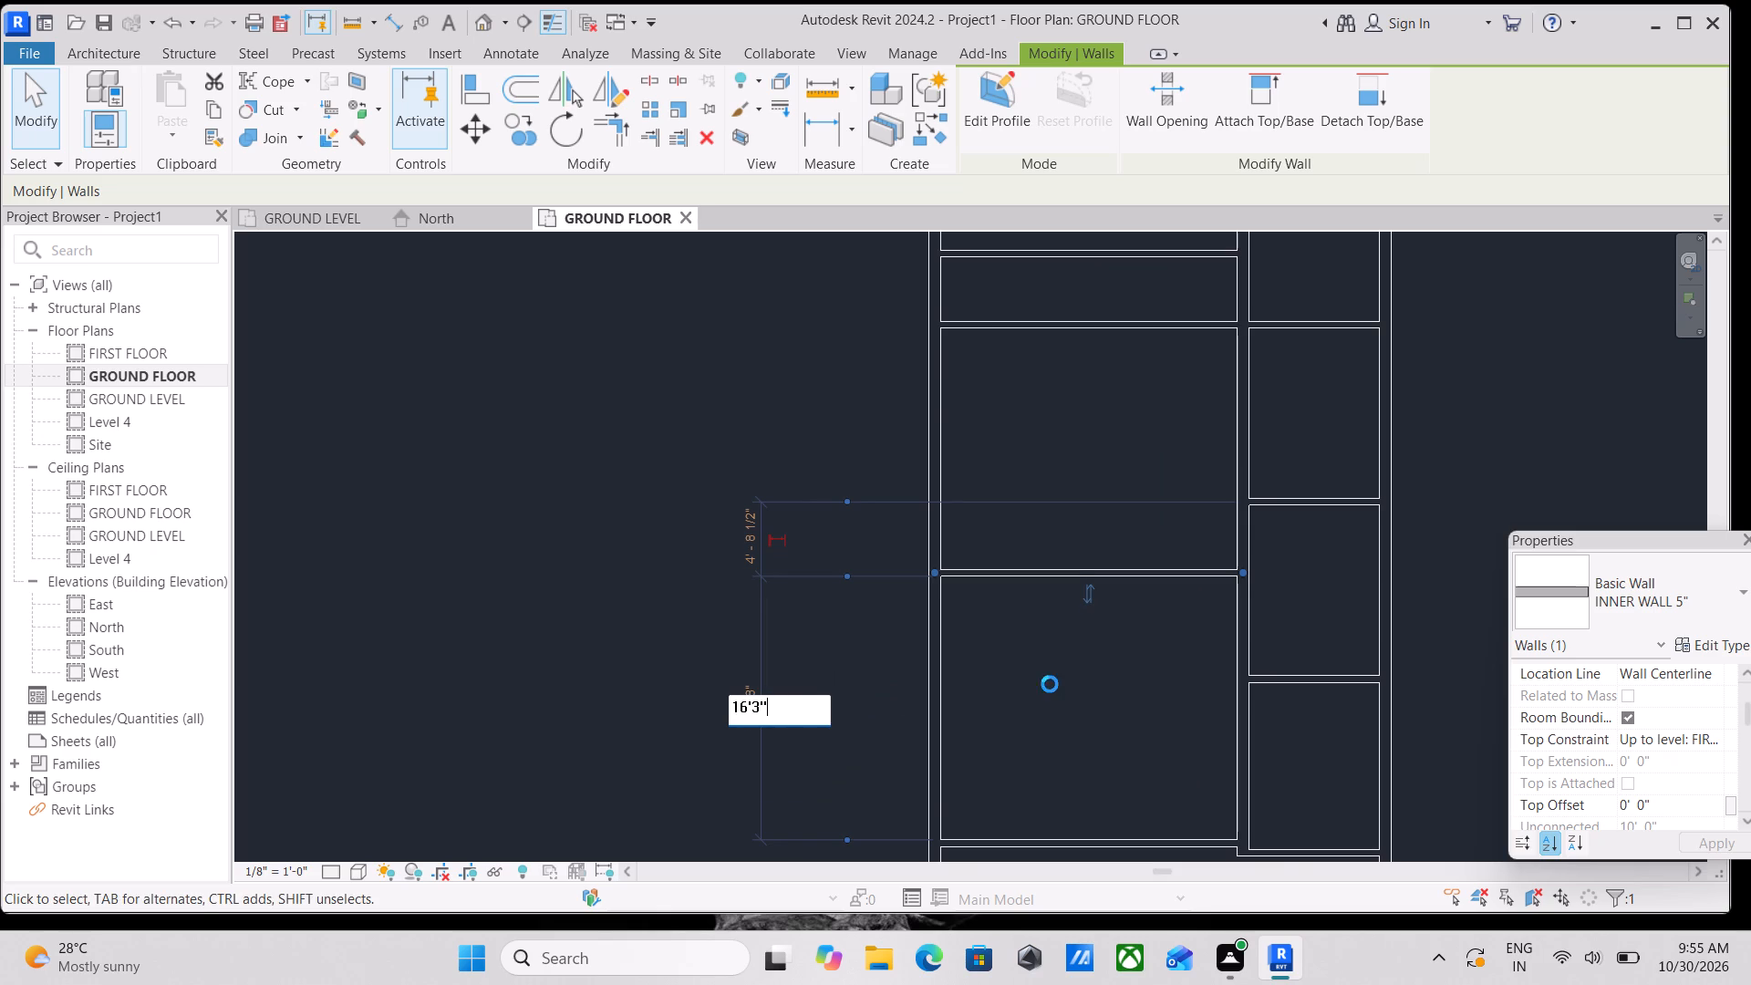
key(Escape)
Draw a horizontal INNER WALL 5" about 14' 0" long from the west outer wall's inner face, across the room south of the narrow room.
middle_drag(1113, 635, 927, 748)
middle_drag(926, 805, 984, 984)
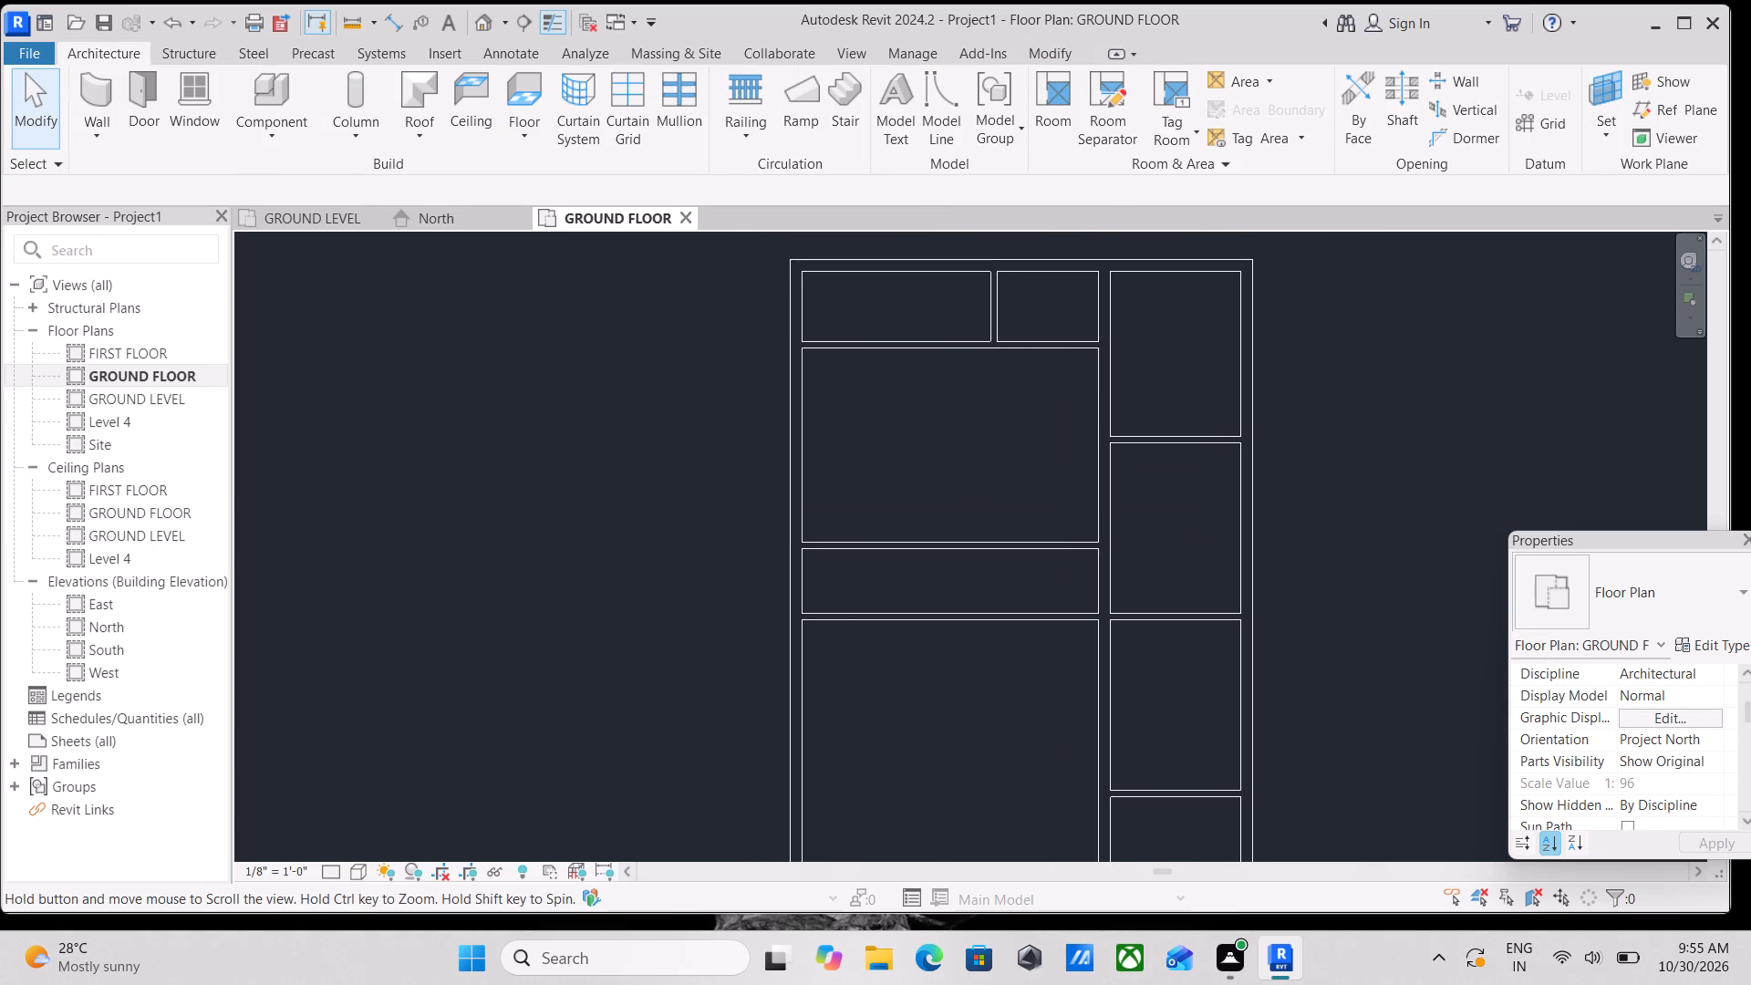
middle_drag(984, 984, 1034, 984)
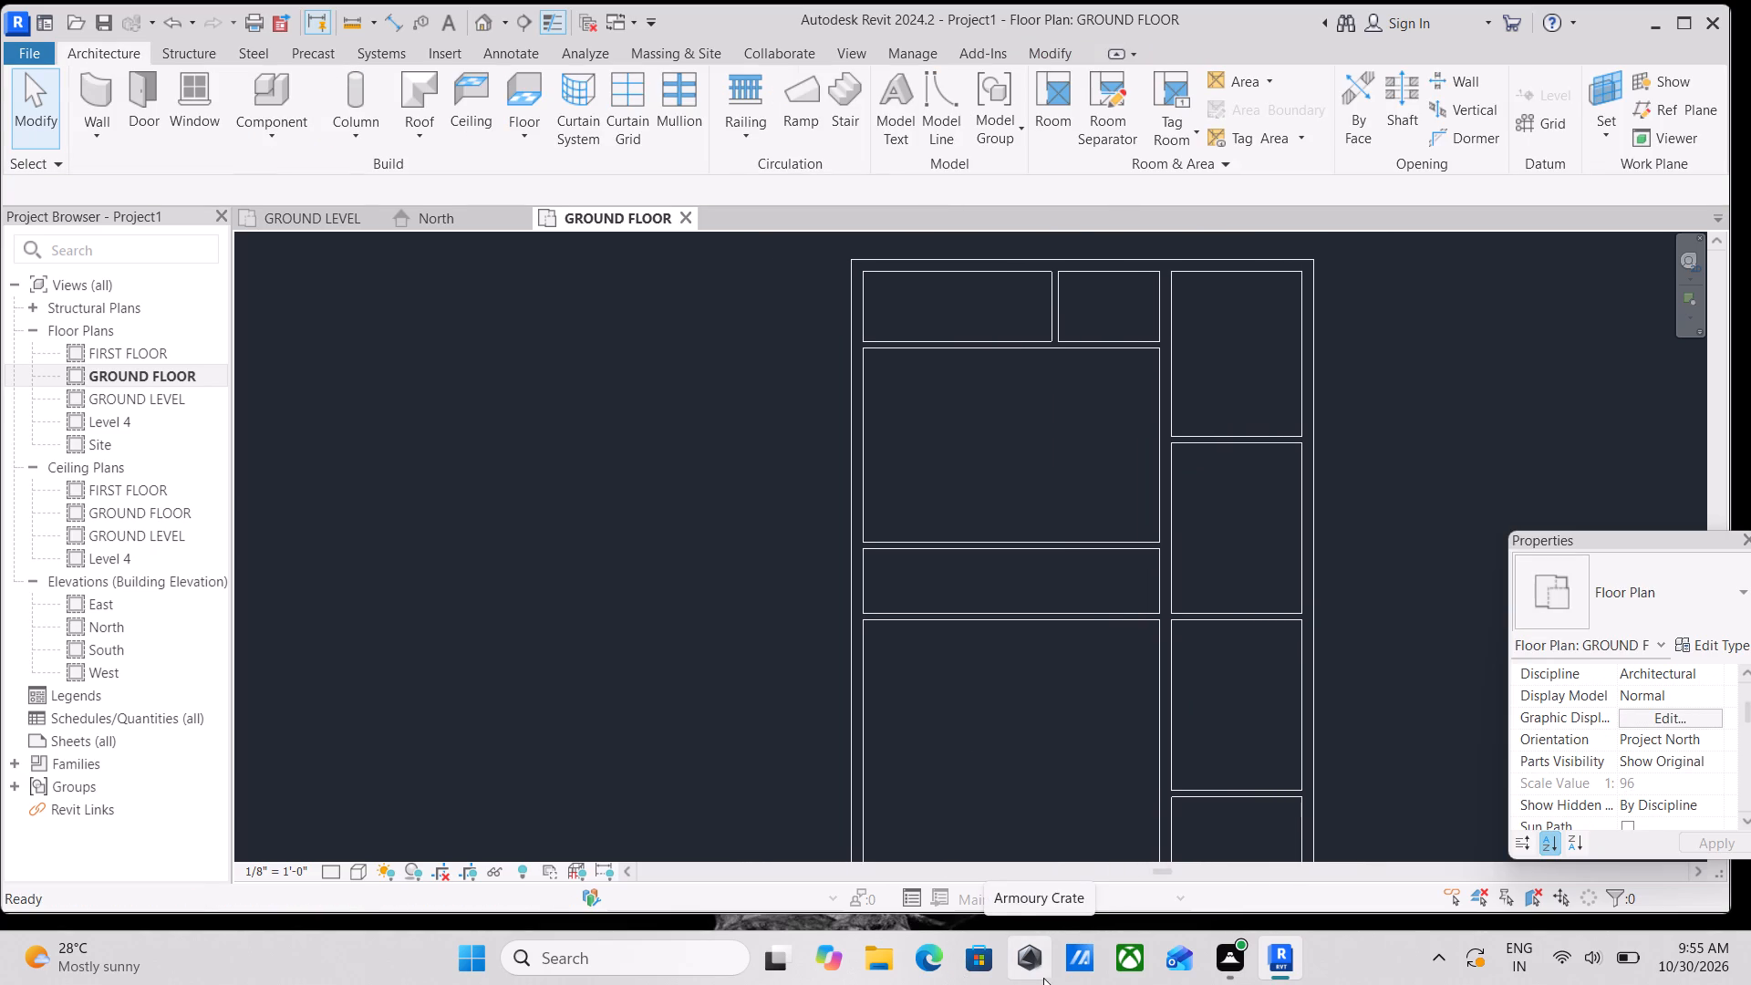
scroll(1032, 748, down, 3)
middle_drag(1032, 748, 1032, 746)
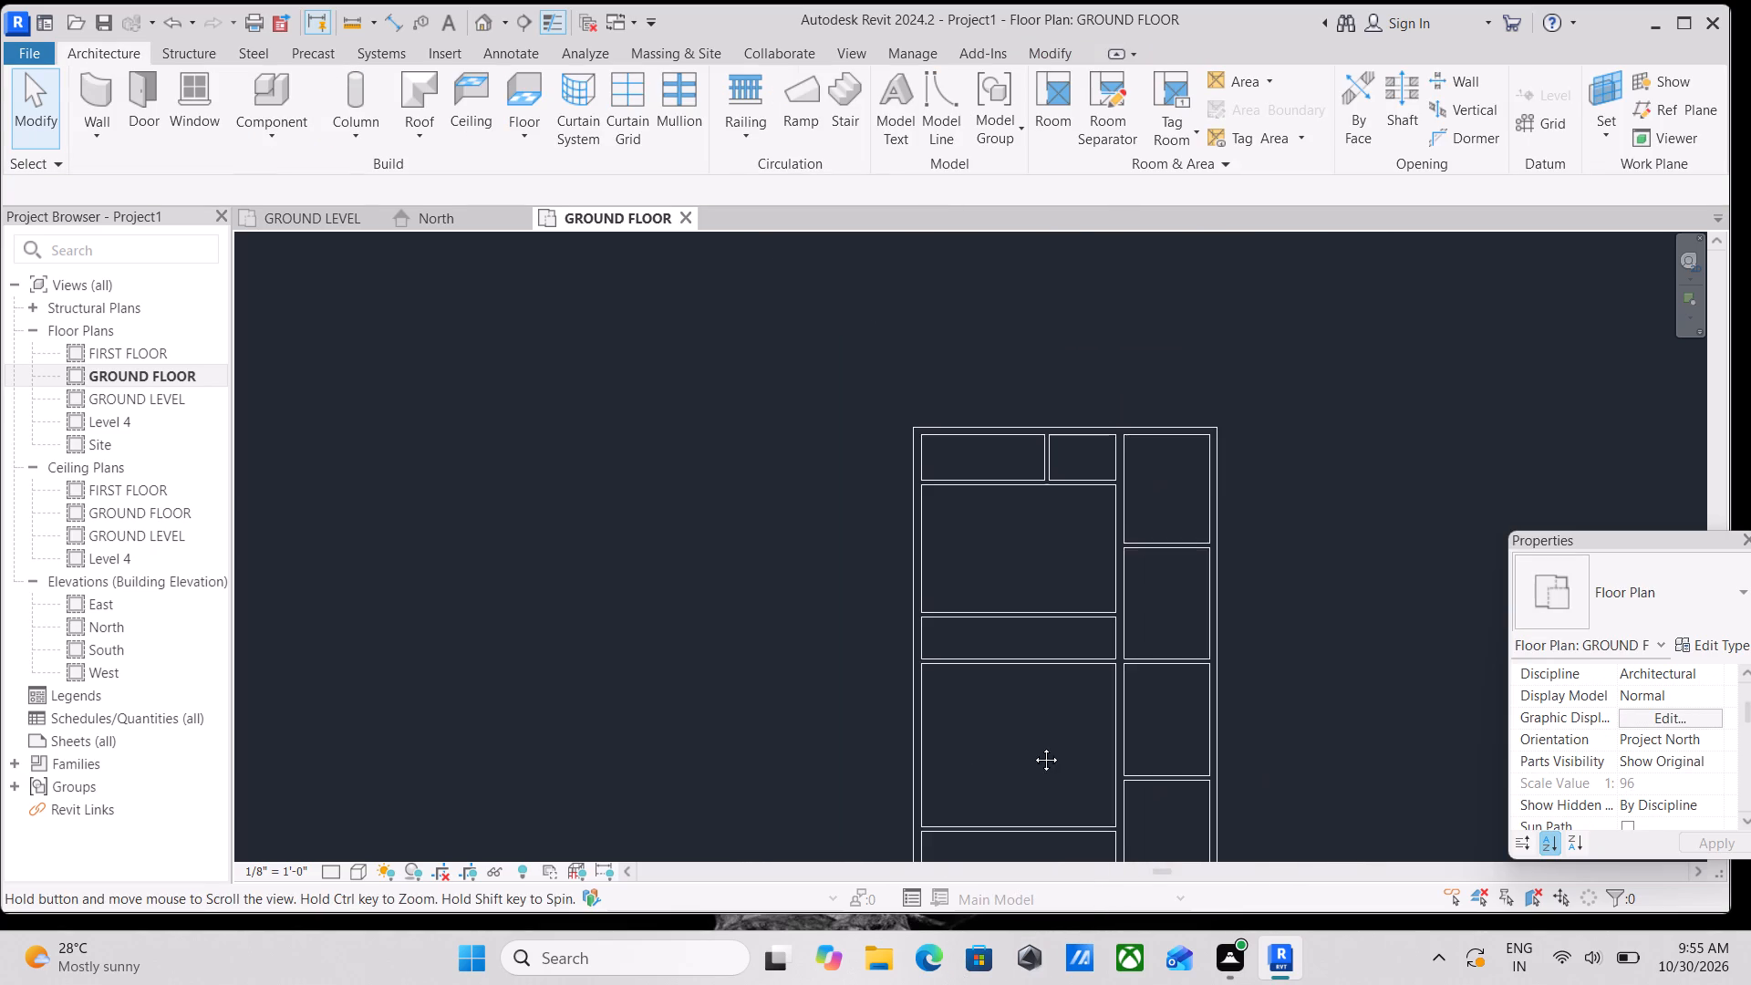
middle_drag(1032, 746, 1063, 615)
scroll(1079, 721, down, 4)
scroll(1093, 689, up, 3)
scroll(1093, 689, down, 1)
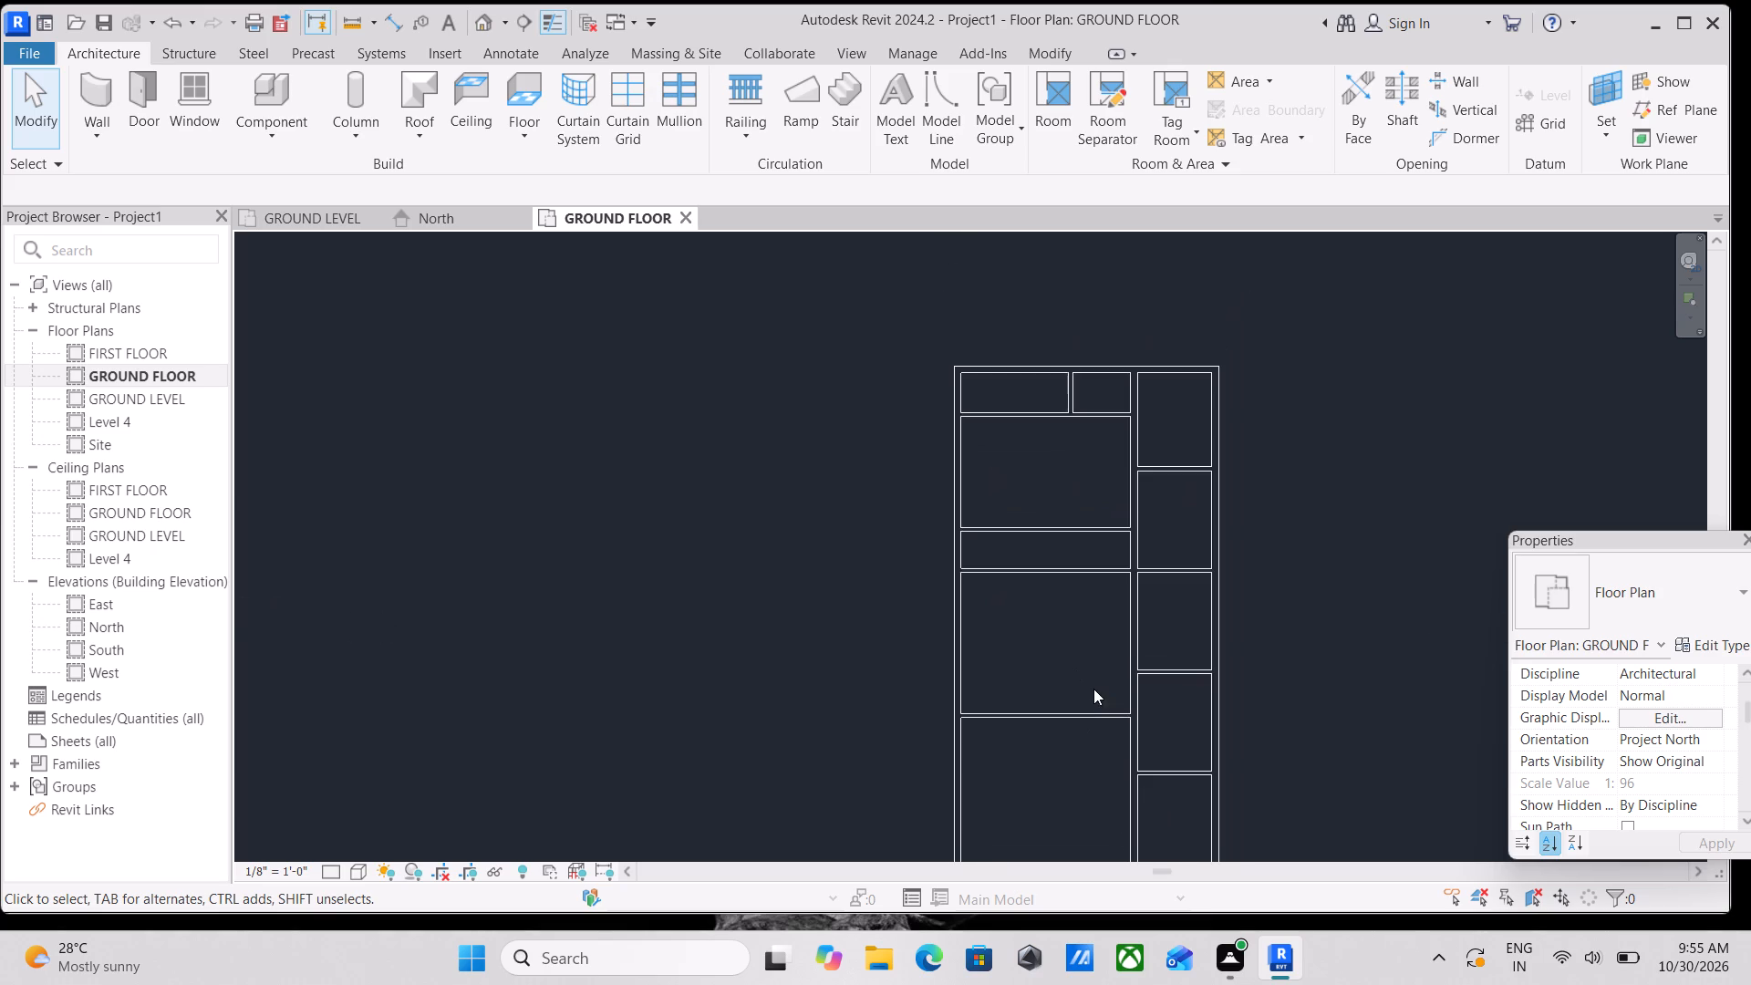
scroll(1093, 689, down, 2)
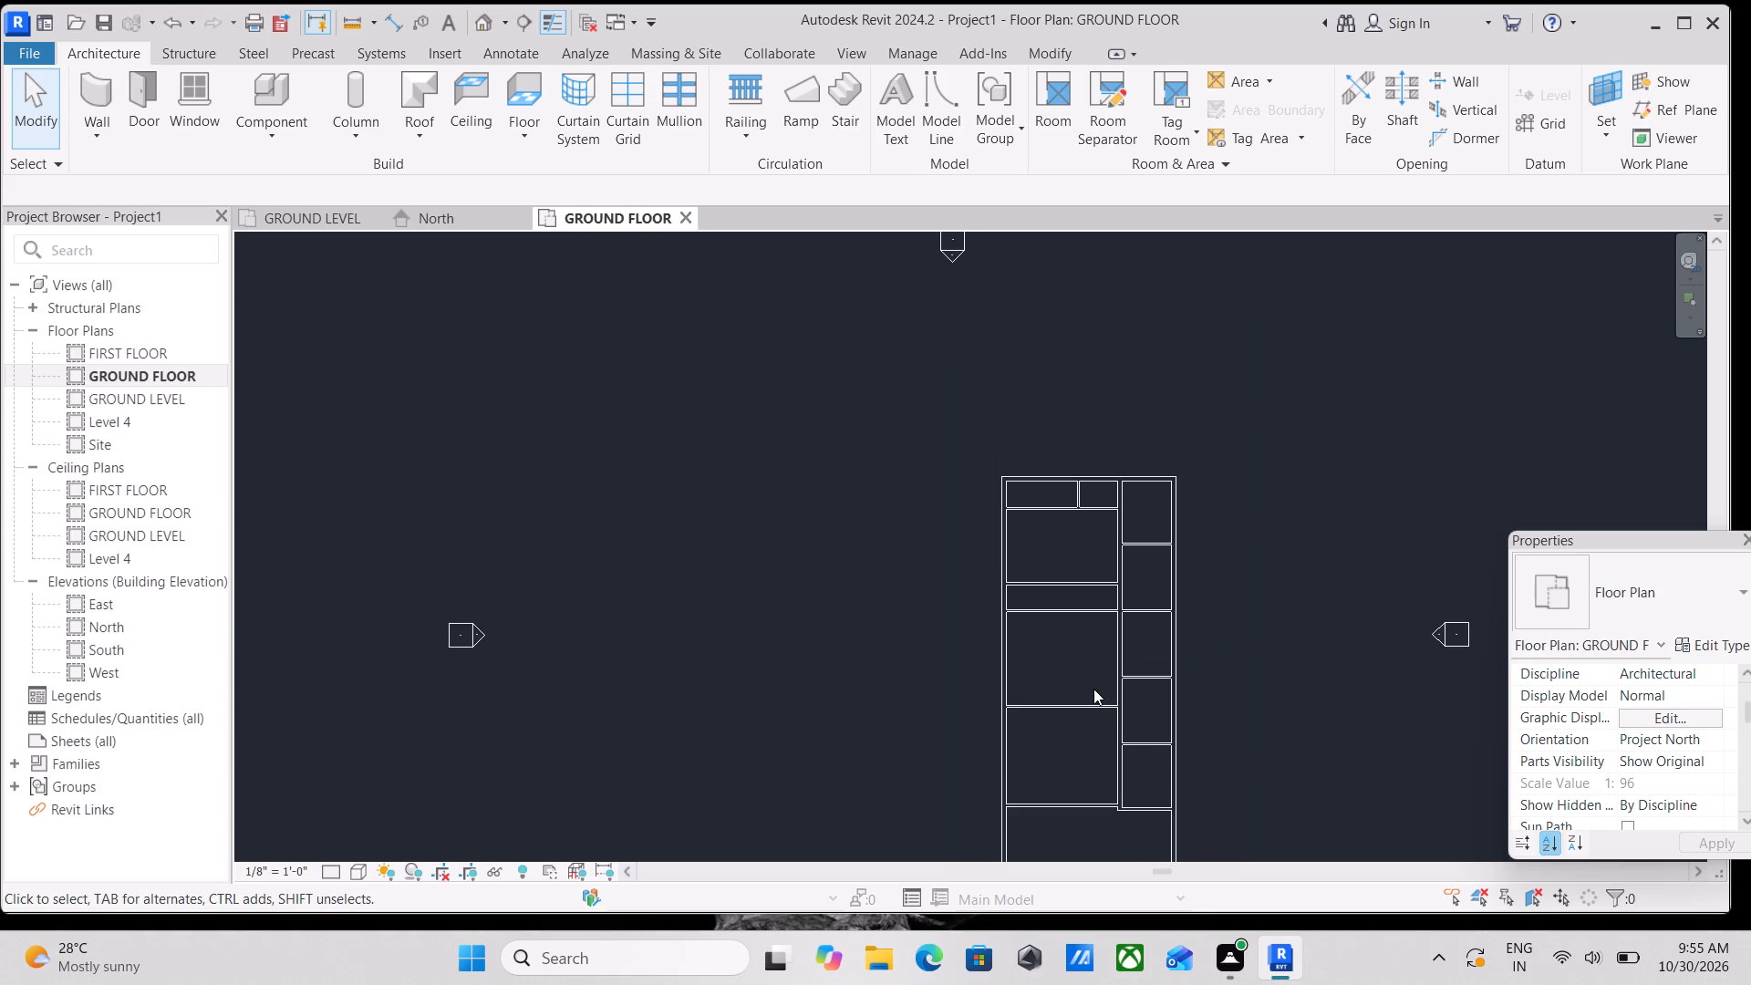
middle_drag(1080, 679, 1090, 743)
scroll(1056, 710, up, 3)
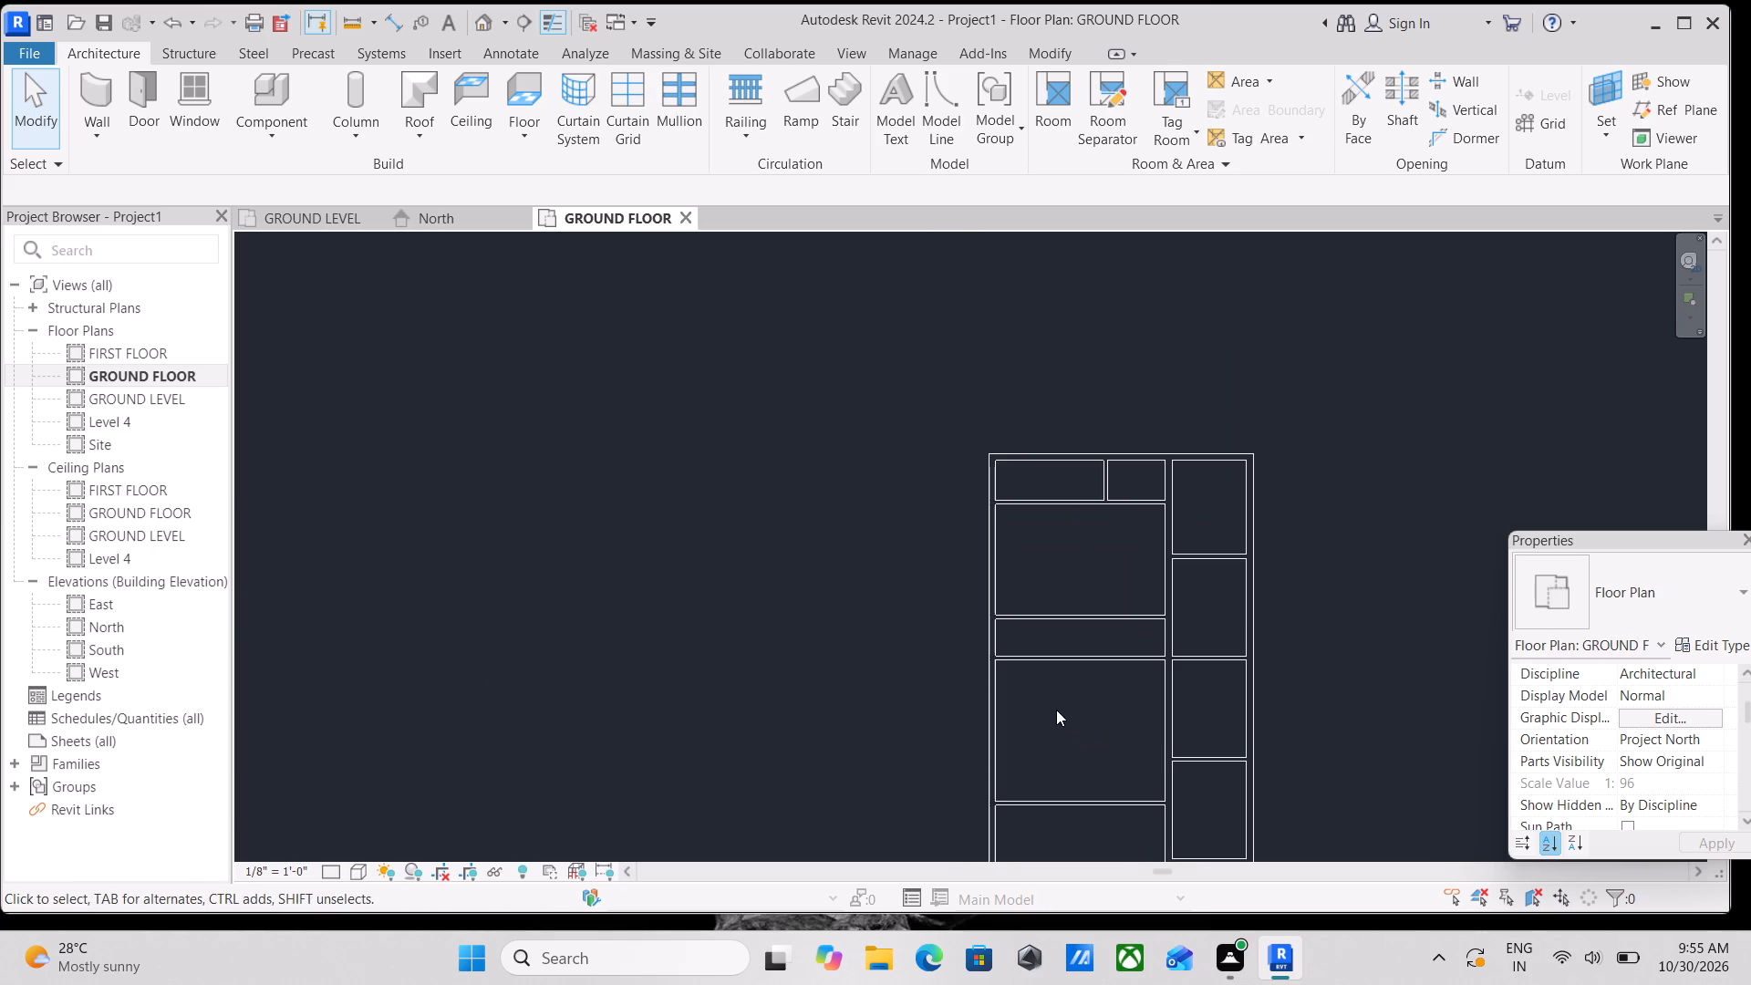
scroll(1056, 710, up, 2)
text(WA)
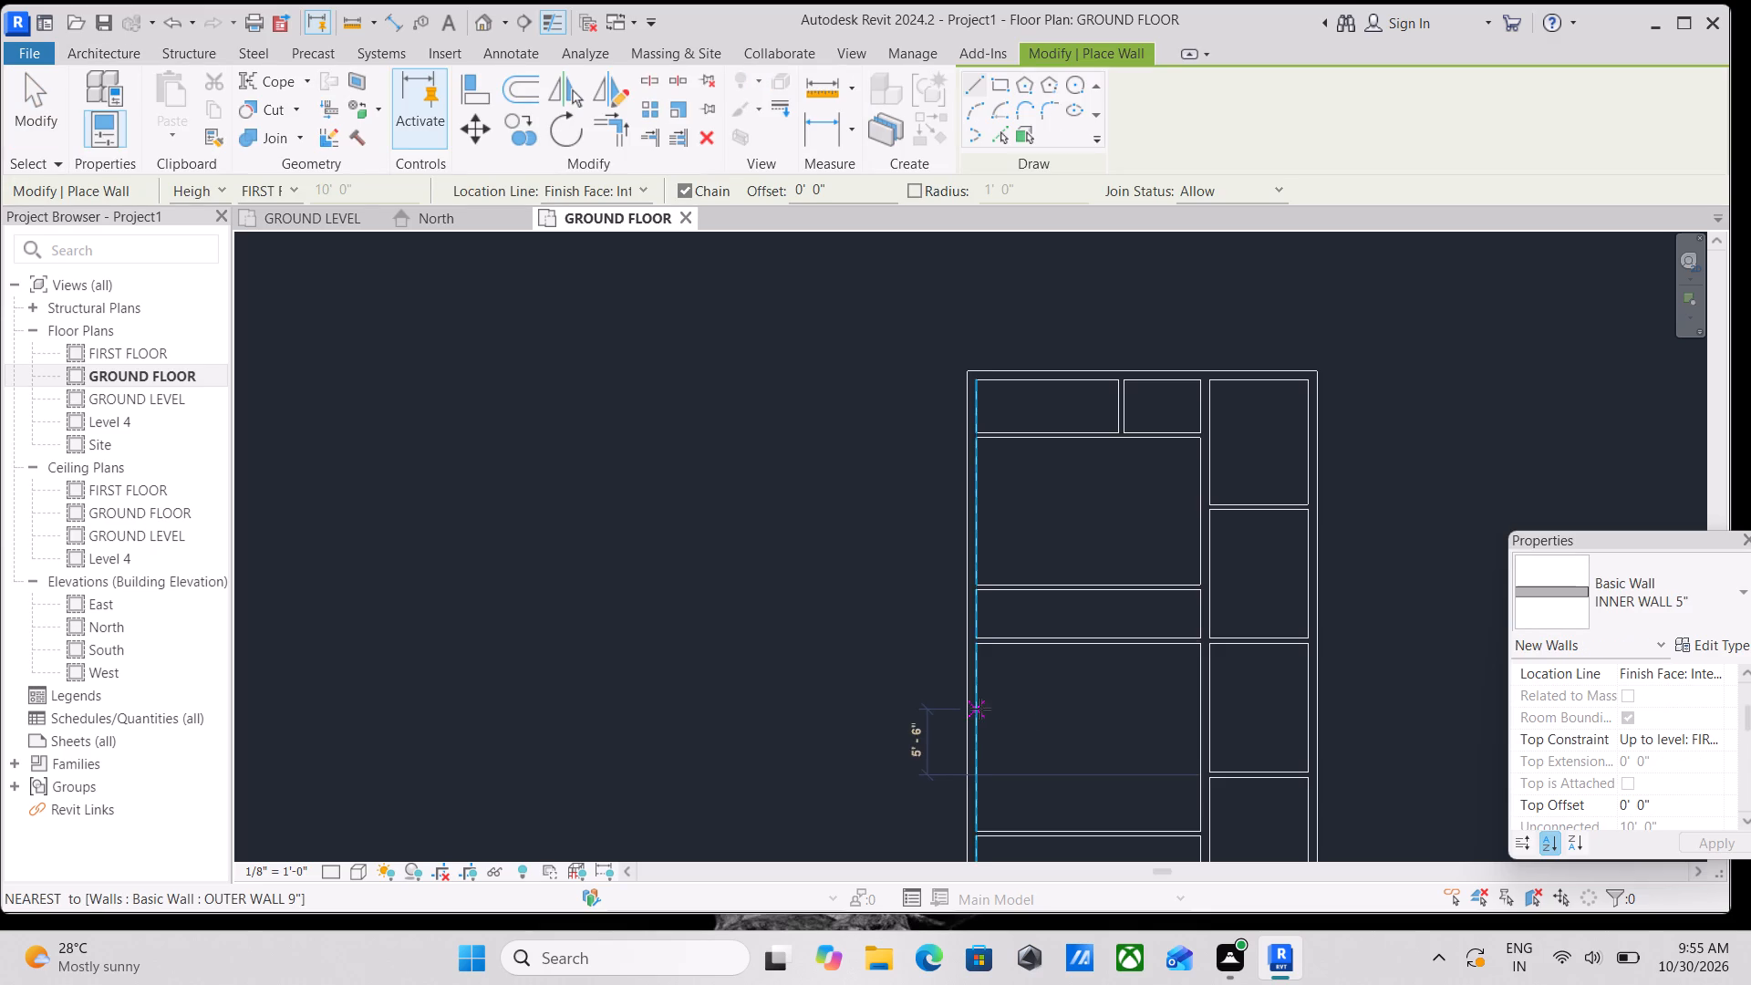
scroll(980, 709, up, 3)
click(974, 713)
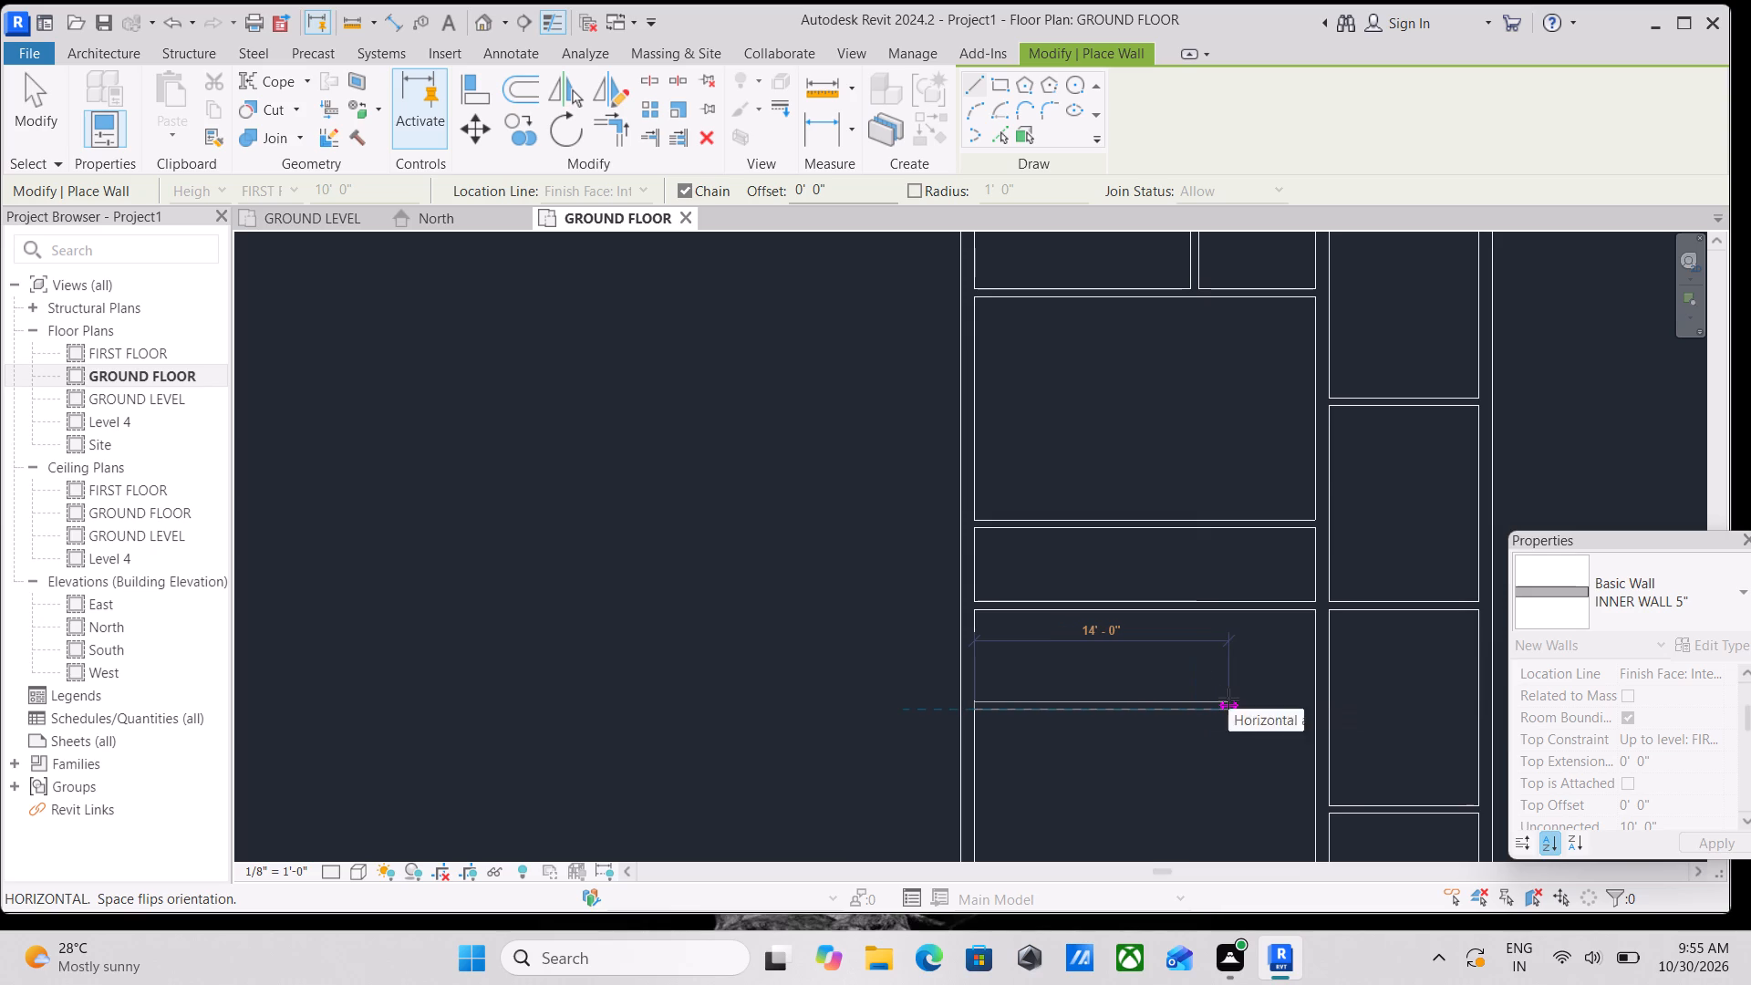
click(1228, 699)
key(Escape)
key(Escape)
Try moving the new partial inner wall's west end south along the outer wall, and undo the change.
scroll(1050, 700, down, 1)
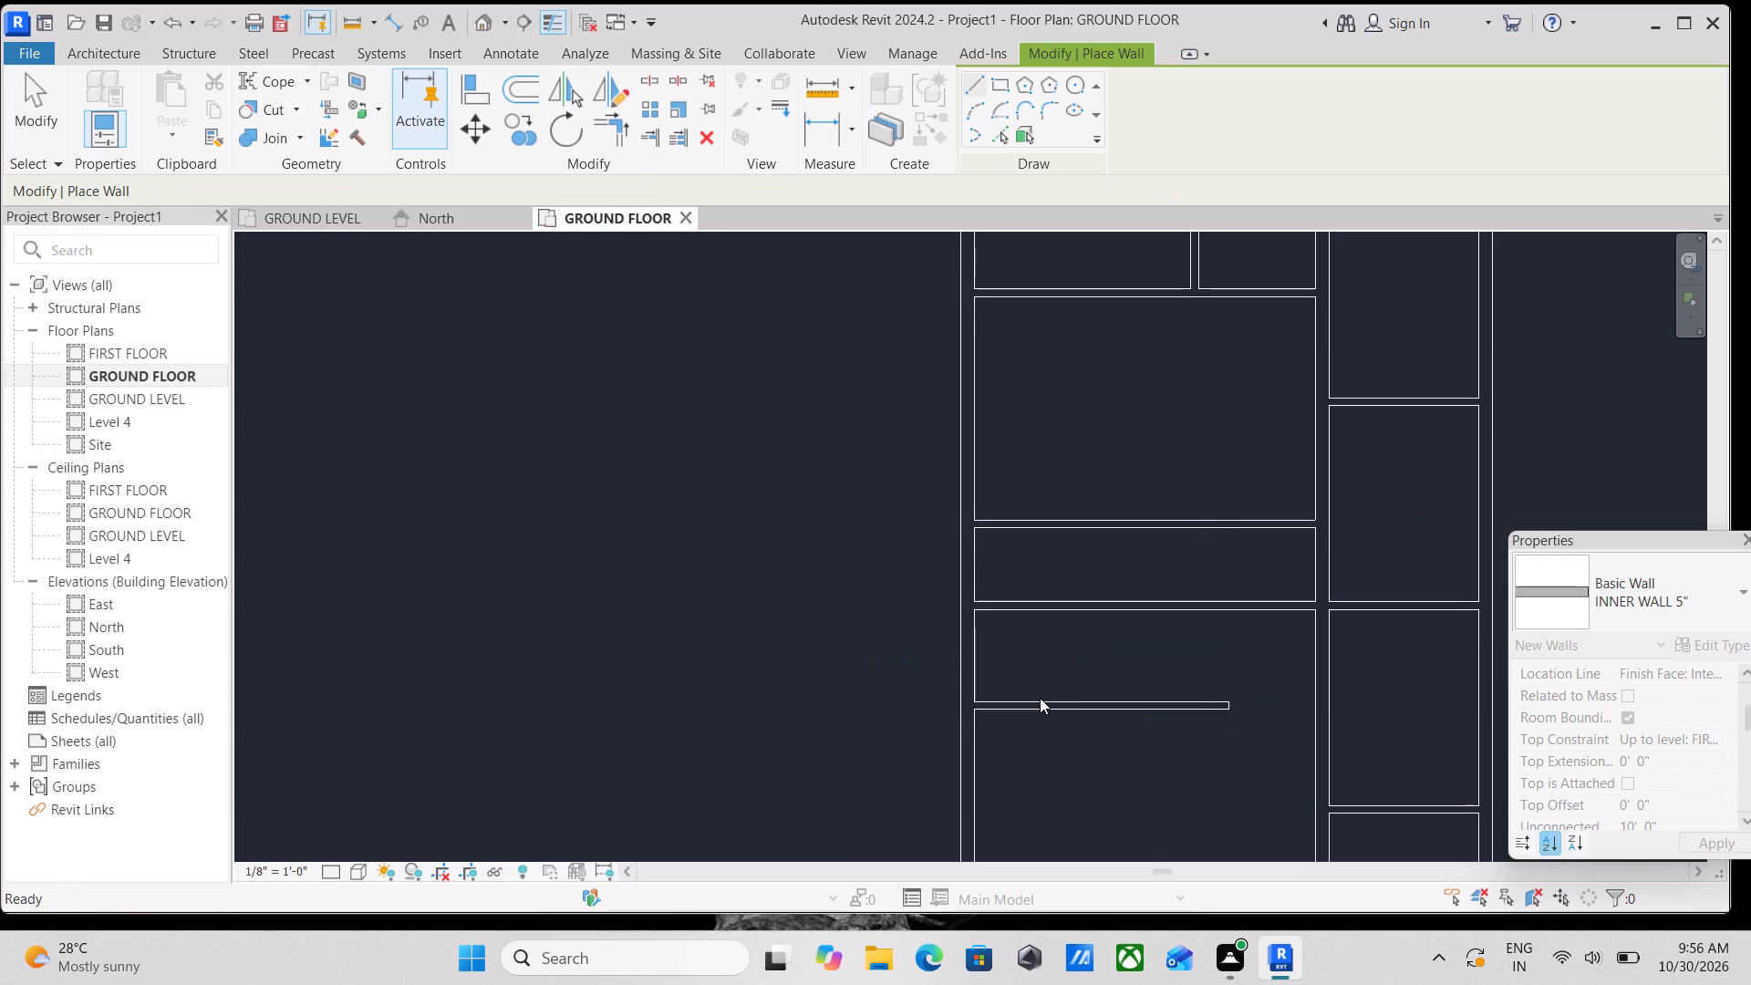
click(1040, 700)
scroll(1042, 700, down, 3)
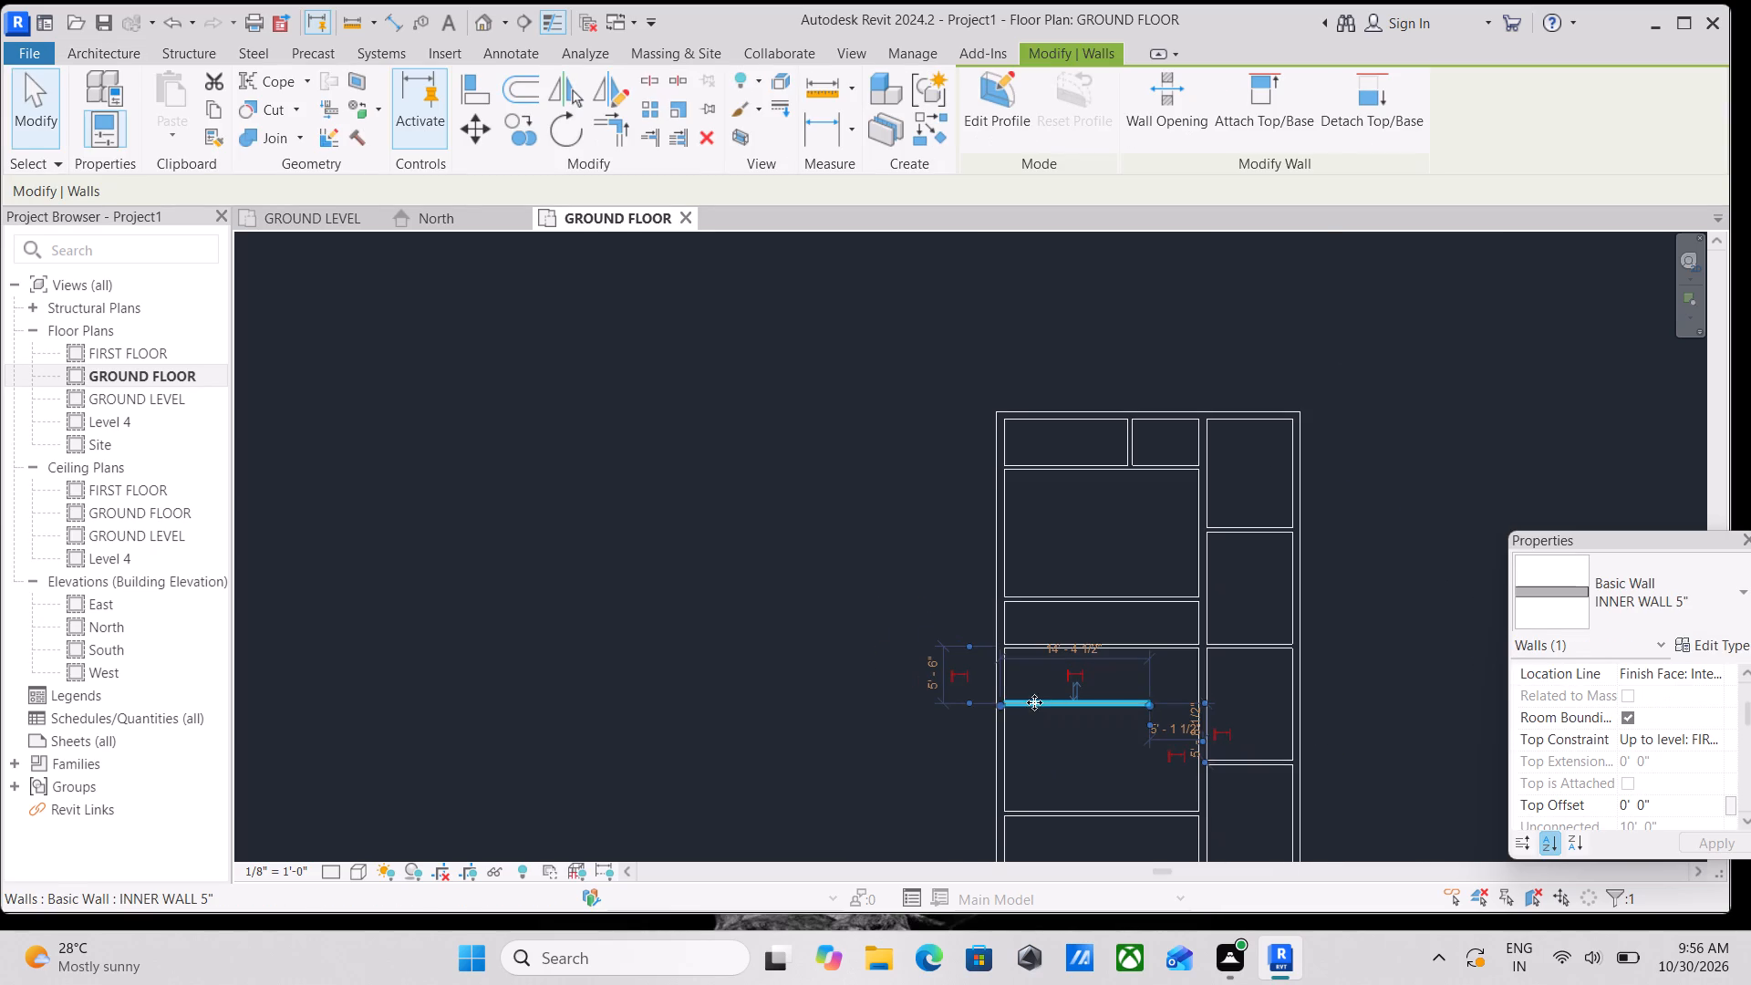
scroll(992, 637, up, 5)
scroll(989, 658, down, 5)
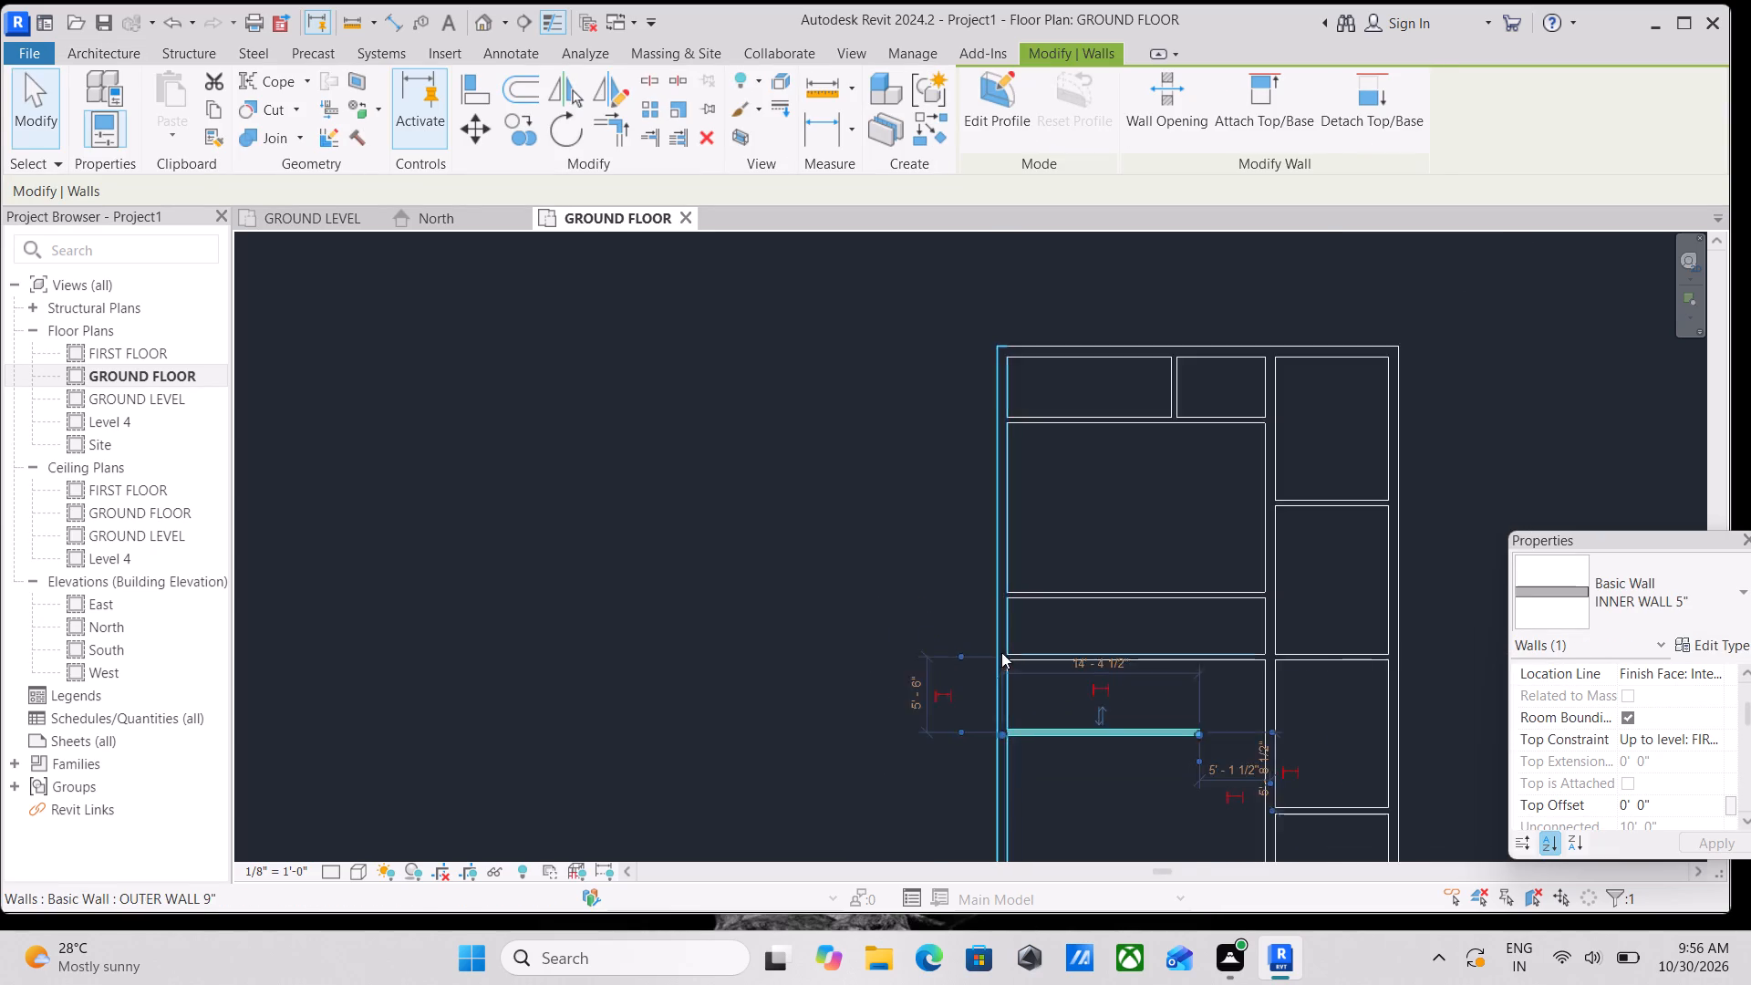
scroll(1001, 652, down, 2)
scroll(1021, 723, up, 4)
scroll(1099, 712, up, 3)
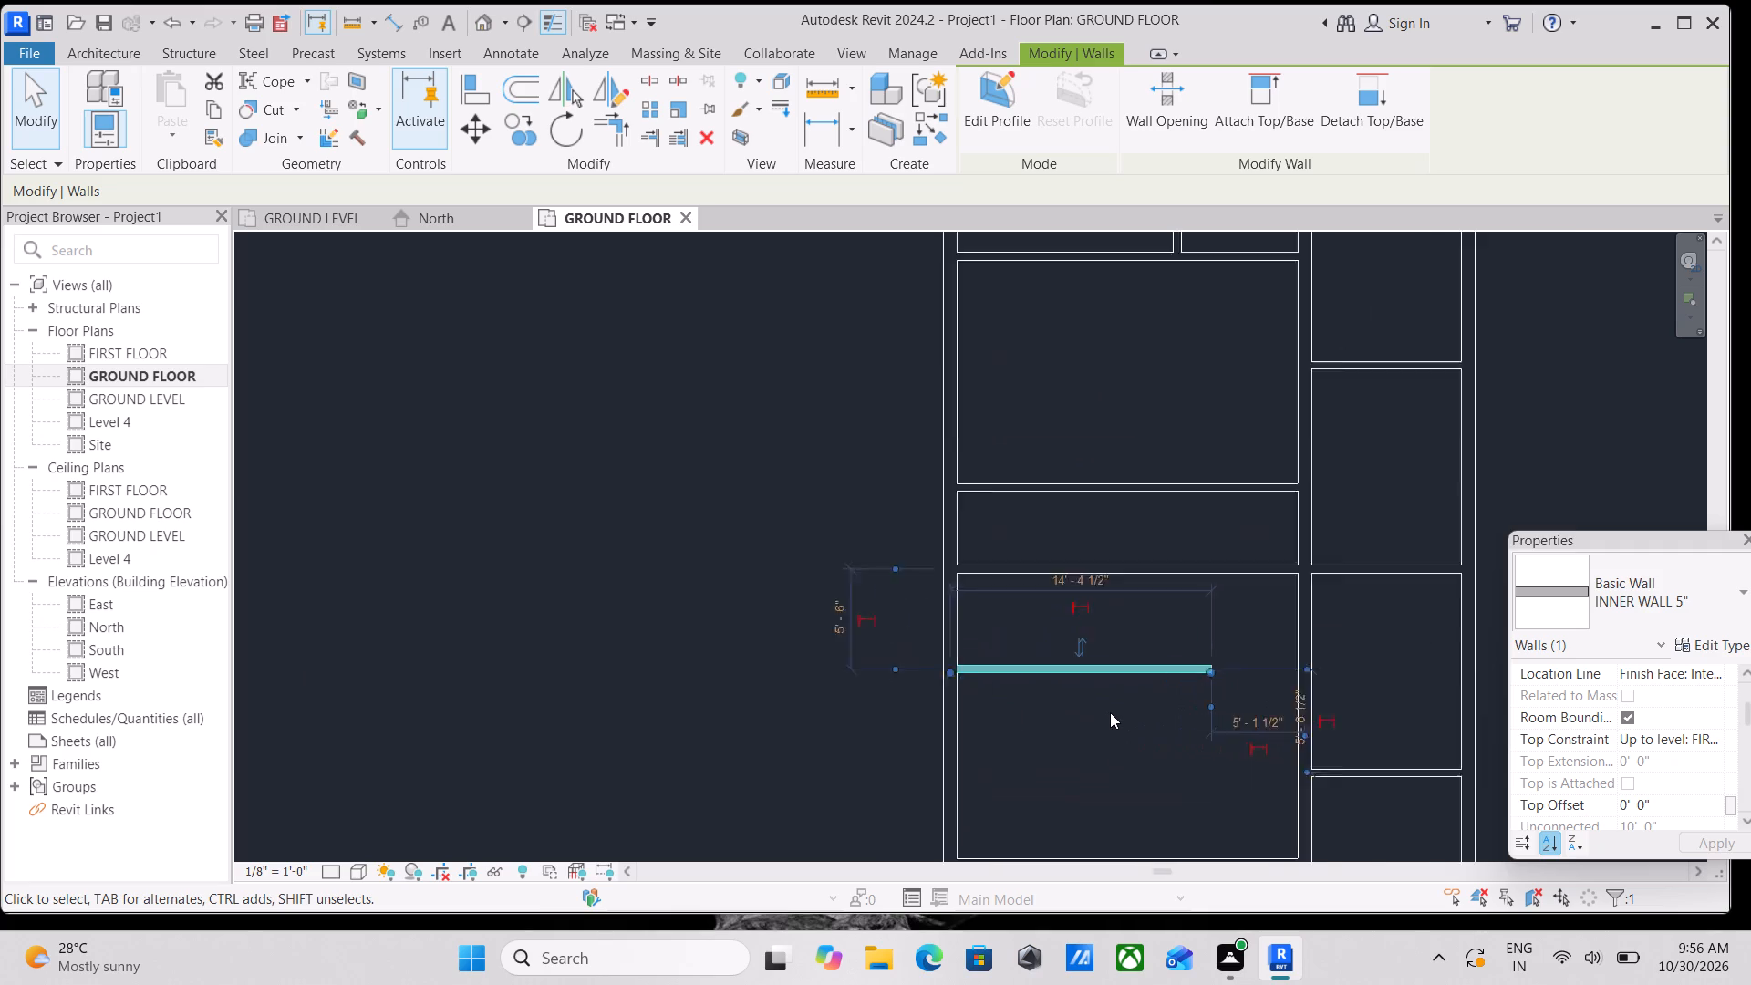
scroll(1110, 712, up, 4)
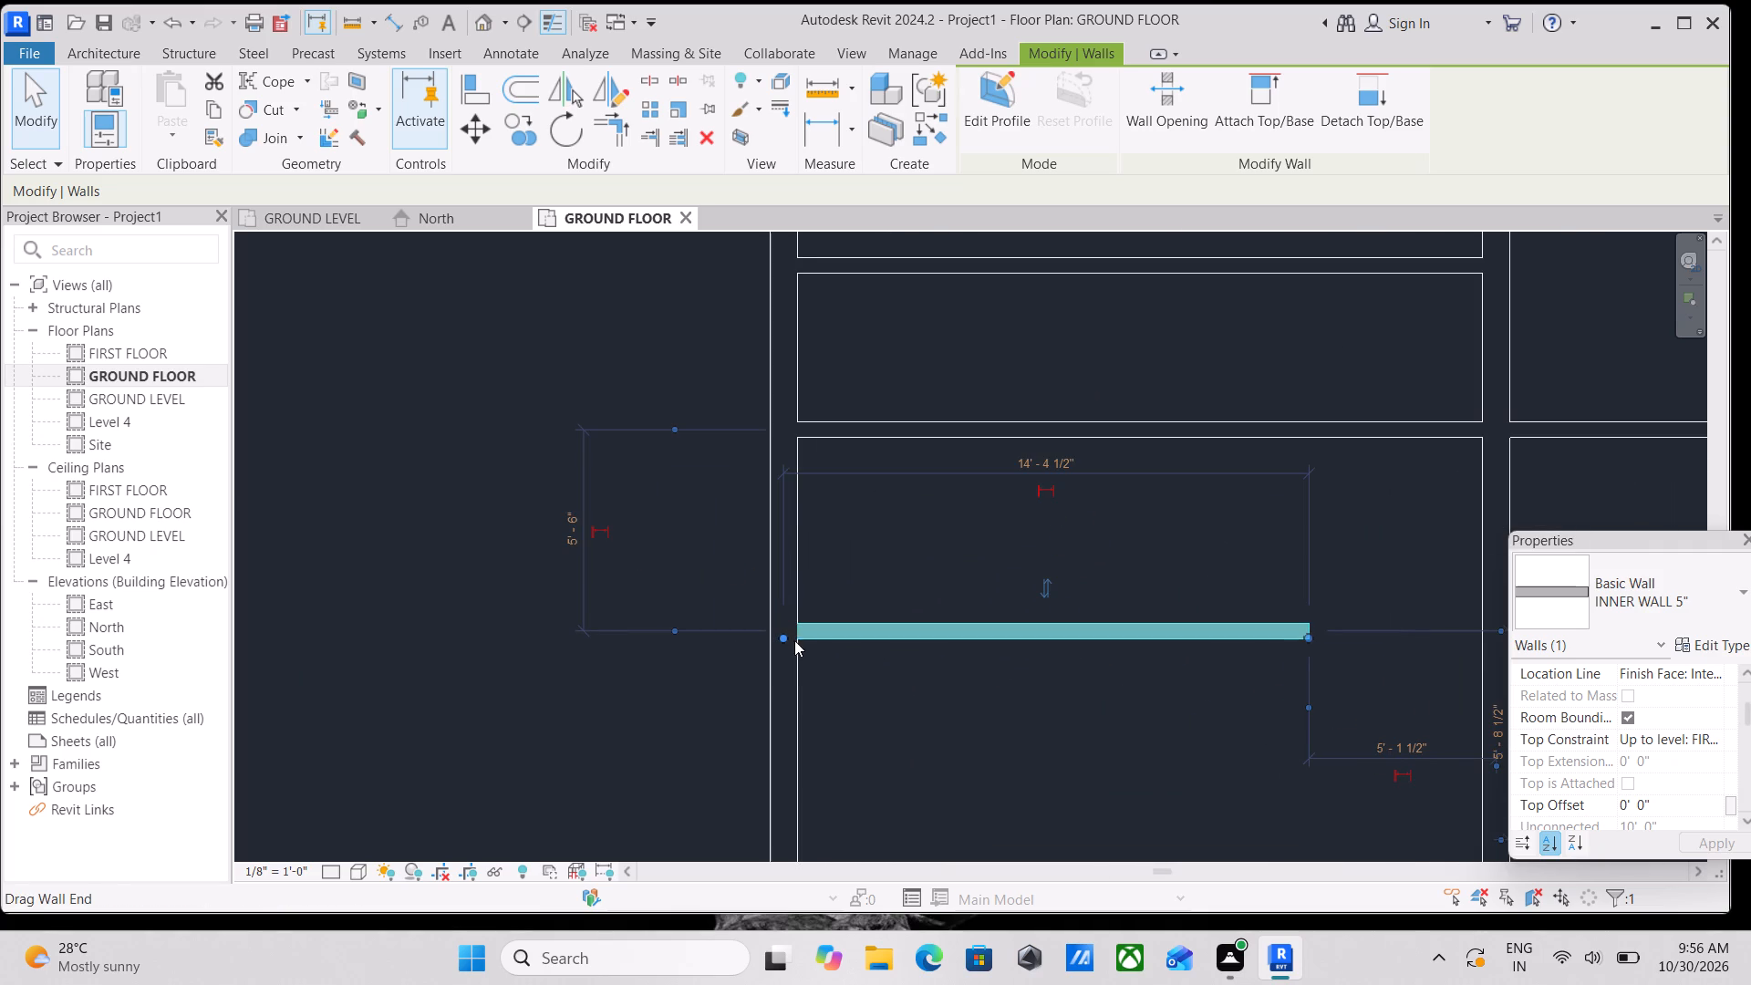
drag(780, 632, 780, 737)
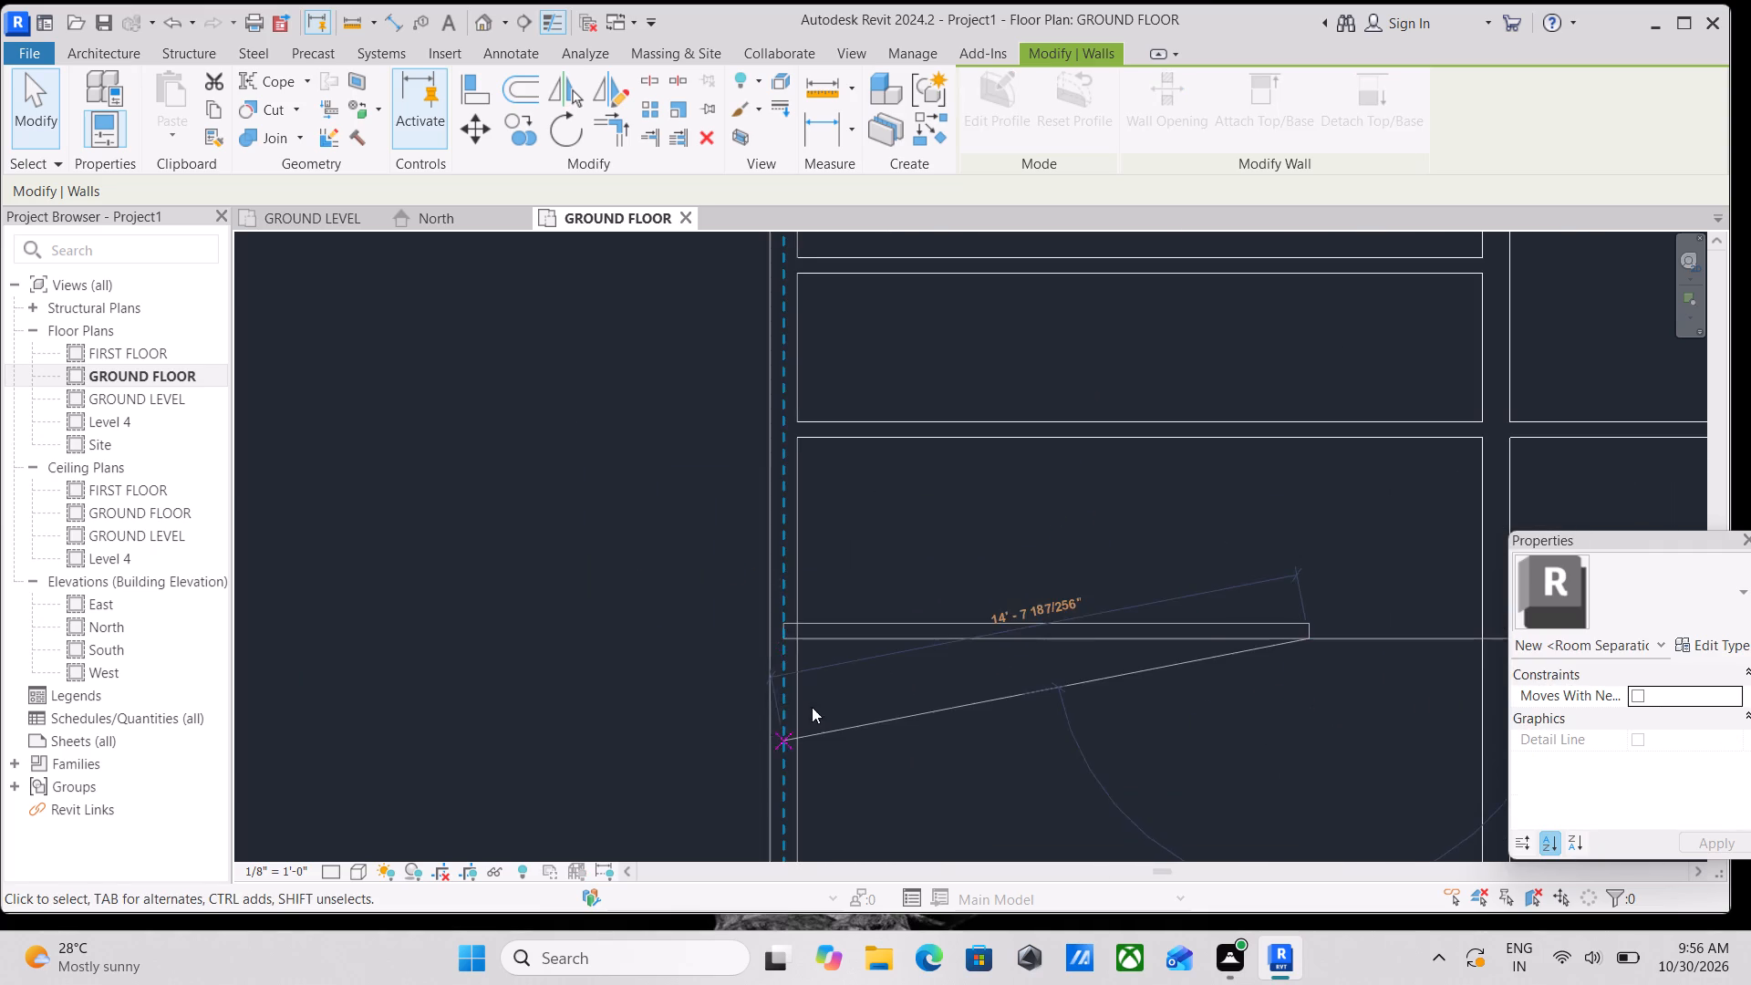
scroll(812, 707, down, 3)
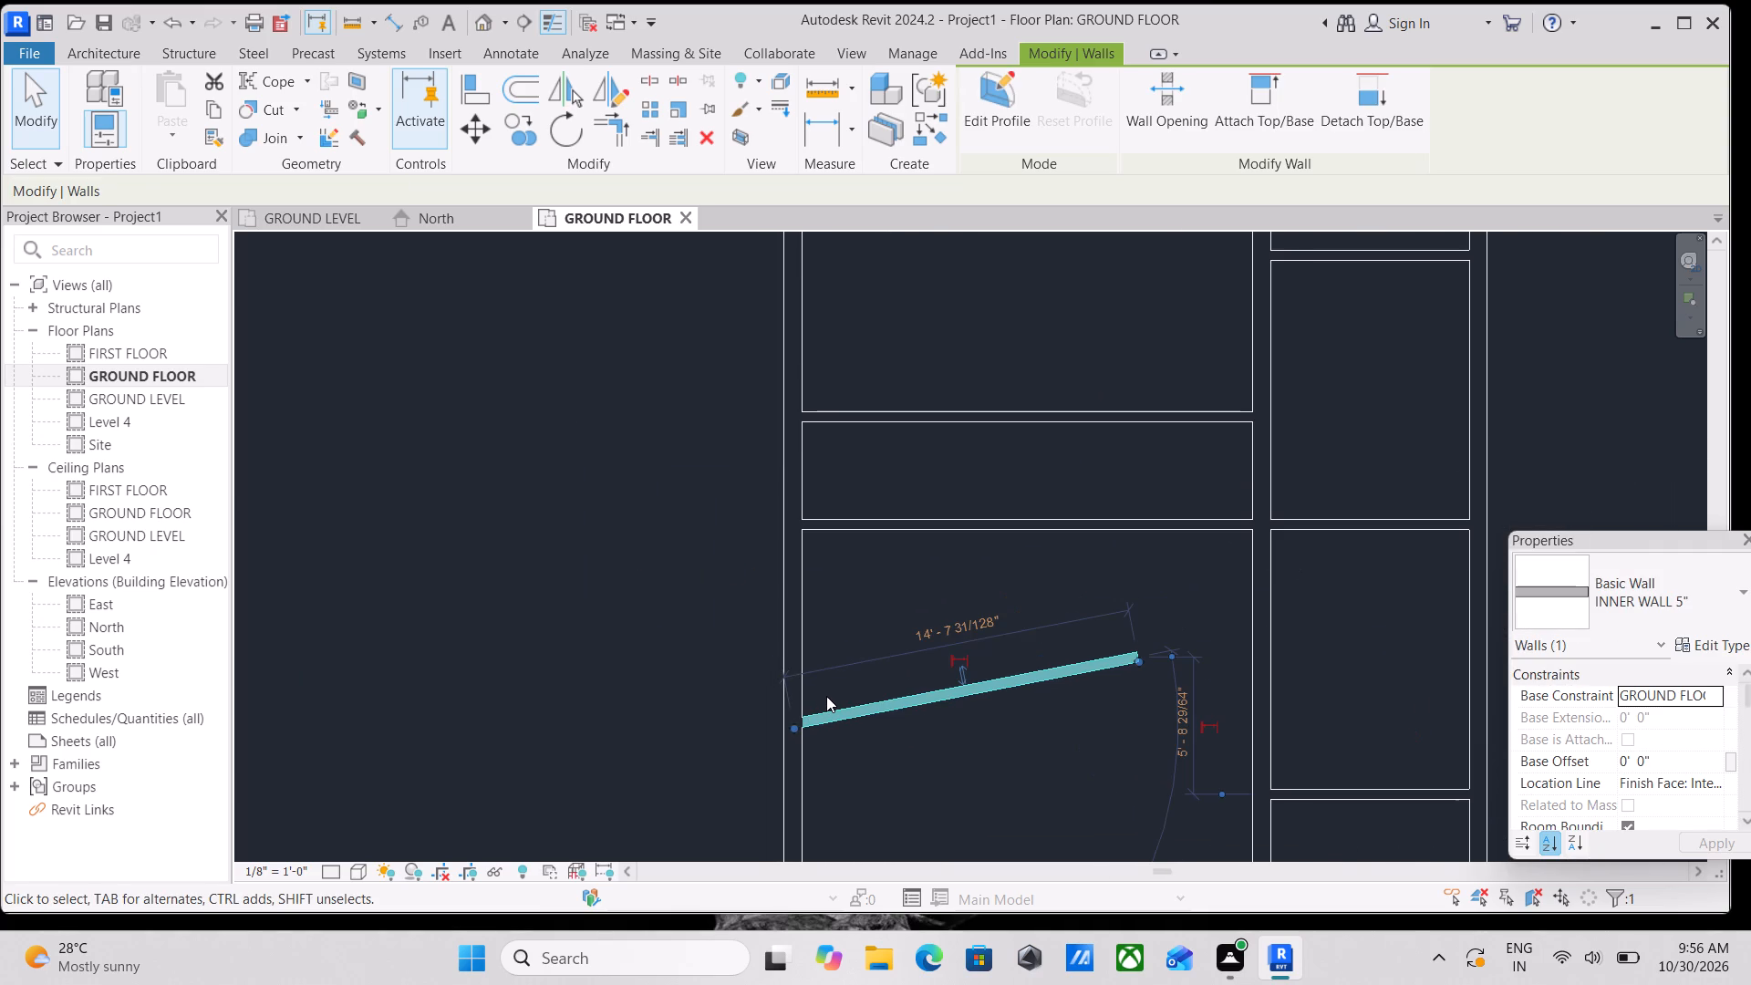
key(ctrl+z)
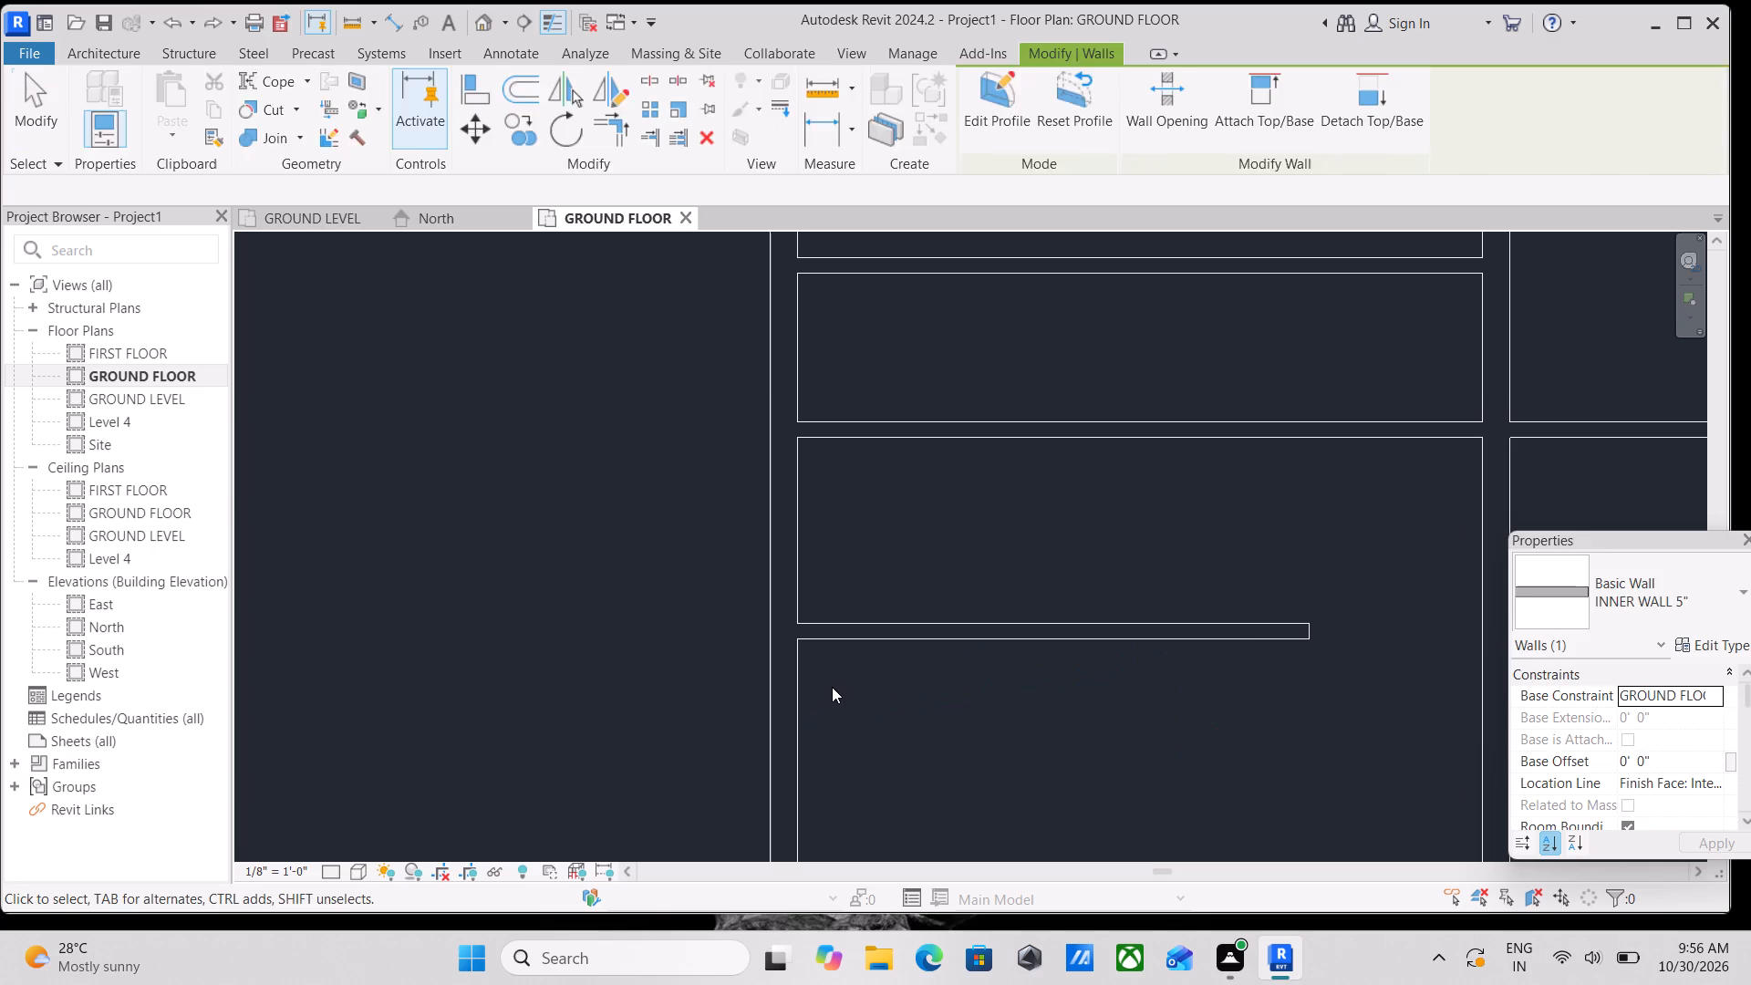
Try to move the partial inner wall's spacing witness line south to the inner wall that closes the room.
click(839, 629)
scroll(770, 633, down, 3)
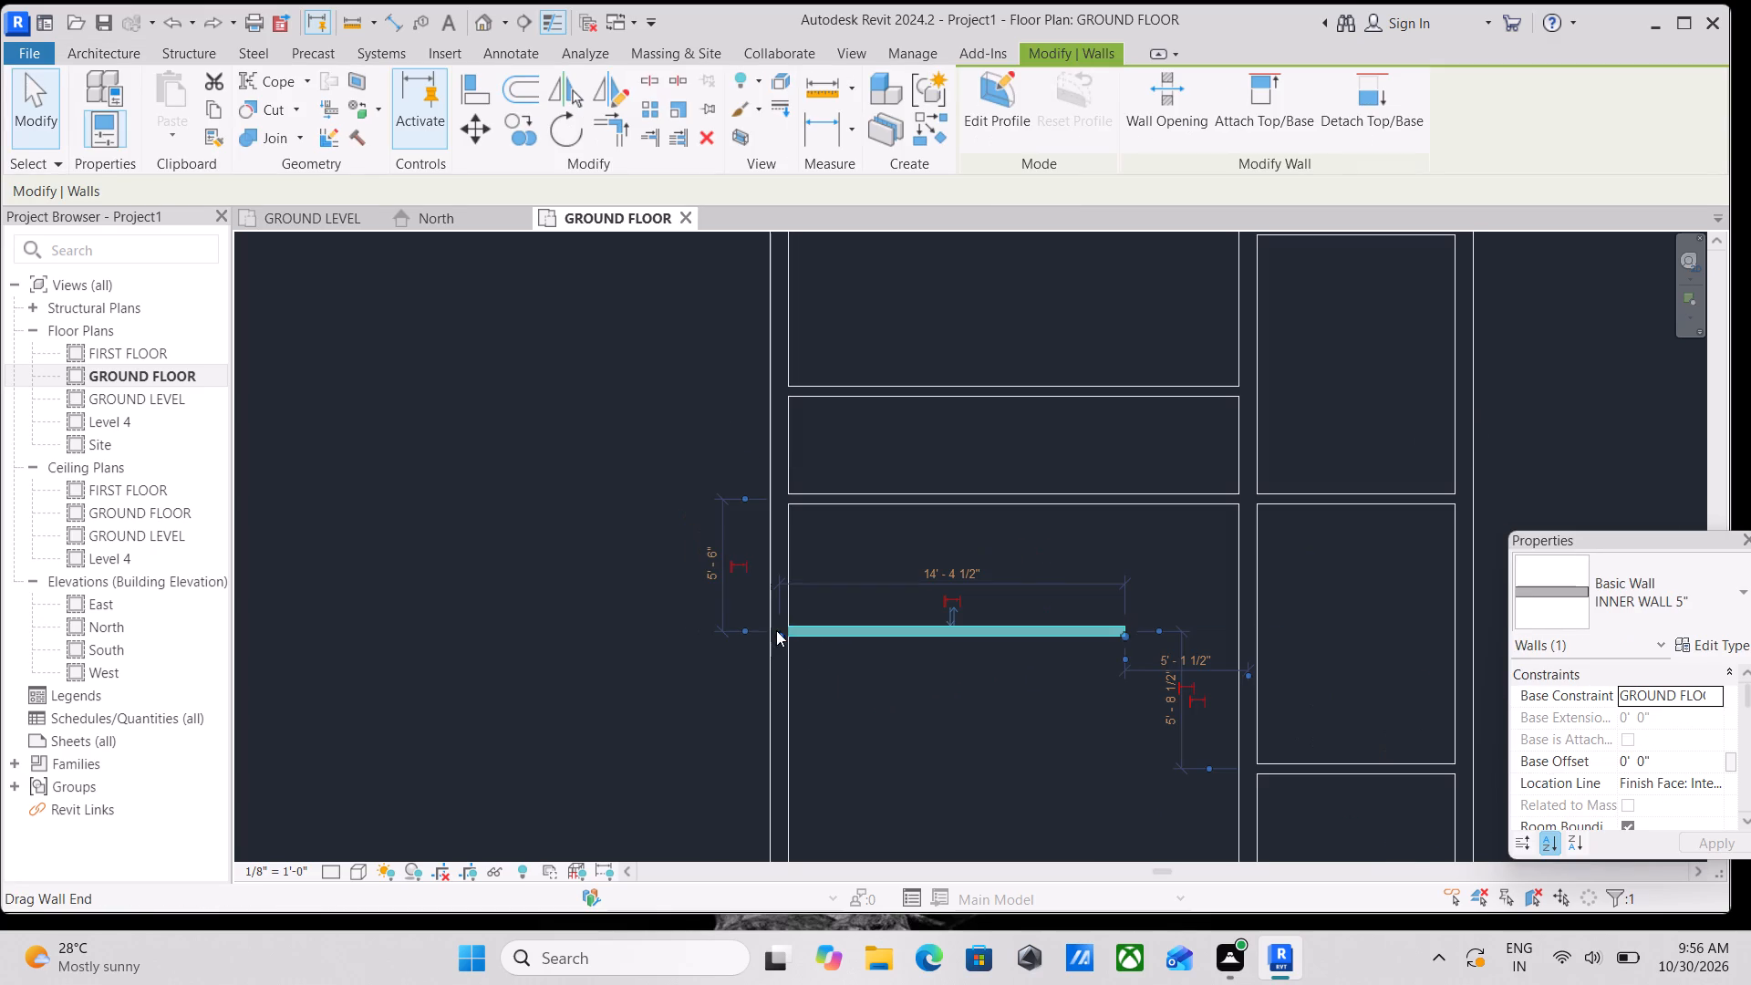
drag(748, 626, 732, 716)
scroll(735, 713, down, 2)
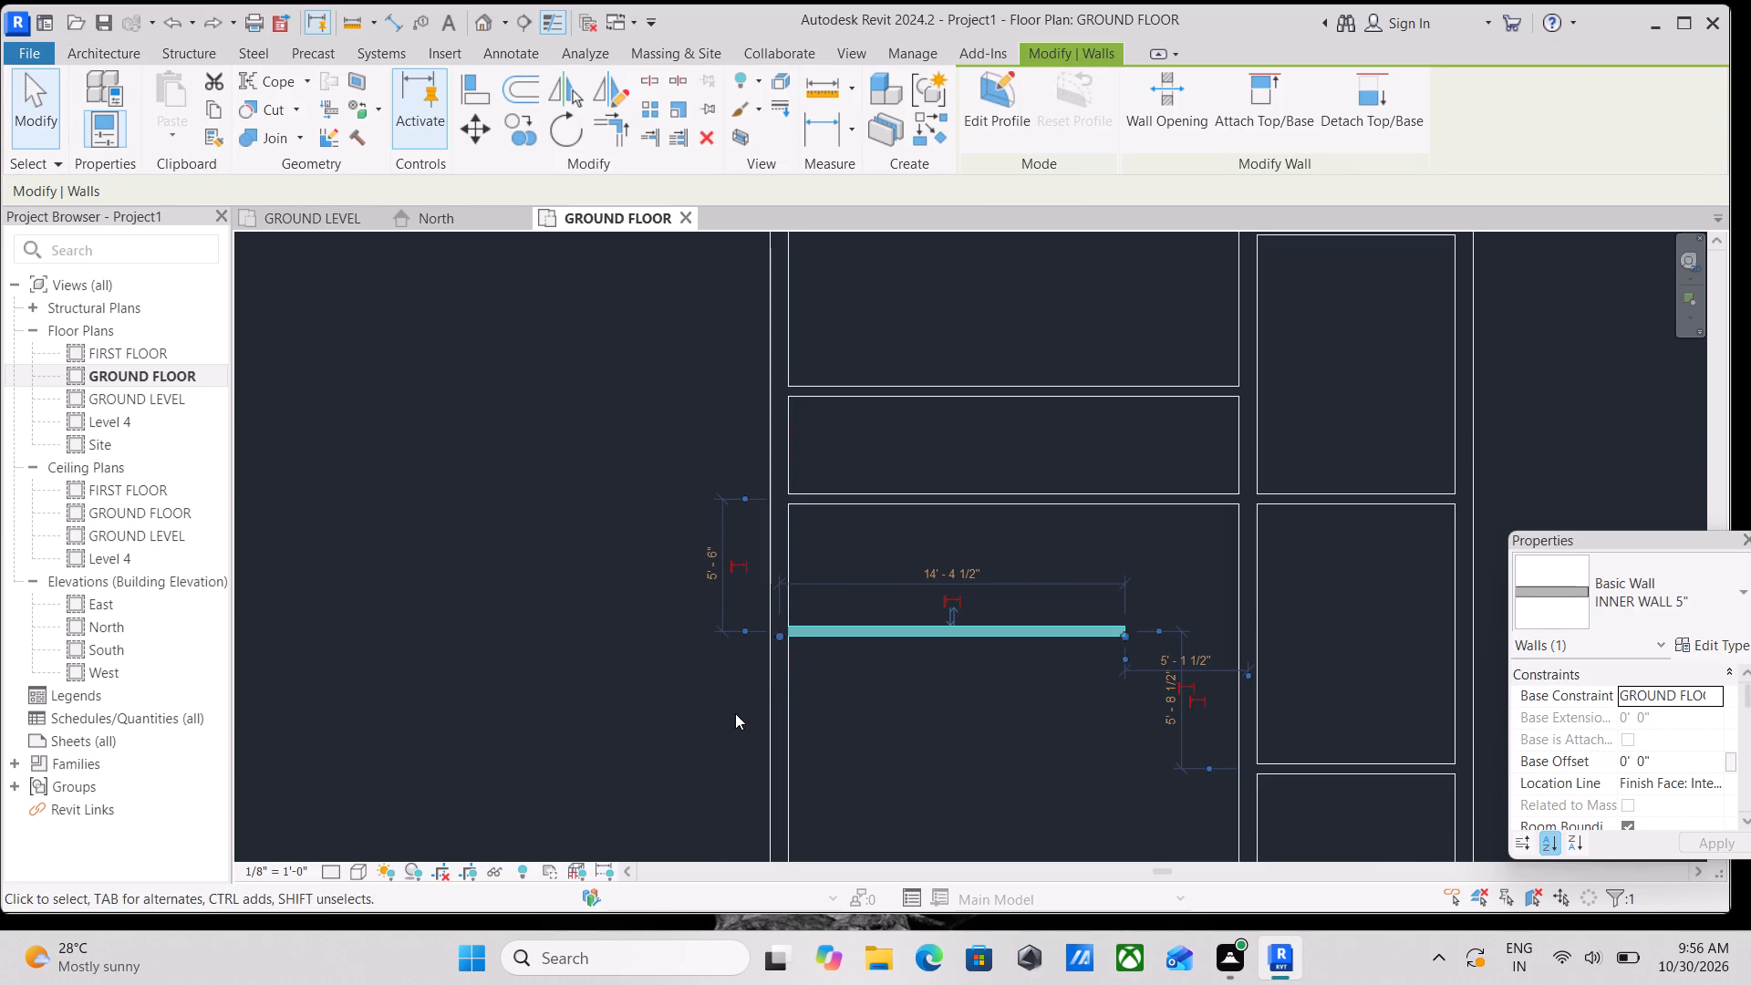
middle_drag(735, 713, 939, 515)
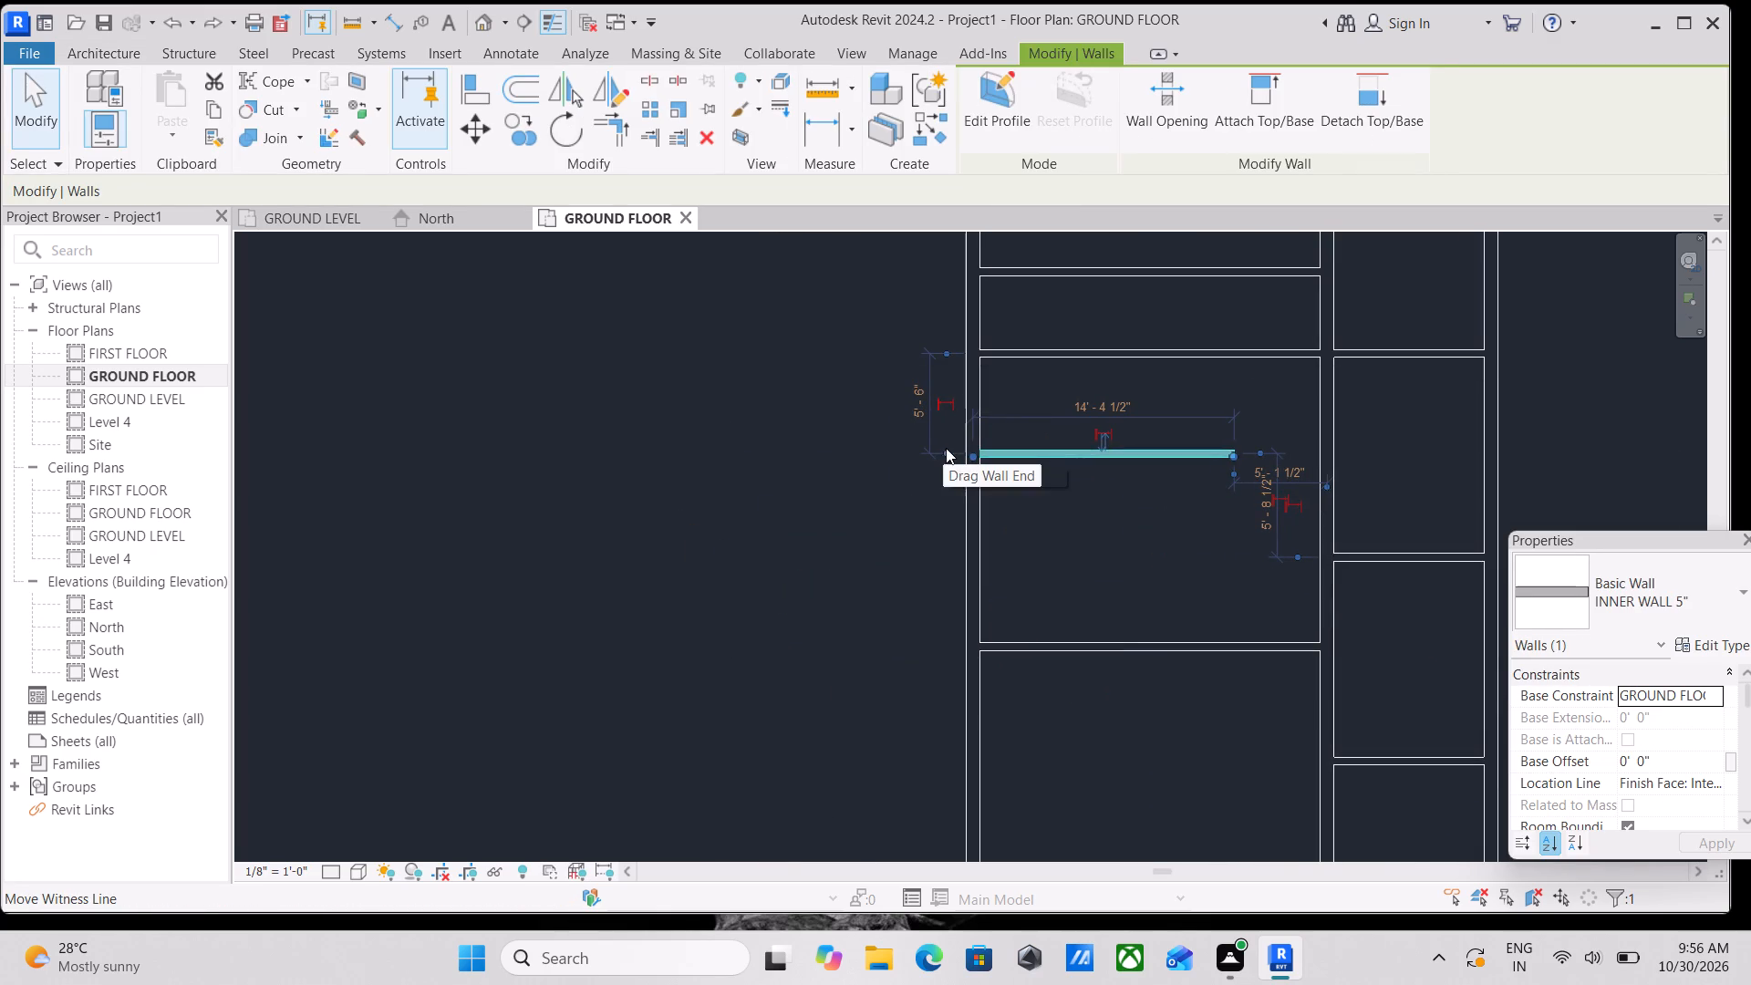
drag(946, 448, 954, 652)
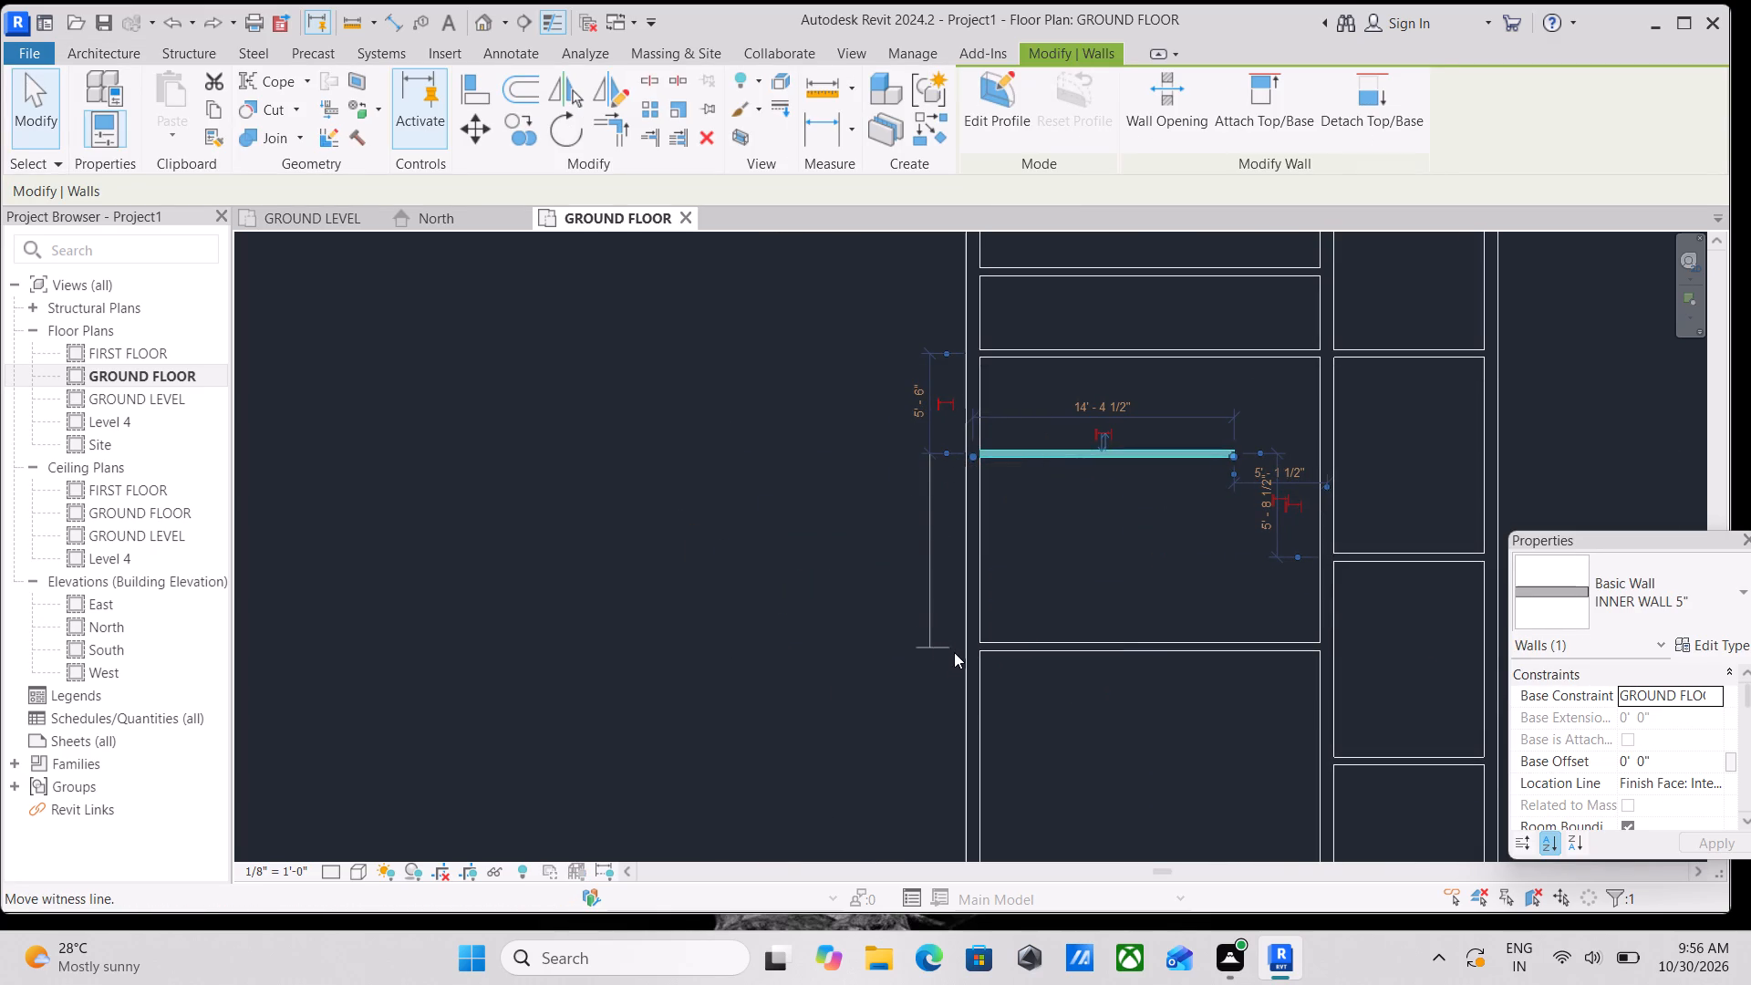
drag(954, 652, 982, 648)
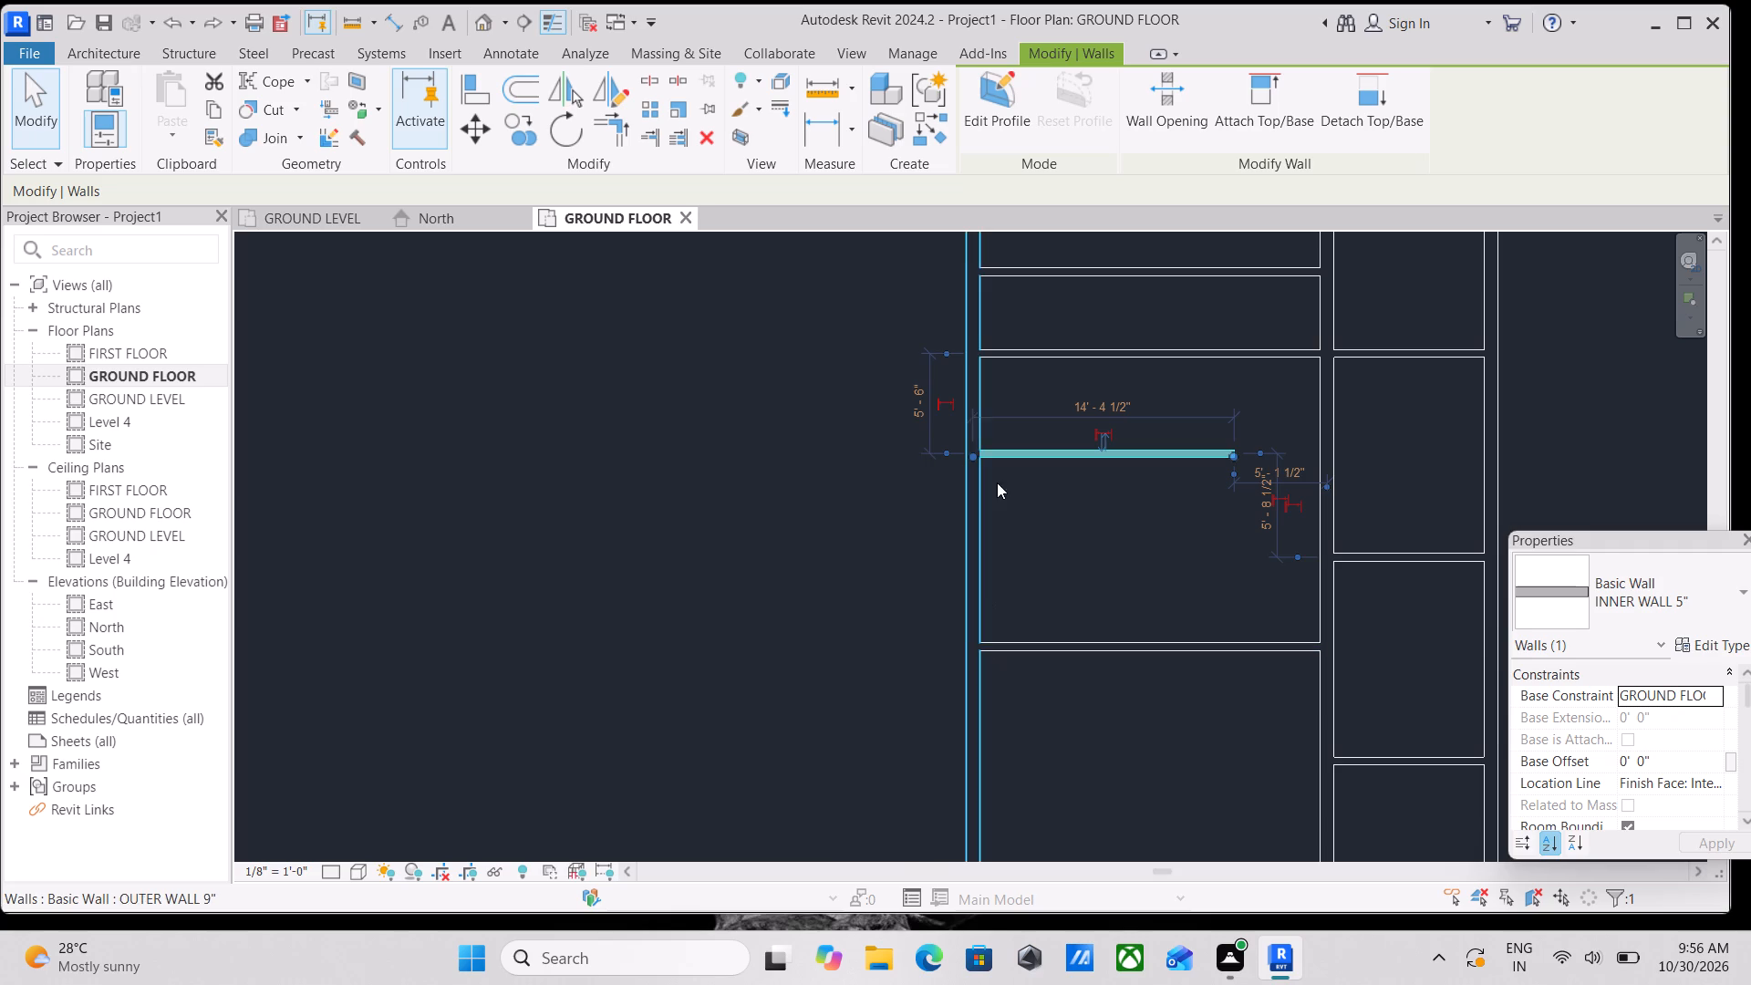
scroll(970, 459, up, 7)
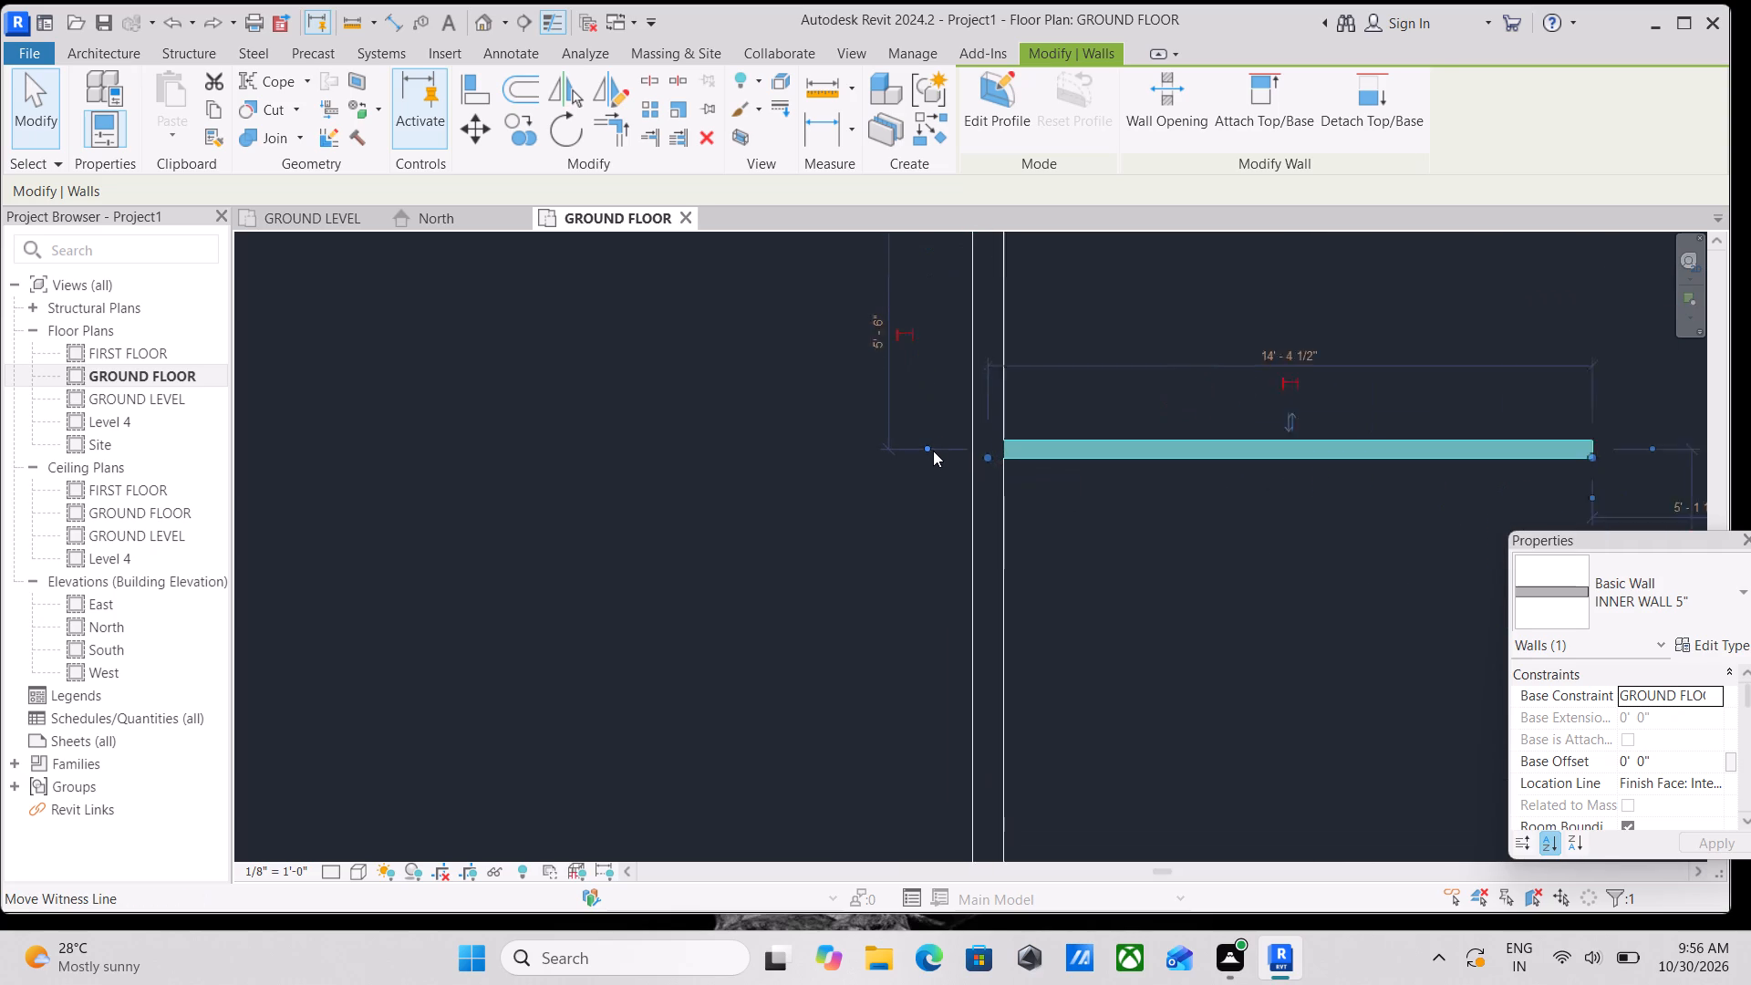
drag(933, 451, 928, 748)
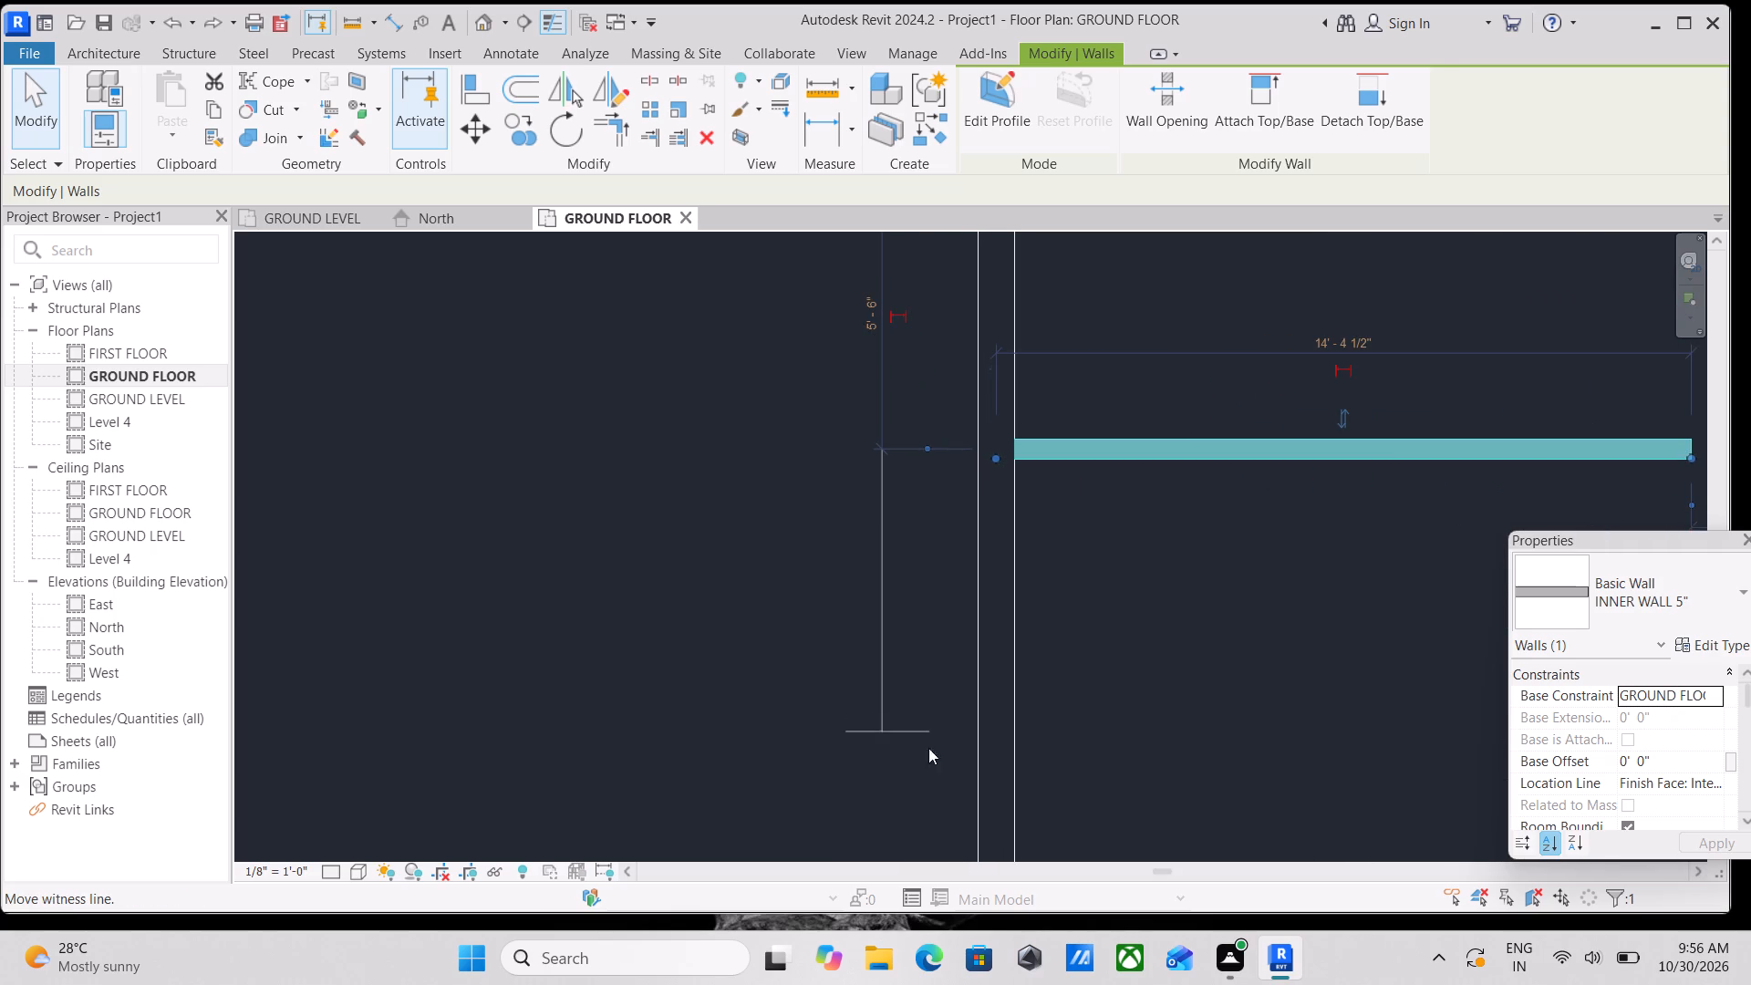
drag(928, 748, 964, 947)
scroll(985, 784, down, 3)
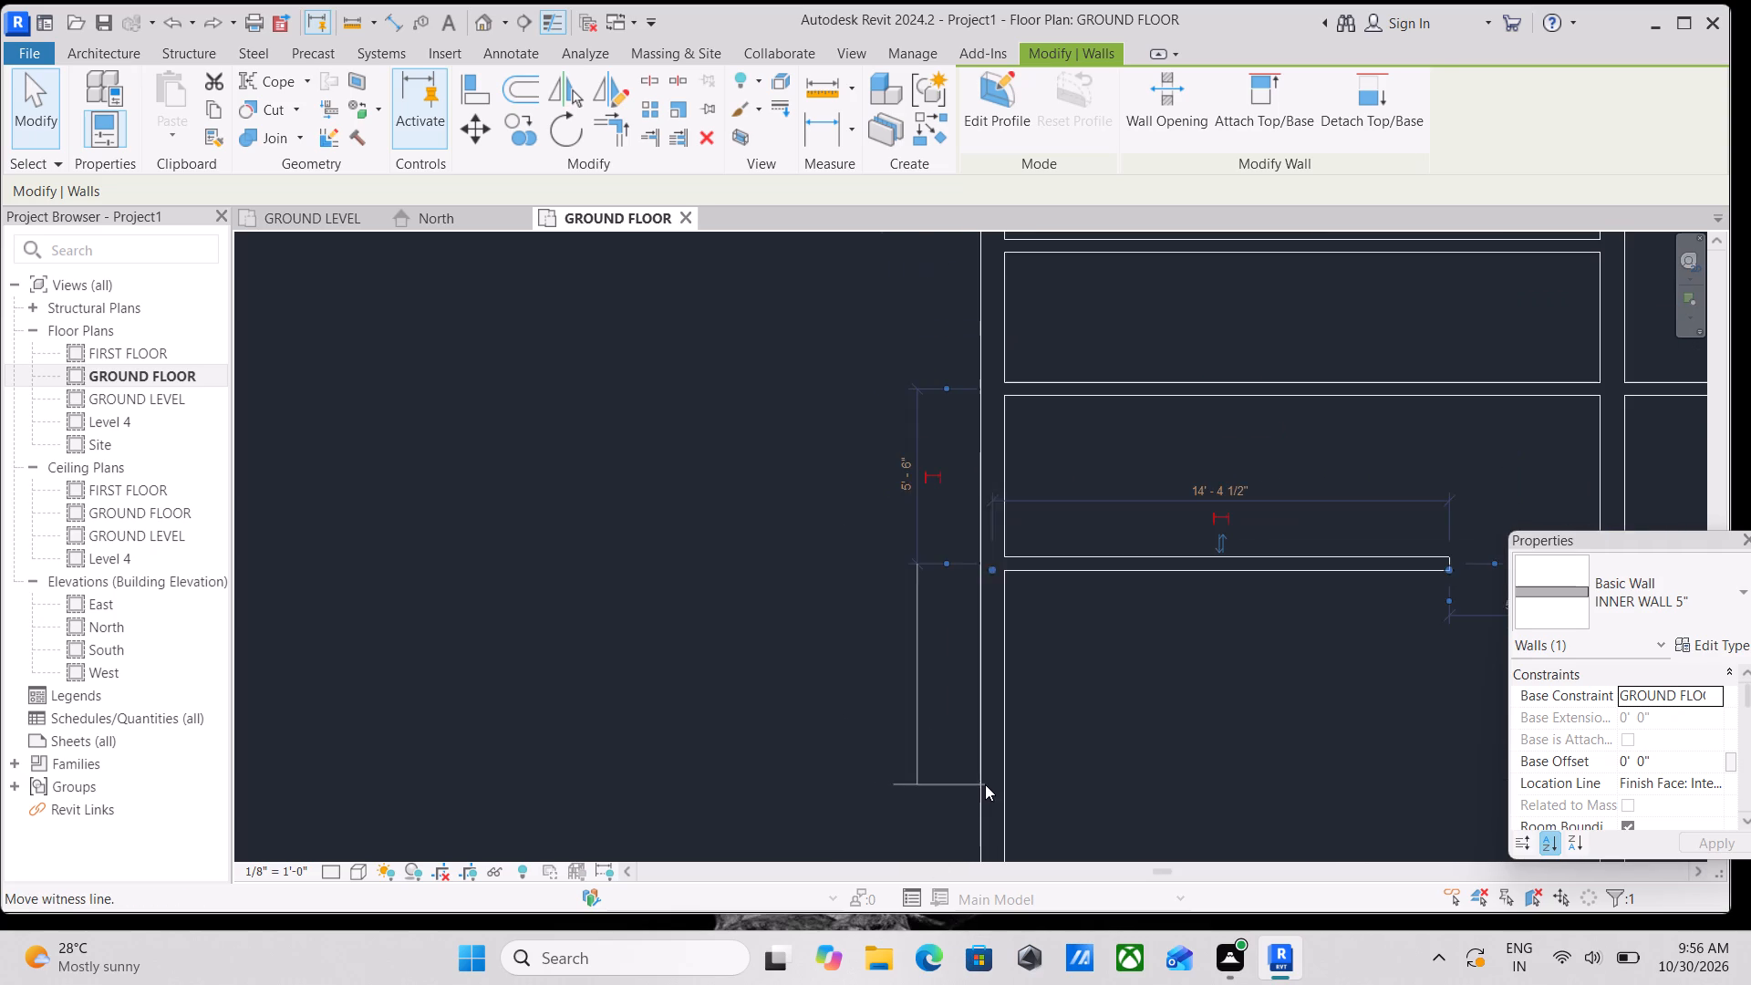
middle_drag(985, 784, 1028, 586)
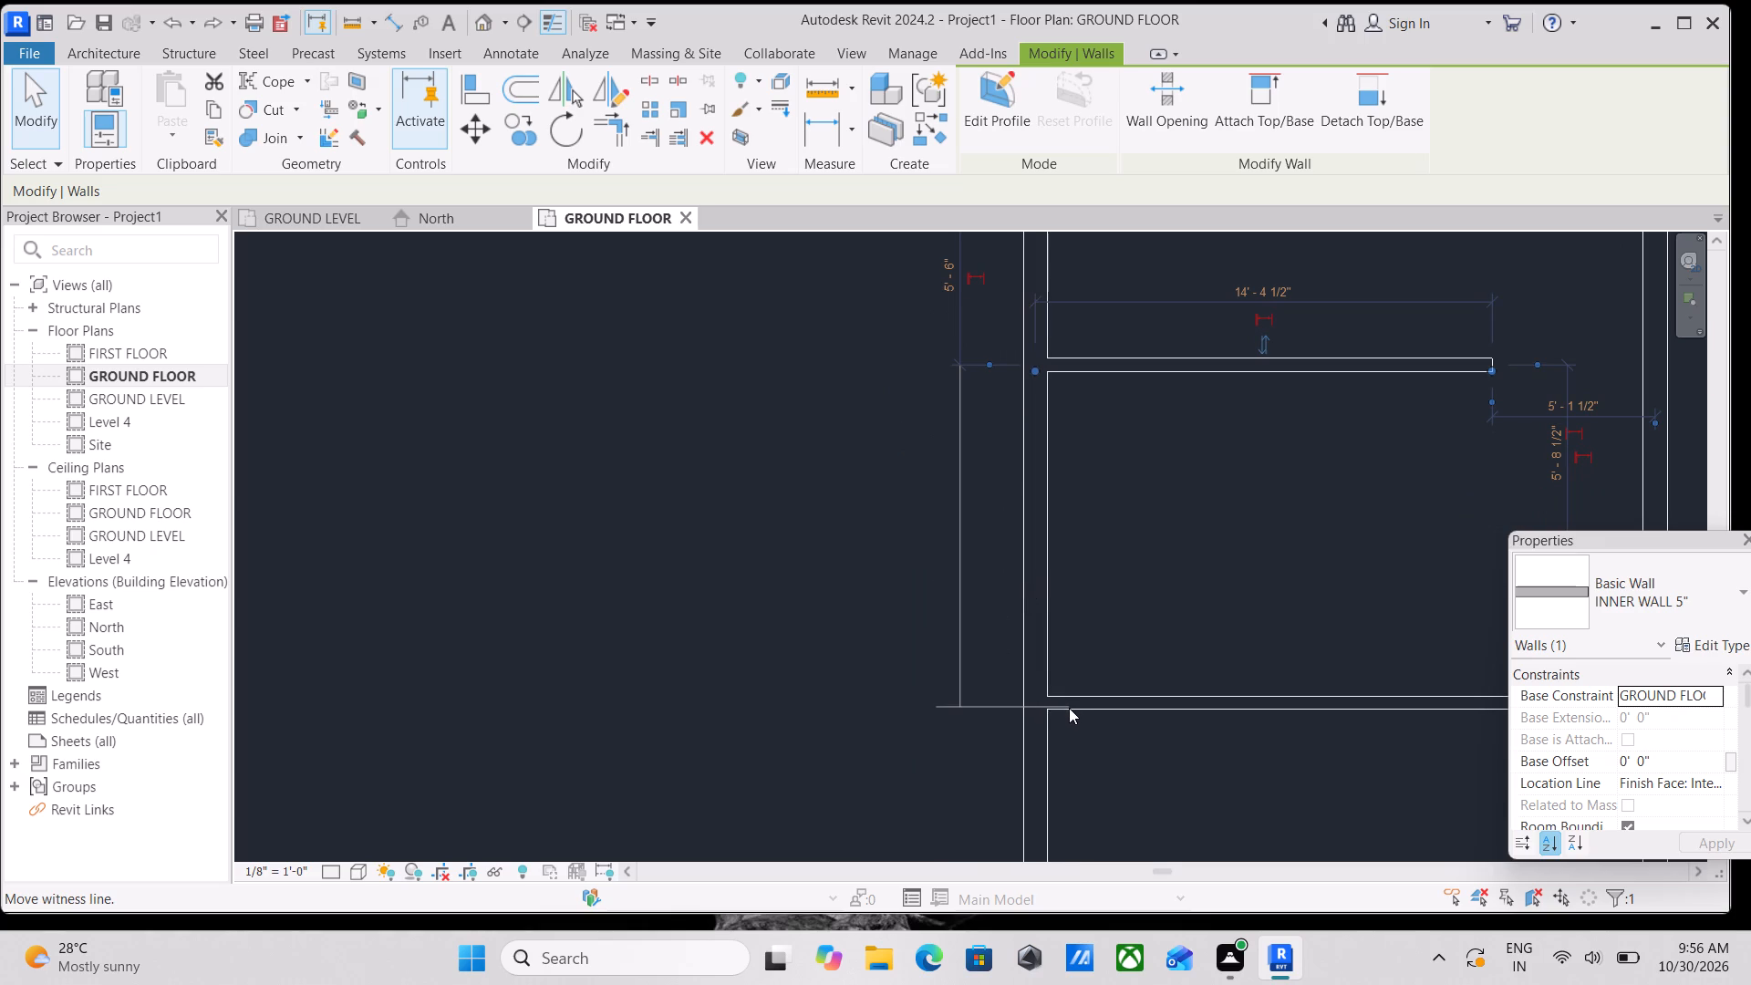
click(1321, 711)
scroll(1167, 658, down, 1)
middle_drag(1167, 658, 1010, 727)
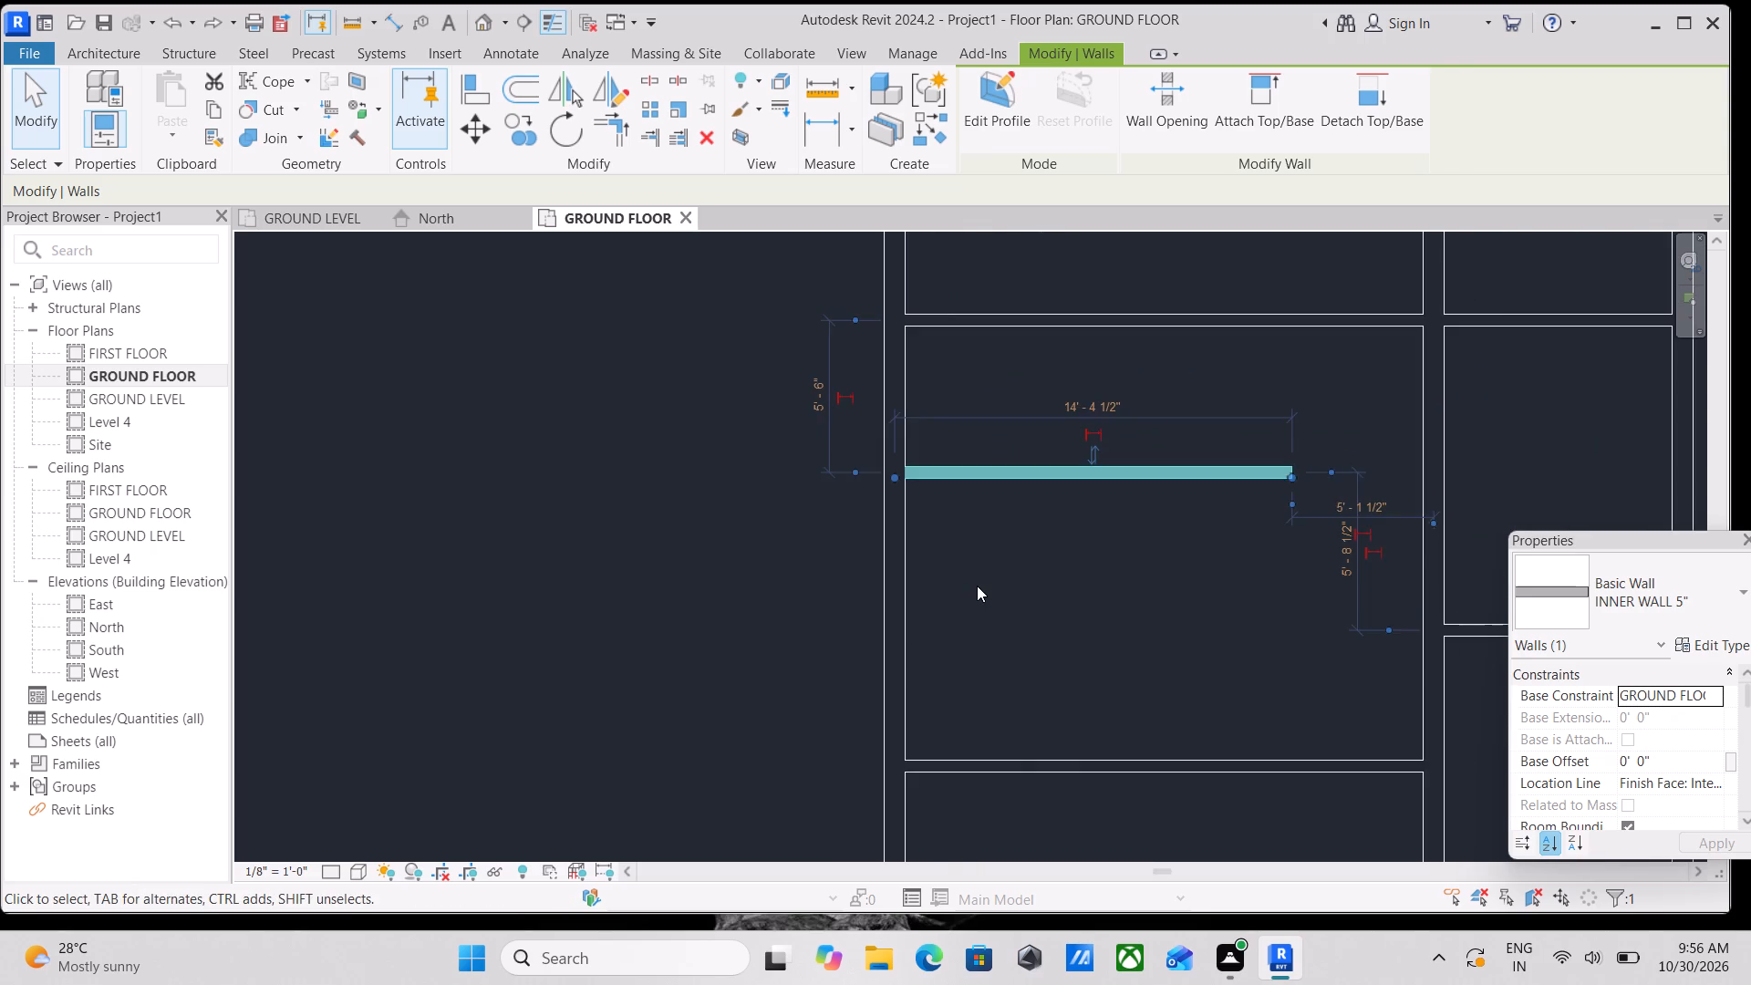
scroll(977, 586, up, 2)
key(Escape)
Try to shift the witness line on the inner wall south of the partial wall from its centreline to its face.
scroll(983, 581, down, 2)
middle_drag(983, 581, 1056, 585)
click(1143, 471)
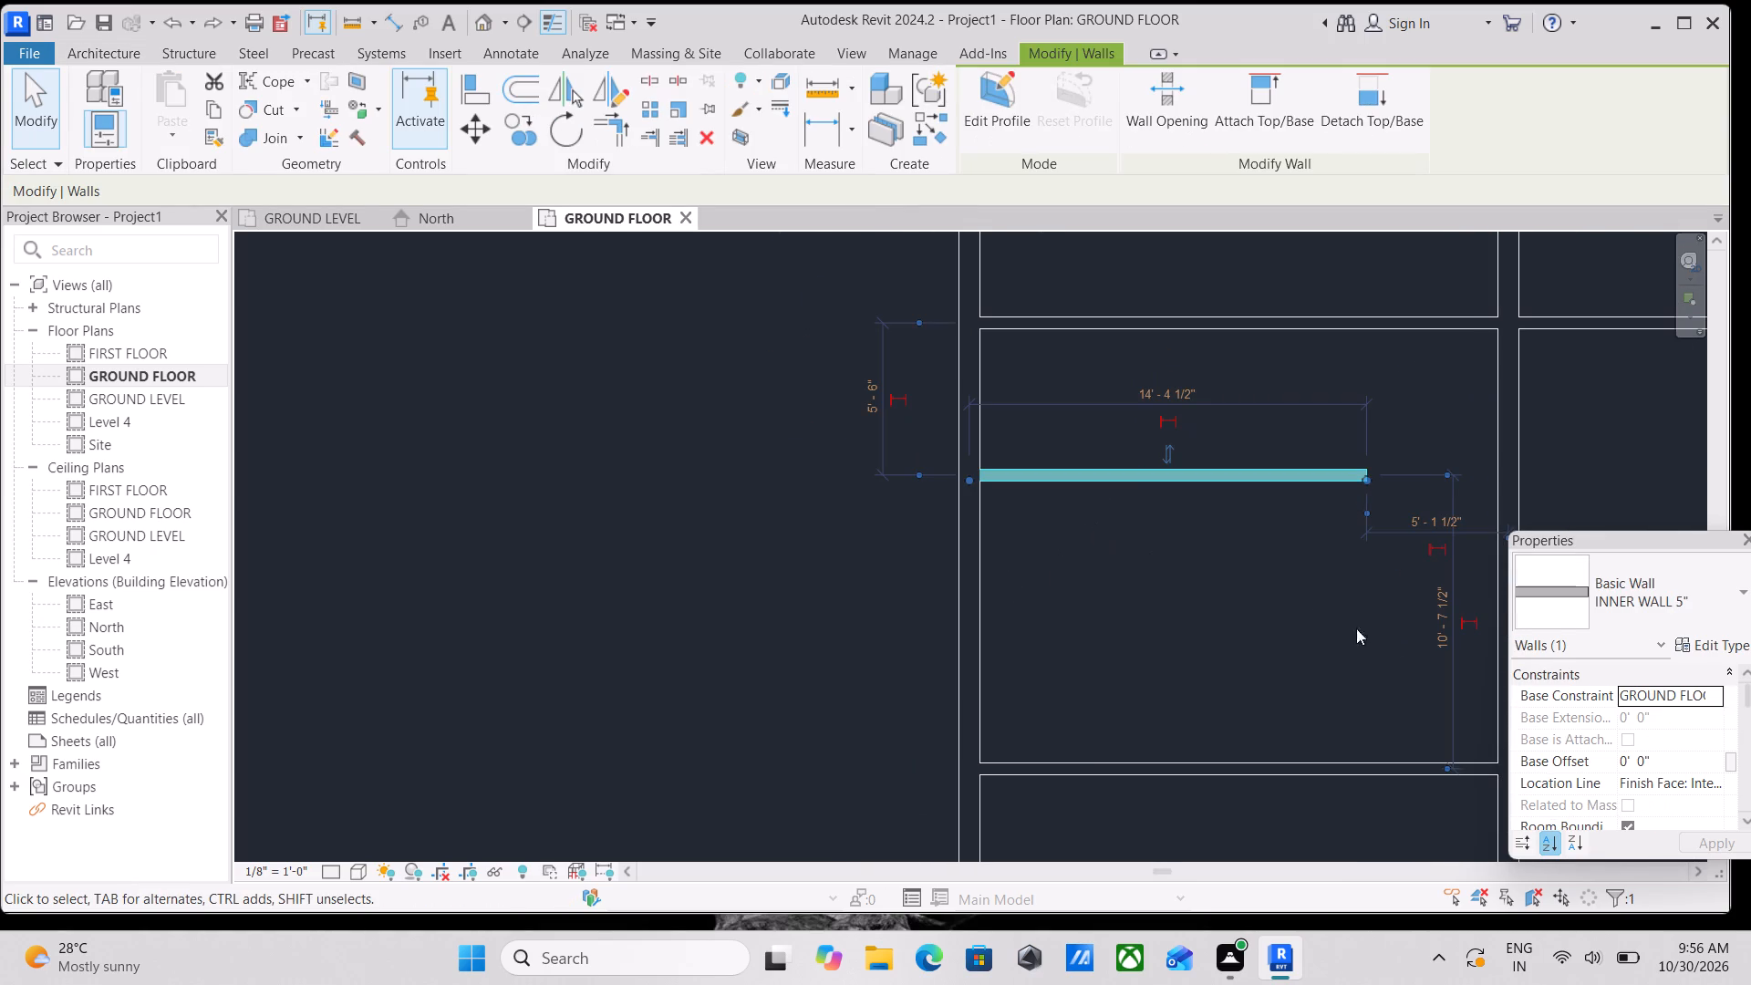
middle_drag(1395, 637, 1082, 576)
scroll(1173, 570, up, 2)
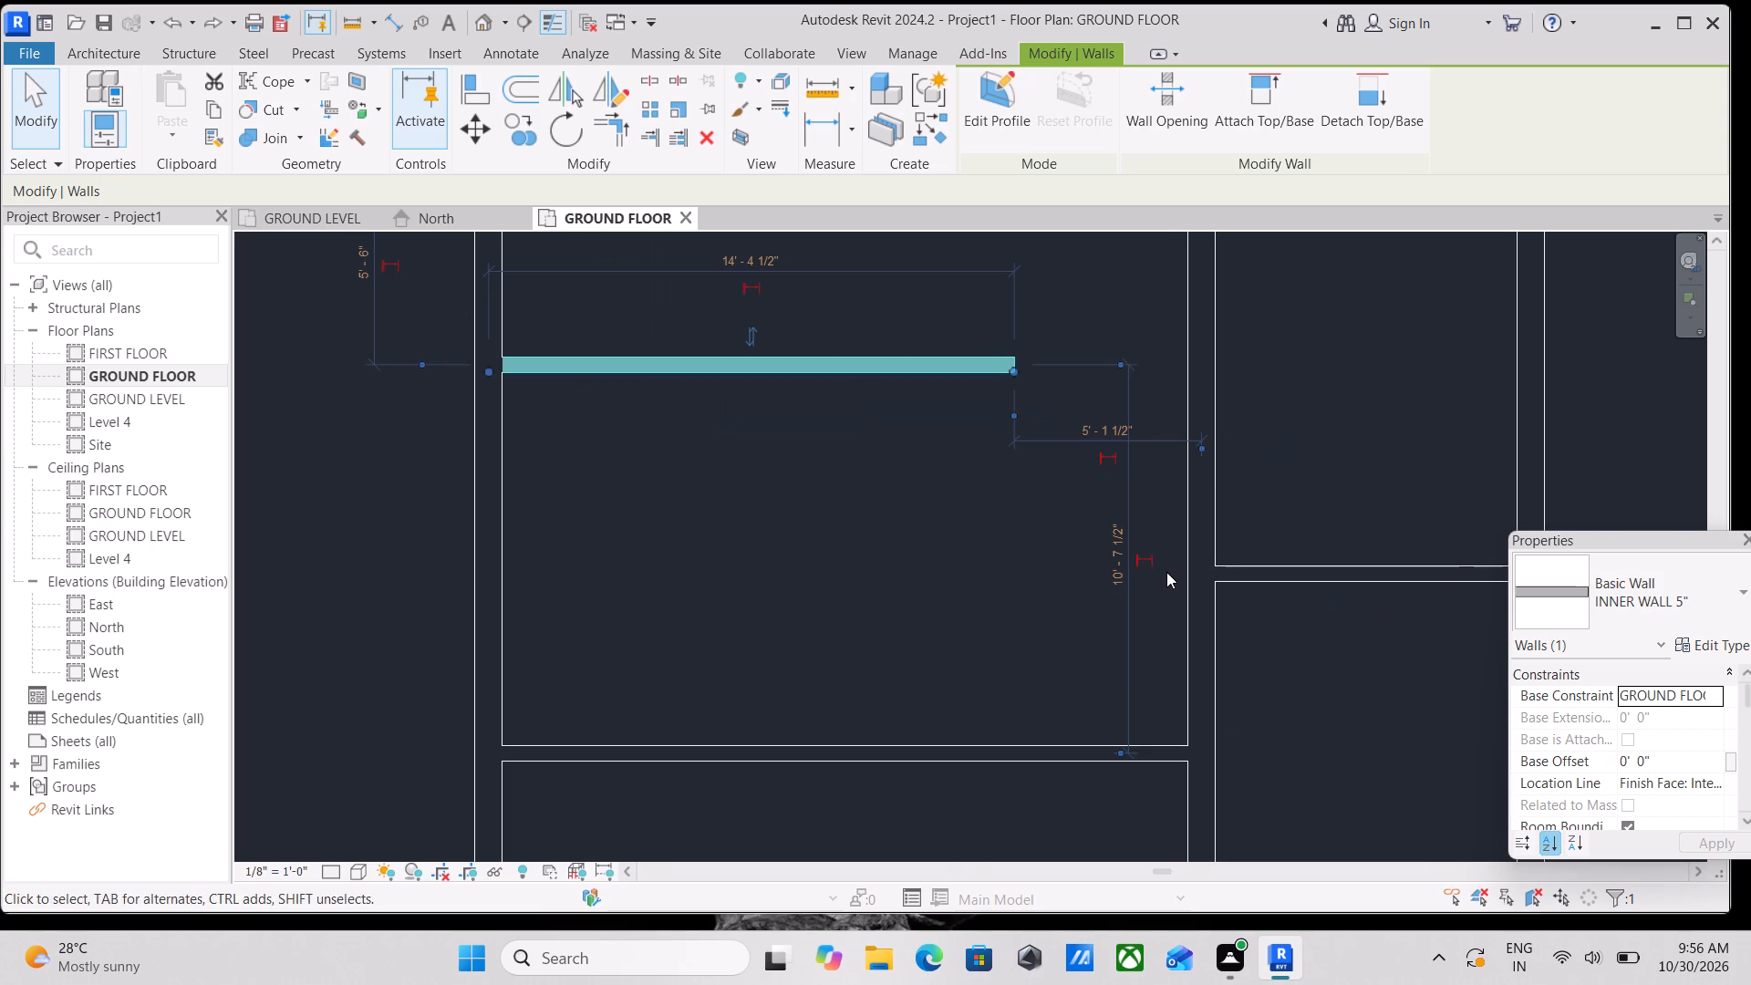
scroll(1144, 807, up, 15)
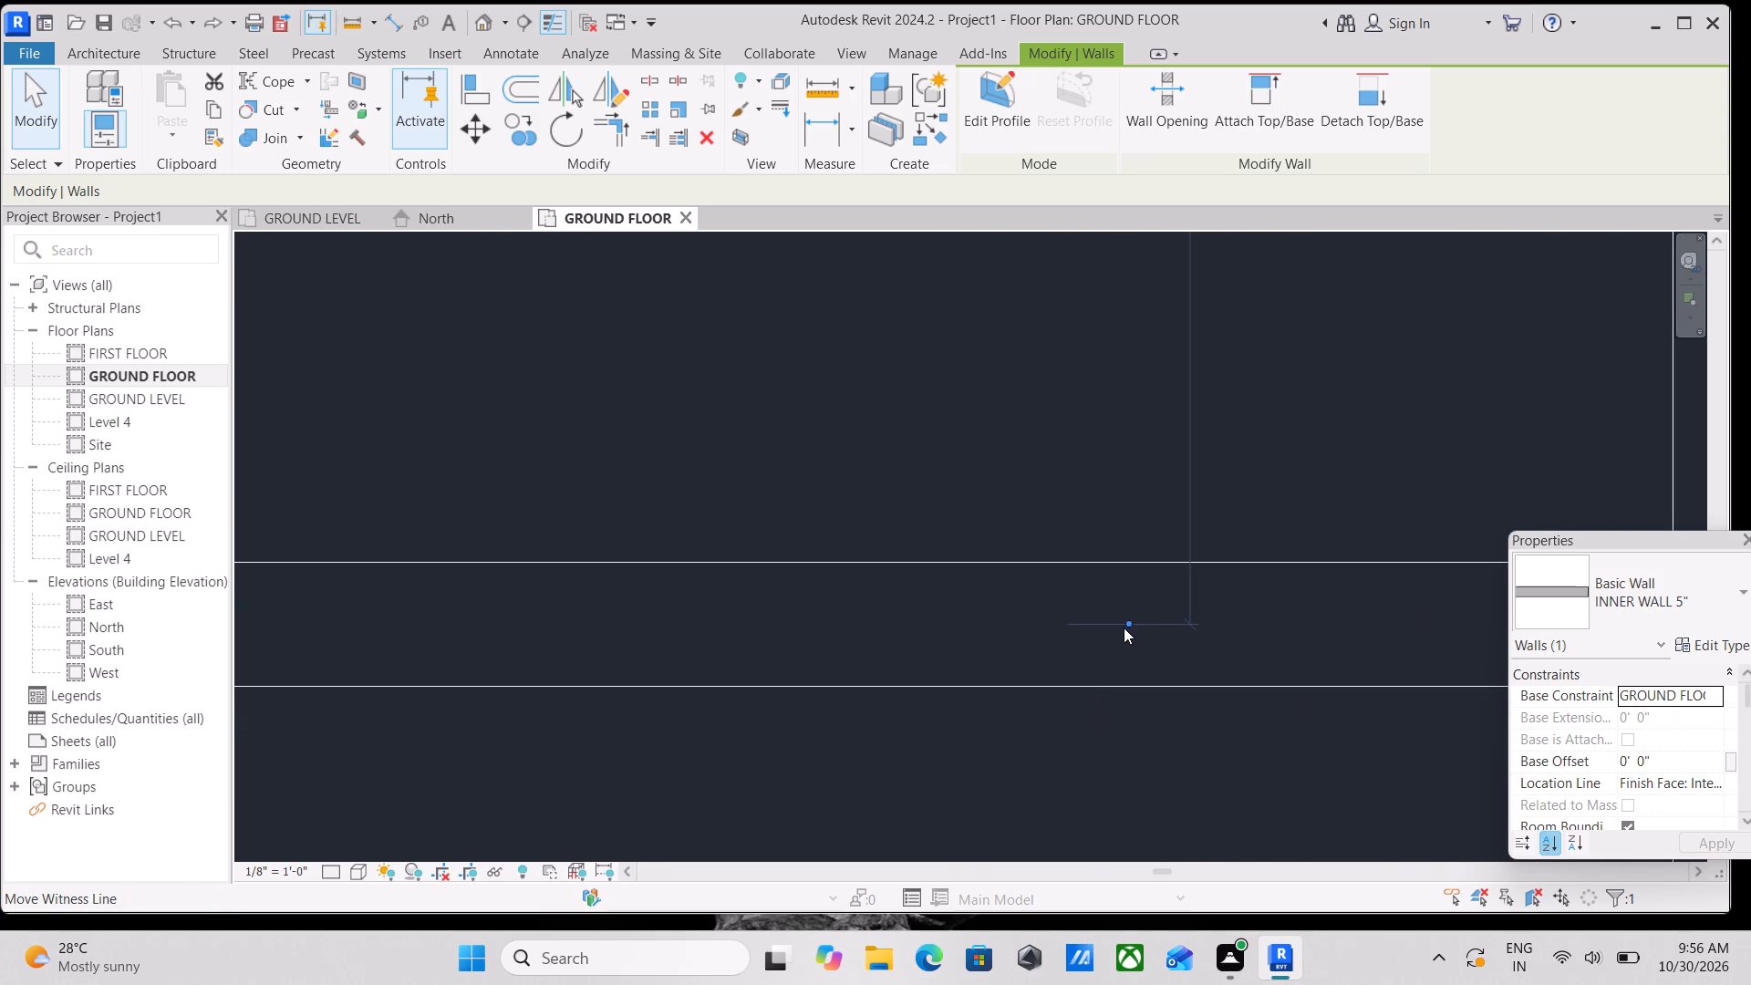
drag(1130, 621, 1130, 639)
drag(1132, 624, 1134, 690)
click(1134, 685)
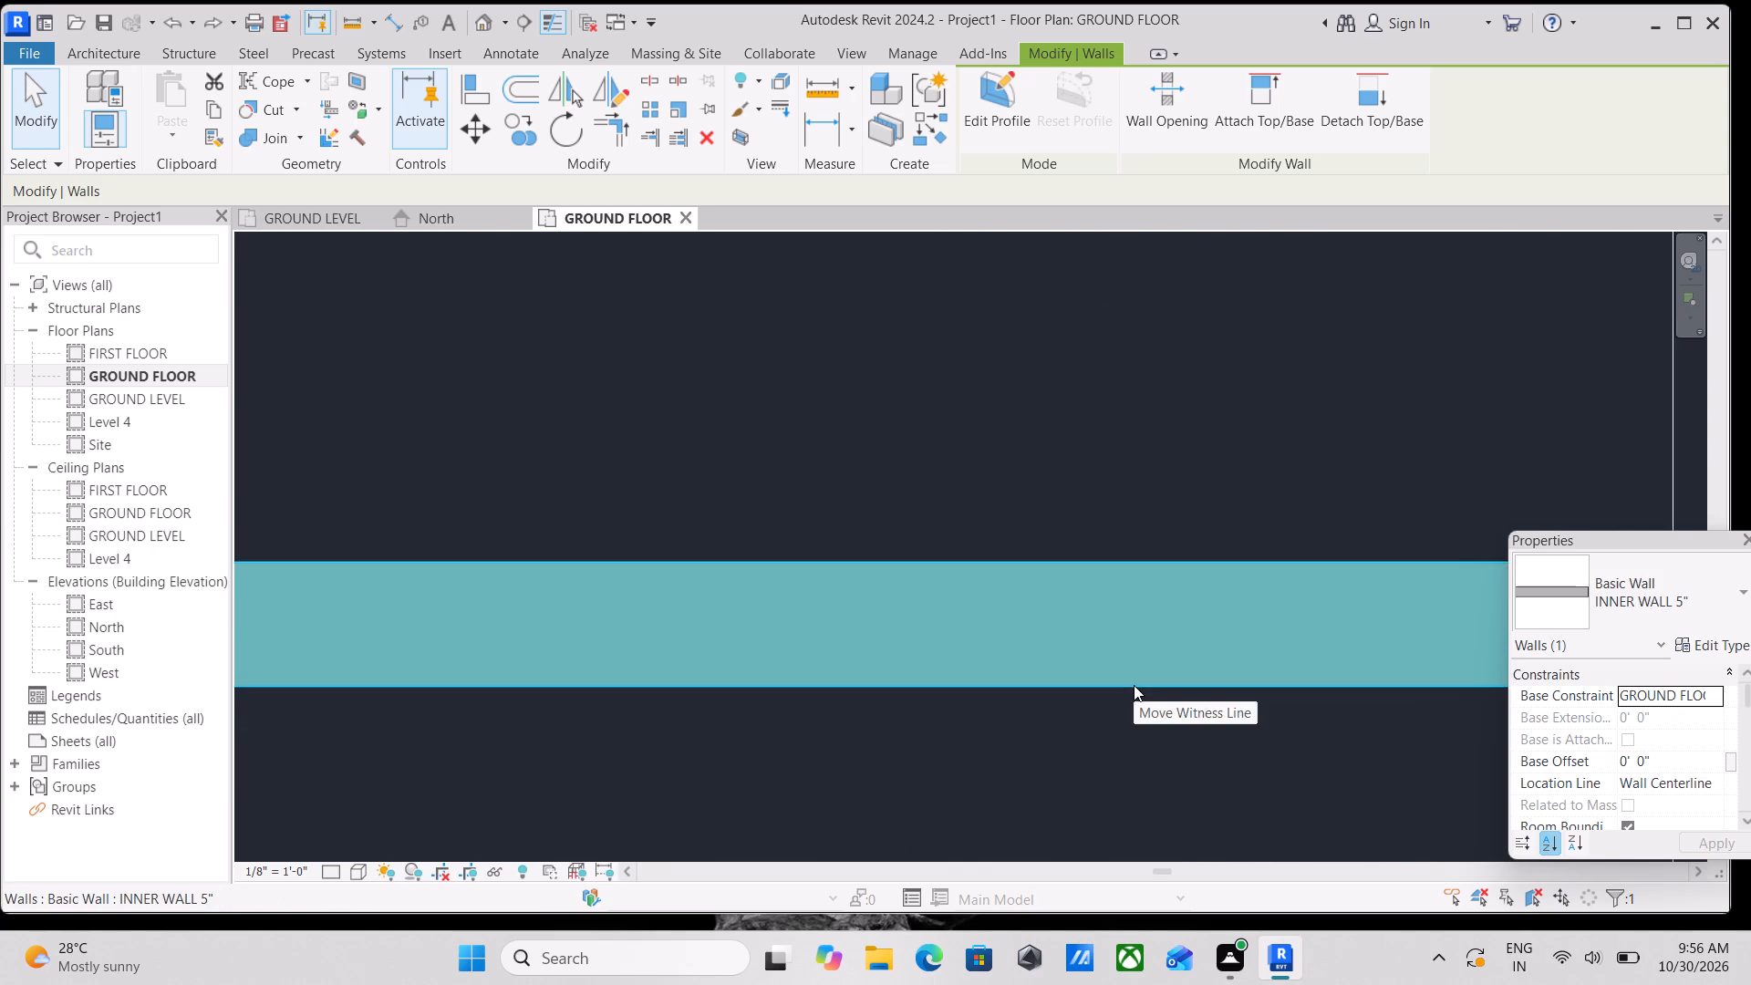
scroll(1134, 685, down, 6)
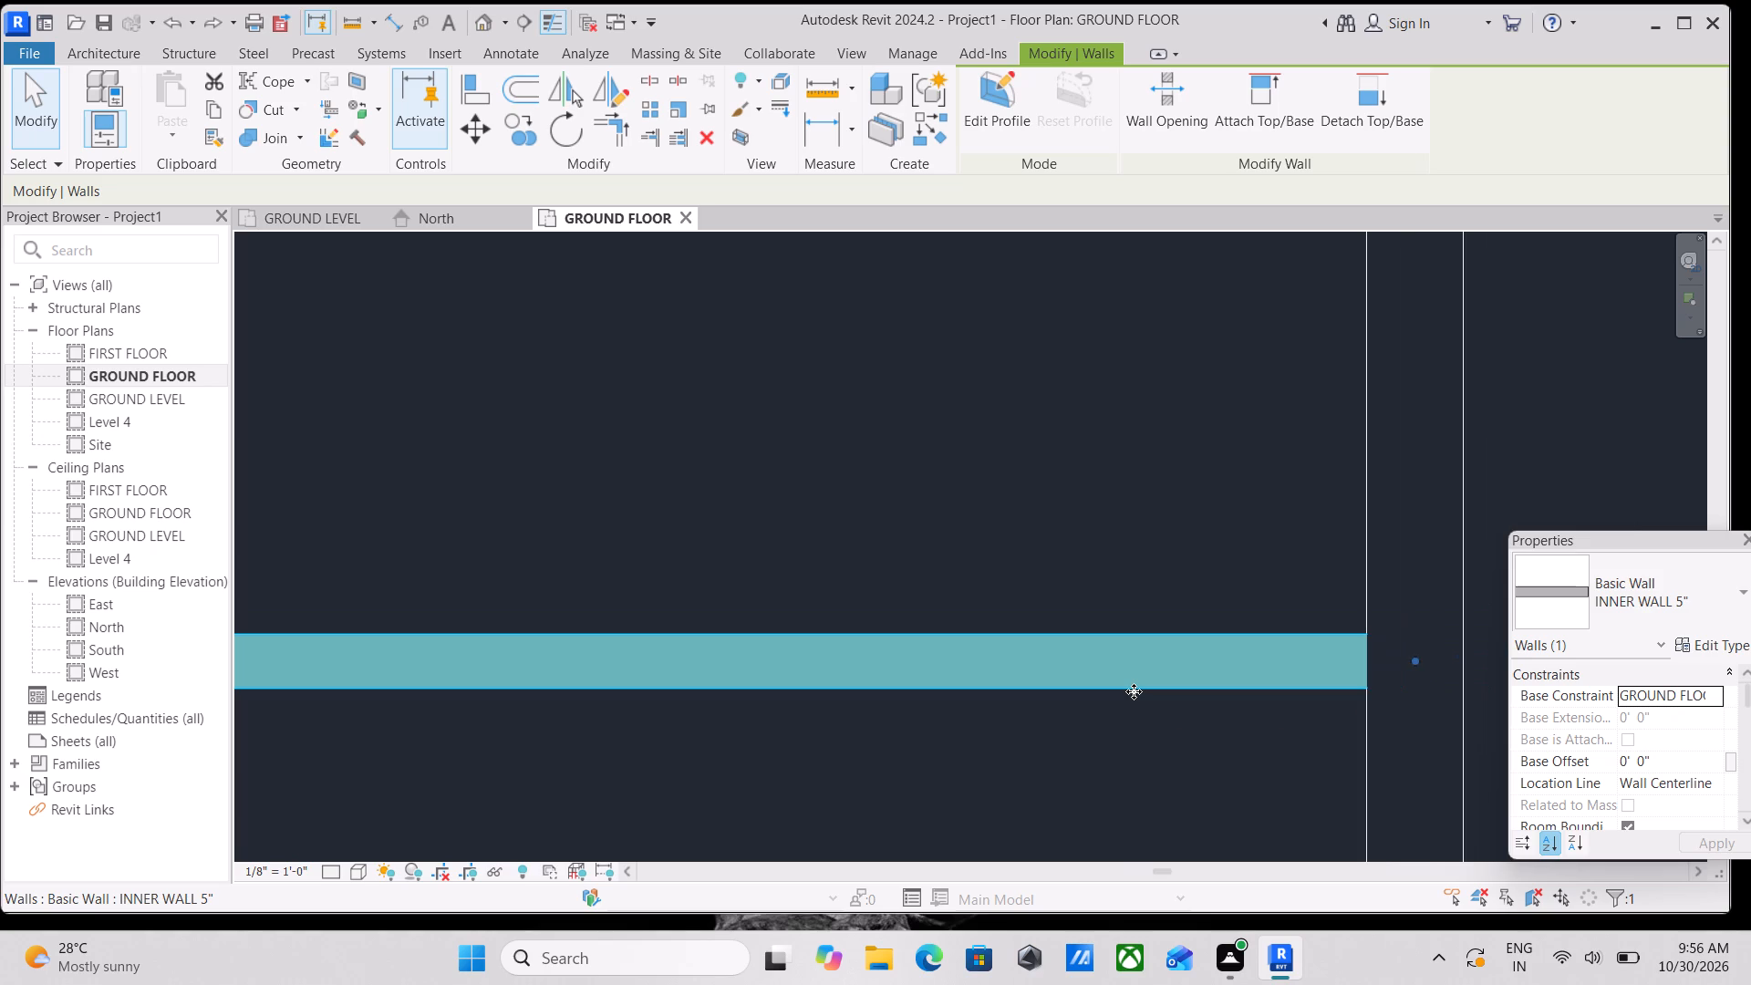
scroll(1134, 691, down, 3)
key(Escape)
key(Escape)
Reference the partial inner wall's southern spacing dimension to the north face of the inner wall closing the room.
scroll(1134, 658, down, 5)
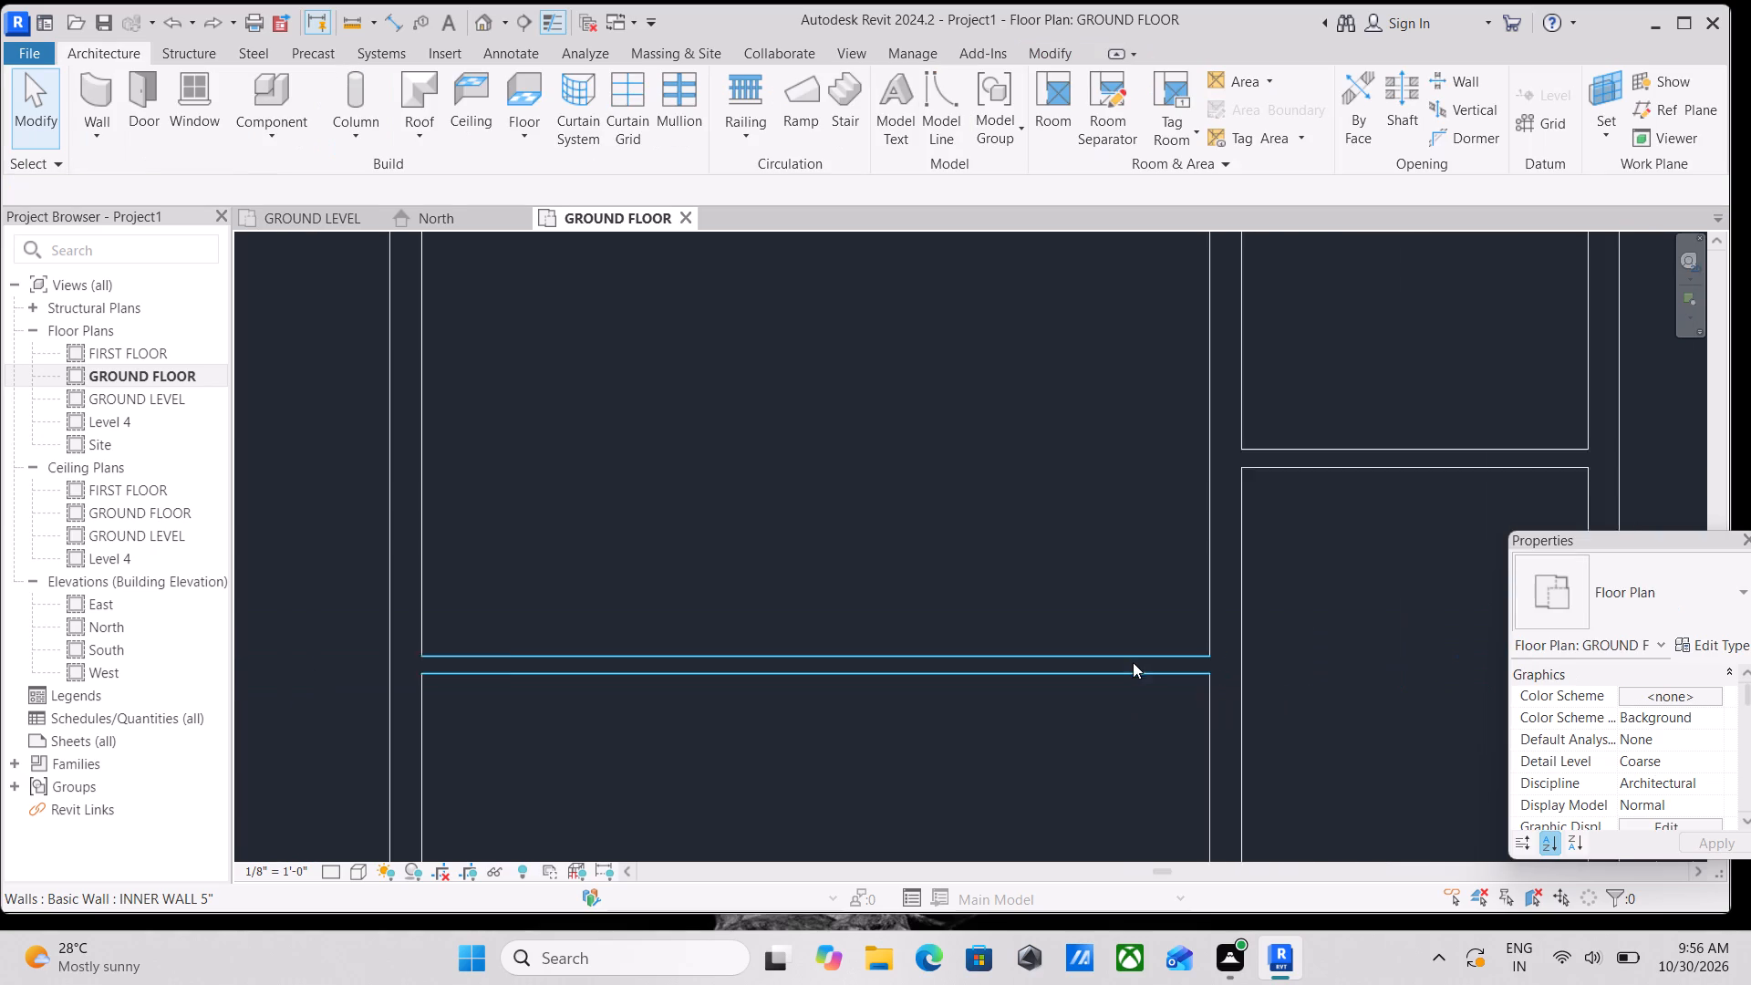
scroll(1133, 662, down, 2)
middle_drag(1133, 662, 1149, 957)
scroll(1149, 928, up, 1)
click(1015, 617)
scroll(1075, 630, down, 3)
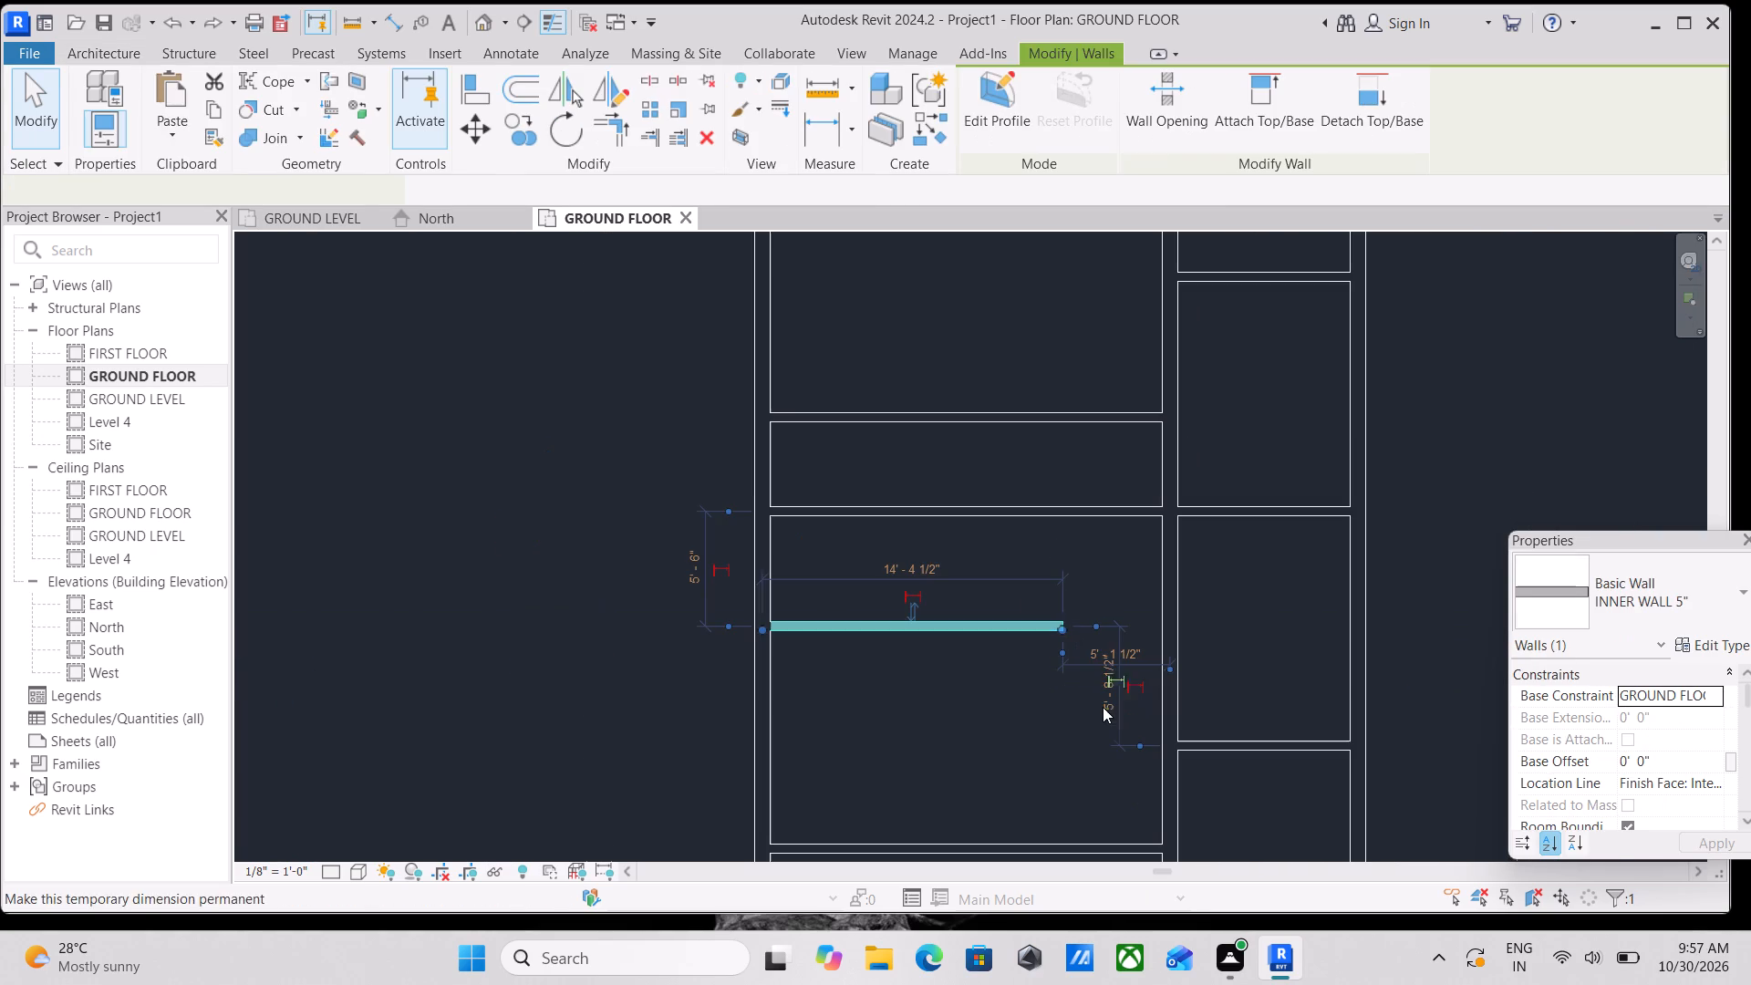
middle_drag(1065, 723, 1105, 607)
scroll(1155, 694, up, 3)
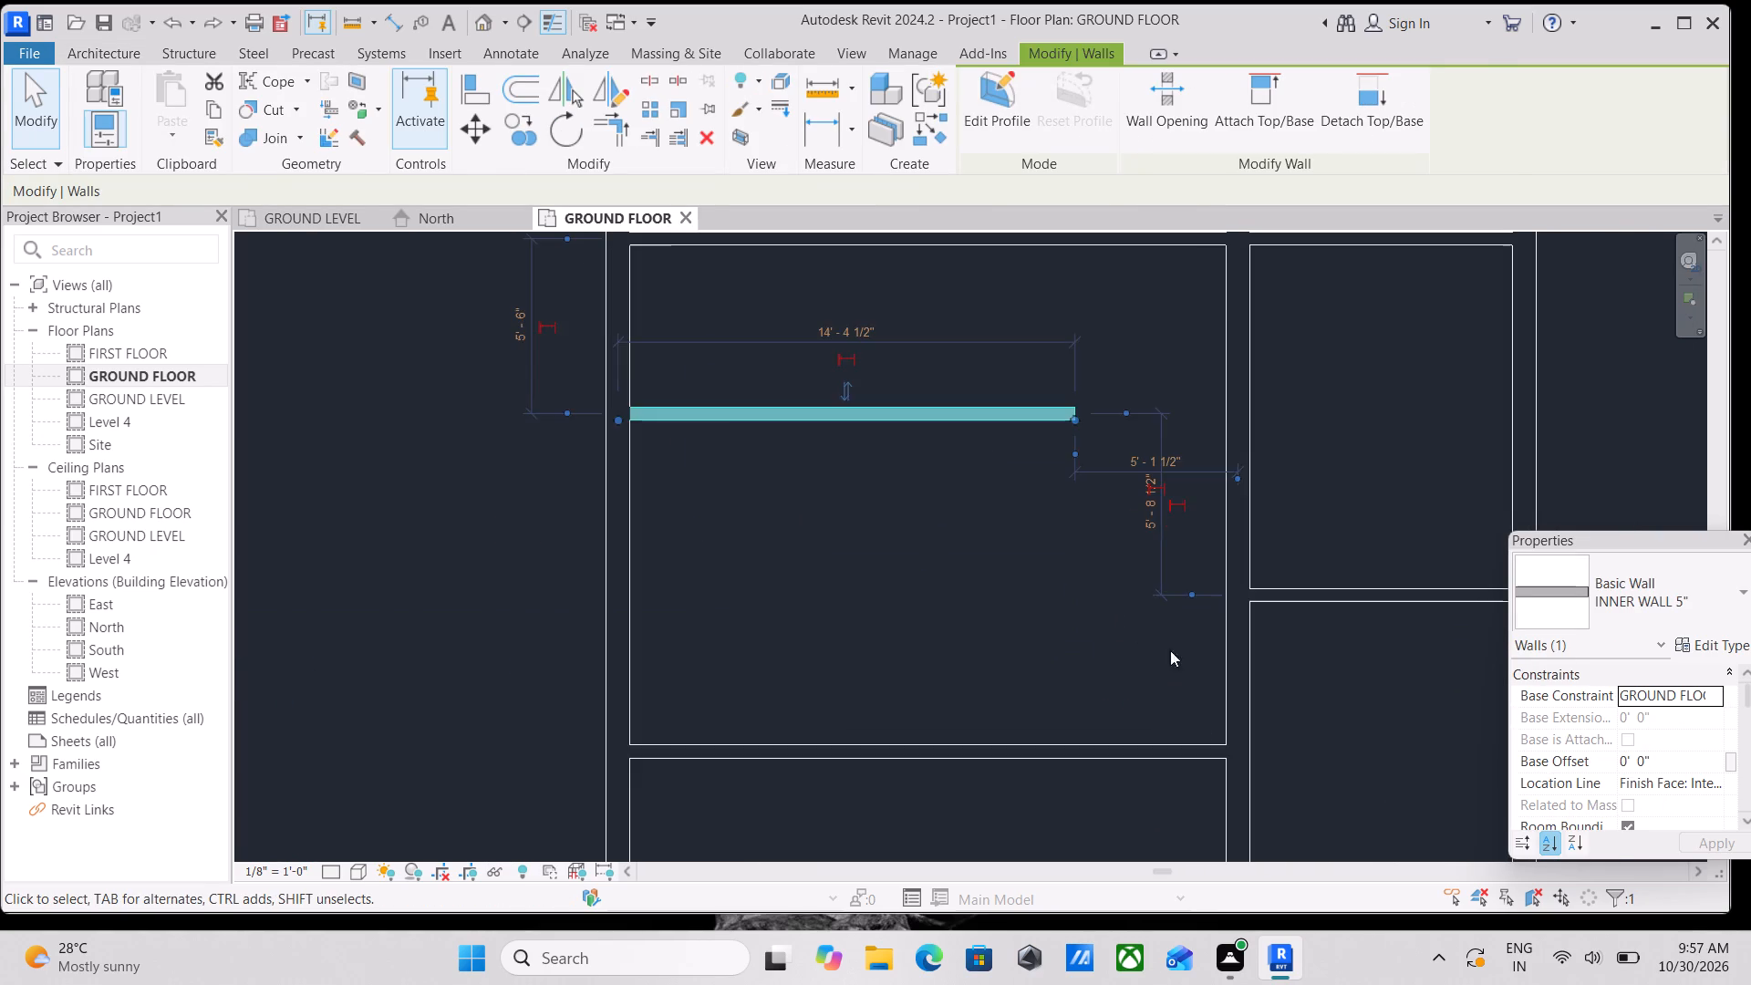
scroll(1169, 596, up, 3)
drag(1203, 593, 1203, 629)
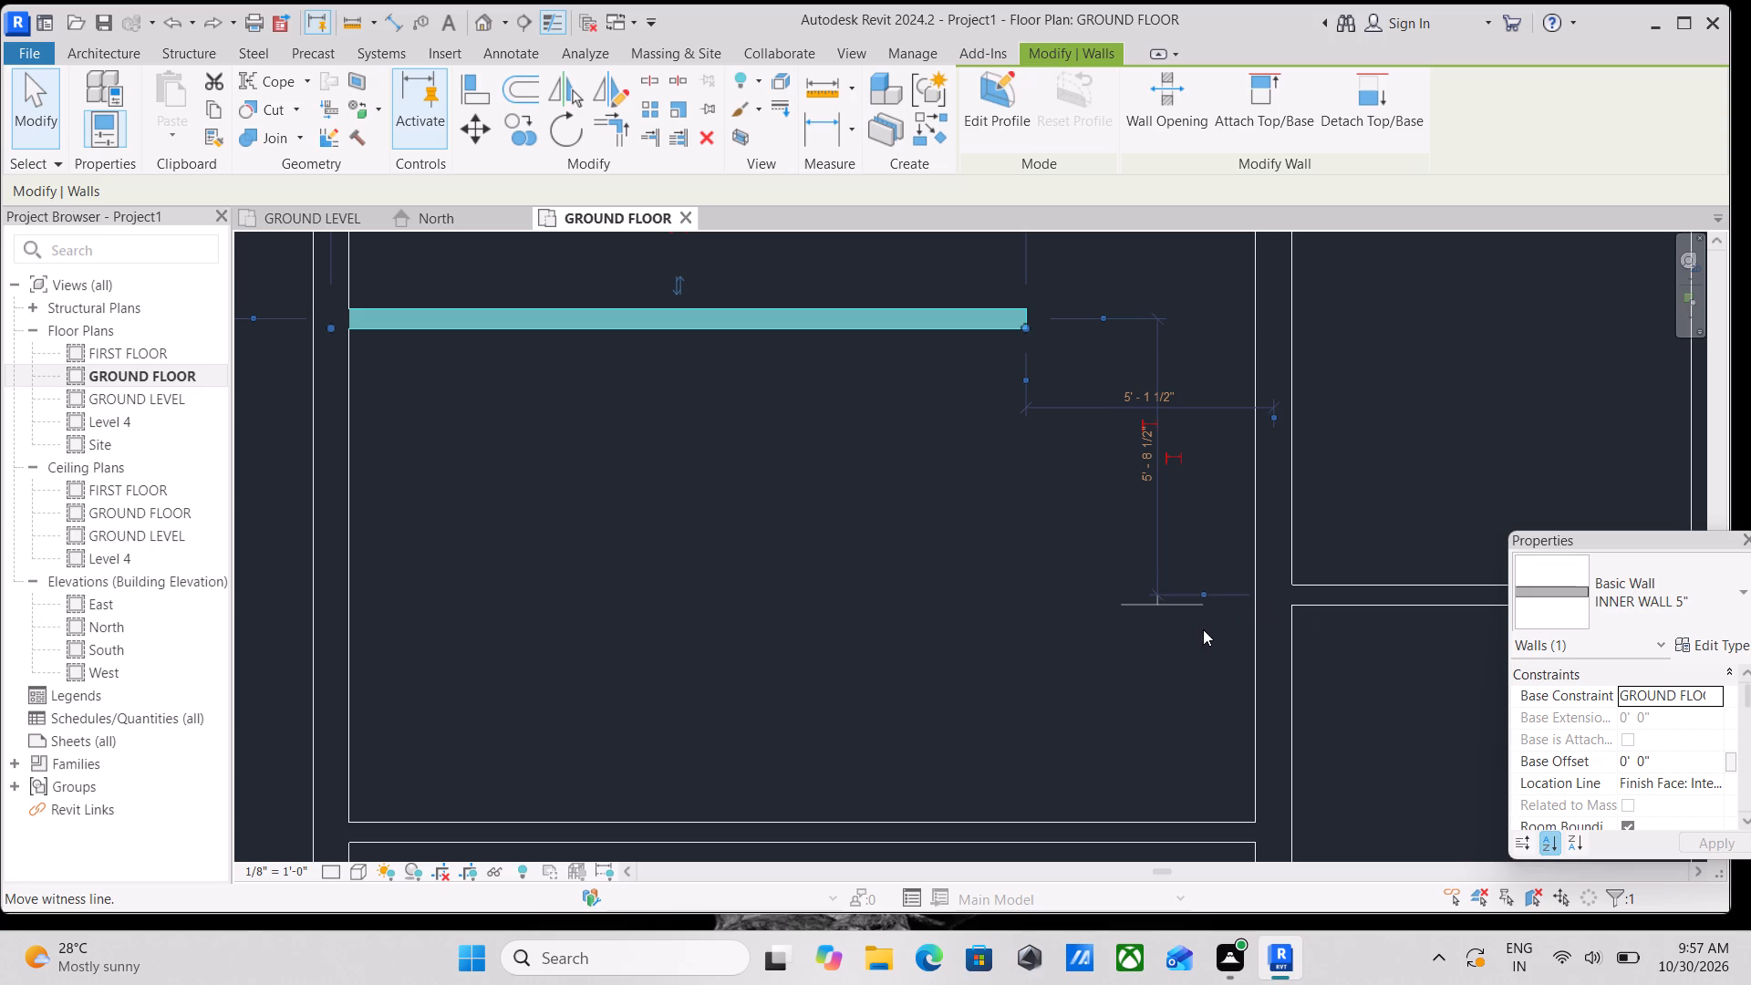
drag(1203, 629, 1241, 836)
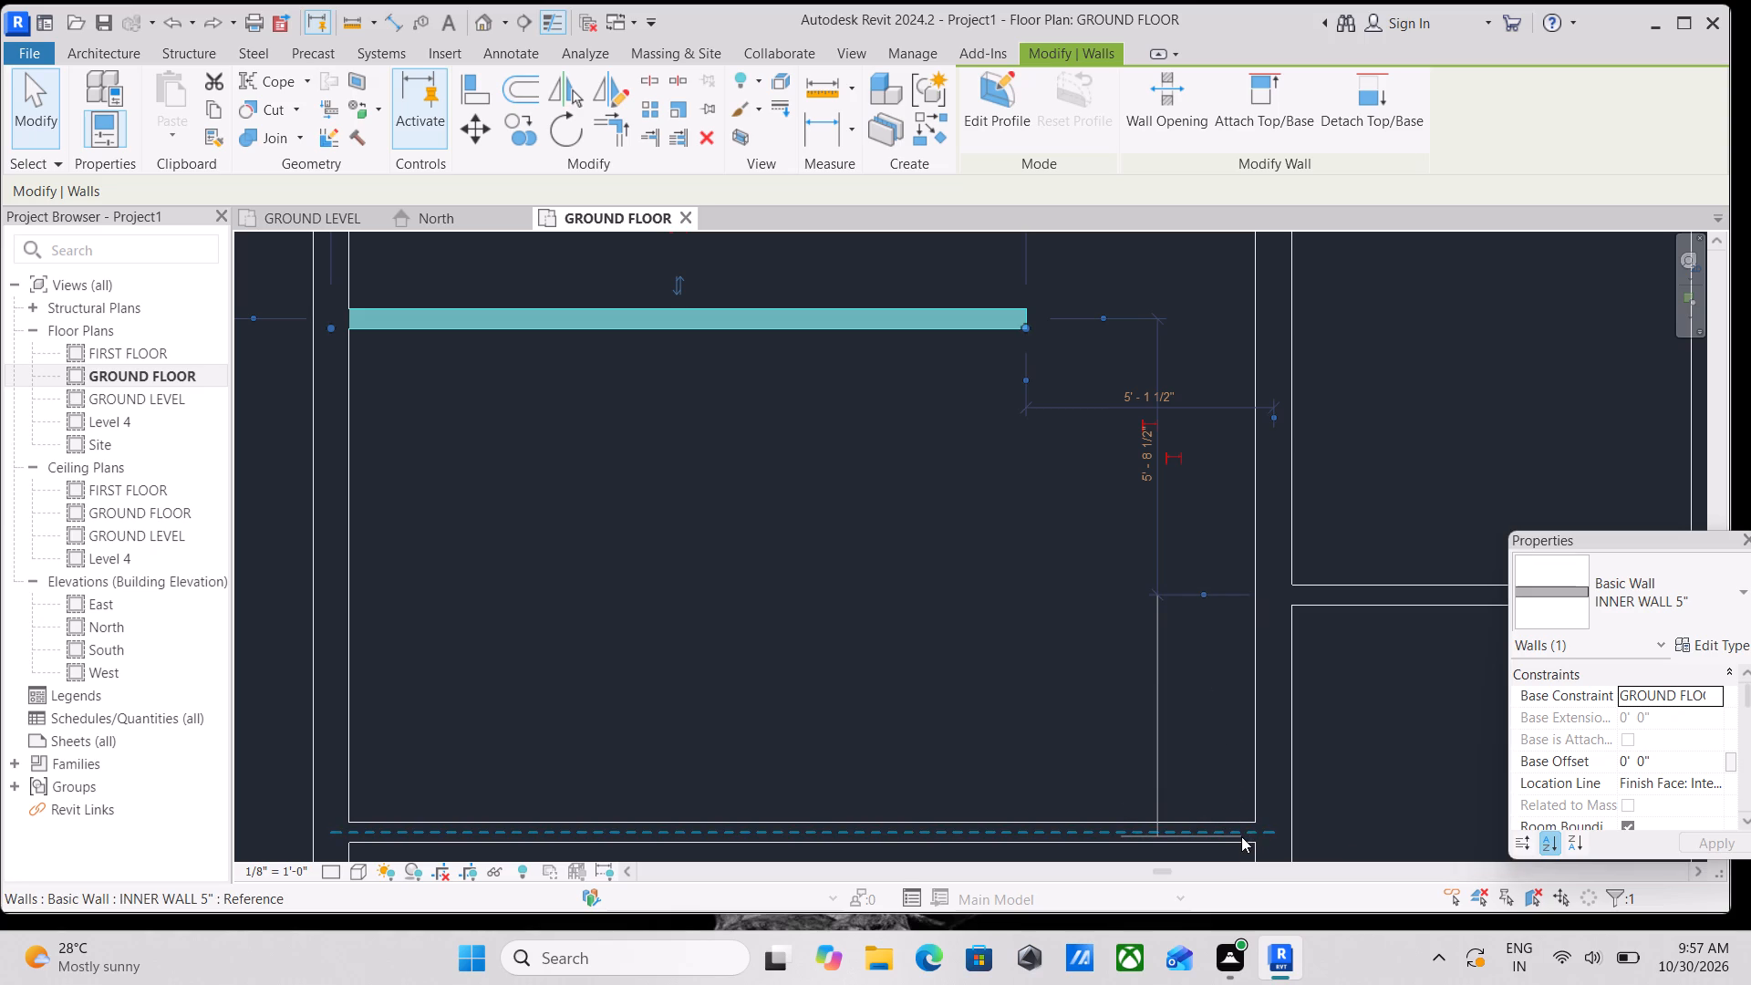
drag(1241, 836, 1242, 845)
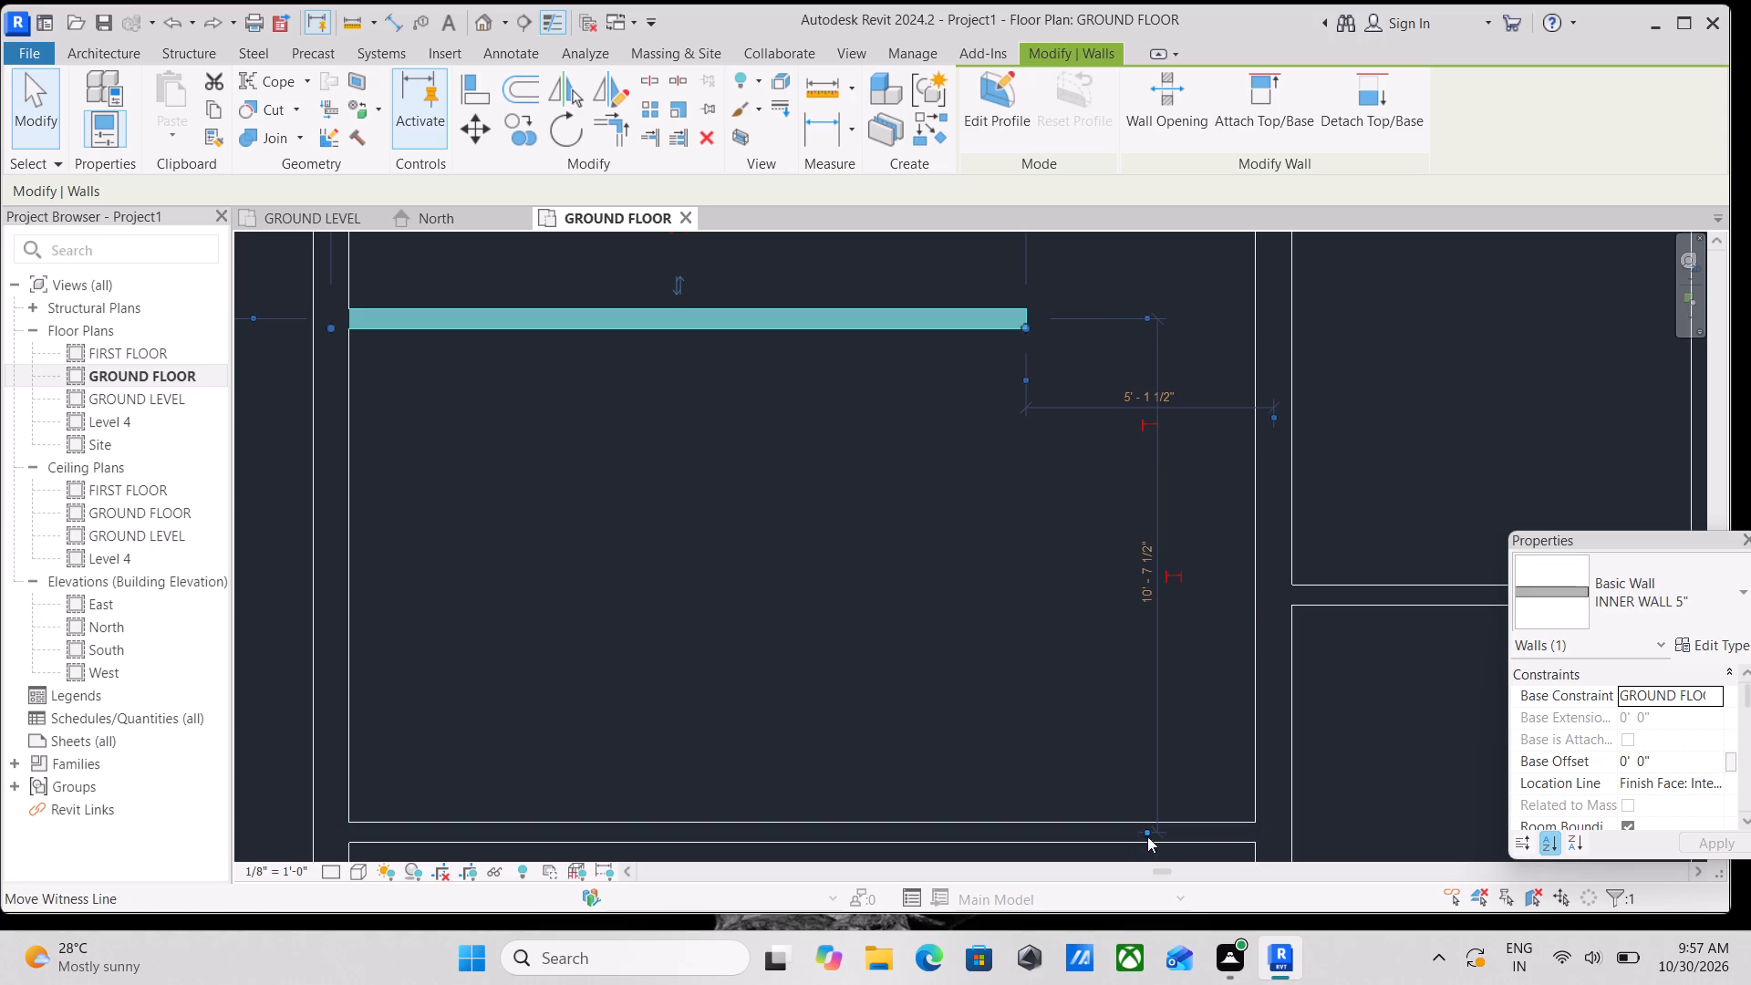
click(1146, 826)
scroll(1224, 765, down, 3)
middle_drag(1139, 624, 1158, 684)
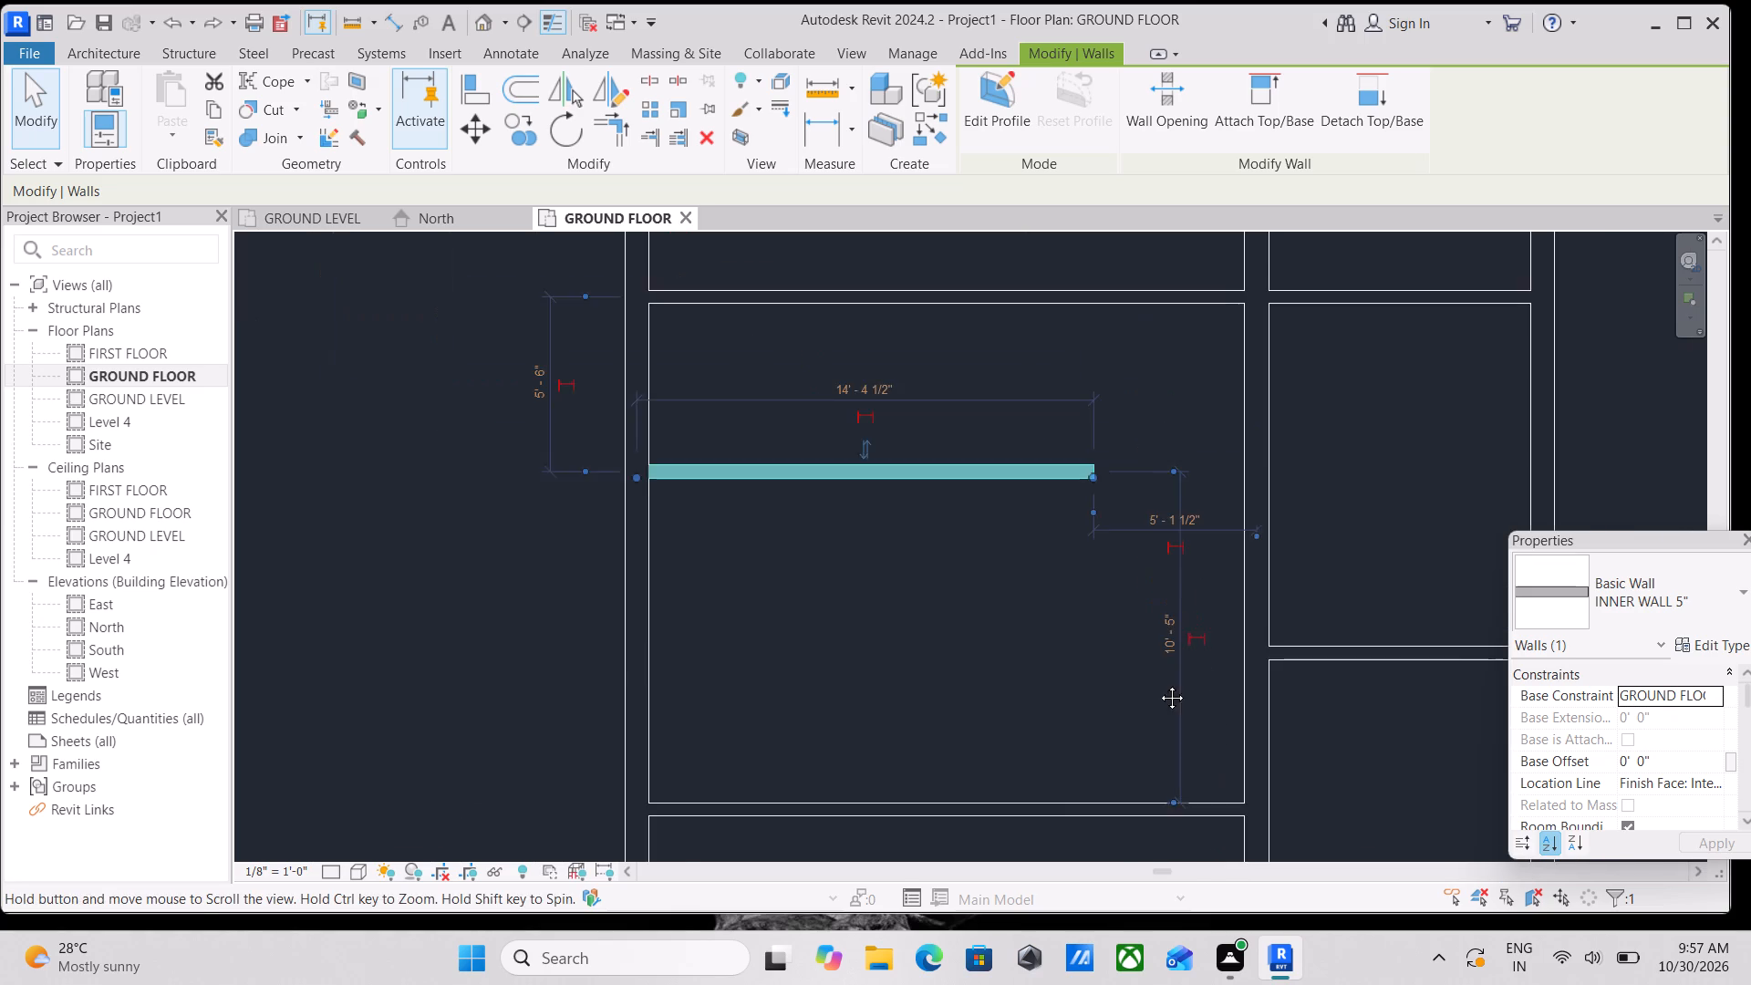
Set the clear distance from the partial wall's south face to the inner wall south of it to 12' 0".
middle_drag(1158, 684, 1175, 748)
scroll(1149, 555, up, 11)
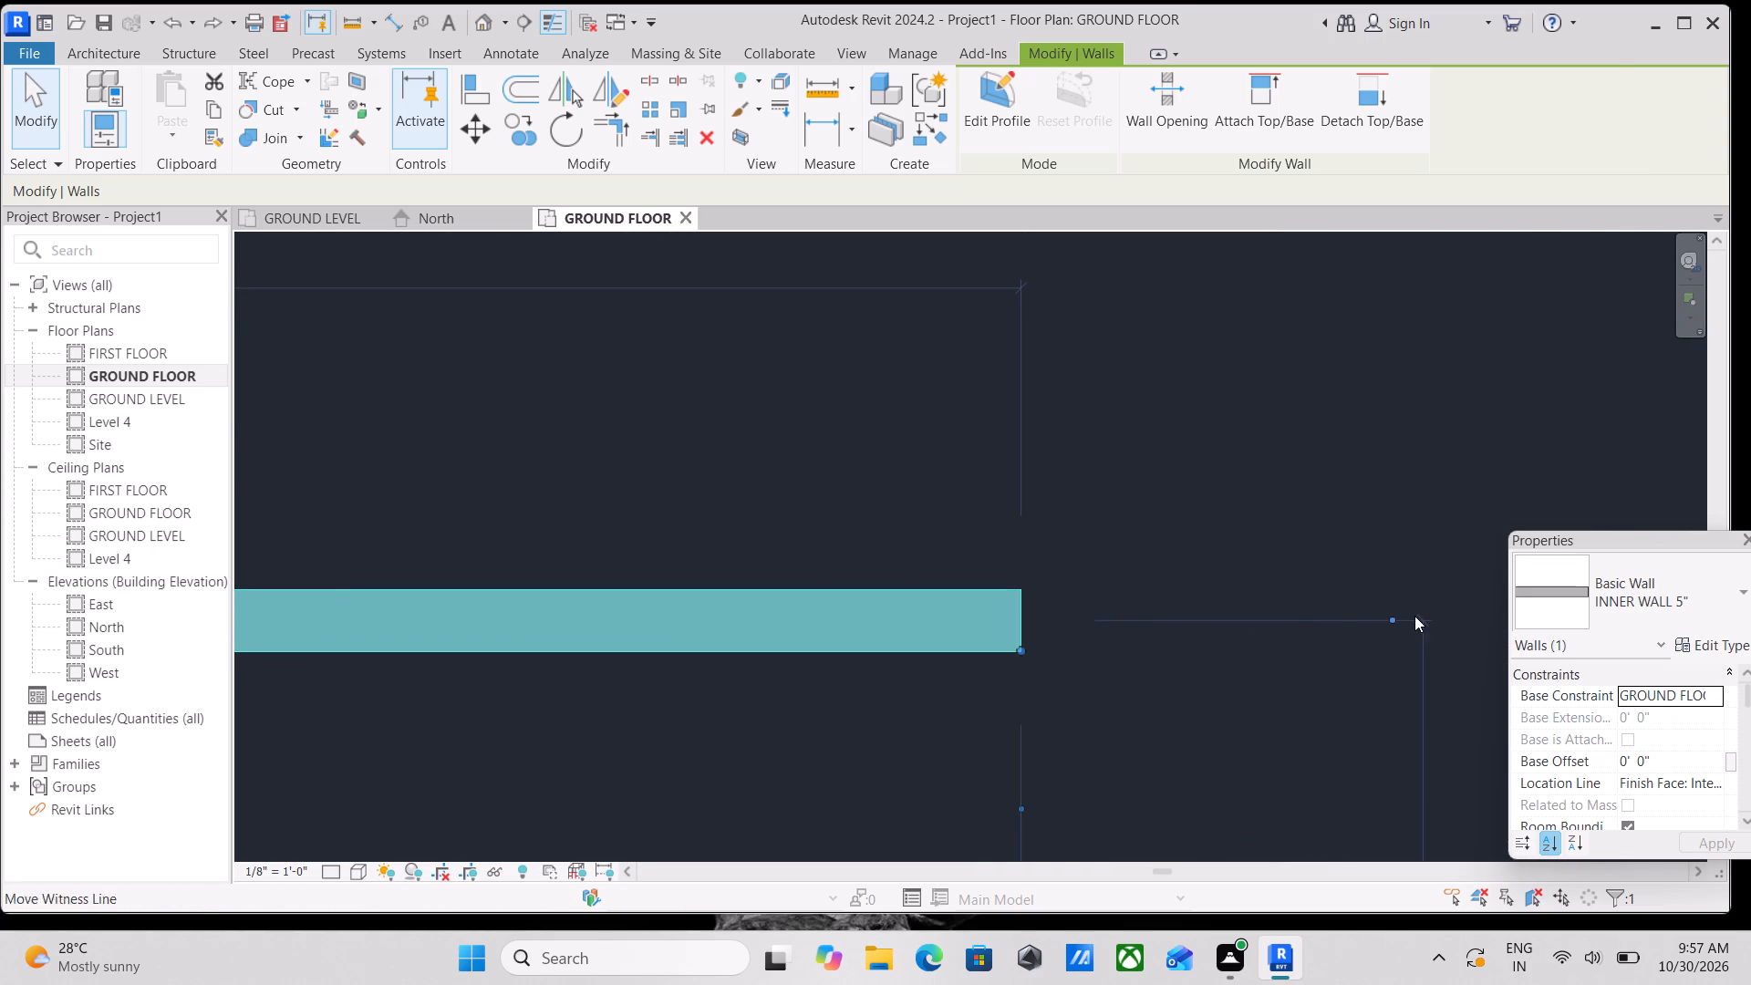
click(1393, 623)
scroll(1161, 640, down, 12)
middle_drag(1184, 653, 1169, 562)
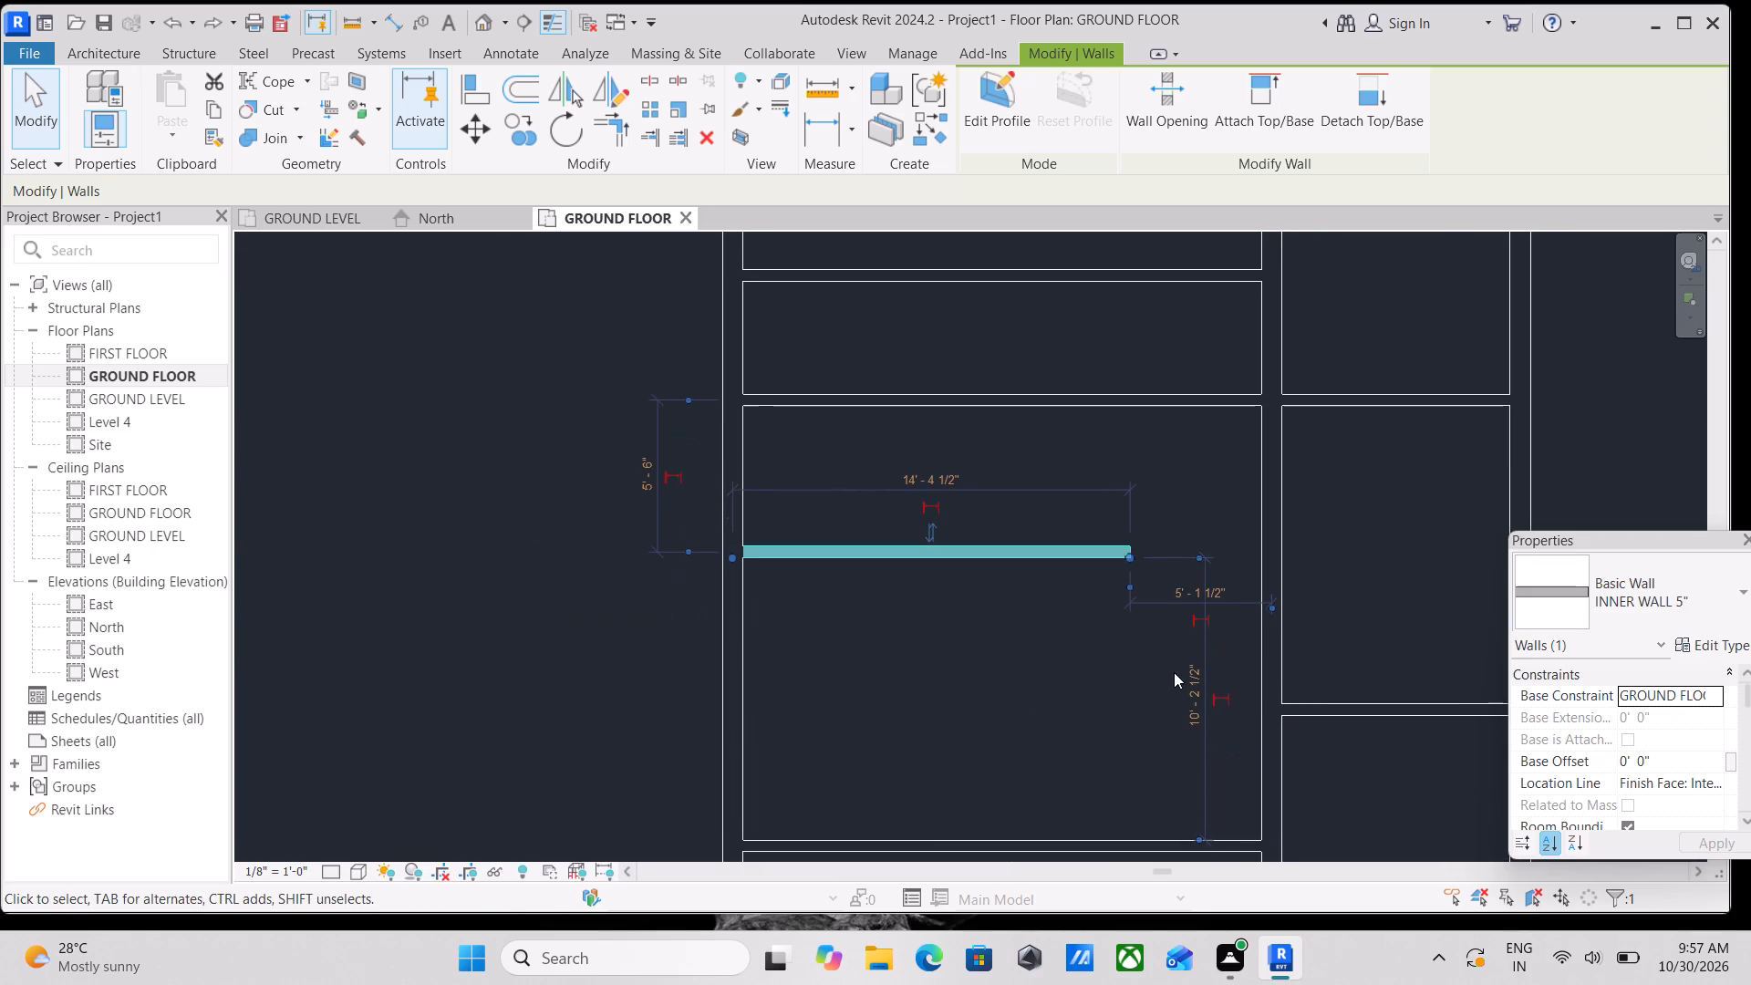
click(1197, 694)
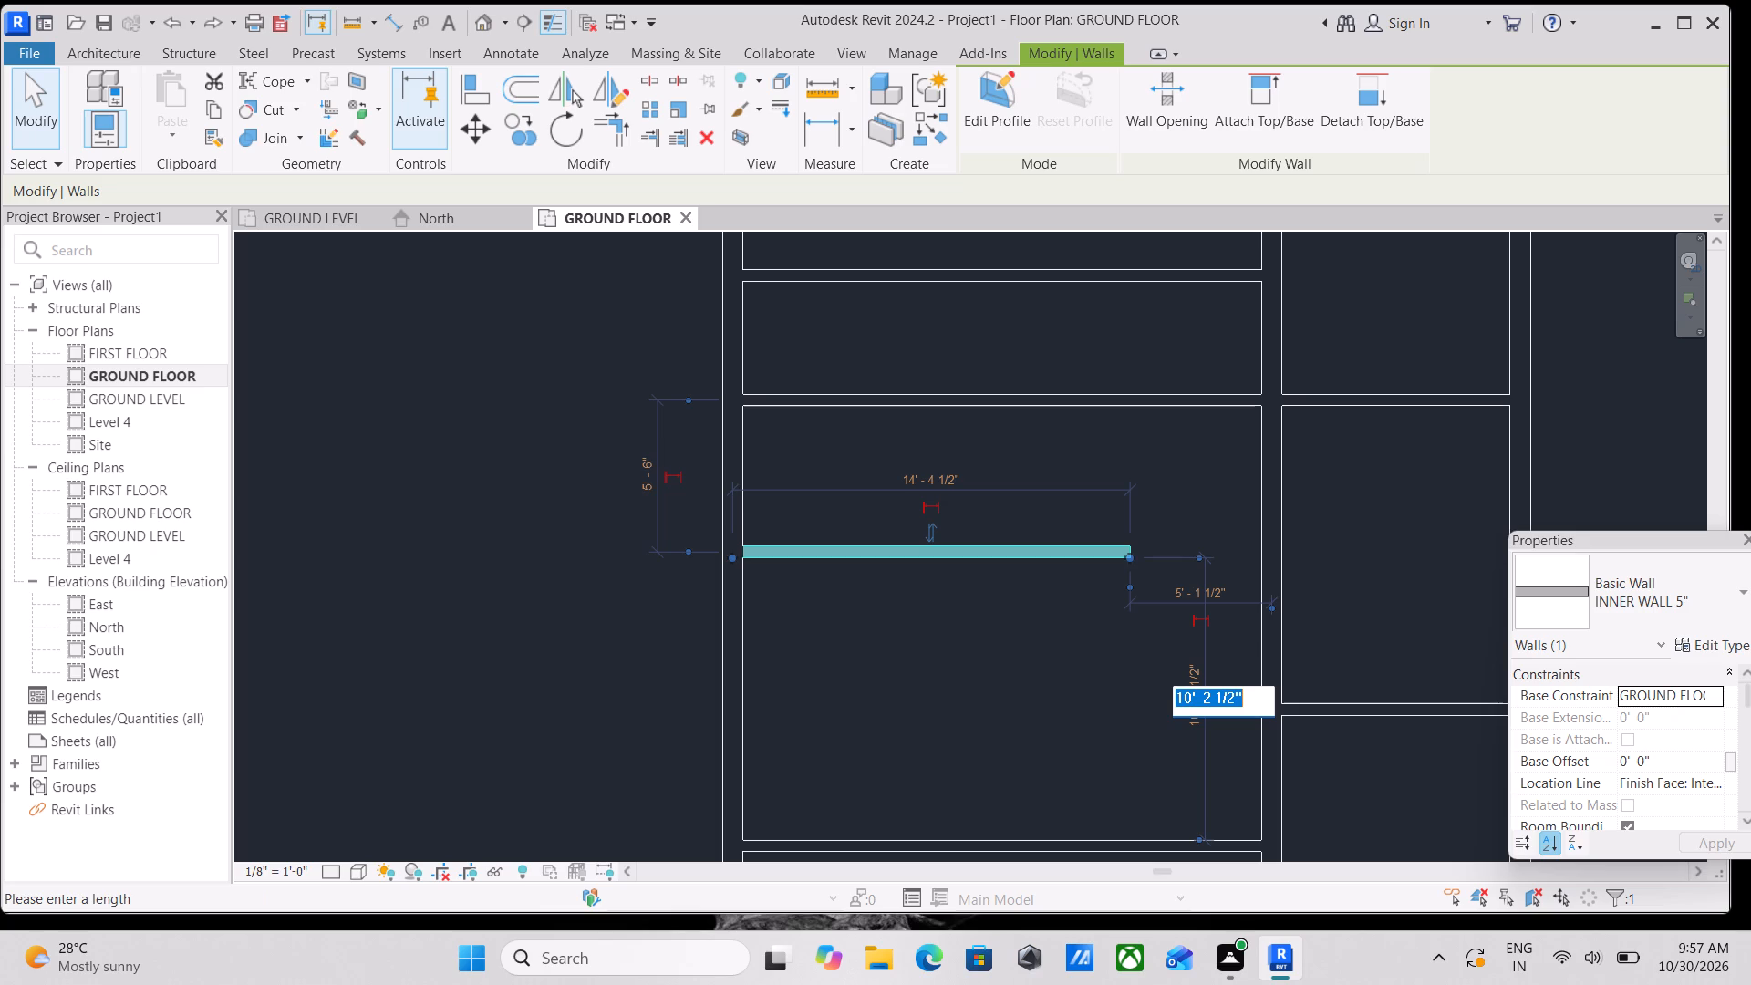
text(12')
key(Return)
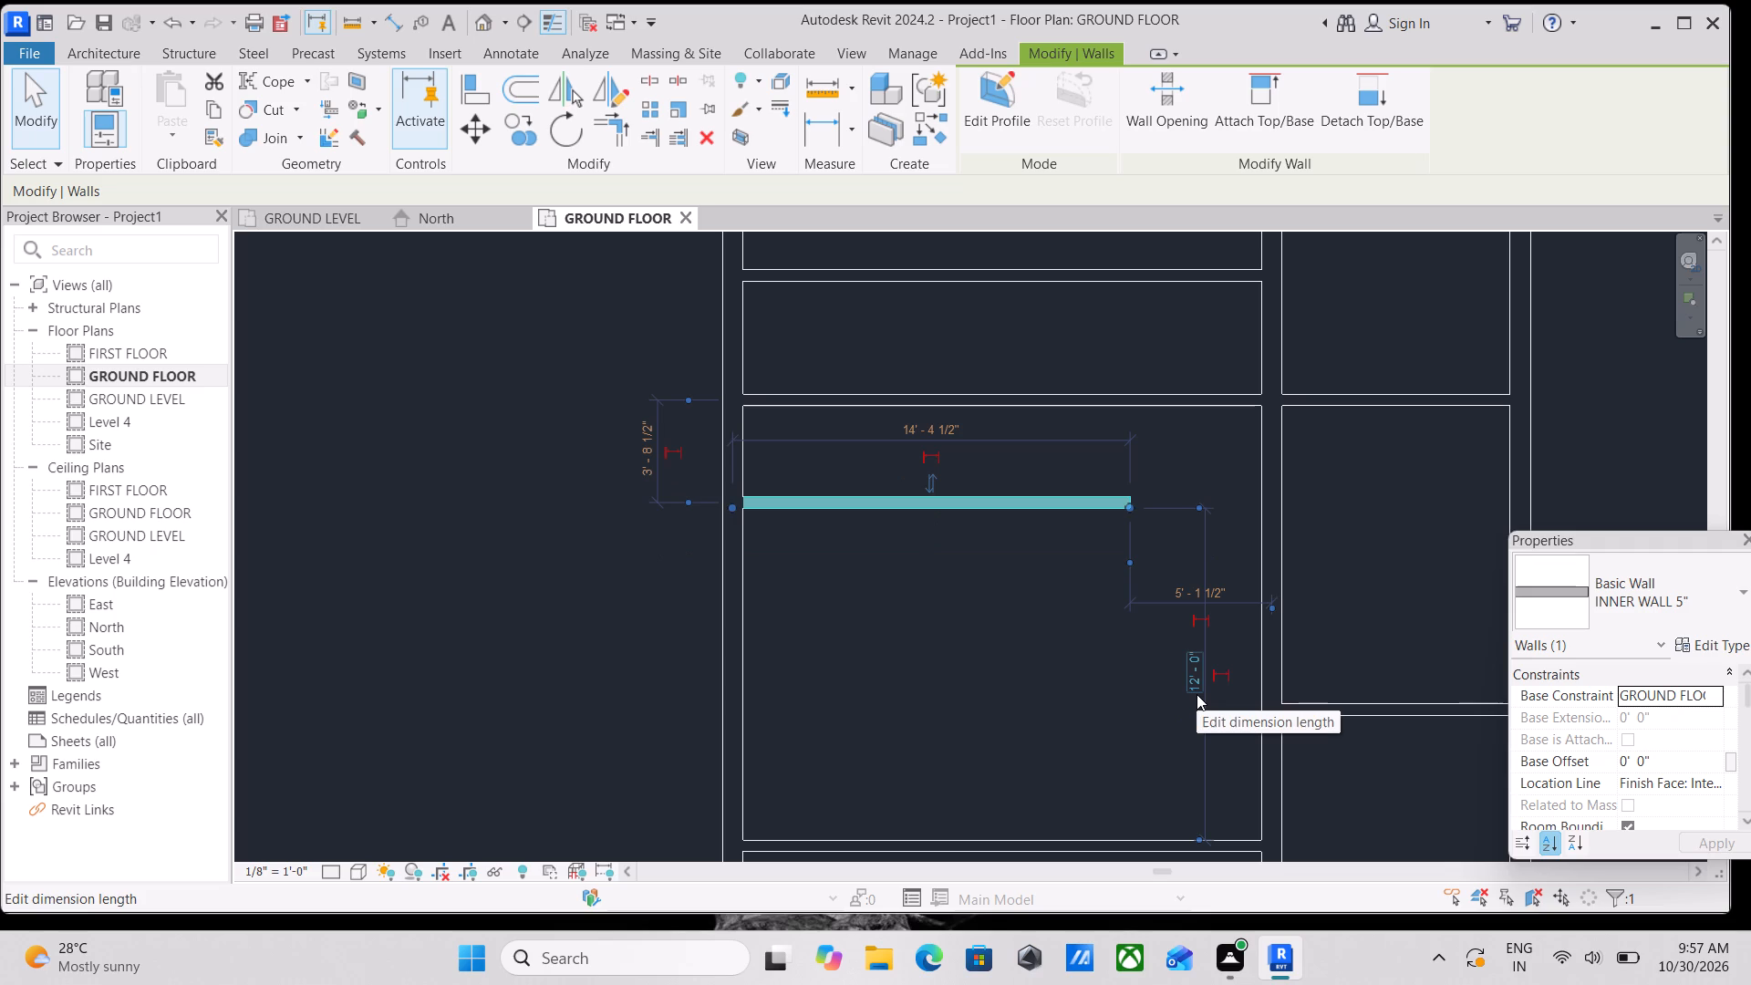
key(Escape)
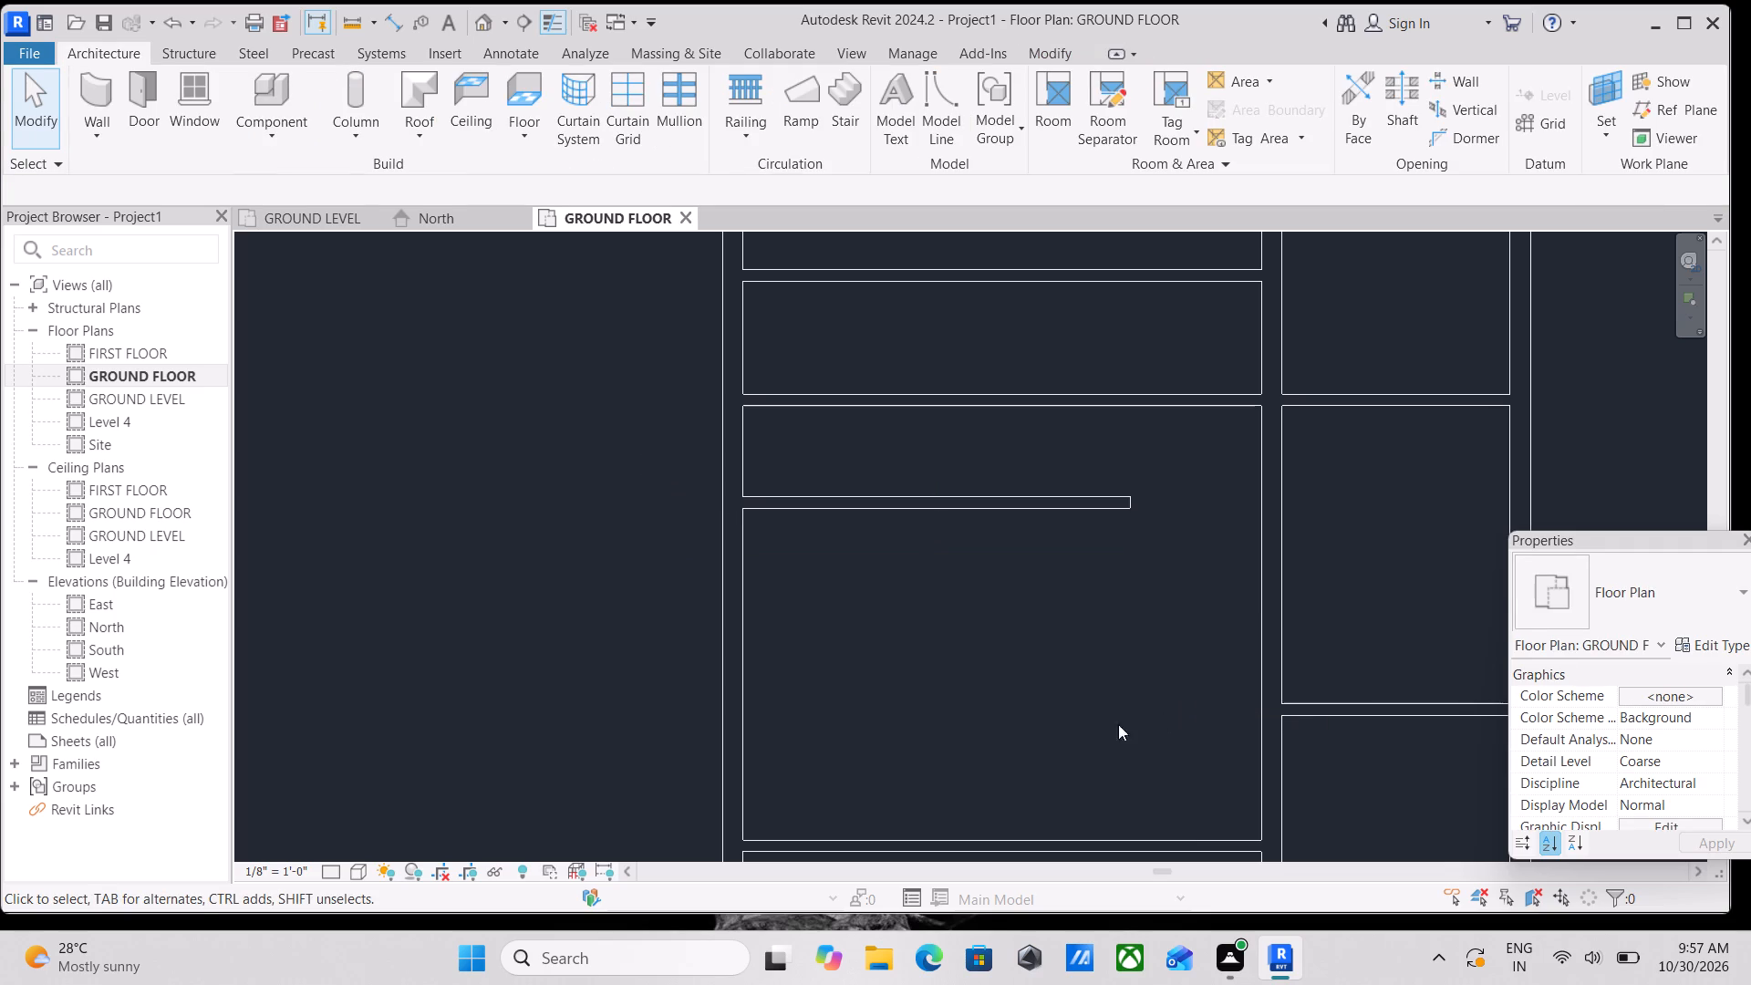
Draw a vertical INNER WALL 5" 12' 0" long from the partial wall's south face to the inner wall south of it.
text(WA)
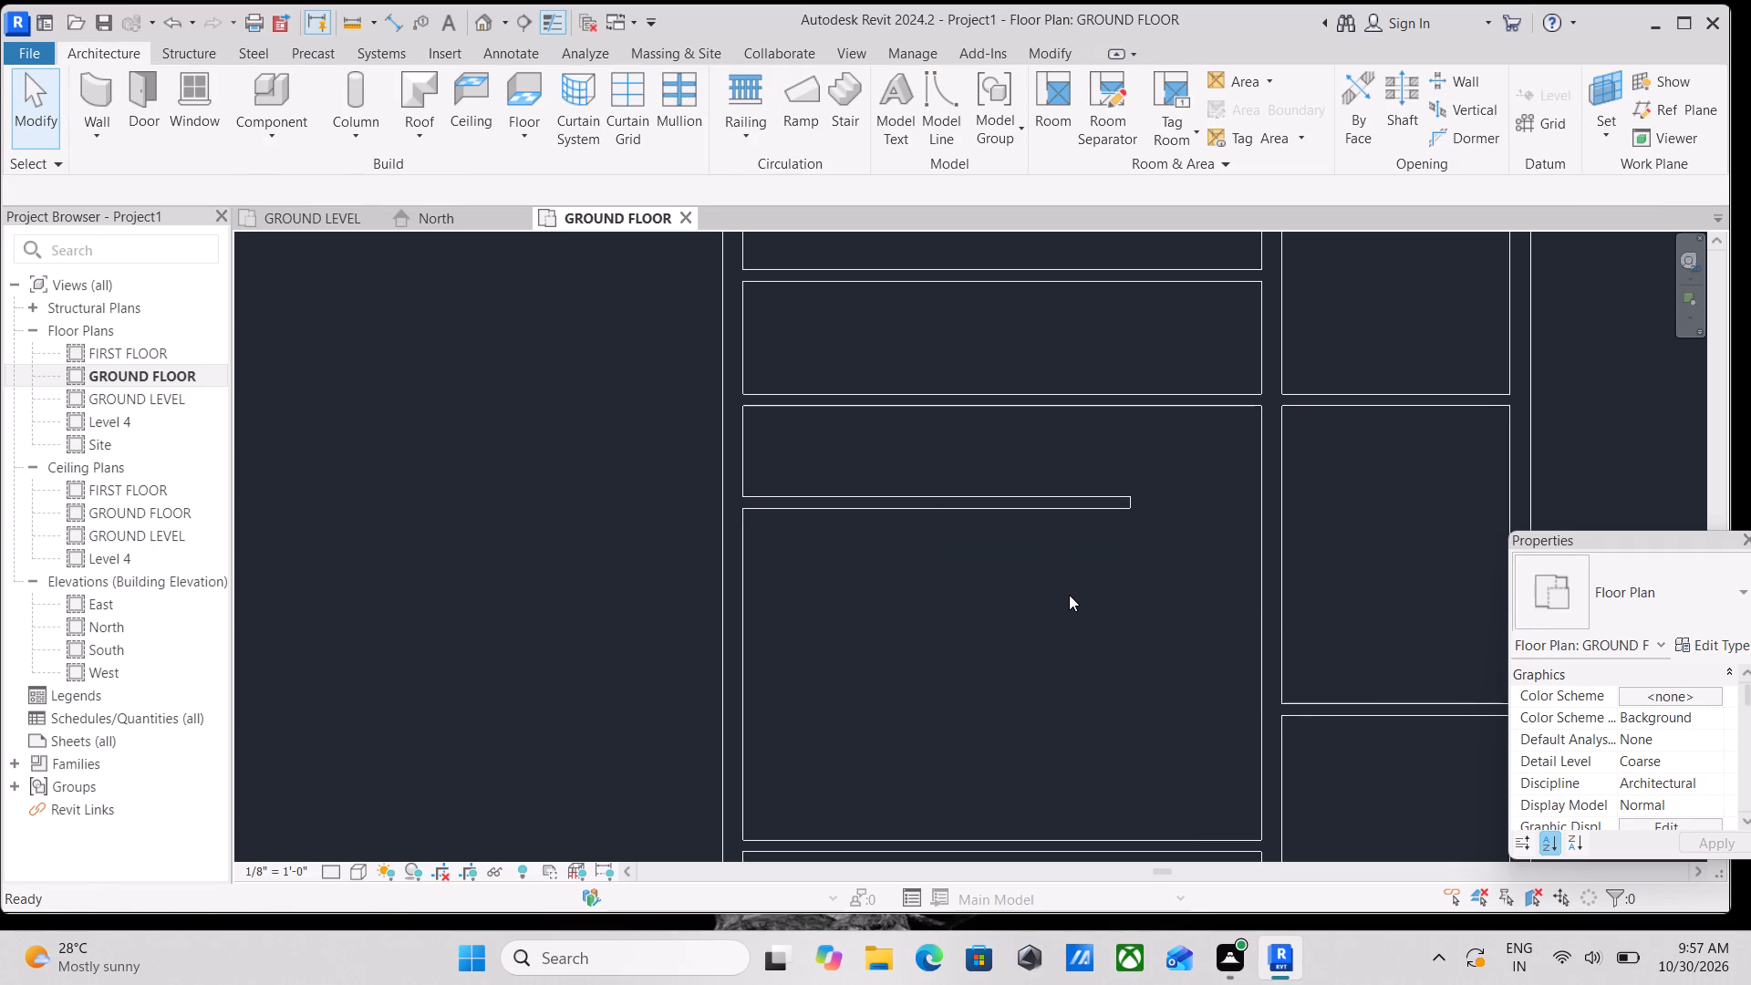
click(1062, 512)
middle_drag(1052, 725, 1096, 554)
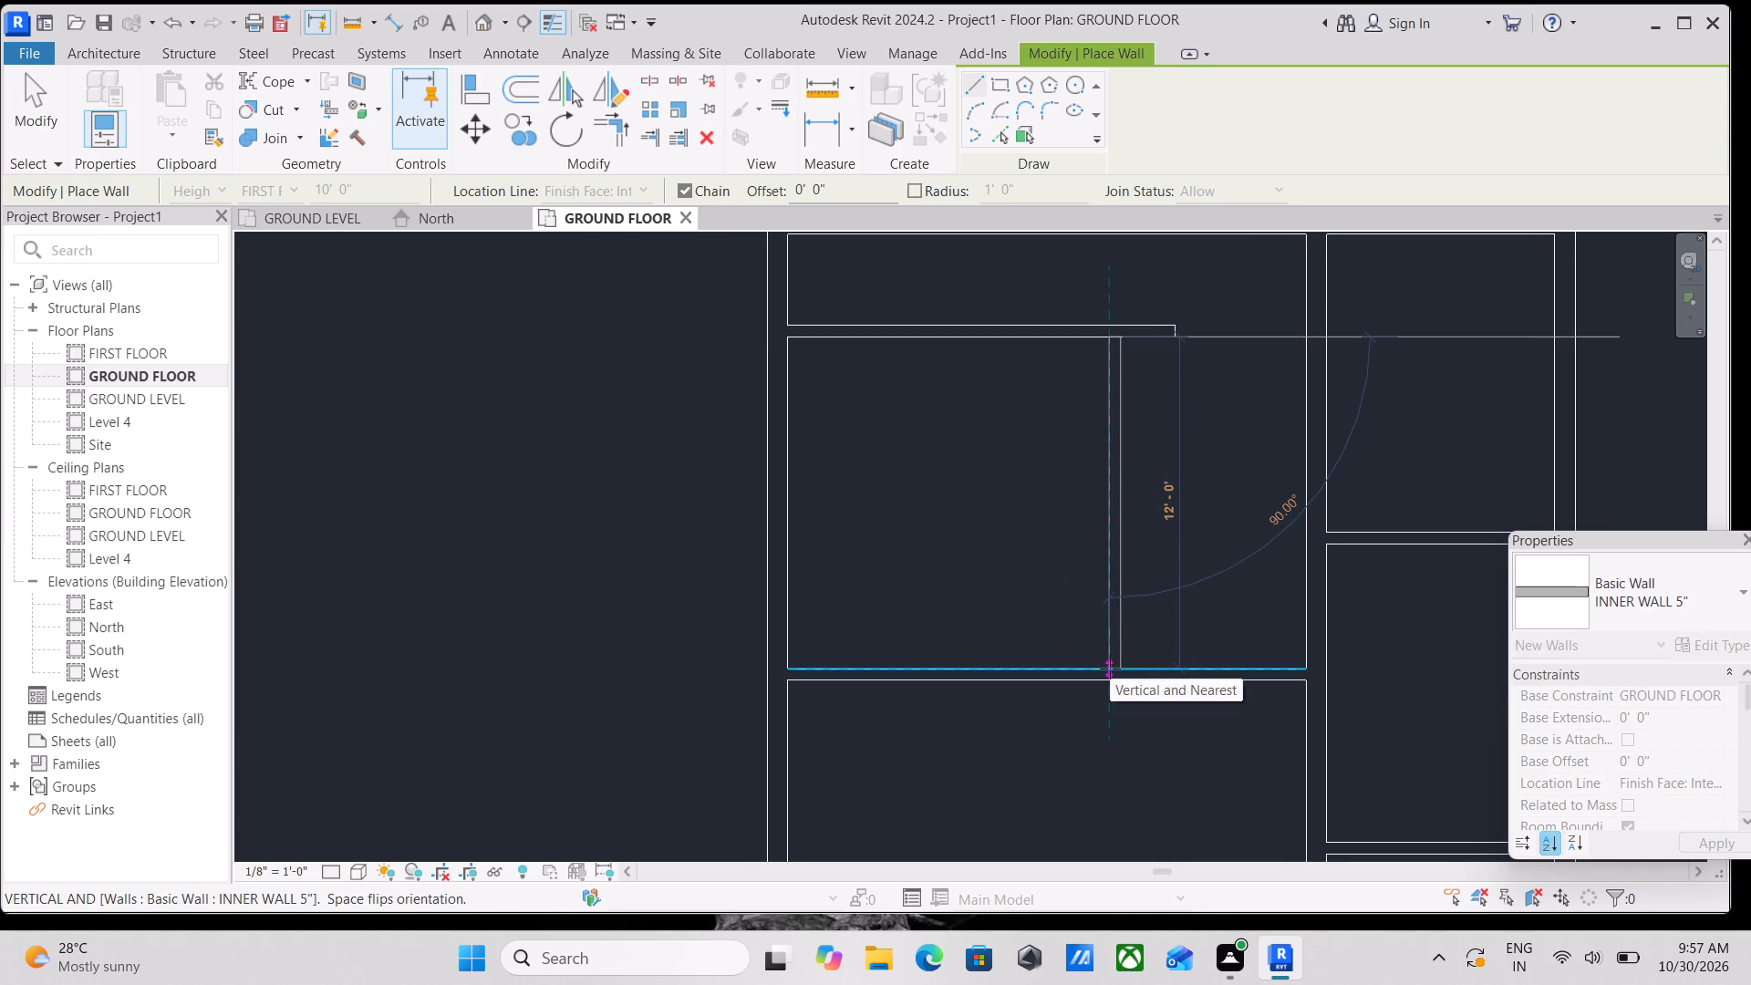
click(1110, 669)
key(Escape)
key(Escape)
key(Escape)
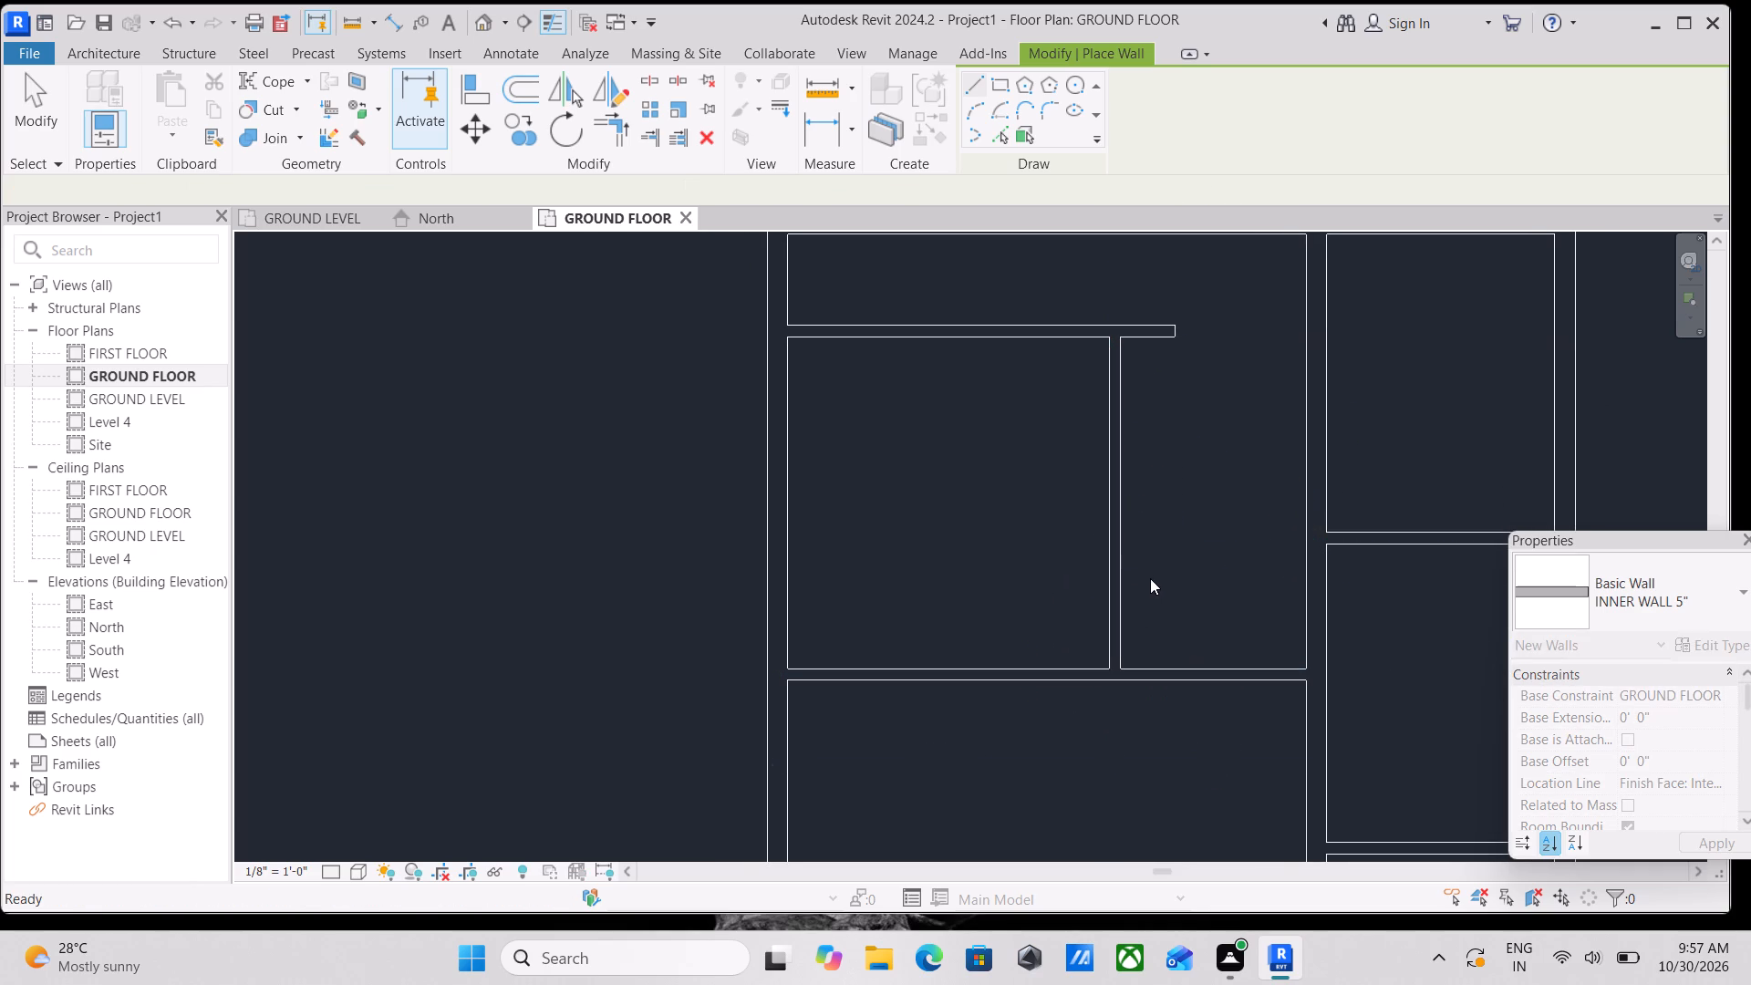
Set the clear distance from the west outer wall's inner face to the west face of the new vertical inner wall to 10' 6".
click(1124, 553)
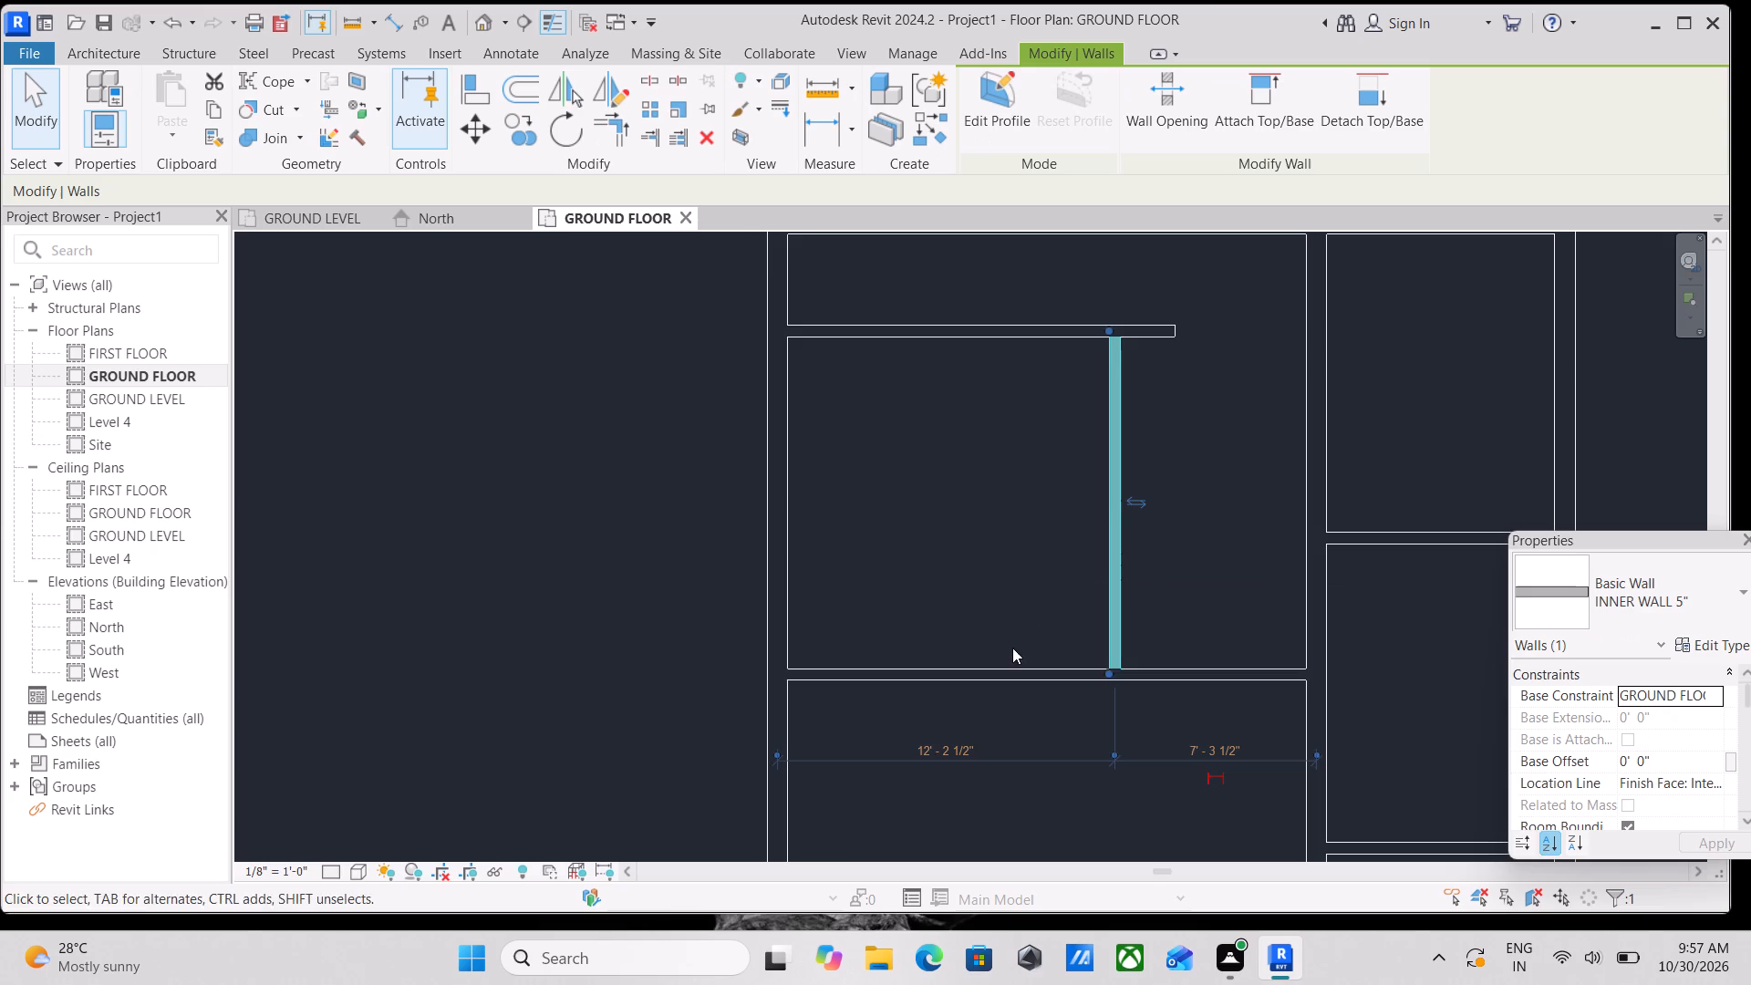
scroll(987, 743, up, 3)
scroll(1147, 714, up, 3)
scroll(1222, 621, up, 5)
click(1149, 581)
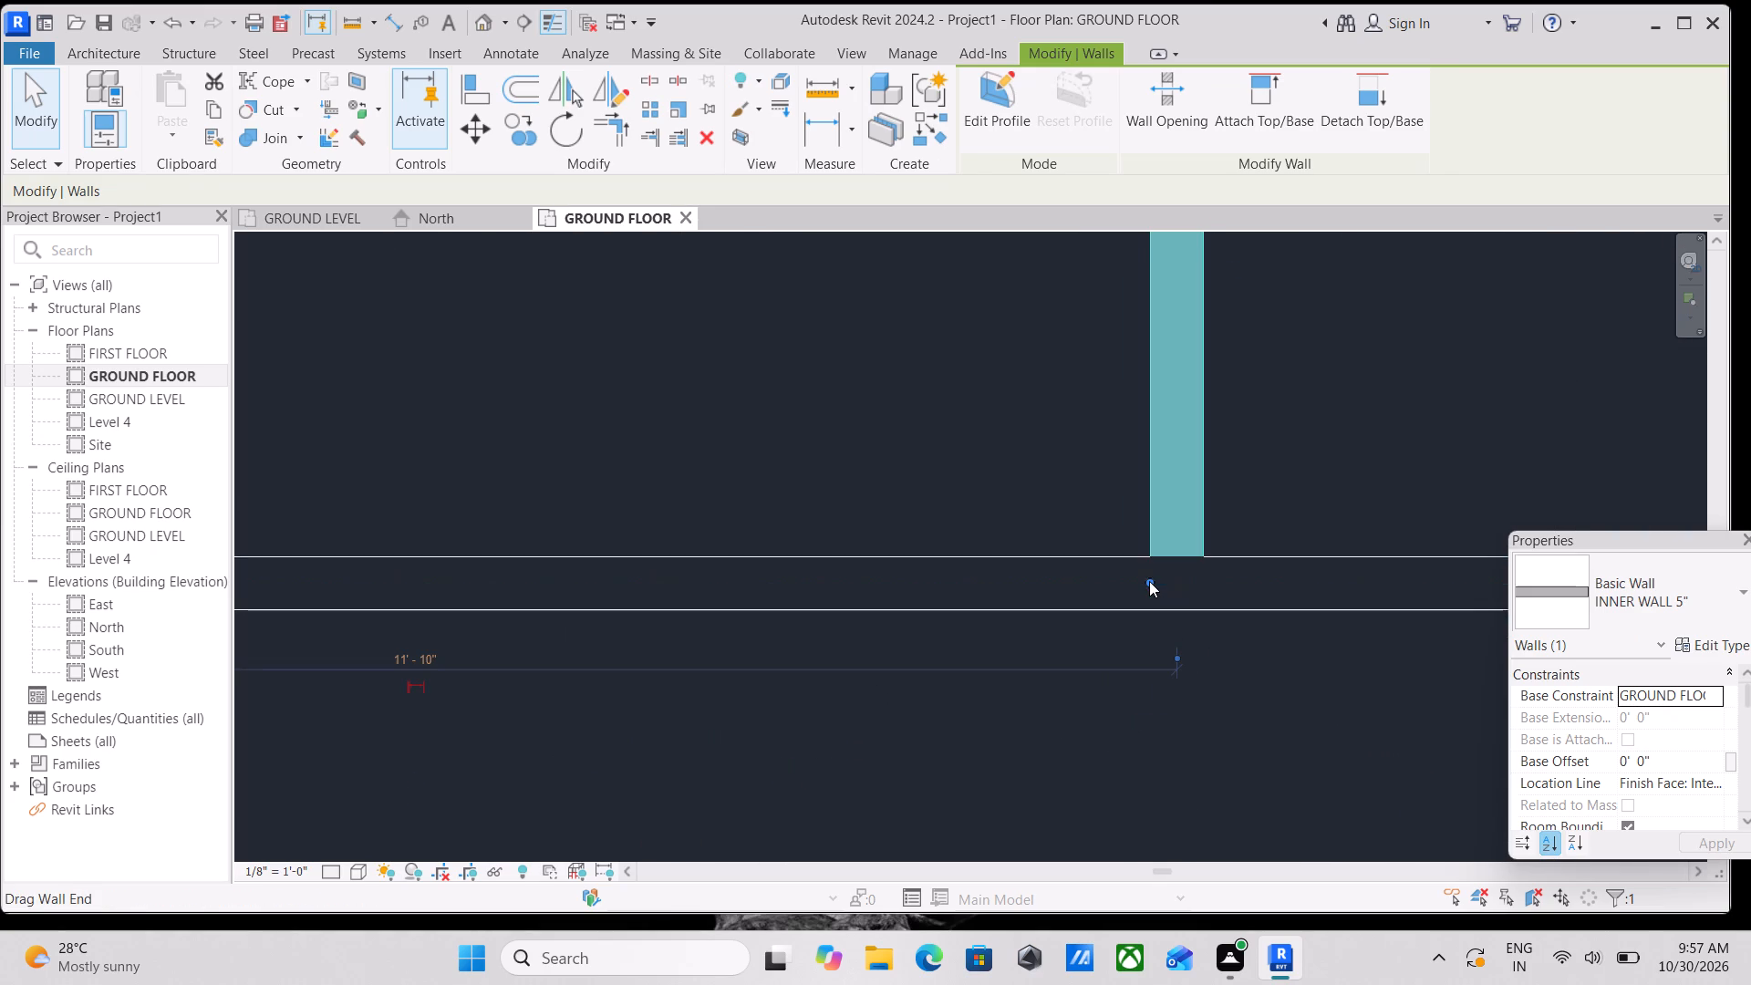
scroll(1149, 581, down, 1)
click(1180, 653)
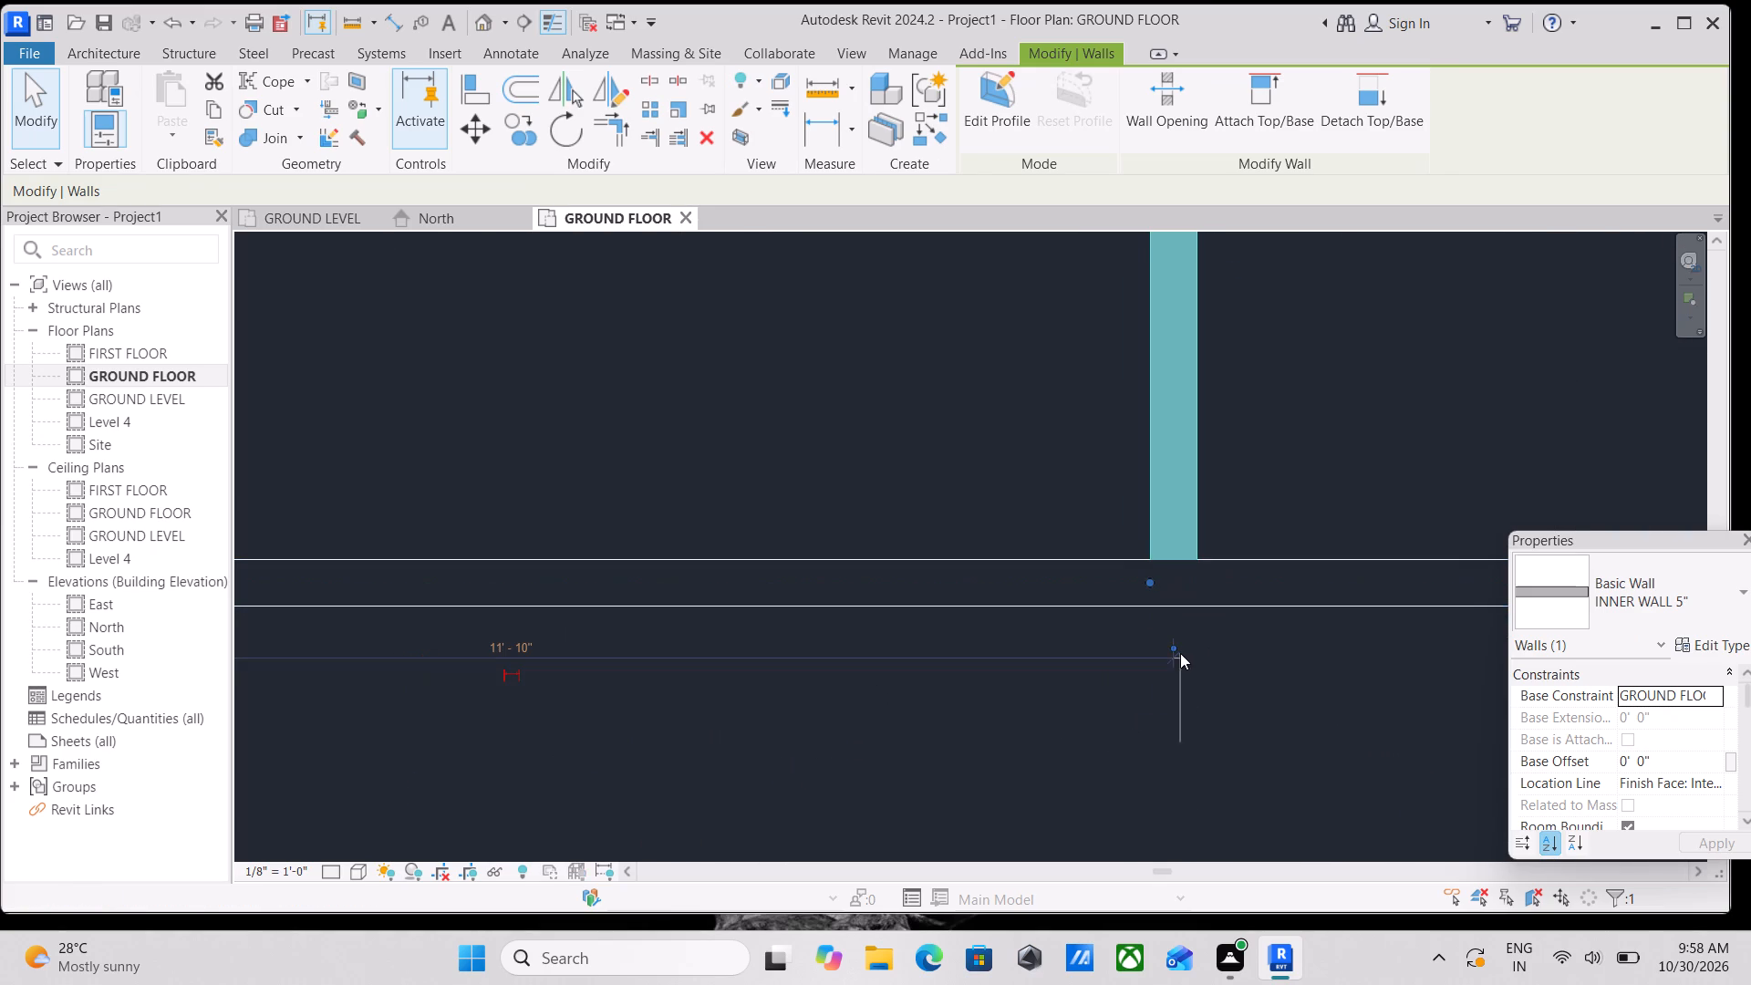
scroll(1180, 653, down, 5)
middle_drag(772, 740, 973, 719)
scroll(668, 668, up, 2)
middle_drag(982, 677, 813, 706)
click(917, 656)
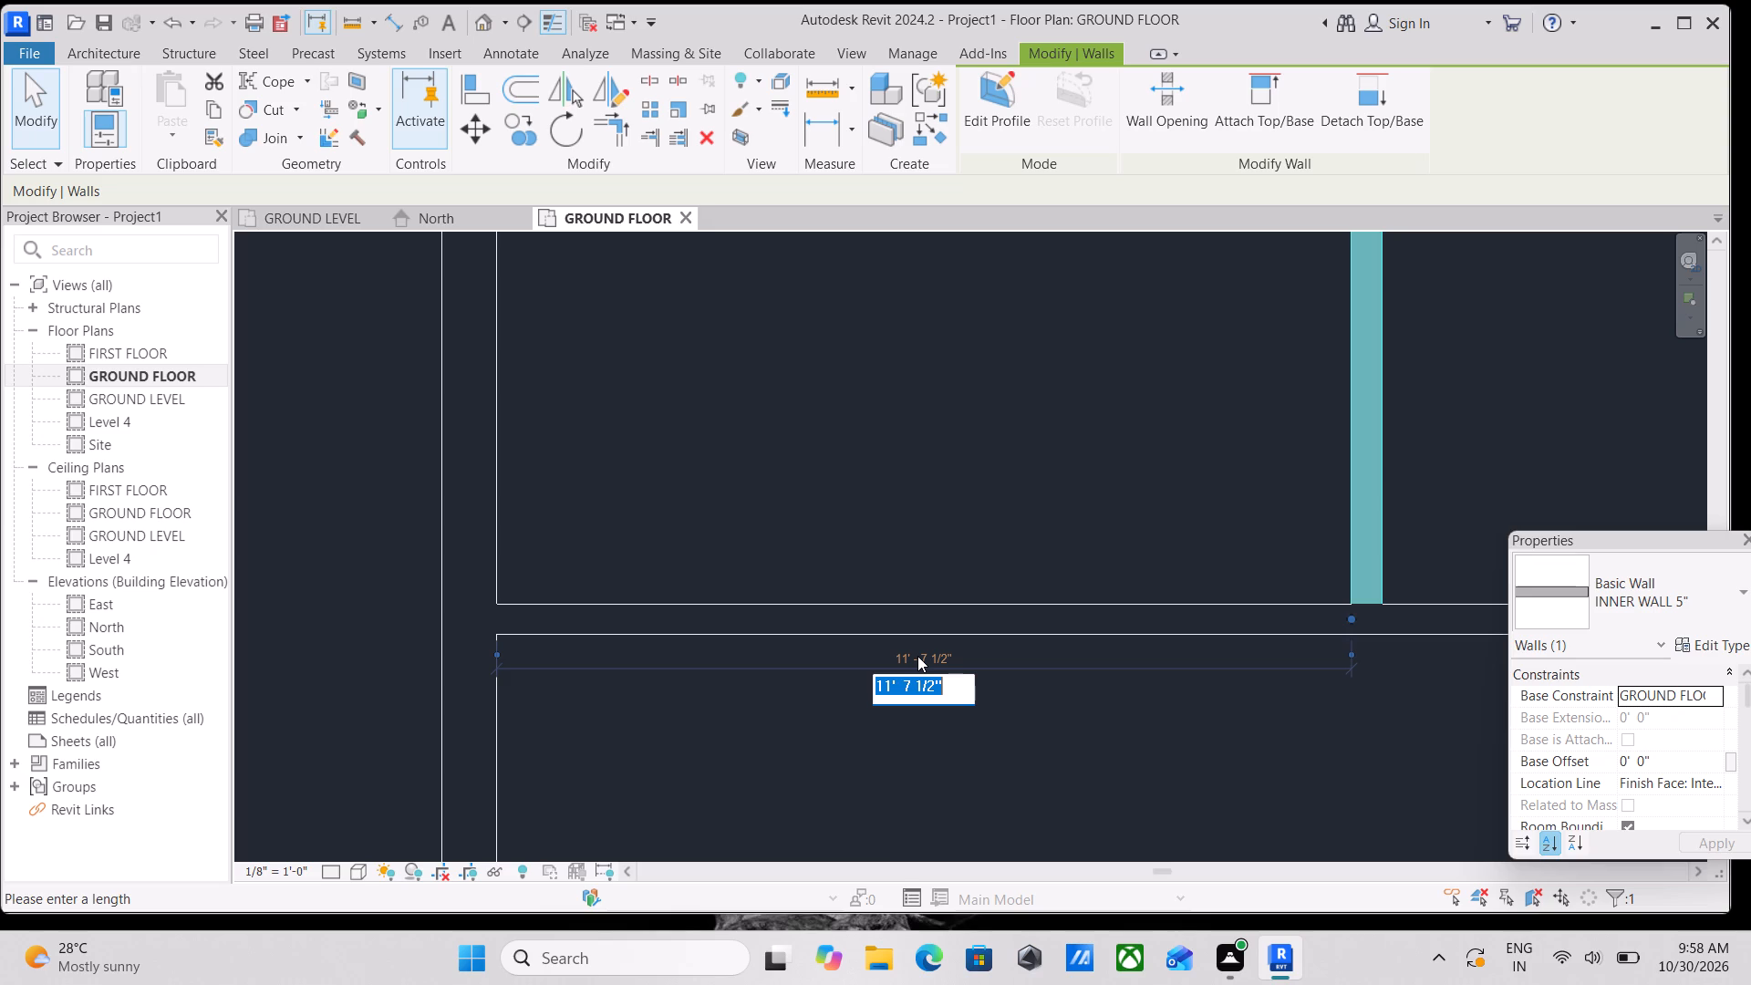
text(10'6)
key(Return)
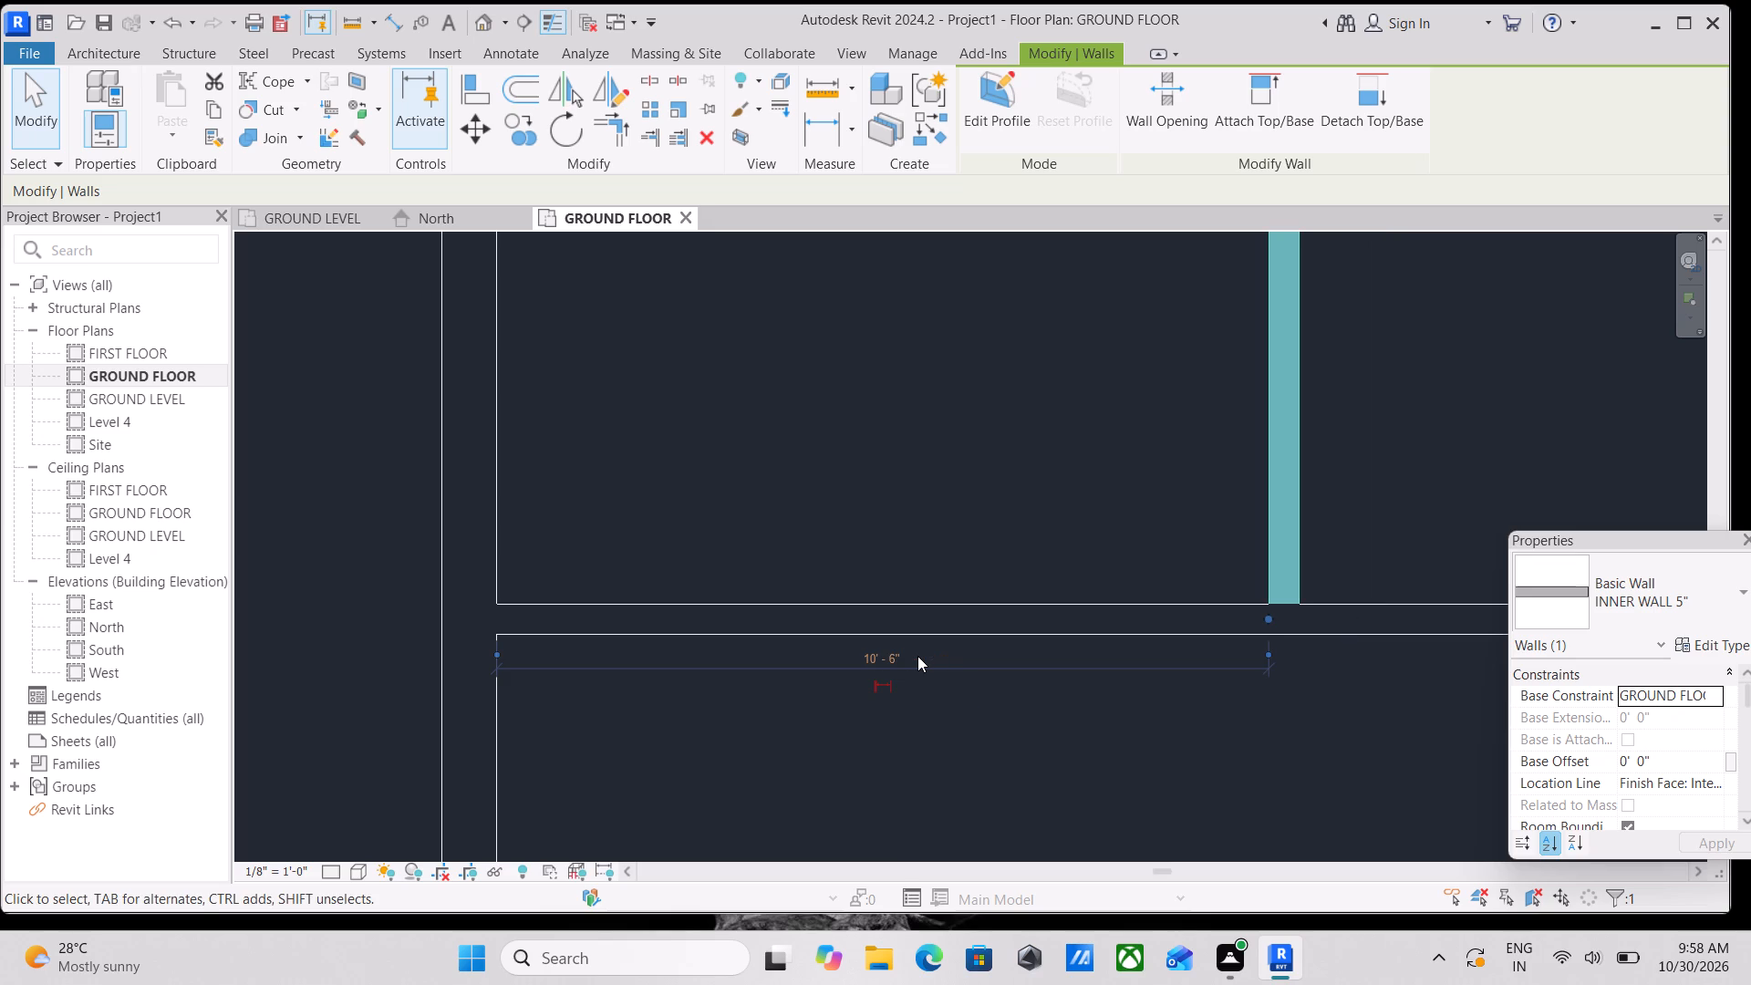
Reference the spacing dimensions of the inner wall north of the partial wall to its south face and the partial wall's north face.
scroll(1021, 323, down, 5)
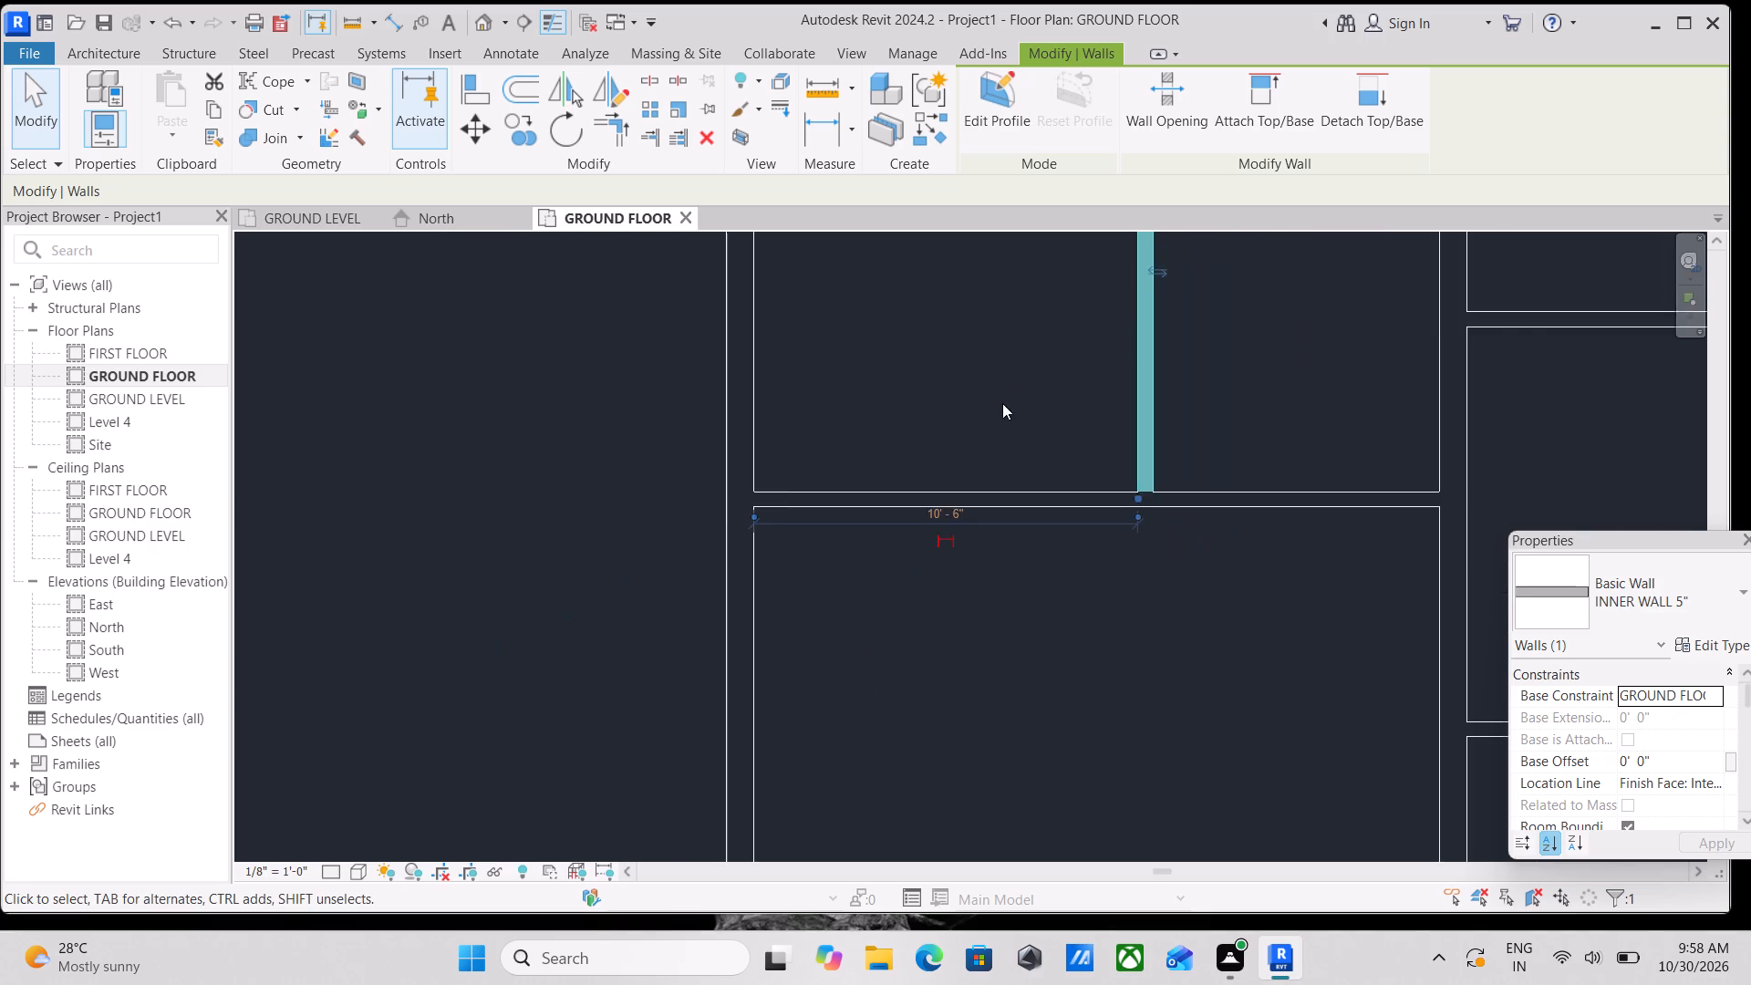
scroll(1002, 403, down, 3)
middle_drag(1002, 402, 886, 685)
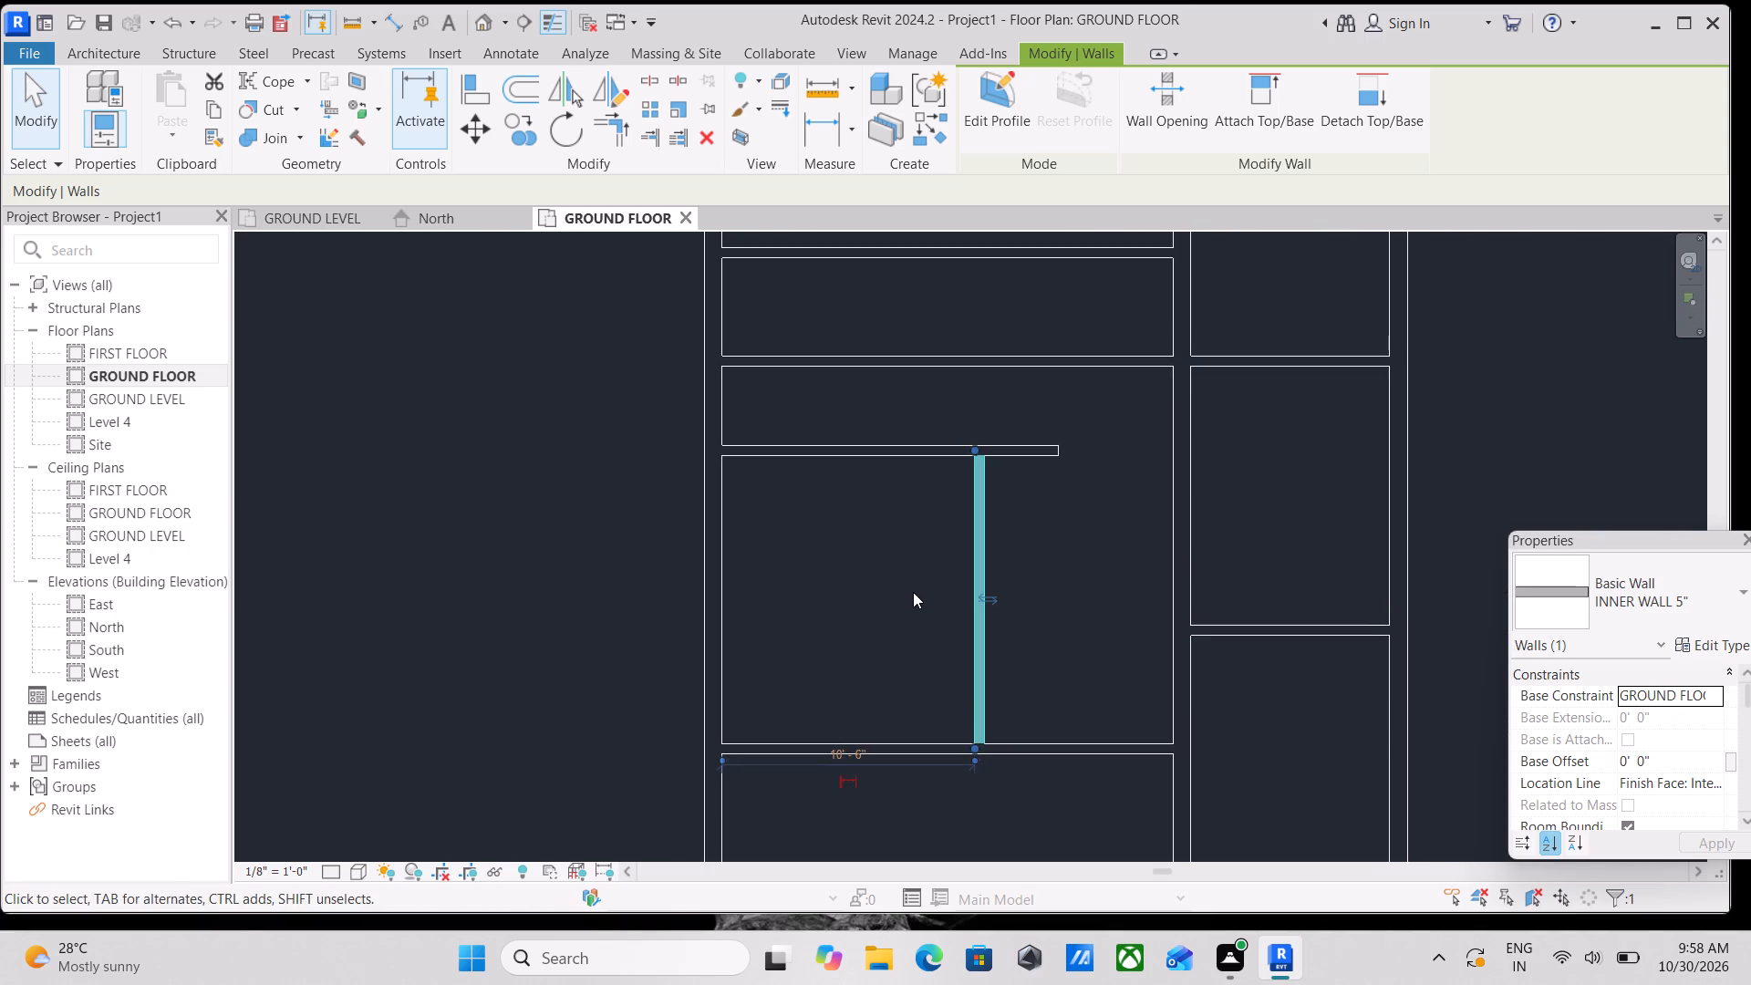
middle_drag(913, 592, 885, 629)
scroll(884, 630, up, 1)
scroll(1000, 545, up, 3)
scroll(1042, 520, down, 3)
middle_drag(1046, 521, 1058, 568)
scroll(1058, 562, down, 1)
scroll(1058, 568, up, 1)
scroll(1060, 568, down, 2)
middle_drag(1060, 568, 1054, 624)
scroll(1055, 614, down, 1)
middle_drag(1055, 614, 1041, 679)
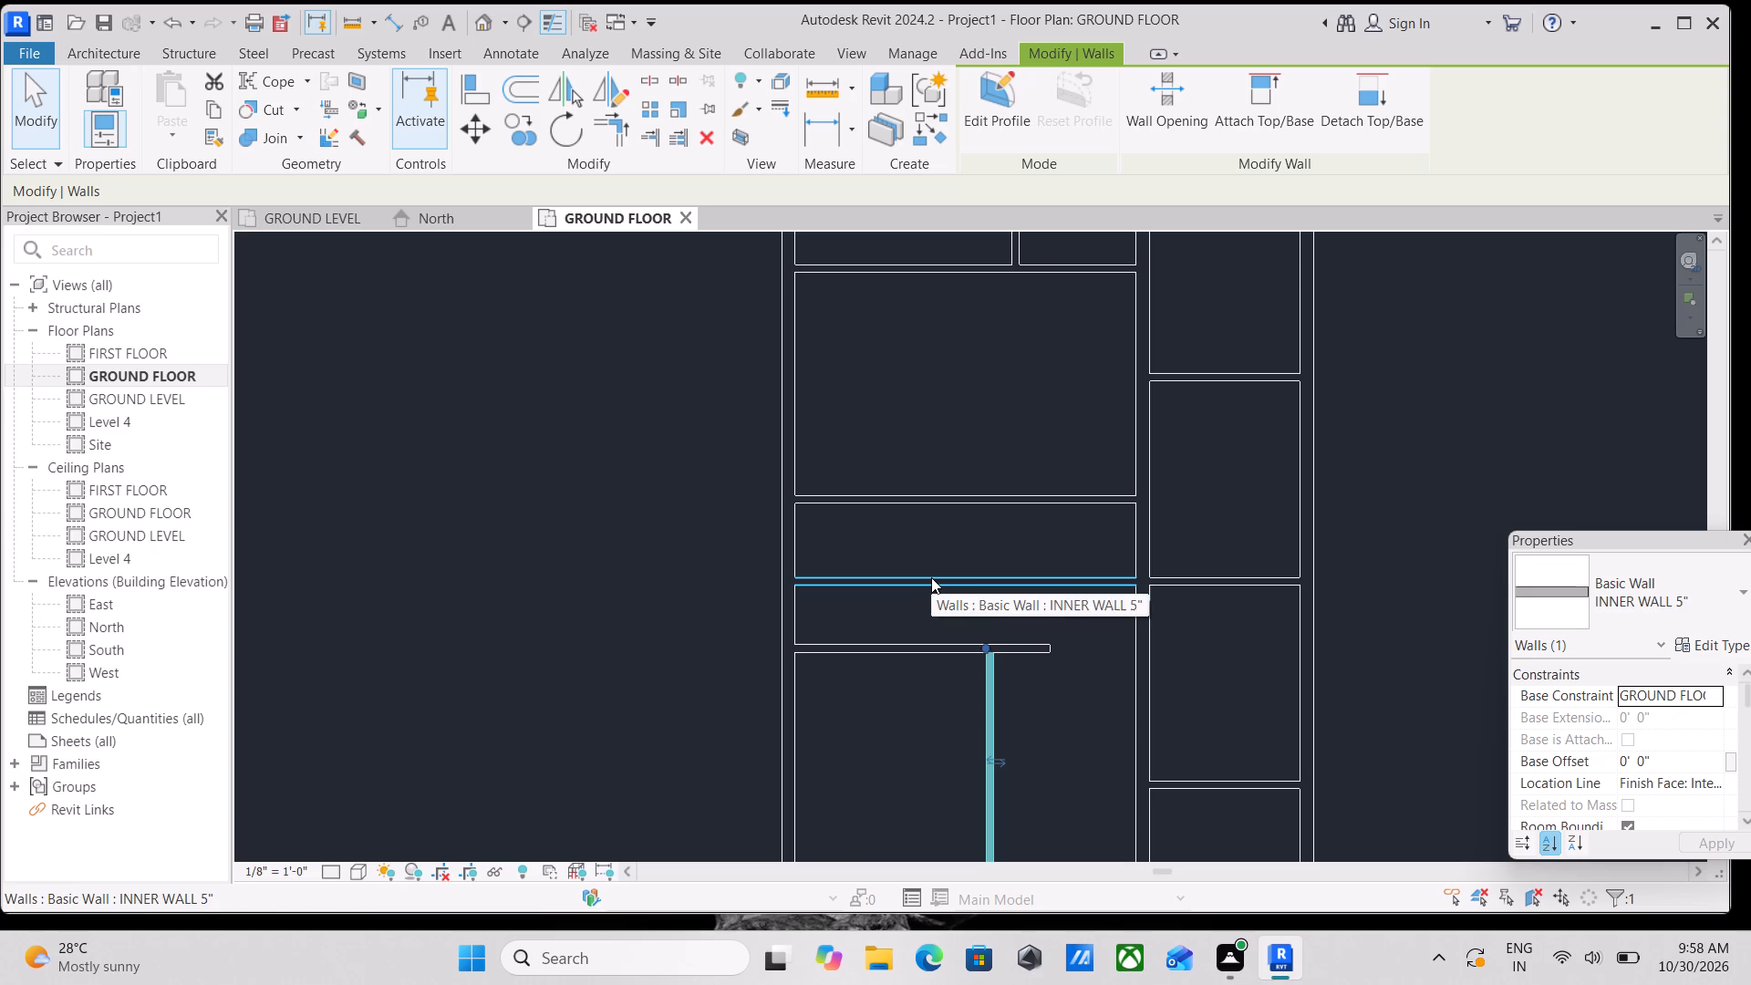
click(931, 577)
scroll(785, 650, up, 6)
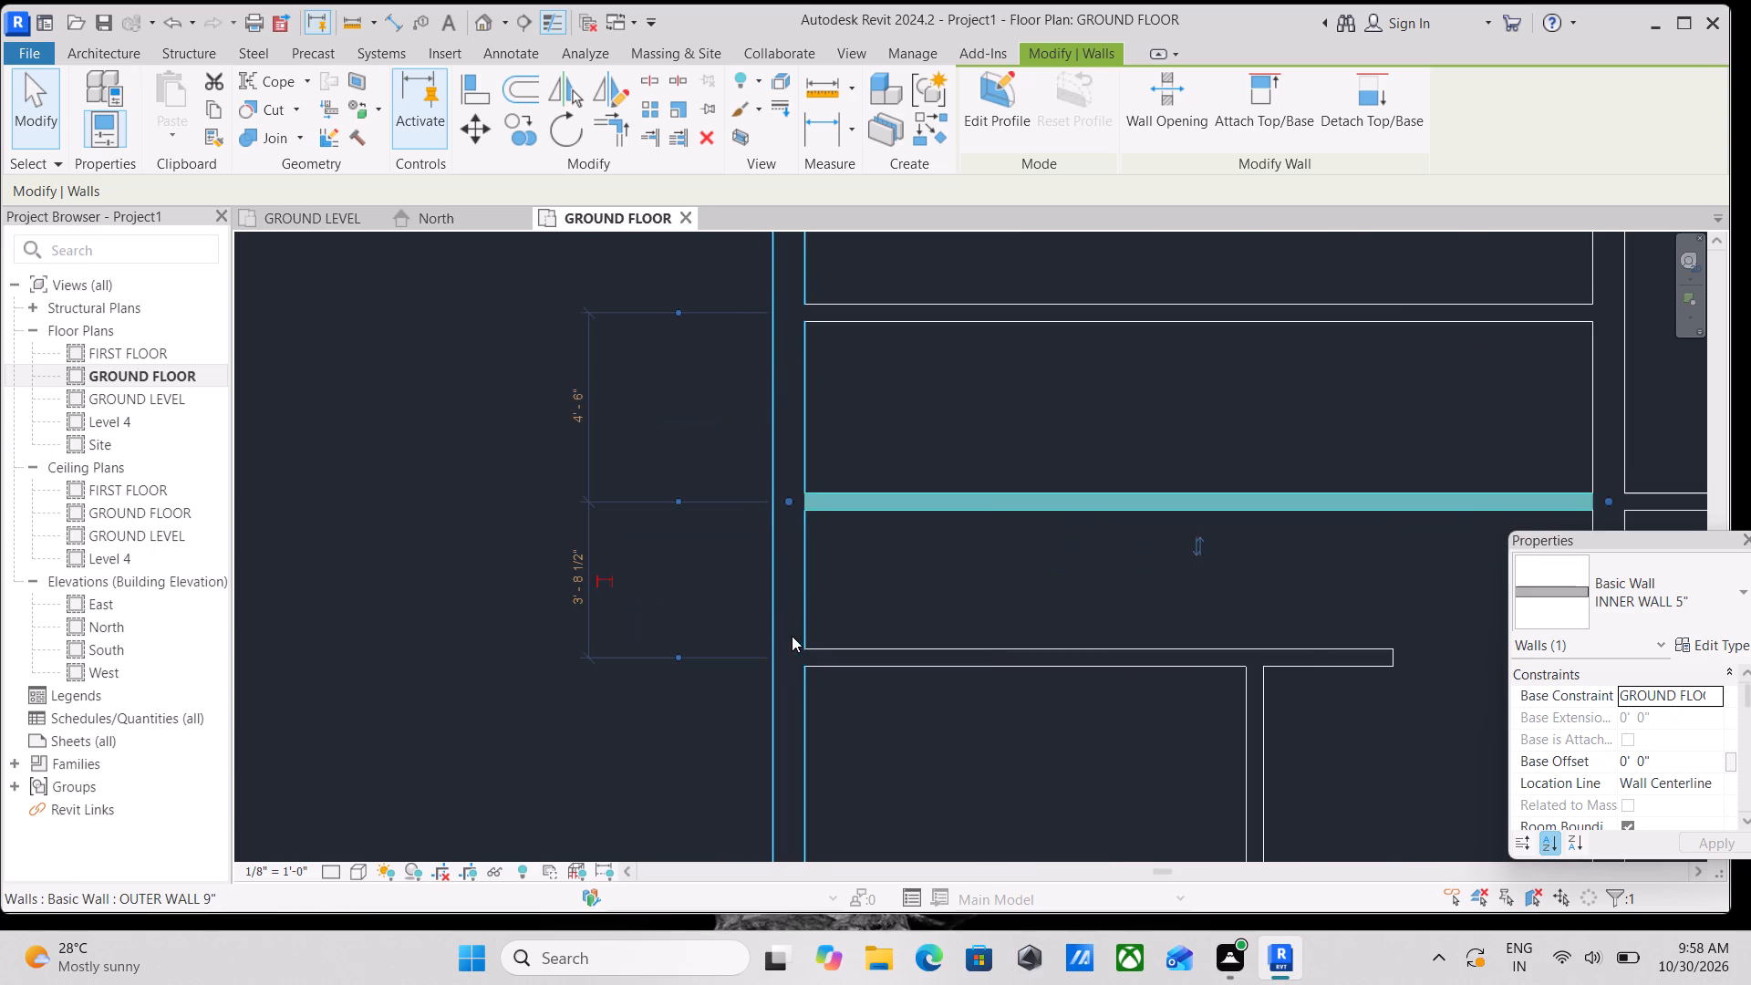
scroll(800, 626, up, 4)
scroll(943, 672, up, 3)
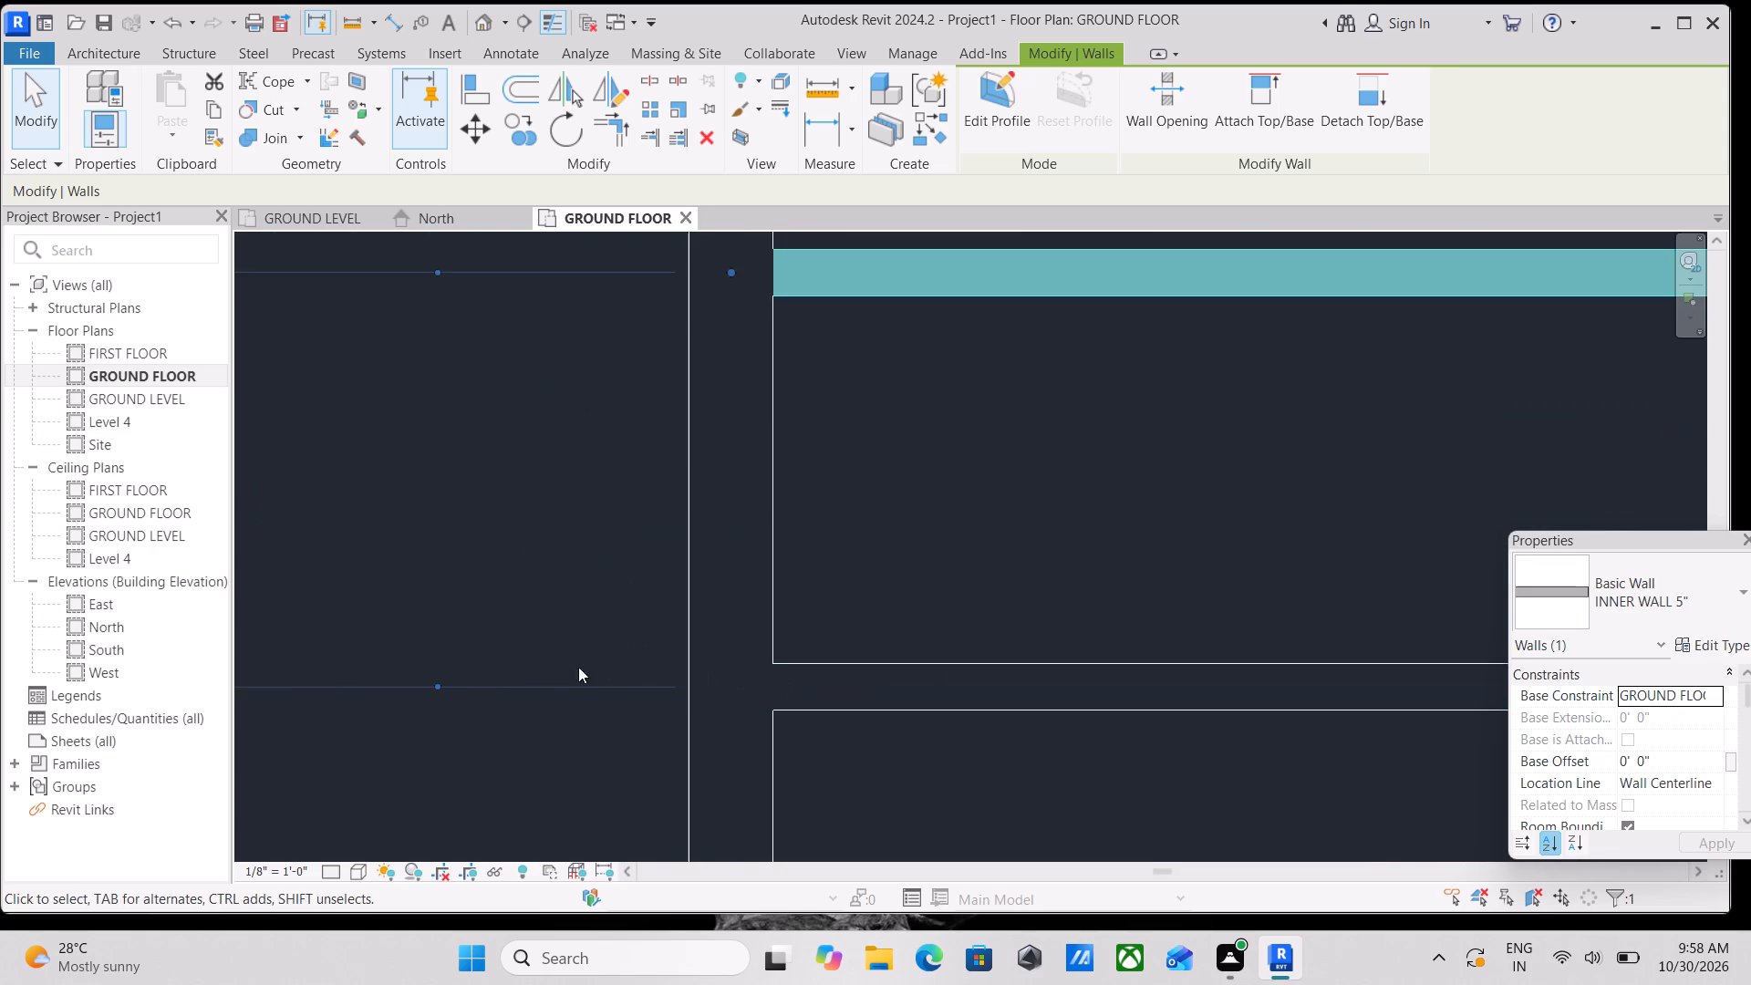
scroll(543, 669, down, 7)
click(514, 671)
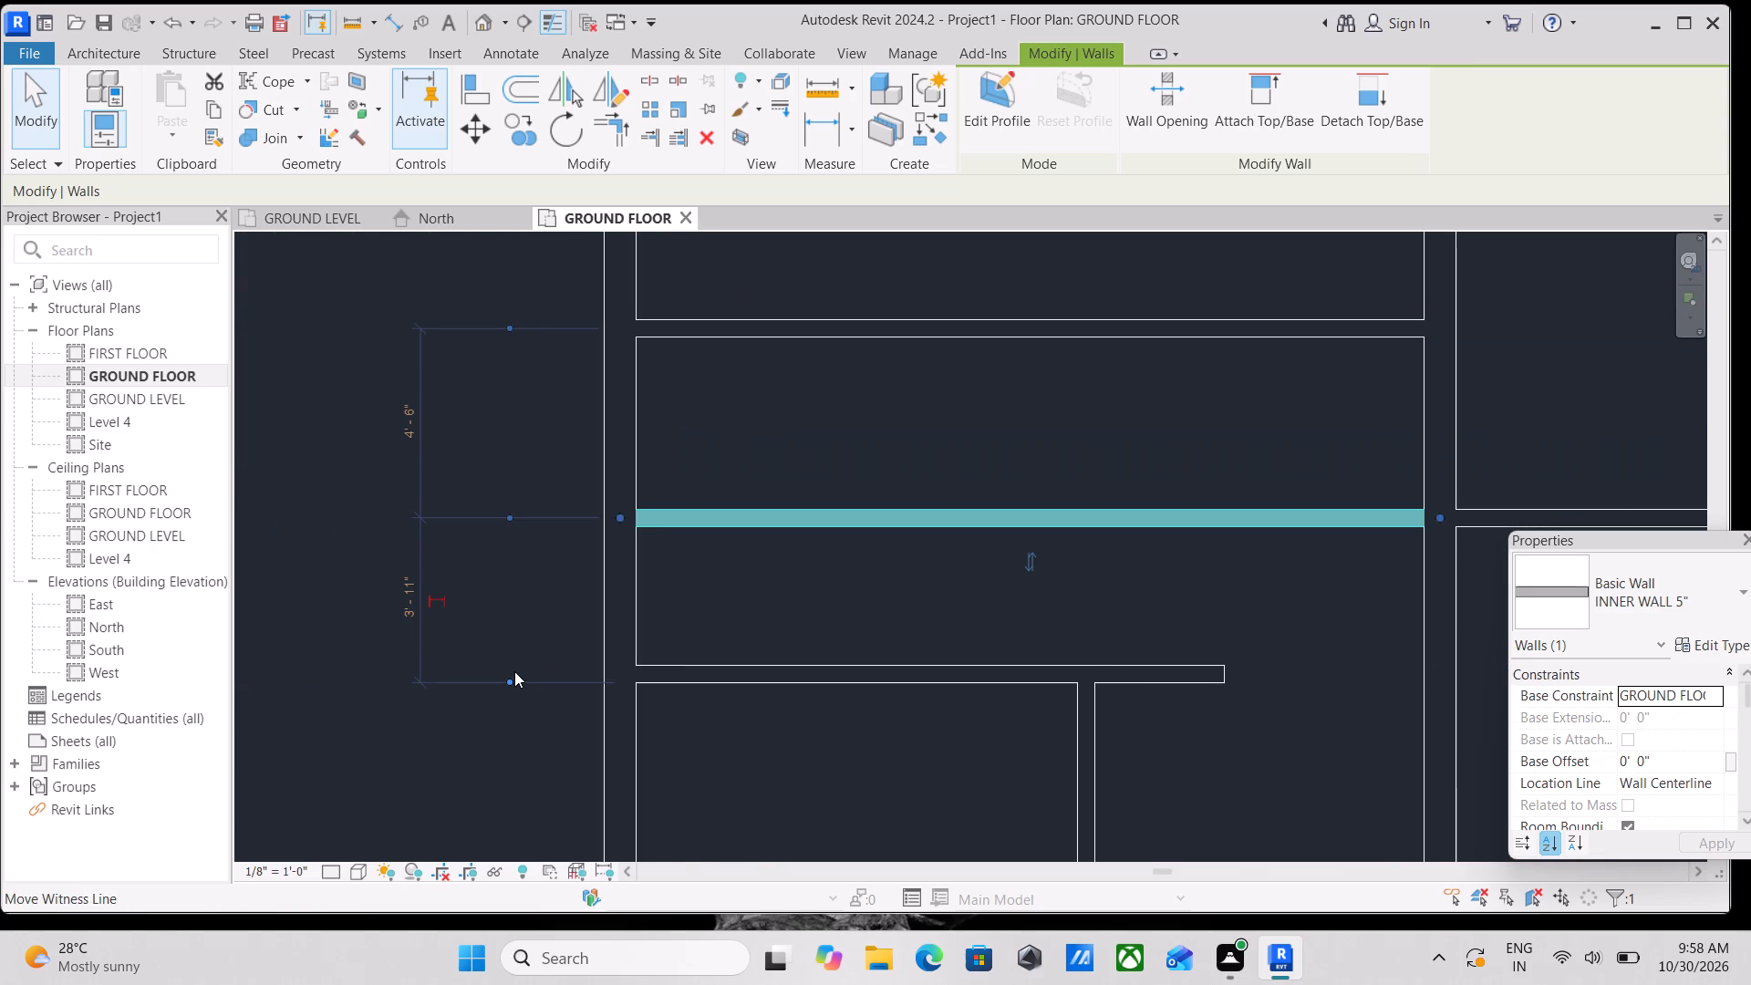
click(506, 675)
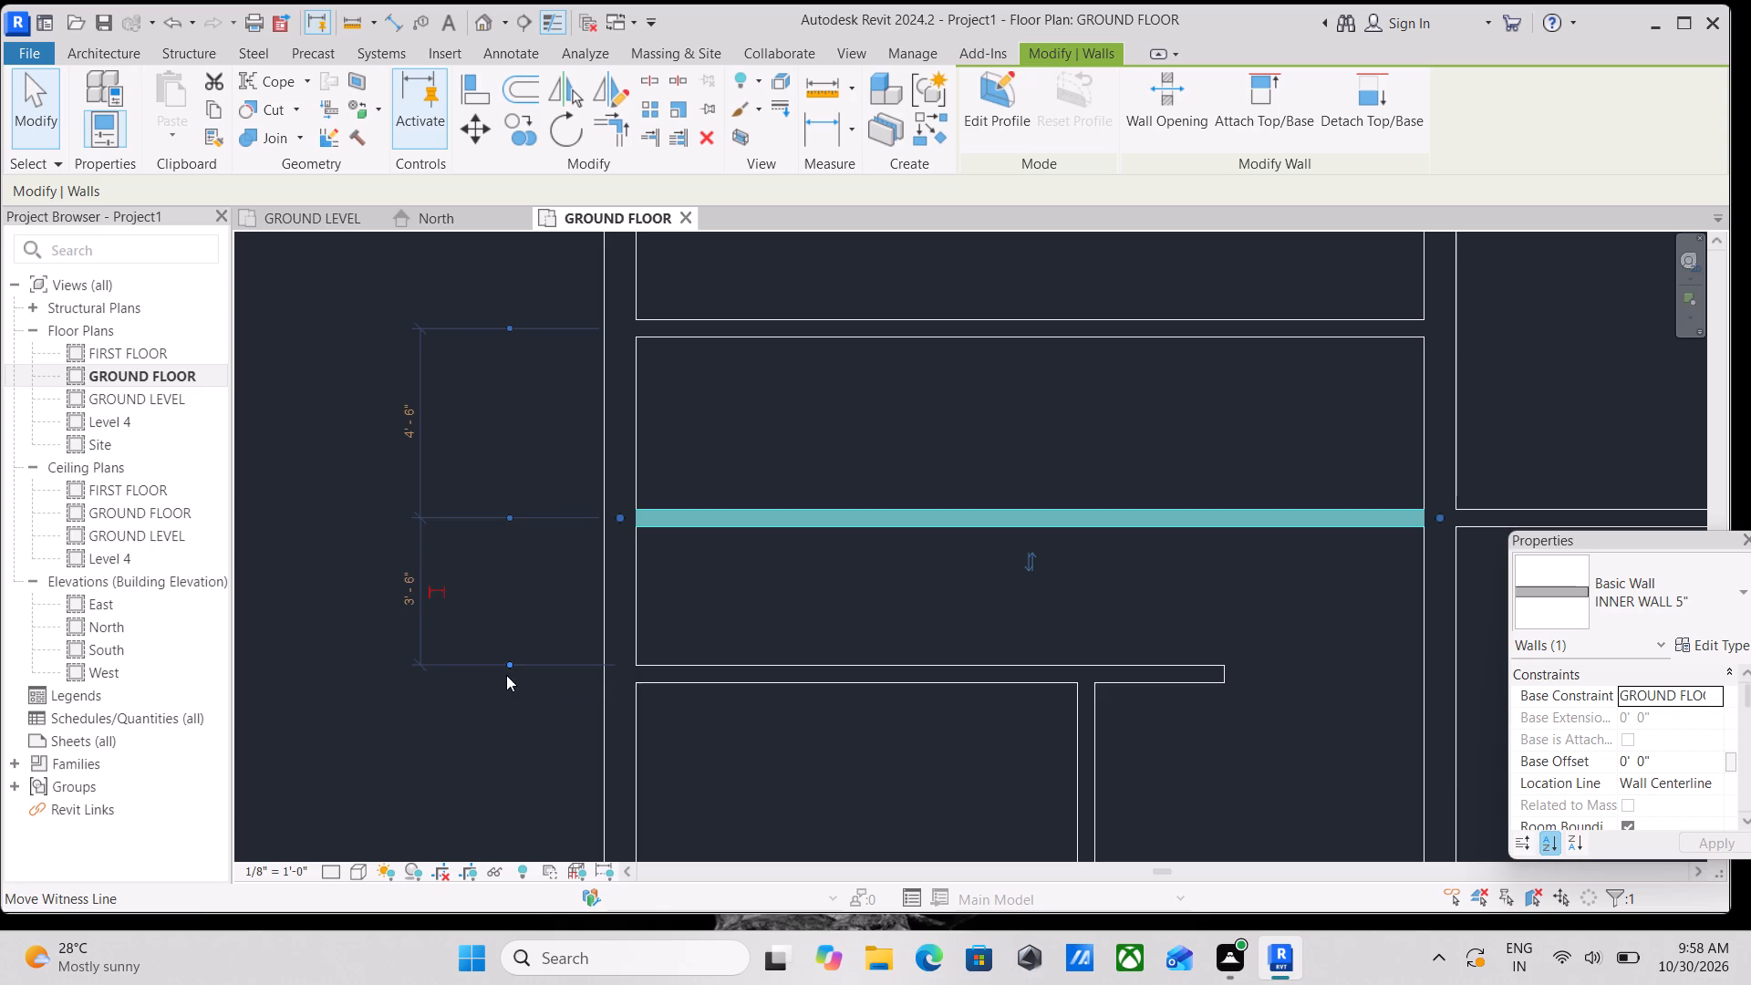
scroll(563, 436, up, 3)
click(483, 554)
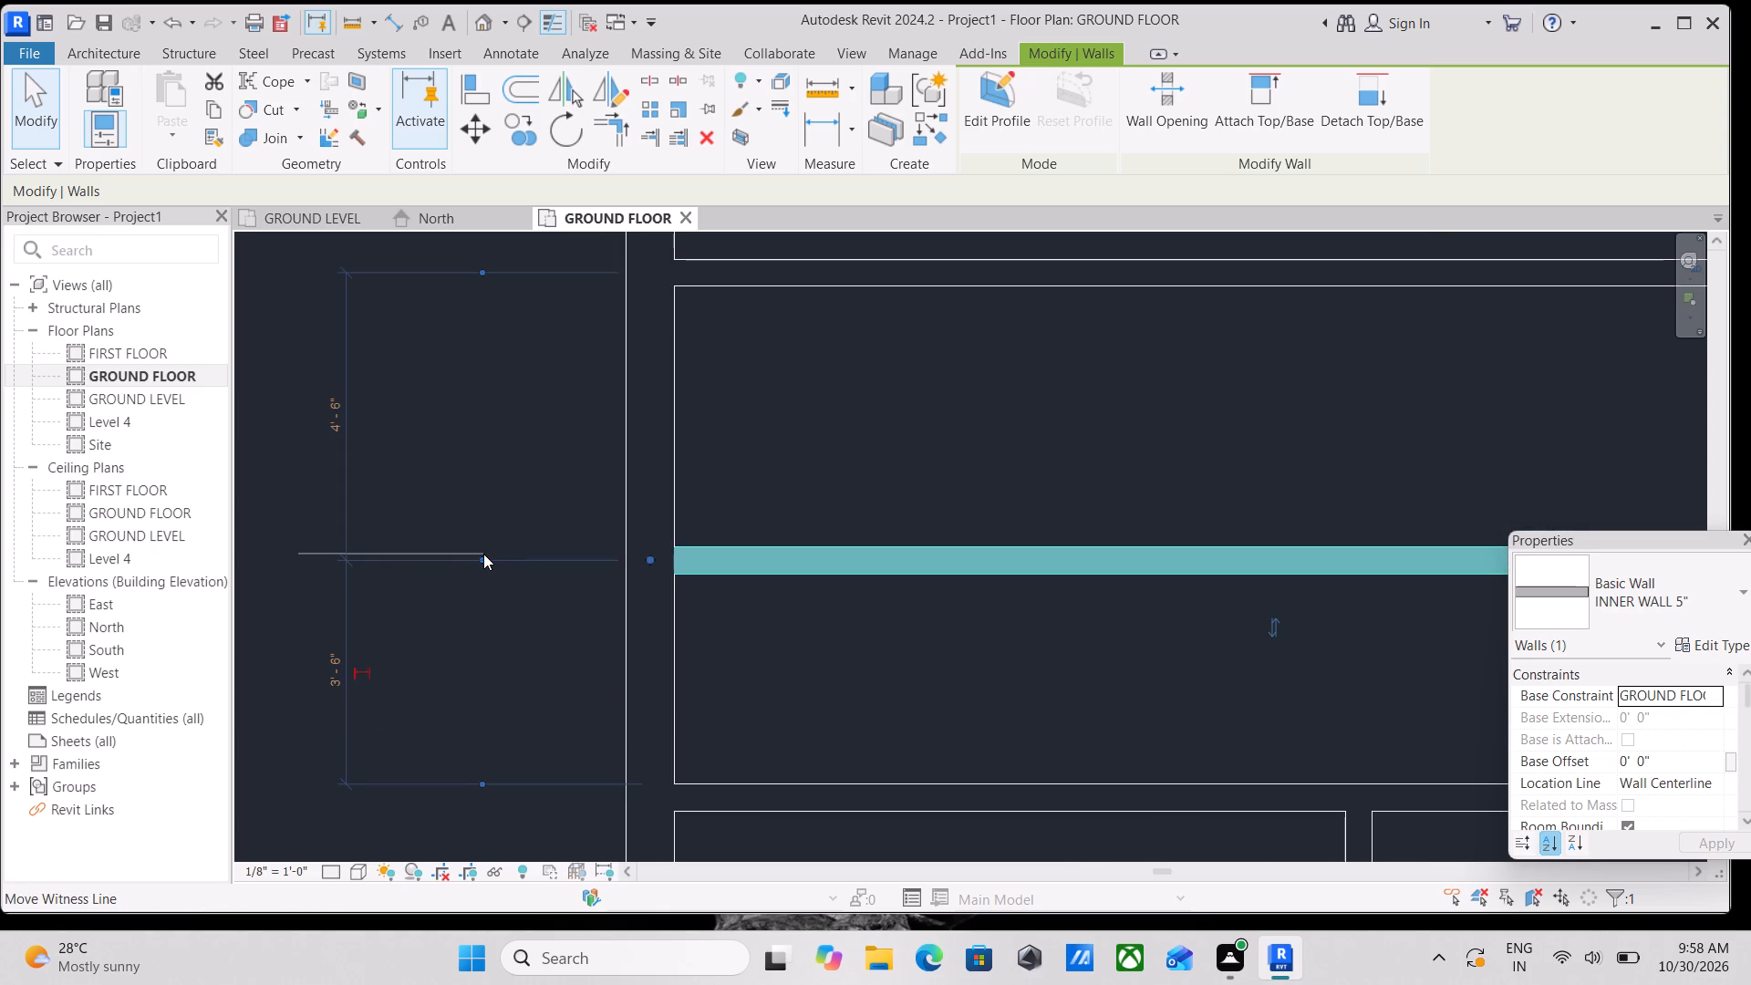
click(483, 545)
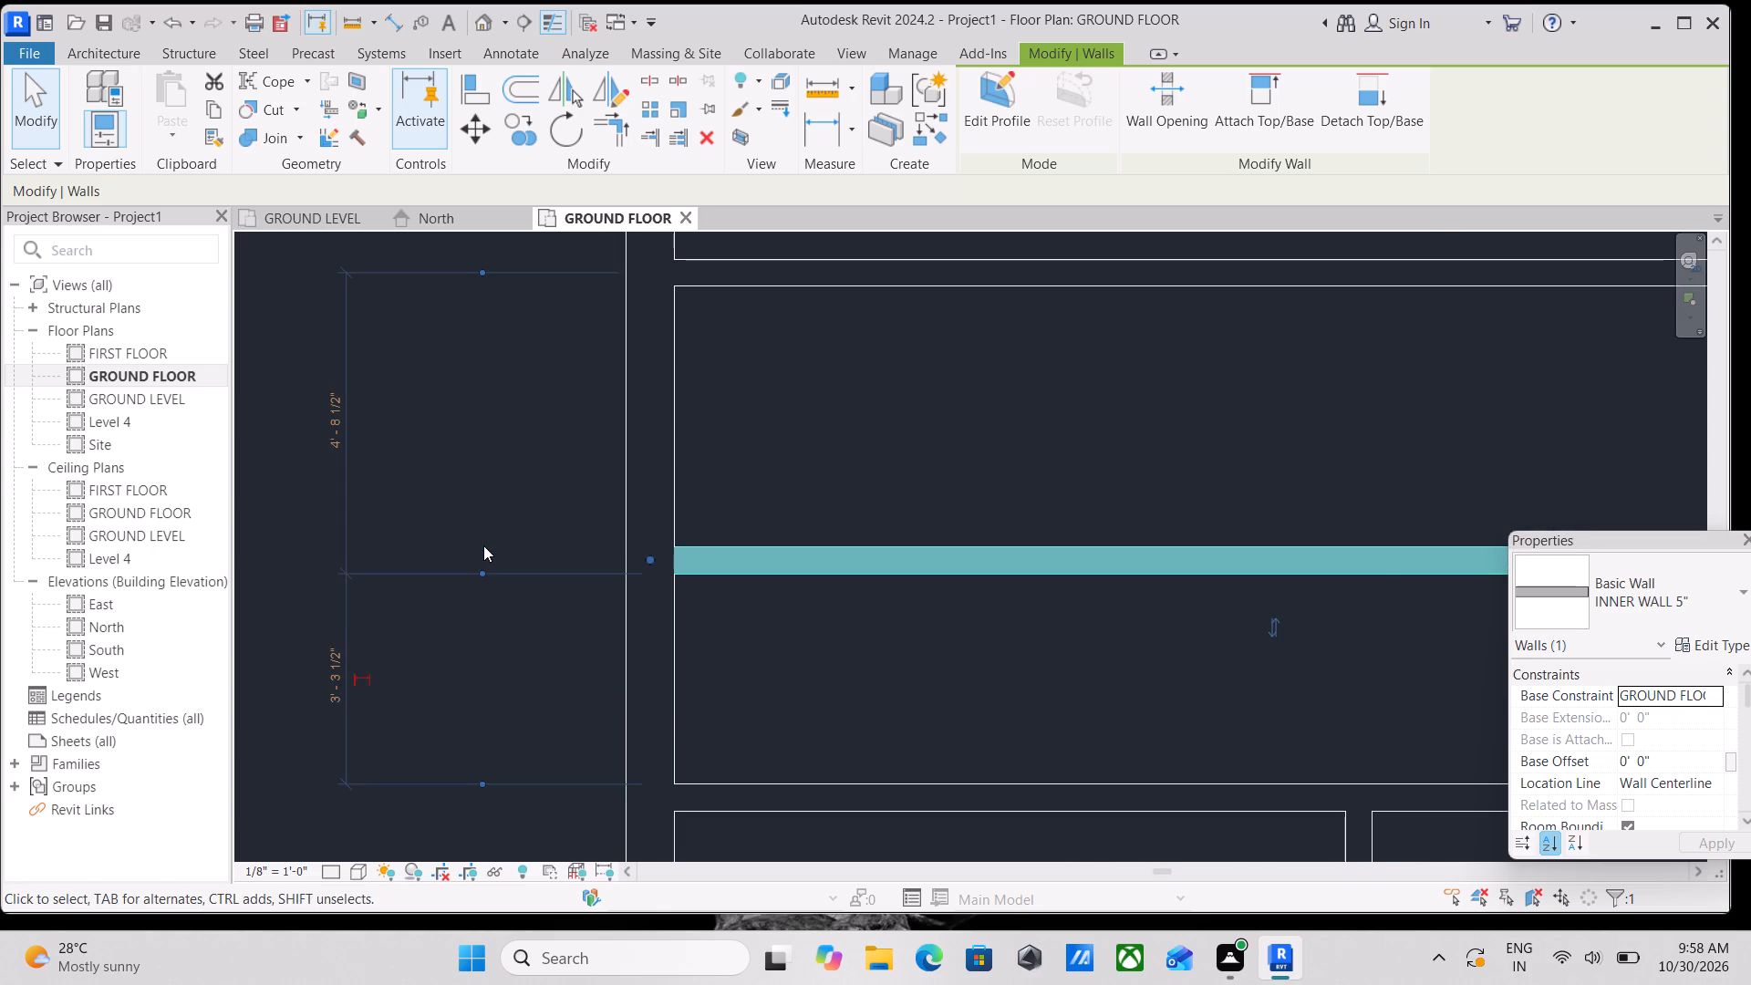
Set the distance from the next inner wall north to the south face of the wall above the partial wall to 4' 0".
scroll(668, 534, down, 4)
scroll(743, 529, down, 3)
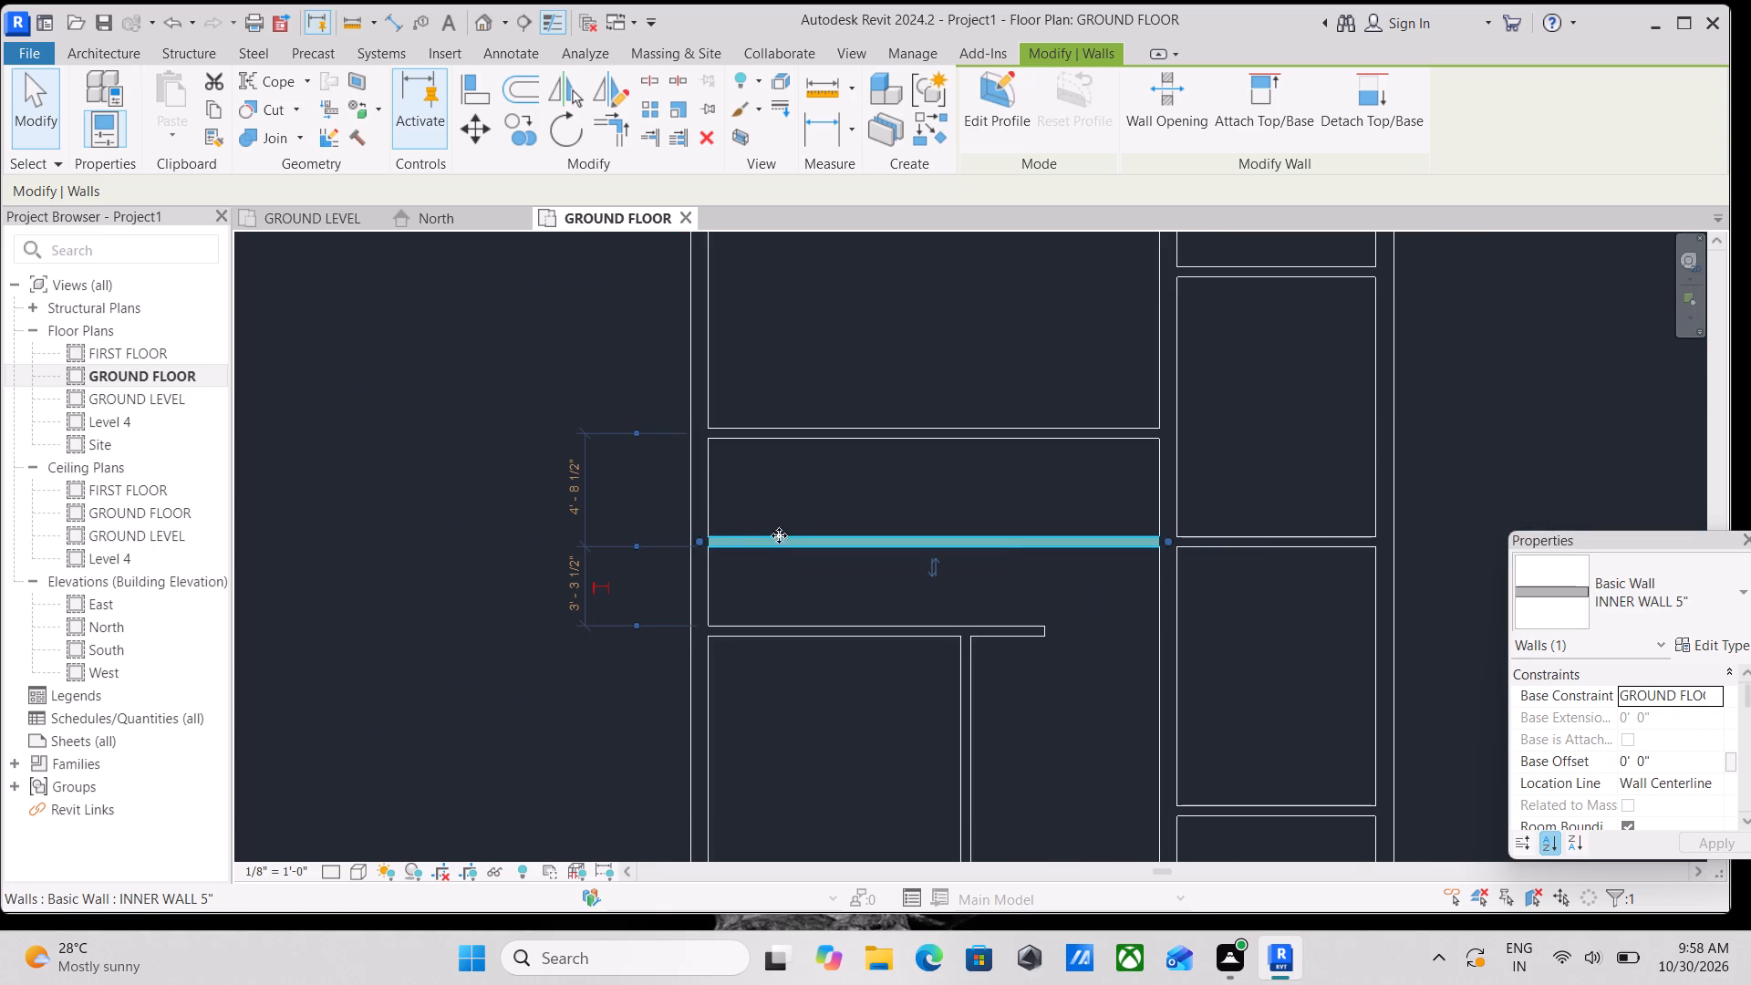
click(585, 483)
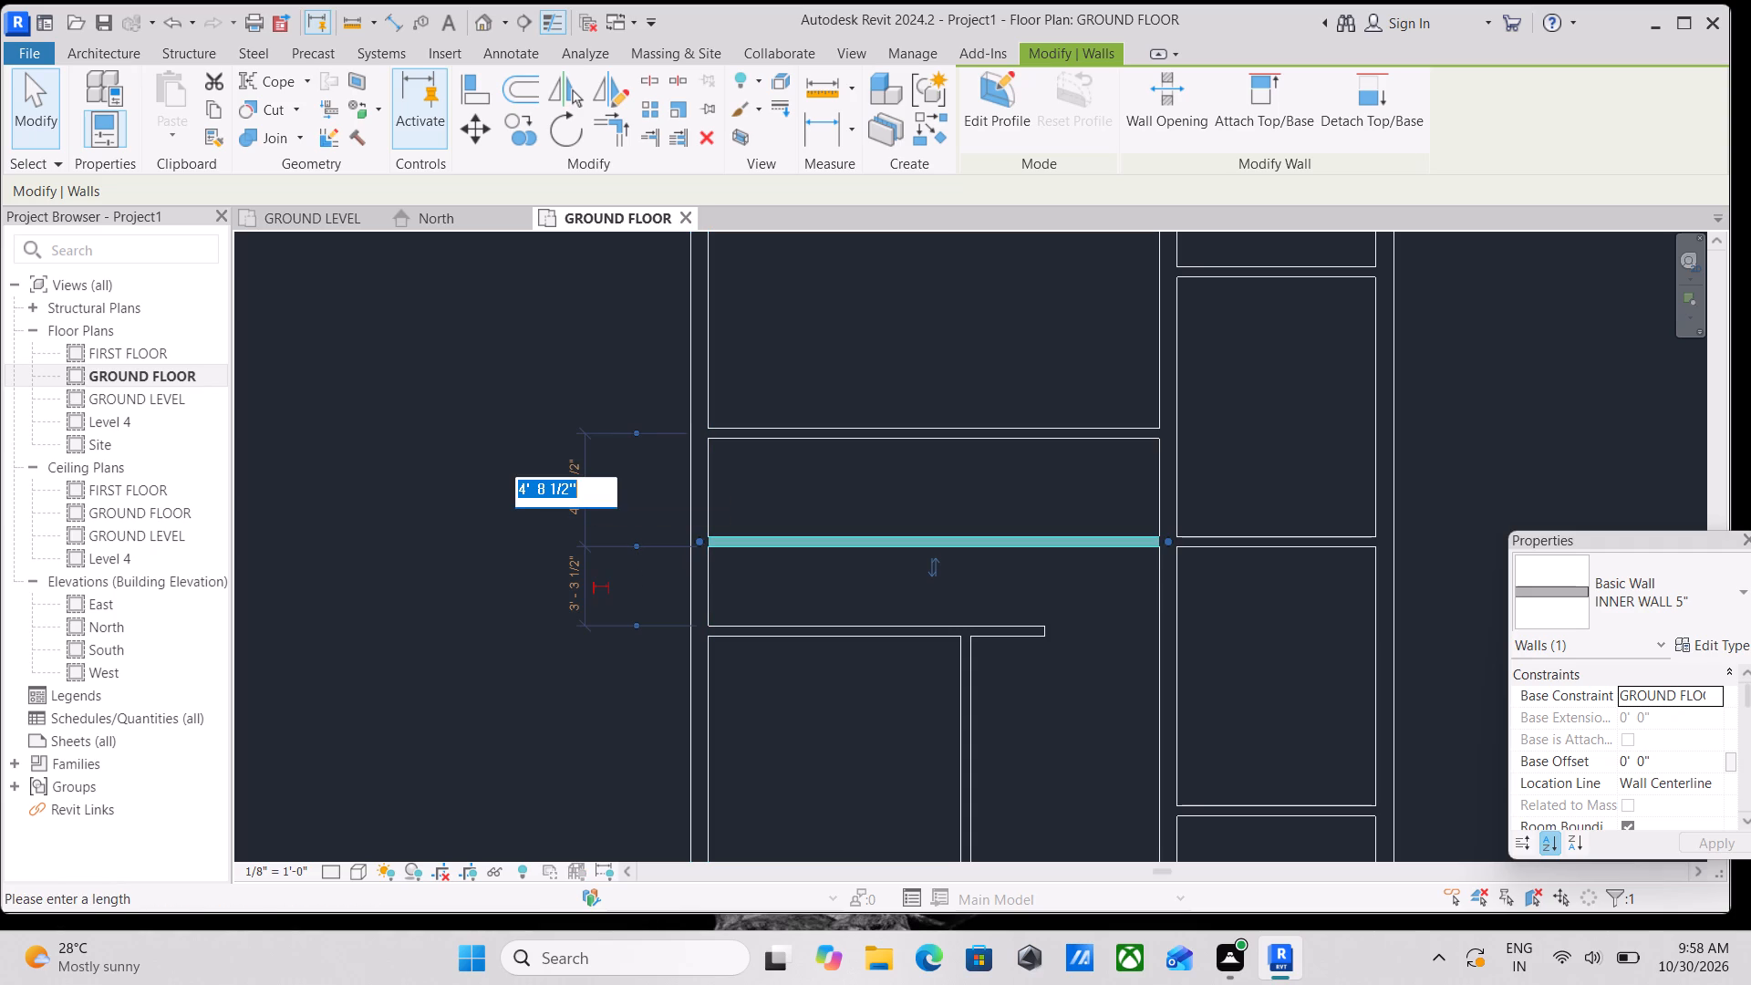
key(4)
key(apostrophe)
key(Return)
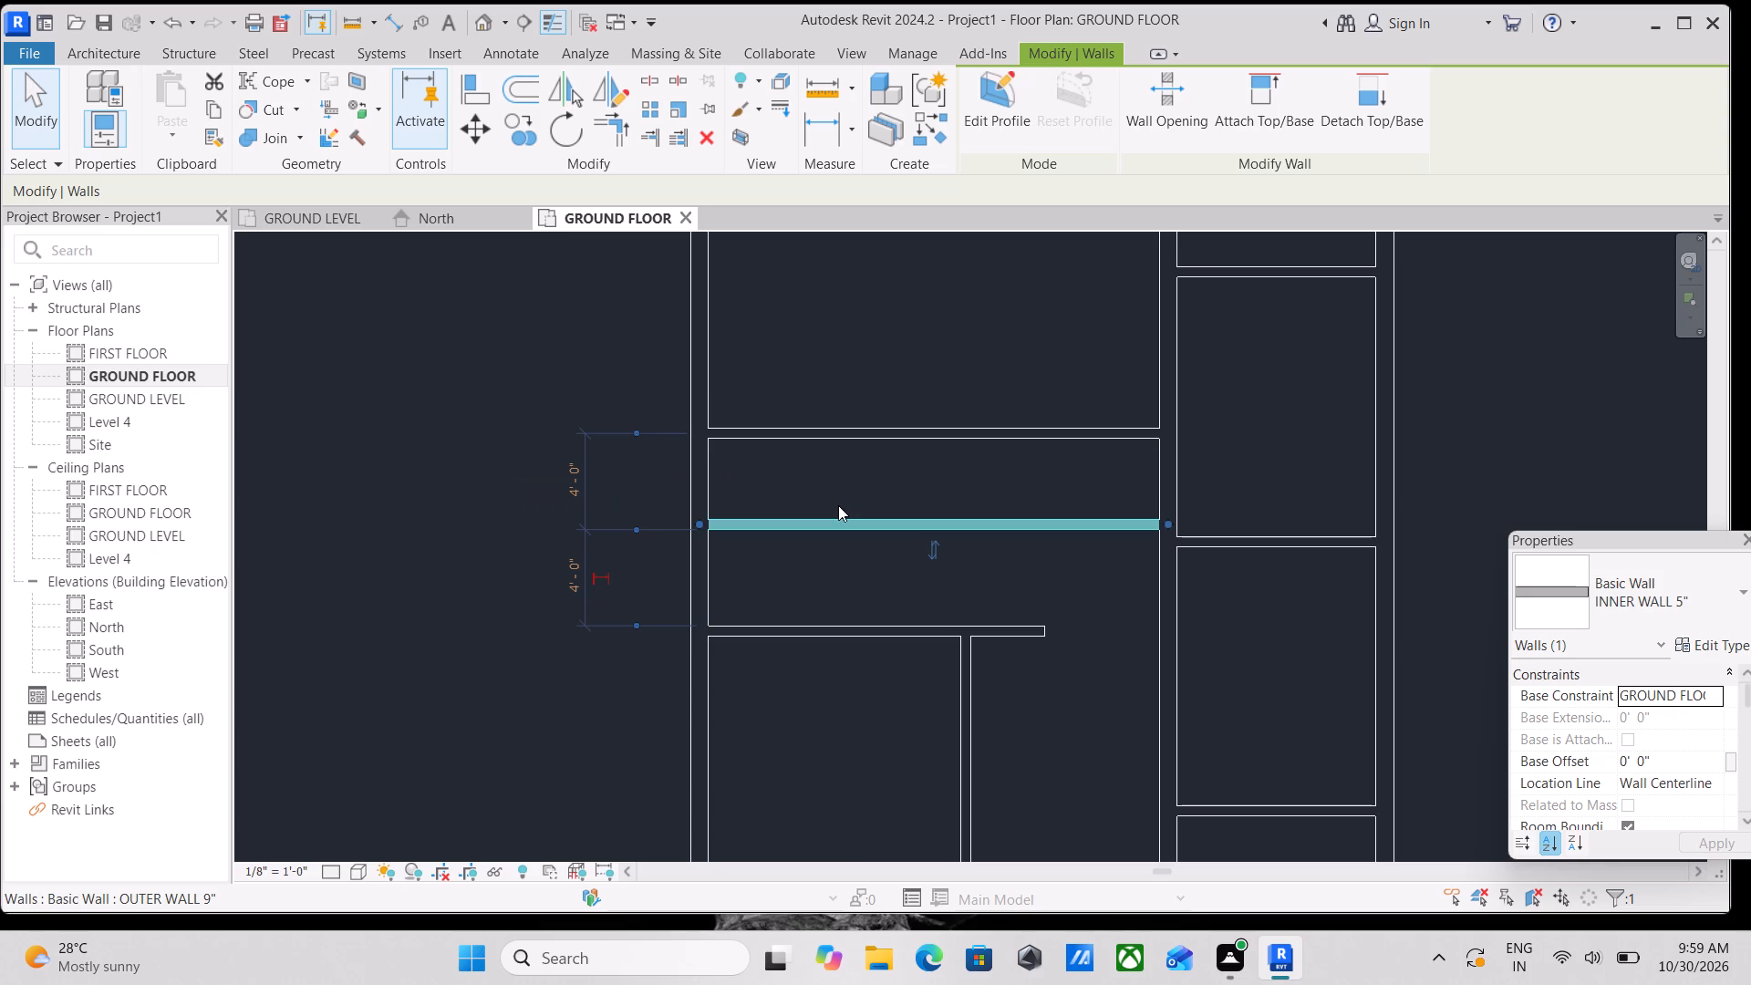
key(Escape)
Draw a vertical INNER WALL 5" between the partial wall and the inner wall north of it, about 8' 3" from the west outer wall.
text(WA)
scroll(894, 541, up, 1)
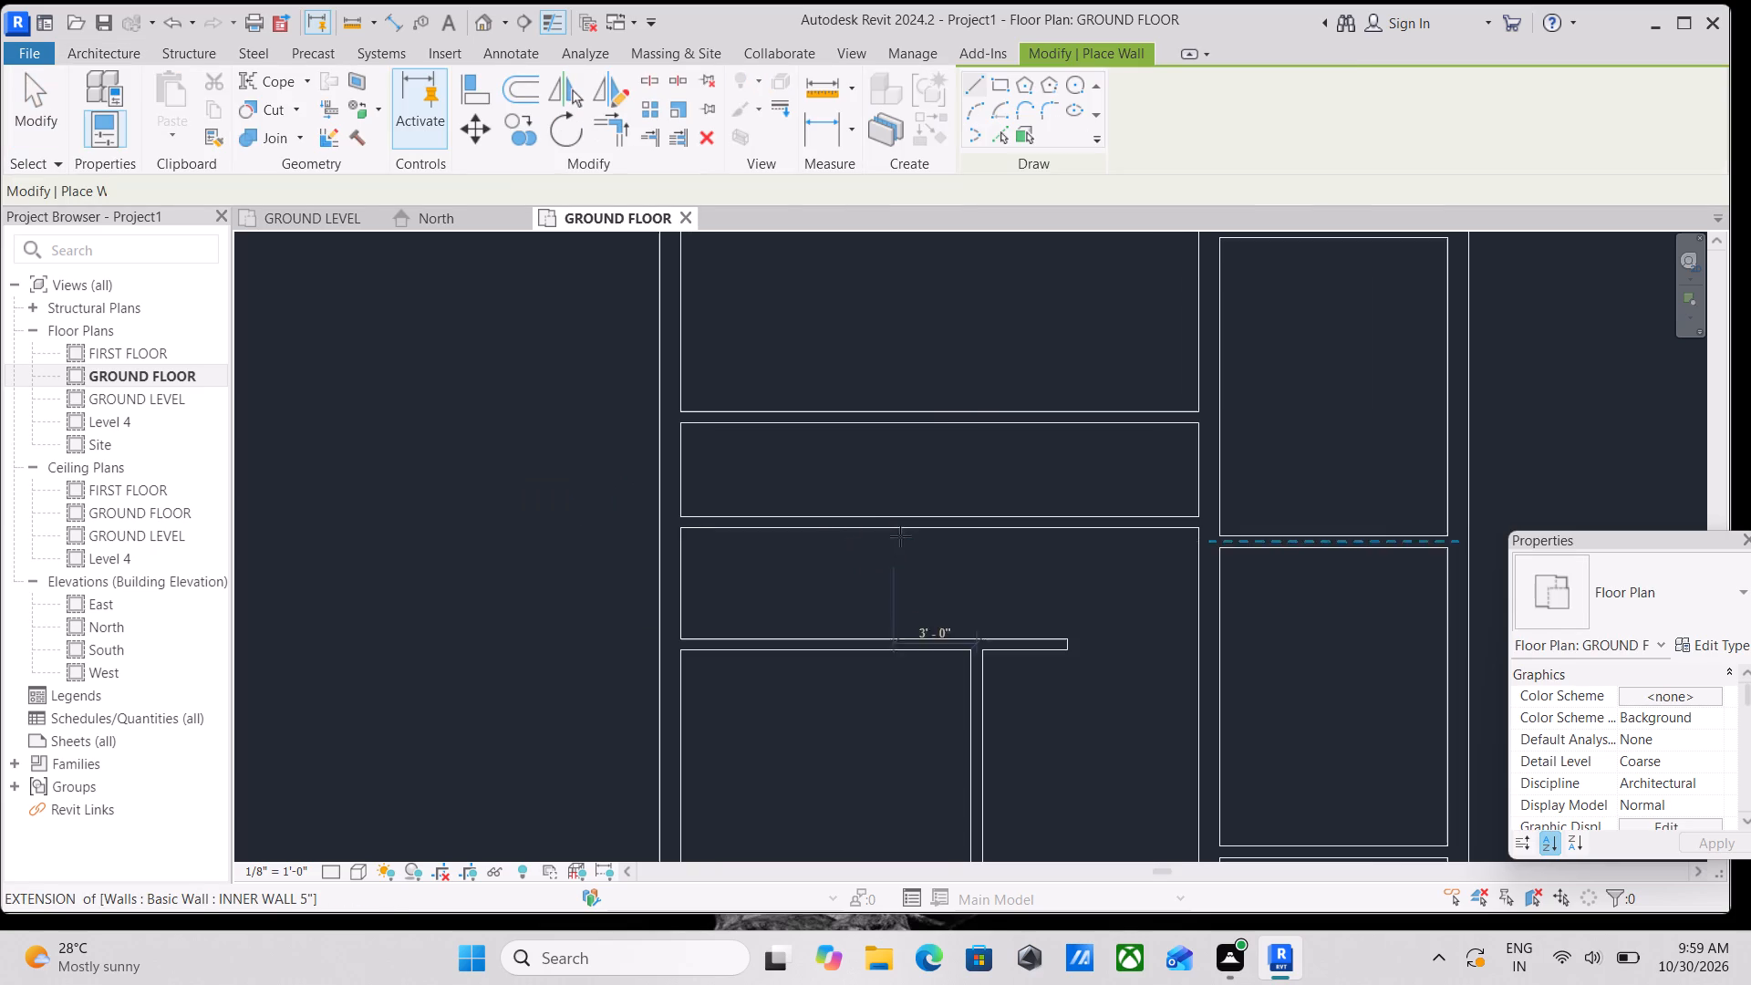
scroll(906, 534, up, 1)
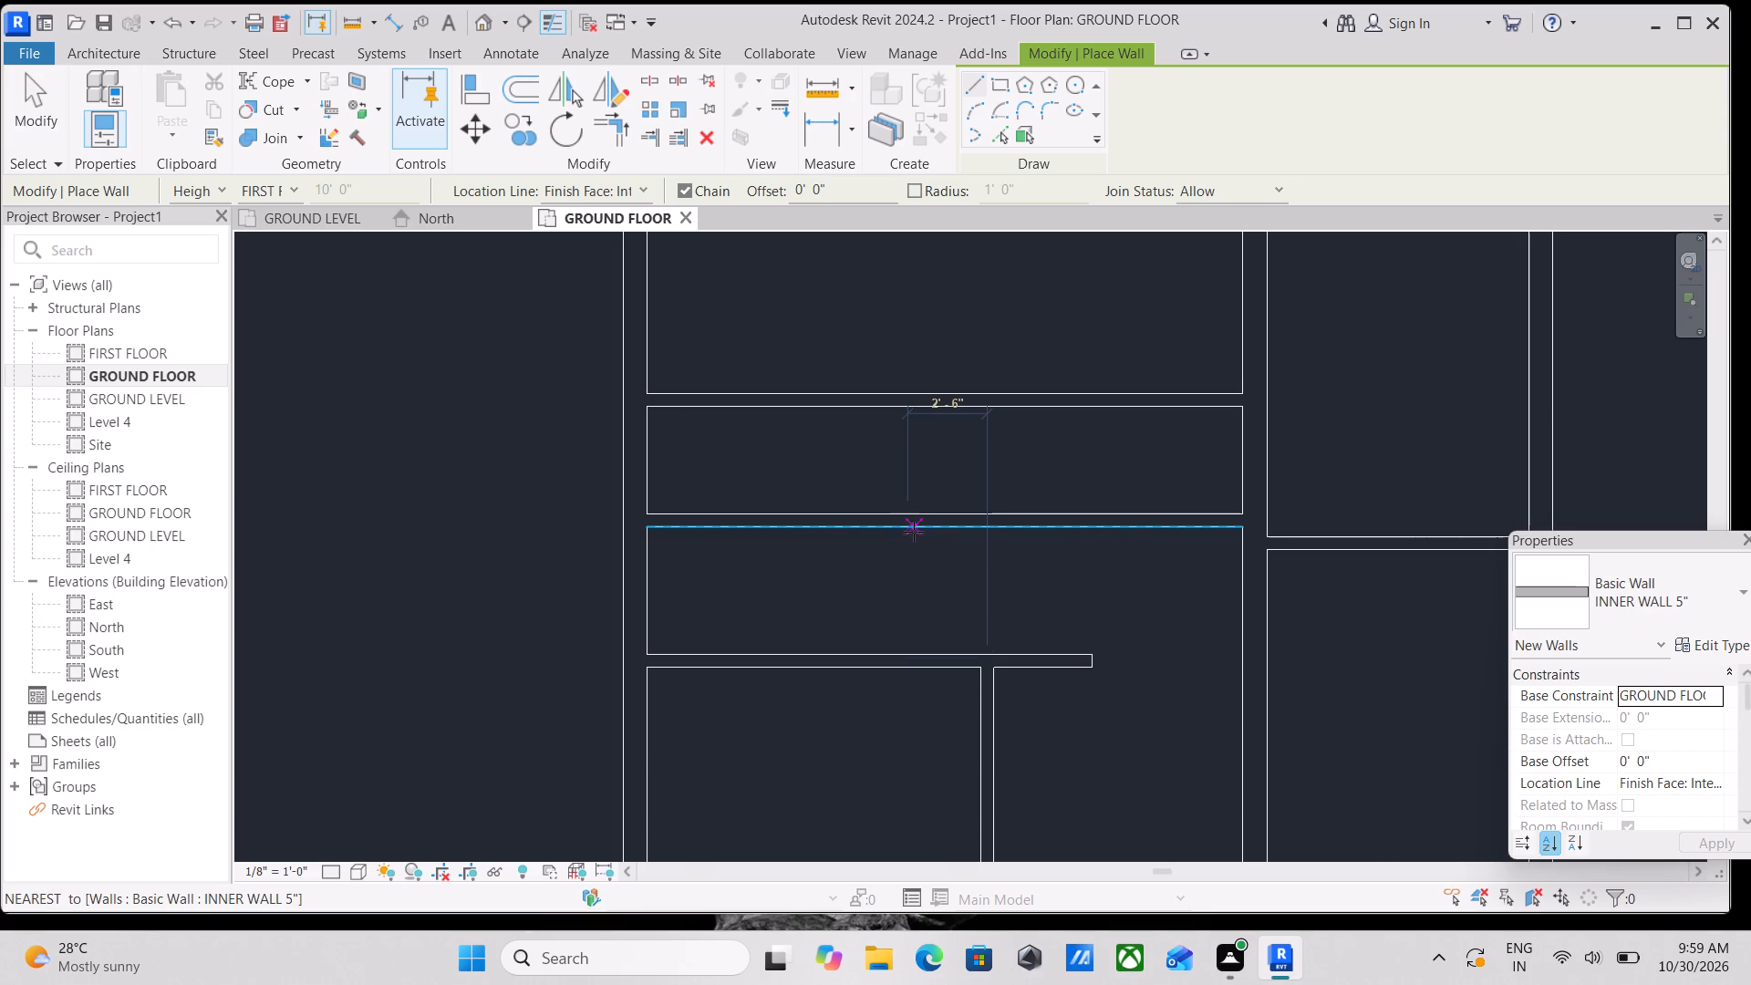
click(899, 534)
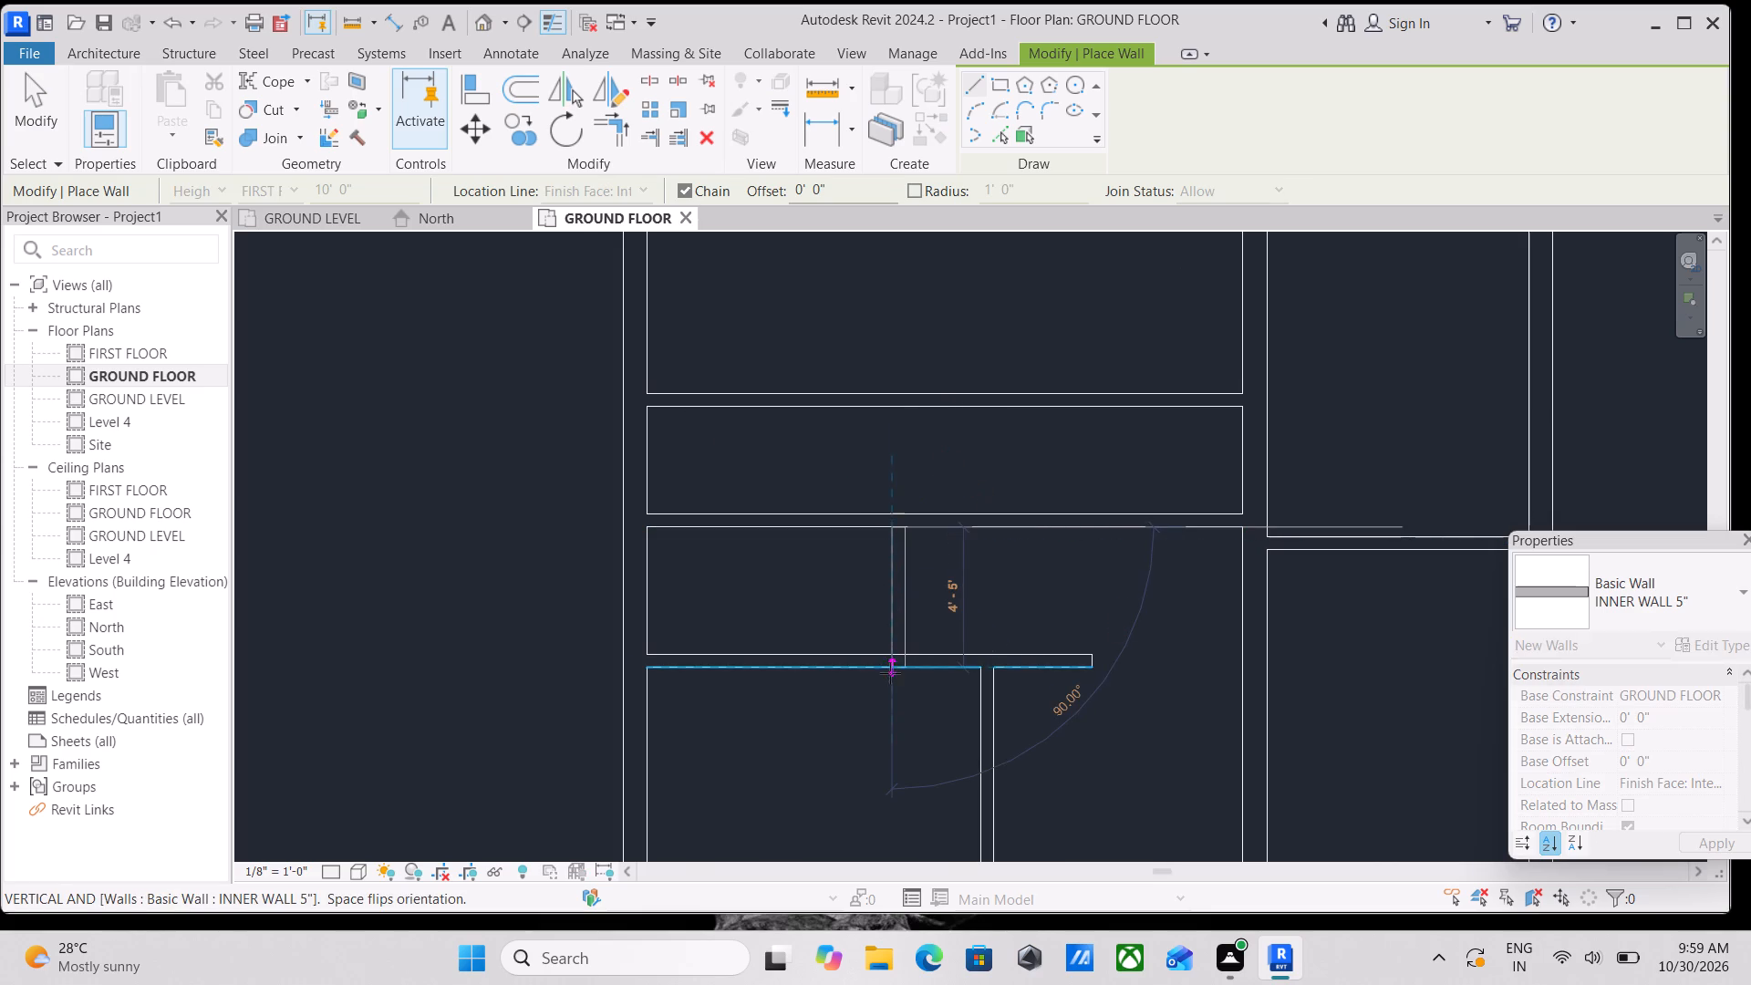
click(894, 654)
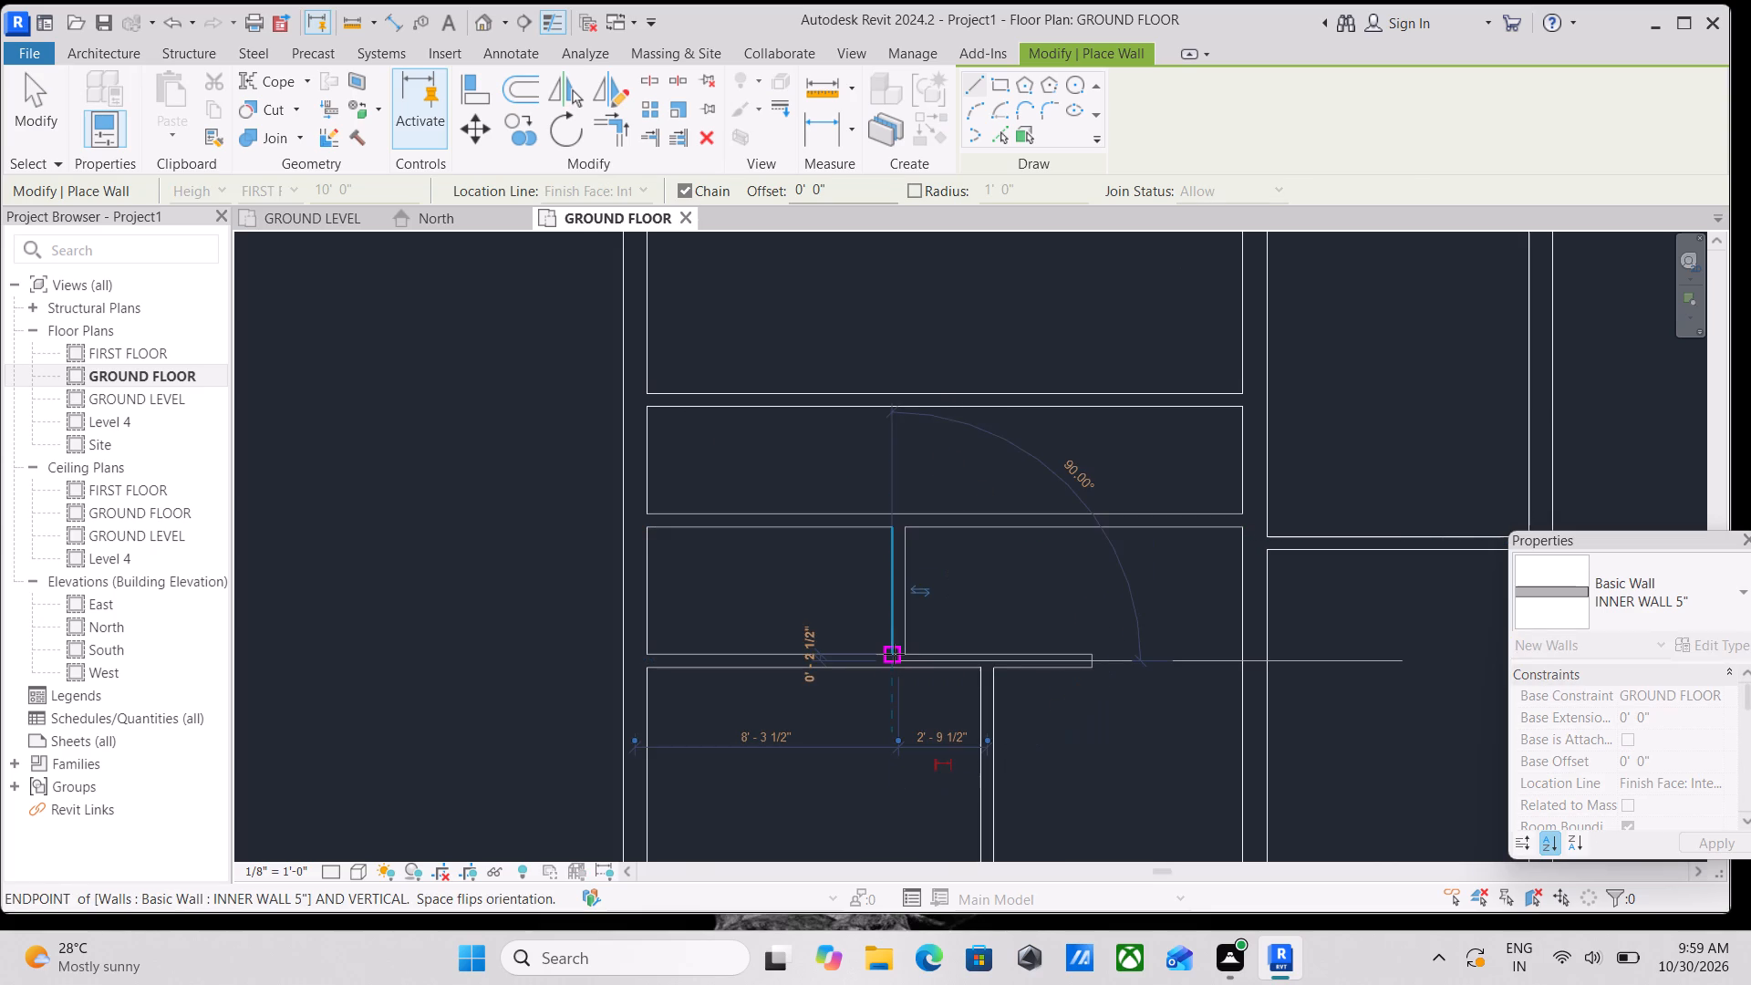
key(Escape)
key(Escape)
key(Escape)
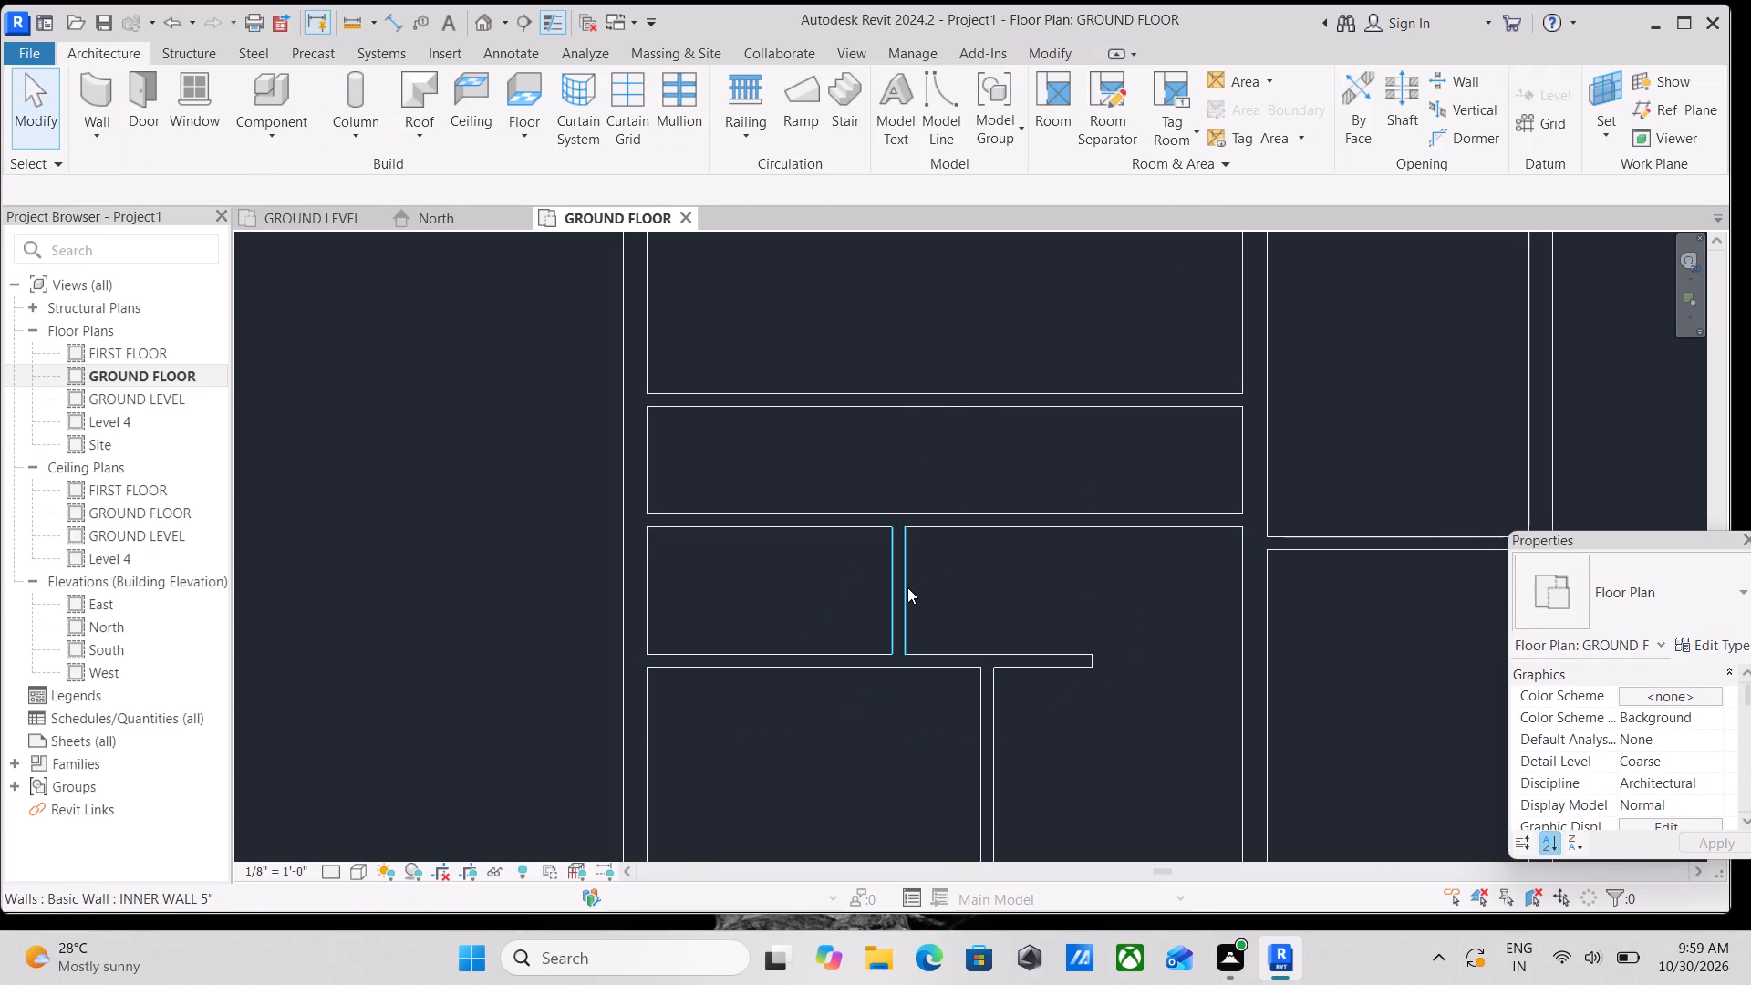
Set the clear distance from the west outer wall's inner face to the short vertical wall's west face to 6' 0".
click(907, 587)
scroll(844, 732, up, 4)
scroll(912, 702, up, 3)
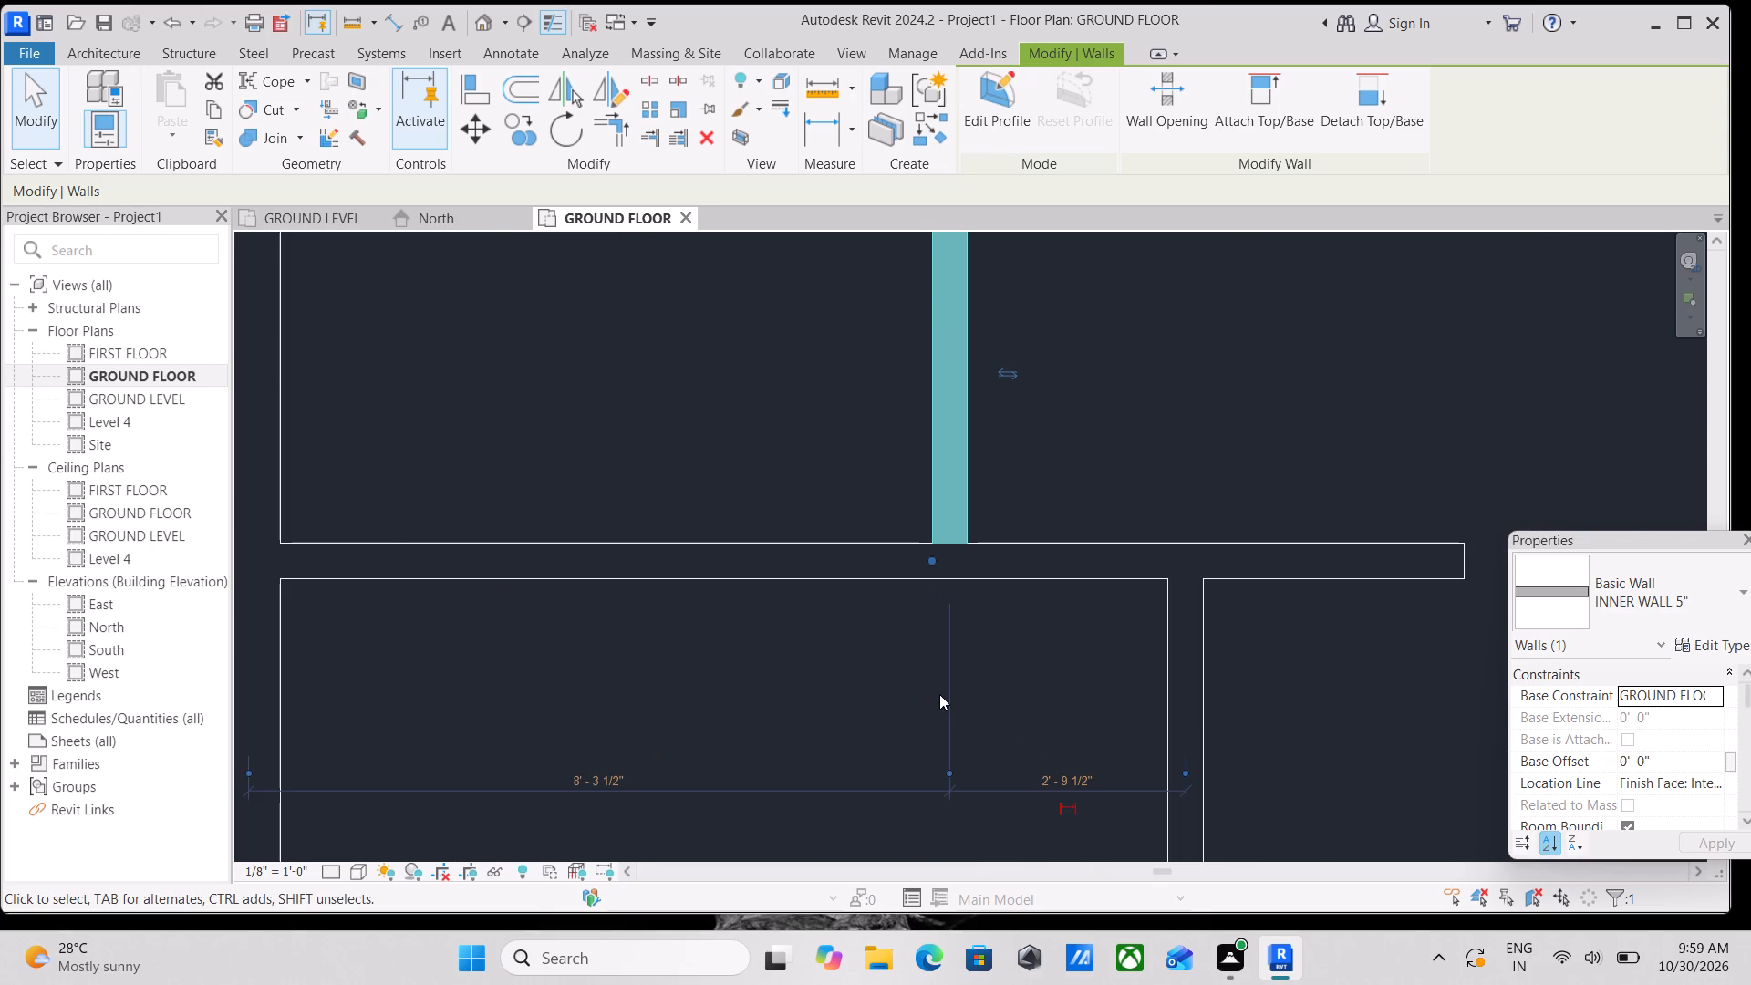
click(948, 770)
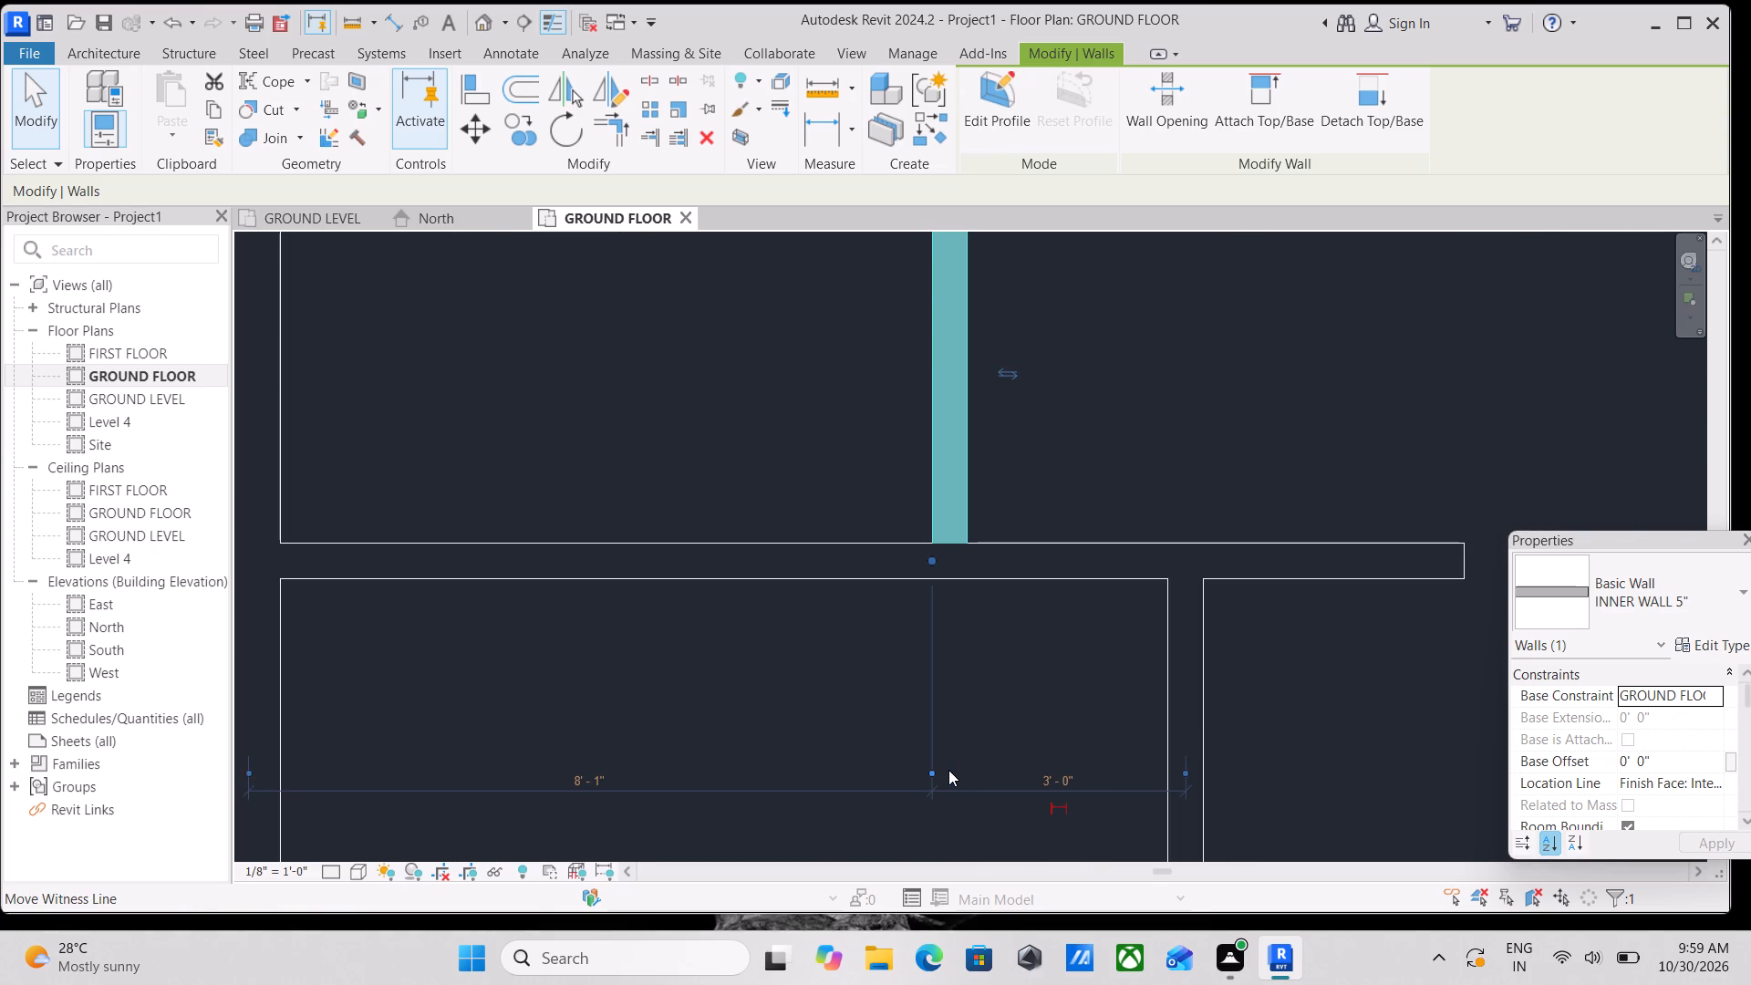
scroll(738, 593, down, 2)
middle_drag(738, 593, 888, 534)
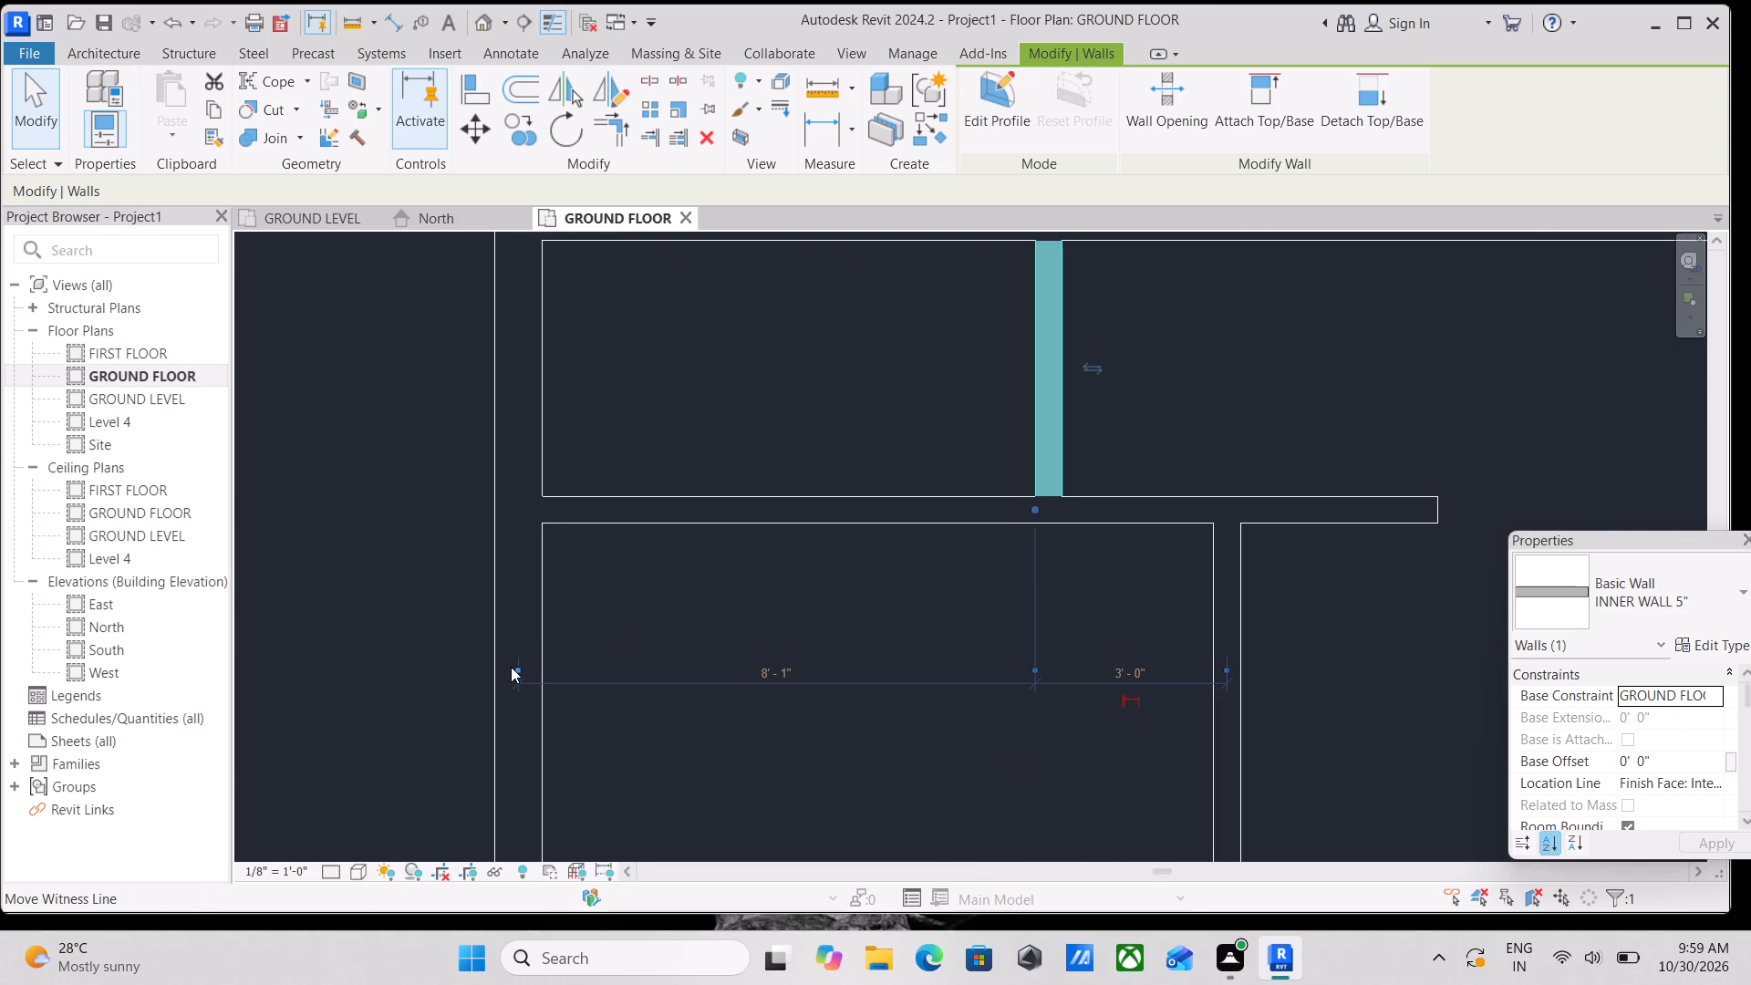
click(512, 667)
scroll(689, 560, down, 2)
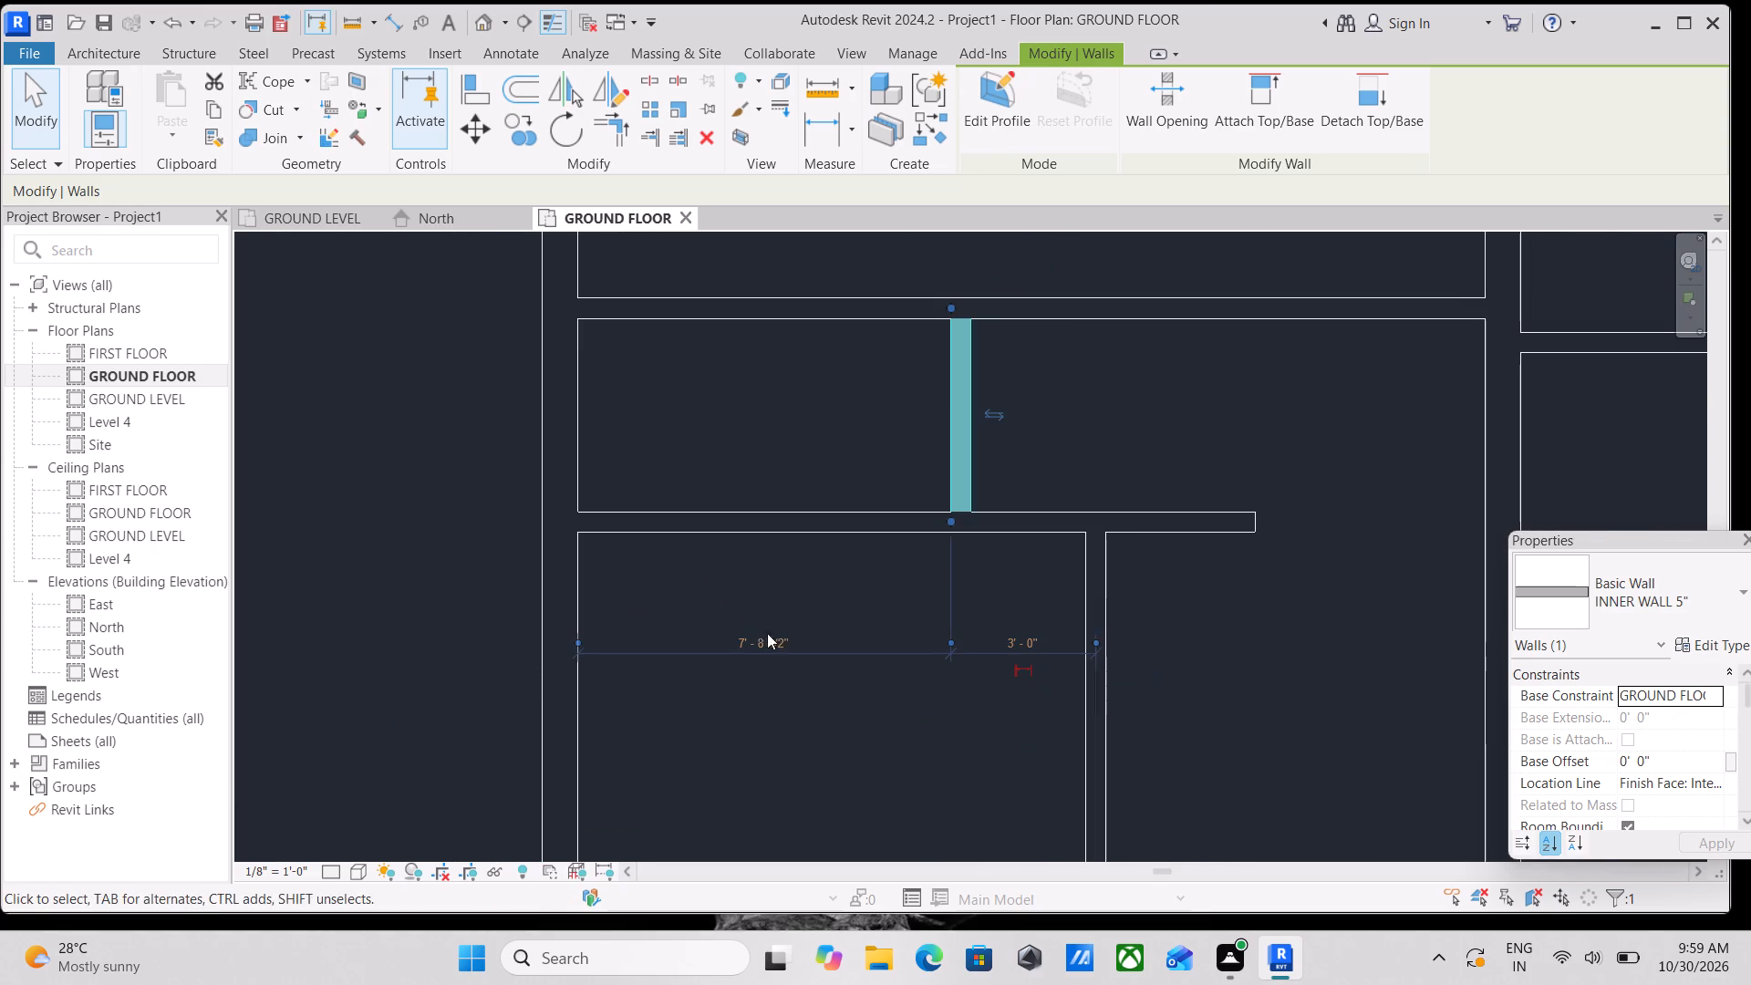
click(762, 637)
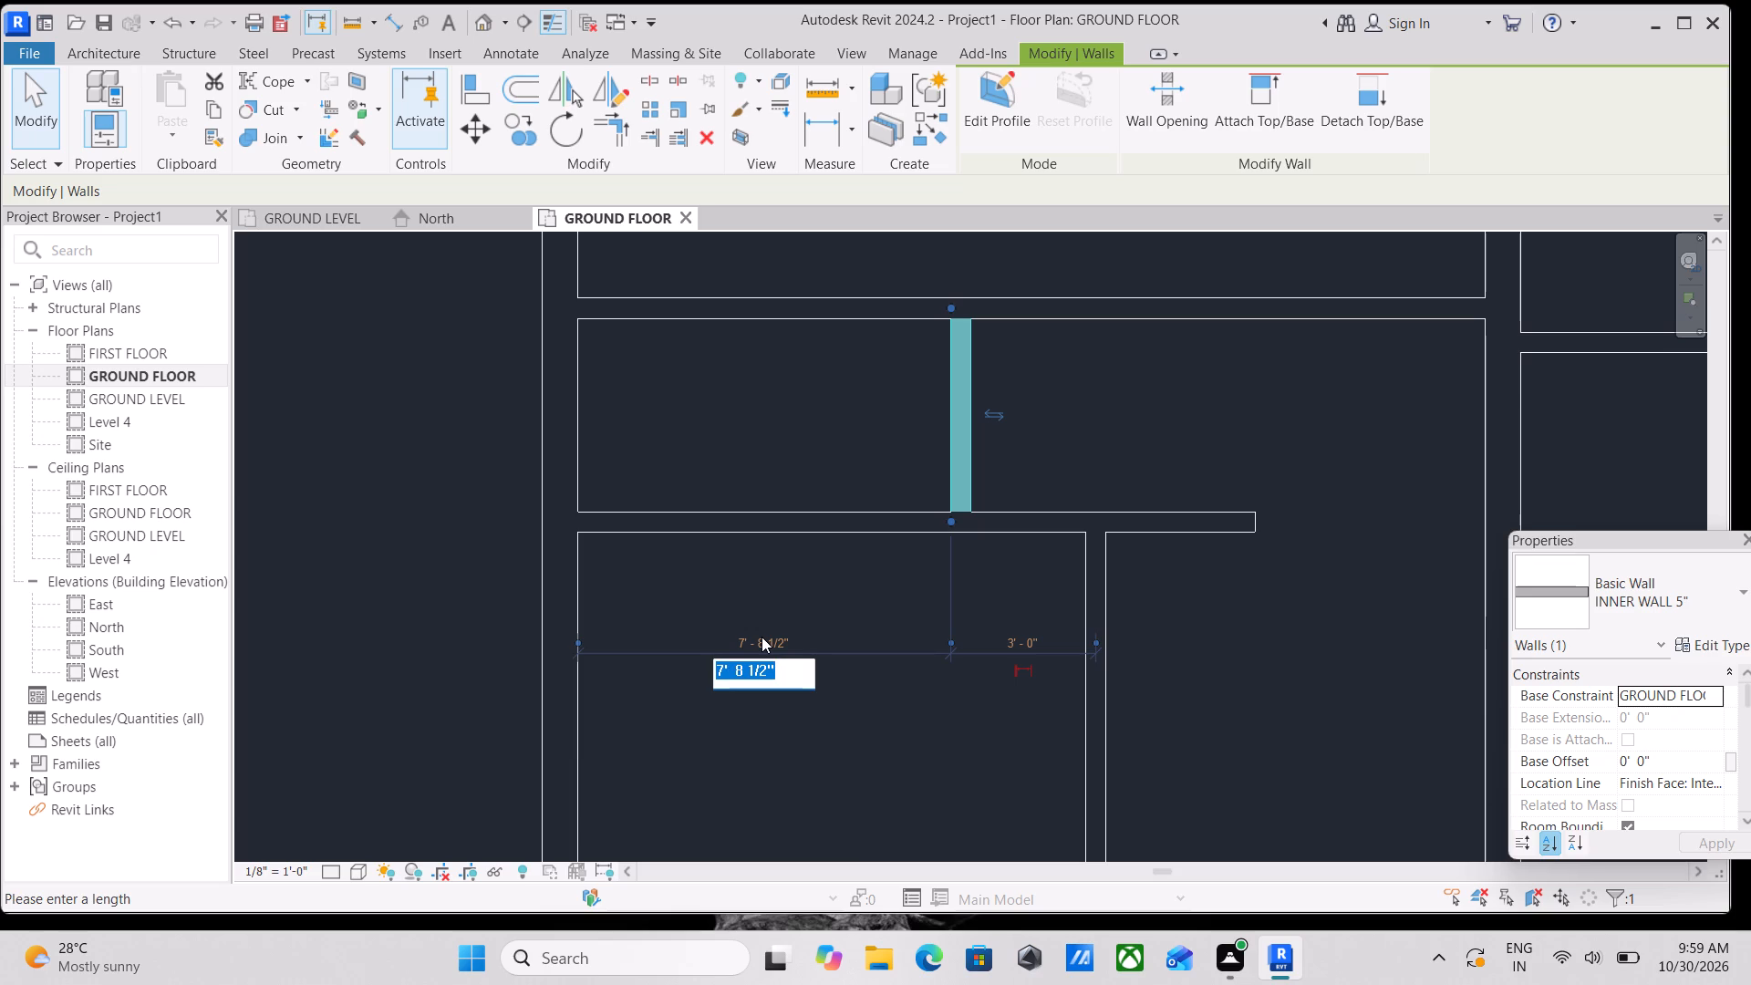
key(6)
key(apostrophe)
key(Return)
key(Escape)
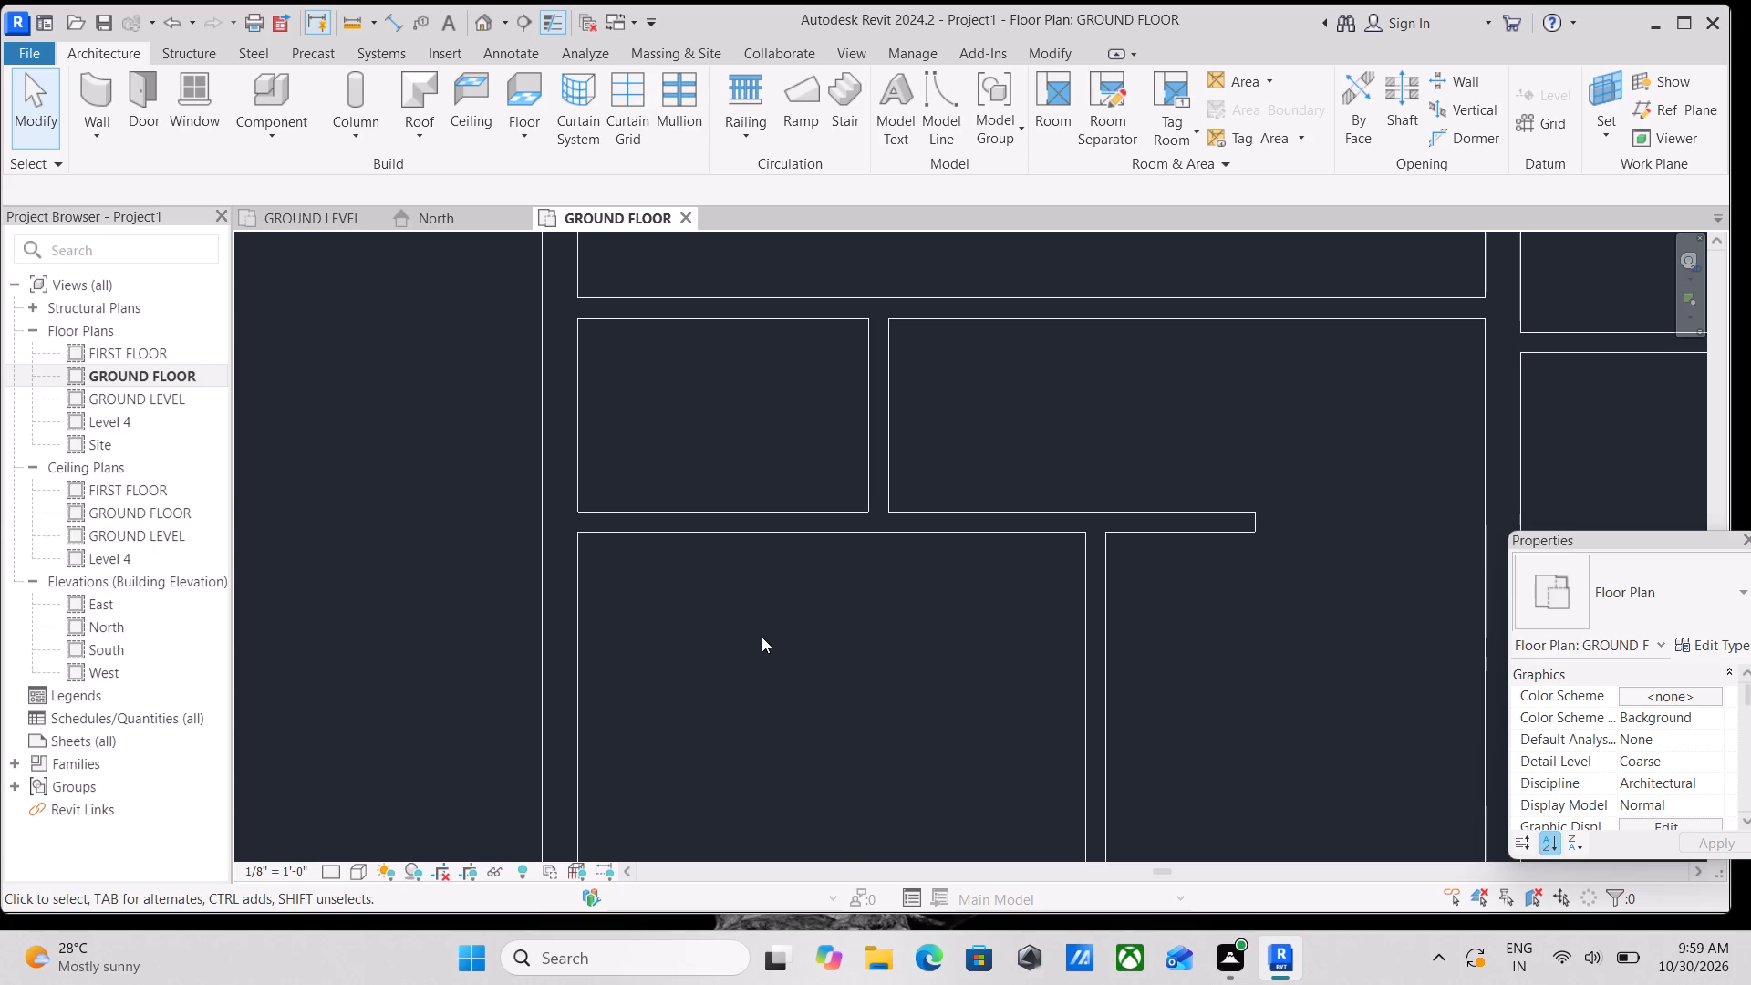
Shorten the INNER WALL 5" at the north end of the short vertical wall so its east end stops at that vertical wall.
click(1056, 313)
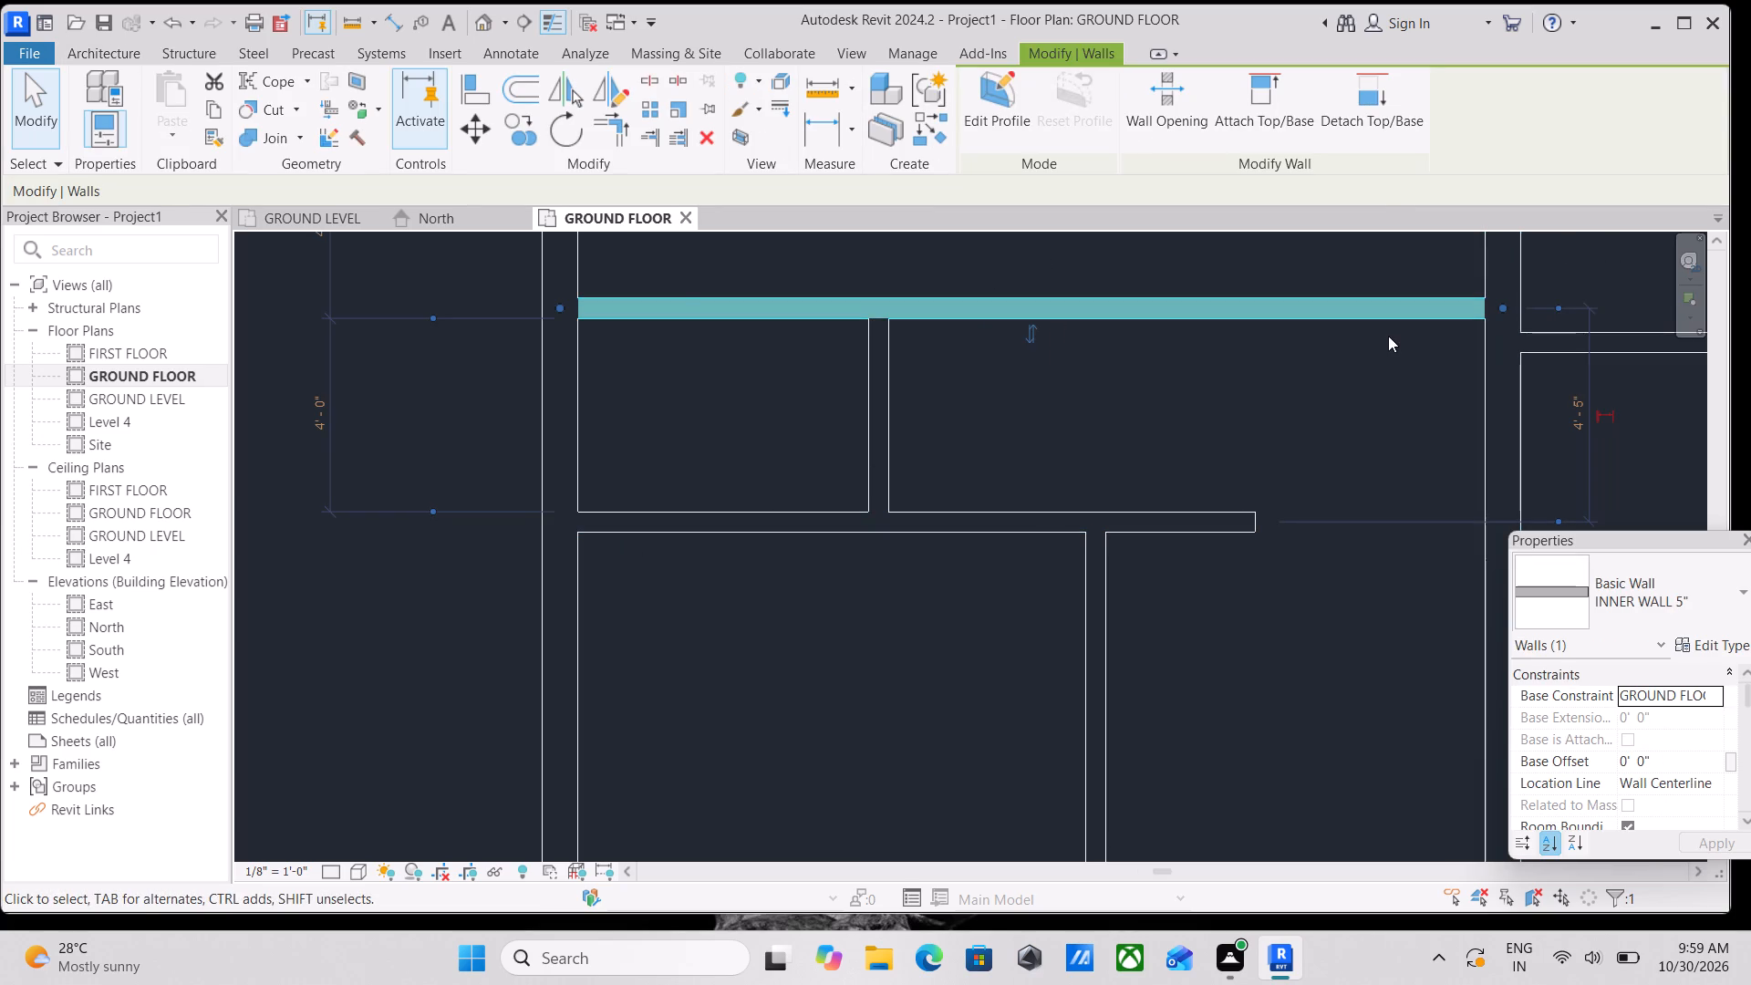
scroll(1392, 334, down, 3)
scroll(1149, 351, down, 1)
middle_drag(1149, 351, 734, 461)
scroll(933, 450, up, 6)
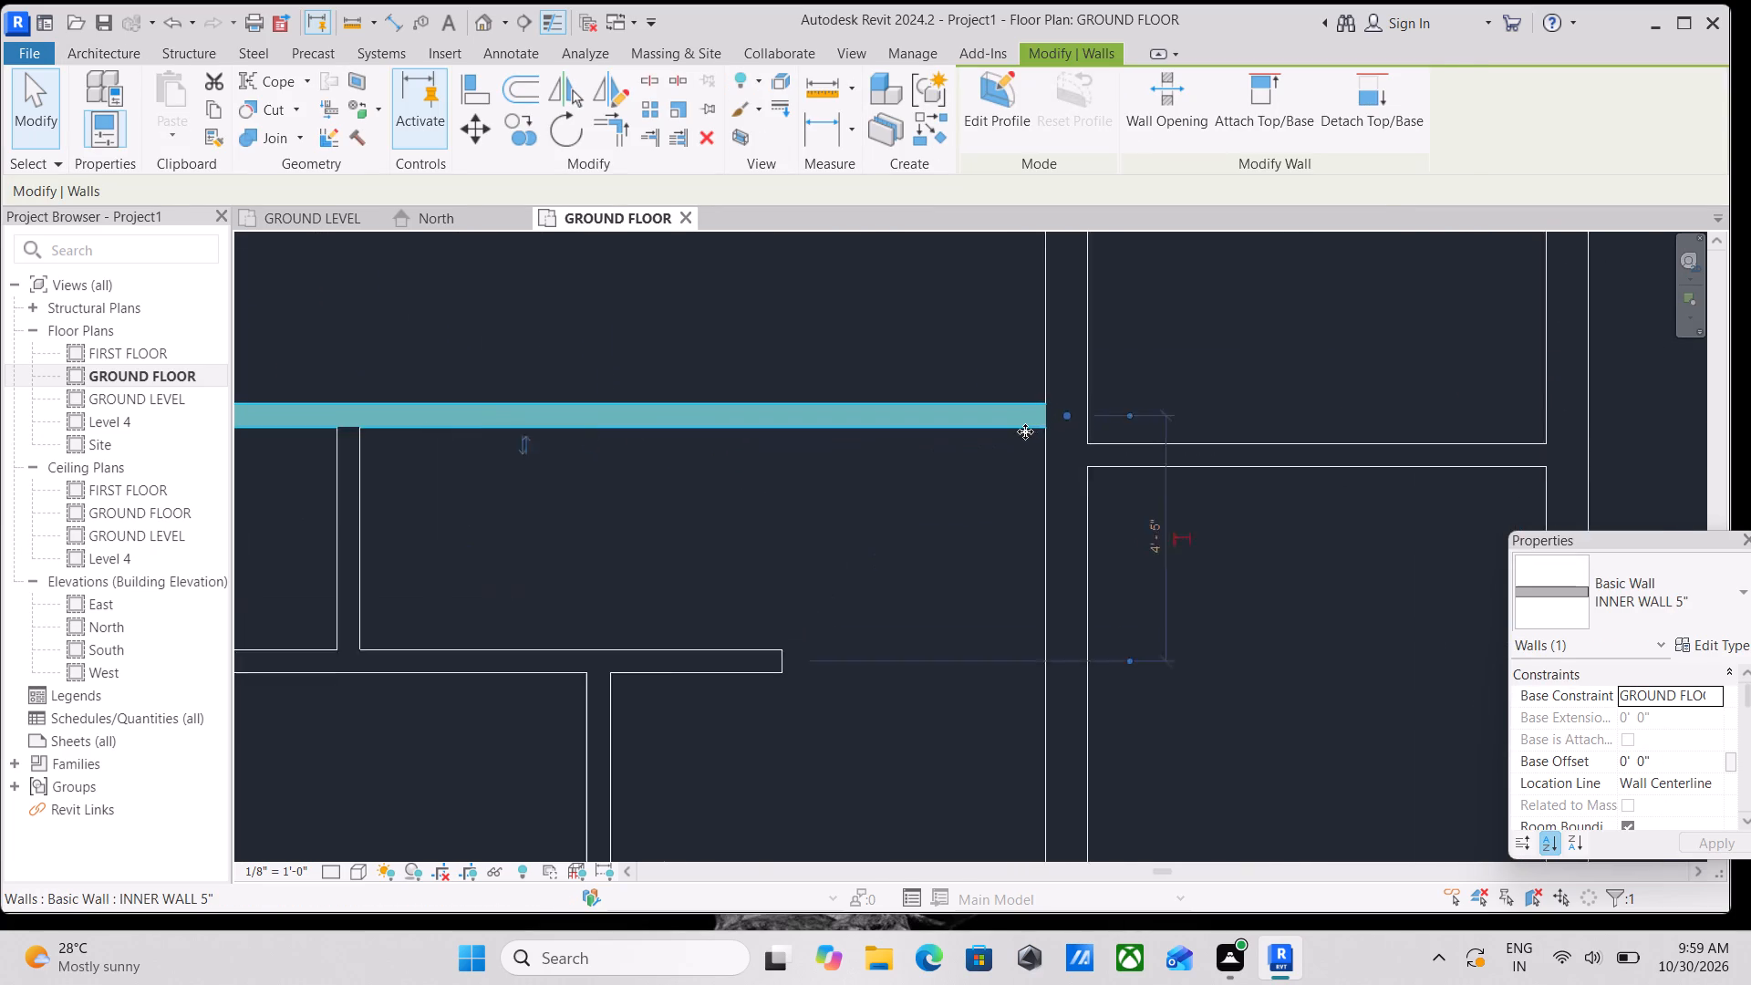
scroll(1025, 431, up, 6)
scroll(1095, 404, up, 4)
scroll(1016, 415, down, 8)
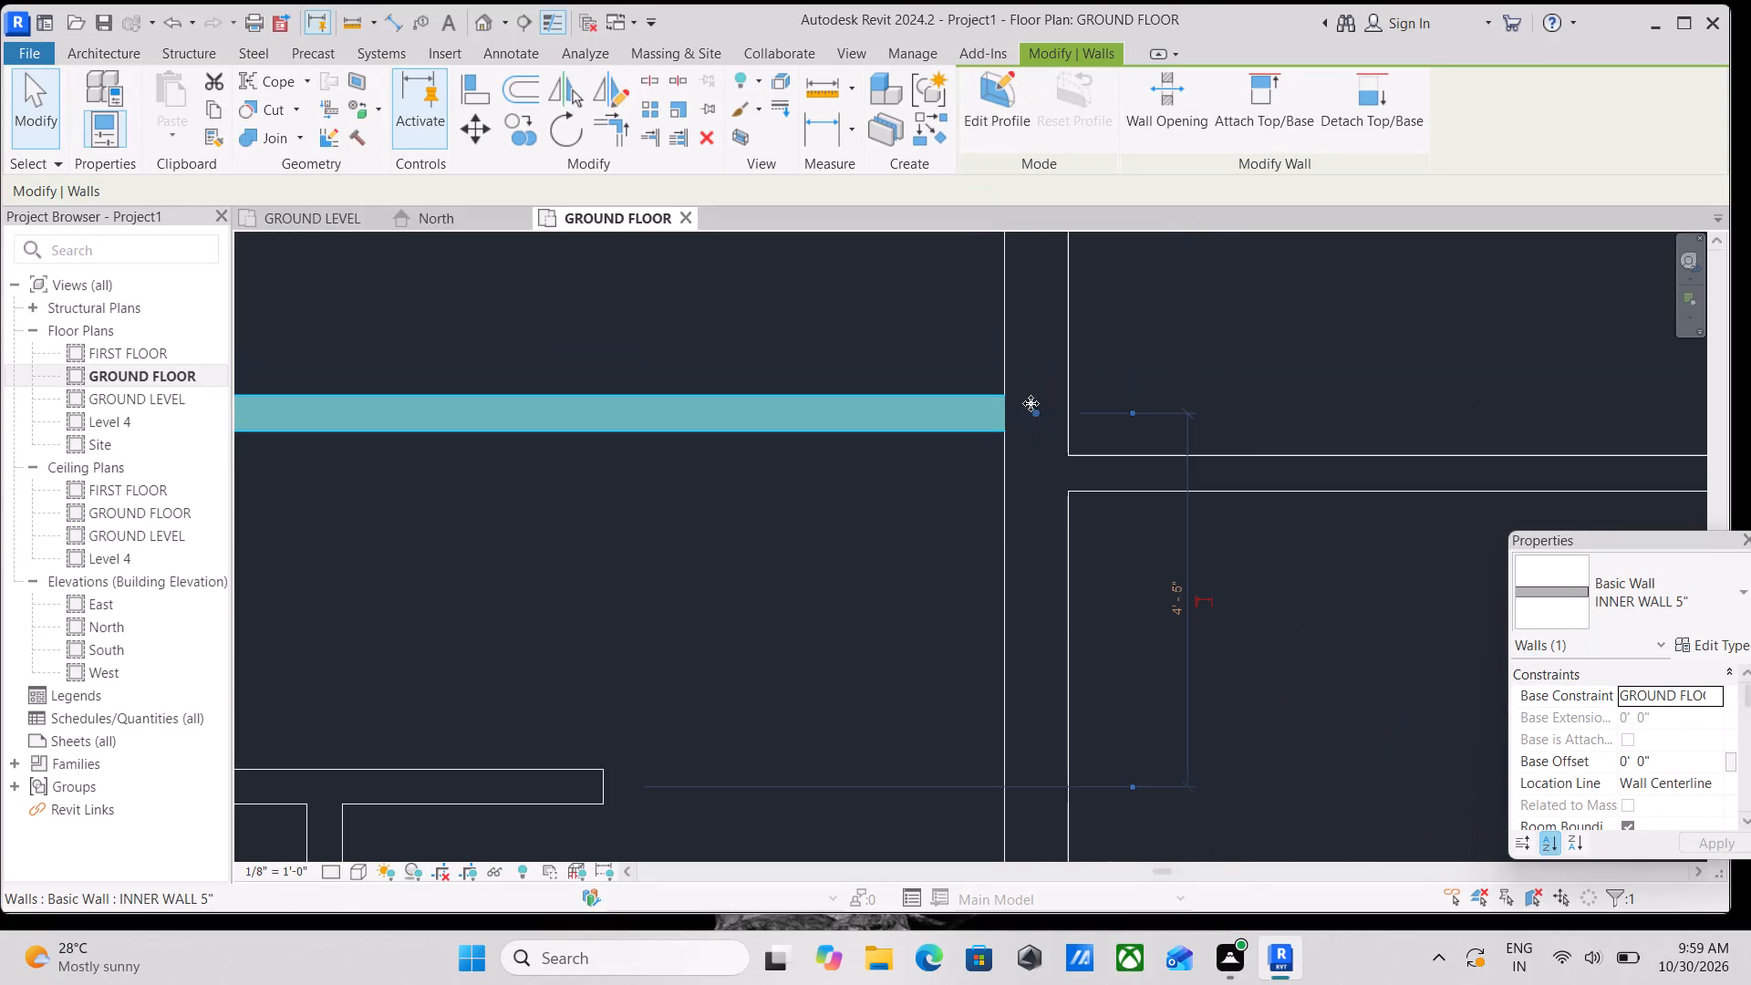
drag(1035, 410, 738, 421)
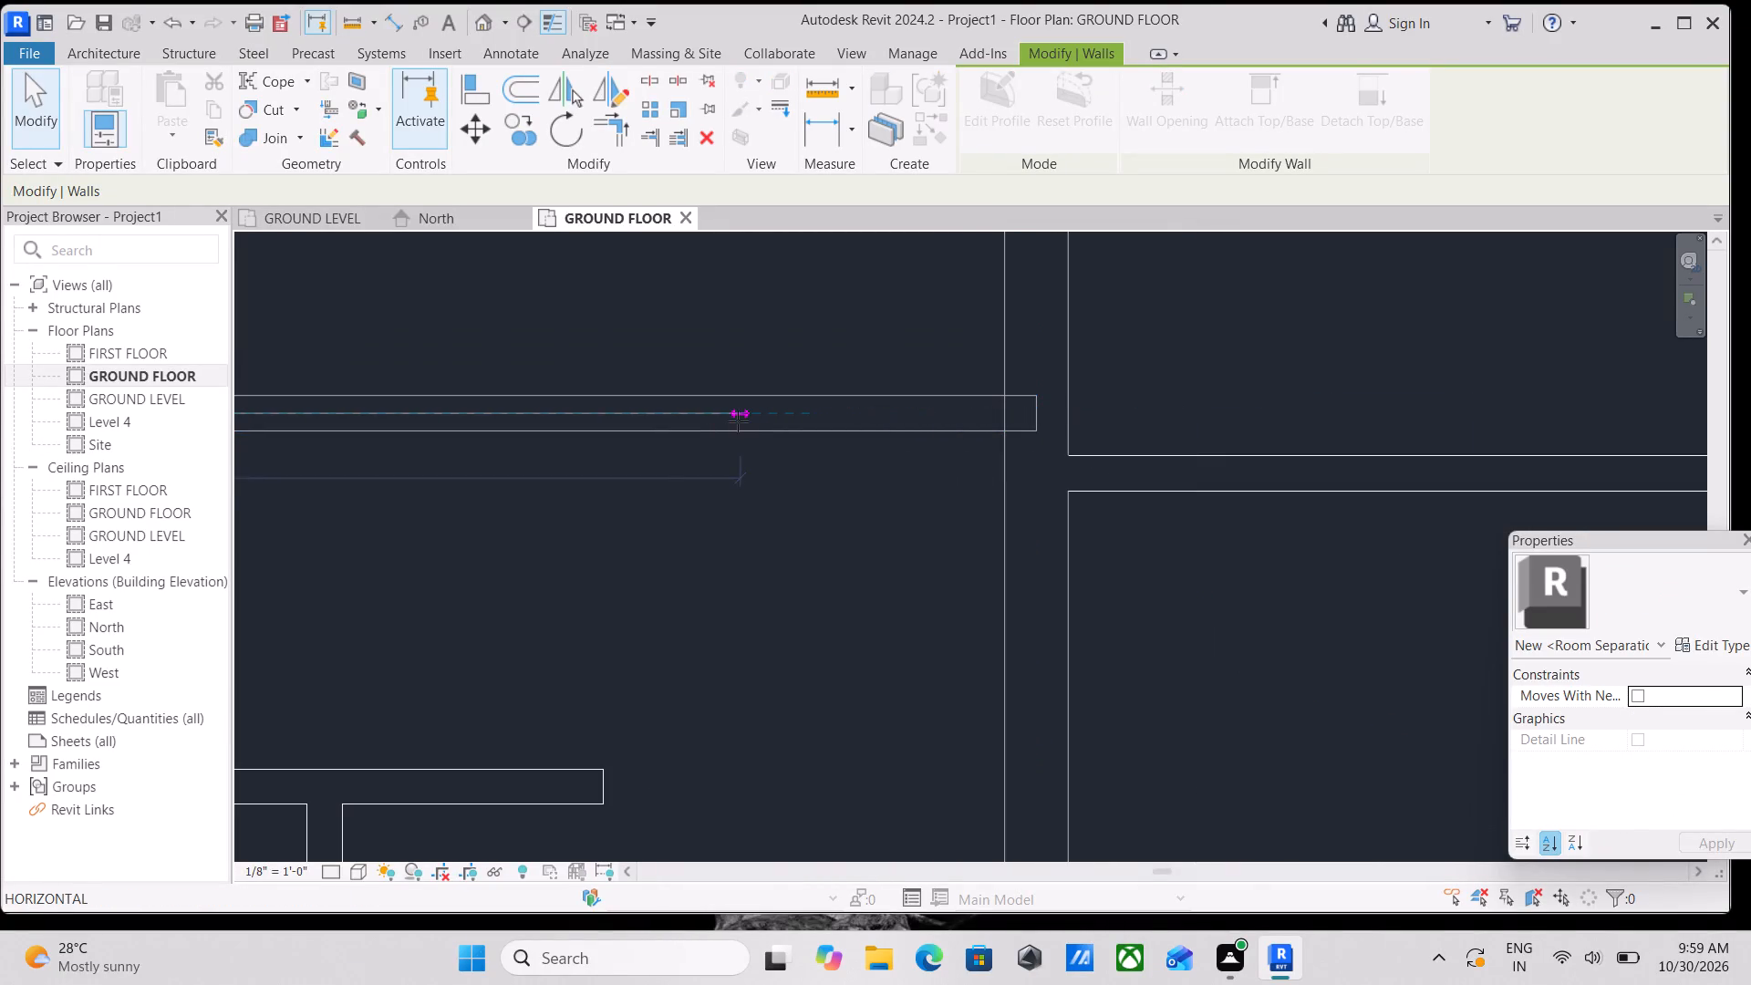
scroll(737, 421, down, 3)
middle_drag(737, 421, 1120, 395)
scroll(795, 435, down, 2)
middle_drag(795, 435, 944, 553)
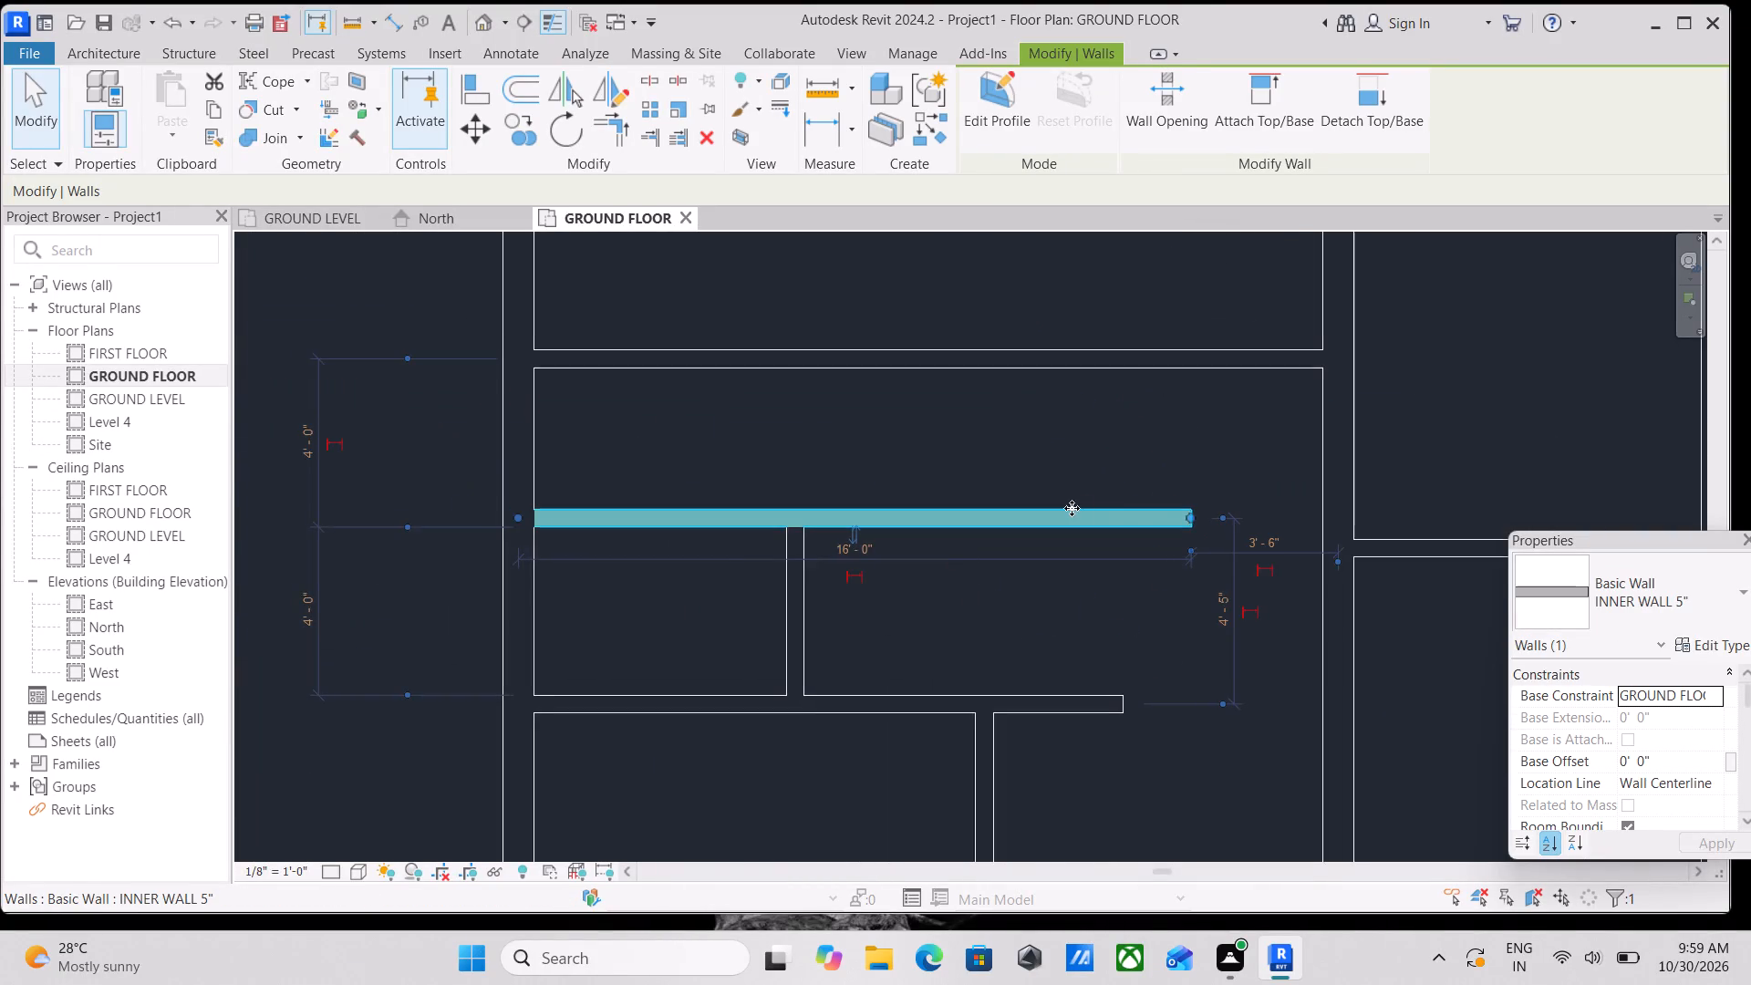
scroll(1178, 507, up, 2)
drag(1191, 517, 1135, 518)
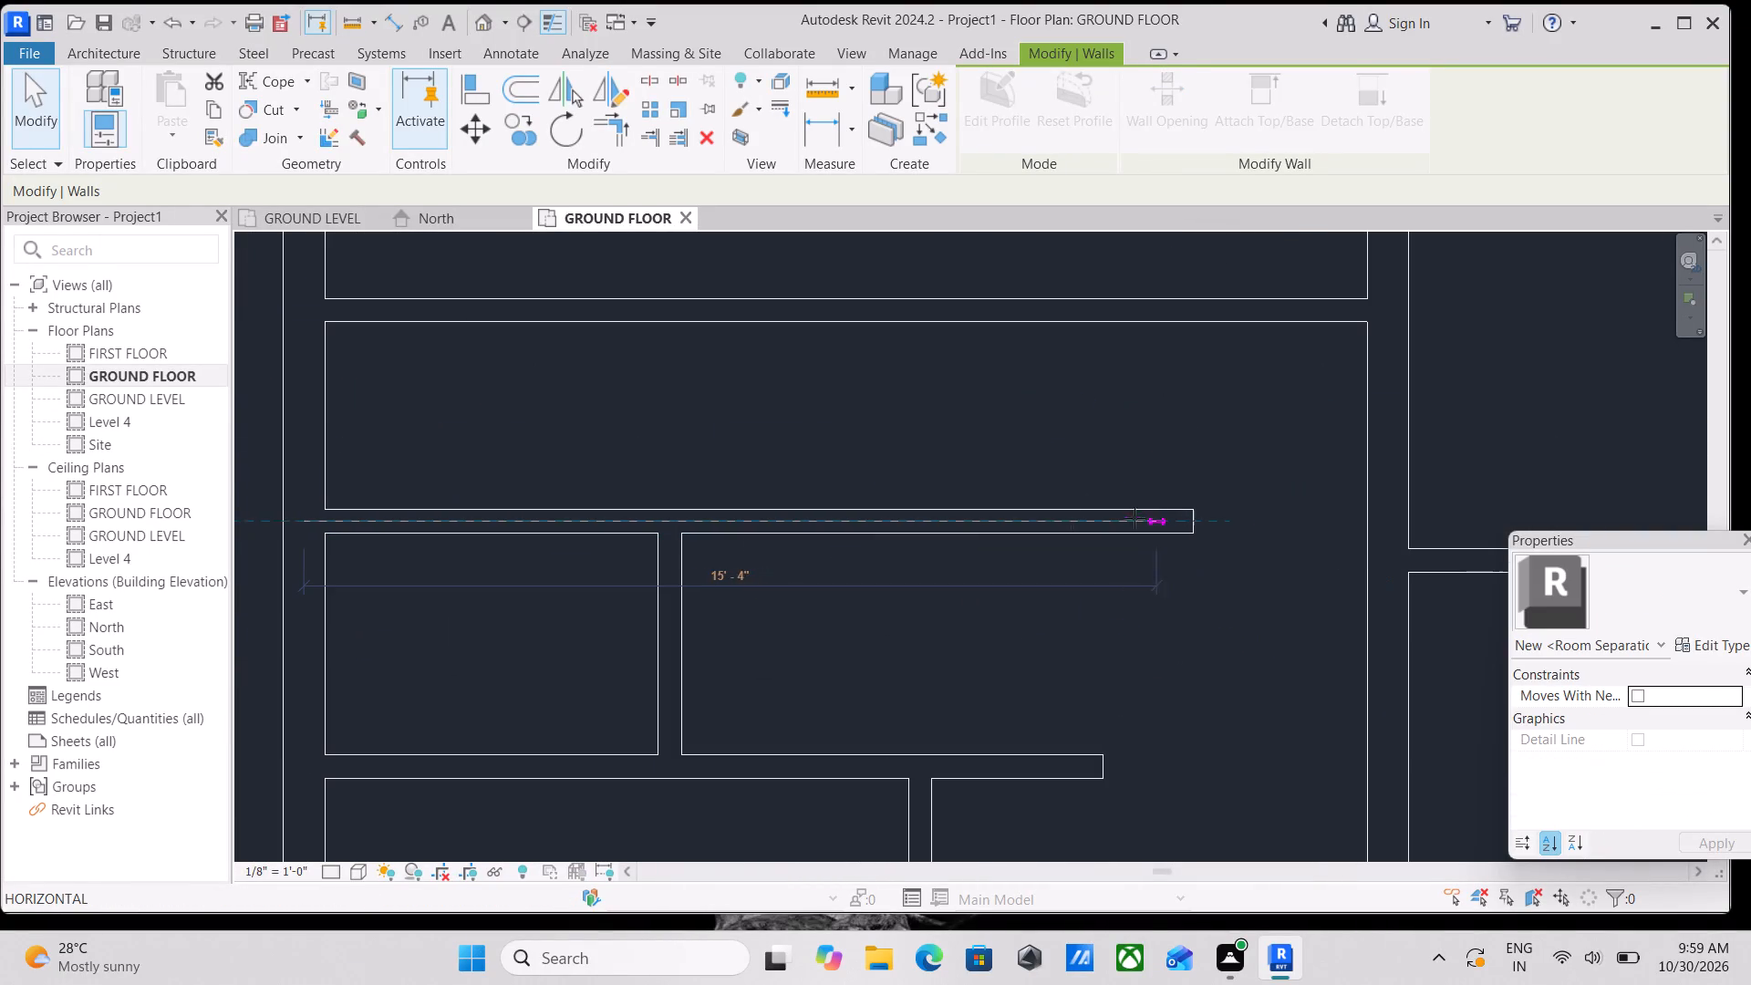
drag(1135, 518, 696, 515)
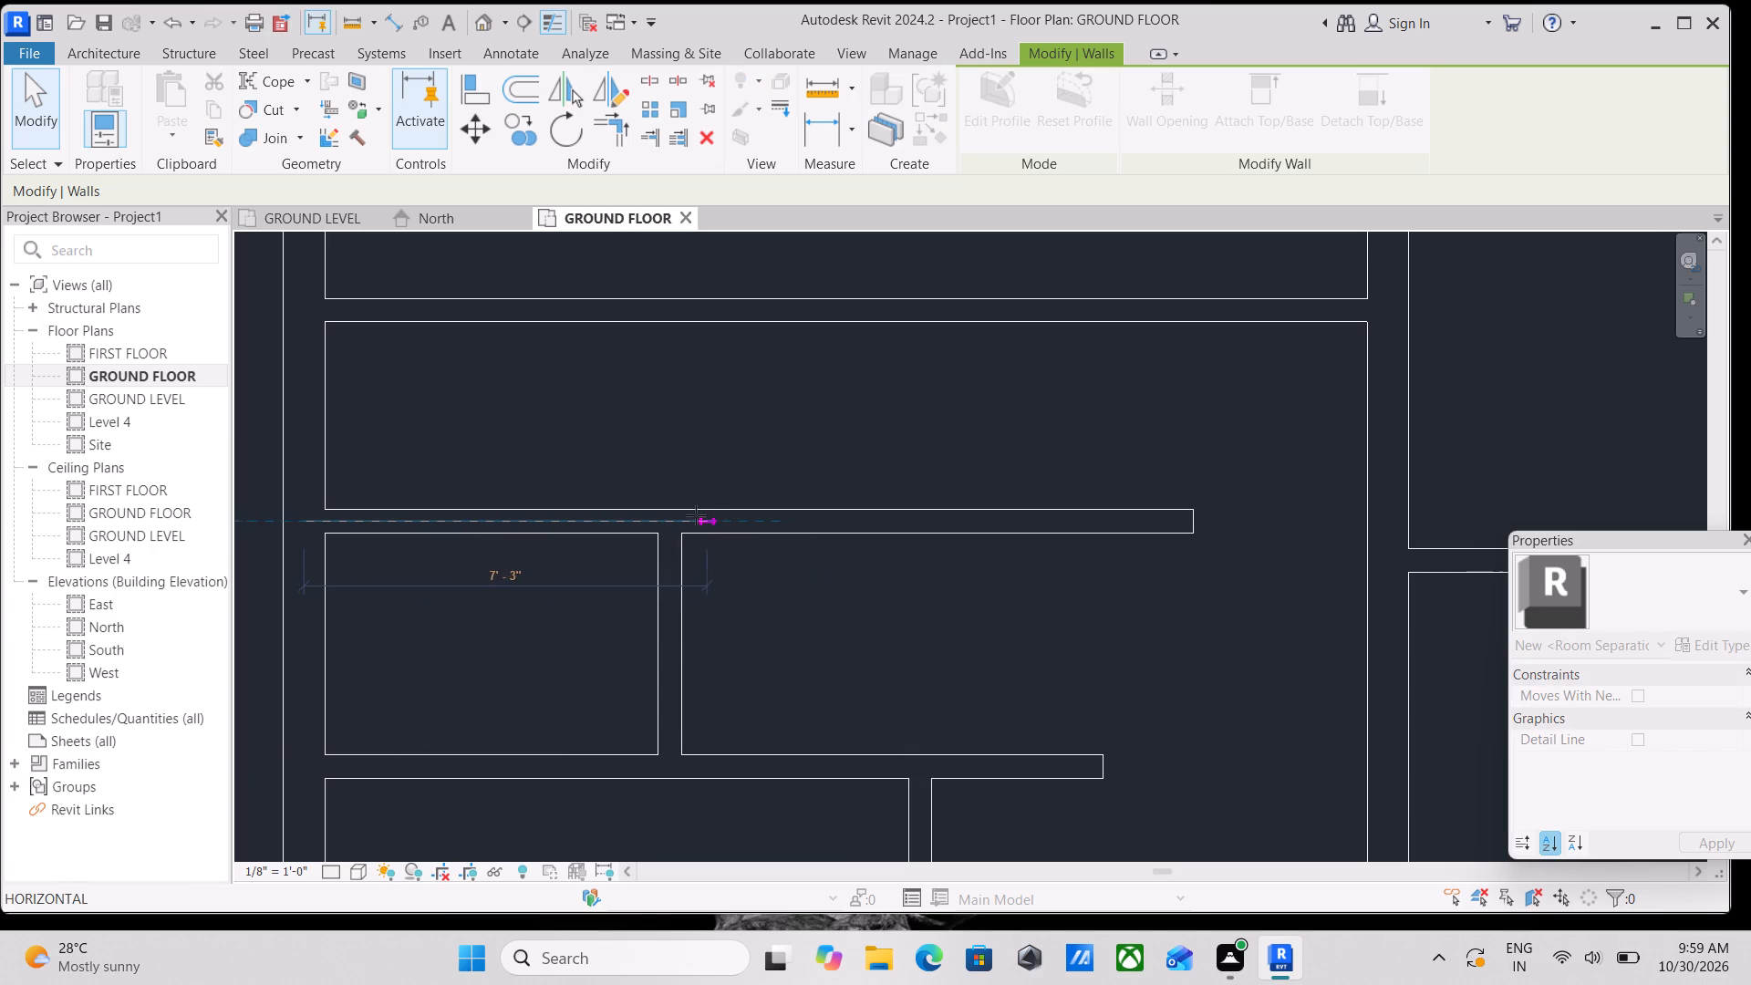
drag(696, 515, 677, 515)
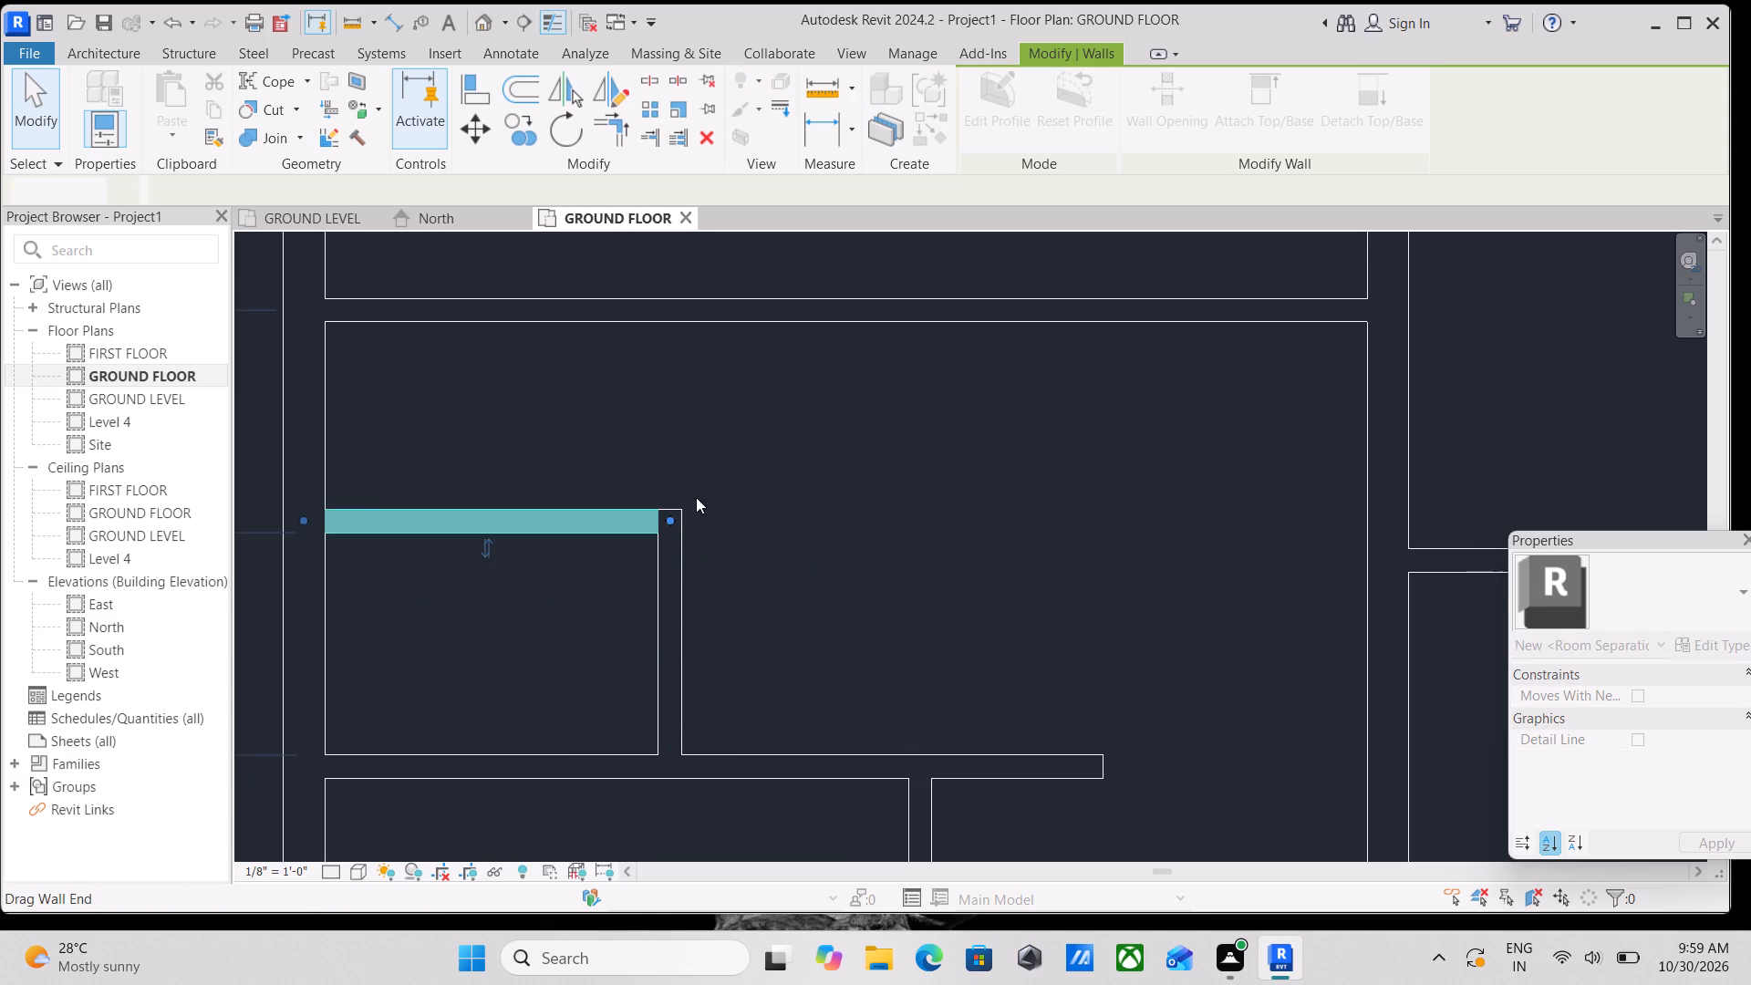
scroll(755, 433, down, 3)
middle_drag(755, 433, 818, 430)
scroll(819, 430, up, 1)
scroll(835, 434, down, 2)
middle_drag(837, 451, 851, 858)
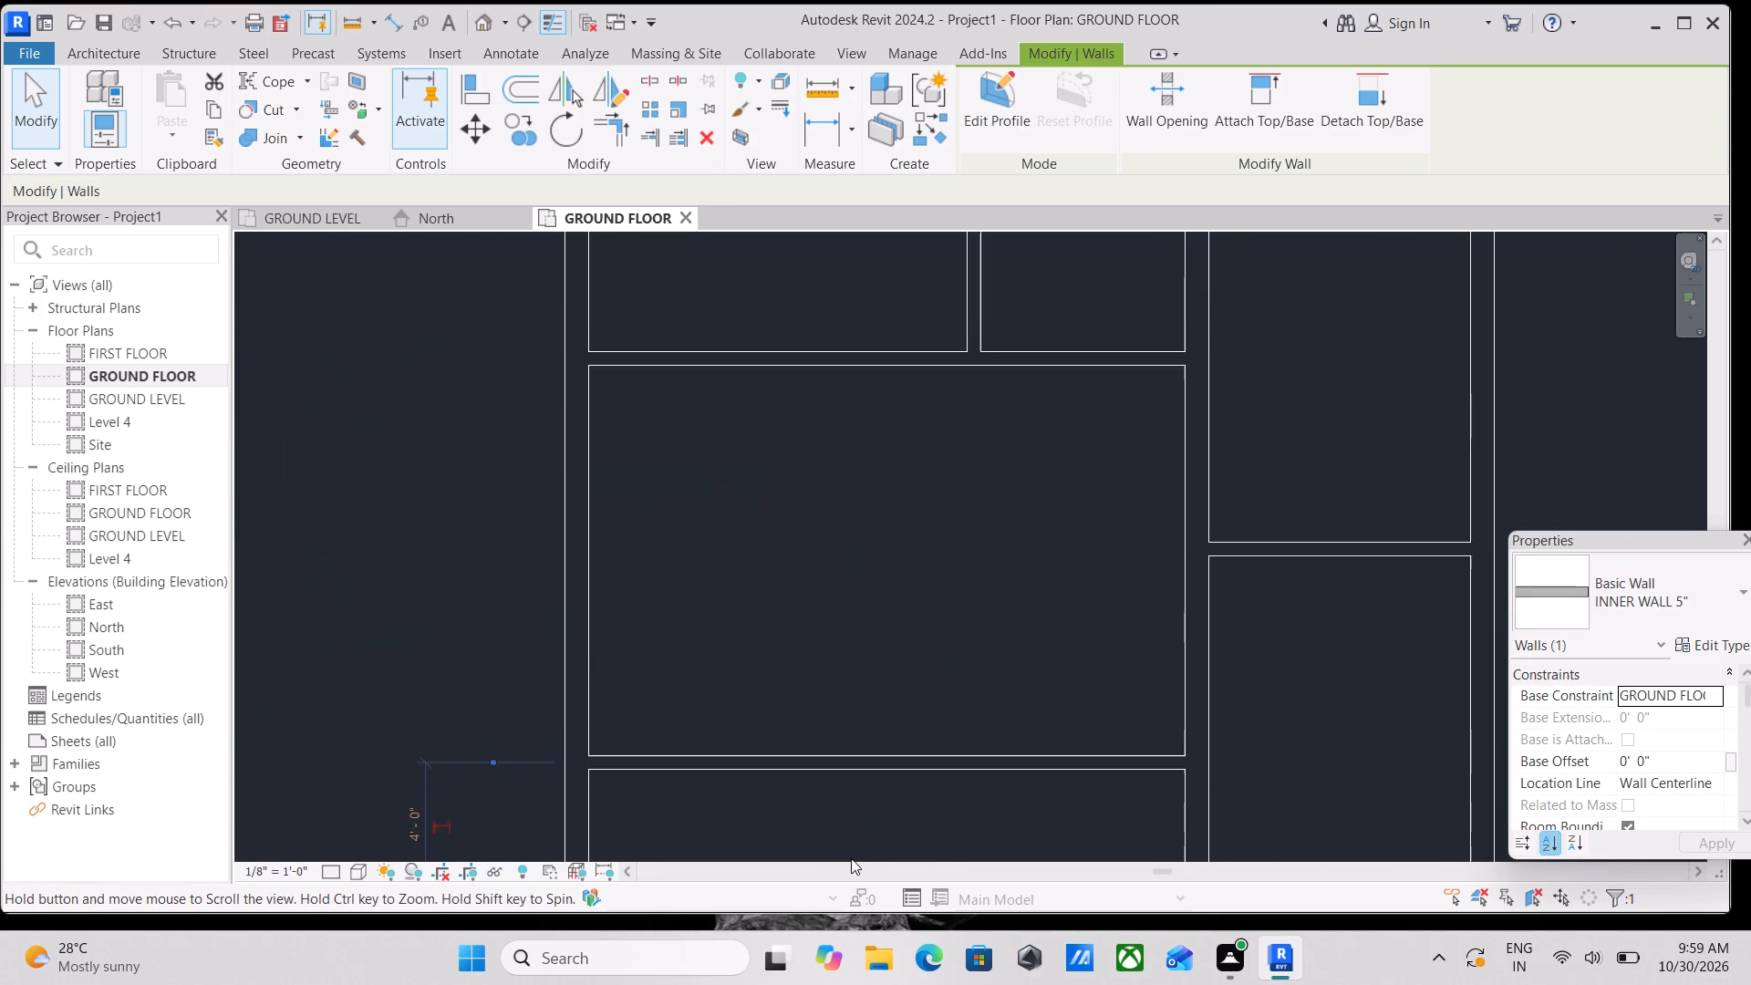
middle_drag(851, 858, 849, 857)
middle_drag(844, 840, 834, 868)
scroll(844, 840, down, 1)
scroll(830, 746, down, 3)
key(Escape)
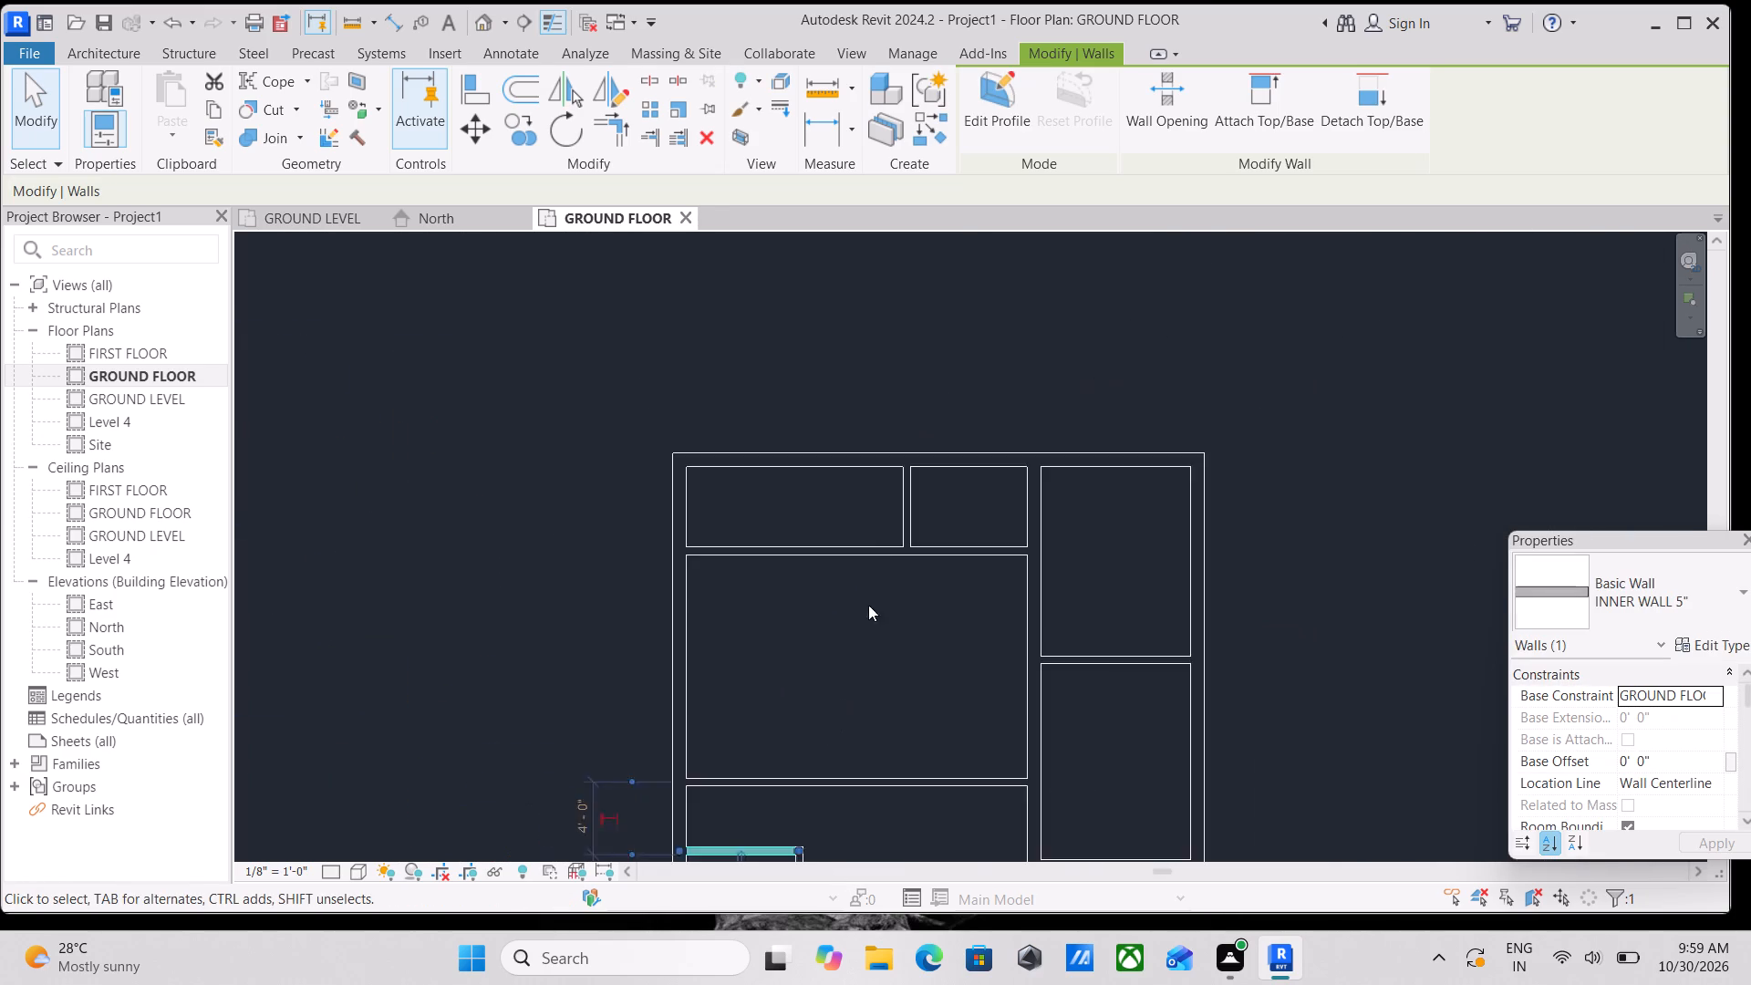
Delete the full-width horizontal inner wall immediately north of the small room beside the west outer wall.
scroll(877, 557, down, 4)
middle_drag(841, 657, 843, 648)
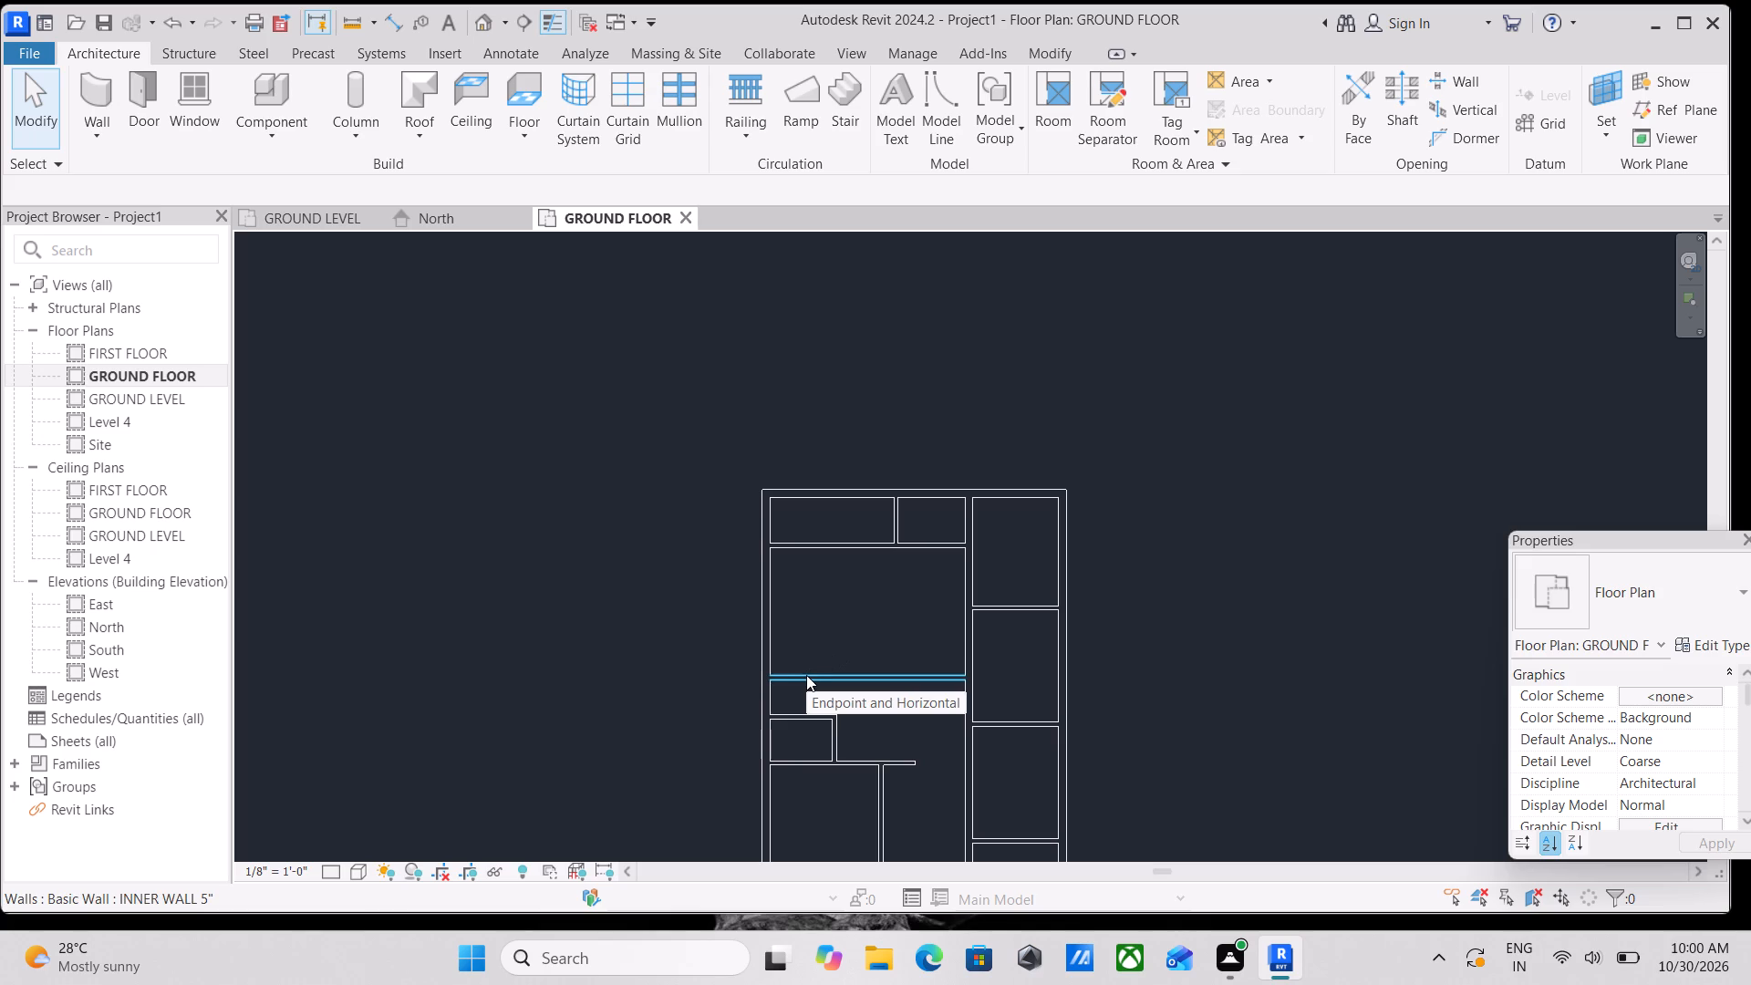
click(806, 675)
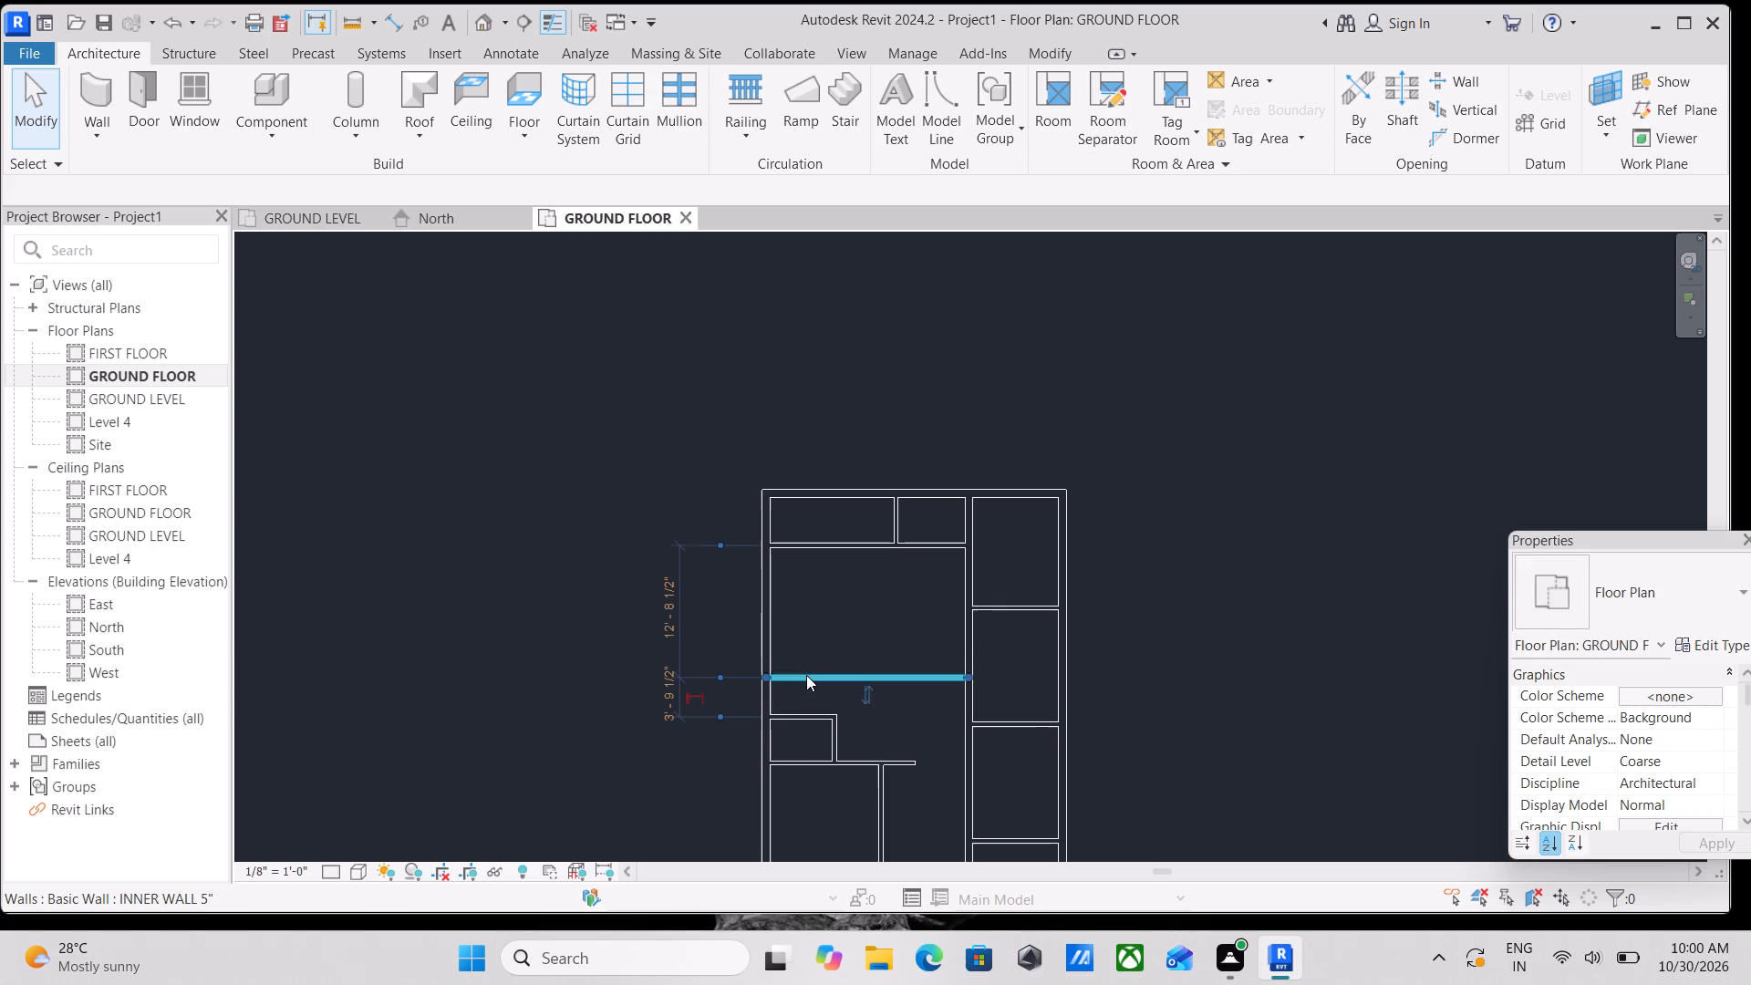
right_click(806, 675)
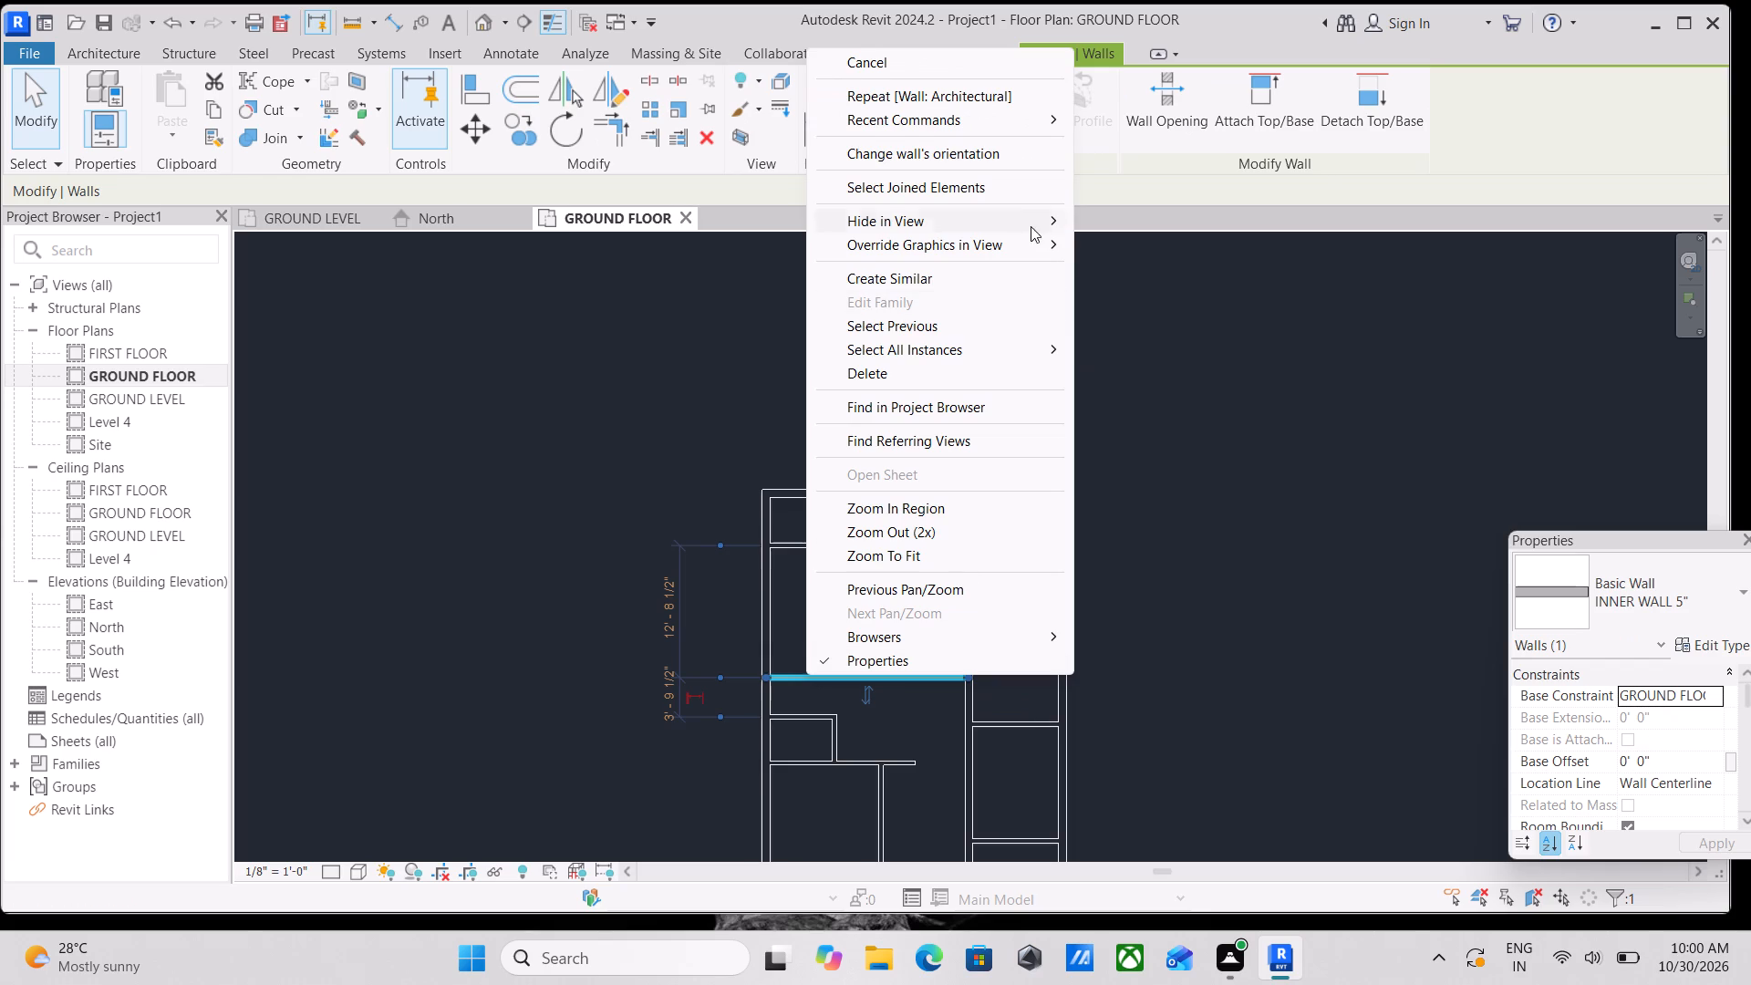
click(859, 382)
Shorten the partial wall south of the small room so its east end meets the vertical inner wall below it.
scroll(891, 800, up, 2)
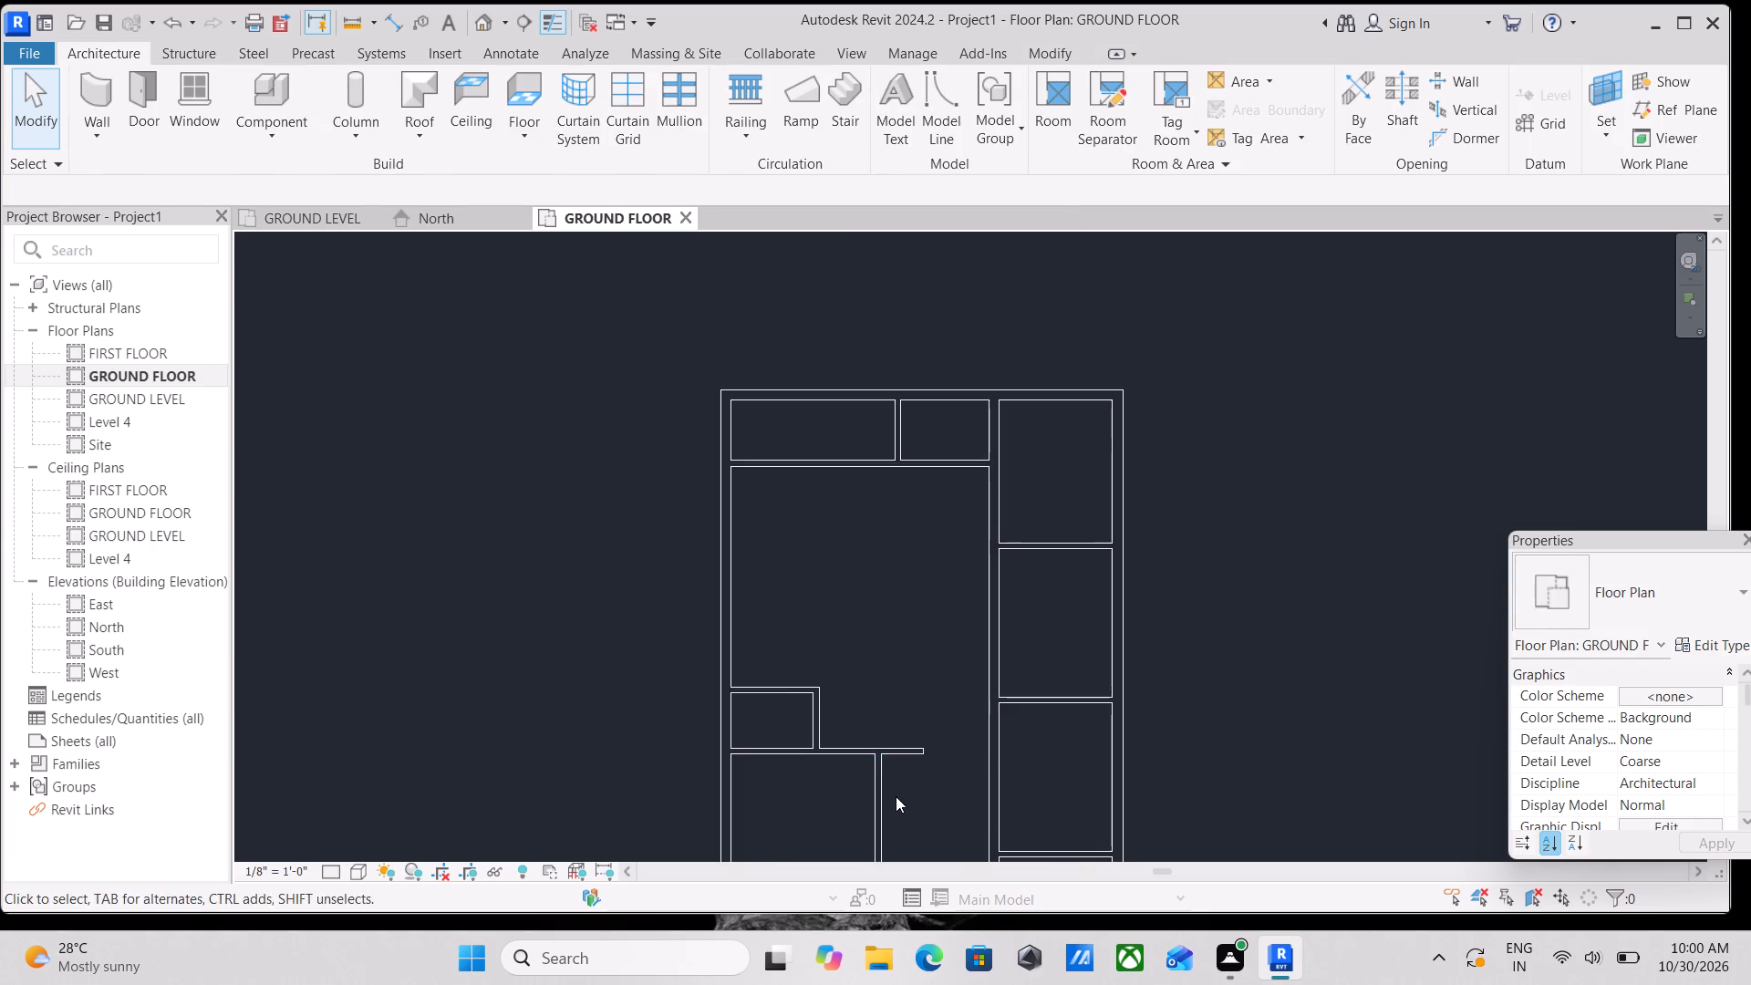
middle_drag(892, 788, 928, 690)
scroll(946, 655, up, 4)
click(946, 655)
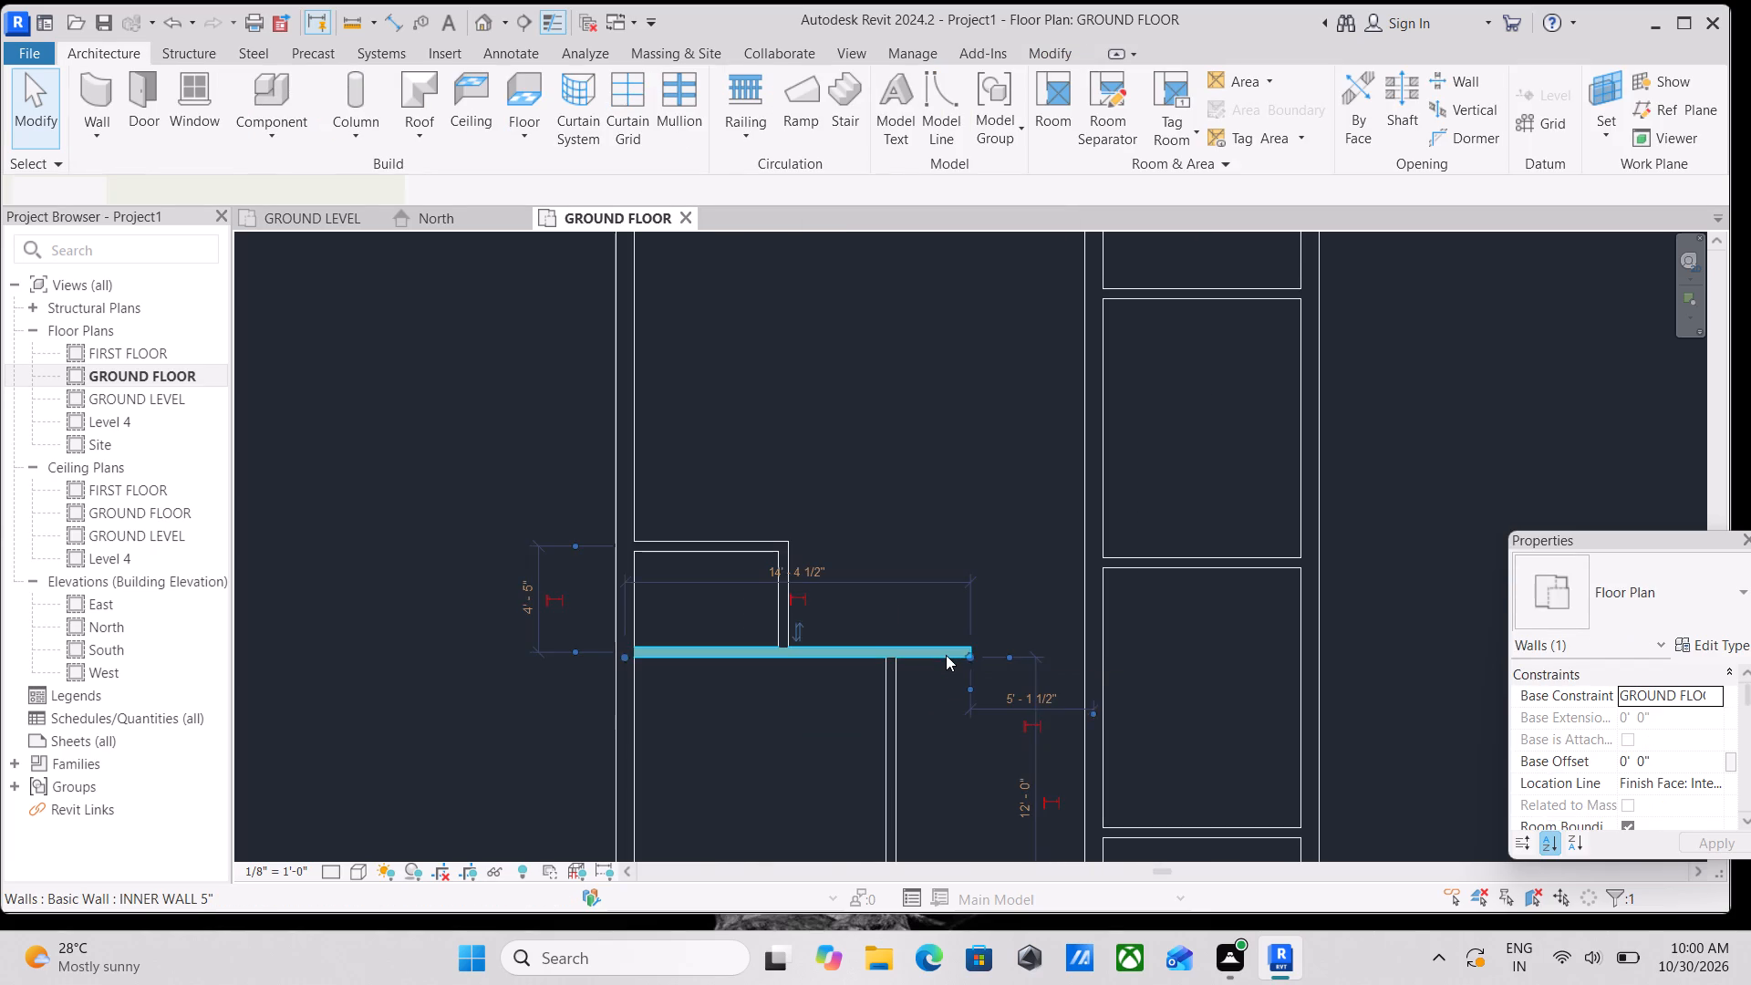
scroll(946, 655, up, 7)
drag(993, 658, 953, 658)
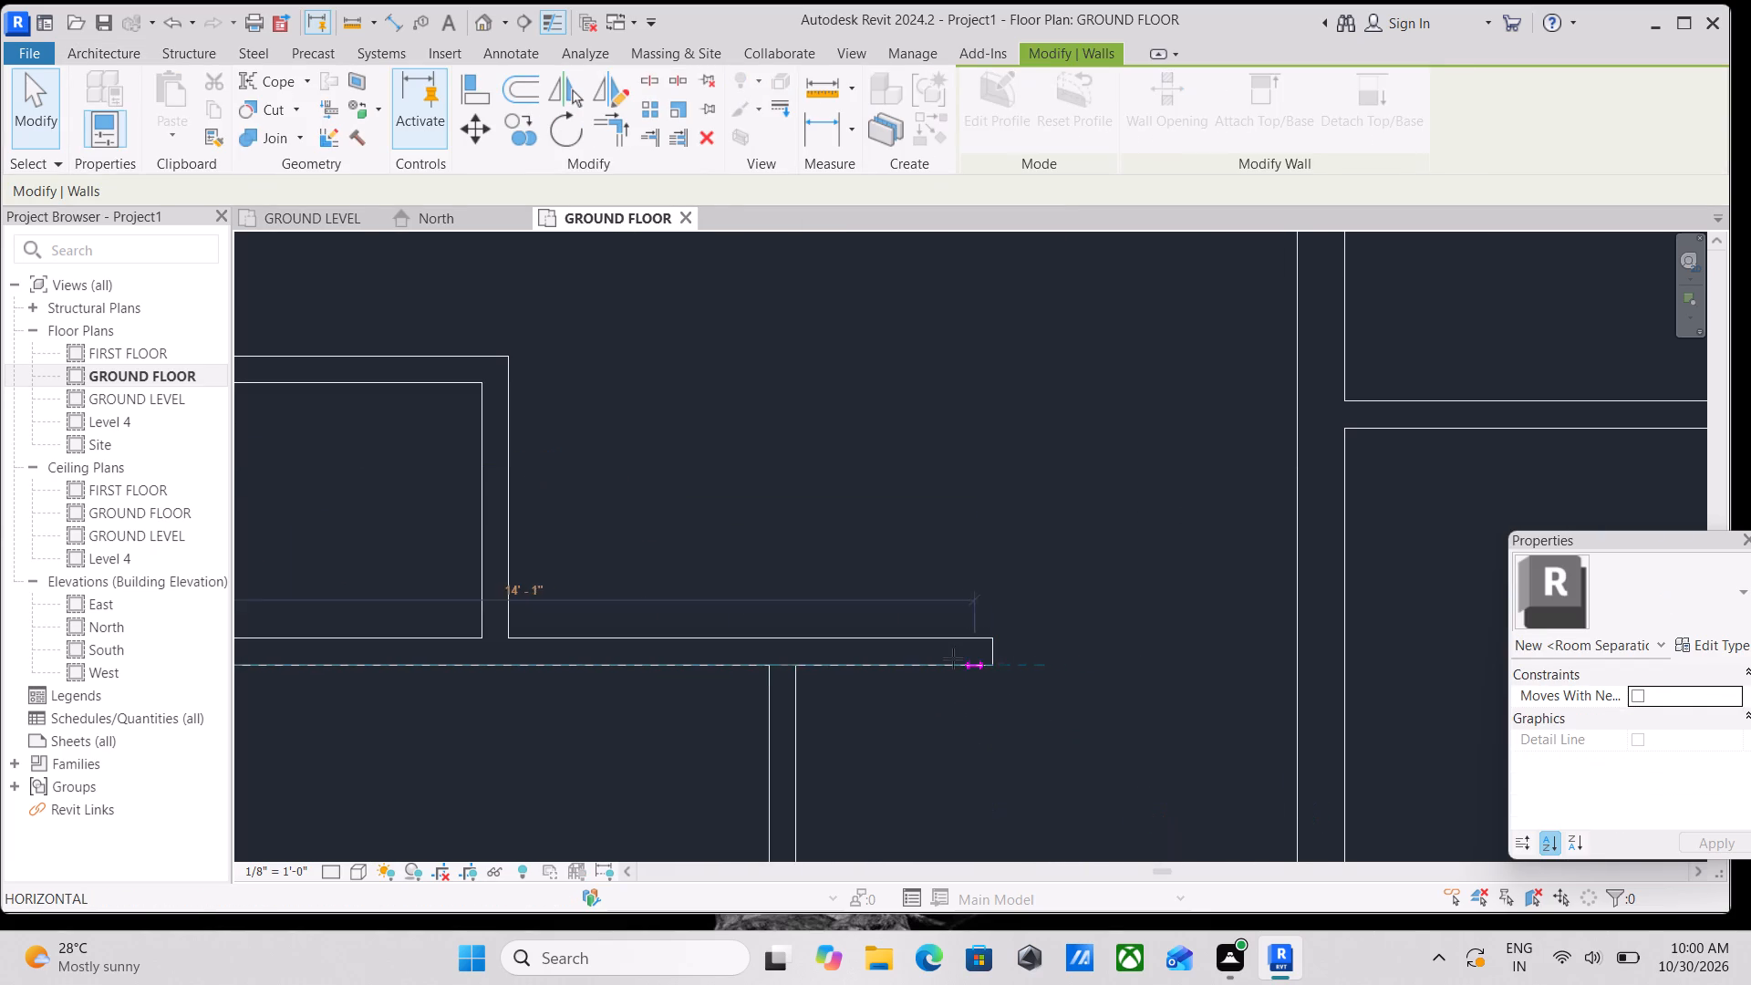
drag(953, 658, 795, 671)
scroll(854, 633, down, 10)
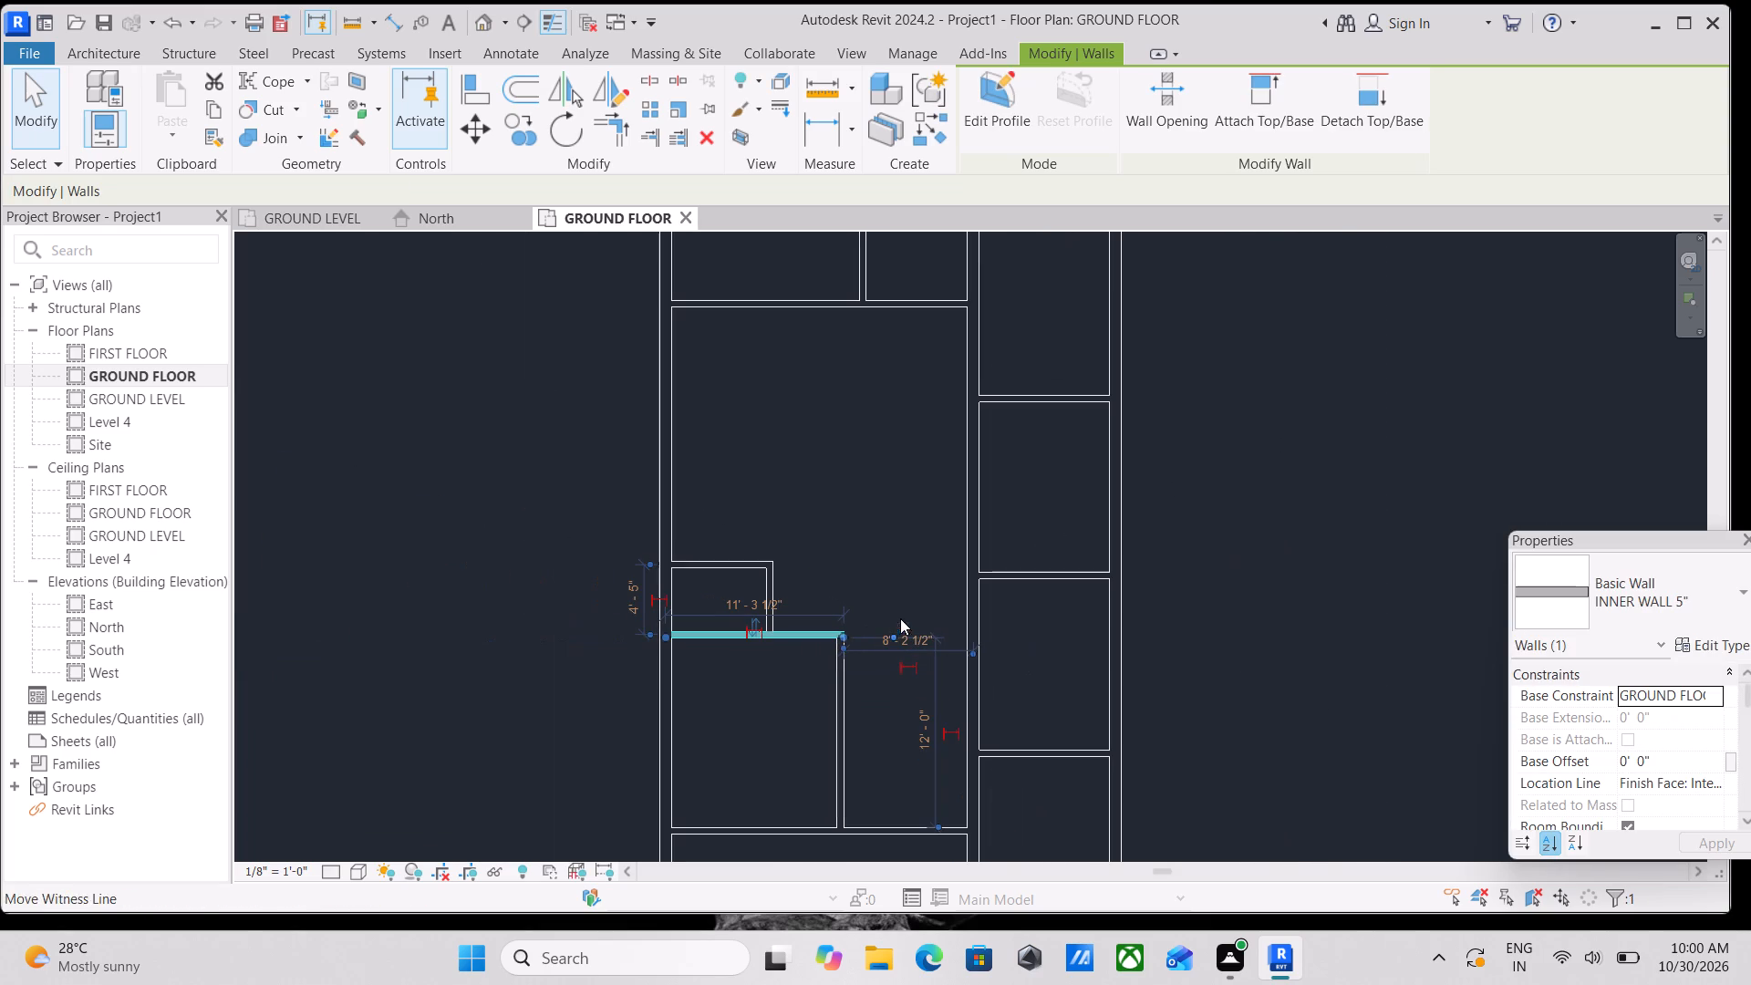
key(Escape)
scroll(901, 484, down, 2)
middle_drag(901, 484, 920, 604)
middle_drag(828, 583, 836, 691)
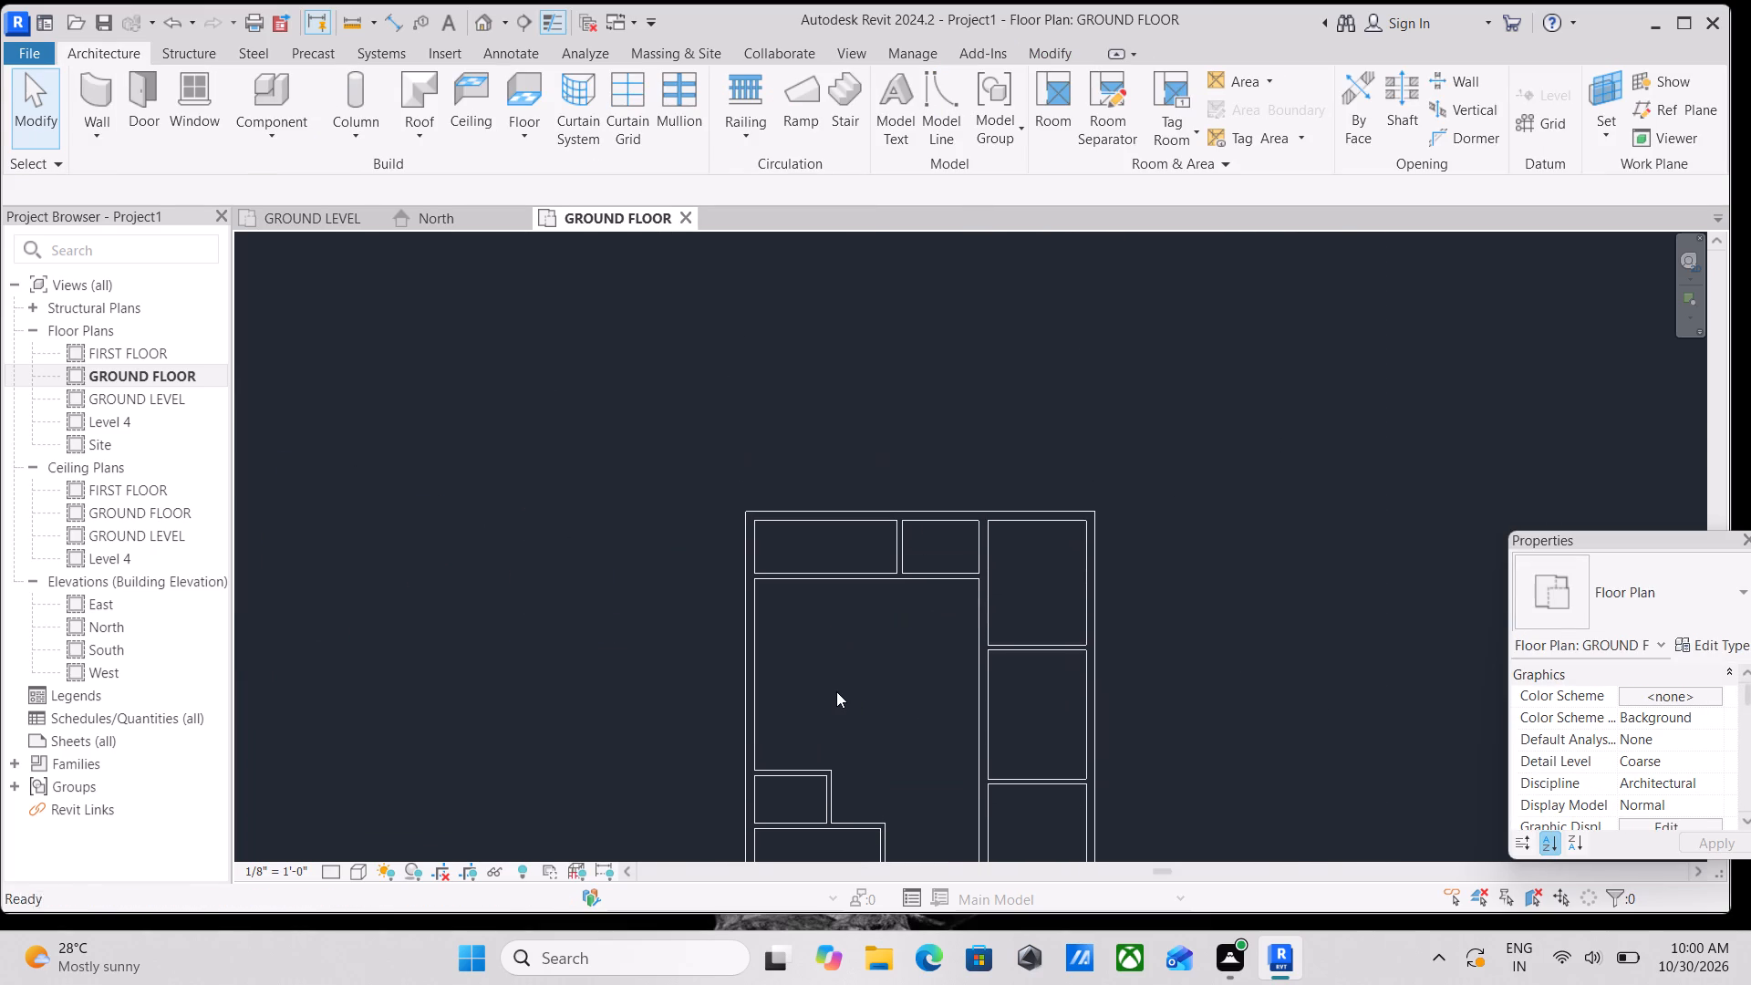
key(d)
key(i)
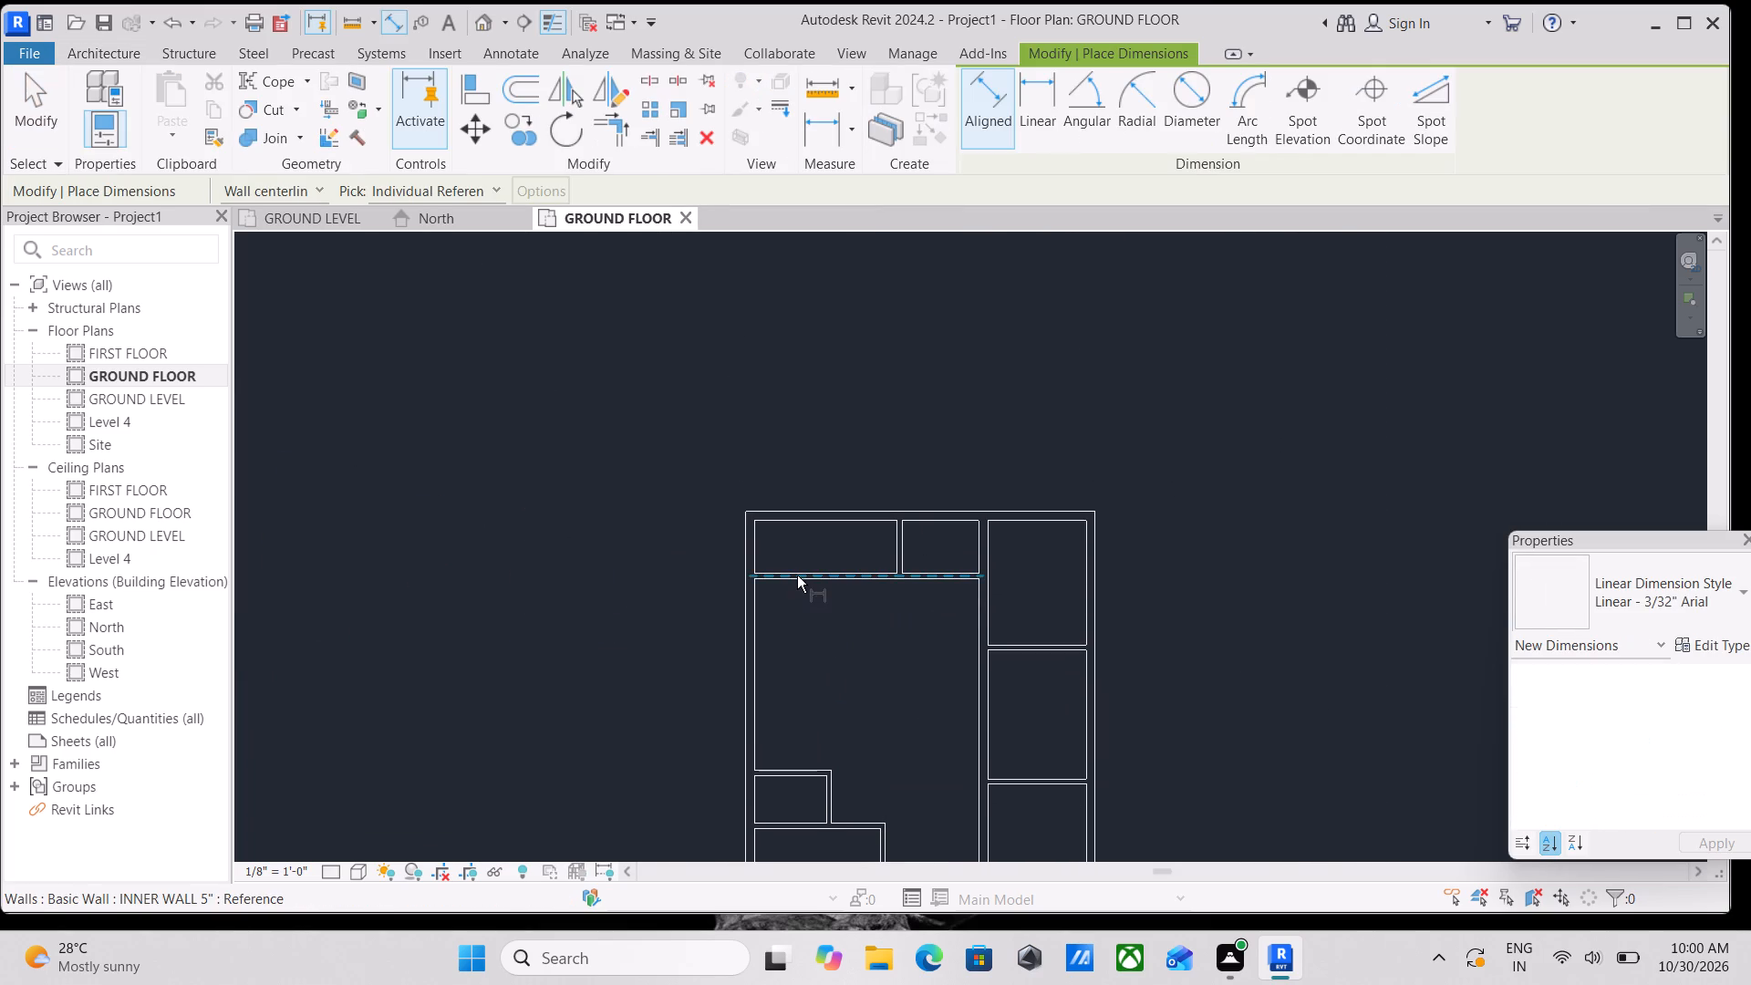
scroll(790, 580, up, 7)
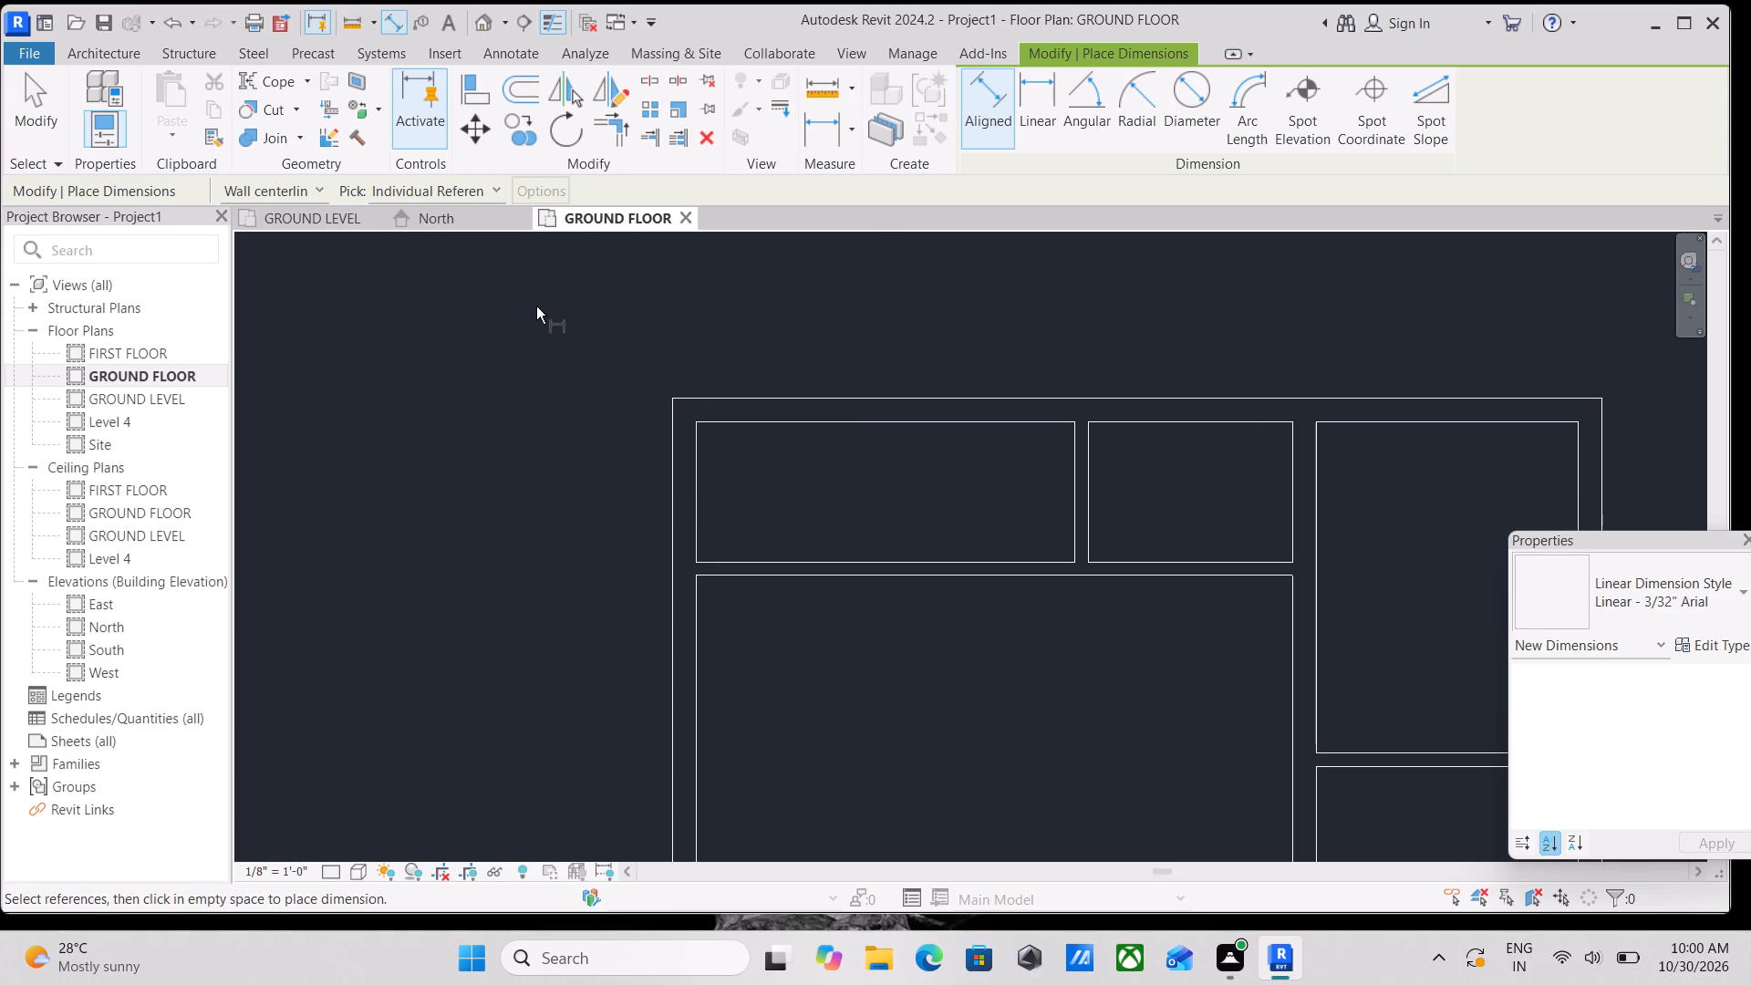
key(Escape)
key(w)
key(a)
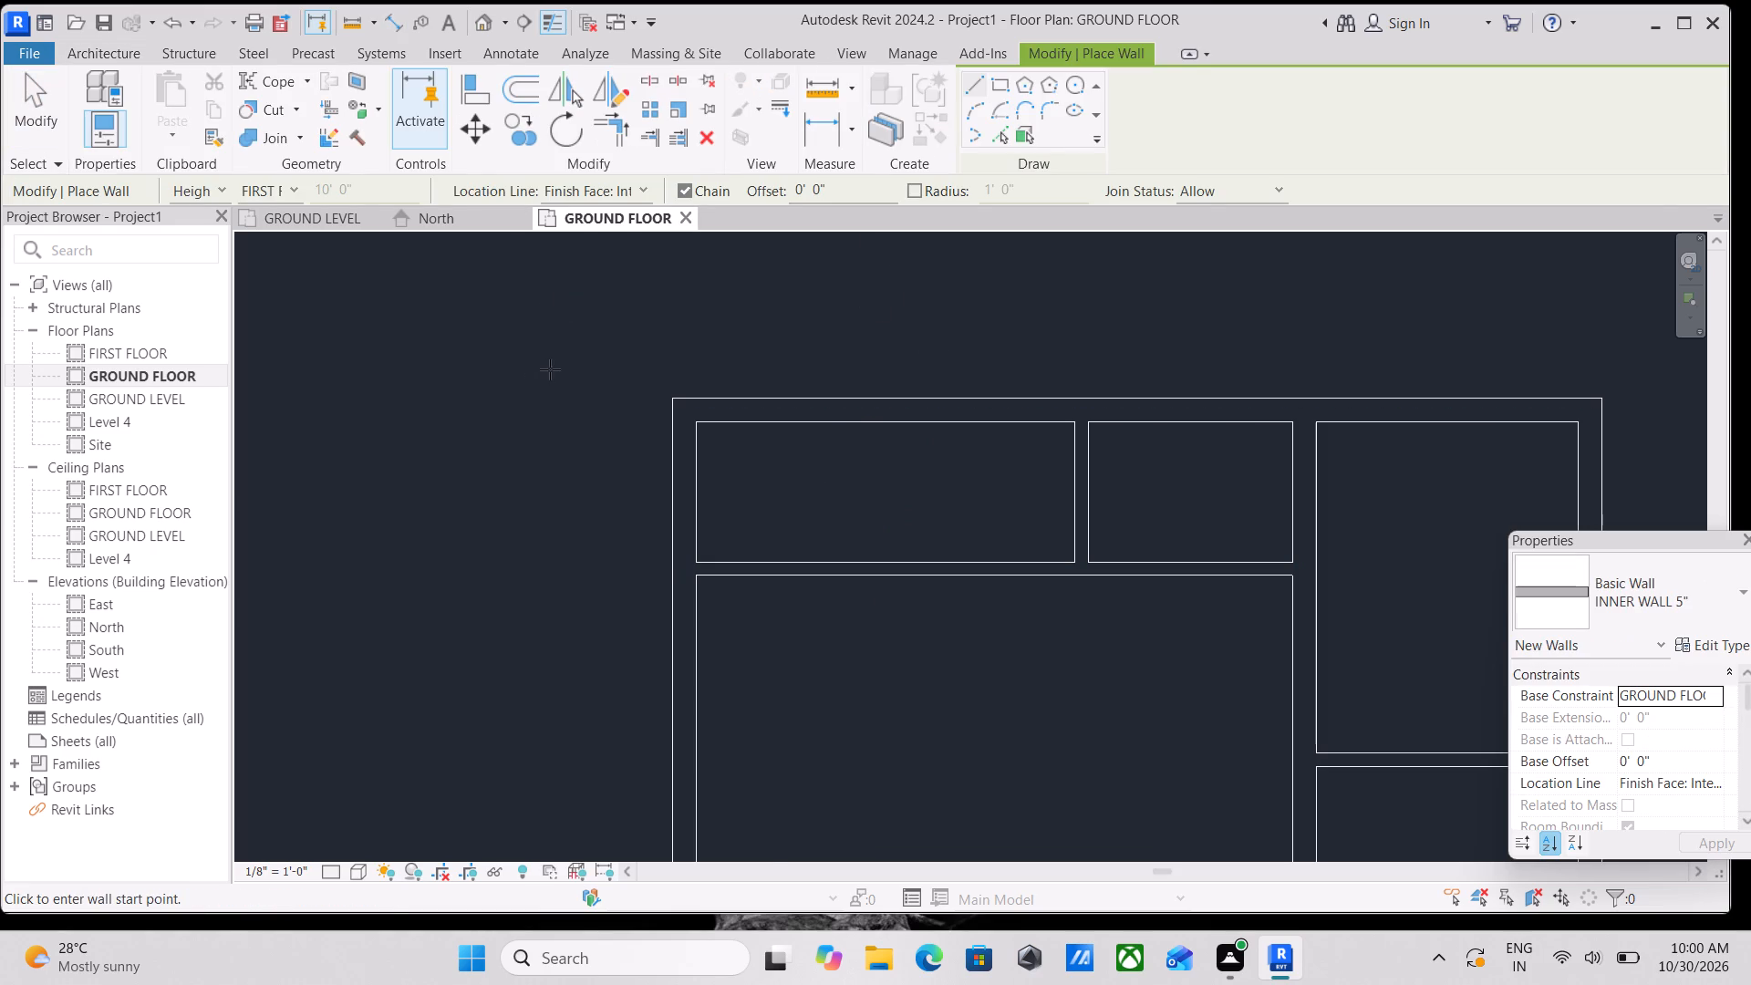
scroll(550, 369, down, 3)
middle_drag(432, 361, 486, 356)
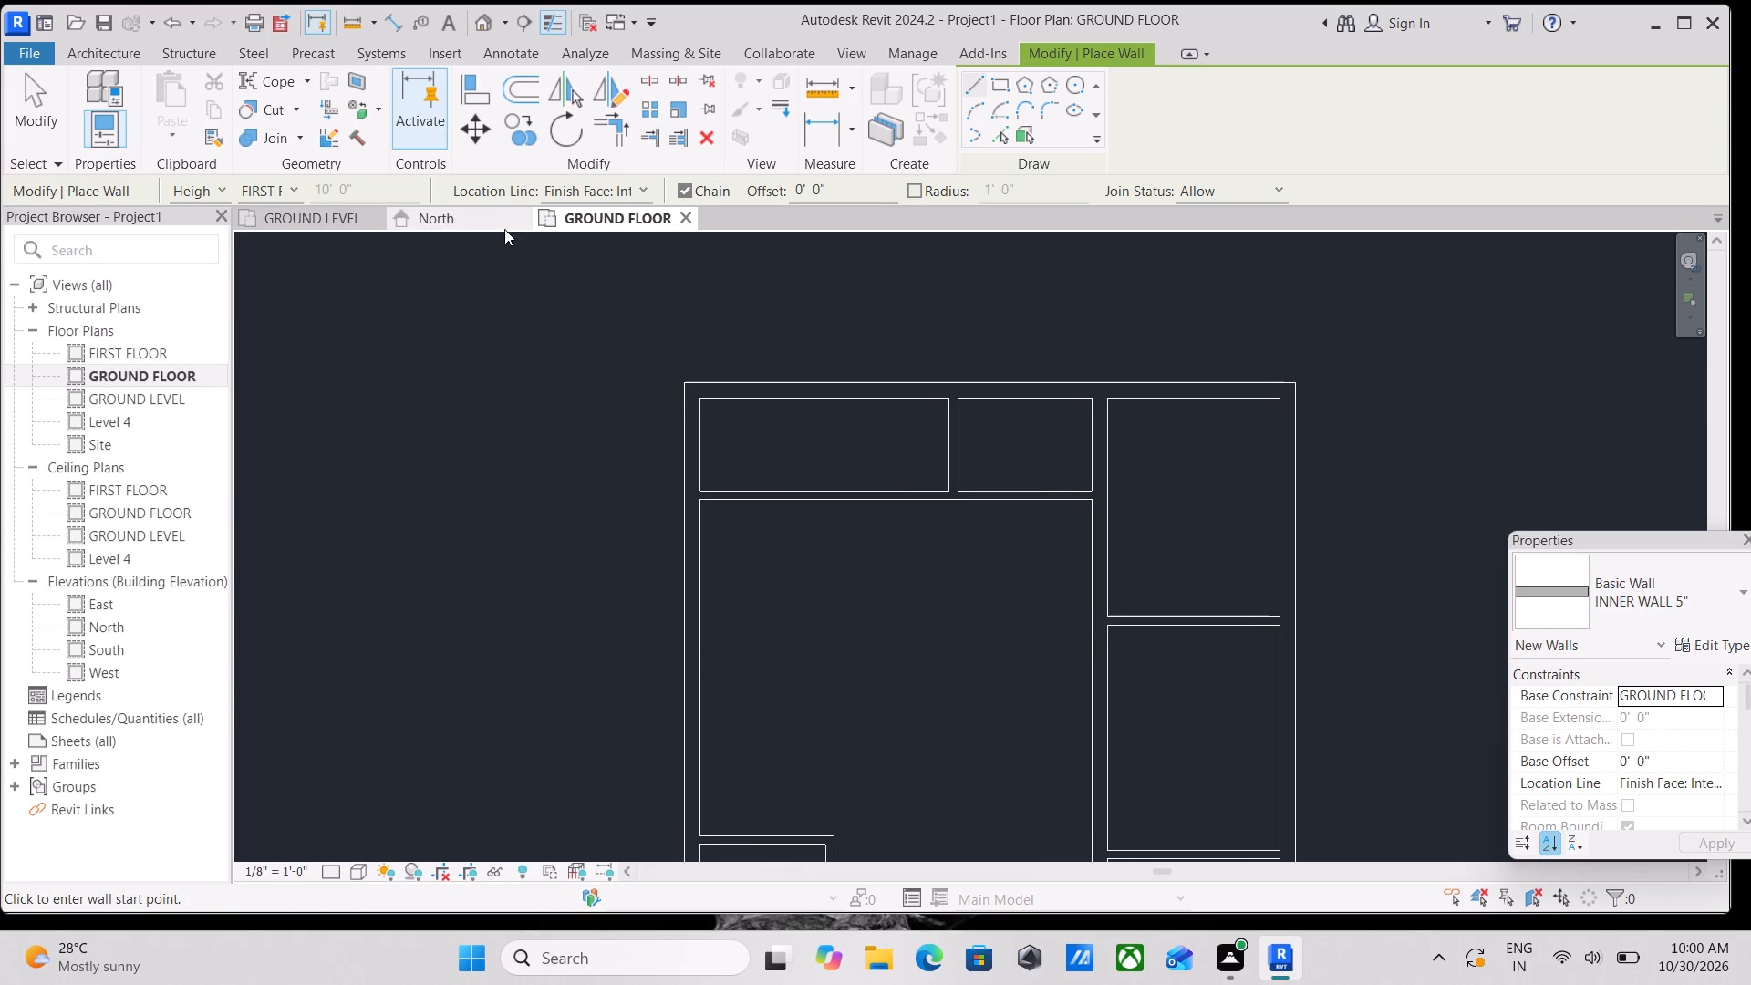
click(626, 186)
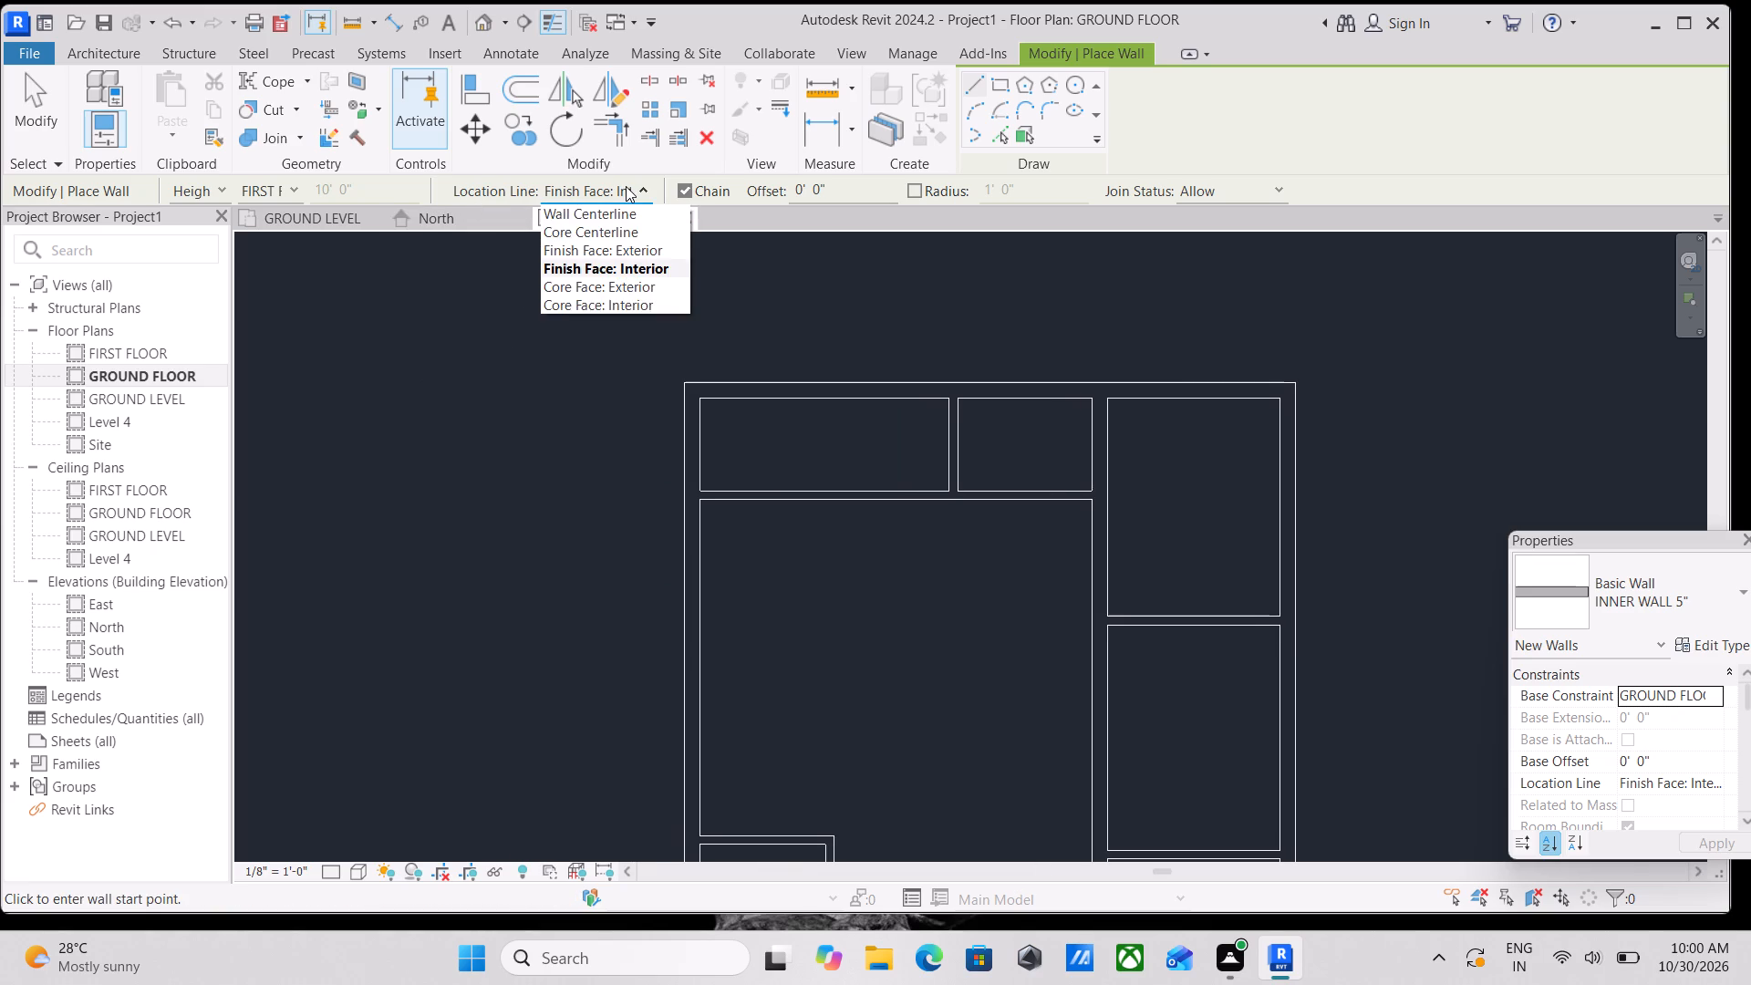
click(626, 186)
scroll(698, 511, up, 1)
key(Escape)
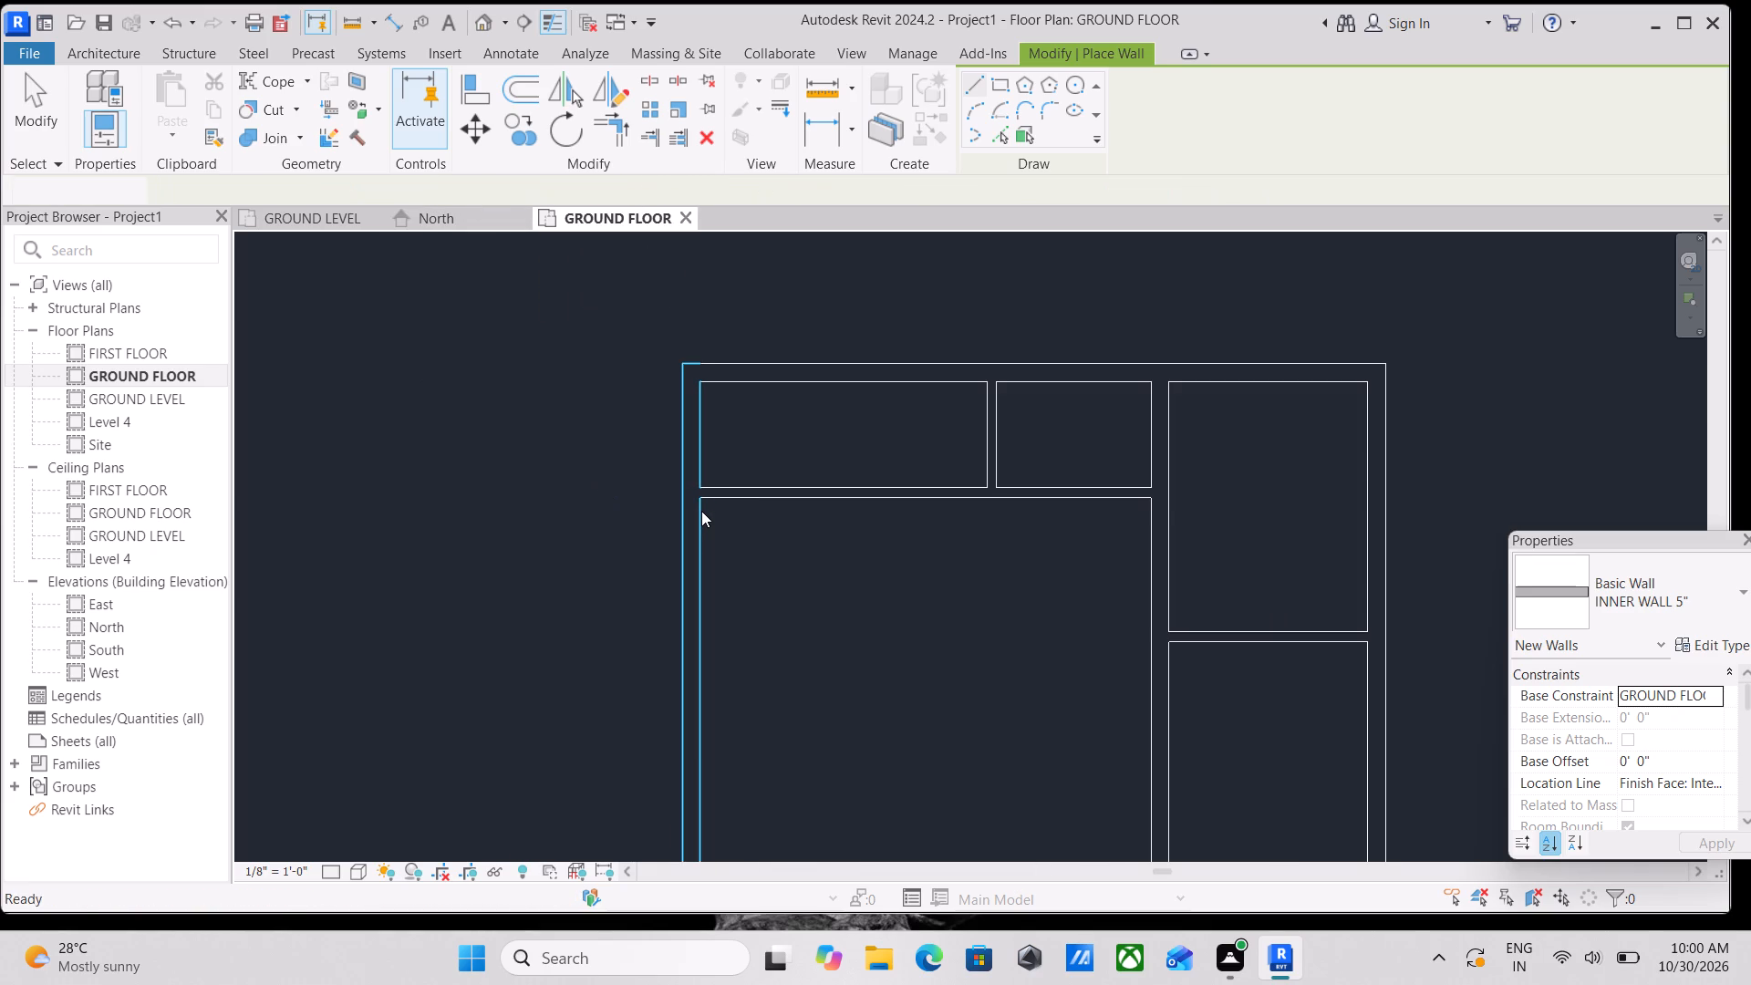
Add an aligned dimension between the inner wall south of the two northwest rooms and the small room's north wall.
text(DI)
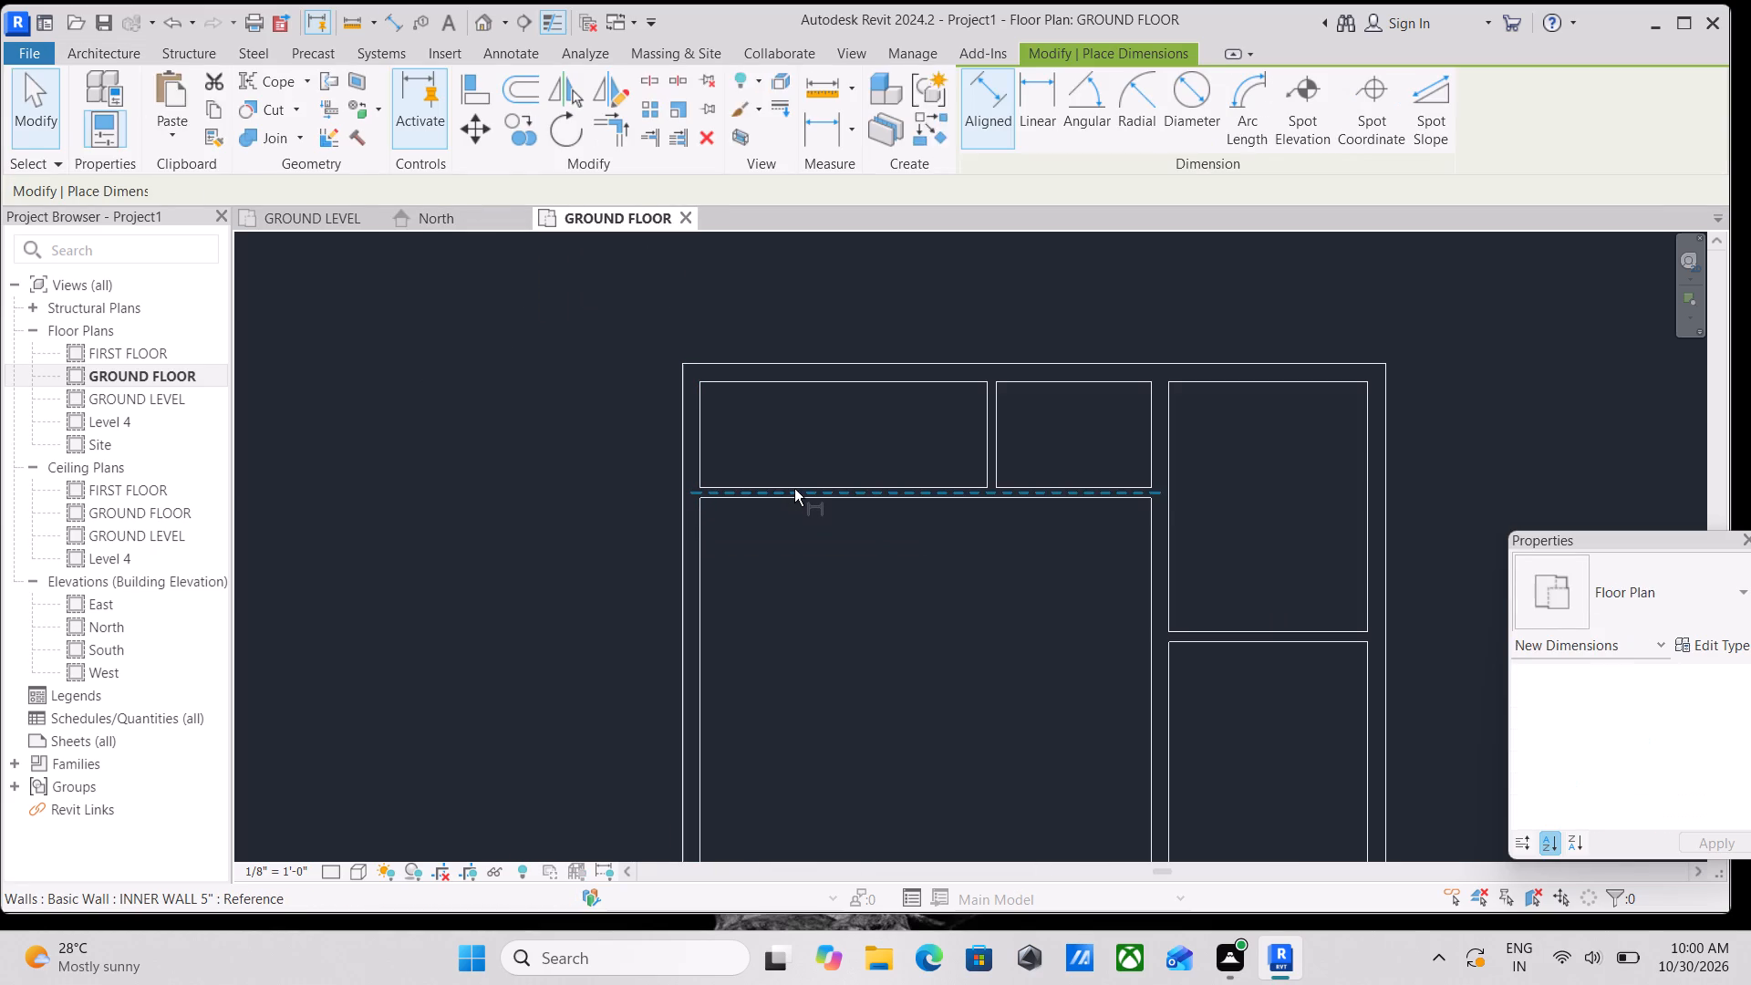
scroll(794, 489, up, 2)
click(794, 489)
scroll(793, 728, down, 1)
middle_drag(793, 723, 884, 448)
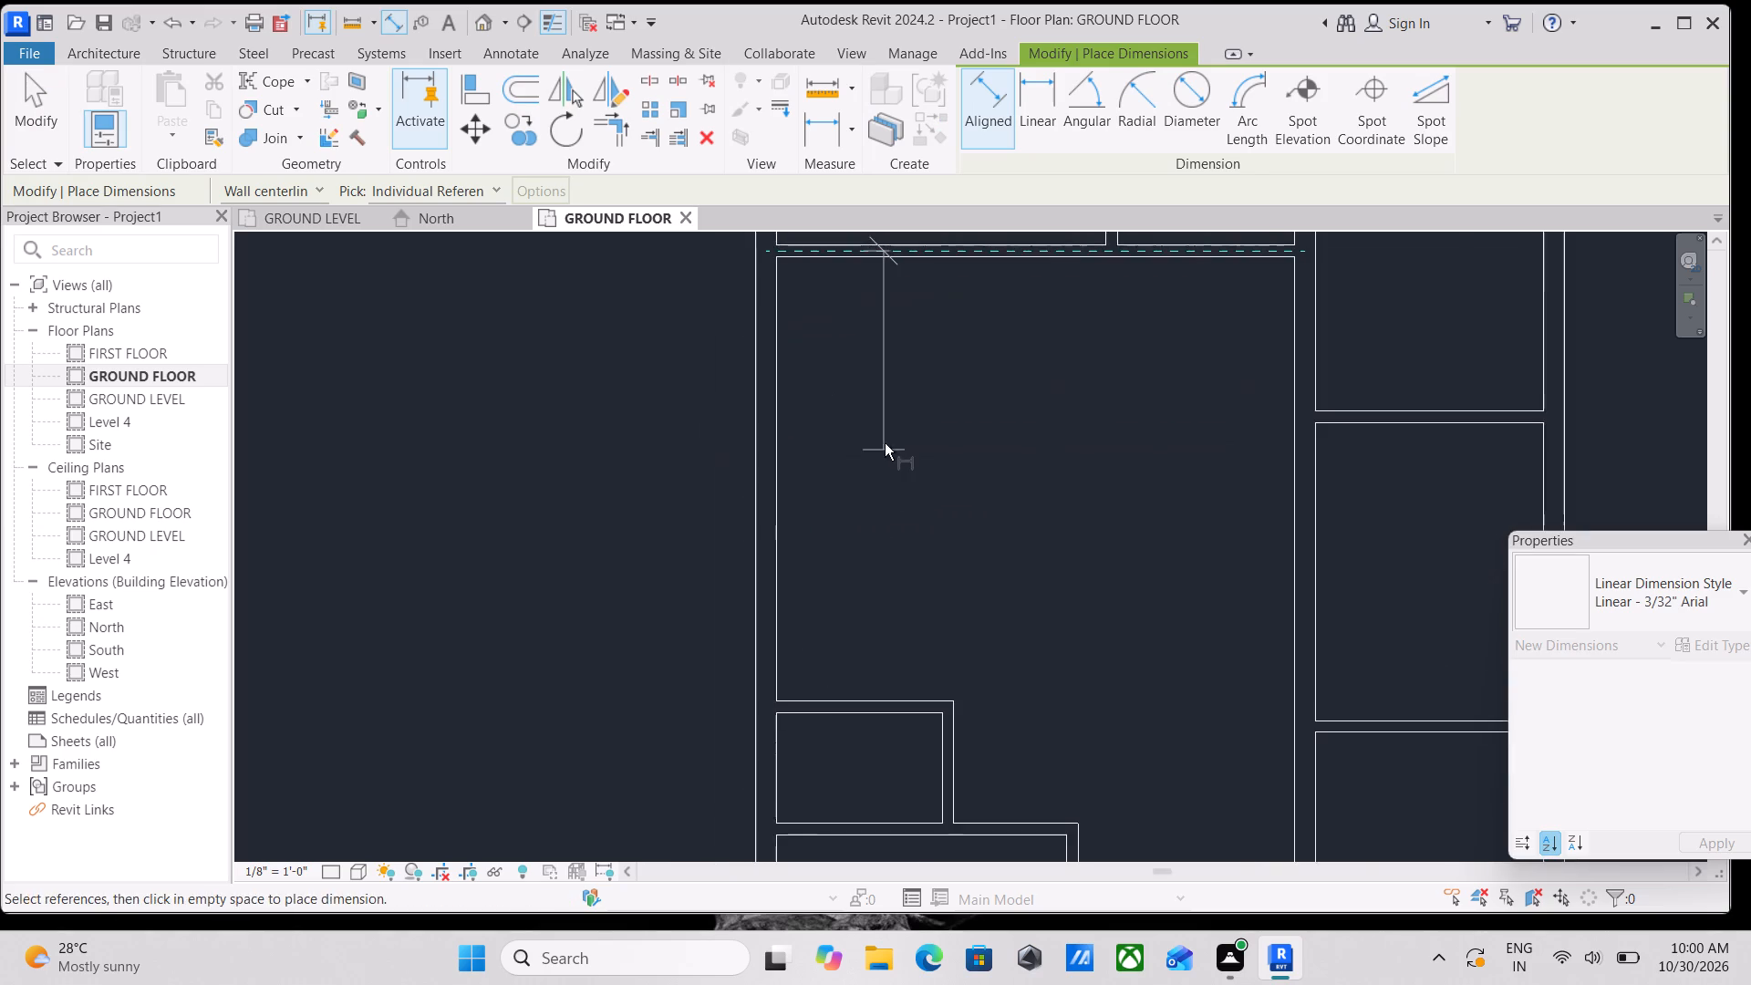
scroll(878, 710, down, 1)
scroll(875, 703, up, 3)
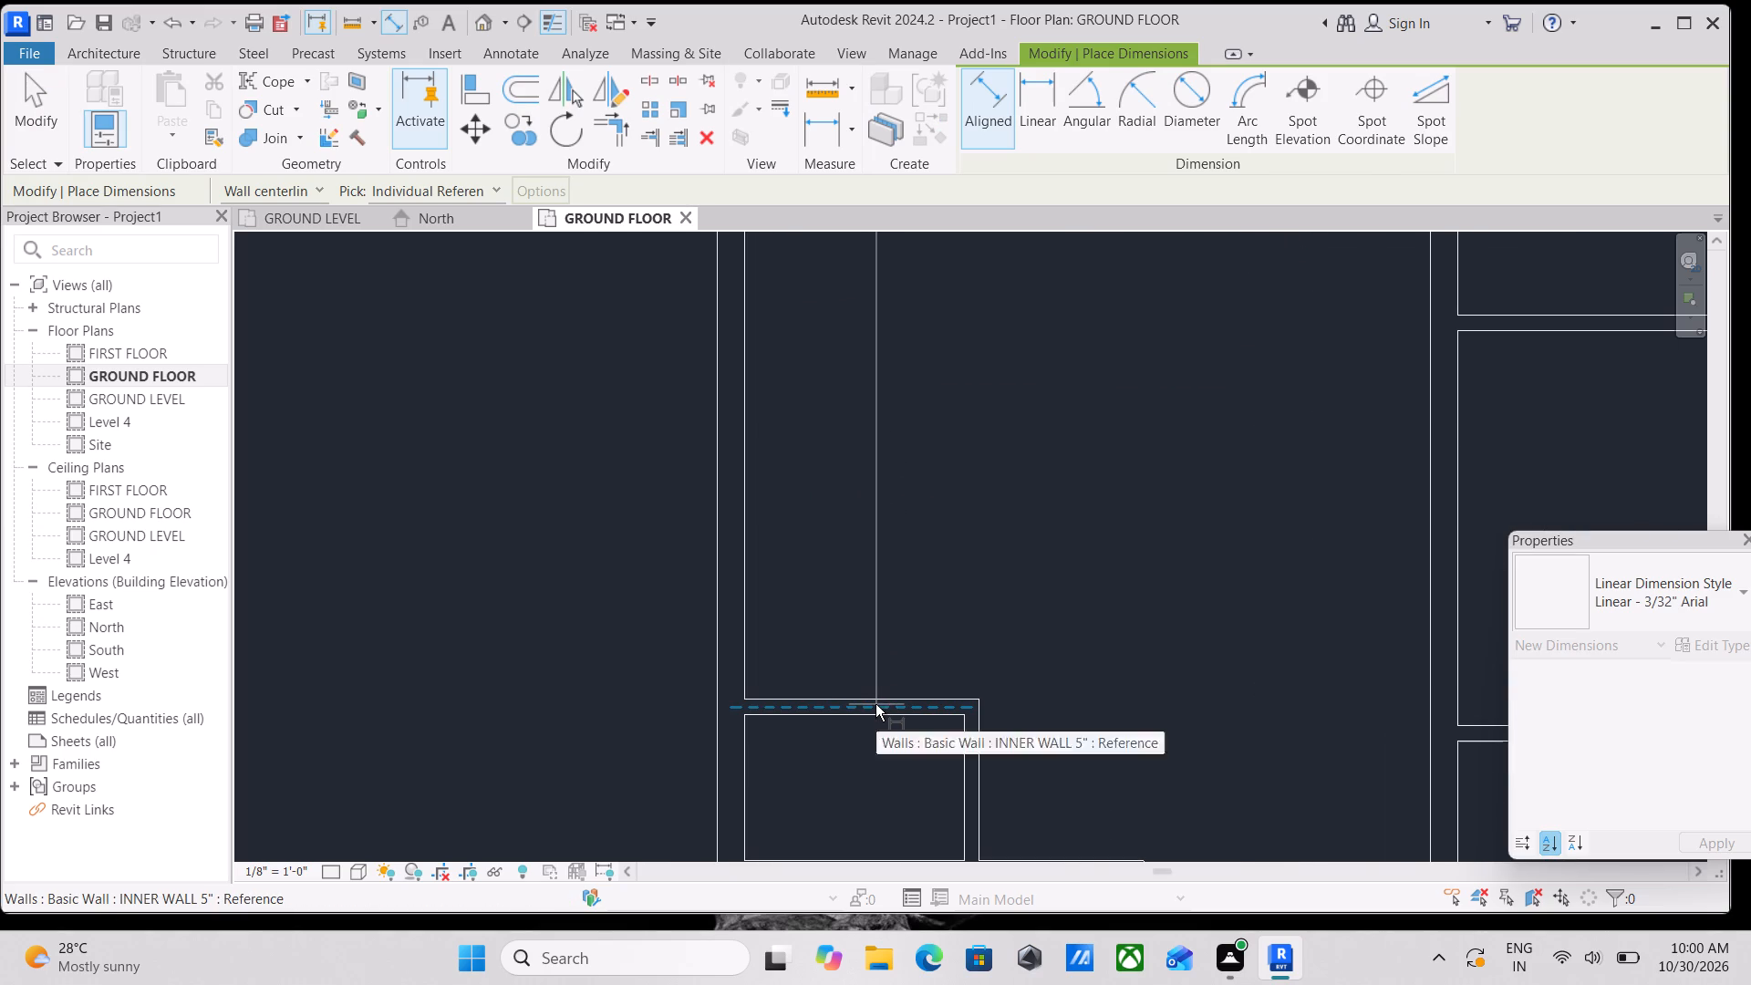
click(875, 704)
click(869, 534)
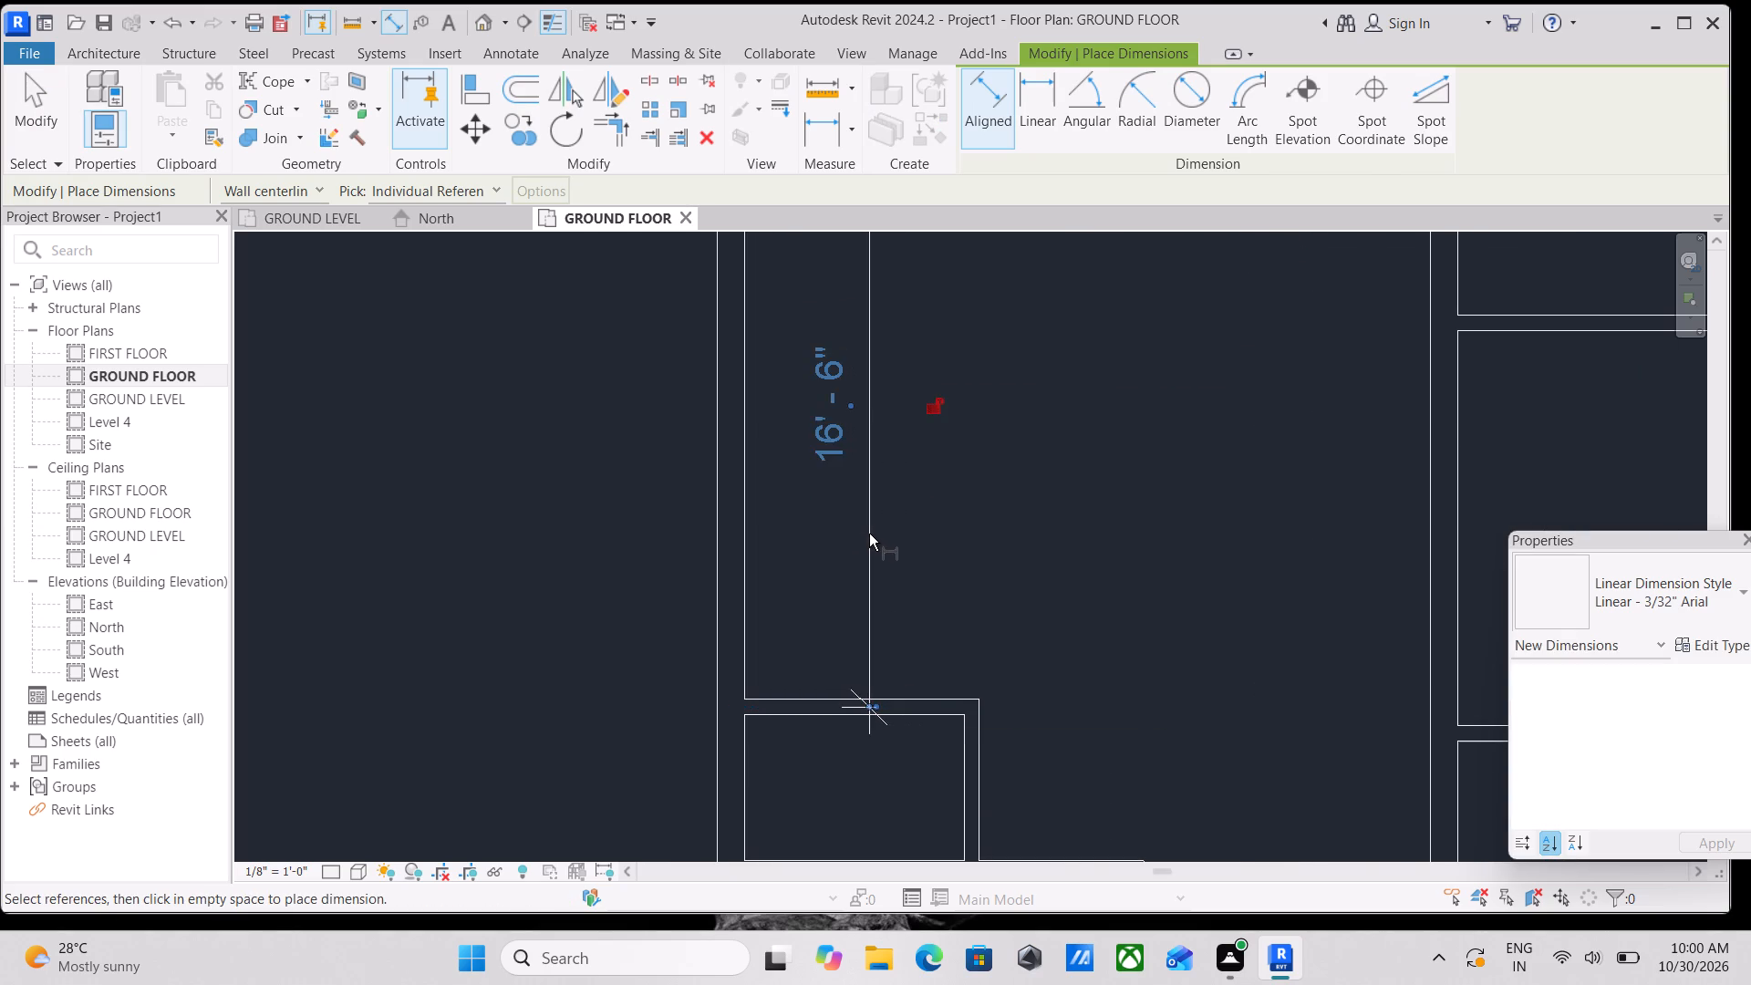
scroll(869, 534, down, 1)
middle_drag(869, 534, 806, 789)
key(Escape)
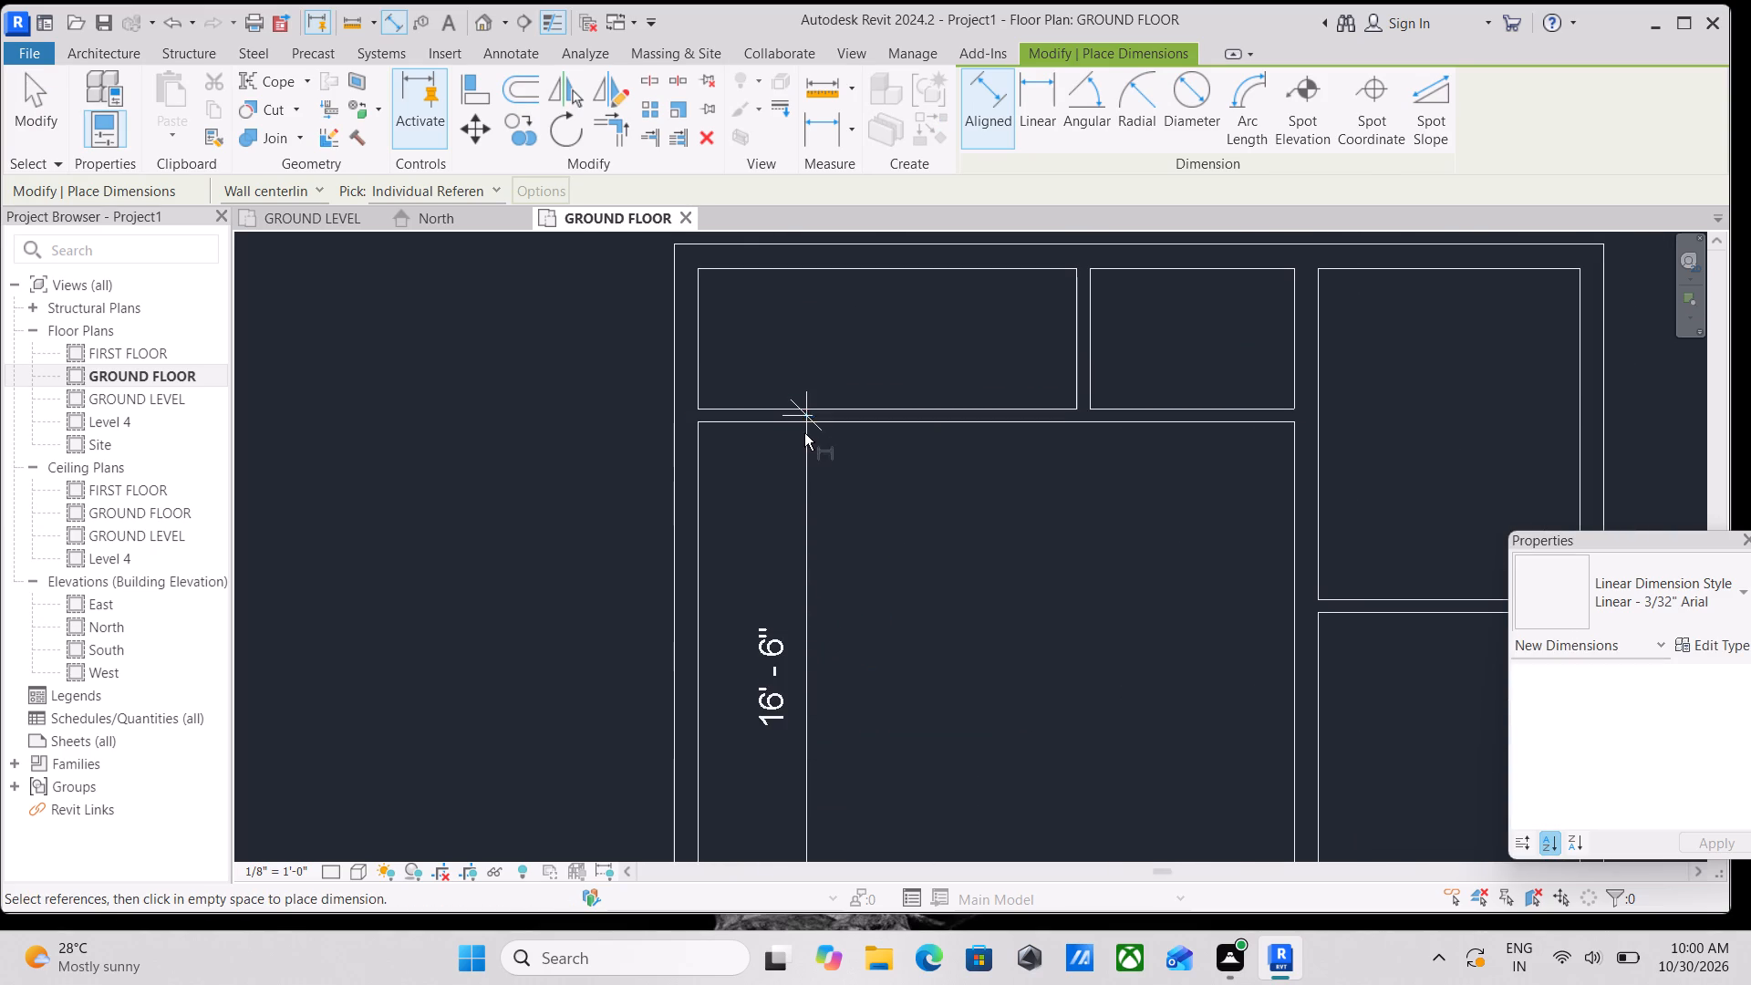
key(Escape)
scroll(800, 405, up, 3)
key(Escape)
key(Escape)
scroll(812, 404, up, 6)
key(Escape)
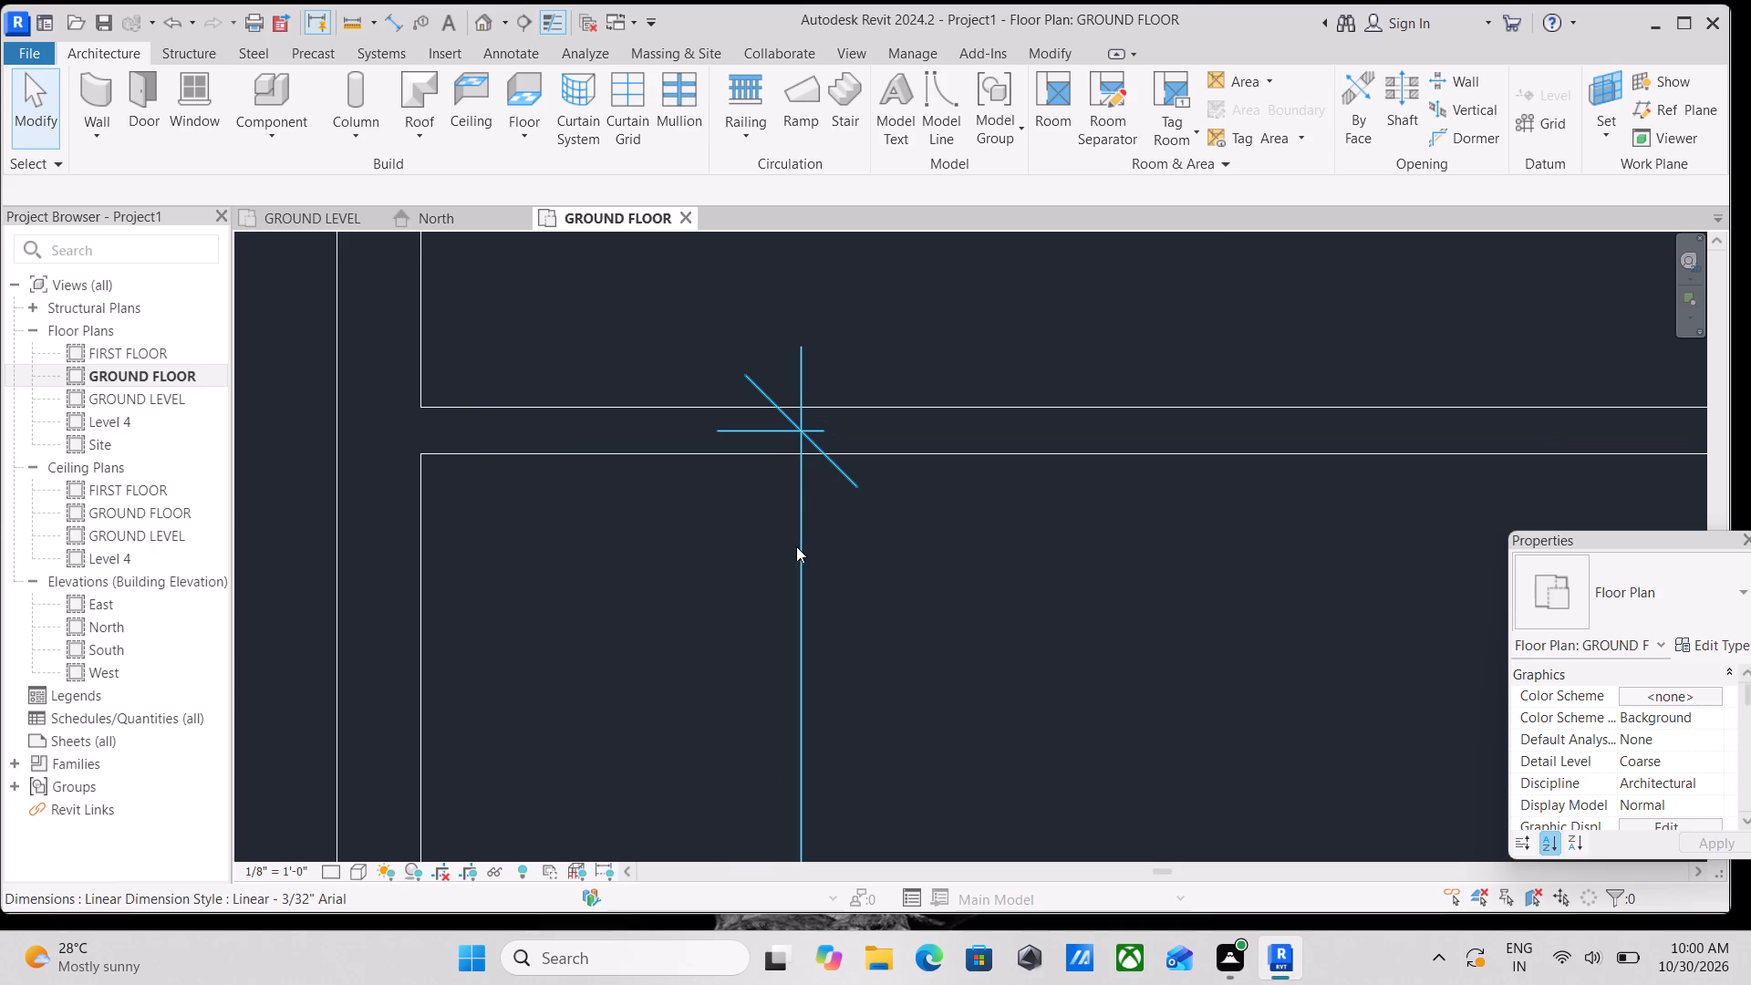
Shift the vertical dimension's witness lines to the facing surfaces of the wall south of the northwest rooms and the small room's north wall.
click(796, 546)
scroll(817, 416, up, 3)
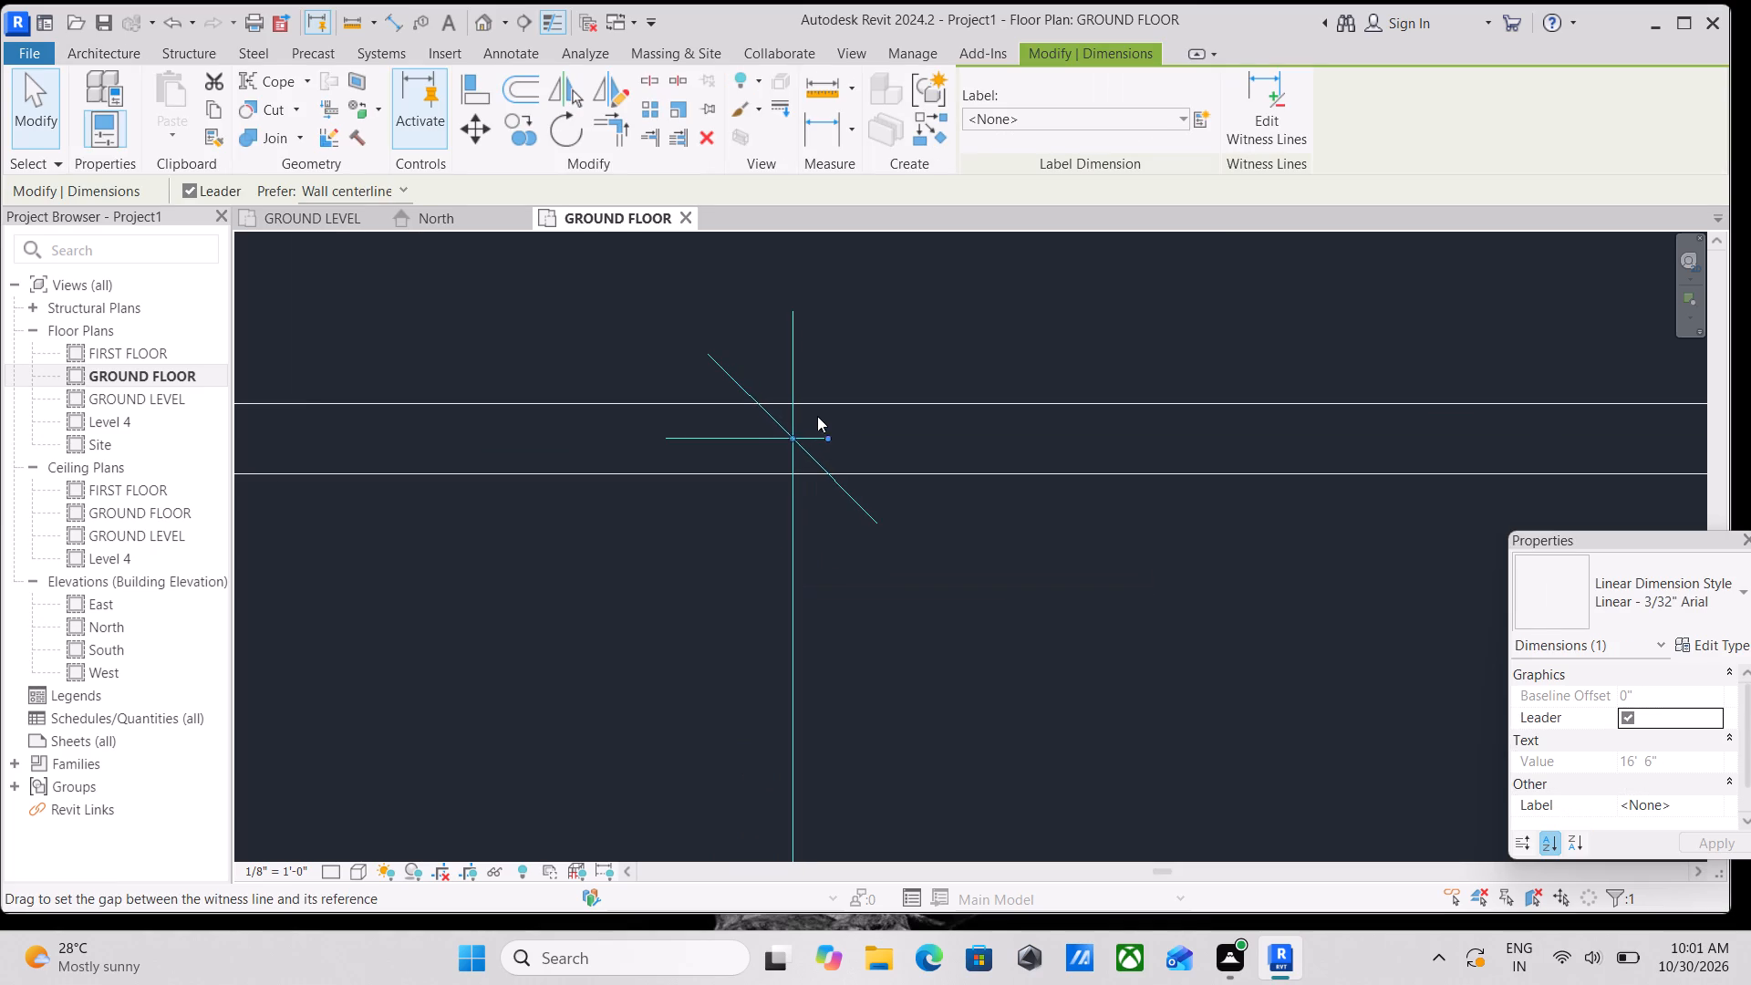
click(792, 434)
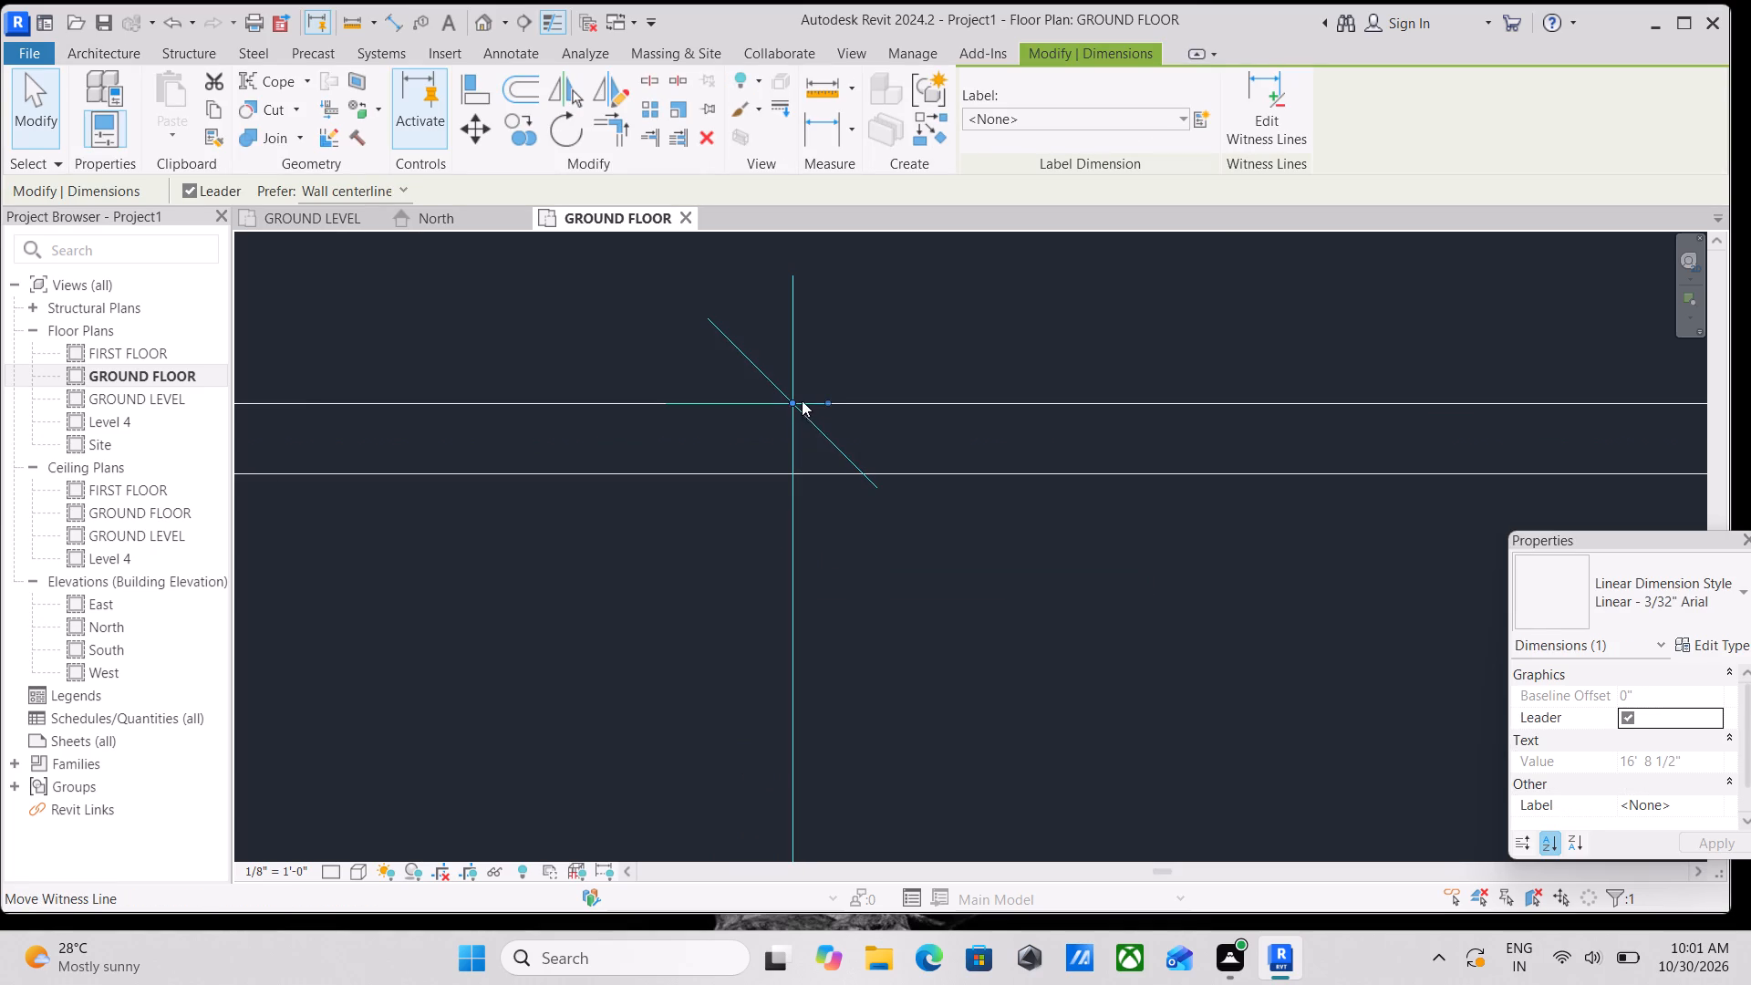
click(793, 398)
scroll(837, 585, down, 5)
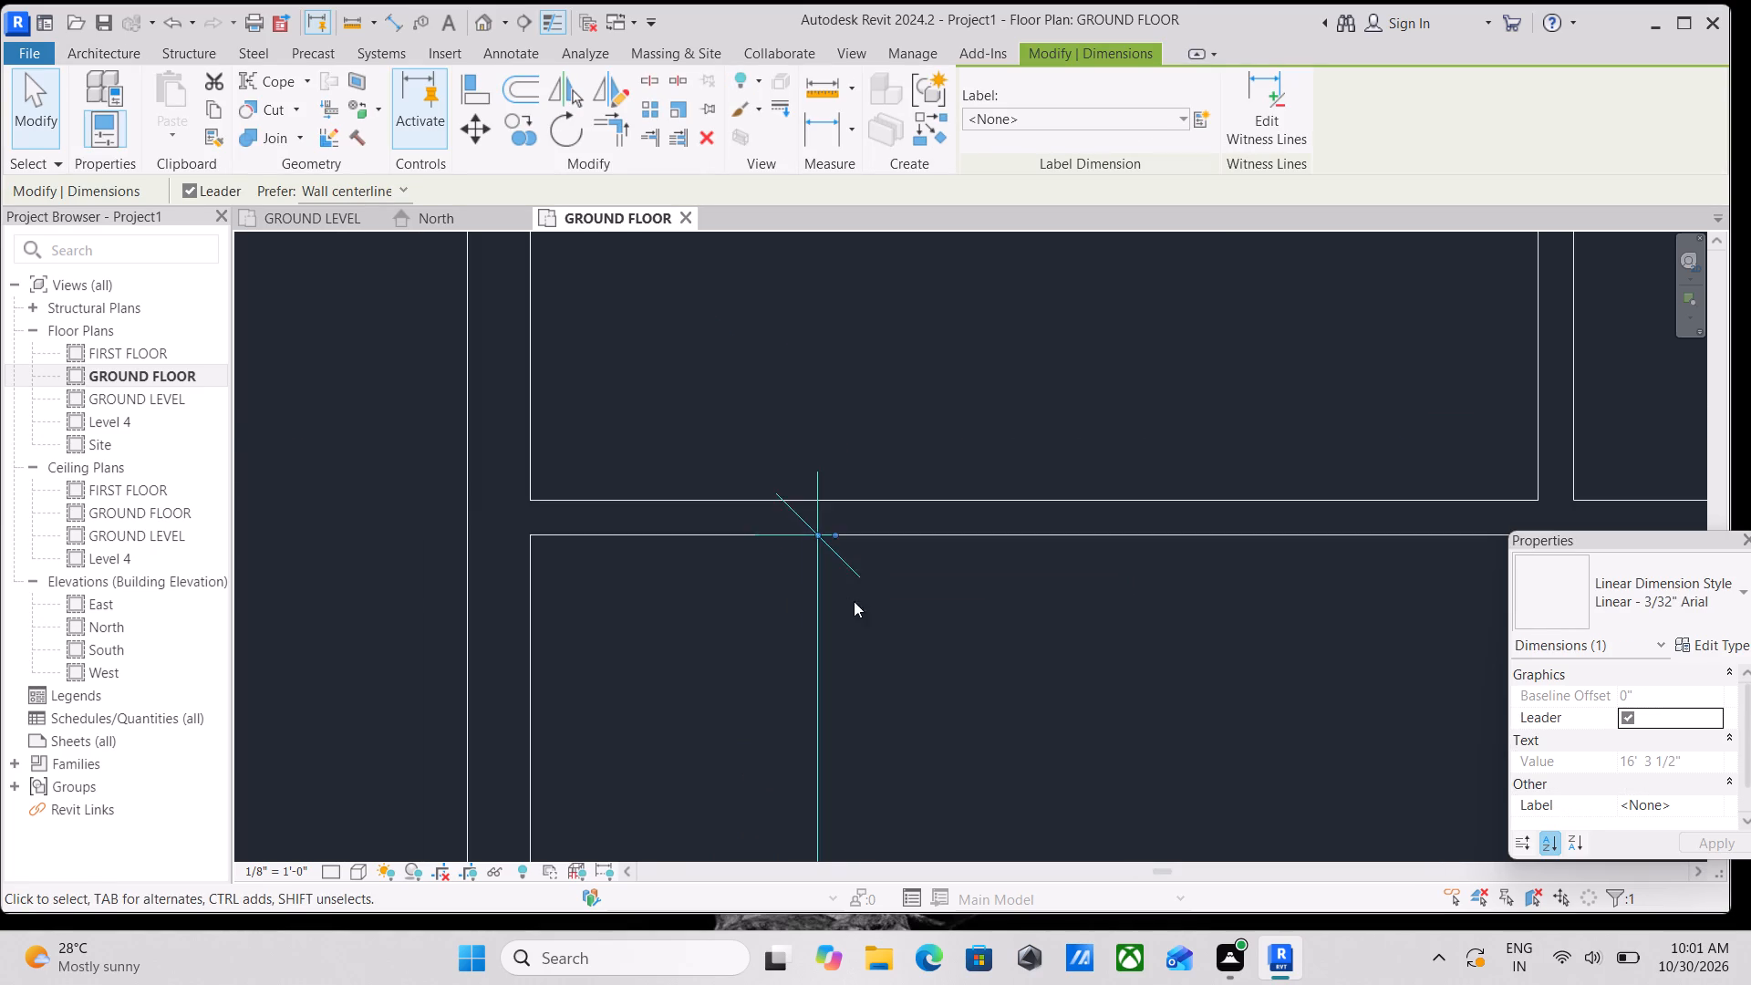
scroll(854, 601, down, 5)
middle_drag(867, 622, 875, 390)
scroll(917, 614, down, 1)
middle_drag(917, 616, 923, 439)
middle_drag(890, 685, 928, 506)
scroll(911, 599, down, 1)
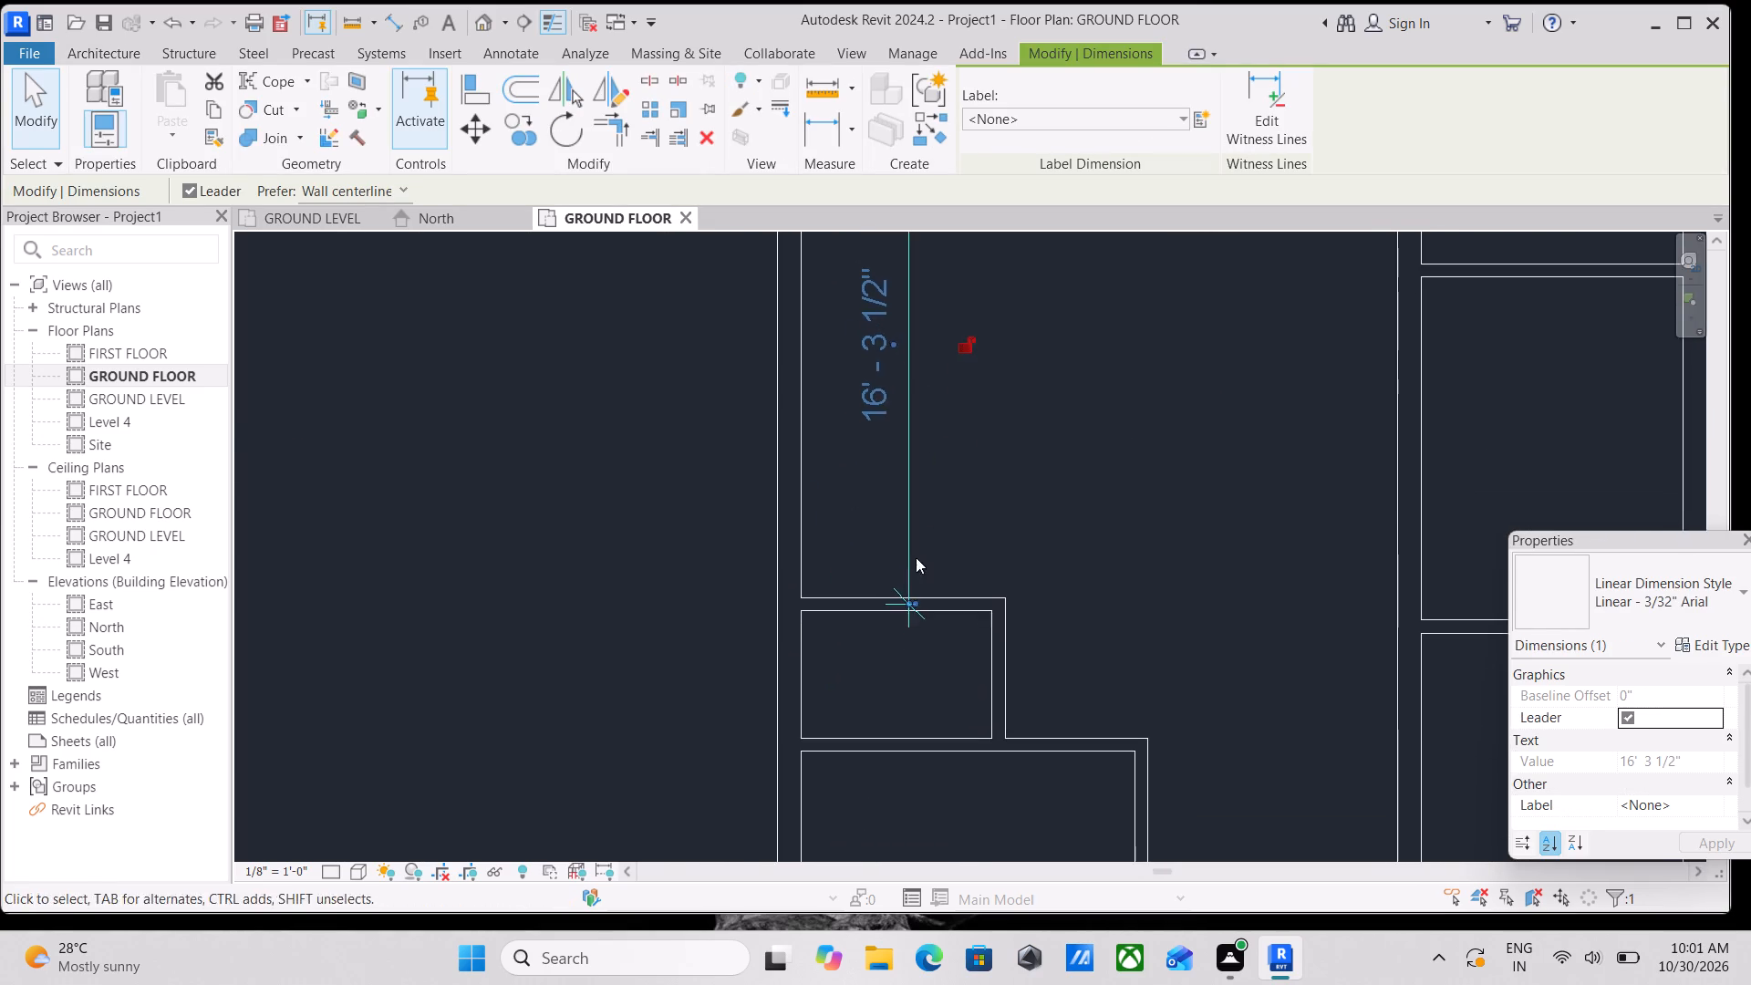
scroll(914, 623, up, 16)
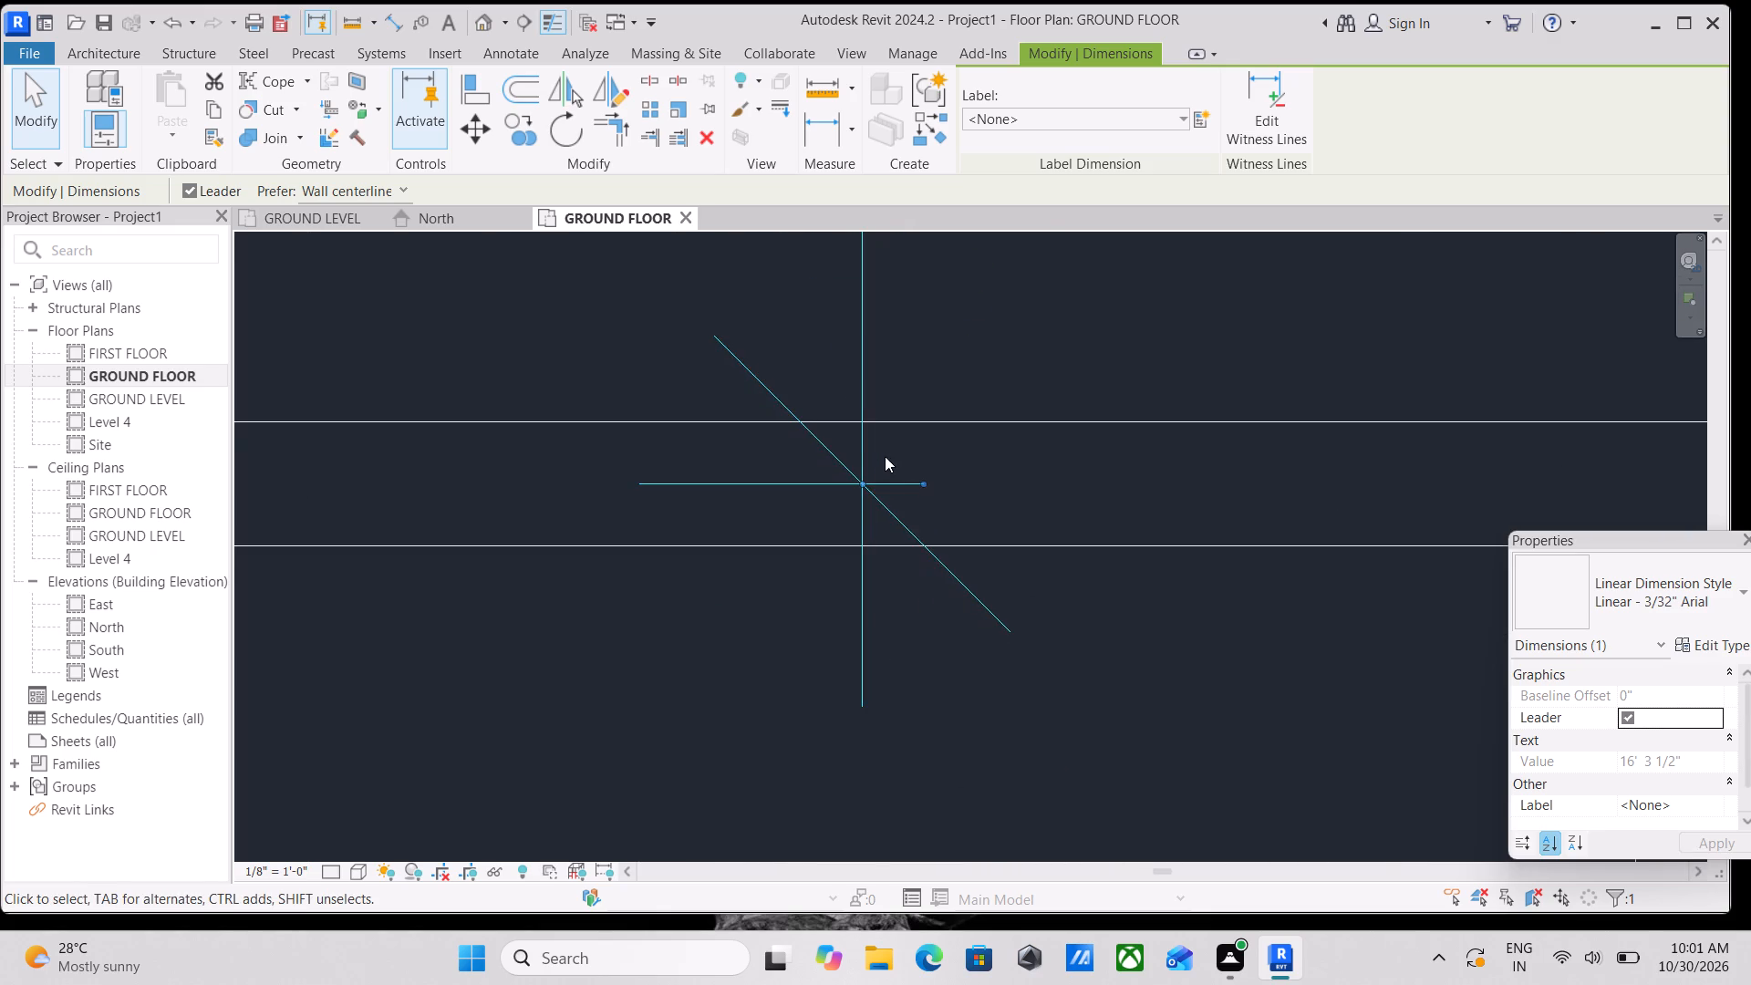
scroll(874, 461, up, 2)
click(859, 488)
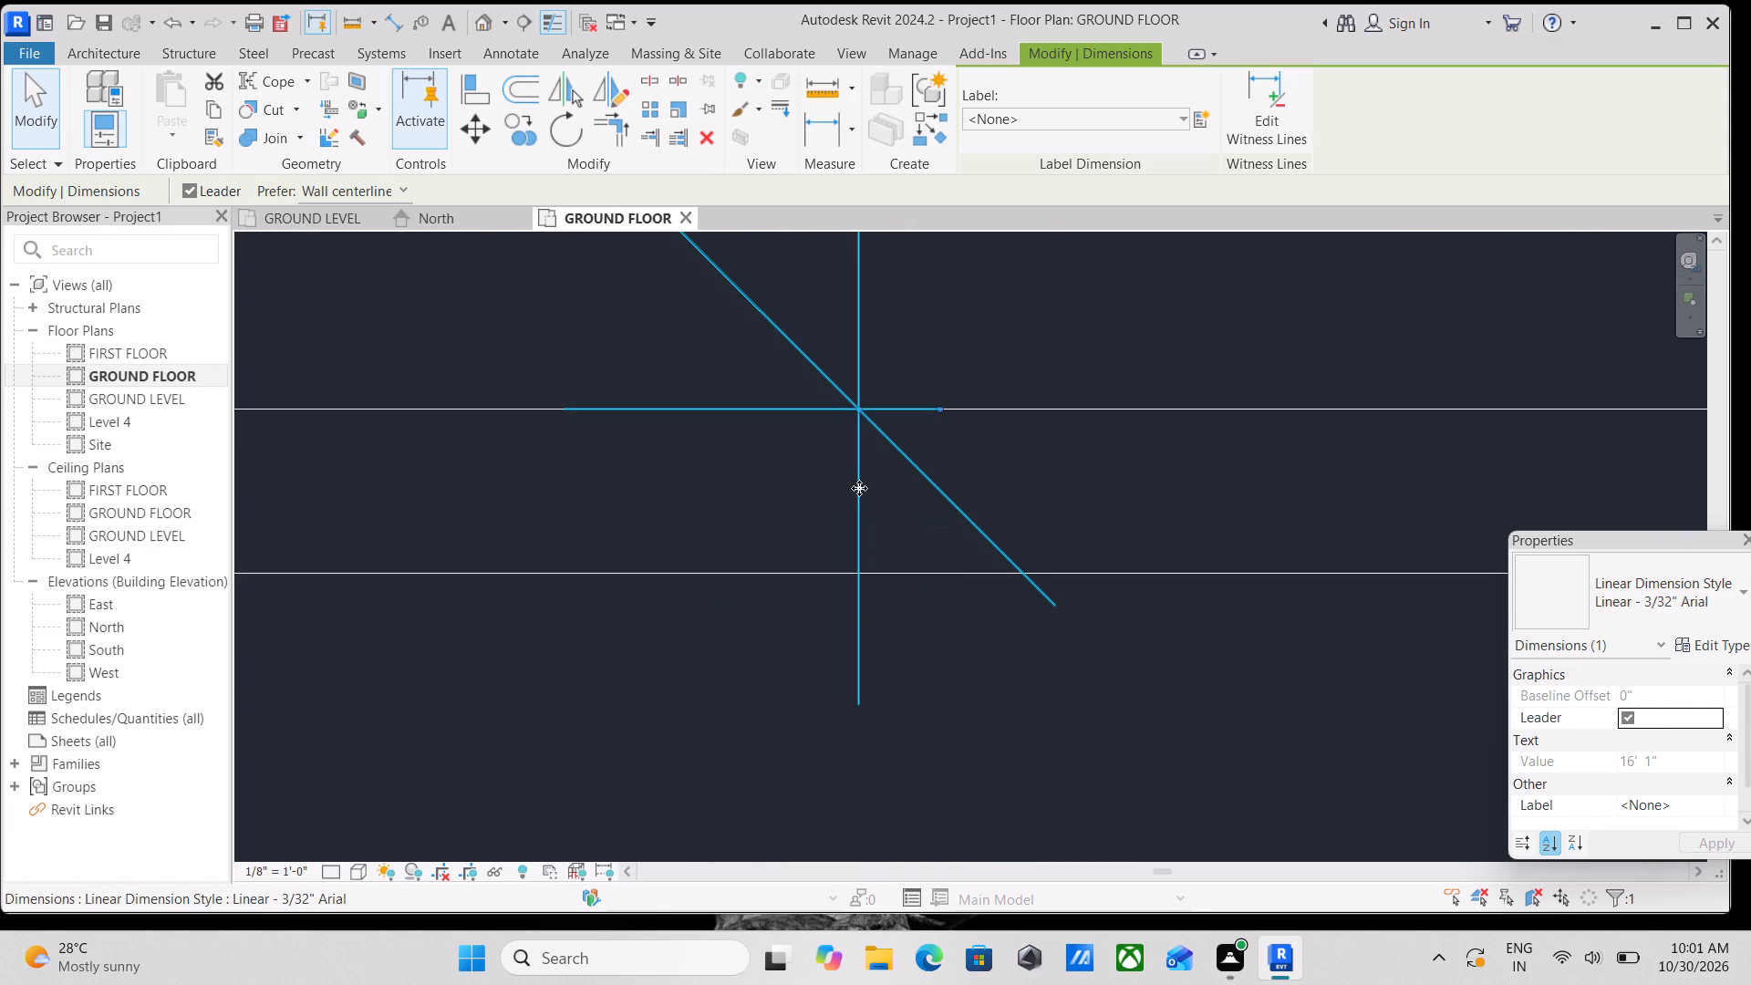
Move the inner wall south of the two northwest rooms by setting its dimension to the small room's north wall to 16'3".
scroll(859, 488, down, 11)
middle_drag(615, 588, 509, 949)
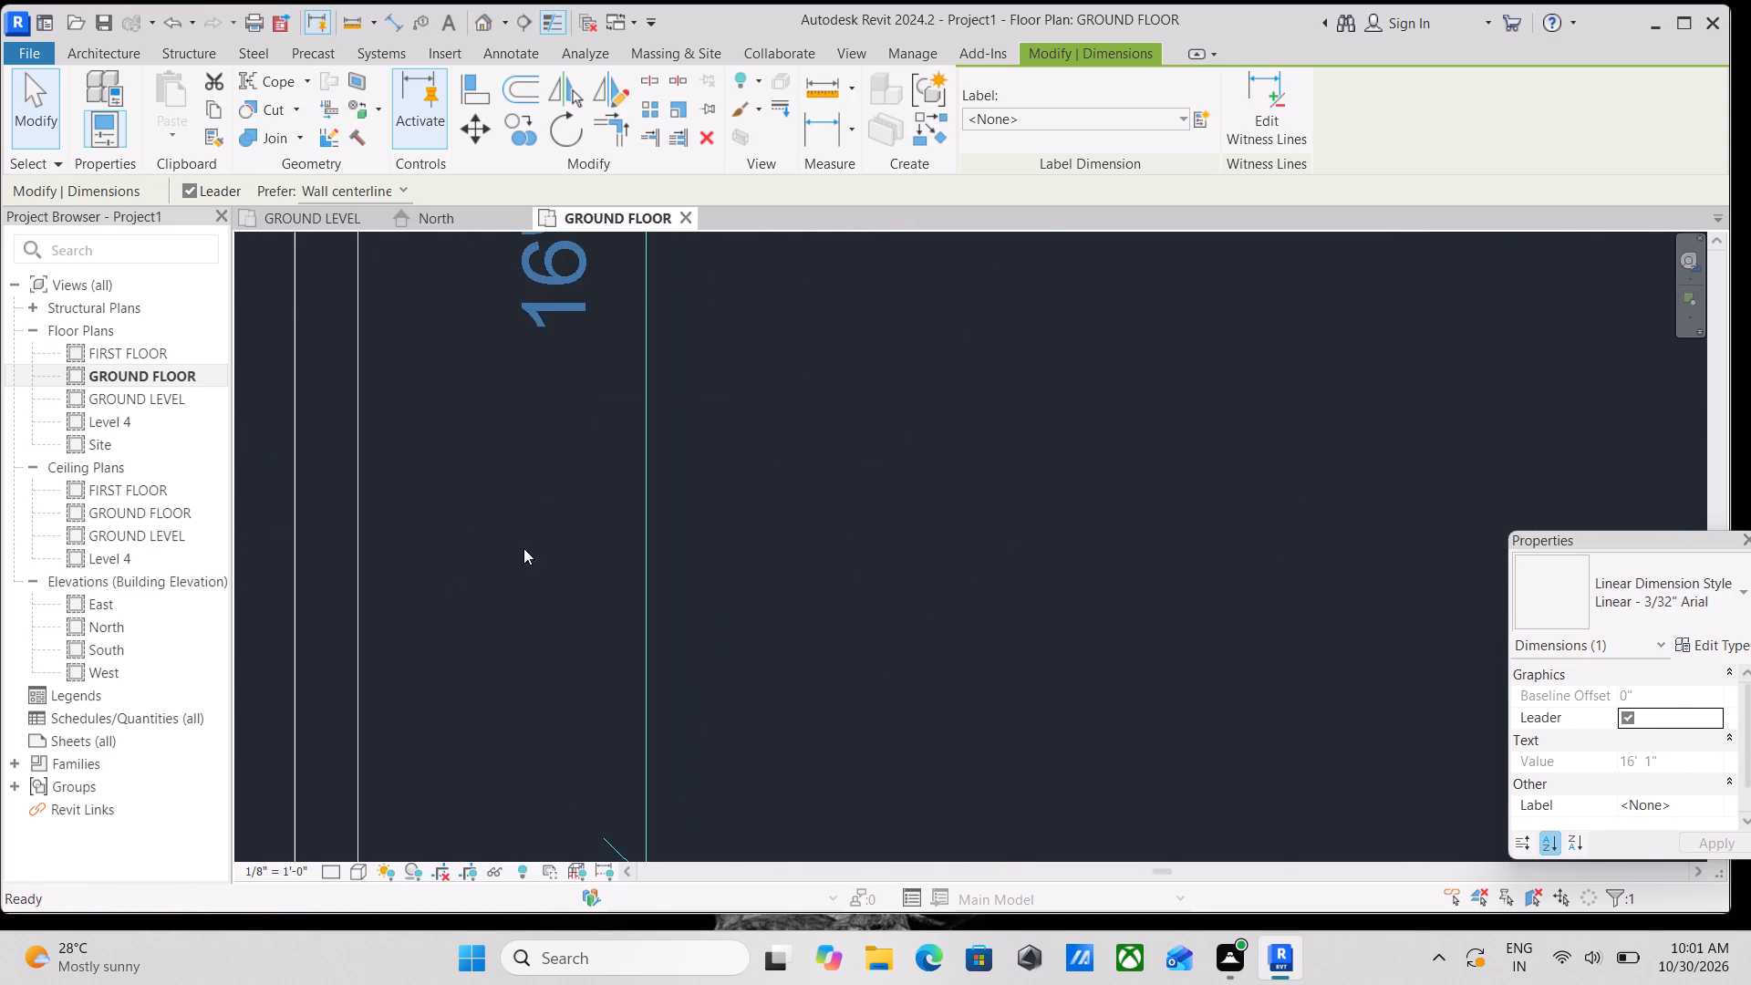
scroll(537, 459, down, 2)
middle_drag(537, 459, 547, 741)
click(575, 534)
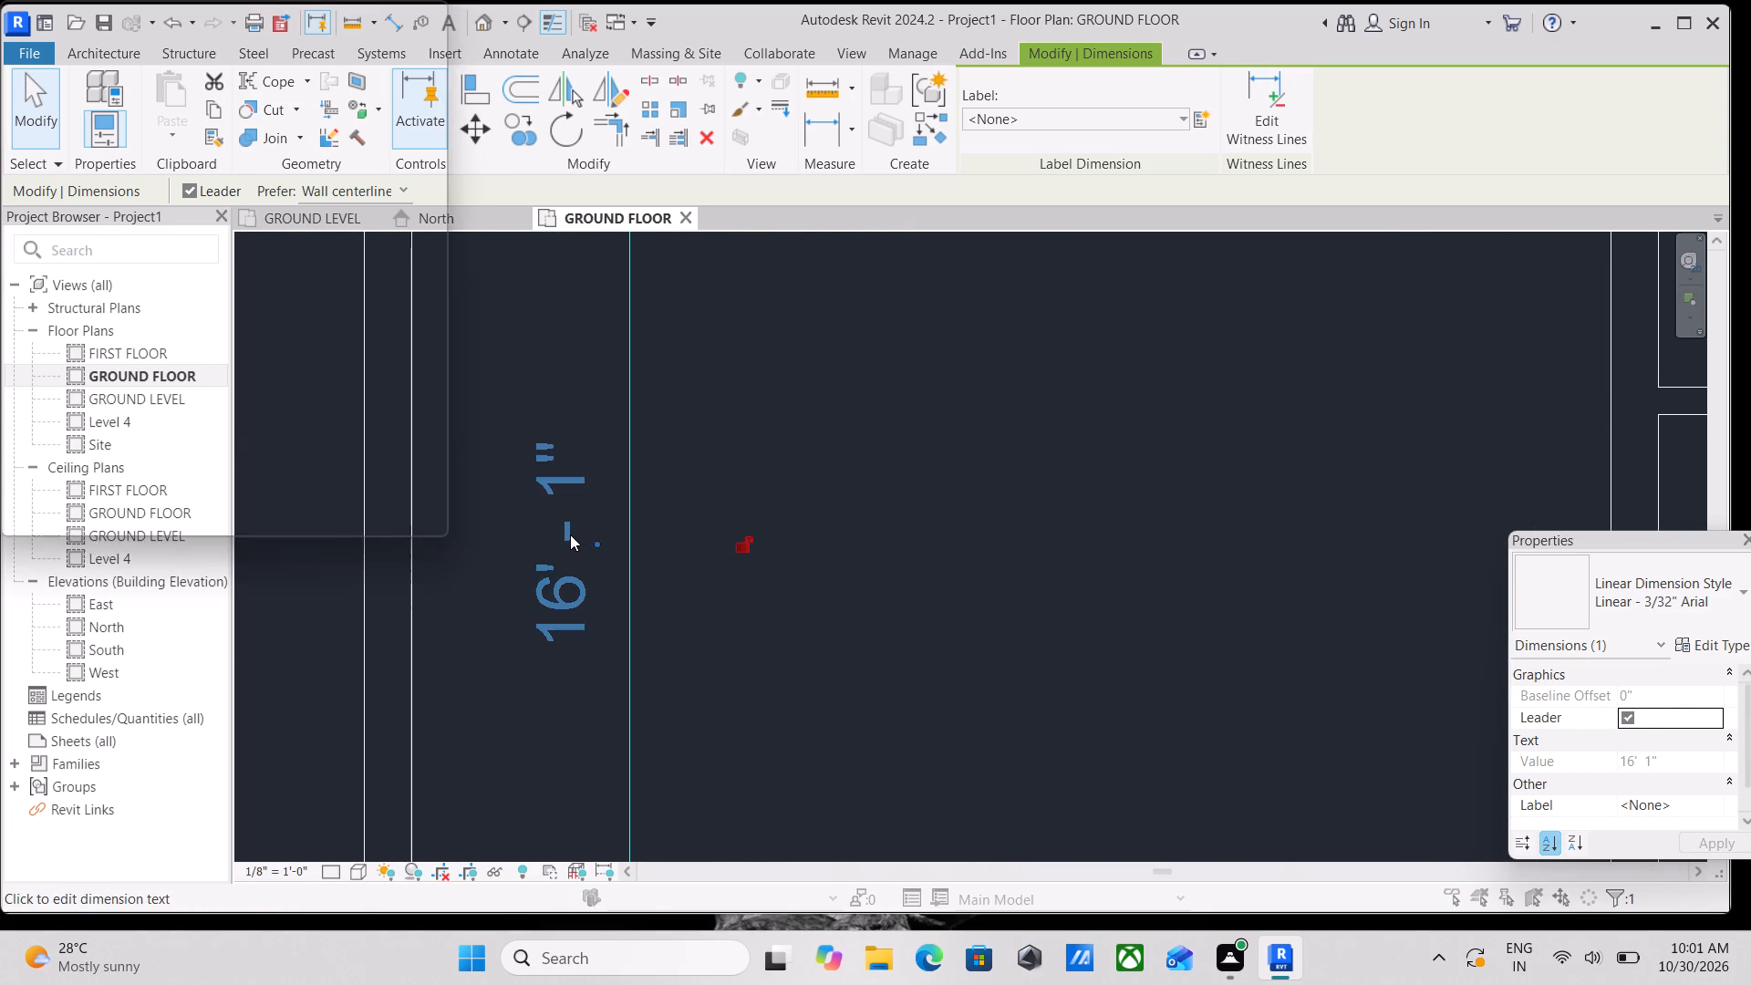
click(1070, 199)
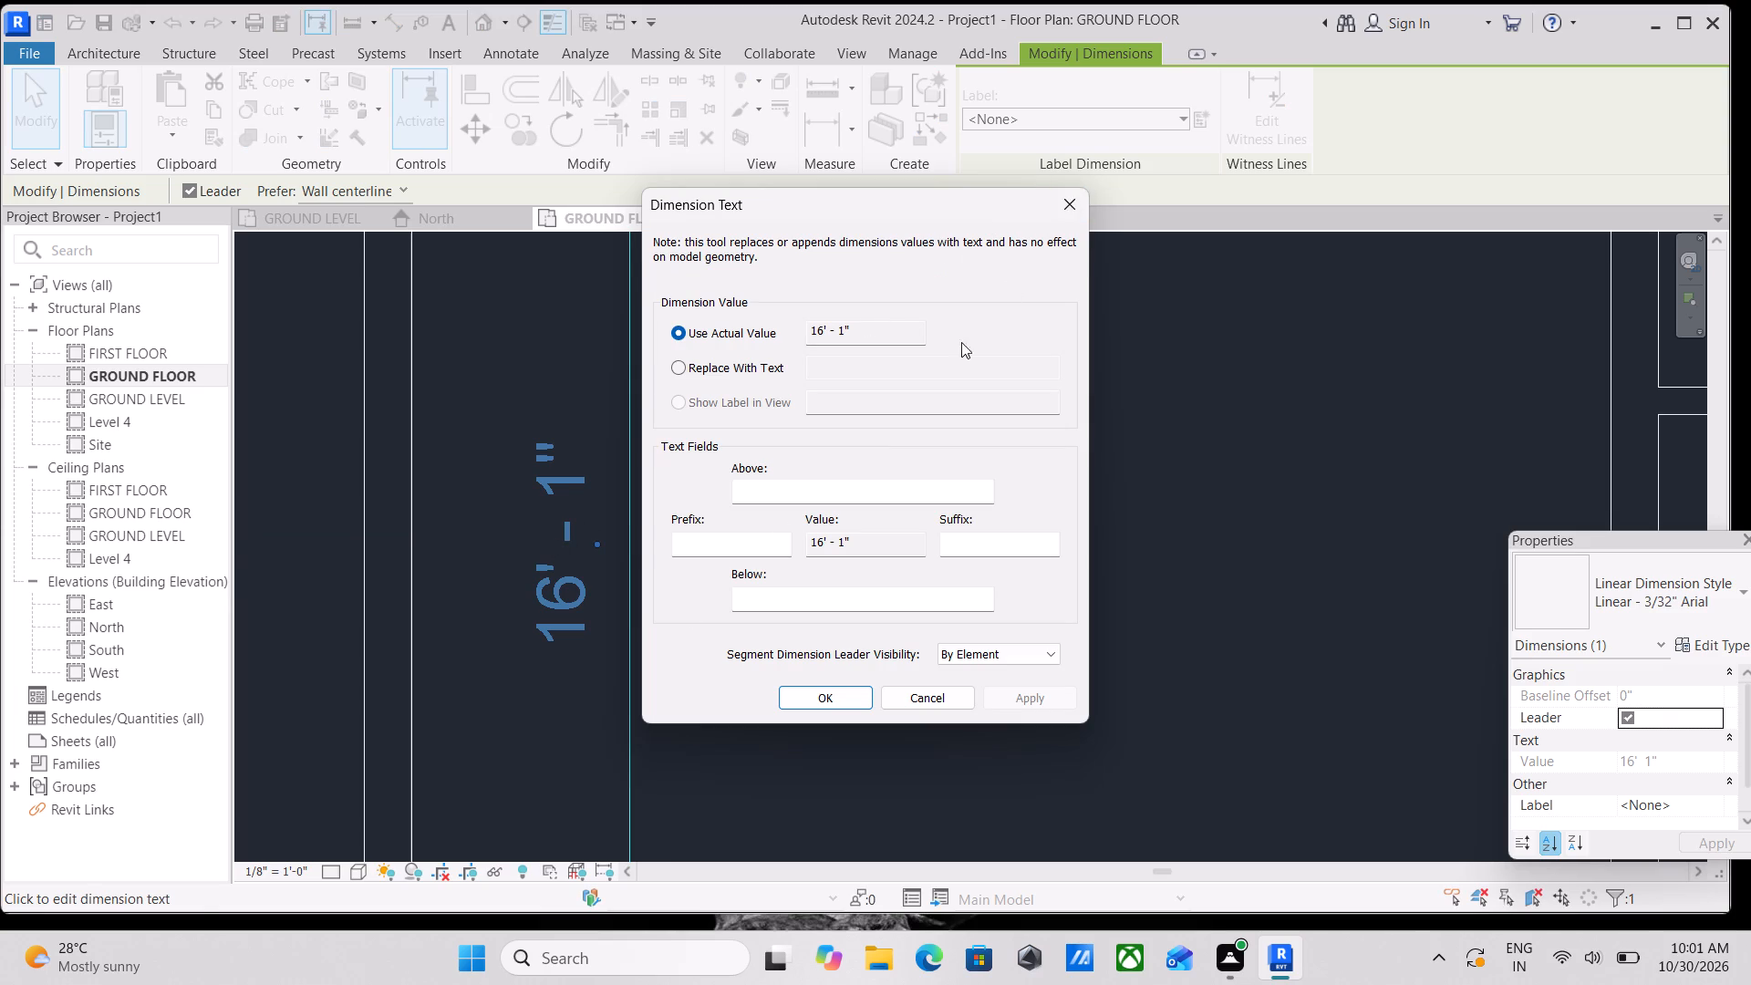
scroll(654, 638, down, 4)
scroll(722, 606, down, 2)
middle_drag(722, 606, 788, 496)
middle_drag(796, 478, 796, 686)
click(779, 463)
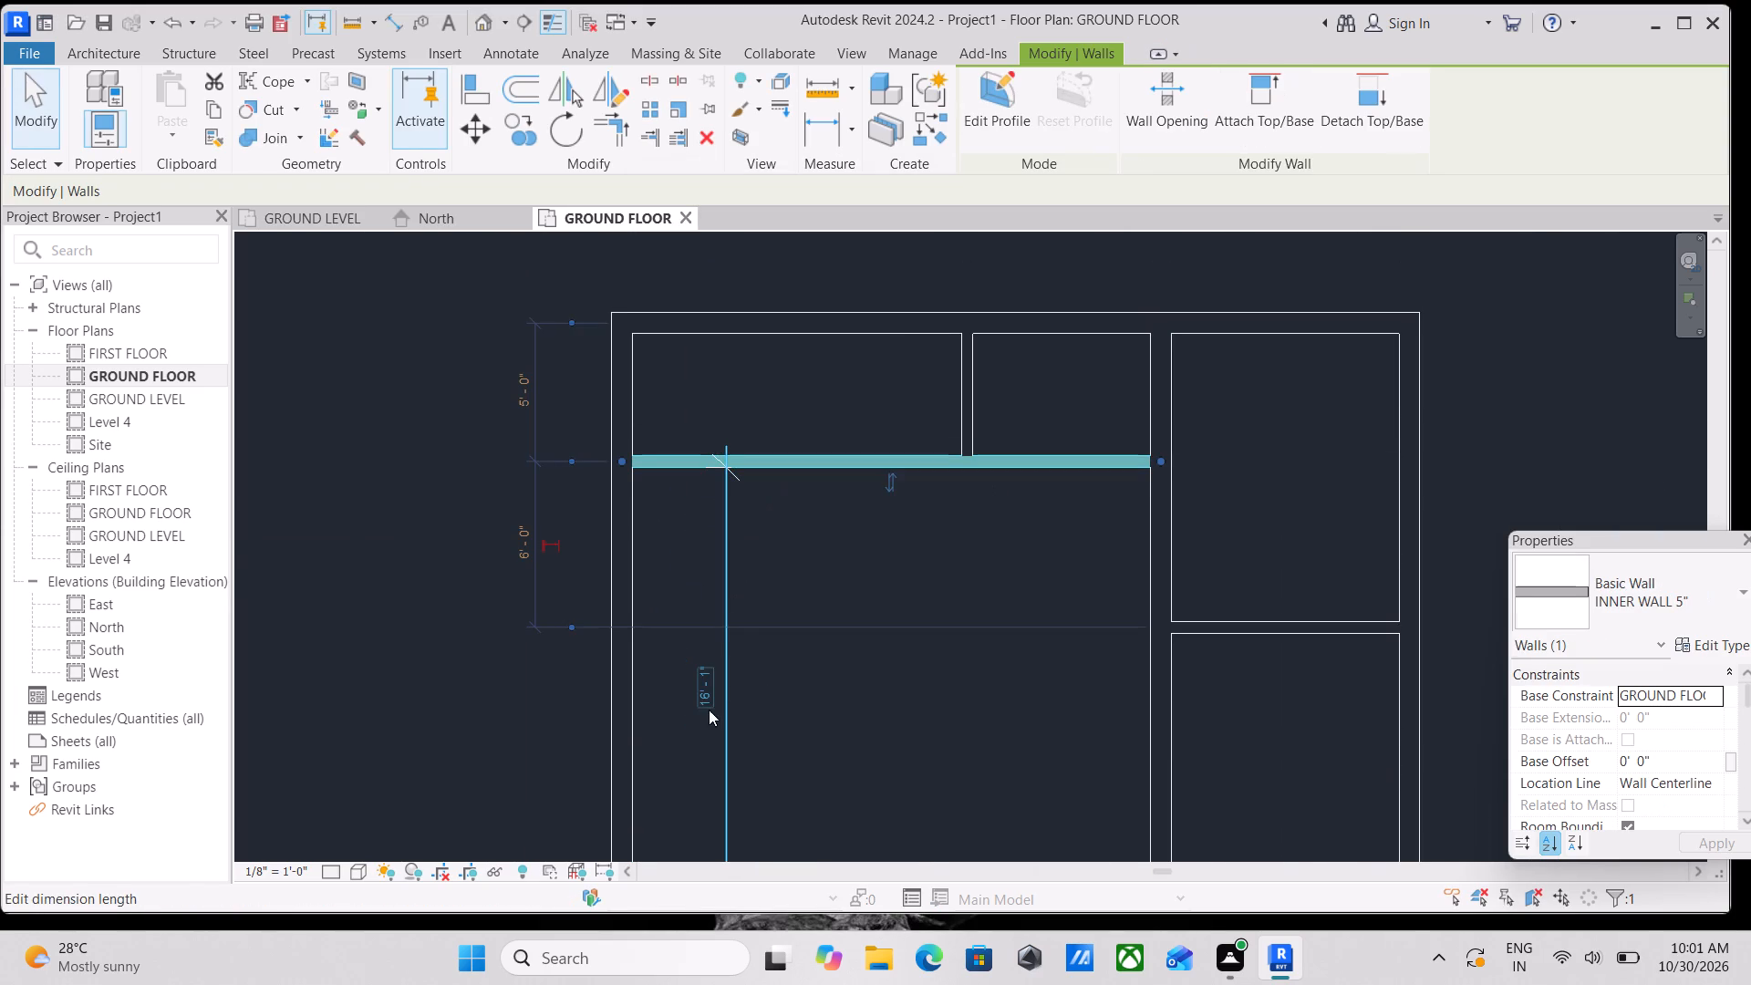
click(705, 692)
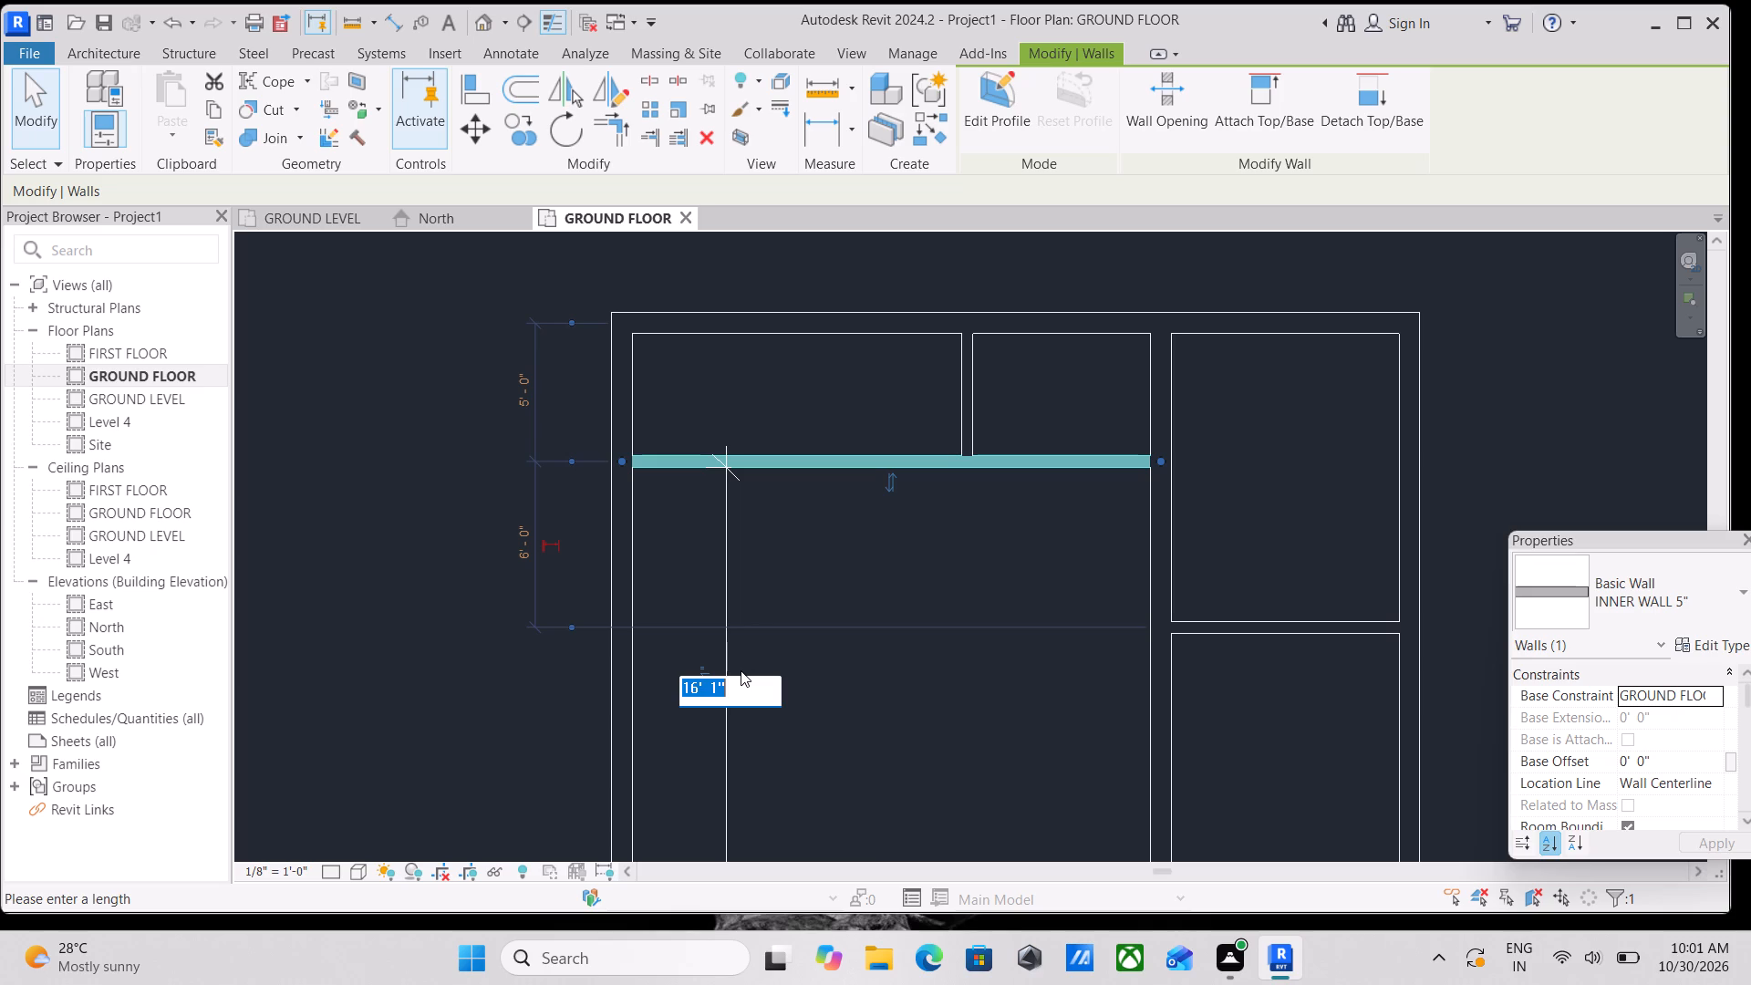
text(16)
key(apostrophe)
key(3)
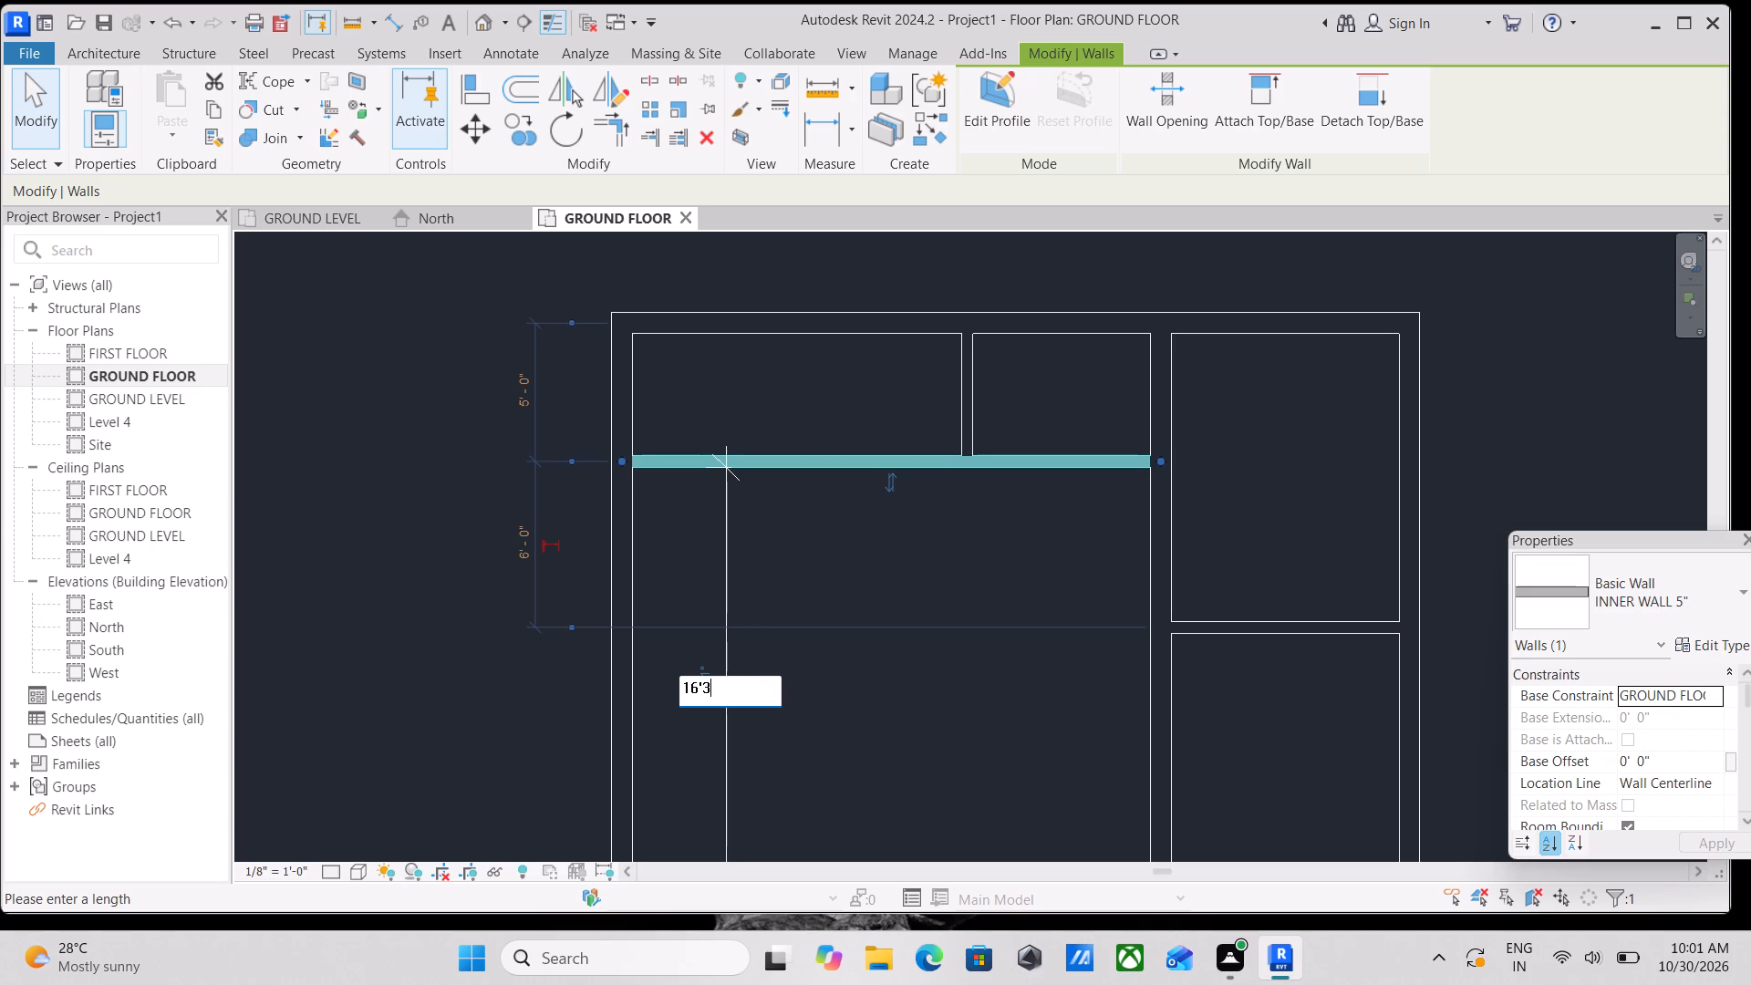
key(Return)
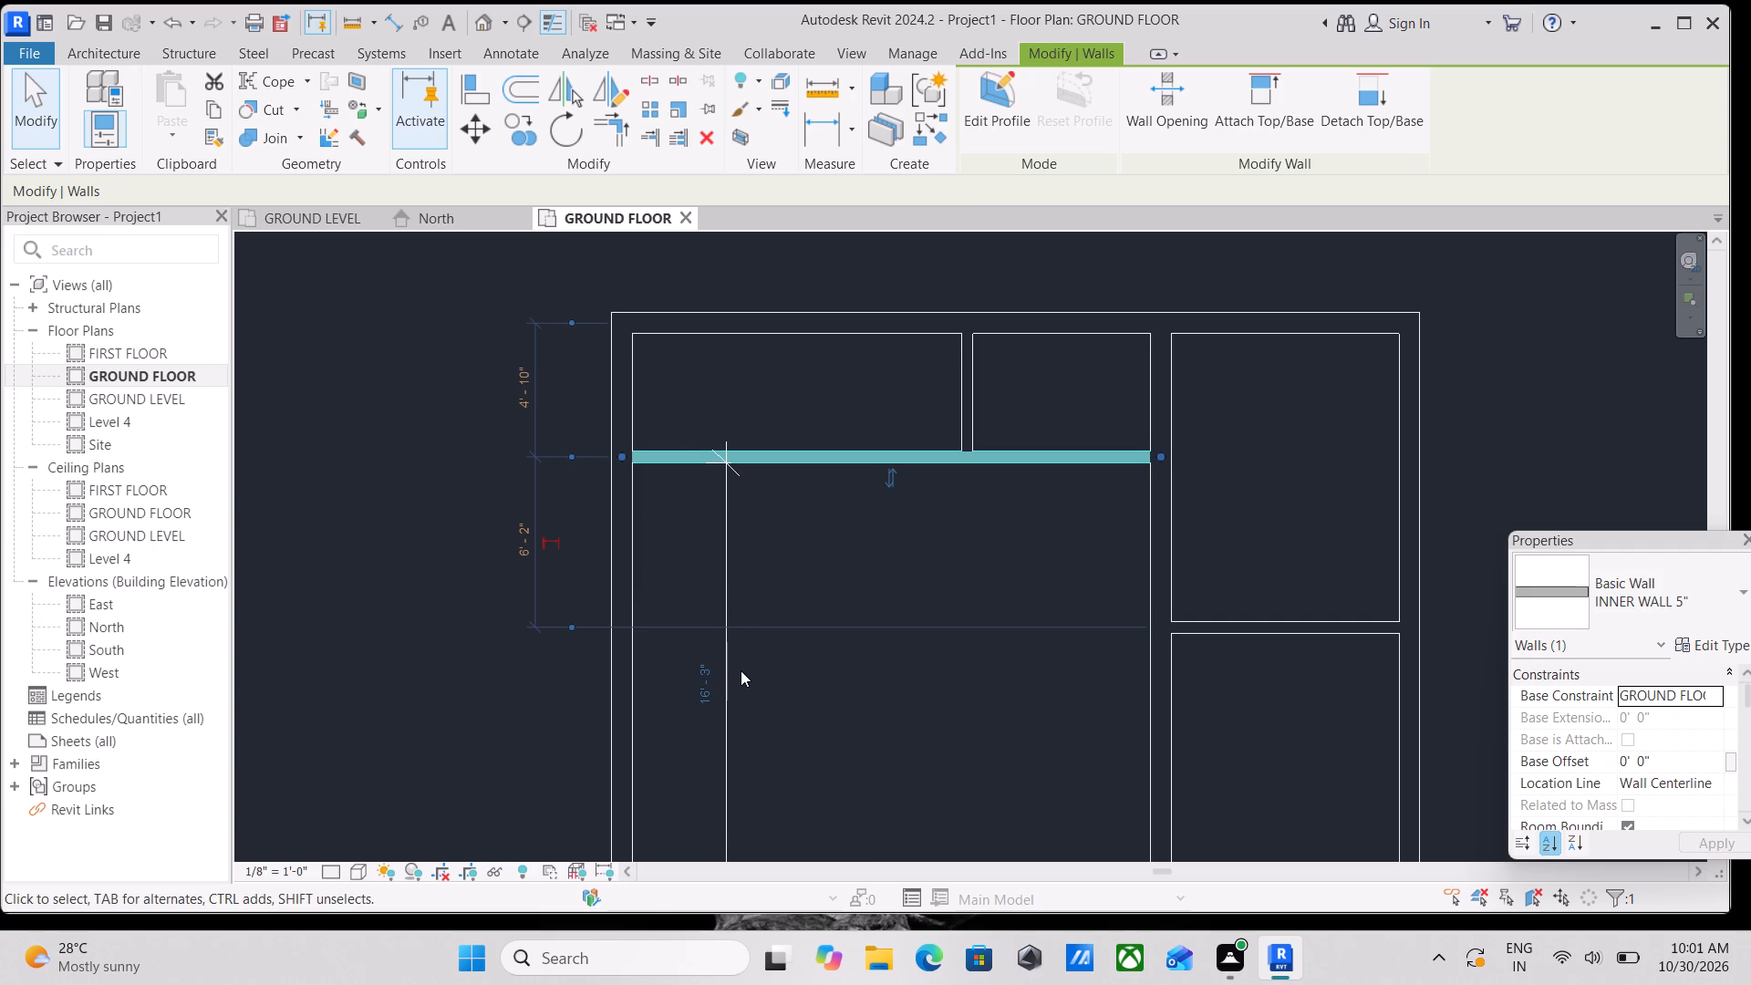
key(Escape)
key(Escape)
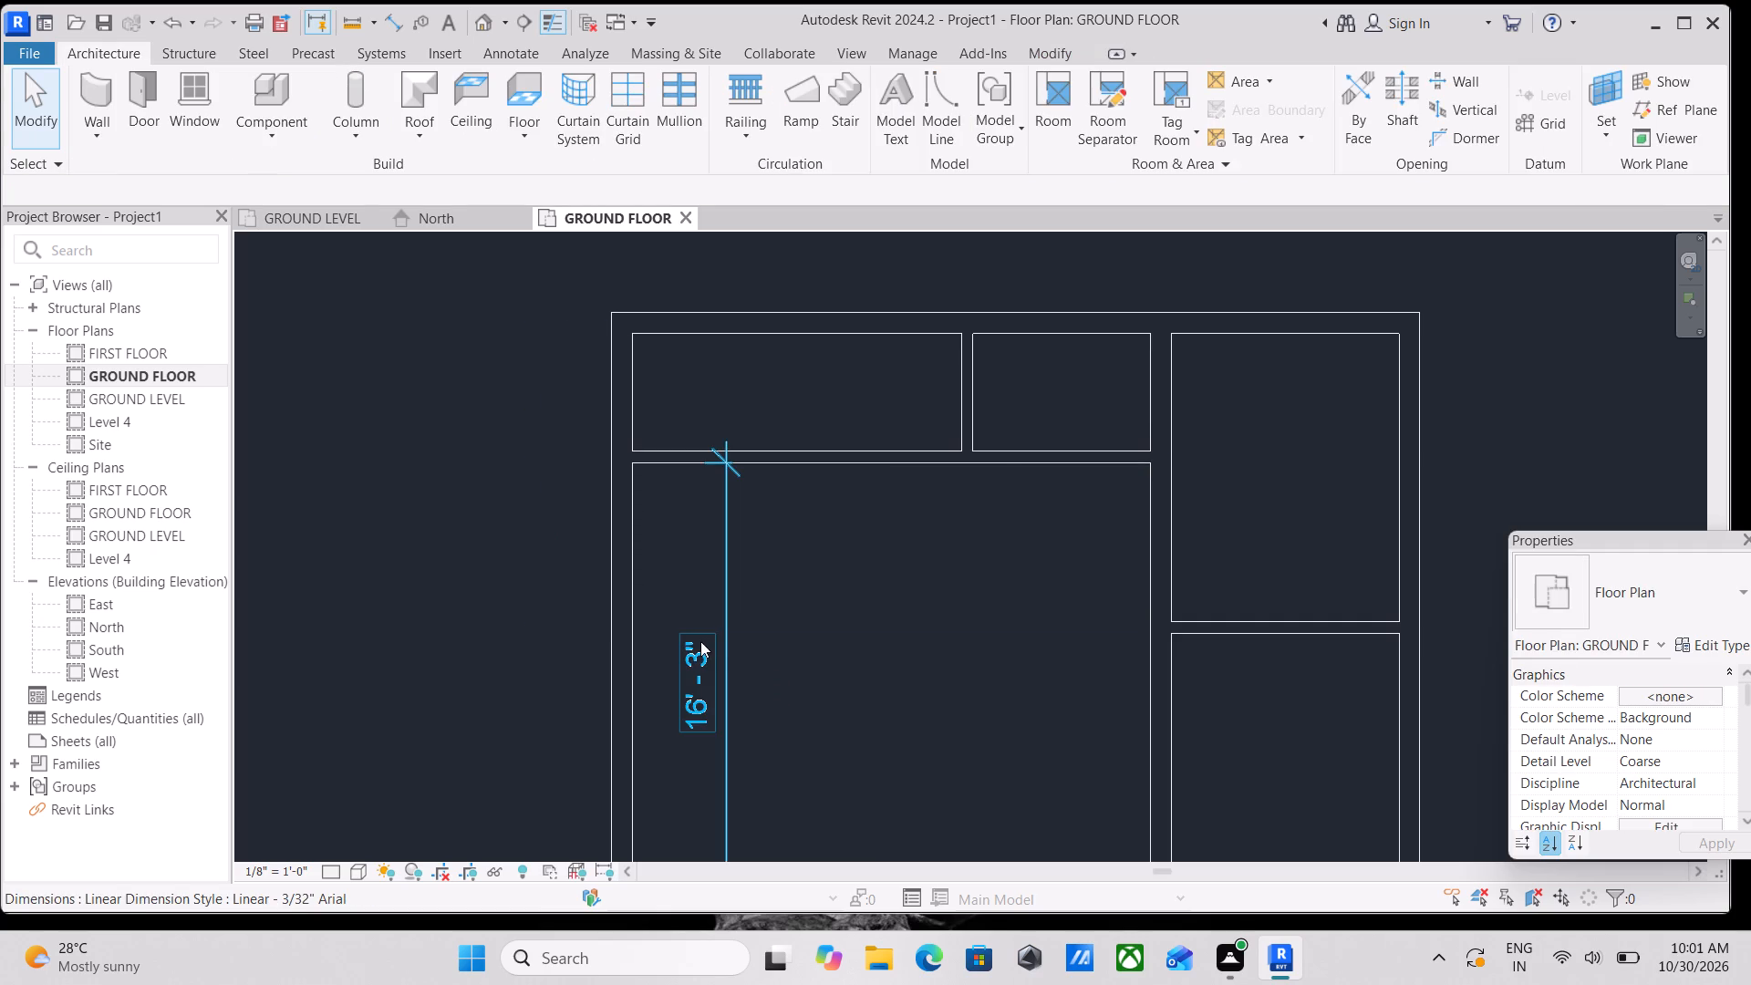
Delete the vertical dimension between the inner wall south of the northwest rooms and the small room.
right_click(725, 634)
click(788, 622)
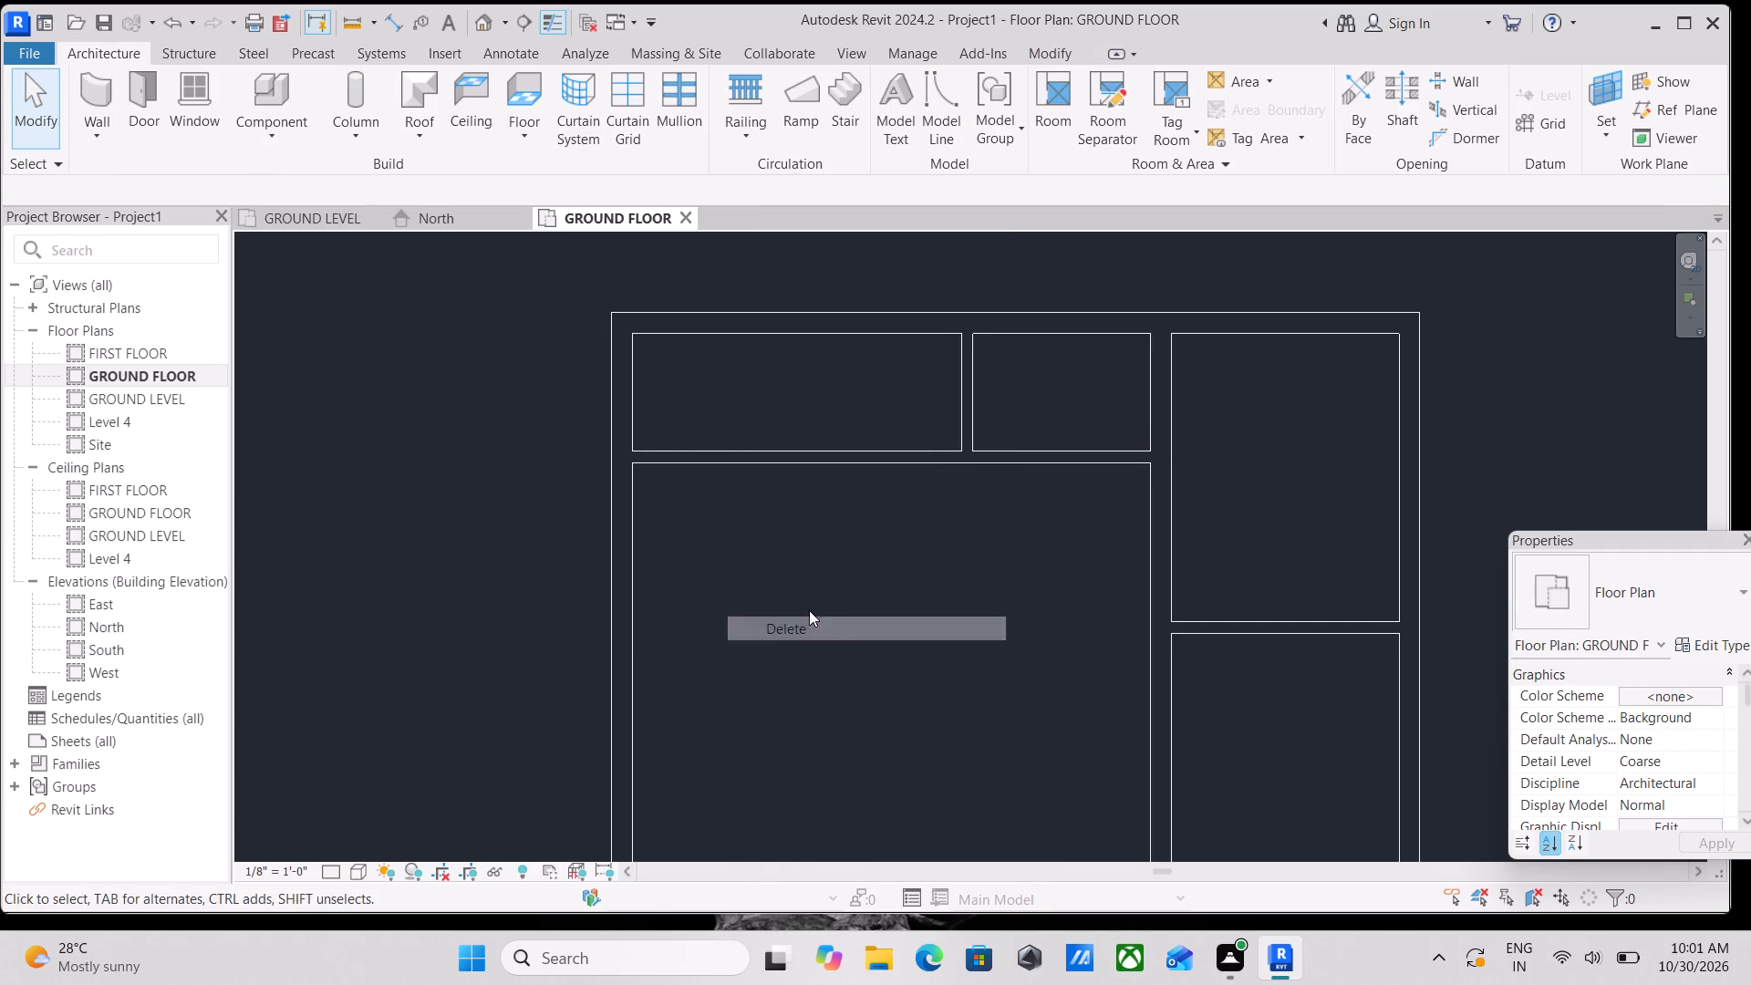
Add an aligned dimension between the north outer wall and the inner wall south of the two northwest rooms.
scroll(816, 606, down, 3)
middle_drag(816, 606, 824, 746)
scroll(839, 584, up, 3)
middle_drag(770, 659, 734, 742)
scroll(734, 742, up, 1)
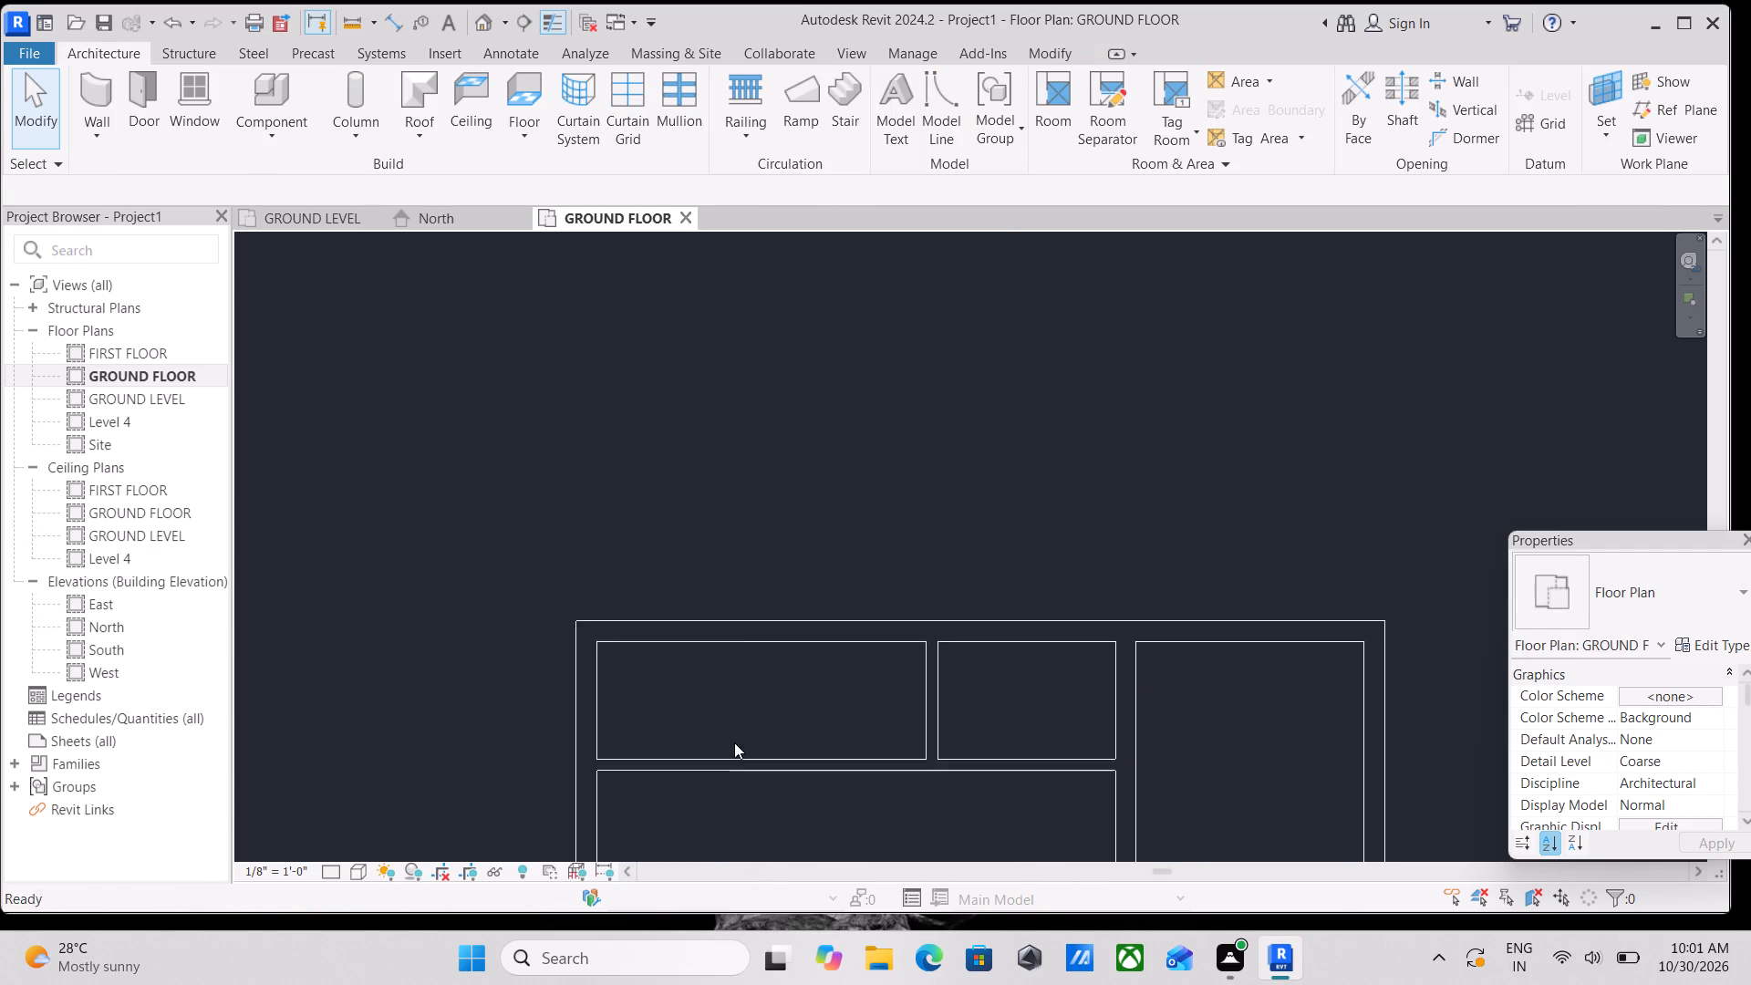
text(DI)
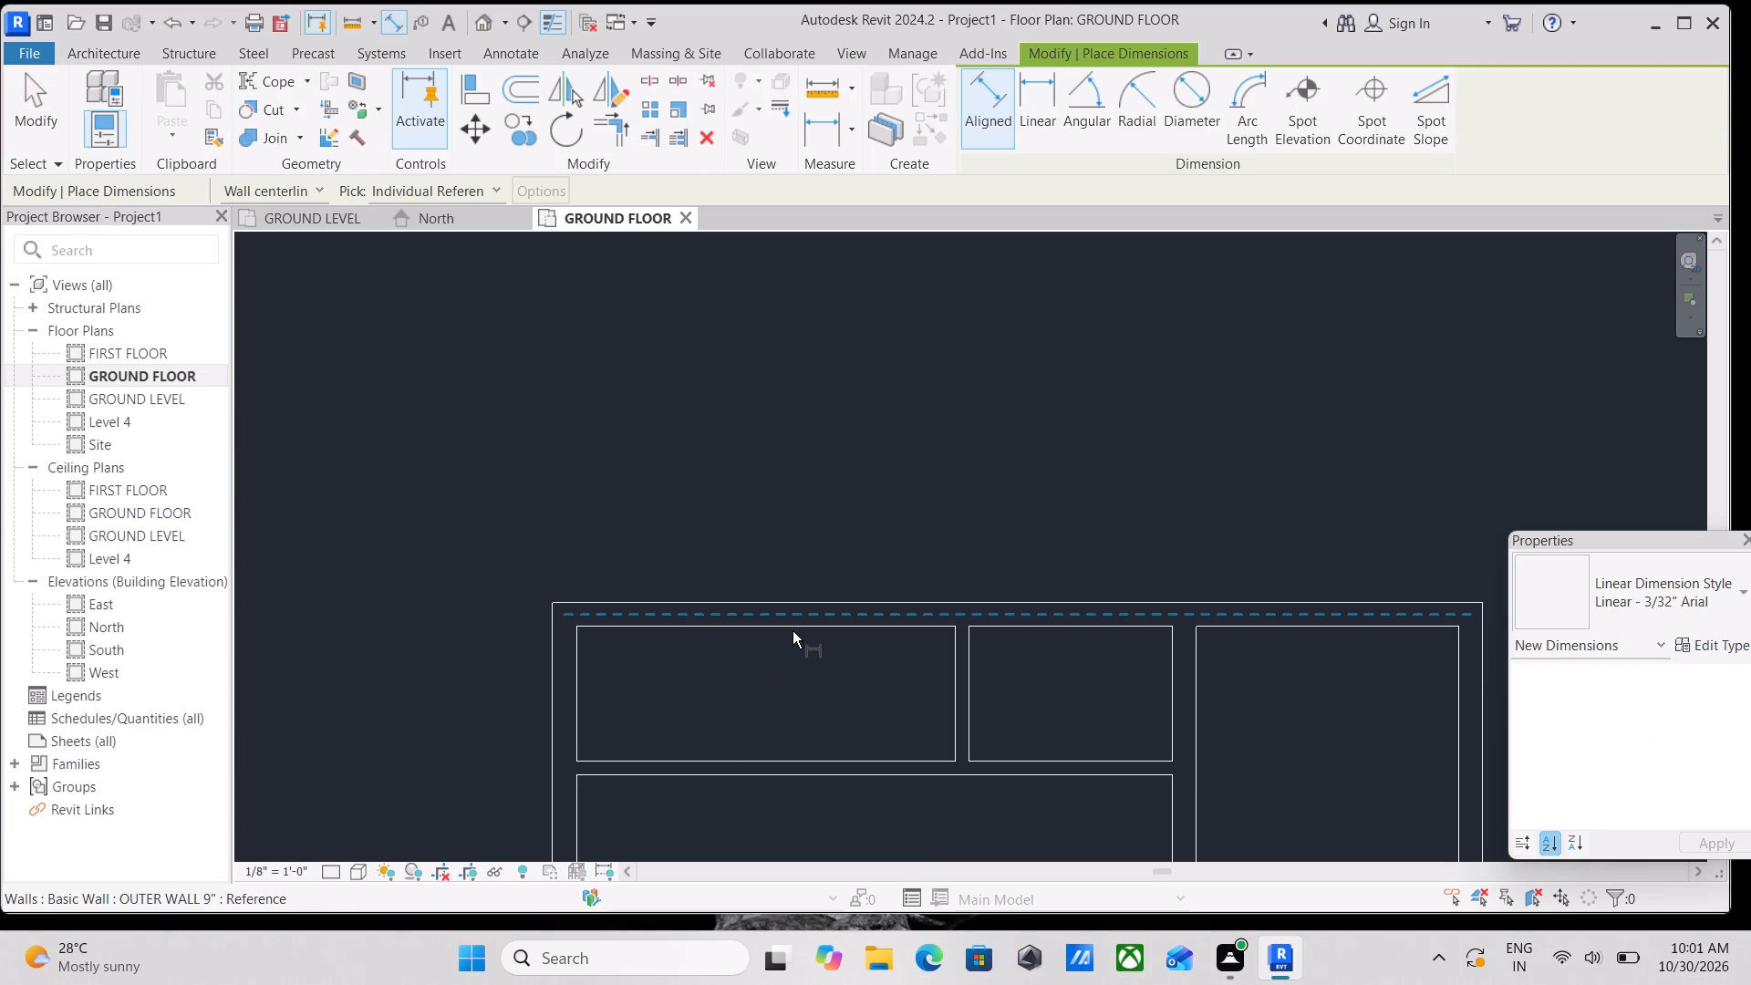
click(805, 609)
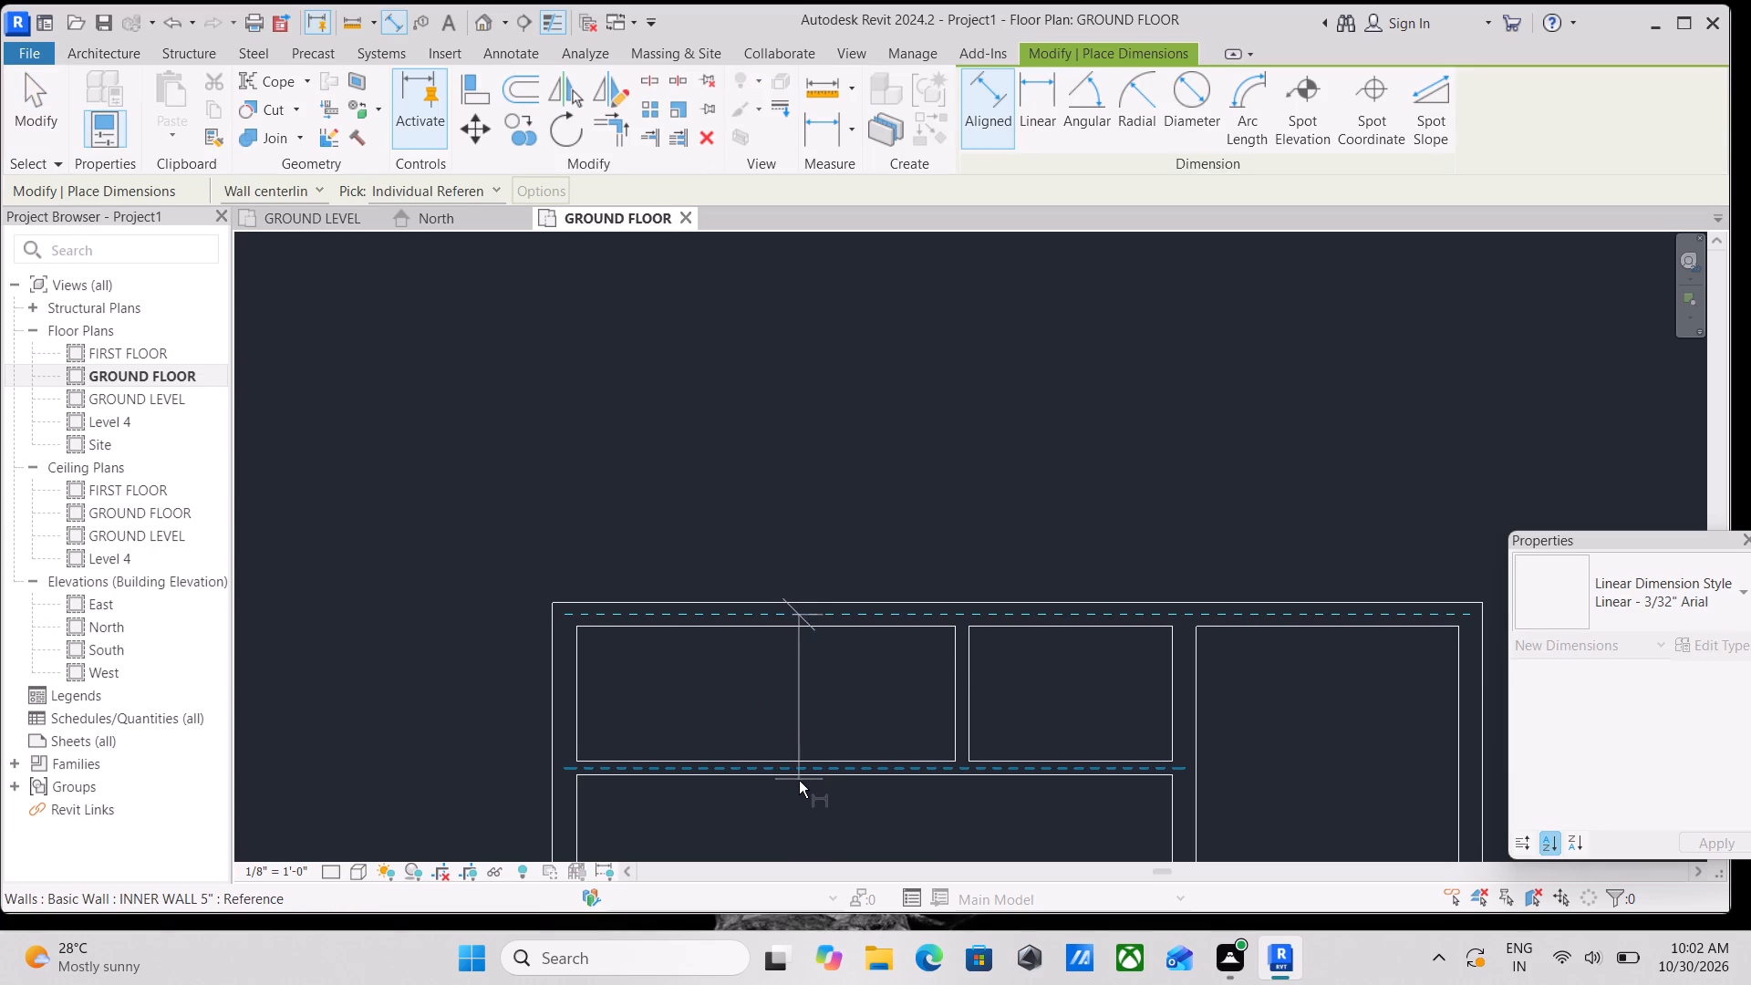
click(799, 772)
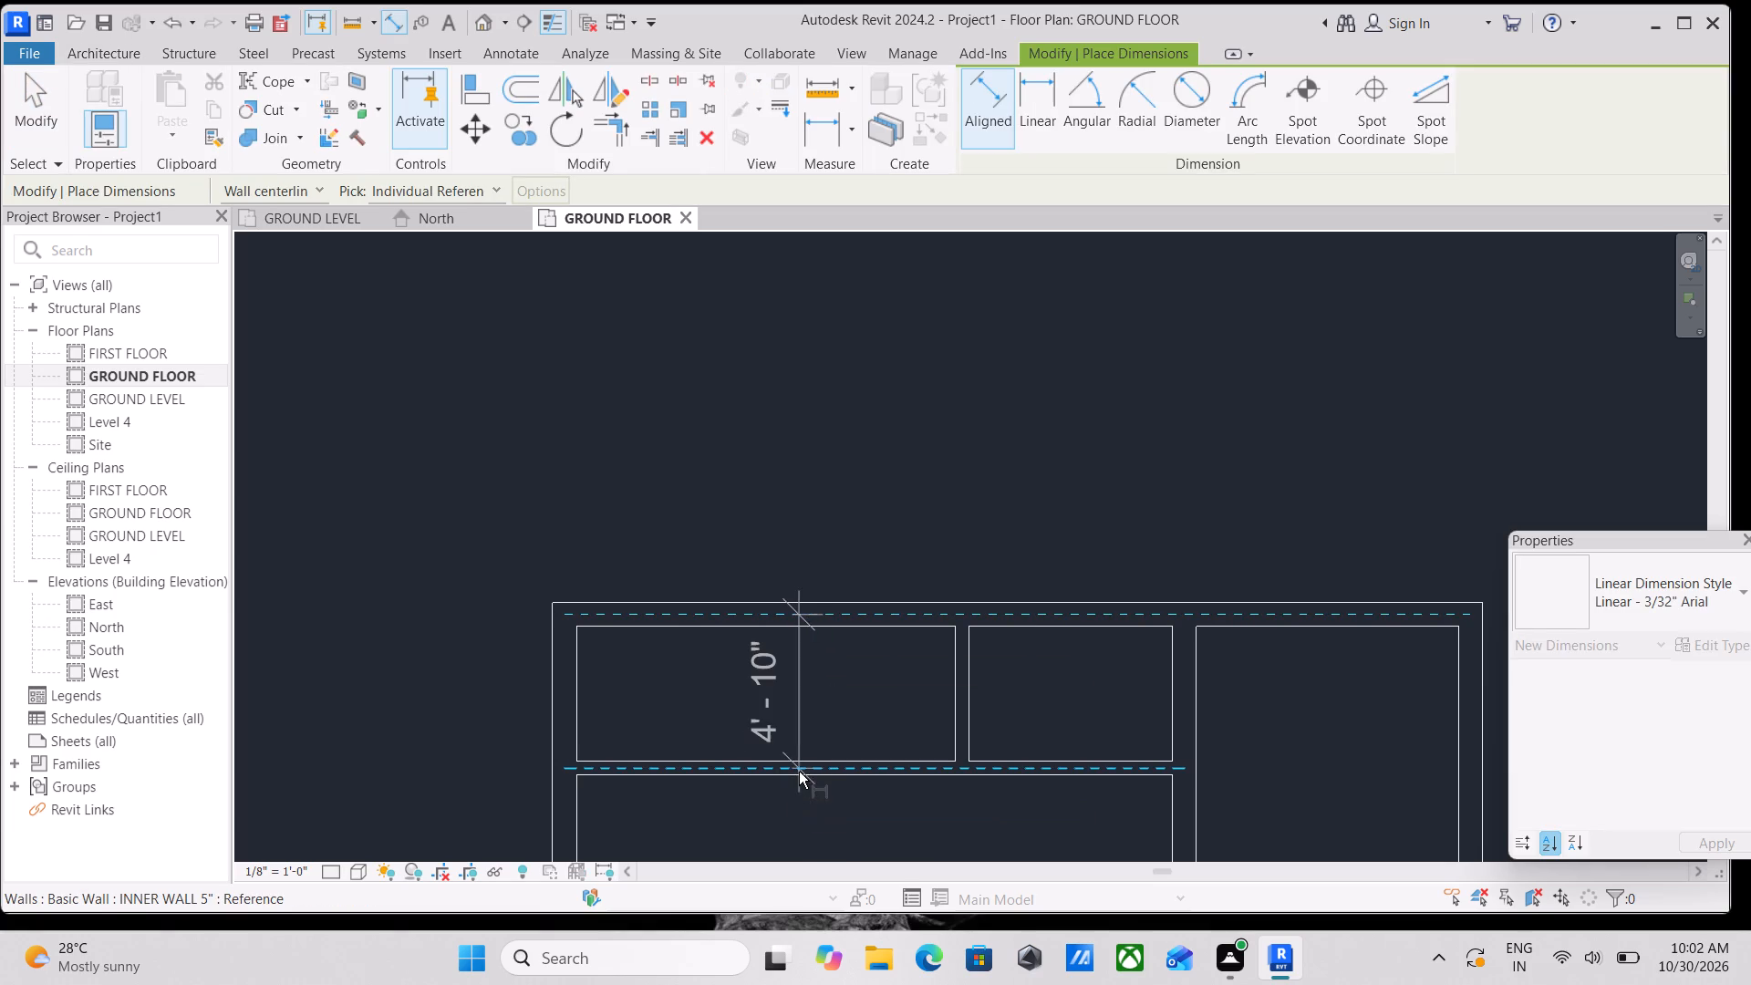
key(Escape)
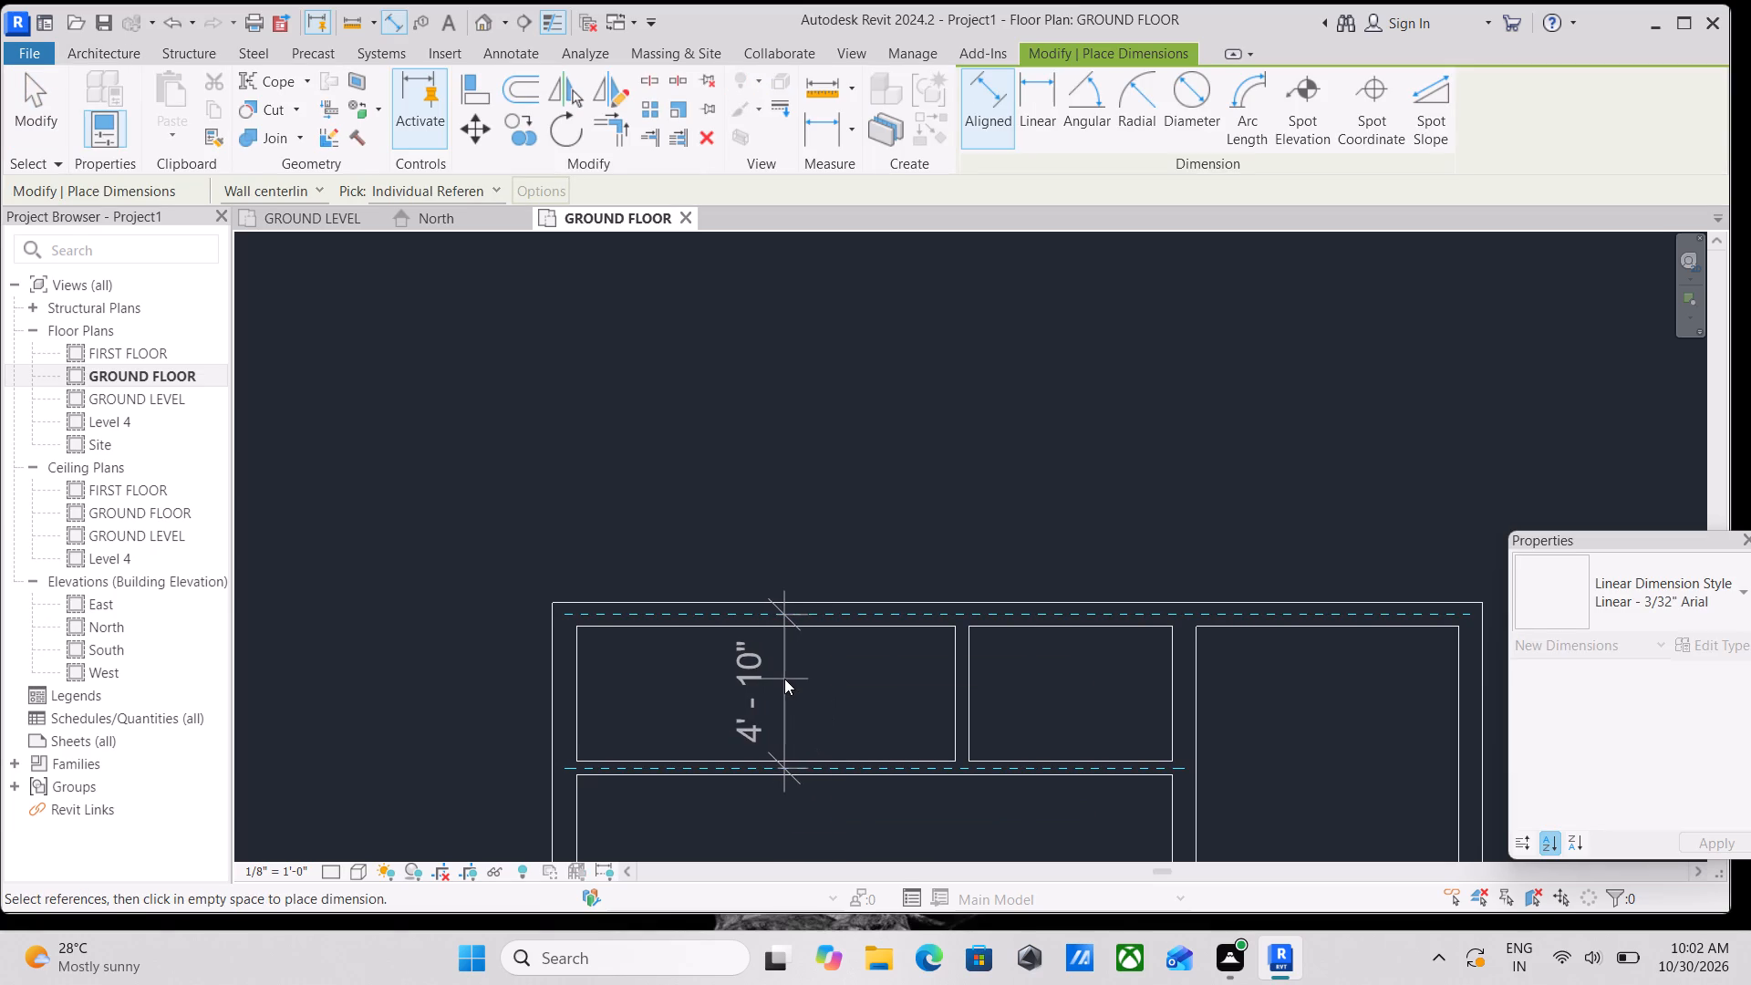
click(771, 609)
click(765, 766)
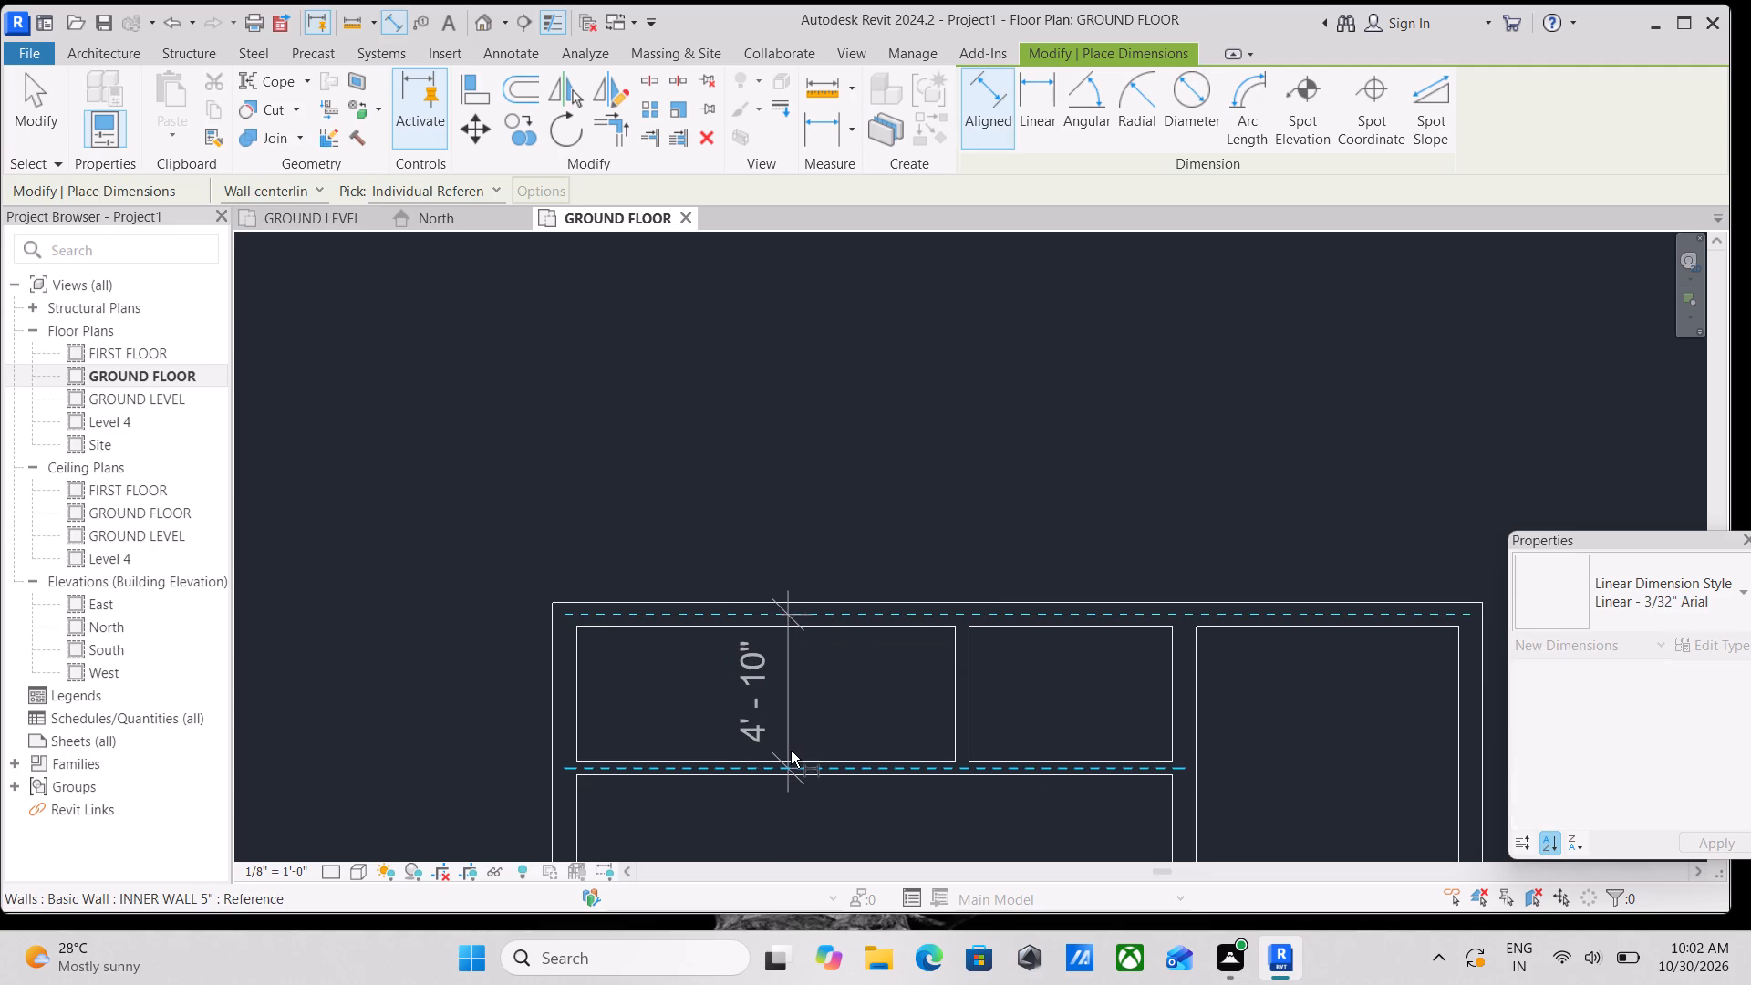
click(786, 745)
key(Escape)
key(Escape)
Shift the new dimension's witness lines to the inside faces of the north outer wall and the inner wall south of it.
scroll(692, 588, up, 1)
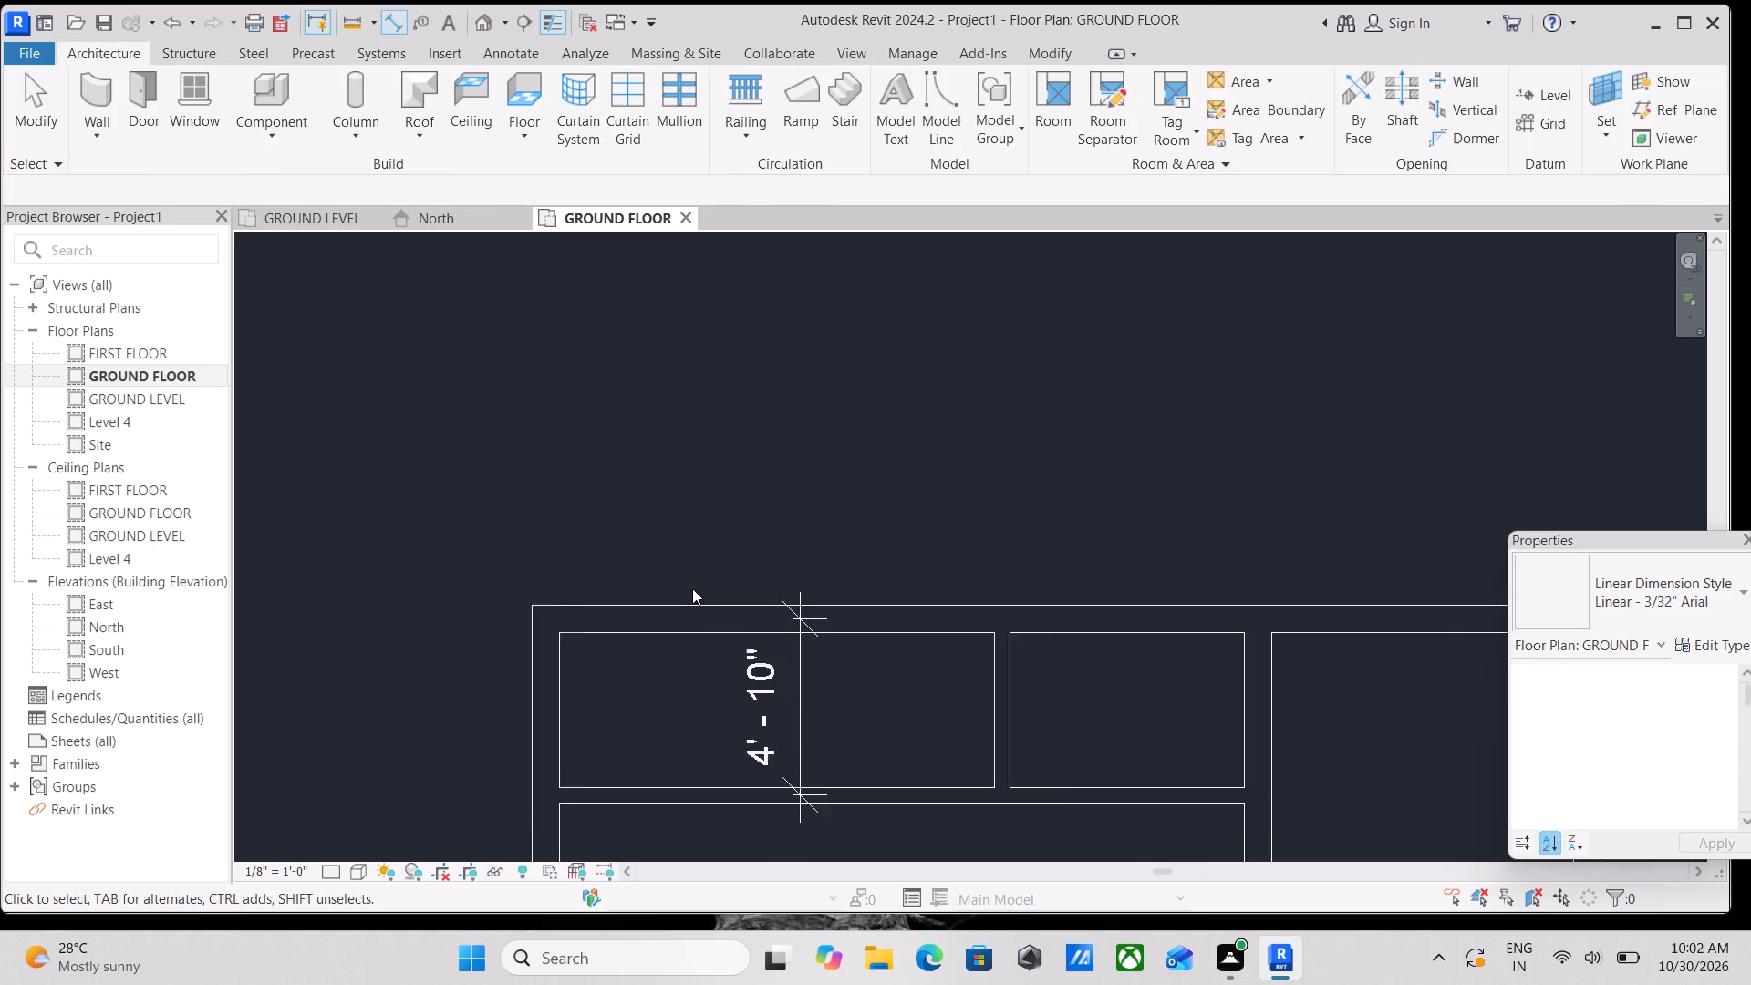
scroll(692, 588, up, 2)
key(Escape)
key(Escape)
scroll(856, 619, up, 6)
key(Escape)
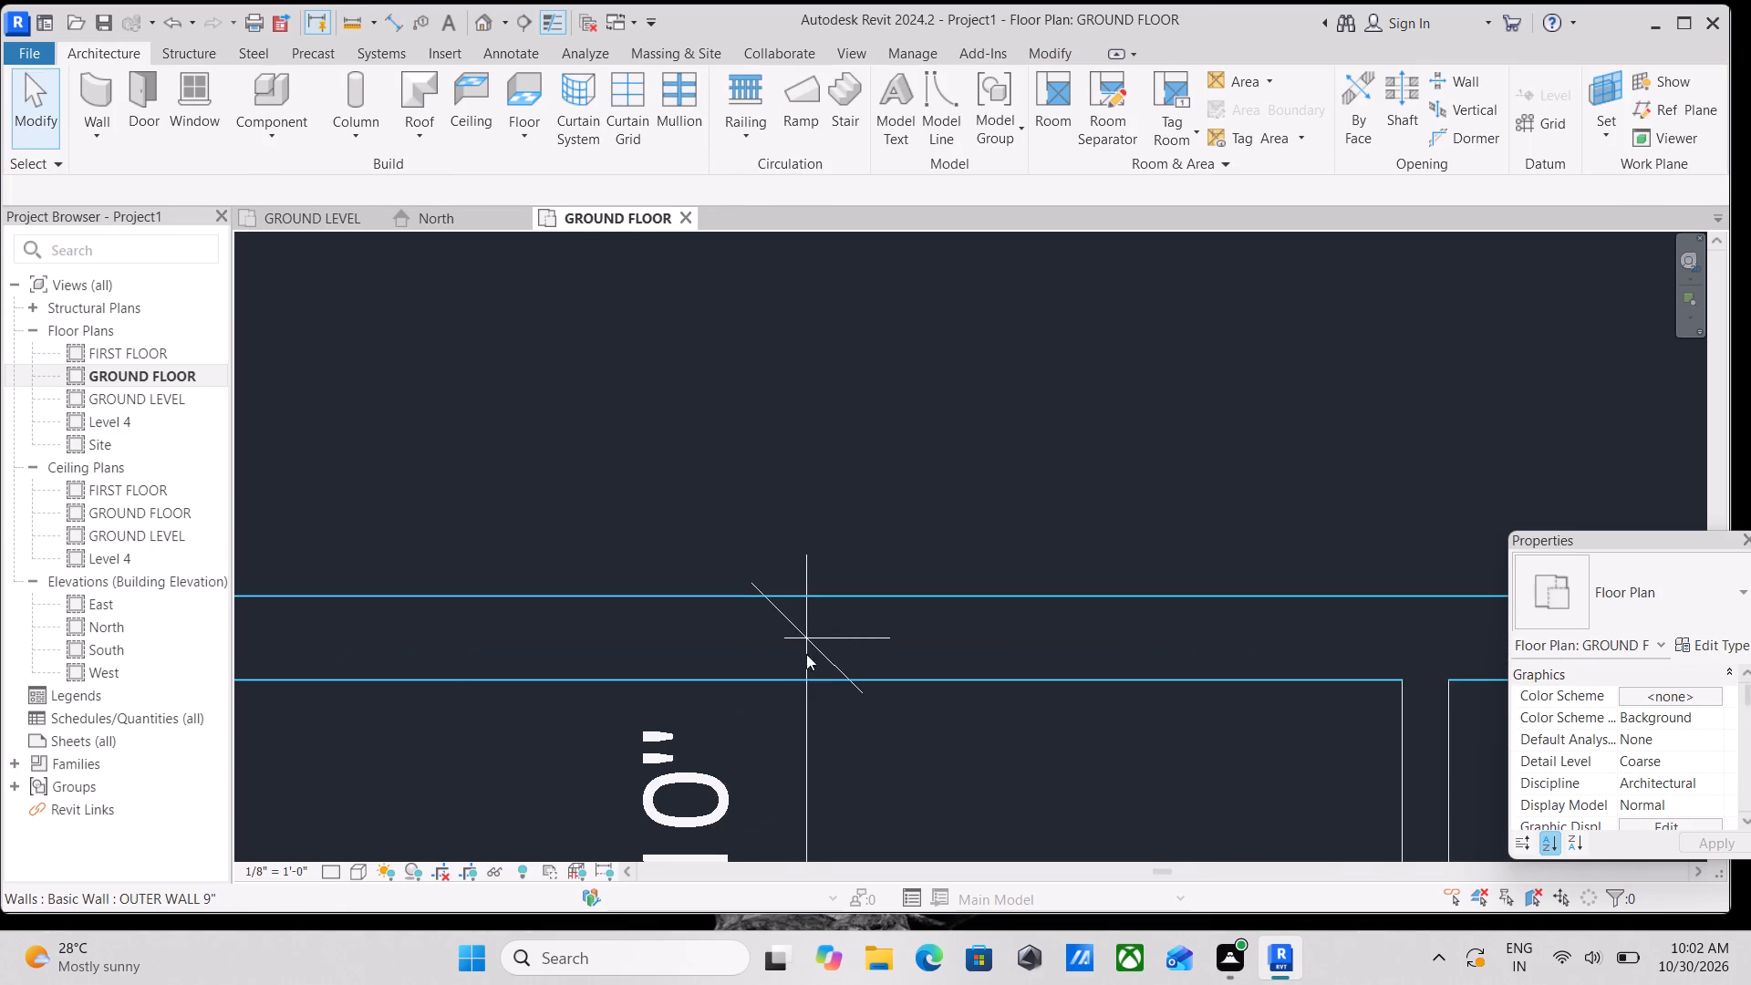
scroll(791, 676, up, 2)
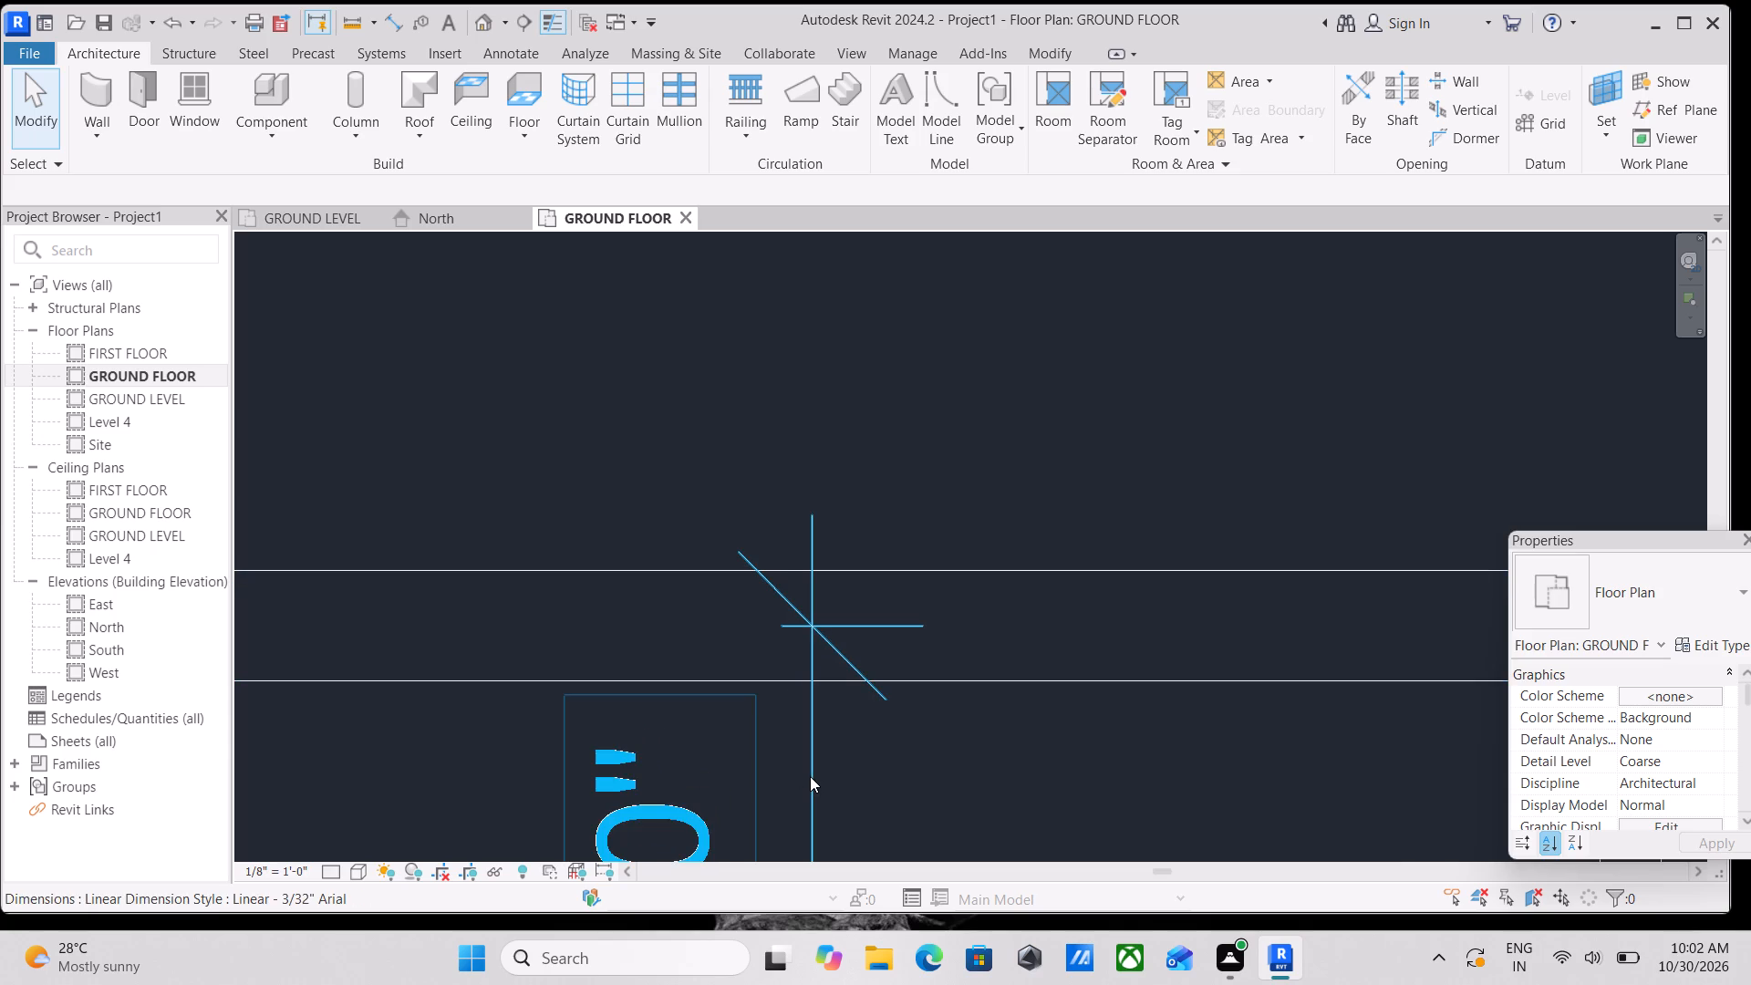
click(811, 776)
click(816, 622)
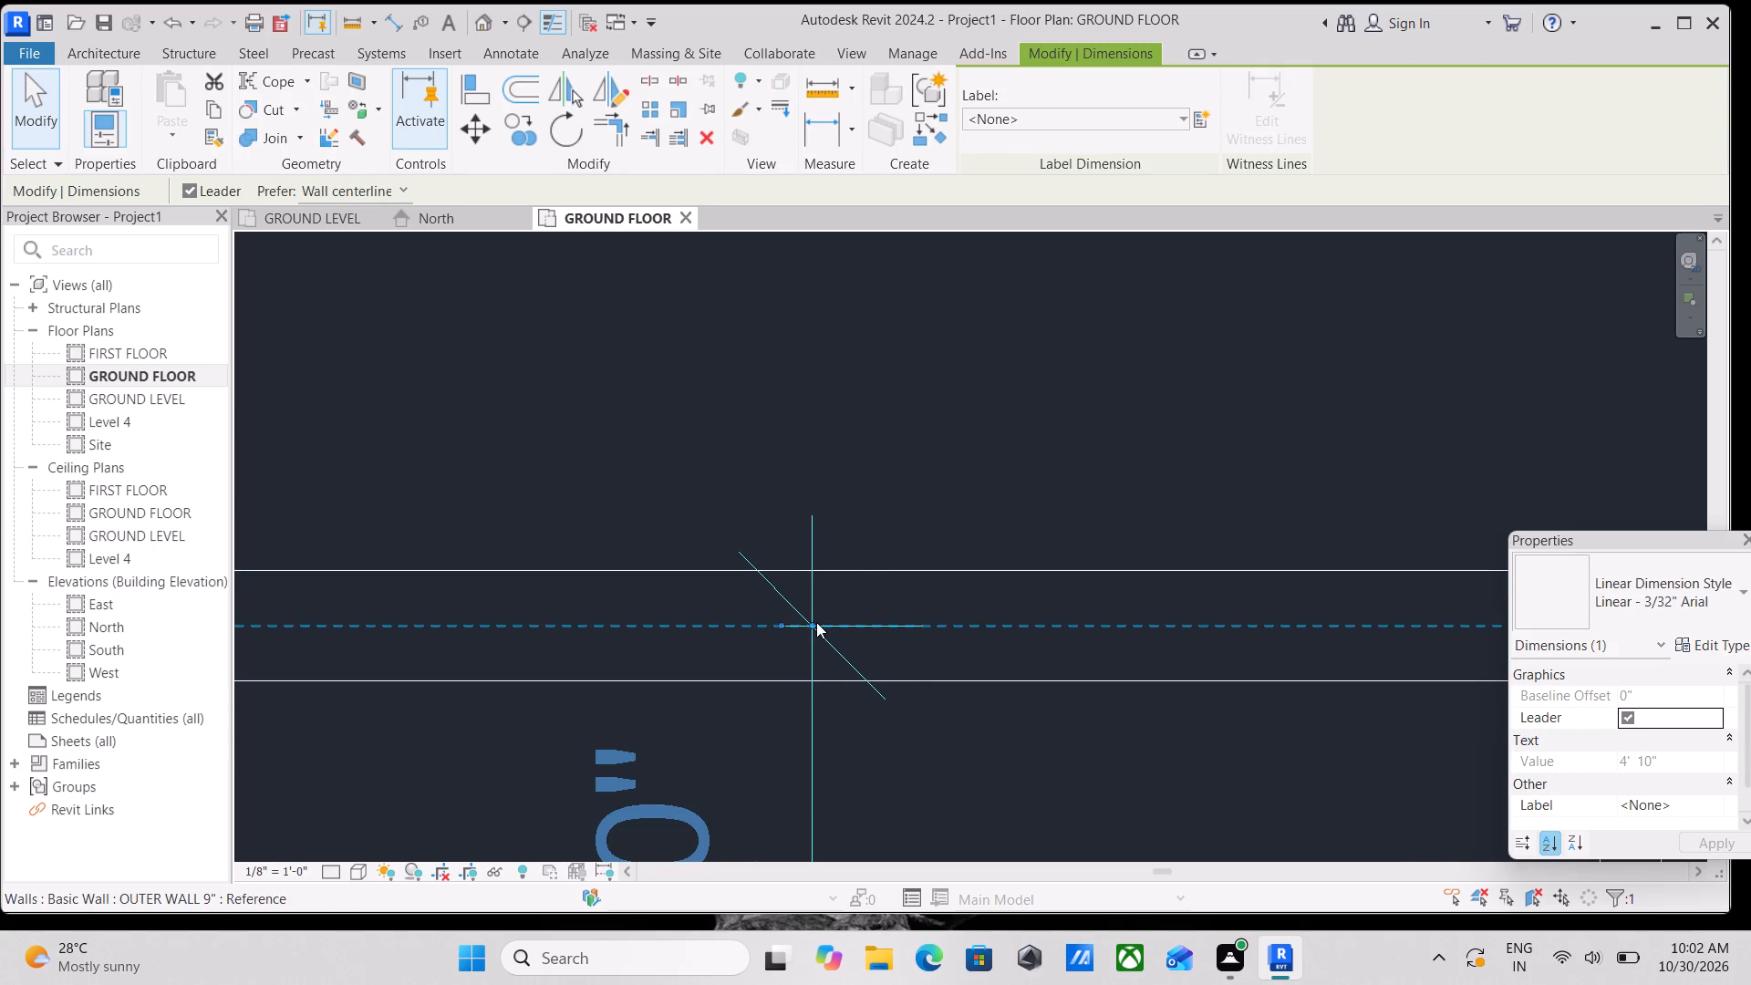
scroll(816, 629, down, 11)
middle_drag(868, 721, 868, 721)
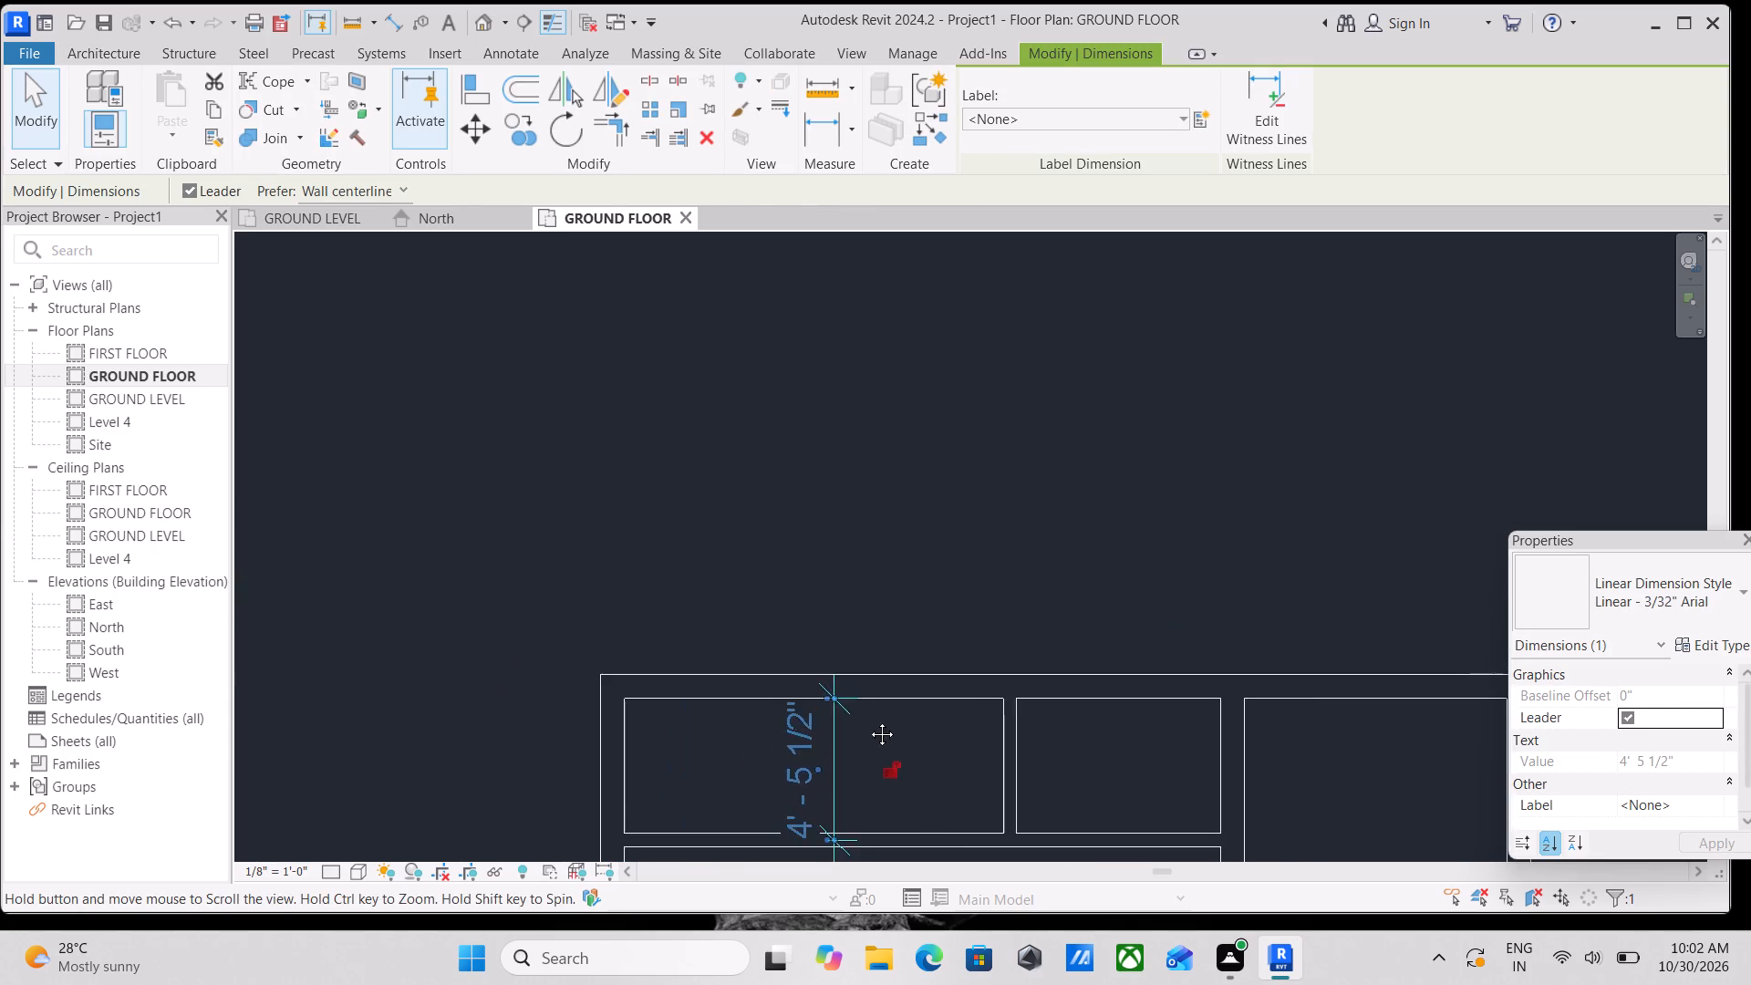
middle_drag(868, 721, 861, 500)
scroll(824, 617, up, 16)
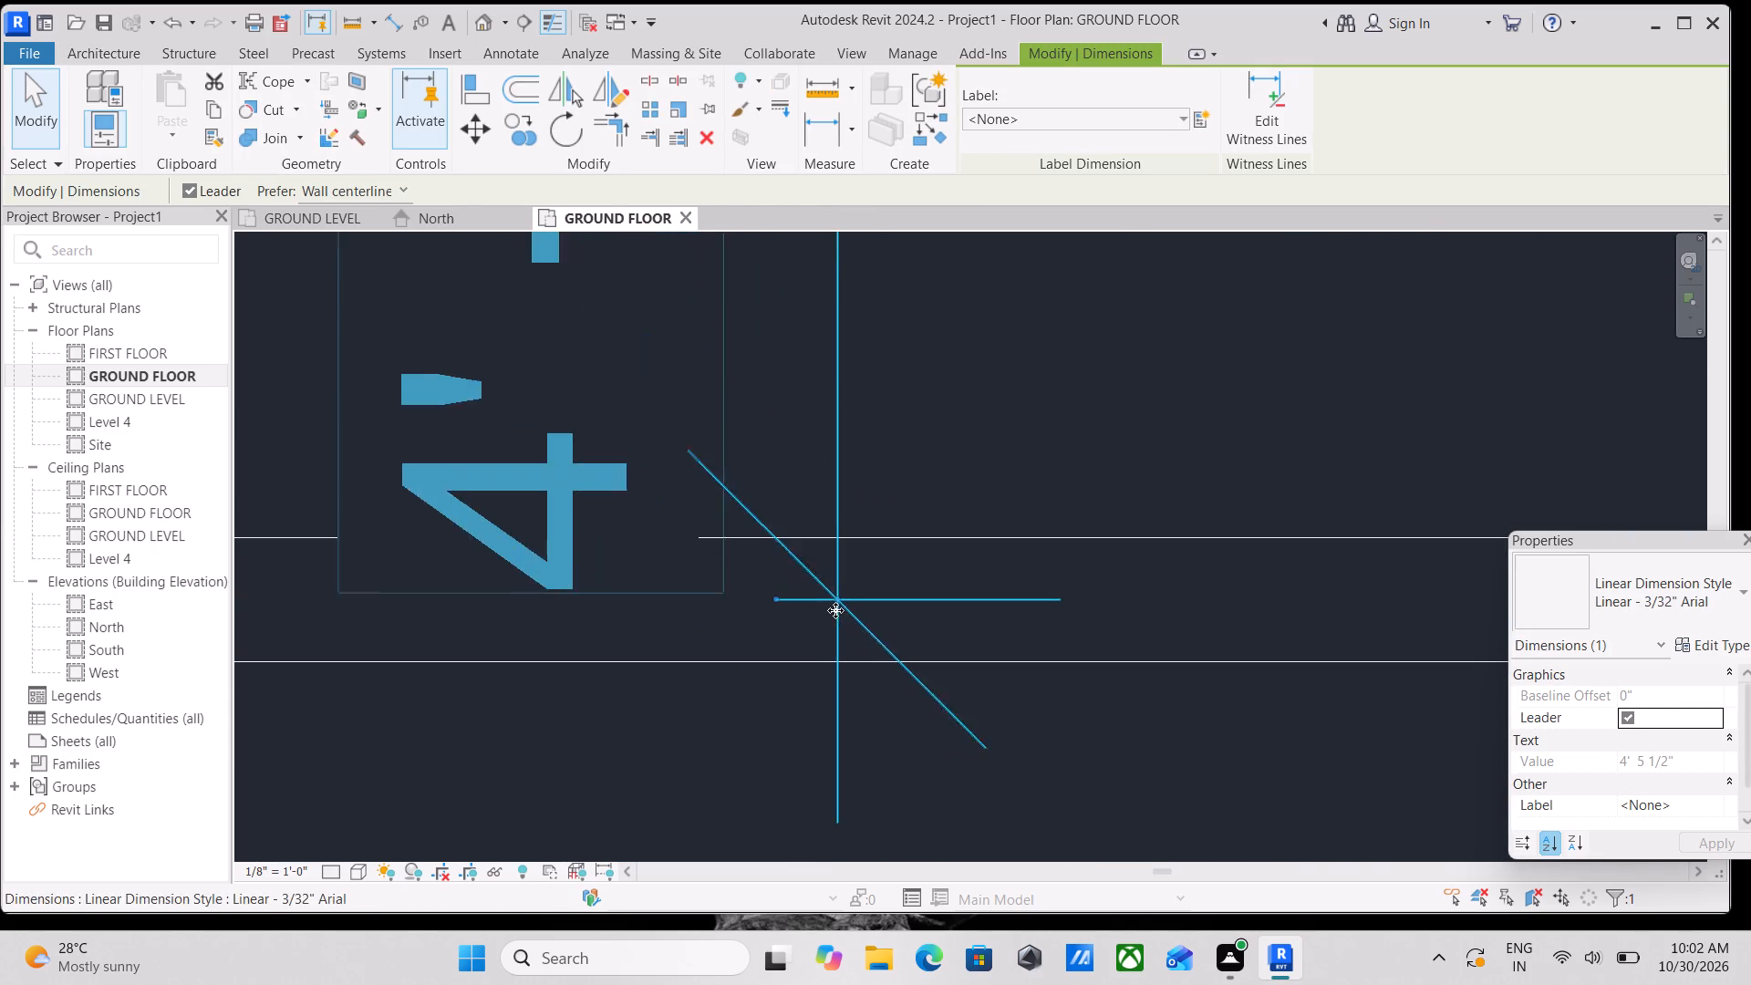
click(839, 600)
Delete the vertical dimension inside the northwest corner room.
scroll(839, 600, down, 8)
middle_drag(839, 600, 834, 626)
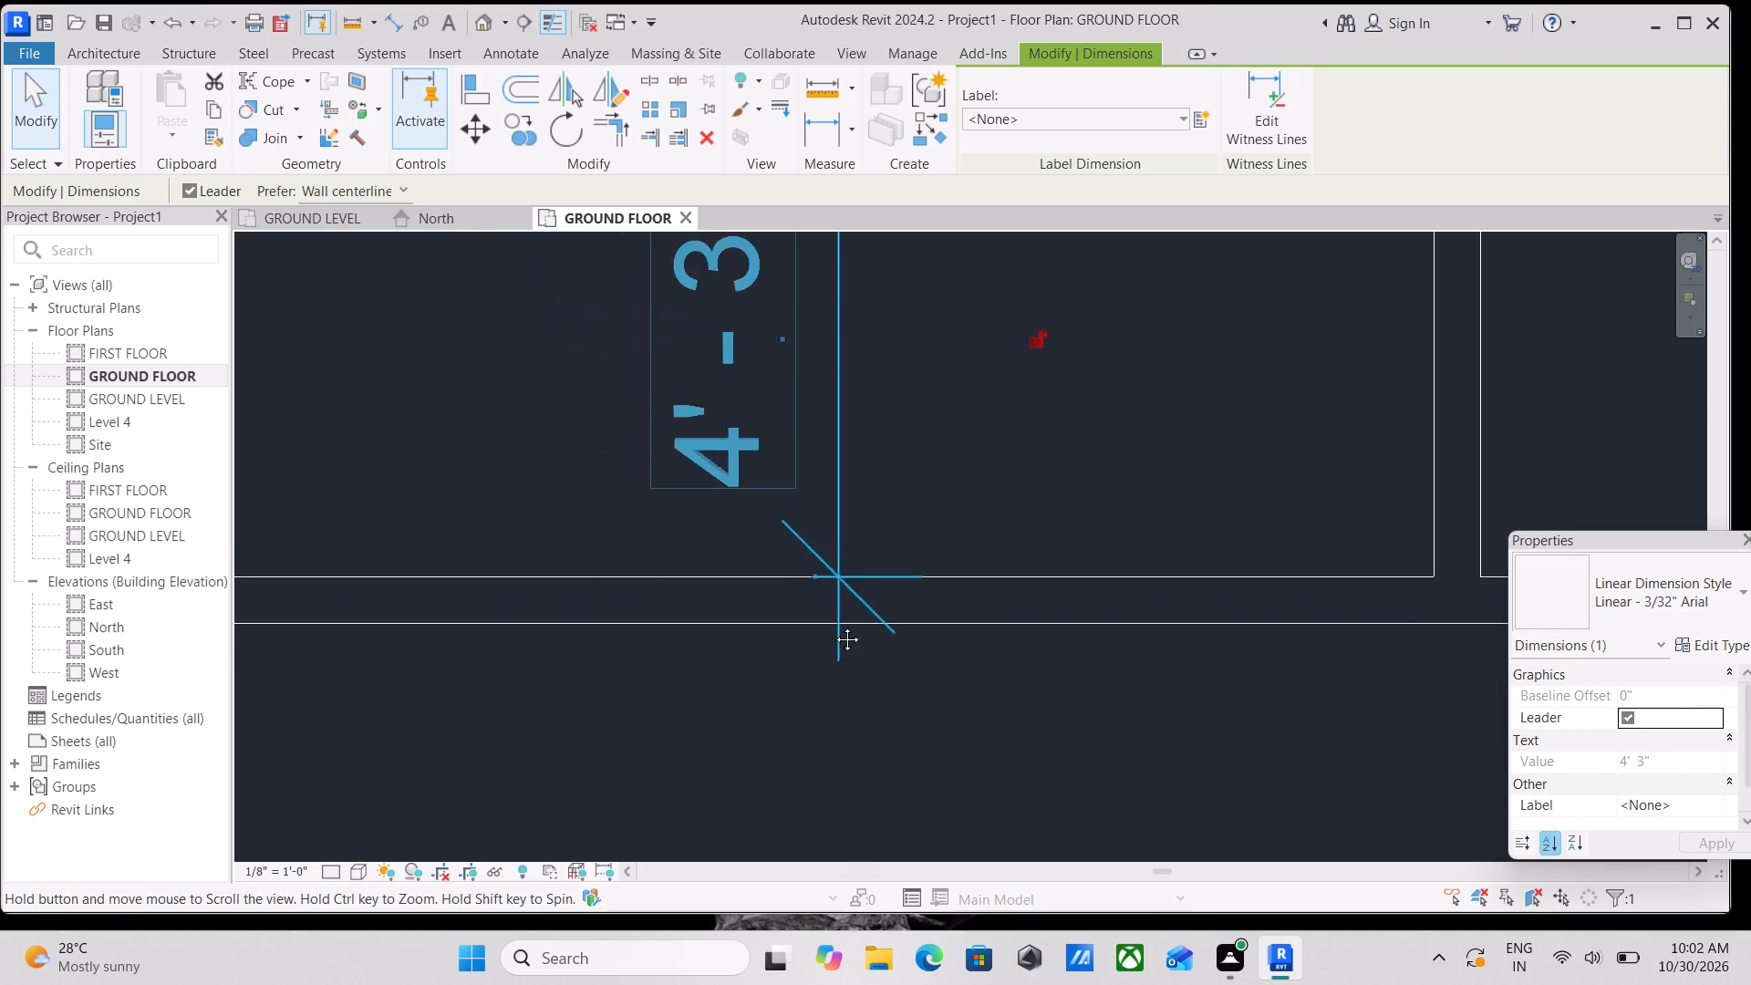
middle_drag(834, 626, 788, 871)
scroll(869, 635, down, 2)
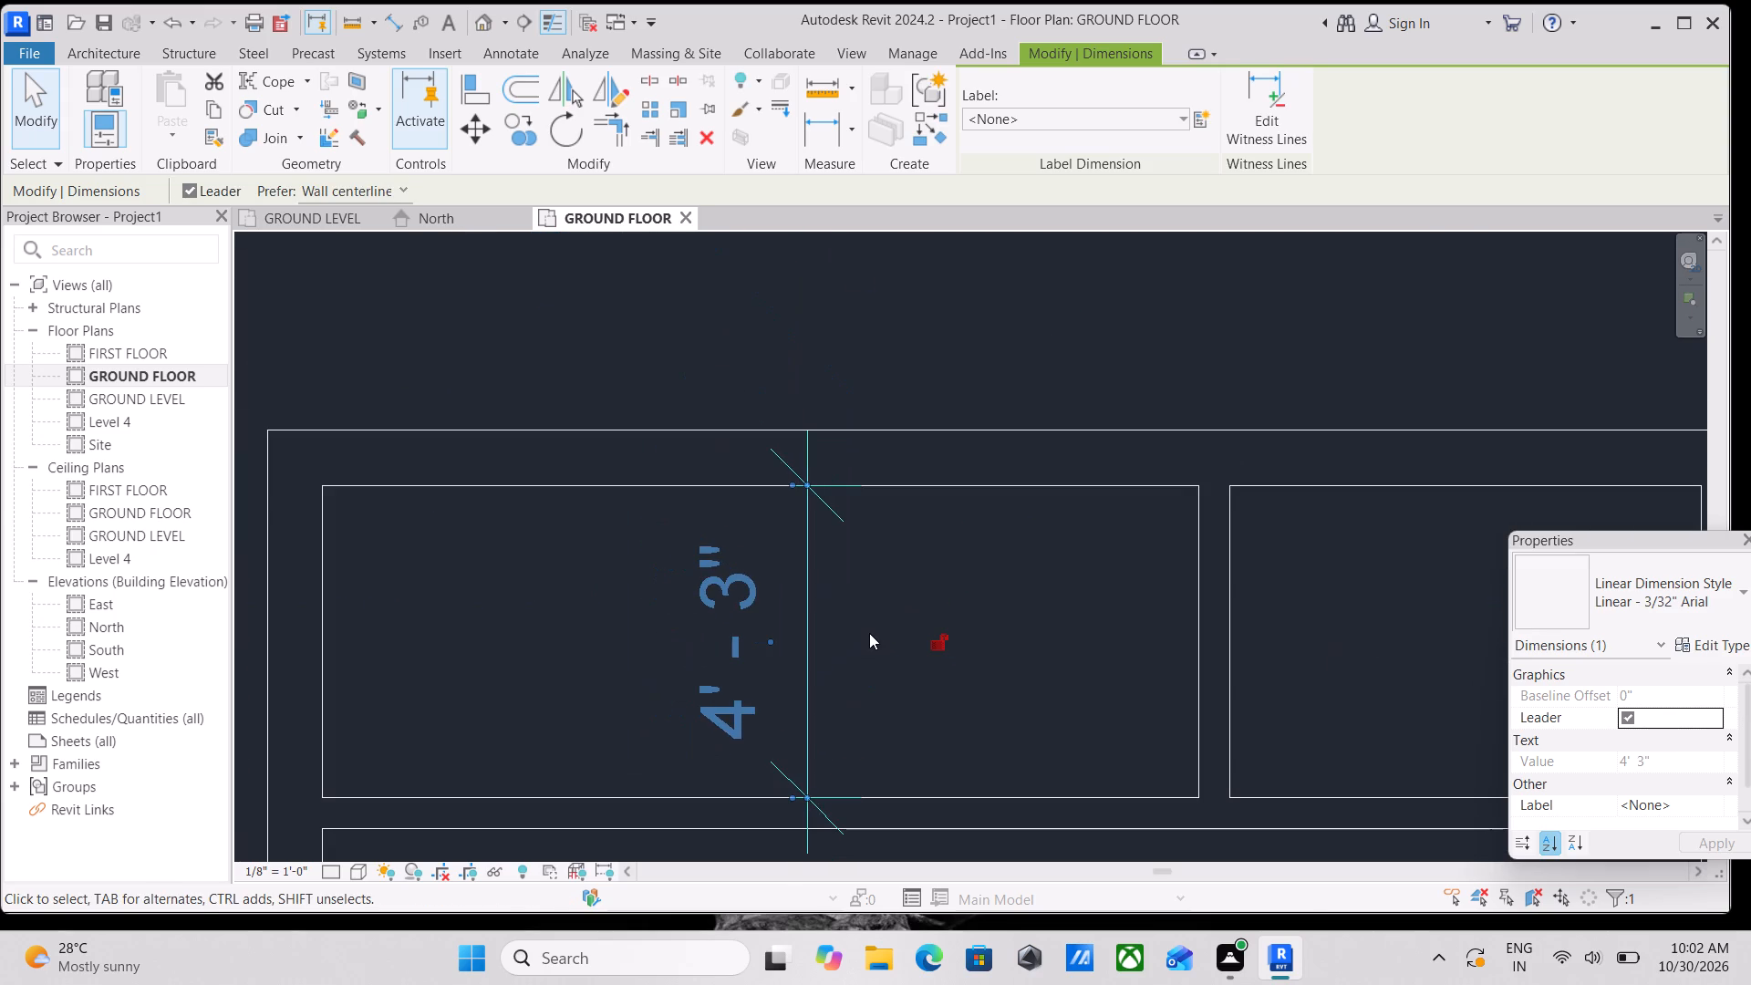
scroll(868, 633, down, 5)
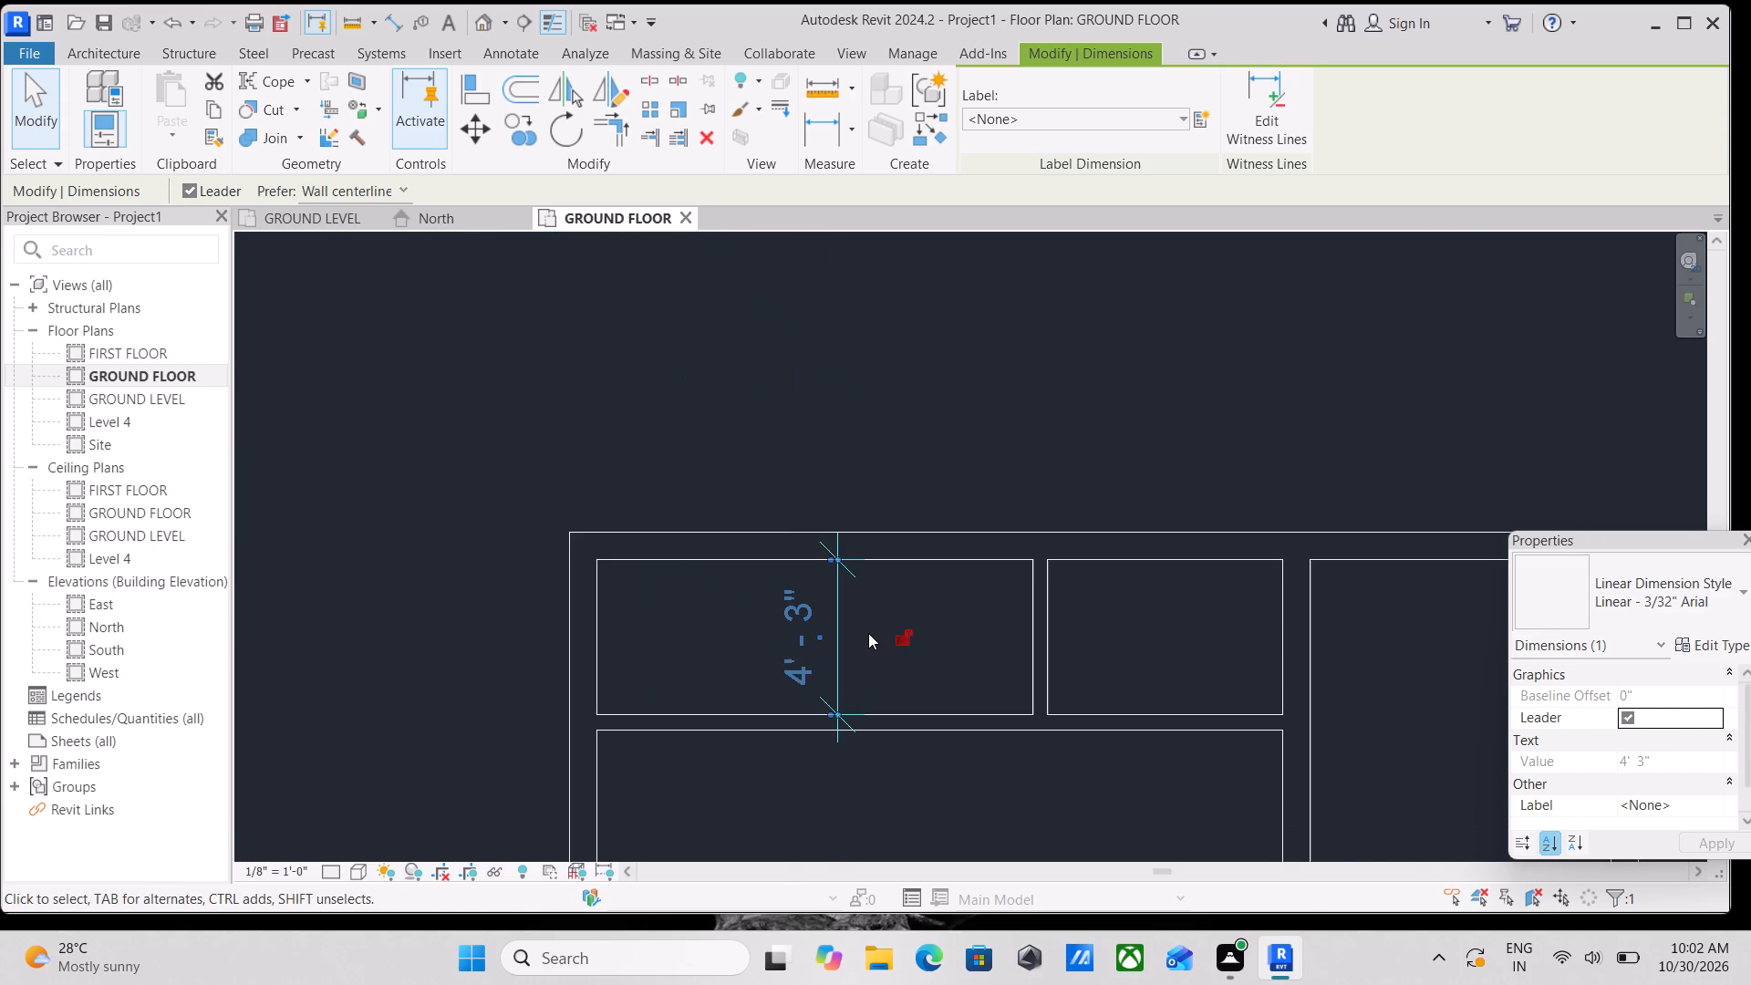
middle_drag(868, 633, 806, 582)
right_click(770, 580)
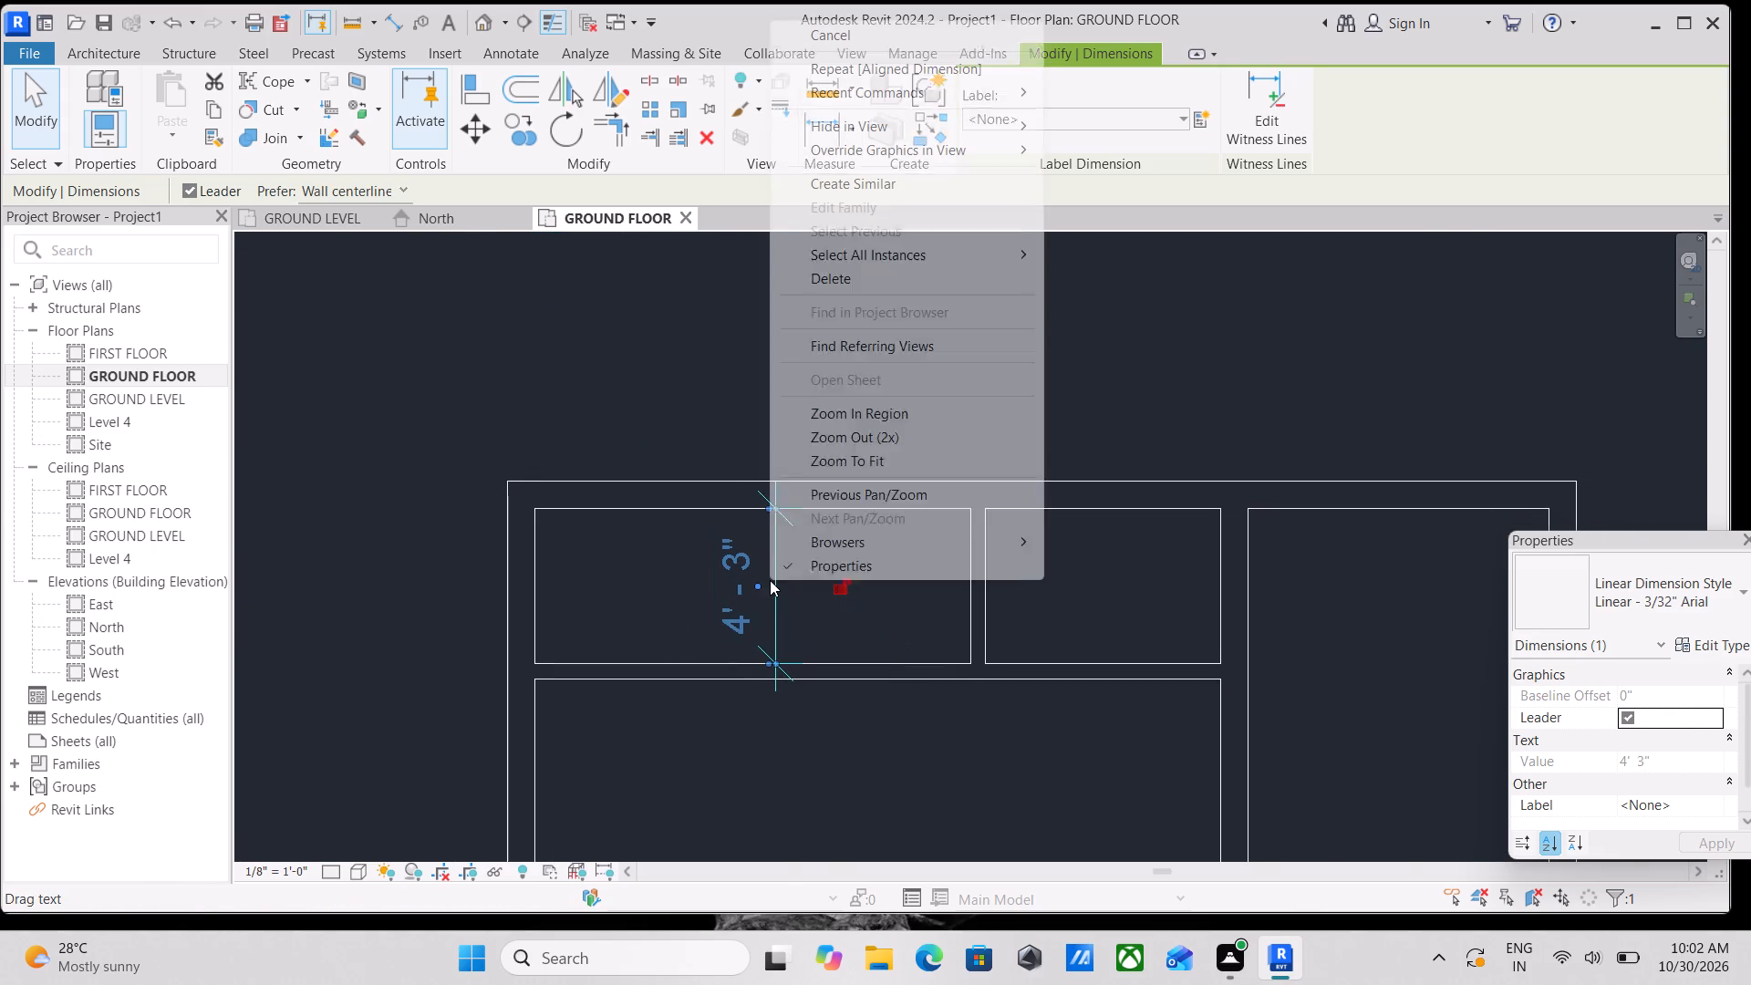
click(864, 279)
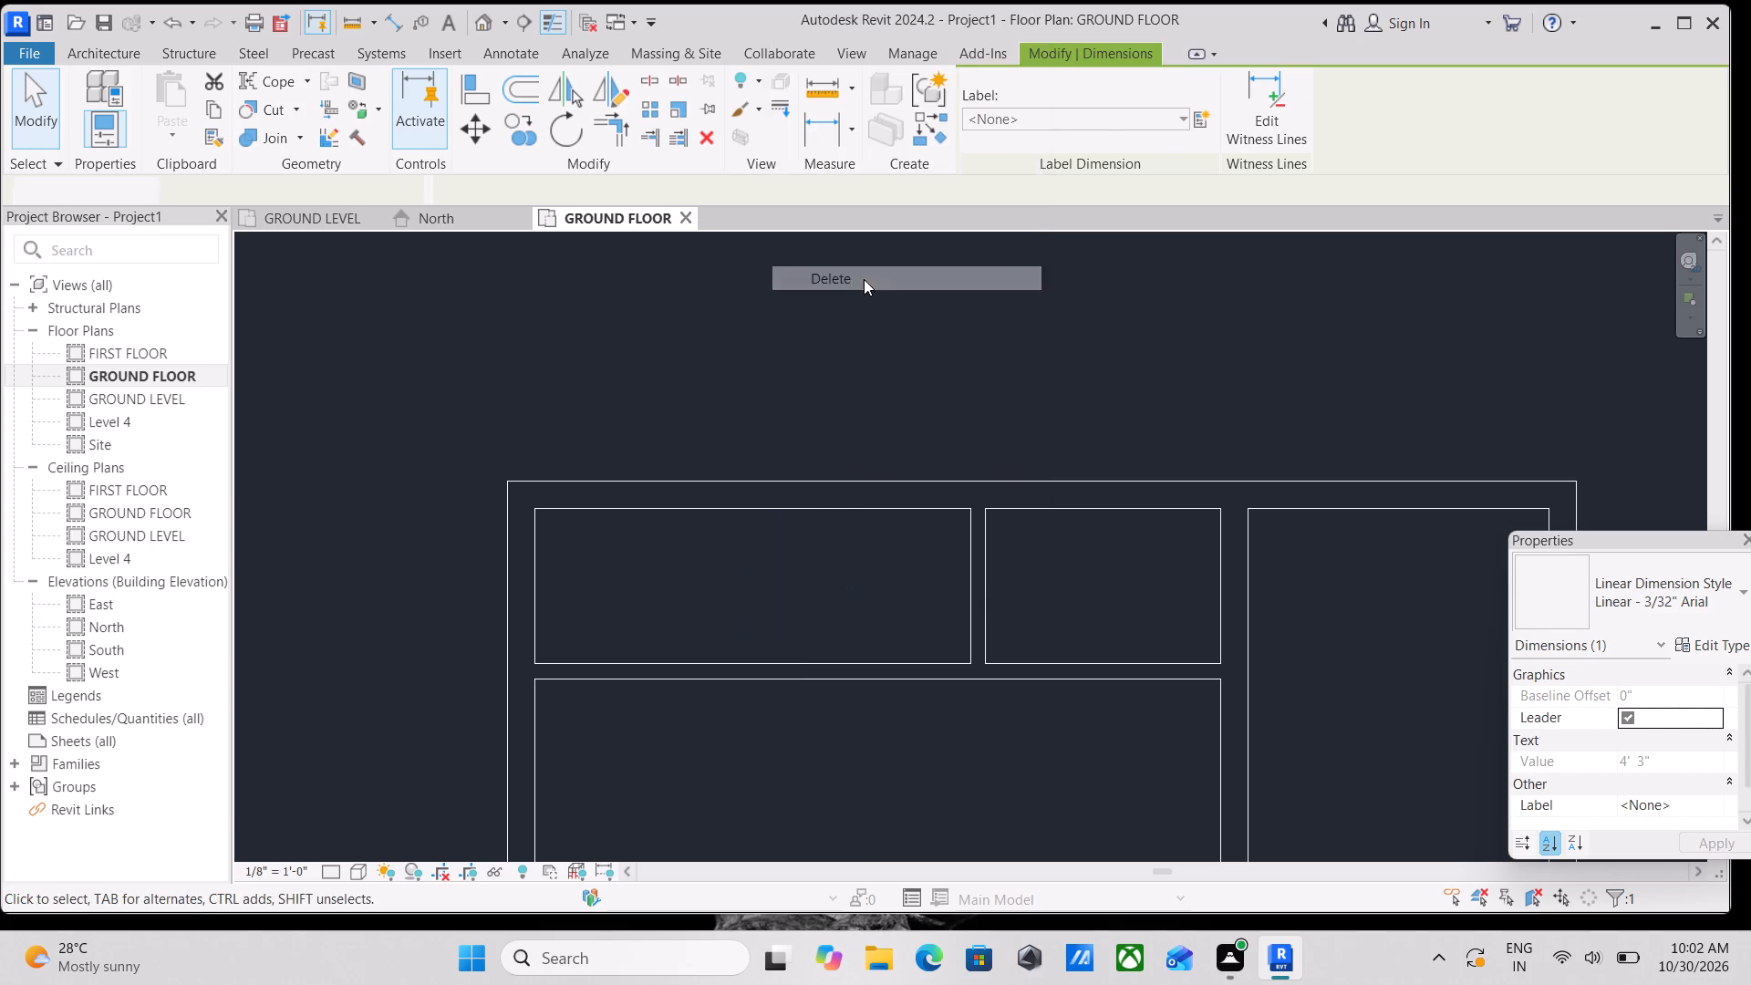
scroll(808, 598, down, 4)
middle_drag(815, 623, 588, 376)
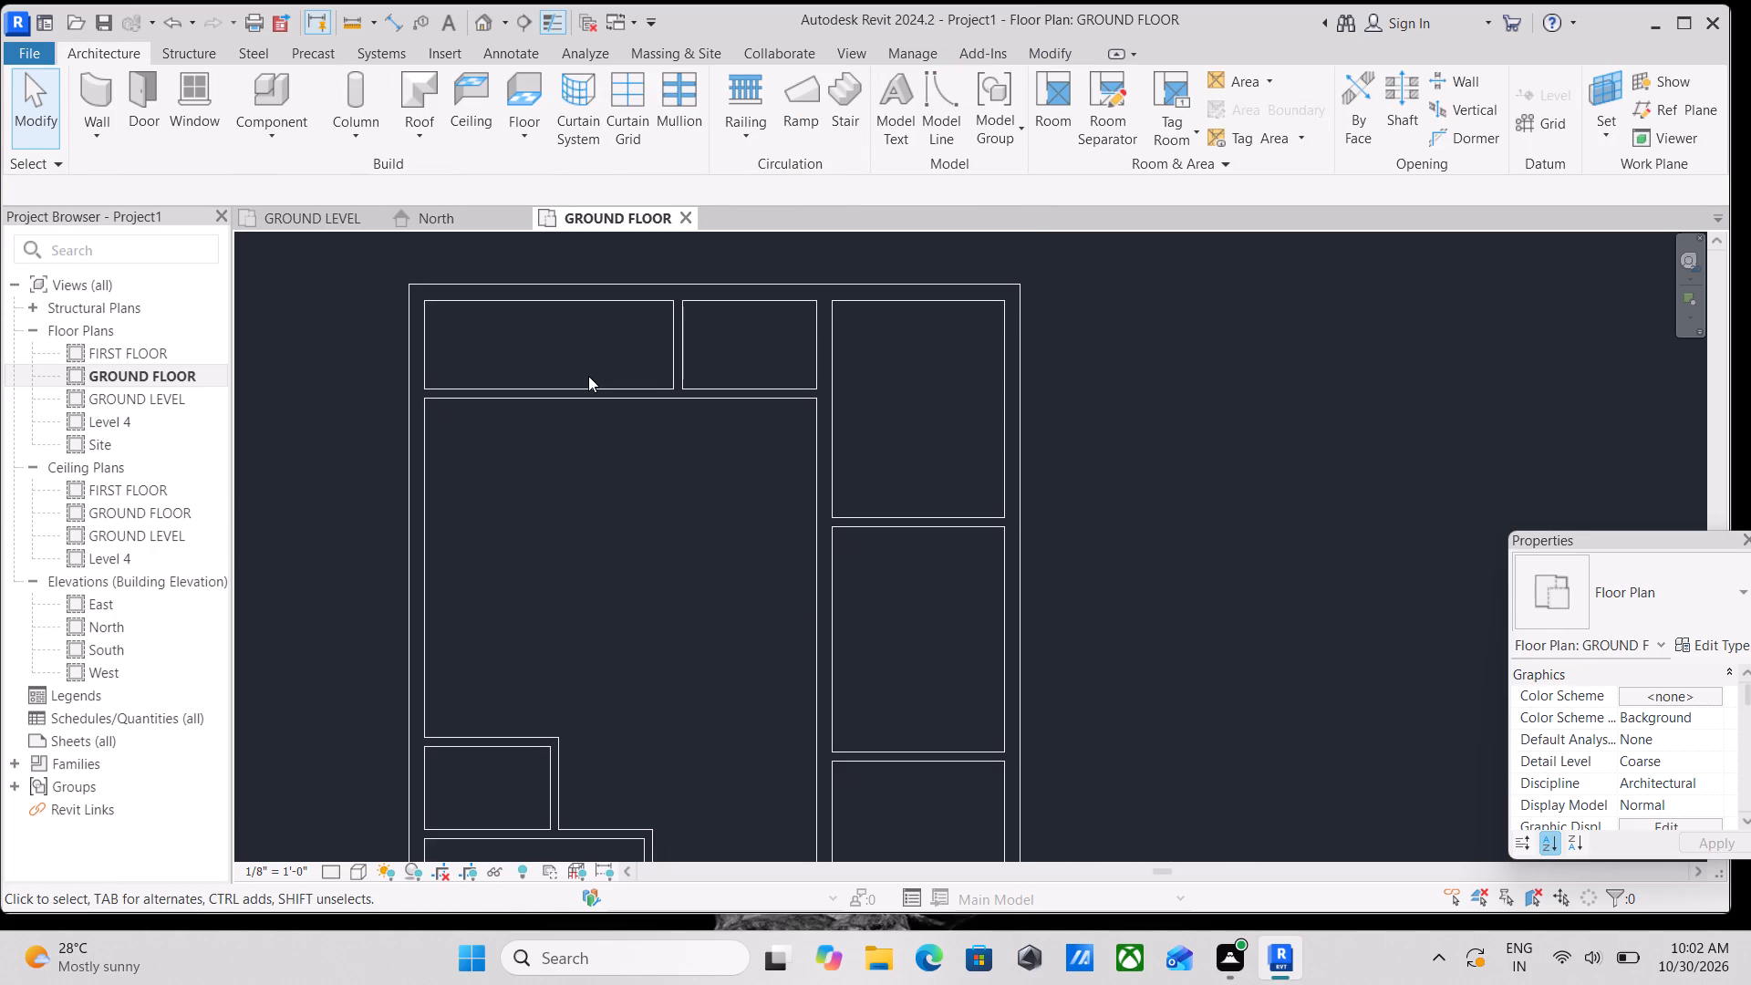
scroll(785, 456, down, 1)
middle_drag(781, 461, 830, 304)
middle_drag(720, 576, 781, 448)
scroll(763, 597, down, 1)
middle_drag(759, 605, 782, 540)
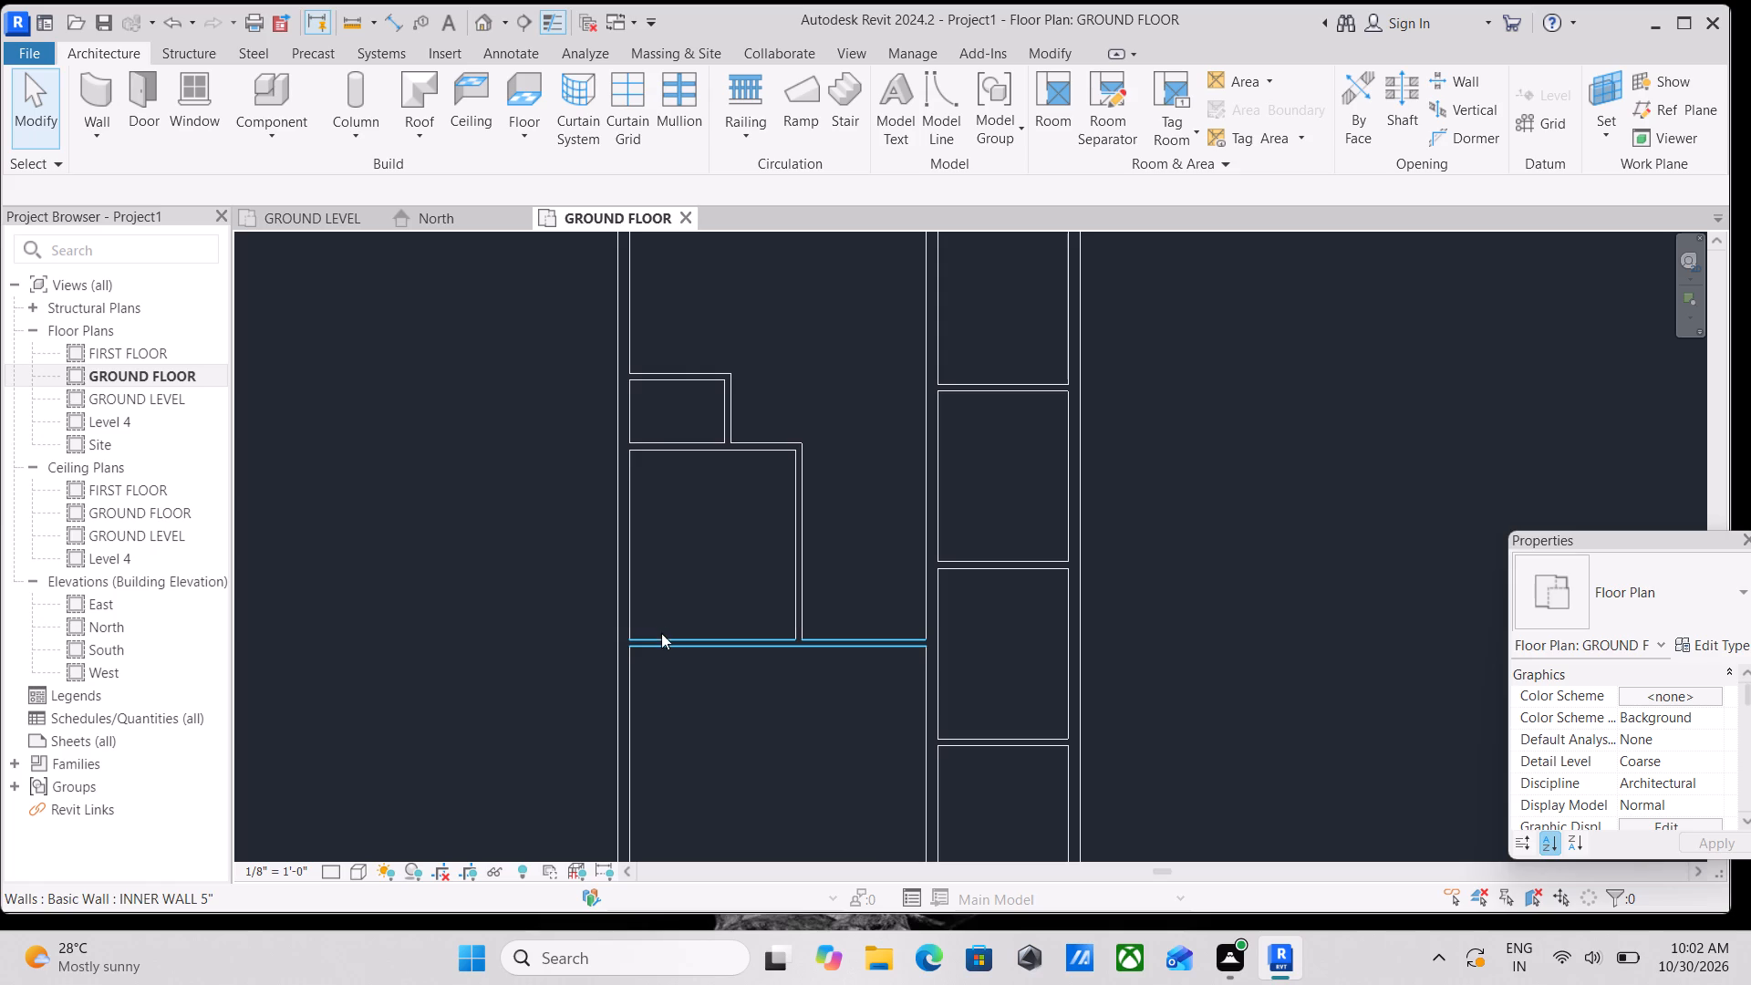
Shorten the inner wall south of the large west-side room from its east end to the room's east wall, about 8'-2" from the long central wall.
scroll(732, 618, up, 2)
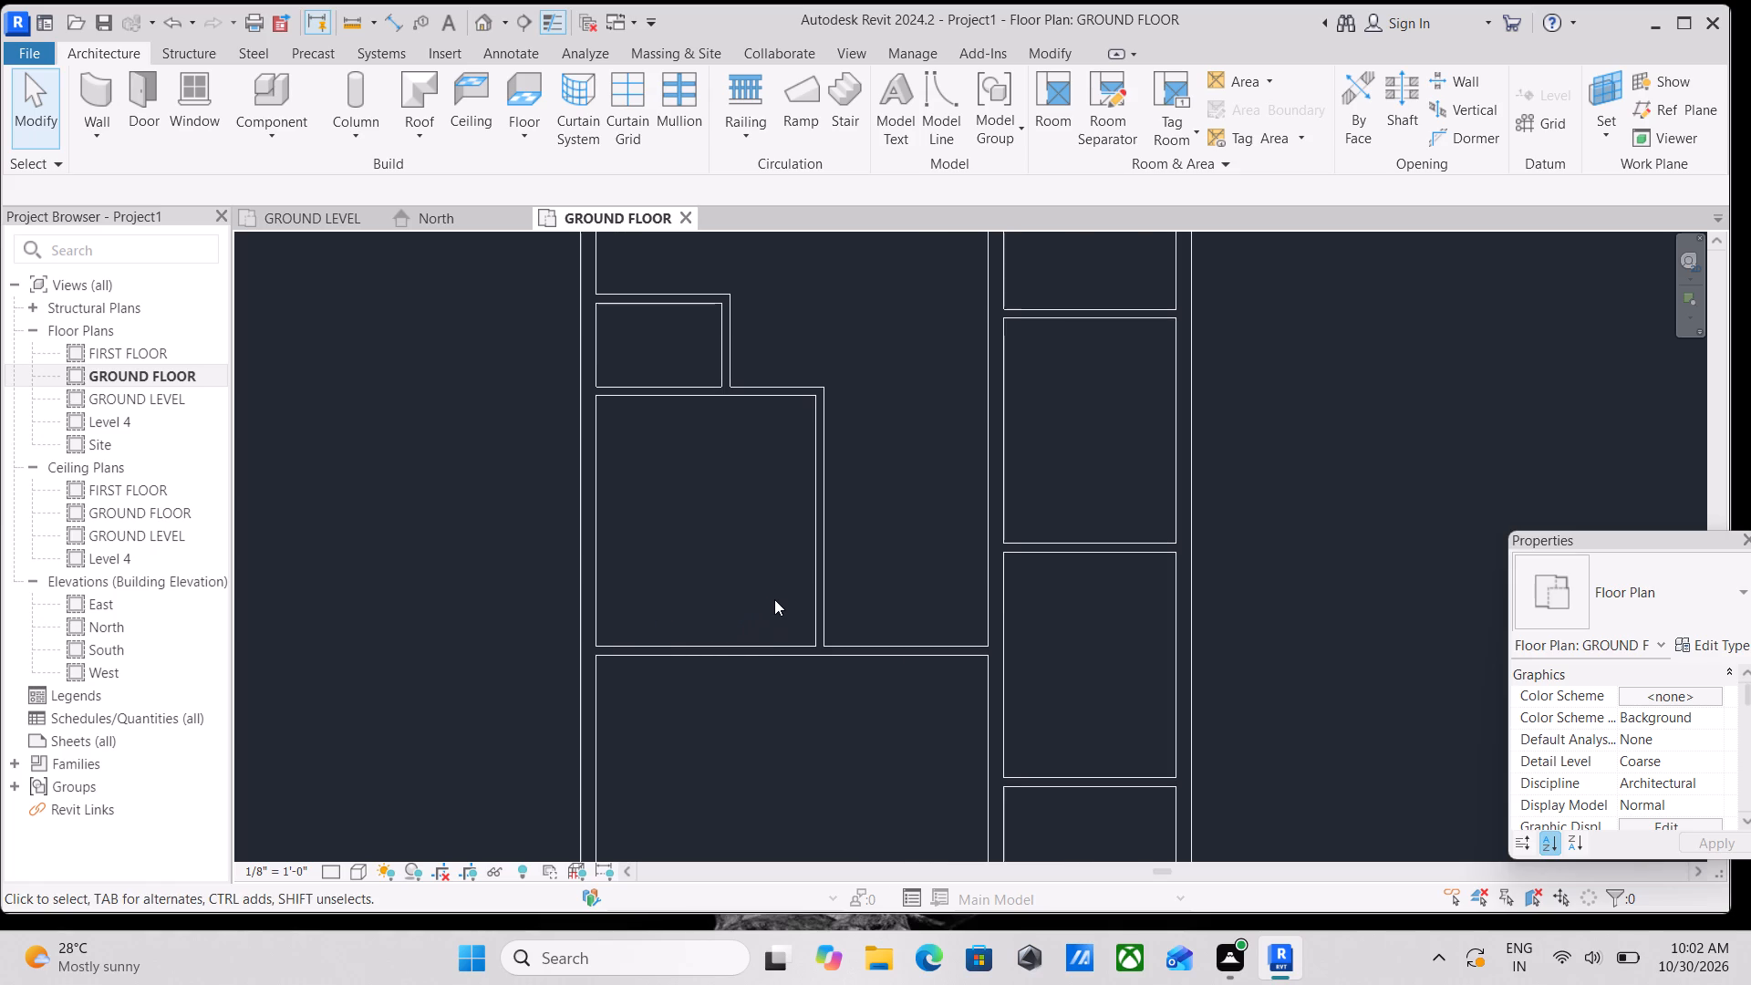
click(856, 641)
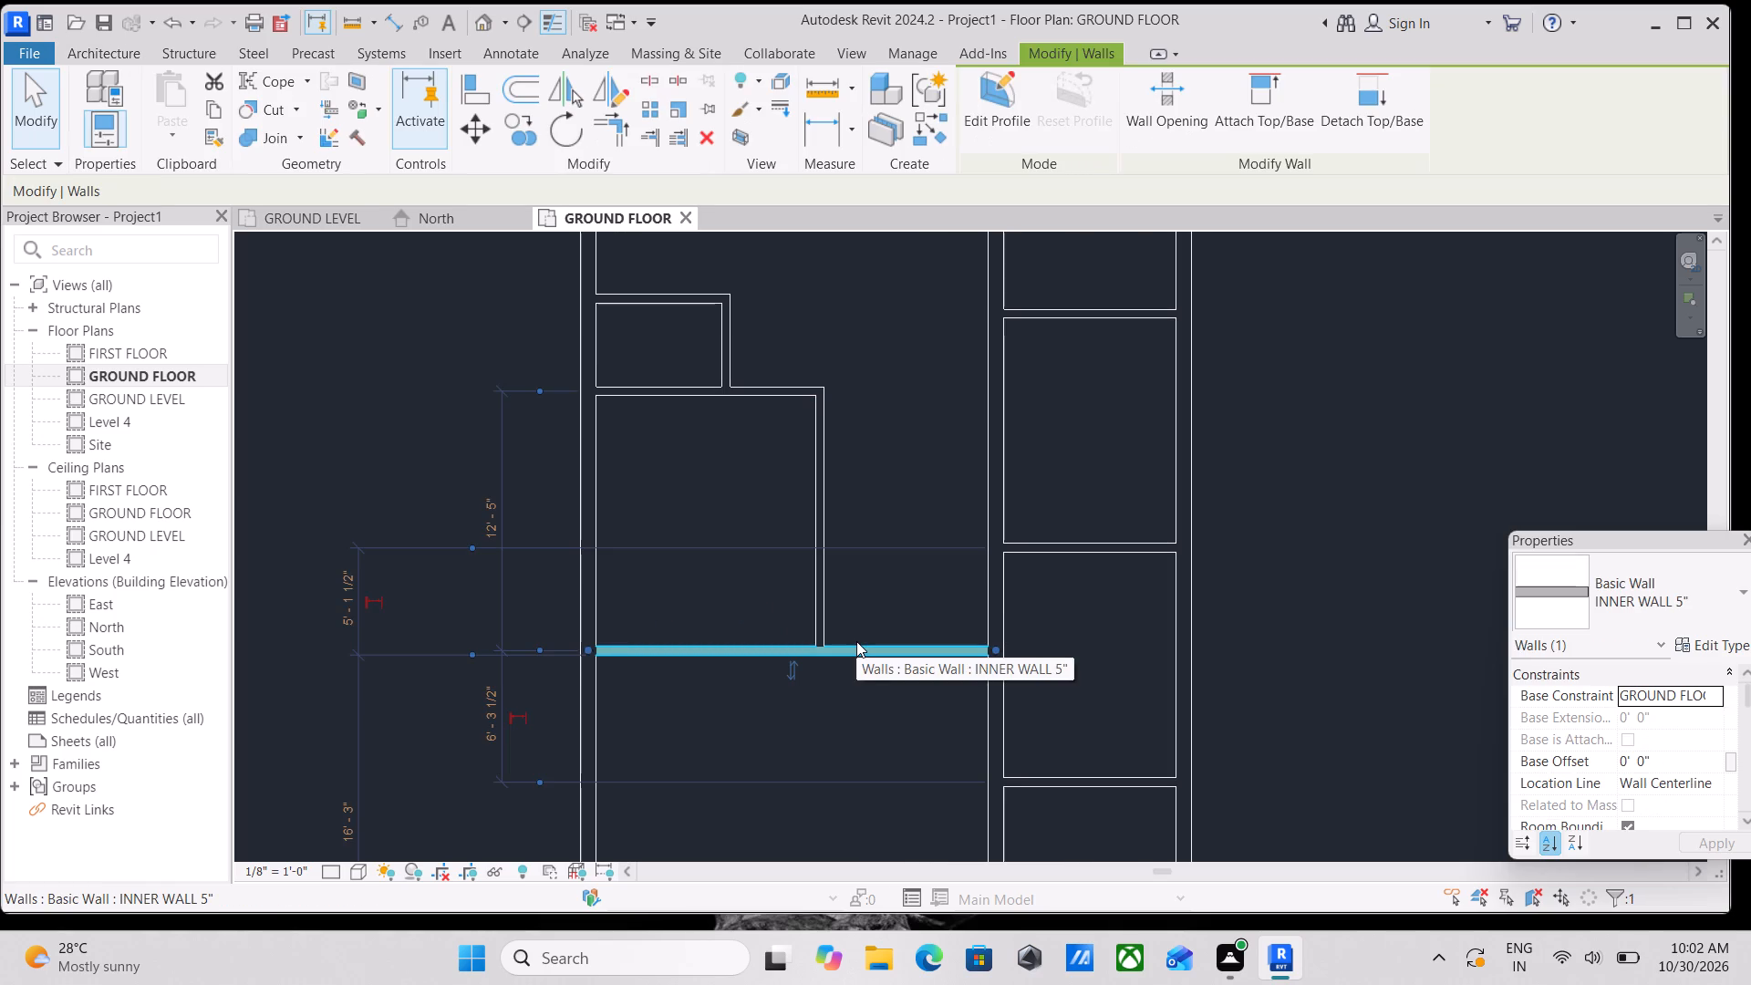
scroll(1050, 678, up, 2)
scroll(958, 645, up, 6)
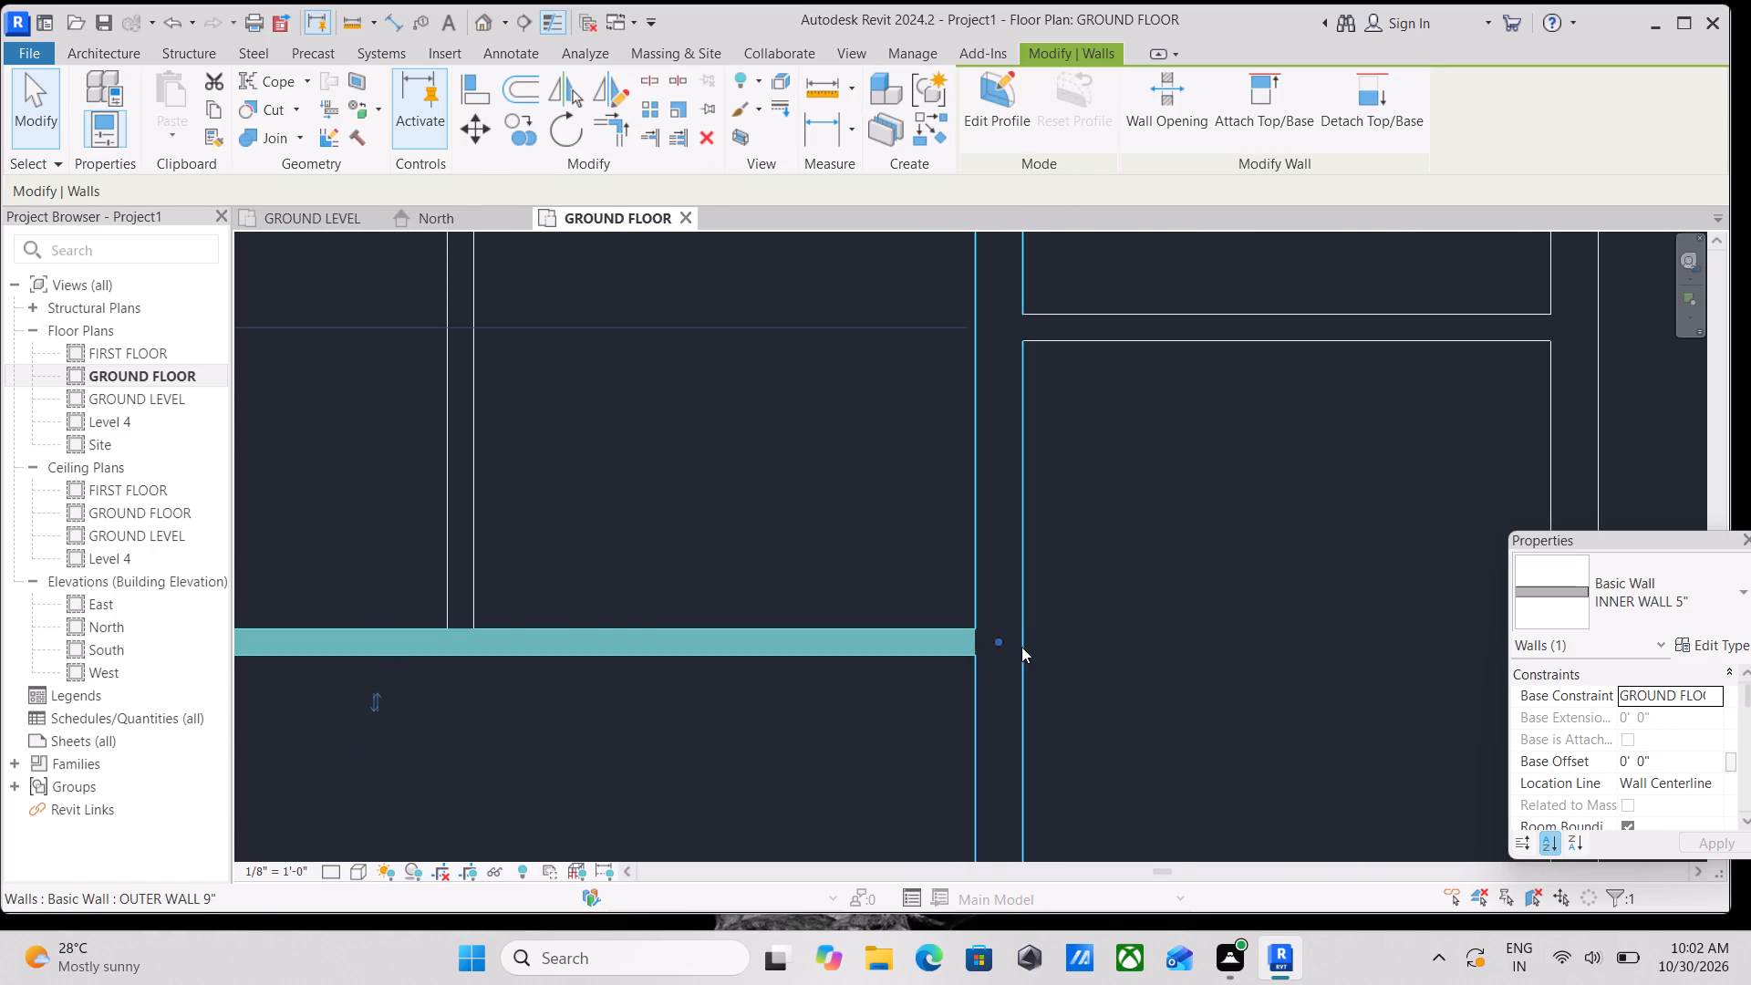
drag(1001, 640, 539, 648)
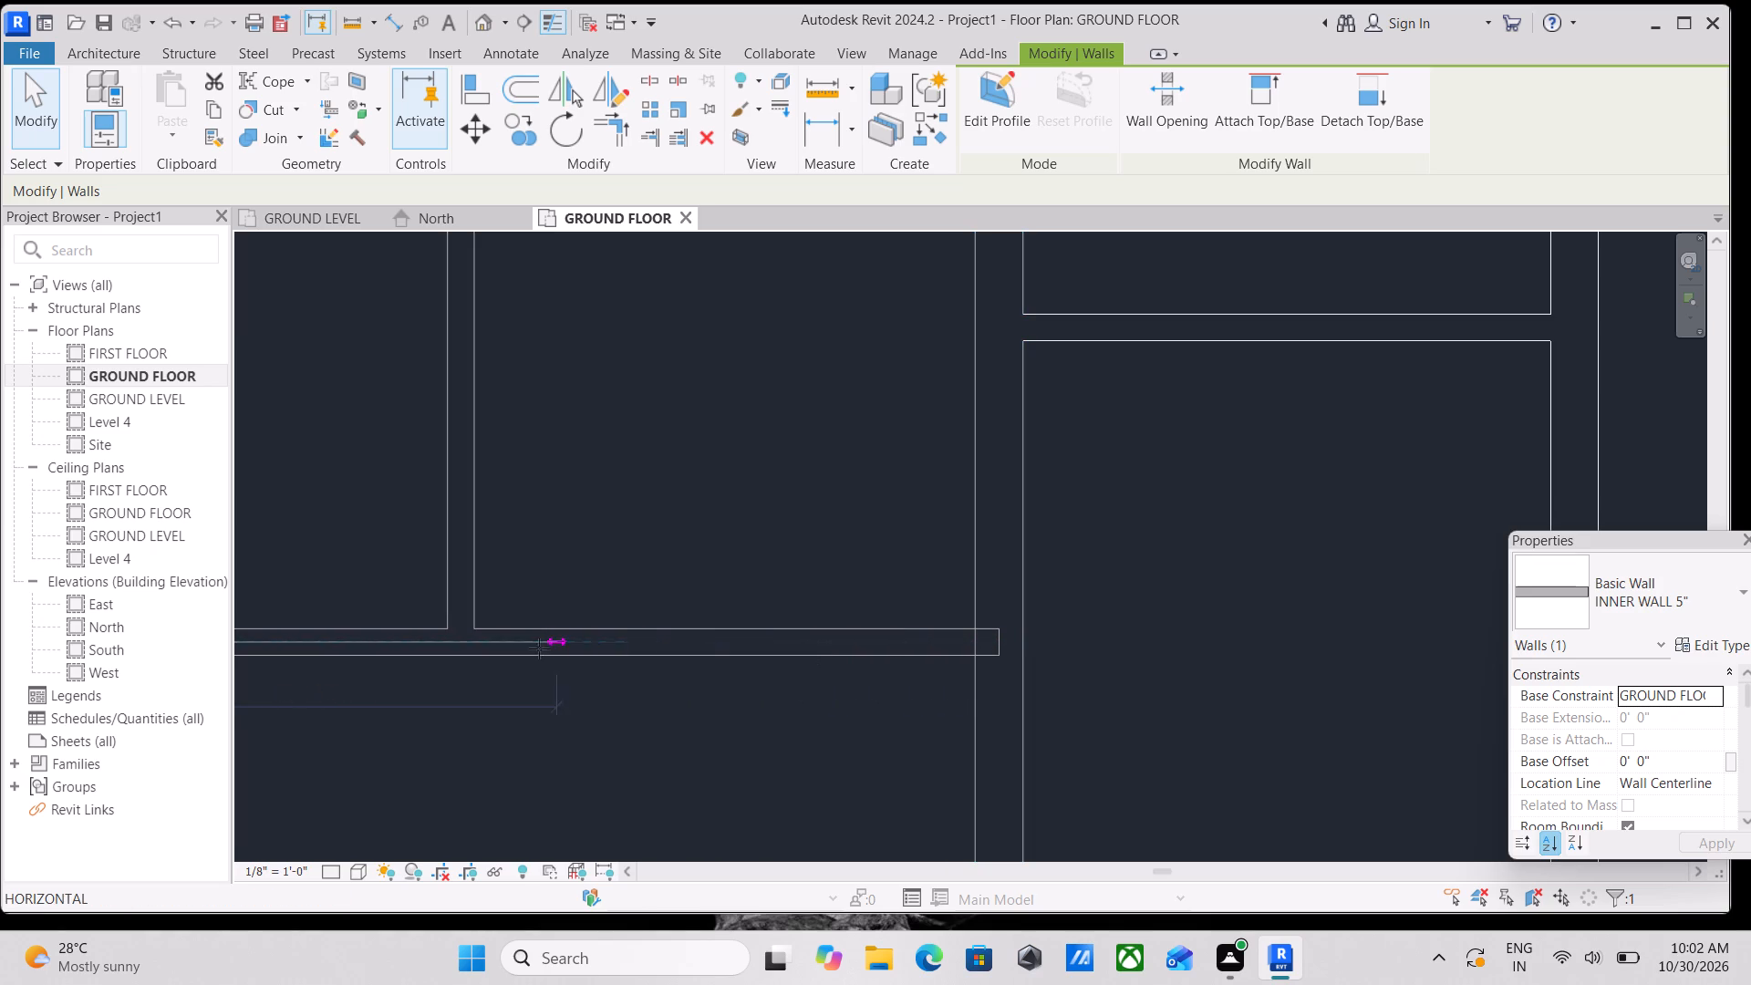
drag(539, 648, 482, 644)
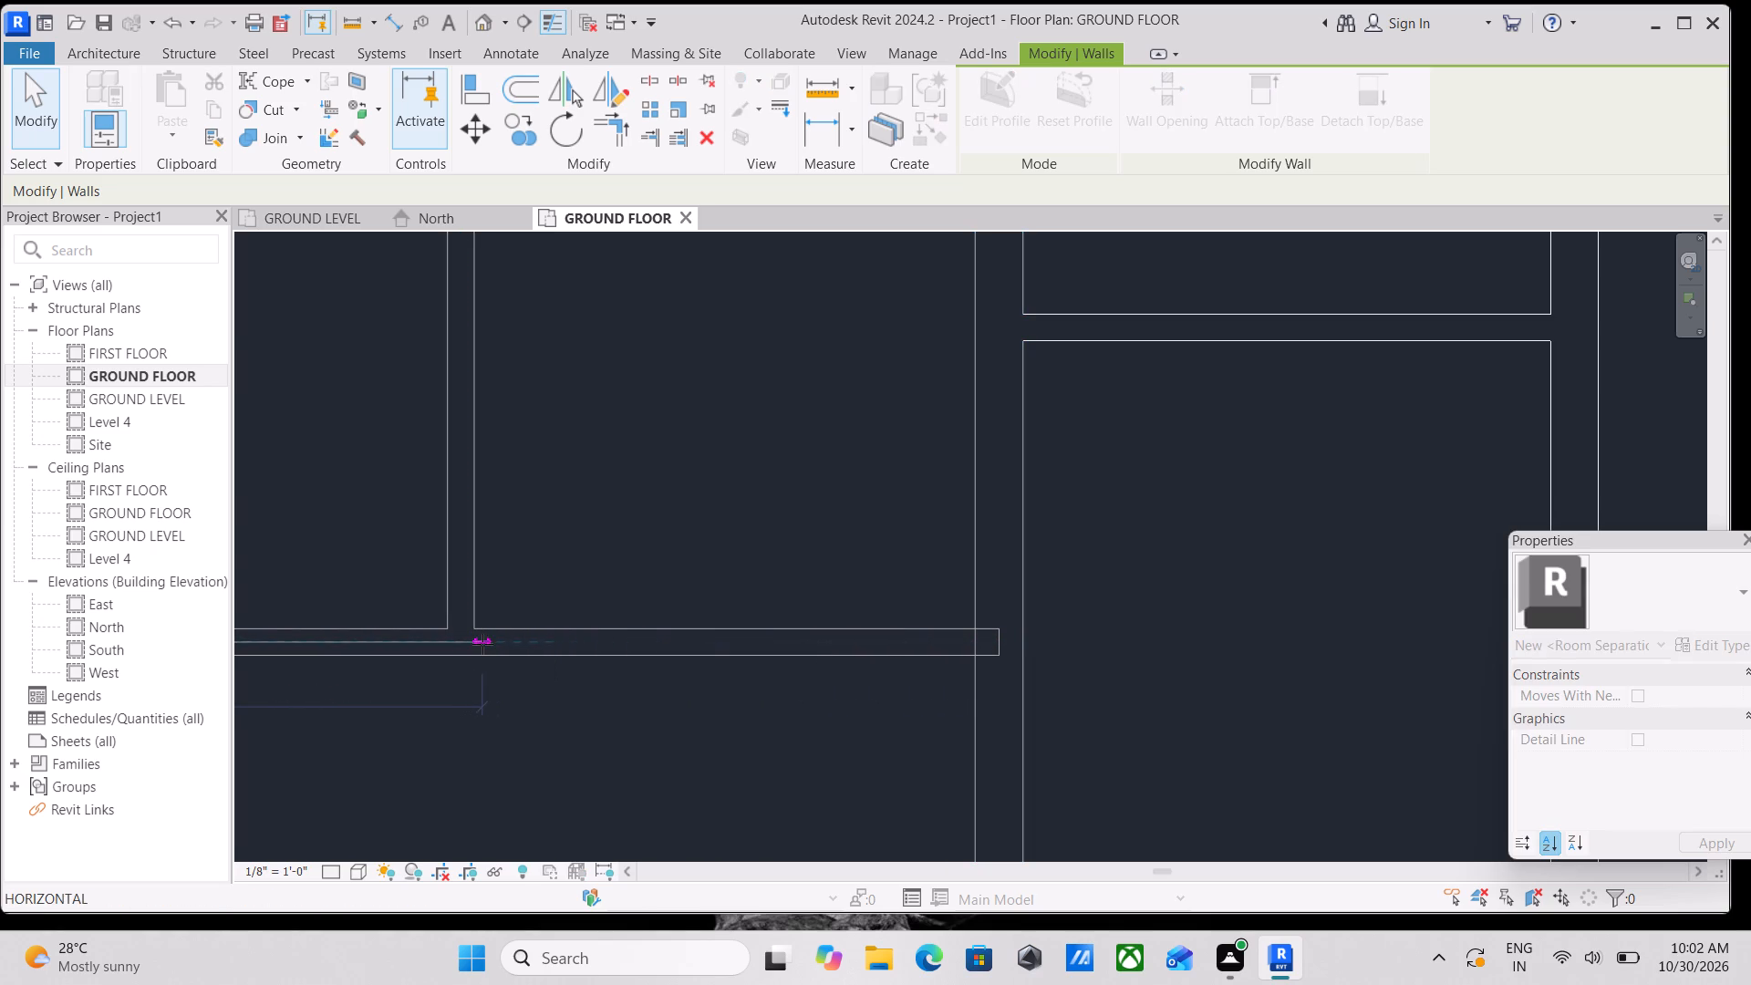
drag(482, 644, 476, 644)
scroll(530, 627, down, 3)
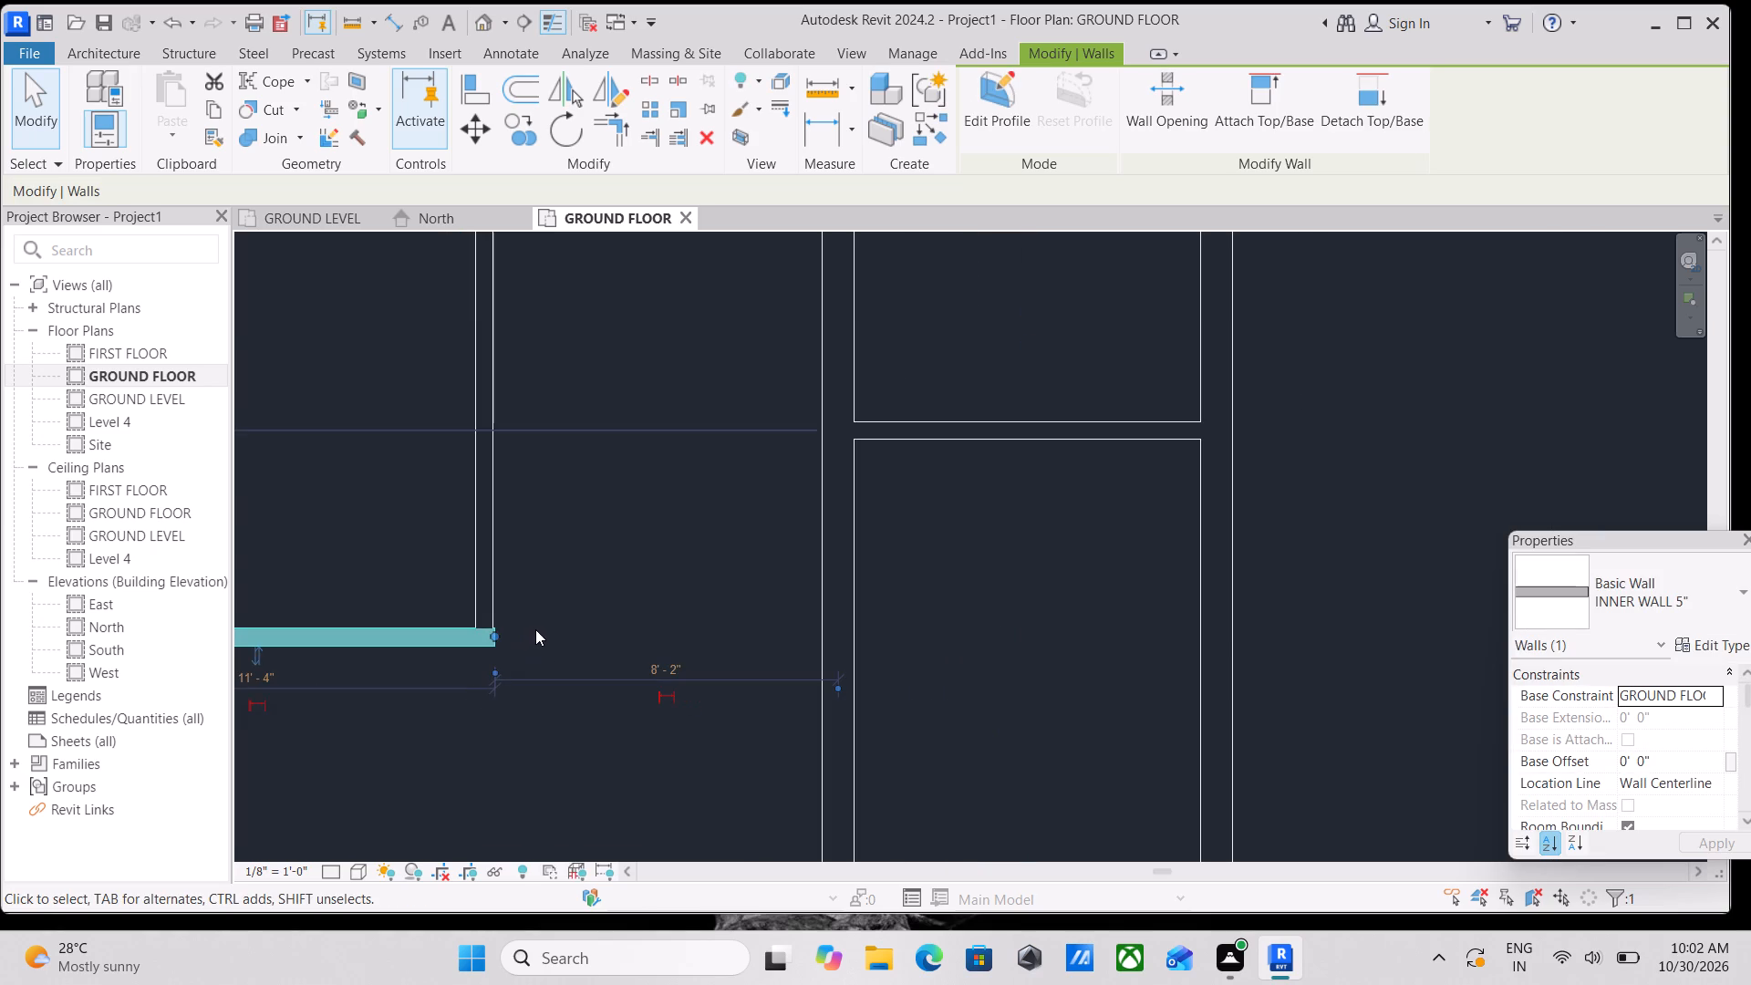
scroll(514, 633, up, 11)
key(Escape)
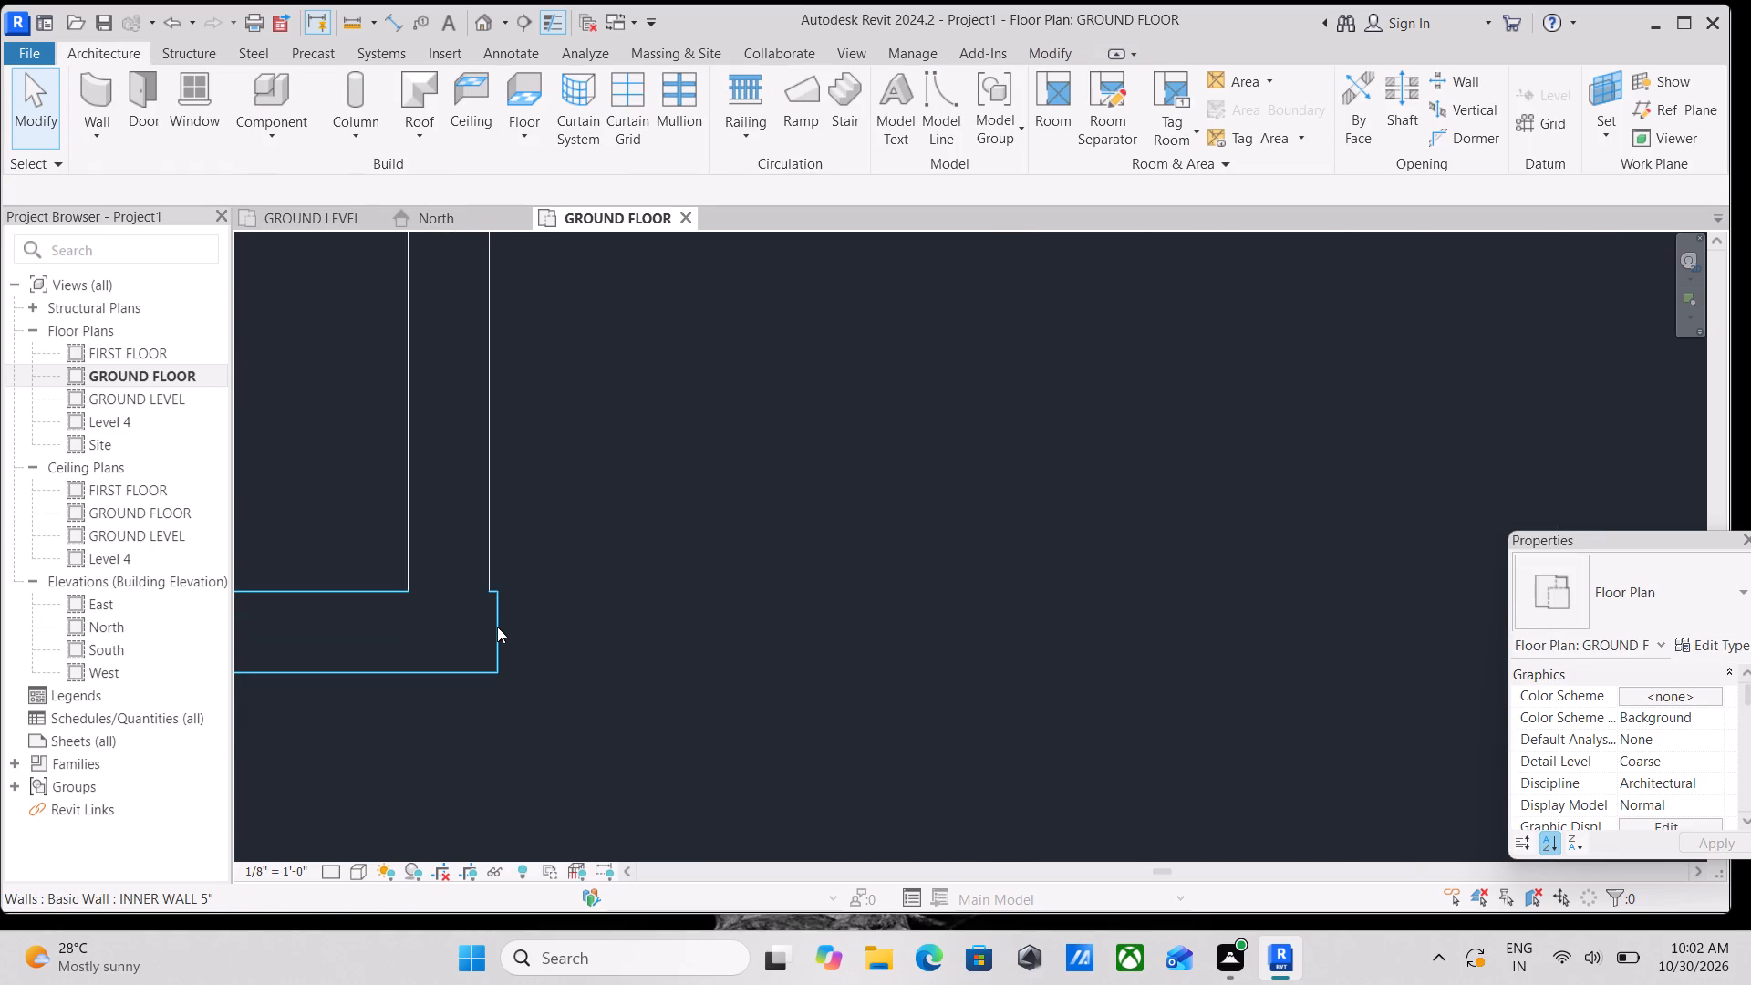
Adjust the shortened wall's east end so it sits flush with the outer face of the room's east wall.
click(497, 627)
scroll(499, 632, up, 7)
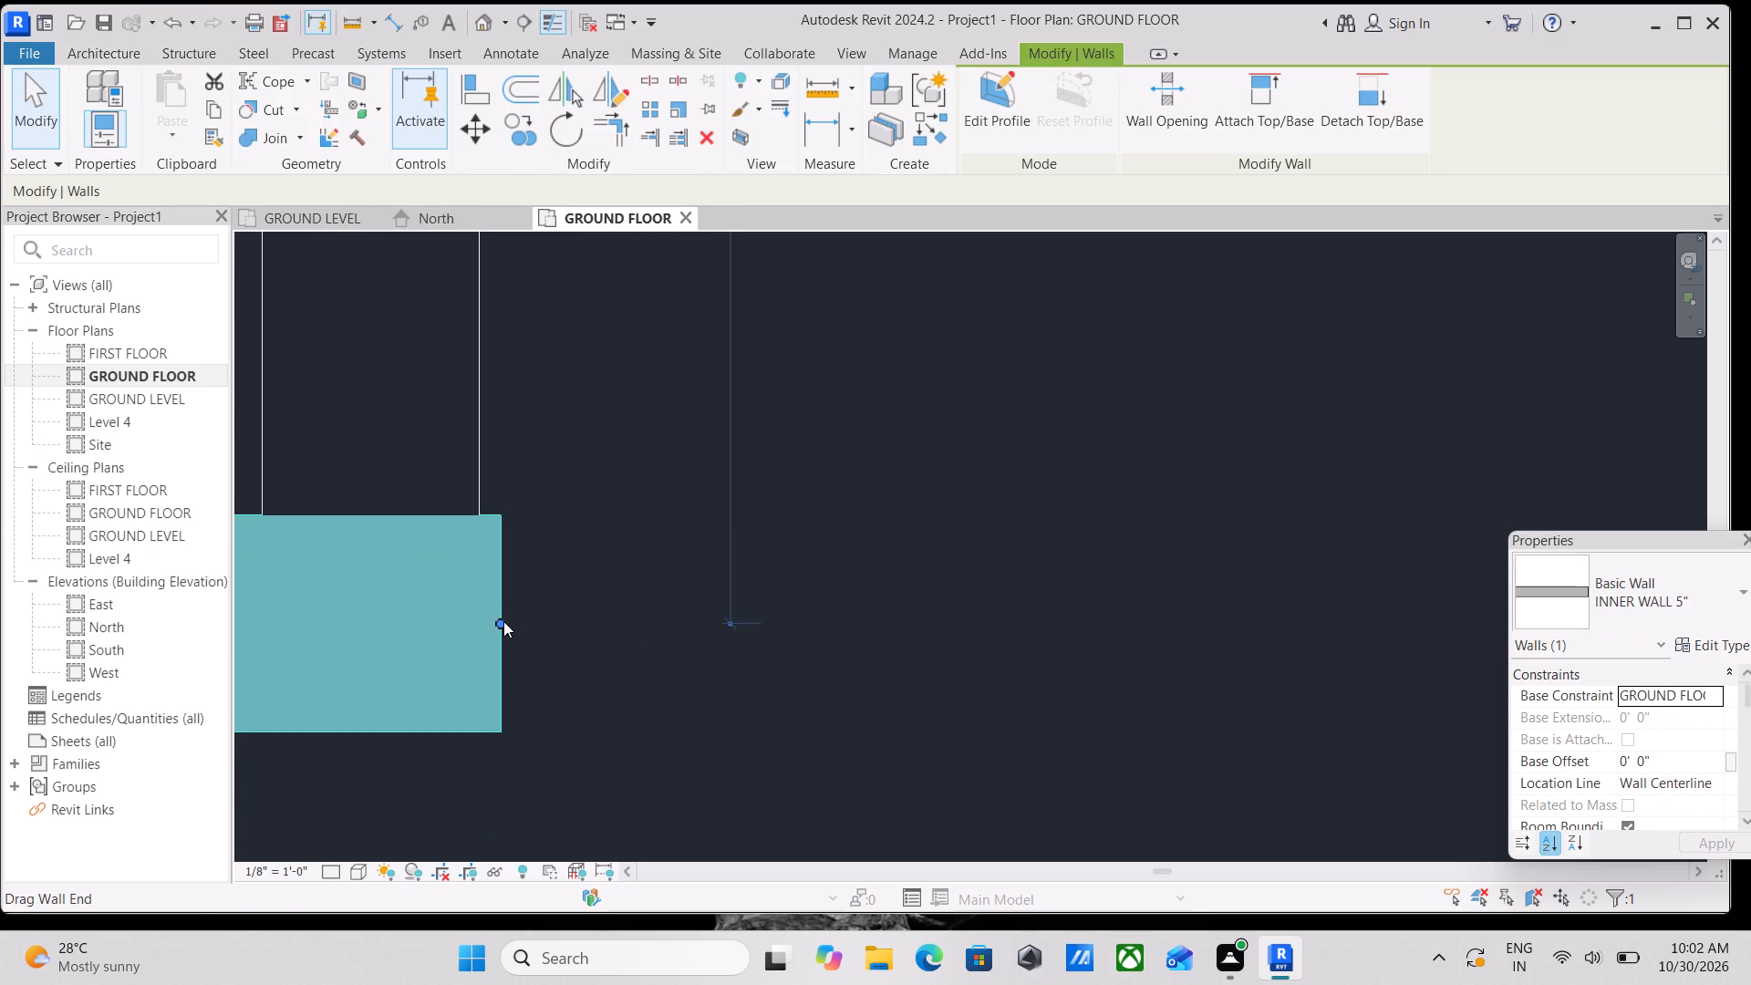
drag(503, 621, 475, 621)
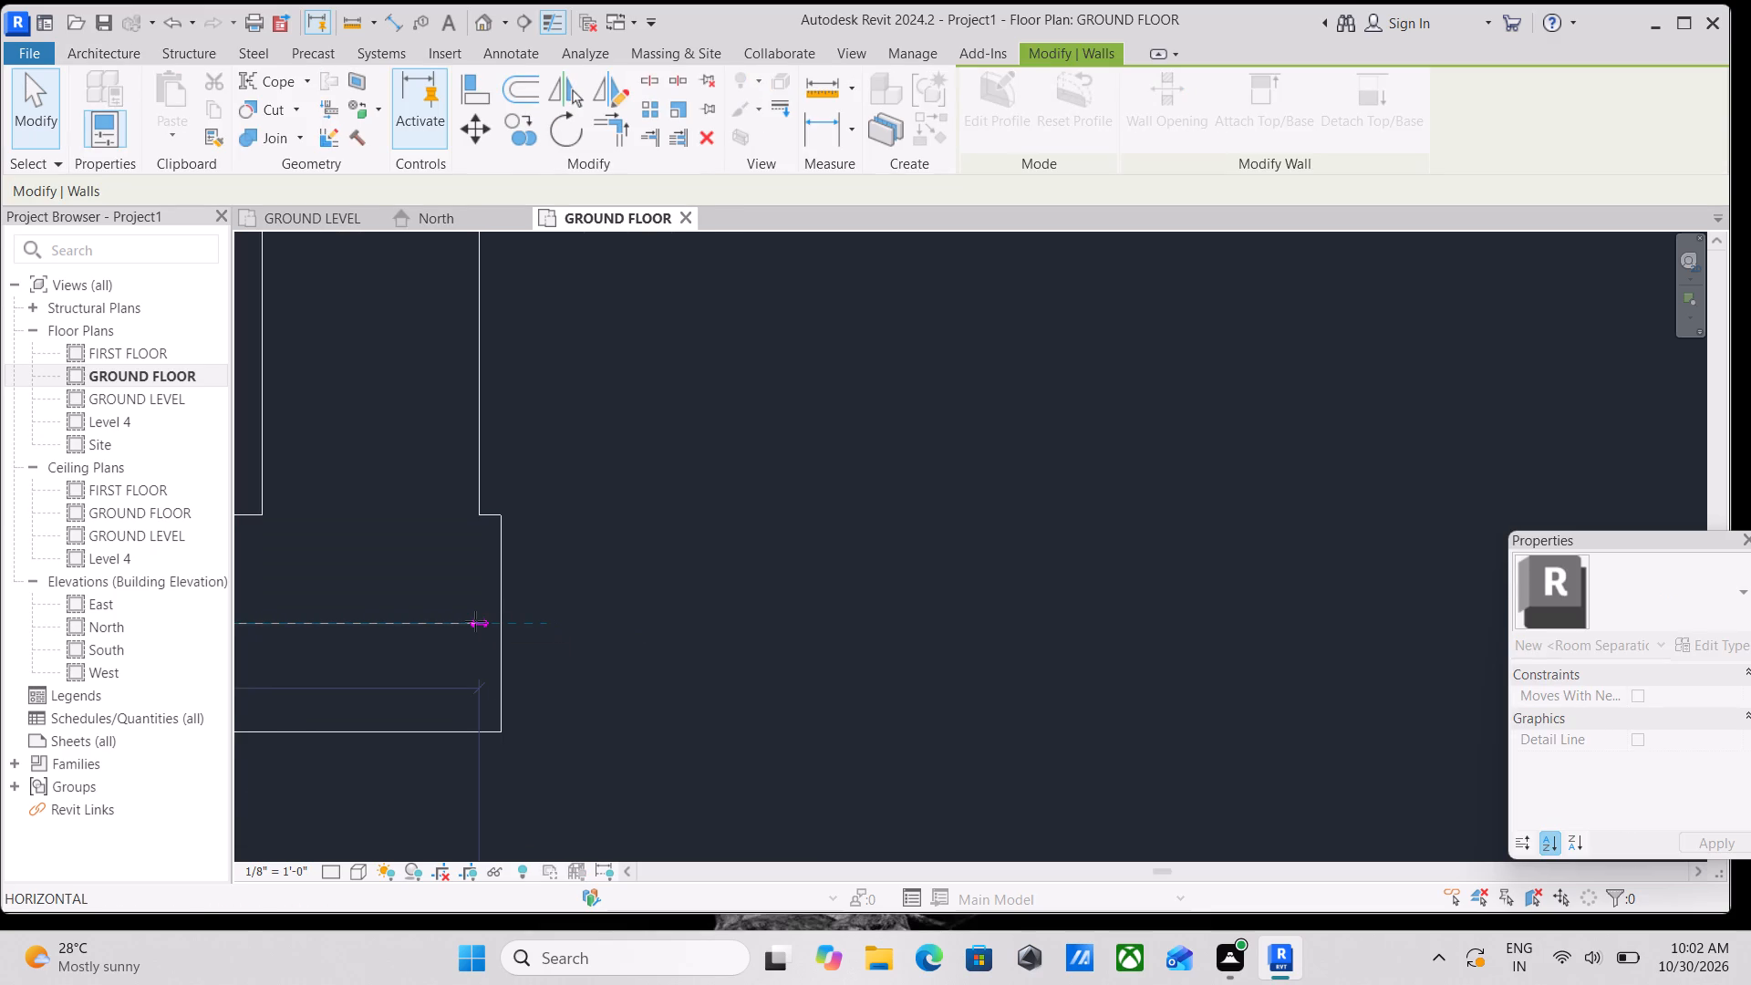
drag(475, 621, 472, 621)
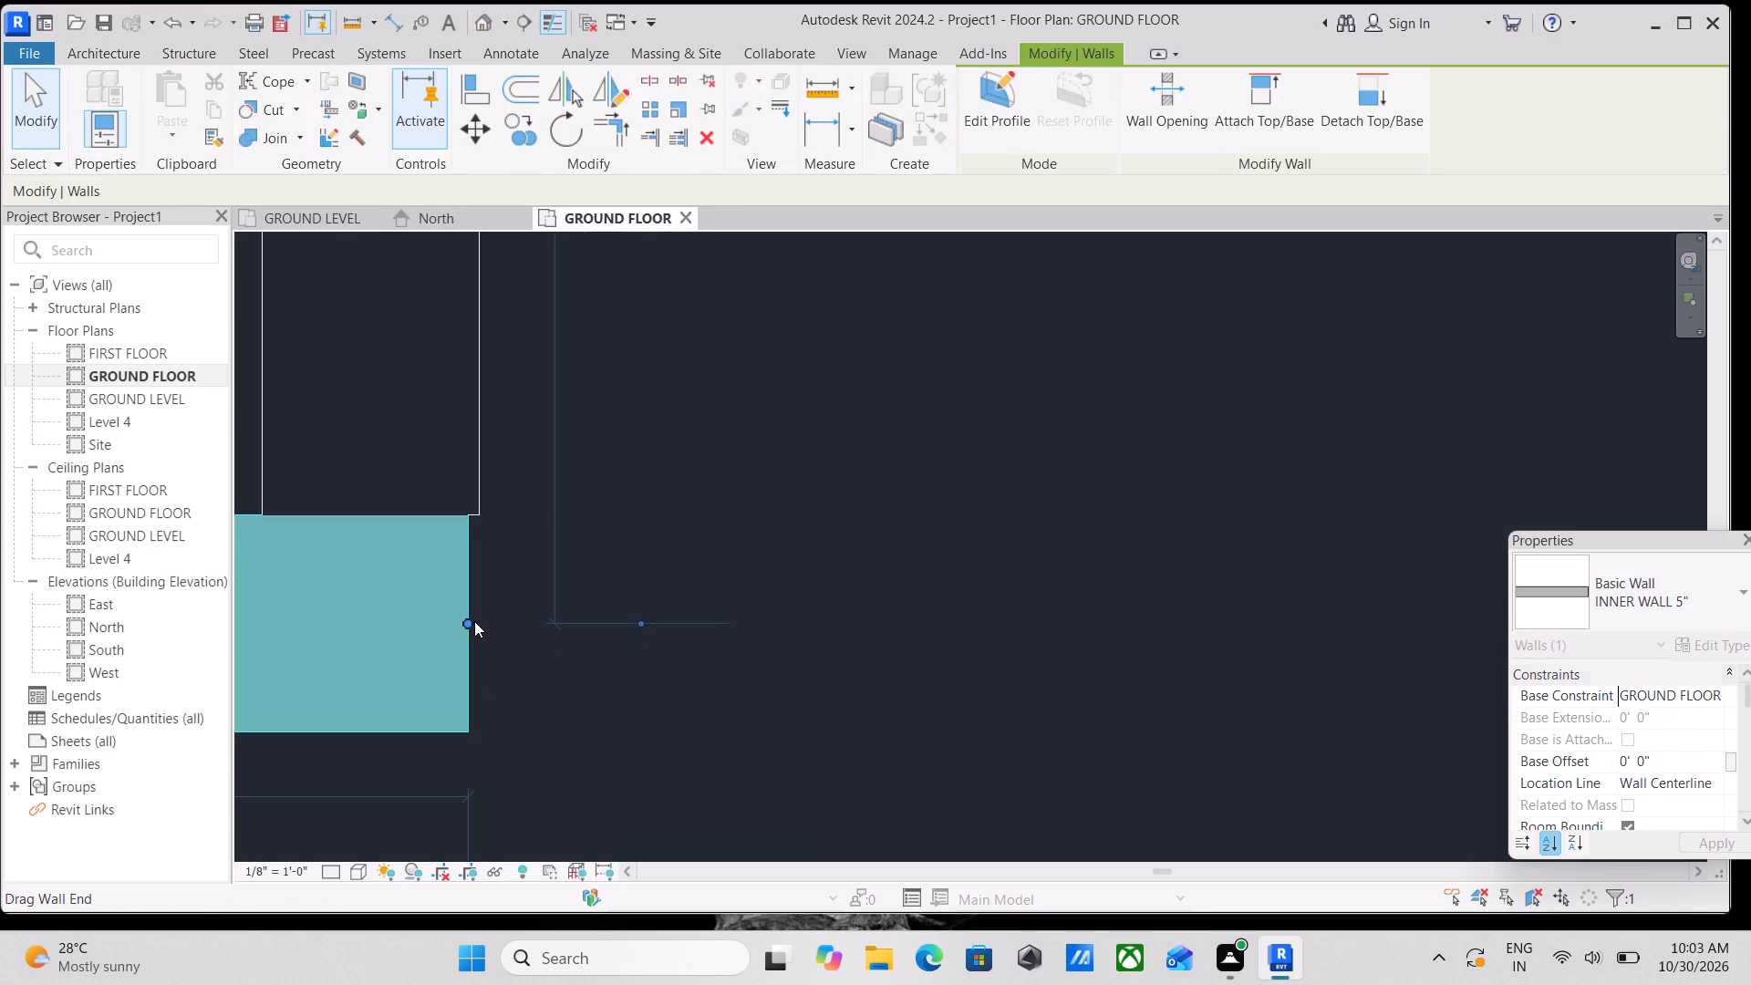
scroll(463, 628, up, 2)
drag(469, 620, 485, 621)
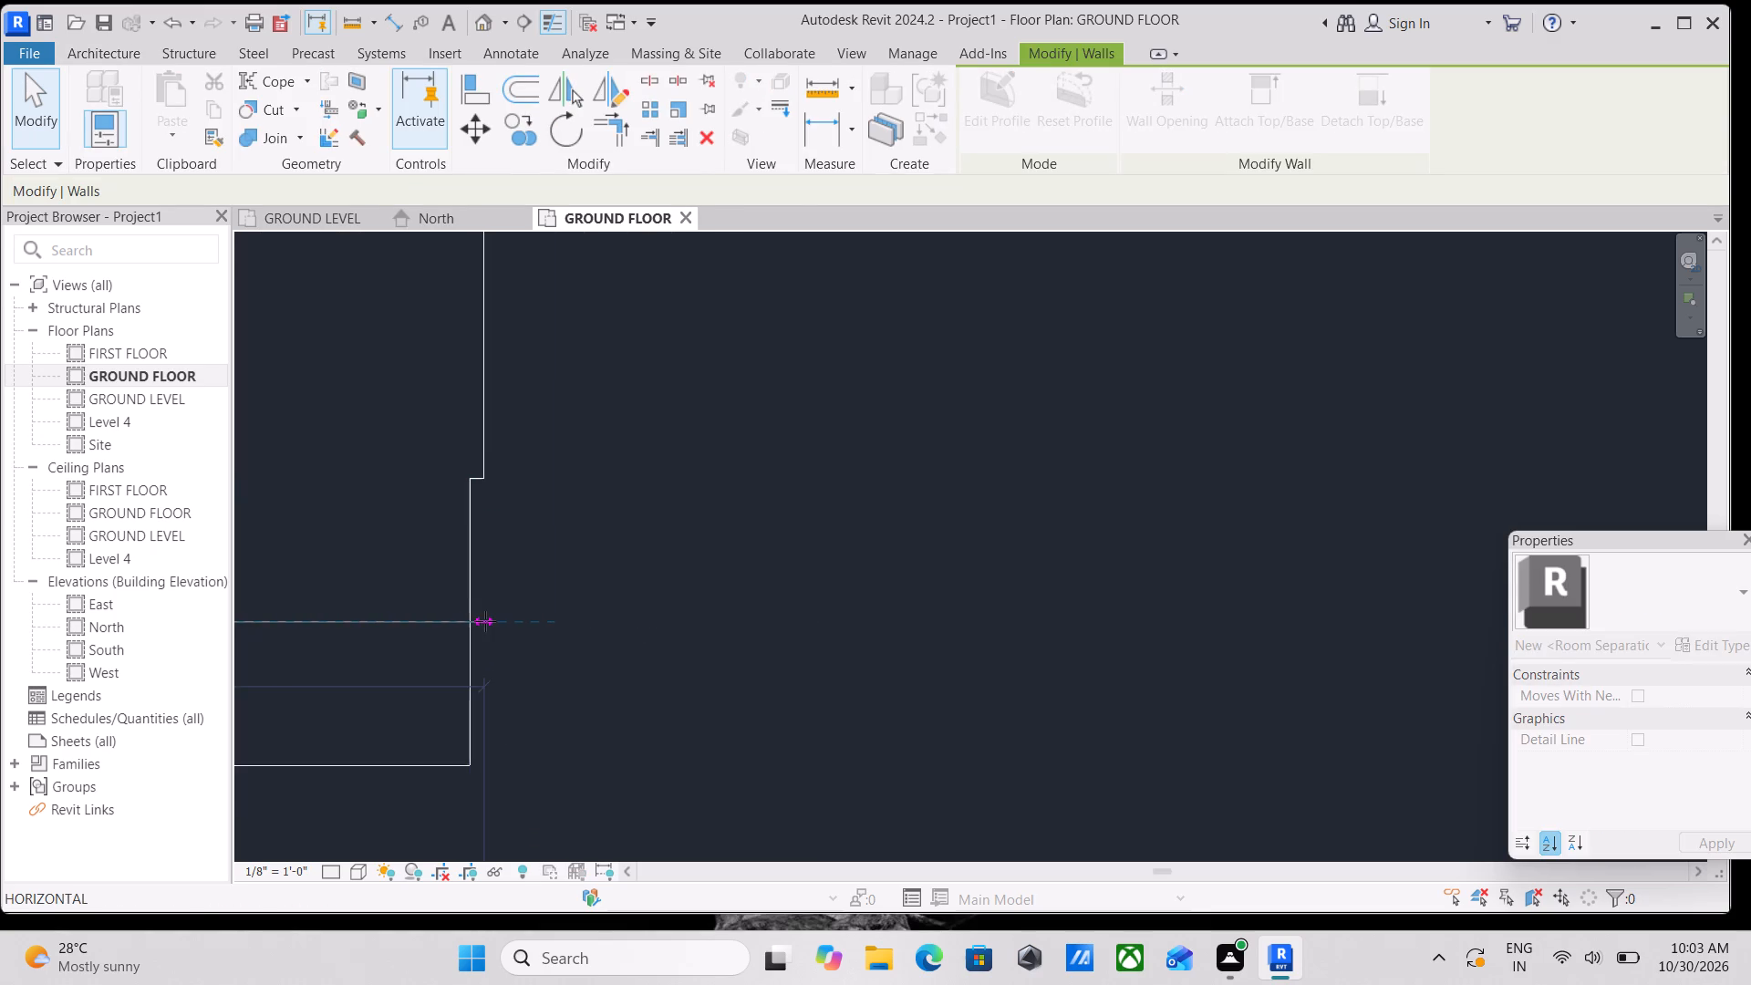
drag(485, 621, 488, 621)
key(Escape)
scroll(520, 583, down, 5)
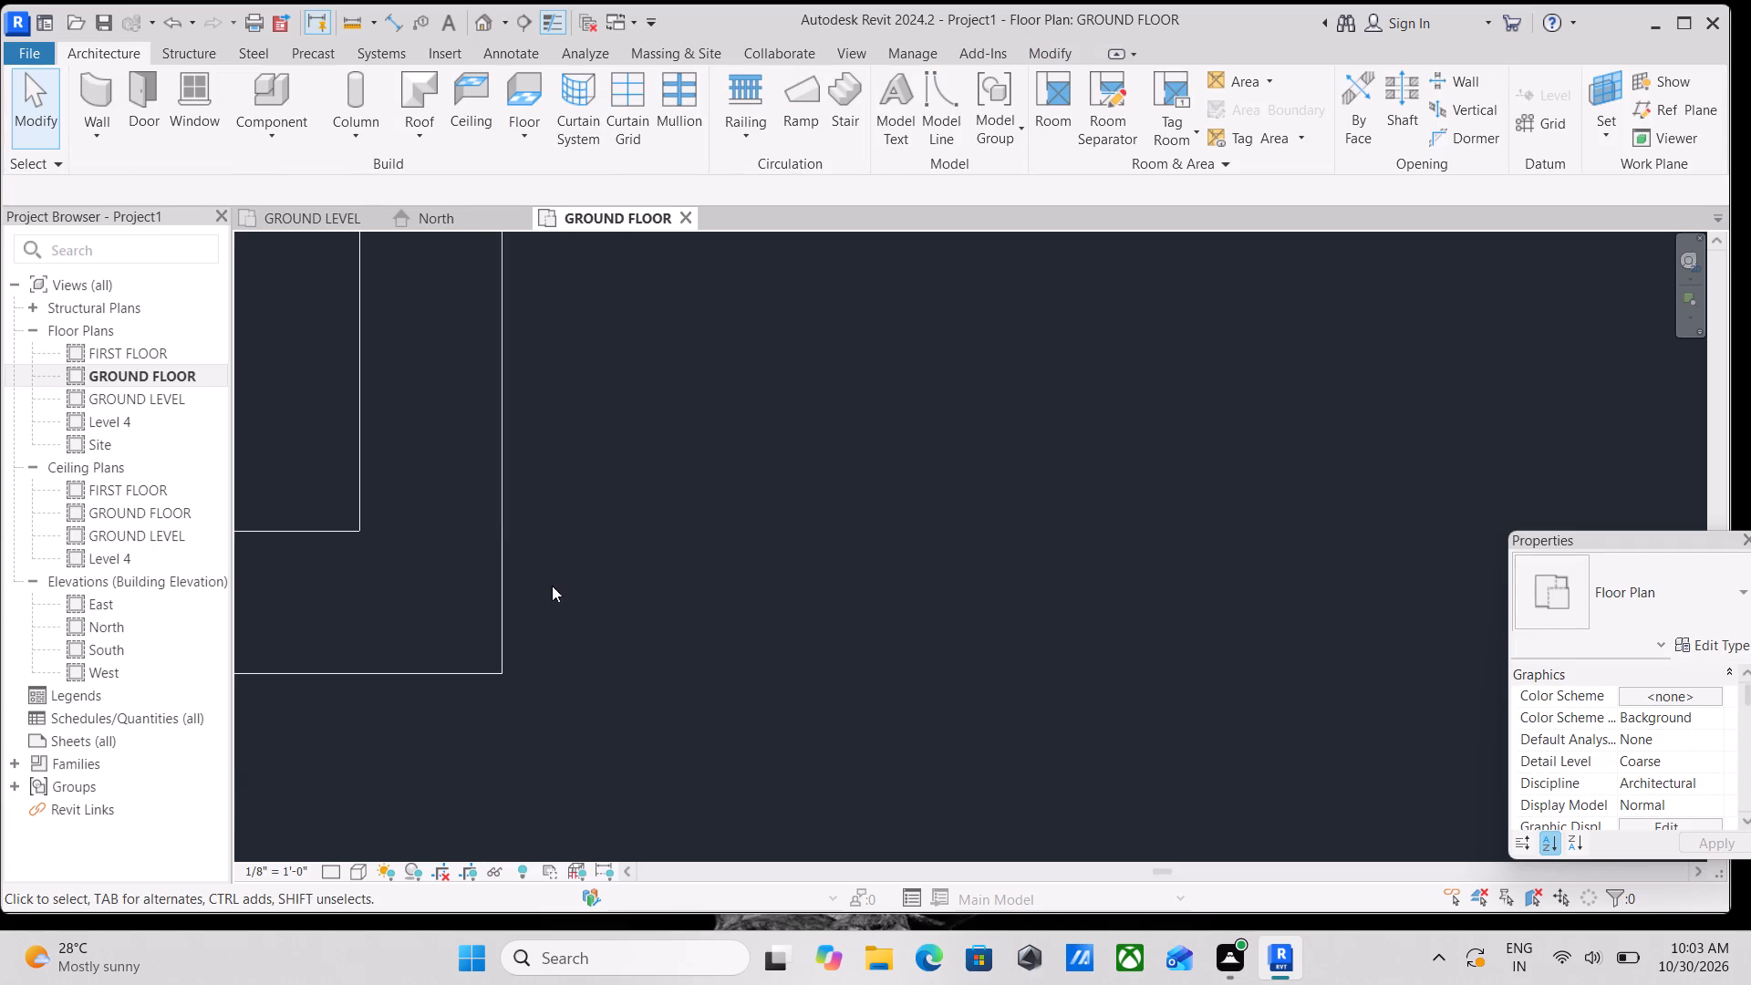
Shorten the west OUTER WALL 9" from its south end up to the southern cross wall, leaving the southwest side open.
scroll(555, 586, down, 9)
middle_drag(590, 588, 621, 678)
scroll(634, 682, down, 6)
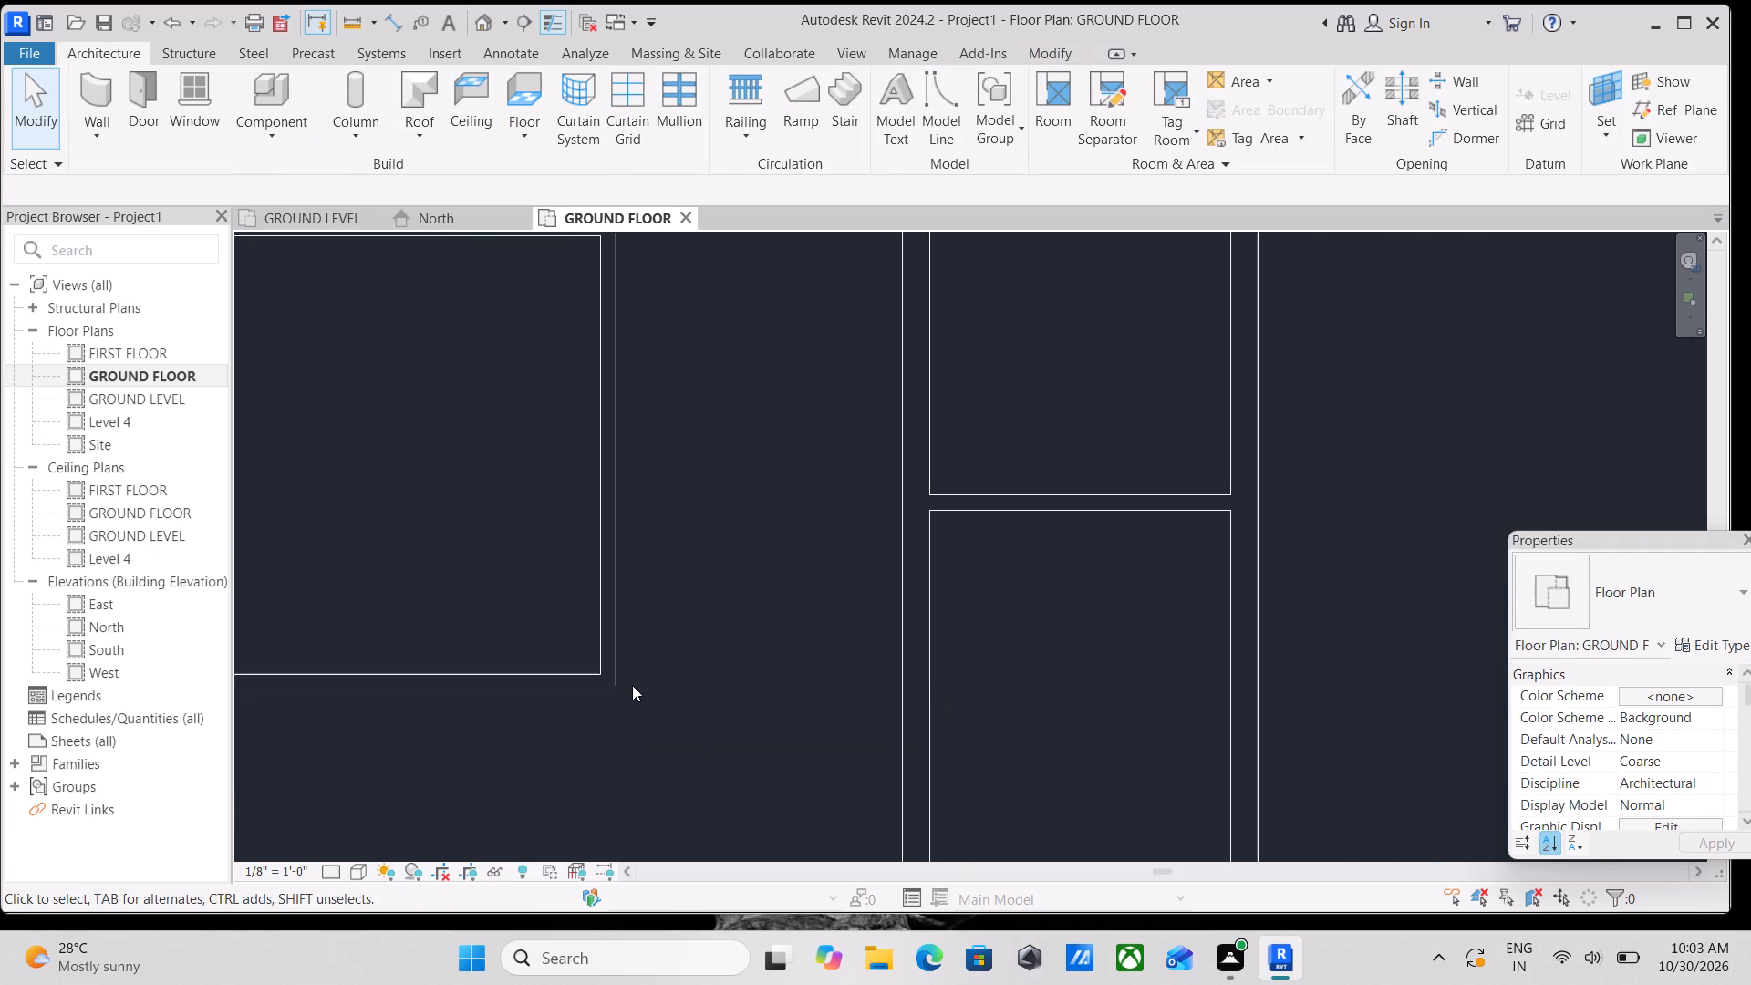
scroll(647, 676, down, 4)
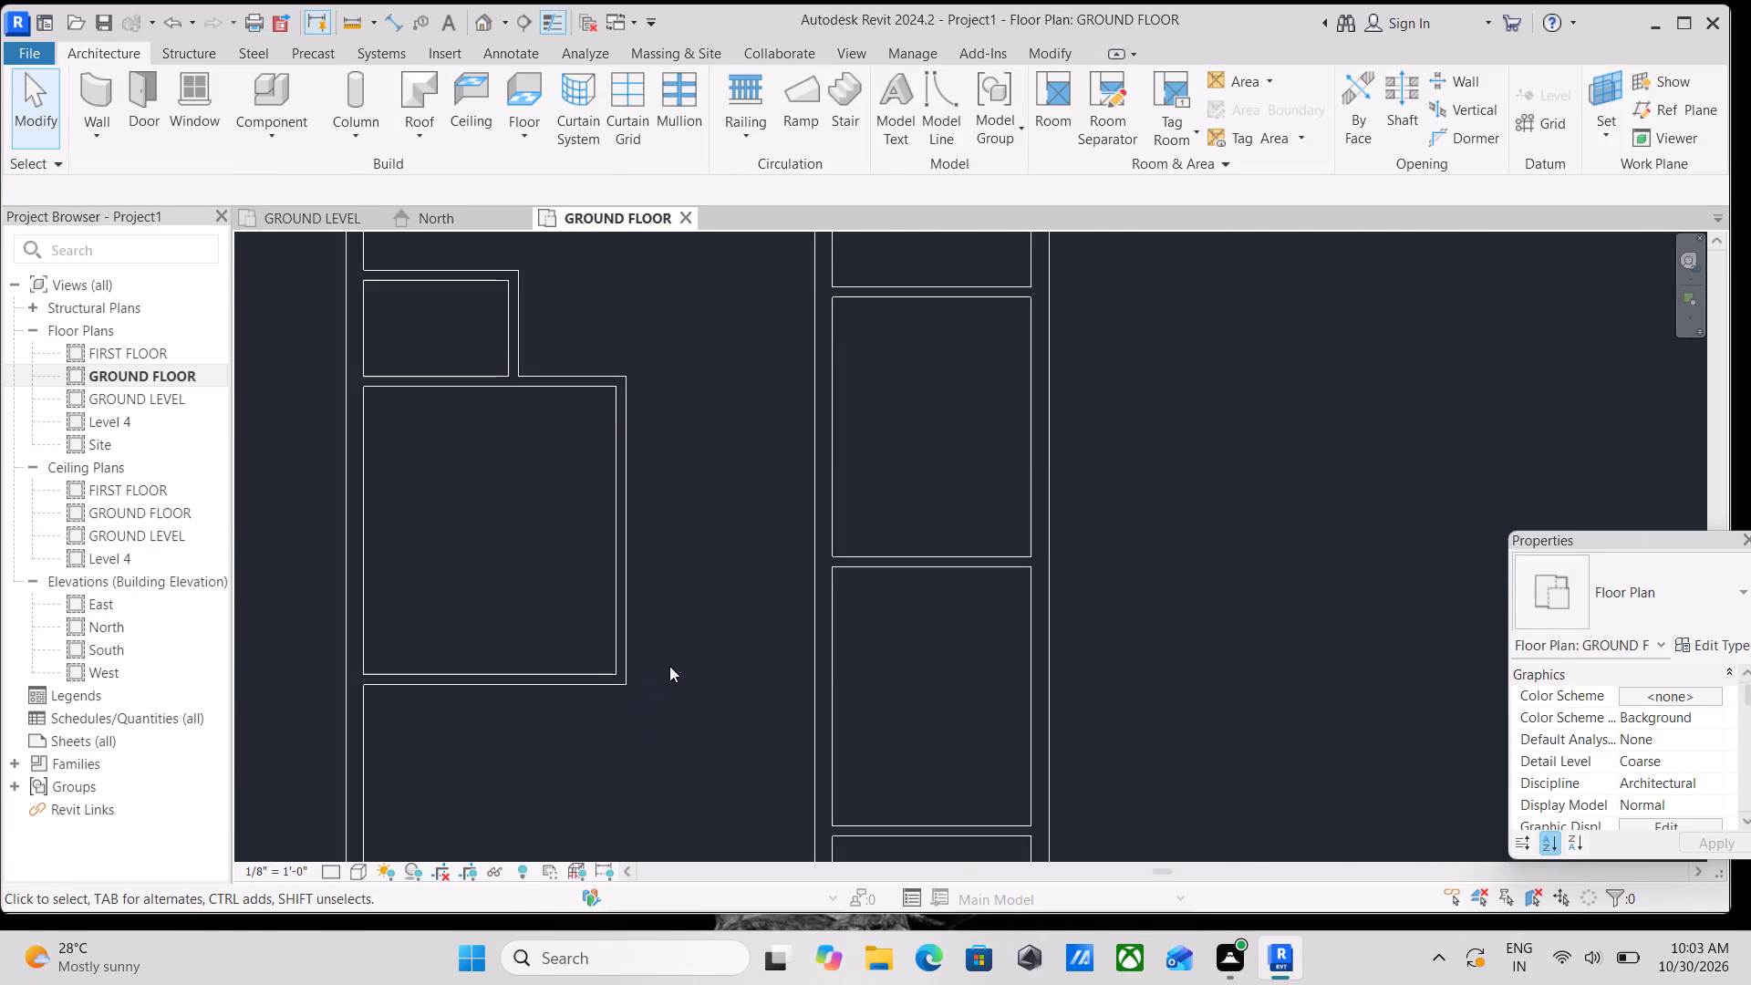
scroll(669, 666, down, 2)
middle_drag(669, 666, 748, 606)
scroll(755, 596, down, 6)
middle_drag(749, 619, 780, 589)
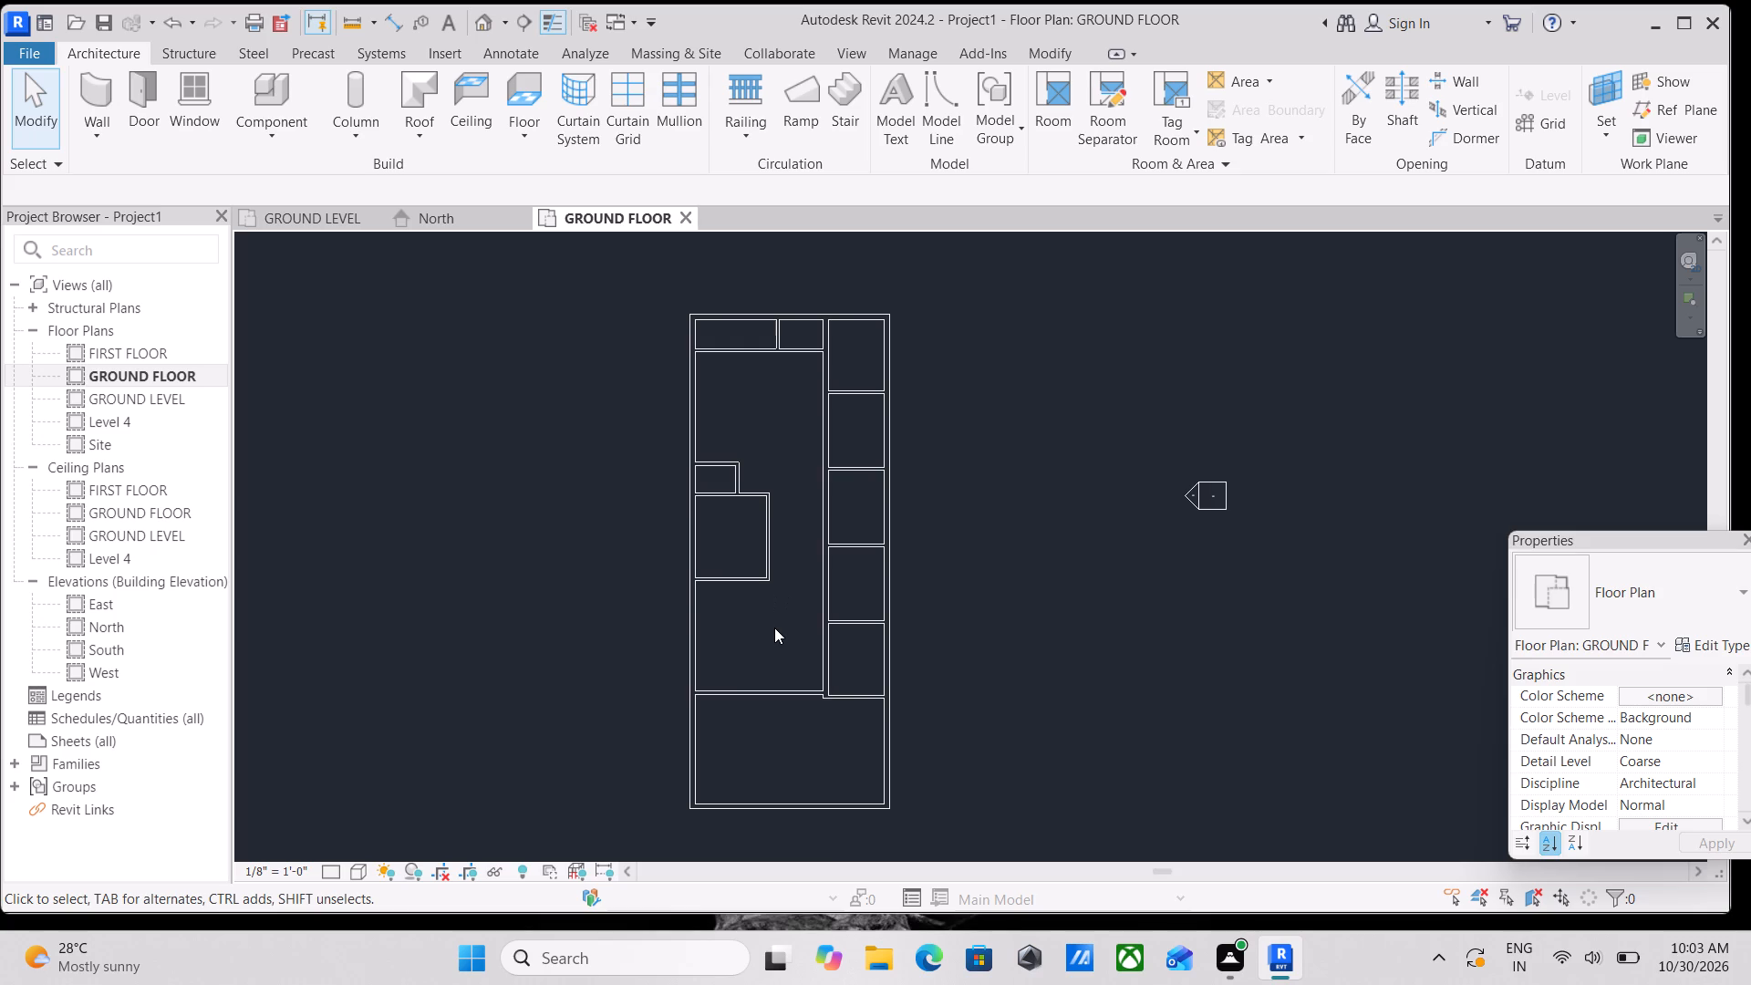
click(695, 742)
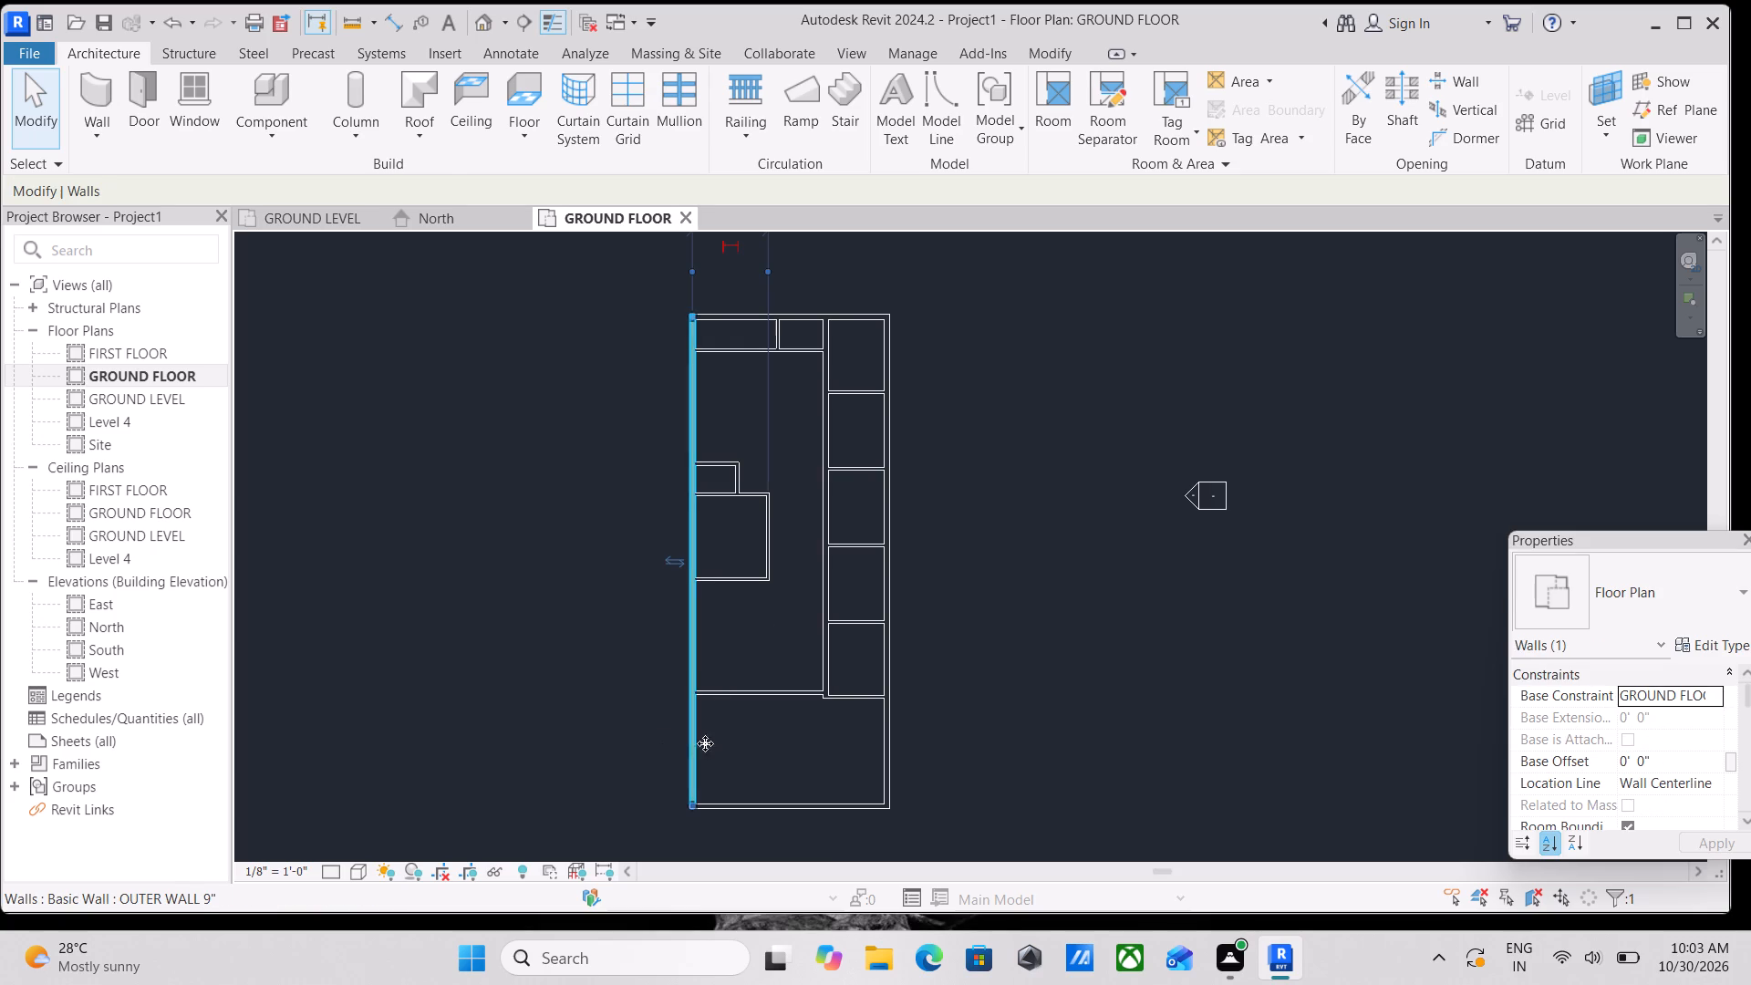
scroll(802, 840, up, 4)
scroll(615, 783, up, 2)
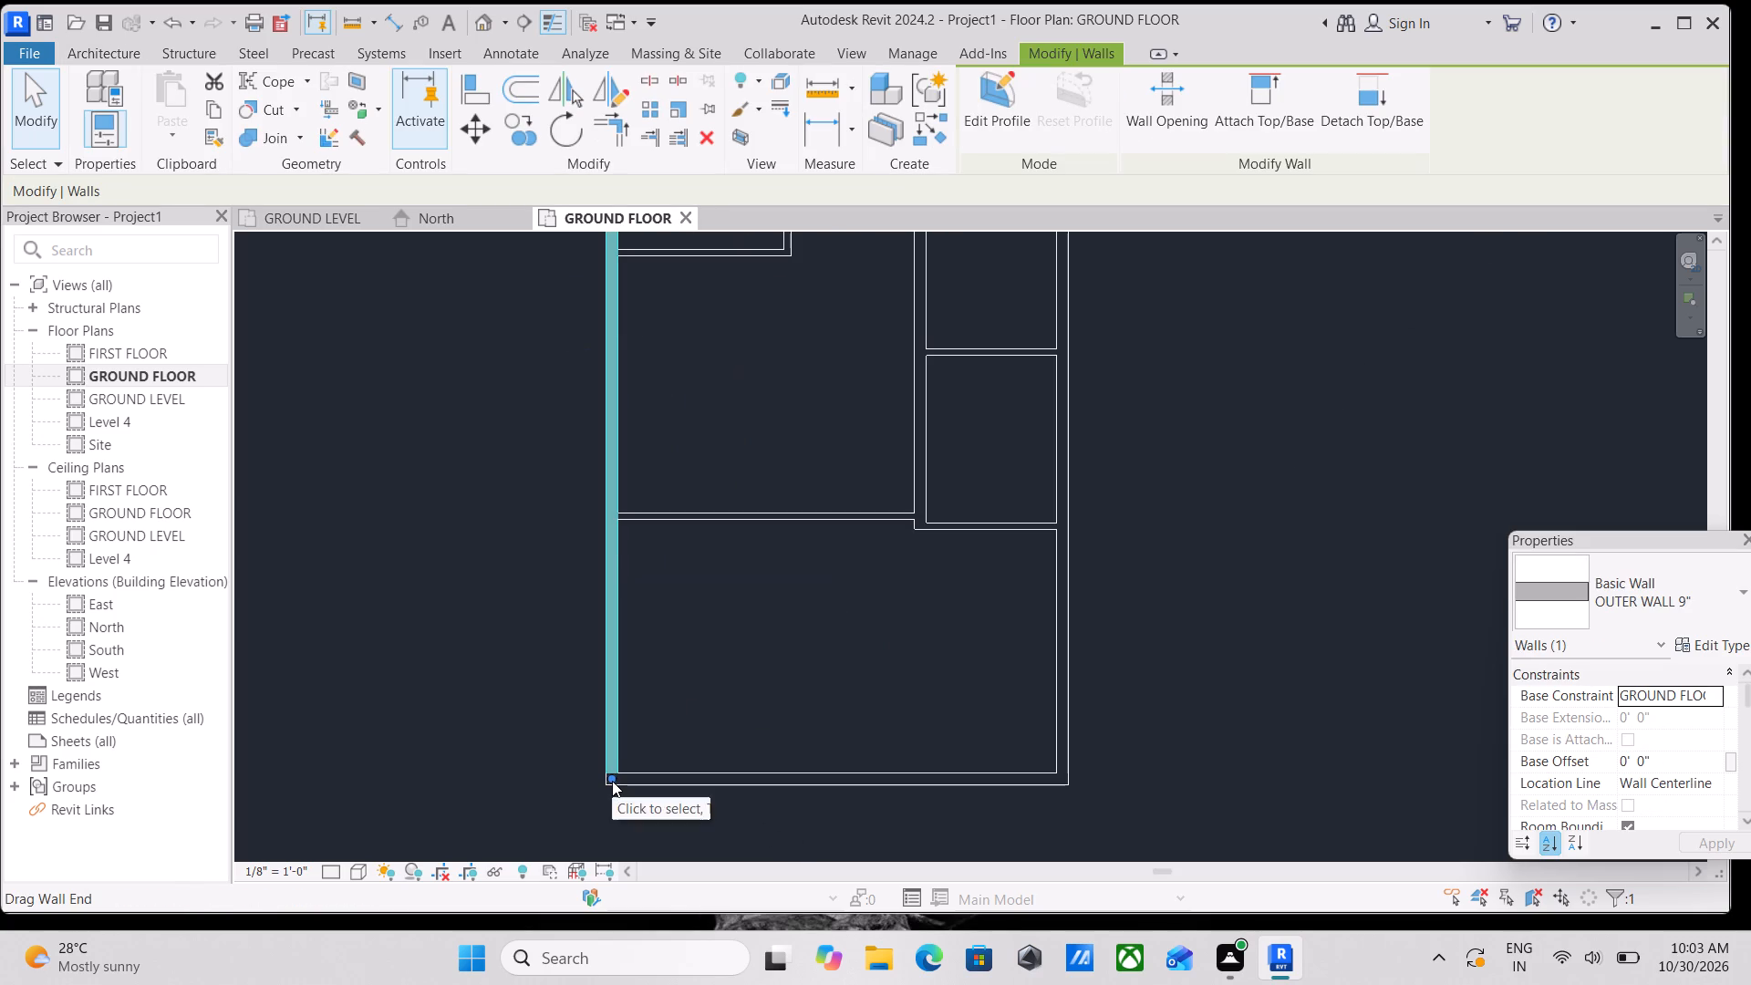
scroll(611, 779, up, 3)
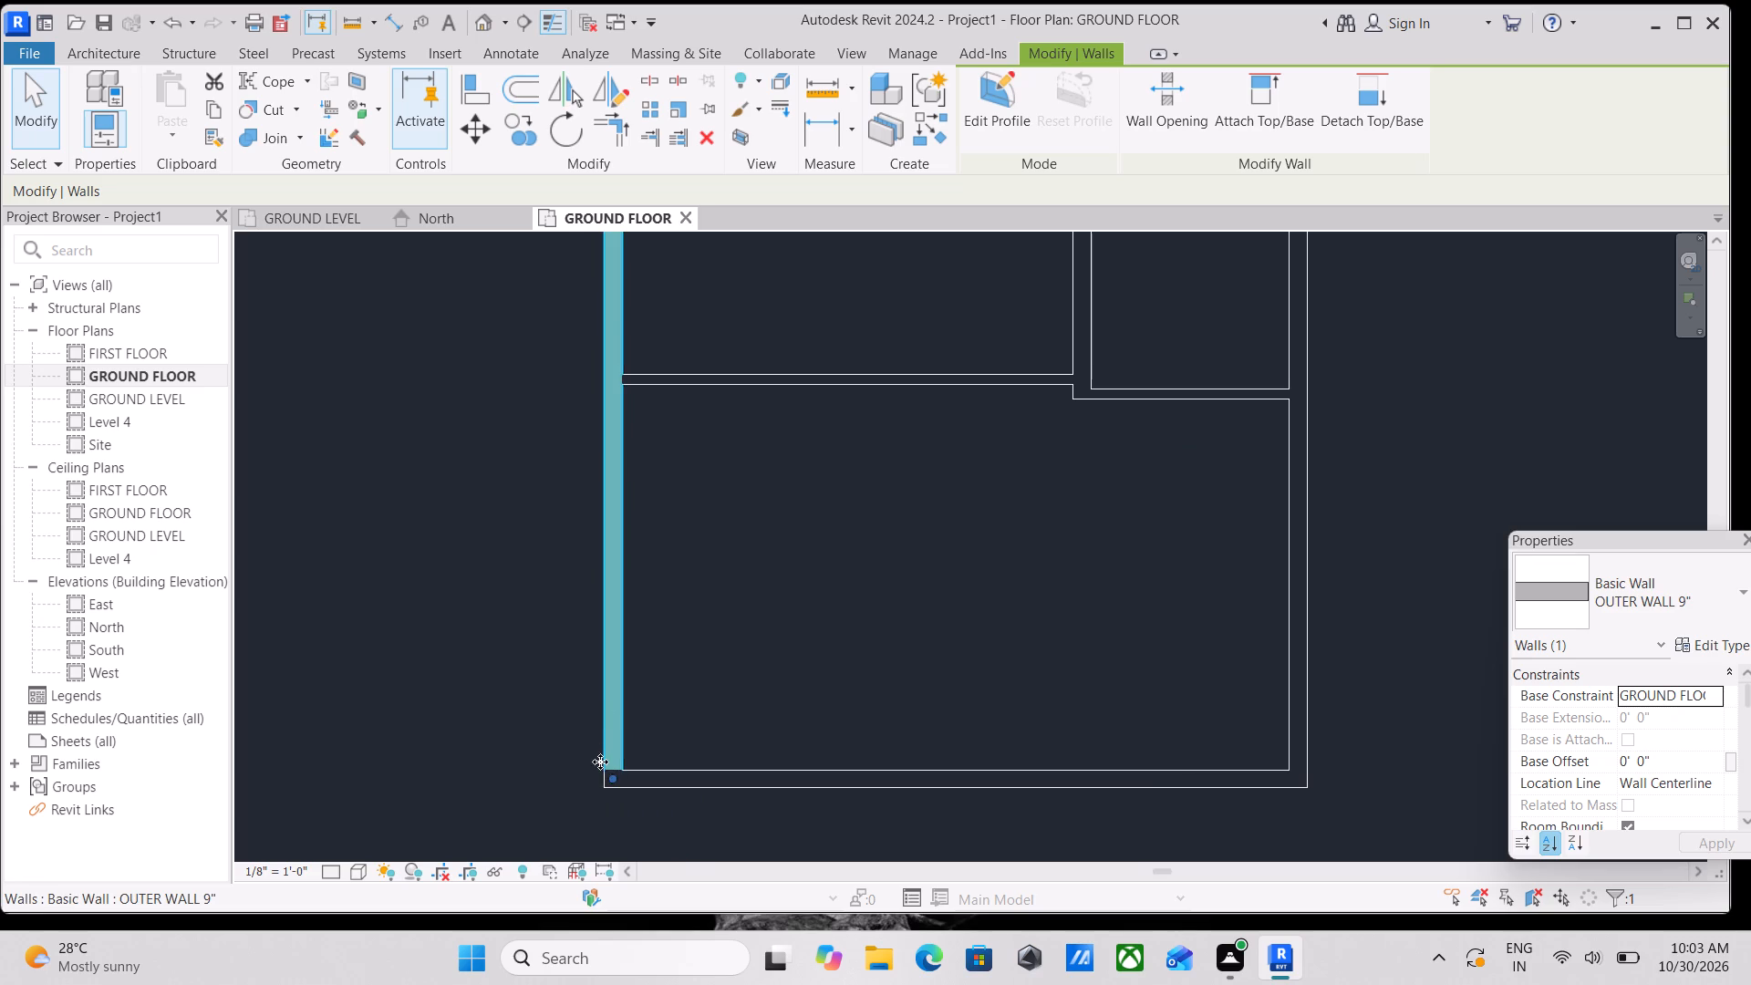
scroll(600, 762, up, 2)
drag(619, 785, 623, 641)
scroll(668, 625, down, 1)
middle_drag(667, 709, 682, 905)
scroll(682, 905, up, 1)
scroll(715, 693, down, 3)
middle_drag(715, 693, 810, 660)
scroll(754, 736, up, 4)
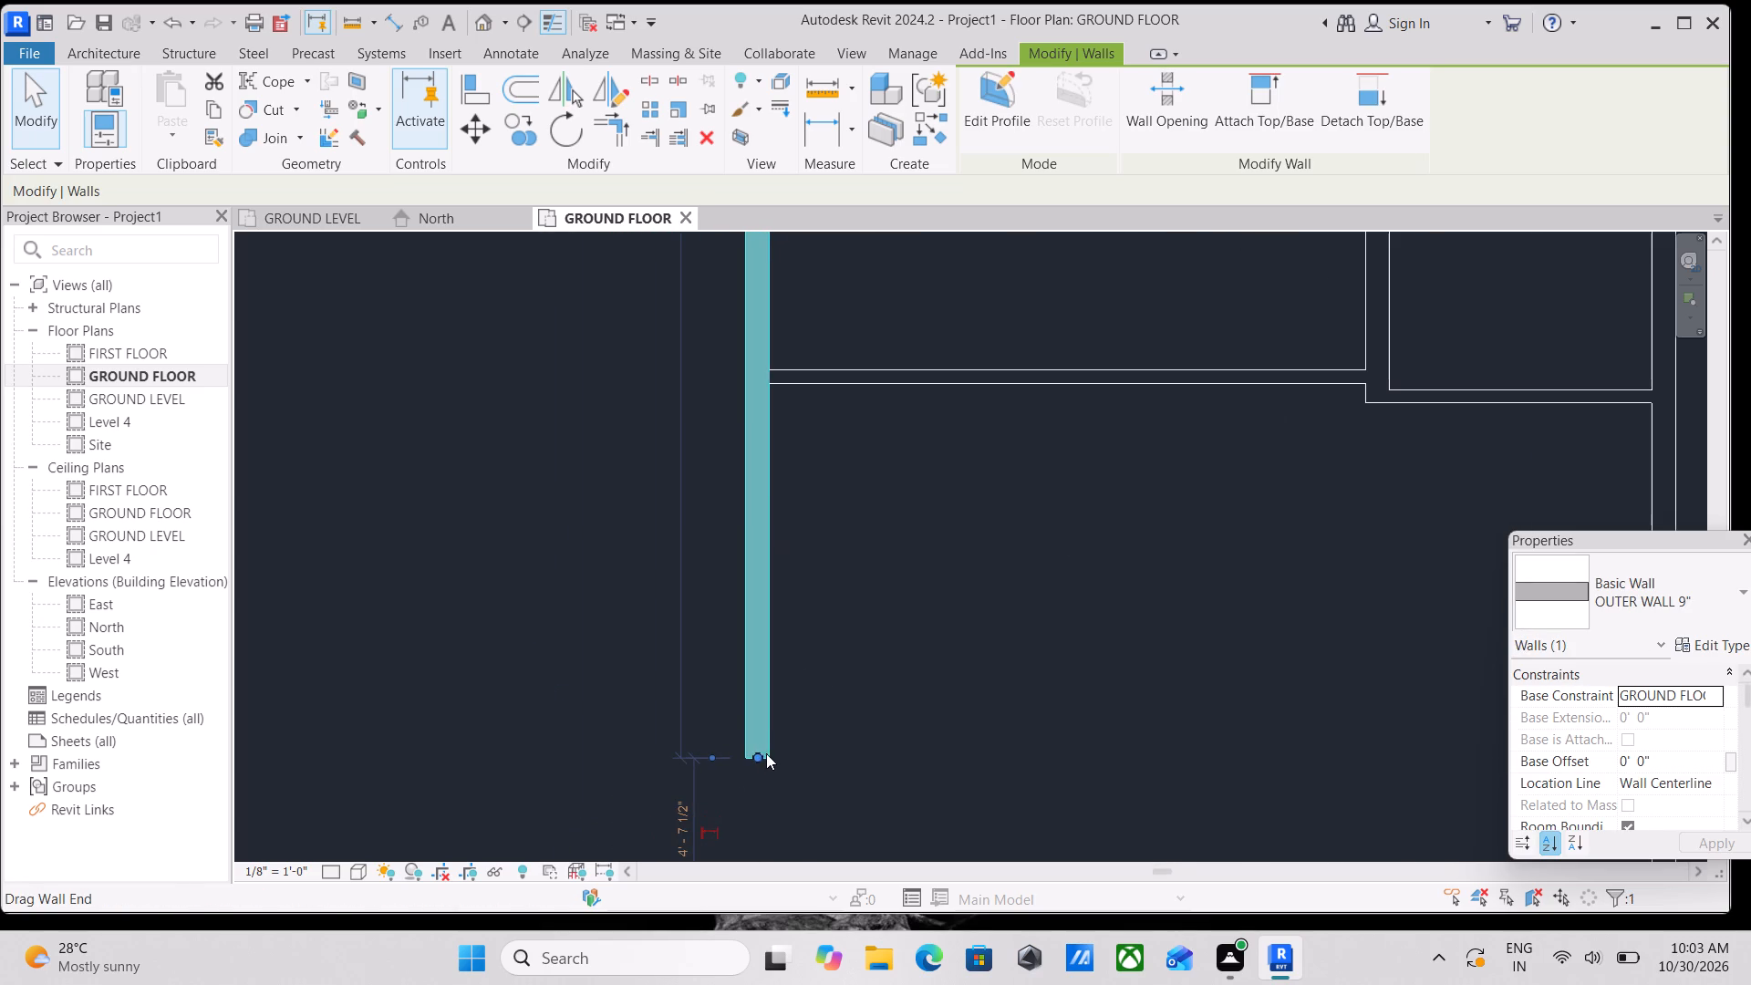
drag(763, 756, 772, 566)
scroll(772, 566, up, 3)
middle_drag(773, 566, 766, 783)
scroll(812, 692, down, 3)
middle_drag(812, 692, 811, 721)
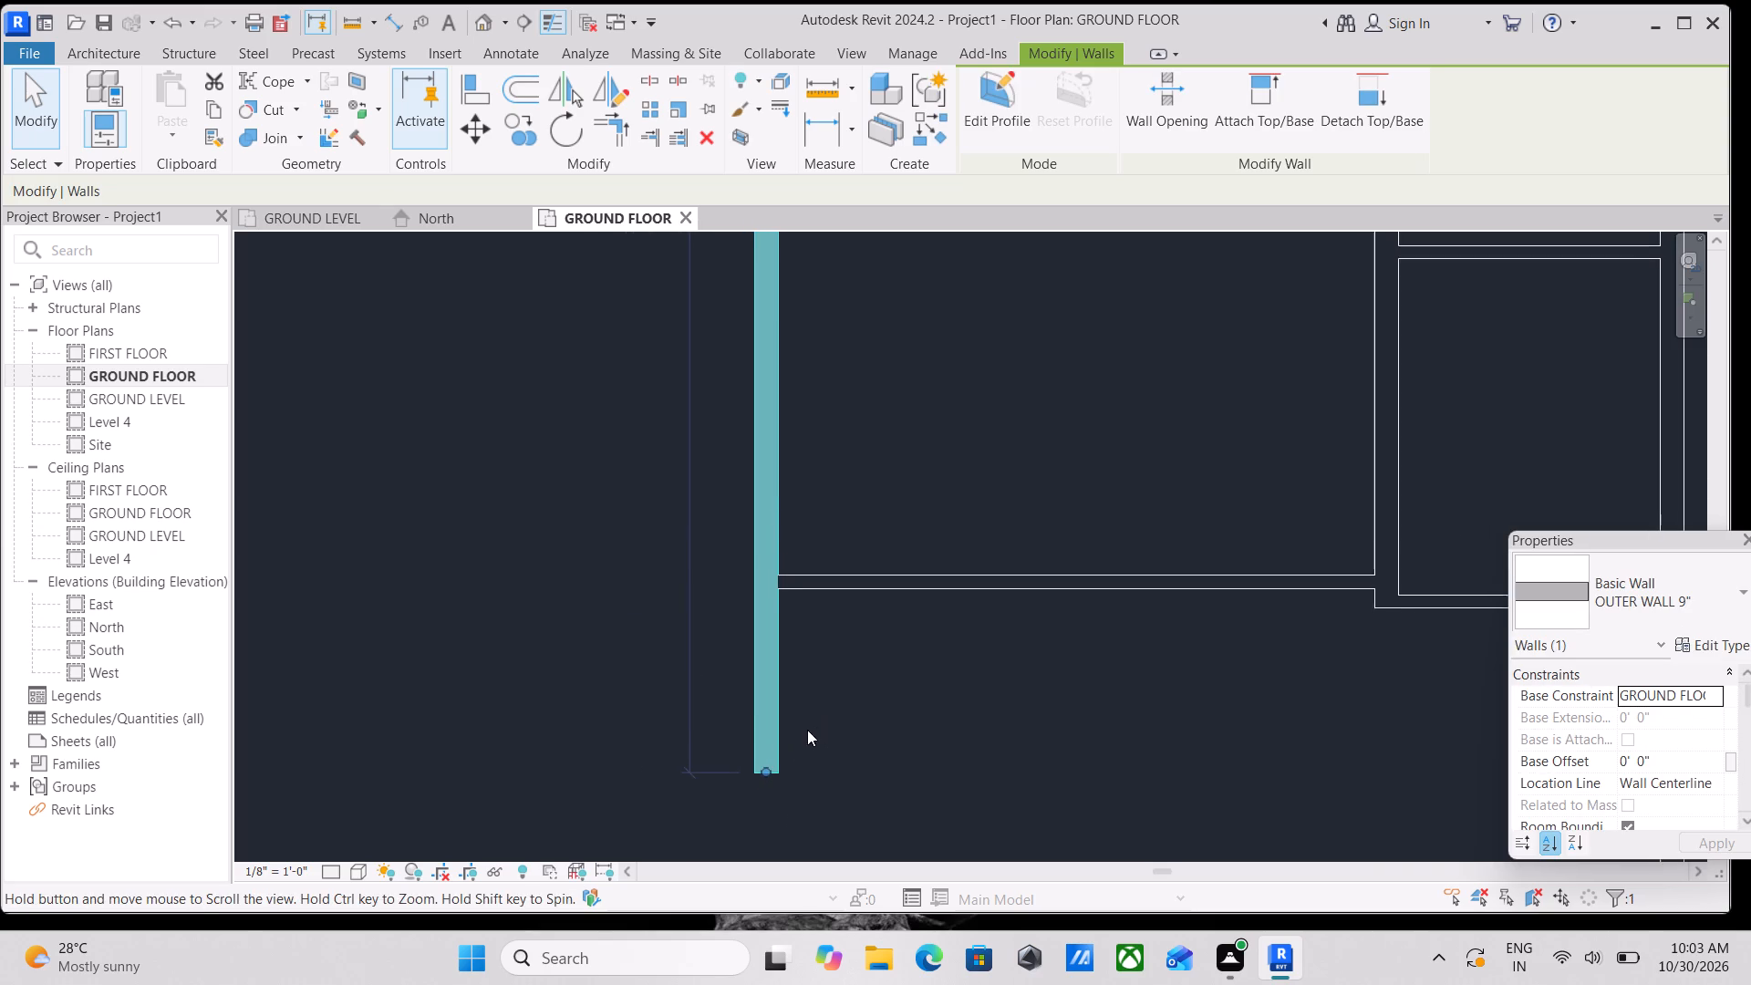
scroll(777, 777, up, 3)
drag(754, 784, 754, 575)
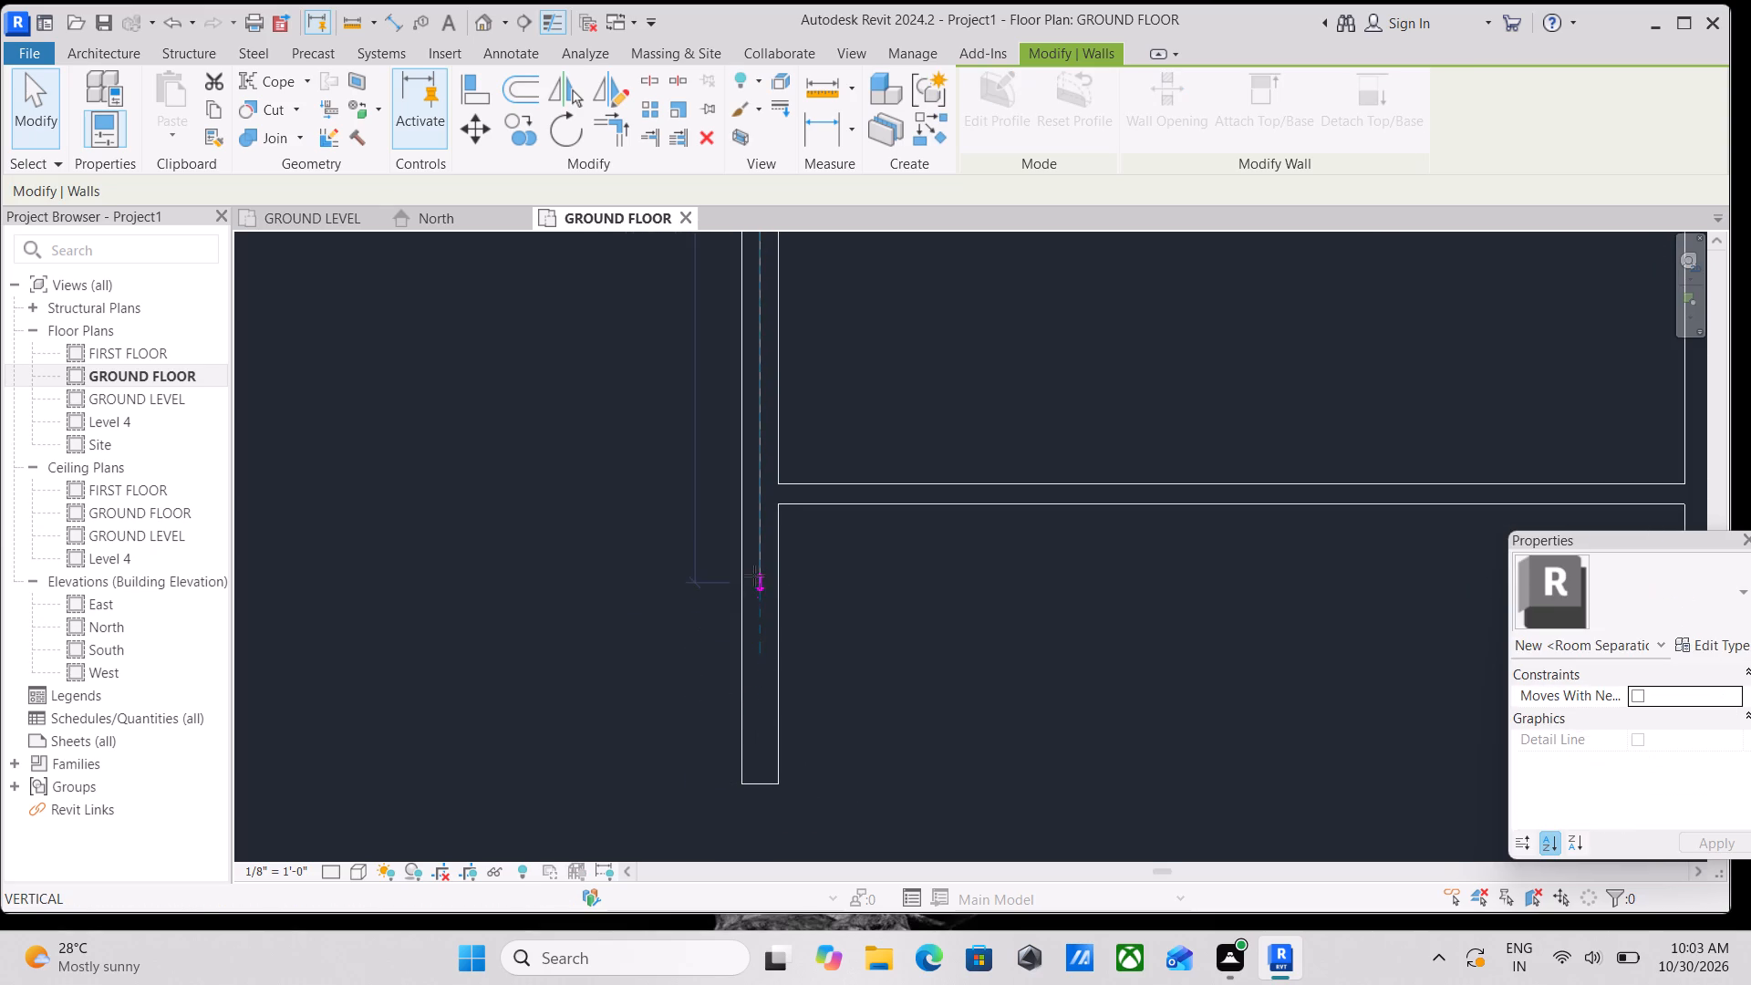
drag(754, 575, 759, 514)
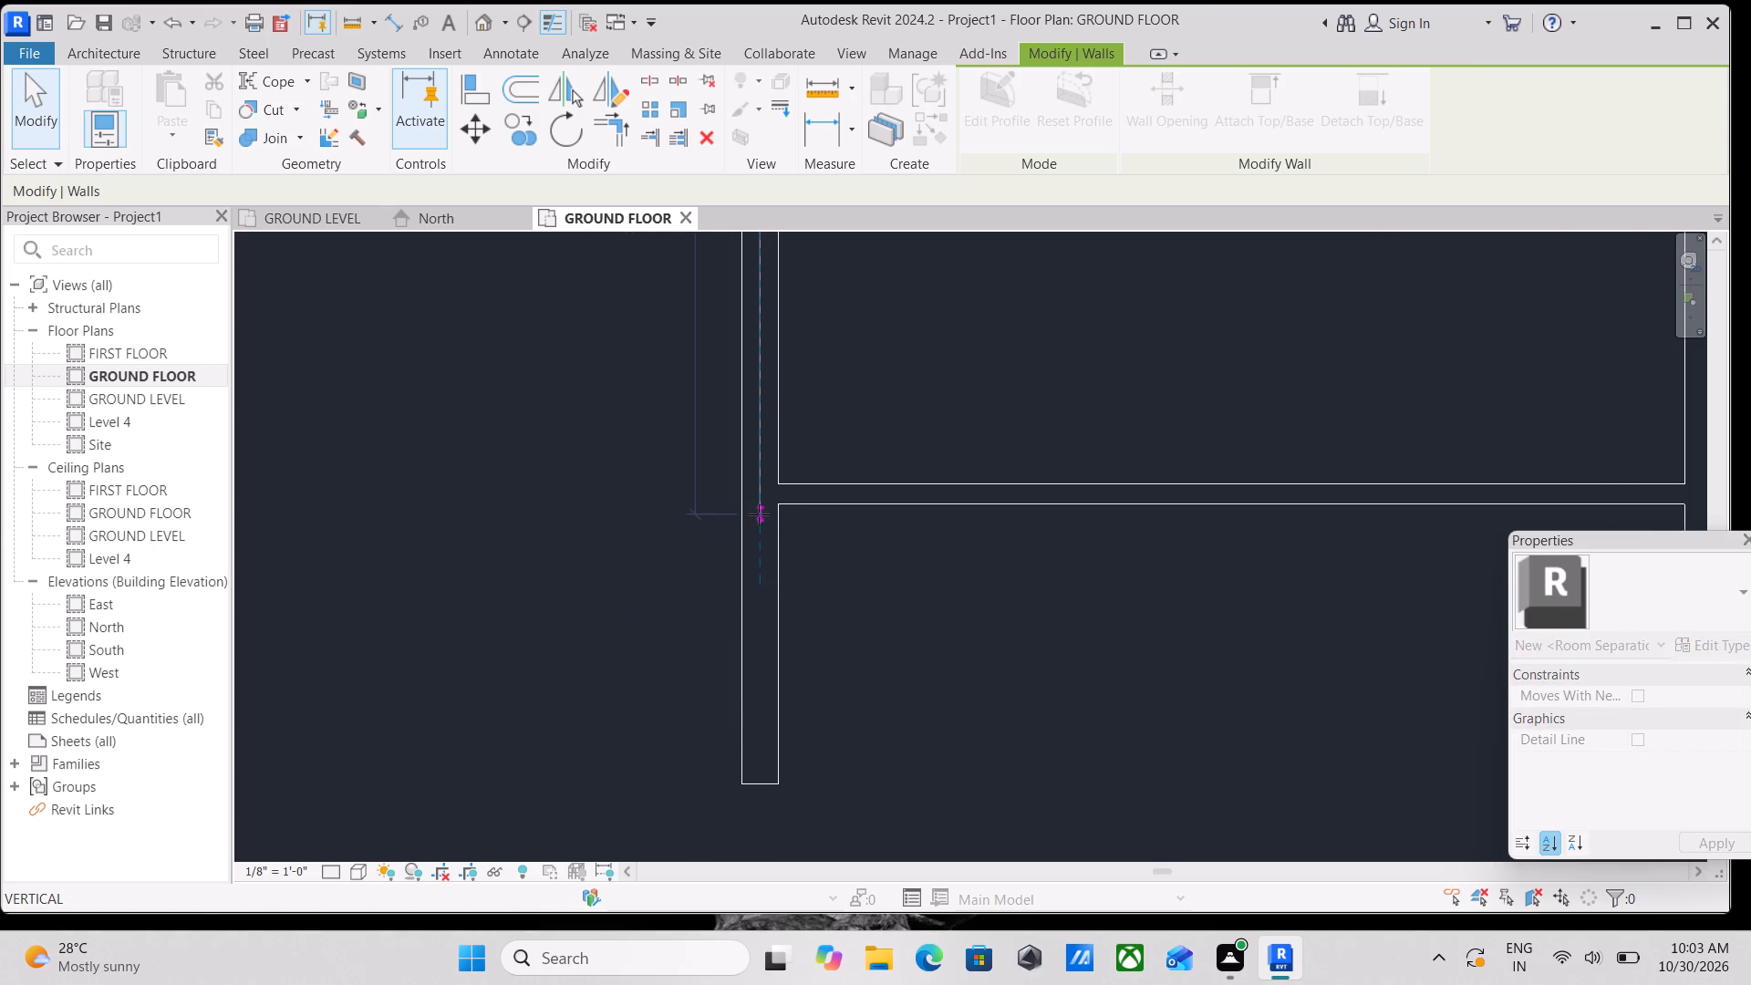
drag(759, 514, 758, 508)
scroll(758, 508, down, 7)
middle_drag(885, 578, 675, 524)
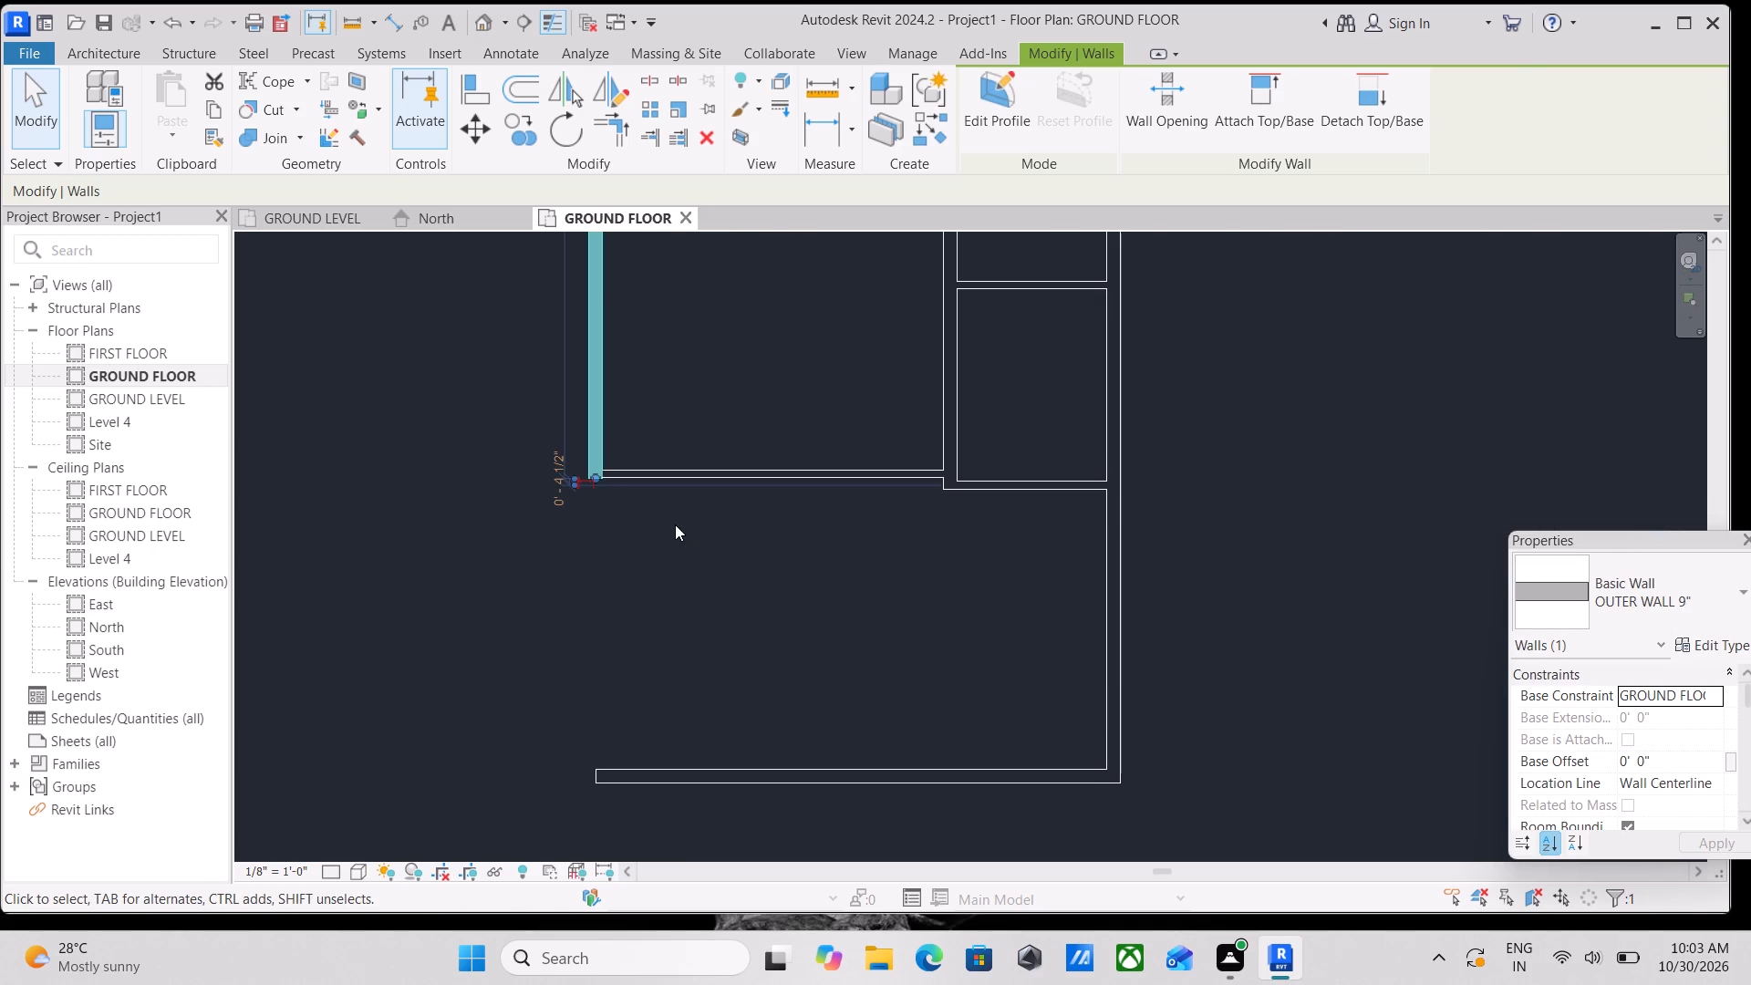
key(Escape)
Align the west outer wall's south end with the south face of the adjoining INNER WALL 5", dismissing the save reminder.
scroll(735, 607, down, 2)
scroll(648, 537, up, 4)
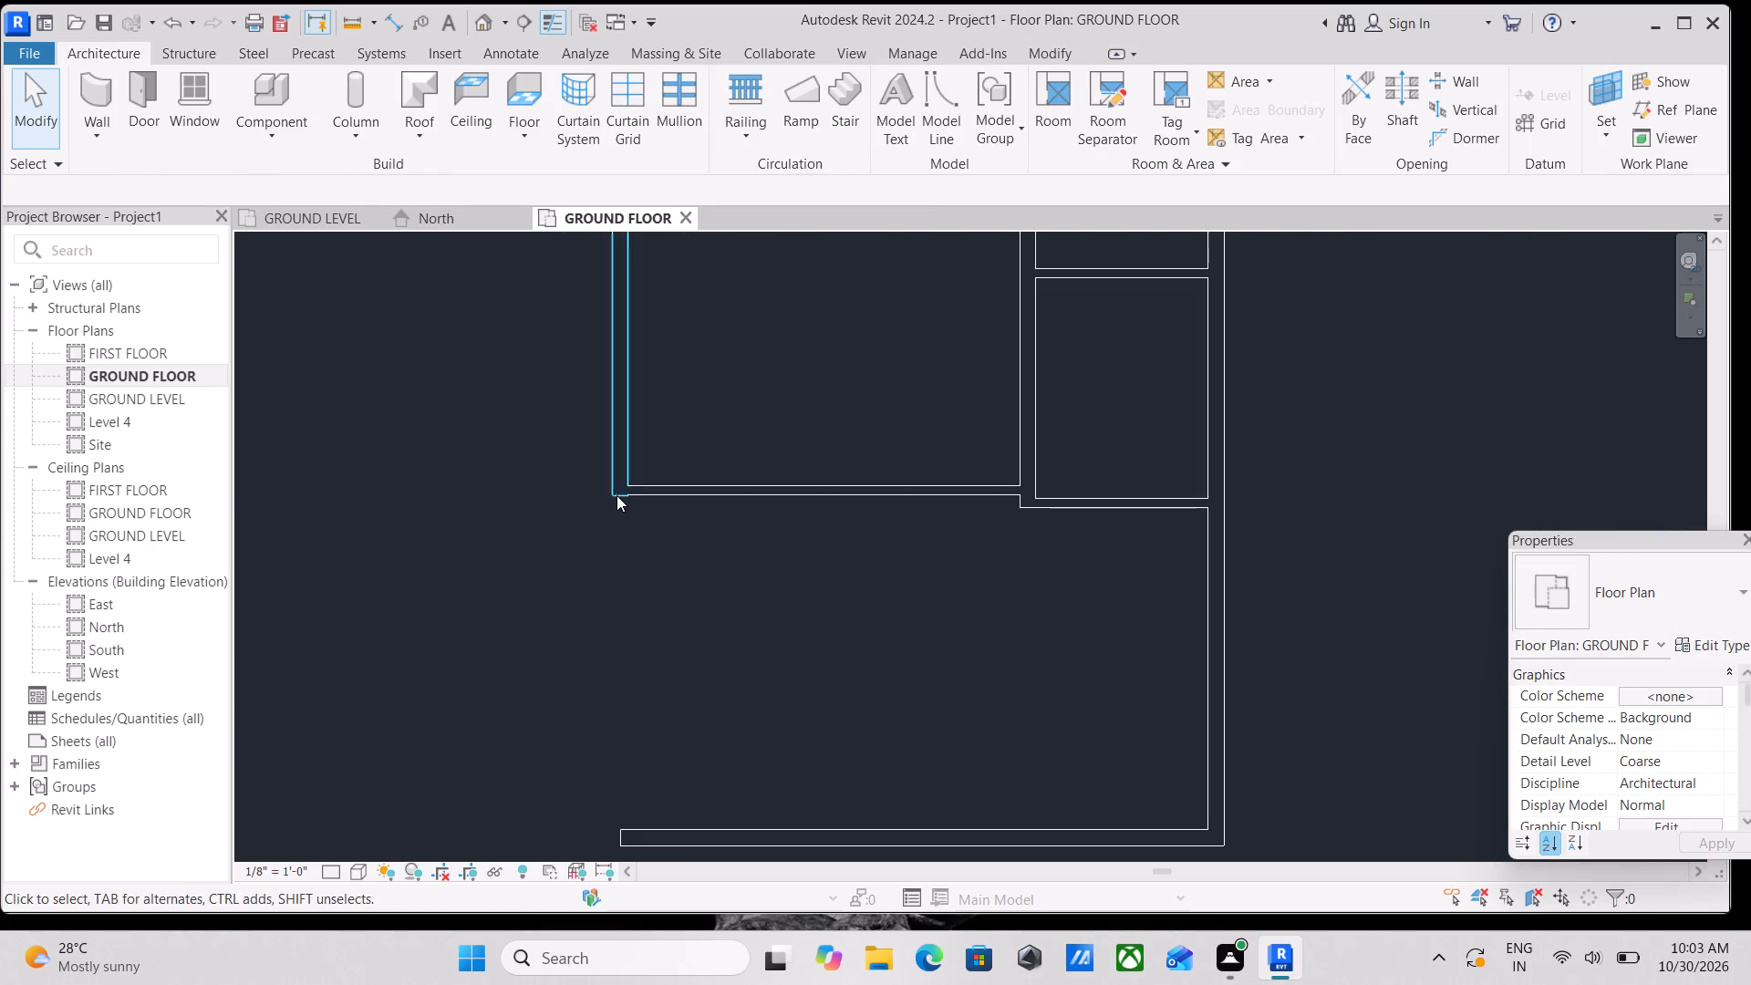
scroll(616, 495, up, 4)
middle_drag(616, 492, 627, 603)
scroll(634, 600, up, 11)
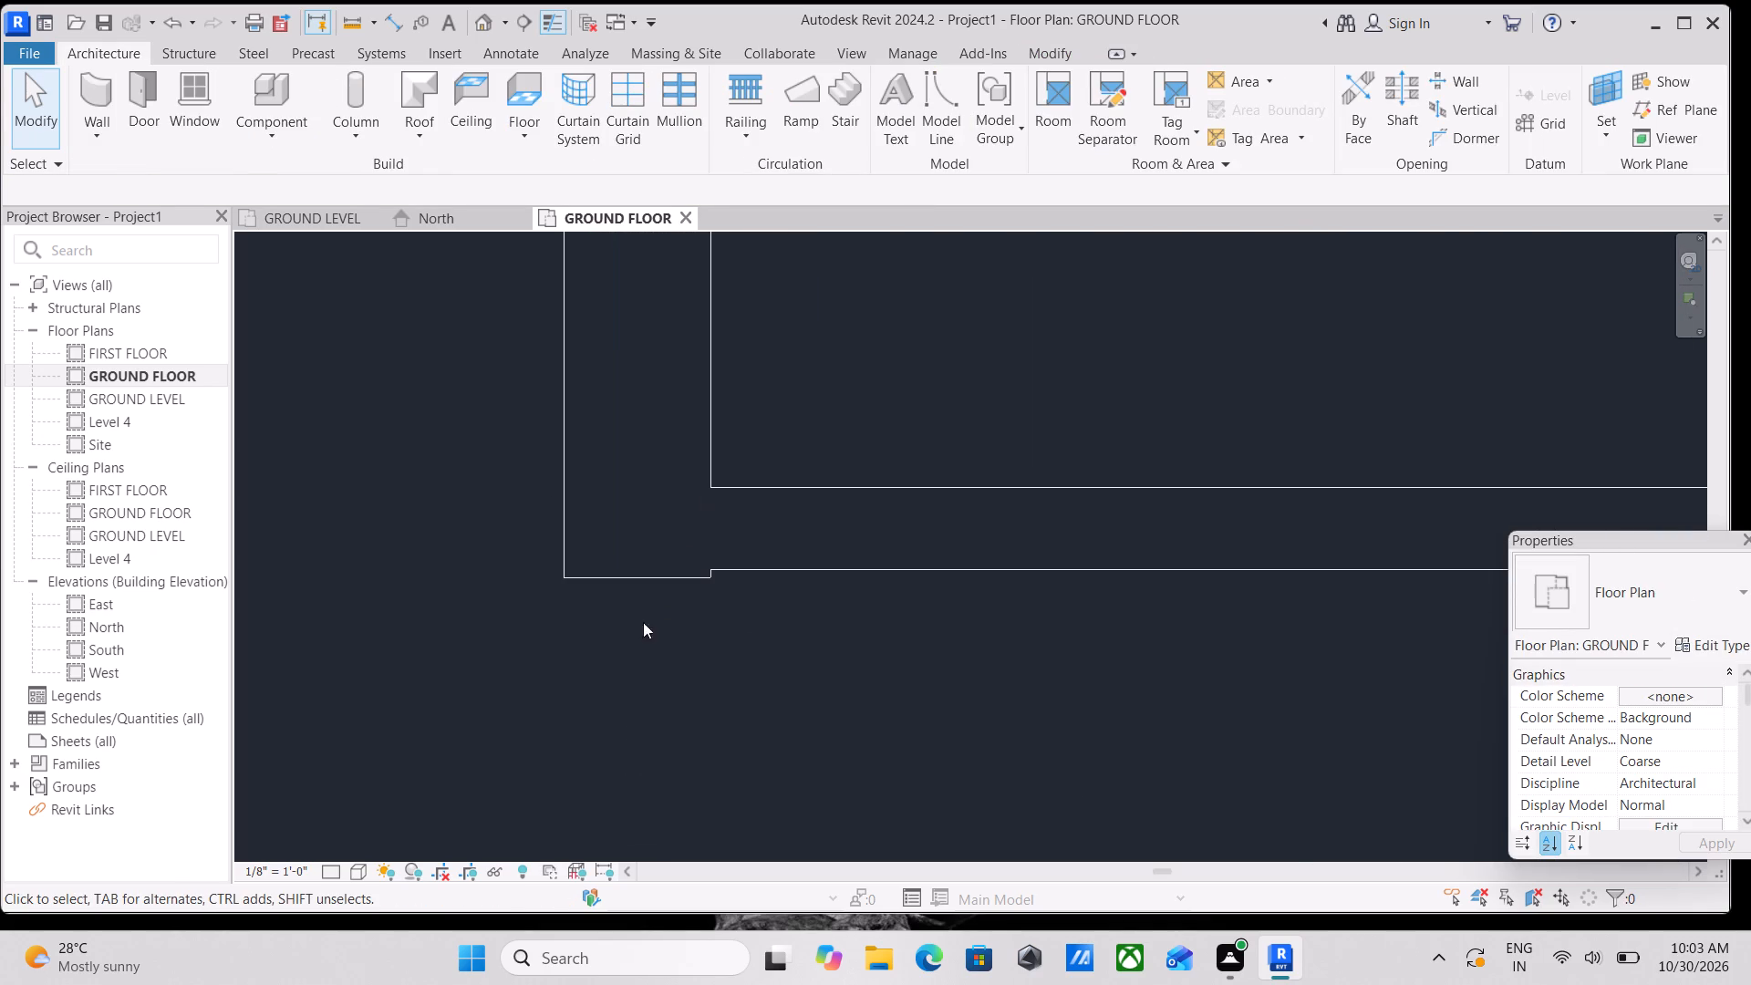
click(627, 582)
scroll(627, 582, up, 8)
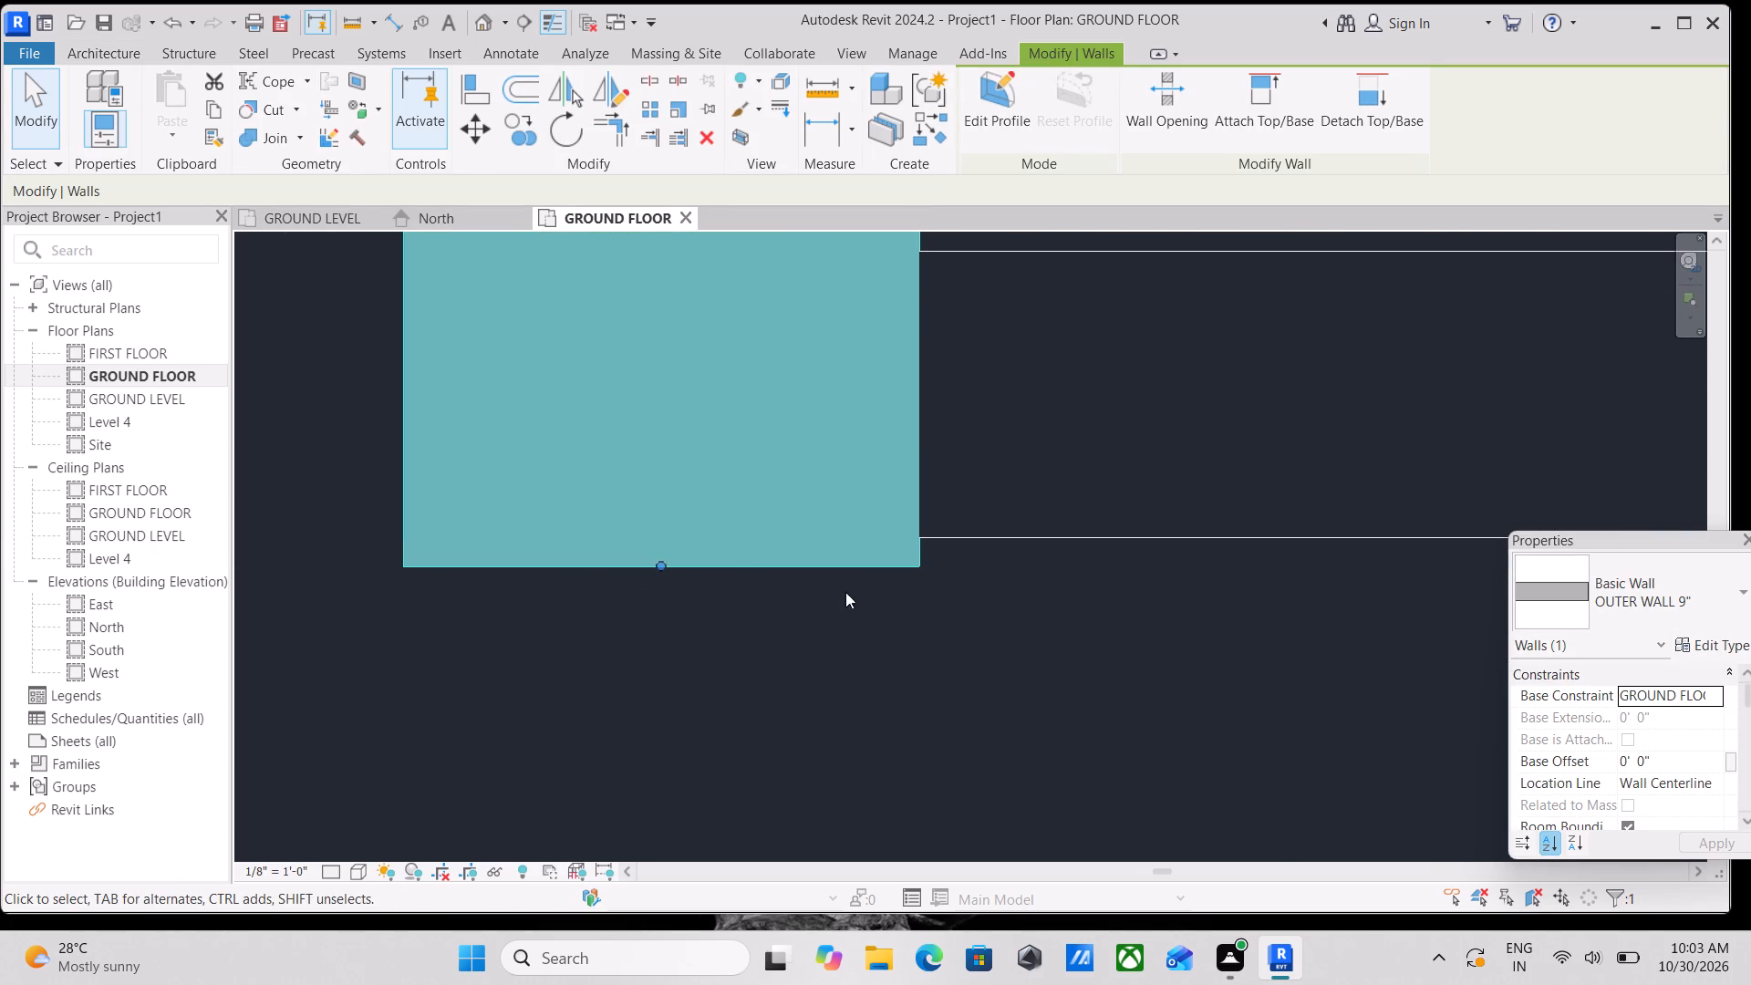
key(a)
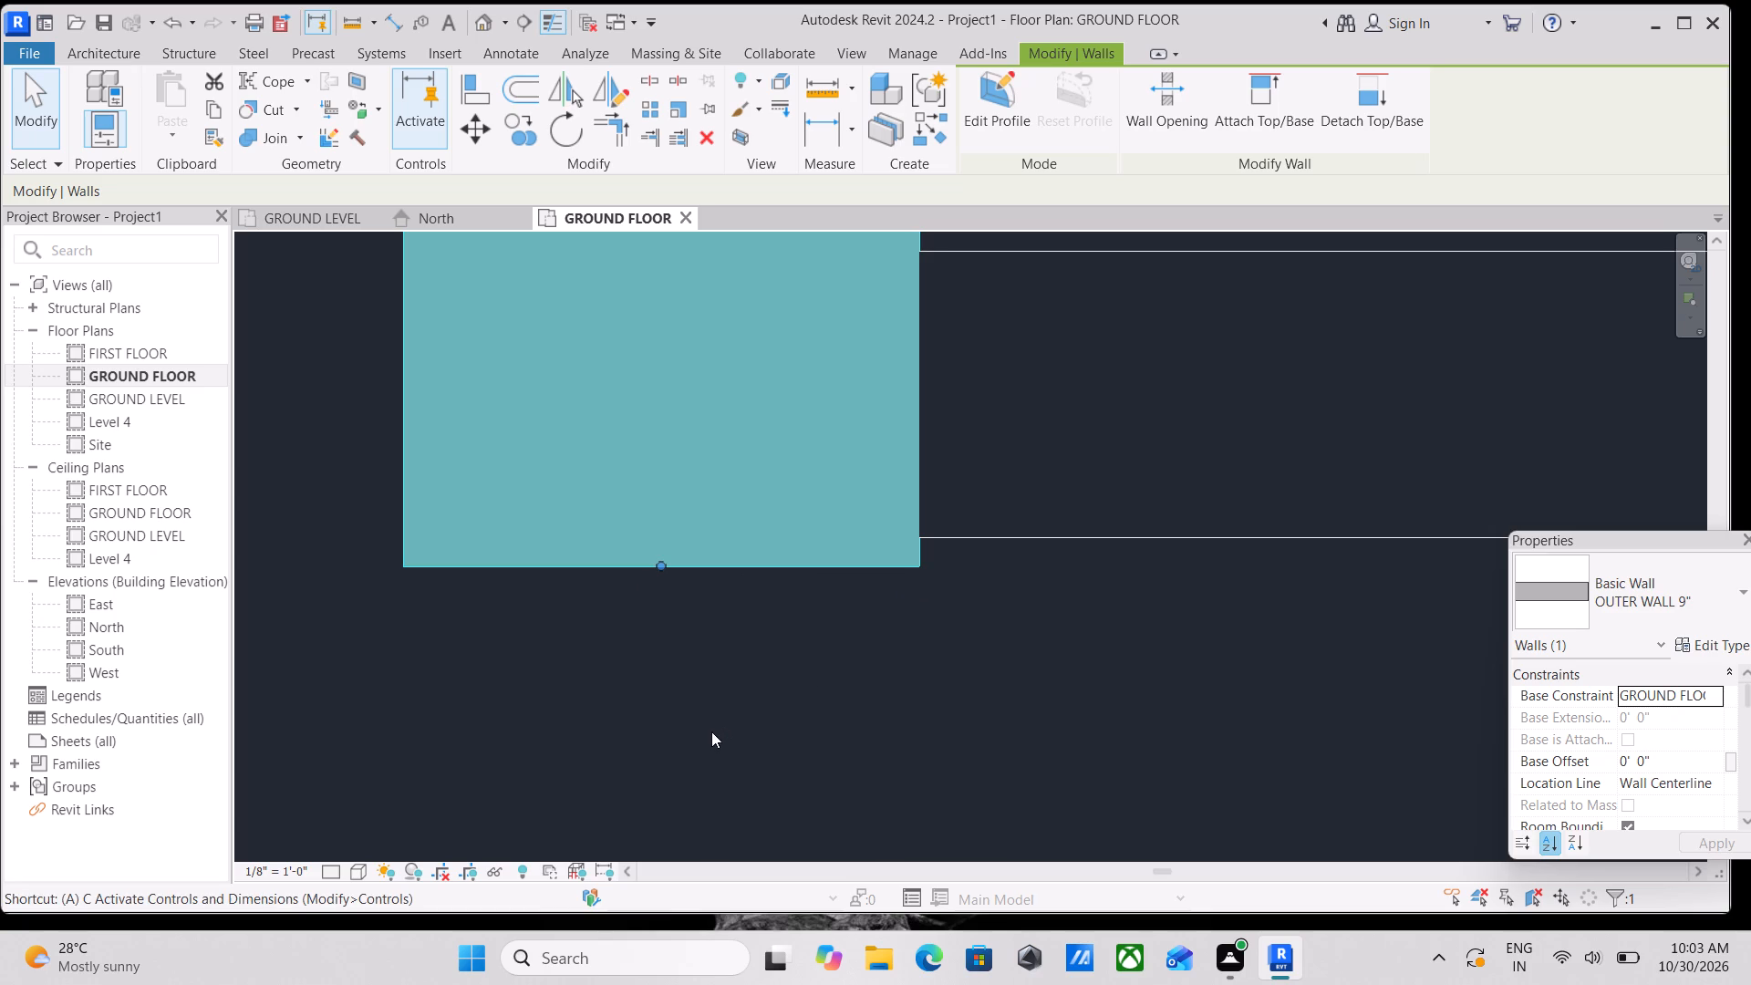
key(l)
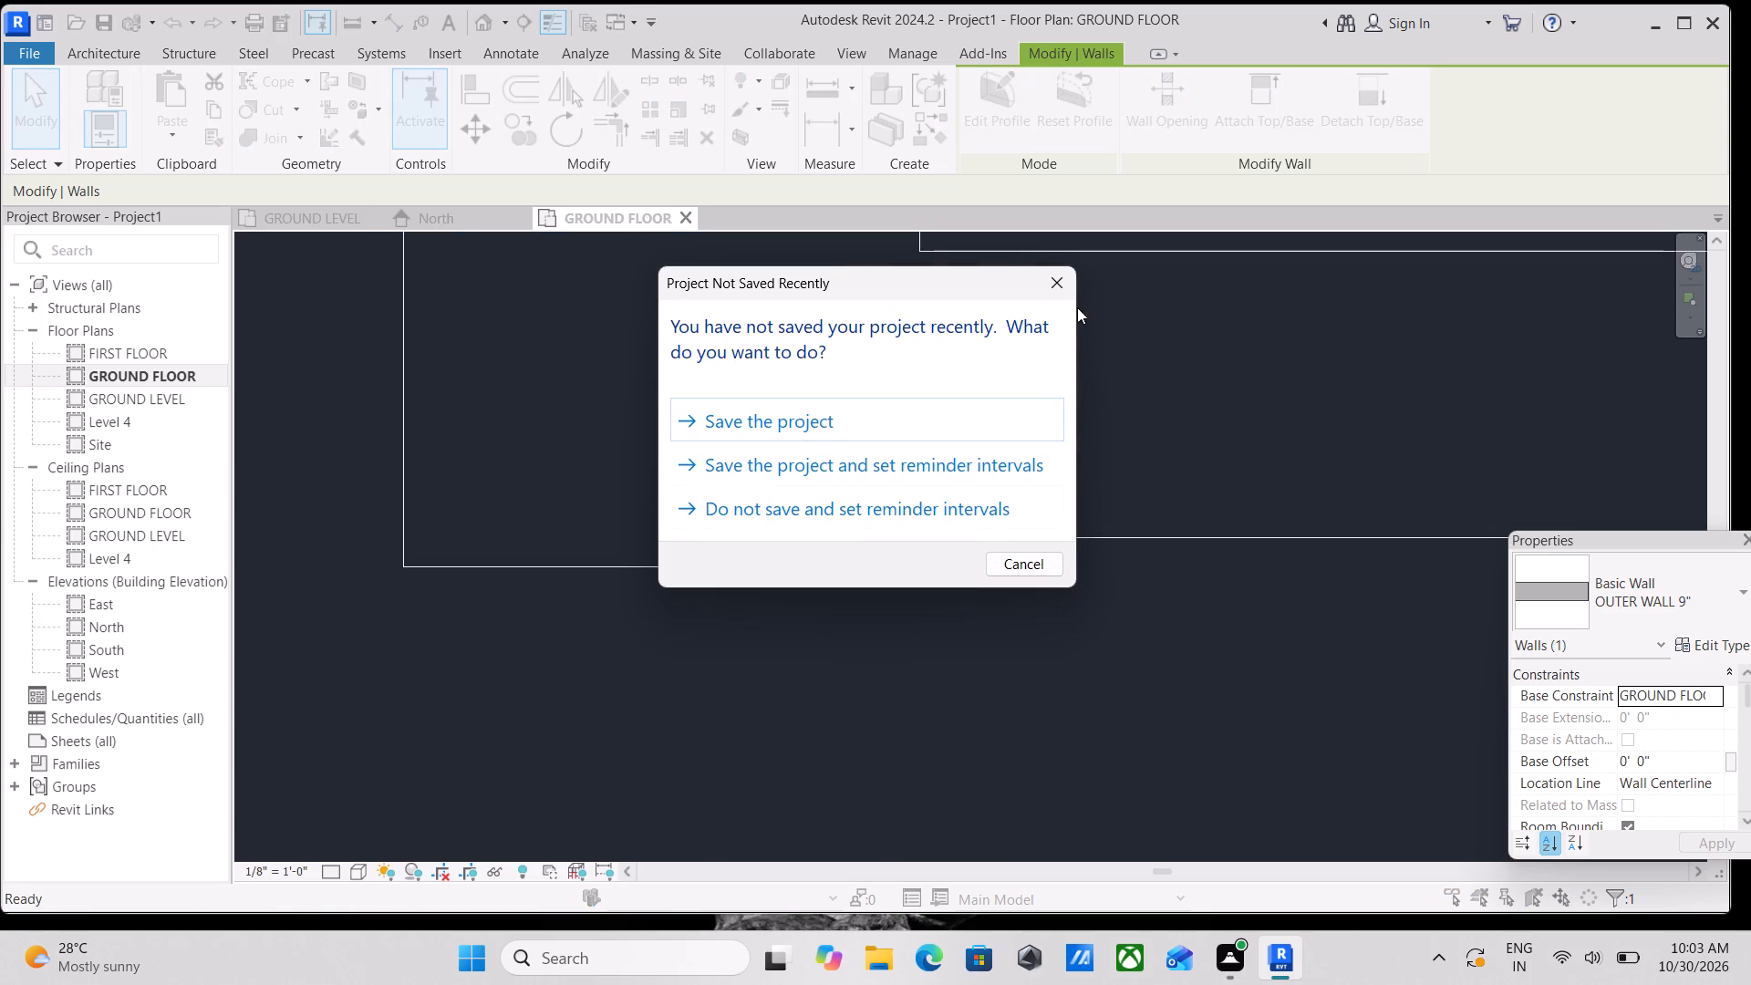
click(1053, 270)
click(1056, 534)
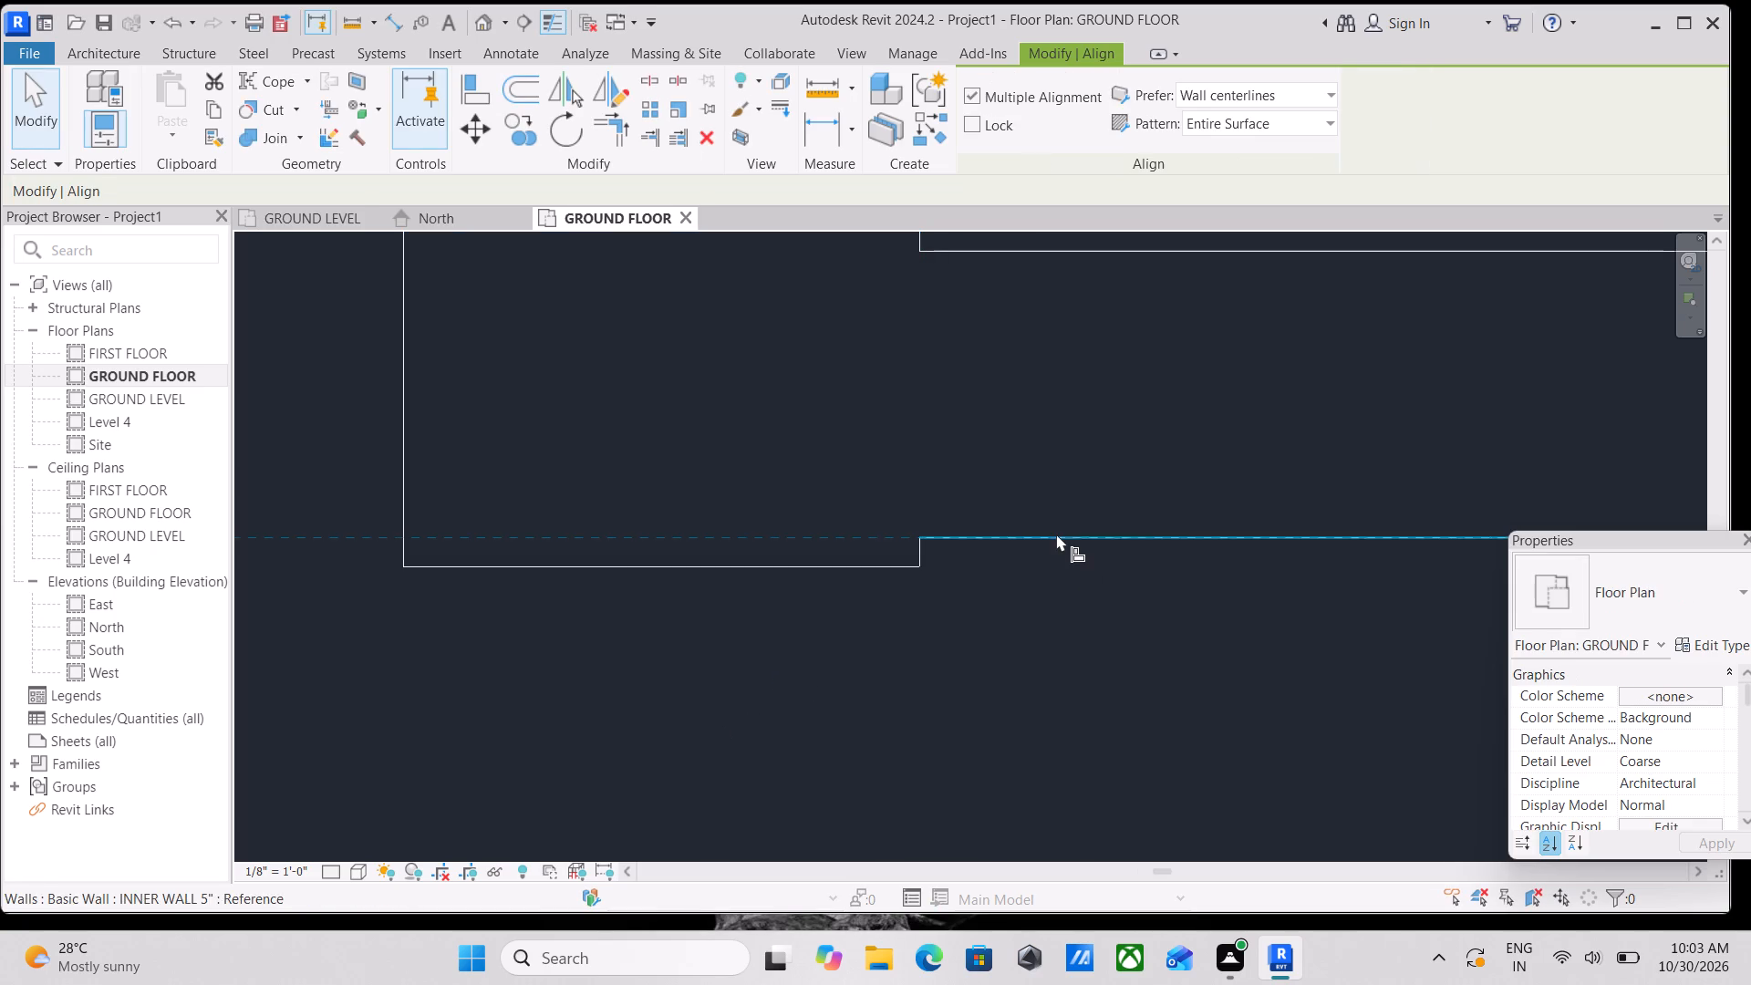
click(830, 570)
scroll(911, 578, down, 8)
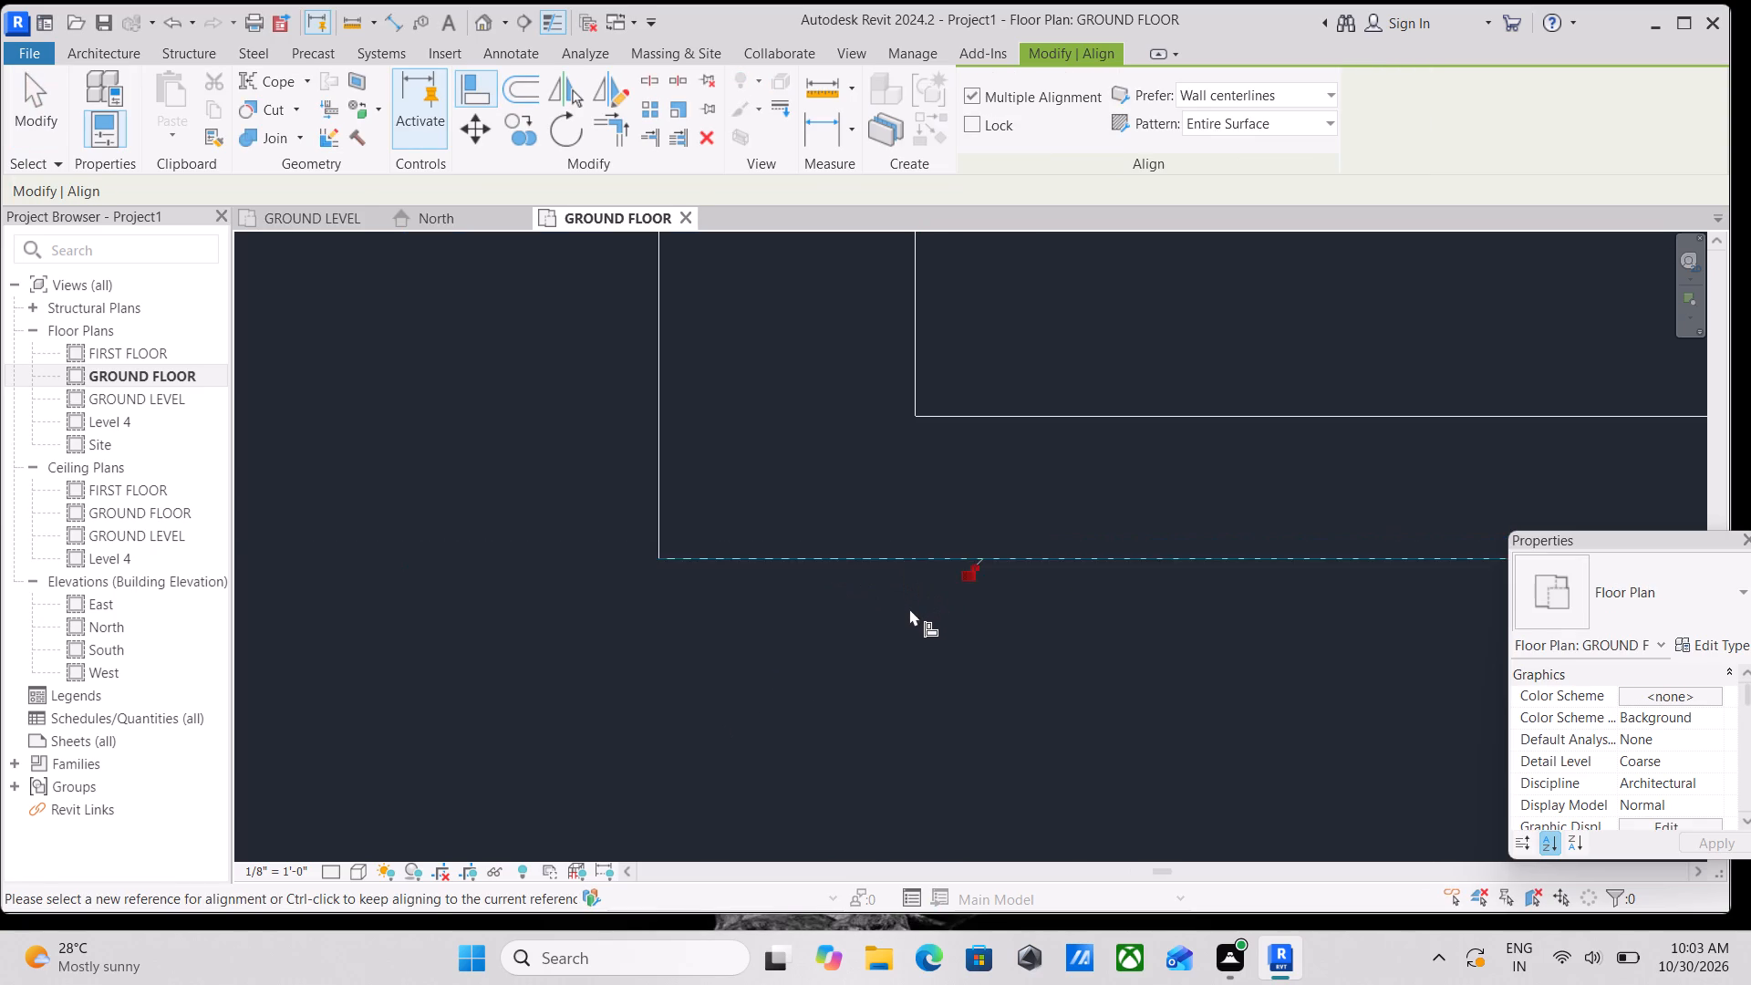
scroll(909, 608, down, 1)
key(Escape)
key(Escape)
scroll(908, 608, down, 3)
key(Escape)
scroll(908, 608, down, 4)
Examine the open area at the south end of the plan and the remaining south and east outer walls.
middle_drag(908, 608, 667, 430)
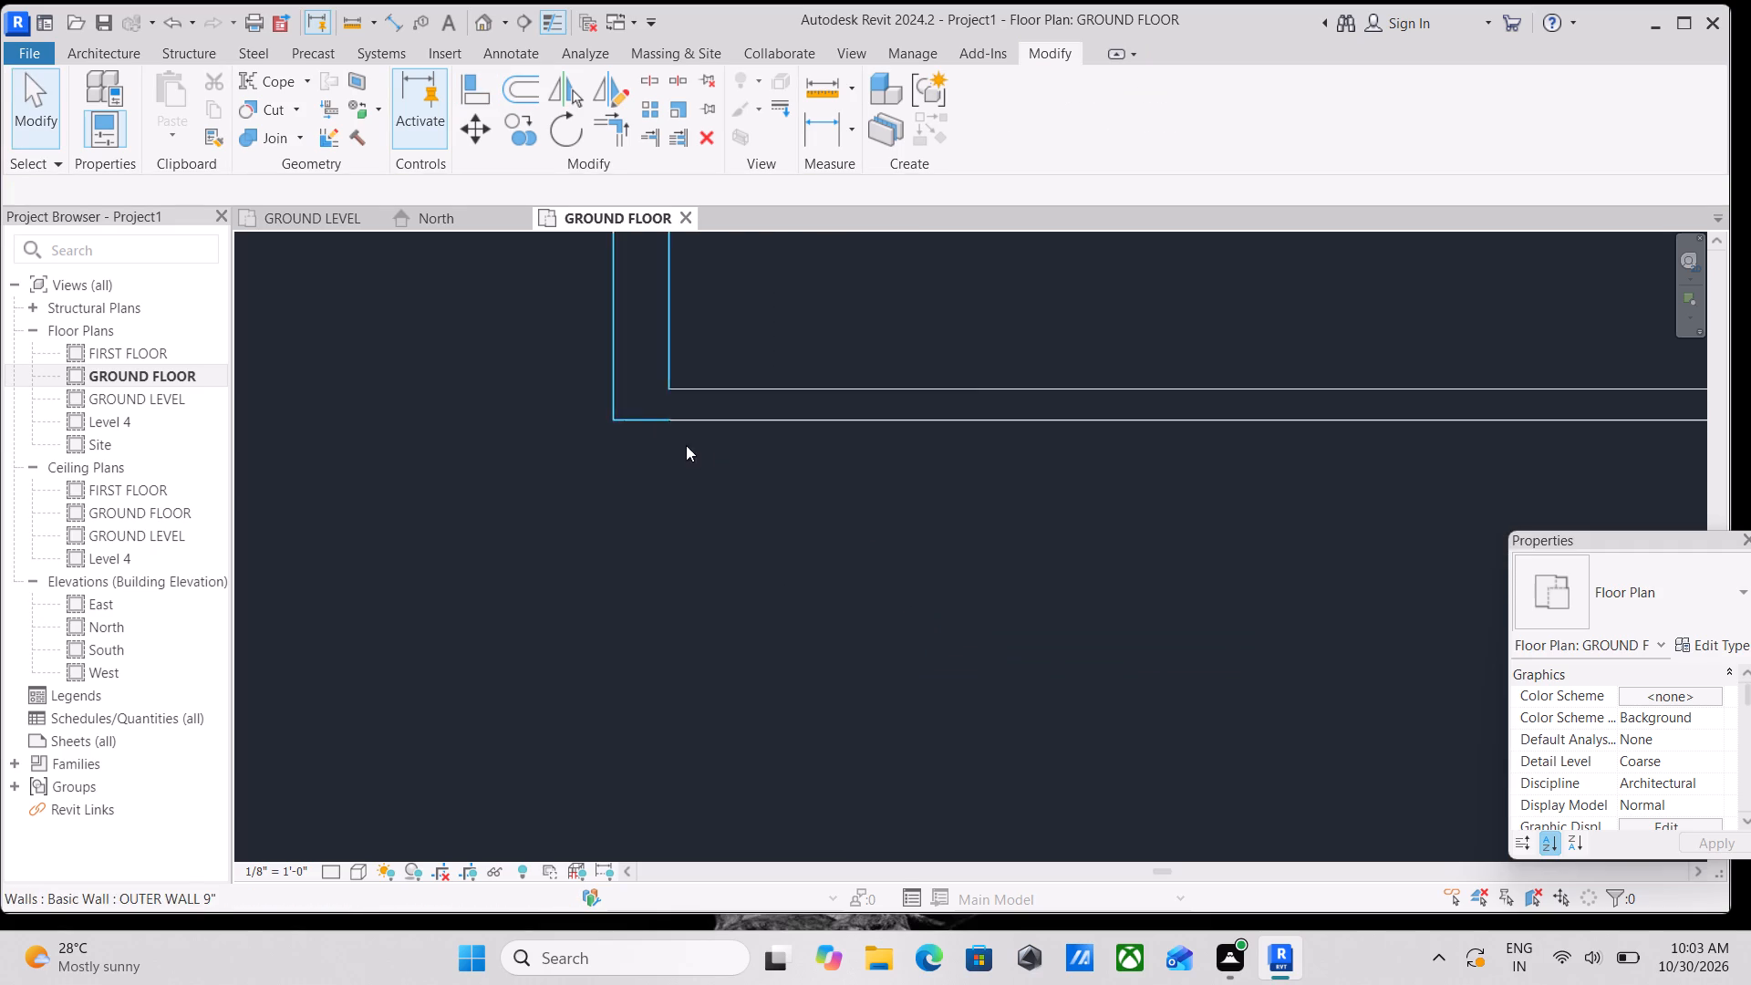
scroll(960, 537, down, 3)
scroll(1153, 562, down, 3)
middle_drag(1156, 567, 666, 400)
scroll(973, 521, down, 2)
middle_drag(973, 522, 977, 510)
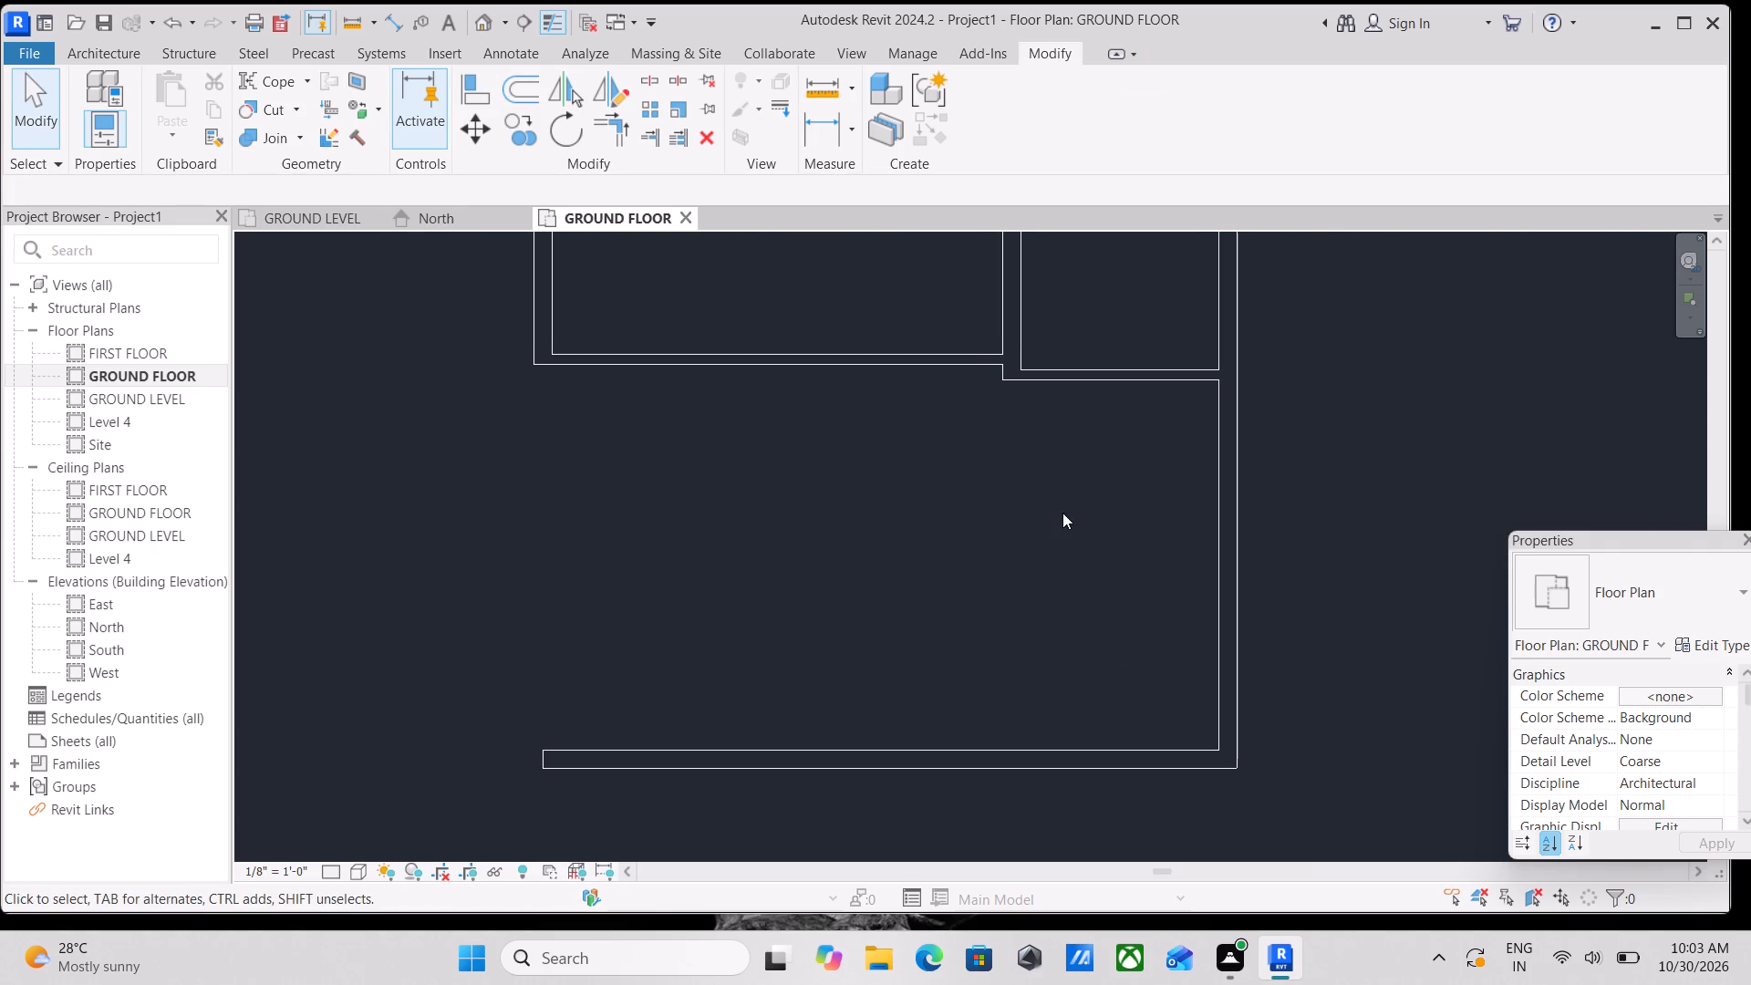
middle_drag(1062, 513, 921, 565)
scroll(921, 565, down, 1)
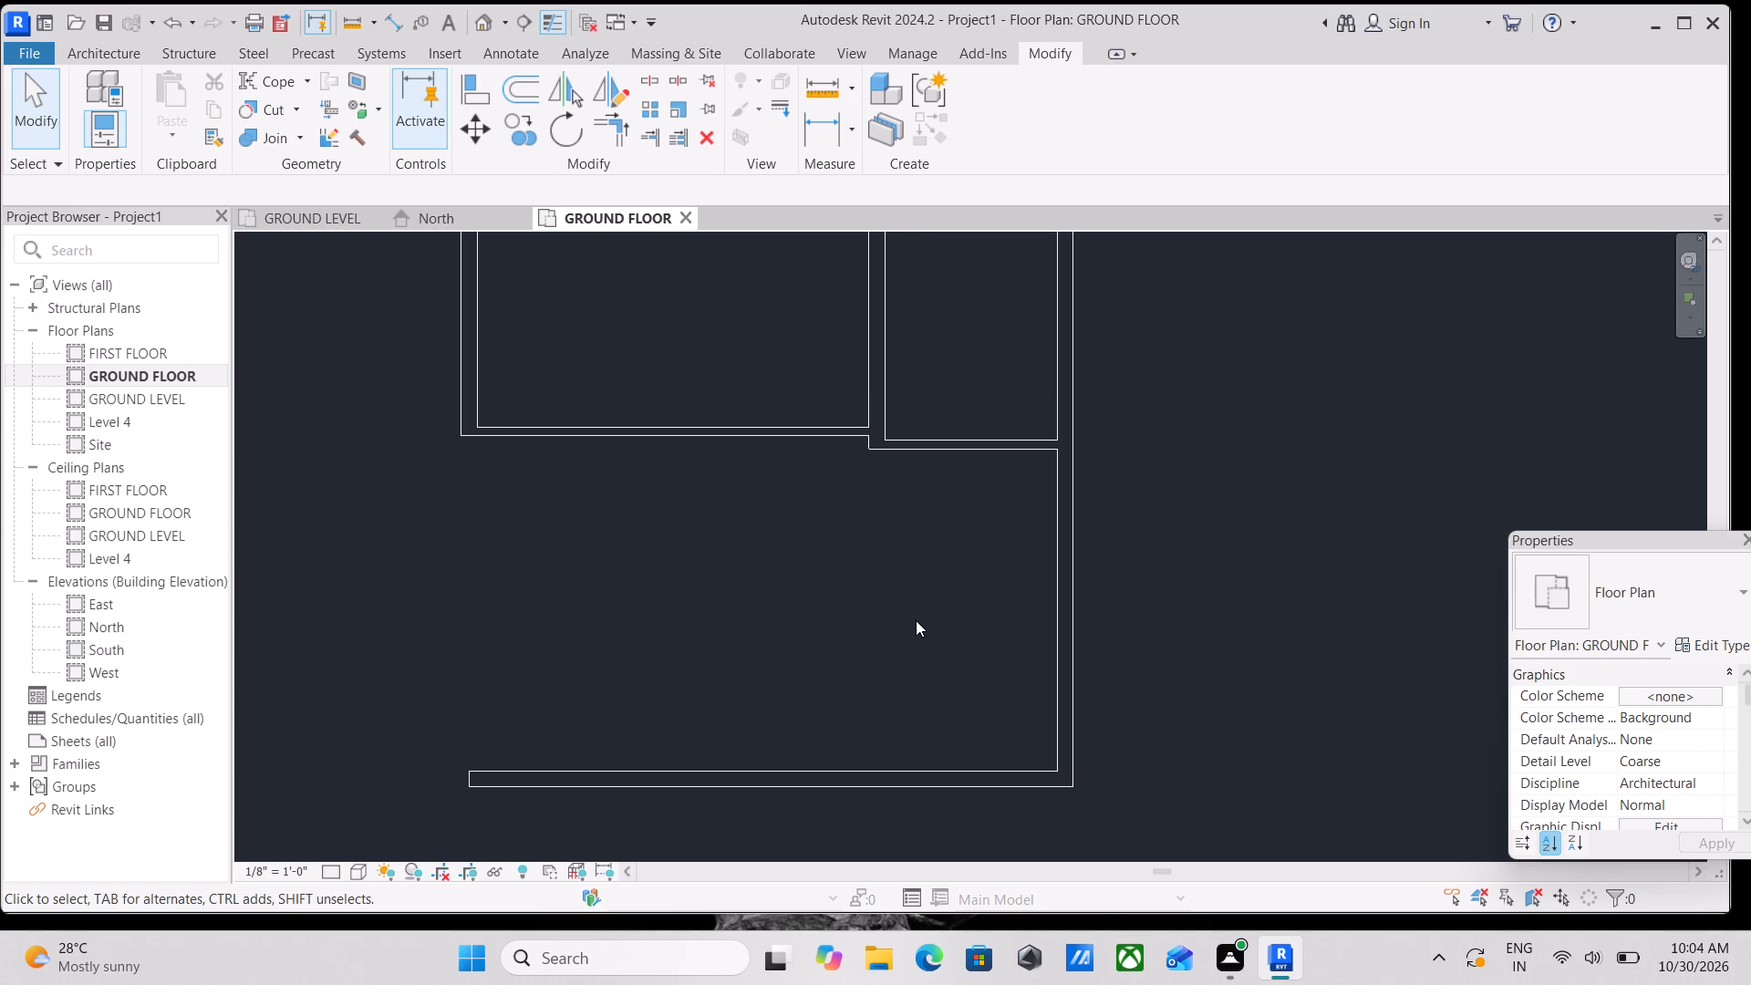
scroll(966, 671, down, 1)
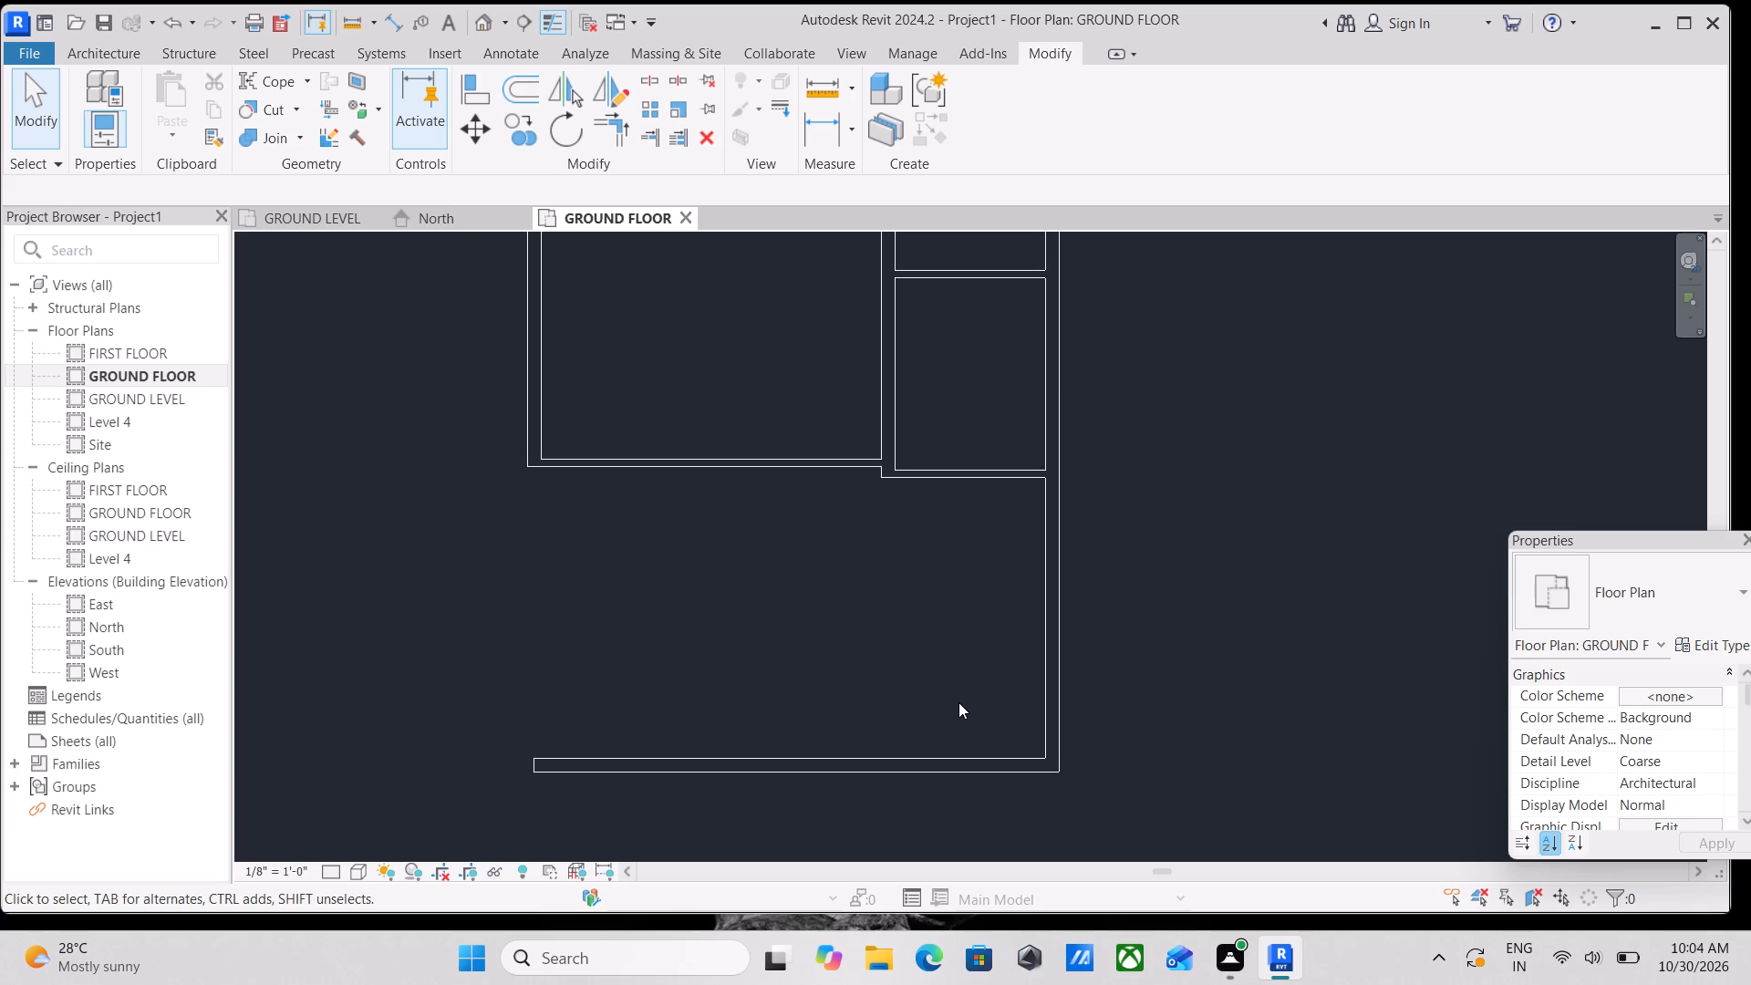
Delete the south OUTER WALL 9" that closes off the open area at the plan's south end.
click(871, 761)
right_click(871, 761)
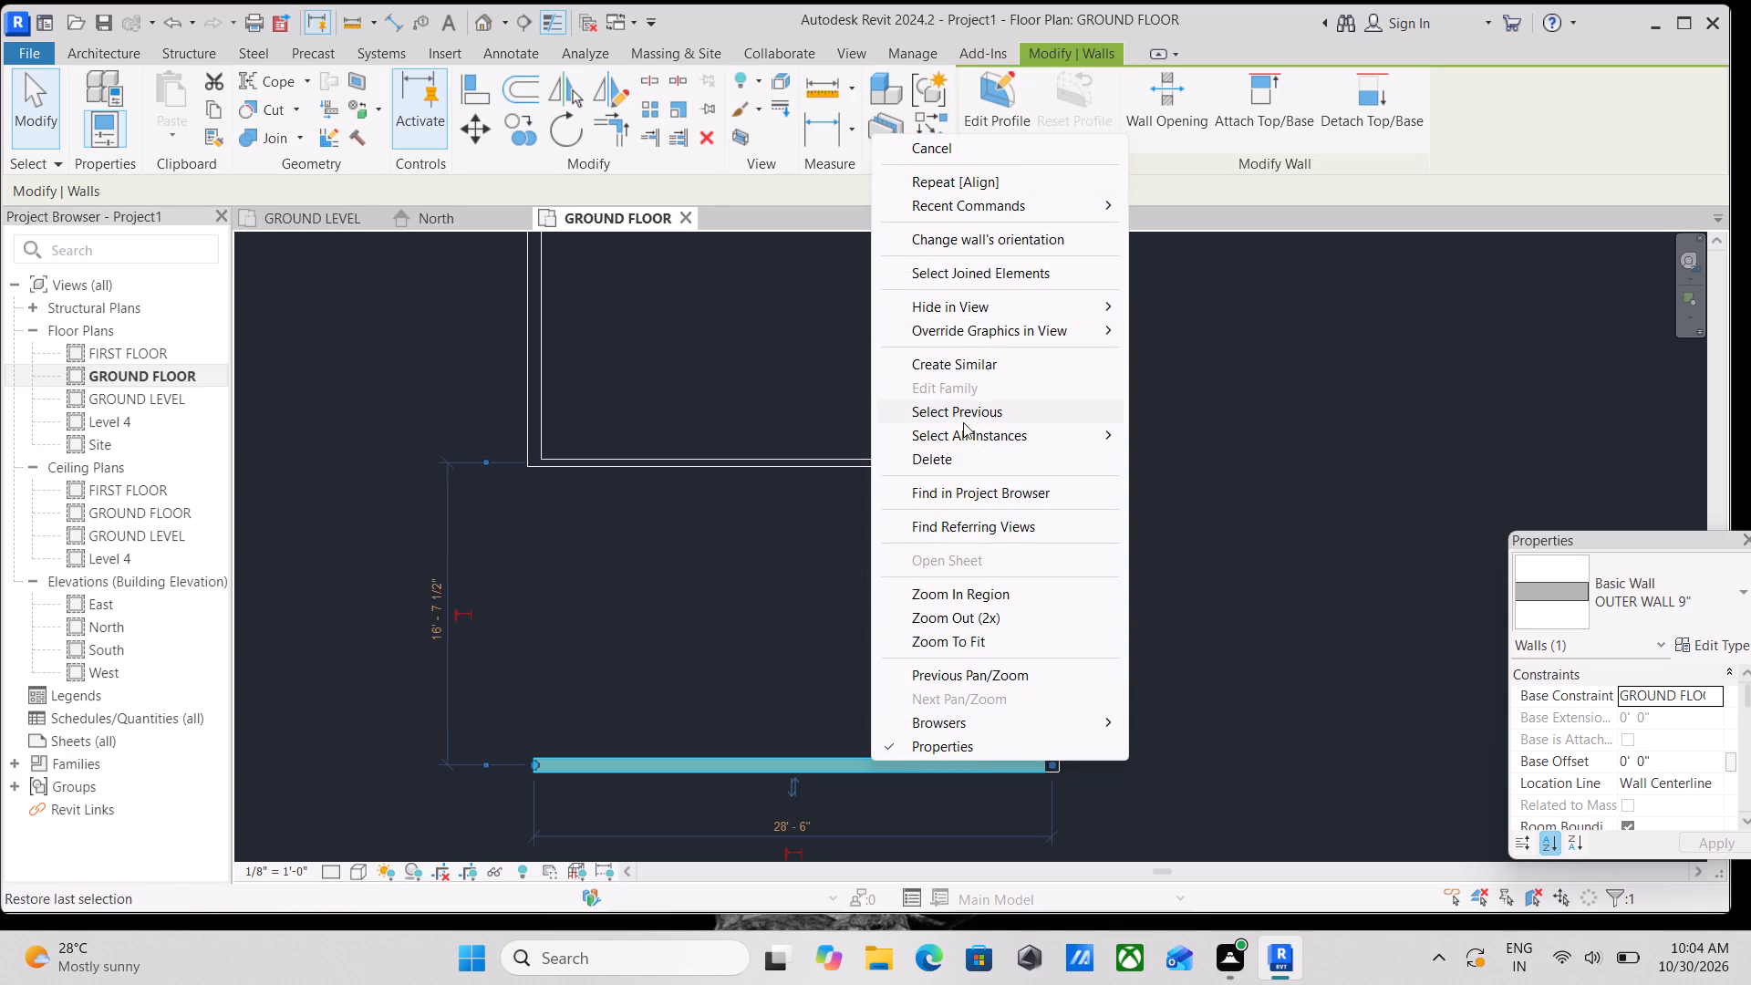
click(963, 465)
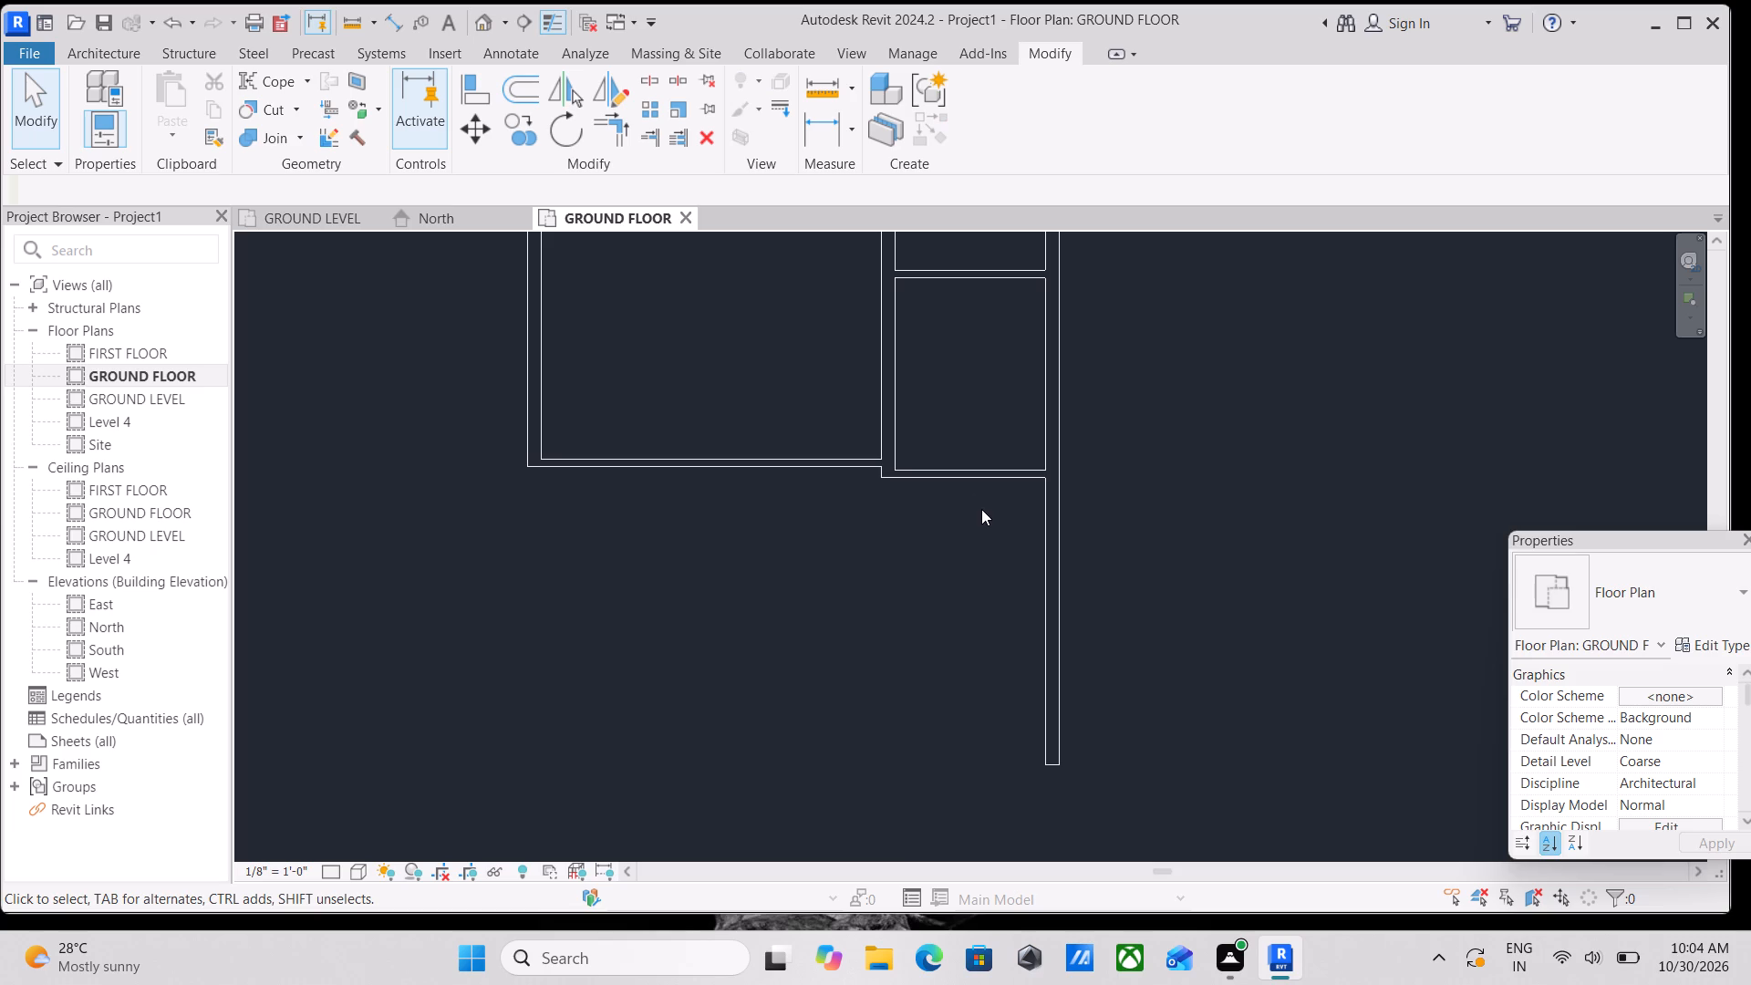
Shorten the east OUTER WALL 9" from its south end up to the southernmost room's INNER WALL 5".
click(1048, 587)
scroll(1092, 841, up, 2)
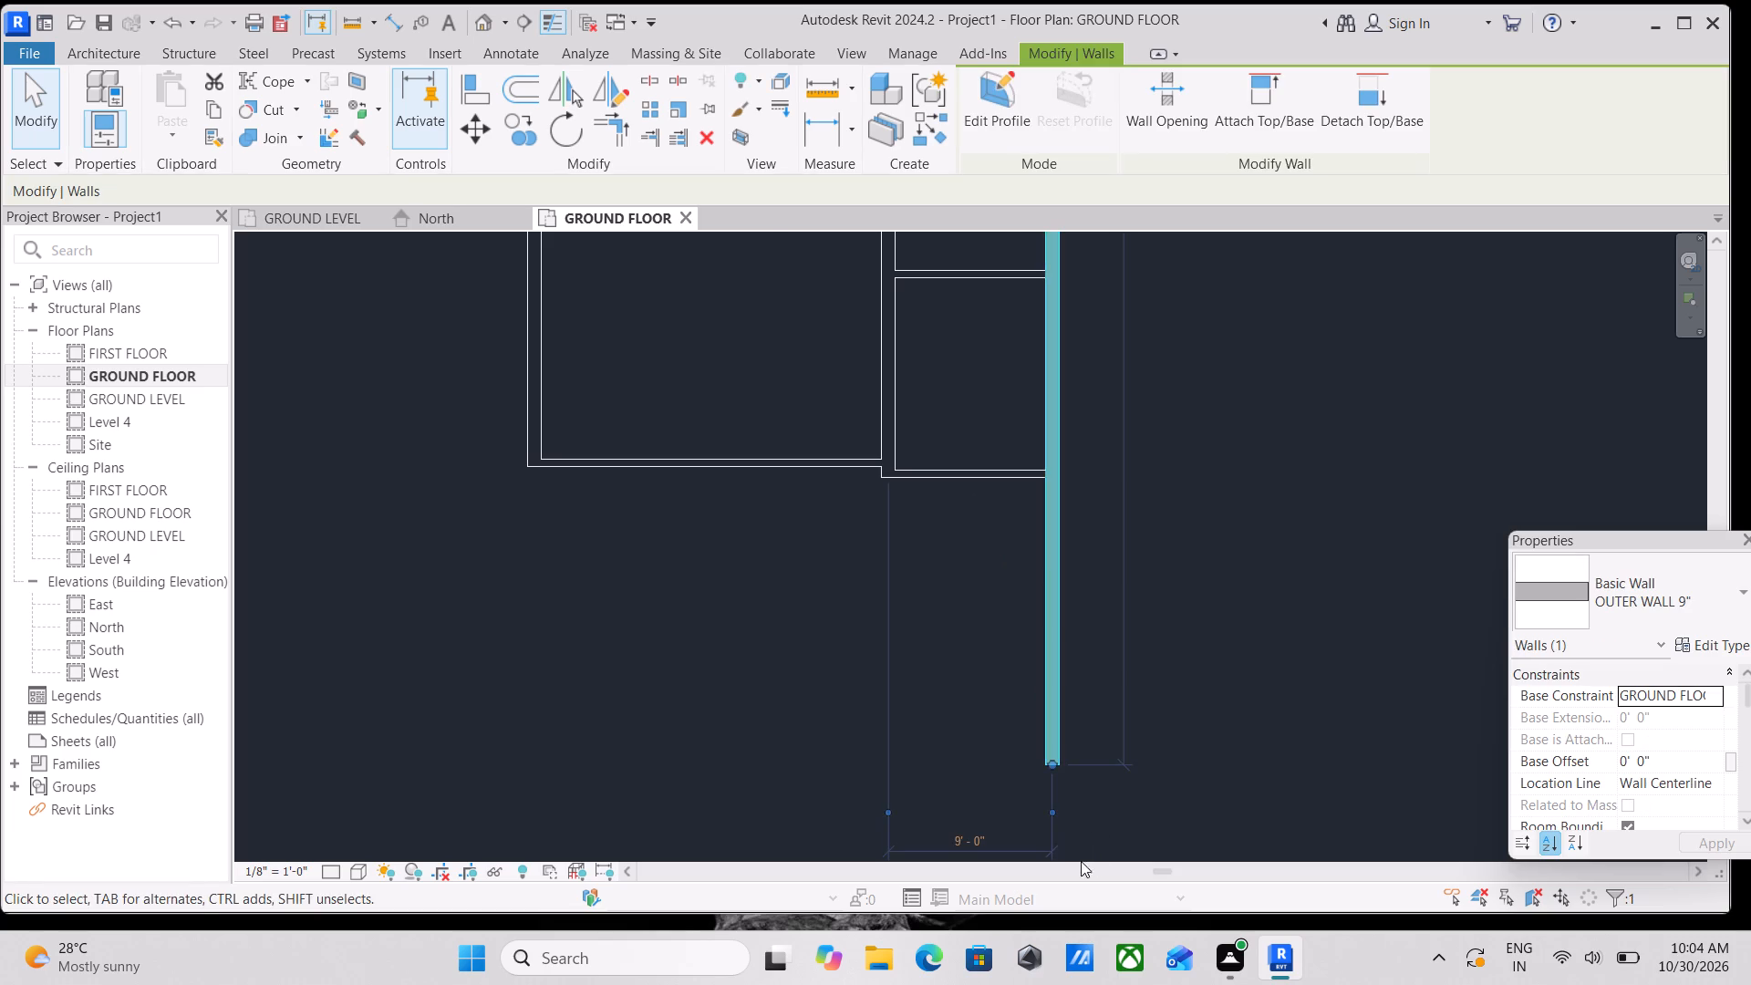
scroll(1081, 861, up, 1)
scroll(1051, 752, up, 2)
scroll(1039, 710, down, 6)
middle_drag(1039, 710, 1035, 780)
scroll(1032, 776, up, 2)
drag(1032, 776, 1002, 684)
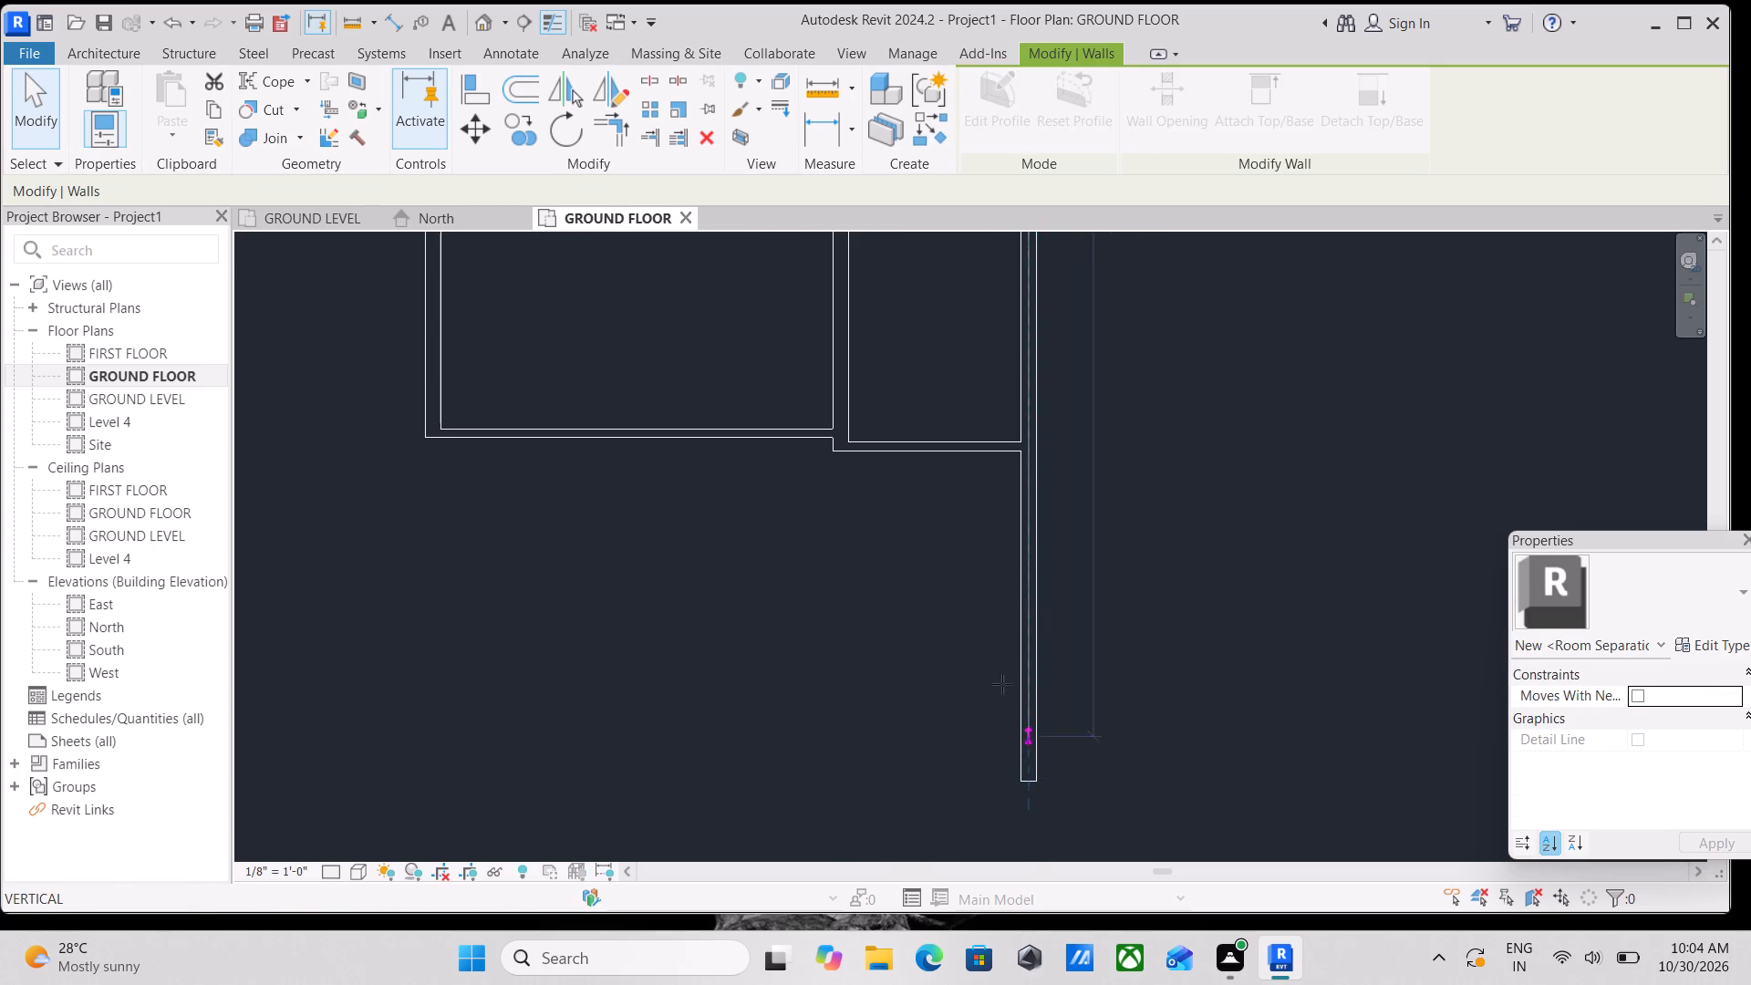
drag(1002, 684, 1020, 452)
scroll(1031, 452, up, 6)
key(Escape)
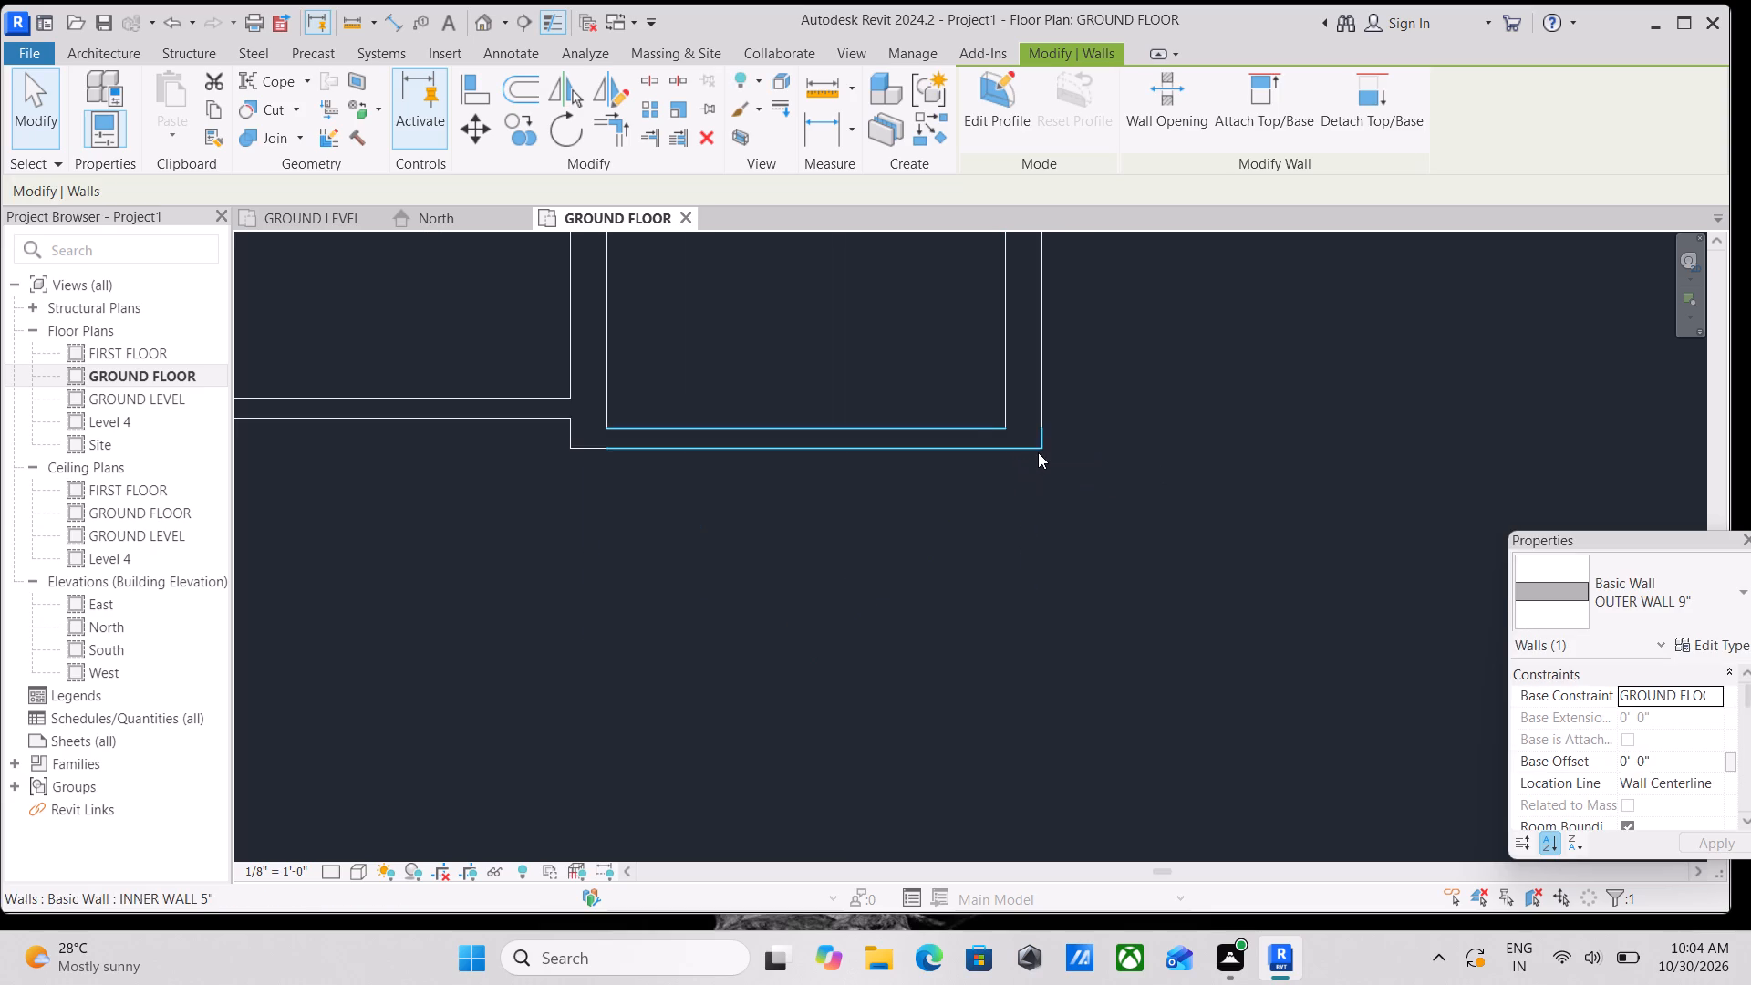
Extend the east OUTER WALL 9" southward again, well past the southernmost room's INNER WALL 5".
scroll(1102, 470, down, 4)
scroll(673, 509, down, 3)
middle_drag(674, 513, 783, 579)
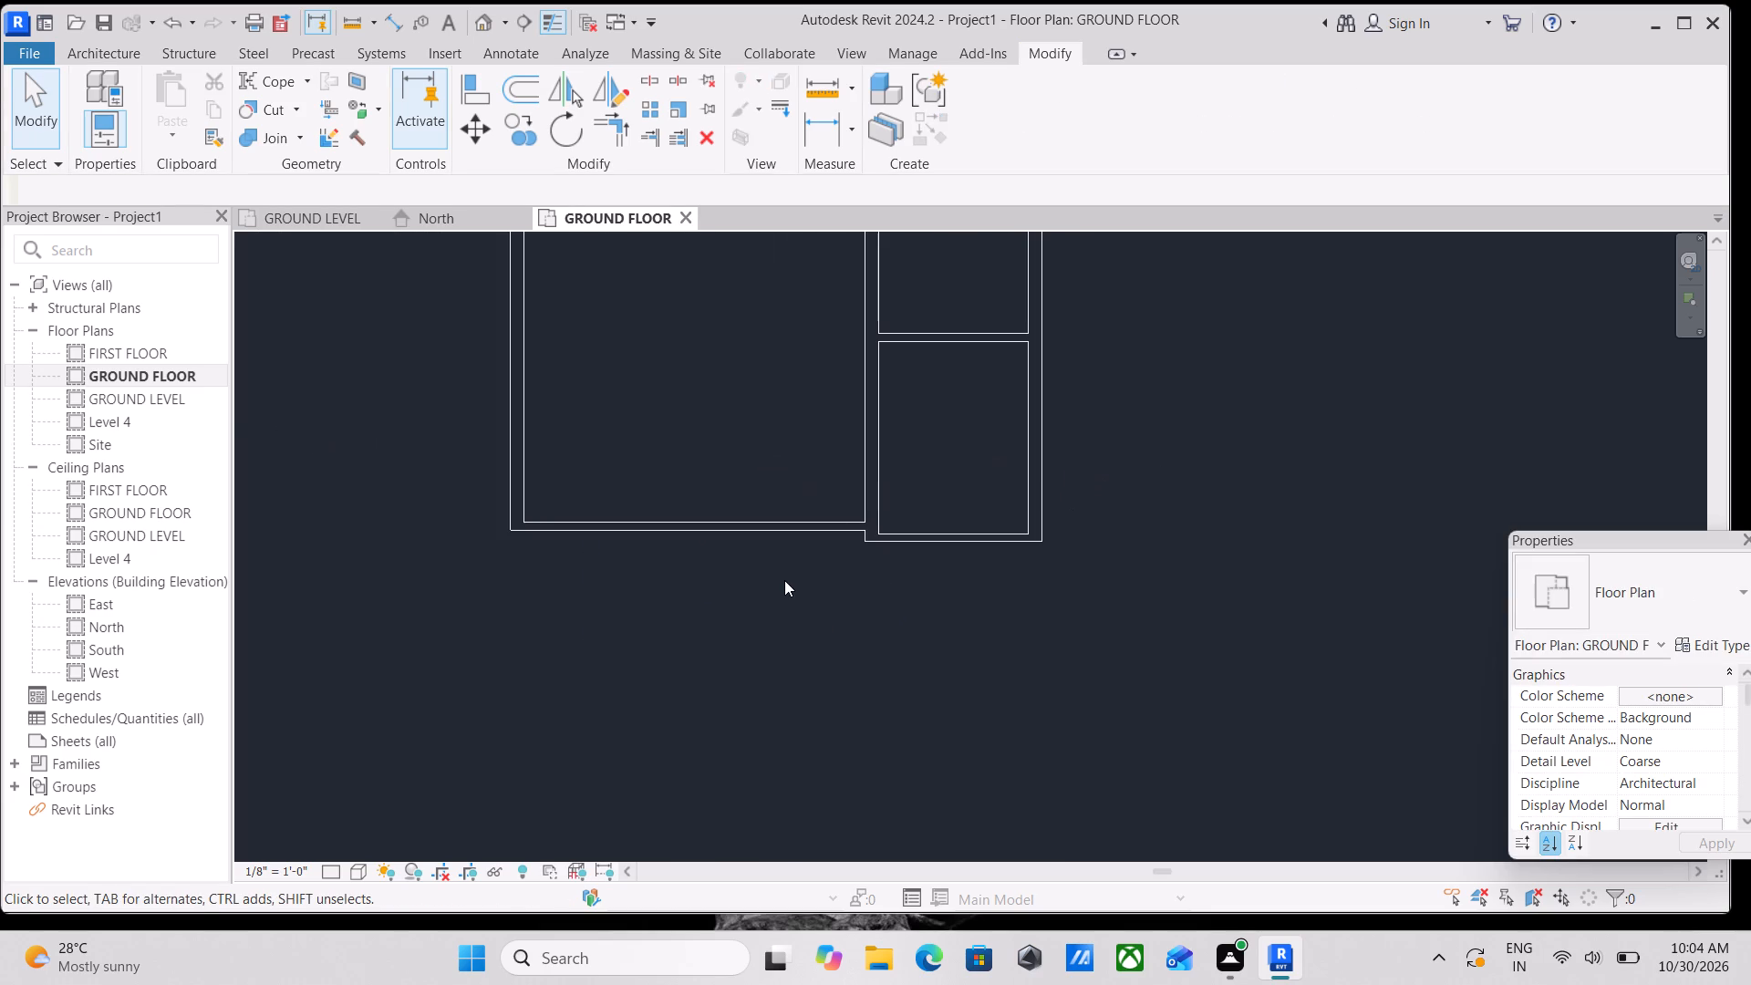
scroll(788, 600, down, 7)
middle_drag(810, 618, 811, 584)
scroll(811, 584, up, 1)
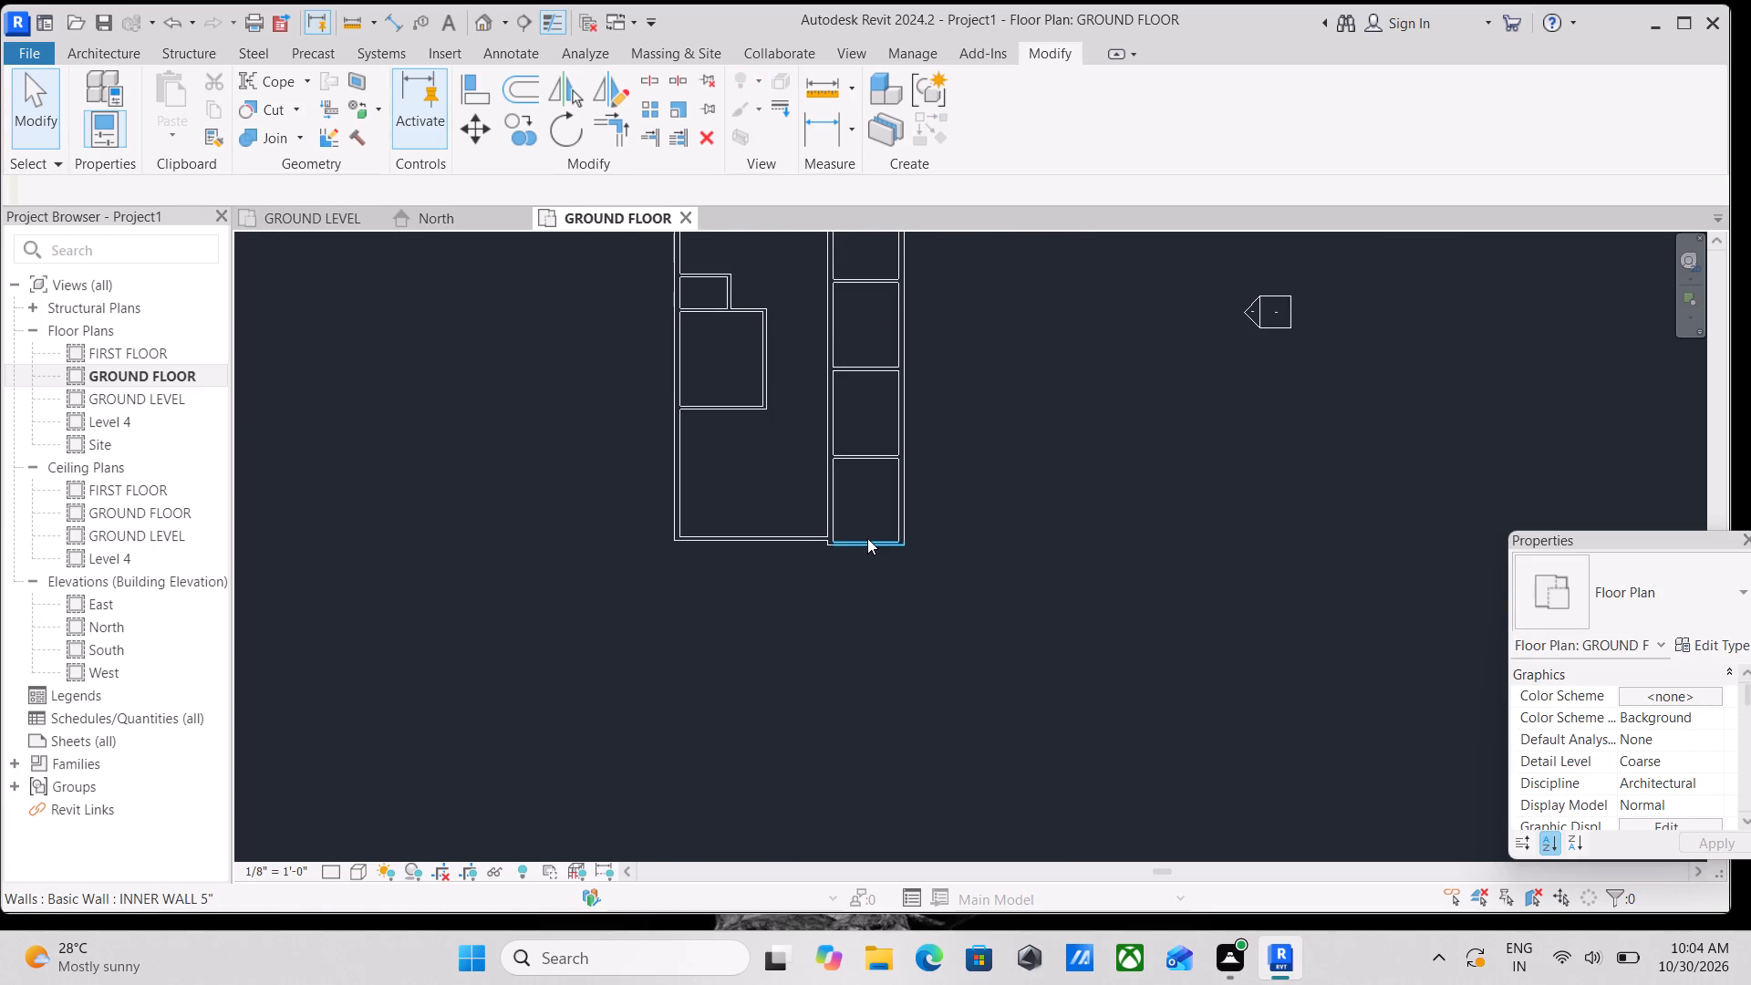
scroll(867, 538, up, 6)
click(920, 542)
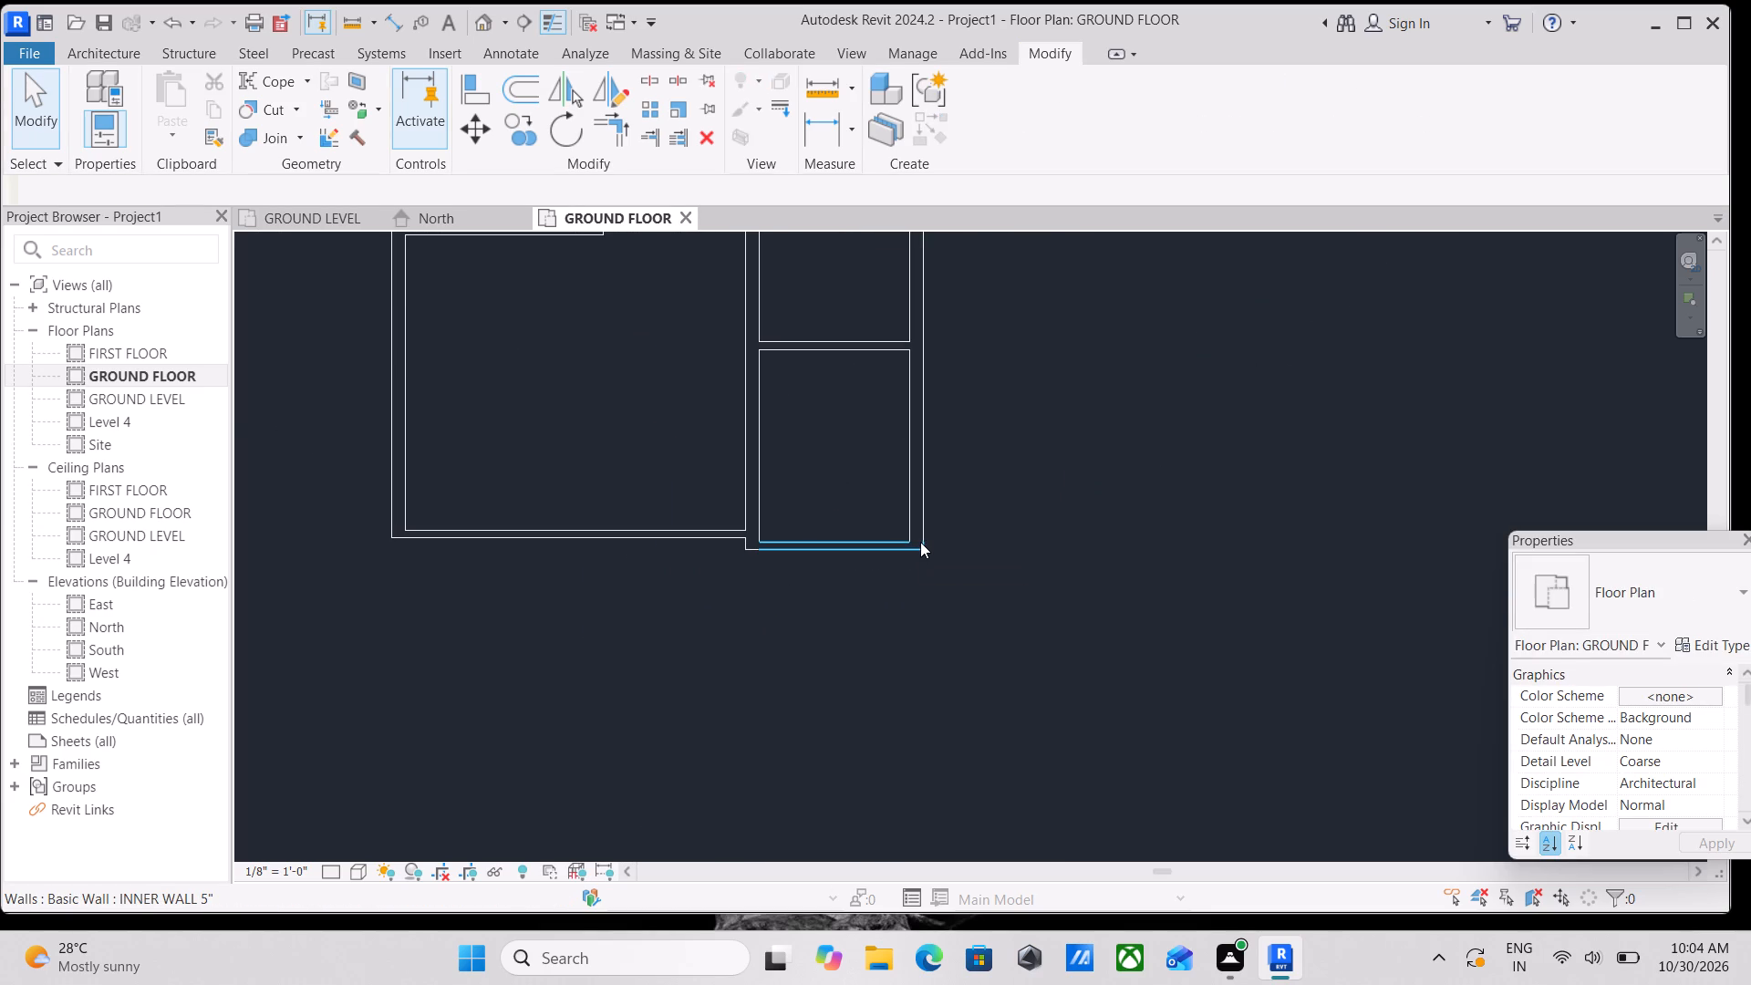
click(920, 501)
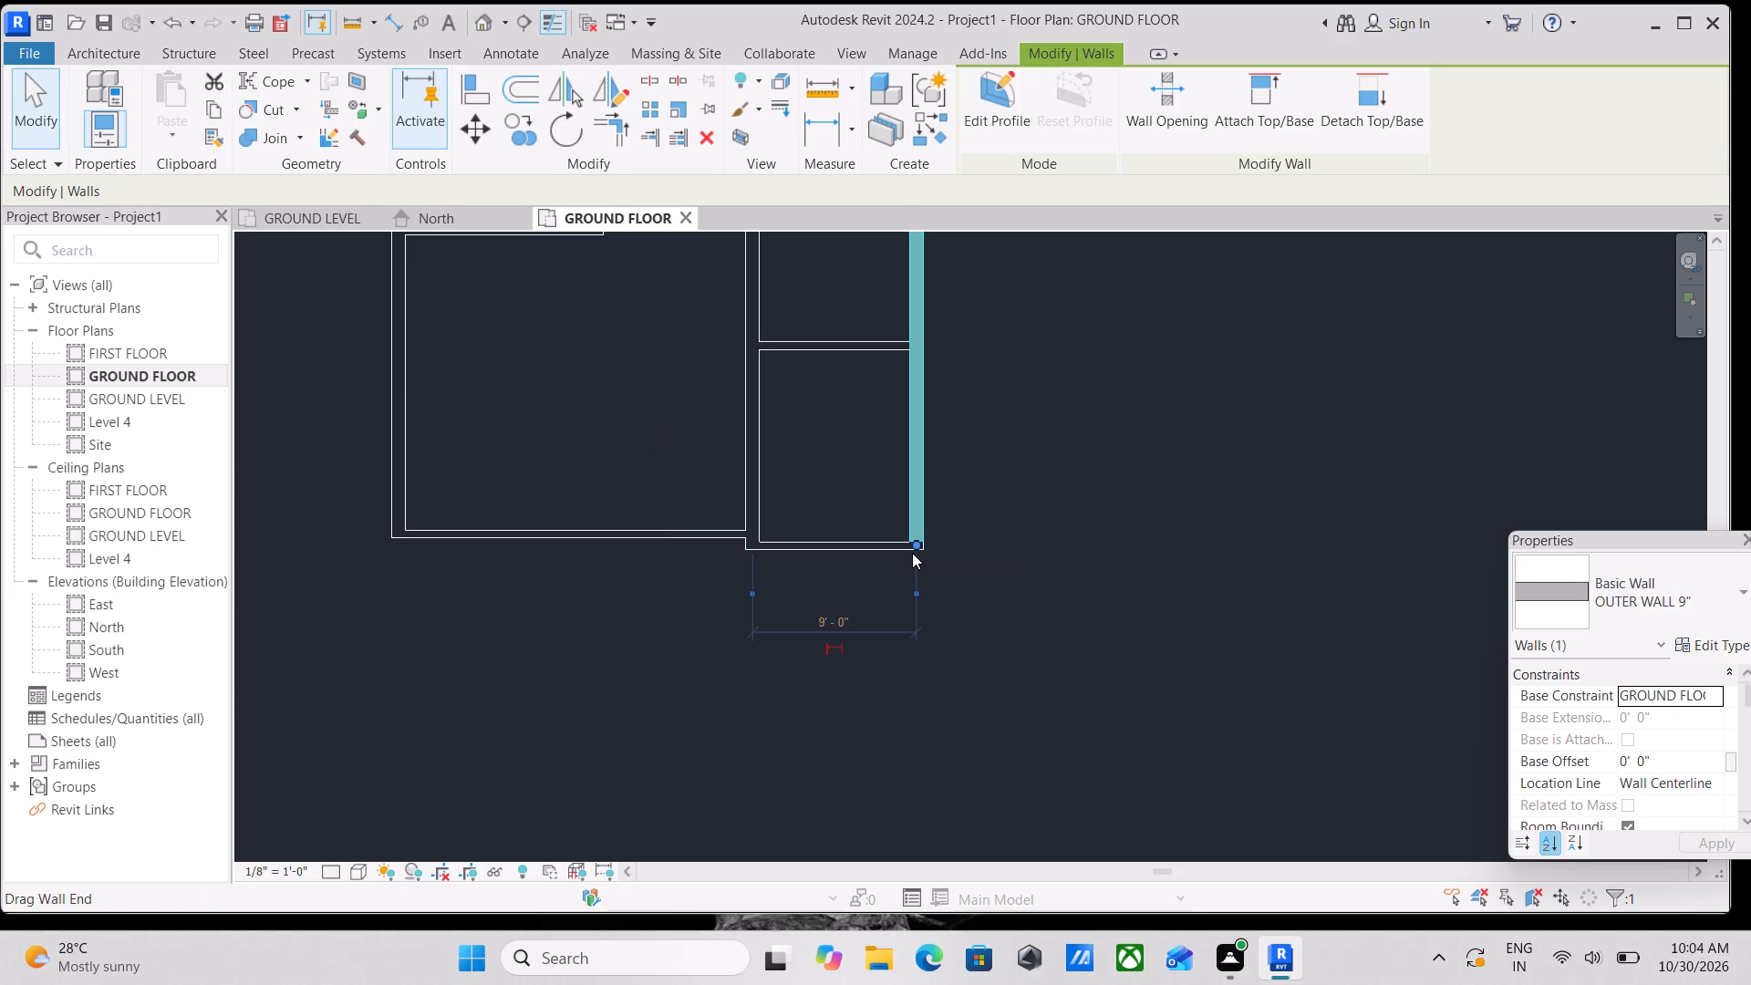
drag(916, 541, 917, 656)
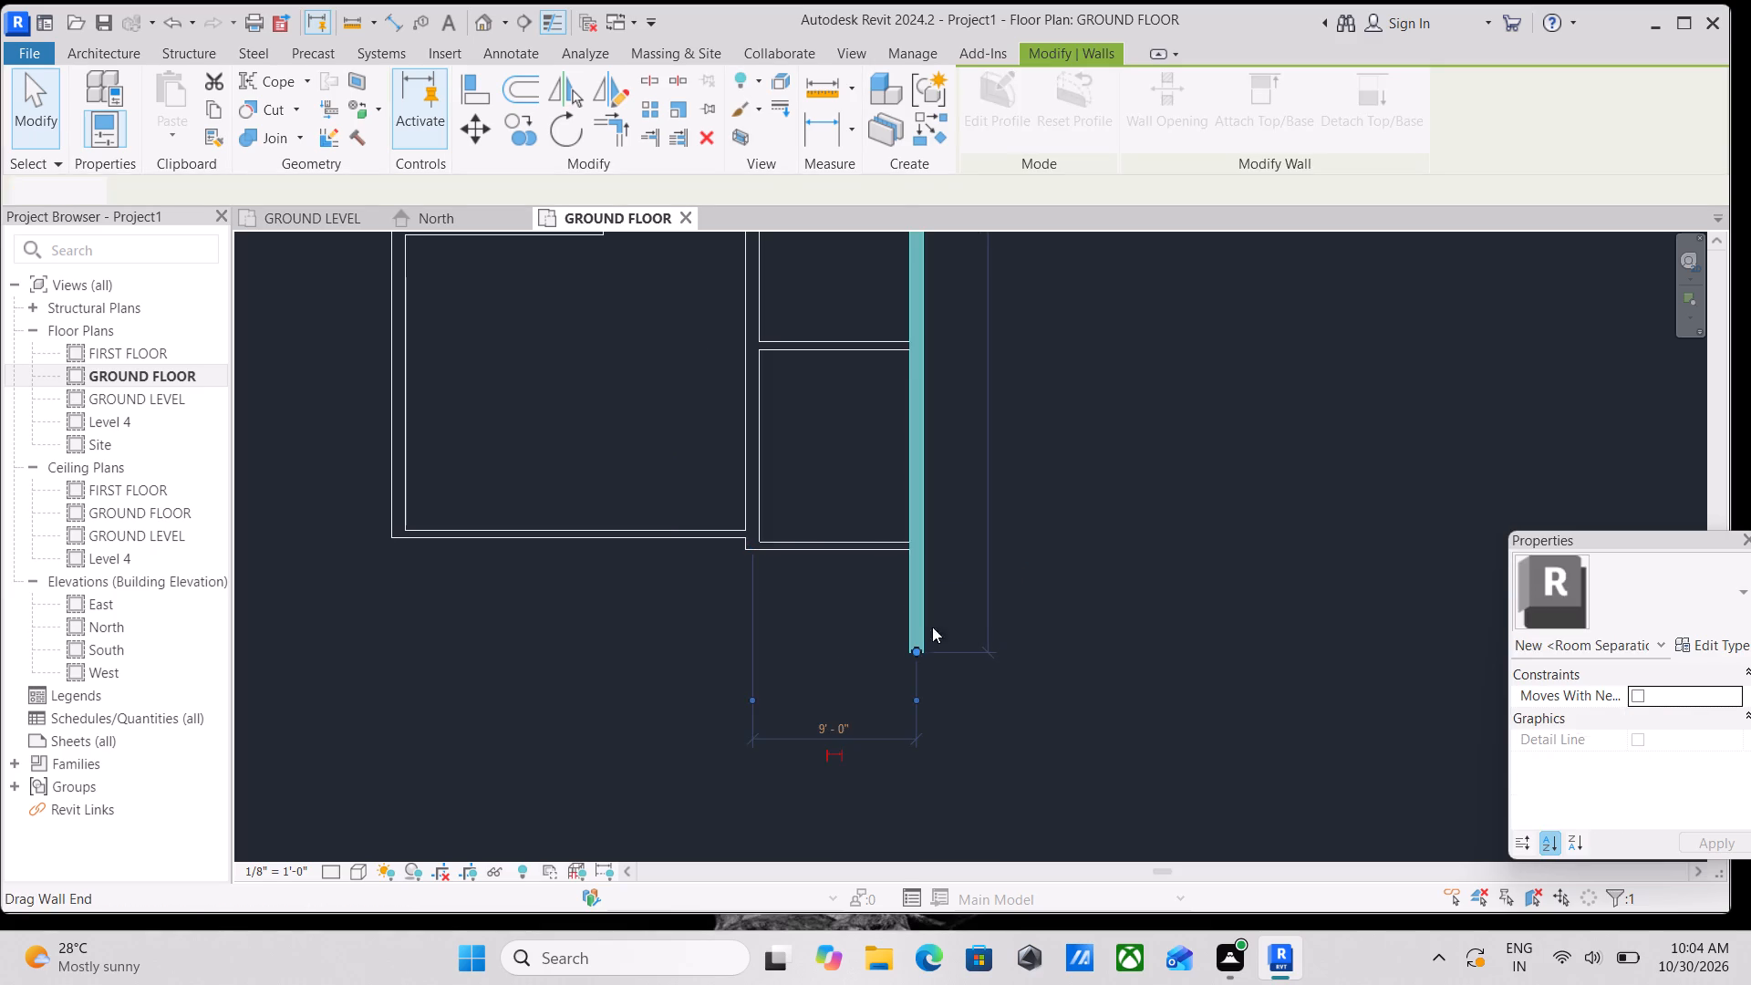
scroll(948, 605, down, 2)
middle_drag(948, 605, 961, 571)
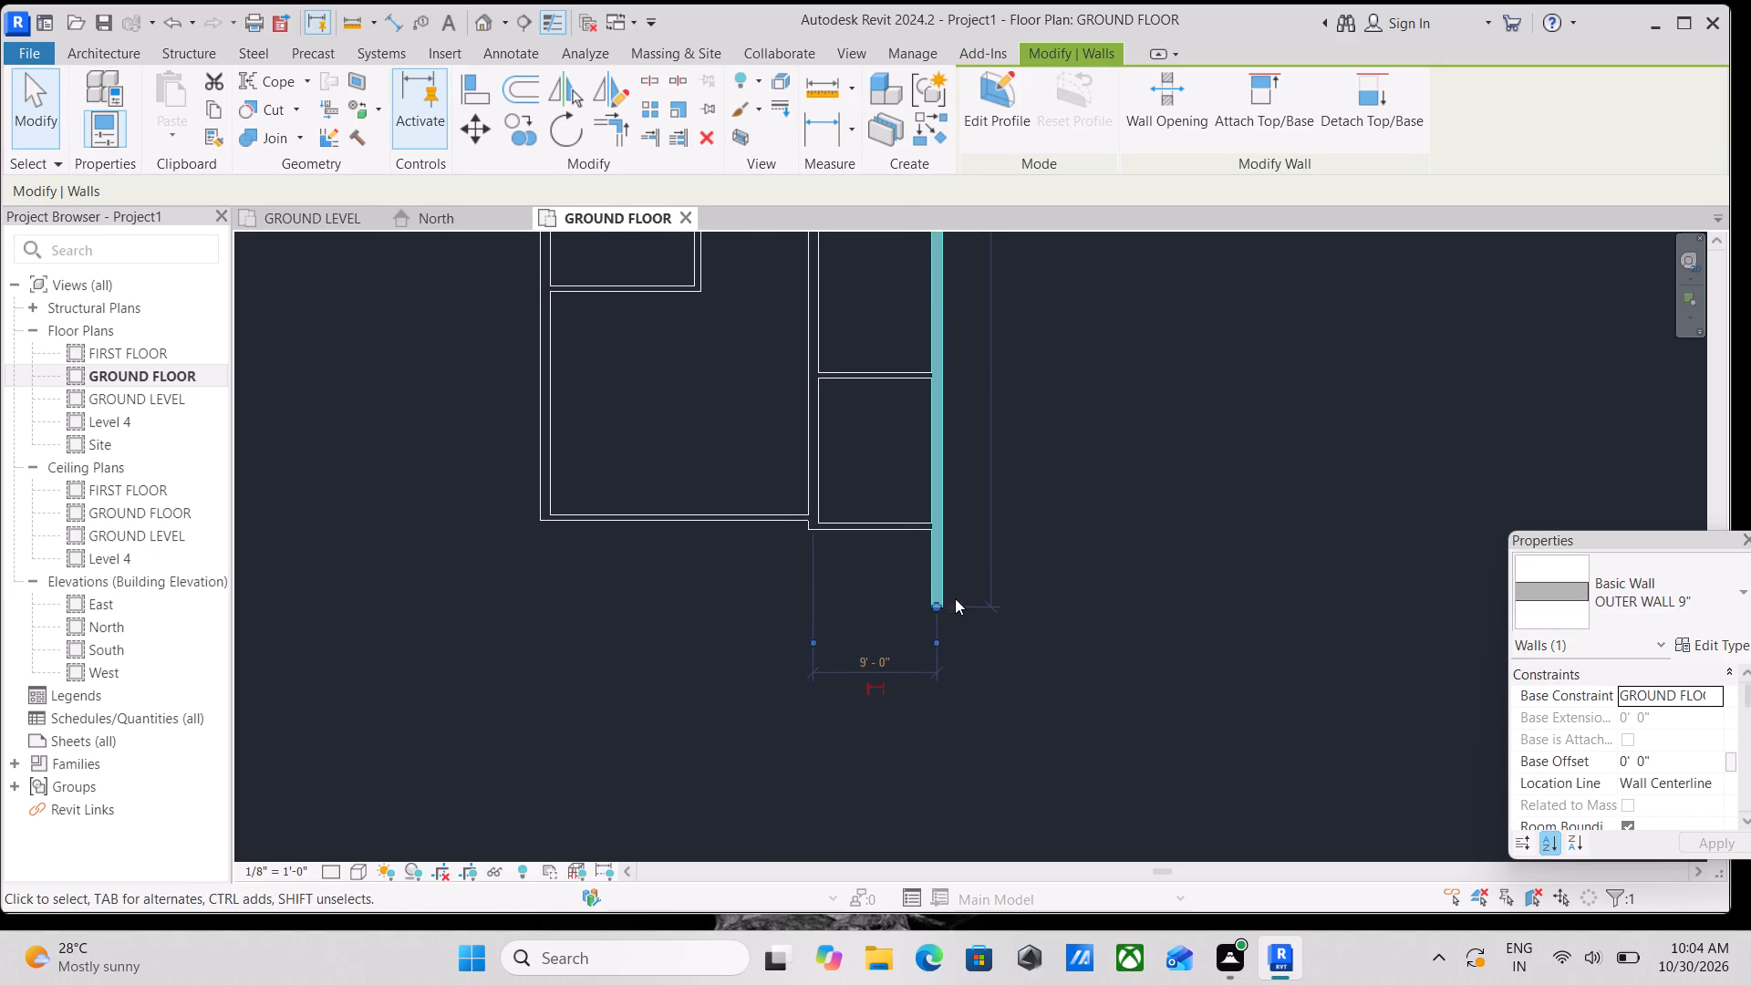
drag(937, 604, 937, 723)
key(Escape)
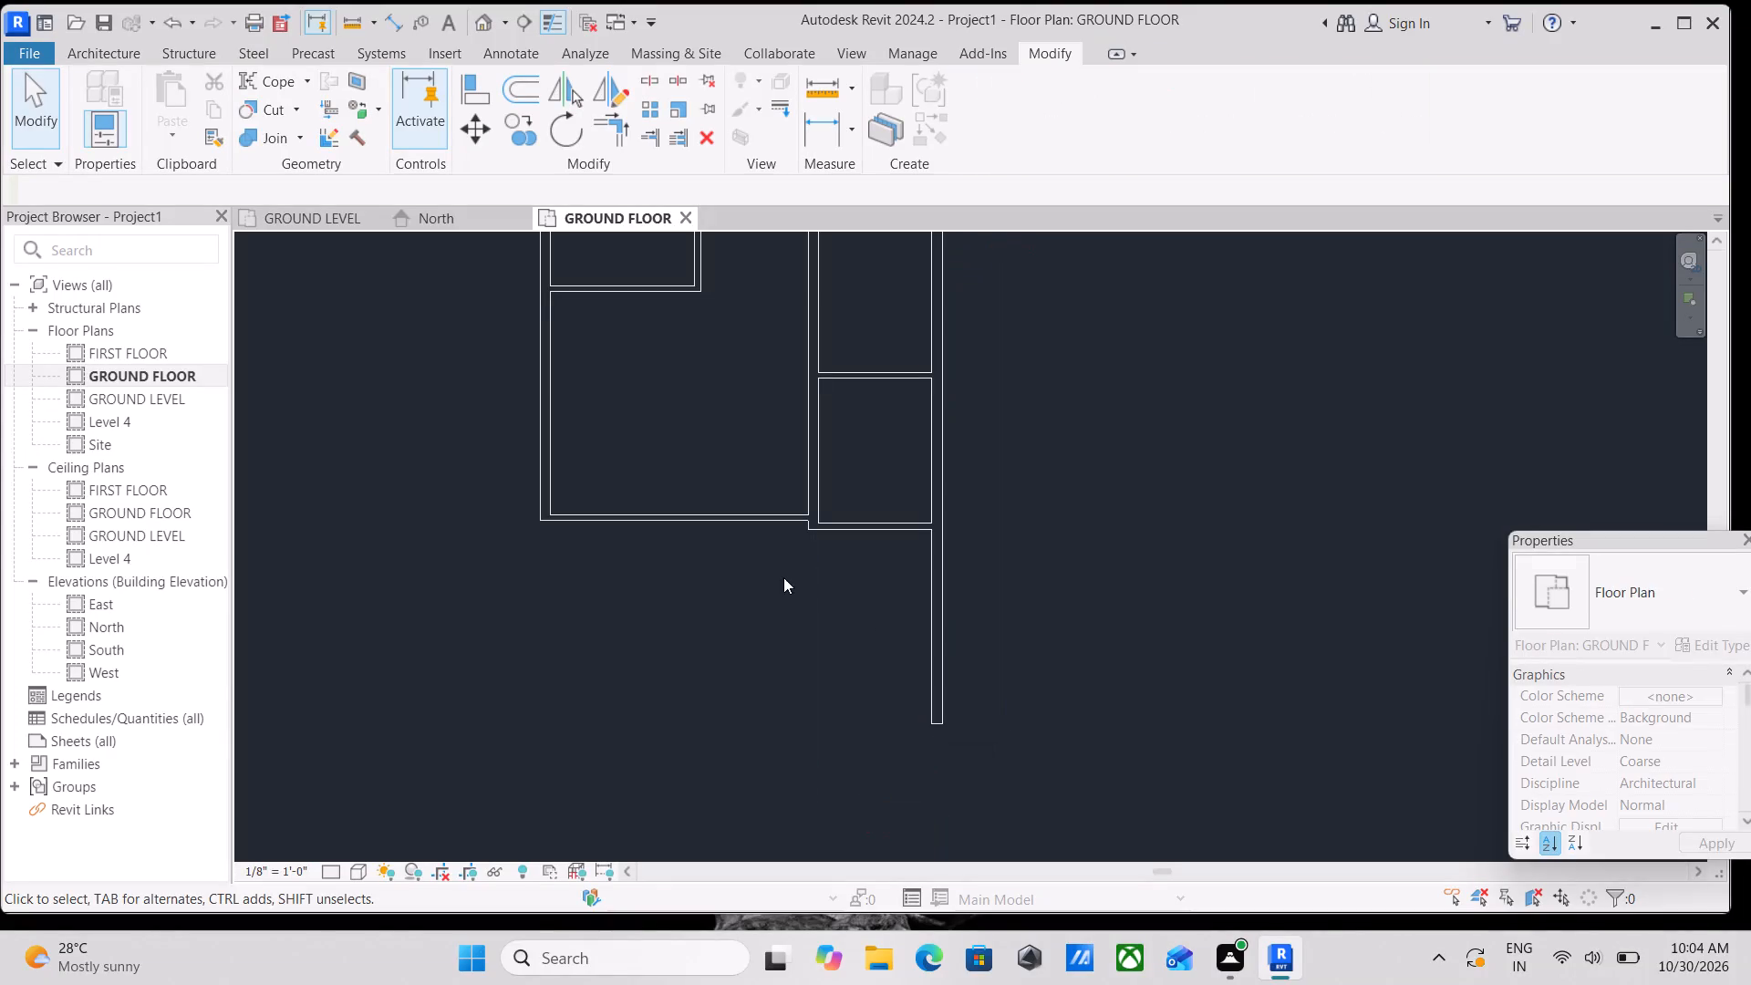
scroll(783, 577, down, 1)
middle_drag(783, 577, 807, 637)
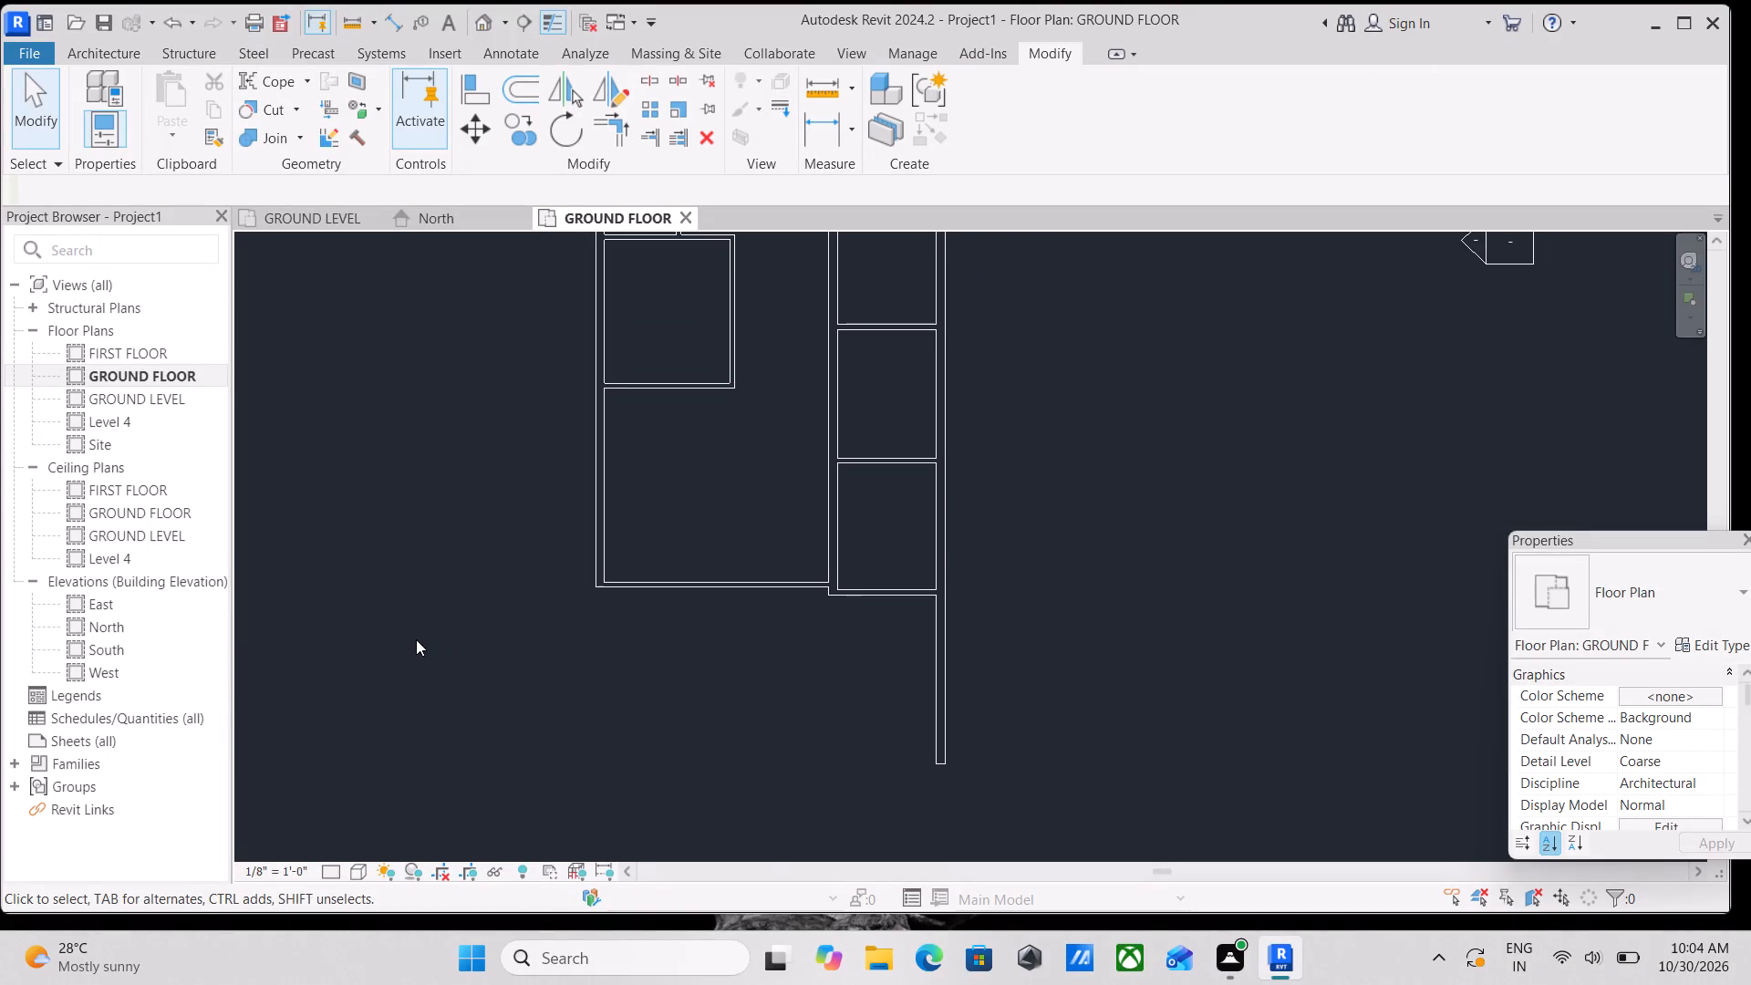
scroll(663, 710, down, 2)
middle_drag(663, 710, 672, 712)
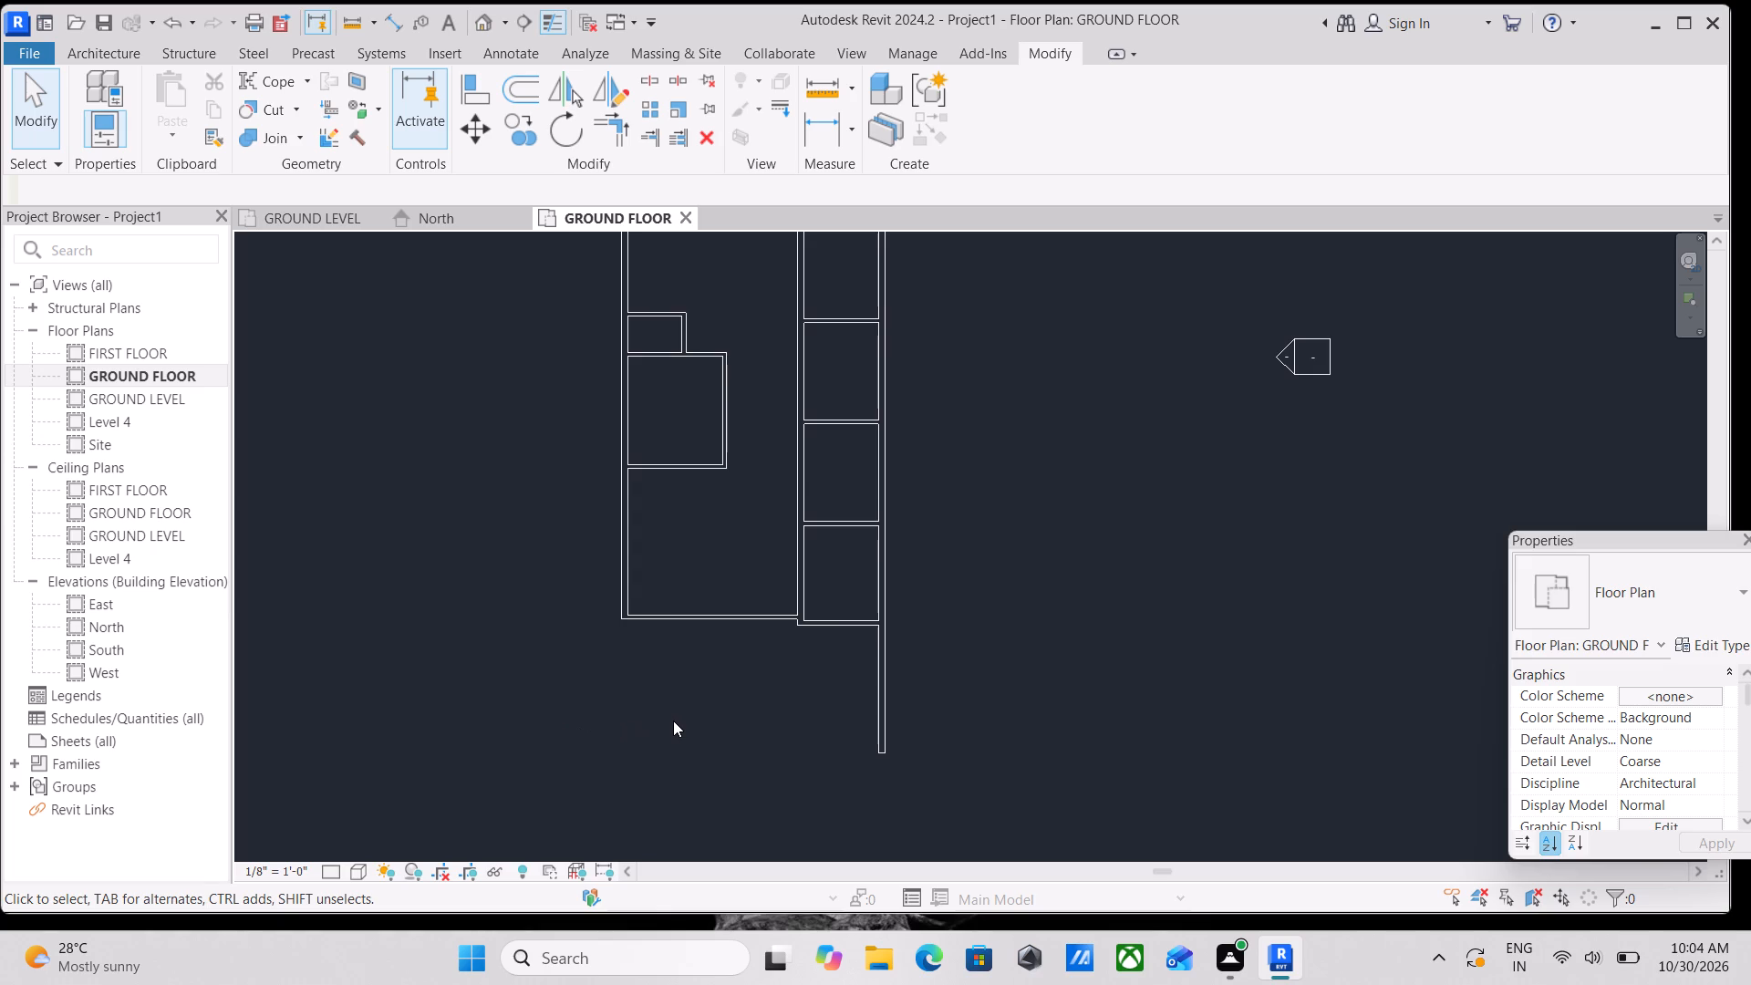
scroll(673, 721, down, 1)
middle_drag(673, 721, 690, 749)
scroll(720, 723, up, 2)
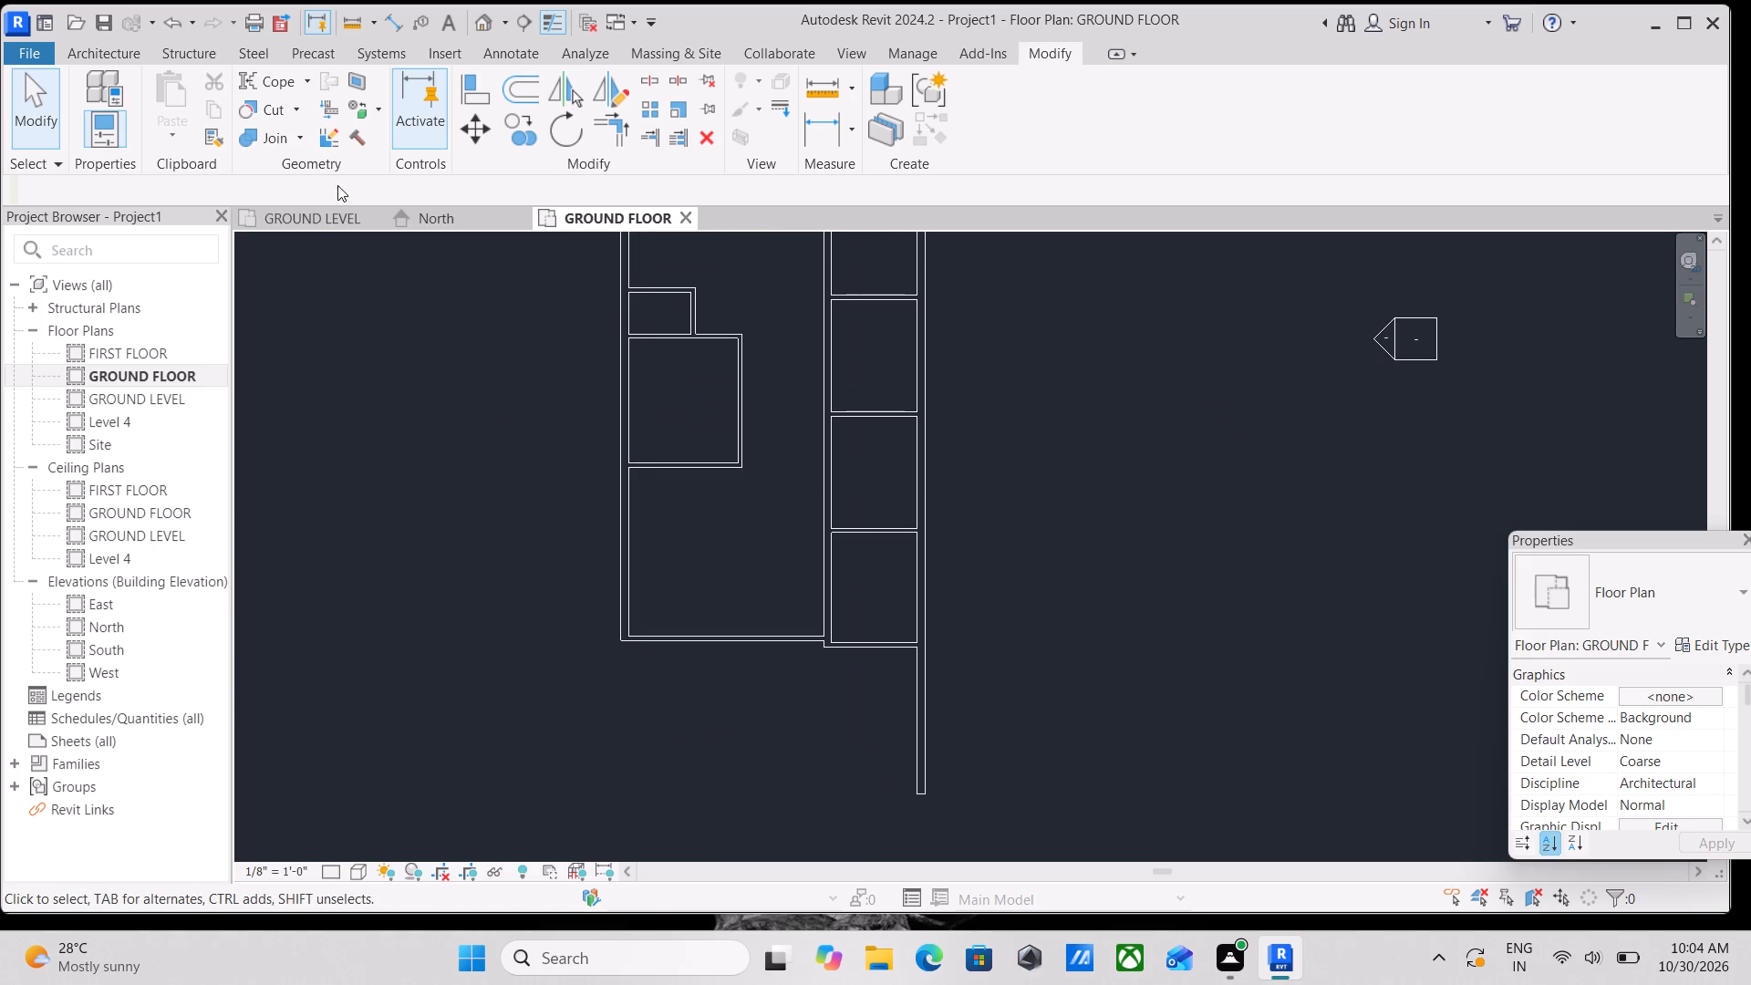
Open the default 3D view and compare the wall heights with the FIRST FLOOR and Level 4 lines from the front.
click(483, 30)
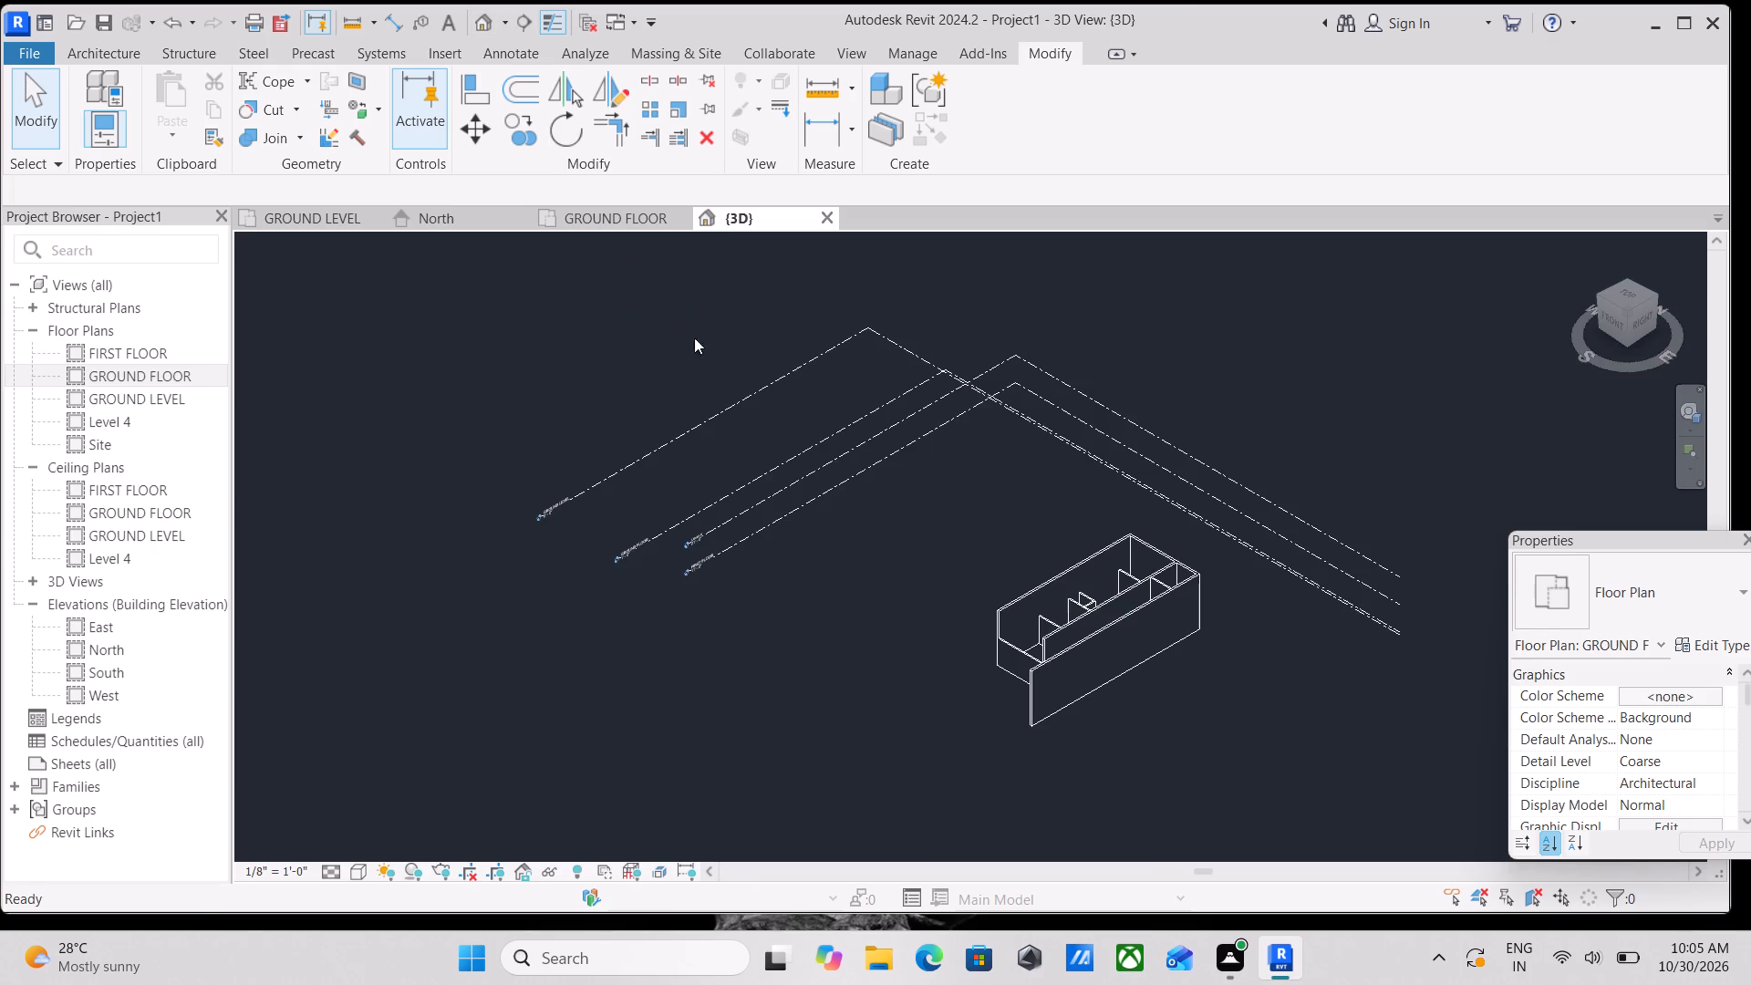
middle_drag(842, 472, 572, 385)
scroll(803, 536, up, 2)
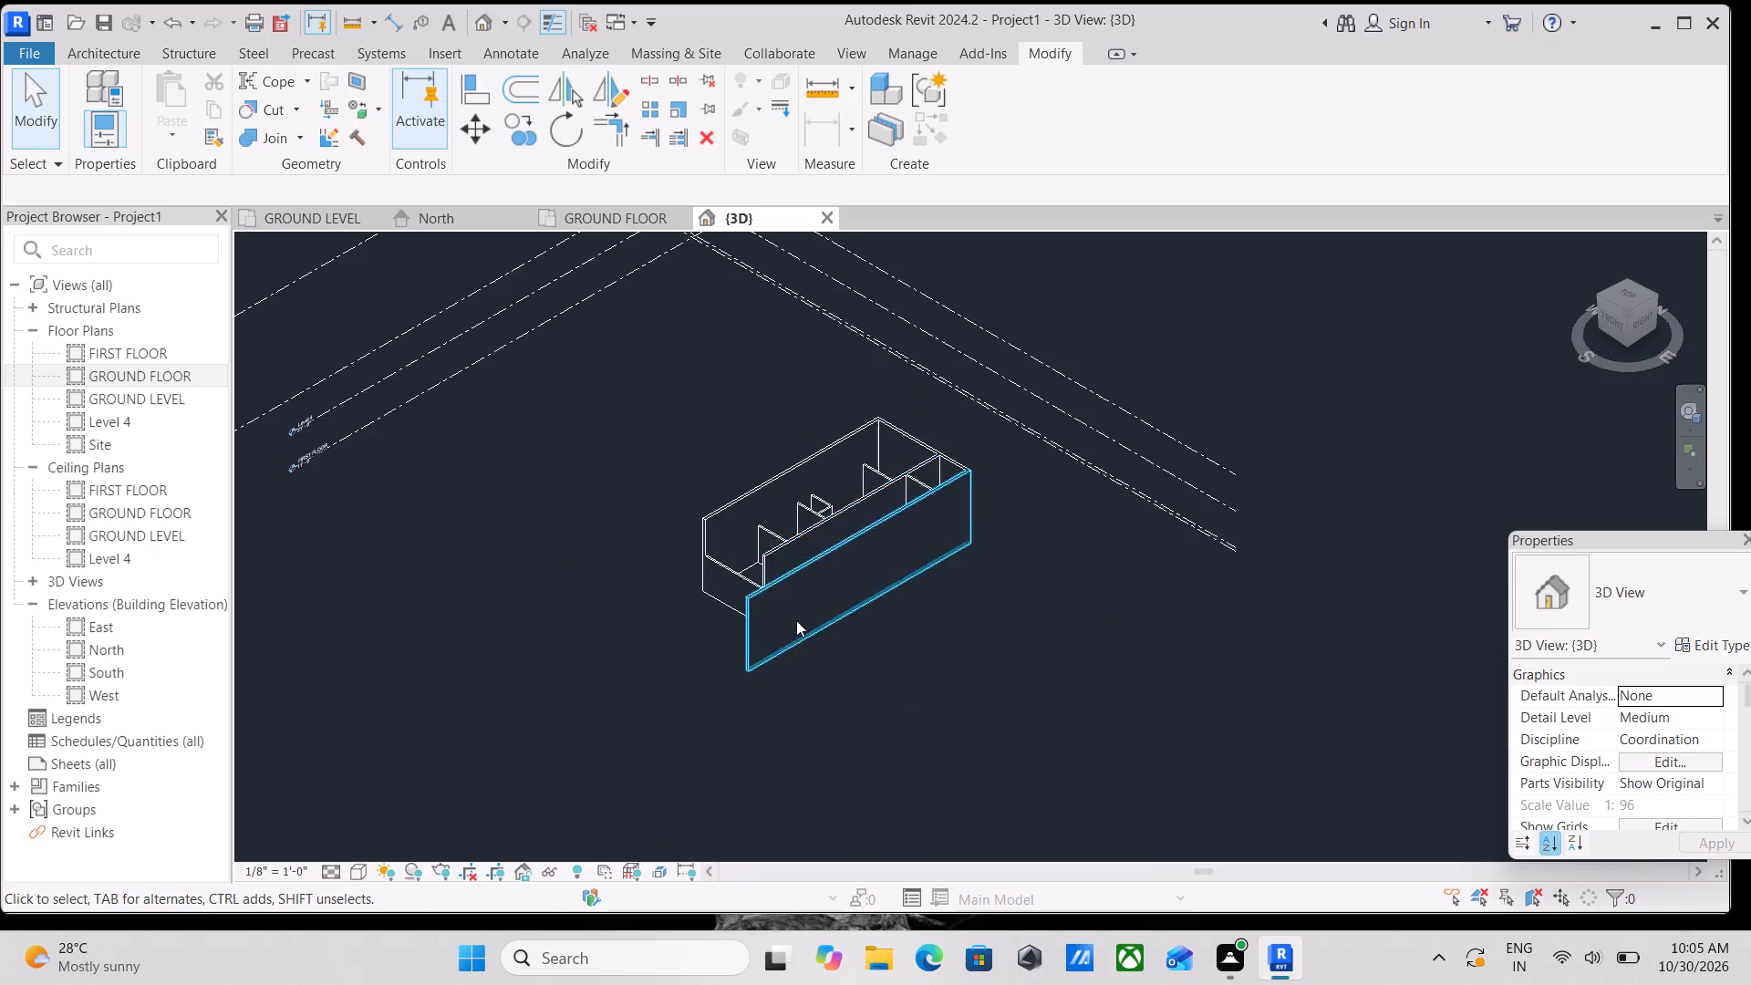
scroll(796, 620, up, 2)
shift+middle_drag(762, 601, 1028, 410)
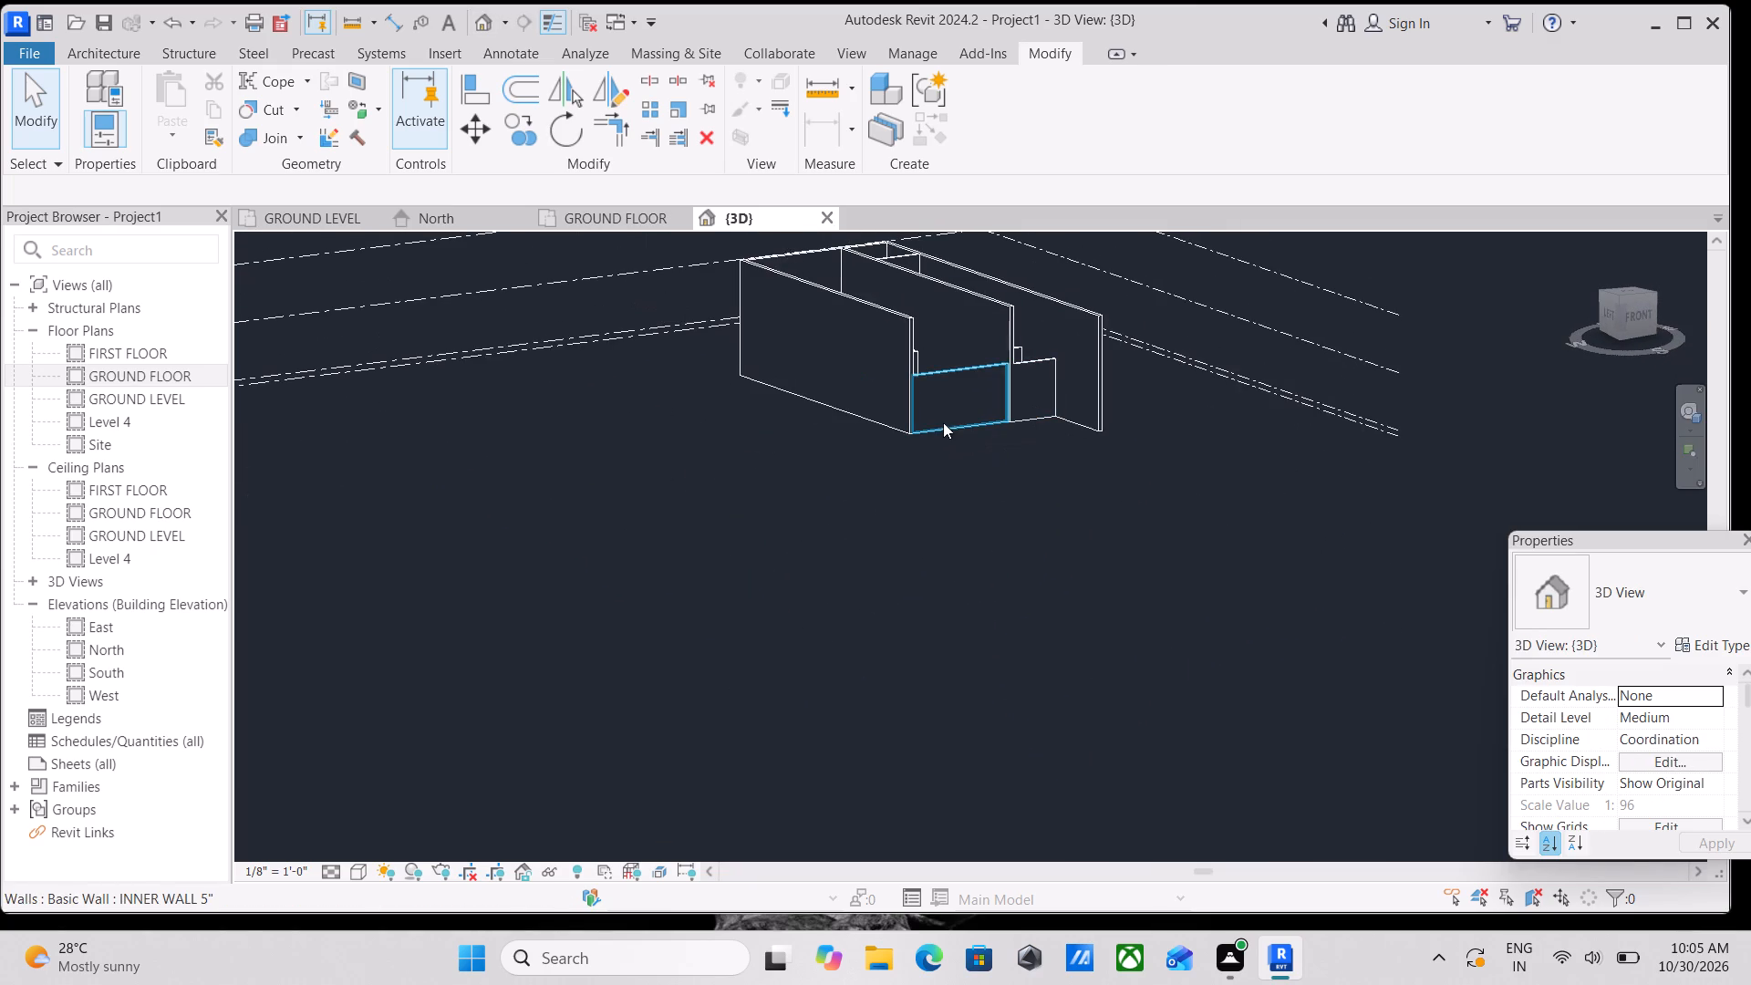
shift+middle_drag(942, 423, 835, 484)
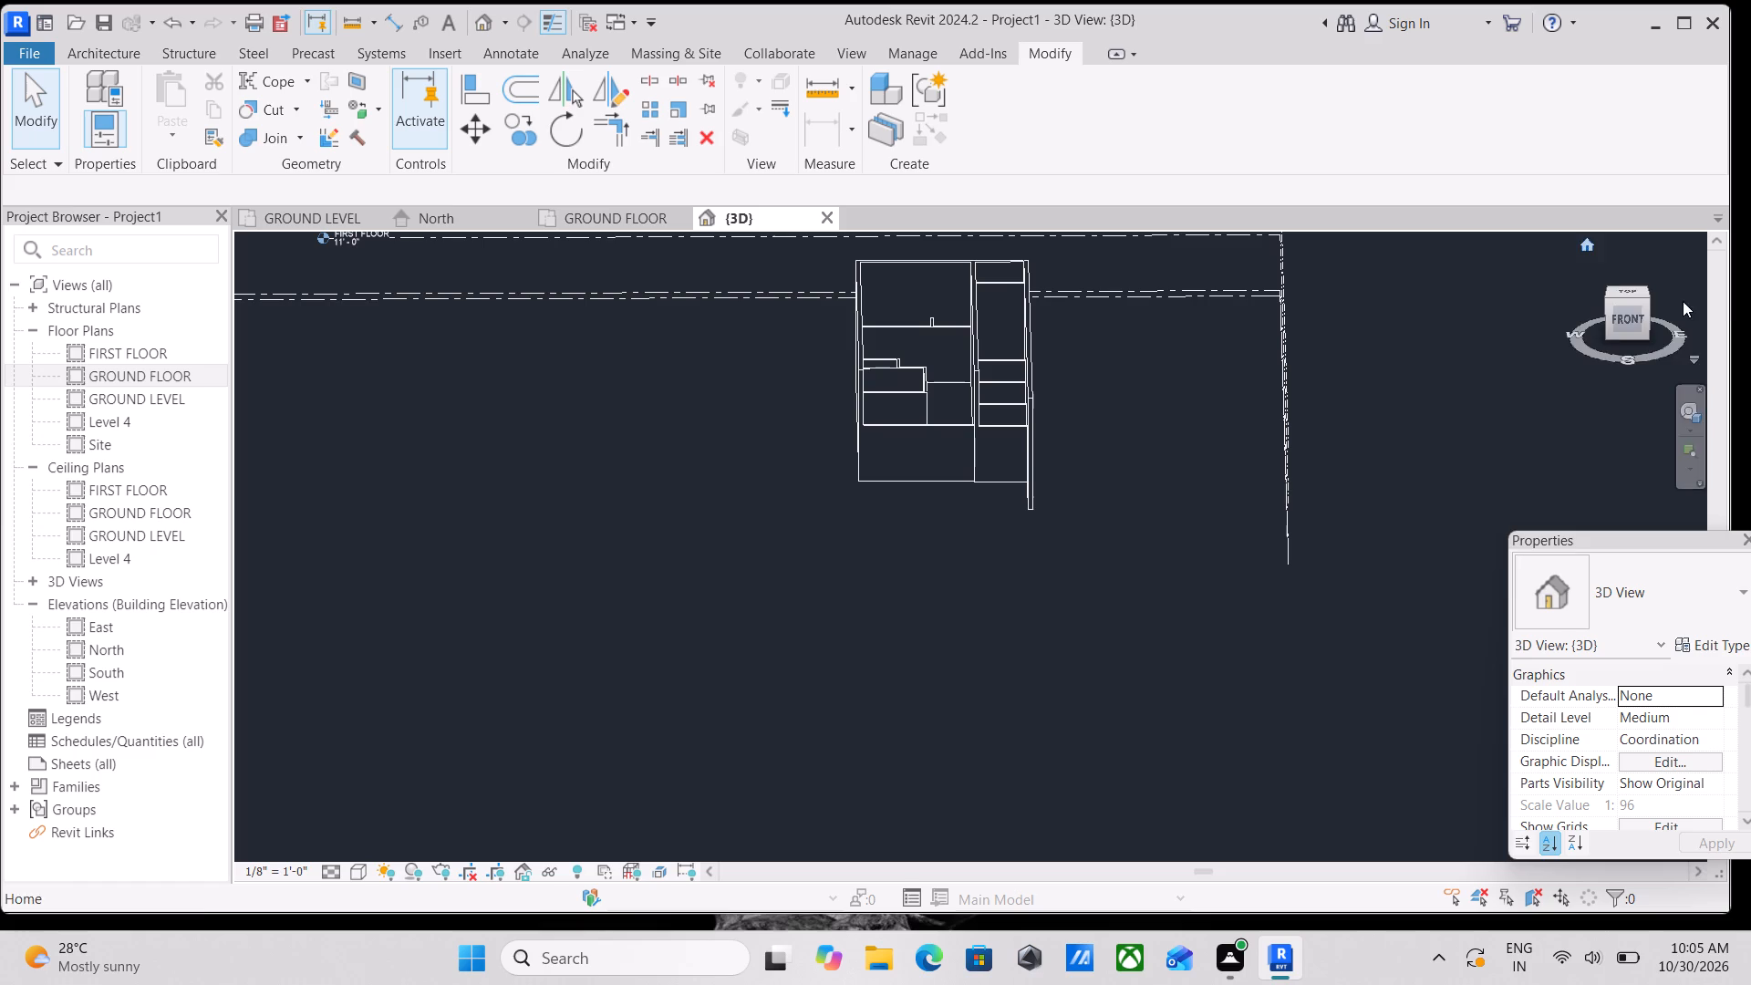
click(1633, 319)
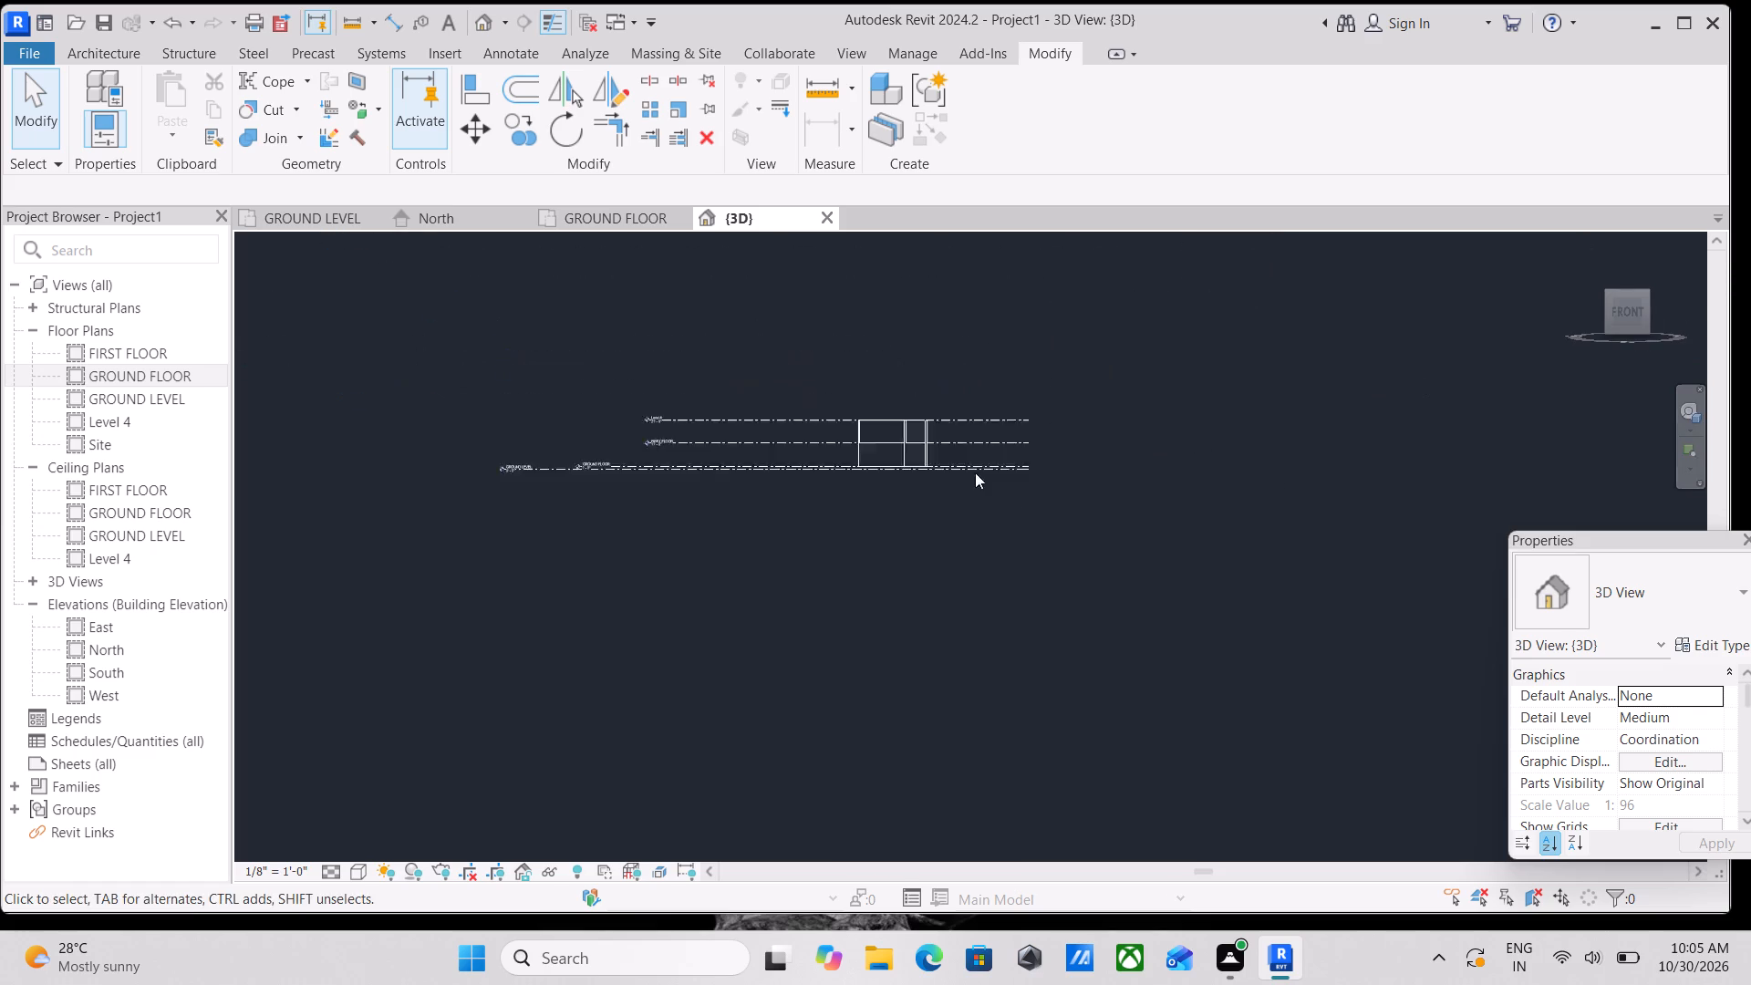
scroll(905, 498, up, 4)
scroll(1099, 586, up, 3)
middle_drag(1183, 543, 1052, 545)
scroll(1052, 545, up, 1)
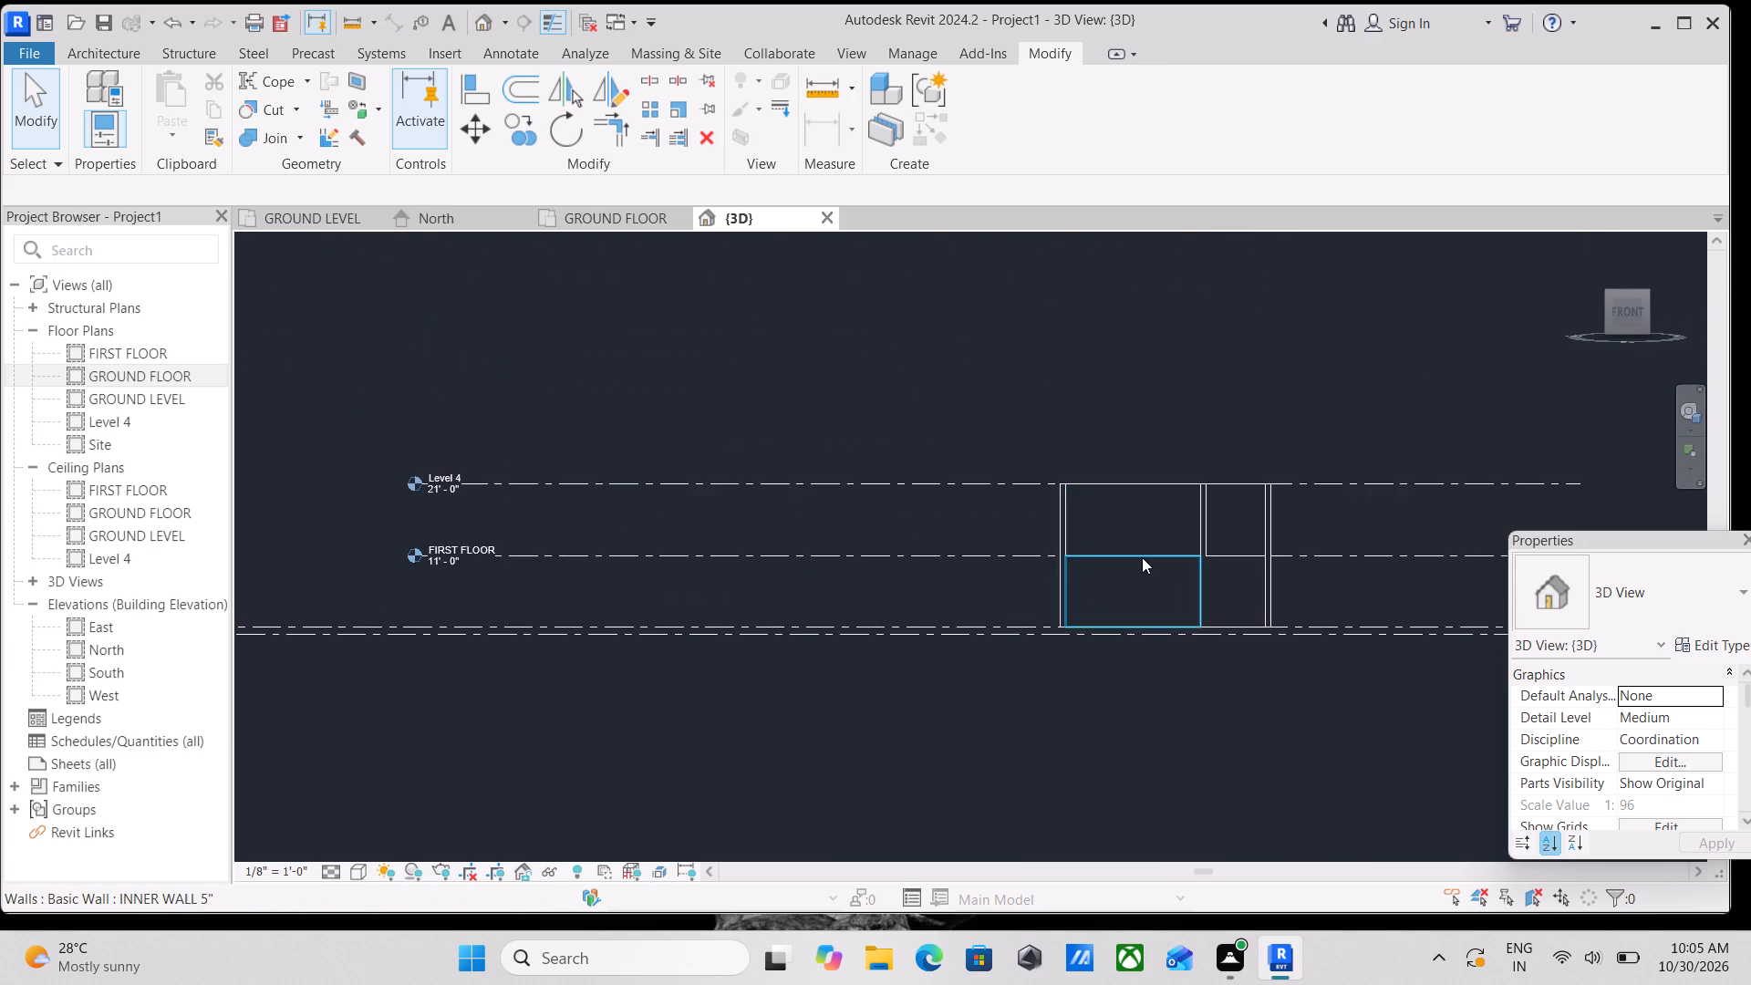
Align the top of the west OUTER WALL 9" with the top of the adjoining southern INNER WALL 5", using multiple alignment.
scroll(1142, 557, down, 2)
shift+middle_drag(1130, 550, 1362, 767)
scroll(1120, 461, up, 1)
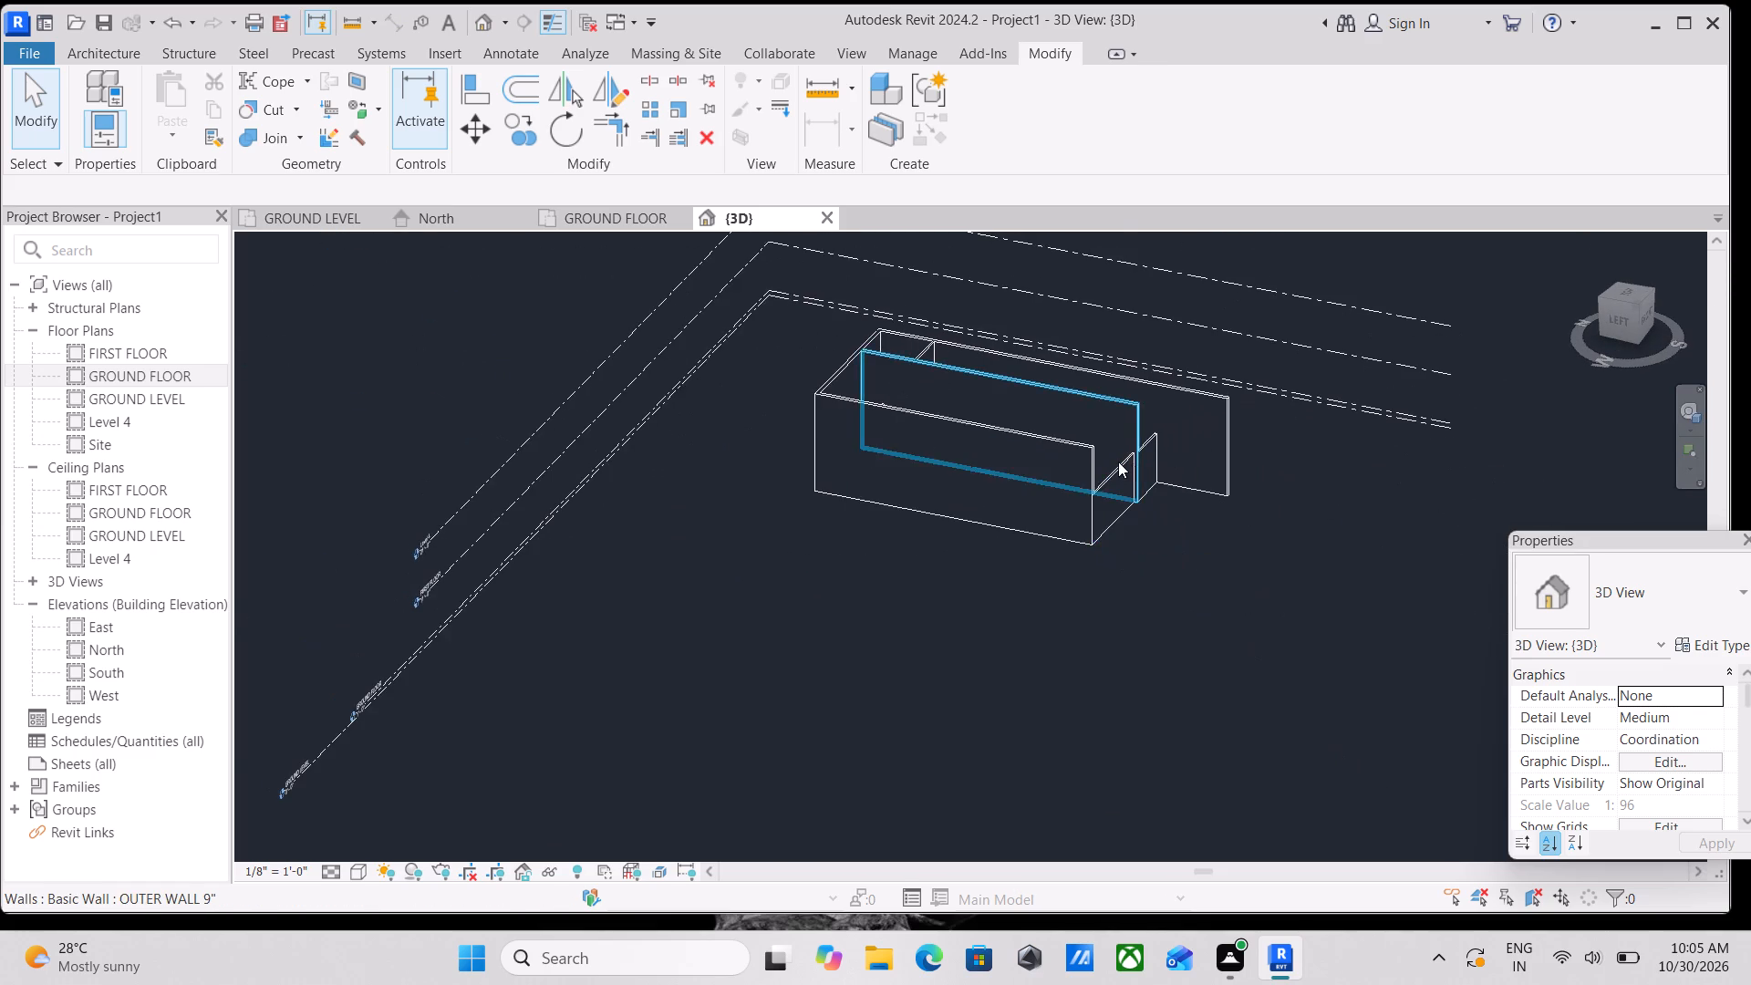
scroll(1118, 461, up, 7)
middle_drag(1118, 462, 1096, 535)
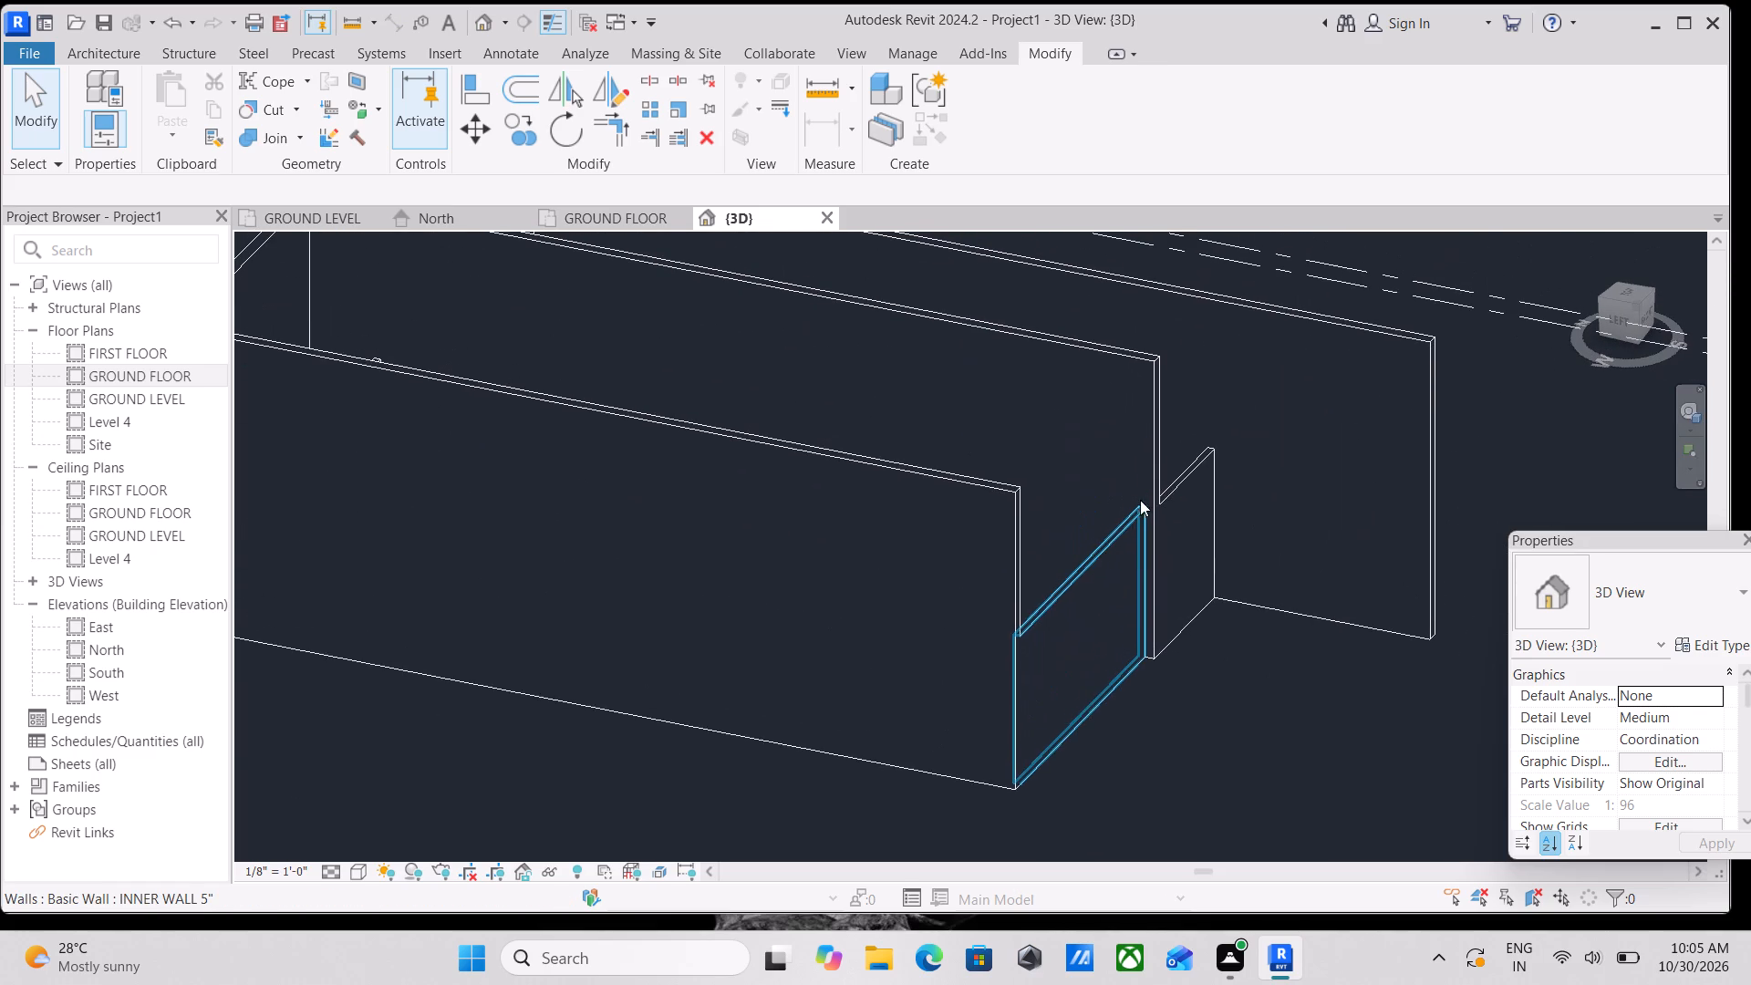
key(a)
key(l)
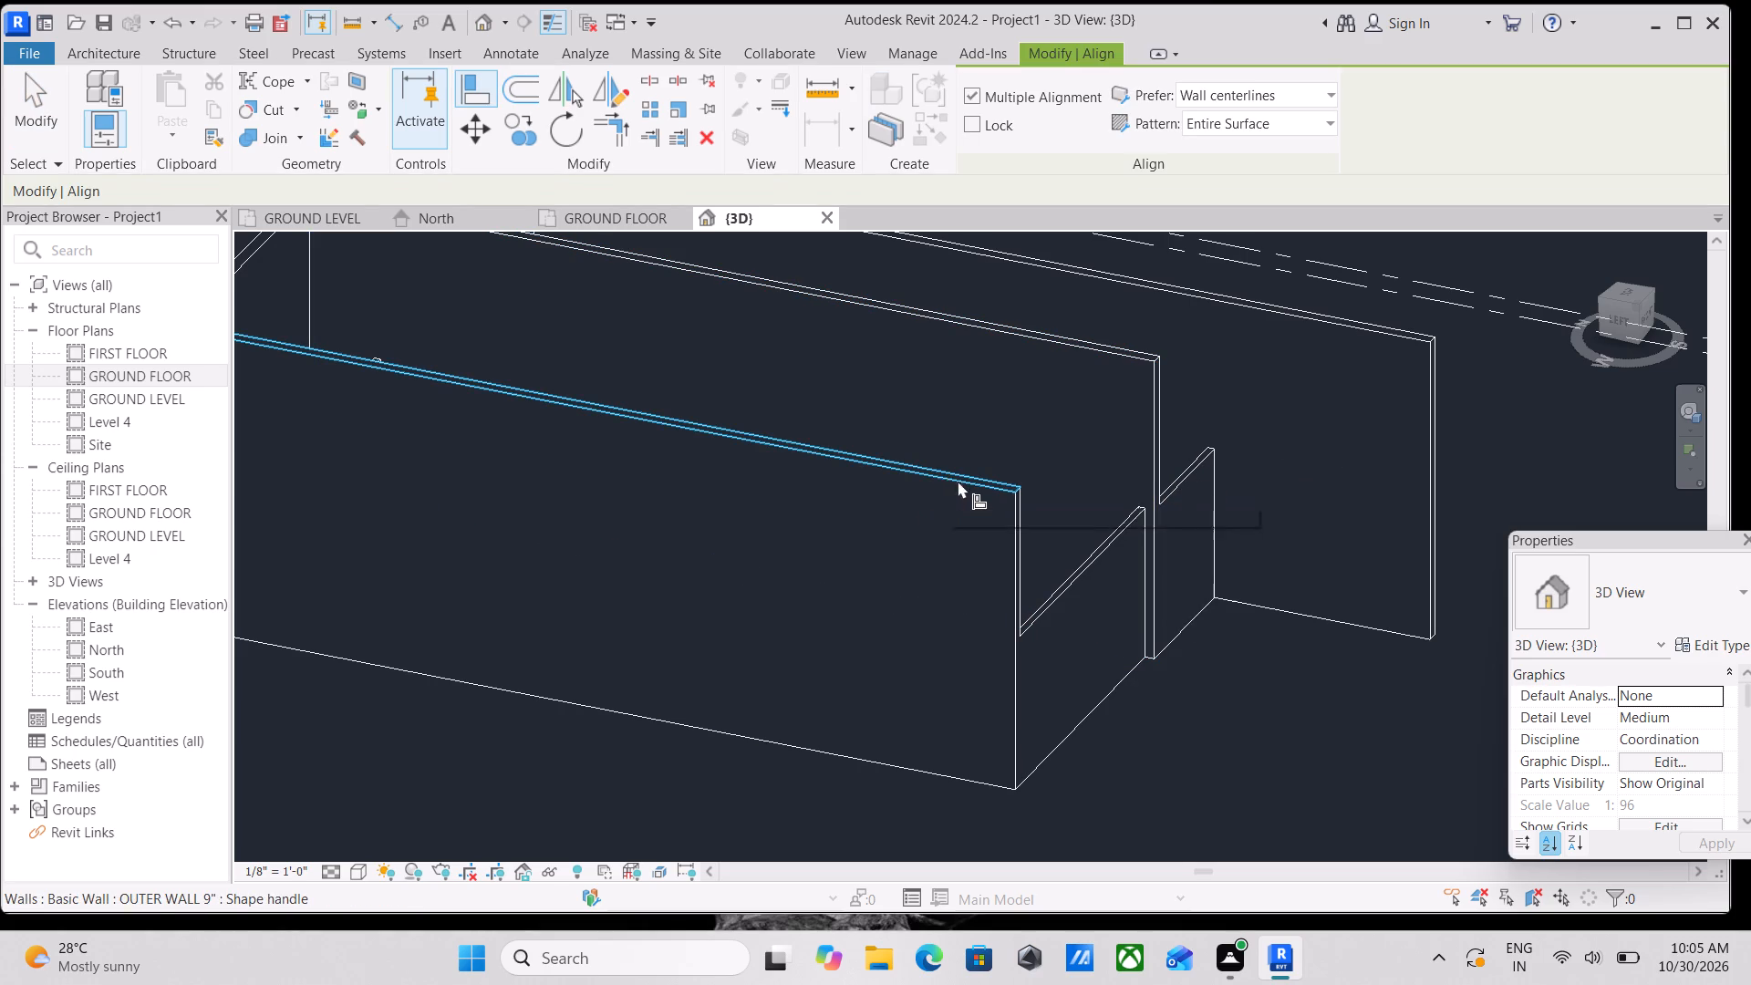
scroll(1053, 568, up, 8)
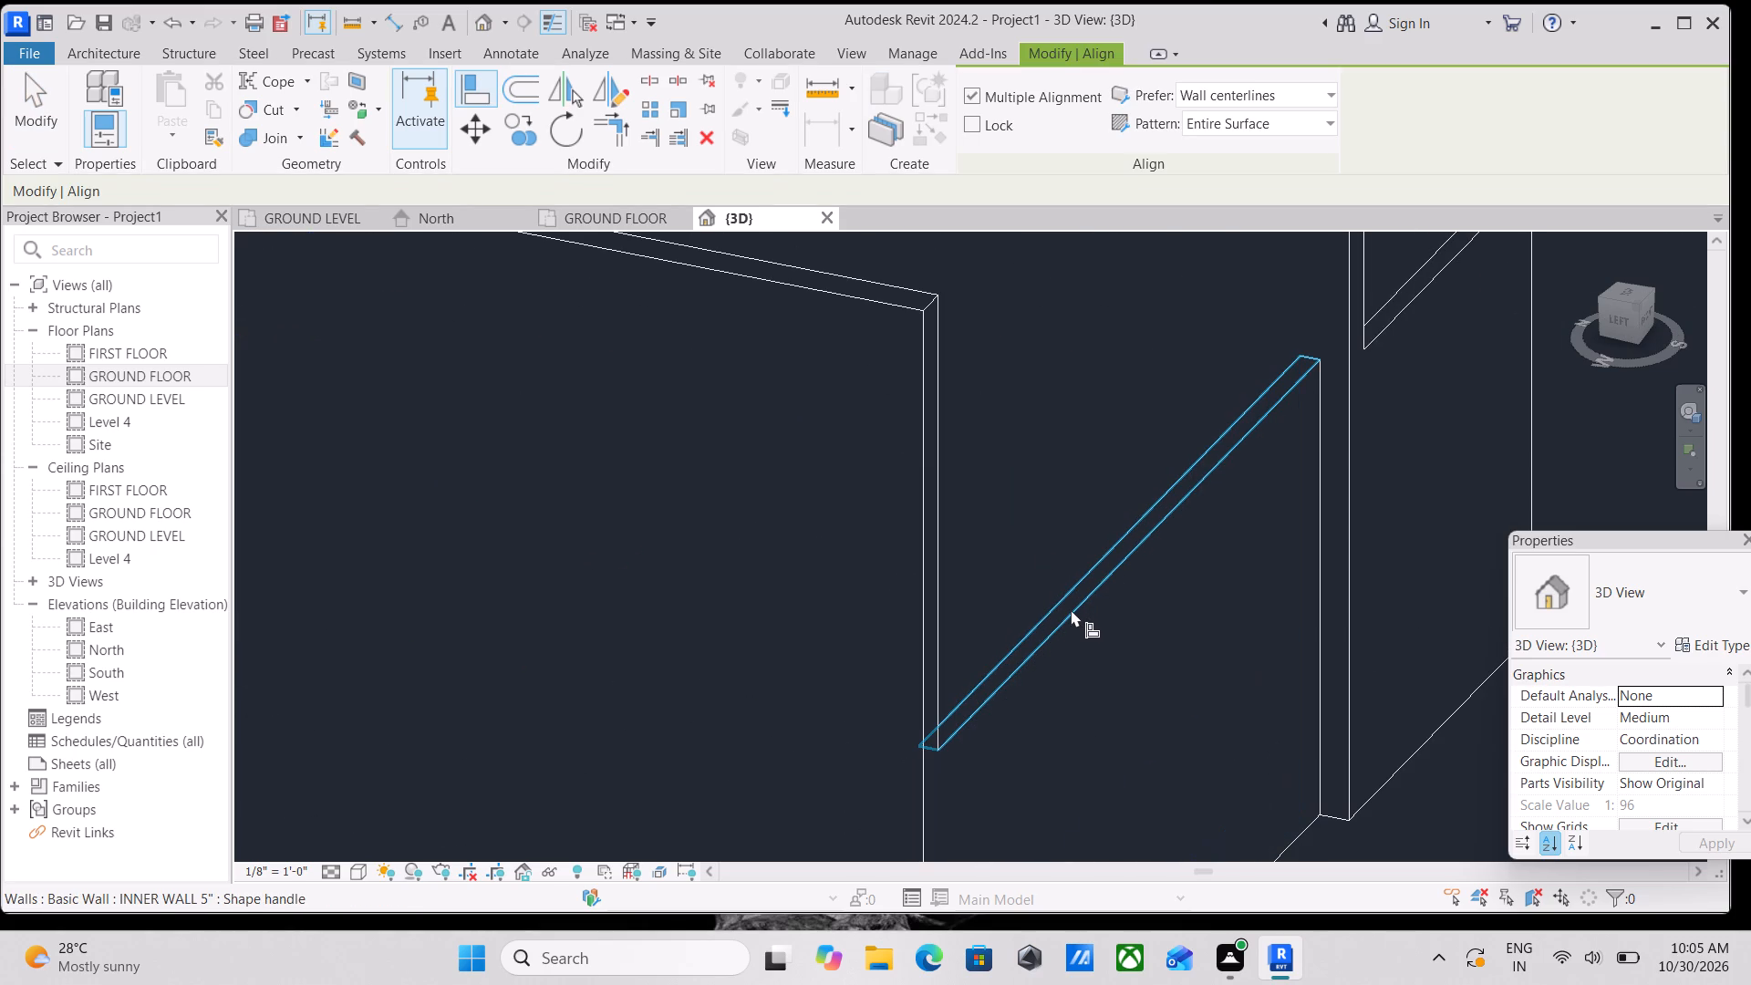
click(1071, 609)
middle_drag(878, 301, 940, 490)
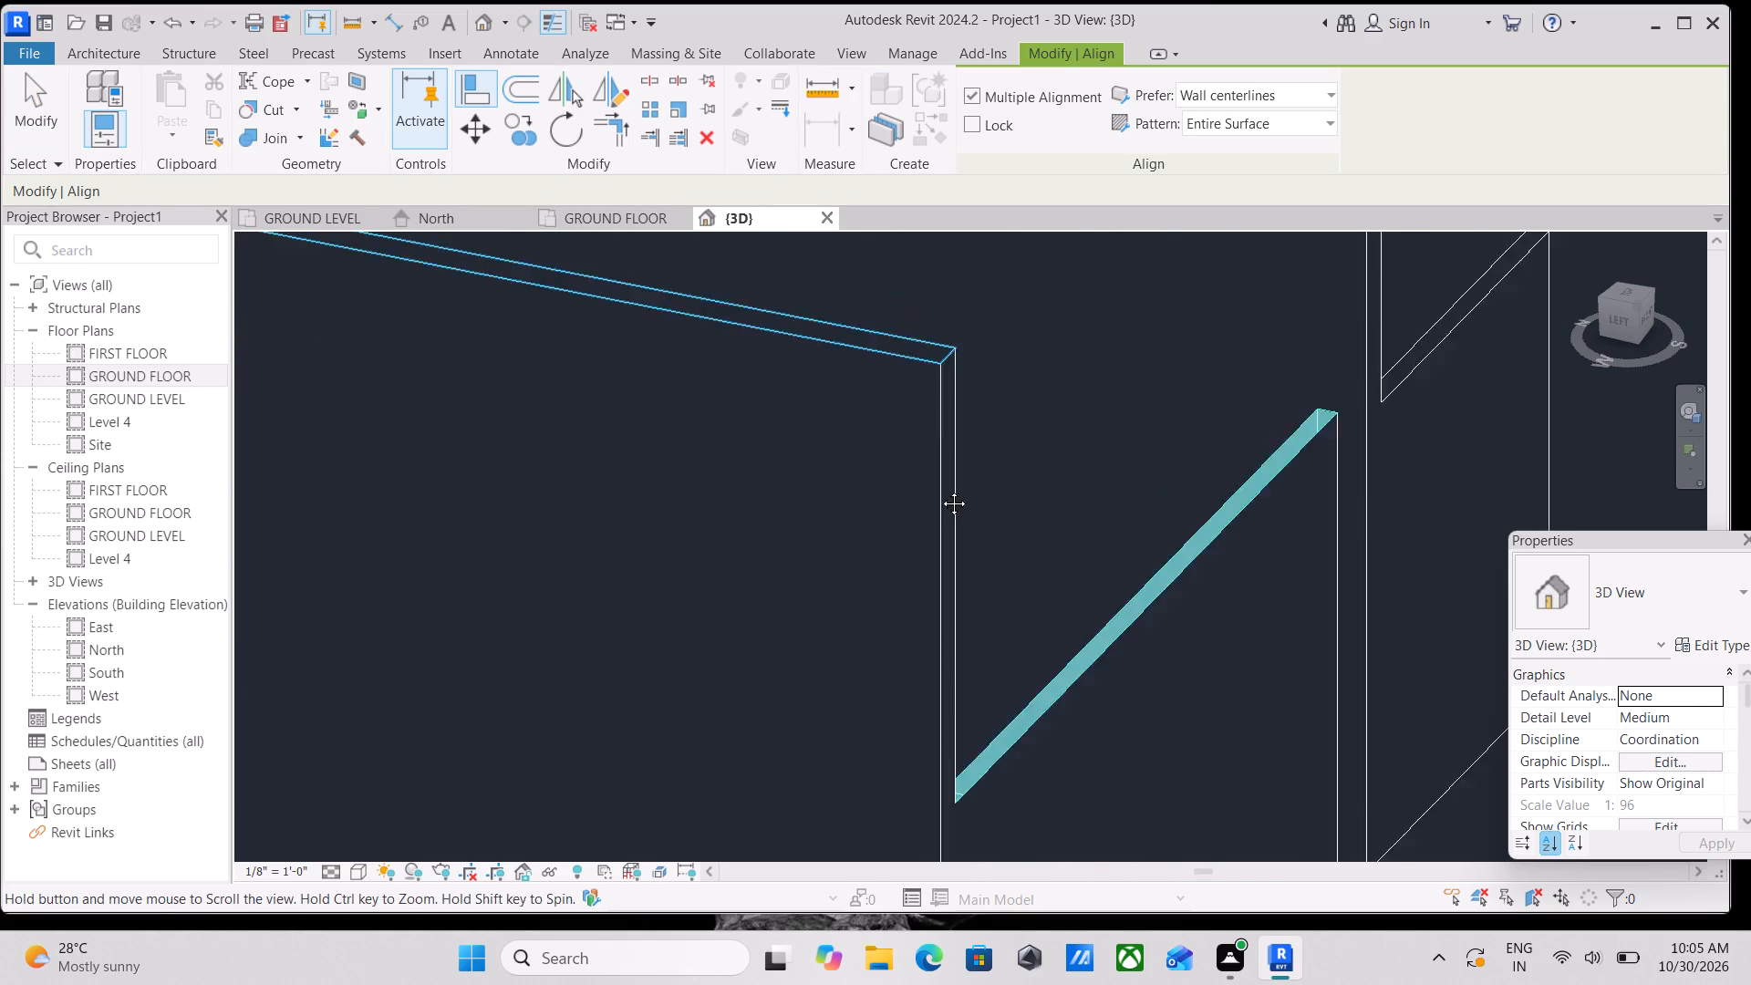
middle_drag(940, 490, 946, 506)
click(911, 484)
scroll(911, 484, down, 3)
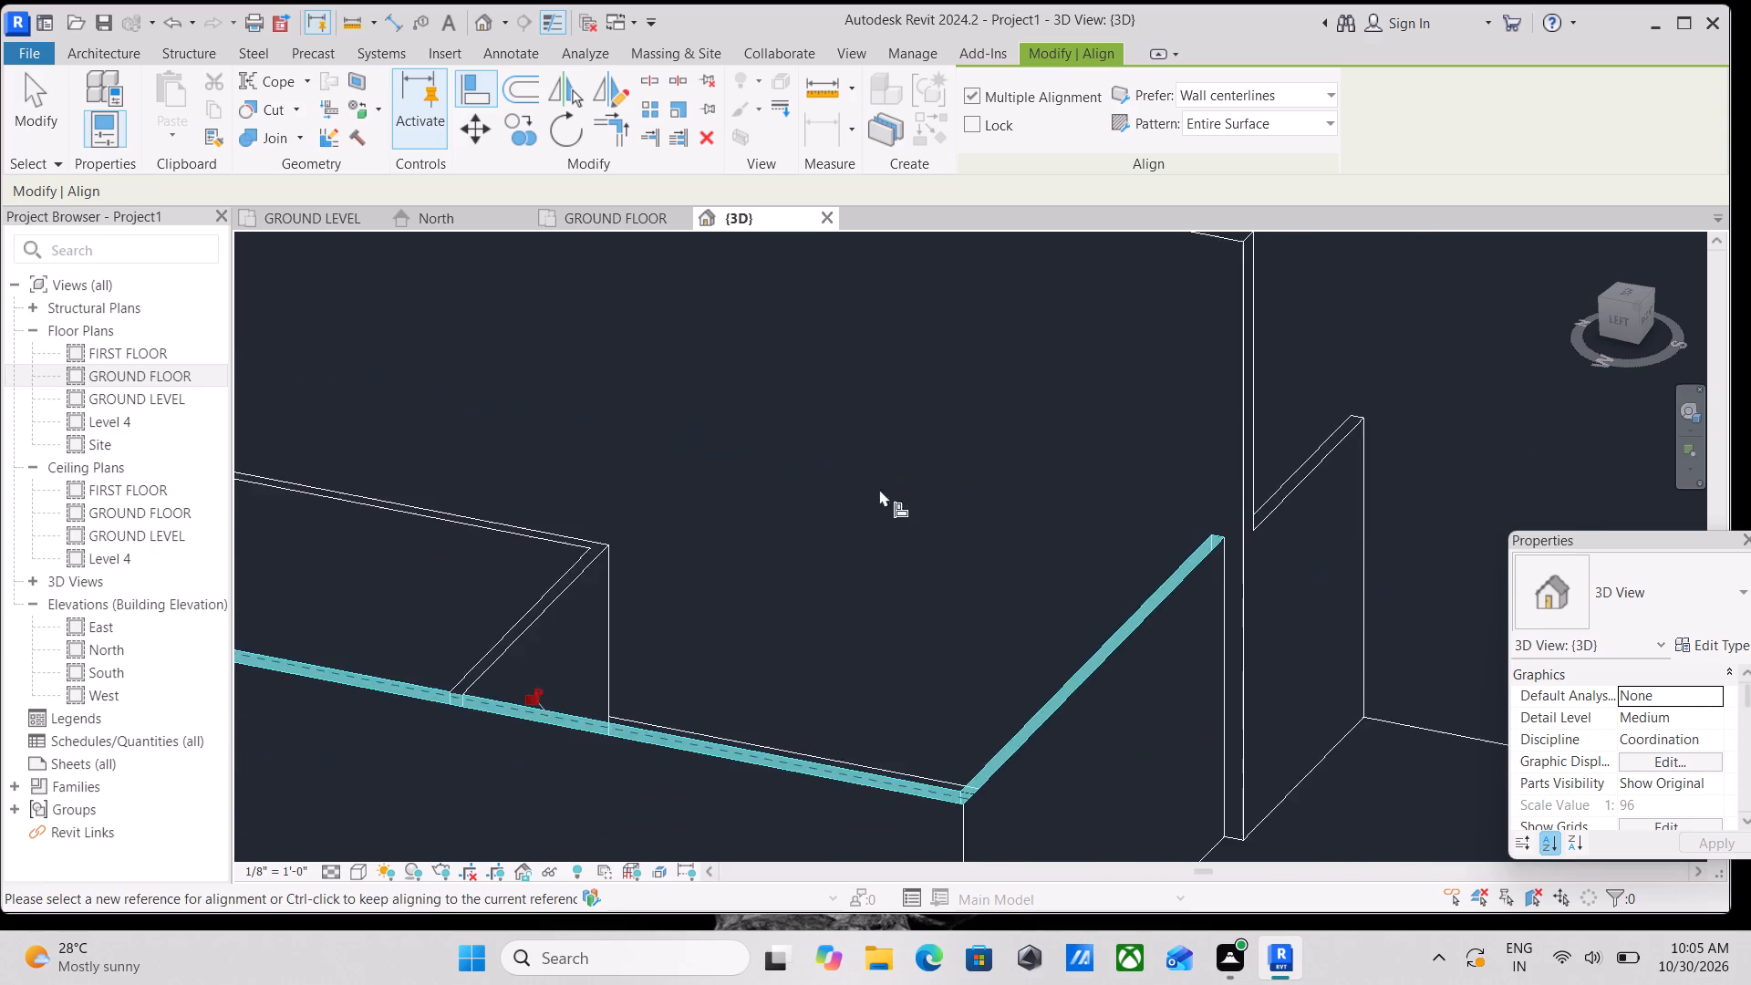
Align the tops of the north, long central and east OUTER WALL 9" and the tall northeast cross wall to the same reference.
scroll(824, 490, down, 2)
middle_drag(827, 490, 1202, 549)
middle_drag(746, 511, 1103, 535)
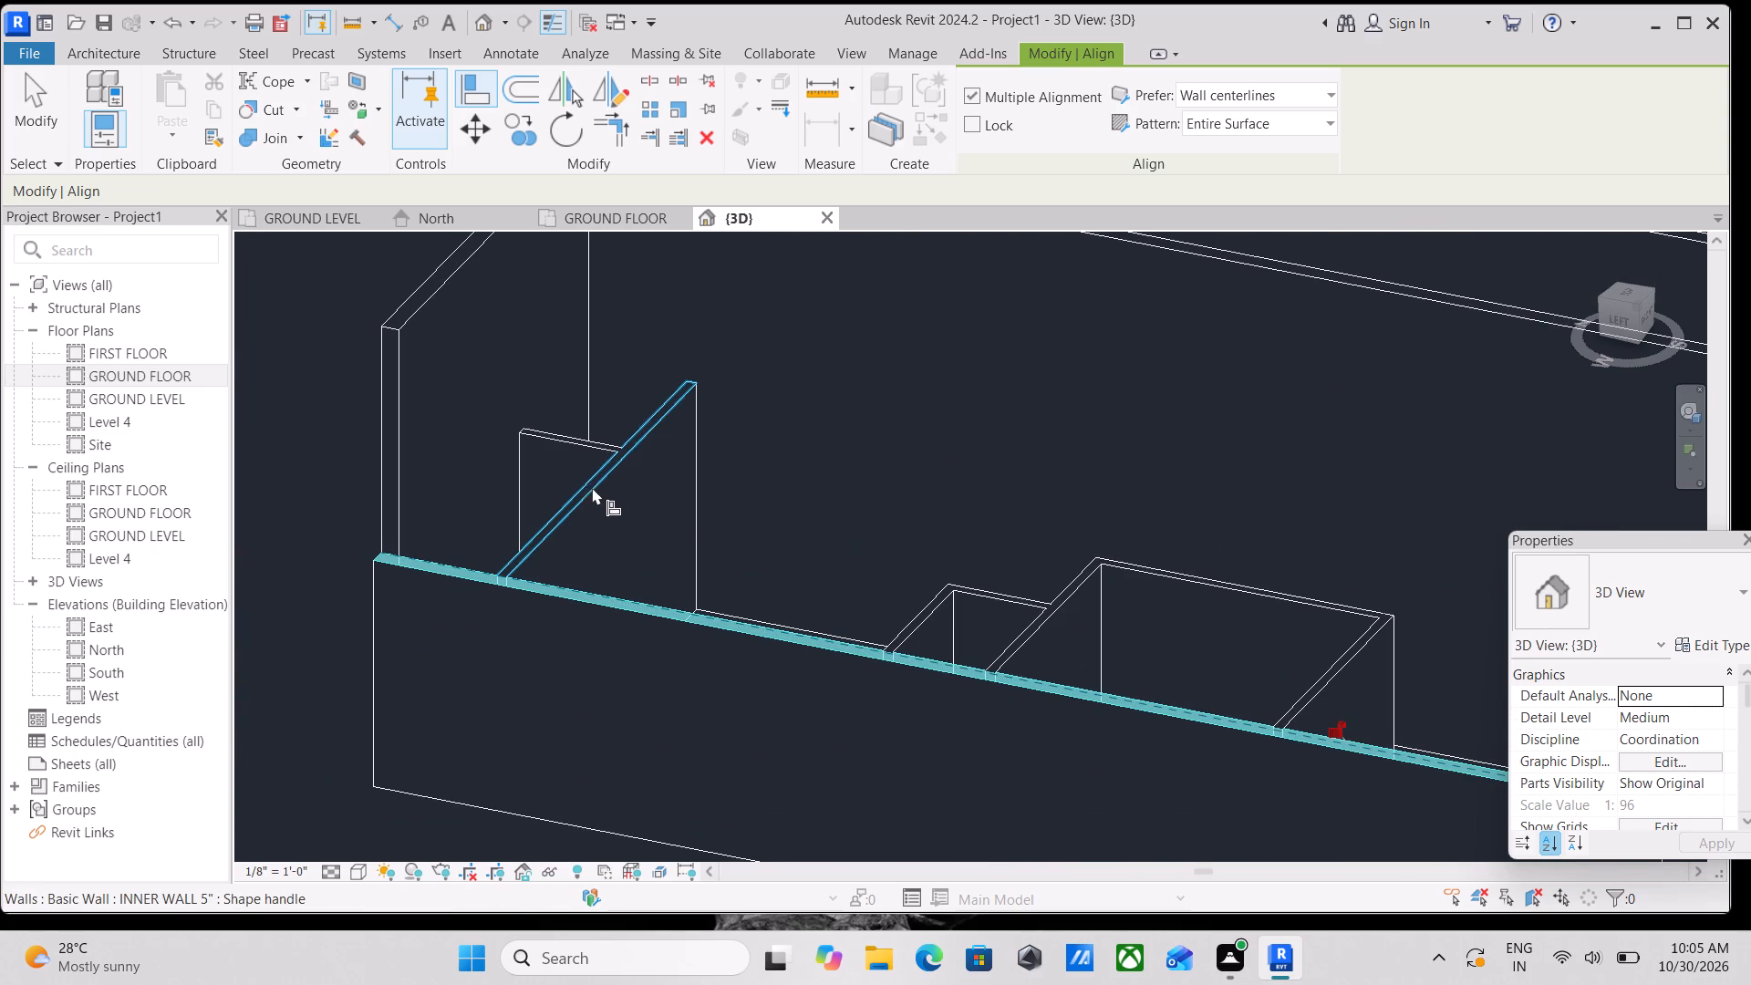
middle_drag(528, 438, 668, 600)
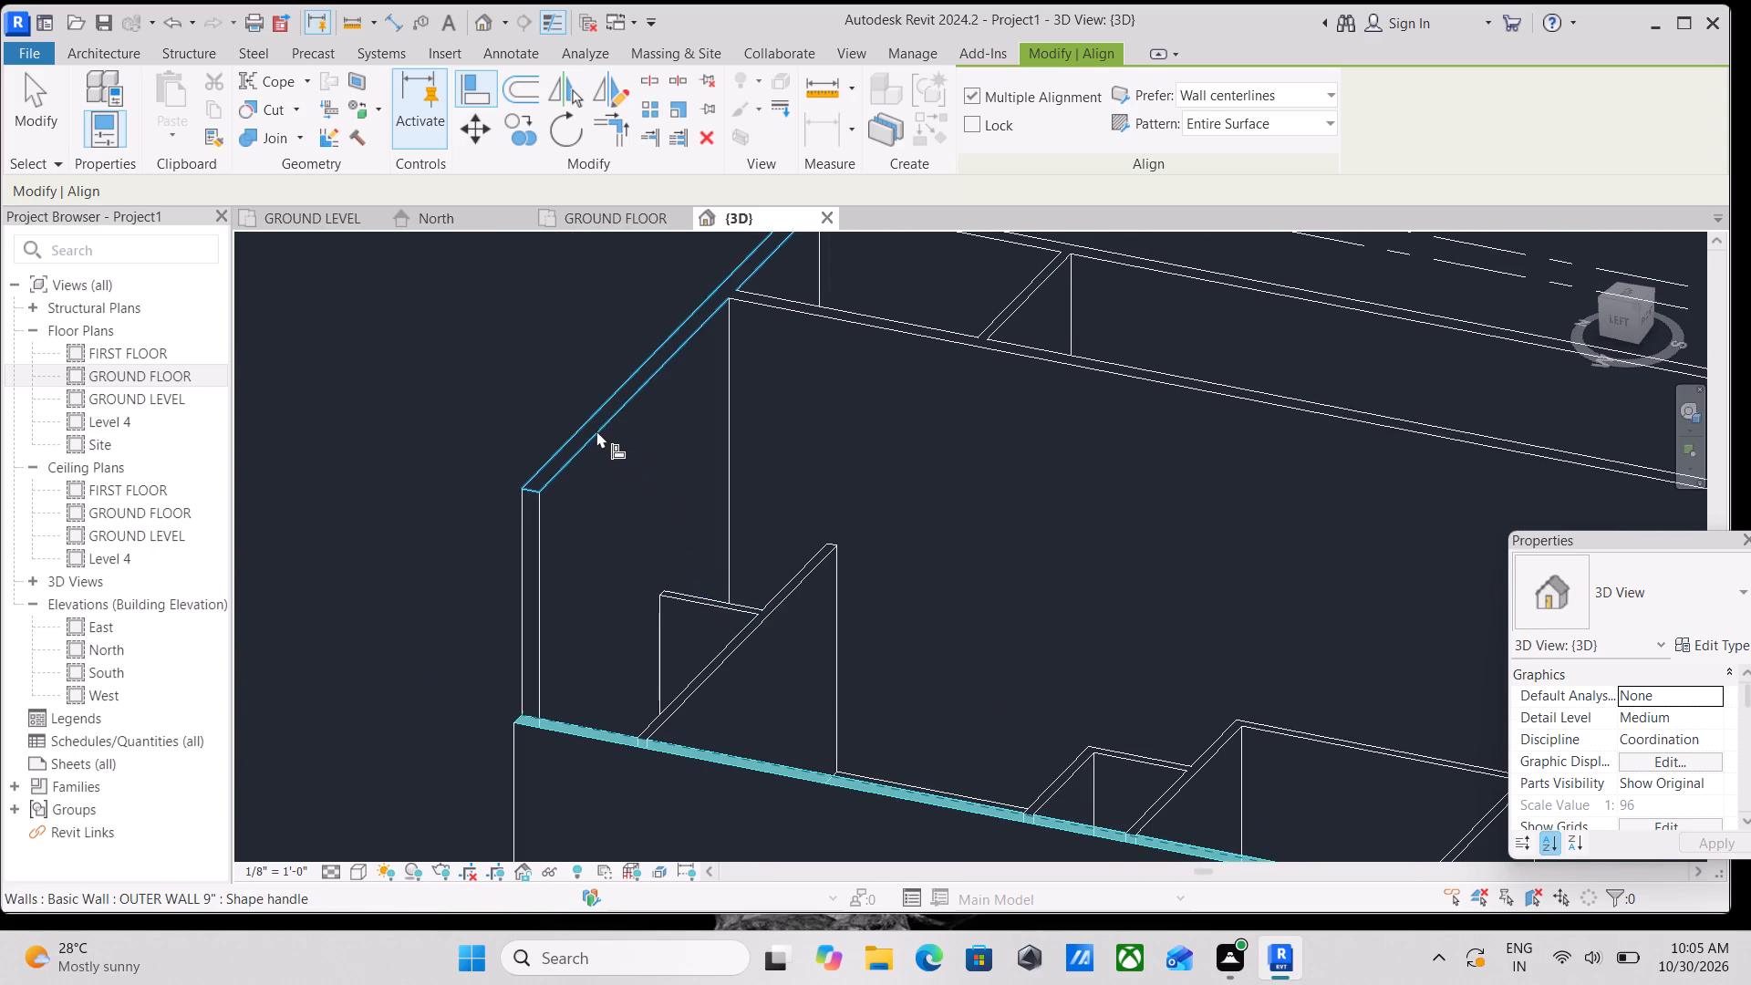
click(589, 425)
scroll(687, 449, down, 1)
middle_drag(685, 451, 504, 594)
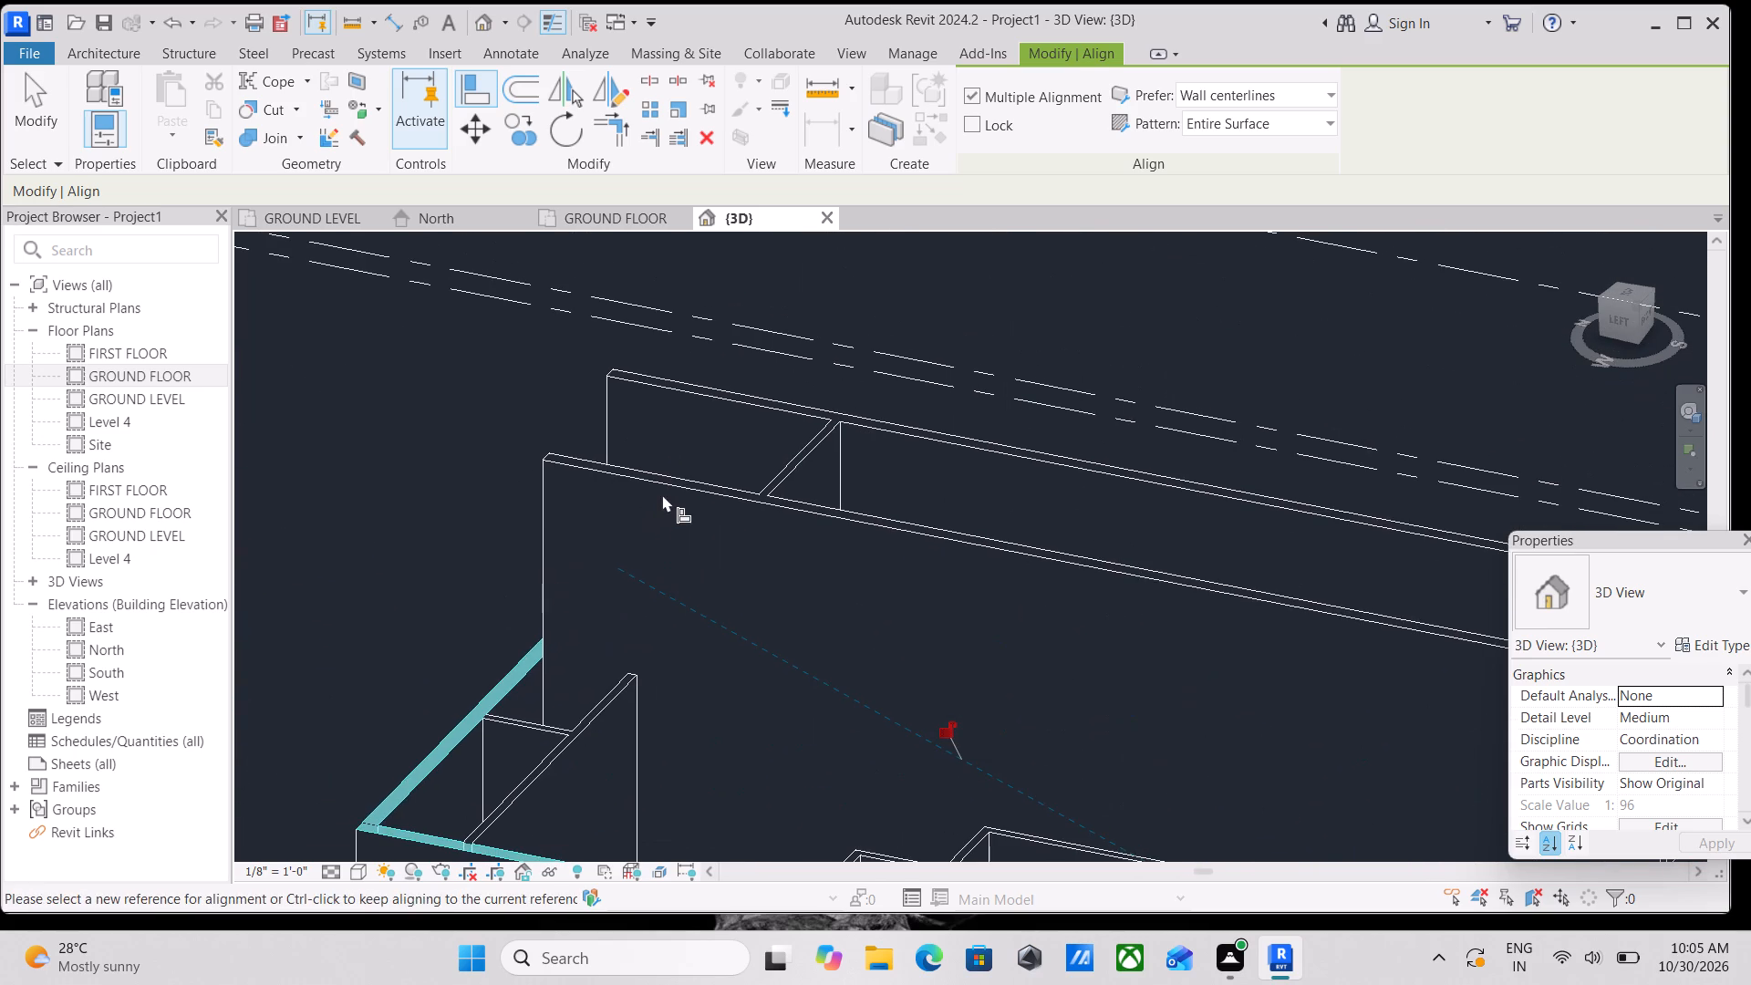
click(674, 483)
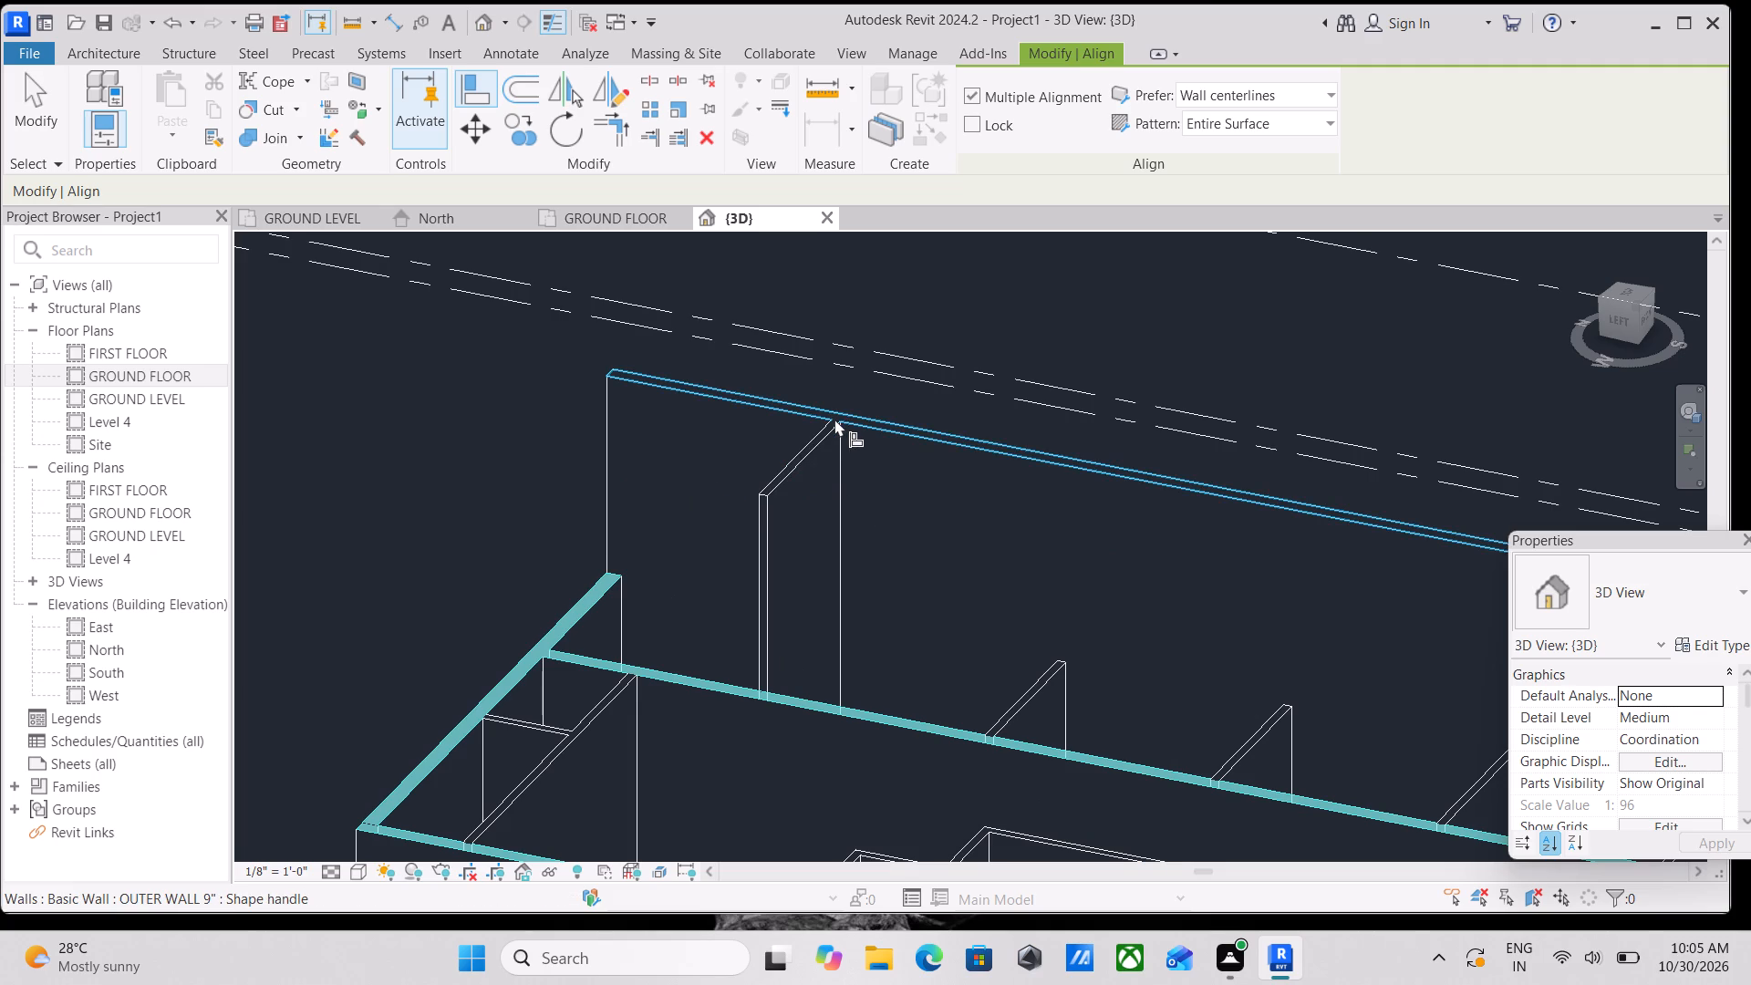
click(834, 419)
click(796, 465)
scroll(803, 461, down, 3)
middle_drag(803, 461, 465, 341)
middle_drag(855, 500, 715, 442)
scroll(808, 575, up, 1)
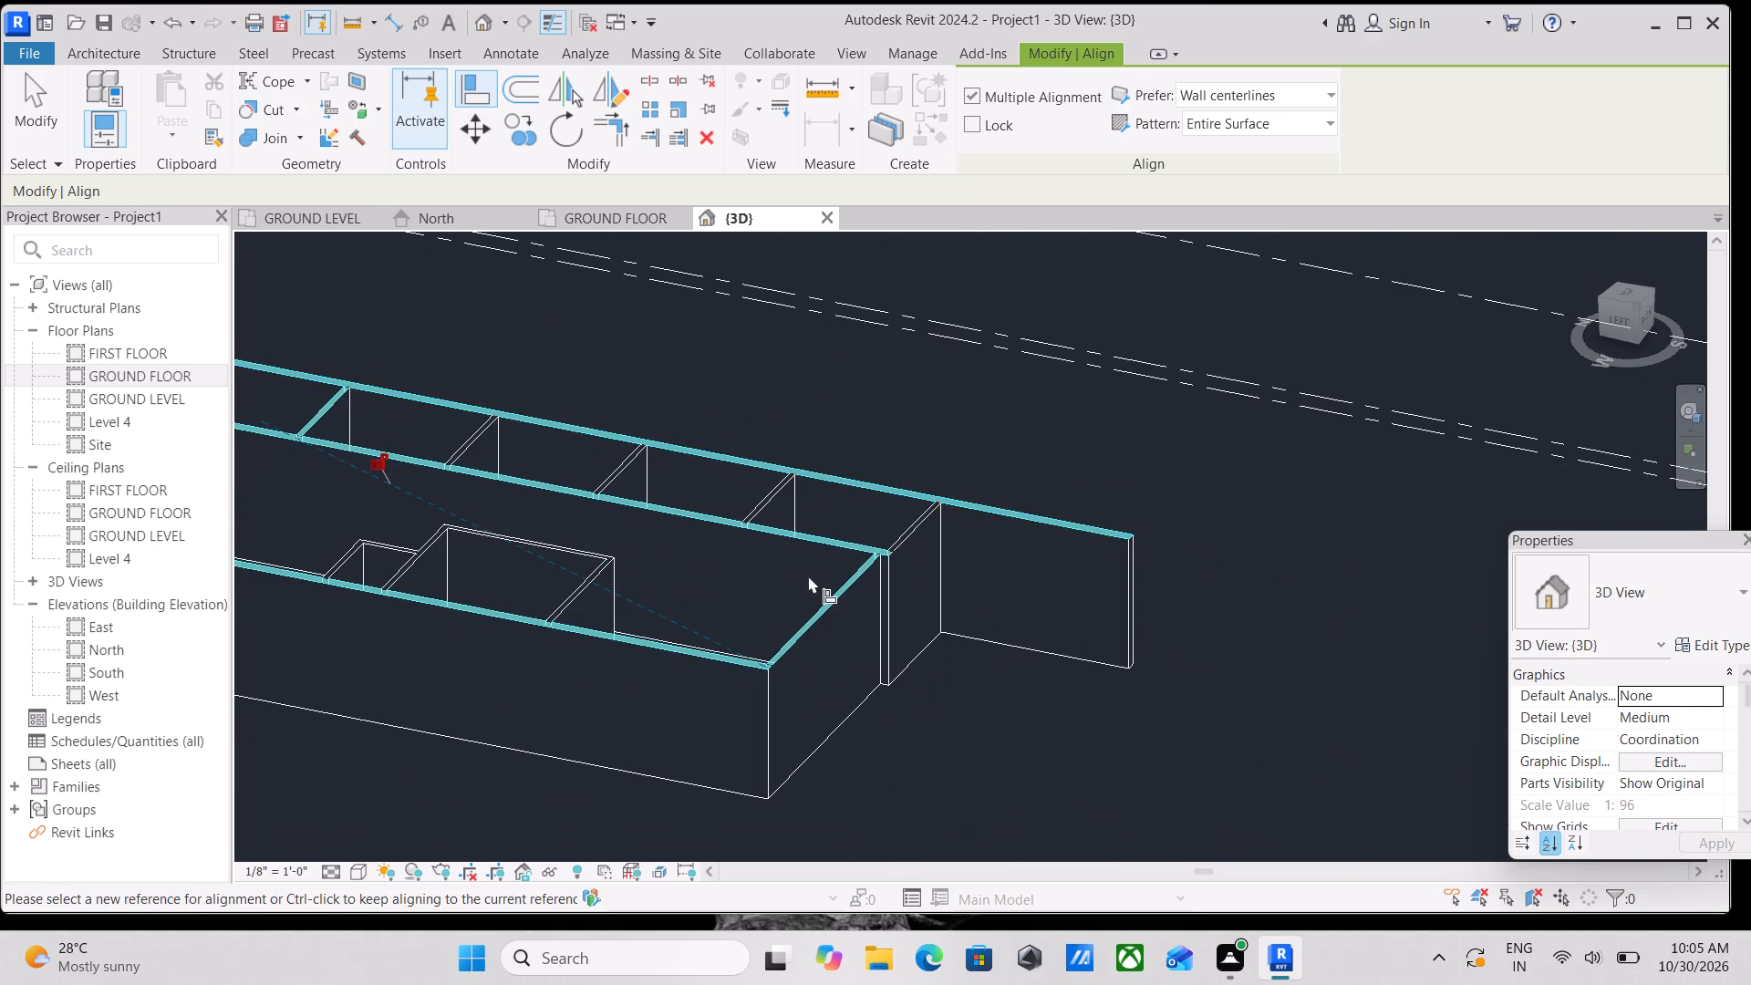
scroll(808, 575, up, 1)
key(Escape)
key(Escape)
key(Escape)
Examine the wall heights across the whole building in 3D from several angles.
scroll(829, 552, down, 3)
key(Escape)
scroll(829, 552, down, 6)
shift+middle_drag(859, 530, 826, 565)
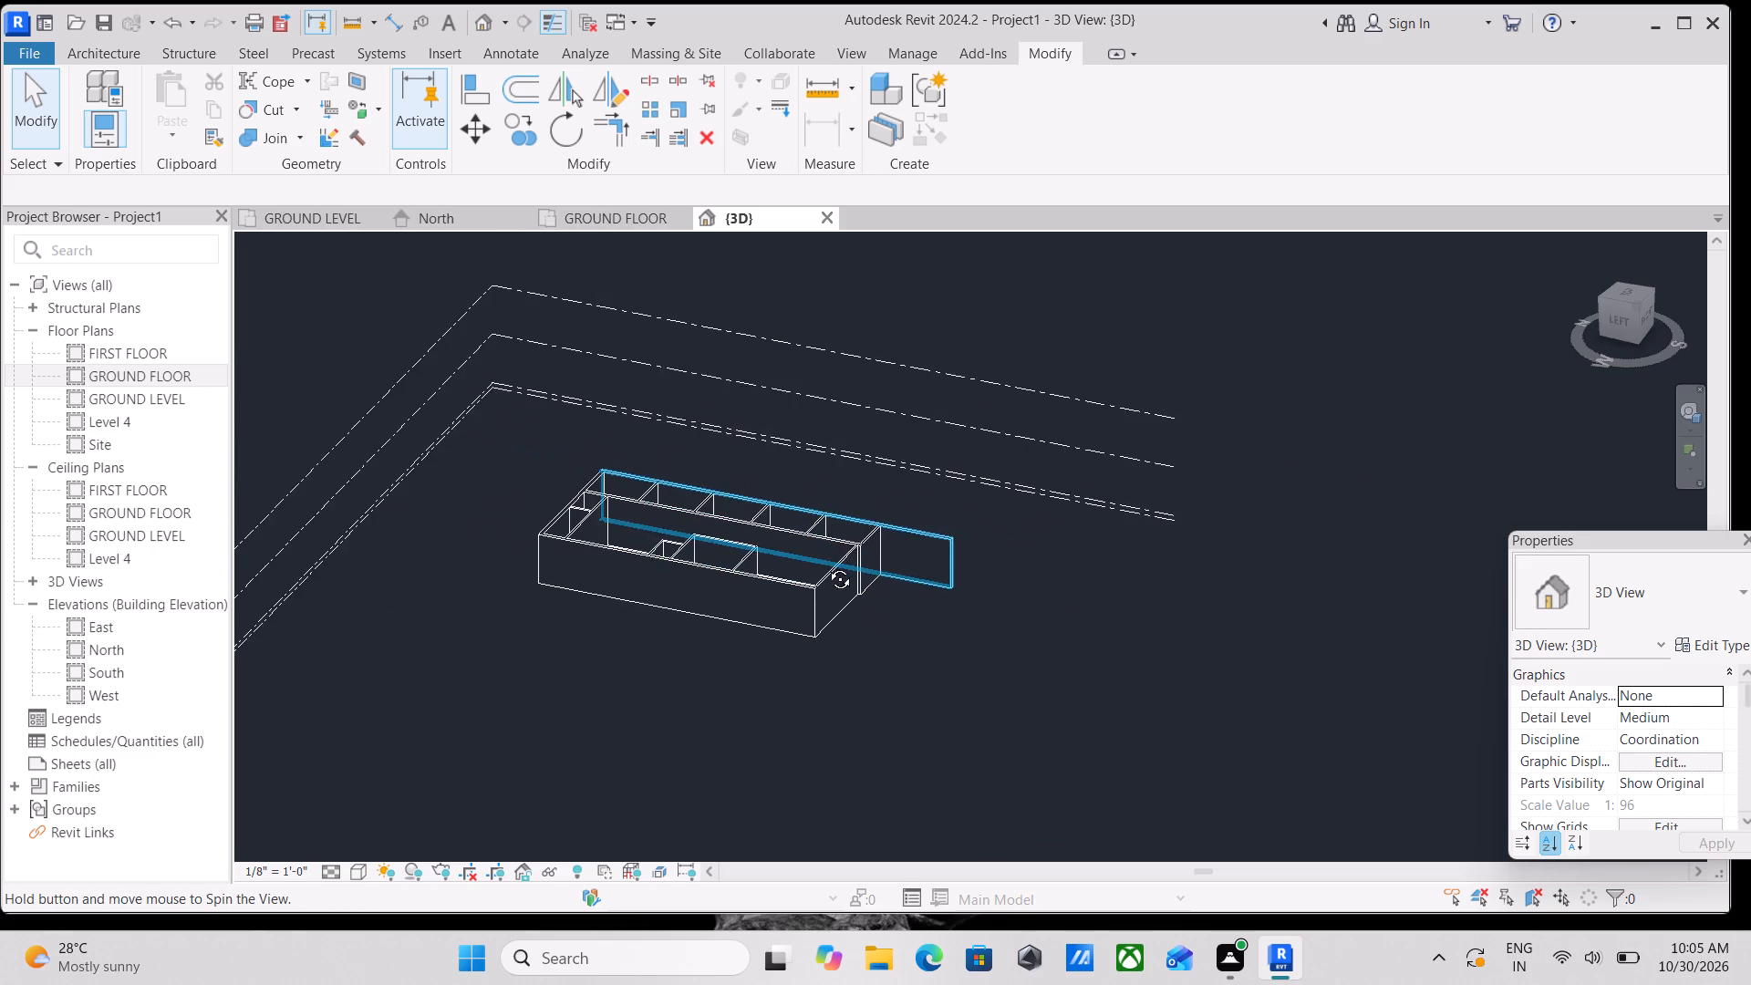
shift+middle_drag(826, 565, 689, 634)
key(Escape)
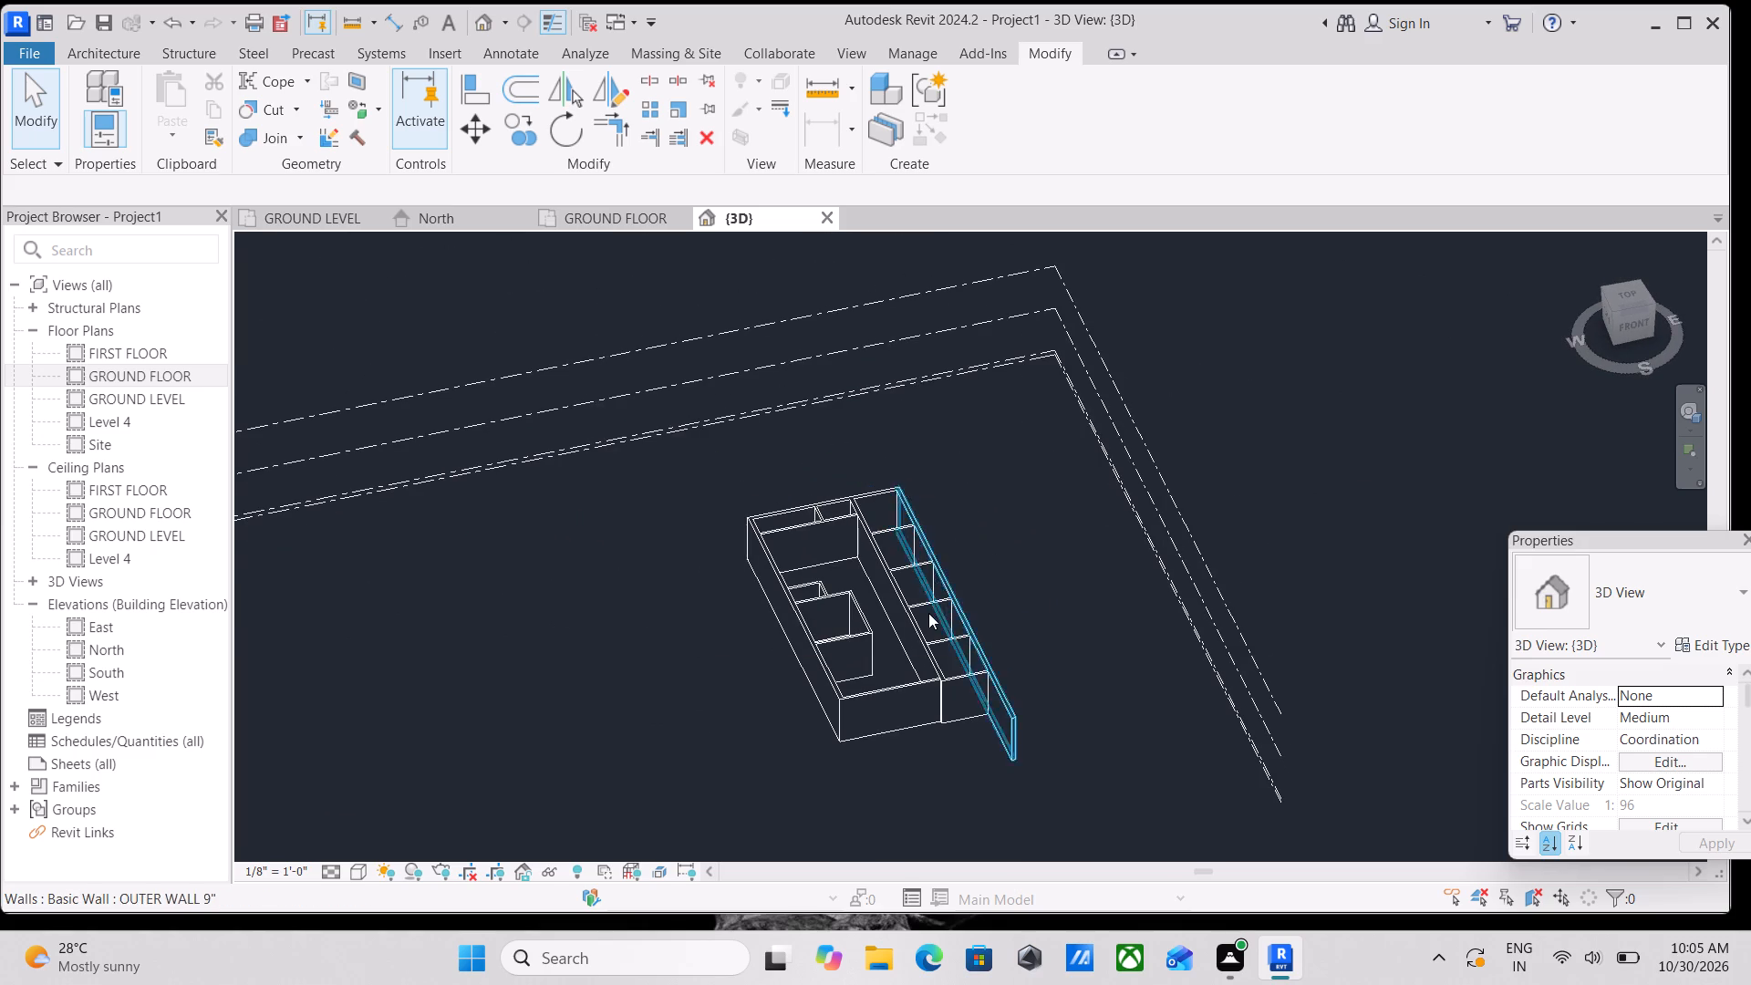
scroll(927, 614, down, 1)
shift+middle_drag(927, 614, 836, 419)
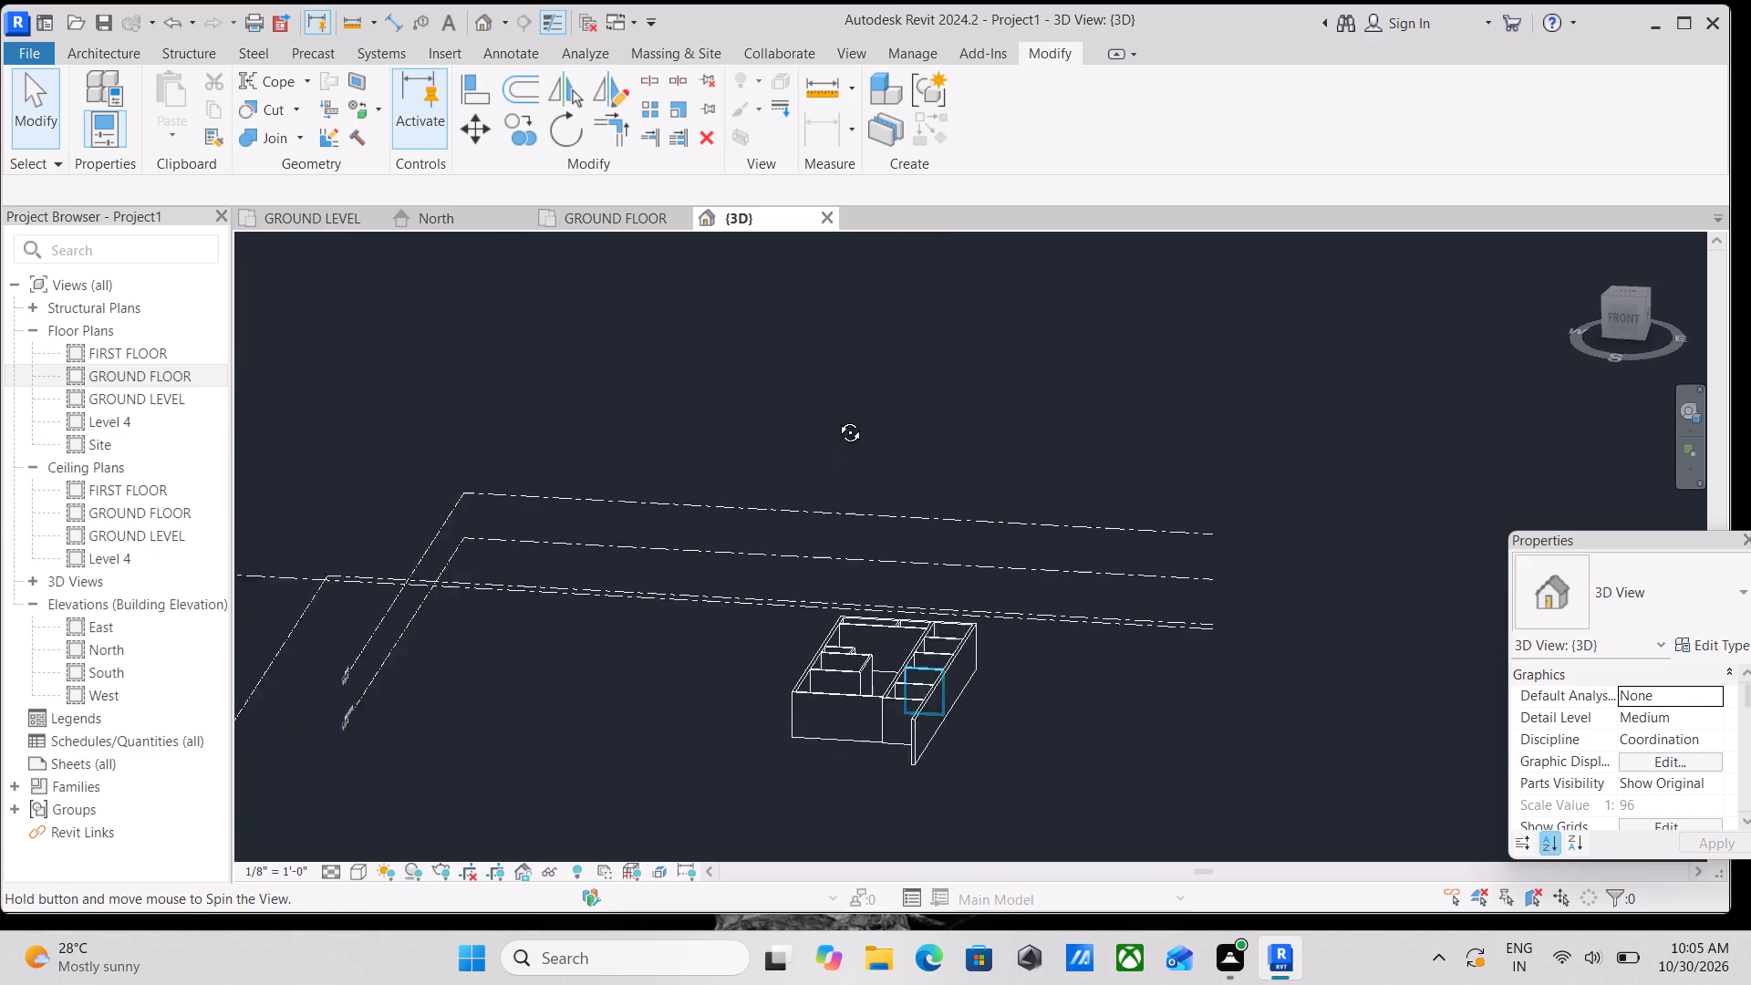
Examine the wall heights and room layout in the 3D view from the west side of the building.
shift+middle_drag(836, 419, 843, 411)
shift+middle_drag(745, 610, 1039, 894)
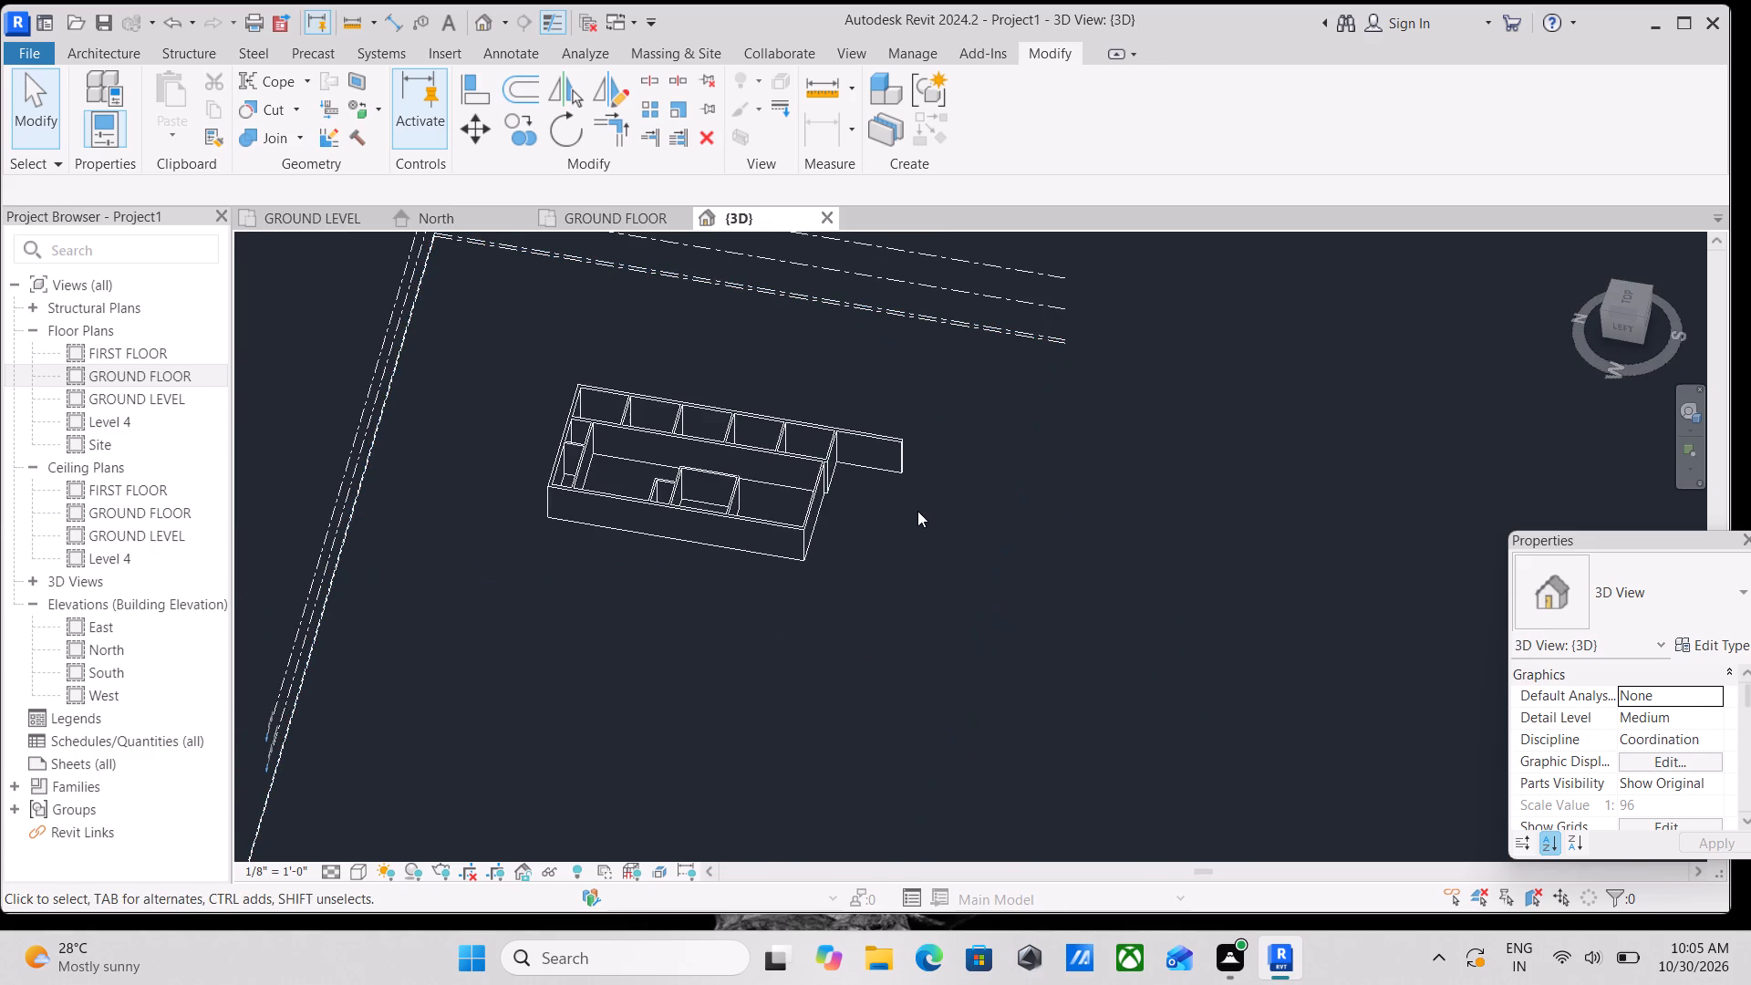
scroll(917, 511, down, 3)
middle_drag(817, 531, 708, 658)
scroll(702, 642, up, 7)
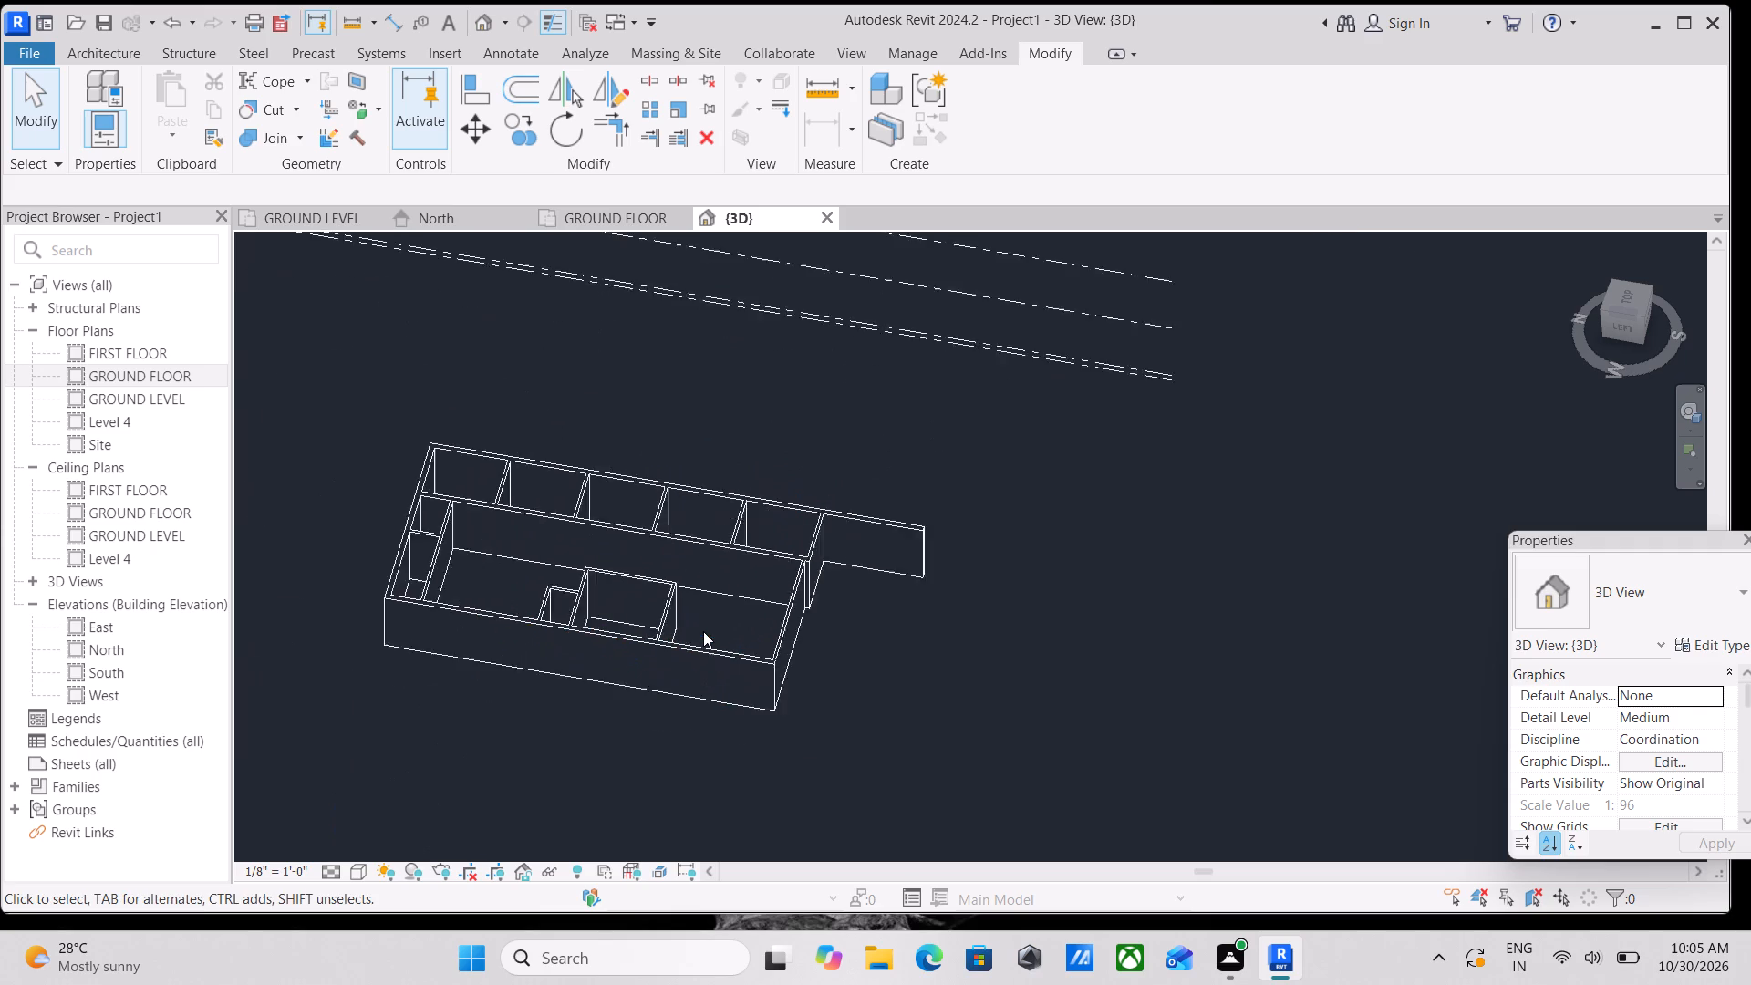
scroll(703, 631, up, 5)
scroll(724, 602, down, 2)
middle_drag(724, 602, 774, 689)
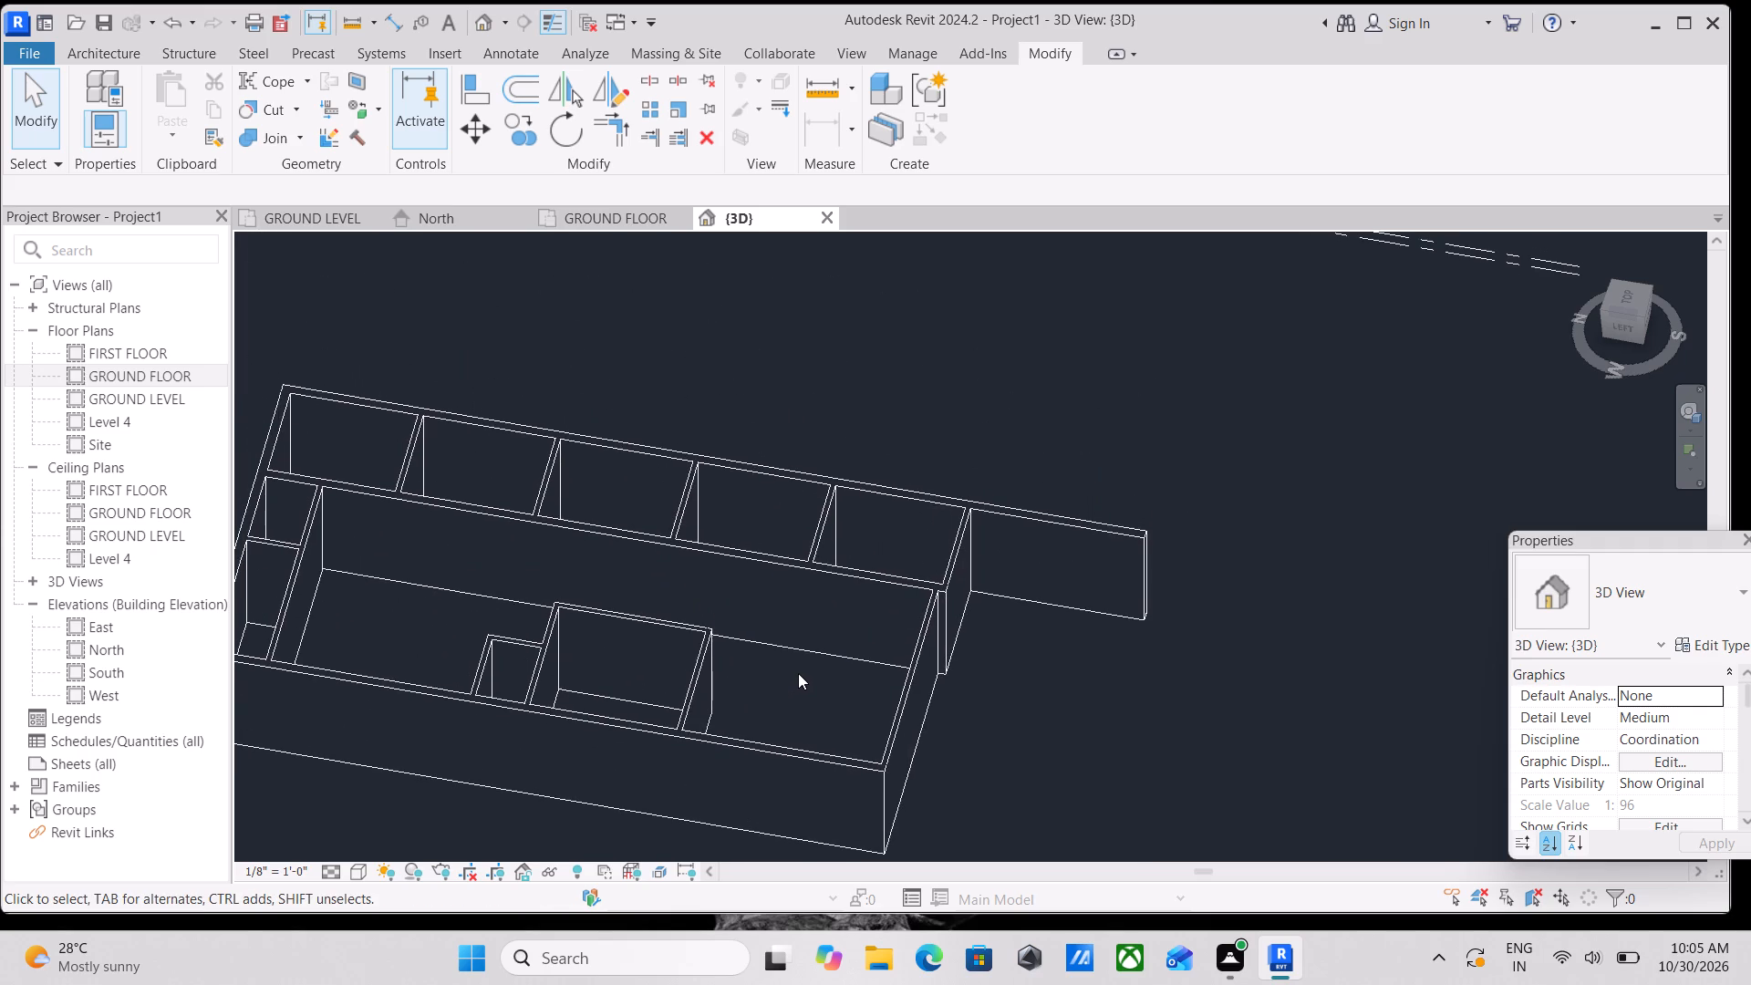
shift+middle_drag(796, 679, 778, 679)
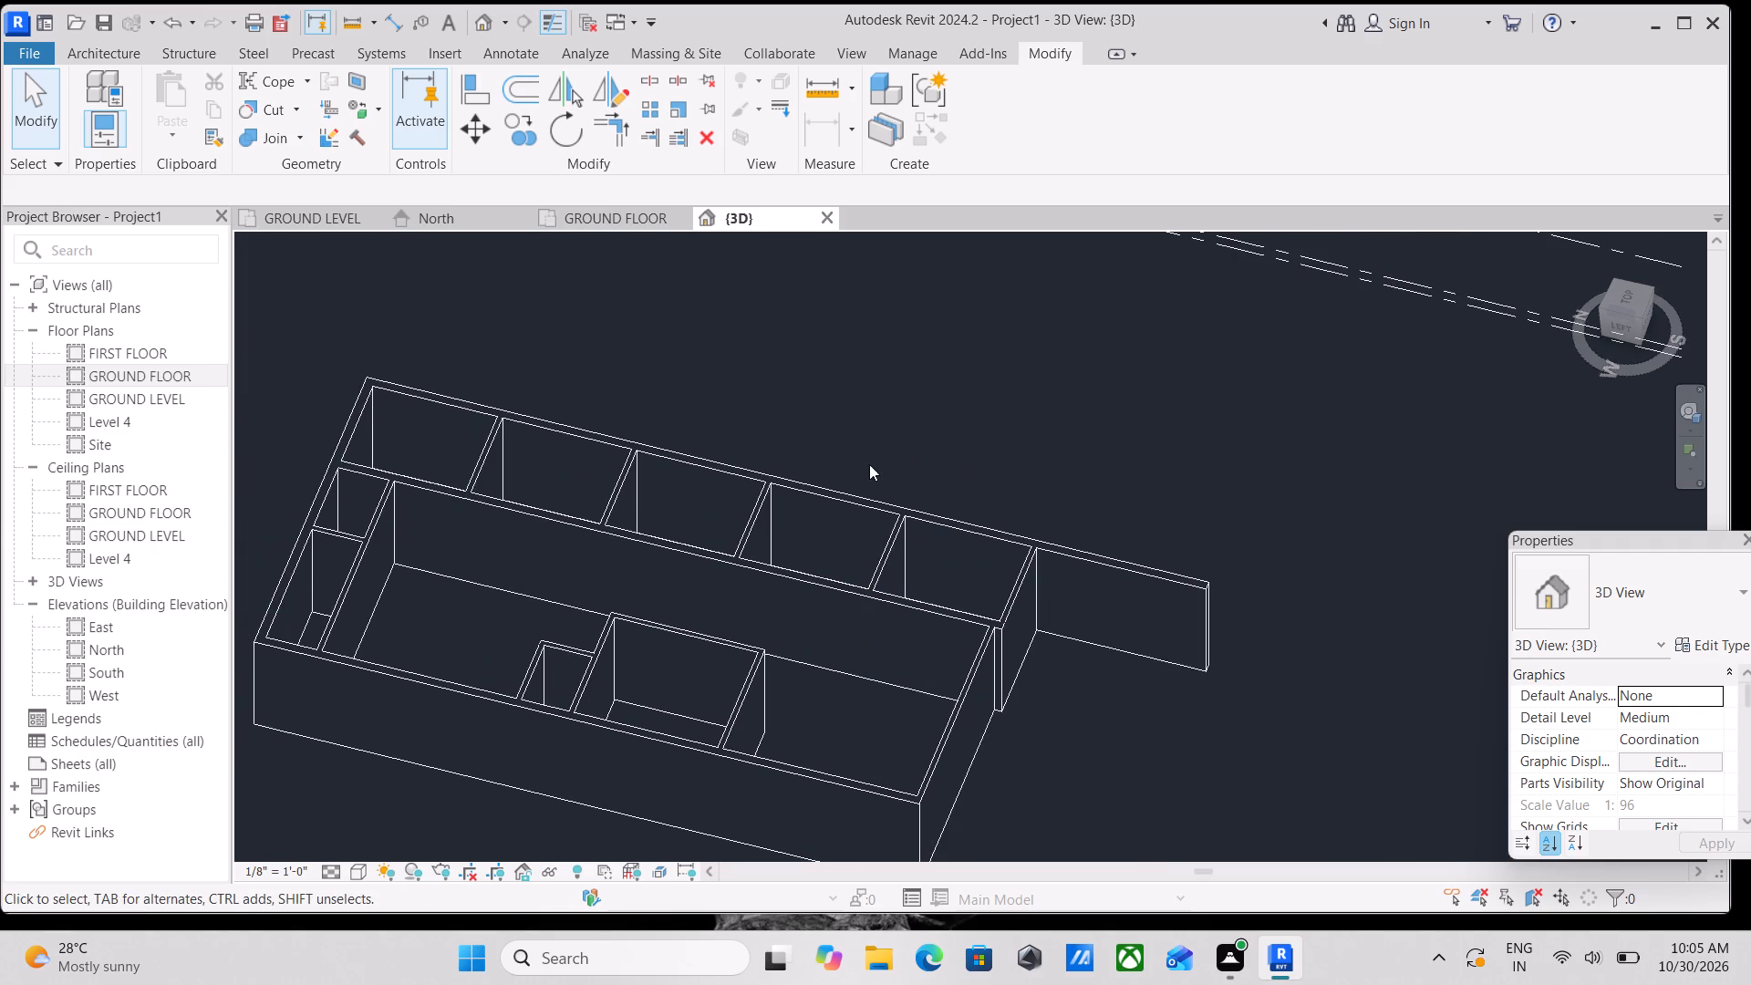
Open the GROUND LEVEL floor plan and examine the wall layout, including the area beyond the building's south end.
click(341, 217)
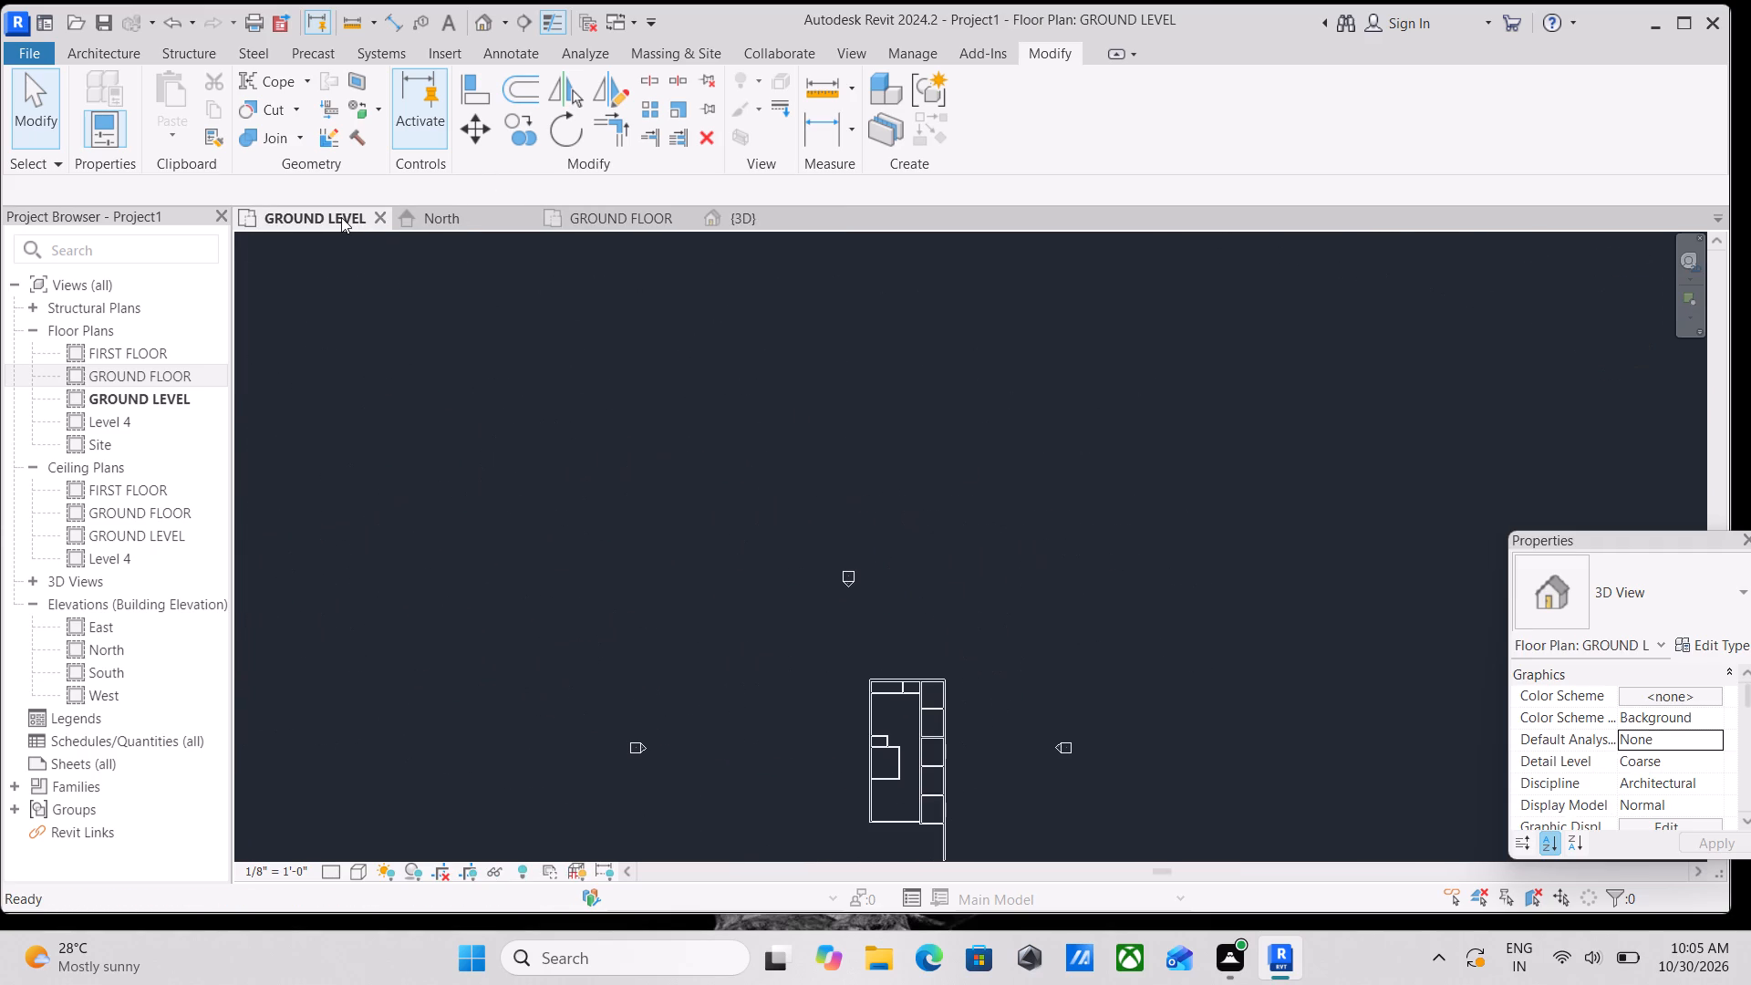
scroll(841, 630, down, 1)
middle_drag(864, 649, 864, 413)
scroll(900, 671, up, 4)
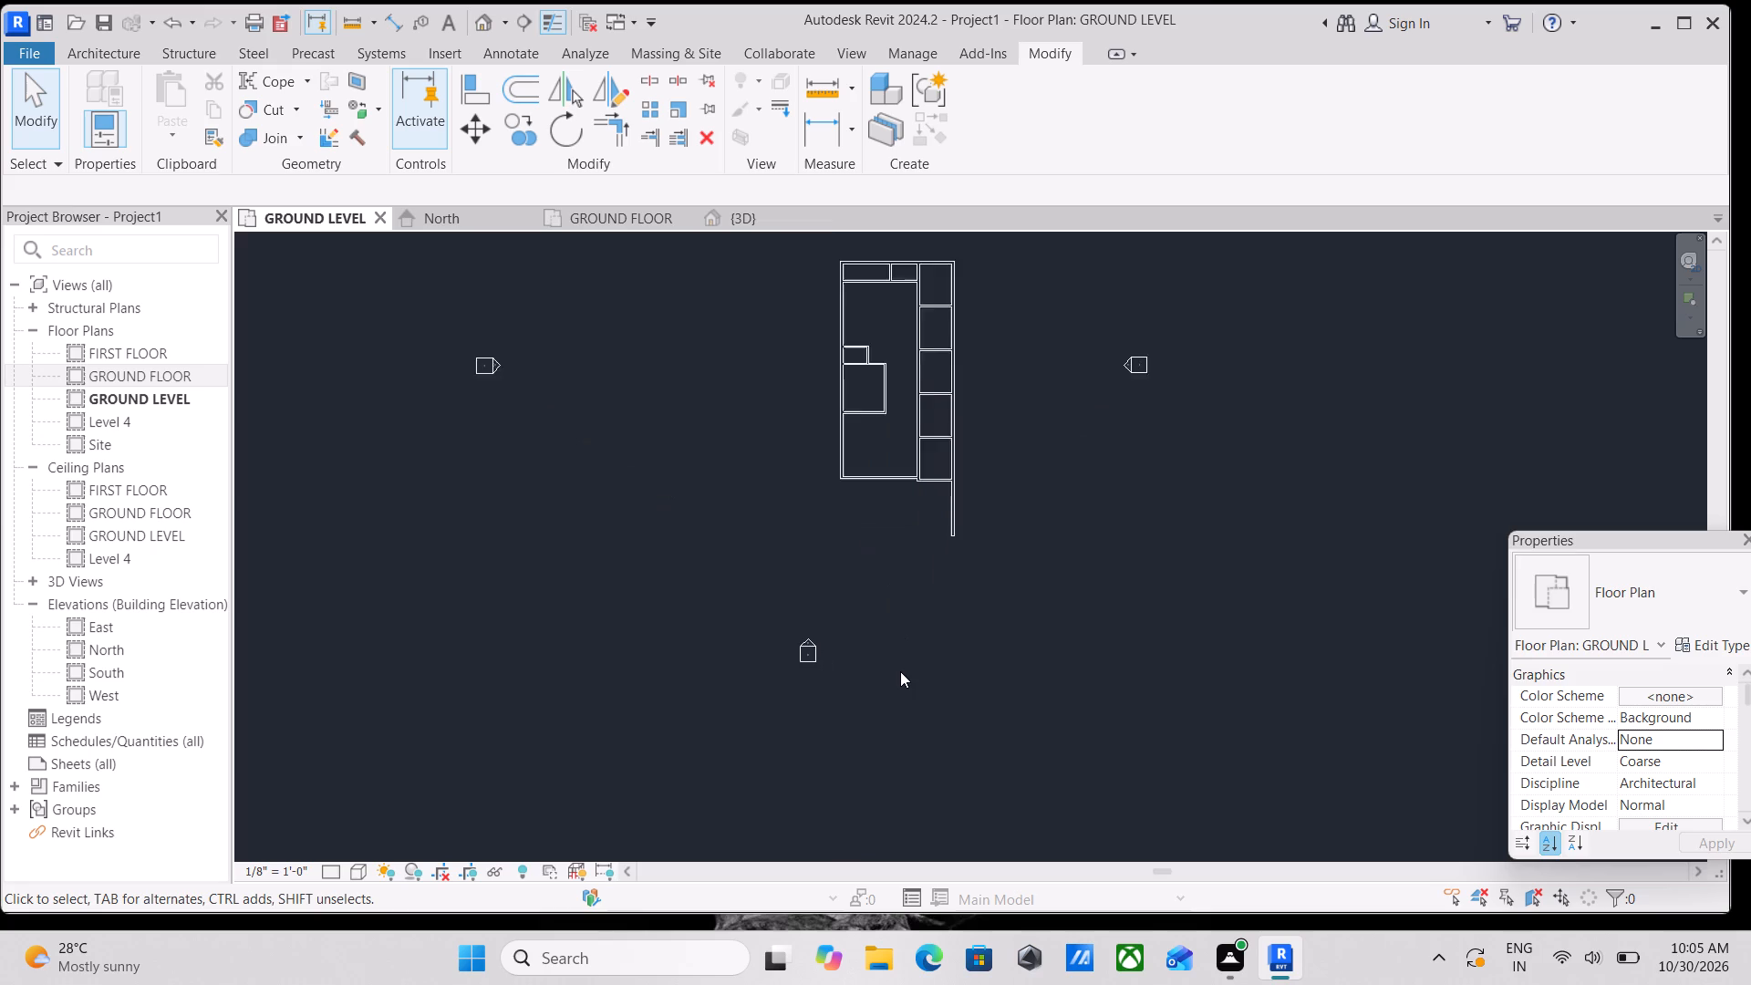
scroll(900, 671, up, 1)
scroll(900, 536, up, 3)
middle_drag(900, 536, 890, 705)
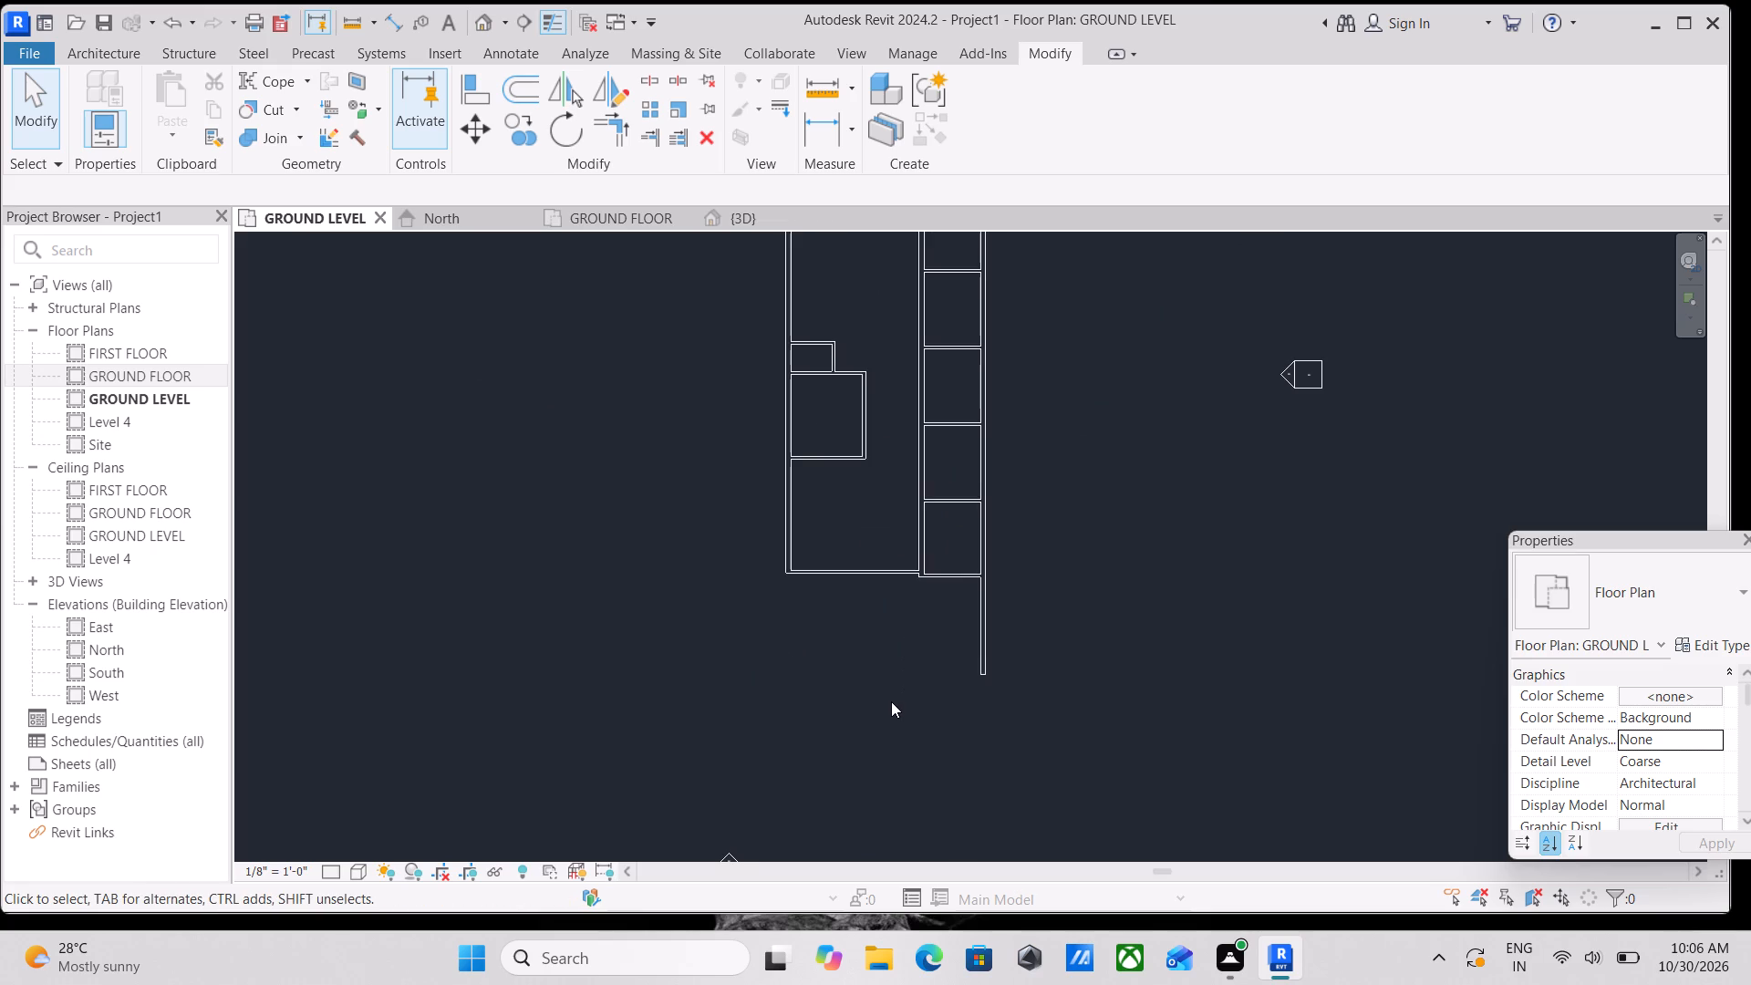
scroll(892, 700, up, 3)
middle_drag(893, 697, 917, 765)
scroll(938, 731, down, 2)
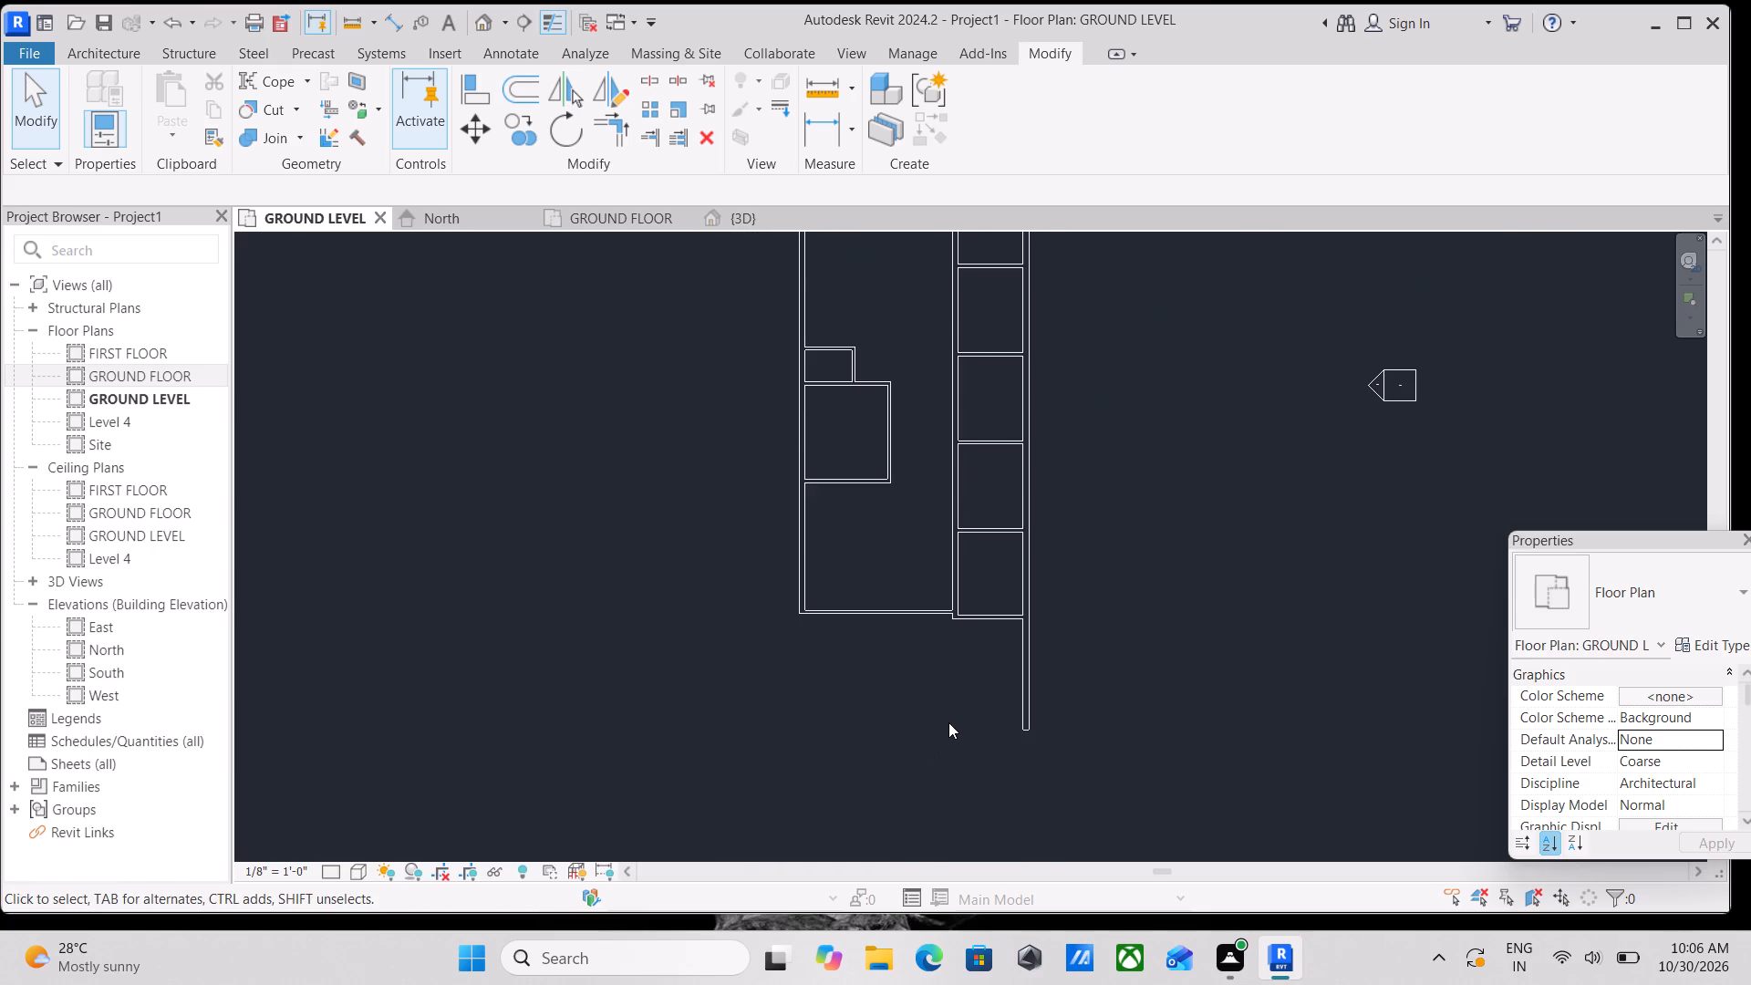
middle_drag(948, 722, 956, 824)
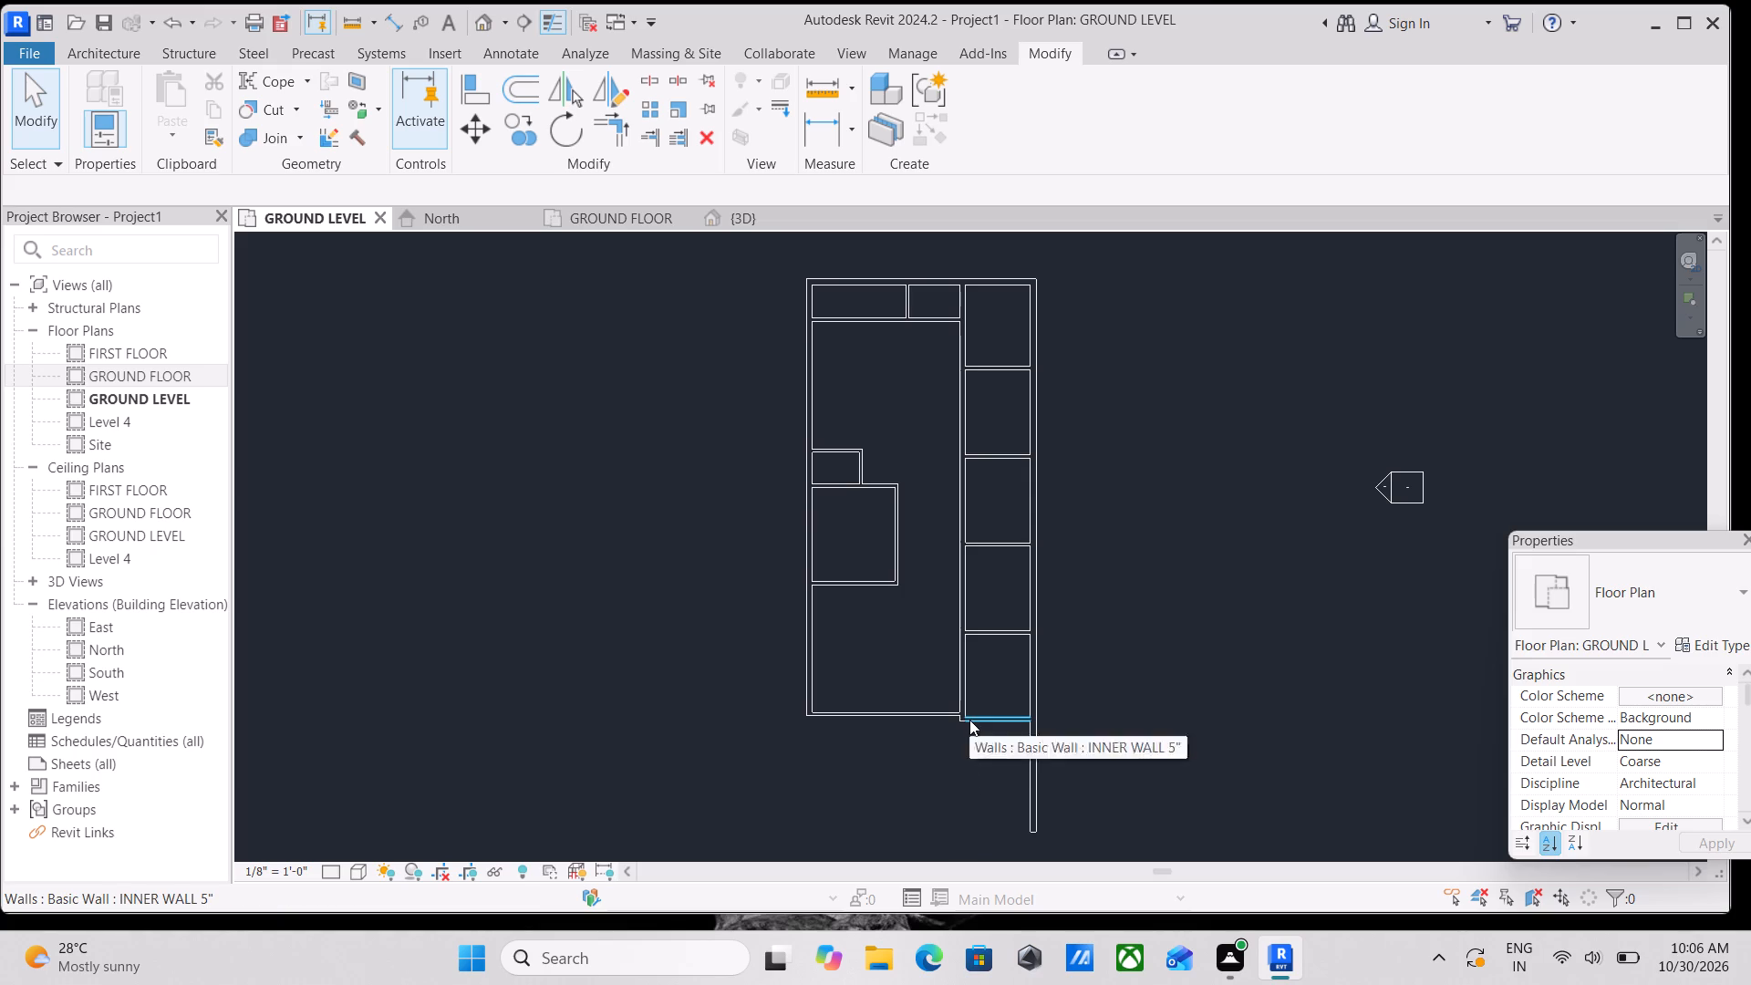
Stretch the free south end of the east OUTER WALL 9" farther south, making the wall about 77'-0" long.
scroll(1031, 763, up, 2)
scroll(927, 761, up, 4)
middle_drag(927, 761, 885, 598)
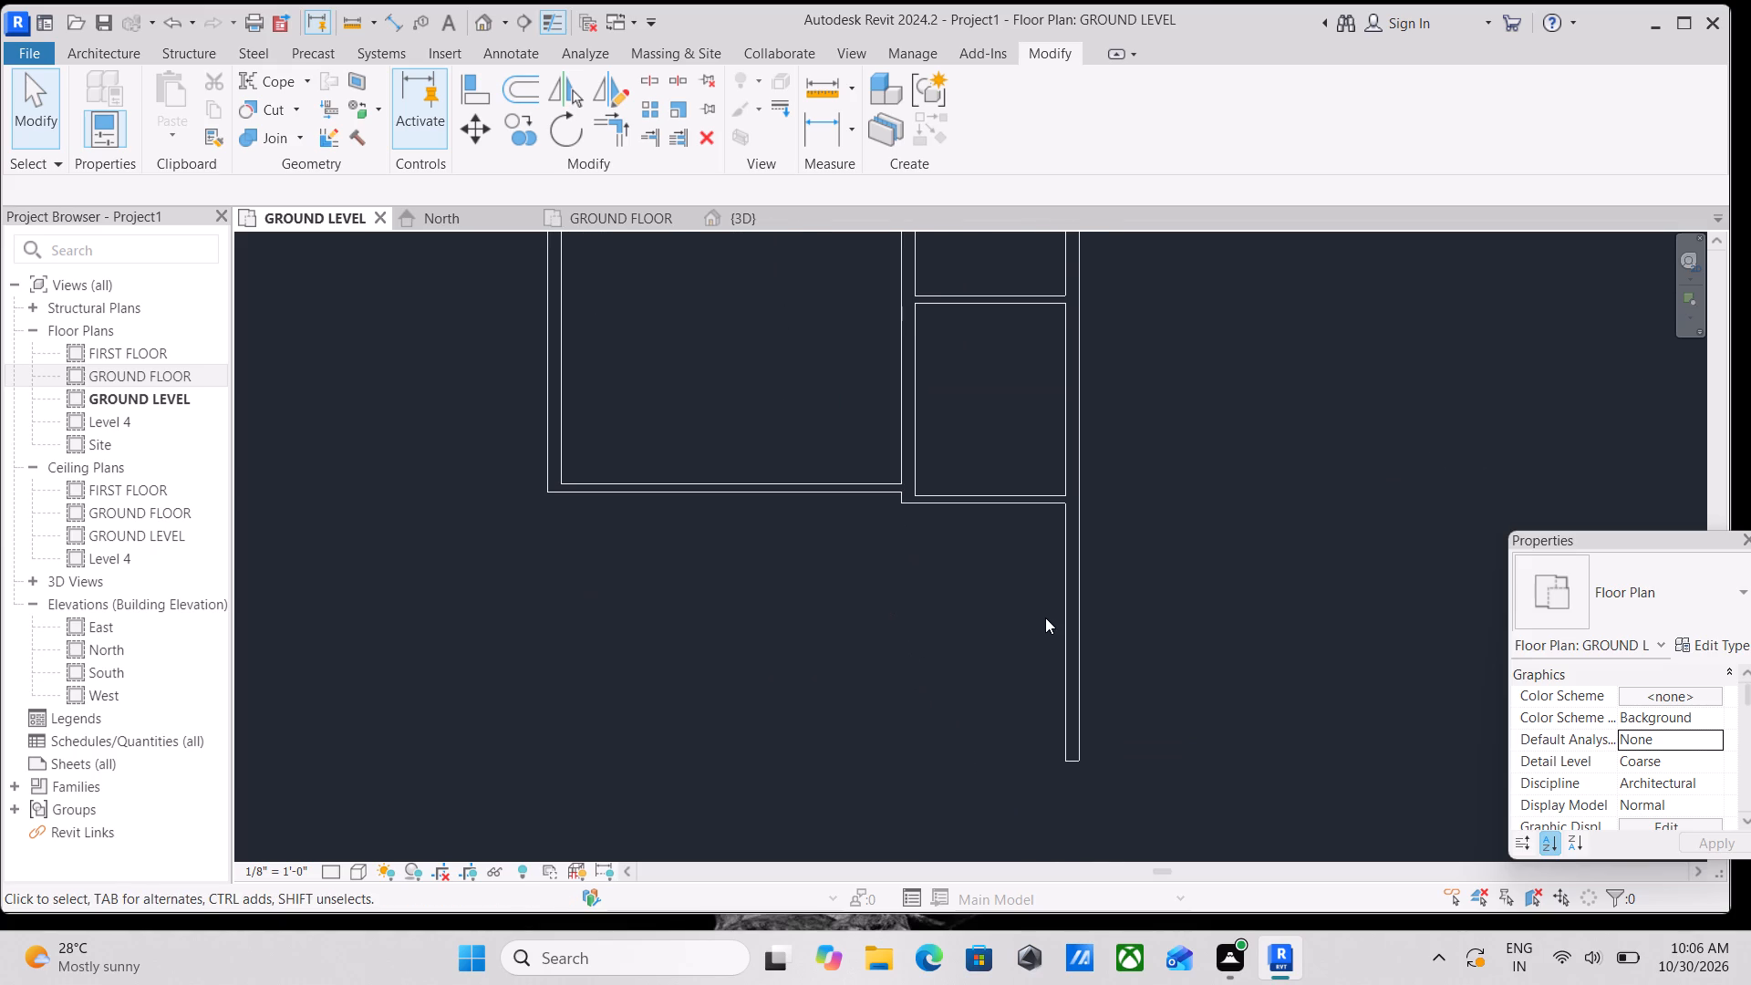
scroll(1046, 613, up, 2)
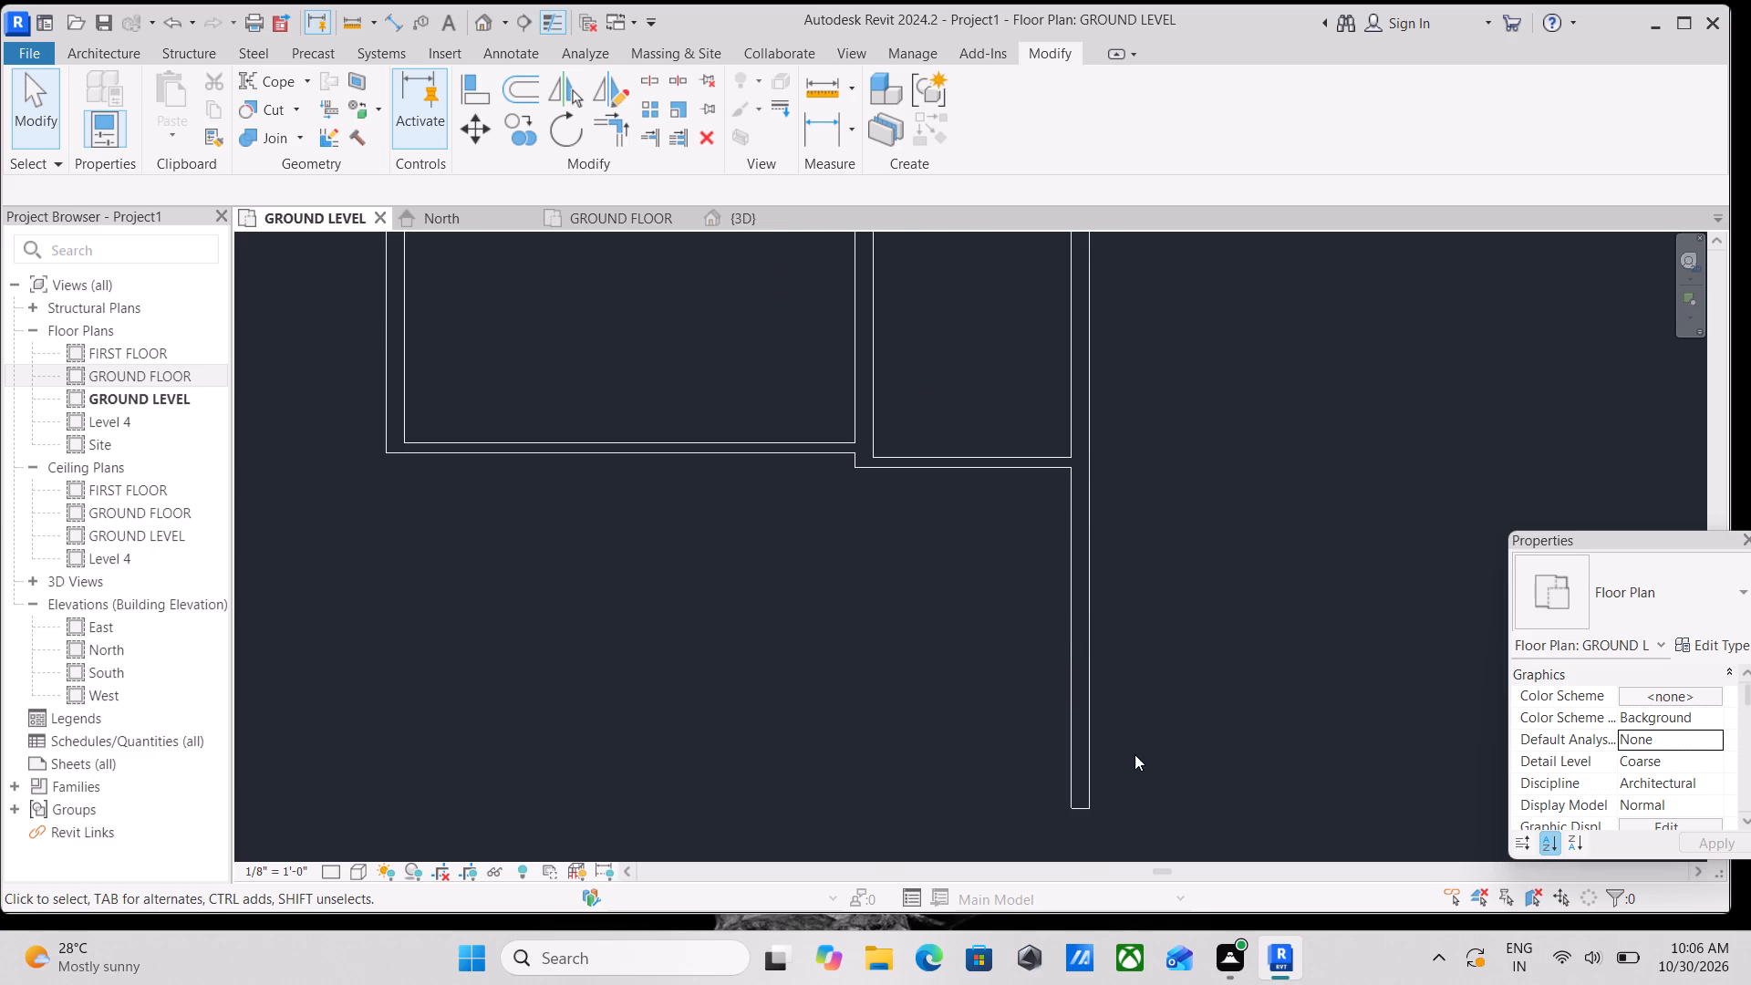
scroll(1142, 753, down, 2)
middle_drag(1145, 741, 1159, 637)
click(1114, 683)
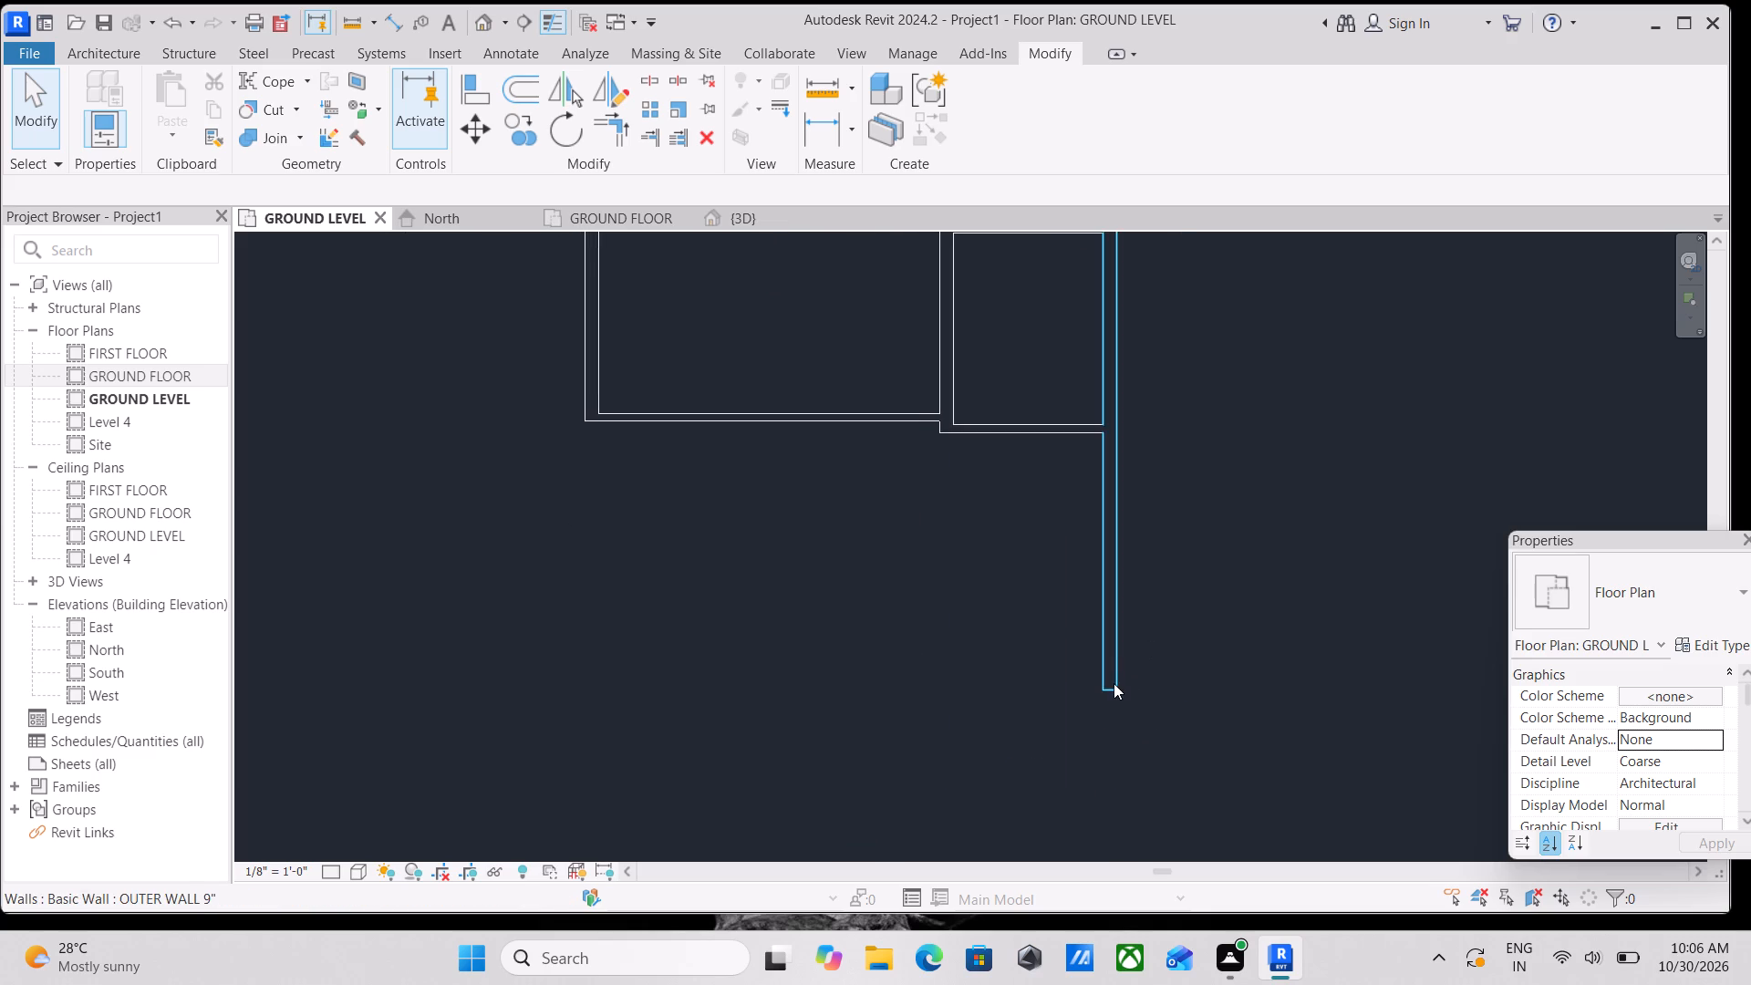
drag(1109, 691, 1105, 815)
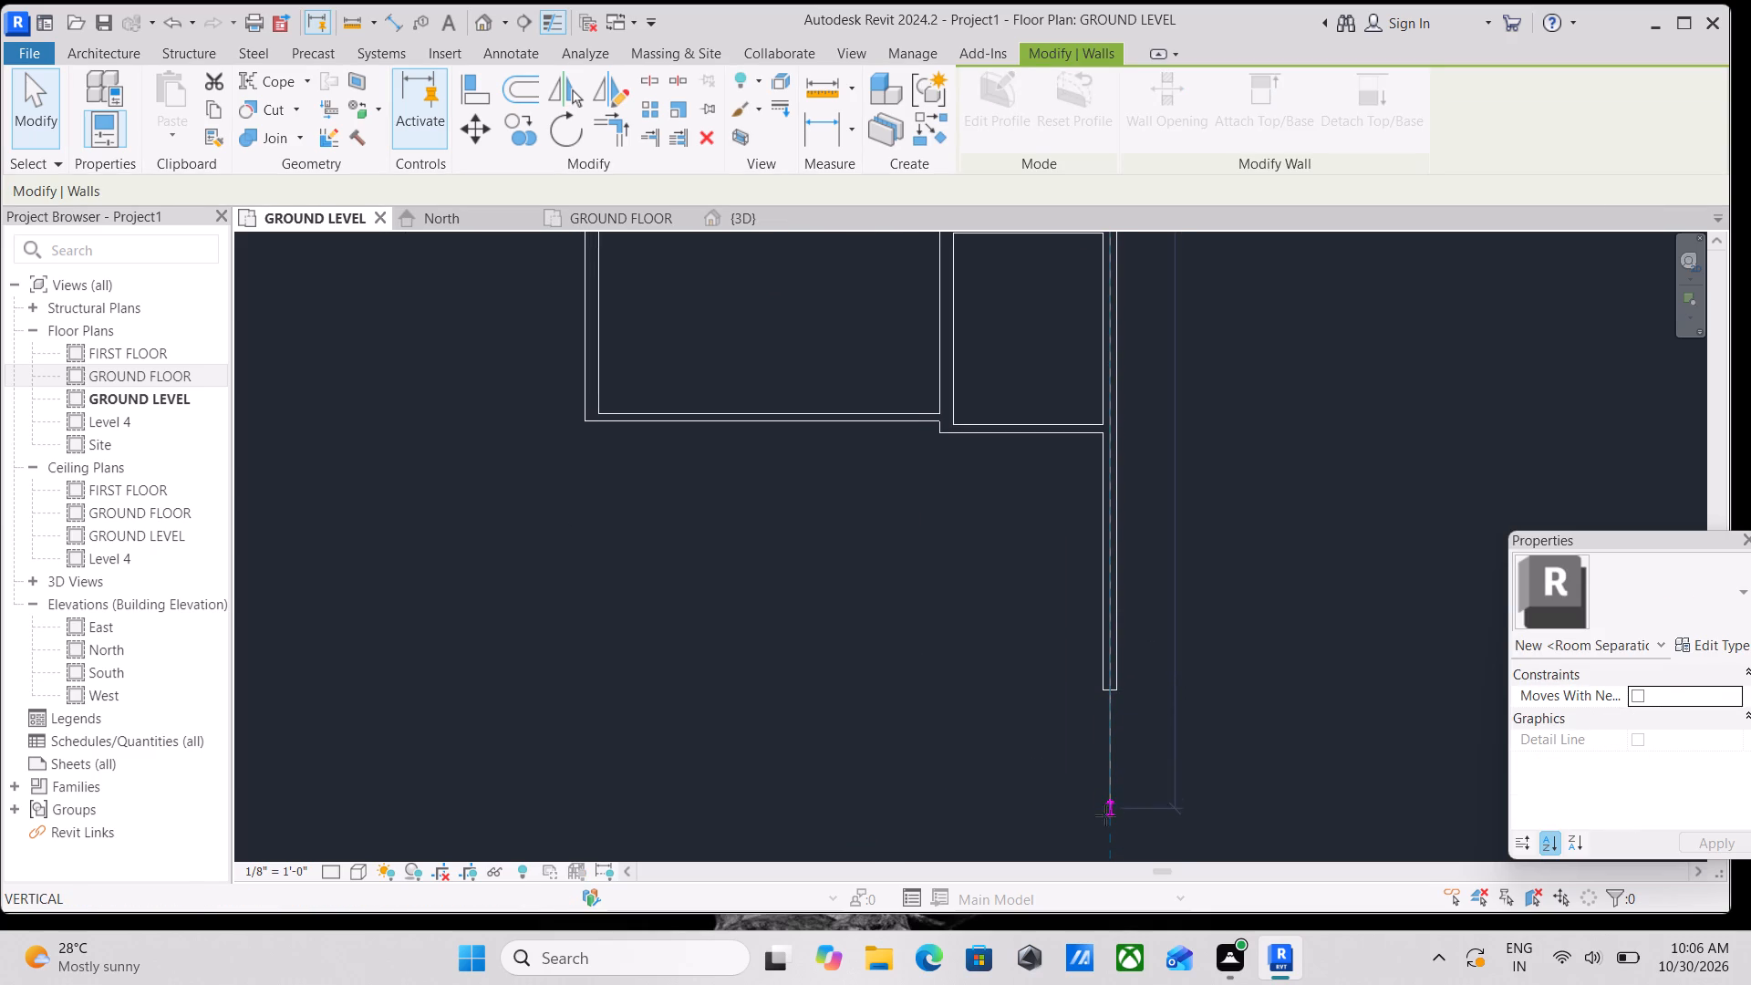
drag(1105, 815, 1105, 822)
scroll(1103, 700, down, 3)
middle_drag(1084, 708, 1187, 766)
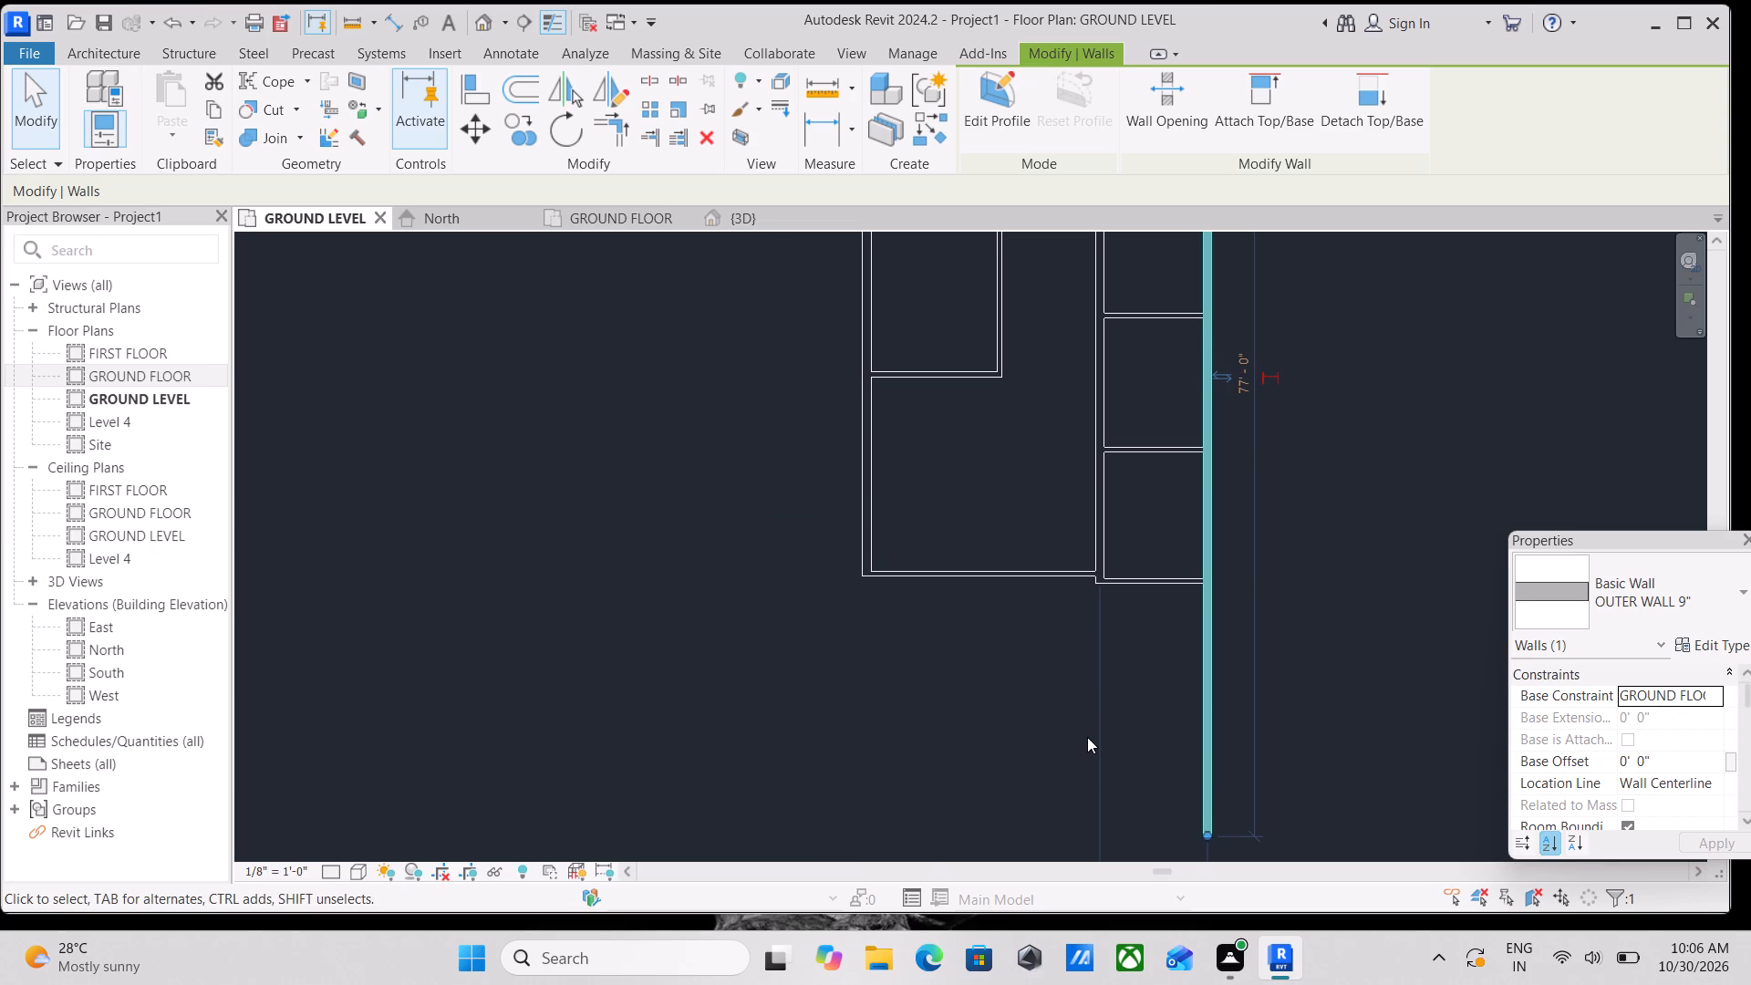
key(Escape)
Start a new stair on the GROUND LEVEL plan for the open area south of the building.
scroll(1106, 725, down, 2)
middle_drag(1106, 725, 1029, 808)
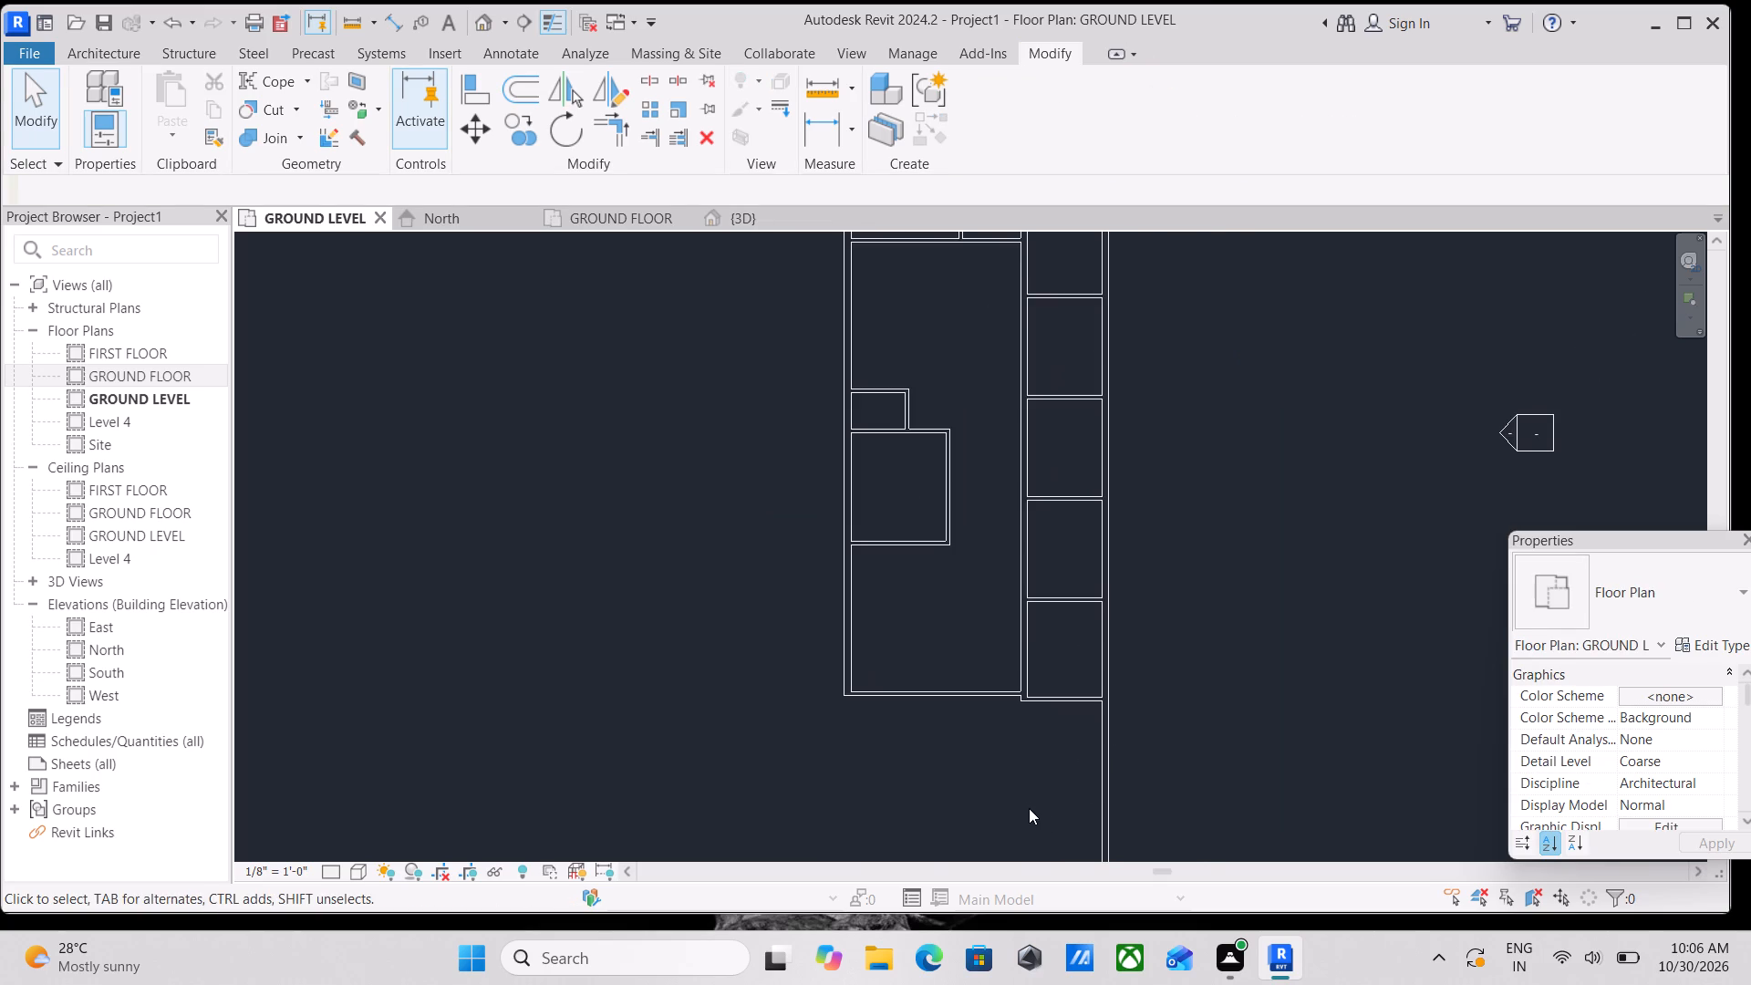
scroll(1025, 789, down, 1)
middle_drag(1025, 789, 1041, 776)
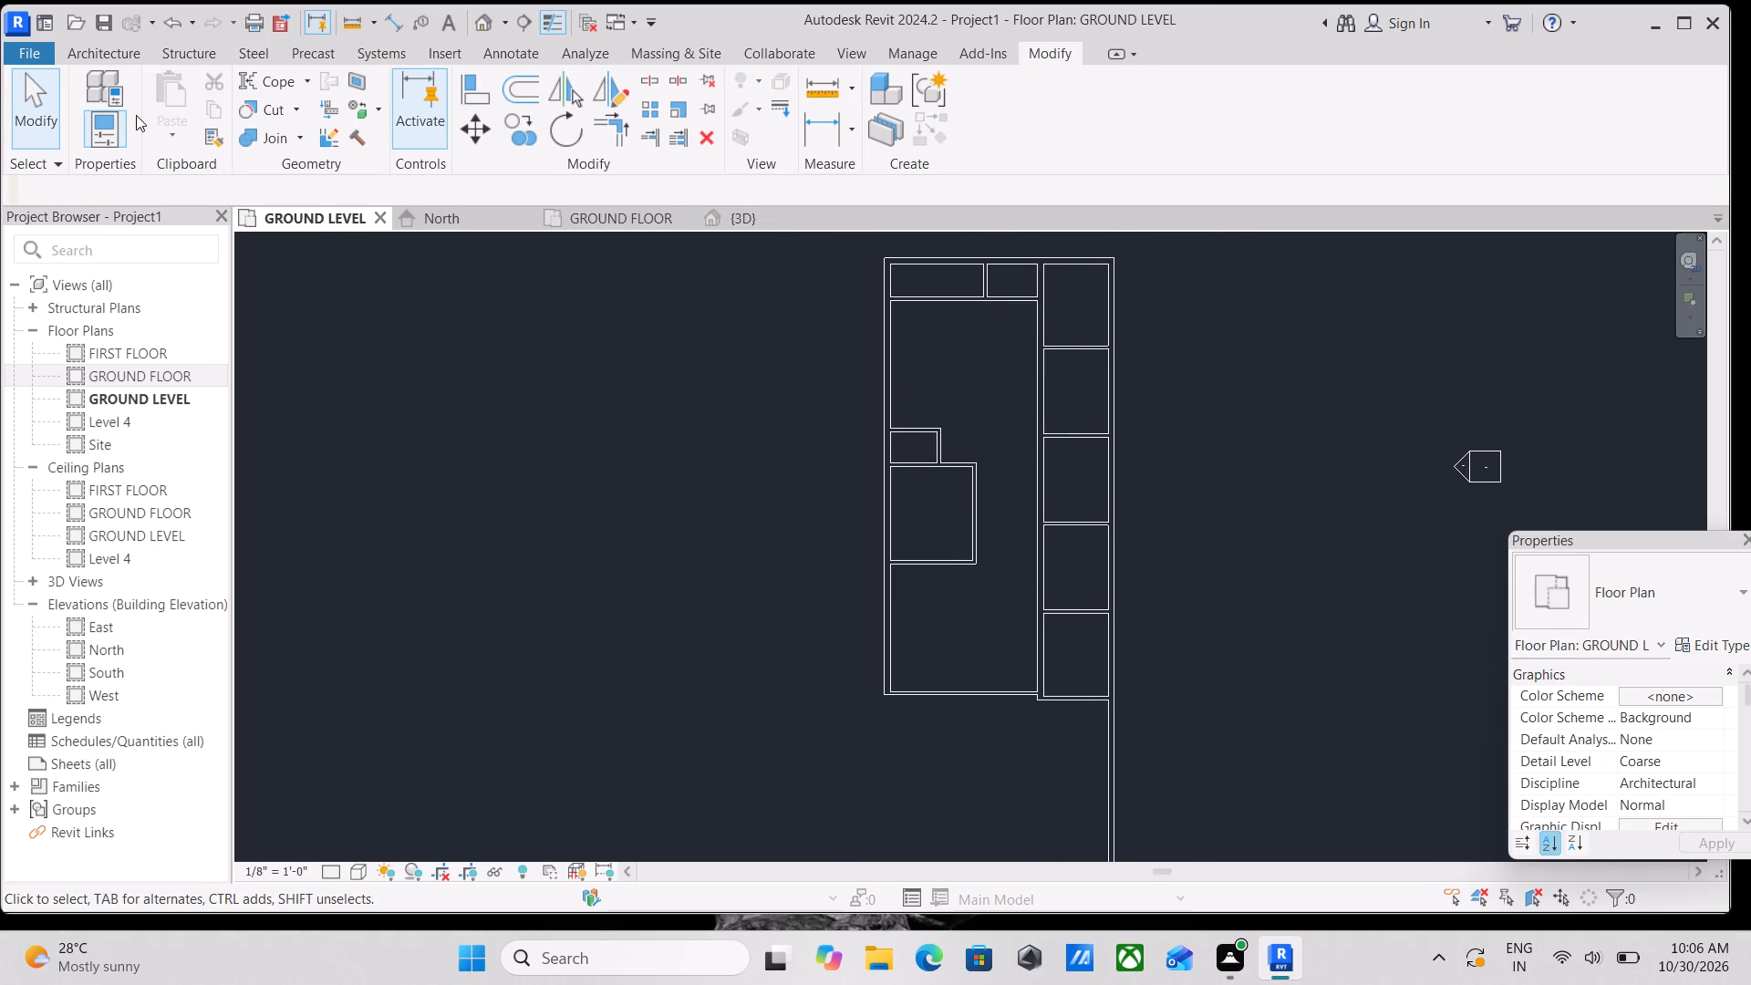
click(116, 42)
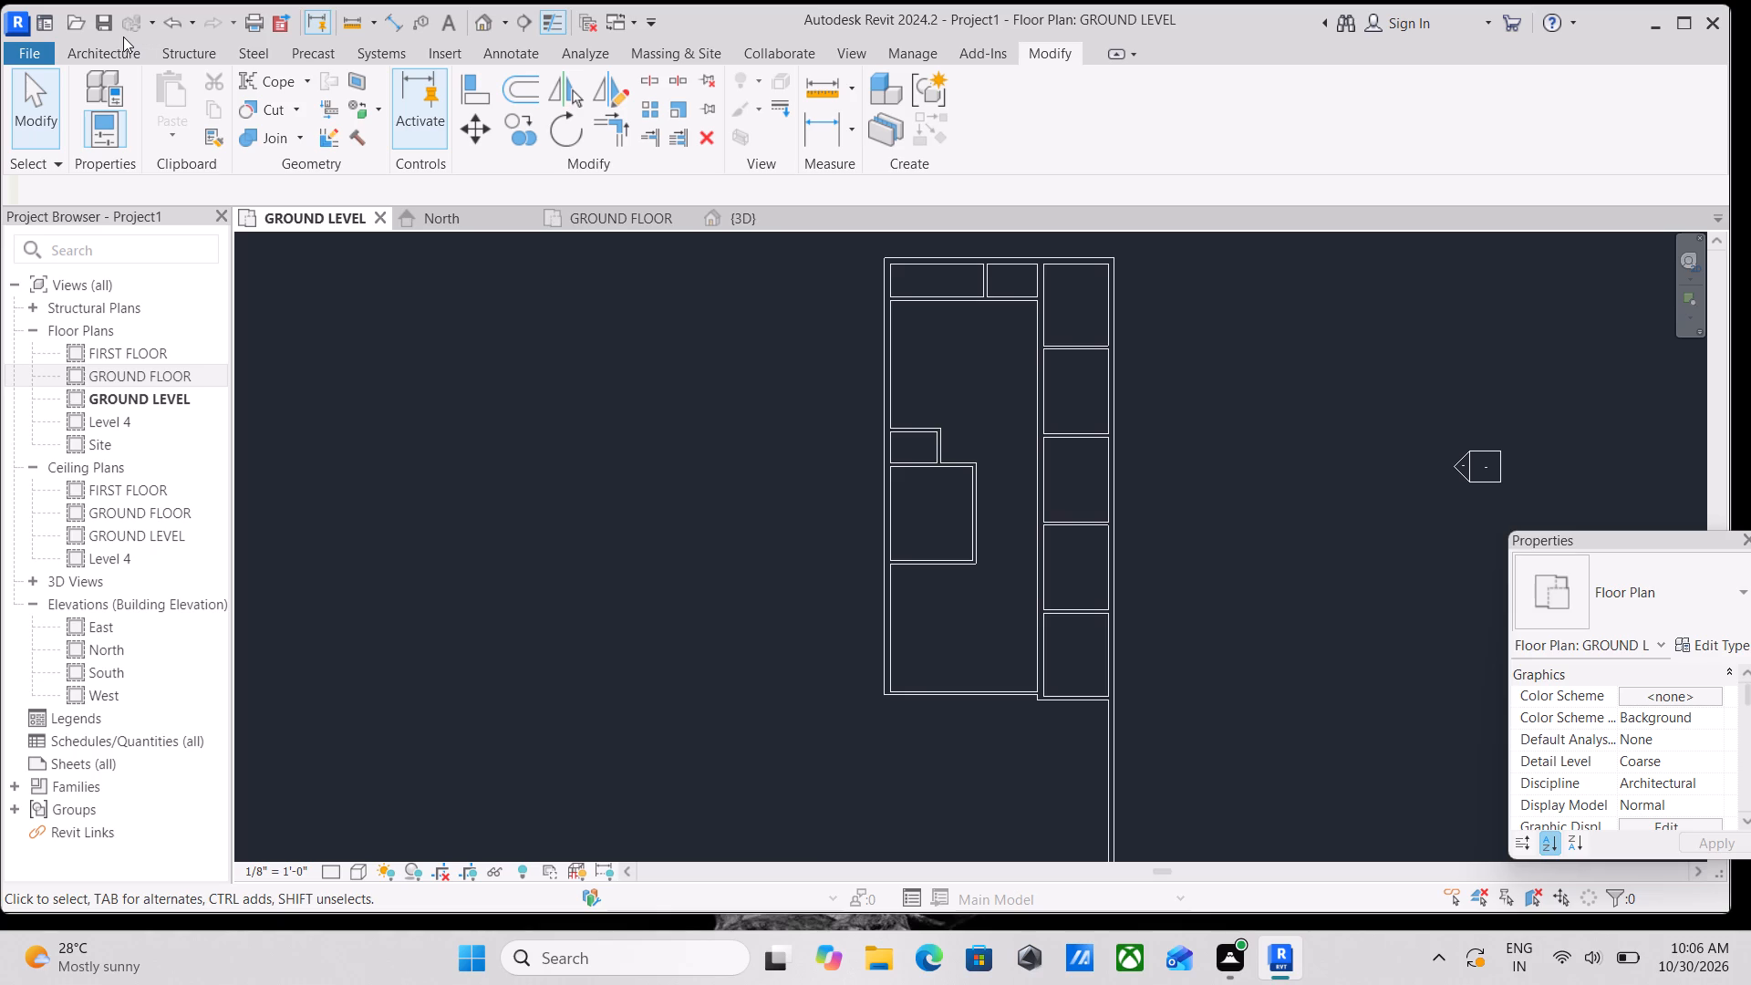
click(105, 44)
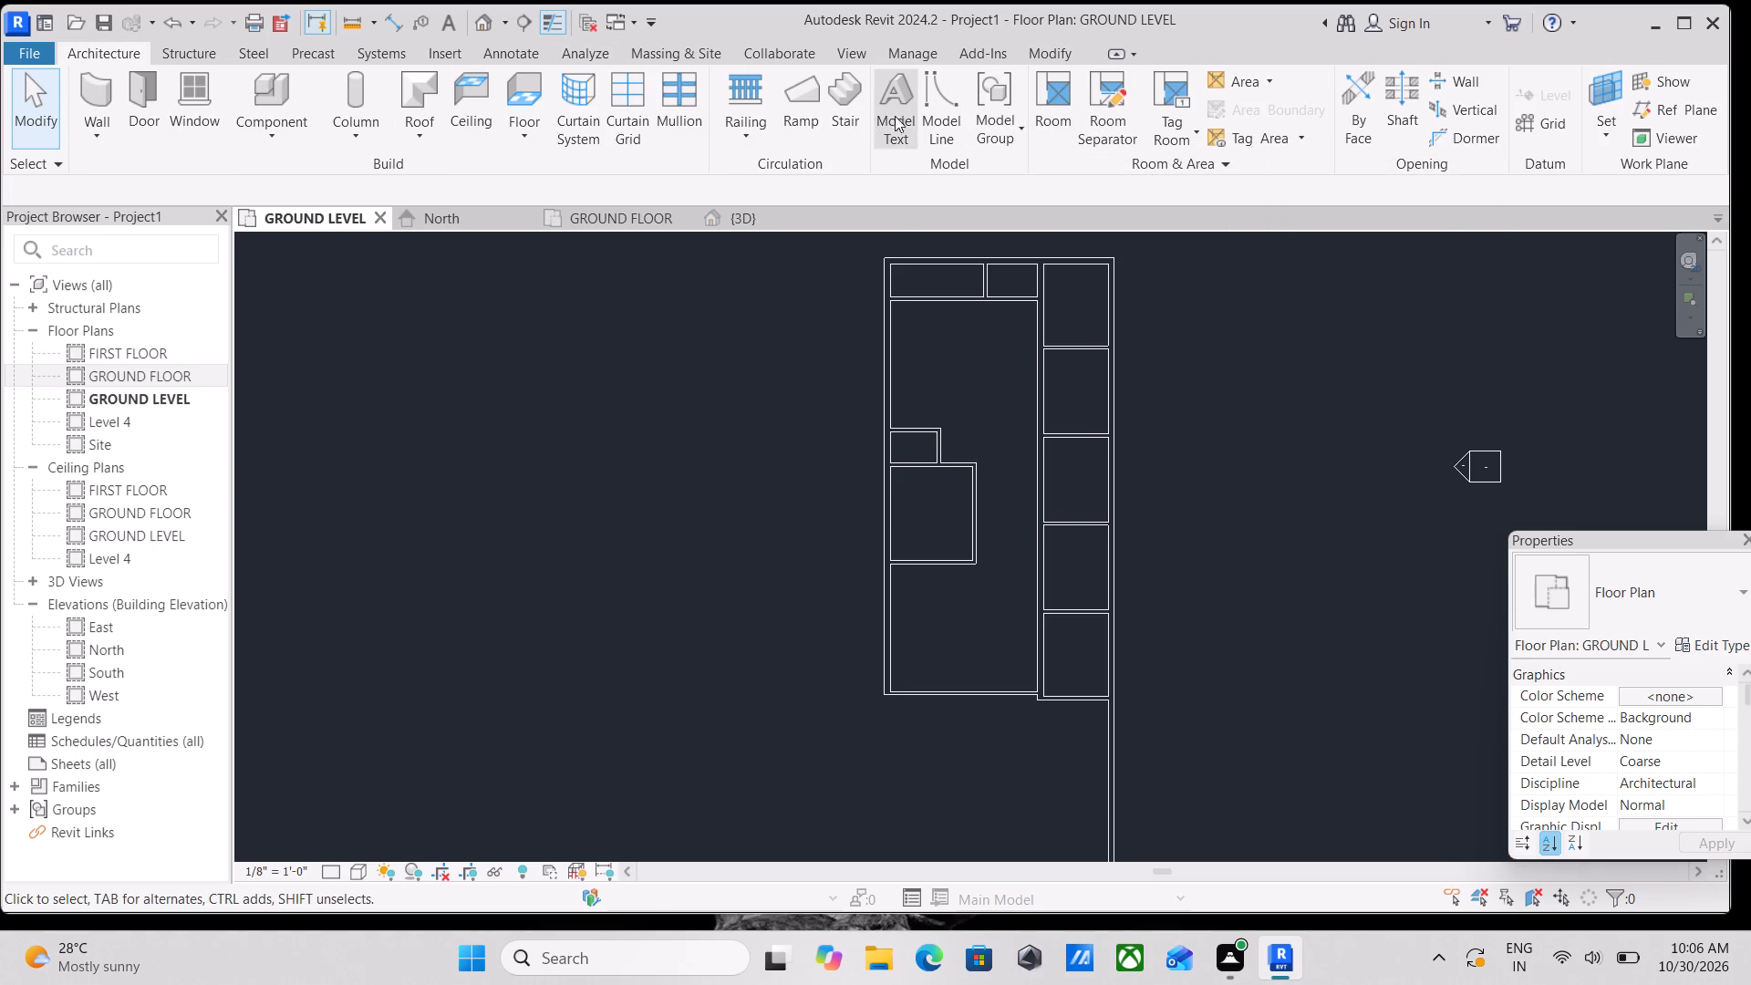
click(845, 131)
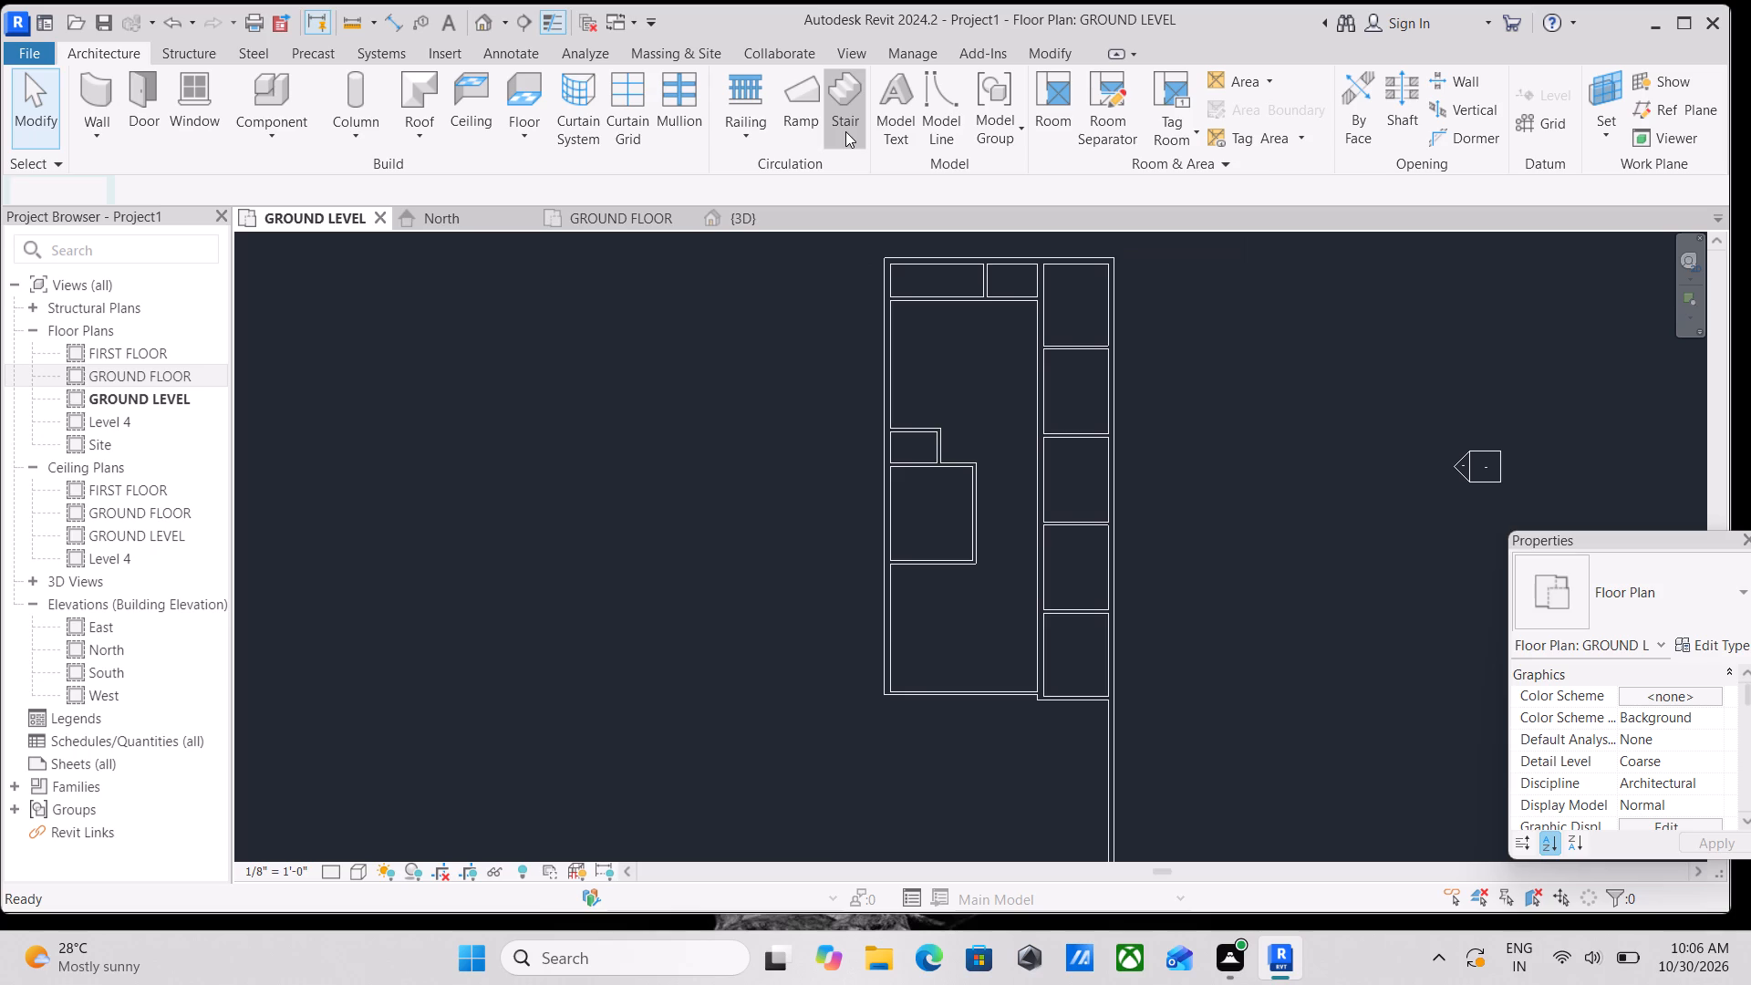
middle_drag(733, 490, 737, 360)
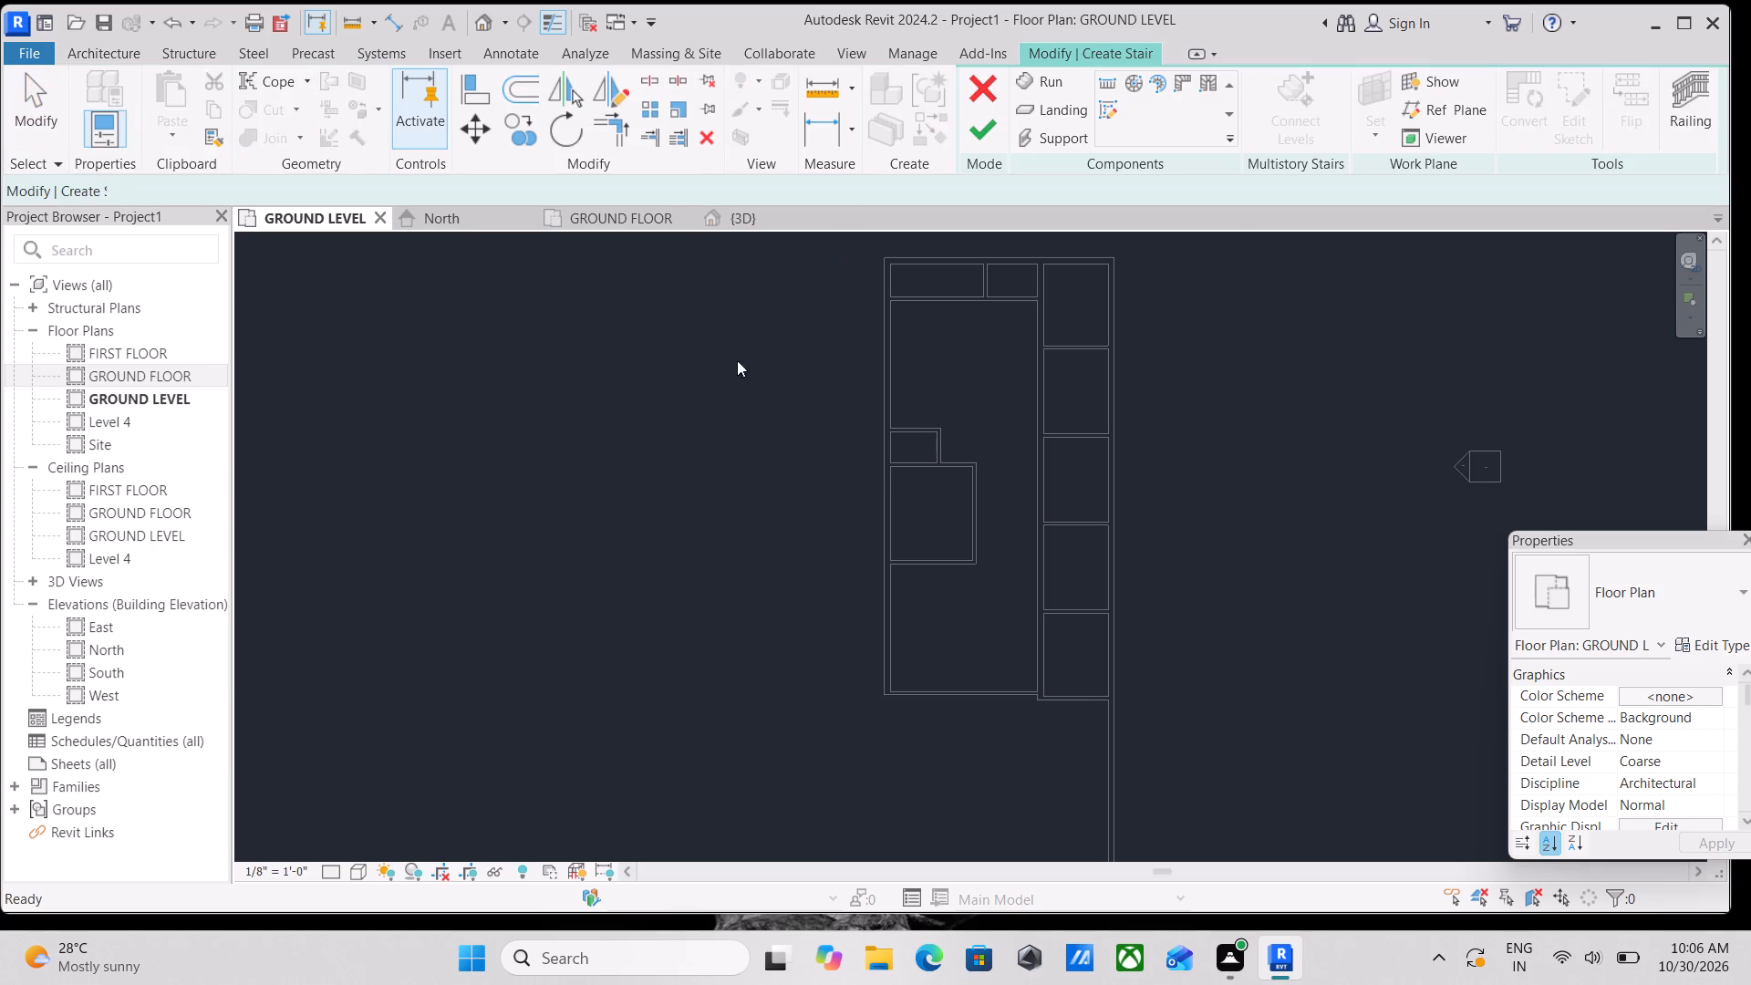
middle_drag(737, 360, 751, 270)
scroll(732, 580, down, 2)
middle_drag(732, 580, 773, 356)
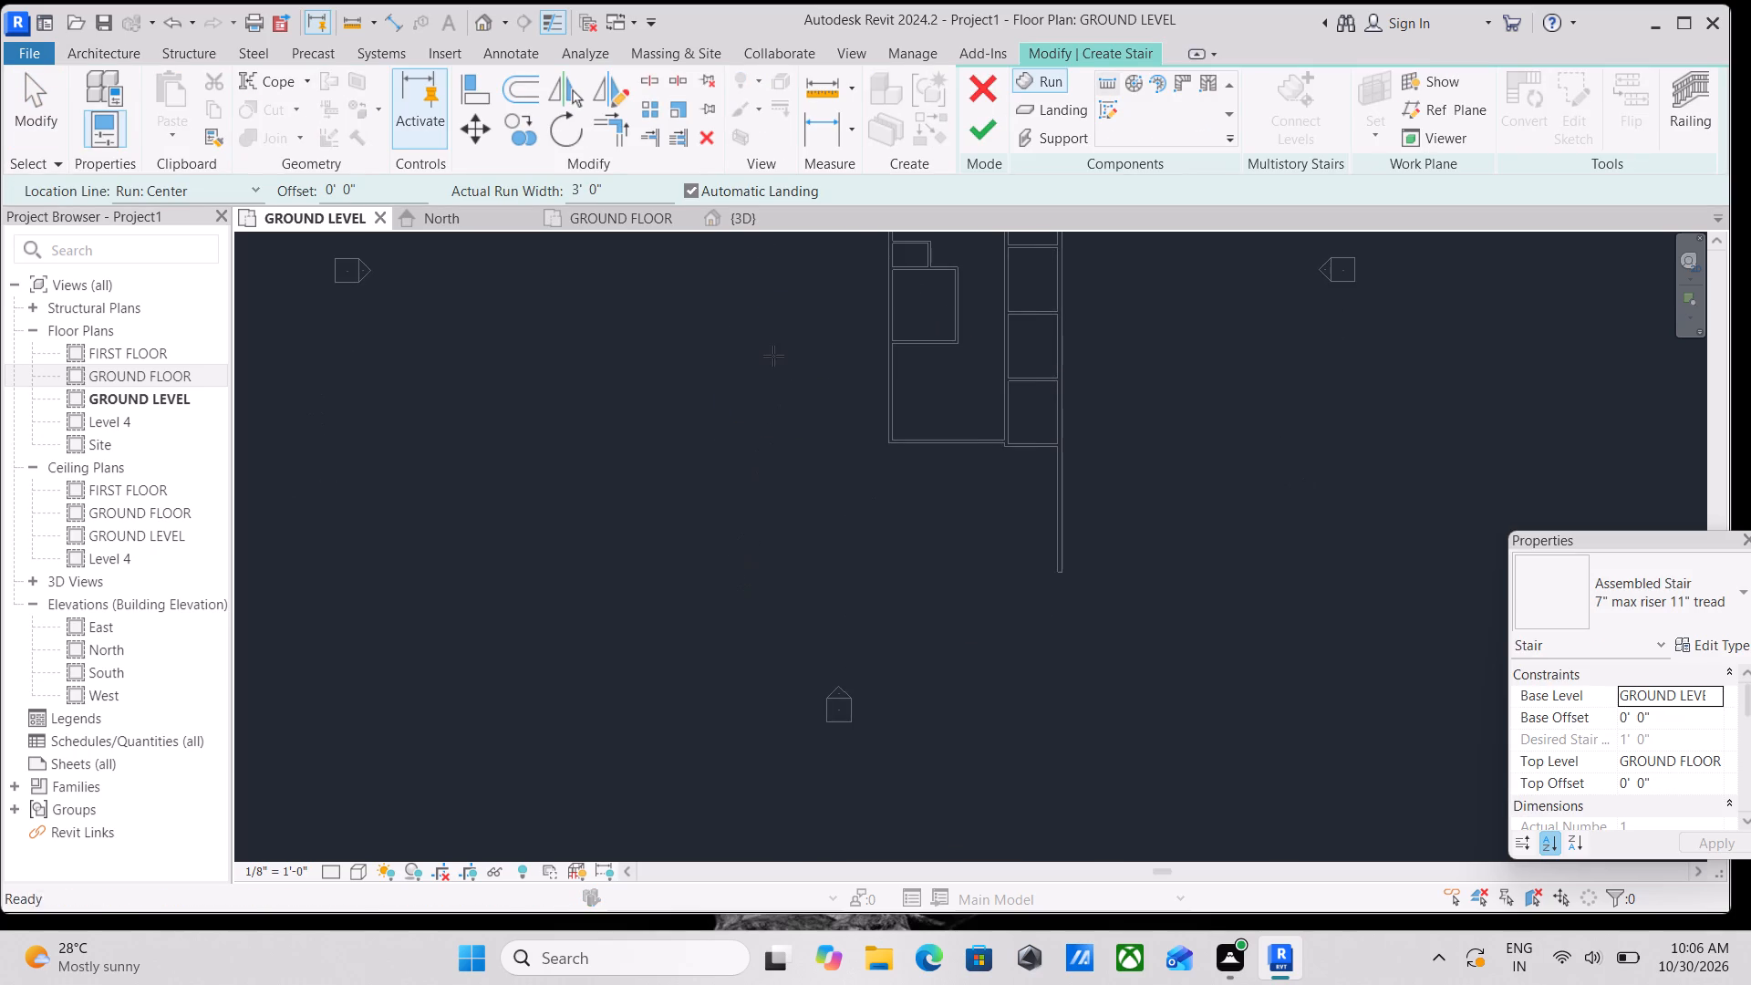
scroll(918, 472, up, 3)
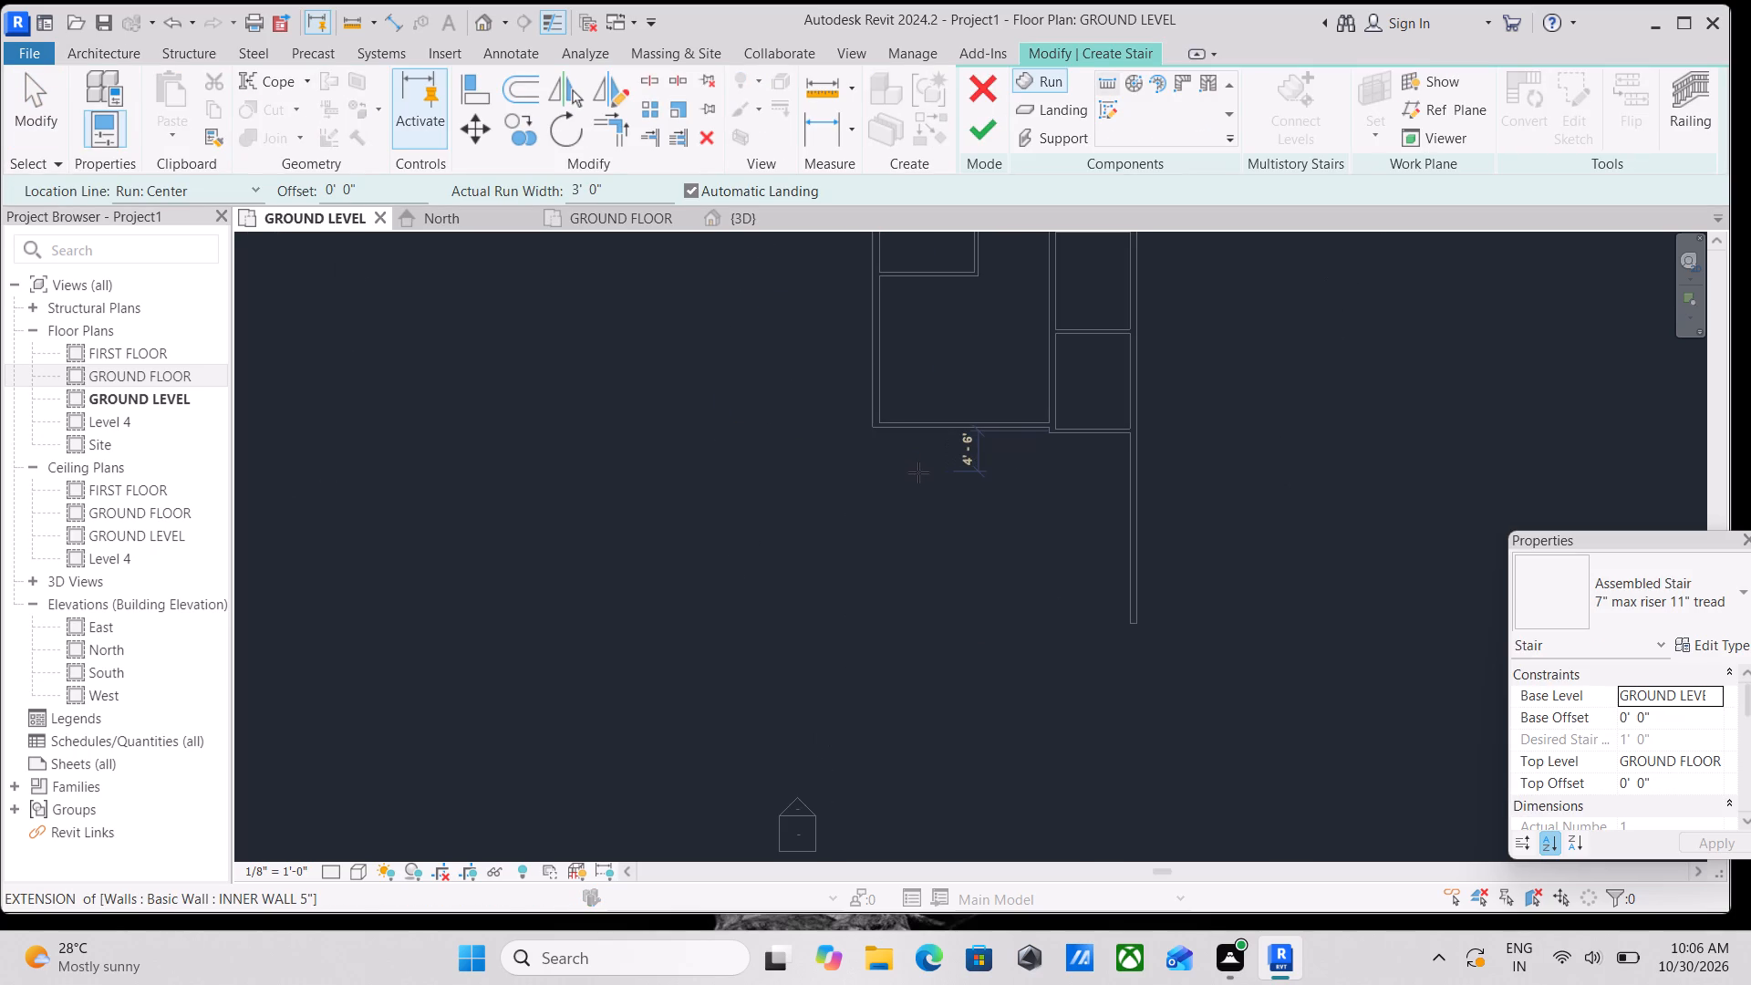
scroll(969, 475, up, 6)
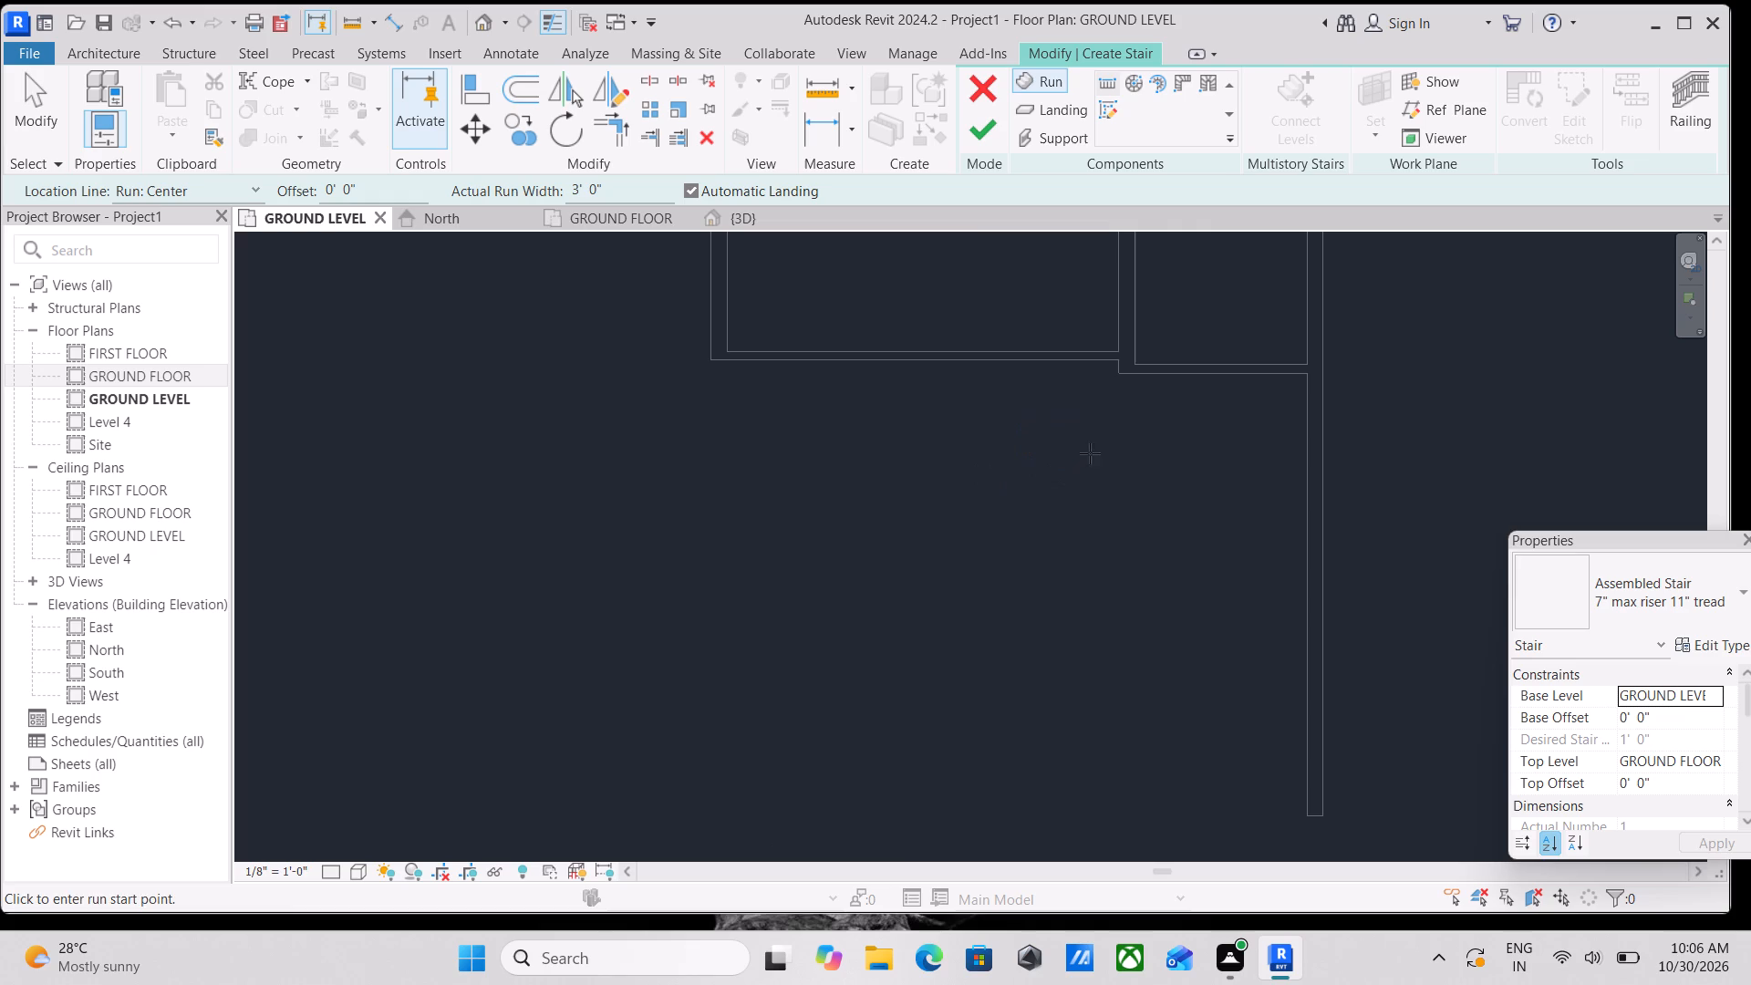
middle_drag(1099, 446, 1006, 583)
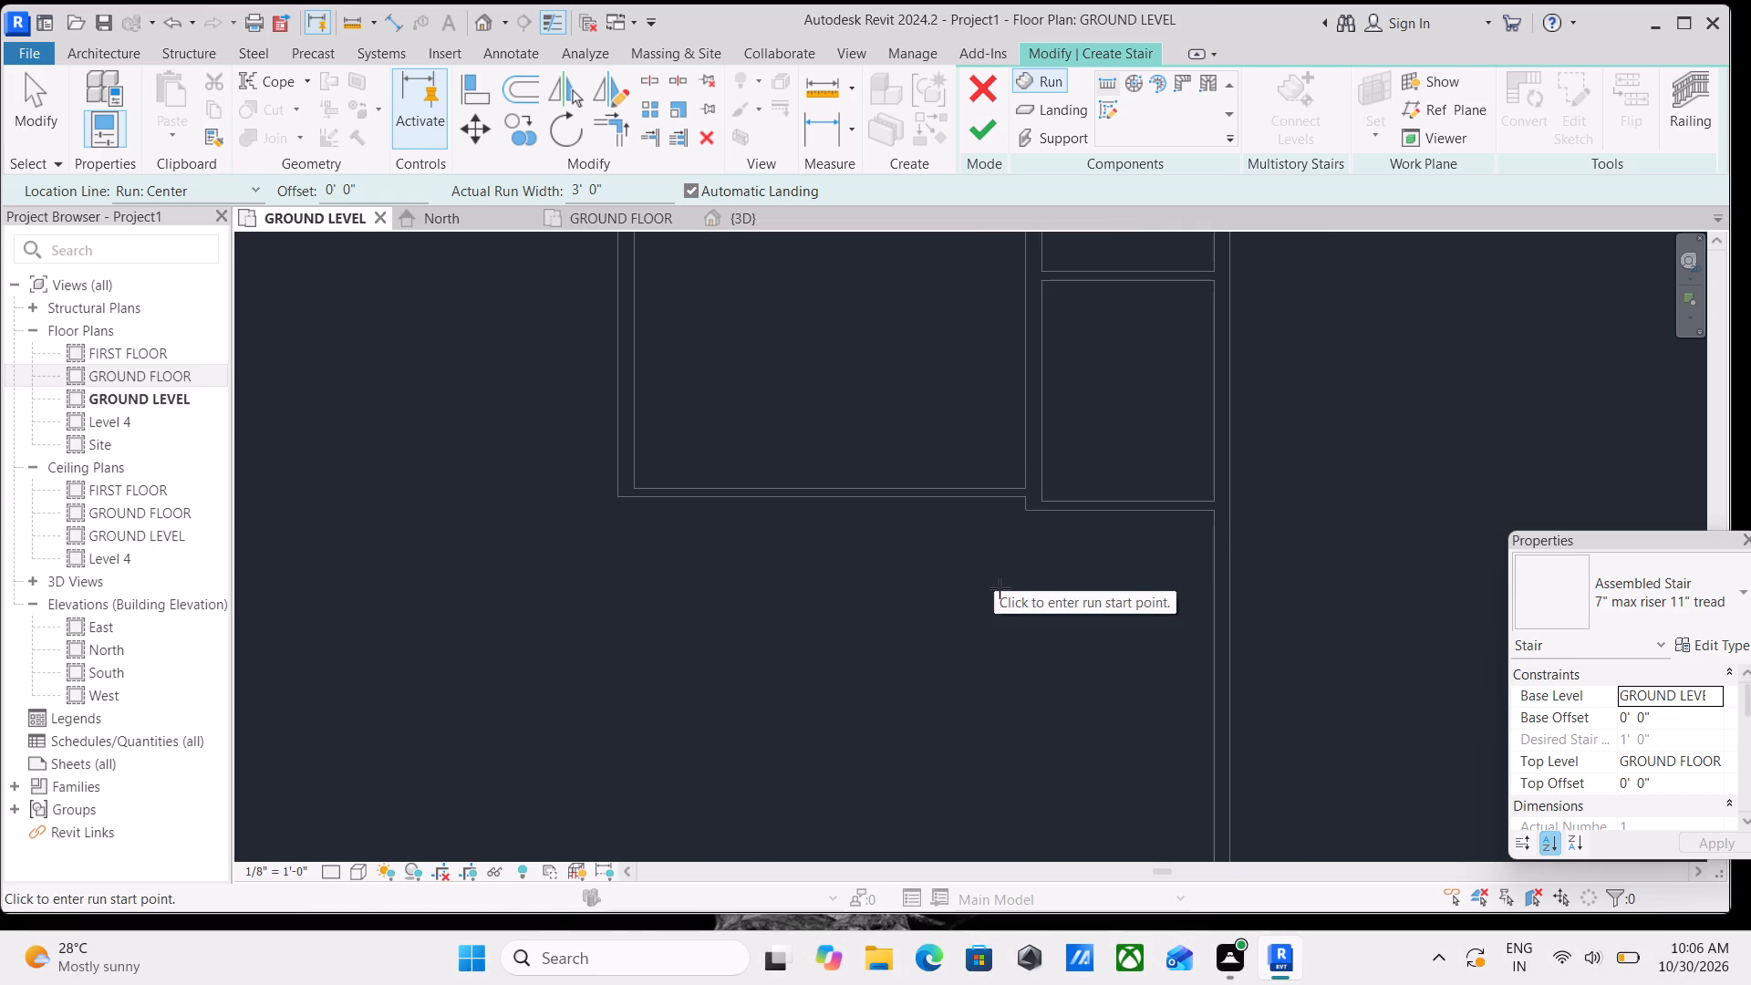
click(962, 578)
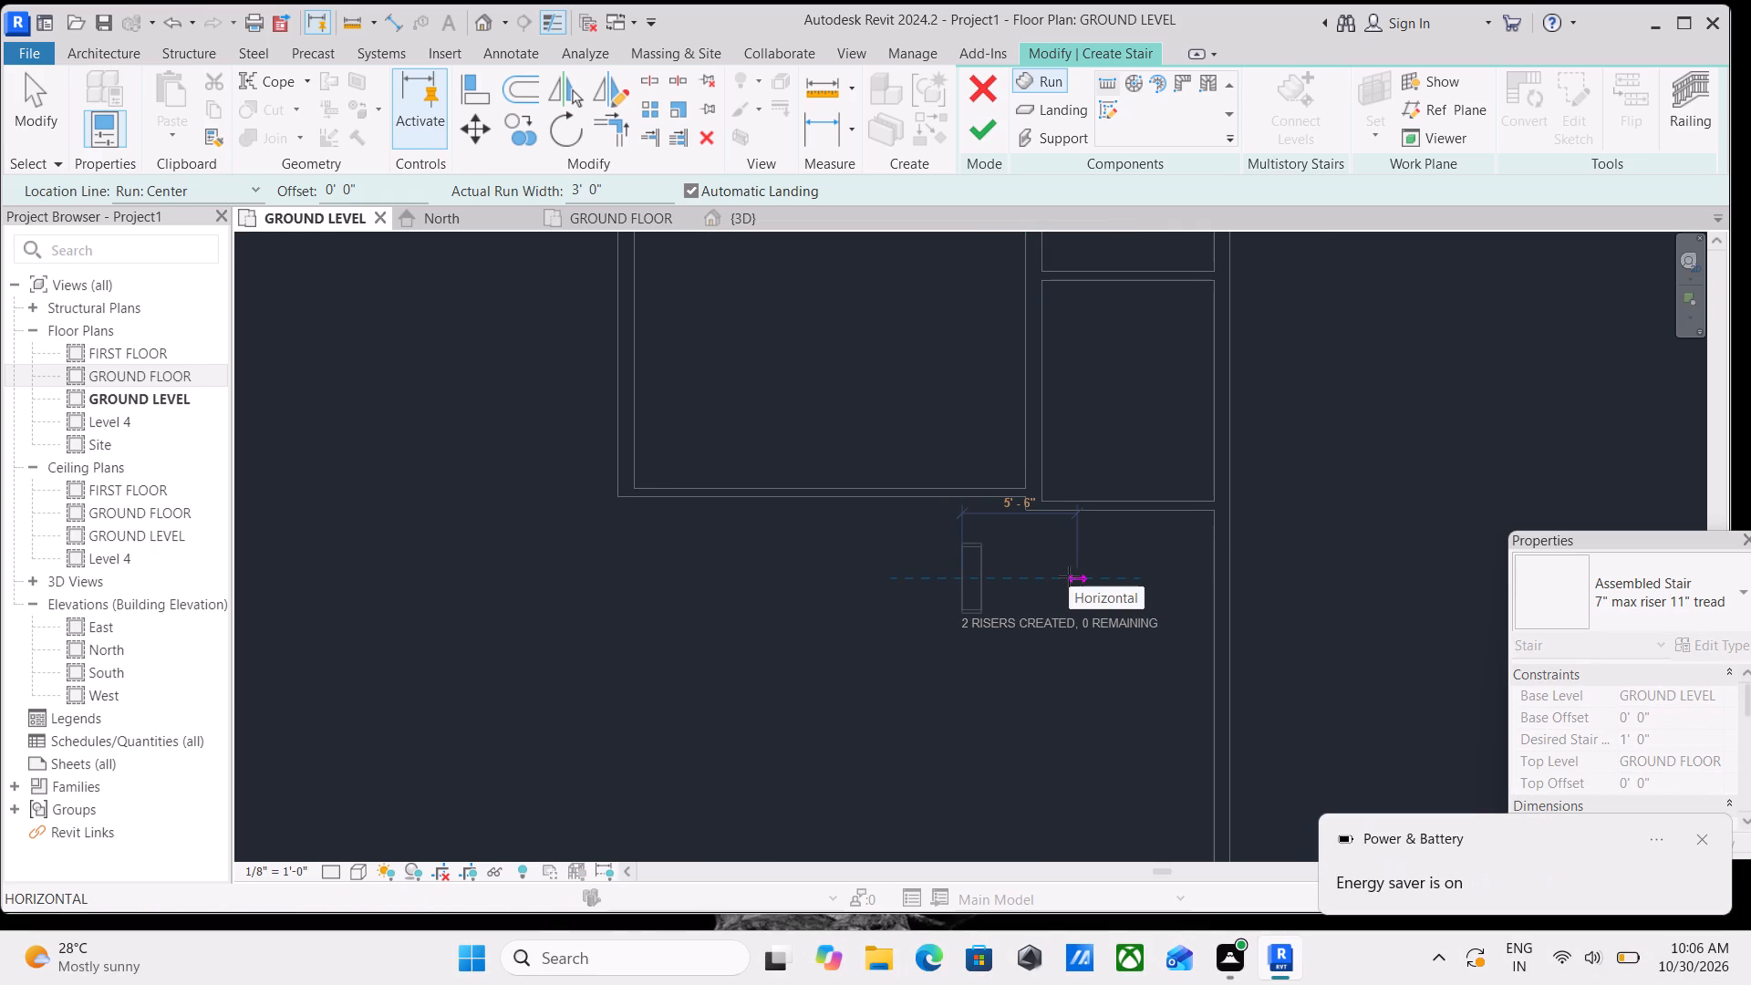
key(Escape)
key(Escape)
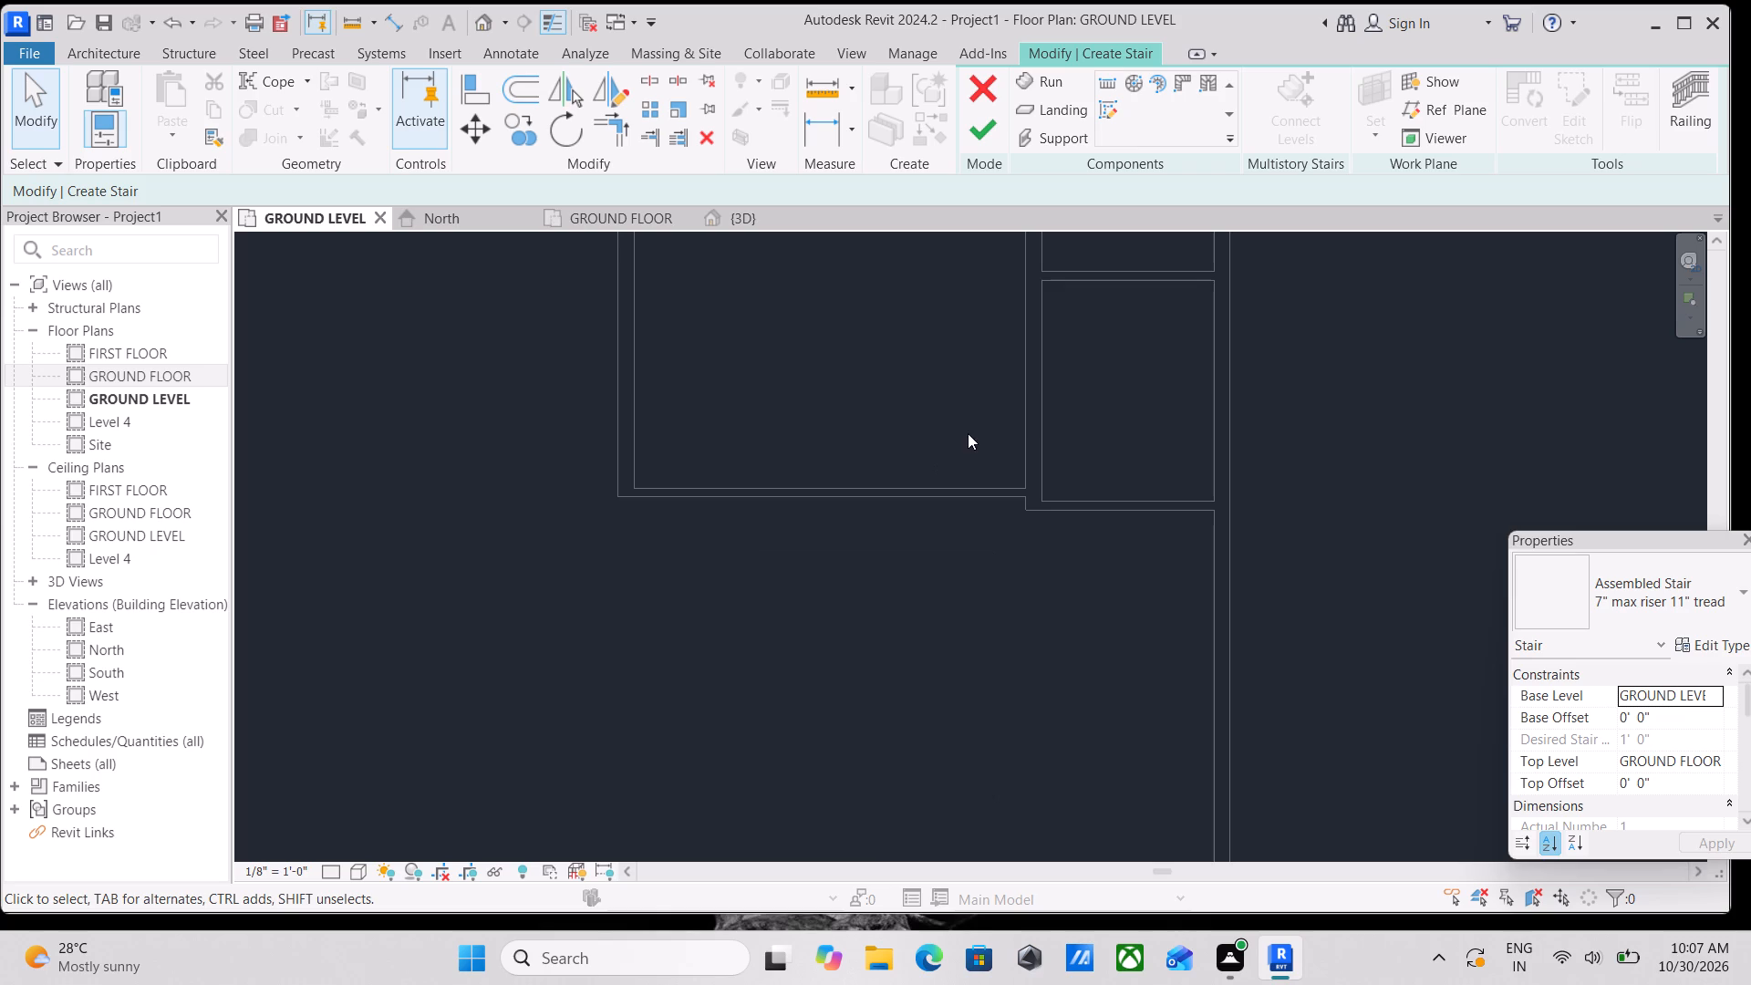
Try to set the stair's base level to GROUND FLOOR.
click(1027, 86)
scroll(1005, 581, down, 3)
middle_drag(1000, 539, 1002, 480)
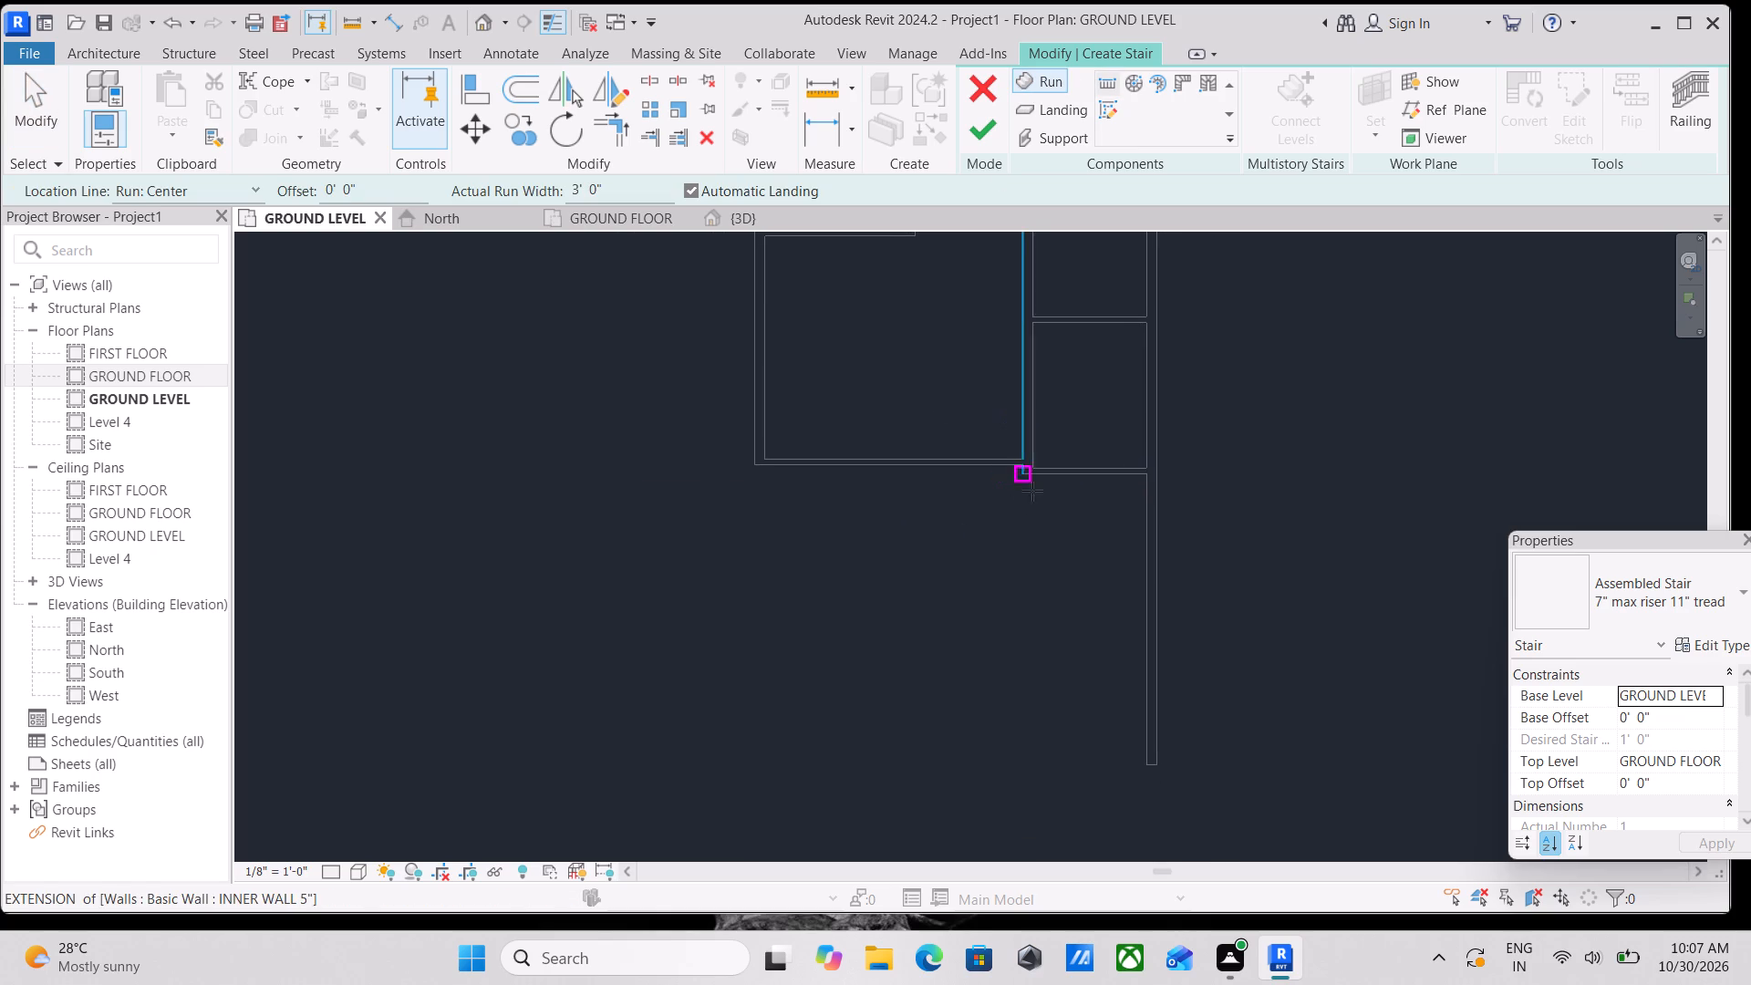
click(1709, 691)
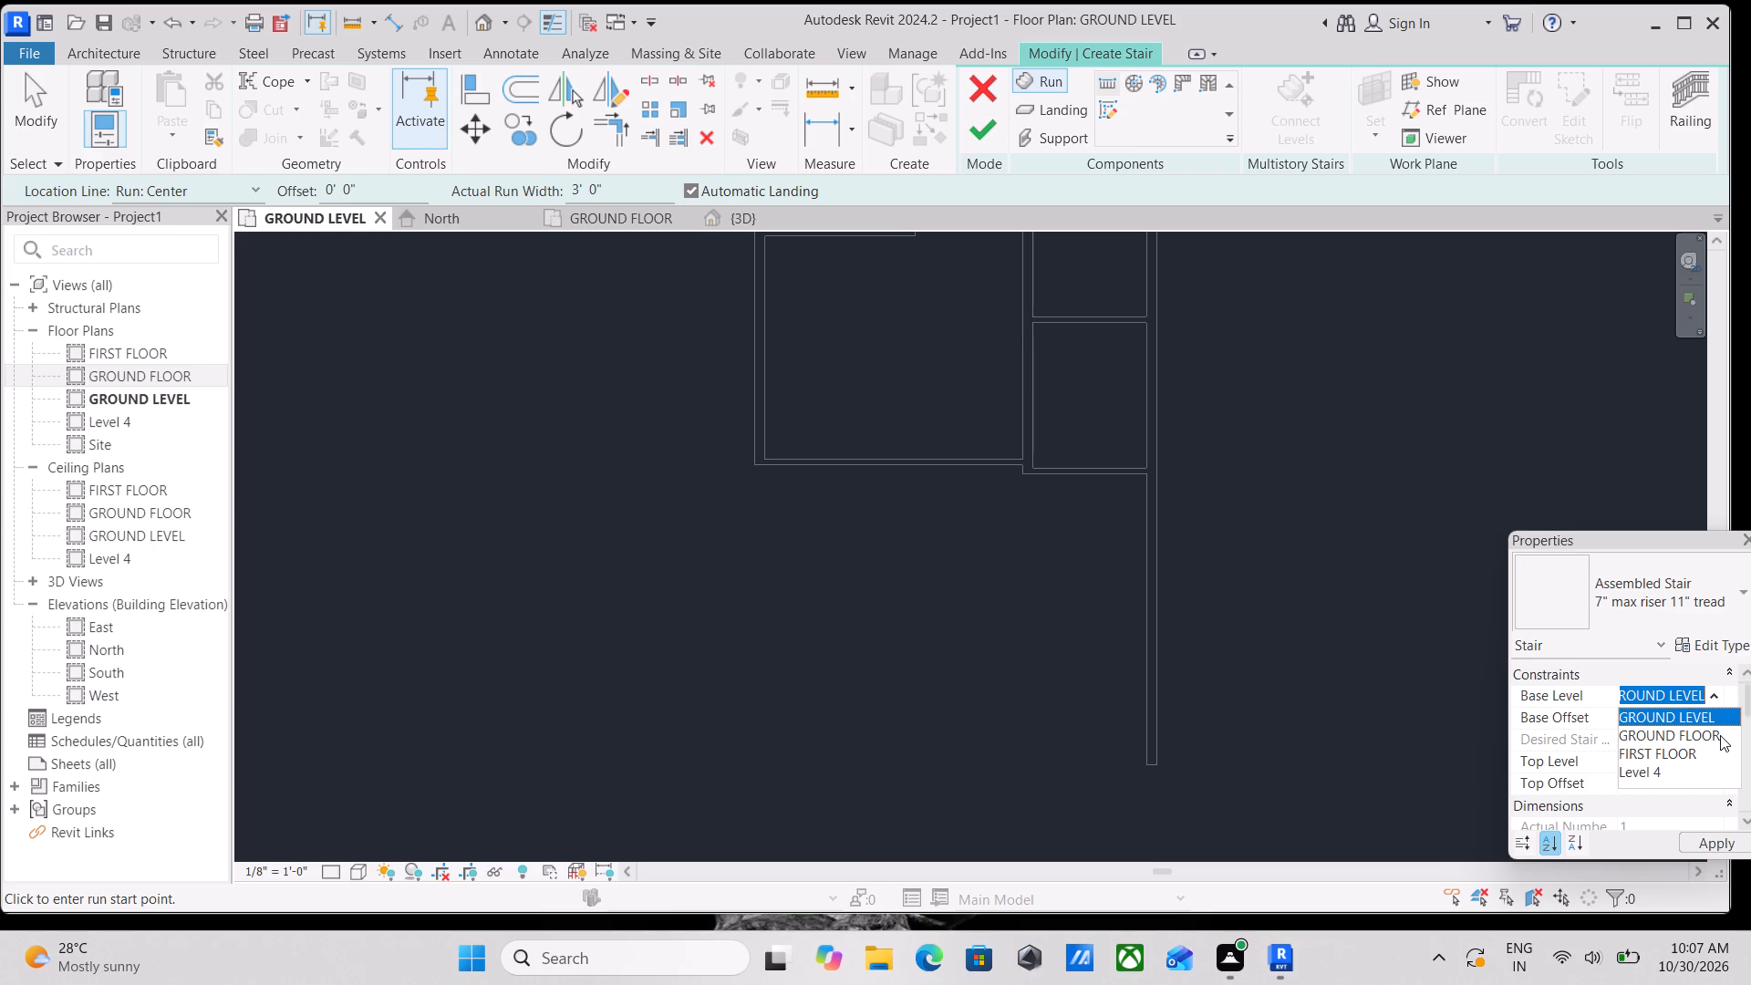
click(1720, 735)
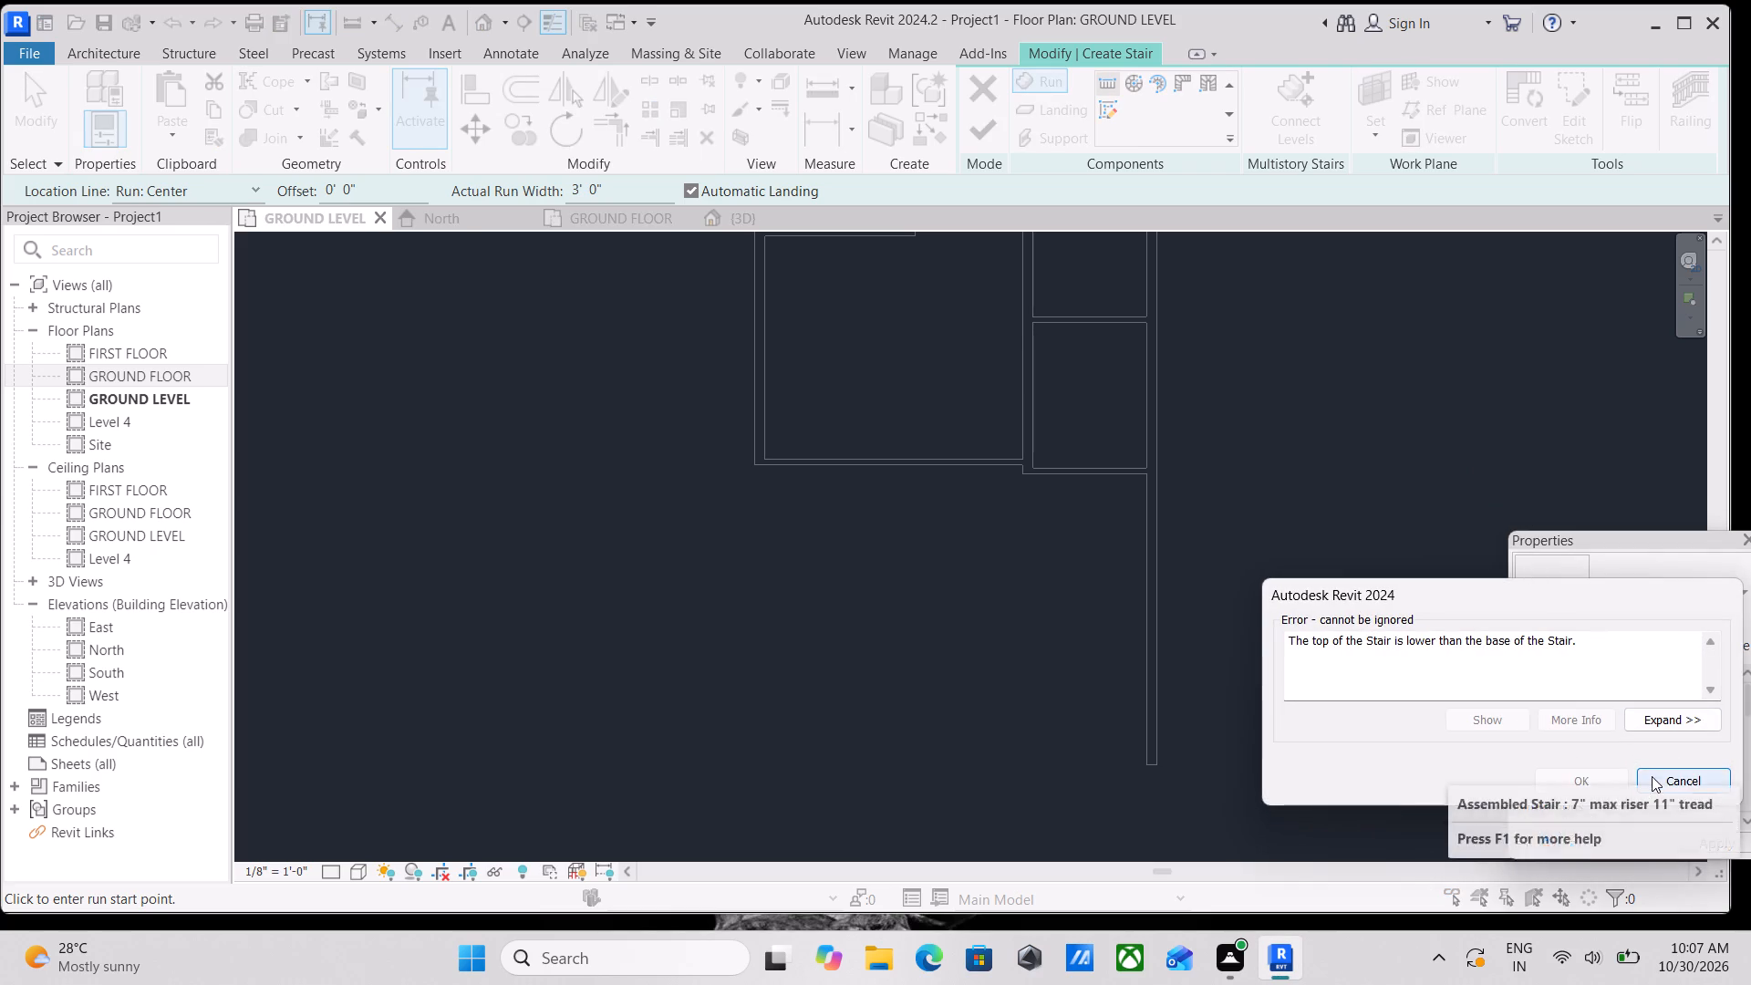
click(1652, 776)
Set the stair's top level to FIRST FLOOR.
click(1683, 761)
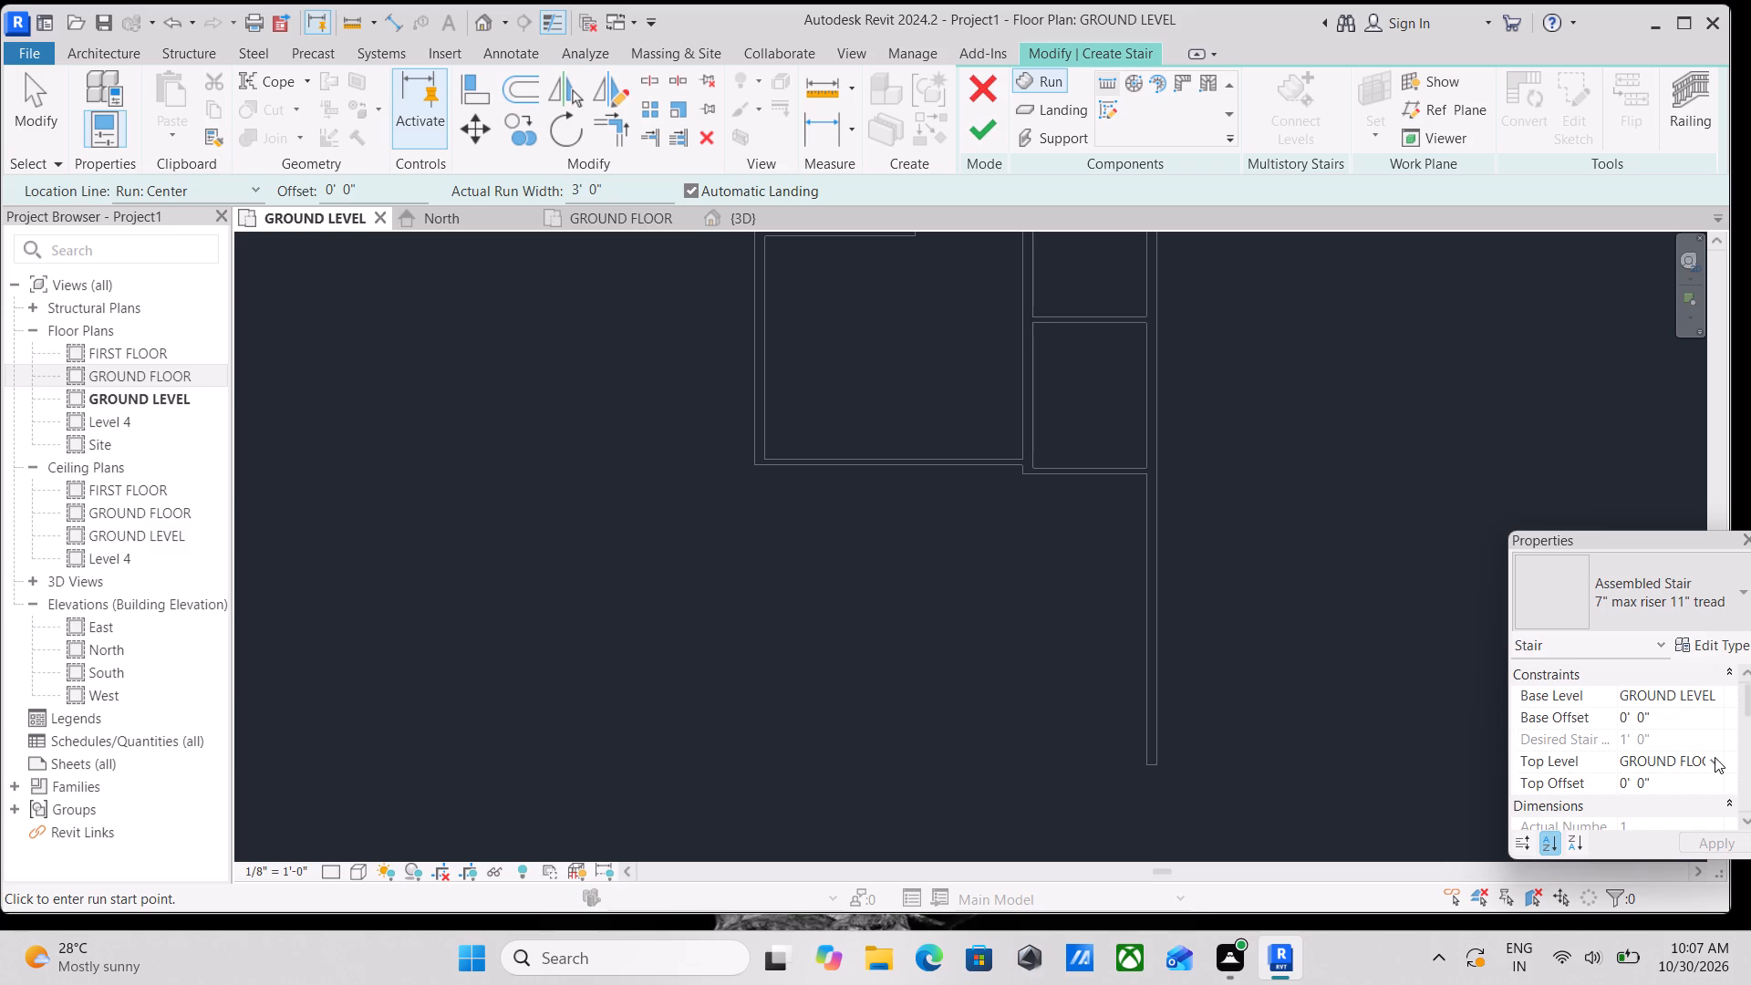
click(1715, 757)
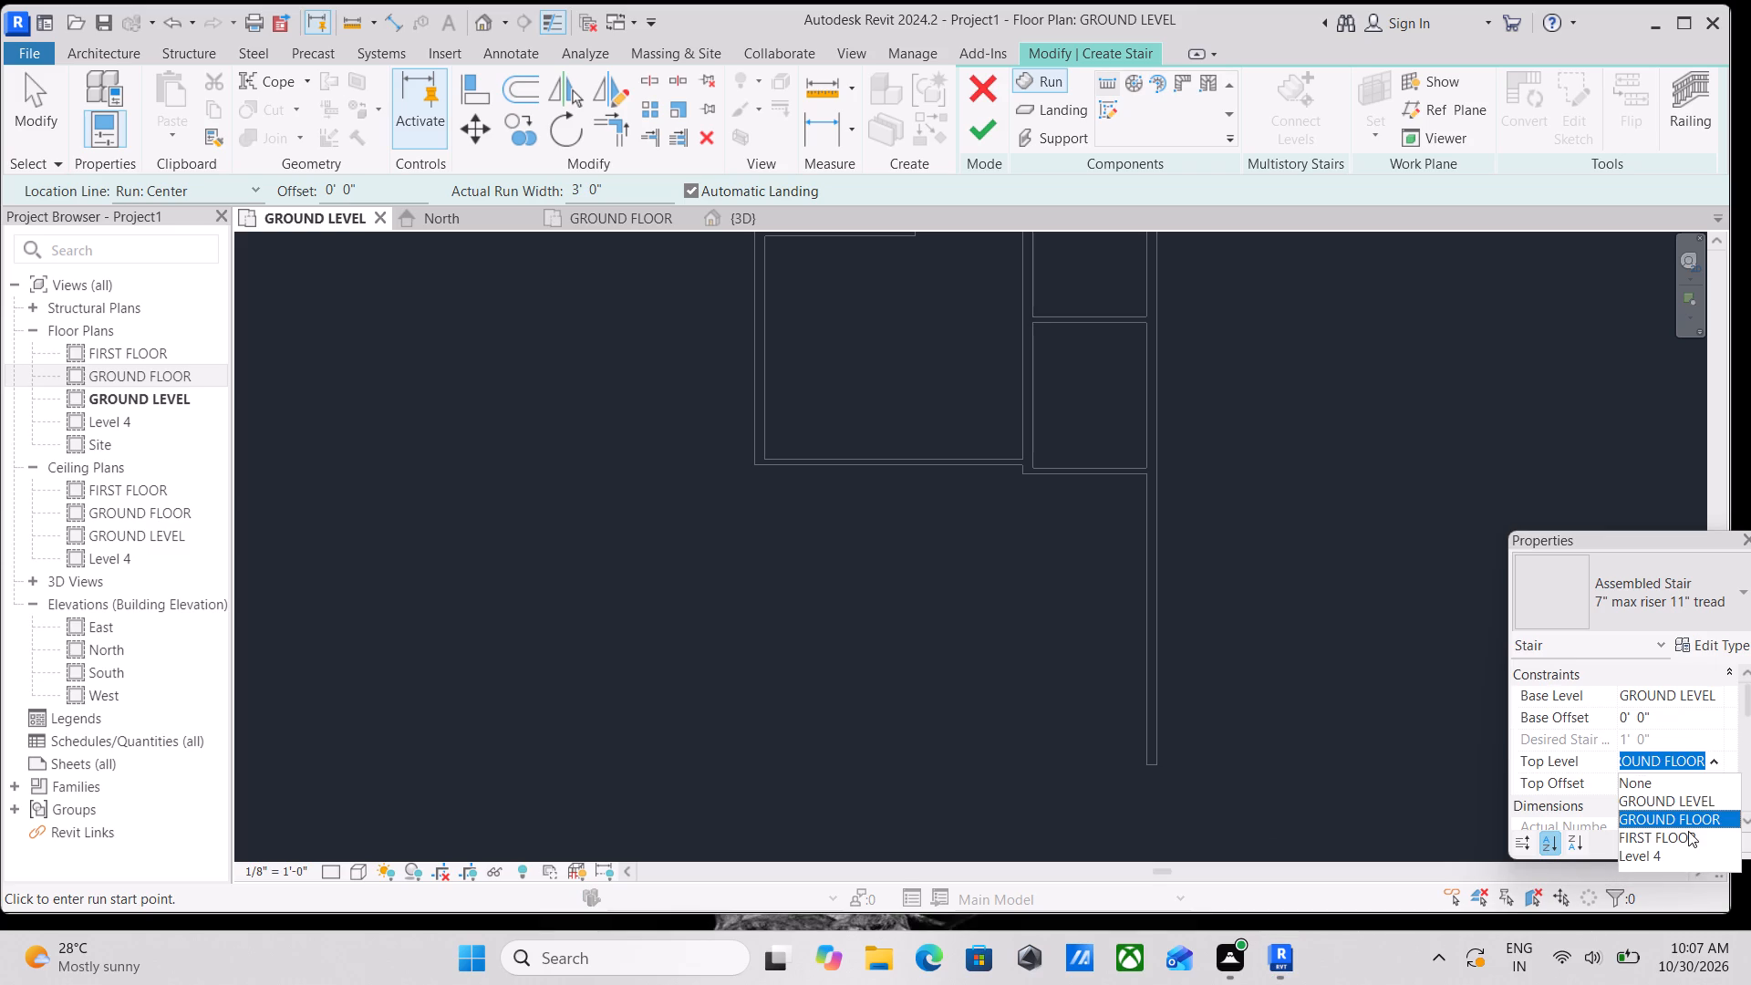
scroll(1673, 837, down, 1)
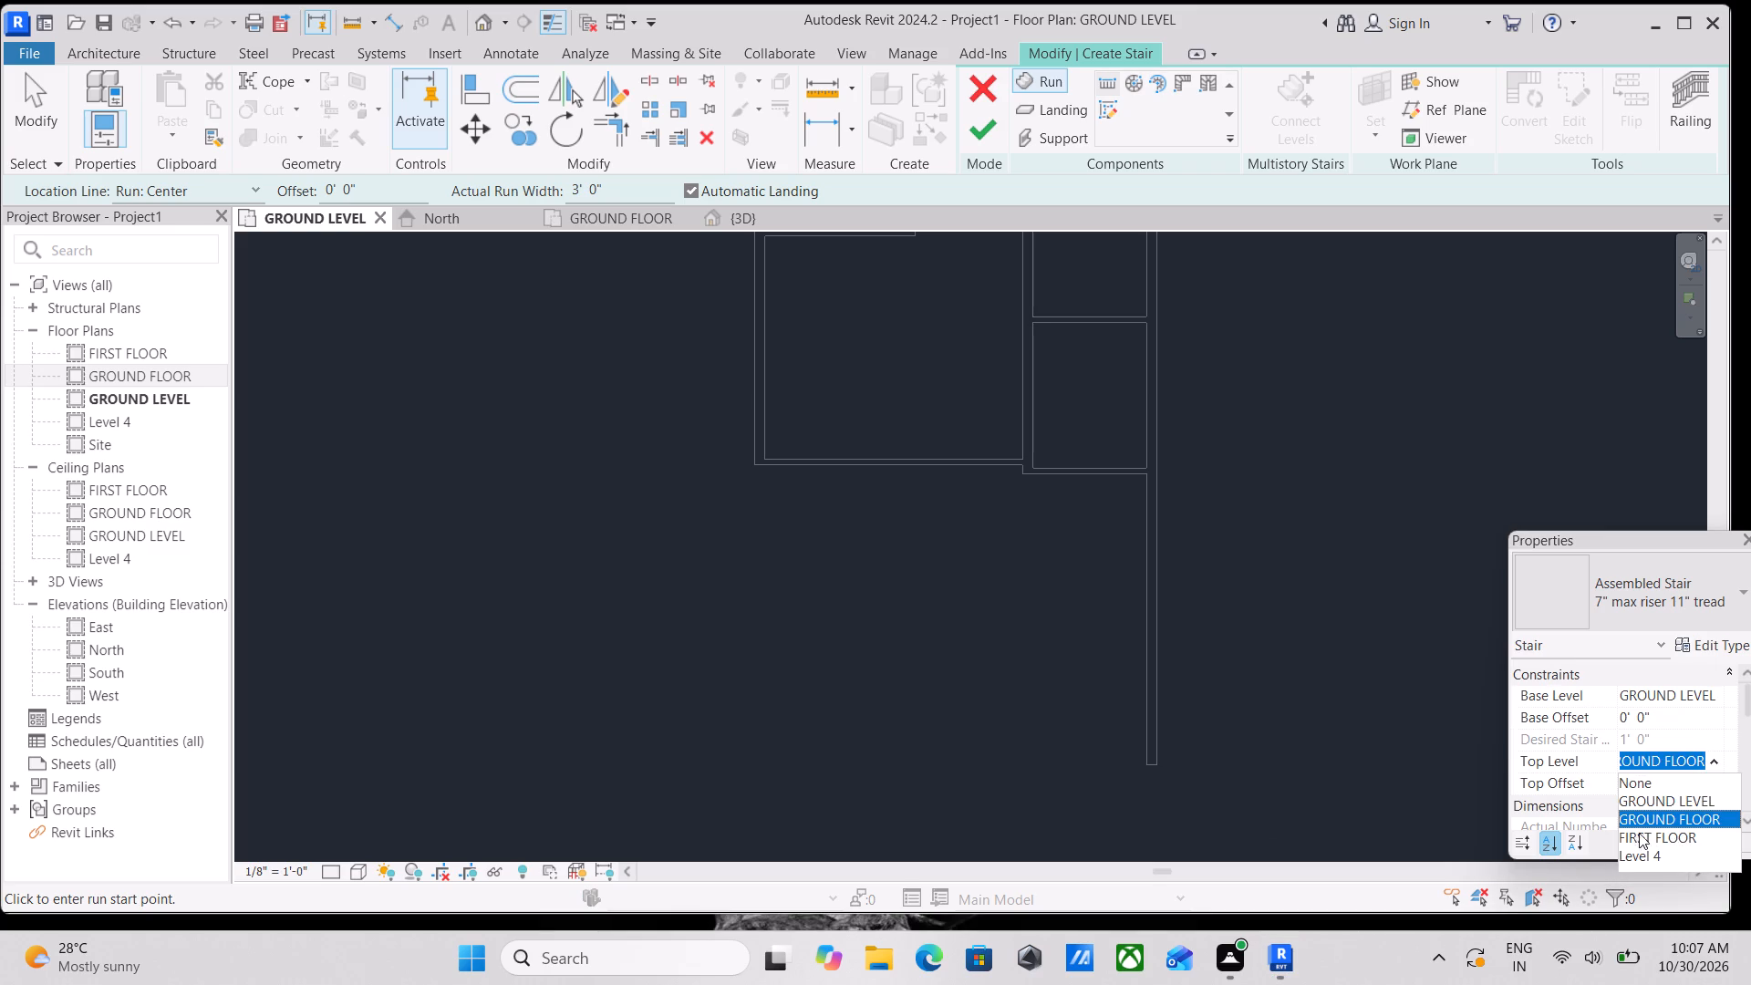
click(1639, 833)
Draw the first straight stair run eastward just south of the building's south wall, about 9'-2" long with 11 risers.
scroll(1035, 518, up, 4)
scroll(902, 471, up, 3)
click(906, 544)
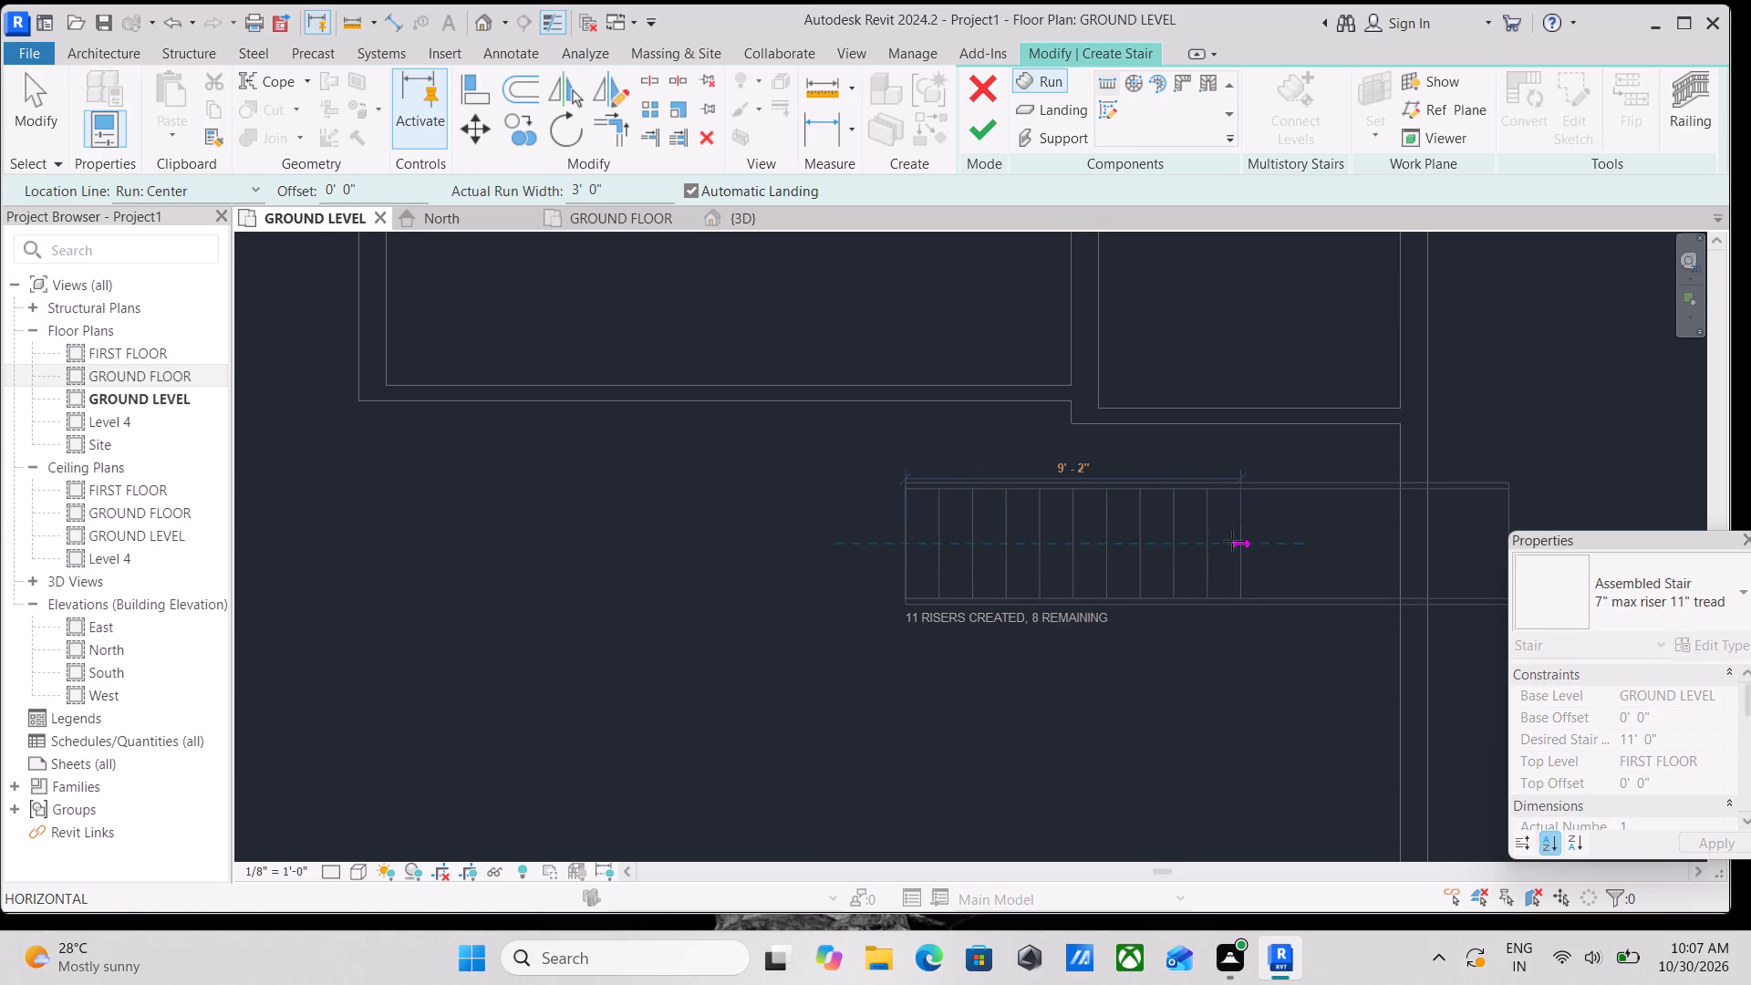
click(1231, 540)
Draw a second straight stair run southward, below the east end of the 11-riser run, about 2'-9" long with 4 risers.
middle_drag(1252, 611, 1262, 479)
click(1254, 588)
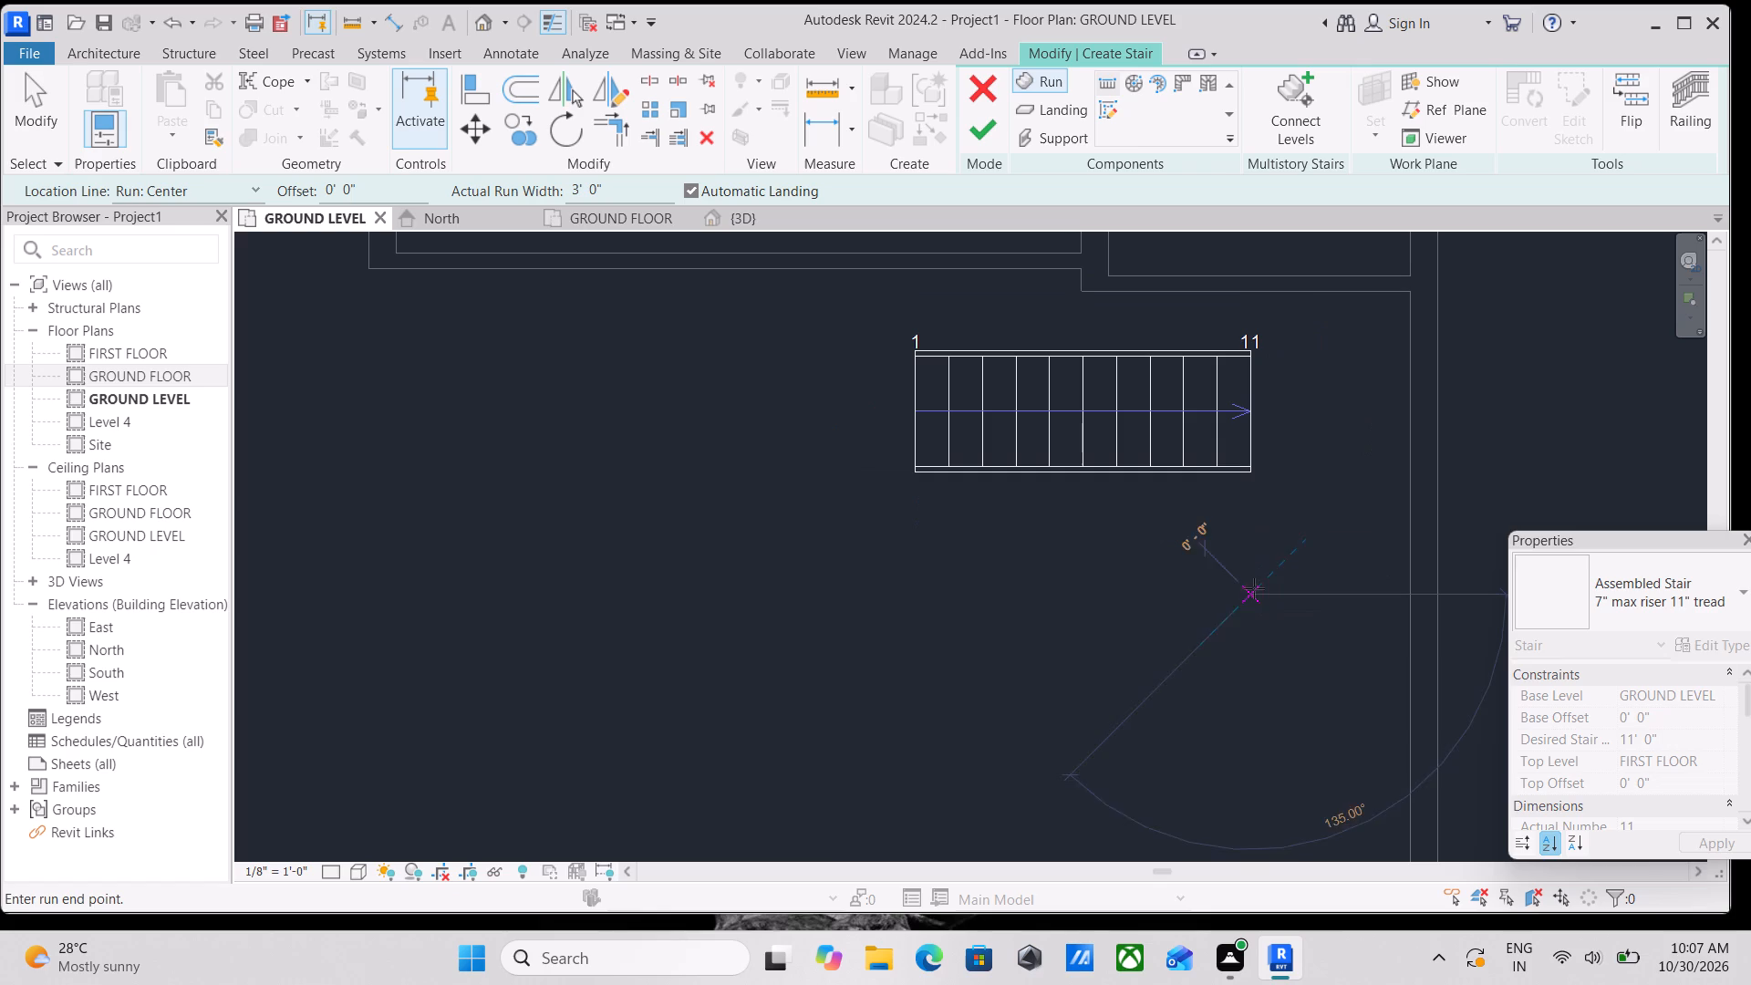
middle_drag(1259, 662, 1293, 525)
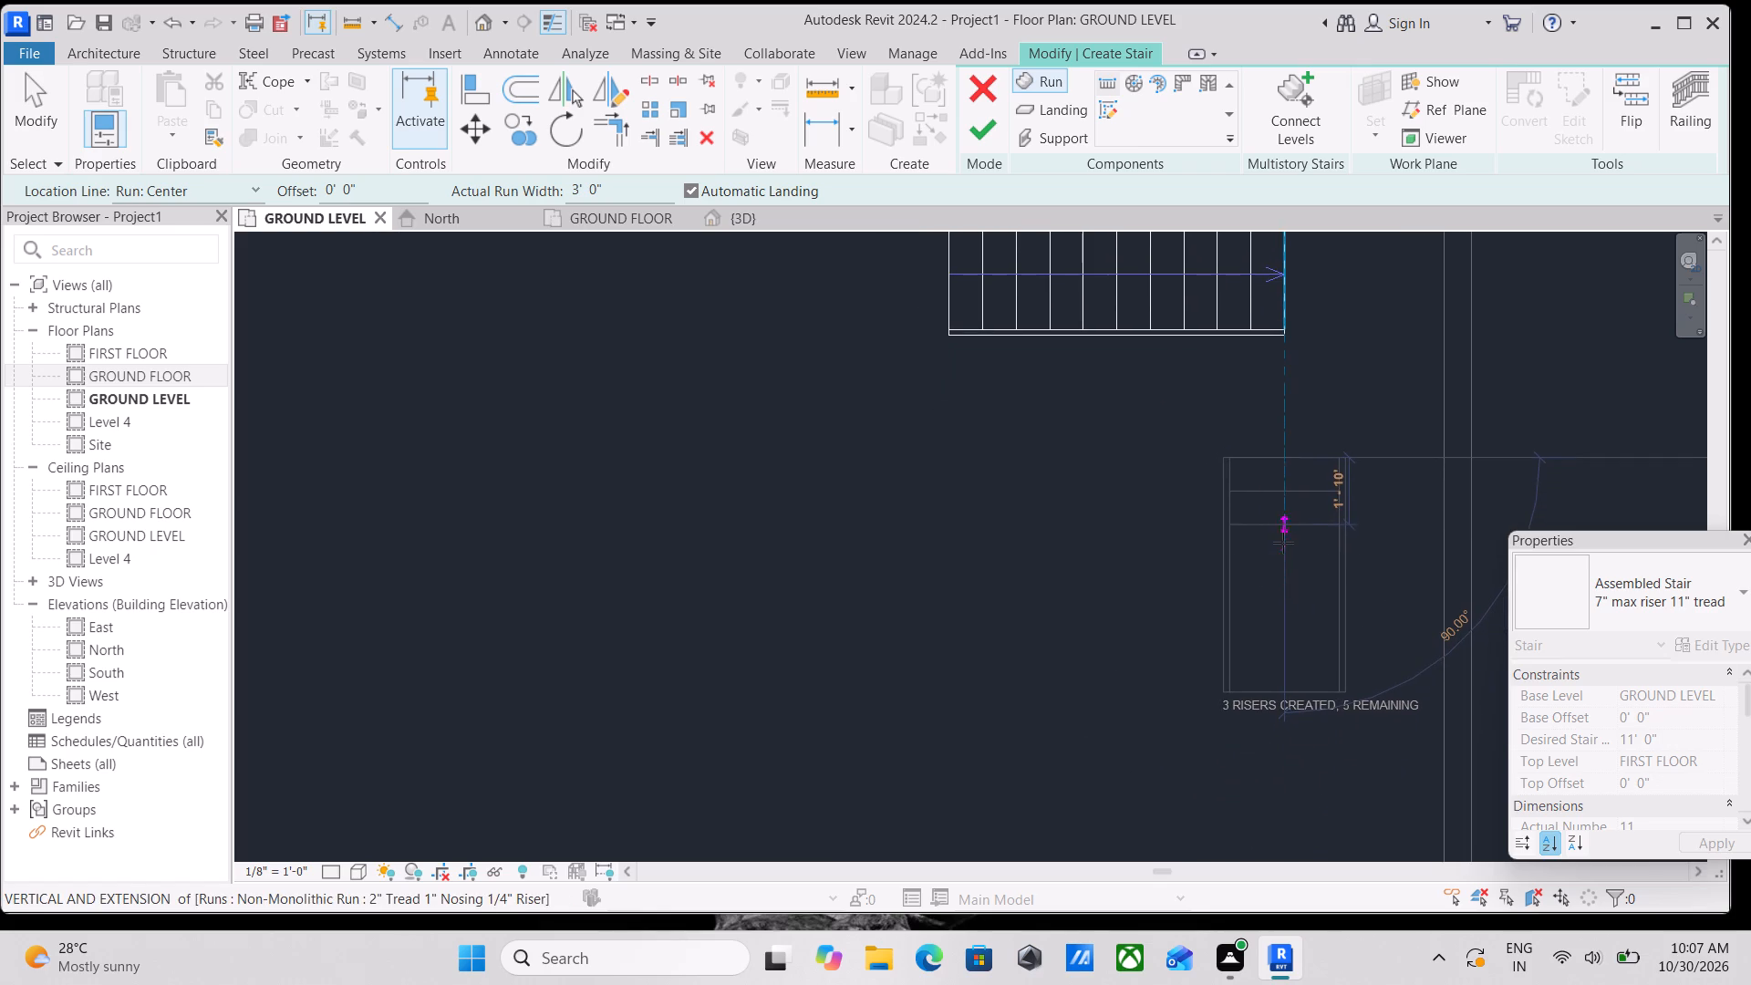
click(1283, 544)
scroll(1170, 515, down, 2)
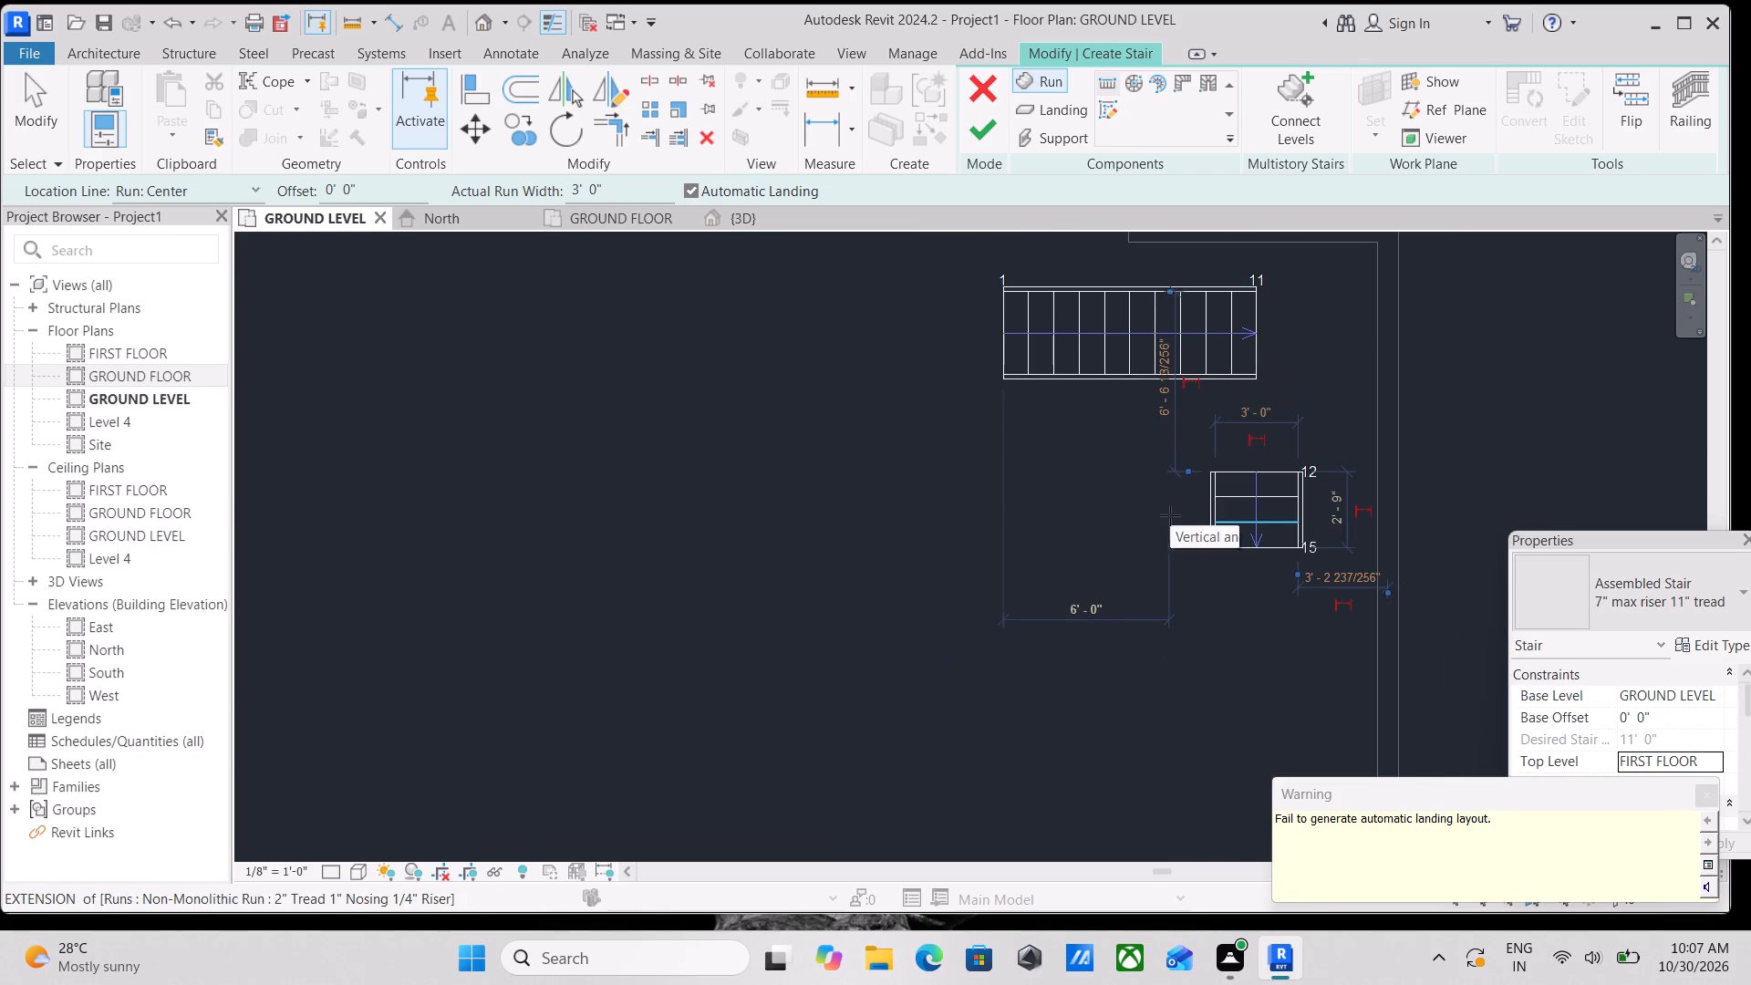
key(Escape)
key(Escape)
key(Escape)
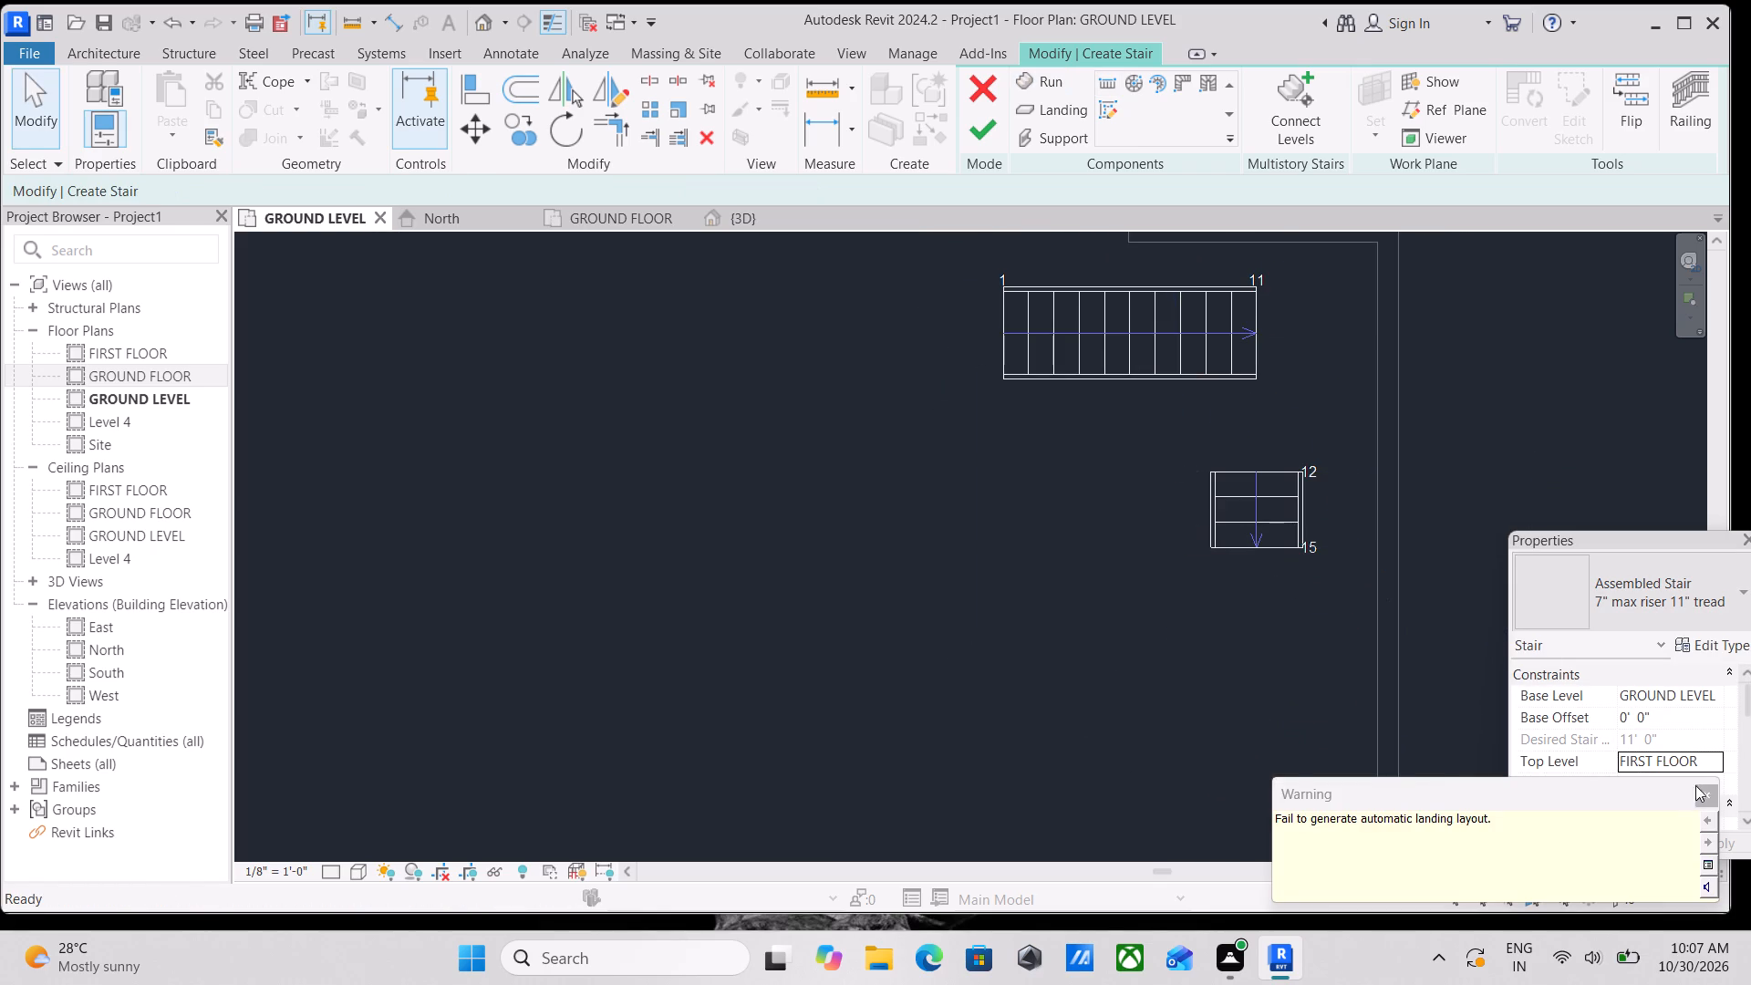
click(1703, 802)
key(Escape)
Delete the short southward stair run and the 11-riser run to clear the stair layout.
drag(1145, 431, 1337, 619)
right_click(1074, 401)
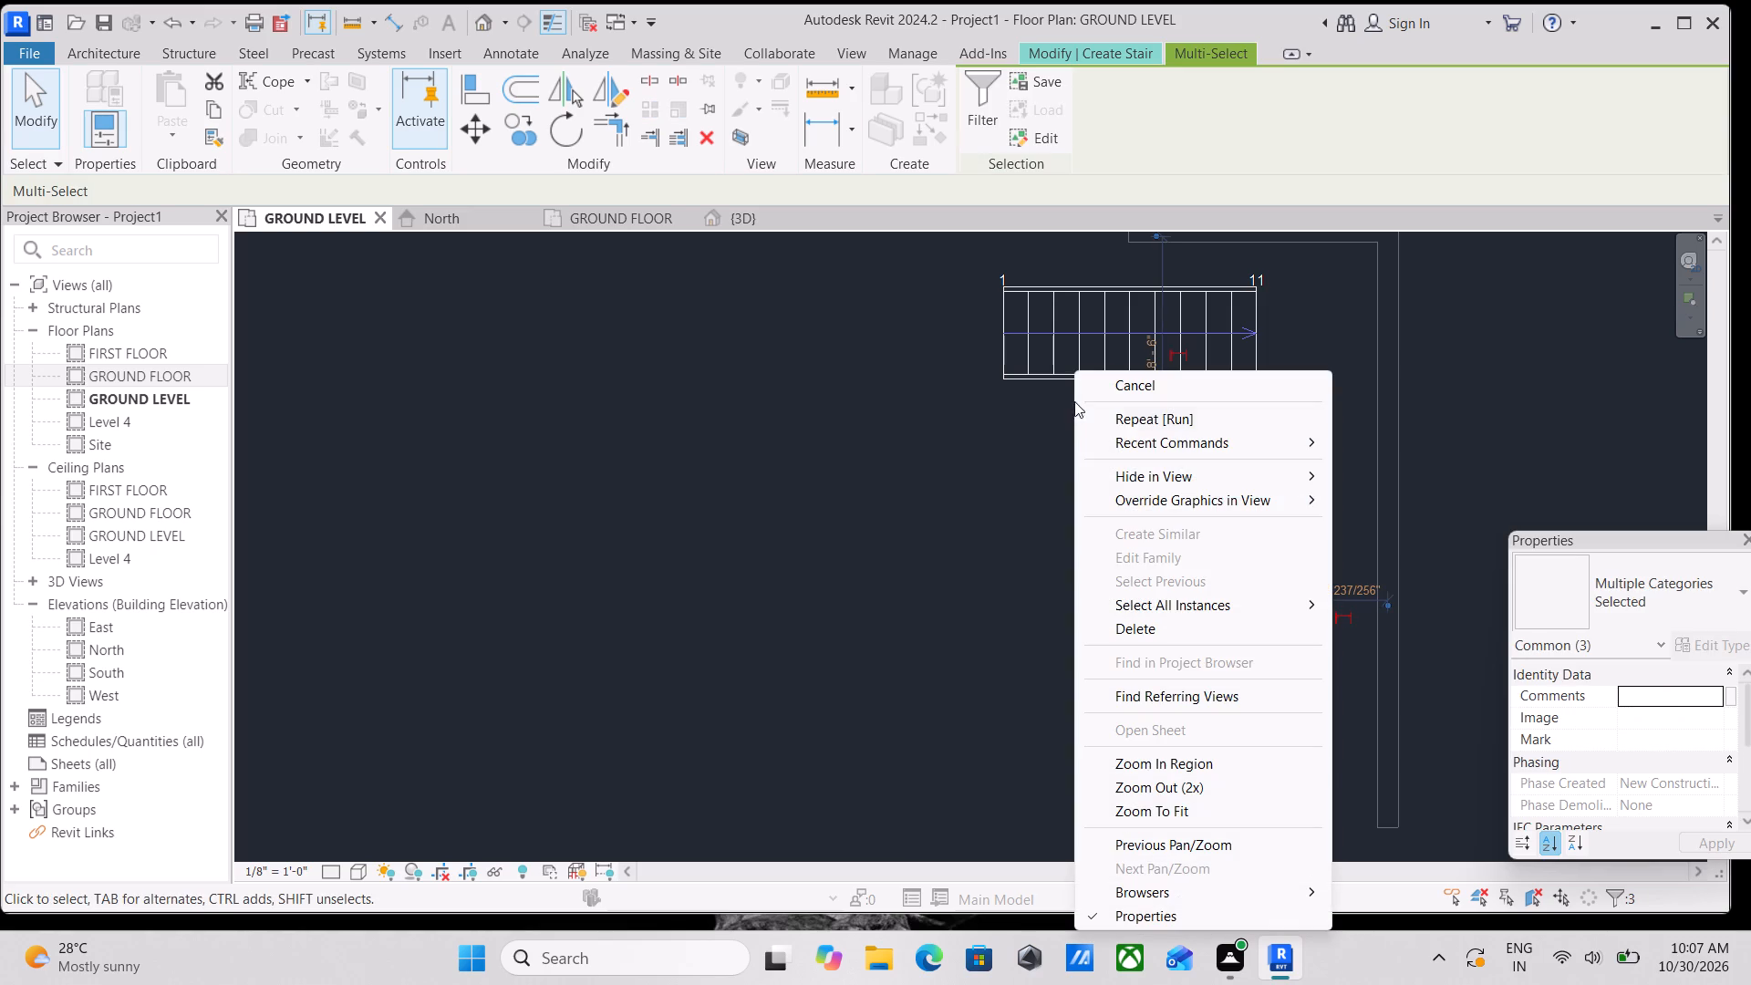
click(1157, 632)
middle_drag(1105, 402, 1045, 564)
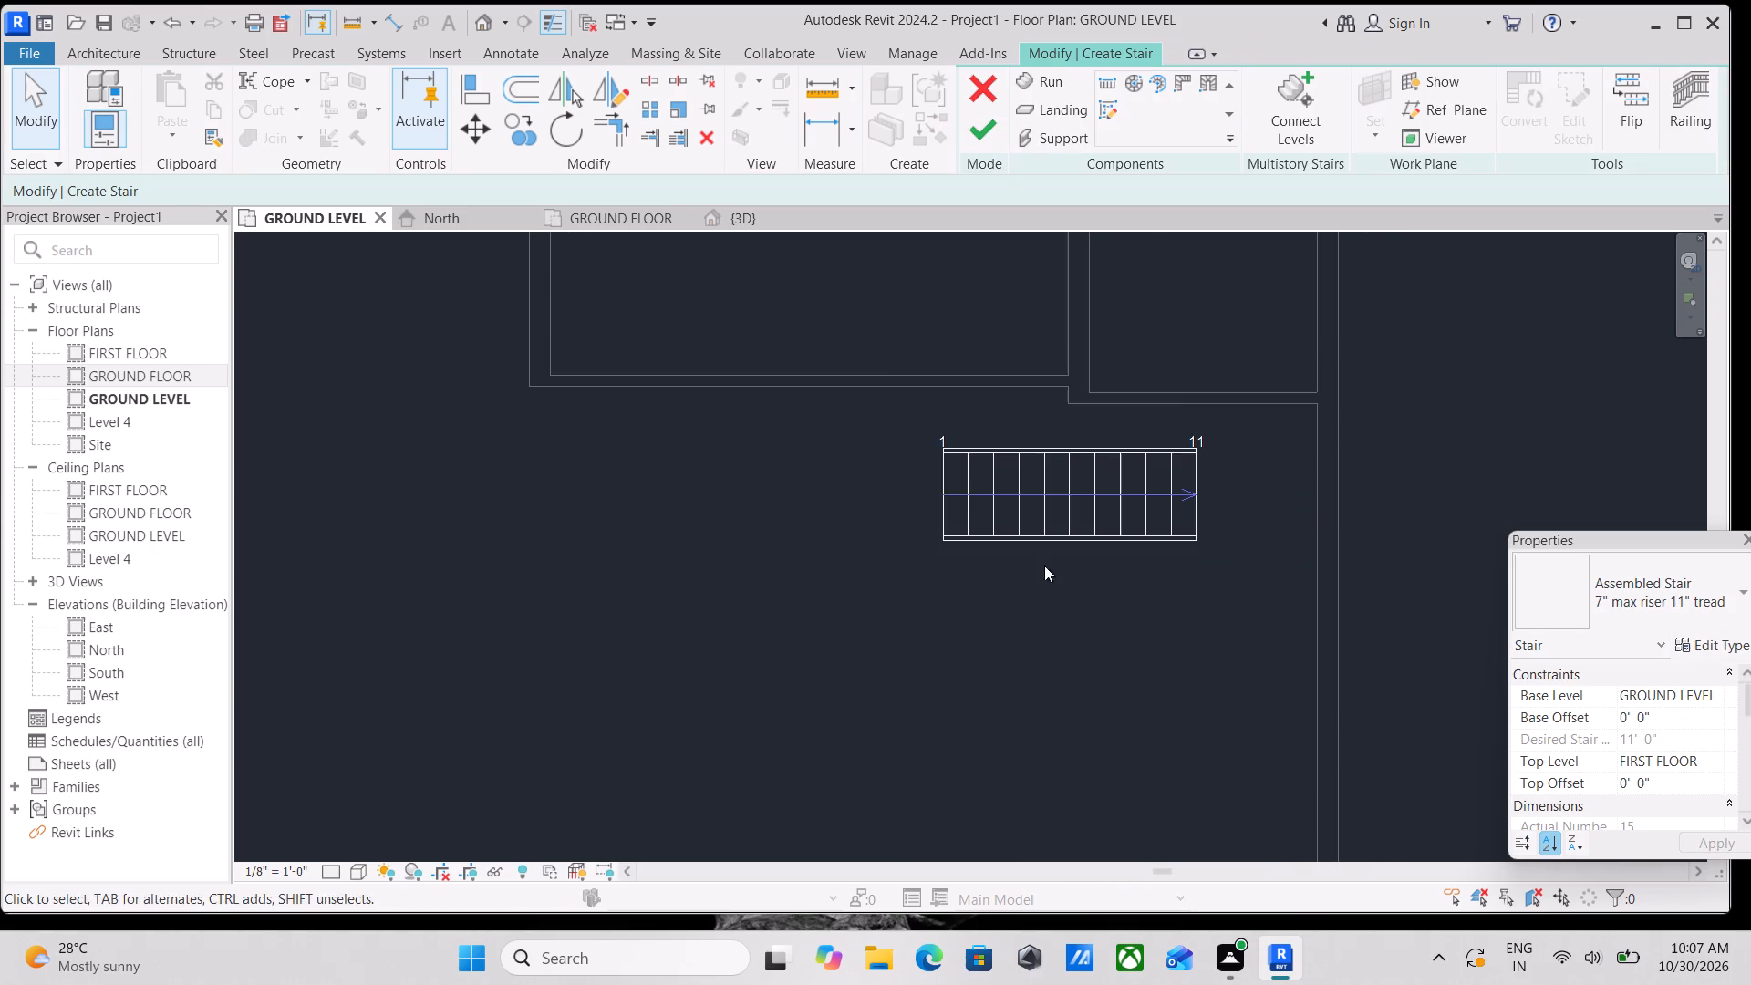
drag(889, 409, 1250, 612)
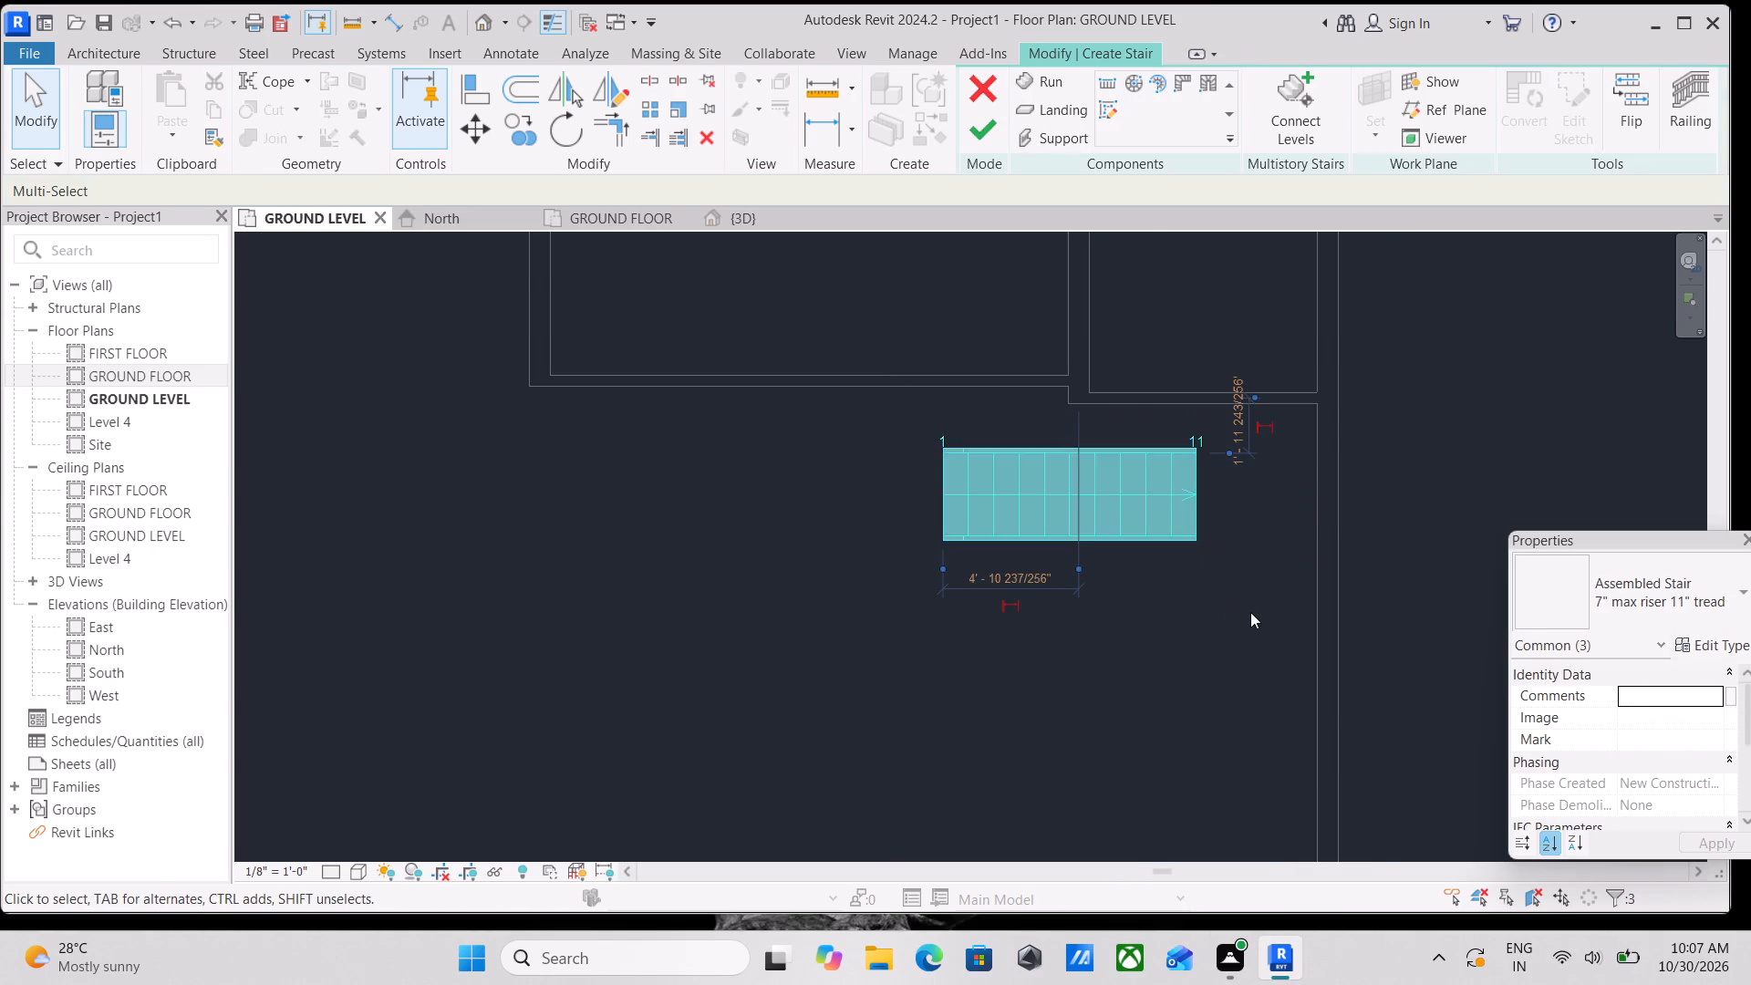
right_click(783, 434)
click(888, 626)
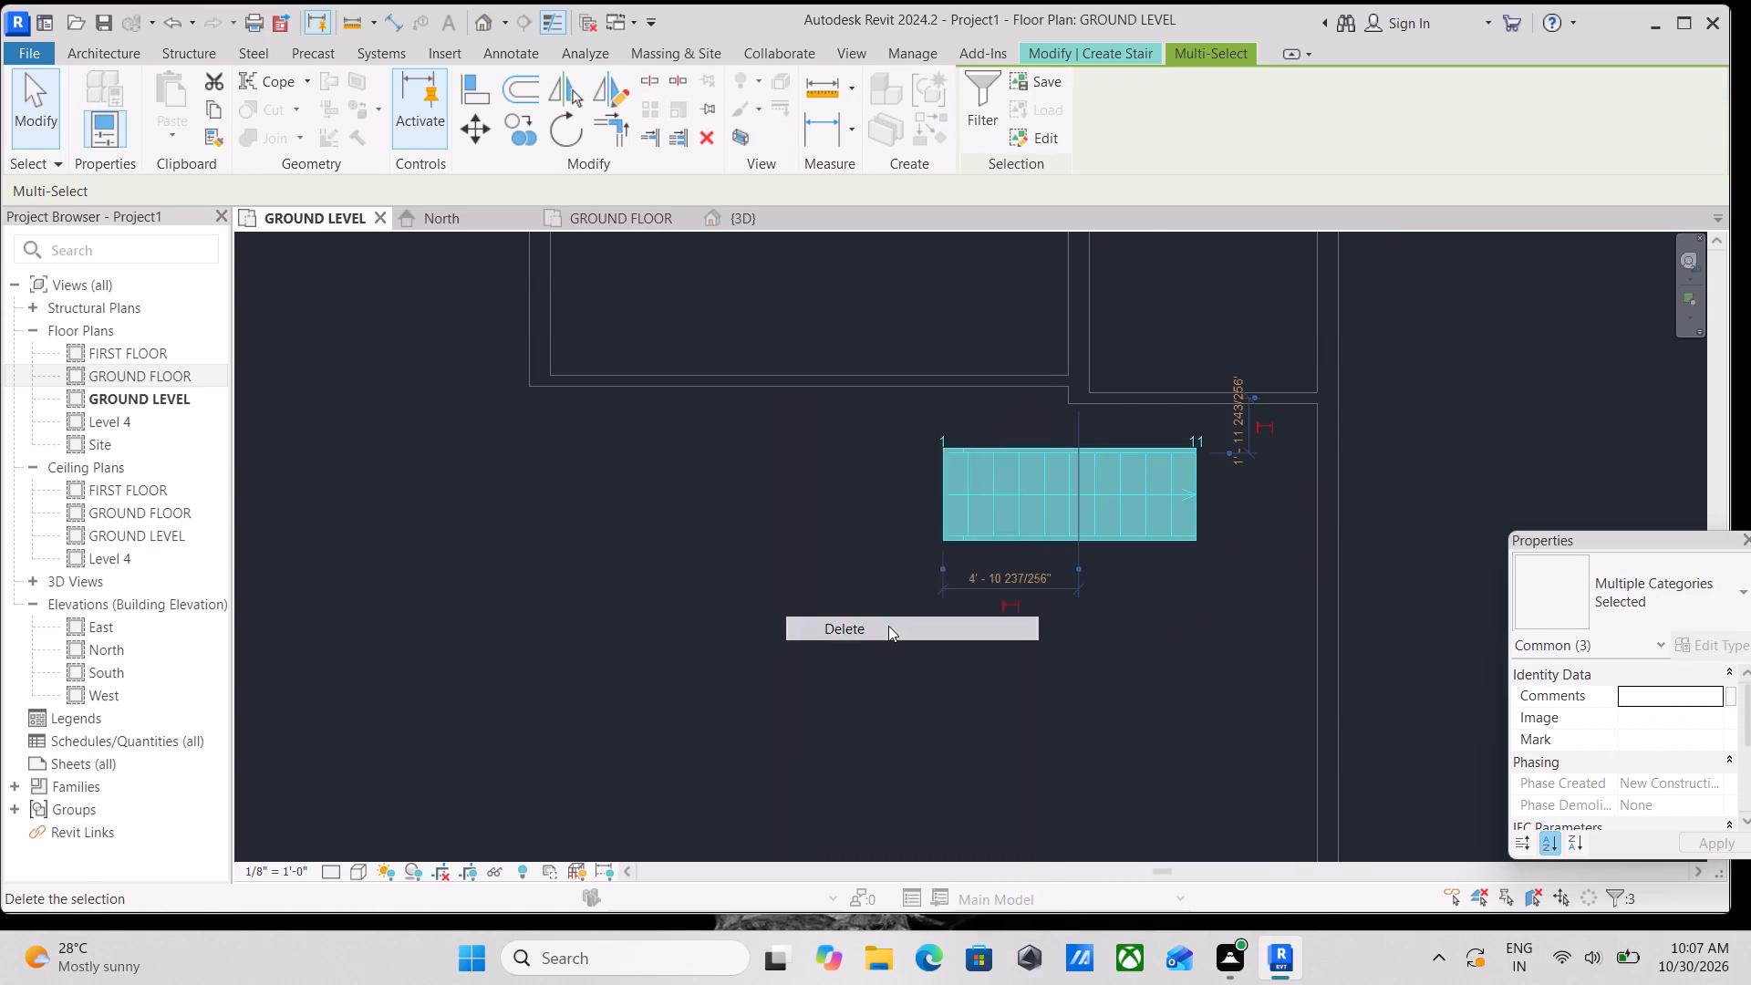
Draw a straight stair run eastward just south of the building's south wall, about 5'-6" long with 7 risers.
click(1100, 86)
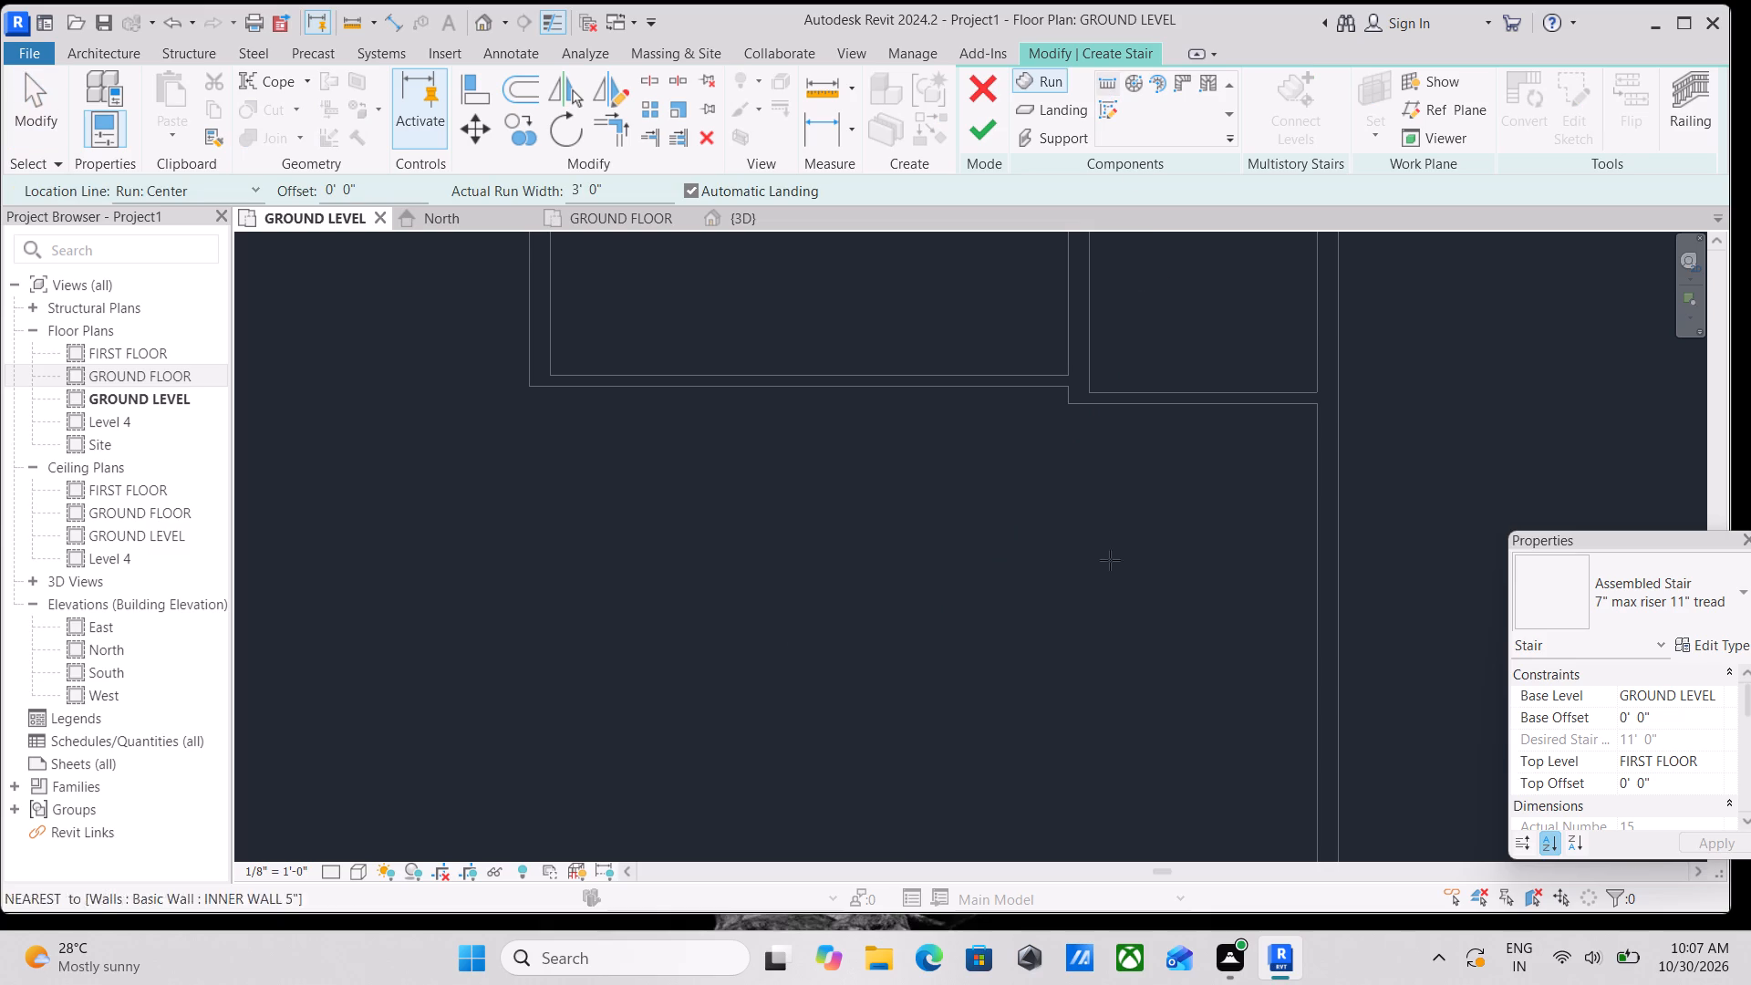
scroll(1095, 578, up, 5)
middle_drag(1094, 521, 927, 651)
scroll(742, 535, down, 2)
middle_drag(742, 535, 820, 607)
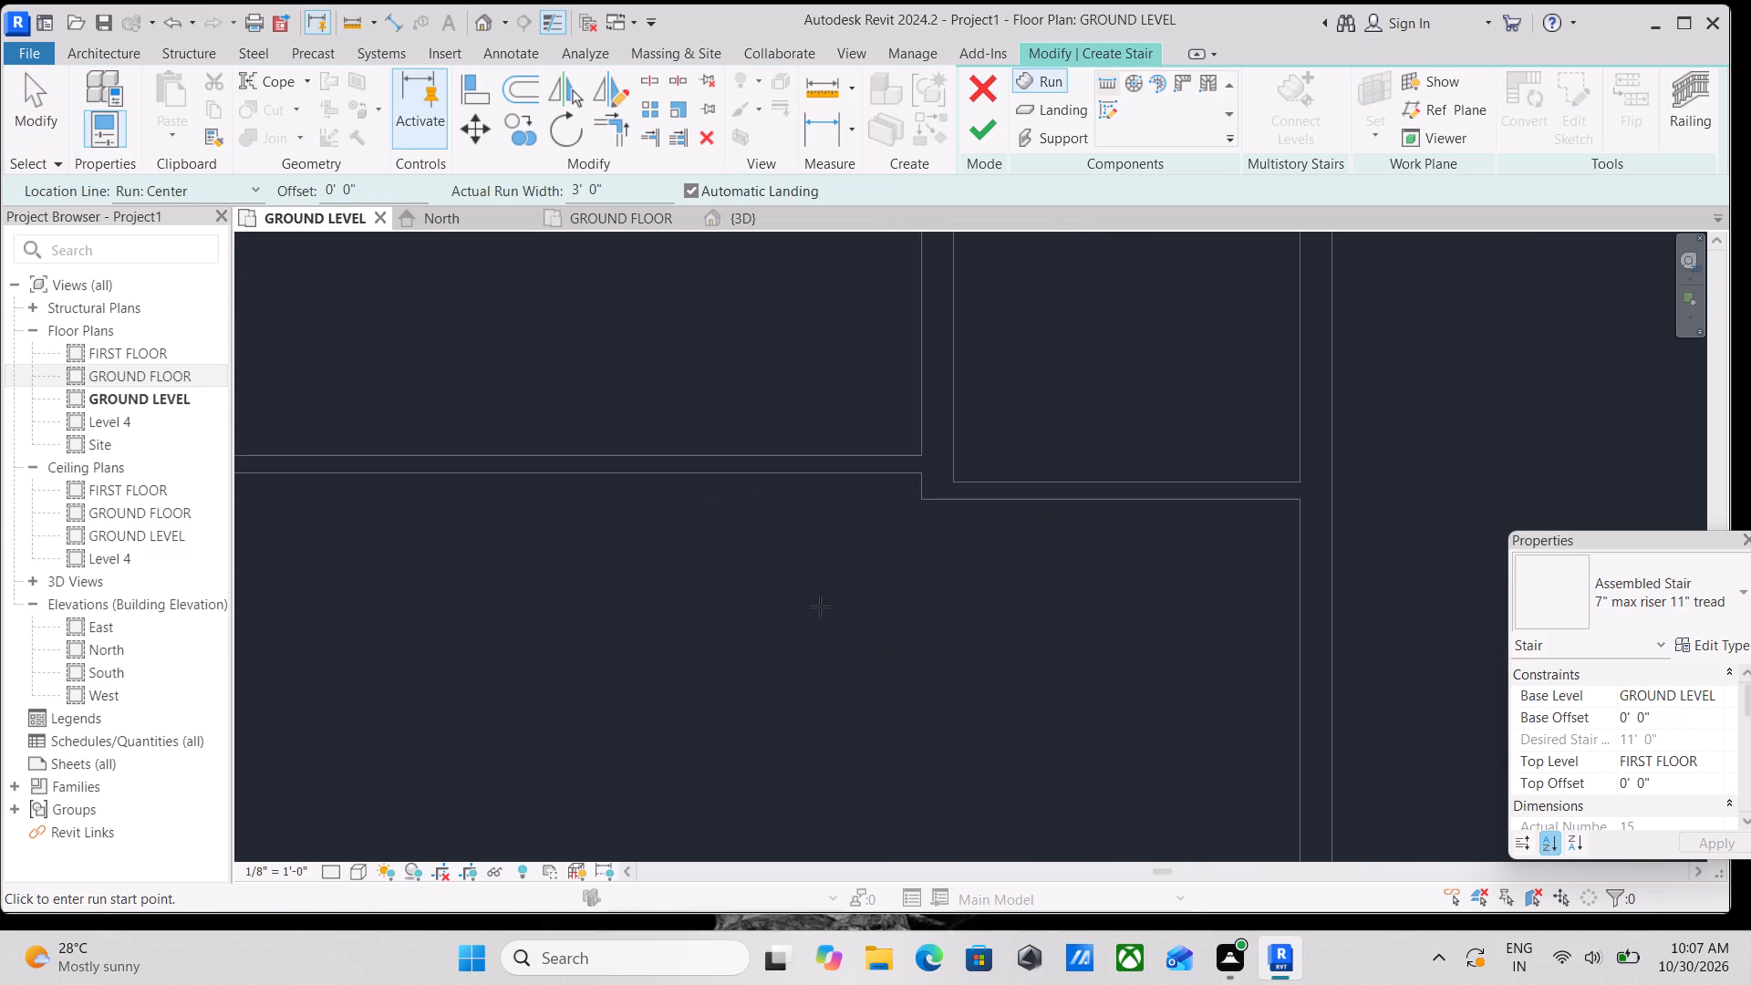
scroll(771, 607, down, 2)
middle_drag(772, 607, 894, 580)
click(894, 580)
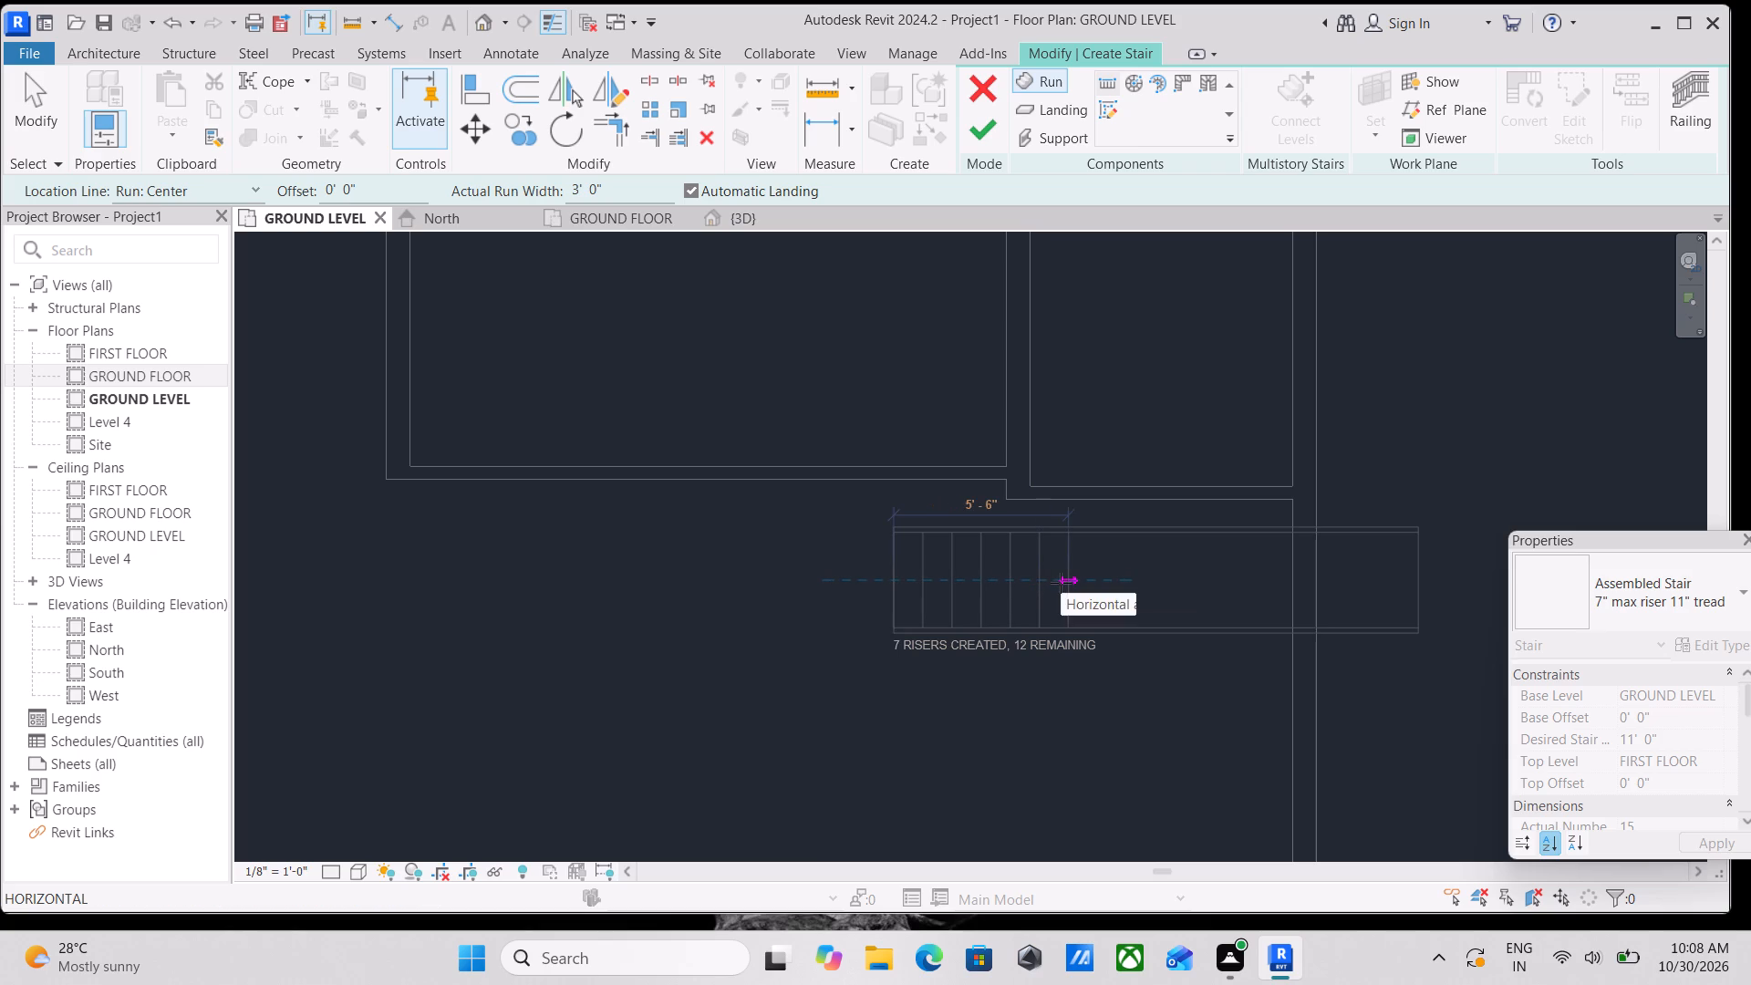
click(1062, 583)
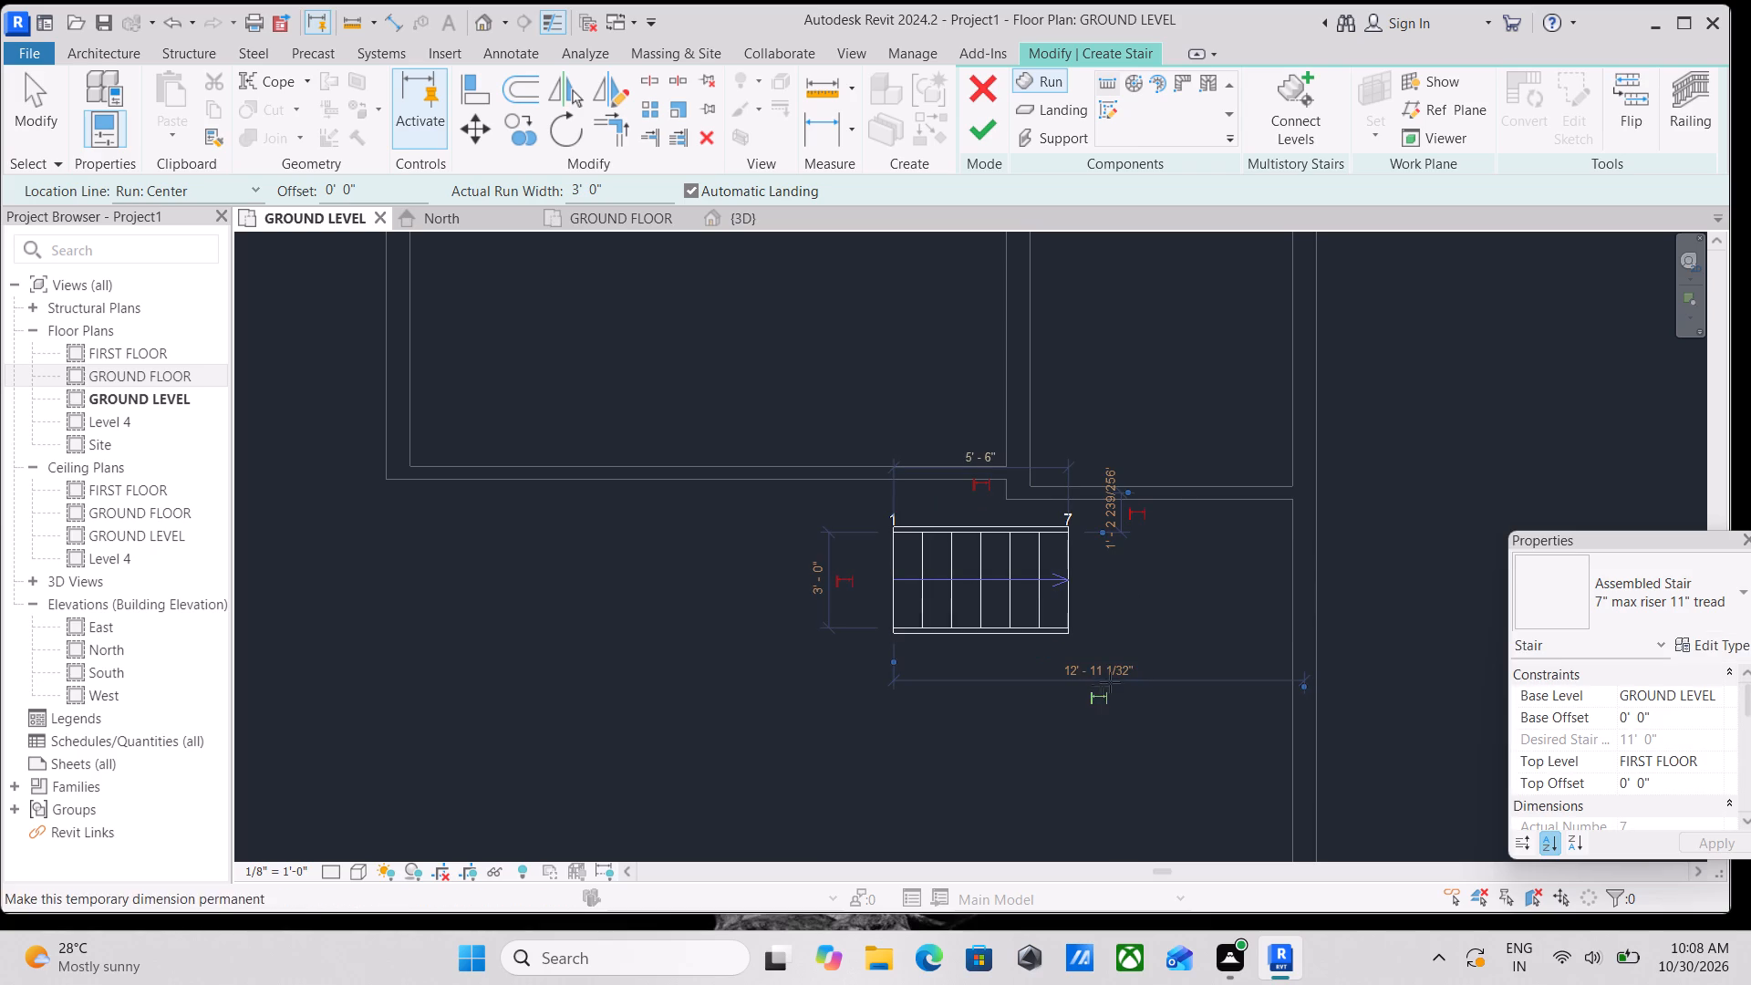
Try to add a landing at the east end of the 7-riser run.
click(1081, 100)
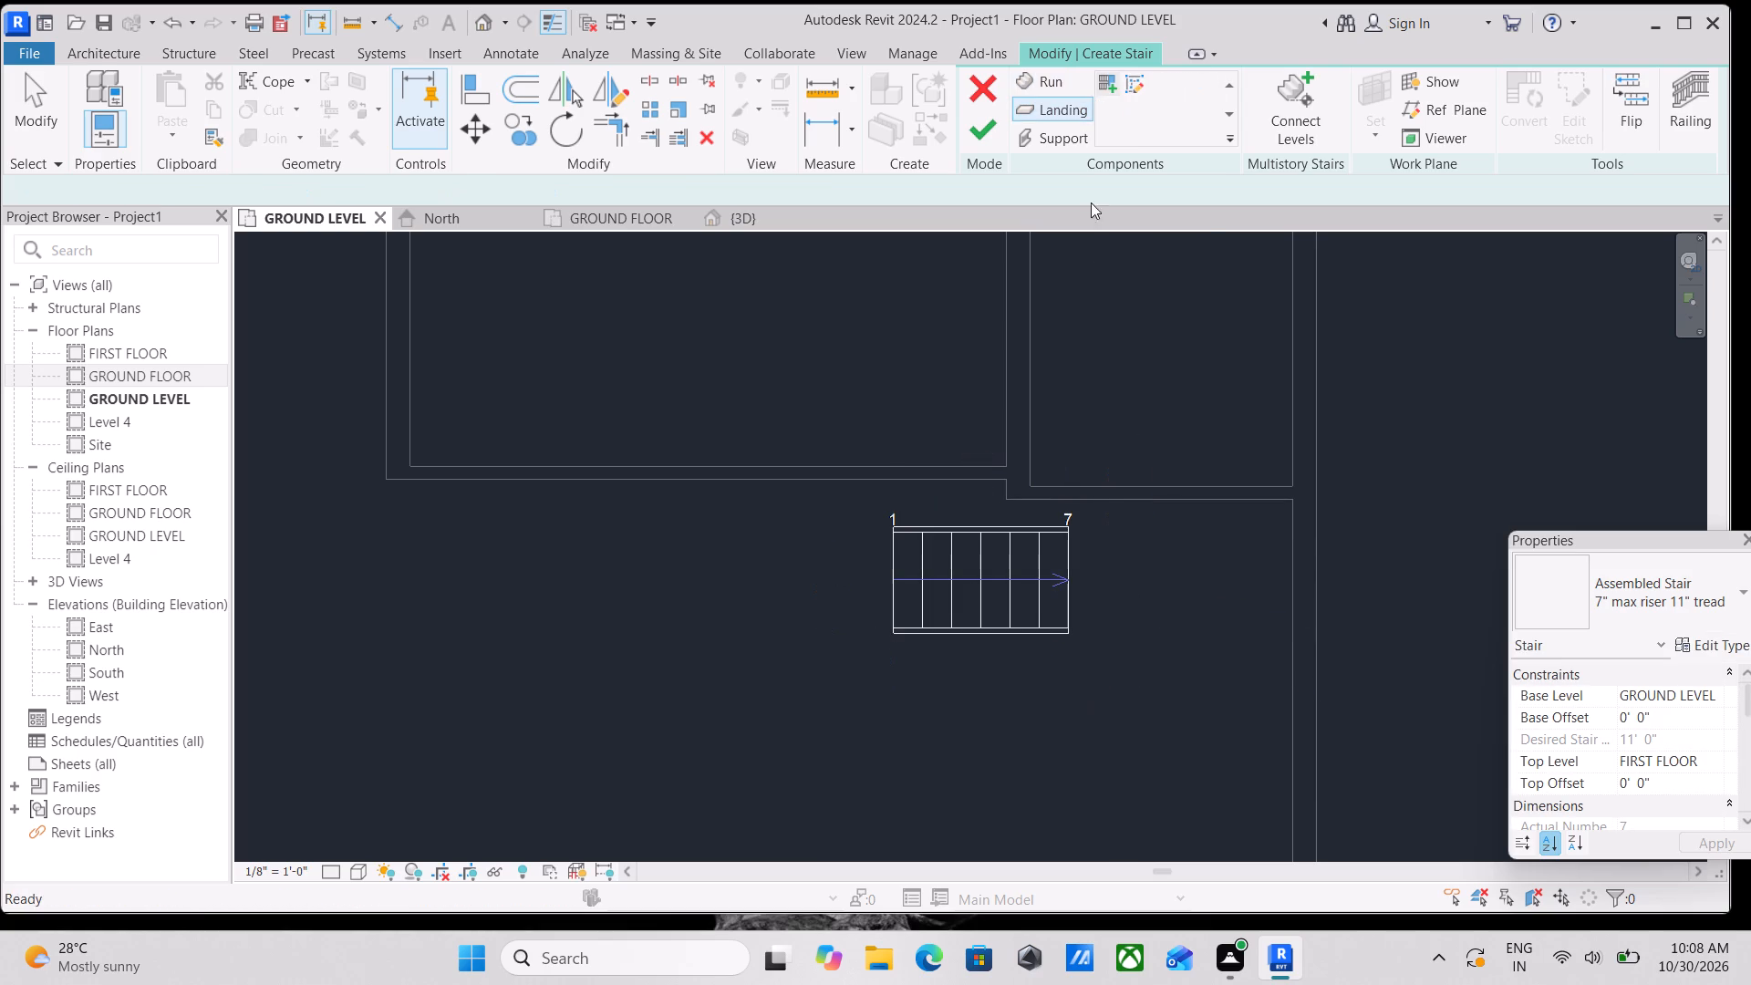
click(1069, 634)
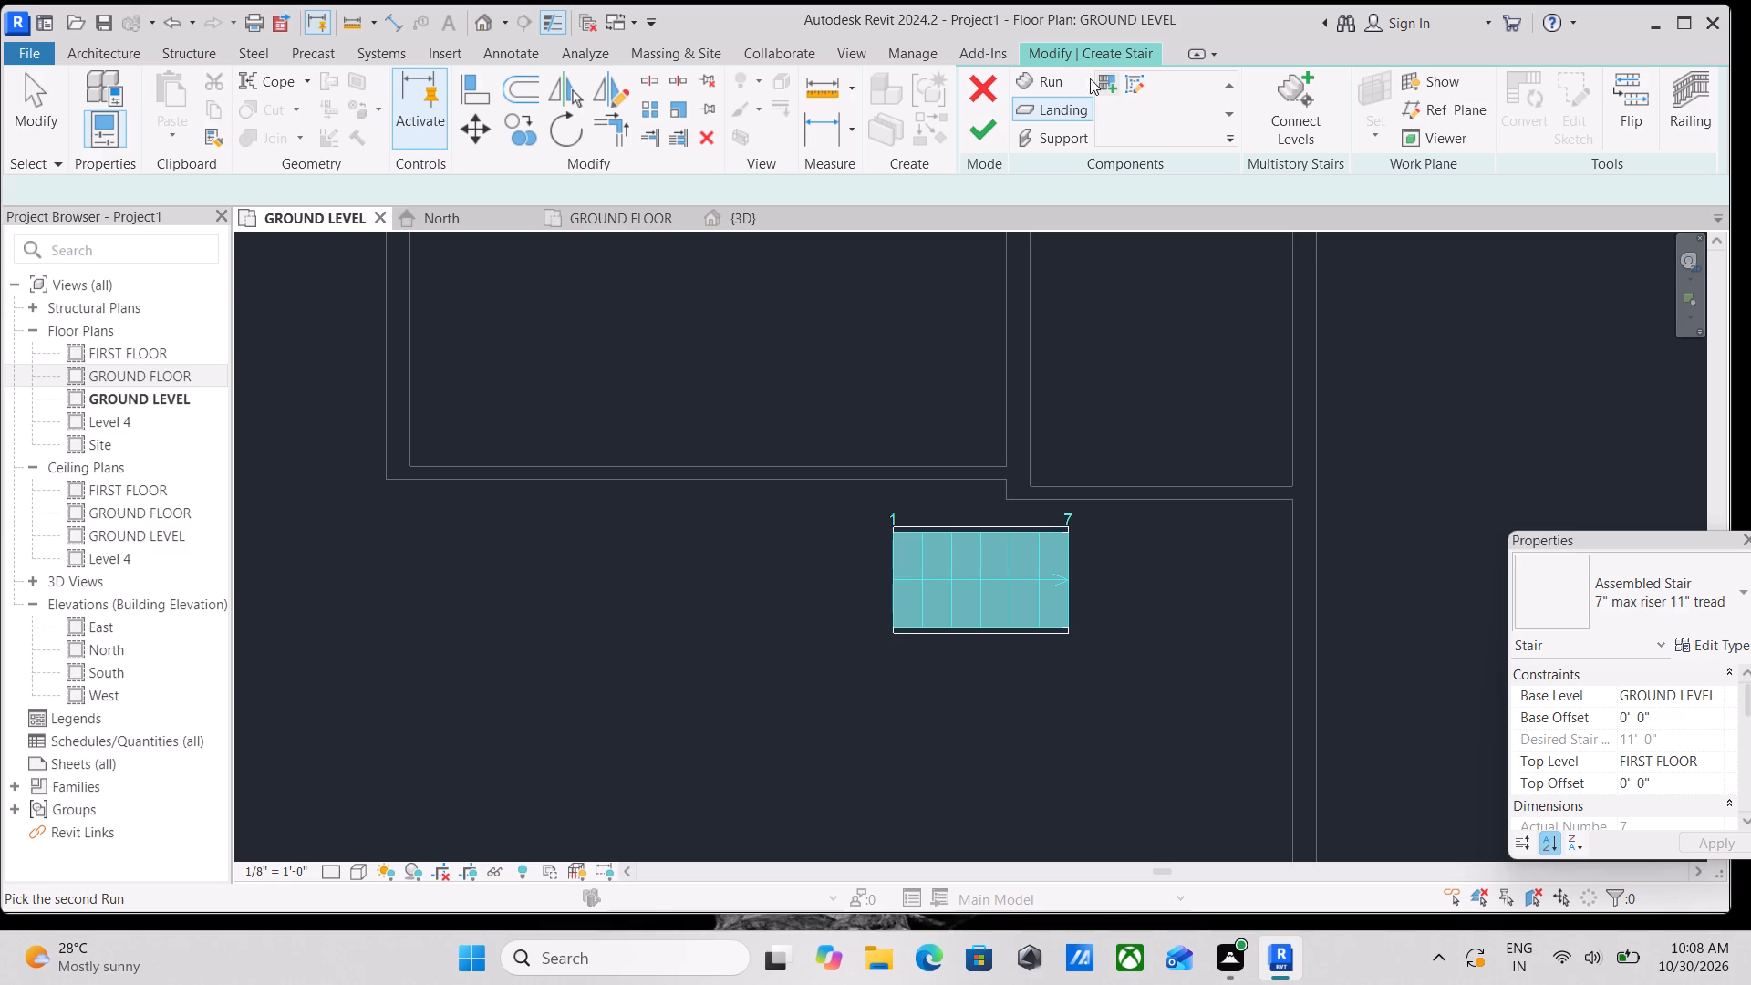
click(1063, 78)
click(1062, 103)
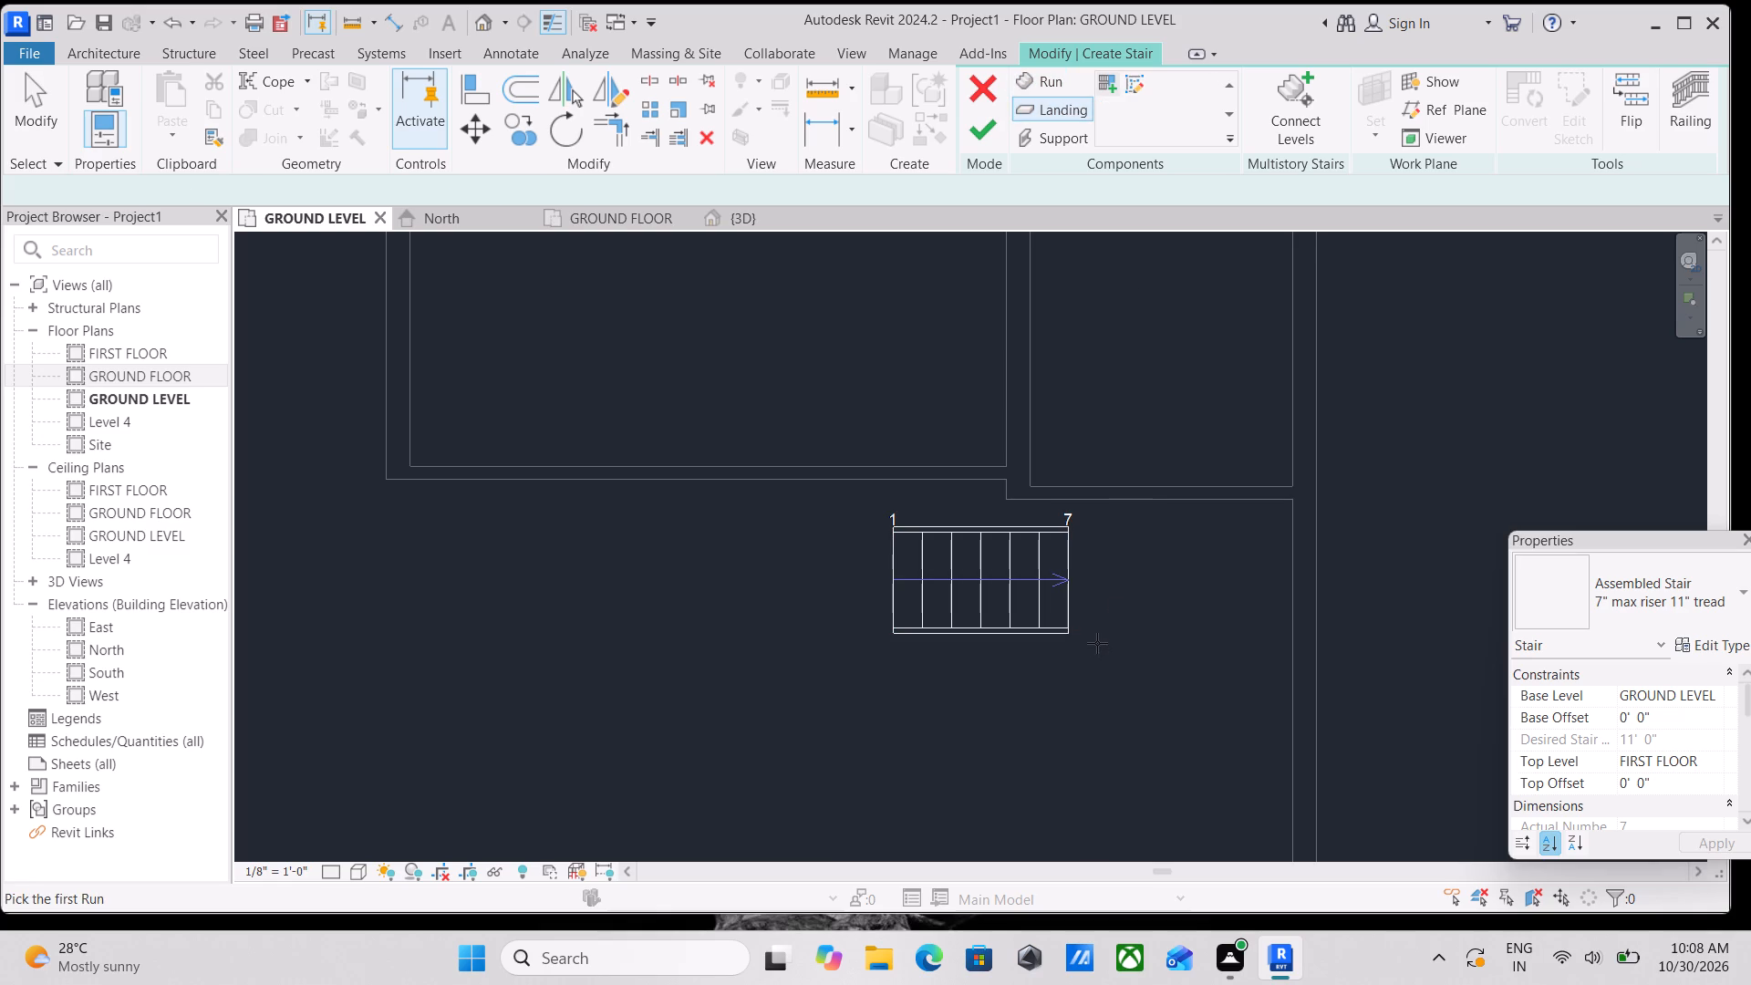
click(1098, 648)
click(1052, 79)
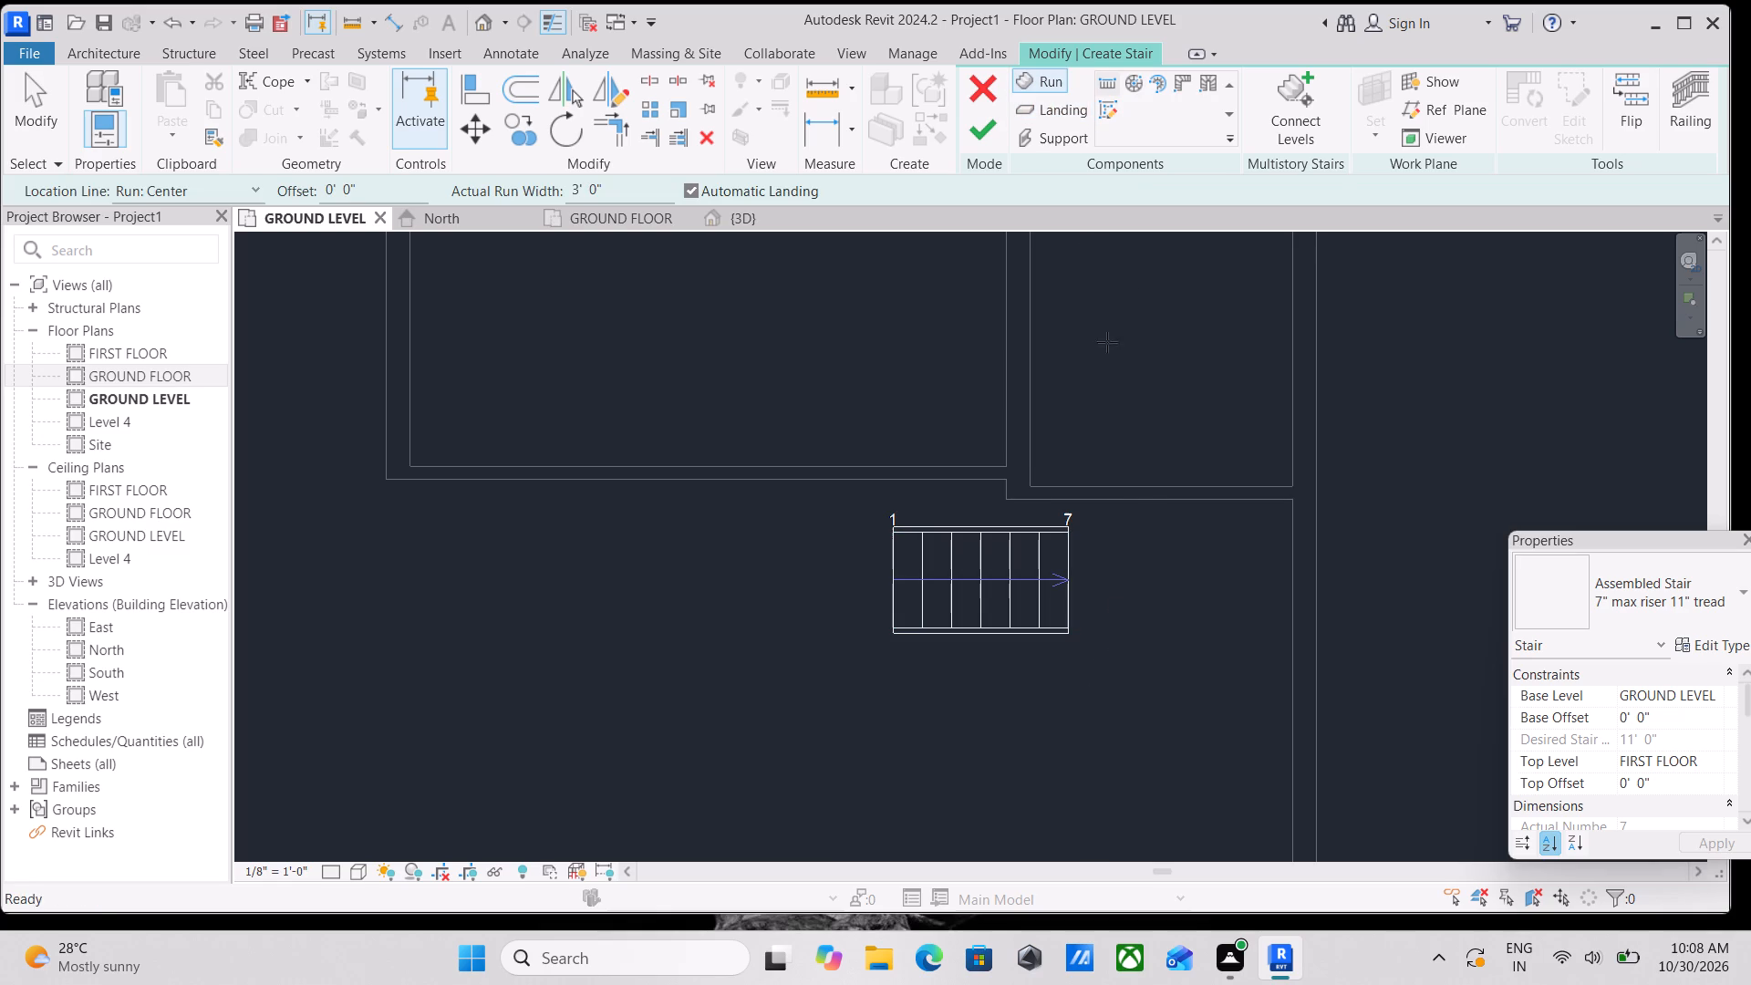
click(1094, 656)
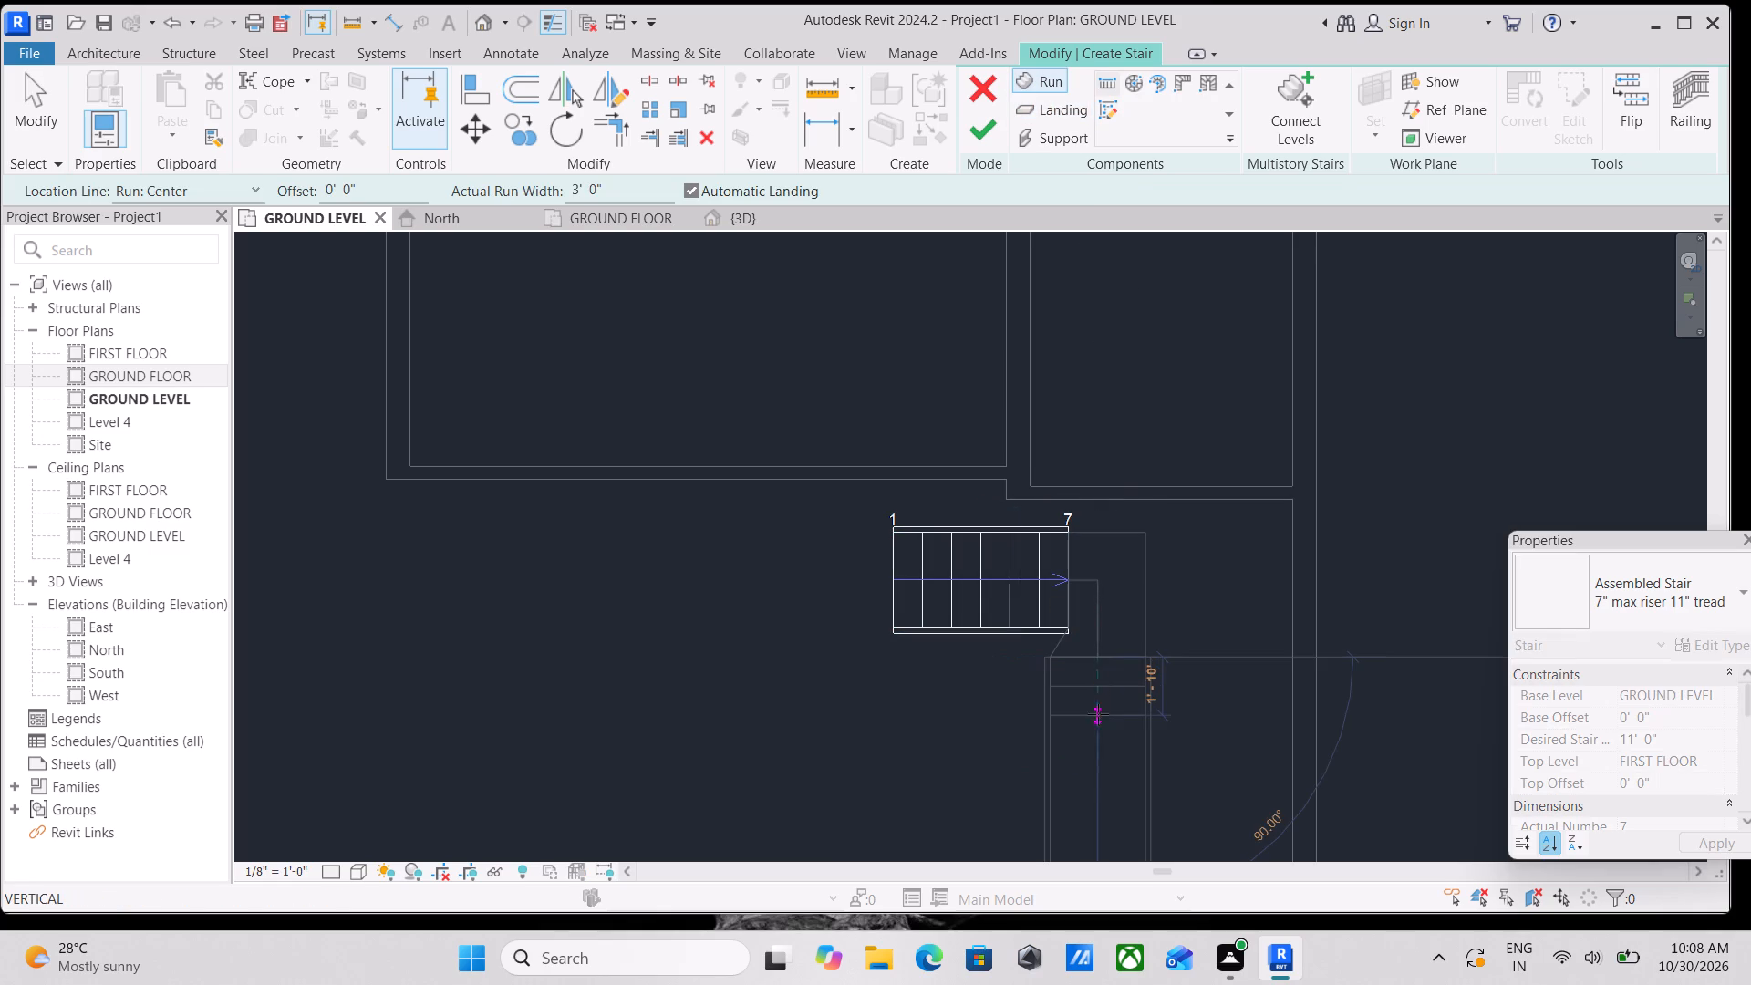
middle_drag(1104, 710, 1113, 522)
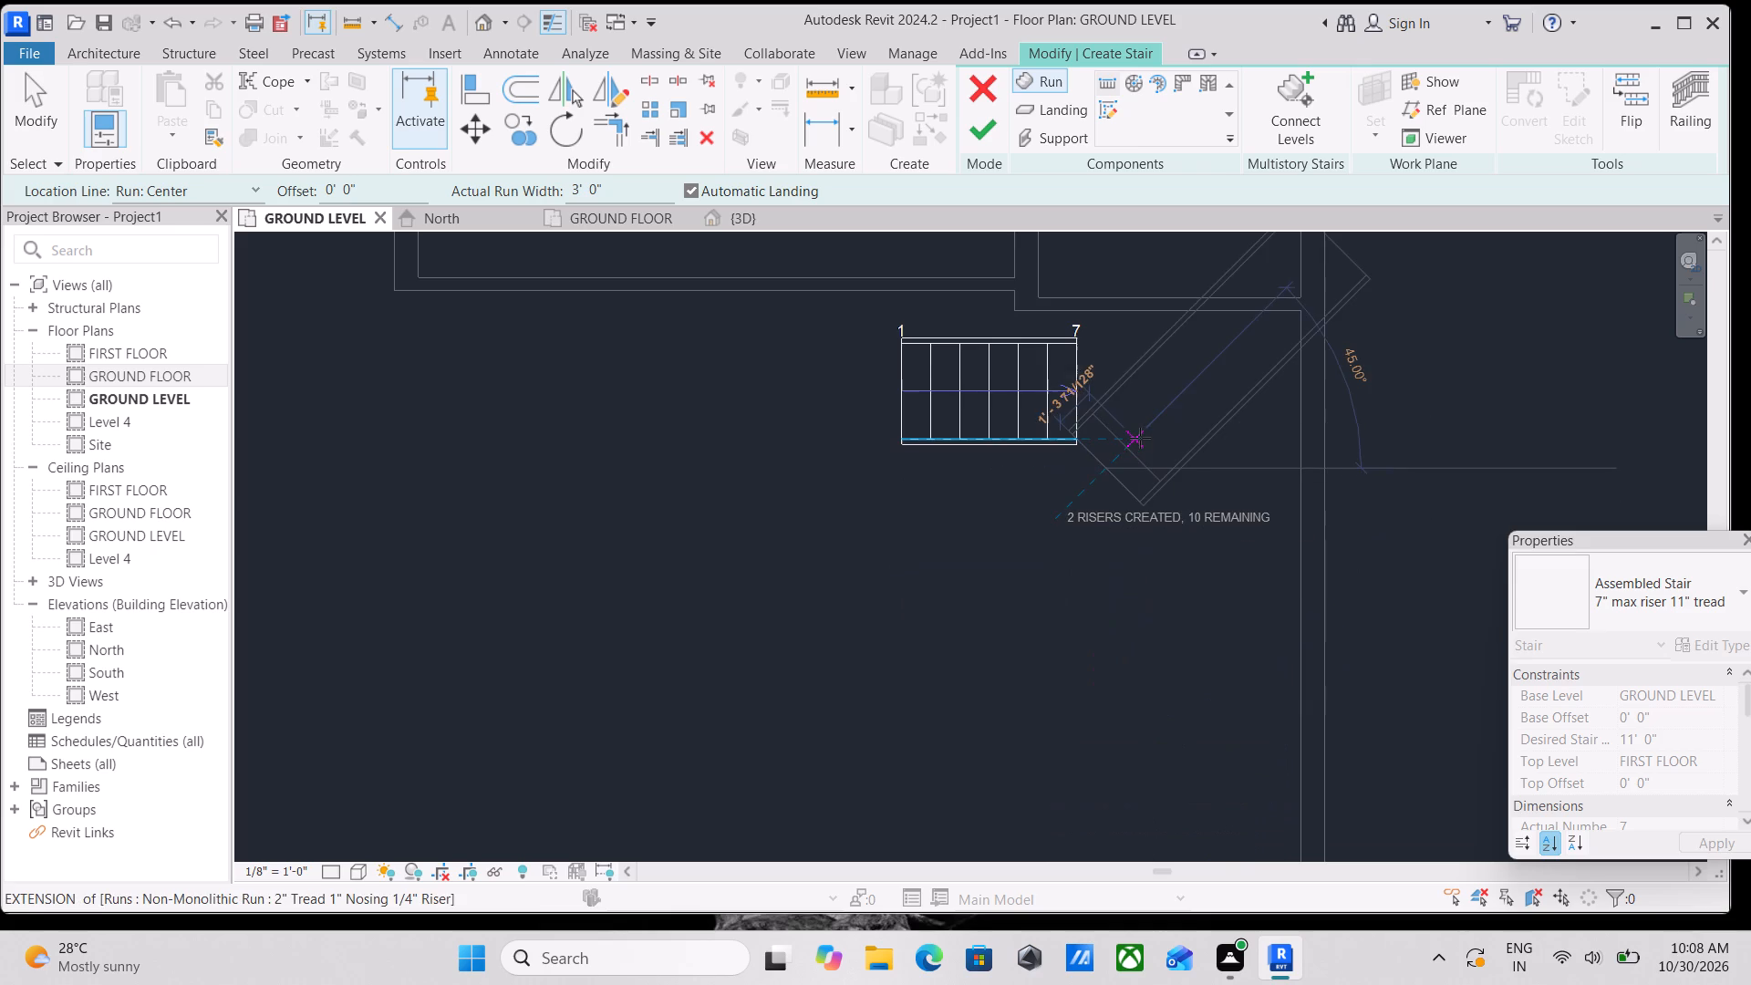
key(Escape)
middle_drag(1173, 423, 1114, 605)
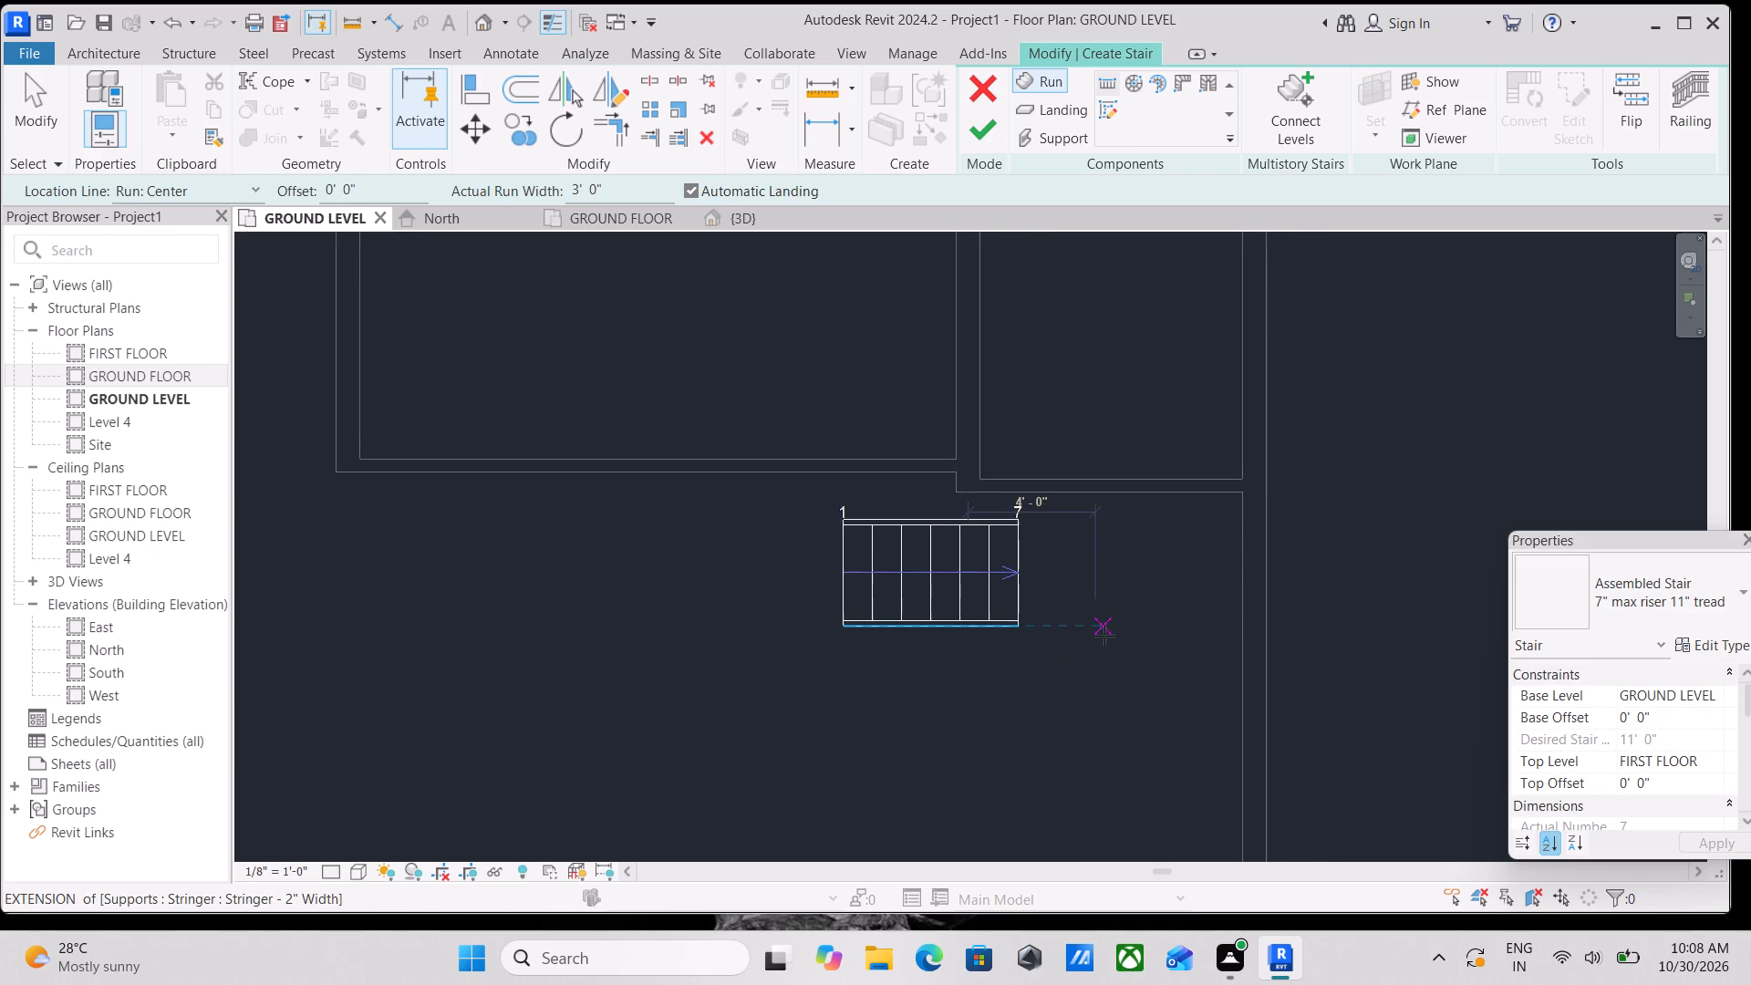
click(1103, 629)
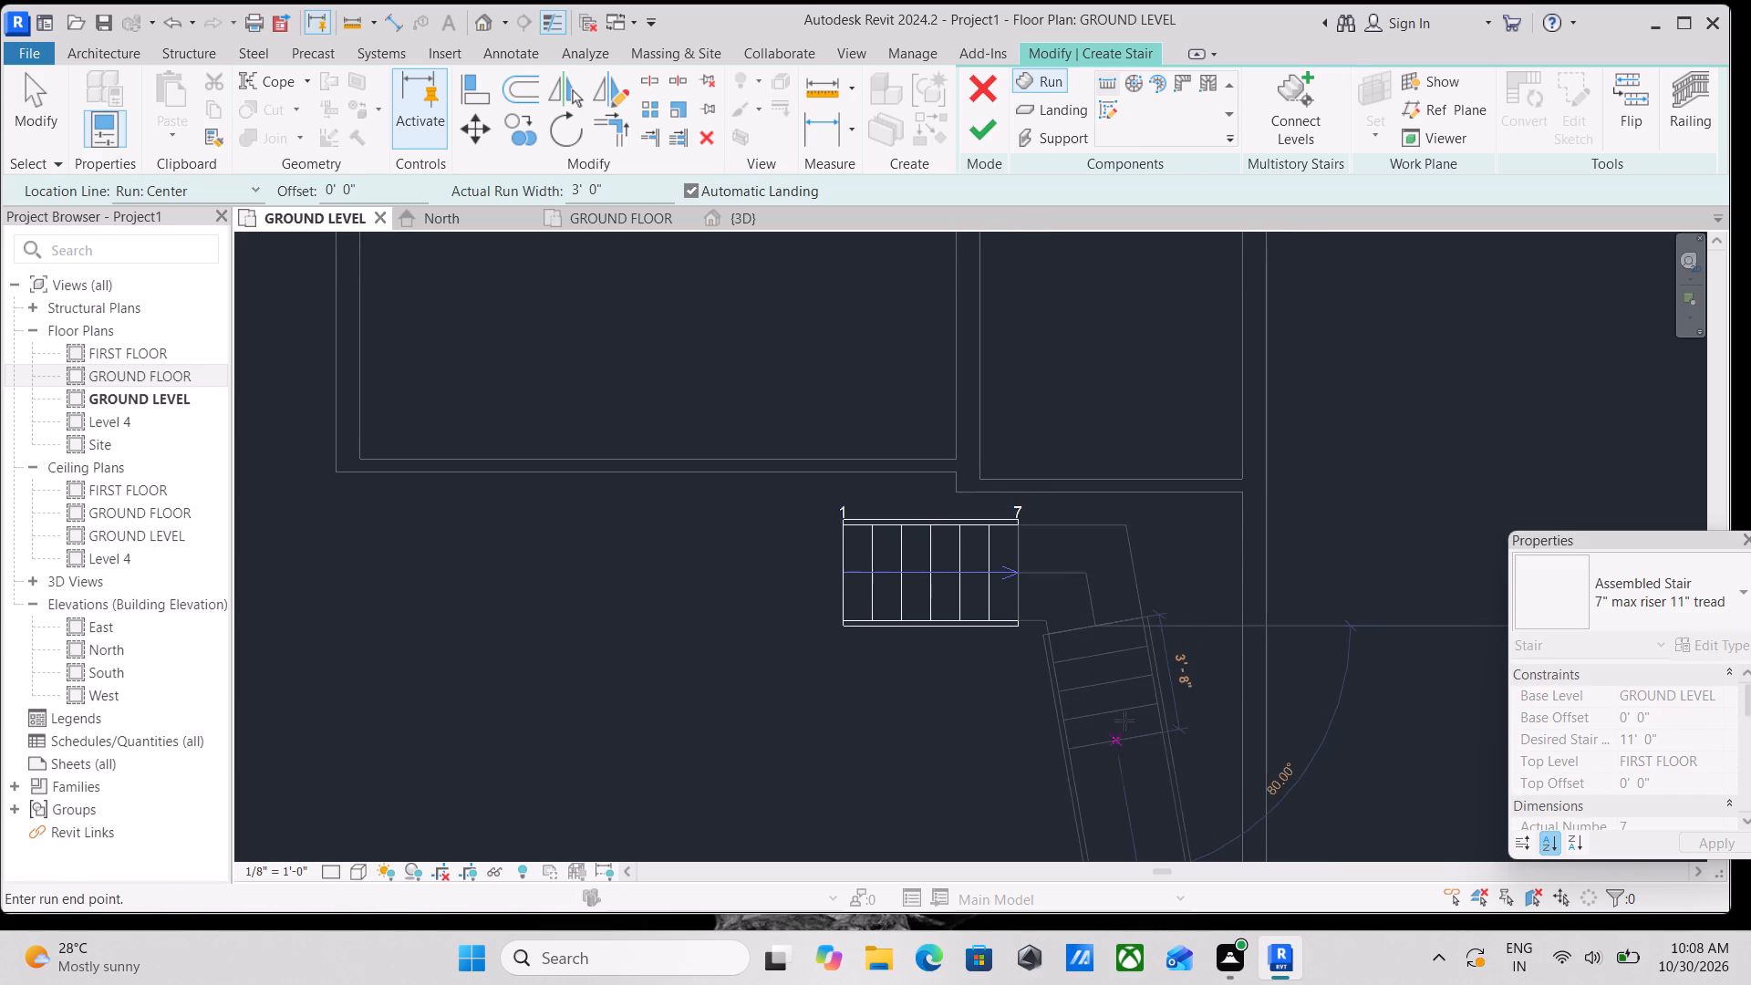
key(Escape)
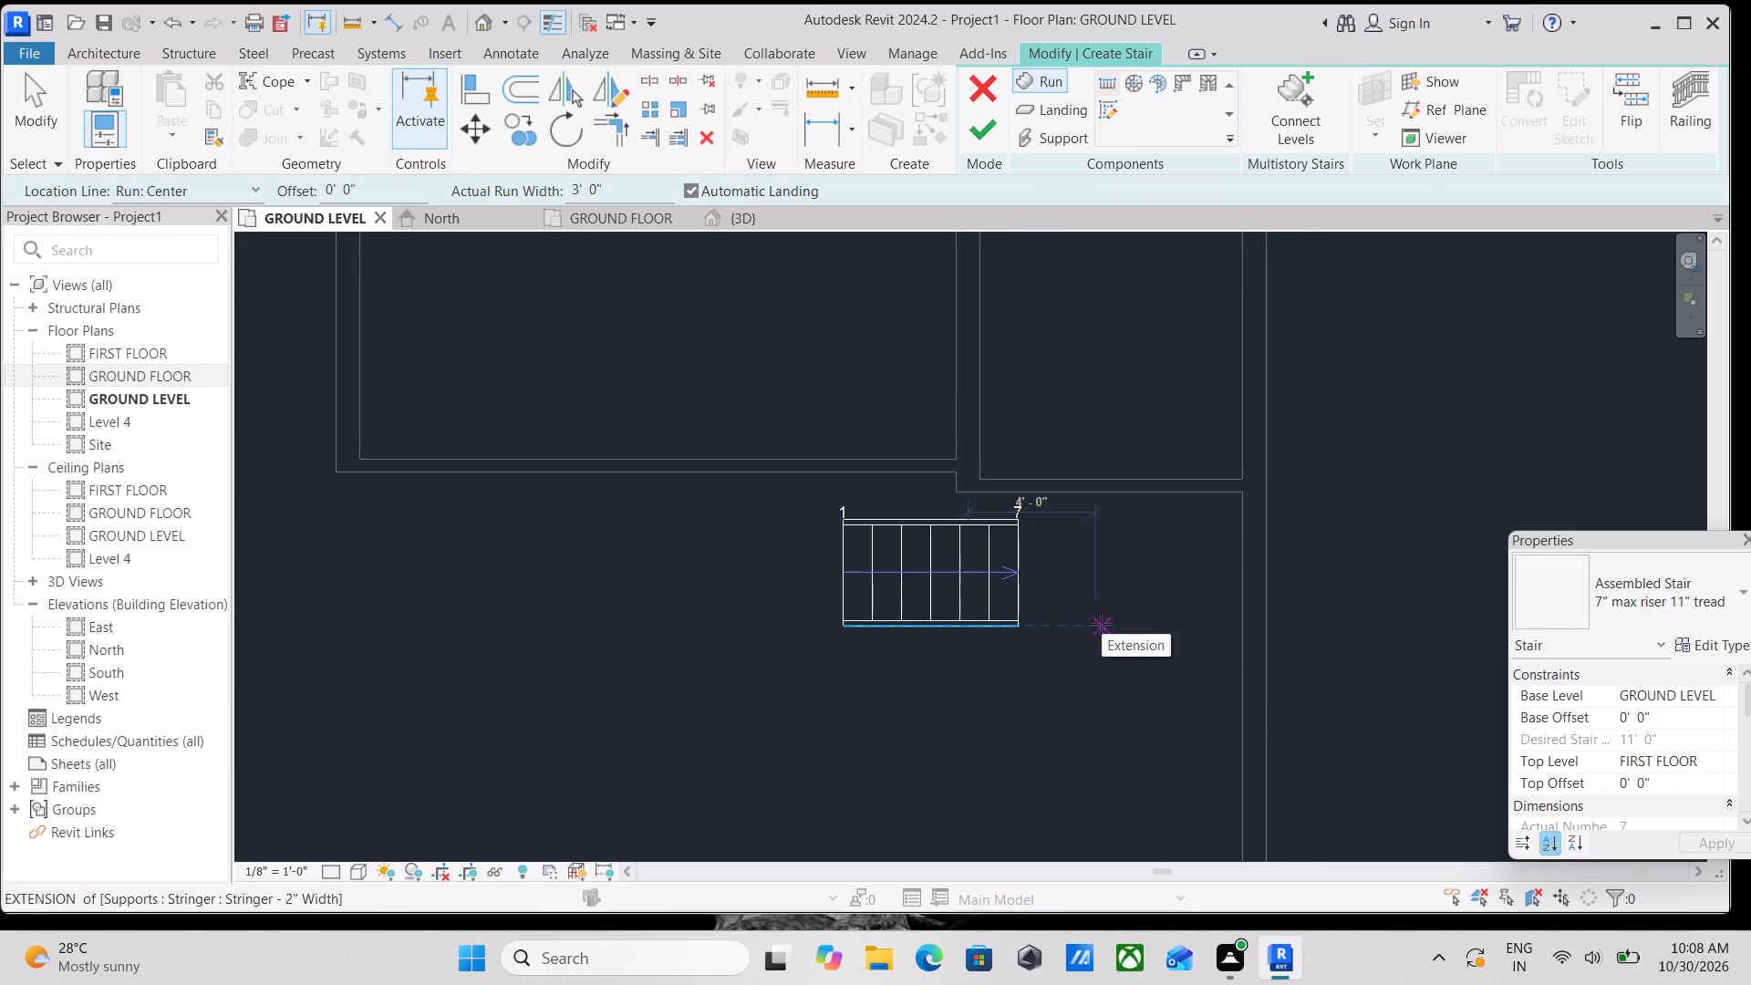
Draw the second stair run southward from beyond the first run's east end, about 4'-7" long with 6 risers and an automatic corner landing.
click(1101, 624)
middle_drag(1091, 708, 1077, 528)
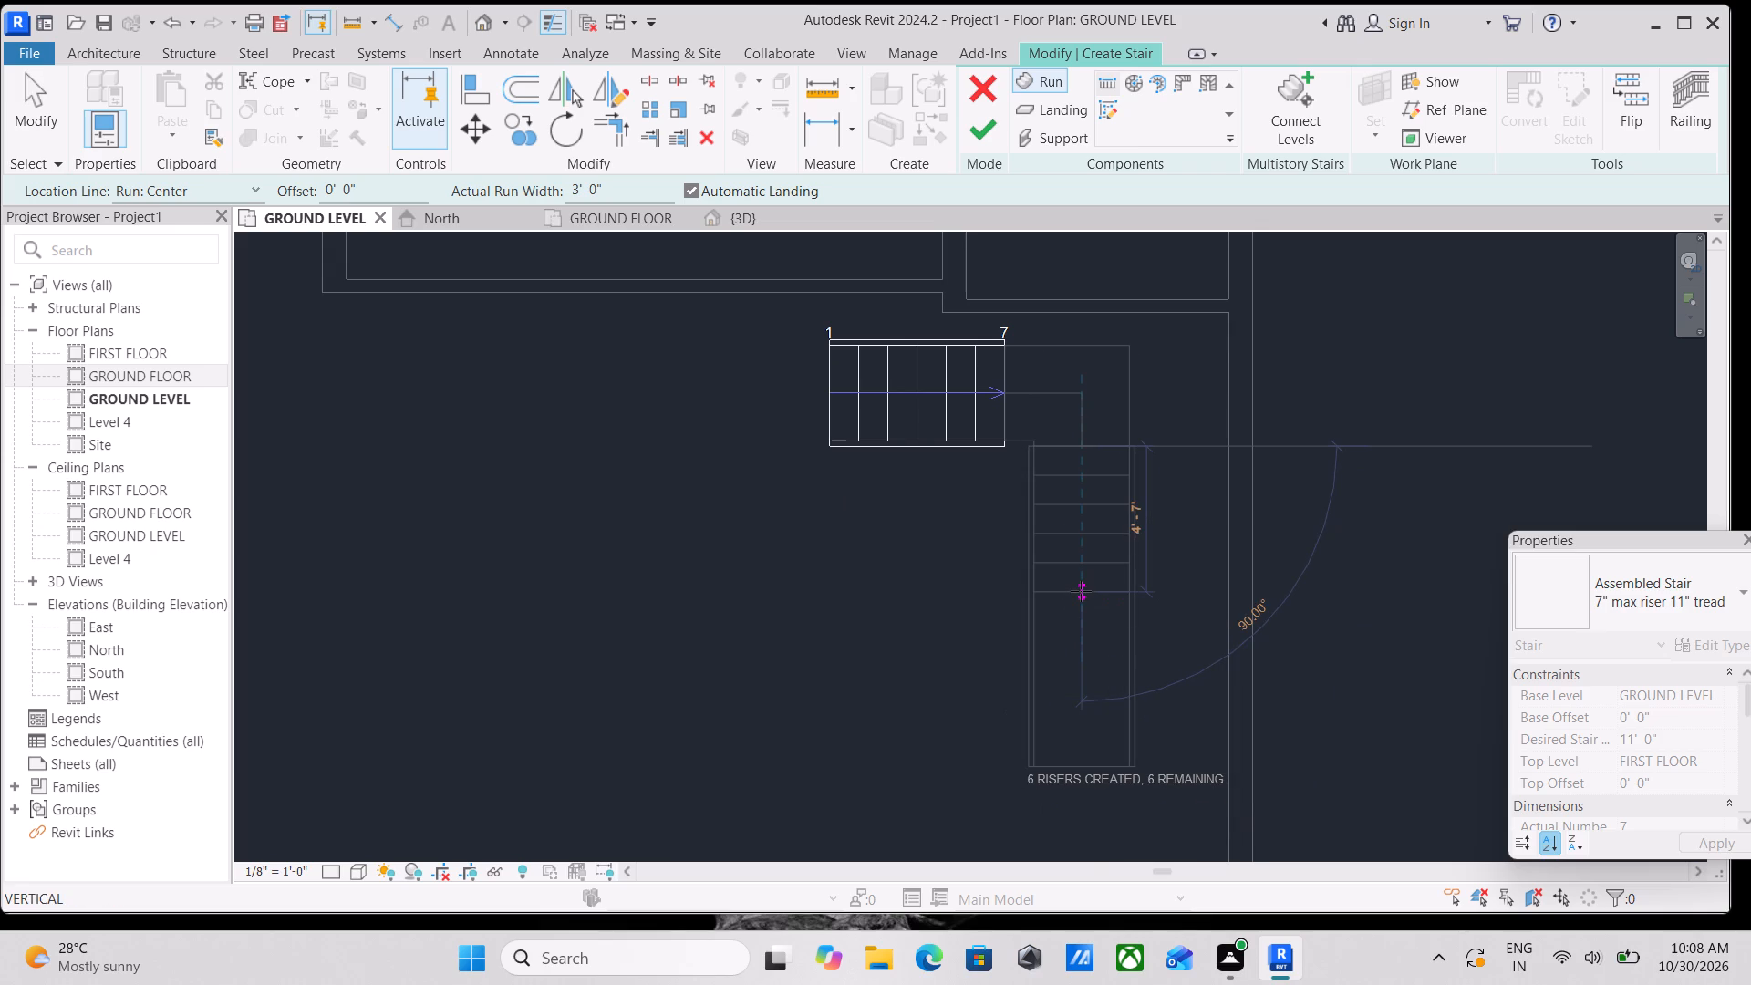
click(1082, 596)
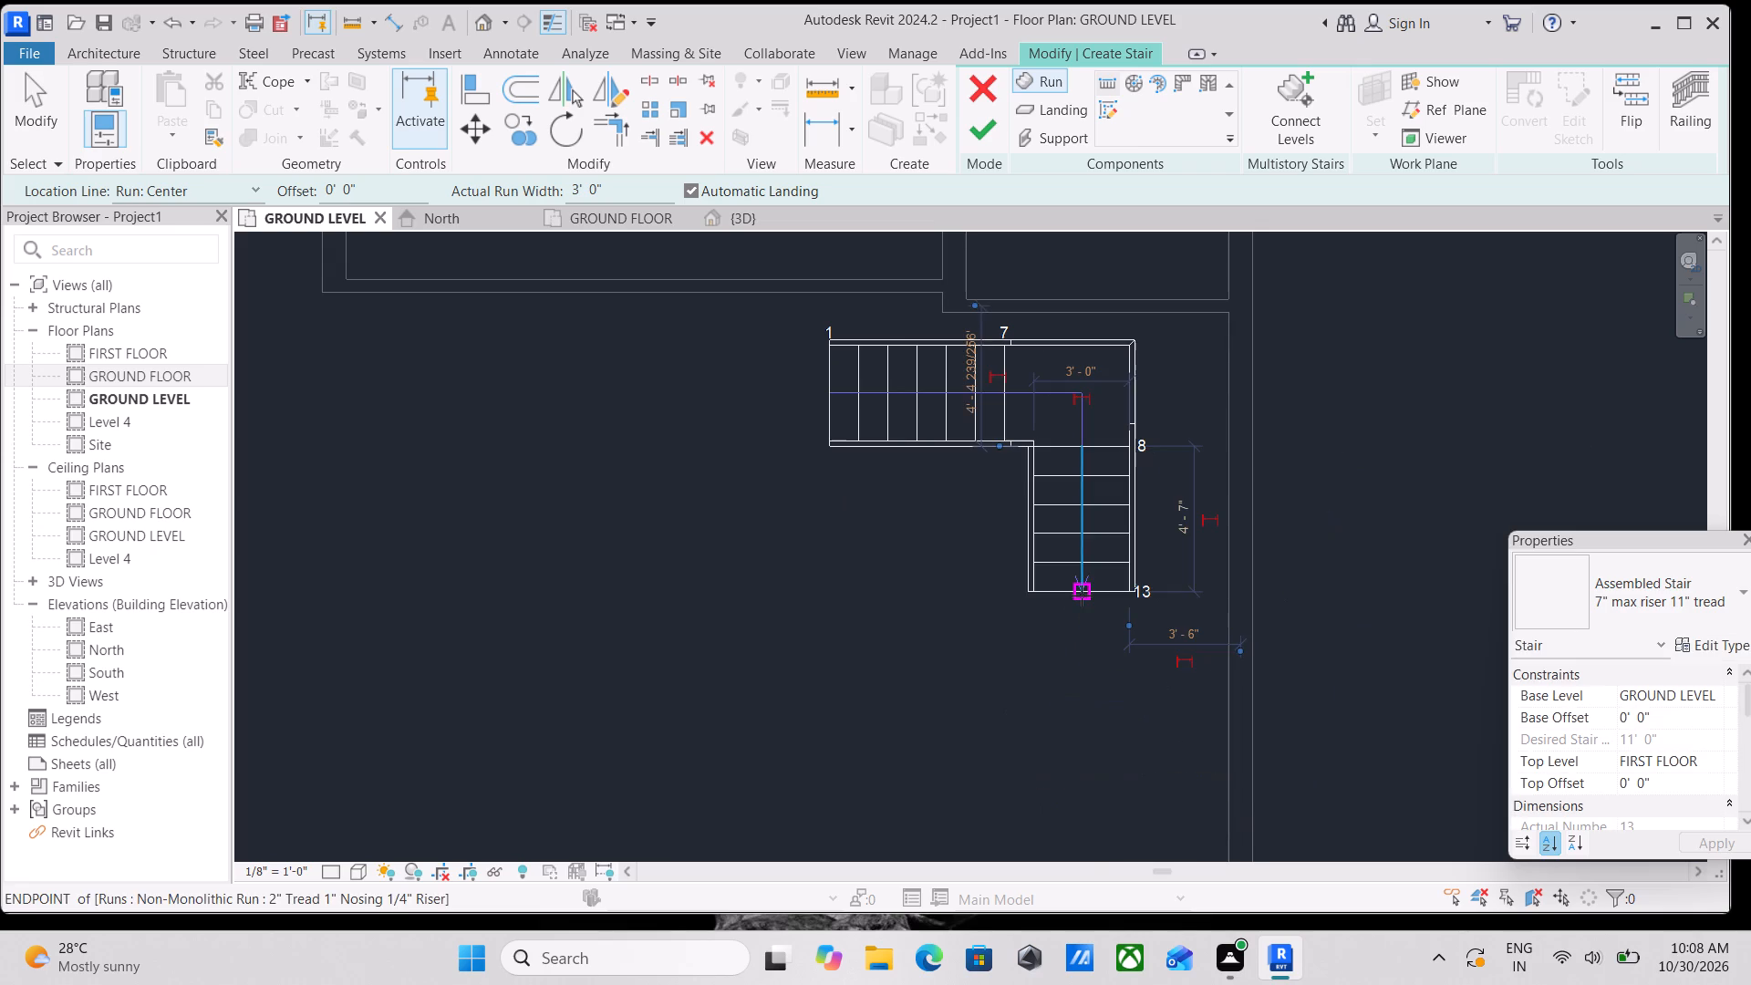
Draw the third stair run westward from below the second run with the last 6 risers, and finish the stair.
click(1029, 669)
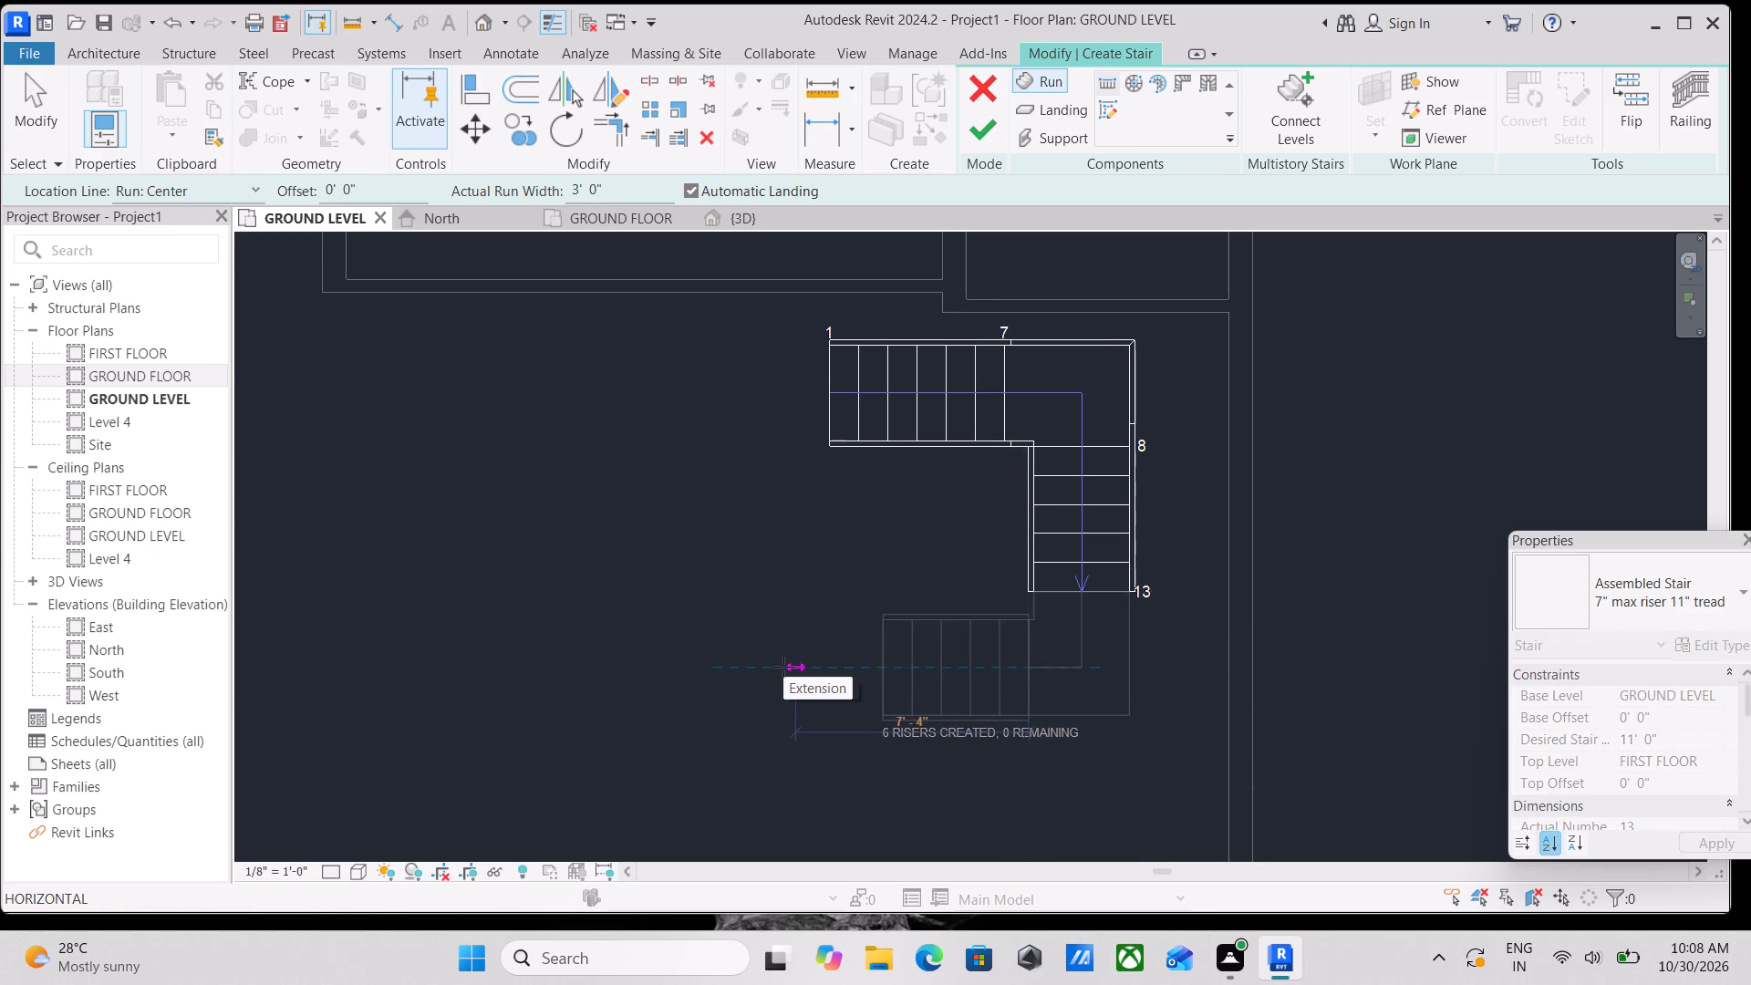
click(839, 663)
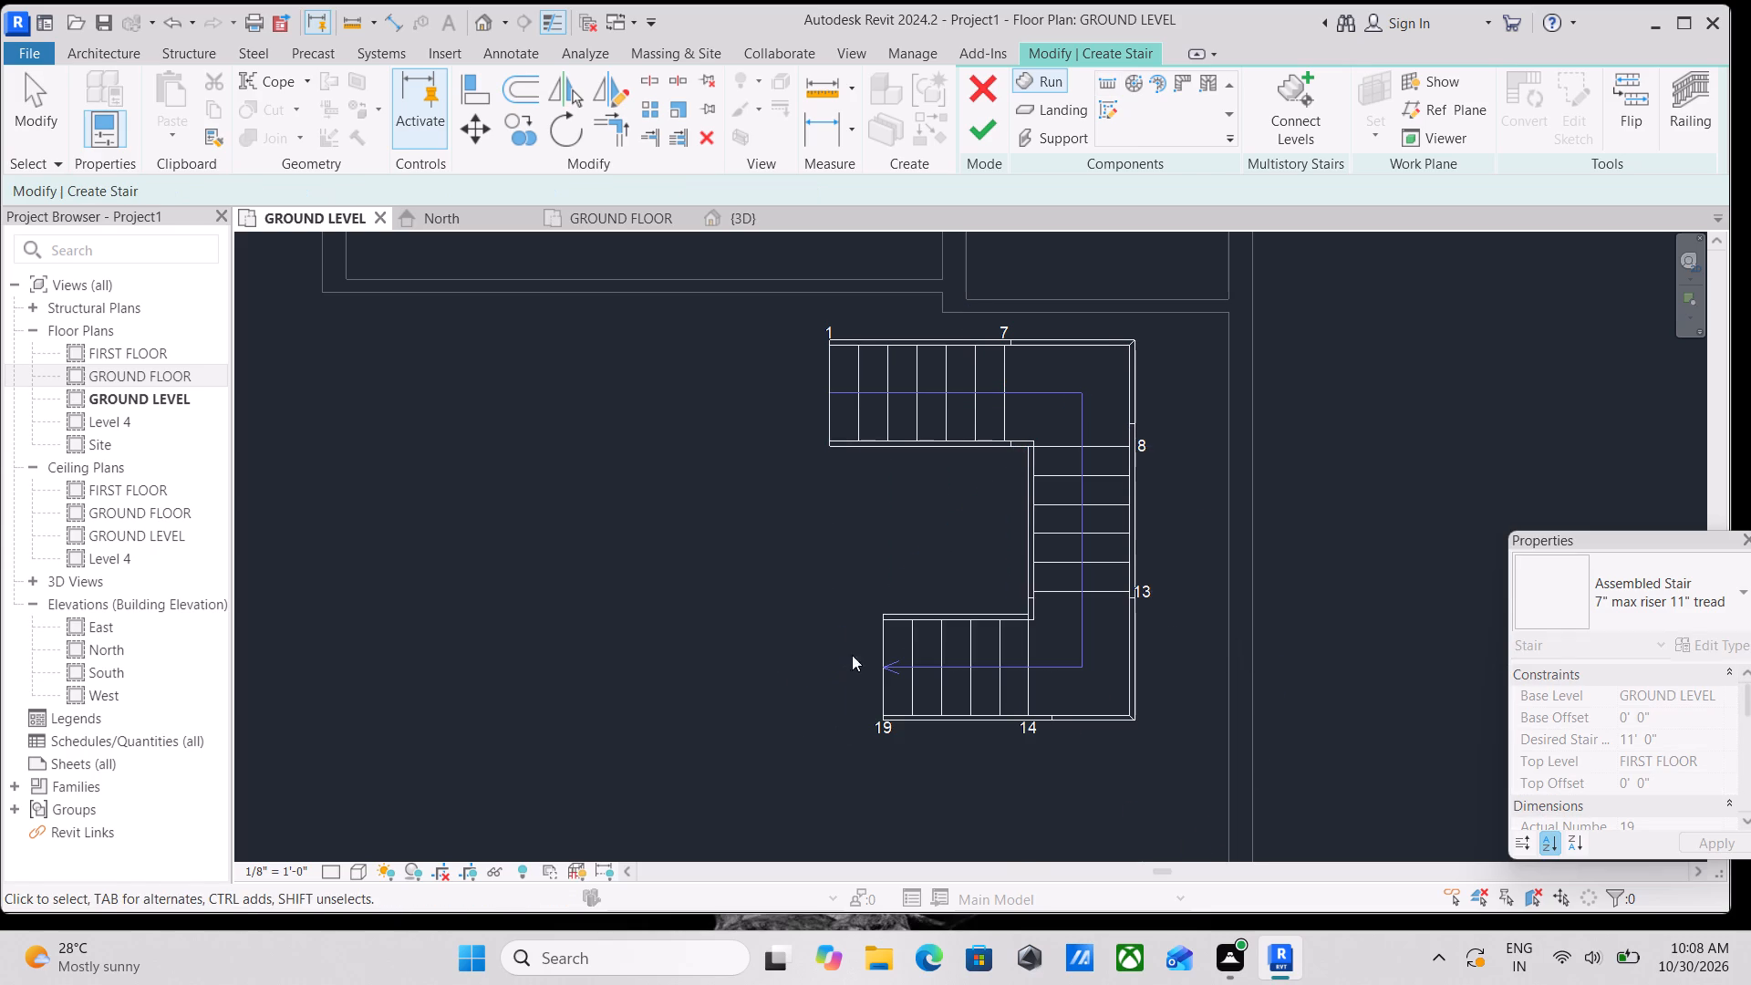
click(965, 134)
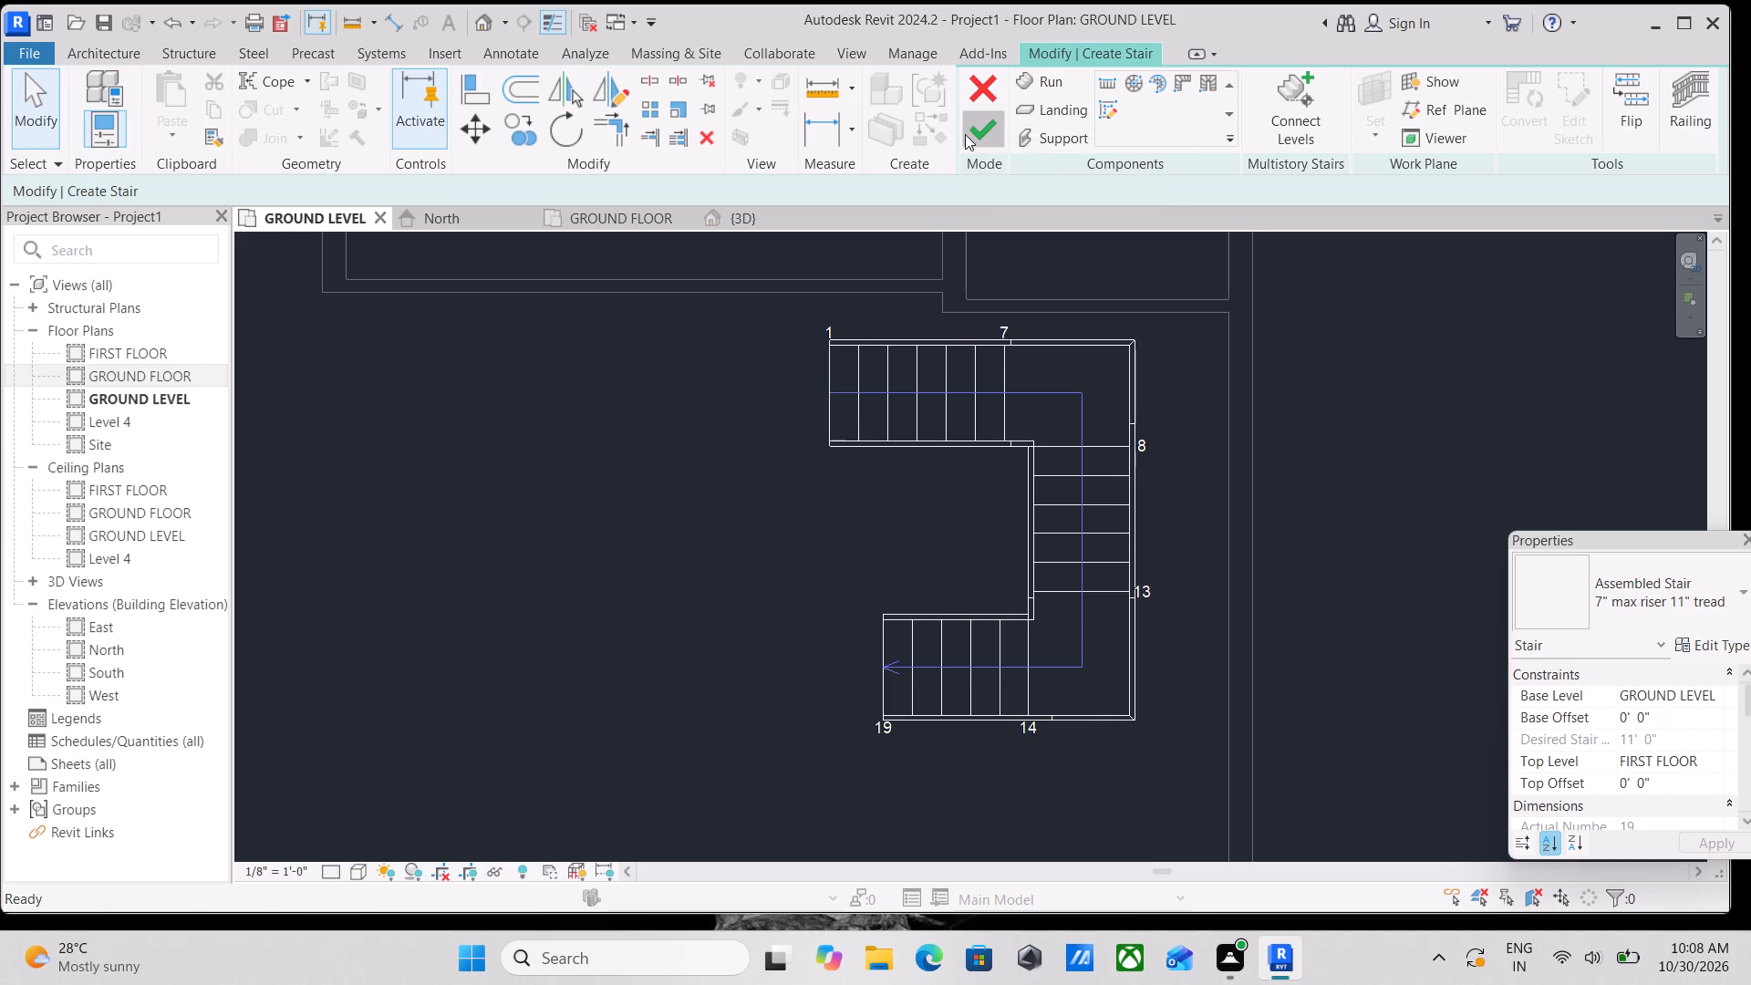
Examine the U-shaped stair and its railings beside the building in plan and in the 3D view.
scroll(1000, 513, down, 3)
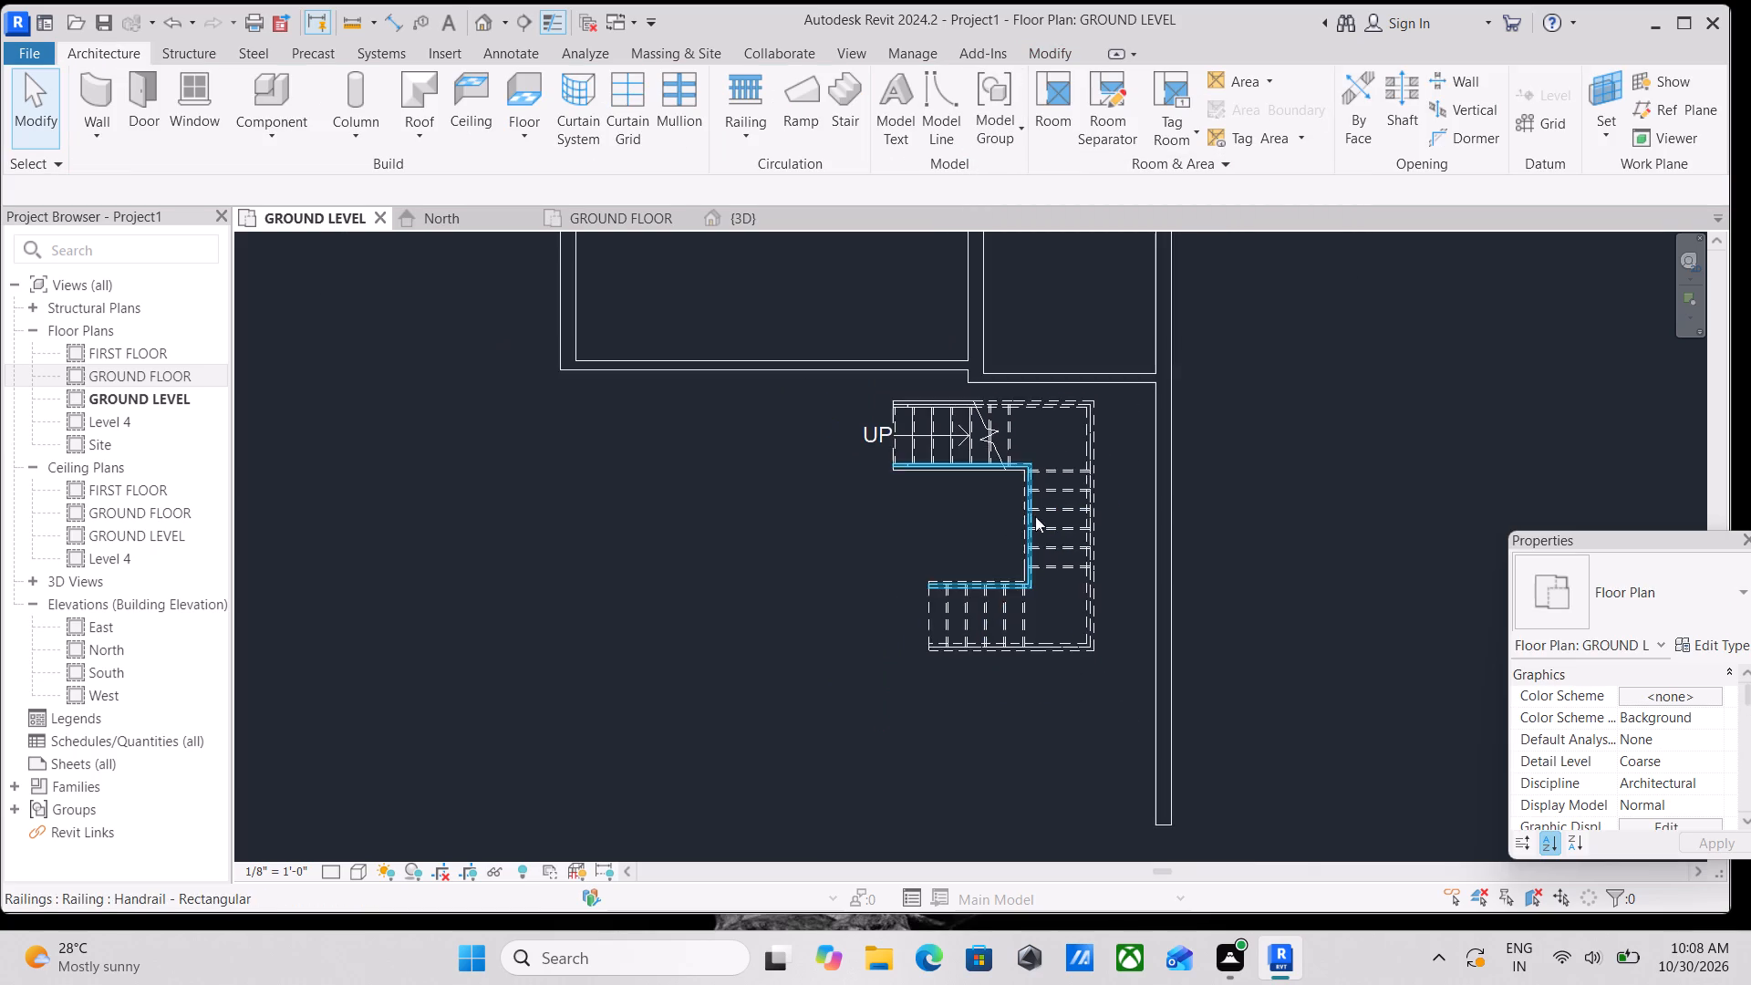
scroll(1046, 569, down, 5)
scroll(1050, 462, up, 3)
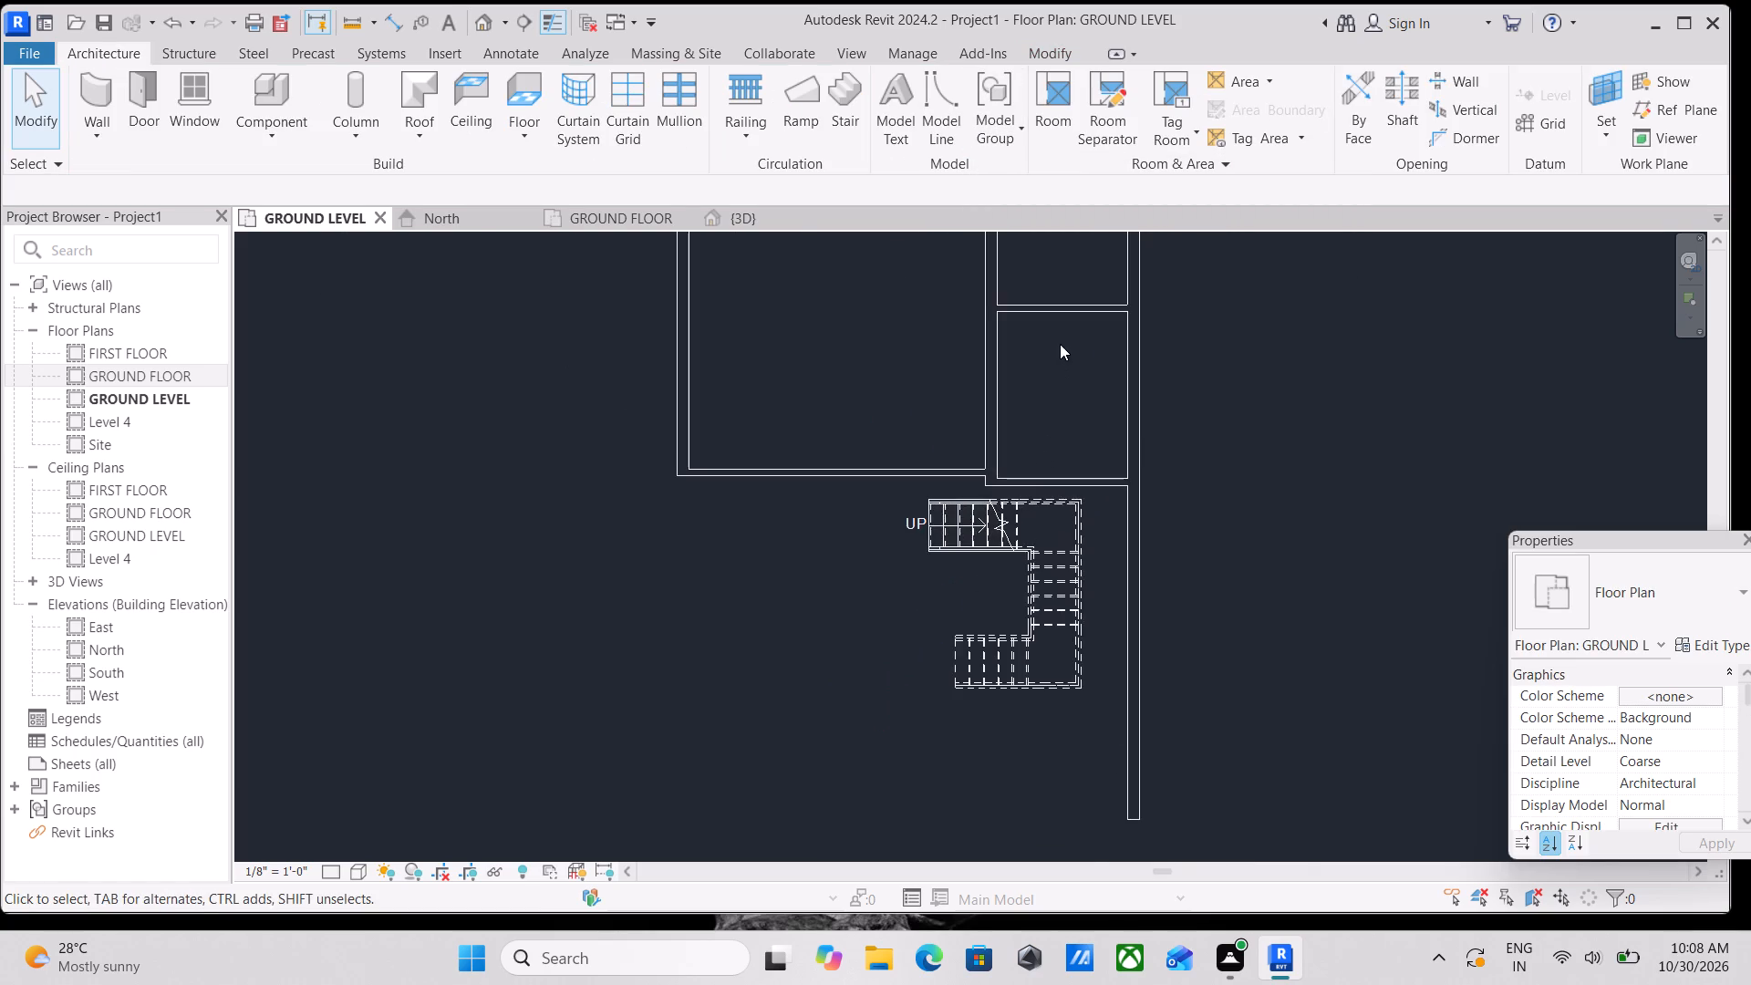
scroll(1055, 313, up, 3)
scroll(836, 265, down, 2)
click(736, 221)
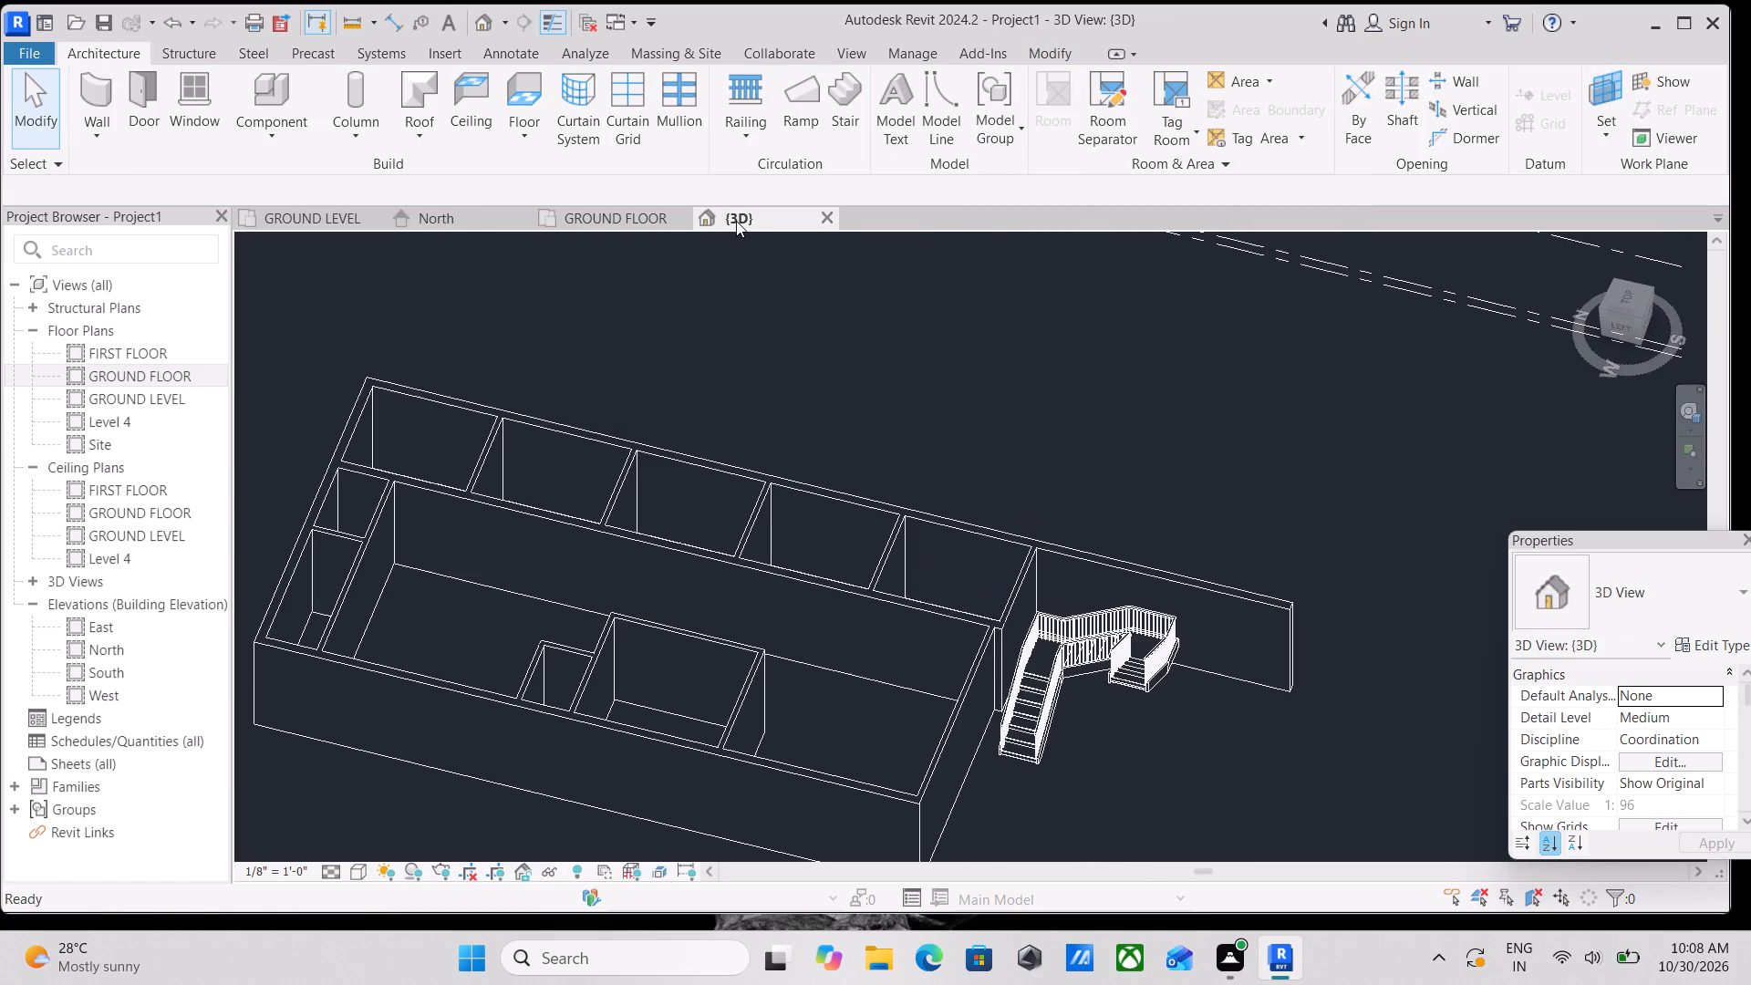
shift+middle_drag(1034, 661, 1124, 458)
scroll(818, 747, up, 3)
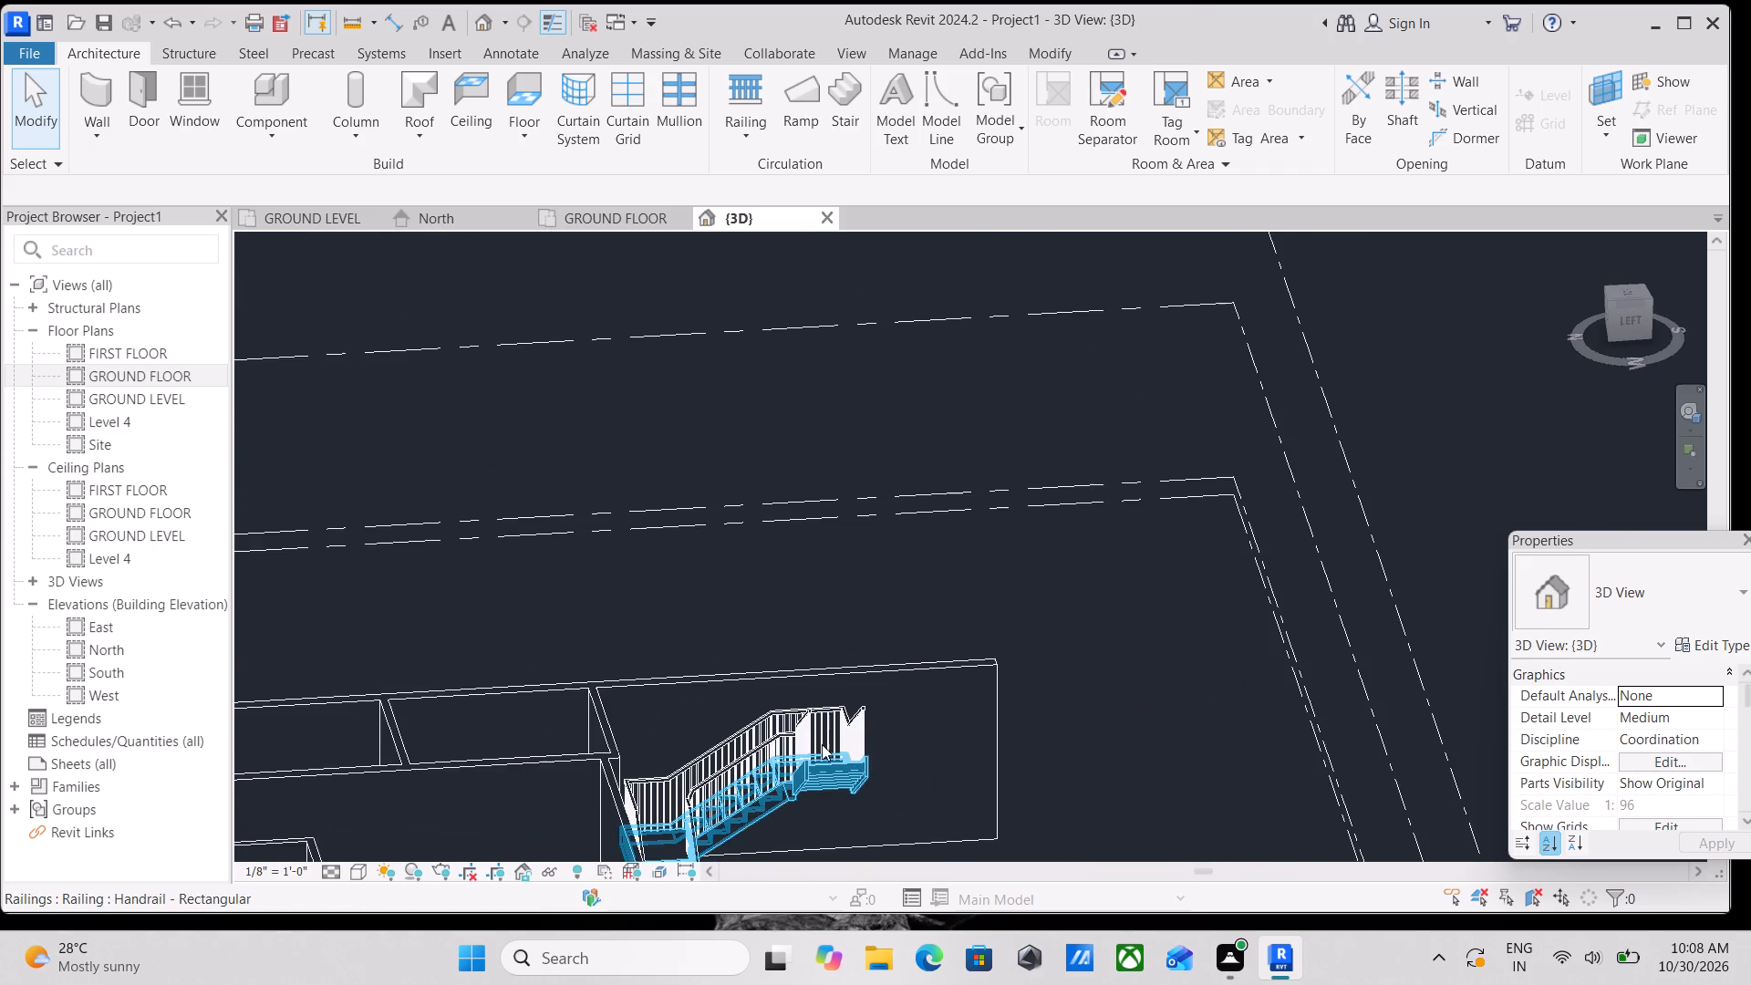
shift+scroll(883, 706, up, 1)
shift+middle_drag(872, 738, 751, 831)
middle_drag(1044, 546, 1056, 451)
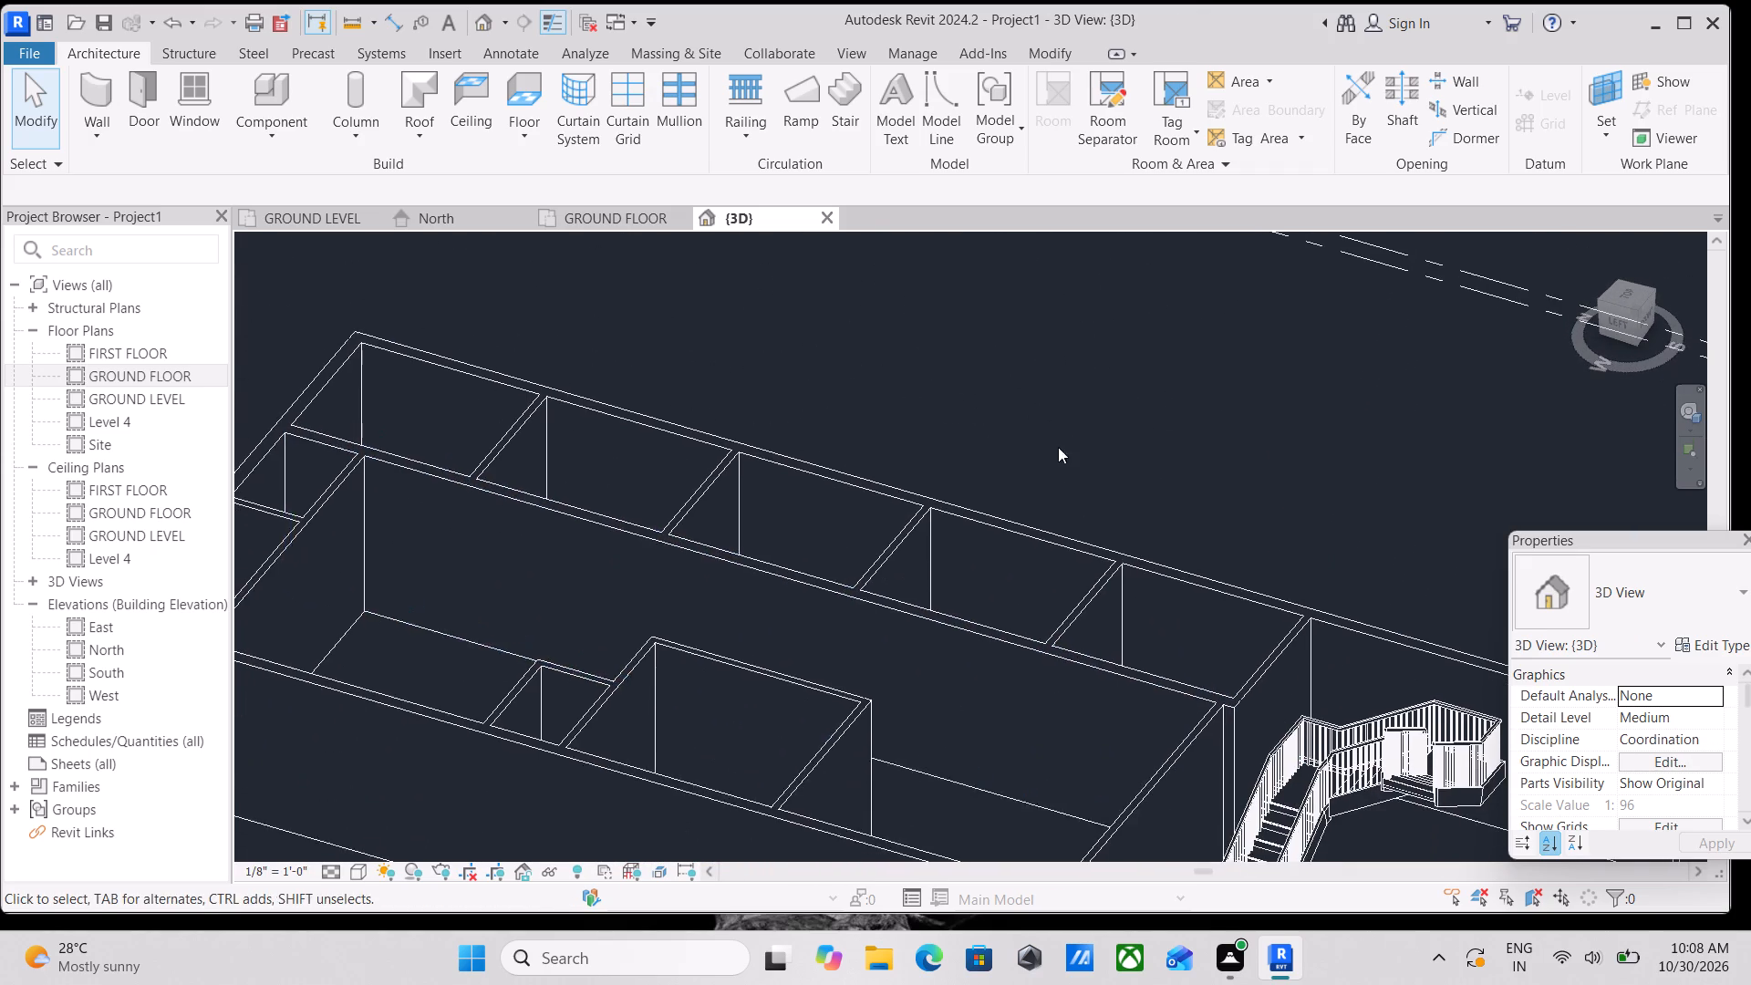
middle_drag(1131, 736, 913, 444)
scroll(1127, 586, up, 7)
scroll(1127, 586, down, 2)
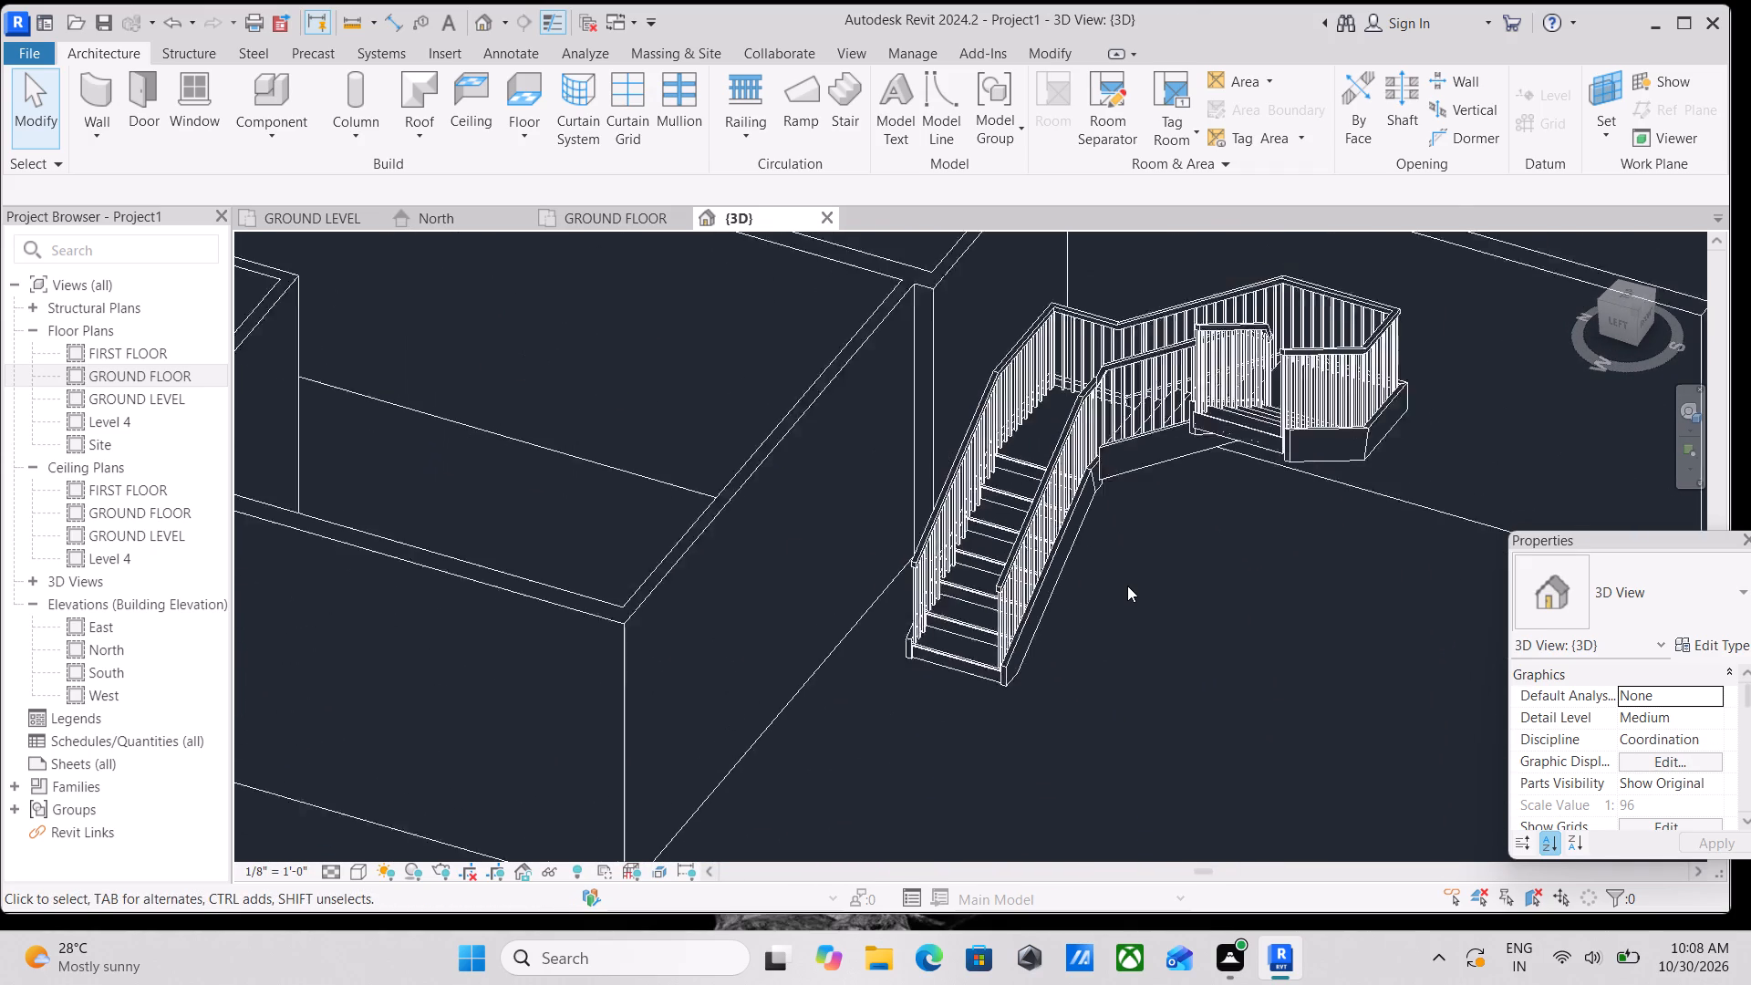
scroll(1127, 586, down, 7)
shift+middle_drag(1147, 573, 988, 524)
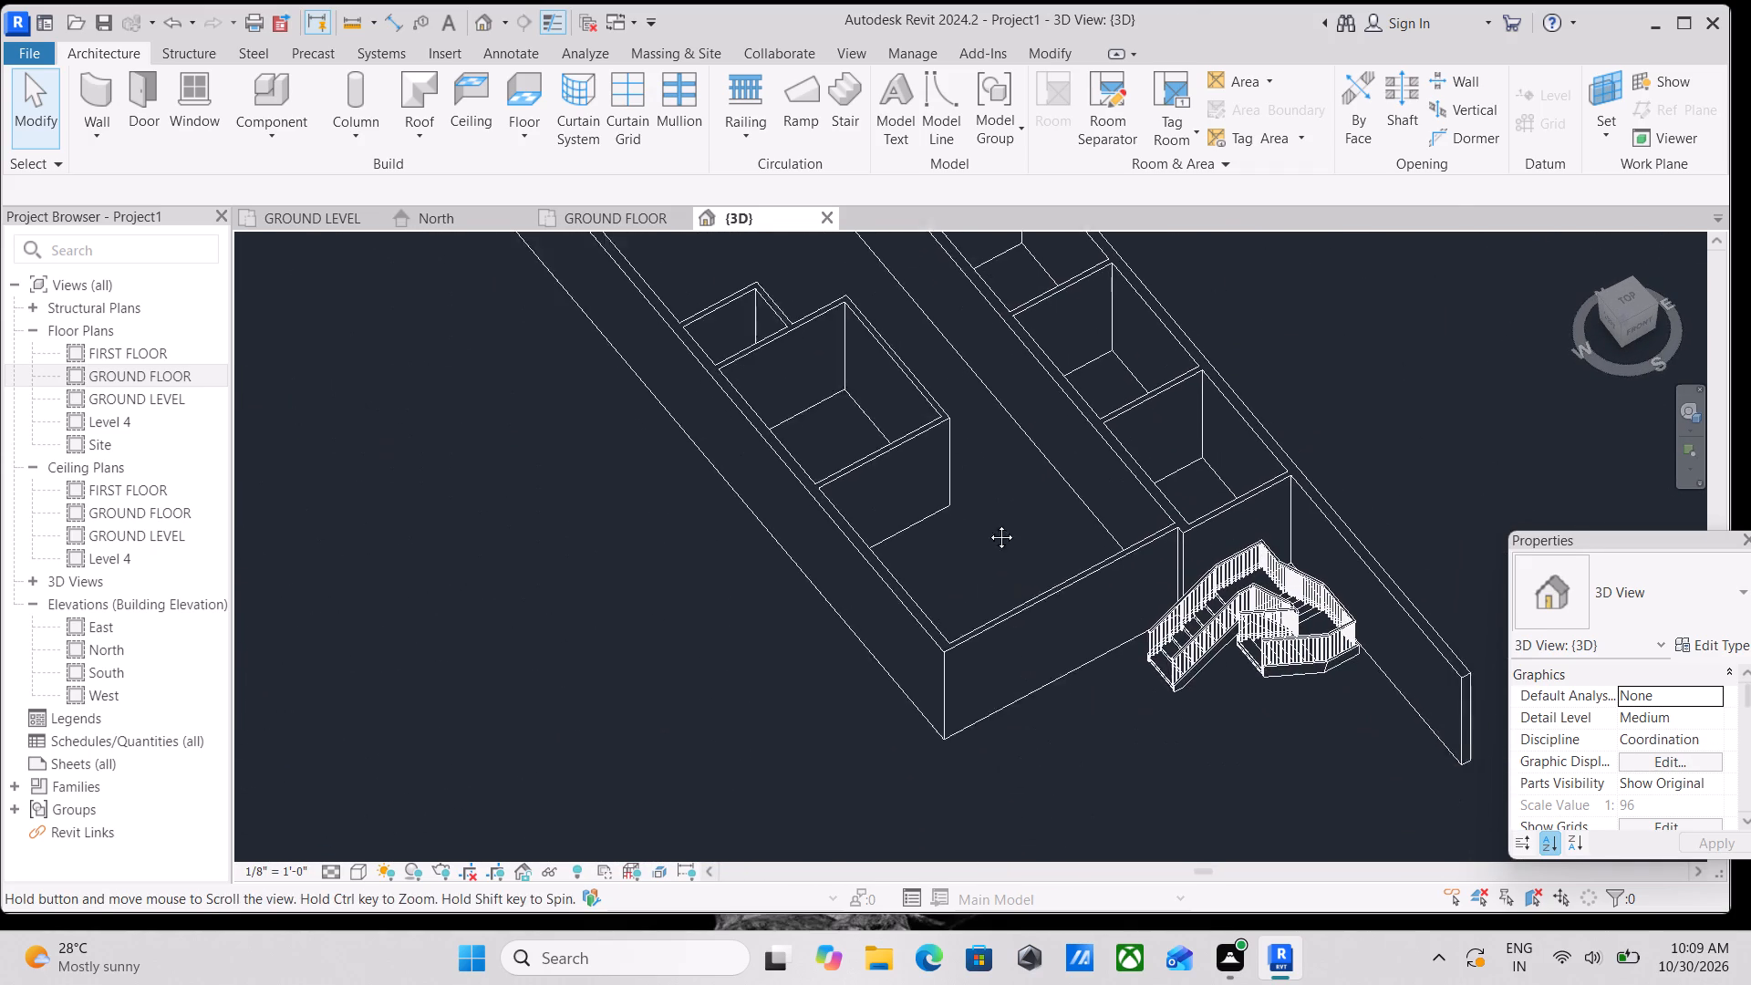
shift+middle_drag(988, 524, 988, 505)
shift+scroll(1163, 564, up, 7)
scroll(1197, 593, up, 4)
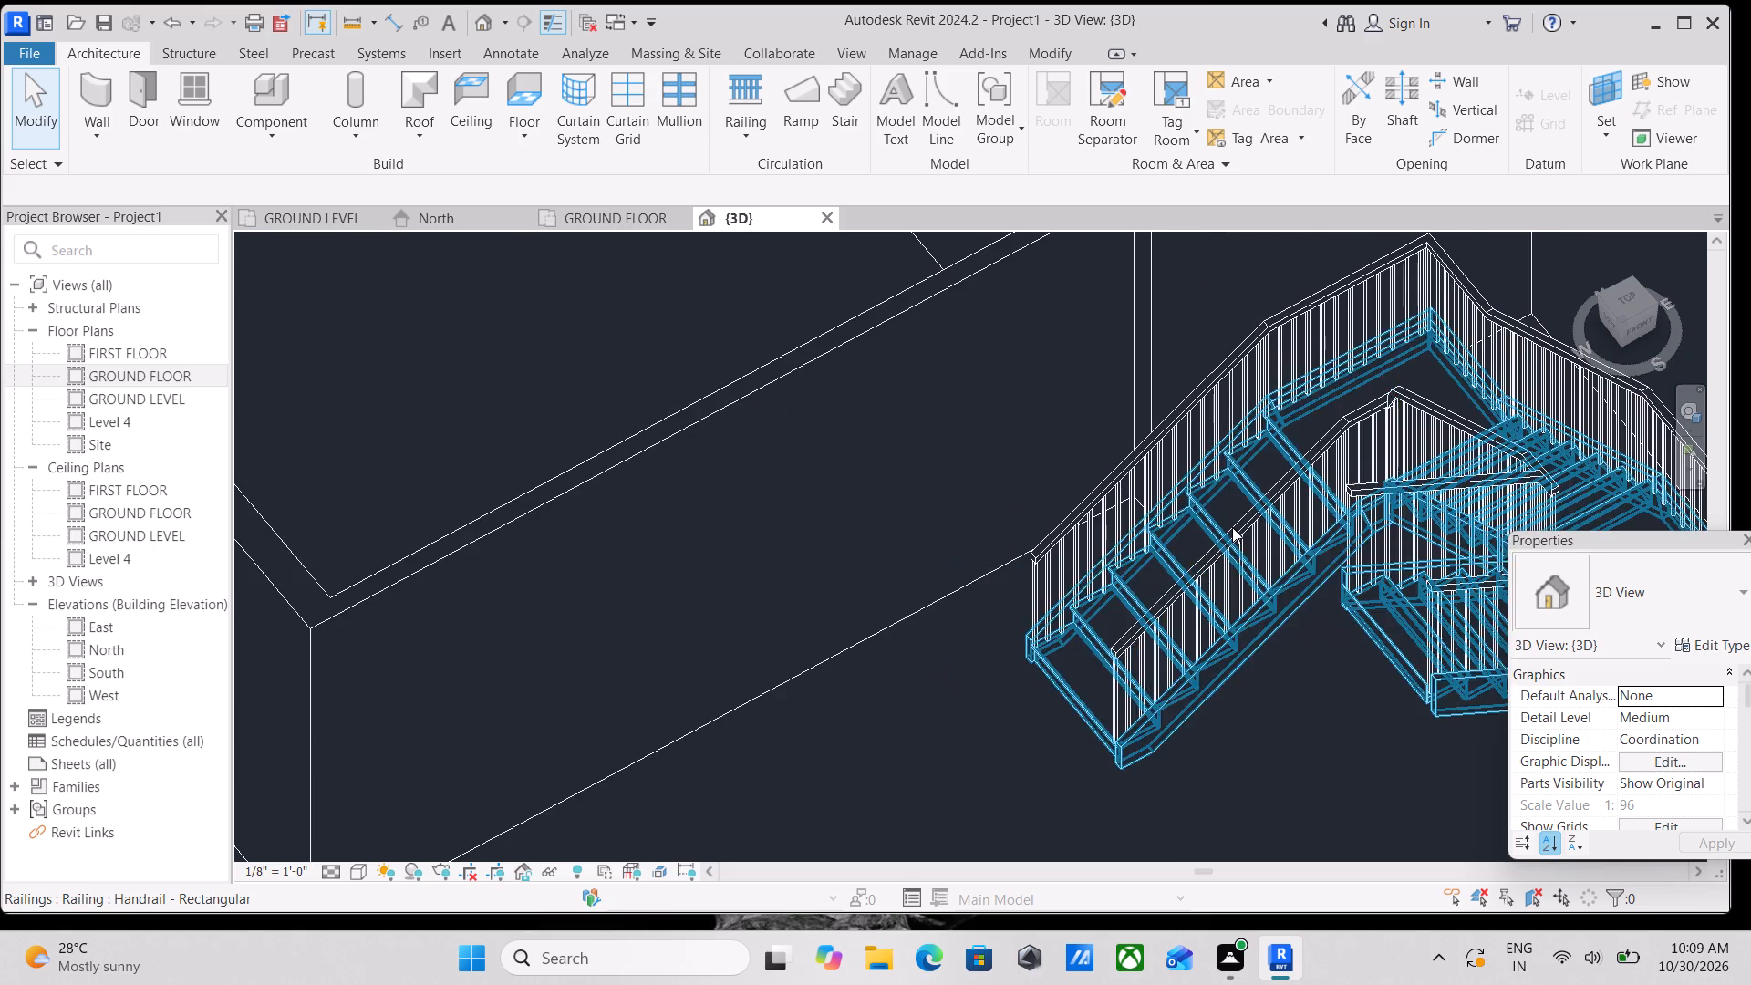
scroll(1232, 527, down, 3)
Return to the GROUND FLOOR floor plan view.
click(454, 213)
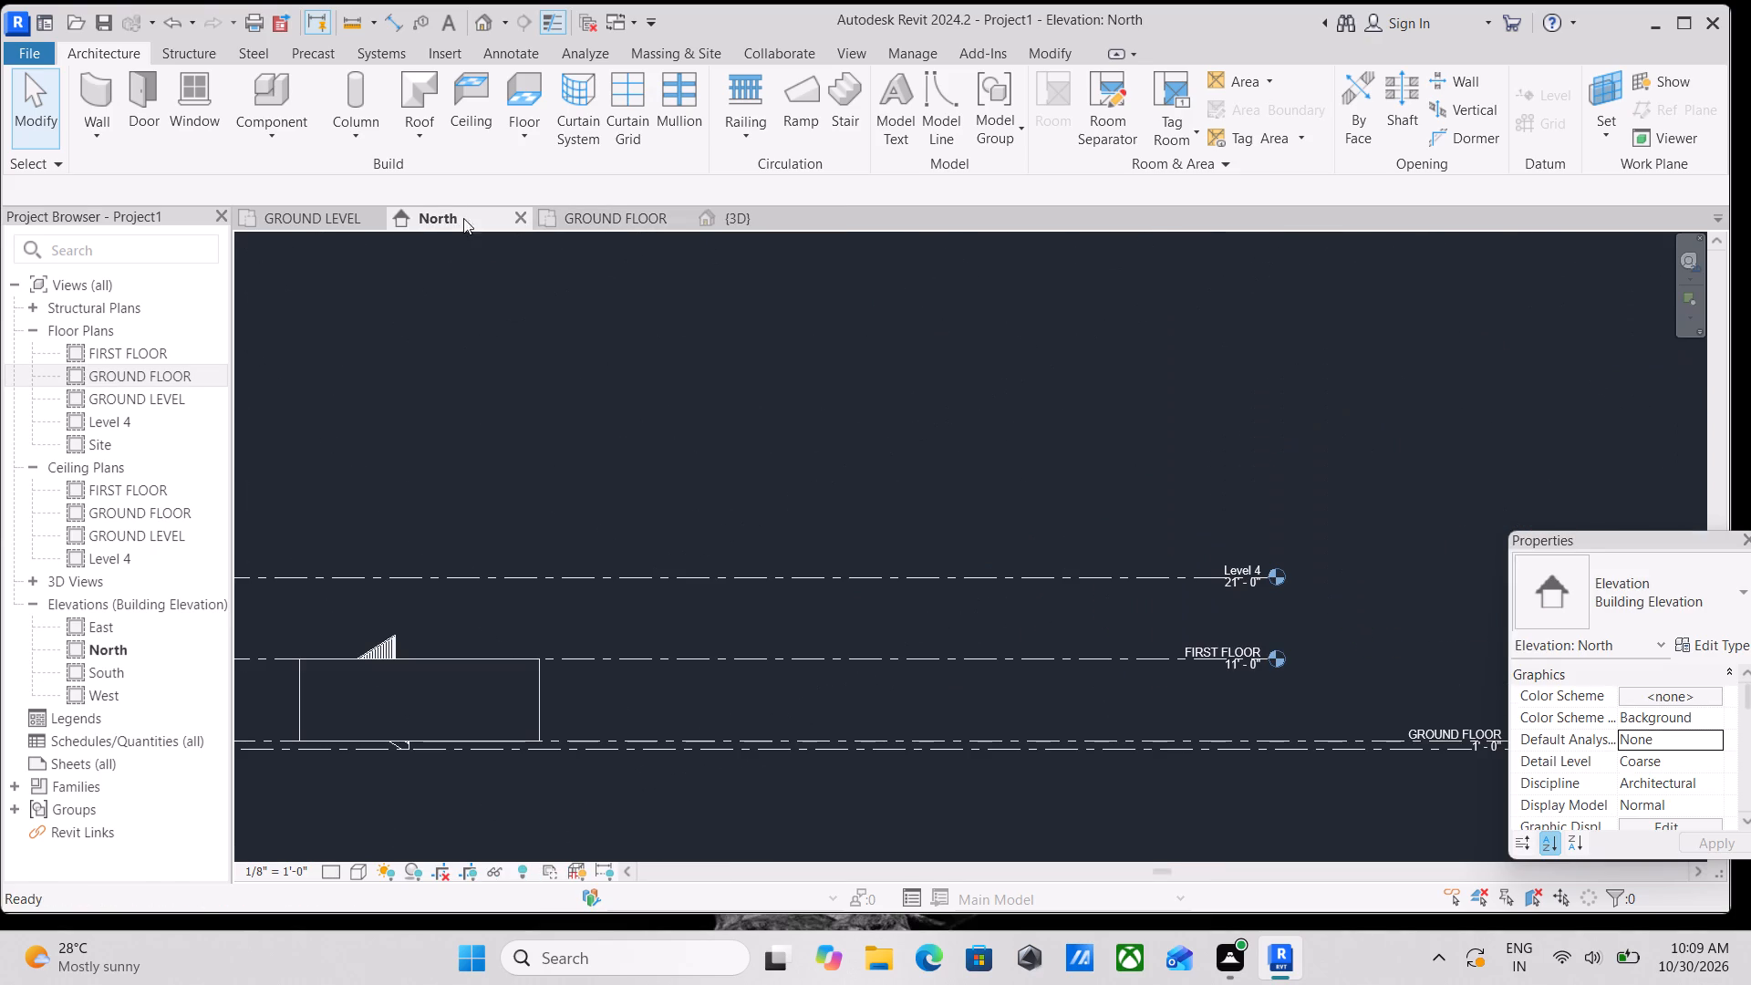
click(565, 208)
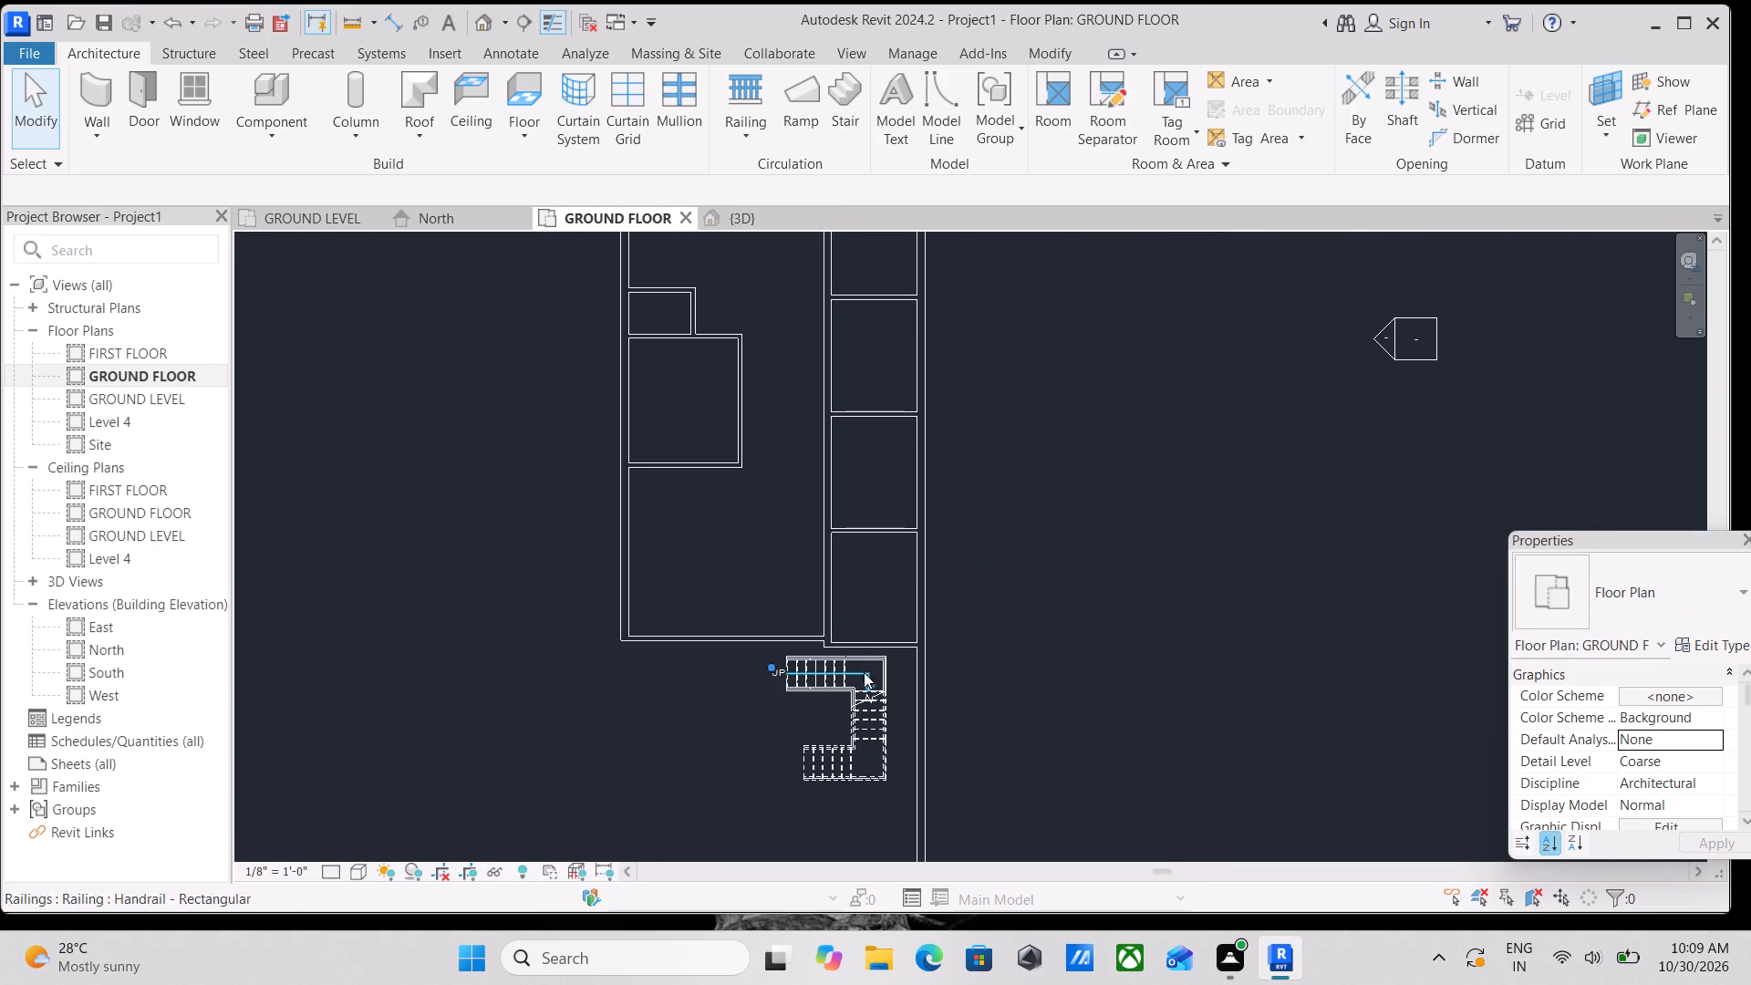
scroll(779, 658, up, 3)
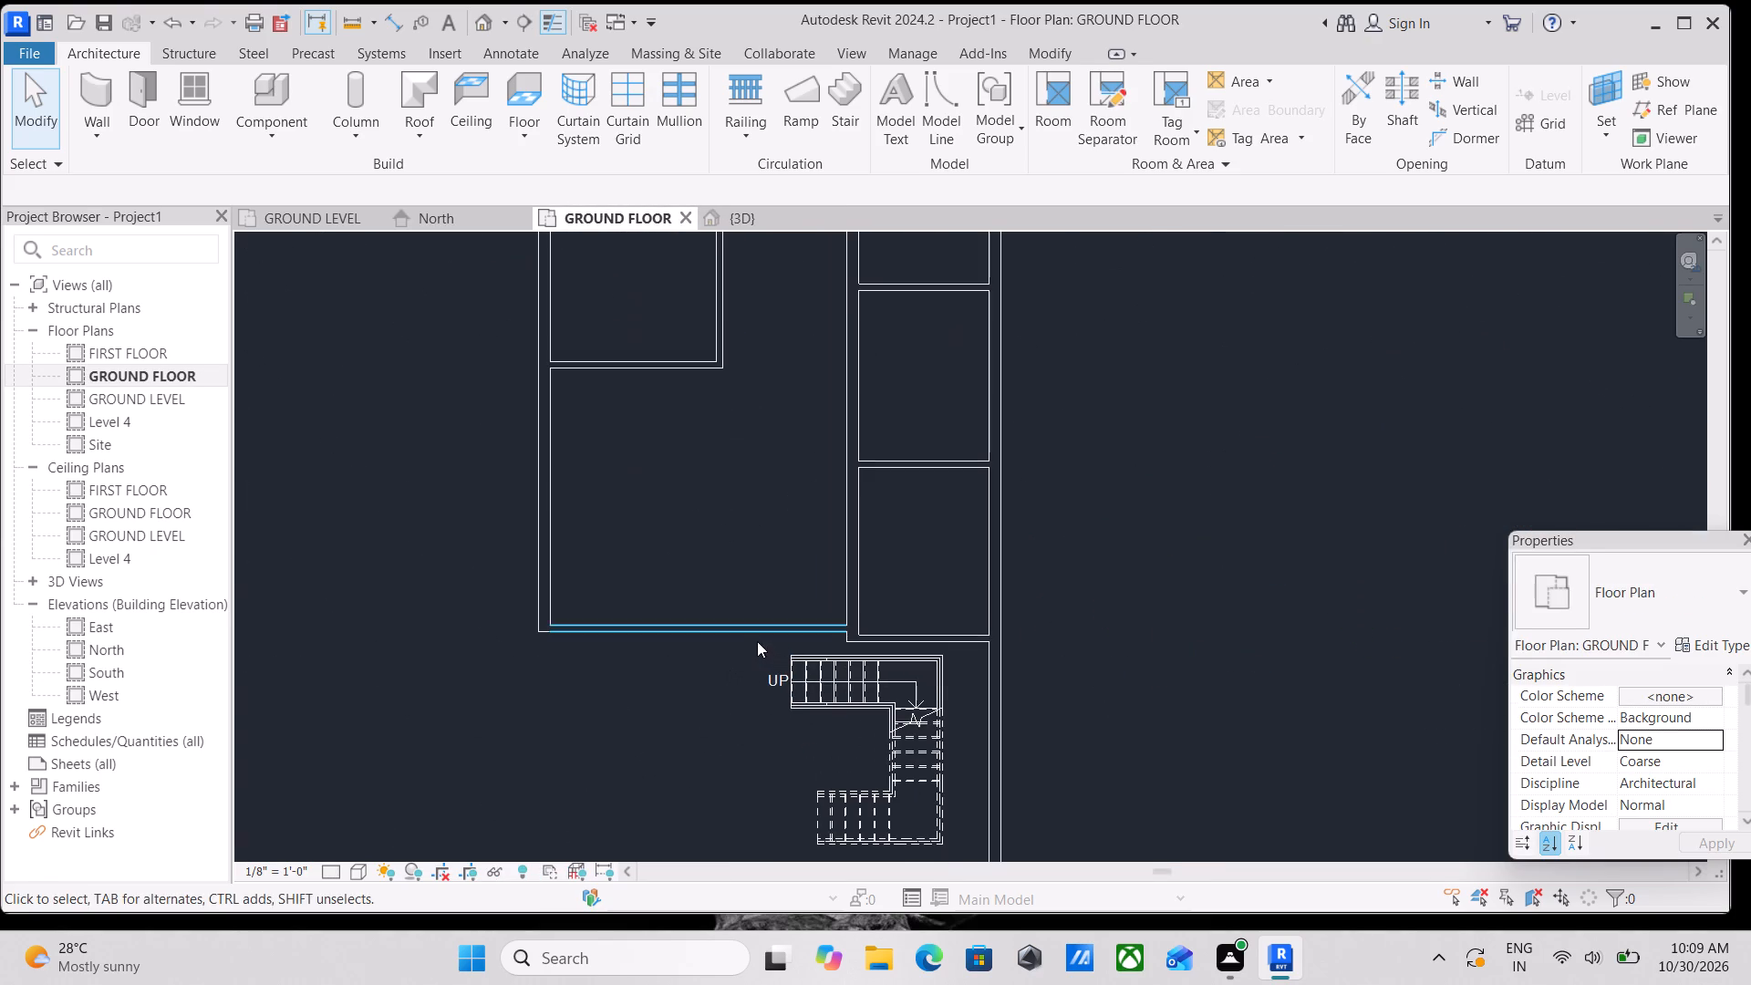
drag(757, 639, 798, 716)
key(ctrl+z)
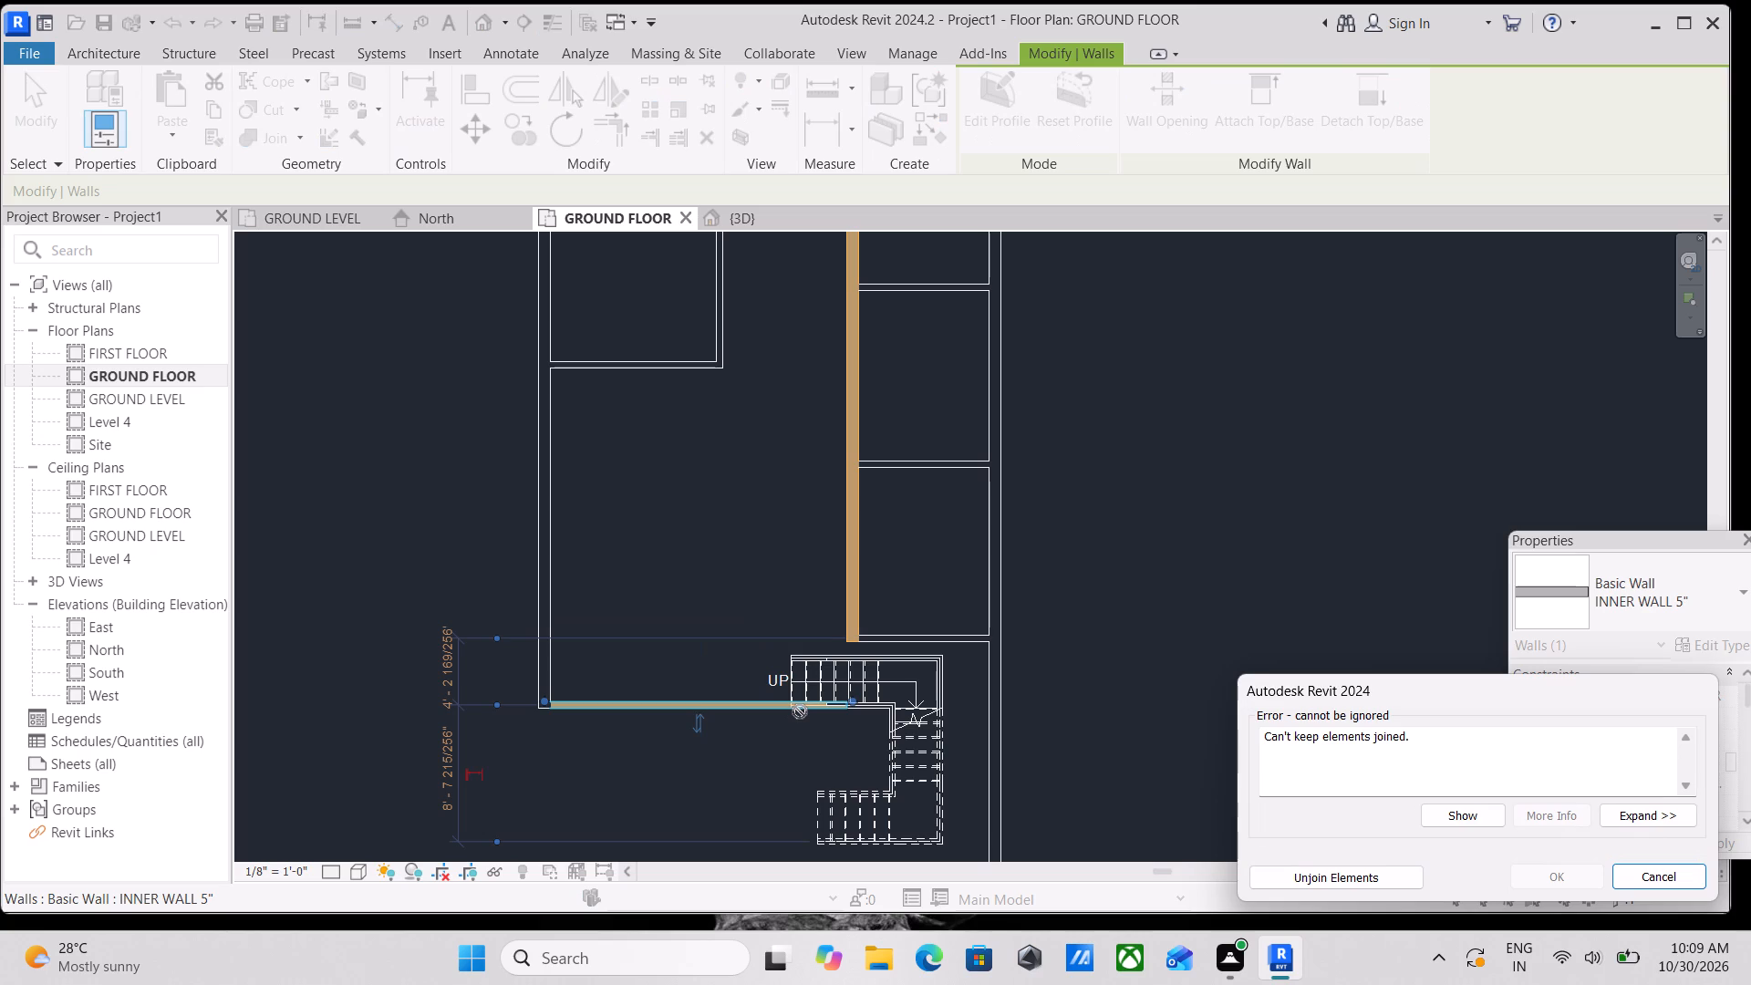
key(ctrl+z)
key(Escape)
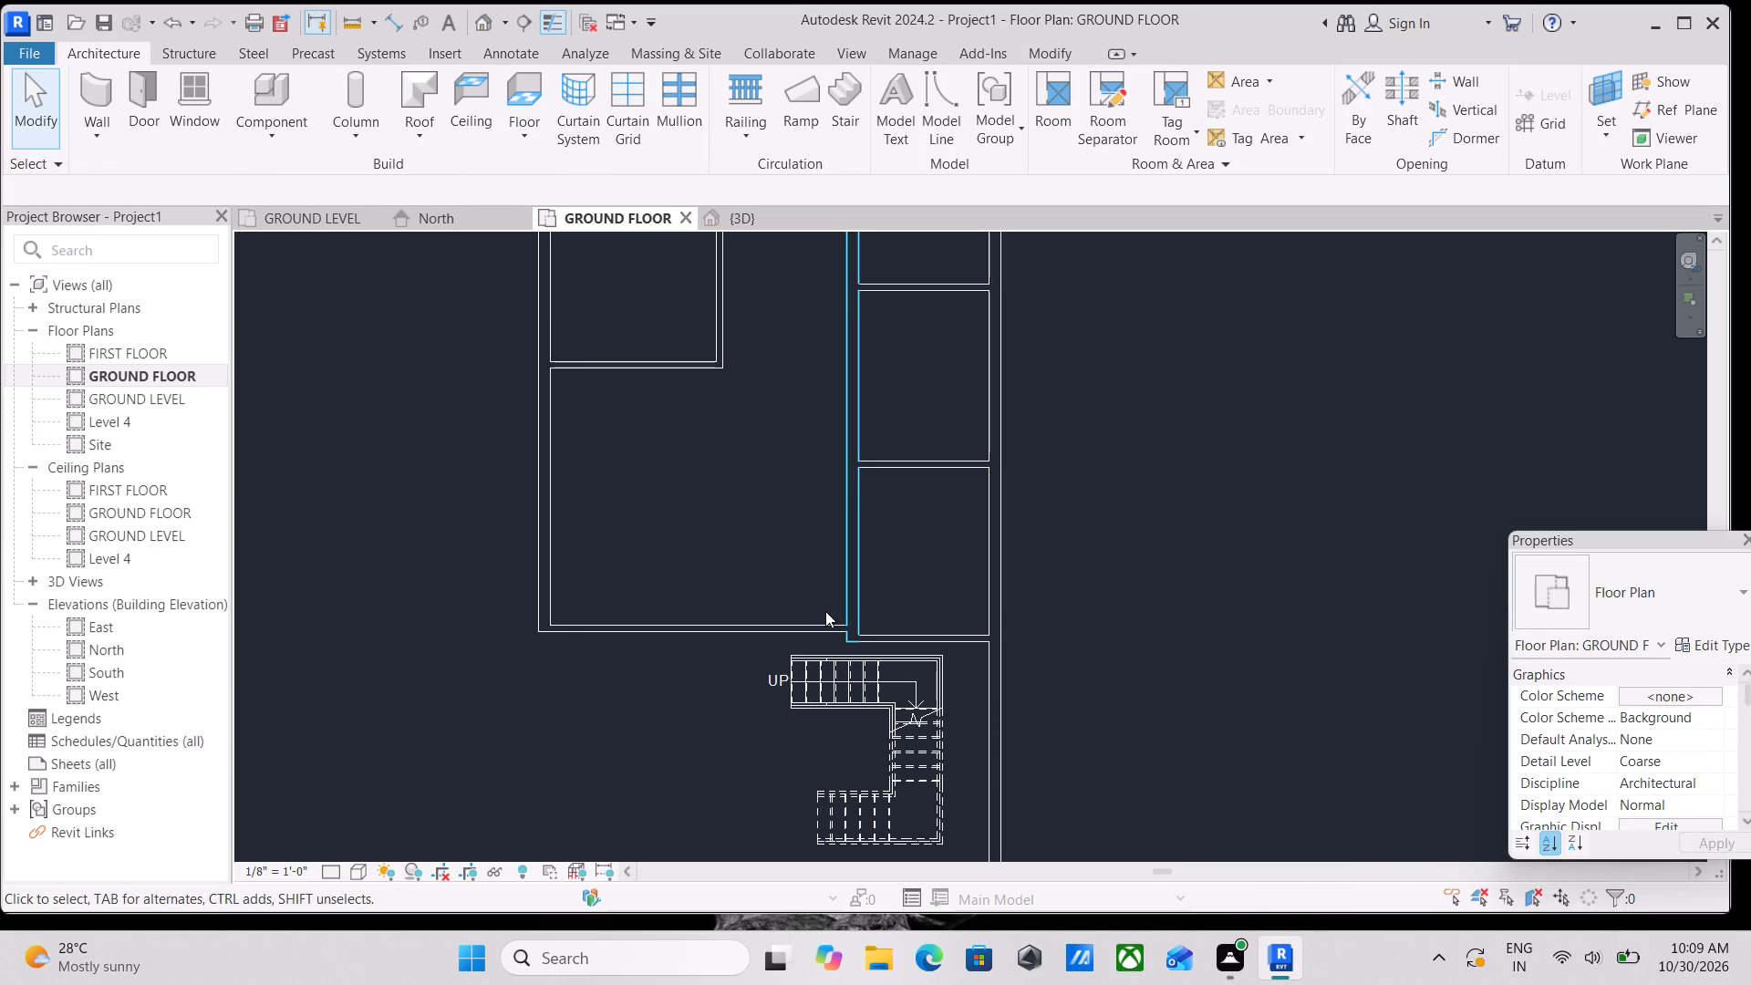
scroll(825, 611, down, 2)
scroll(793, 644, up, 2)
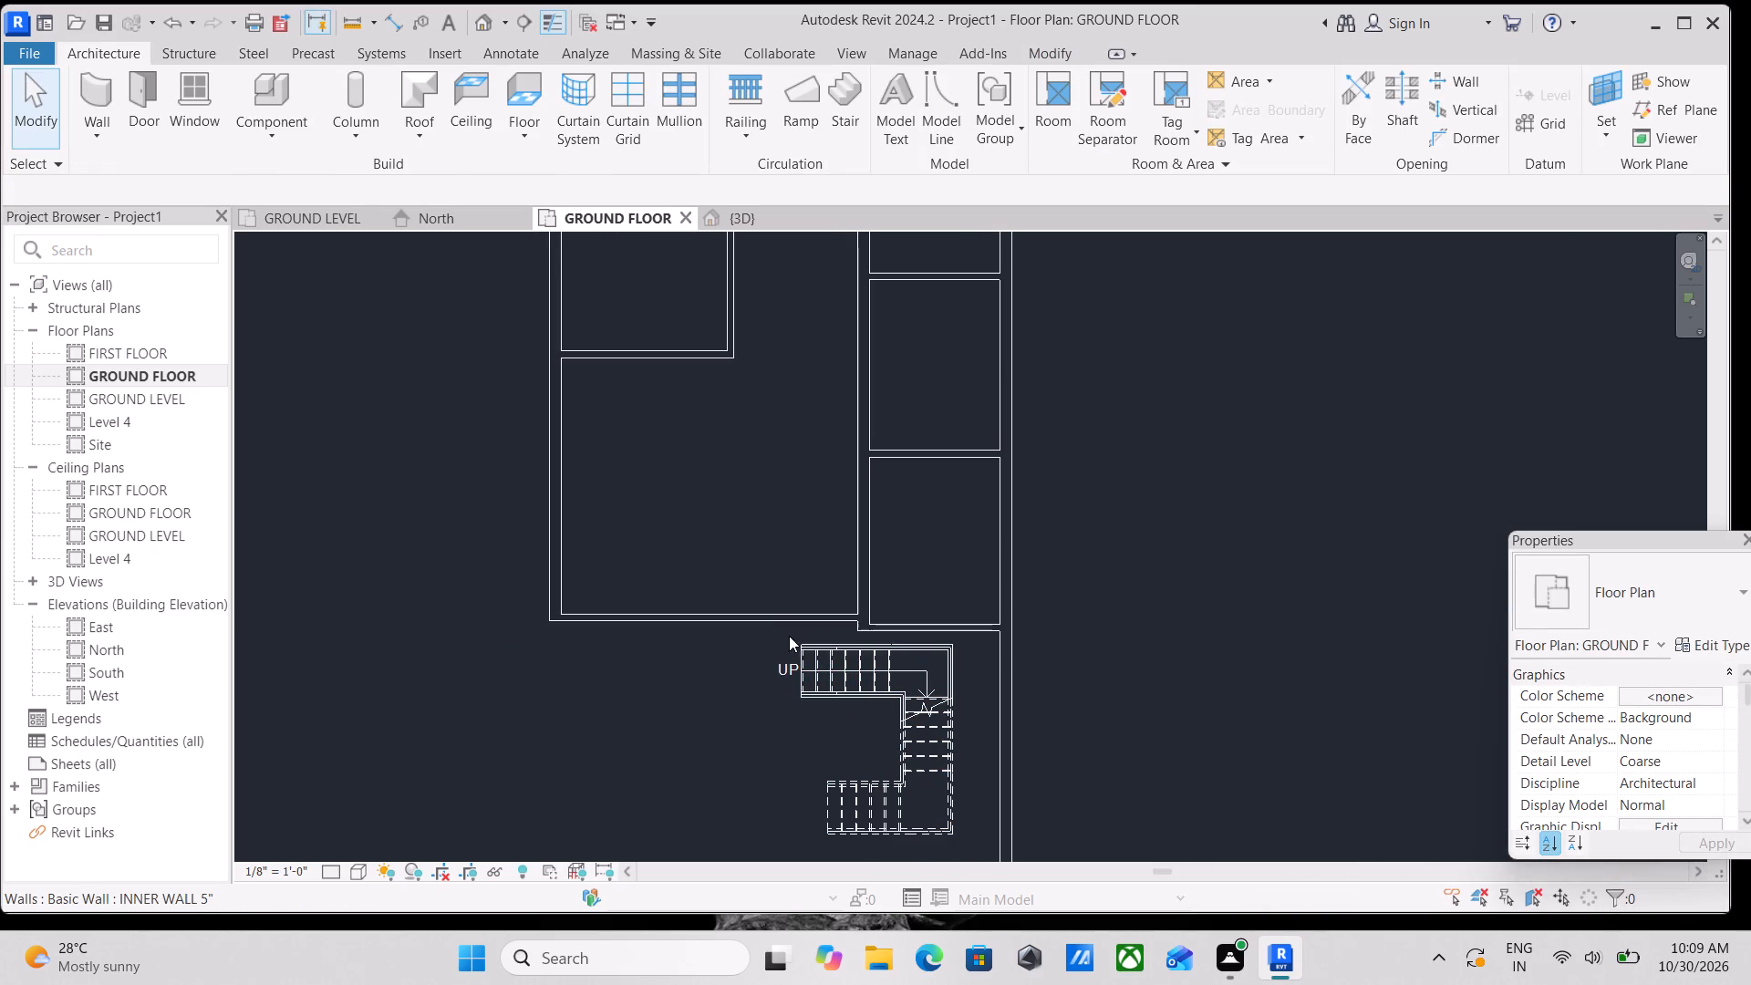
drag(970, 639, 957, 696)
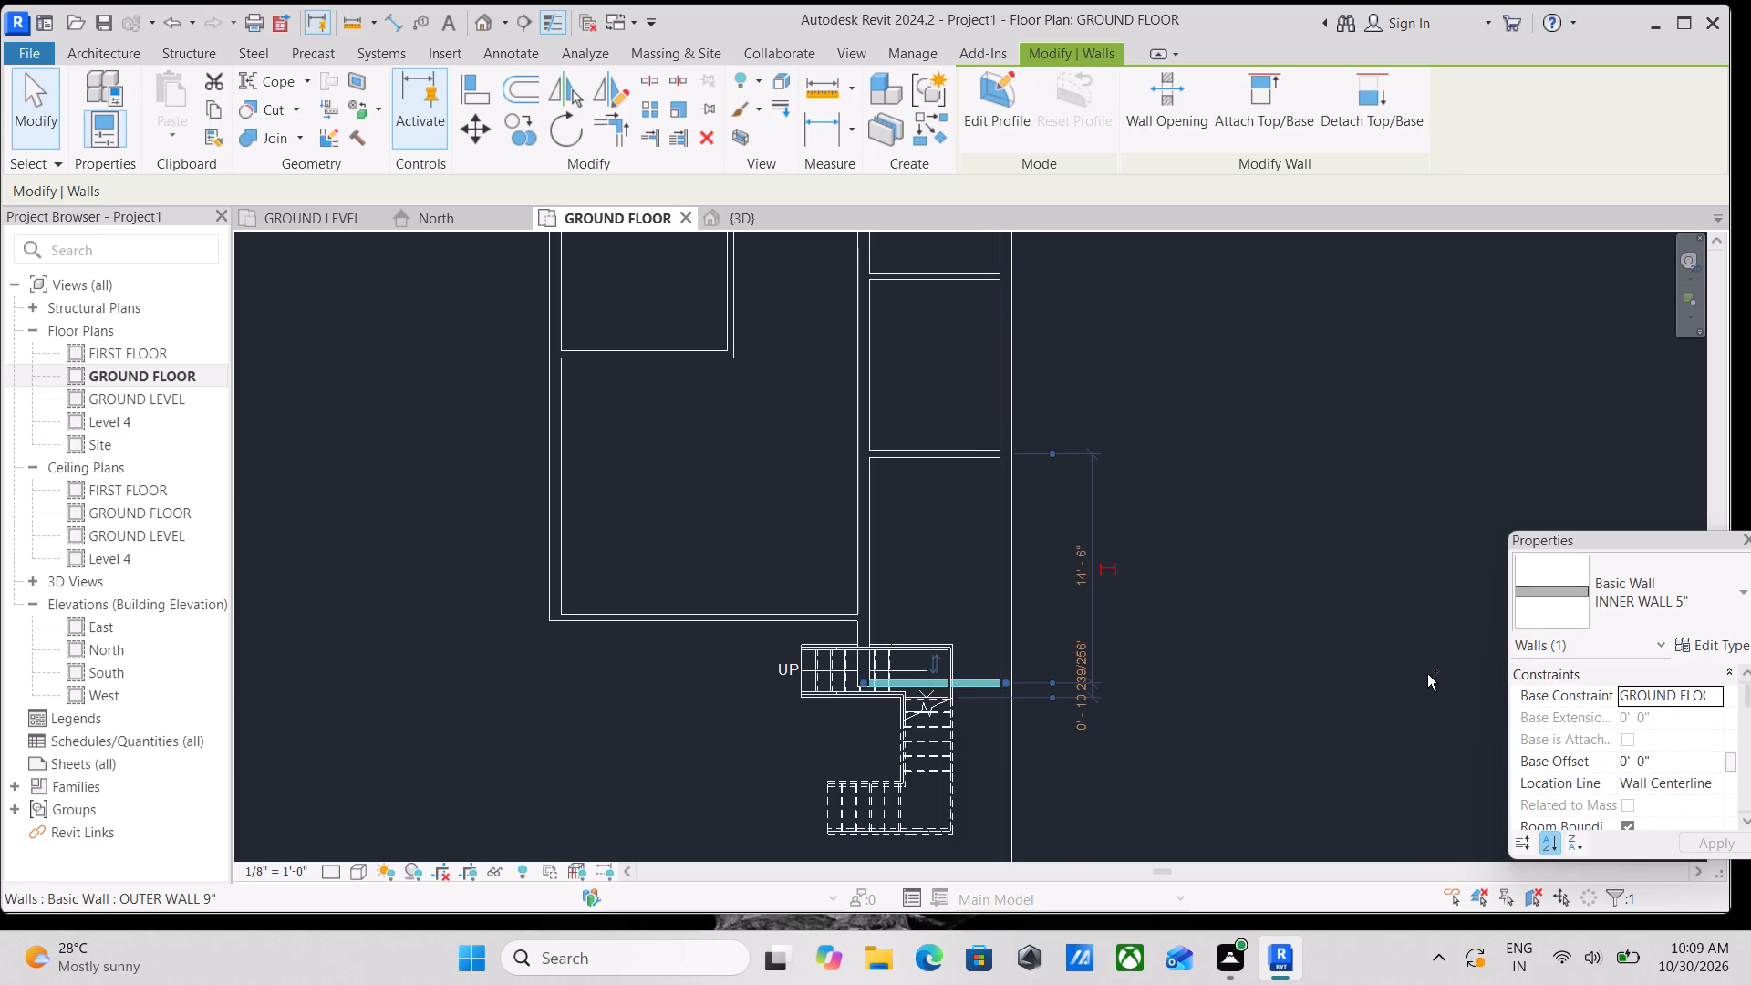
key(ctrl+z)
Move the whole U-shaped stair with its railings about 2'-6" east, towards the outer wall.
scroll(773, 650, down, 2)
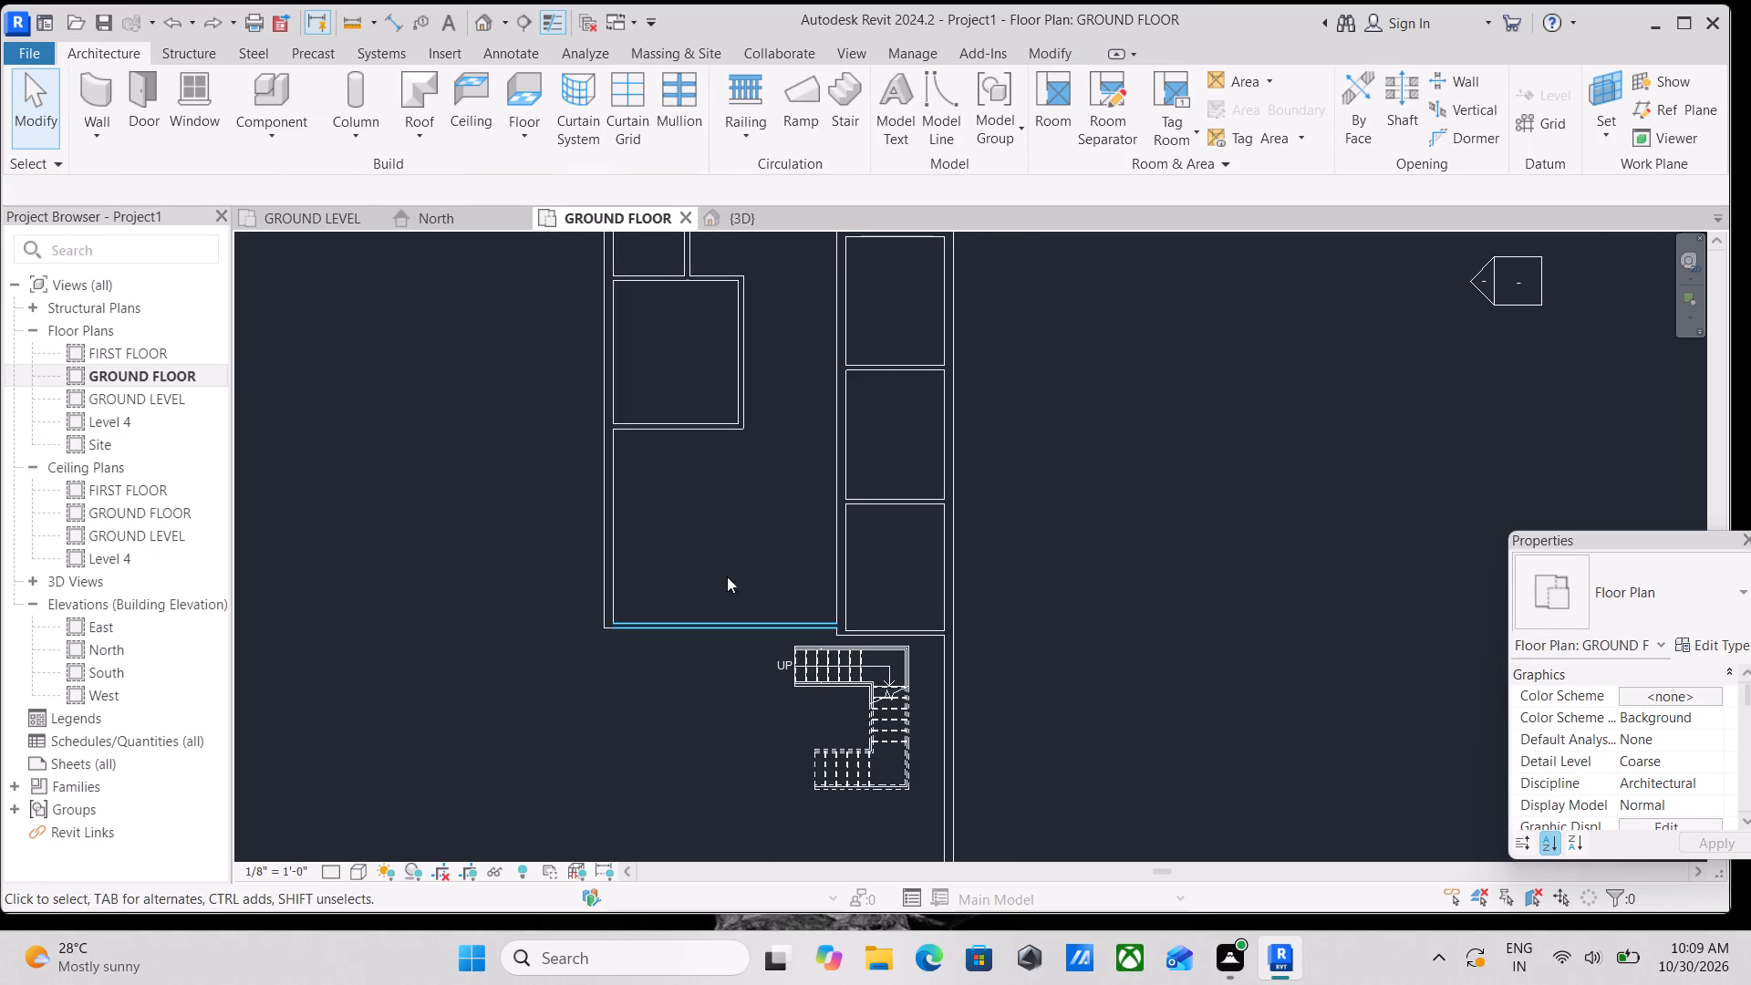
drag(729, 536, 944, 816)
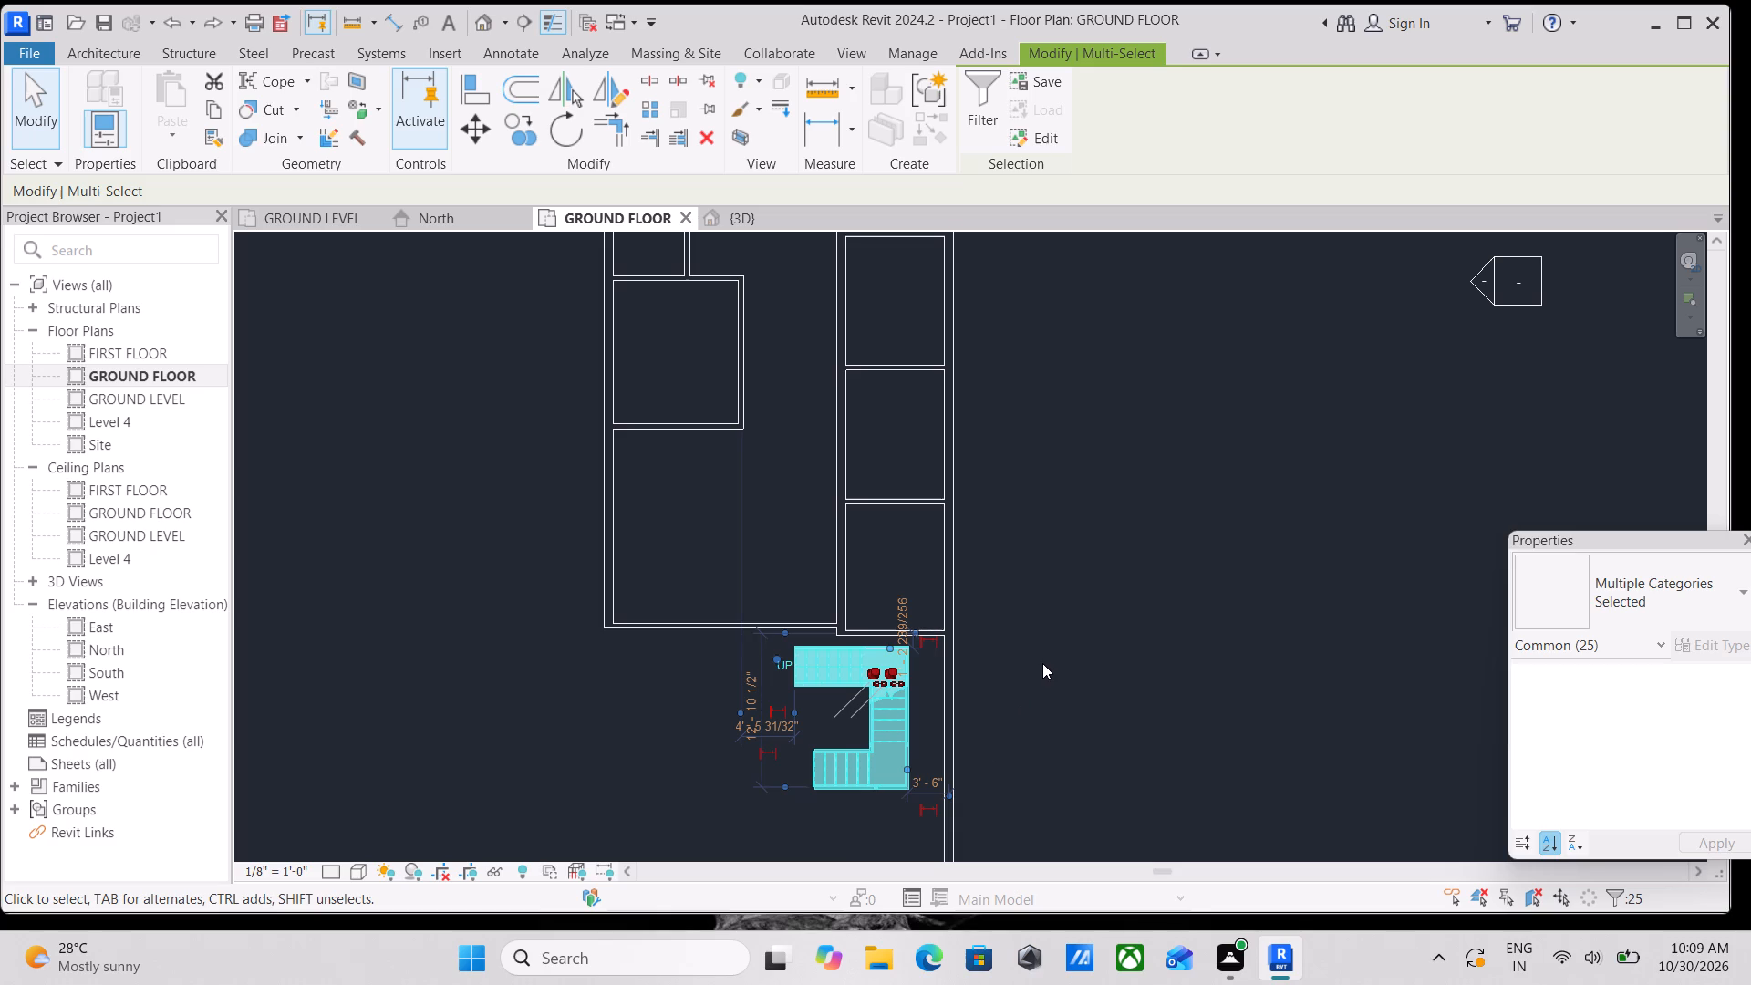
key(Right)
key(Right)
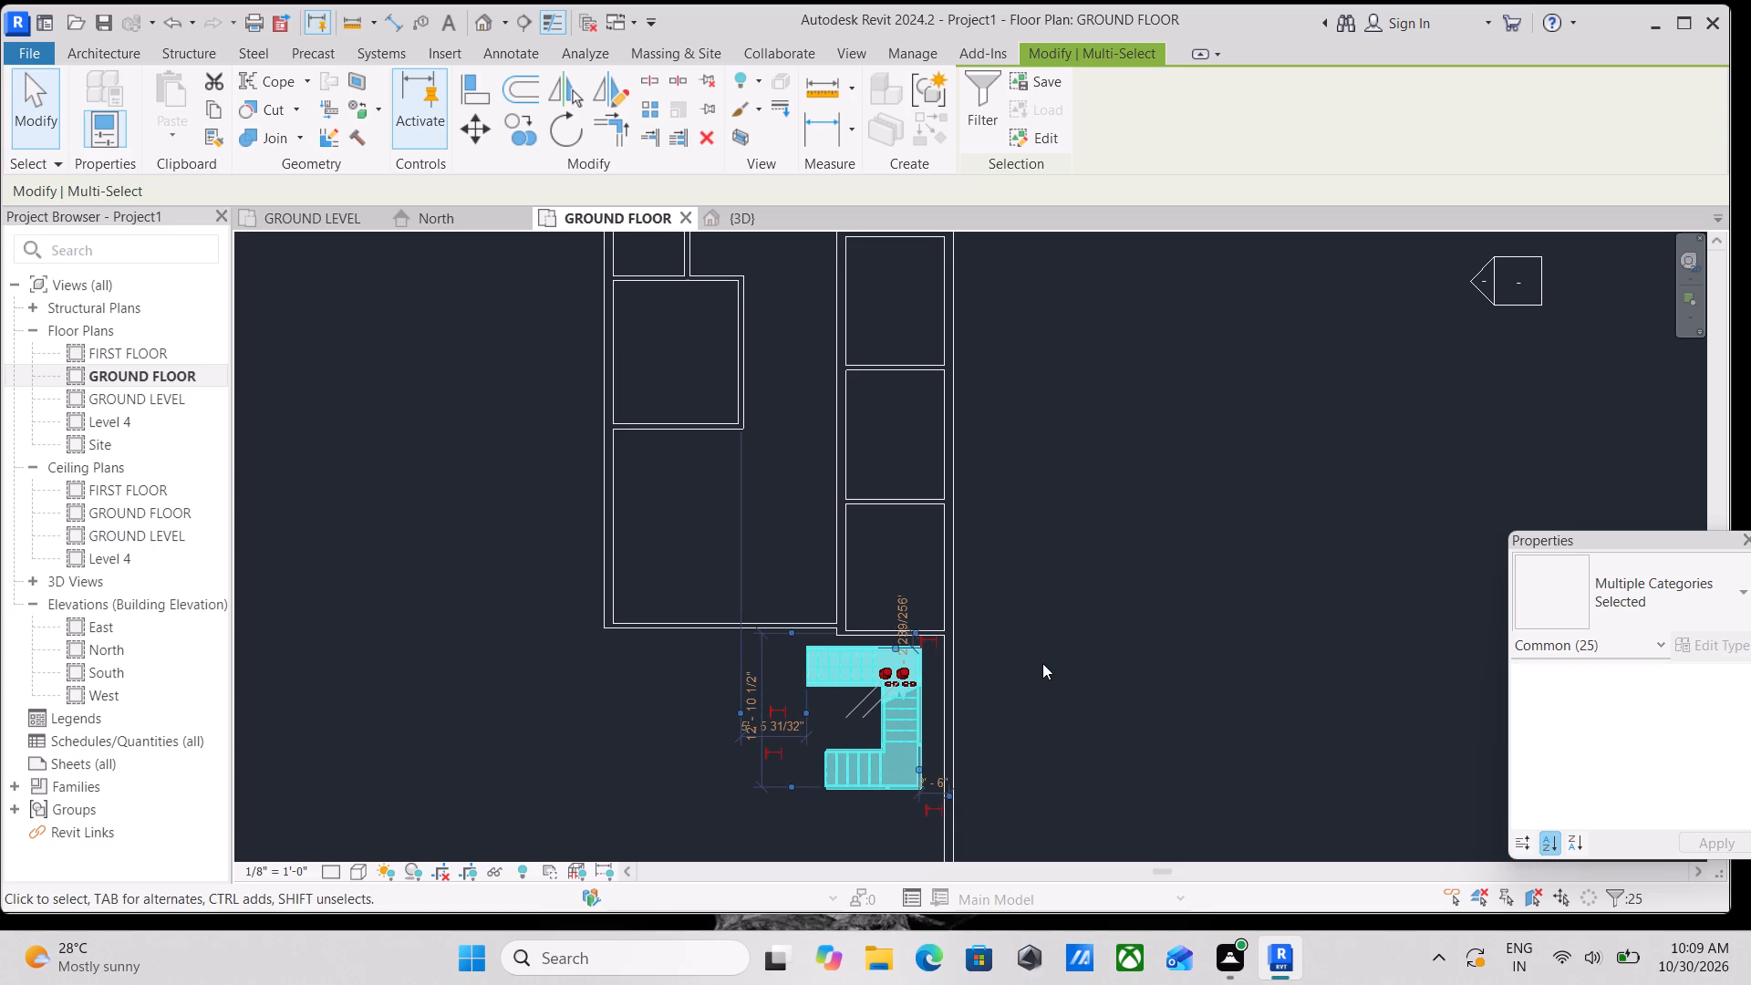
key(Right)
key(Right)
key(Right)
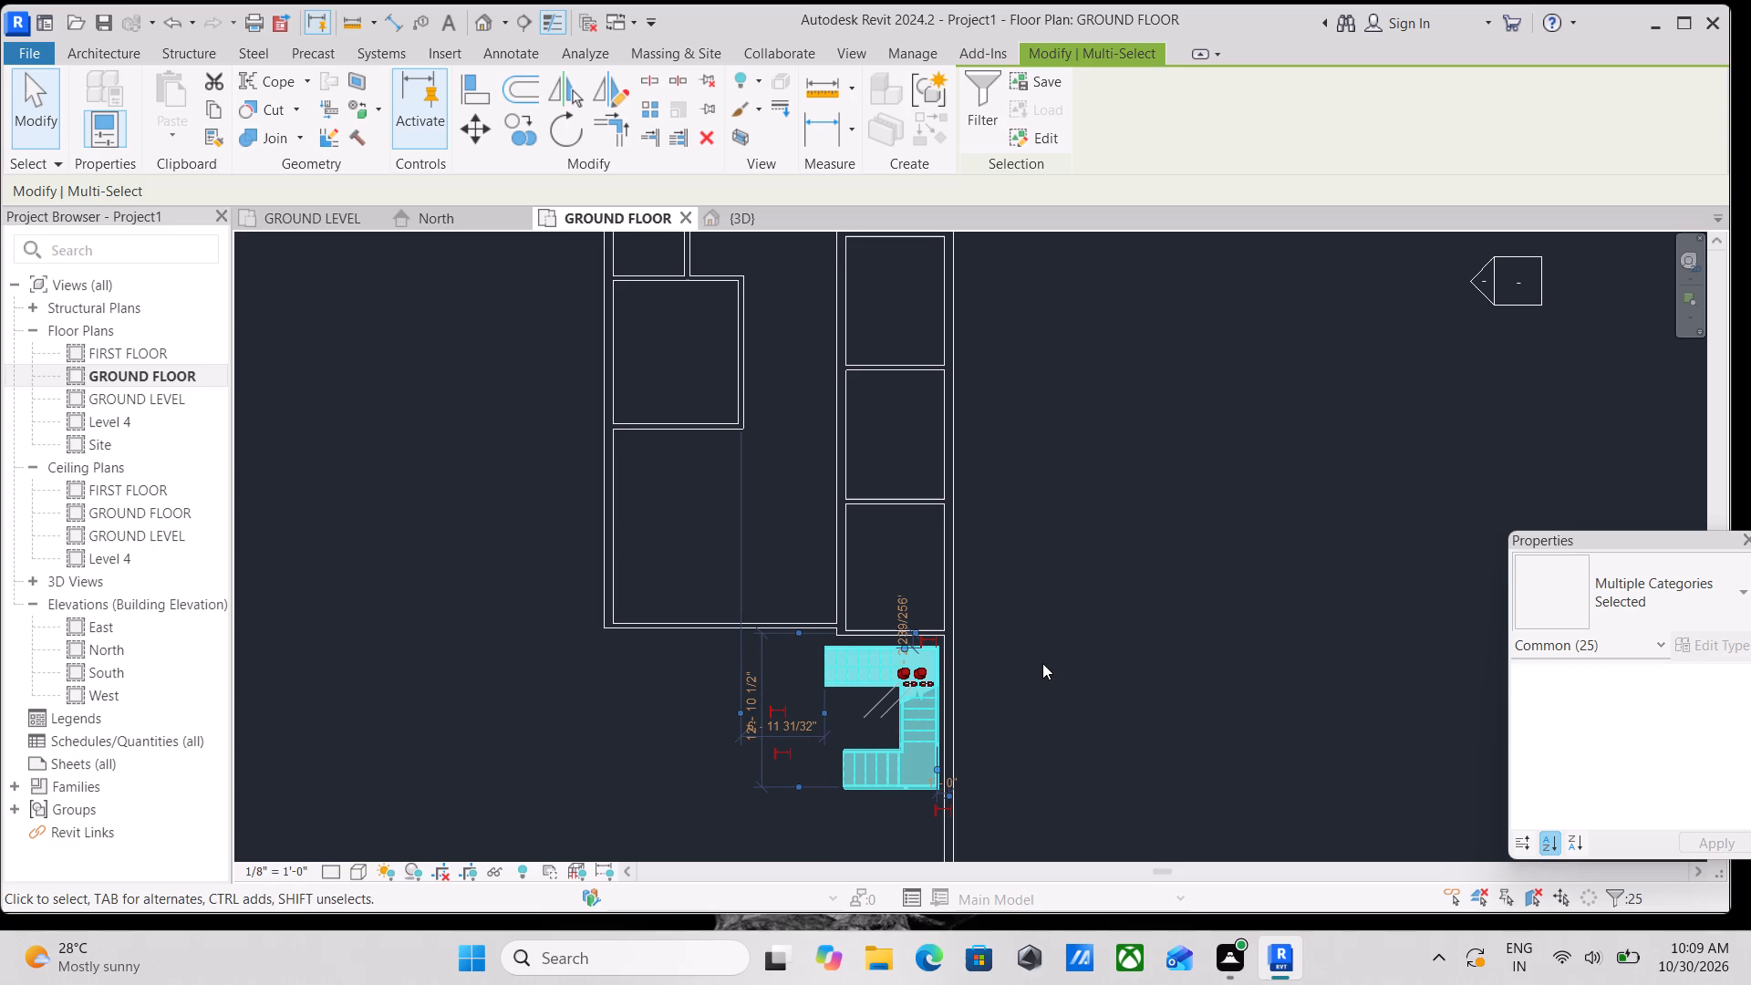
key(Escape)
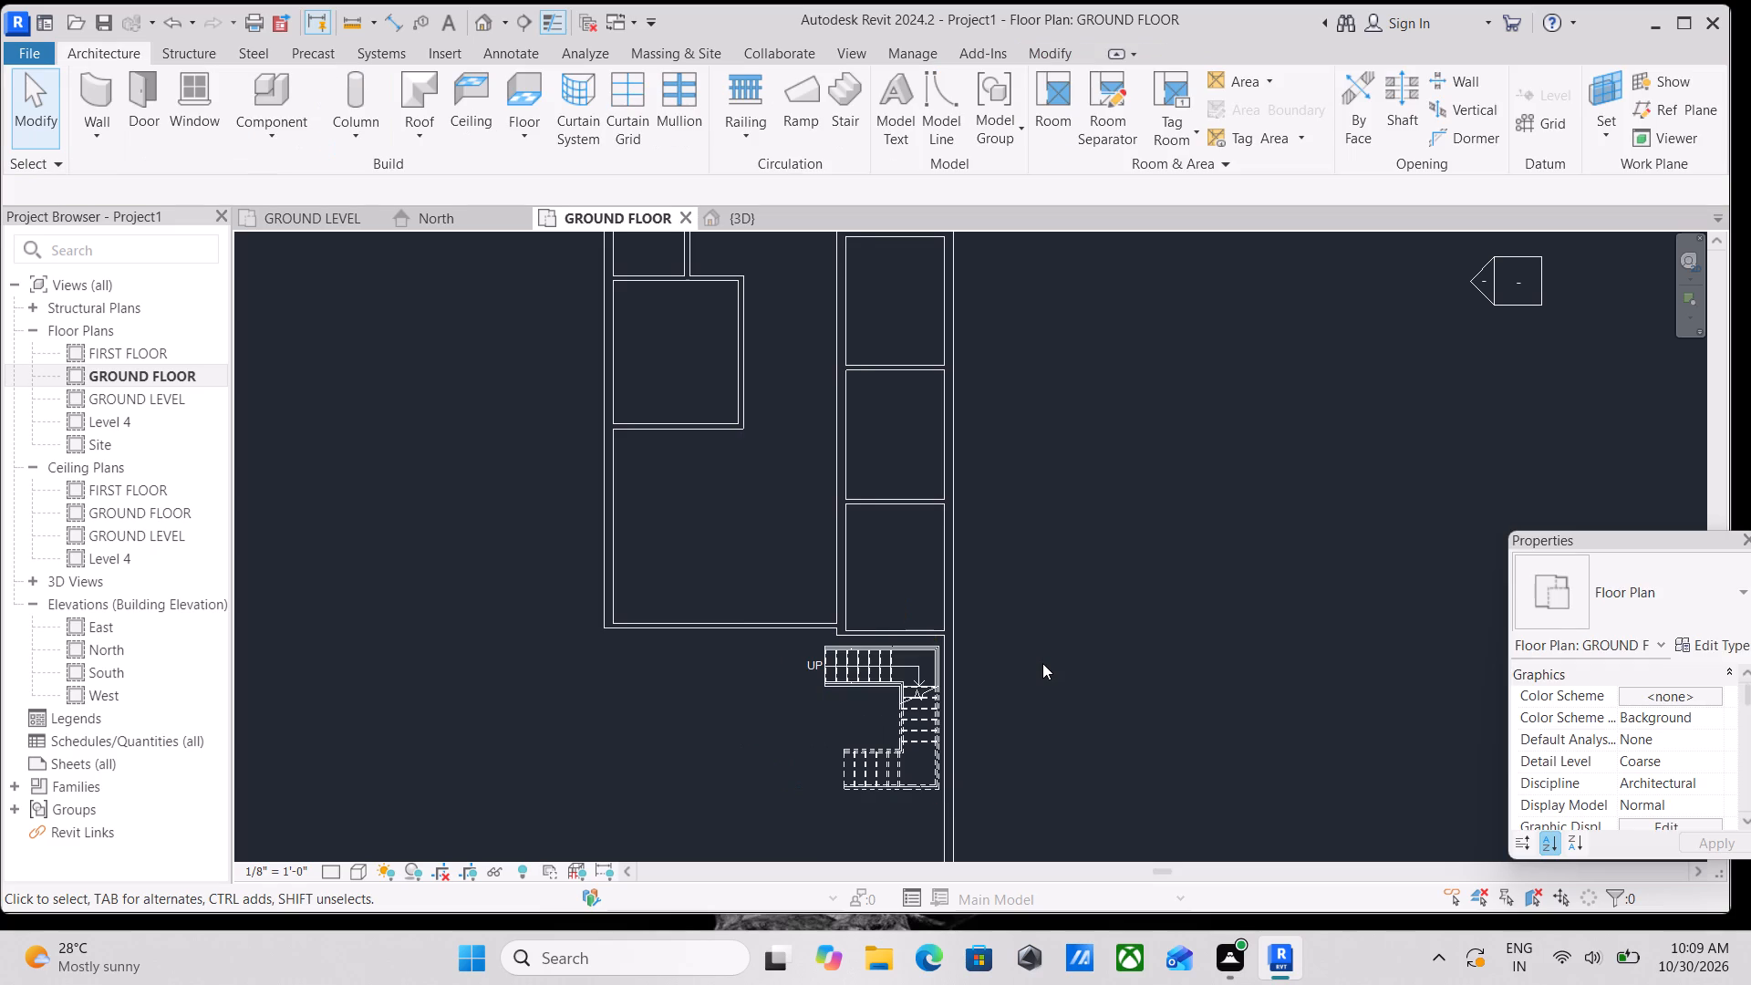
scroll(863, 646, up, 5)
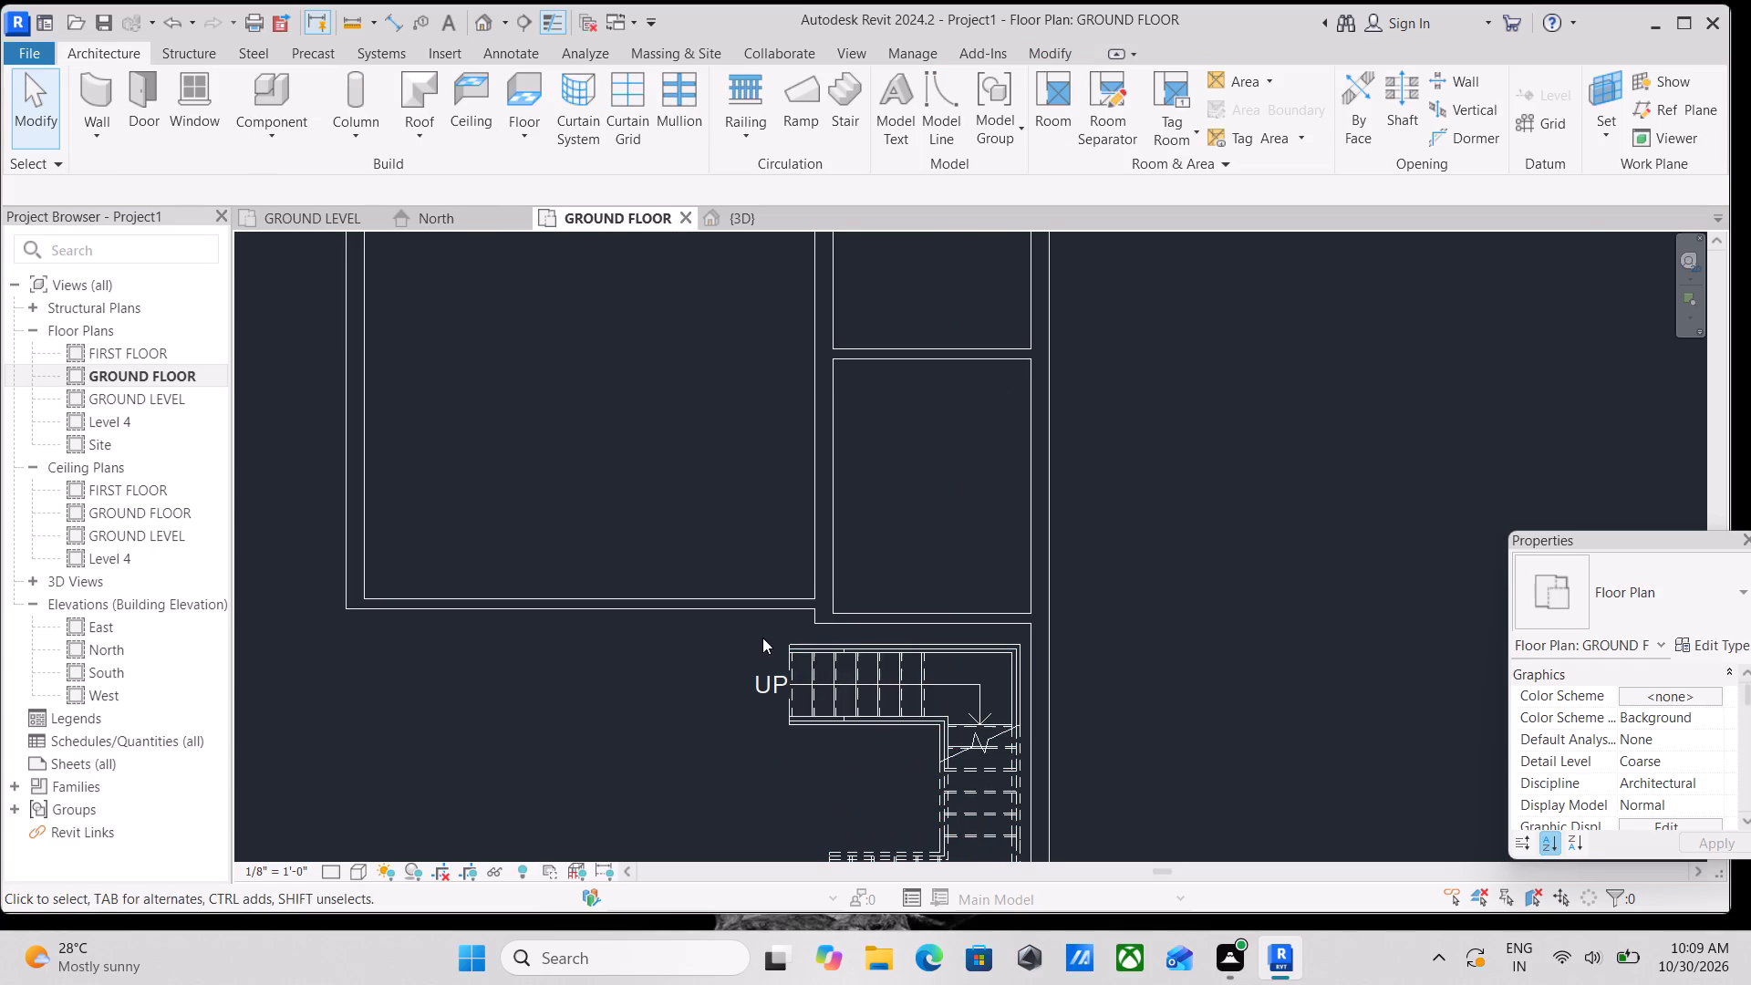
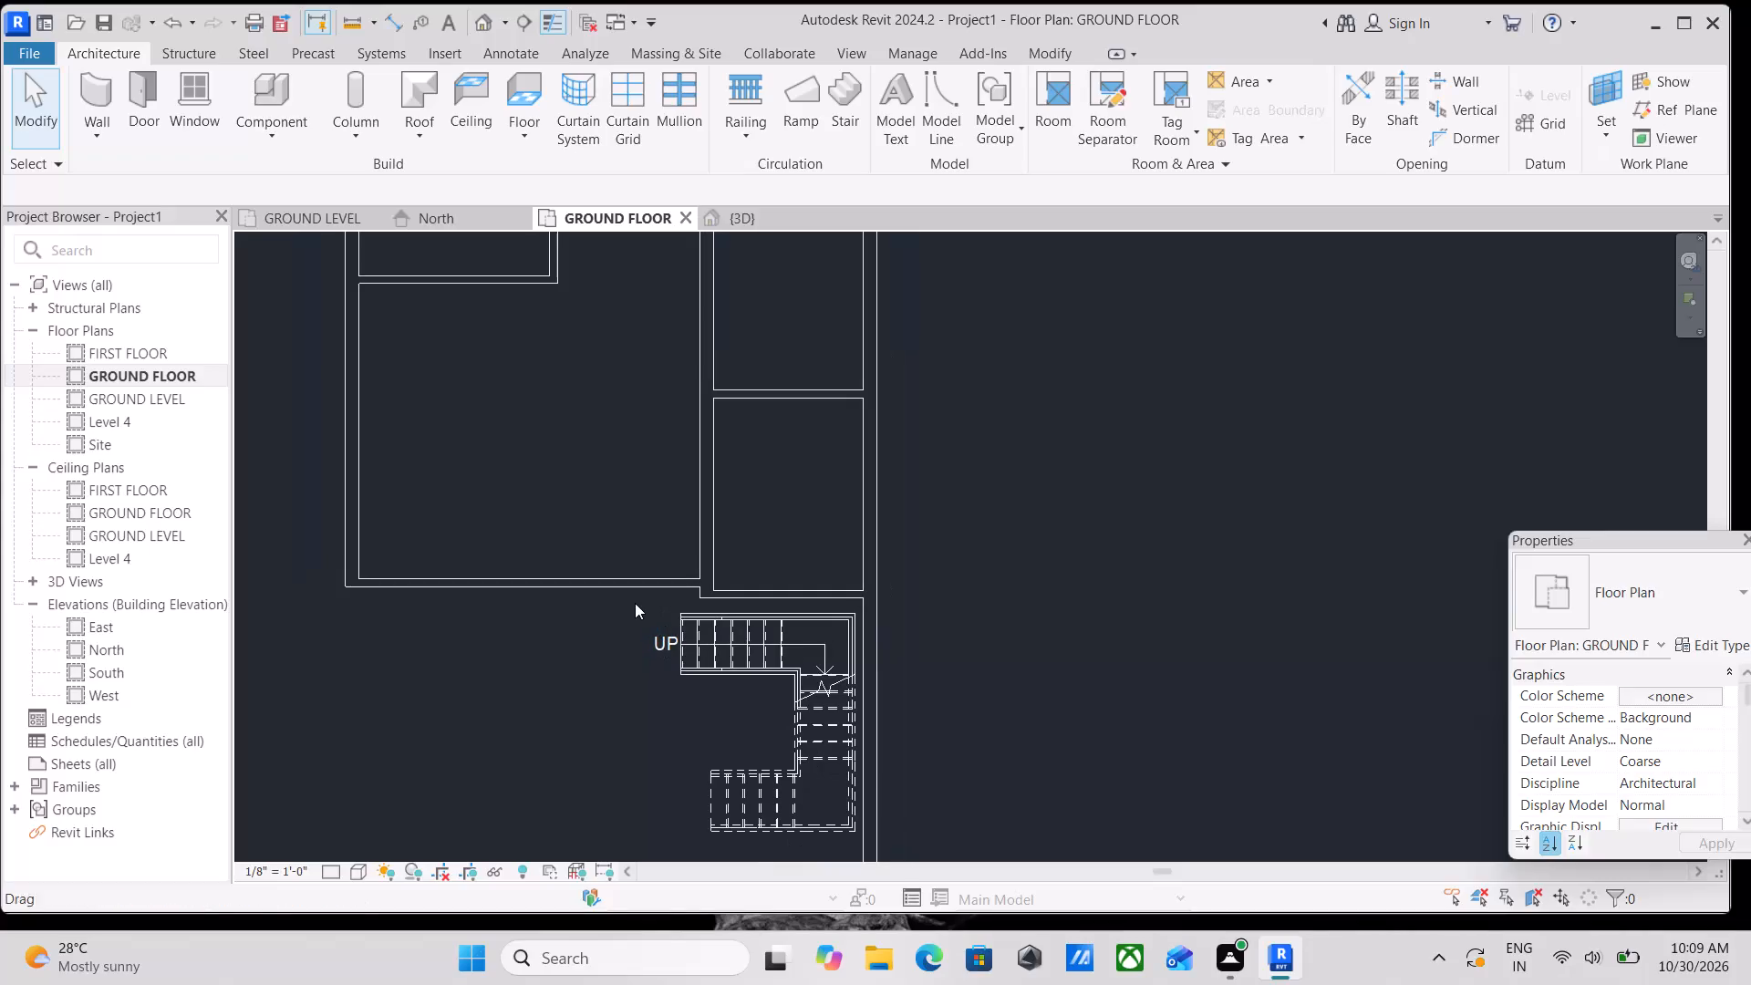
Switch to the {3D} view and set its visual style to Shaded.
scroll(656, 624, up, 3)
middle_drag(832, 744, 799, 655)
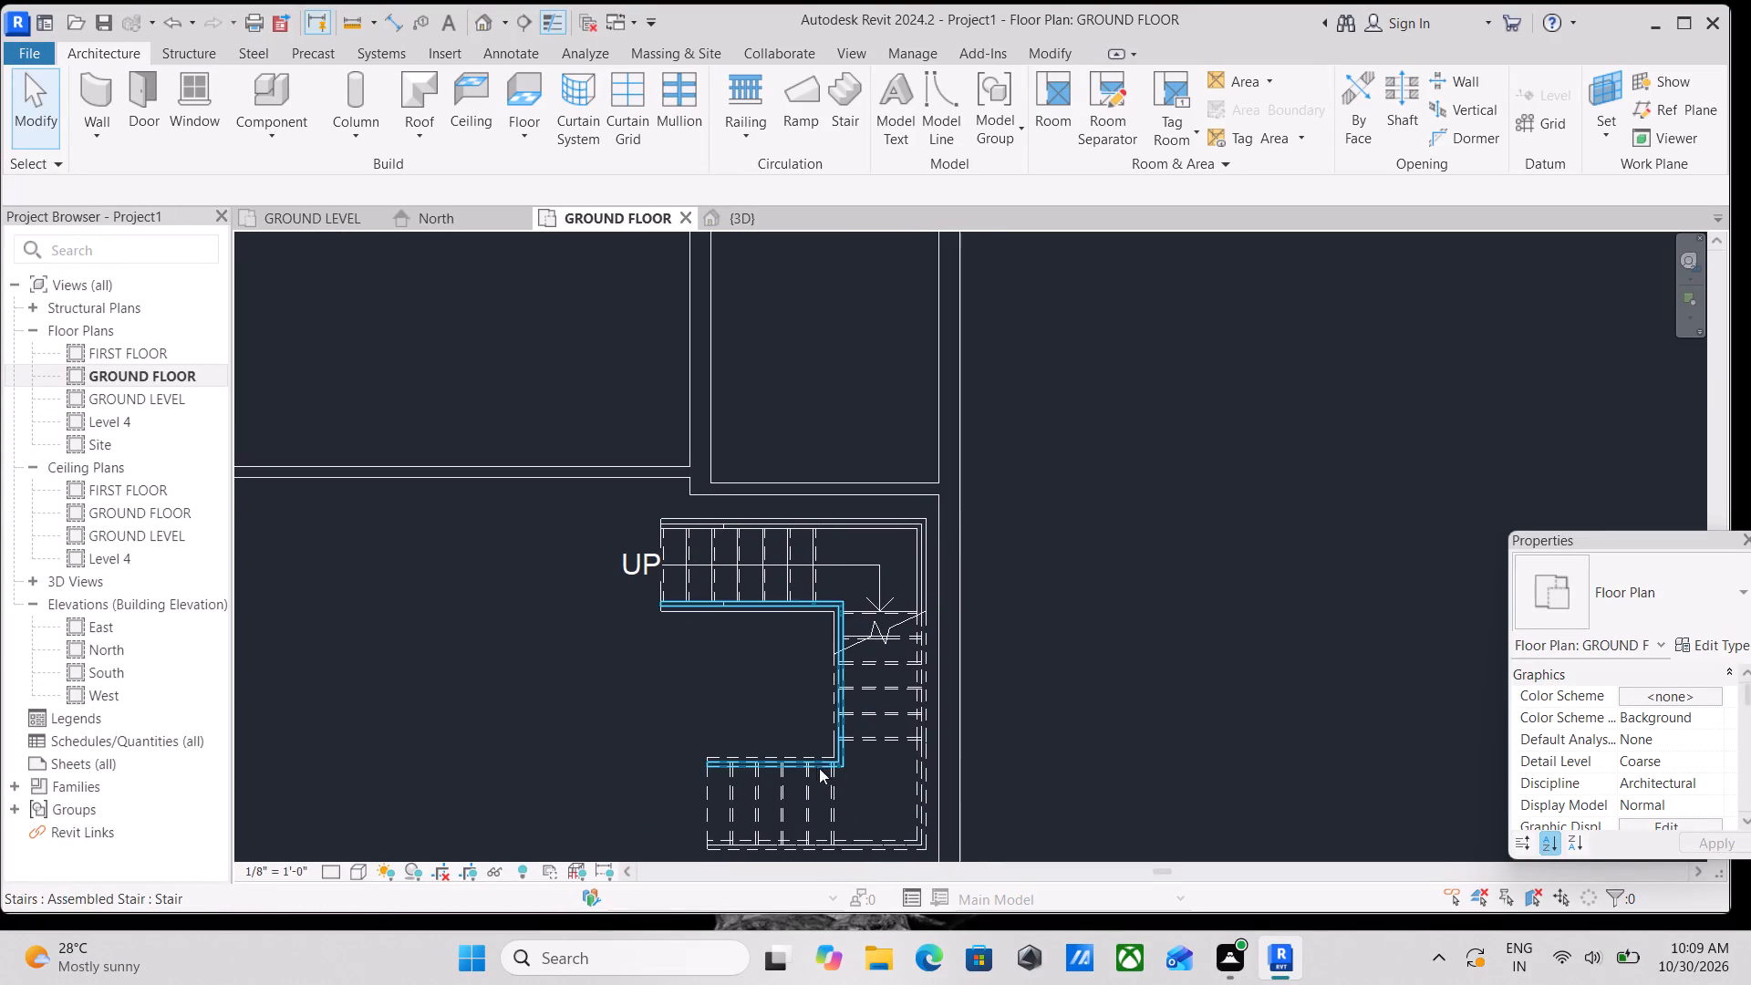
scroll(912, 729, down, 1)
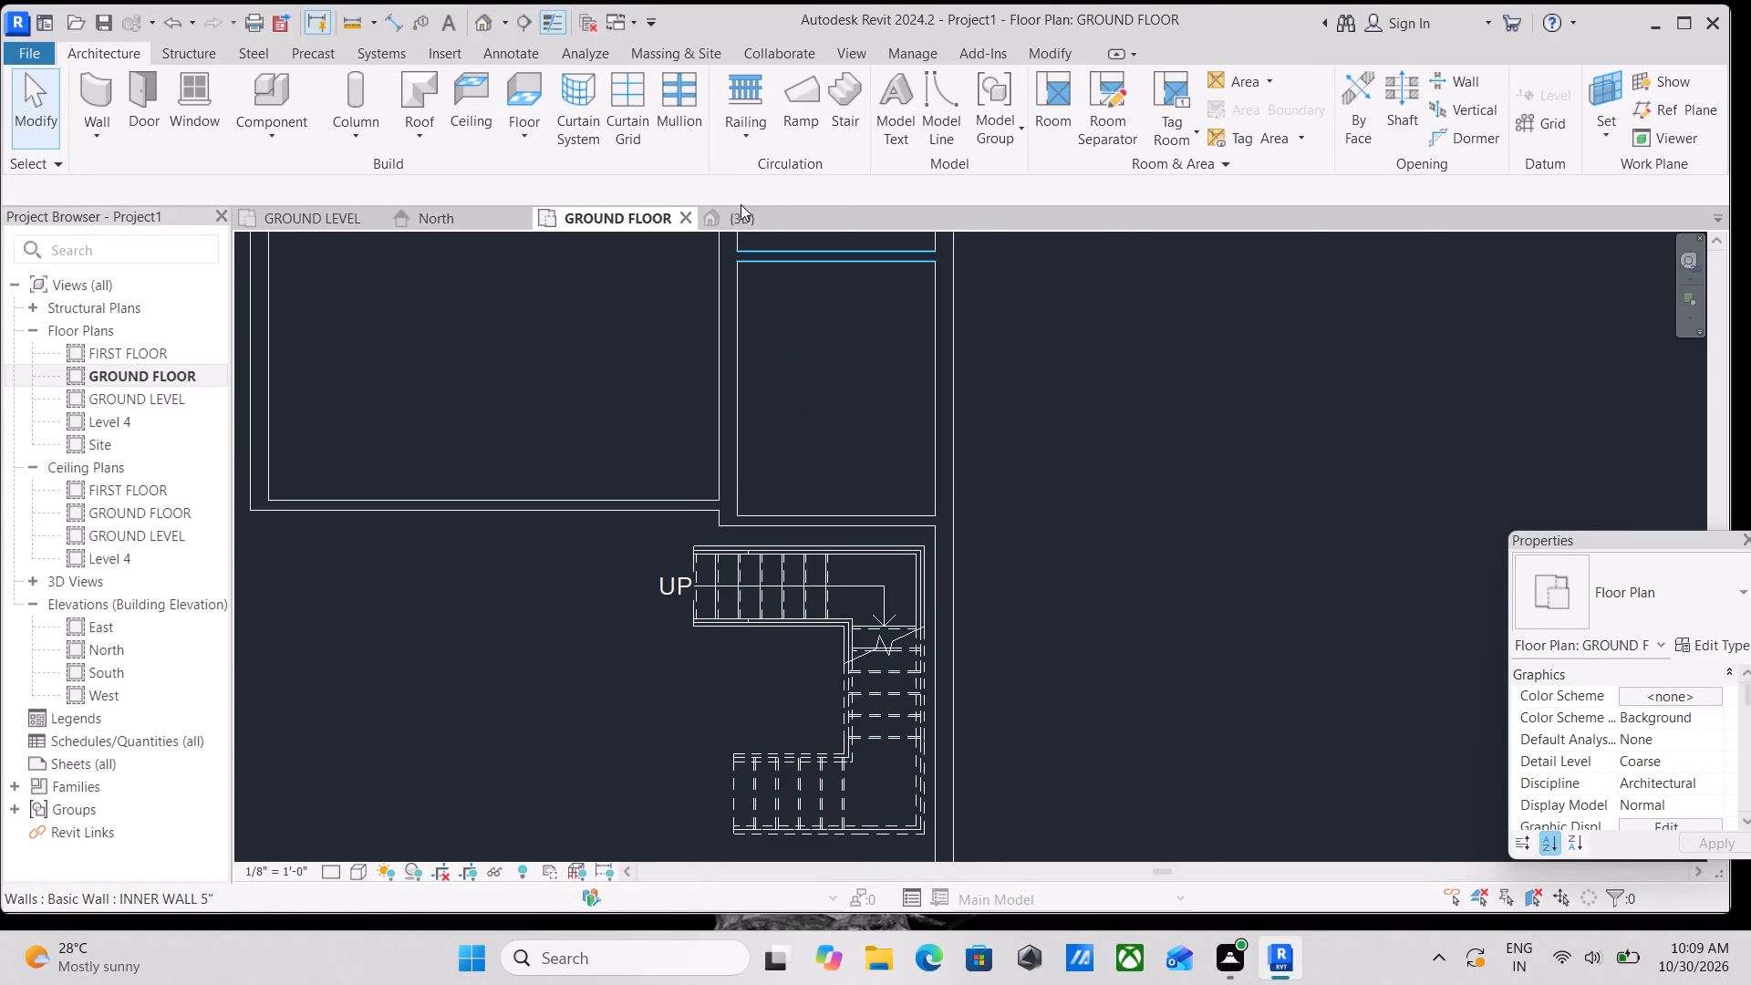
click(736, 217)
middle_drag(1107, 587, 881, 525)
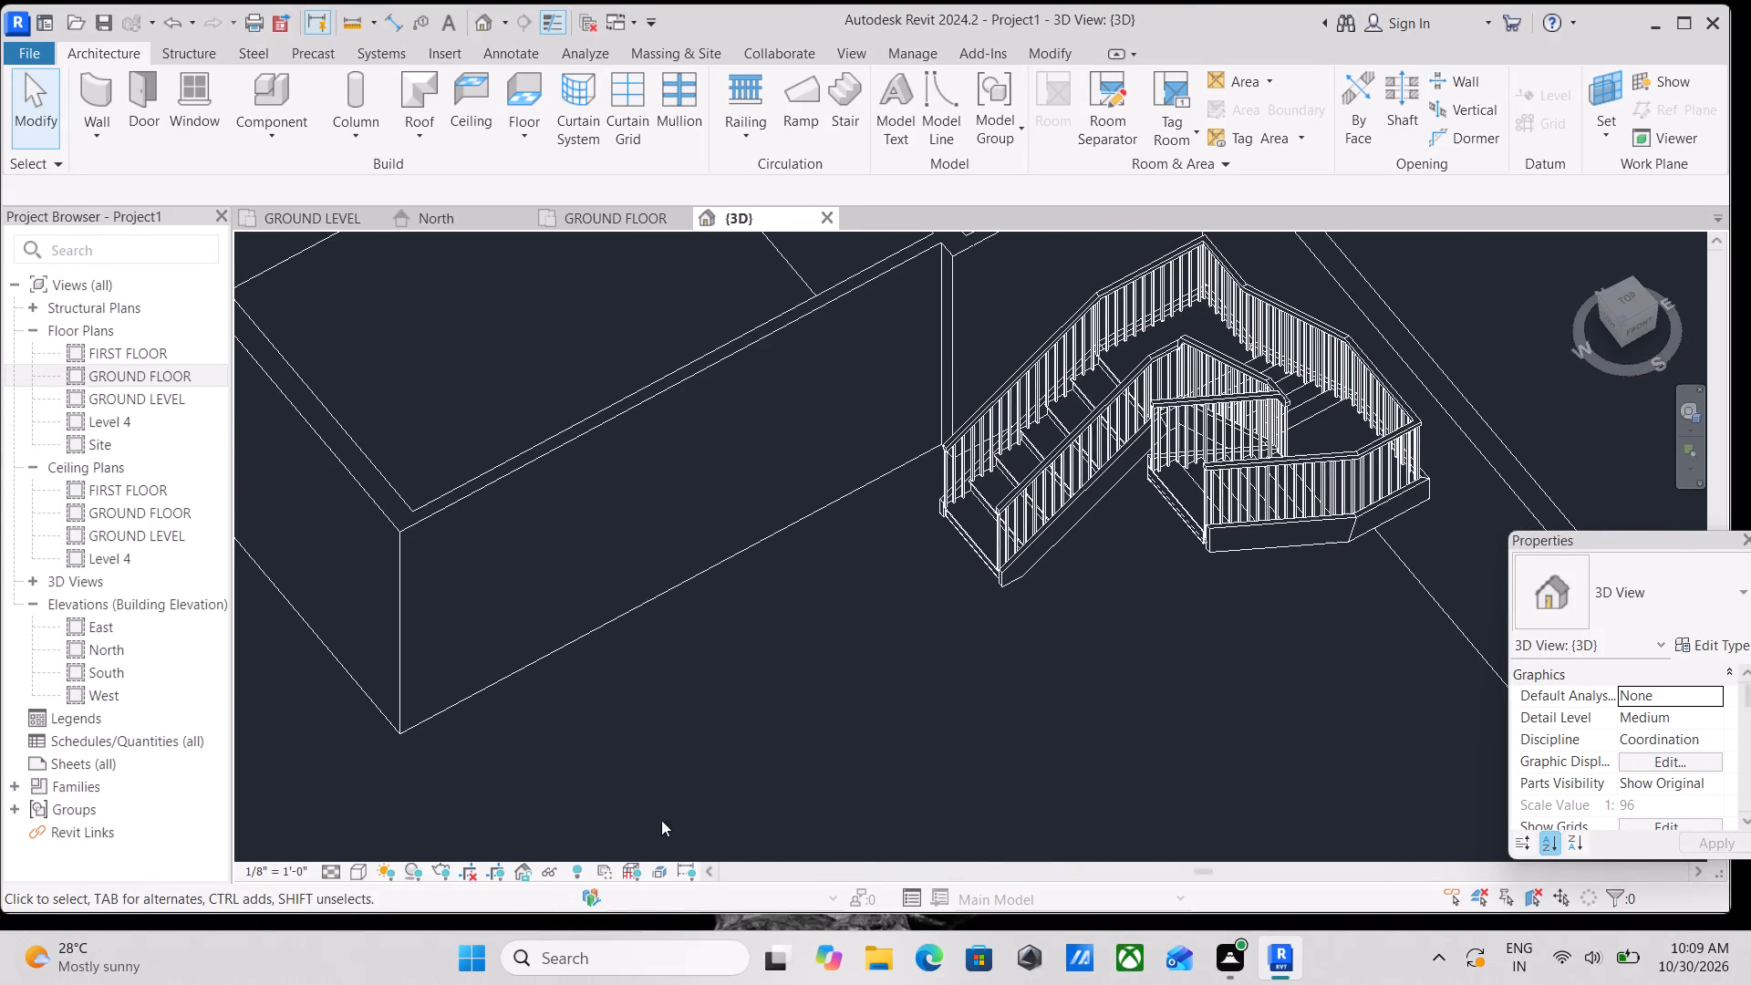
click(355, 865)
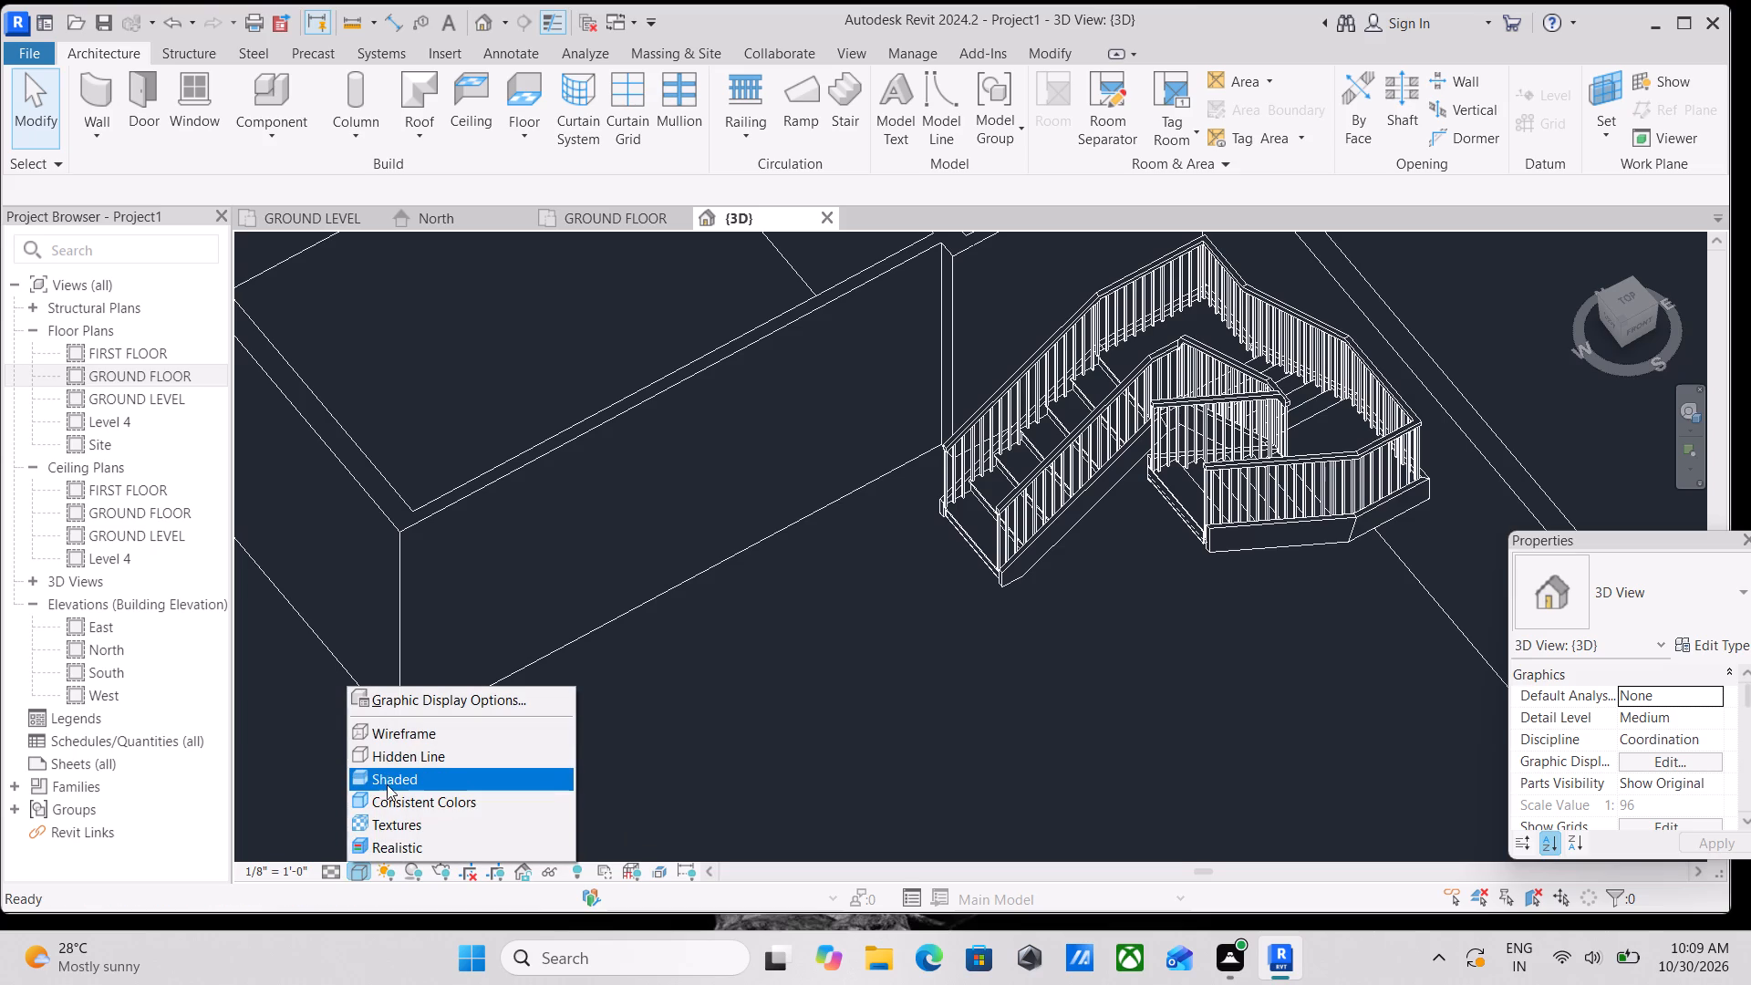
click(391, 772)
Examine the shaded U-shaped stair, its railings and landings, and their fit against the surrounding walls from several angles.
scroll(716, 622, down, 2)
shift+middle_drag(857, 682, 896, 661)
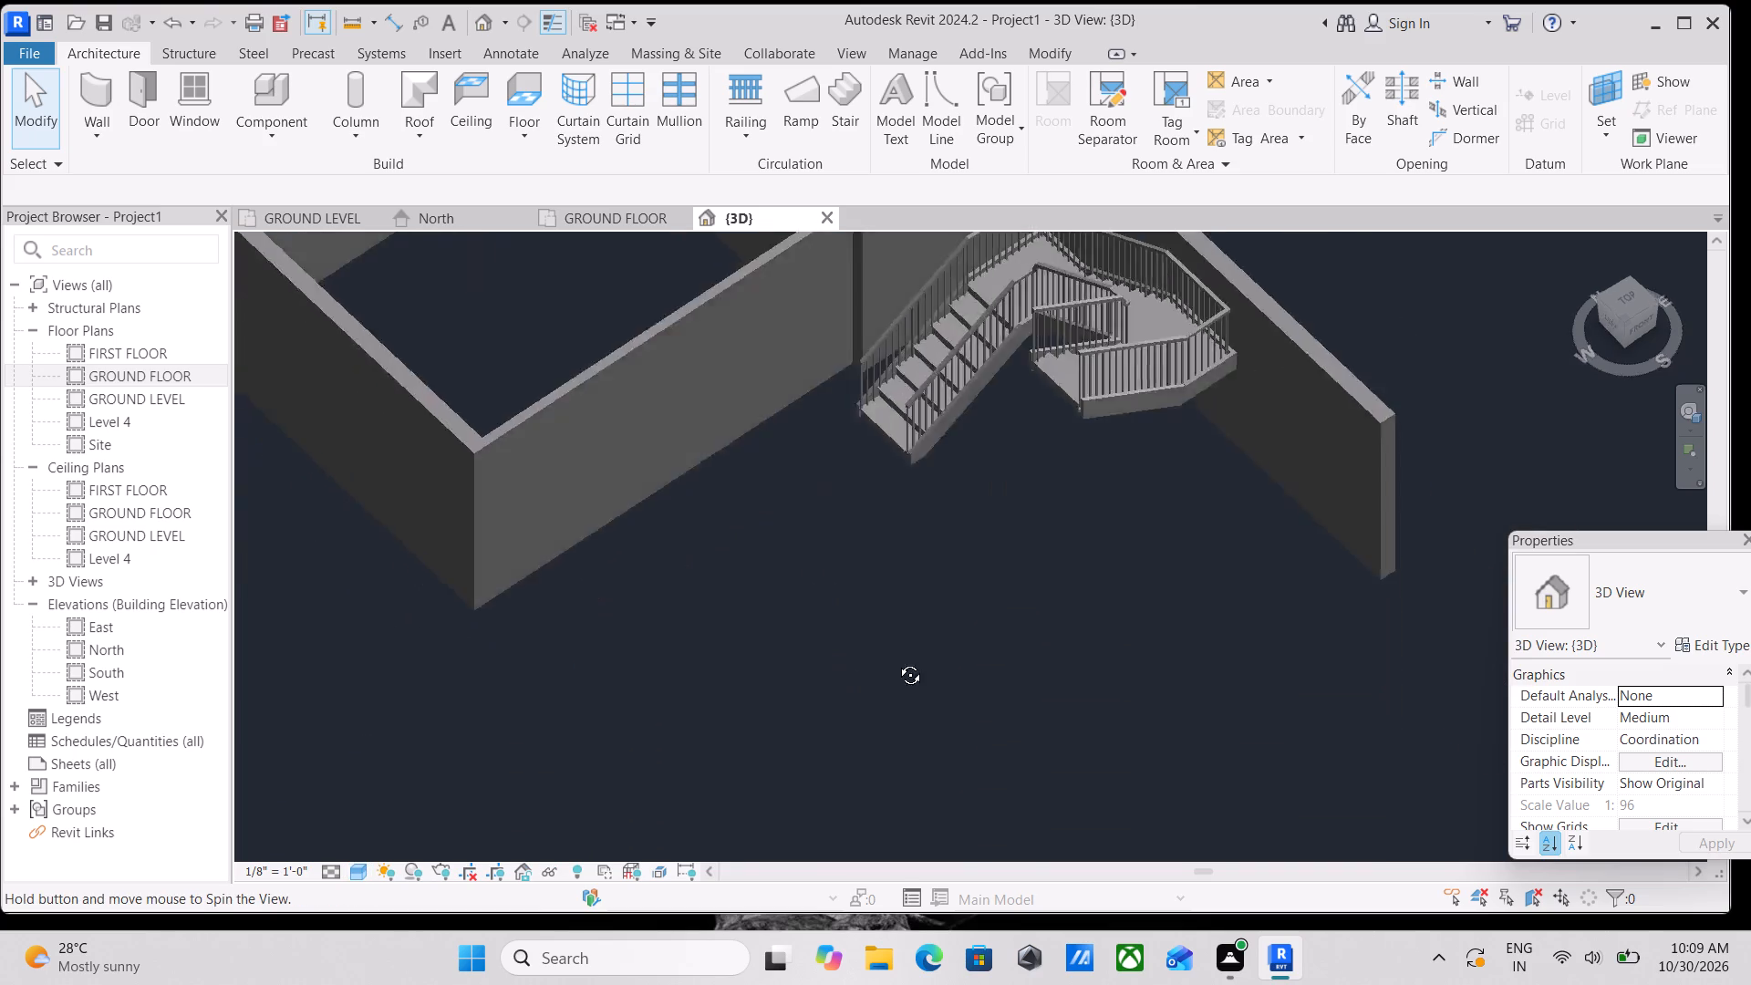
shift+middle_drag(896, 661, 1052, 552)
middle_drag(784, 564, 985, 984)
scroll(754, 489, down, 2)
middle_drag(755, 518, 948, 917)
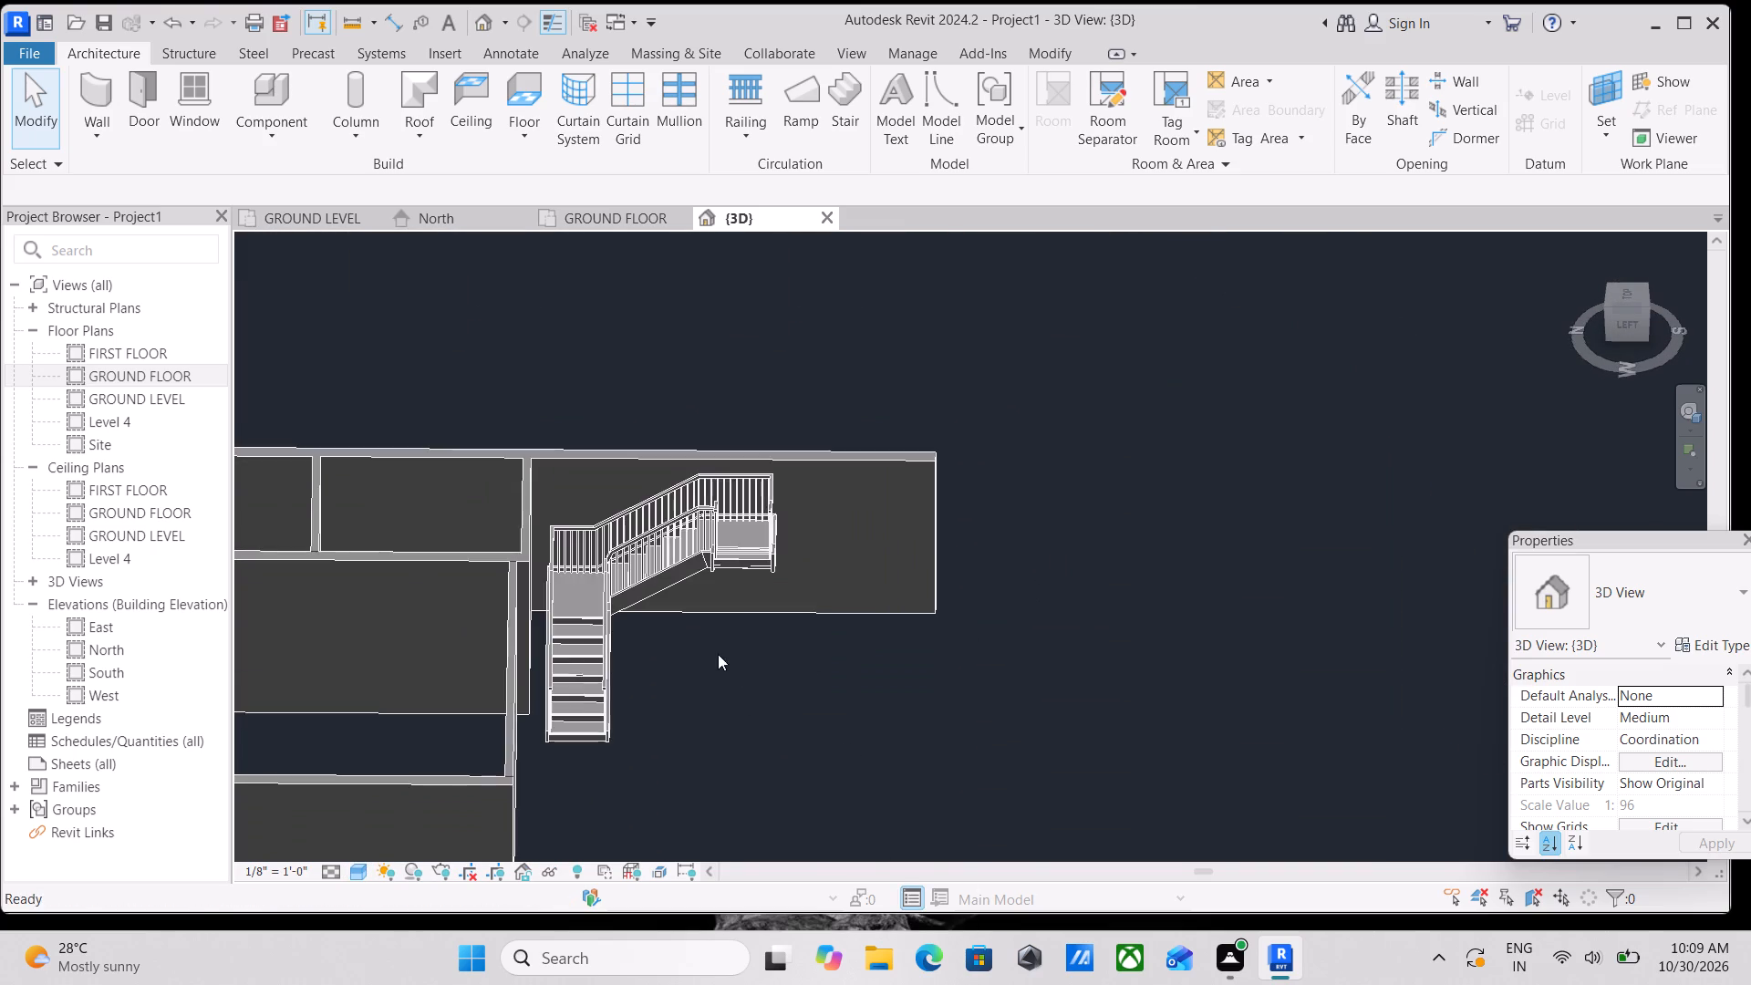
scroll(697, 636, up, 5)
middle_drag(650, 644, 985, 818)
scroll(733, 713, up, 1)
shift+middle_drag(933, 792, 944, 725)
middle_drag(883, 793, 1005, 582)
middle_drag(902, 808, 1018, 638)
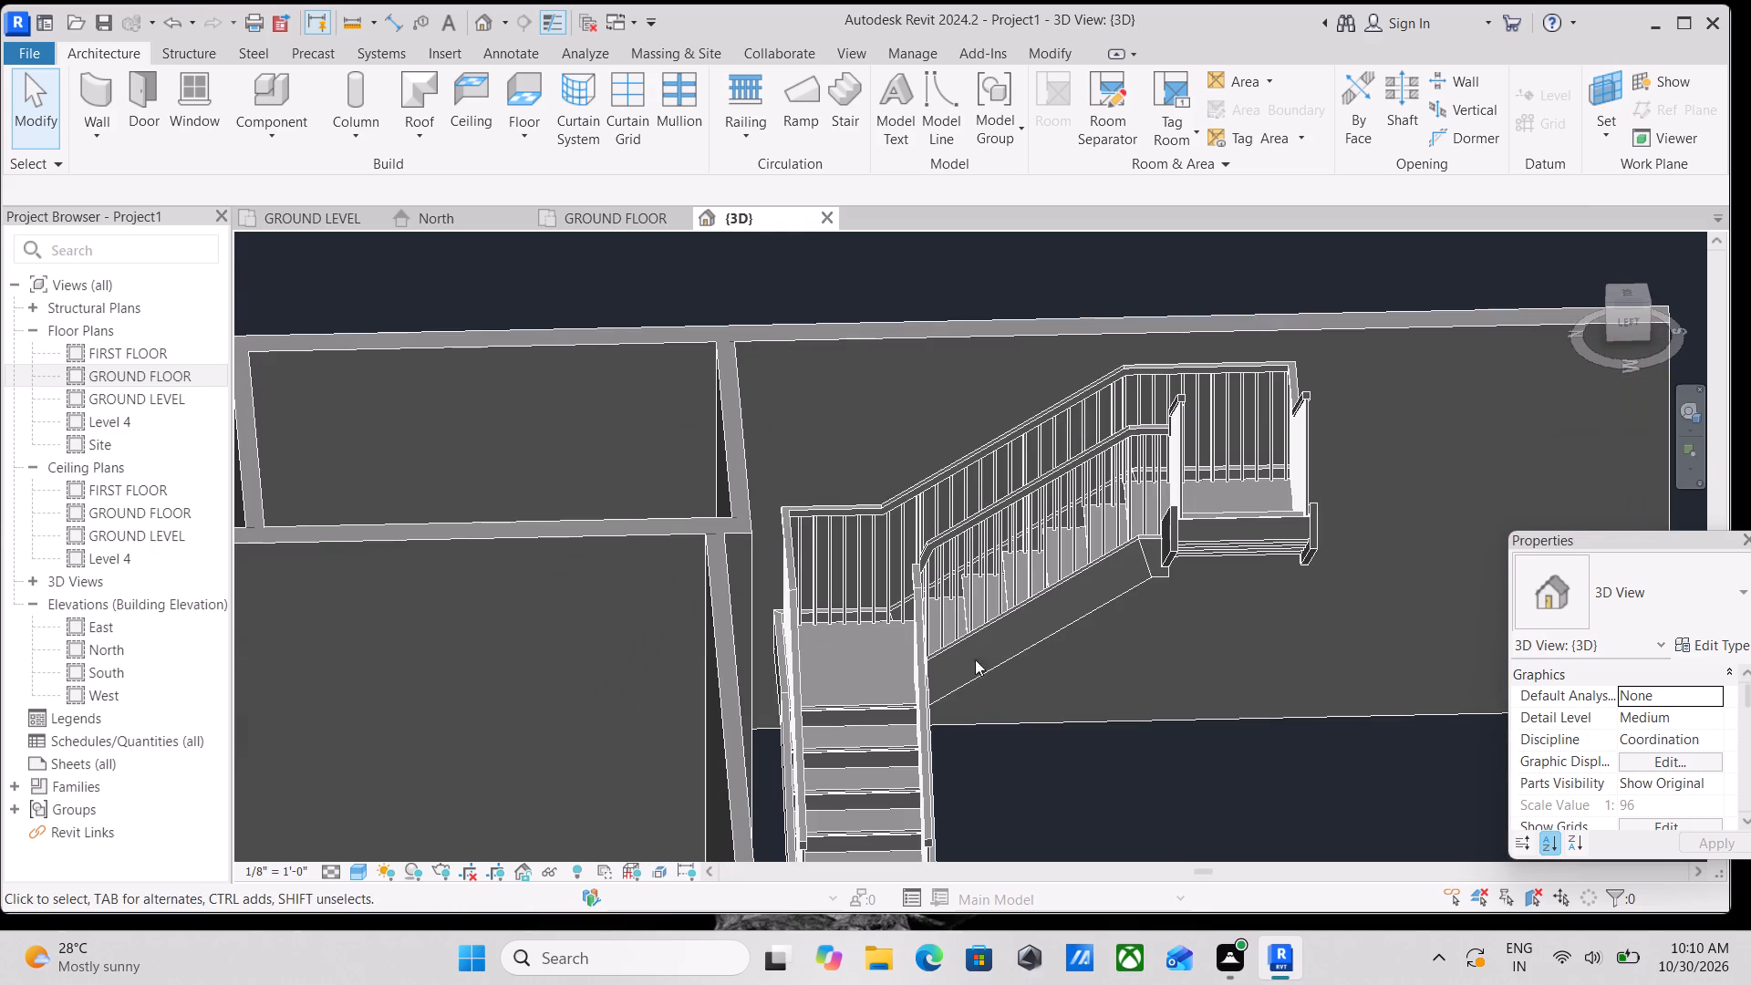
scroll(945, 660, up, 1)
scroll(945, 660, down, 5)
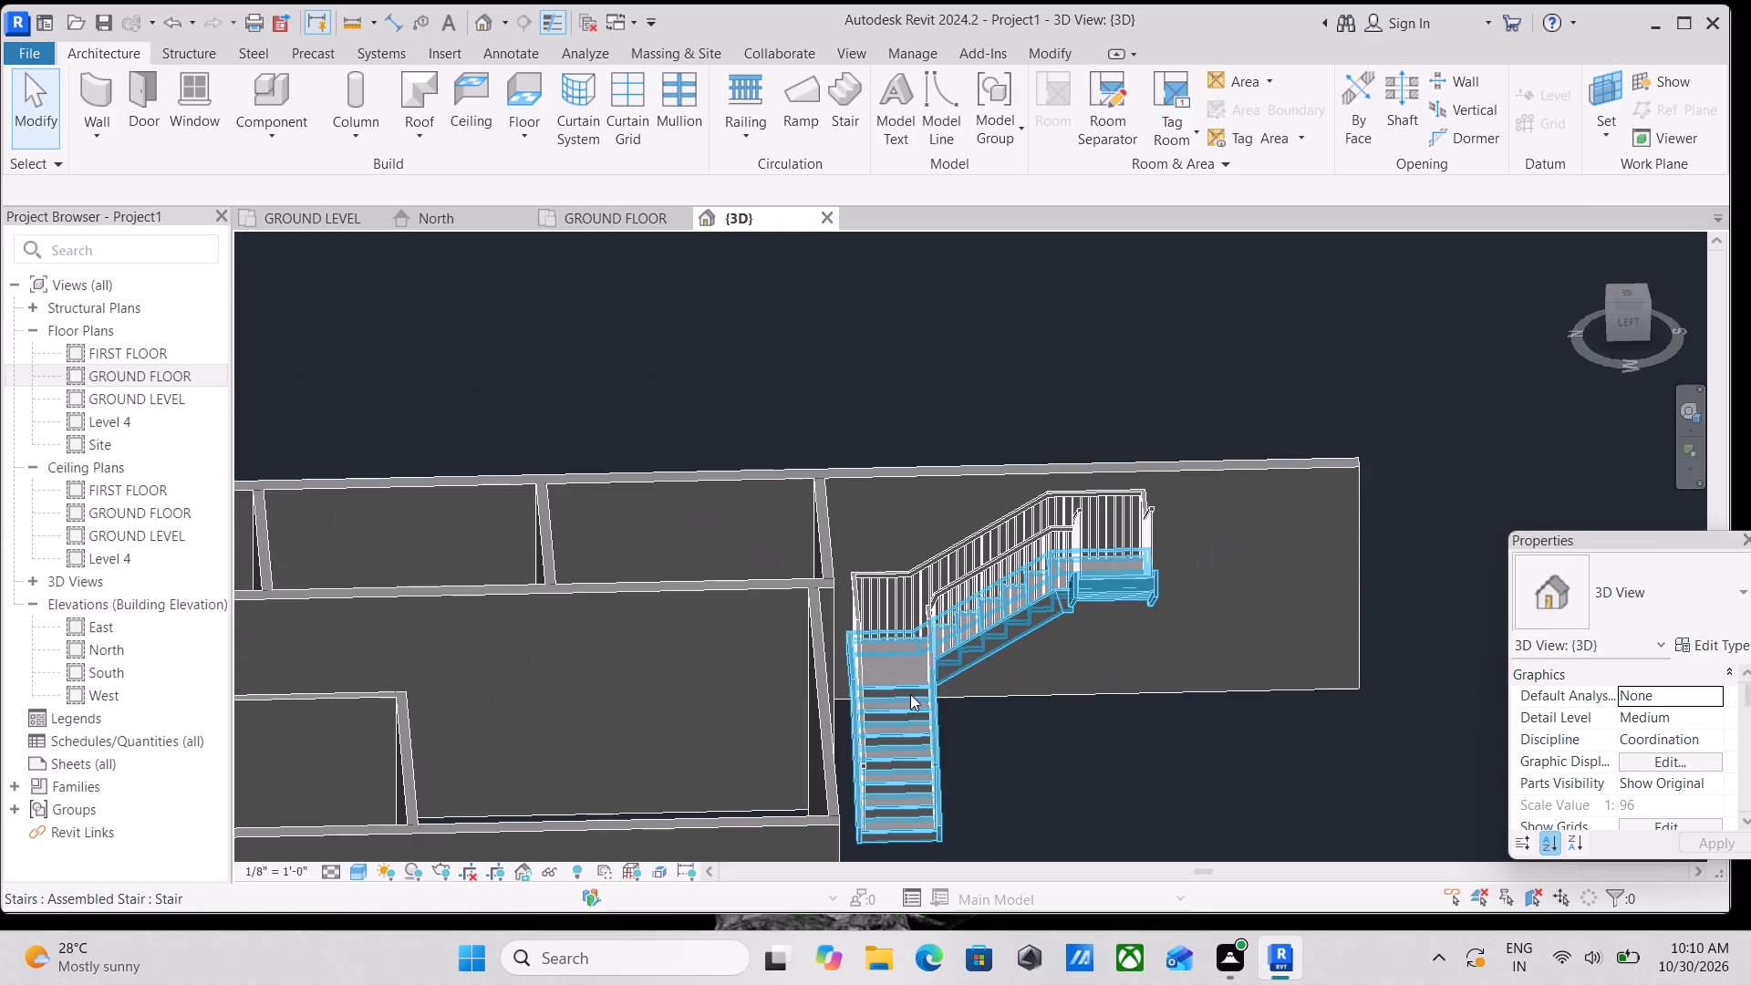
shift+middle_drag(910, 694, 944, 660)
middle_drag(860, 711, 810, 750)
shift+middle_drag(1097, 786, 1036, 813)
scroll(1036, 812, down, 1)
middle_drag(1036, 812, 942, 749)
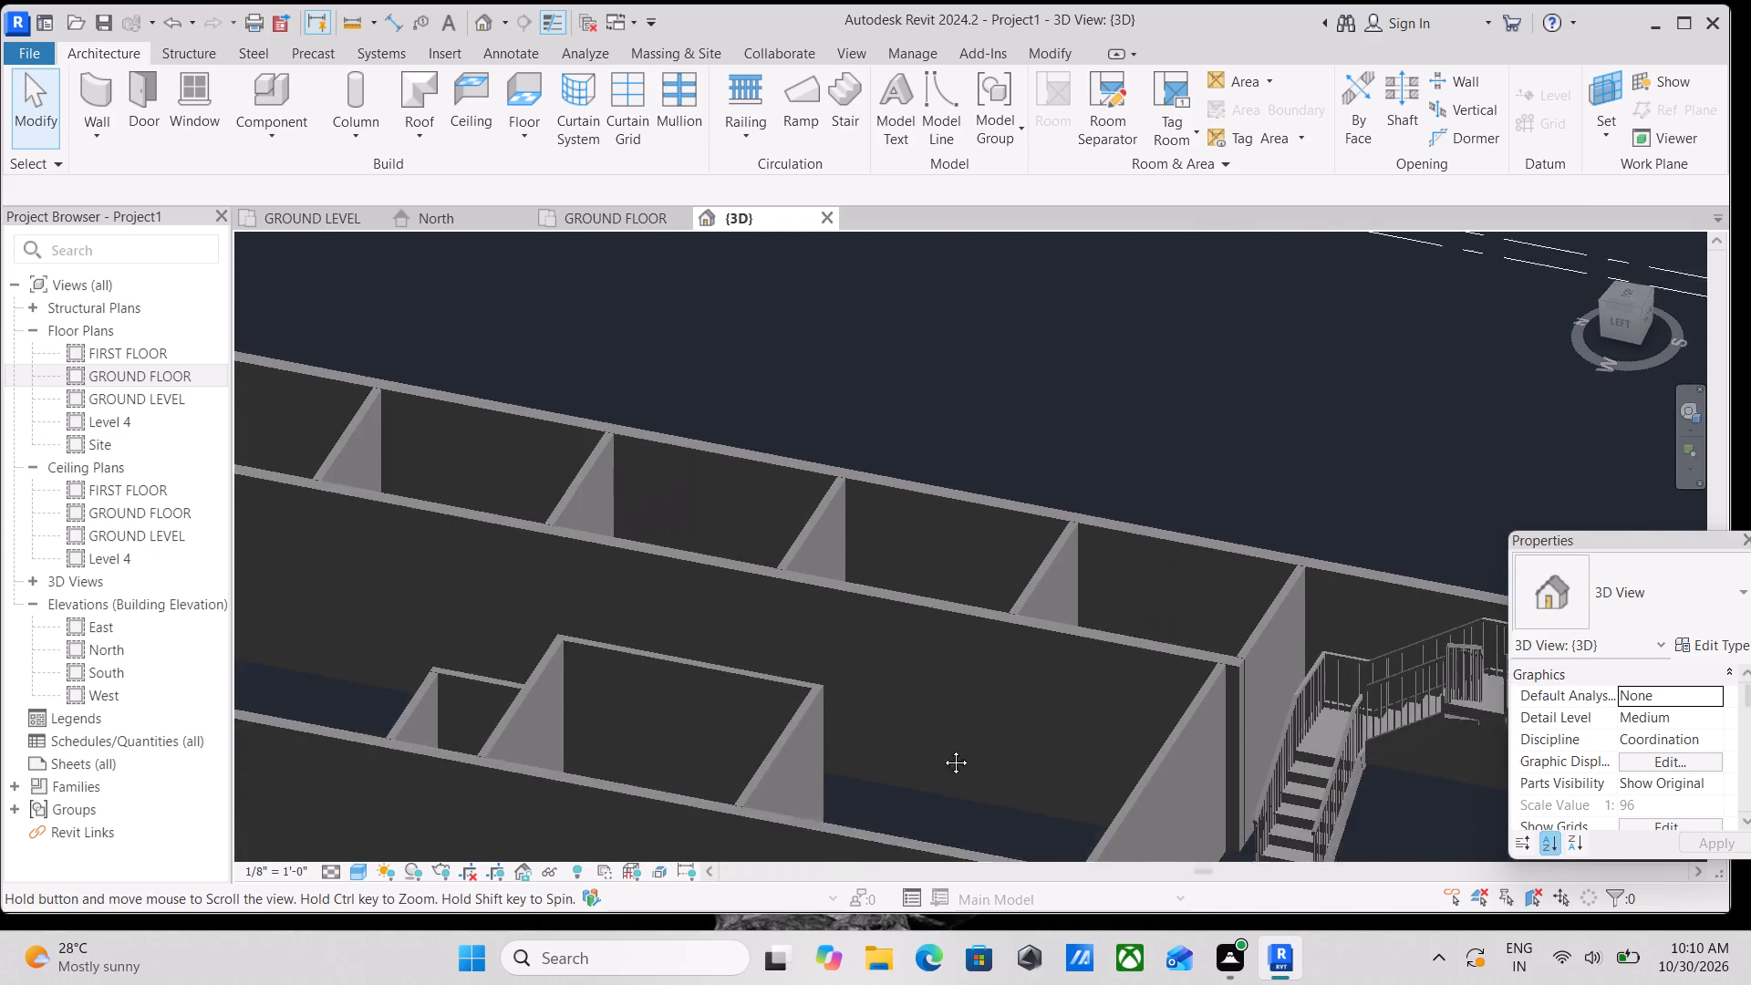
middle_drag(942, 749, 739, 566)
scroll(1097, 663, up, 7)
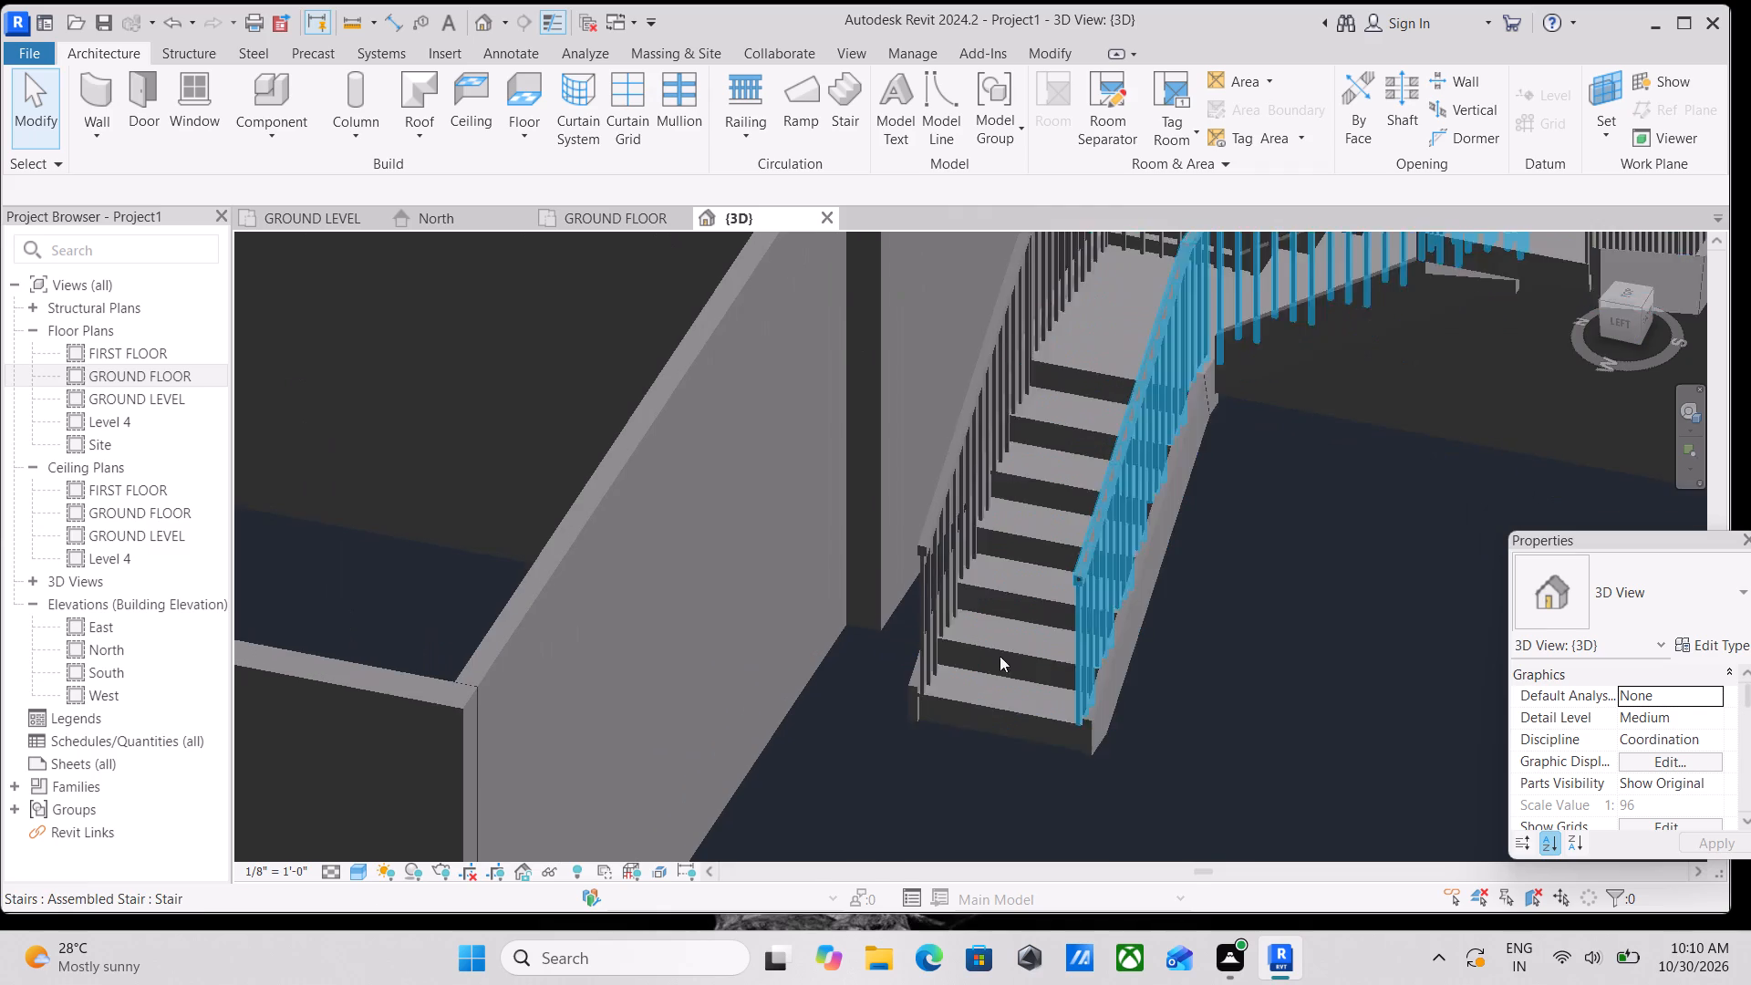
scroll(909, 626, up, 8)
scroll(1073, 688, down, 4)
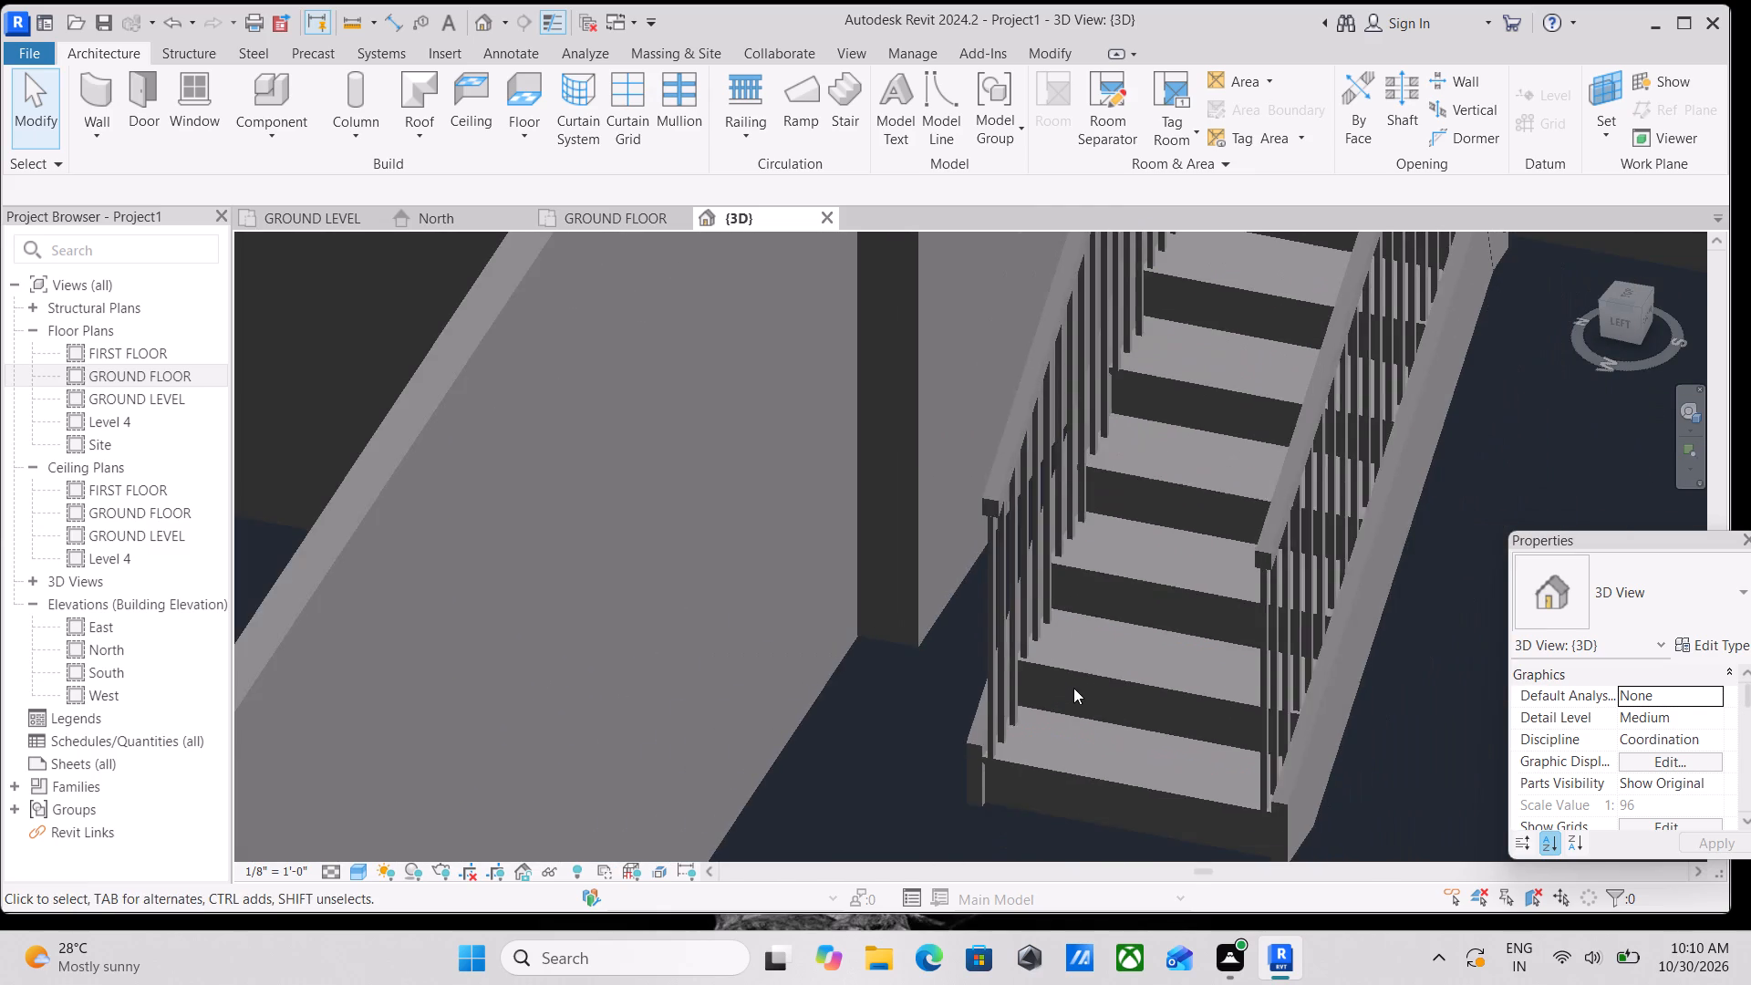
scroll(1073, 688, down, 9)
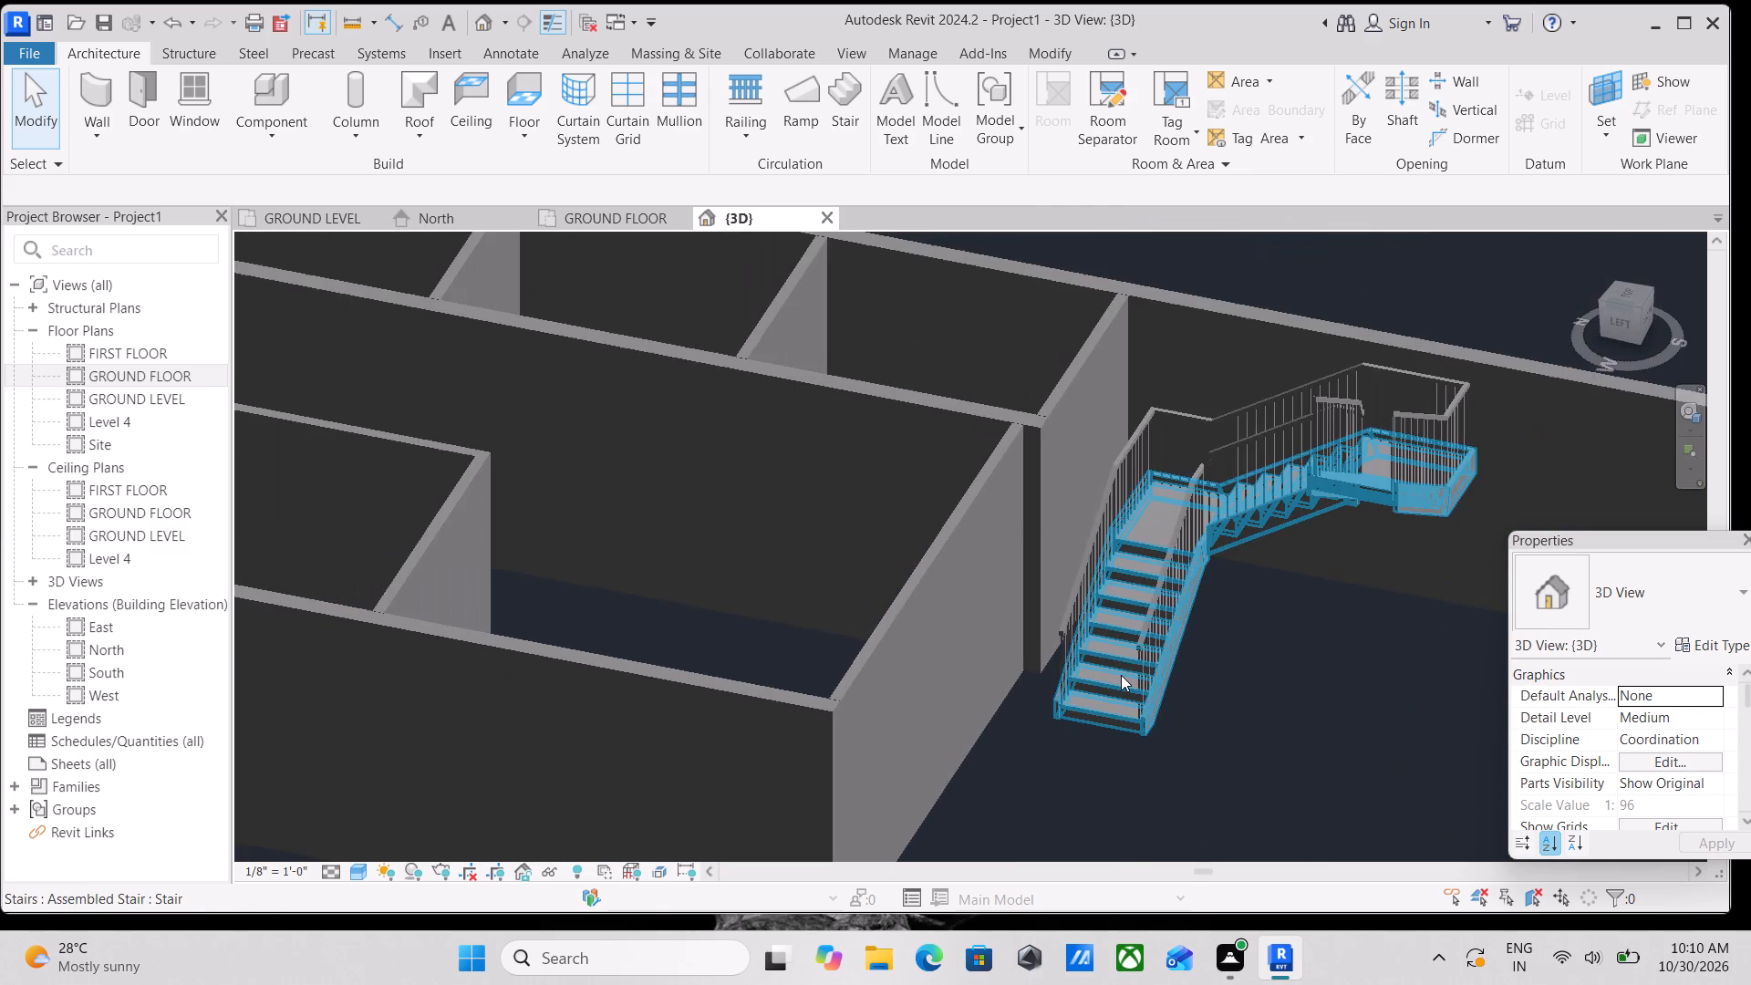
scroll(1136, 648, down, 4)
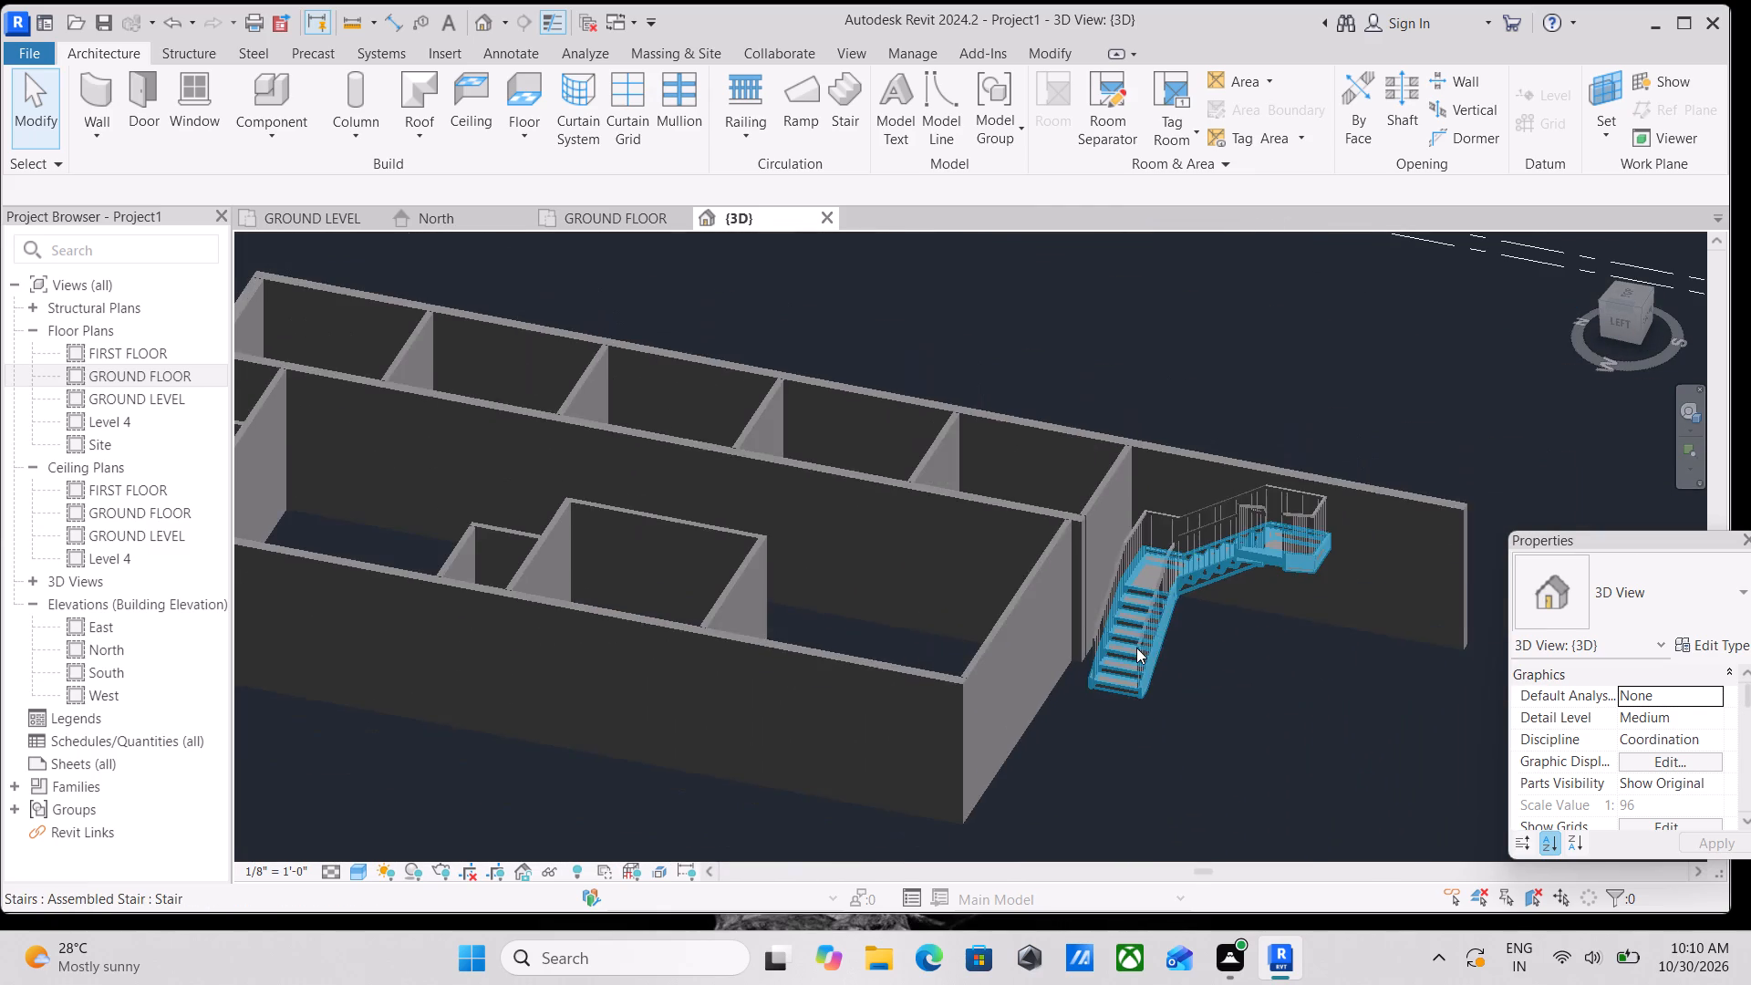
scroll(1137, 648, down, 1)
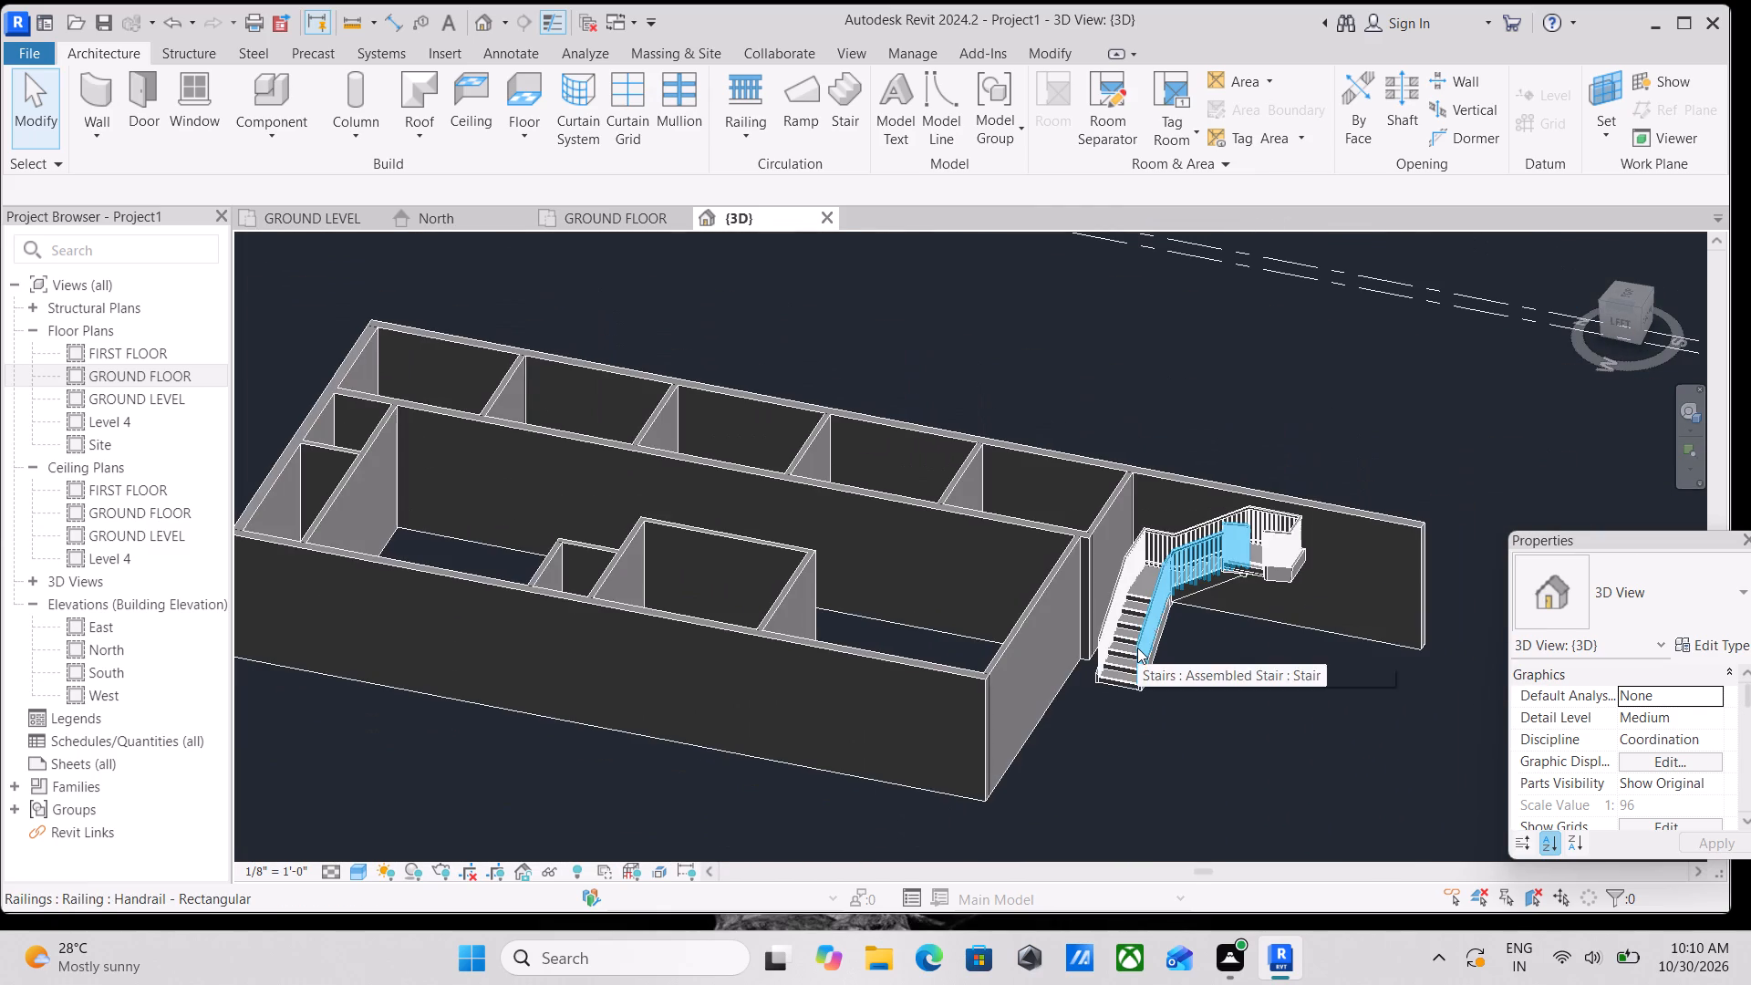
scroll(1137, 648, down, 1)
In the GROUND FLOOR plan, select the stair with its railings, filtering out Walls, and move it about 8" north and 4" east.
click(606, 210)
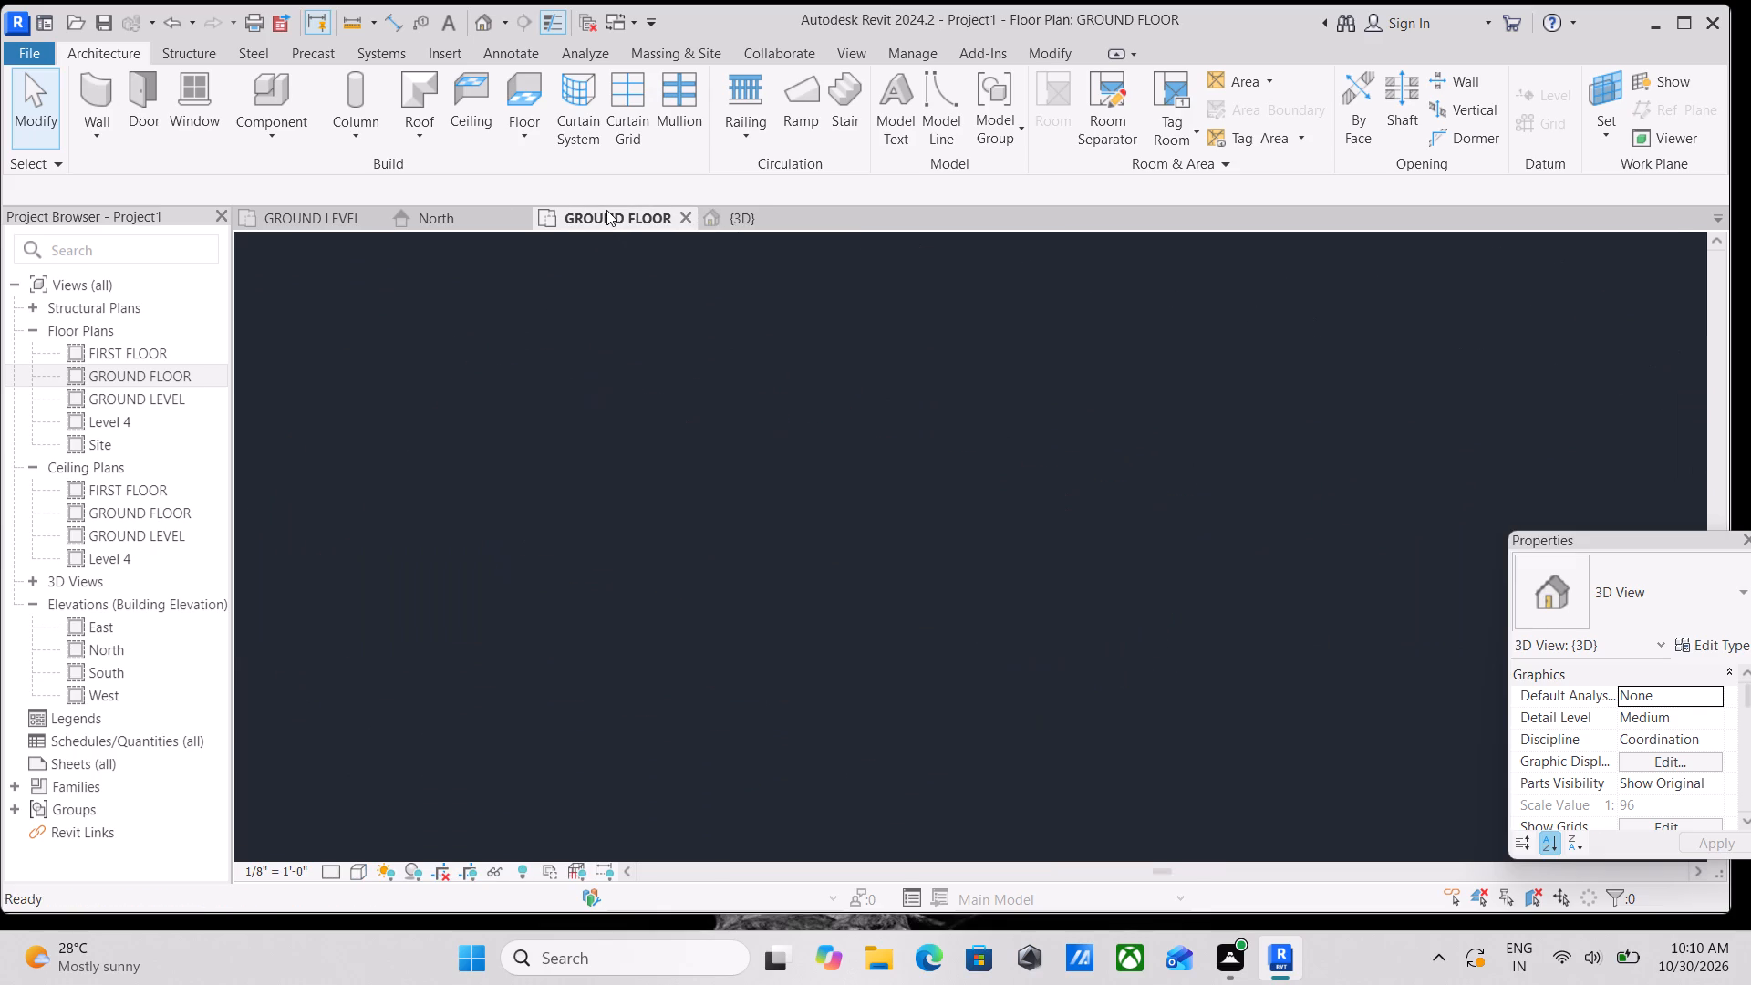
scroll(751, 661, down, 3)
middle_drag(759, 653, 783, 620)
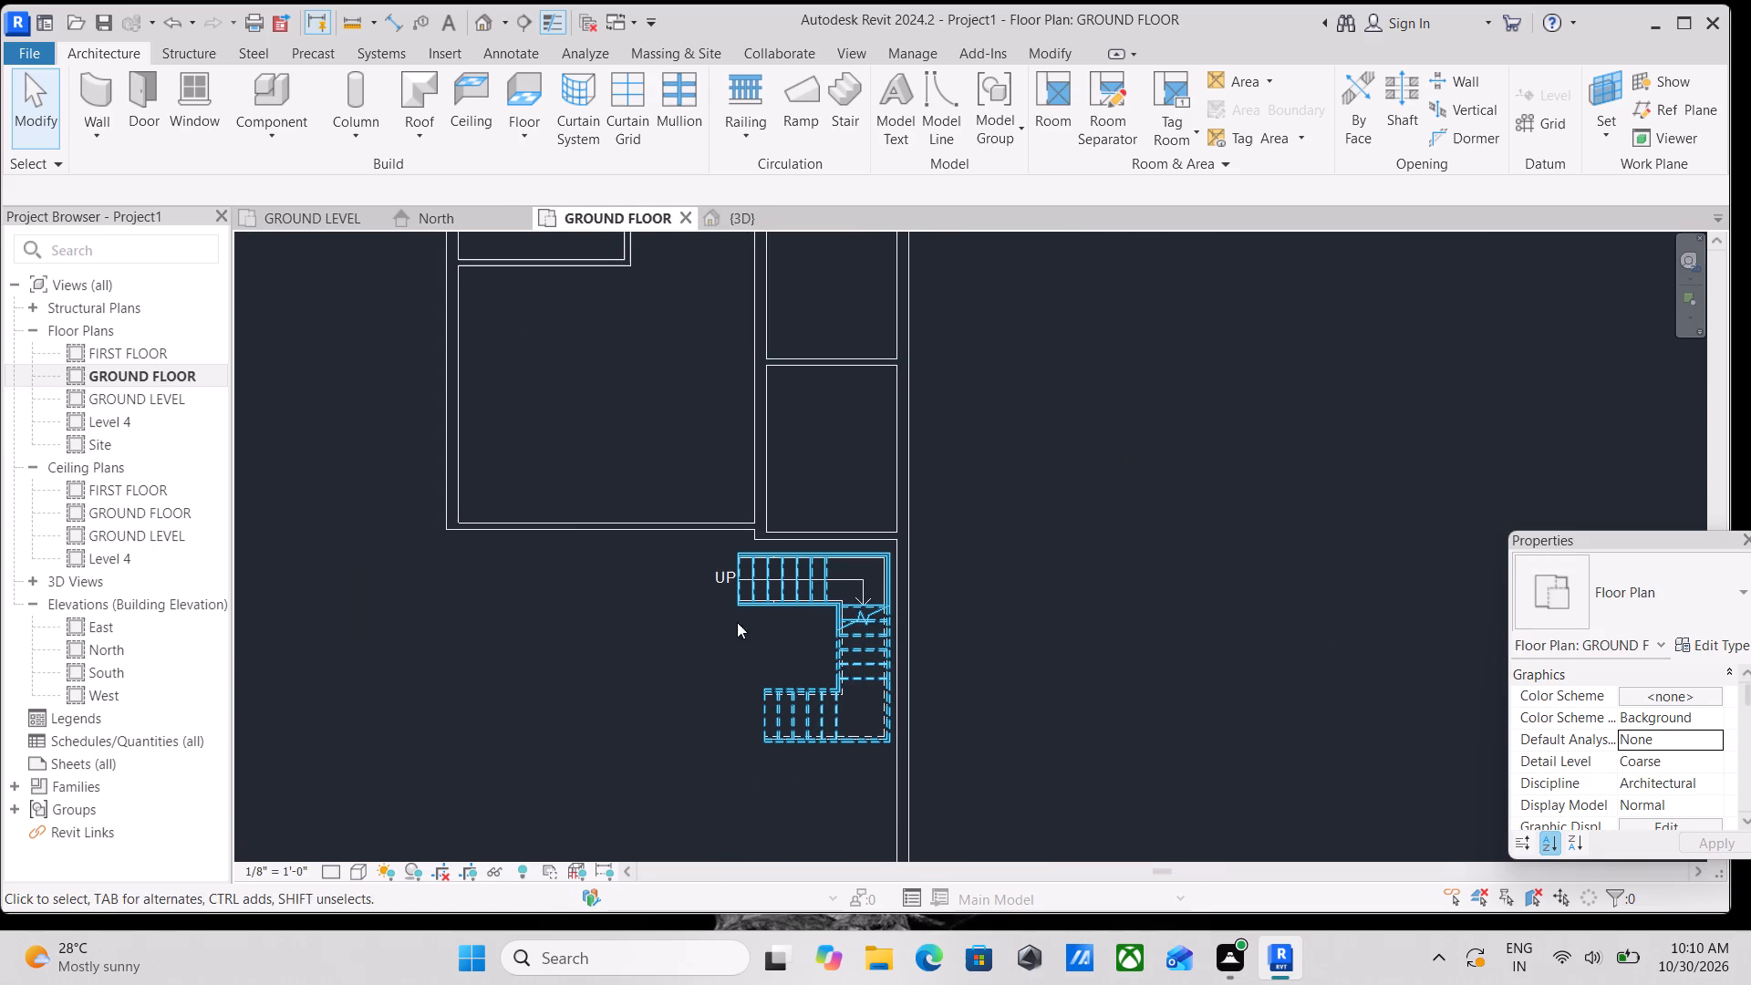
drag(674, 437, 922, 798)
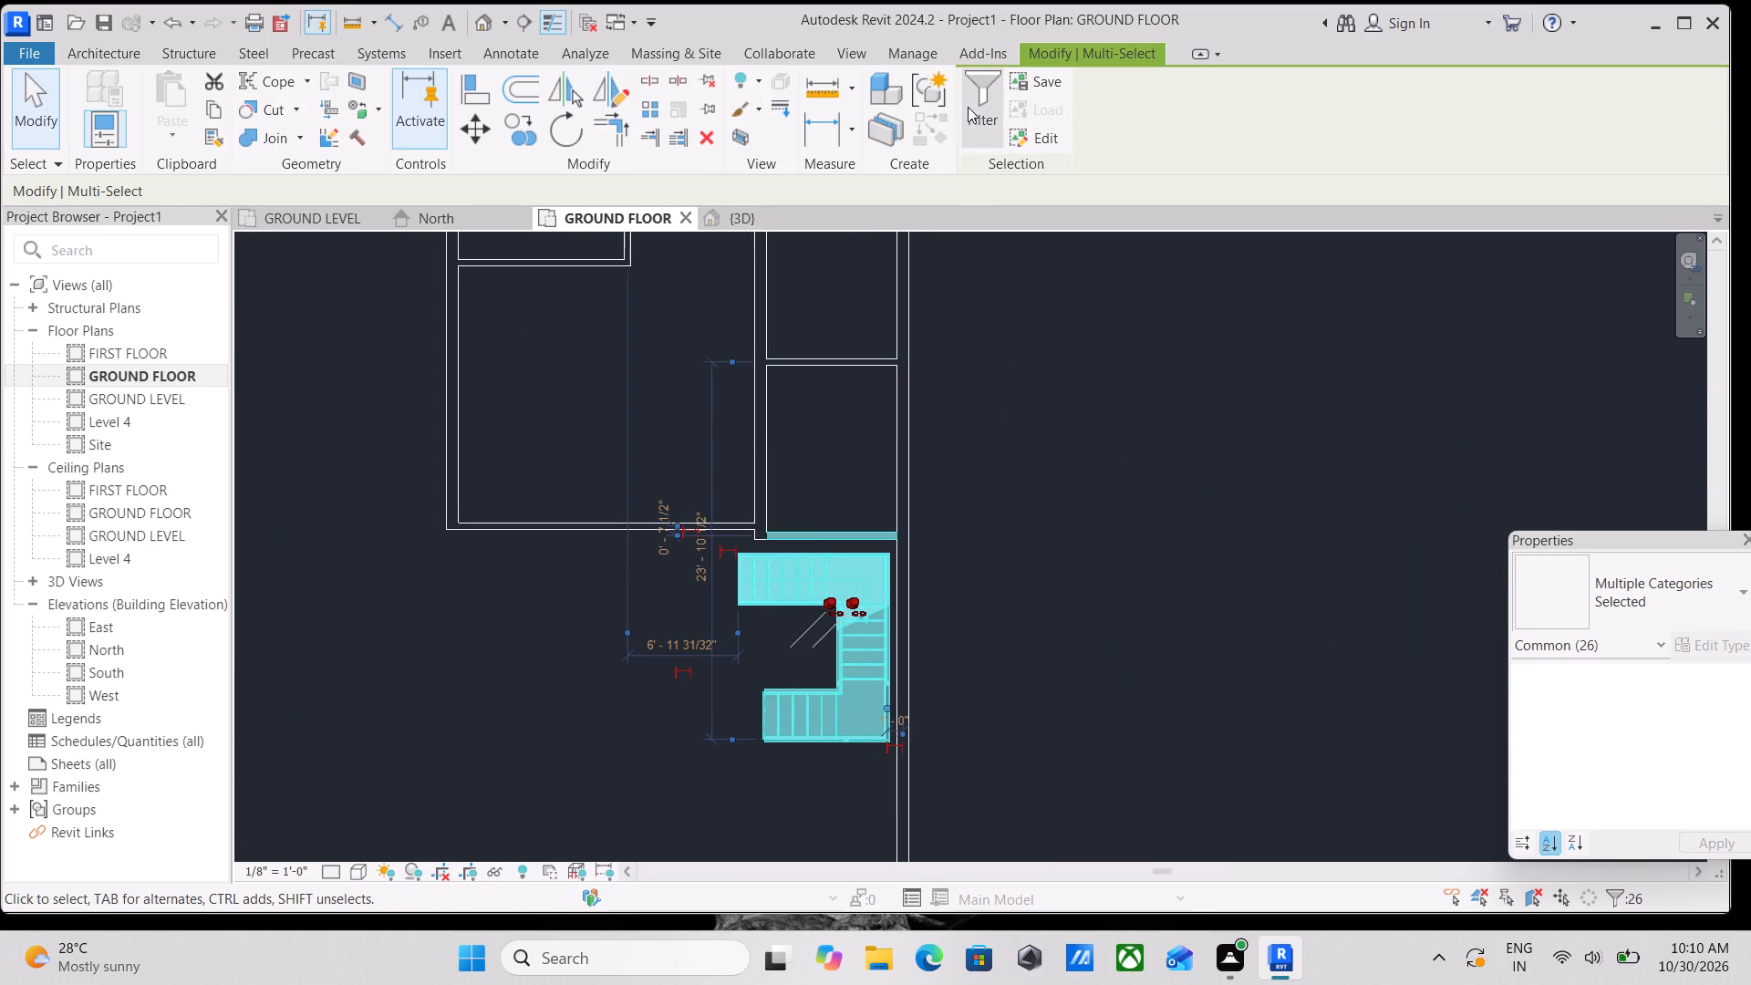
click(968, 107)
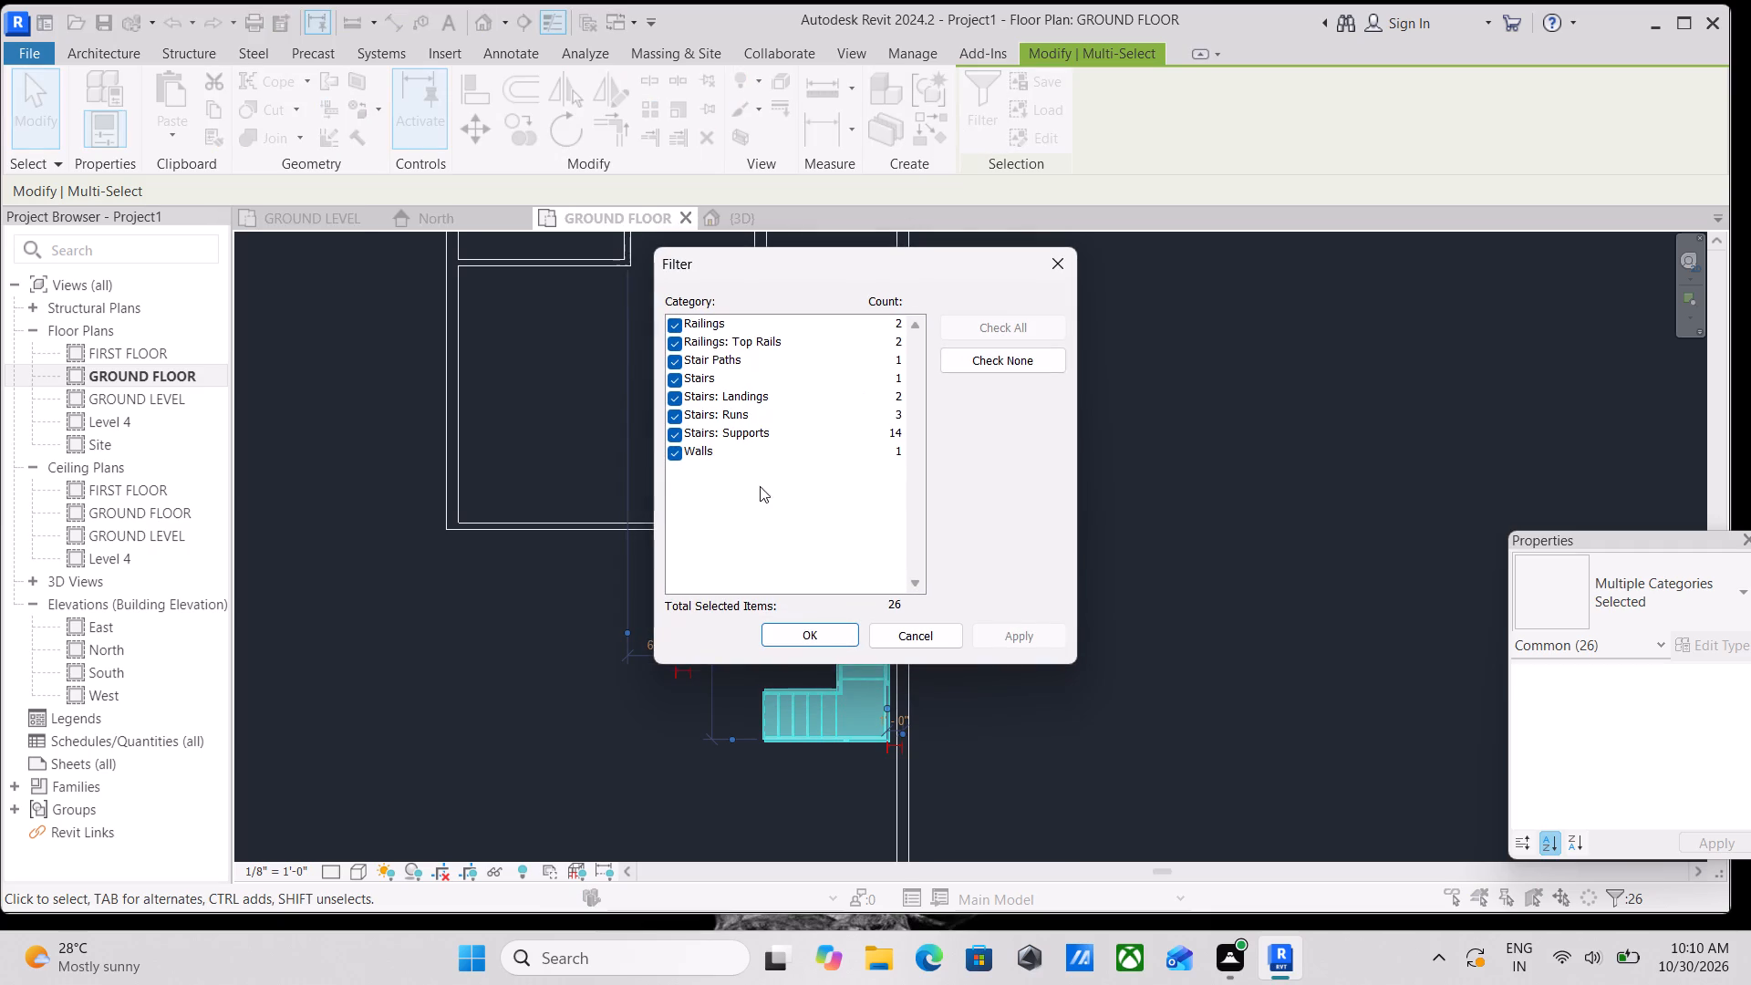
click(677, 455)
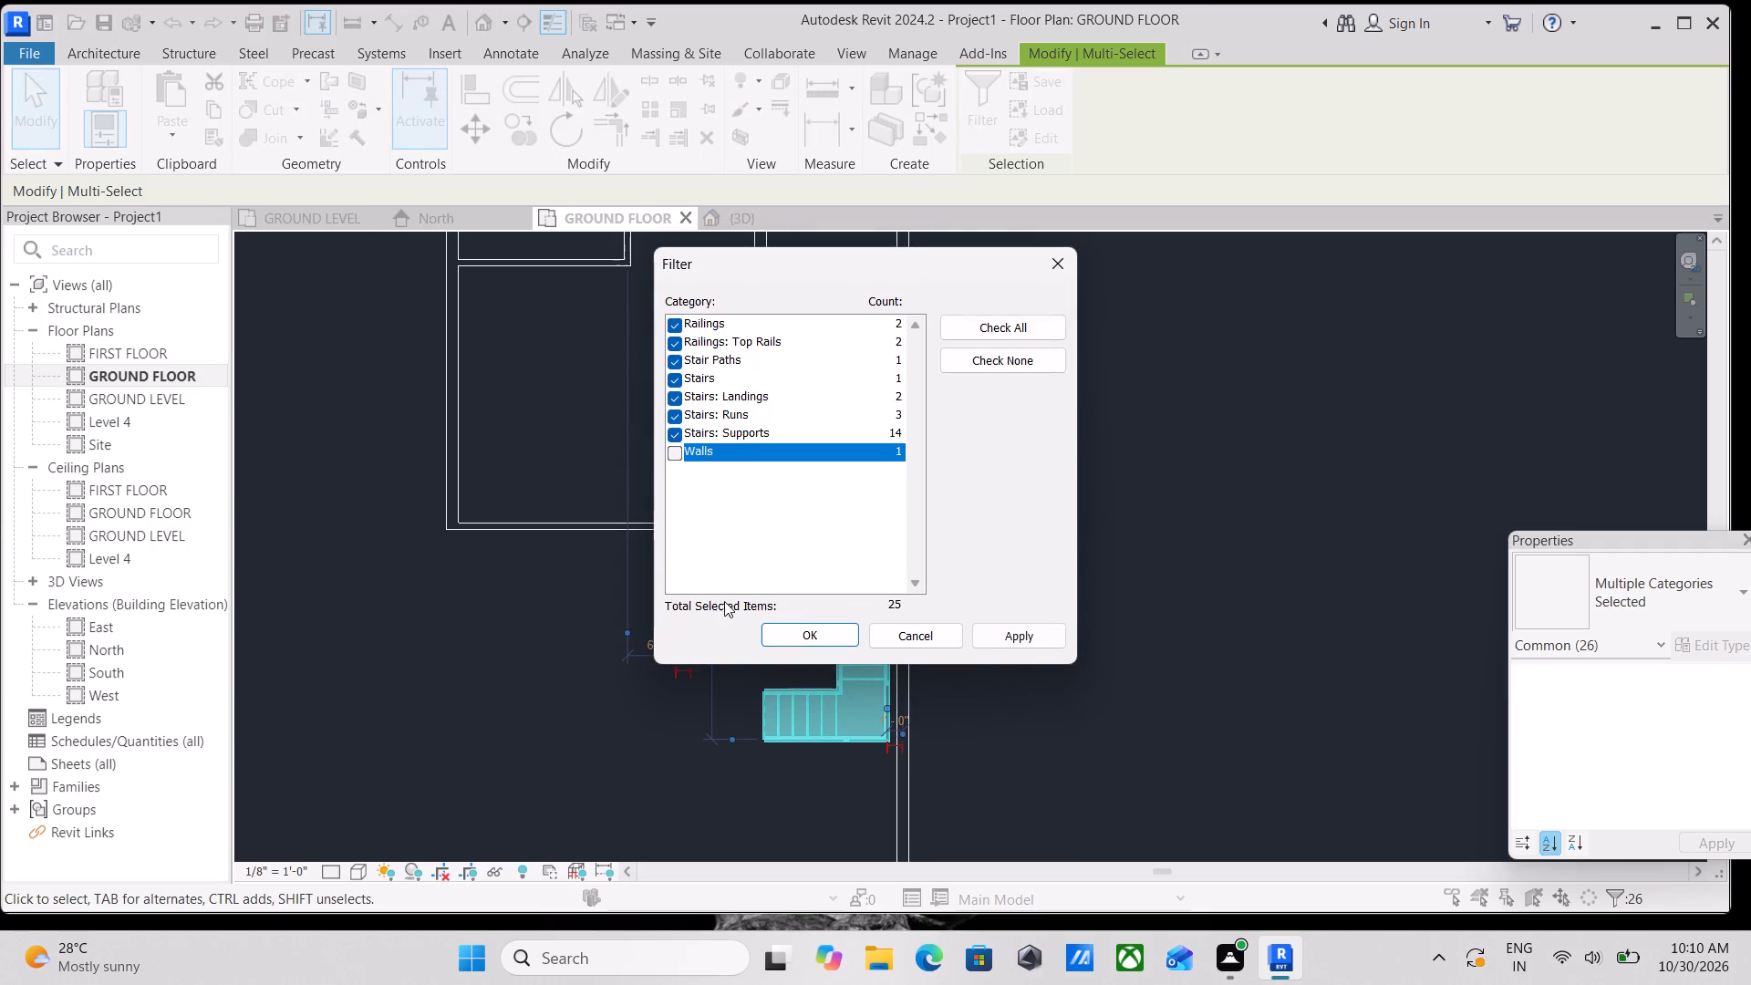
click(1026, 648)
click(792, 632)
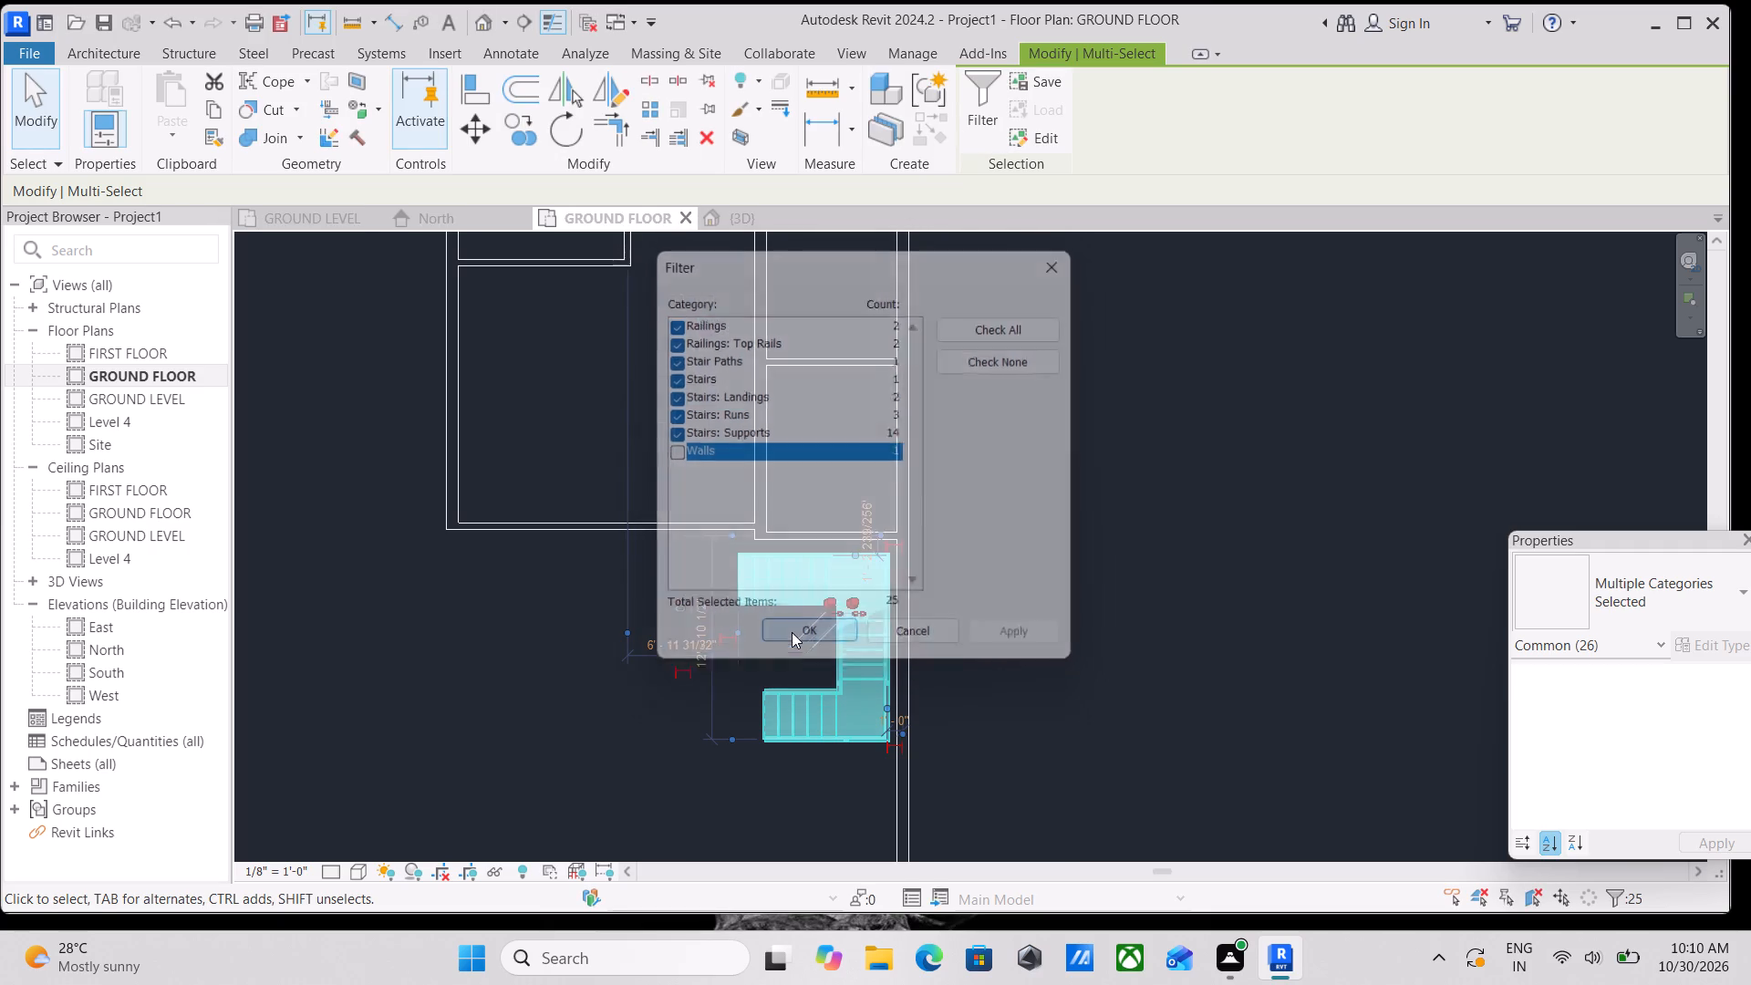
scroll(846, 652, up, 5)
middle_drag(860, 608, 865, 671)
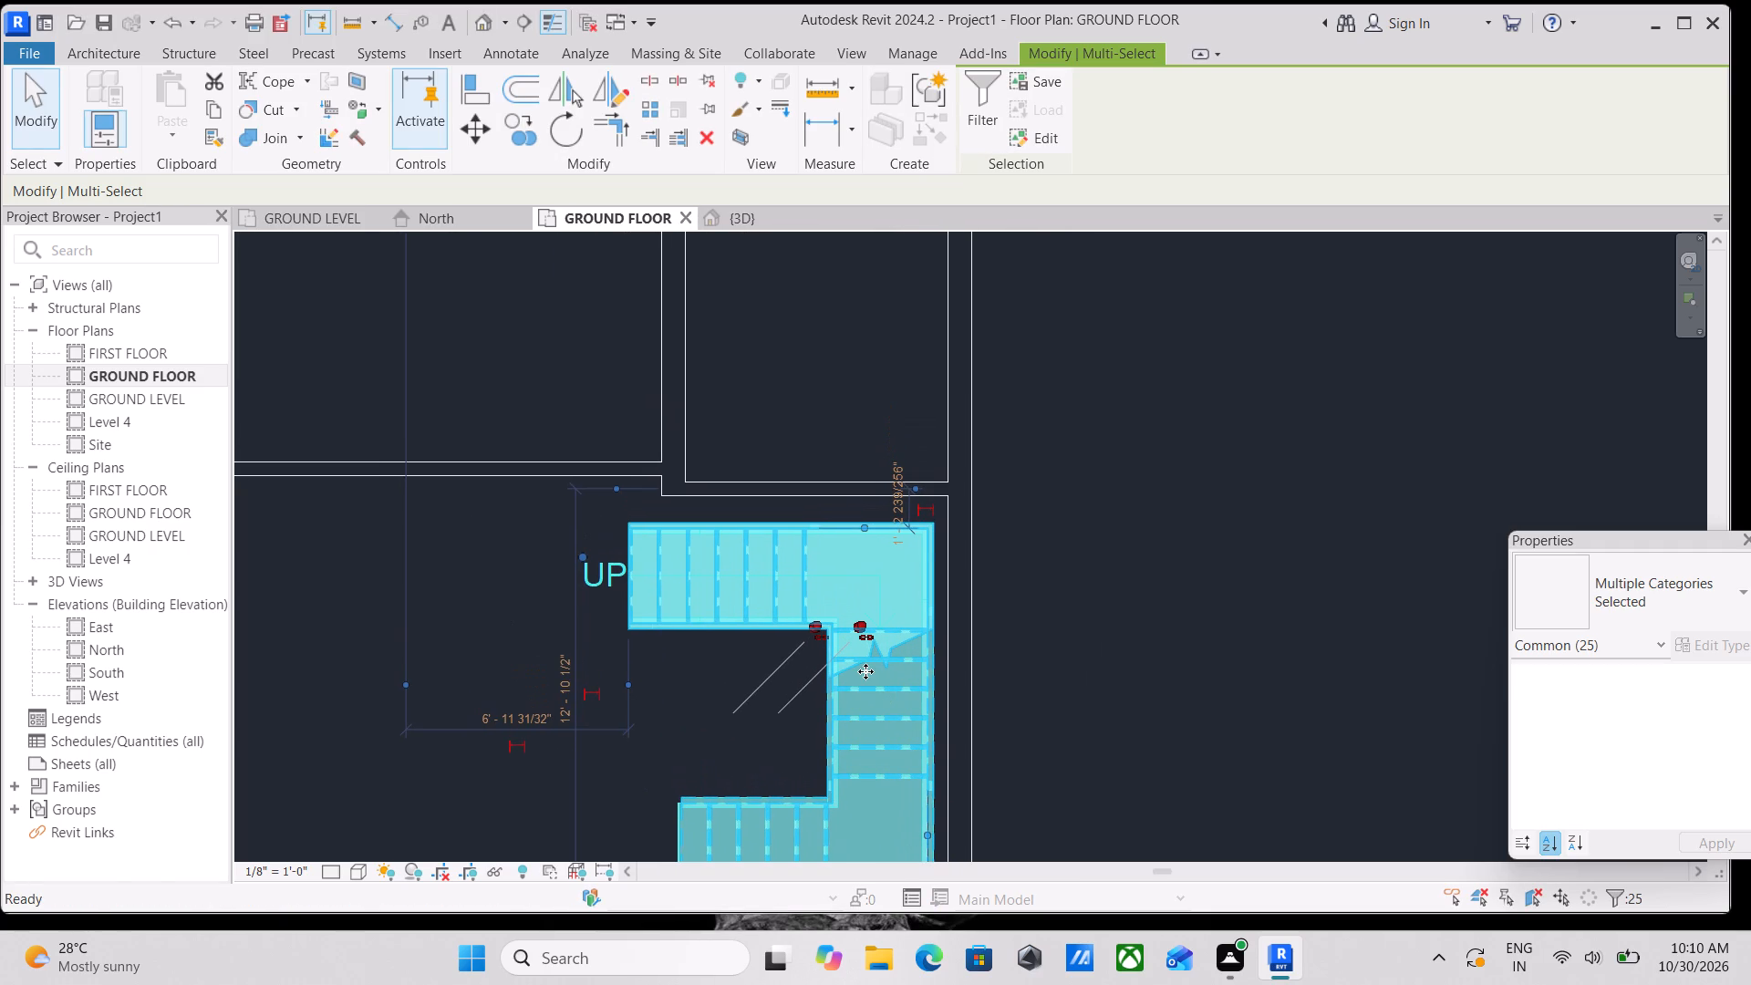
key(Up)
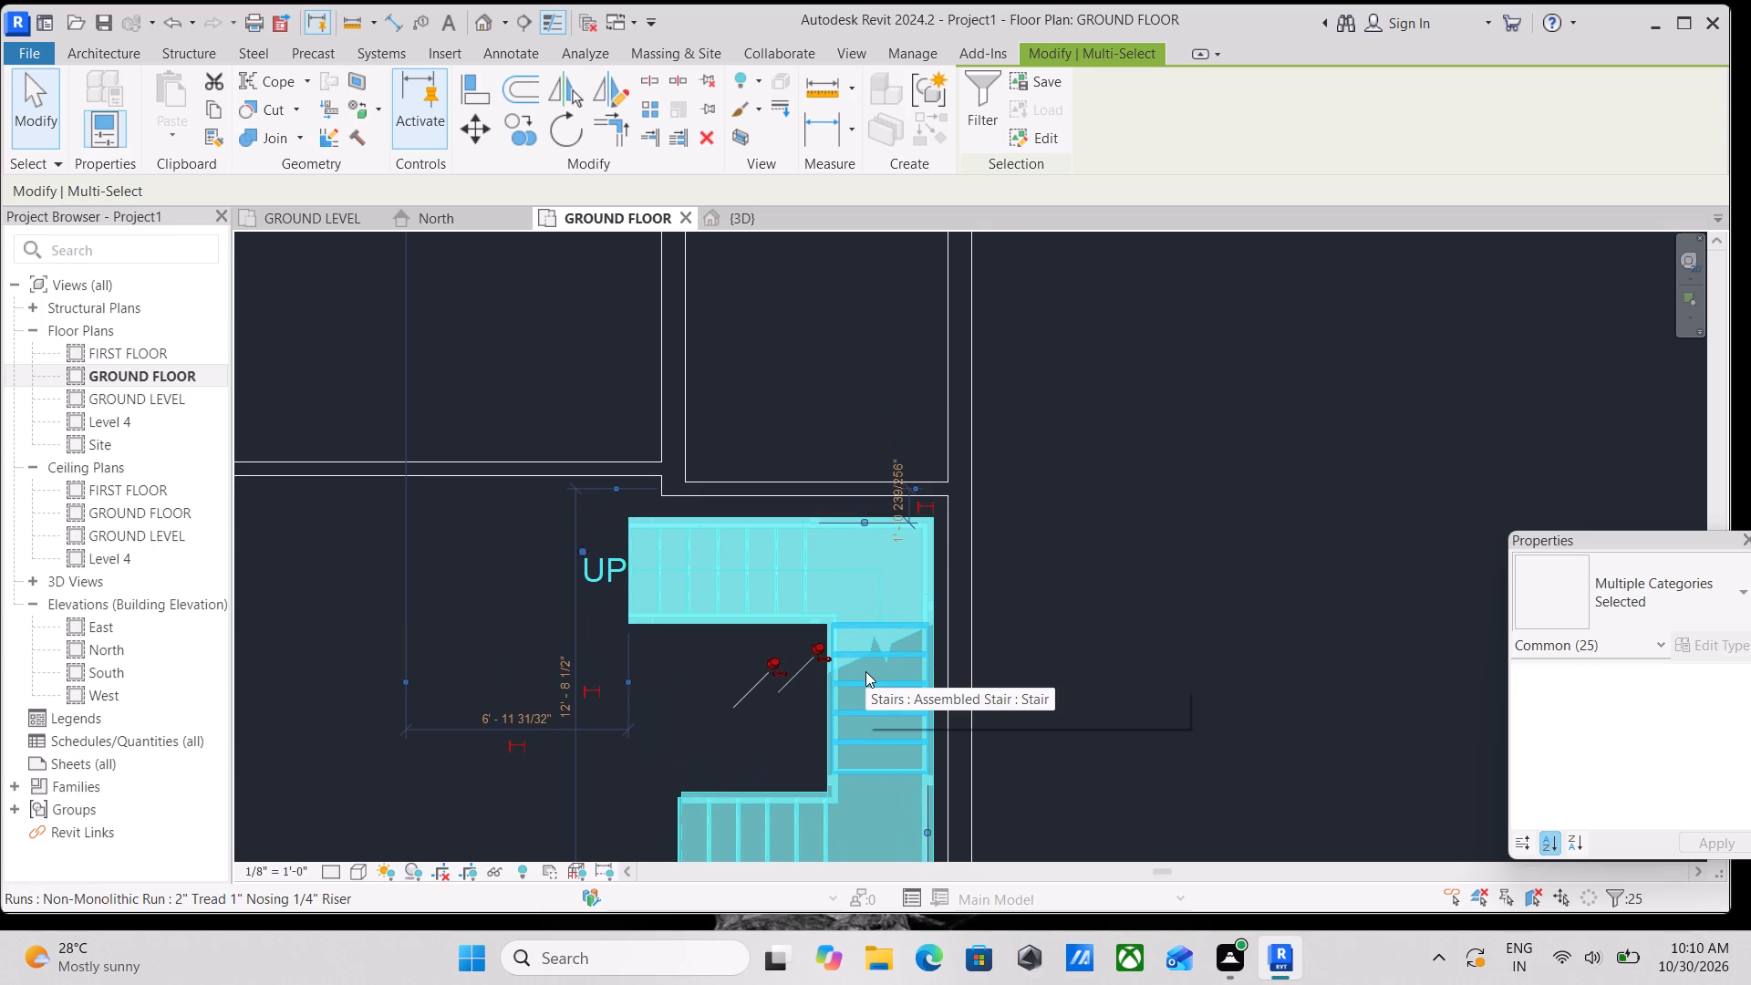
key(Up)
key(Right)
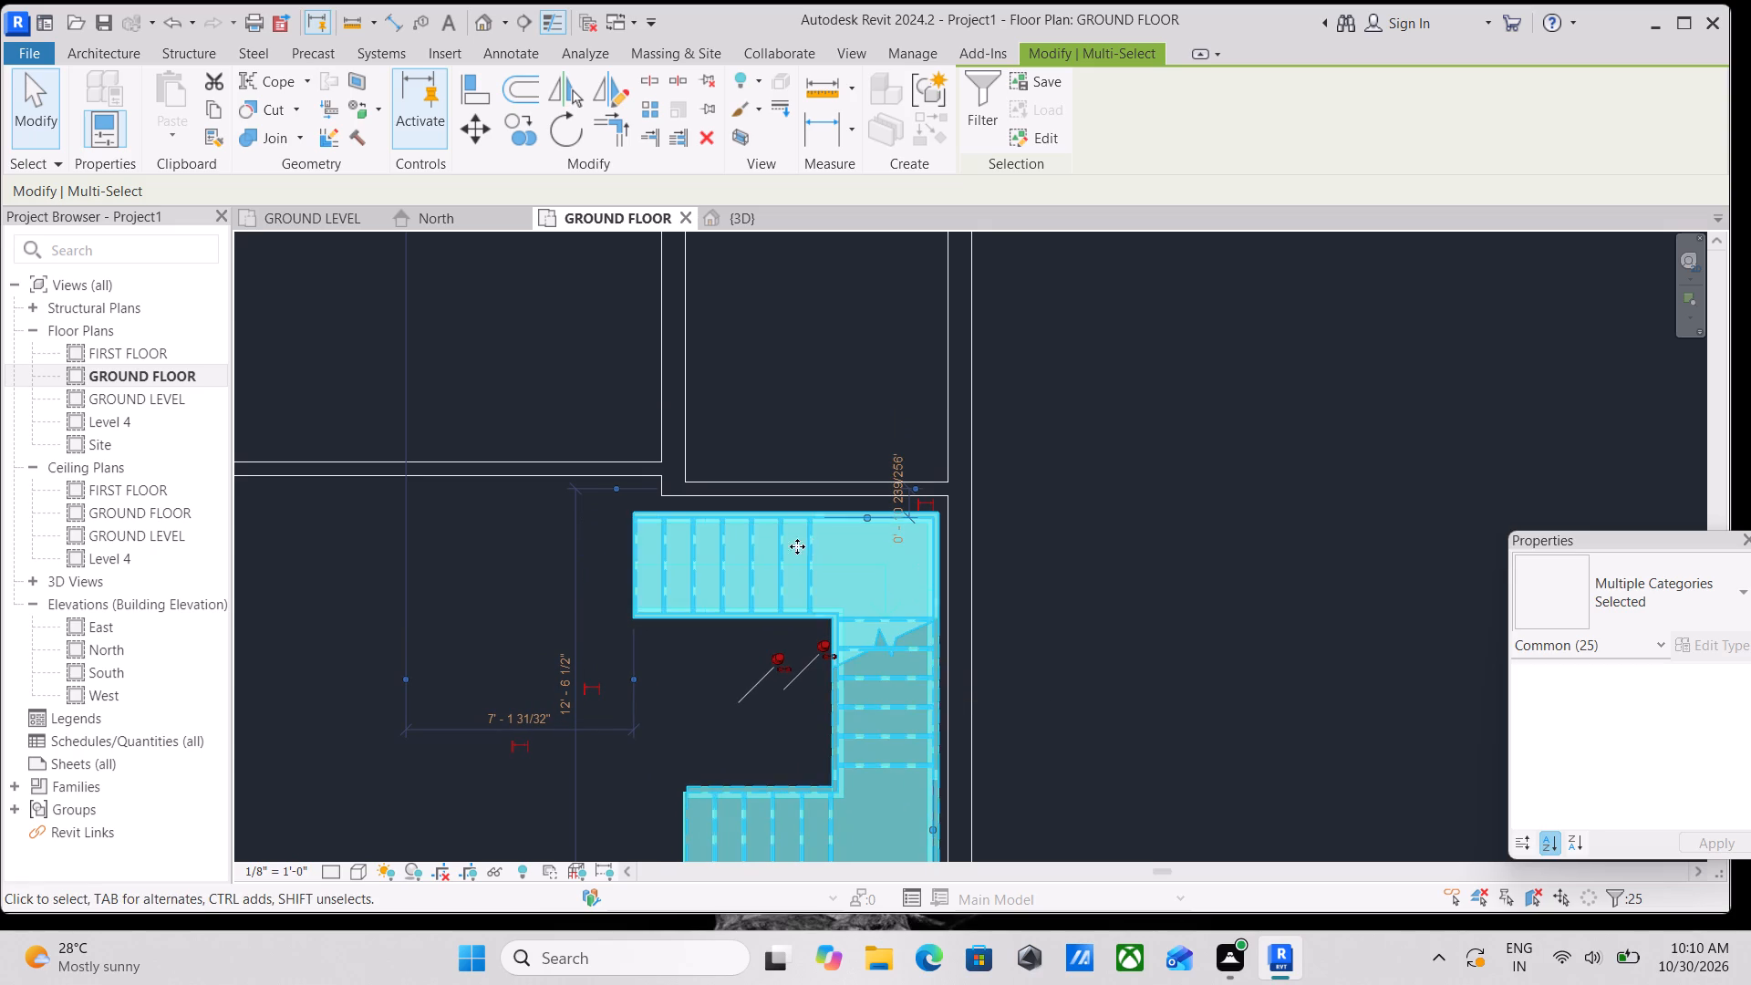
key(Up)
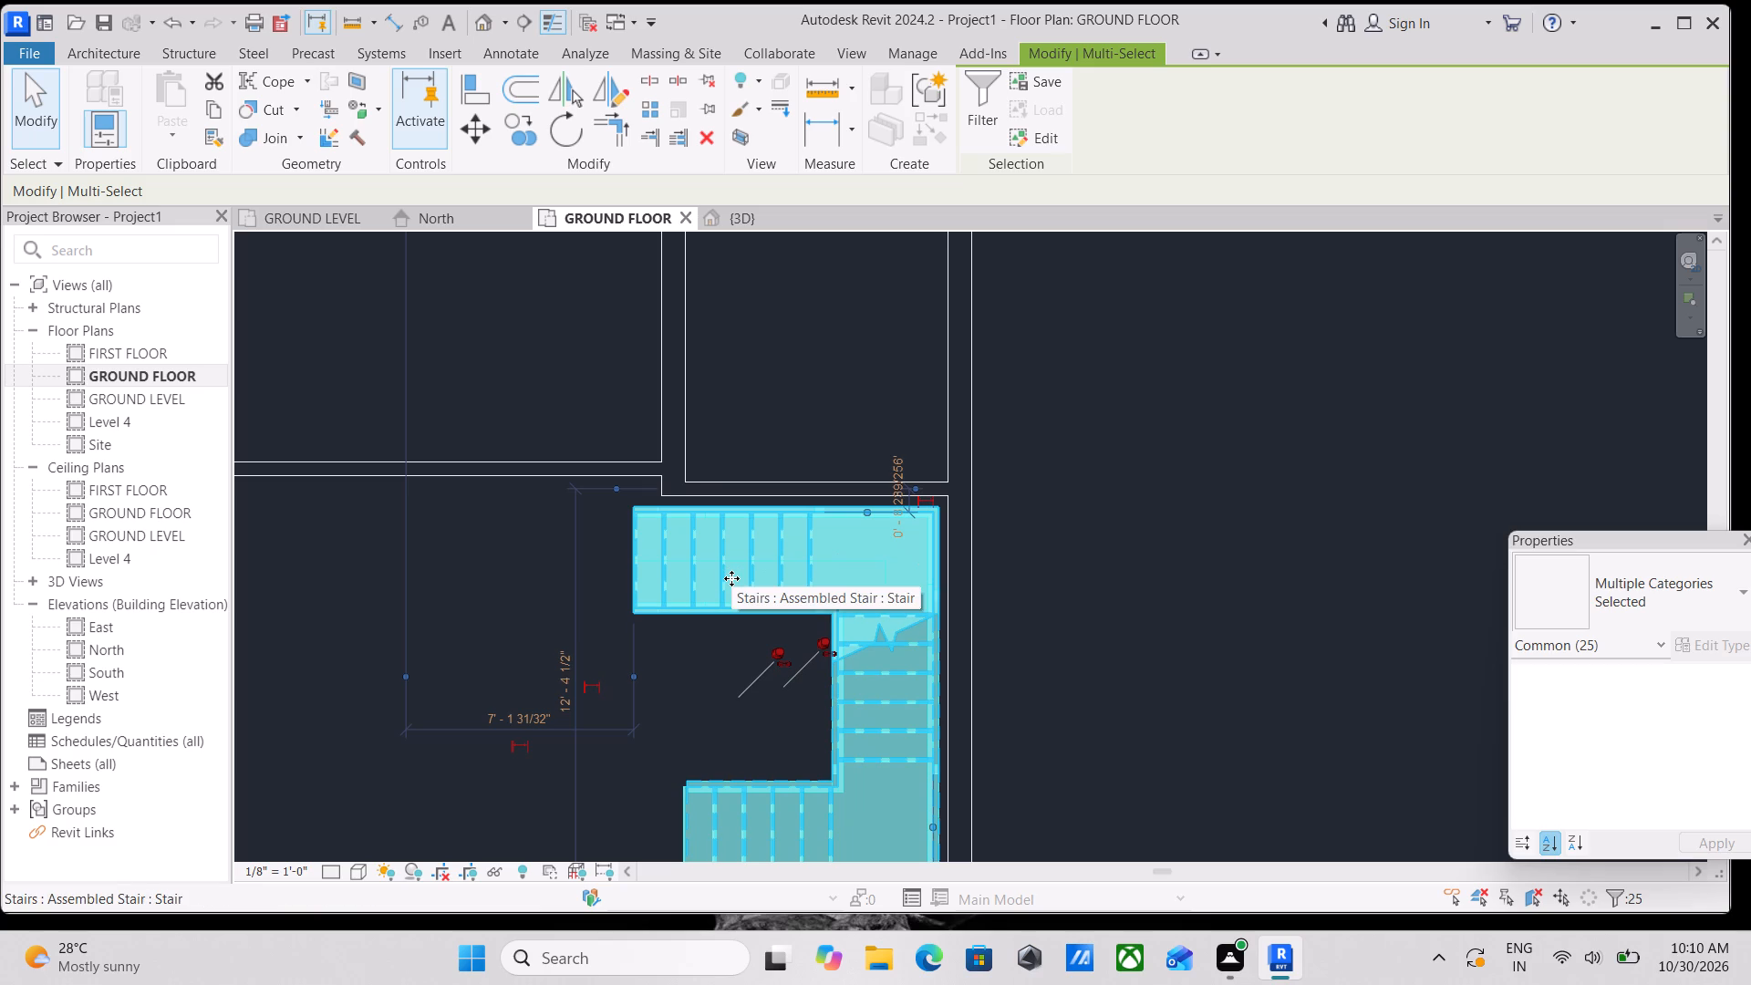
key(Right)
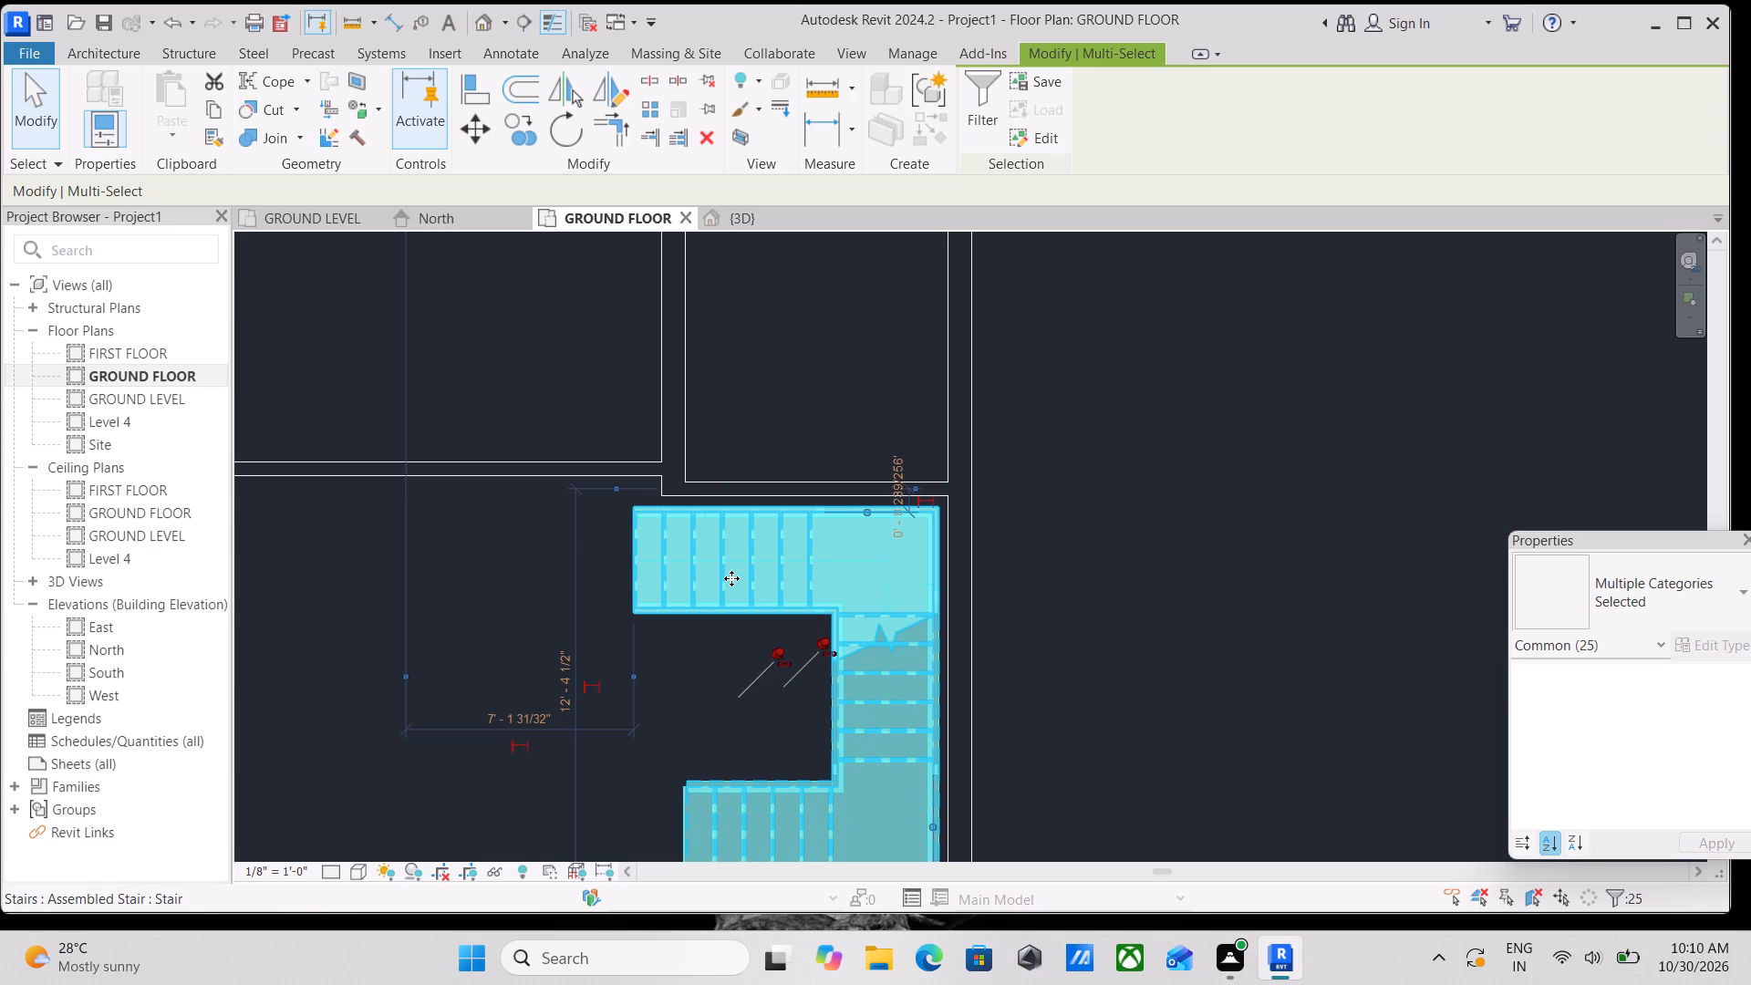
key(Up)
key(Escape)
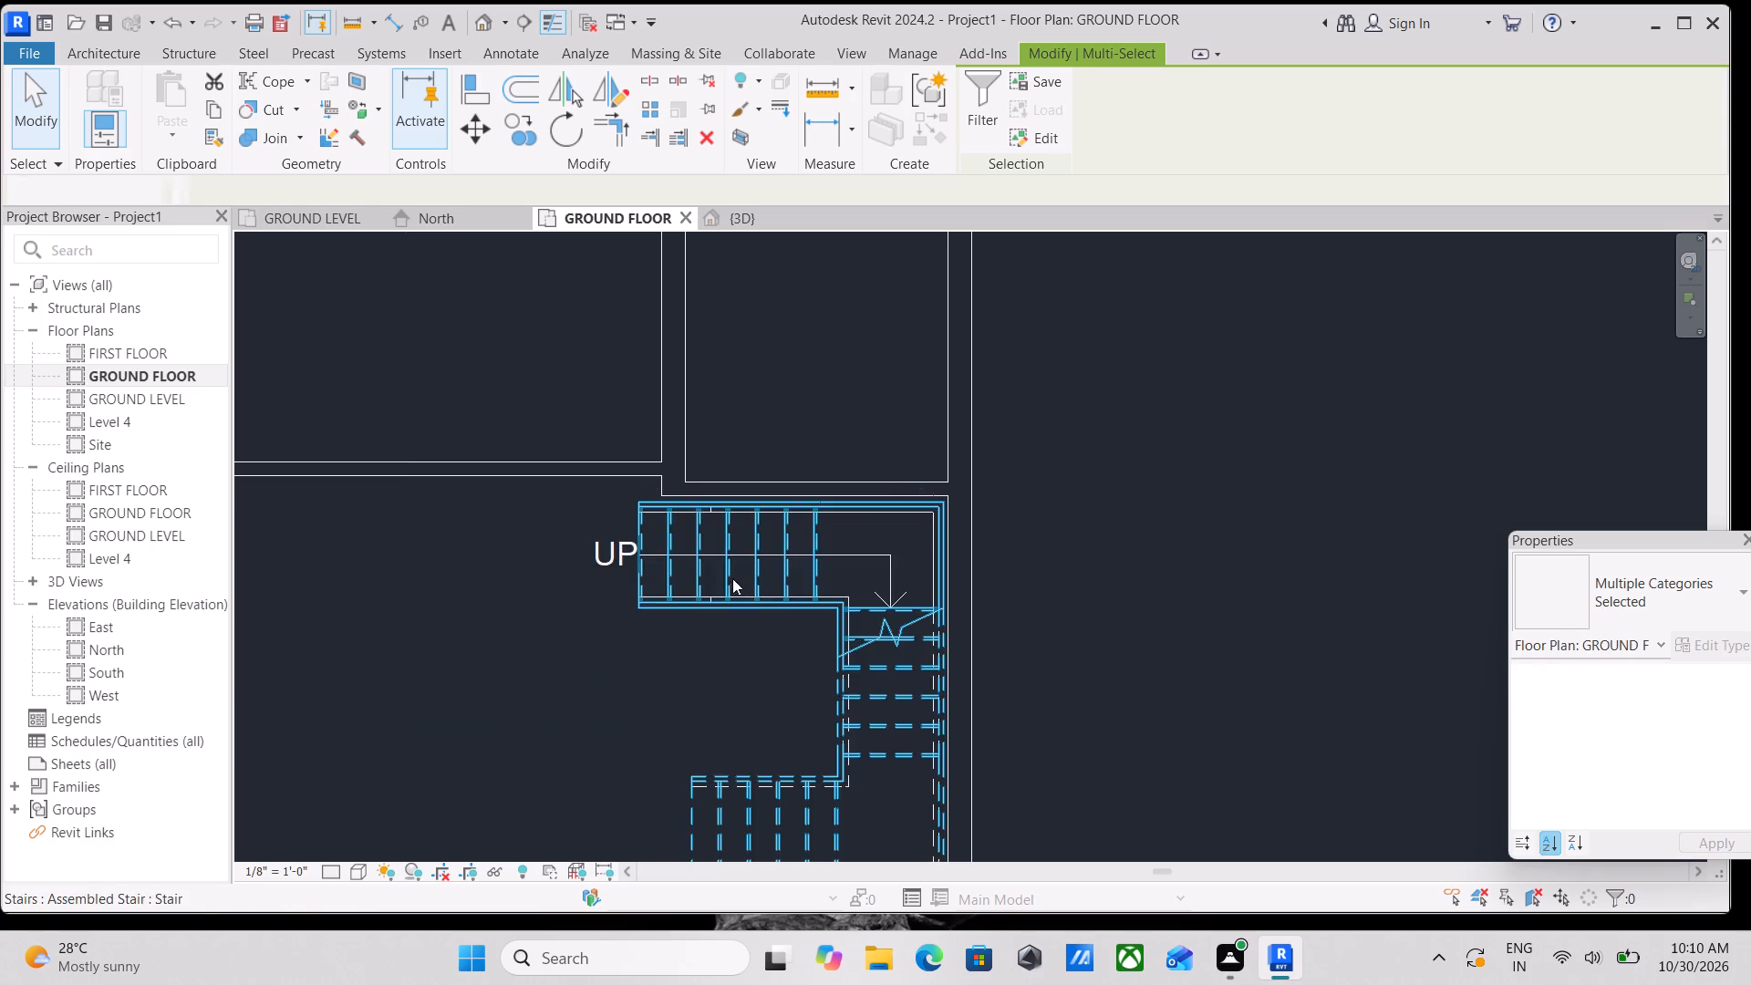
Examine the whole ground-floor wall layout and the stair's position in the GROUND FLOOR plan.
scroll(741, 575, down, 3)
scroll(390, 604, down, 2)
middle_drag(409, 594, 616, 580)
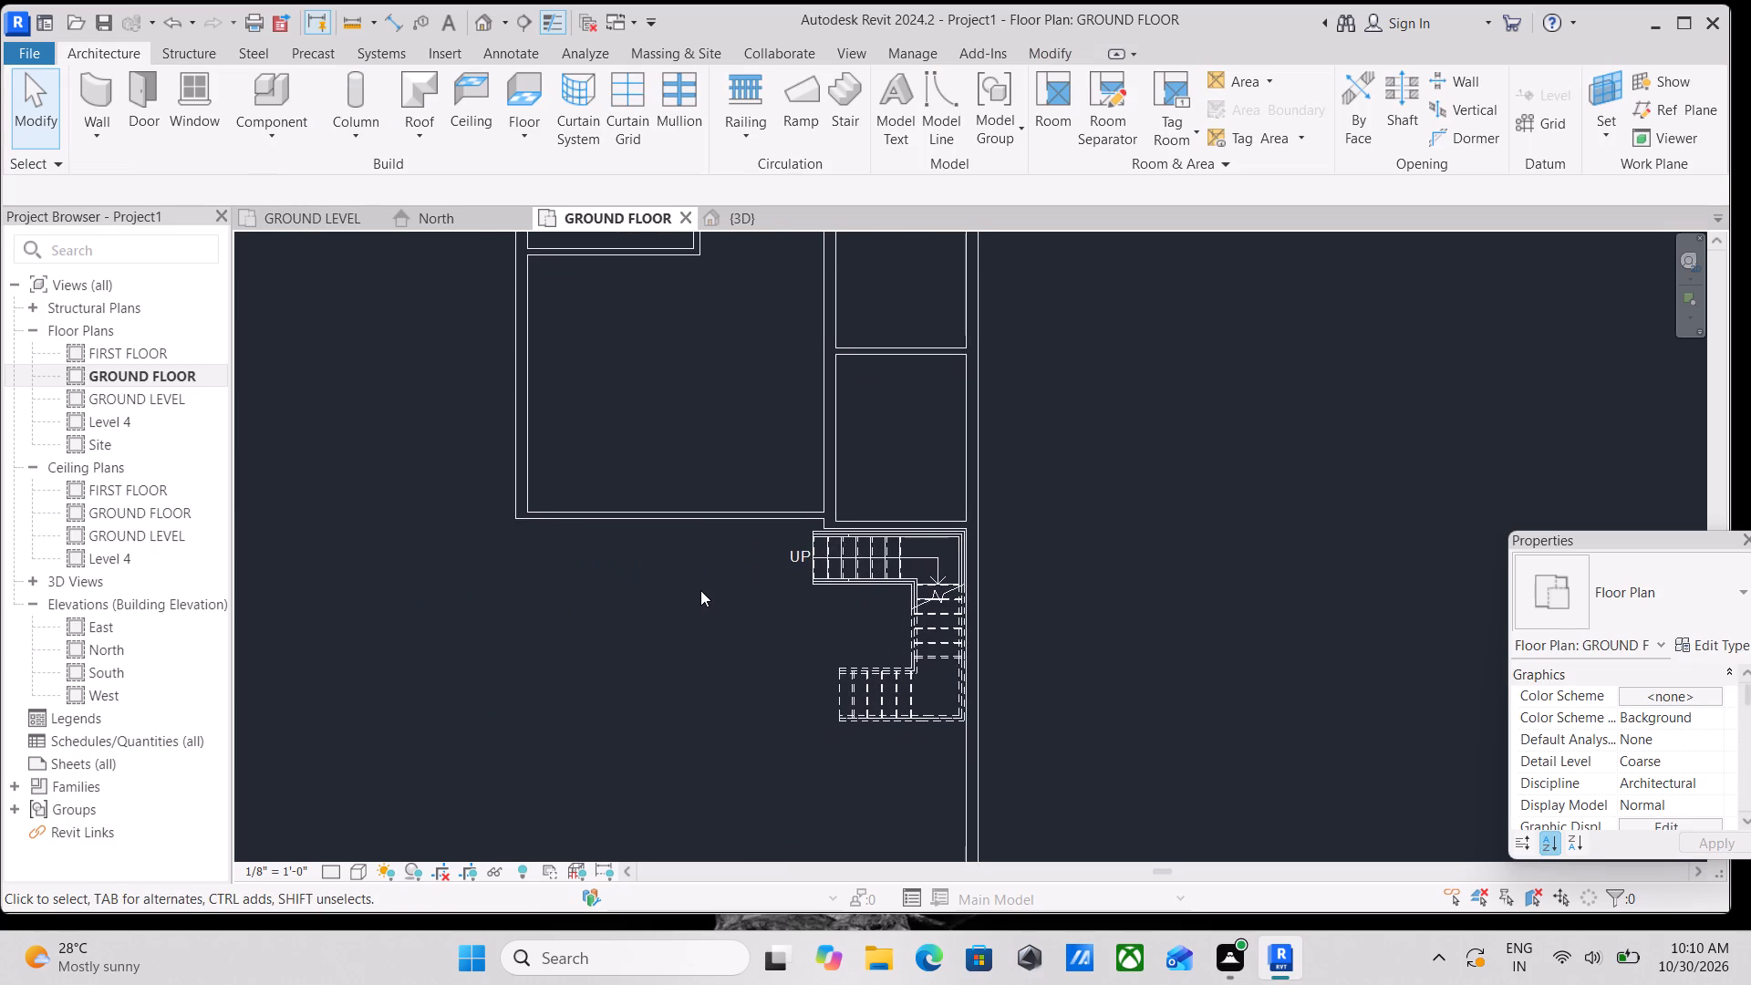
scroll(700, 590, down, 1)
middle_drag(720, 669, 750, 748)
scroll(671, 572, down, 1)
middle_drag(671, 572, 706, 786)
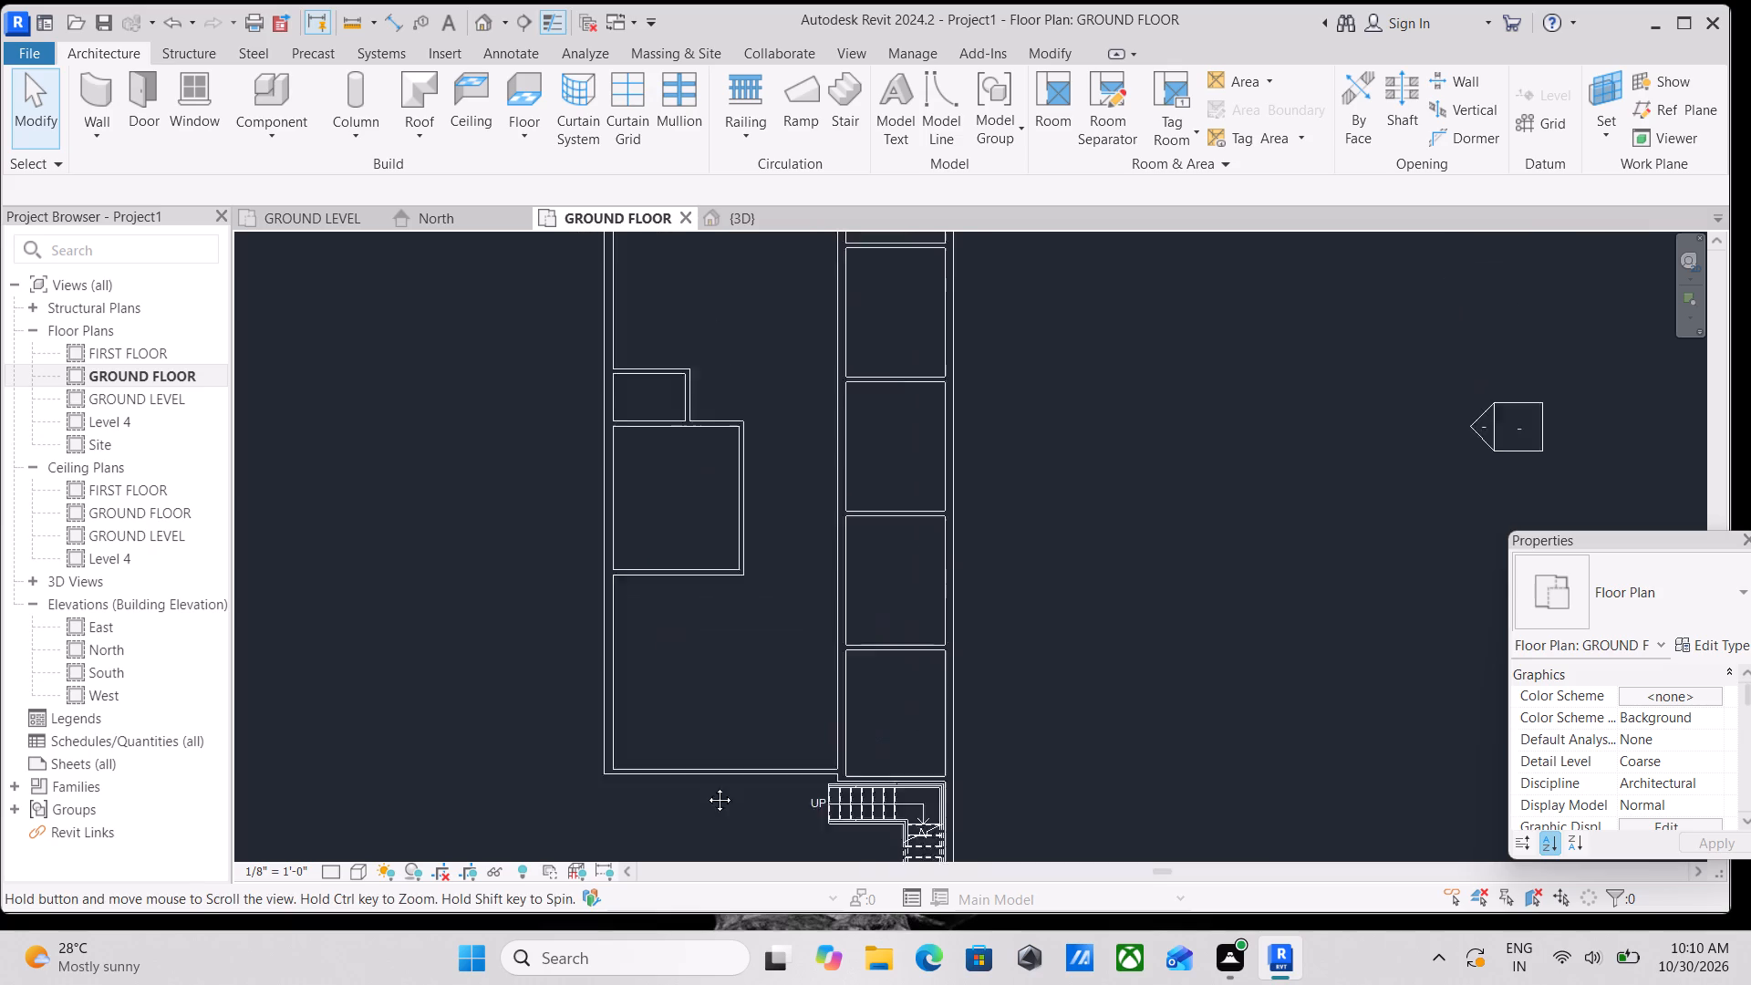
middle_drag(706, 786, 707, 790)
middle_drag(722, 704, 741, 811)
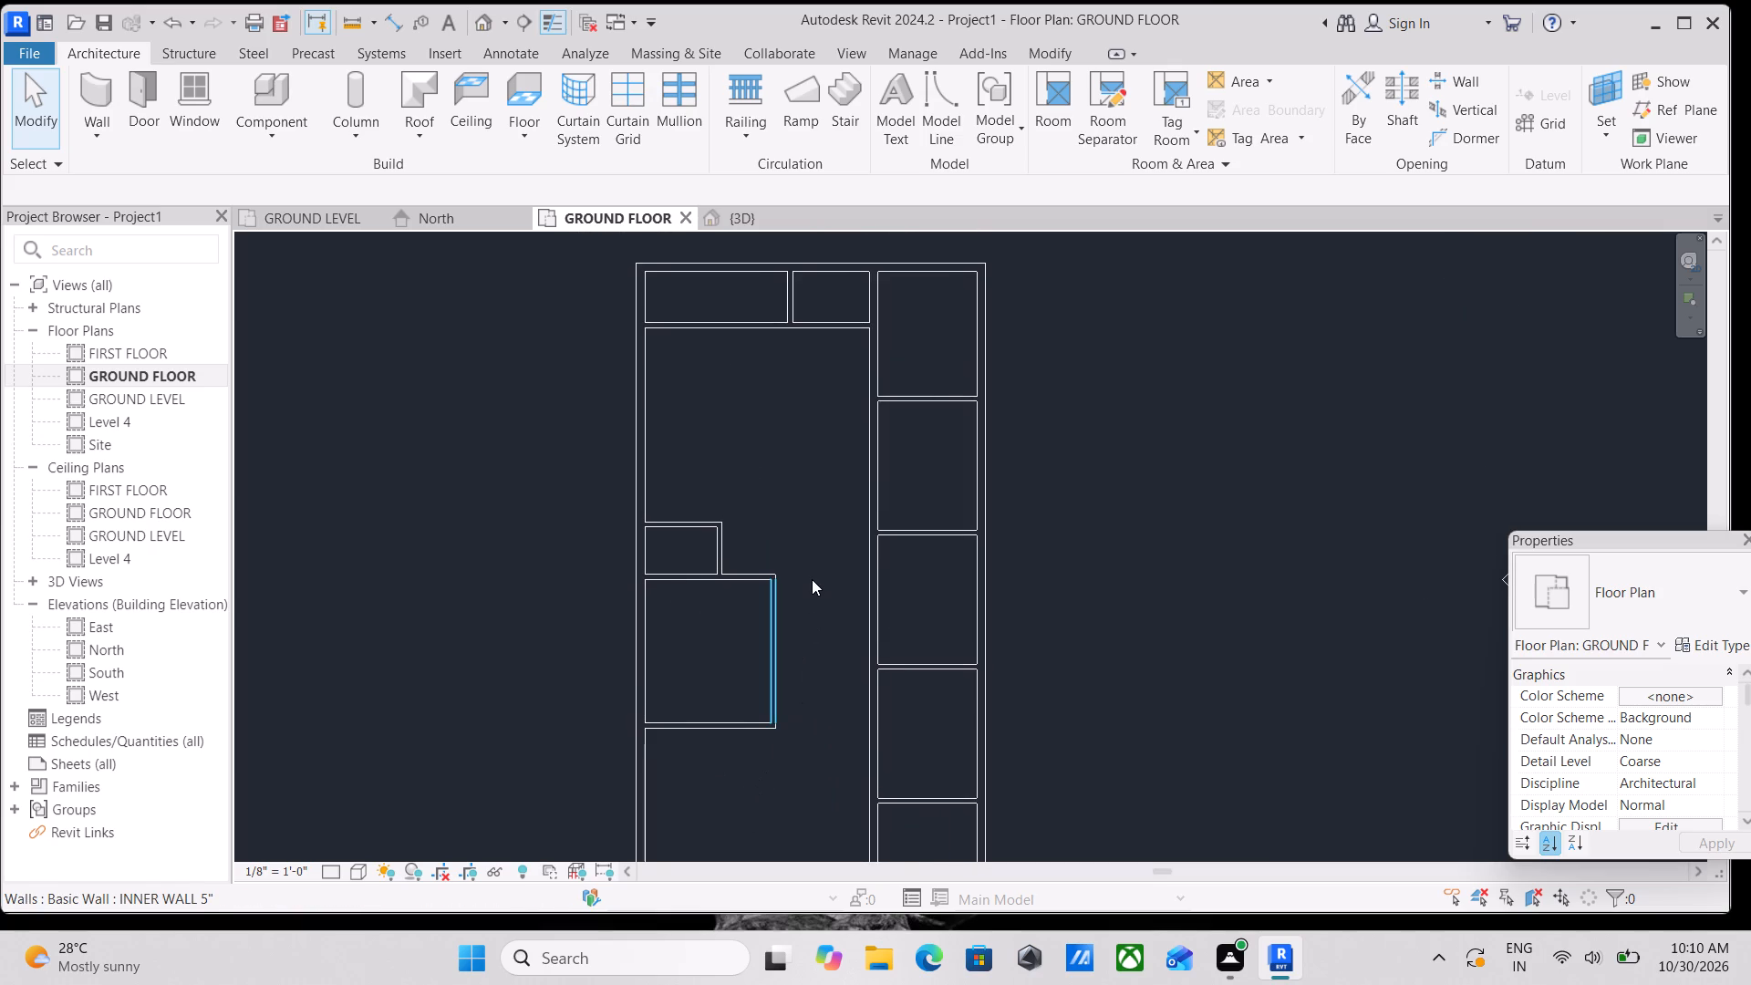
scroll(812, 579, down, 2)
scroll(825, 560, up, 2)
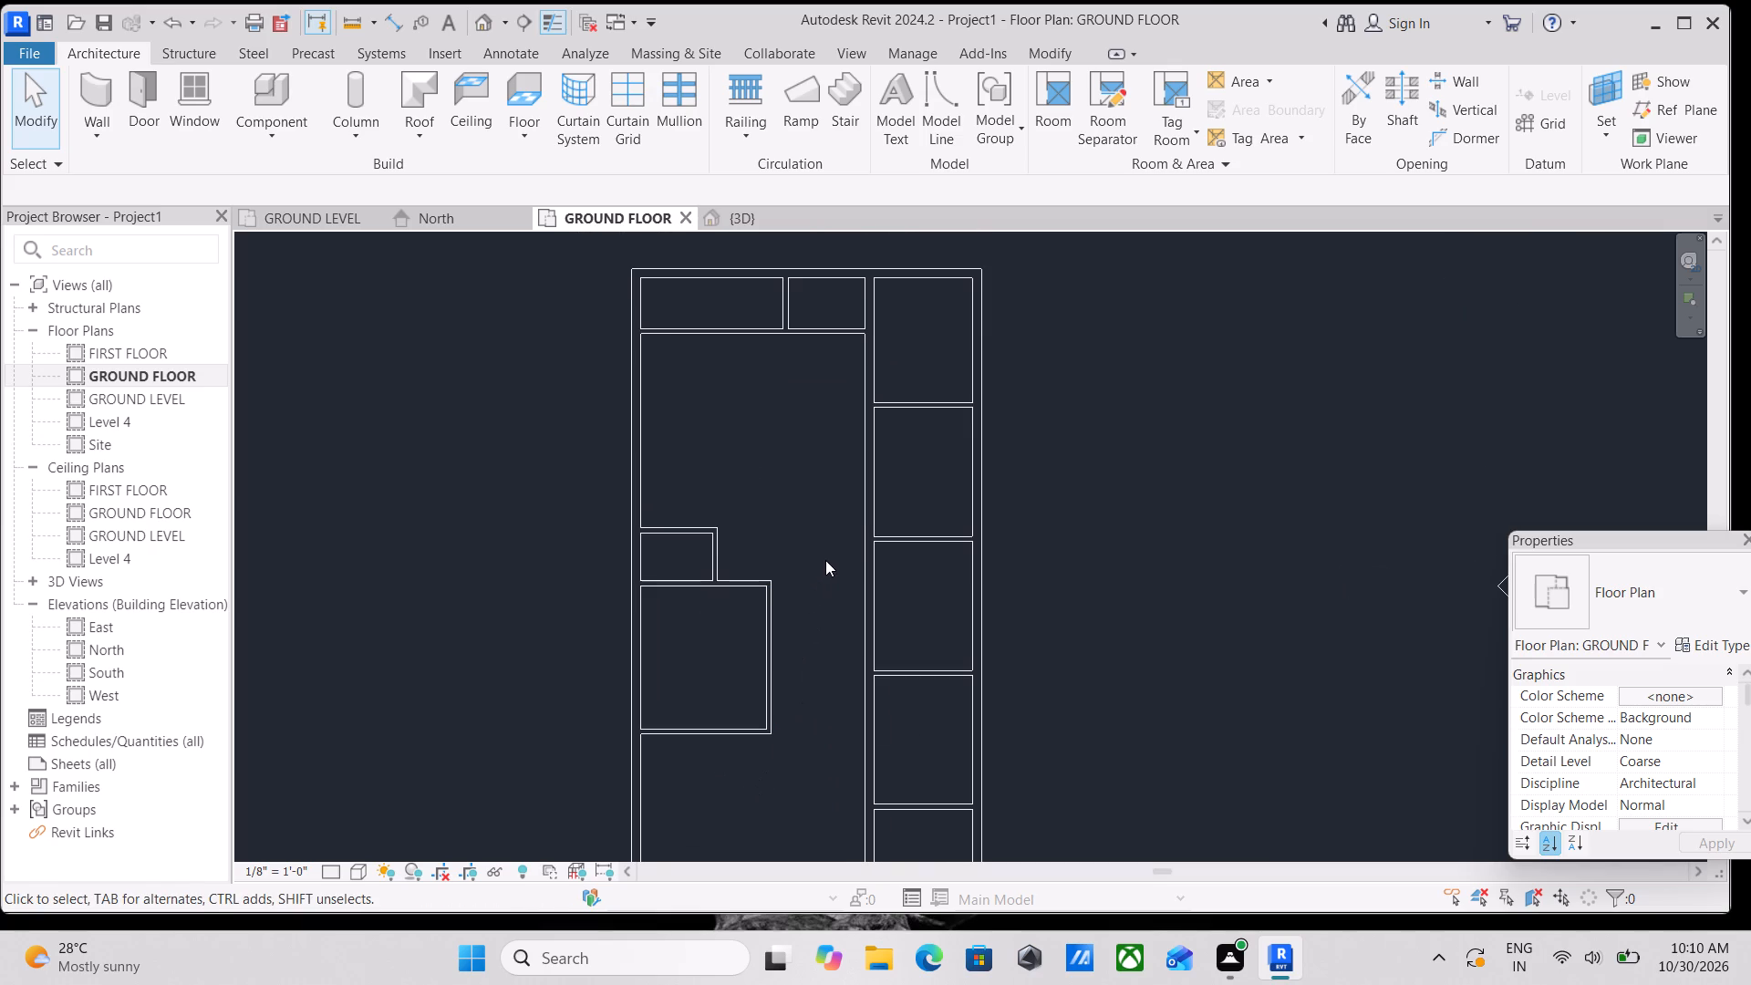
middle_drag(833, 536, 824, 601)
scroll(833, 536, down, 1)
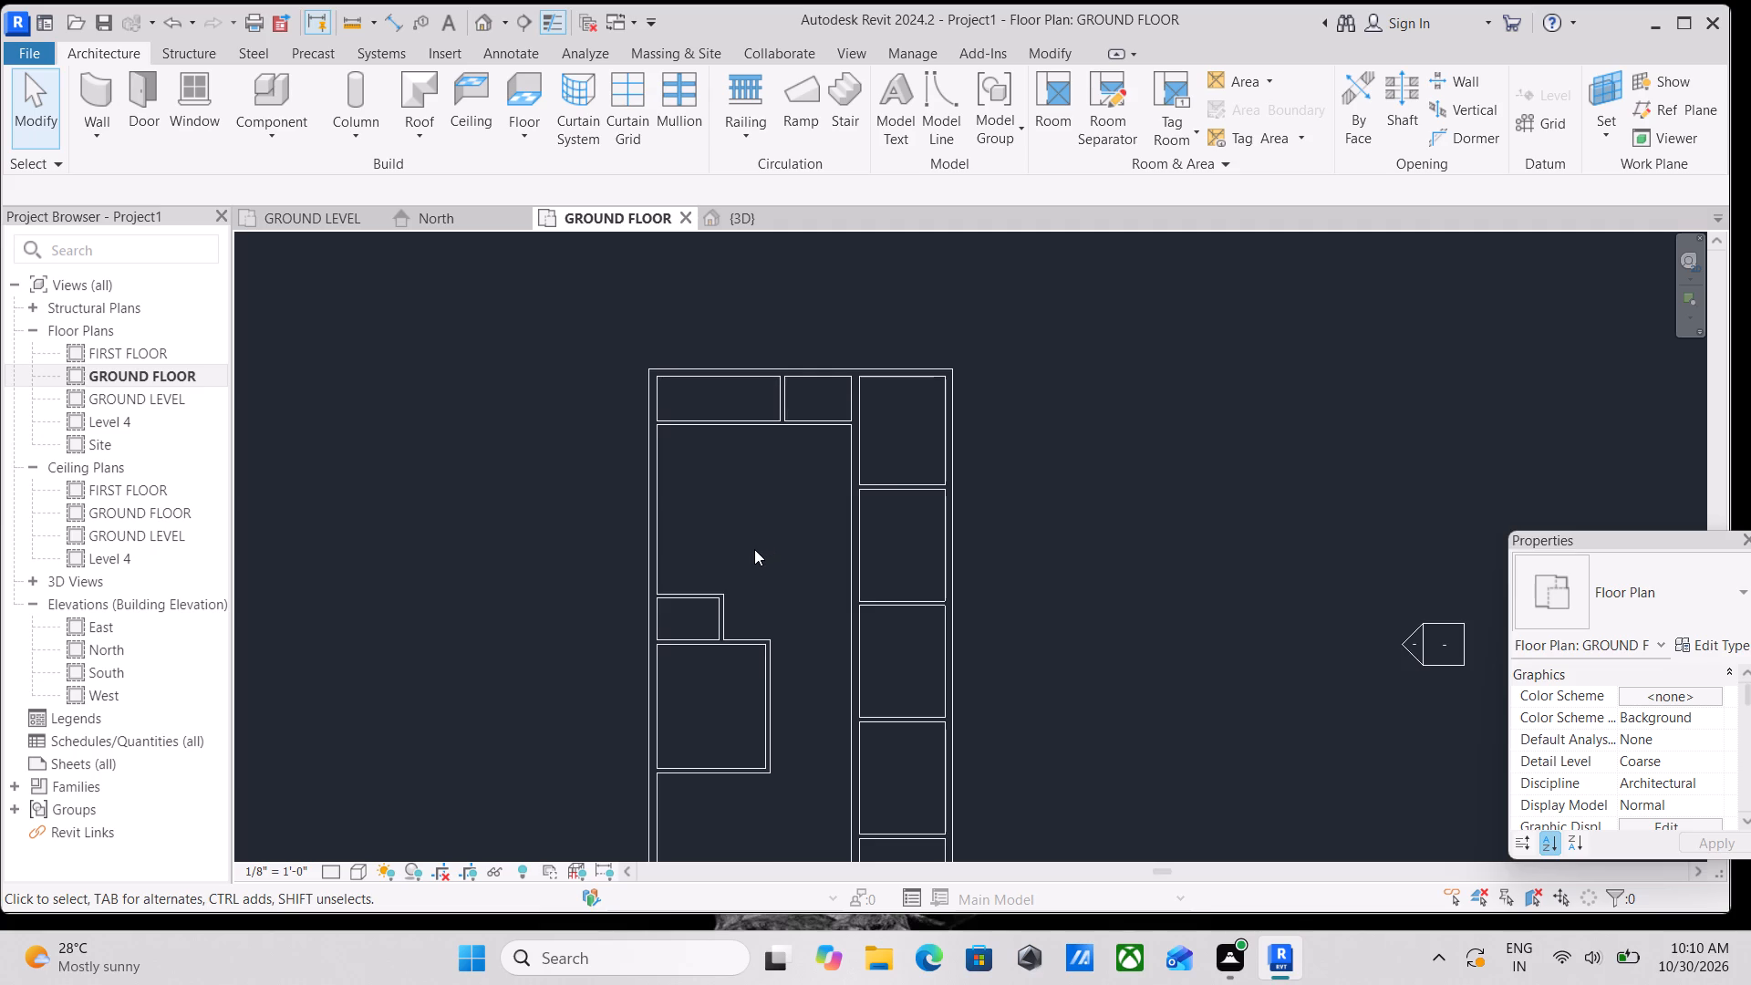
scroll(754, 549, up, 3)
scroll(754, 548, down, 1)
middle_drag(754, 548, 756, 595)
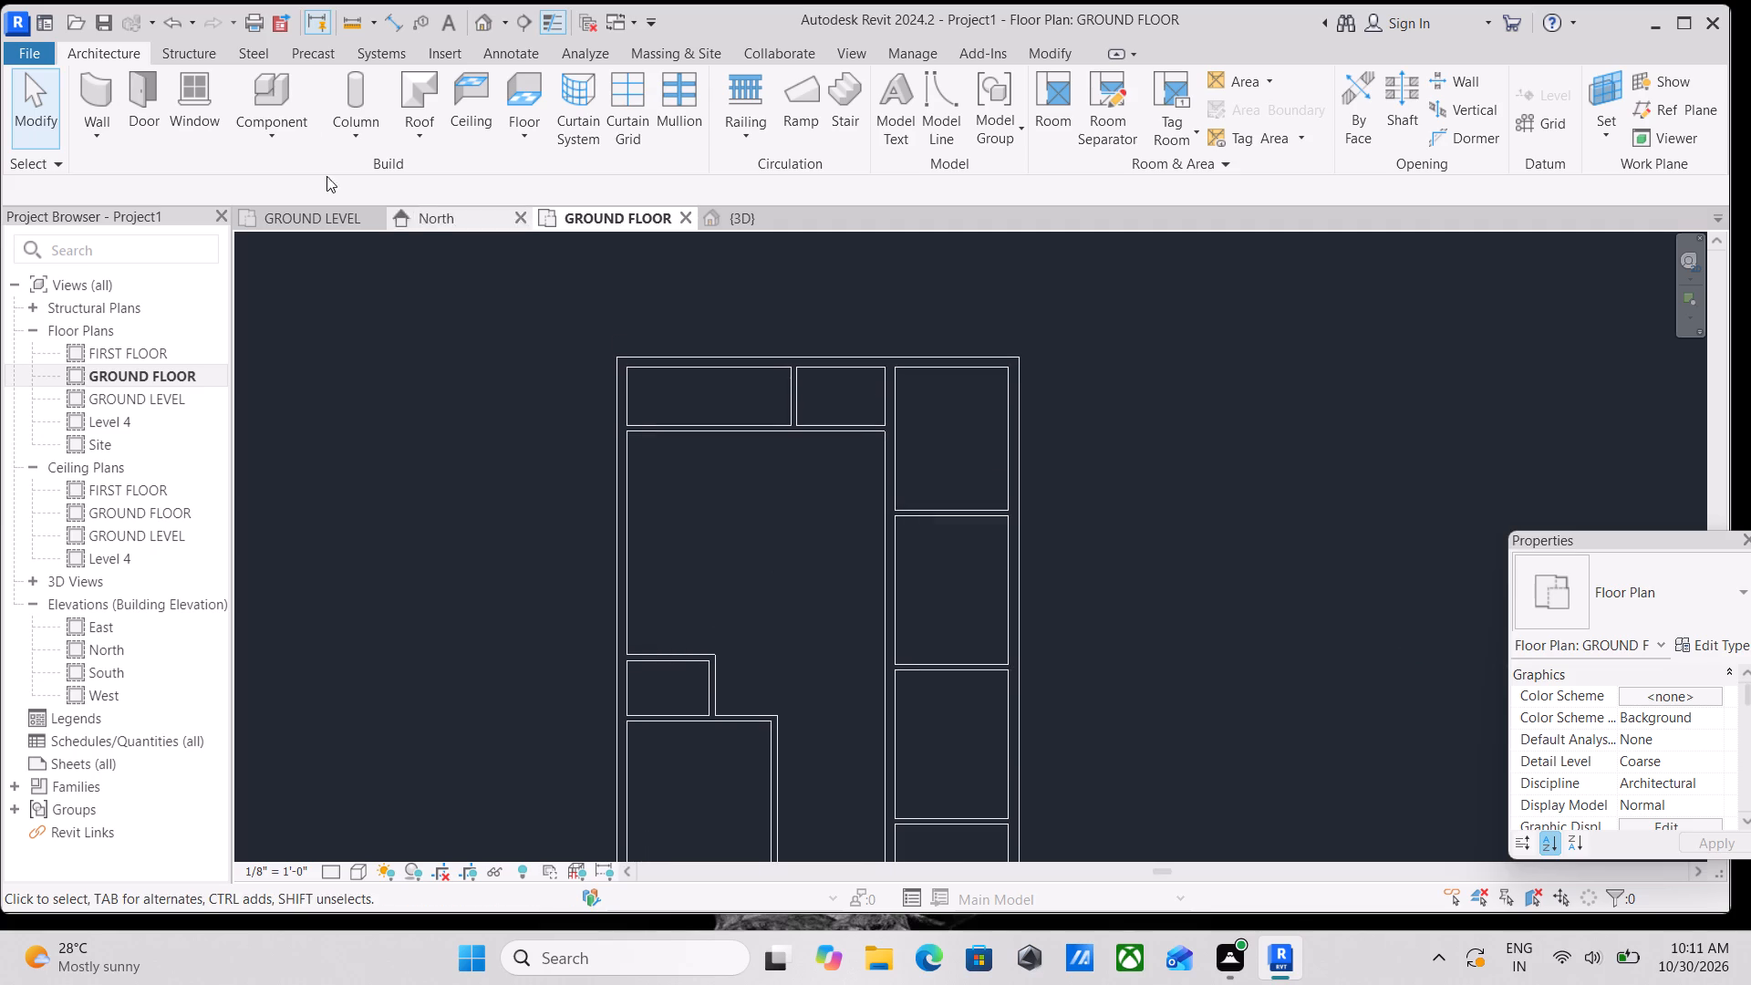
click(99, 47)
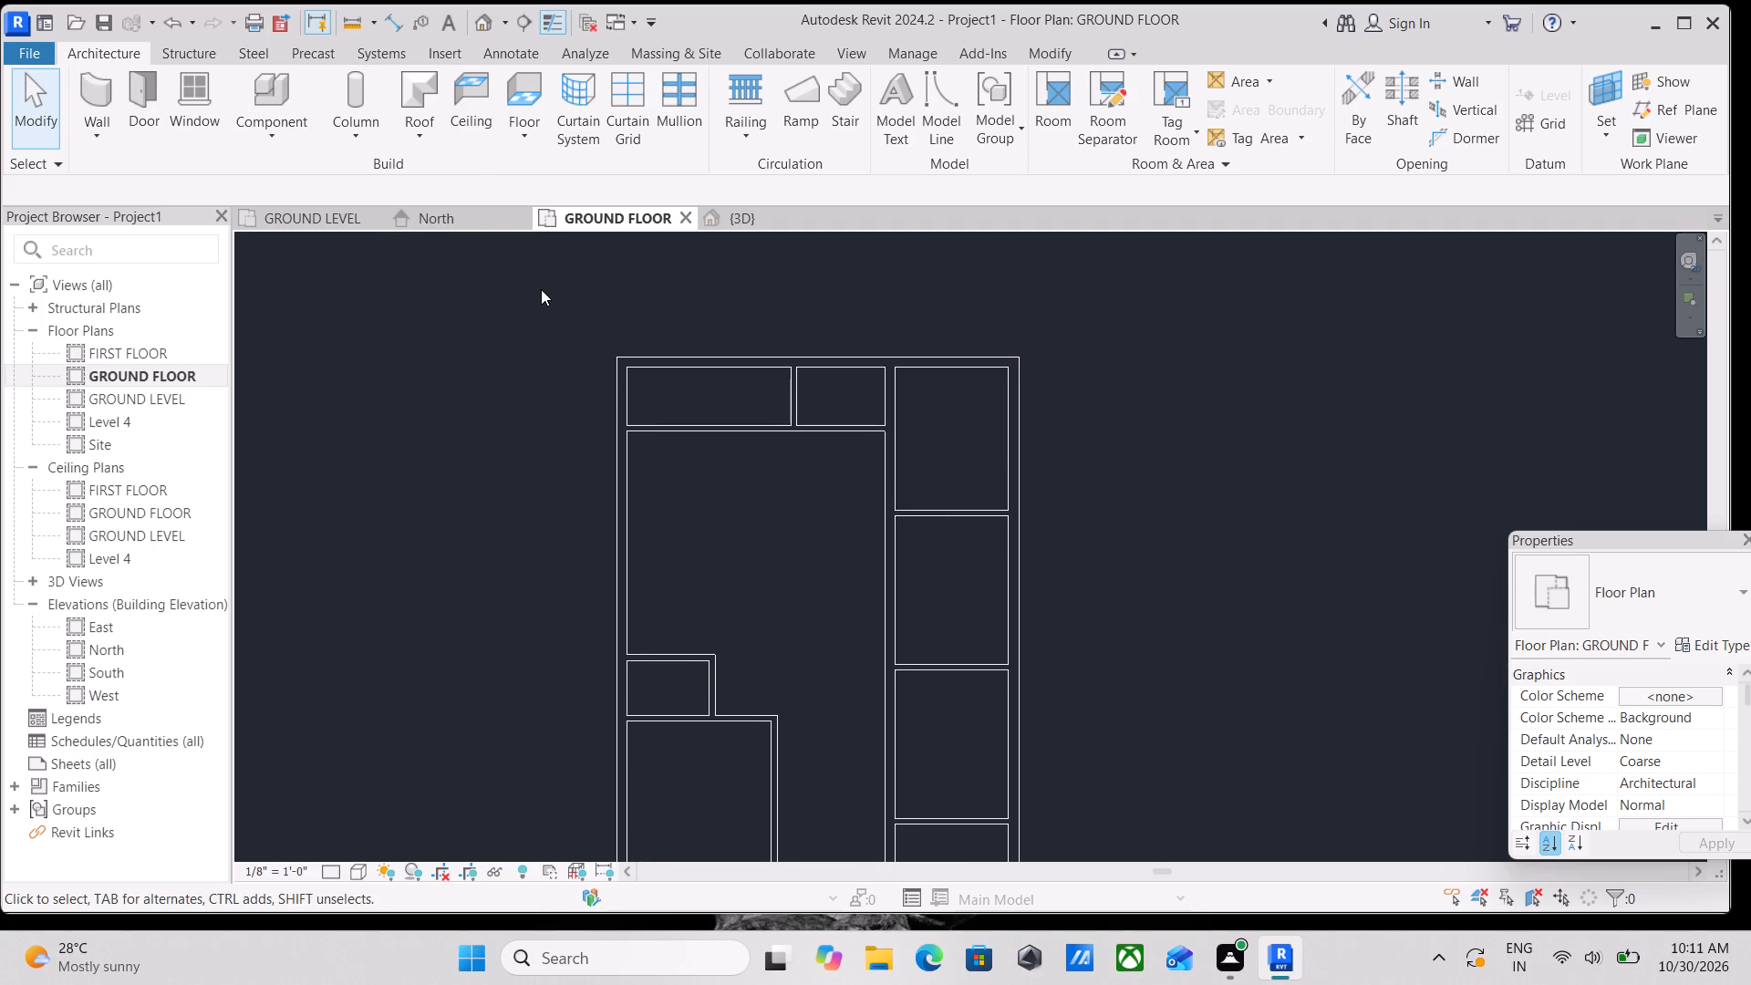
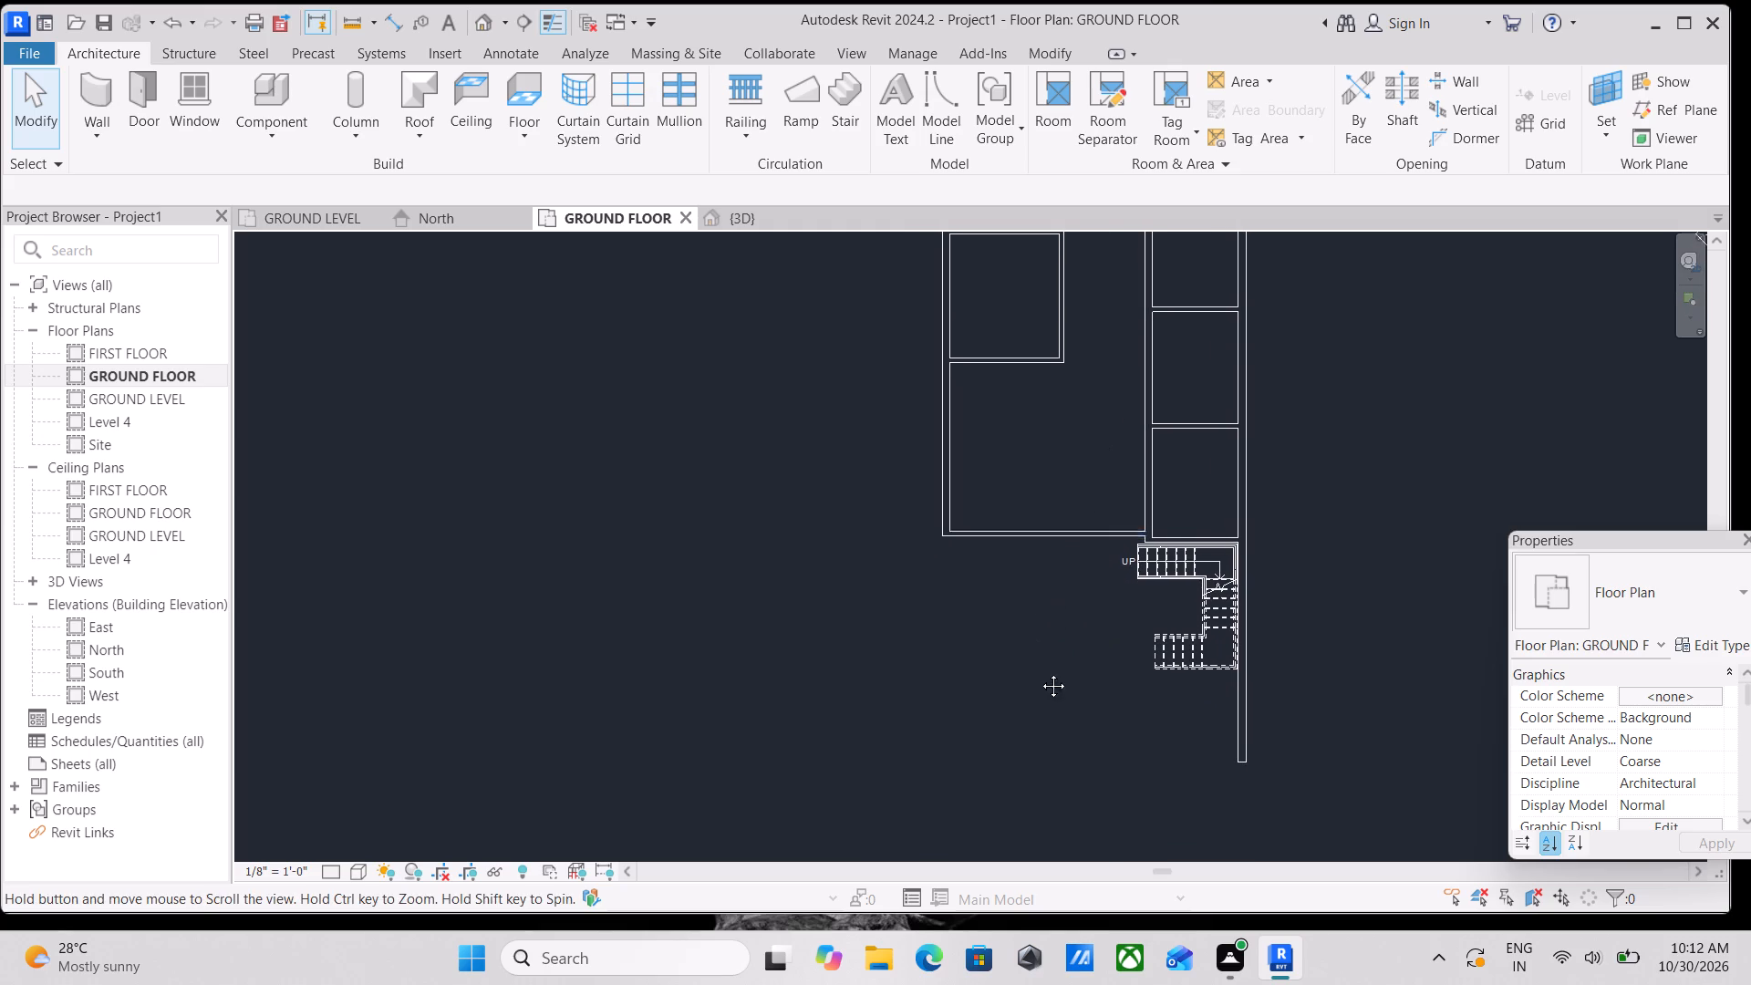
Draw a horizontal room separation line 28' 1 1/2" west from the south end of the east 9" outer wall, below the stair.
middle_drag(1040, 672, 1040, 678)
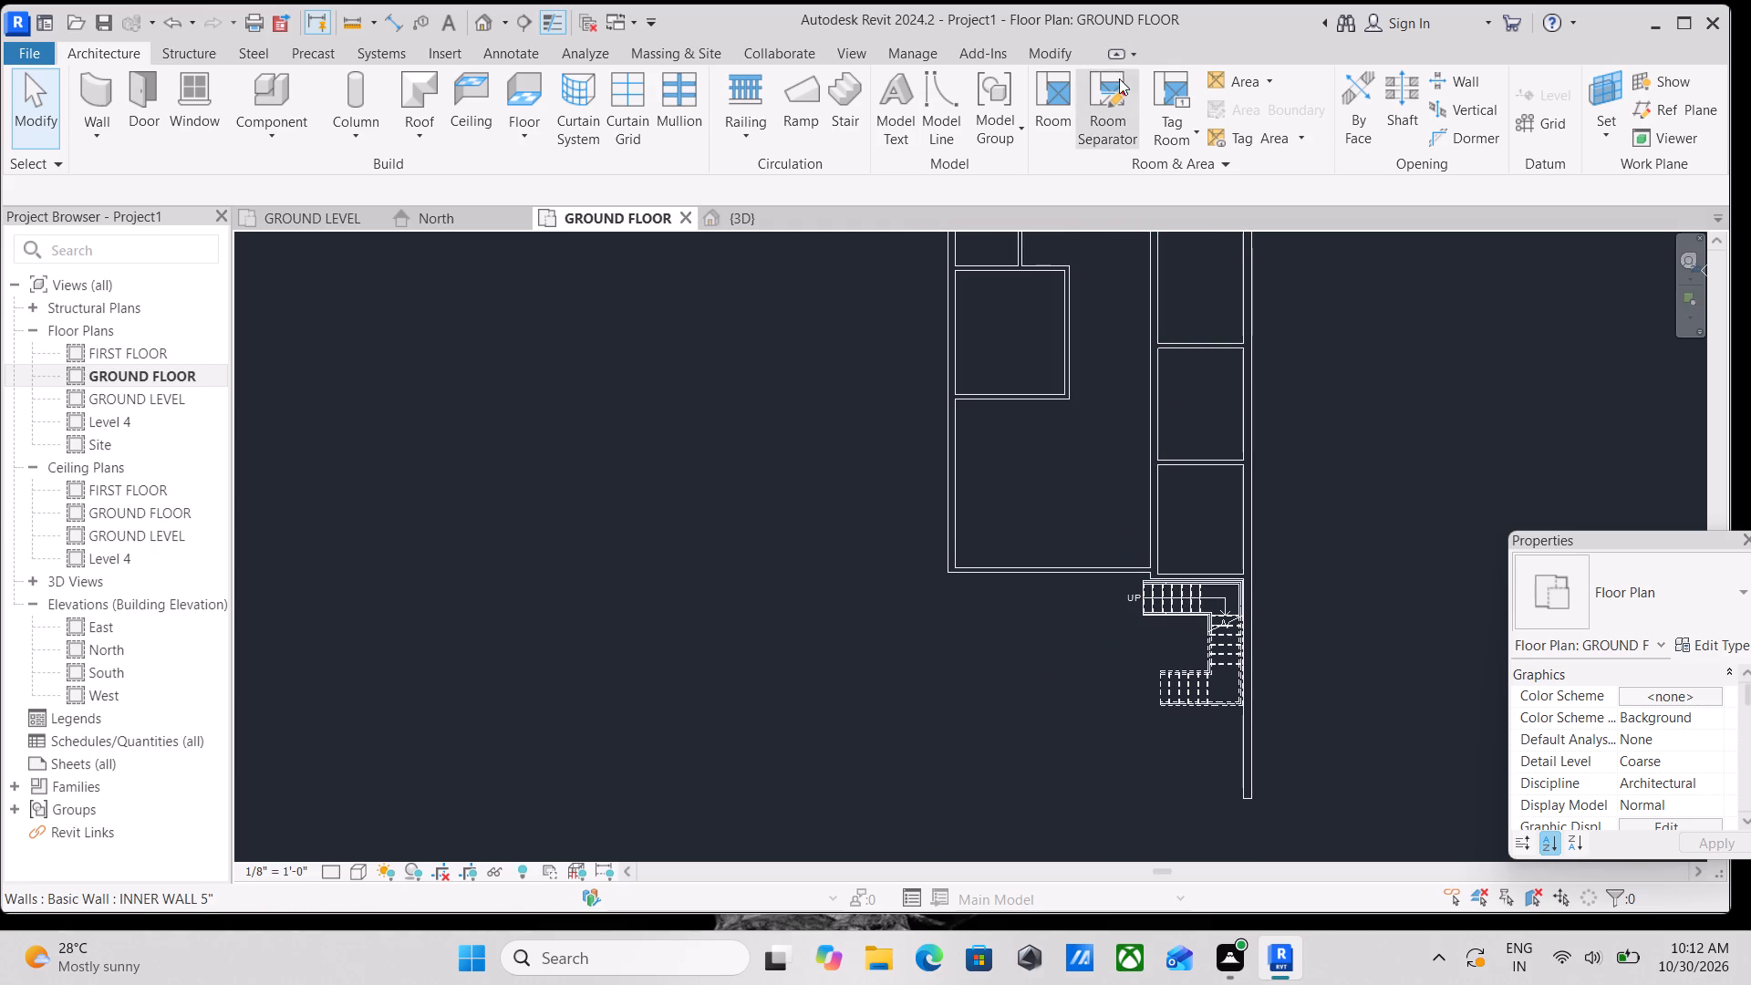
click(1169, 96)
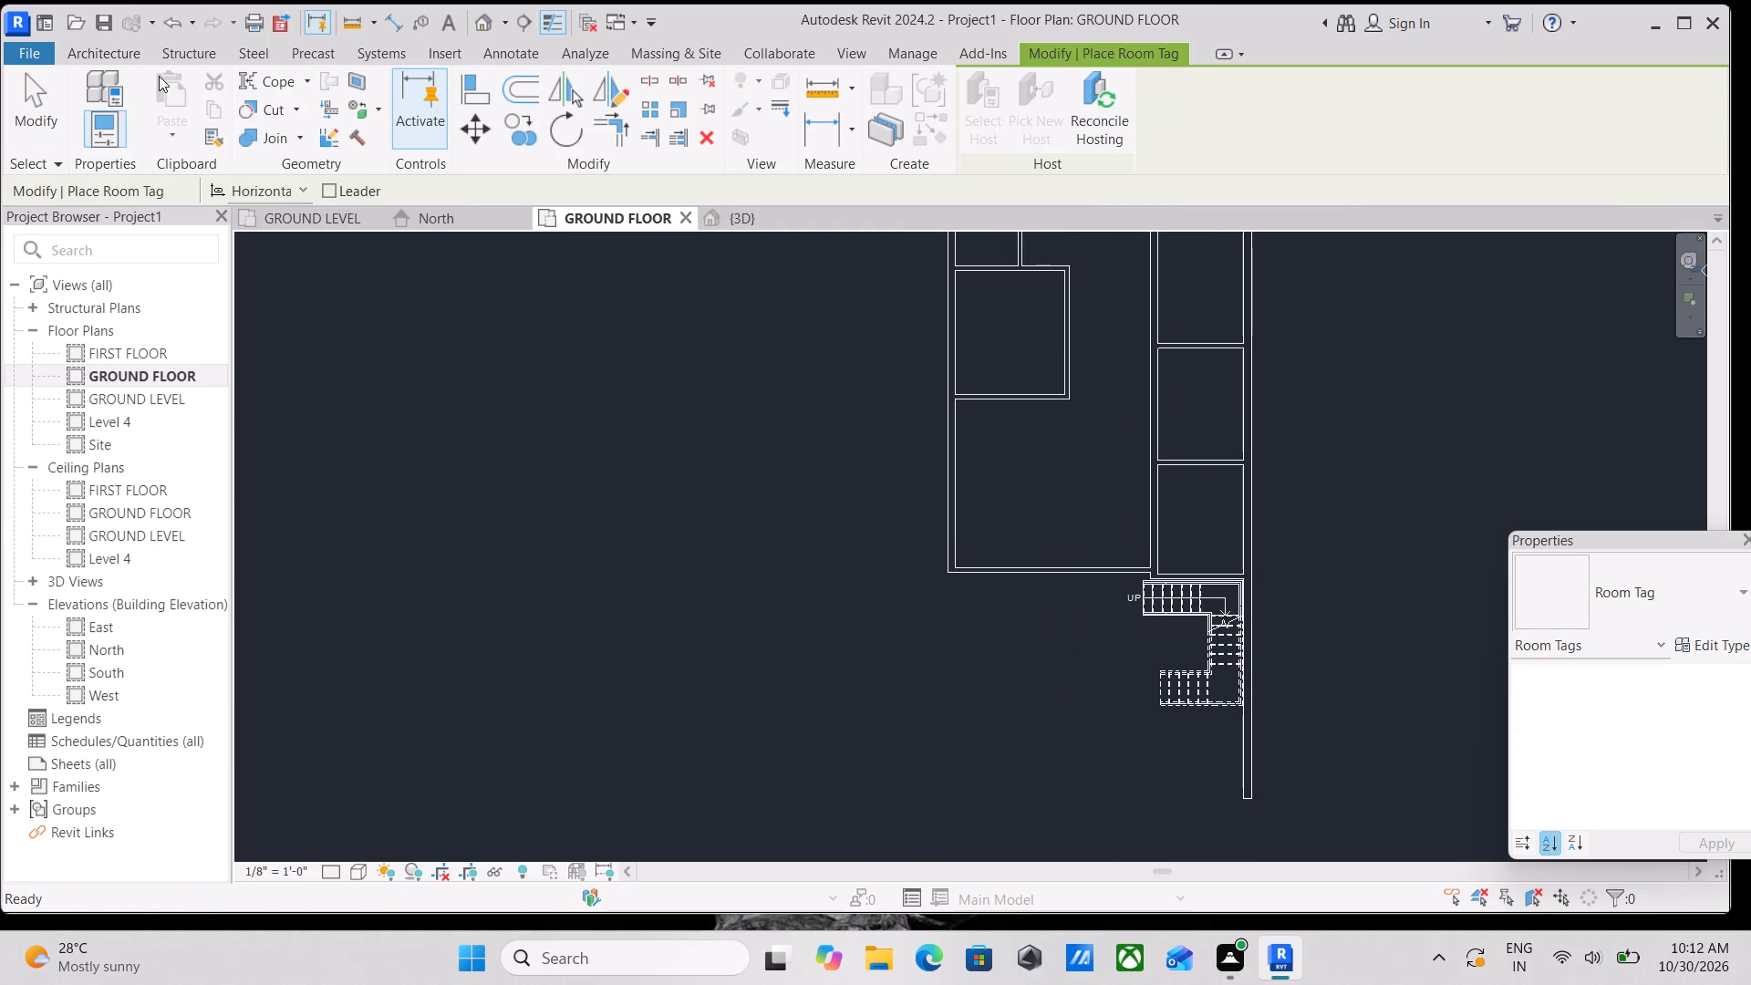
click(96, 52)
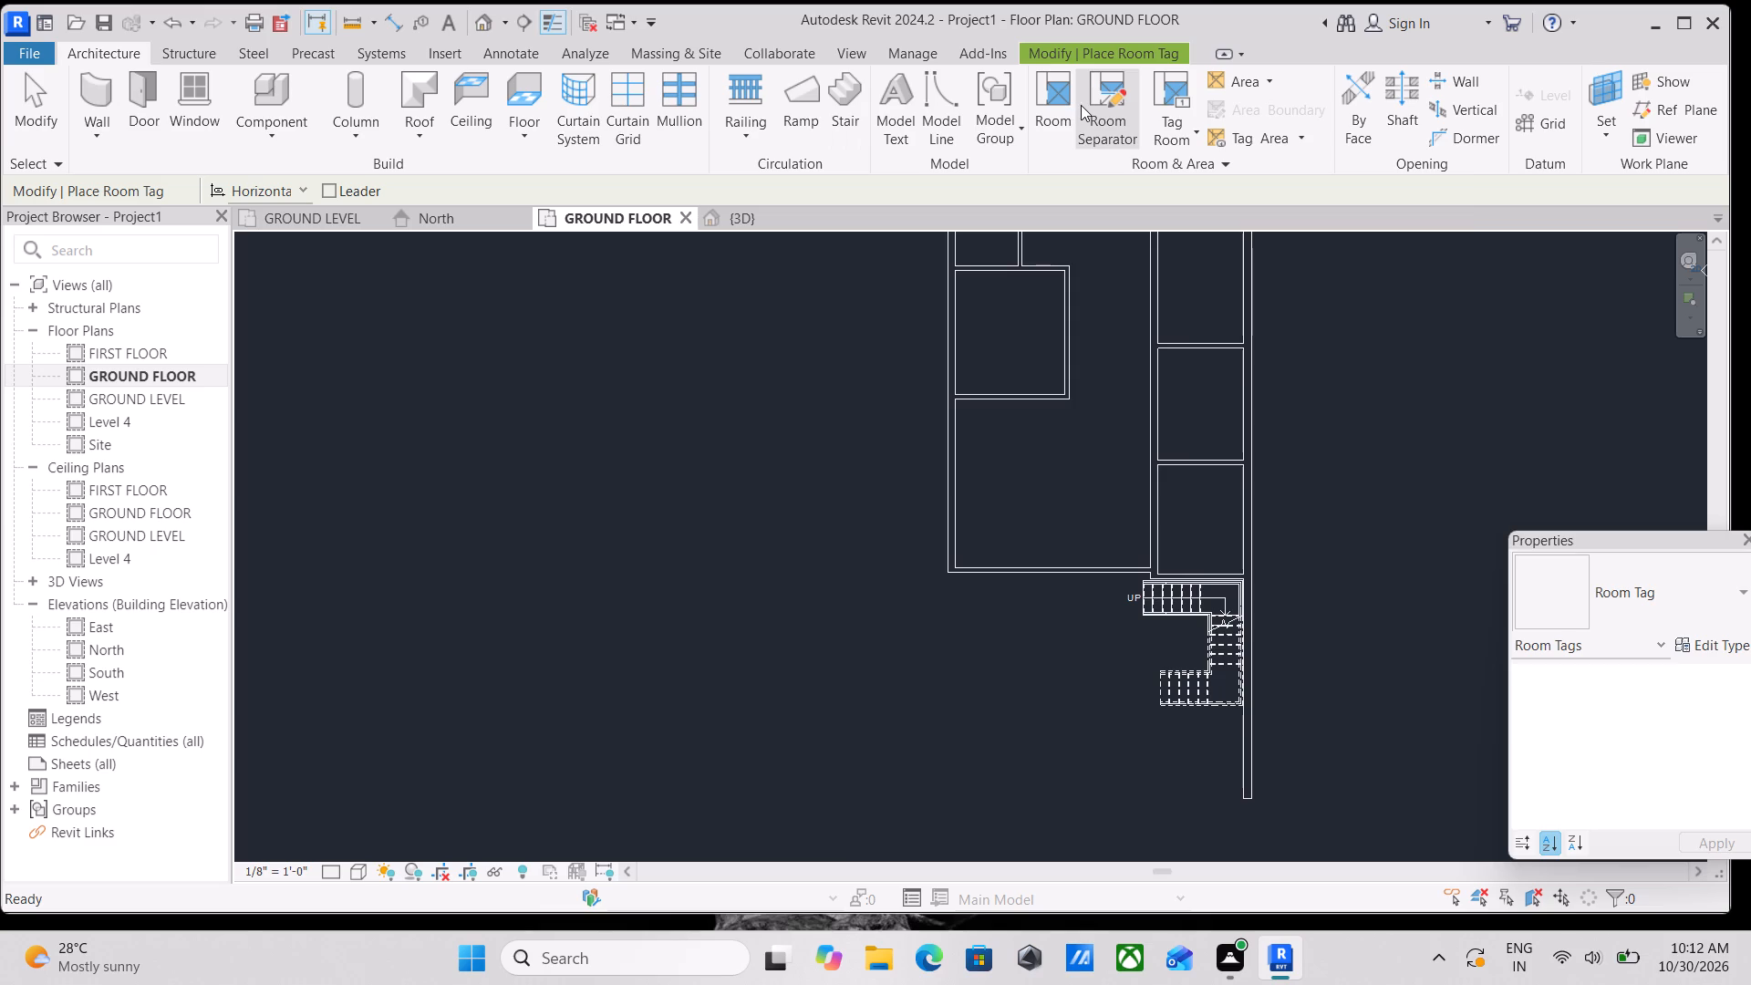
click(1104, 127)
scroll(925, 634, up, 3)
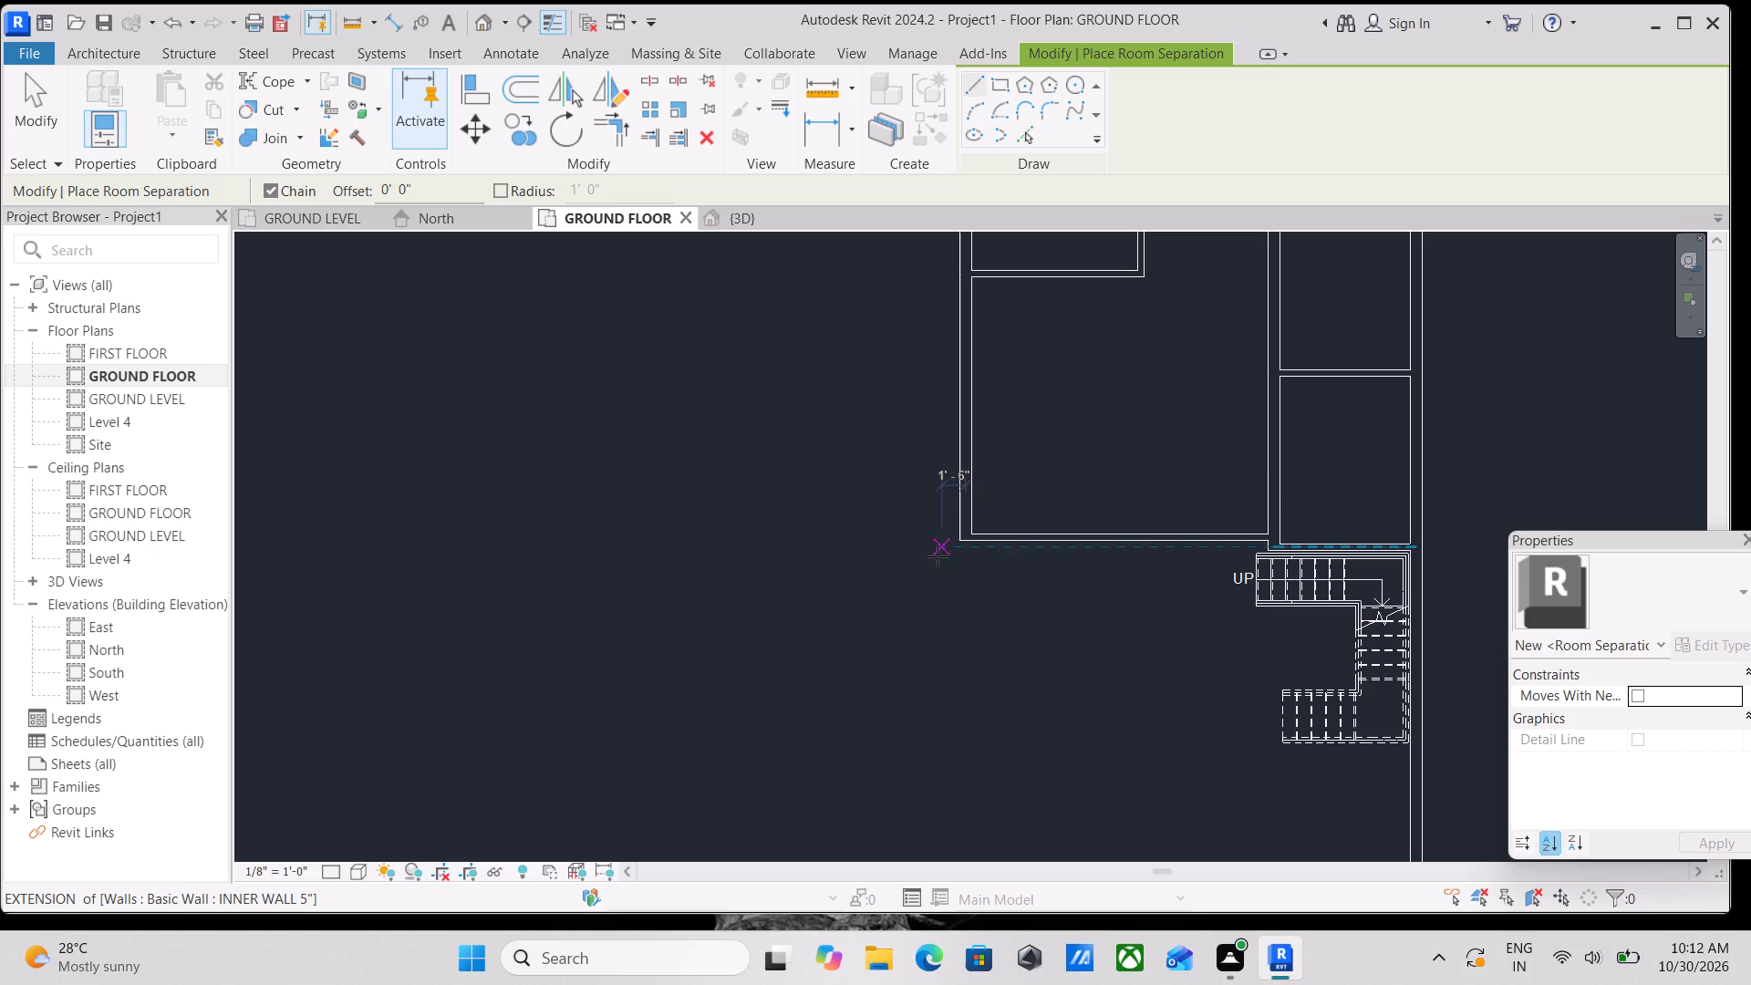
scroll(967, 549, up, 4)
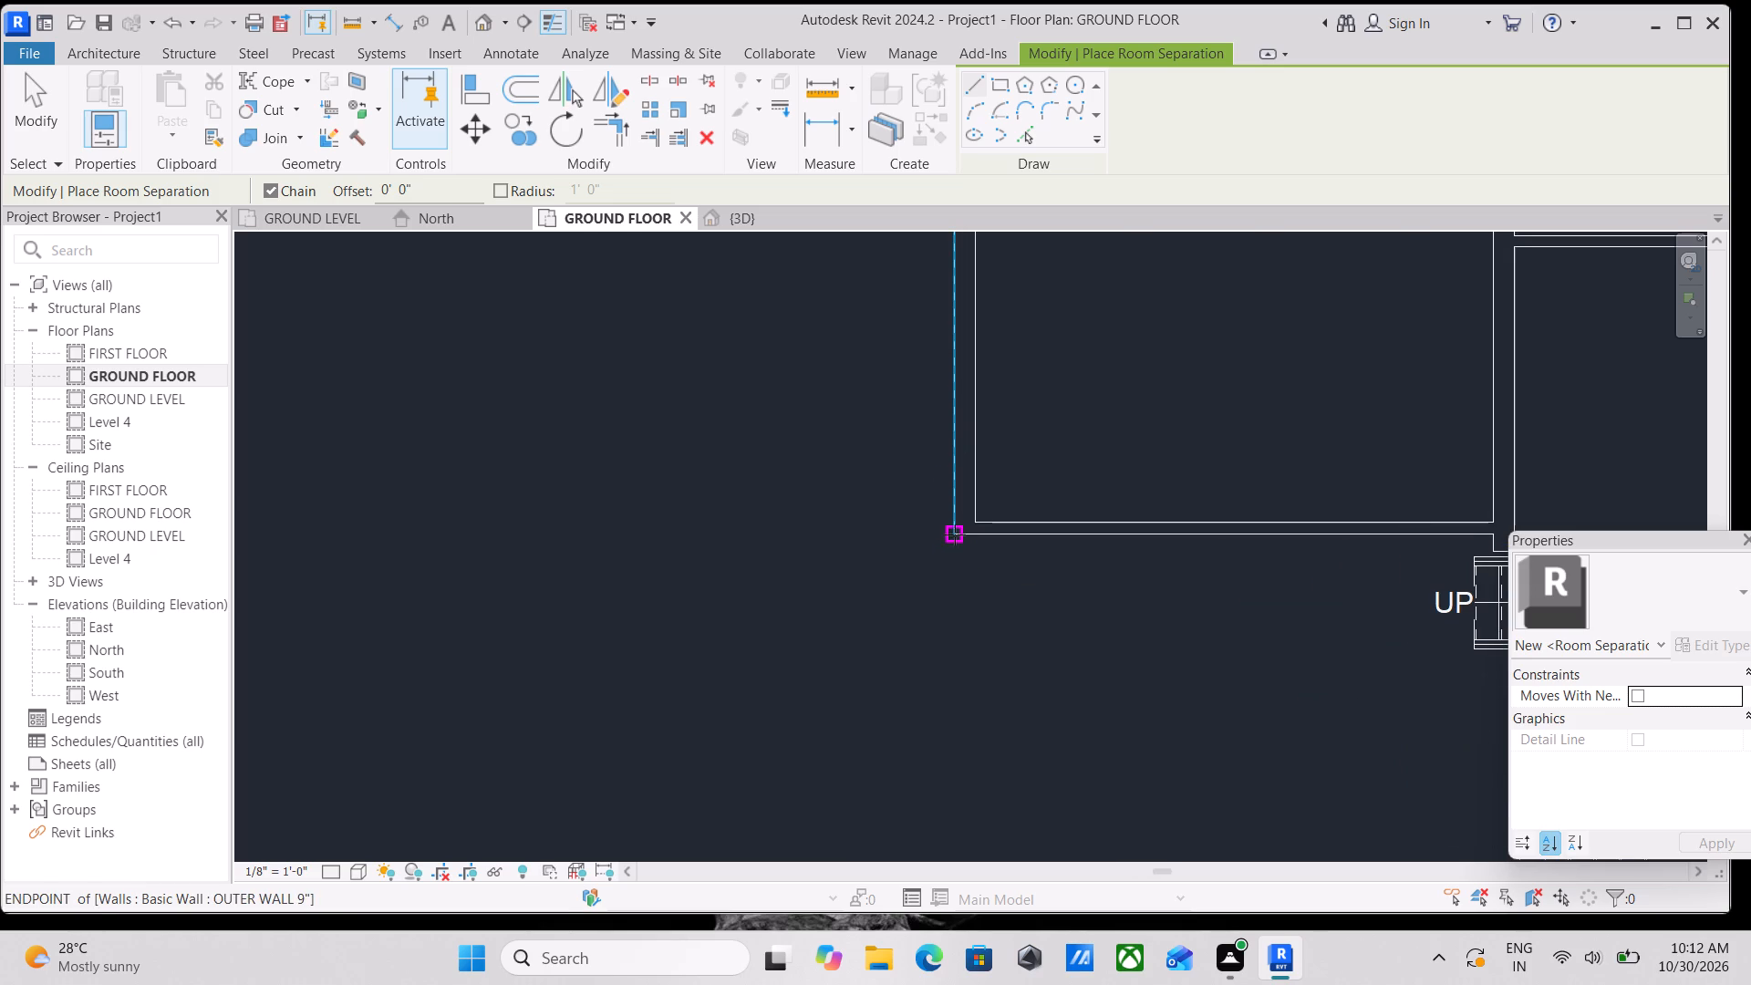
click(955, 534)
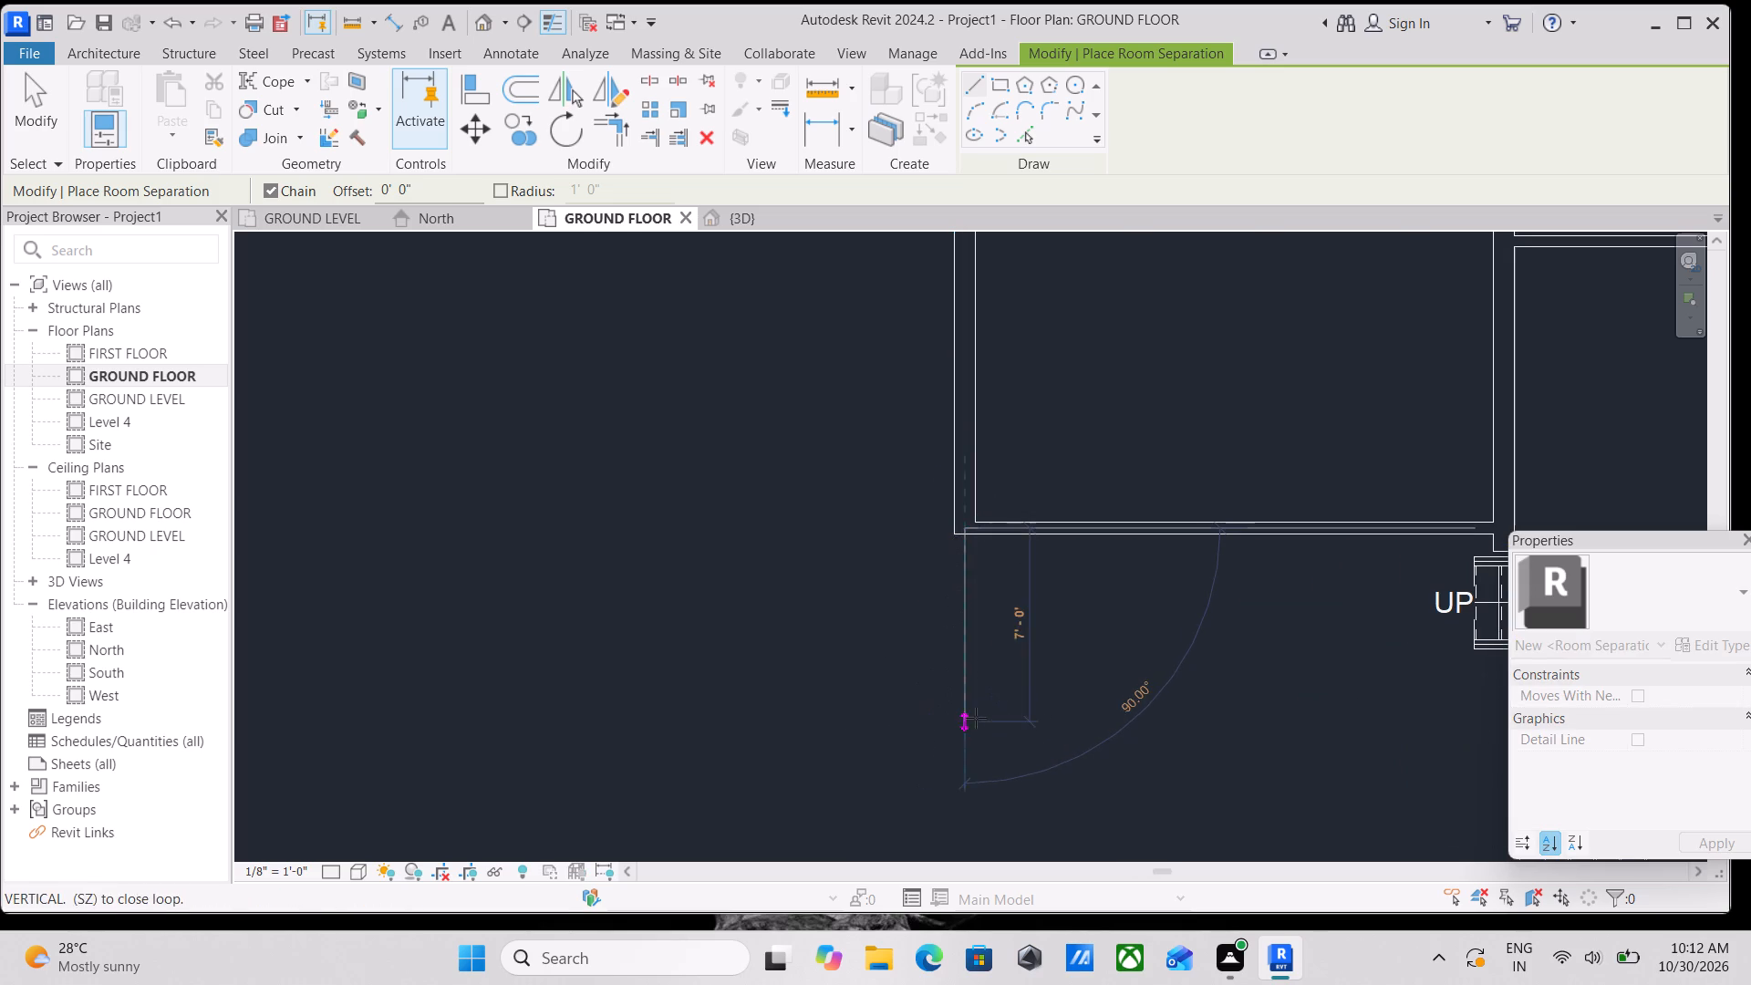
key(Escape)
scroll(997, 663, down, 8)
middle_drag(1021, 647, 1063, 399)
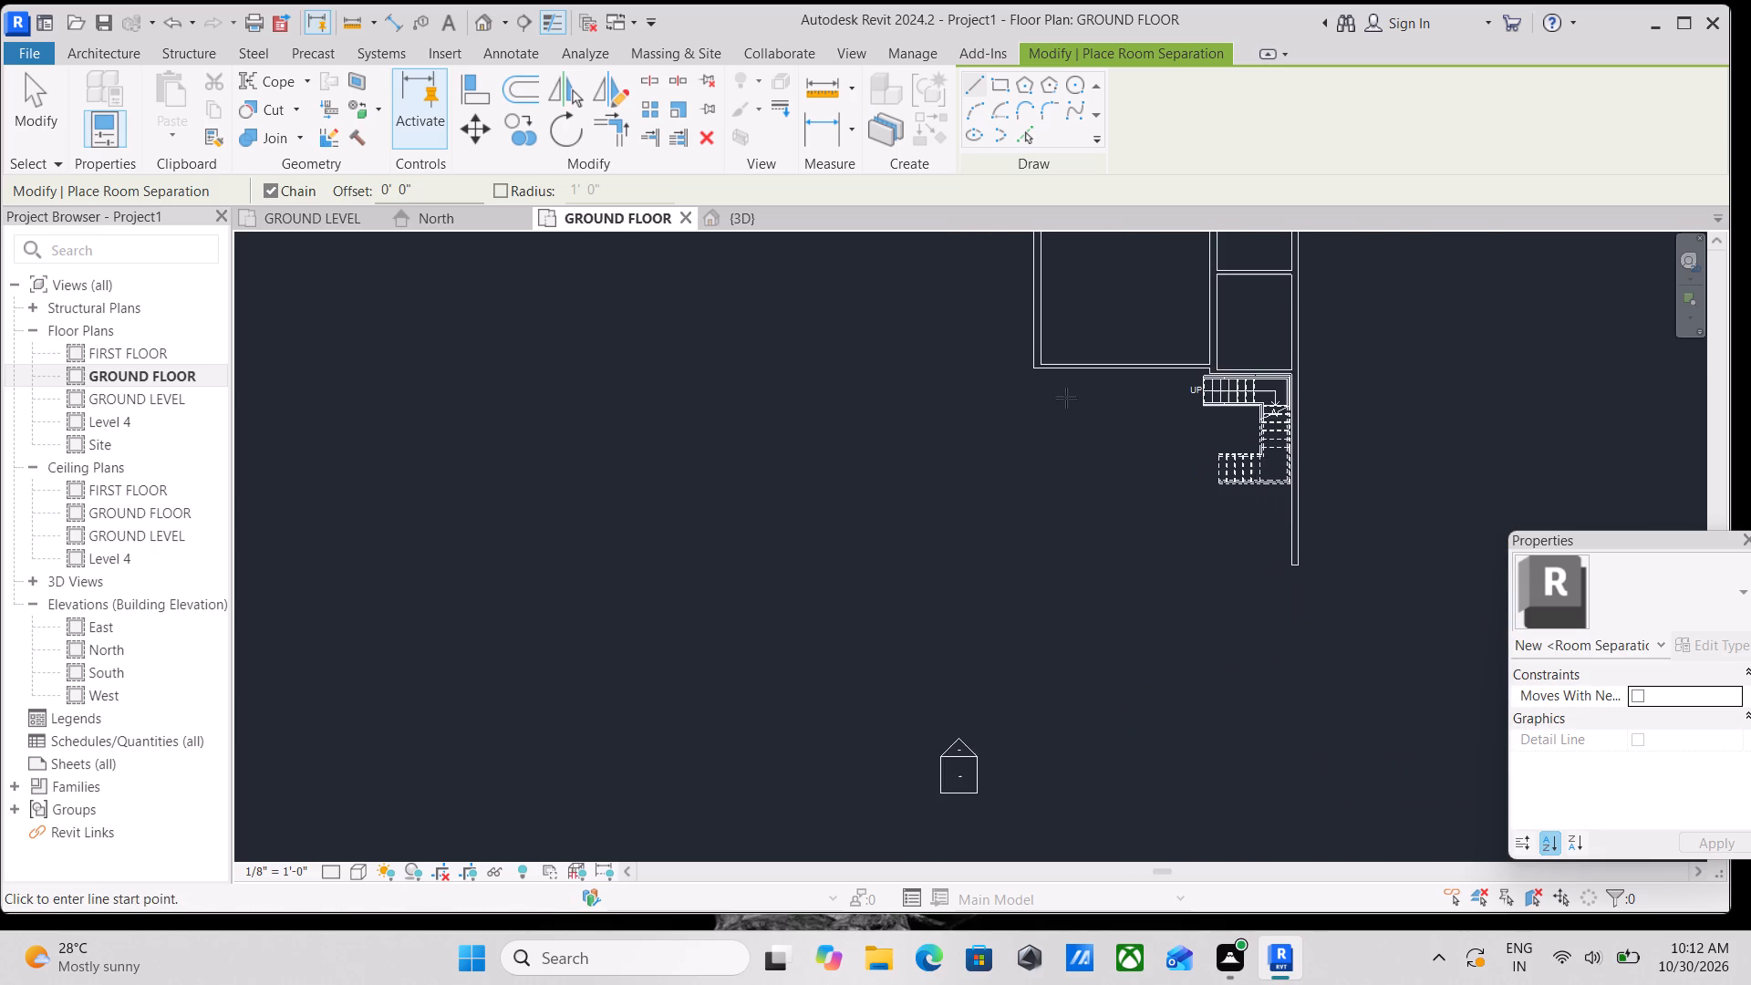
scroll(1274, 577, up, 12)
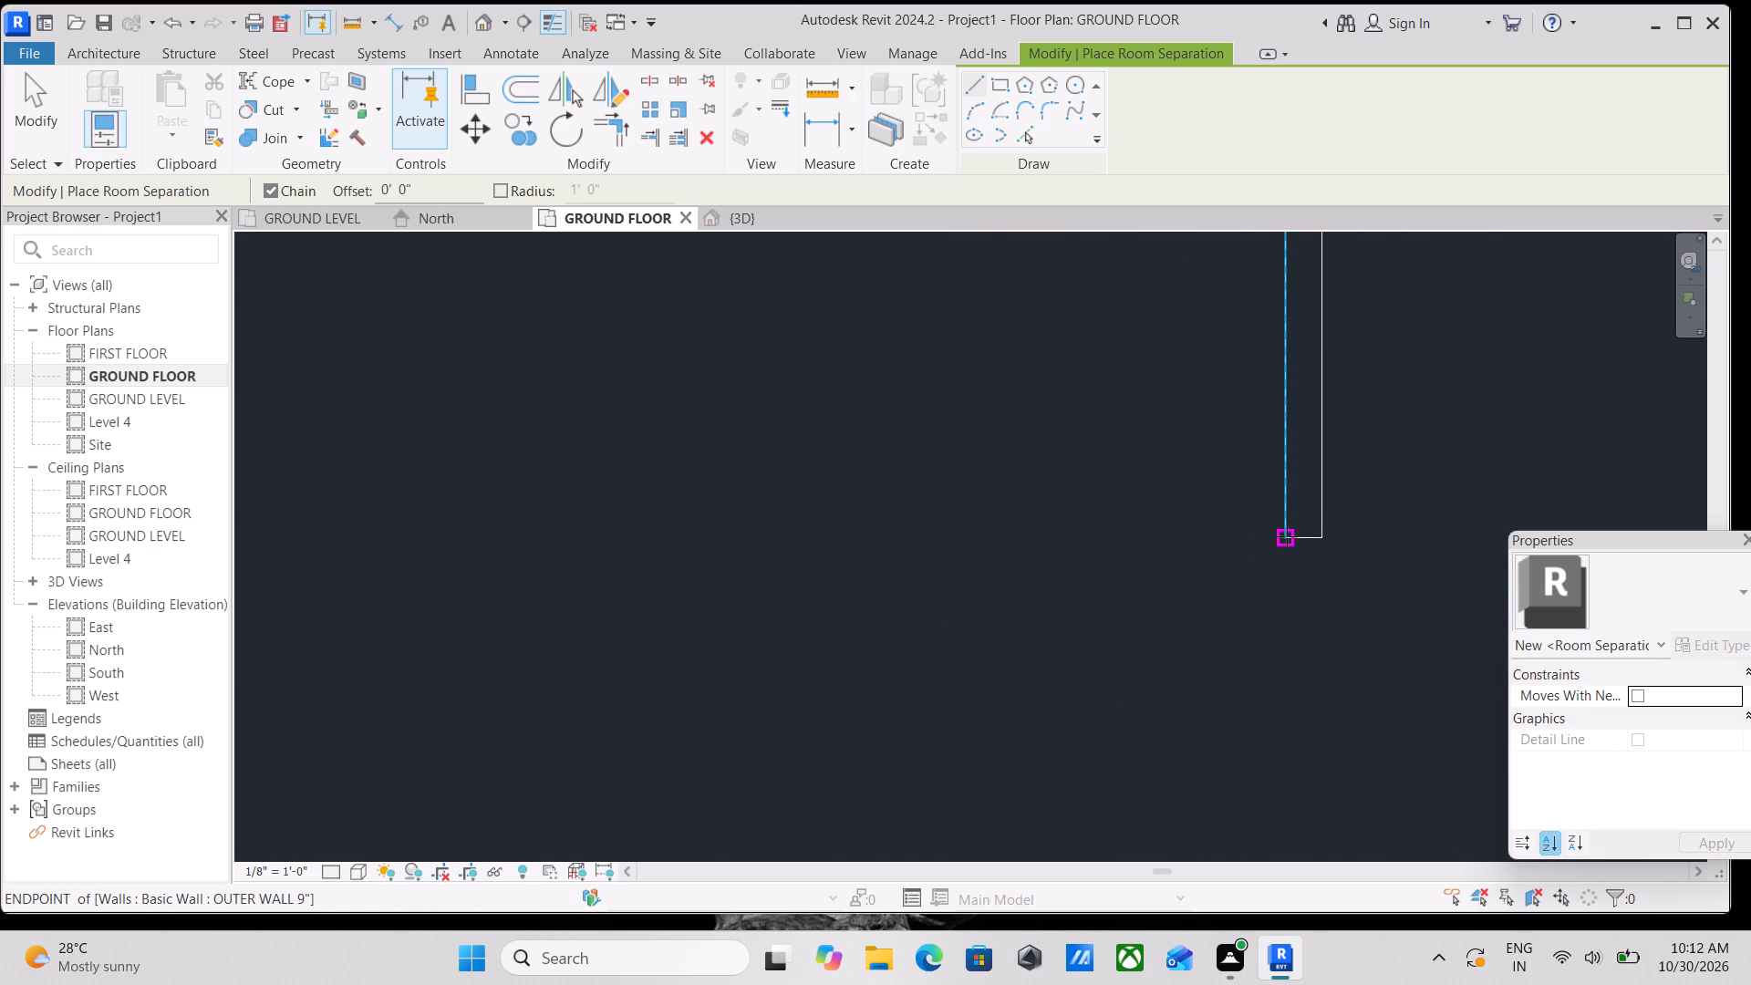
click(1287, 536)
middle_drag(644, 551, 1072, 592)
scroll(893, 602, down, 7)
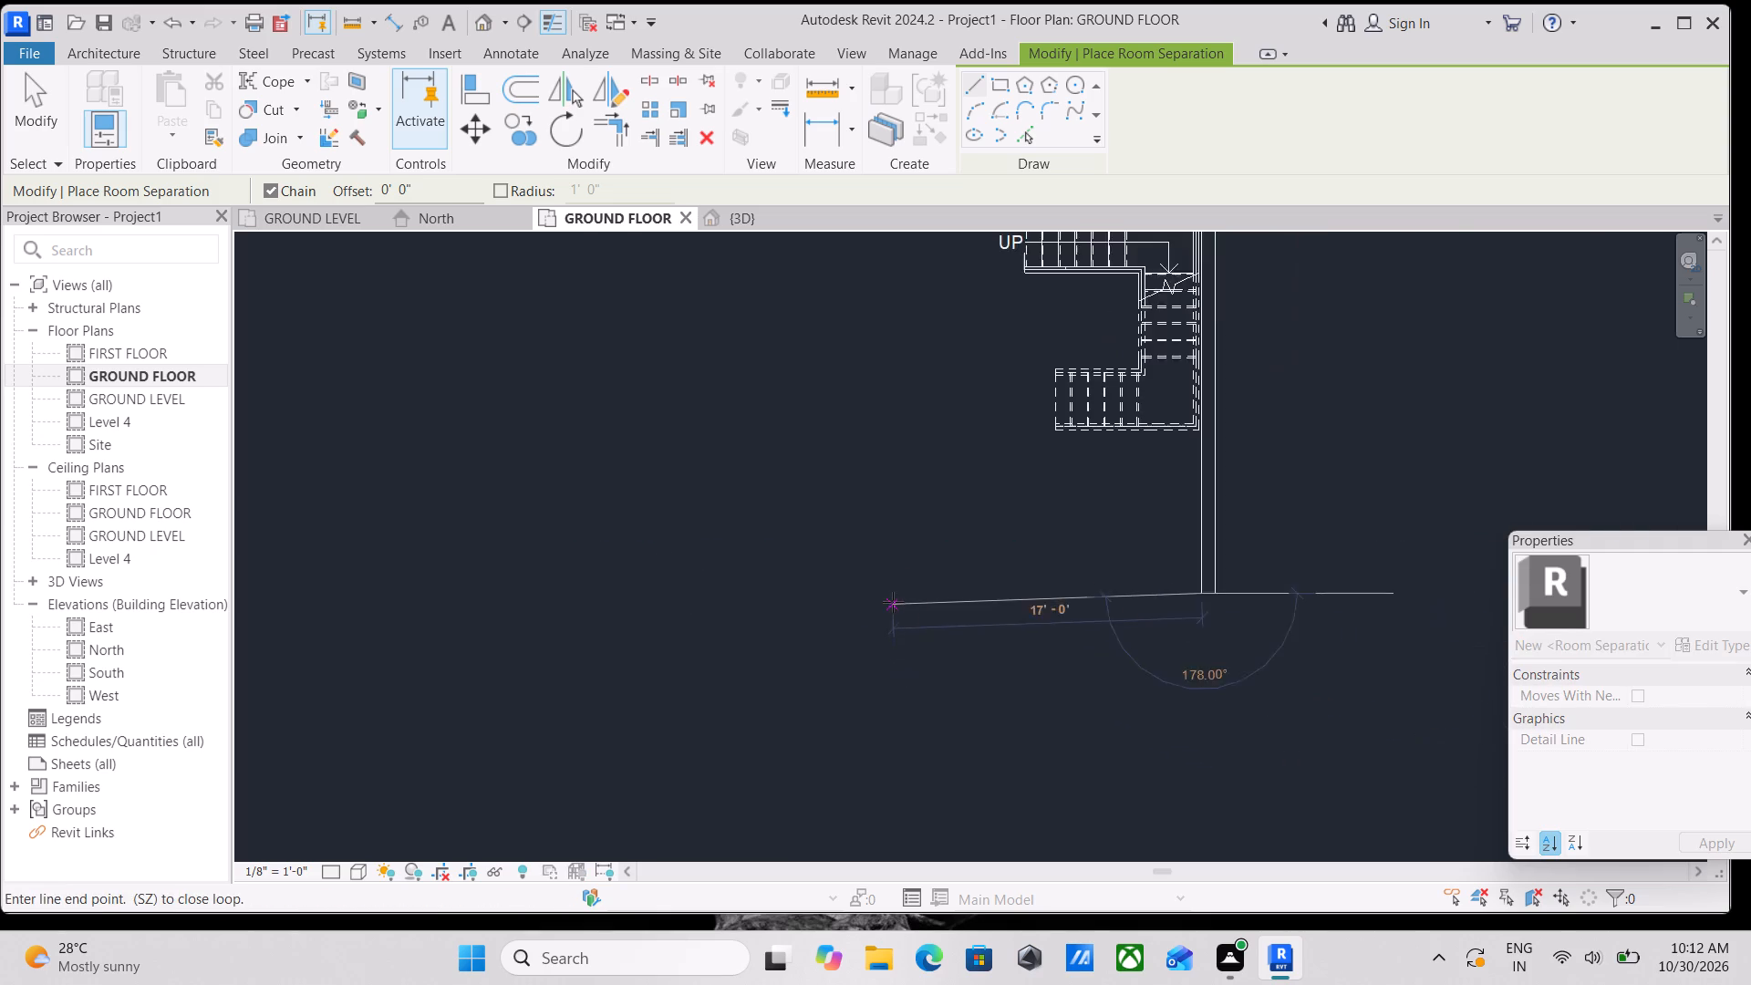
middle_drag(893, 602, 1073, 766)
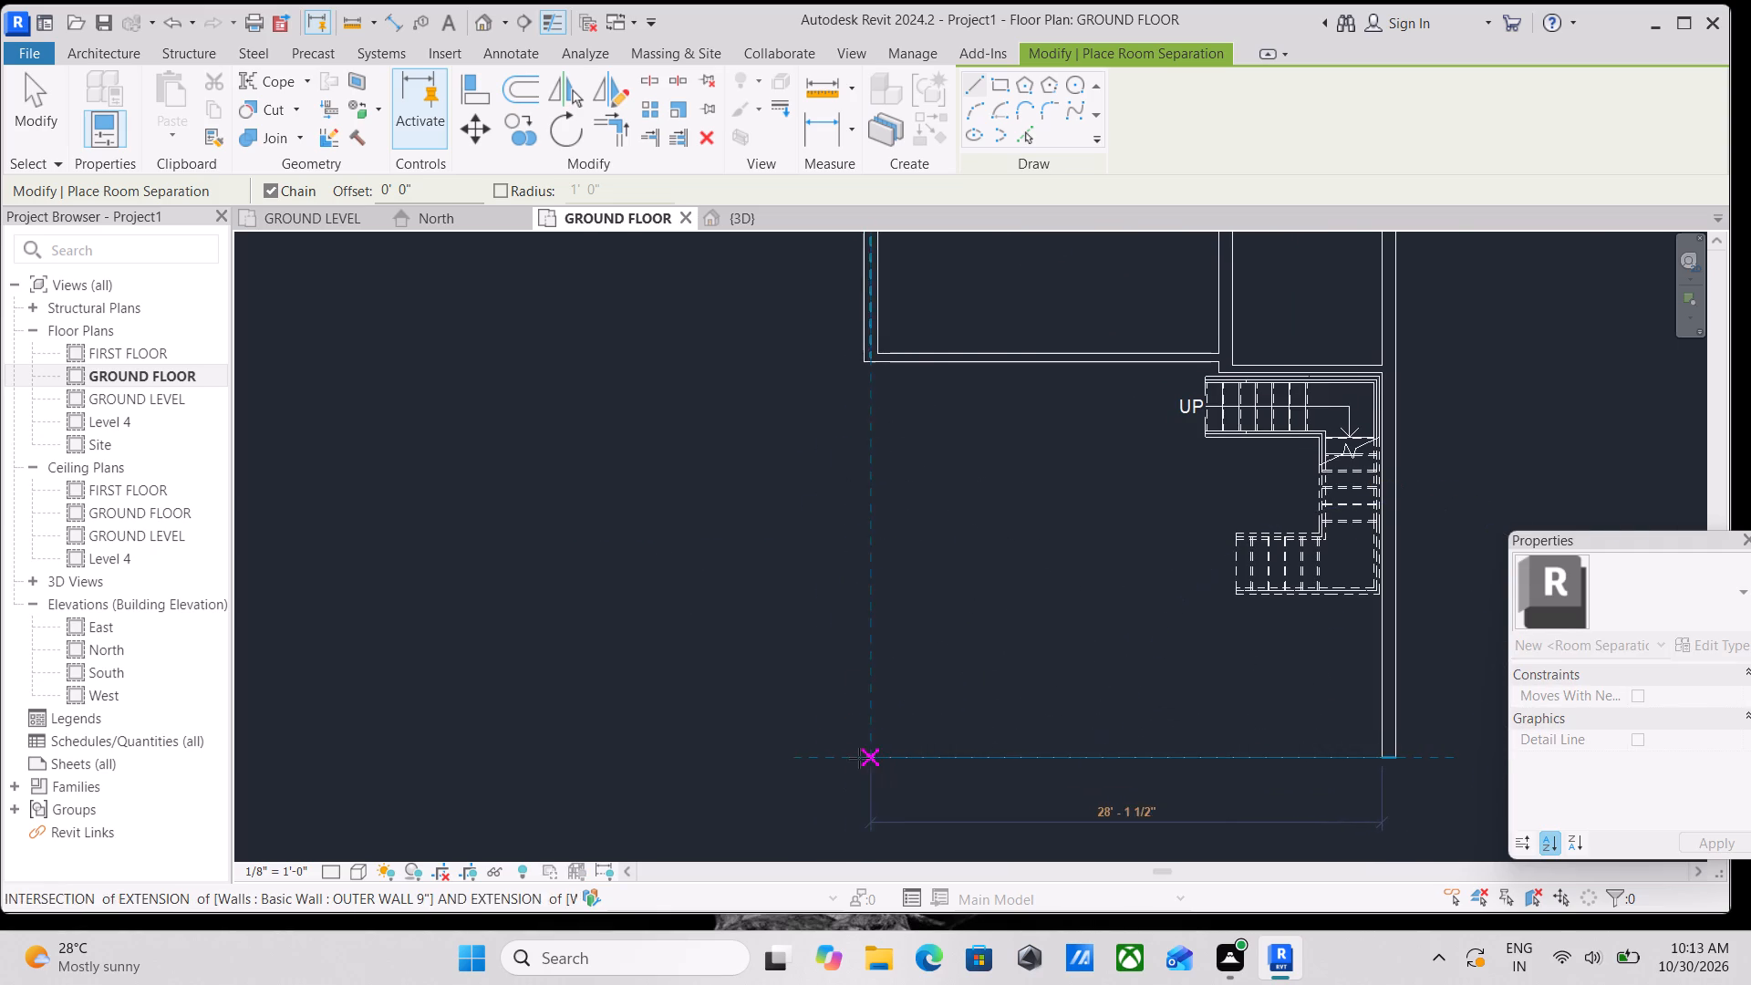
click(876, 762)
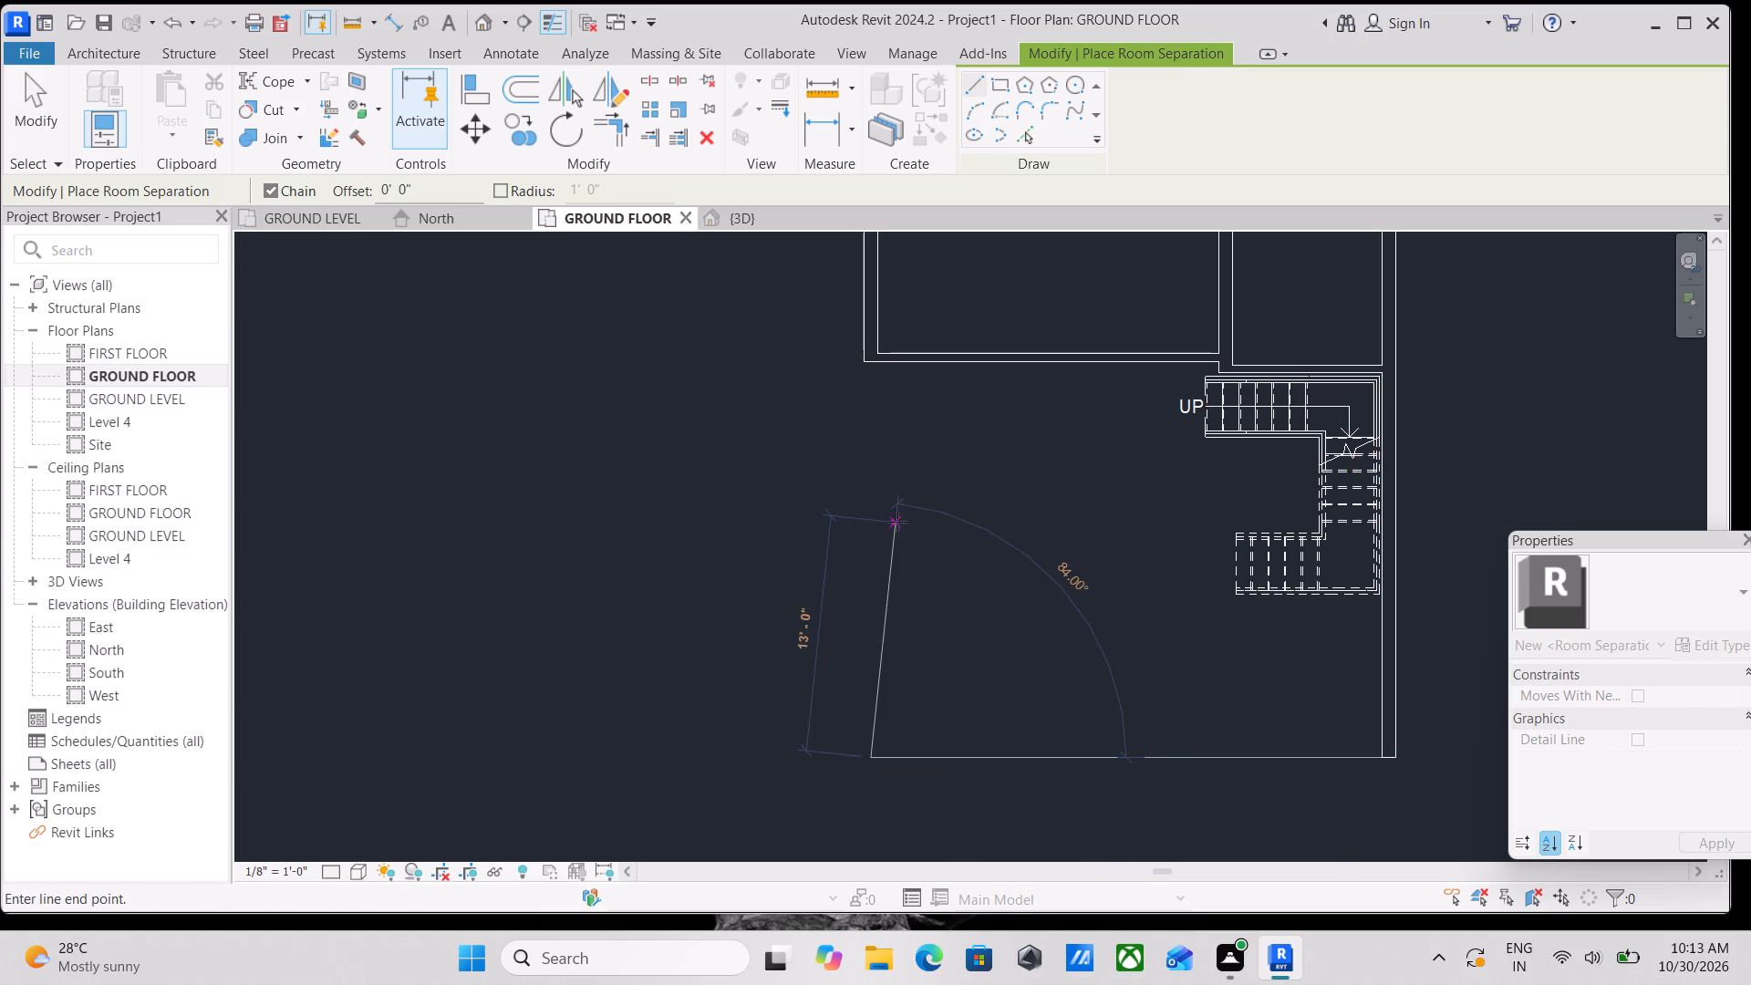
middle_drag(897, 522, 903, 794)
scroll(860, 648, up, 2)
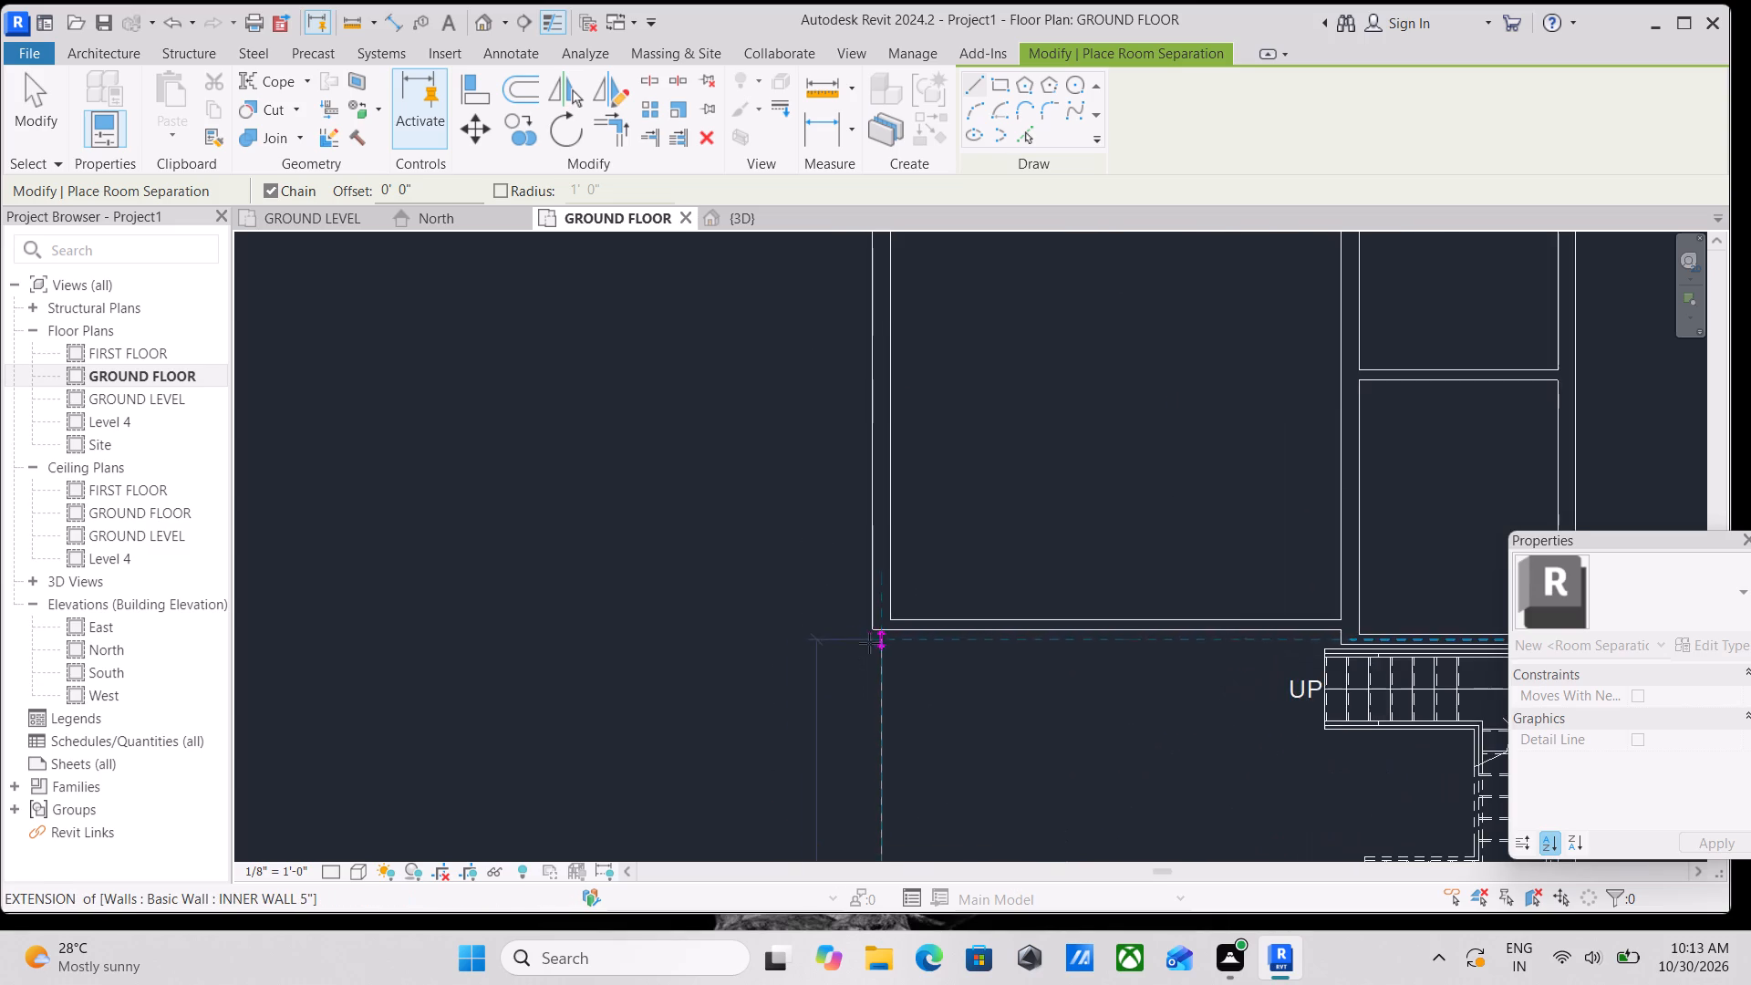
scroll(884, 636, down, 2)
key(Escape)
Draw a vertical room separation line from the building's southwest outer wall corner south to the level of the horizontal separation line.
scroll(884, 636, down, 4)
middle_drag(885, 656, 906, 586)
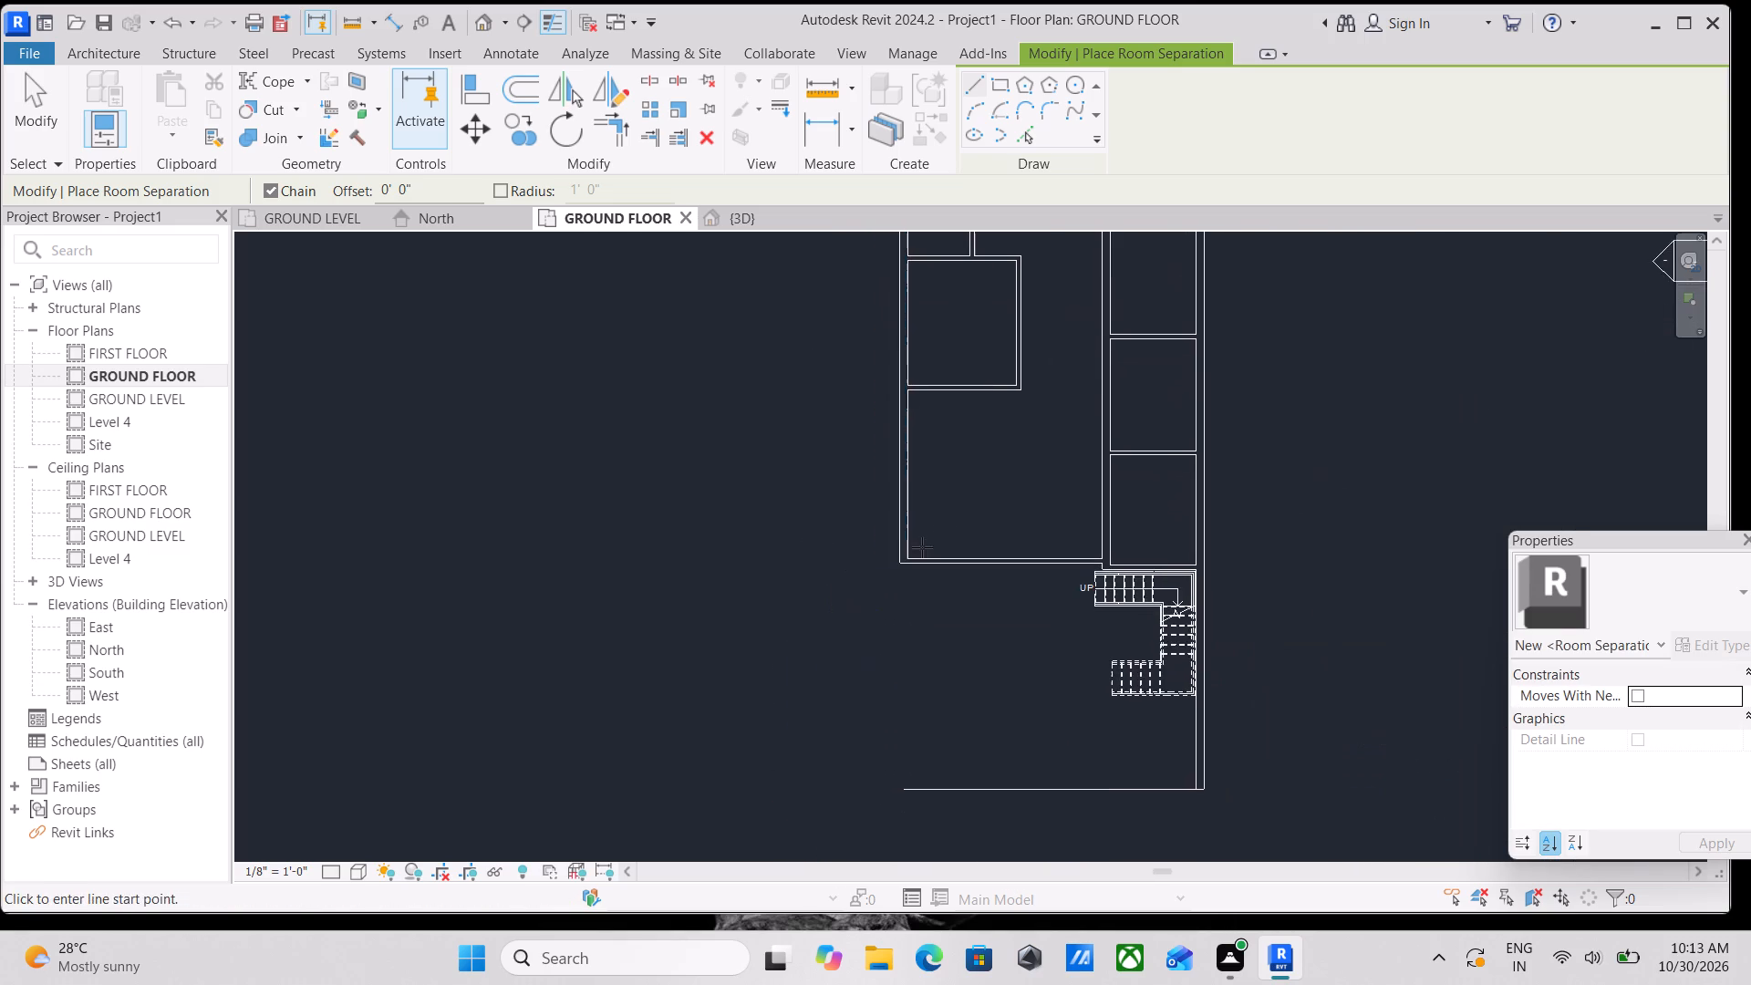
scroll(894, 544, up, 2)
click(896, 567)
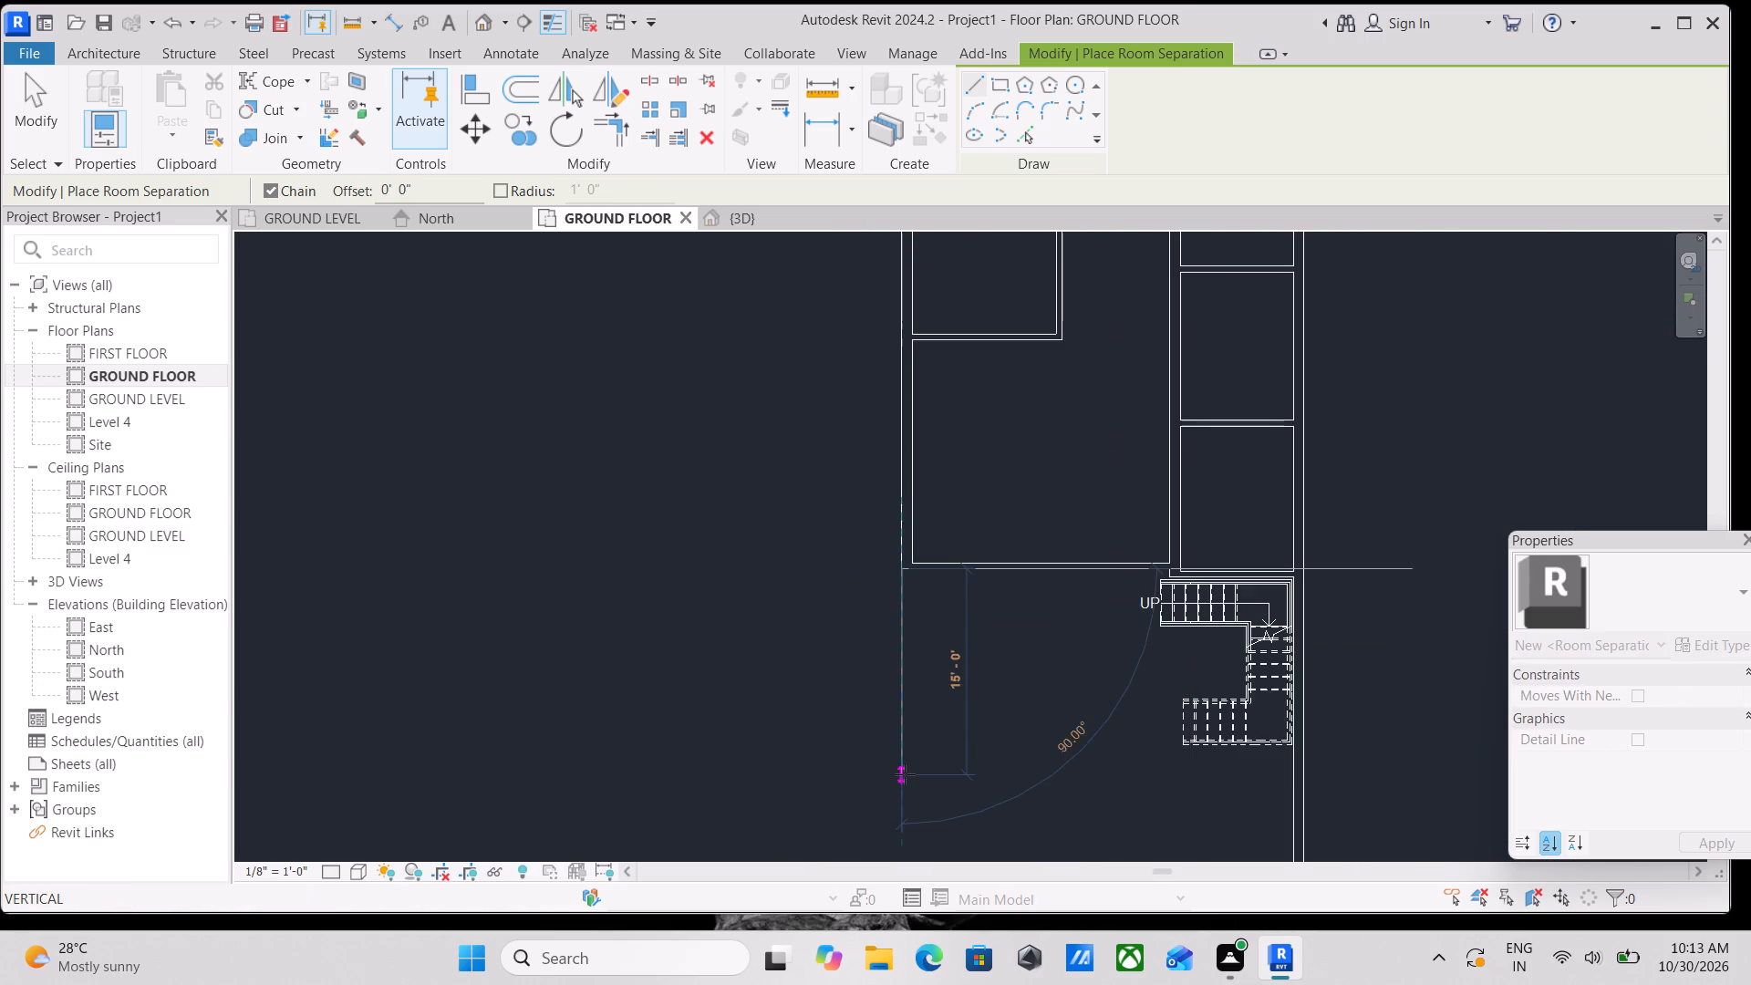
middle_drag(905, 770, 928, 528)
click(923, 633)
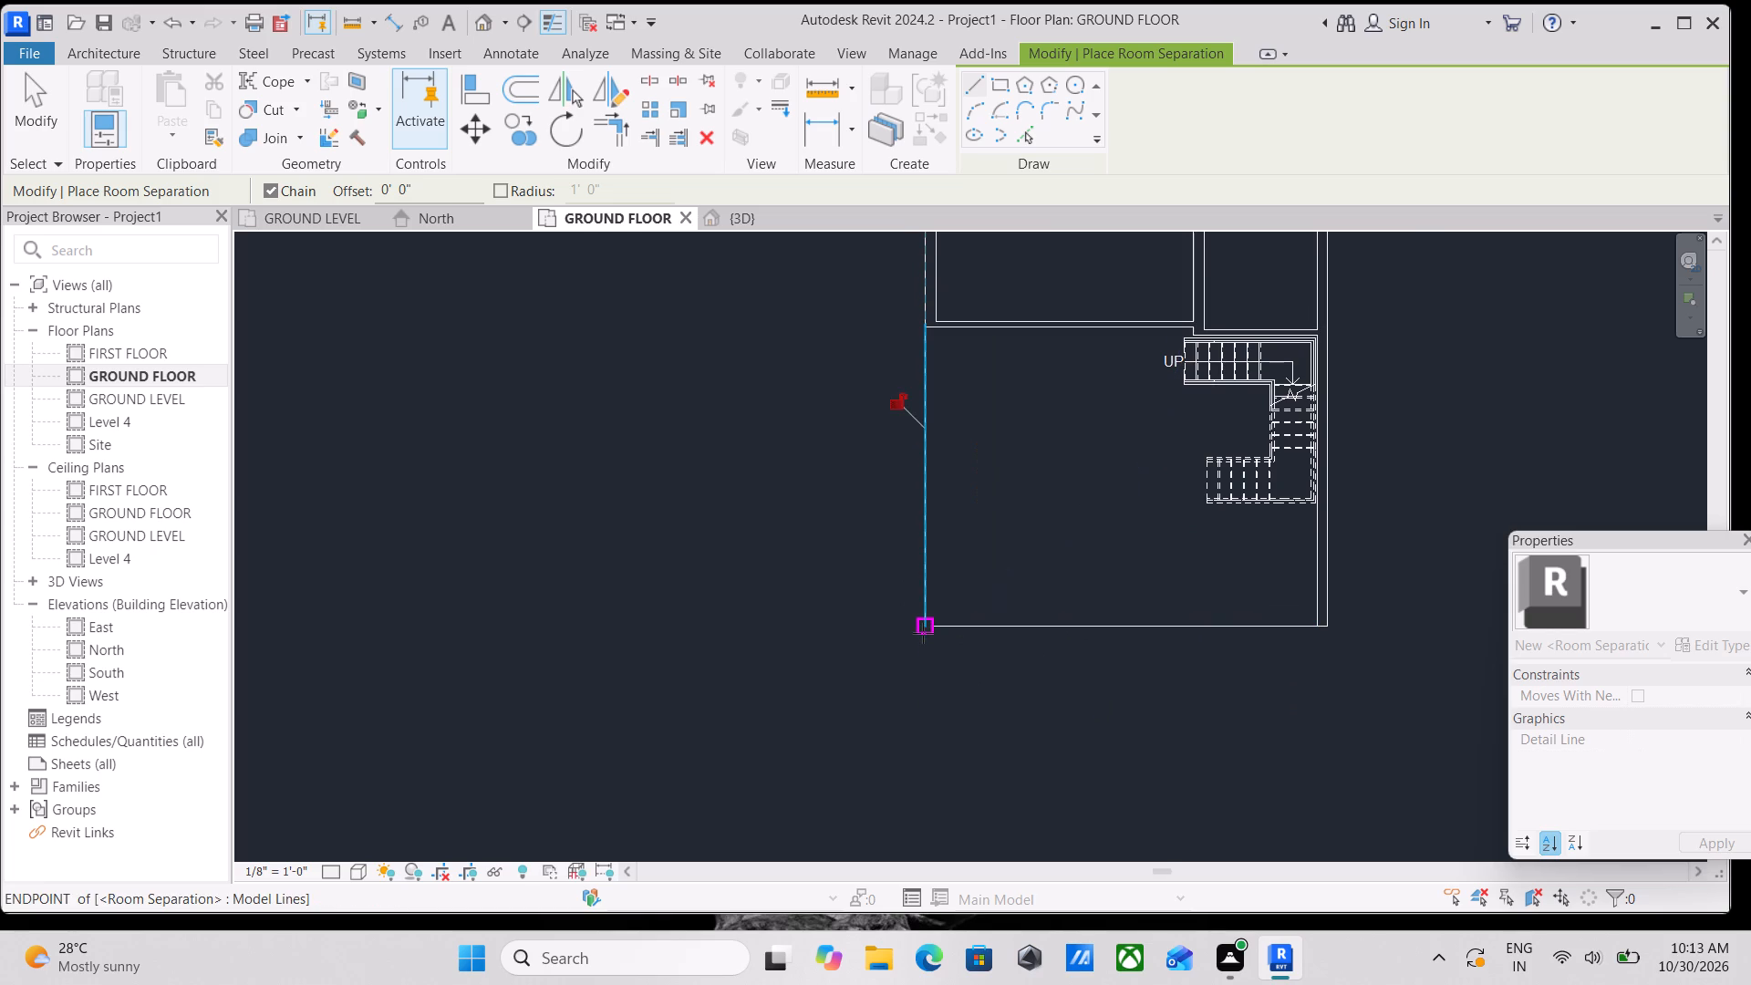
key(Escape)
scroll(1031, 587, down, 1)
key(Escape)
scroll(983, 629, up, 3)
key(Escape)
key(Escape)
Extend the west end of the horizontal room separation line to meet the vertical one, making it 28' 6" long.
scroll(983, 629, up, 3)
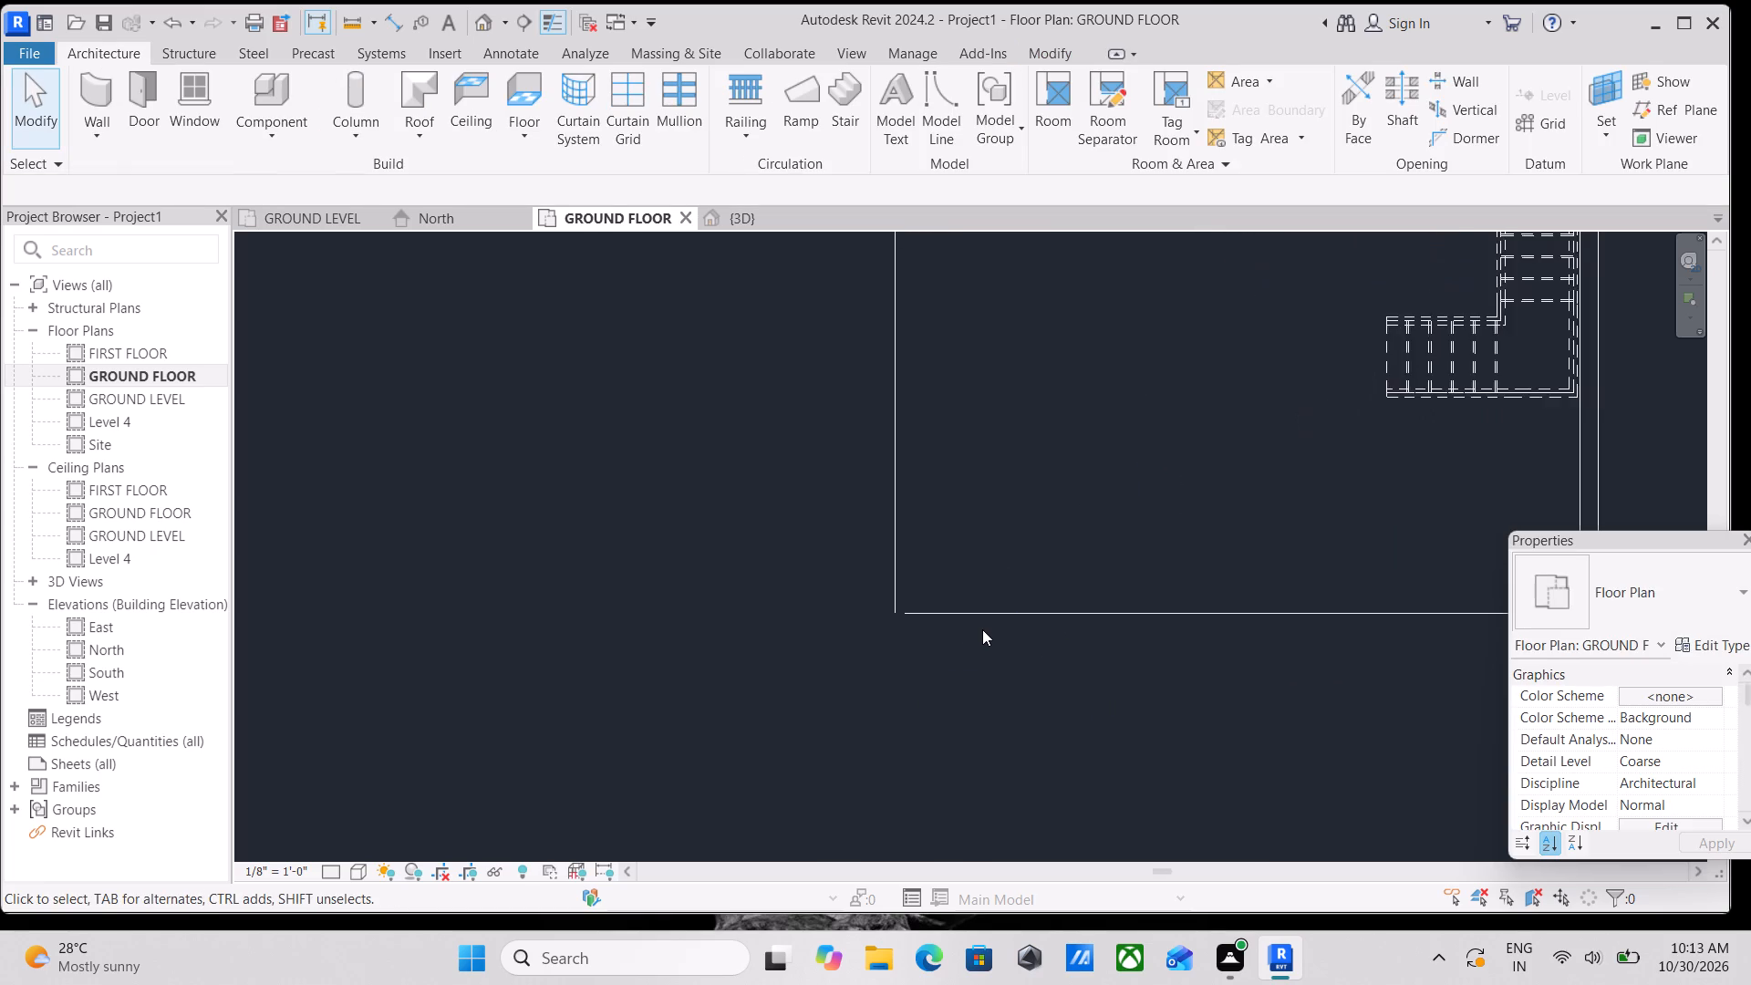
scroll(924, 626, up, 2)
scroll(924, 626, down, 2)
middle_drag(924, 626, 444, 537)
scroll(518, 522, down, 2)
middle_drag(518, 522, 886, 565)
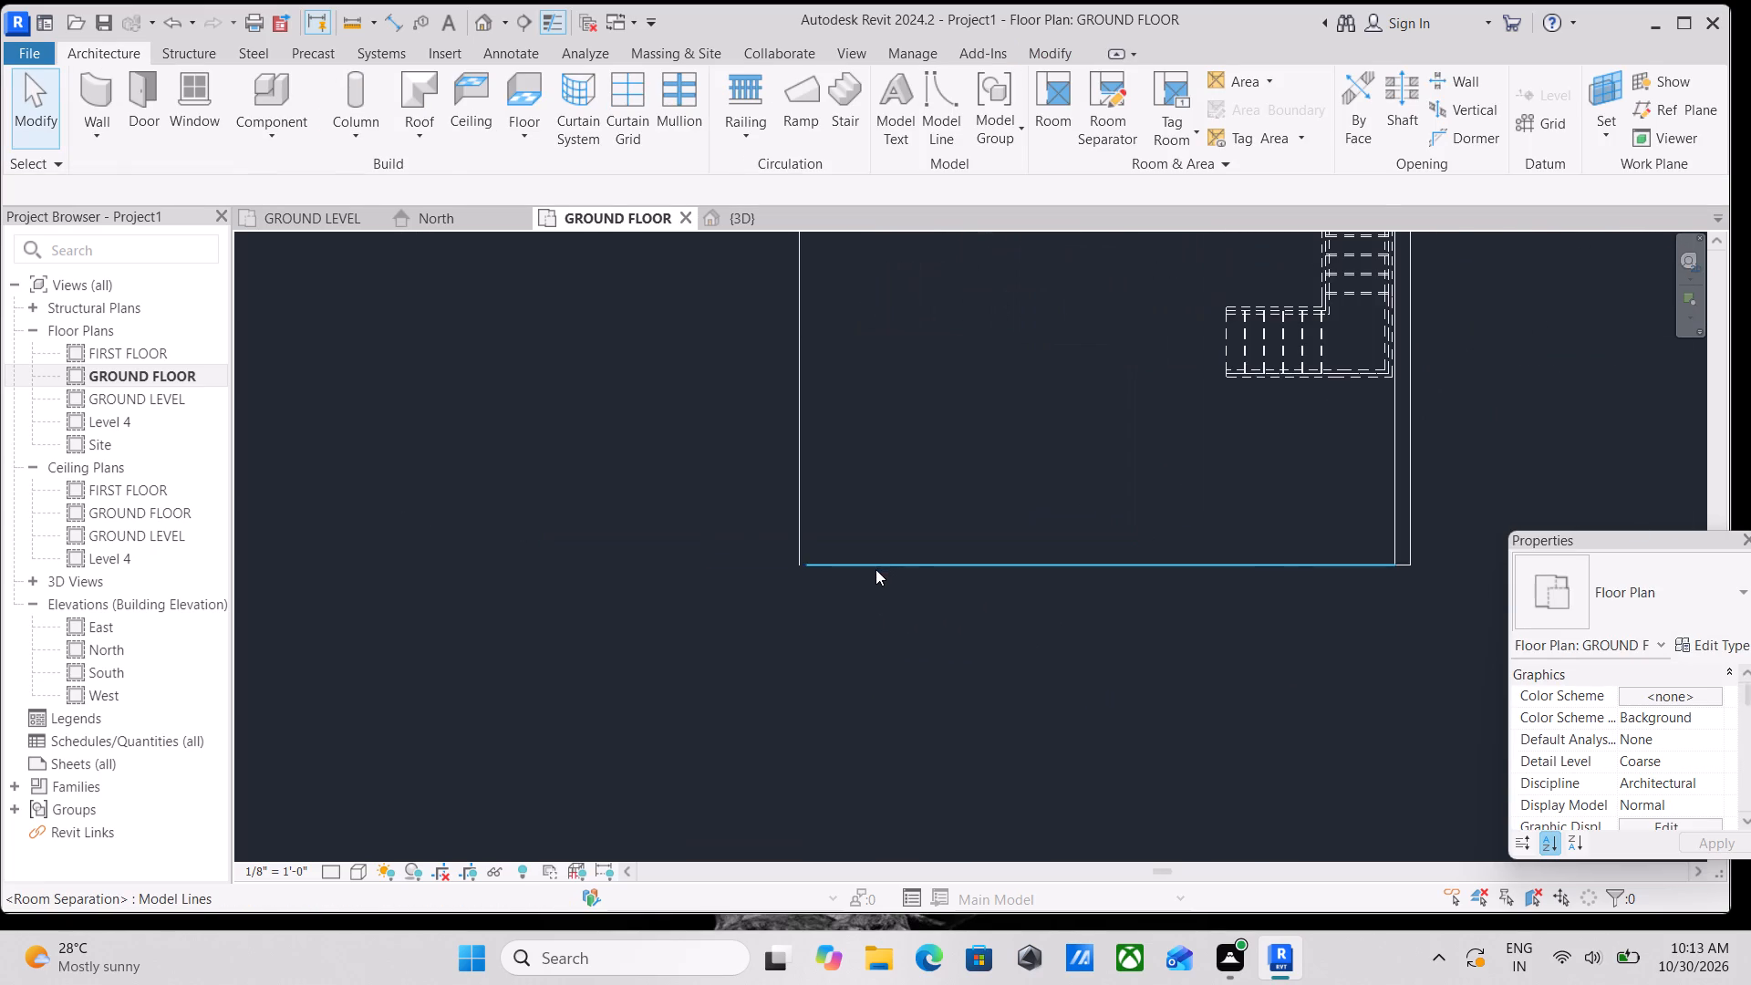
click(875, 569)
scroll(830, 570, up, 13)
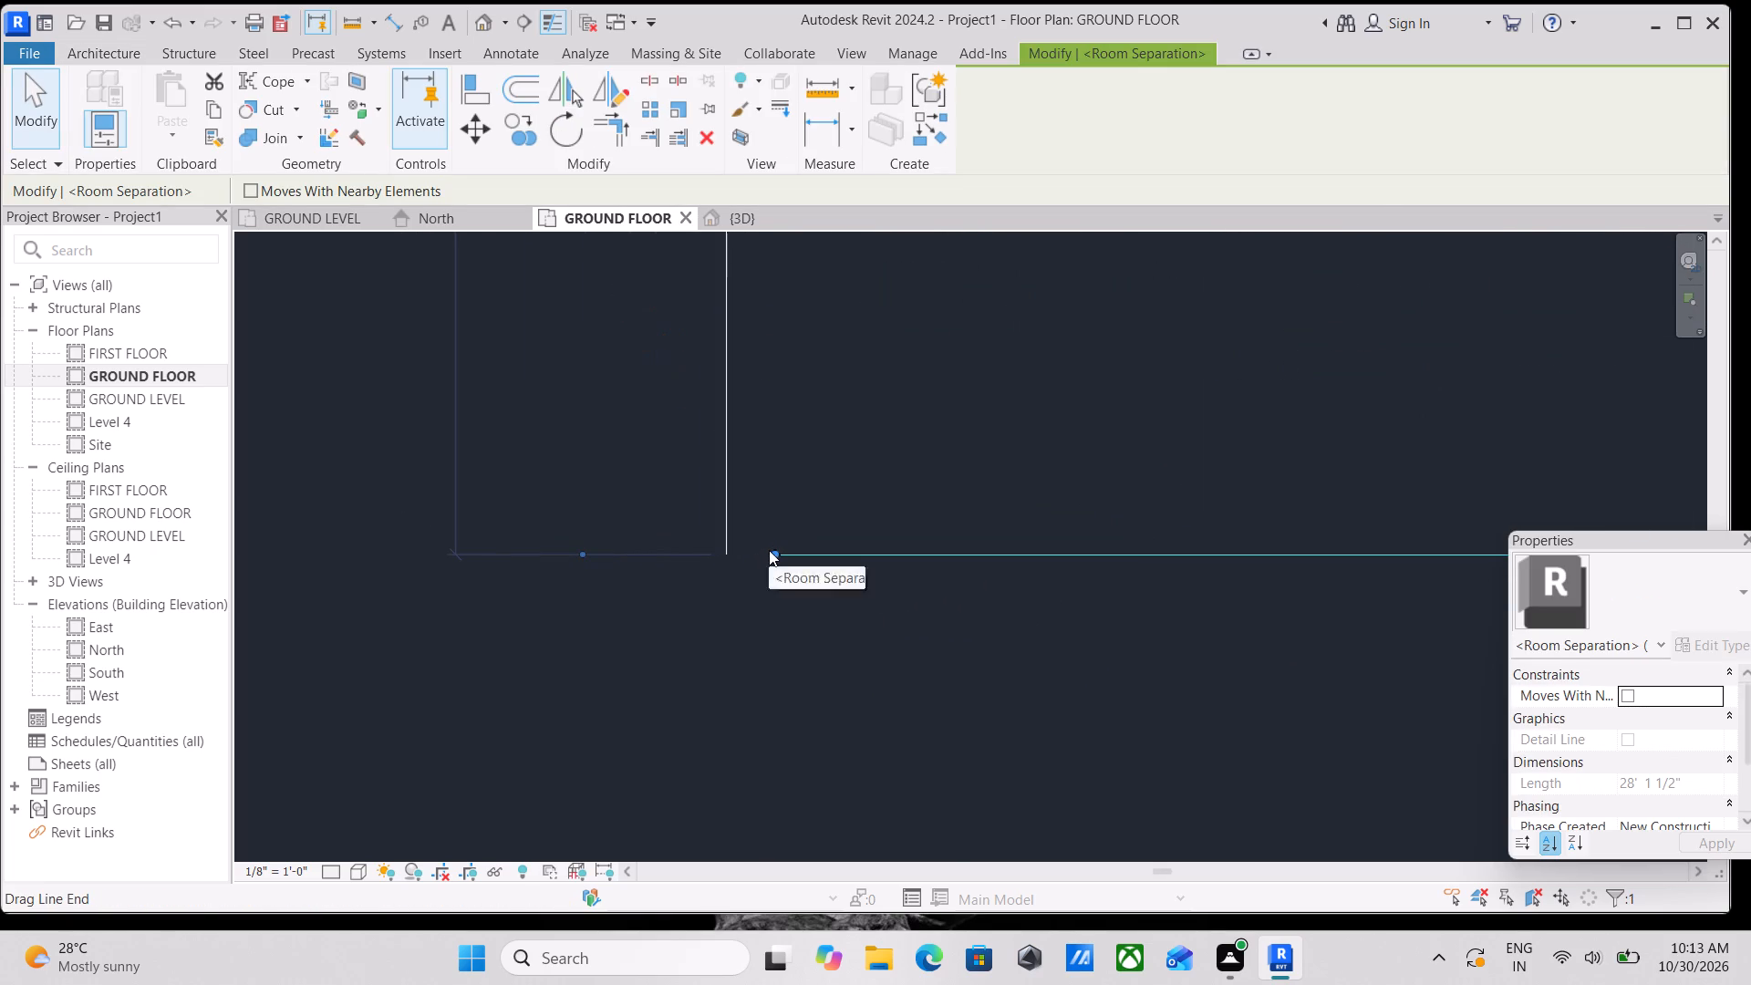
drag(770, 550, 730, 551)
key(grave)
scroll(921, 470, down, 8)
middle_drag(954, 462, 863, 620)
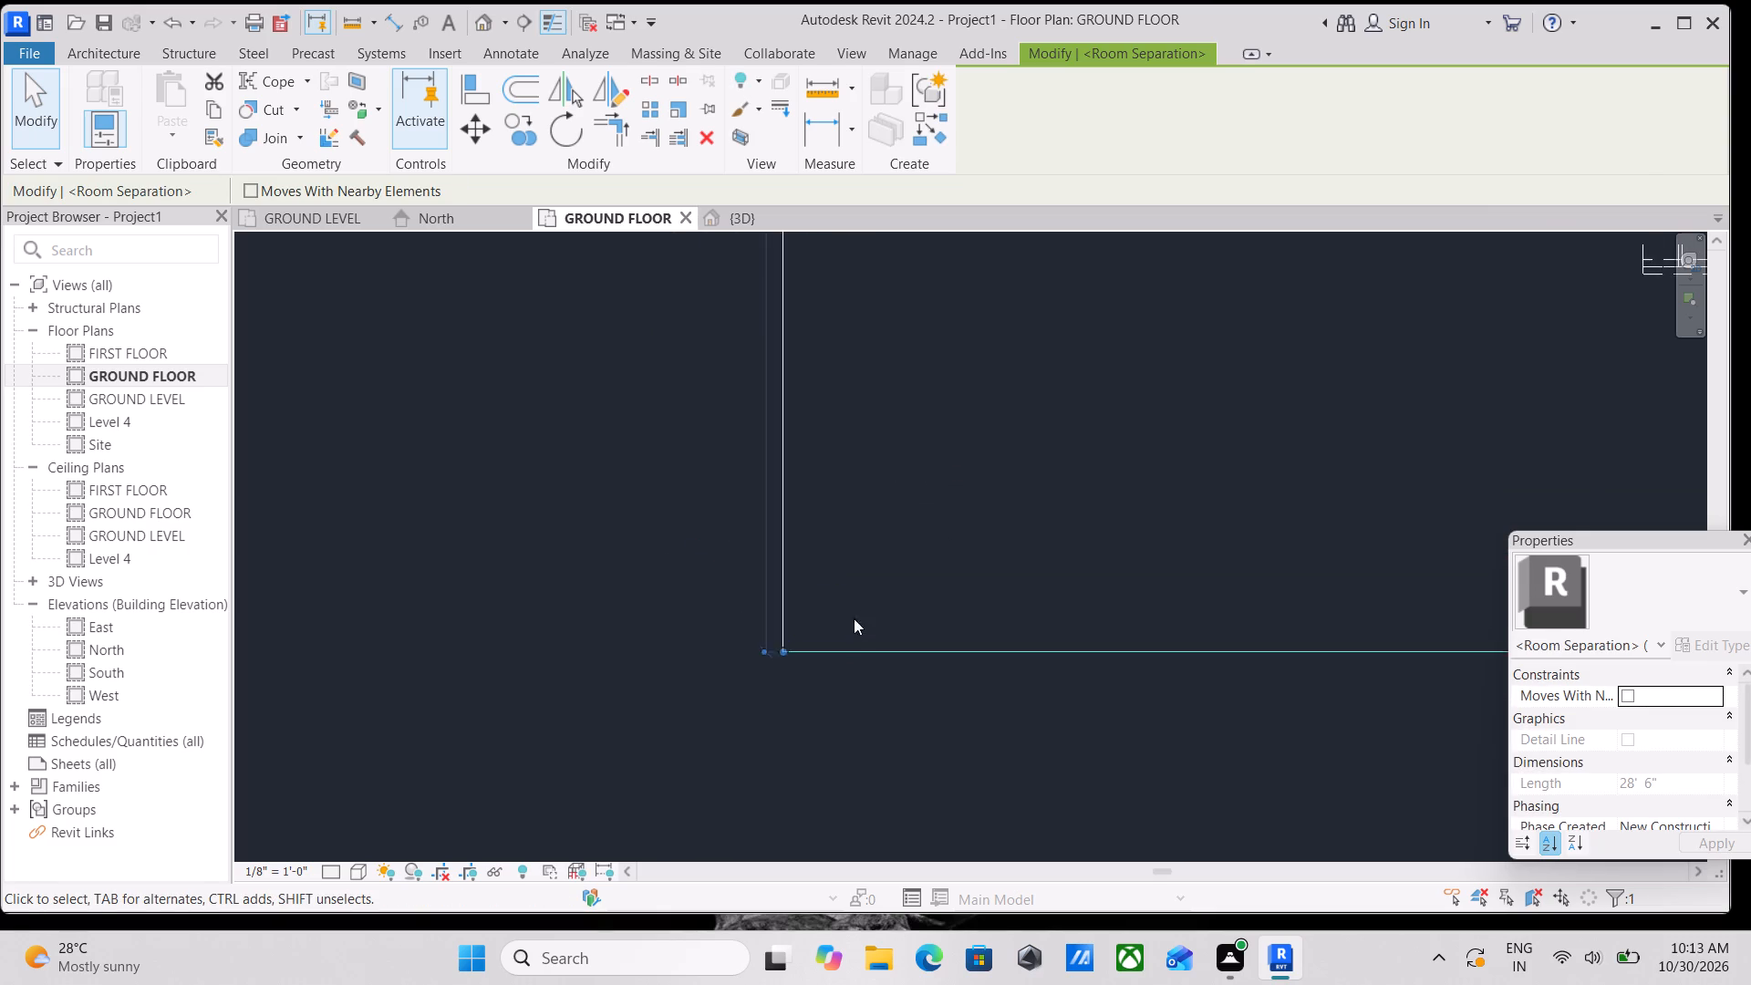
key(Escape)
Examine the separated stair area and the whole ground-floor room layout in the GROUND FLOOR plan.
scroll(924, 525, down, 6)
middle_drag(950, 499, 782, 693)
scroll(781, 694, down, 3)
middle_drag(793, 653, 757, 706)
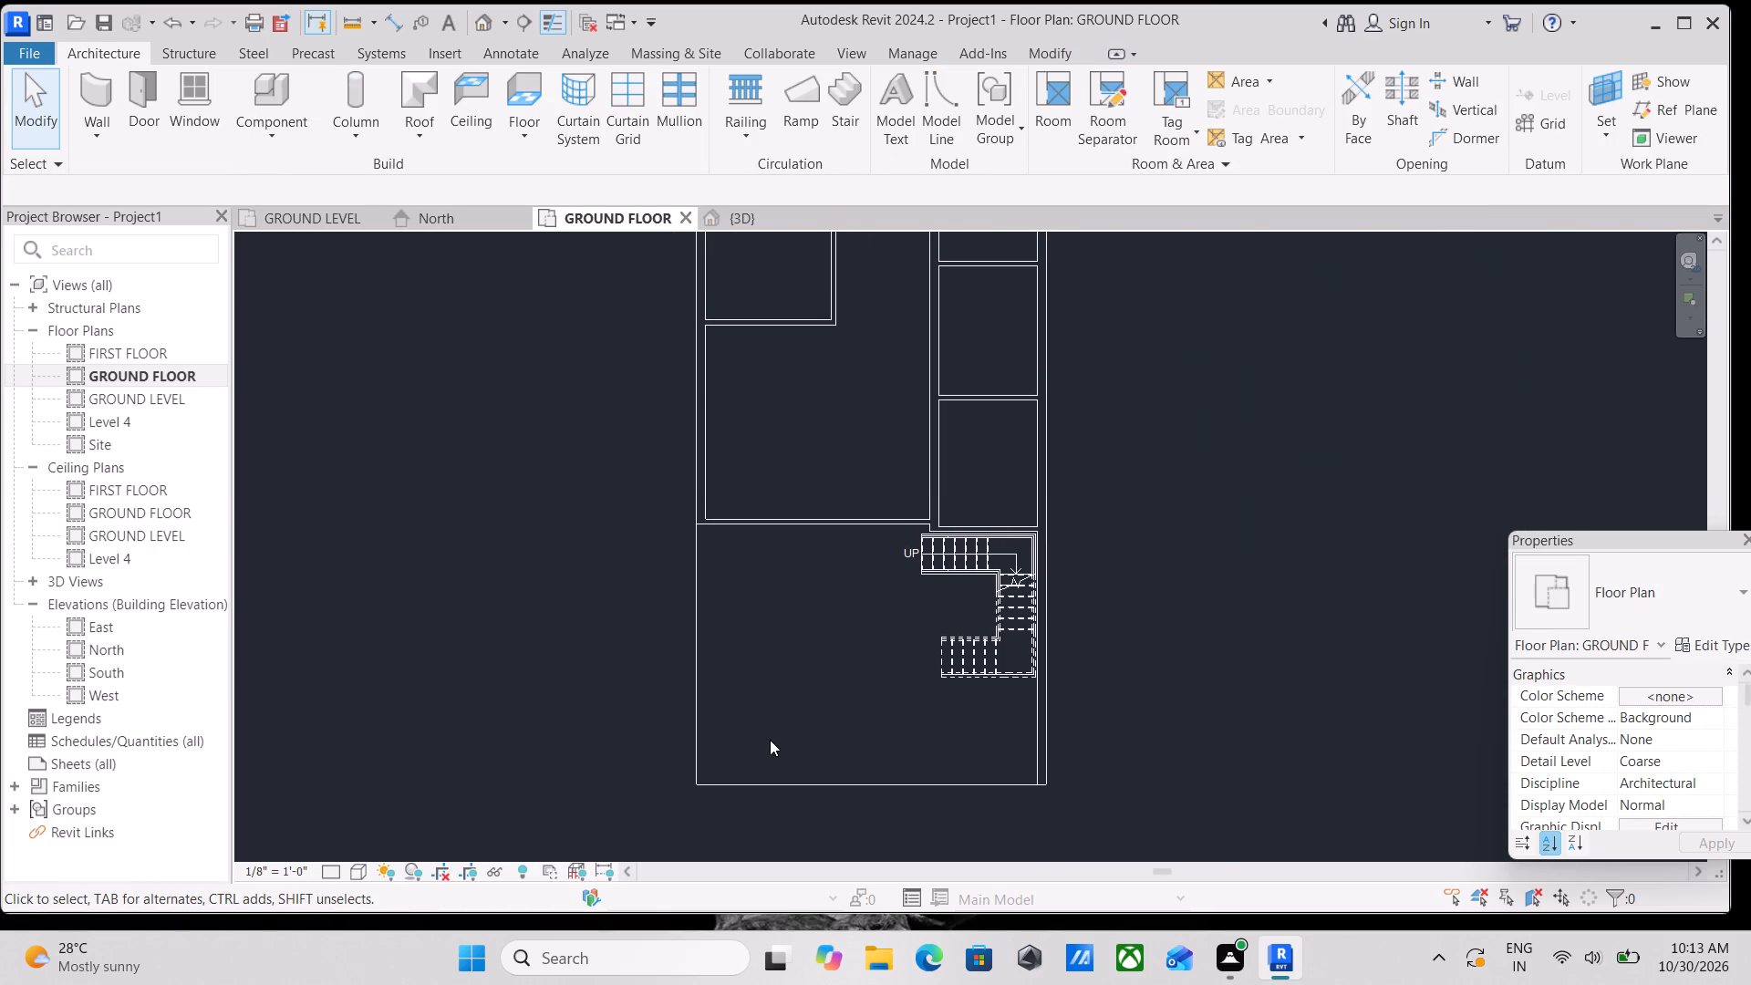
middle_drag(842, 625, 837, 659)
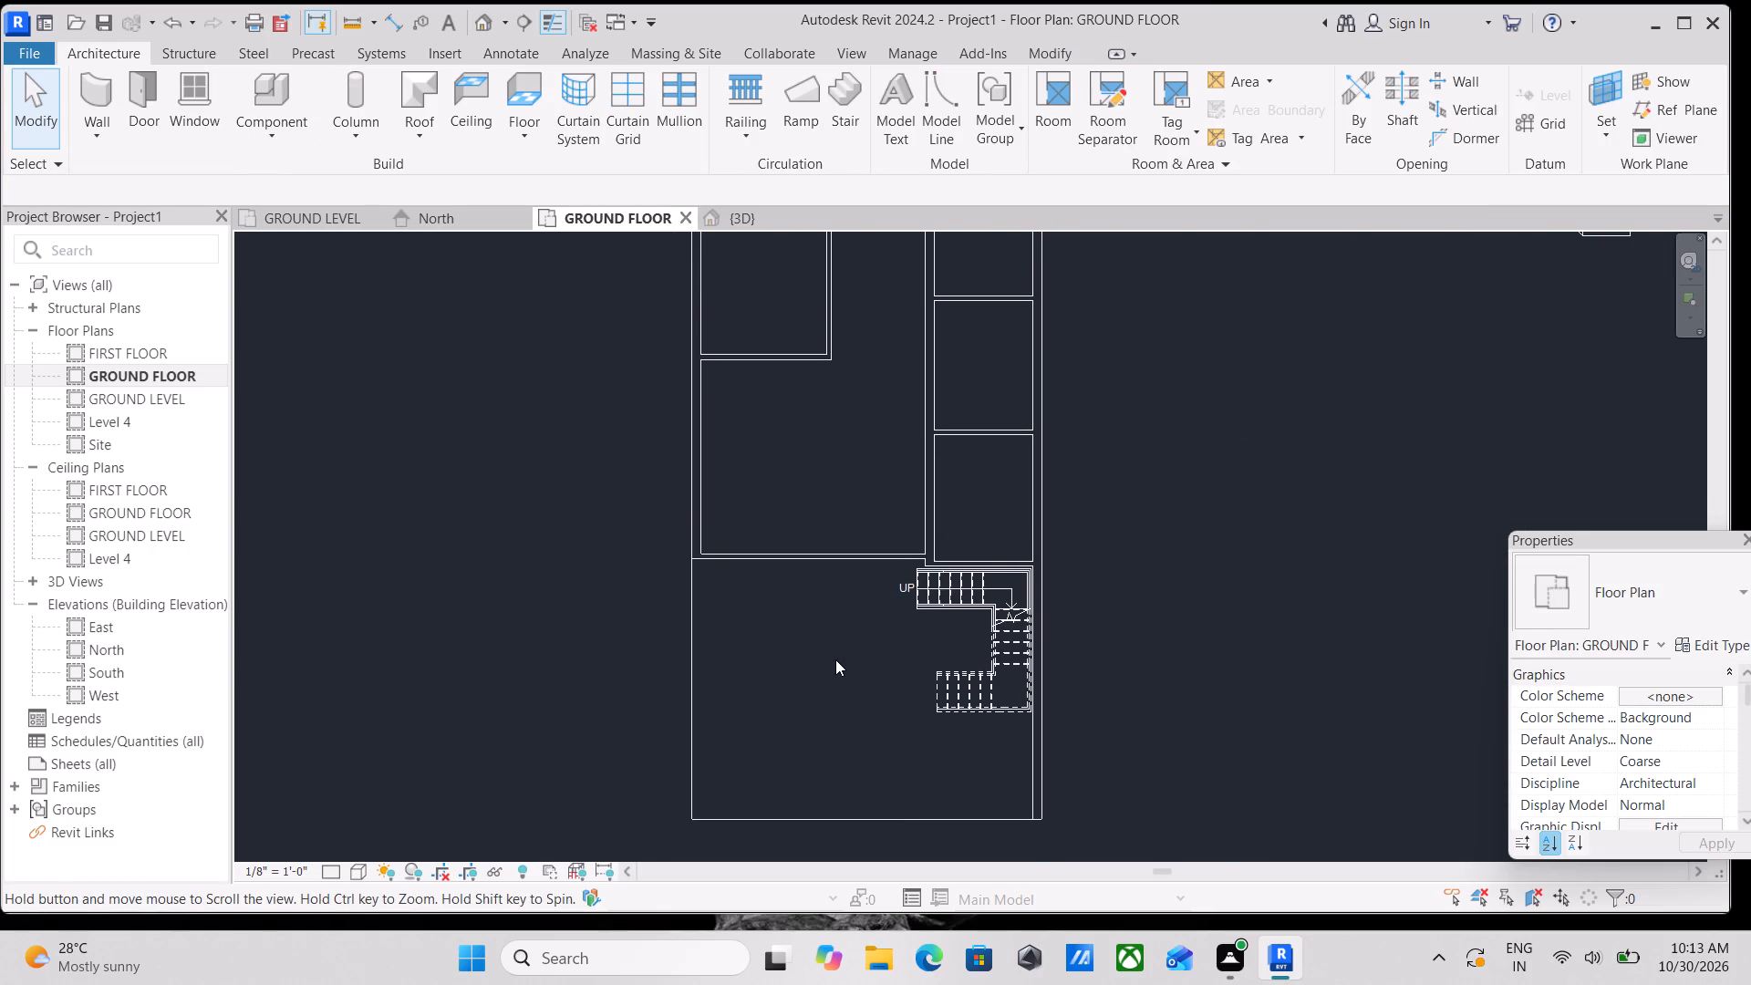
scroll(826, 631, down, 1)
middle_drag(826, 631, 870, 600)
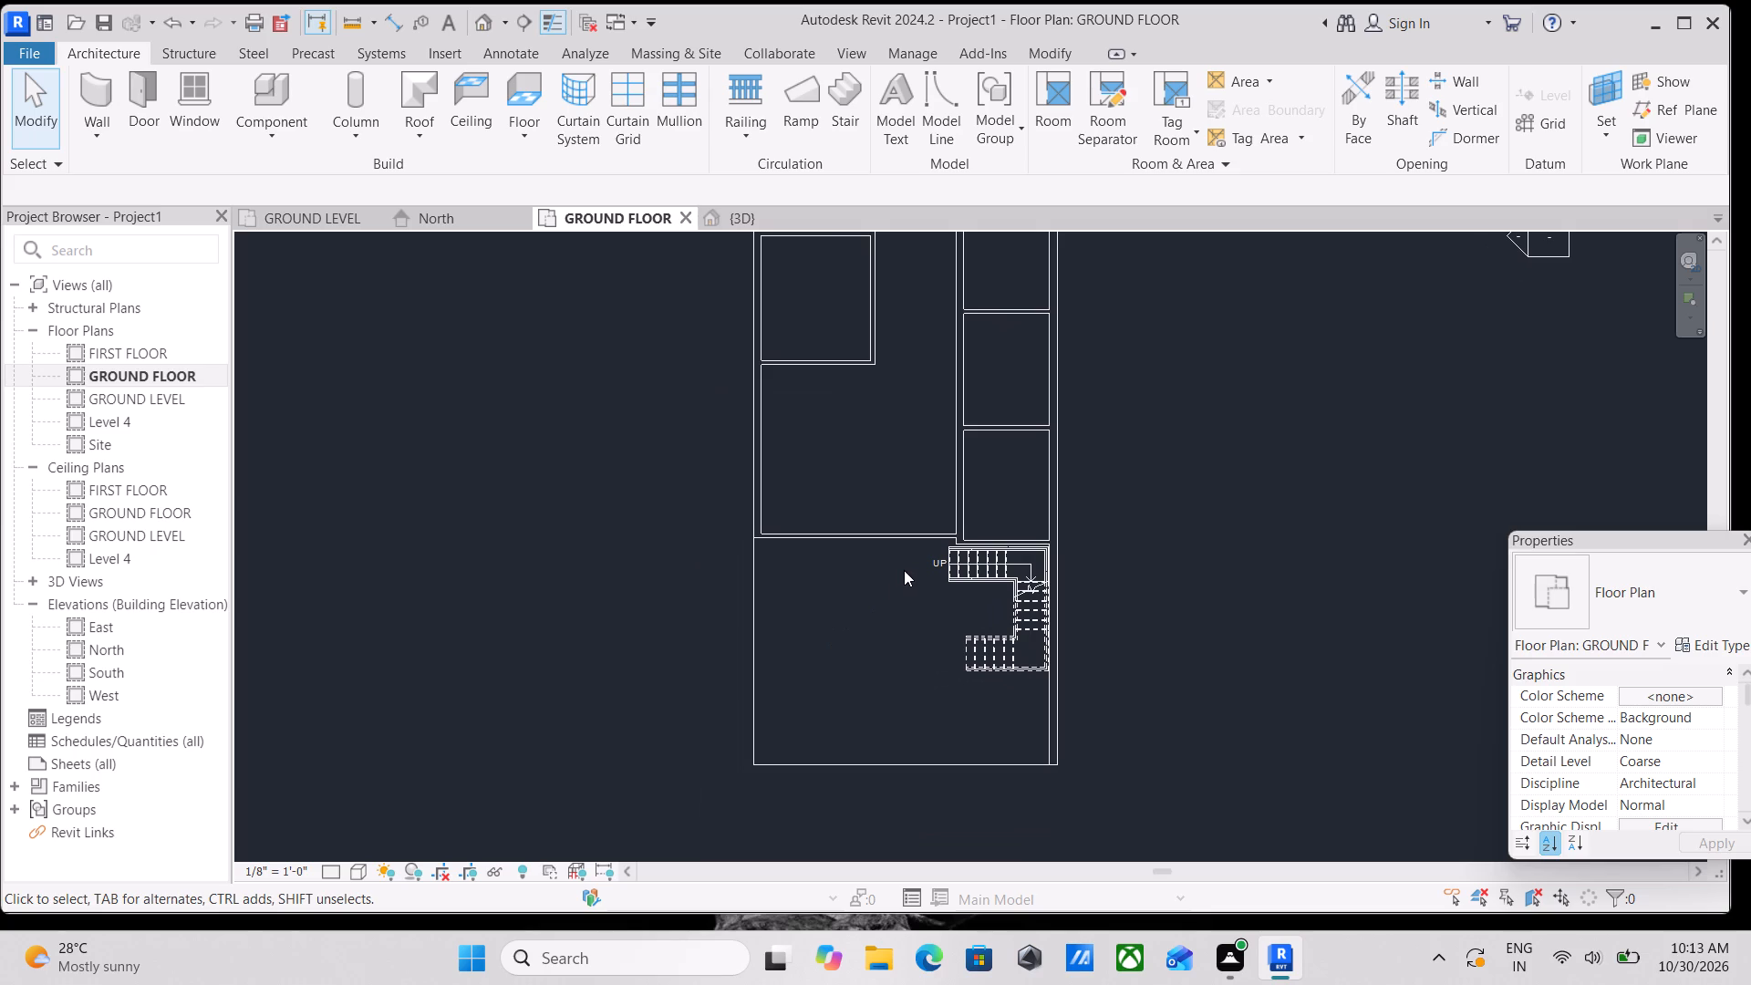
middle_drag(844, 490, 882, 647)
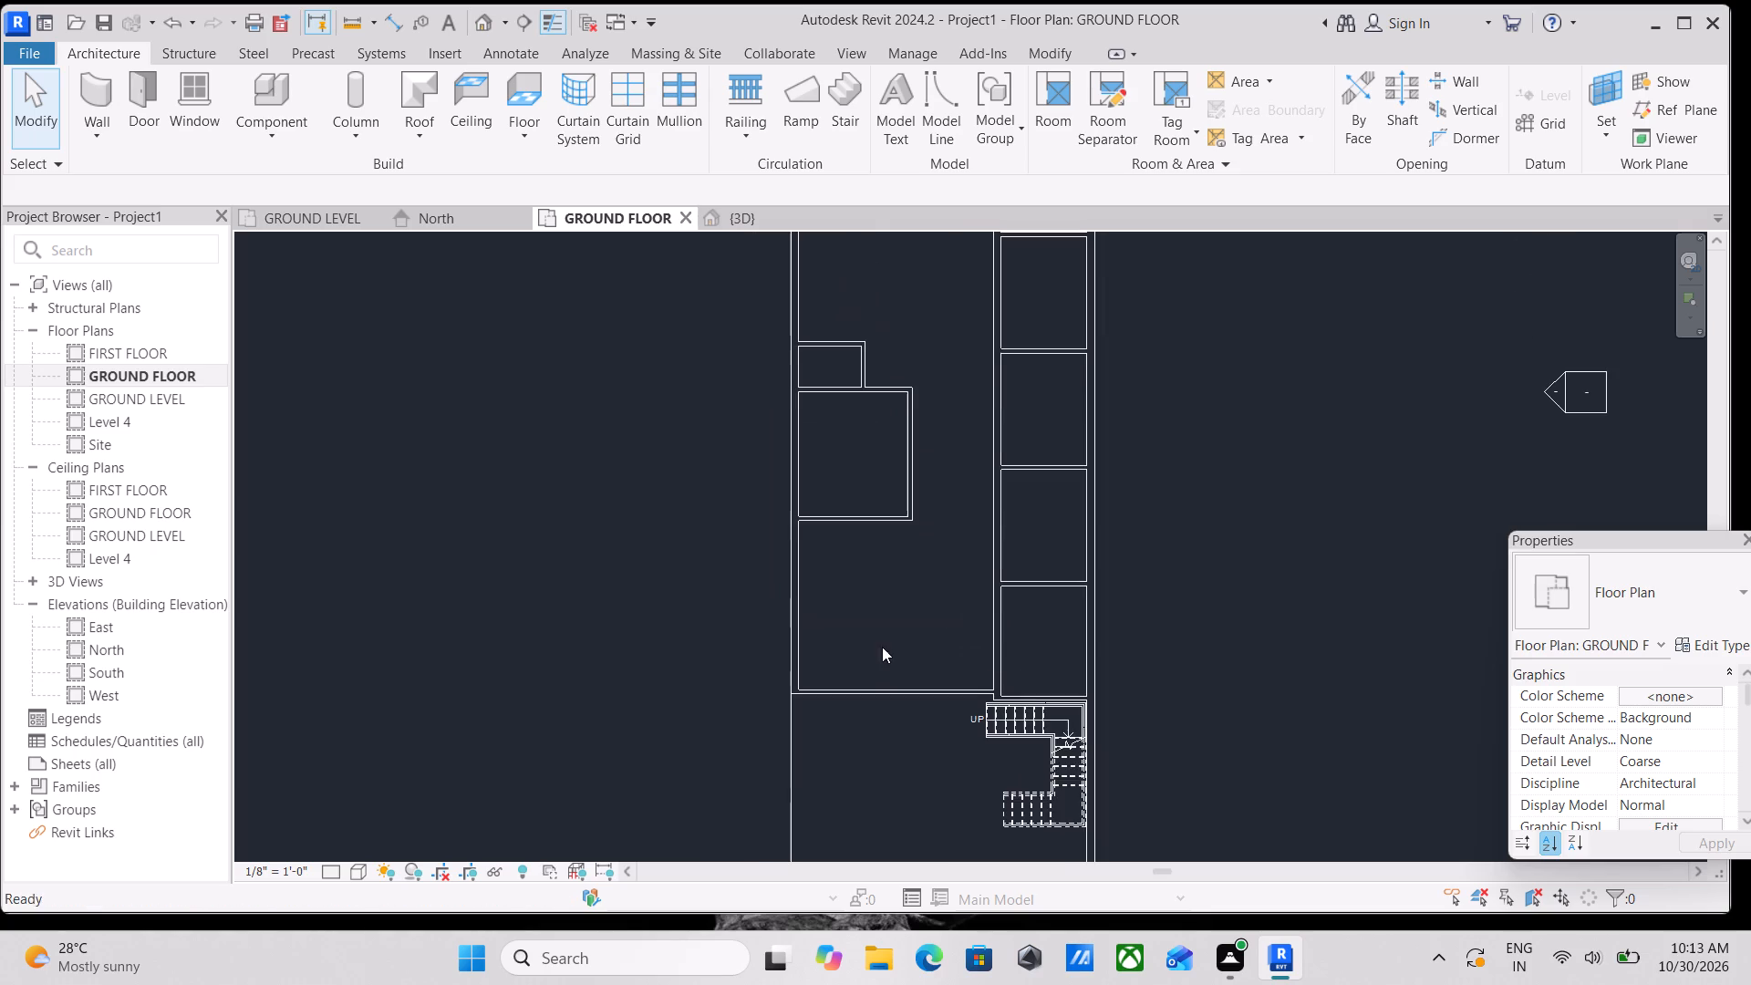
middle_drag(882, 625, 896, 758)
middle_drag(896, 698, 896, 753)
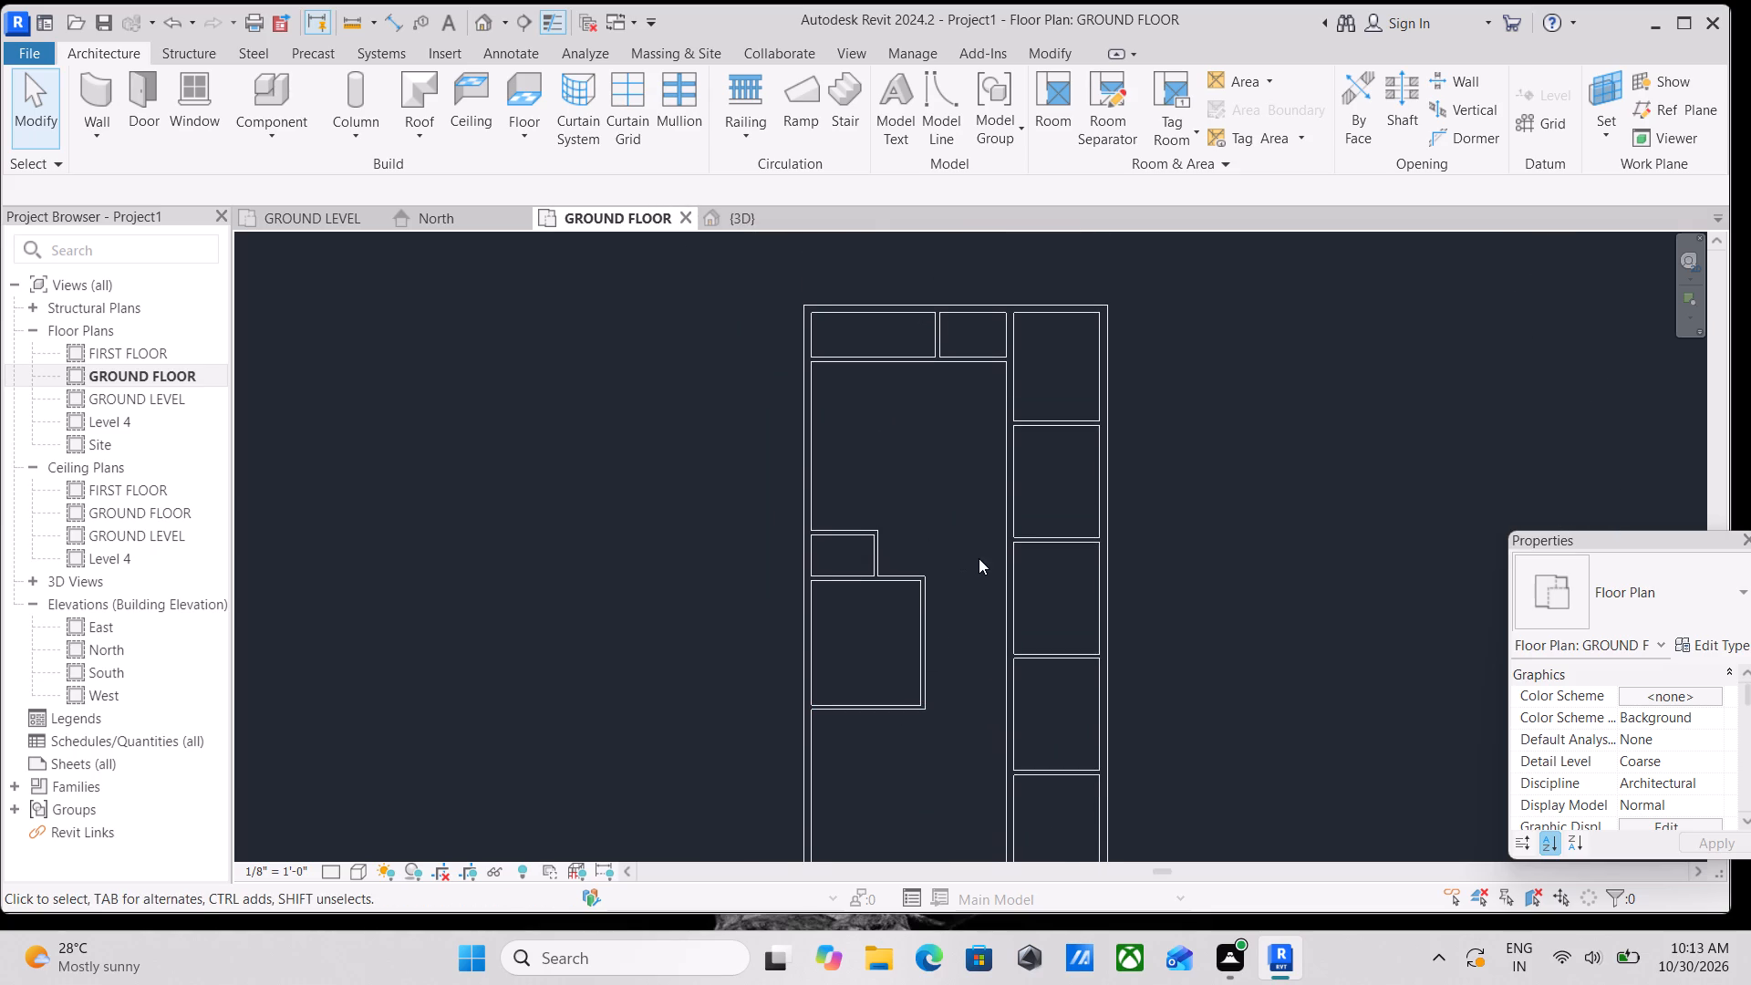
scroll(981, 568, down, 2)
middle_drag(979, 577, 998, 477)
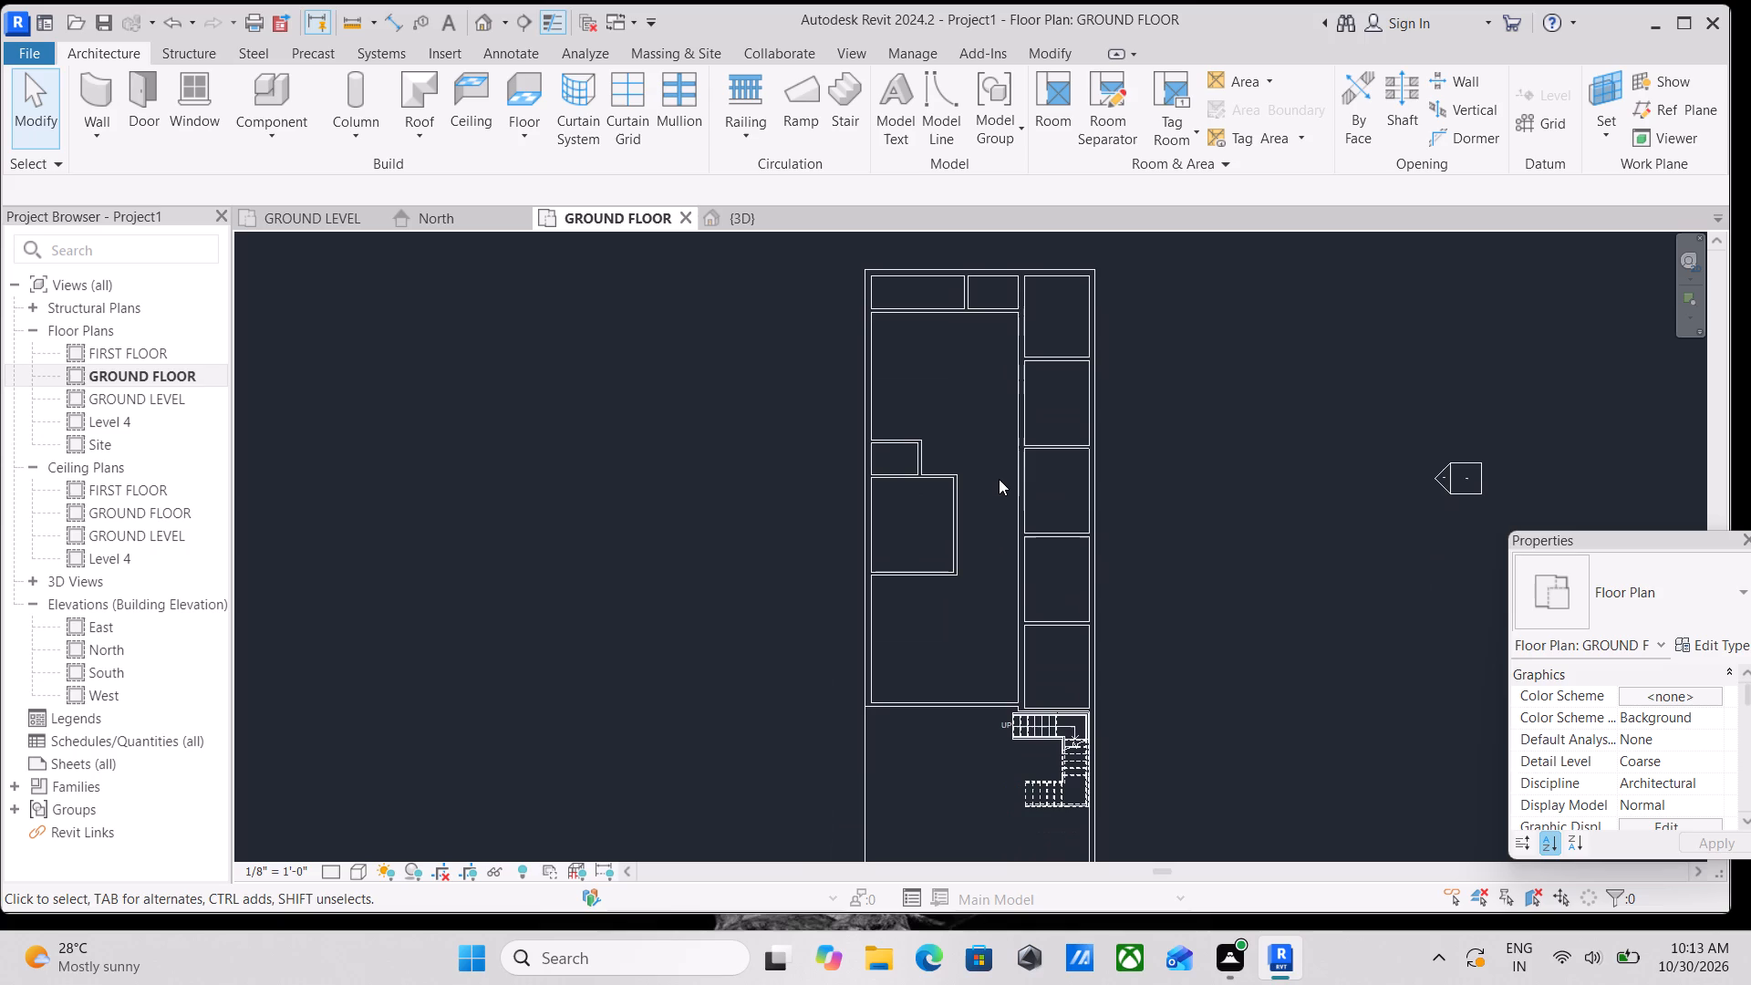
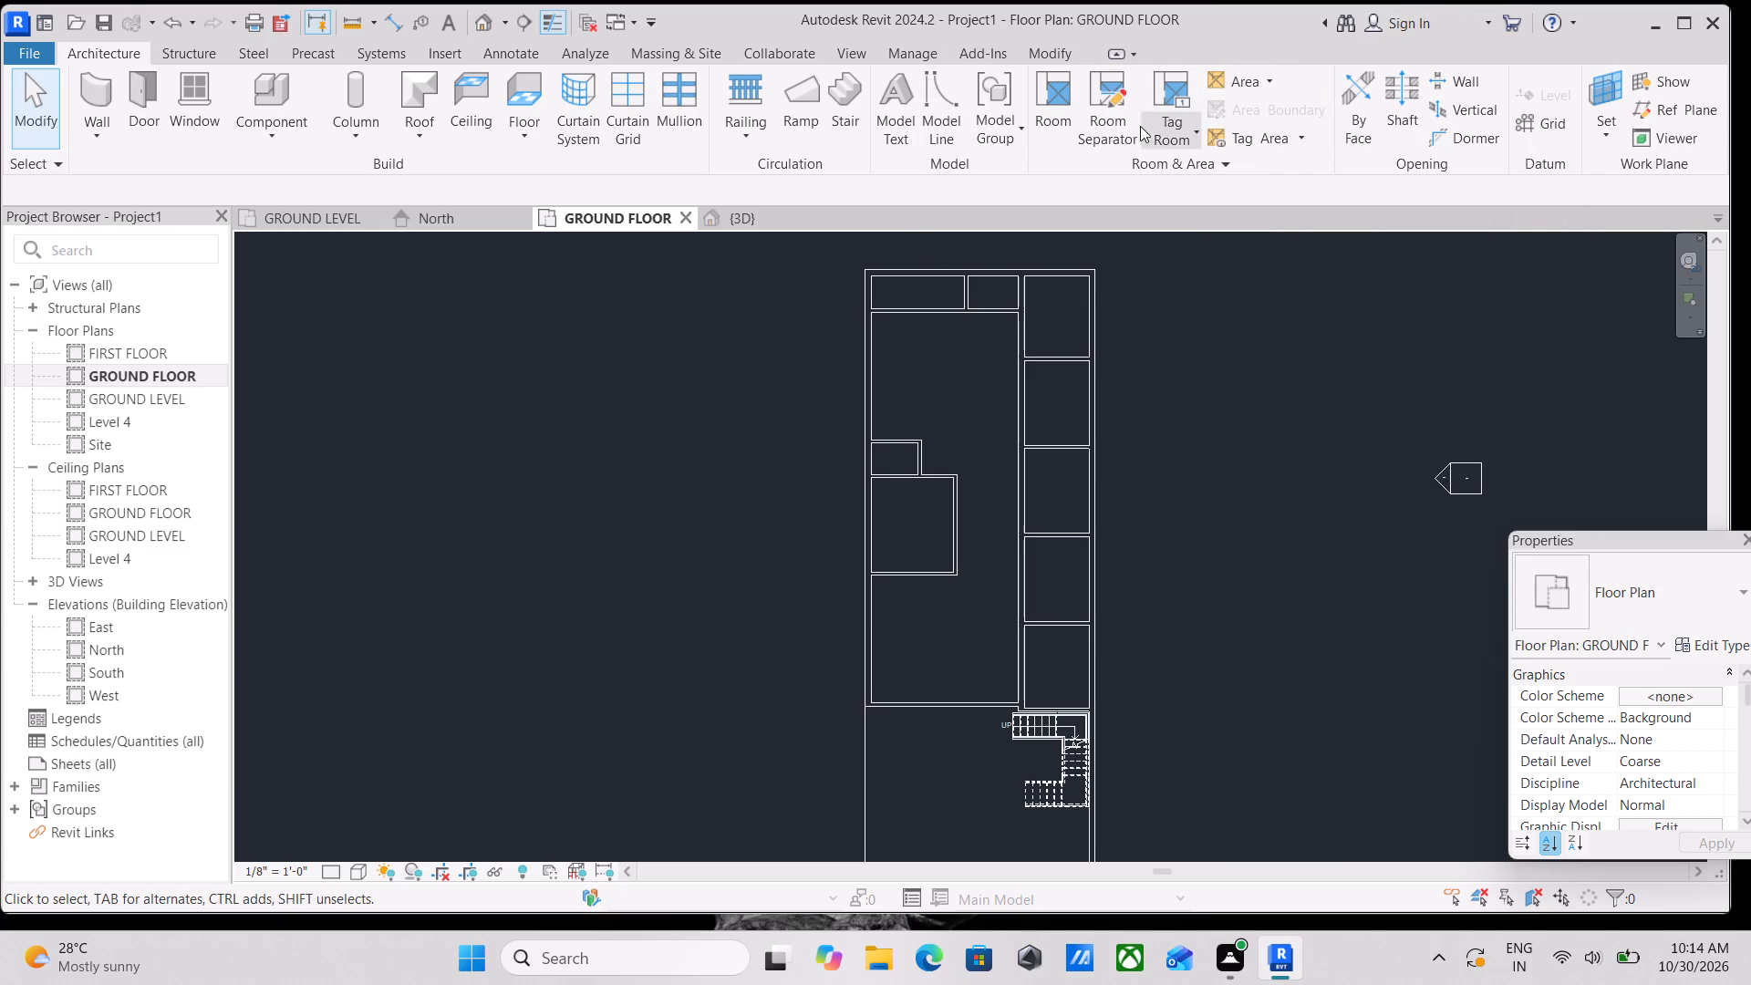
Place rooms automatically with tags in all enclosed areas of the GROUND FLOOR plan.
click(1059, 117)
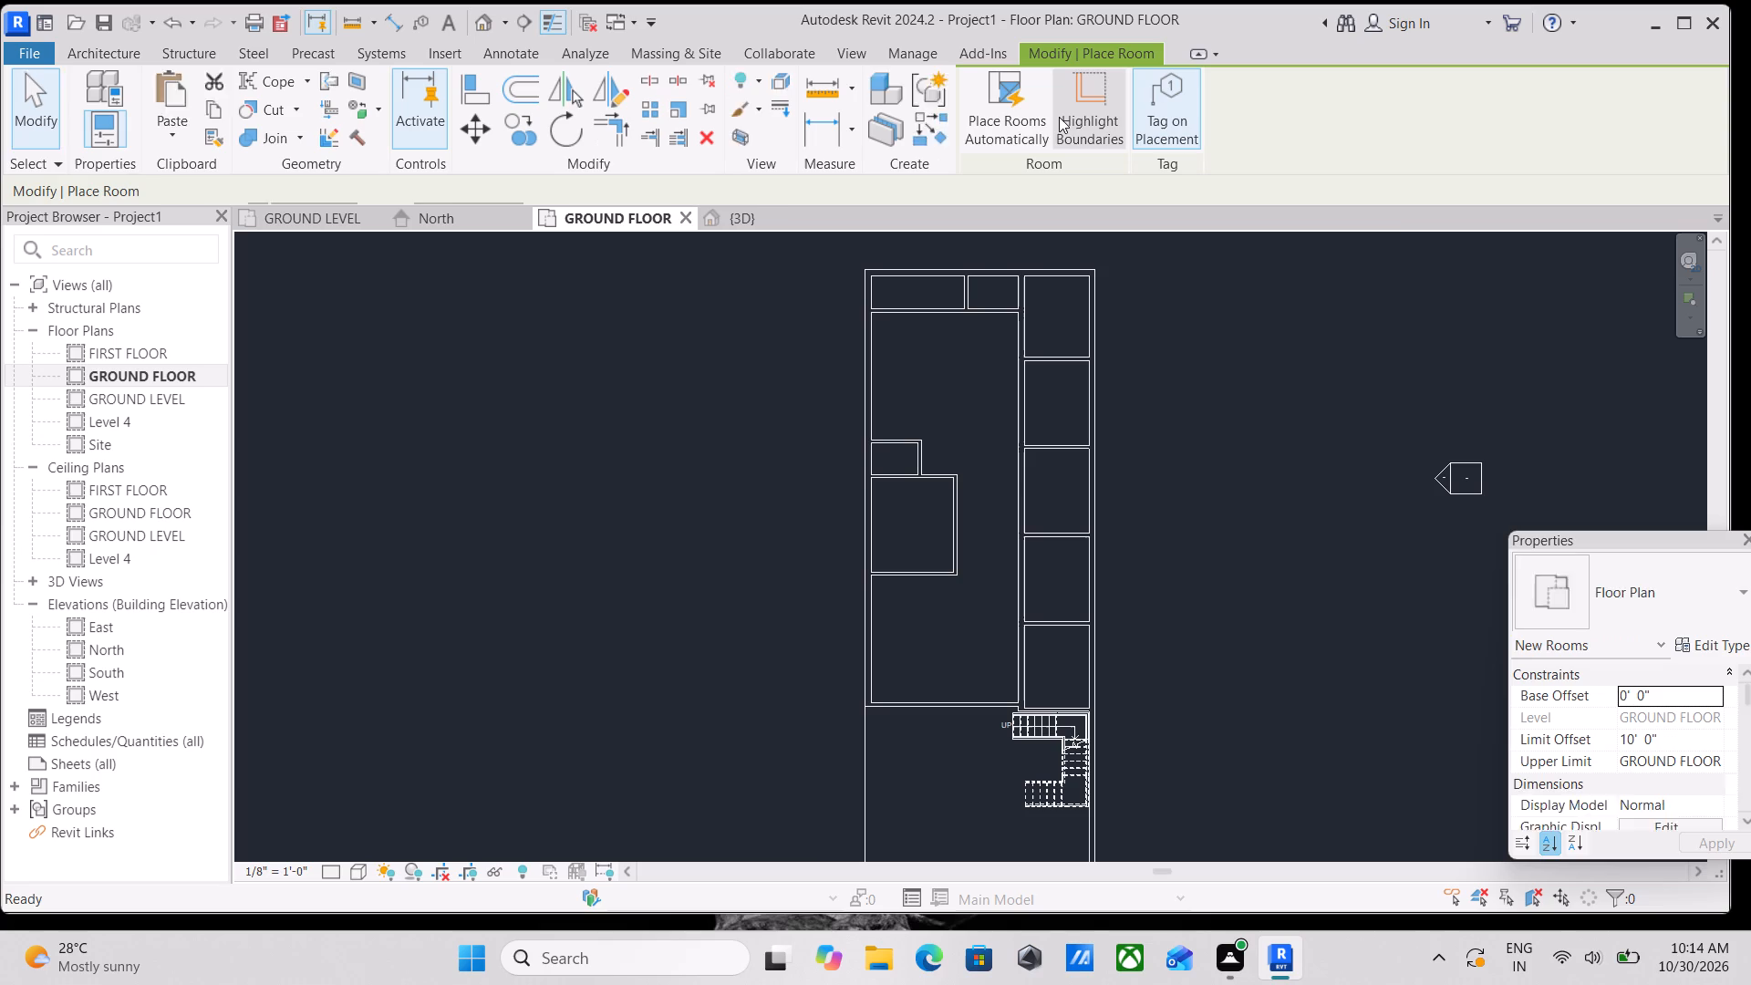
click(1006, 123)
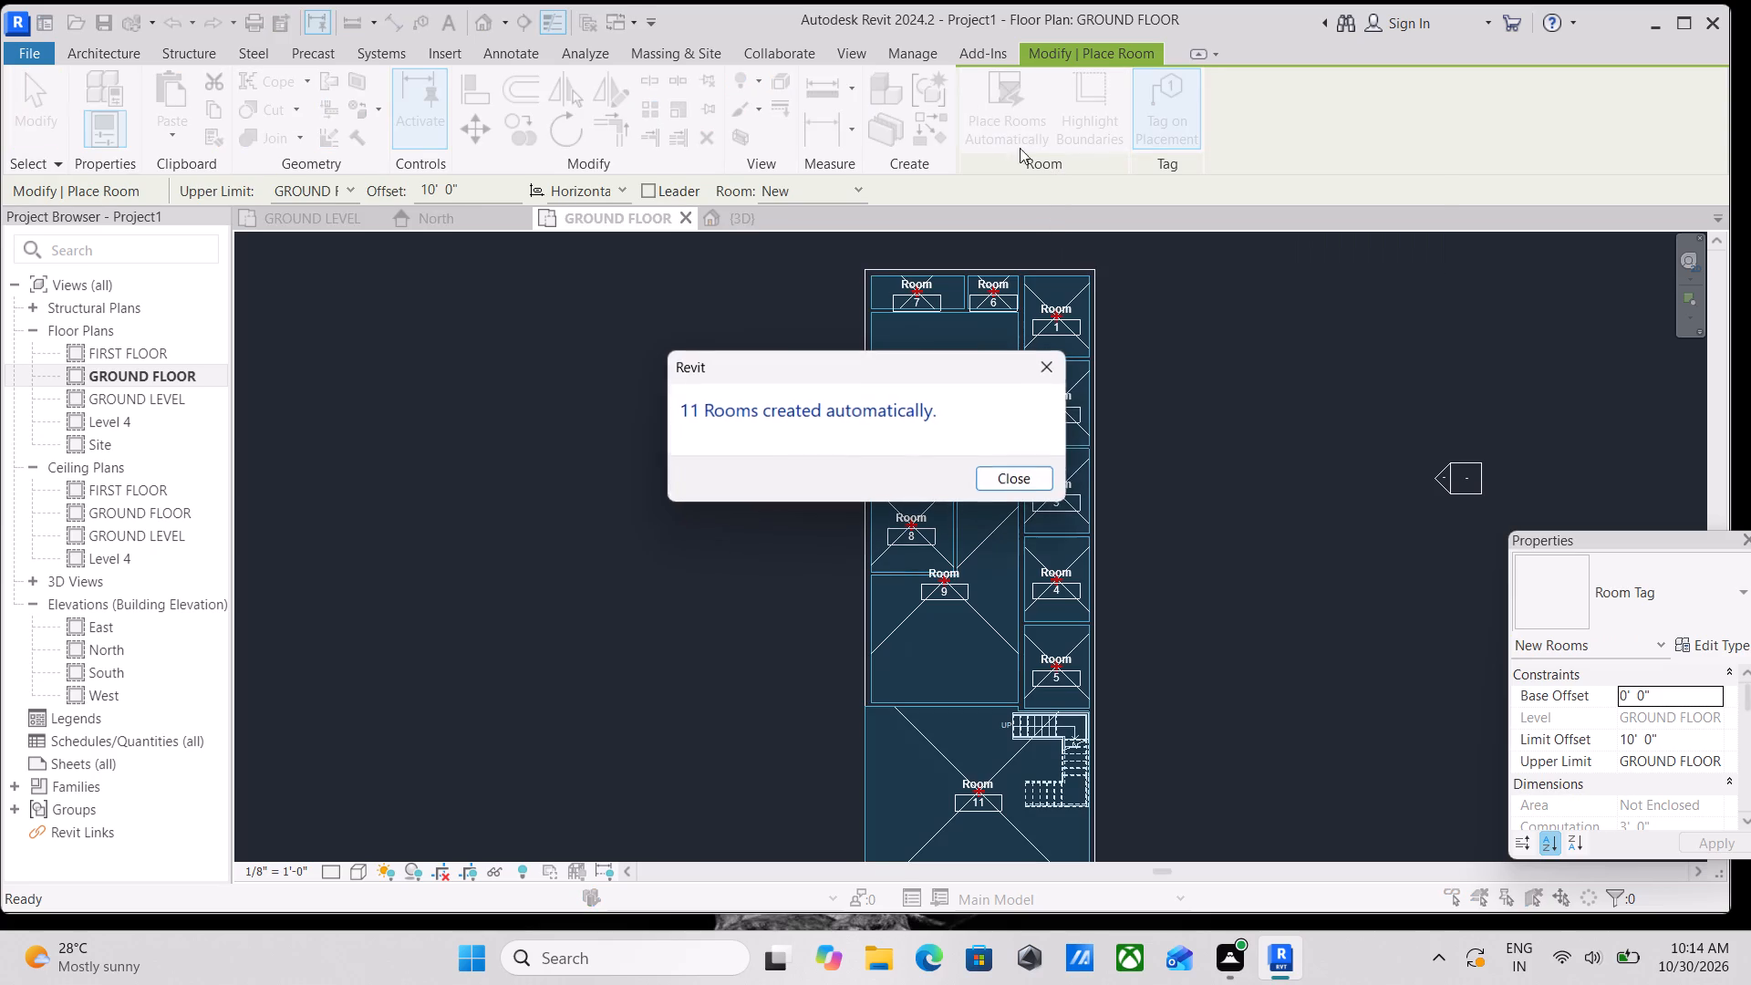
click(1004, 478)
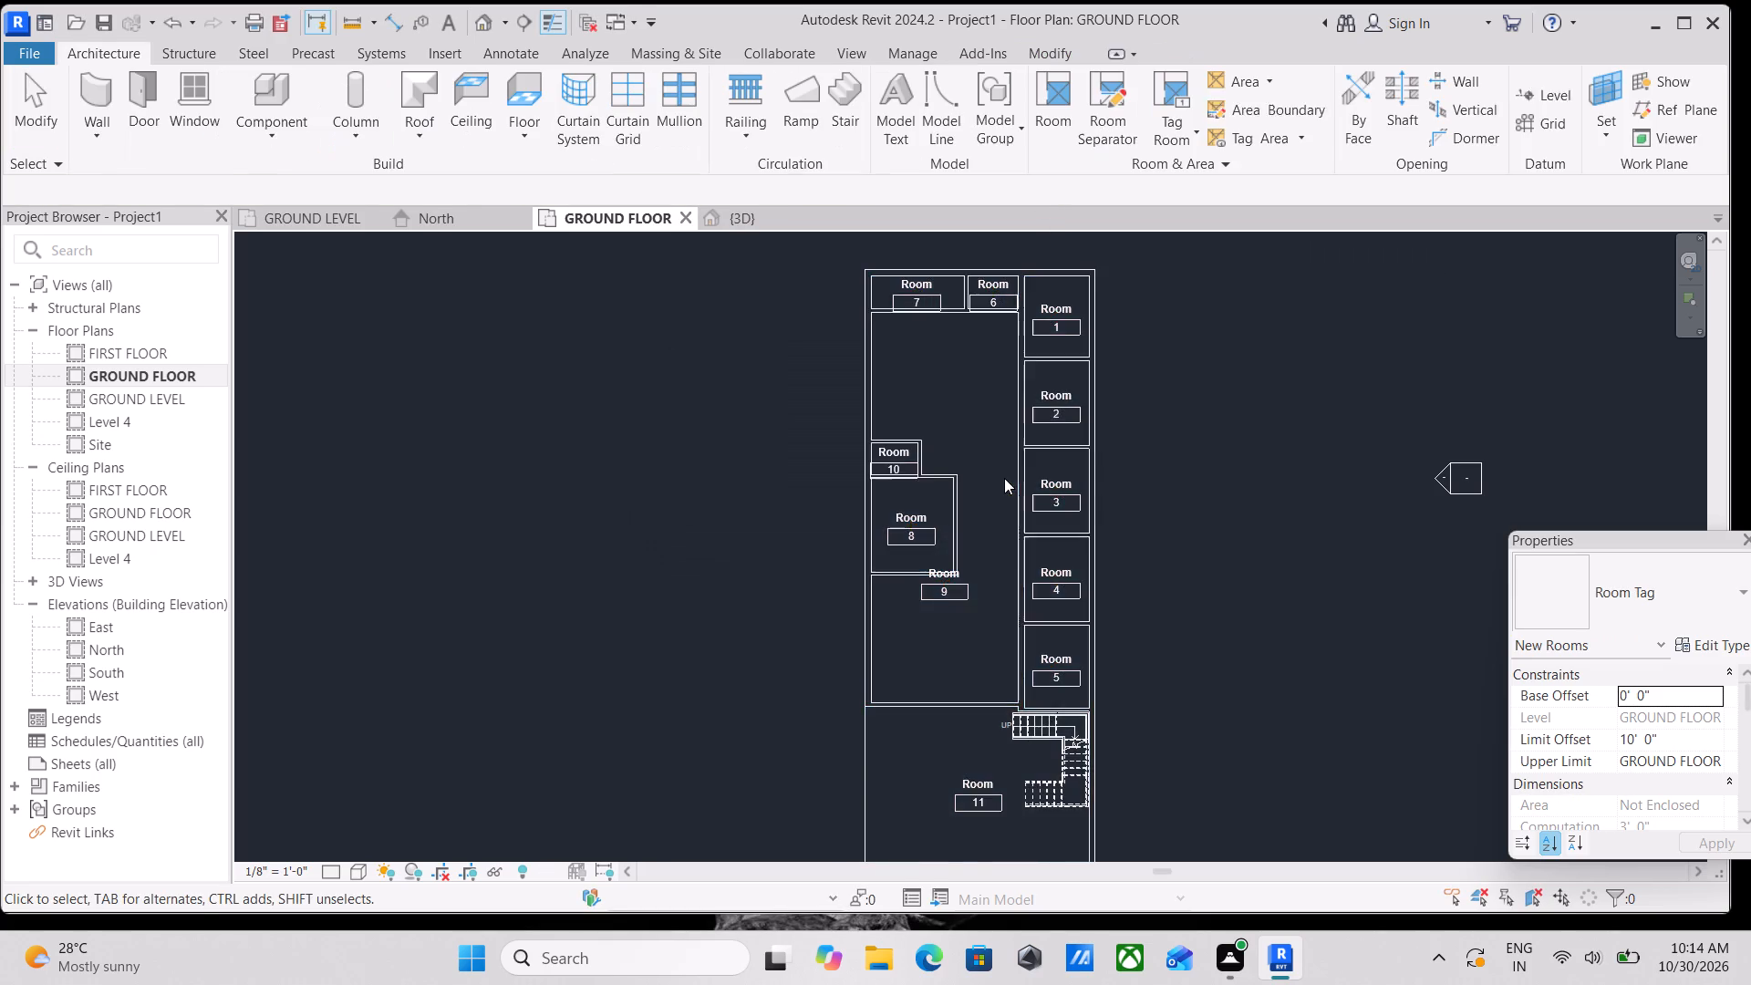
Examine the placed rooms and their tags across the whole ground-floor layout.
scroll(1002, 478, up, 2)
scroll(1002, 478, down, 3)
middle_drag(1005, 465, 1025, 336)
middle_drag(989, 407, 1008, 582)
scroll(1007, 555, down, 1)
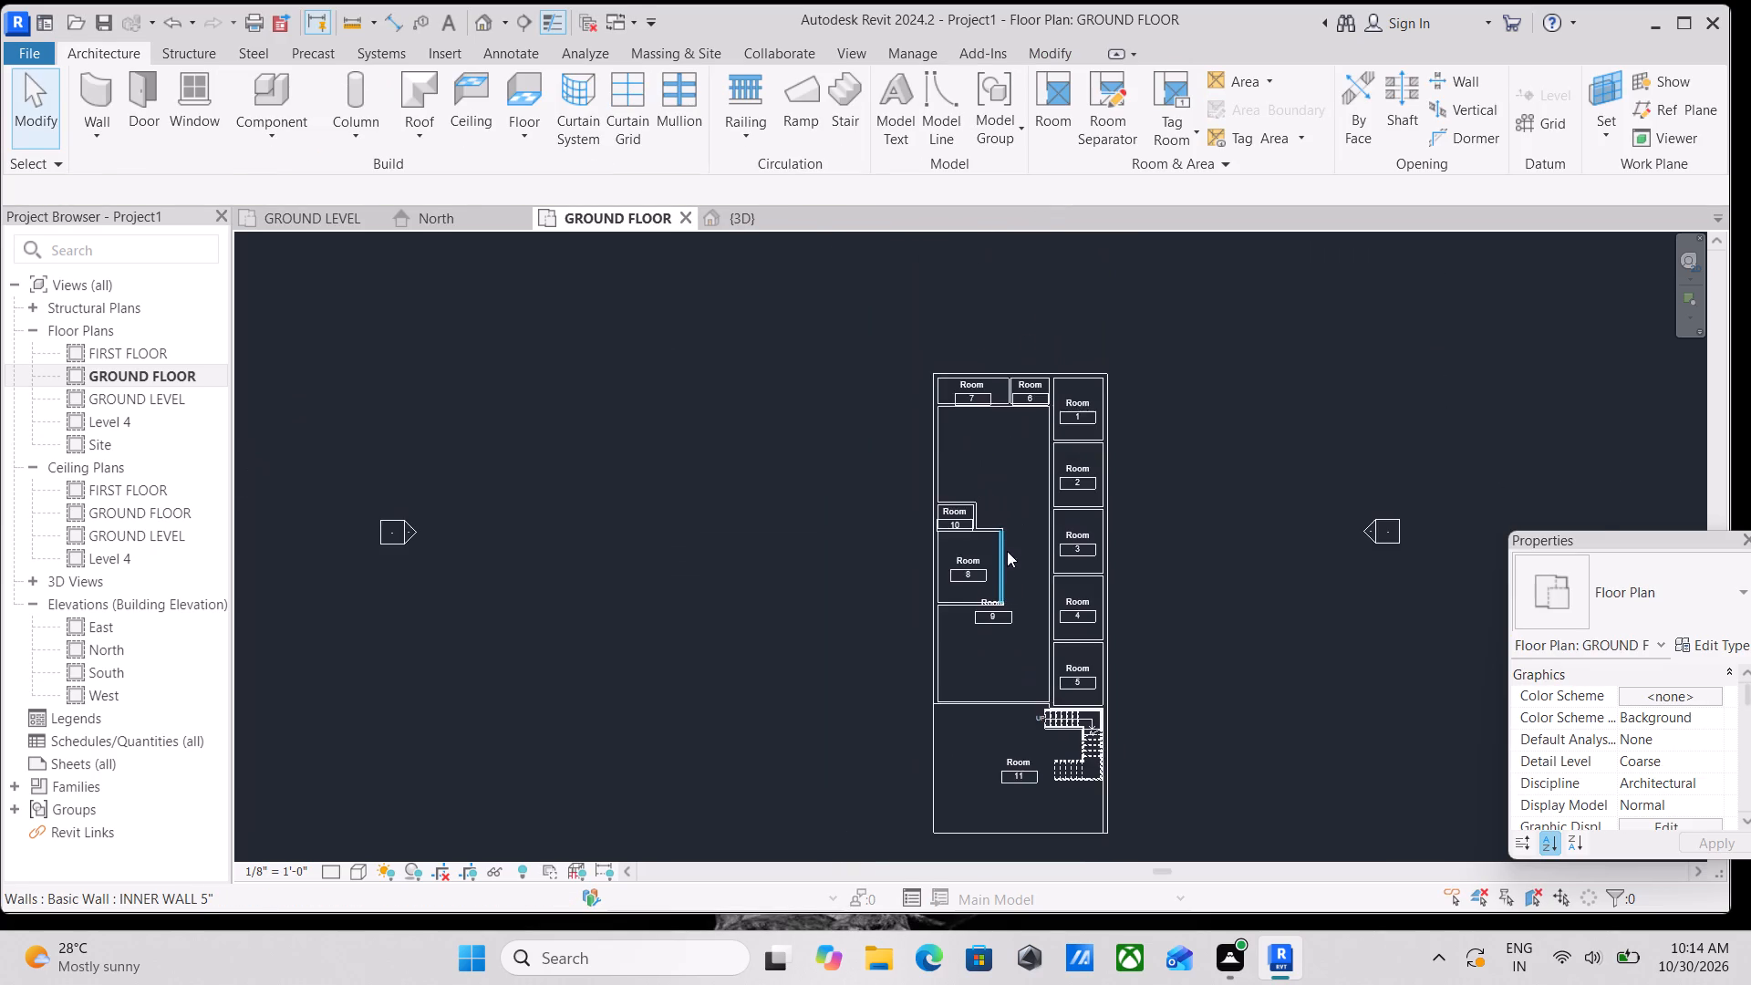
scroll(1007, 545, up, 3)
middle_drag(1003, 407, 1027, 699)
scroll(1026, 698, up, 4)
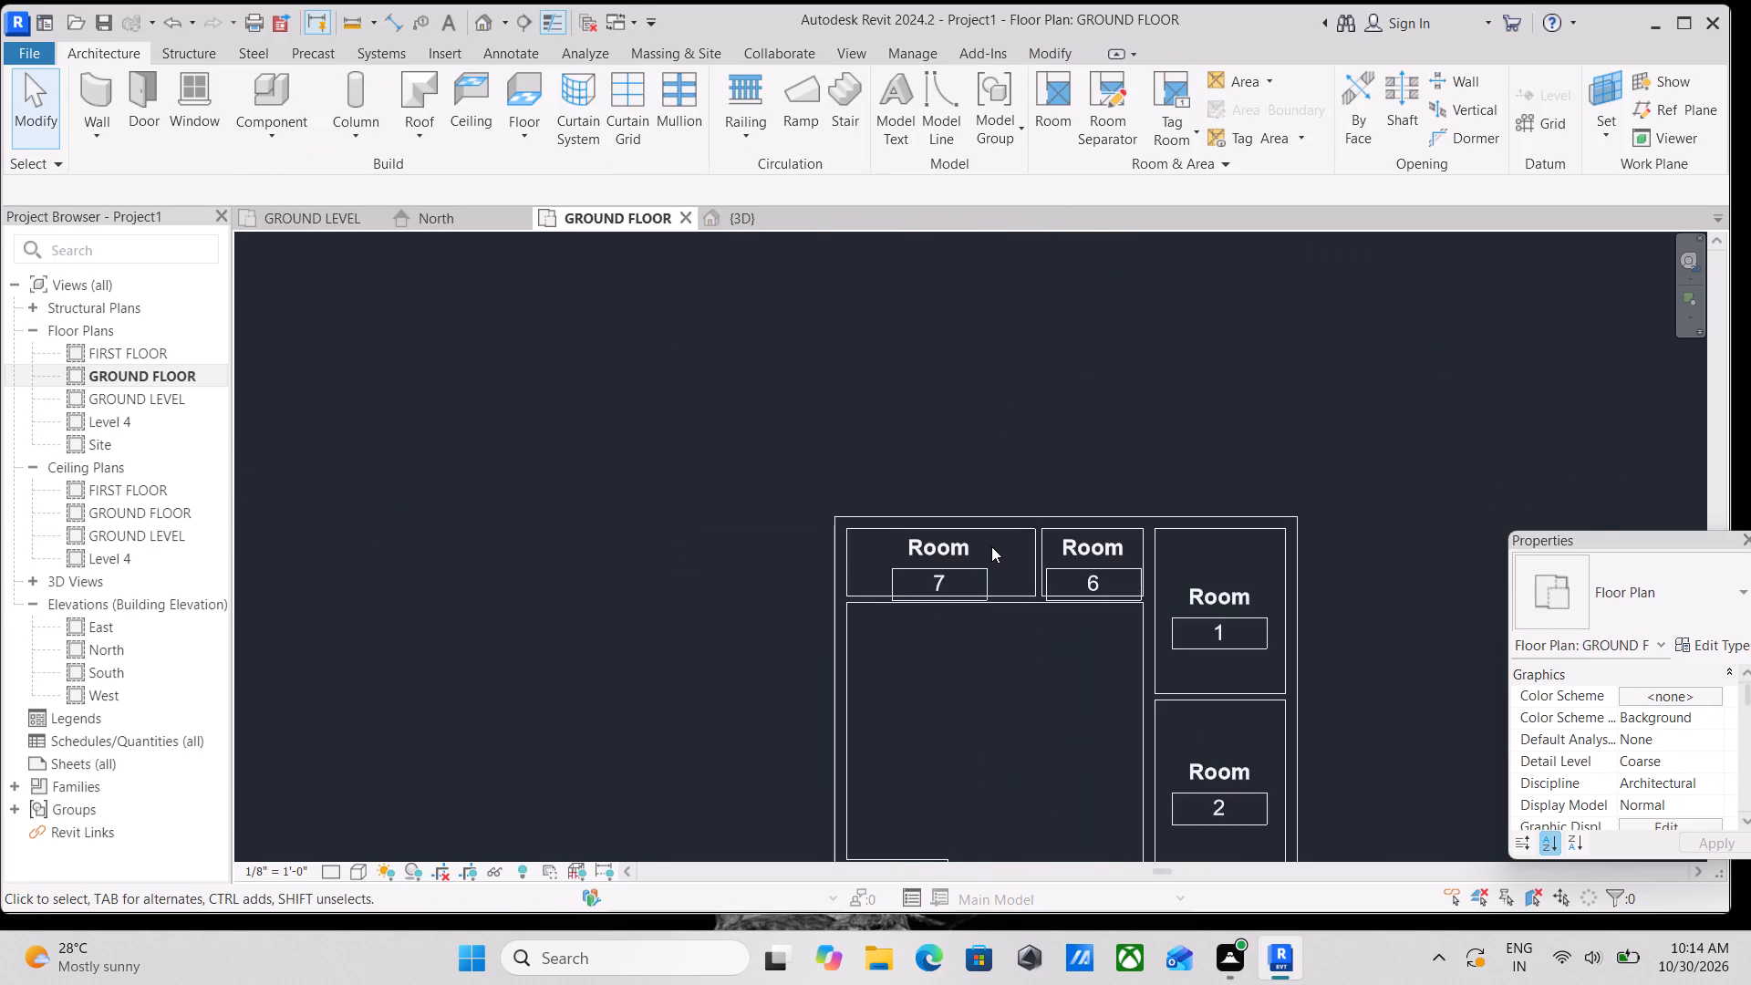
Open the Room Tag family for editing from the tag of room 1 in the building's northeast corner.
scroll(991, 546, up, 1)
scroll(996, 543, down, 1)
middle_drag(996, 543, 726, 573)
scroll(950, 609, up, 4)
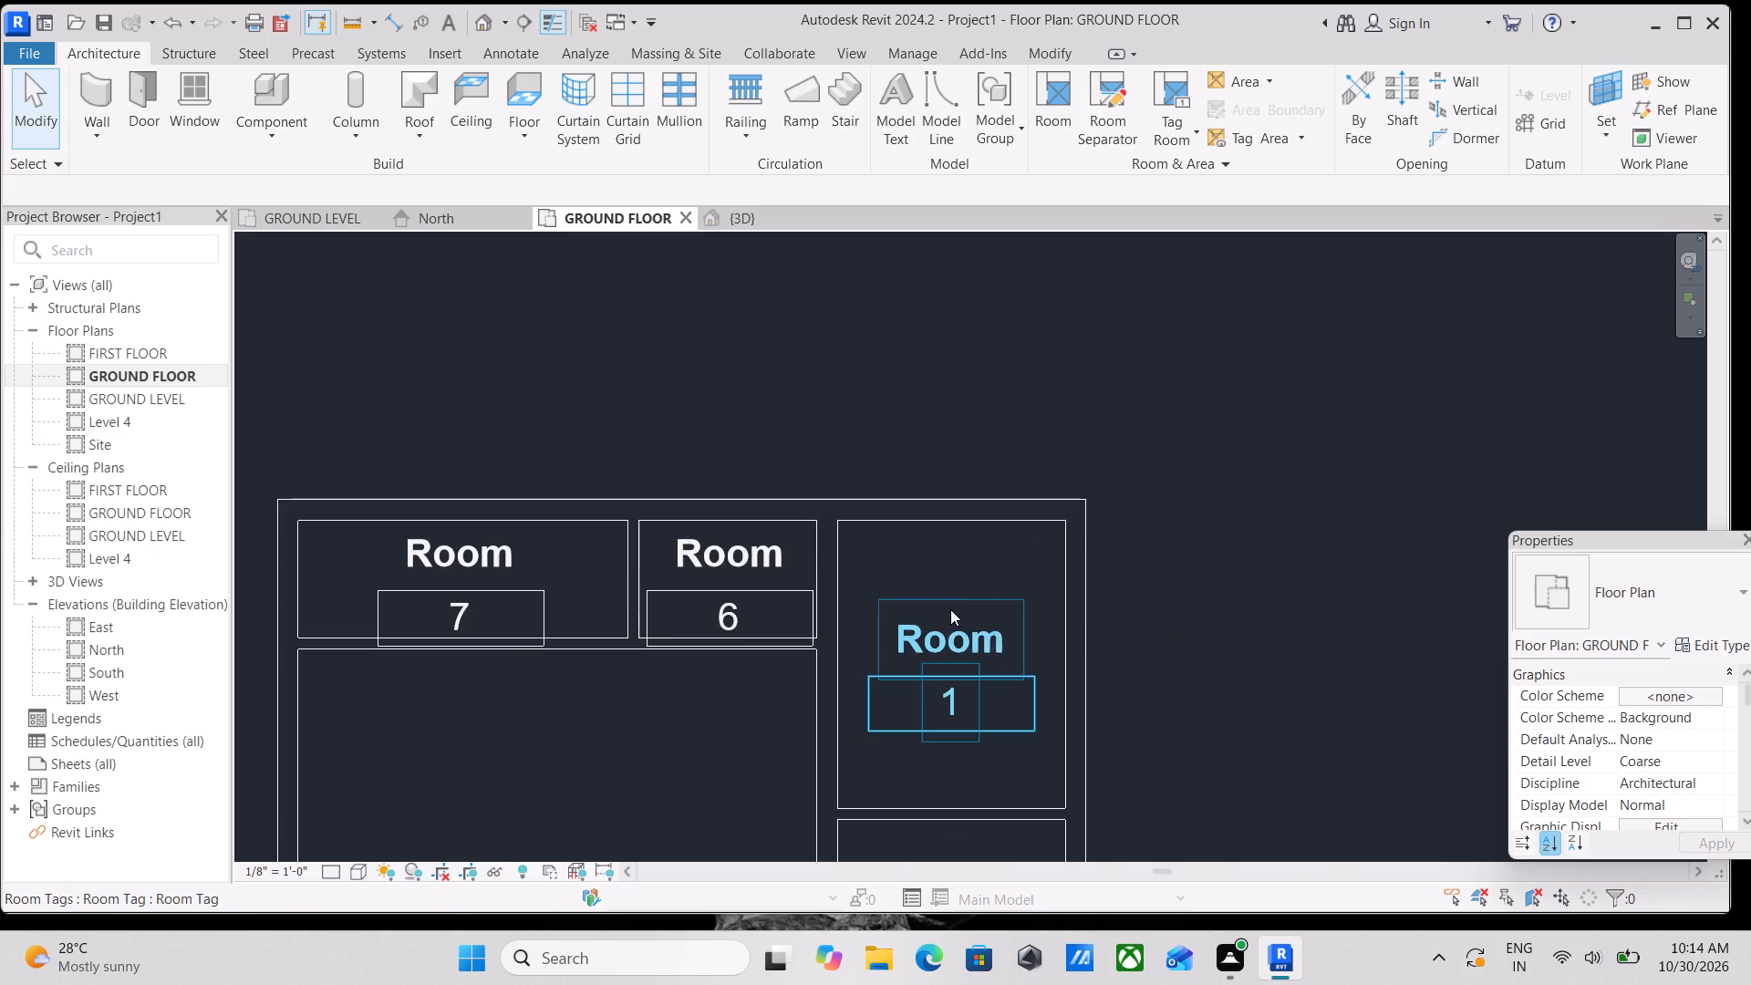
click(949, 641)
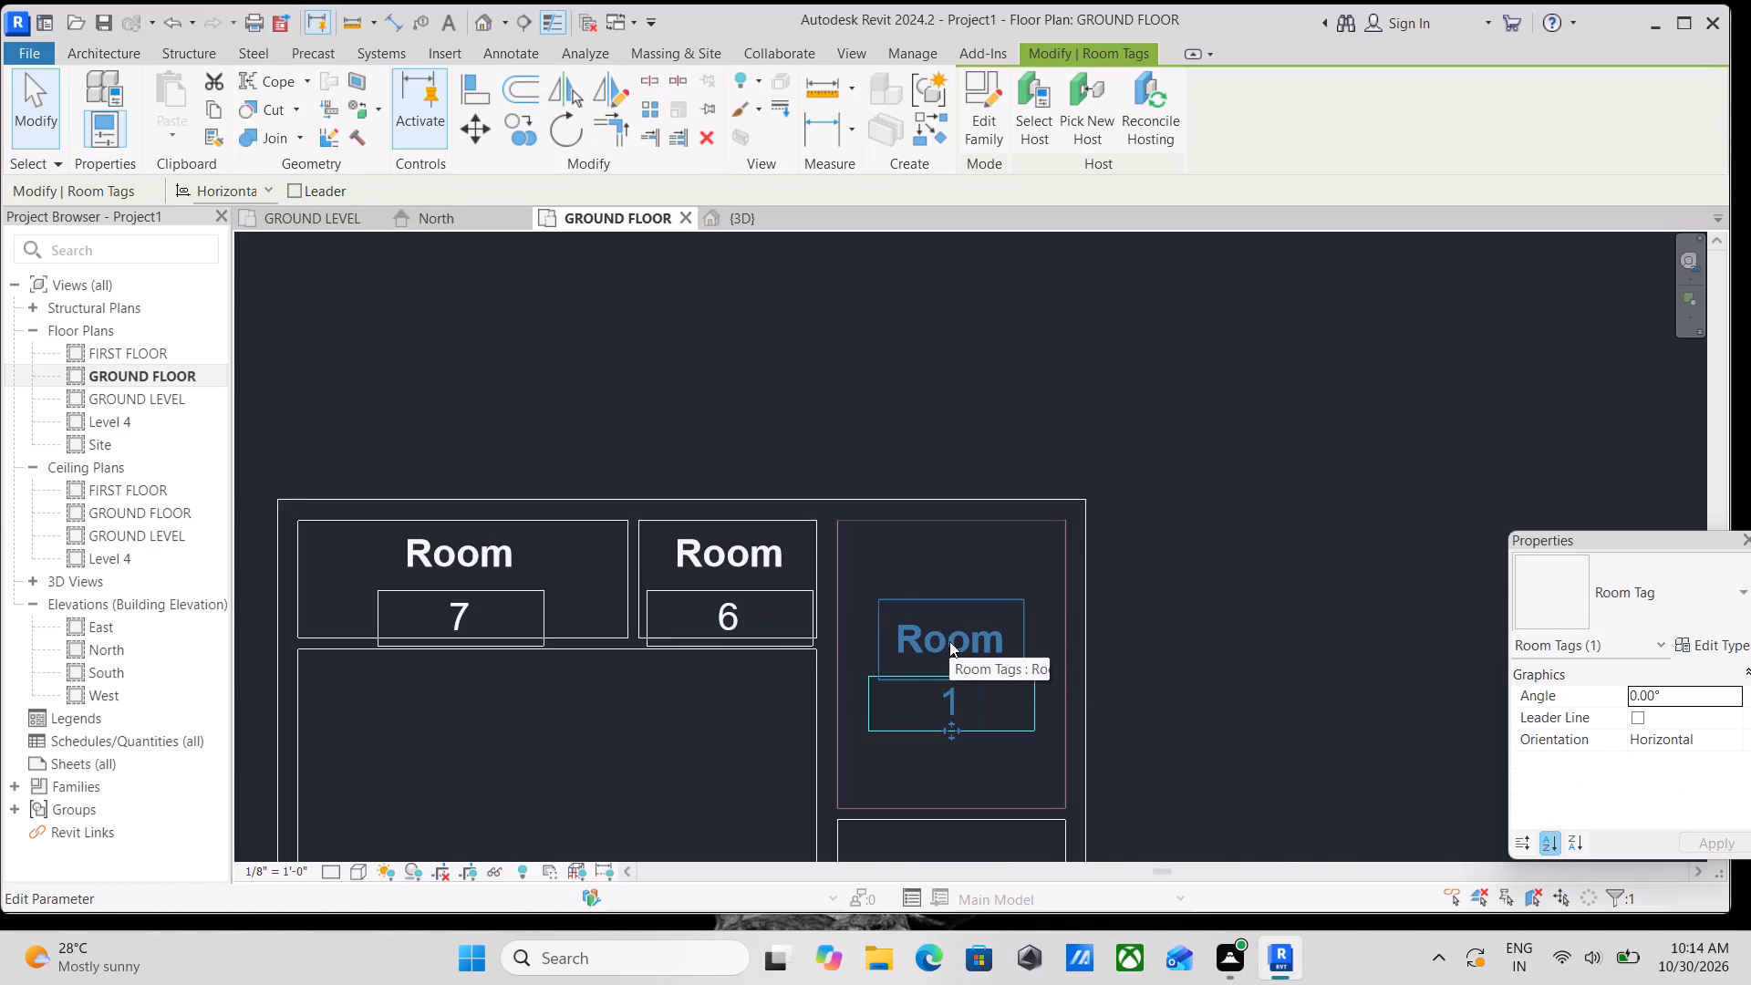
scroll(949, 641, down, 6)
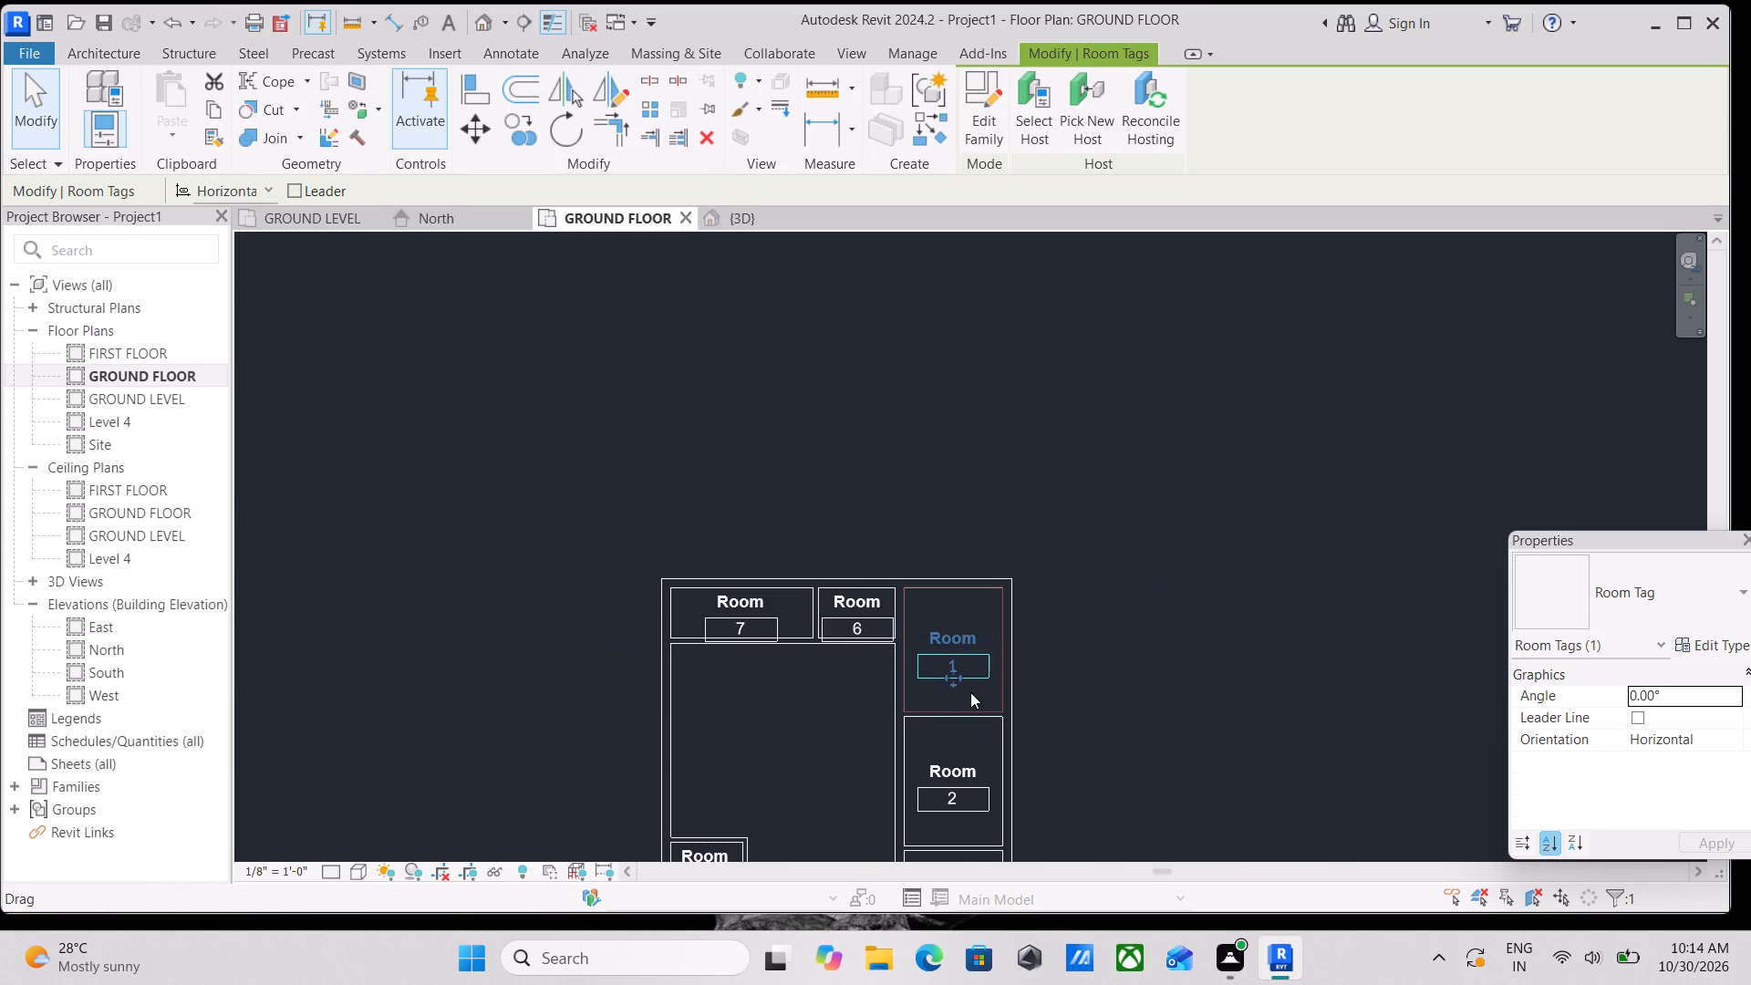
scroll(971, 692, down, 2)
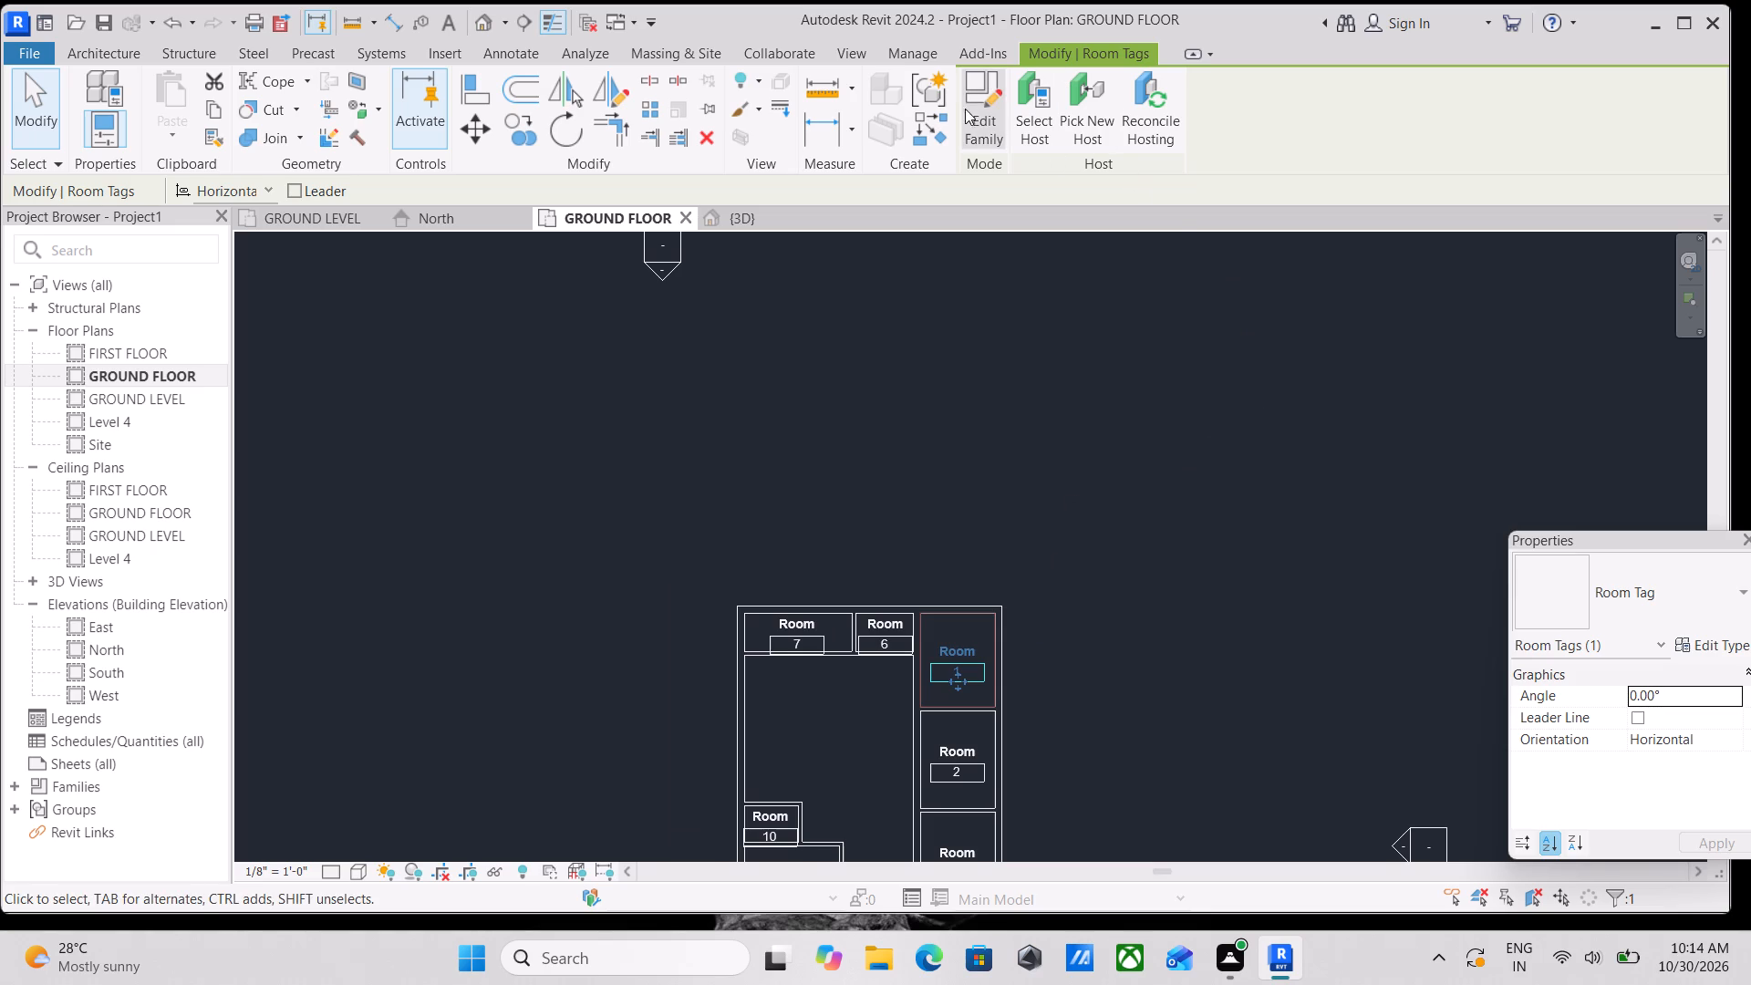
click(1001, 112)
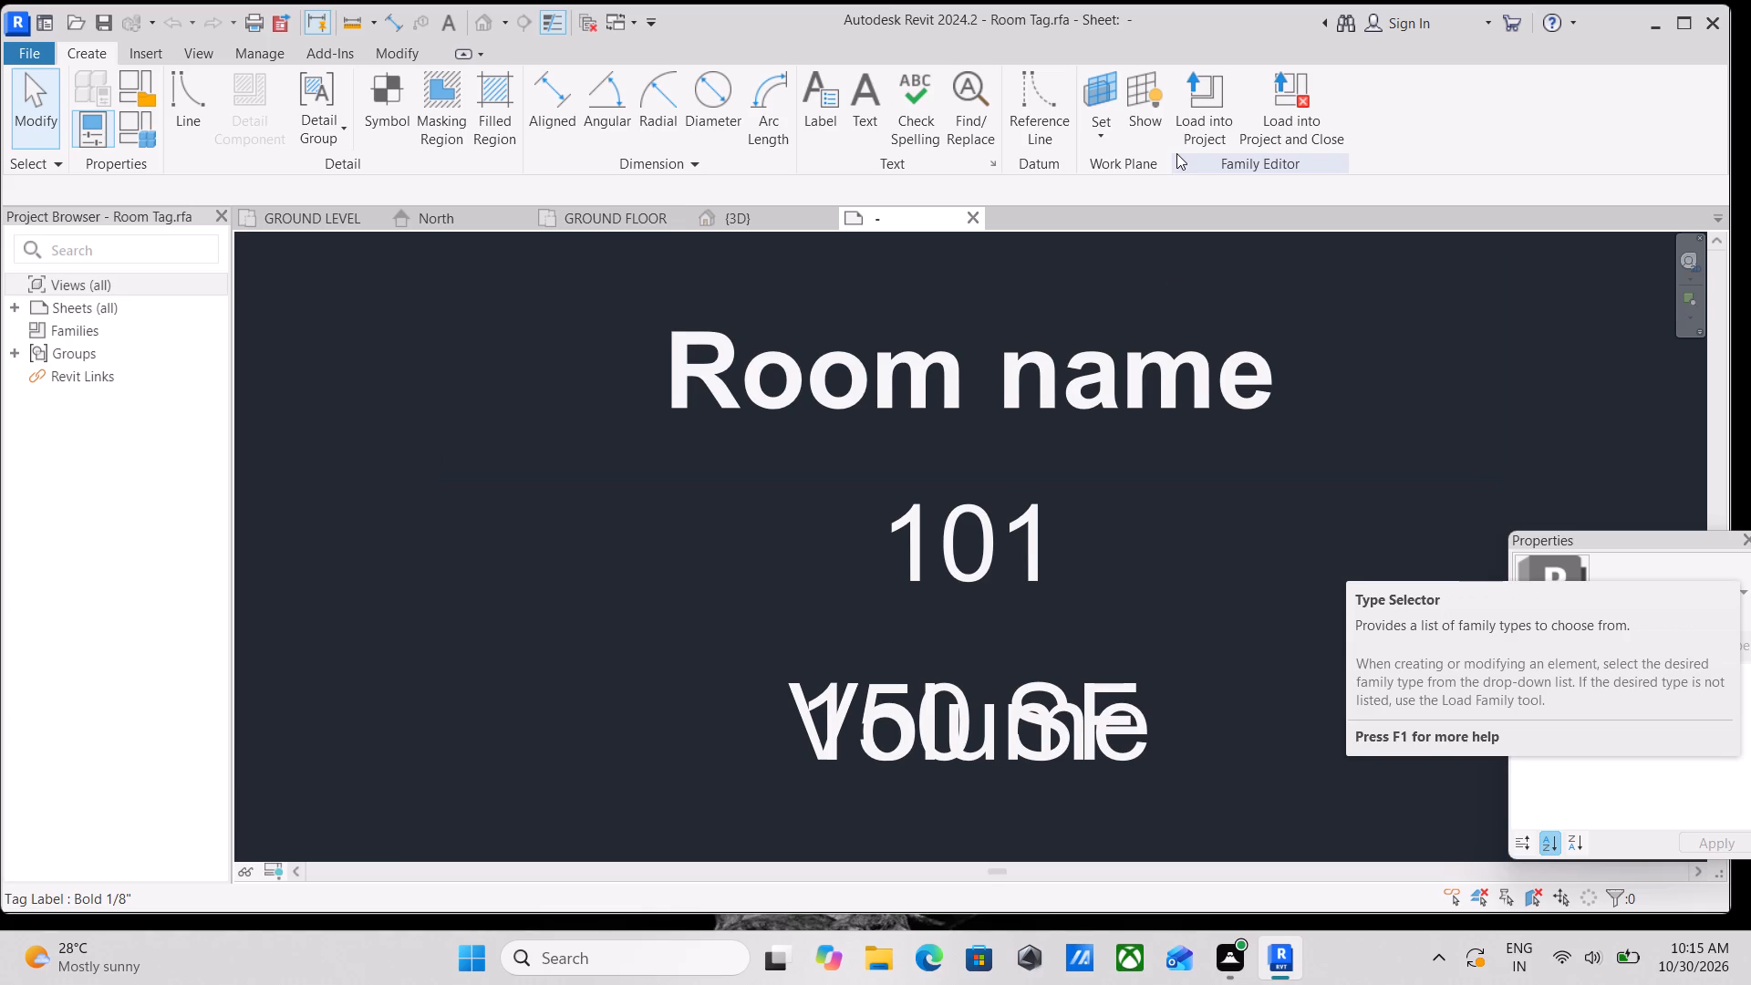
Start a new label in the Room Tag family and look through the category parameters it can use.
click(833, 105)
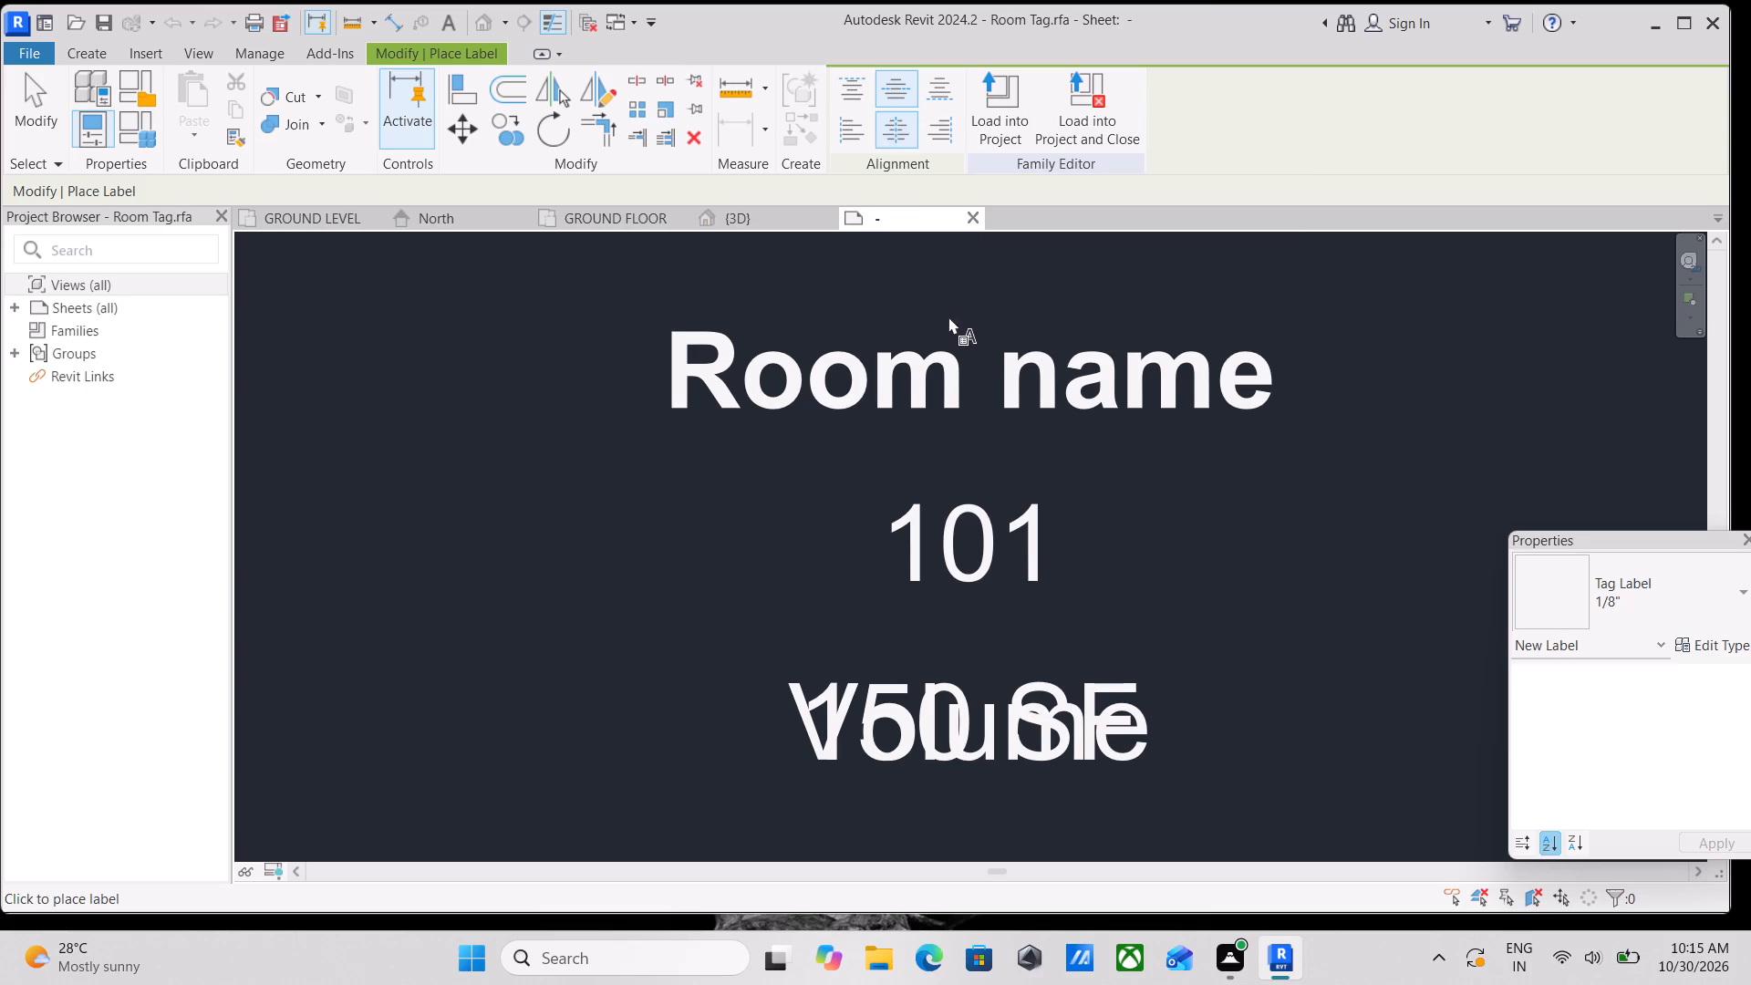
click(1010, 394)
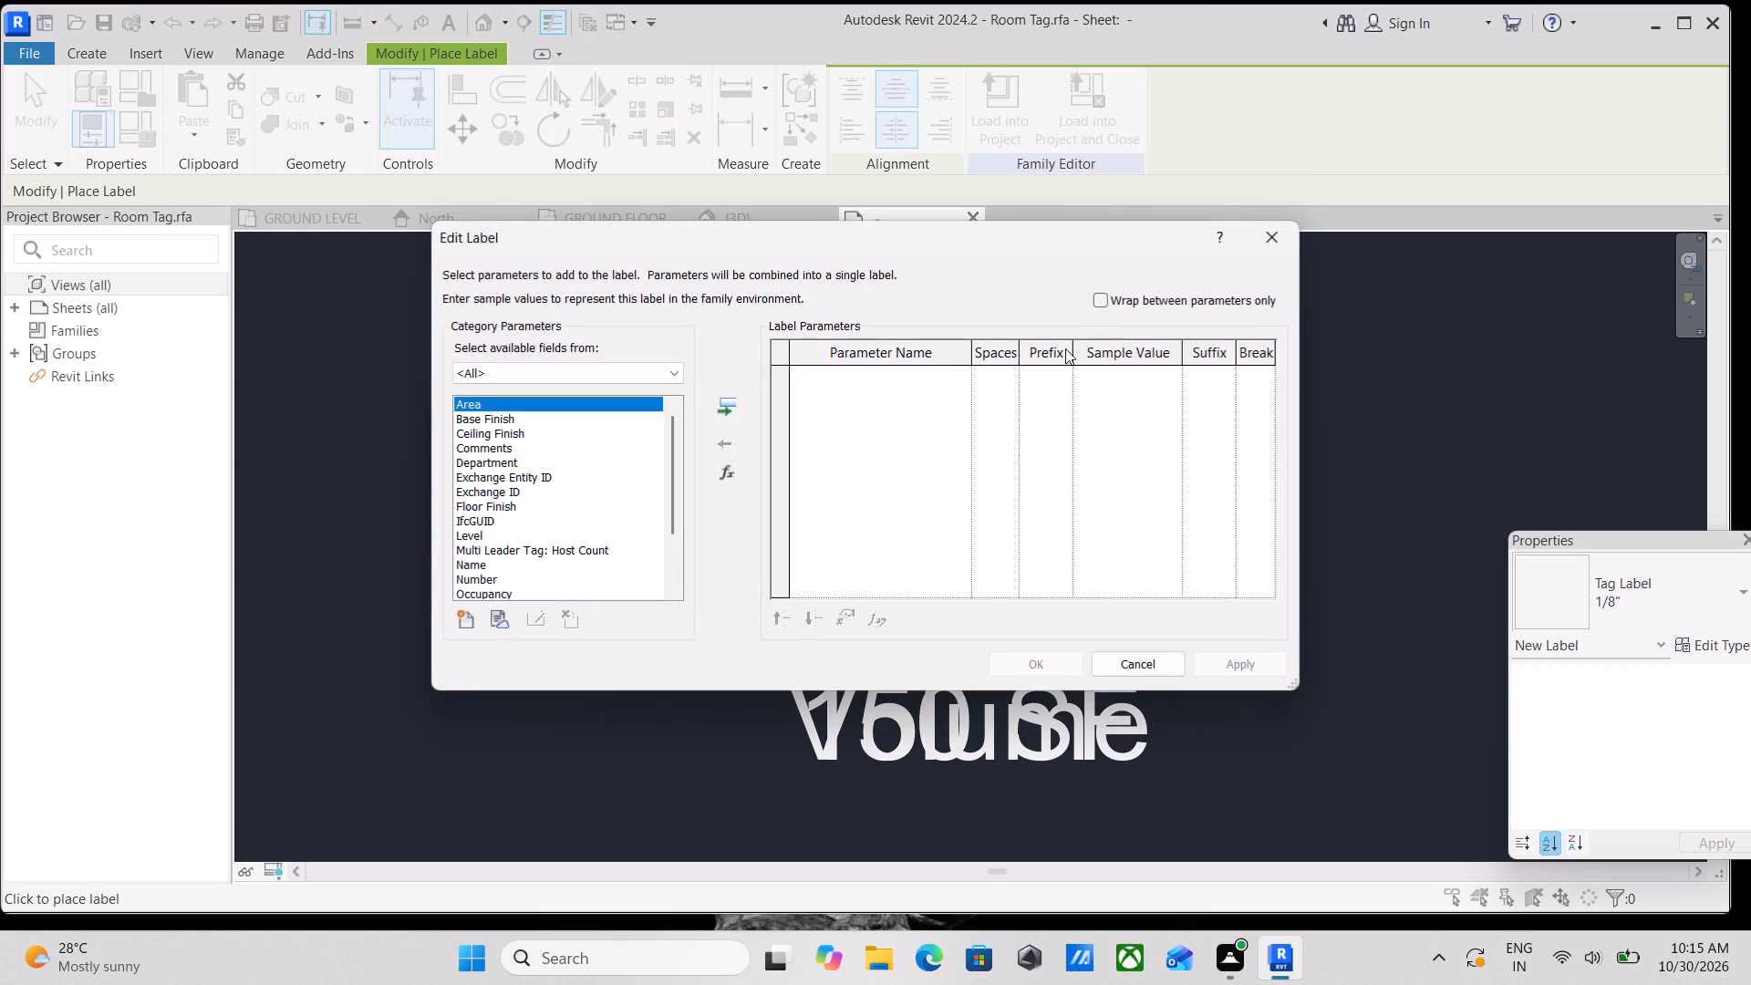
click(1269, 235)
click(1084, 358)
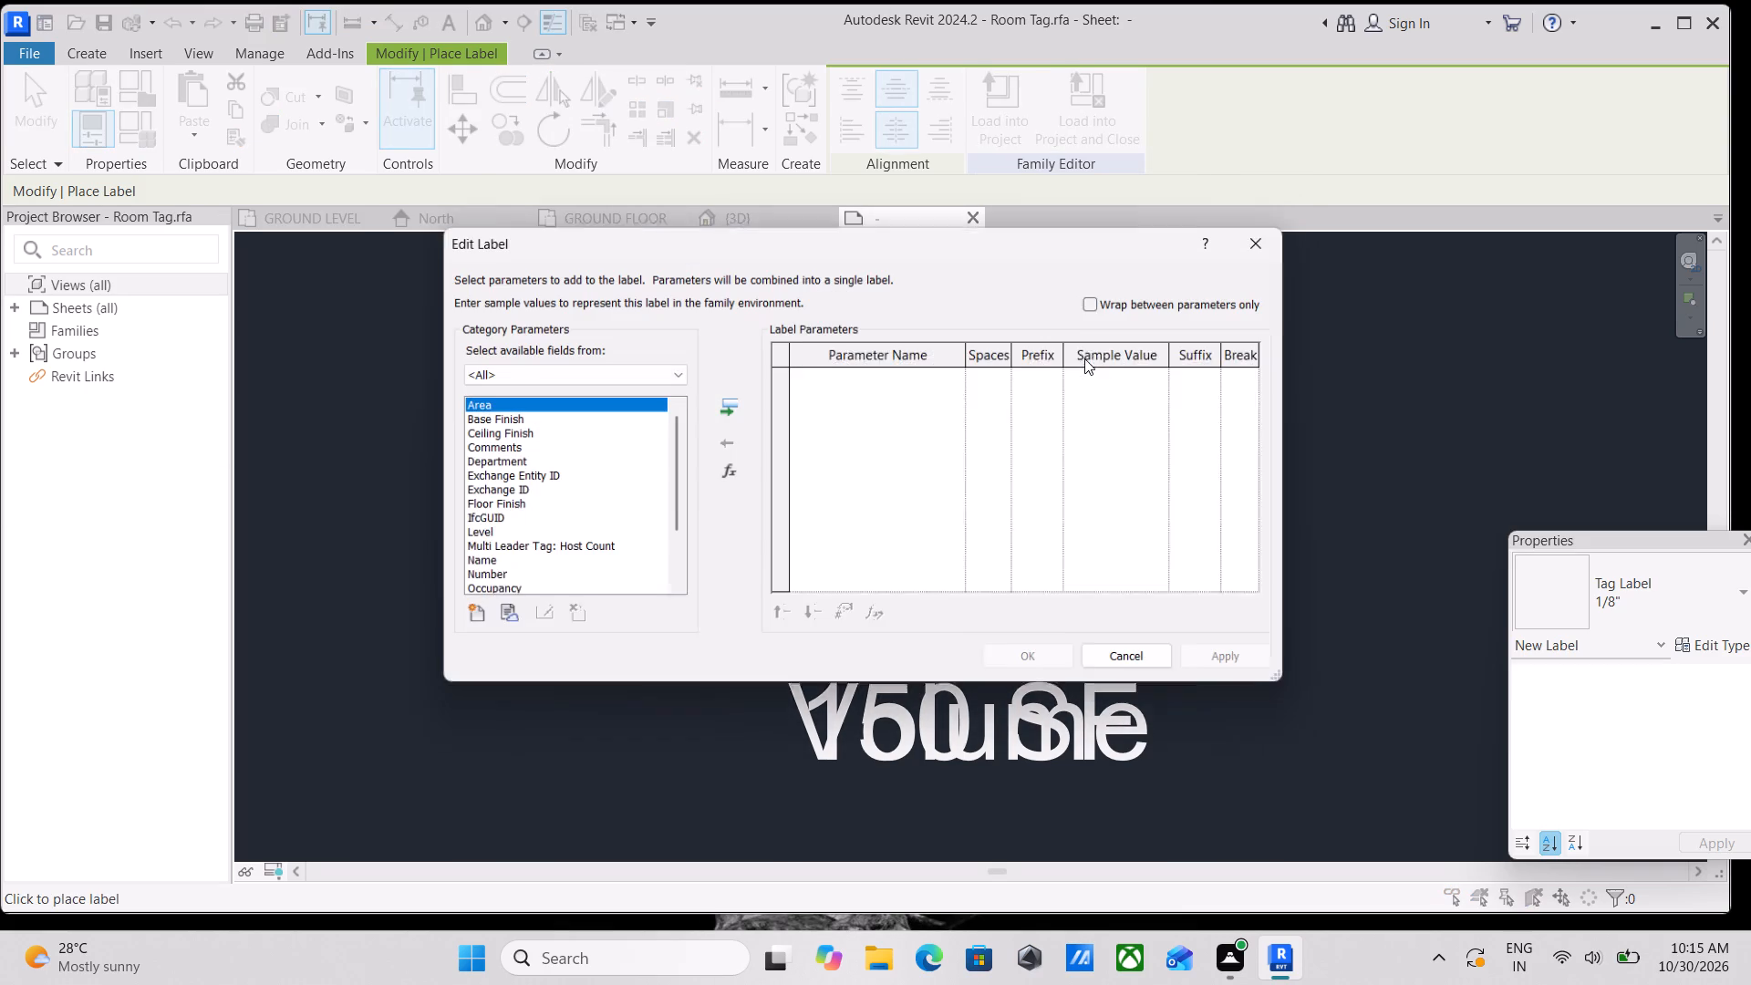
click(1280, 232)
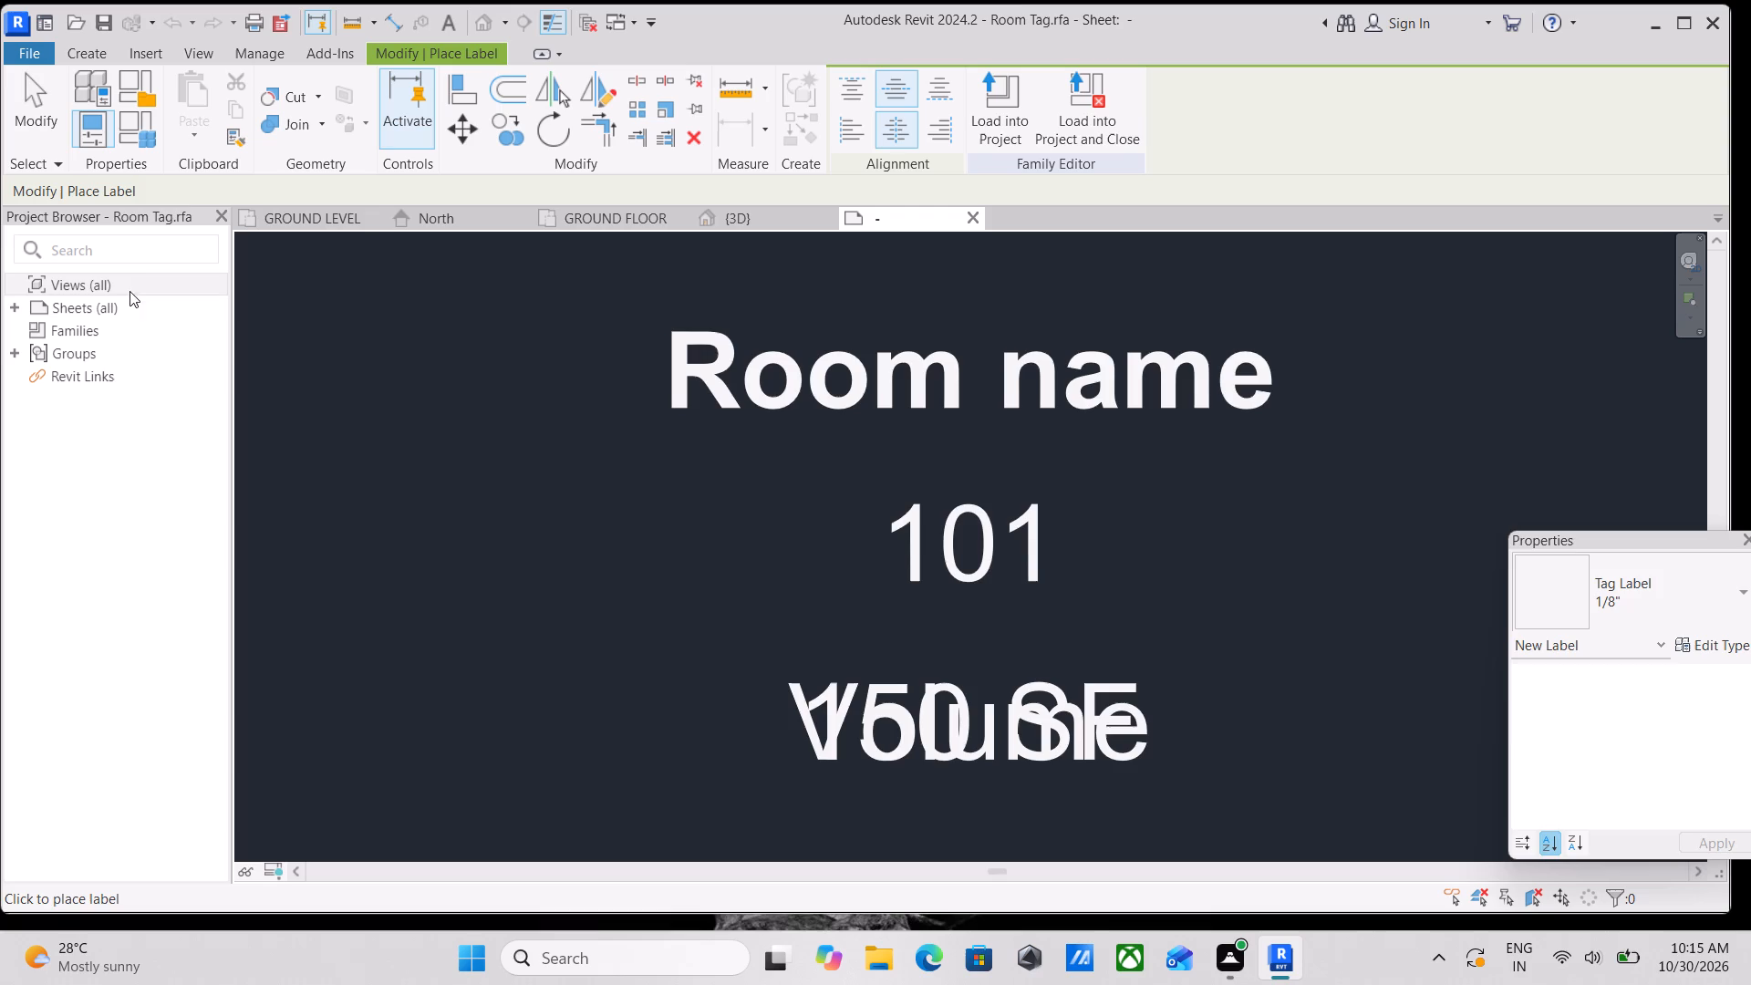
scroll(163, 420, down, 3)
scroll(884, 590, up, 3)
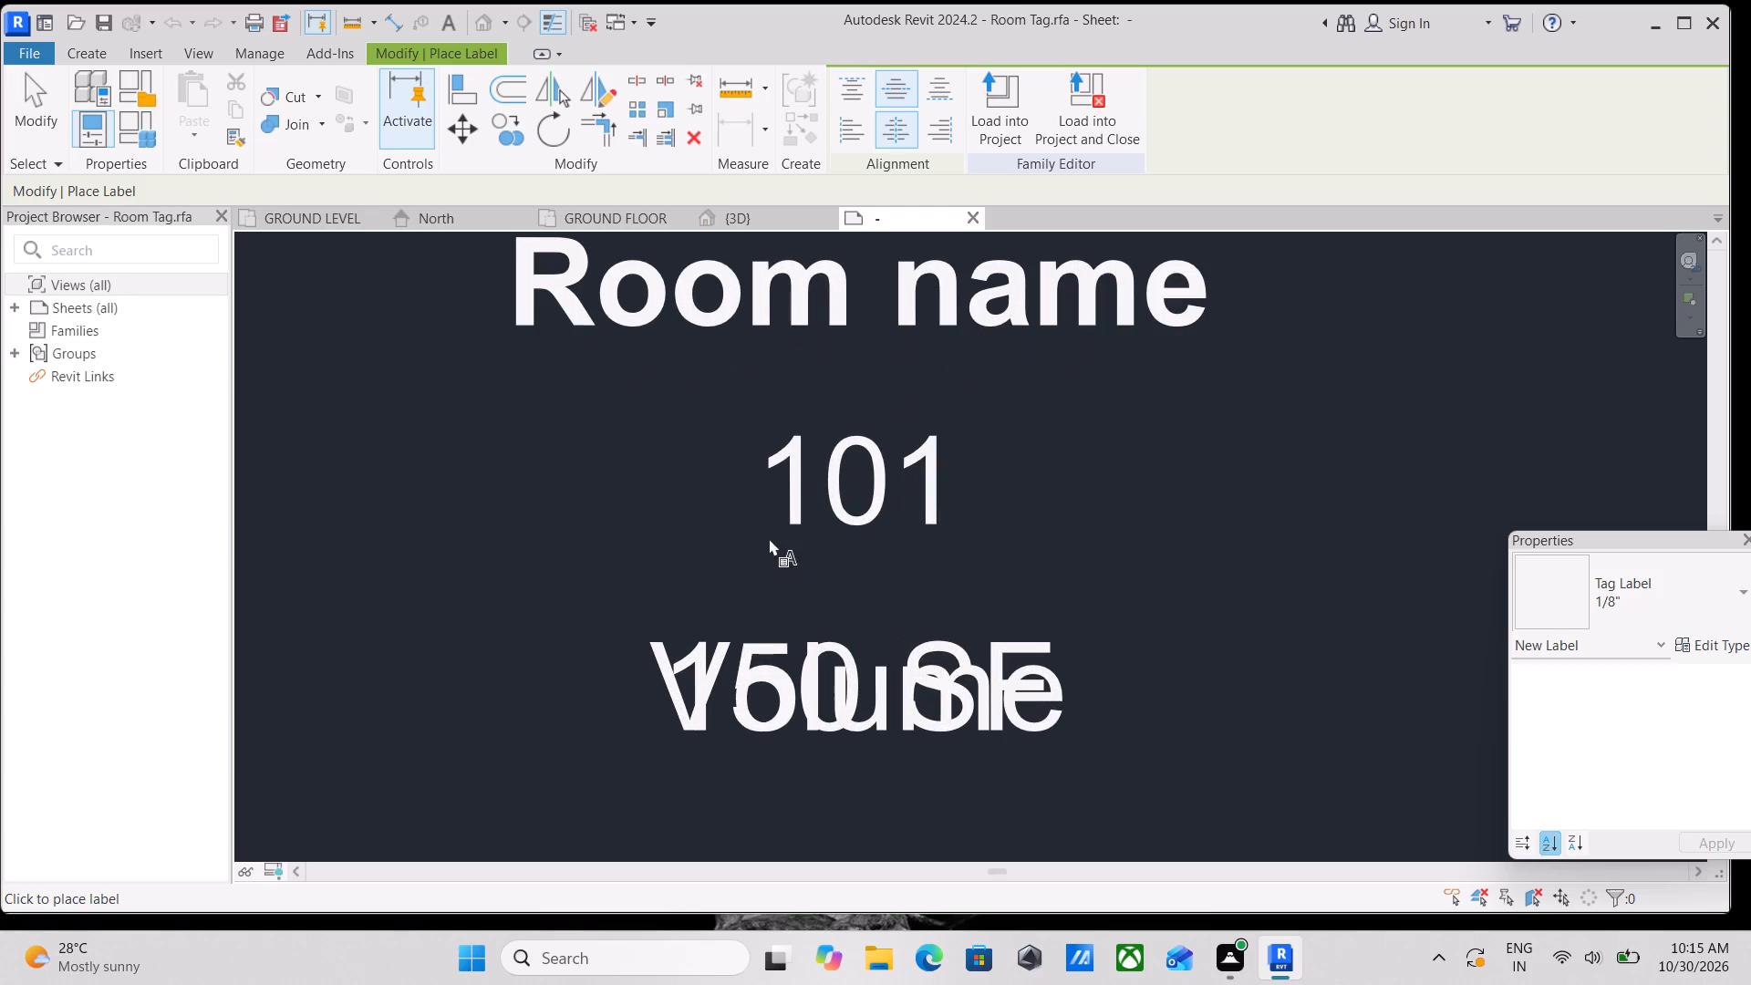
click(936, 472)
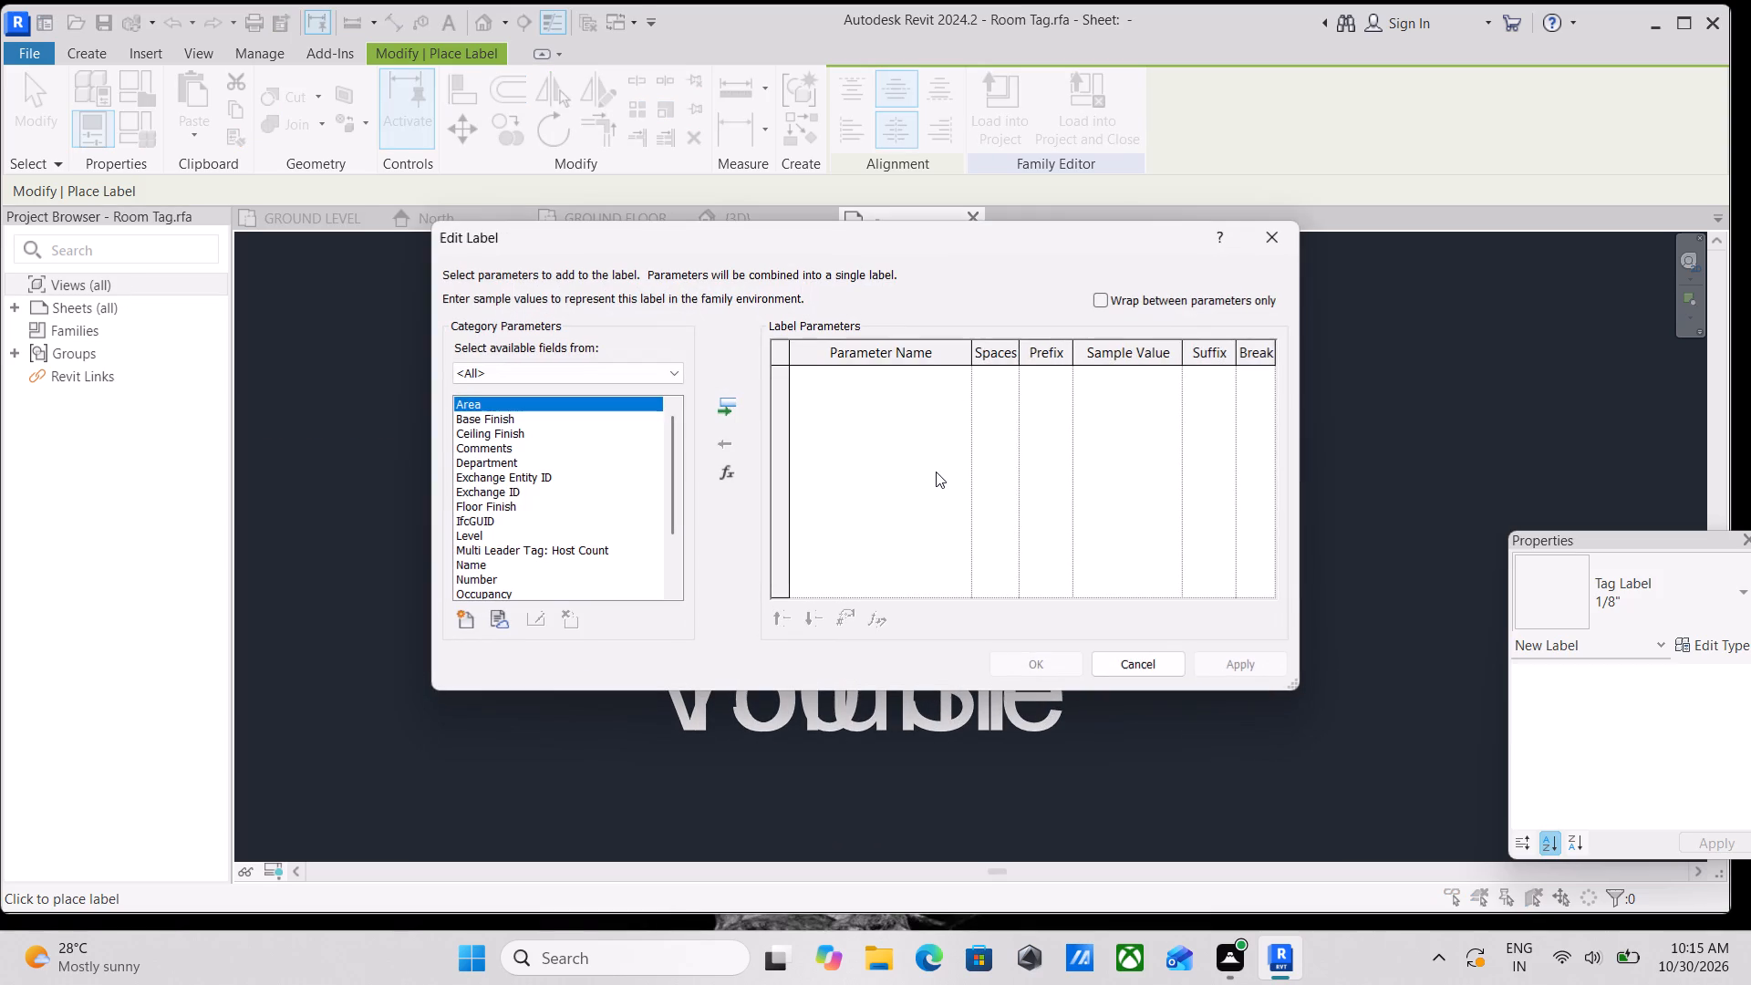
scroll(563, 428, down, 3)
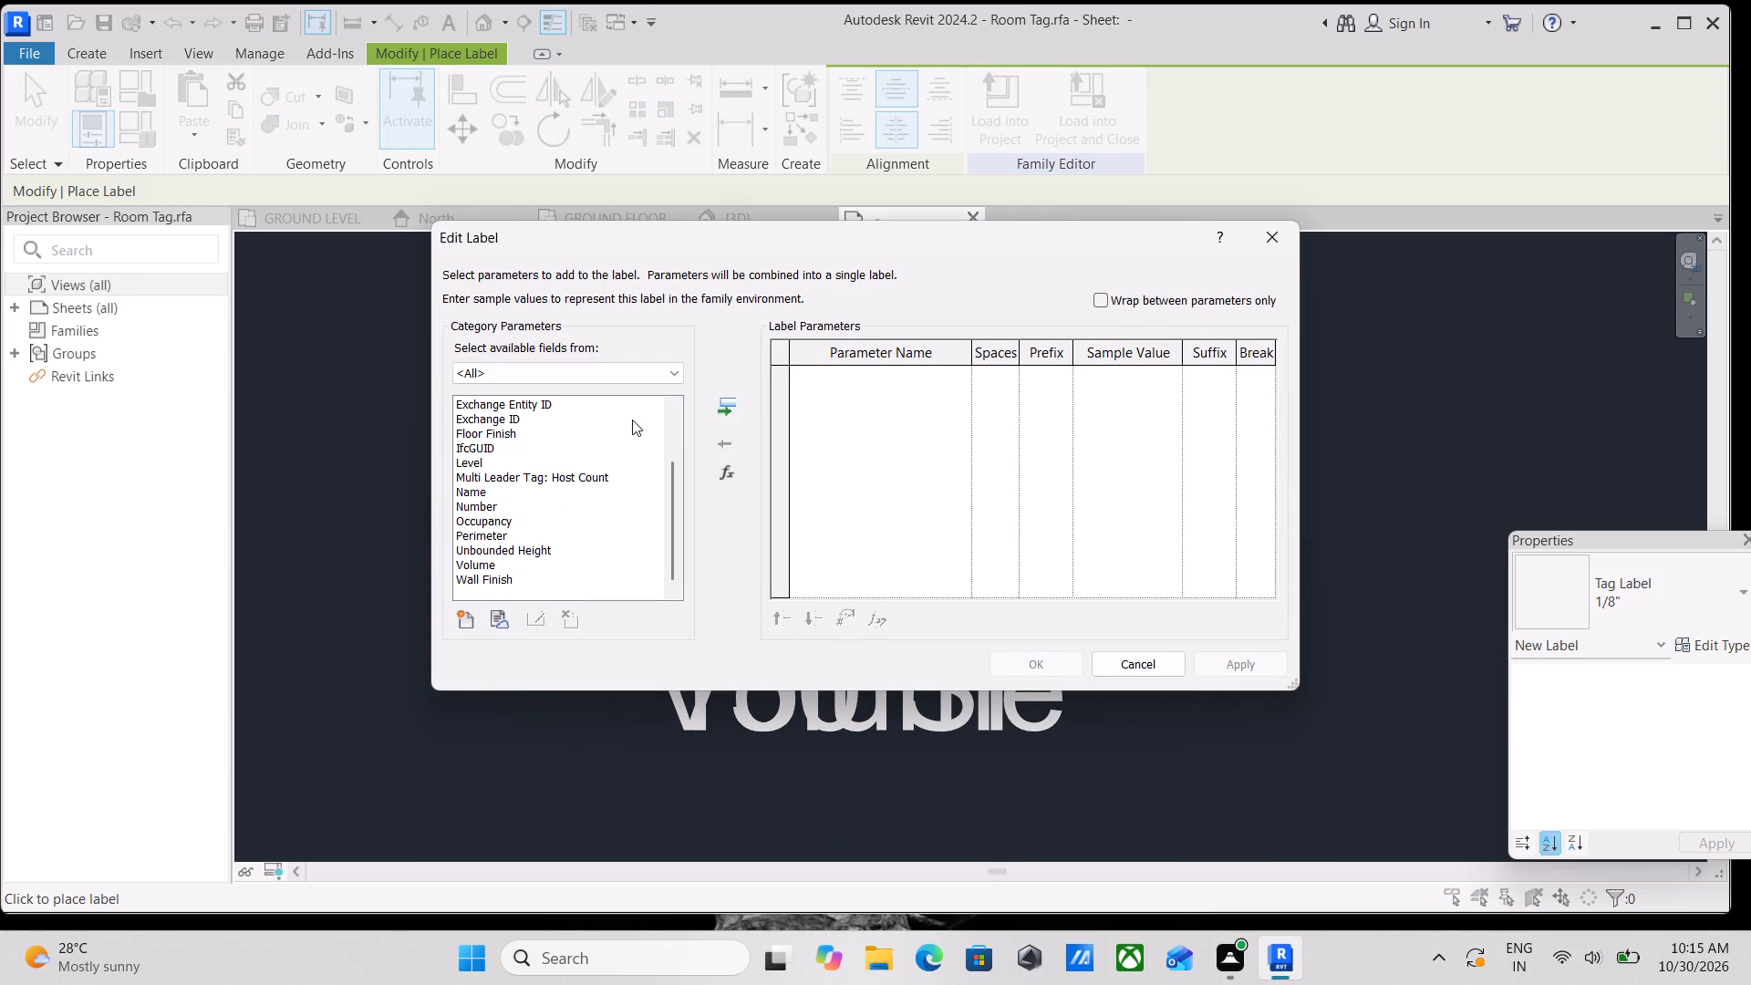
scroll(532, 480, down, 3)
scroll(525, 492, up, 9)
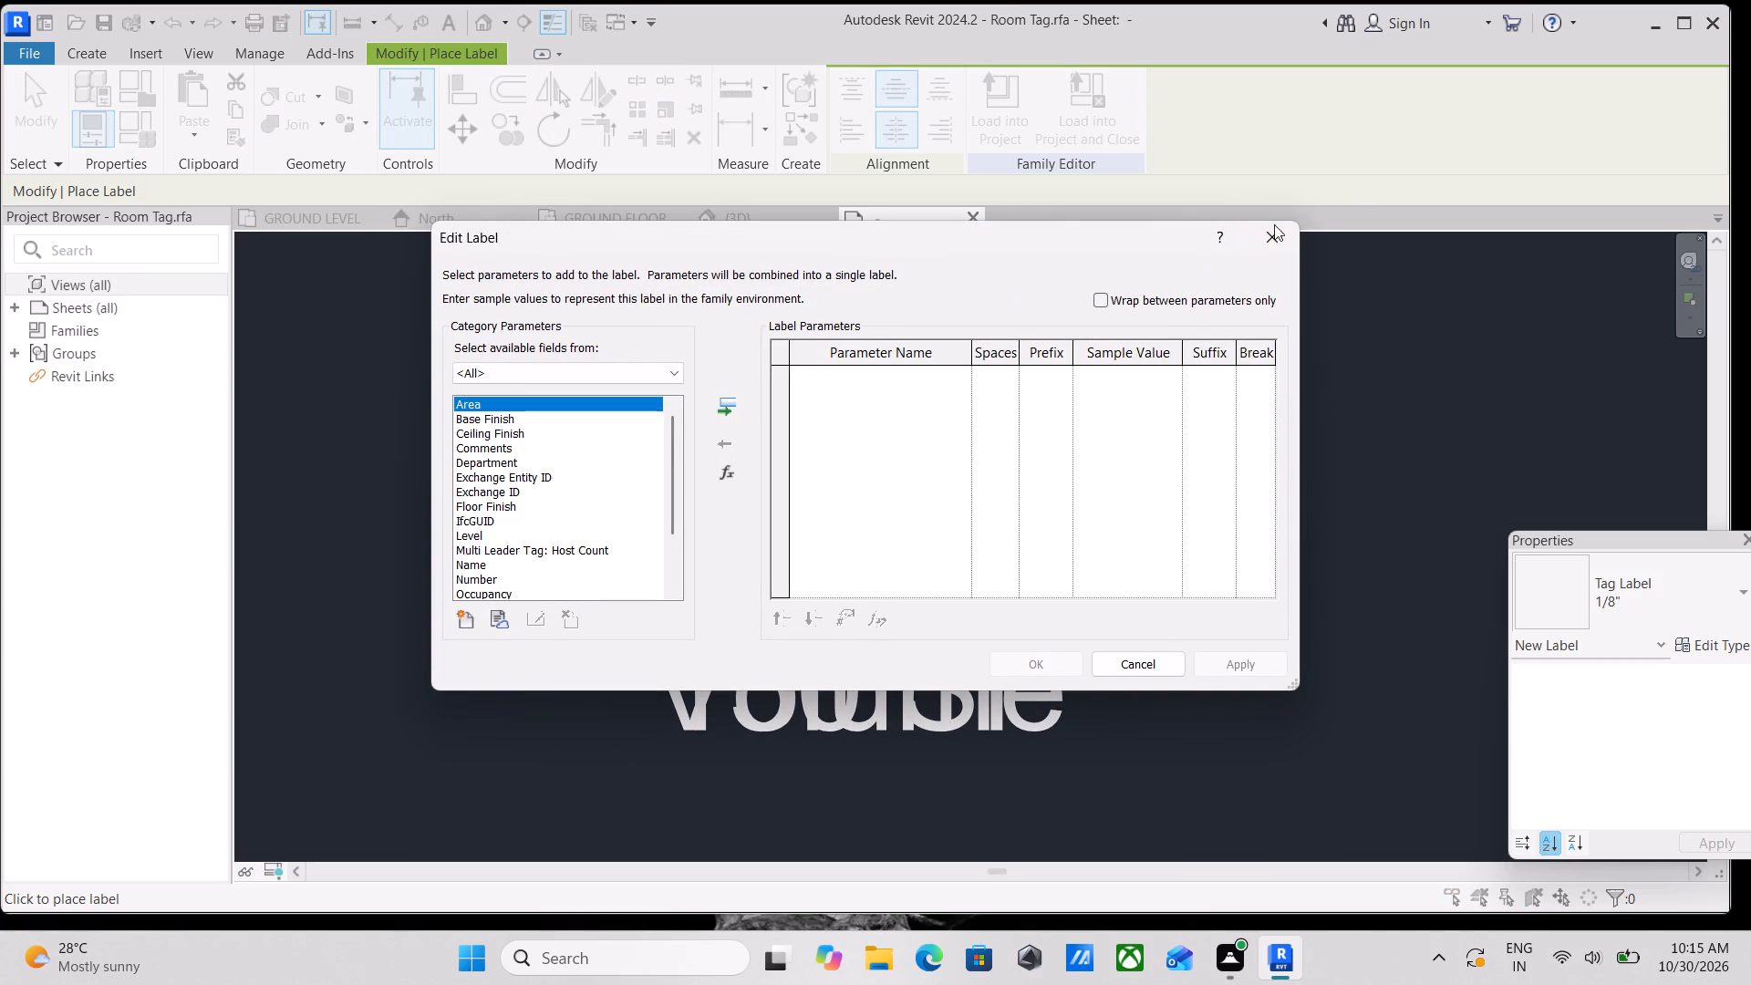
click(1269, 233)
Review the new label's available category parameters again, from Area to Wall Finish, without adding any.
click(967, 684)
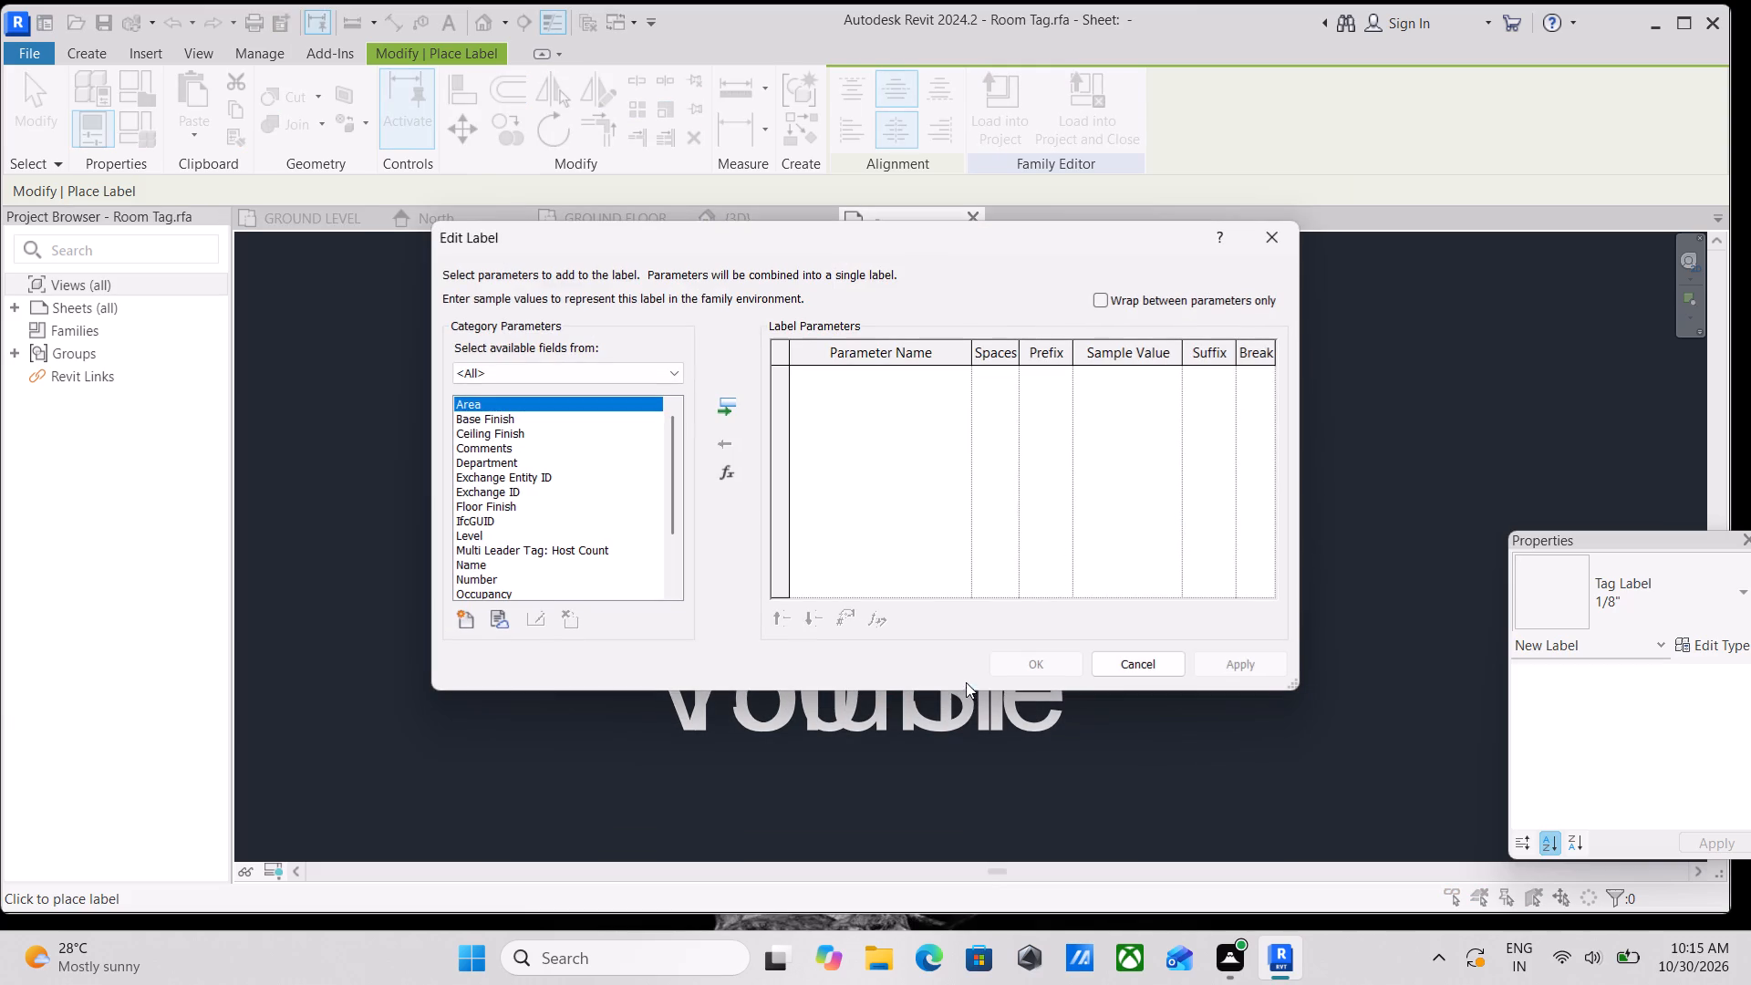
click(1265, 233)
middle_drag(799, 469, 798, 514)
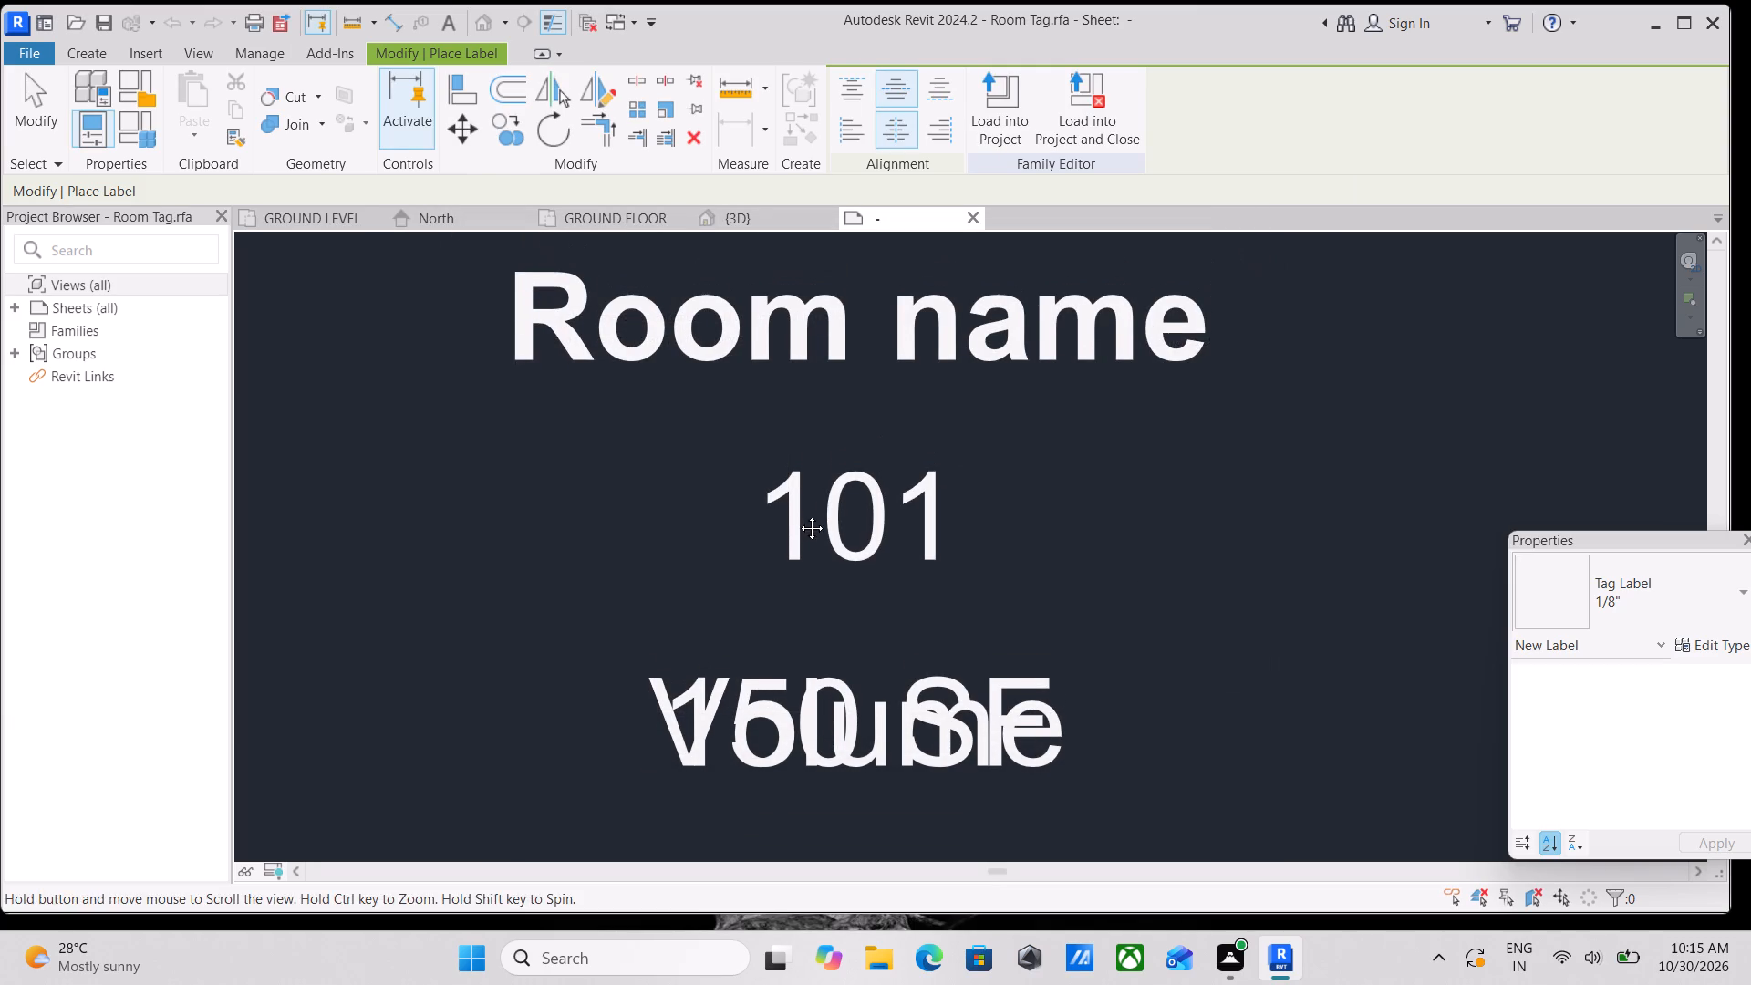
middle_drag(798, 514, 798, 519)
click(810, 541)
scroll(522, 481, down, 1)
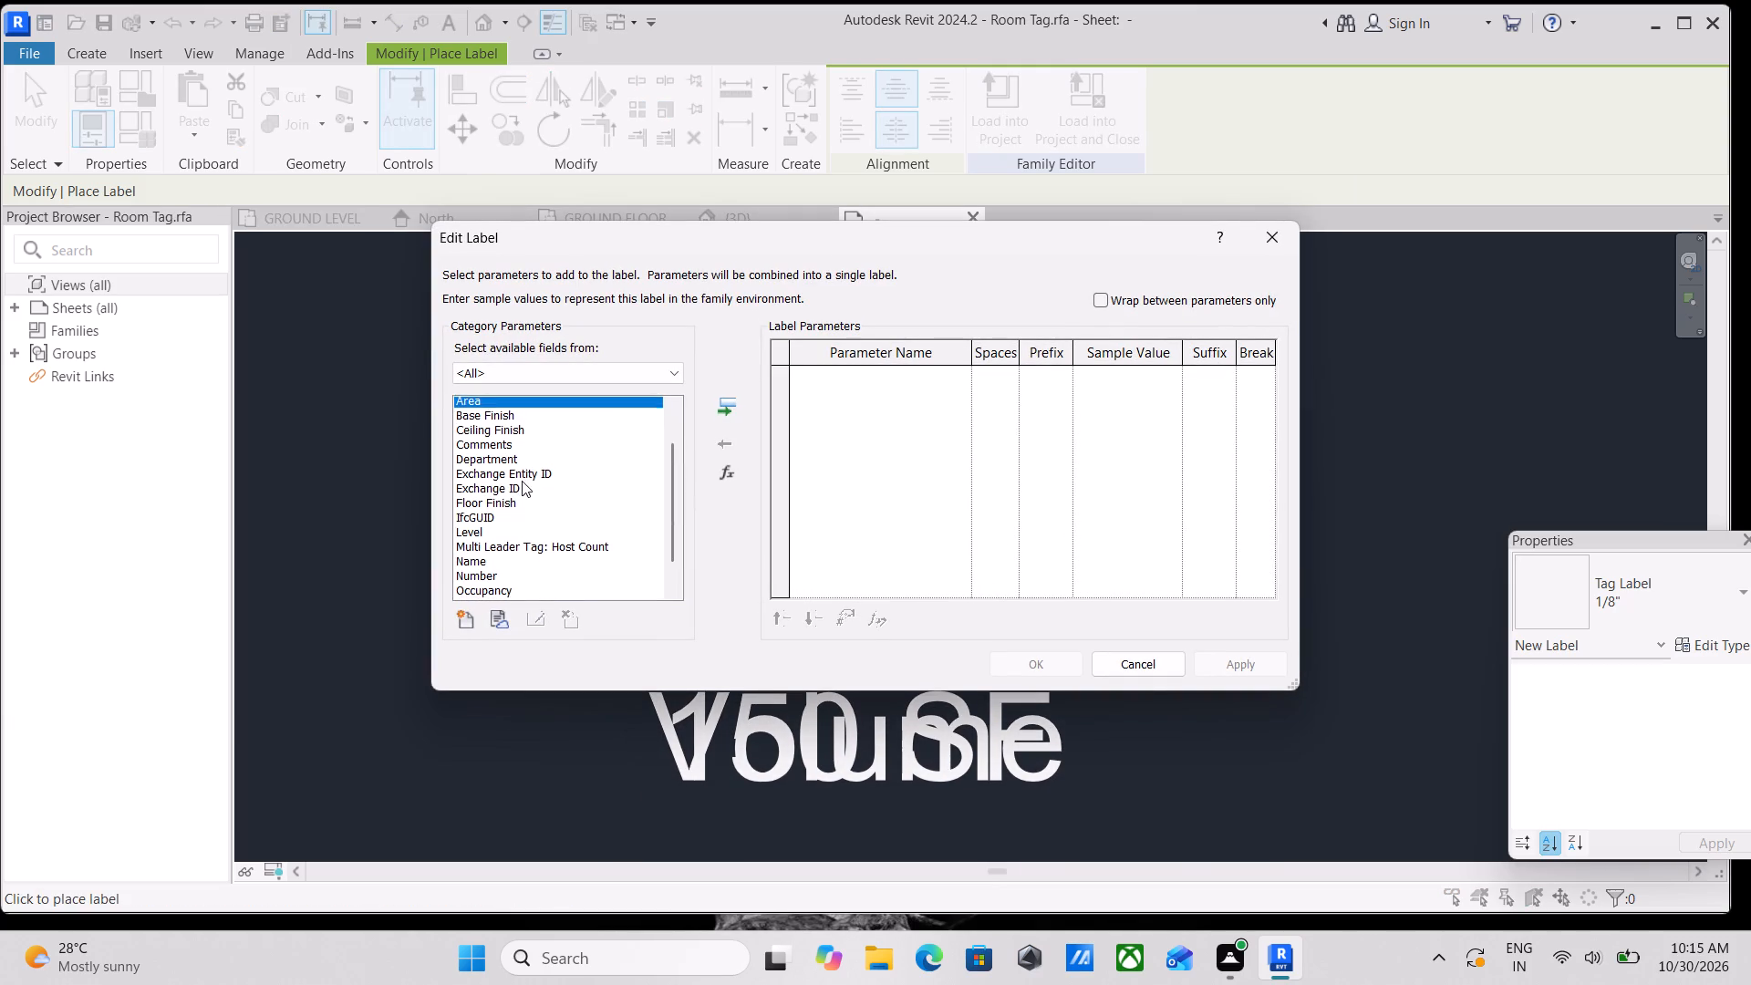
scroll(522, 481, down, 3)
scroll(522, 481, up, 3)
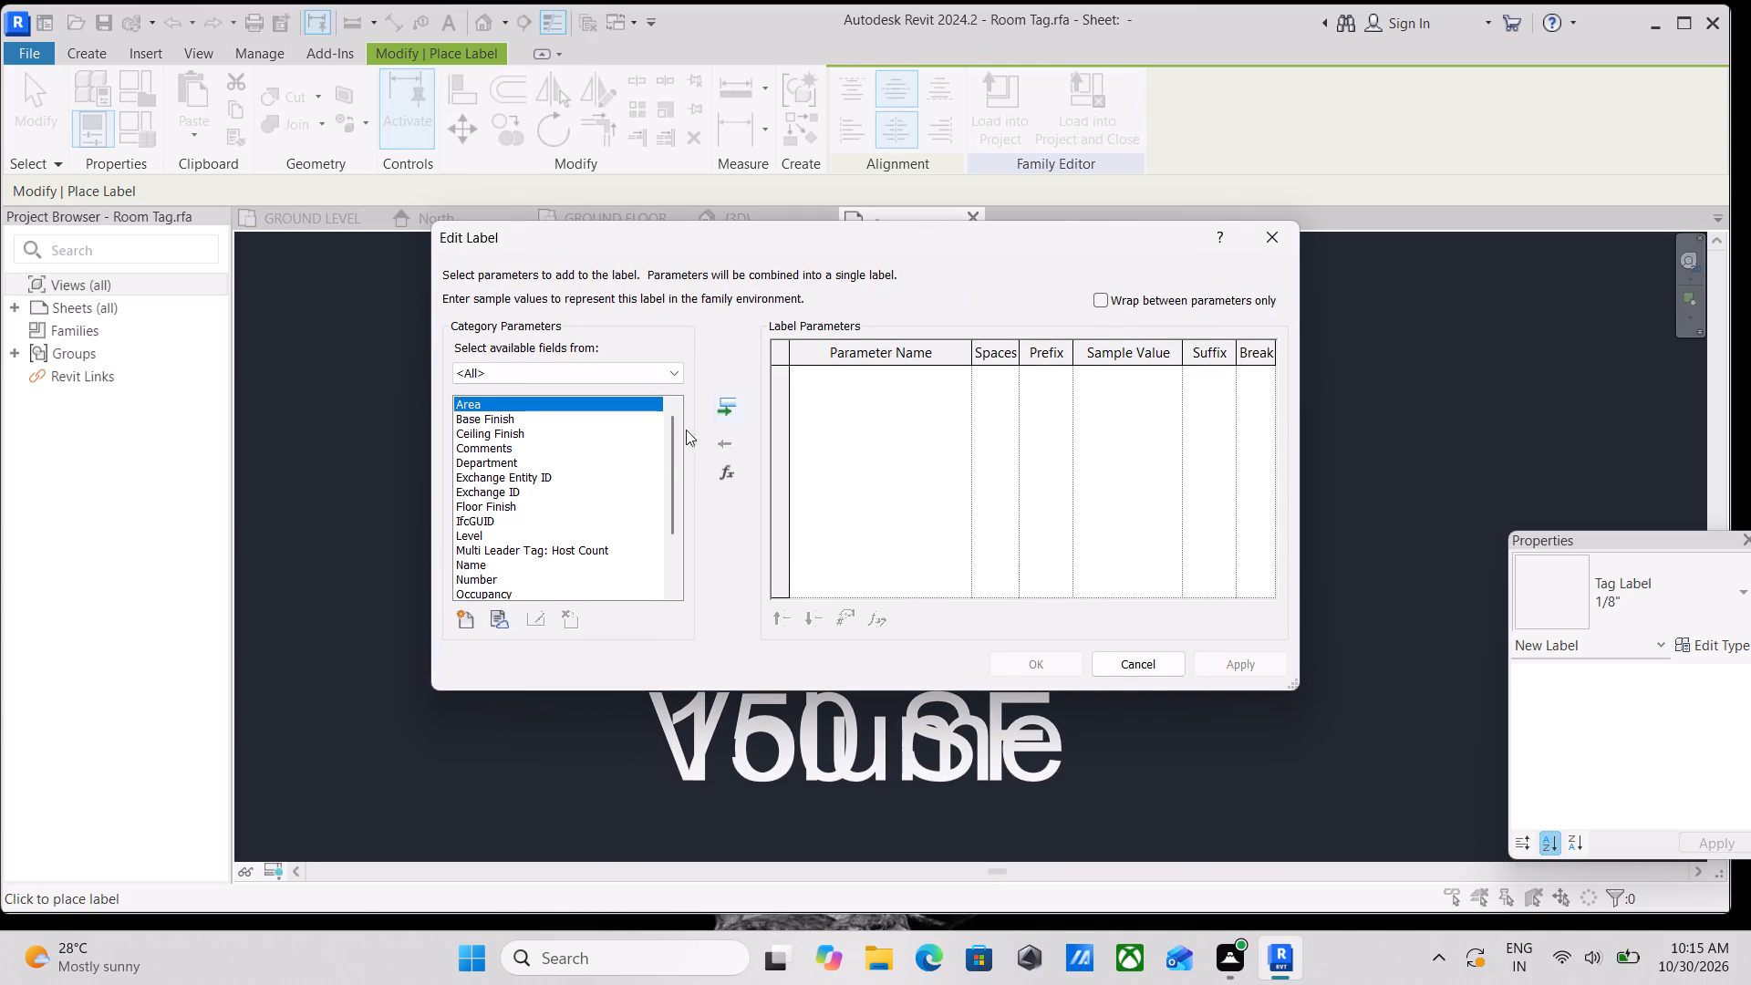
scroll(568, 464, up, 5)
scroll(515, 468, down, 6)
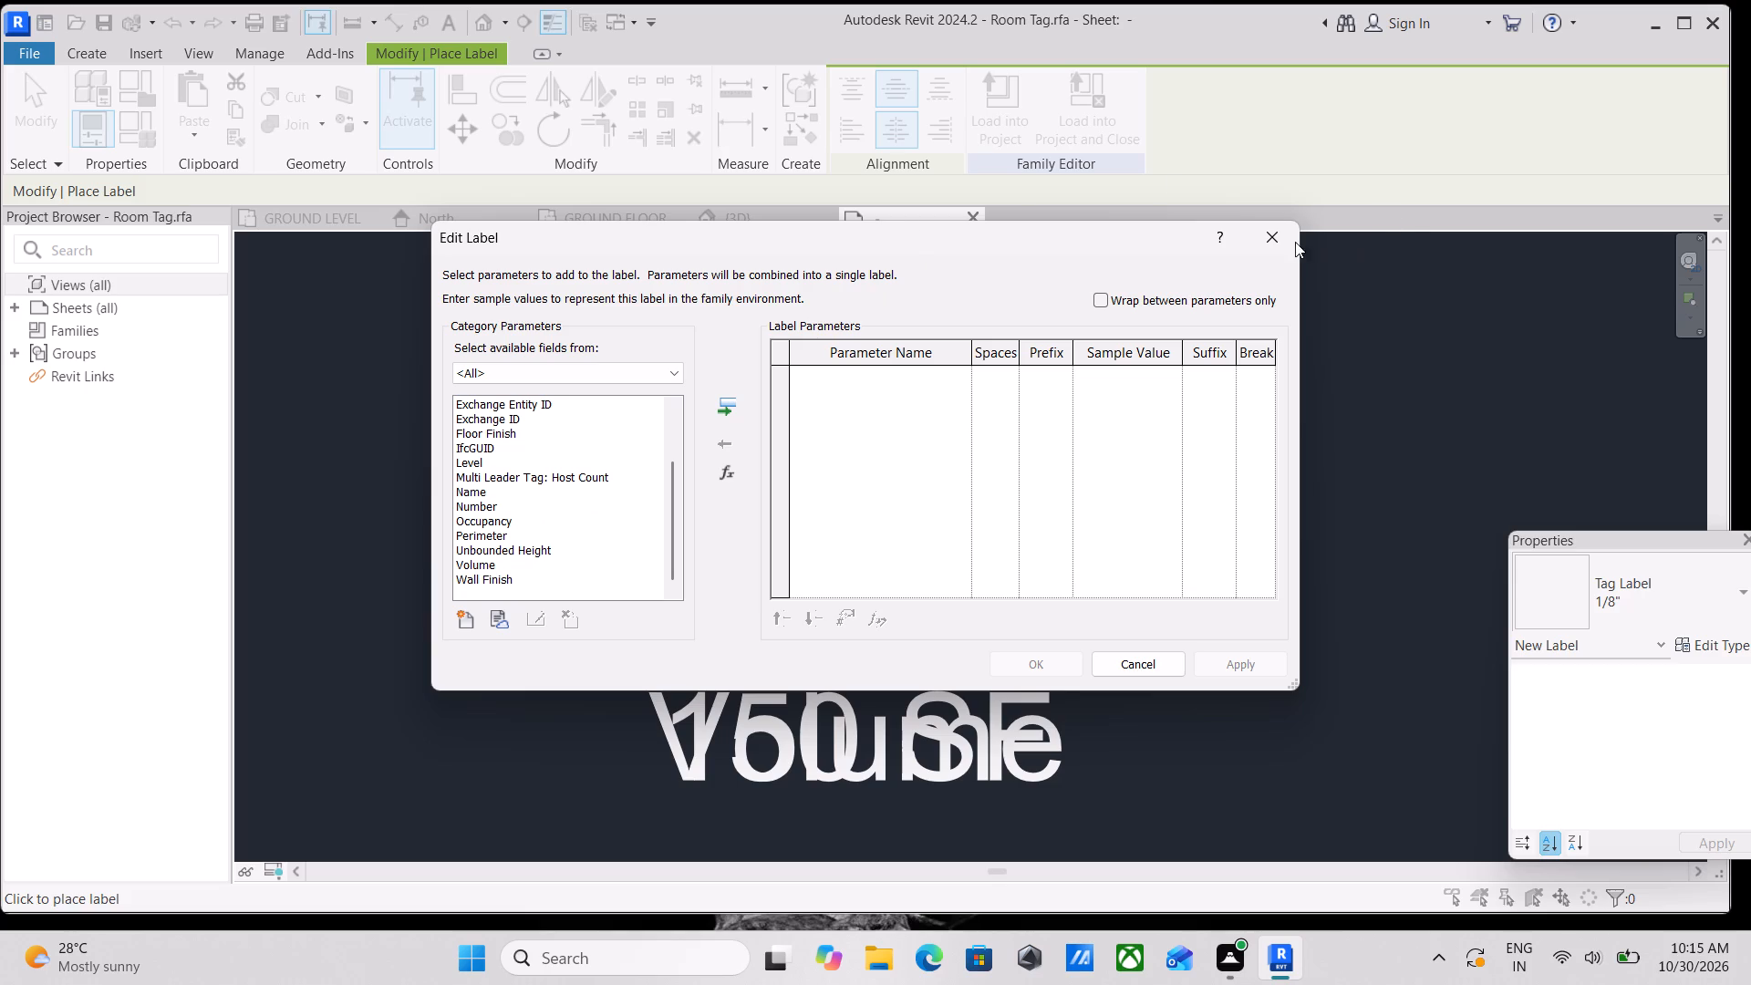
click(1280, 242)
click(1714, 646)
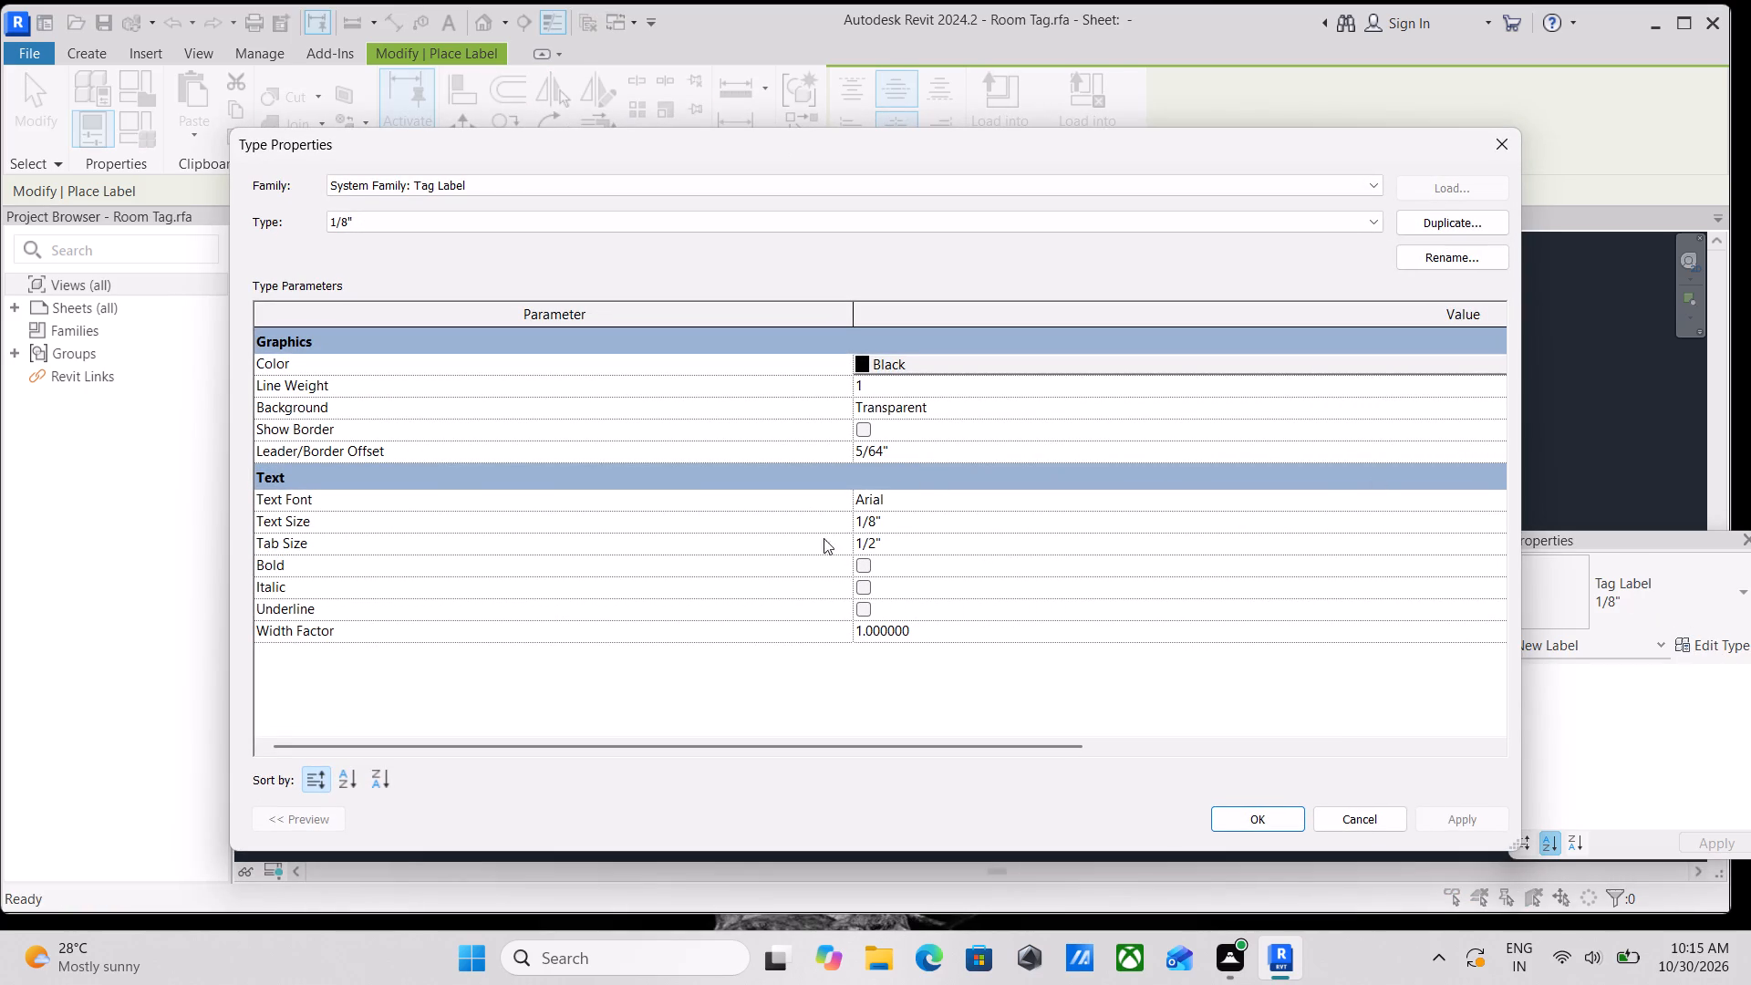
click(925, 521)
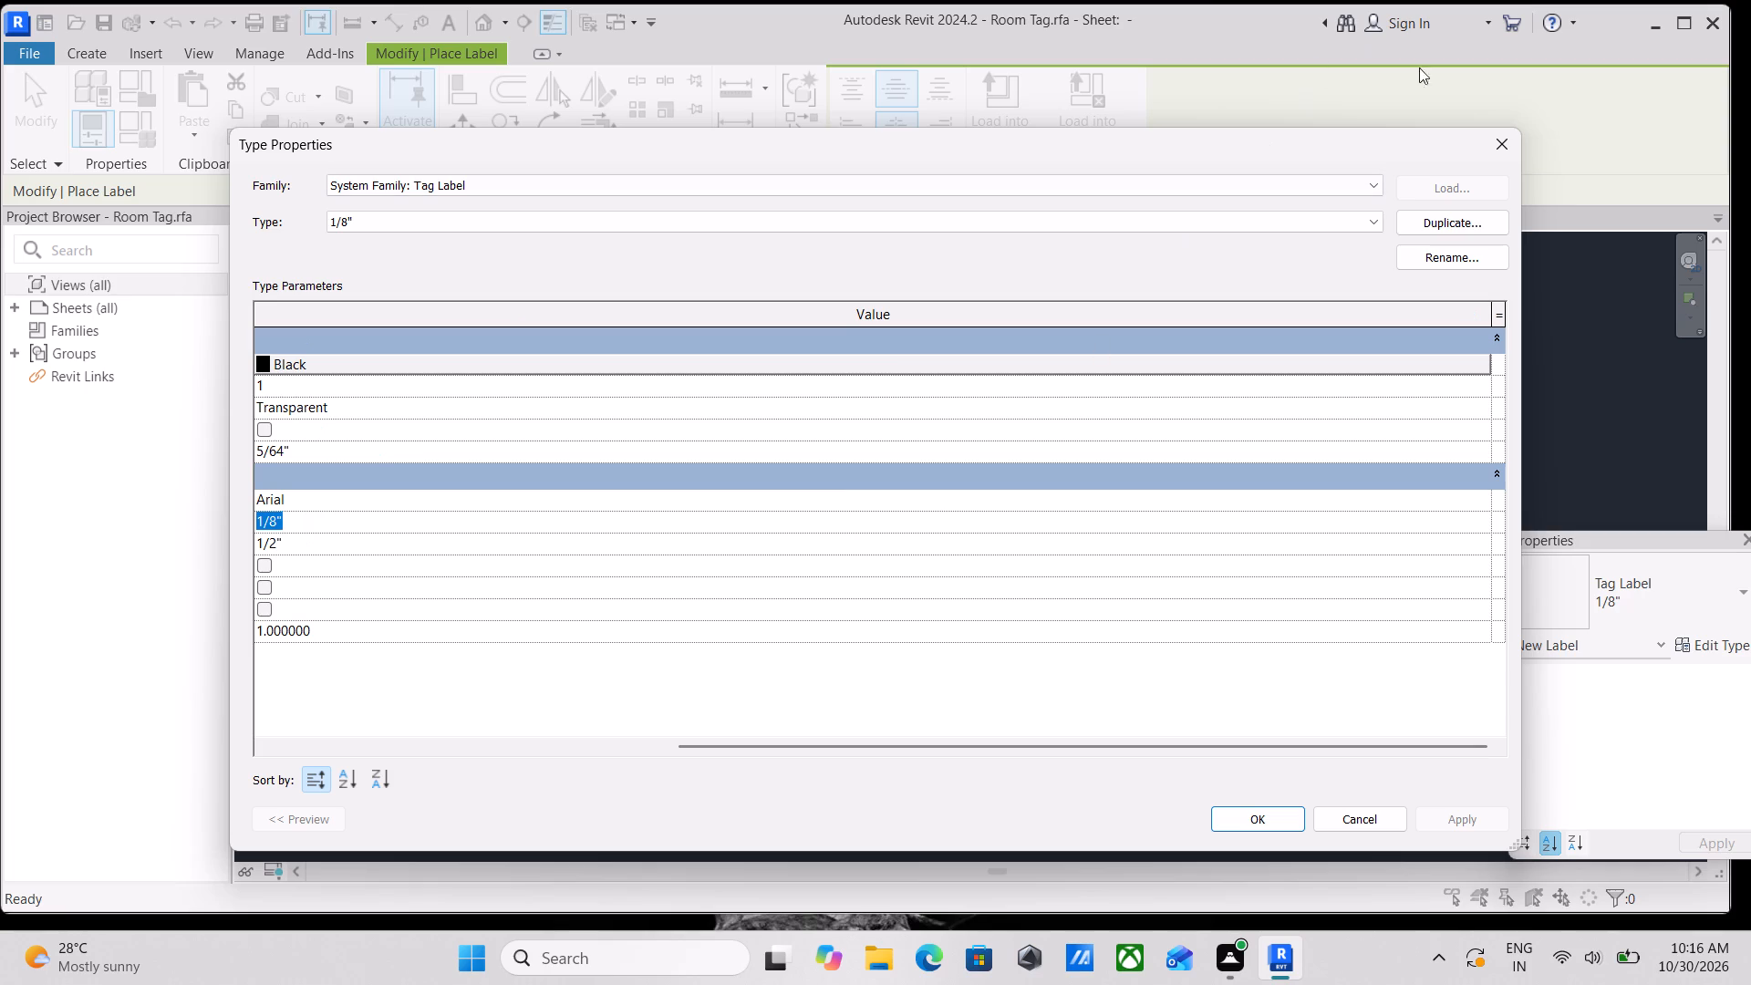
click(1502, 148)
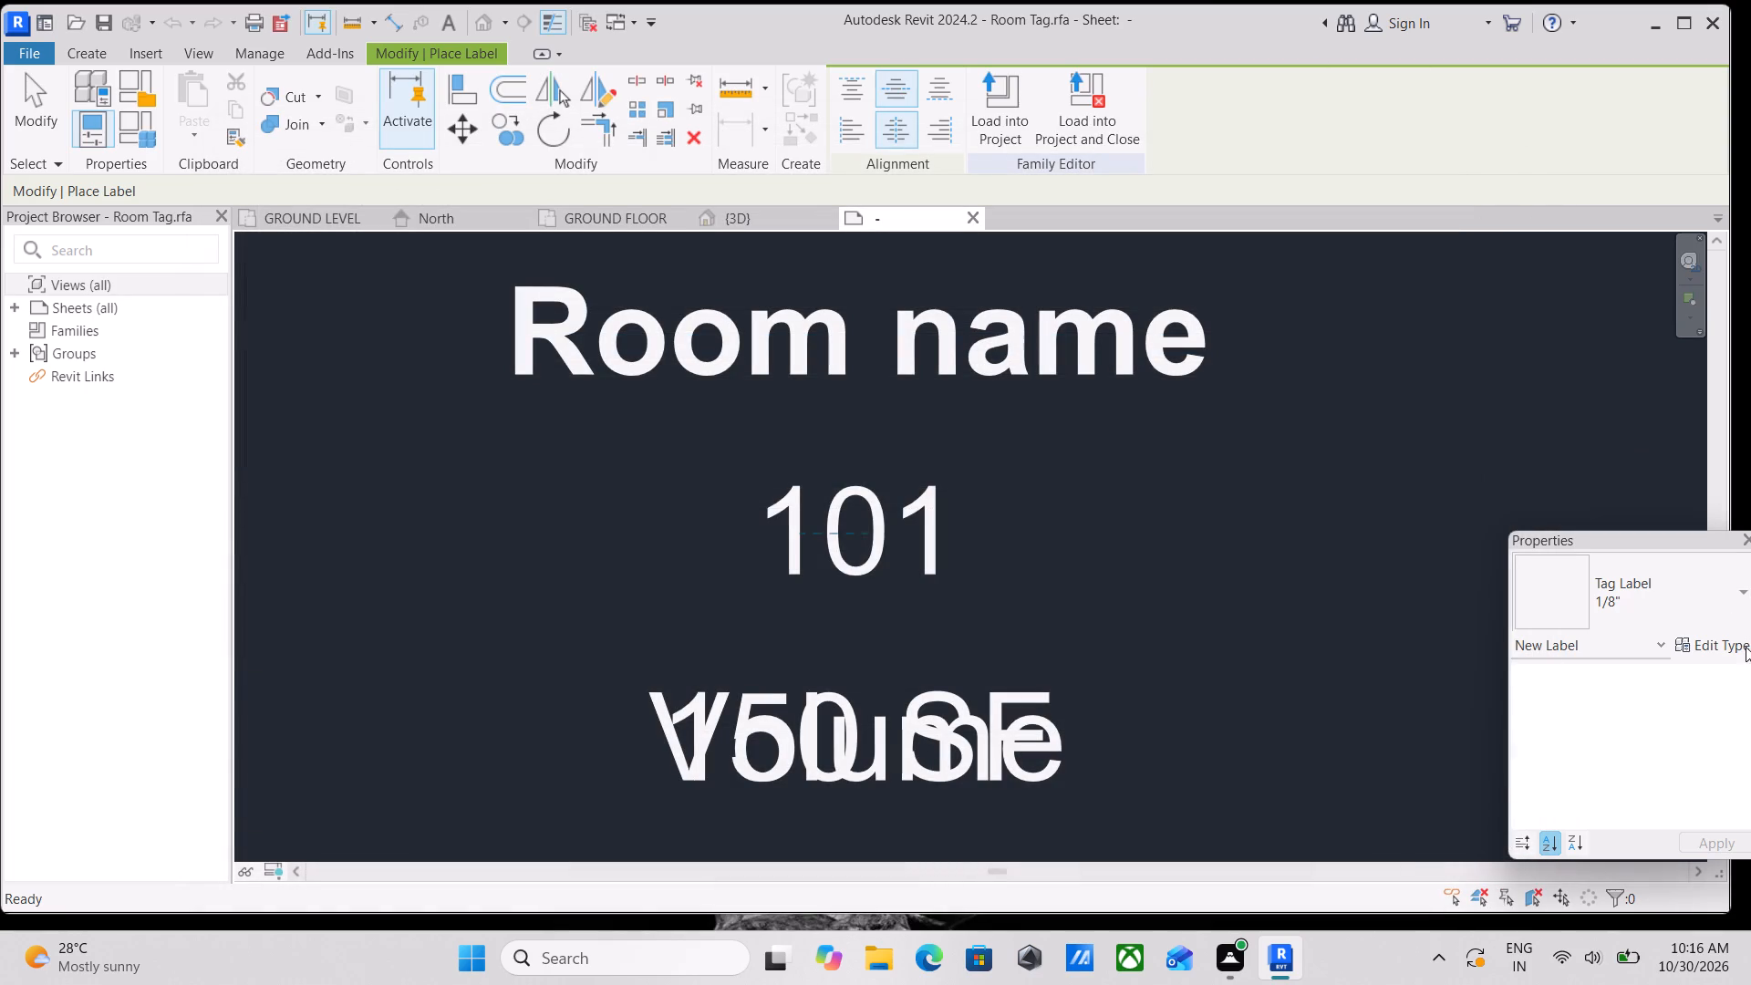
Duplicate the 1/8" tag label type under the name 0.5" LABEL SIZE.
click(1746, 647)
click(1453, 223)
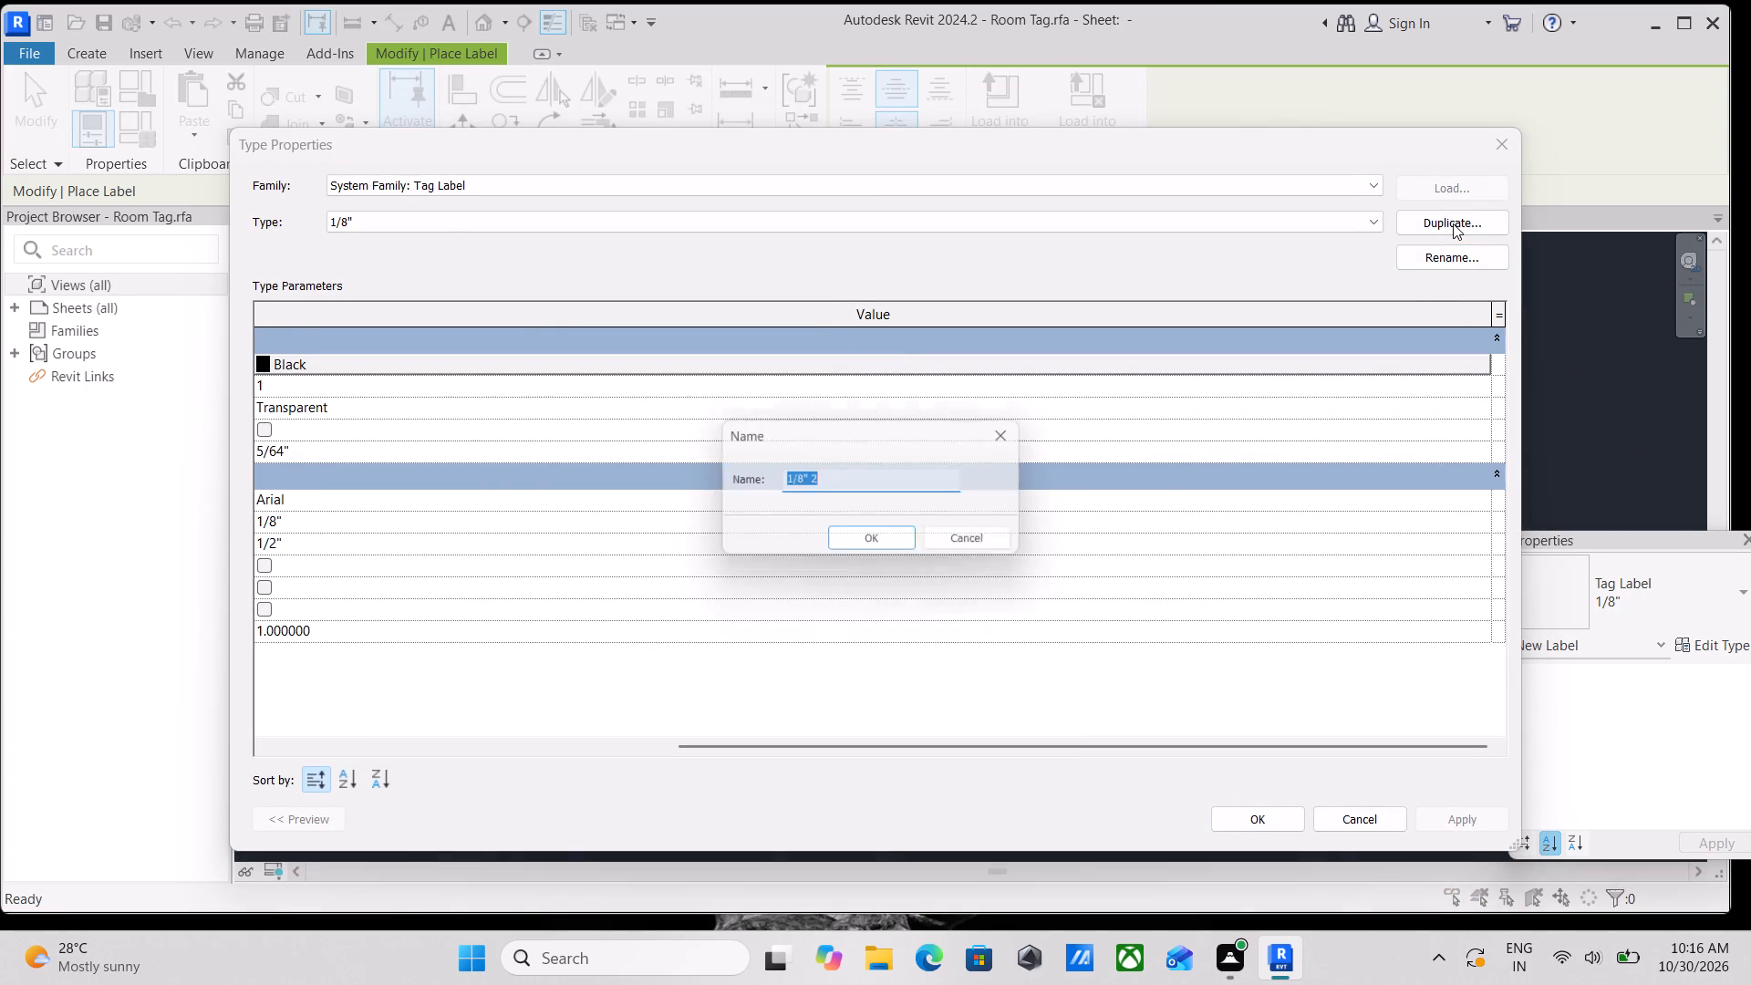
key(BackSpace)
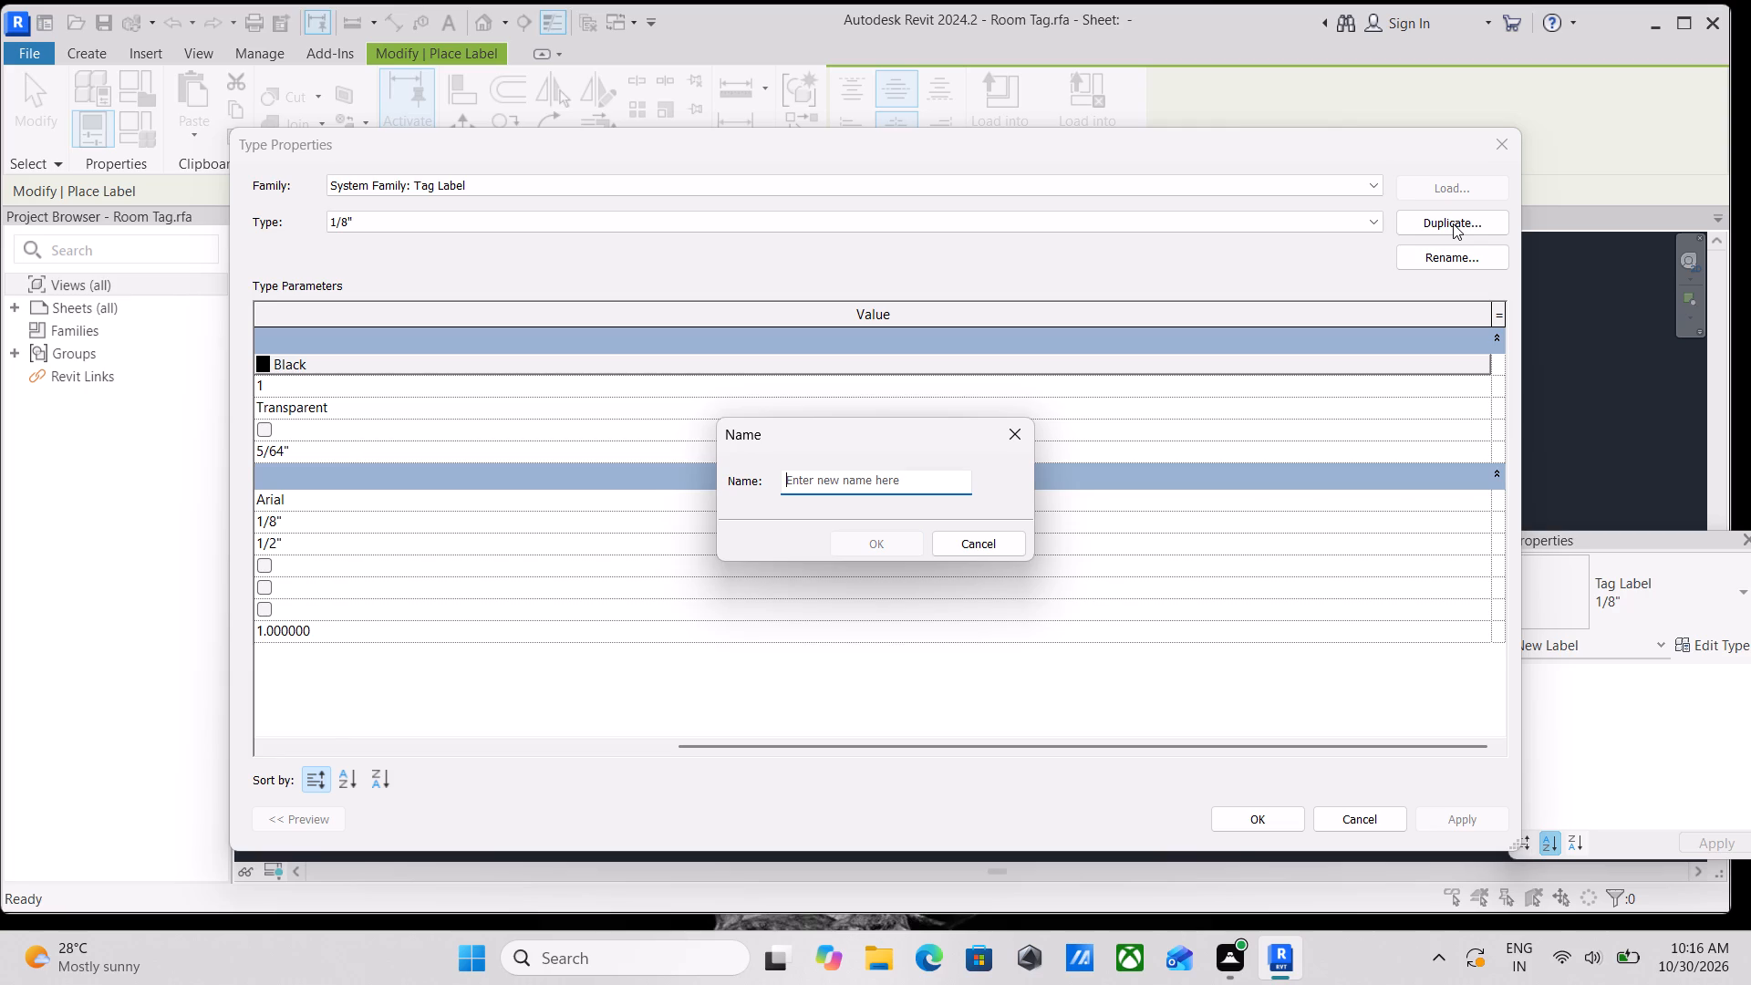
text(0.)
key(5)
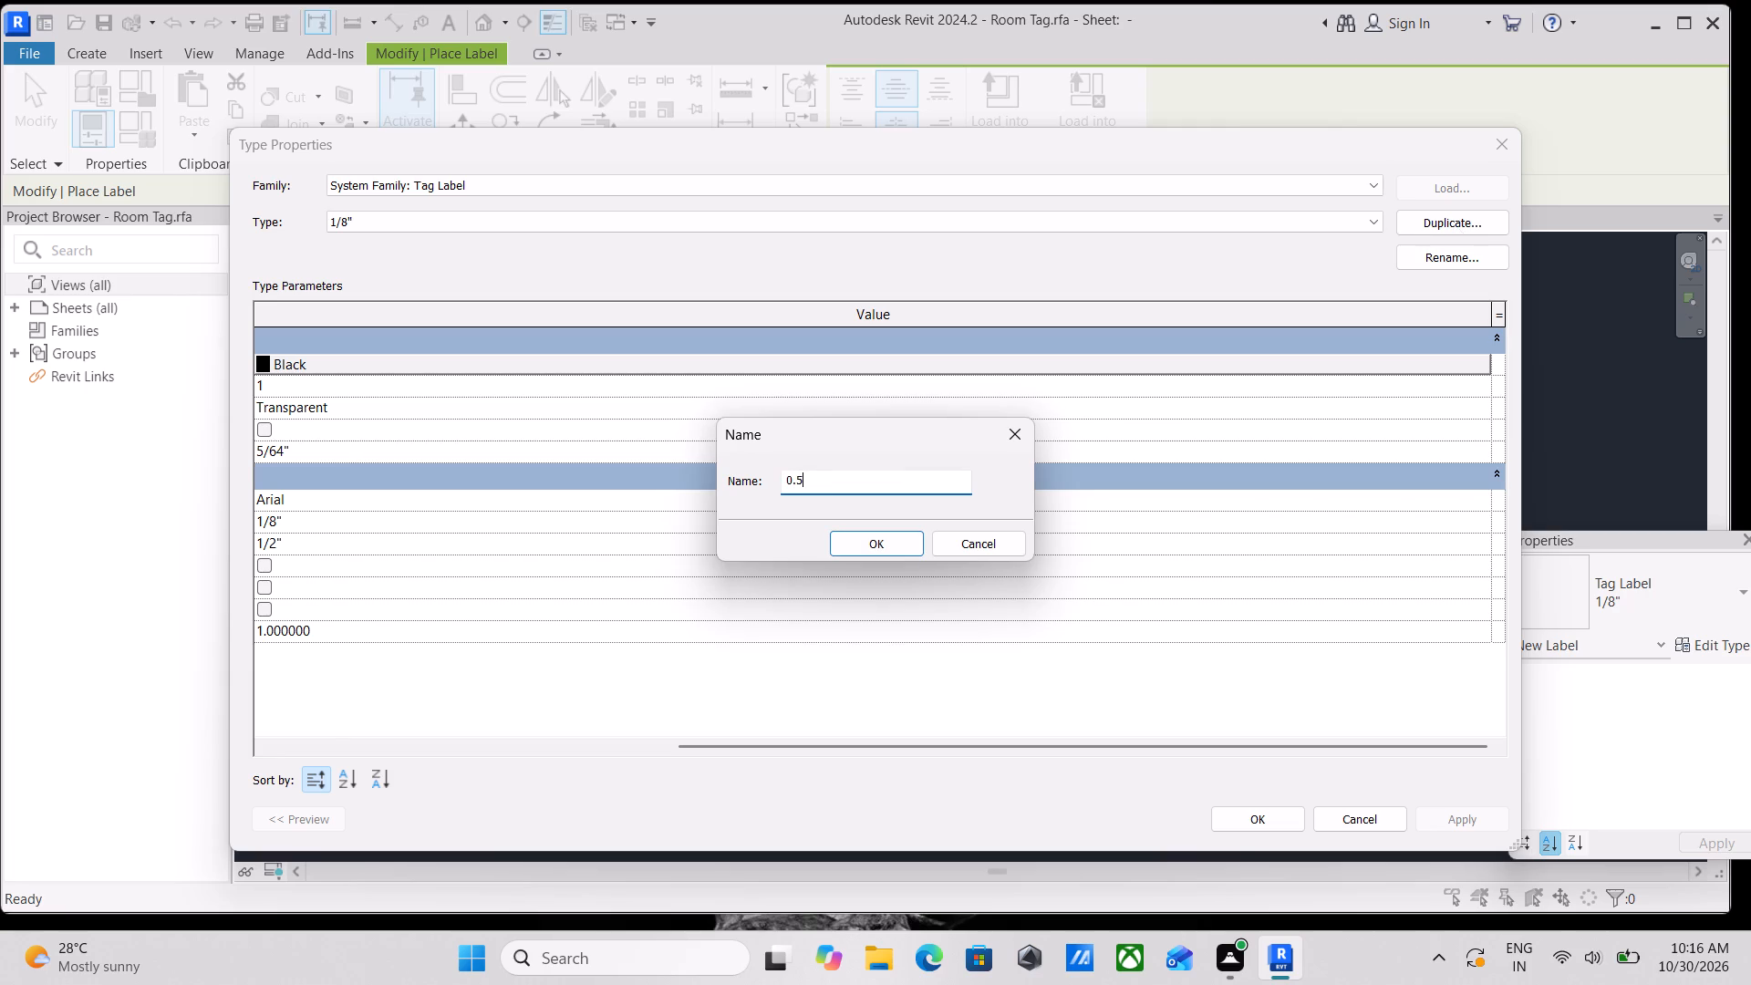
key(shift+quotedbl)
key(space)
text(LAB)
text(EL)
key(space)
text(SIZE)
click(904, 538)
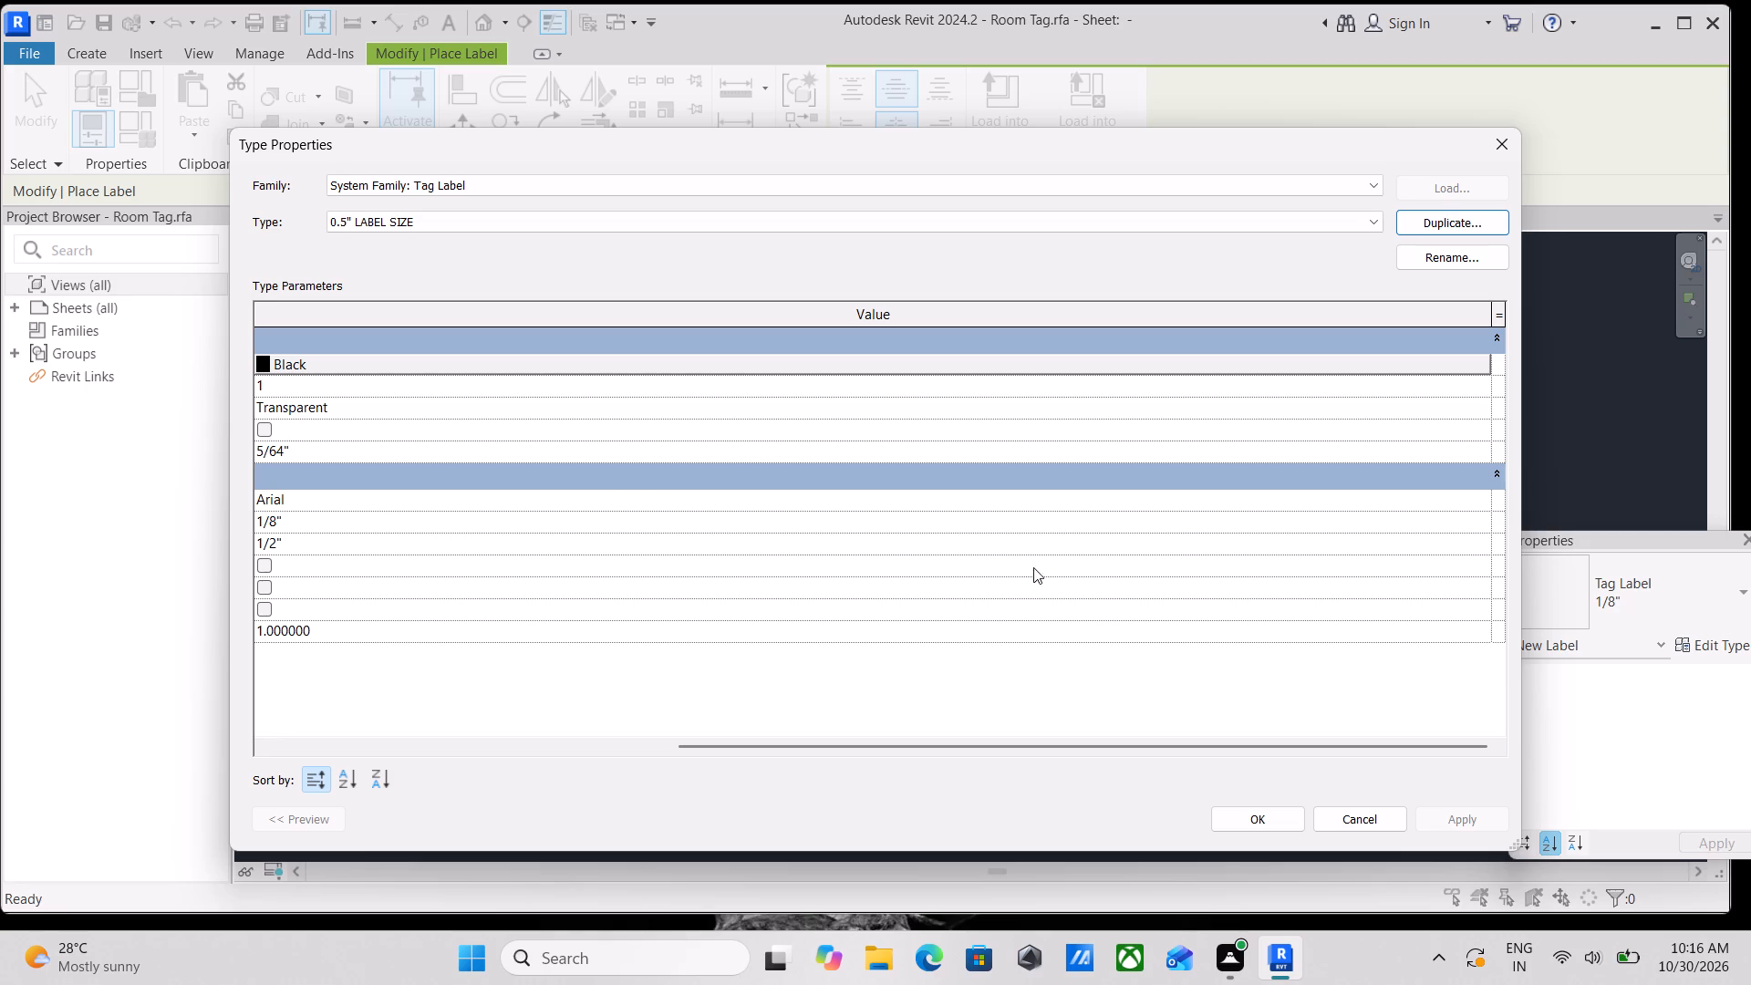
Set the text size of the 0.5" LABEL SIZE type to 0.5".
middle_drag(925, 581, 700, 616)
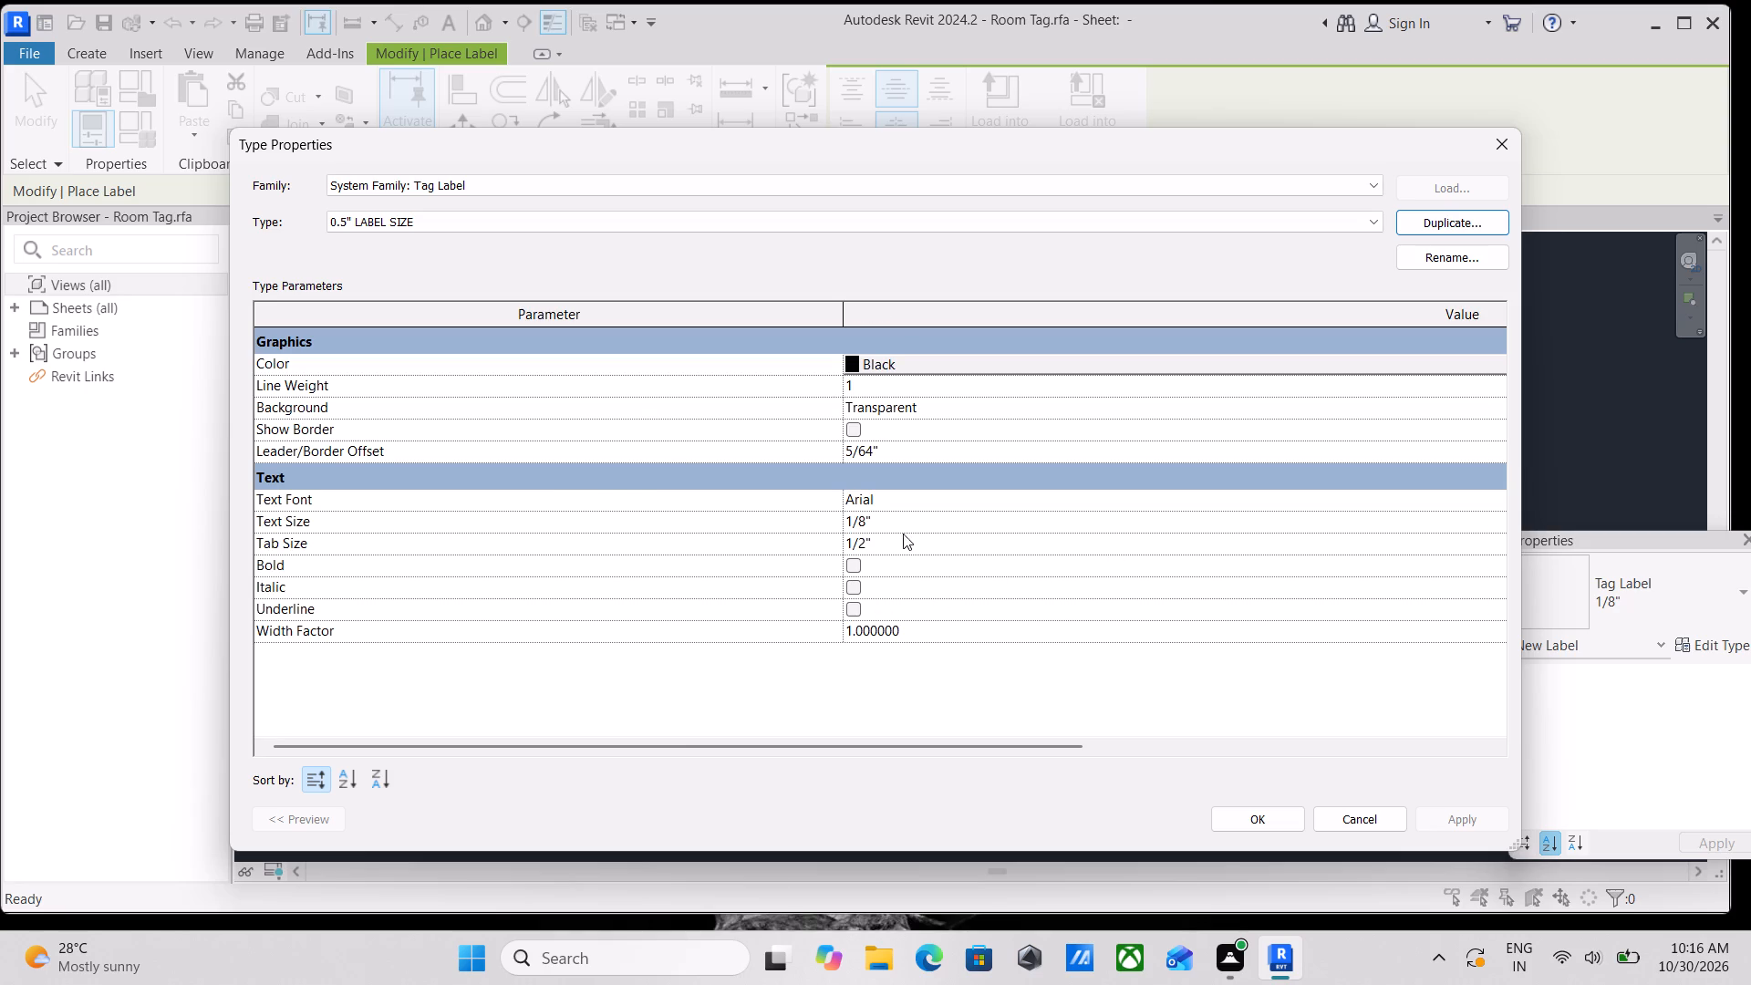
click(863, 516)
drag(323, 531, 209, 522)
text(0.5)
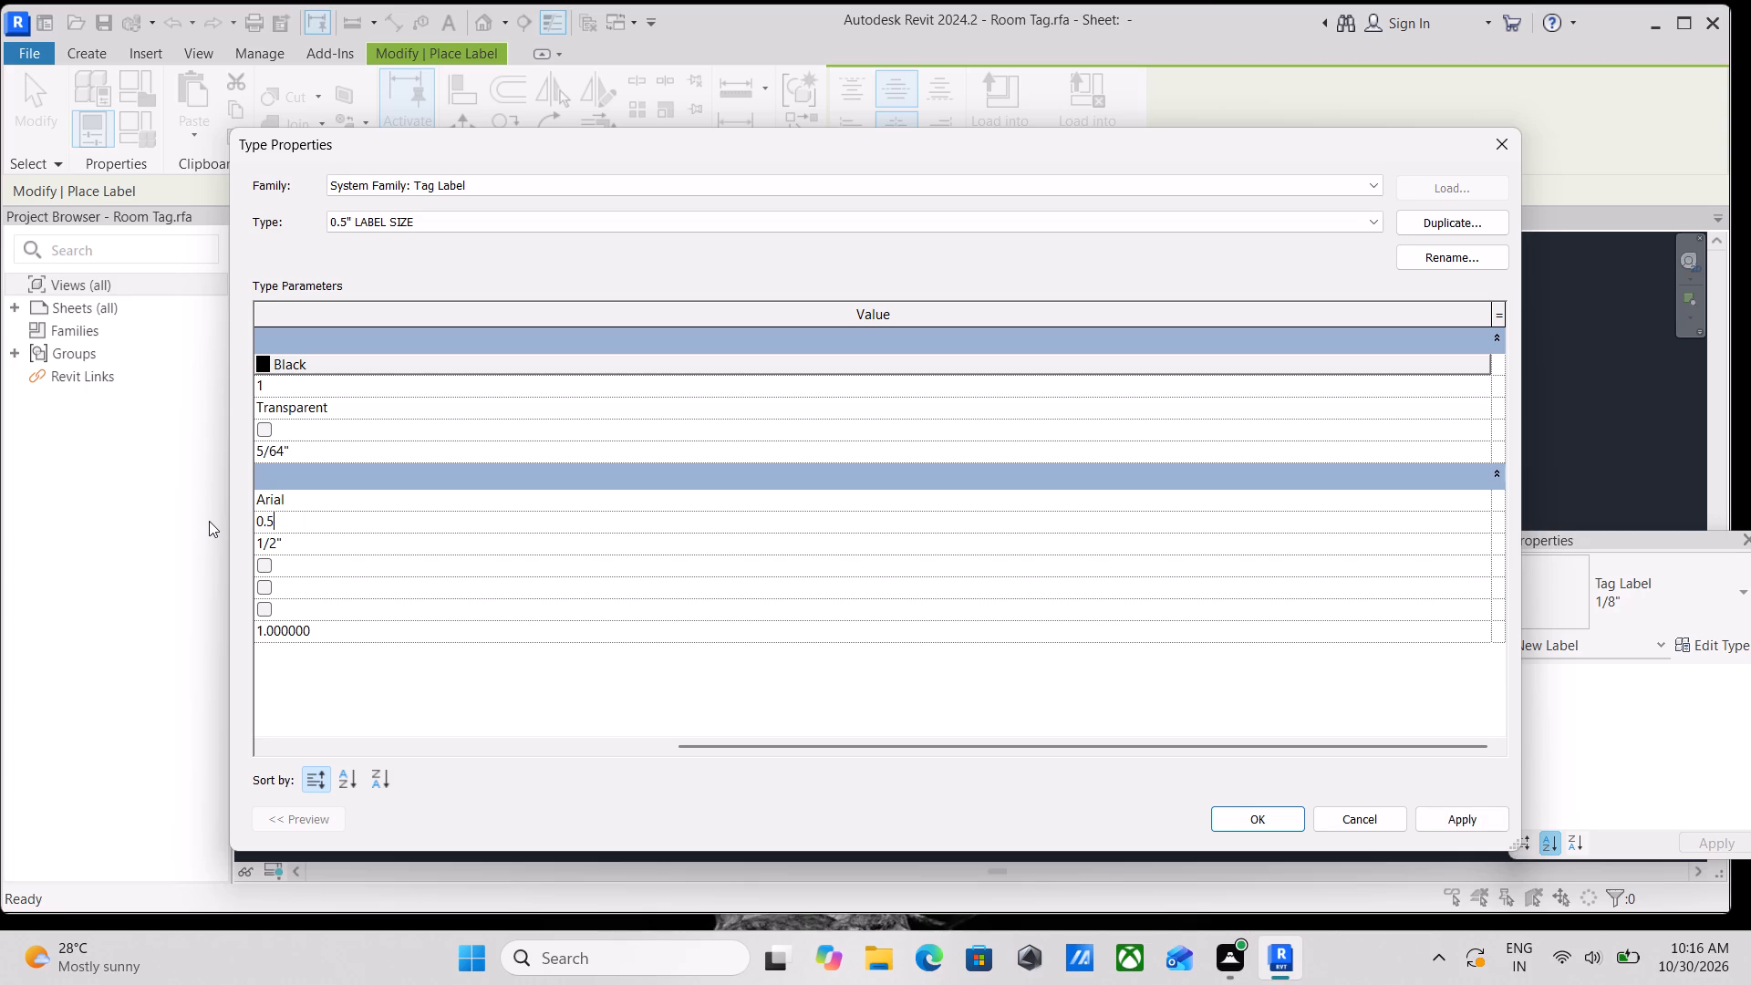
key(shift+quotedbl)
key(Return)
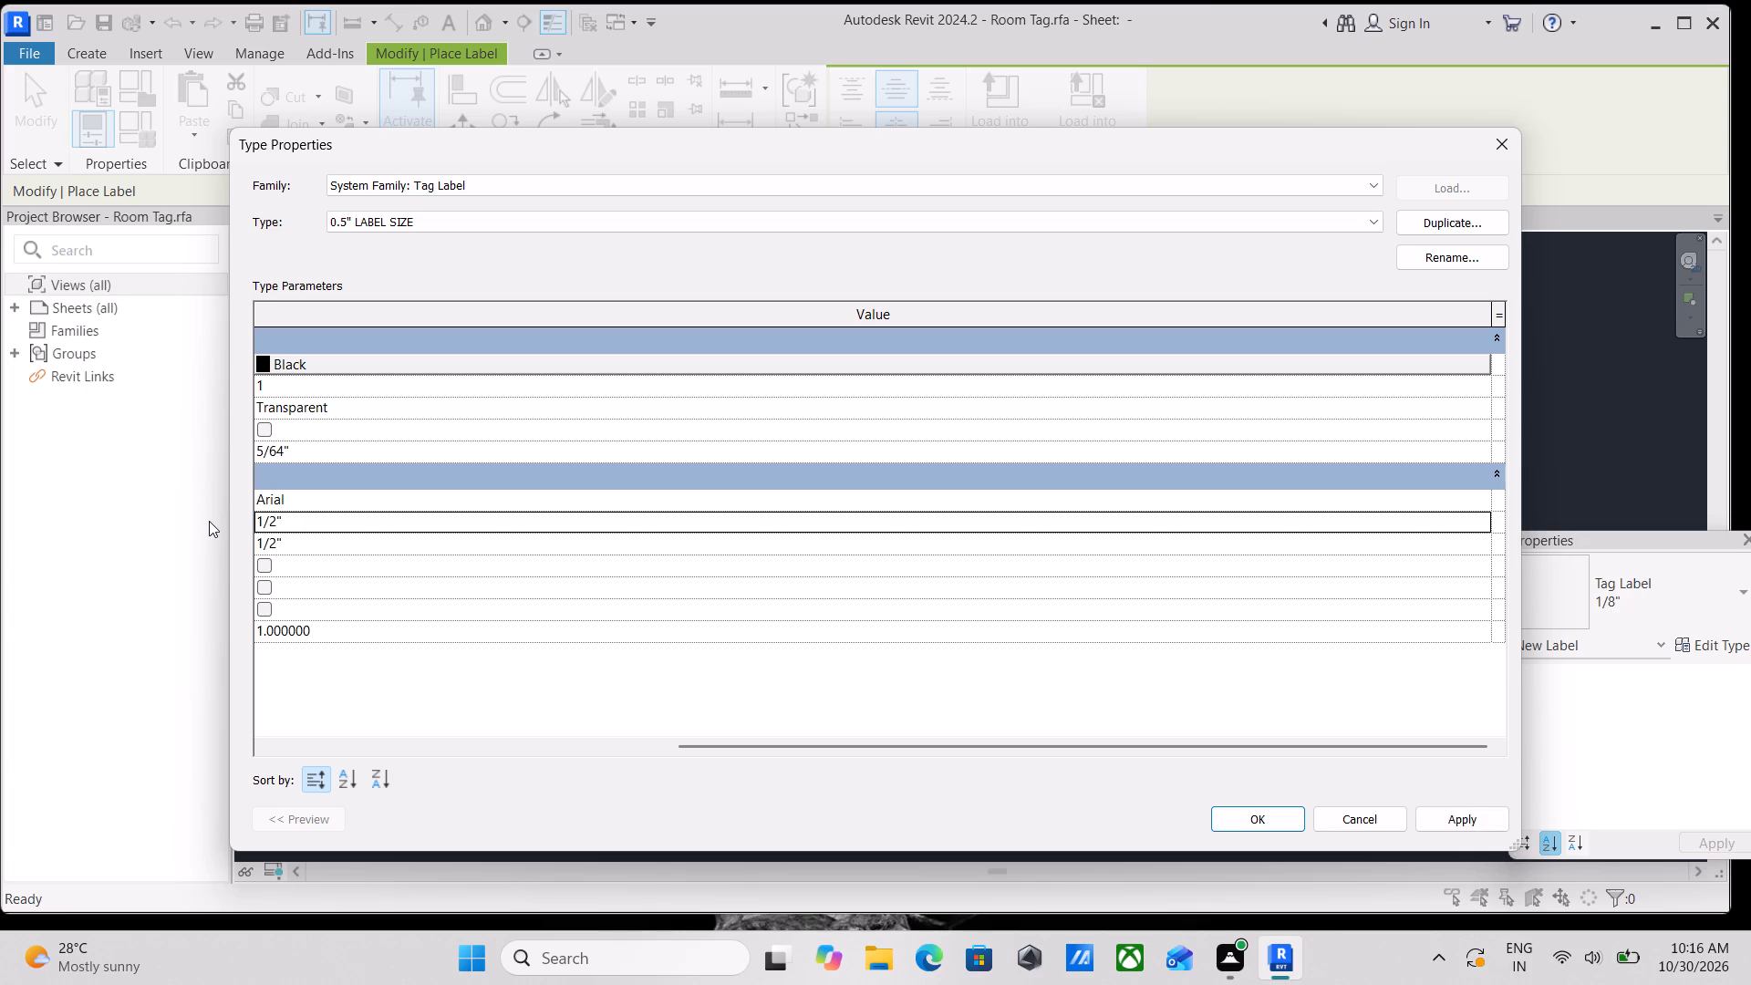
Set both the text size and the tab size of the 0.5" LABEL SIZE type to 0.3" and apply the changes.
click(287, 518)
drag(297, 523, 244, 529)
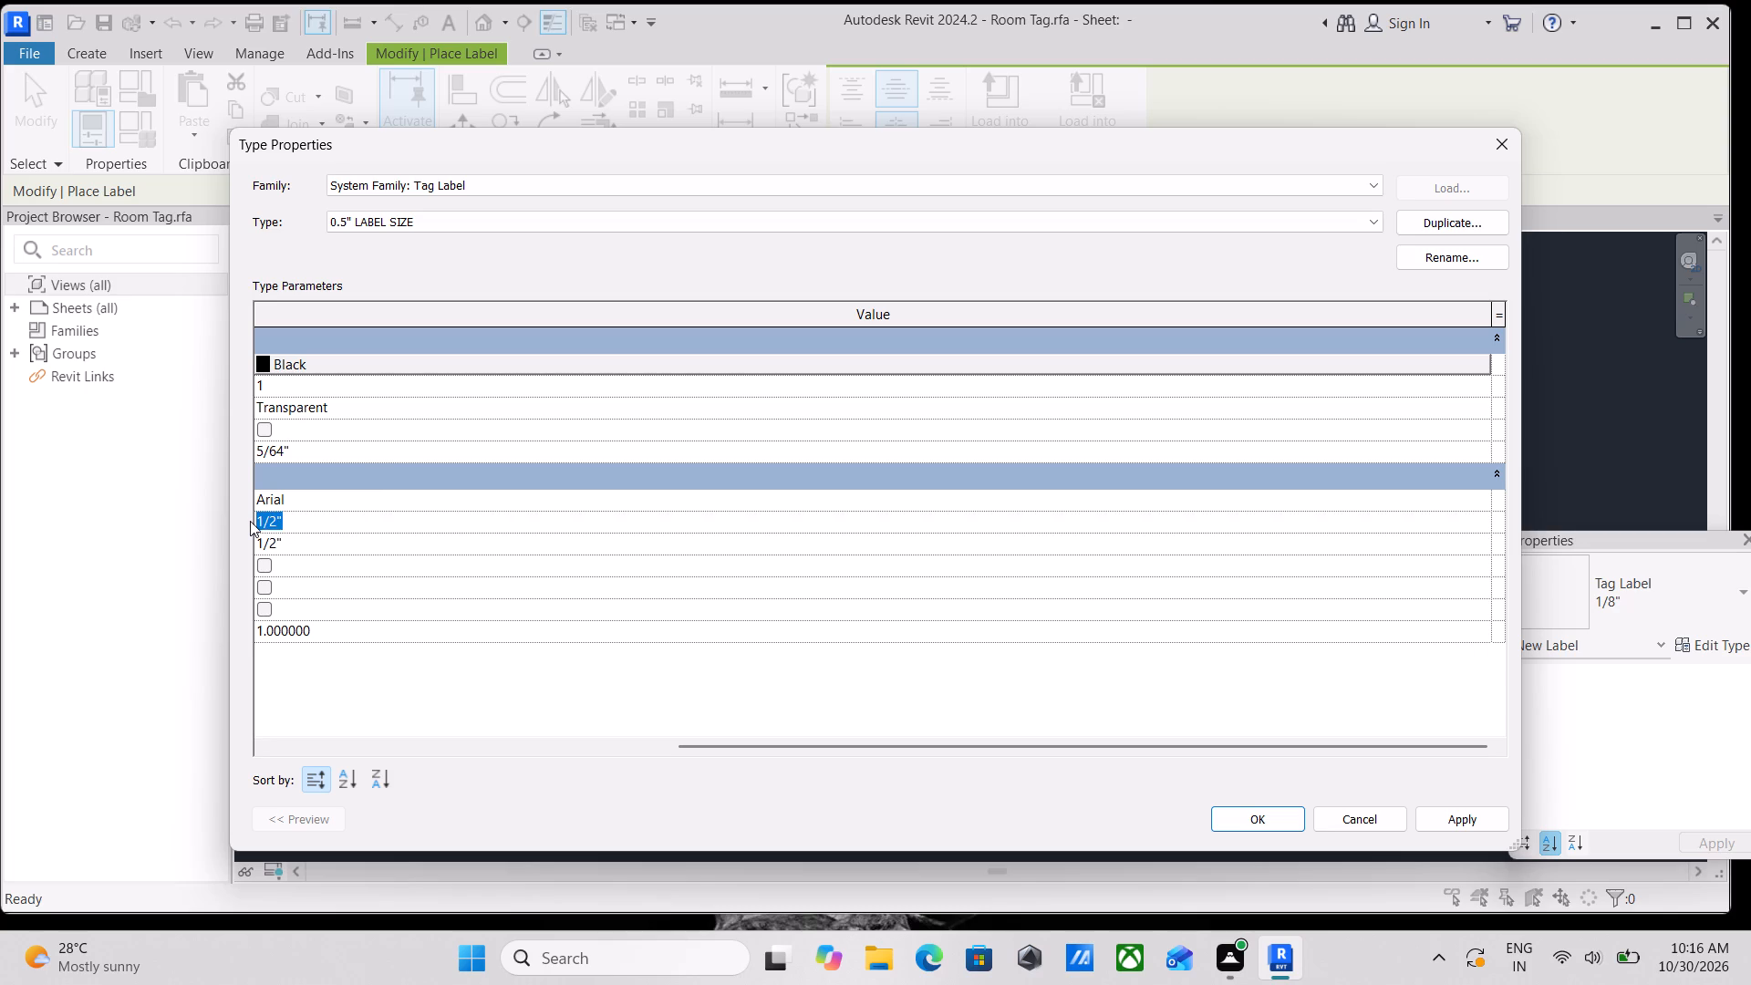
text(0.3)
key(shift+quotedbl)
click(295, 546)
key(0)
text(.3)
key(shift+quotedbl)
key(Return)
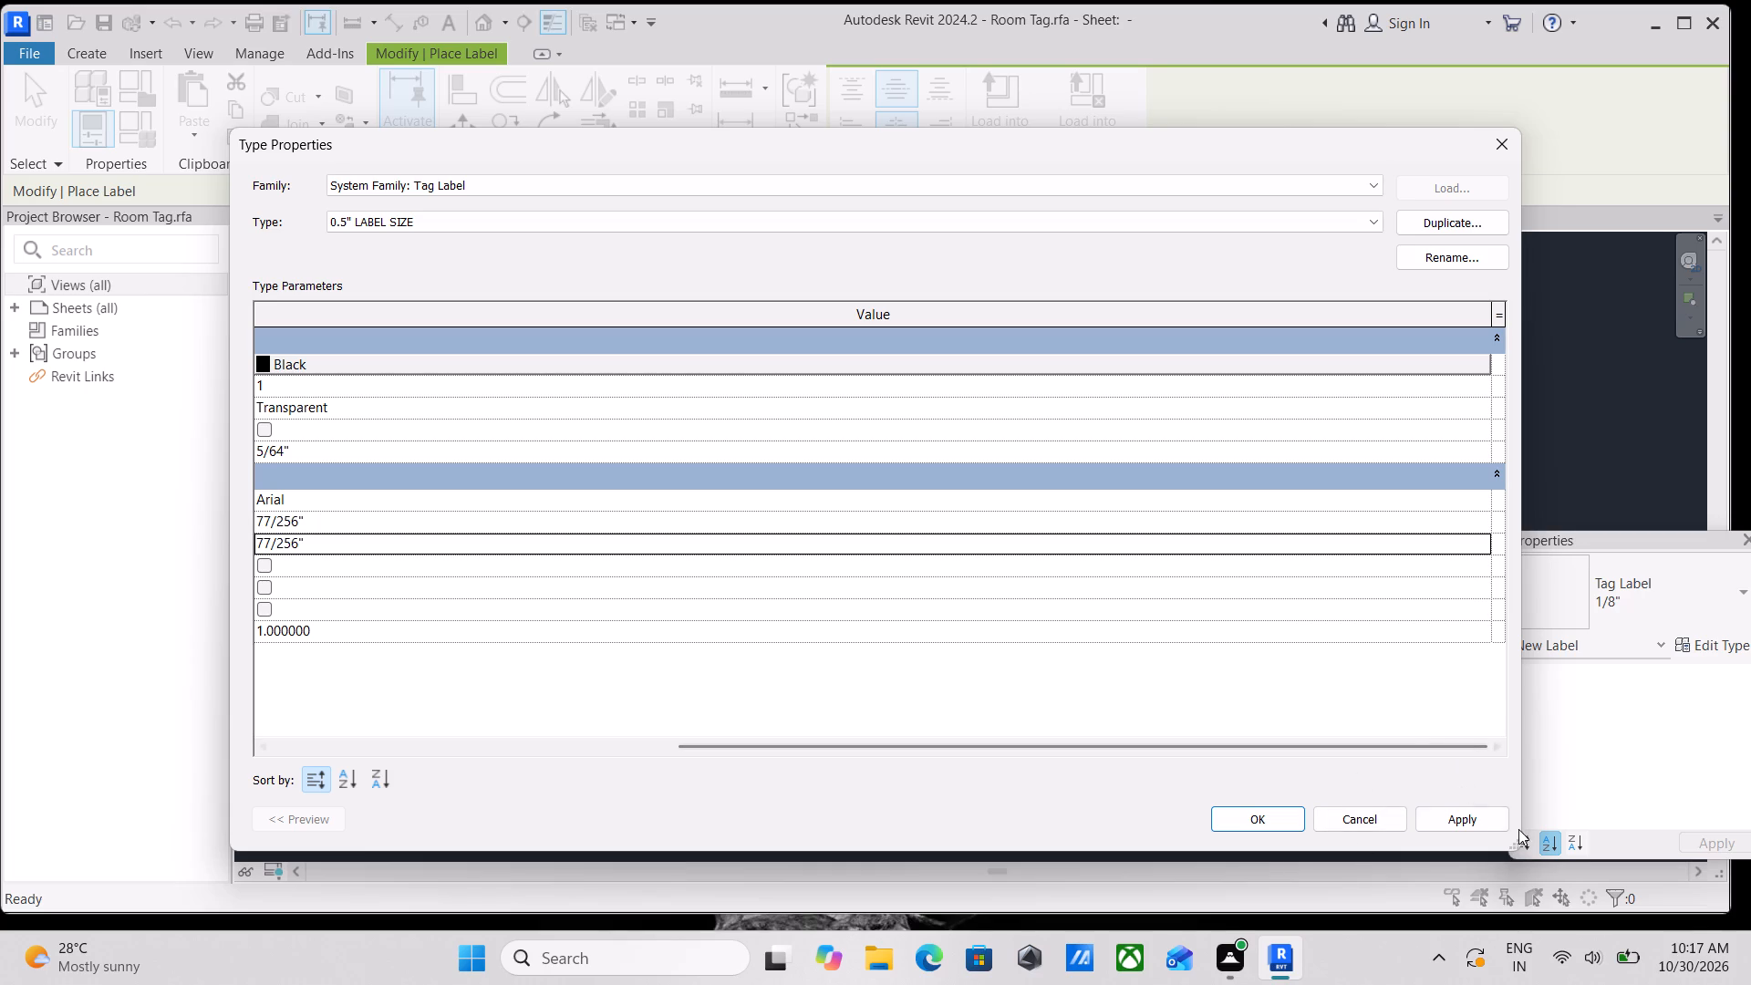
click(1468, 822)
click(1258, 817)
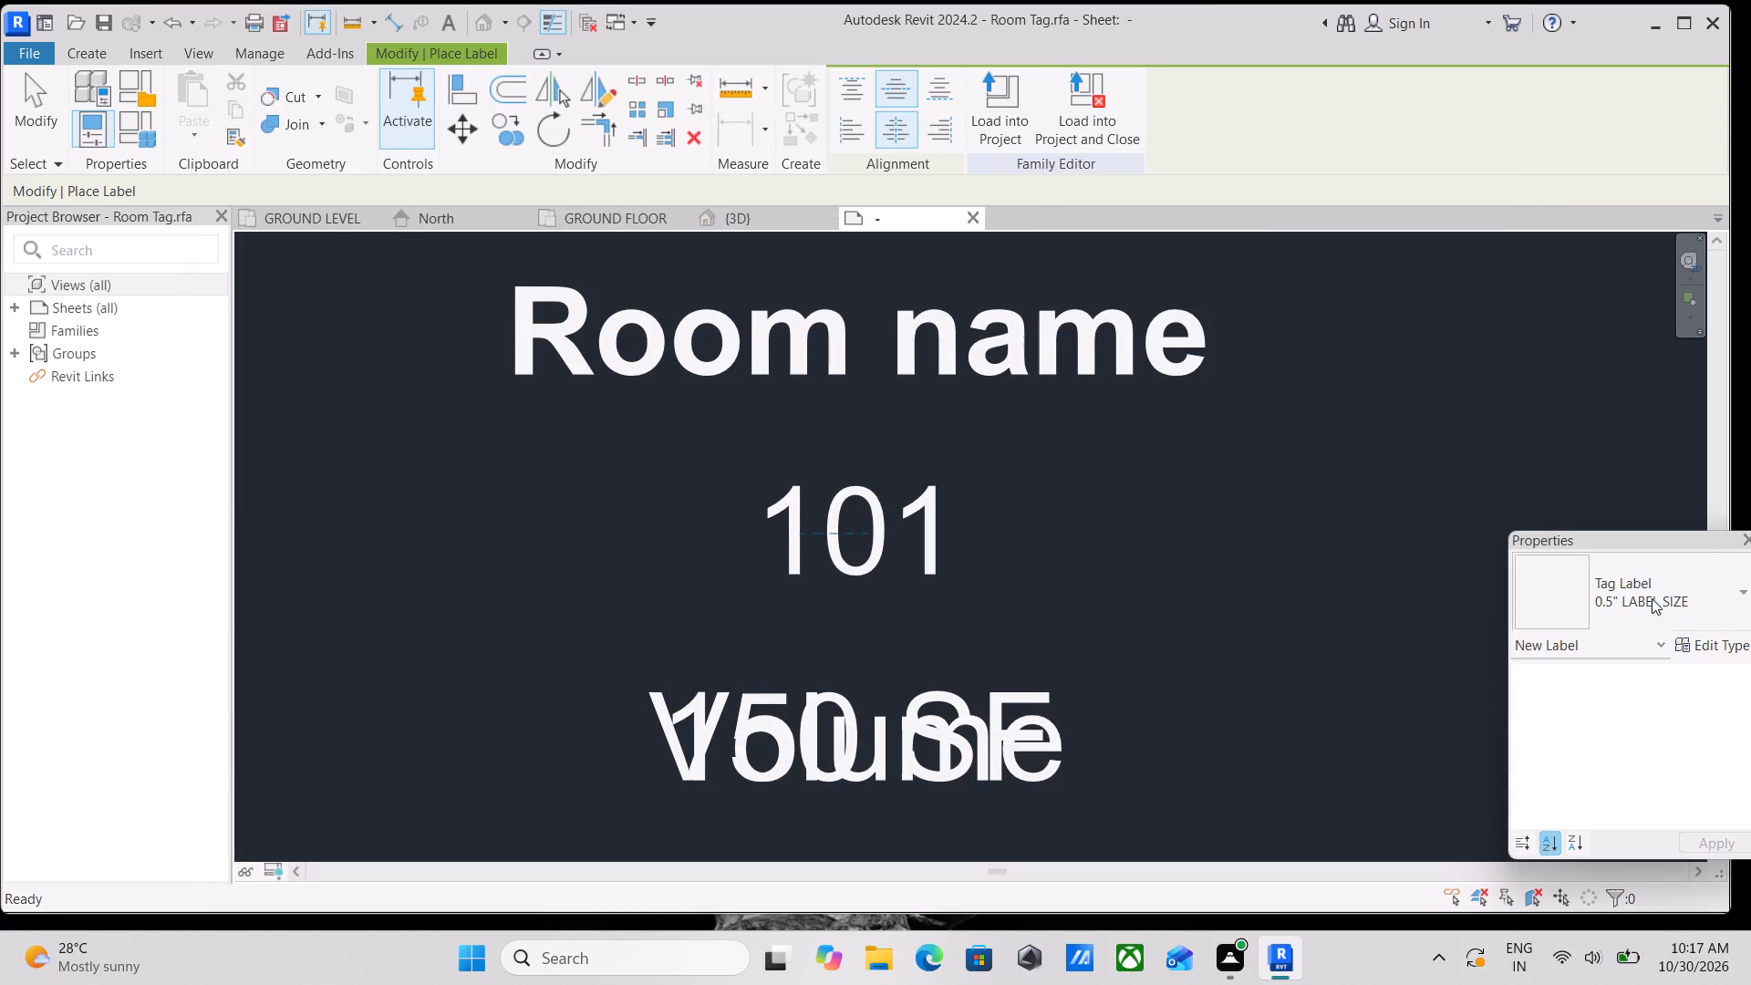
In the GROUND FLOOR plan, change room 1's tag to the Room Tag With Area type.
scroll(330, 410, down, 3)
middle_drag(606, 469, 731, 489)
scroll(808, 431, down, 3)
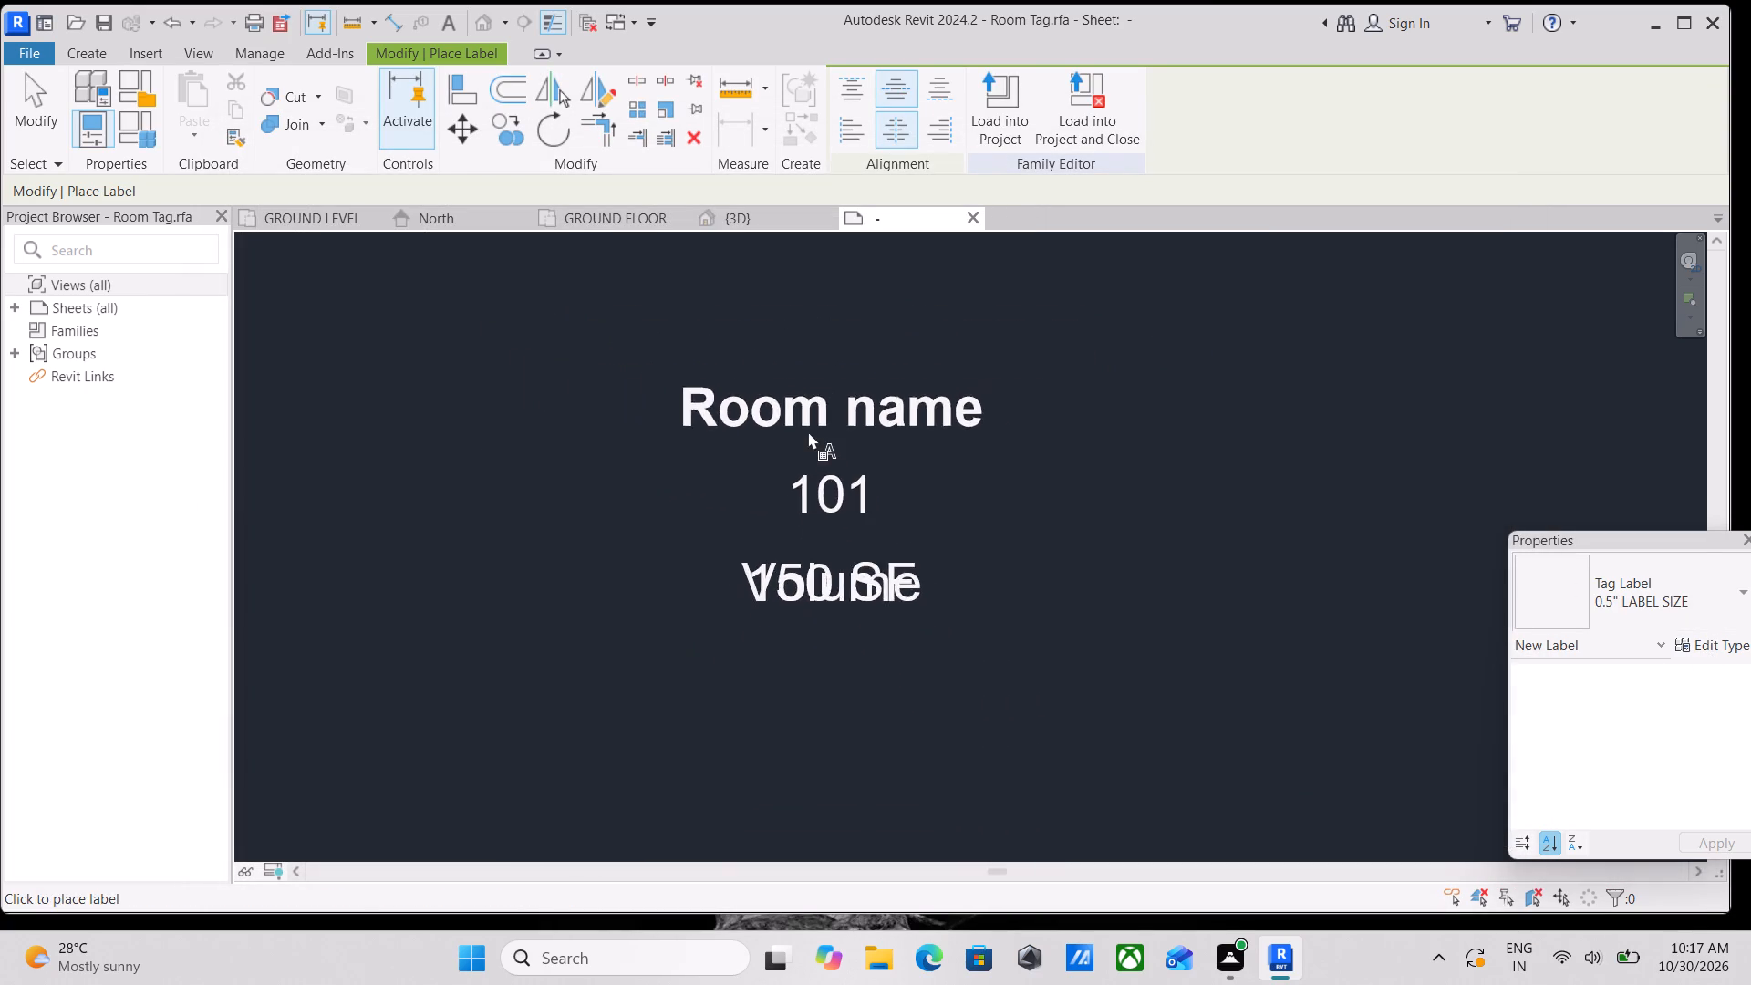
middle_drag(808, 431, 905, 460)
click(739, 214)
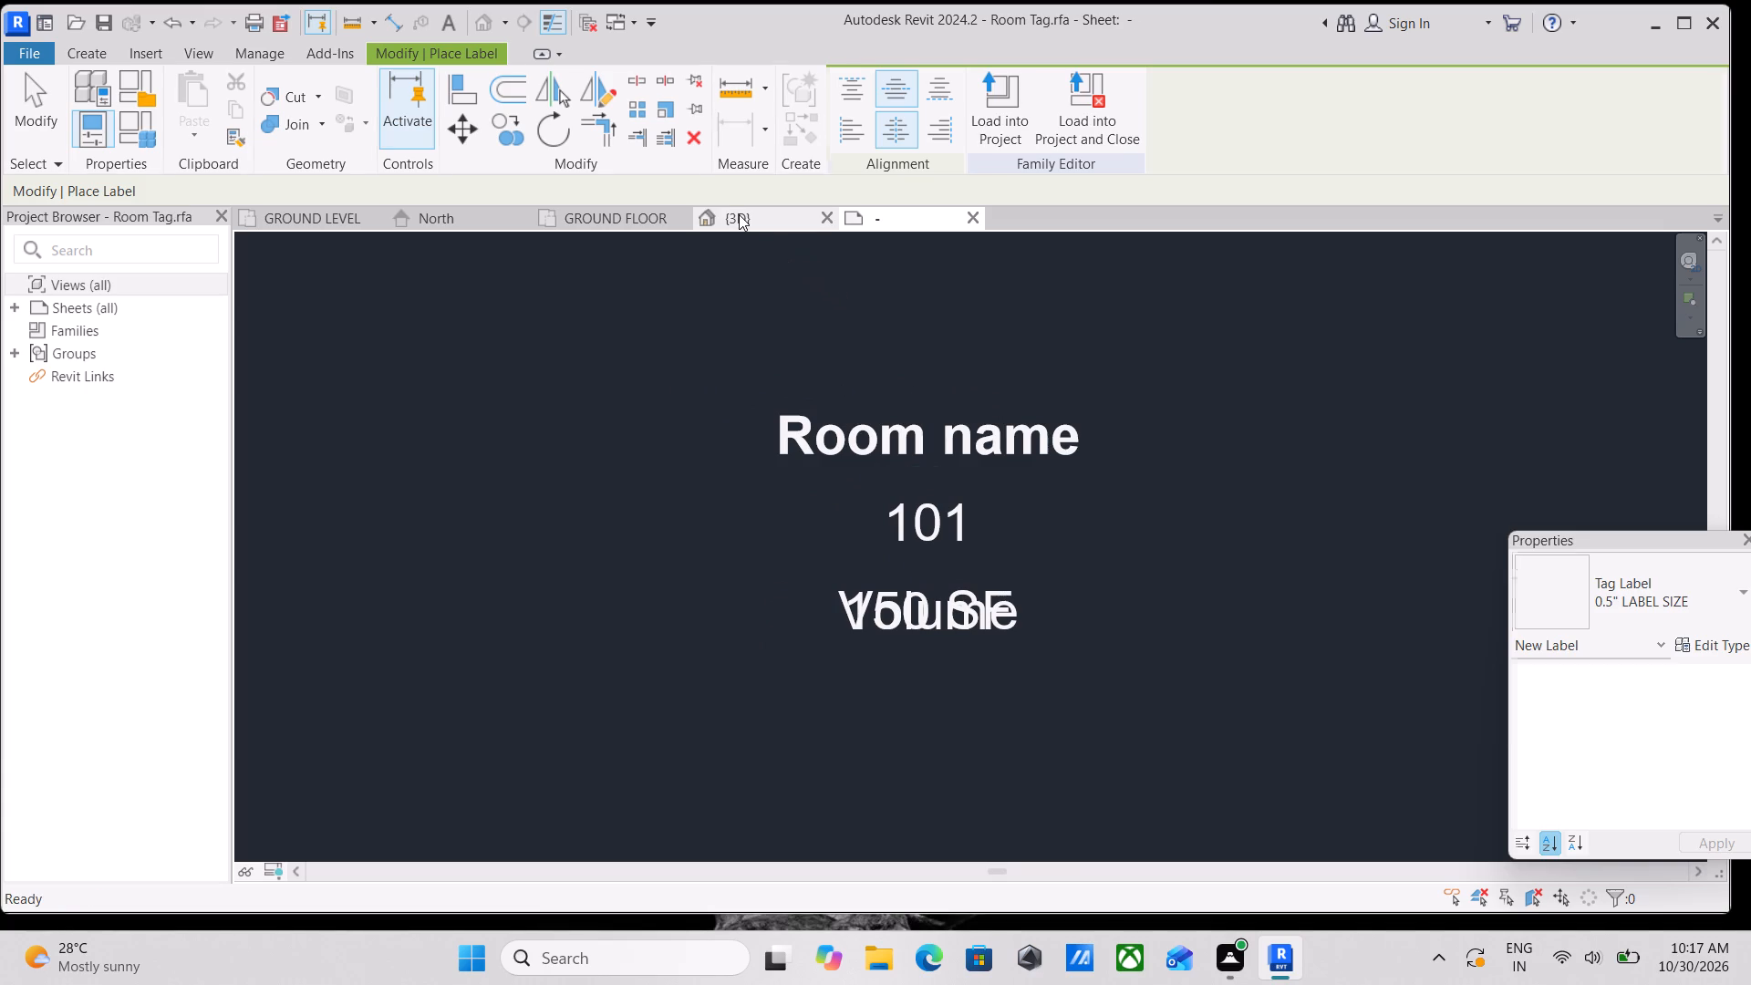
click(597, 213)
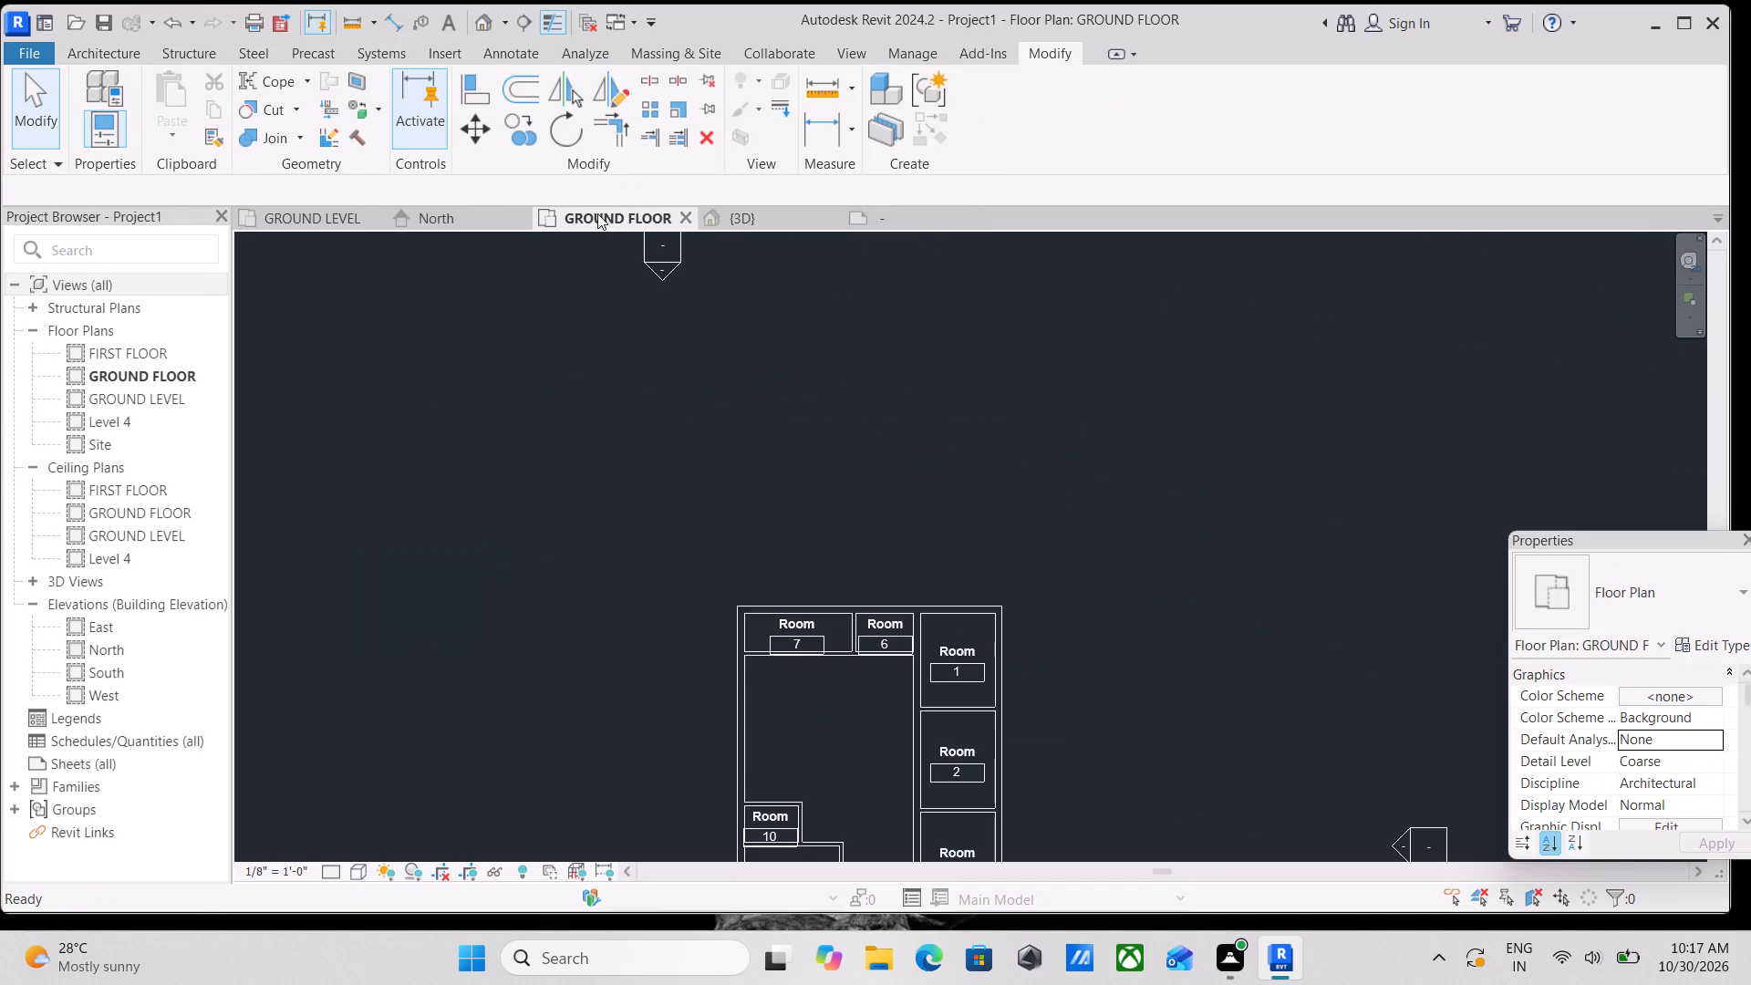
scroll(903, 607, up, 7)
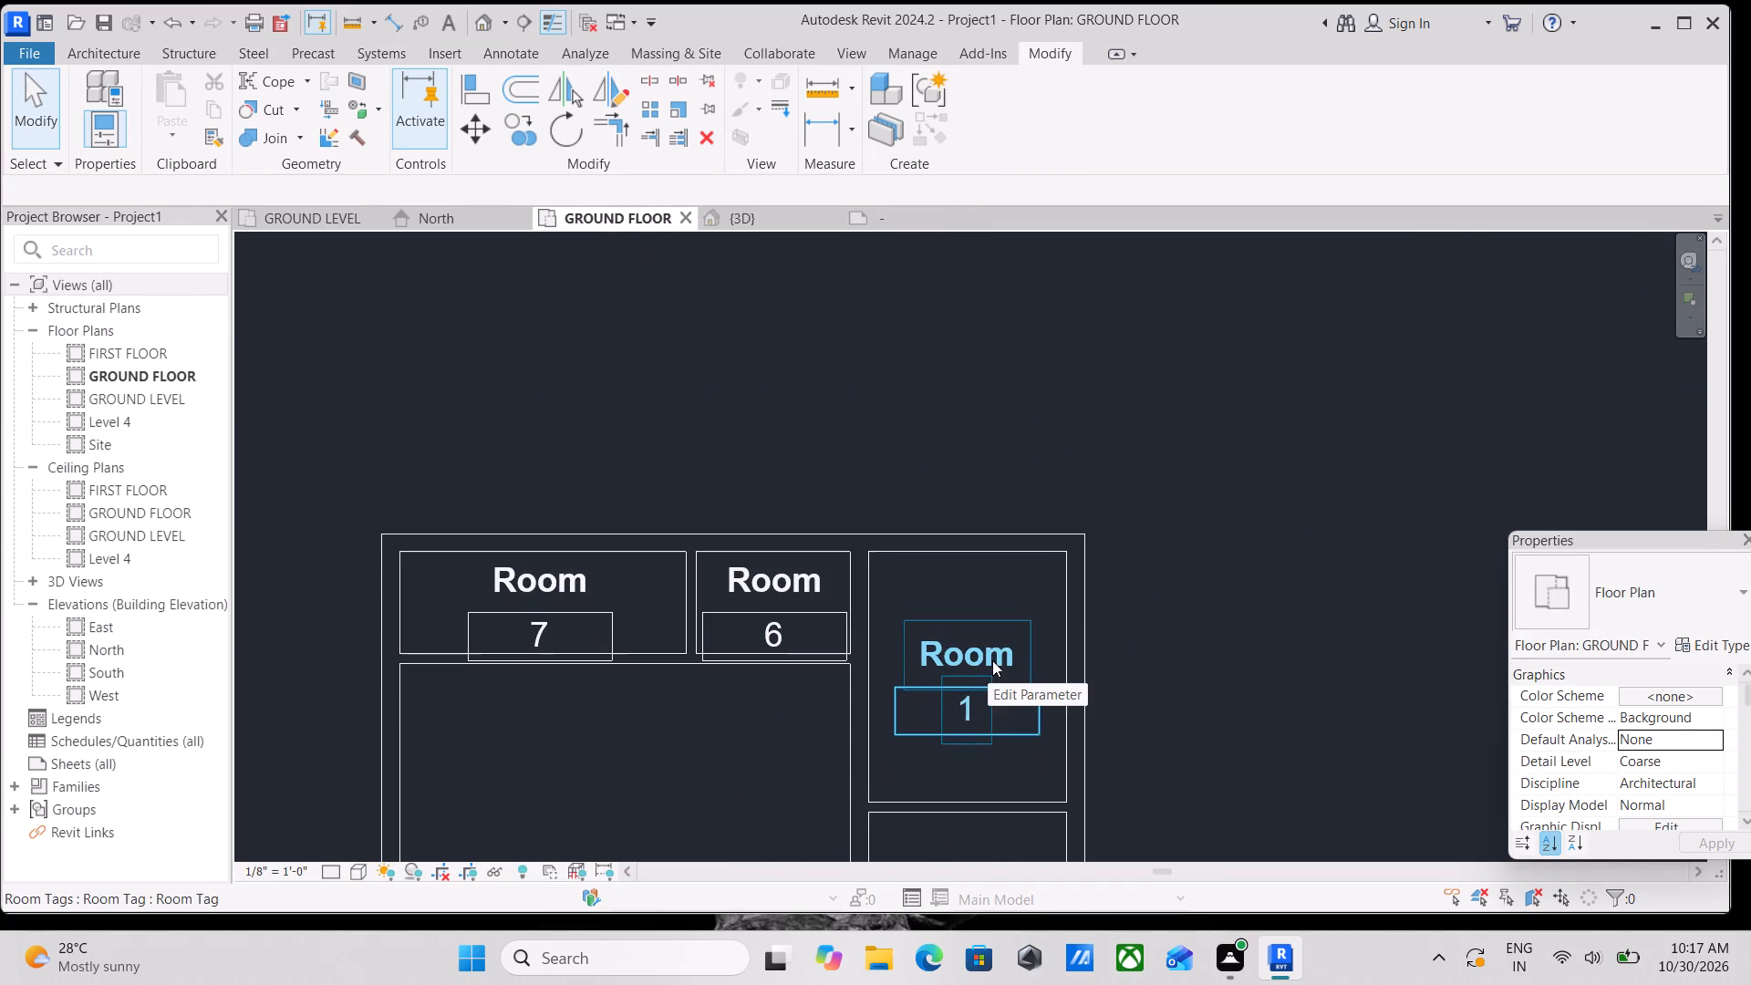
click(992, 660)
click(1693, 620)
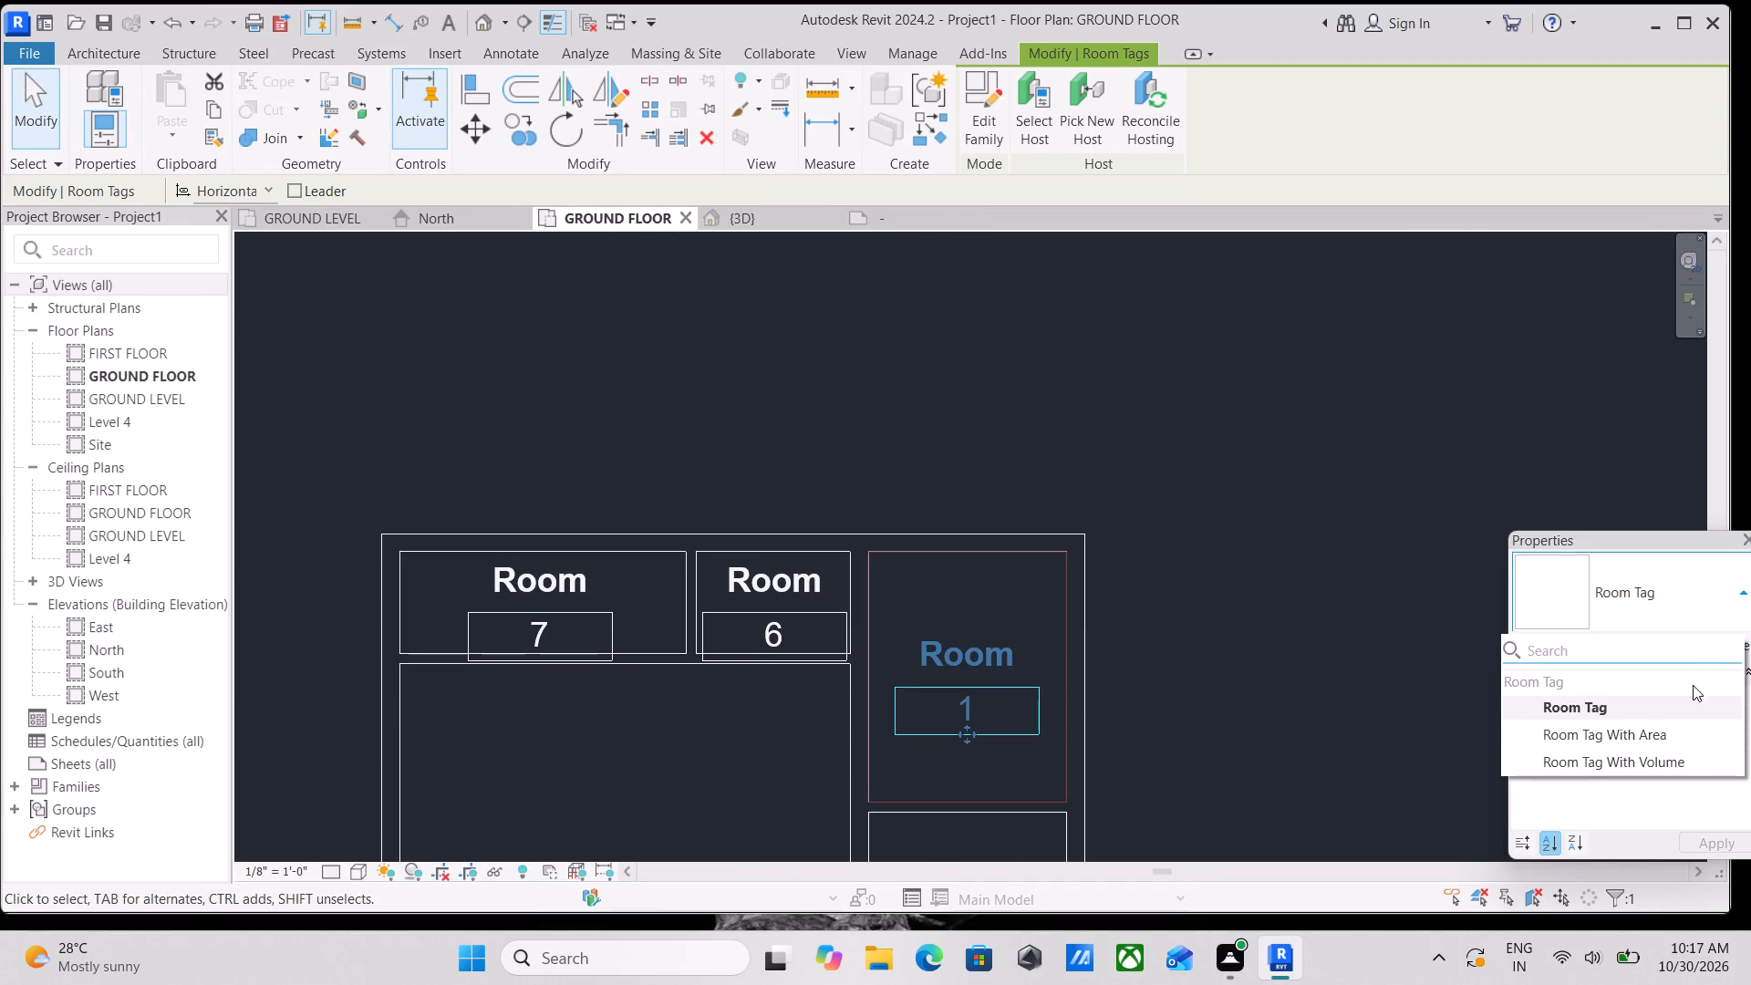
click(1681, 738)
middle_drag(1118, 691, 1090, 586)
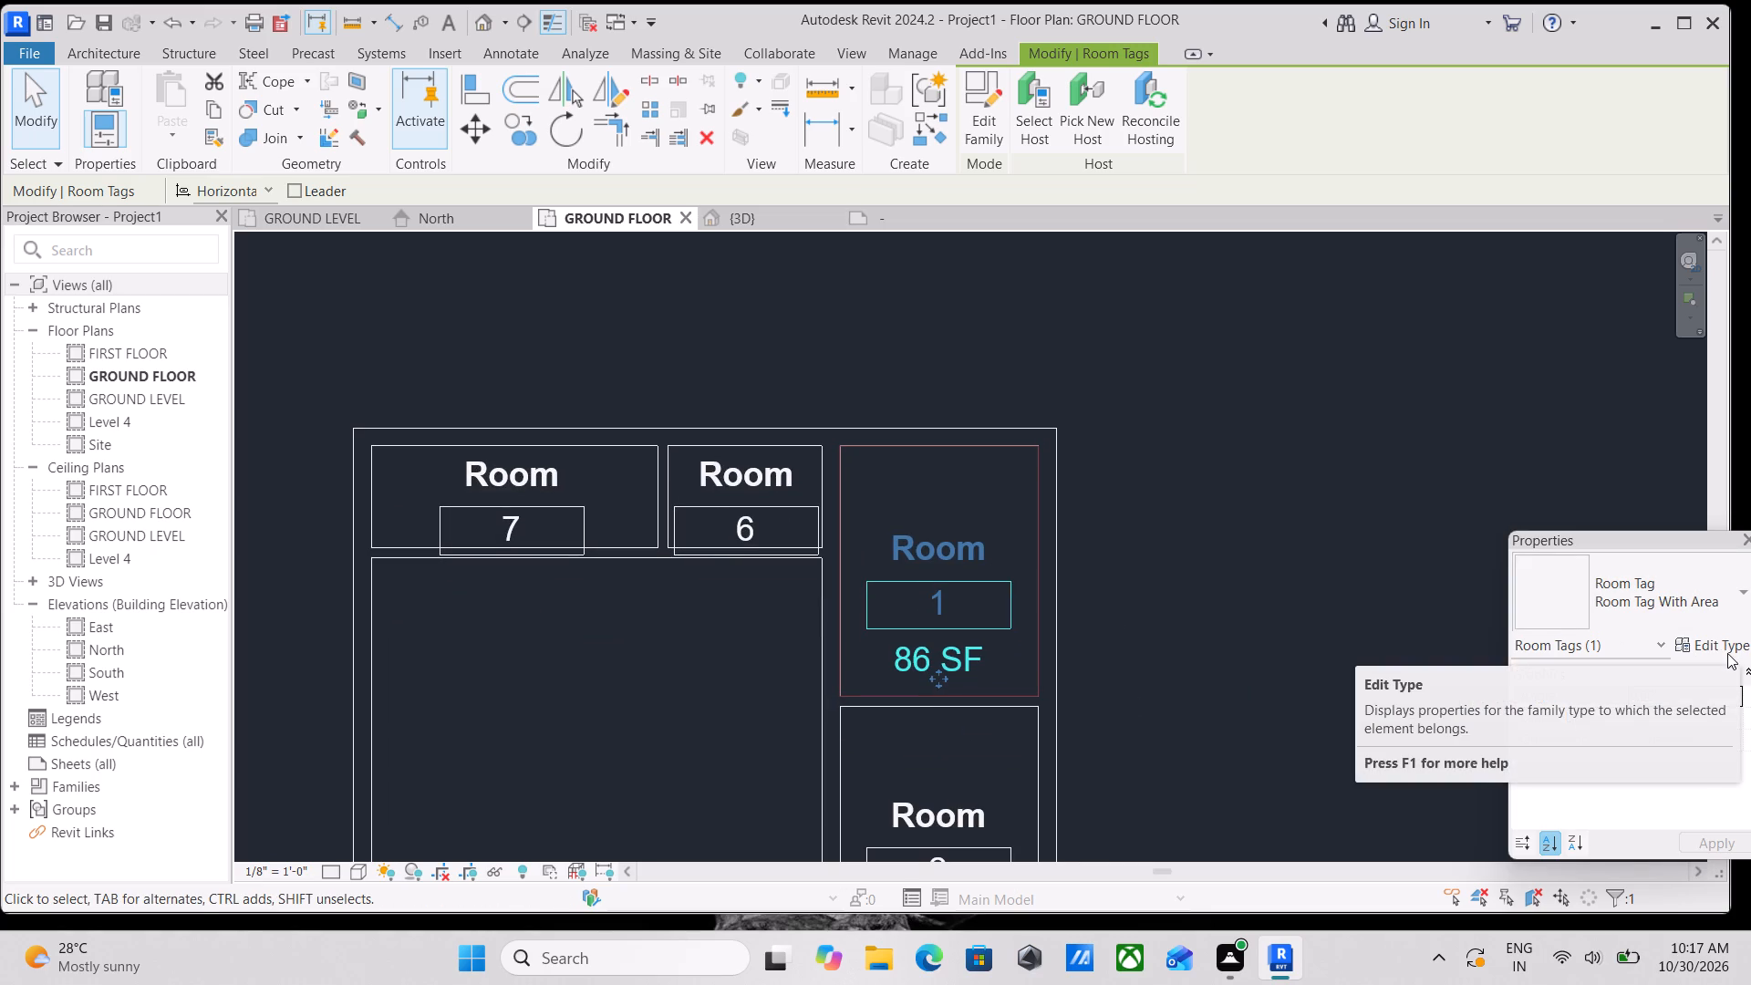
middle_drag(961, 659, 966, 500)
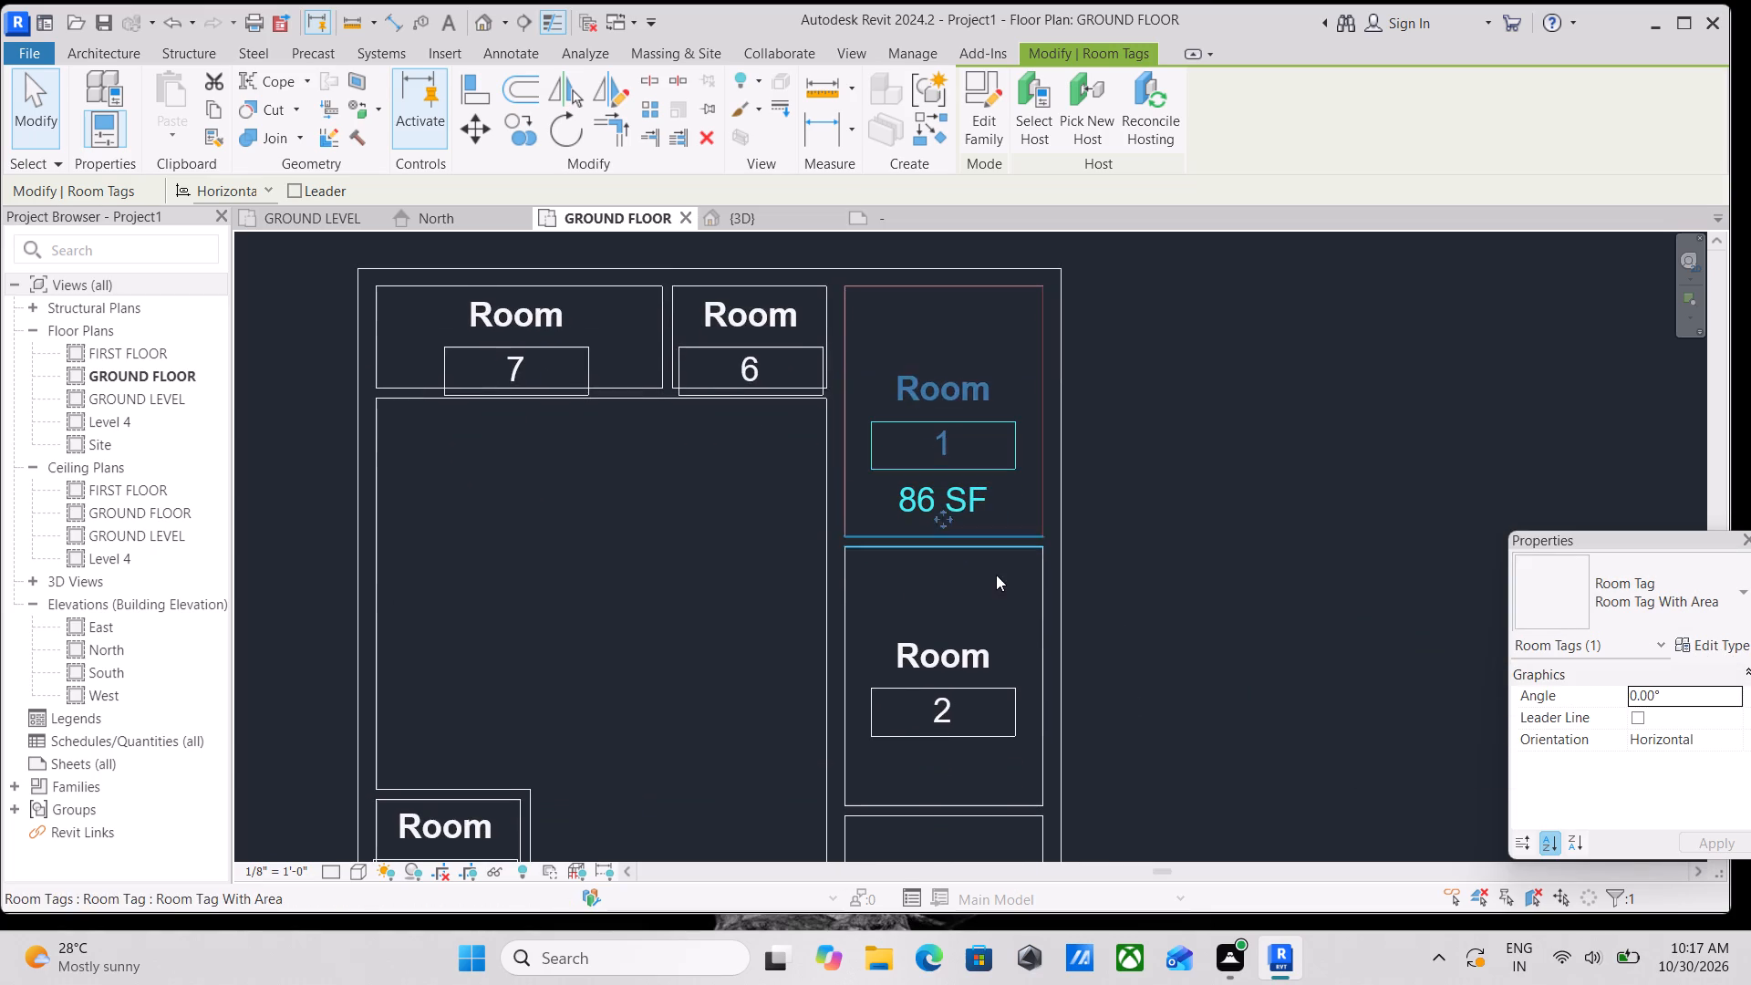
key(Escape)
Inspect the type properties of room 1's Room Tag With Area tag without changing them.
scroll(991, 508, up, 2)
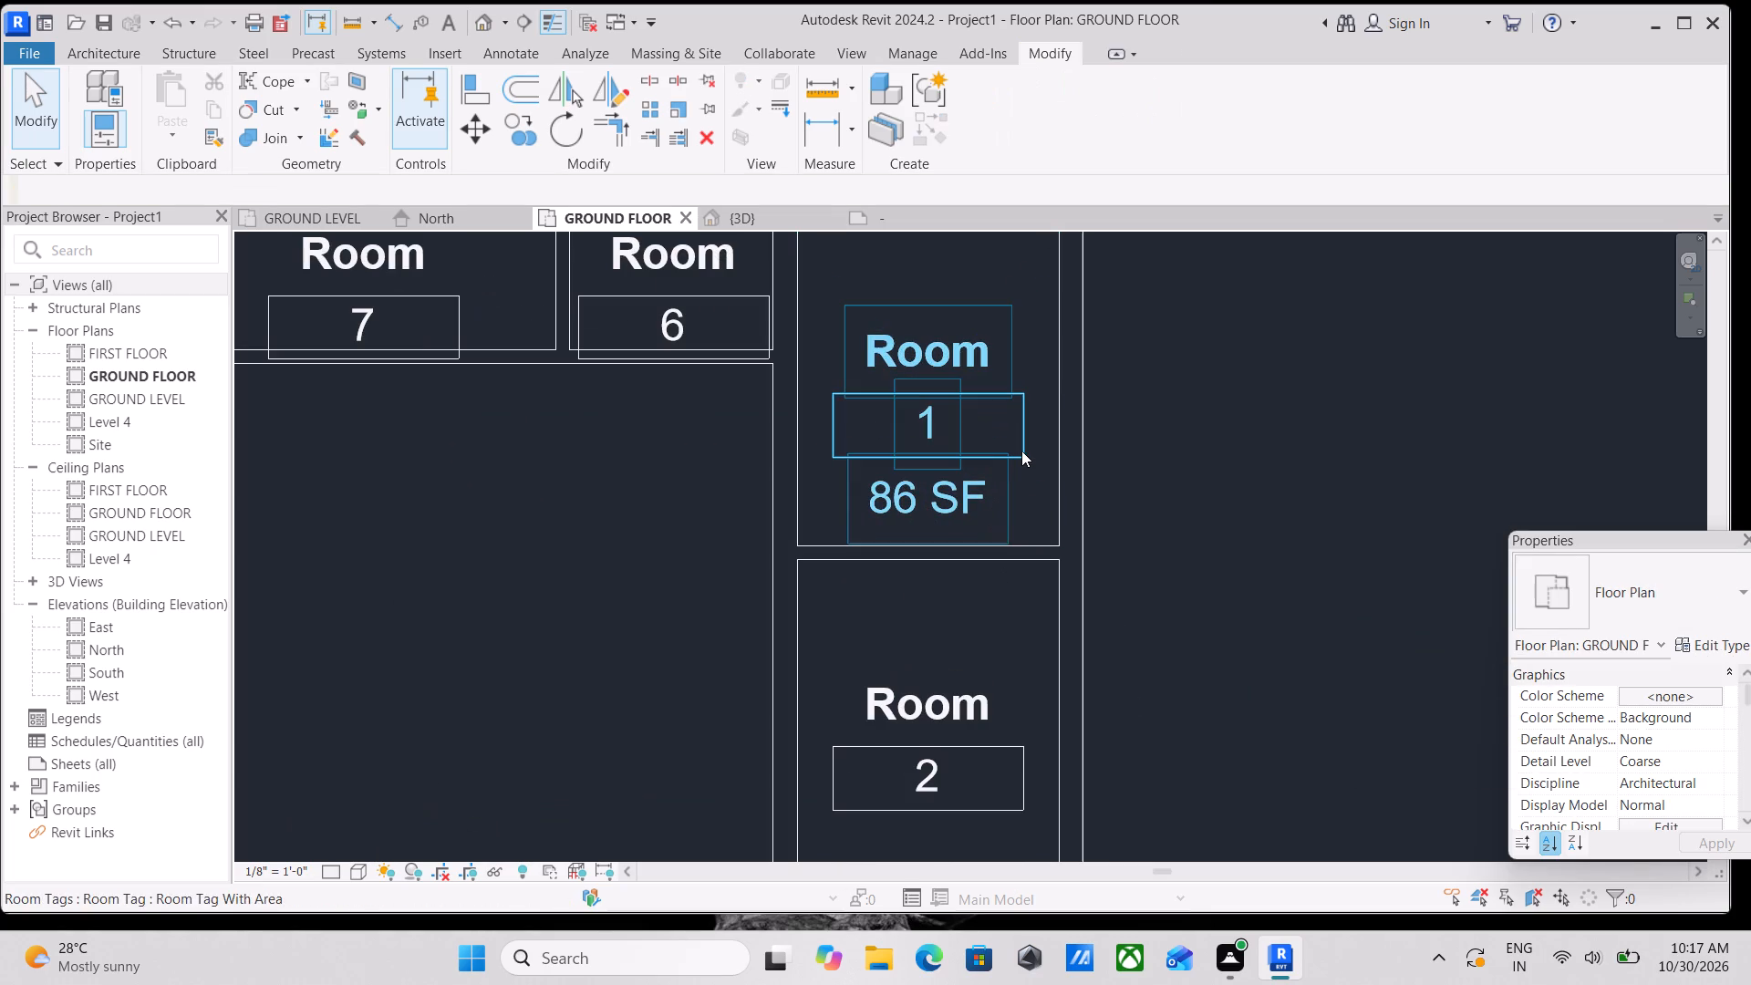
click(1015, 451)
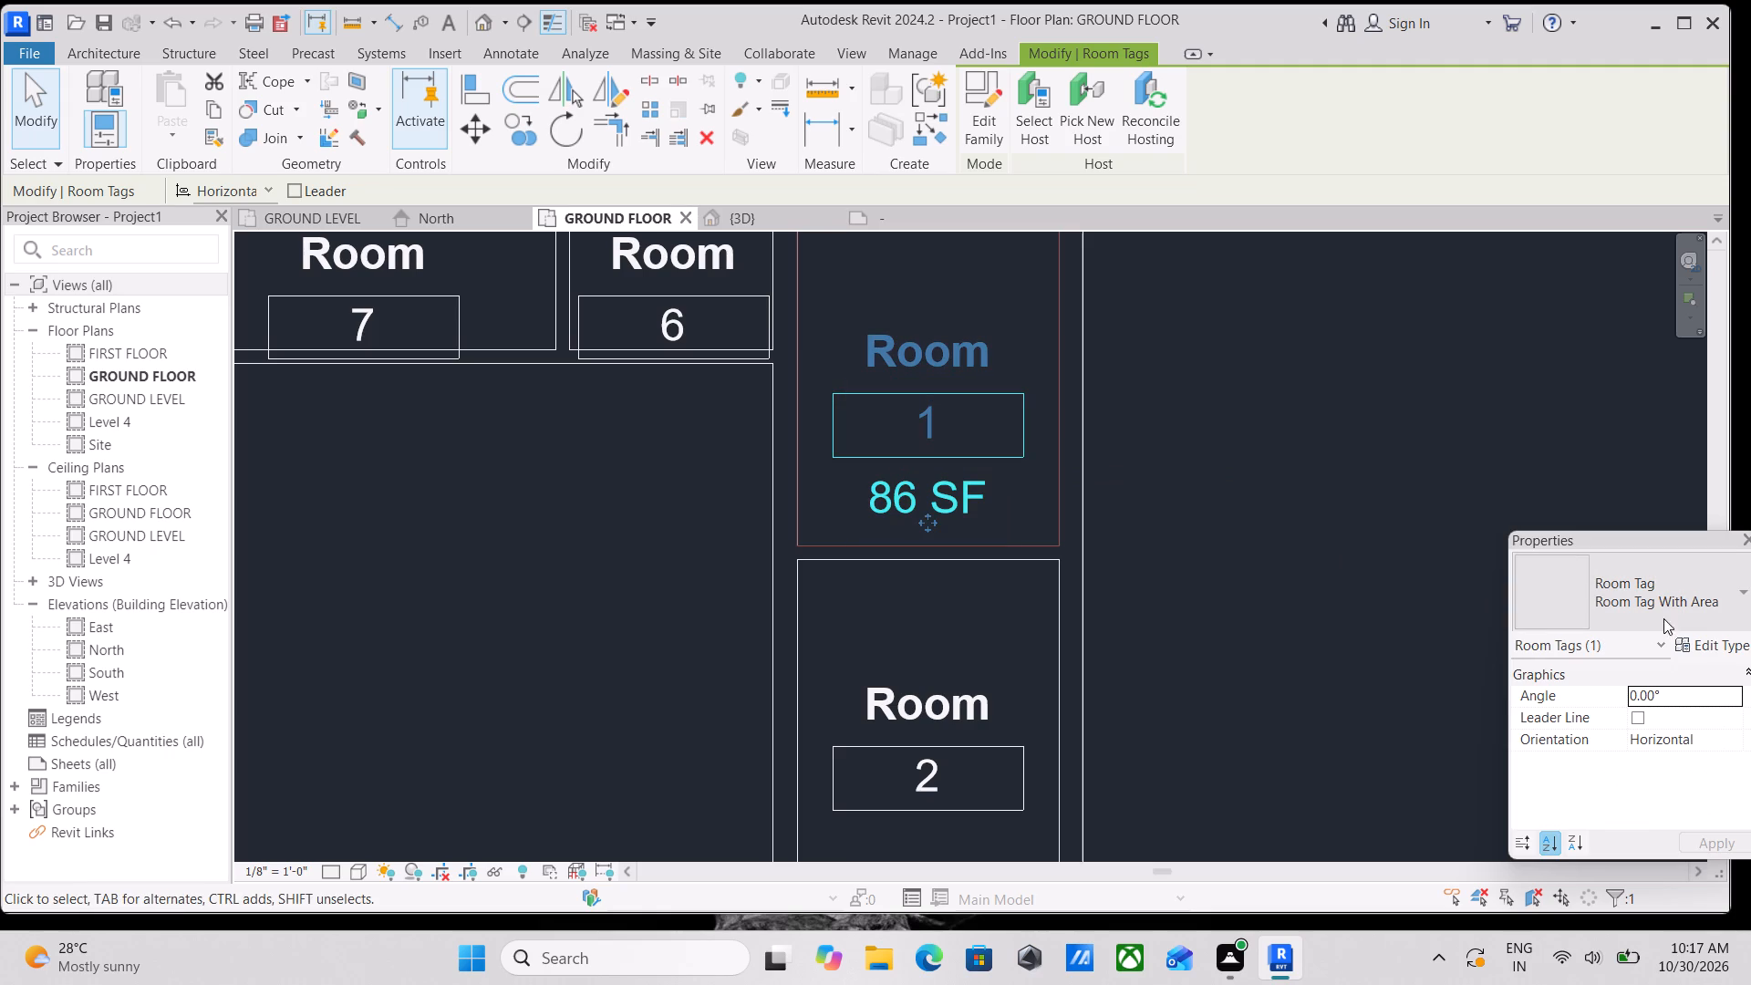
click(1733, 618)
click(1733, 618)
click(1725, 642)
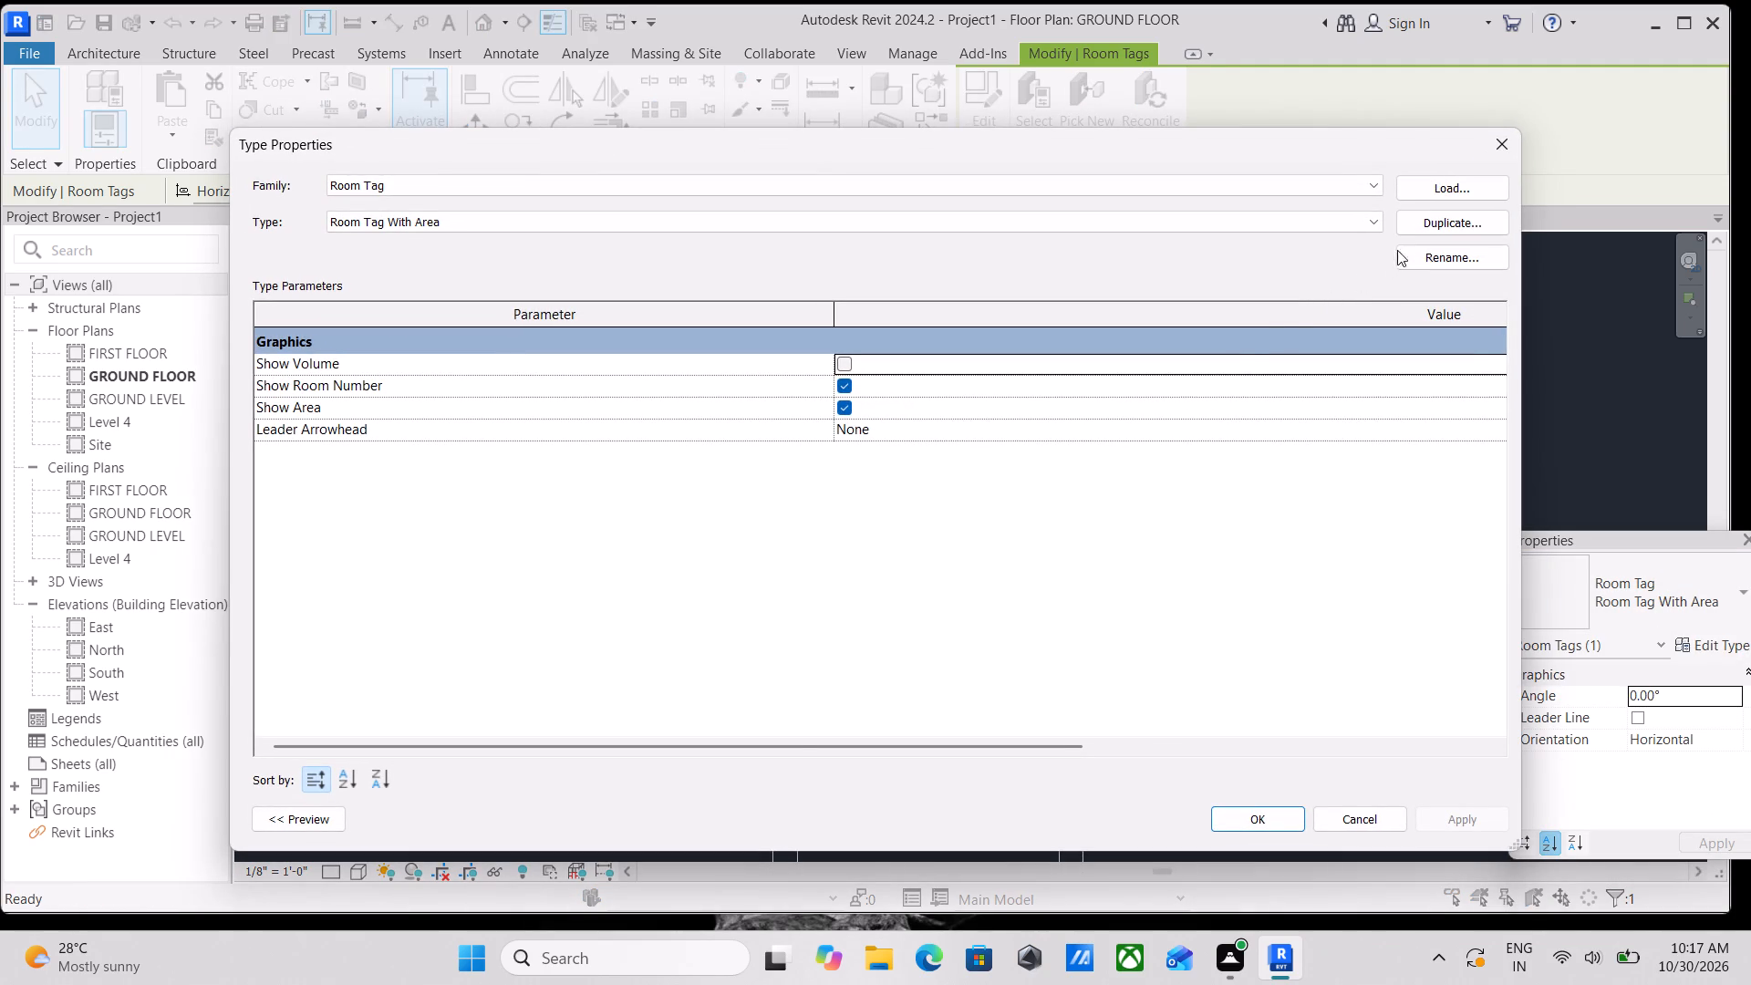
click(1492, 145)
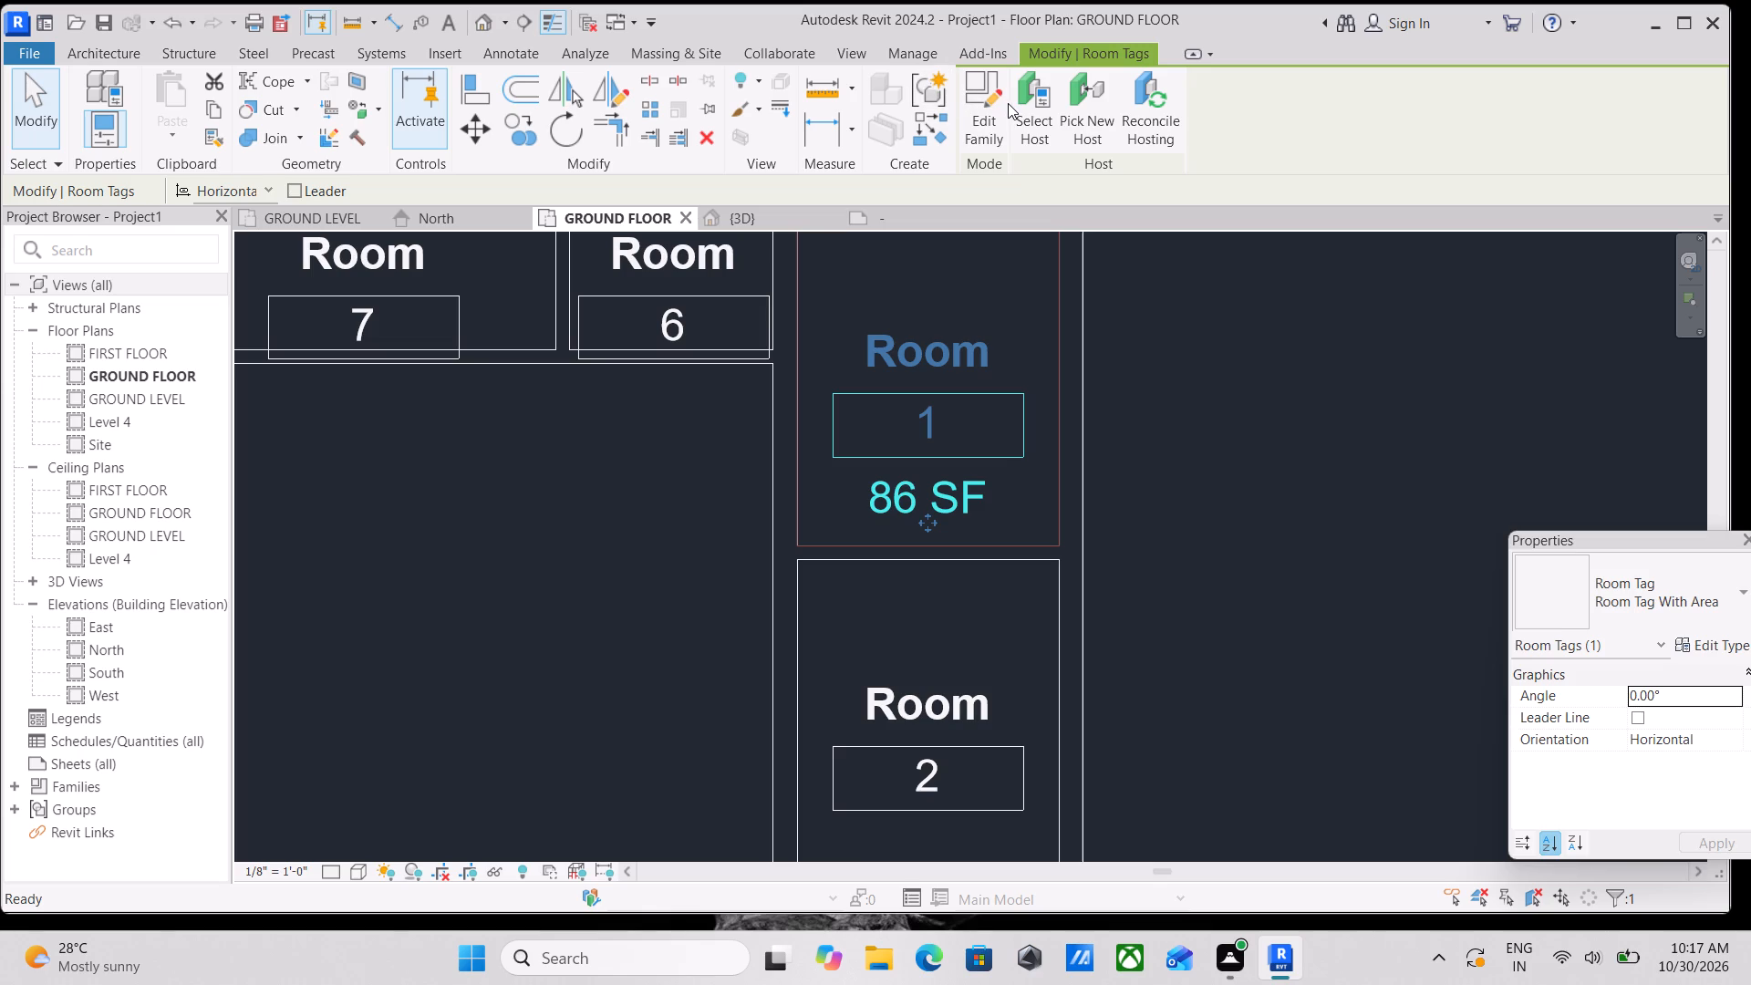
Open the Room Tag family for editing from room 1's tag.
click(1008, 103)
click(980, 106)
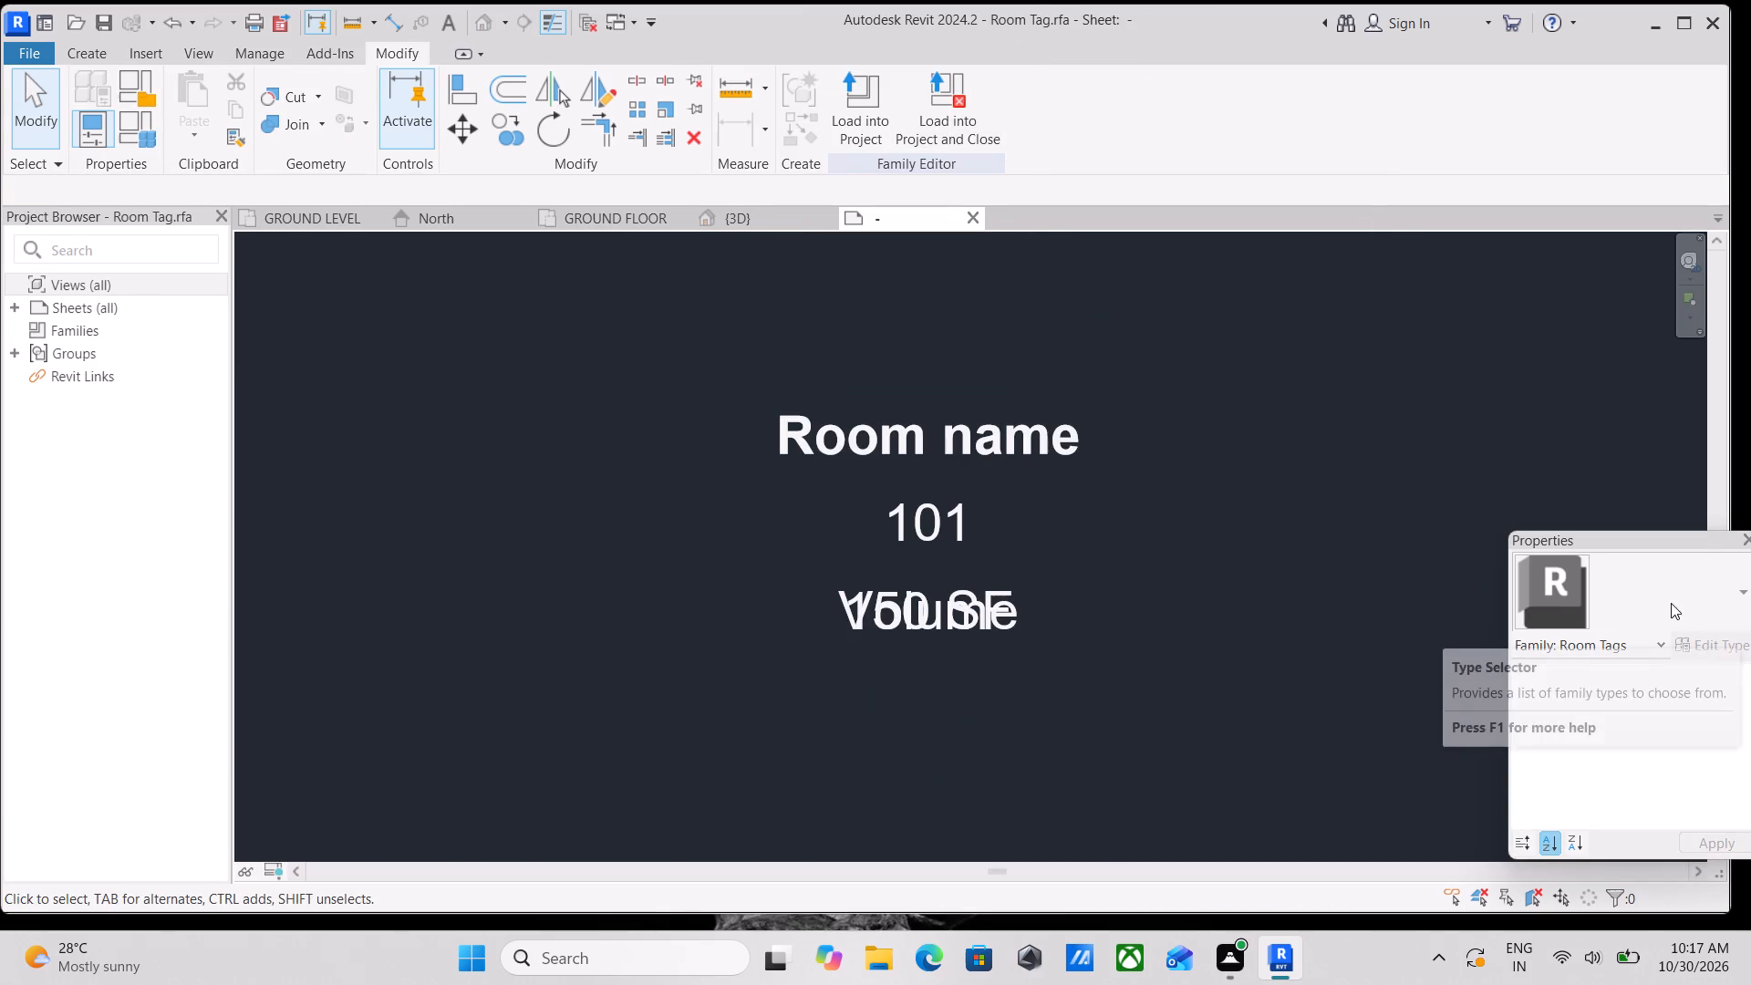
Inspect the type properties and available types of the Room name label in the Room Tag family without changing them.
click(1699, 650)
click(925, 450)
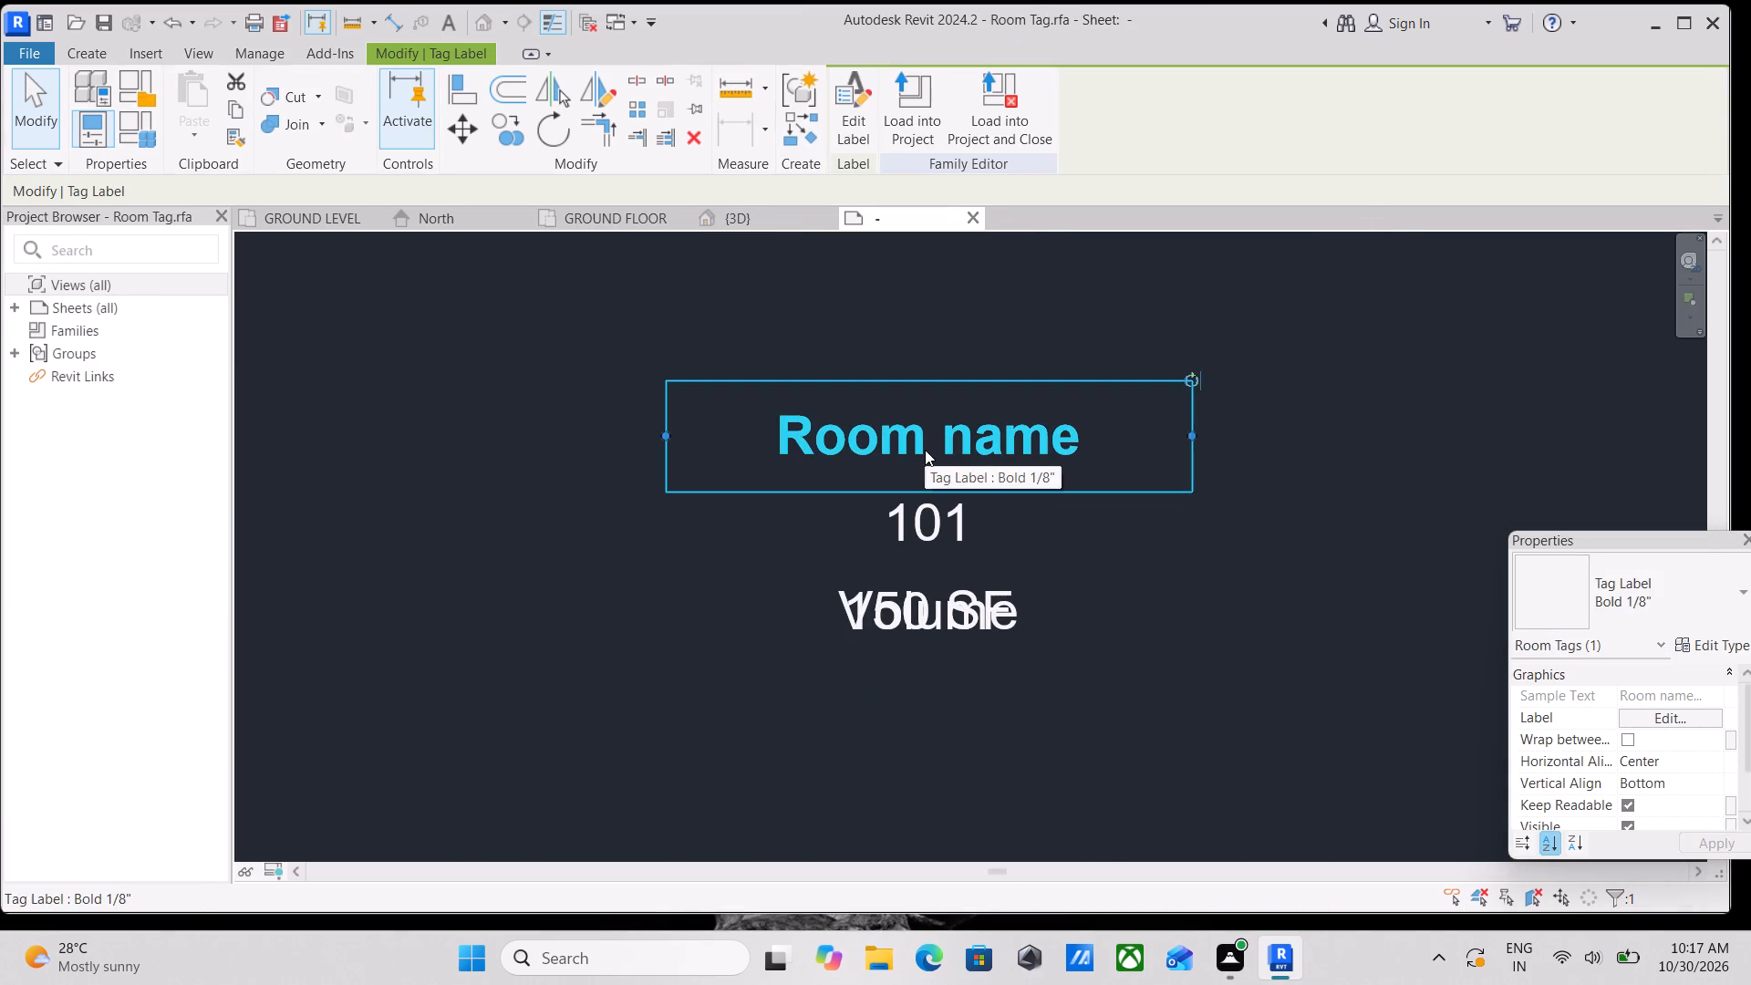
scroll(1716, 685, down, 1)
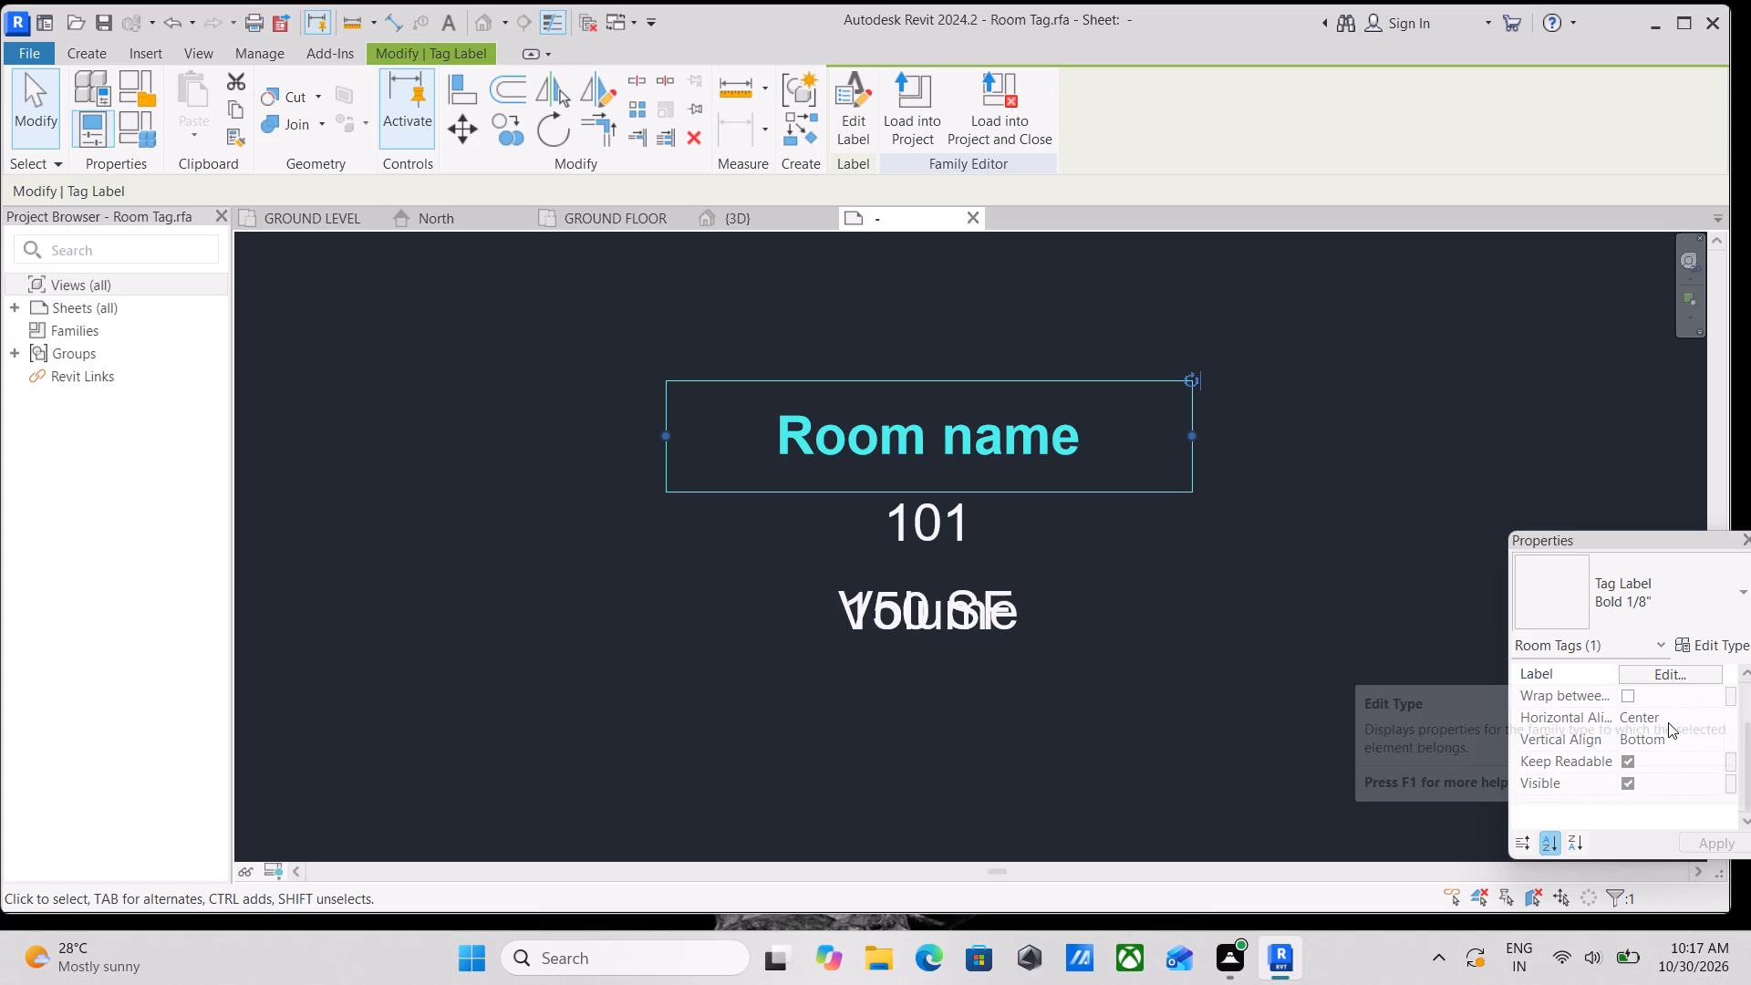
scroll(1665, 727, up, 4)
click(1705, 638)
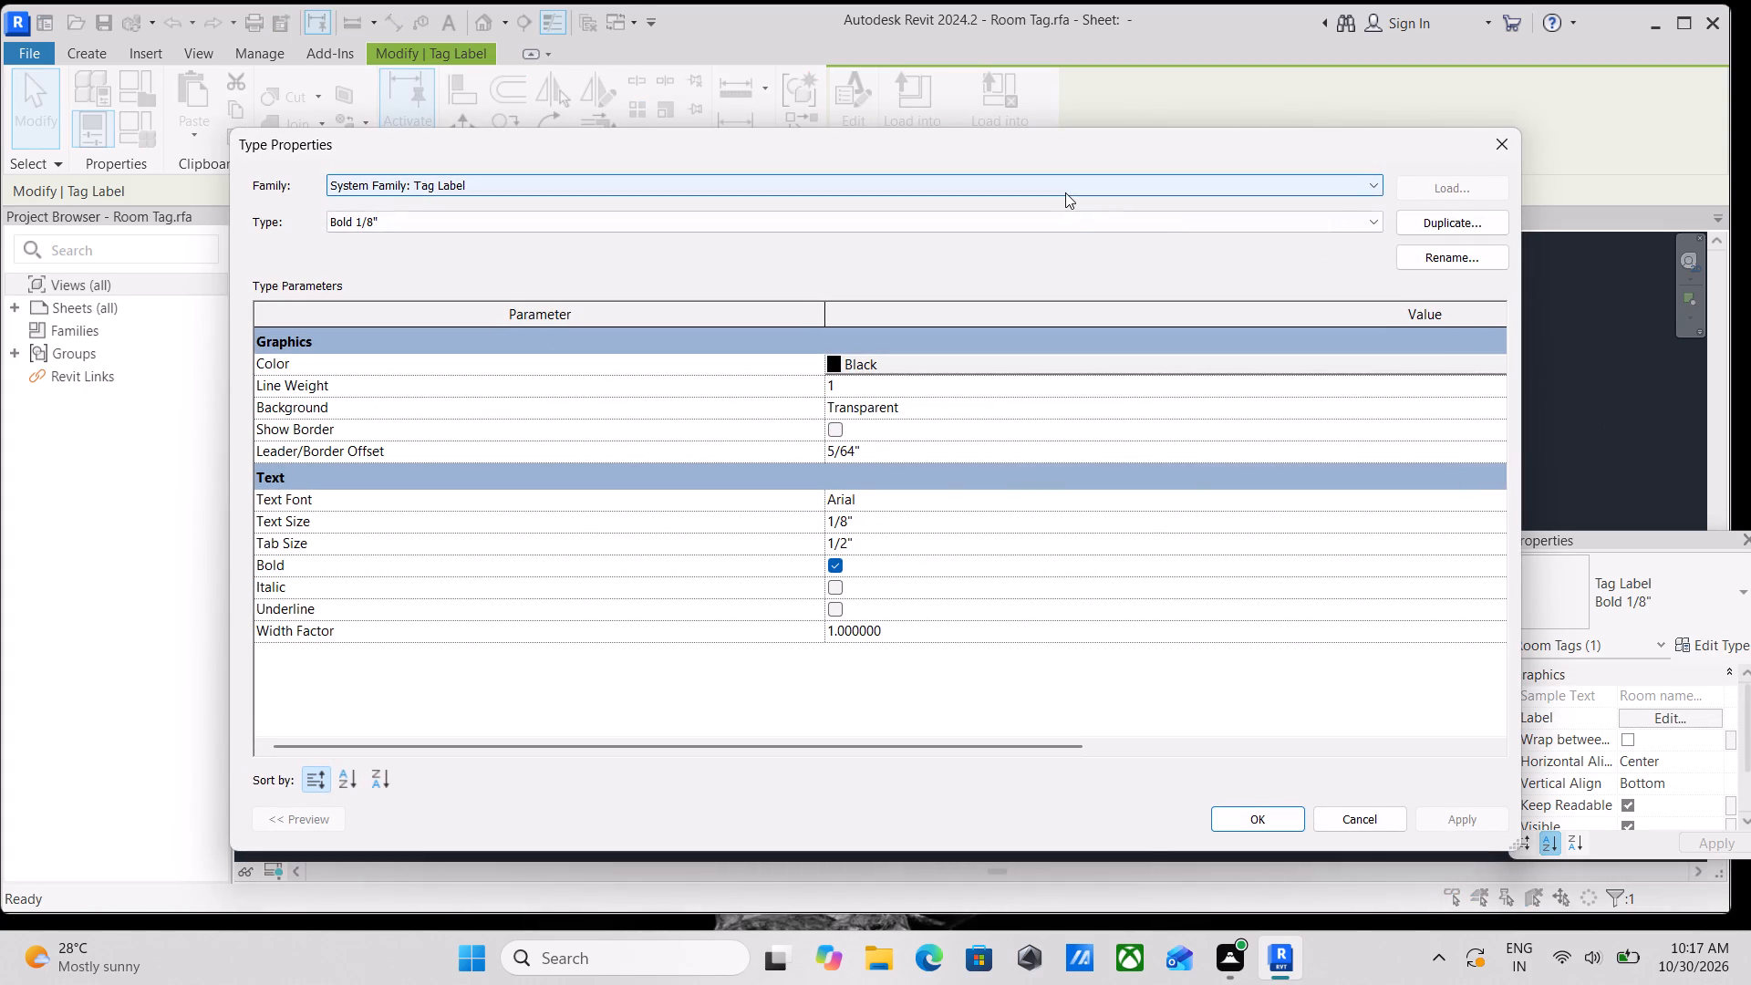
click(1081, 228)
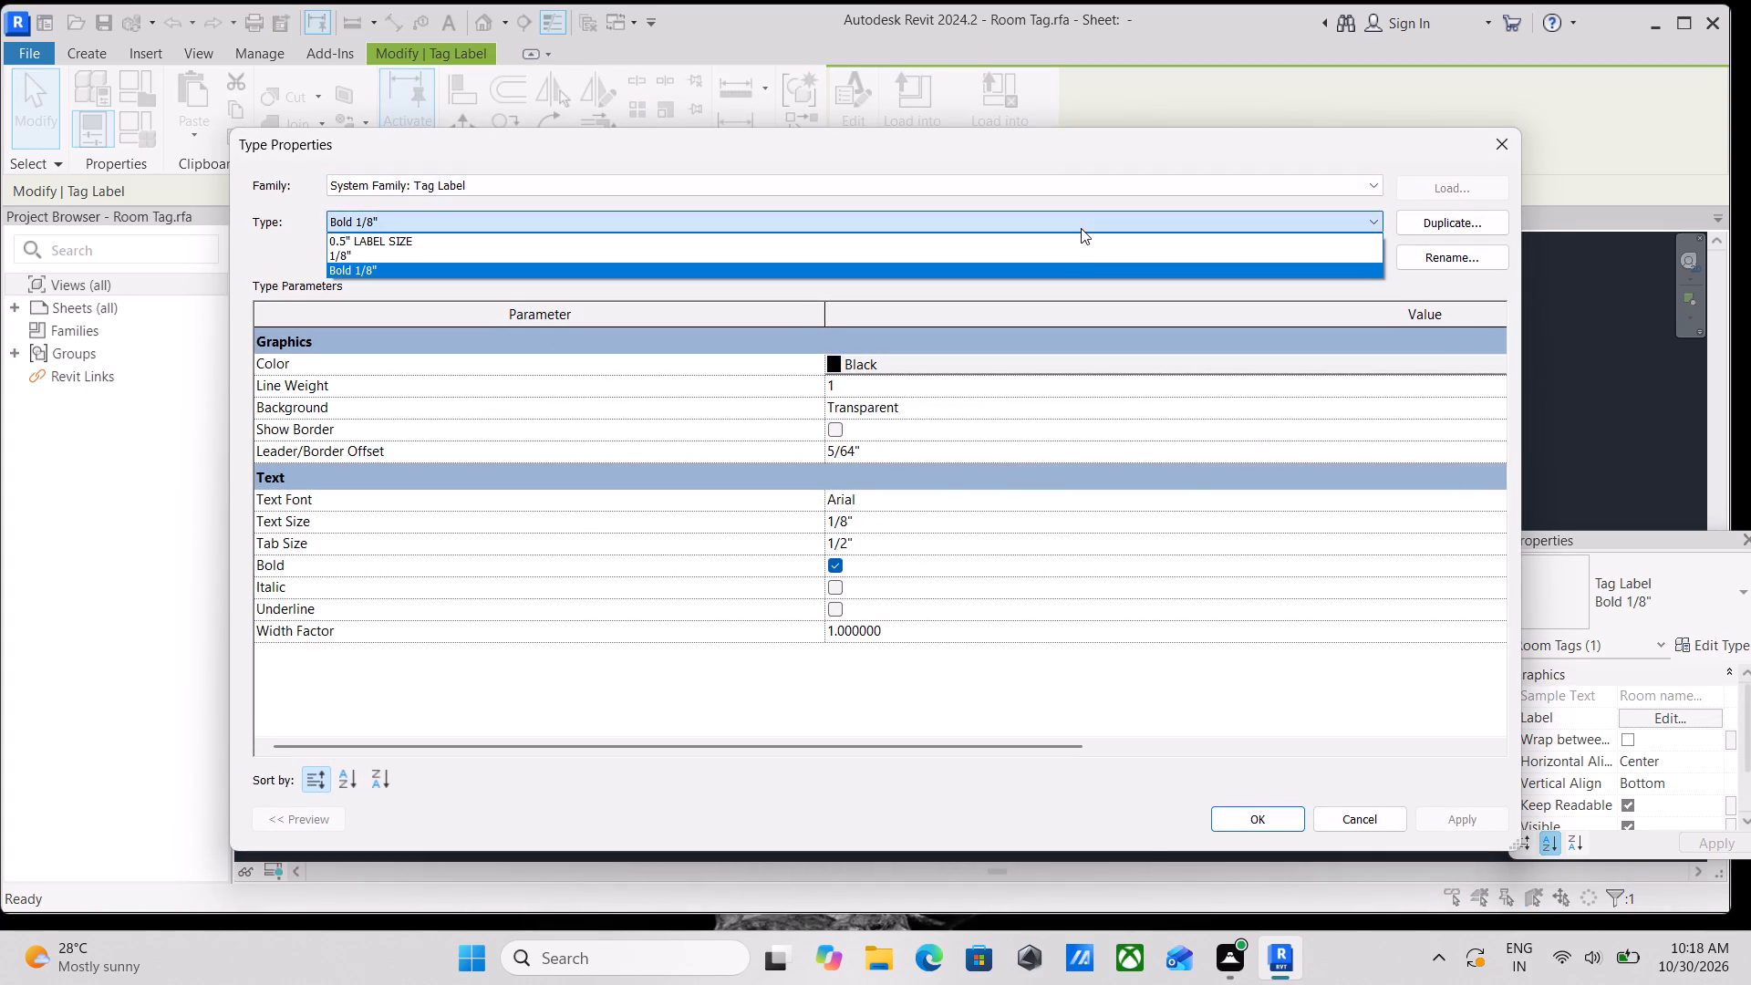
click(529, 230)
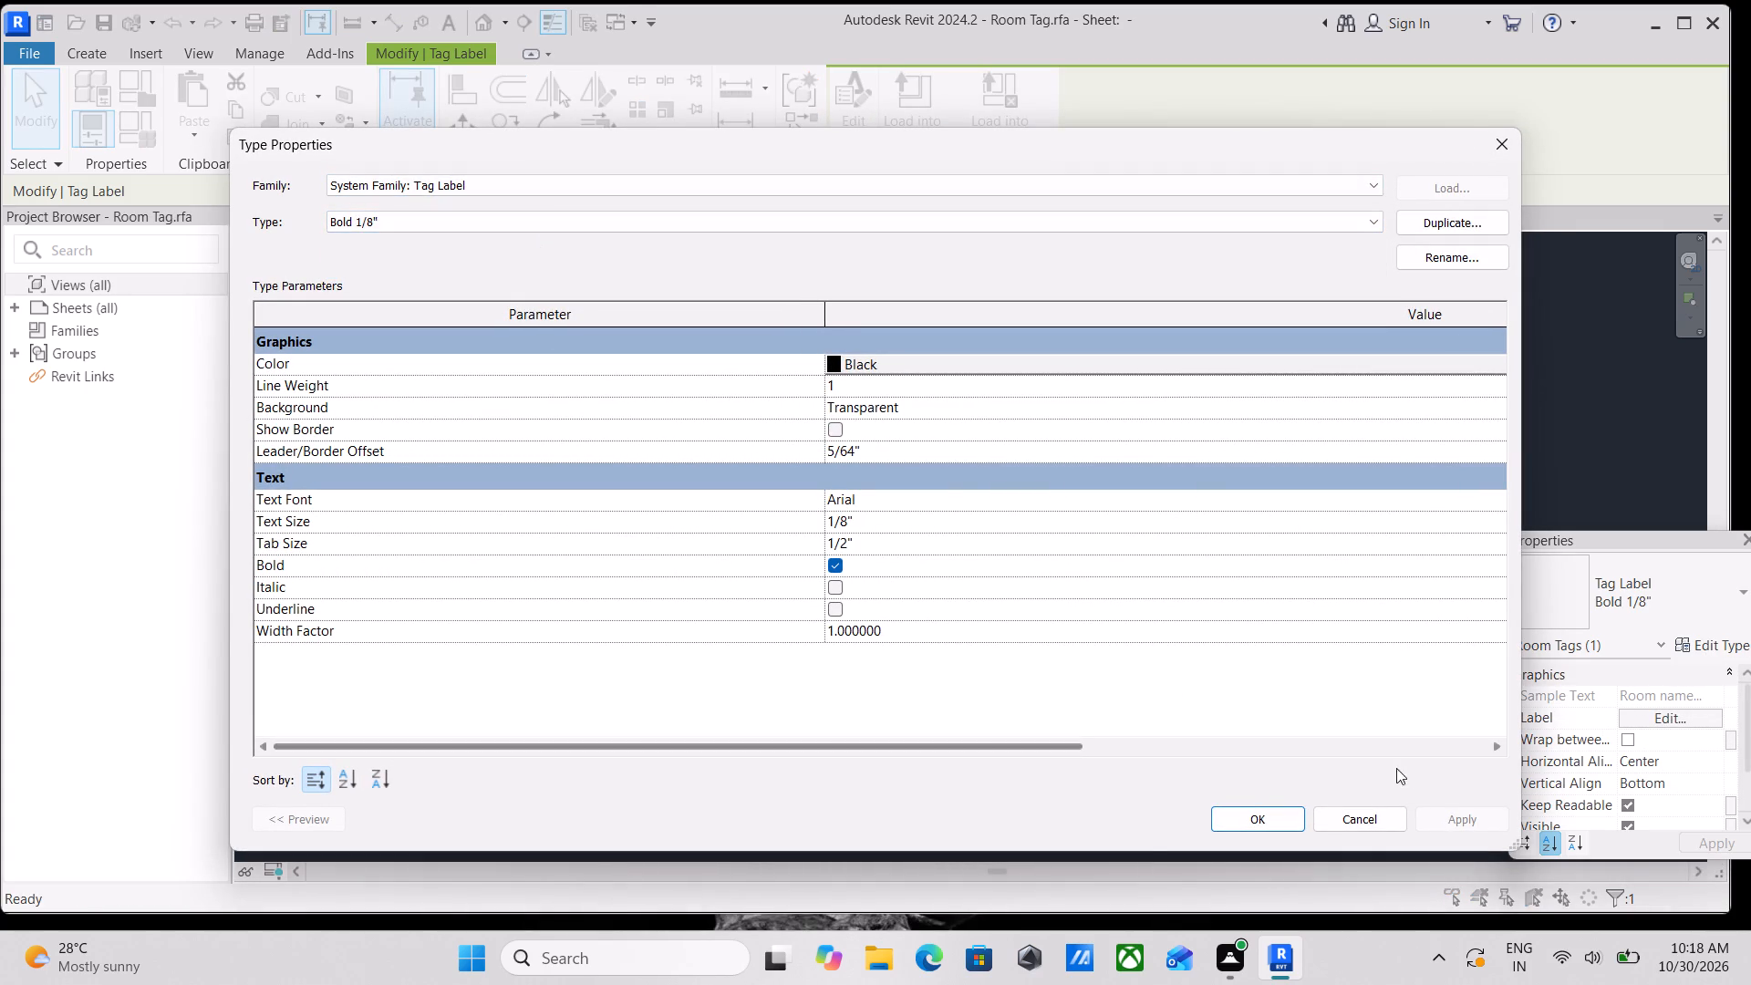
click(1260, 819)
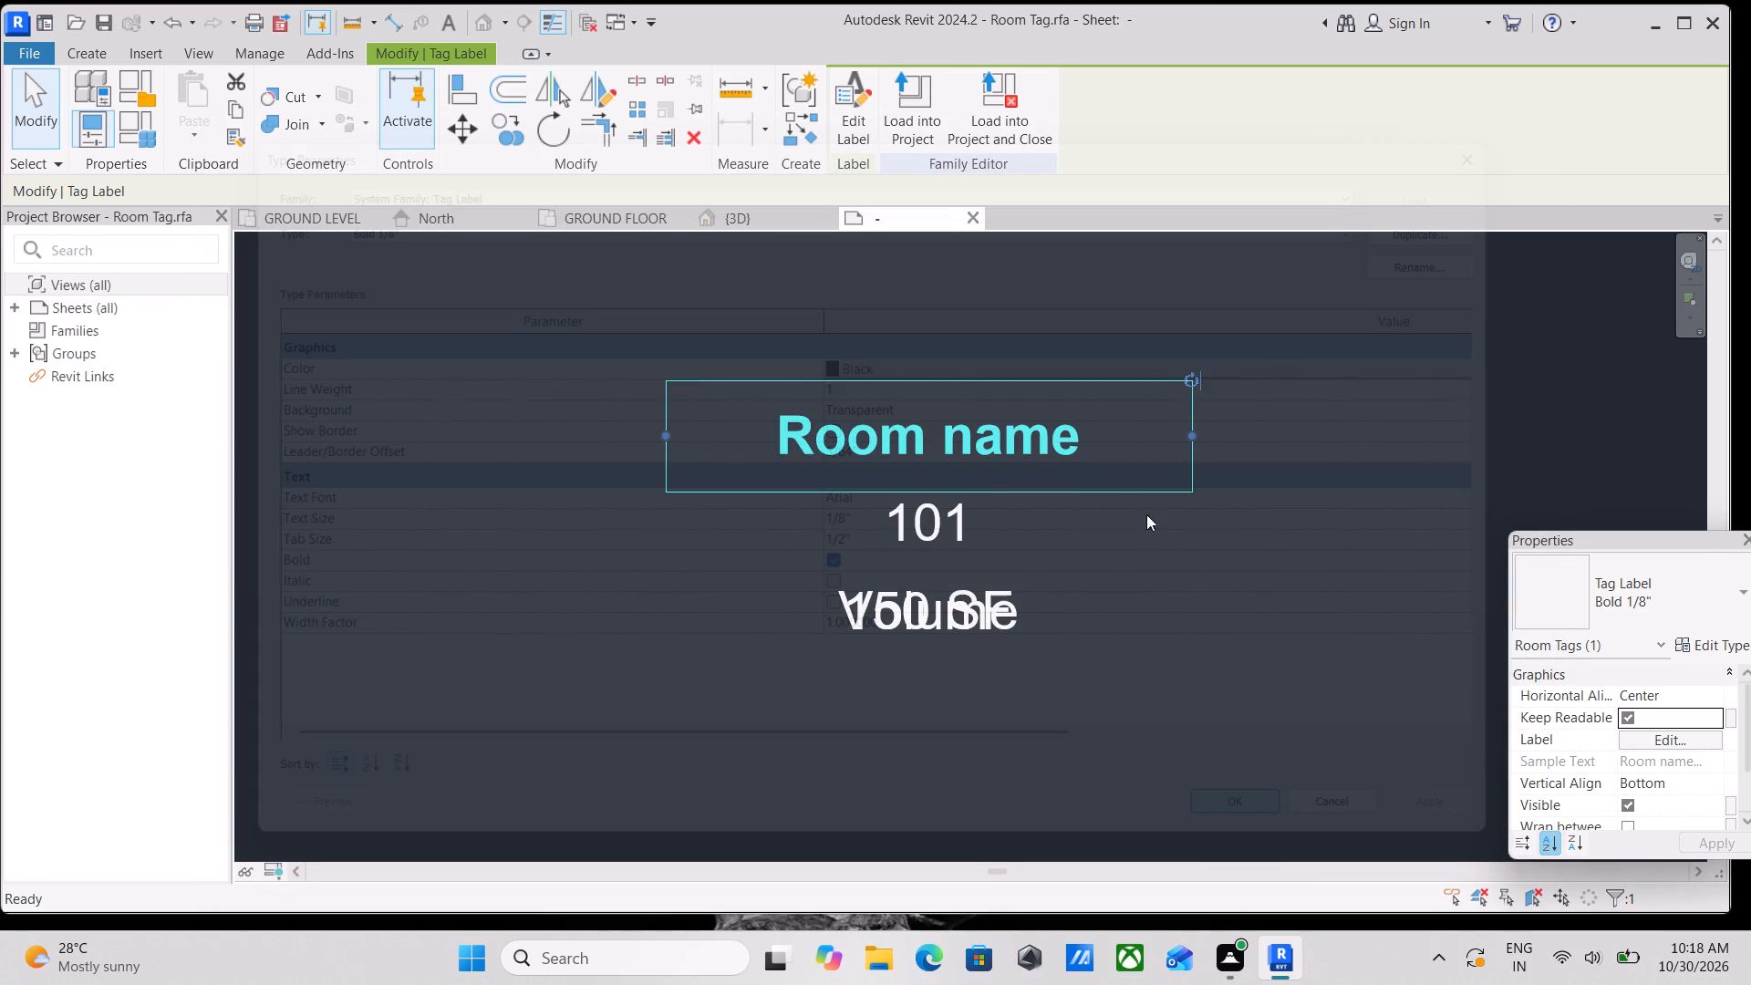
Change the room number label (101) to the 0.5" LABEL SIZE type.
scroll(1312, 663, down, 1)
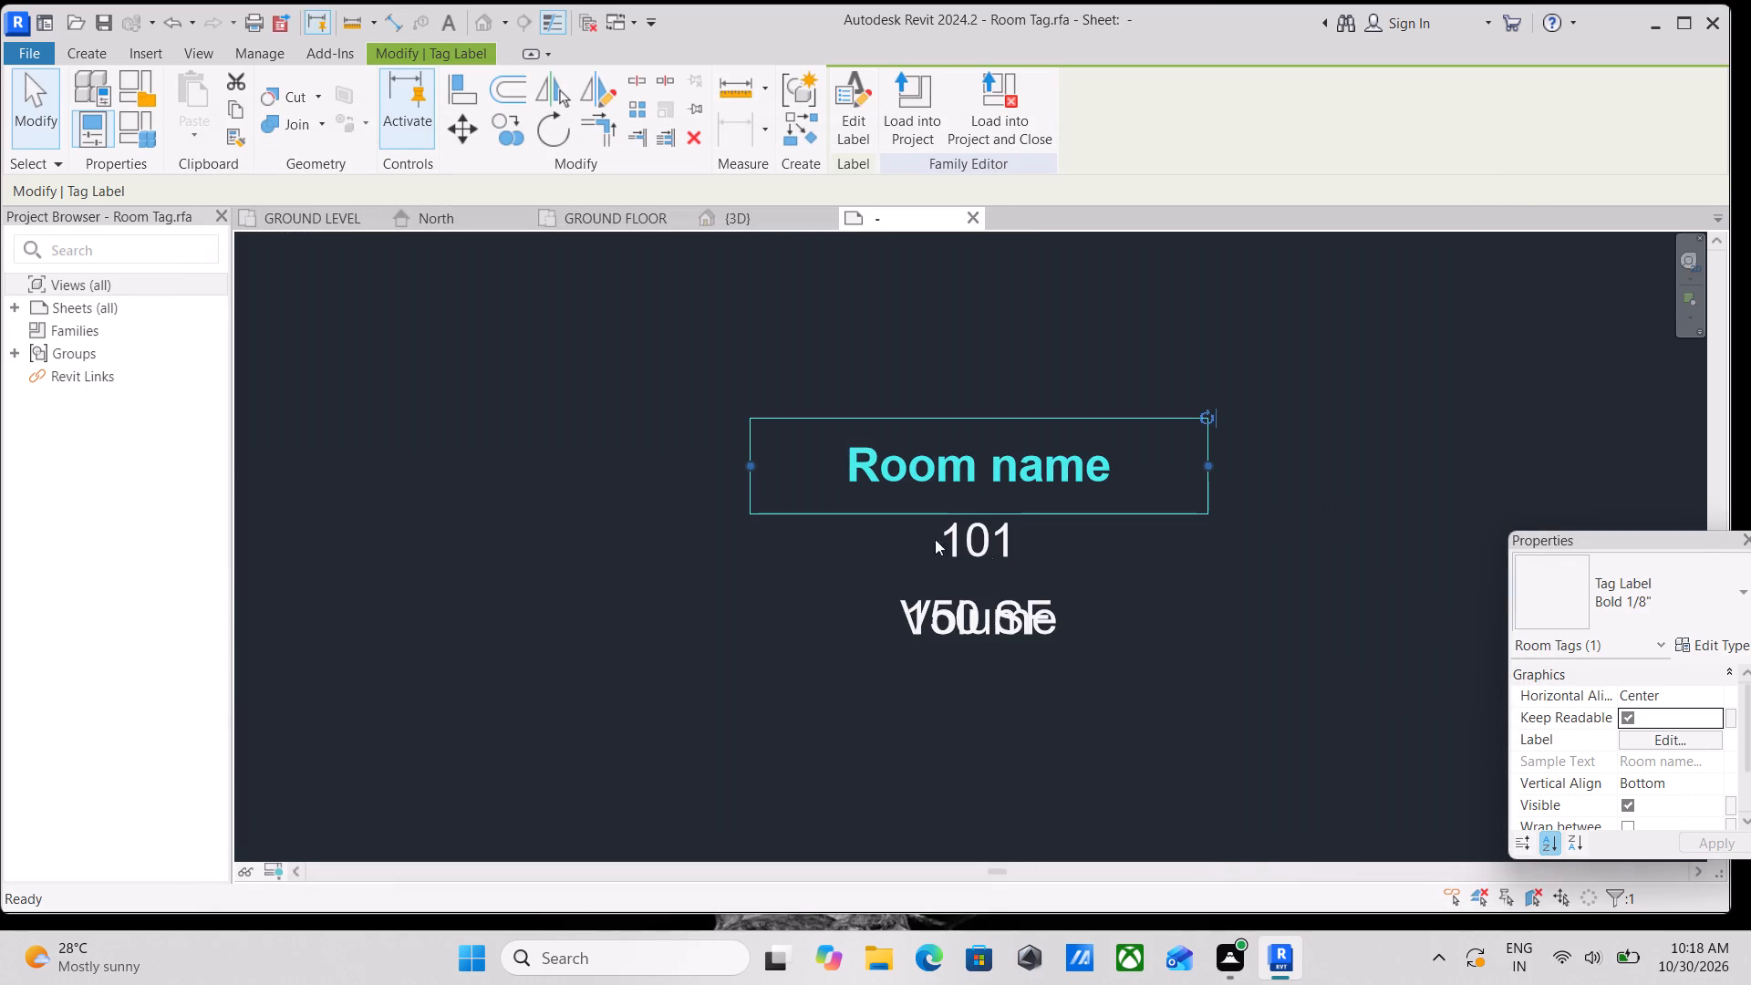
click(959, 534)
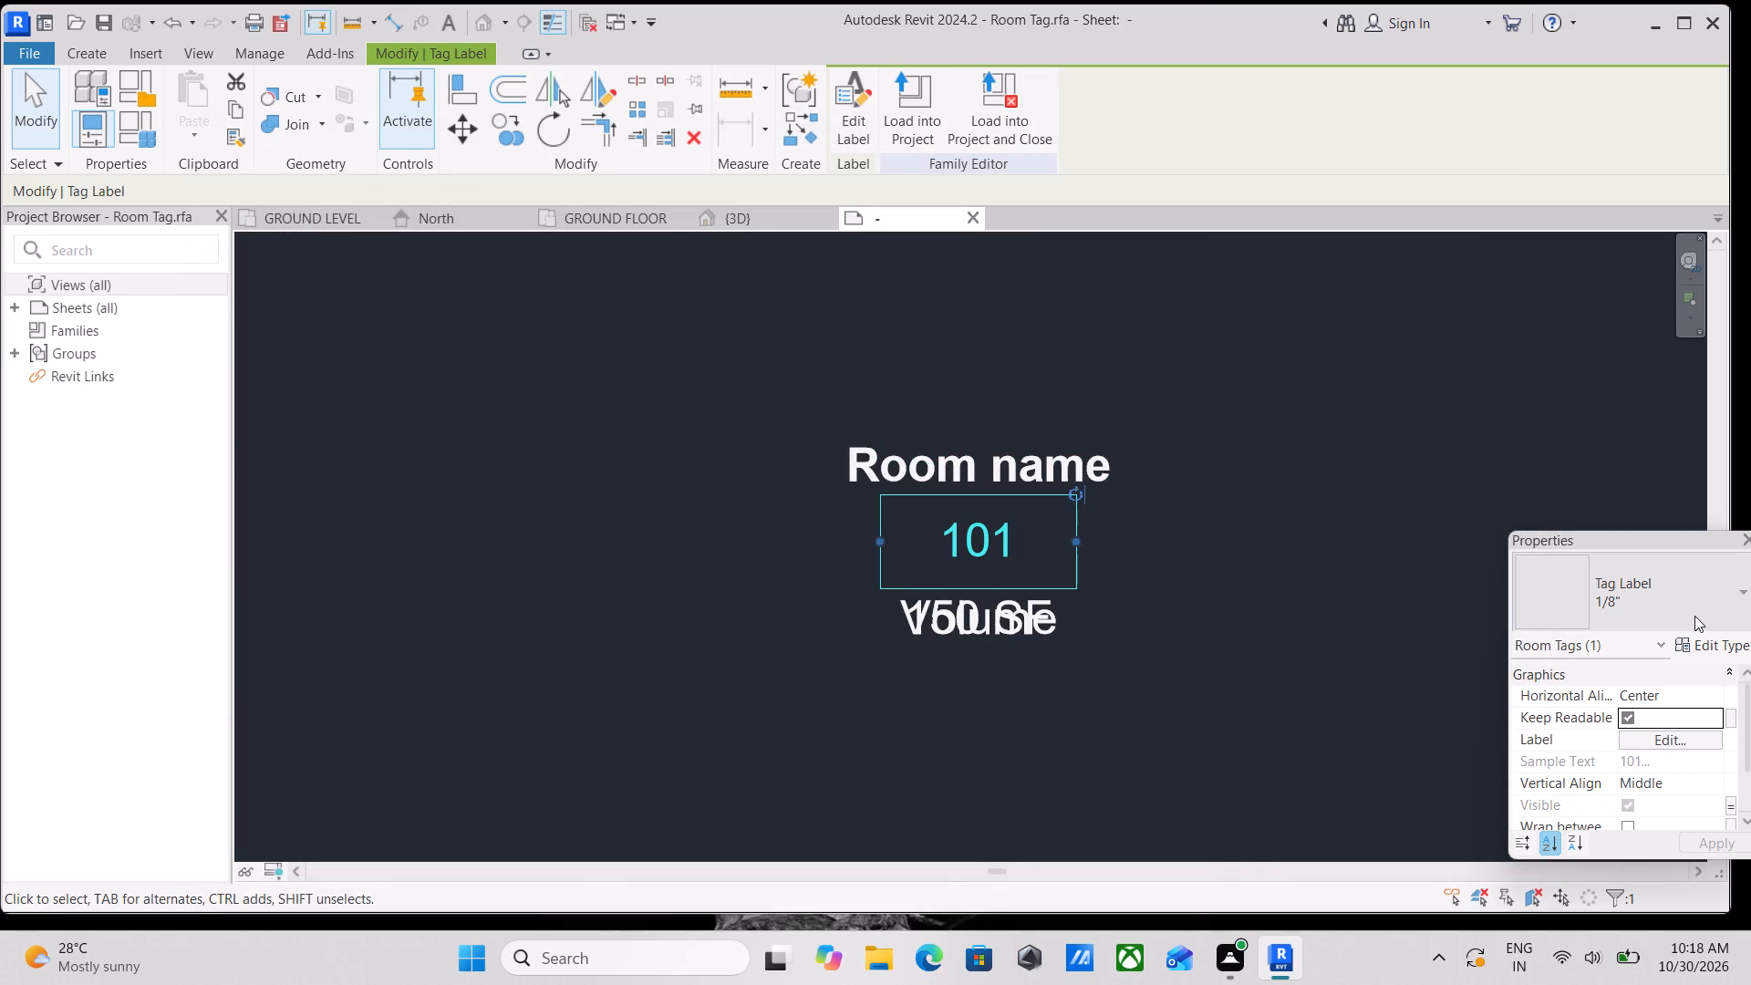
click(1694, 616)
click(1585, 705)
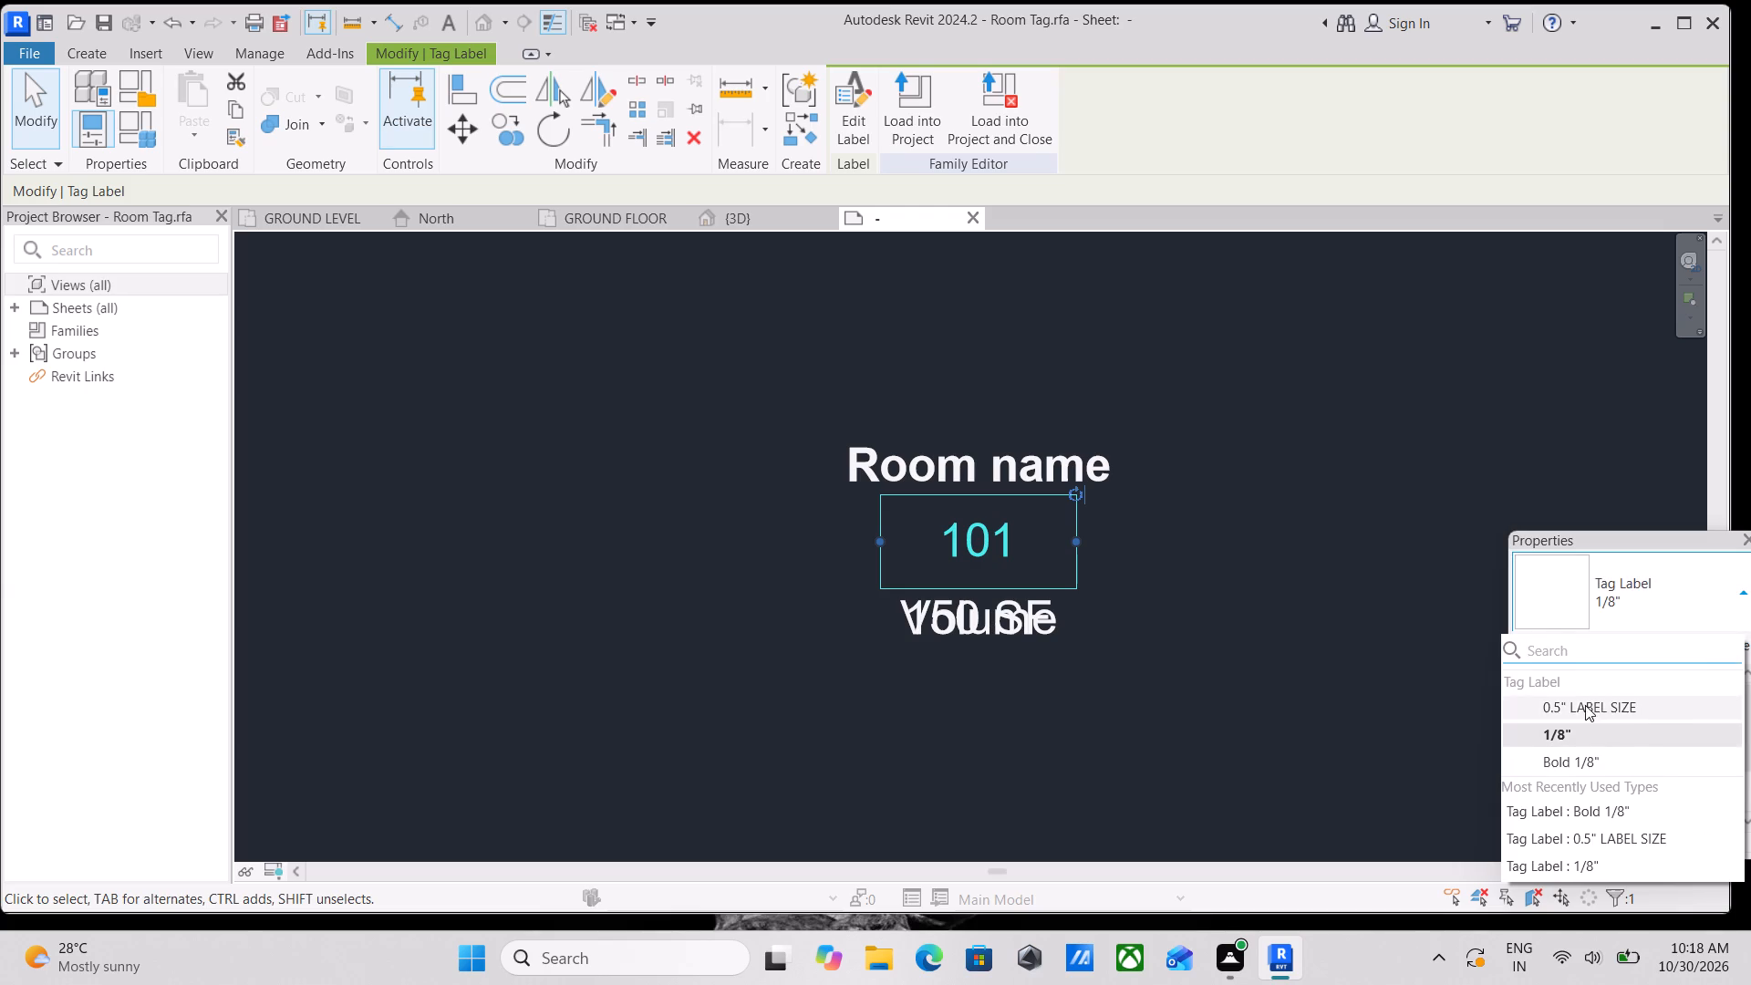
click(1681, 586)
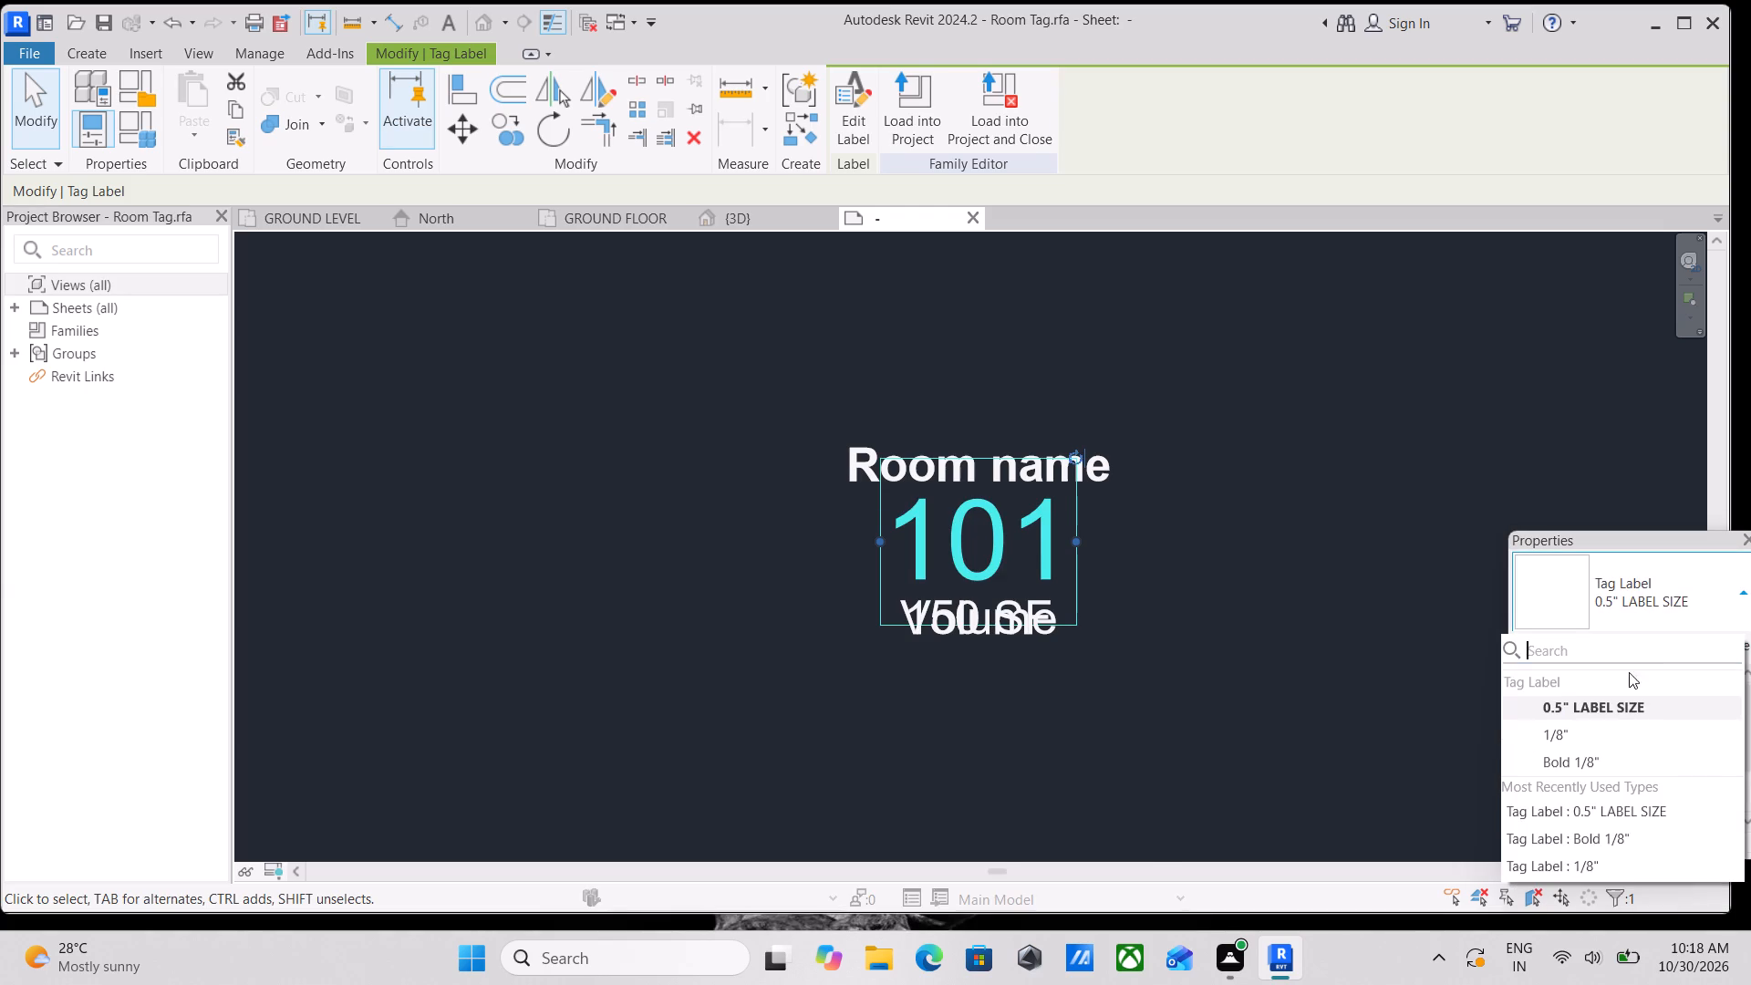
click(1598, 709)
Change the Room name label to the 0.5" LABEL SIZE type.
click(1090, 467)
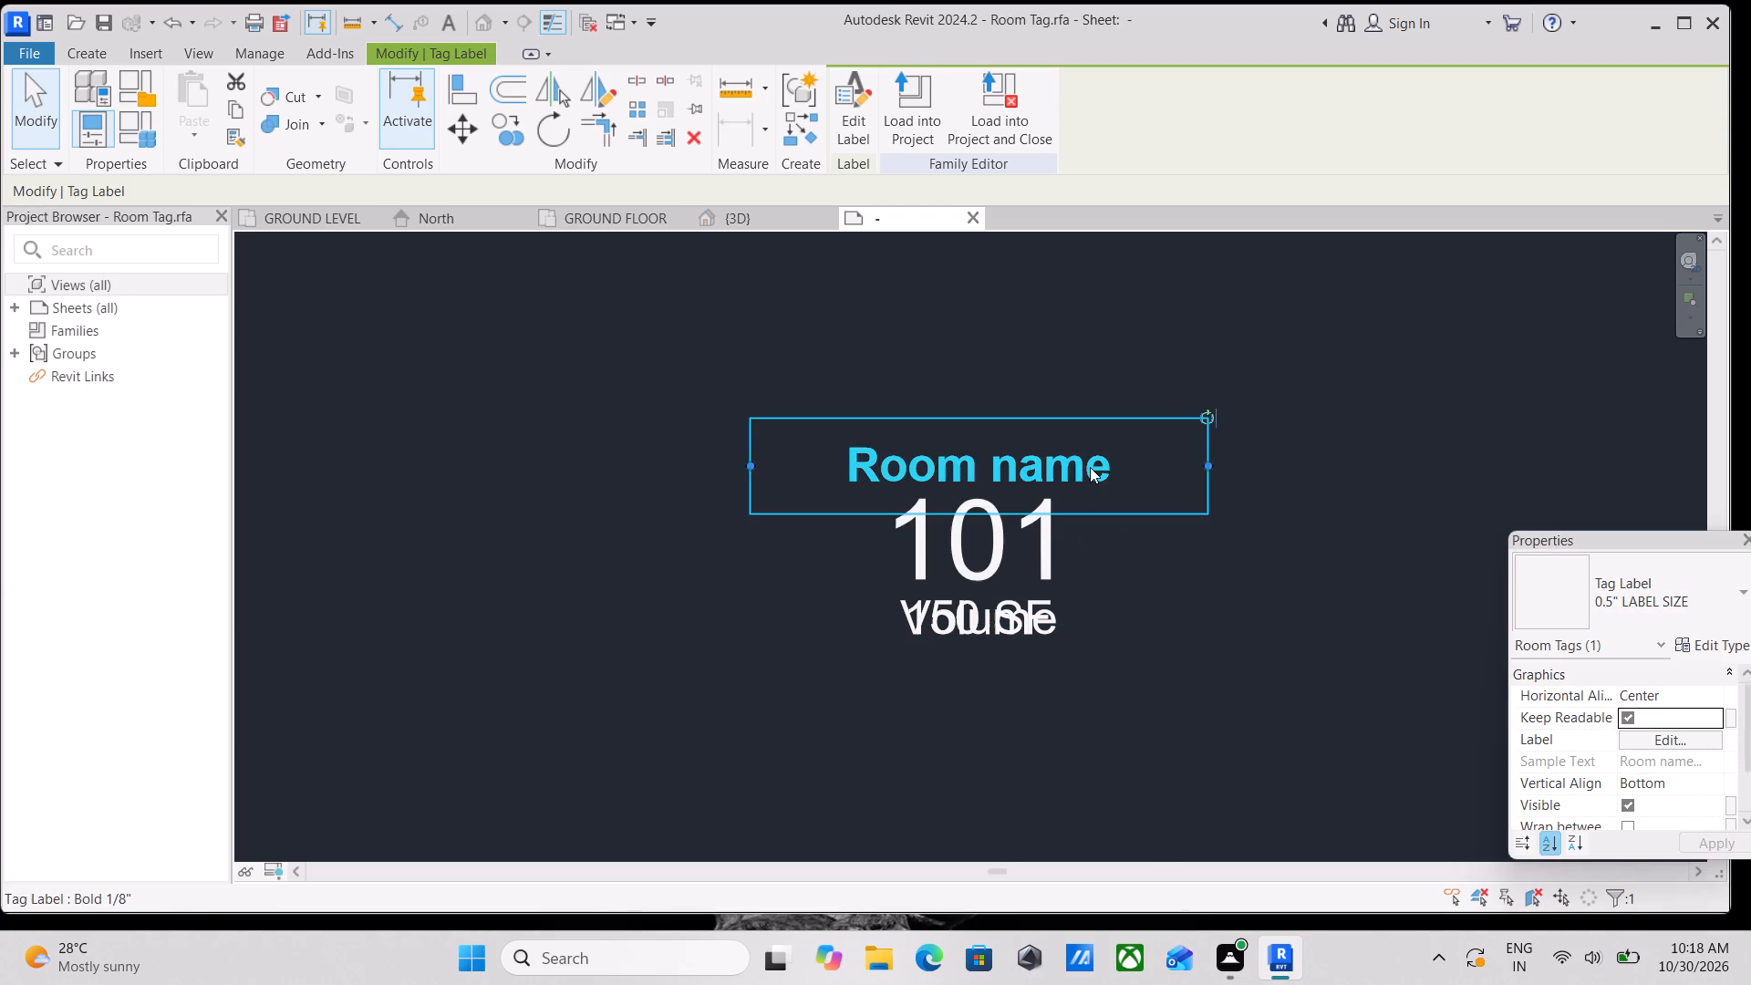
click(1680, 590)
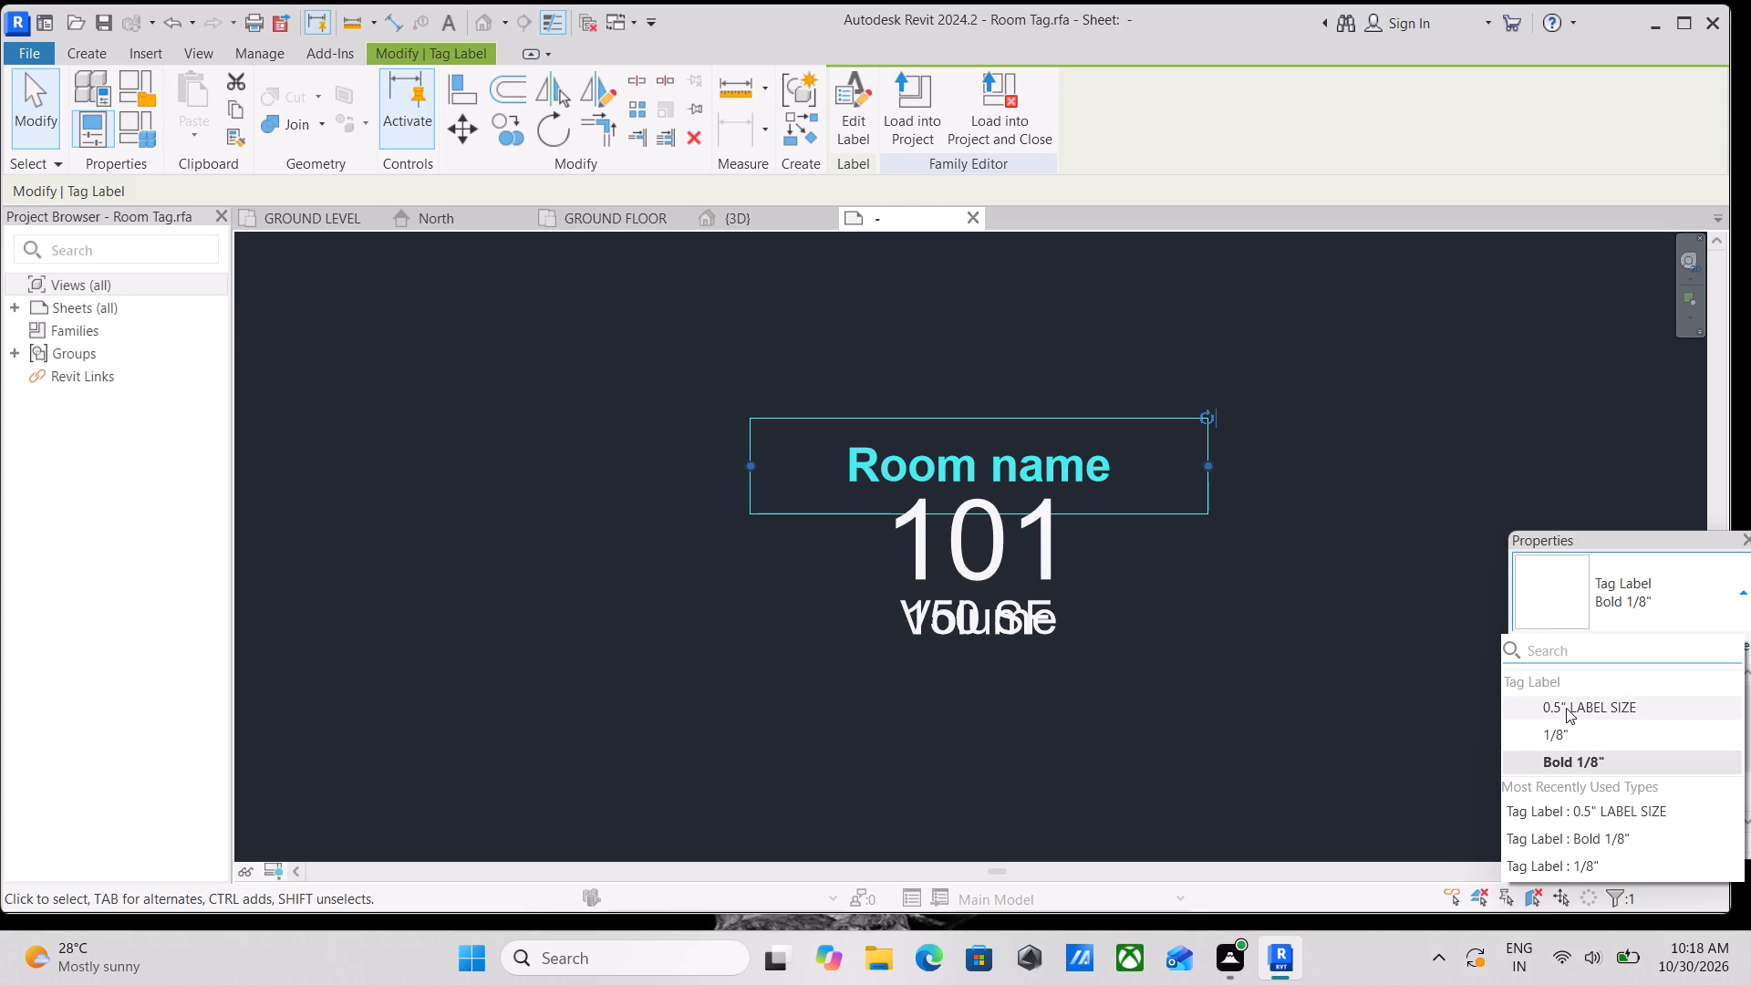
click(1566, 708)
scroll(1127, 544, down, 2)
middle_drag(1127, 544, 1168, 539)
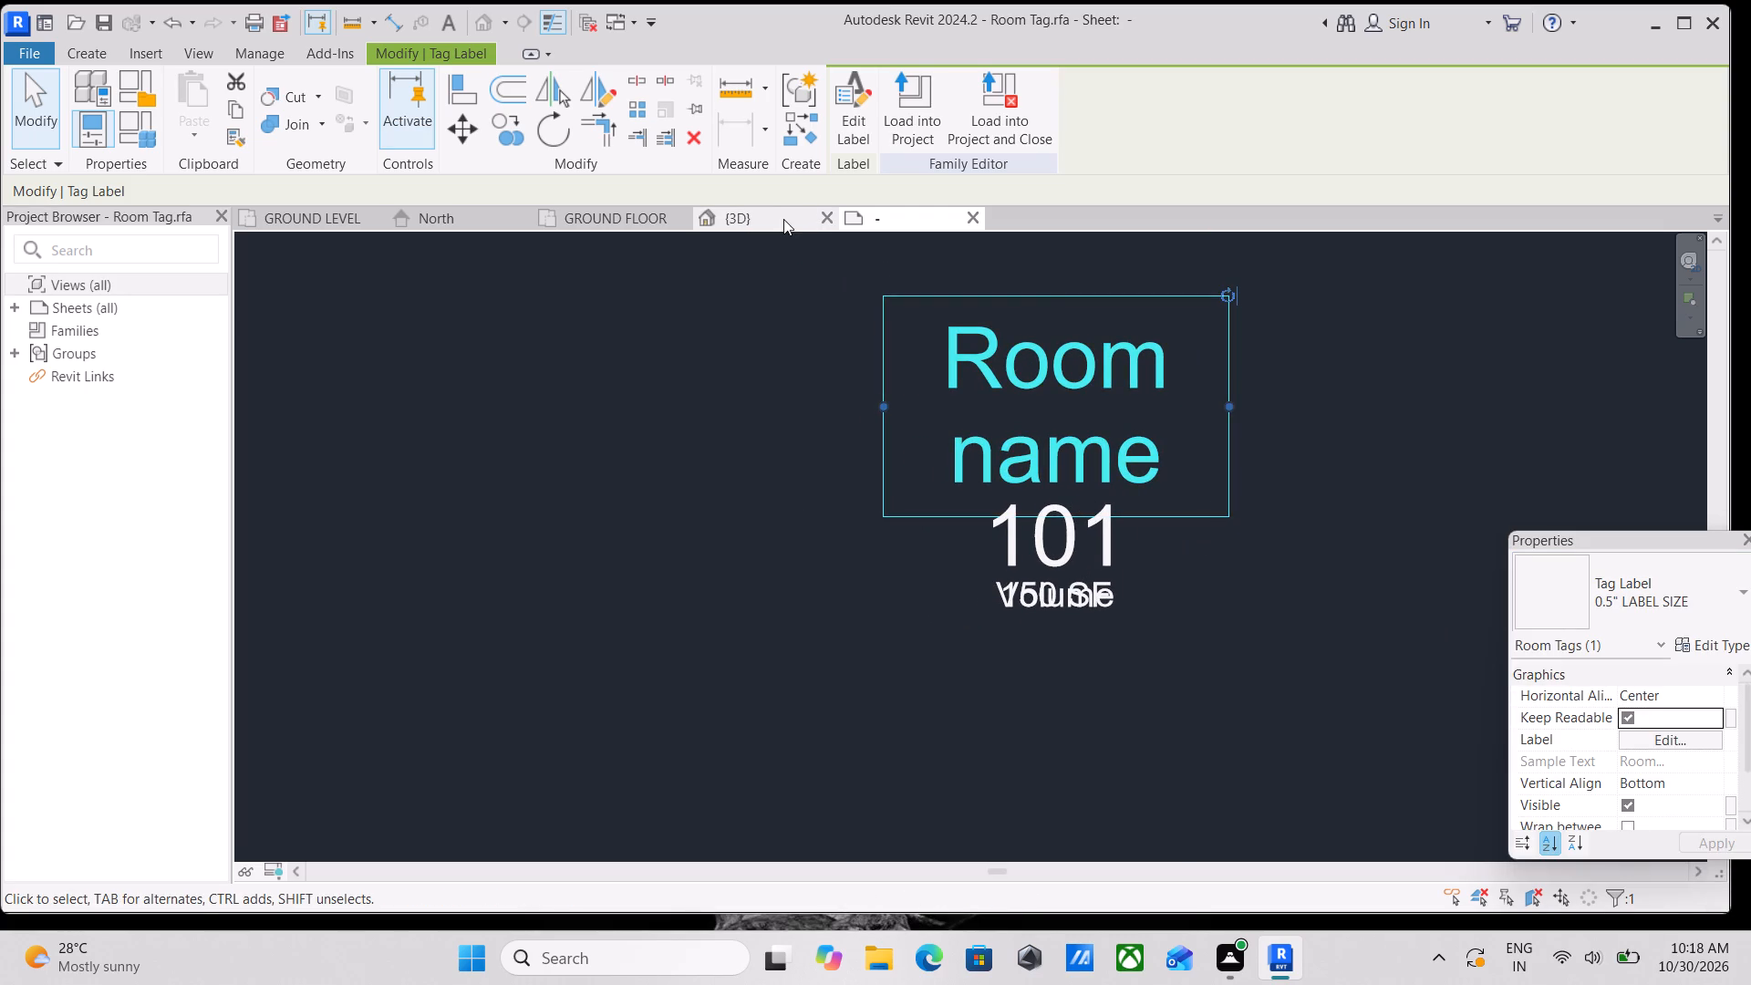
Return to the project's GROUND FLOOR plan and examine the room tags across the layout, ending at room 1.
click(729, 221)
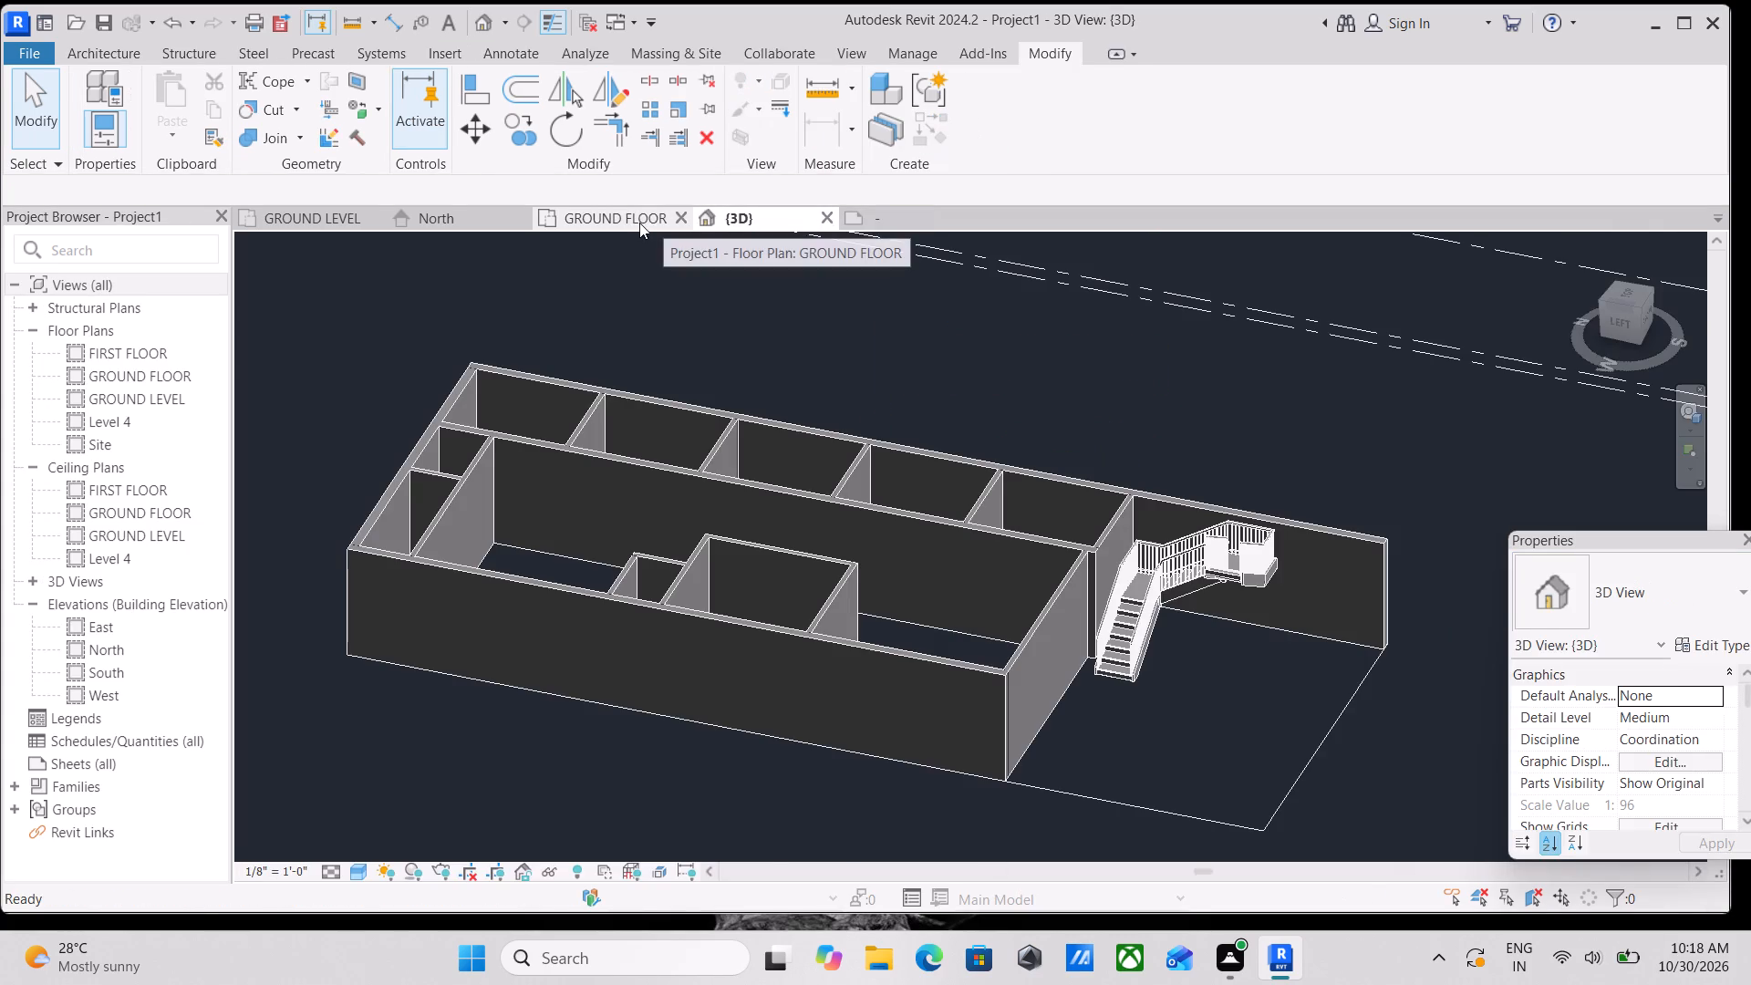
click(629, 220)
scroll(836, 423, down, 3)
middle_drag(836, 423, 980, 419)
scroll(990, 415, up, 1)
scroll(990, 415, down, 3)
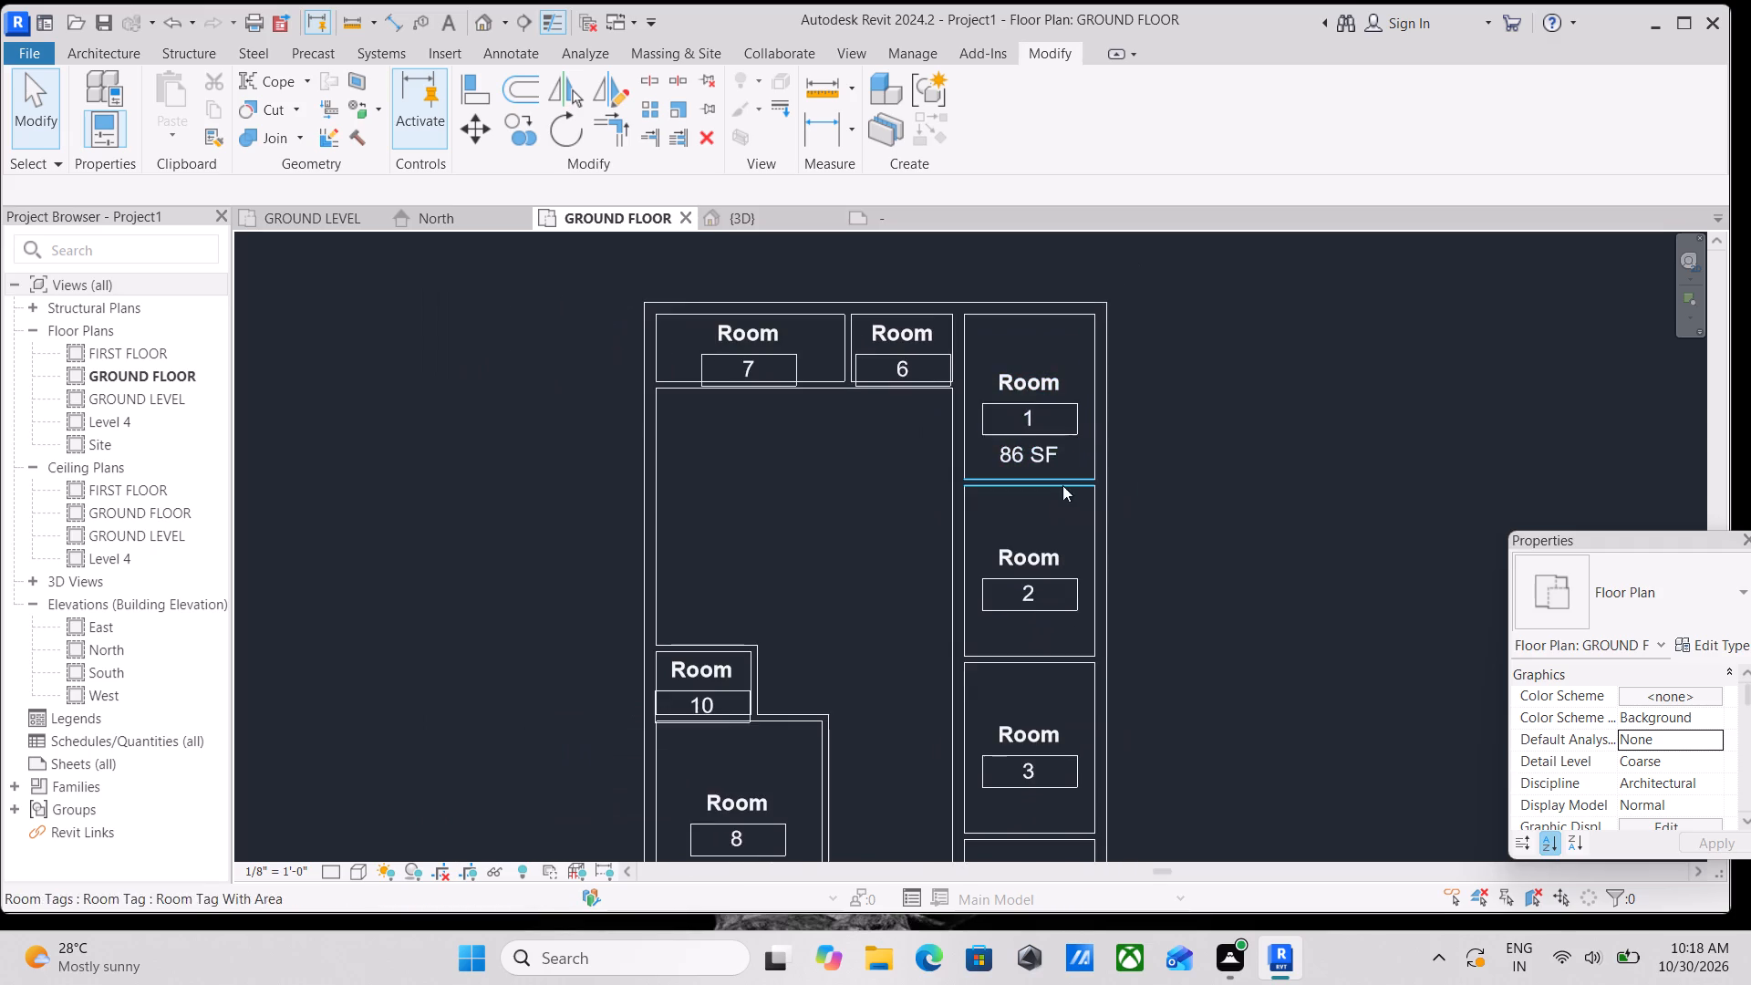
middle_drag(1064, 490, 1159, 392)
scroll(1101, 462, down, 1)
middle_drag(875, 538, 953, 510)
scroll(1001, 506, down, 2)
middle_drag(1001, 506, 1045, 433)
scroll(1101, 655, up, 3)
scroll(1106, 598, down, 2)
middle_drag(1106, 598, 1074, 654)
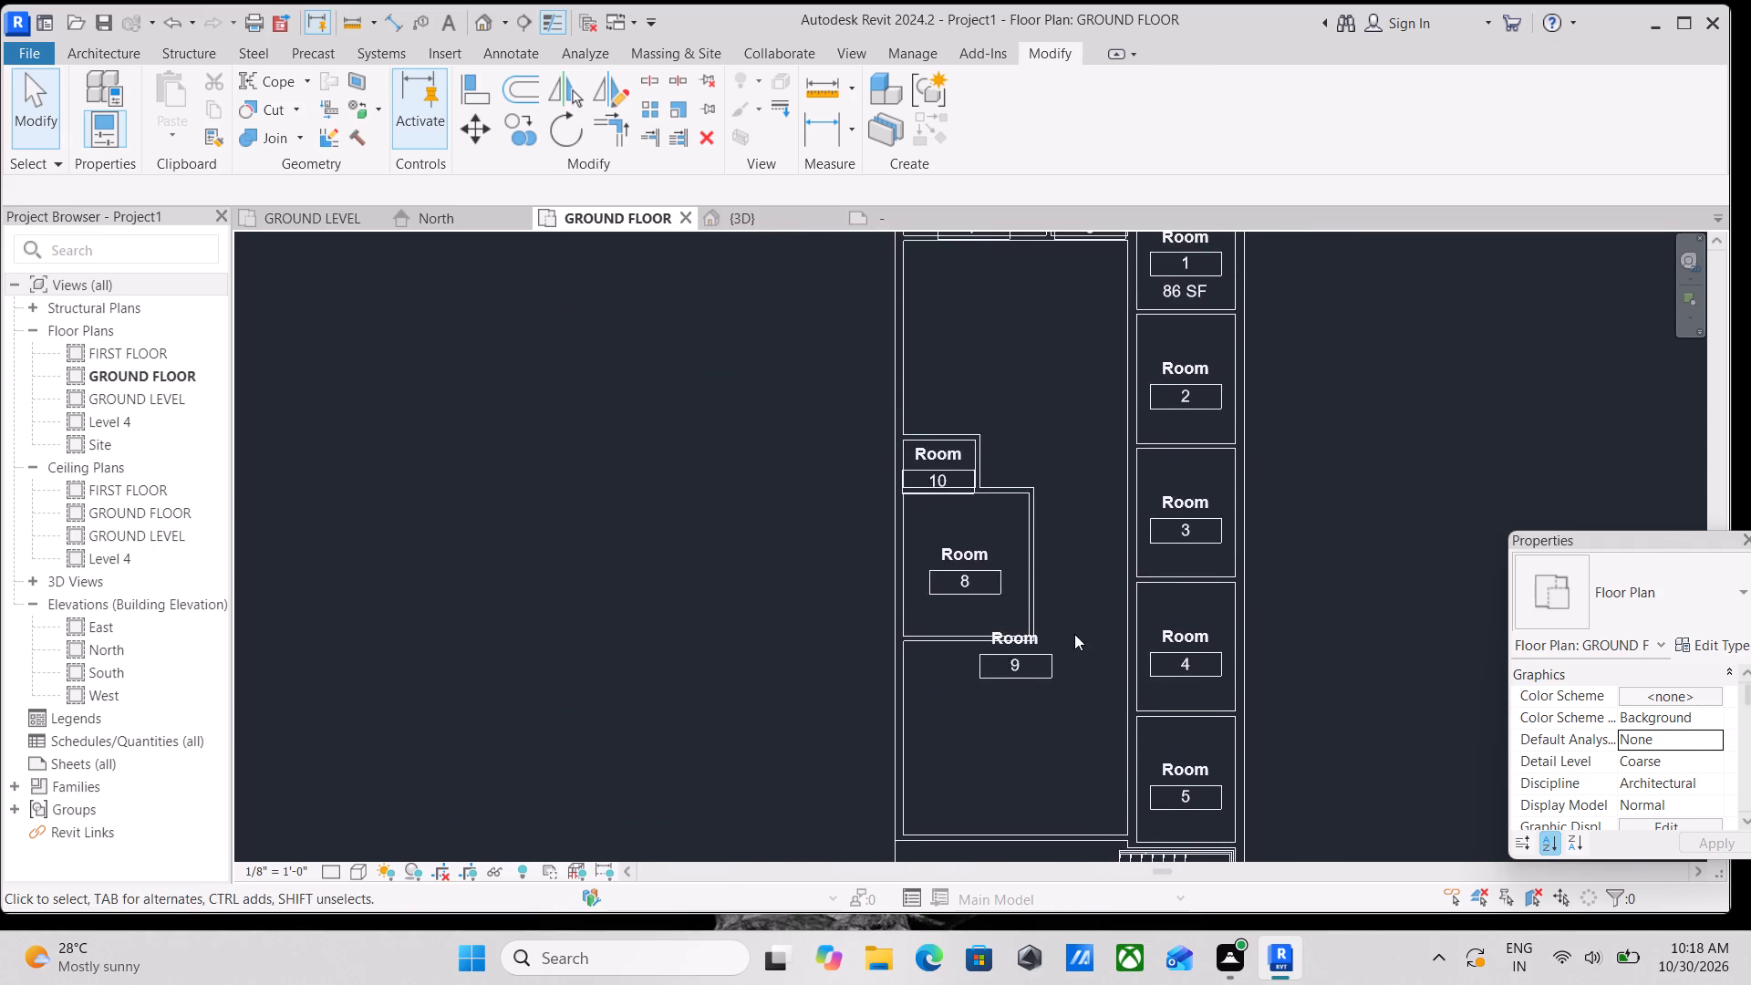
scroll(1074, 634, down, 2)
middle_drag(1074, 634, 1062, 677)
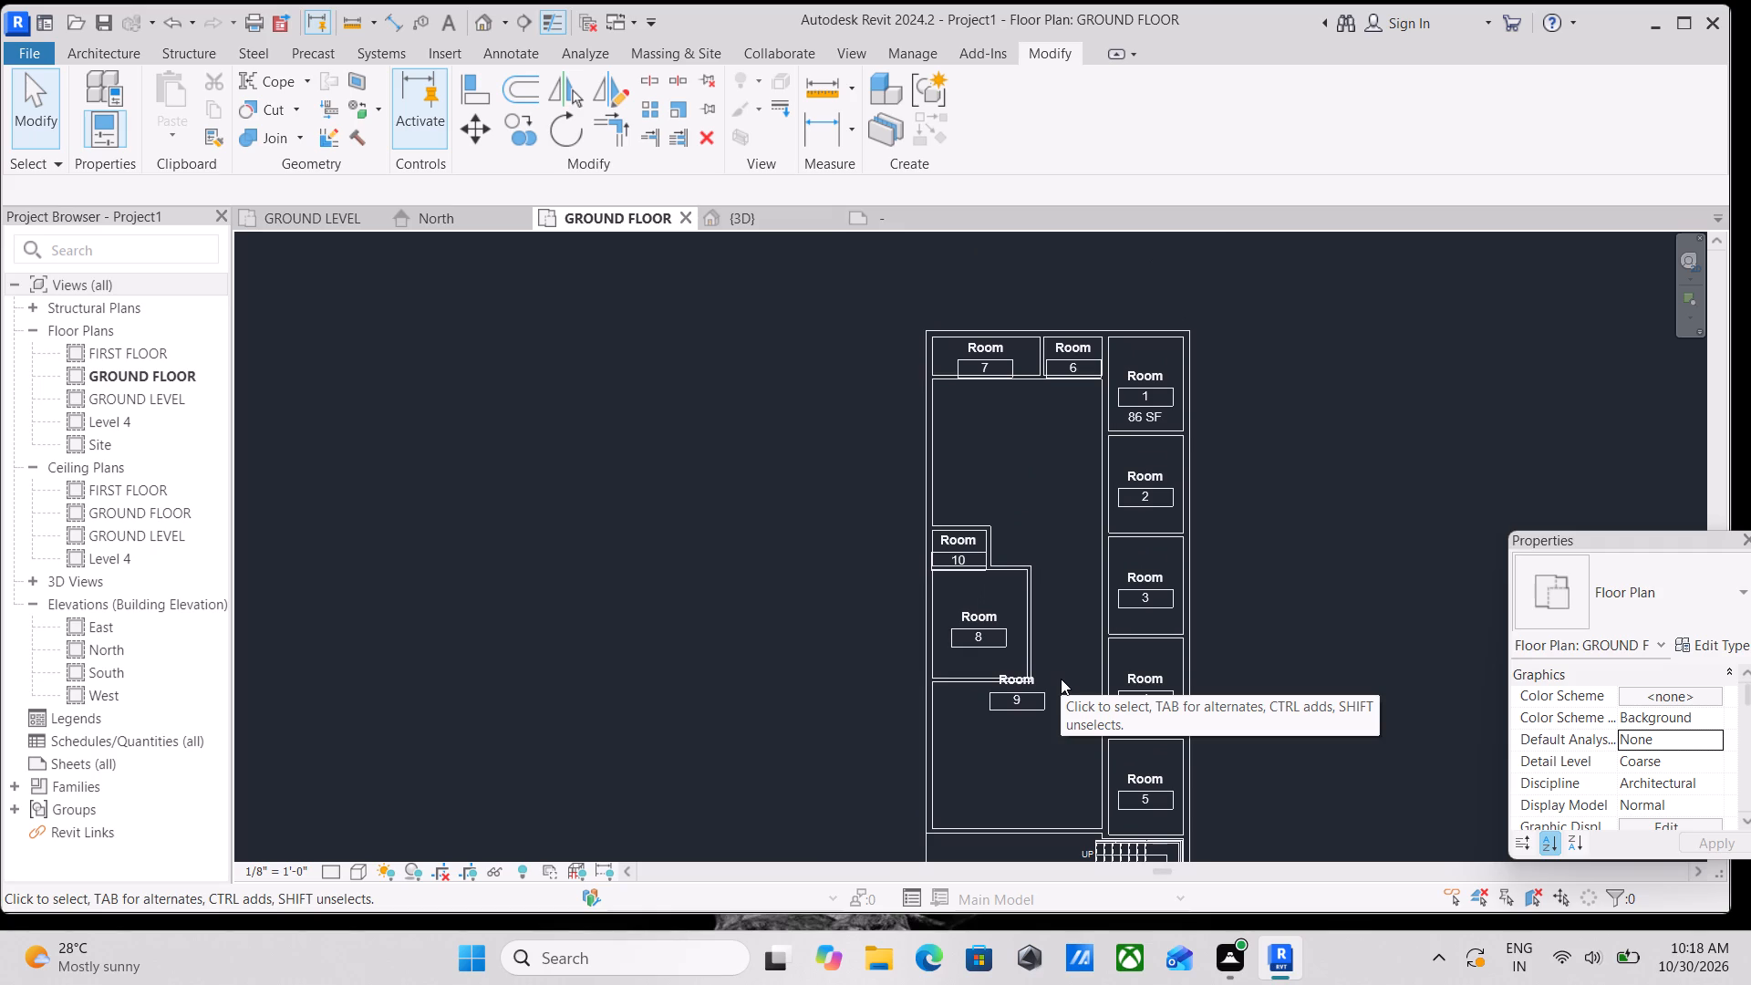
scroll(1103, 639, up, 3)
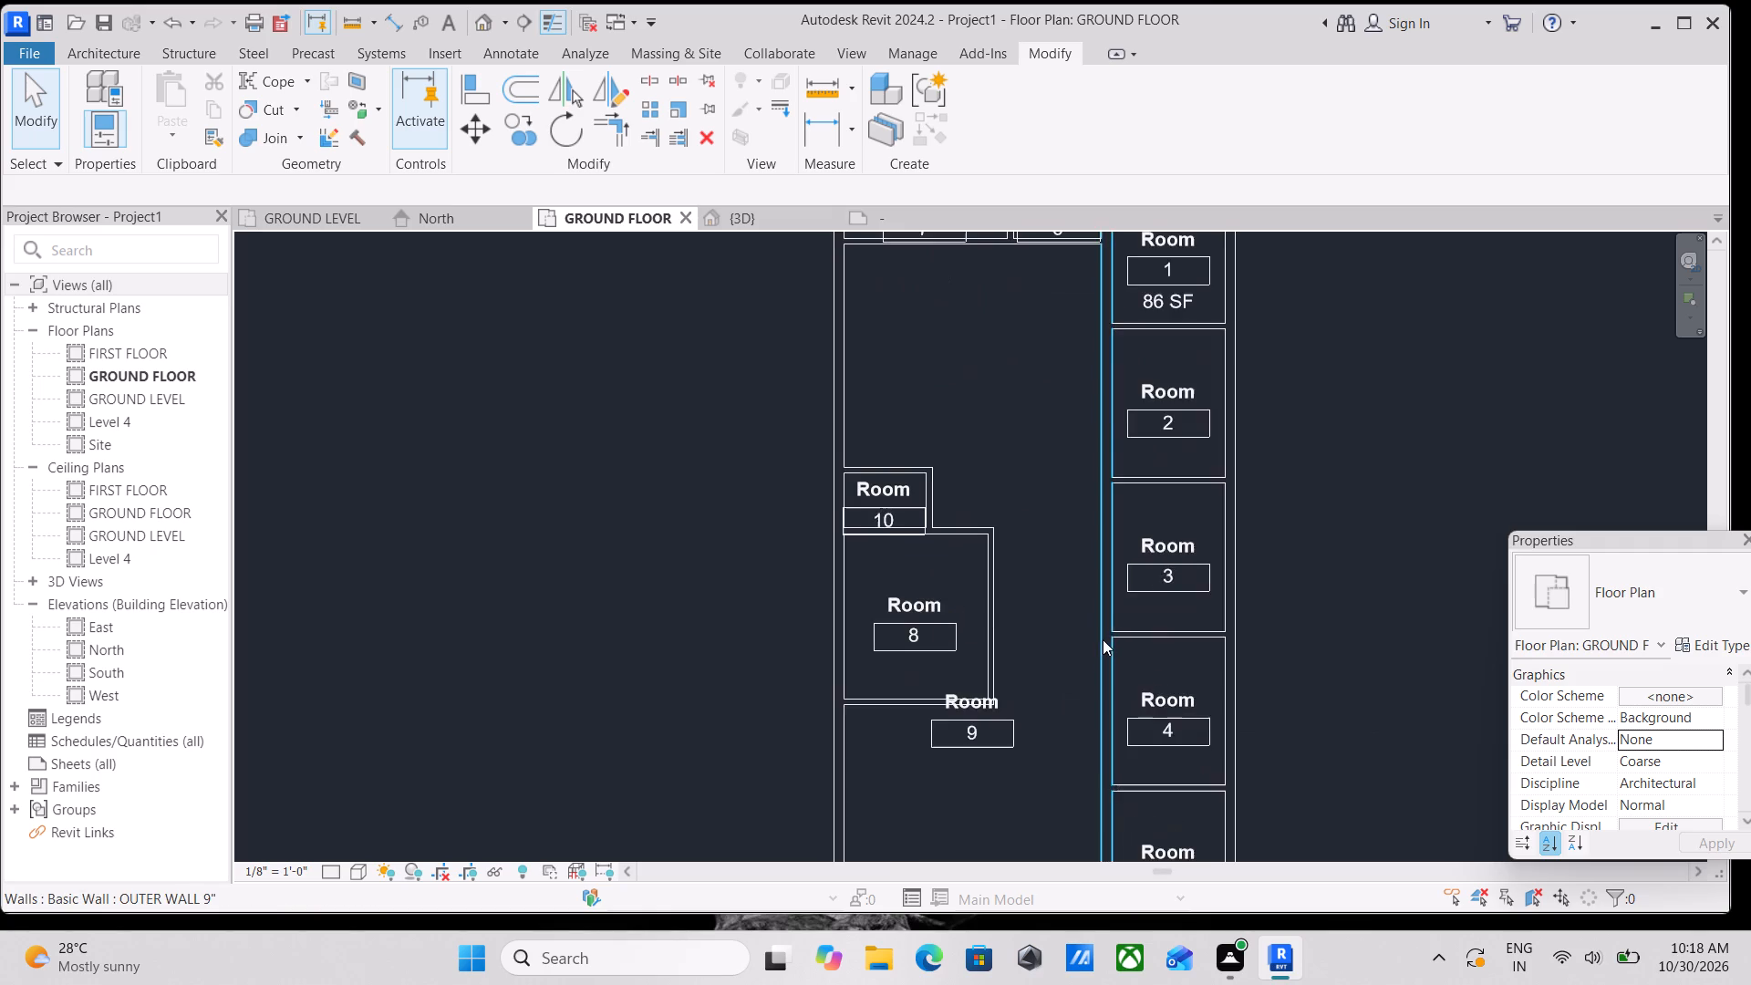
middle_drag(1103, 639, 1043, 807)
scroll(1102, 455, up, 6)
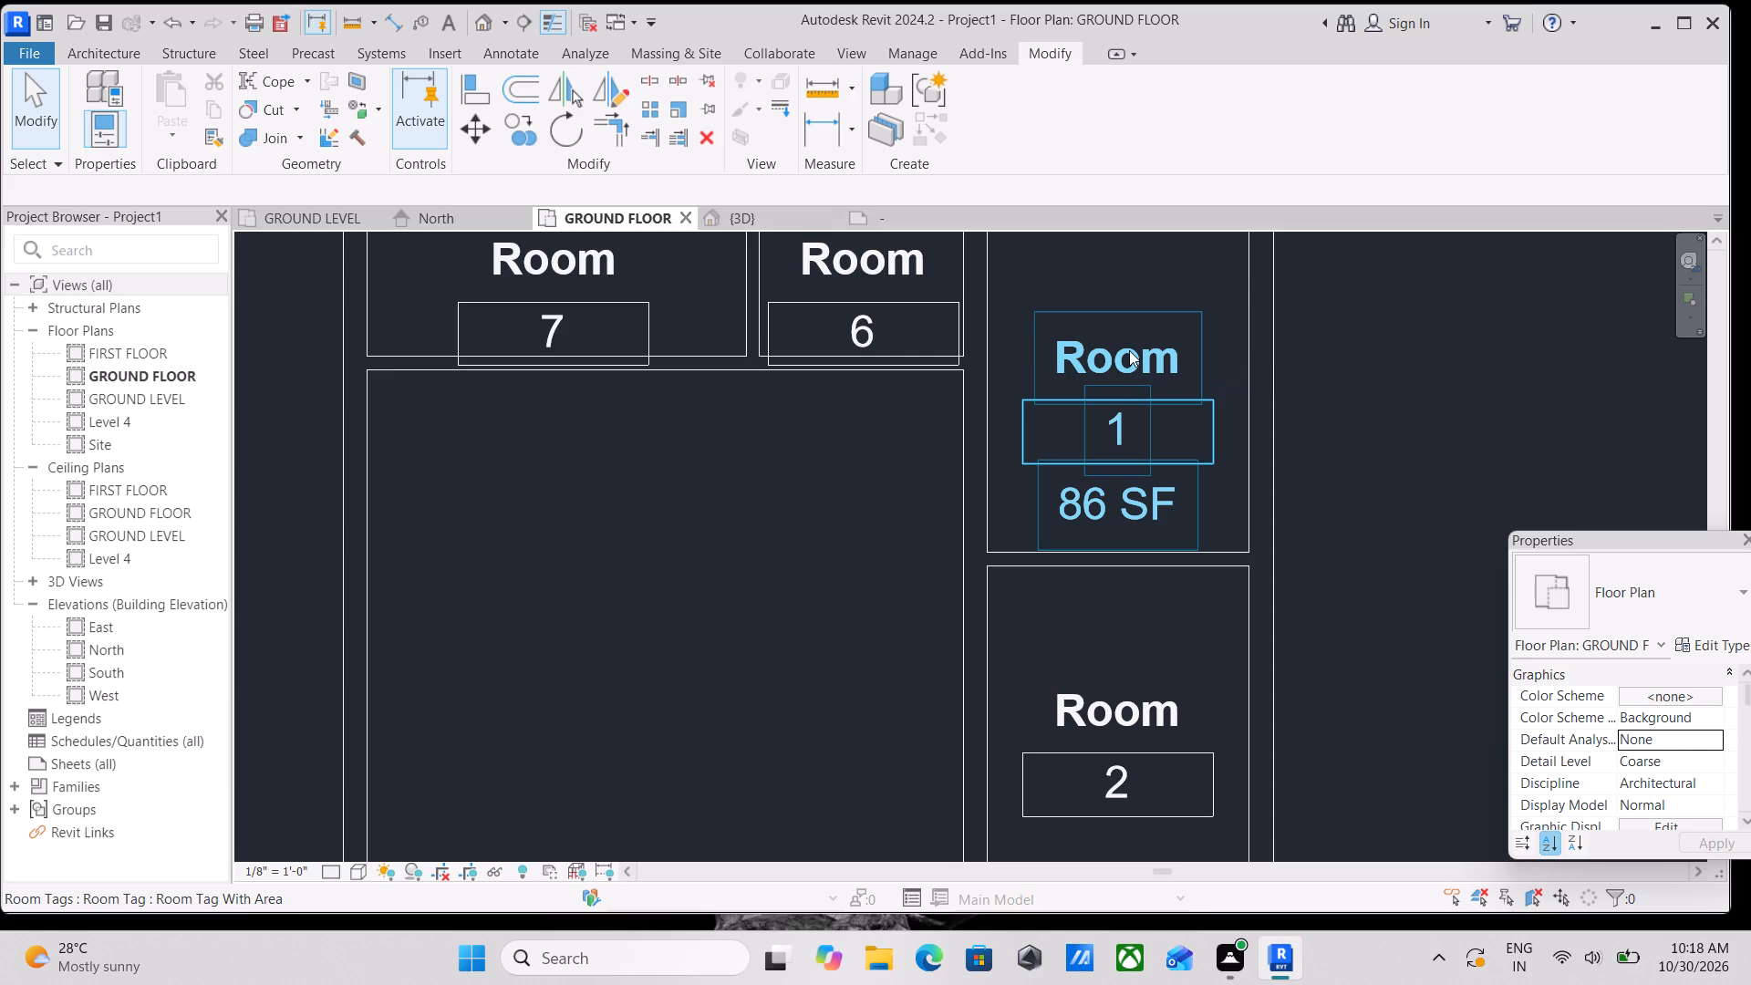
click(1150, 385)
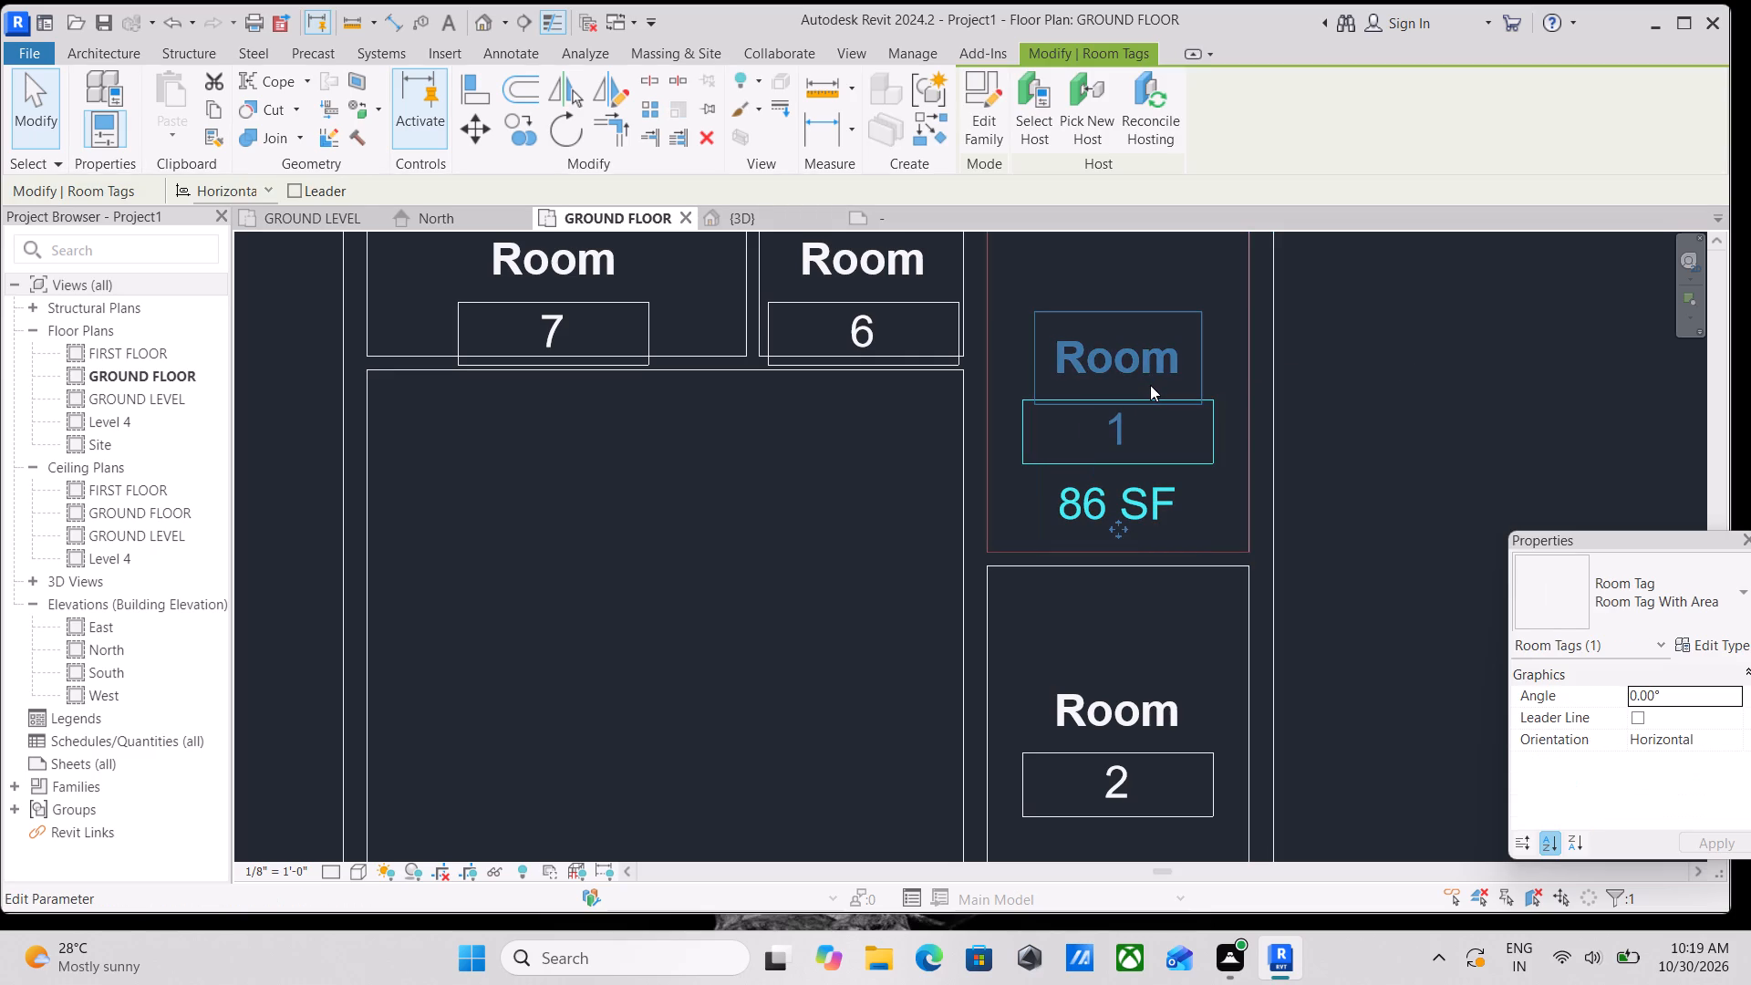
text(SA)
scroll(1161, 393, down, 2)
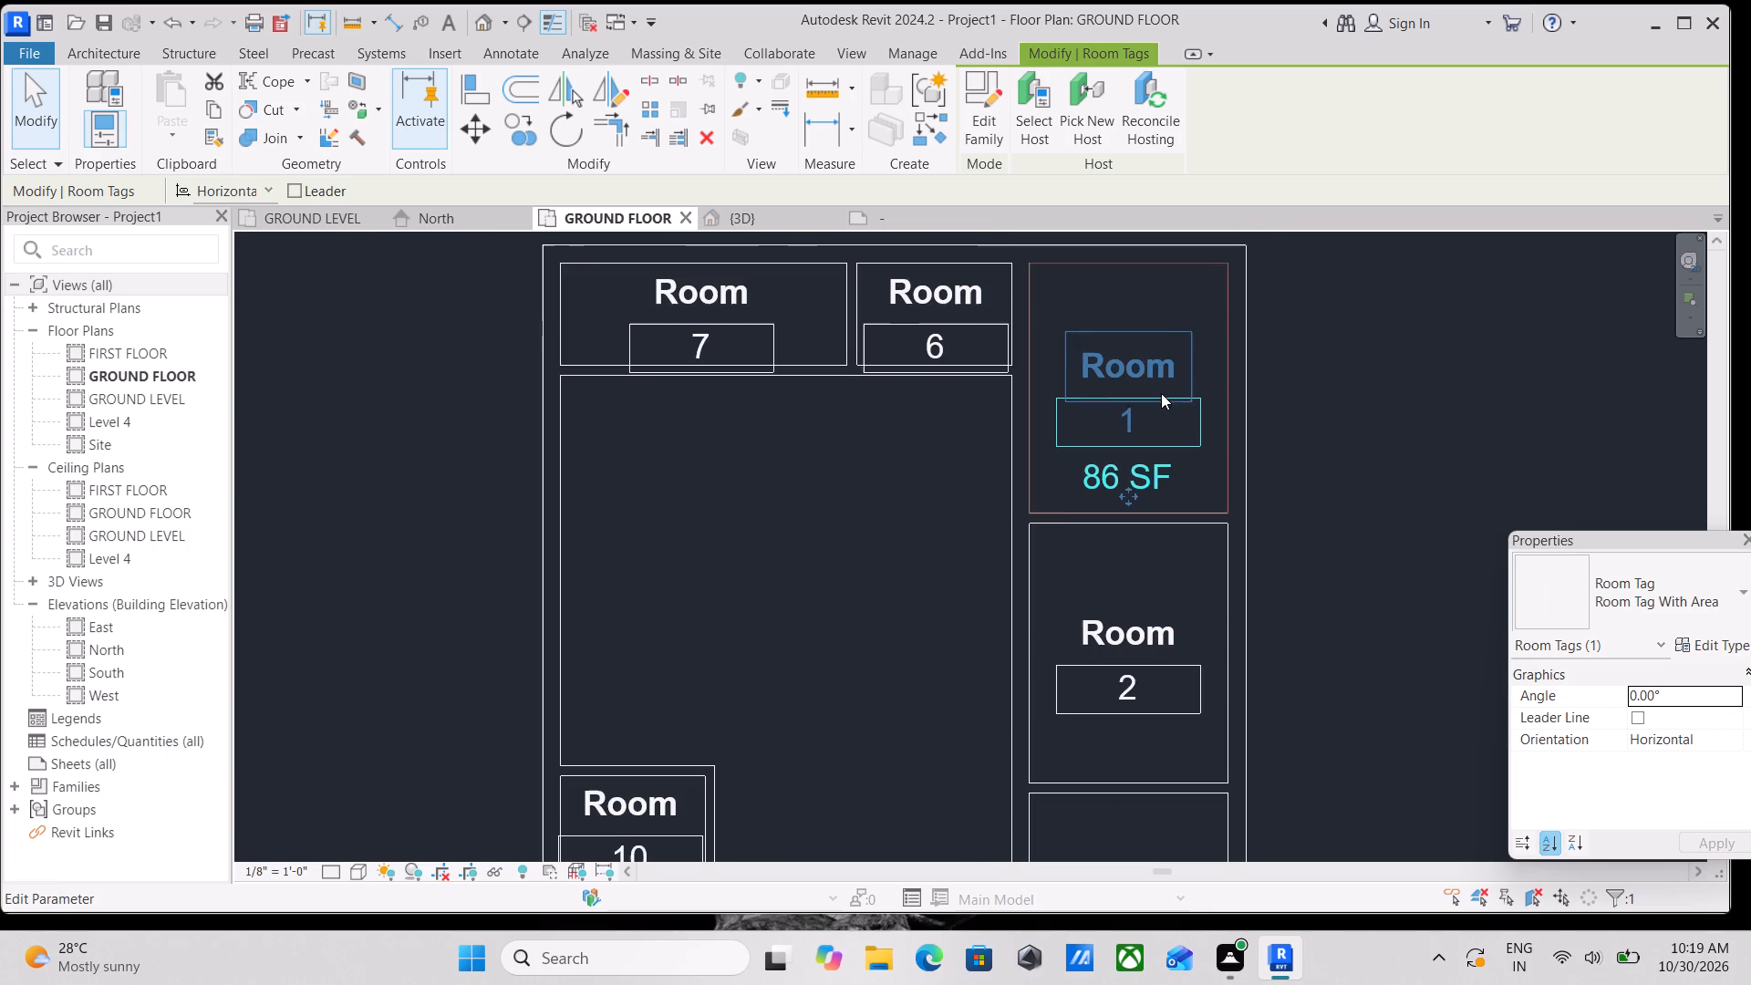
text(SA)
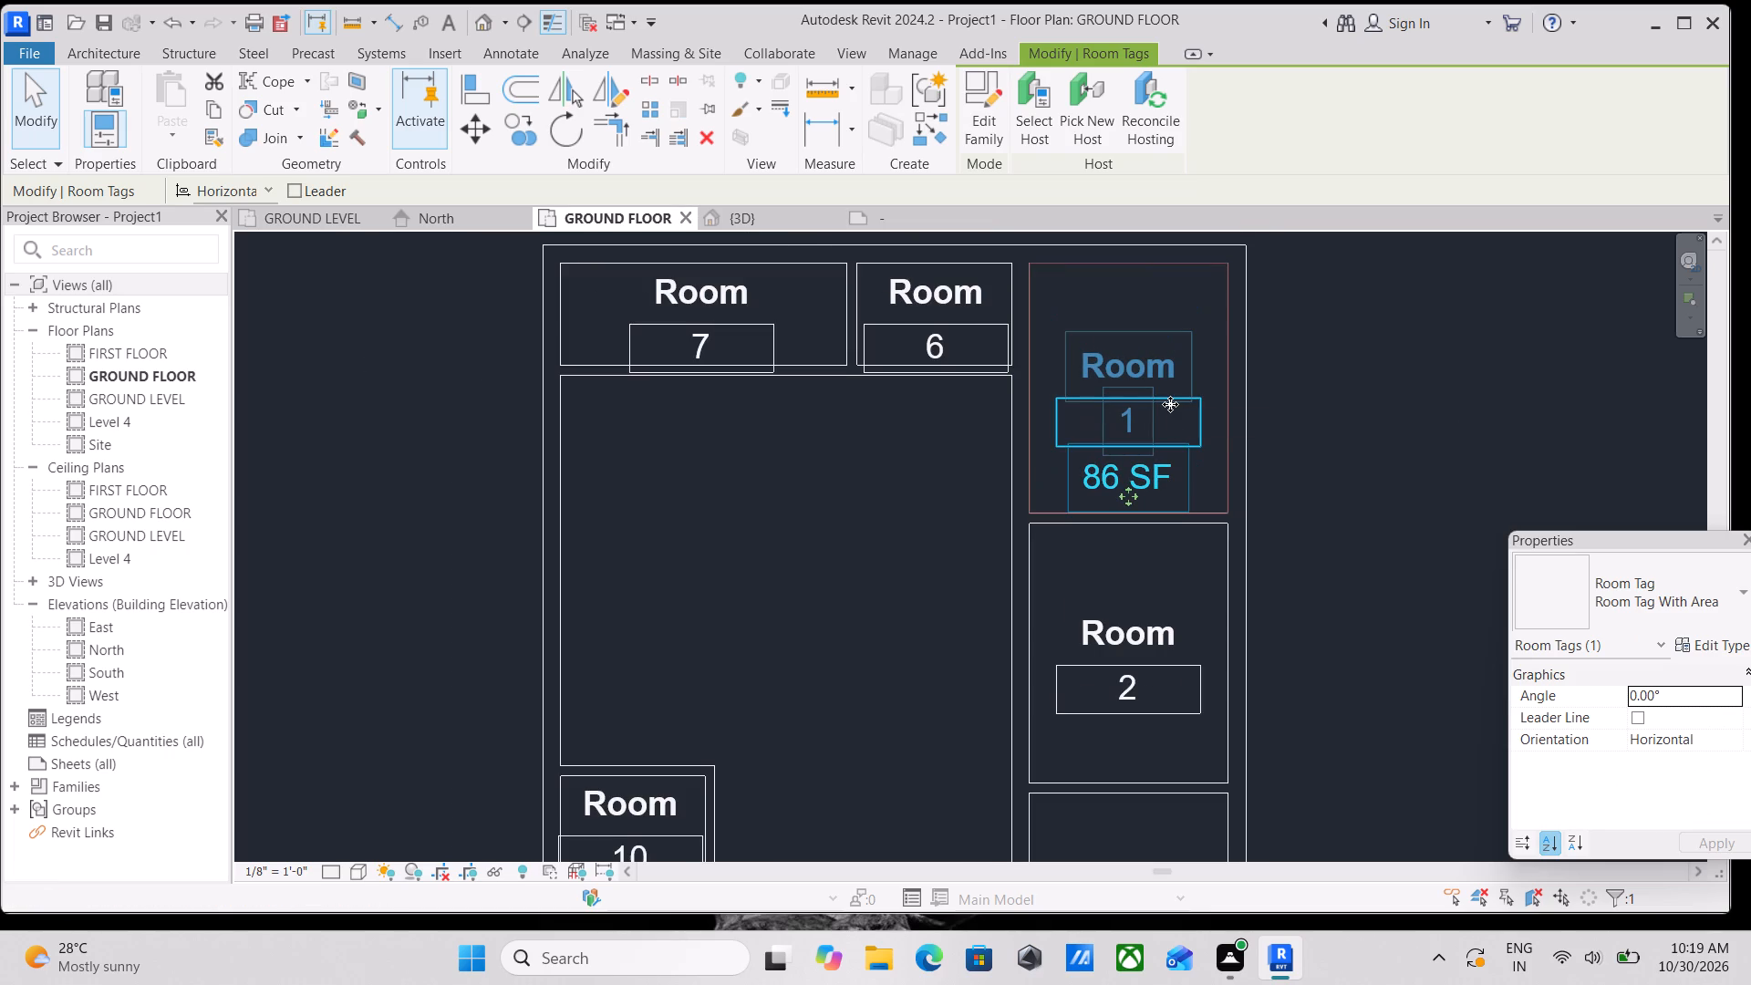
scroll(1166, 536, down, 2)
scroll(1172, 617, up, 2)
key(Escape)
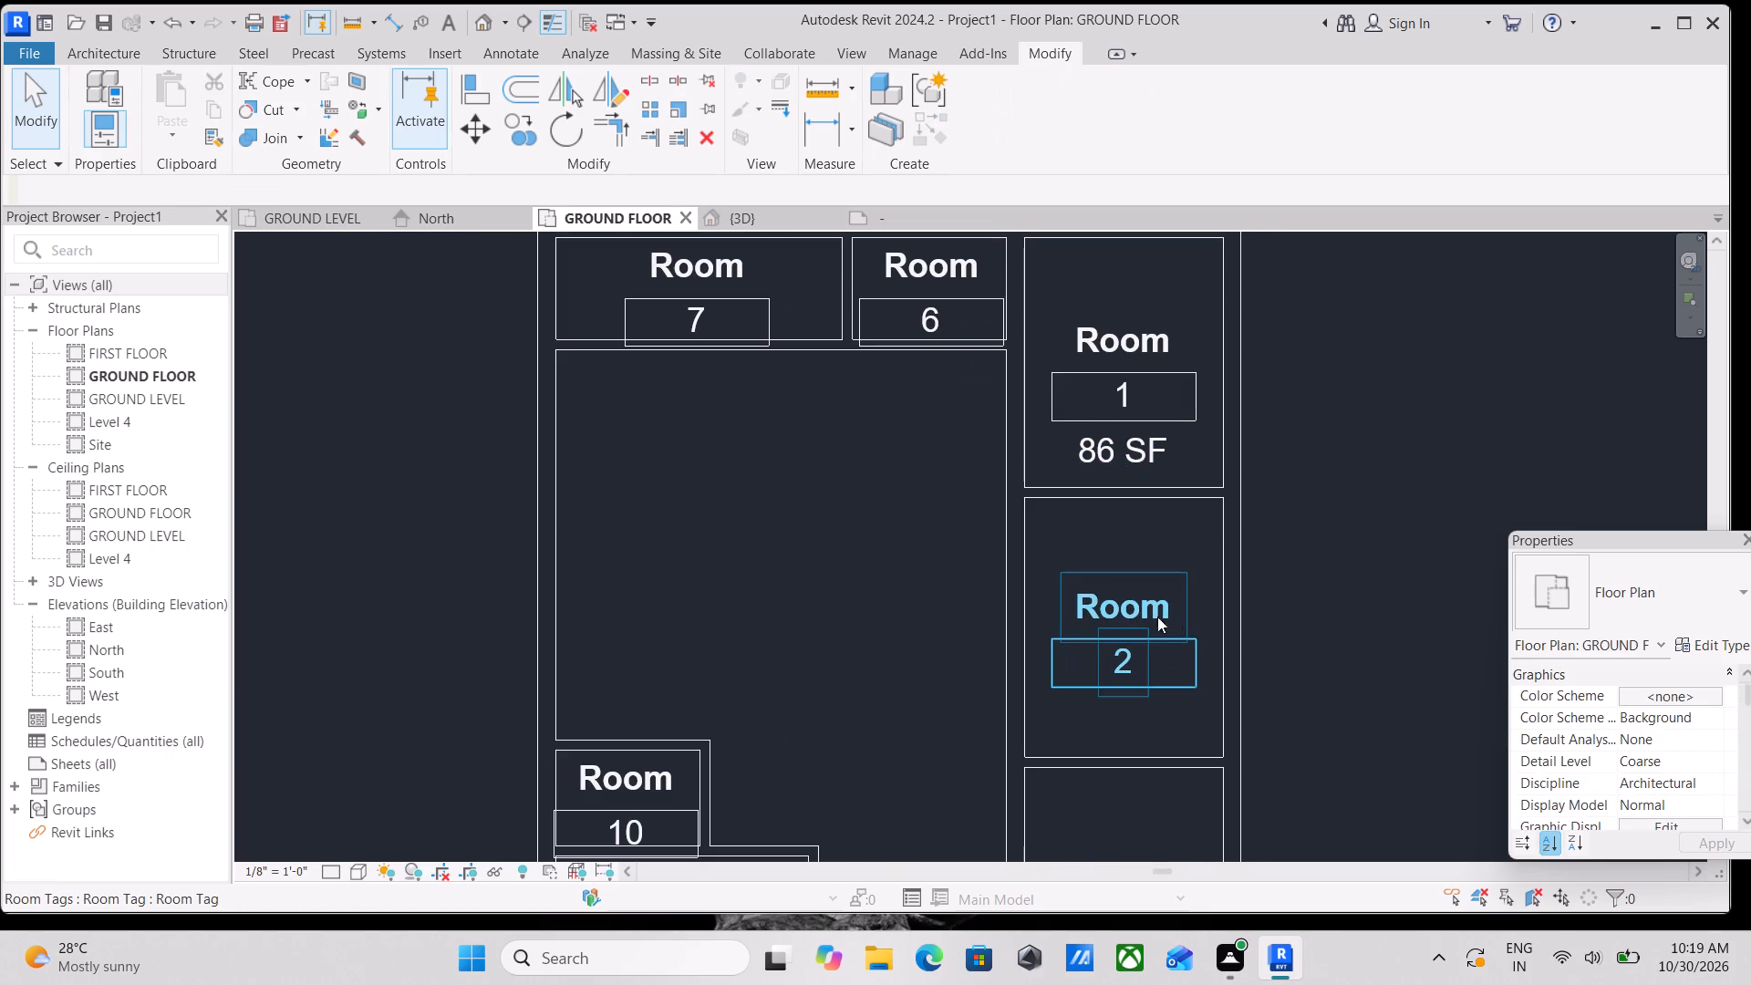
Select all instances of the plain Room Tag type, starting from room 2's tag.
click(1130, 597)
text(SA)
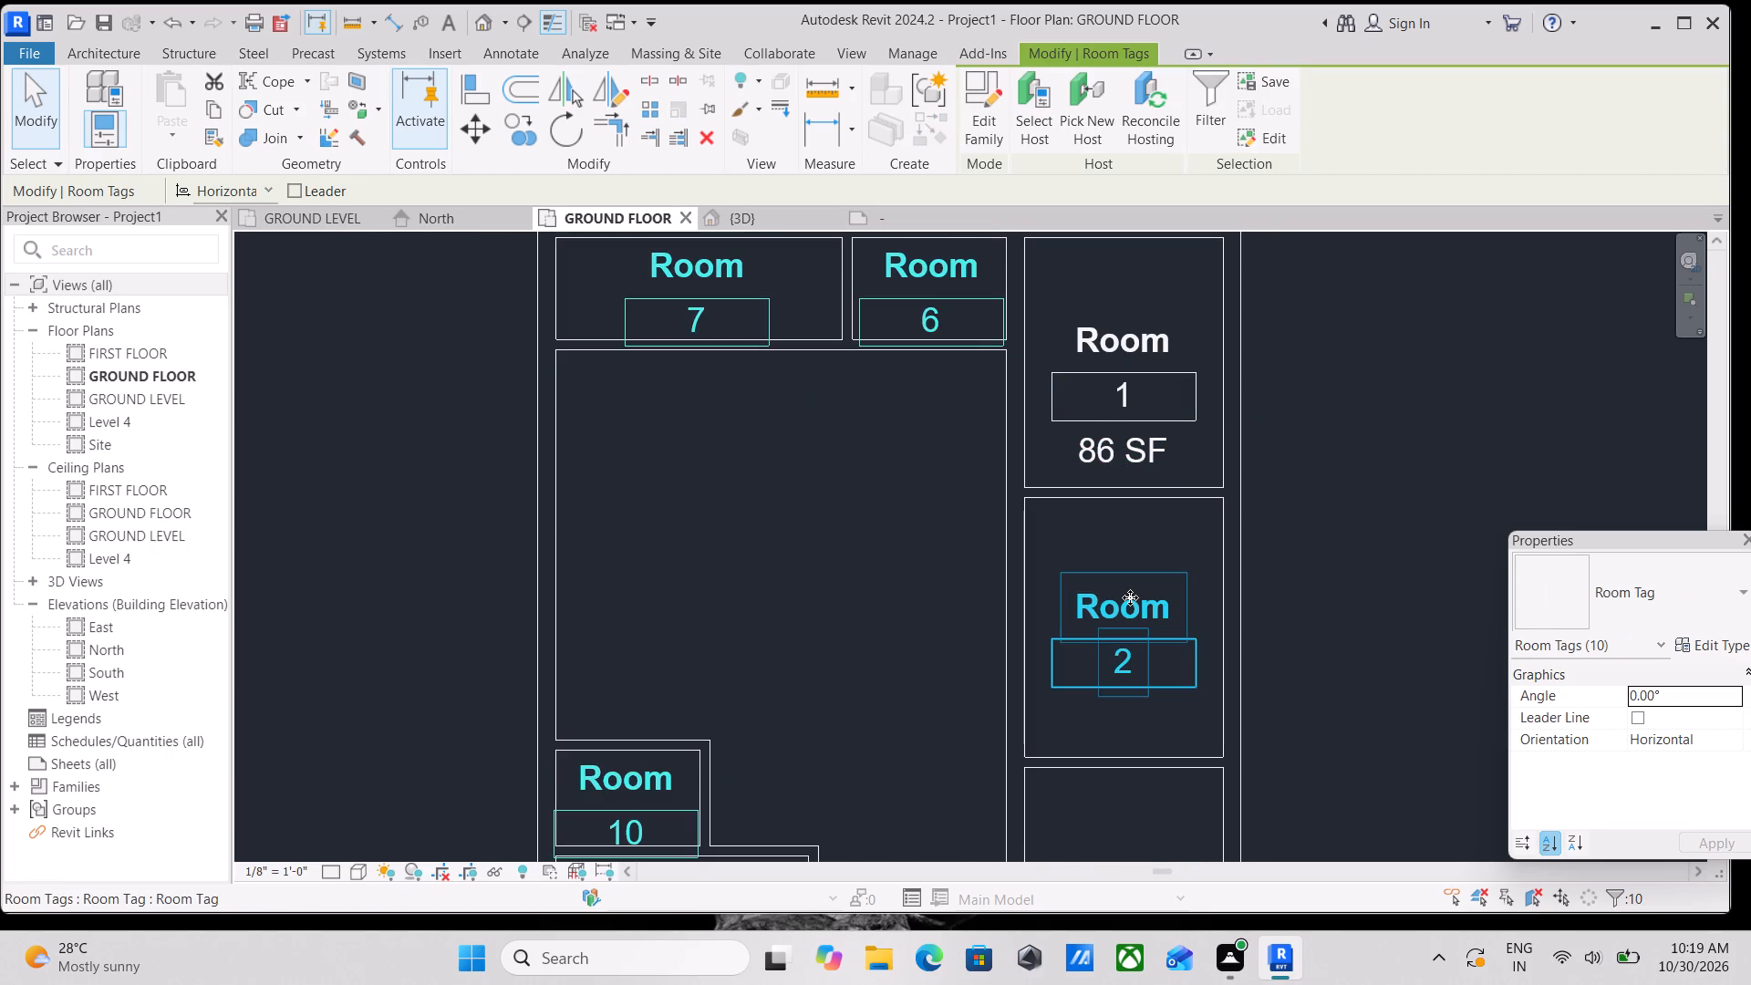
scroll(1130, 597, down, 2)
scroll(1415, 413, down, 3)
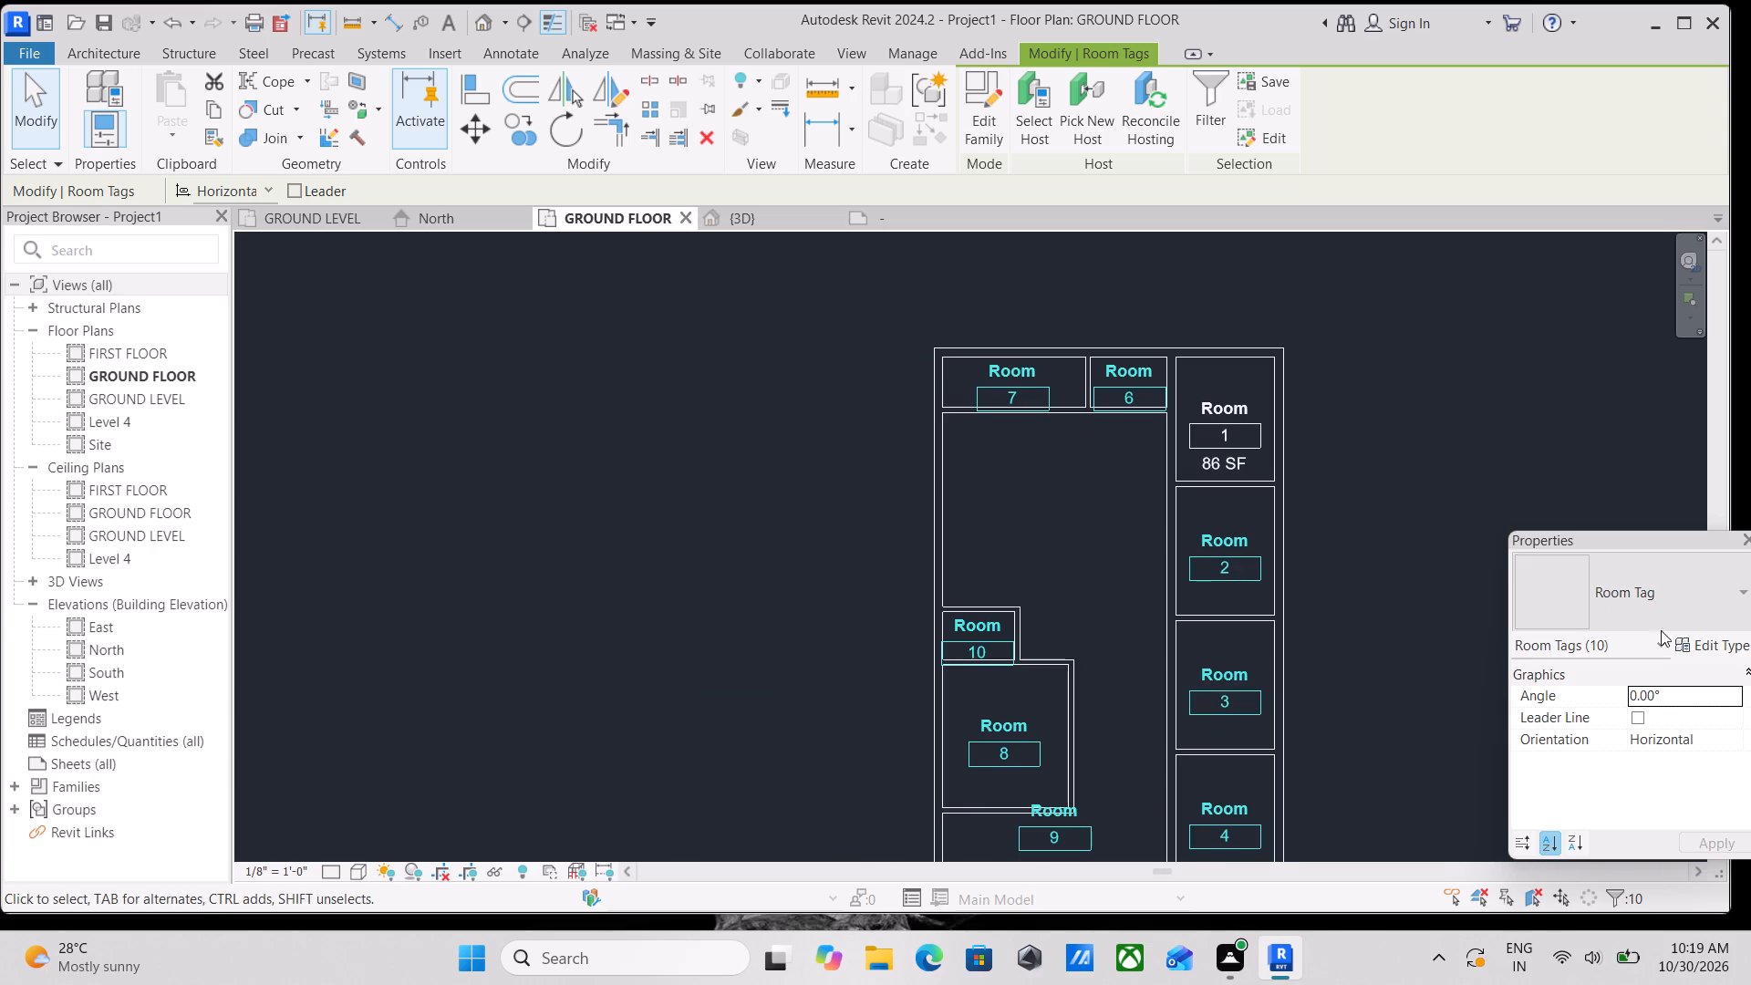
click(1737, 602)
click(1737, 602)
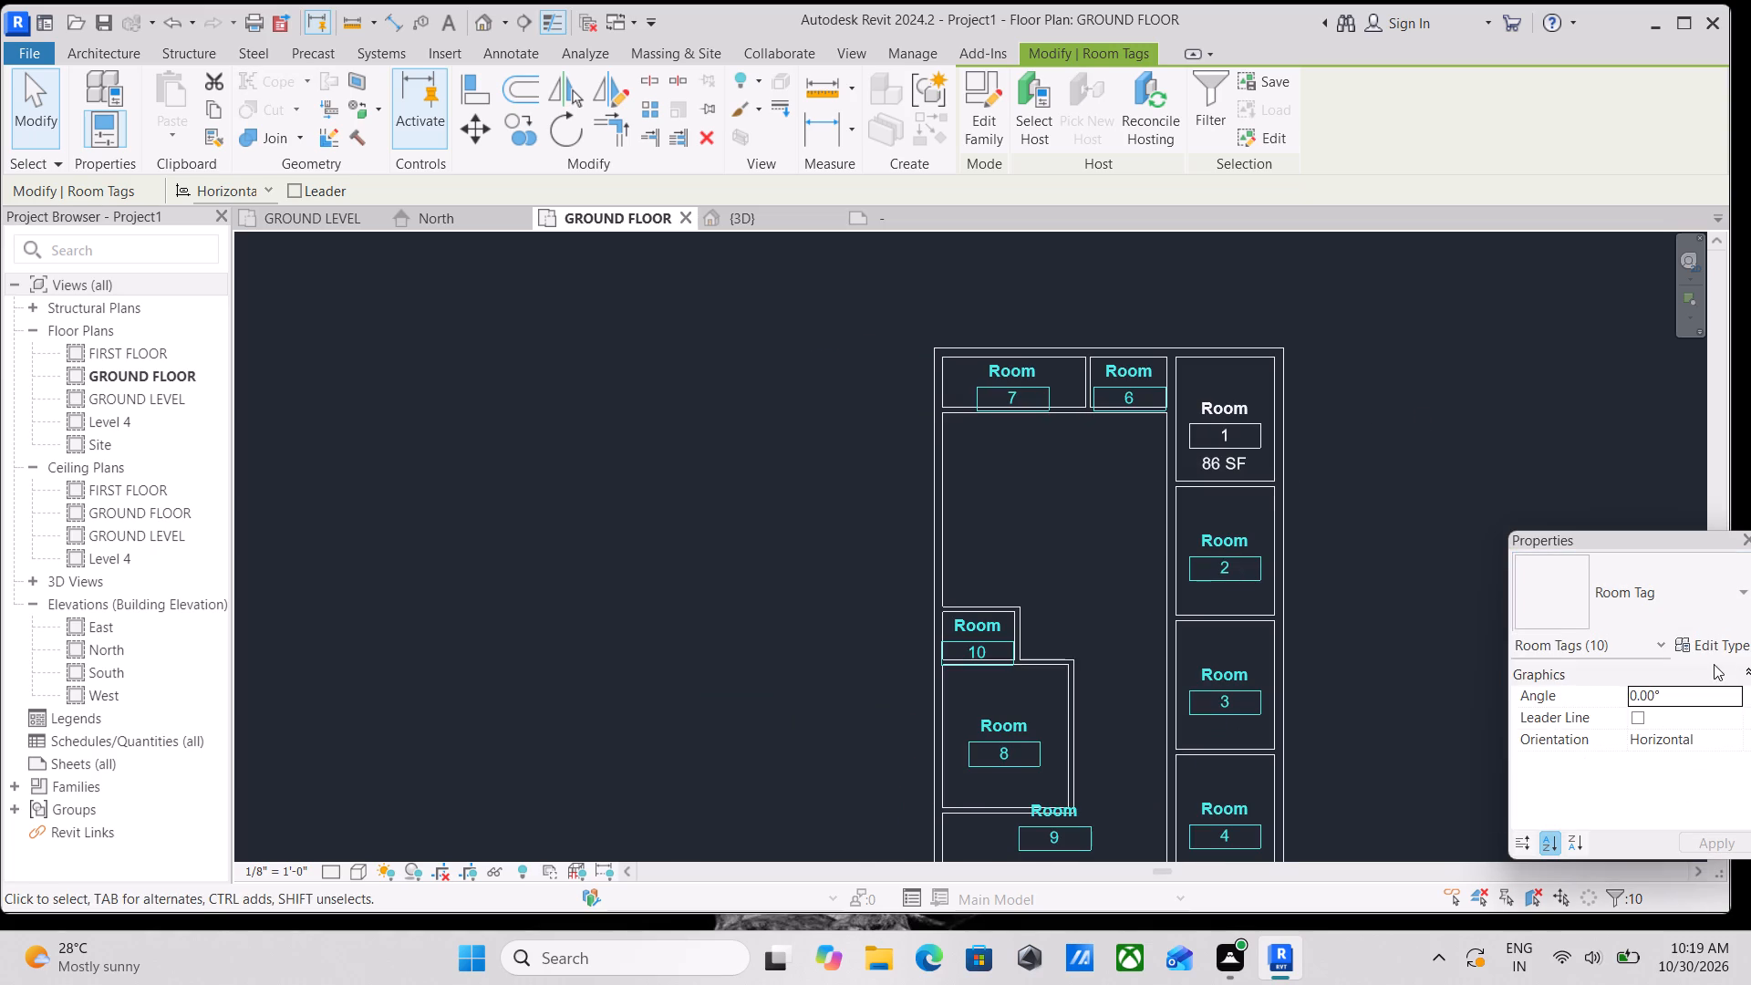
Inspect the Room Tag type's parameters, available types and preview for the selected tags without changing them.
click(1715, 646)
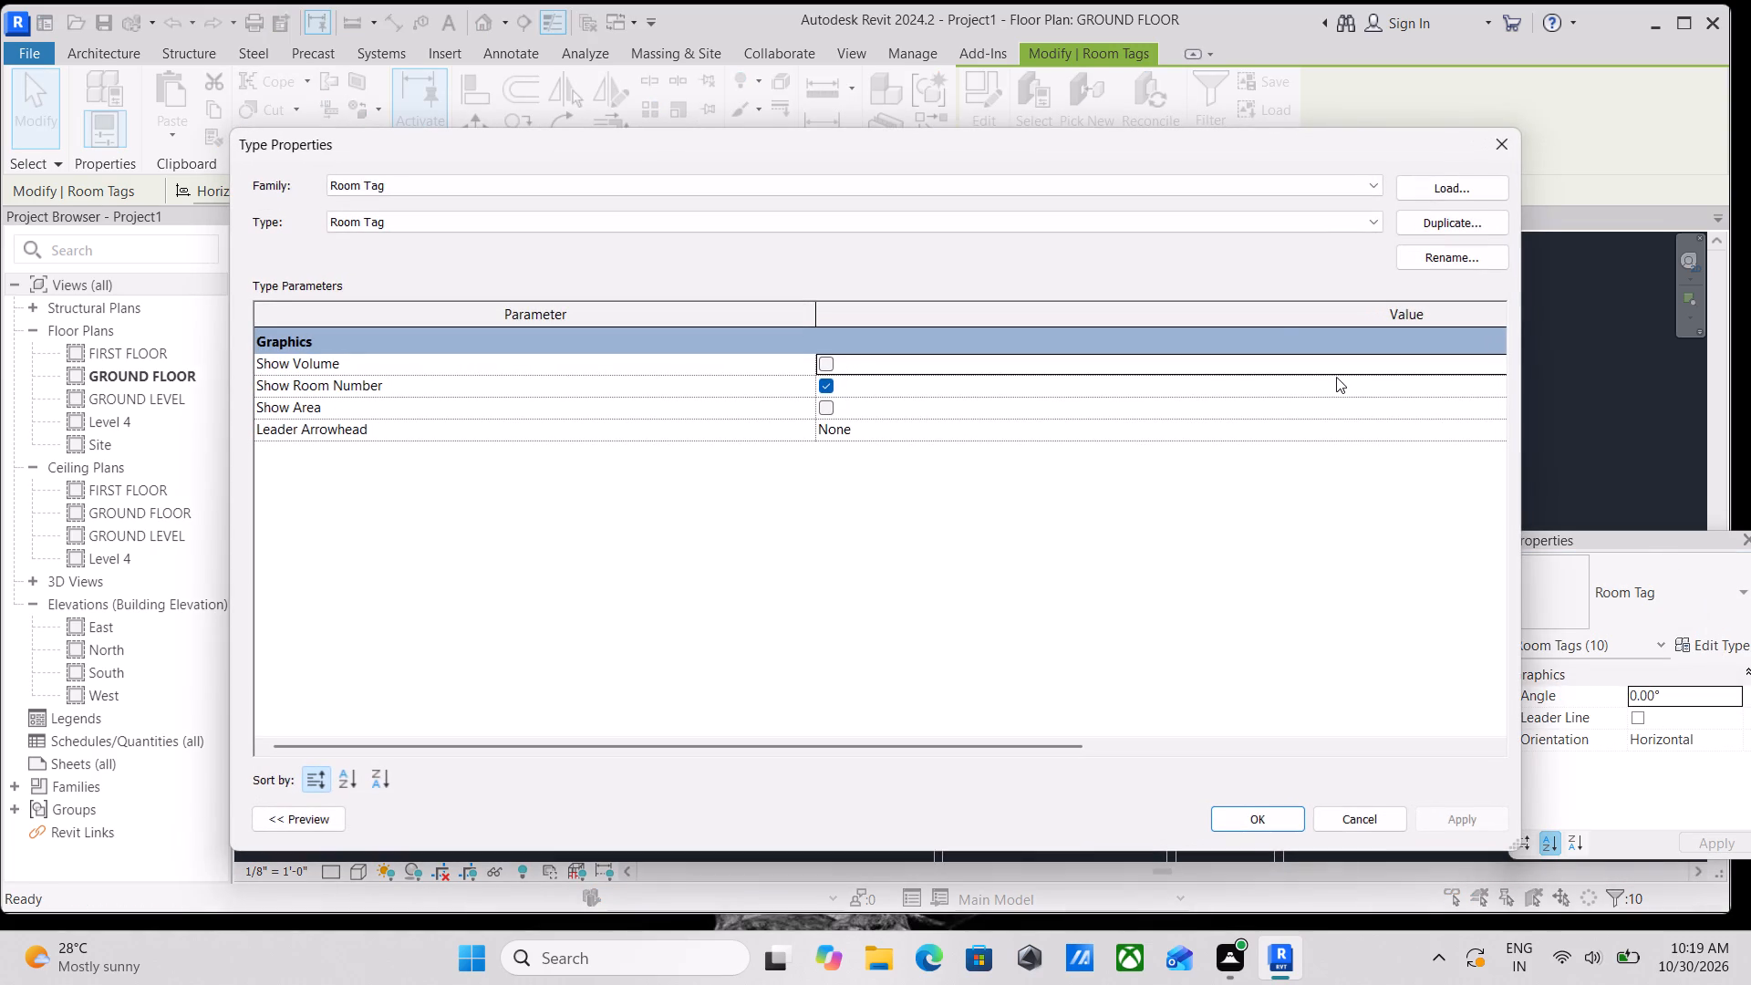
click(1156, 213)
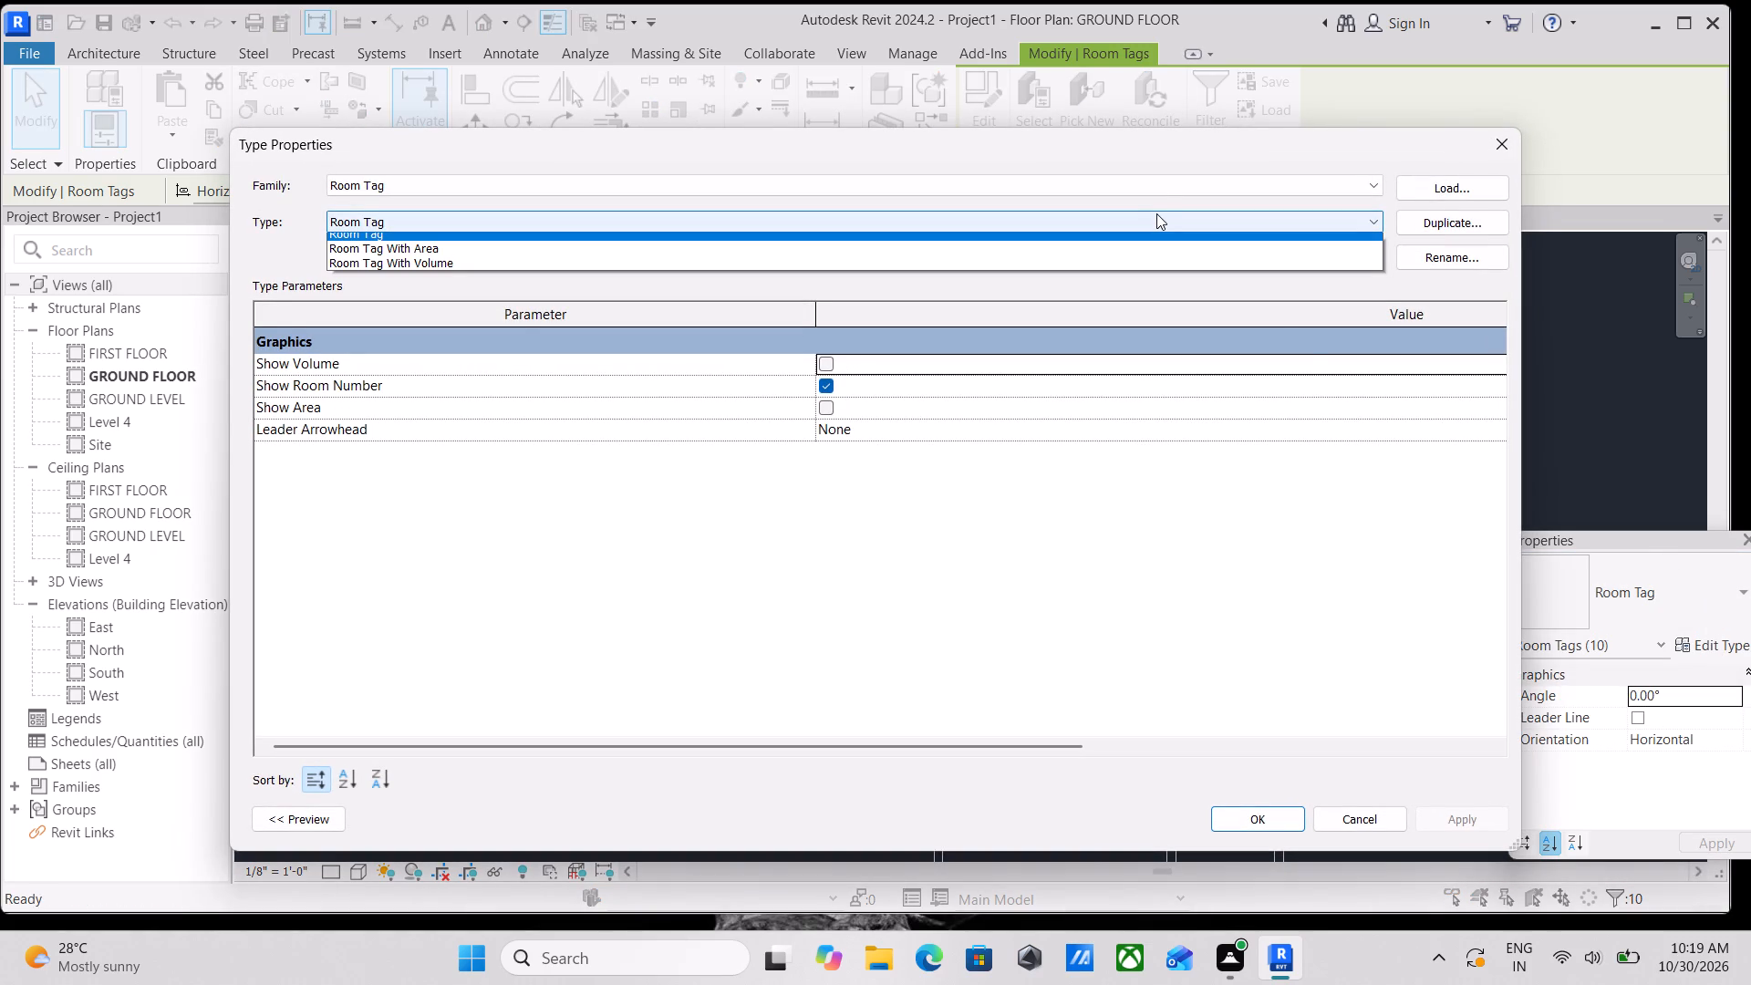
click(1156, 213)
double_click(1155, 184)
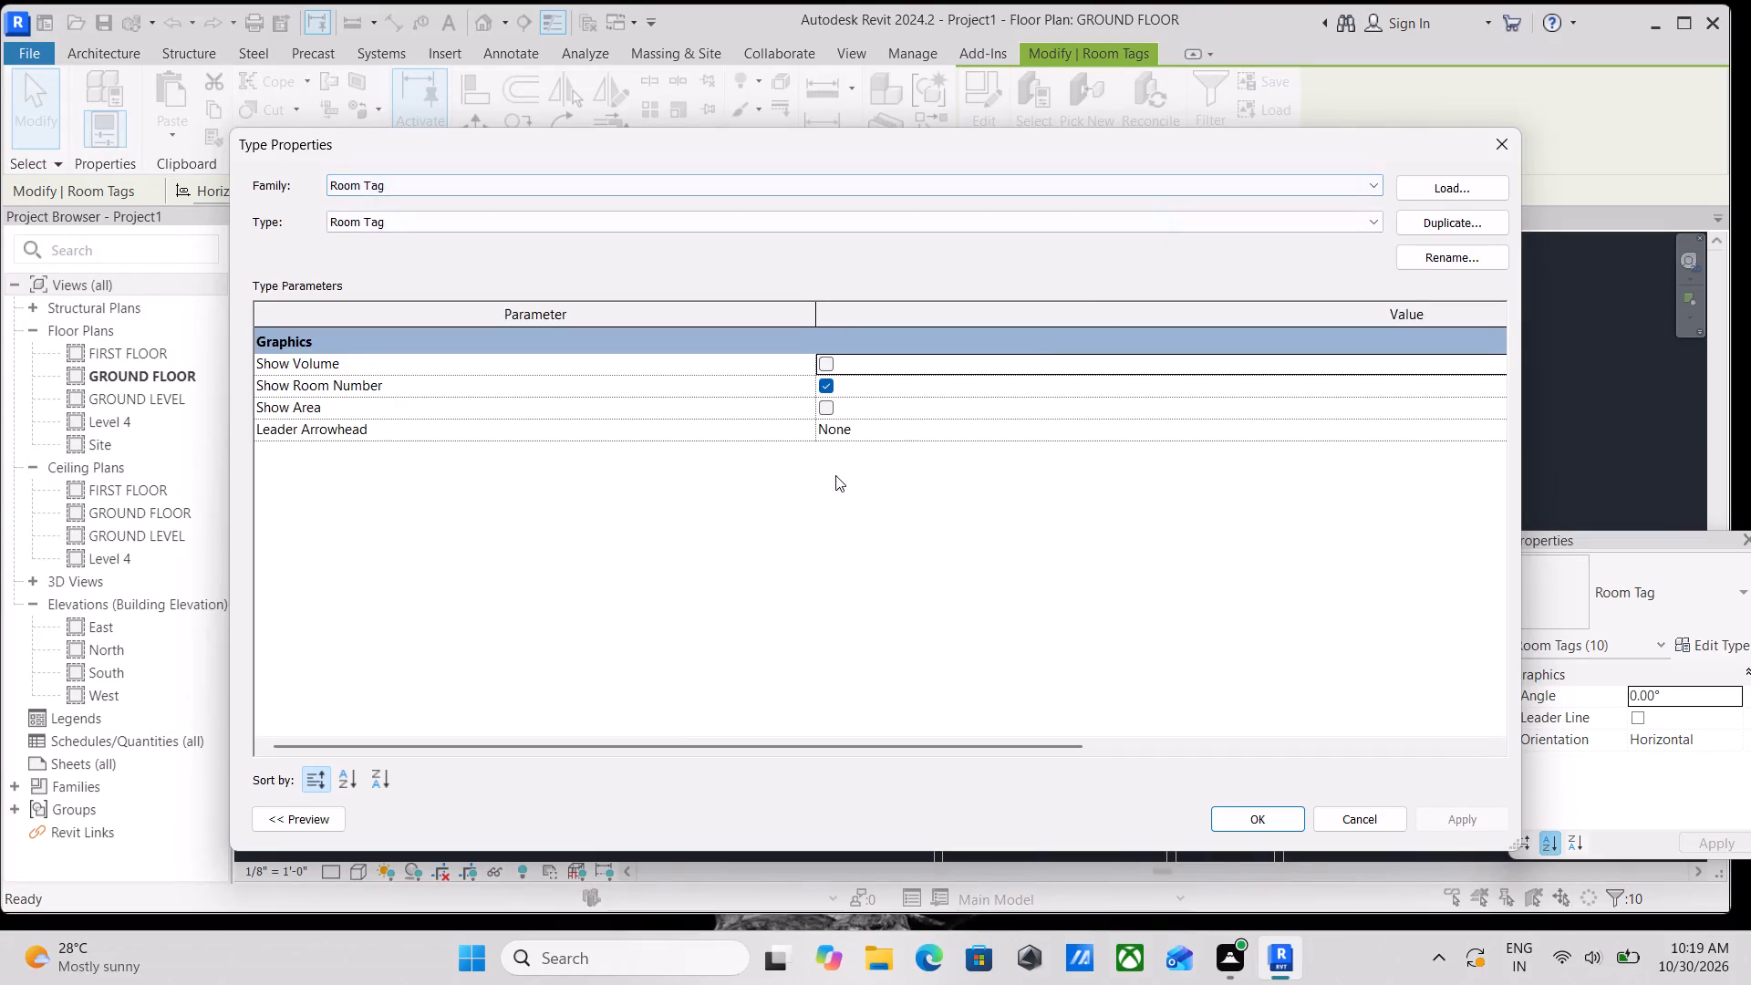
scroll(839, 475, down, 3)
scroll(939, 440, up, 6)
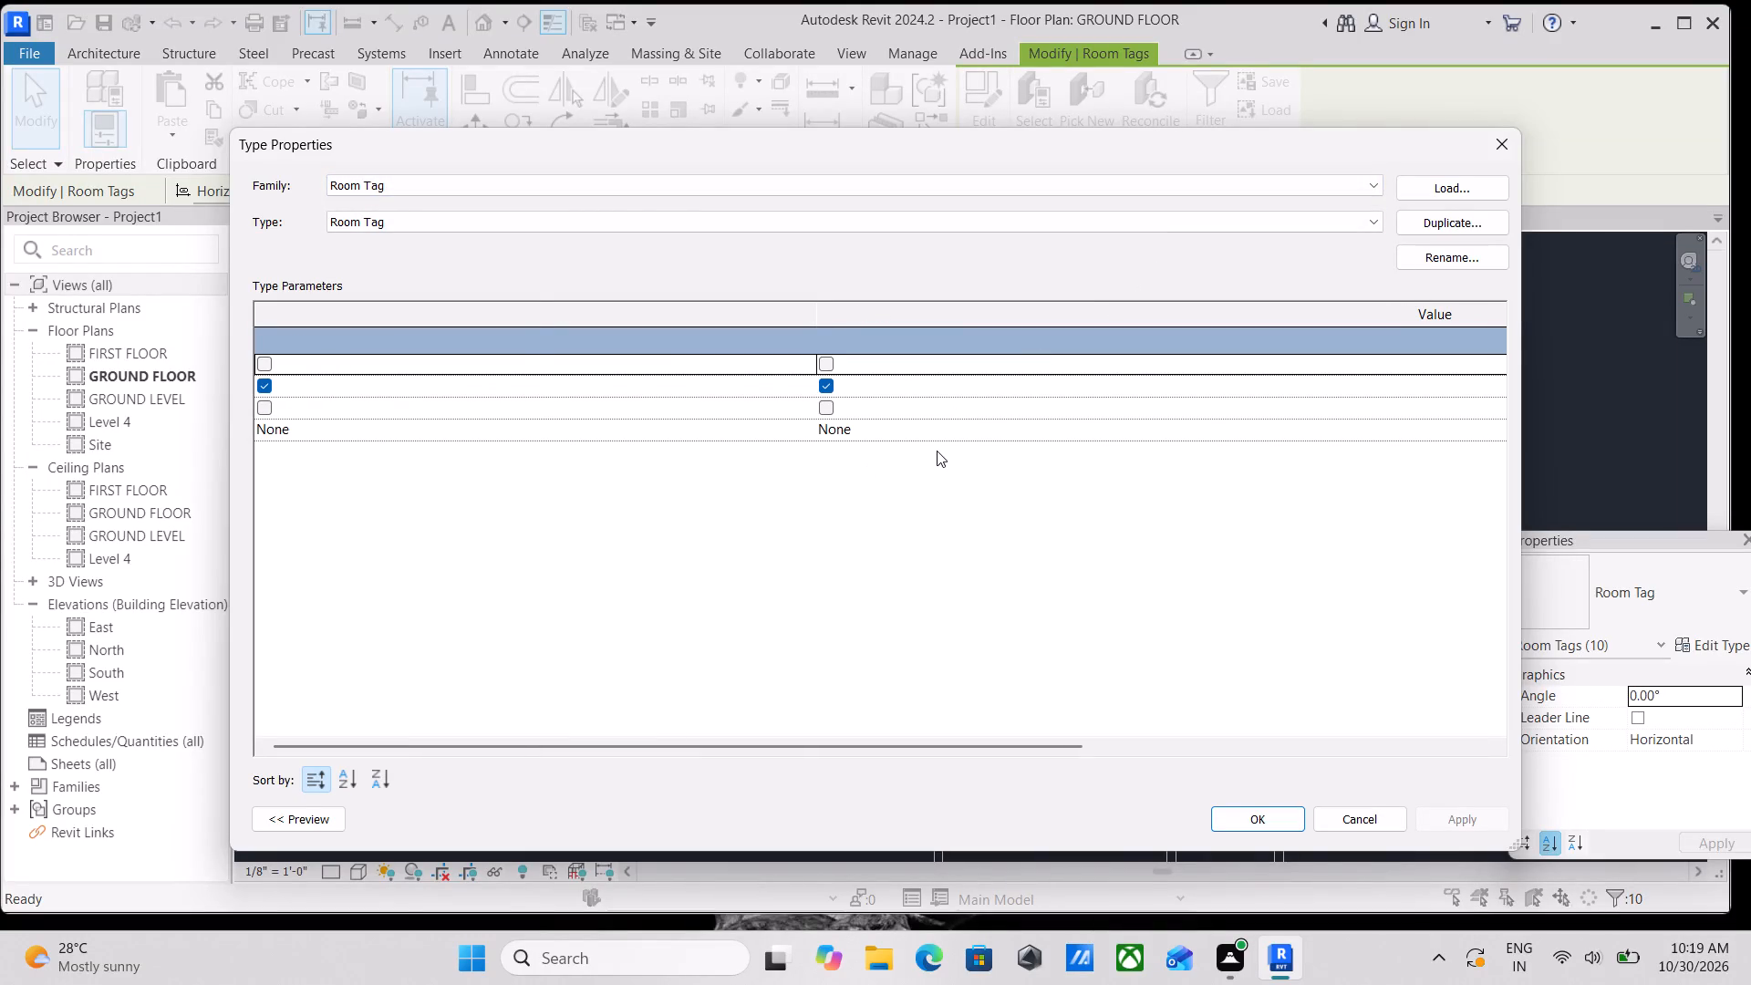
scroll(943, 470, down, 3)
scroll(1164, 583, up, 3)
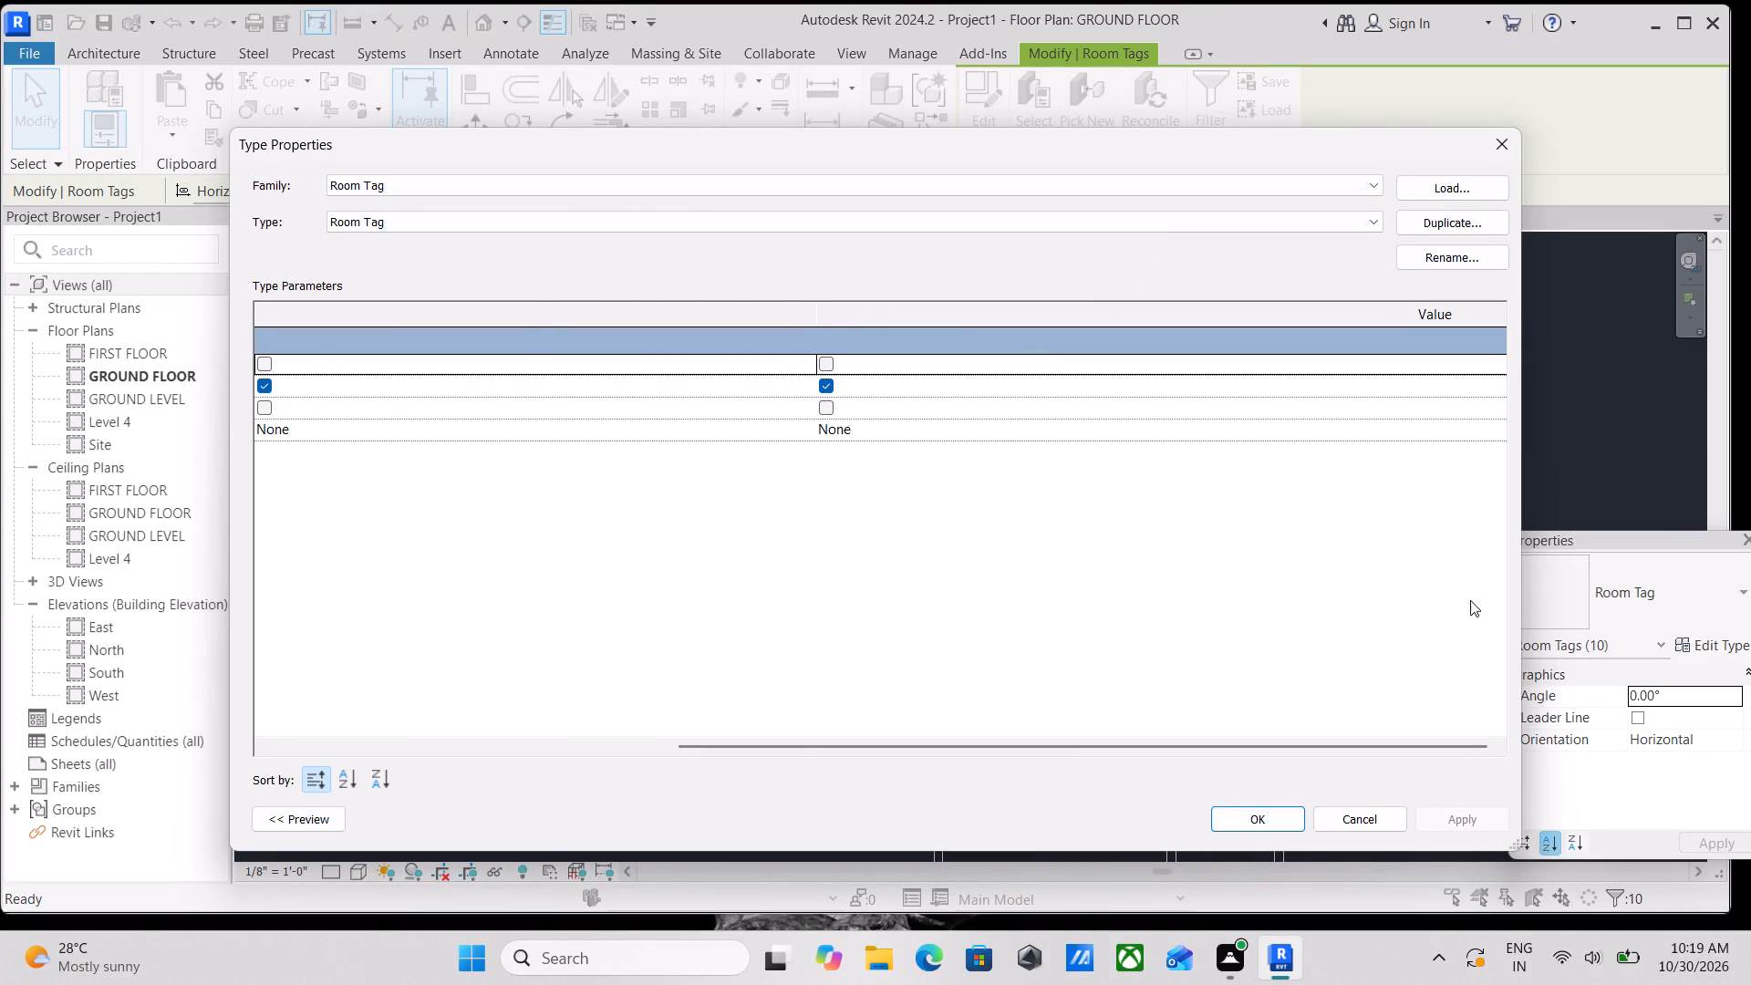
click(299, 822)
scroll(837, 470, down, 2)
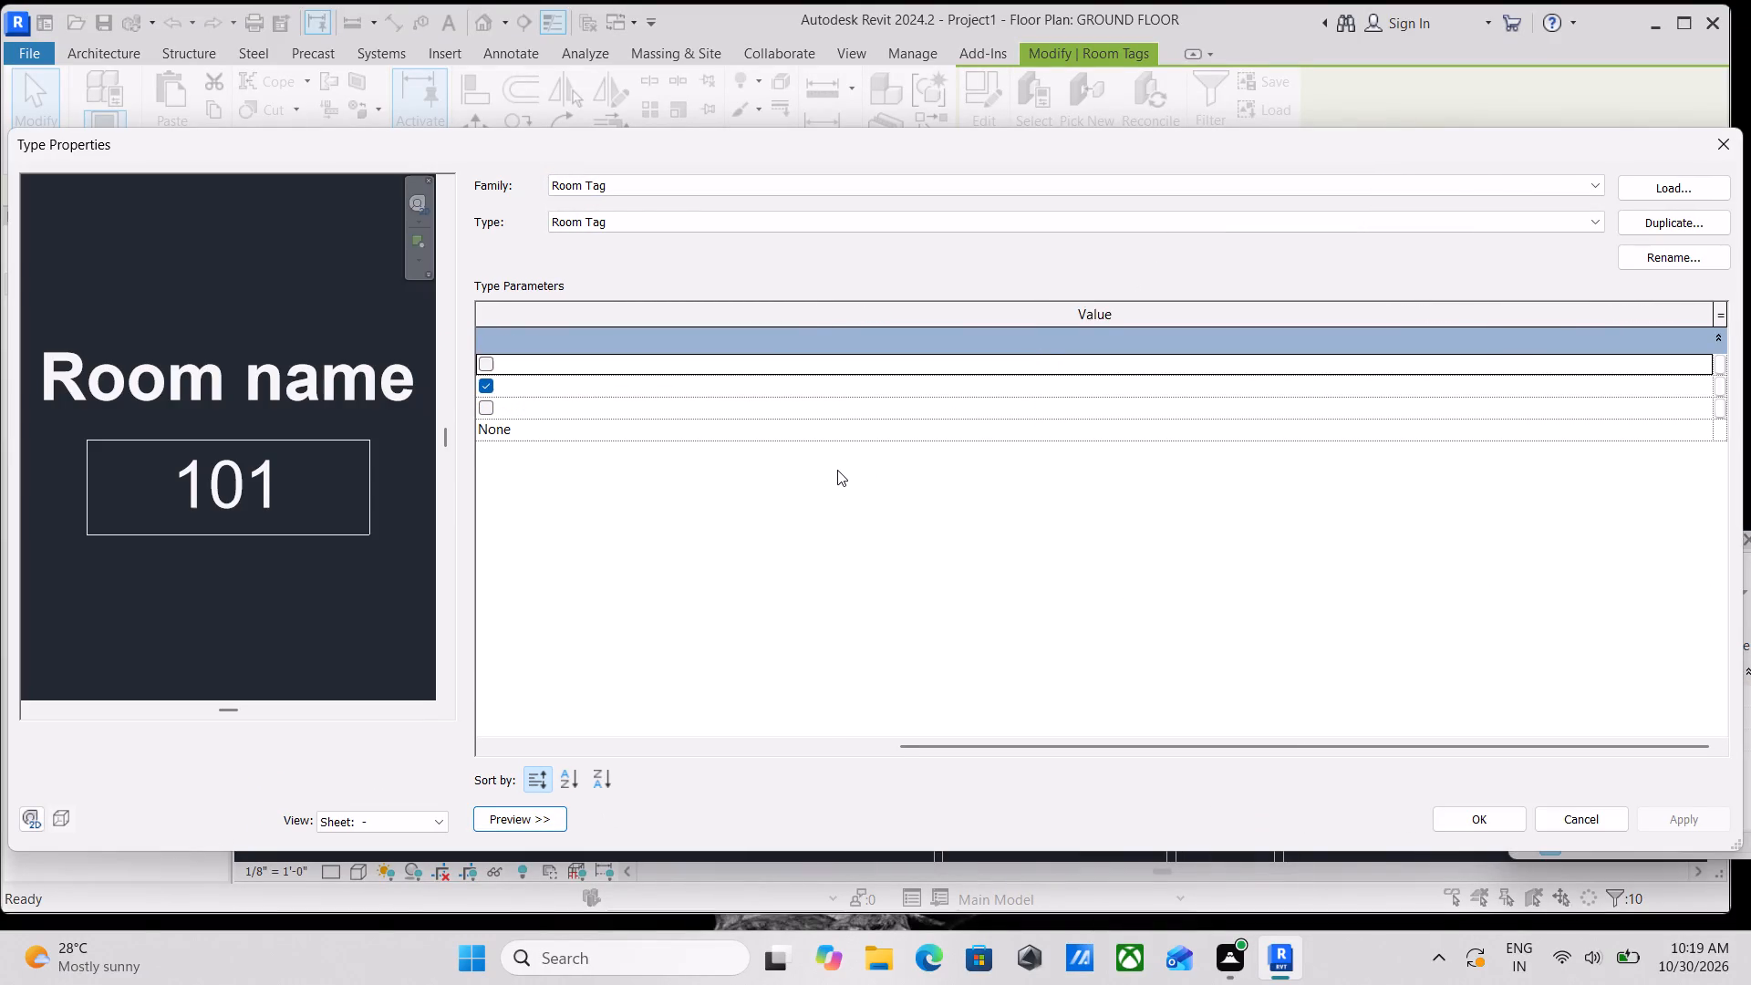
scroll(837, 470, down, 1)
scroll(837, 470, up, 3)
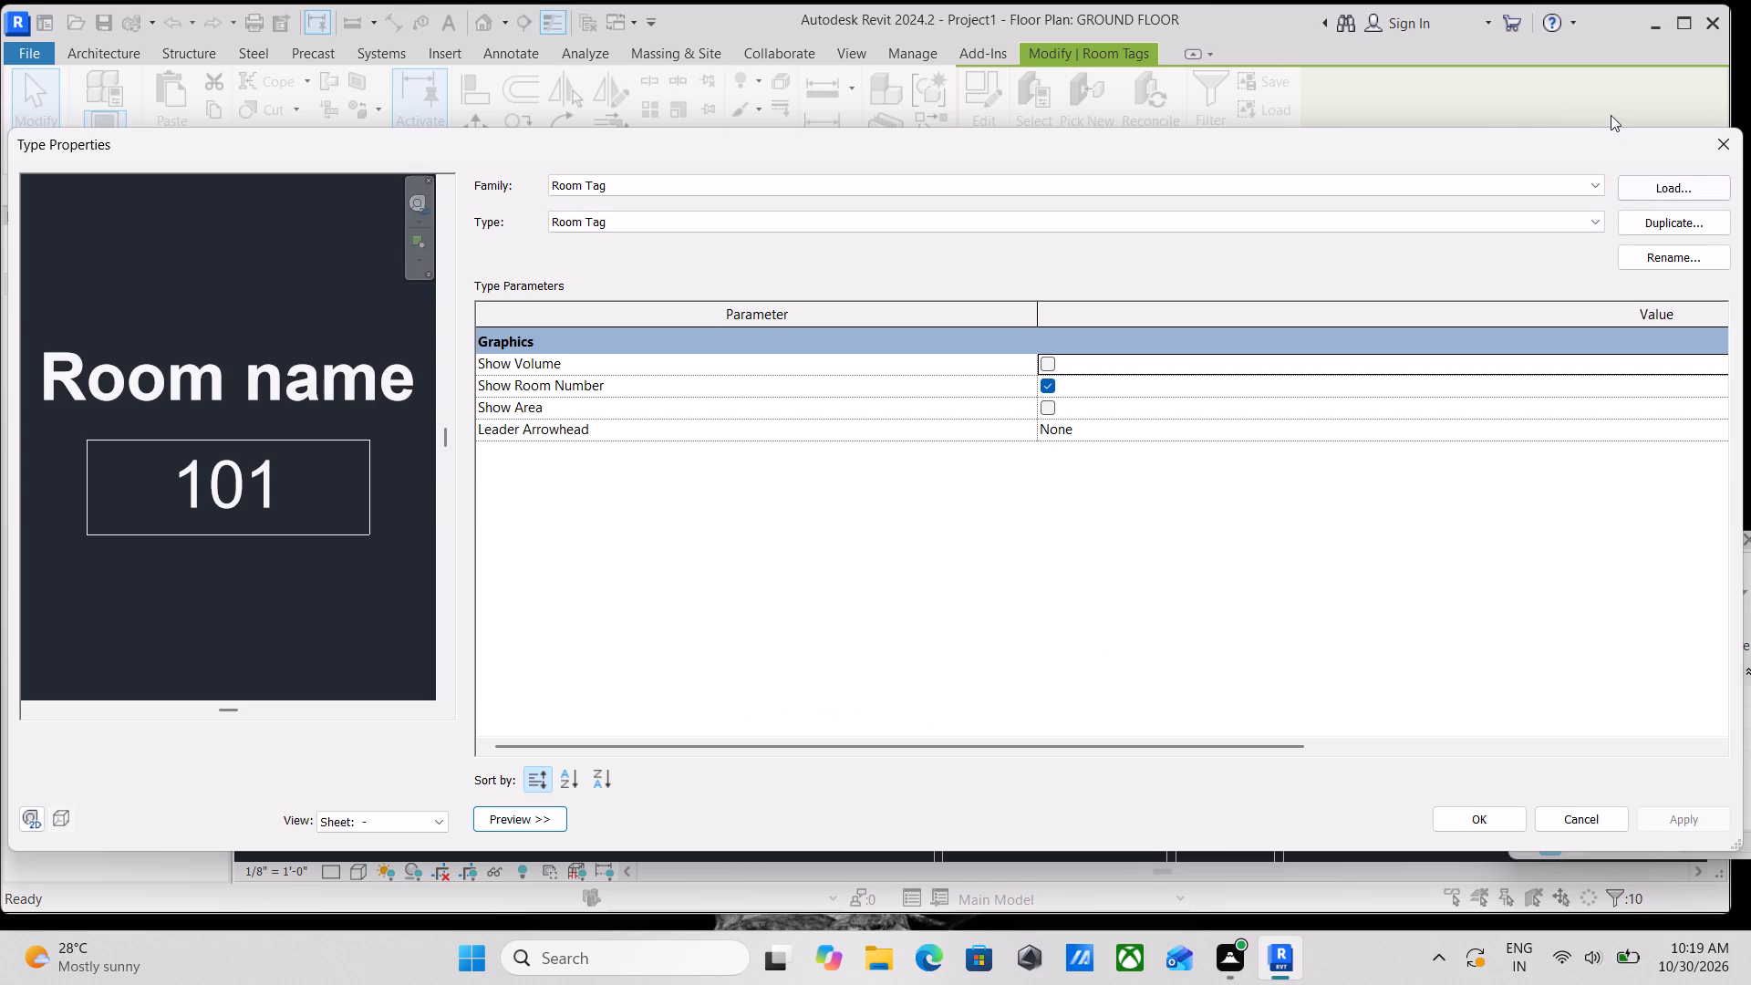
click(1725, 136)
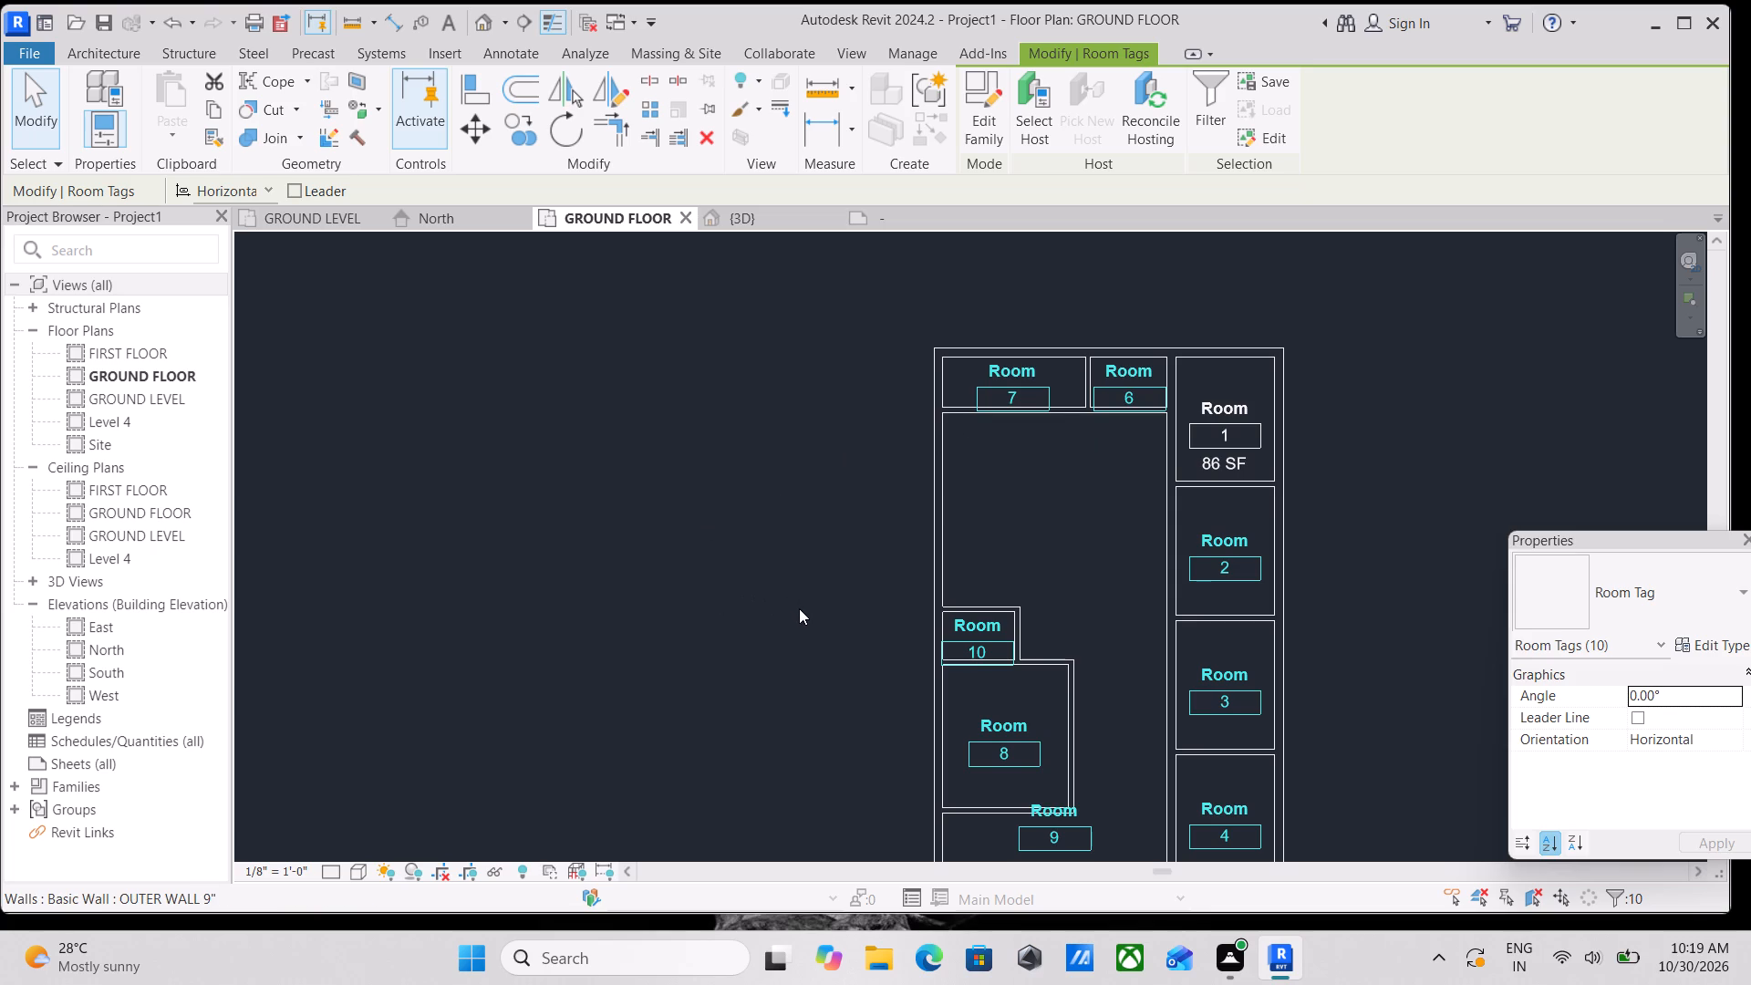
scroll(917, 503, down, 2)
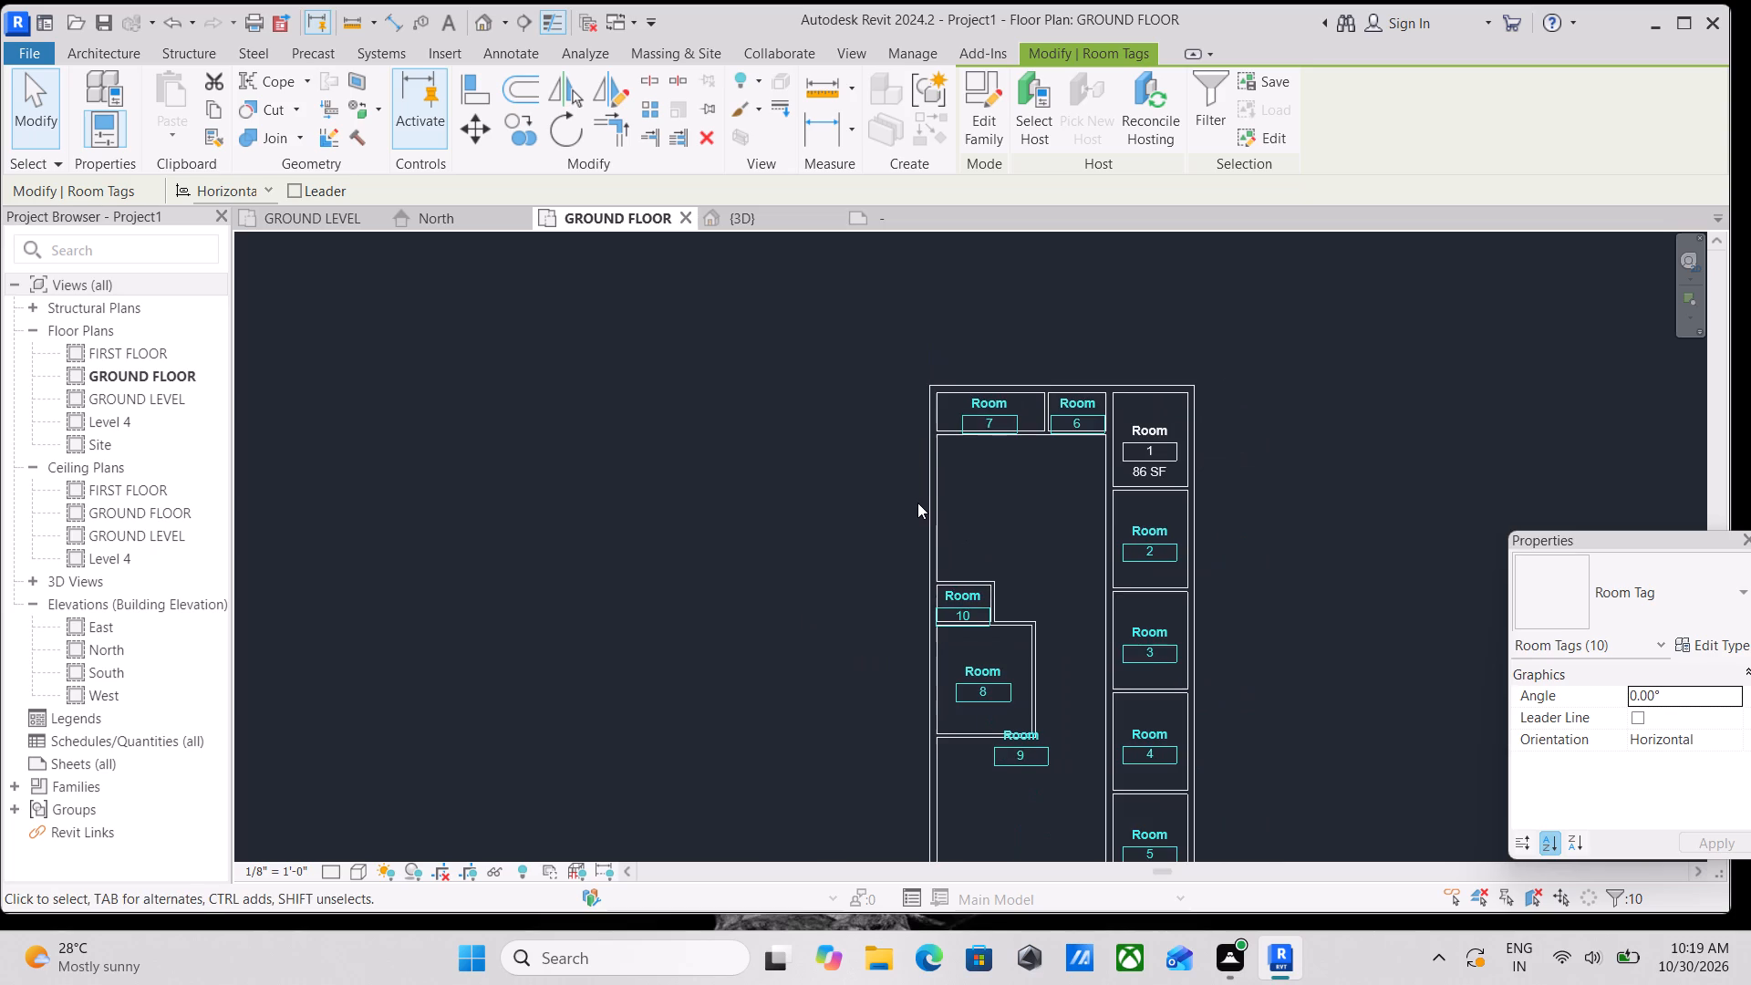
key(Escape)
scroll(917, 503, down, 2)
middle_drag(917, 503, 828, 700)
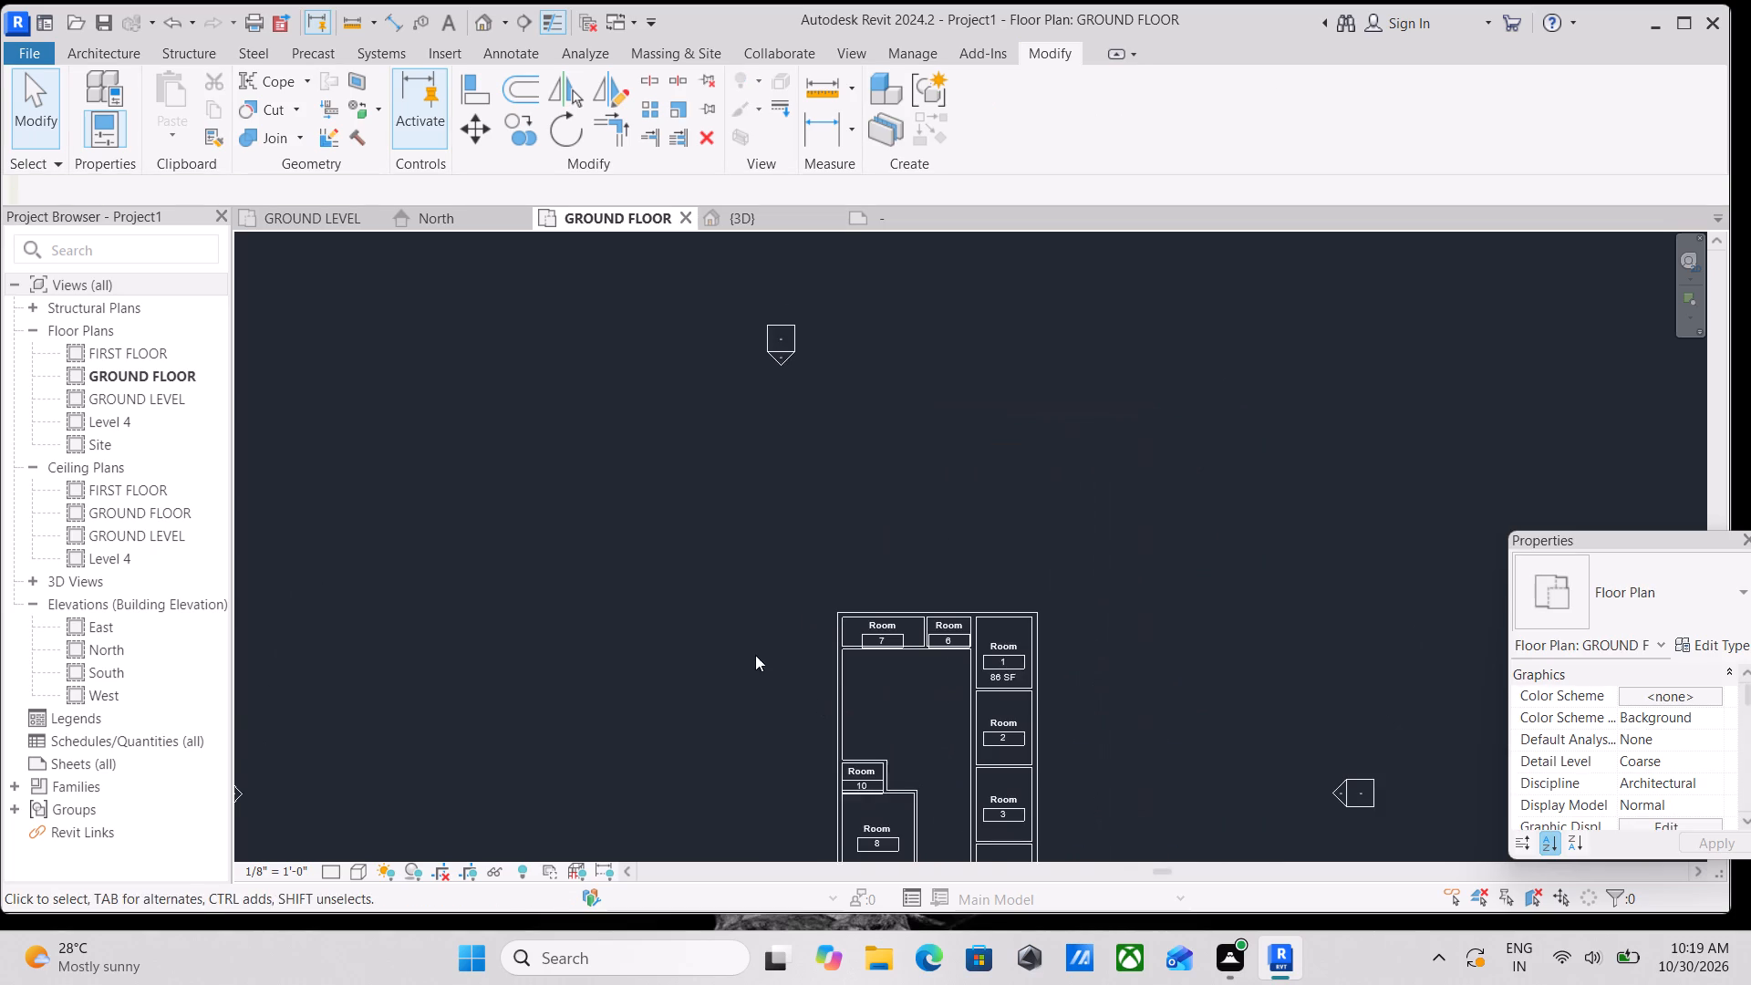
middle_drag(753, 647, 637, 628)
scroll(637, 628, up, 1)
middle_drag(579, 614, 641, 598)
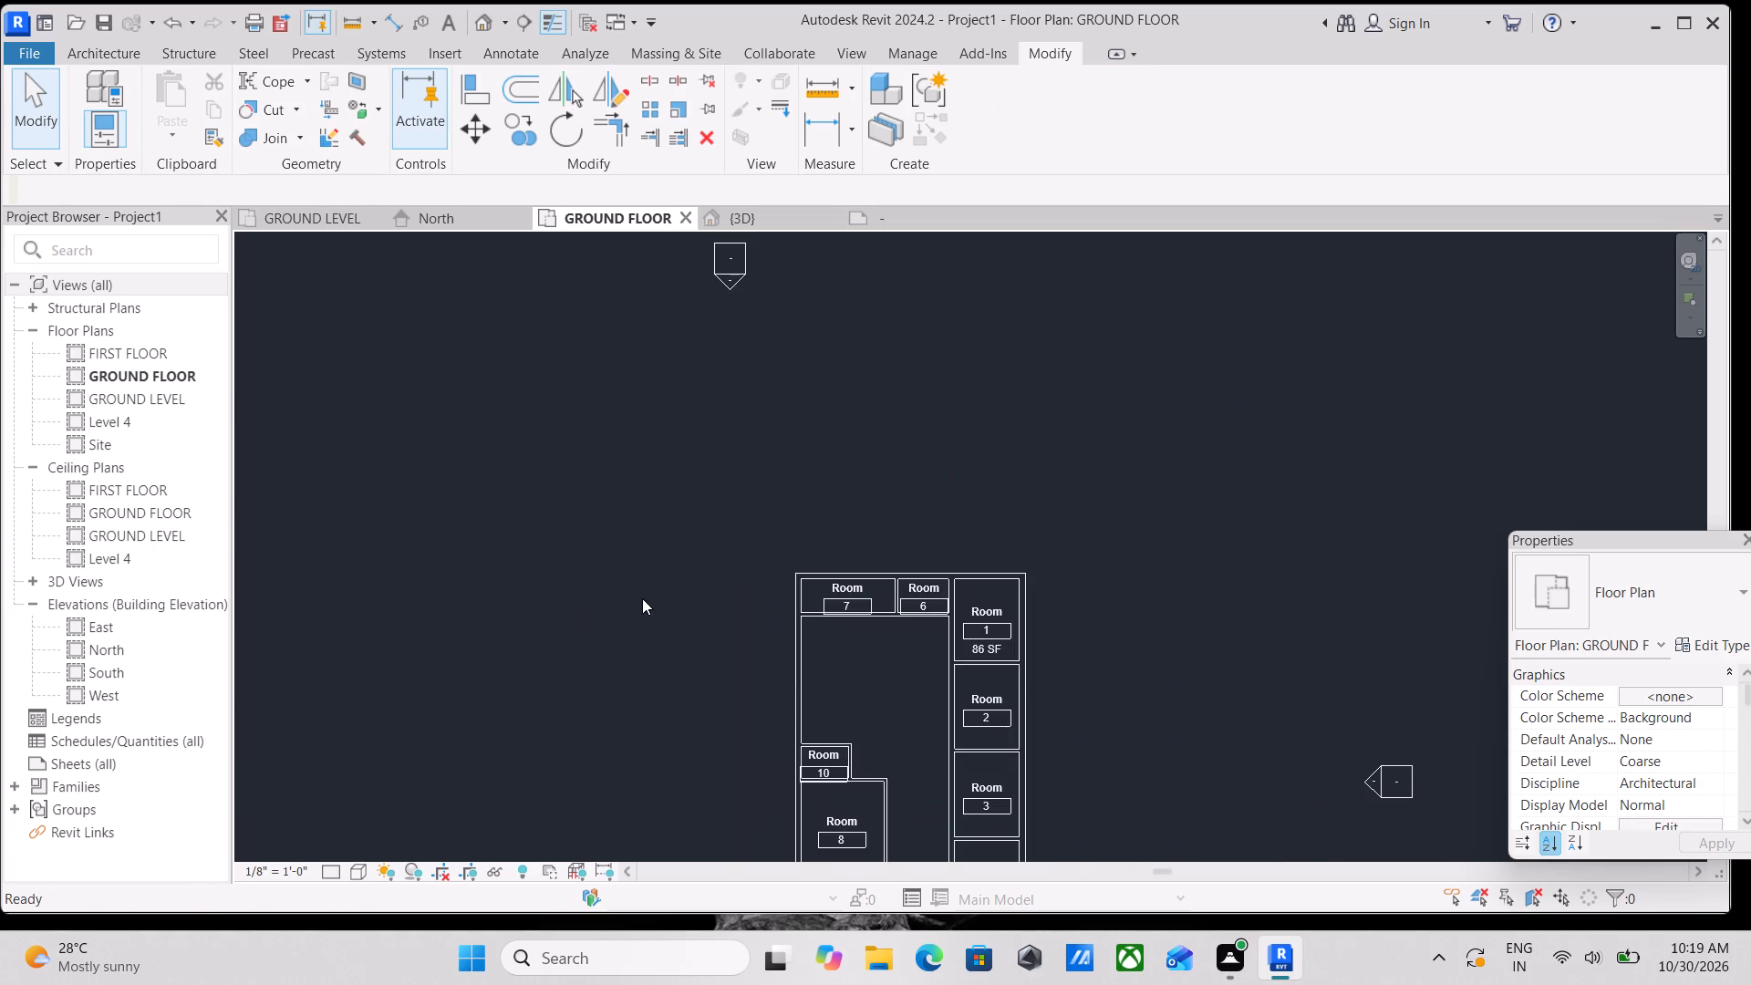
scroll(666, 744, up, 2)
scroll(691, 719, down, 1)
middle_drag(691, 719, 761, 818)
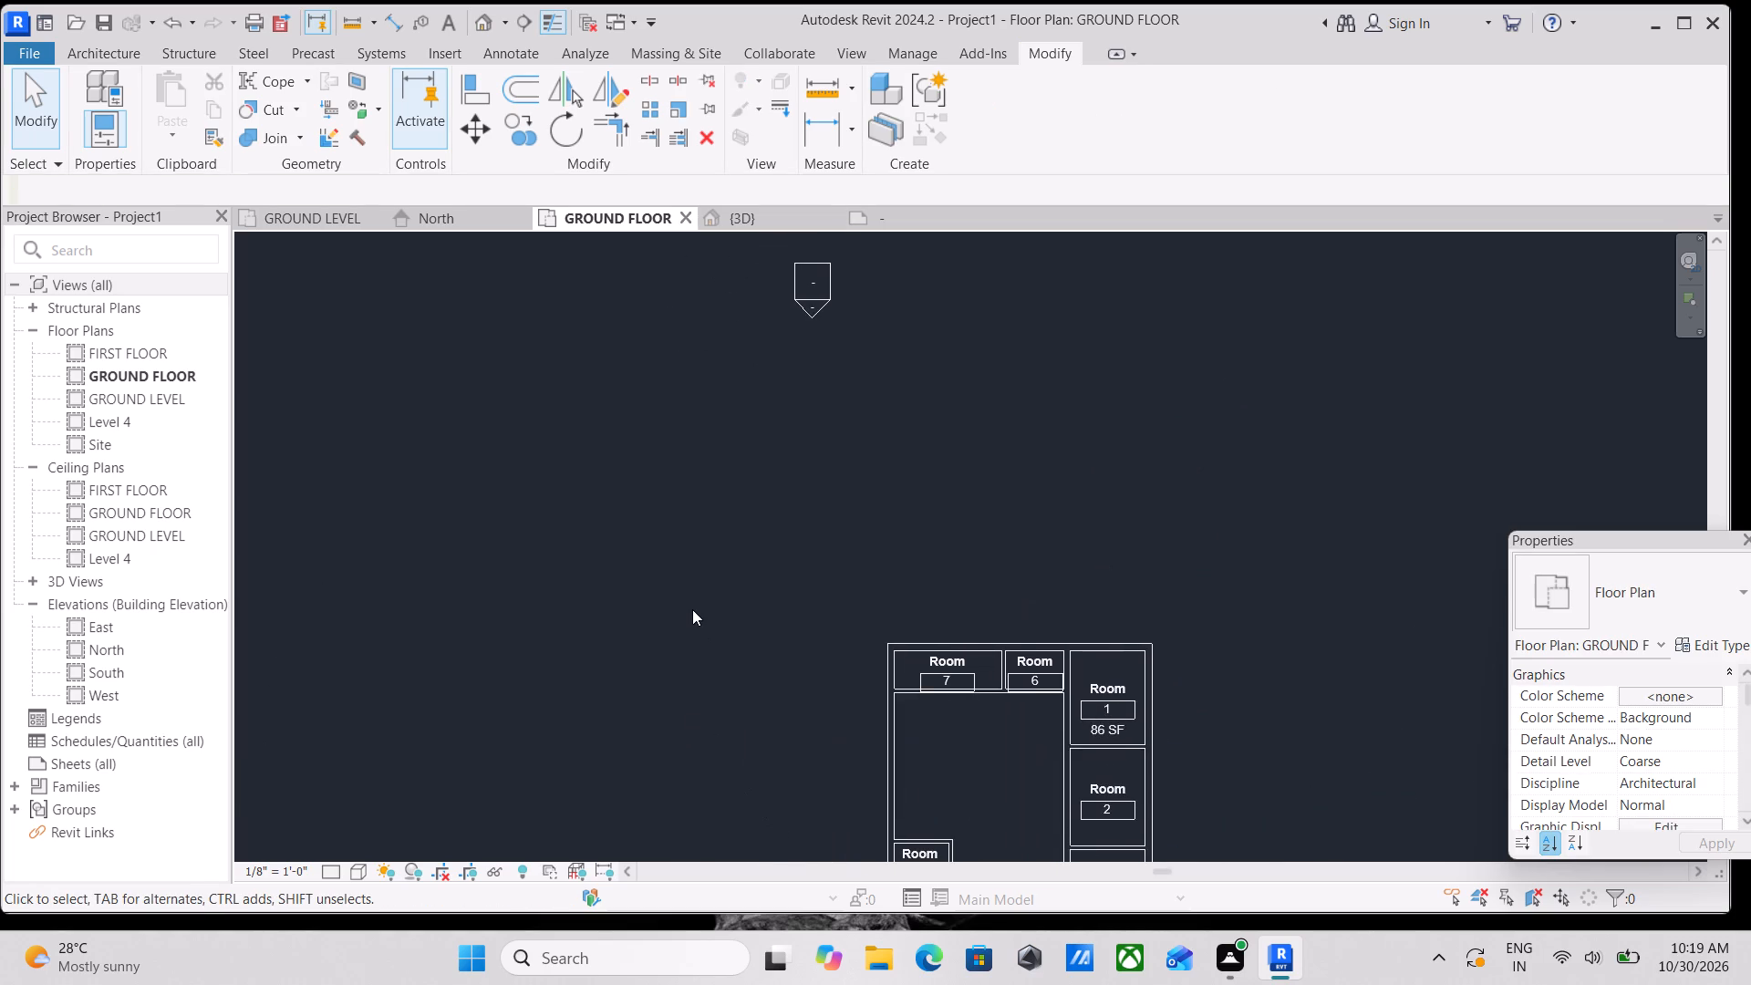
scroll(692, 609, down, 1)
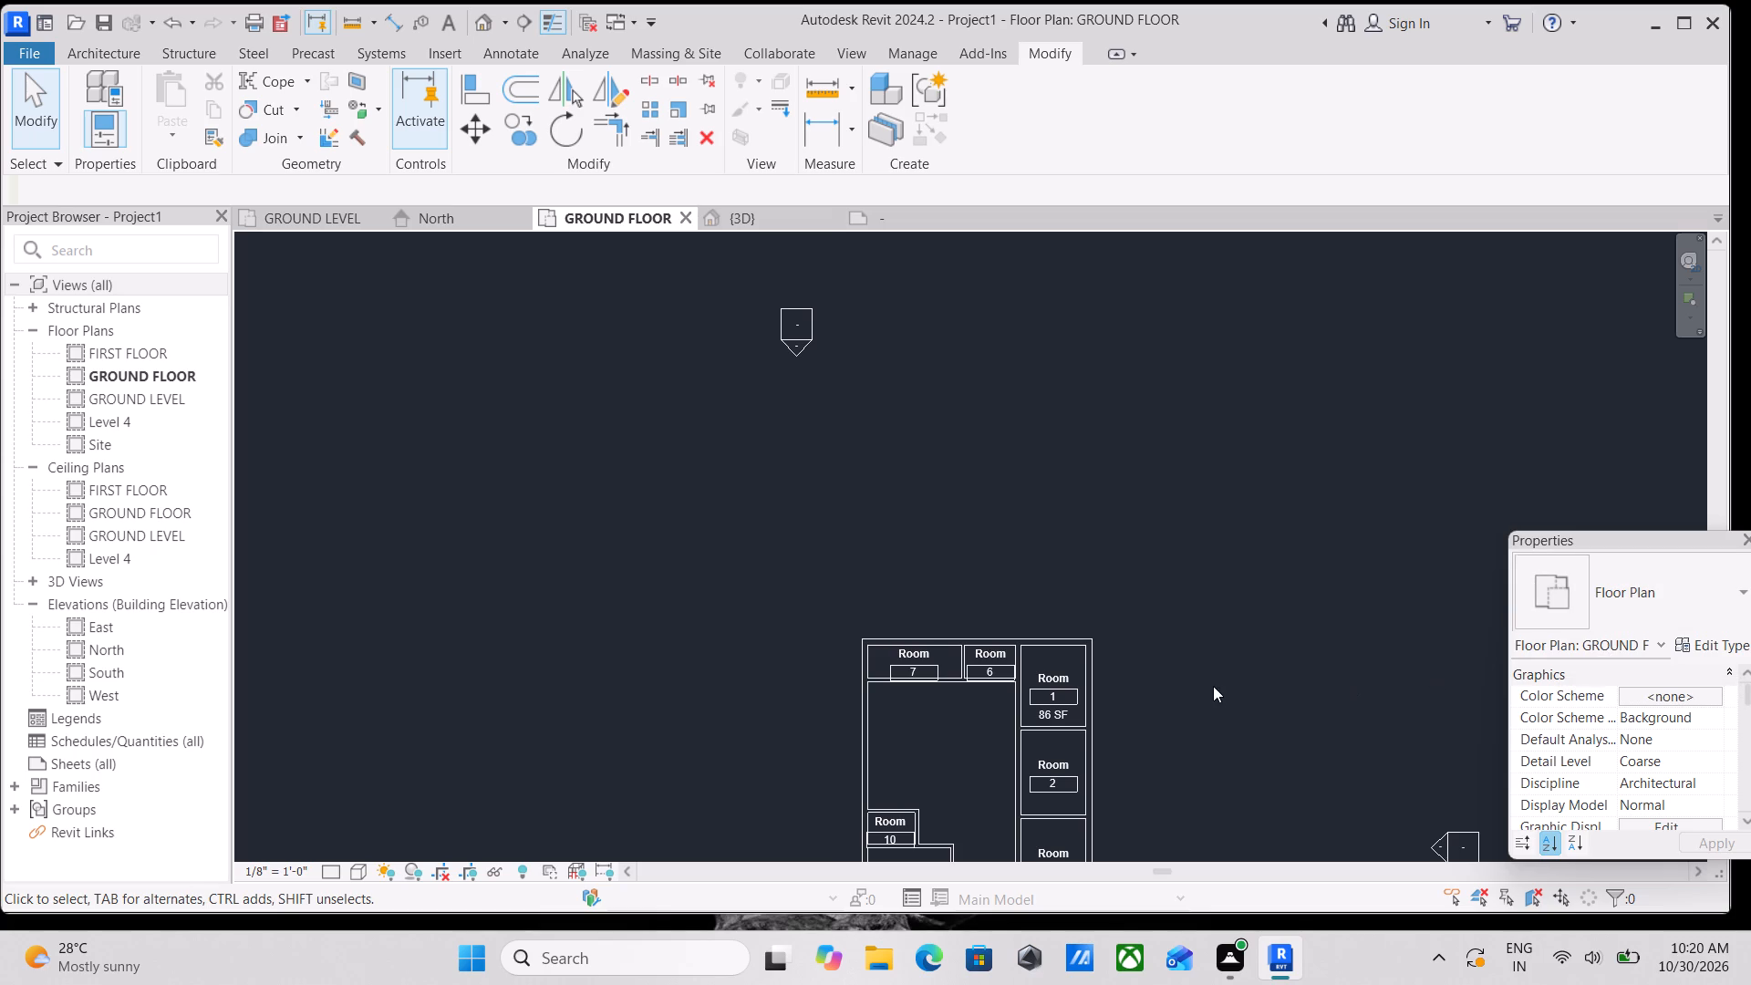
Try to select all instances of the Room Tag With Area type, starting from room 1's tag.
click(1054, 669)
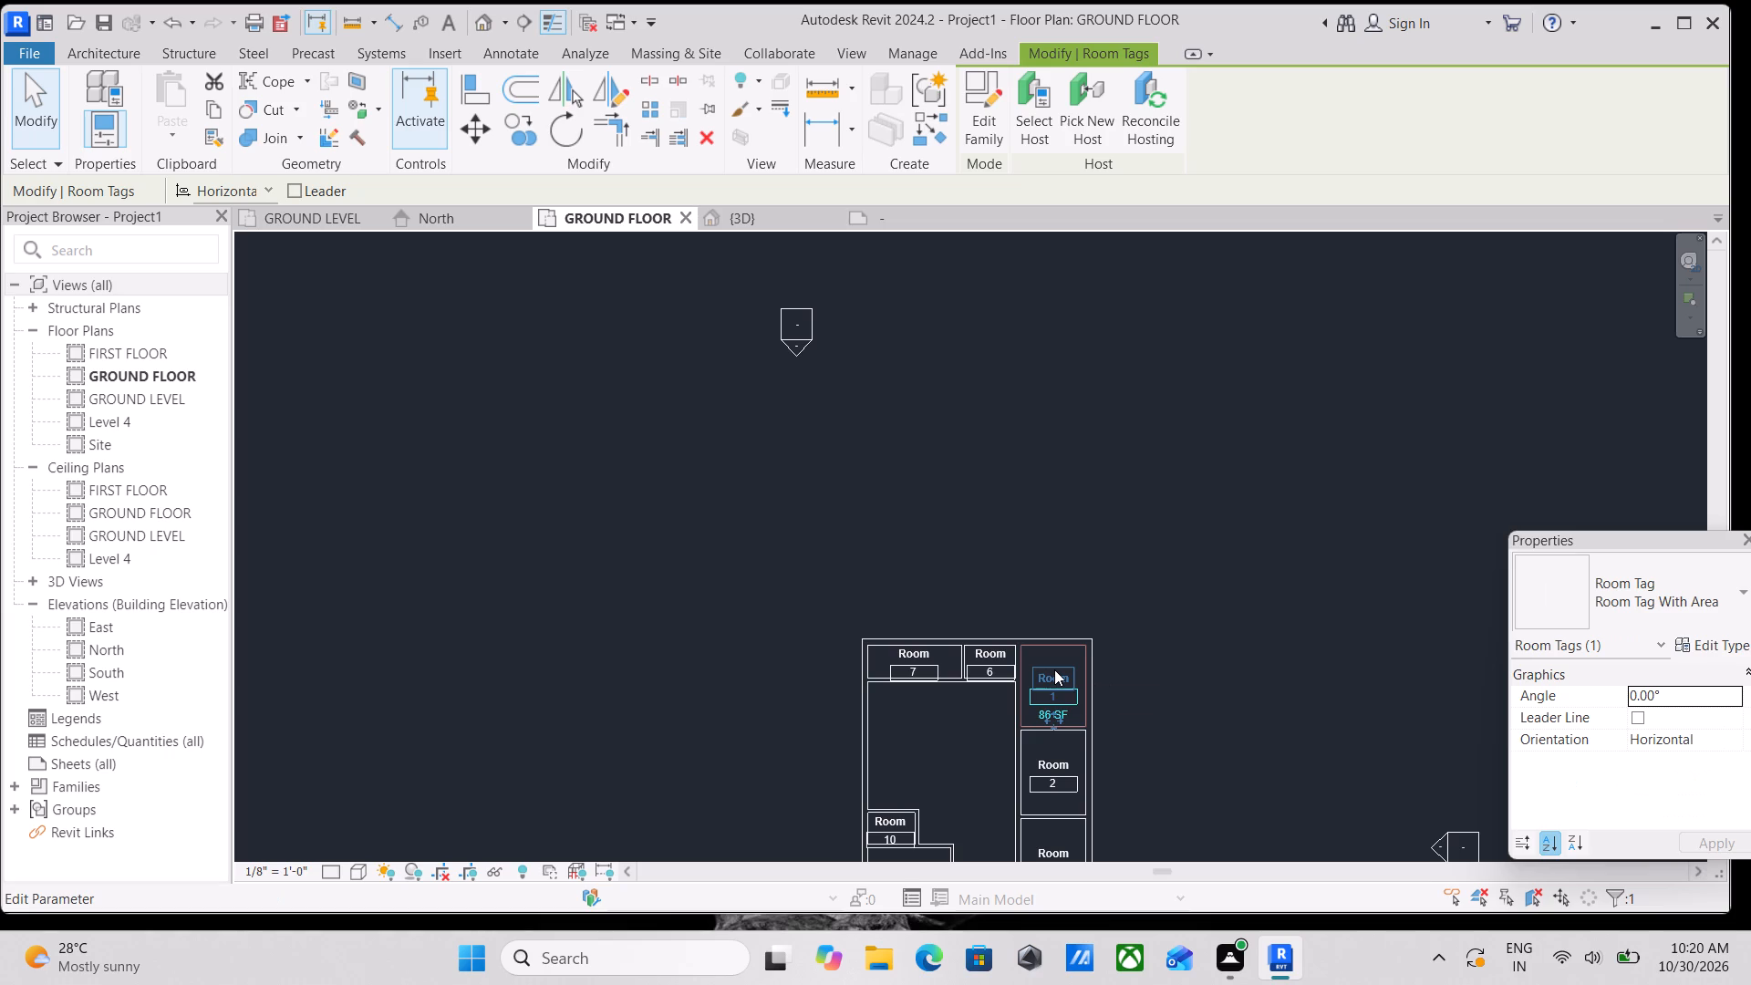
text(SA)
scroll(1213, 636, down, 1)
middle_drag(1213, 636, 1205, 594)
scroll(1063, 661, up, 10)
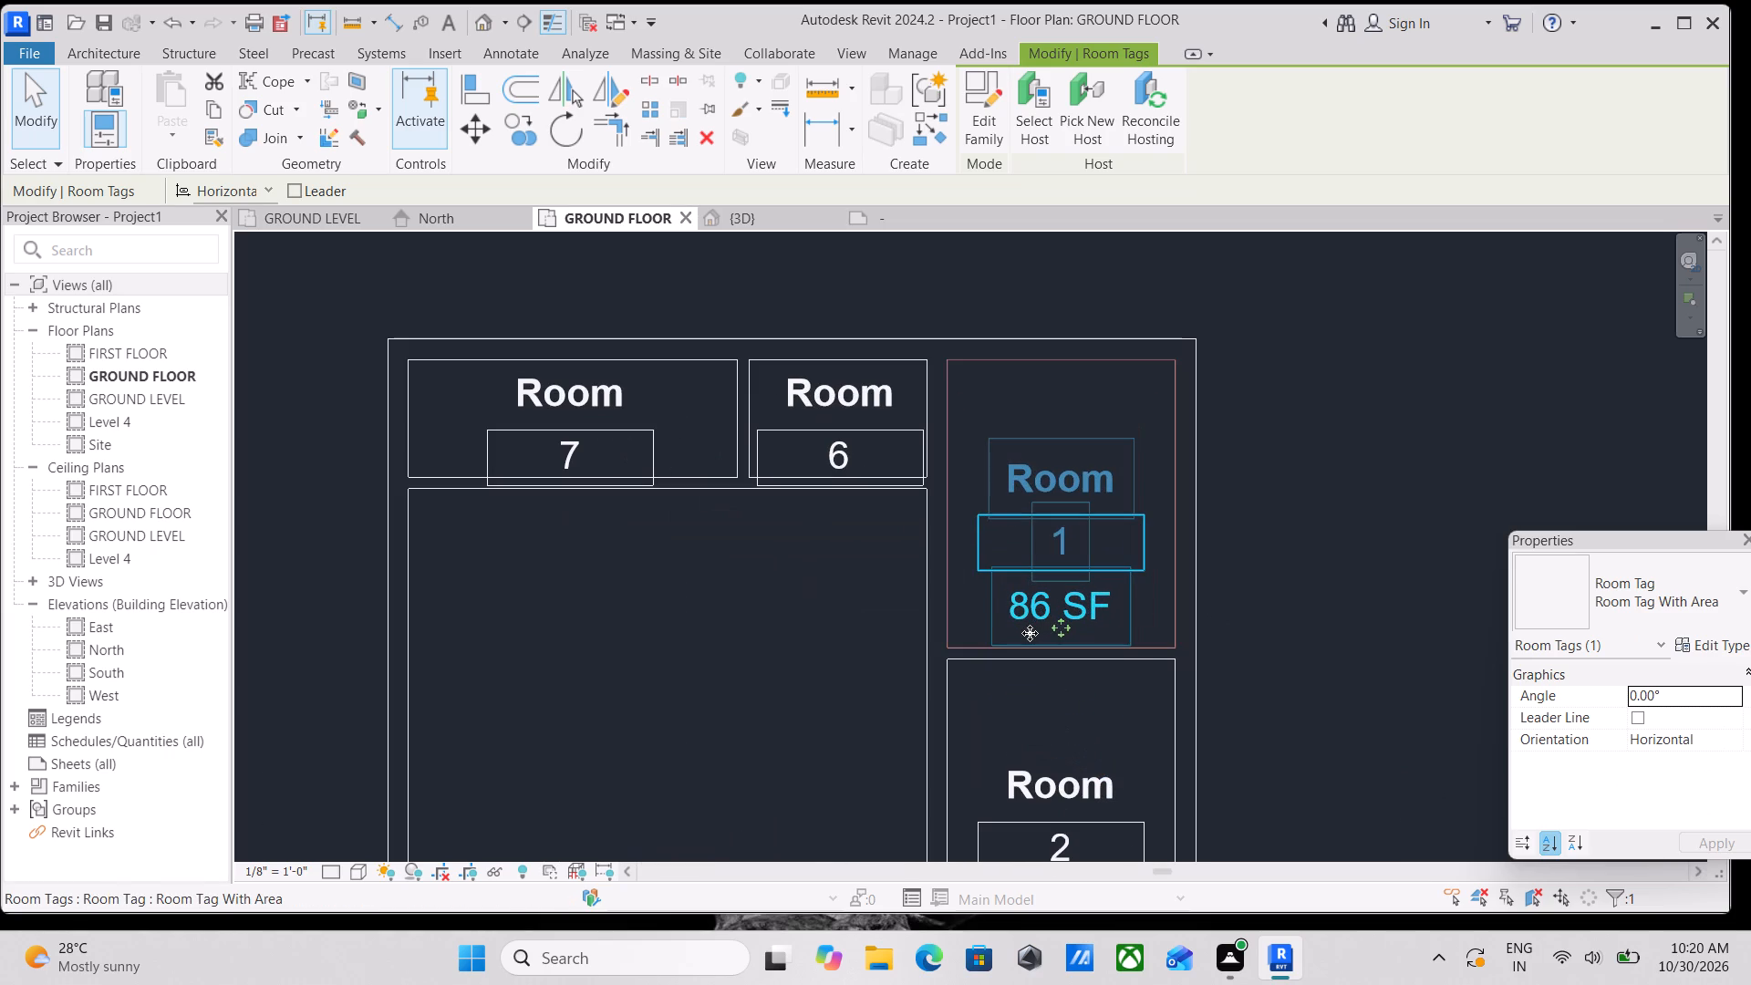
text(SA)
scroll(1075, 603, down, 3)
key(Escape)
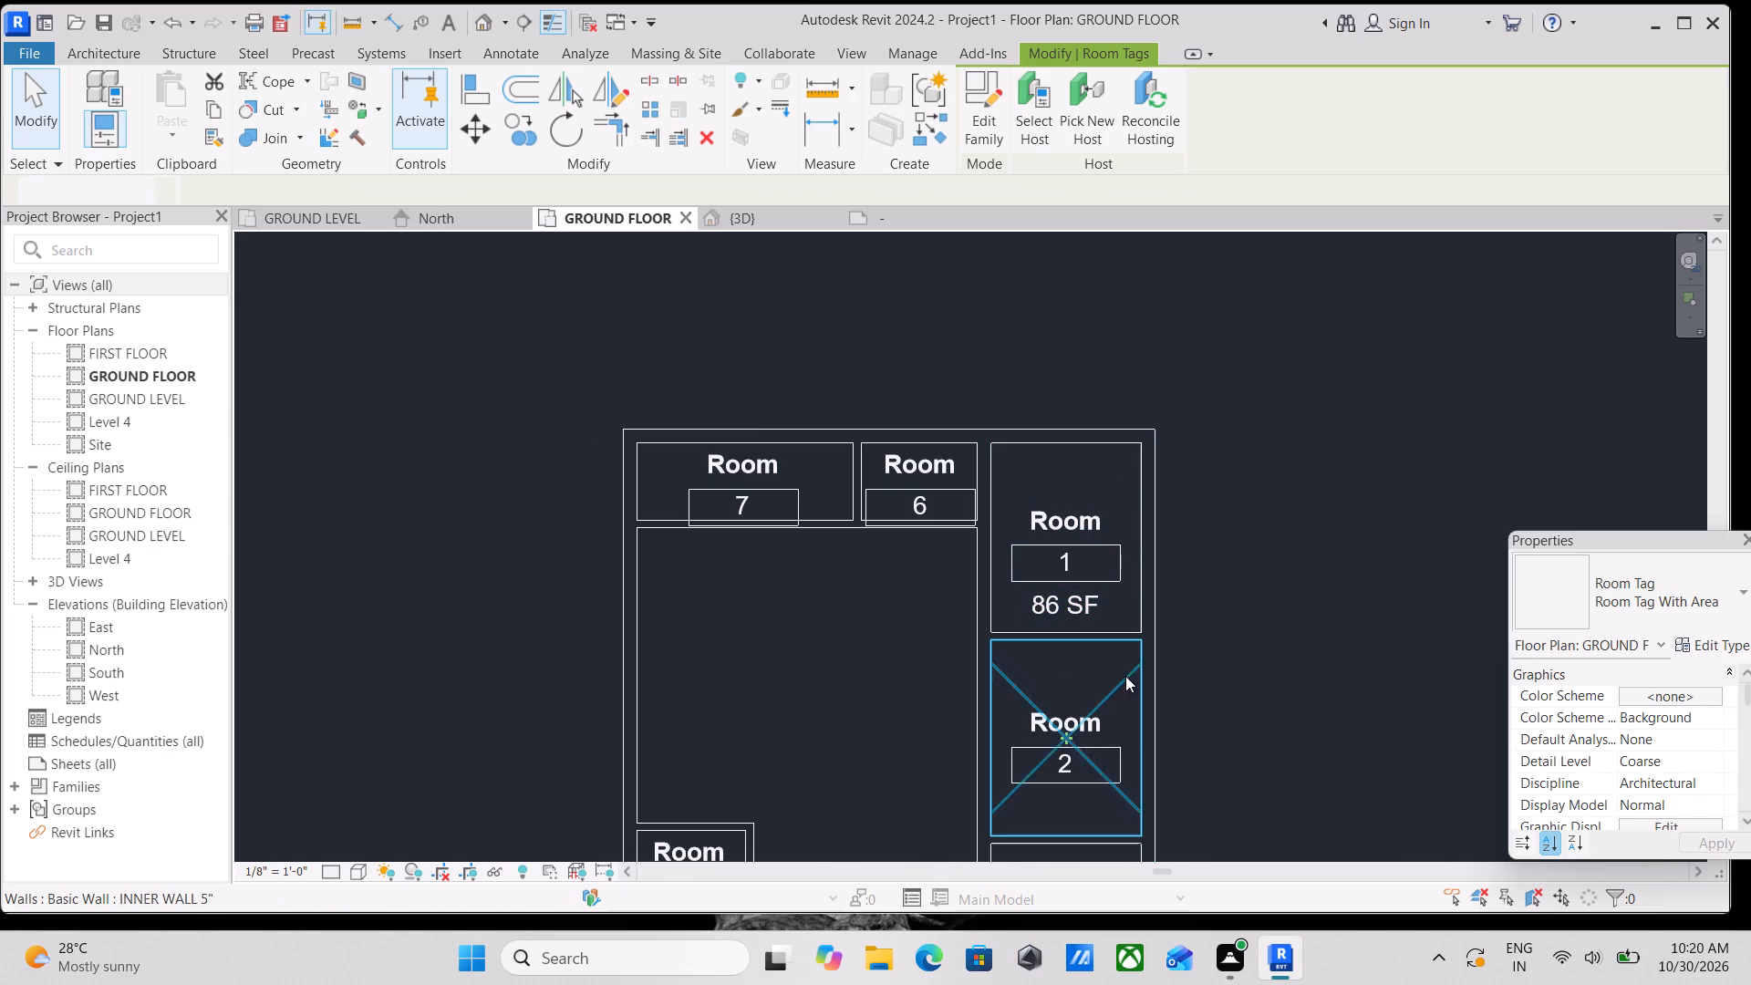
Select all instances of the plain Room Tag type from room 2's tag and inspect their type properties without changing them.
click(1096, 717)
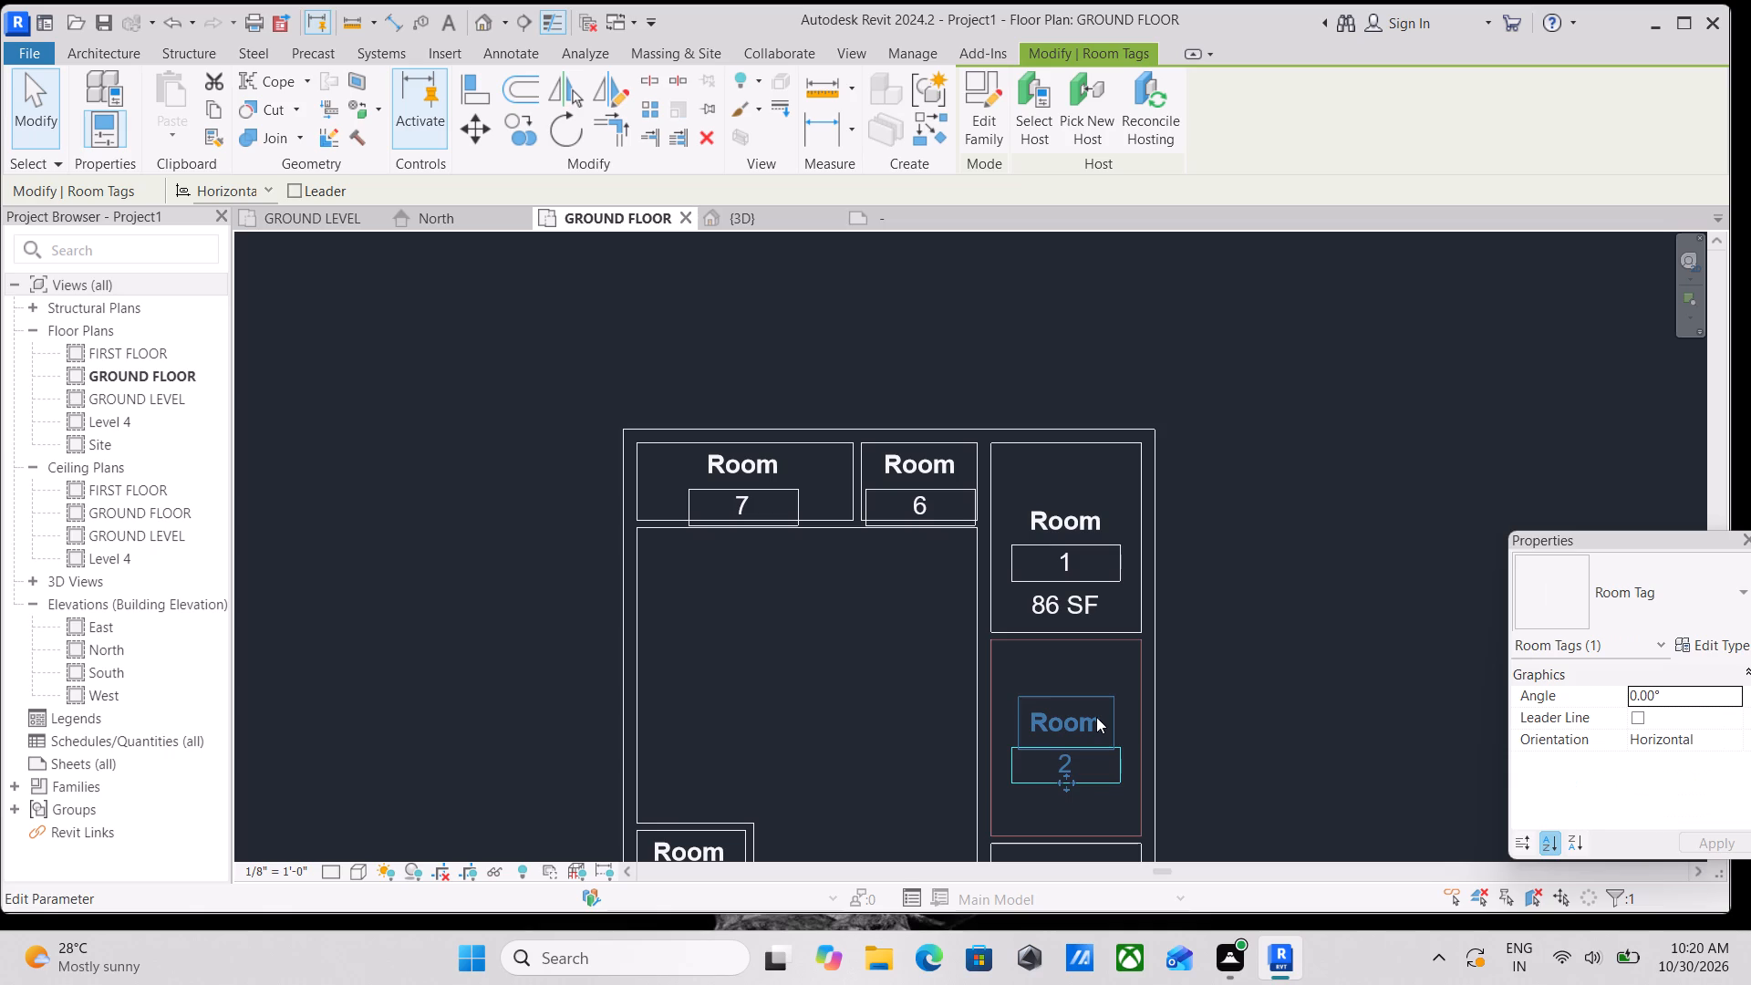
text(SA)
scroll(1096, 717, down, 2)
middle_drag(1096, 717, 1119, 623)
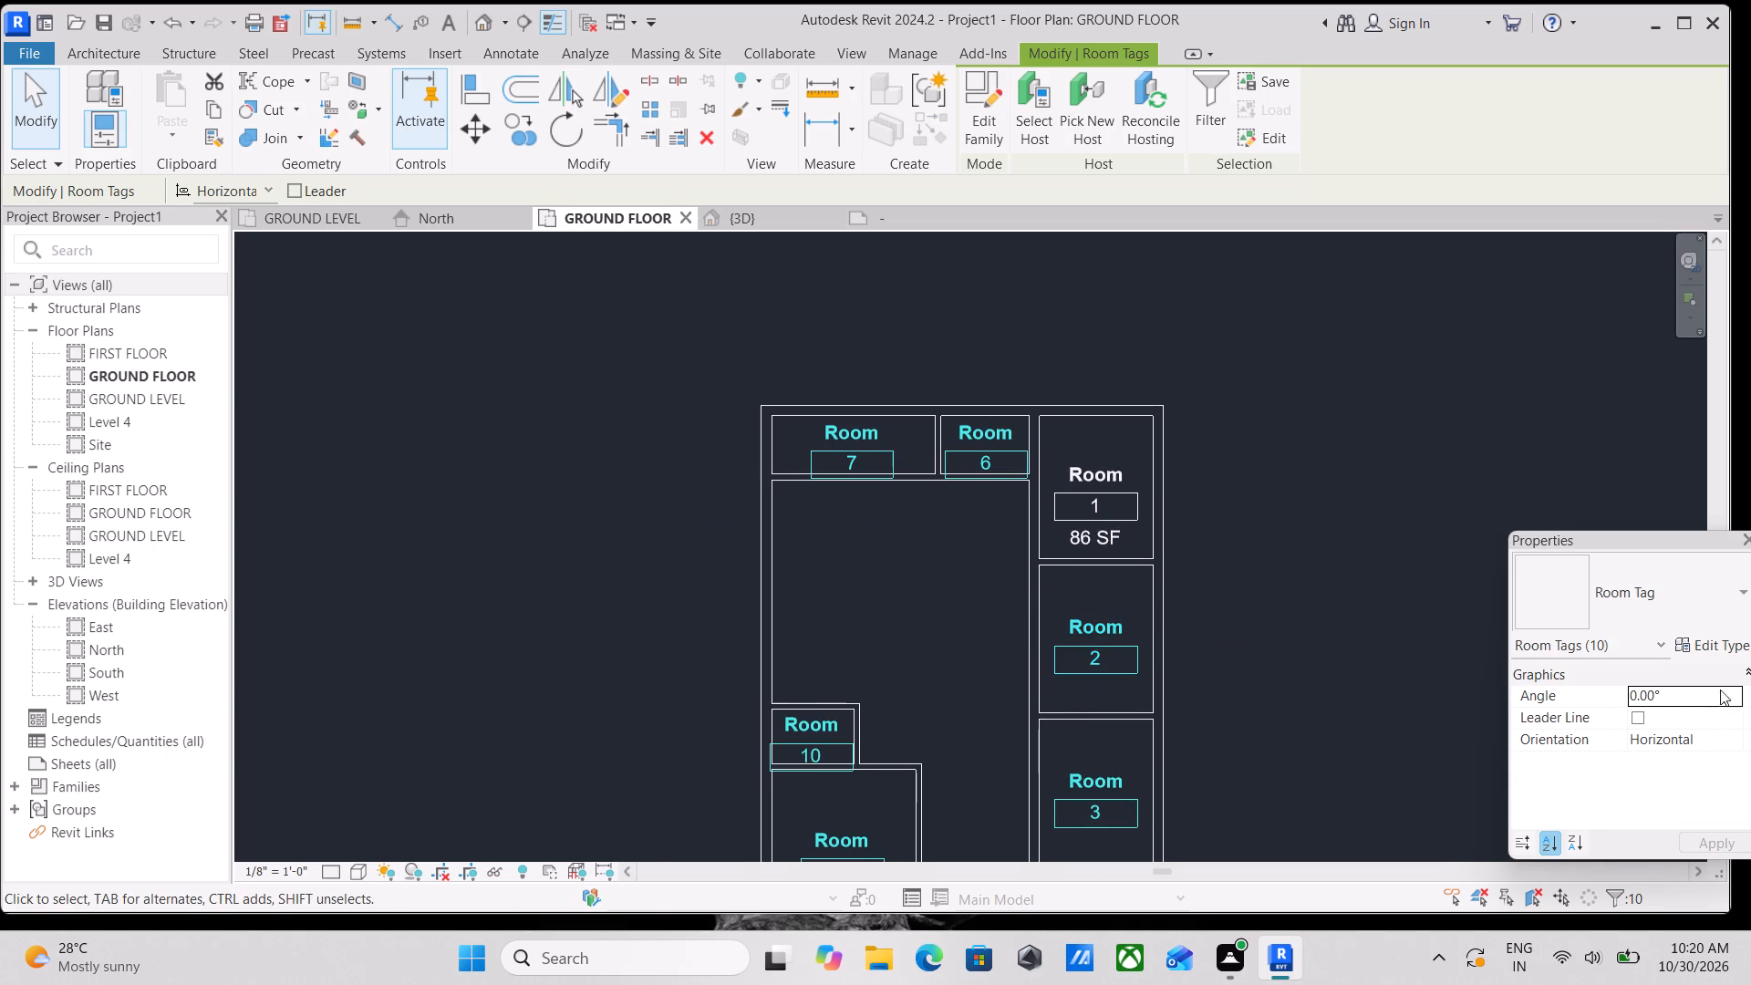
click(1744, 645)
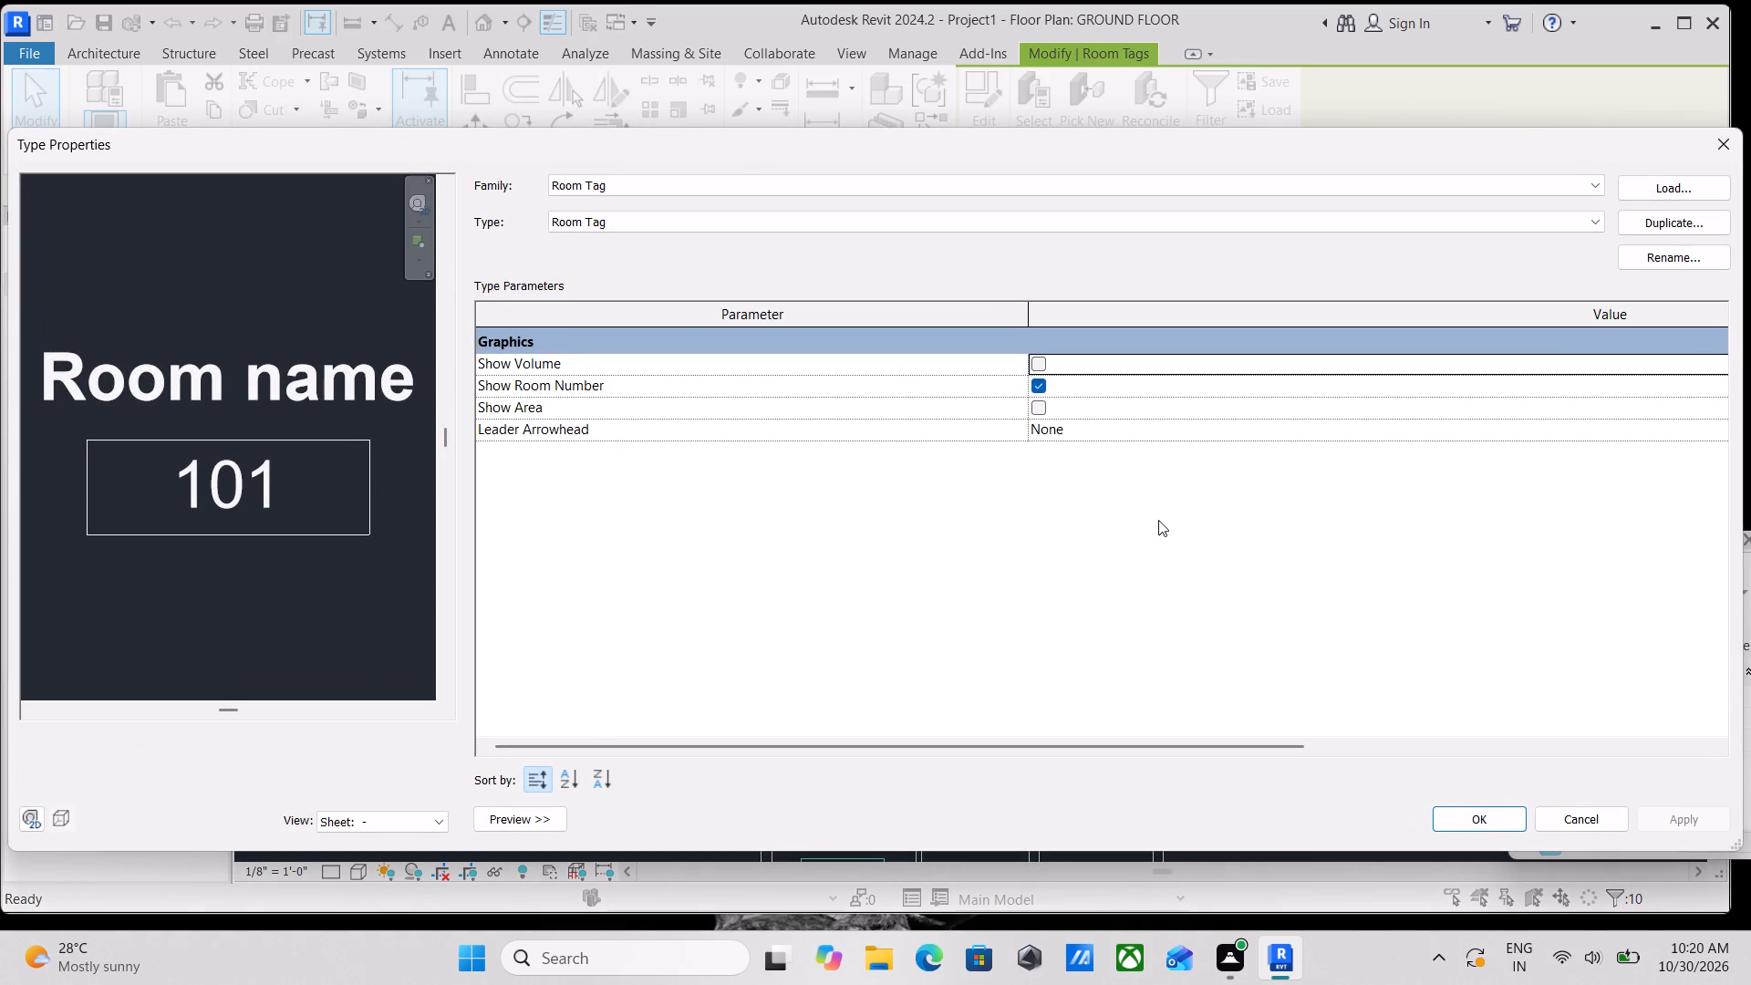
scroll(969, 447, down, 3)
scroll(1146, 425, up, 5)
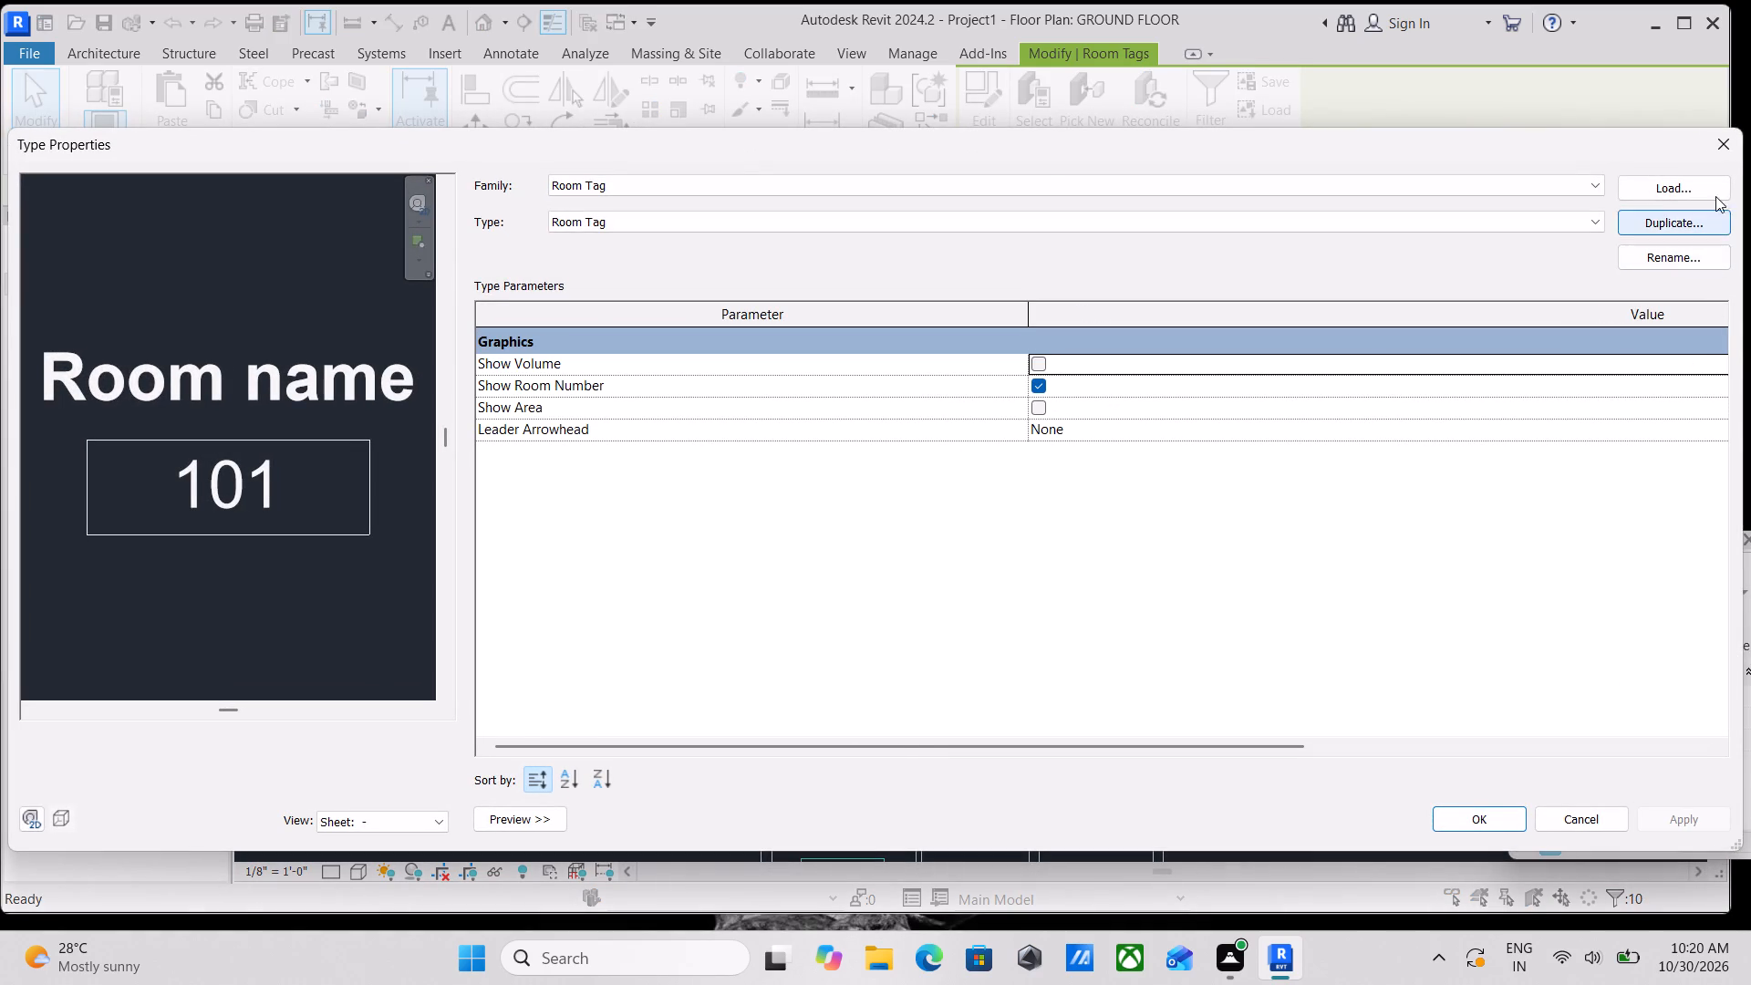
click(1725, 145)
scroll(1661, 586, down, 2)
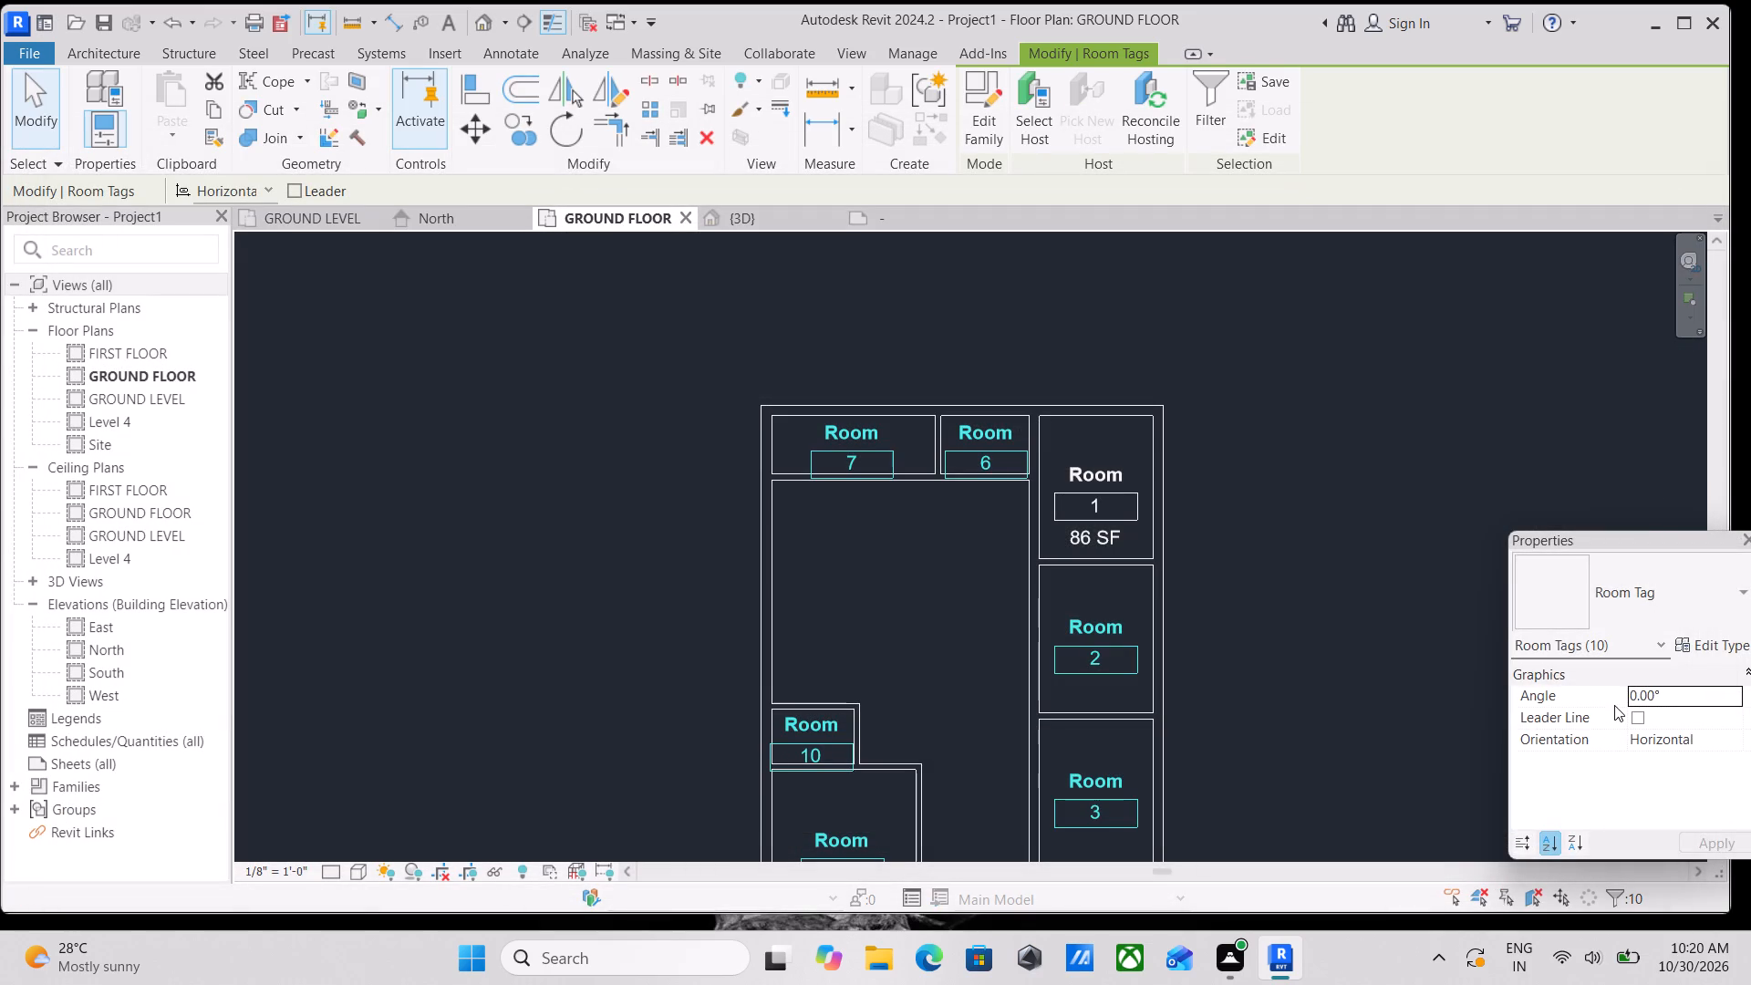
scroll(969, 537, down, 1)
middle_drag(1000, 538, 993, 545)
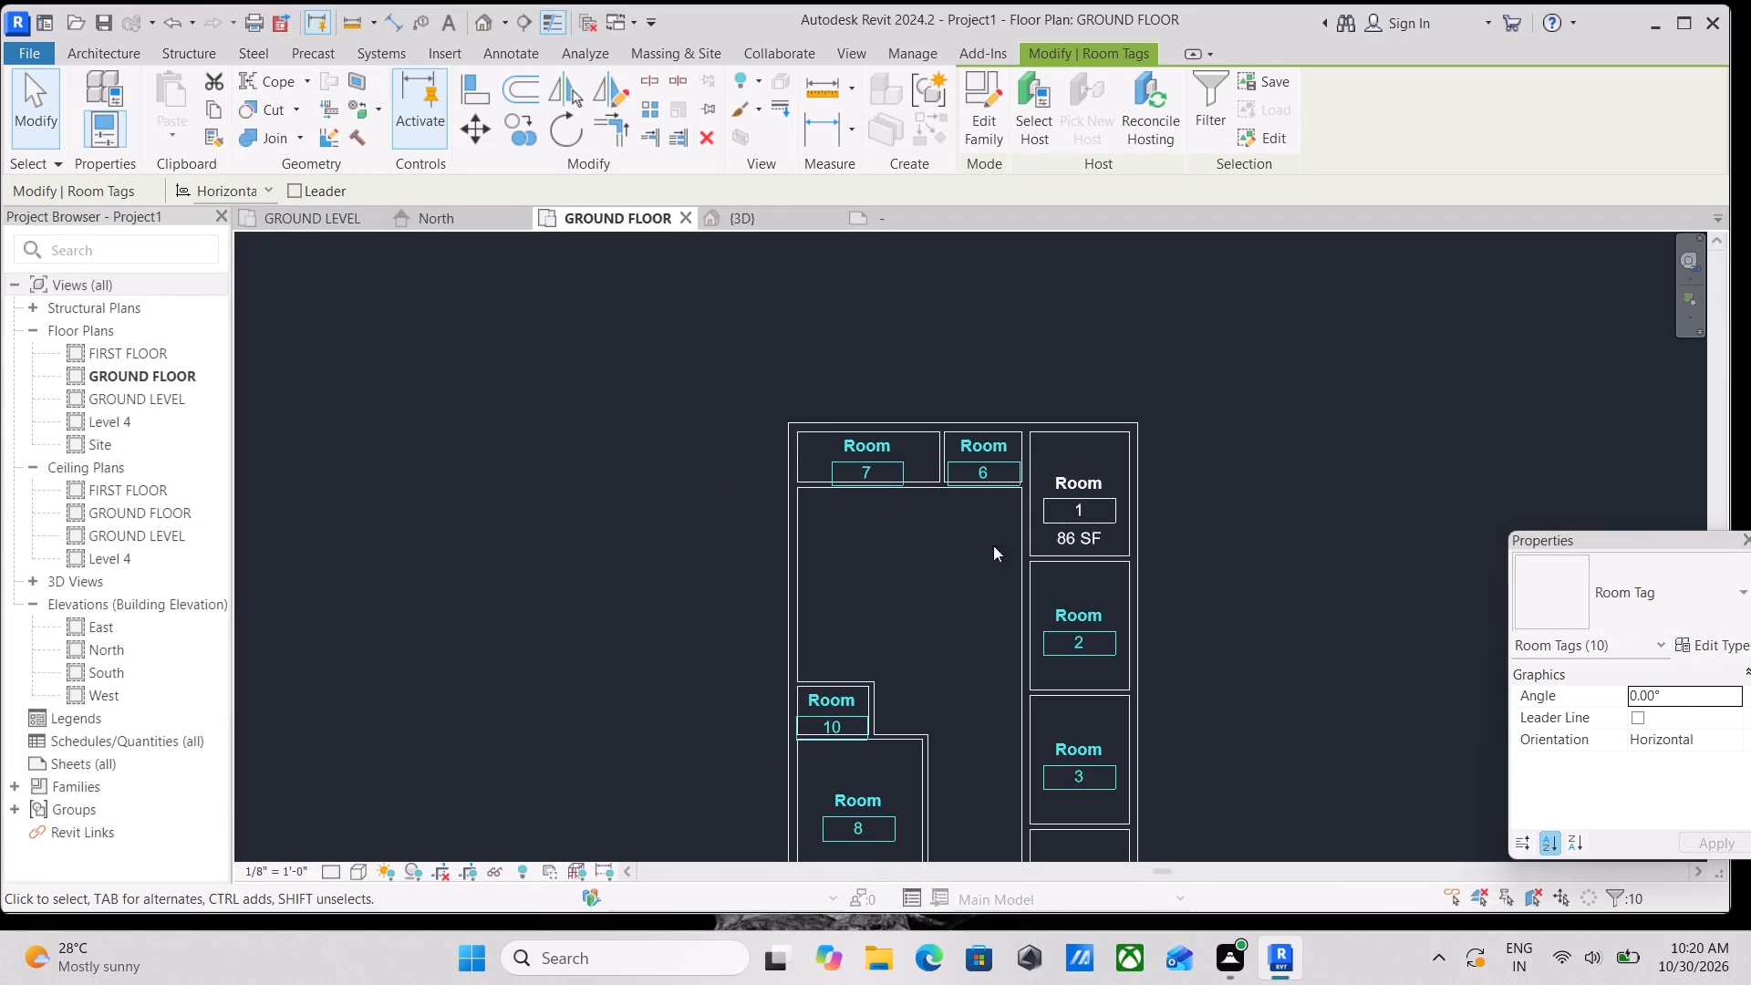
middle_drag(993, 545, 977, 564)
scroll(1023, 546, up, 3)
key(Escape)
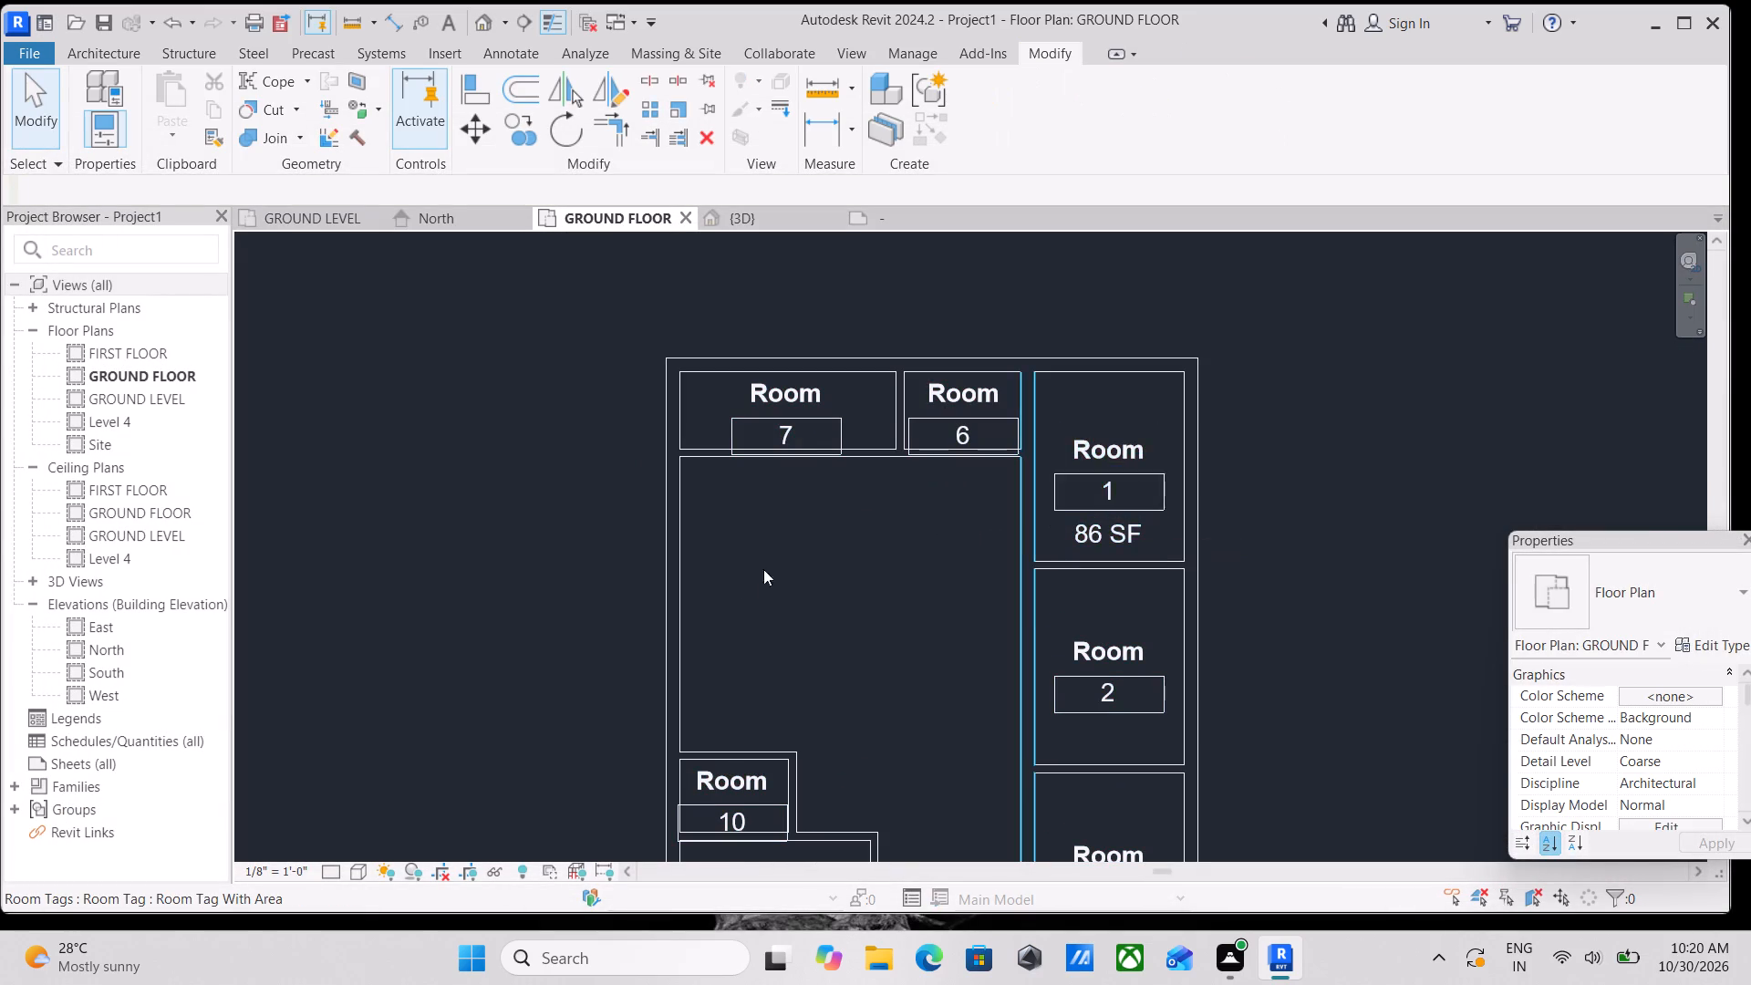
Rename room 1, in the upper corner of the floor plan, as SHOP through its tag.
scroll(743, 580, down, 1)
middle_drag(742, 583, 741, 683)
scroll(781, 522, up, 2)
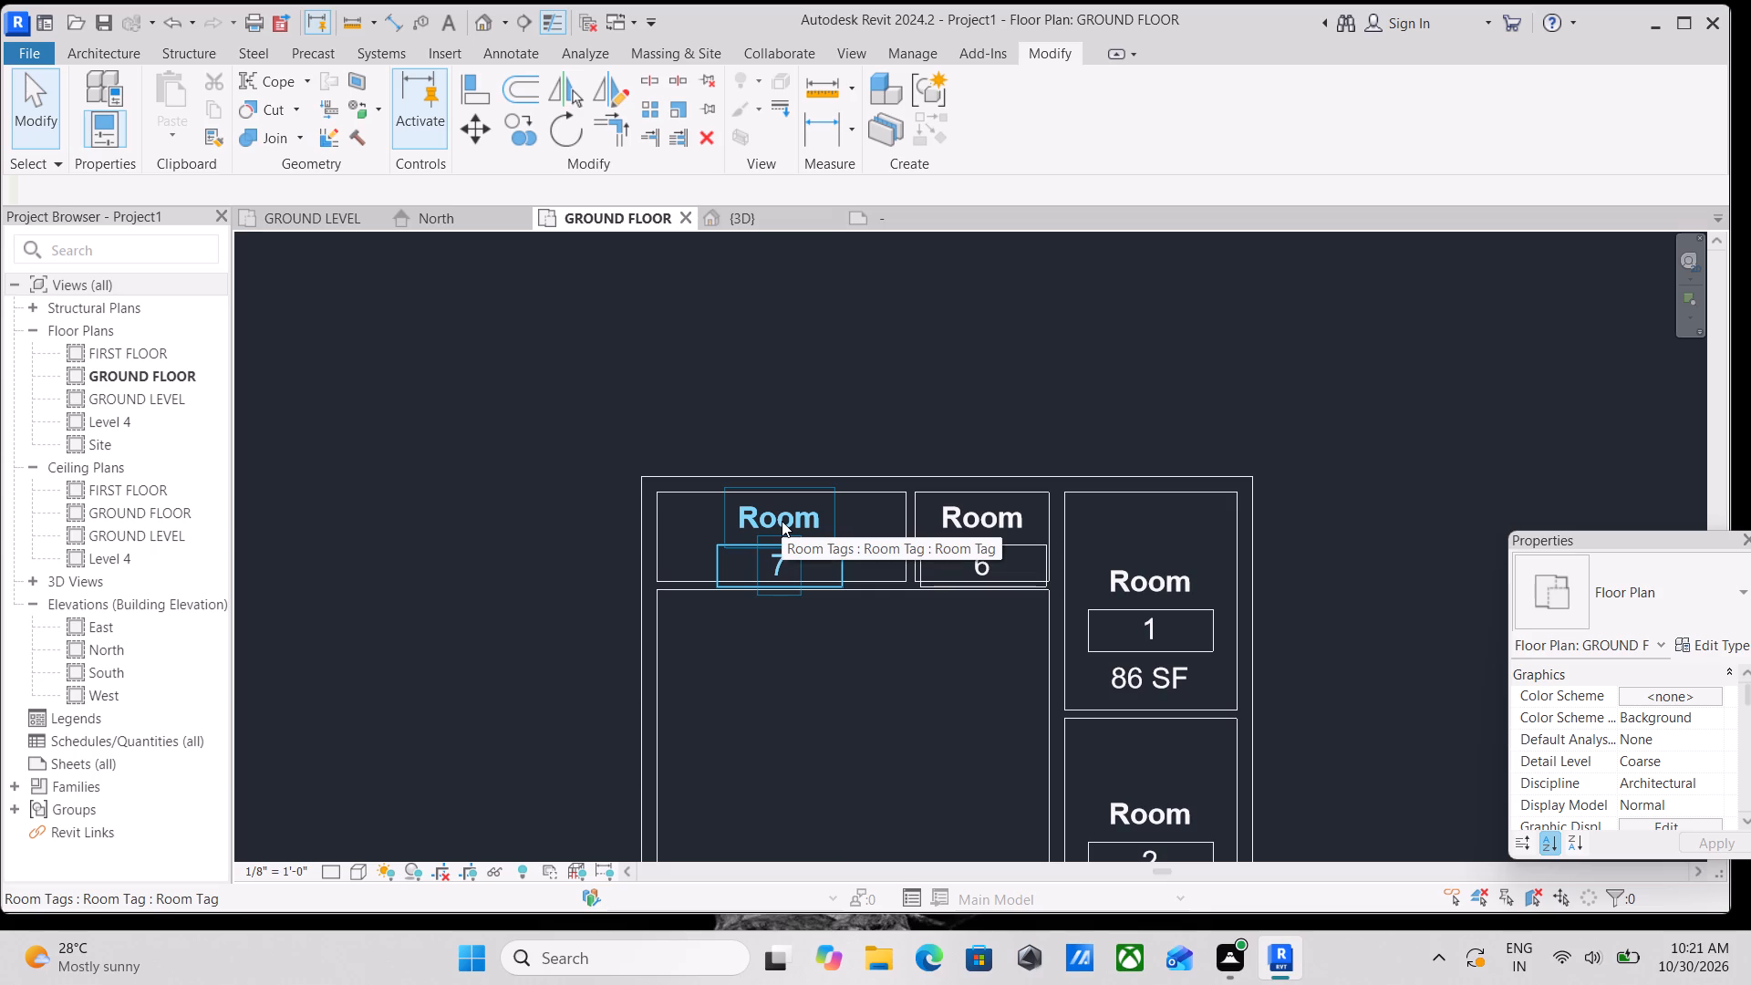
scroll(1048, 555, down, 1)
middle_drag(1052, 555, 741, 543)
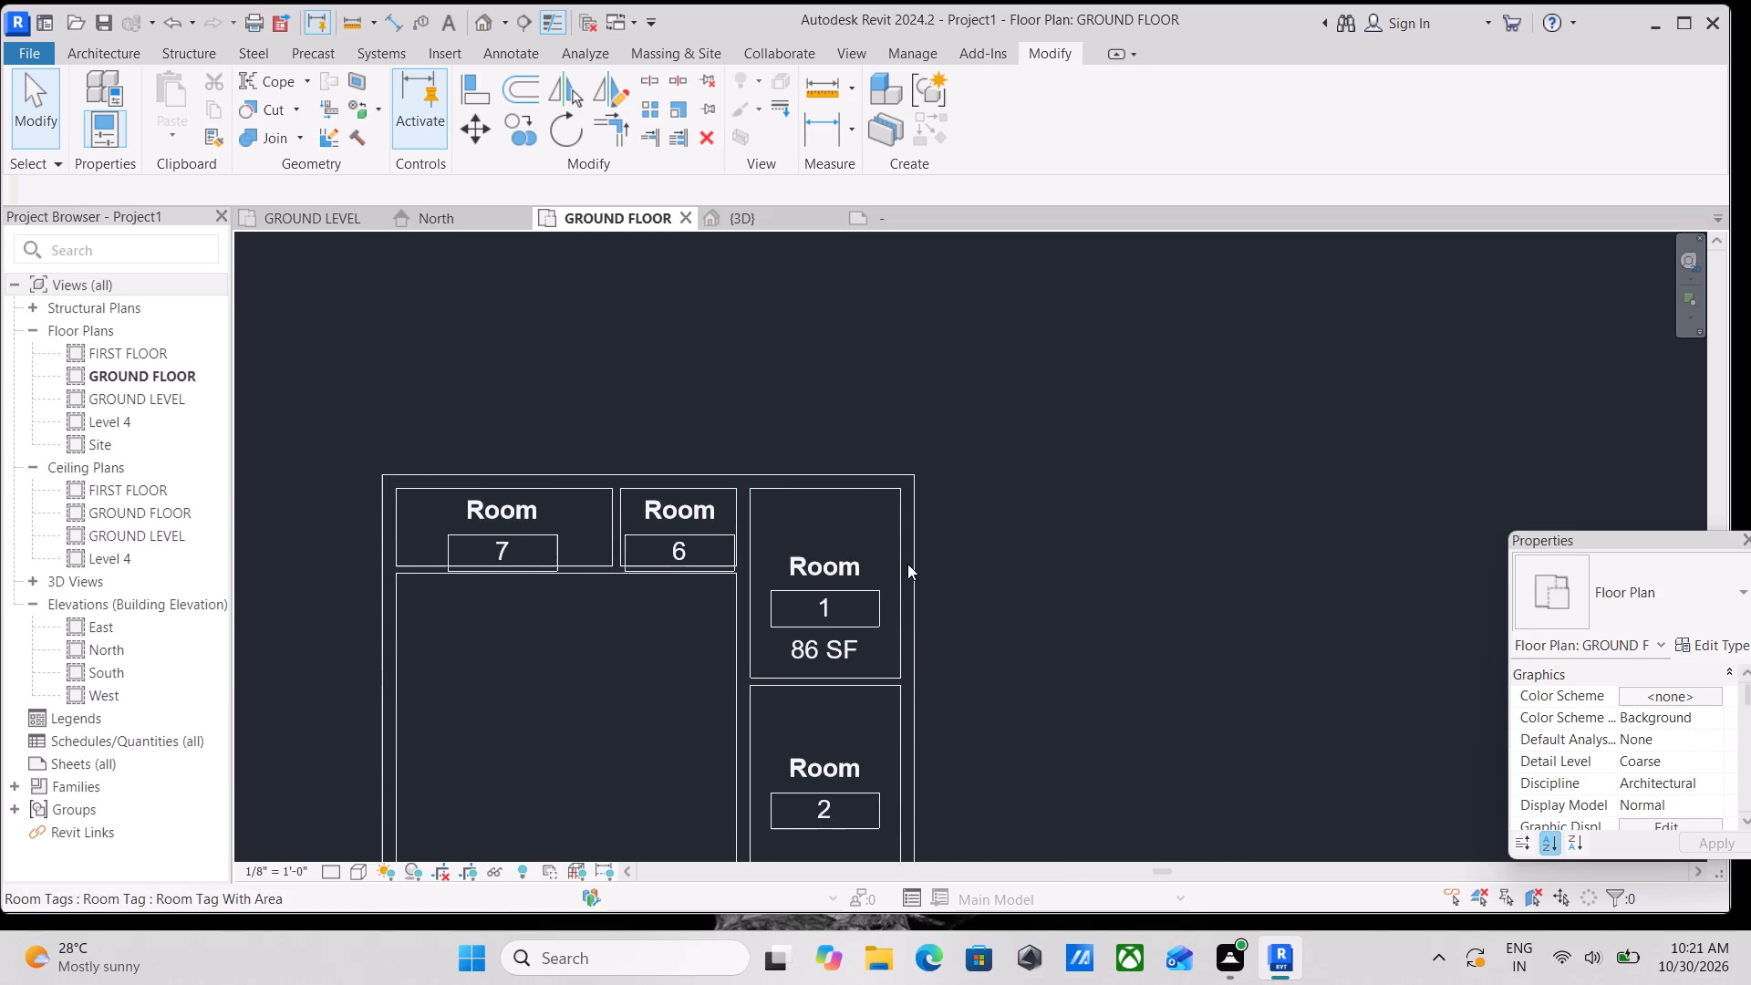
scroll(856, 559, up, 5)
scroll(808, 568, down, 3)
middle_drag(808, 568, 857, 607)
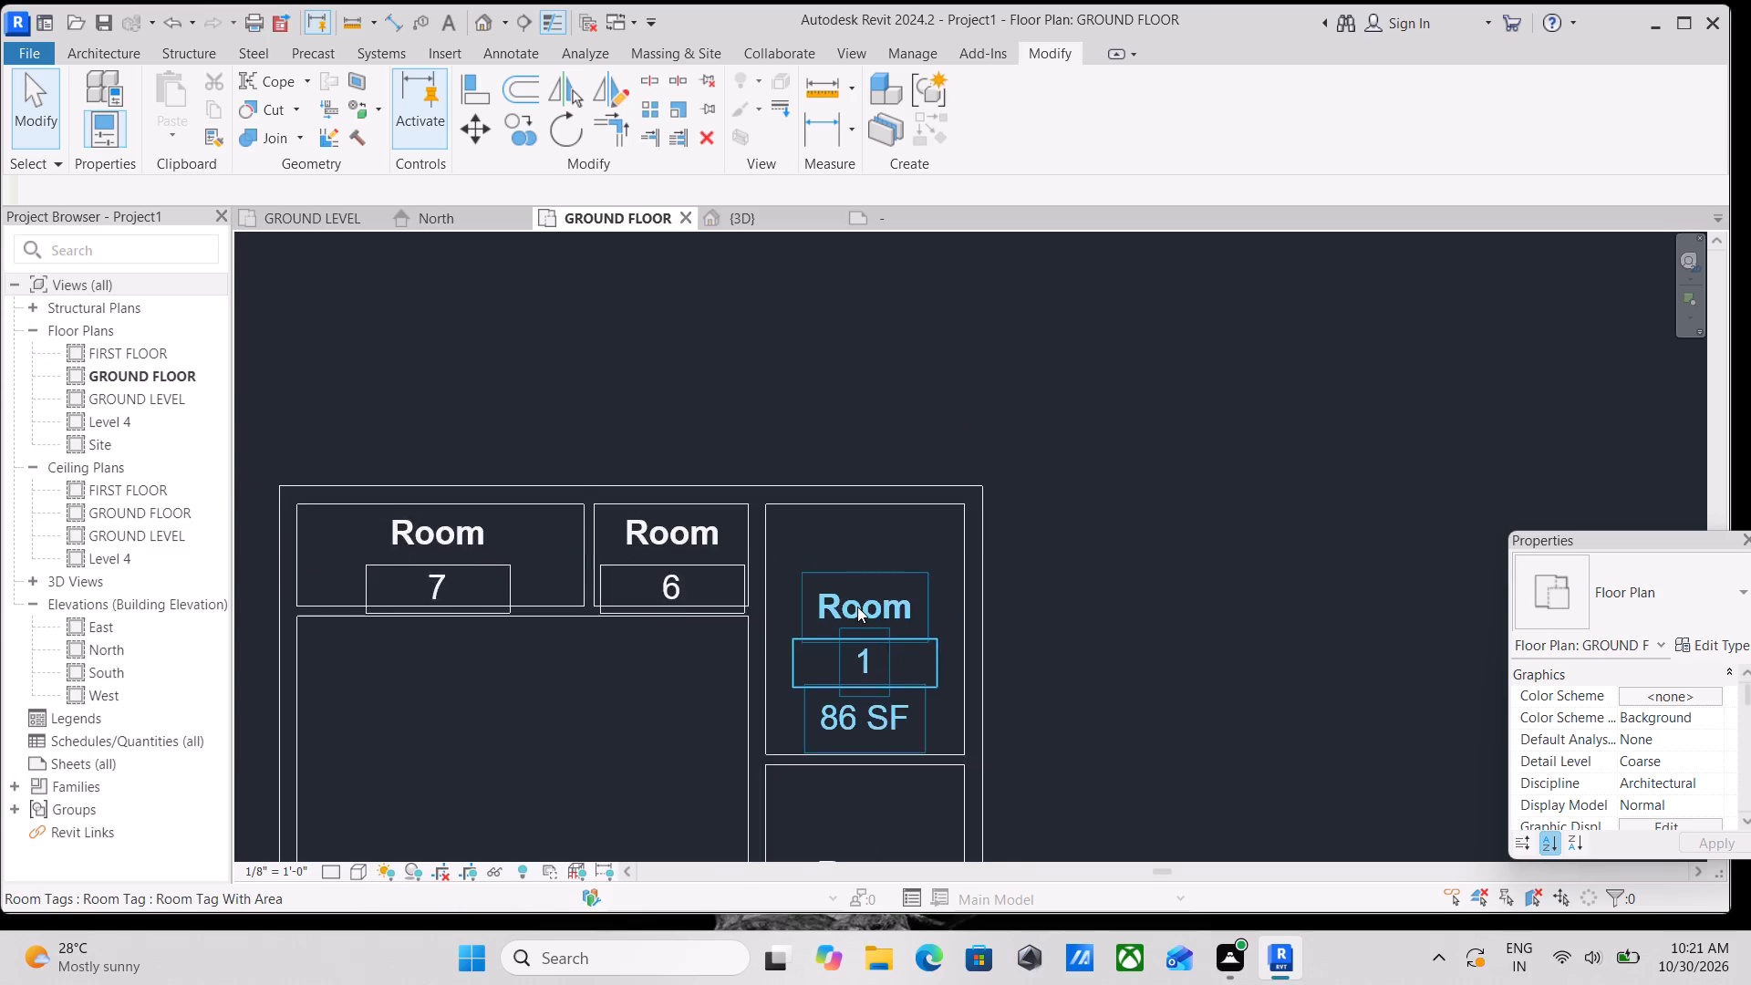
scroll(857, 607, up, 3)
click(857, 607)
click(857, 607)
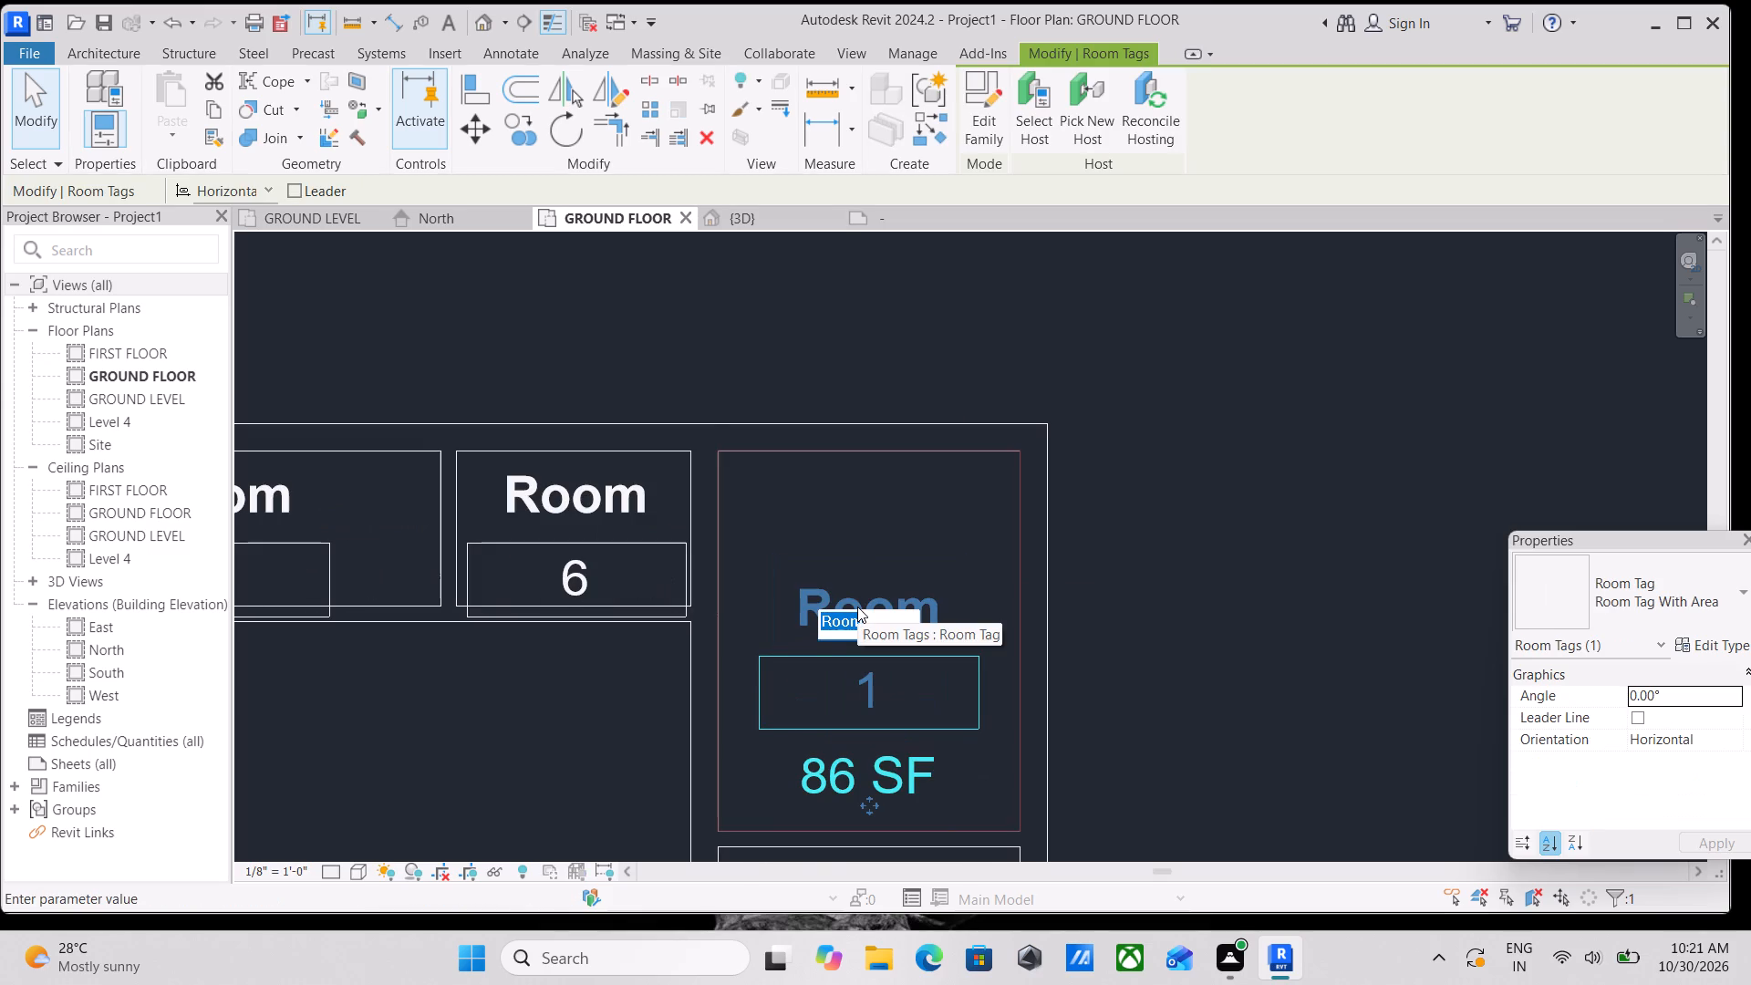
text(SHOP)
key(Return)
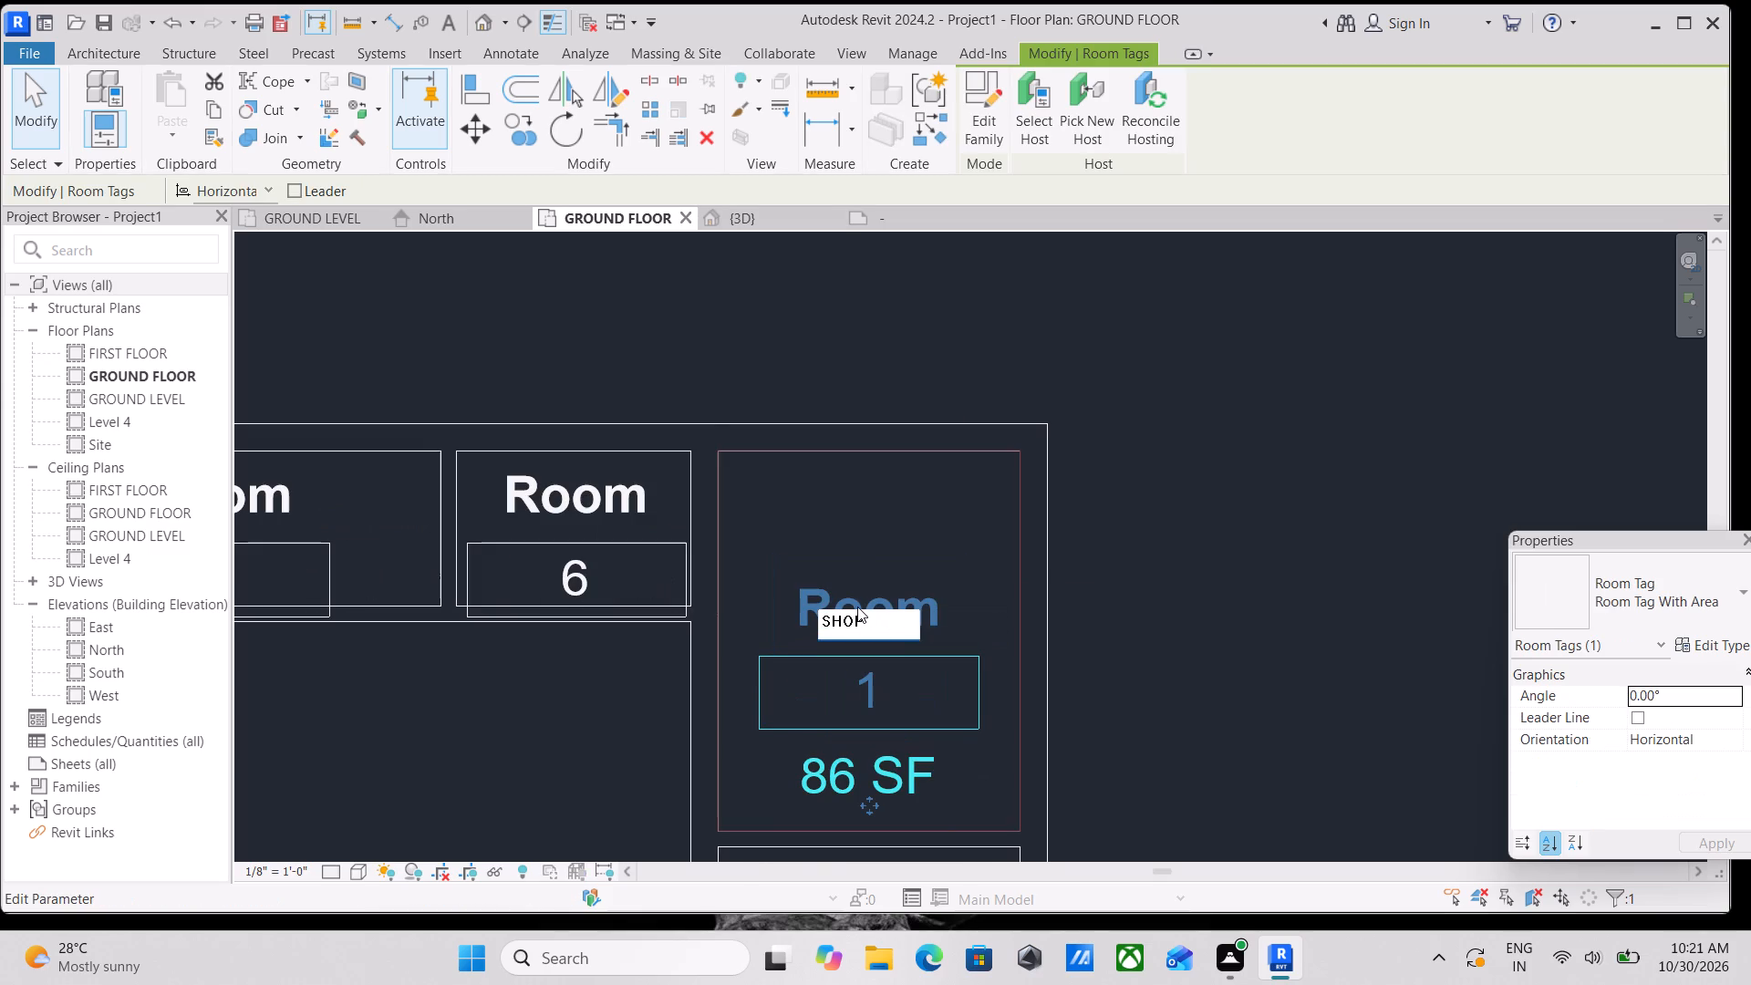
Rename room 2, directly below the first shop, as SHOP through its tag.
scroll(857, 607, down, 3)
scroll(765, 637, down, 1)
middle_drag(763, 637, 813, 518)
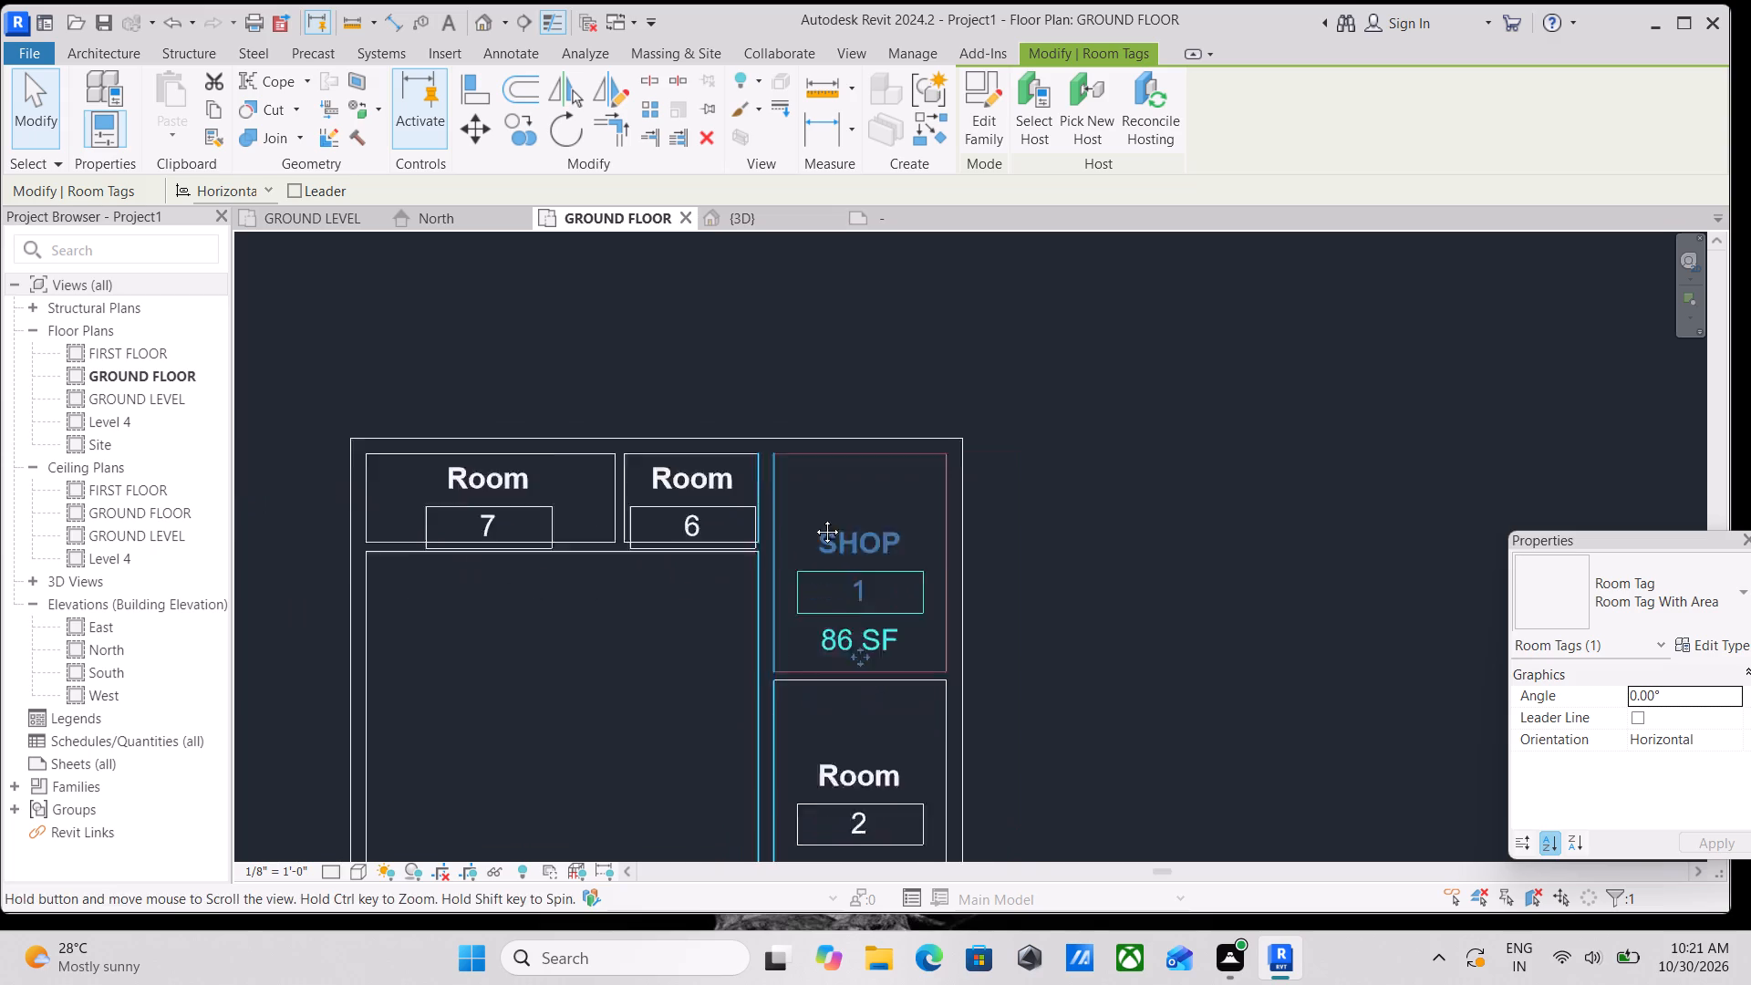
middle_drag(813, 518, 836, 496)
double_click(907, 693)
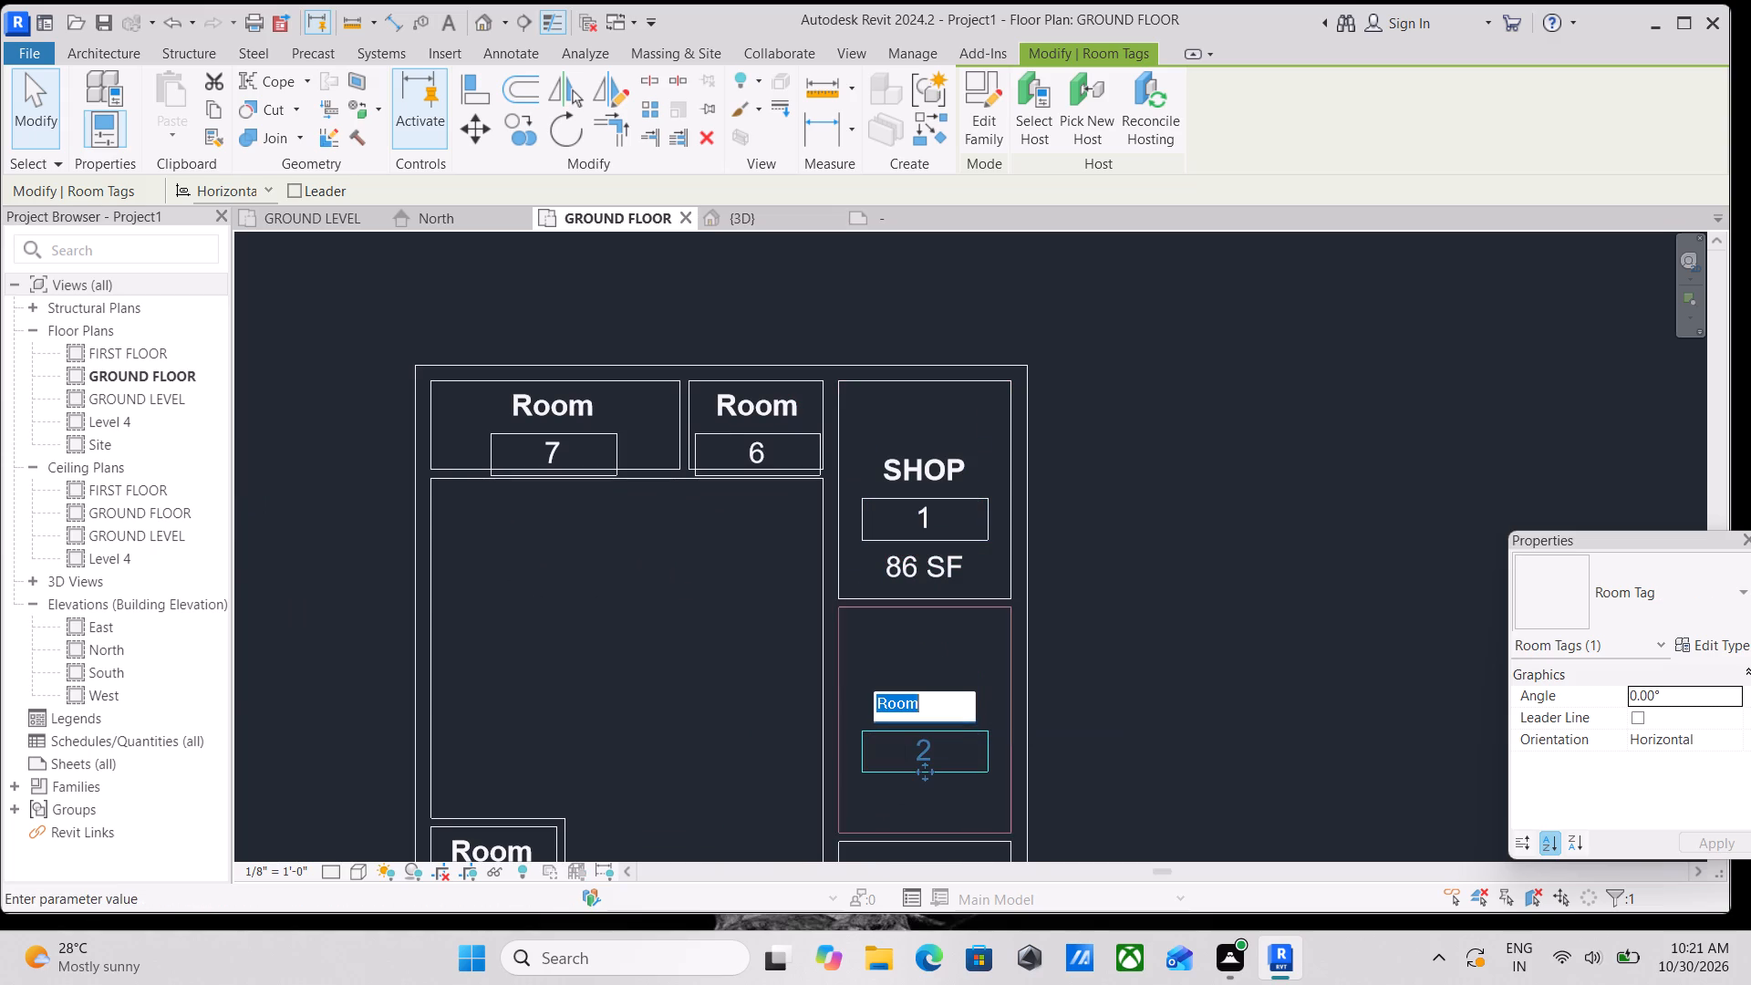
text(SHOP)
key(Return)
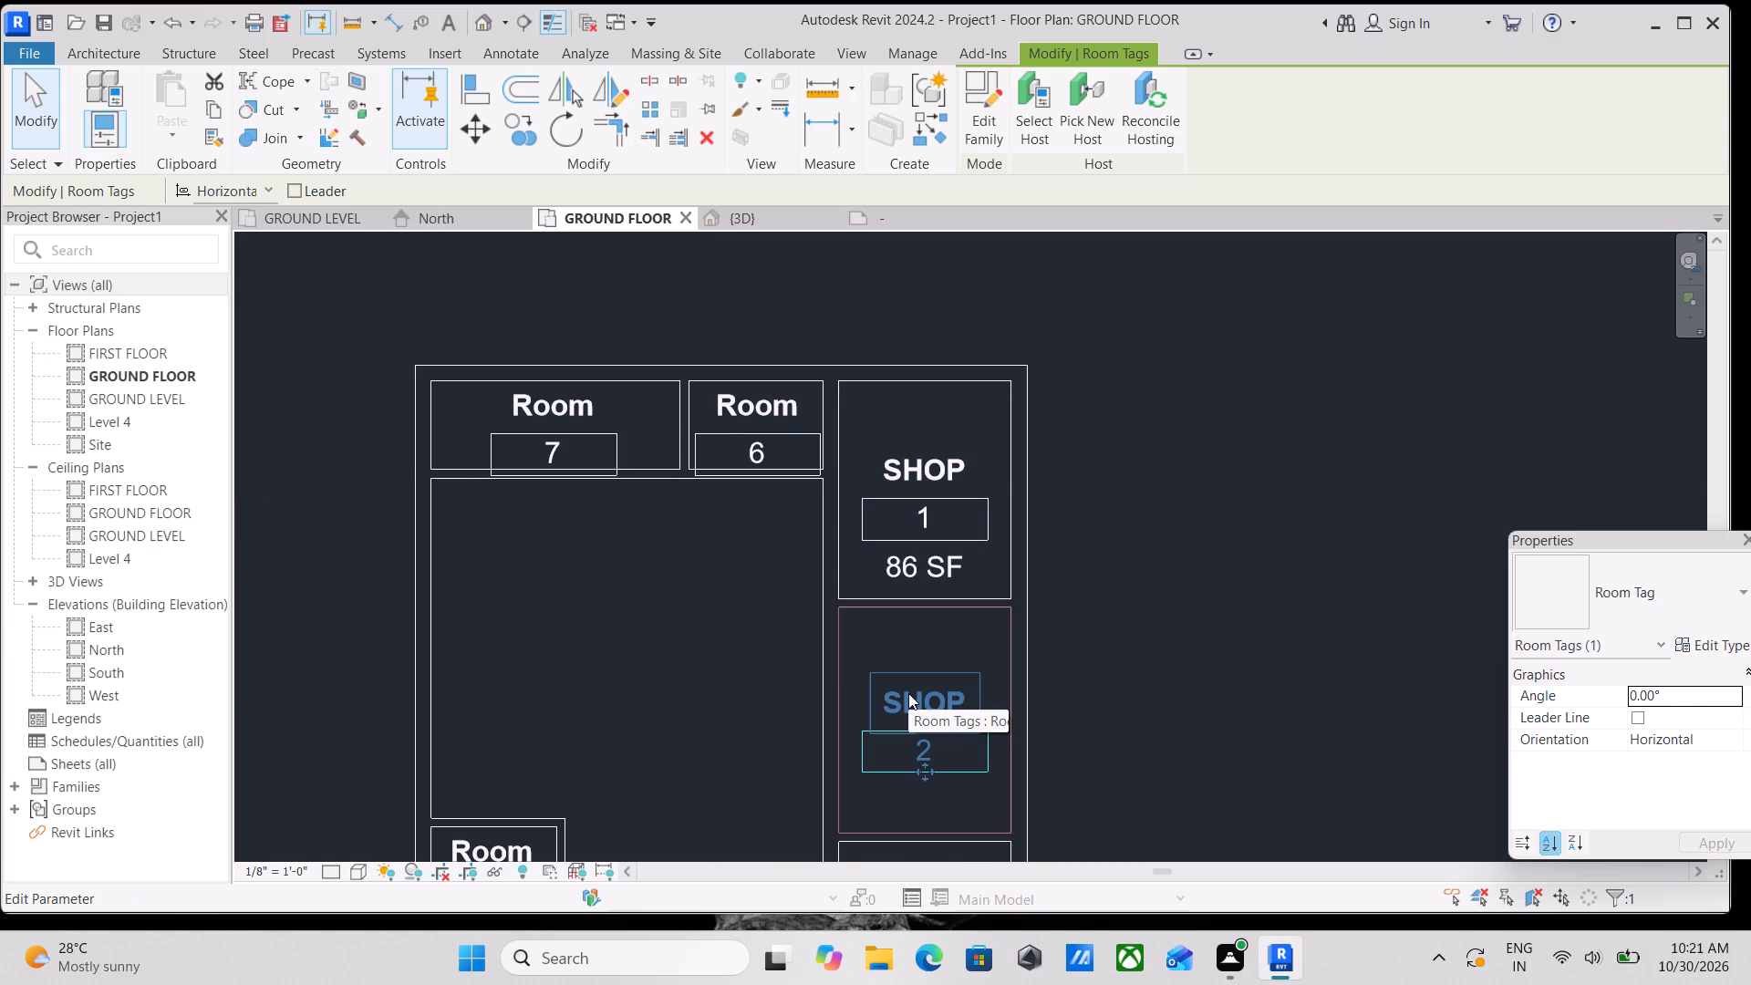
Rename room 3, the next room down the shop column, as SHOP through its tag.
scroll(907, 694, down, 4)
middle_drag(917, 694, 868, 620)
middle_drag(848, 804, 810, 658)
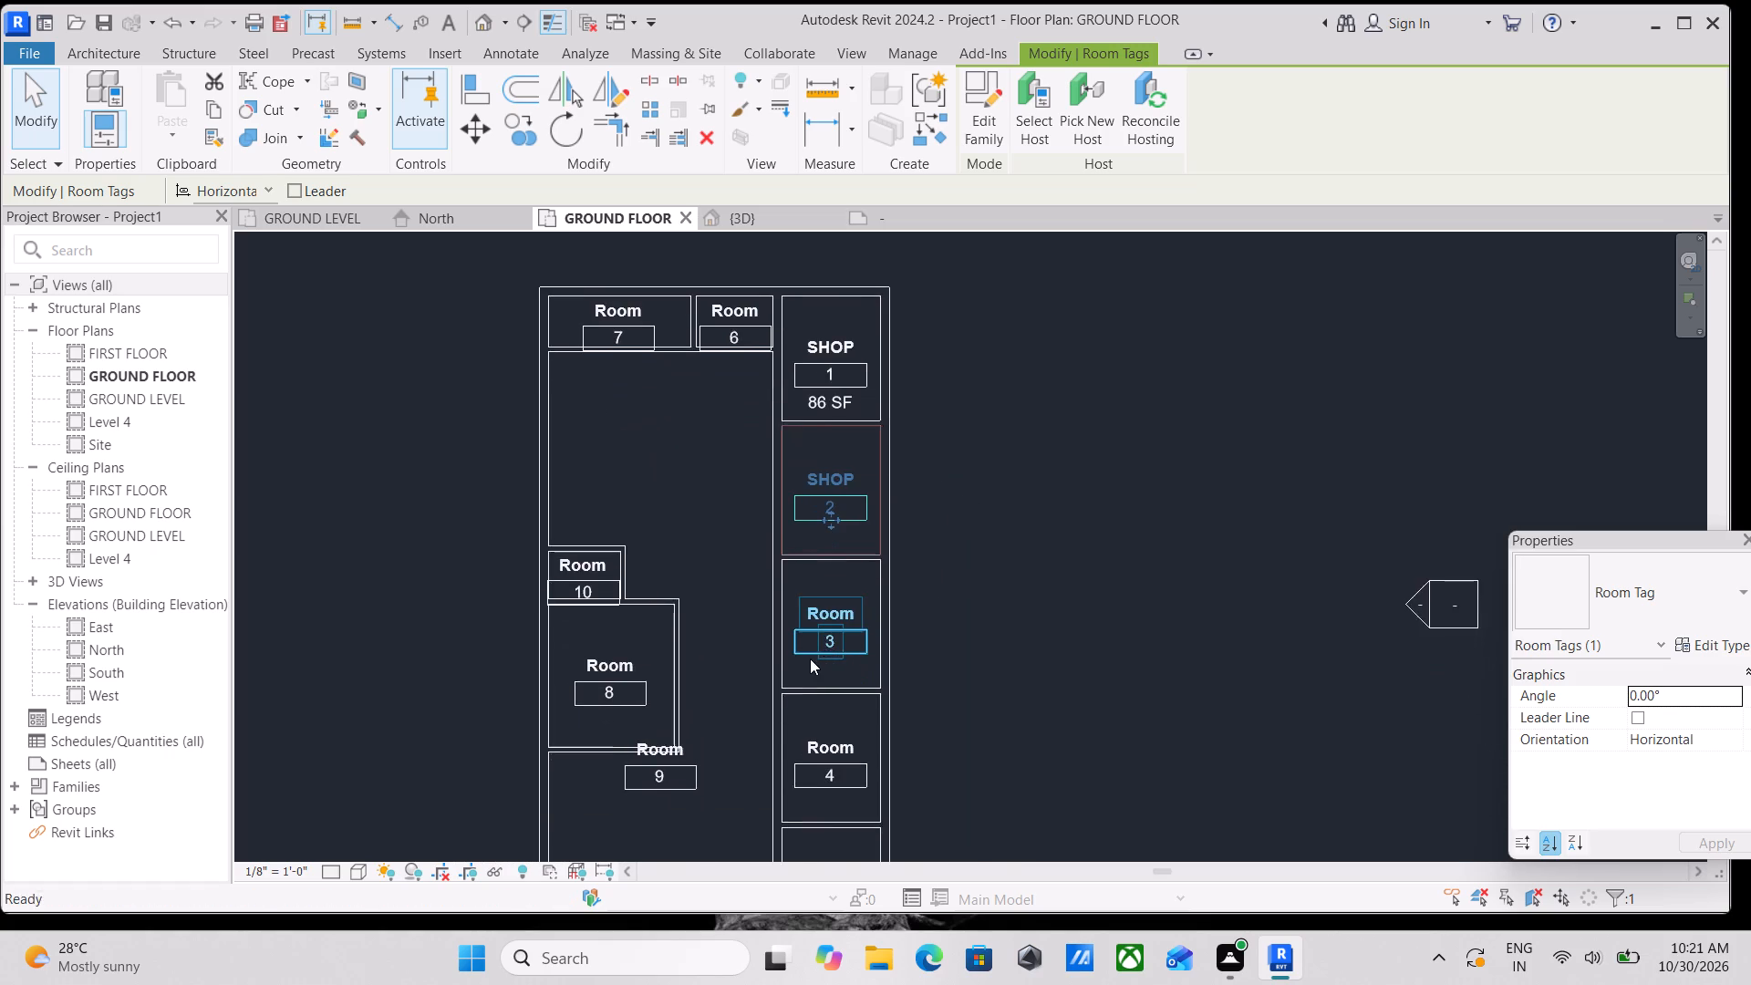
scroll(810, 658, up, 9)
click(833, 601)
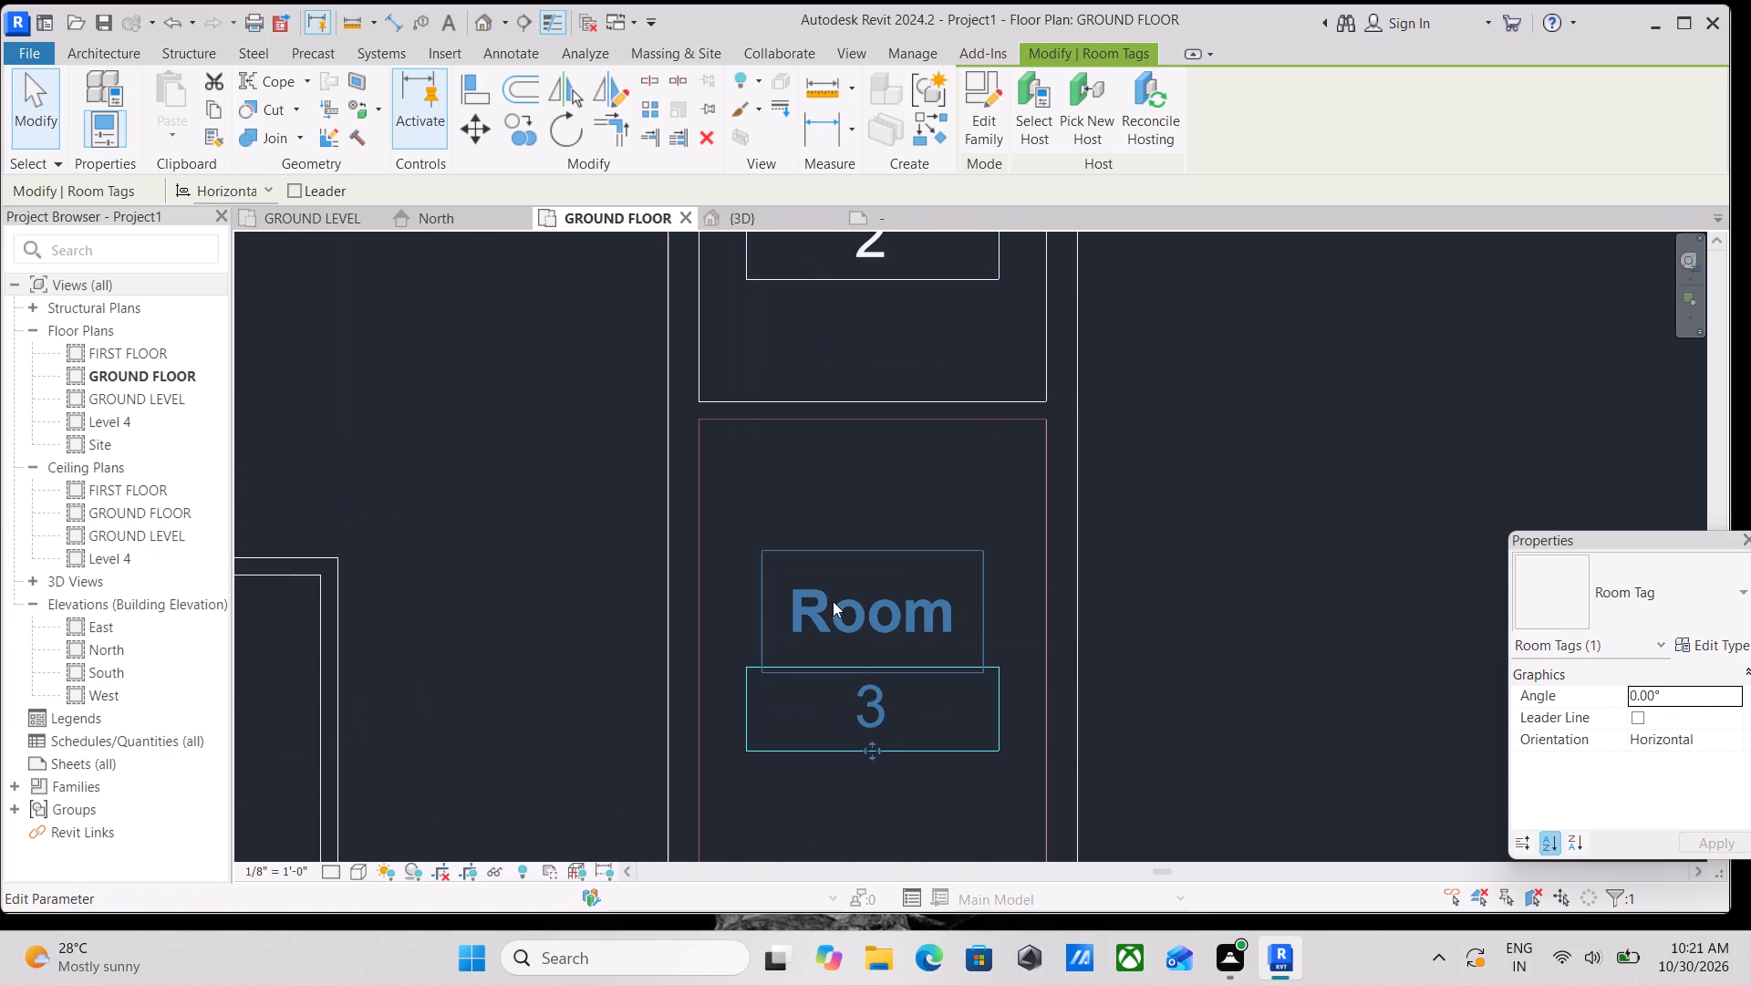
click(833, 601)
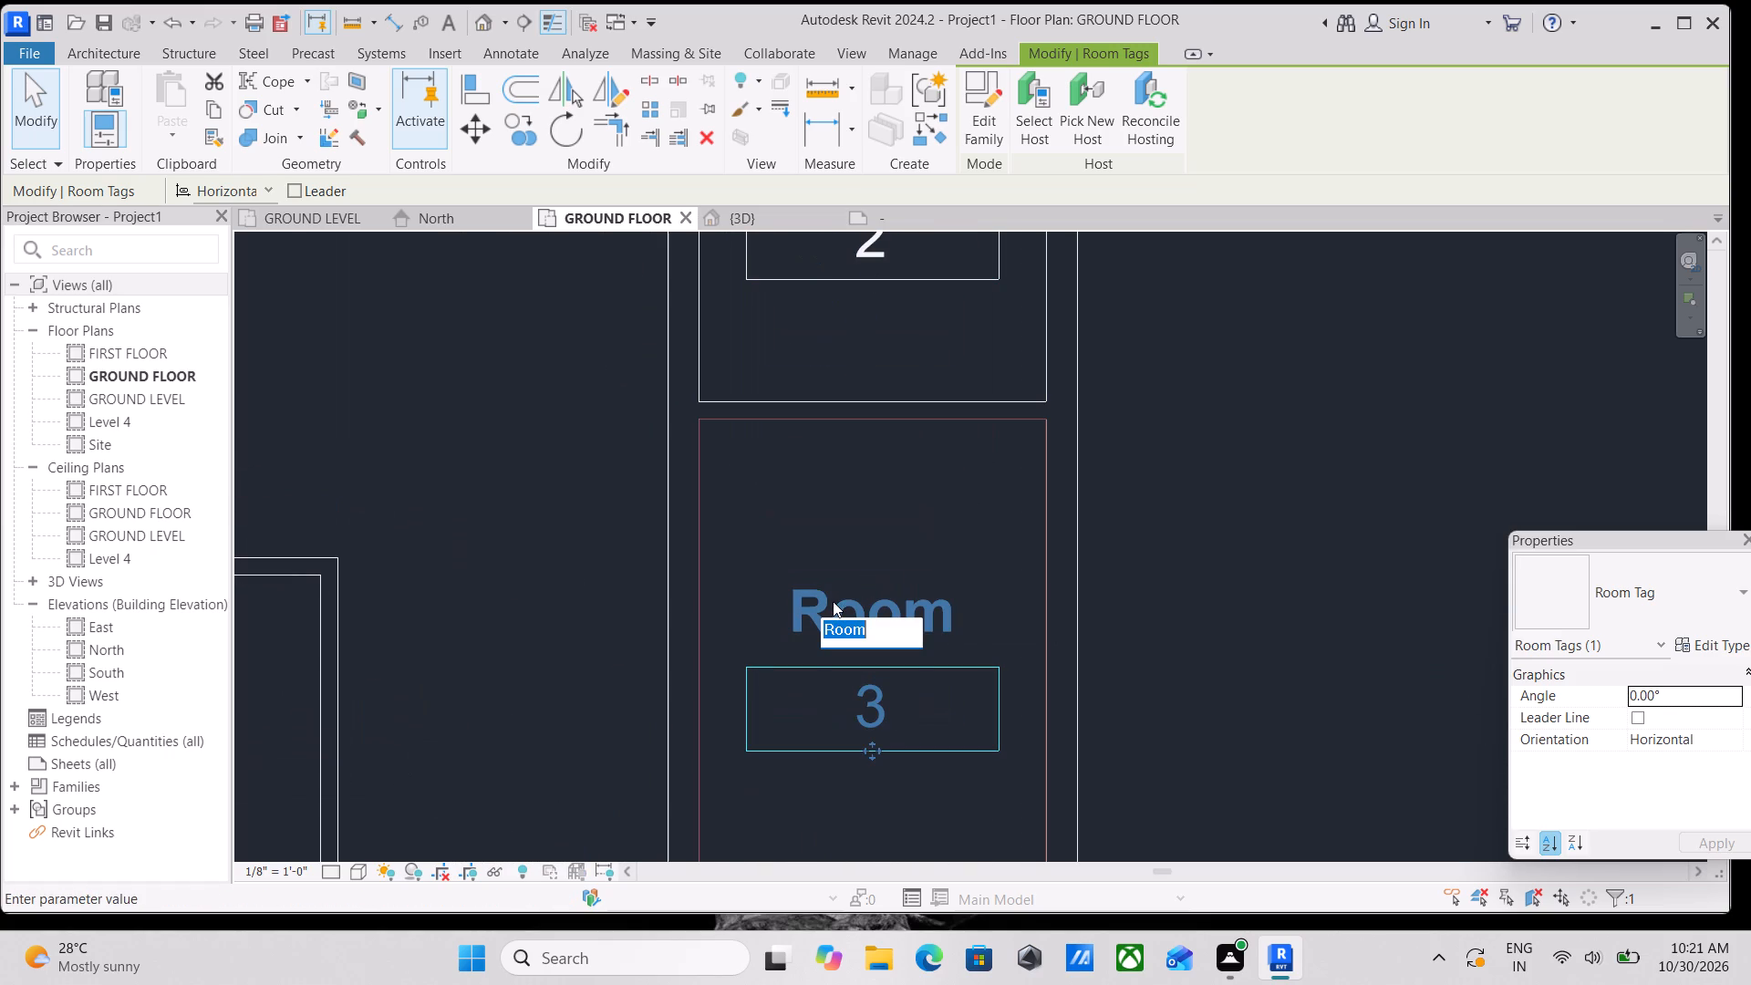
text(SH)
text(OP)
key(Return)
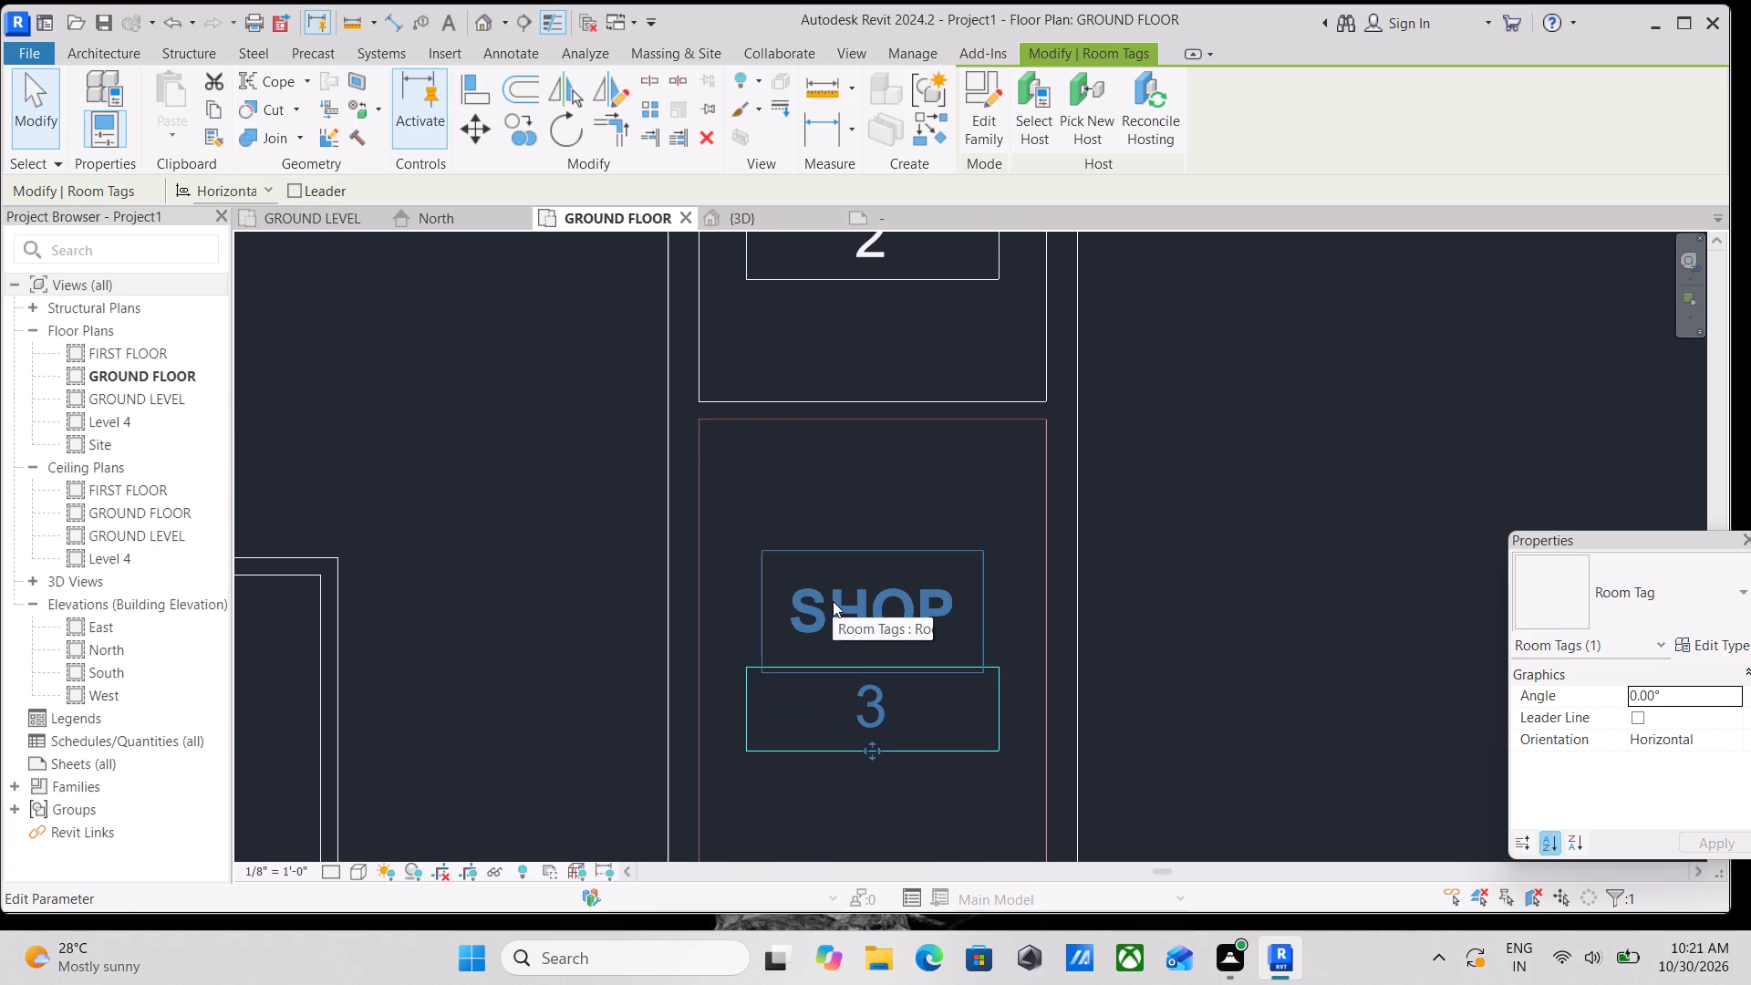
Rename room 4, directly below room 3, as SHOP through its tag.
scroll(833, 601, down, 5)
middle_drag(838, 626, 856, 541)
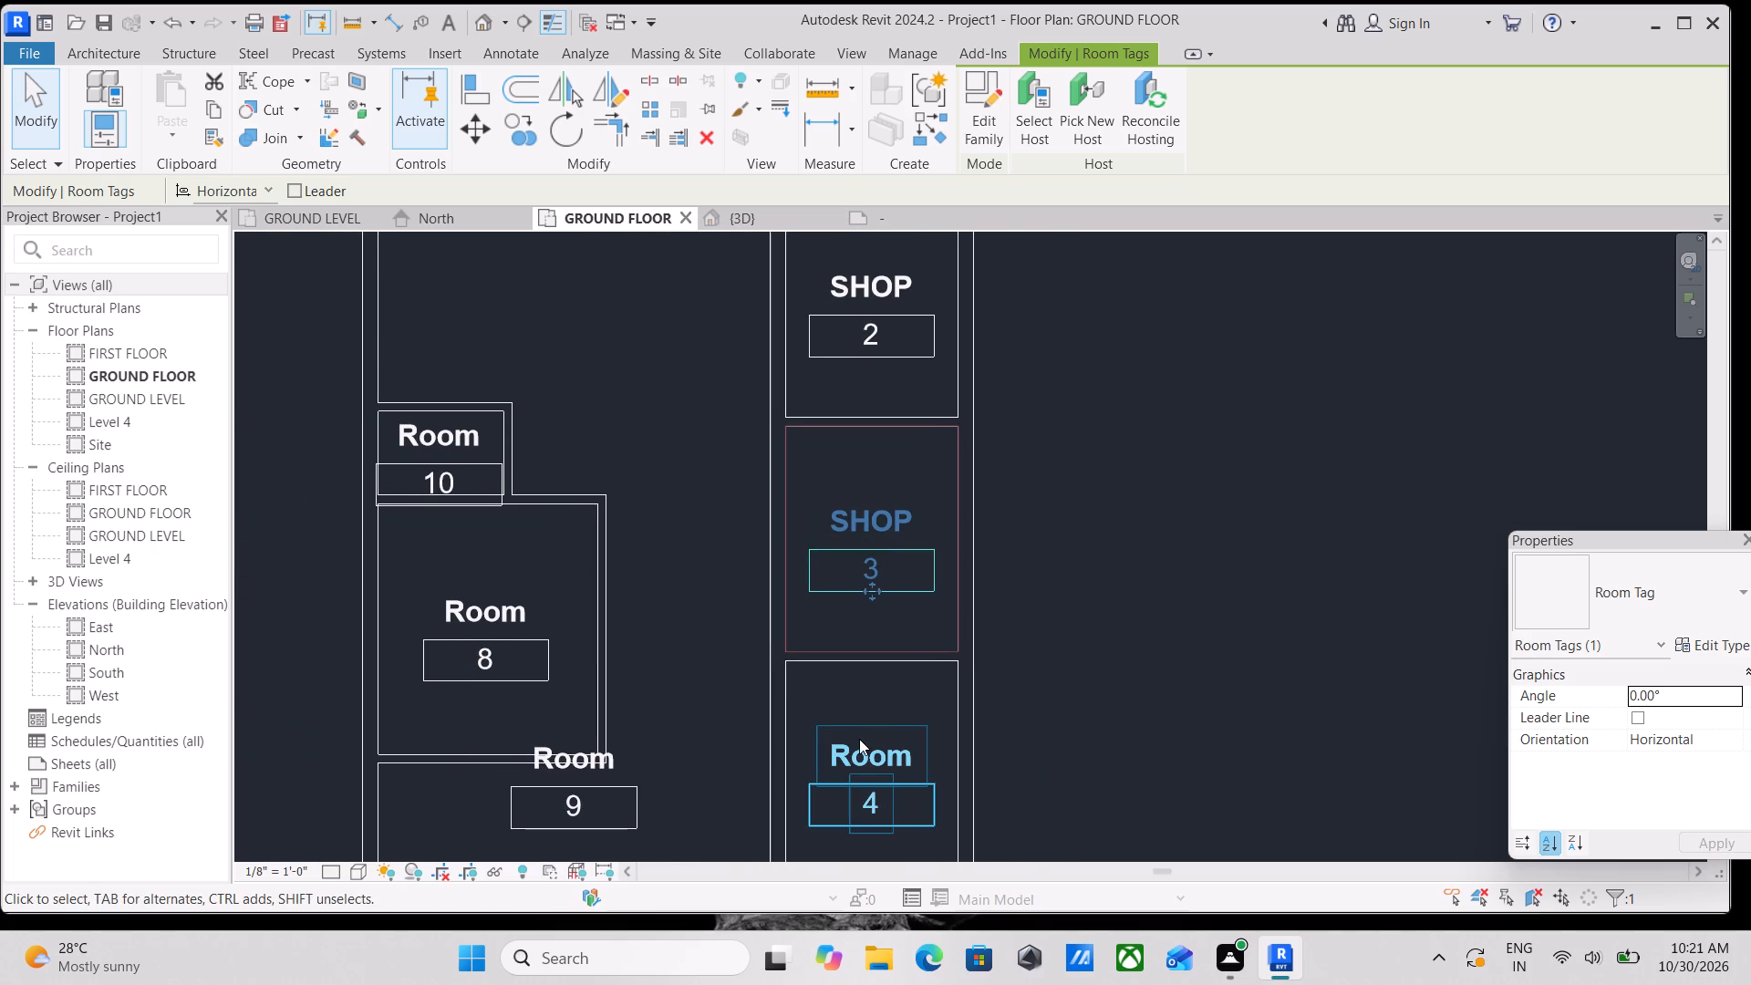
double_click(859, 743)
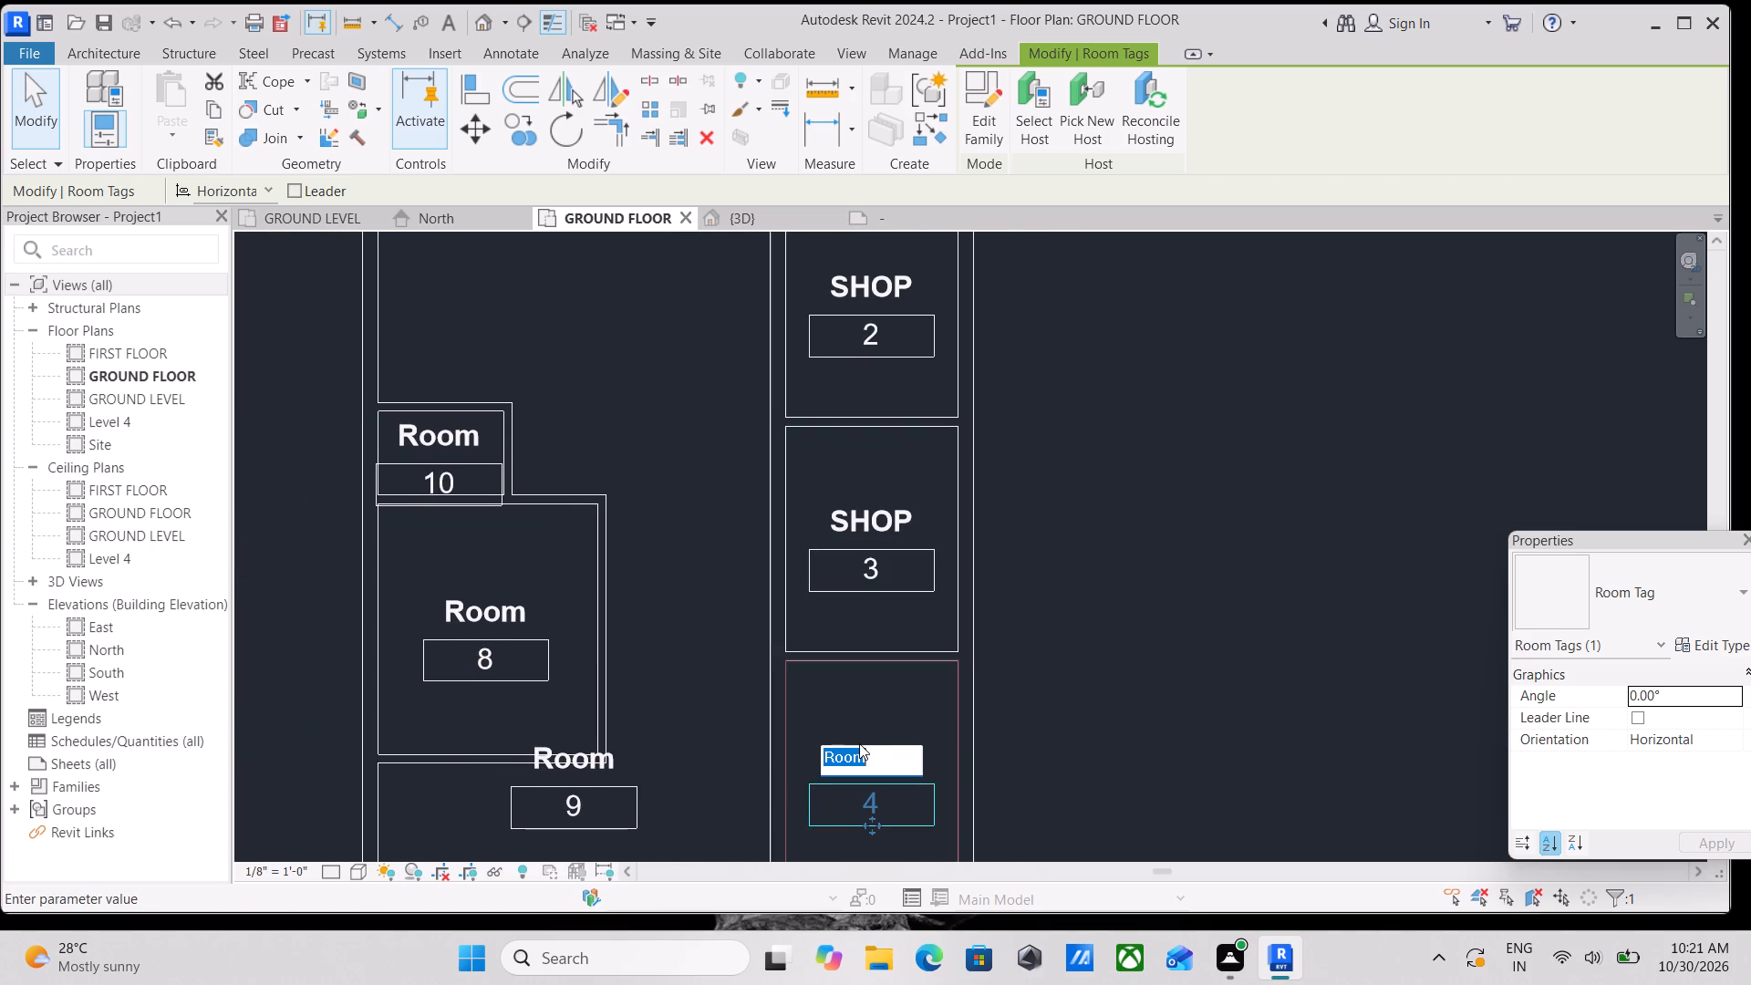
text(SHOP)
key(Return)
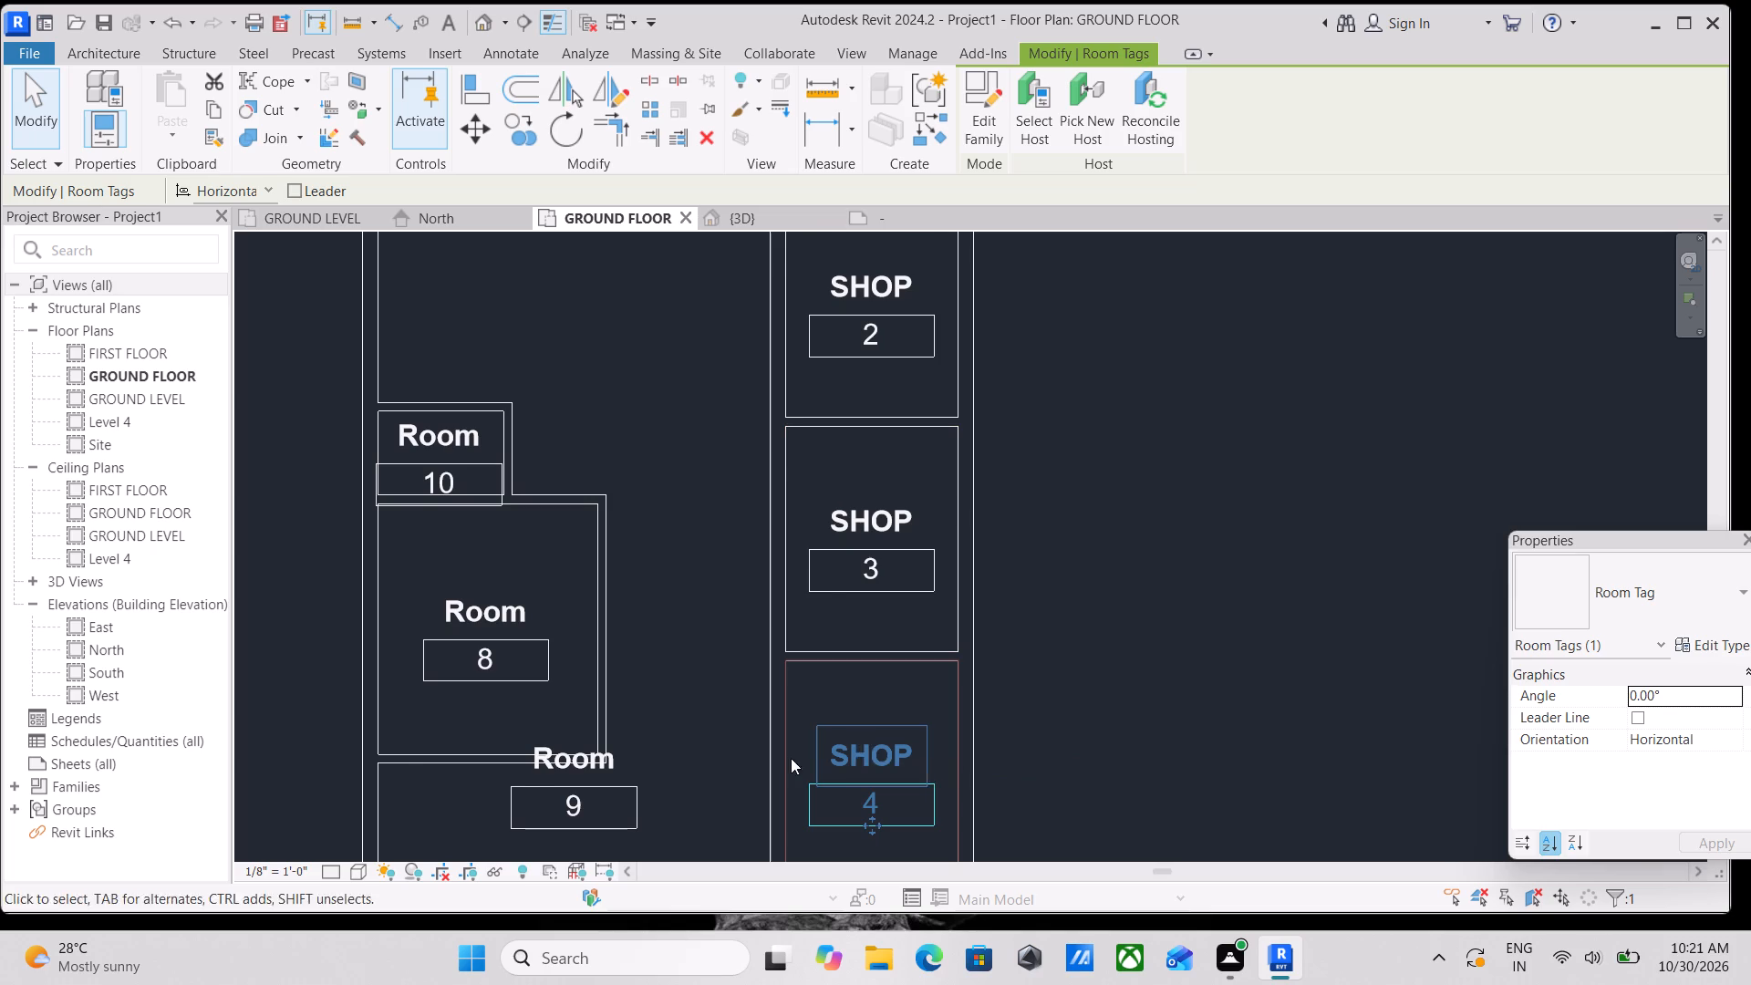
Nudge the tag of room 9 downward so it sits inside its room, clear of the wall below room 8.
scroll(627, 768, down, 1)
middle_drag(628, 768, 792, 663)
scroll(806, 656, down, 2)
middle_drag(806, 656, 930, 638)
scroll(952, 633, down, 3)
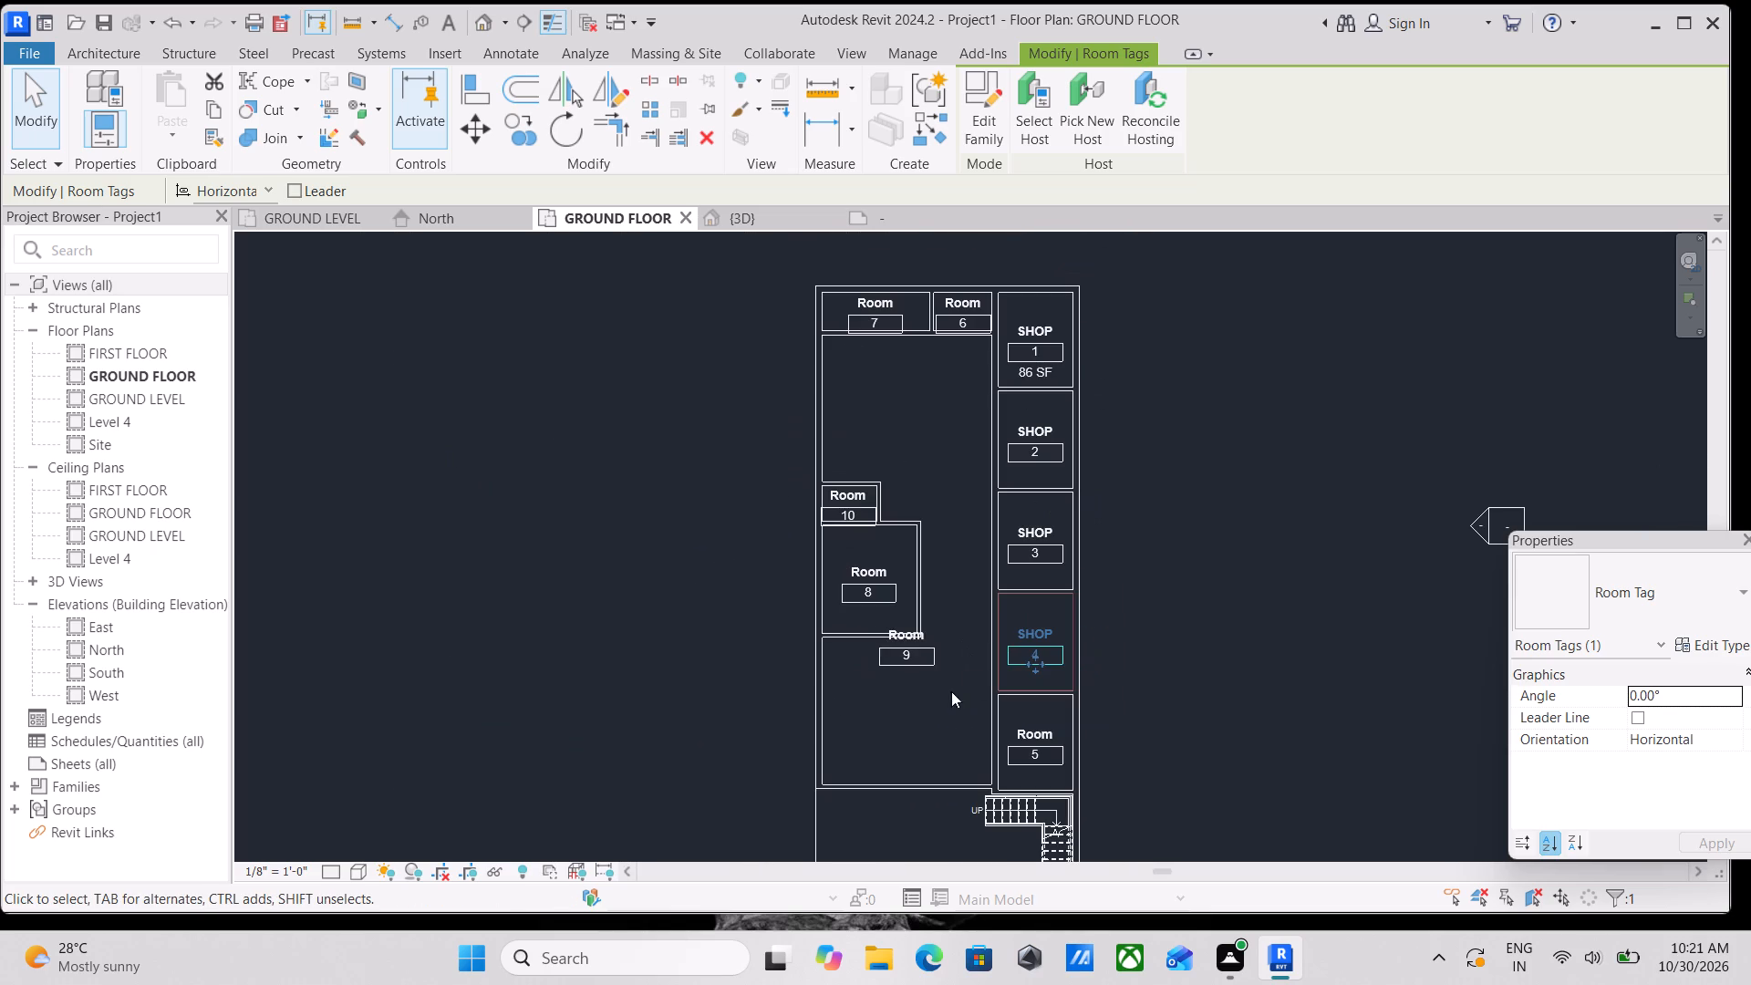
scroll(898, 635, up, 8)
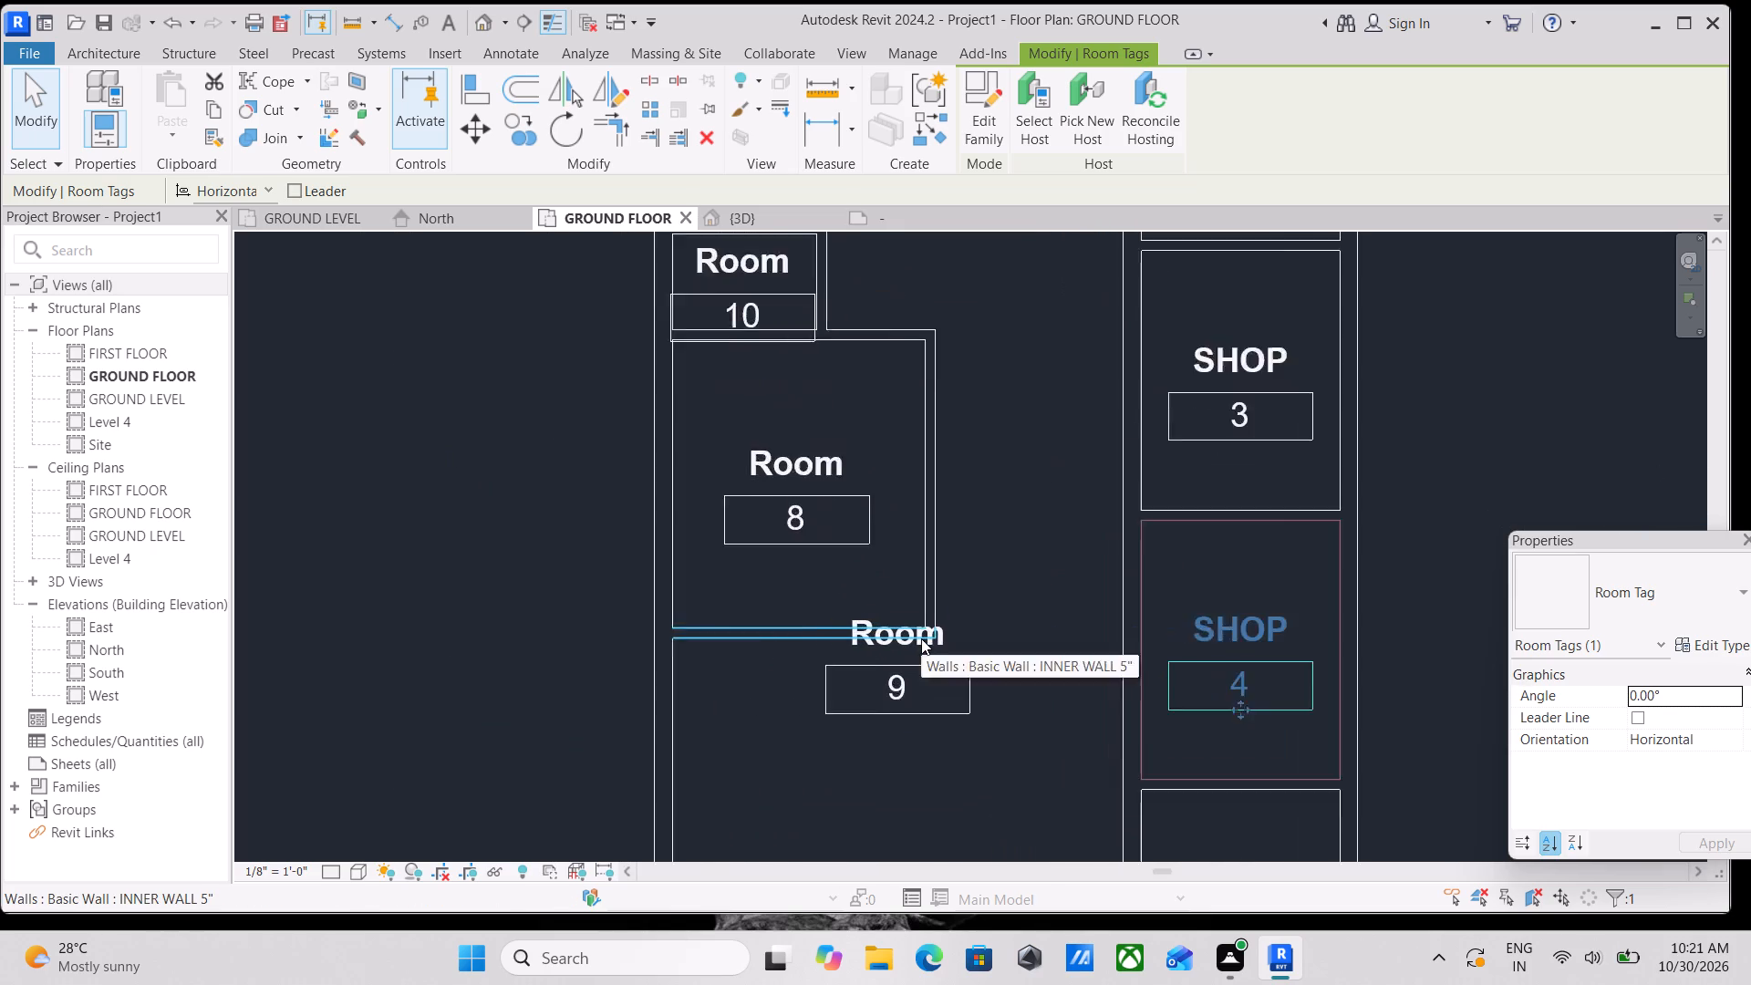
click(952, 640)
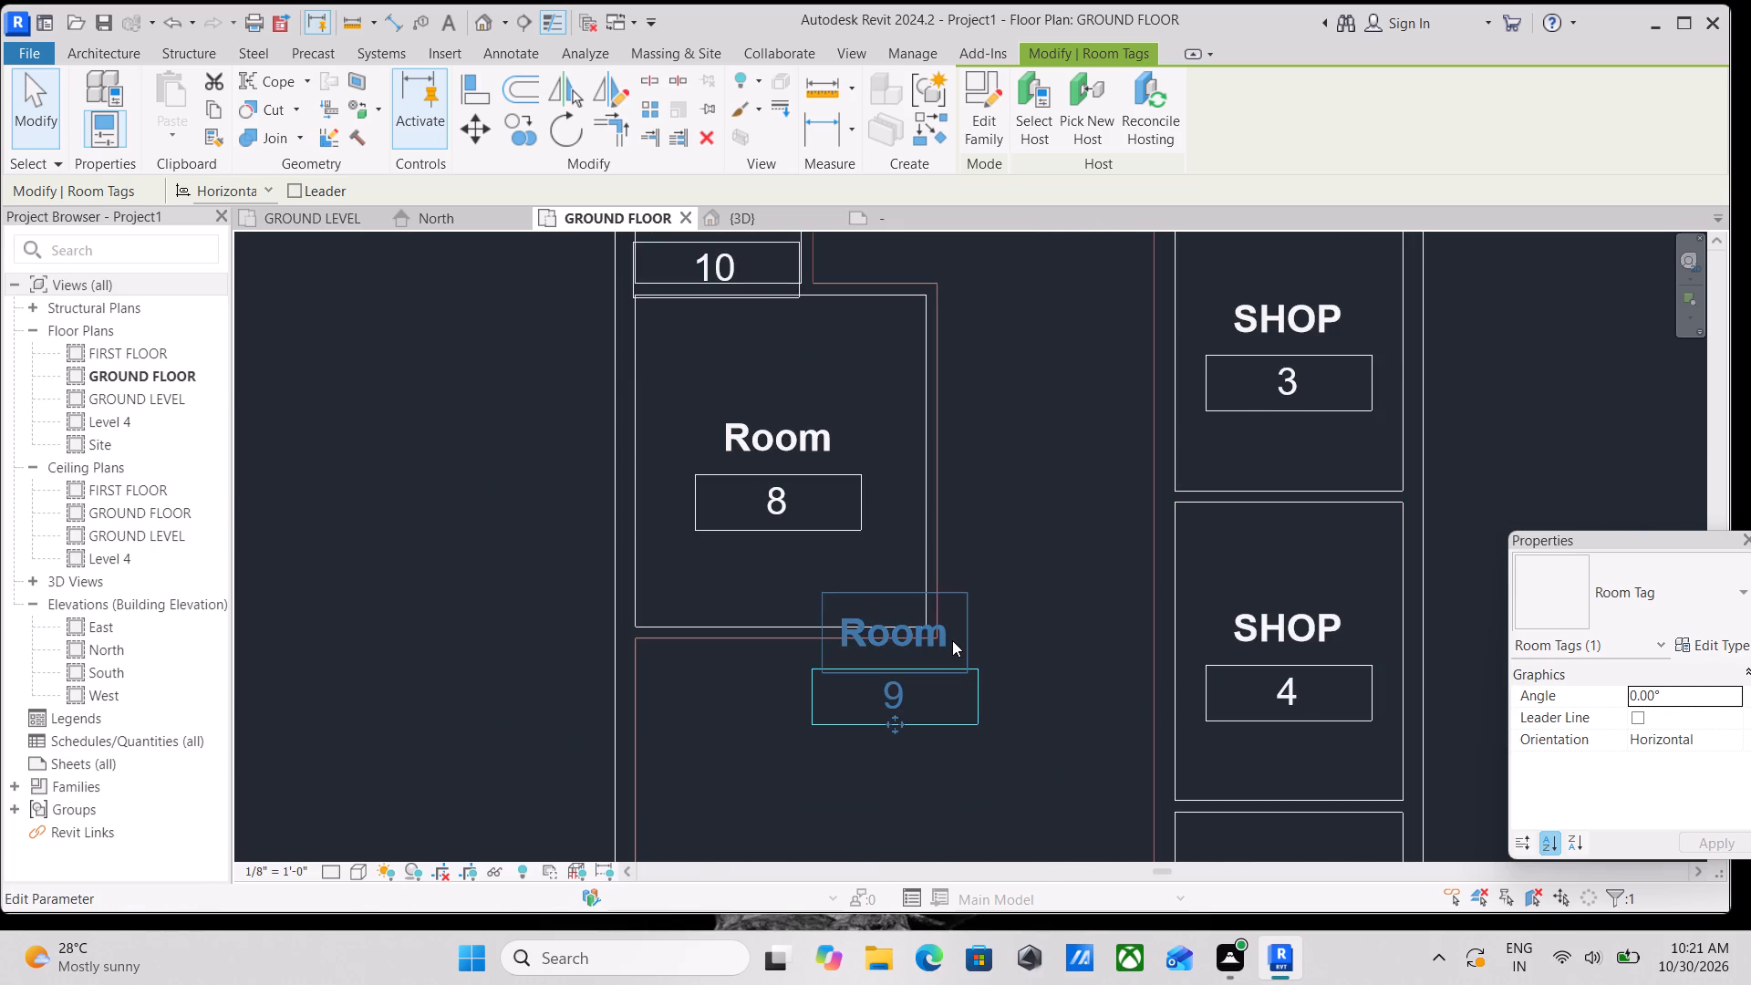
key(Down)
key(Down)
key(Down)
key(Down)
key(Down)
key(Down)
key(Down)
key(Down)
key(Down)
key(Down)
key(Down)
key(Down)
key(Down)
key(Down)
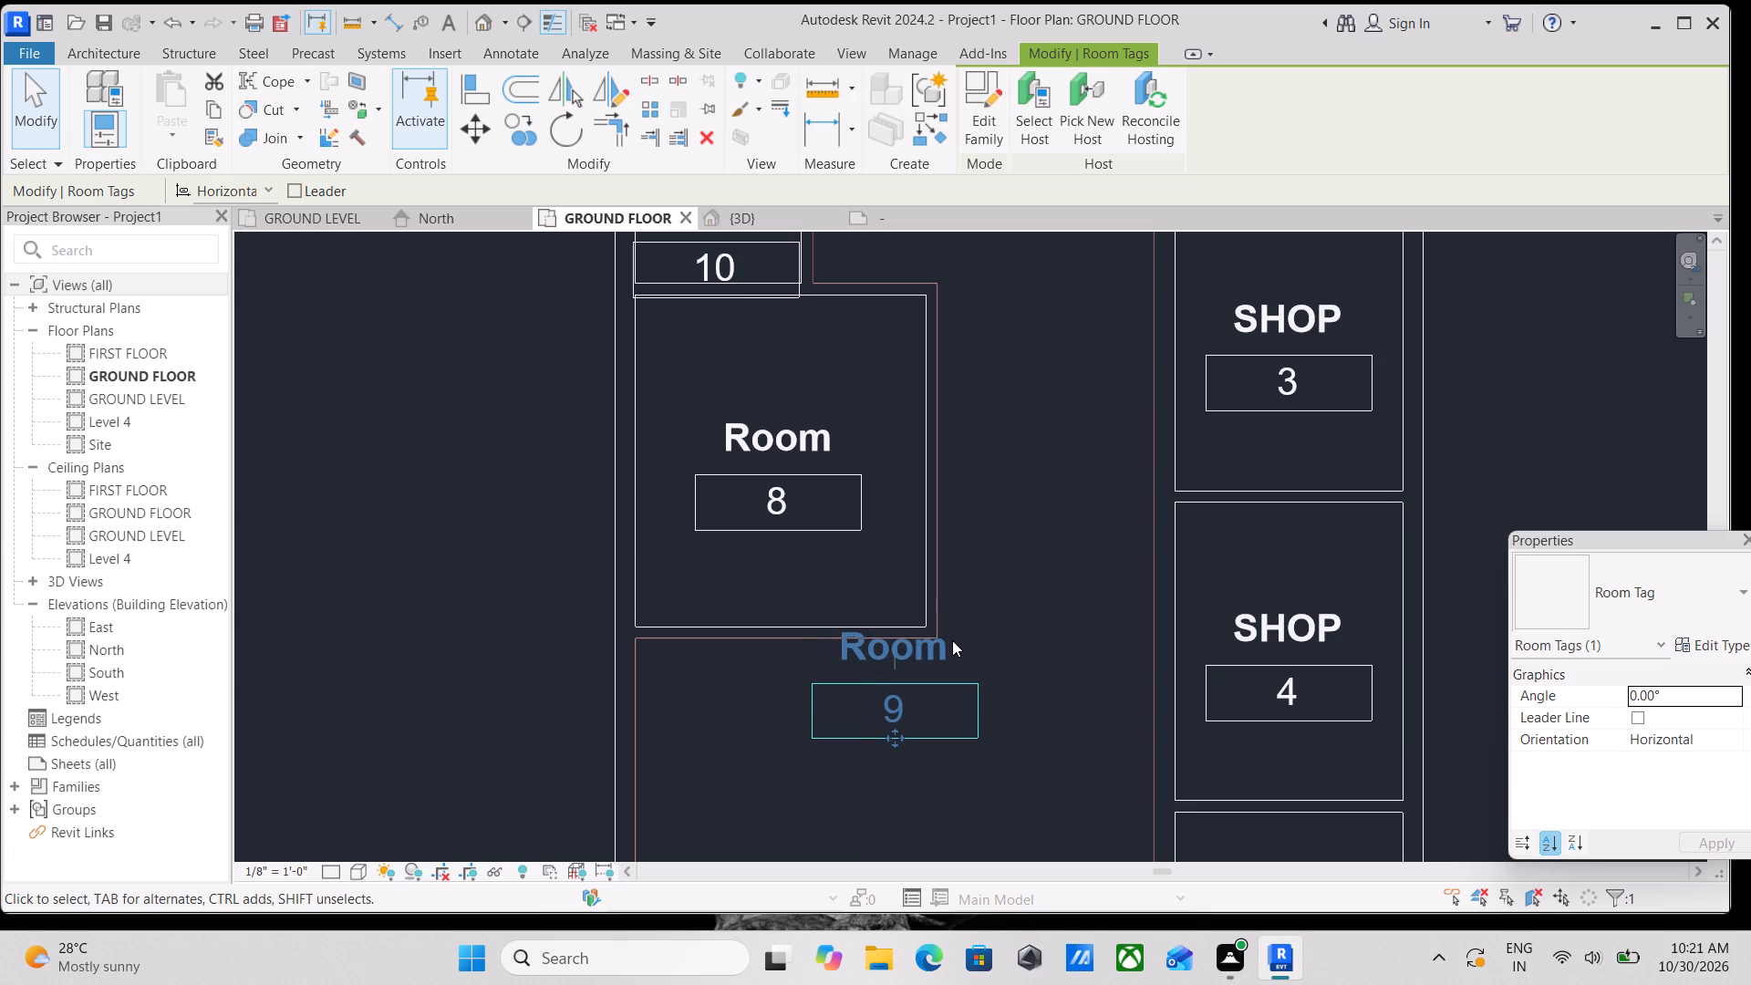
key(Down)
key(Down)
key(Down)
key(Down)
key(Down)
key(Down)
key(Down)
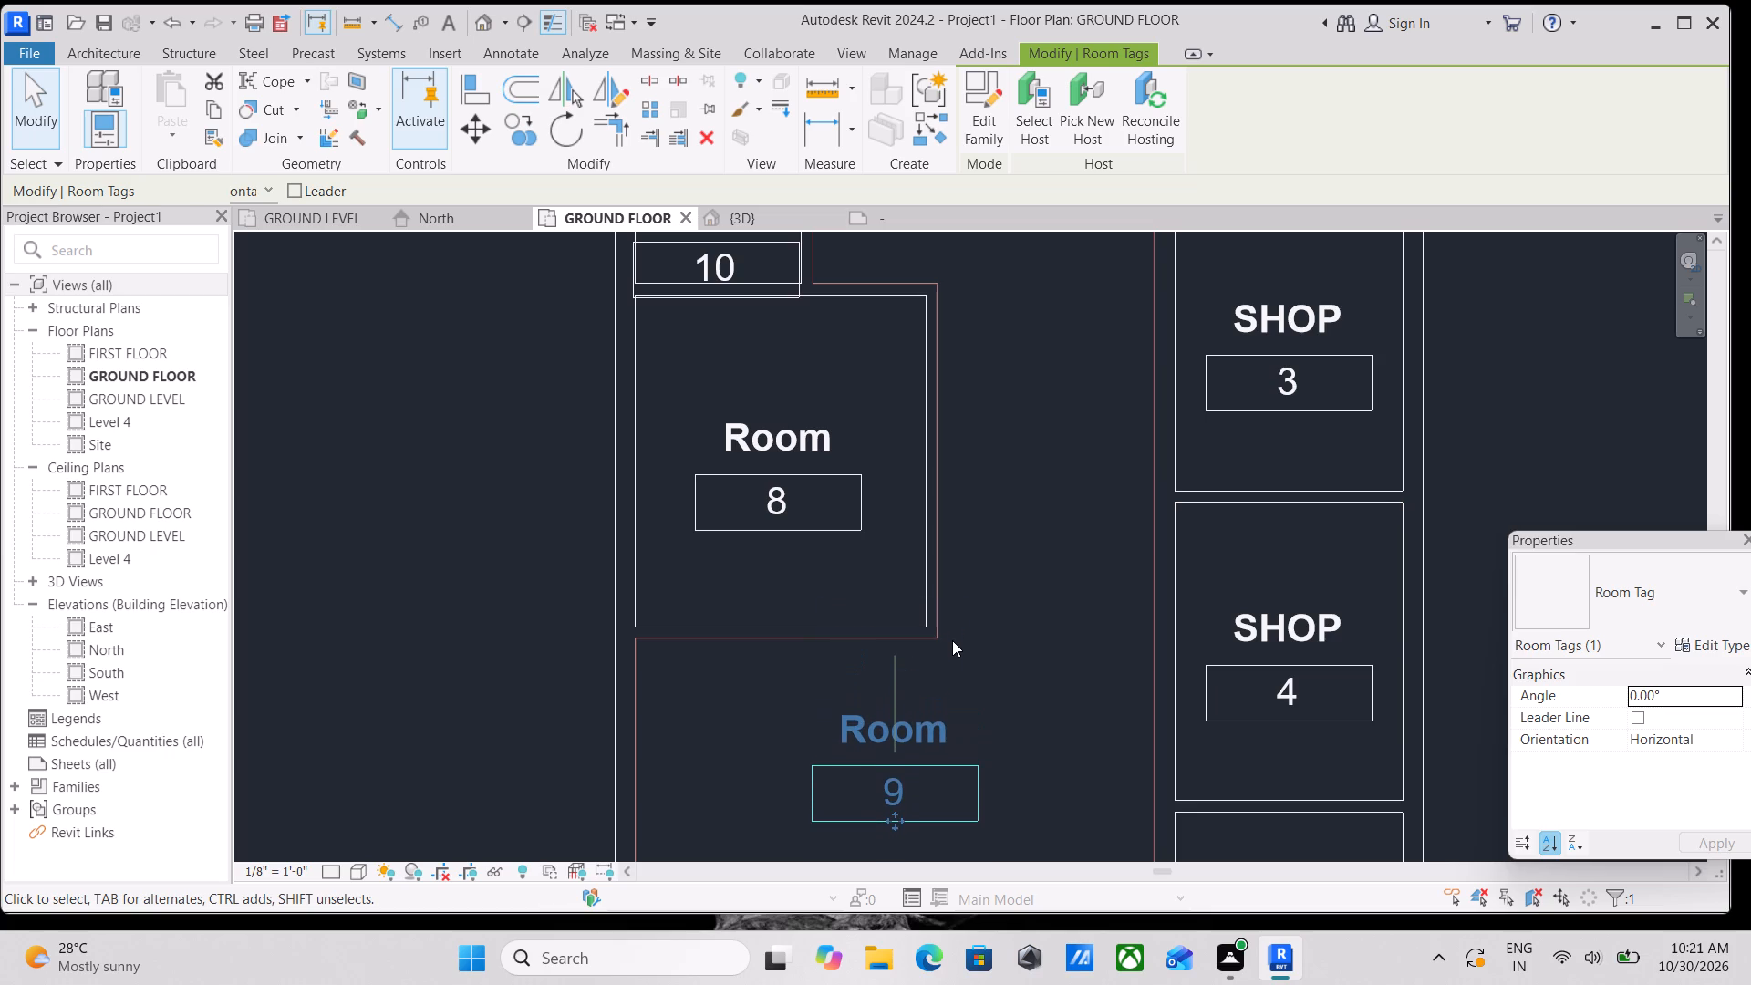
key(Down)
key(Down)
key(Escape)
Rename room 5, the lowest room in the shop column above the stairs, as SHOP through its tag.
scroll(766, 736, down, 2)
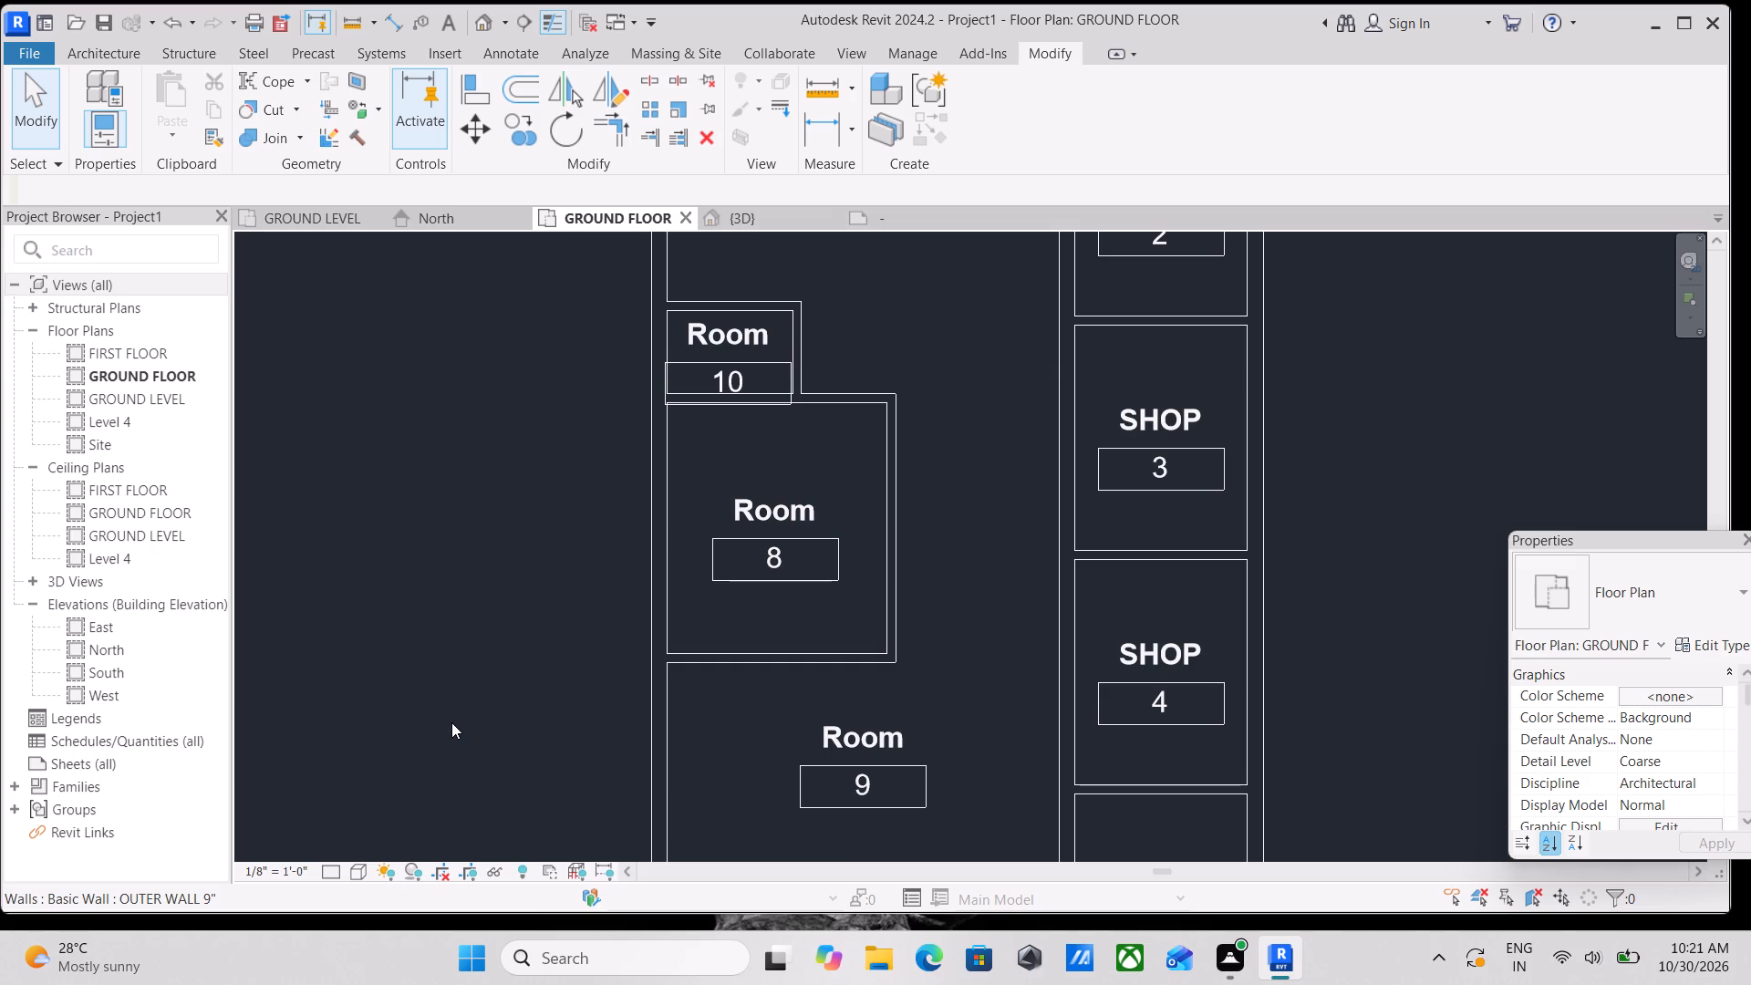
scroll(456, 724, down, 1)
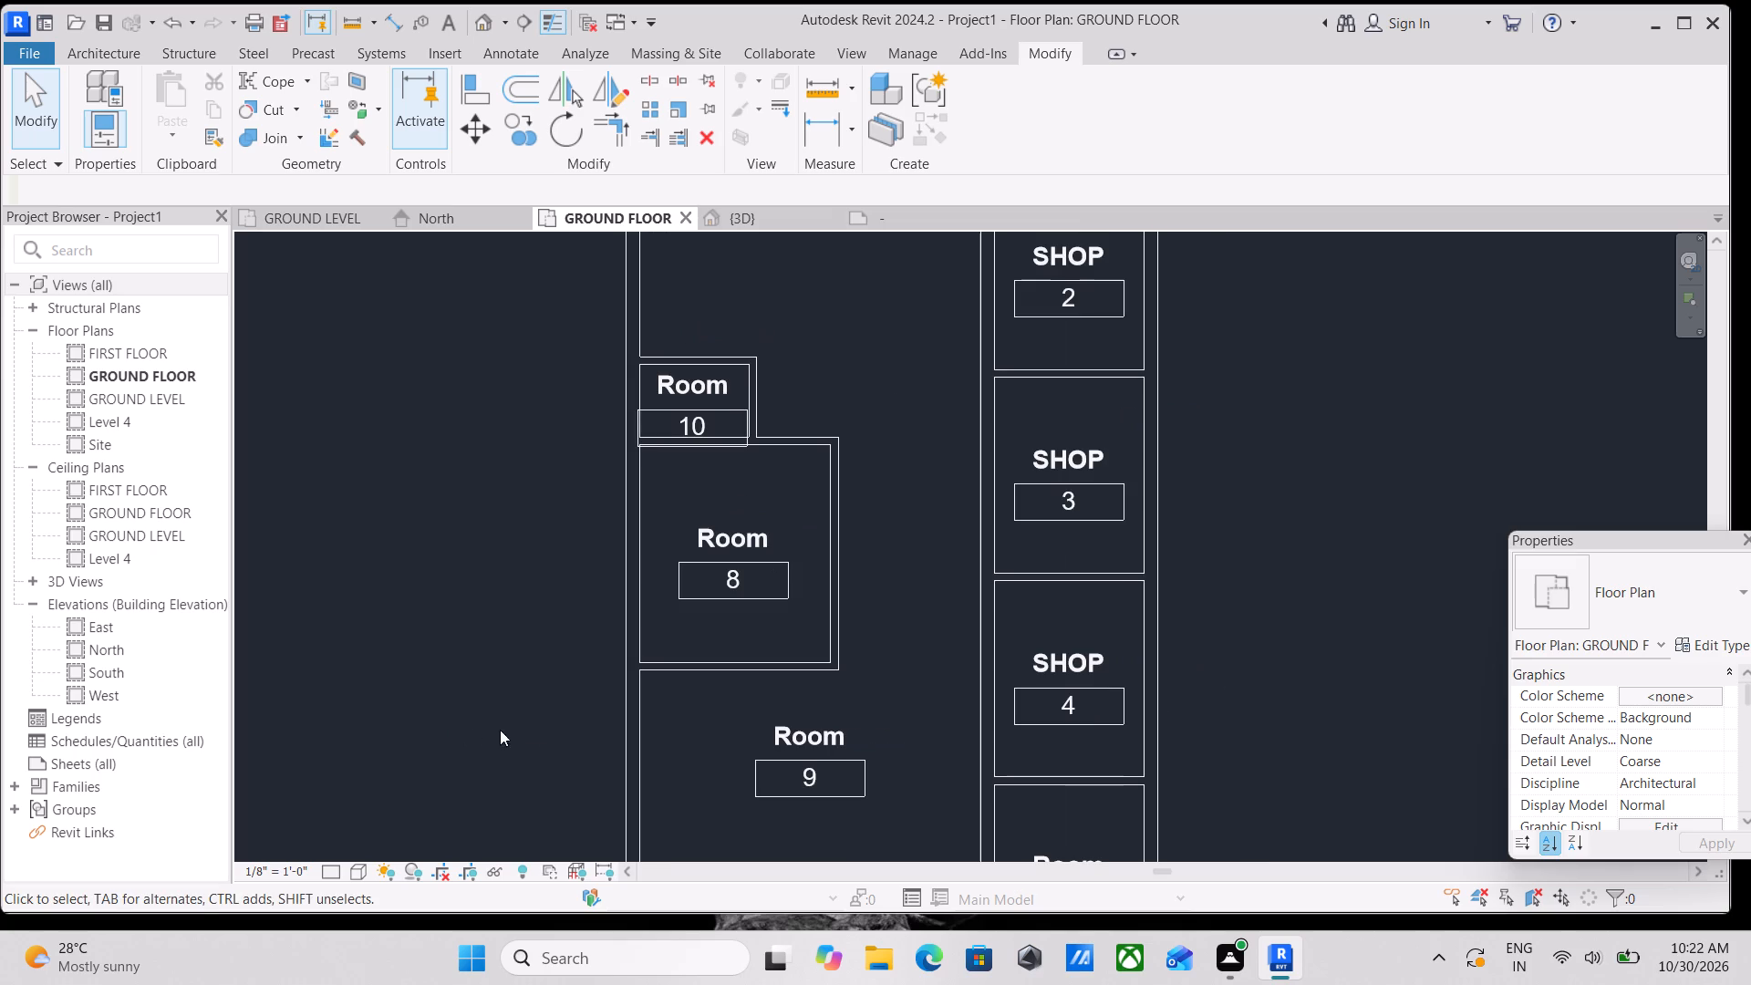
scroll(838, 707, up, 4)
scroll(839, 711, down, 4)
middle_drag(948, 649, 1073, 505)
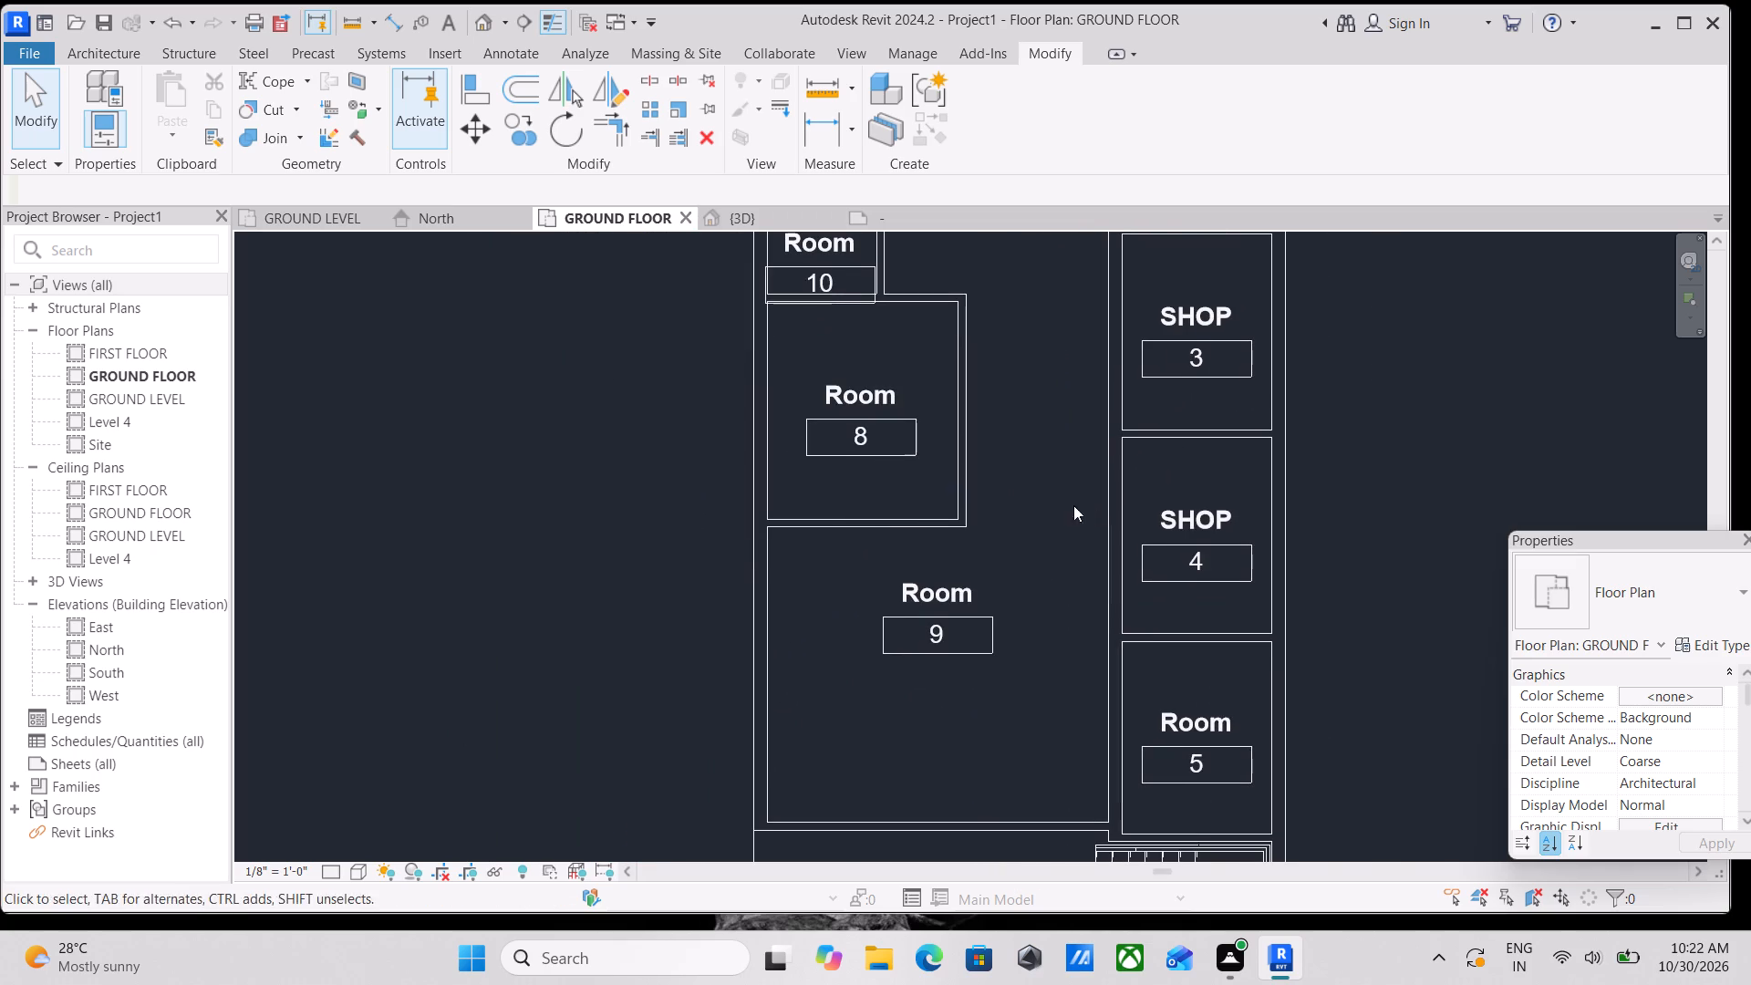
middle_drag(1186, 725, 1001, 646)
scroll(1021, 649, up, 3)
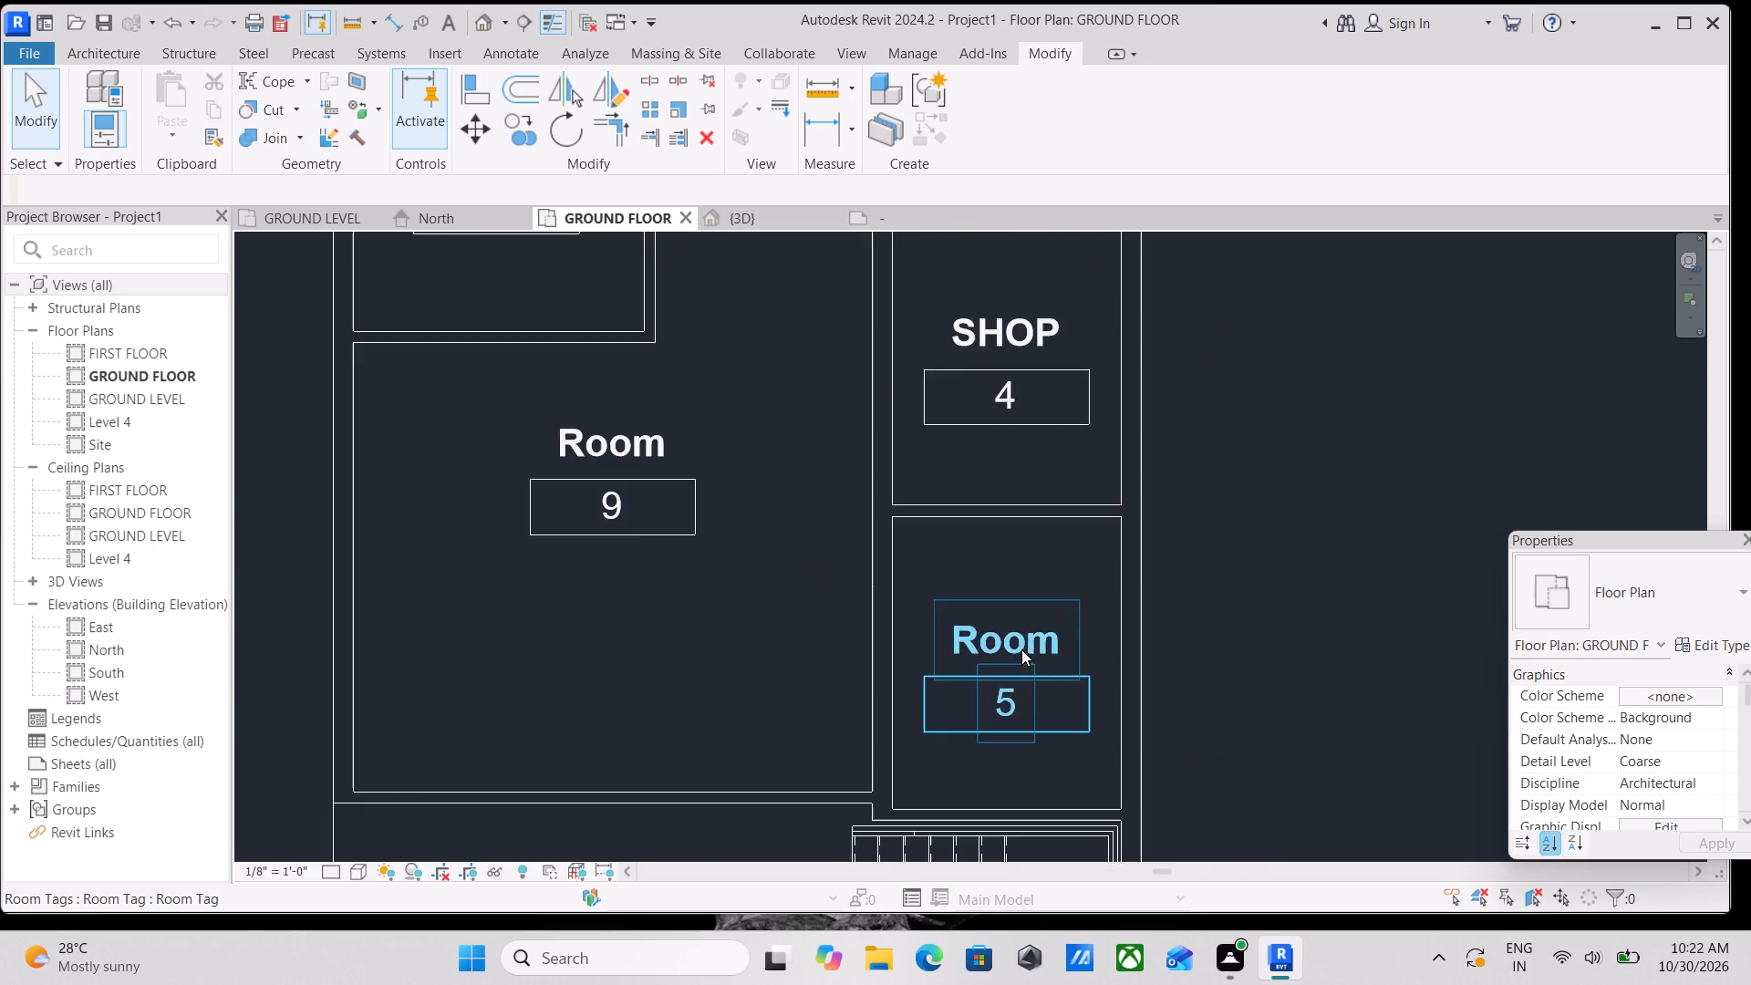
middle_drag(1023, 644, 907, 905)
scroll(1023, 644, down, 1)
scroll(939, 849, down, 3)
middle_drag(939, 849, 1003, 907)
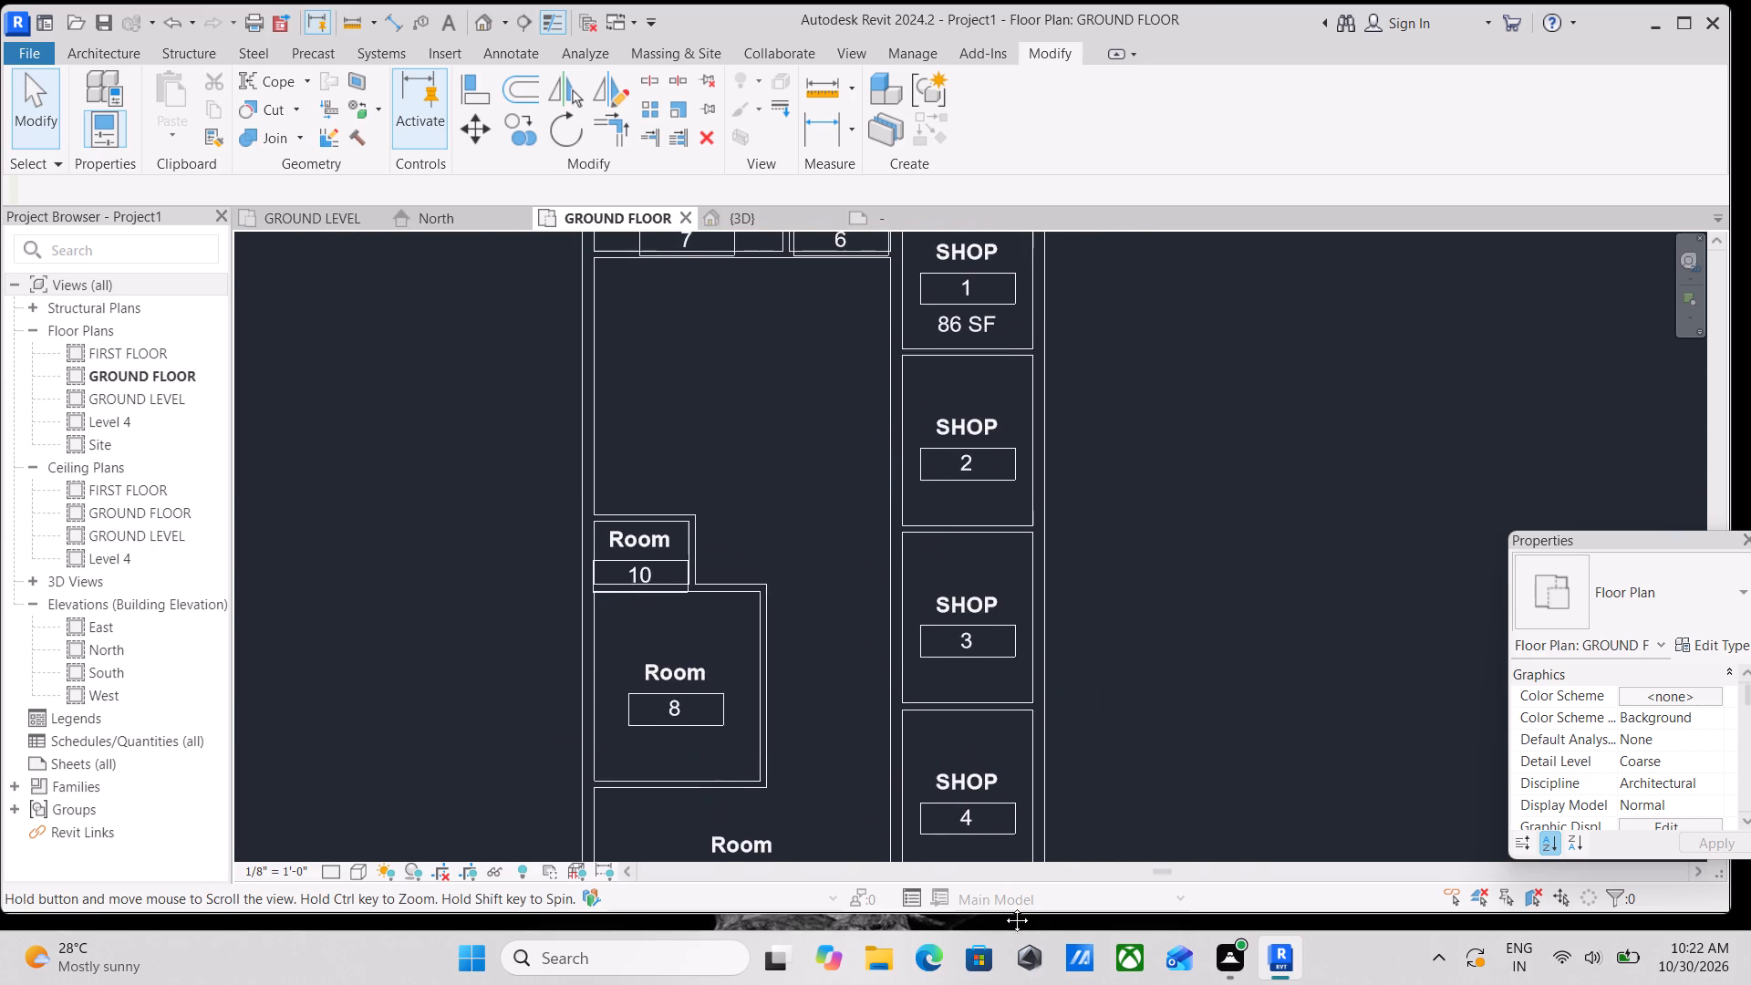
middle_drag(1003, 907, 1026, 689)
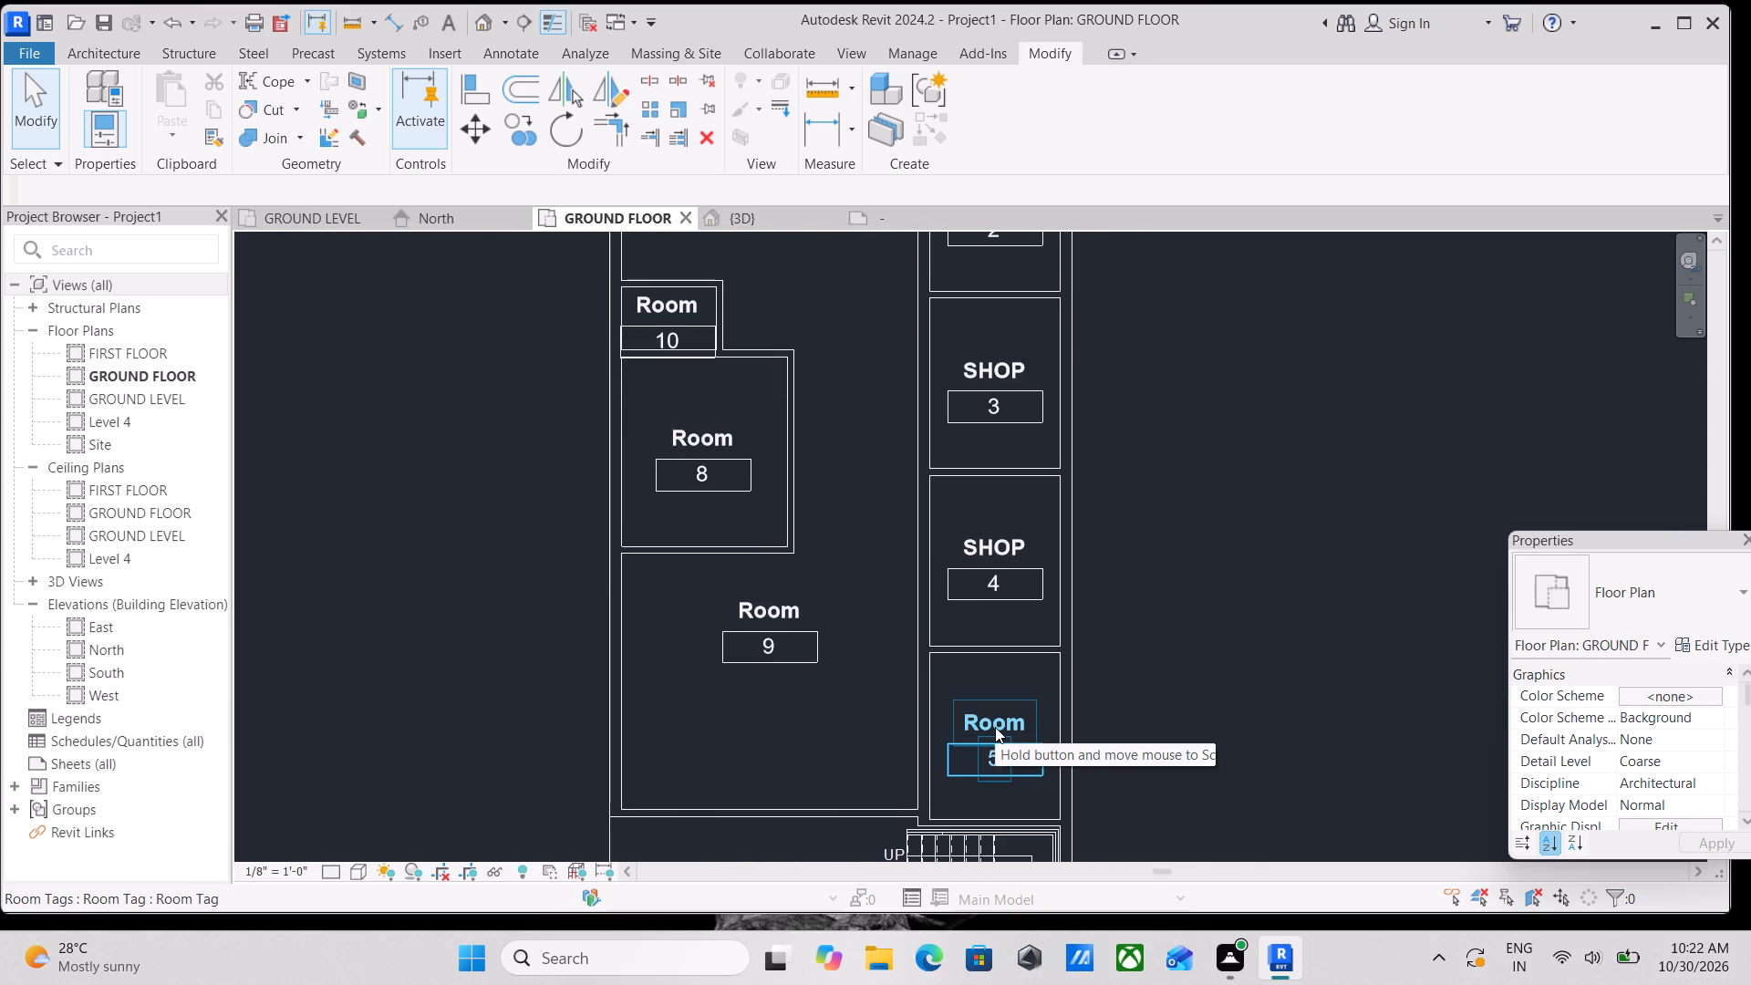
scroll(995, 727, down, 3)
middle_drag(997, 726, 1010, 810)
scroll(1052, 686, down, 2)
middle_drag(1052, 686, 1072, 631)
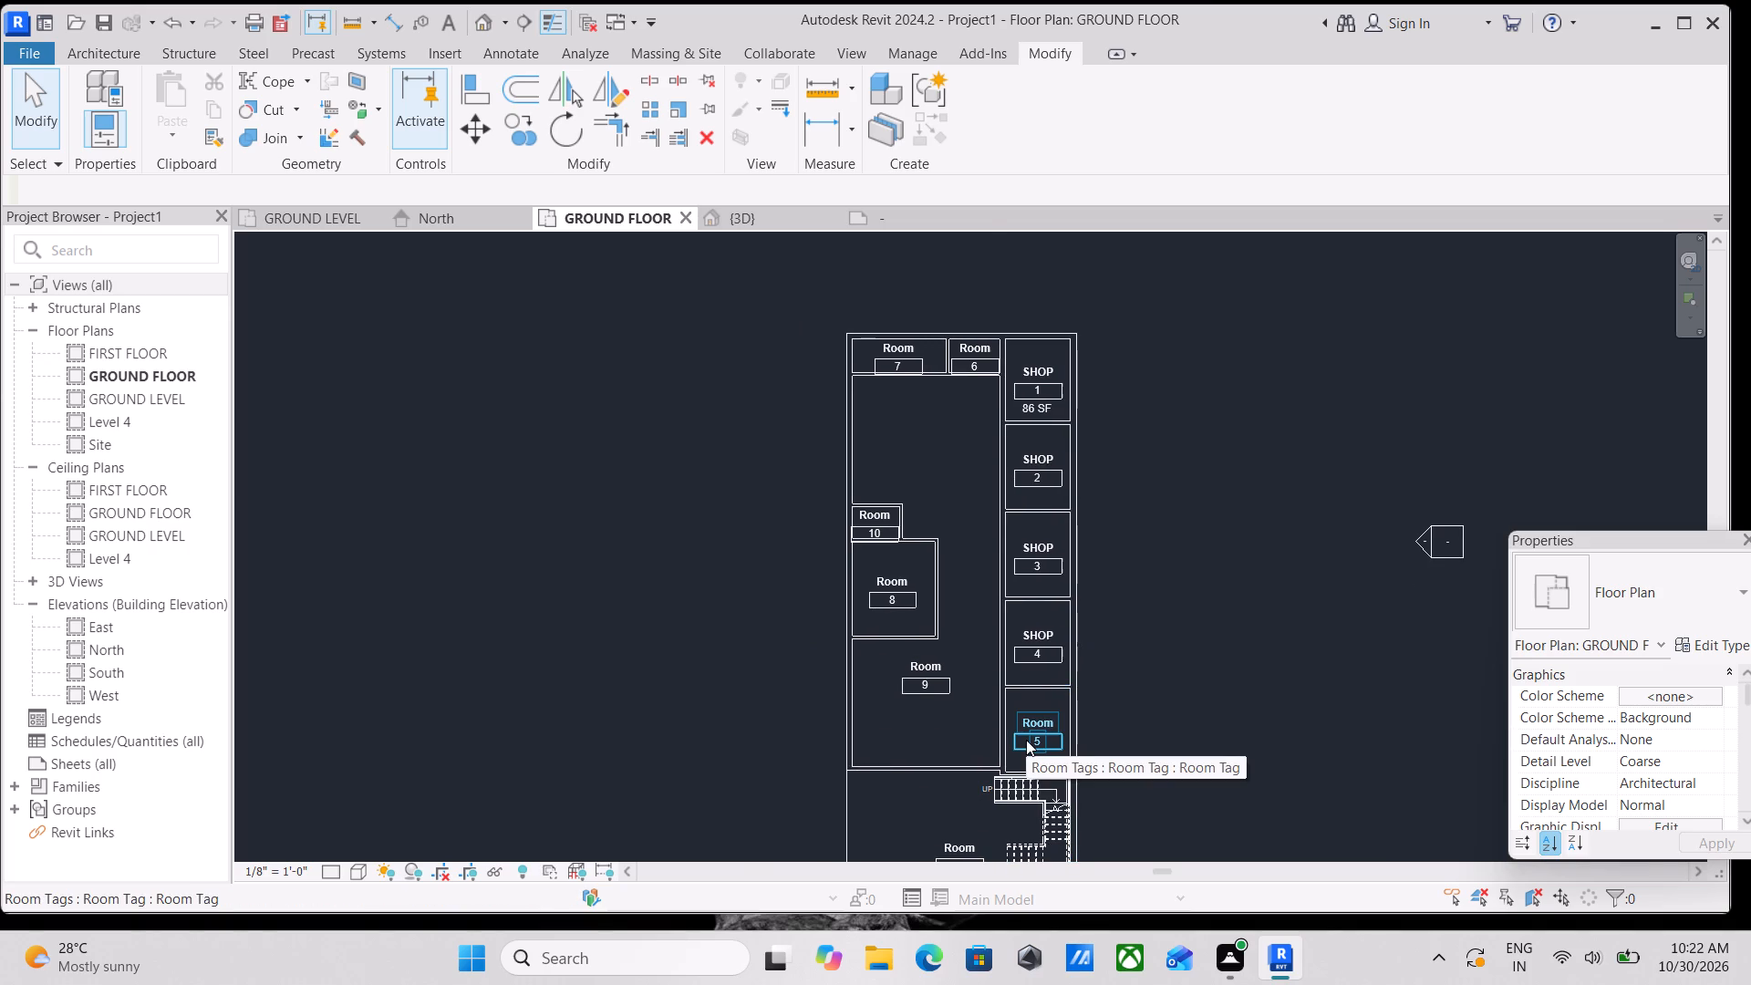
scroll(1026, 740, up, 6)
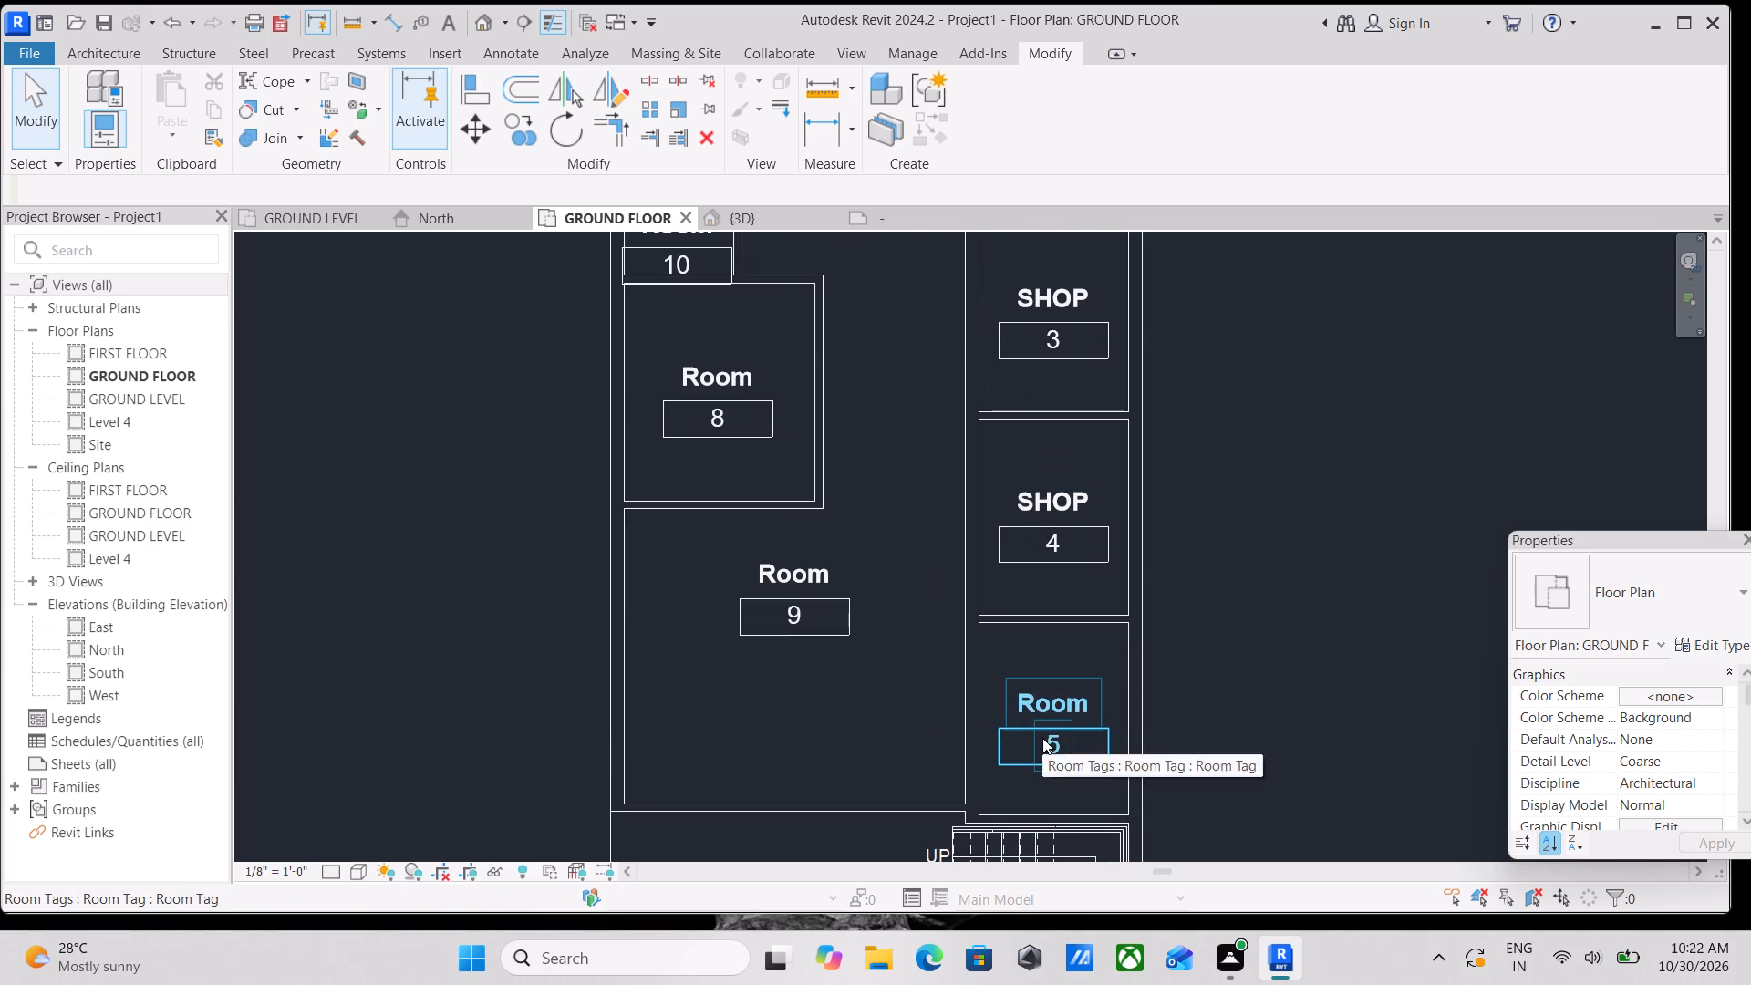
double_click(1049, 695)
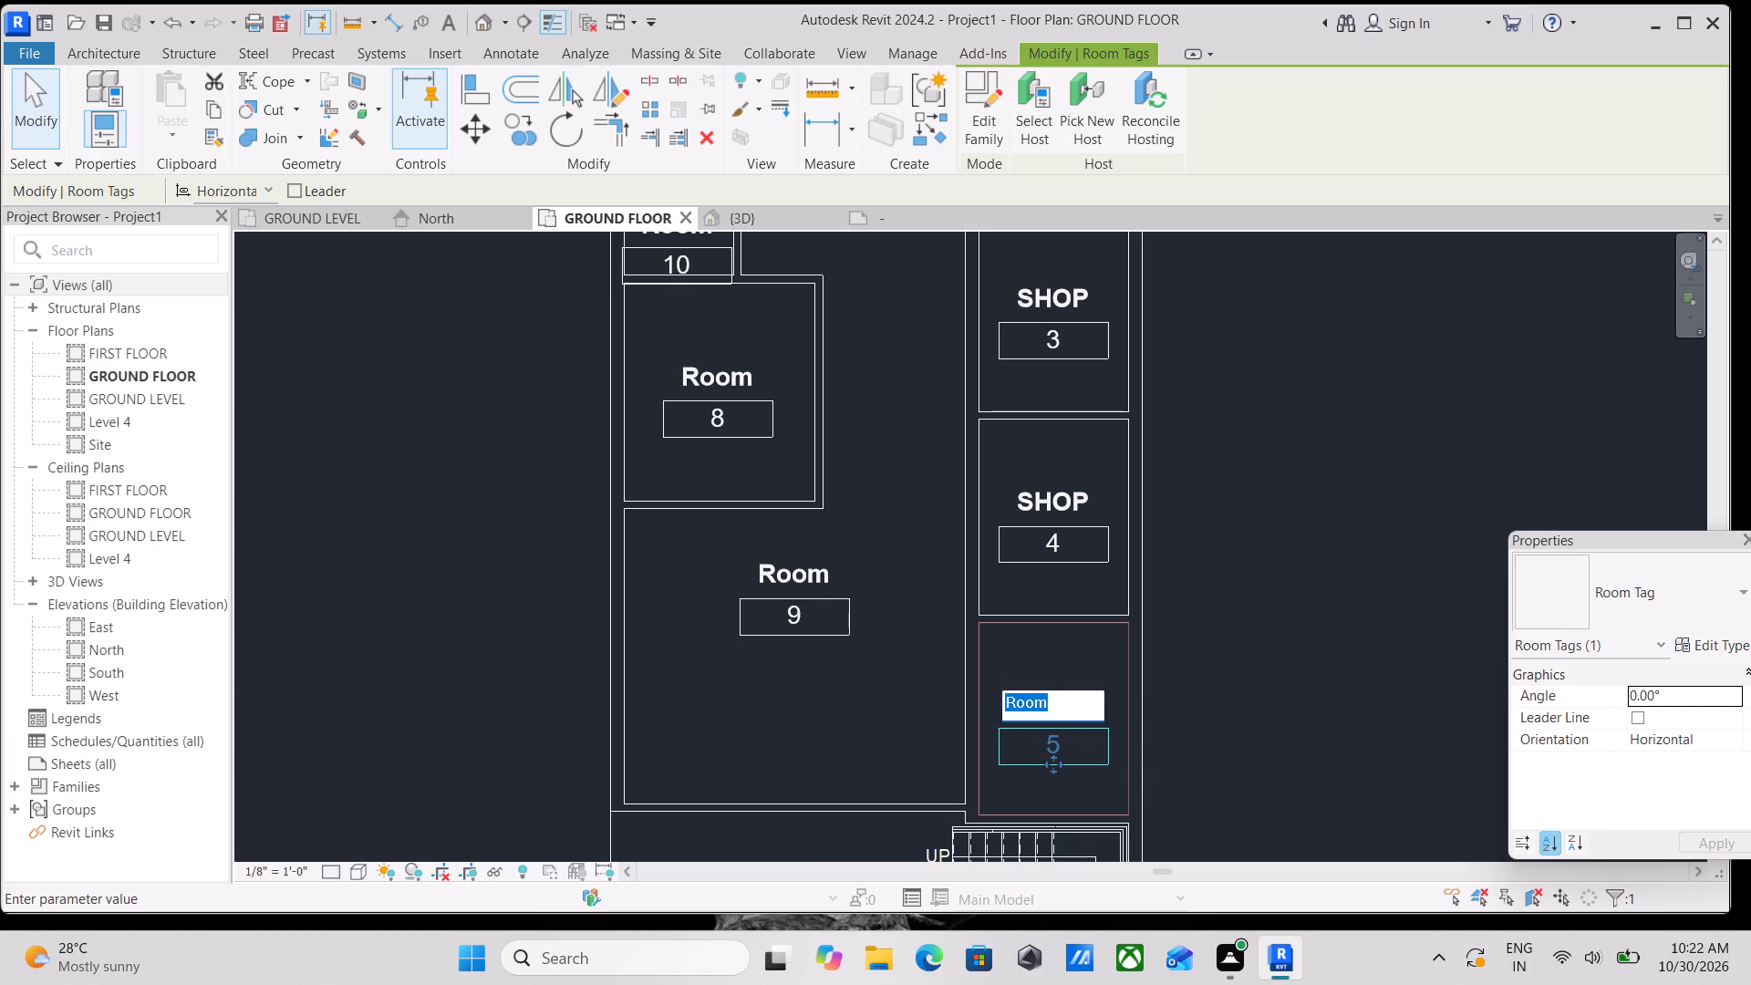
text(SHO)
key(p)
key(Return)
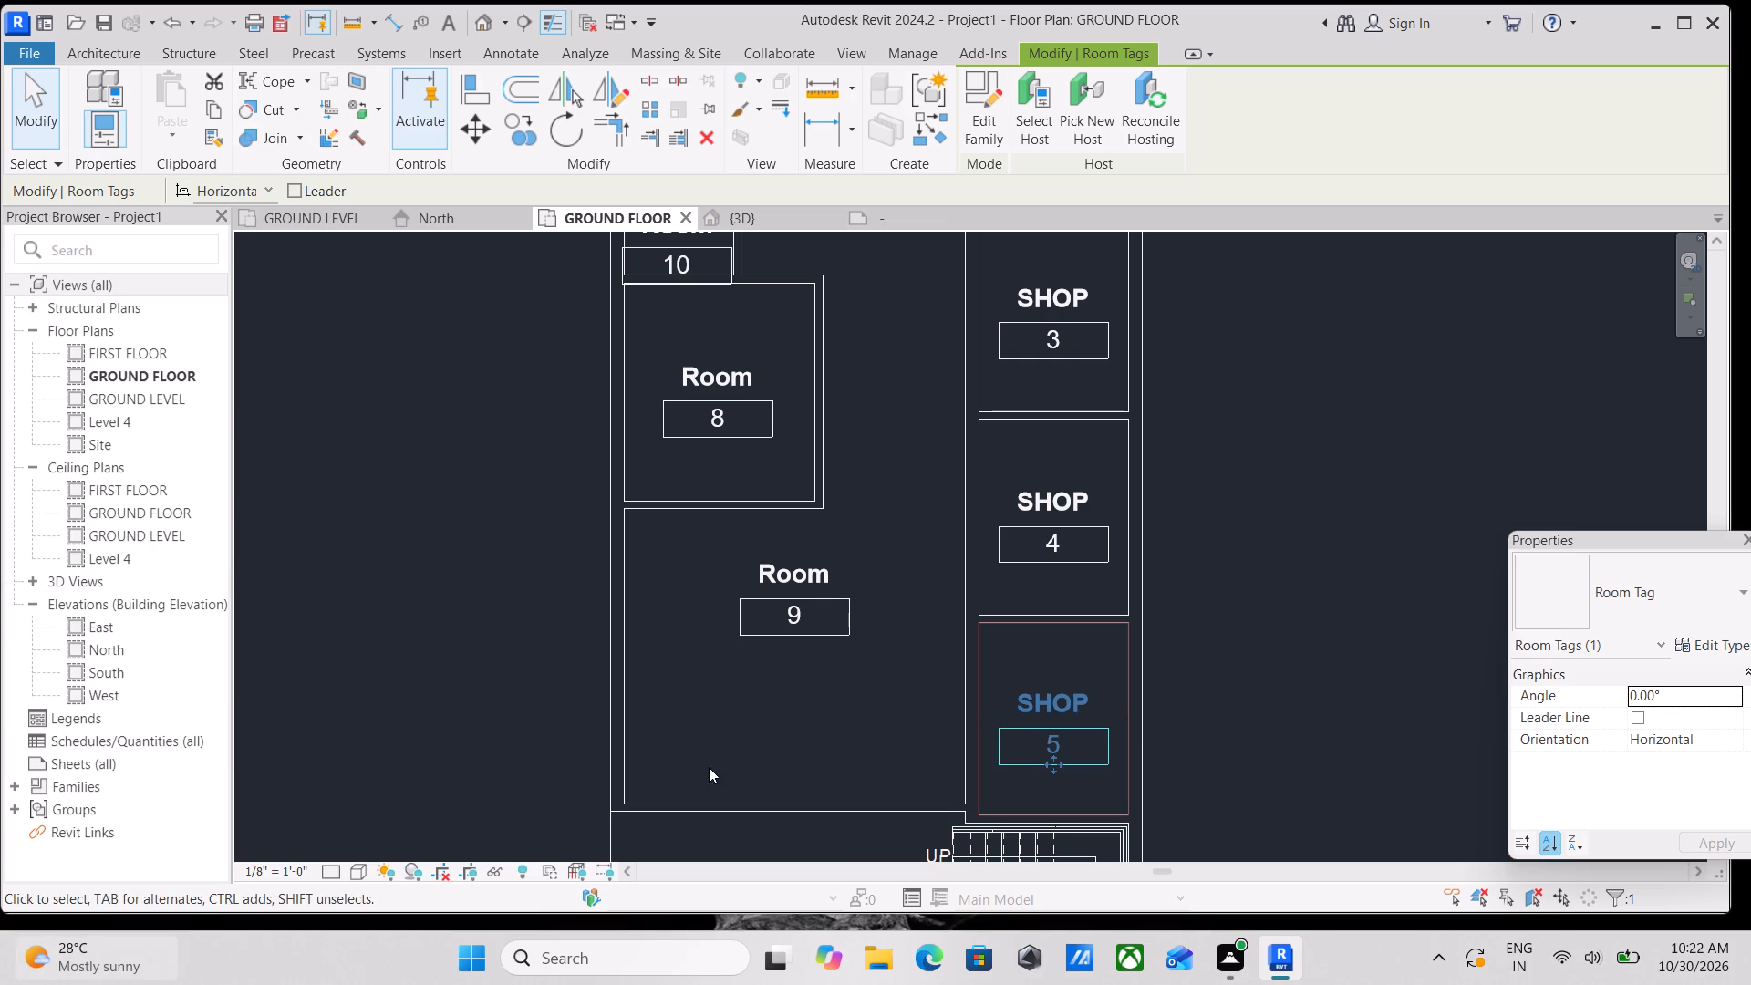
Rename room 9, the large room beside the shop column, as DRAWING AREA through its tag.
double_click(789, 559)
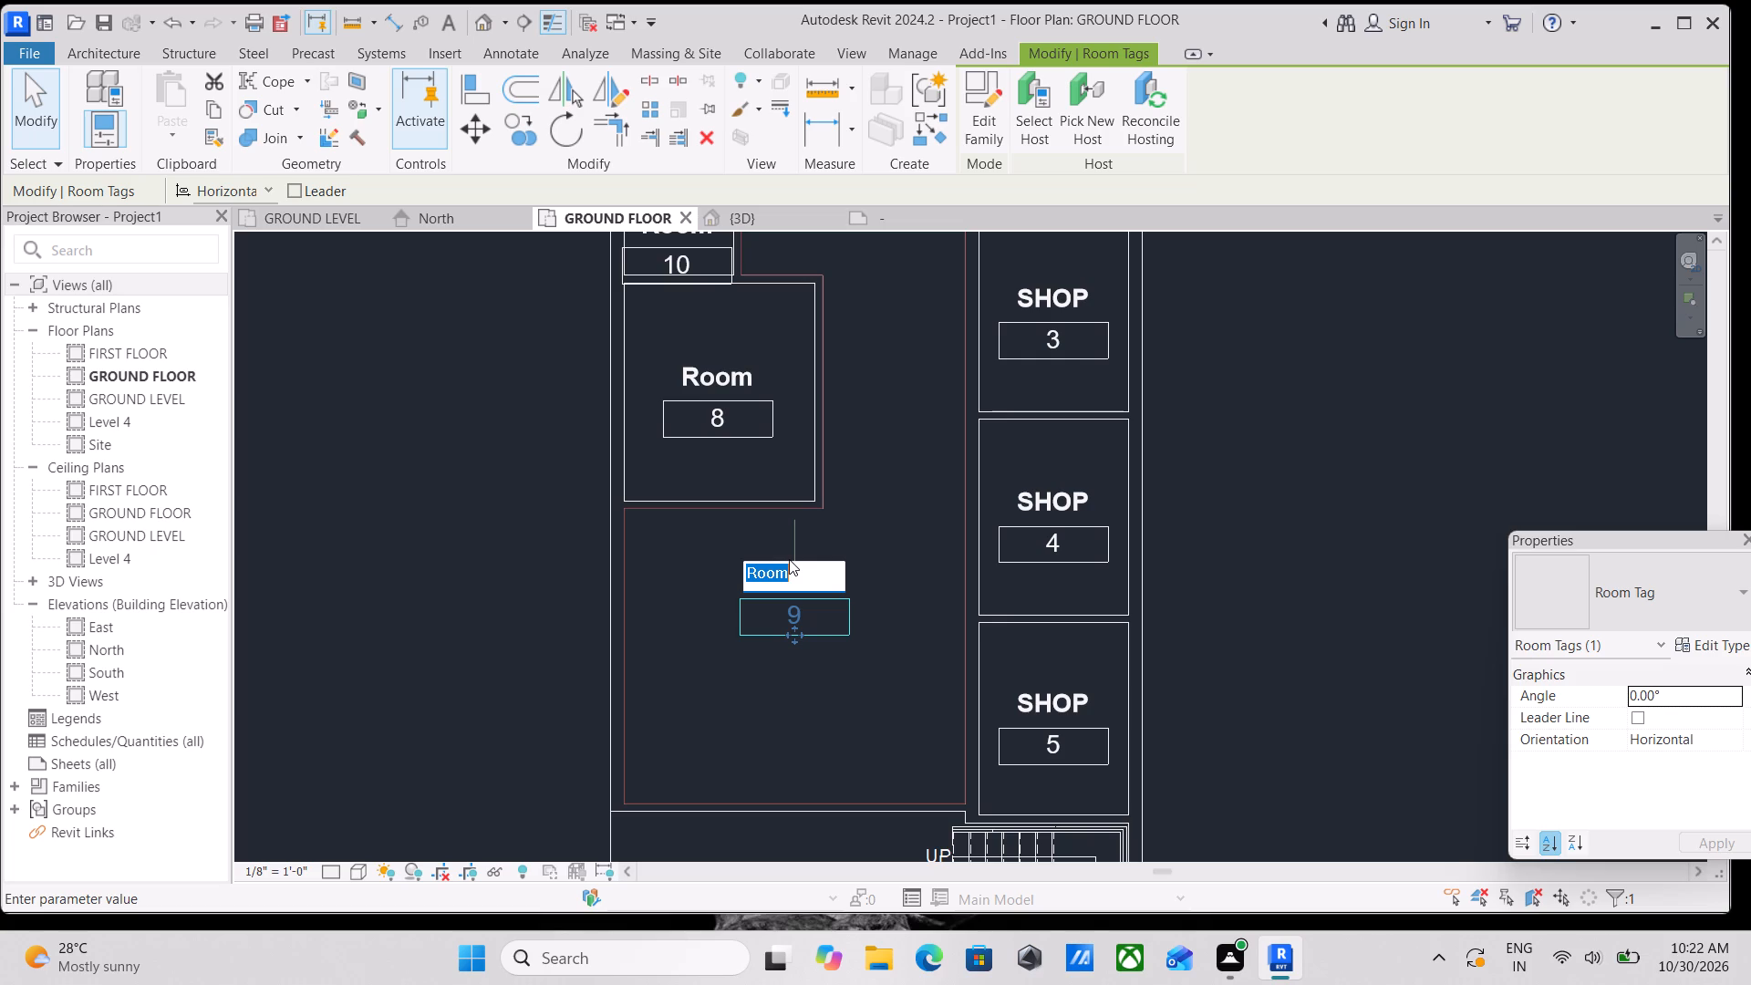
text(DRAW)
text(ING)
key(space)
text(ARE)
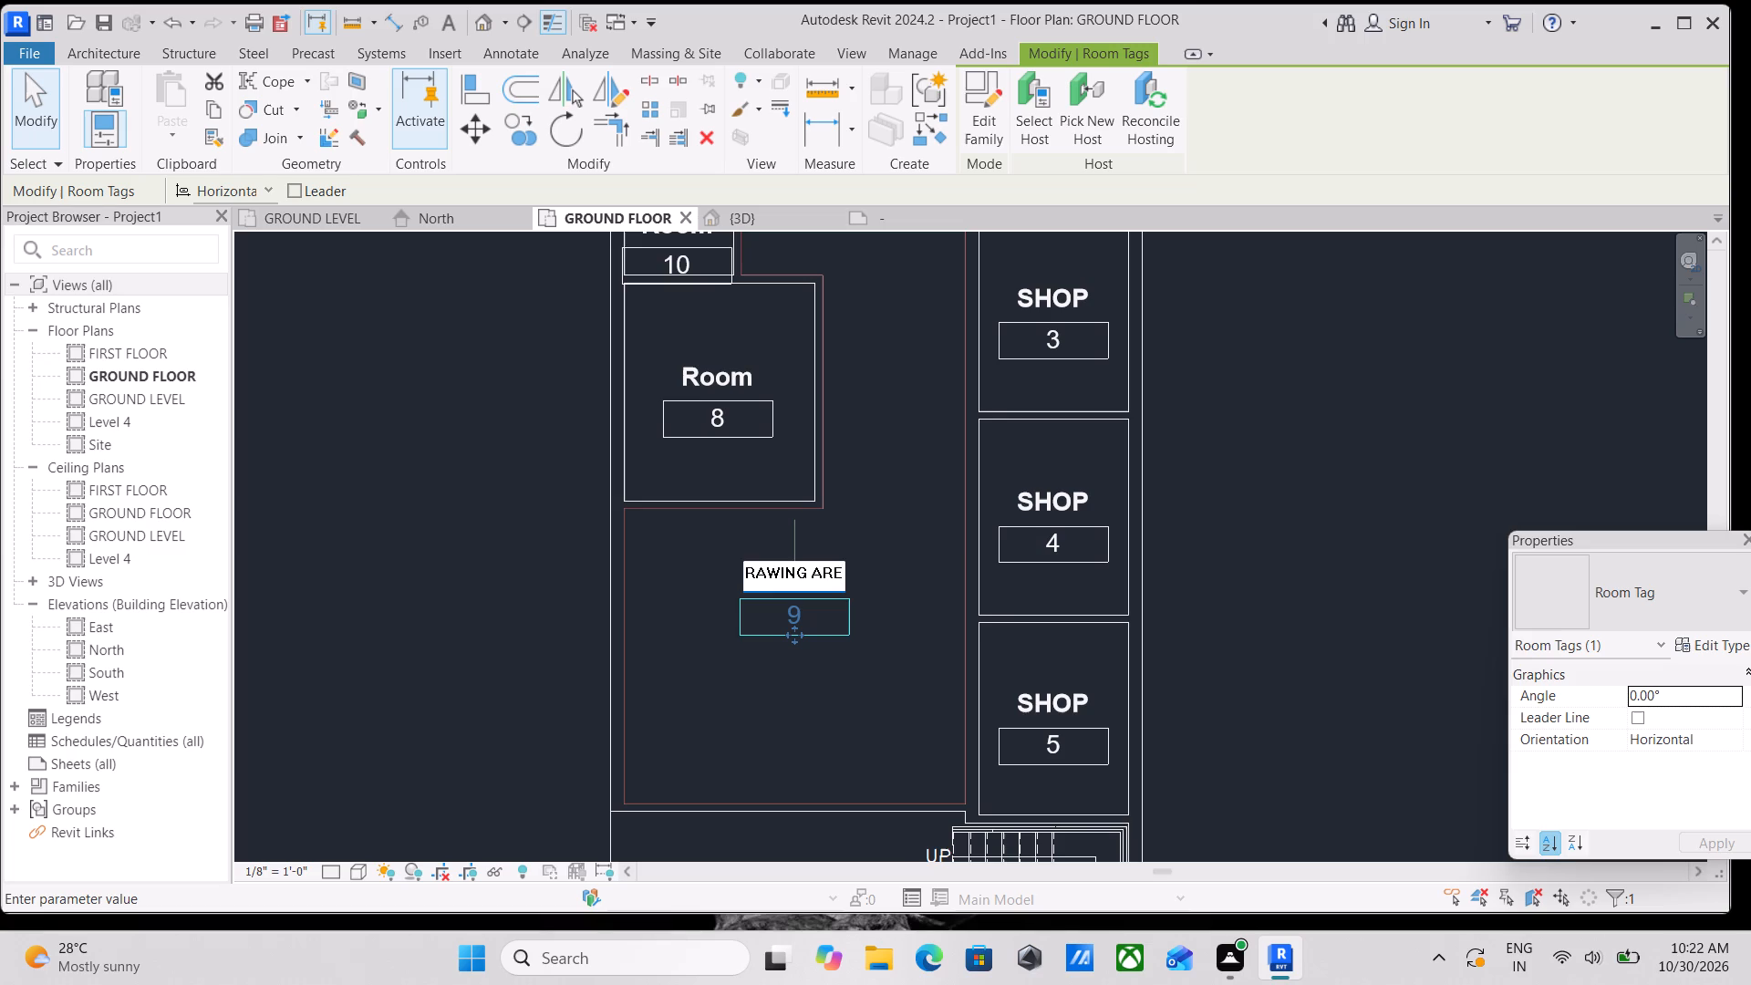
key(a)
key(Return)
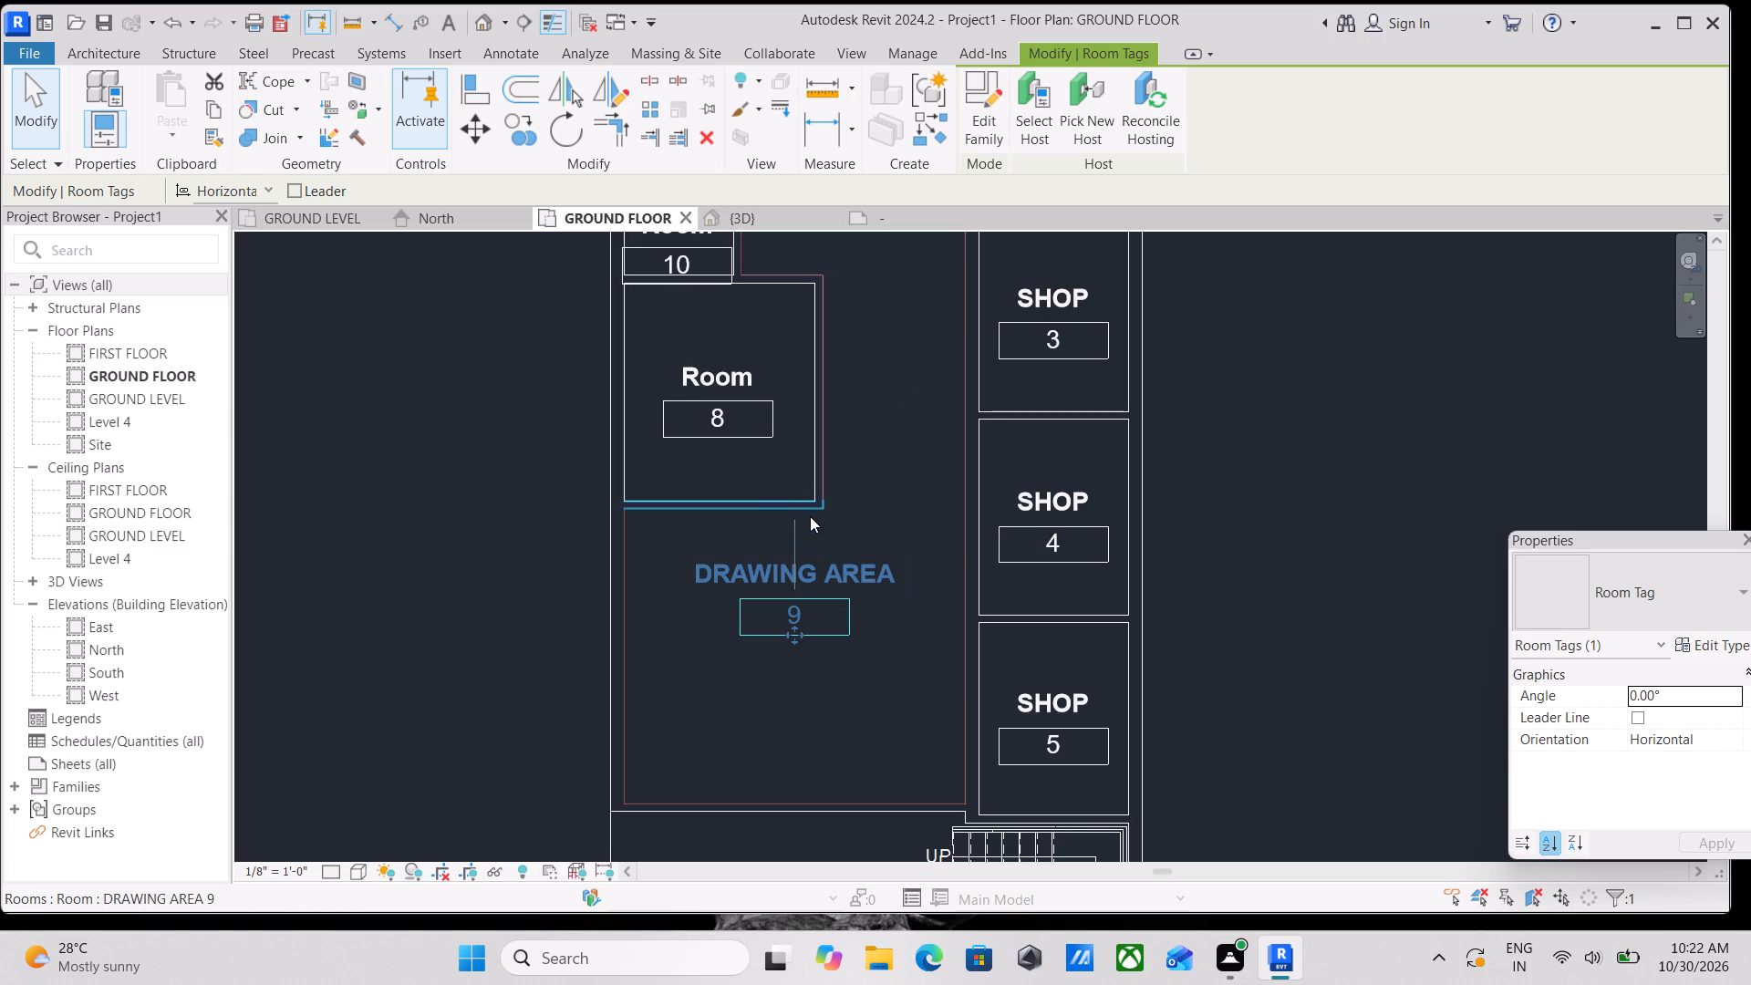
Rename room 8, directly above the drawing area's tag, as BEDROOM through its tag.
scroll(736, 407, up, 3)
middle_drag(709, 502, 685, 751)
scroll(678, 607, up, 2)
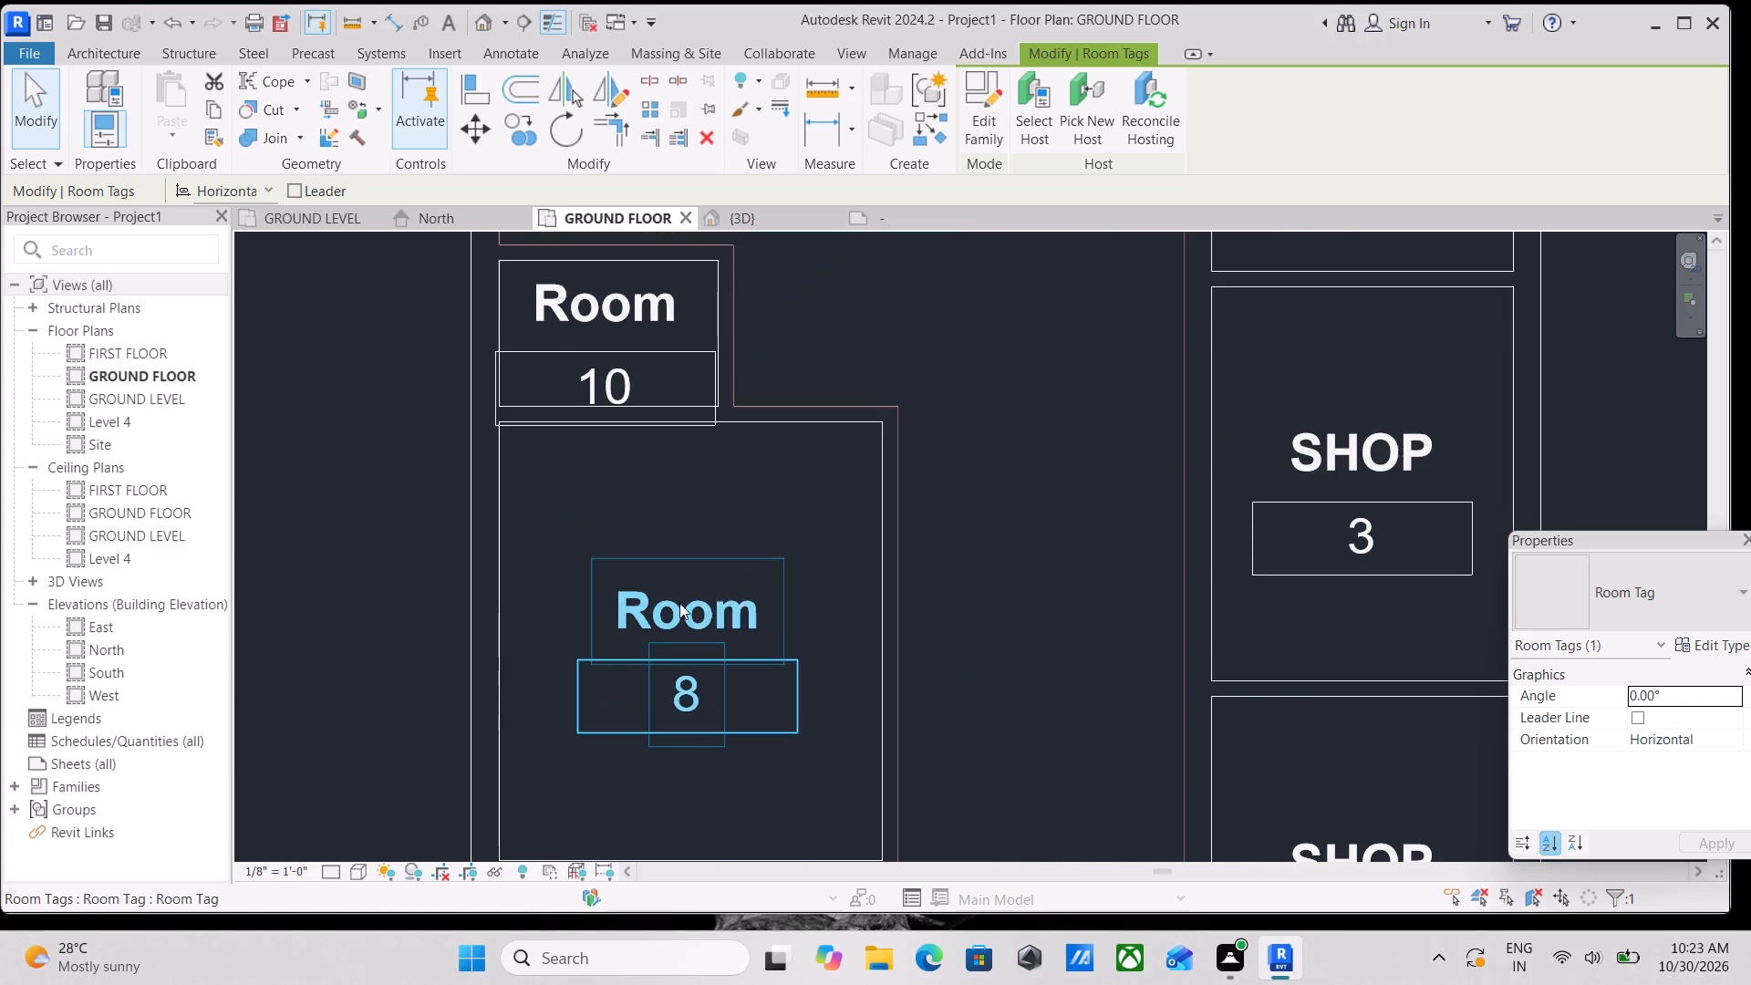
double_click(695, 601)
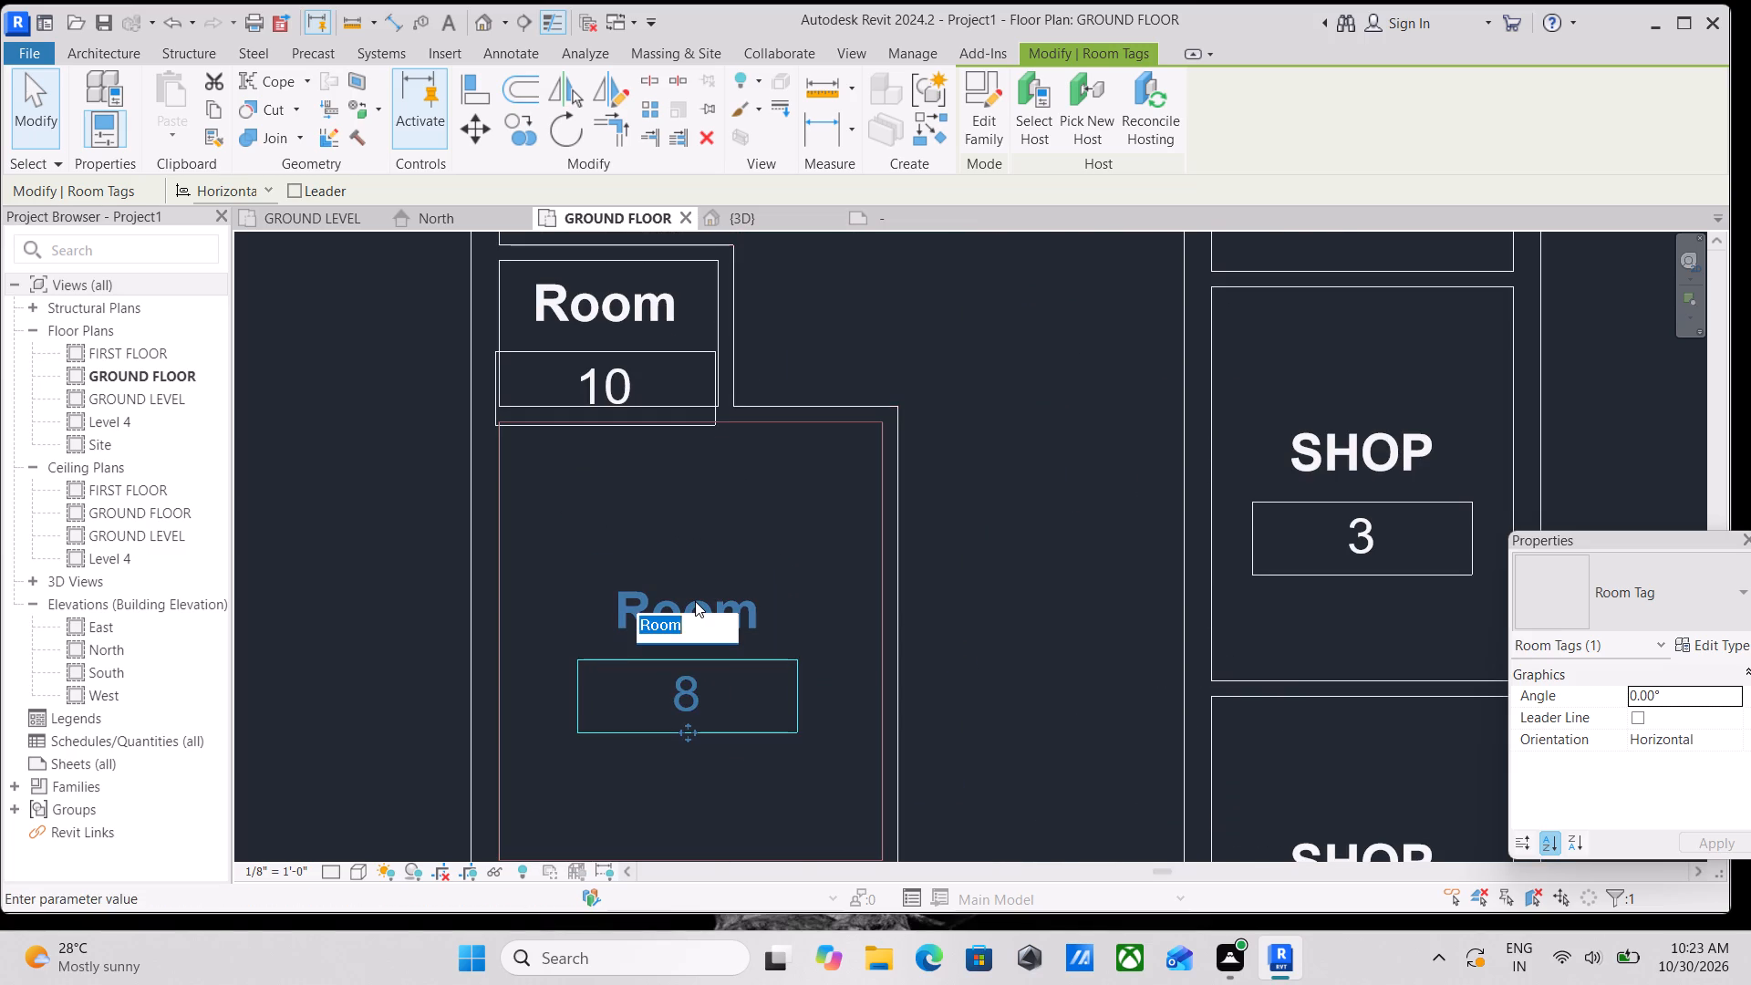
text(BE)
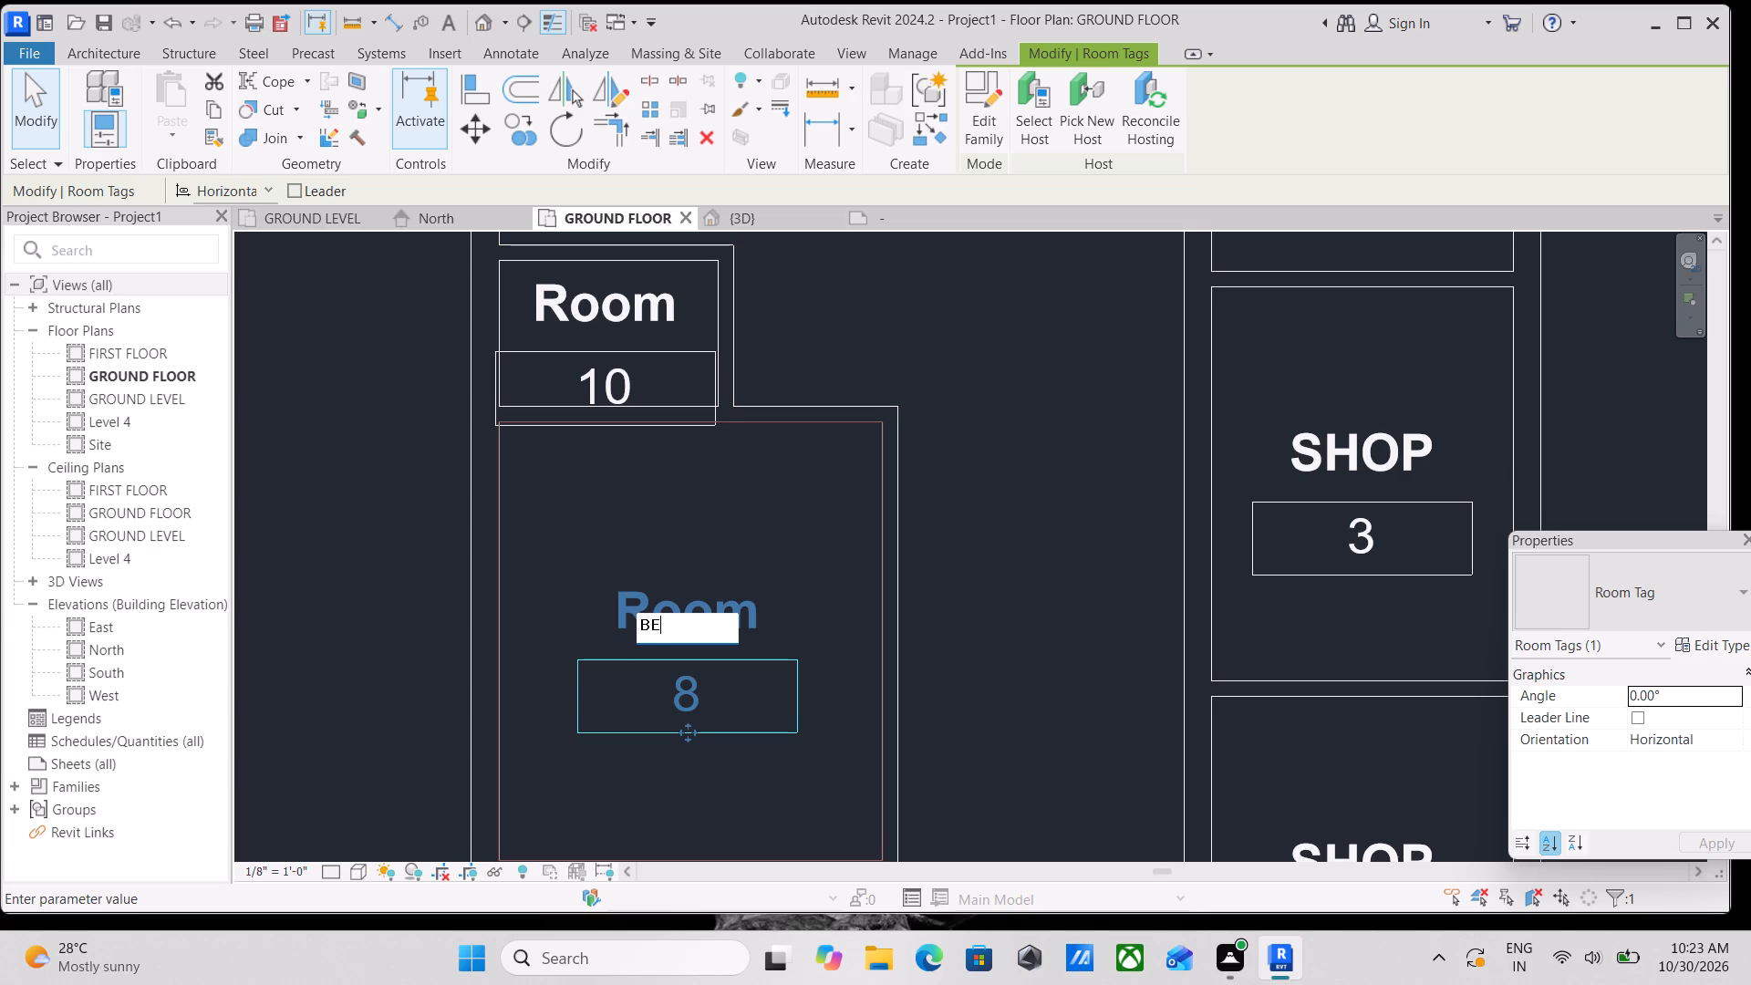
key(d)
key(r)
text(OOM)
key(Return)
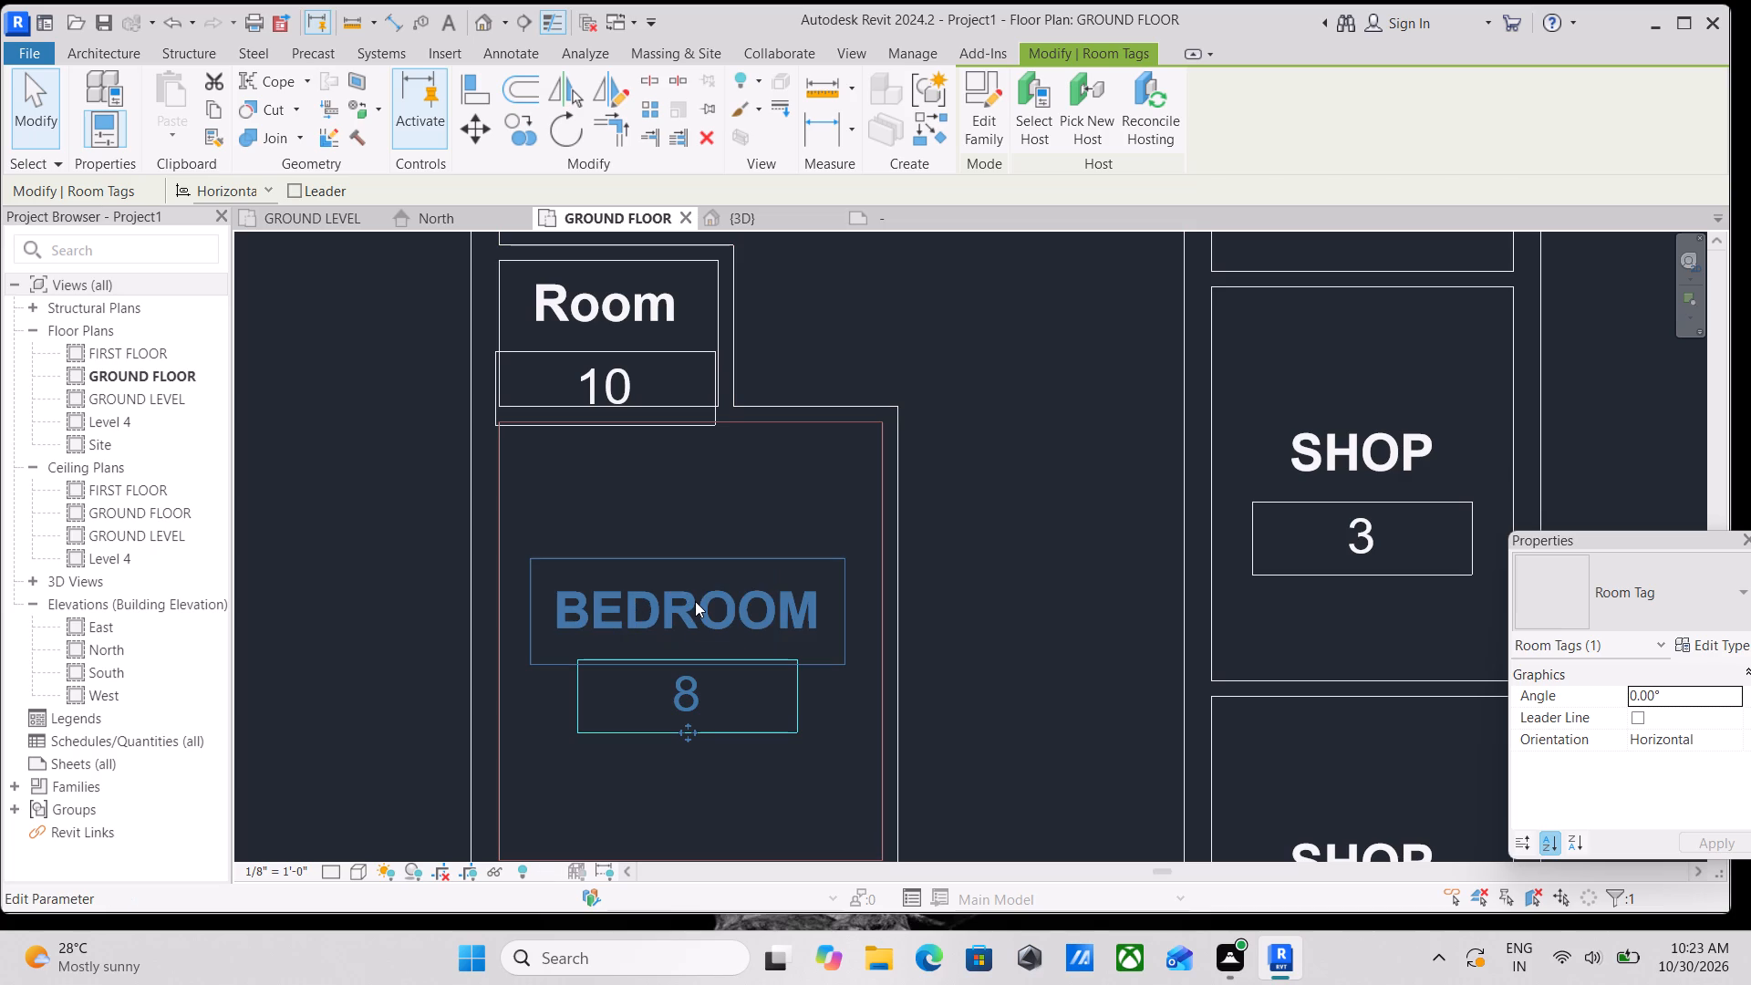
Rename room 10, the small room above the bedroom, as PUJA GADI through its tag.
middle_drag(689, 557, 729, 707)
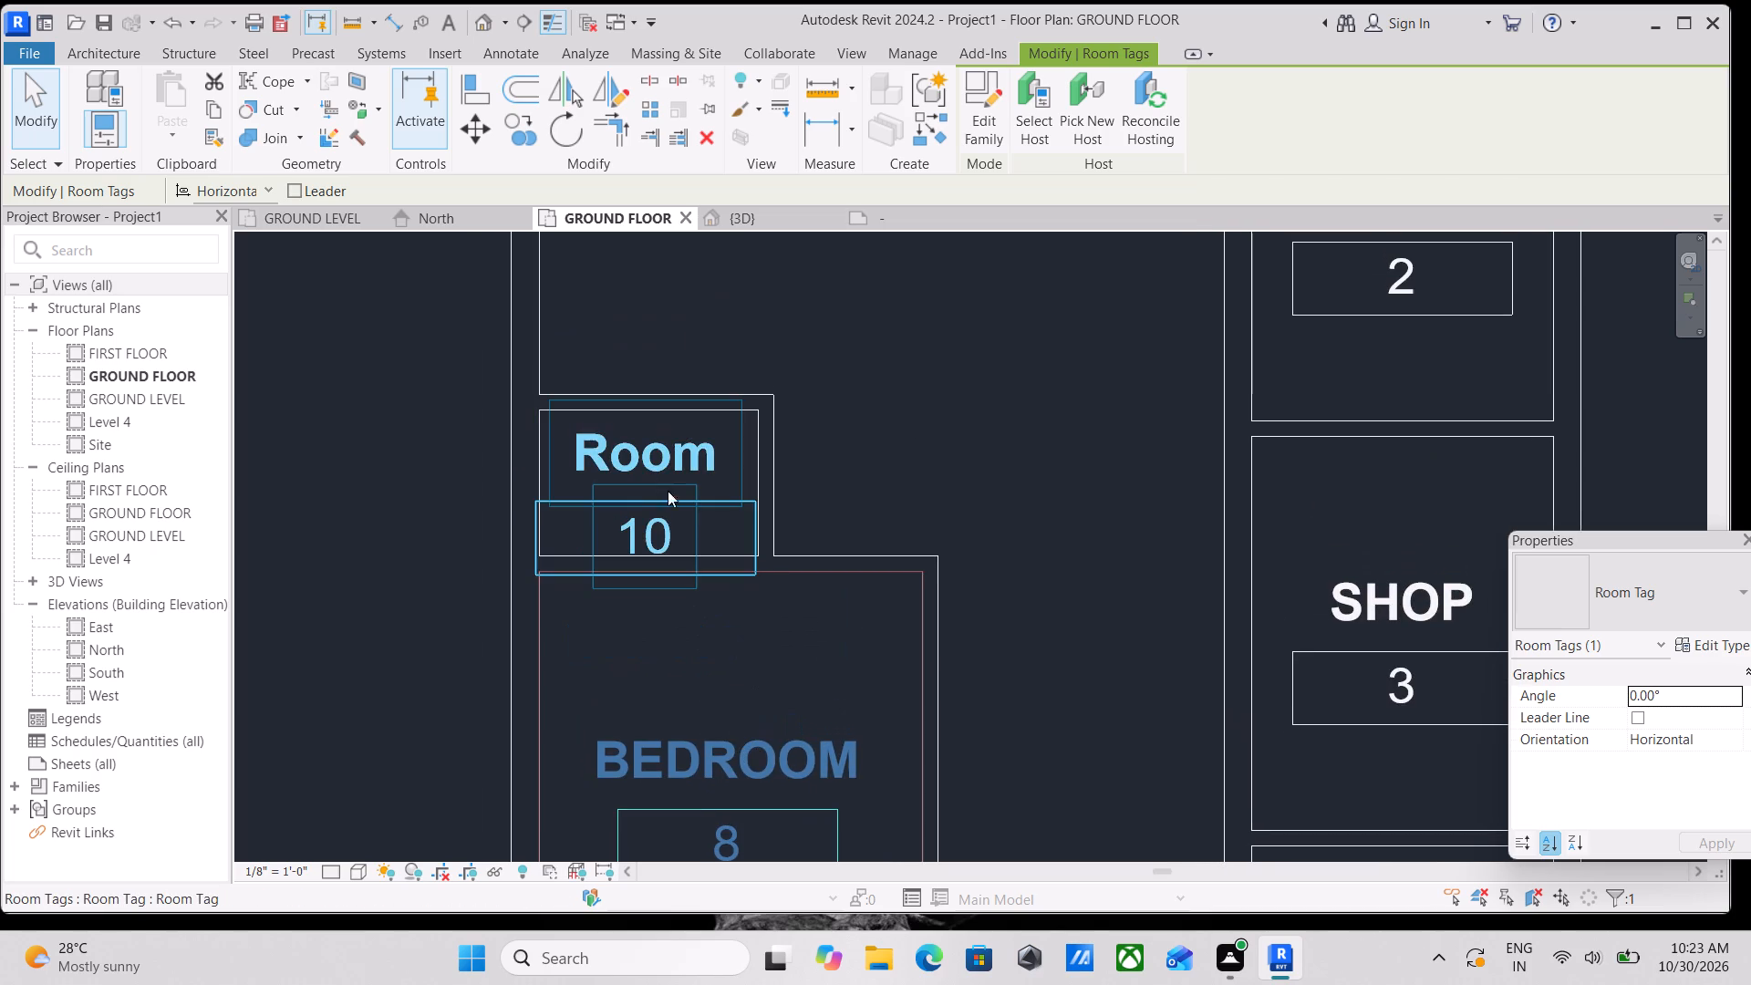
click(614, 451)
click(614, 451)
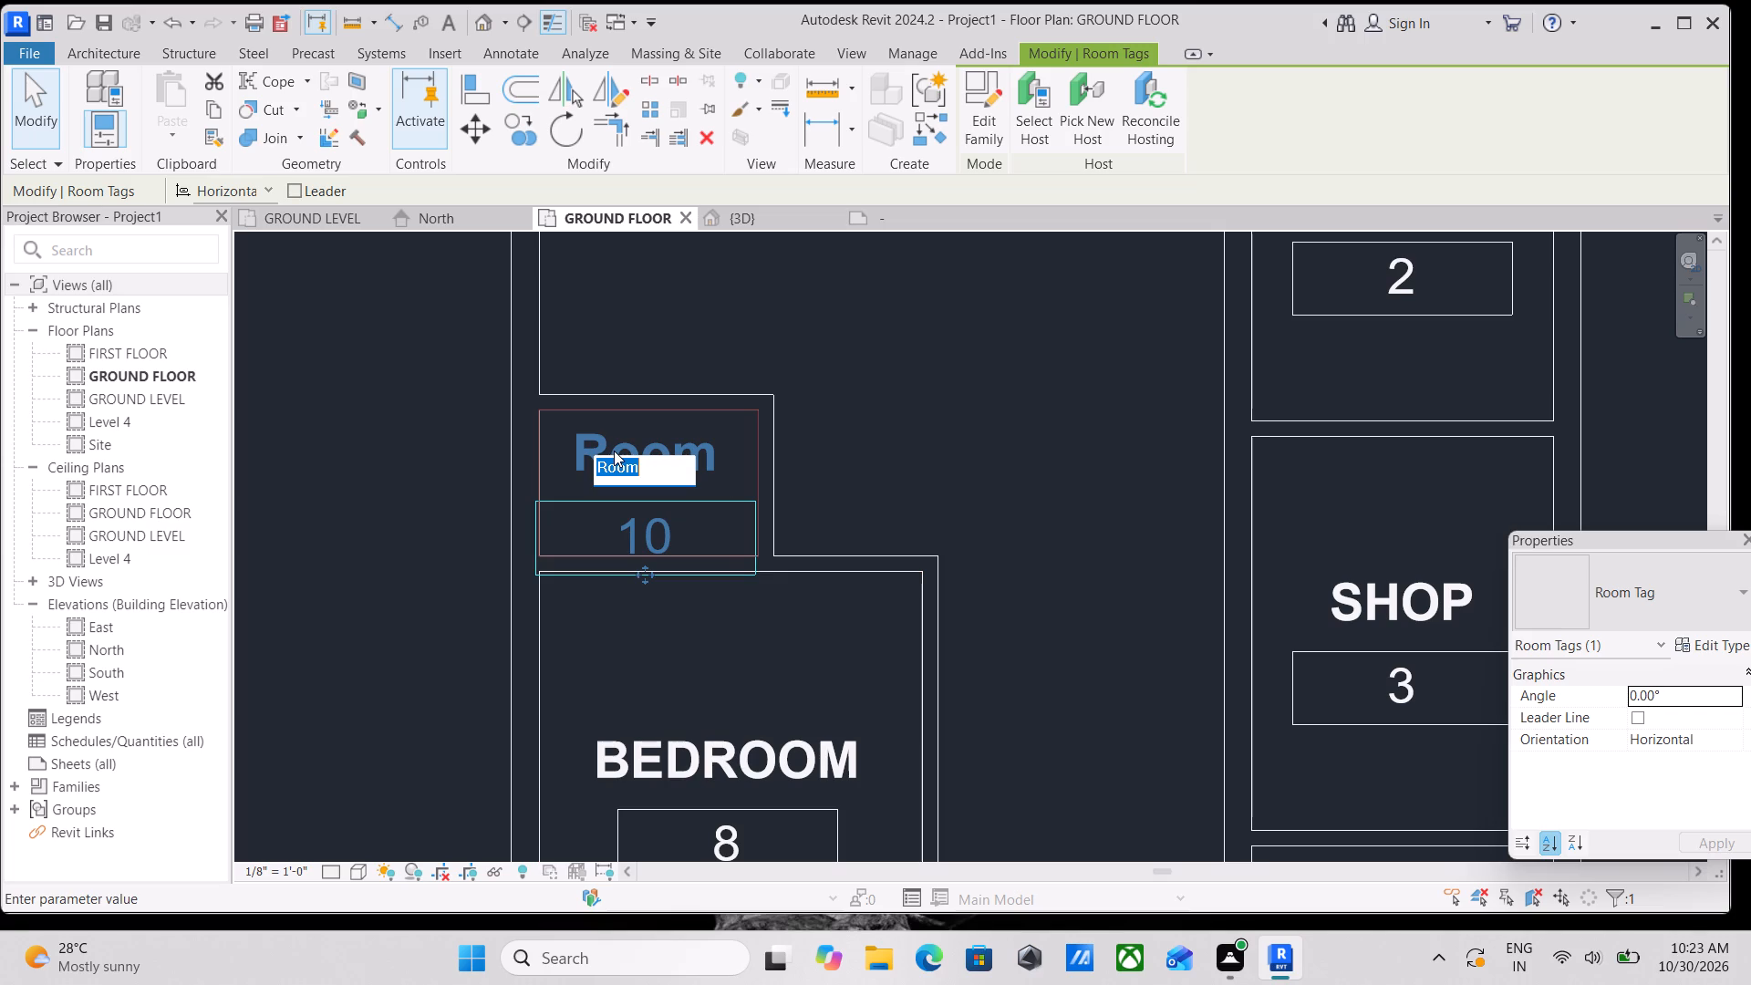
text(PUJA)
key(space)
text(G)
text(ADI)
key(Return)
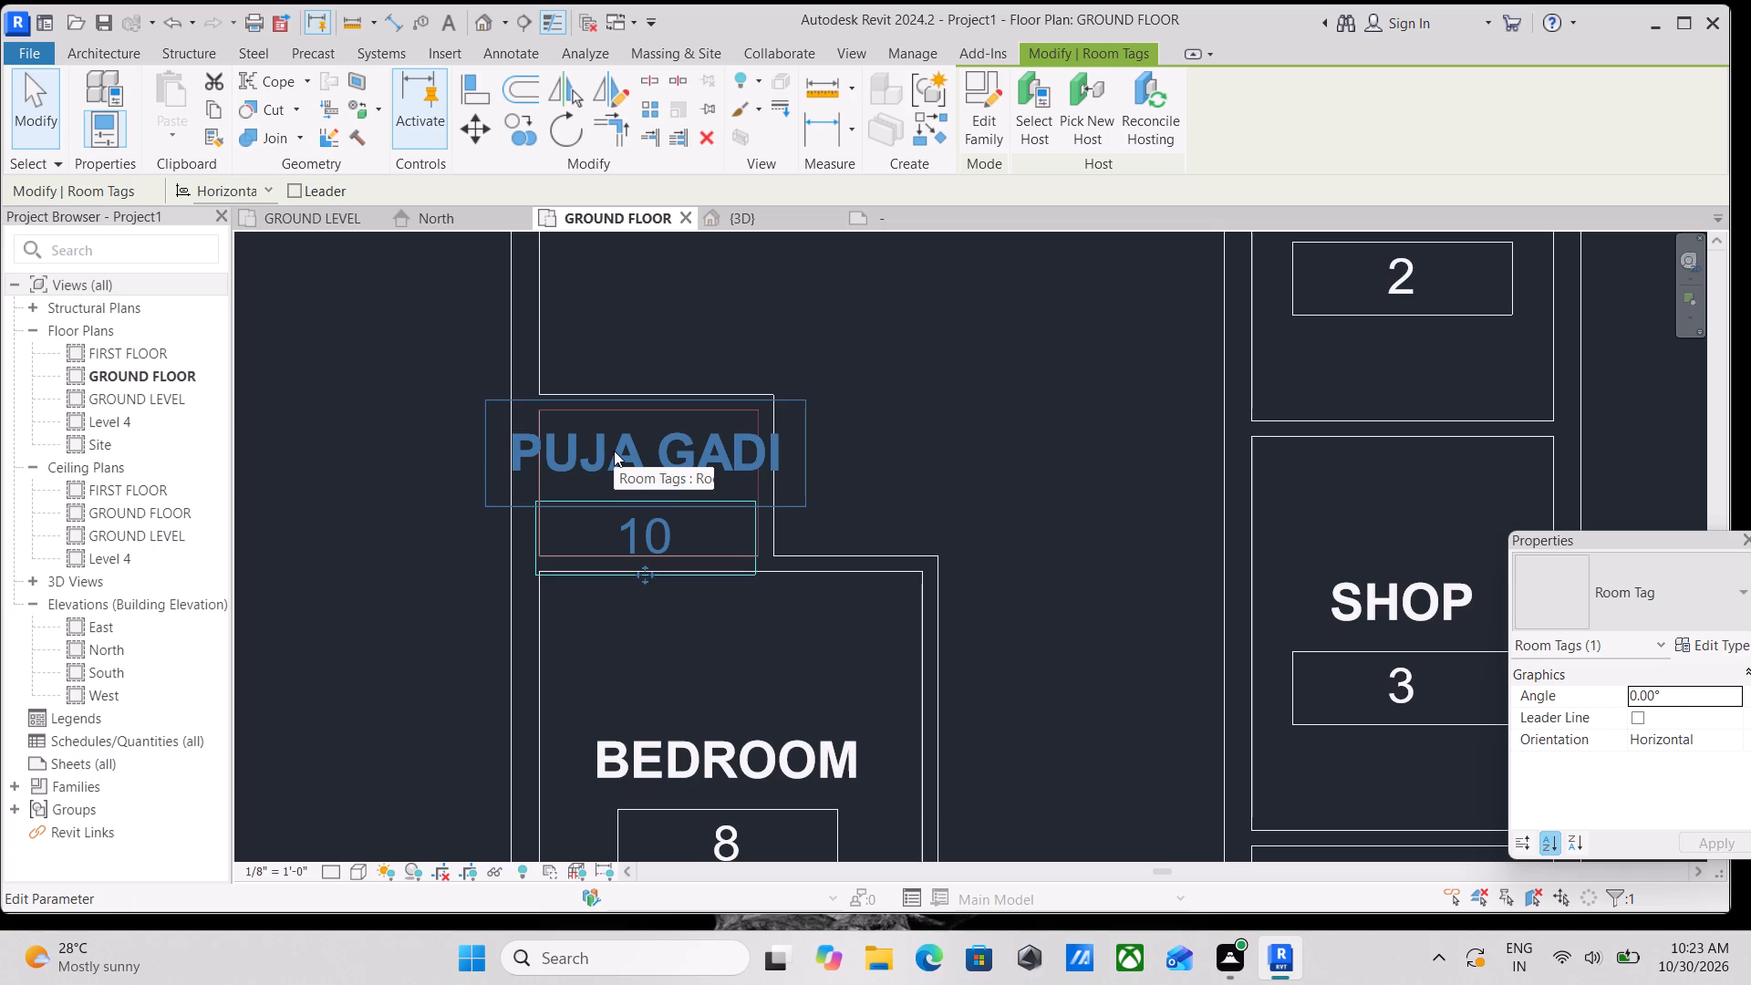
Shorten the name of room 10, above the bedroom, to PUJA through its tag and deselect the tag.
click(600, 448)
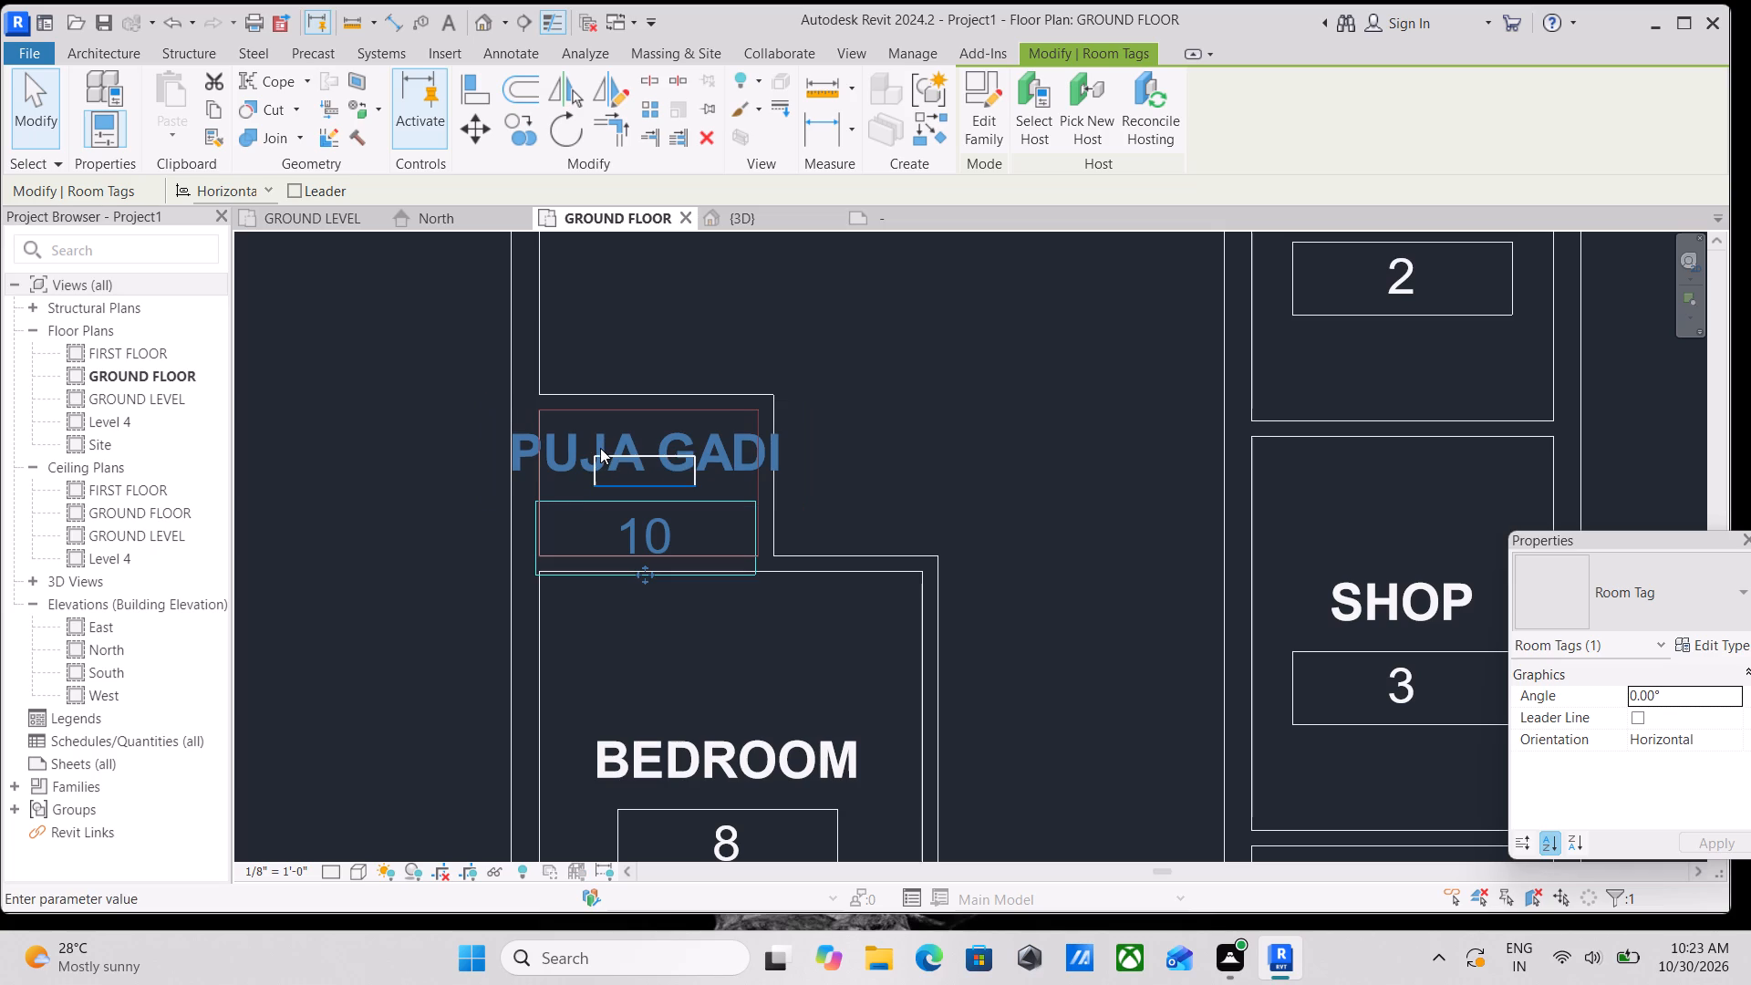
click(600, 448)
click(504, 435)
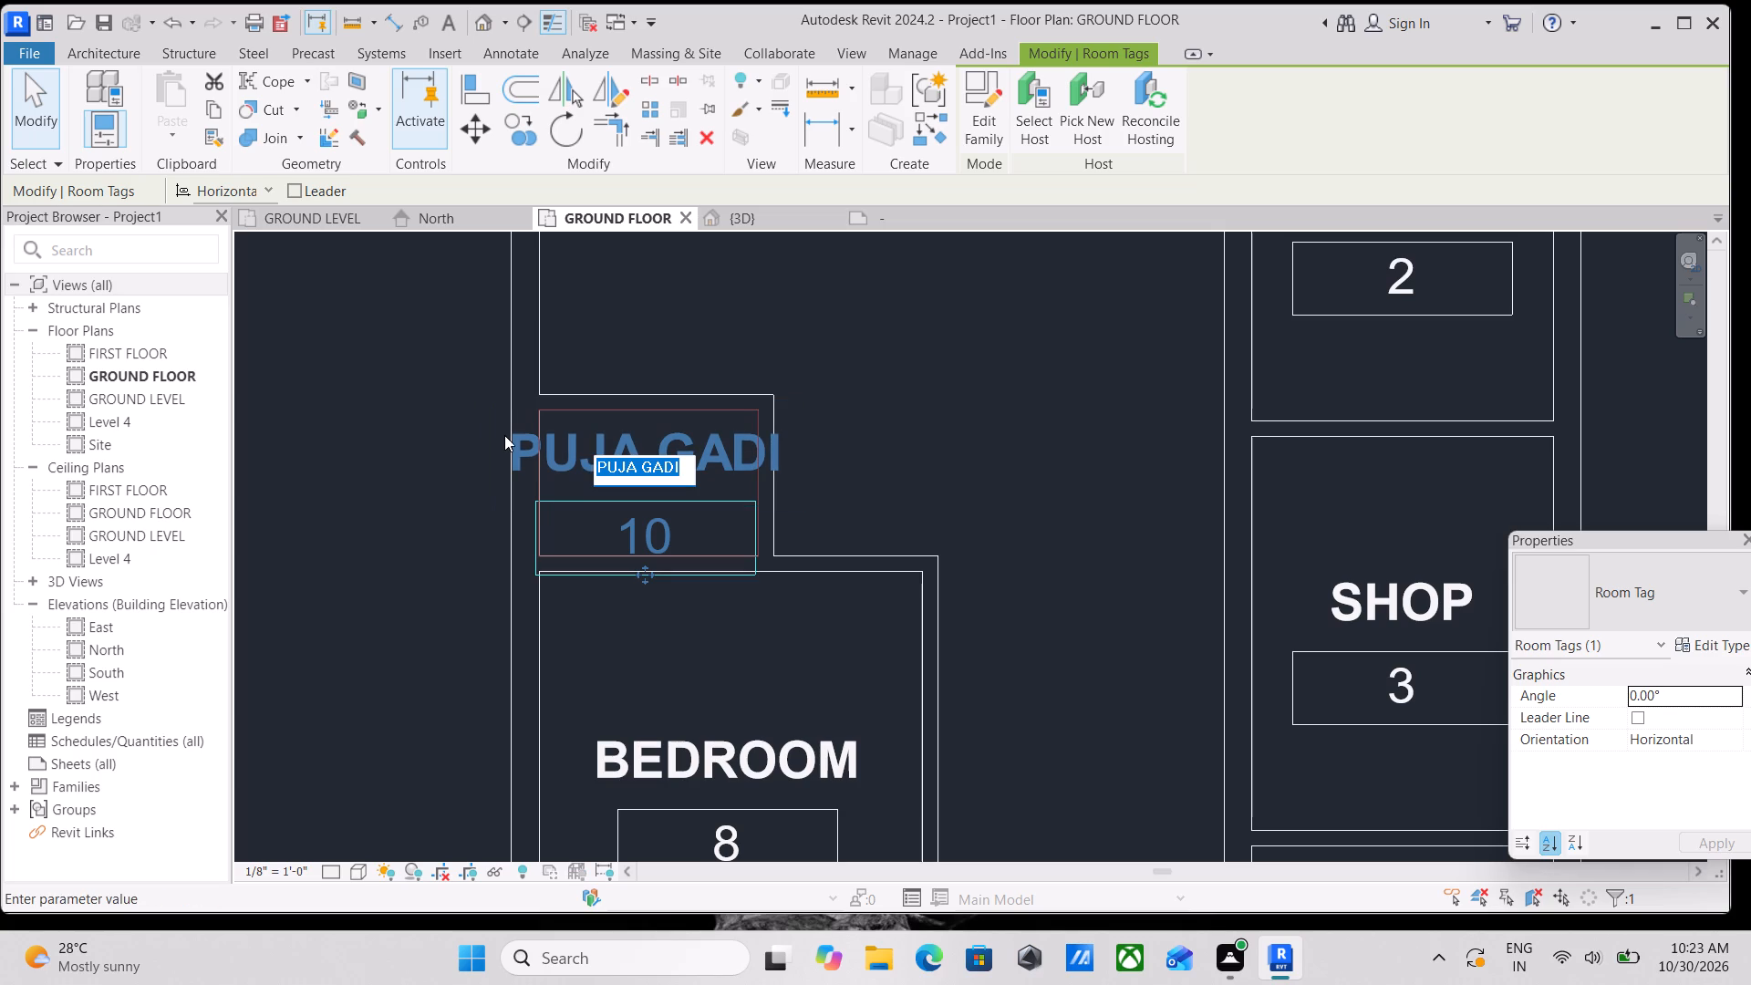
key(BackSpace)
text(PUJA)
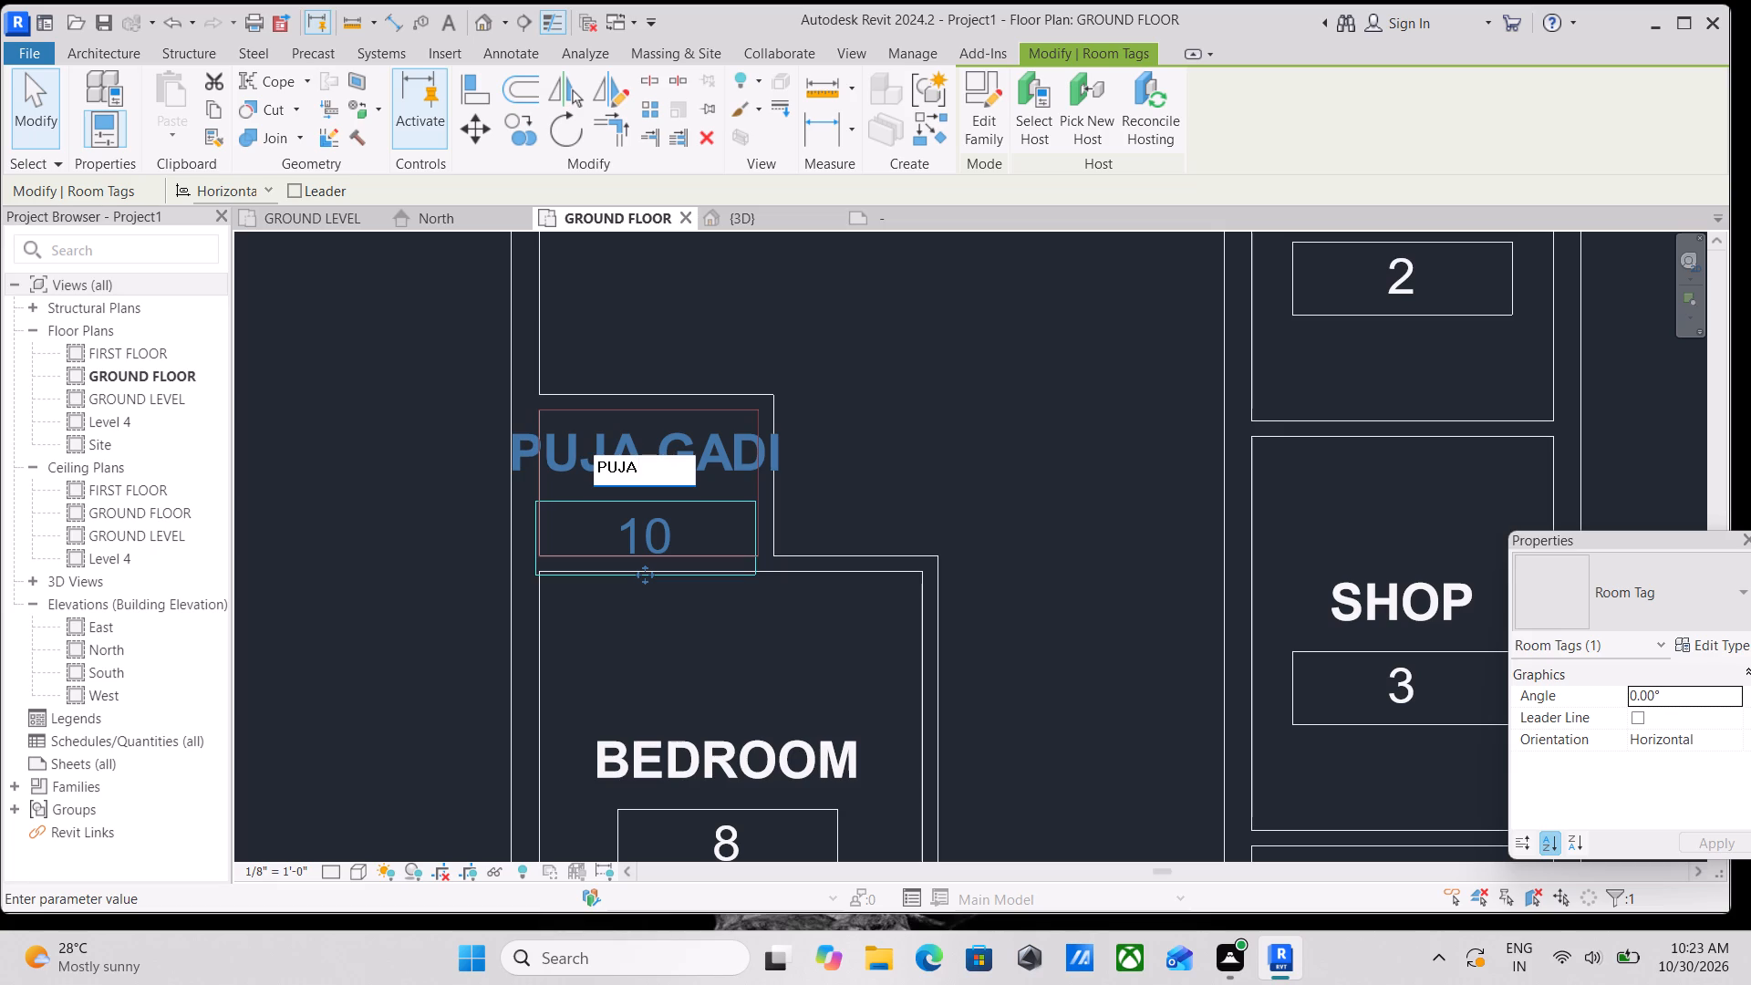
key(Return)
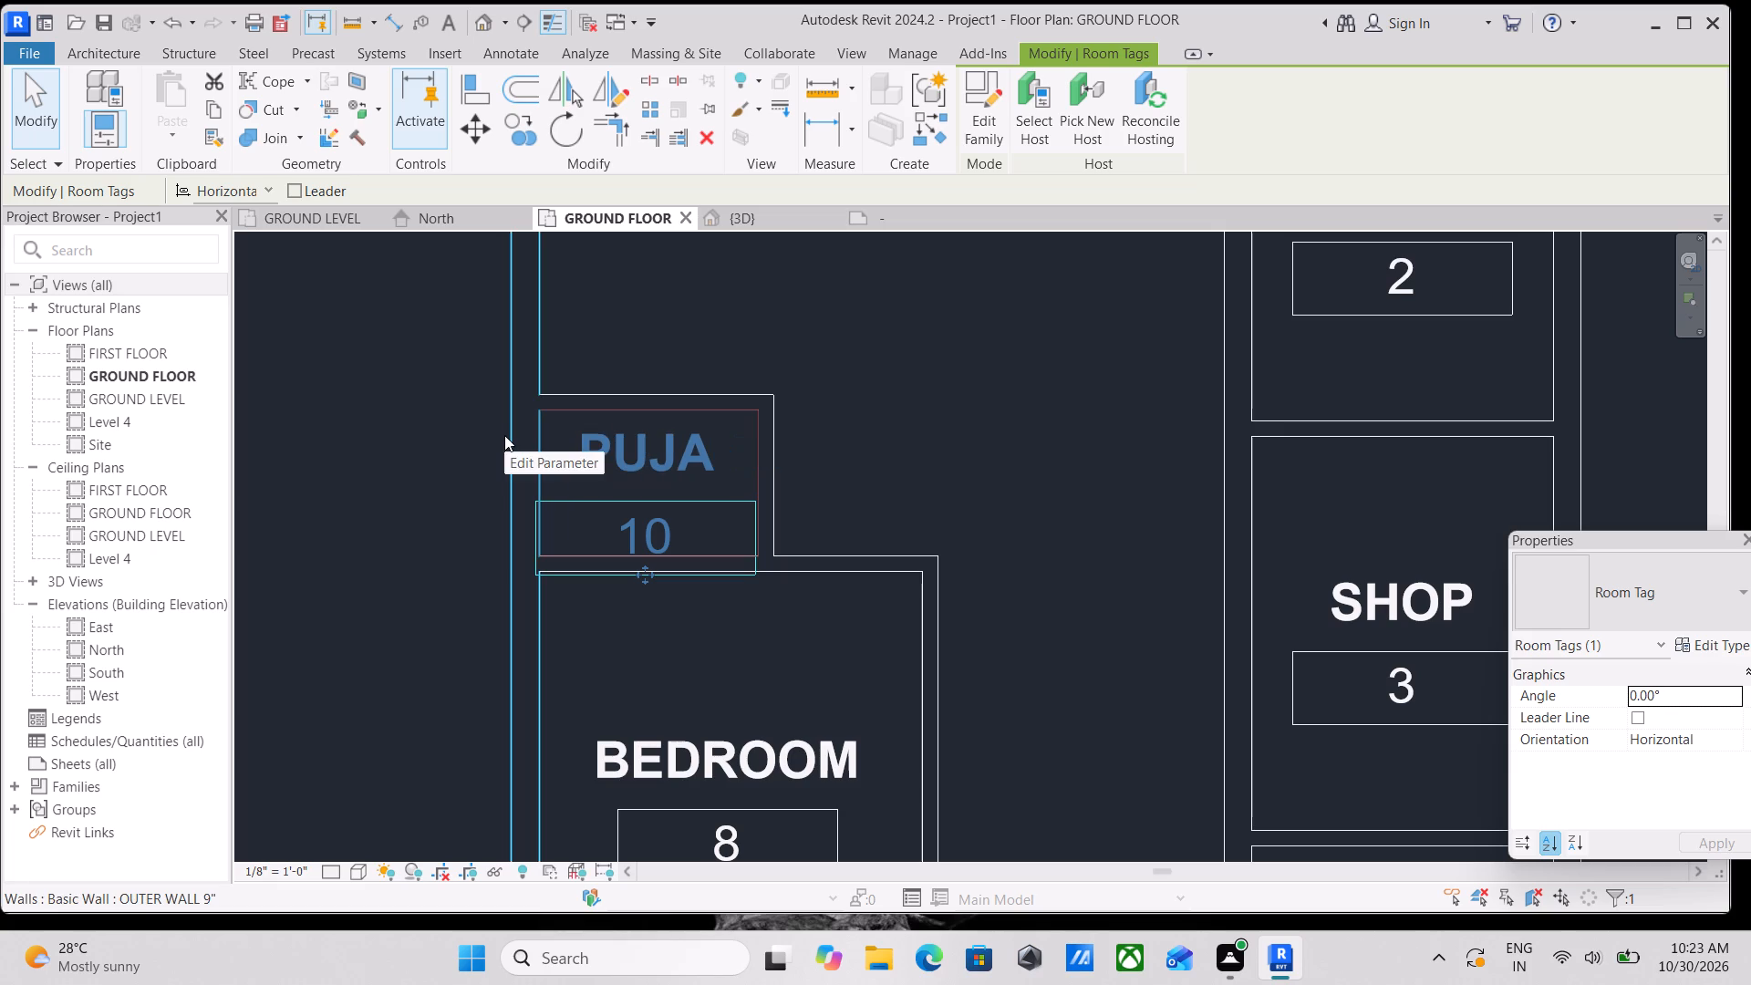
key(Escape)
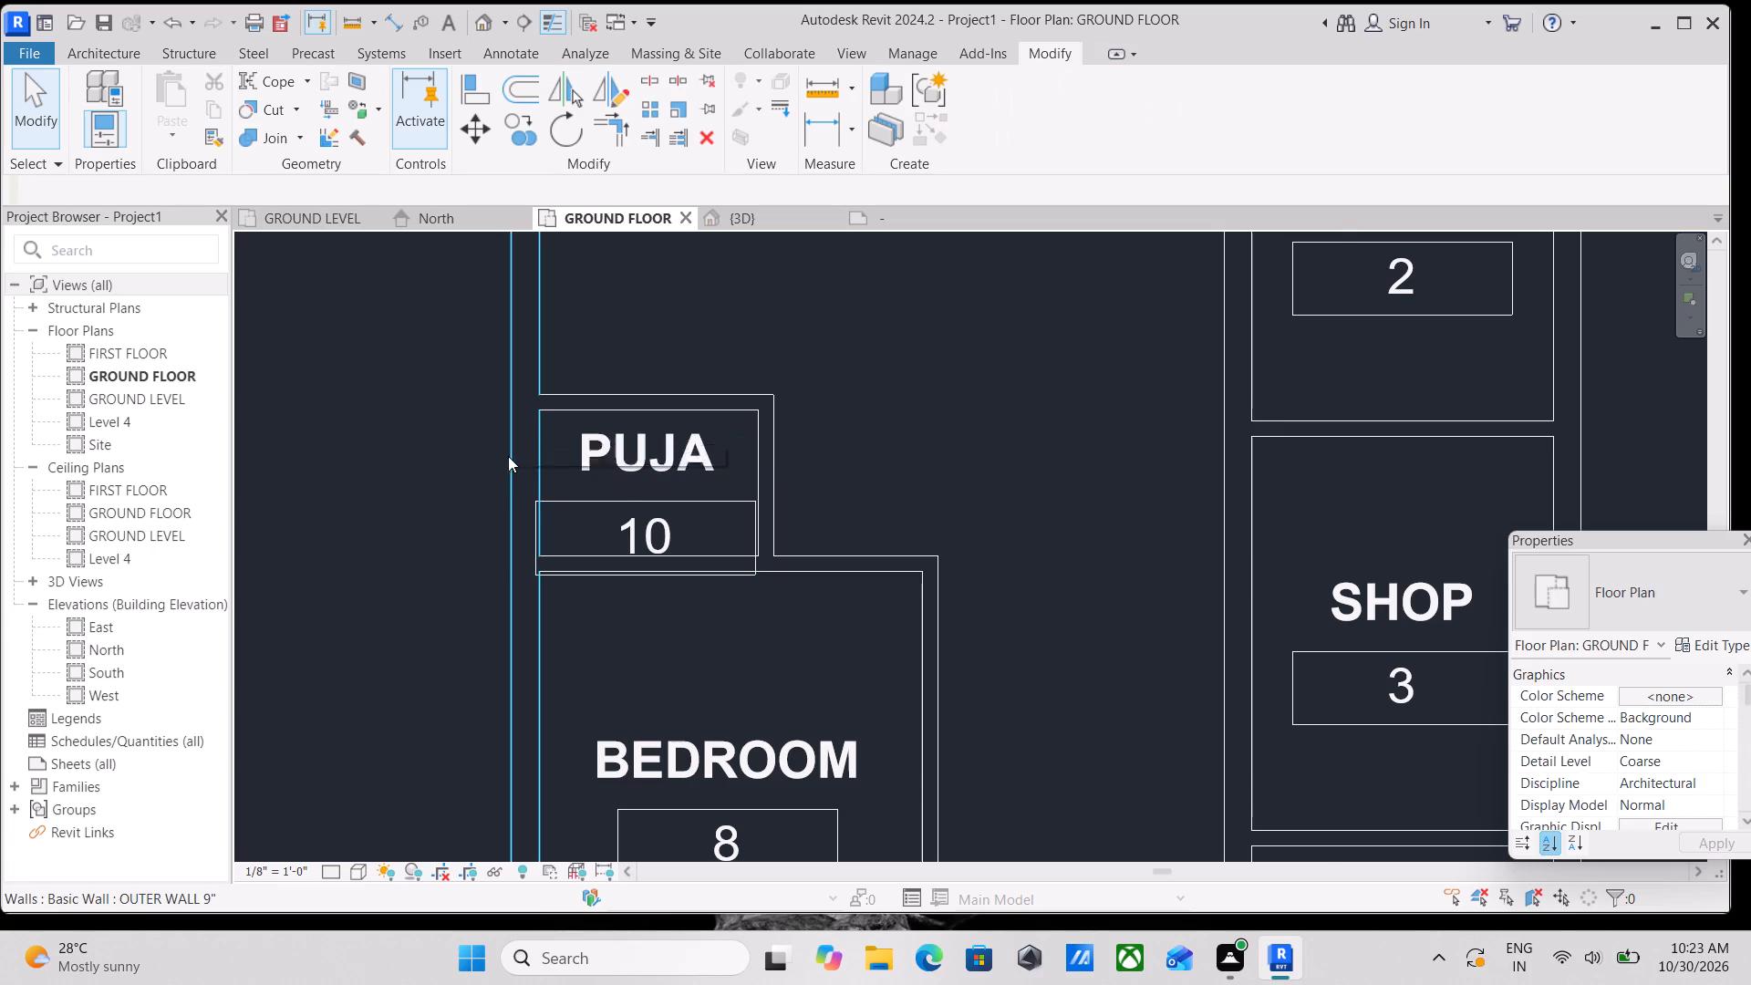
Rename room 7, the wide room along the building's upper wall, as UTILIY through its tag and deselect the tag.
scroll(509, 461, down, 4)
middle_drag(777, 535, 811, 627)
scroll(859, 542, down, 3)
middle_drag(859, 542, 813, 709)
scroll(813, 709, up, 1)
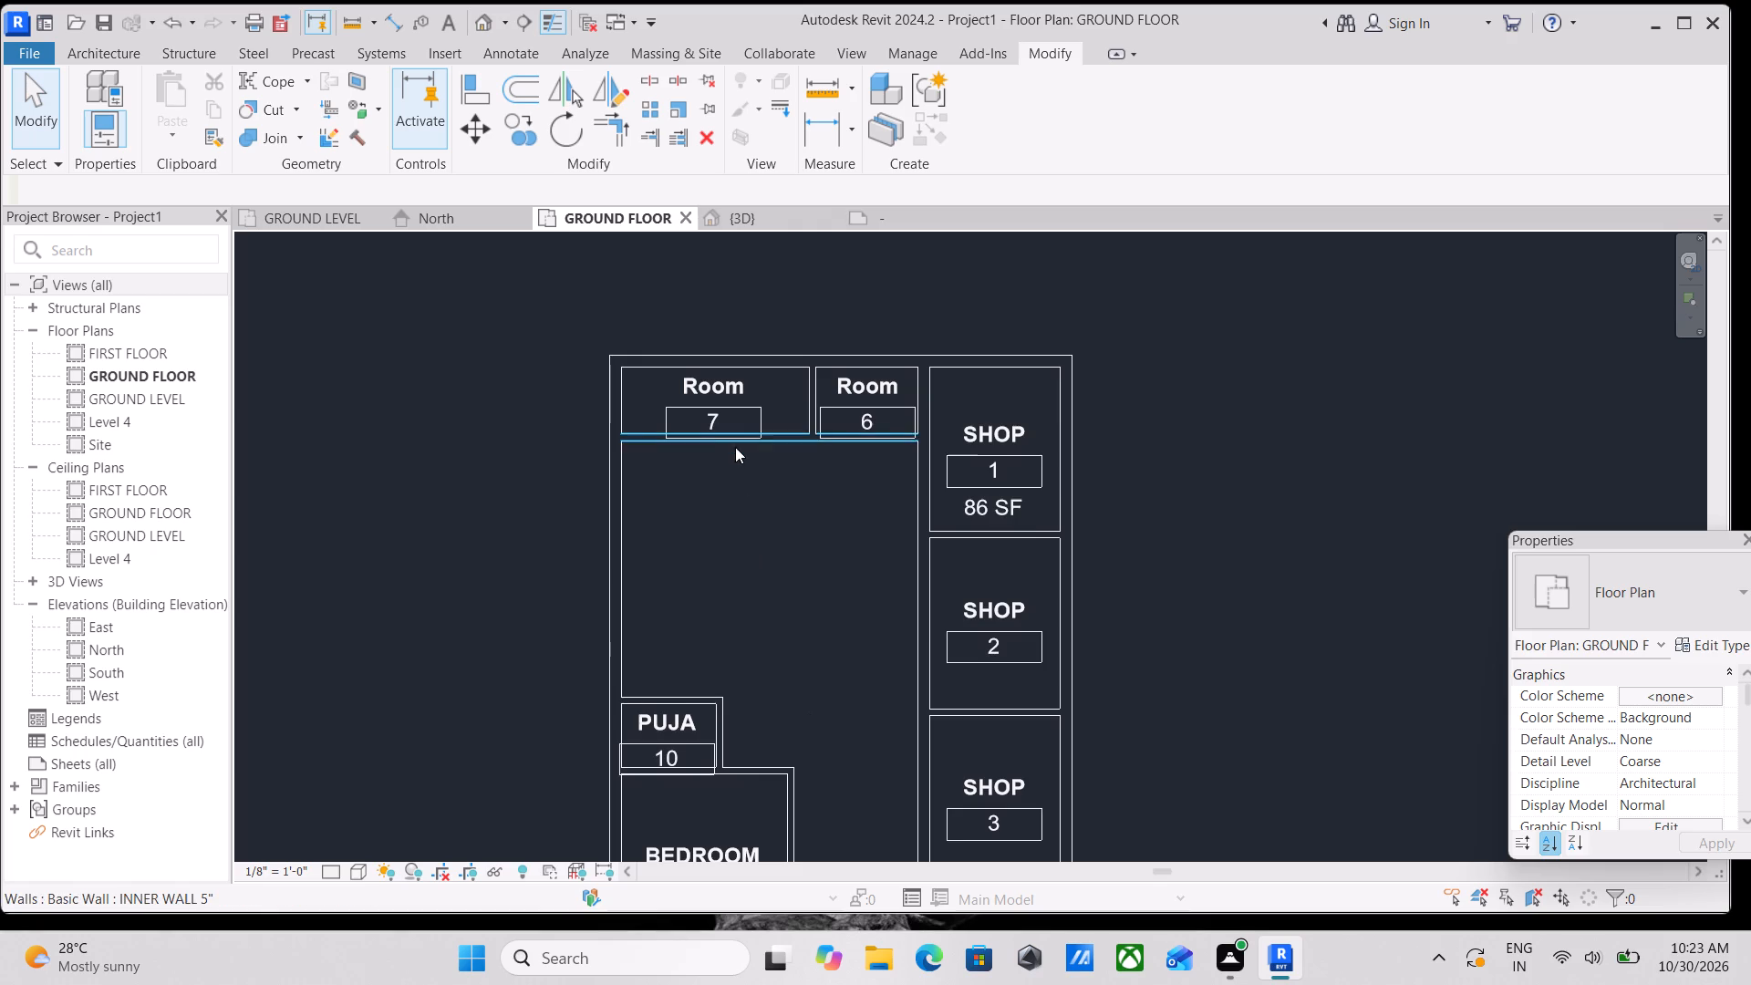
scroll(739, 436, up, 1)
middle_drag(744, 552, 748, 611)
scroll(700, 422, up, 8)
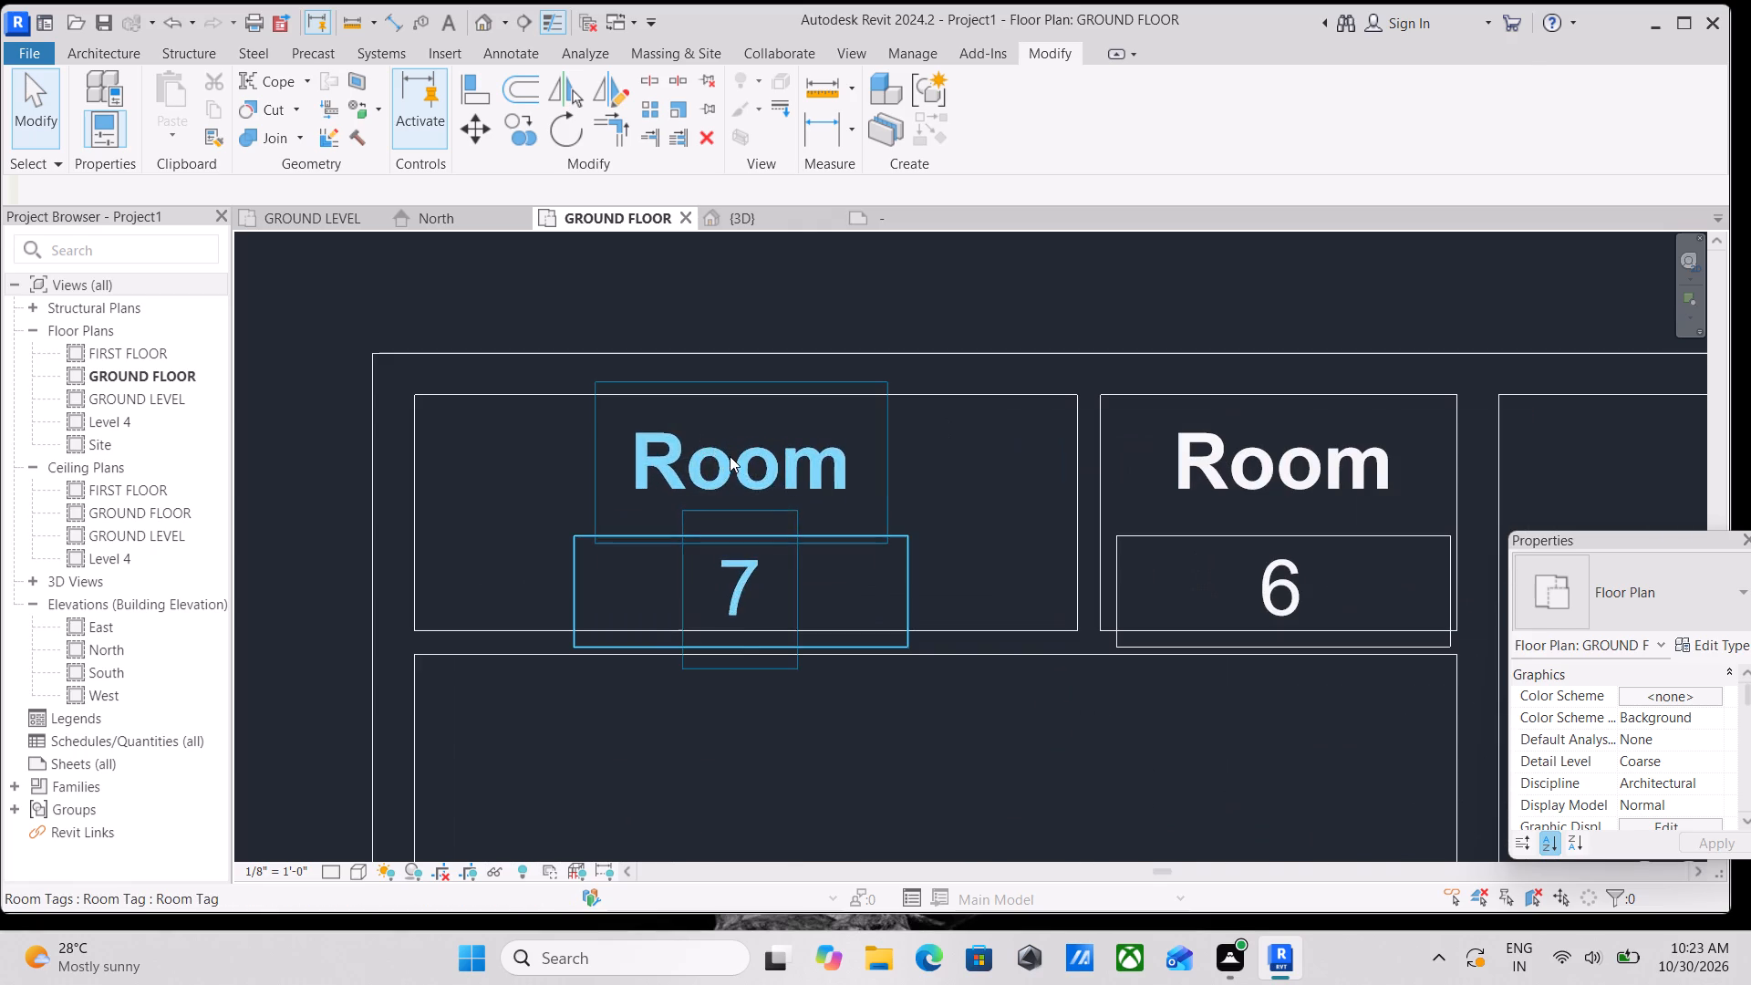
double_click(730, 456)
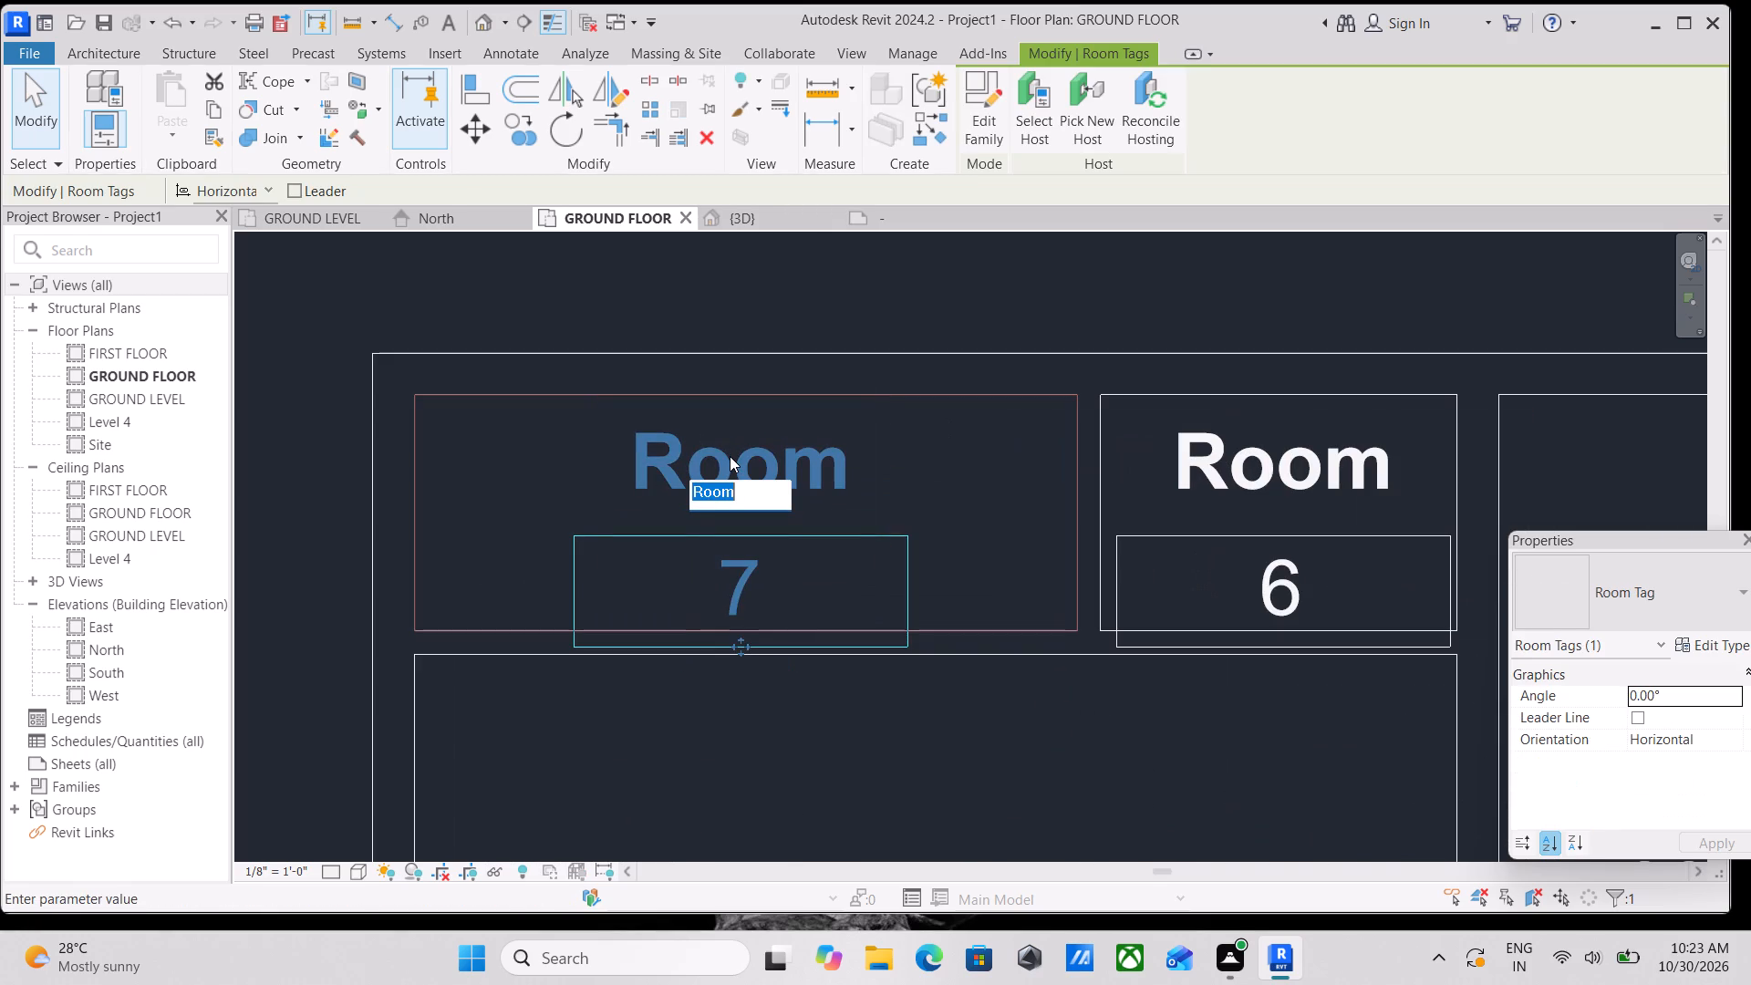
key(u)
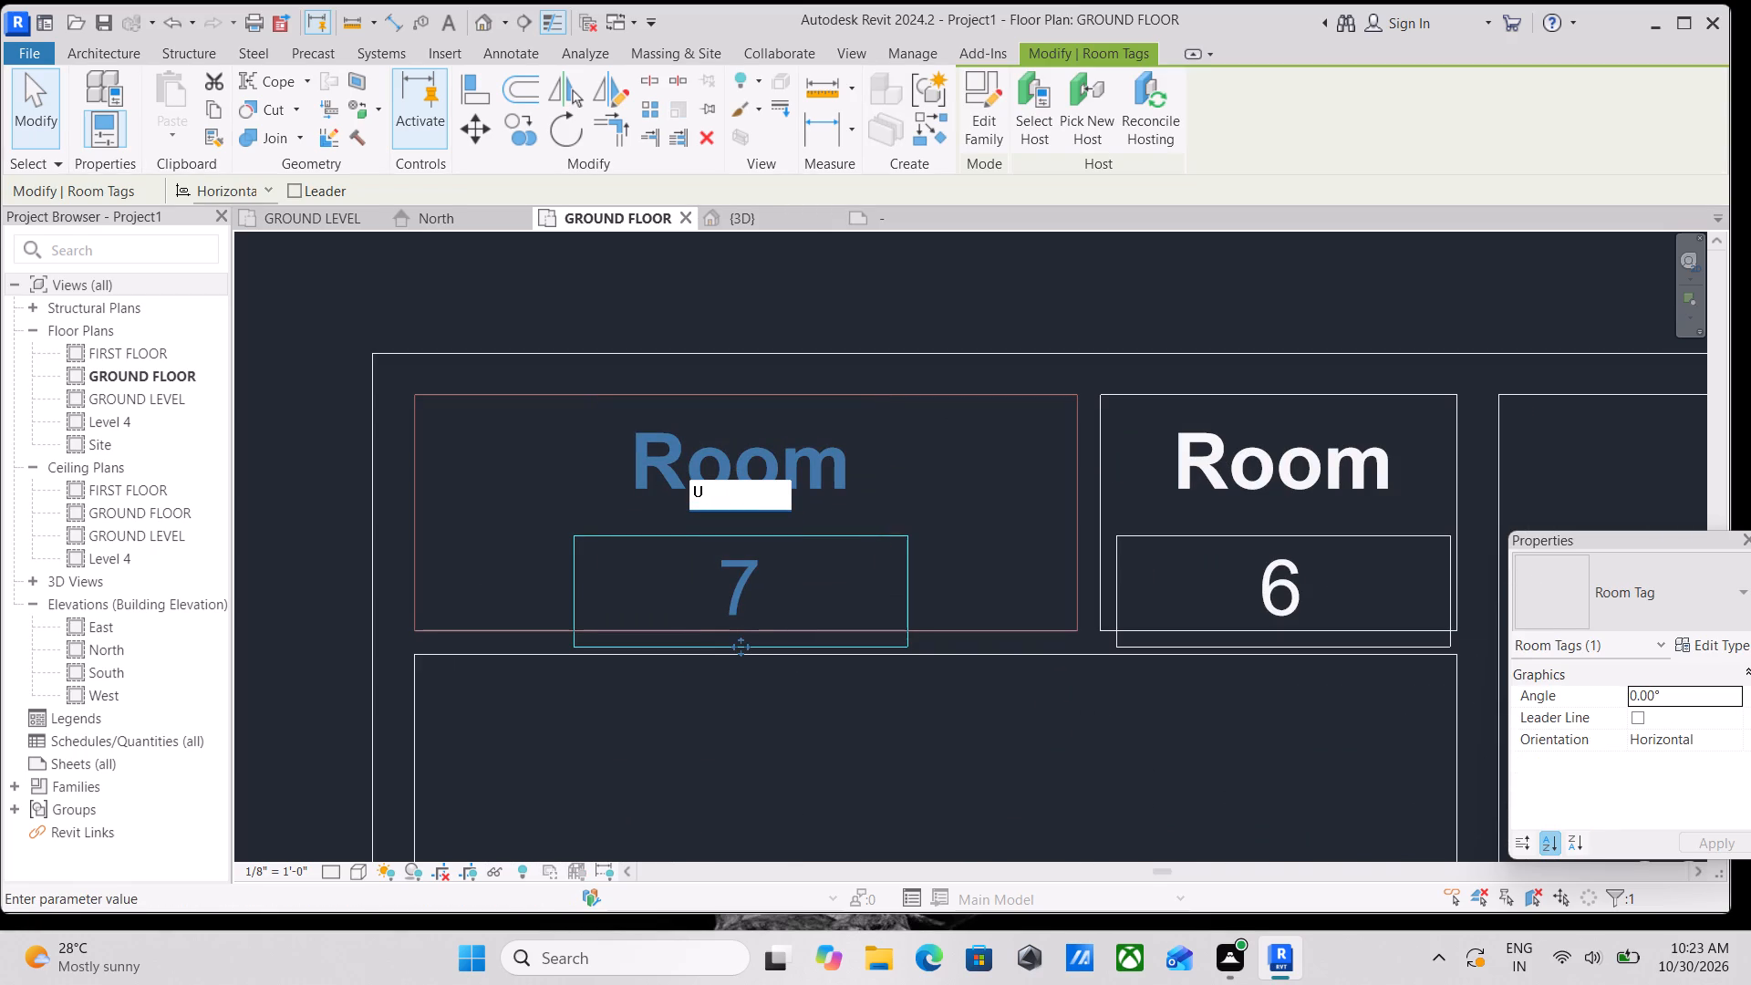
key(t)
text(ILI)
key(y)
key(Return)
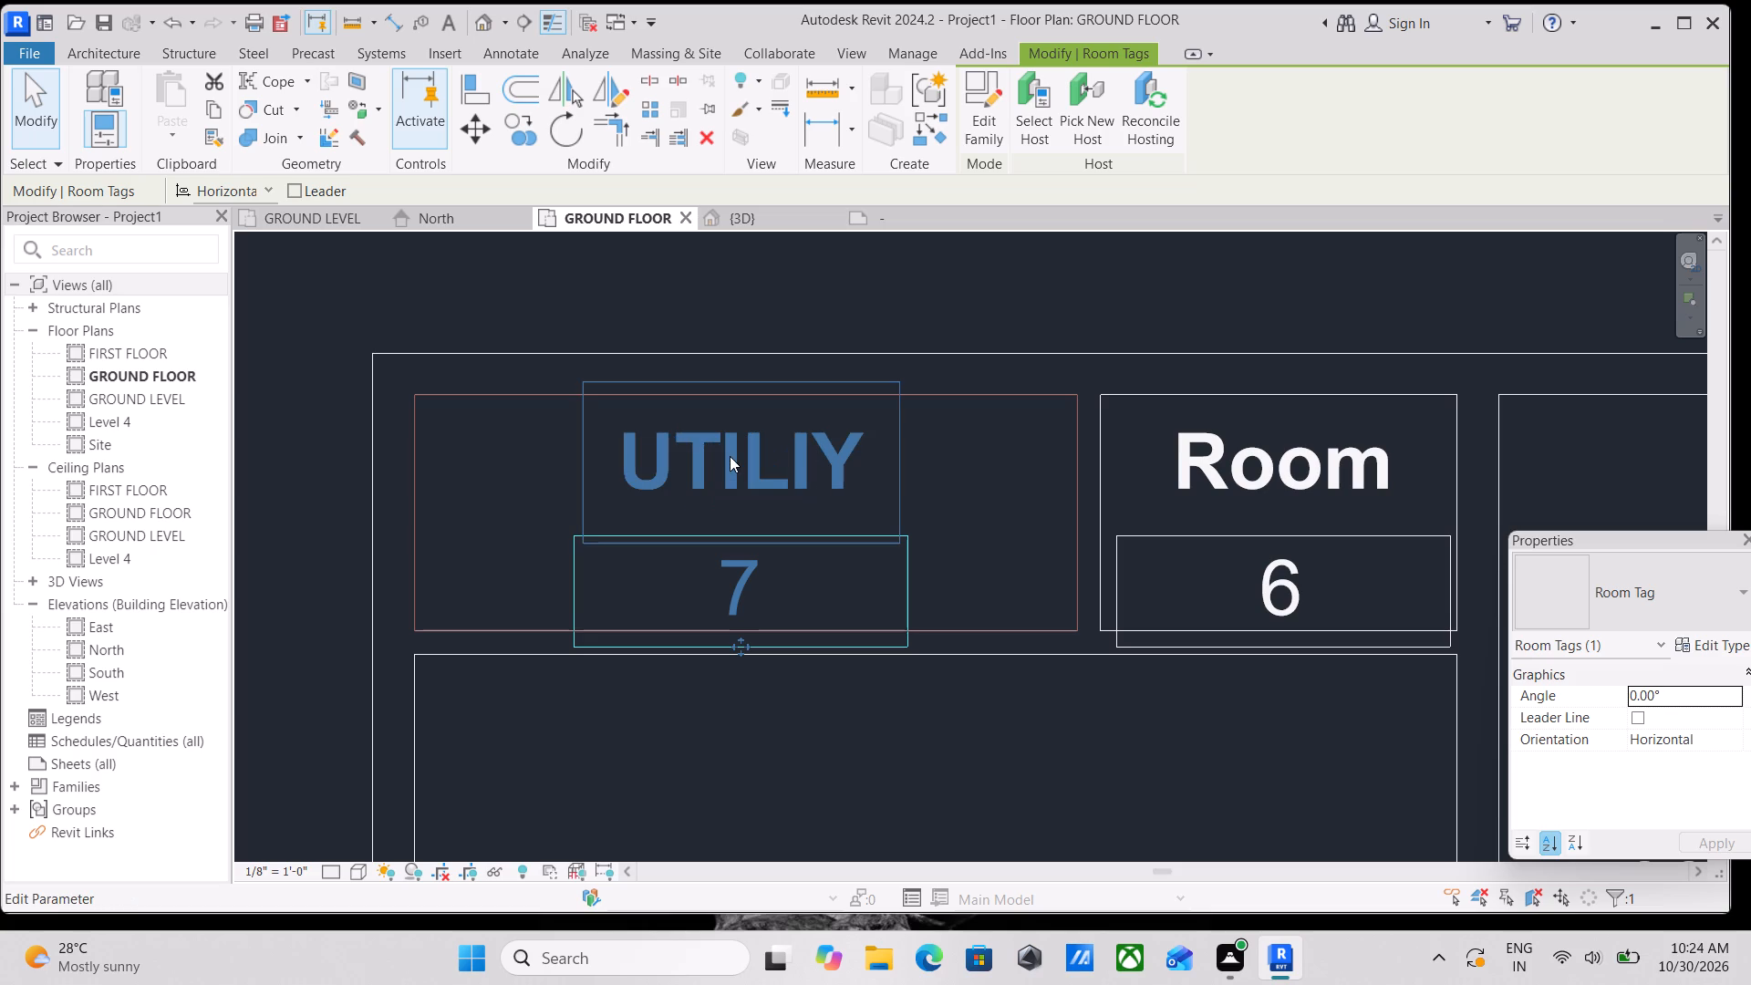
key(Escape)
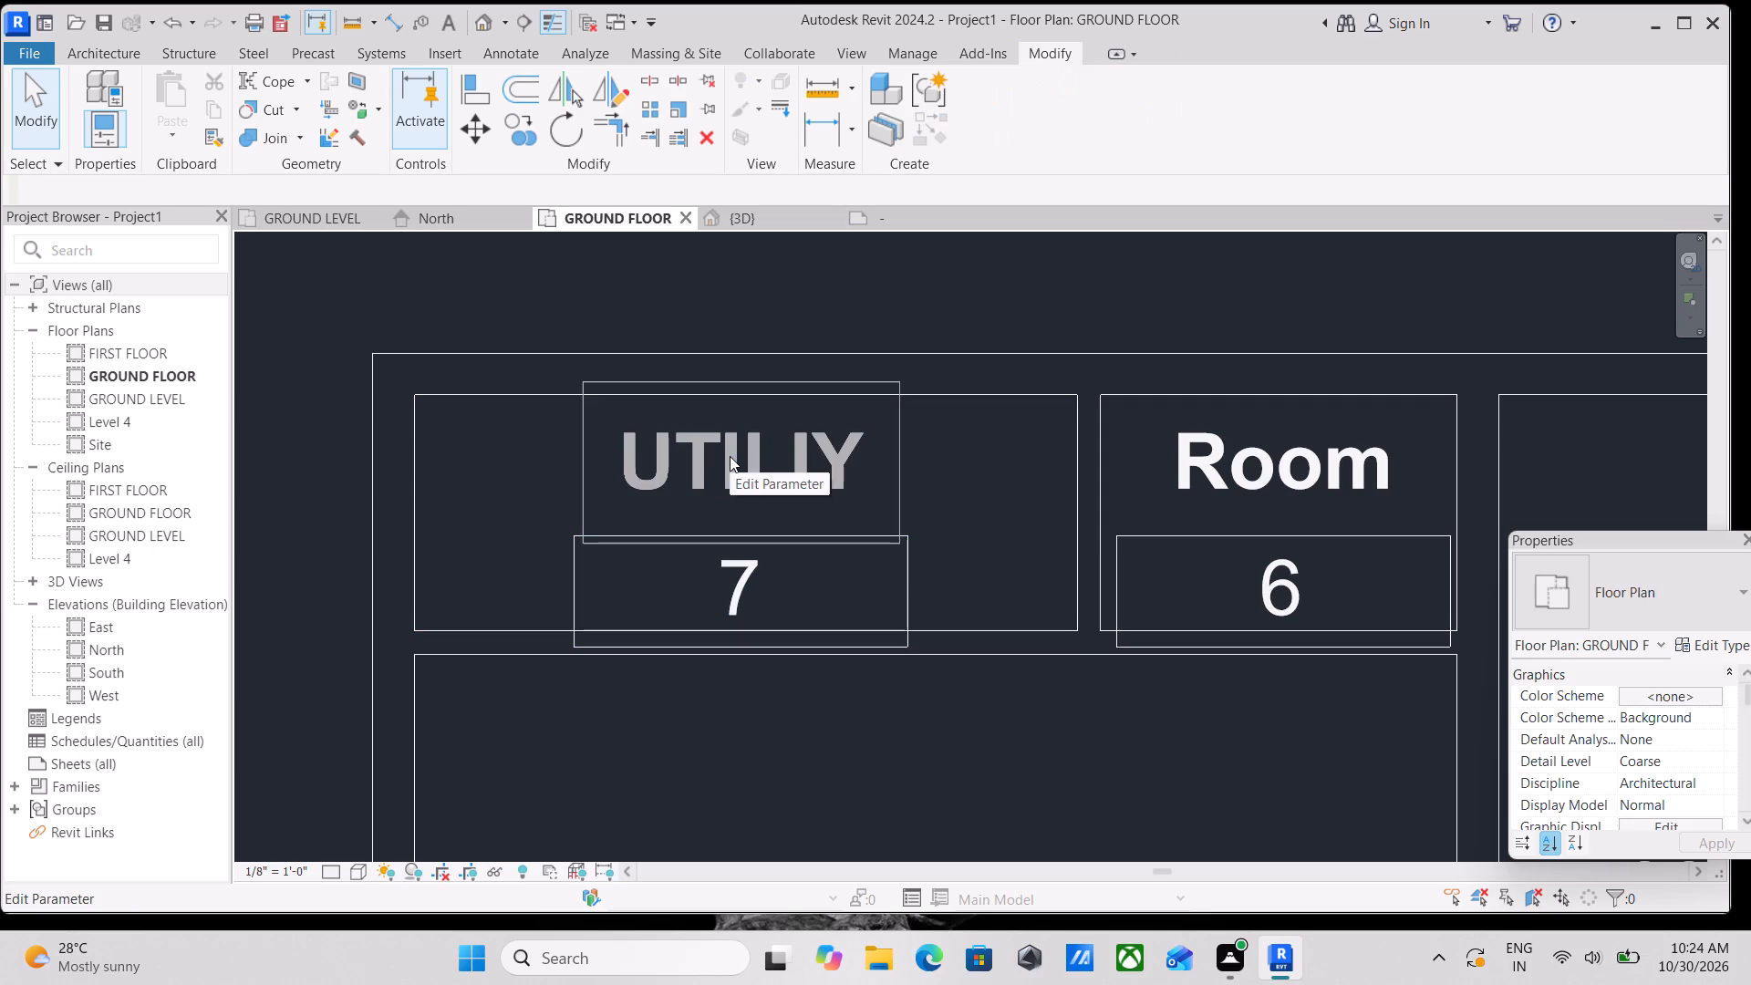
Rename room 6, the small room between room 7 and the shop column, as TOILET through its tag and deselect the tag.
scroll(769, 441, down, 1)
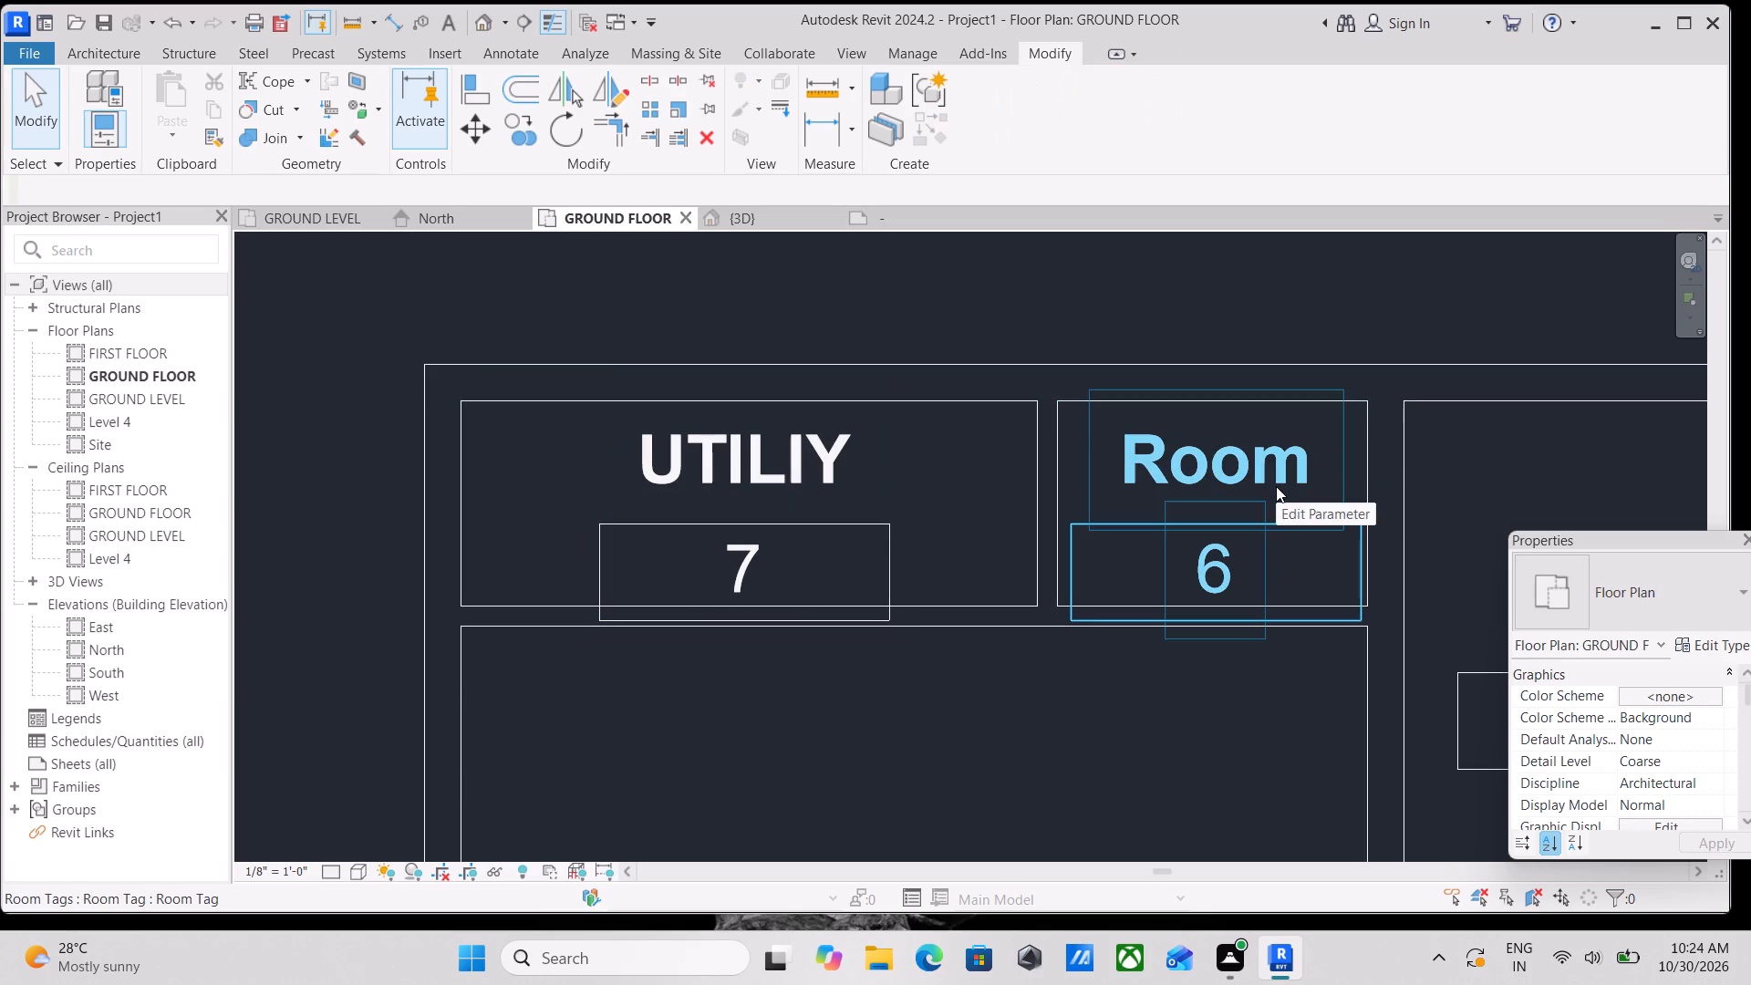
double_click(1283, 491)
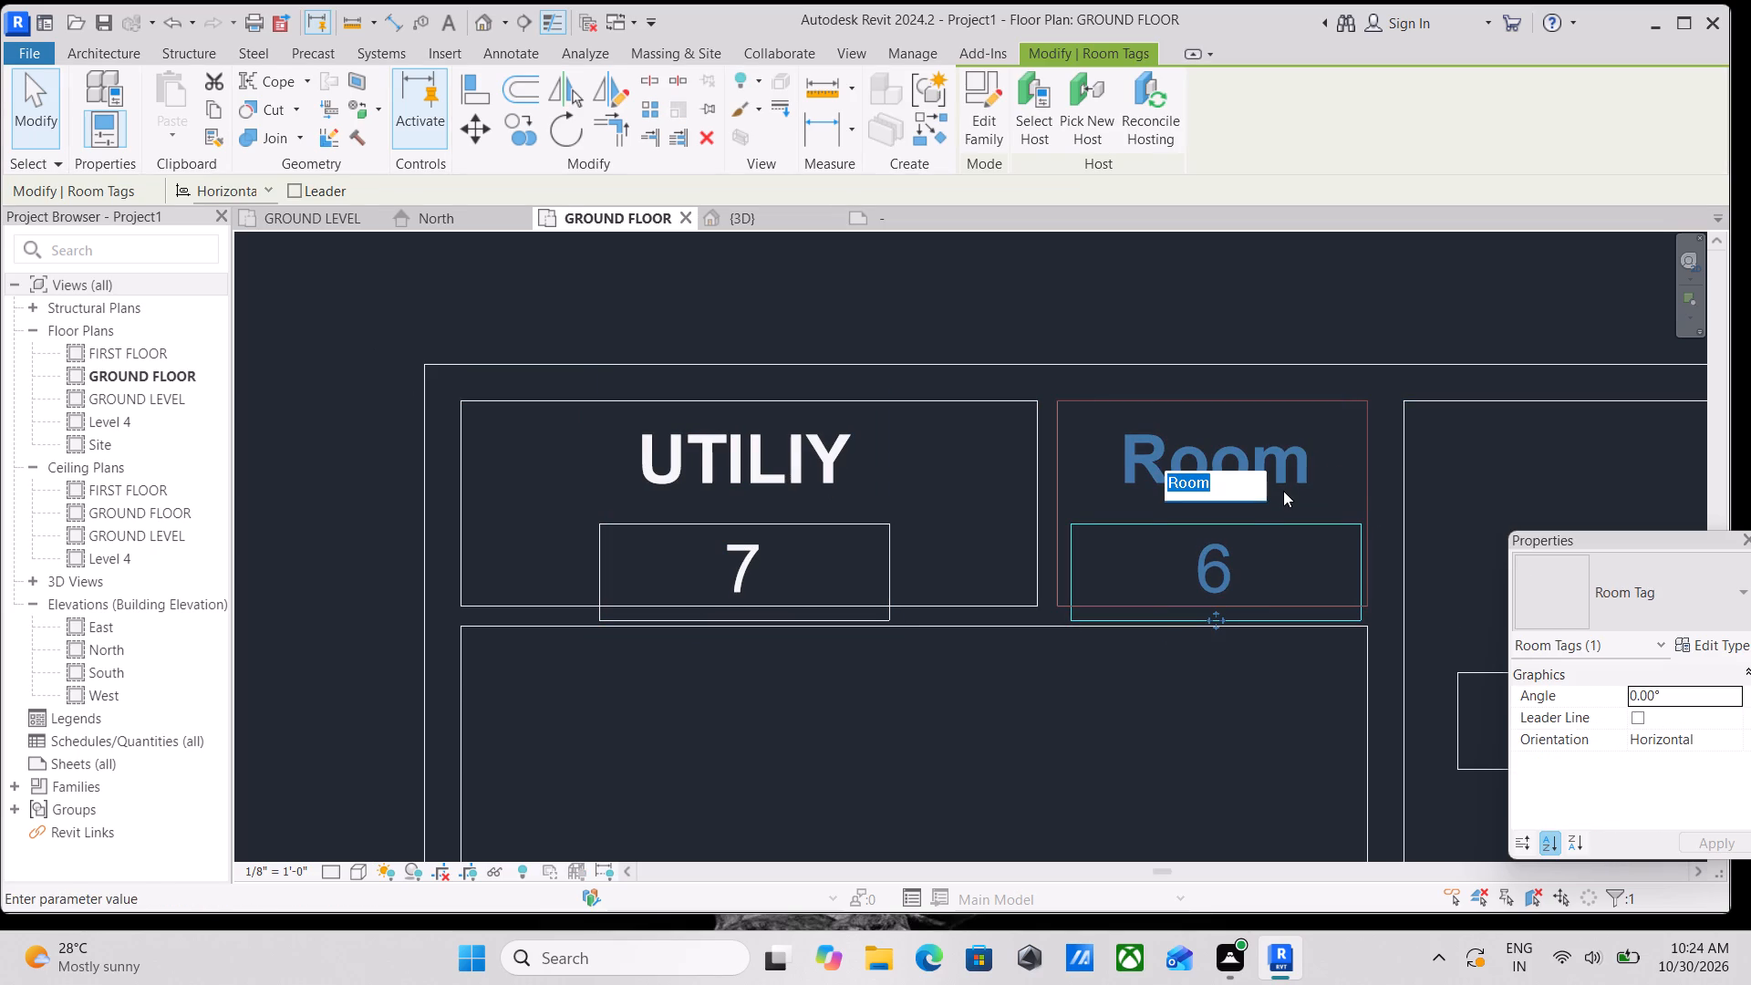
text(TOI)
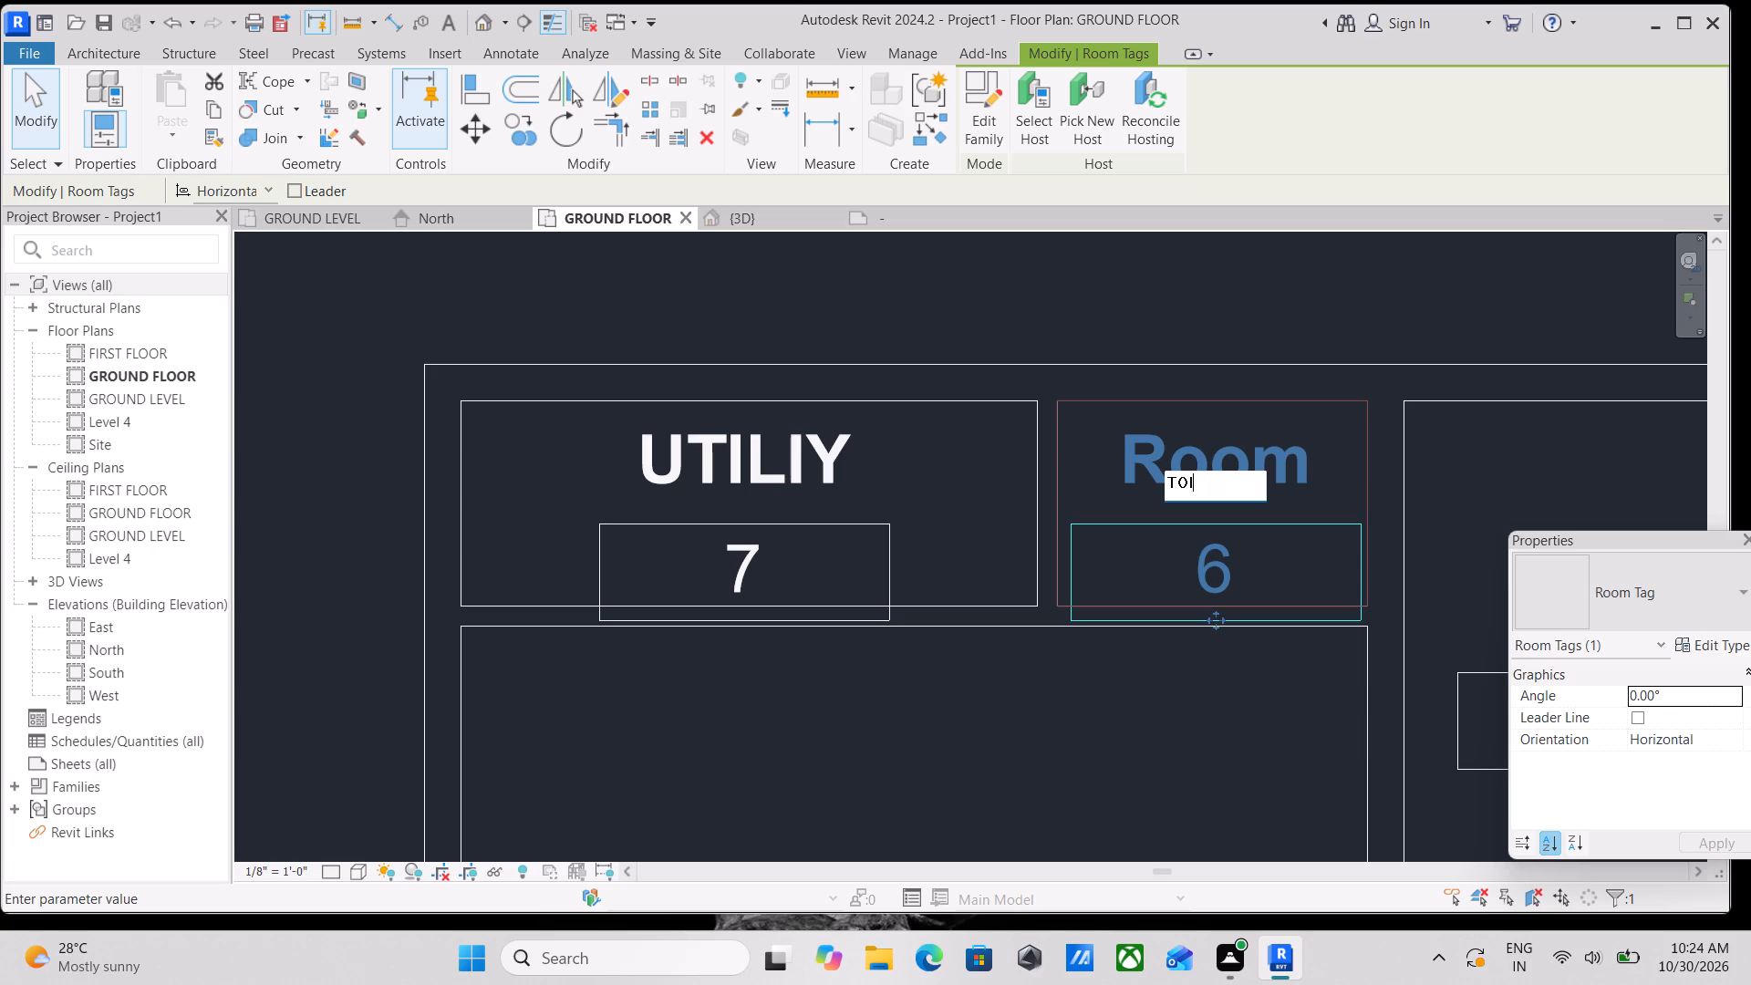
text(EL)
key(r)
key(BackSpace)
key(BackSpace)
key(BackSpace)
key(BackSpace)
key(i)
text(LET)
key(Return)
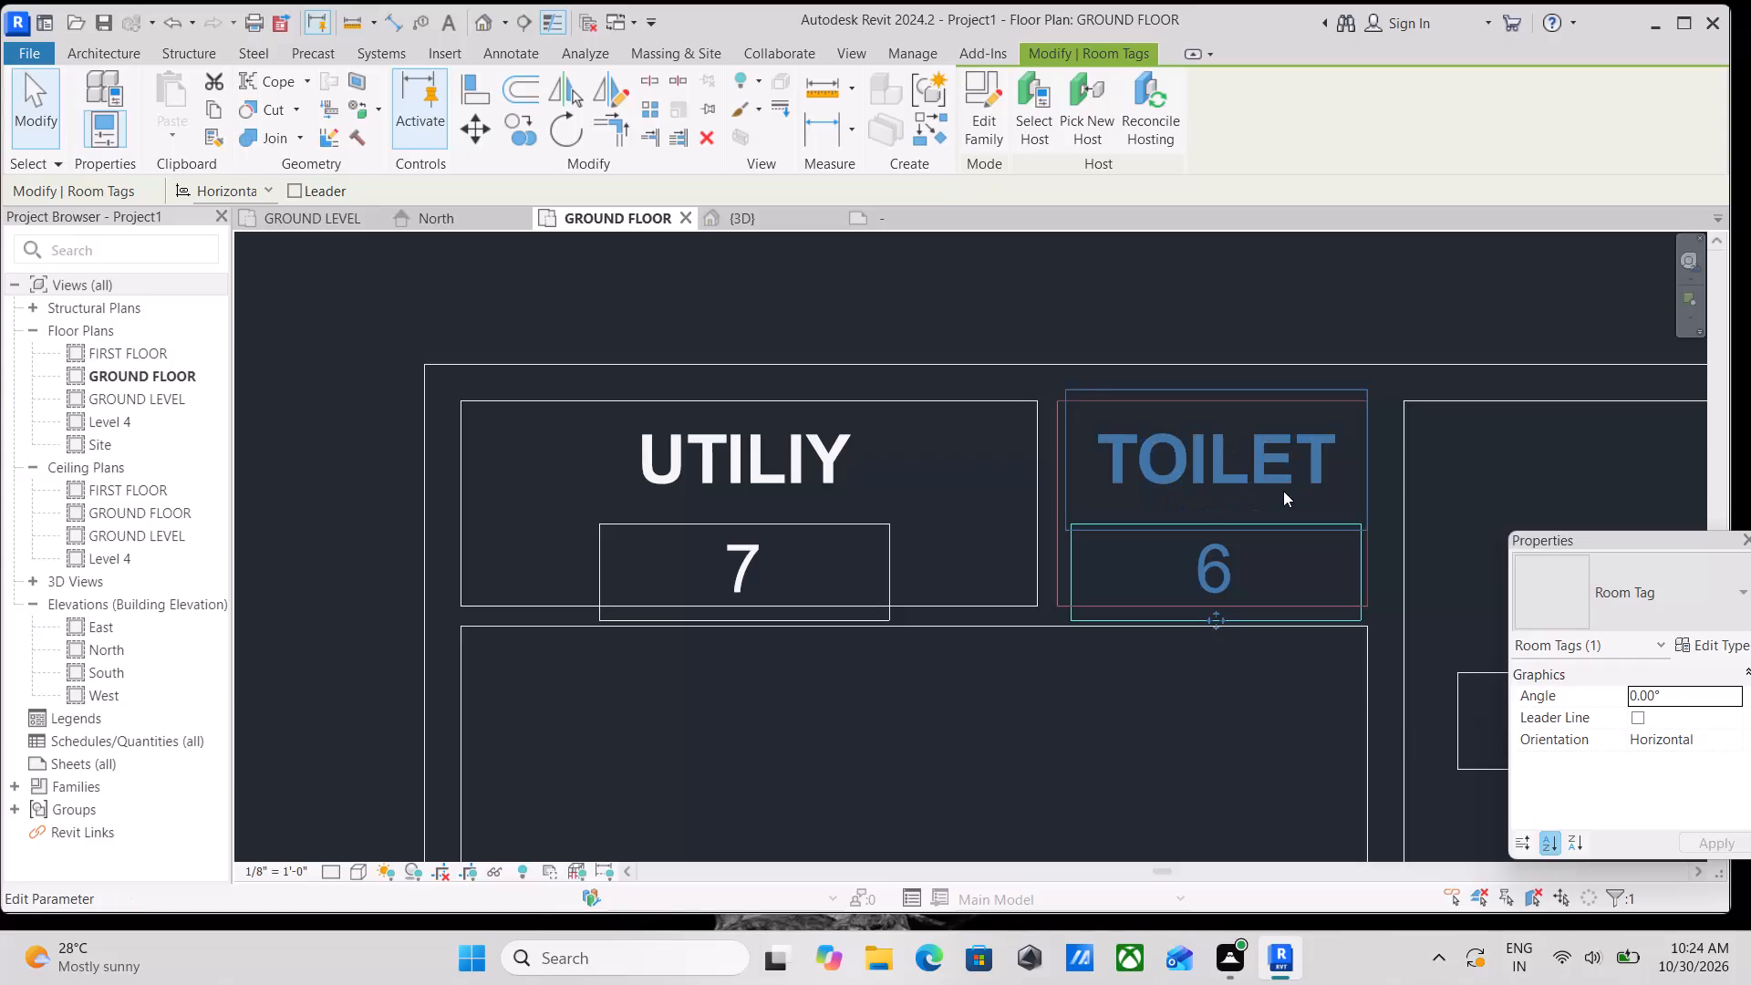
key(Escape)
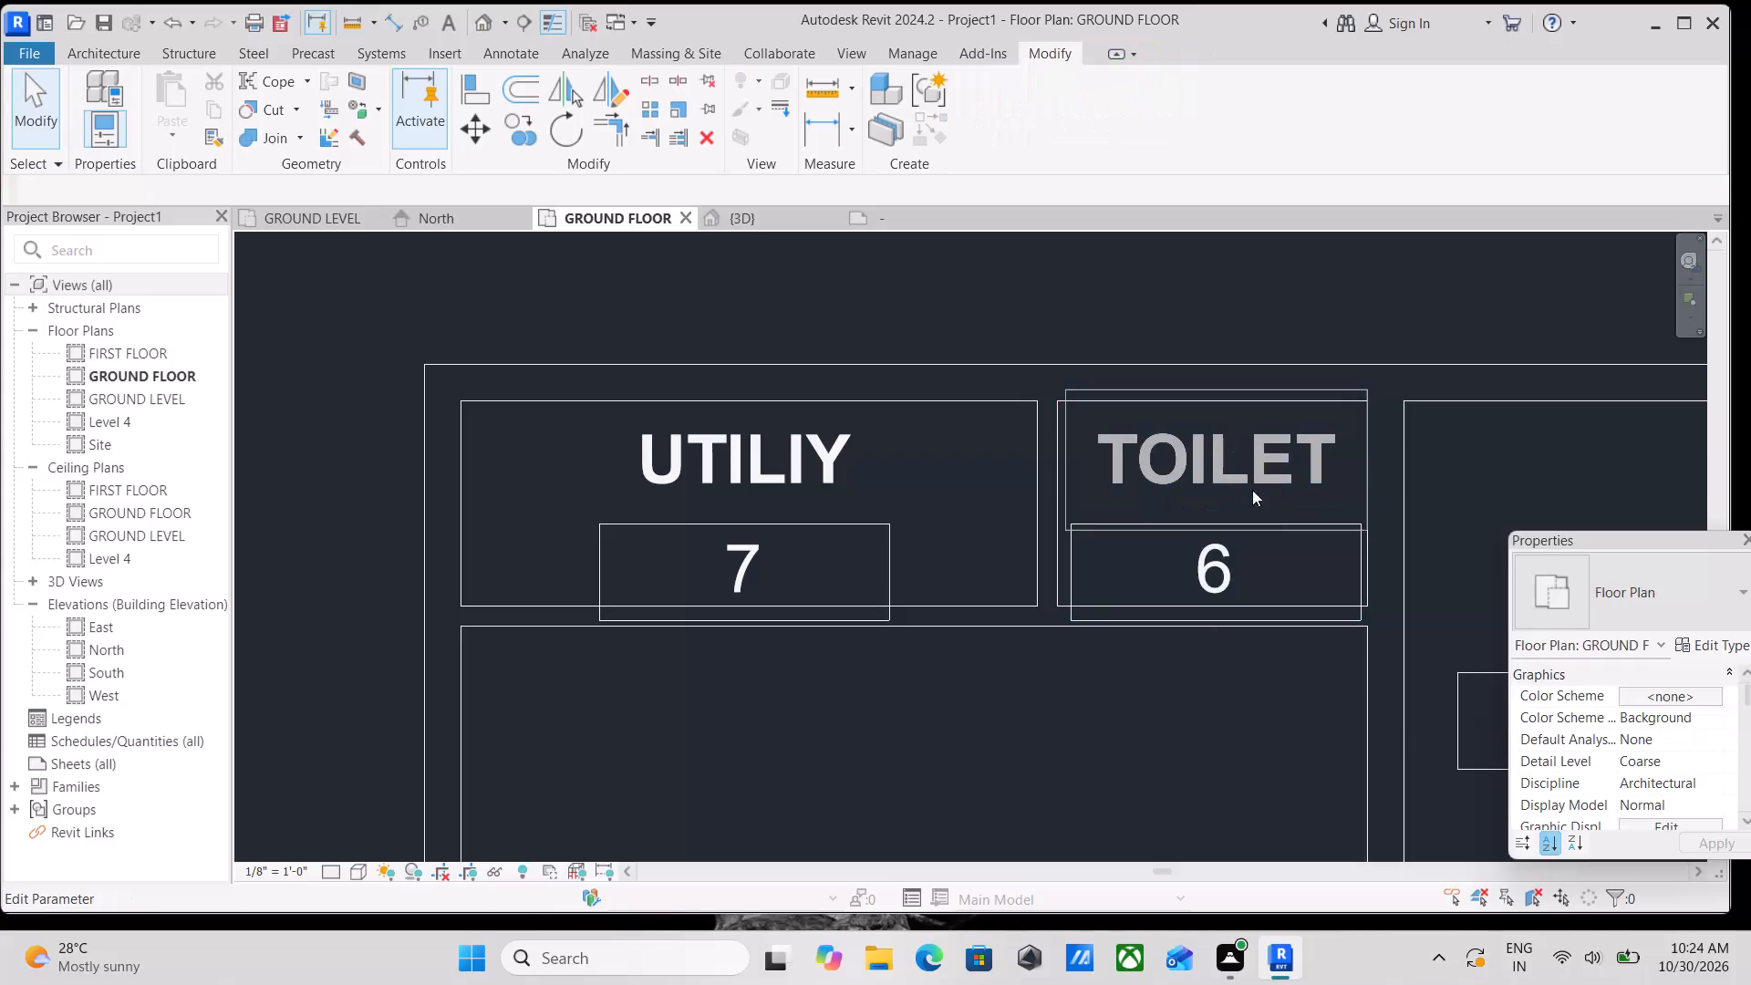
Draw a horizontal room separation line from the bedroom's outer corner near PUJA straight across to the shop column's wall.
scroll(1128, 457, down, 9)
middle_drag(1122, 464, 1144, 381)
middle_drag(1015, 588, 1056, 510)
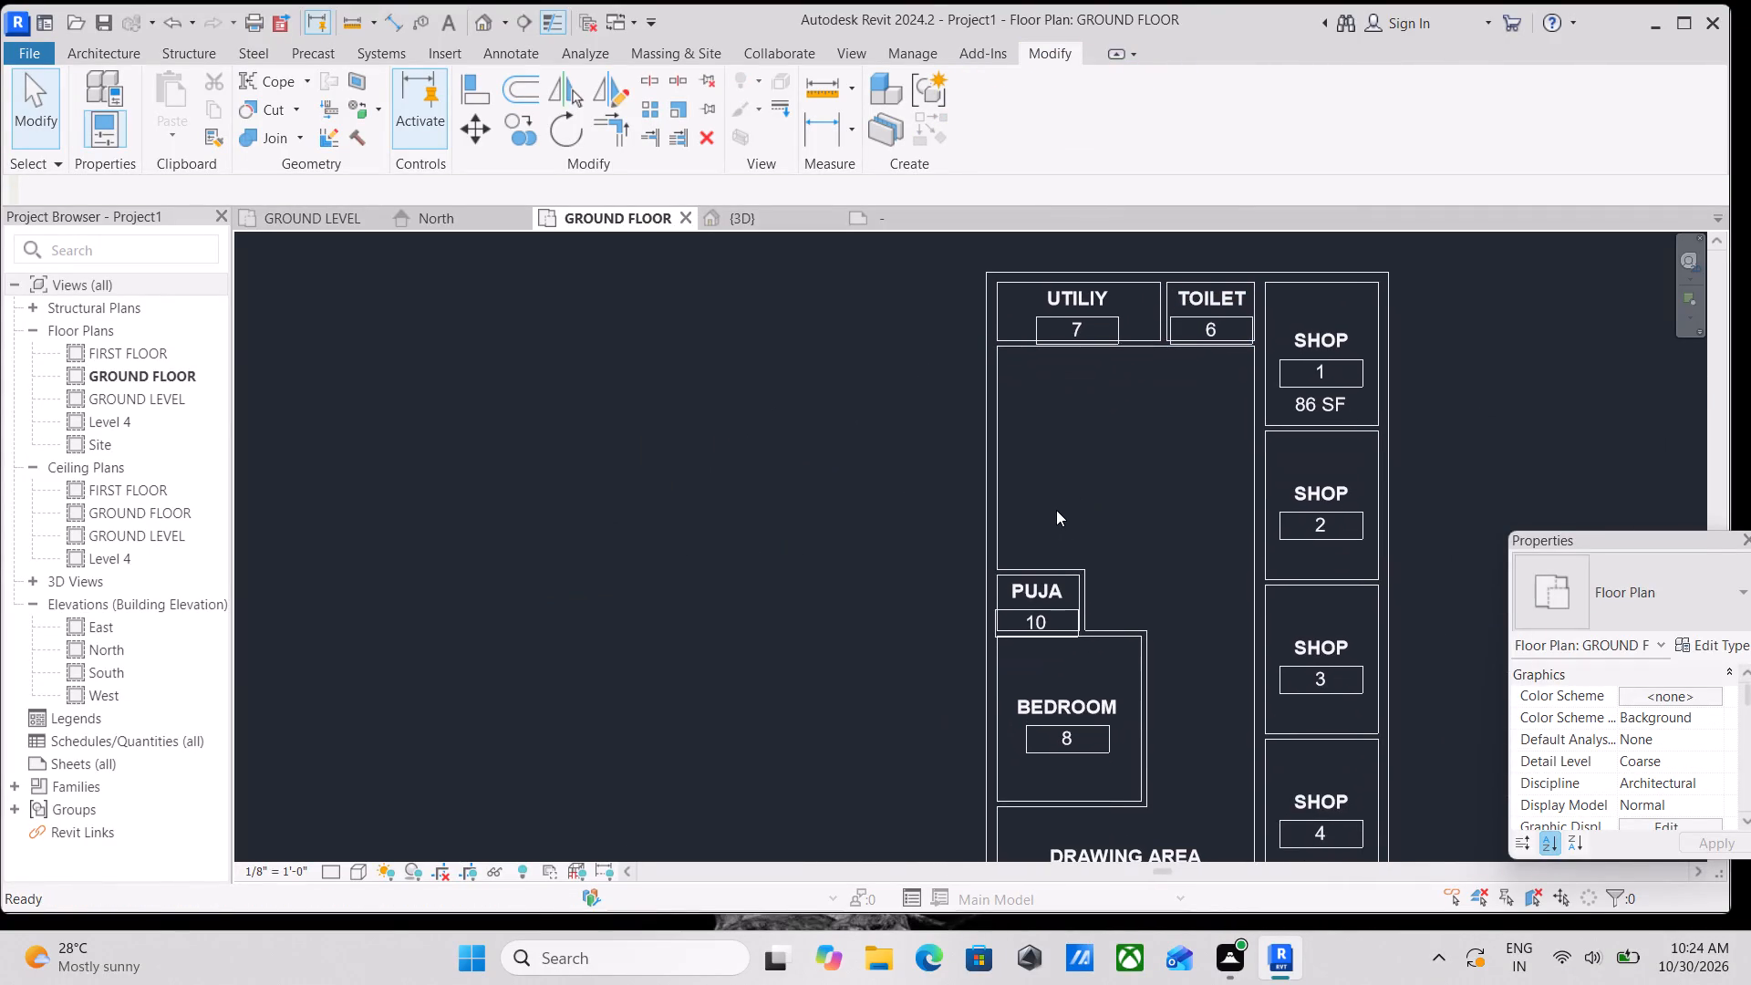
middle_drag(1056, 510, 1040, 643)
scroll(1040, 645, up, 1)
scroll(1047, 613, down, 2)
middle_drag(1047, 613, 1053, 590)
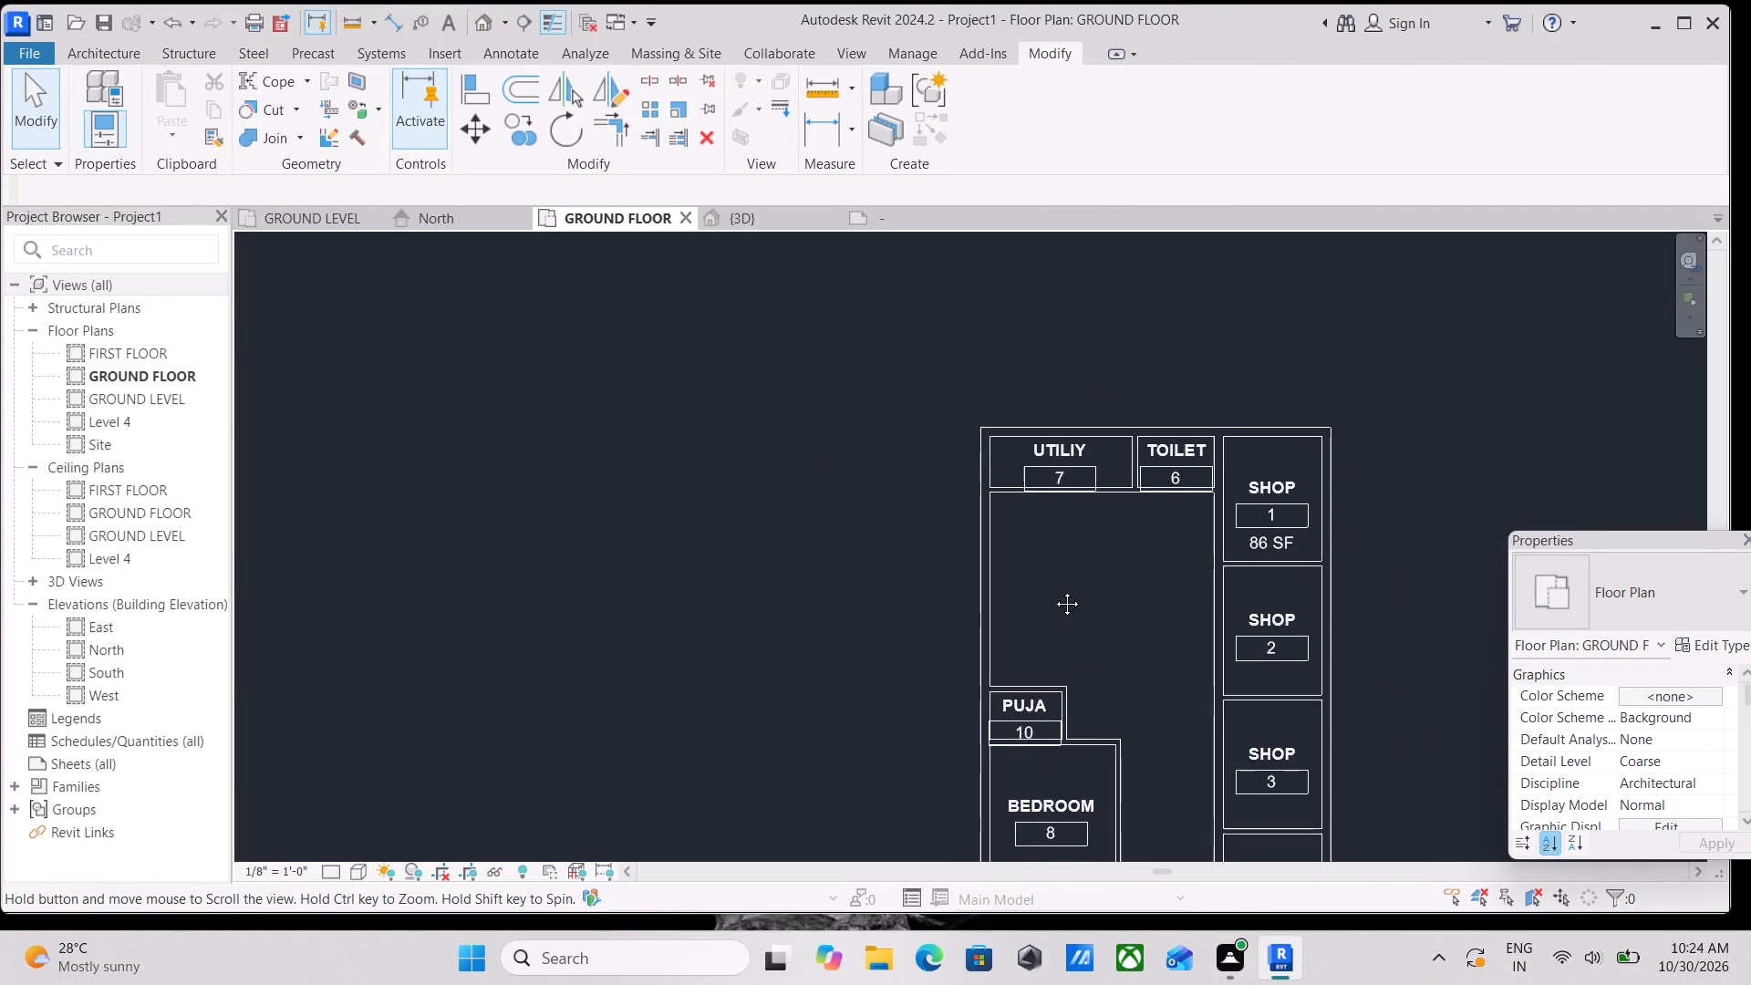
middle_drag(1053, 590, 1077, 529)
scroll(1095, 522, down, 2)
middle_drag(1095, 522, 1101, 509)
scroll(1145, 765, up, 2)
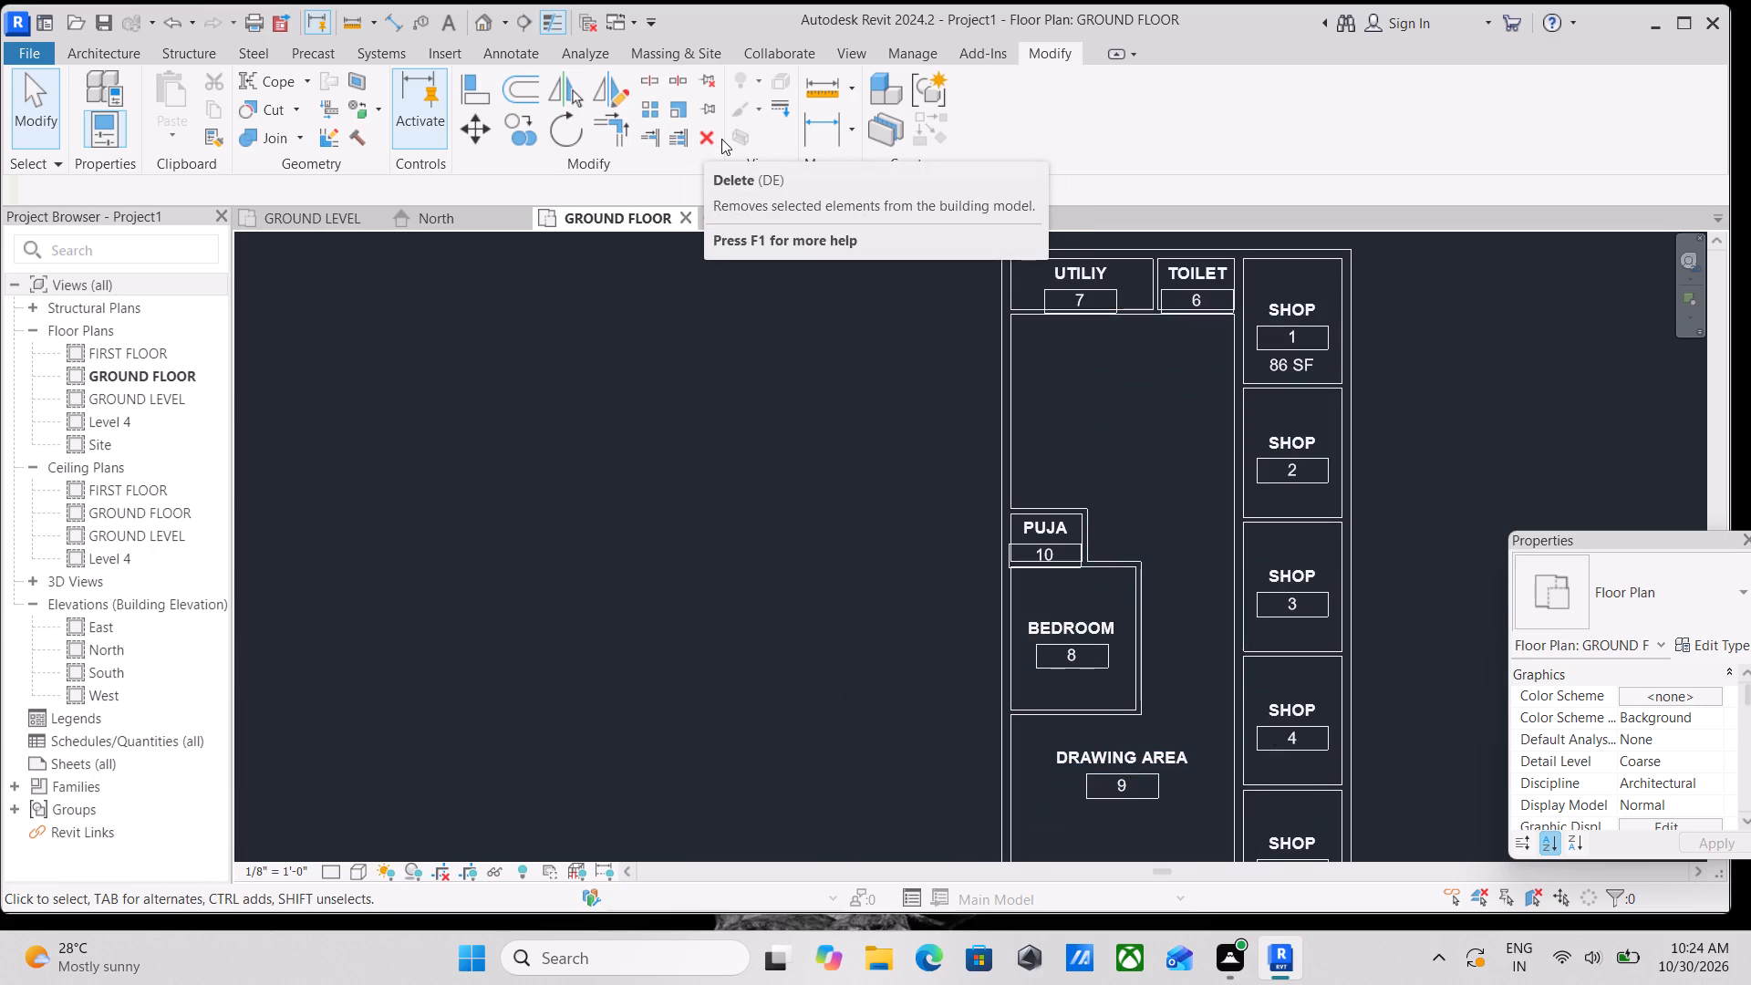
scroll(637, 160, up, 1)
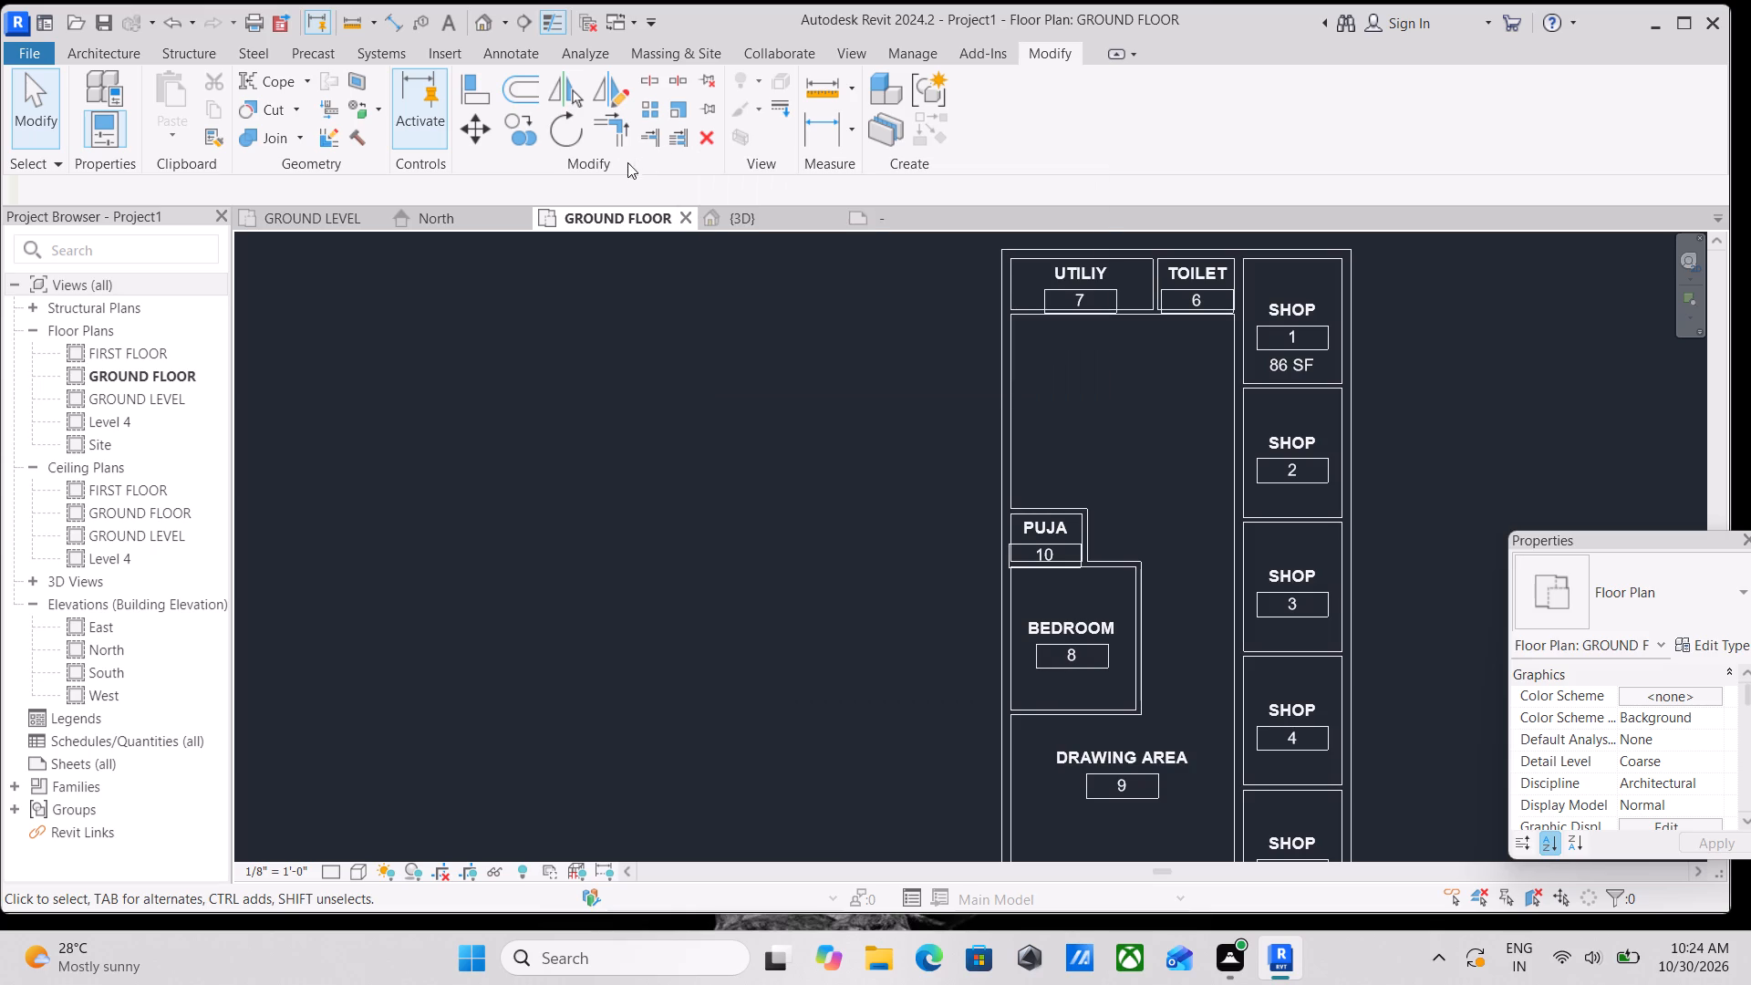
click(109, 46)
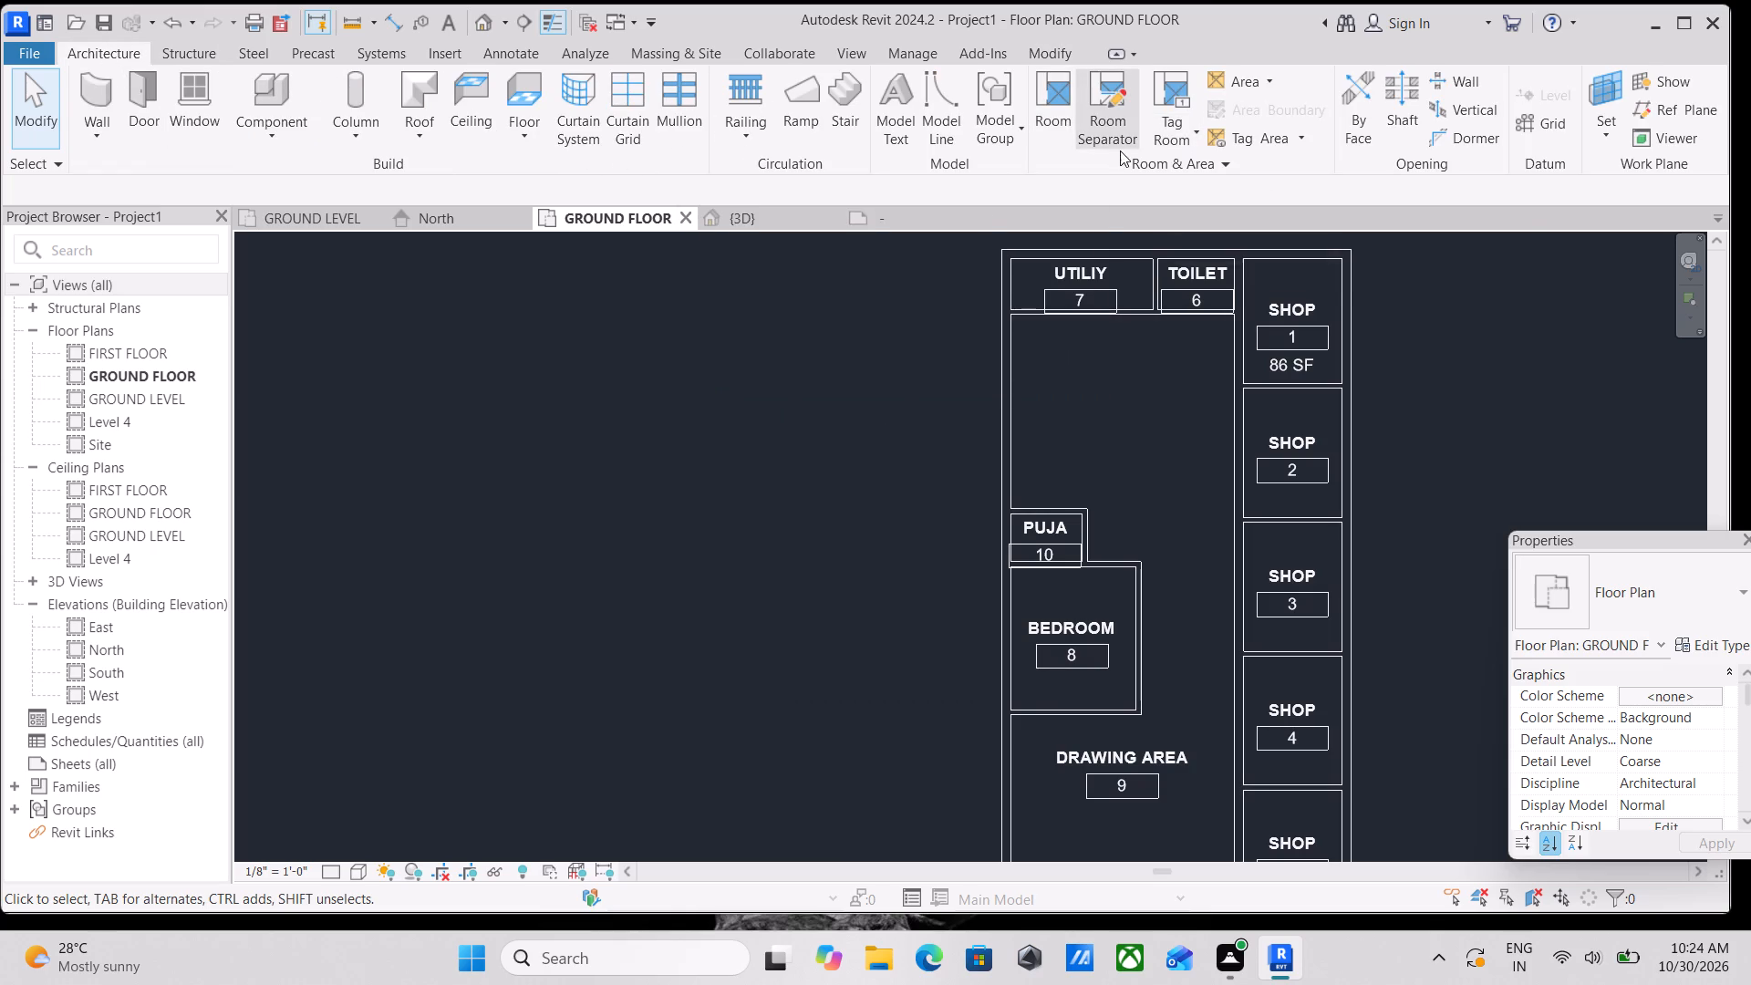
click(1108, 126)
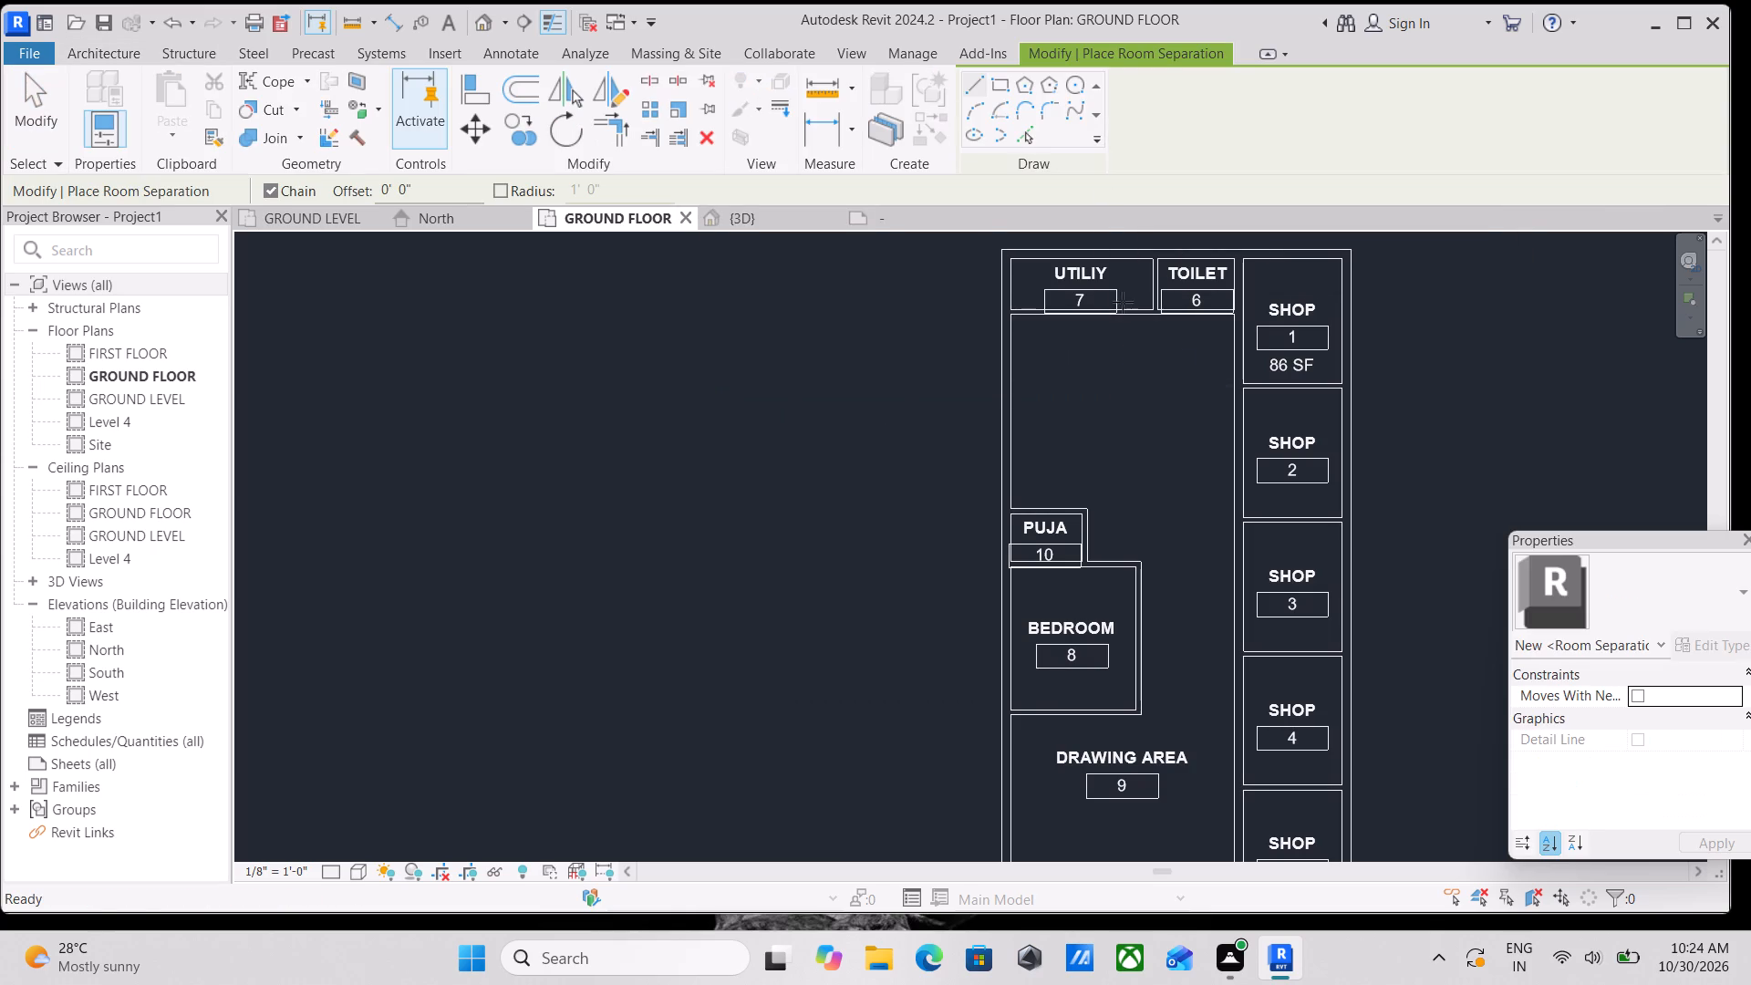
scroll(1161, 570, up, 10)
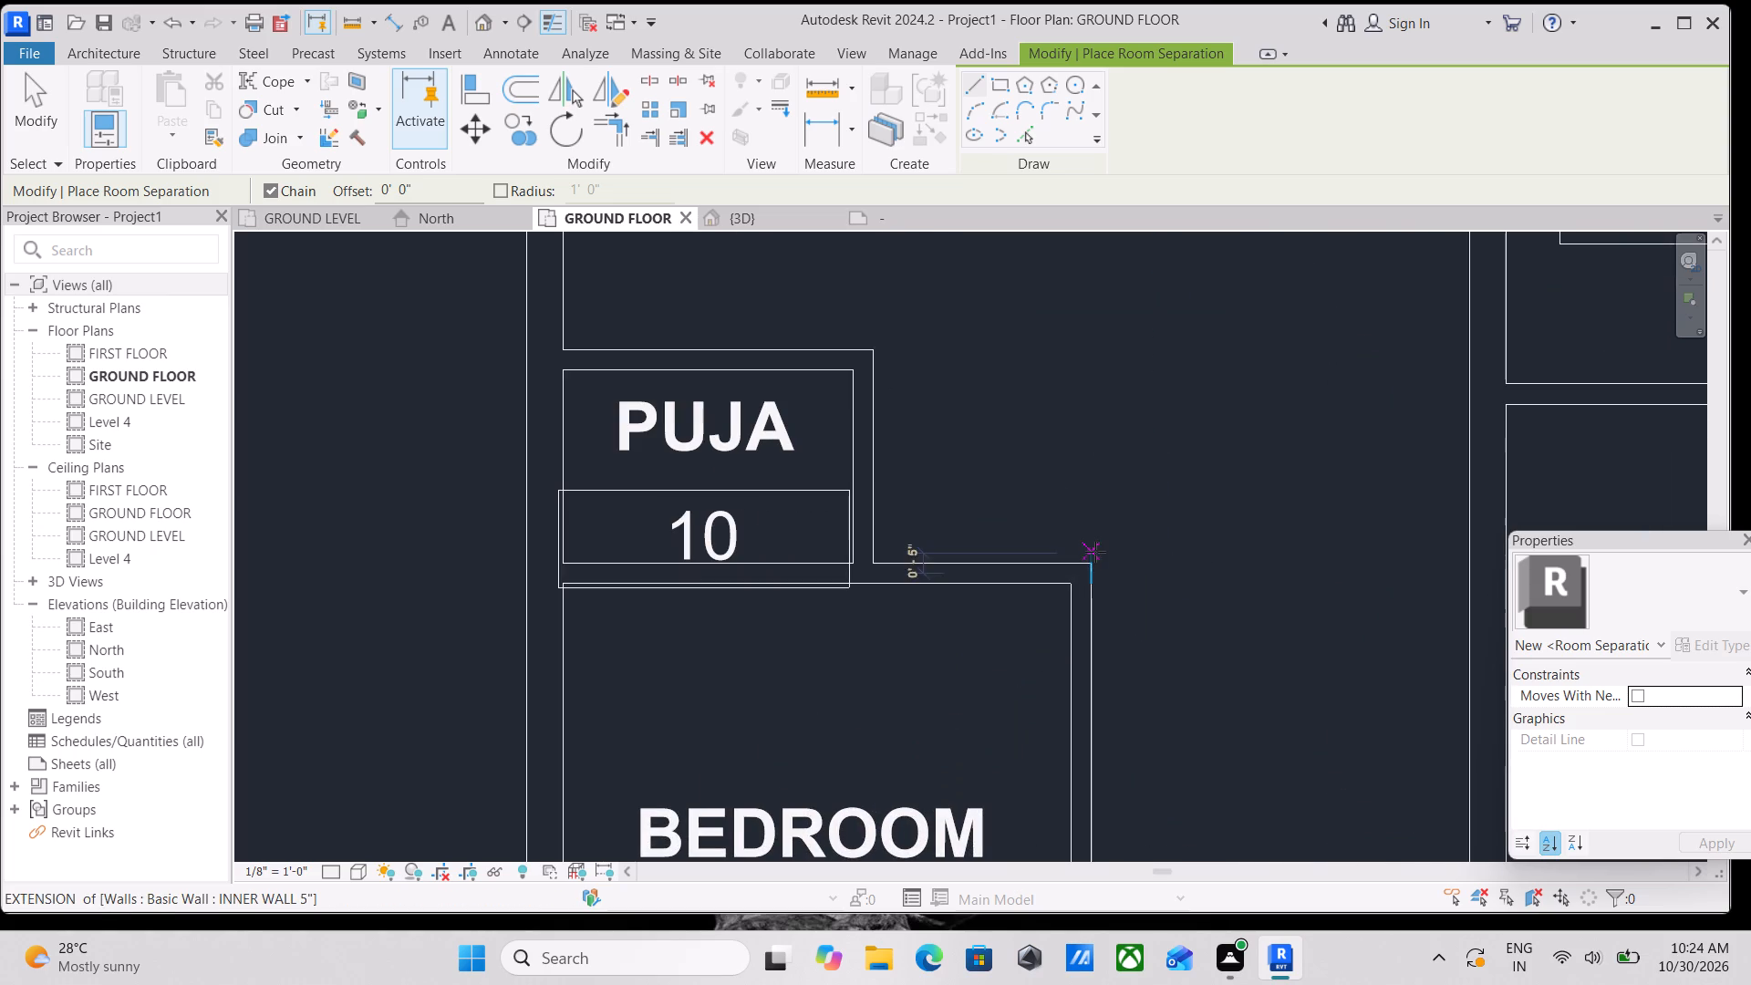
click(1096, 555)
middle_drag(1417, 547, 1273, 532)
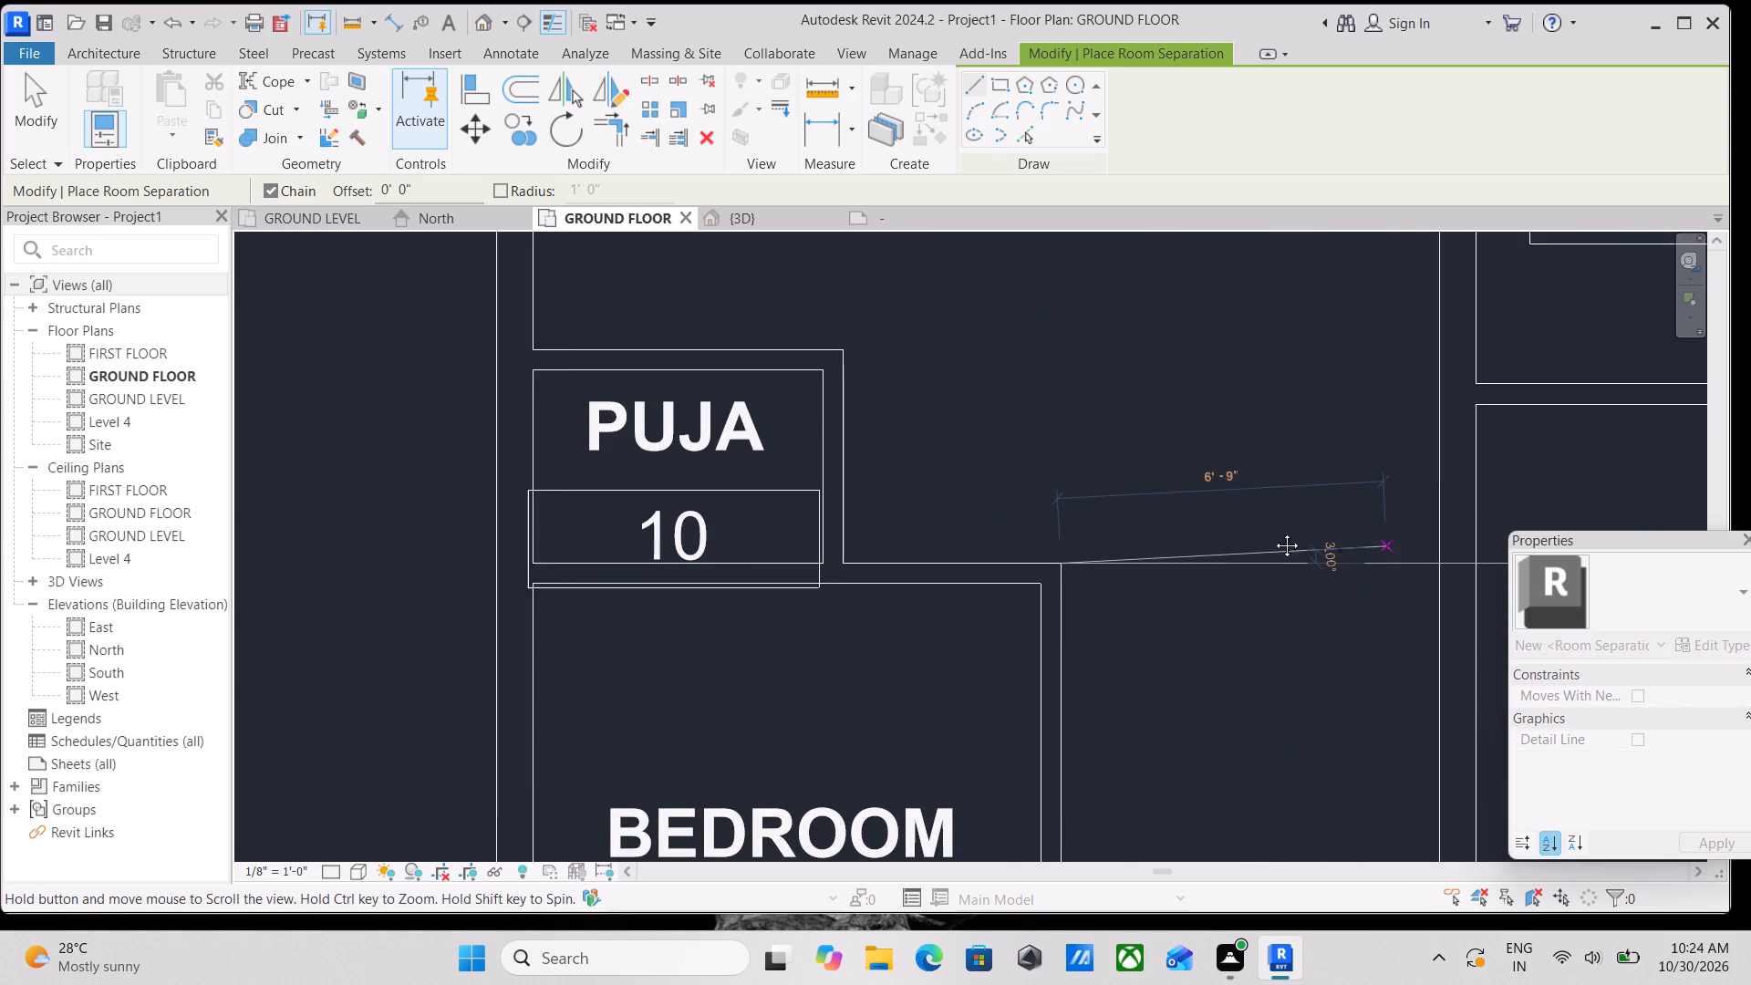
middle_drag(1273, 532, 1197, 521)
click(1251, 533)
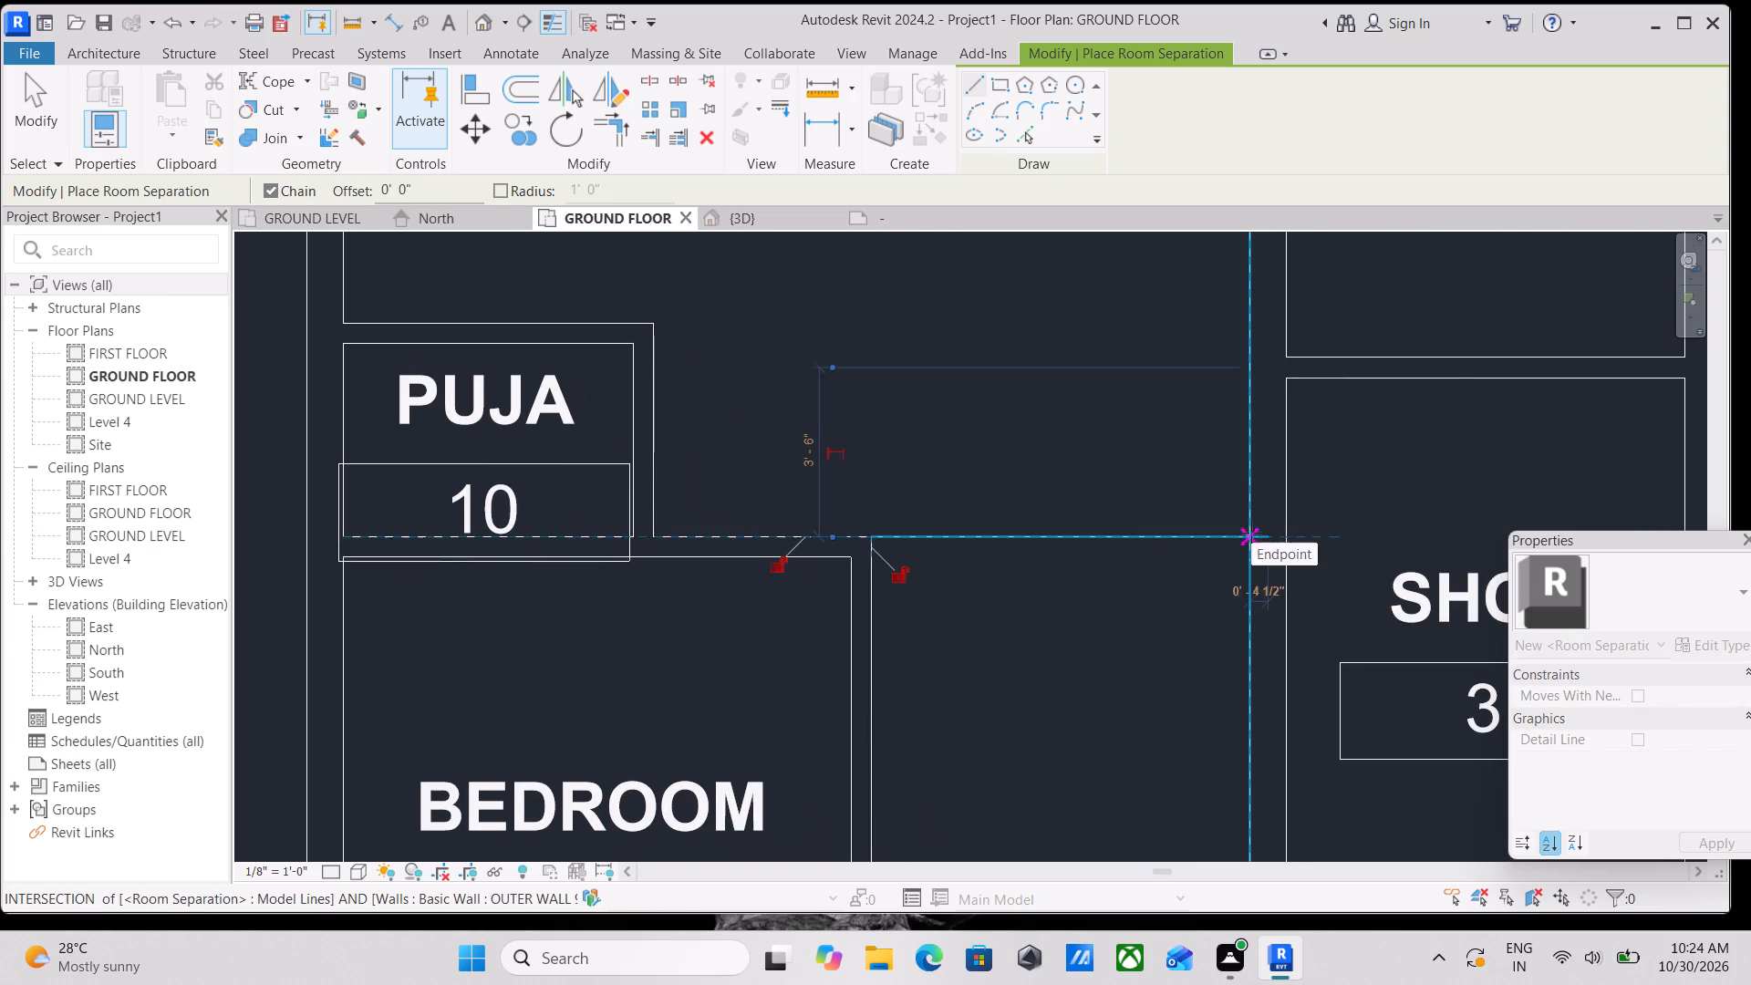
key(Escape)
Draw a second room separation line from the bedroom's outer corner beside DRAWING AREA across to the shop wall, and end the command.
scroll(948, 560, down, 4)
middle_drag(967, 551, 1191, 313)
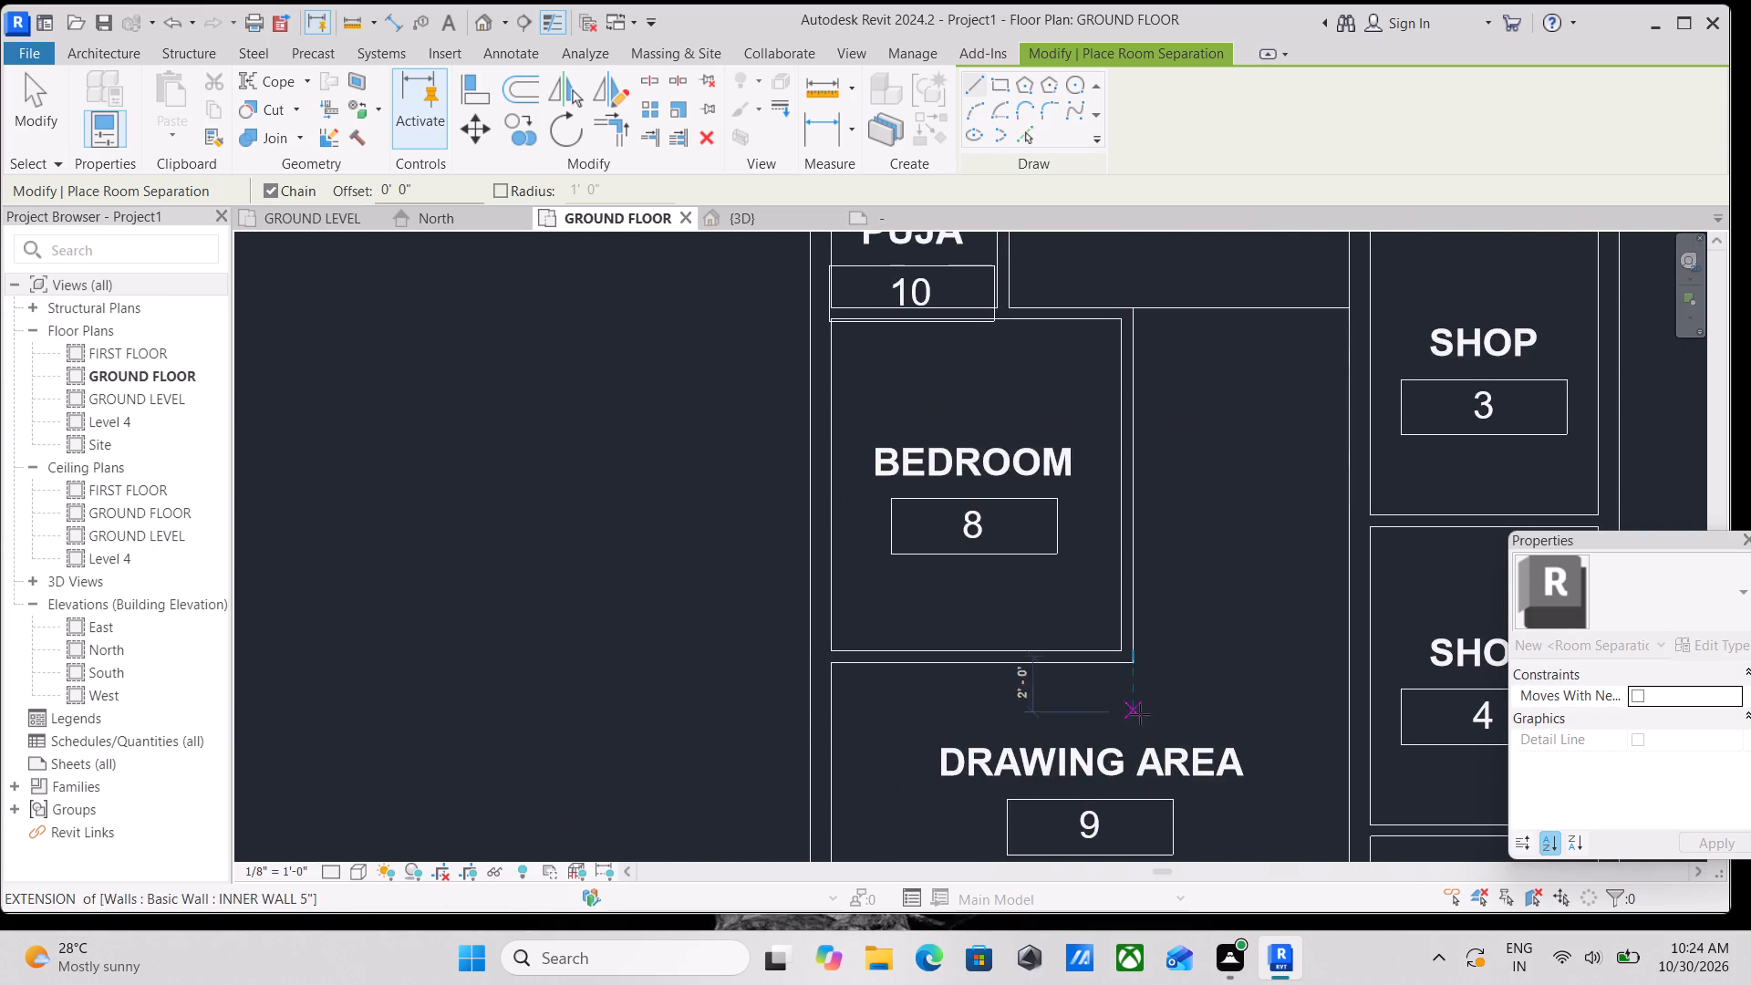
scroll(1163, 710, up, 4)
click(1120, 658)
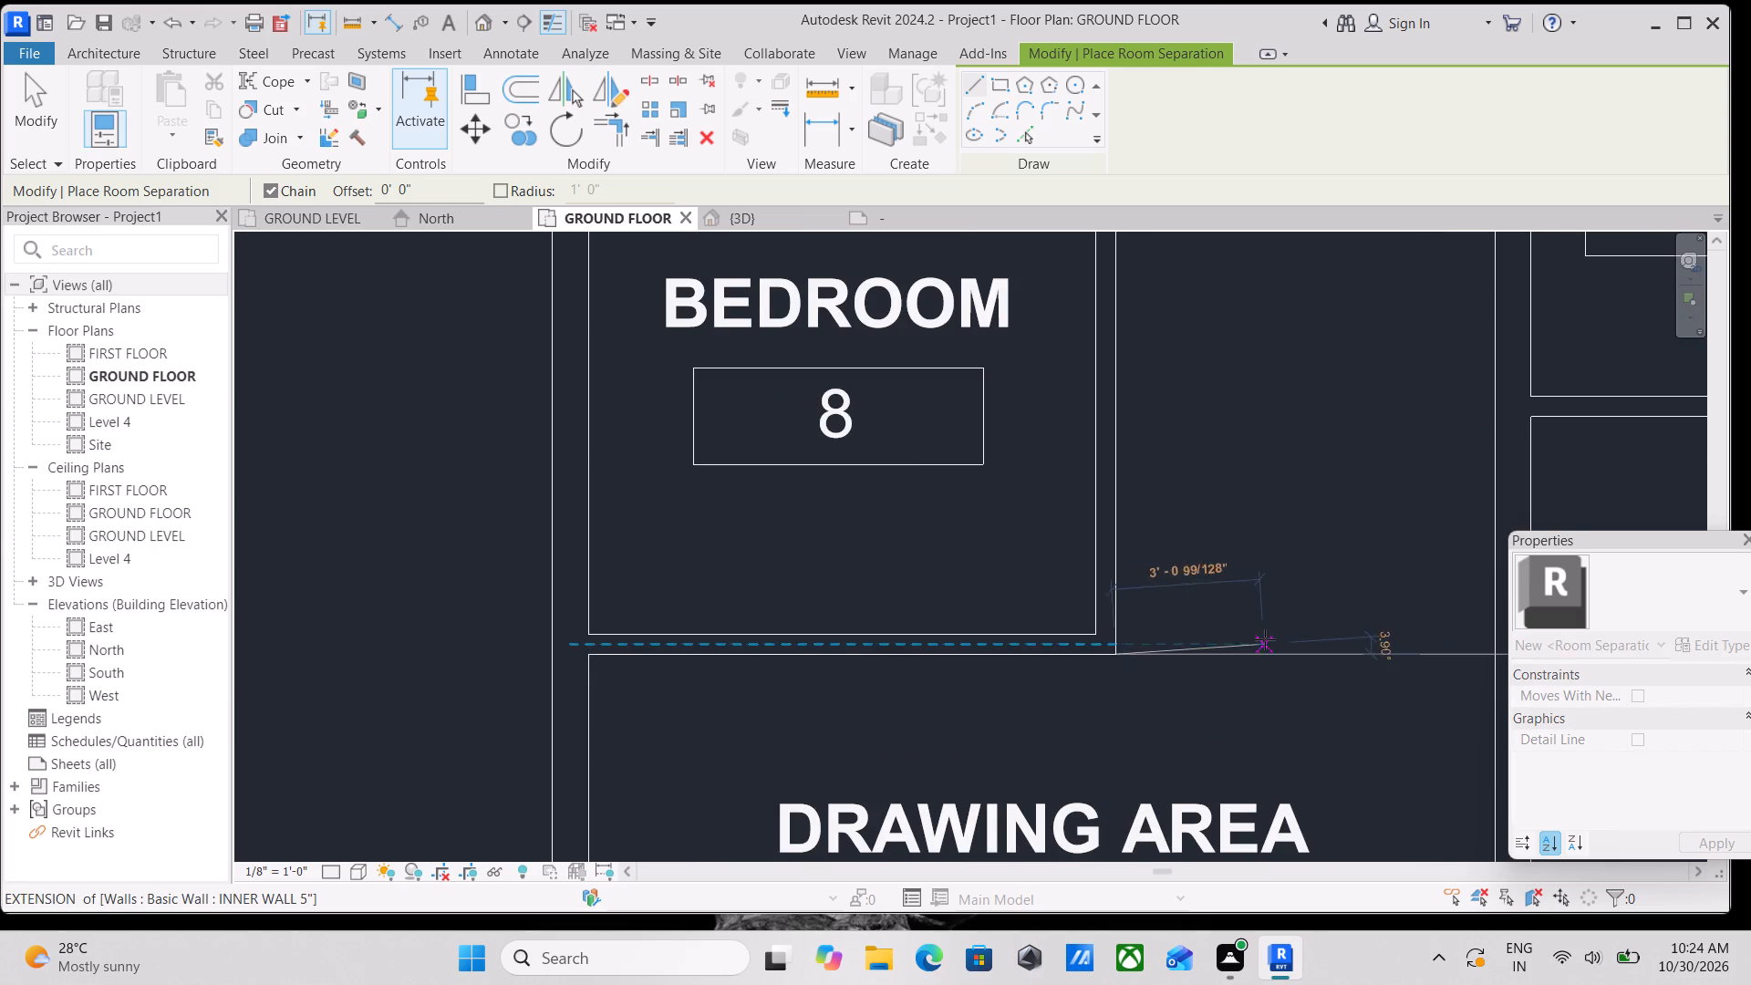
middle_drag(1265, 639, 984, 618)
click(1218, 631)
key(Escape)
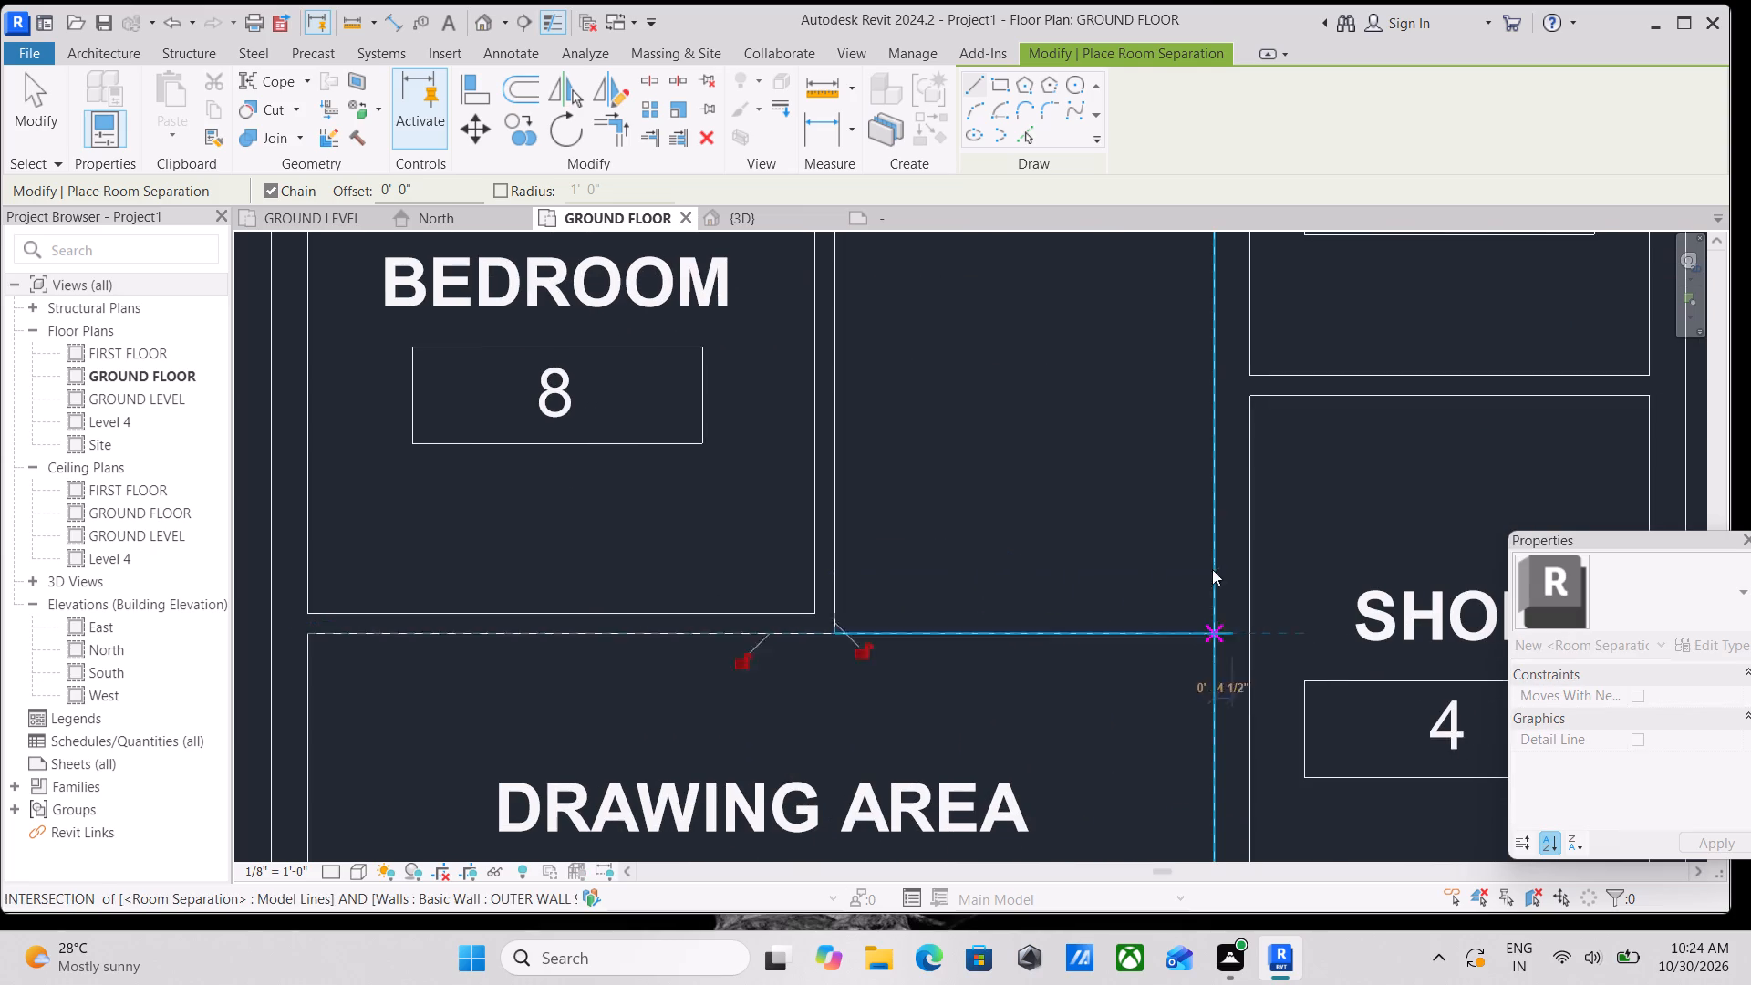
scroll(1155, 443, down, 2)
middle_drag(1155, 443, 1149, 523)
key(Escape)
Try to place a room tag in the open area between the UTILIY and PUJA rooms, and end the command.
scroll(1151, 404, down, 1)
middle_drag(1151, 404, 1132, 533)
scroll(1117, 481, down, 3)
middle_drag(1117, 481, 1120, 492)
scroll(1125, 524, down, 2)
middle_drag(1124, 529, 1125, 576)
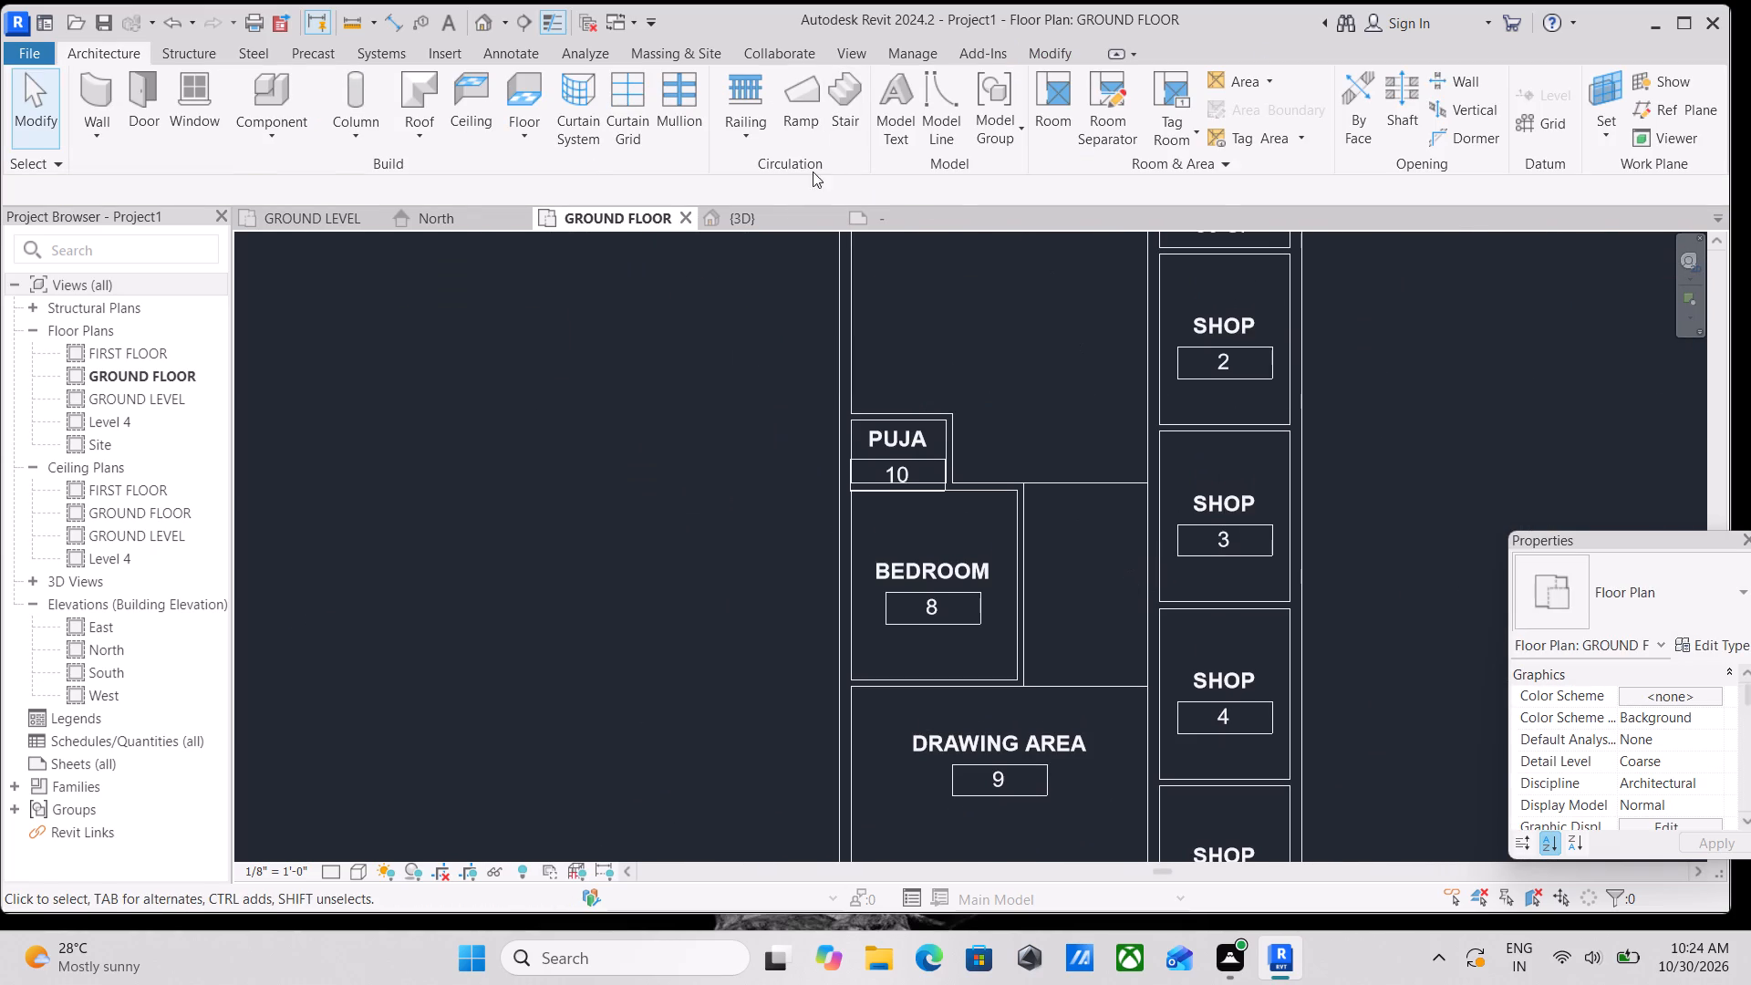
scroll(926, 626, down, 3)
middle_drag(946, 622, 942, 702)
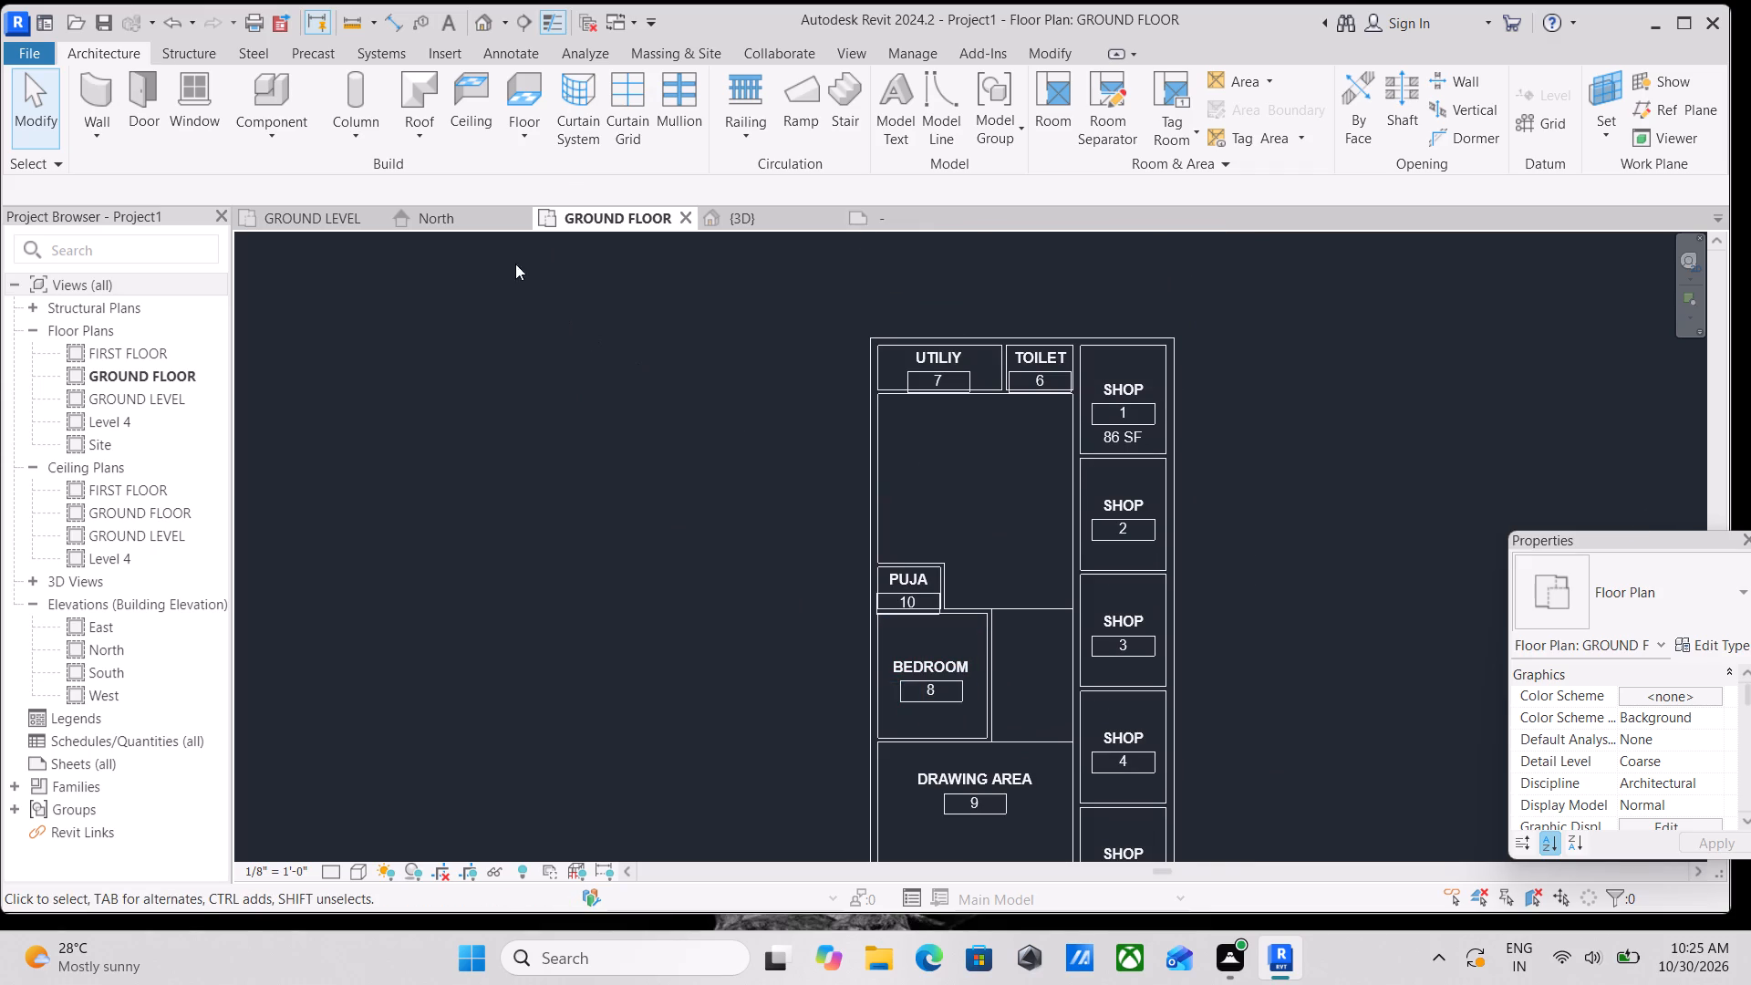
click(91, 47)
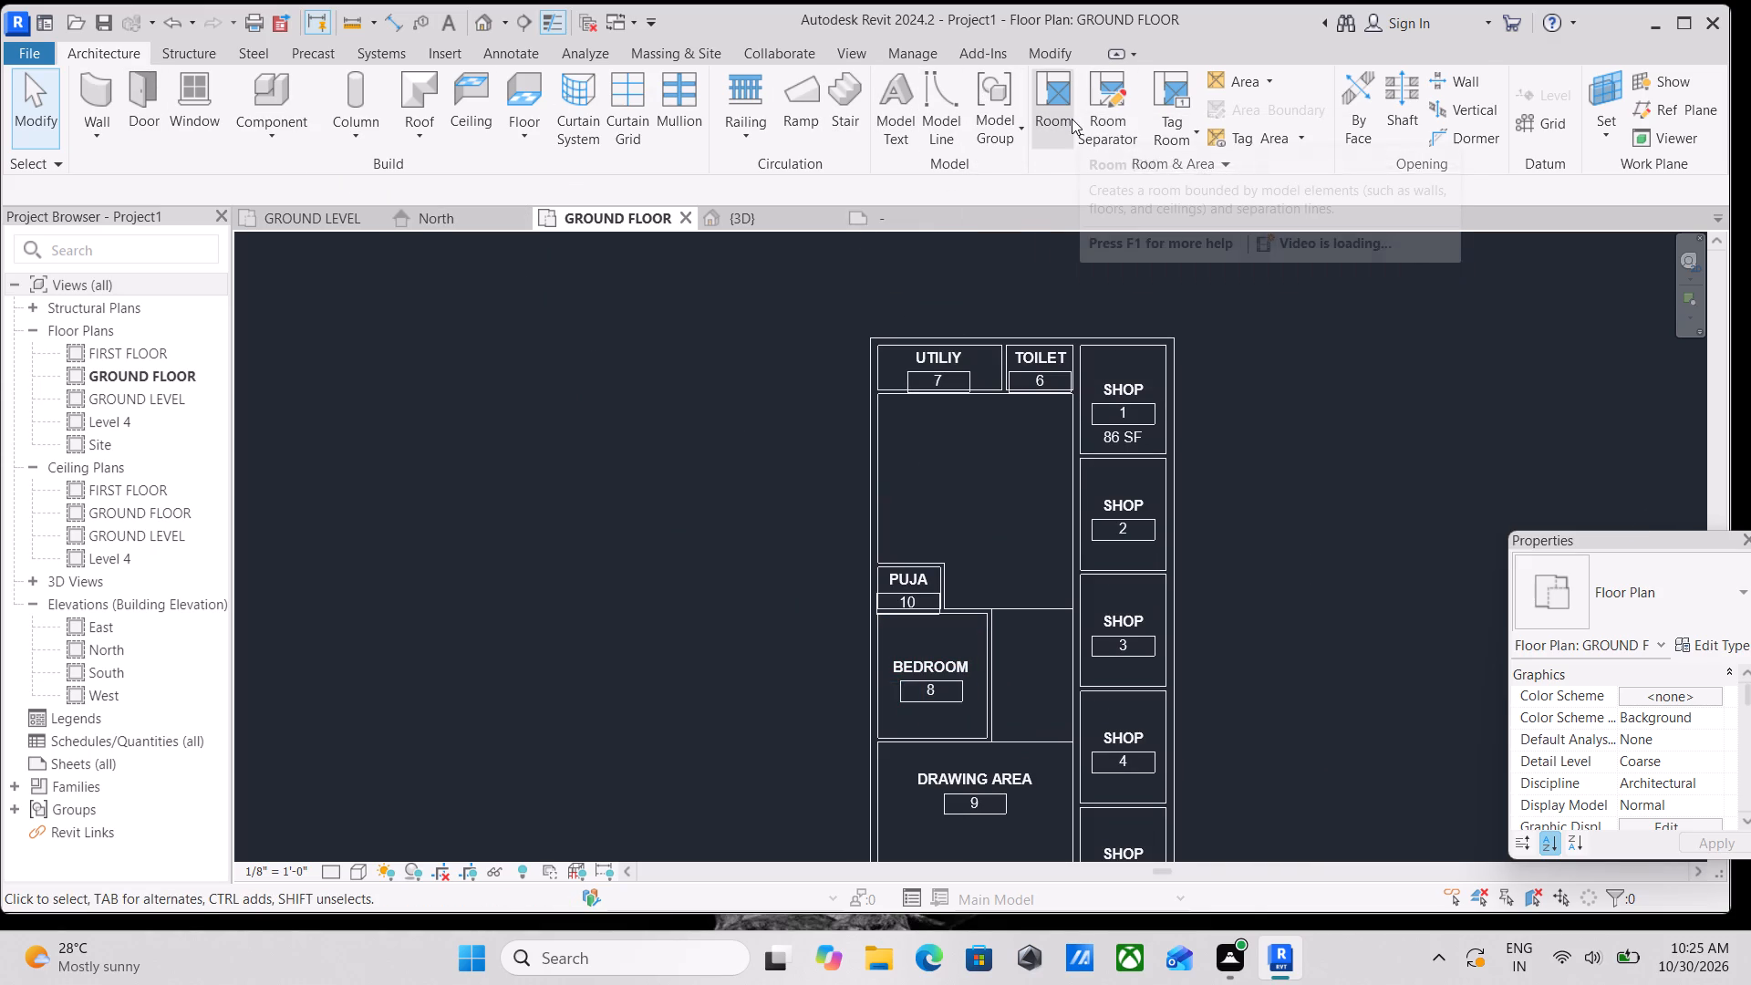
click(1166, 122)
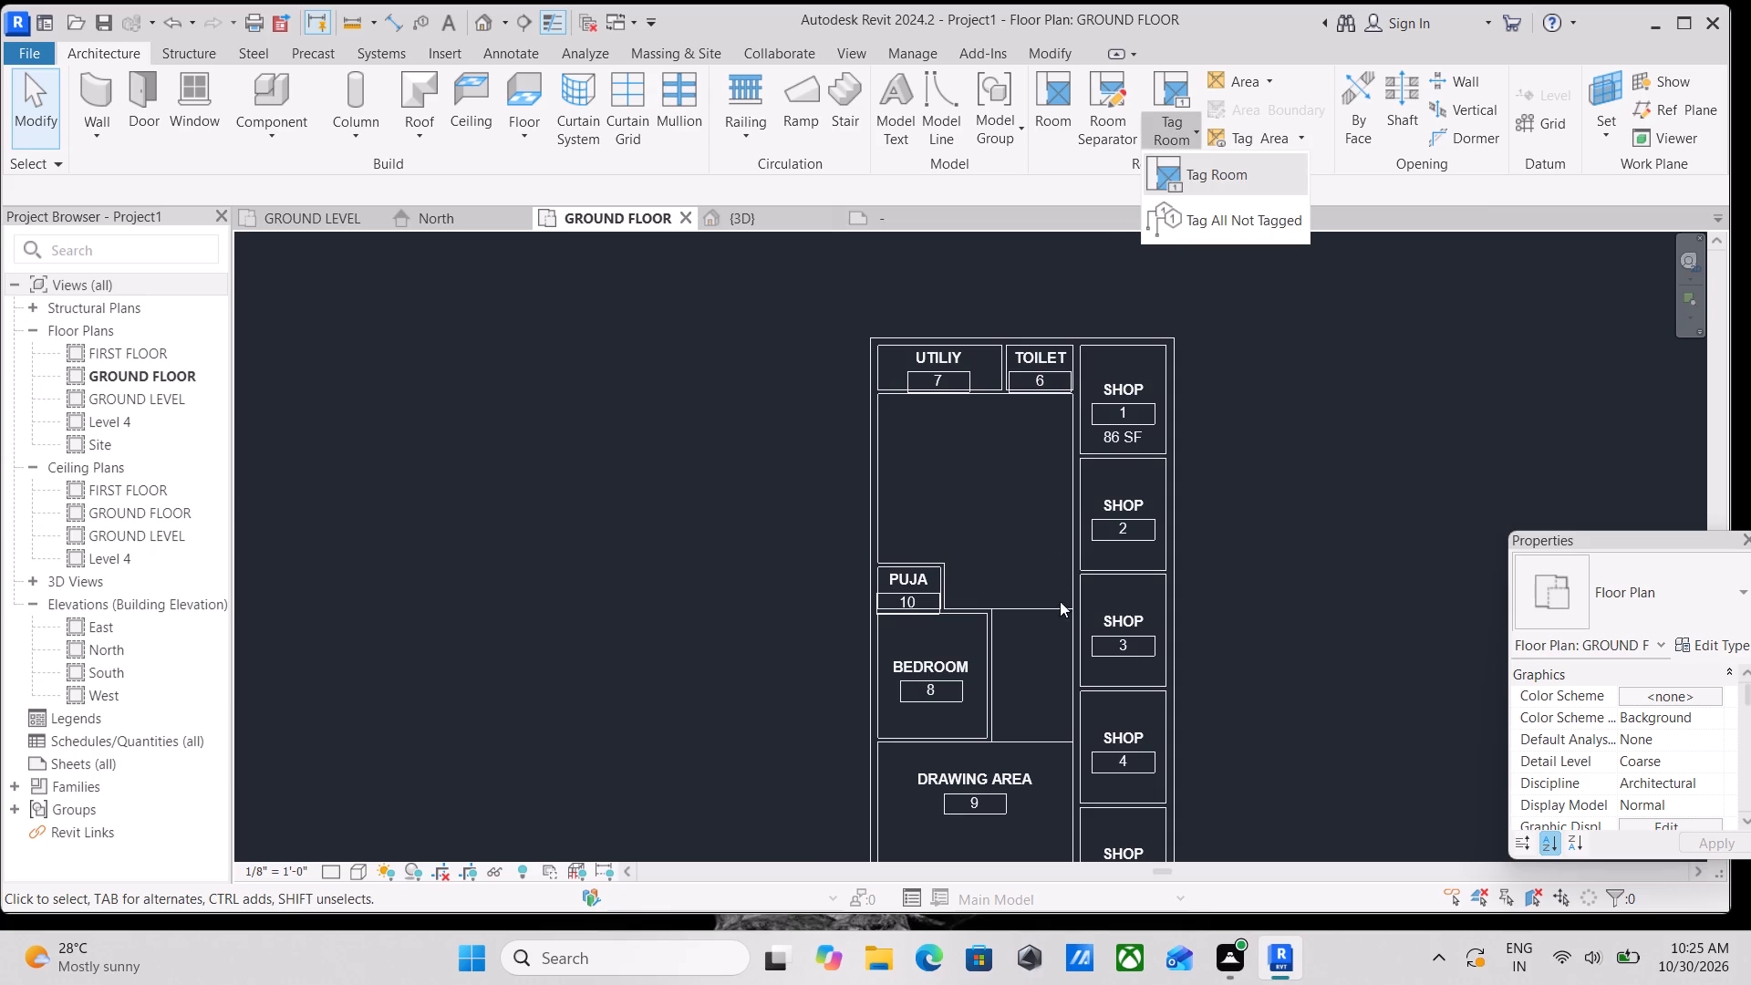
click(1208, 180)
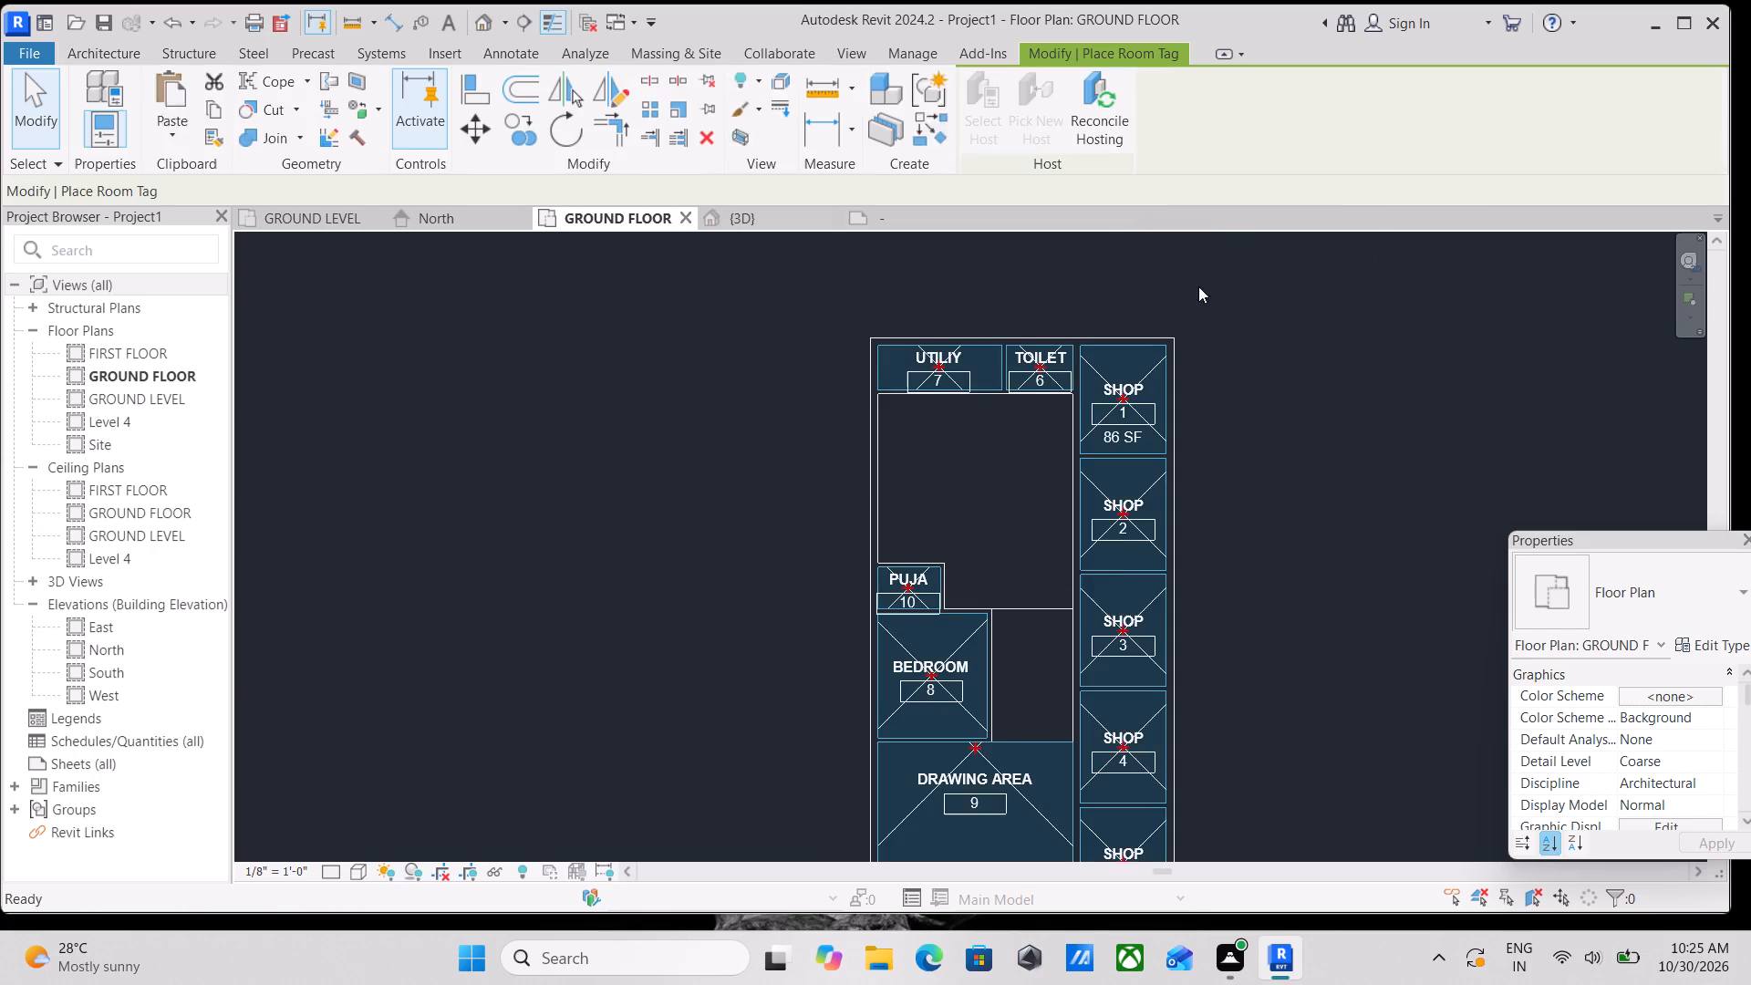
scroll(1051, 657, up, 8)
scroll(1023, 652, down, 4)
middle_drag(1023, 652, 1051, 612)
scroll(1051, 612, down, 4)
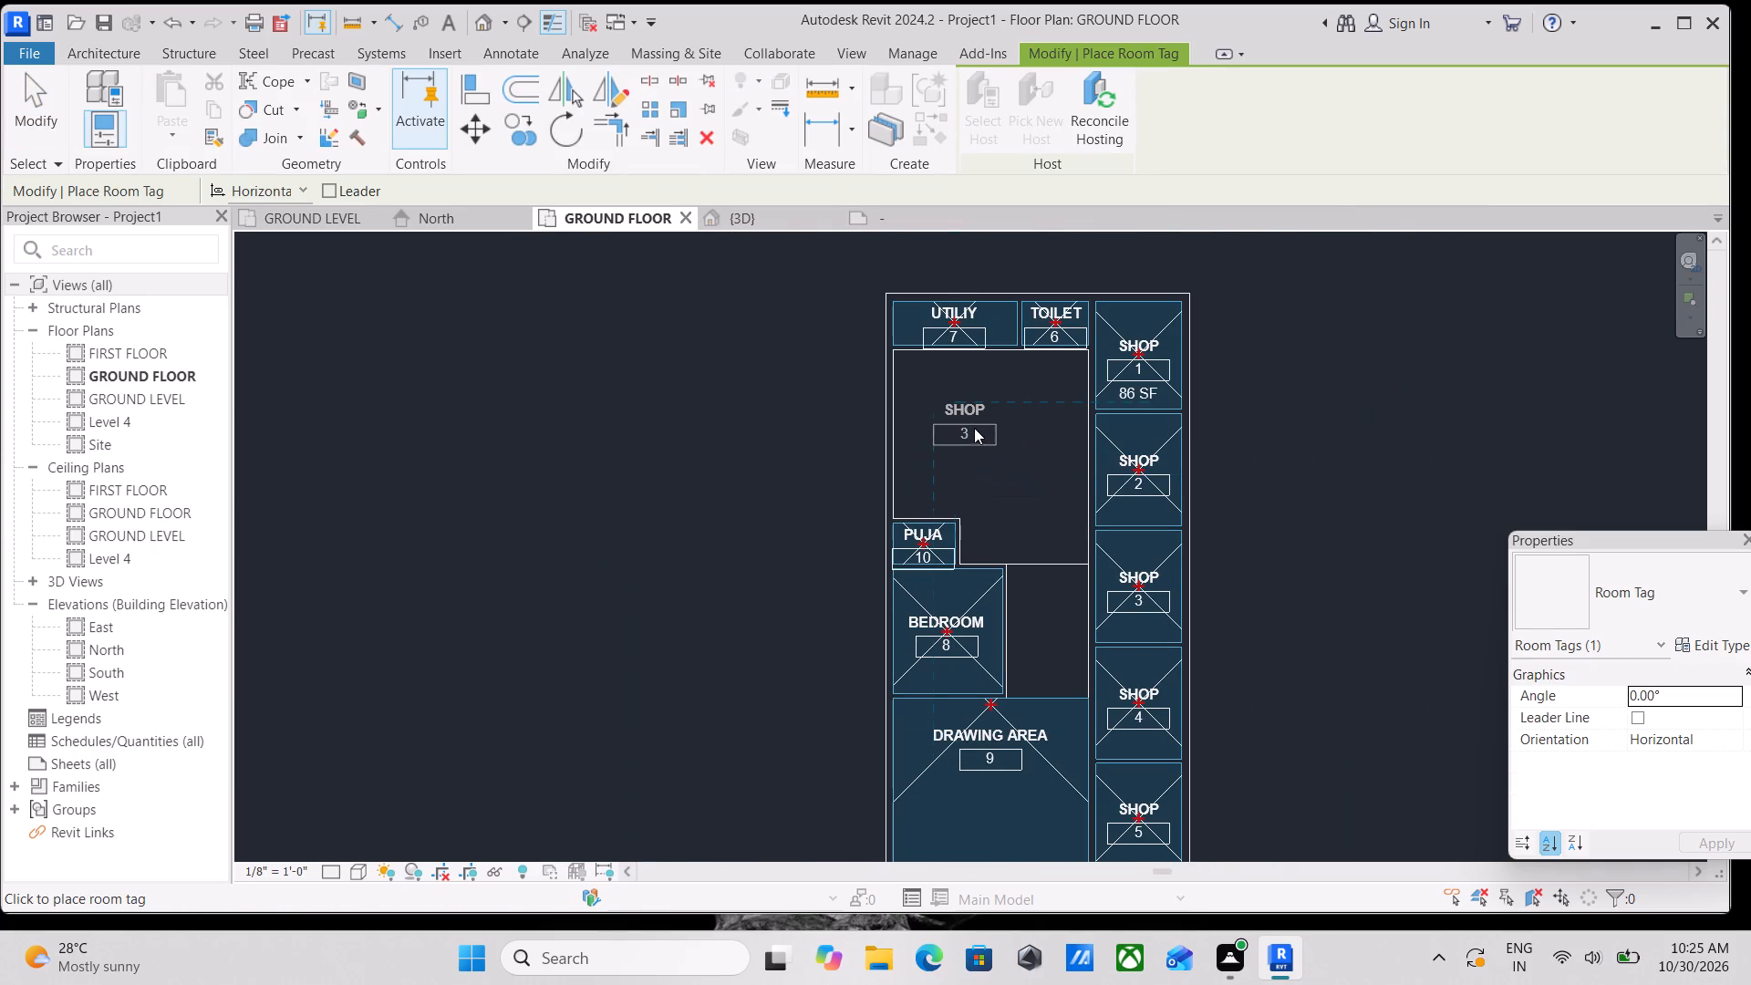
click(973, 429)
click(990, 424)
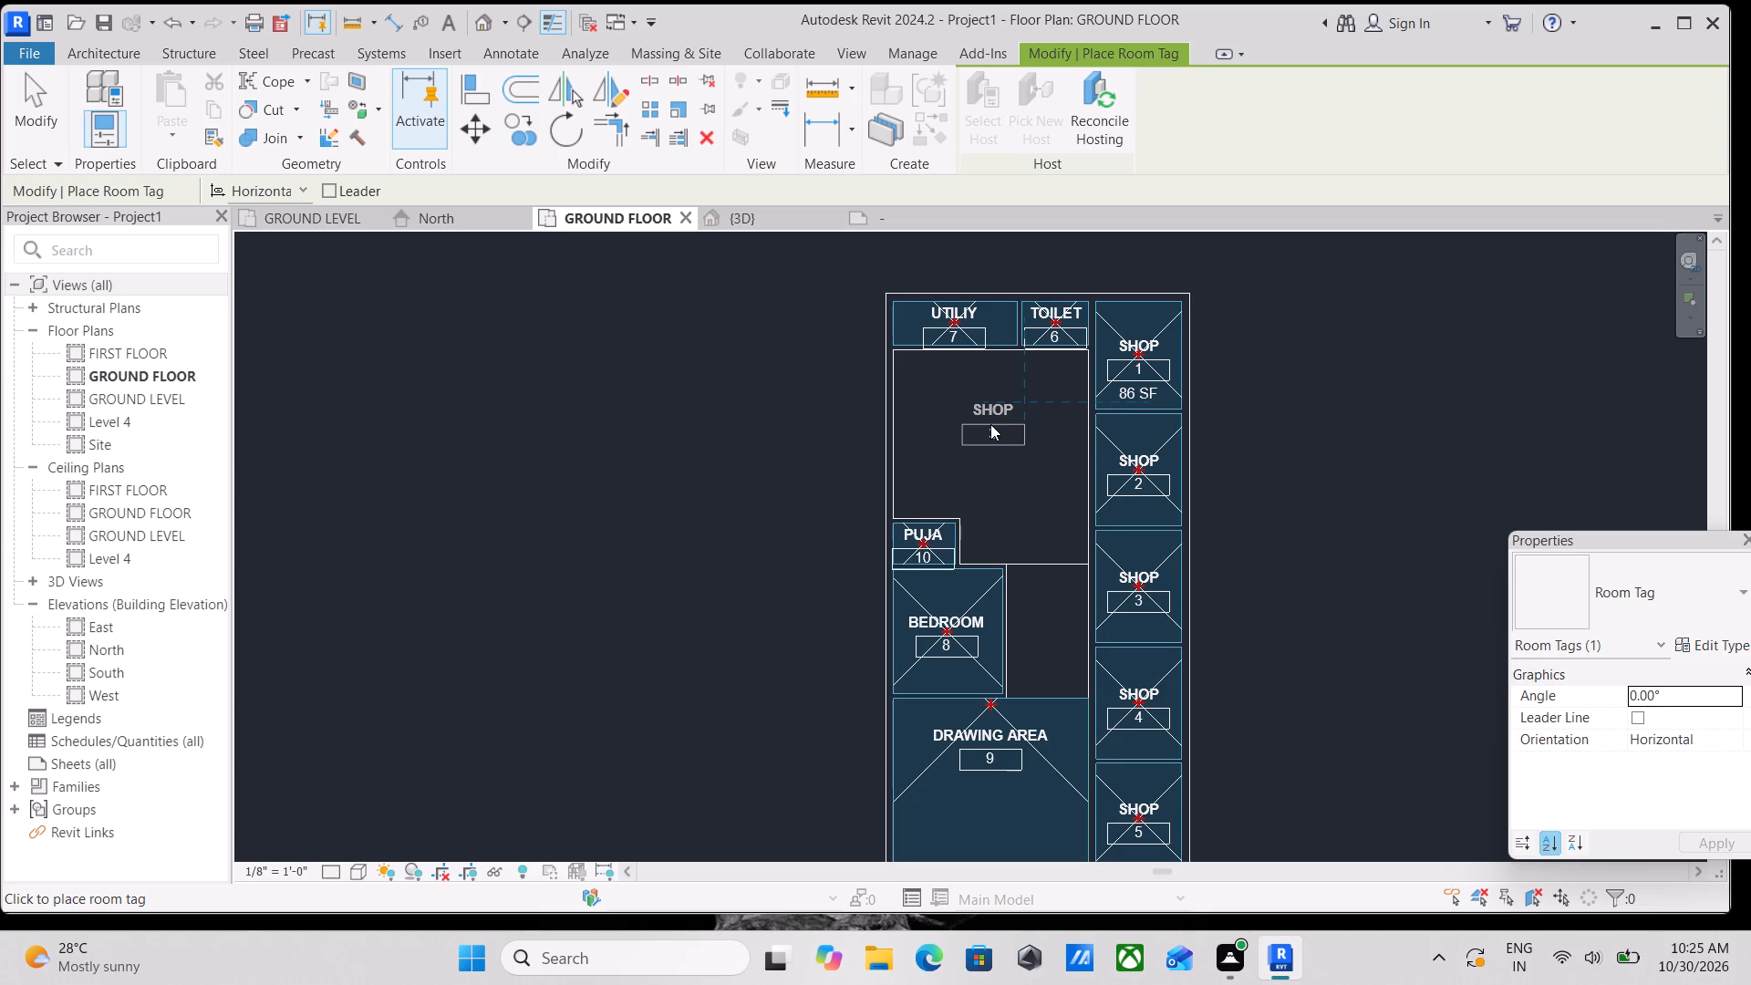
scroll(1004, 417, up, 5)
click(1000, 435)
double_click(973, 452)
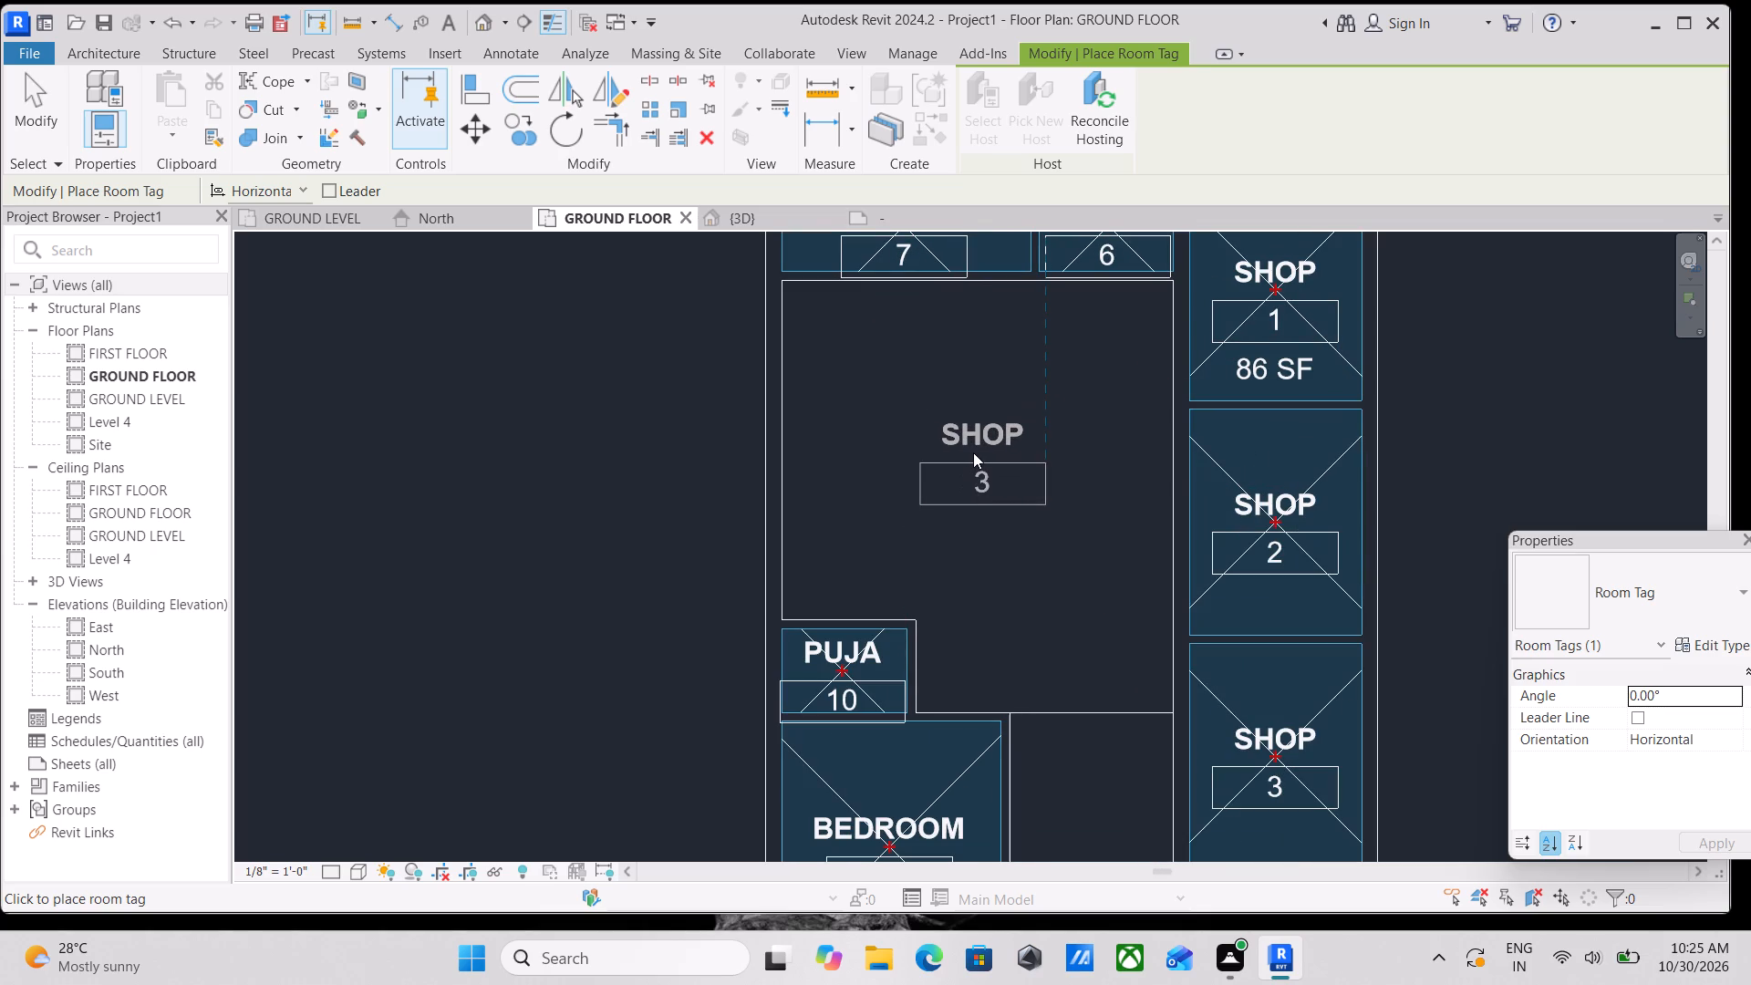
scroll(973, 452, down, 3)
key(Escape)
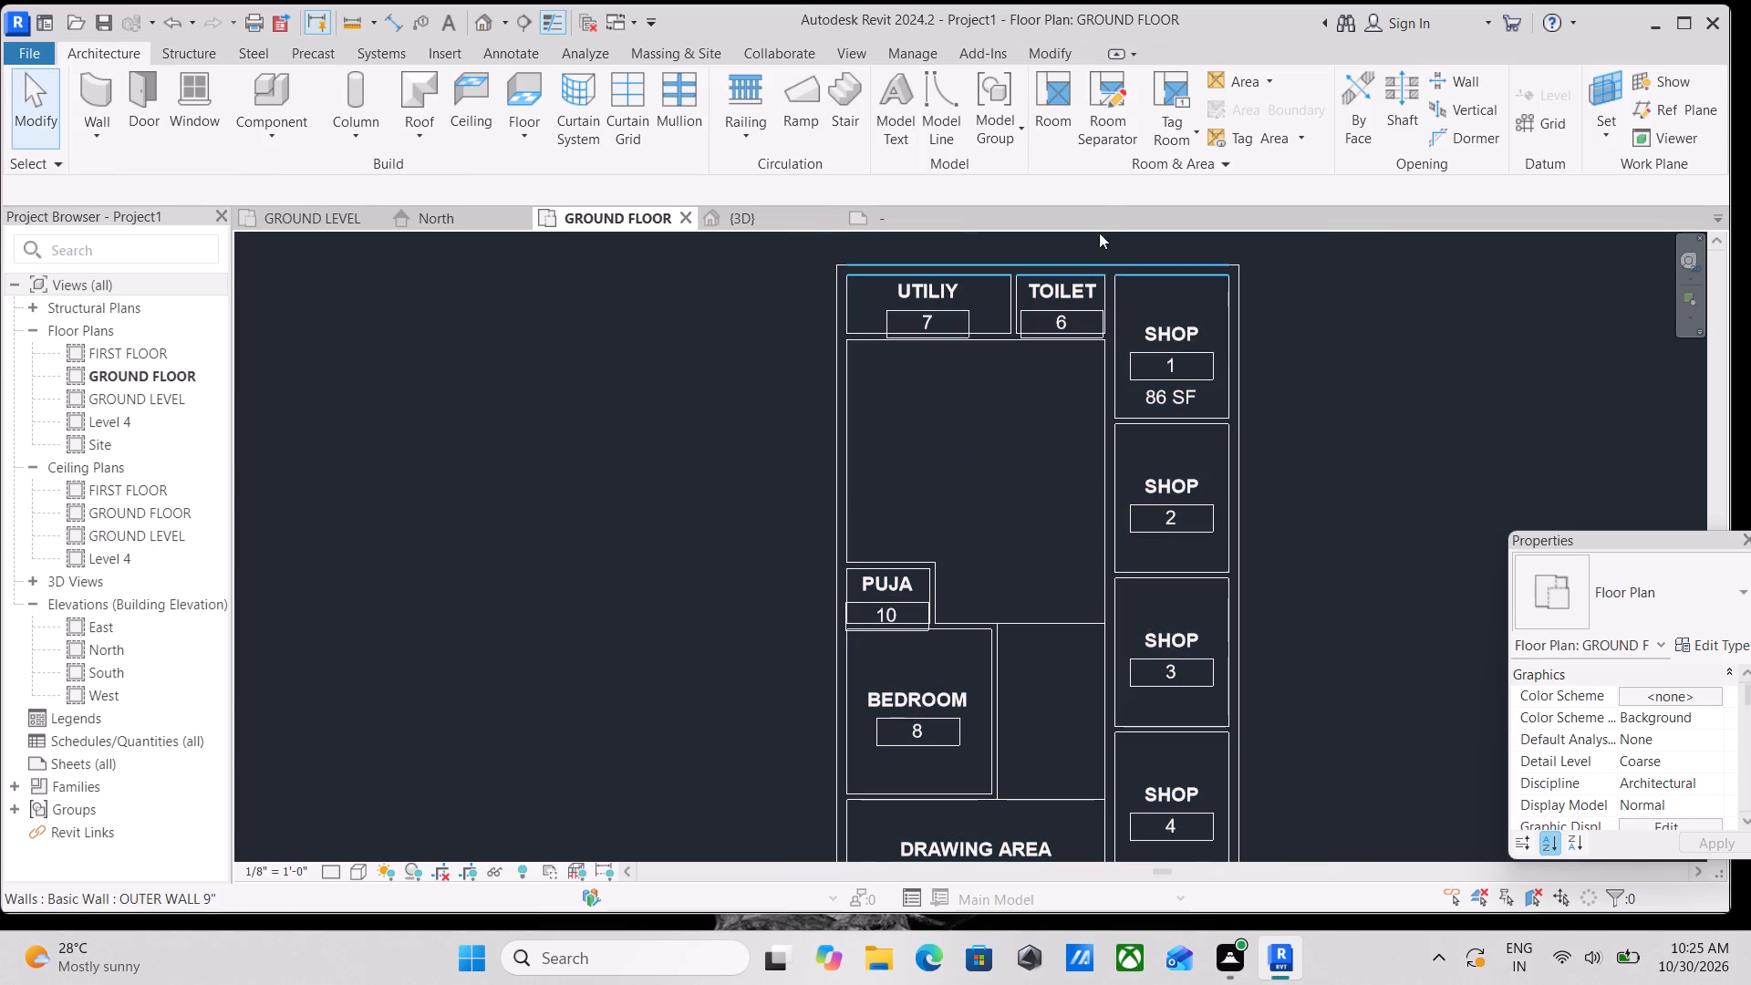
Place tagged rooms in the open area below UTILIY and in the space between BEDROOM and the shop column.
click(1048, 123)
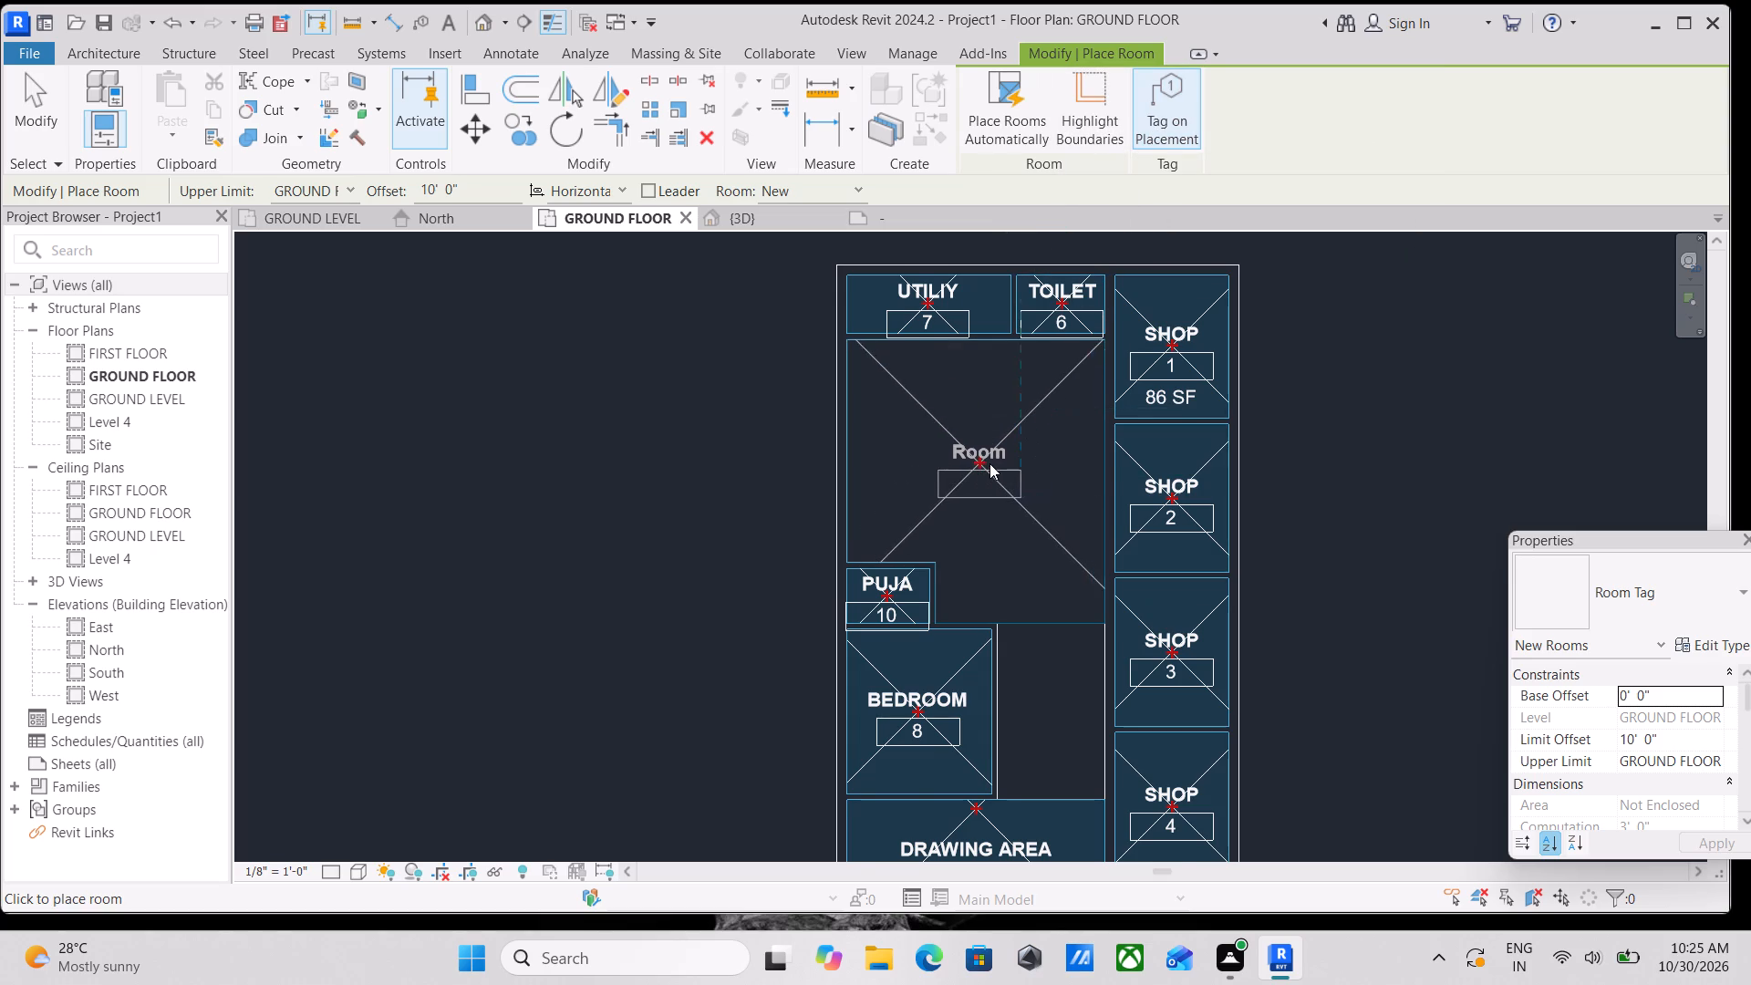
scroll(989, 463, down, 1)
scroll(989, 463, up, 5)
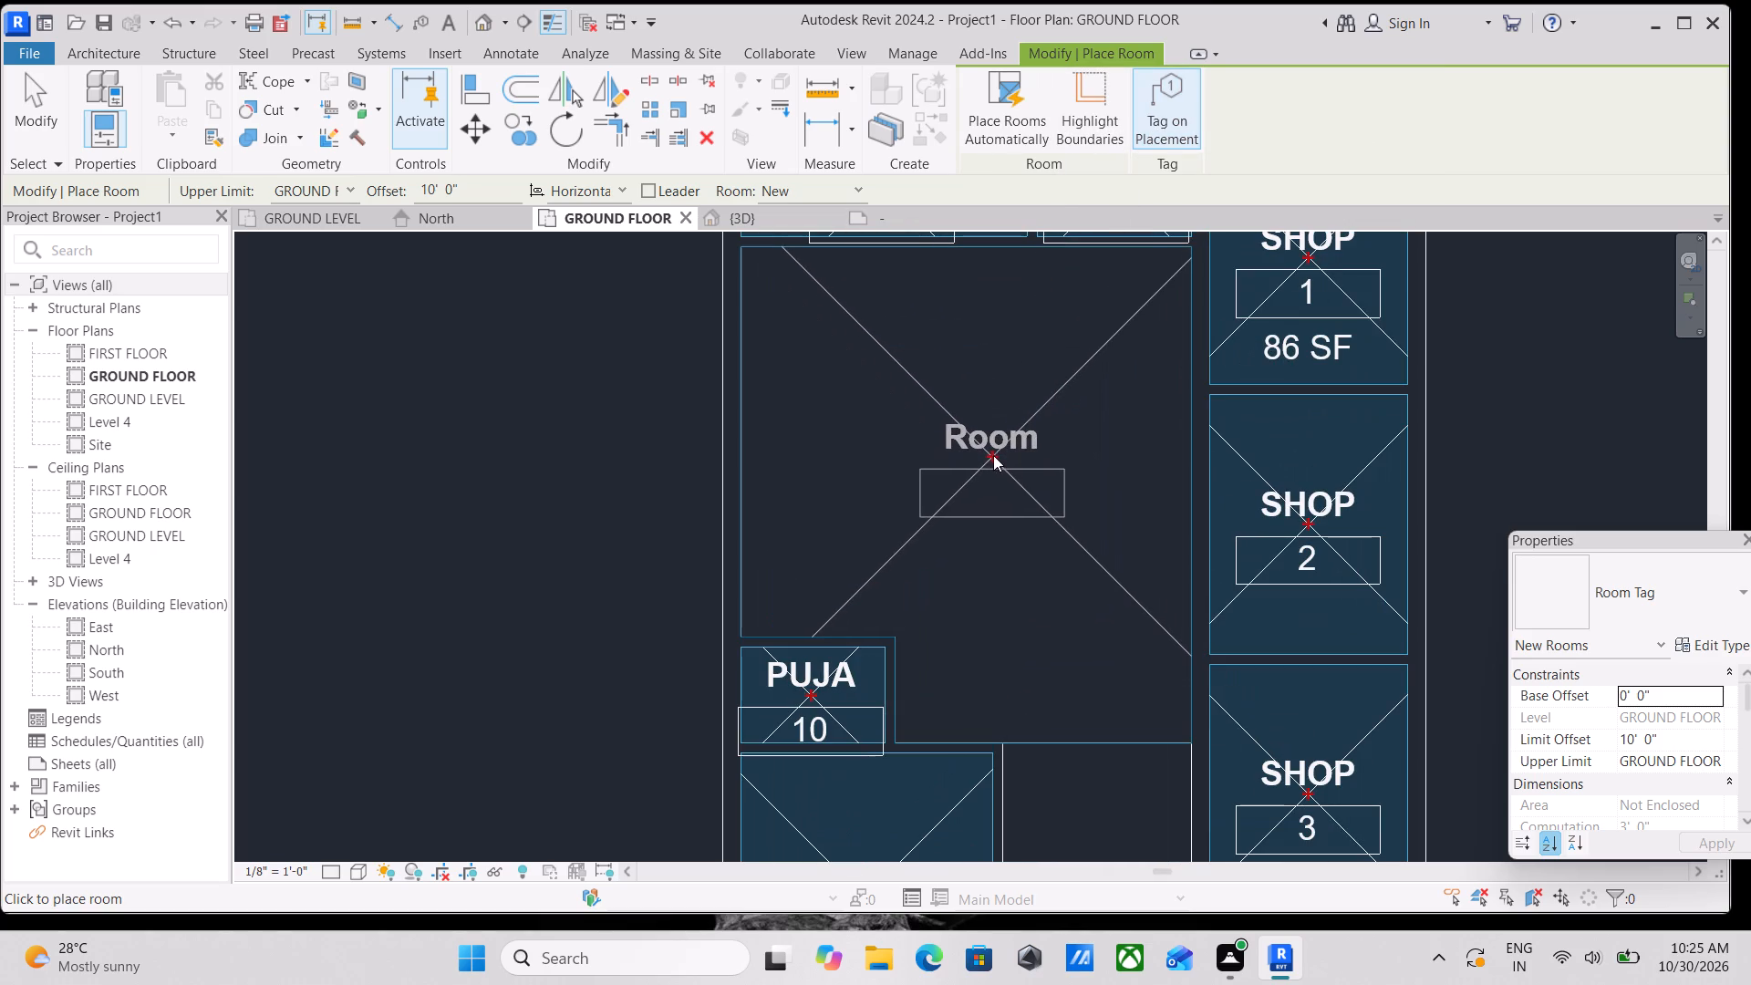
click(956, 448)
scroll(975, 441, down, 3)
middle_drag(978, 448, 1052, 364)
click(1123, 664)
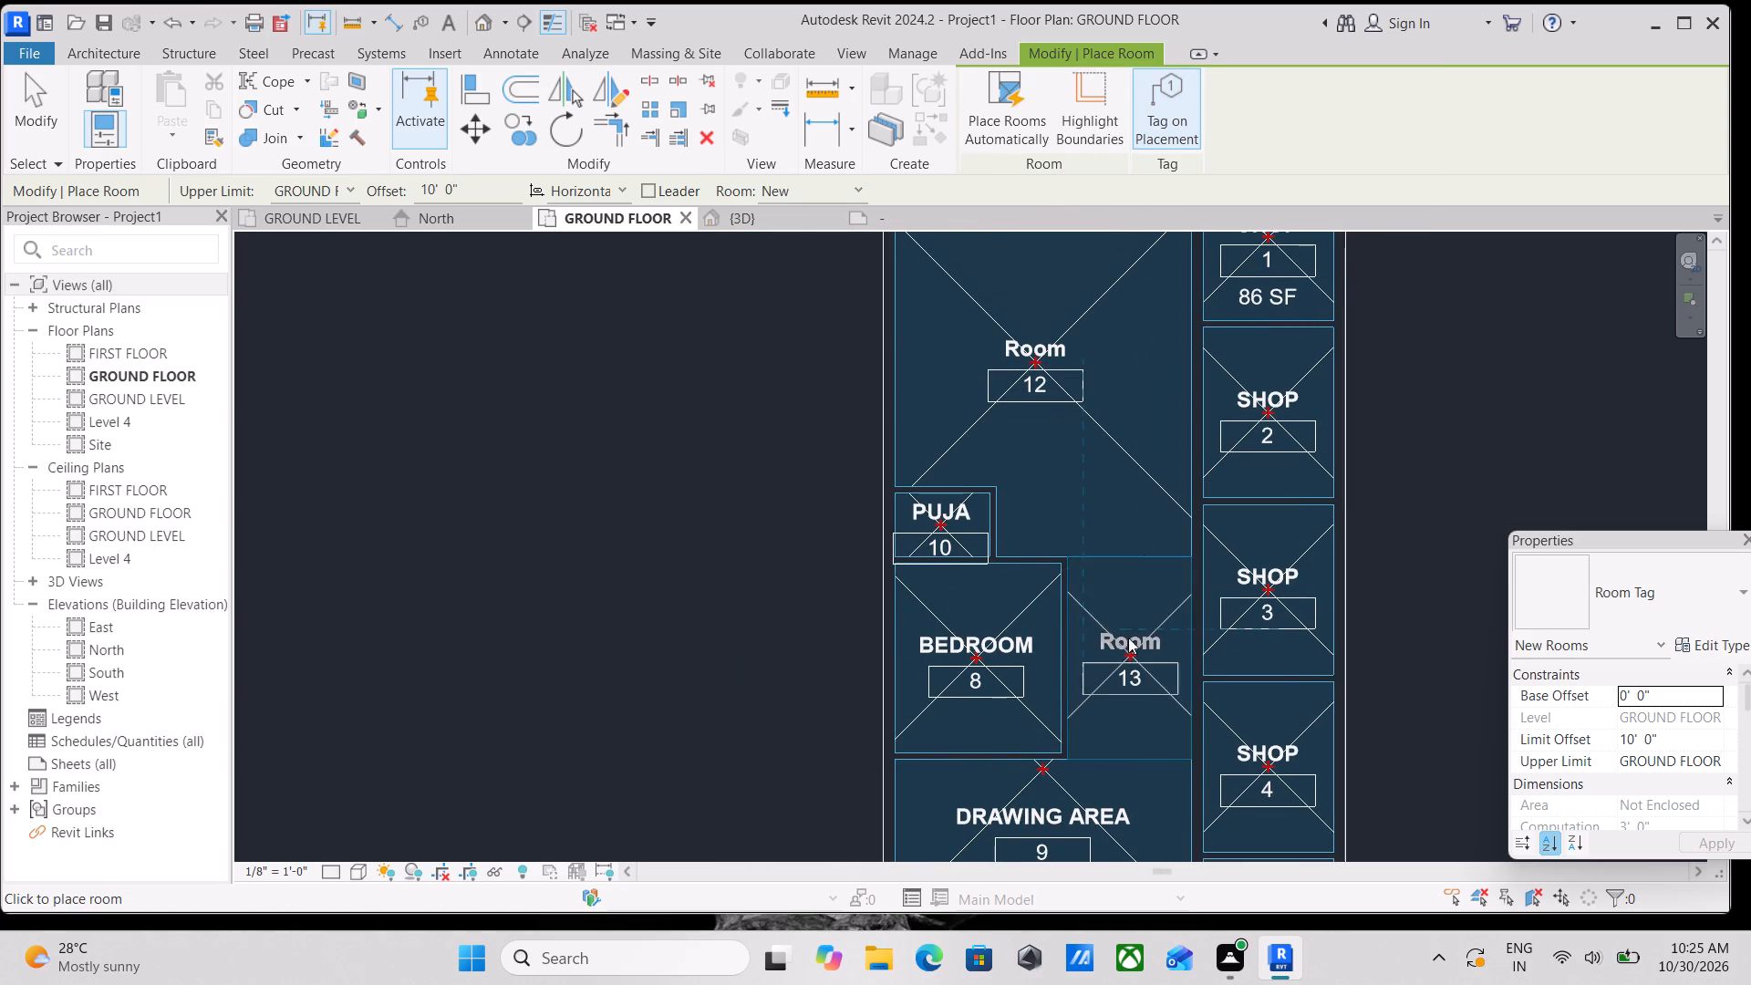
middle_drag(1125, 473, 1093, 579)
key(Escape)
key(Escape)
key(Escape)
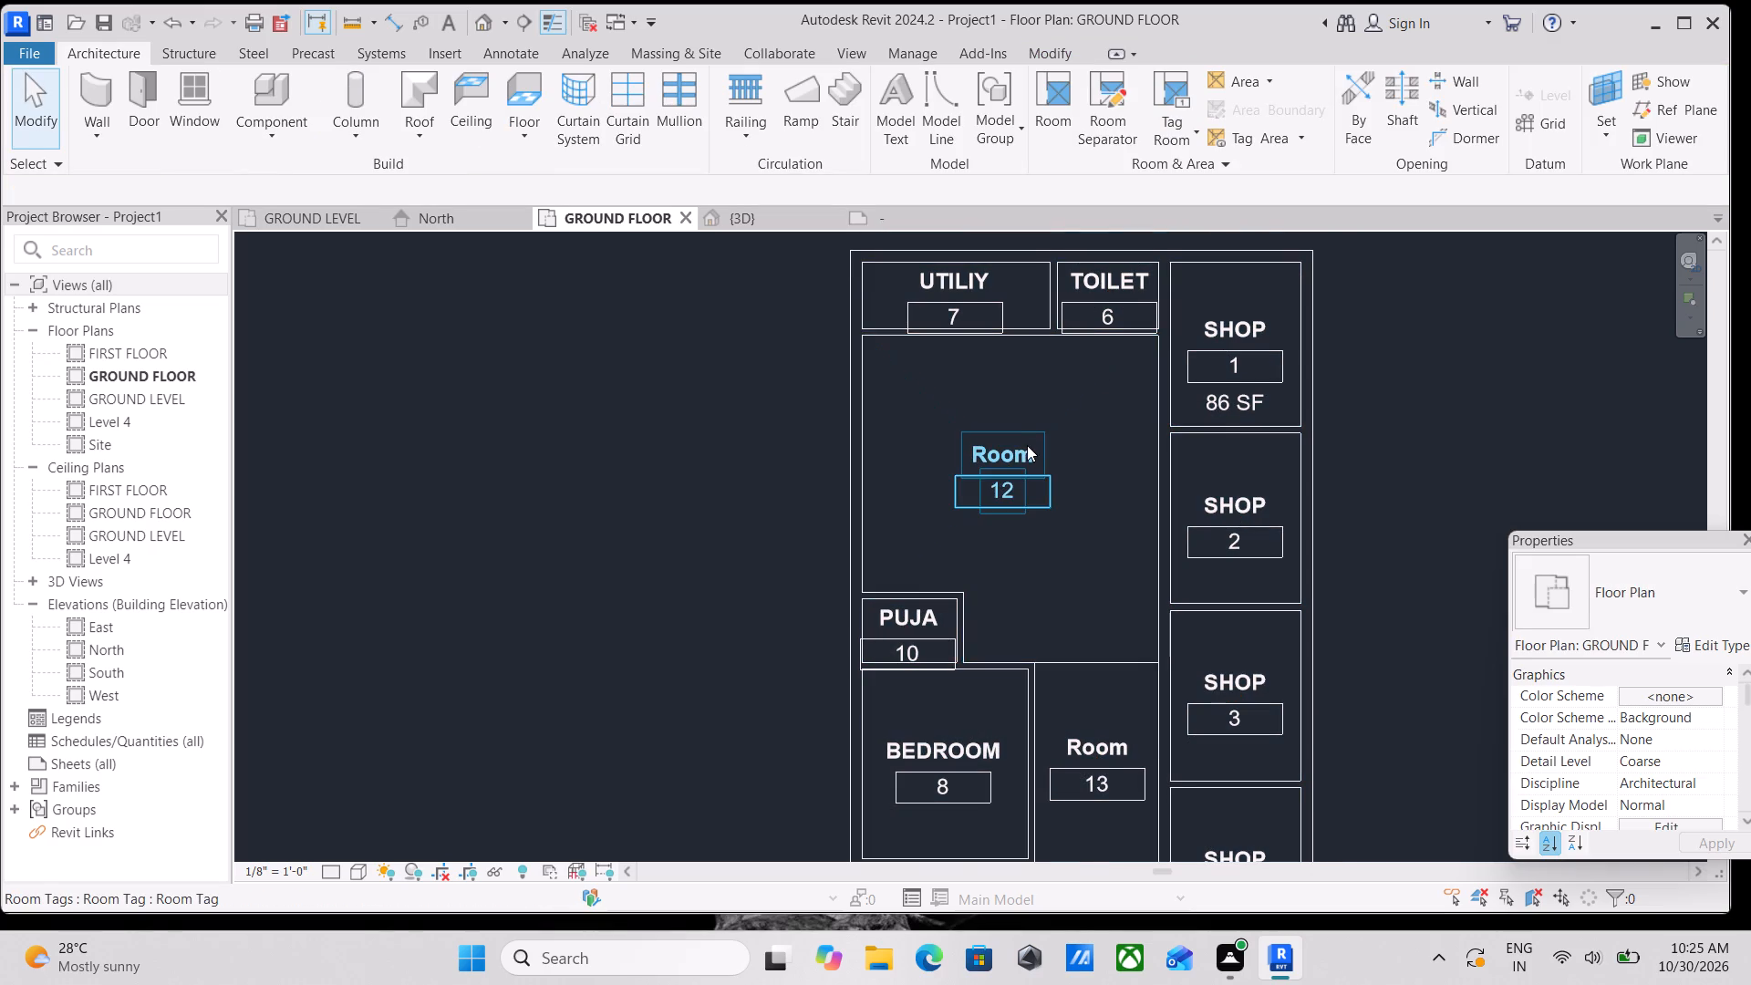
Rename room 11, the area beside the staircase, as PORTICO through its tag and deselect the tag.
scroll(1027, 445, down, 4)
middle_drag(1038, 498, 1065, 449)
scroll(1063, 503, down, 1)
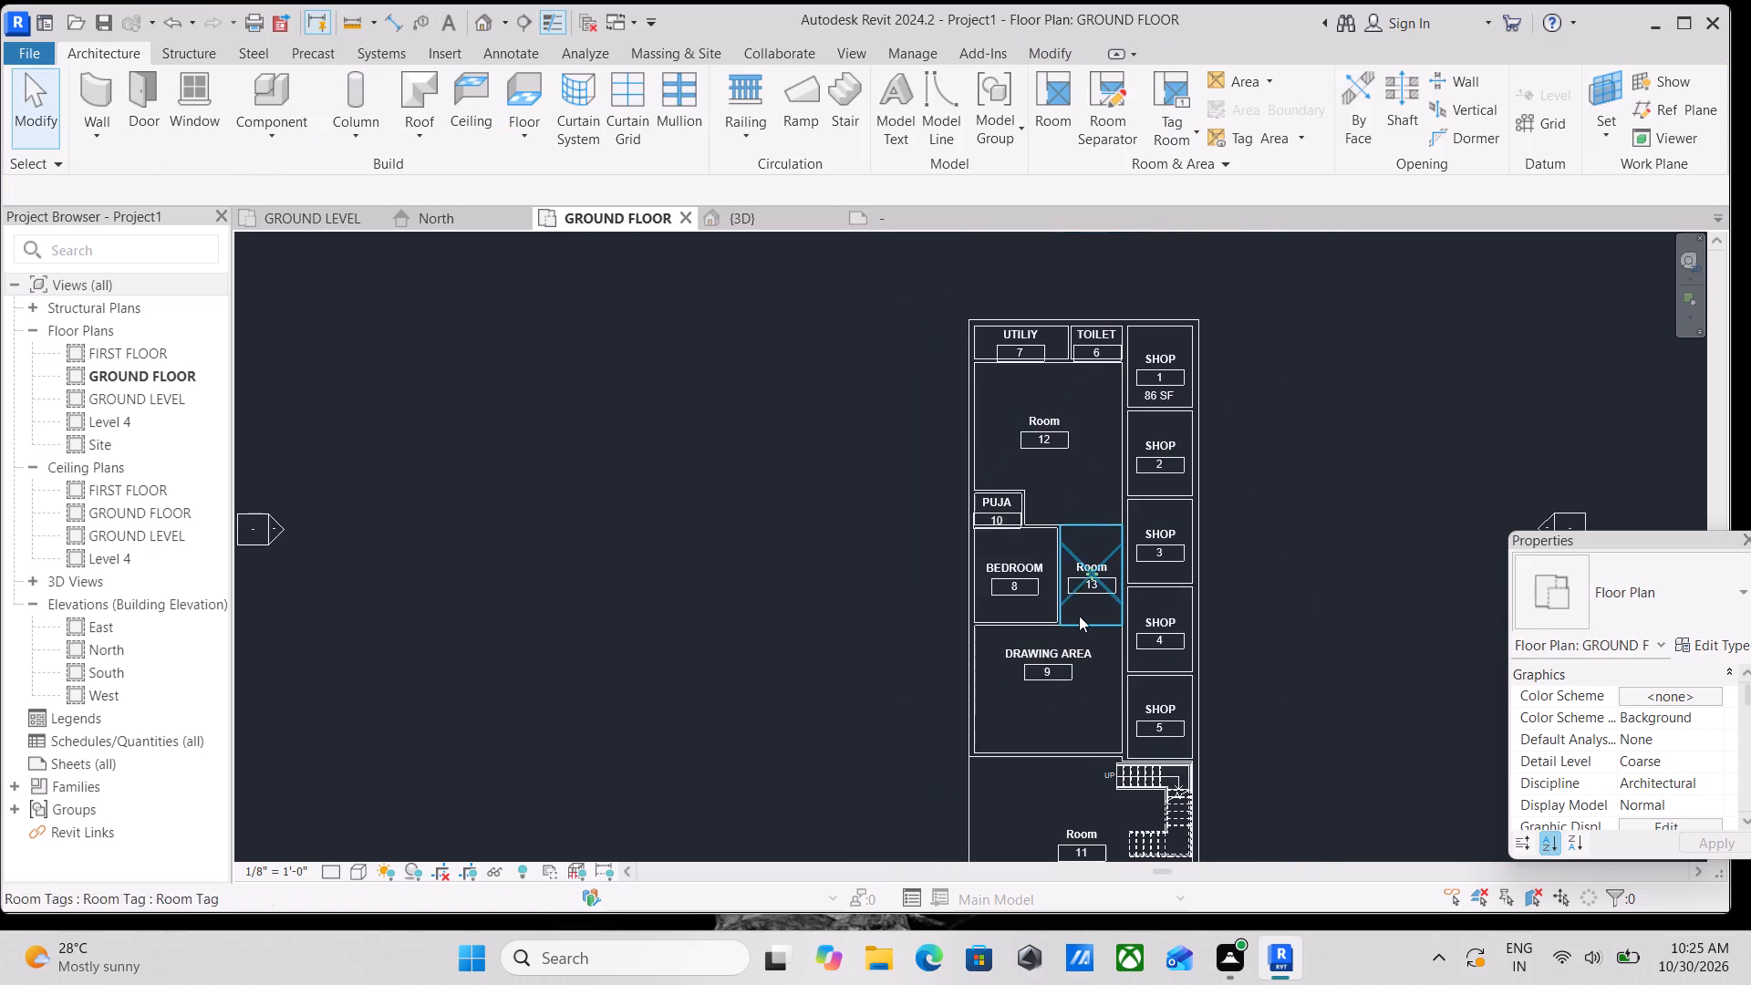
middle_drag(1081, 617, 1066, 460)
scroll(1094, 721, up, 3)
scroll(1069, 636, up, 7)
double_click(1060, 657)
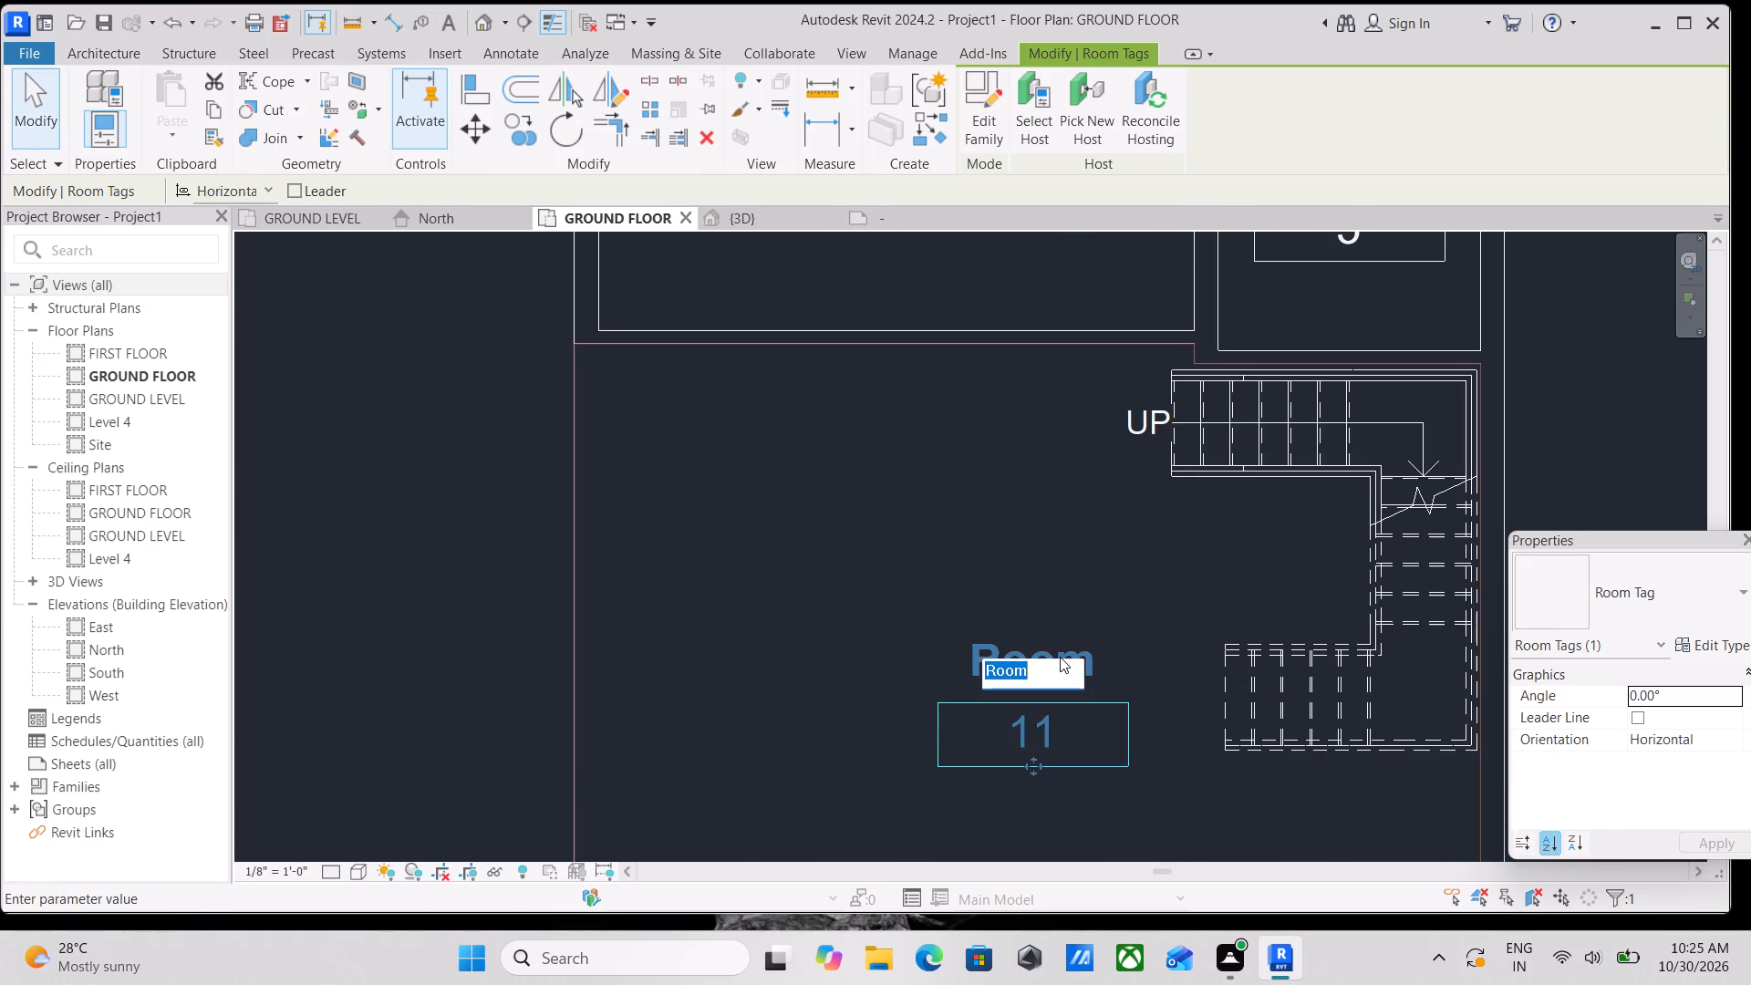
key(p)
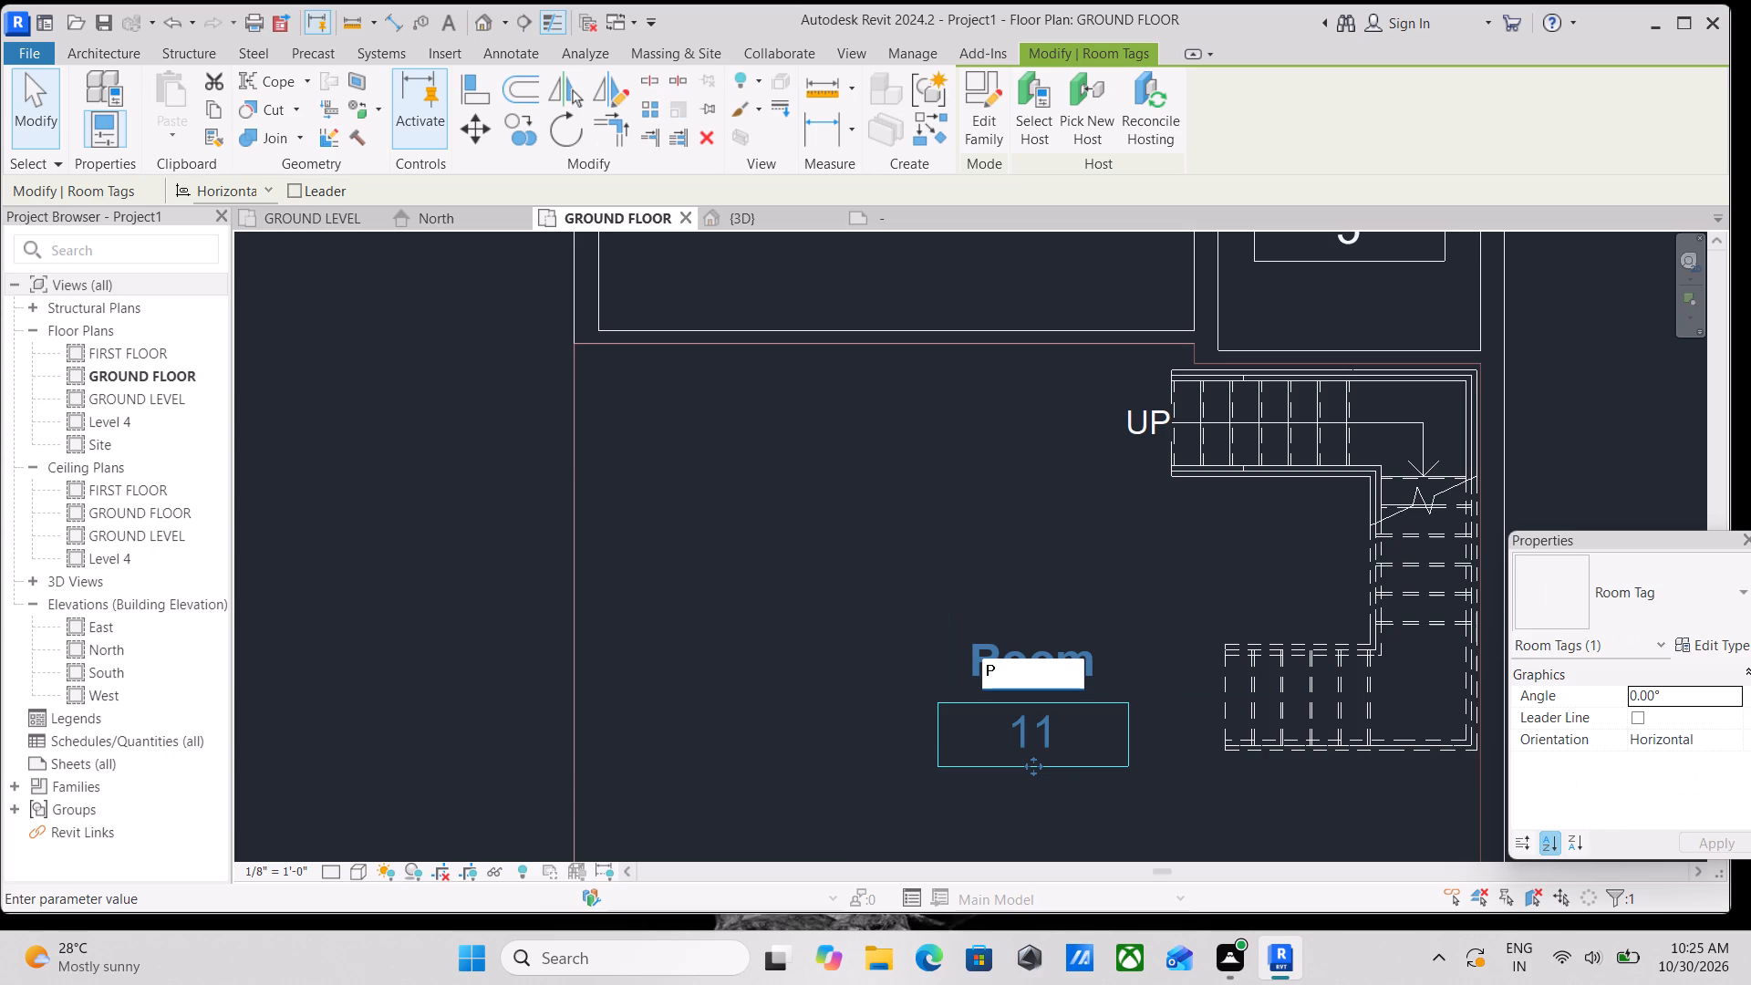
text(OR)
key(t)
text(IC)
key(o)
key(Return)
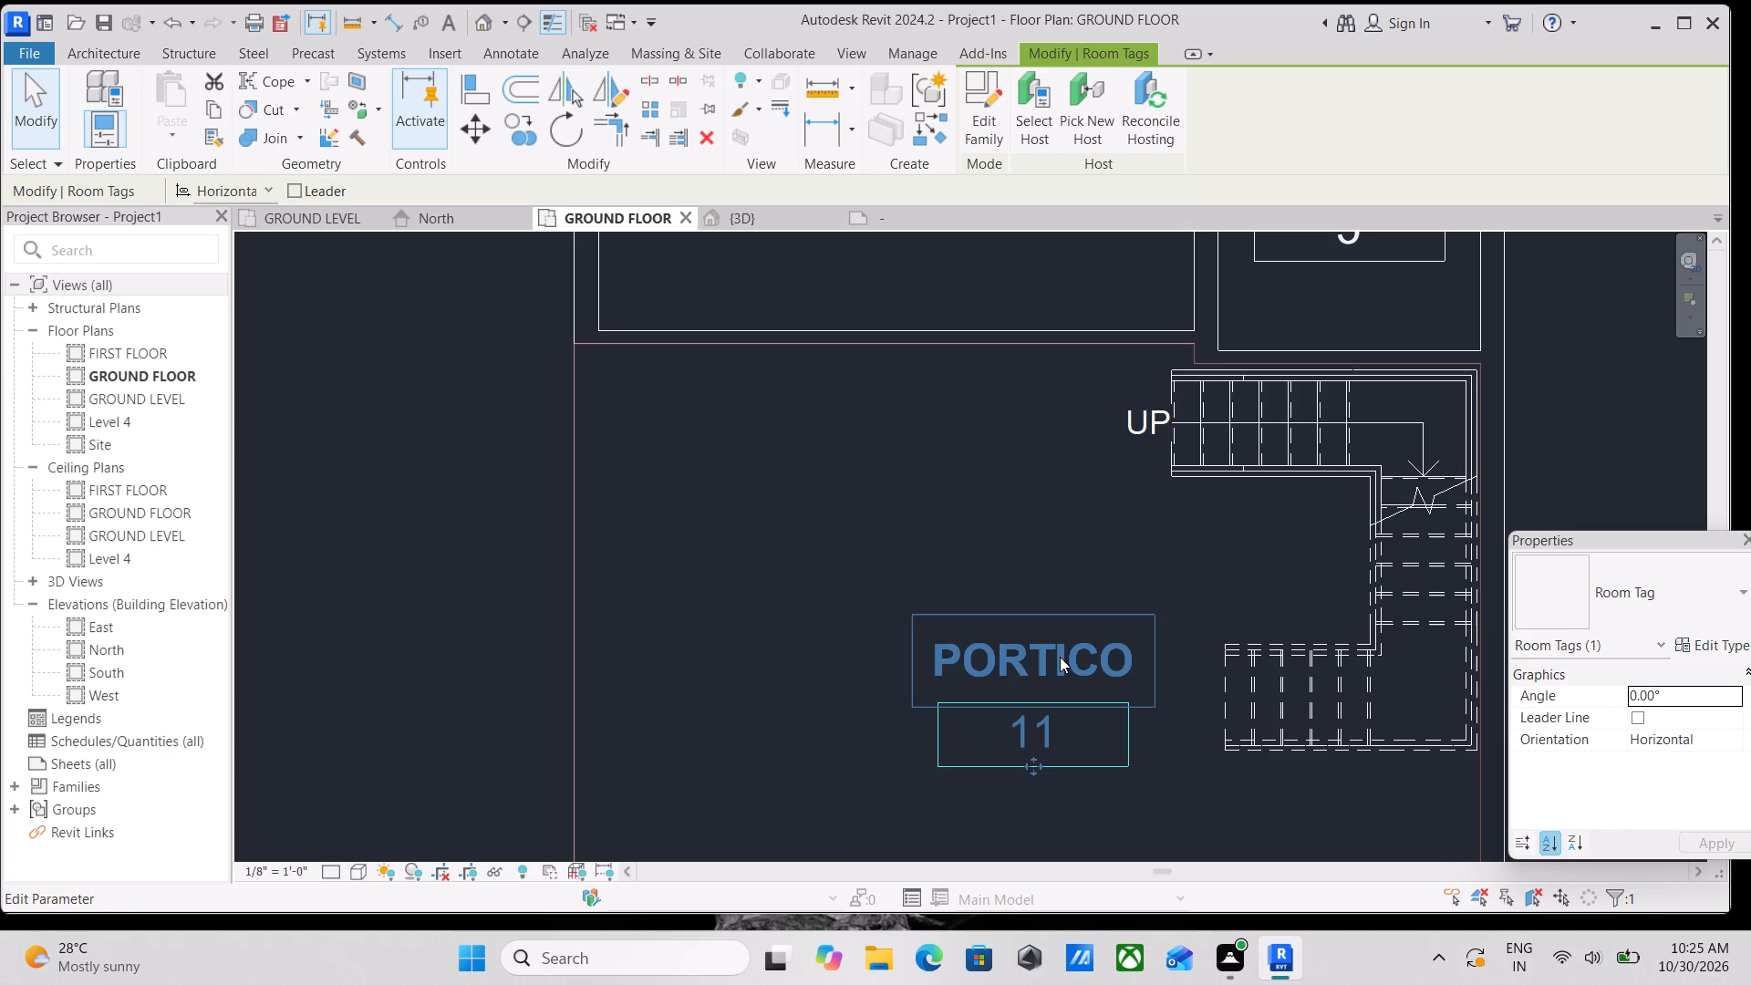
key(Escape)
Rename room 12, the large room between UTILIY and PUJA, as KITCHEN & DINING through its tag.
scroll(1060, 657, up, 2)
scroll(1133, 525, down, 8)
middle_drag(1143, 520, 1108, 763)
scroll(1060, 585, down, 1)
middle_drag(1060, 585, 1033, 757)
middle_drag(965, 482, 959, 650)
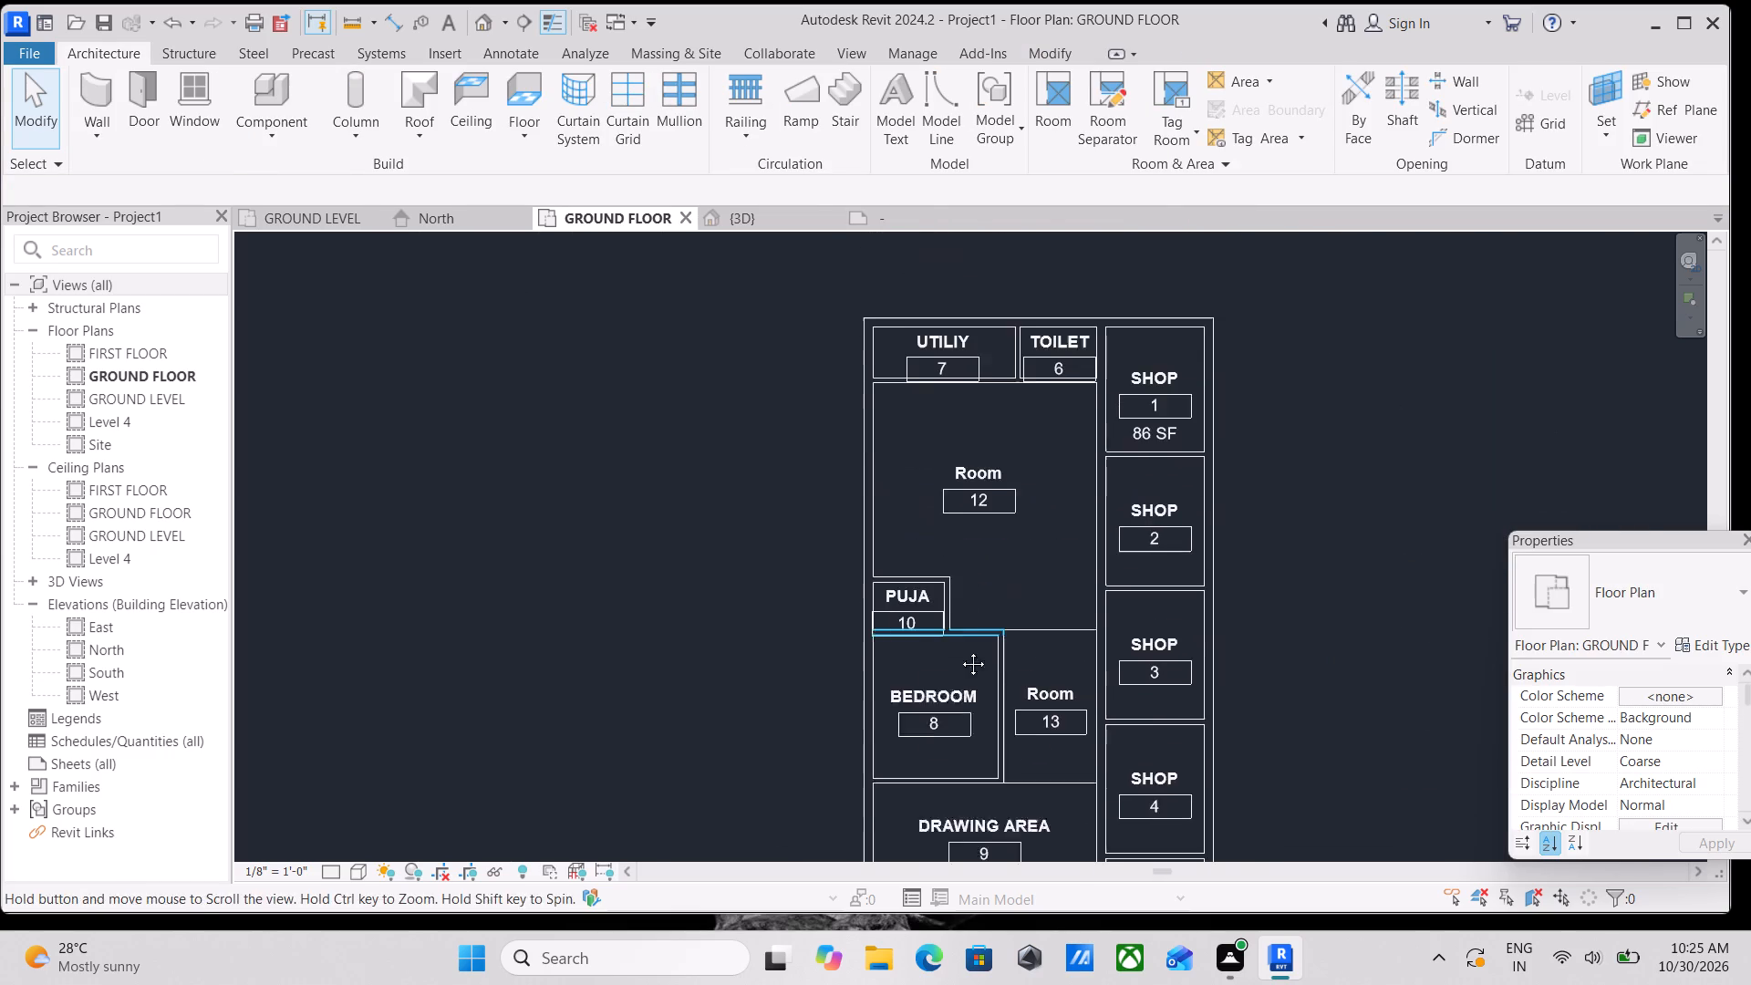
middle_drag(959, 650, 959, 660)
scroll(970, 580, up, 6)
scroll(1003, 518, down, 8)
middle_drag(1004, 518, 1013, 552)
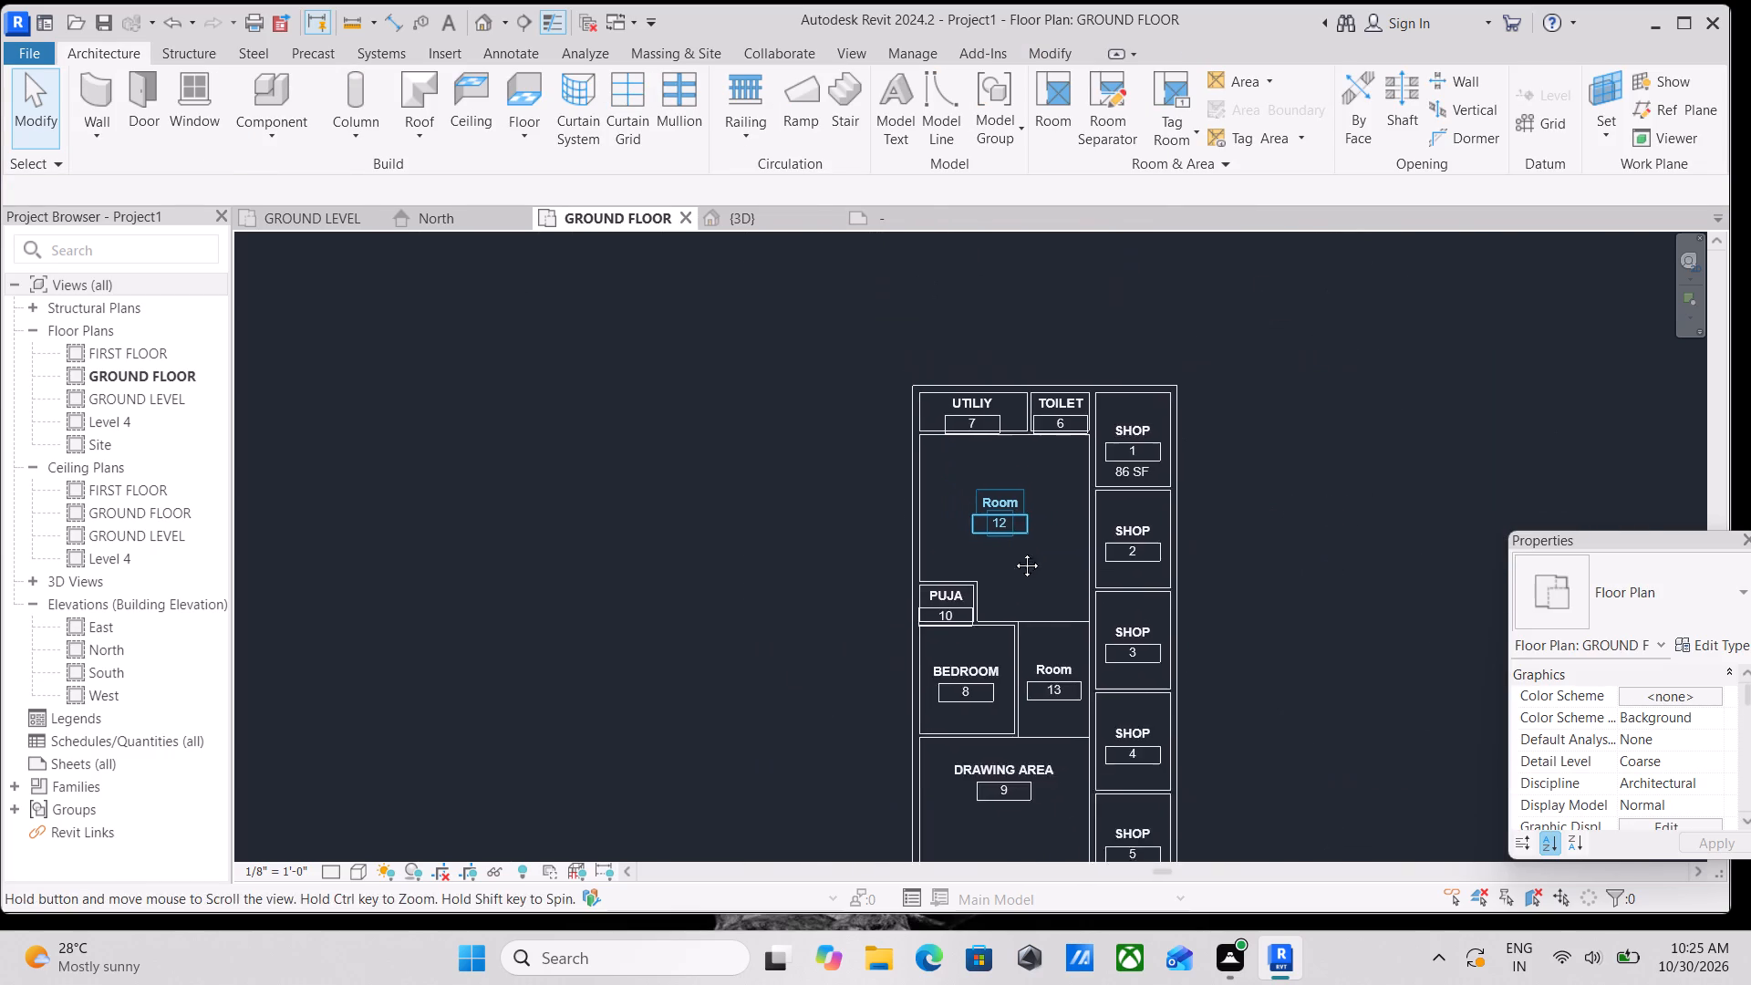
middle_drag(1013, 552, 1019, 570)
scroll(1019, 570, up, 8)
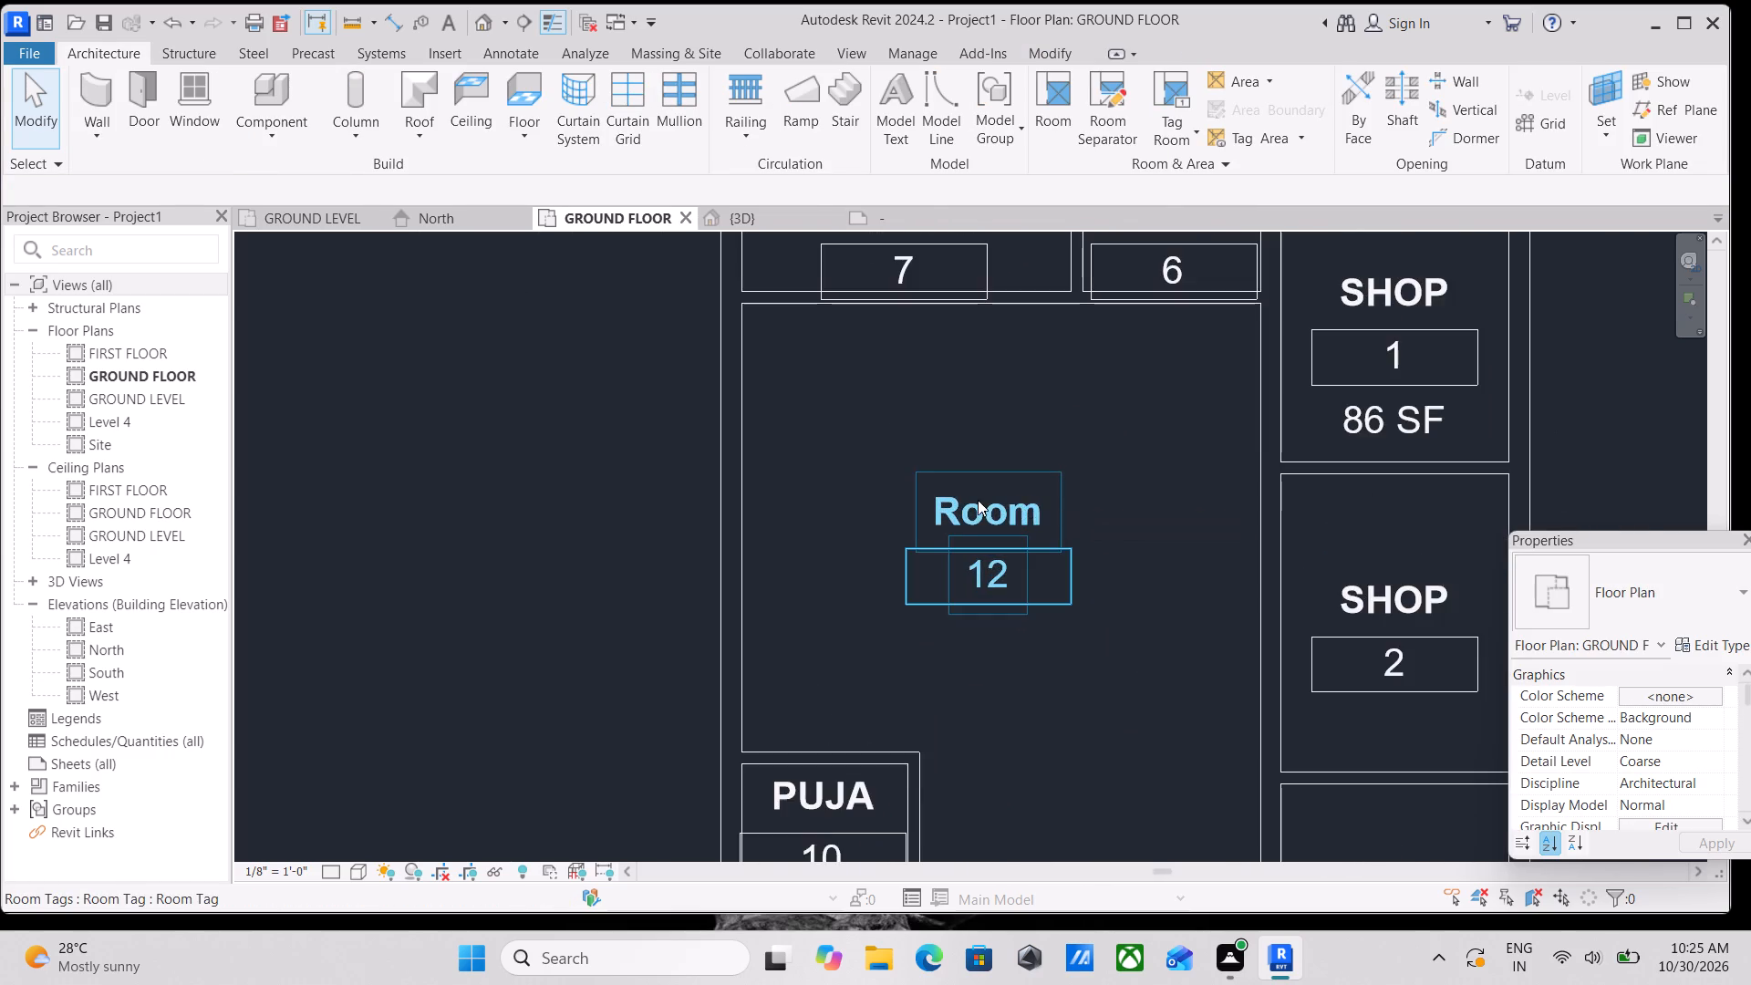
scroll(969, 498, up, 3)
double_click(1002, 504)
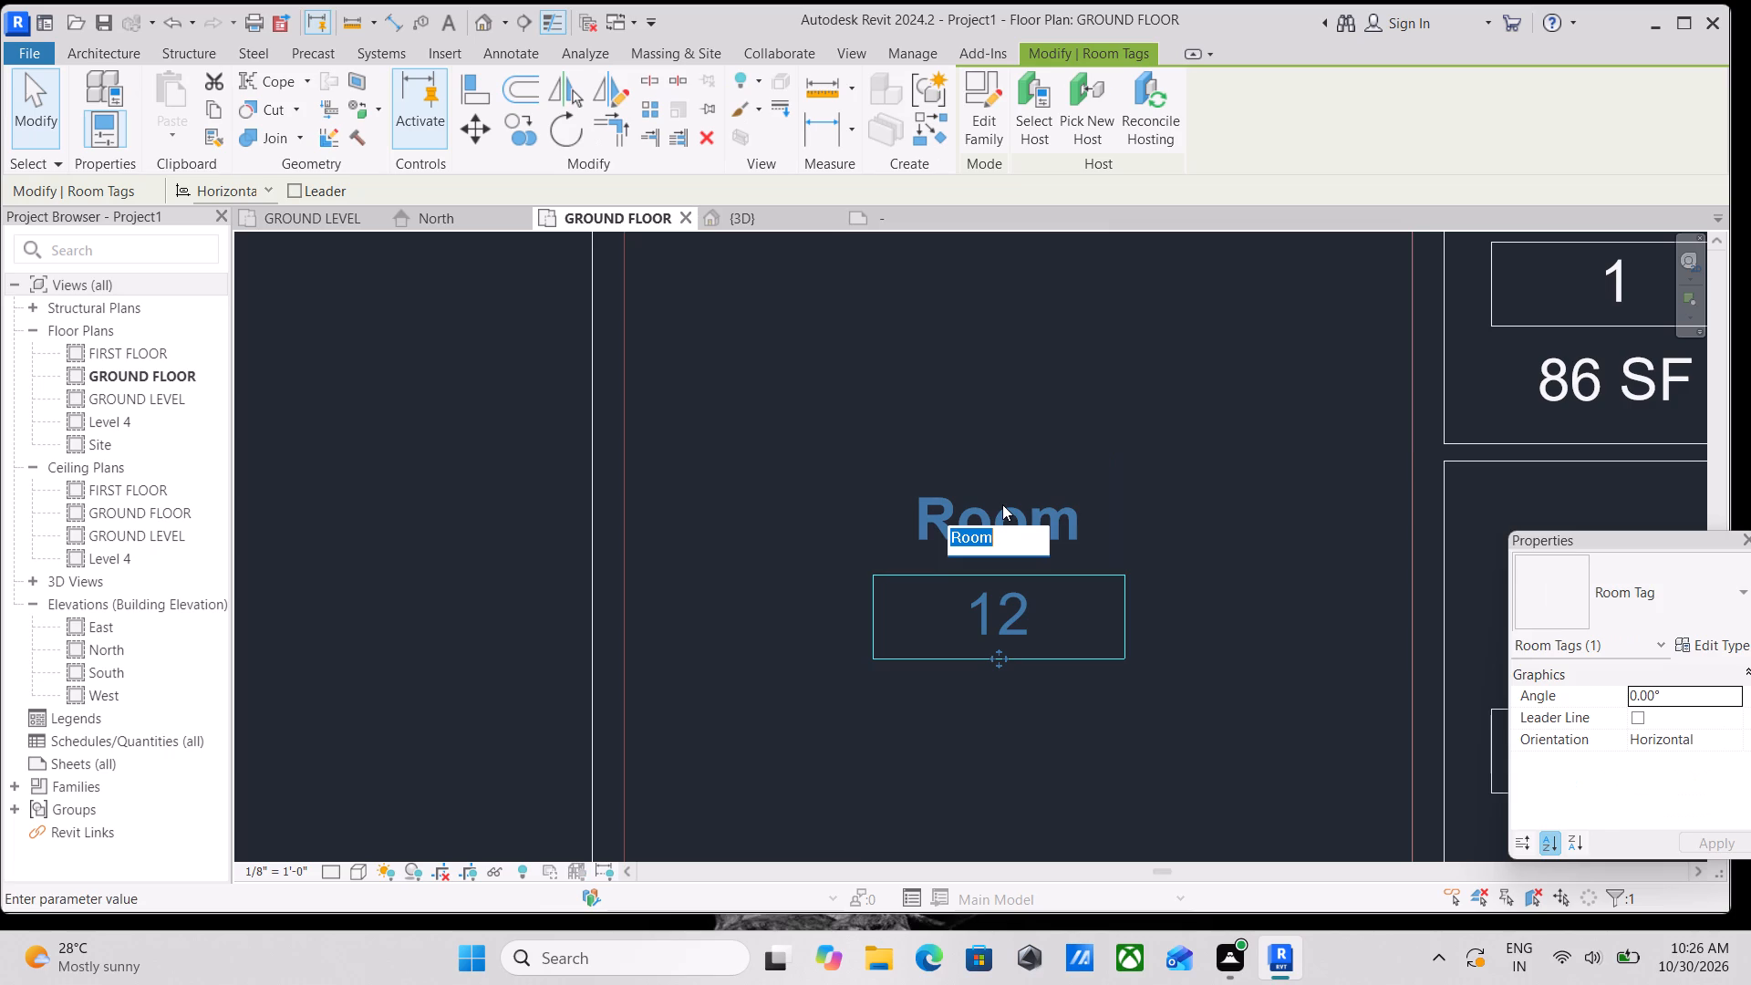
text(KI)
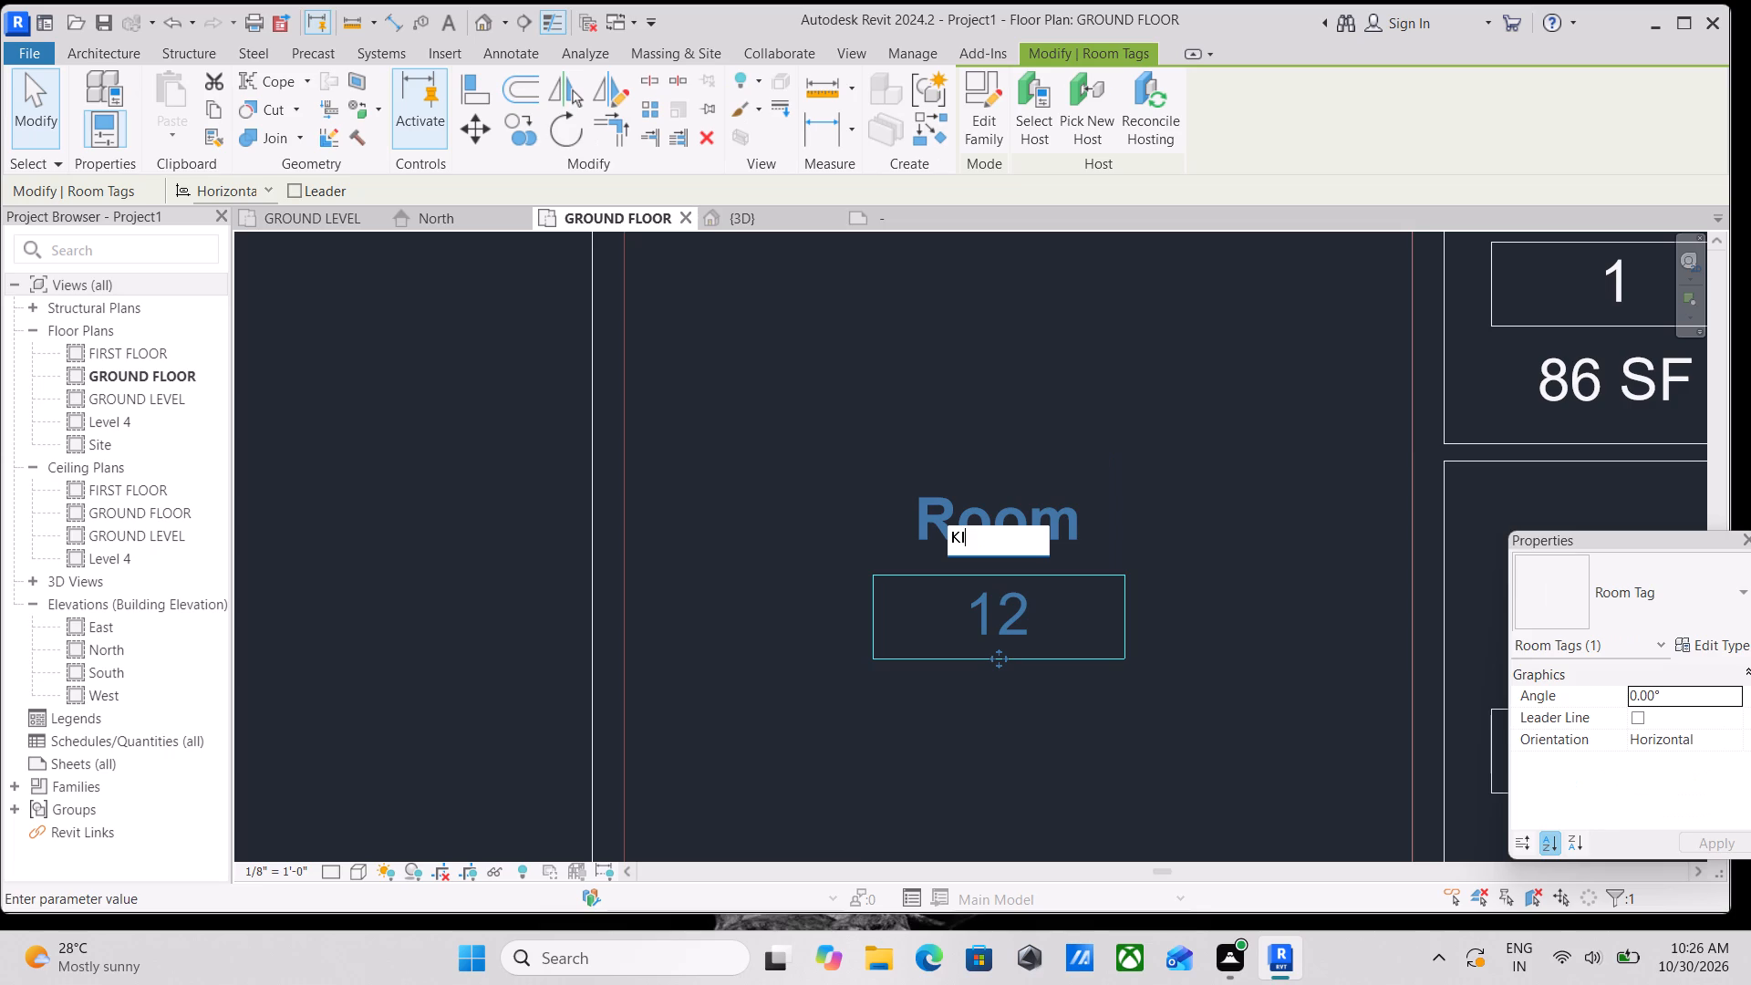
key(t)
text(CHE)
text(N)
key(space)
key(shift+ampersand)
key(space)
text(D)
text(ININ)
key(g)
key(Return)
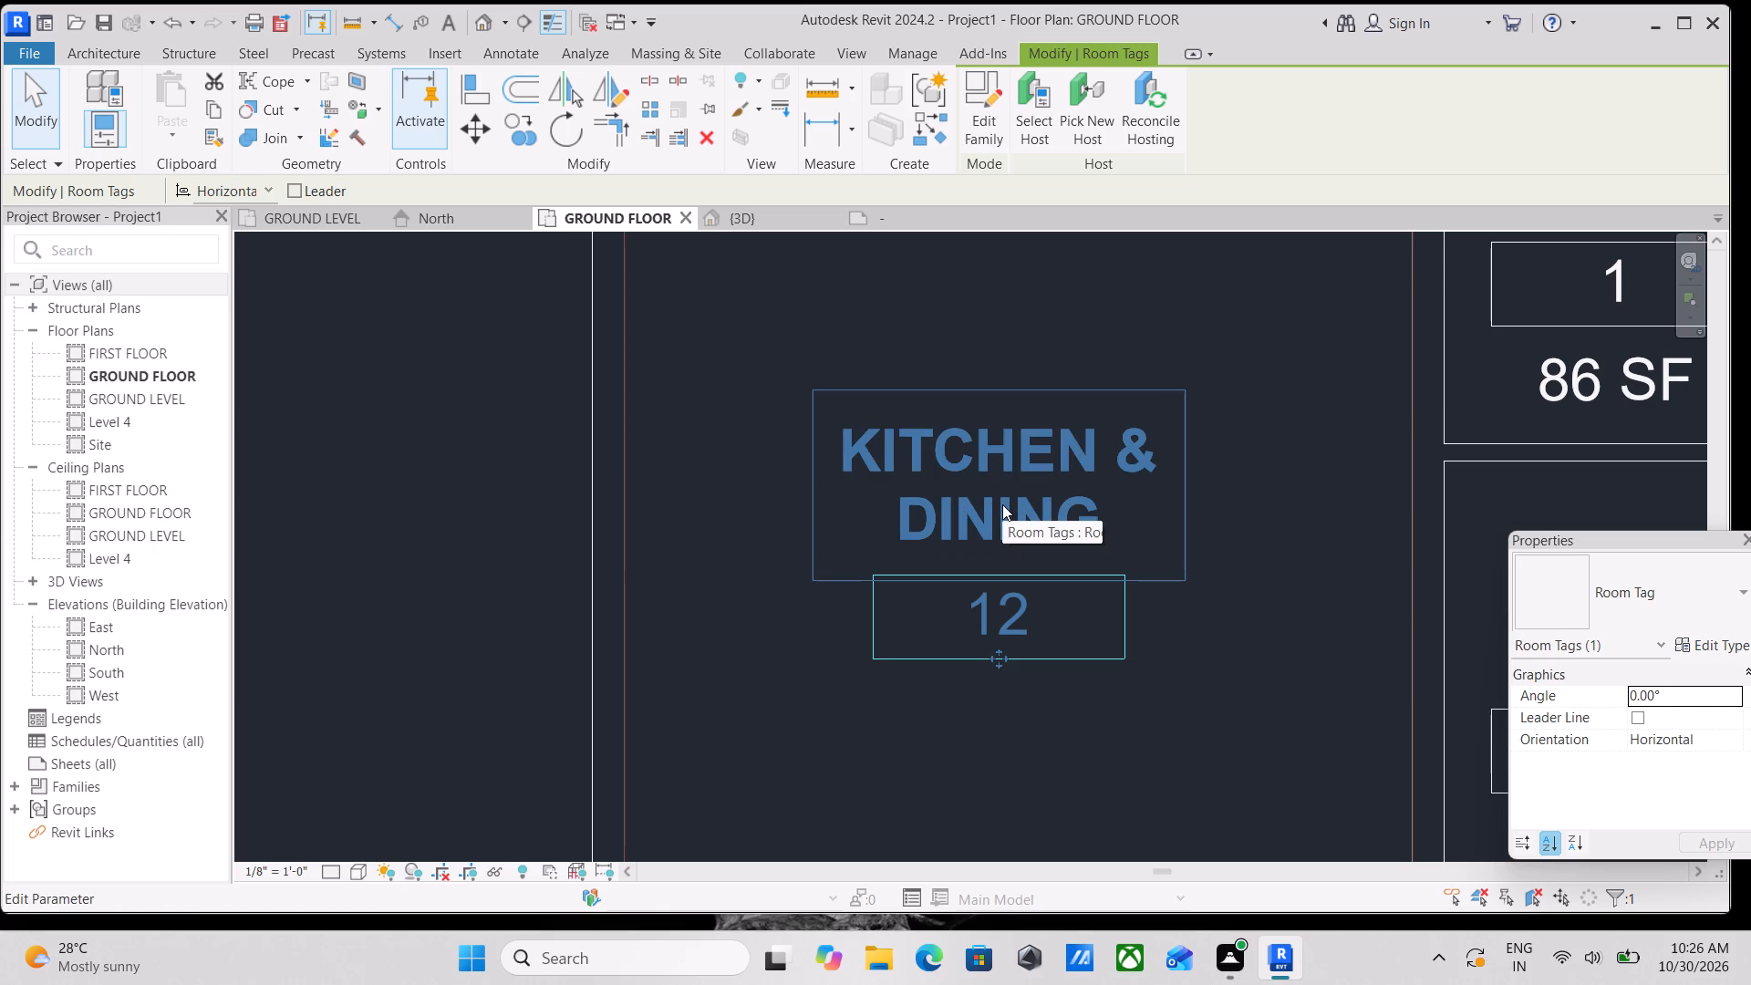
Rename room 13, the space between BEDROOM and the shop column, as PASSAGE through its tag and deselect the tag.
scroll(1002, 504, down, 4)
scroll(1063, 552, down, 3)
middle_drag(1063, 552, 1052, 483)
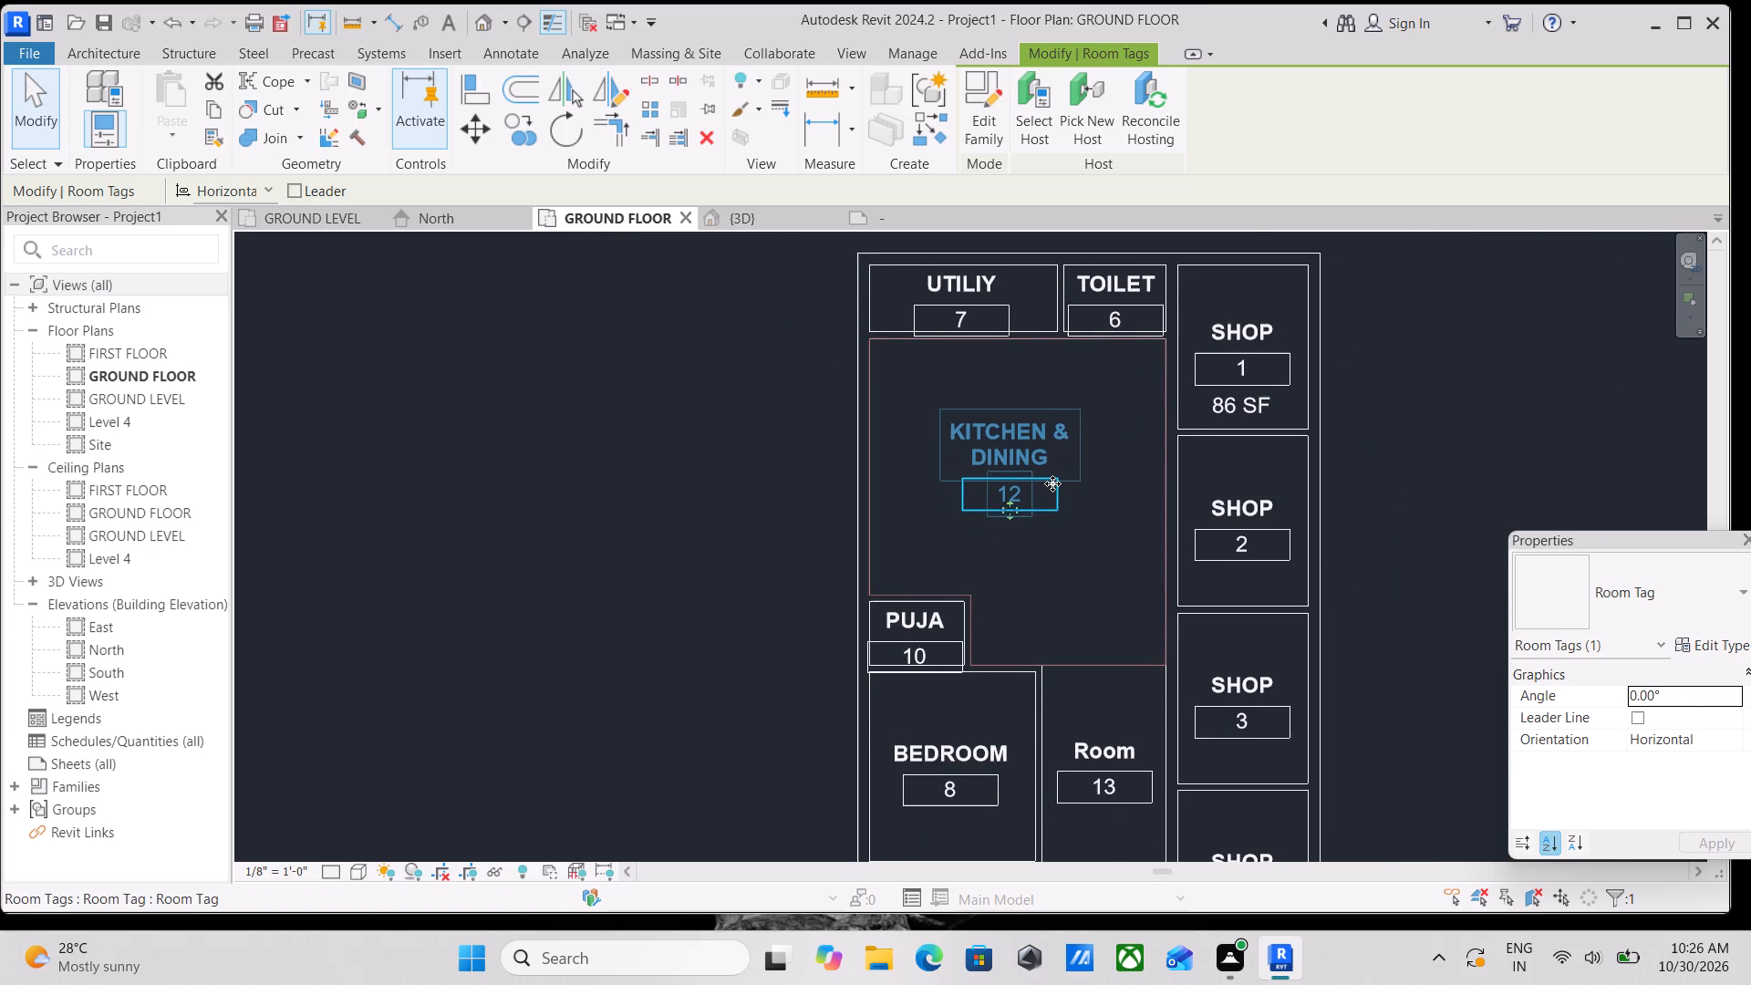
scroll(1052, 483, down, 3)
middle_drag(1030, 524, 1056, 481)
scroll(1055, 518, up, 3)
scroll(1062, 513, down, 3)
middle_drag(1062, 513, 1042, 479)
scroll(1083, 599, up, 8)
double_click(1108, 560)
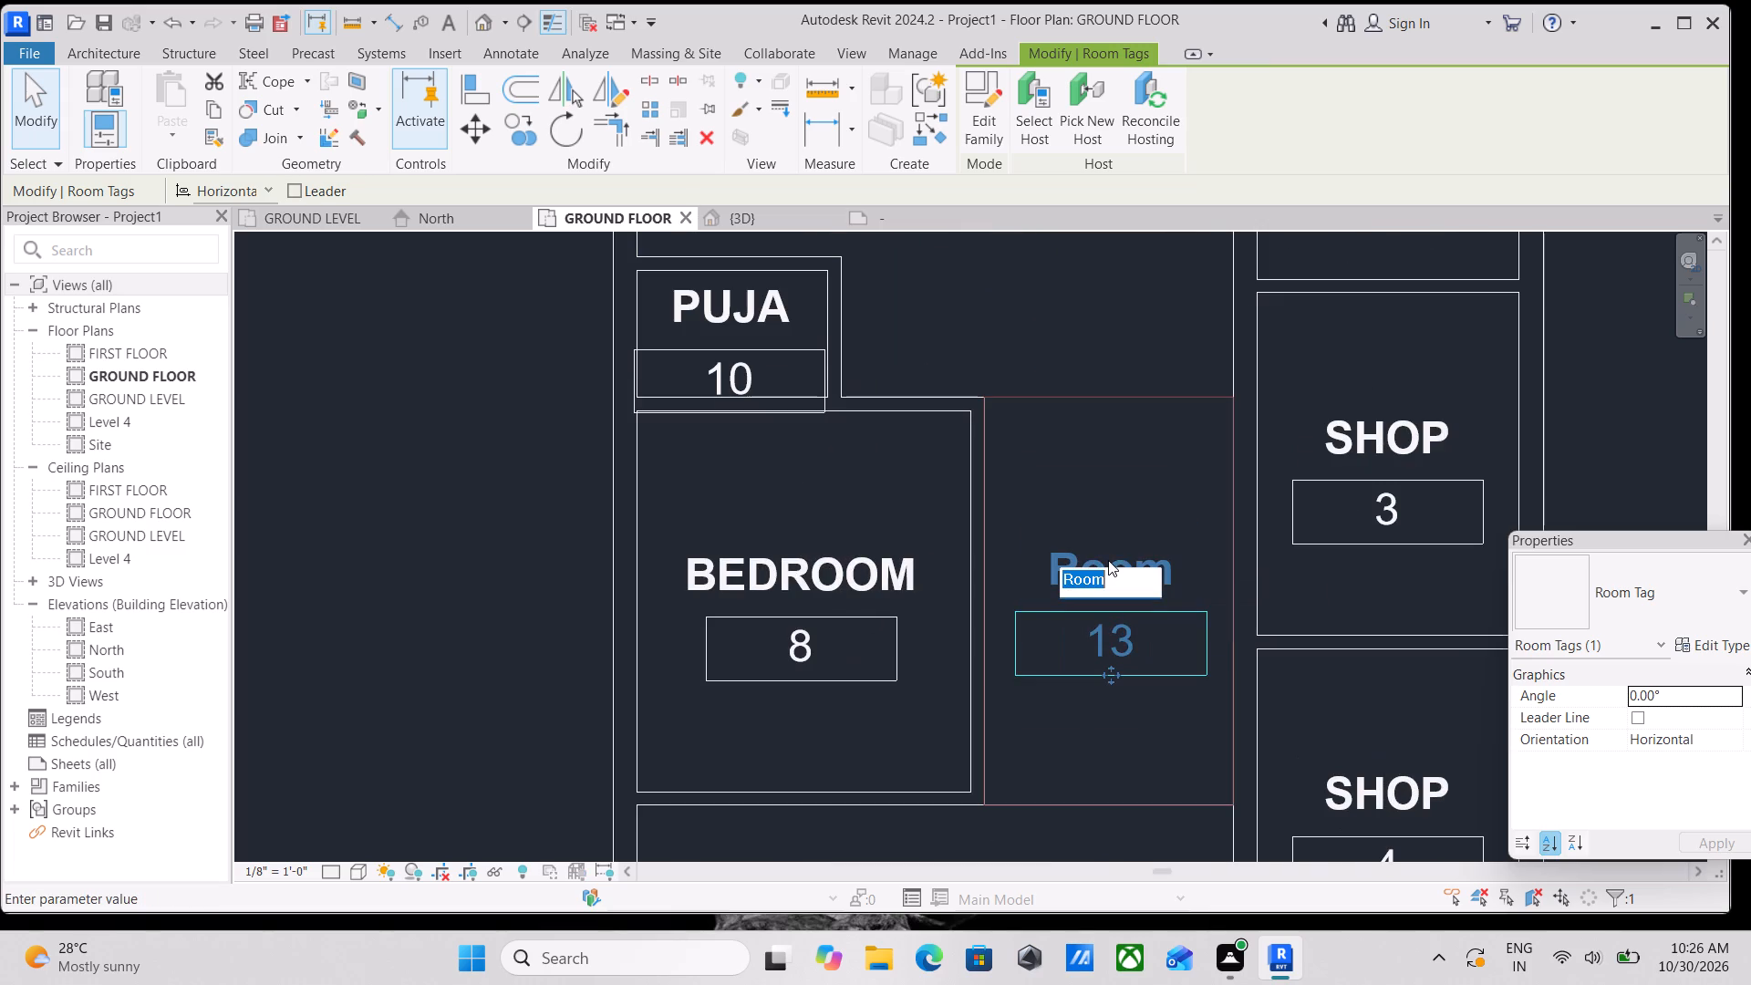
text(PASSA)
text(GE)
key(Return)
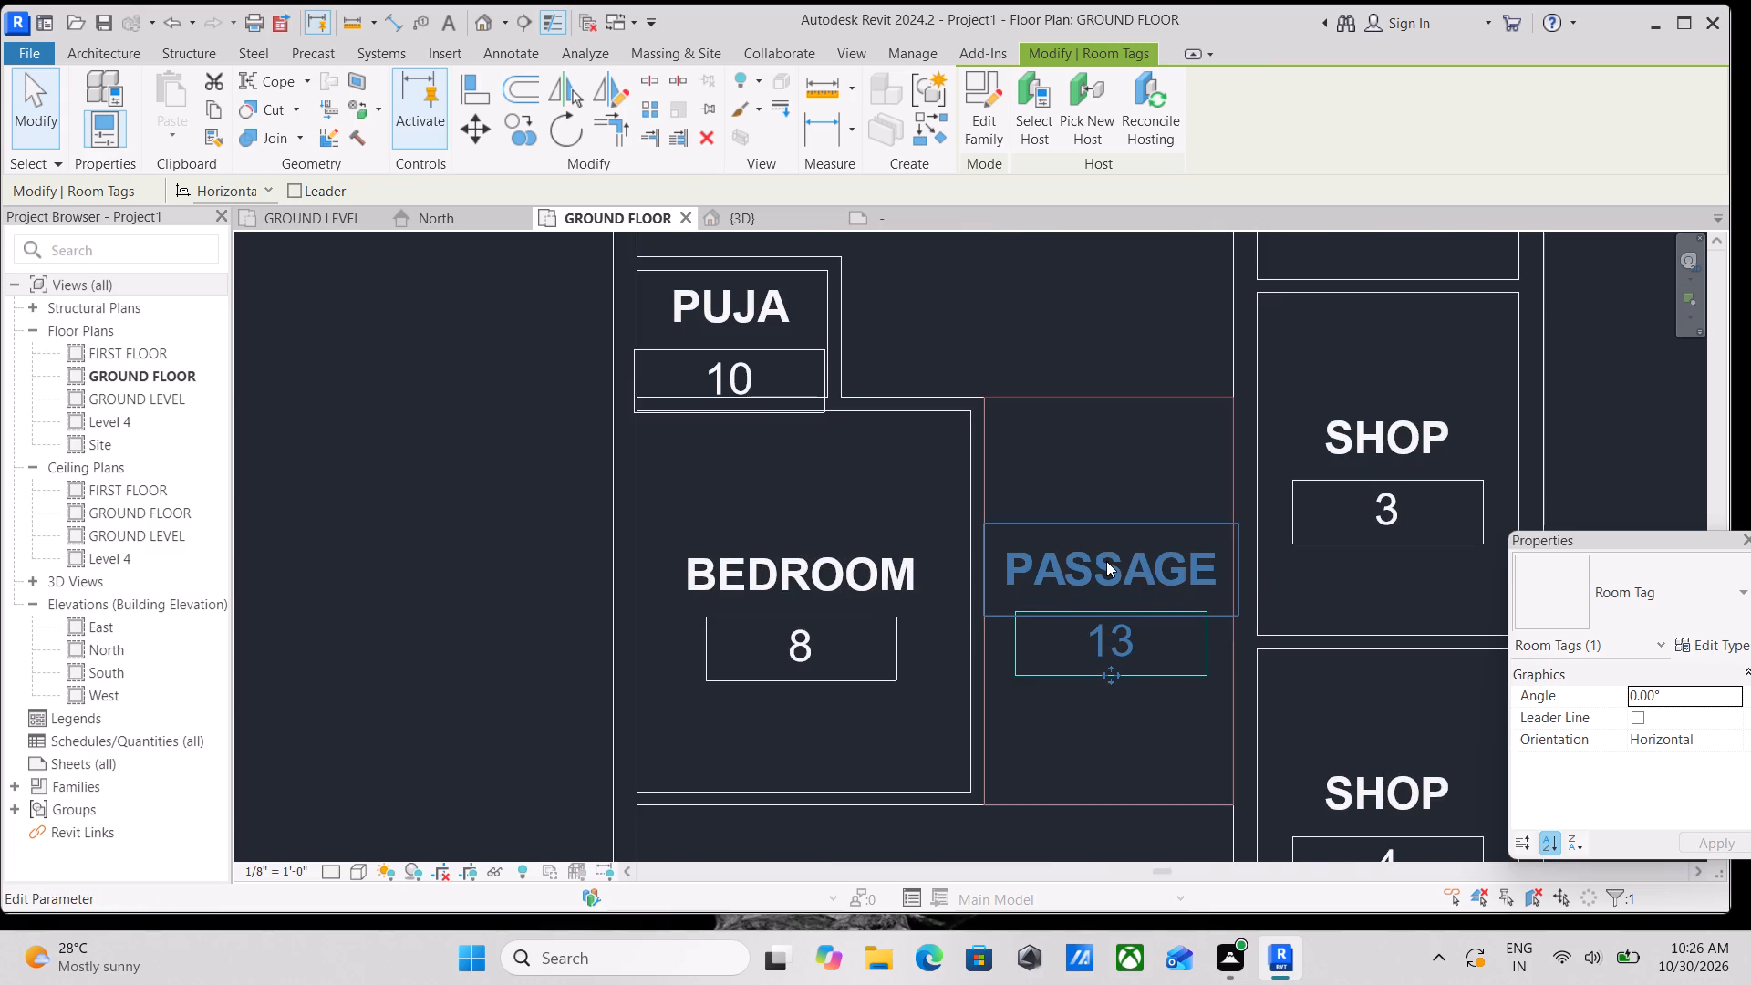
key(Escape)
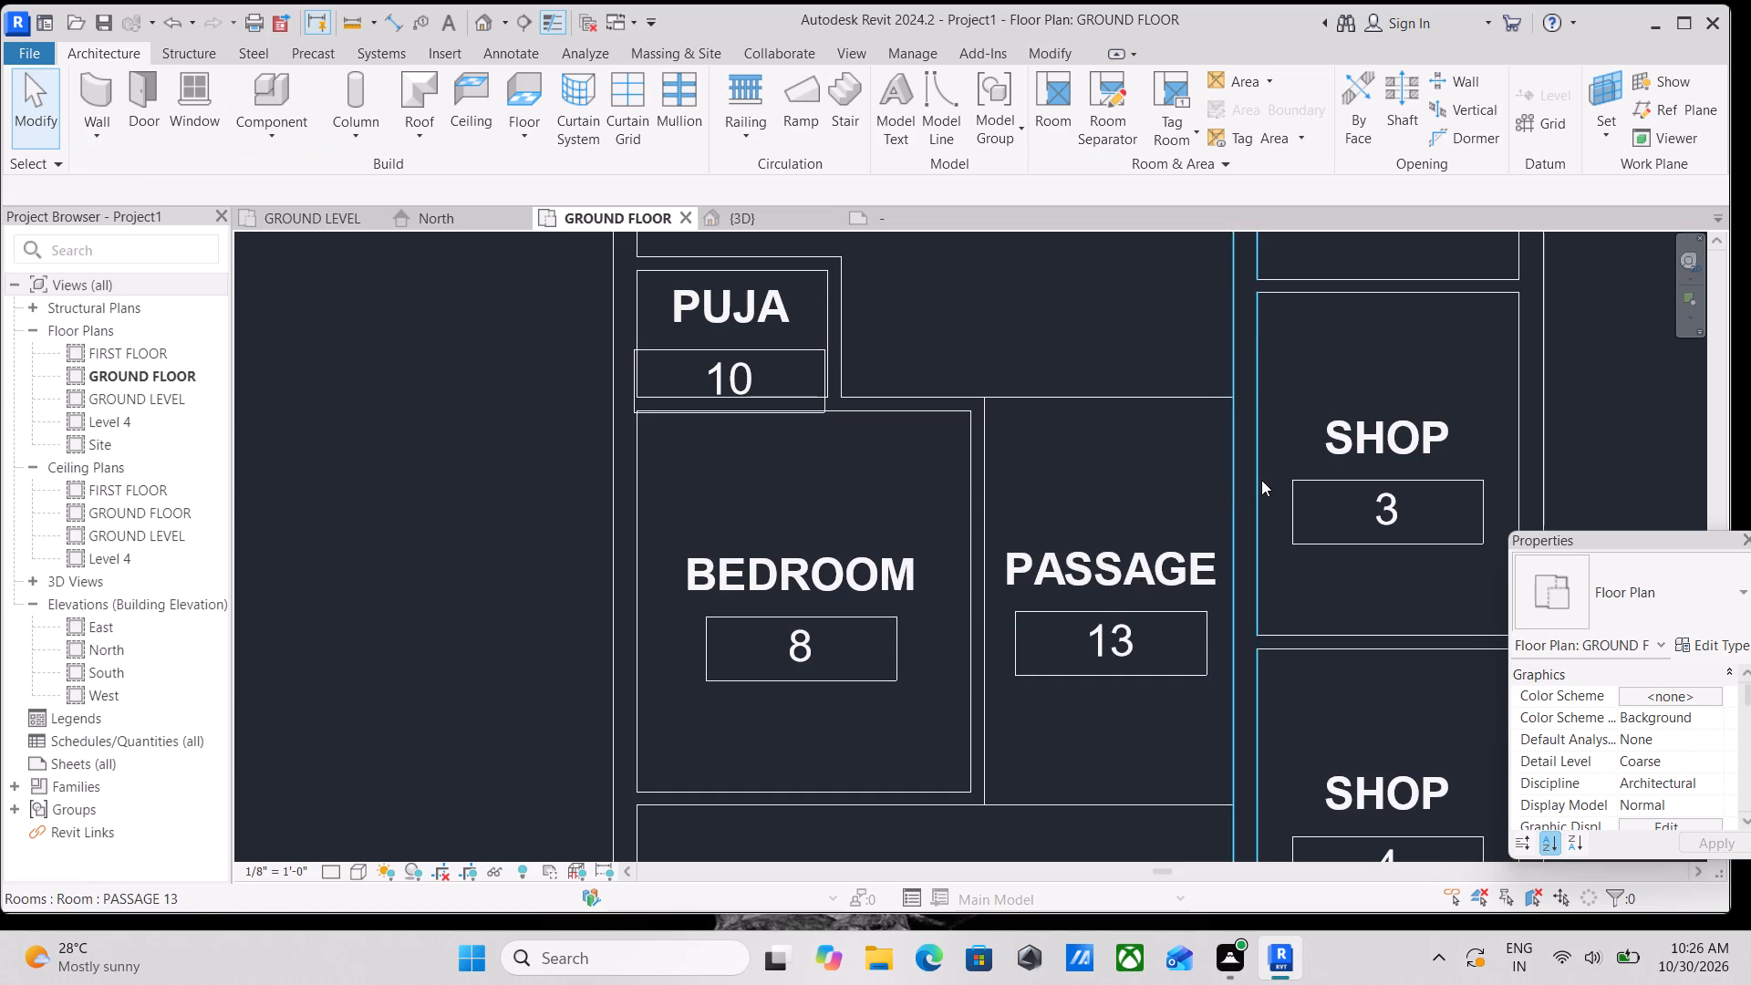
Examine the named rooms across the ground floor plan and the staircase beside PORTICO.
scroll(1259, 482, down, 2)
scroll(1163, 496, down, 1)
middle_drag(1036, 539, 971, 575)
scroll(999, 558, down, 2)
middle_drag(999, 558, 967, 614)
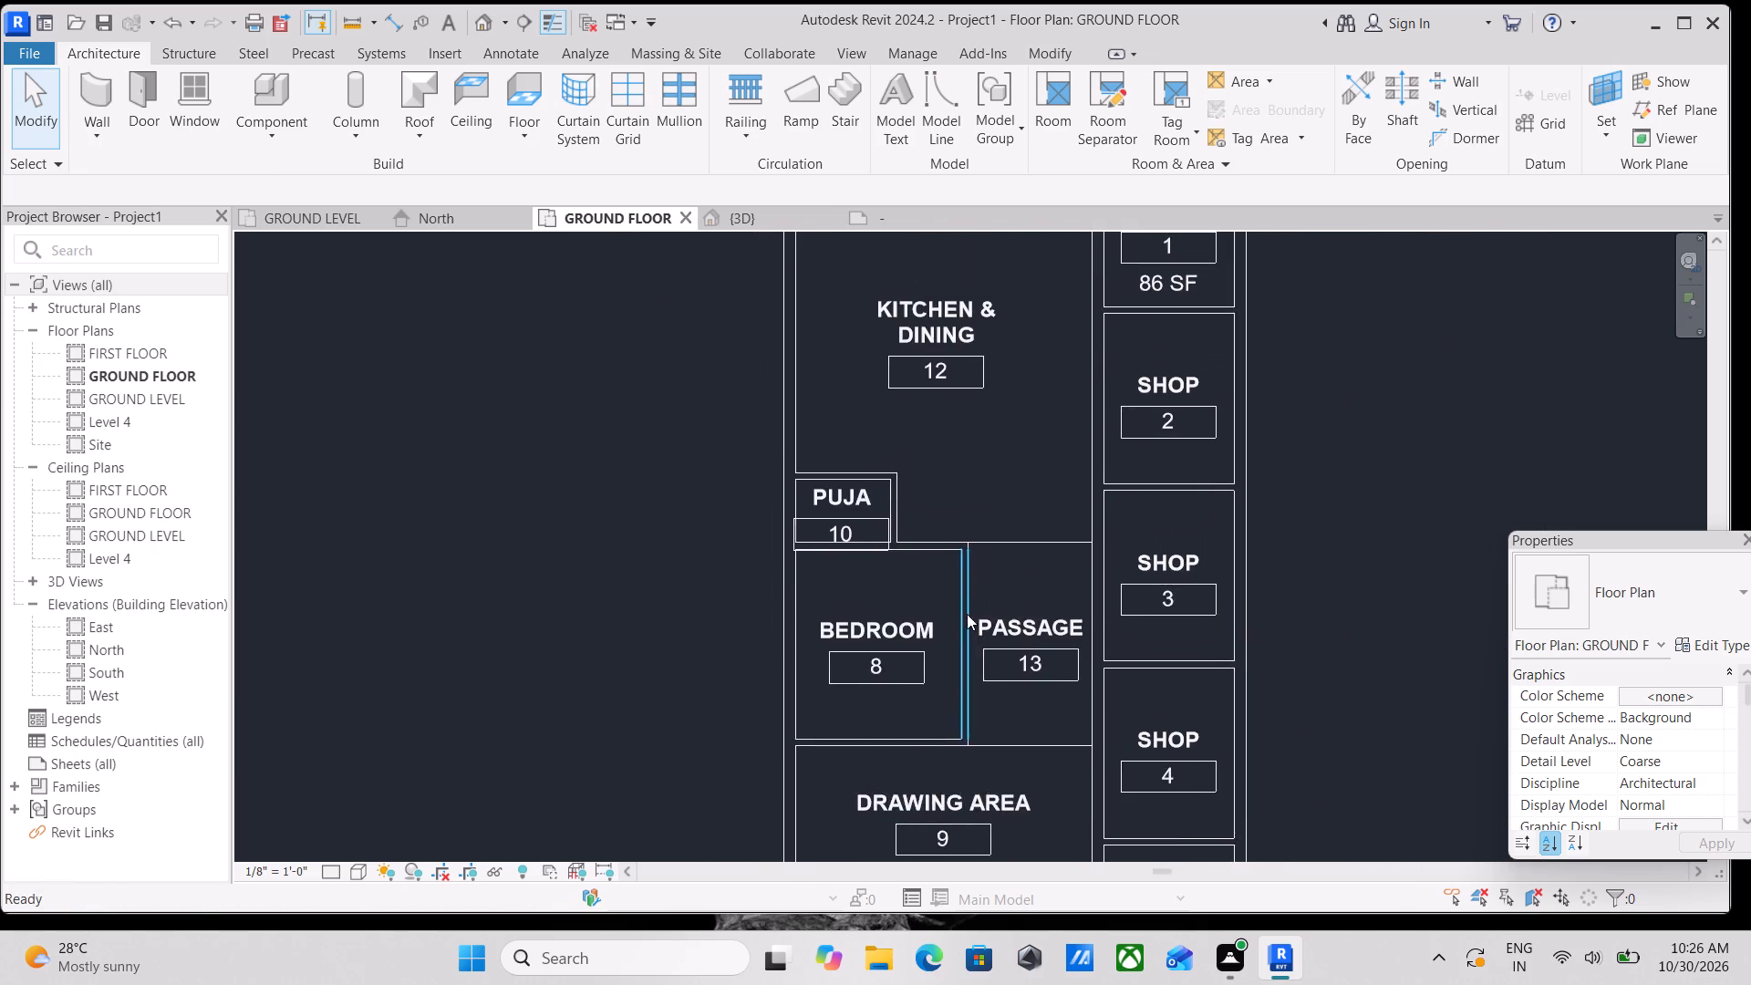
scroll(978, 583, down, 3)
middle_drag(978, 583, 717, 532)
scroll(944, 543, up, 2)
scroll(677, 551, down, 1)
middle_drag(682, 554, 888, 611)
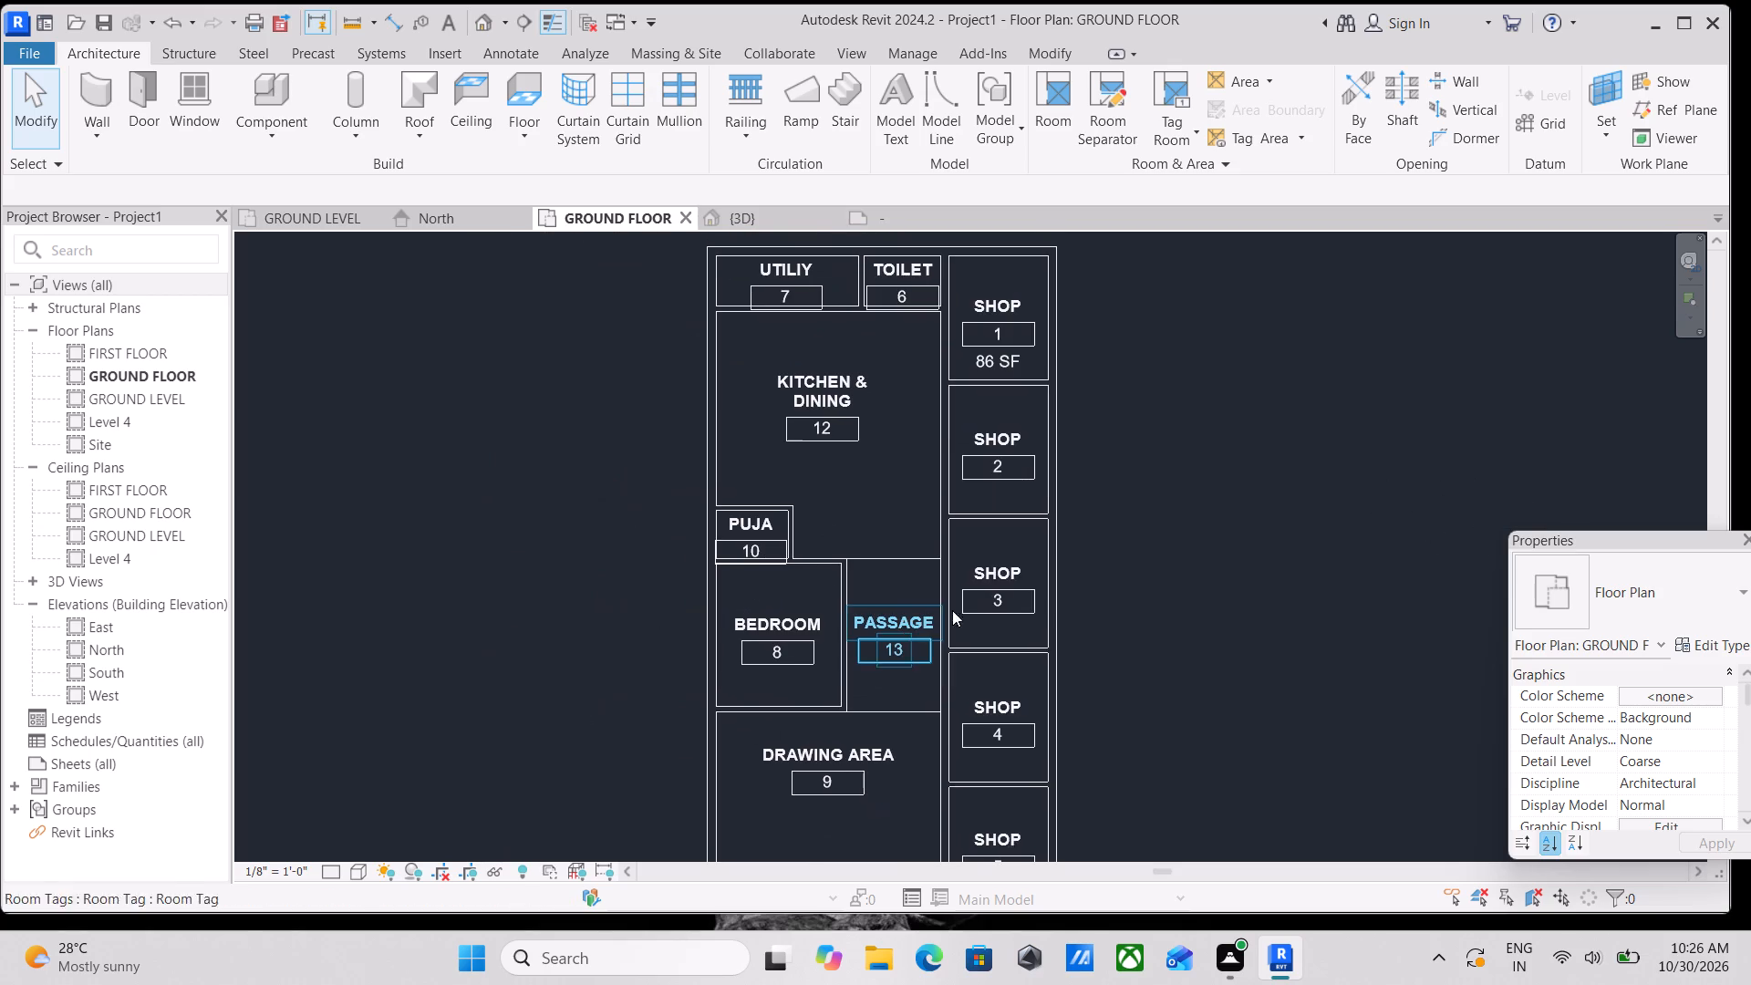
middle_drag(956, 638, 967, 739)
middle_drag(958, 572, 949, 731)
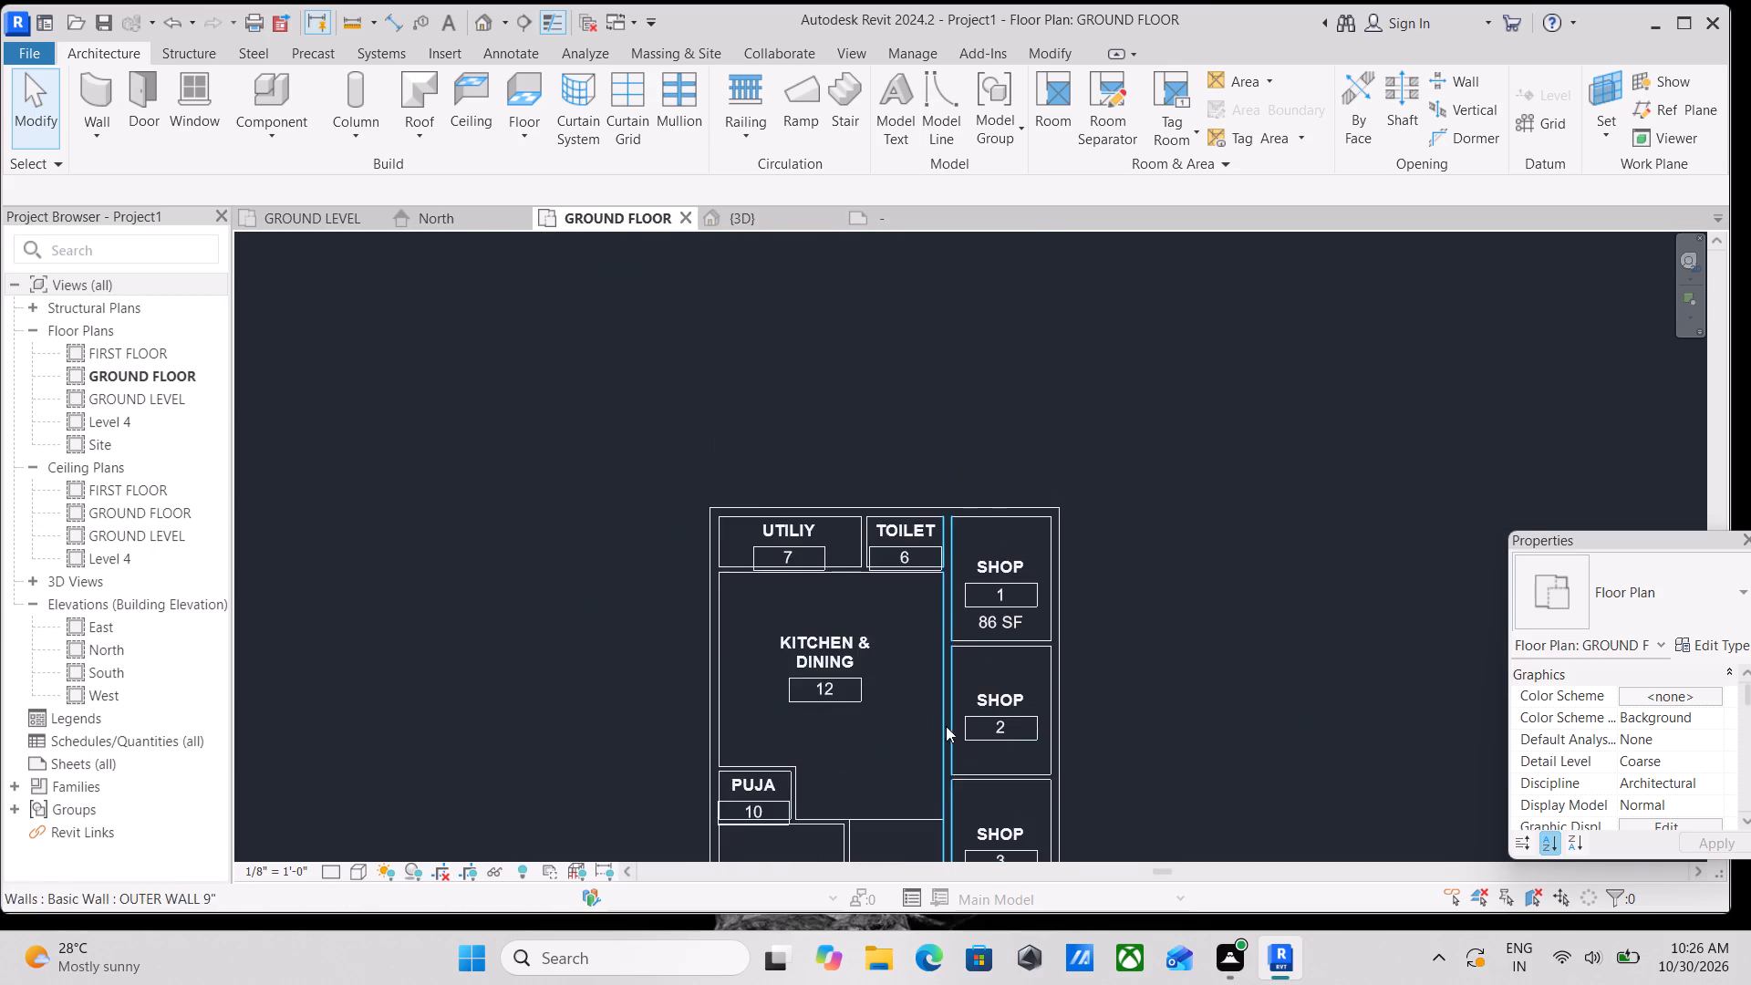
scroll(817, 556, up, 4)
scroll(1010, 533, down, 2)
middle_drag(1021, 525, 828, 500)
scroll(782, 624, down, 2)
middle_drag(782, 624, 783, 476)
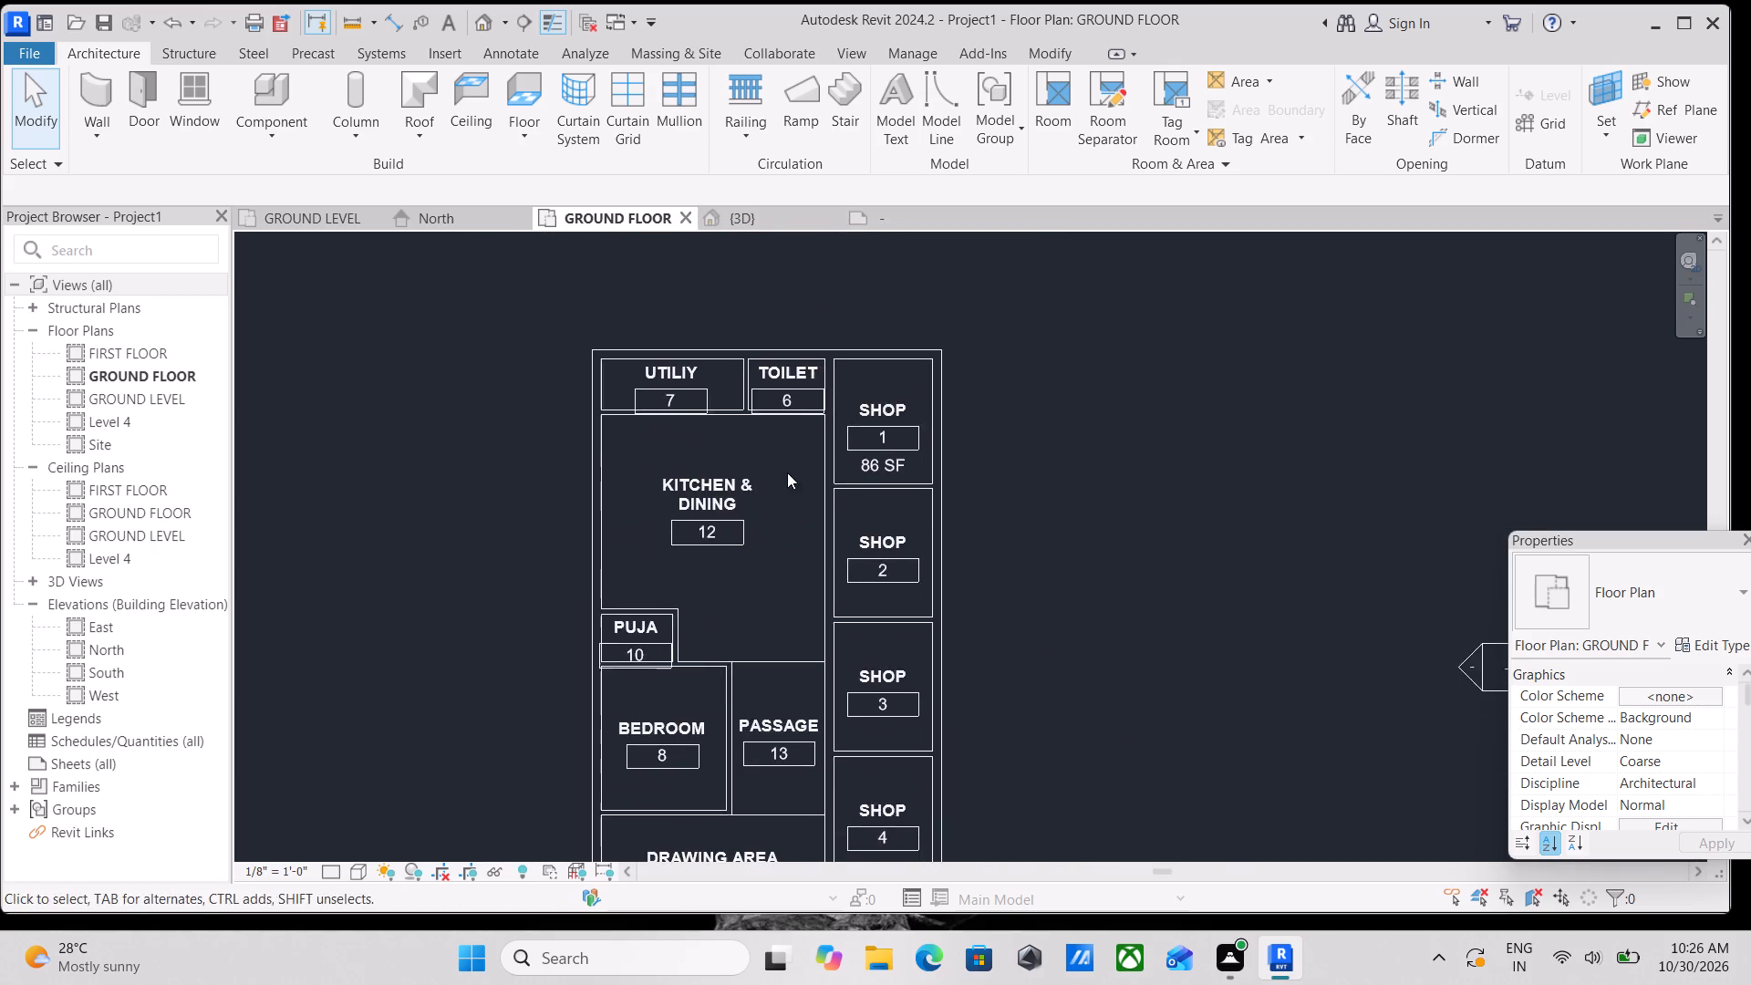
scroll(716, 632, down, 2)
middle_drag(718, 617, 794, 510)
scroll(751, 754, up, 3)
scroll(790, 731, down, 3)
middle_drag(790, 731, 921, 566)
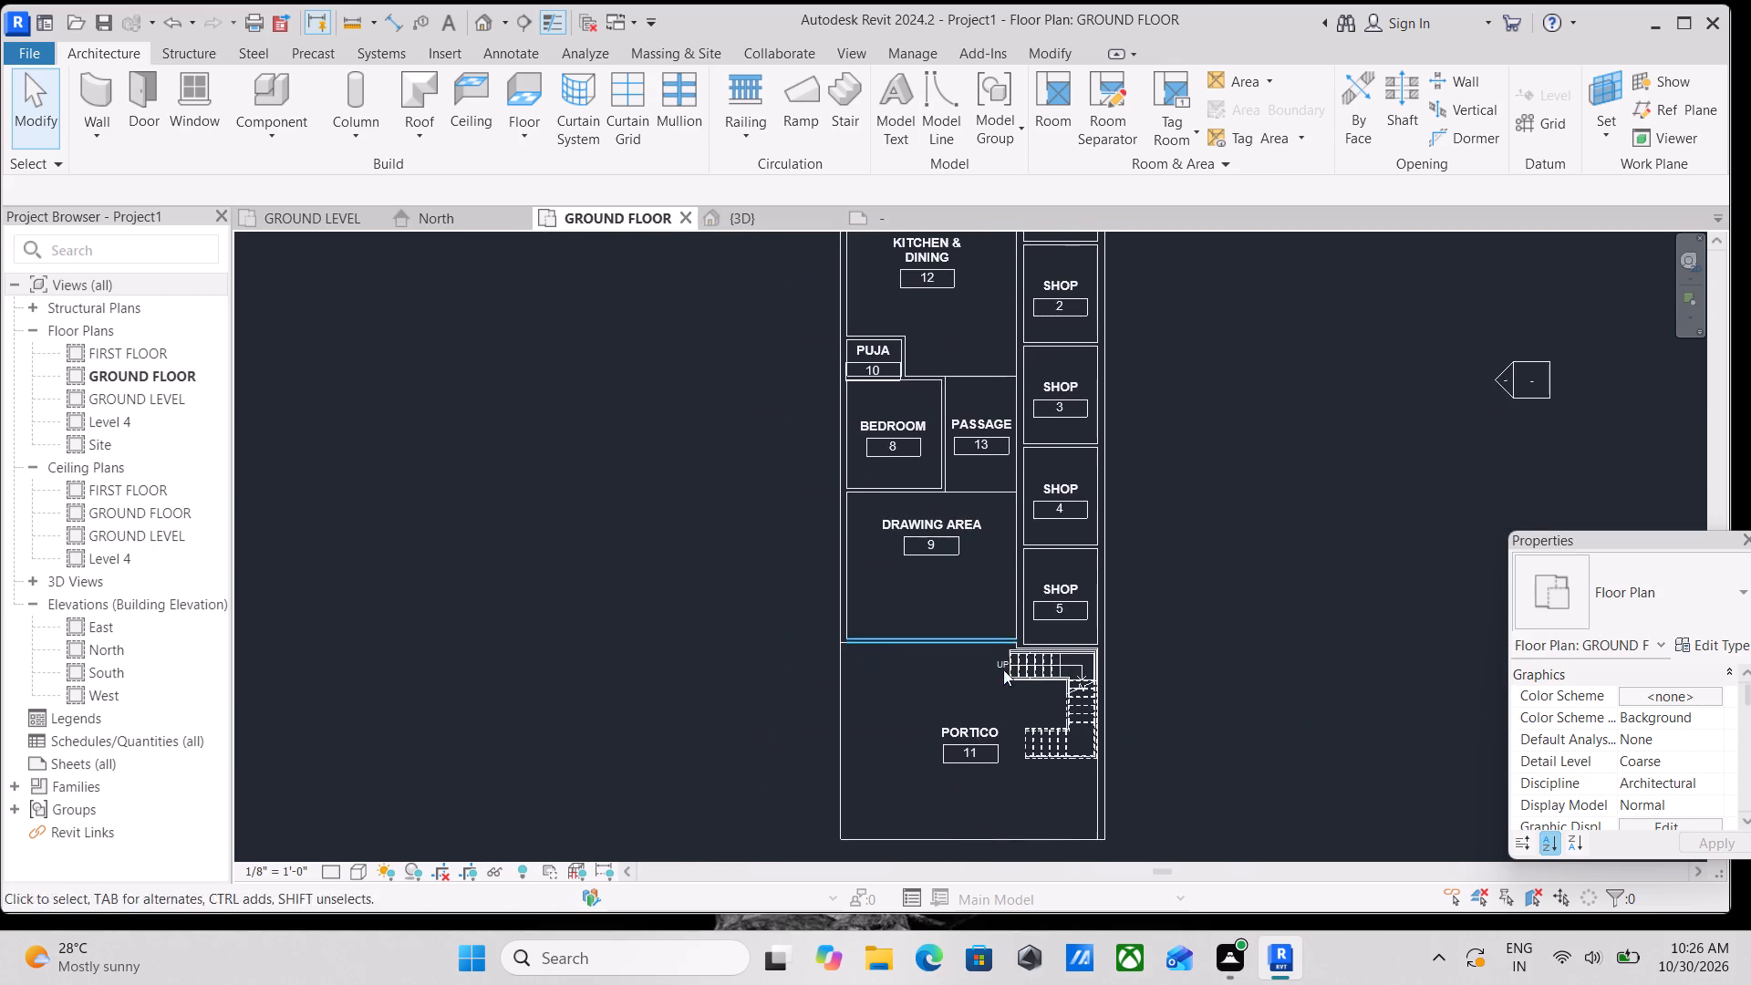
middle_drag(997, 808, 979, 682)
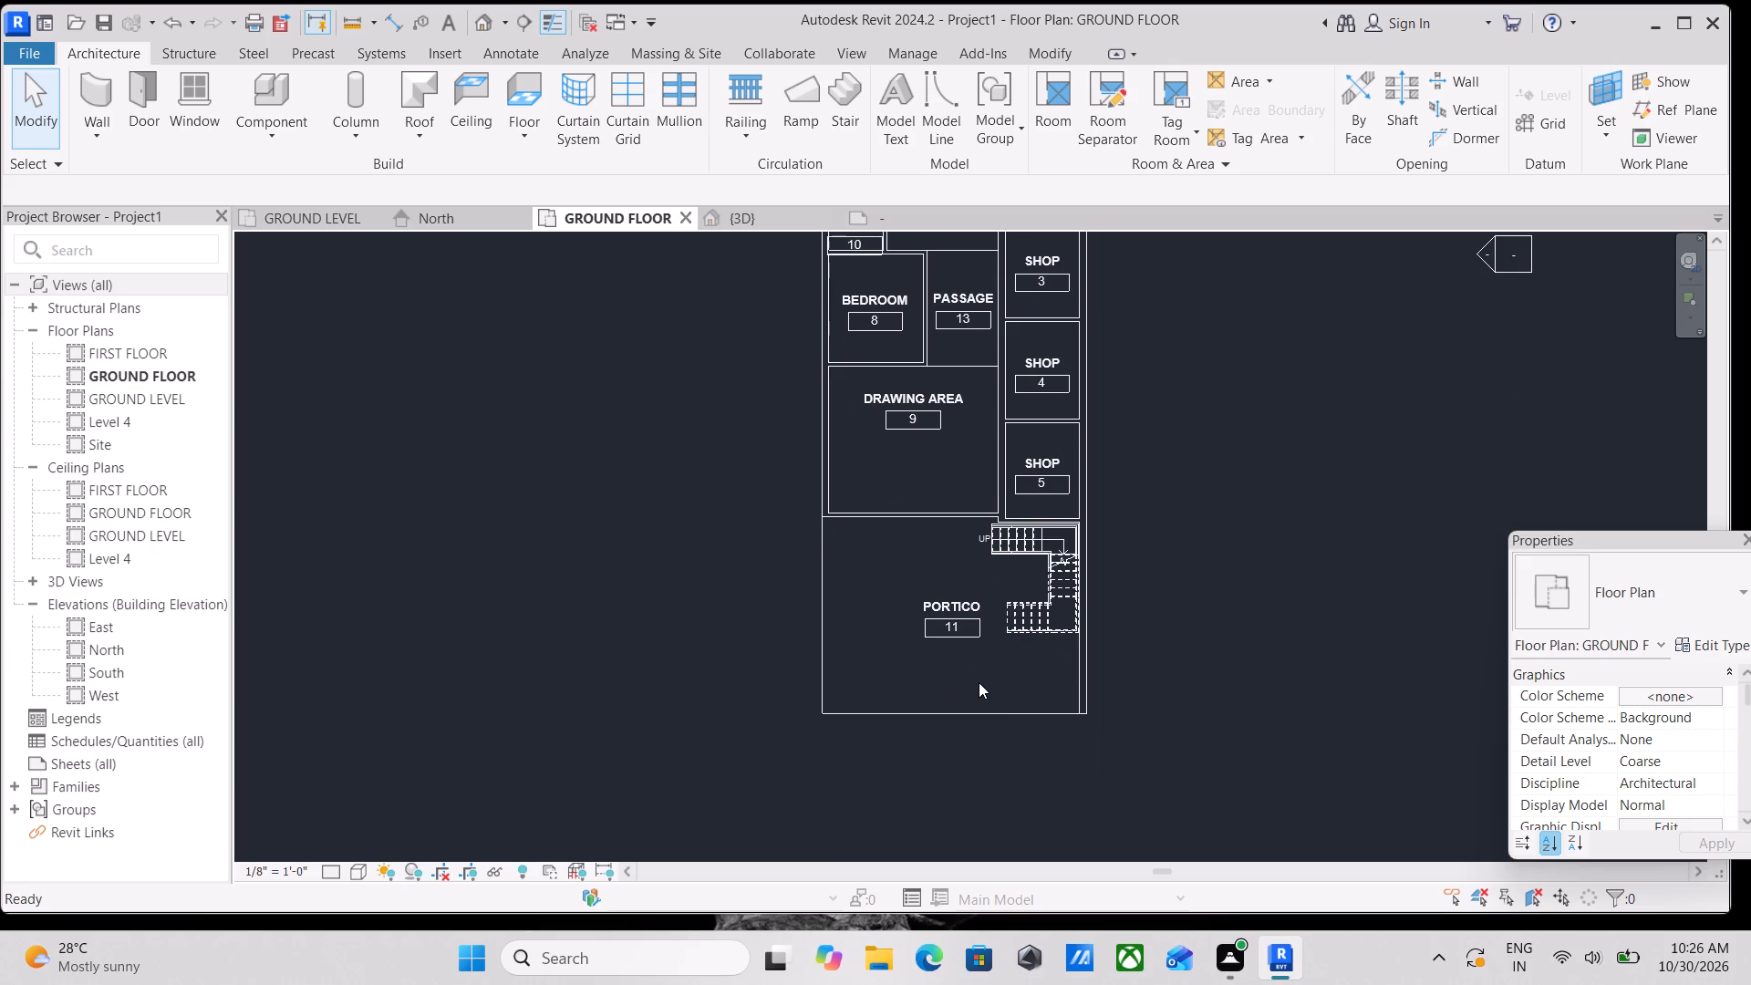
scroll(999, 688, up, 10)
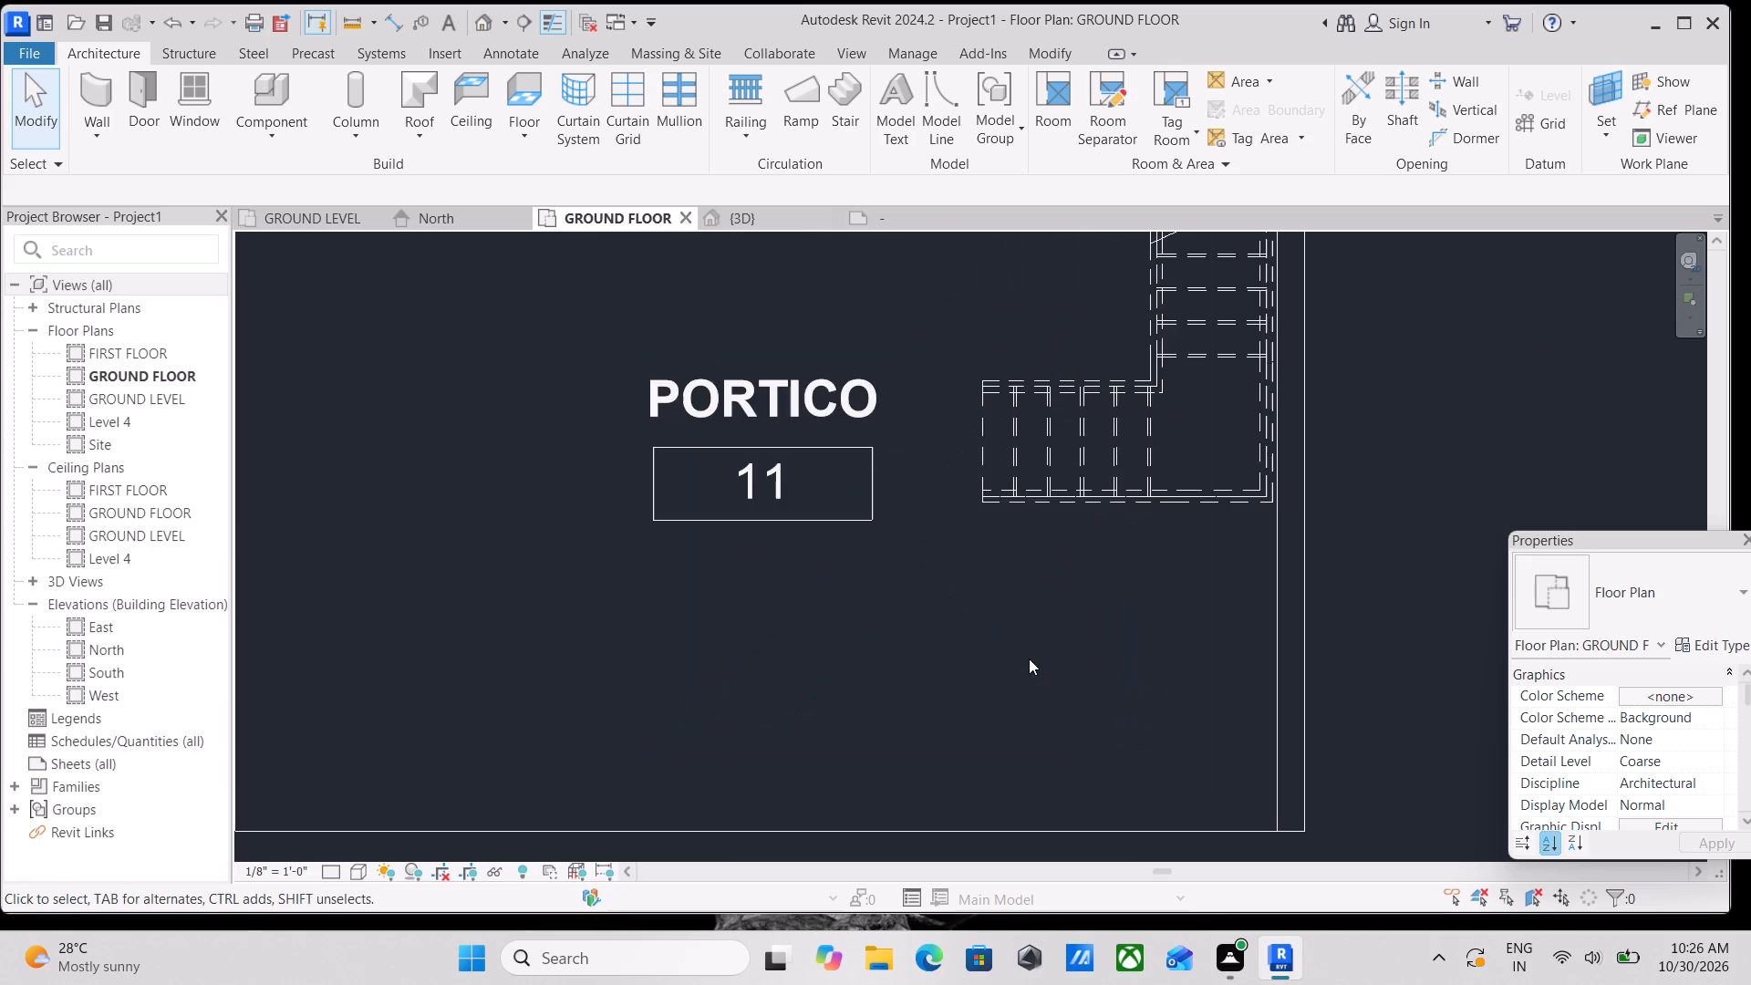
middle_drag(1029, 658, 935, 920)
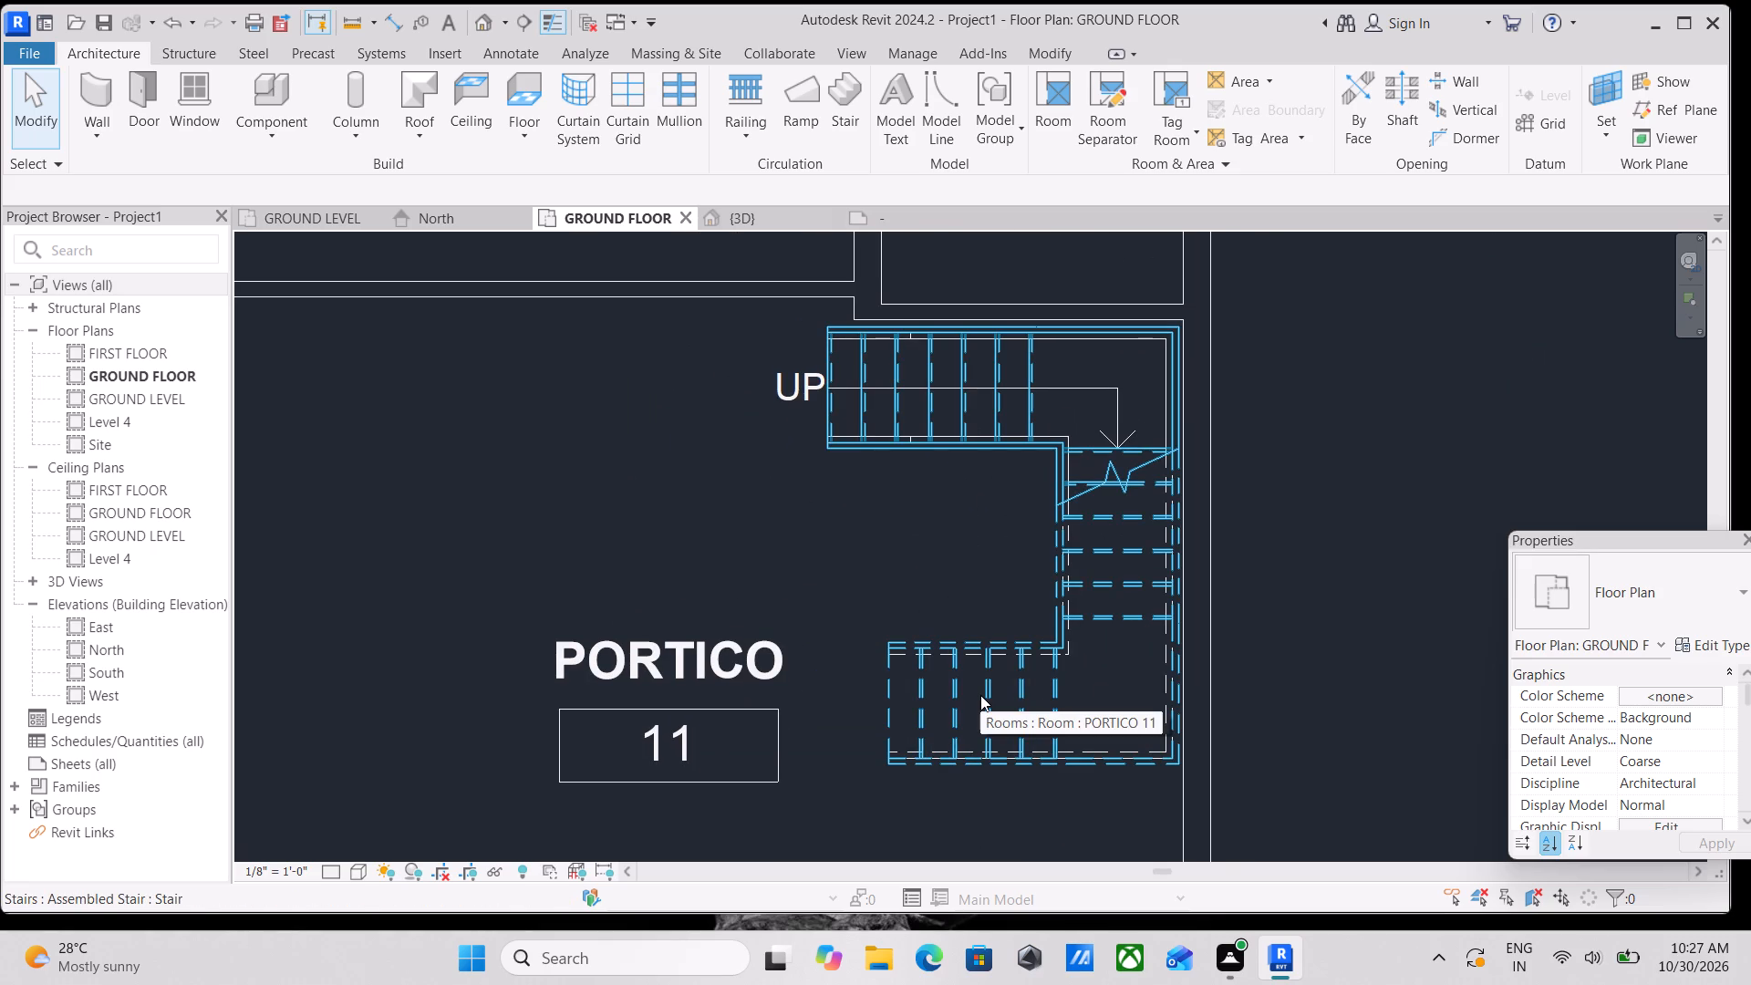
scroll(1012, 677, down, 1)
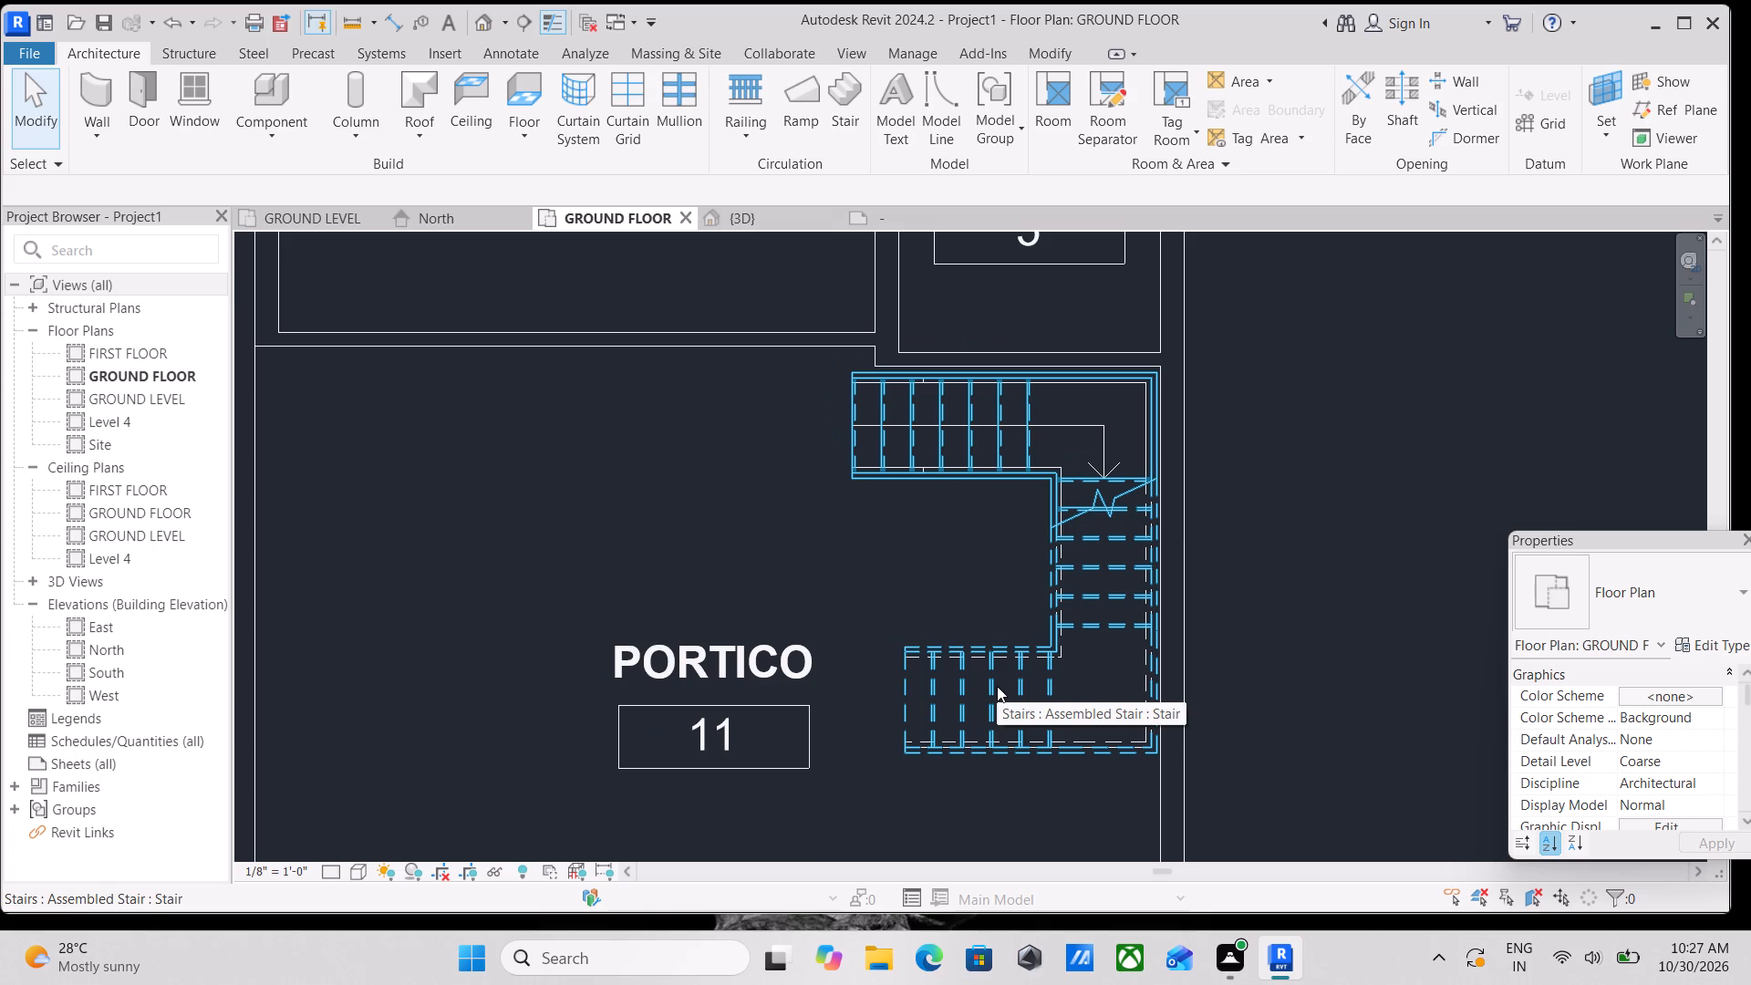
scroll(1012, 684, down, 1)
middle_drag(1012, 684, 1198, 637)
scroll(1223, 633, down, 2)
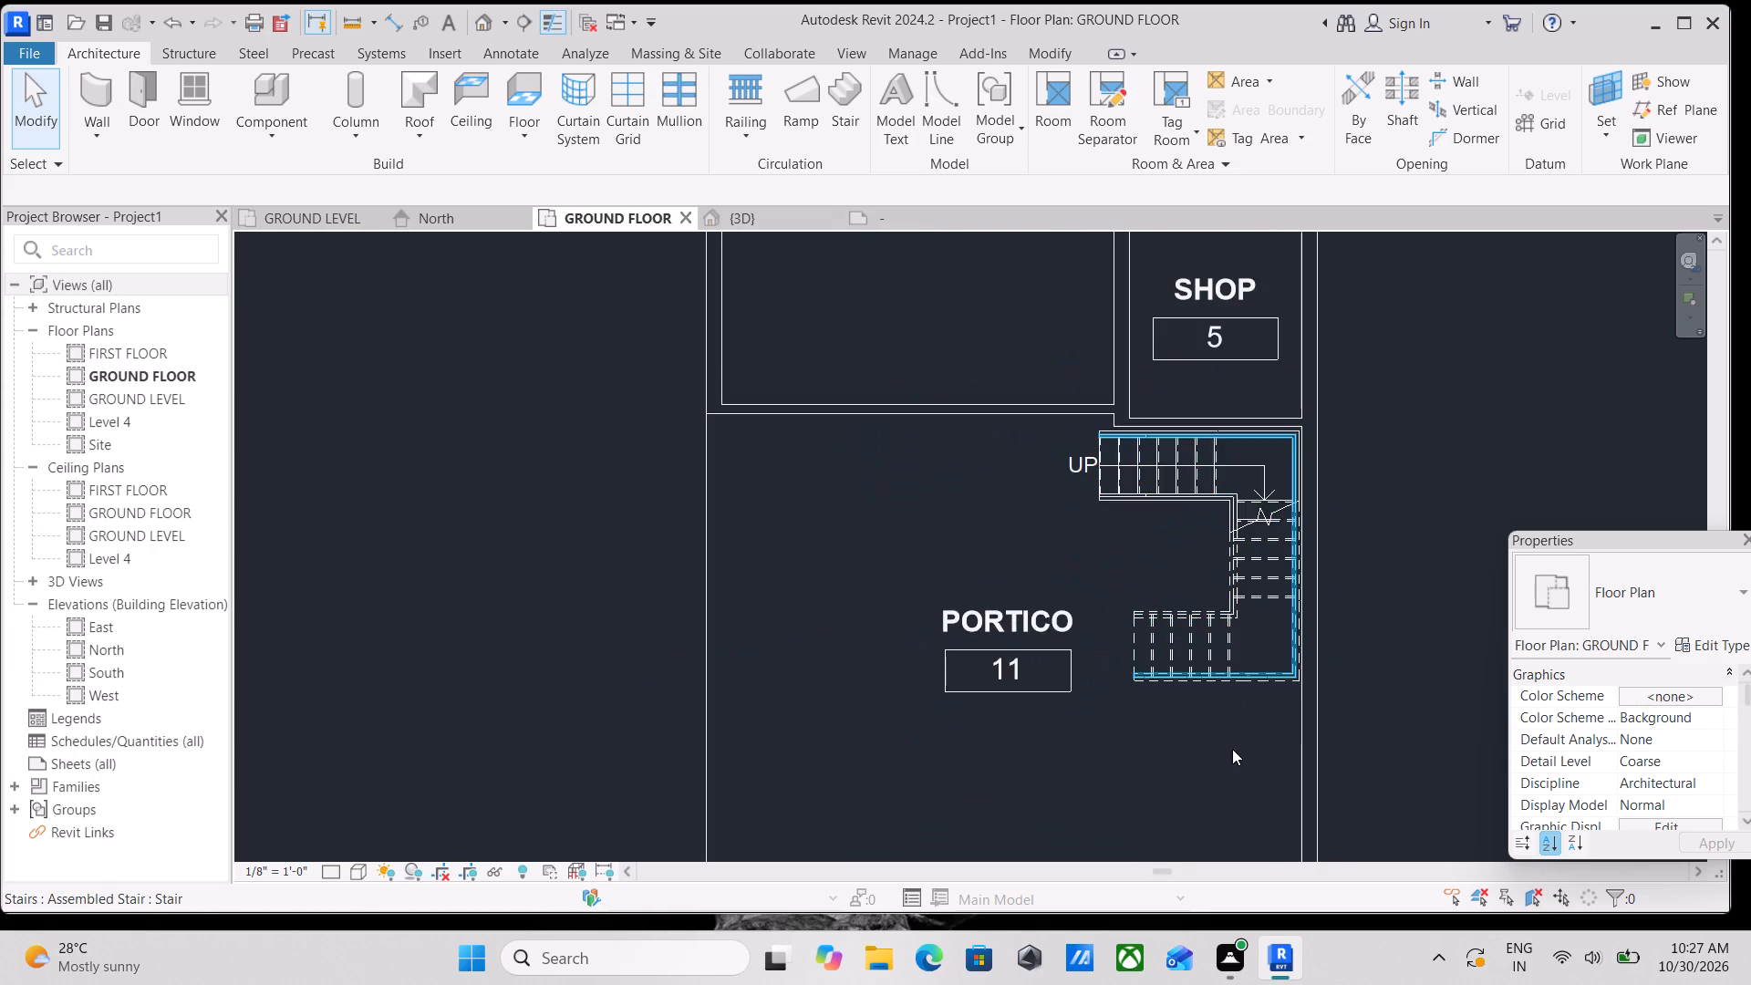
scroll(1232, 749, down, 1)
middle_drag(1232, 749, 1242, 715)
middle_drag(1242, 715, 1362, 814)
scroll(1242, 715, down, 1)
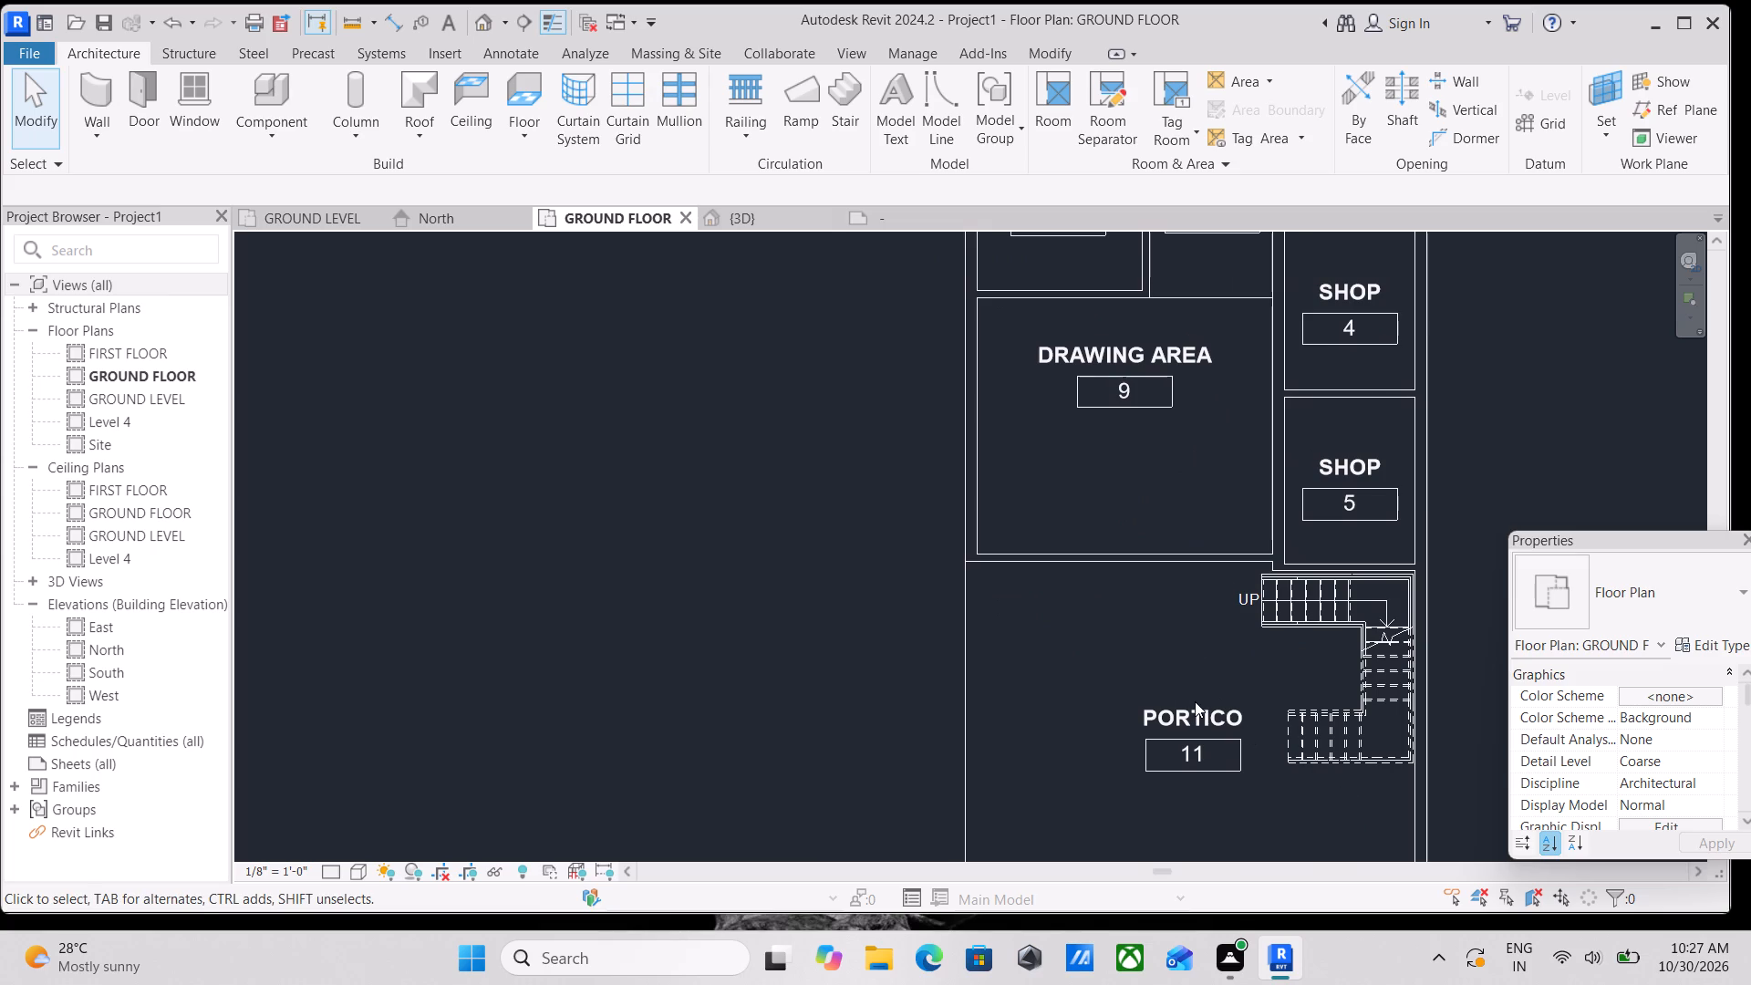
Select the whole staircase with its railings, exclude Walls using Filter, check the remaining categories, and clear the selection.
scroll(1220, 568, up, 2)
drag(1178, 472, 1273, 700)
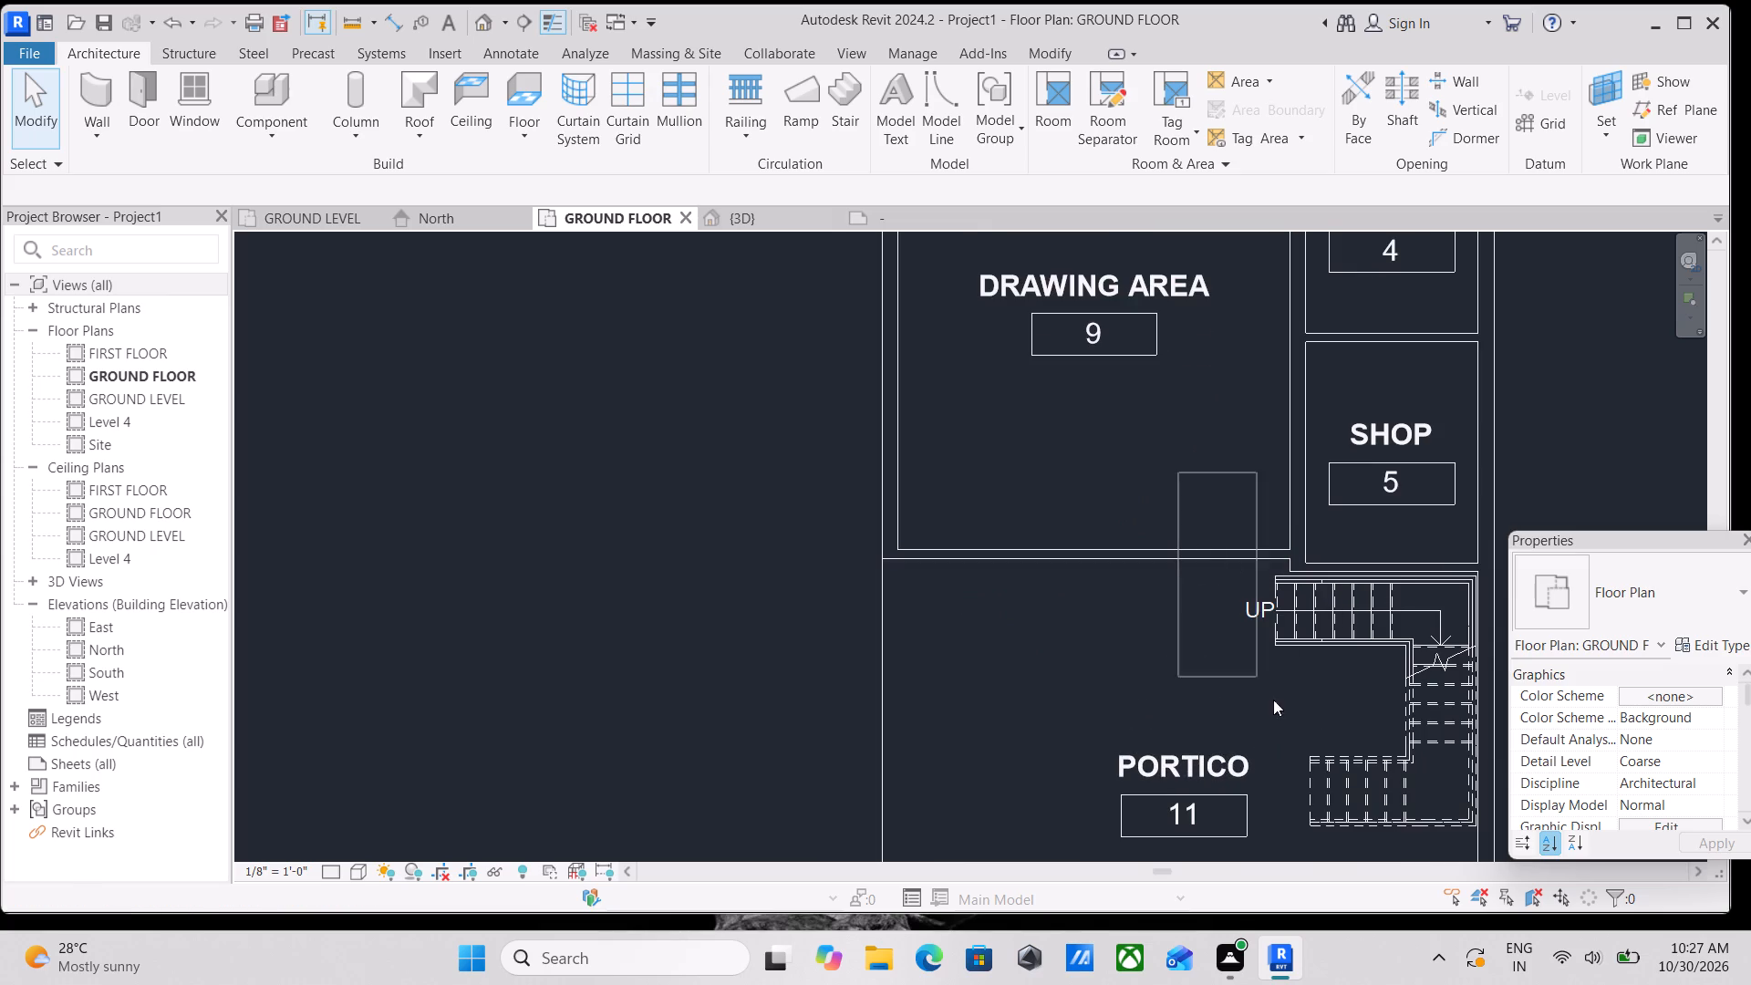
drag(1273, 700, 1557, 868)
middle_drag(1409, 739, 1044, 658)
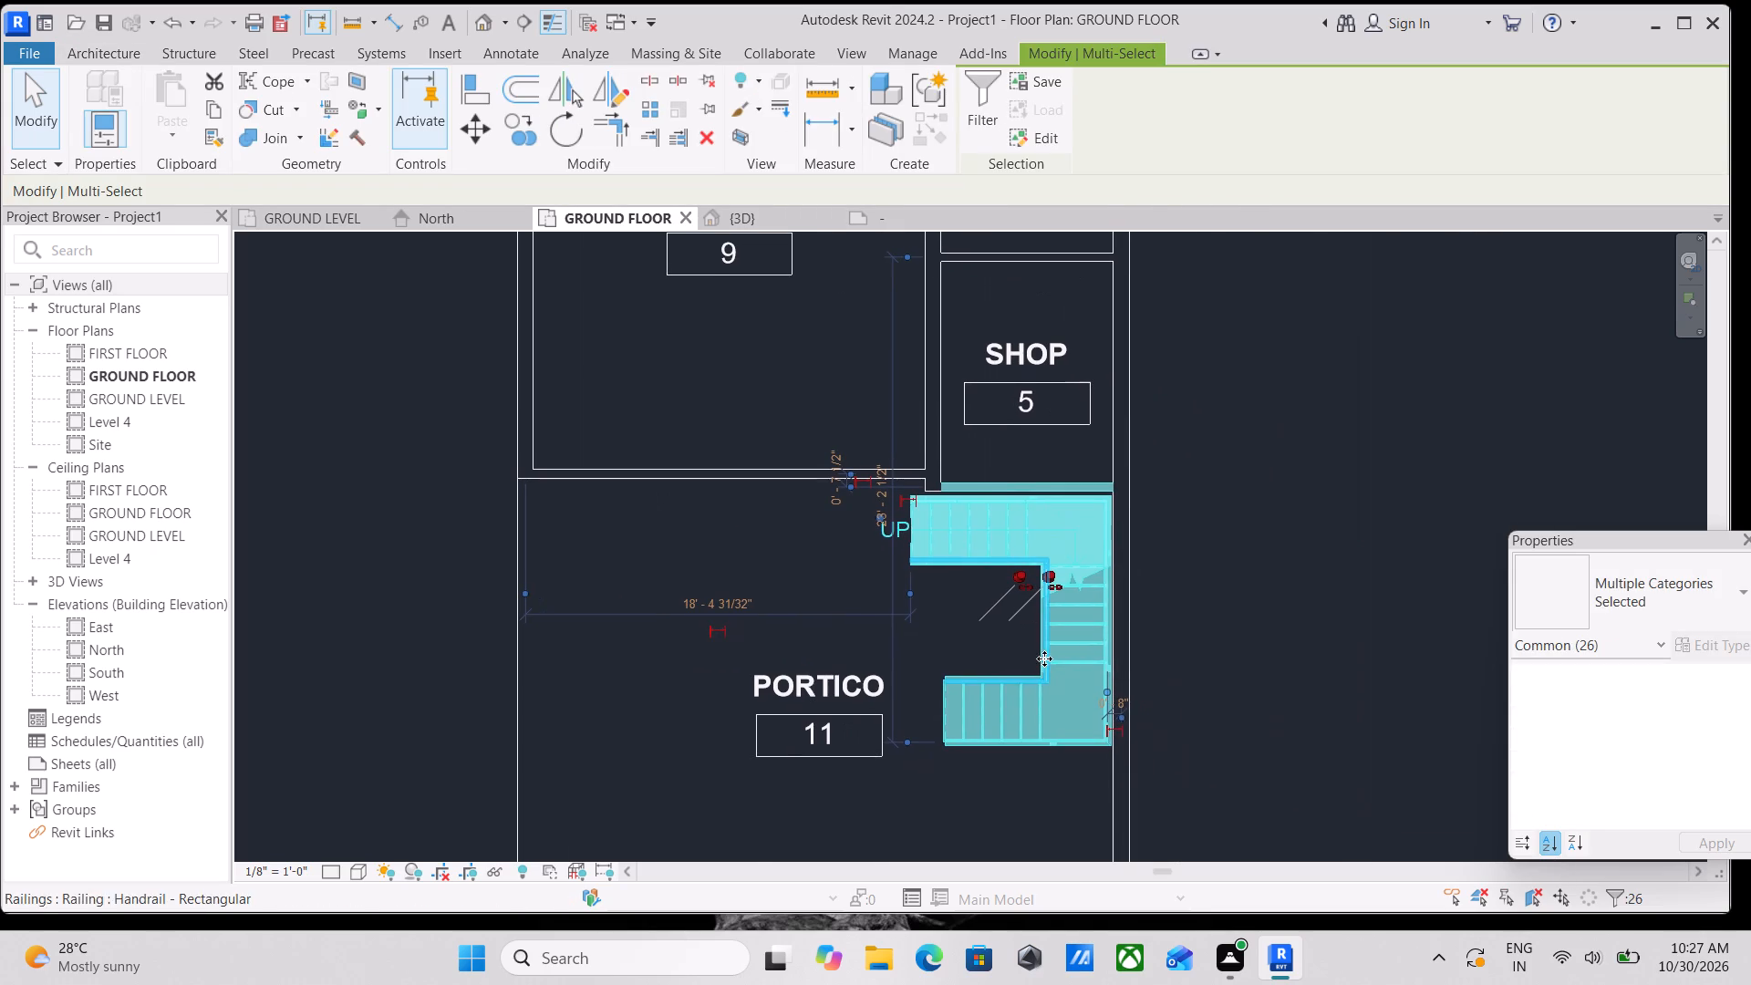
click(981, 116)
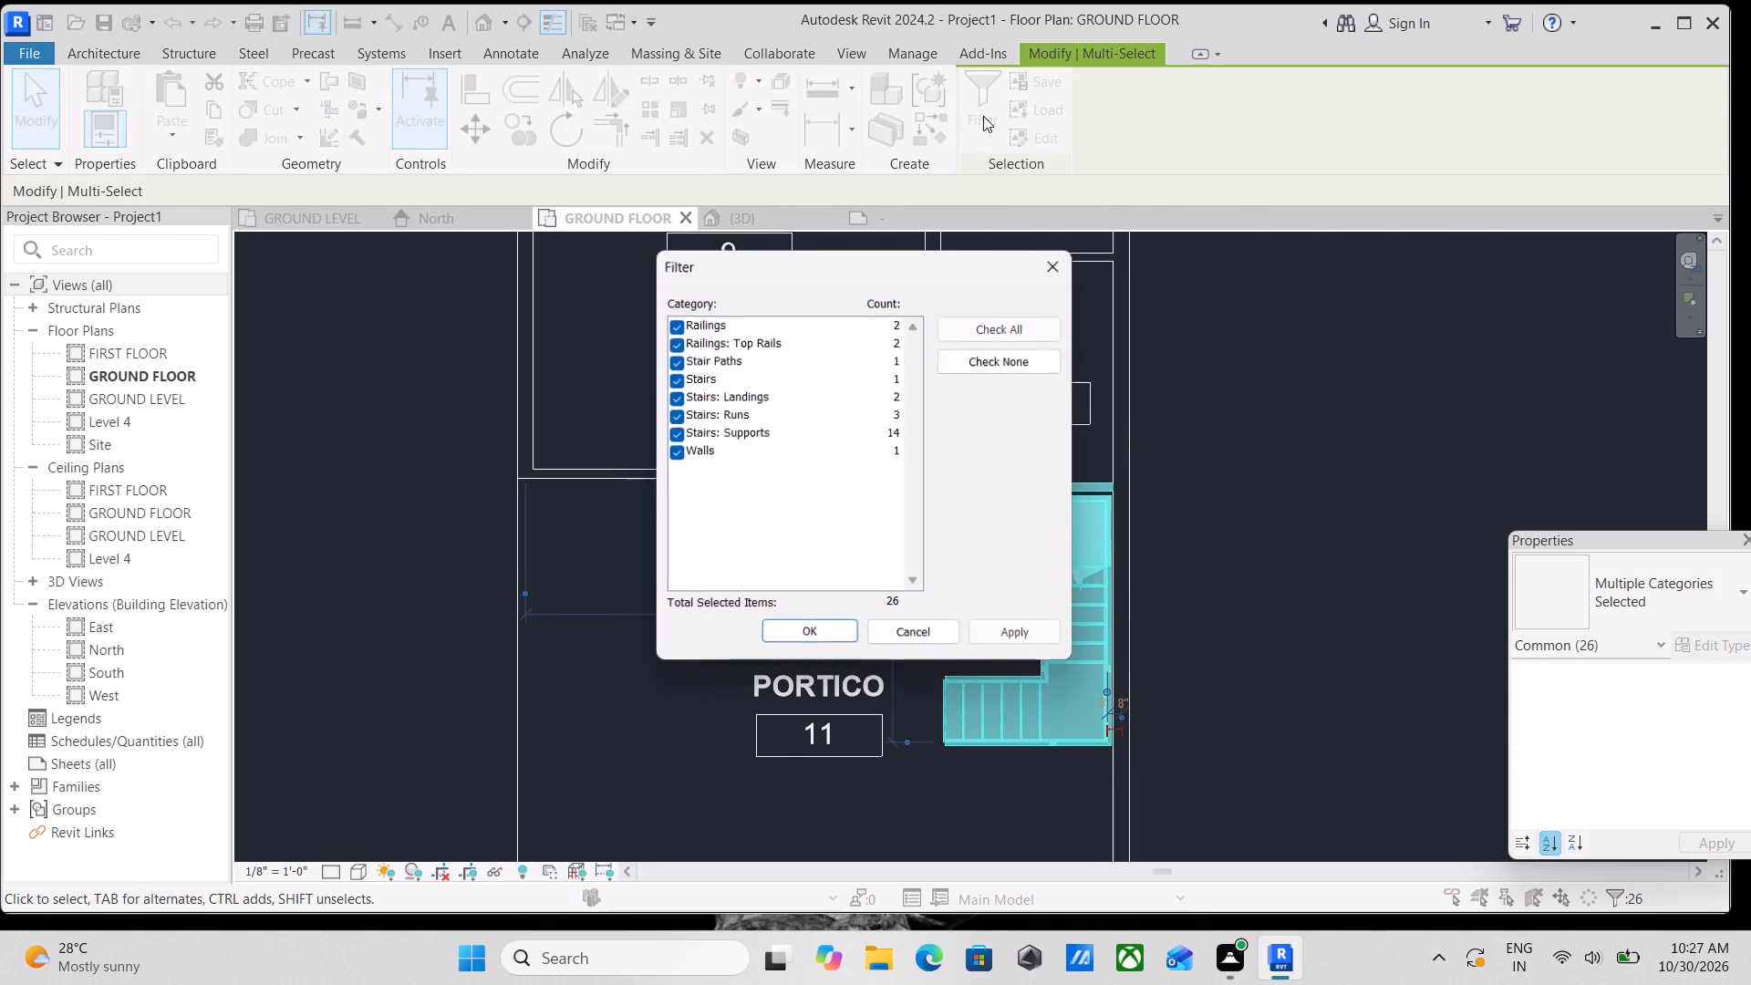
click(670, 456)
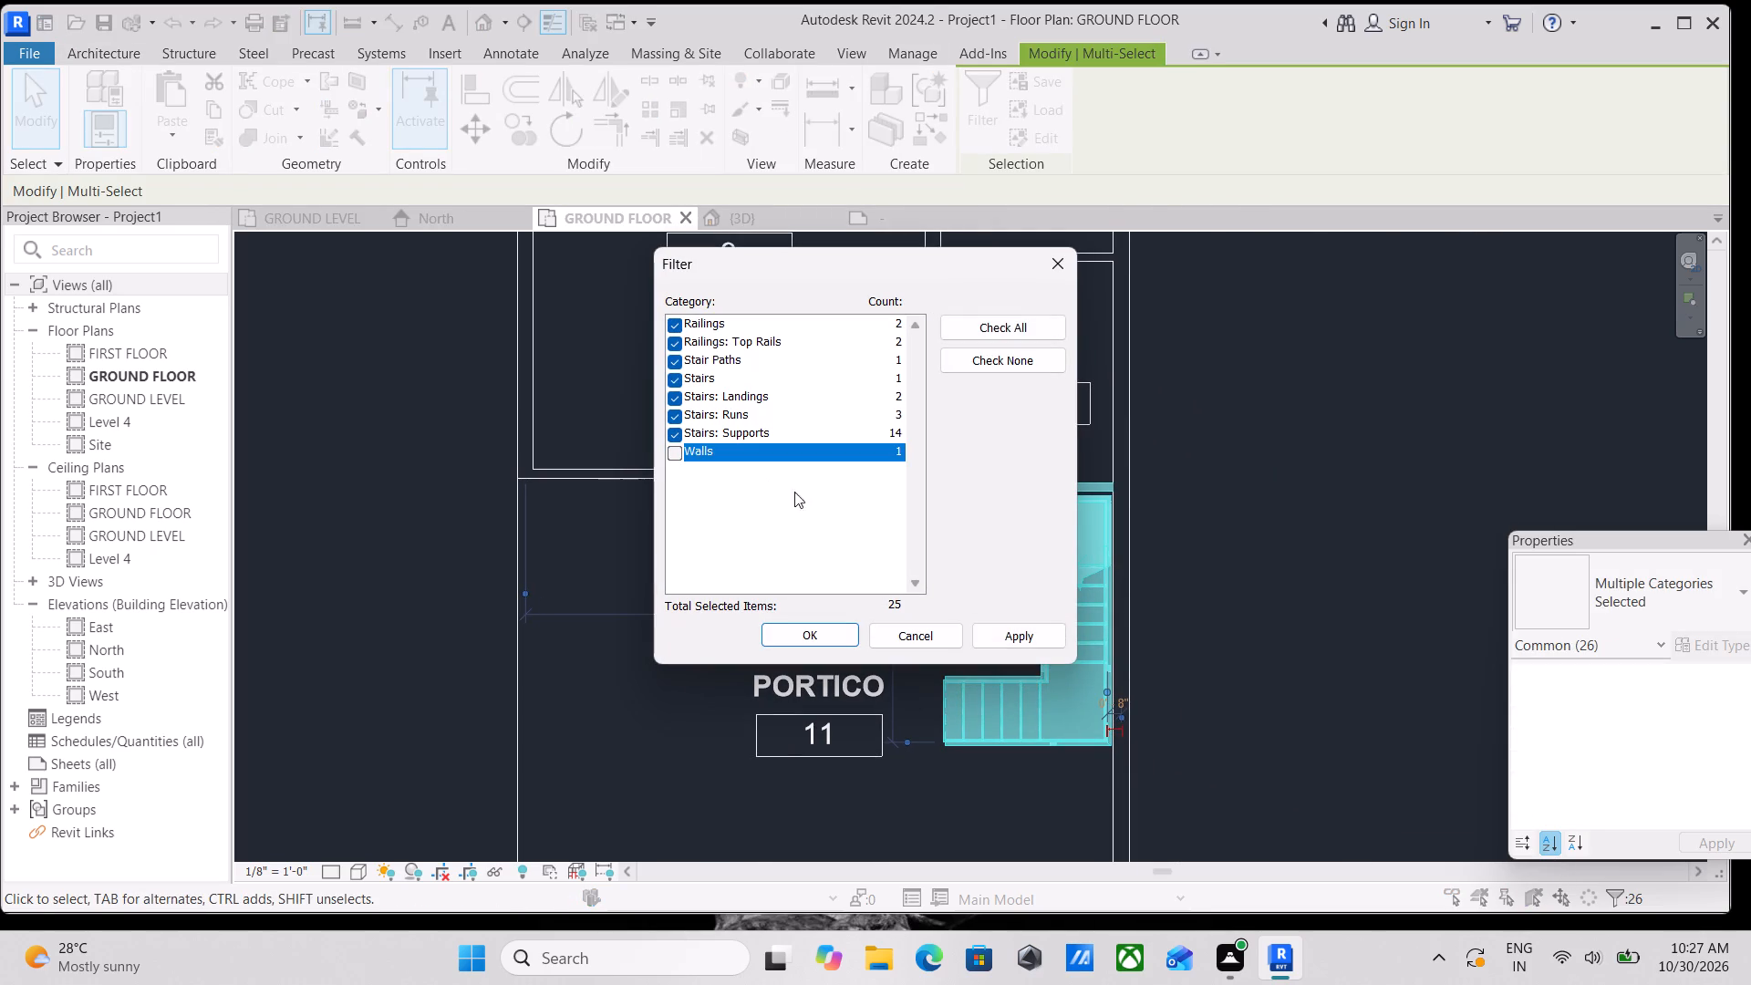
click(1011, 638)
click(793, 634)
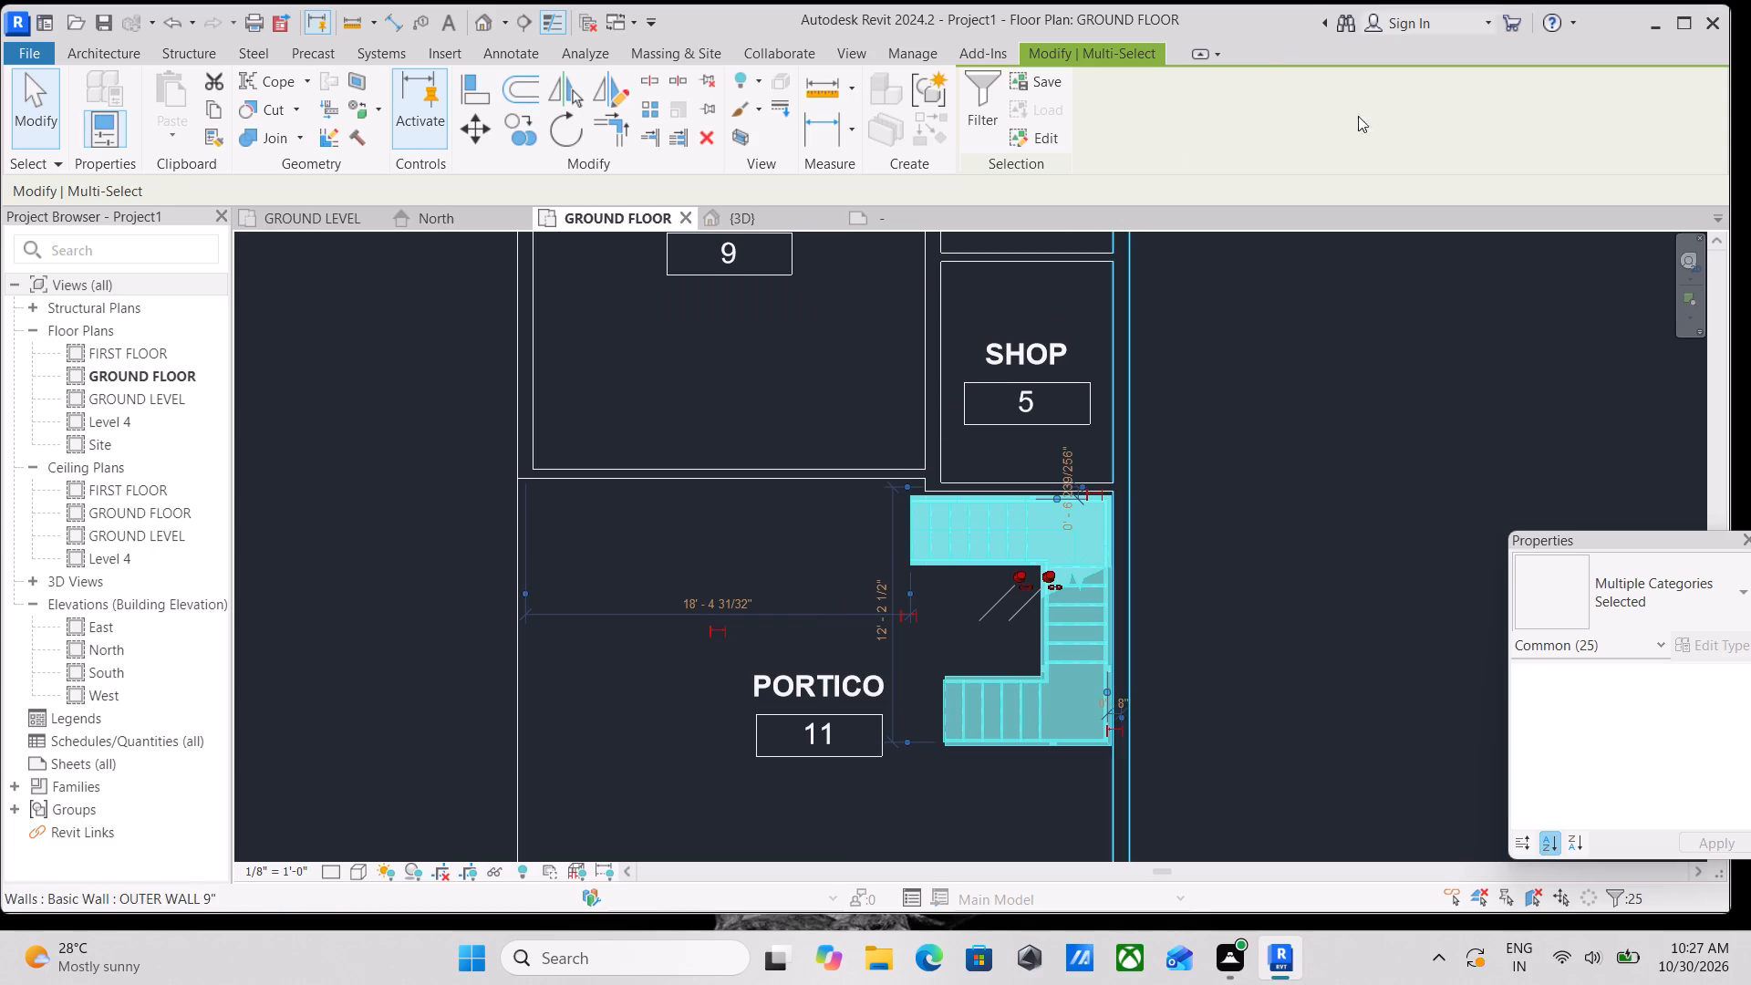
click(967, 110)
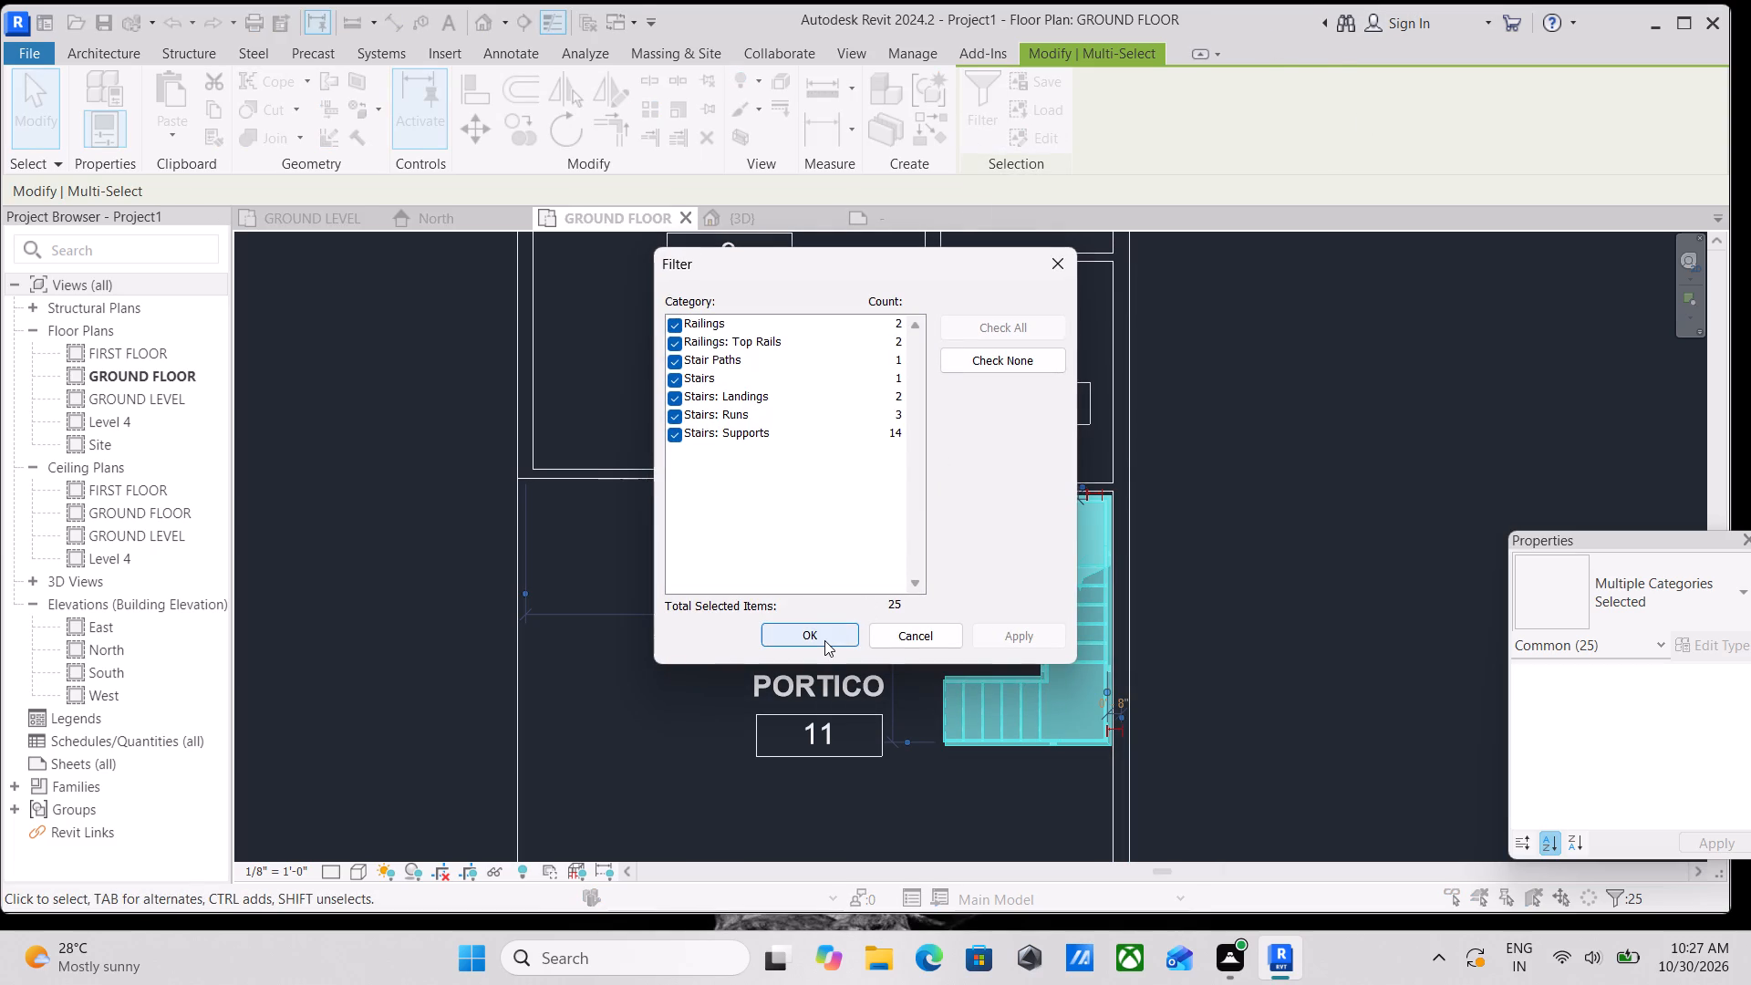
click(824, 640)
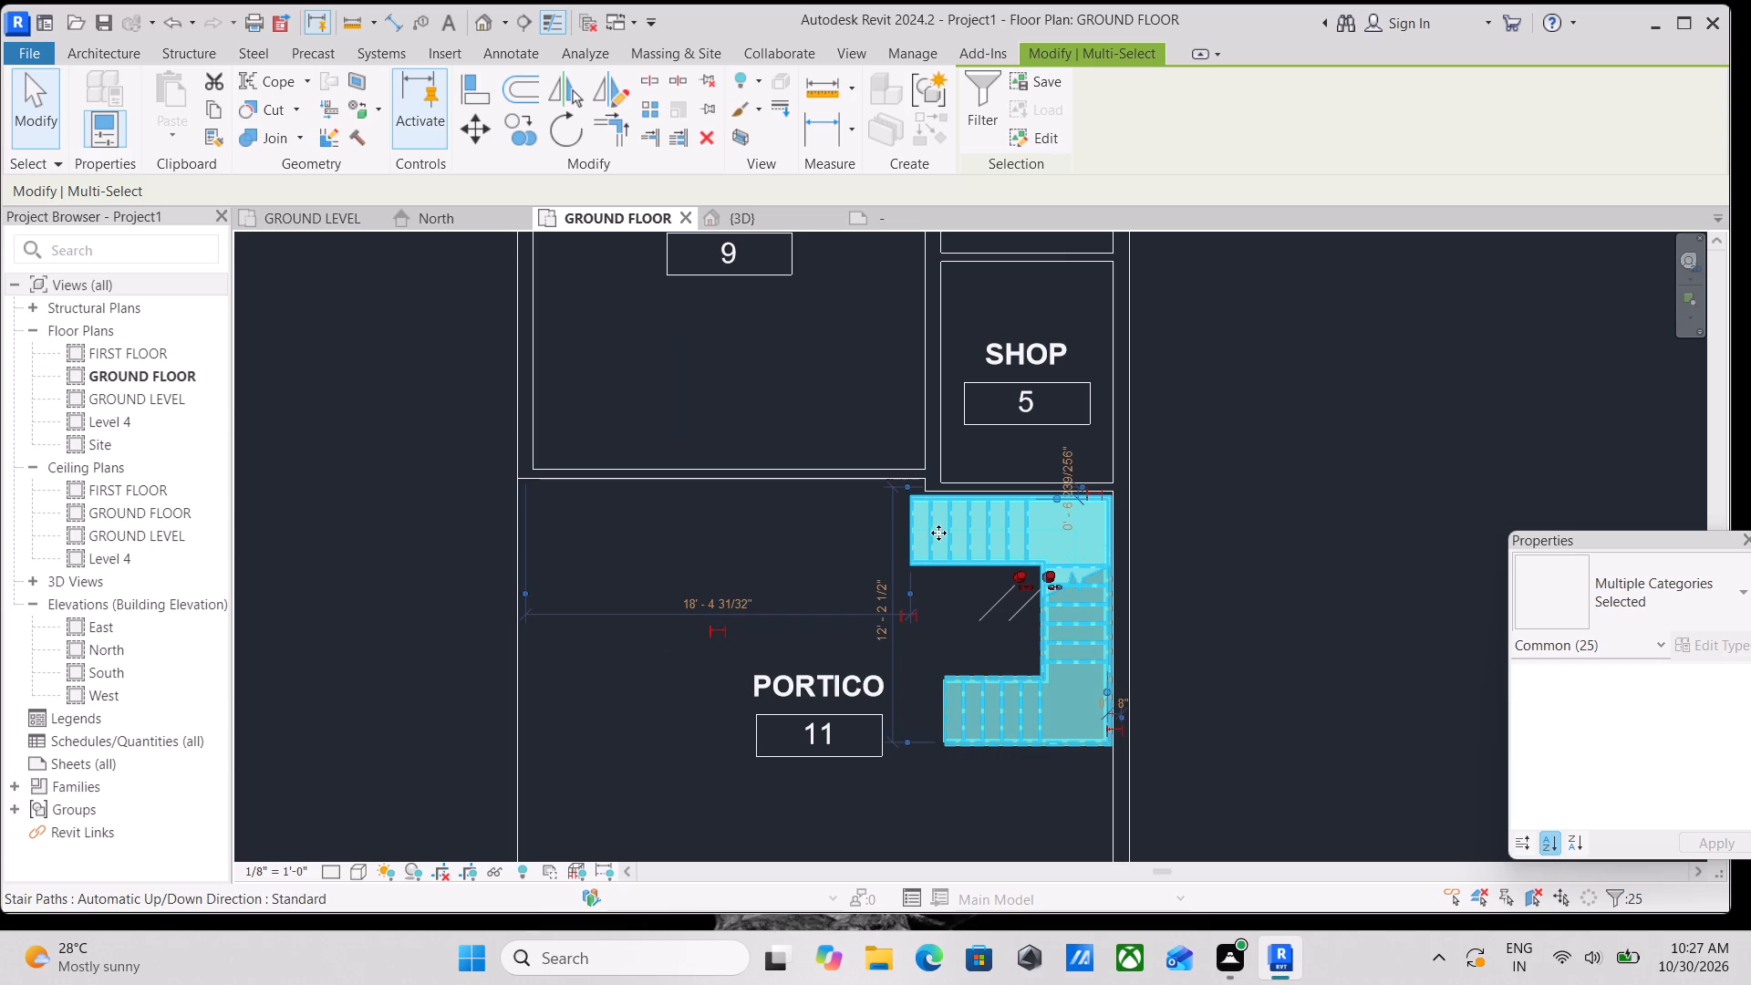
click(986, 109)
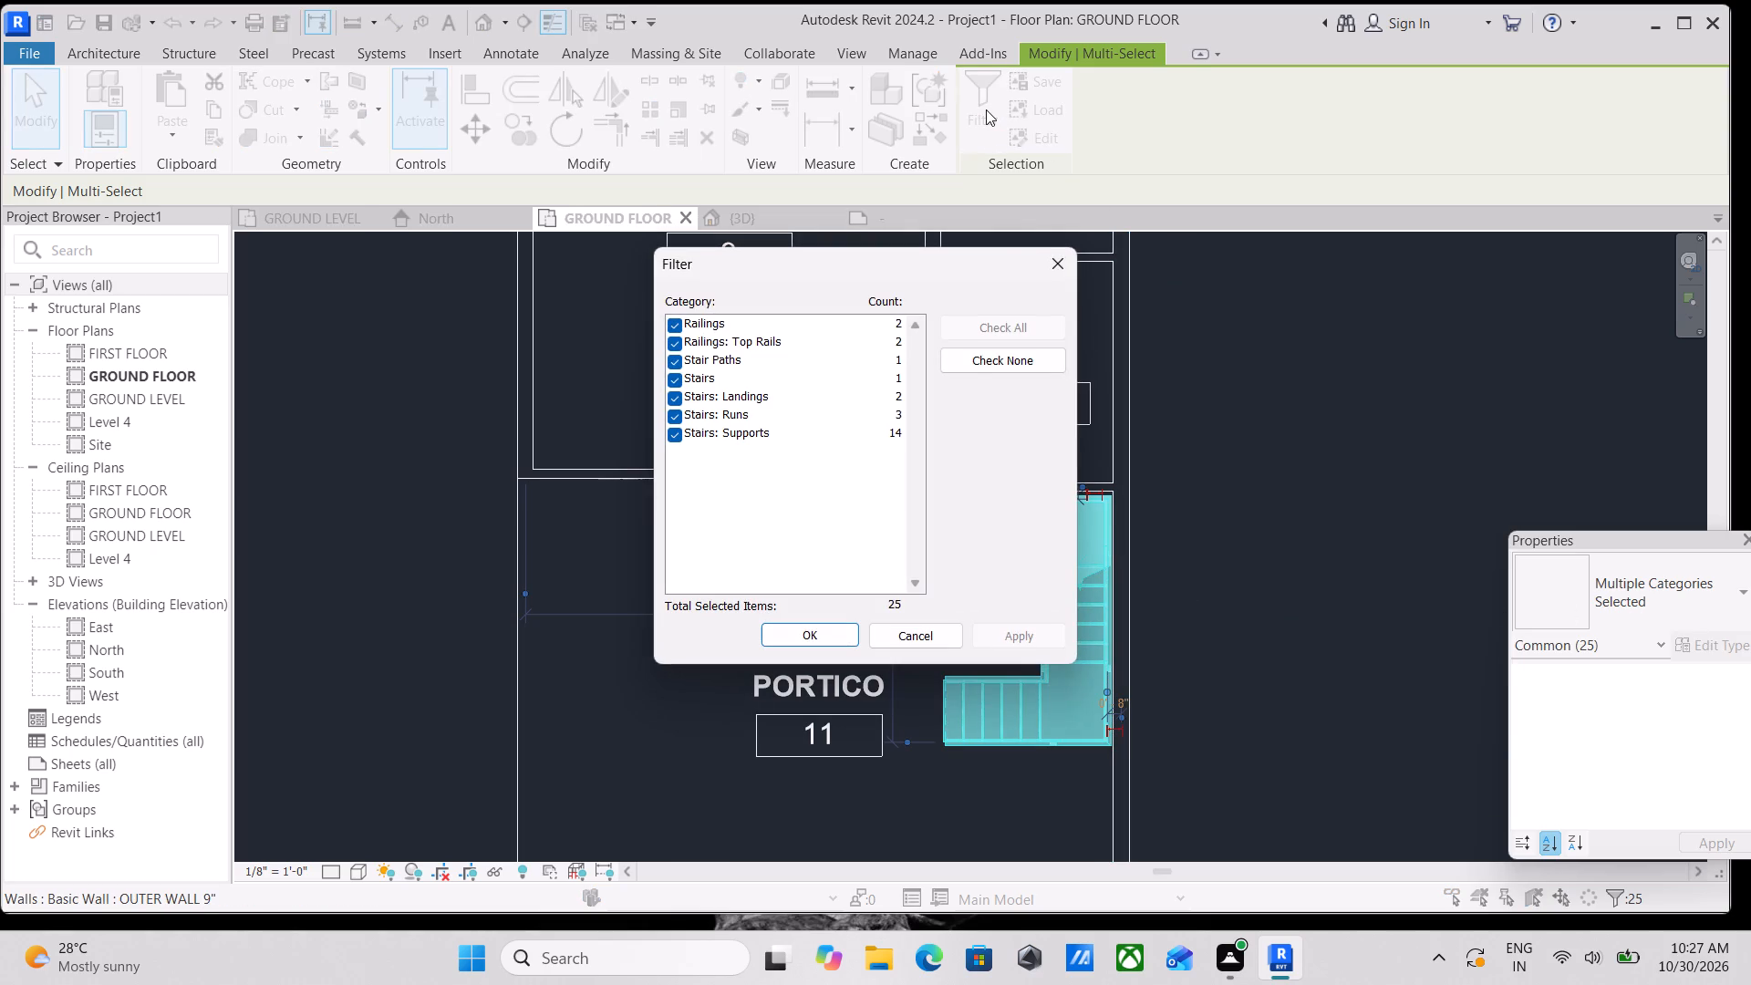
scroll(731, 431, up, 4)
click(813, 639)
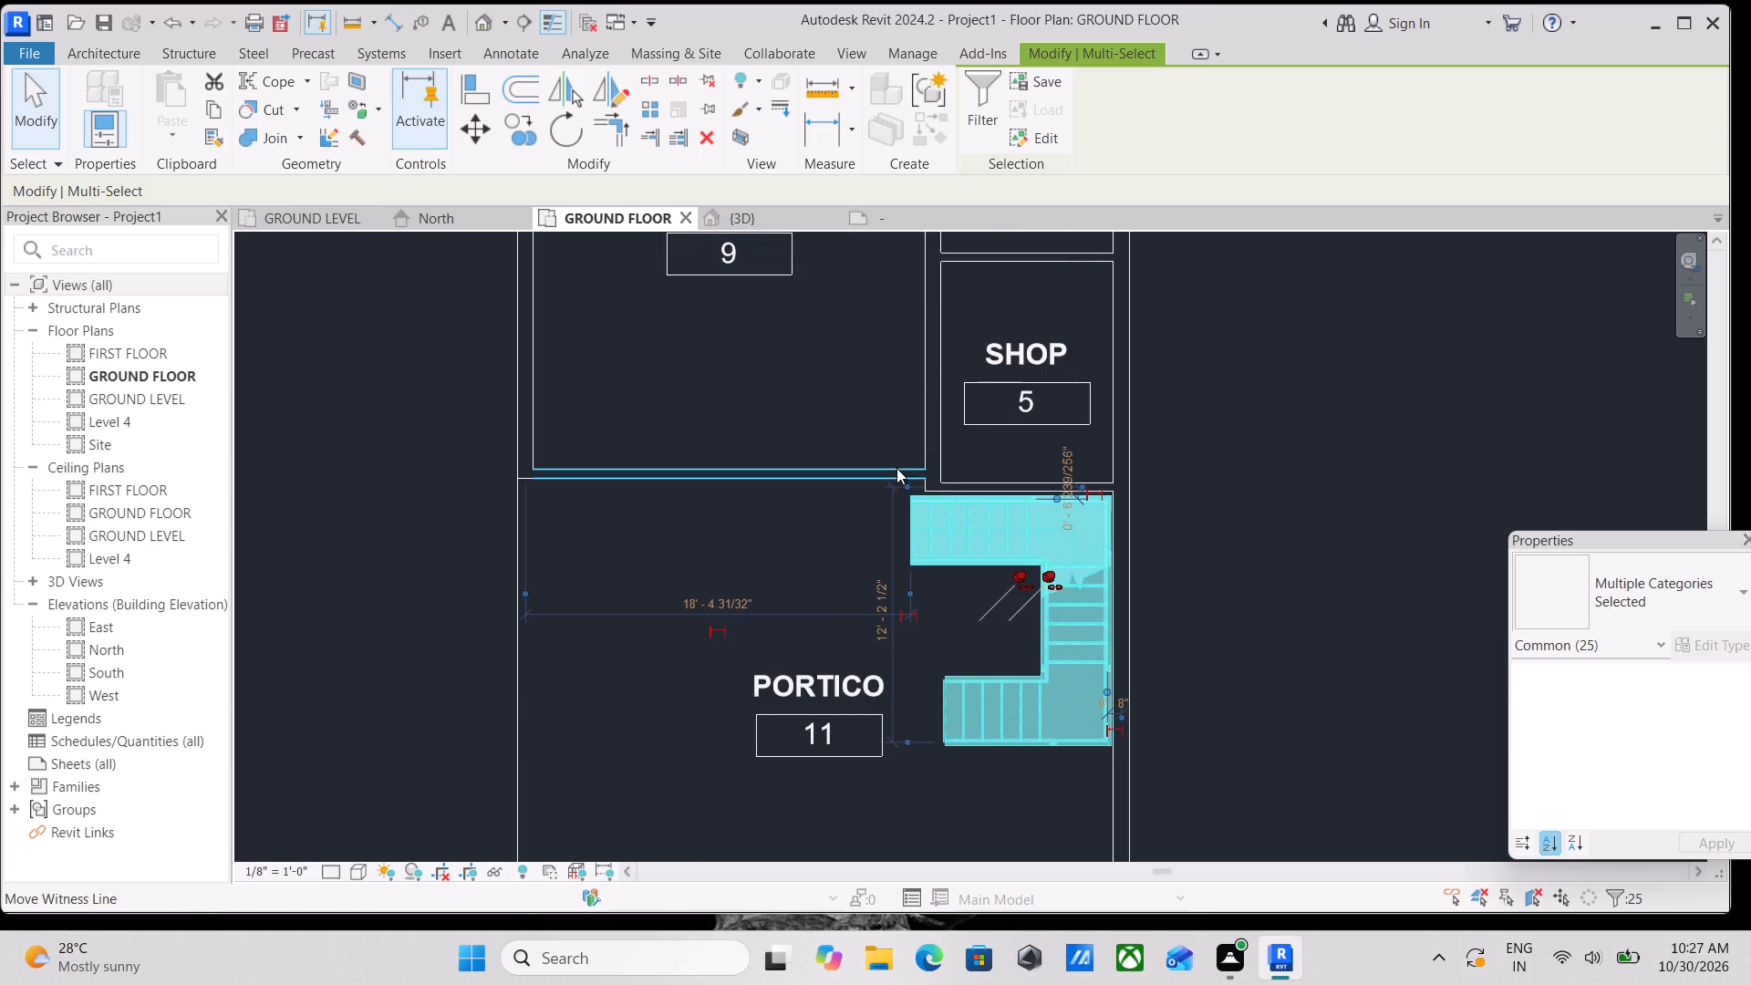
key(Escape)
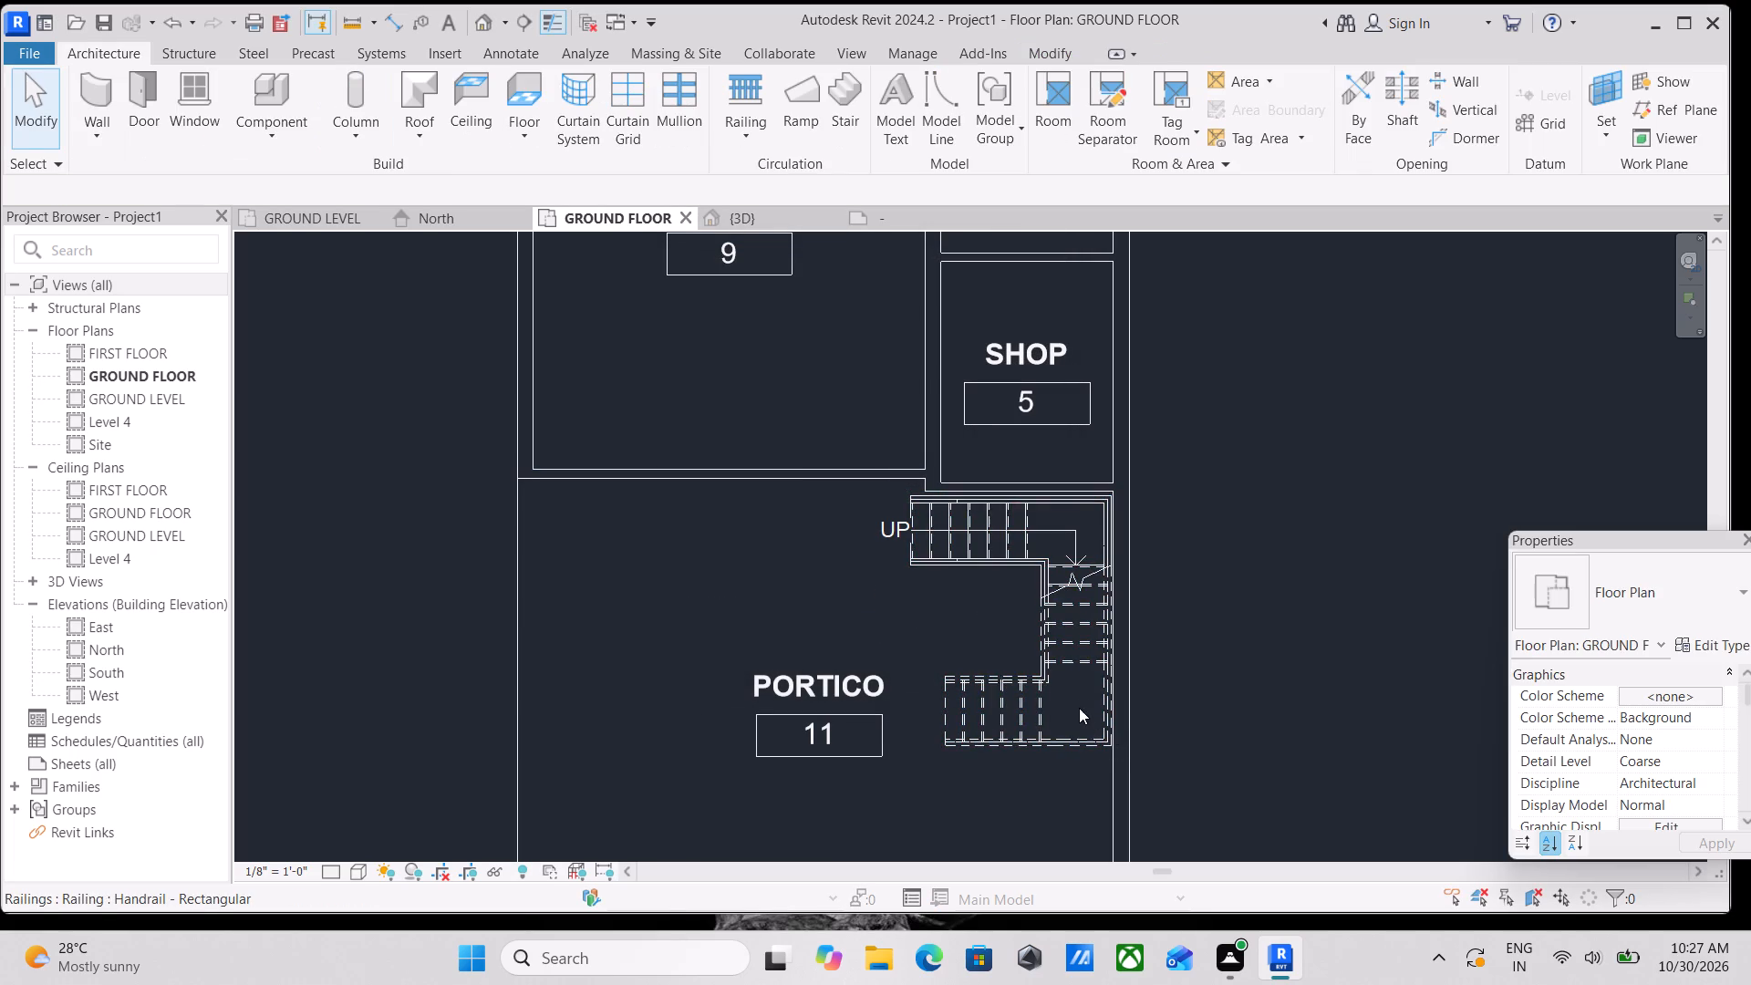
Inspect the type properties of the staircase beside PORTICO without changing them.
click(1041, 702)
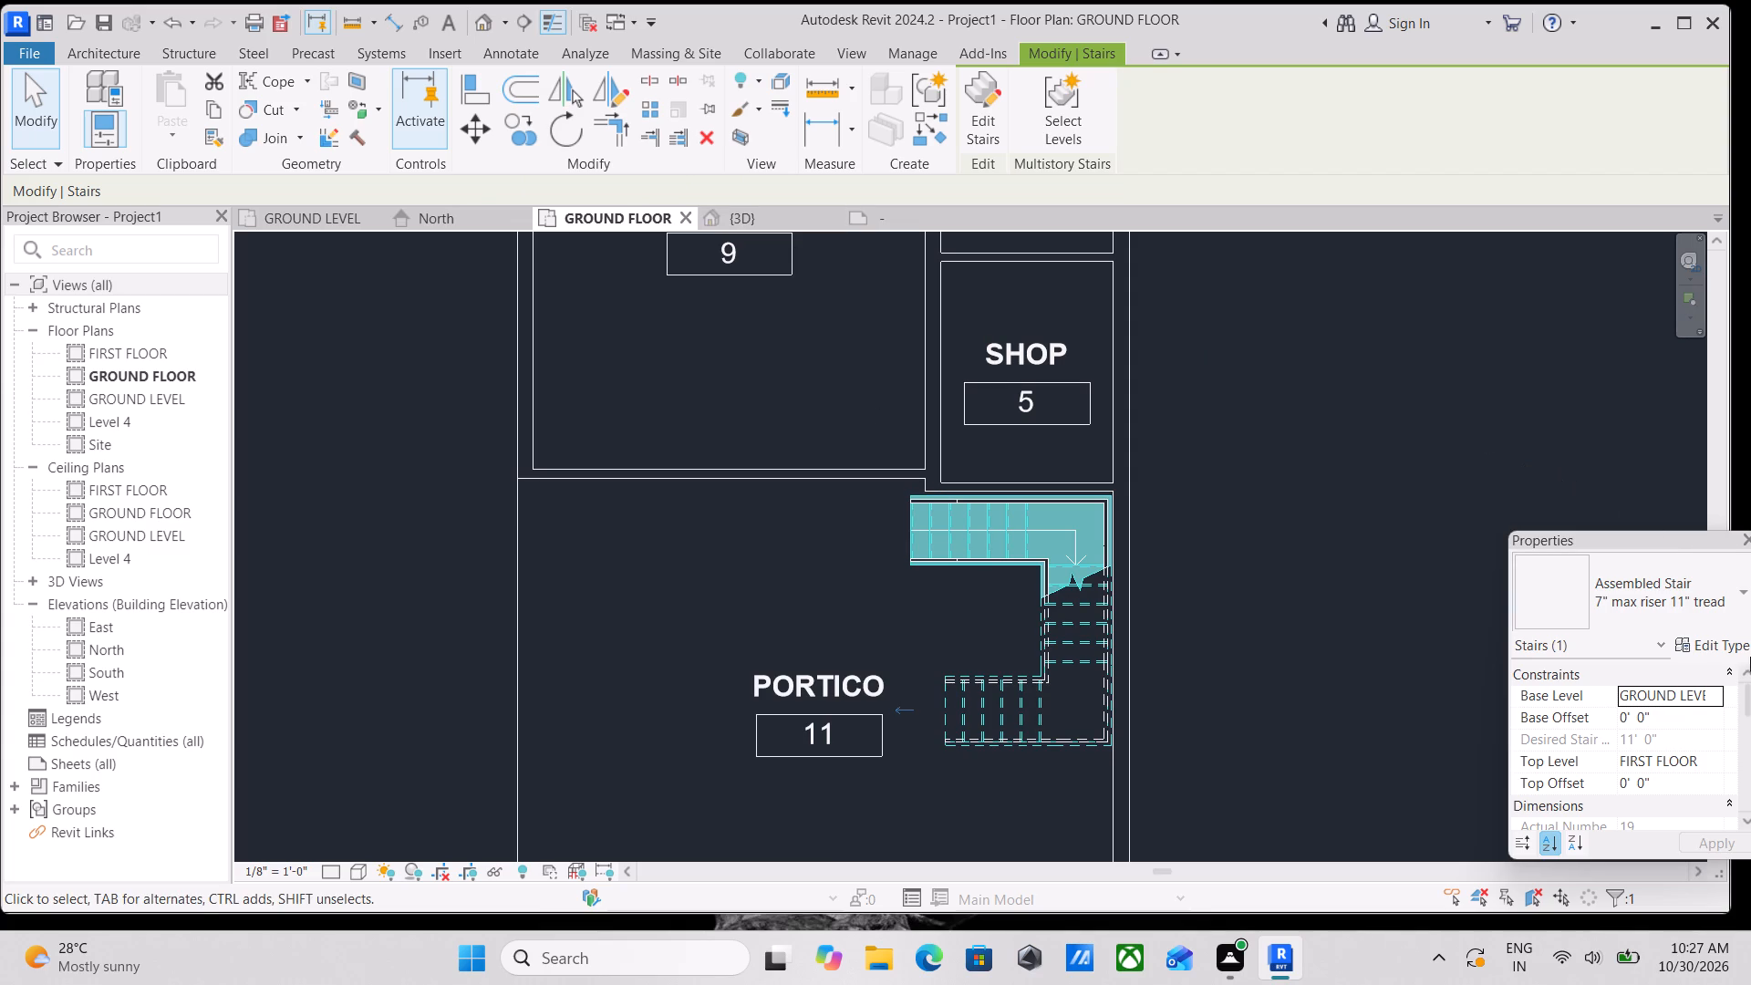
click(1726, 640)
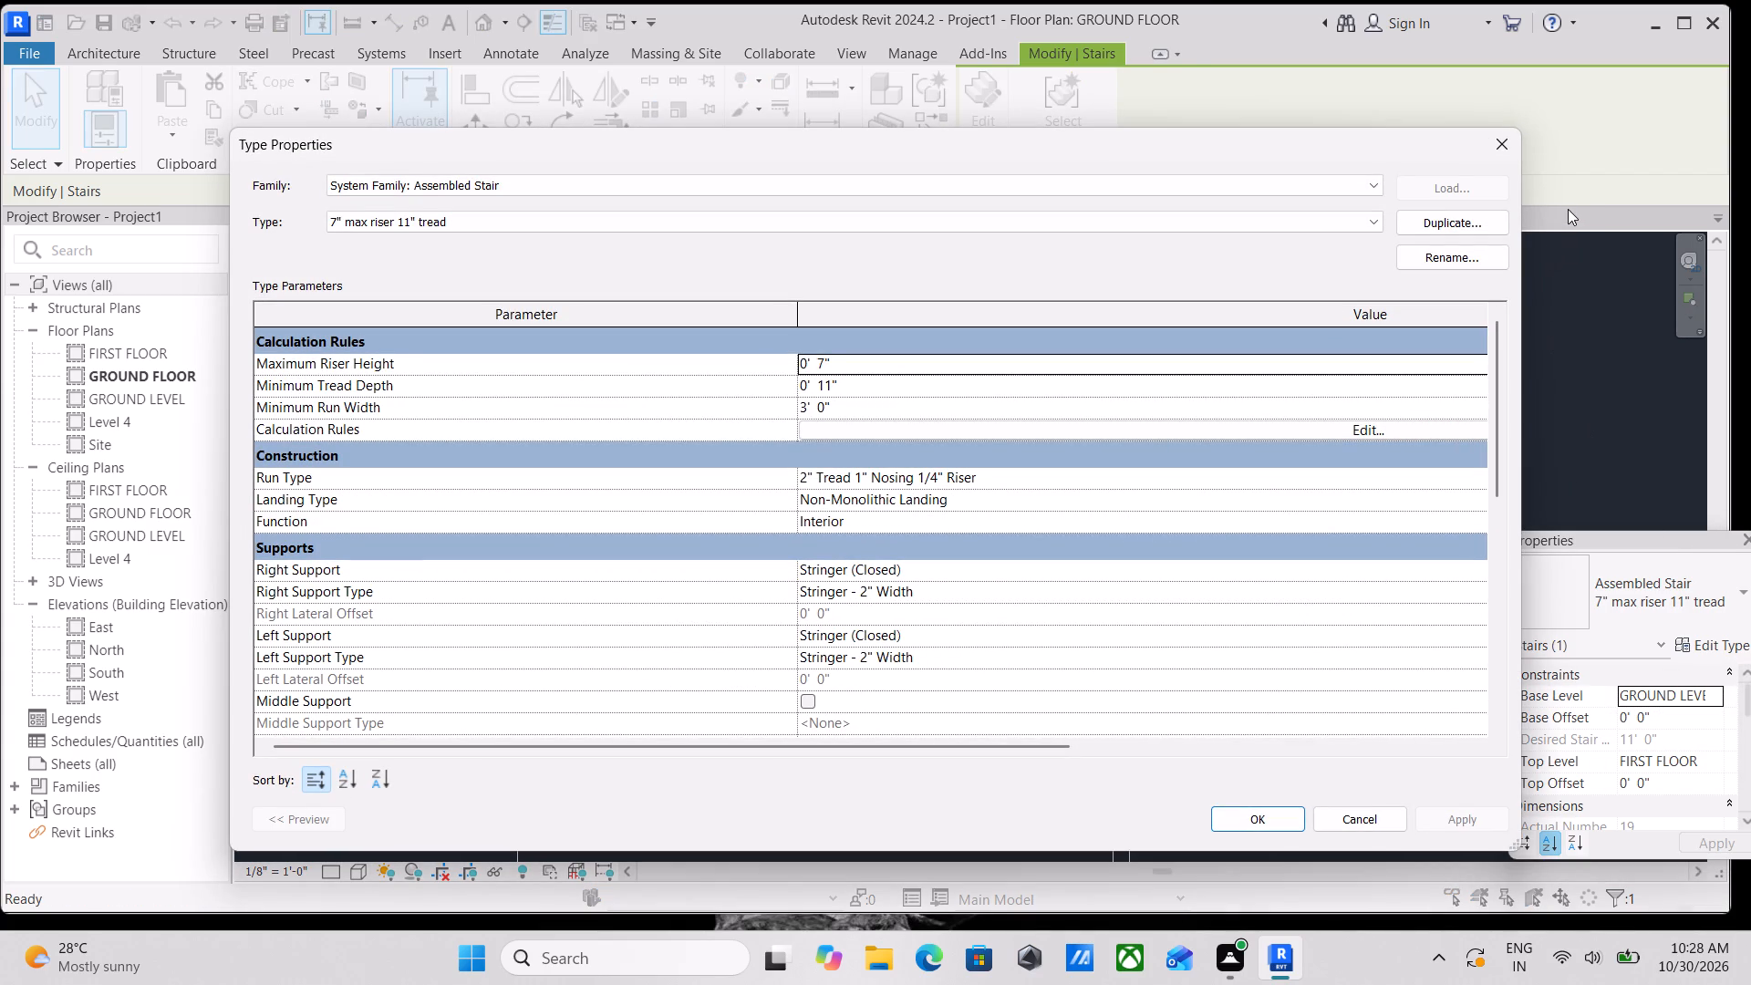
click(1505, 134)
Edit the staircase beside PORTICO, flip its direction of ascent, and finish the stair edit.
scroll(947, 490, up, 4)
middle_drag(957, 528, 669, 448)
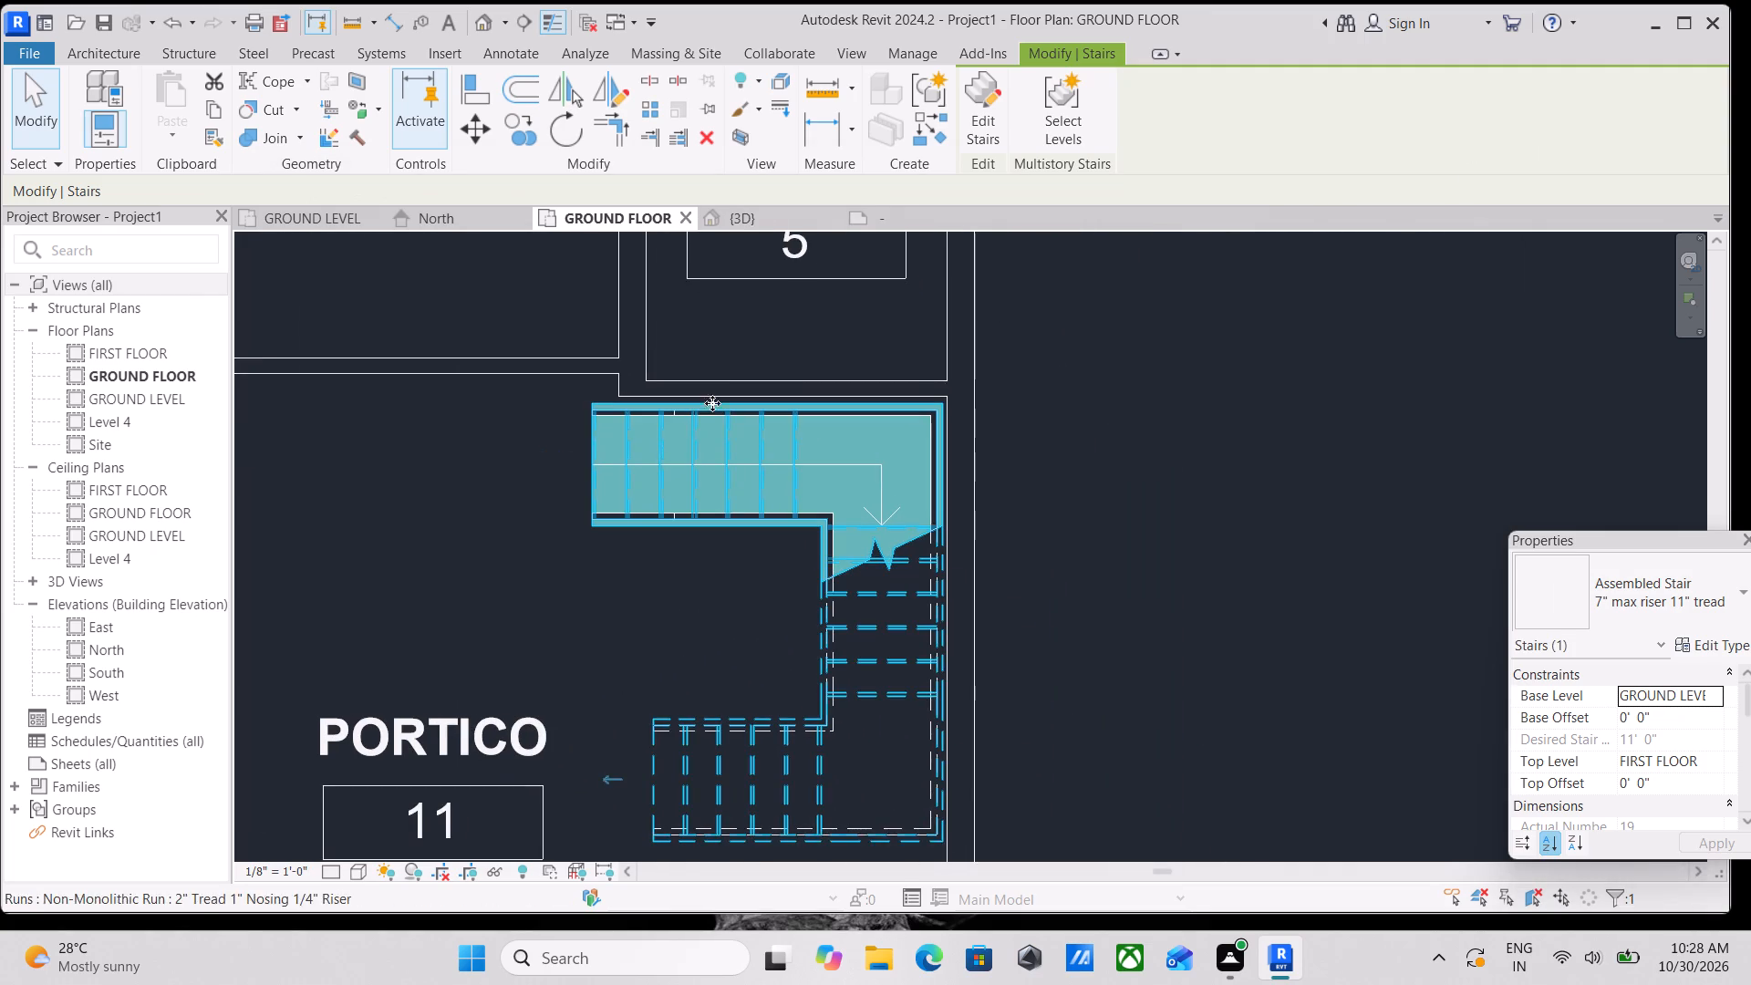
click(974, 119)
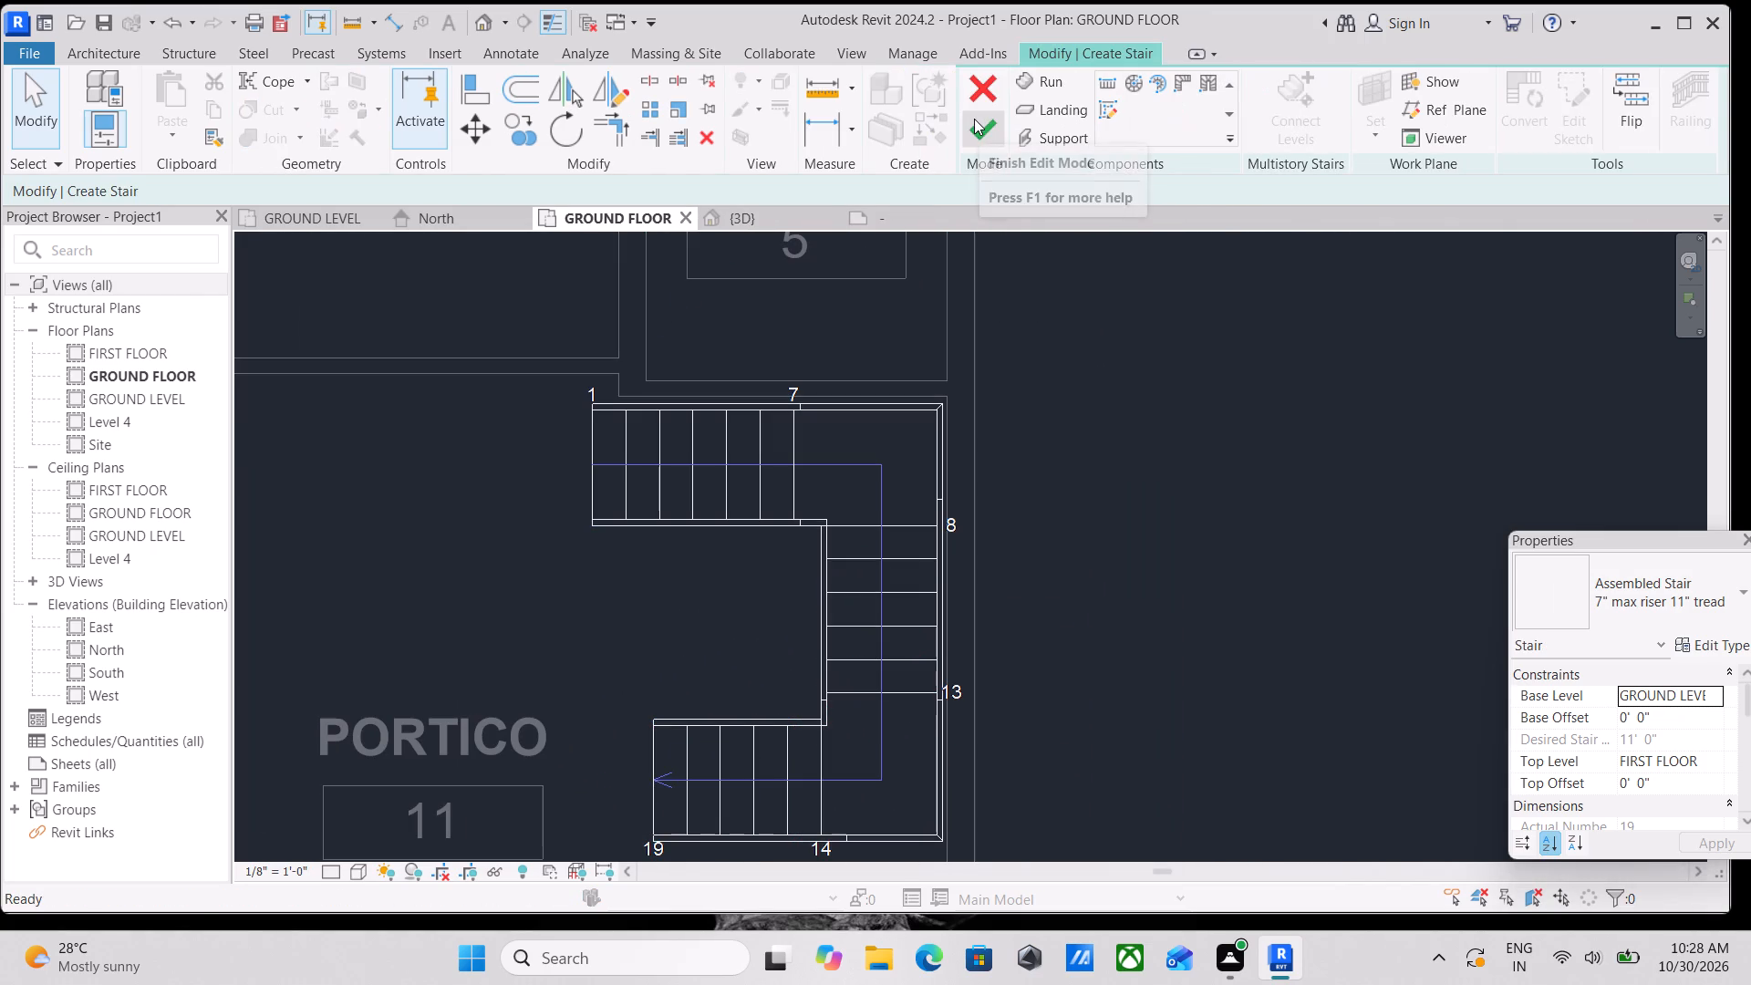
click(1642, 87)
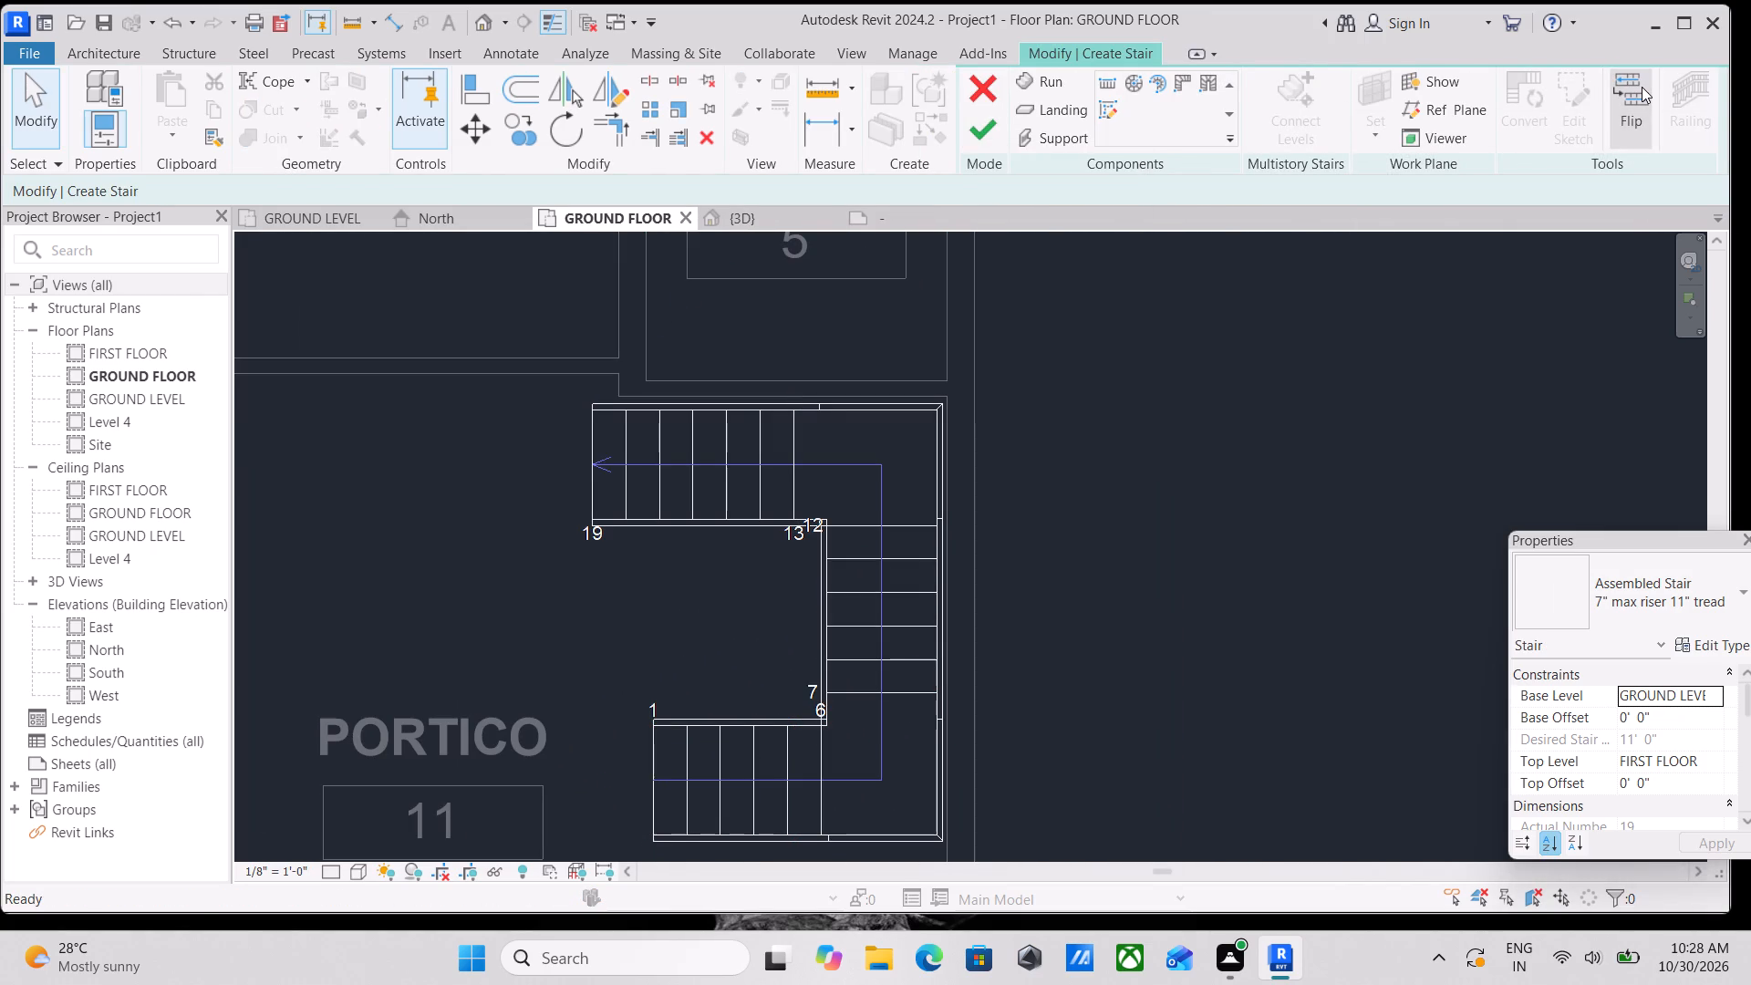
click(981, 128)
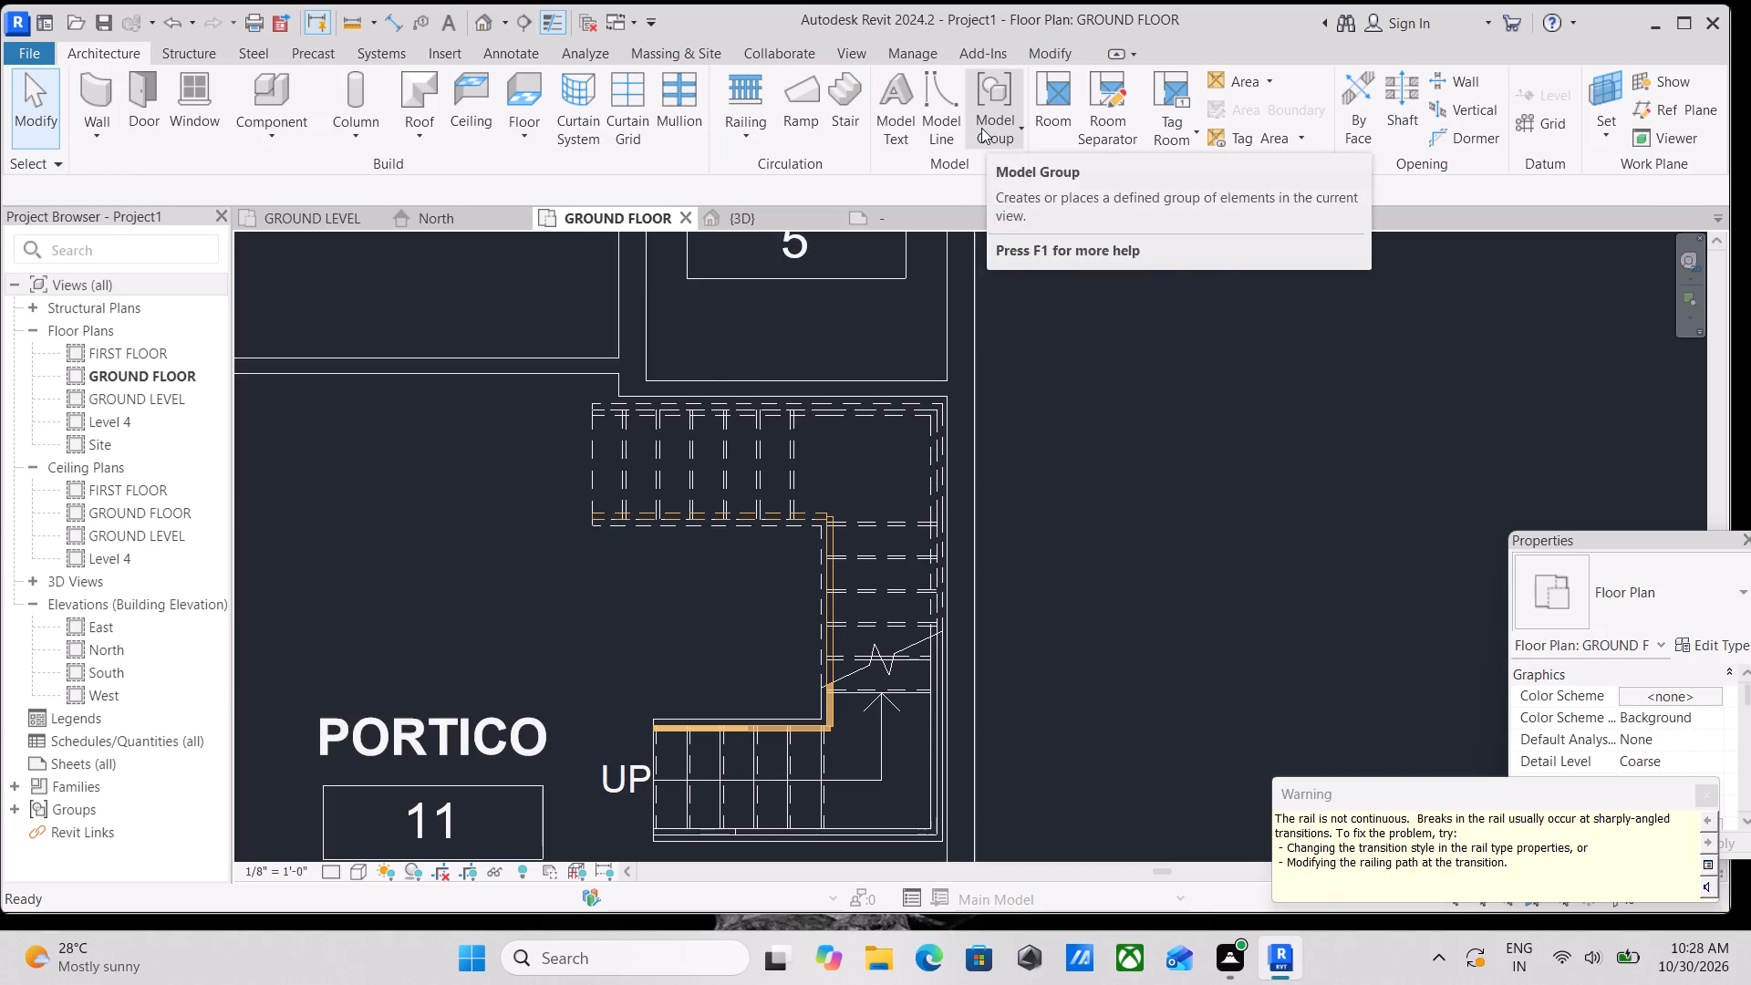
Examine the staircase beside PORTICO in plan and from several angles in the 3D view.
scroll(938, 271, down, 2)
middle_drag(938, 271, 949, 254)
scroll(920, 271, down, 3)
middle_drag(821, 288, 848, 364)
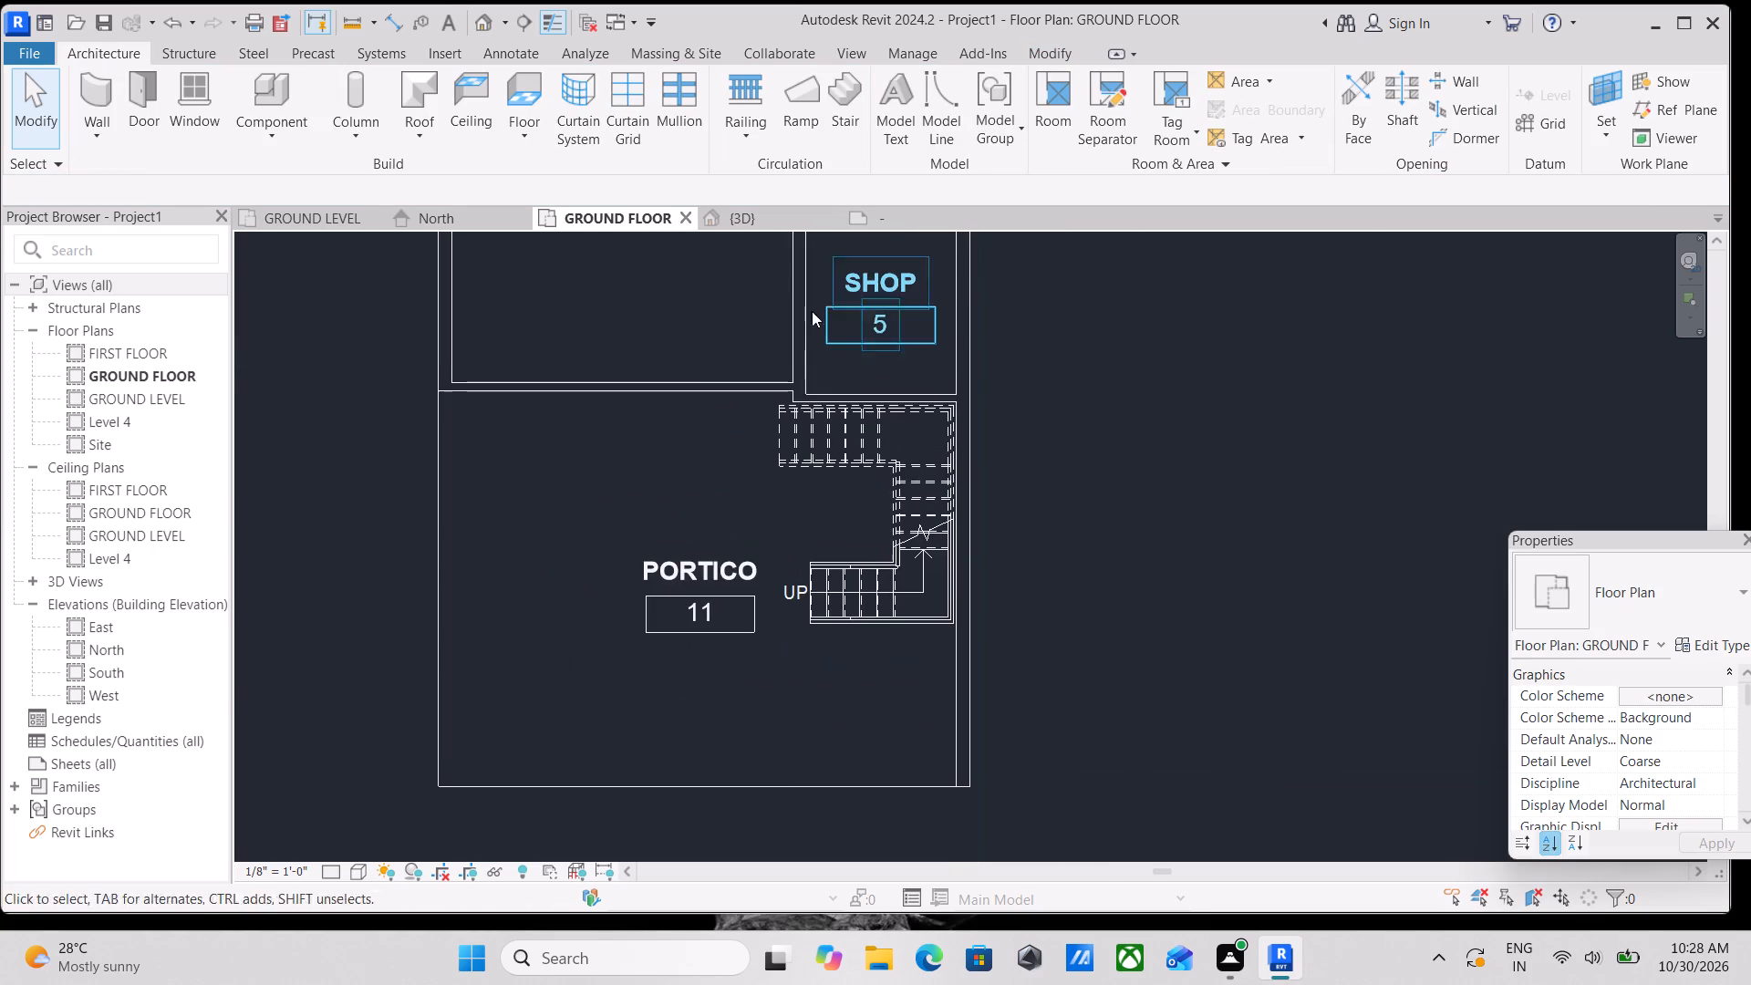
click(743, 219)
scroll(833, 330, down, 1)
middle_drag(834, 330, 819, 327)
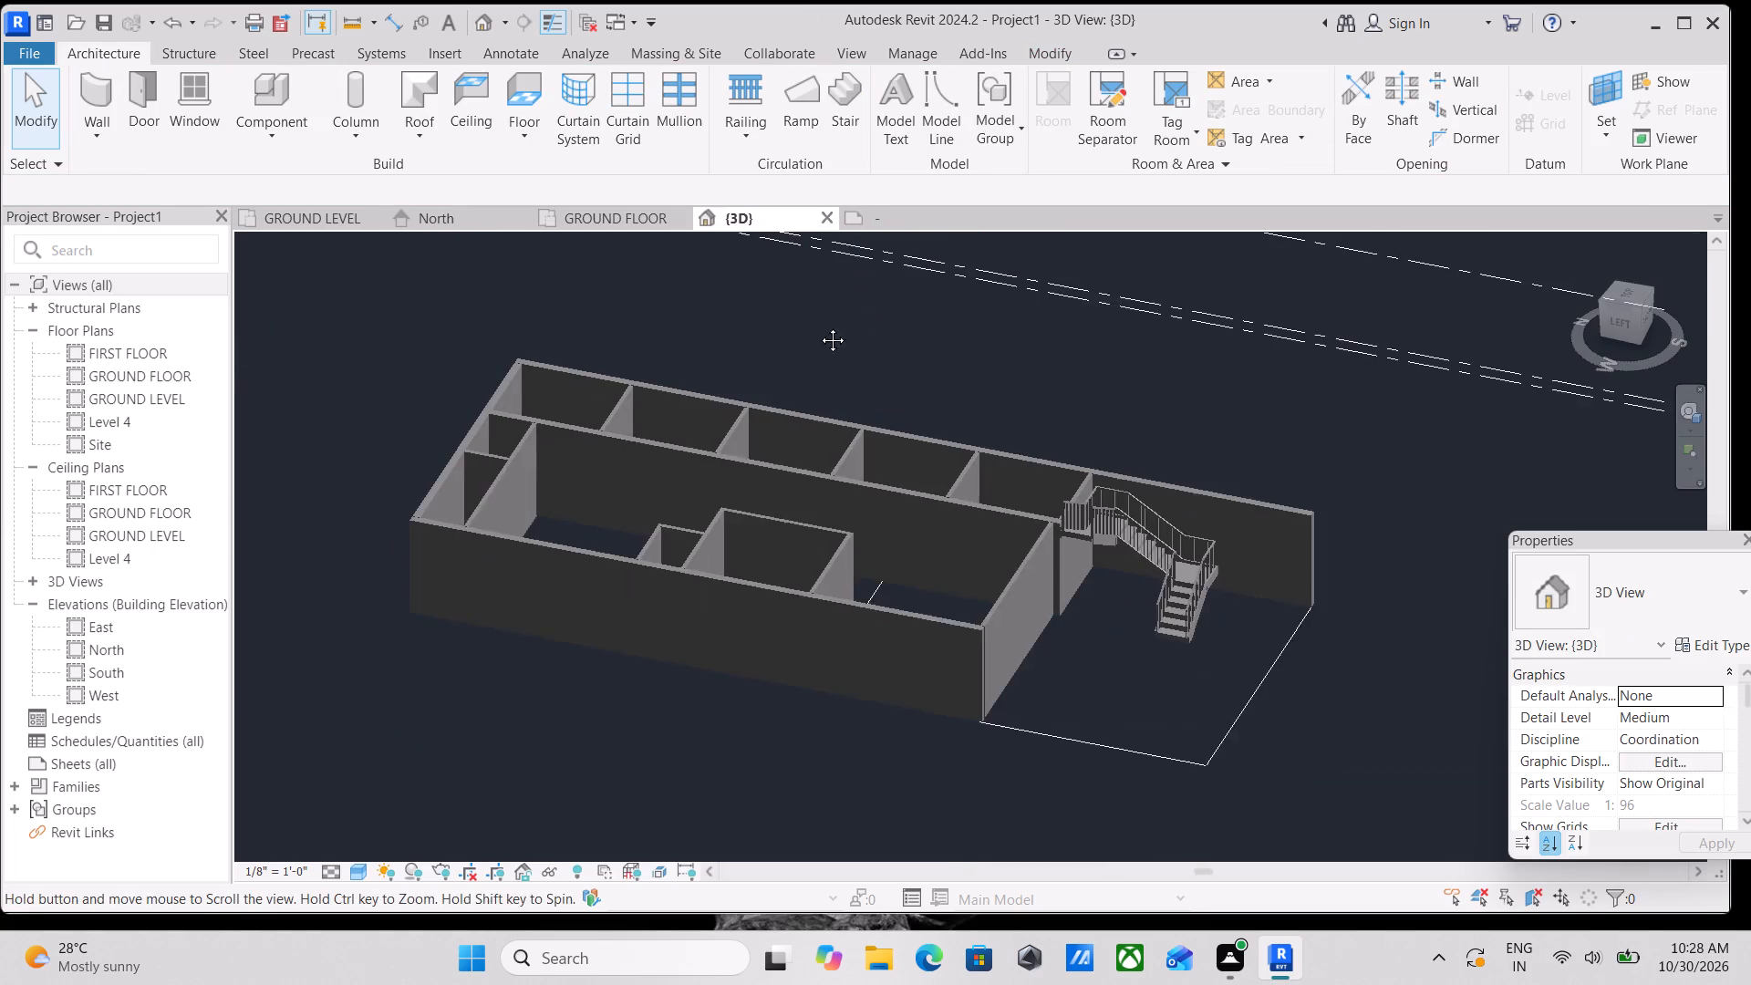
middle_drag(819, 327, 649, 264)
shift+middle_drag(875, 575, 828, 598)
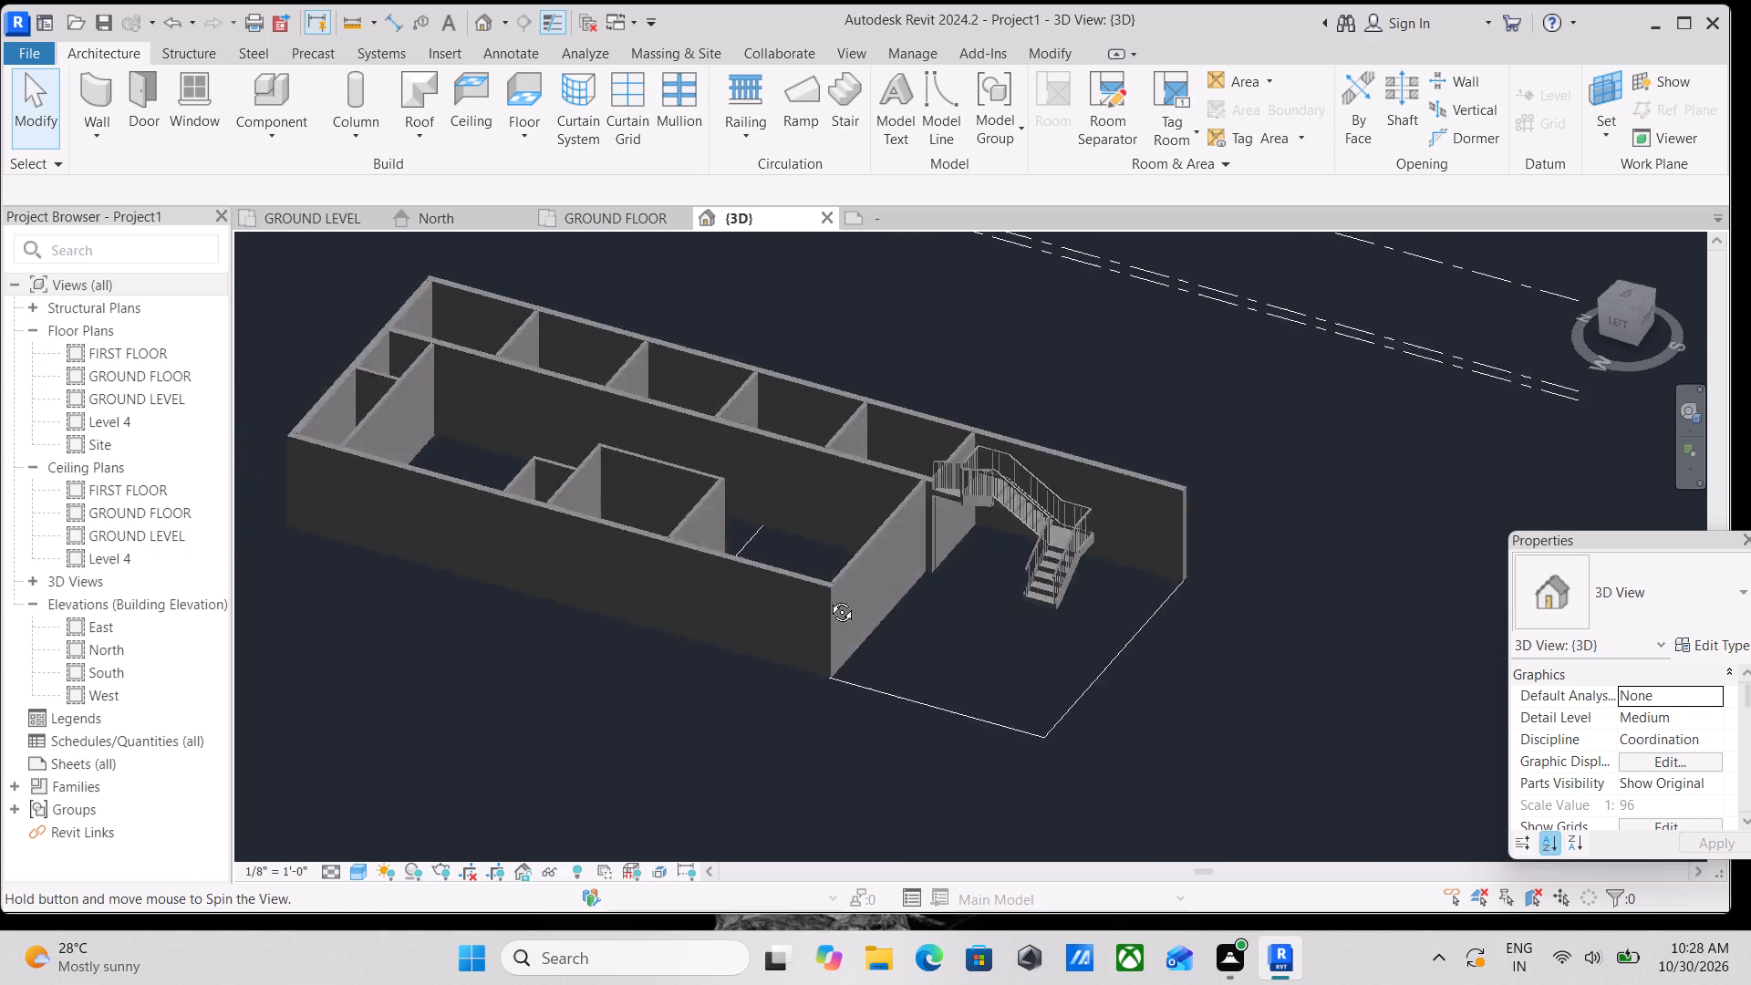
shift+middle_drag(828, 598, 741, 625)
middle_drag(895, 611, 856, 547)
scroll(1291, 717, up, 10)
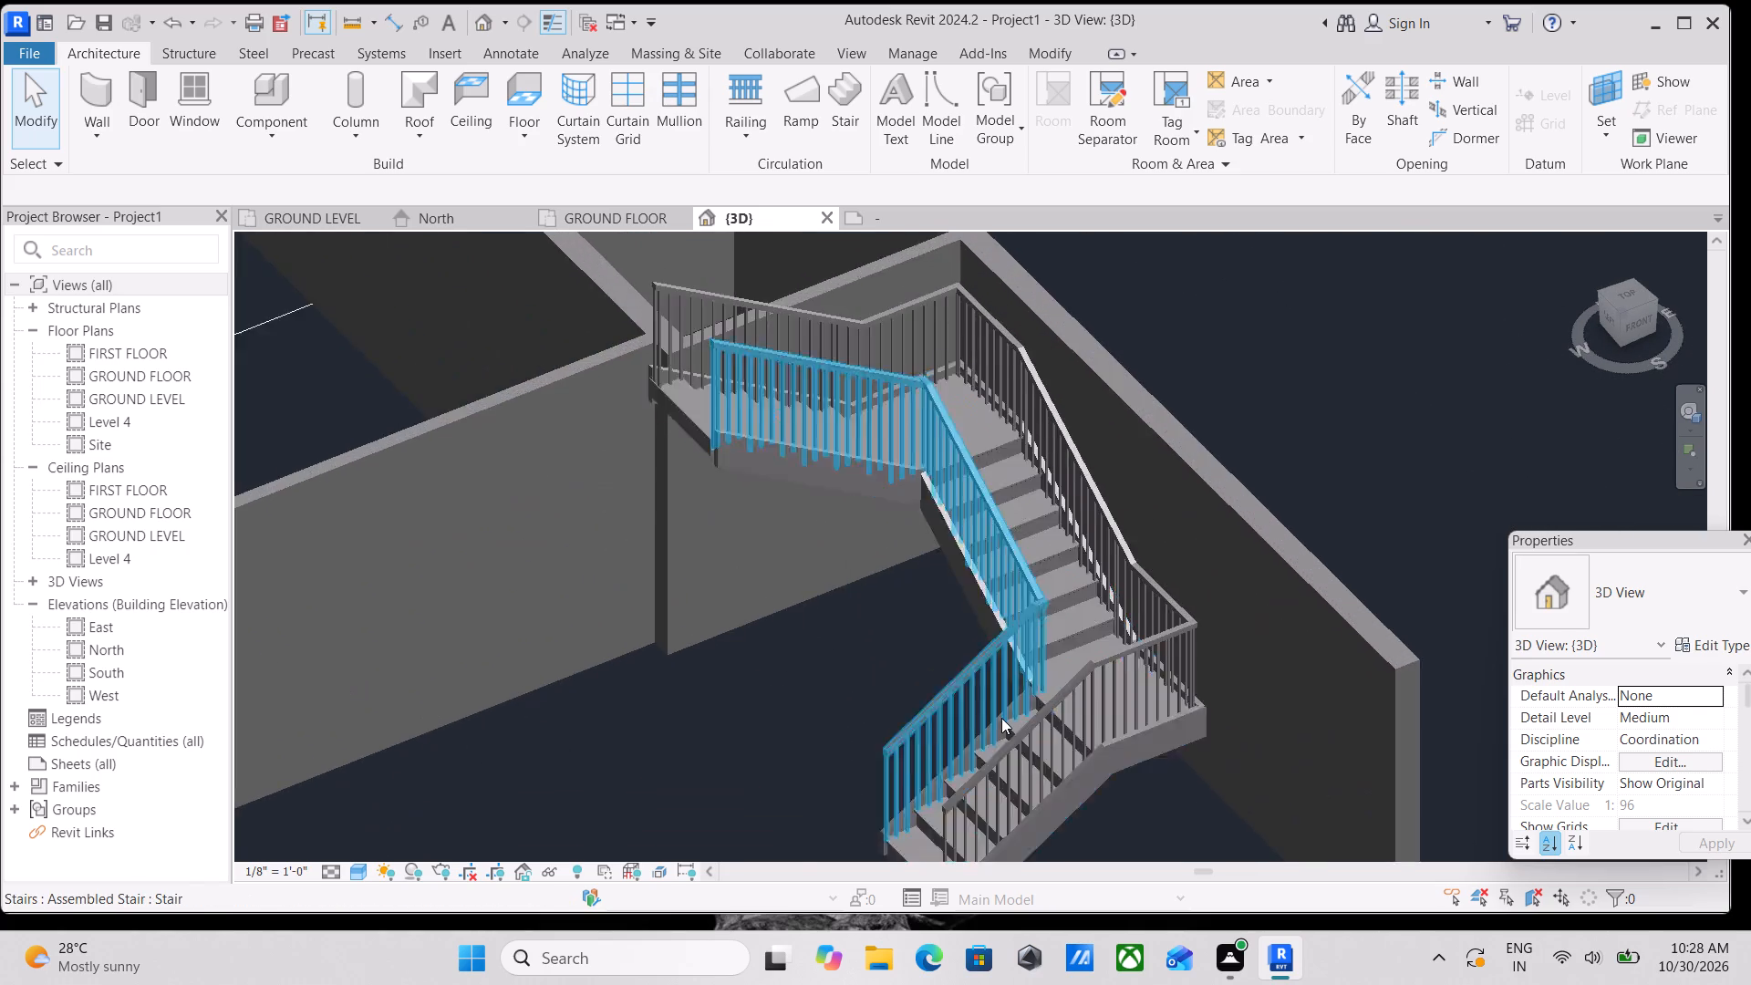
scroll(1001, 718, up, 3)
scroll(993, 696, down, 4)
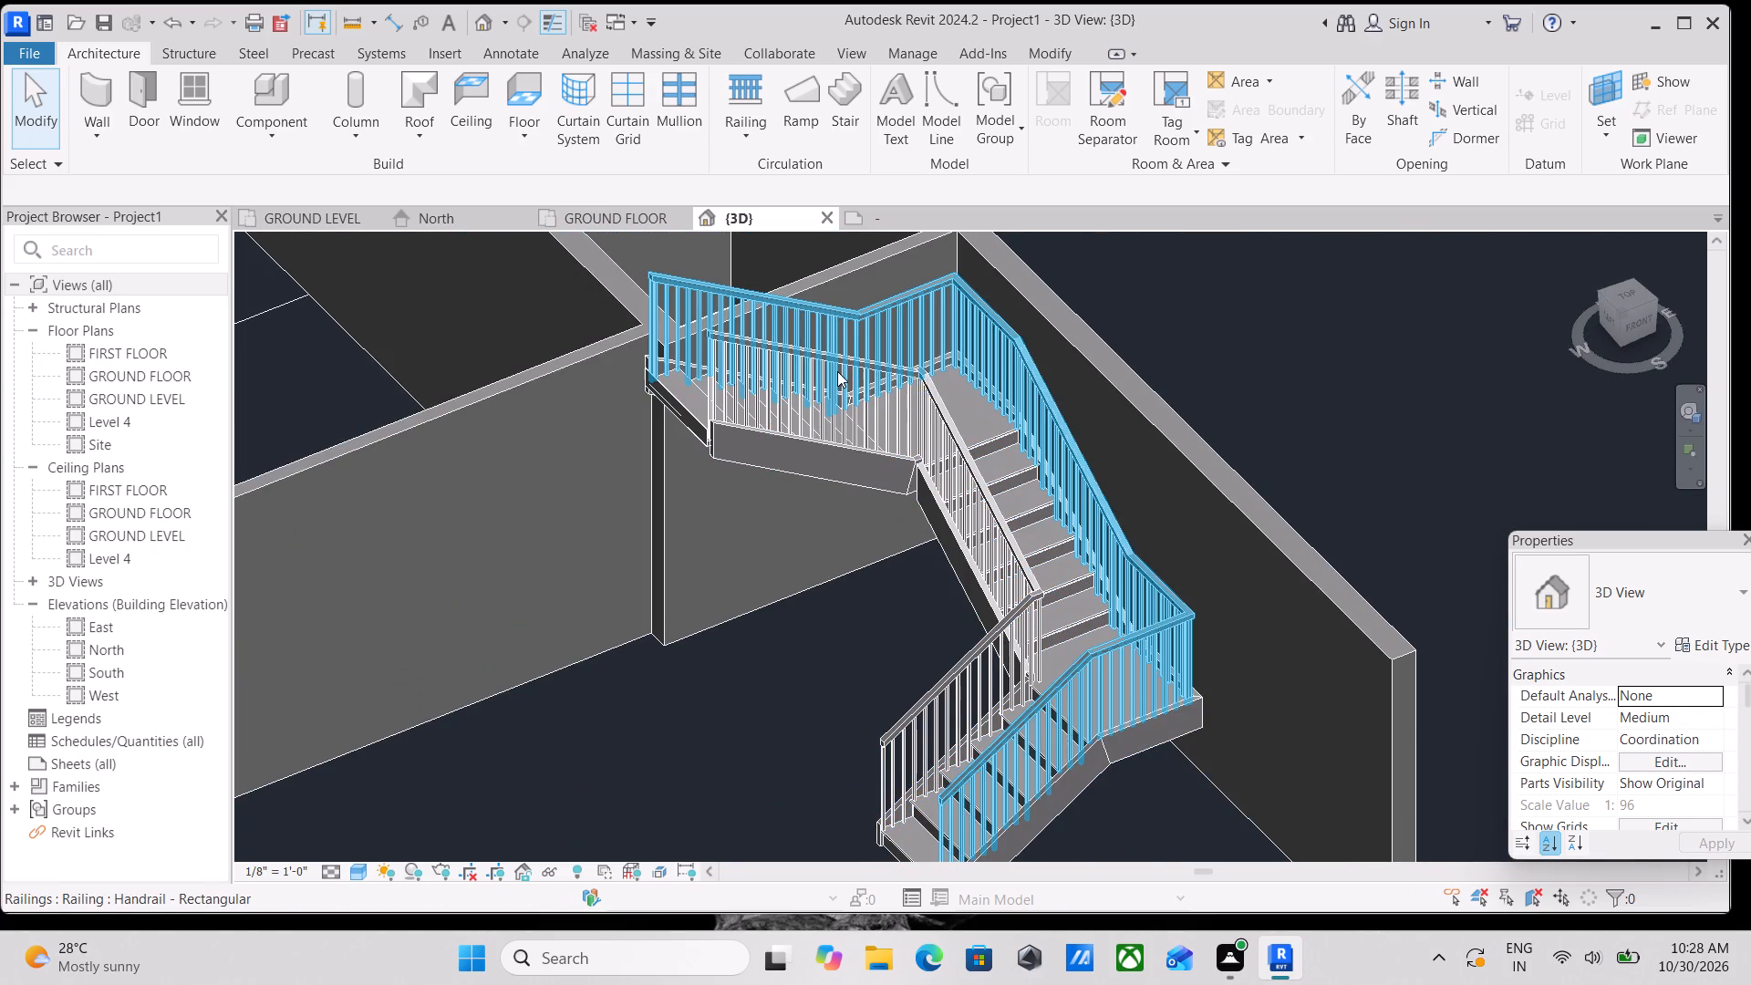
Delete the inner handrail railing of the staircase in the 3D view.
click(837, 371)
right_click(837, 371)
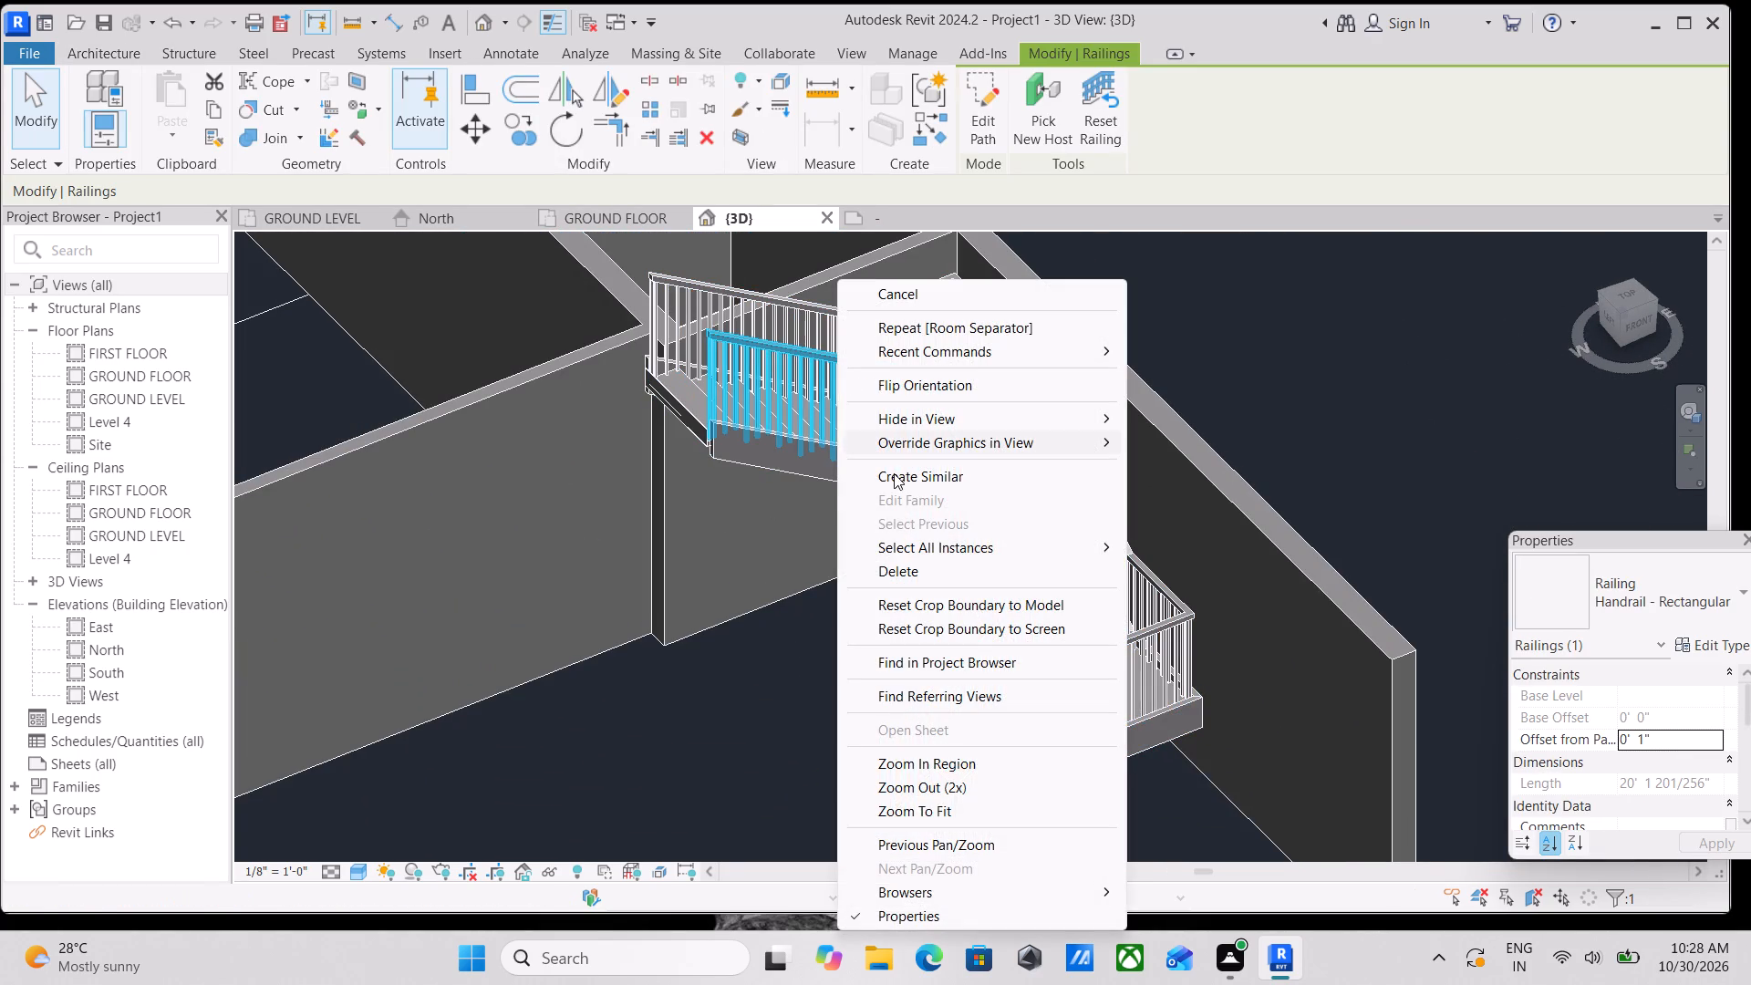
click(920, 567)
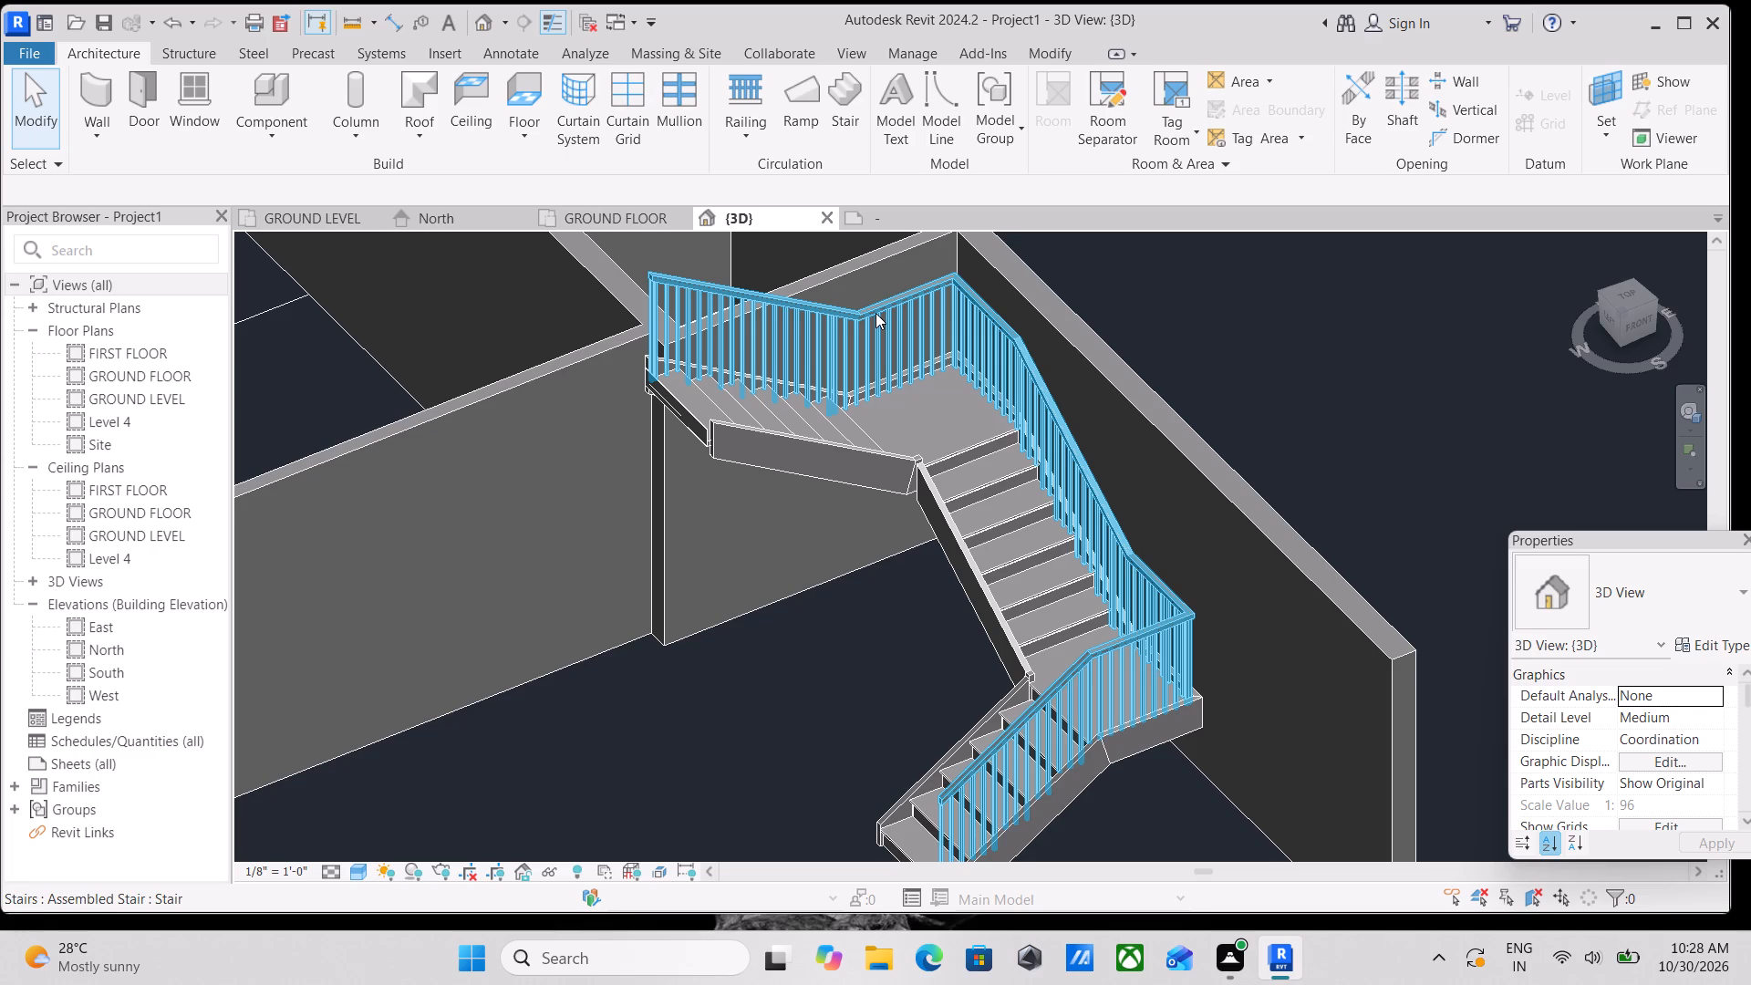
Select the outer railing and examine the staircase's flights, landings and remaining railing from several sides in 3D.
click(875, 313)
scroll(839, 355, up, 3)
scroll(927, 403, down, 3)
scroll(927, 403, up, 1)
shift+middle_drag(968, 498, 1373, 581)
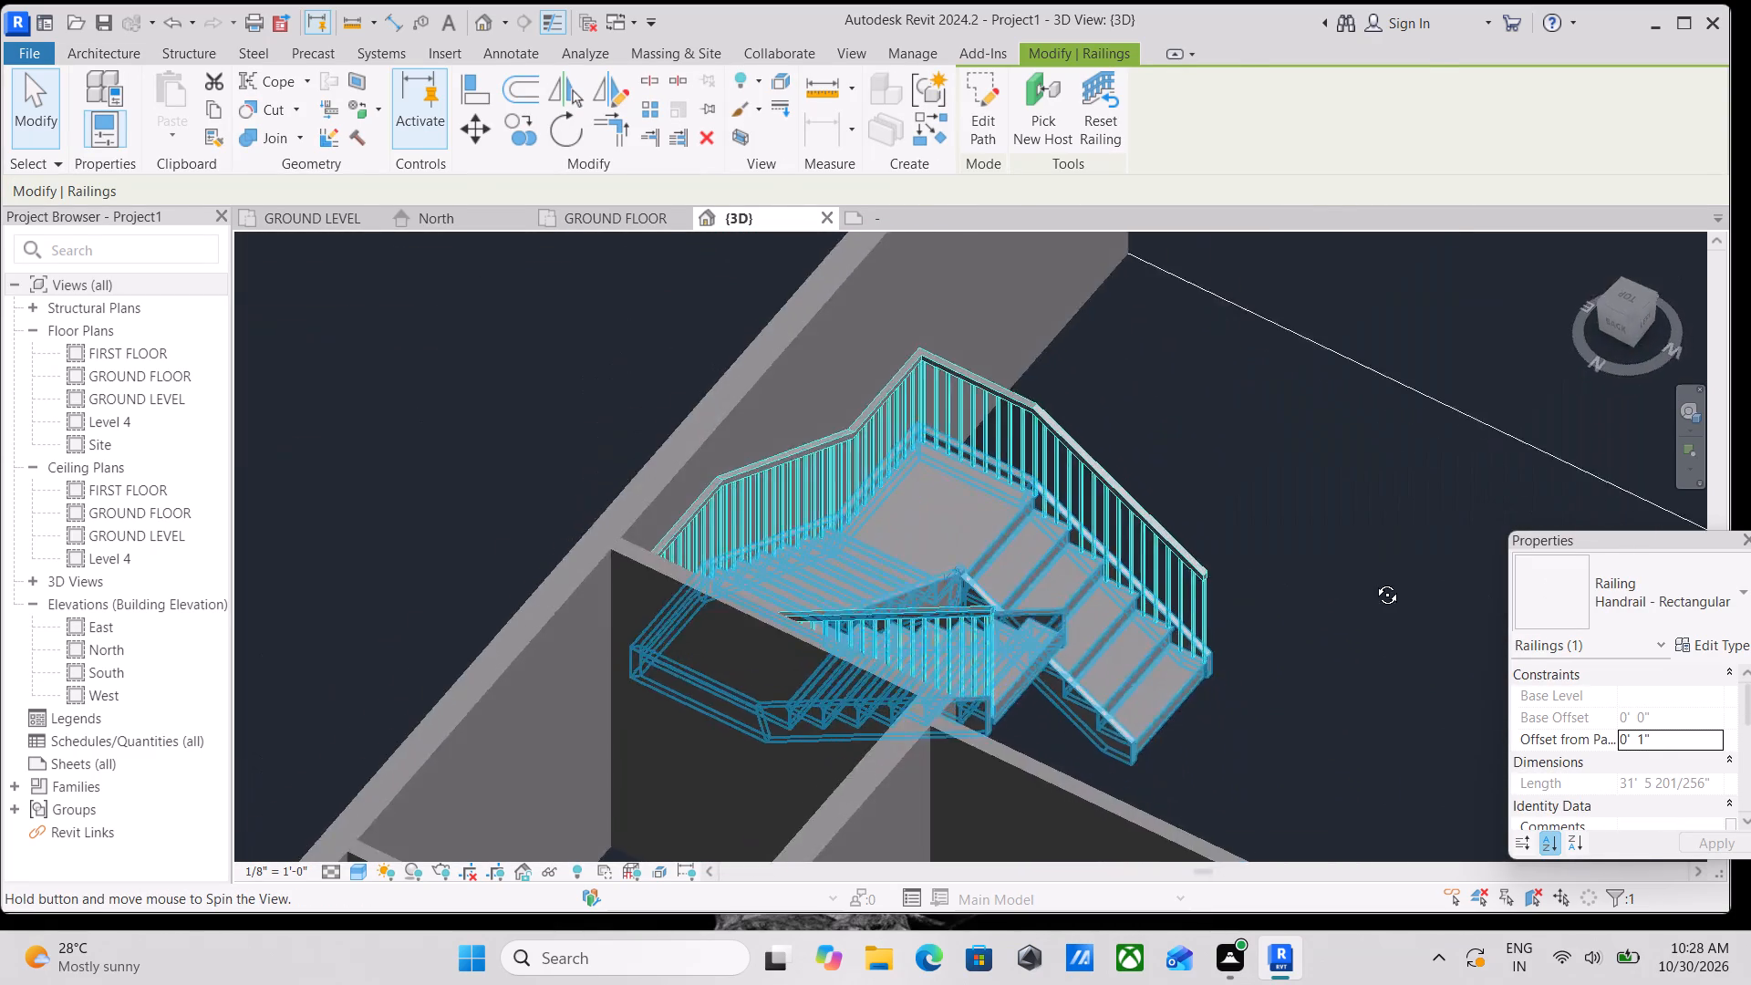
shift+middle_drag(1373, 581, 689, 553)
shift+middle_drag(755, 514, 923, 374)
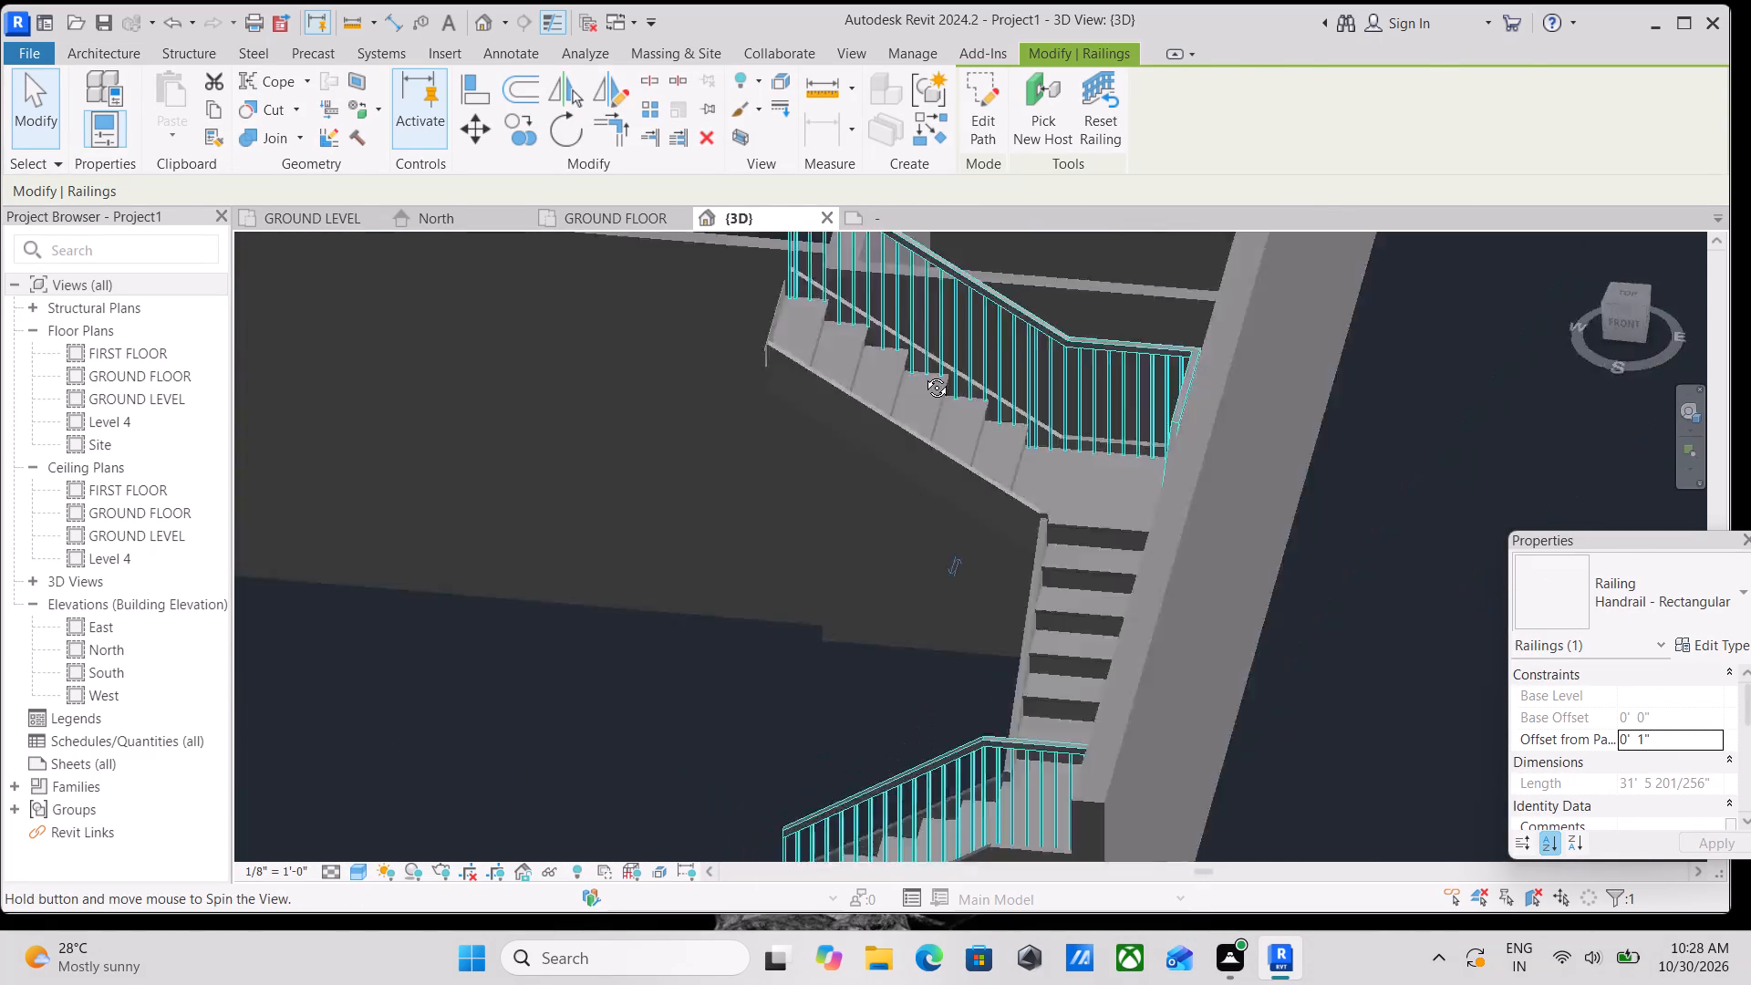
shift+middle_drag(923, 374, 996, 299)
middle_drag(1015, 575, 1043, 508)
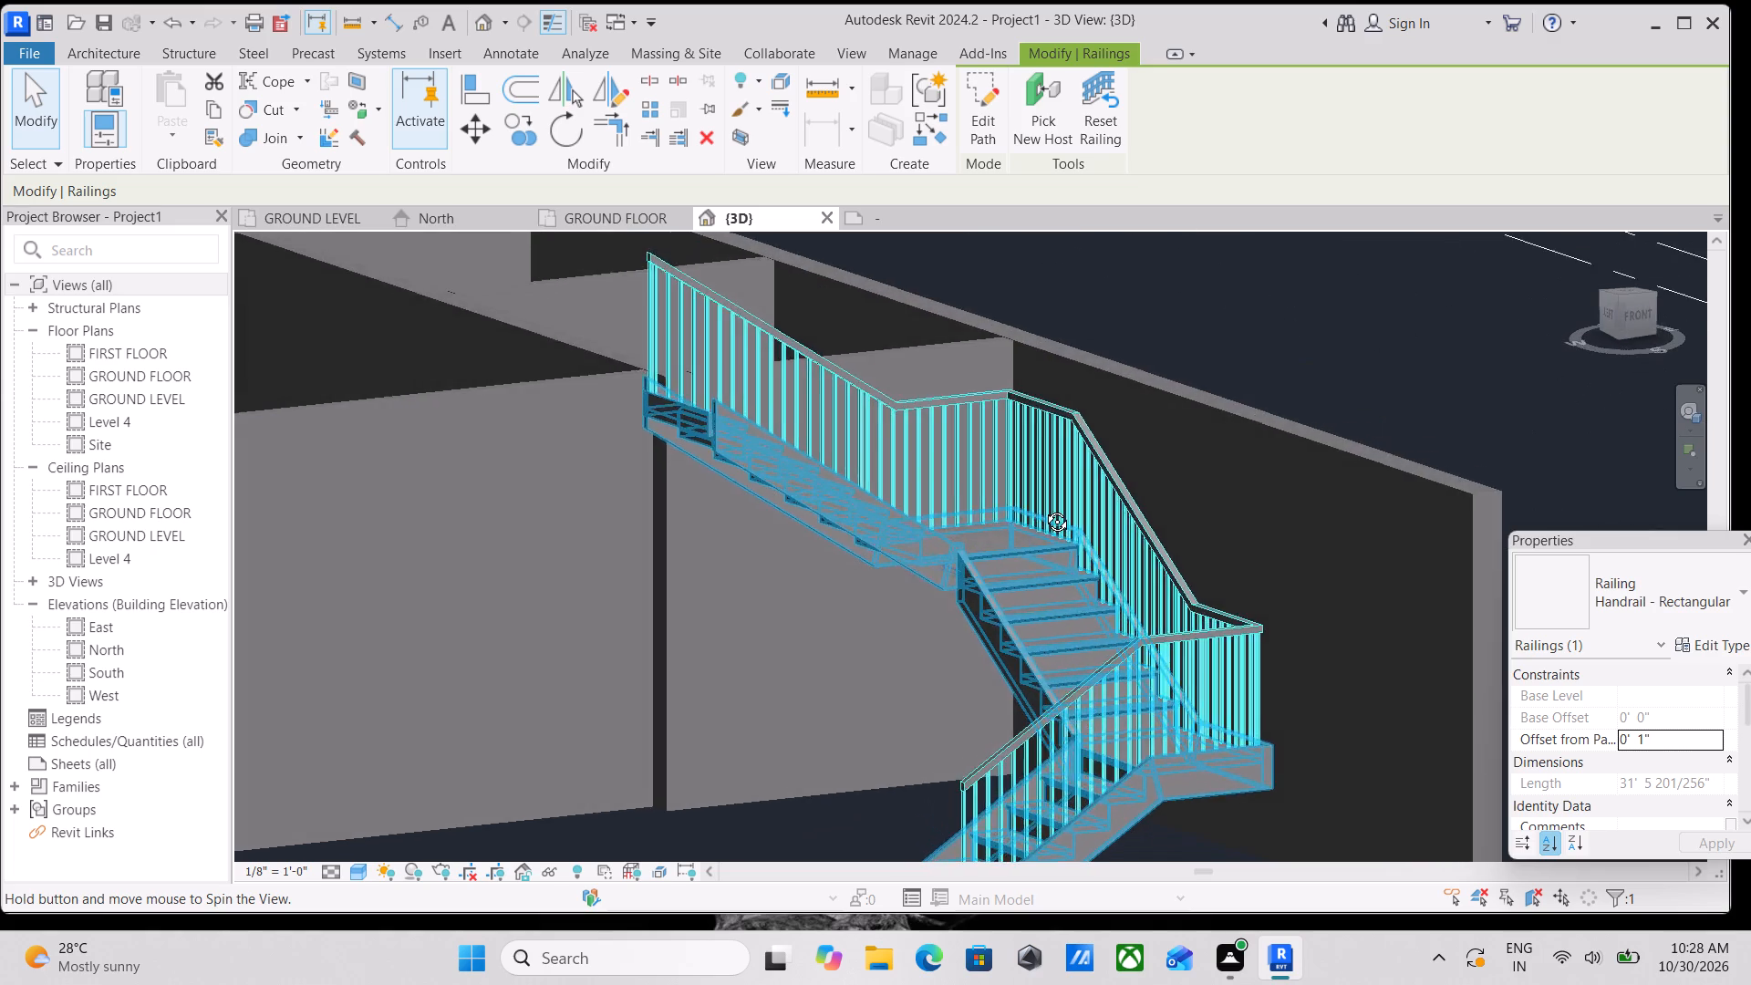
middle_drag(1043, 508, 1005, 535)
scroll(1043, 565, up, 3)
scroll(1122, 582, up, 5)
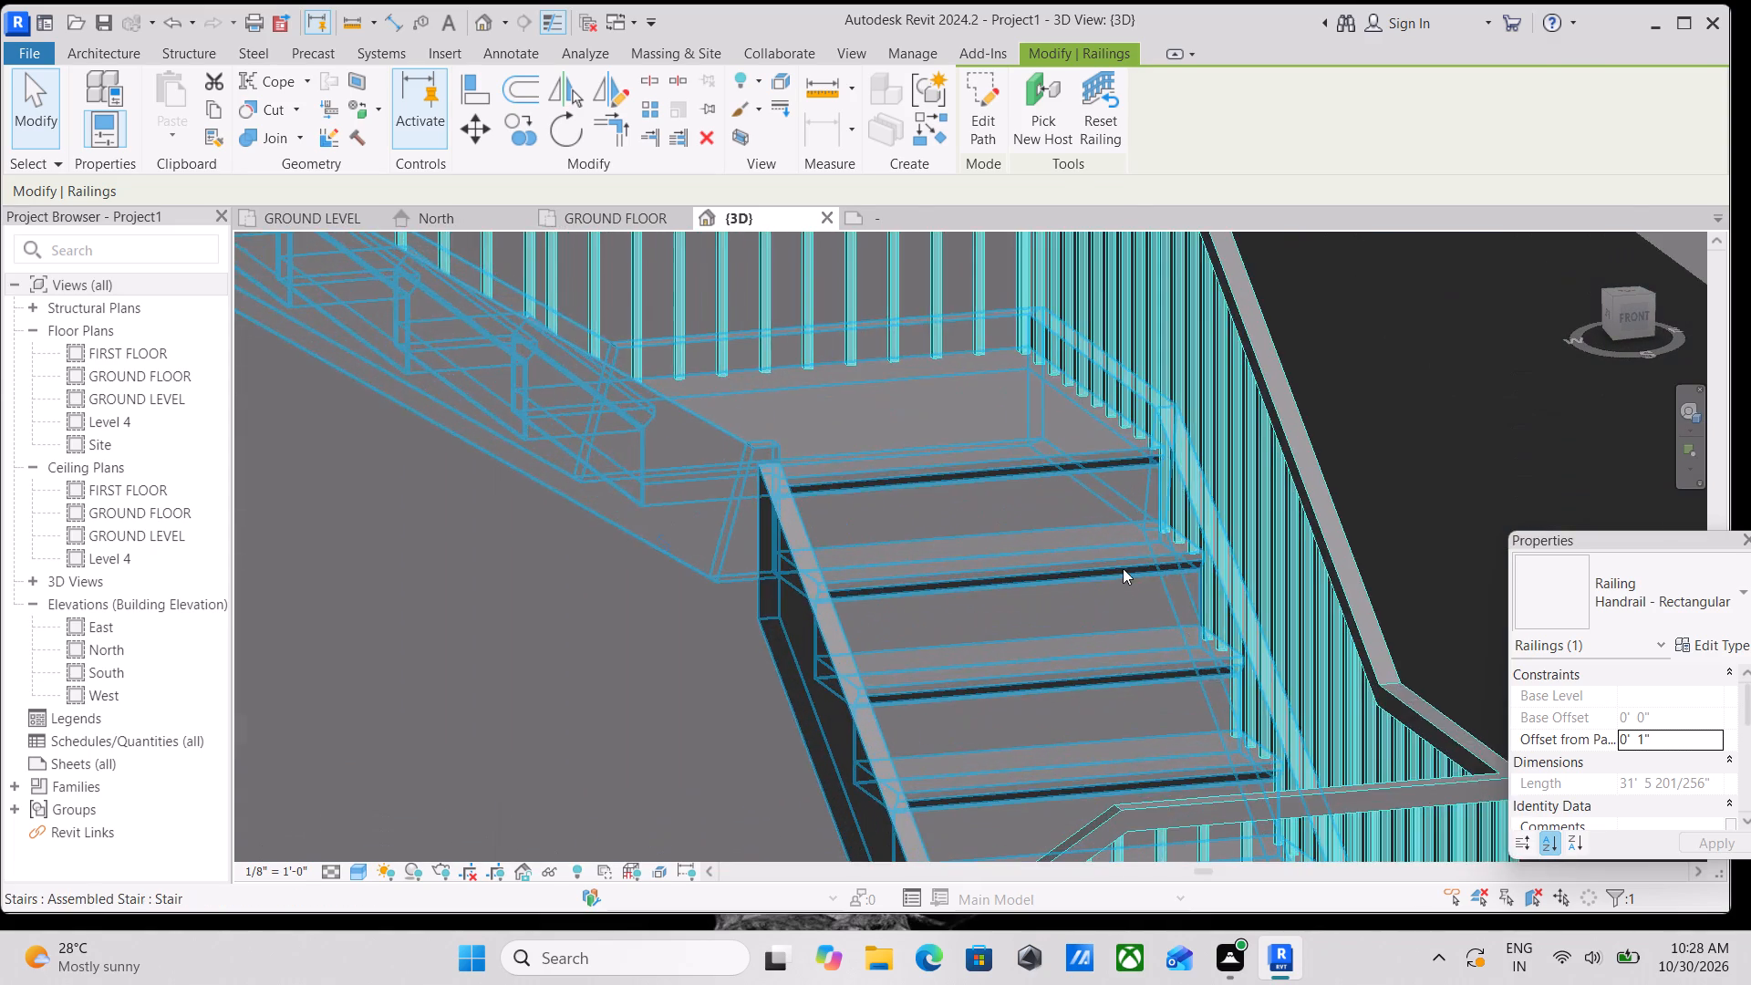
scroll(1123, 568, down, 11)
scroll(1007, 511, down, 1)
middle_drag(1010, 534, 1028, 607)
shift+middle_drag(1016, 592, 1226, 637)
shift+middle_drag(979, 626, 1365, 733)
shift+middle_drag(1218, 626, 963, 752)
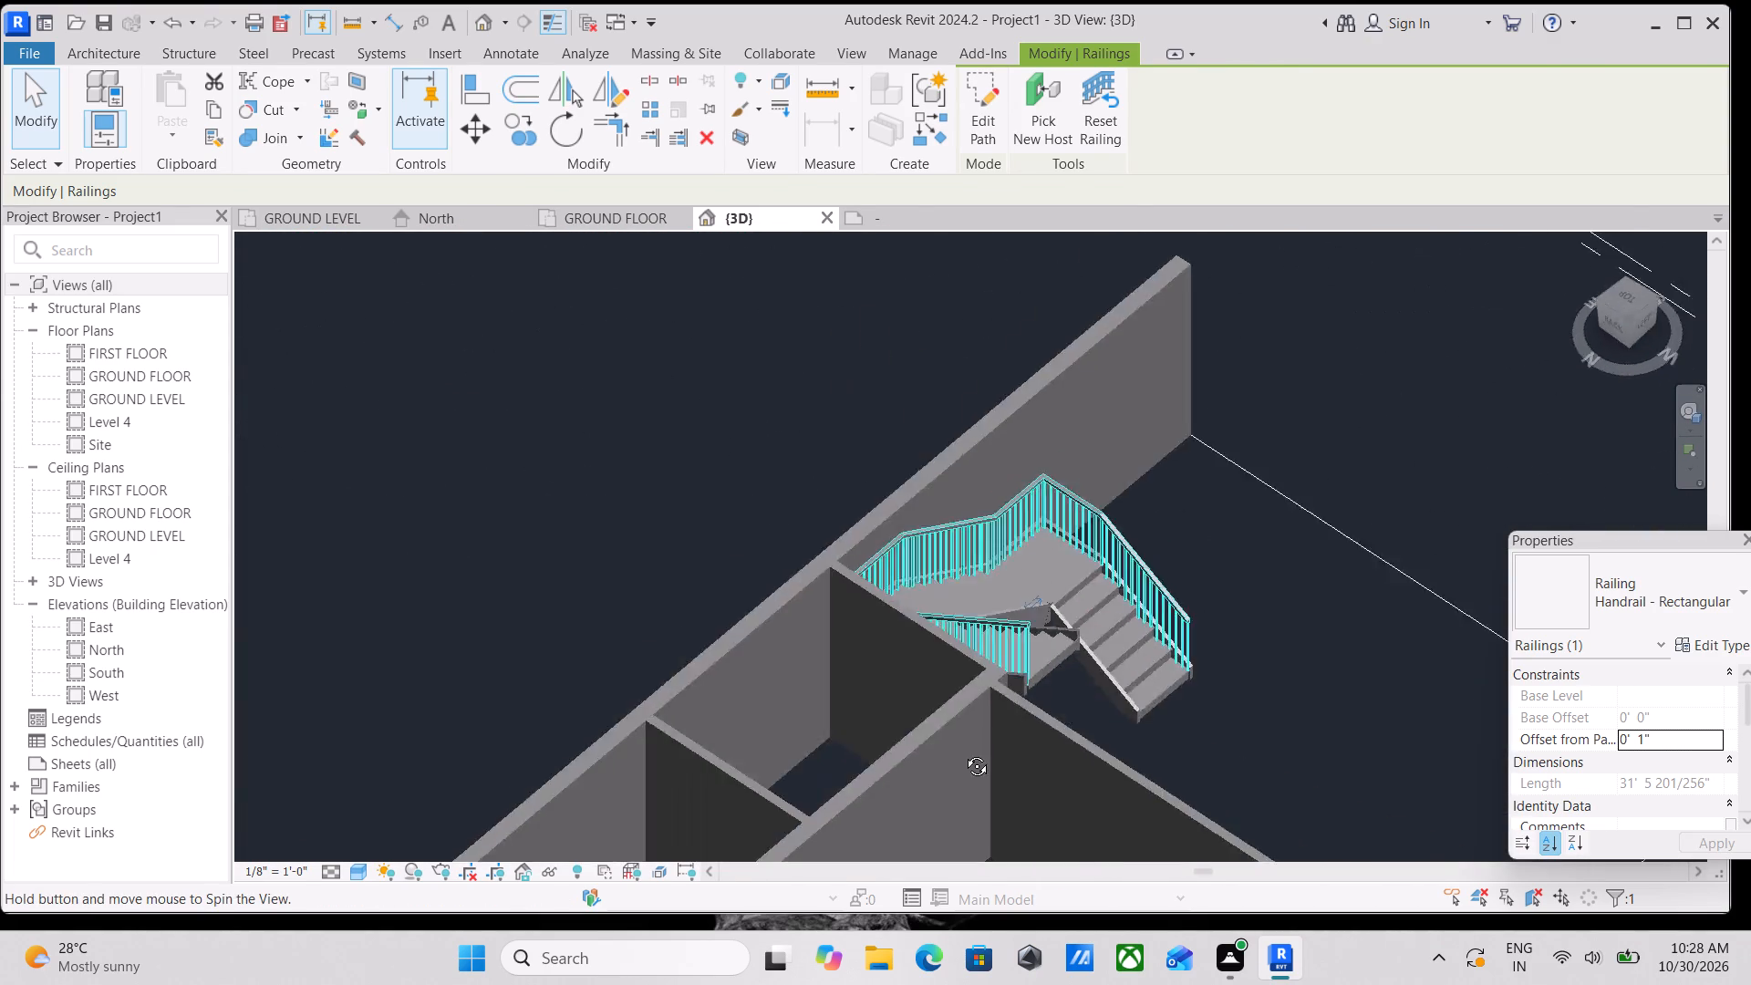
shift+middle_drag(963, 752, 741, 752)
scroll(1078, 637, up, 7)
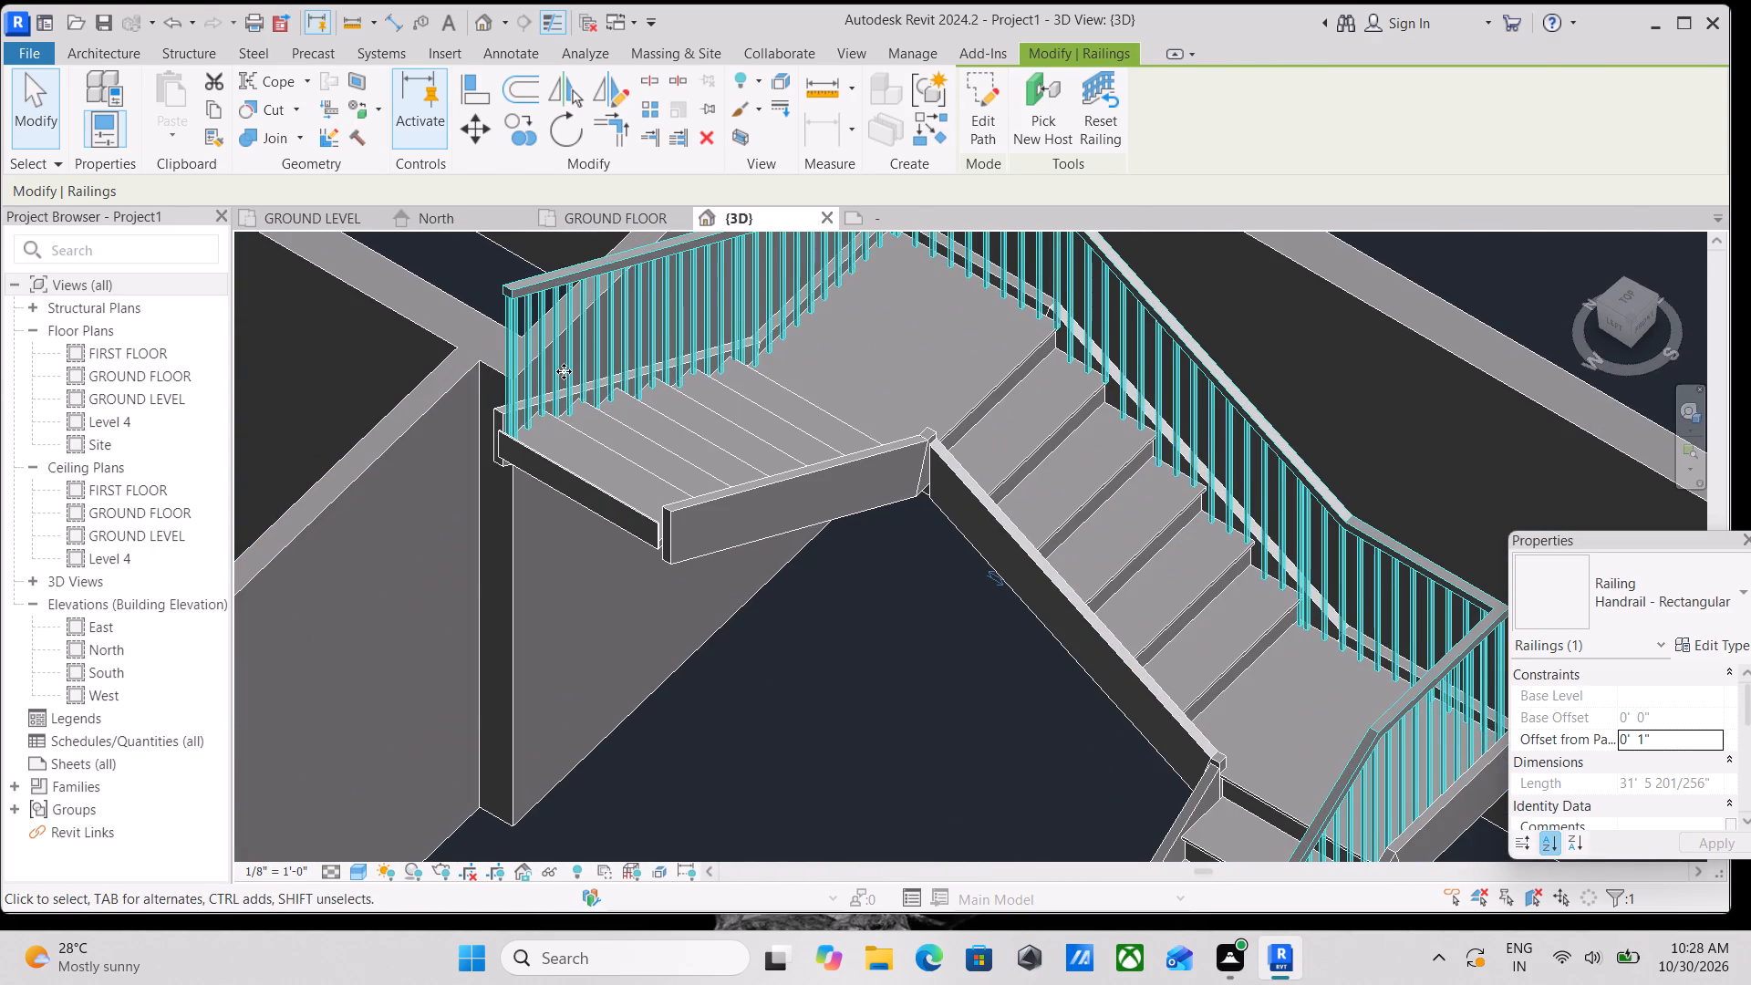
scroll(1062, 430, down, 3)
middle_drag(1063, 436, 1084, 317)
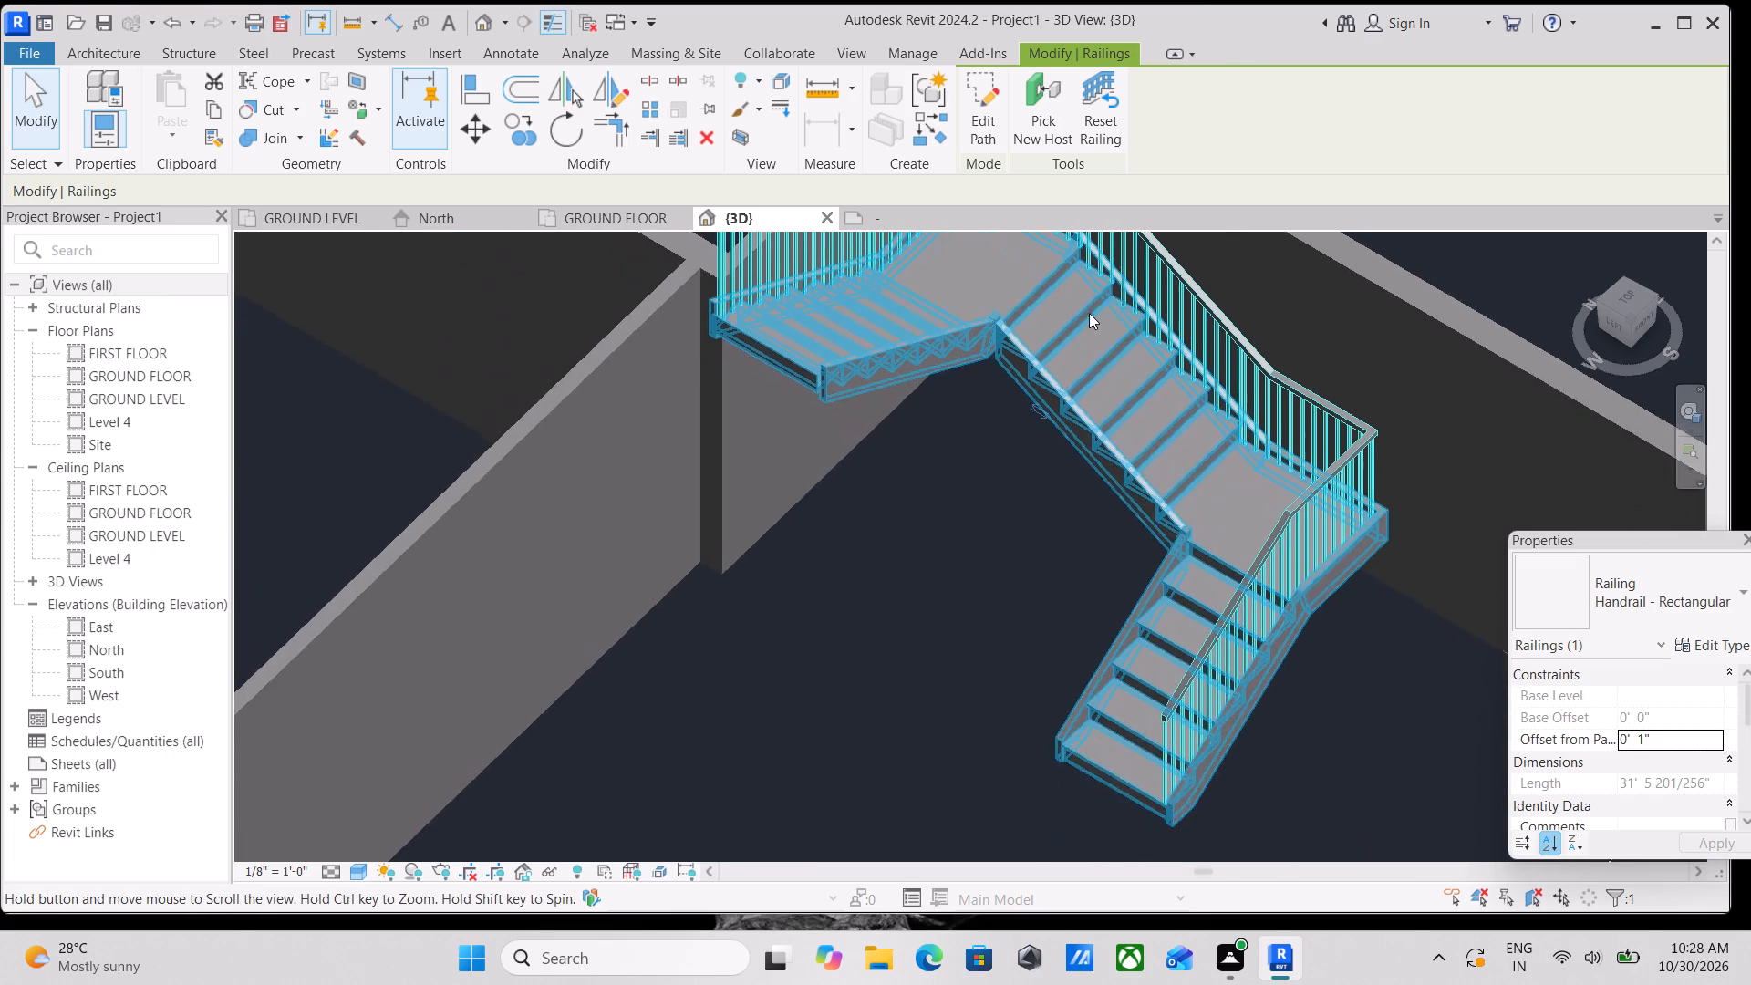
scroll(1249, 710, up, 2)
middle_drag(1113, 564, 1131, 669)
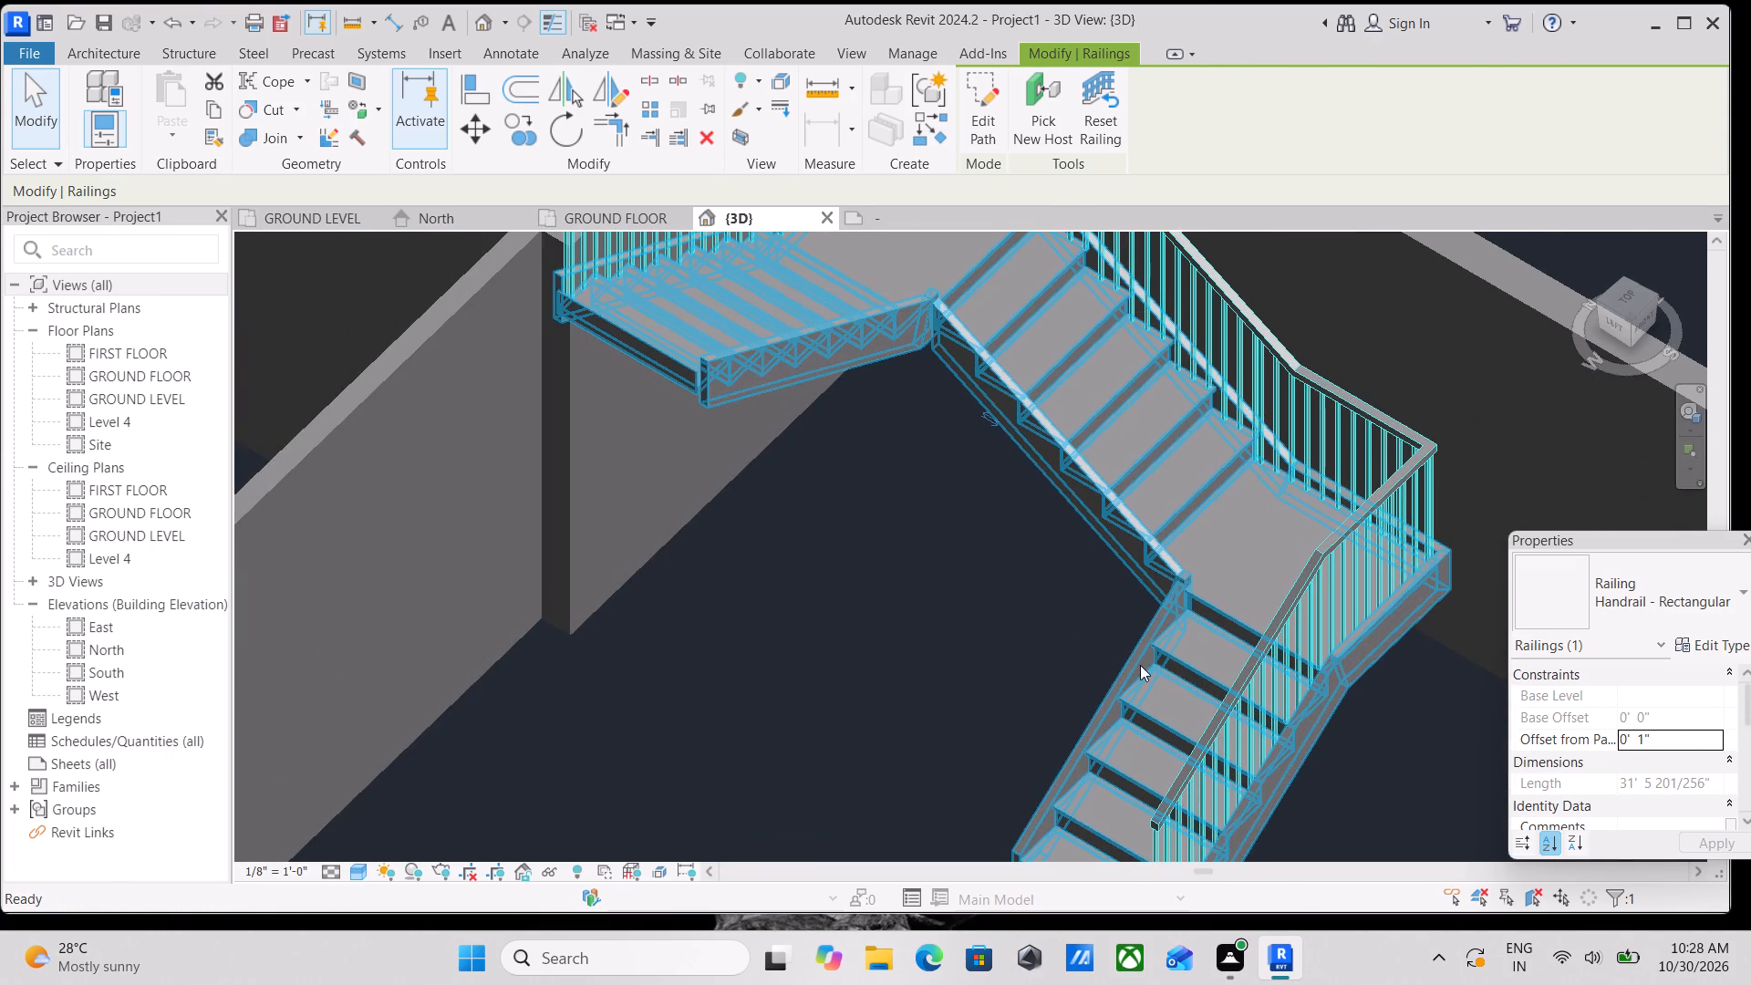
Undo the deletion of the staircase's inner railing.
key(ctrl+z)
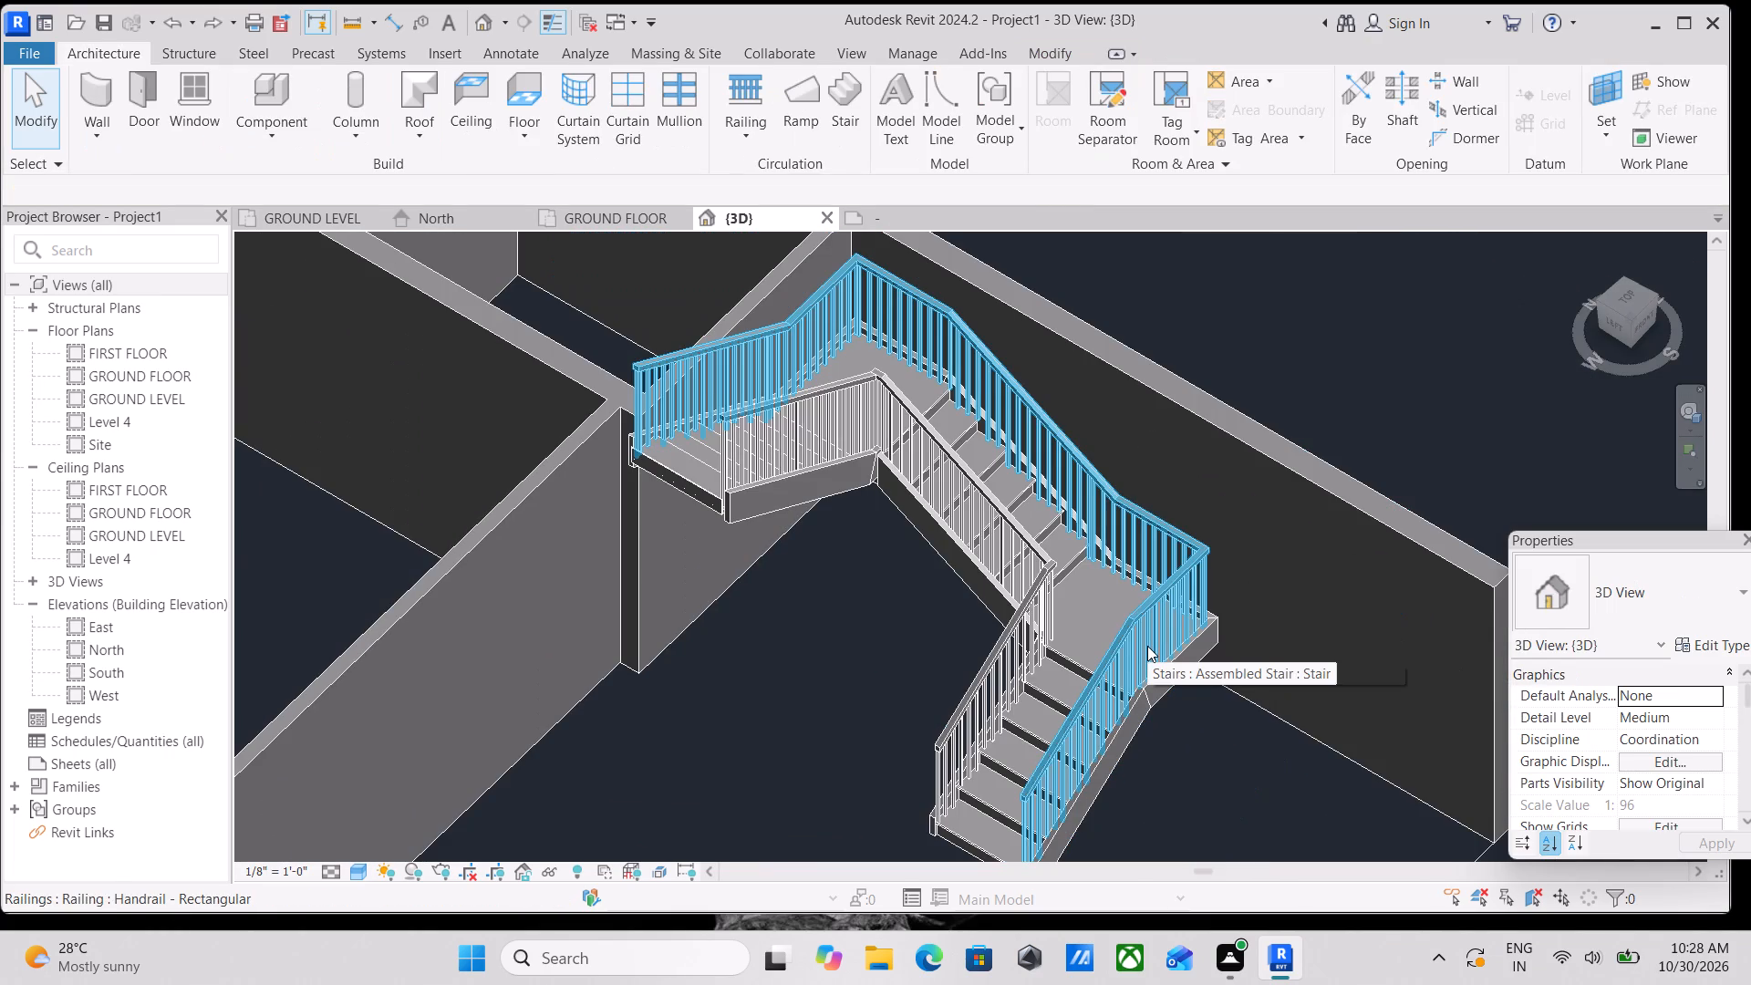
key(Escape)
Examine the staircase together with the surrounding ground floor walls in the 3D view.
scroll(1147, 646, down, 3)
middle_drag(810, 534, 893, 433)
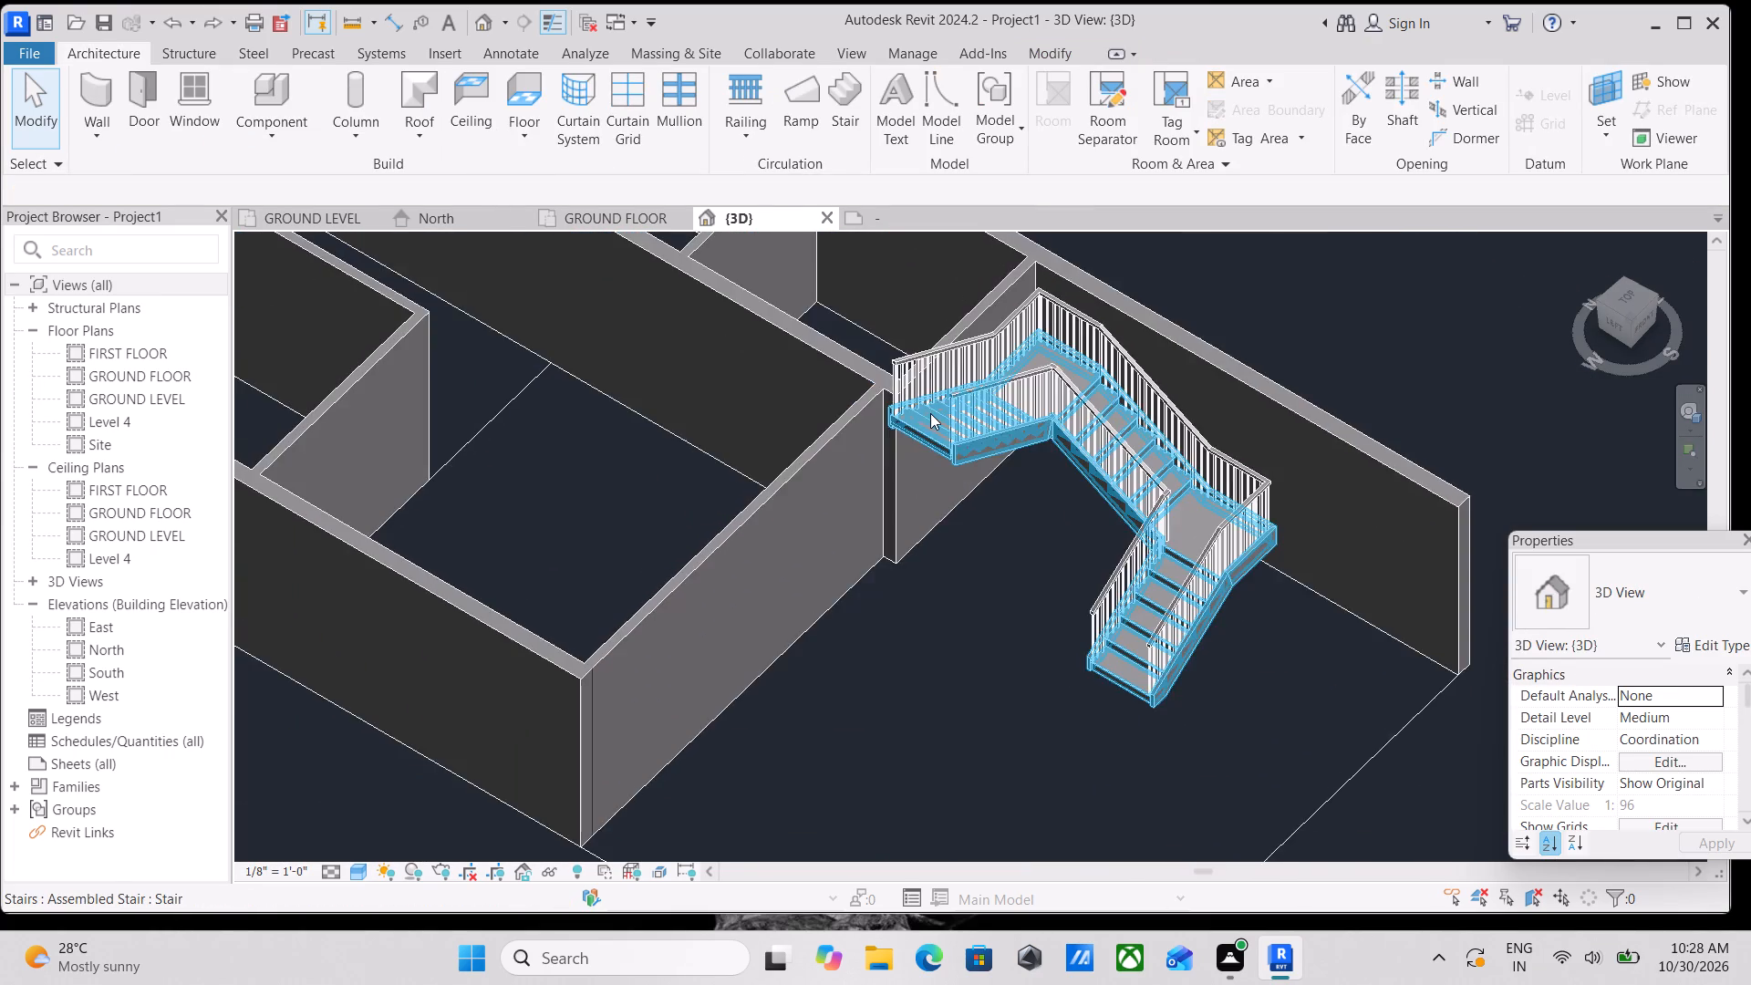
scroll(930, 413, down, 4)
scroll(928, 496, down, 3)
shift+middle_drag(945, 501, 763, 371)
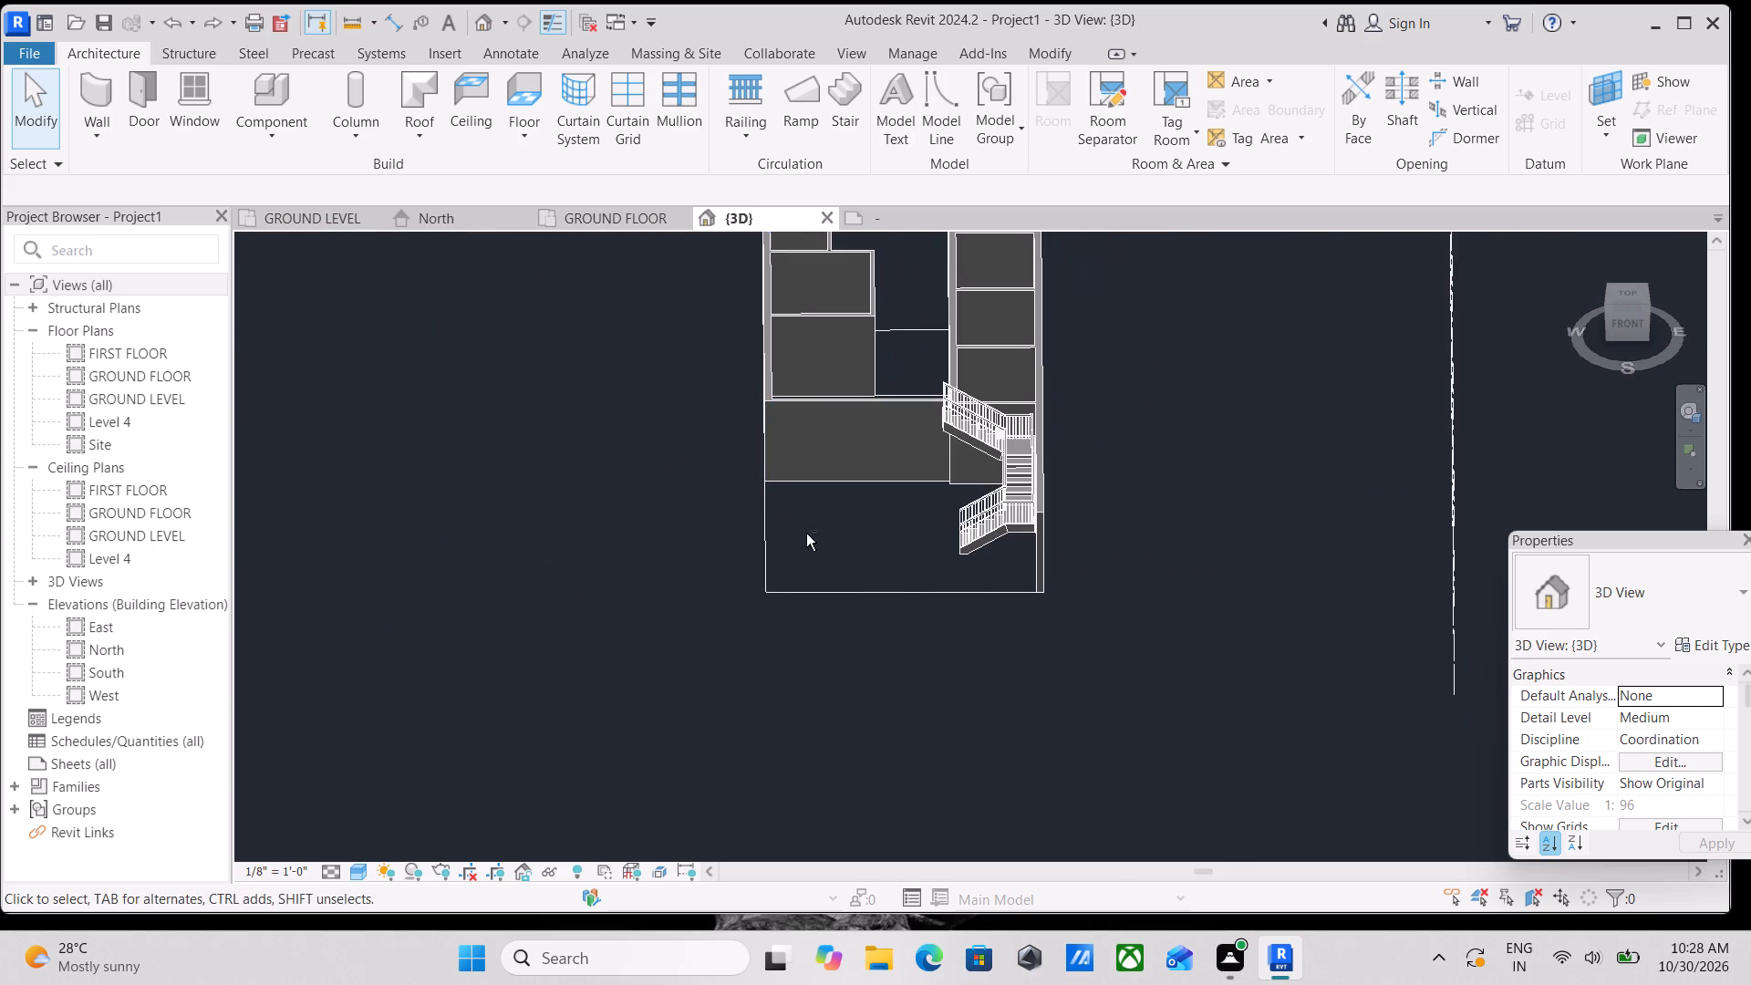
shift+middle_drag(820, 491, 872, 588)
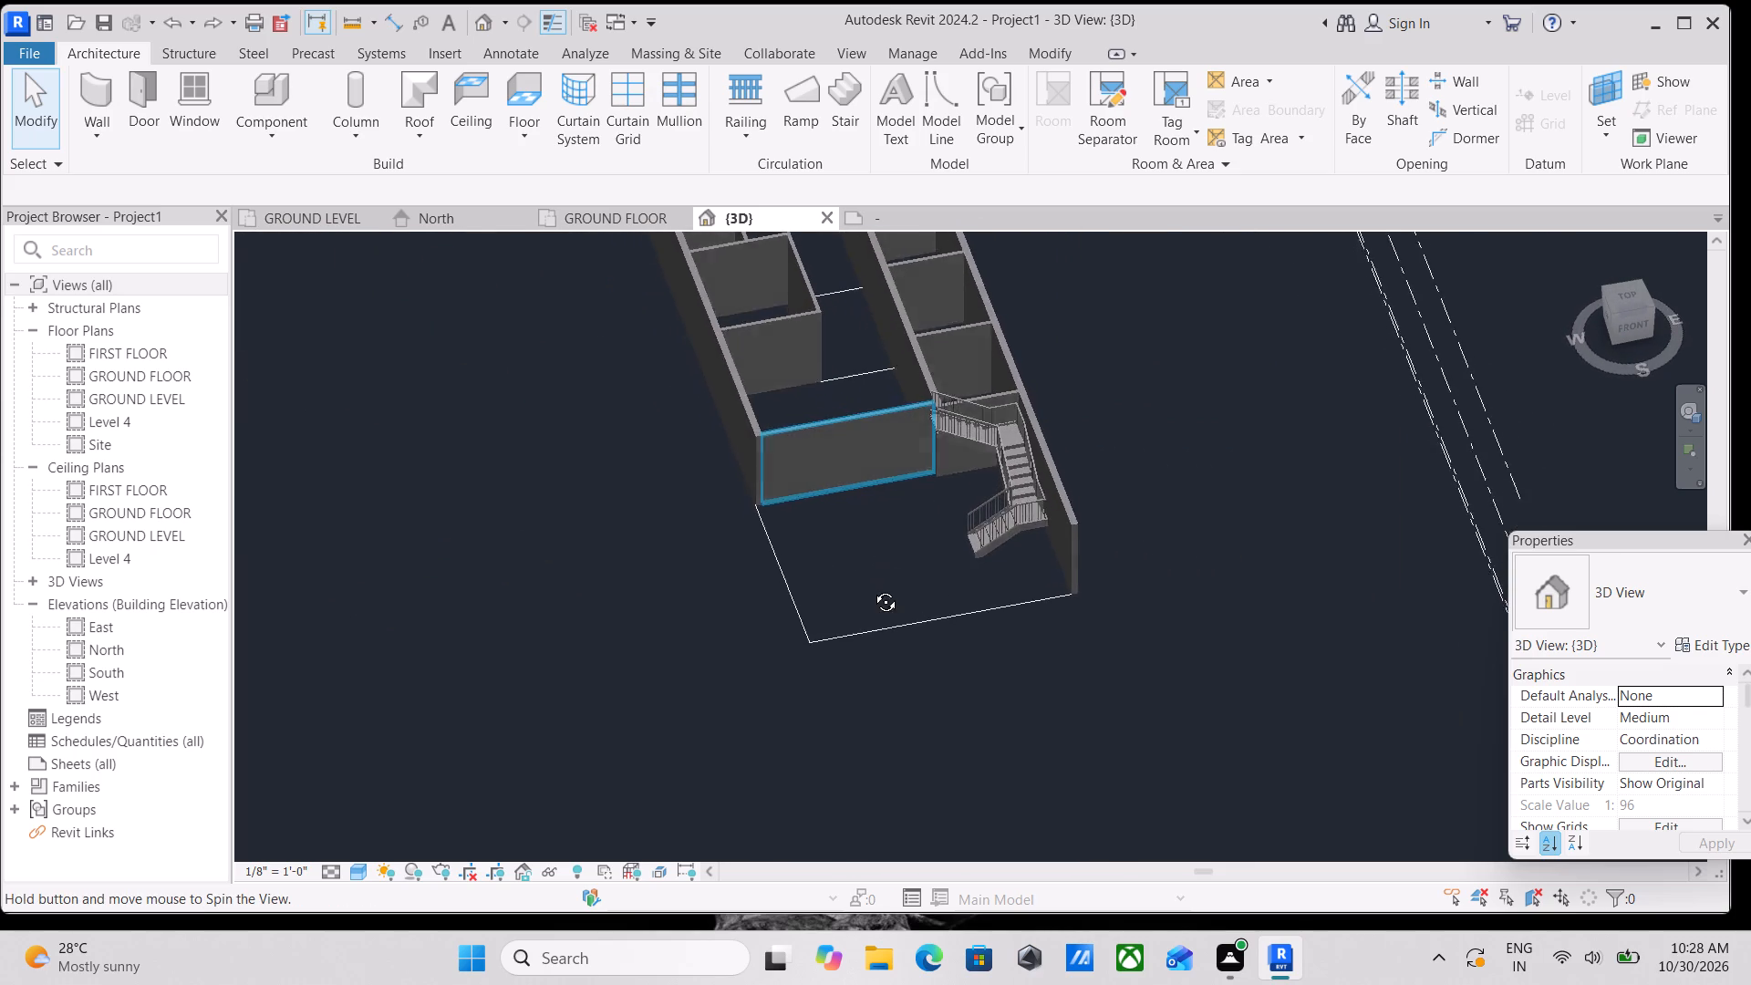
shift+middle_drag(872, 588, 869, 602)
middle_drag(867, 493, 825, 621)
Examine the room layout of the GROUND FLOOR plan, from UTILIY and TOILET down to PORTICO.
click(572, 211)
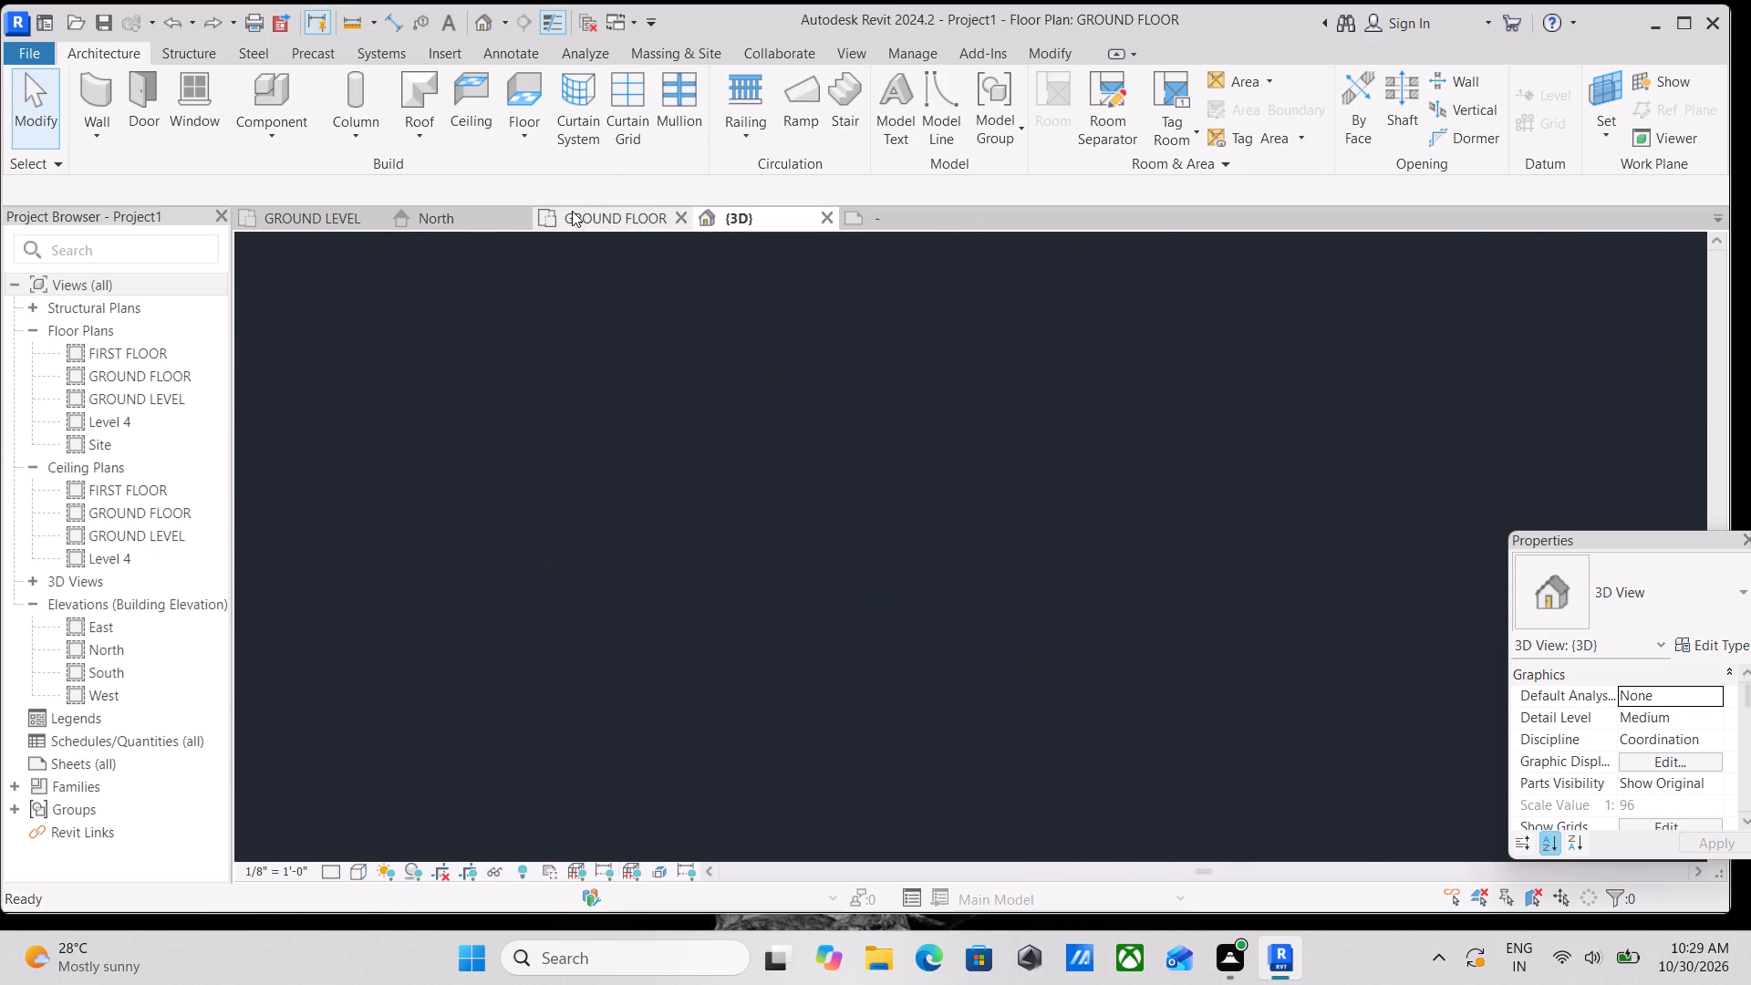
scroll(589, 373, down, 2)
middle_drag(651, 556, 696, 870)
scroll(722, 686, down, 1)
middle_drag(722, 760, 722, 782)
middle_drag(705, 680, 668, 793)
middle_drag(575, 541, 567, 708)
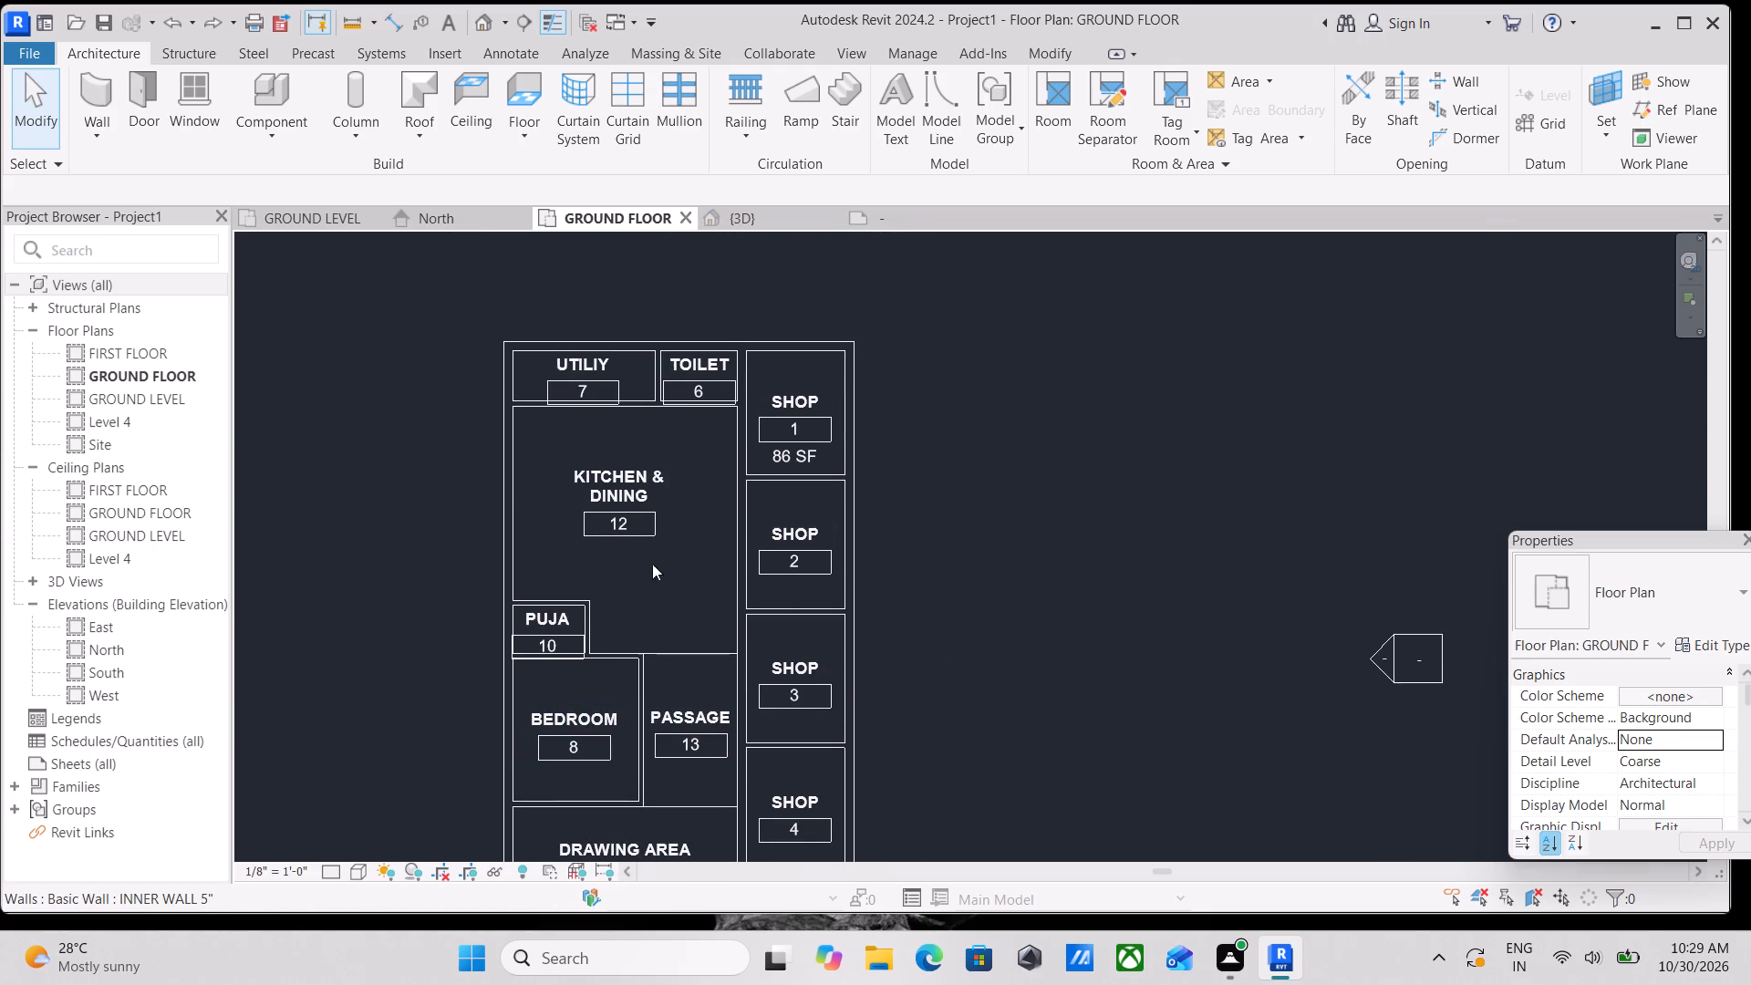
scroll(681, 534, down, 2)
middle_drag(685, 532, 776, 404)
middle_drag(789, 708, 854, 510)
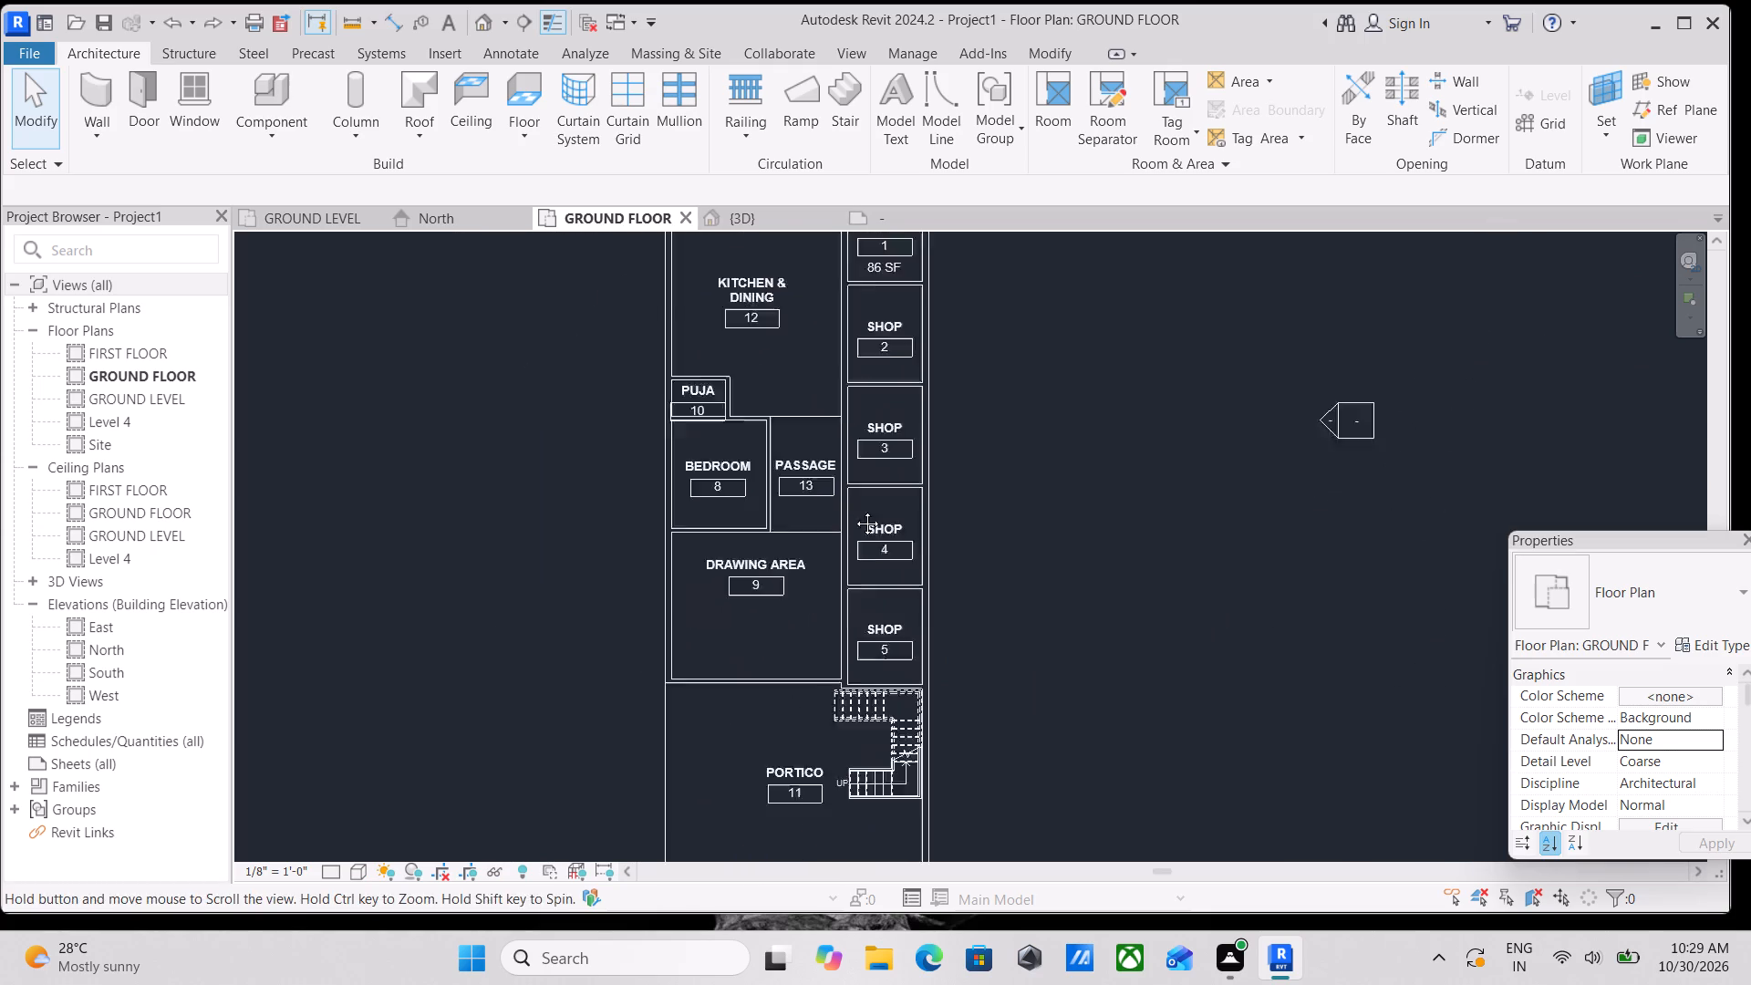
middle_drag(854, 510, 867, 442)
scroll(812, 665, up, 4)
scroll(760, 516, up, 2)
middle_drag(760, 516, 684, 646)
scroll(712, 603, down, 2)
middle_drag(711, 624, 719, 761)
scroll(812, 539, down, 2)
middle_drag(803, 574, 736, 713)
scroll(736, 713, up, 1)
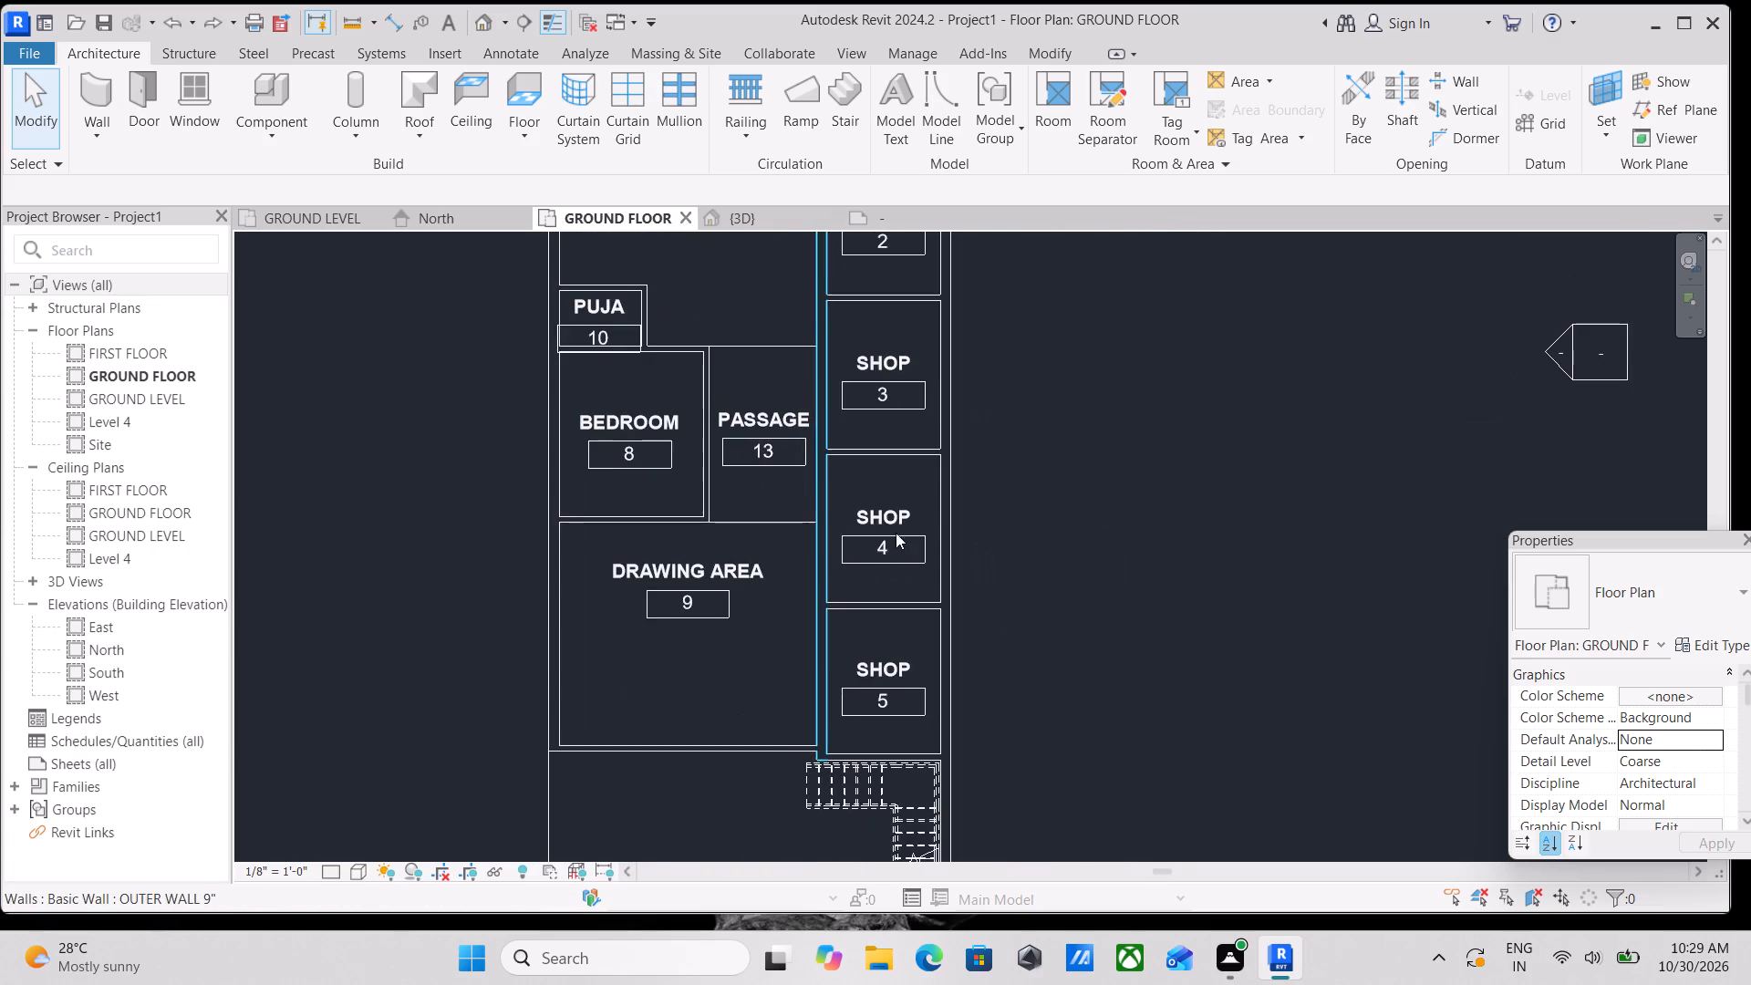
middle_drag(913, 519, 719, 721)
middle_drag(867, 531, 844, 700)
scroll(839, 508, down, 2)
middle_drag(839, 532, 855, 610)
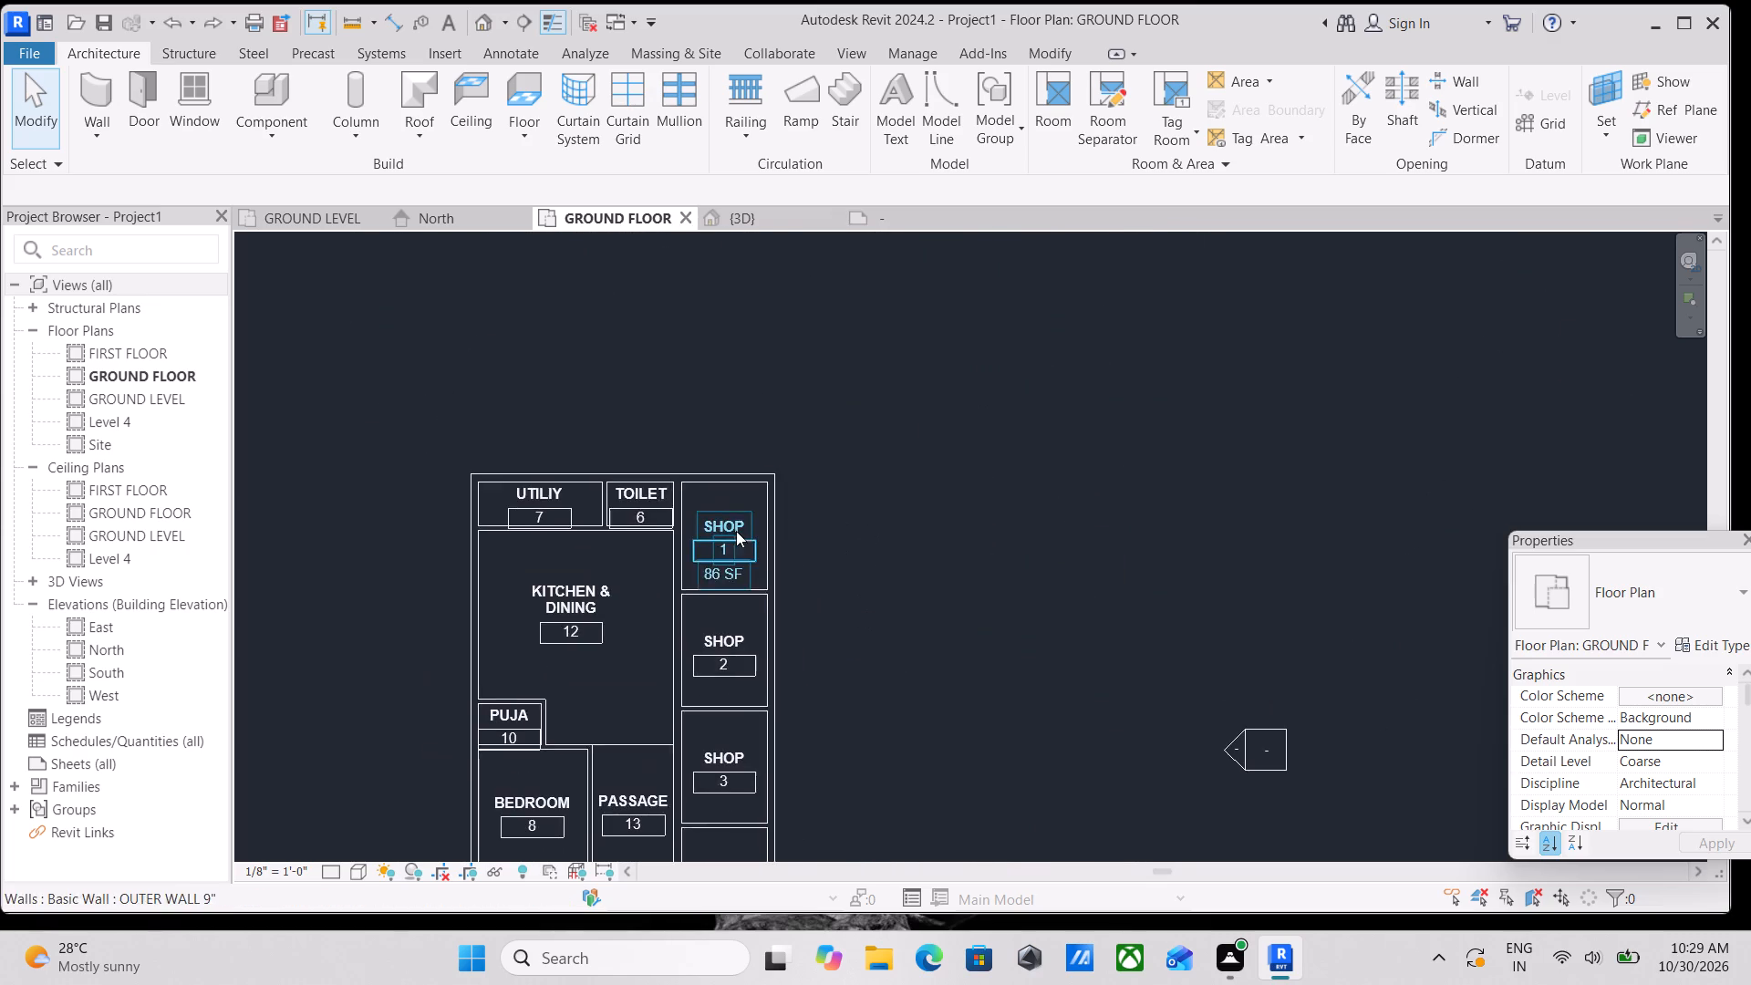
scroll(734, 530, up, 4)
scroll(585, 594, up, 2)
middle_drag(490, 640, 618, 604)
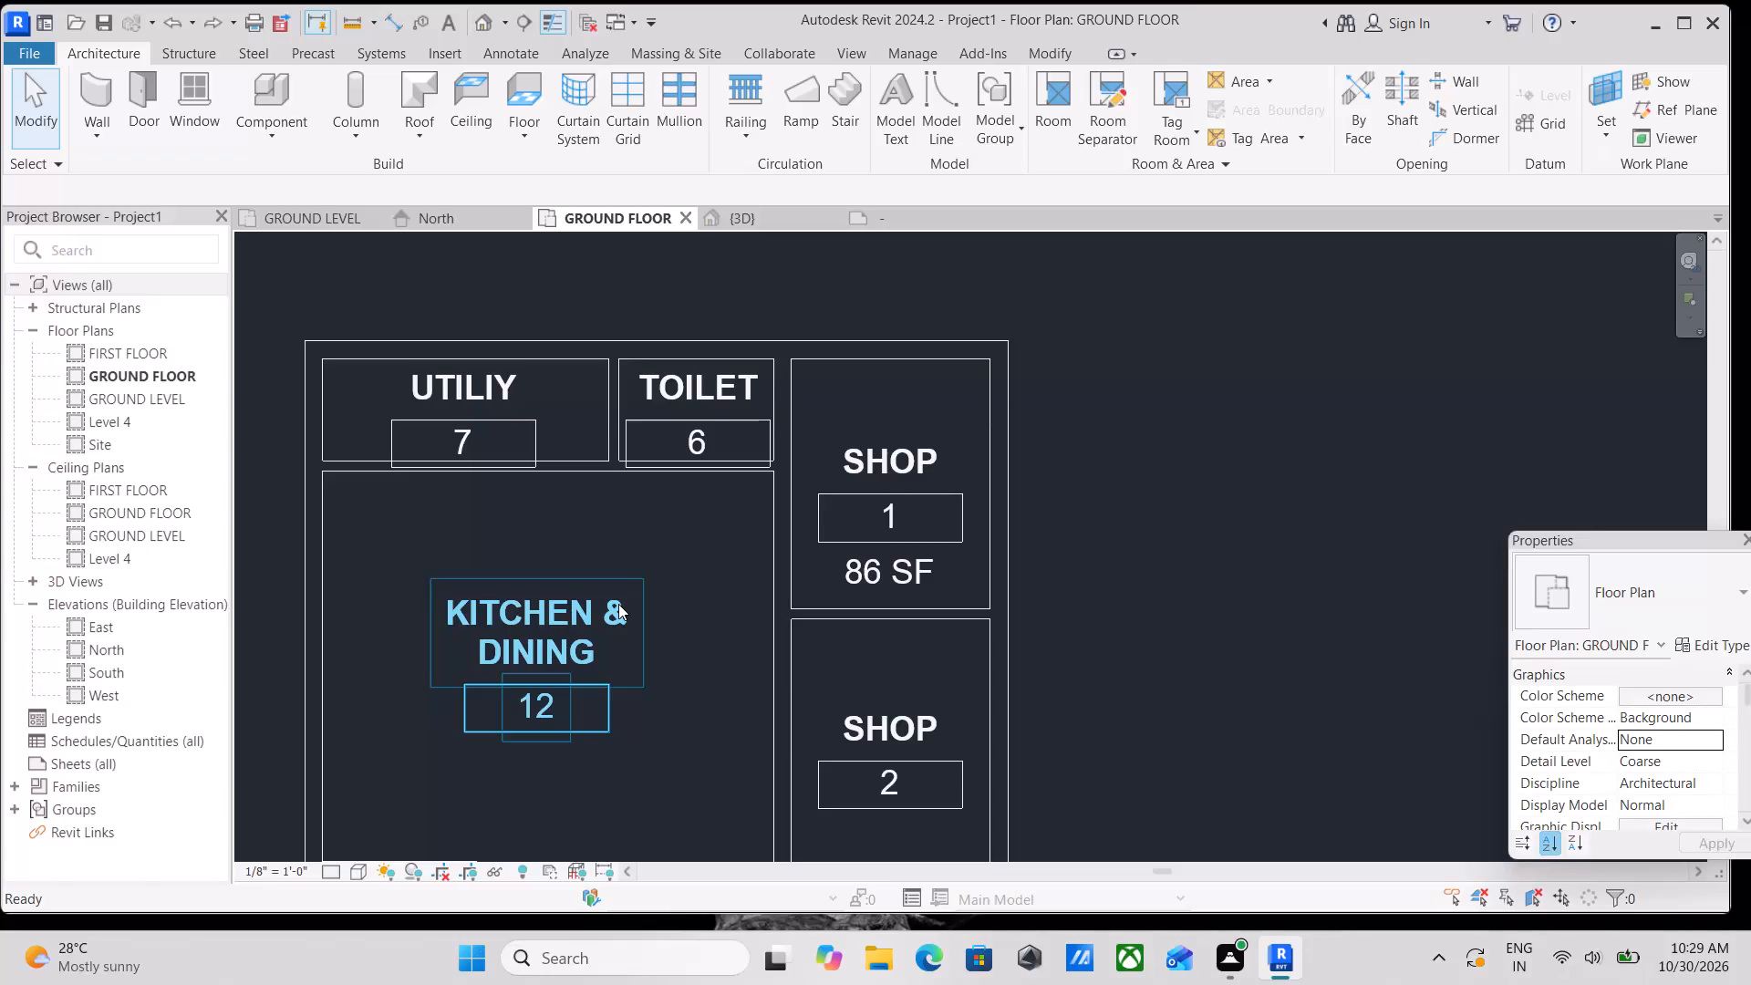
scroll(618, 604, down, 5)
middle_drag(594, 637, 852, 487)
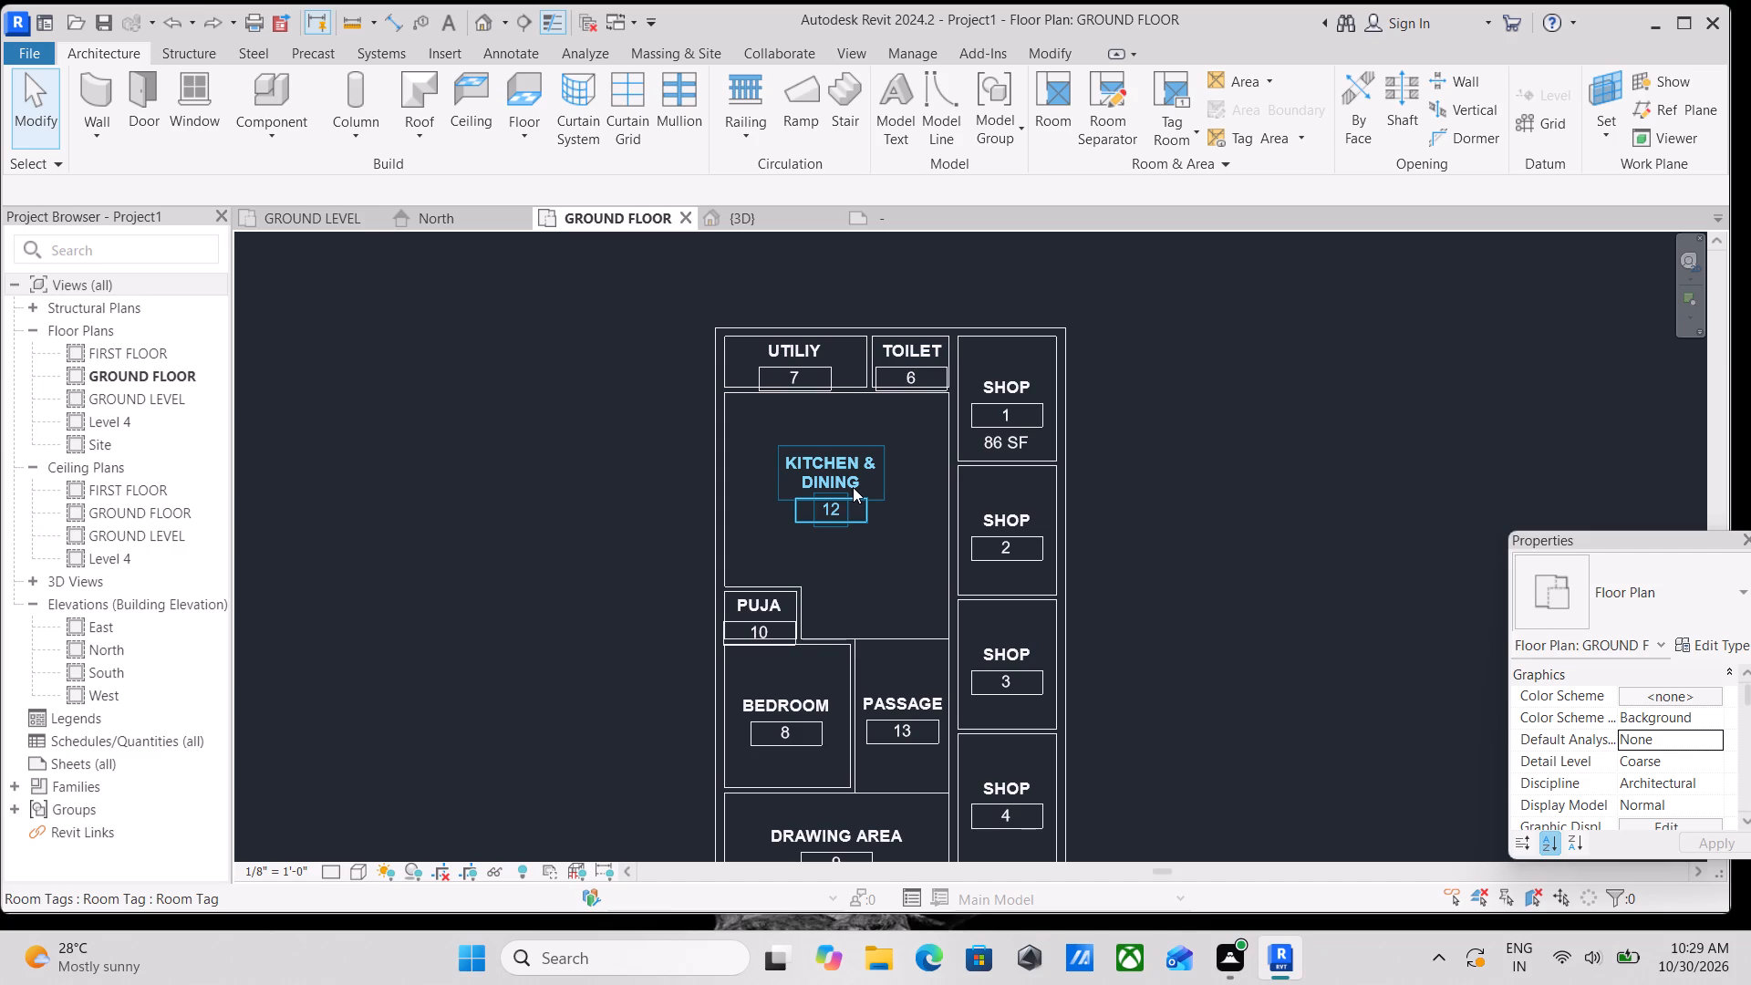
scroll(853, 487, down, 4)
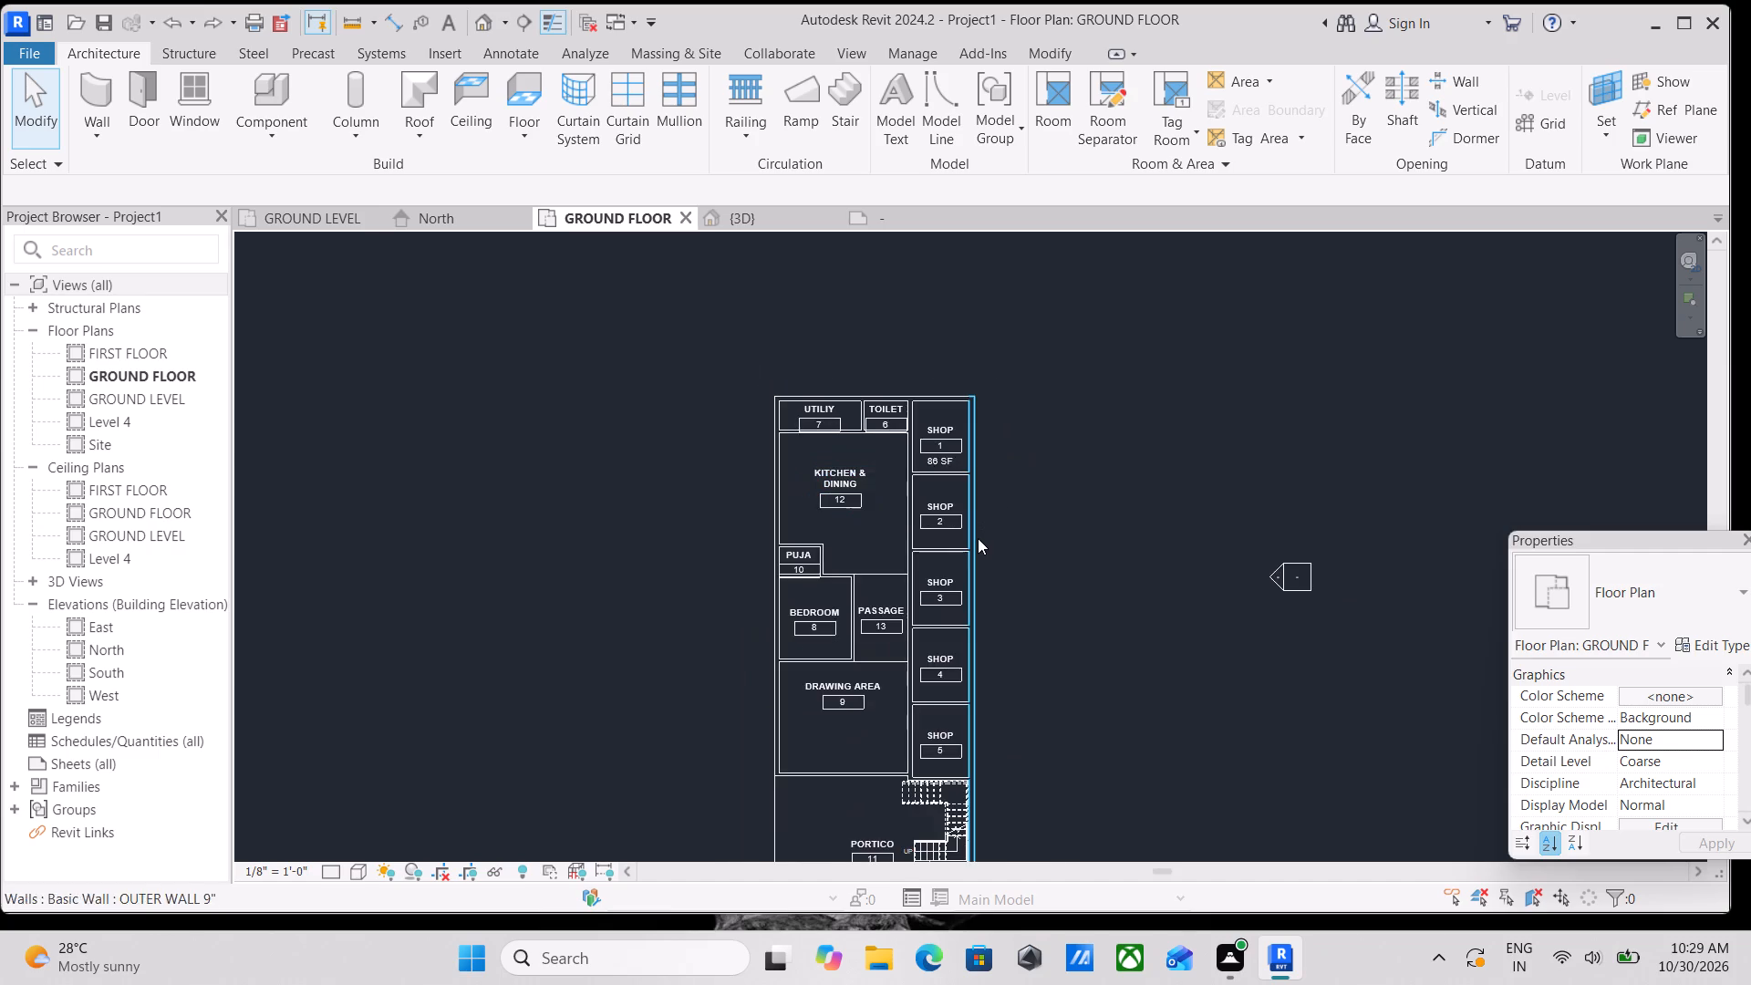
middle_drag(978, 538, 1038, 416)
middle_drag(900, 575, 905, 702)
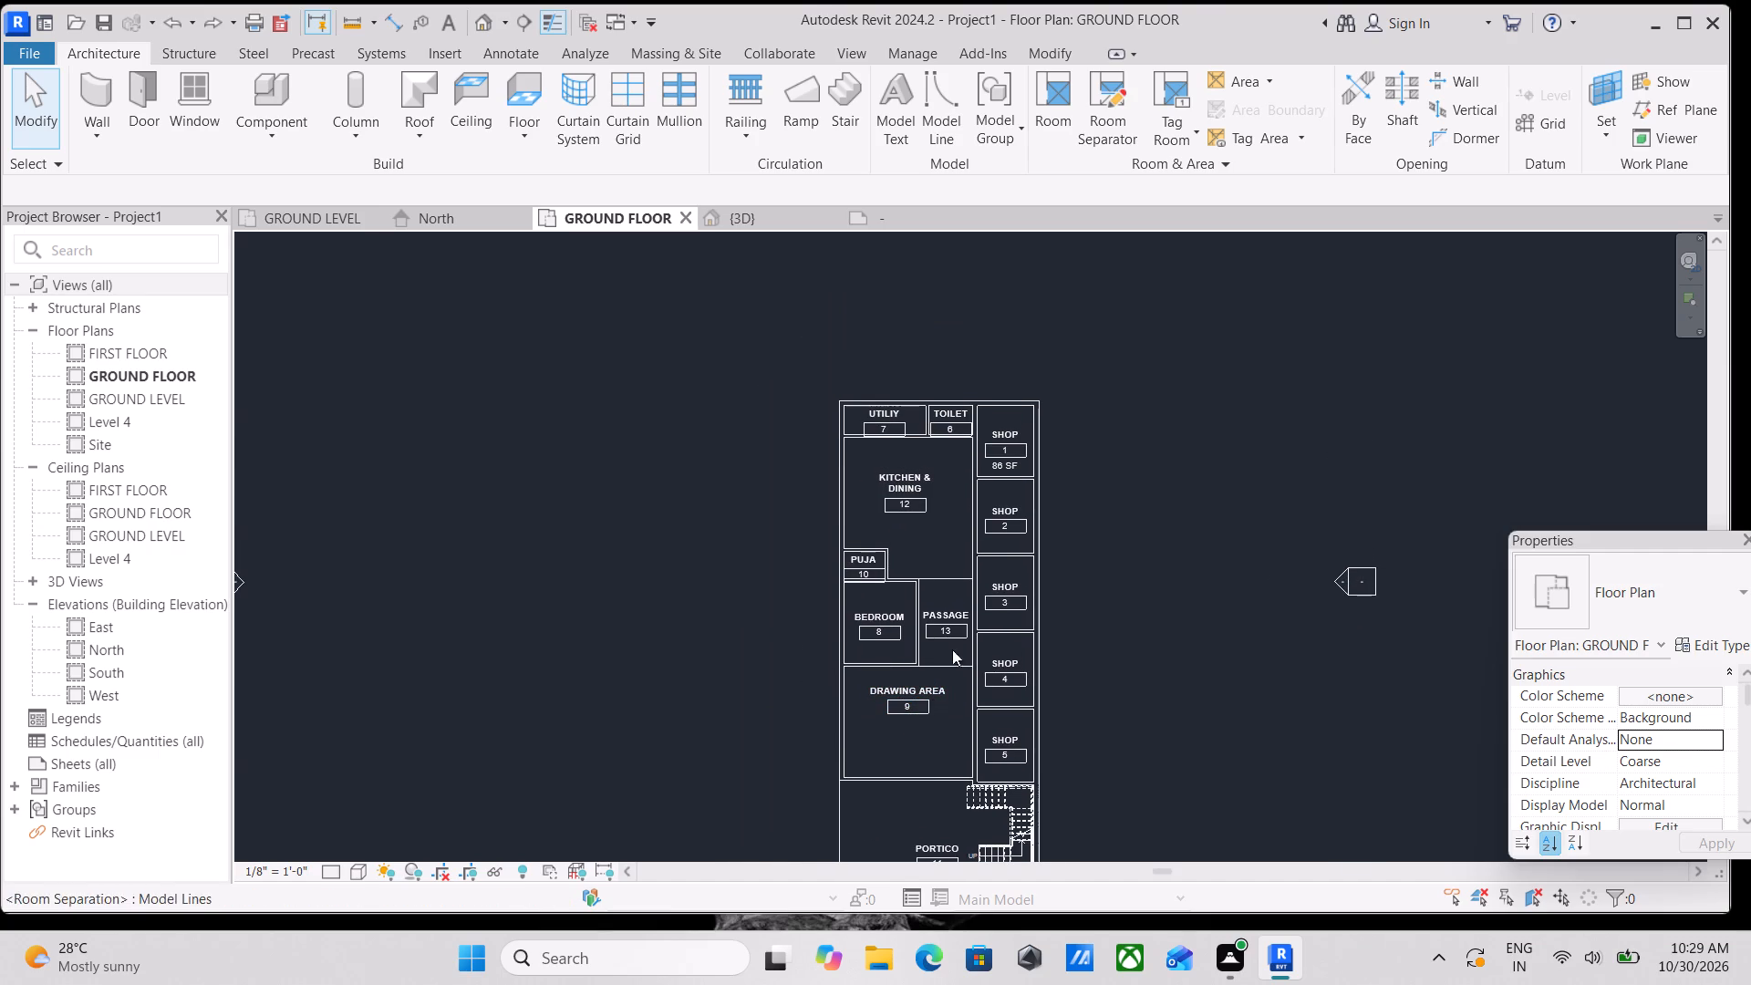
scroll(918, 626, down, 1)
middle_drag(917, 640, 908, 747)
scroll(891, 560, up, 5)
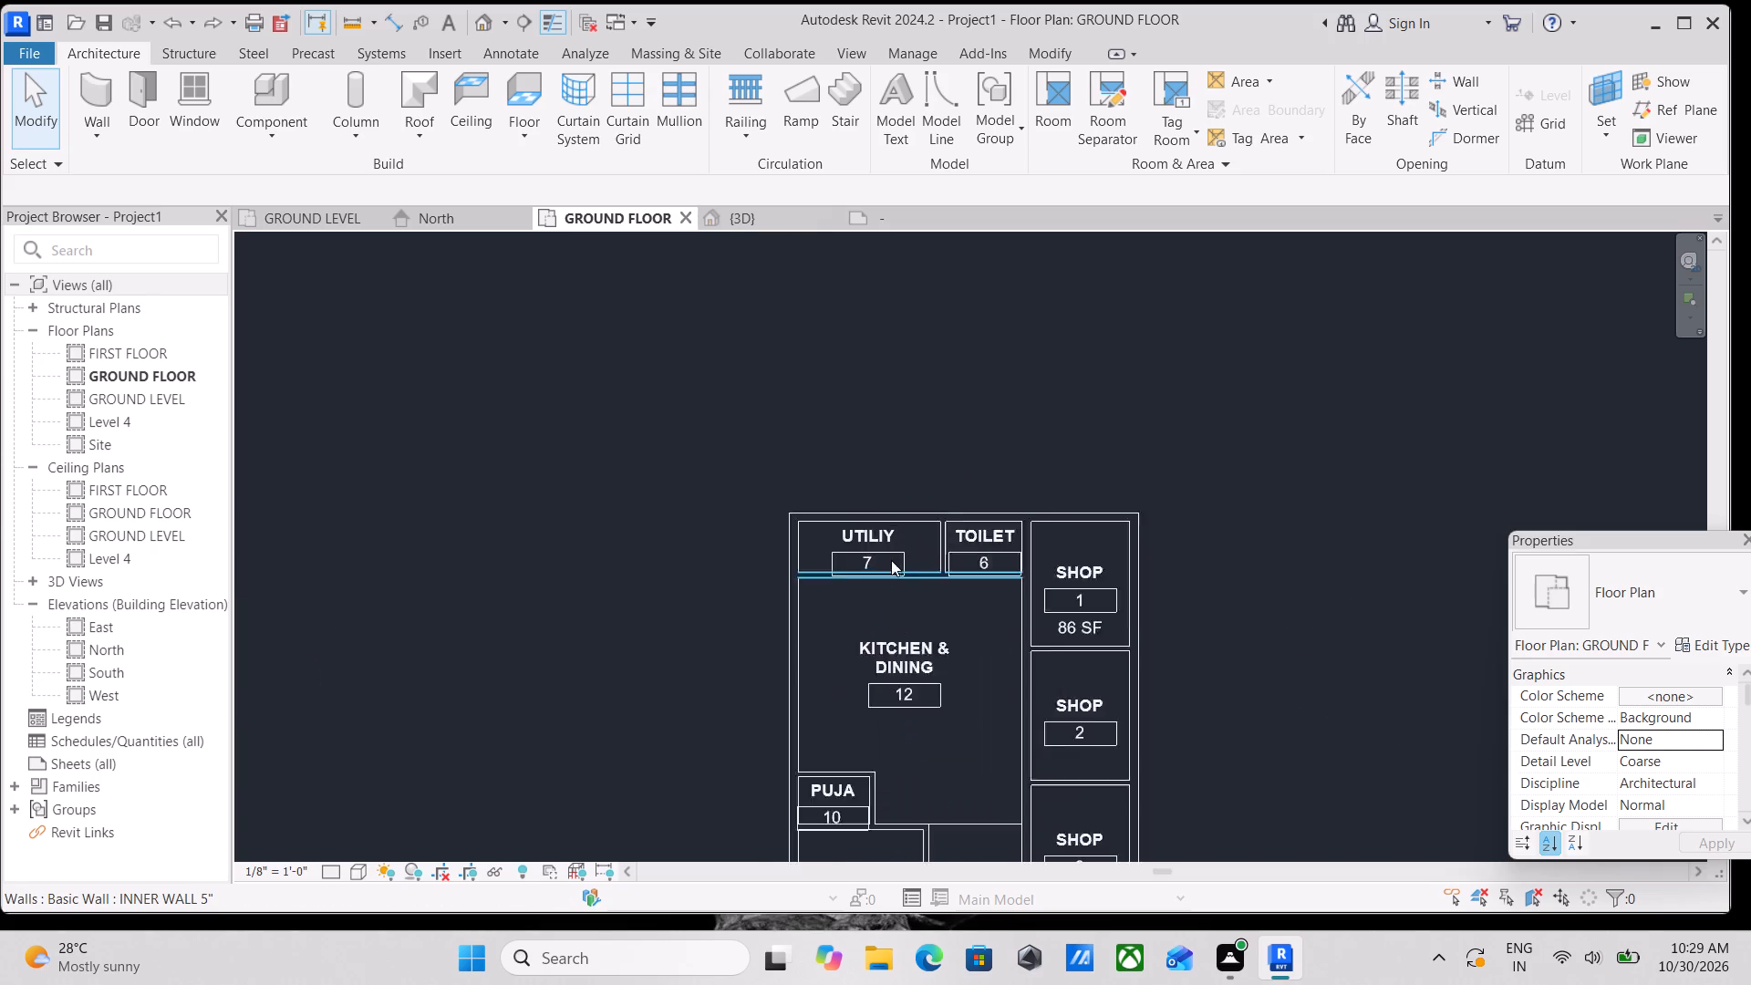
scroll(891, 560, up, 2)
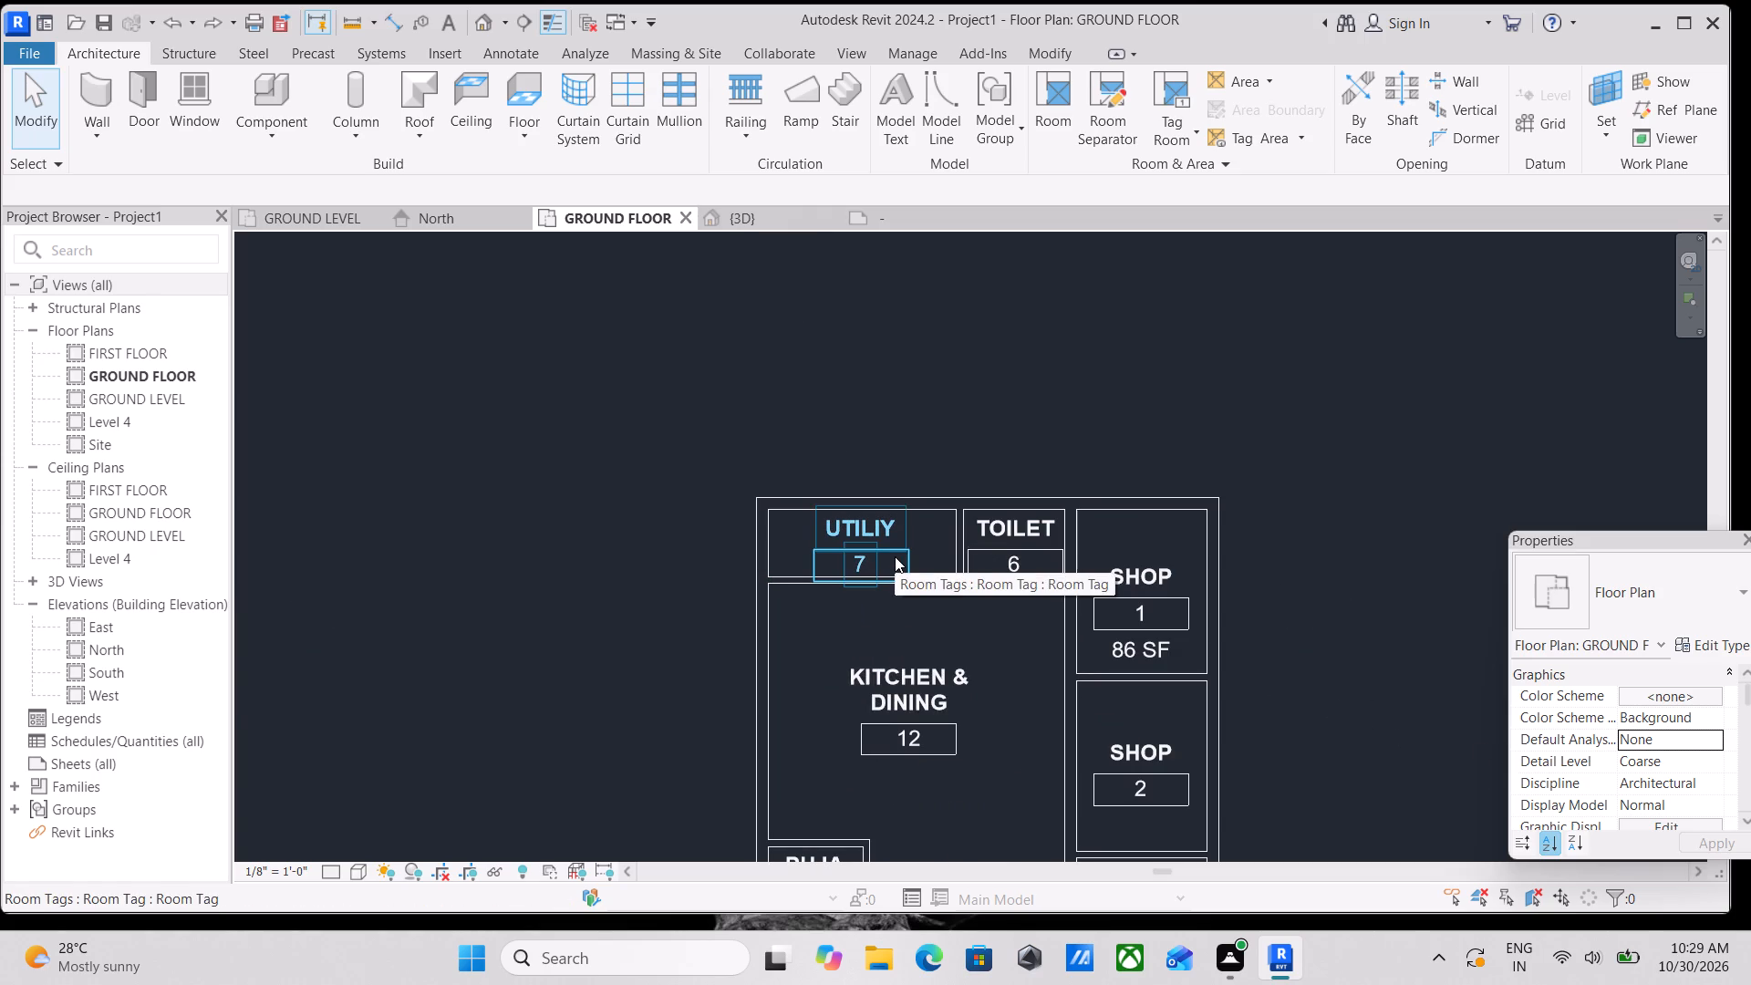
scroll(895, 556, down, 4)
middle_drag(939, 603, 944, 436)
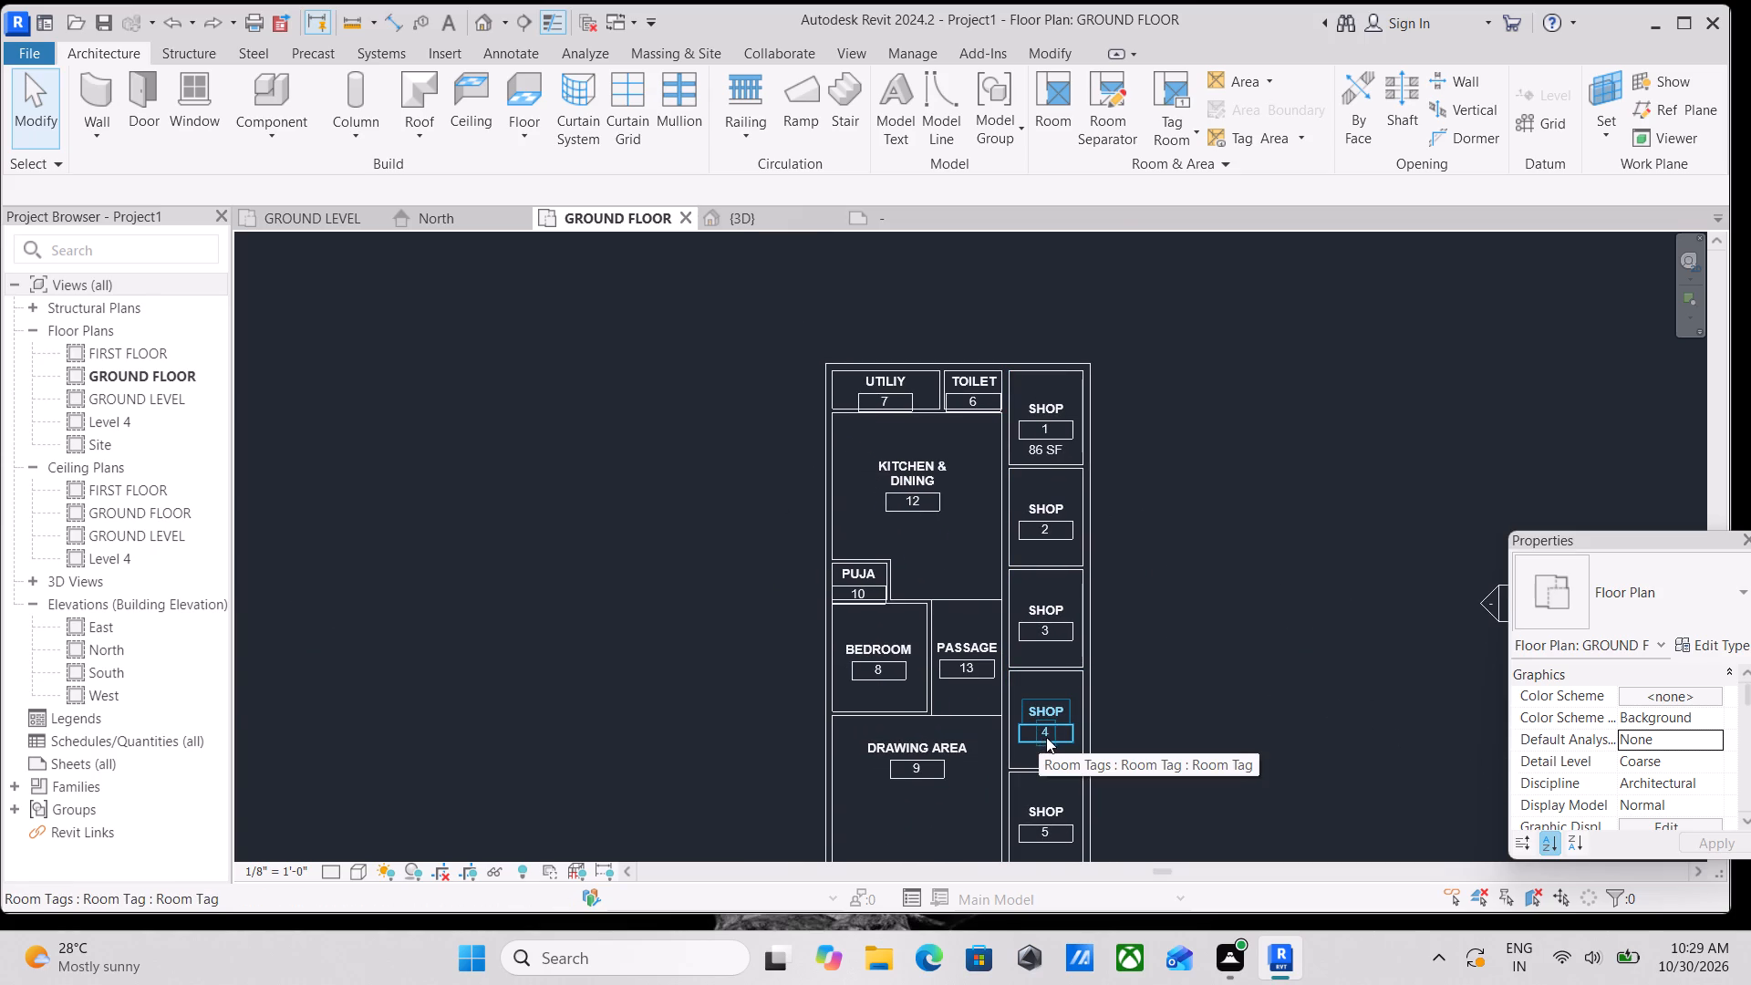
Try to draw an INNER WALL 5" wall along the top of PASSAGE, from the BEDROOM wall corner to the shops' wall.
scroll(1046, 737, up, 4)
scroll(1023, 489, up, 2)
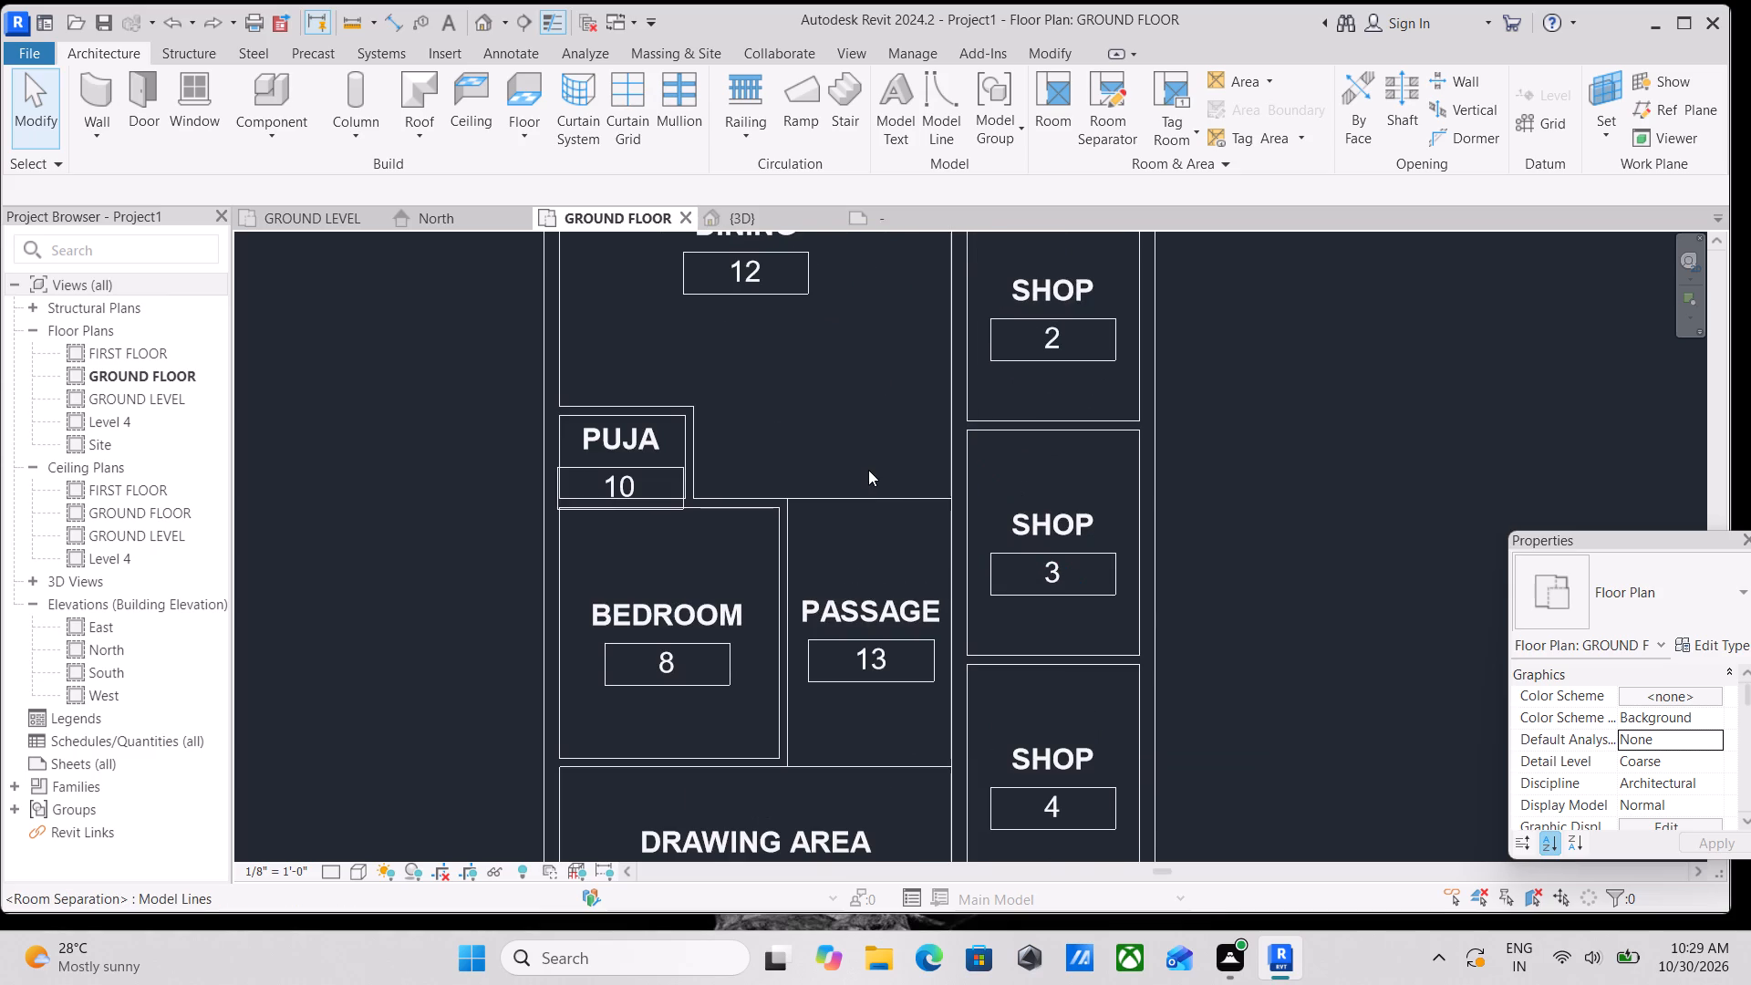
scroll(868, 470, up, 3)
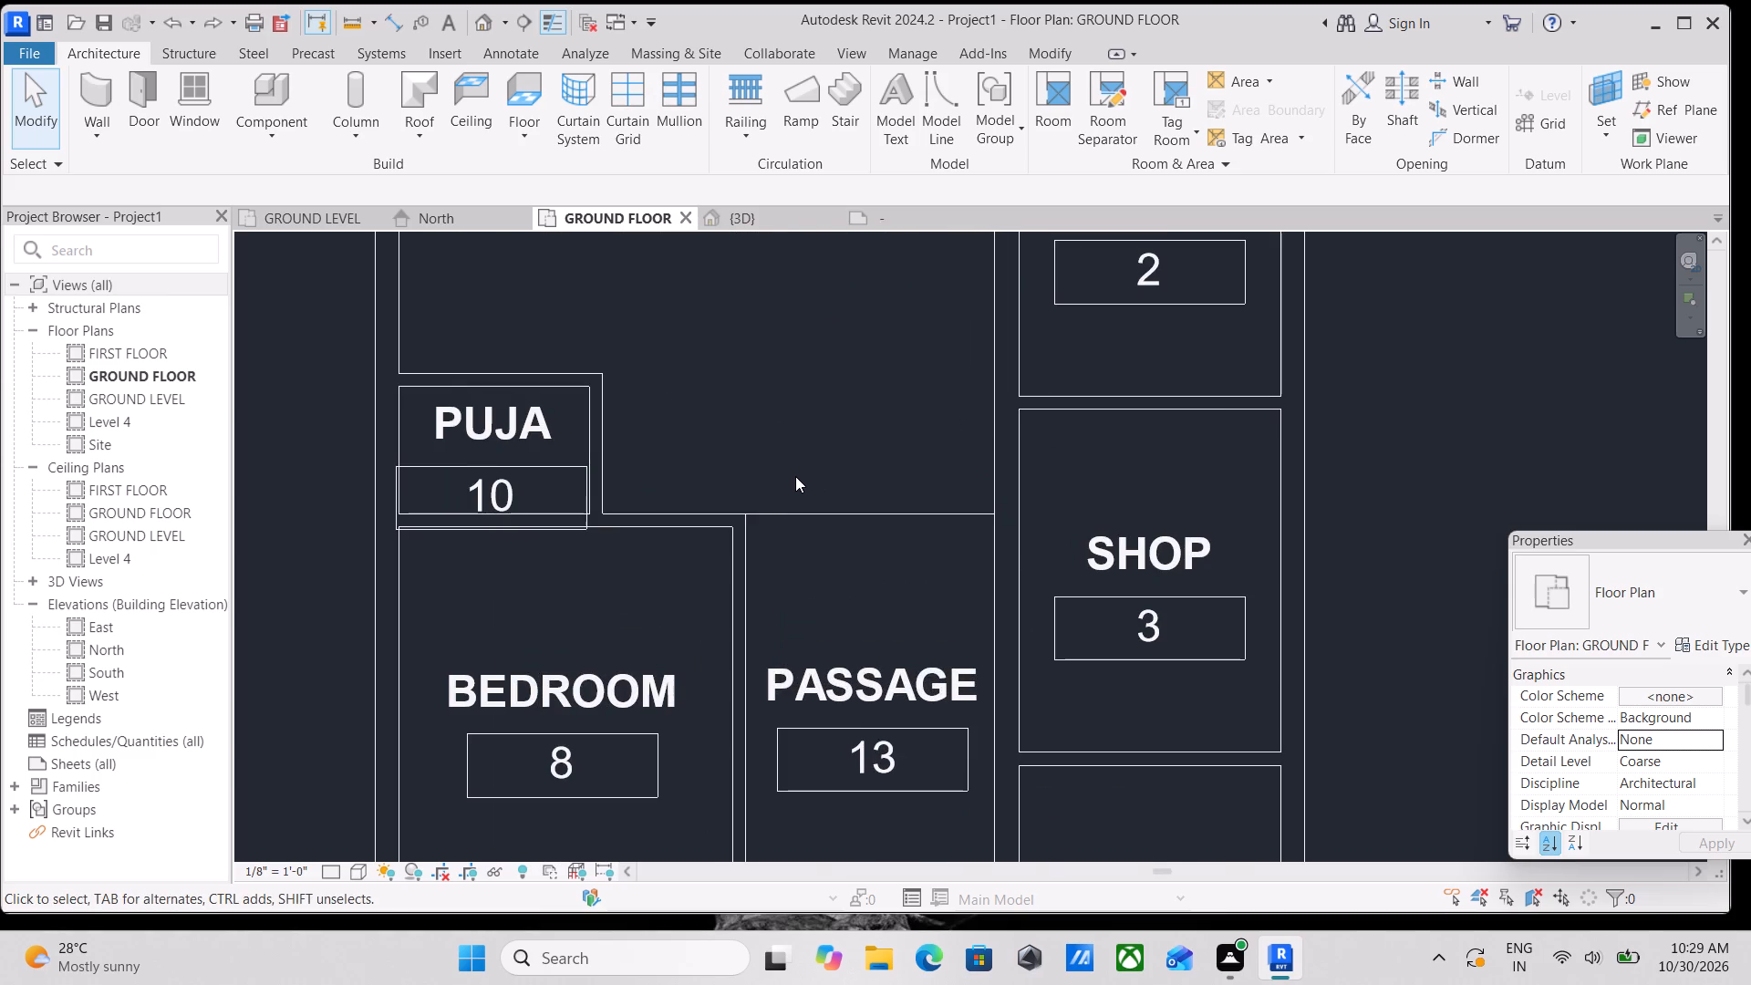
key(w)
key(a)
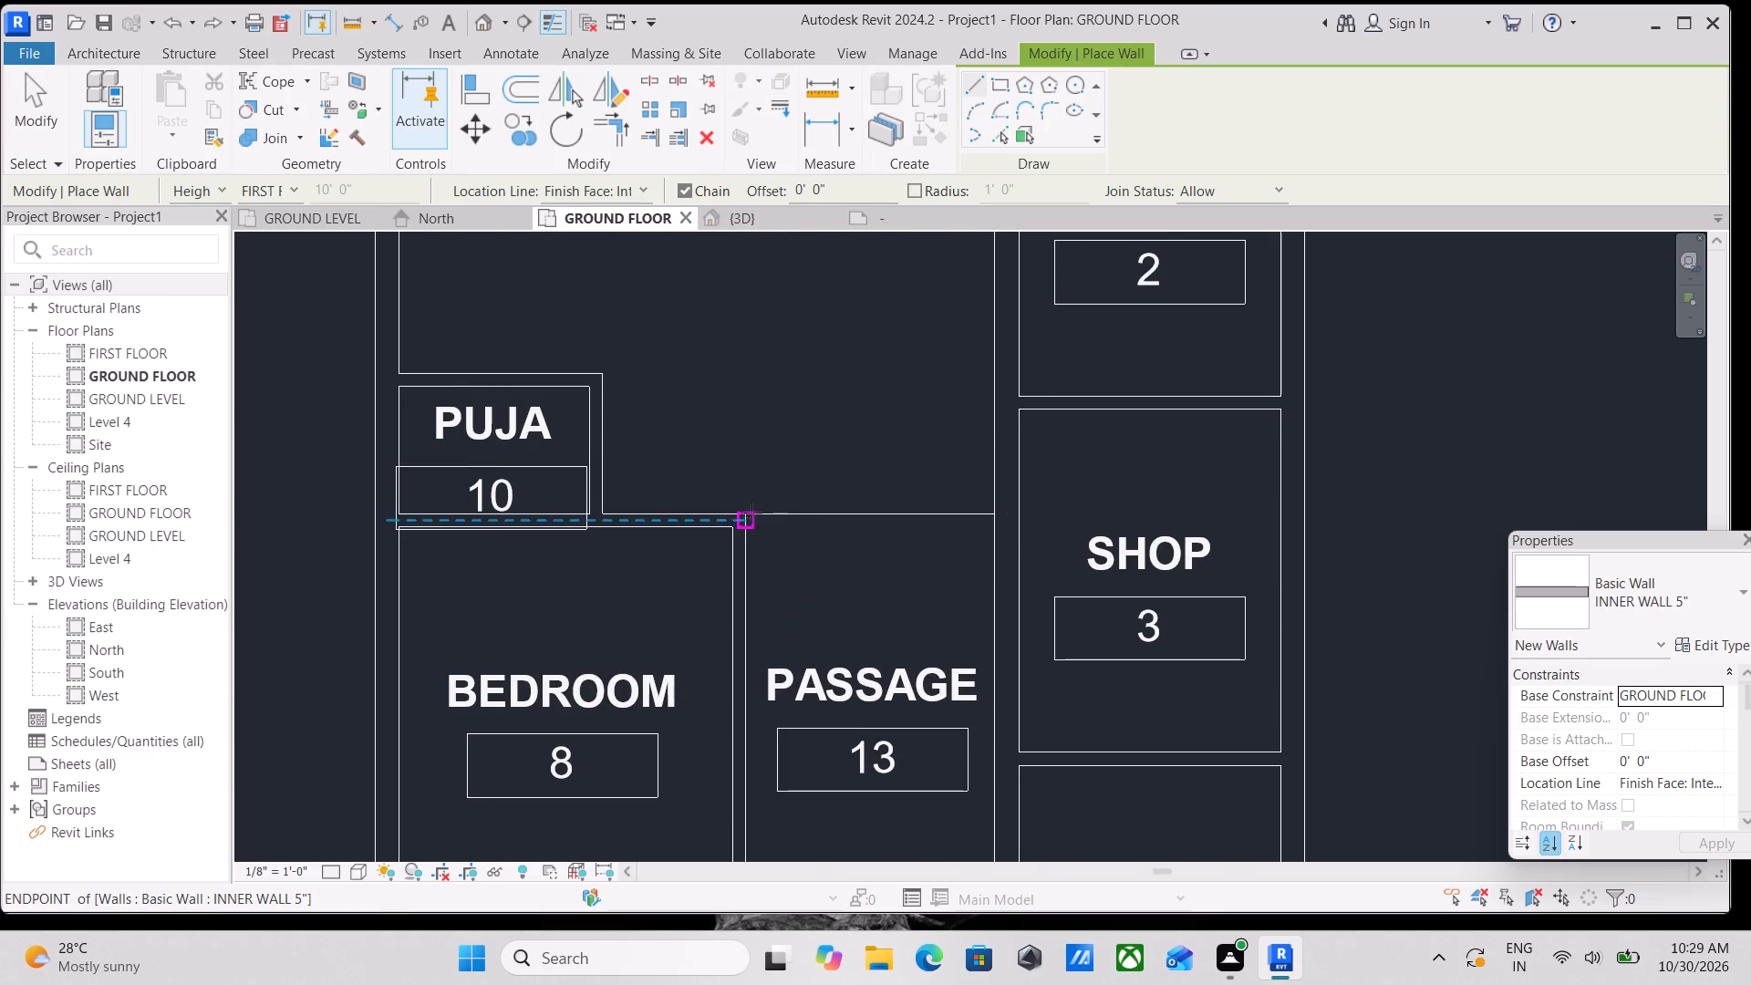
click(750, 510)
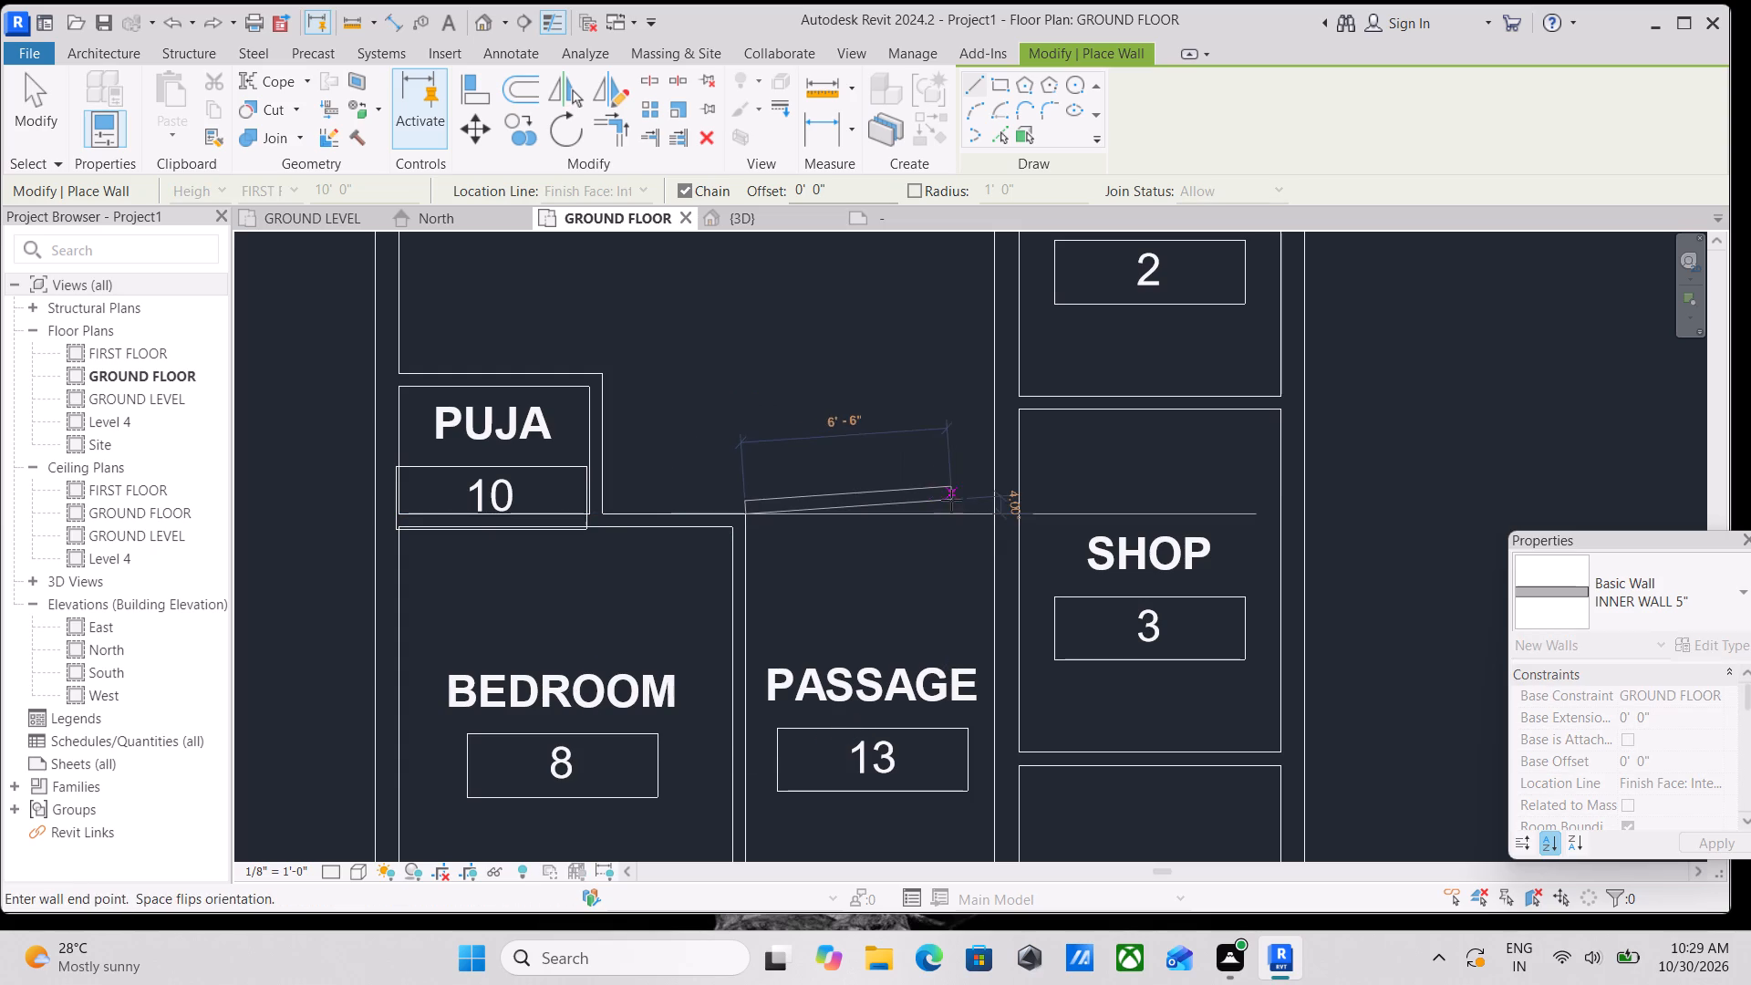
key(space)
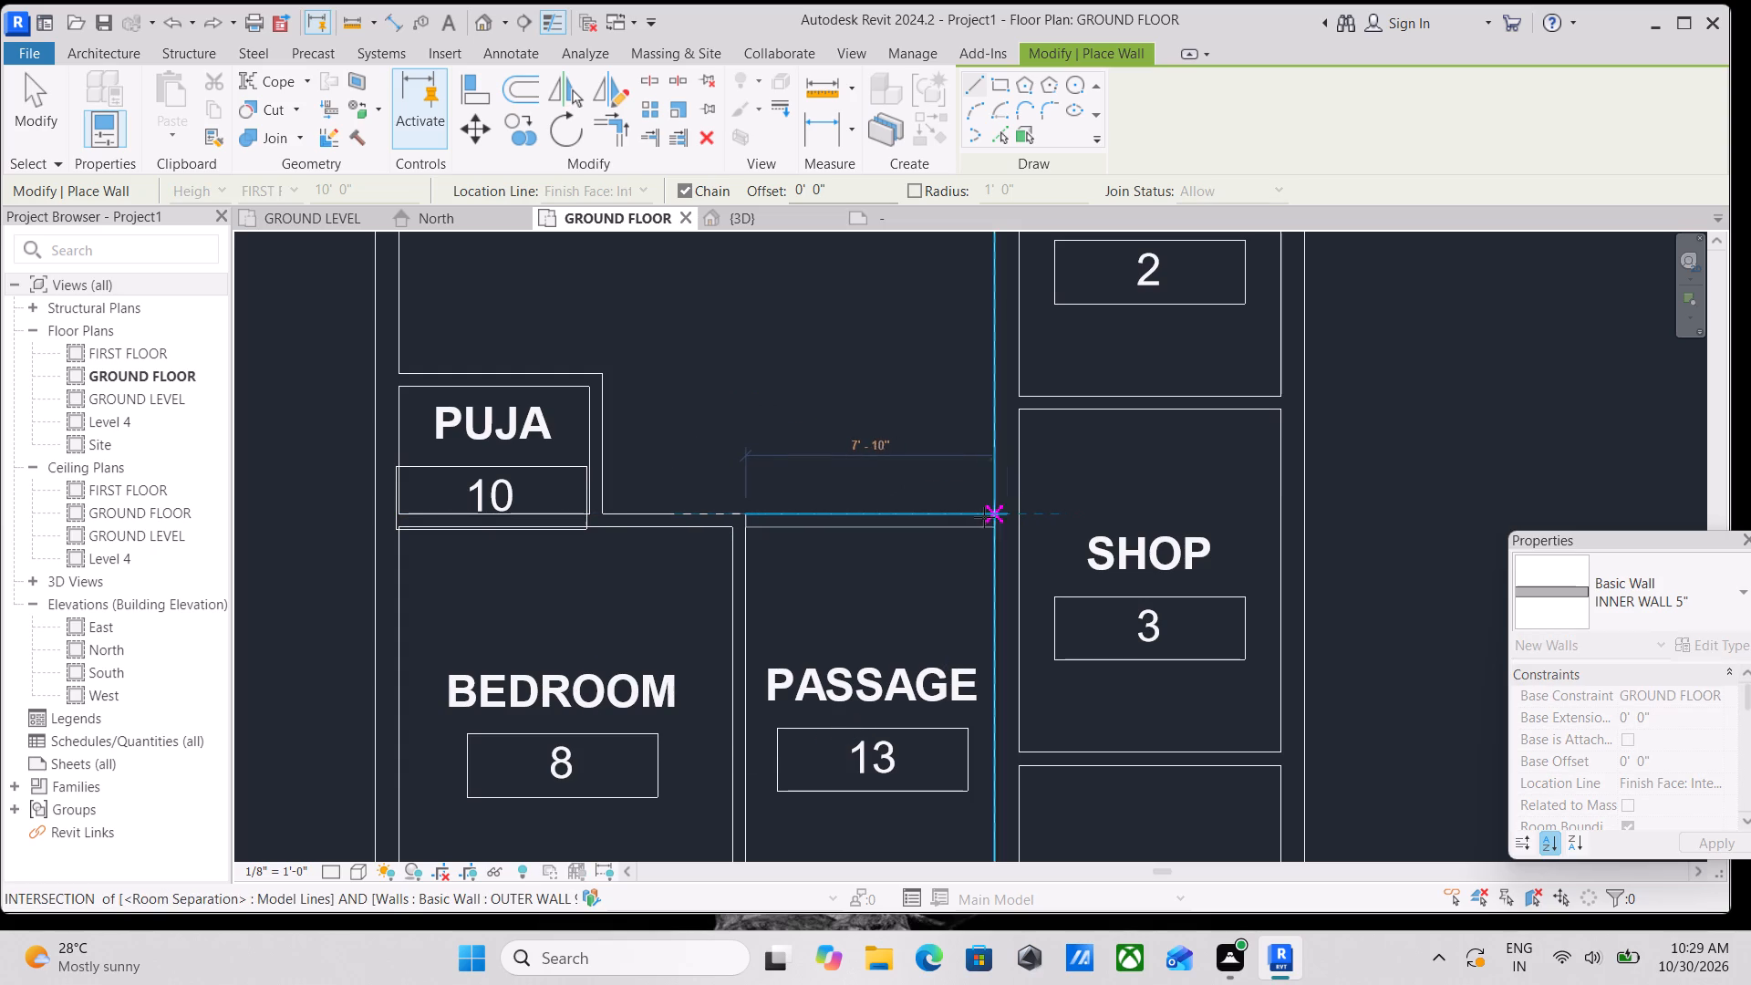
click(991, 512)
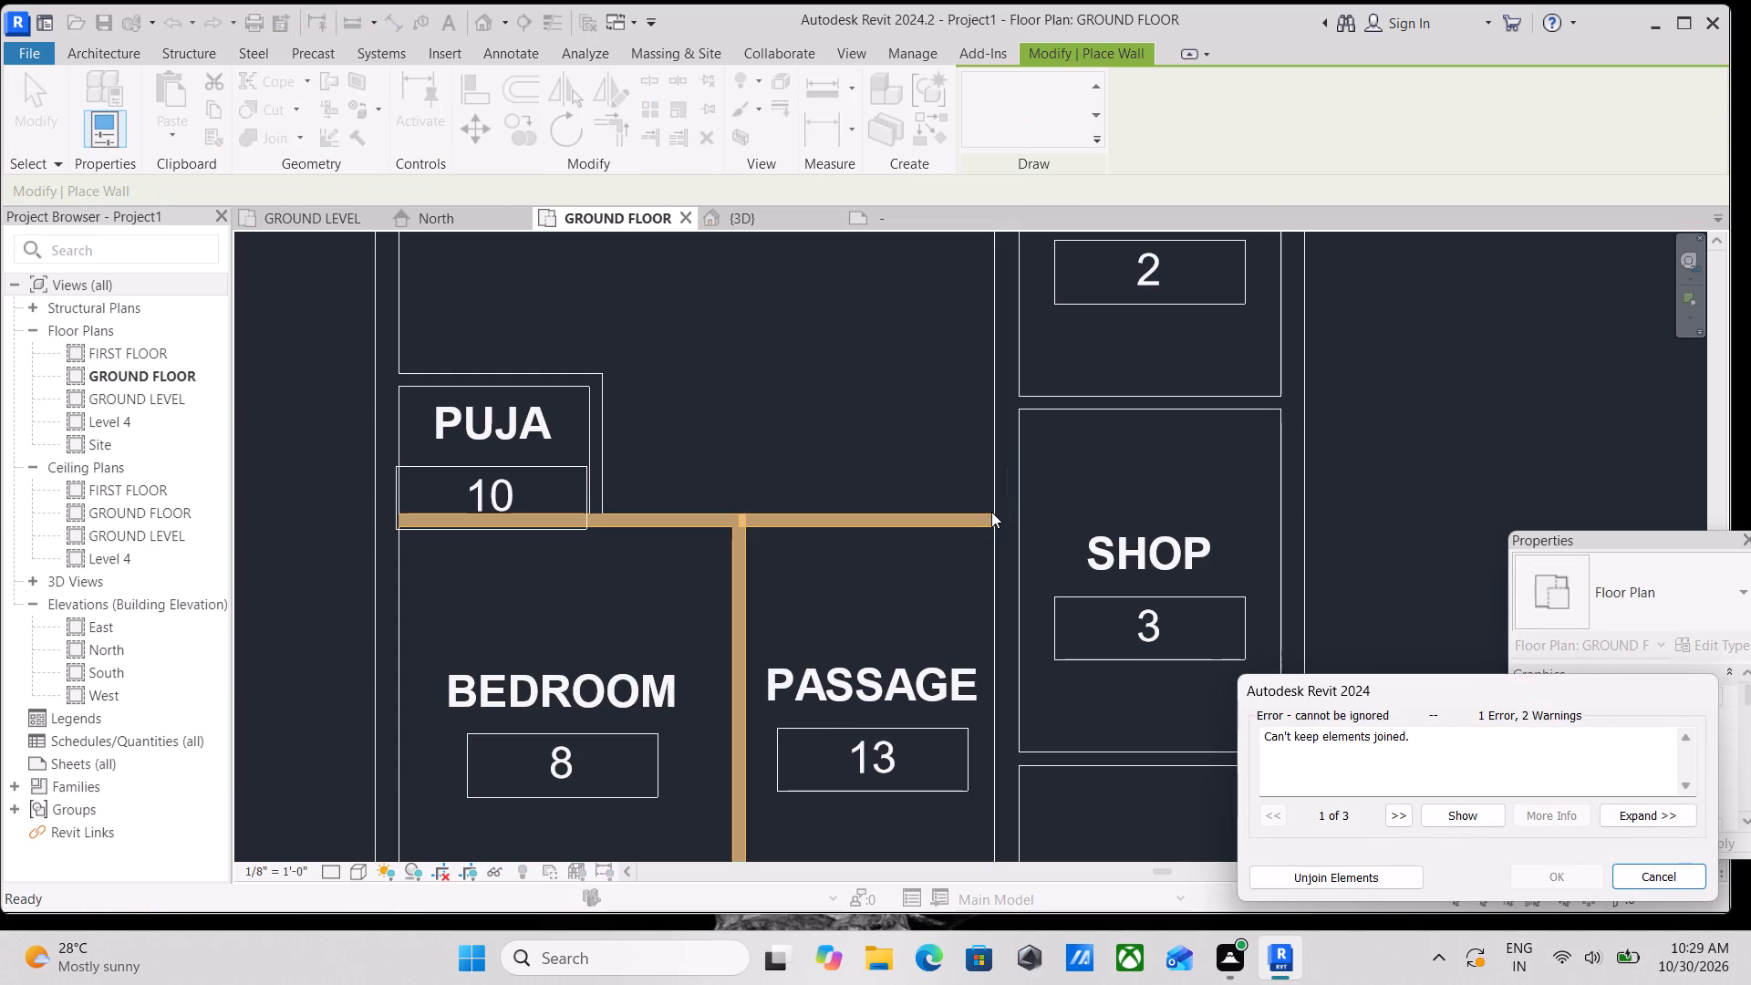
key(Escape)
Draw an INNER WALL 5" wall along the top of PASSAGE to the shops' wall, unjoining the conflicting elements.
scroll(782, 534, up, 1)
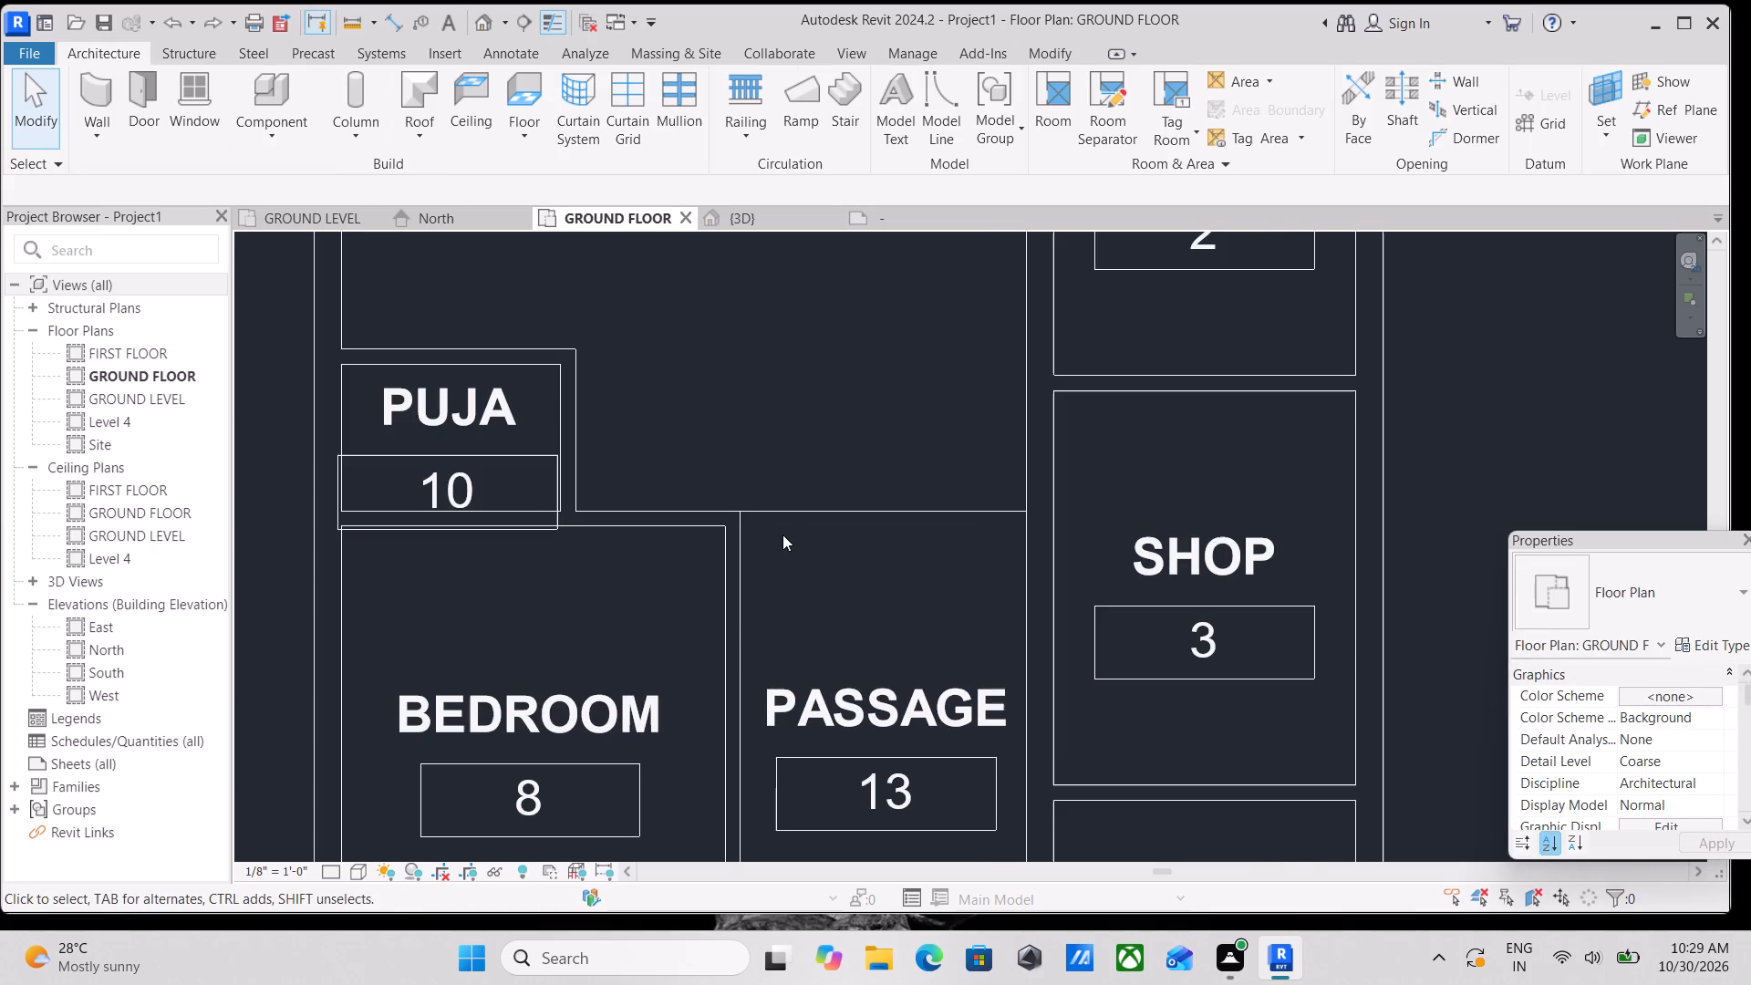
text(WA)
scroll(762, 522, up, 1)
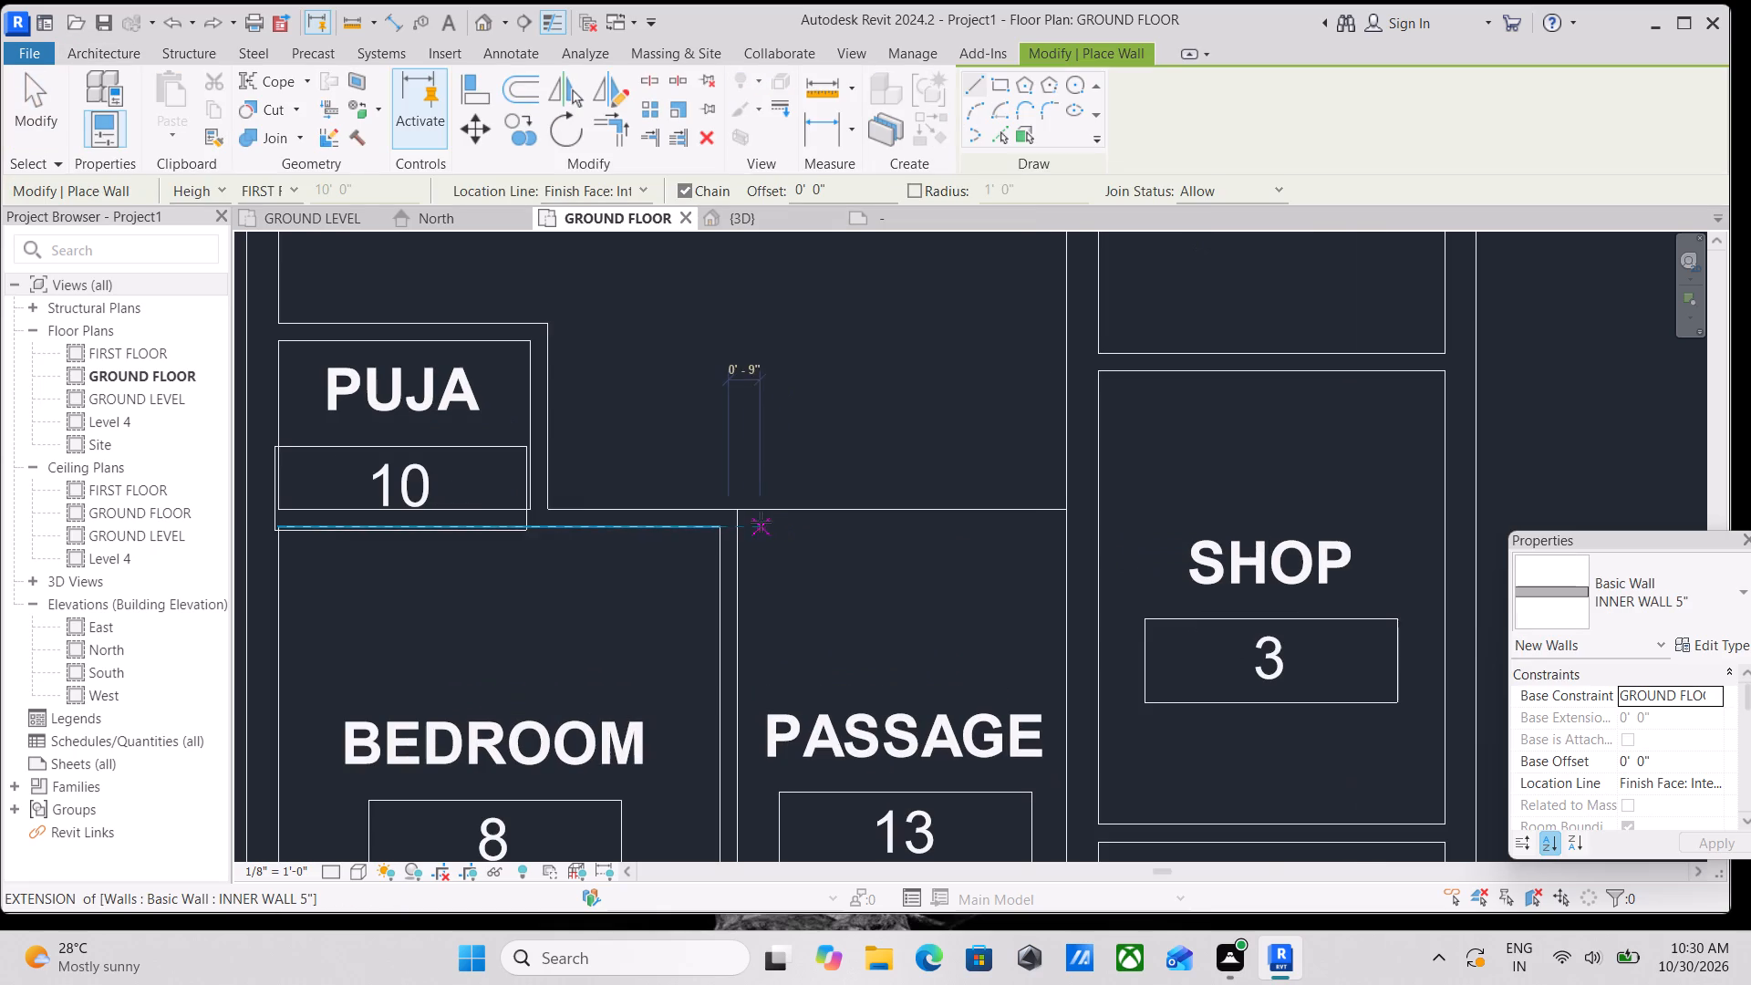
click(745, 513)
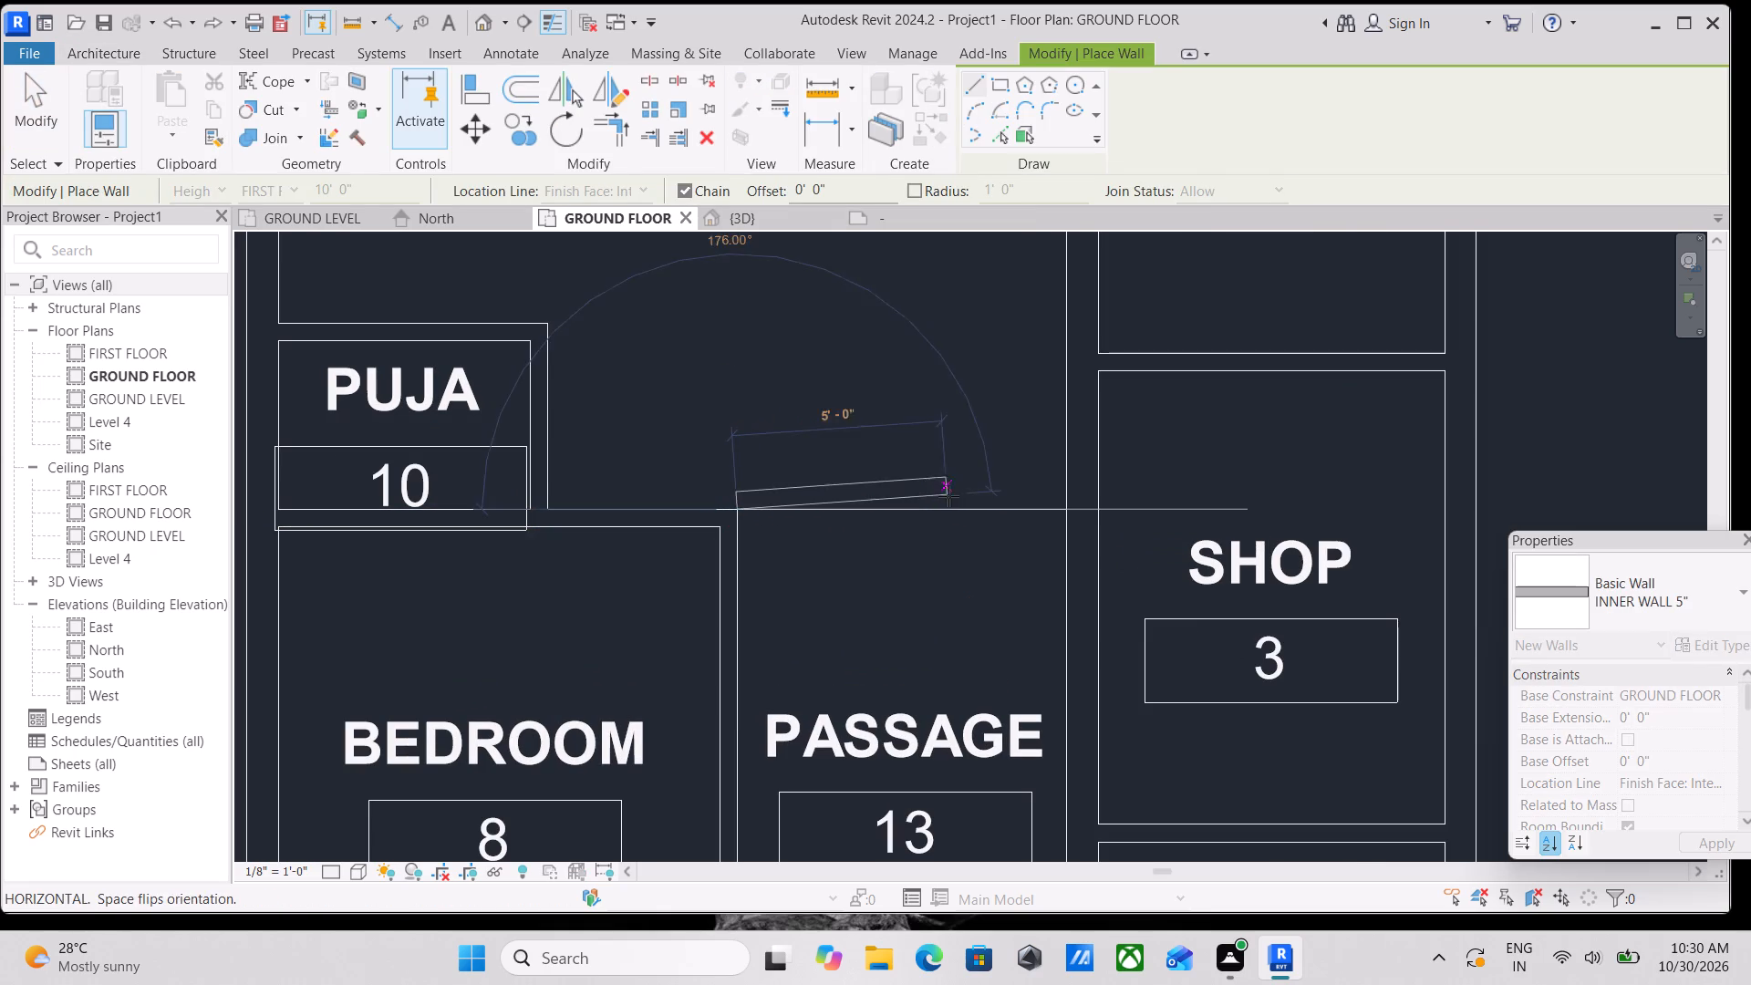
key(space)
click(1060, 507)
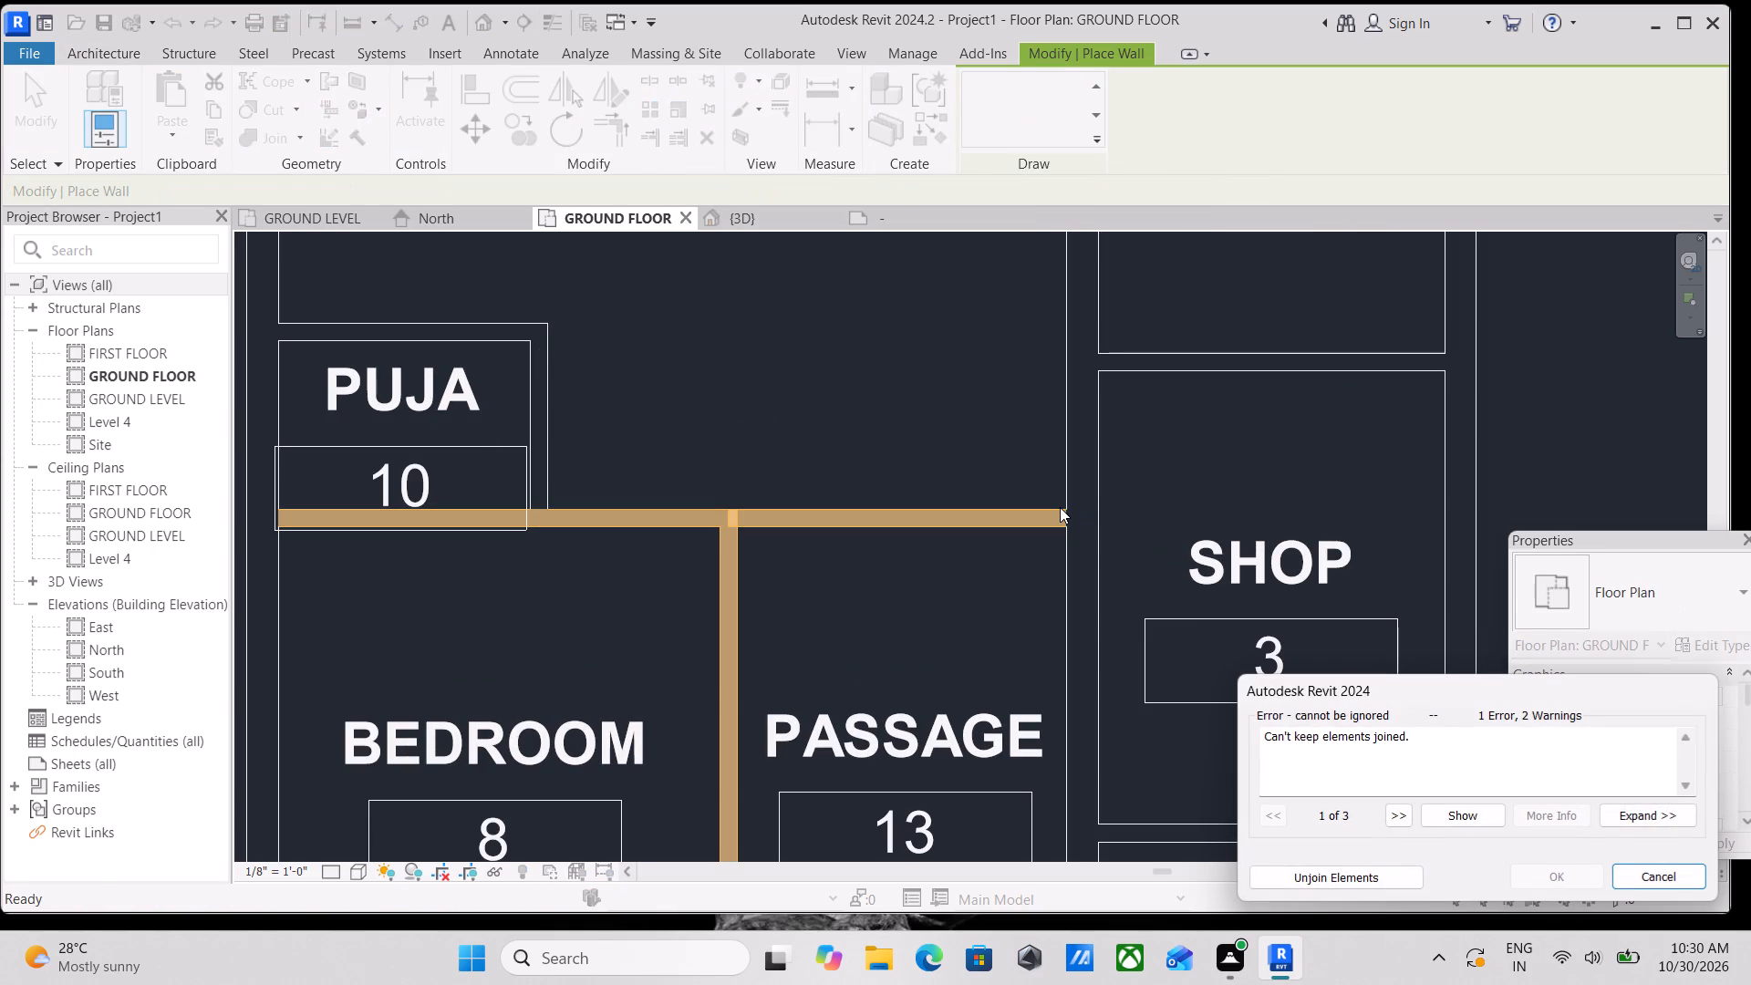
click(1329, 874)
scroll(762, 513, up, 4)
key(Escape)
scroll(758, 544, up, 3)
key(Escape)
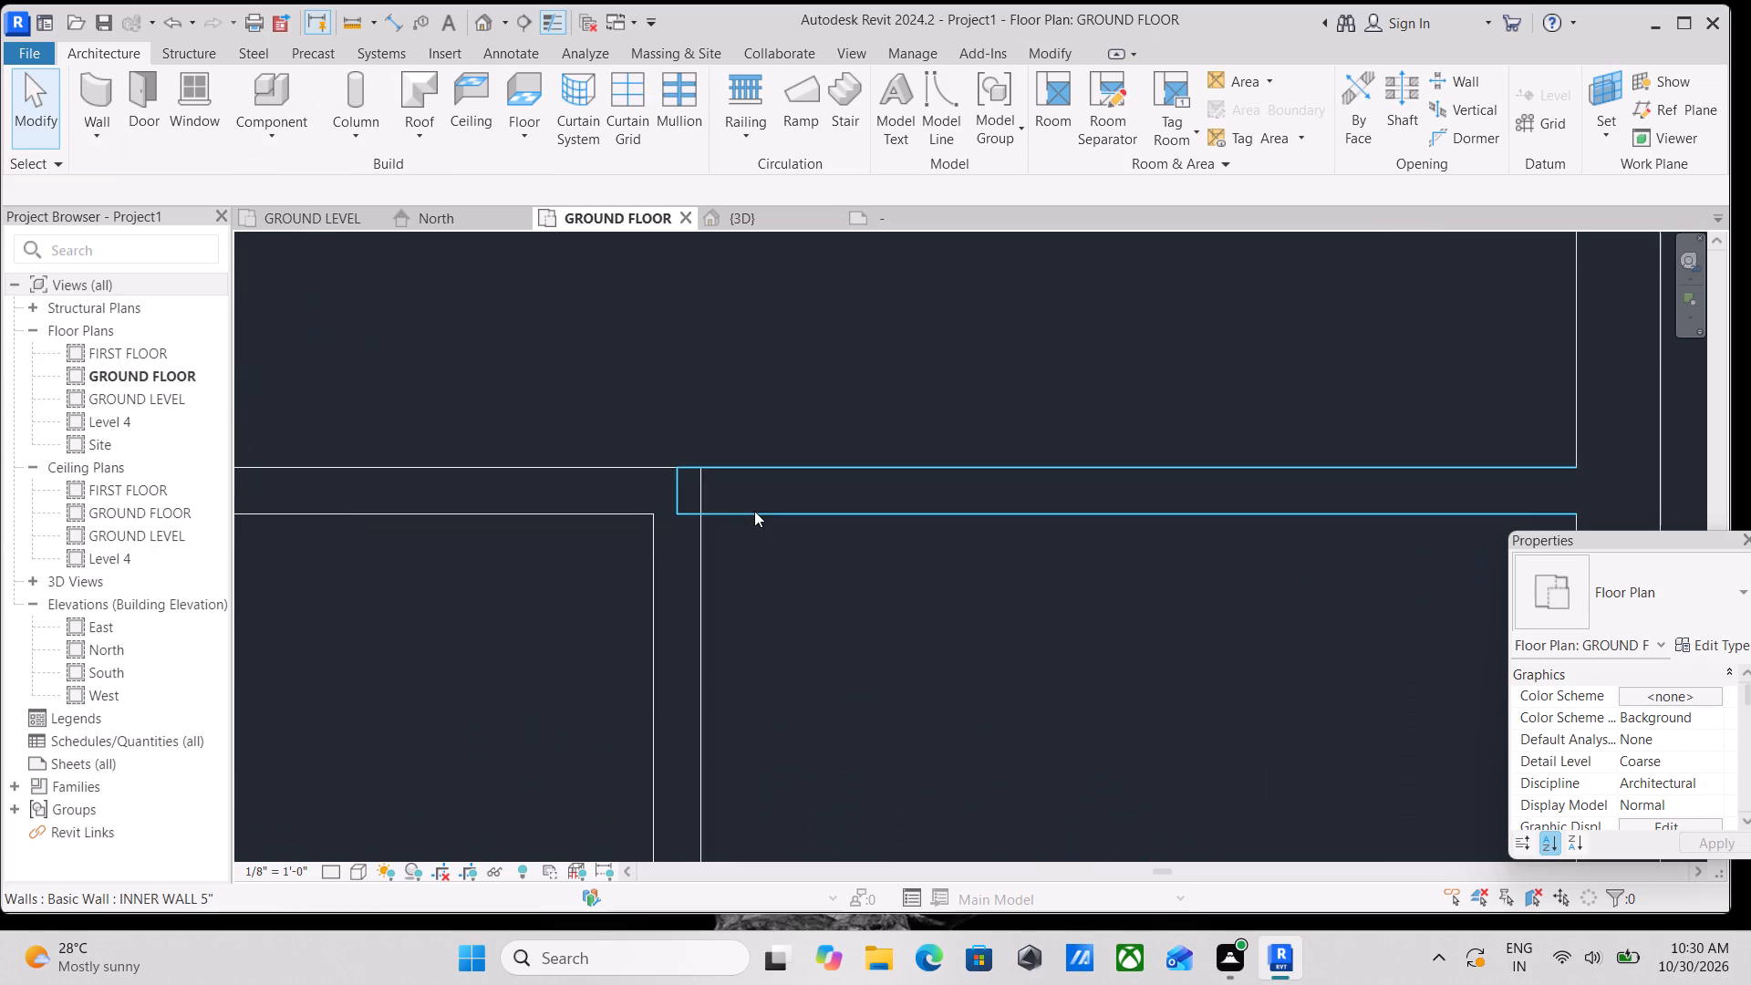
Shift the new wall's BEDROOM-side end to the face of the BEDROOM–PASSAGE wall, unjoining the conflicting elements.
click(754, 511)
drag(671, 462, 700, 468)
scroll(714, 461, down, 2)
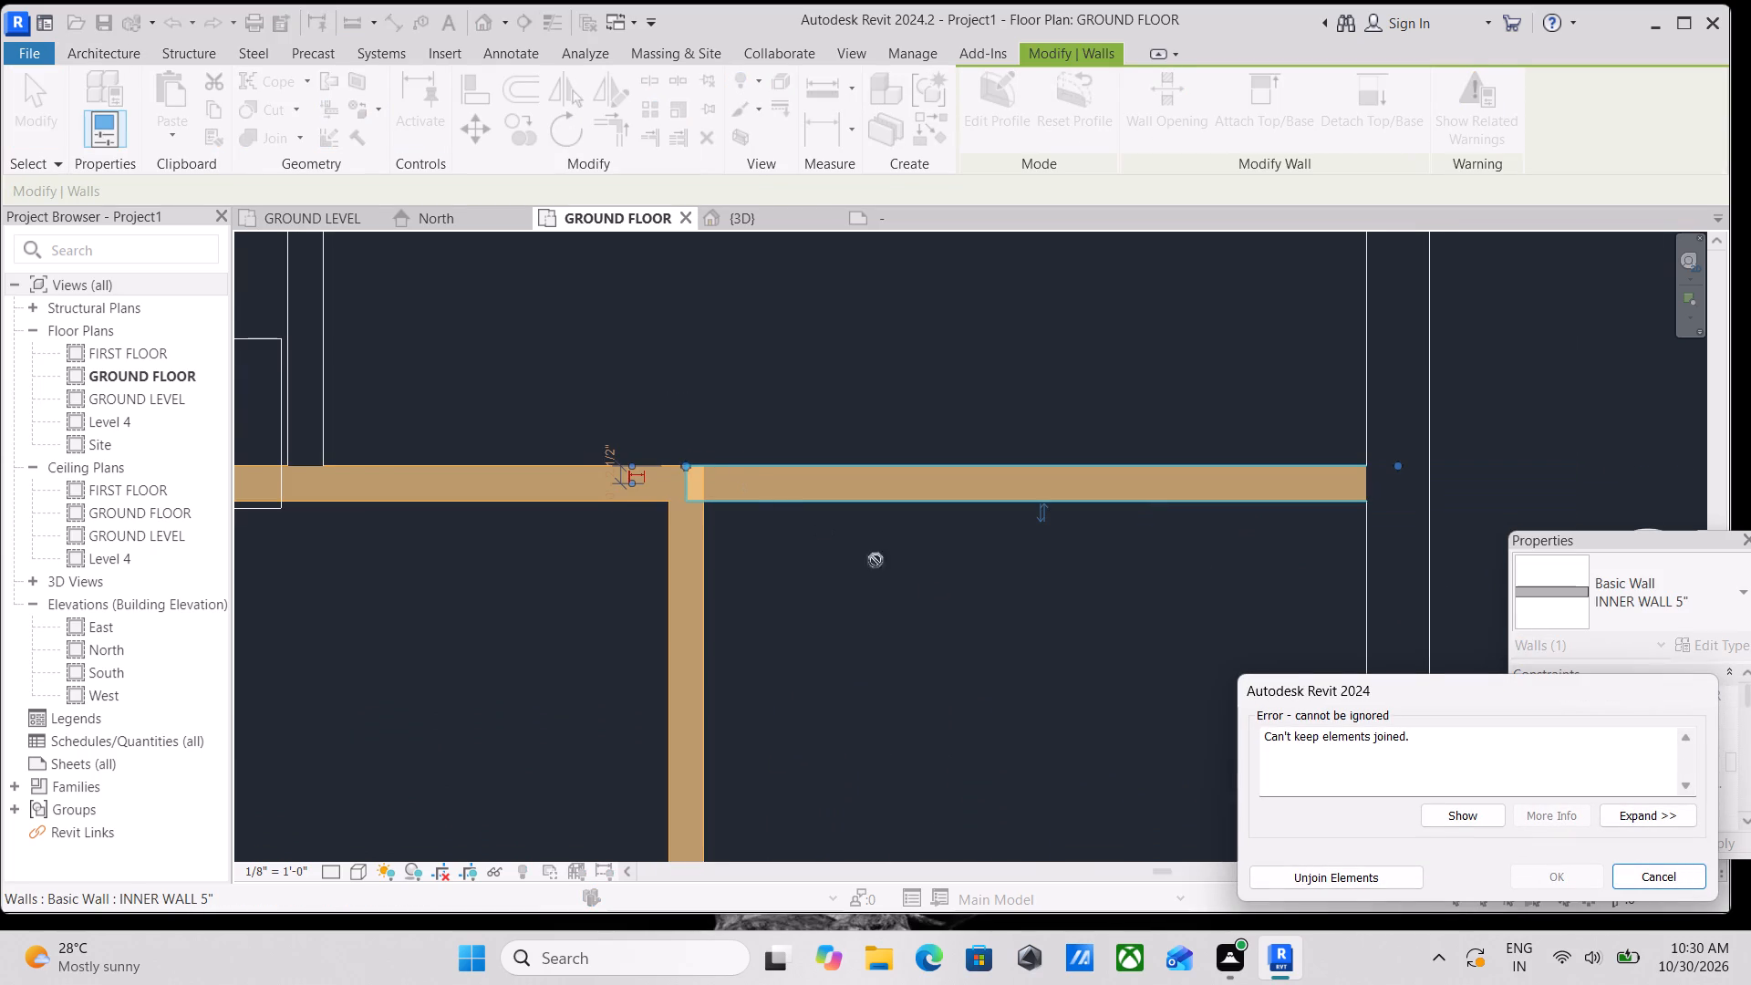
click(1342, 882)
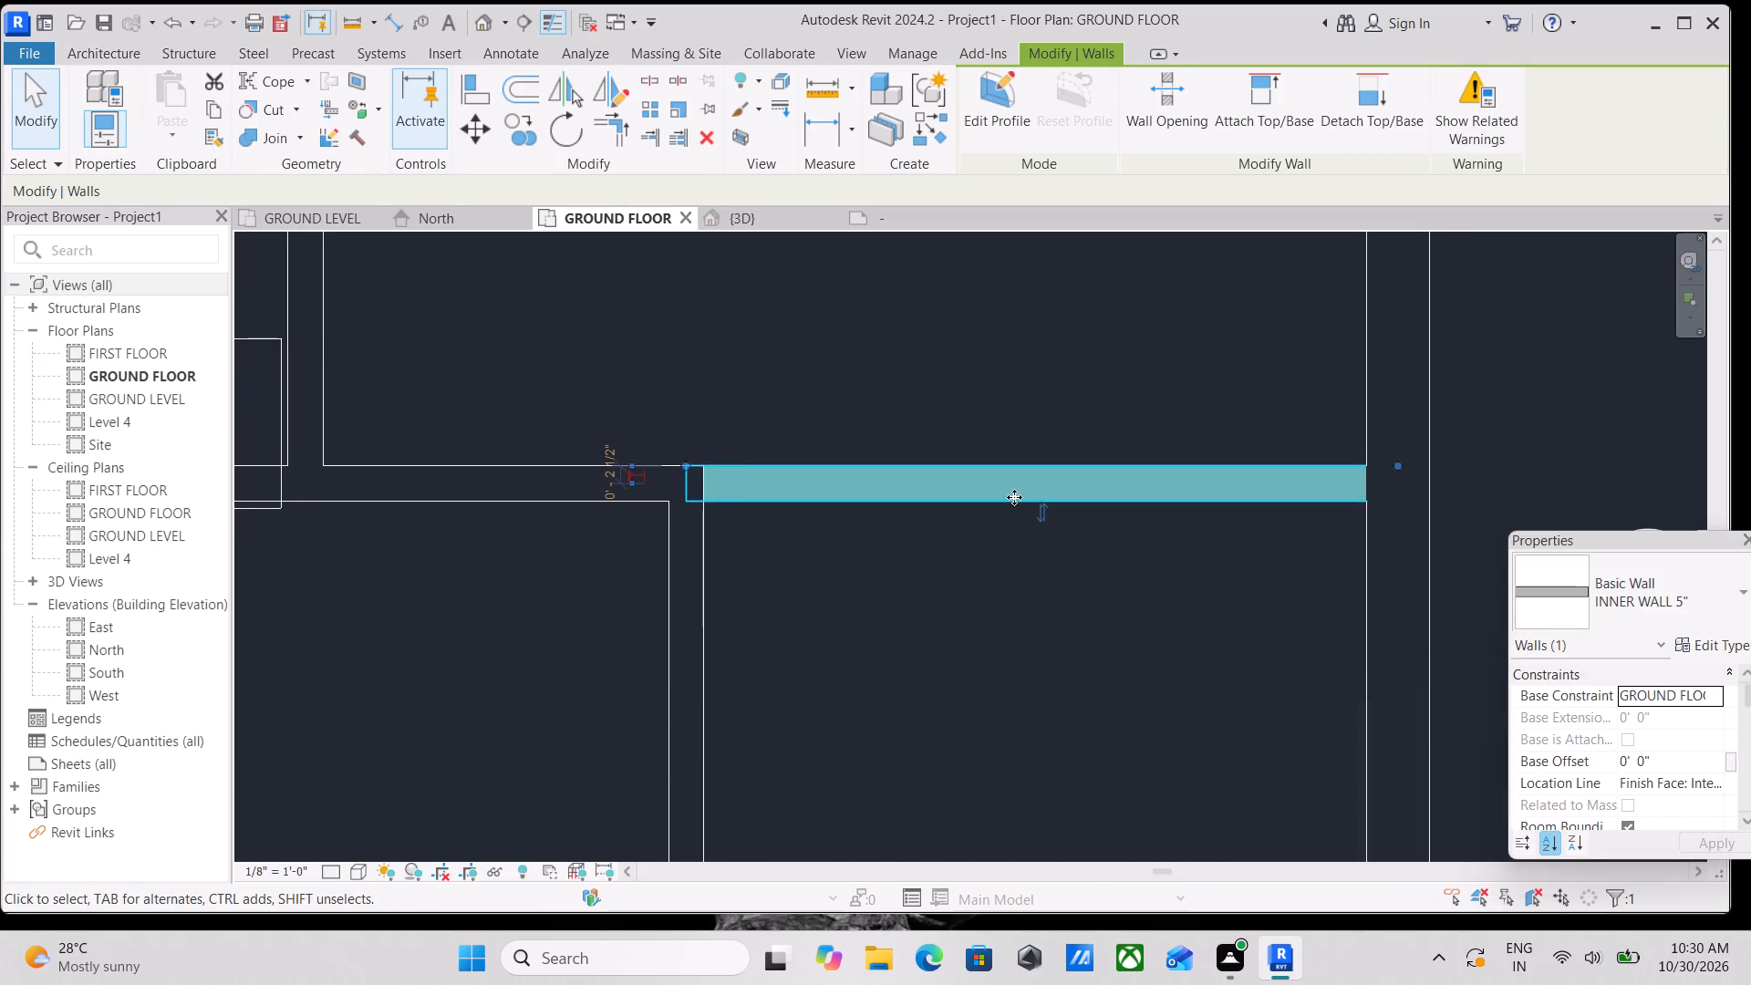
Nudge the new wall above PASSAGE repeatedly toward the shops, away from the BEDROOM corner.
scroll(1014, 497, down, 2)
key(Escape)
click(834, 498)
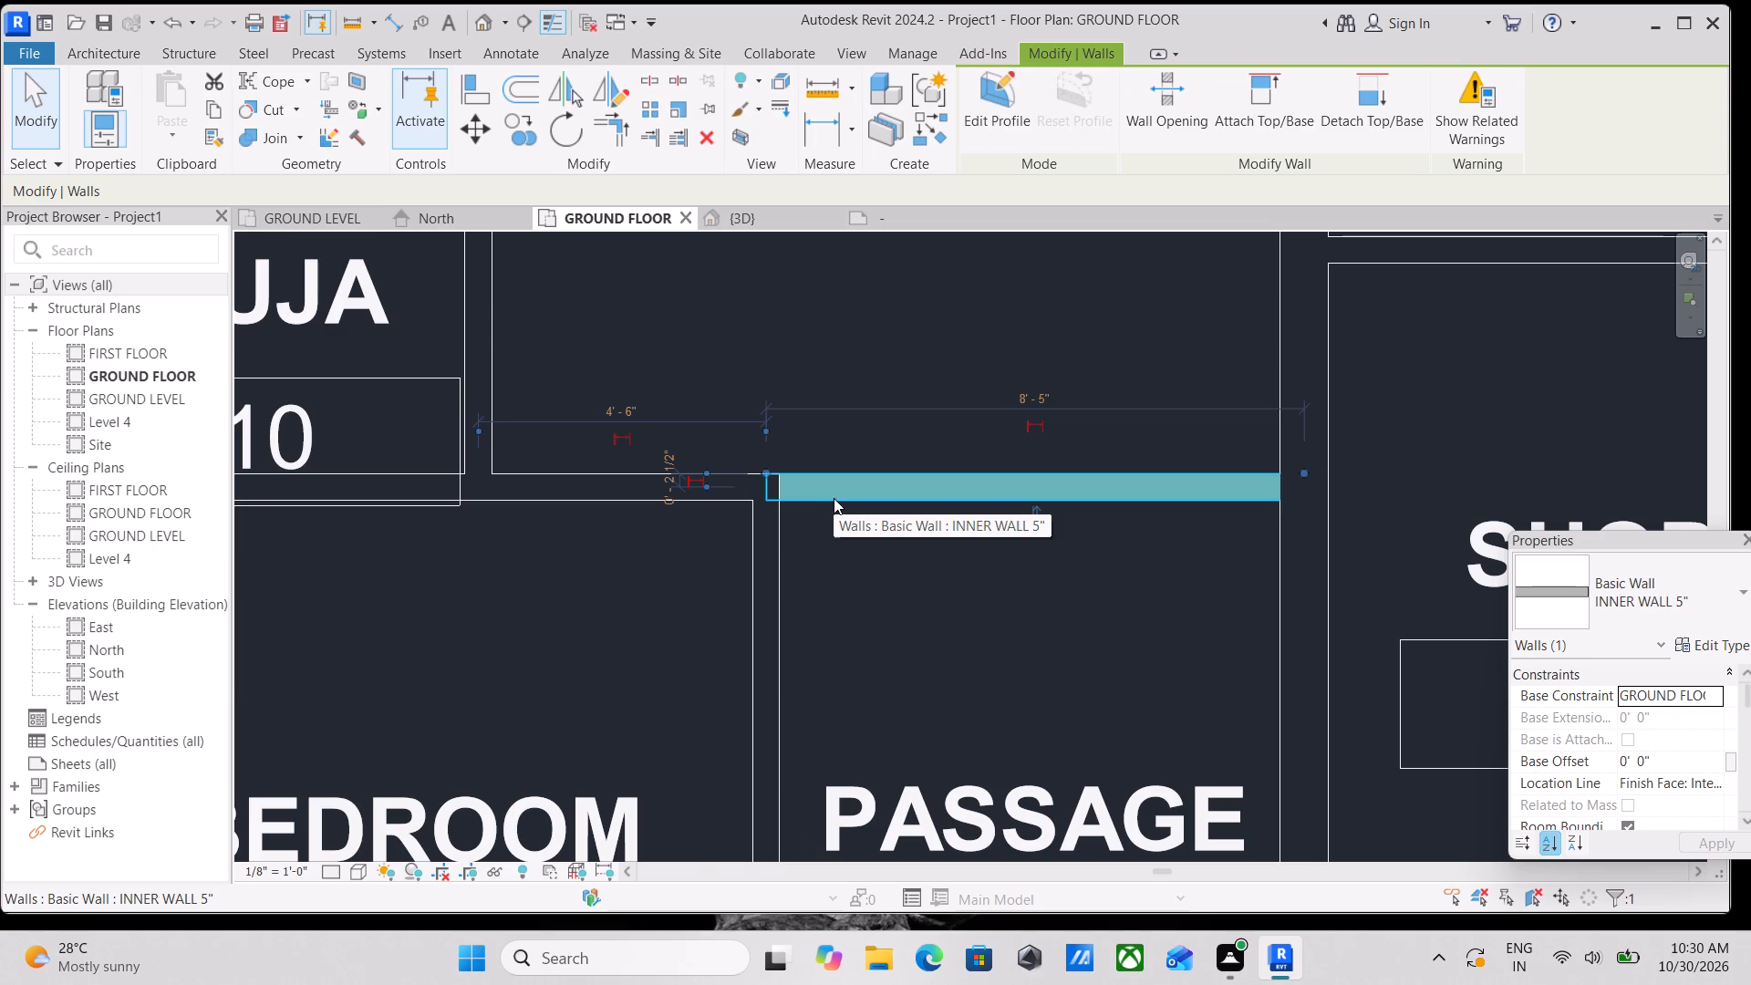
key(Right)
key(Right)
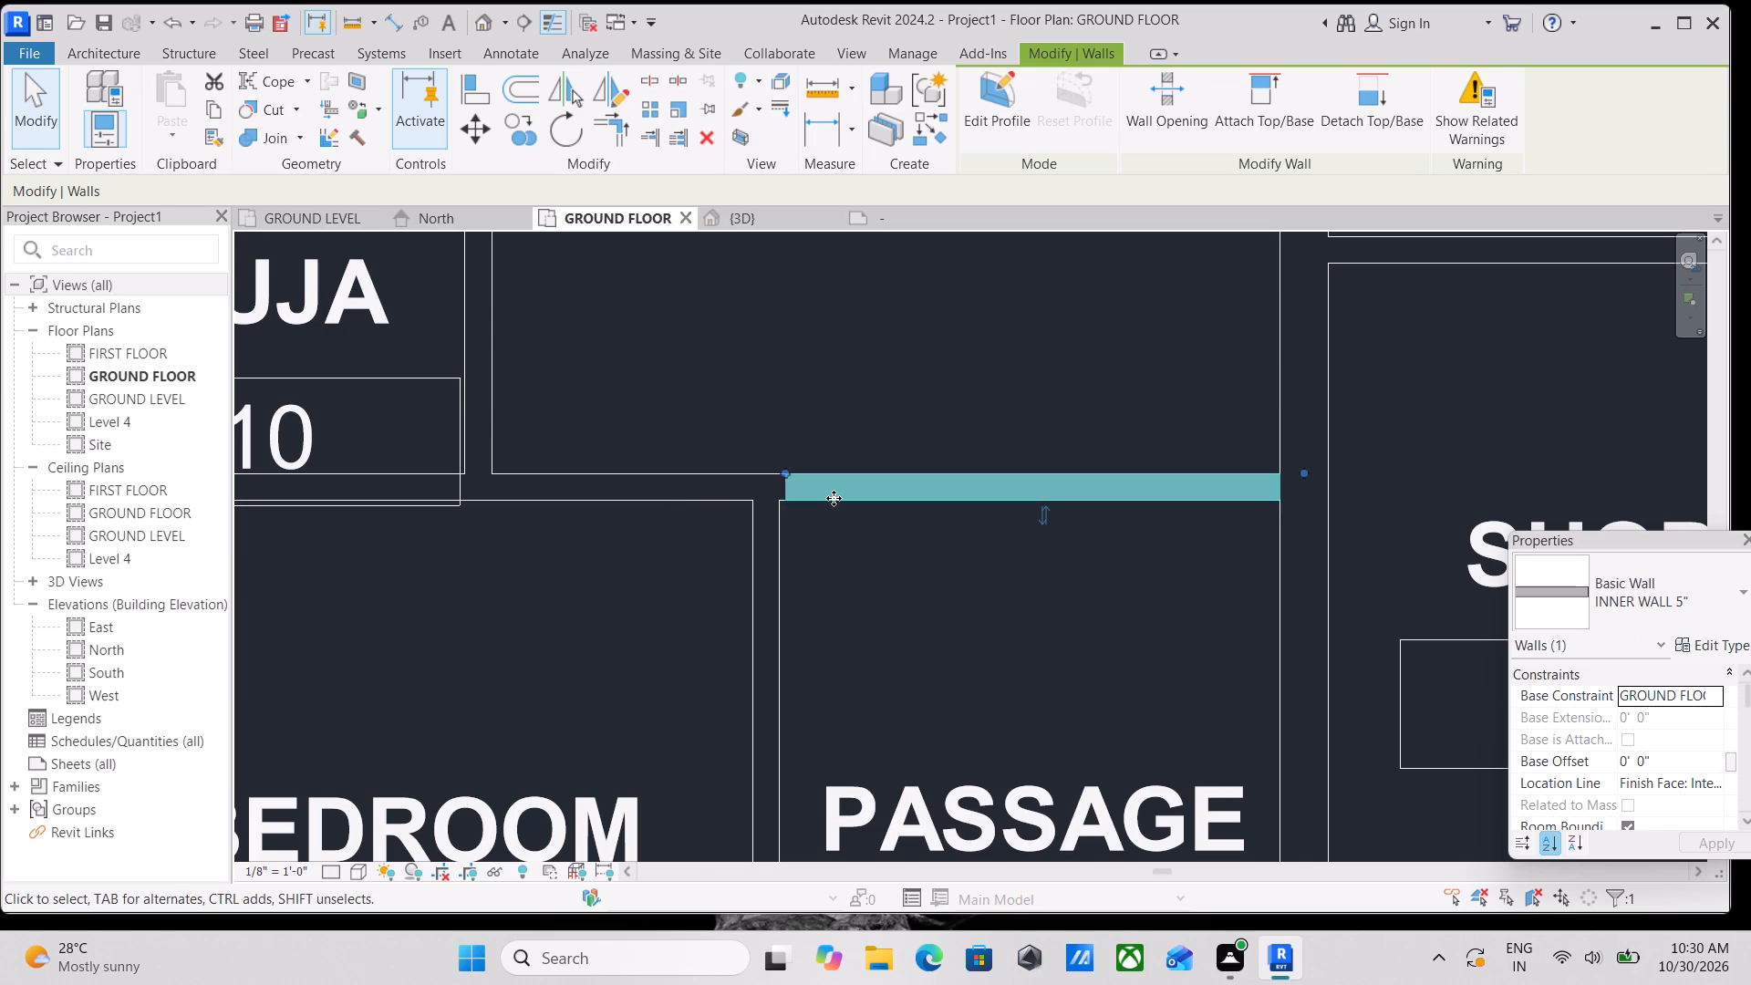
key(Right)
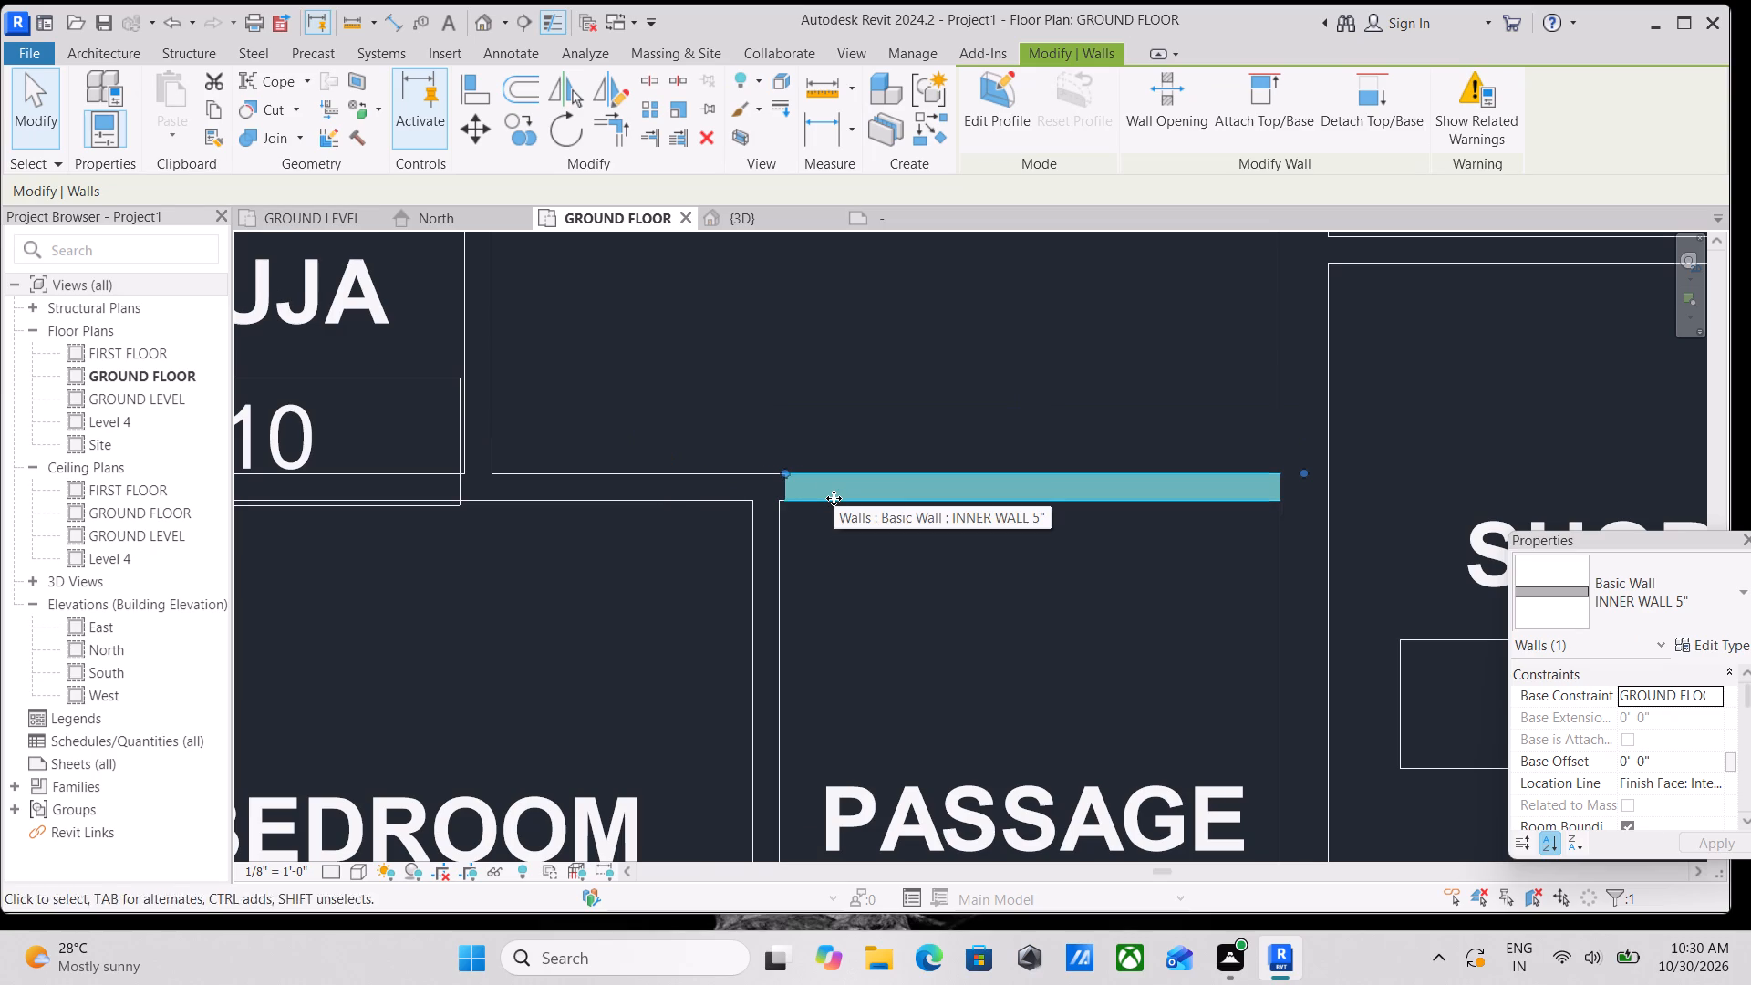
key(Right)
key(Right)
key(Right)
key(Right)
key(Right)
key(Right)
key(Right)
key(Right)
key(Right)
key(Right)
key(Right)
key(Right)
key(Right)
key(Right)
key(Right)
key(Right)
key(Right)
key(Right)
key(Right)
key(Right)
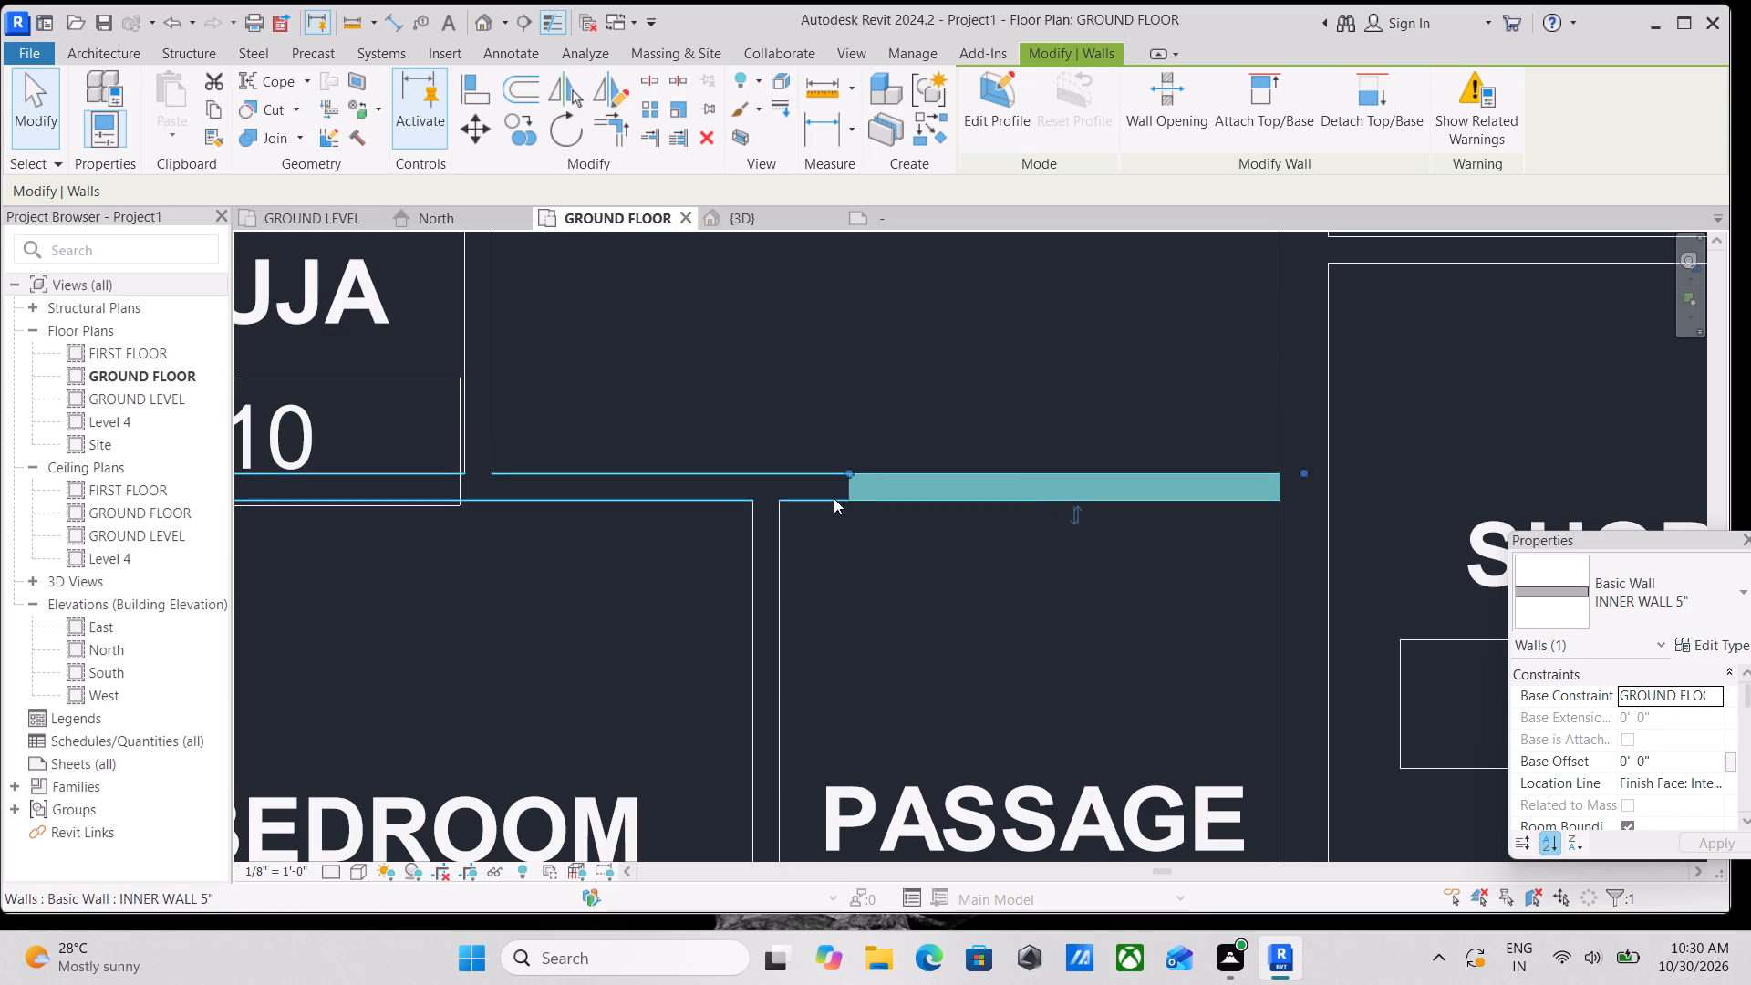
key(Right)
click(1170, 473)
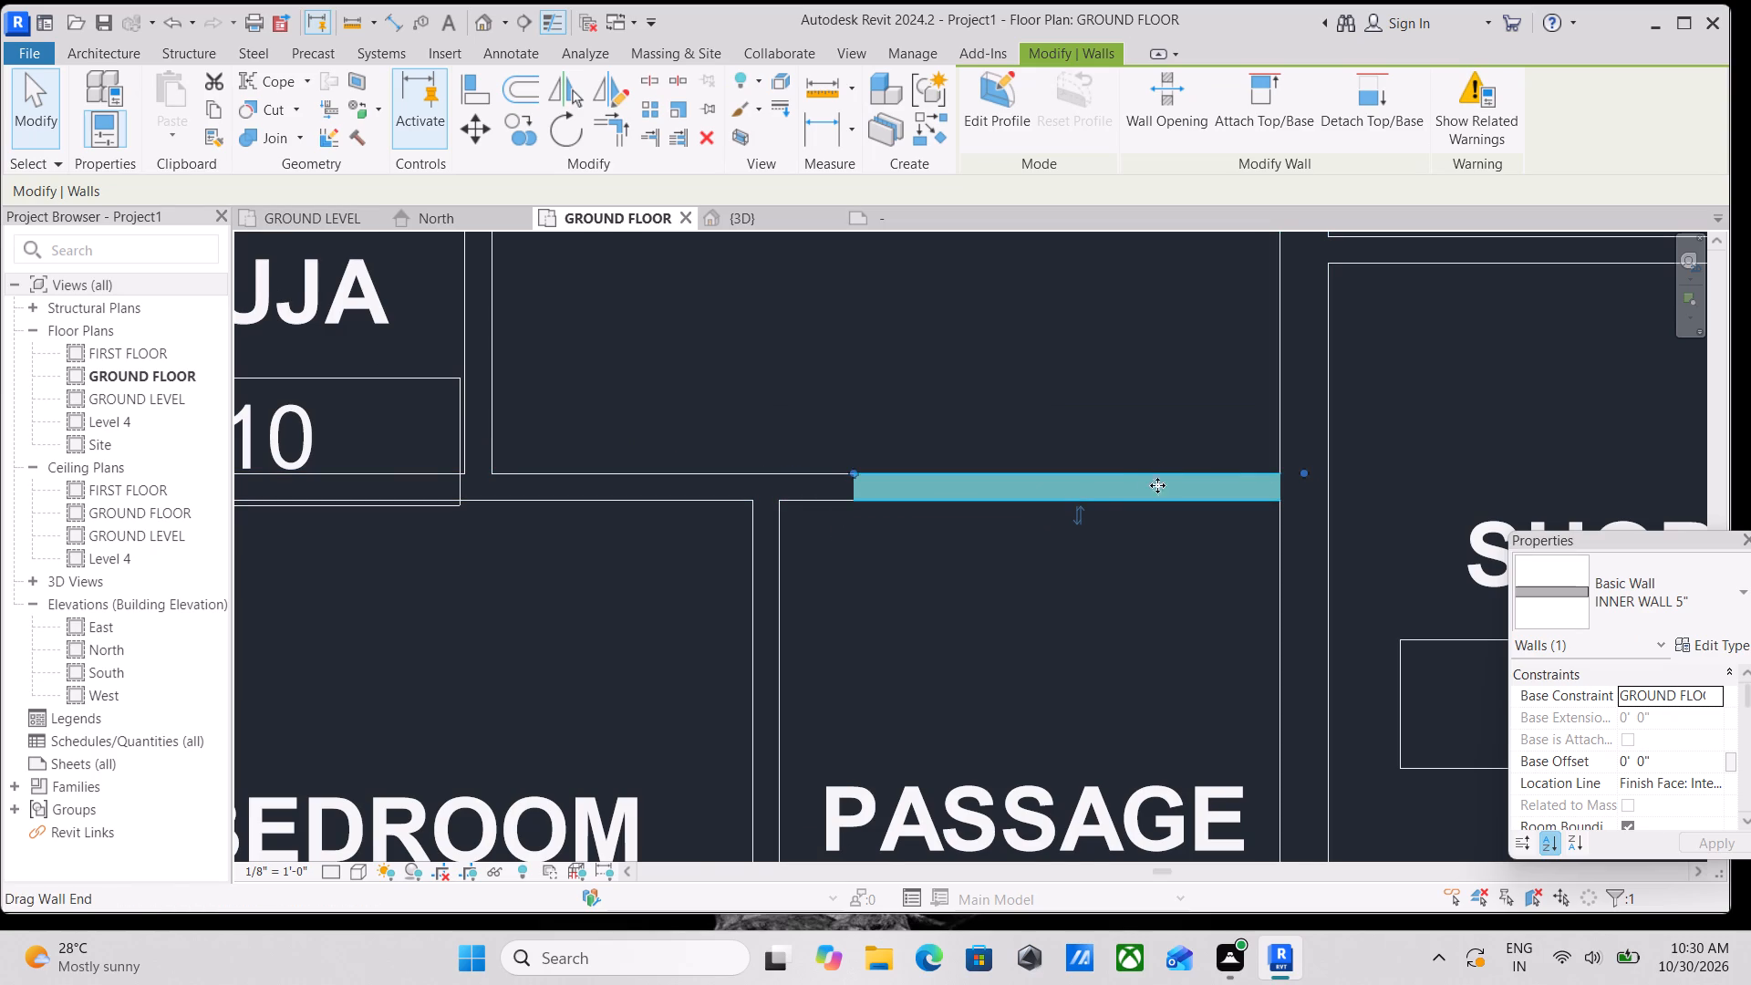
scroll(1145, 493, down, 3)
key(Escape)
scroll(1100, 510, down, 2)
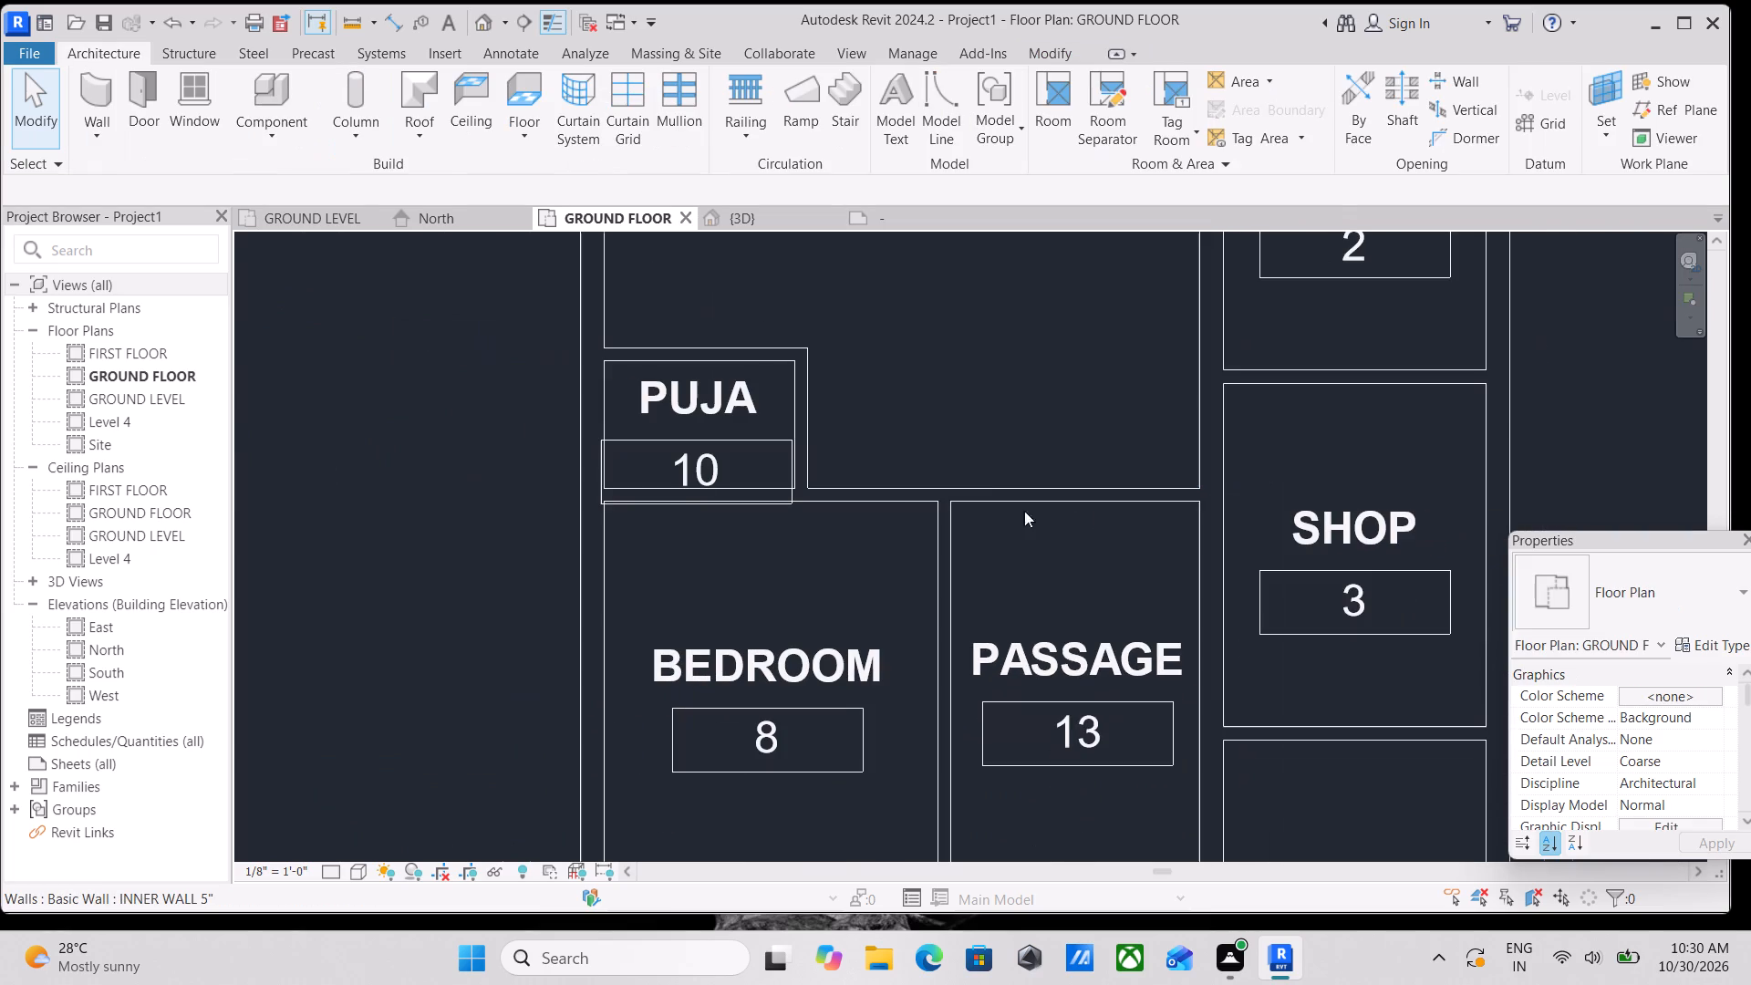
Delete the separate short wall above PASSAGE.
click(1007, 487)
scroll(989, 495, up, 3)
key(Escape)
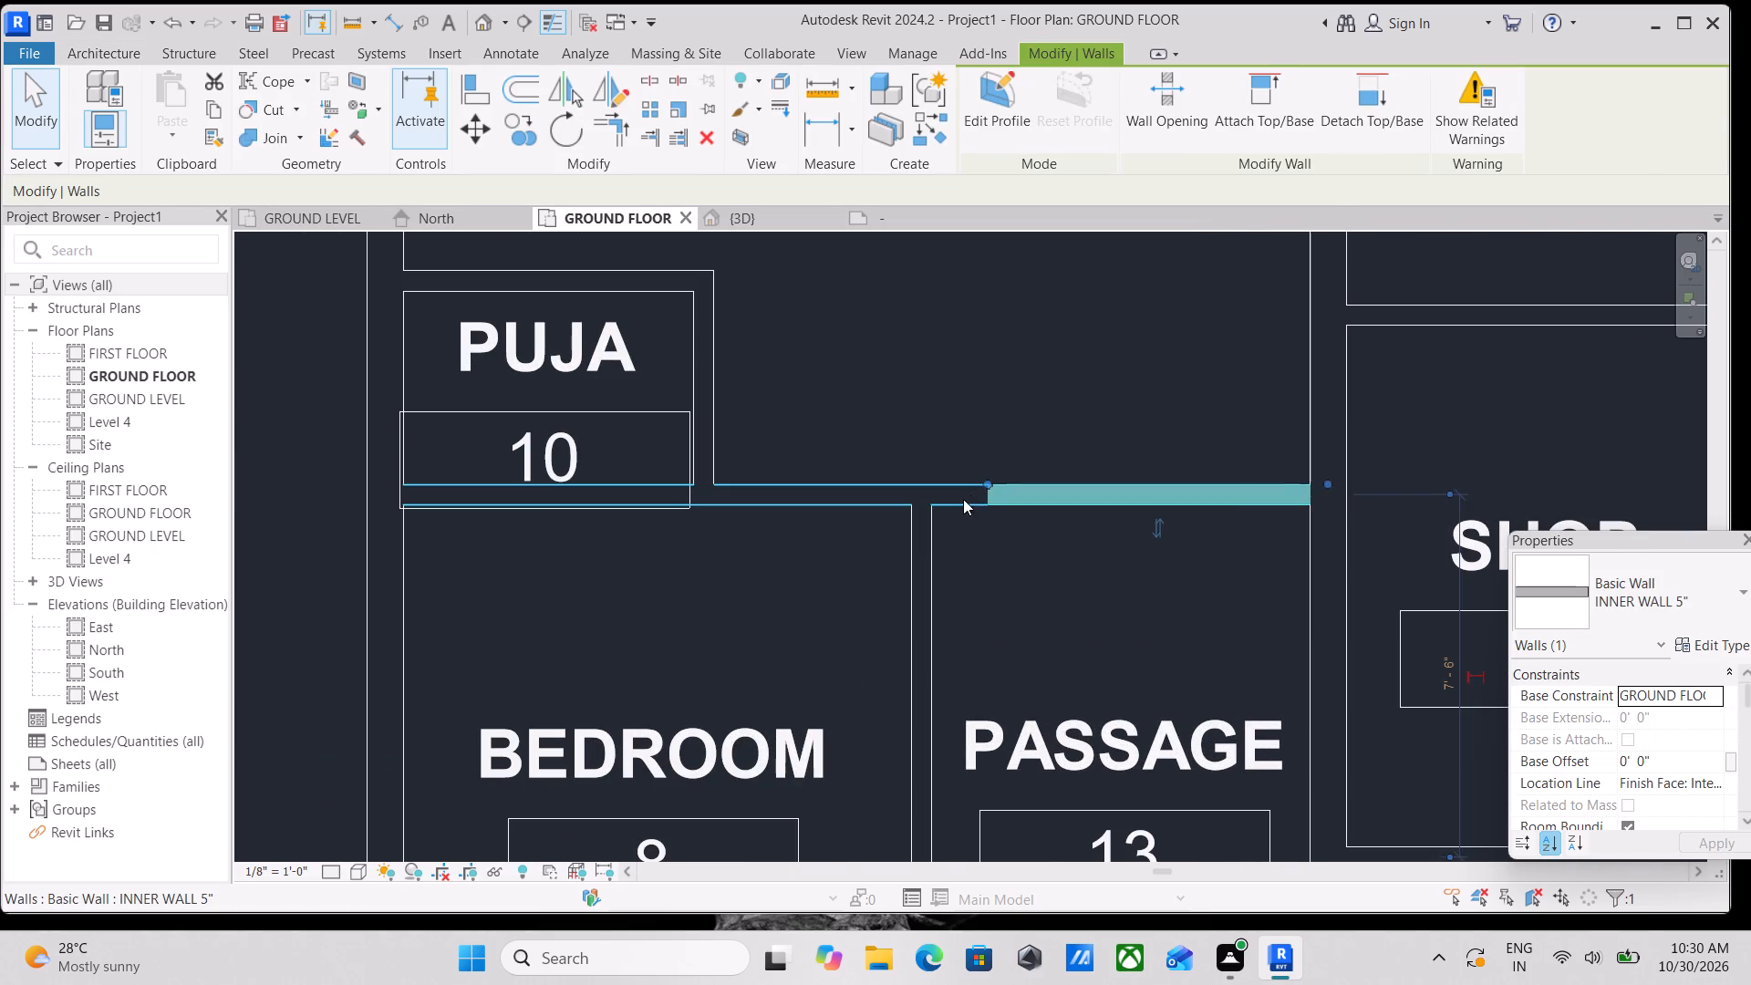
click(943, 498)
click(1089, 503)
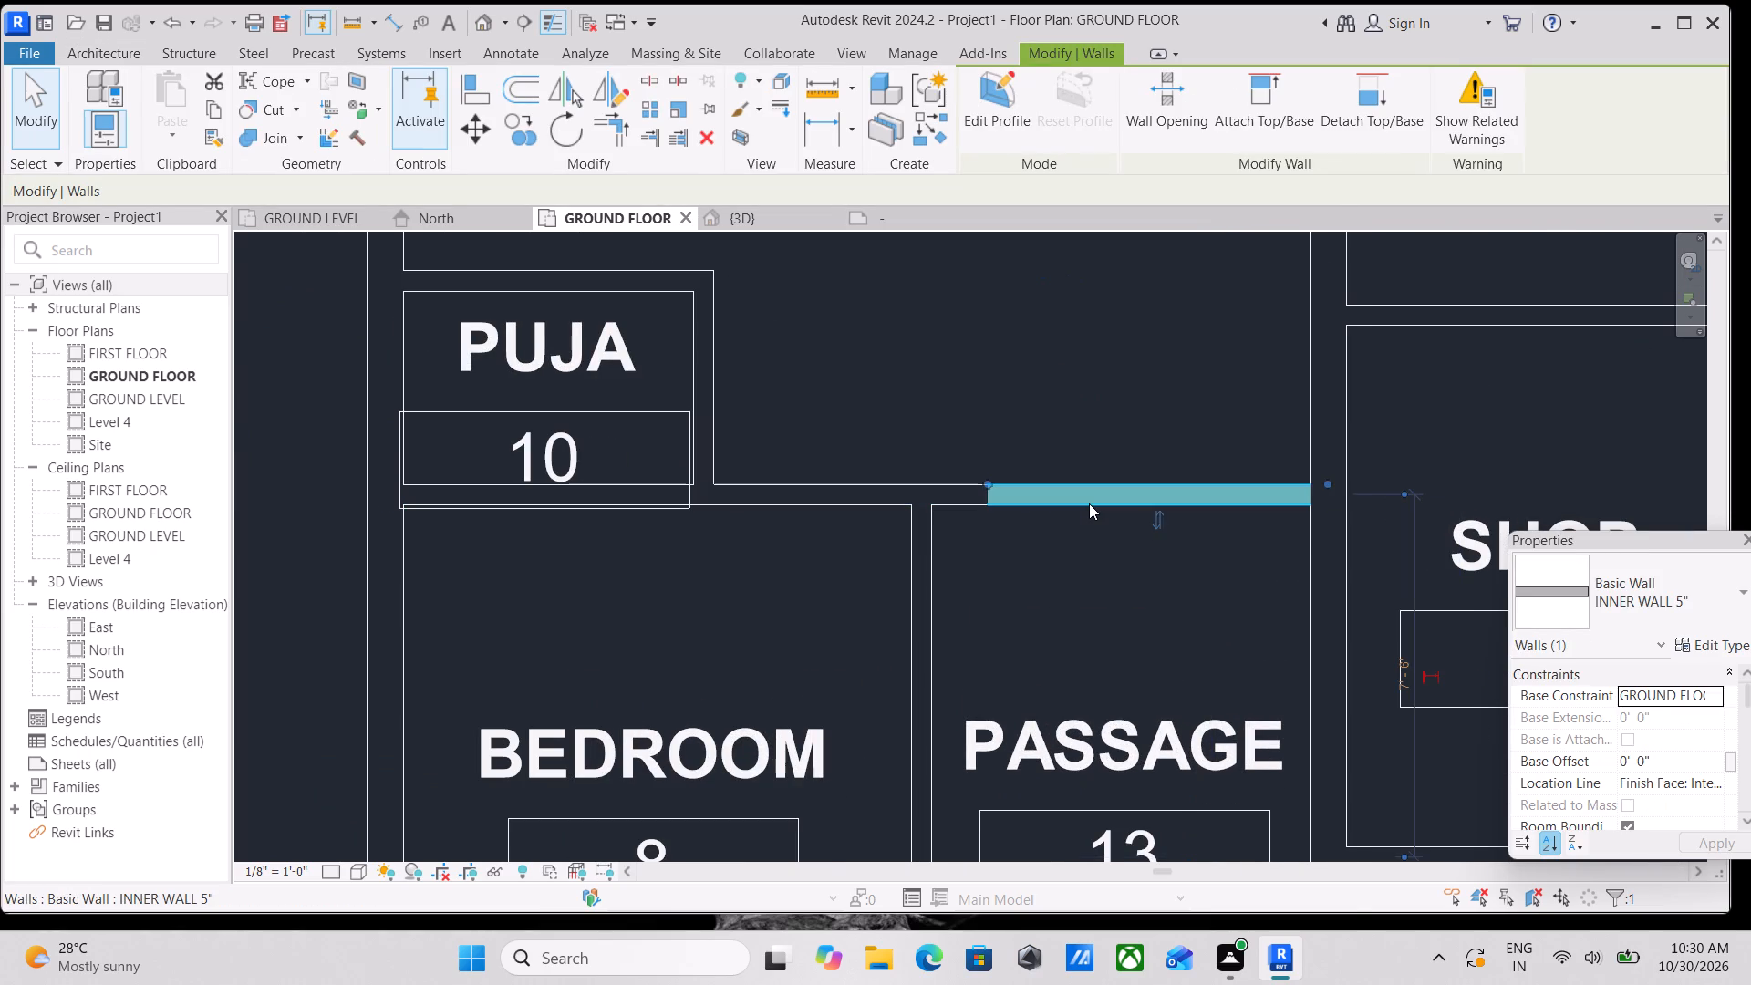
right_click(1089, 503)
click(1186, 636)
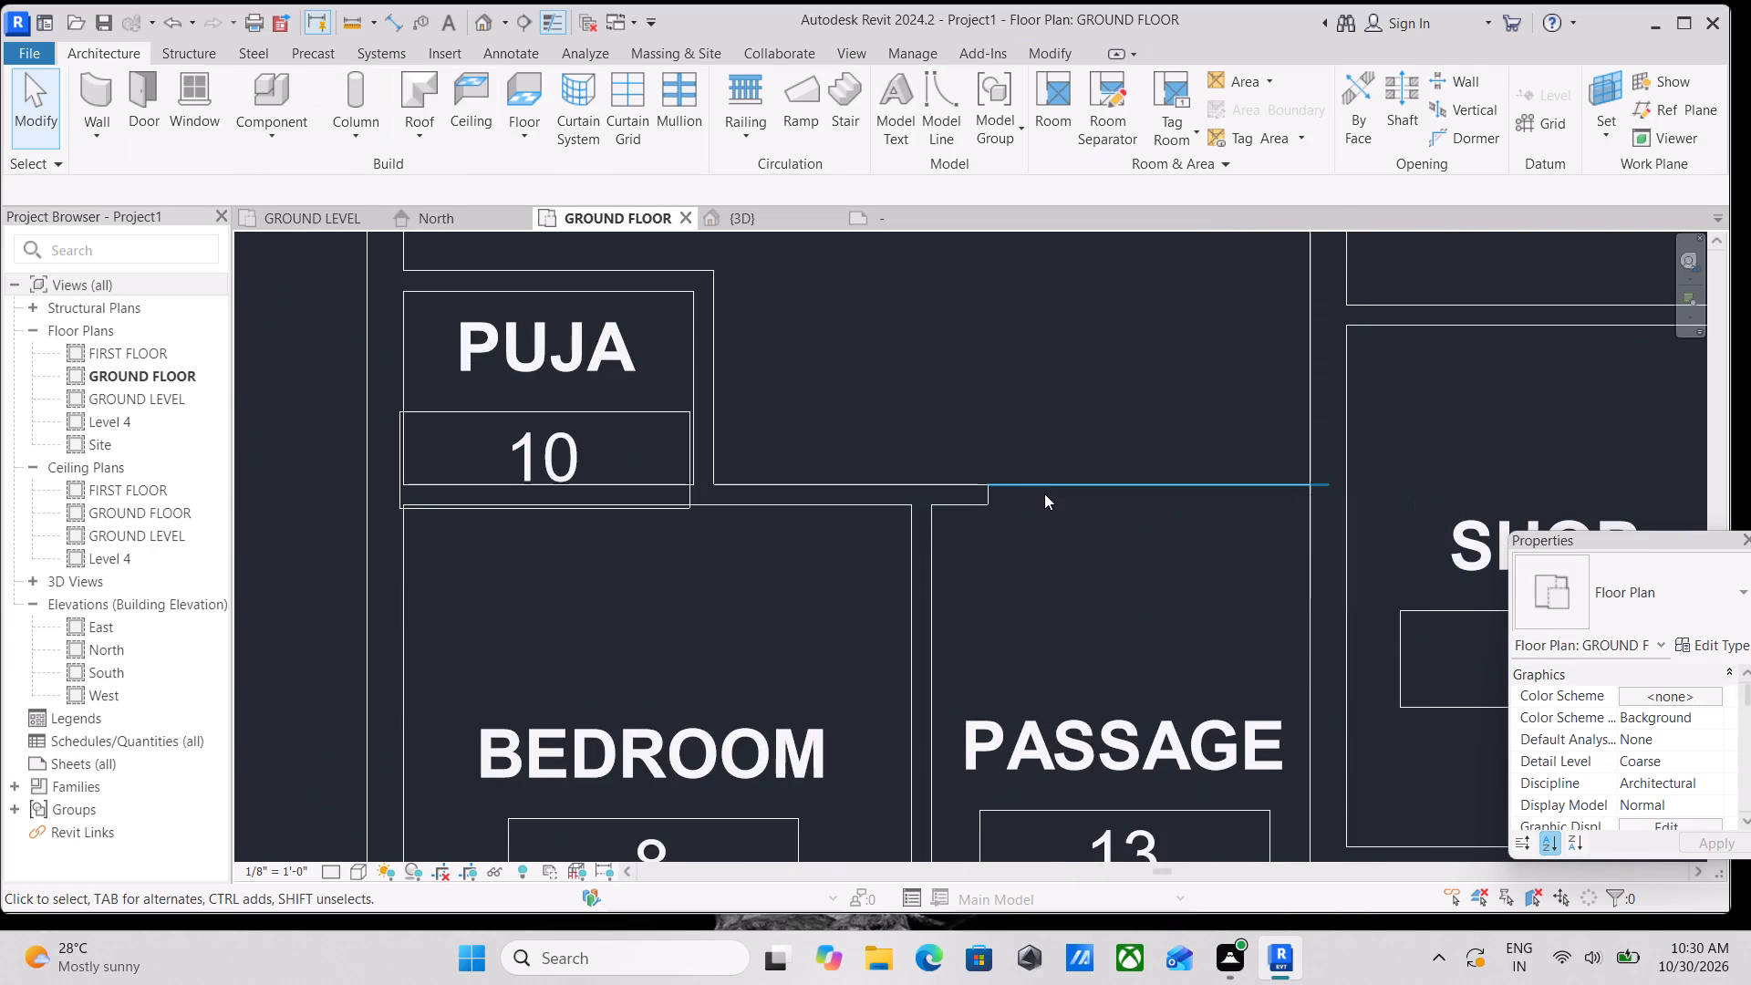
Extend the wall between PUJA and BEDROOM across the top of PASSAGE to meet the shops' wall.
click(979, 489)
scroll(986, 487, up, 1)
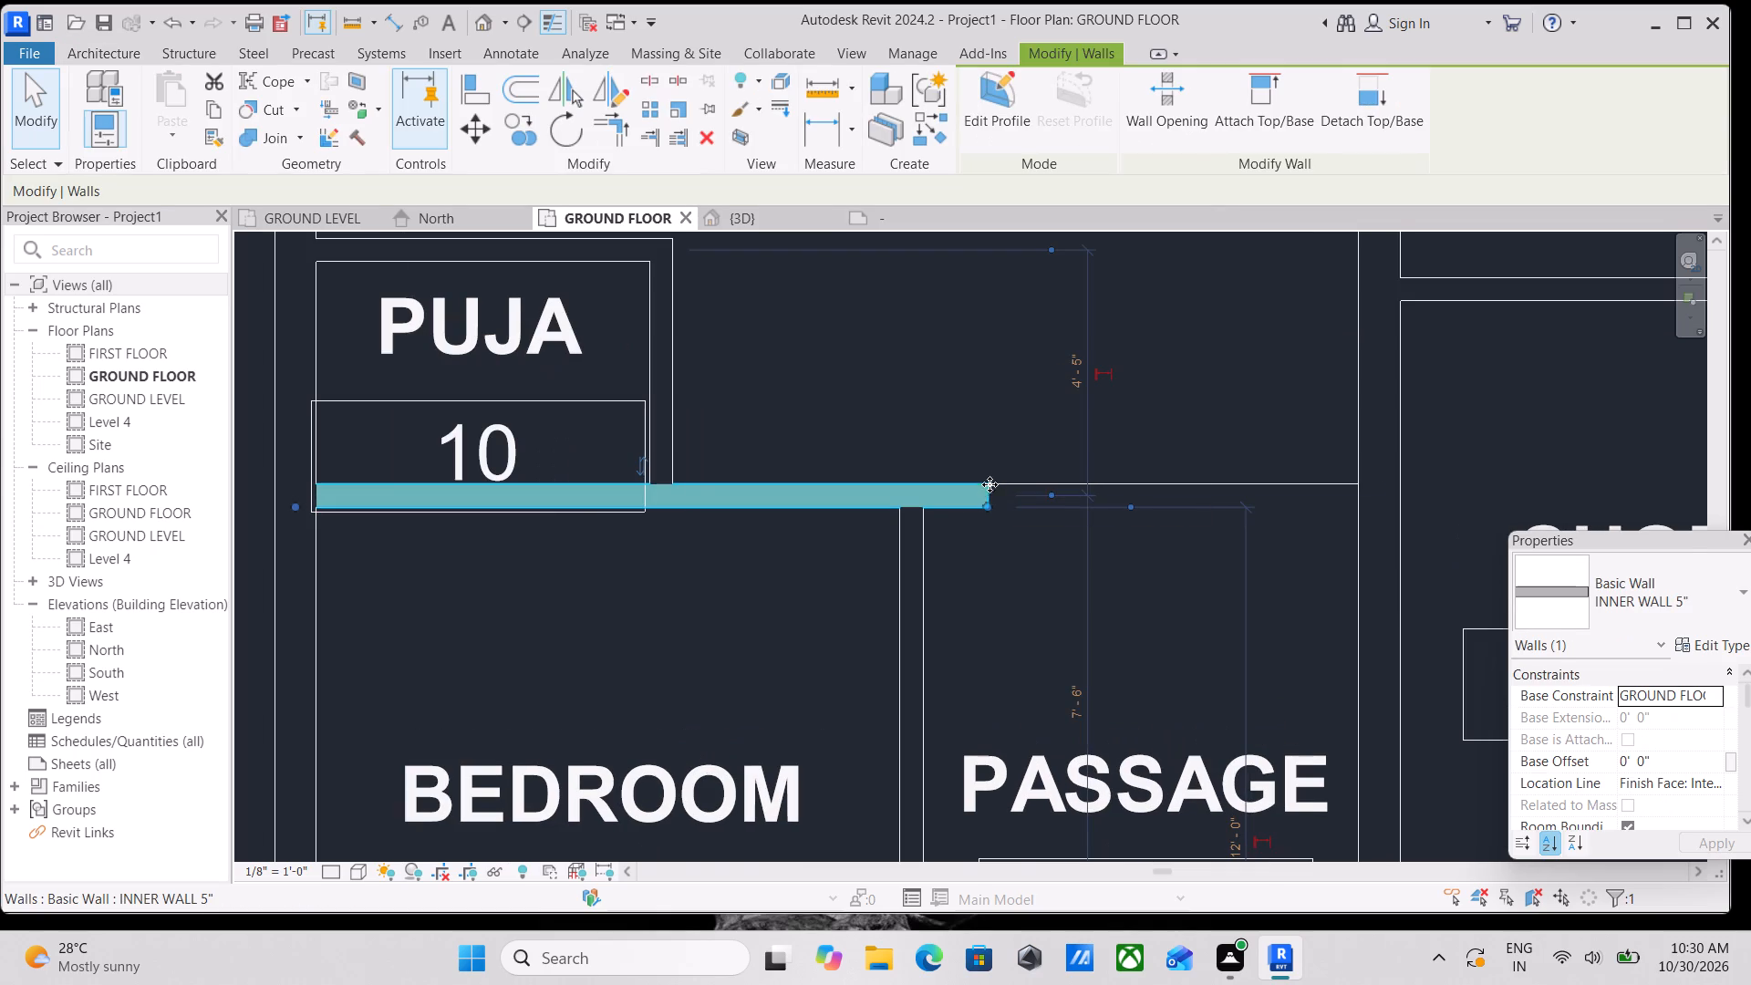
scroll(1014, 472, up, 6)
scroll(975, 483, down, 3)
middle_drag(975, 483, 889, 478)
scroll(887, 478, up, 1)
key(Escape)
click(851, 464)
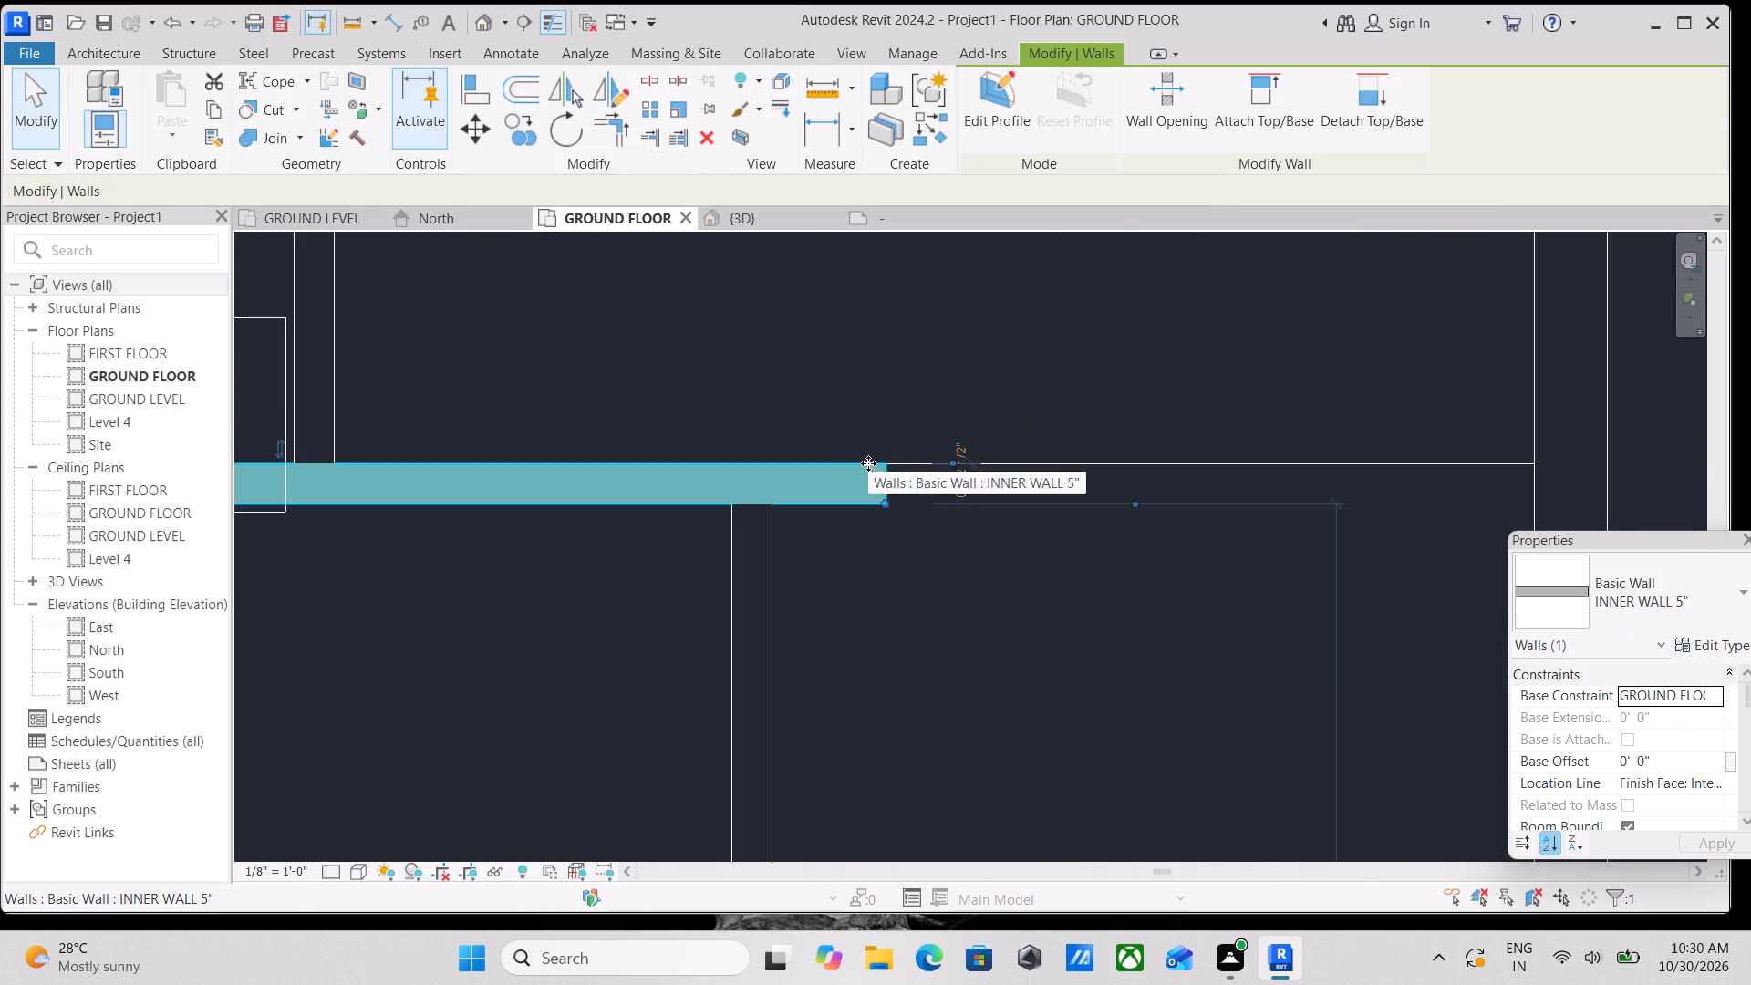
scroll(868, 463, down, 2)
drag(880, 494, 1180, 495)
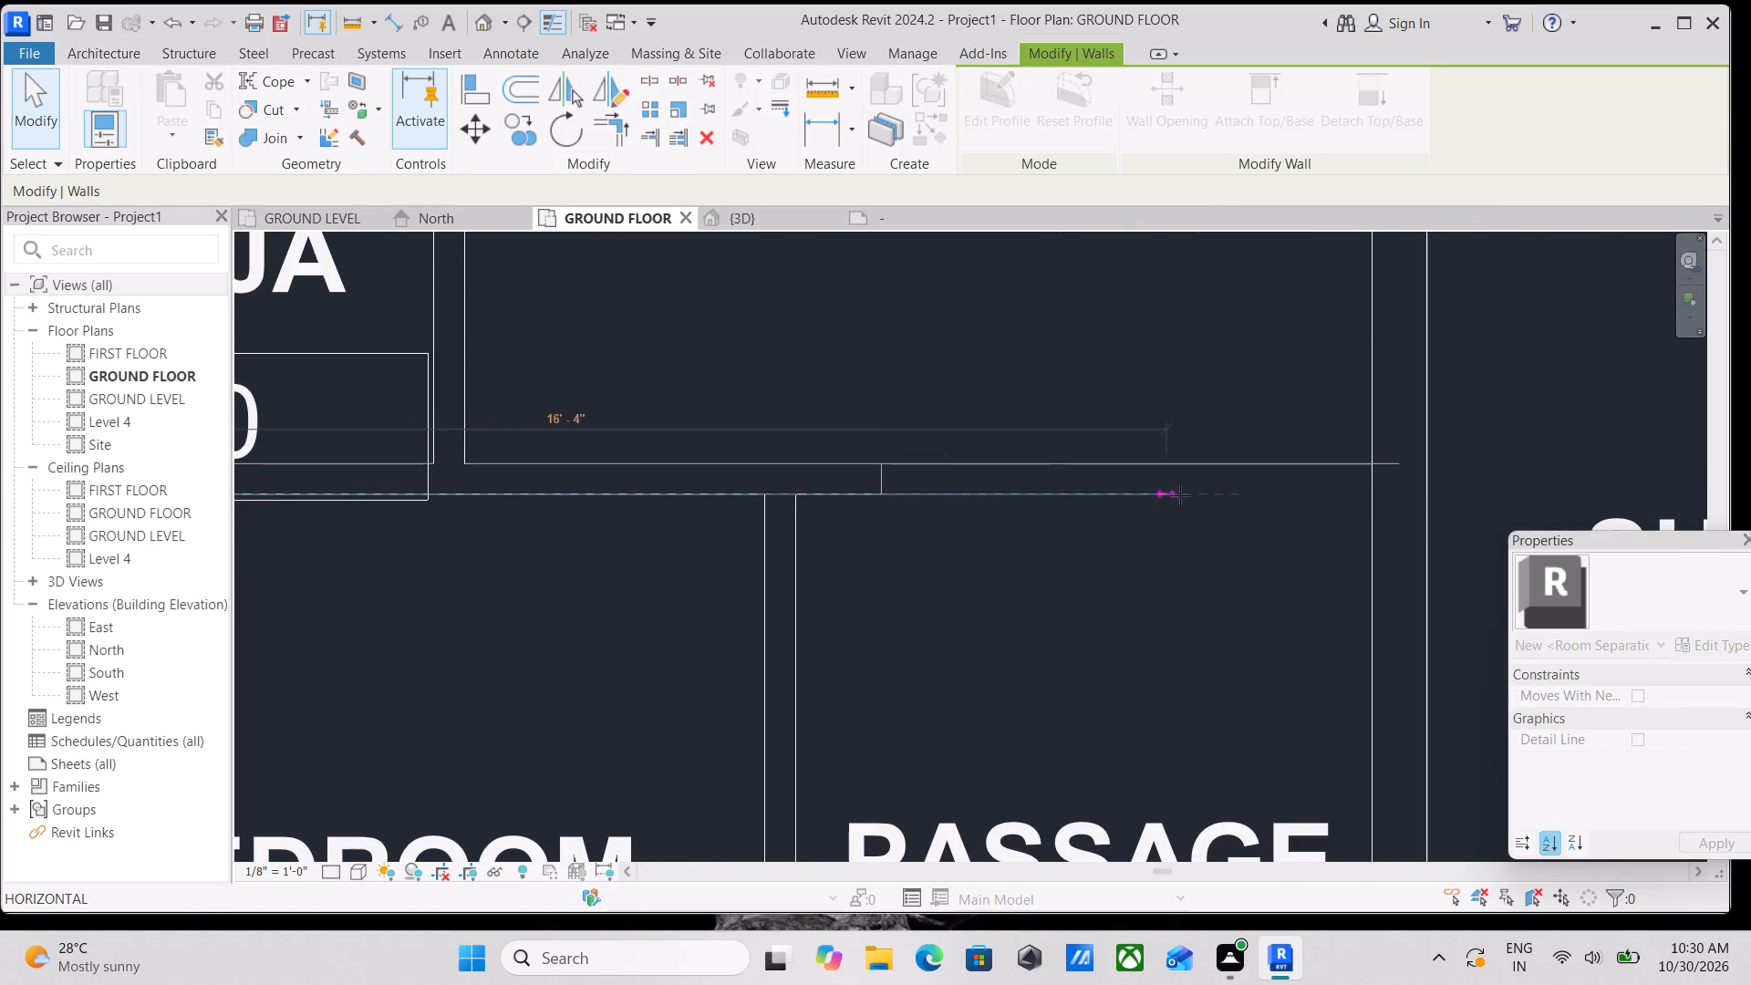
drag(1180, 495, 1376, 500)
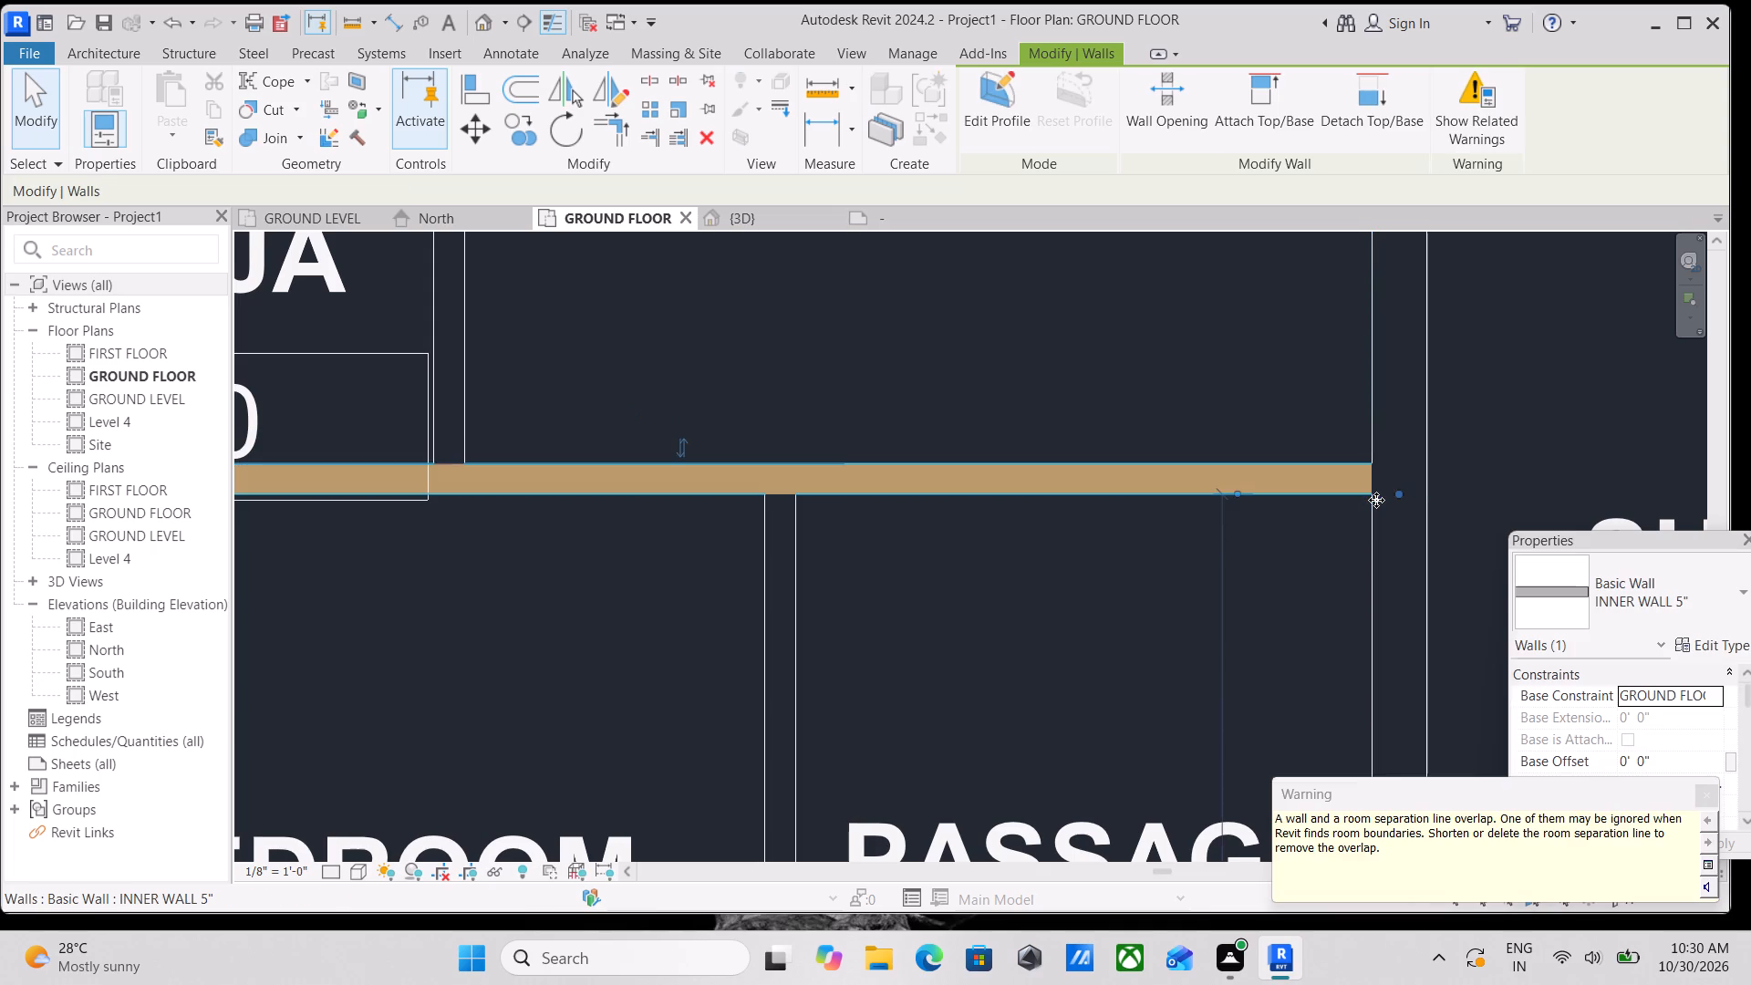
scroll(1376, 500, down, 4)
scroll(1177, 502, down, 2)
middle_drag(1164, 492, 1043, 475)
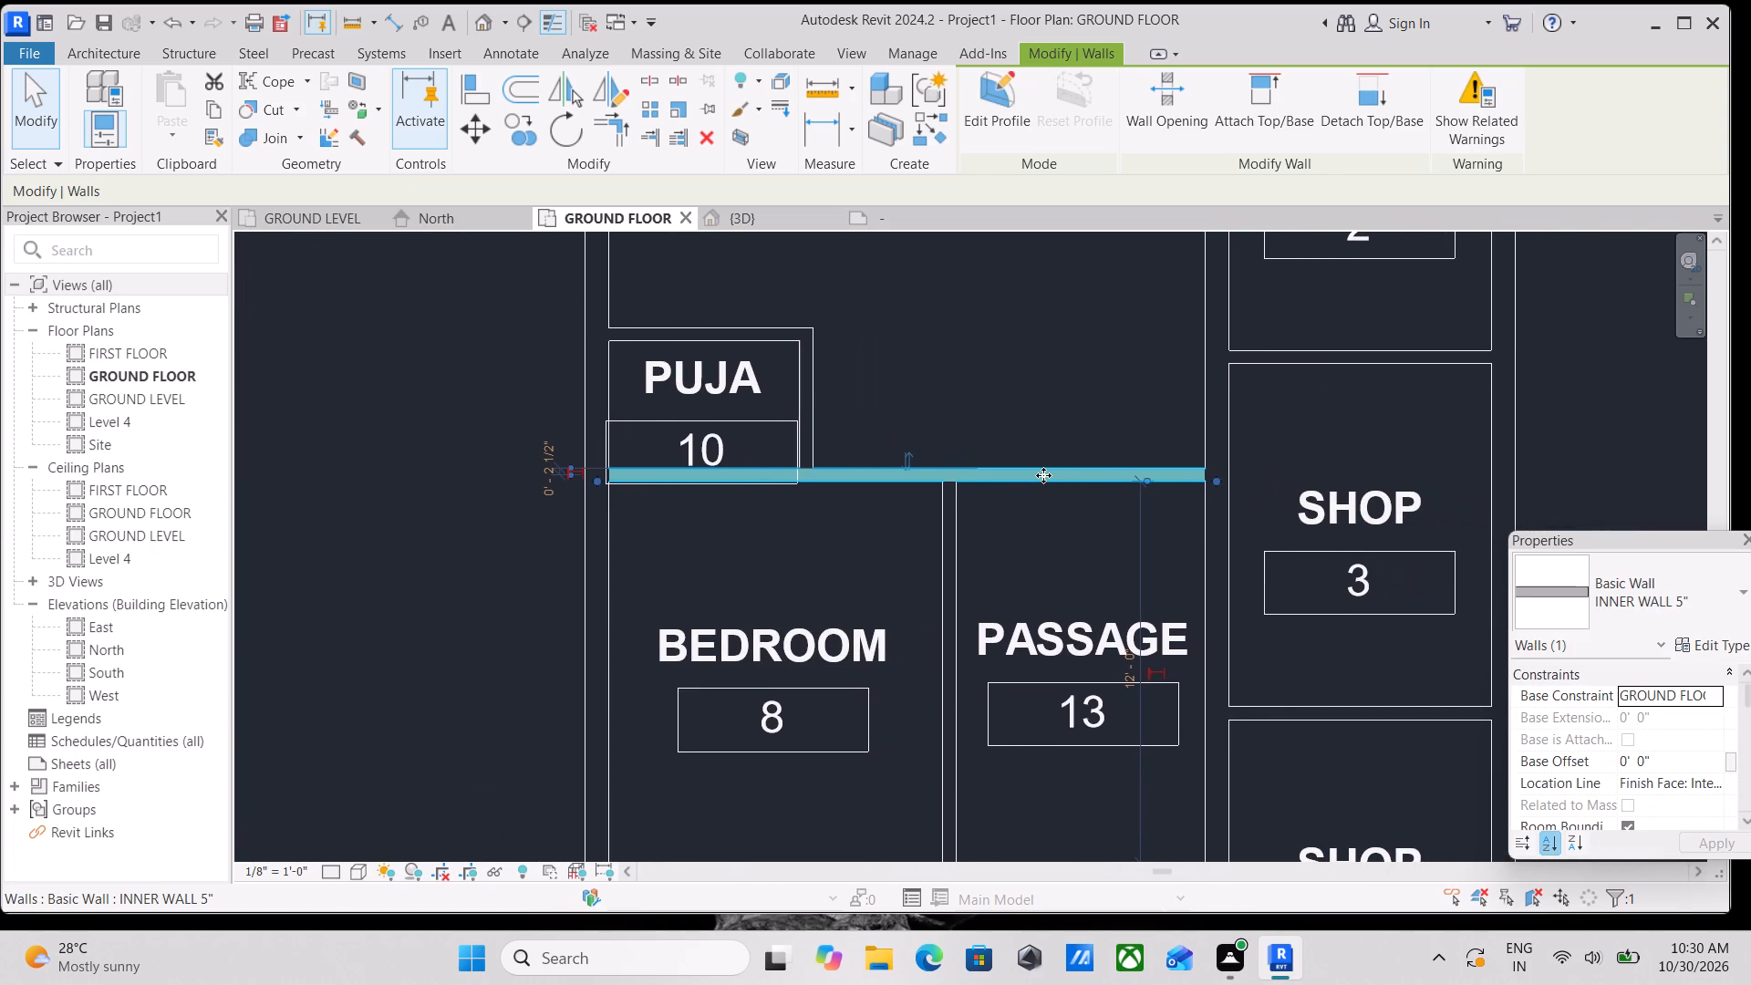
key(Escape)
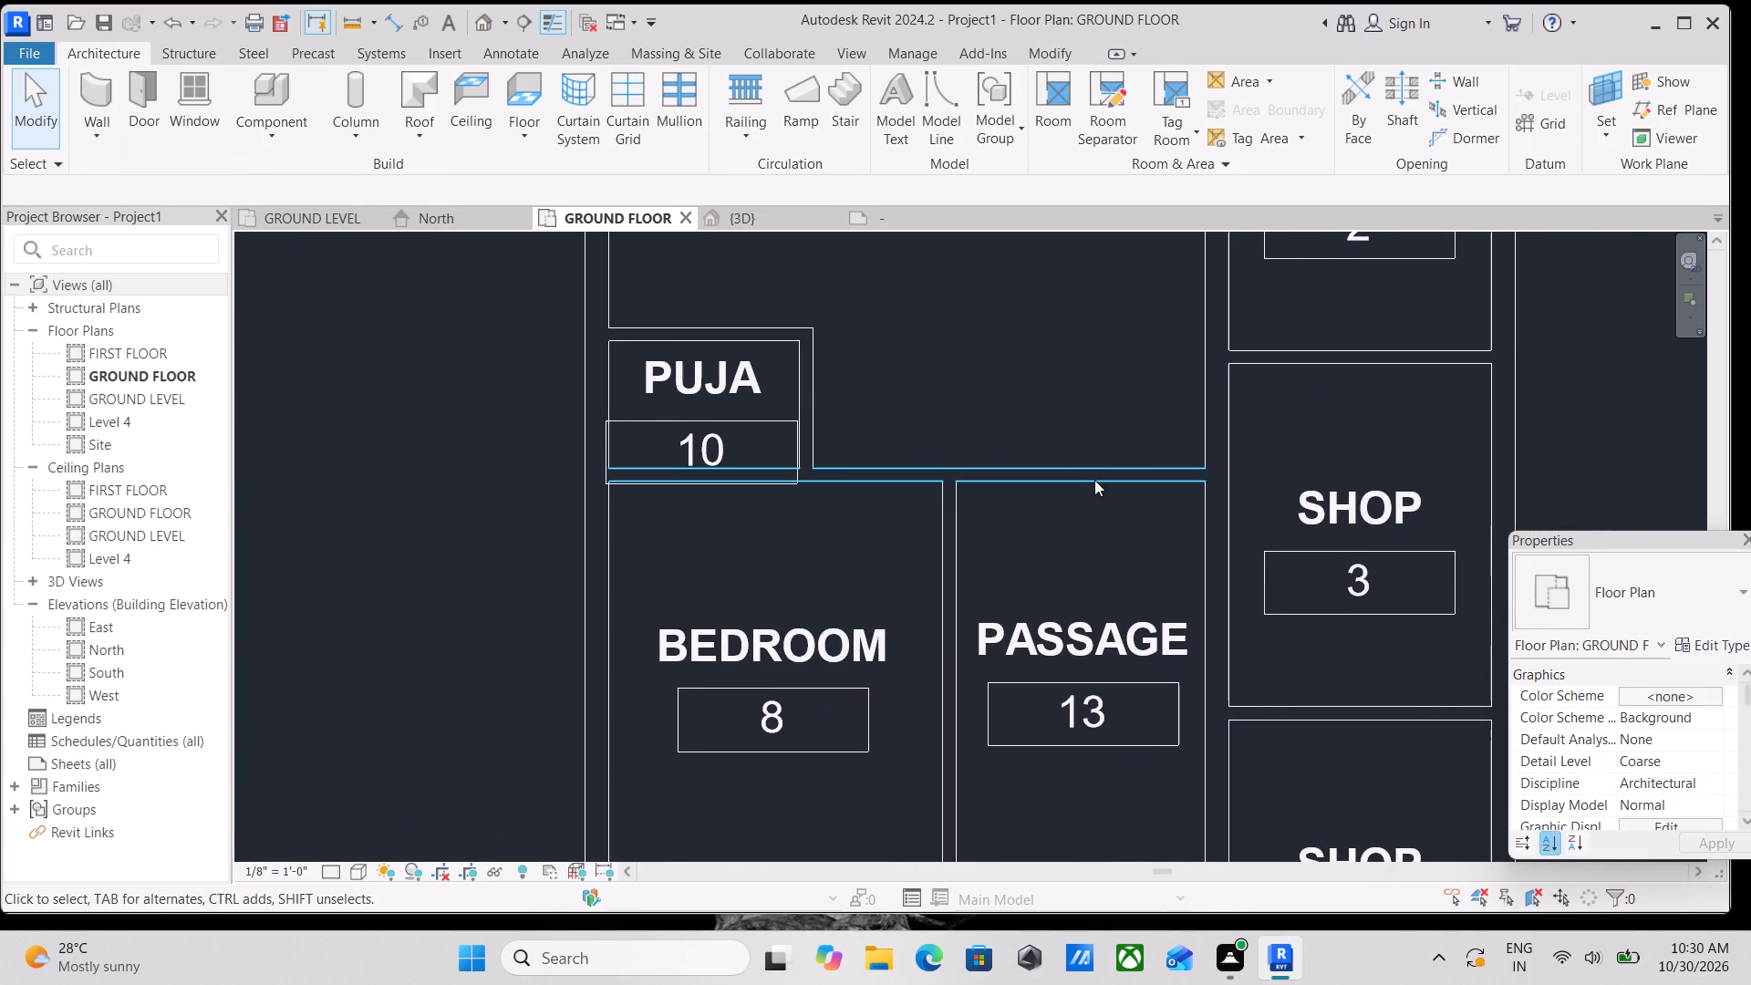
Extend the wall between BEDROOM and DRAWING AREA across the bottom of PASSAGE to meet the shops' wall.
scroll(1091, 475, down, 3)
middle_drag(1091, 475, 1091, 354)
middle_drag(1065, 627, 1030, 581)
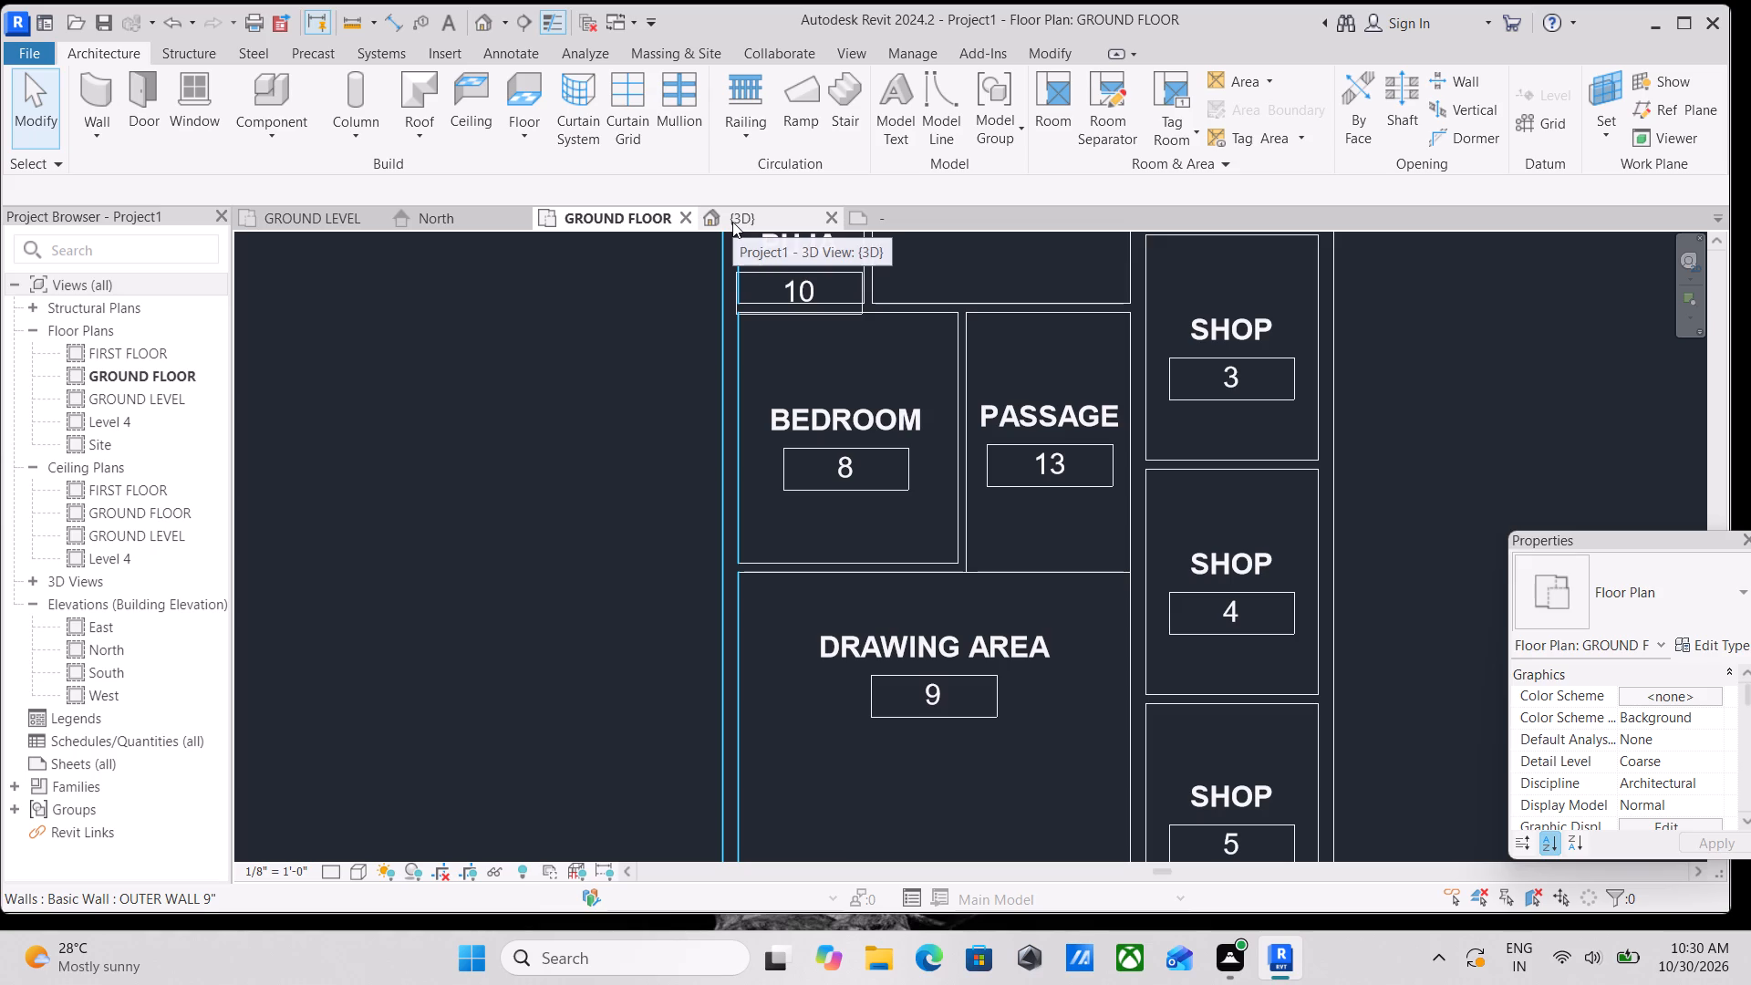
click(911, 562)
scroll(980, 575, up, 7)
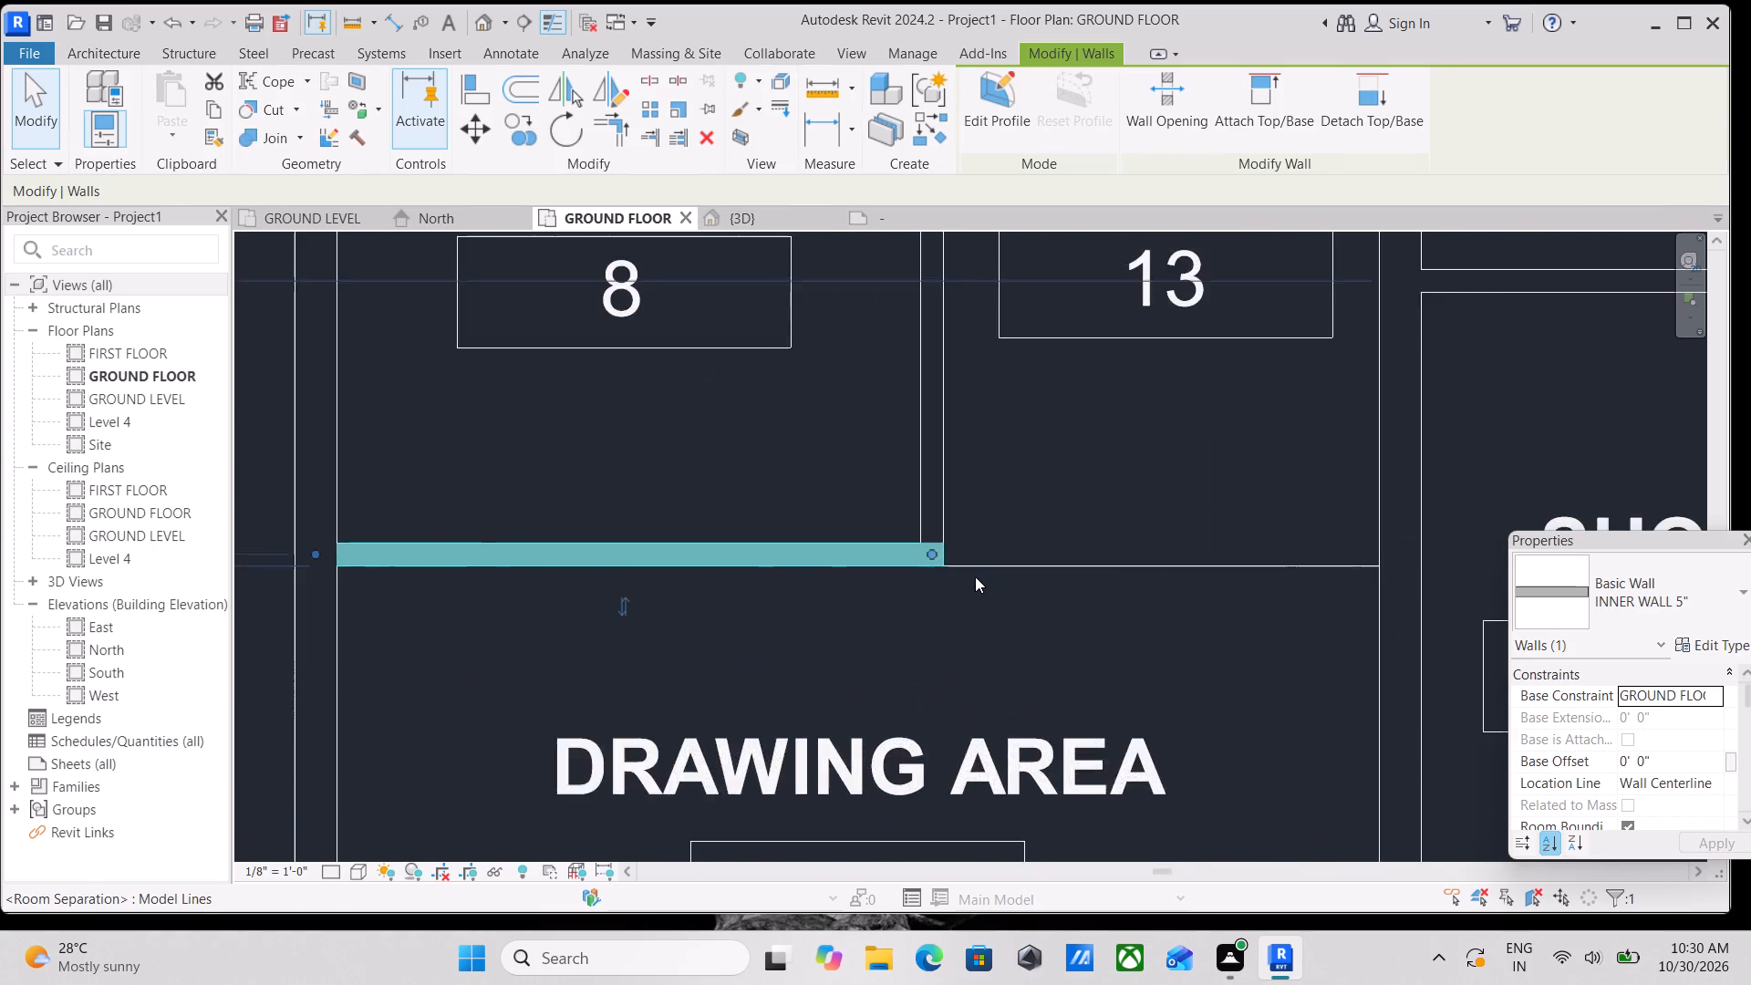
scroll(975, 576, up, 2)
drag(929, 544, 1430, 542)
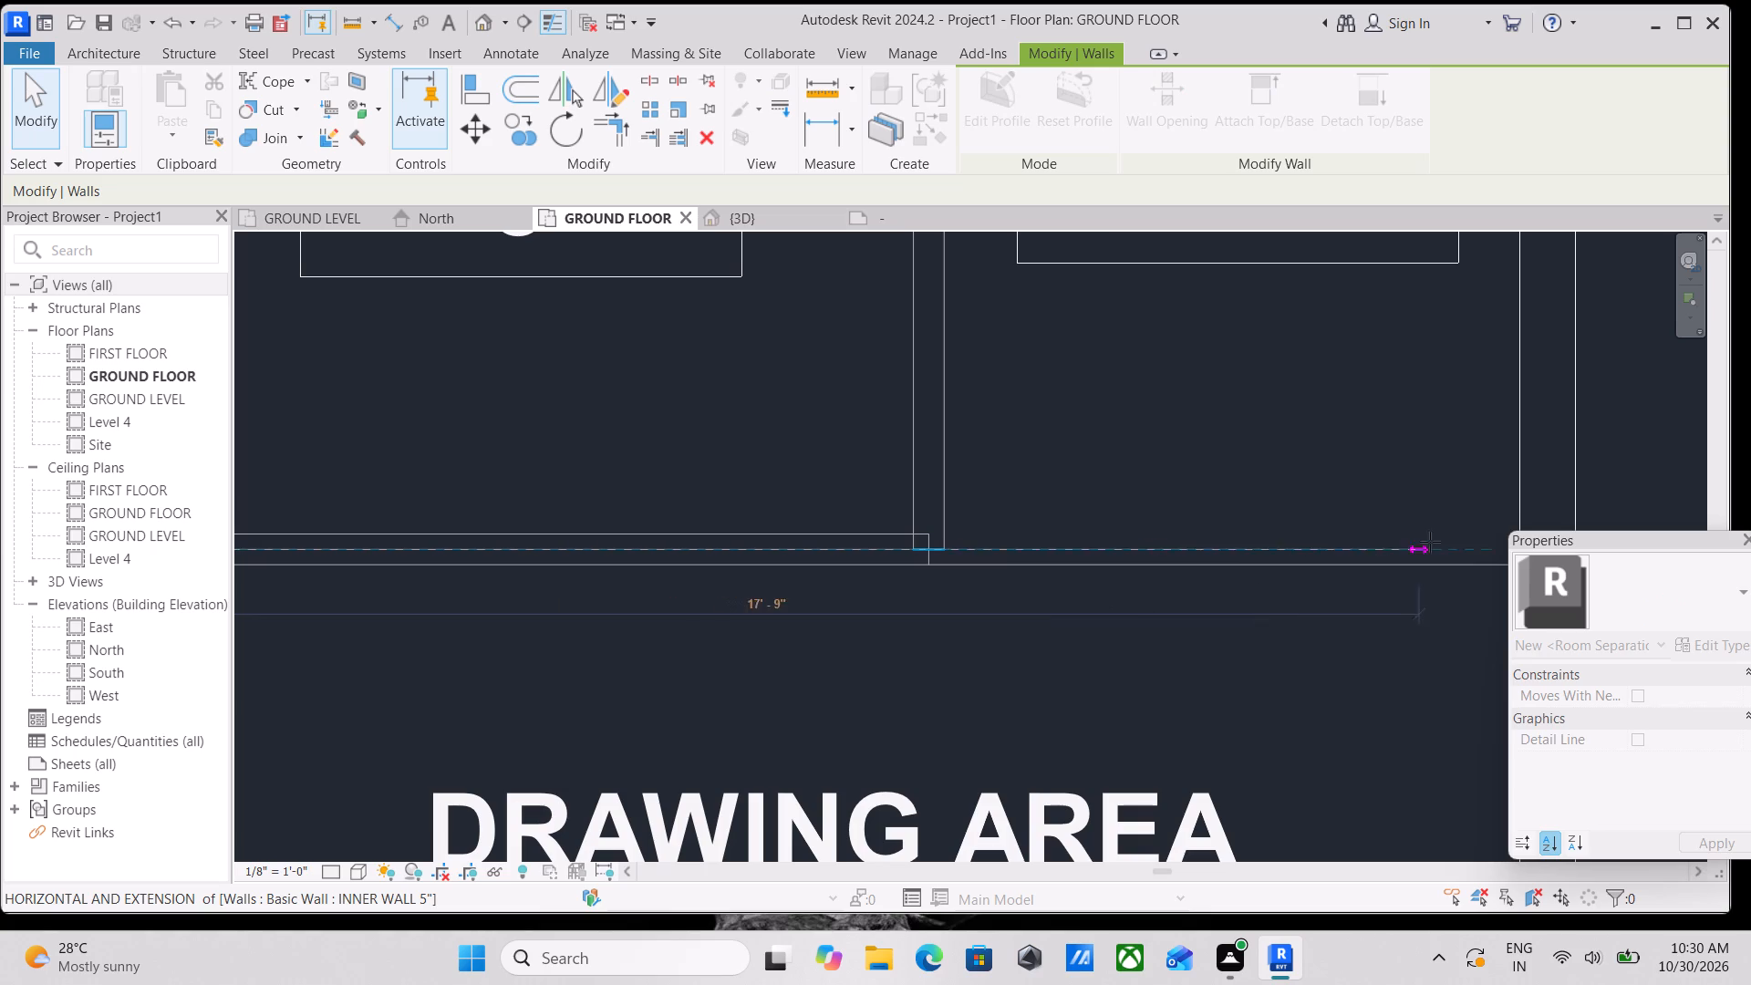
drag(1430, 542, 1527, 543)
scroll(1387, 539, down, 2)
middle_drag(1387, 539, 1252, 524)
click(1362, 529)
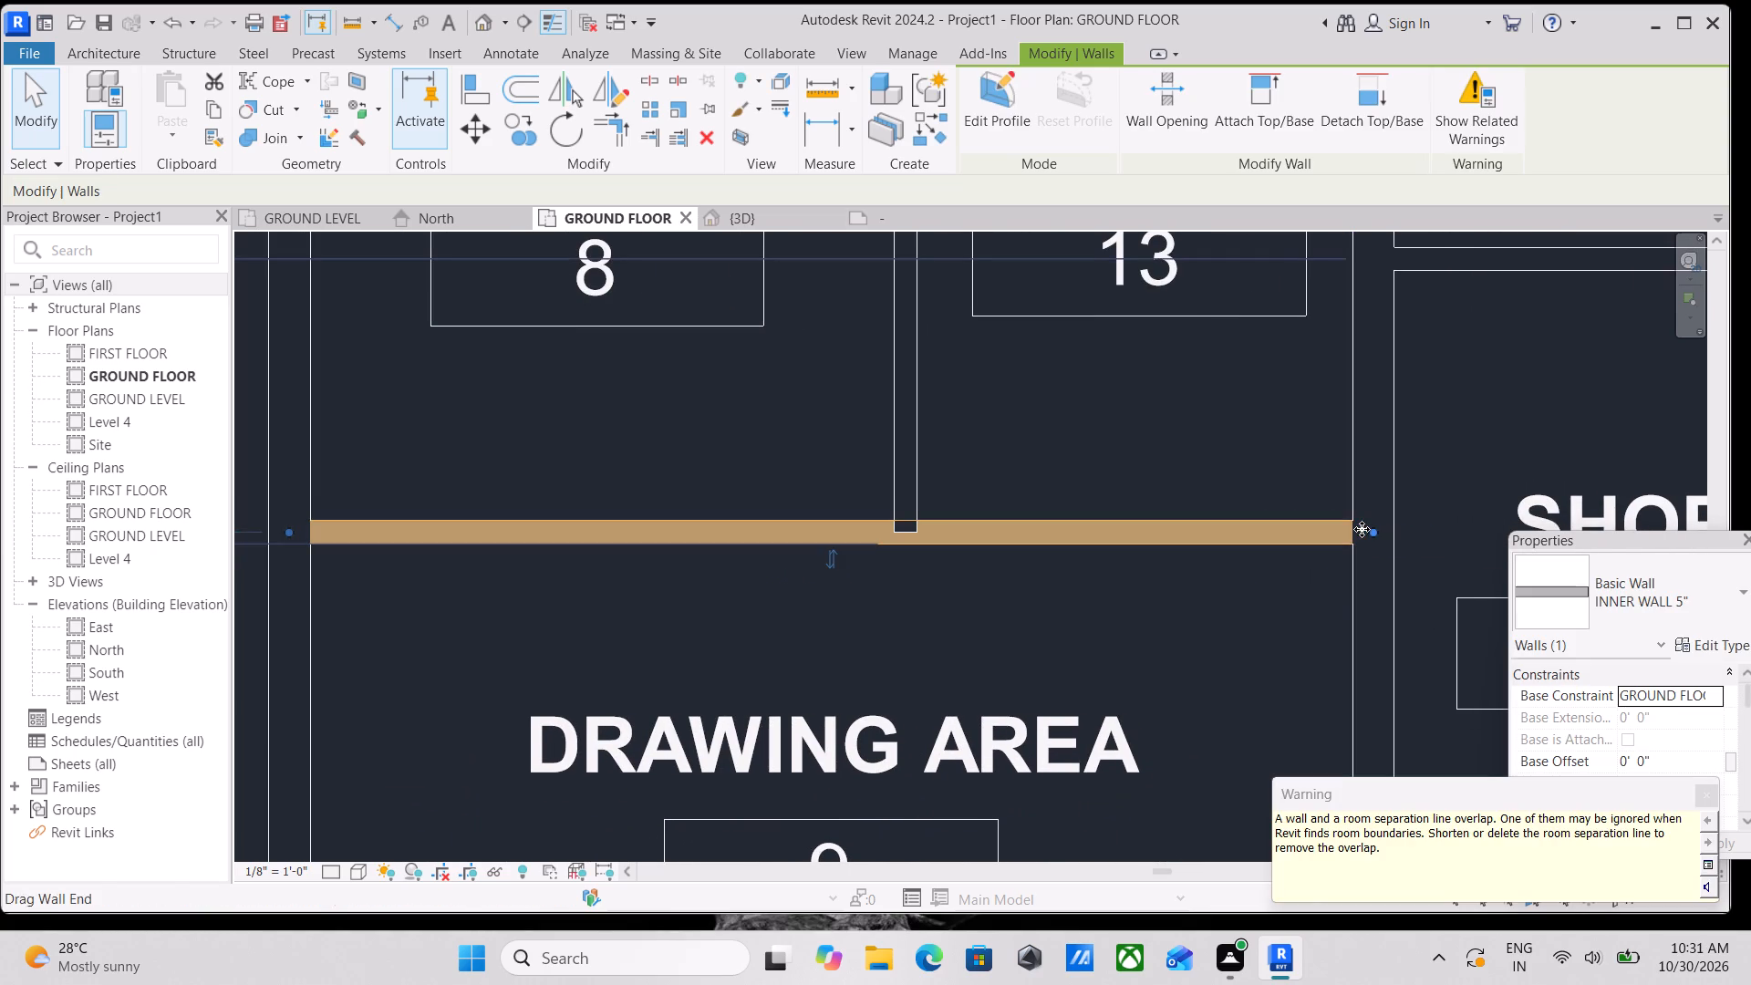
key(Escape)
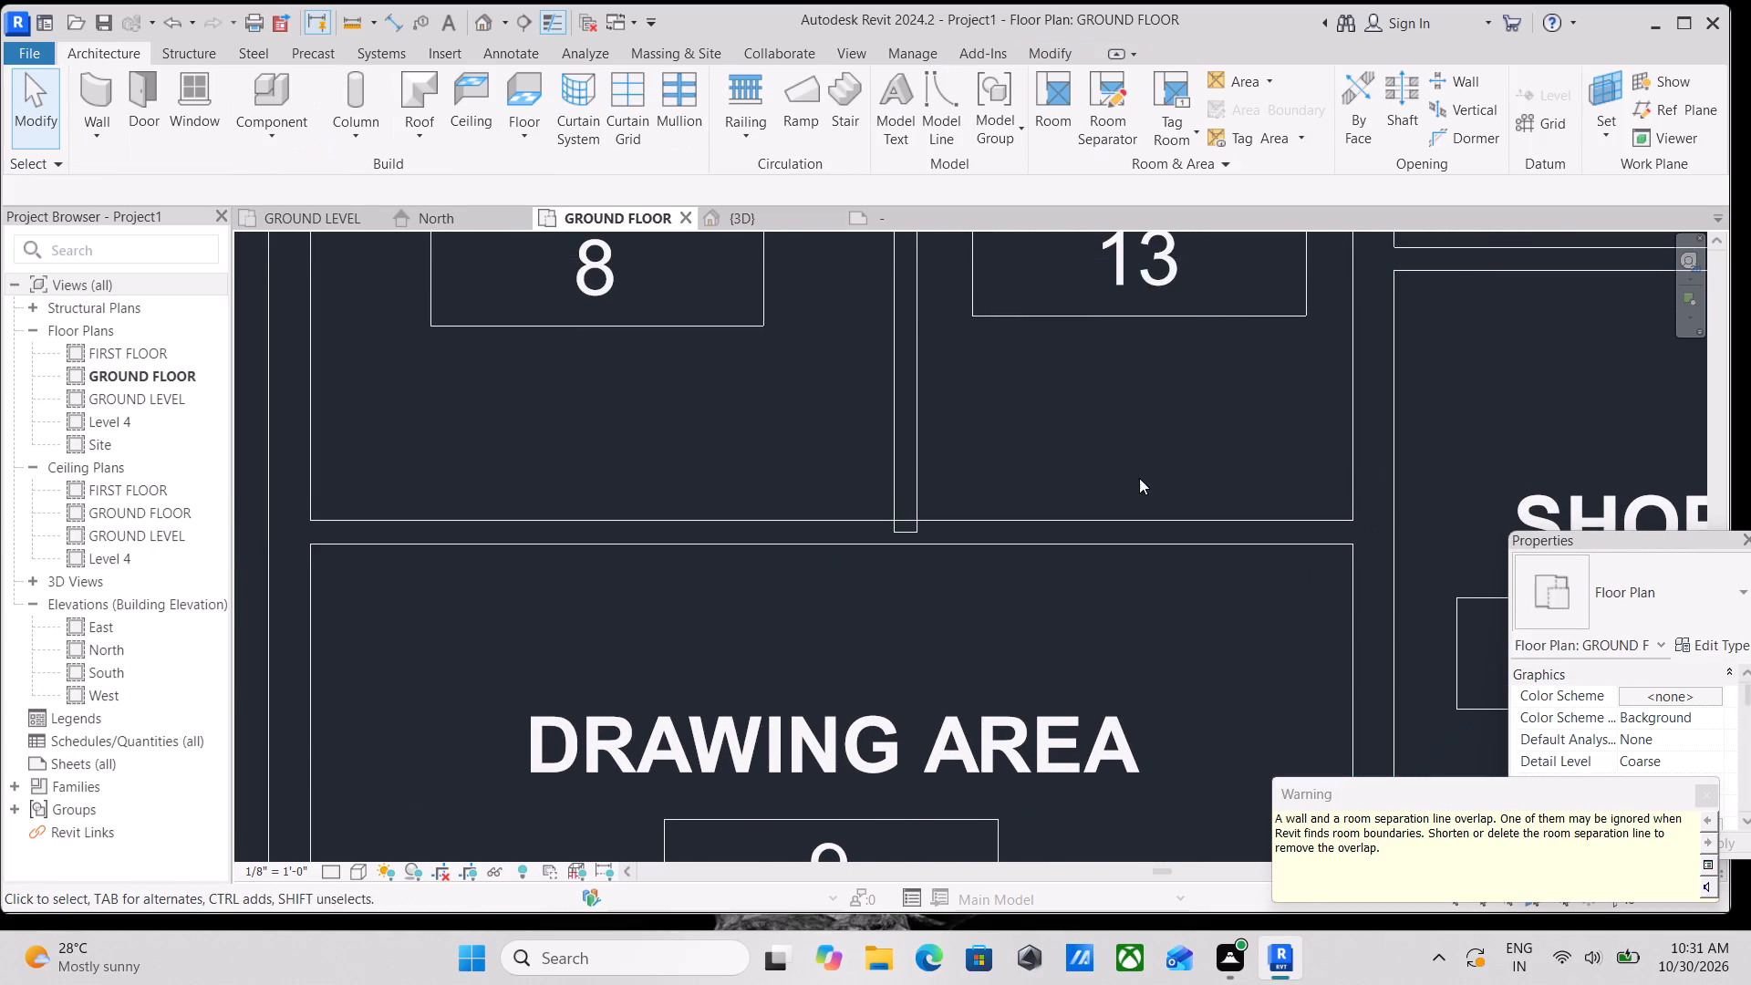
Adjust the lower end of the BEDROOM–PASSAGE wall so it meets the wall above DRAWING AREA cleanly.
click(909, 484)
scroll(906, 513, up, 8)
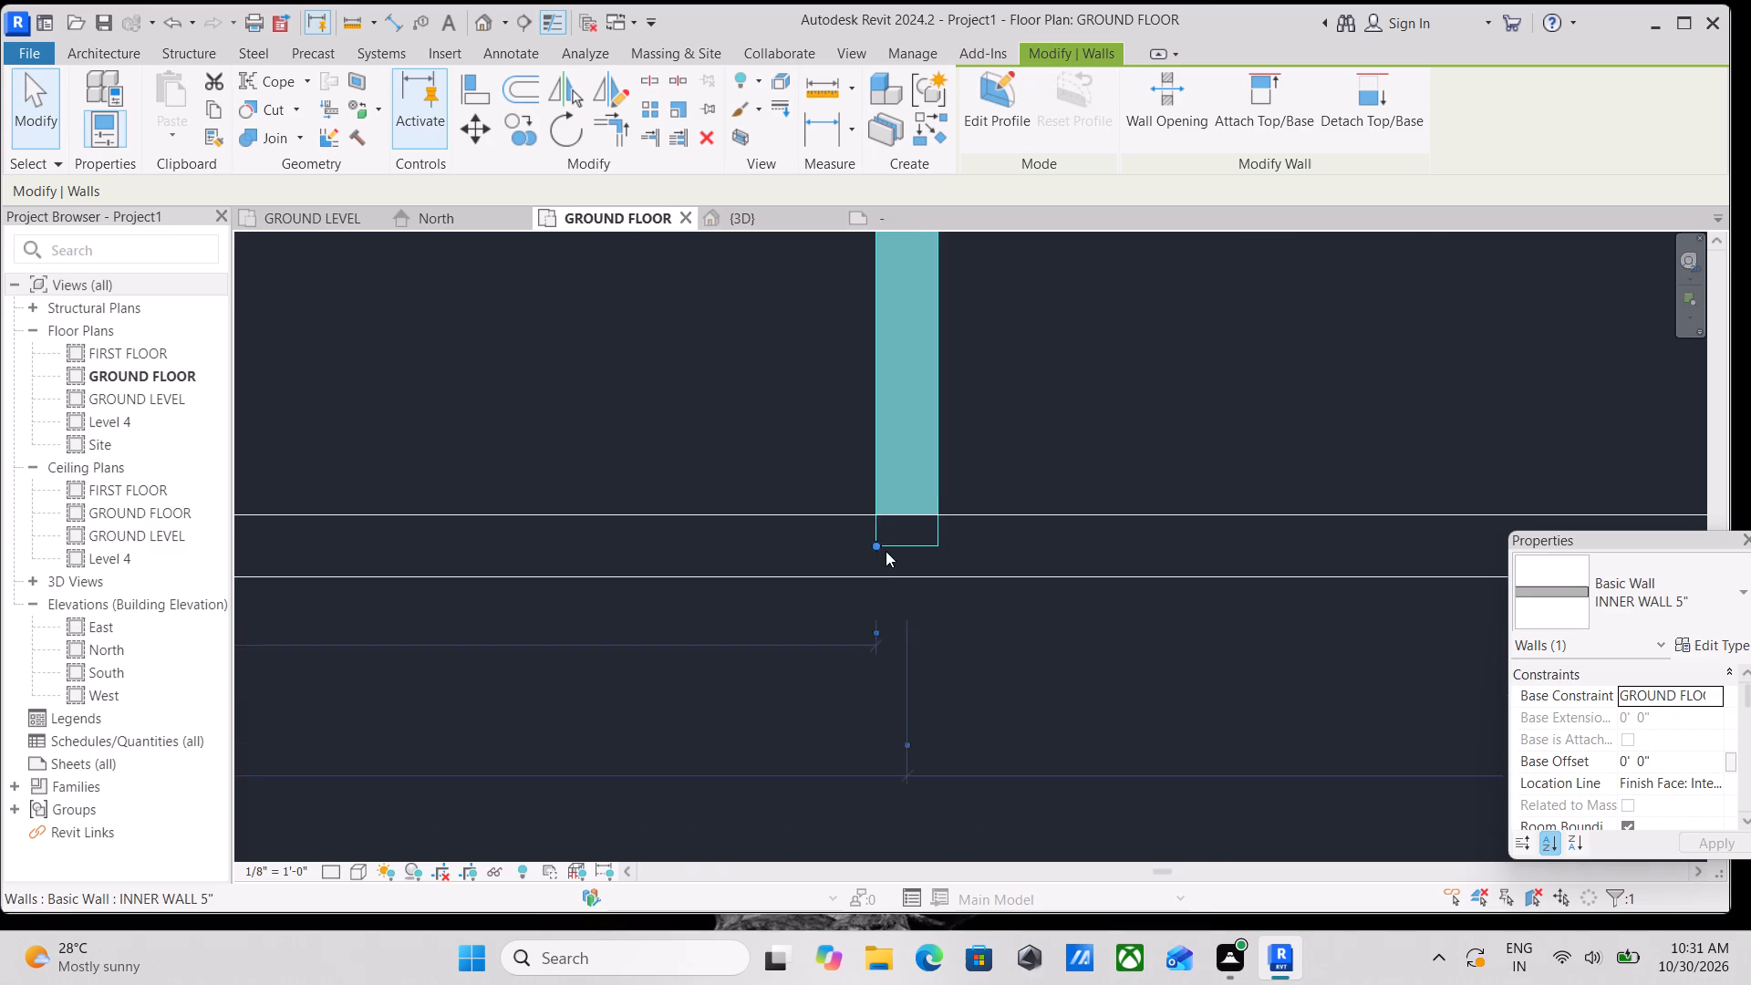
scroll(886, 551, up, 3)
drag(871, 545, 875, 487)
key(Escape)
scroll(875, 487, down, 5)
scroll(952, 441, down, 6)
key(Escape)
scroll(954, 441, down, 9)
middle_drag(958, 439, 958, 465)
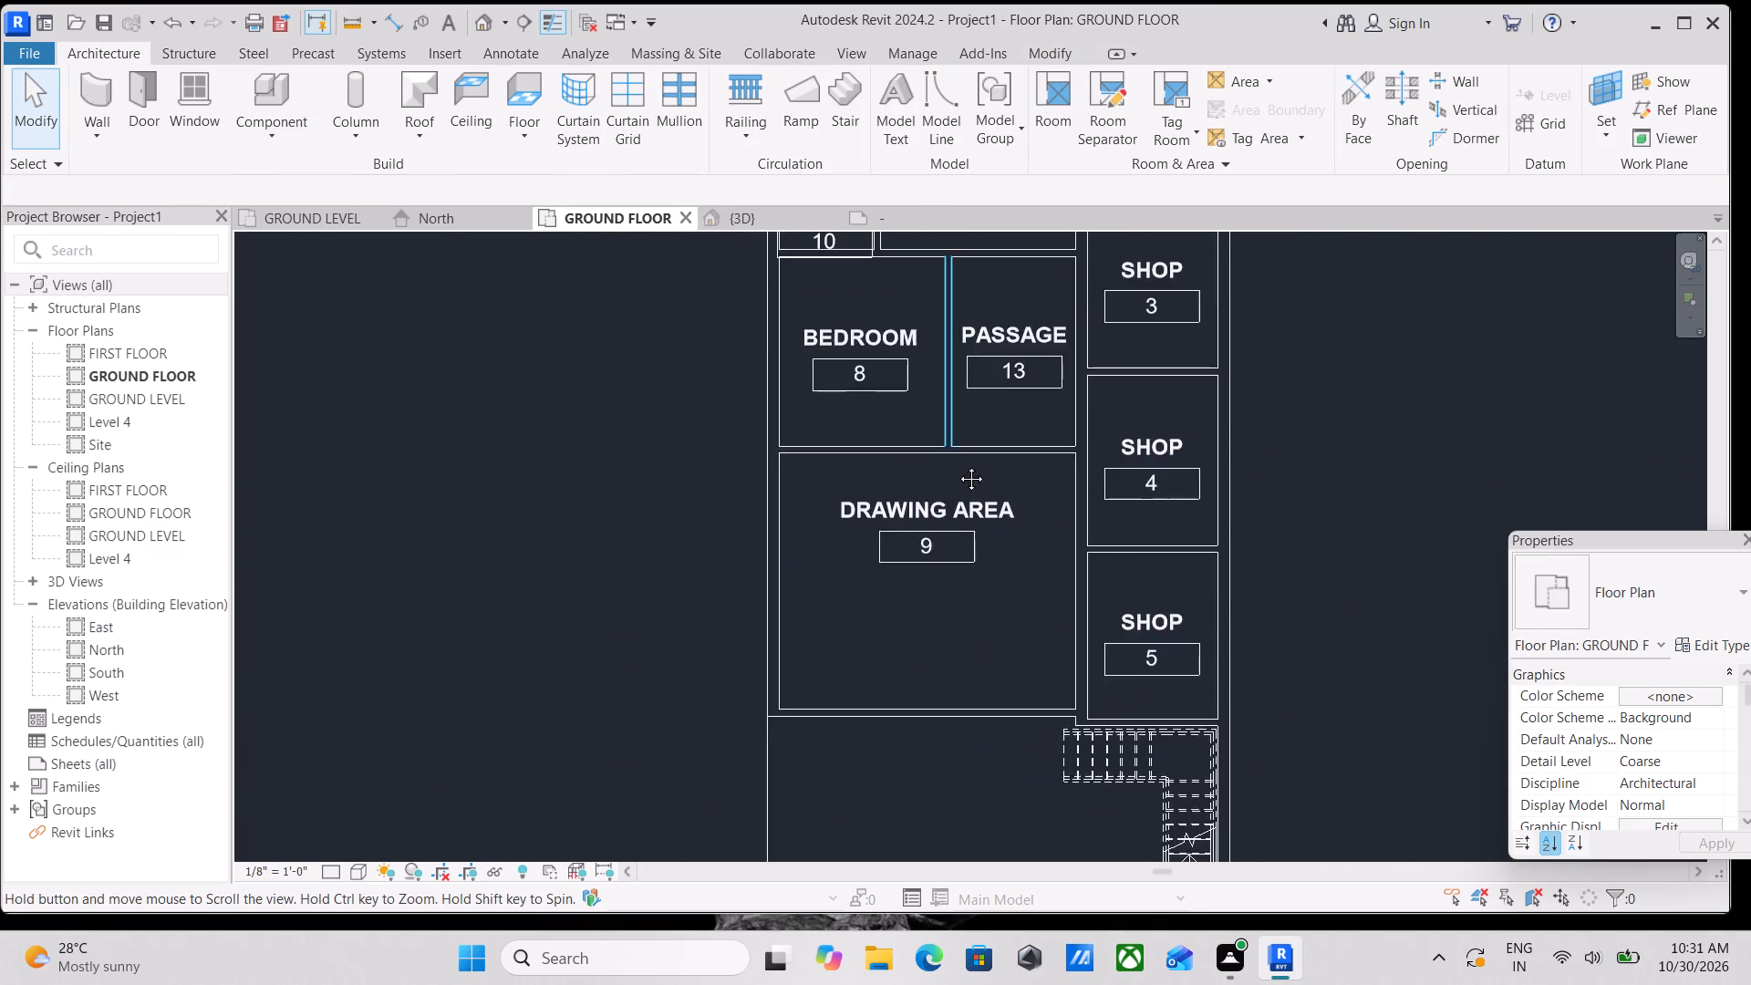
Switch to the 3D view and examine the inner walls around BEDROOM, PASSAGE and the staircase from several sides.
middle_drag(958, 465, 958, 540)
click(774, 224)
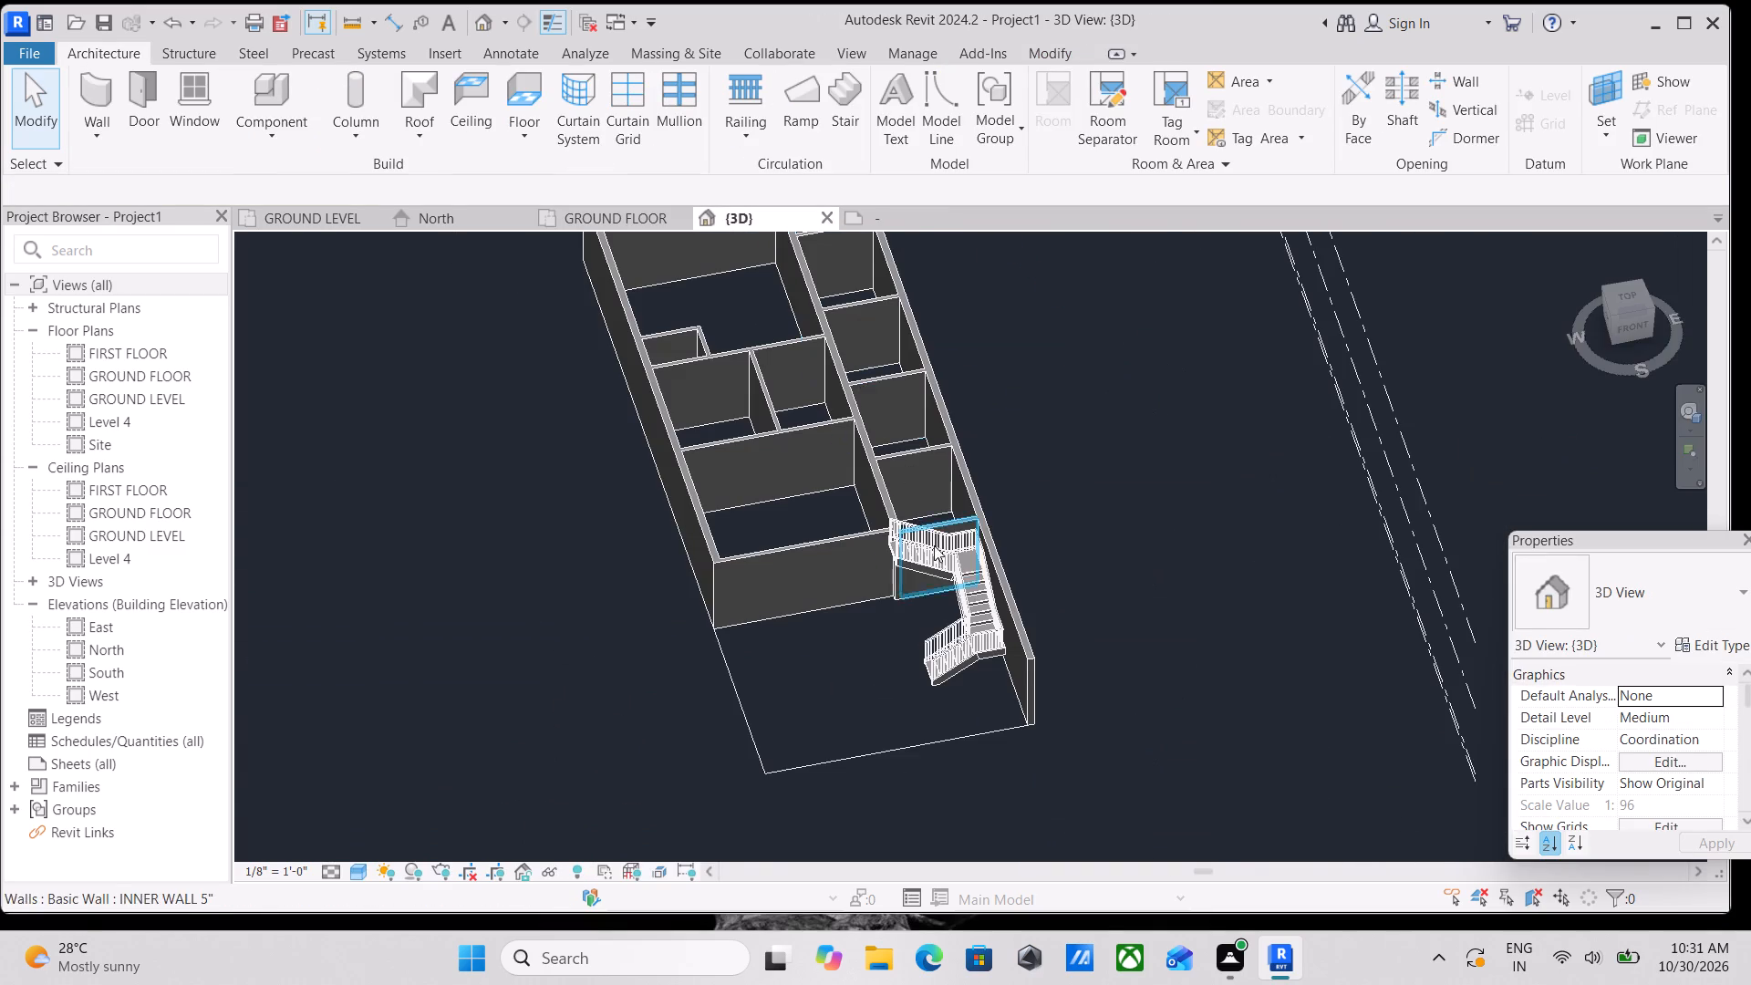
scroll(943, 562, up, 2)
shift+middle_drag(840, 512, 985, 368)
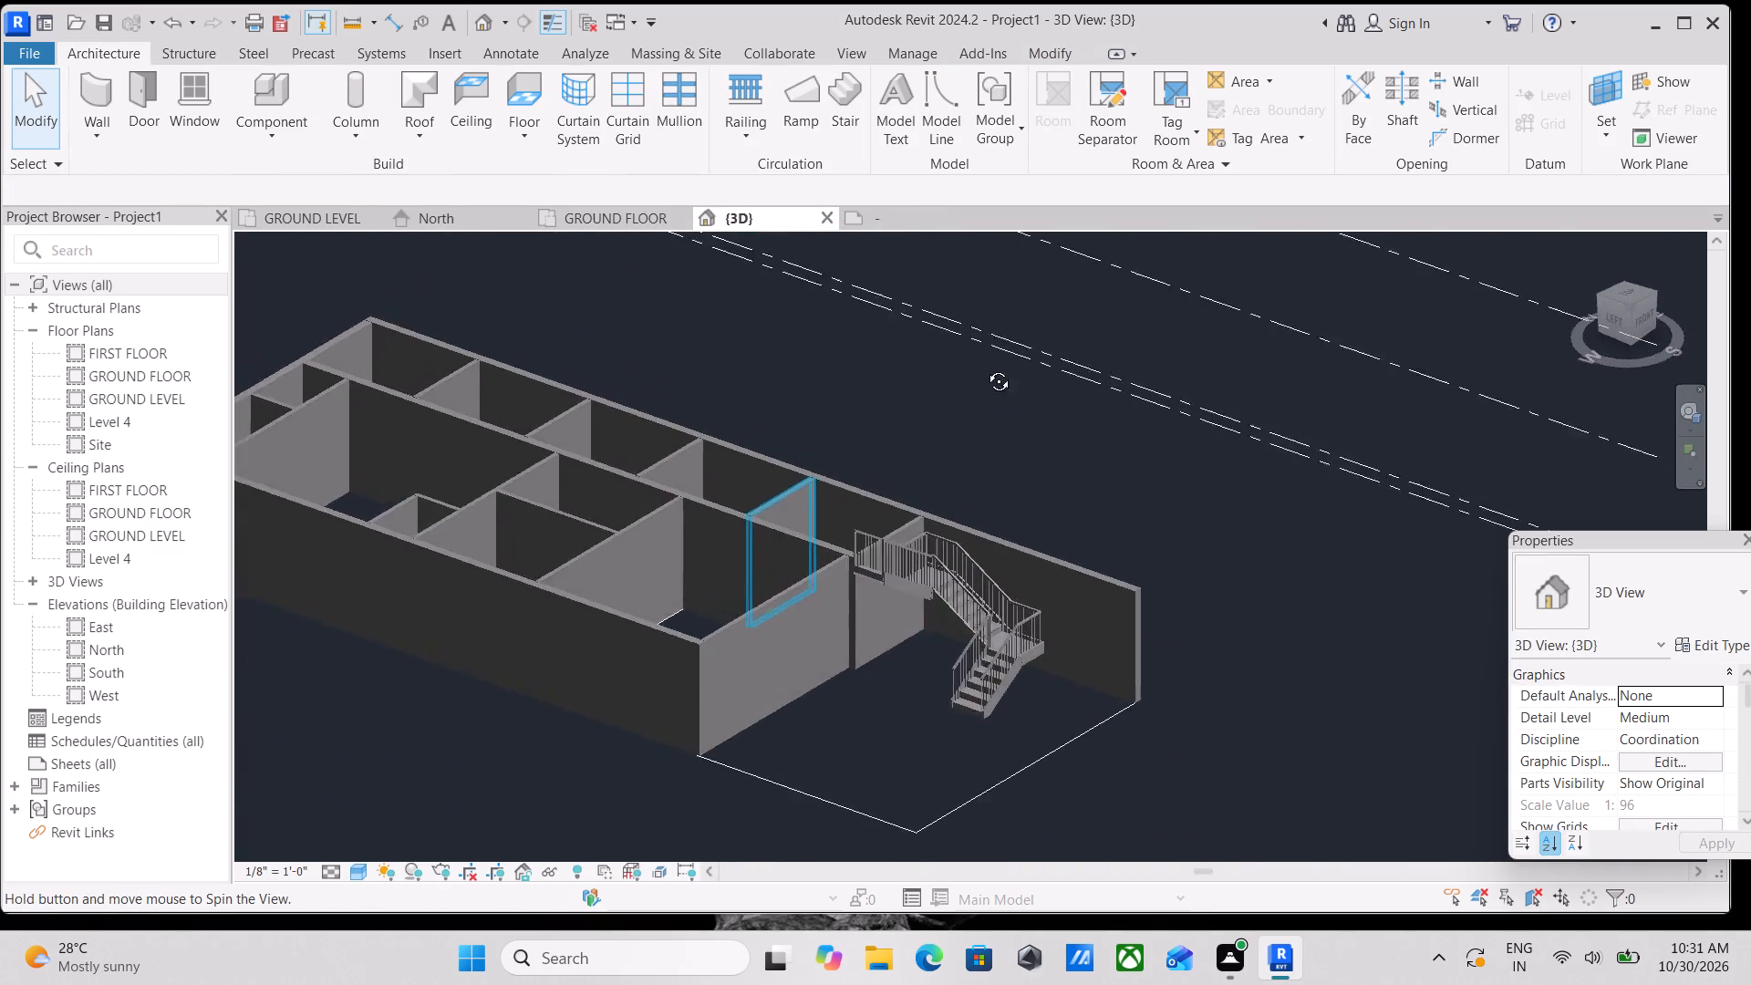
shift+middle_drag(985, 368, 632, 542)
shift+middle_drag(931, 327, 945, 363)
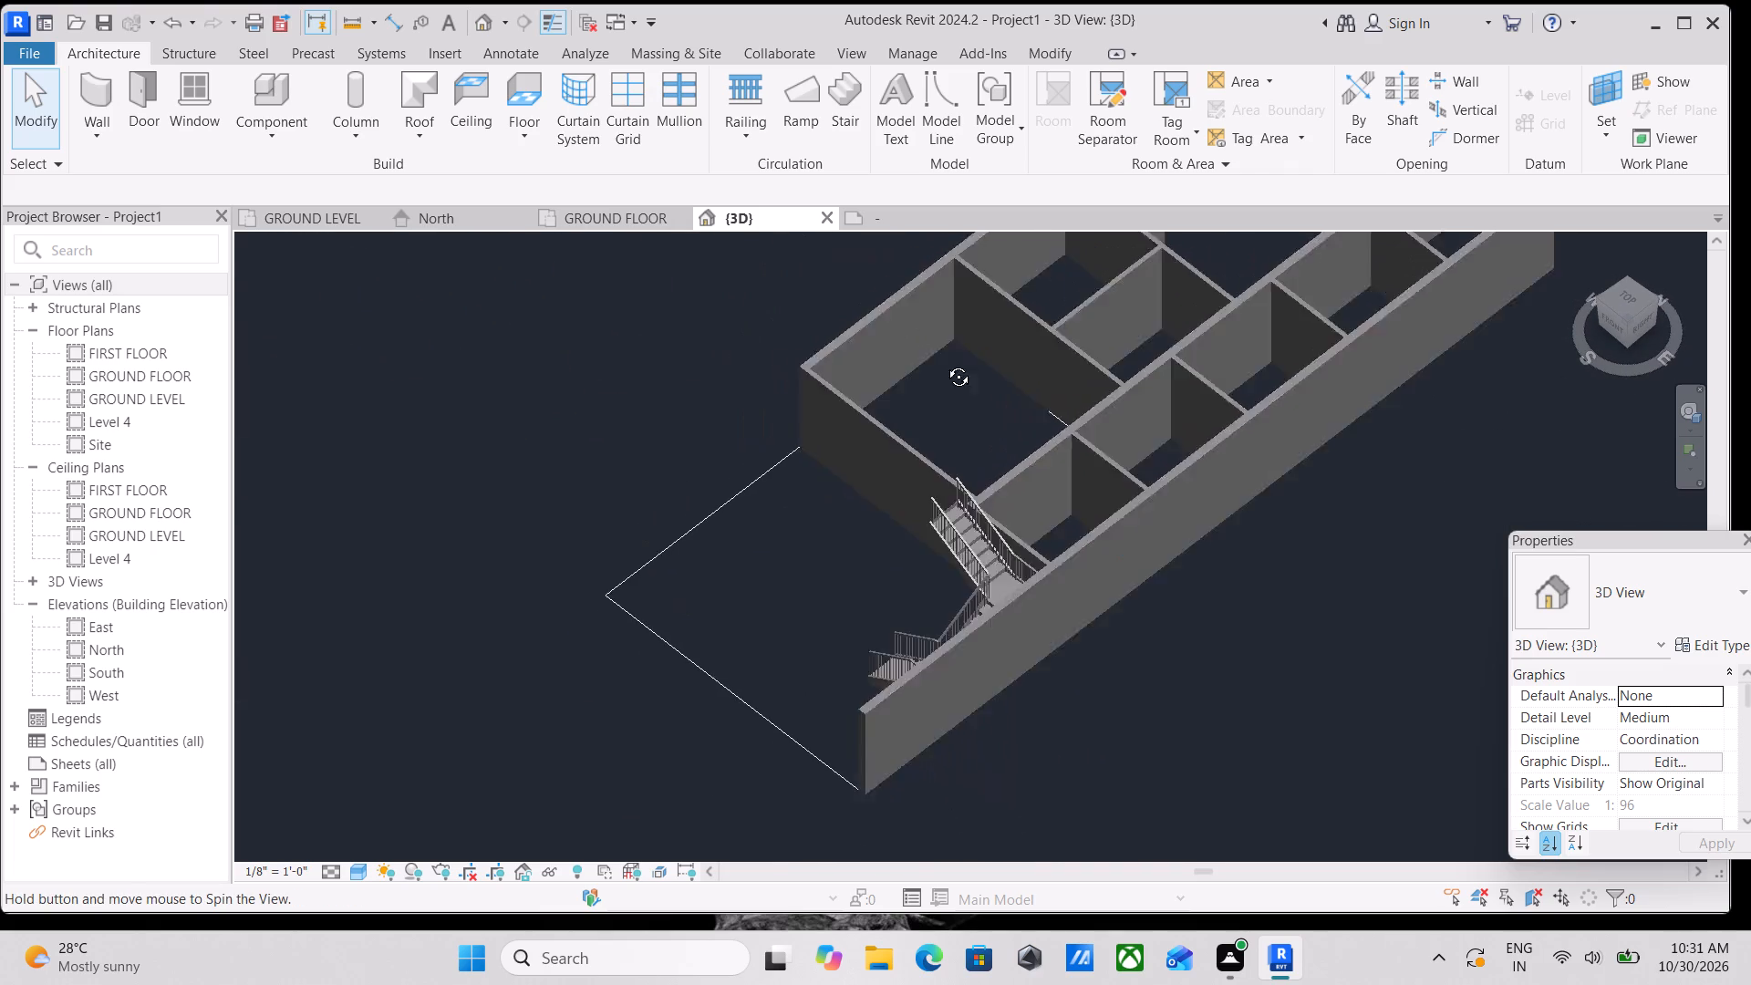
shift+middle_drag(945, 363, 1077, 287)
scroll(873, 299, up, 2)
middle_drag(879, 340, 937, 563)
scroll(896, 430, up, 1)
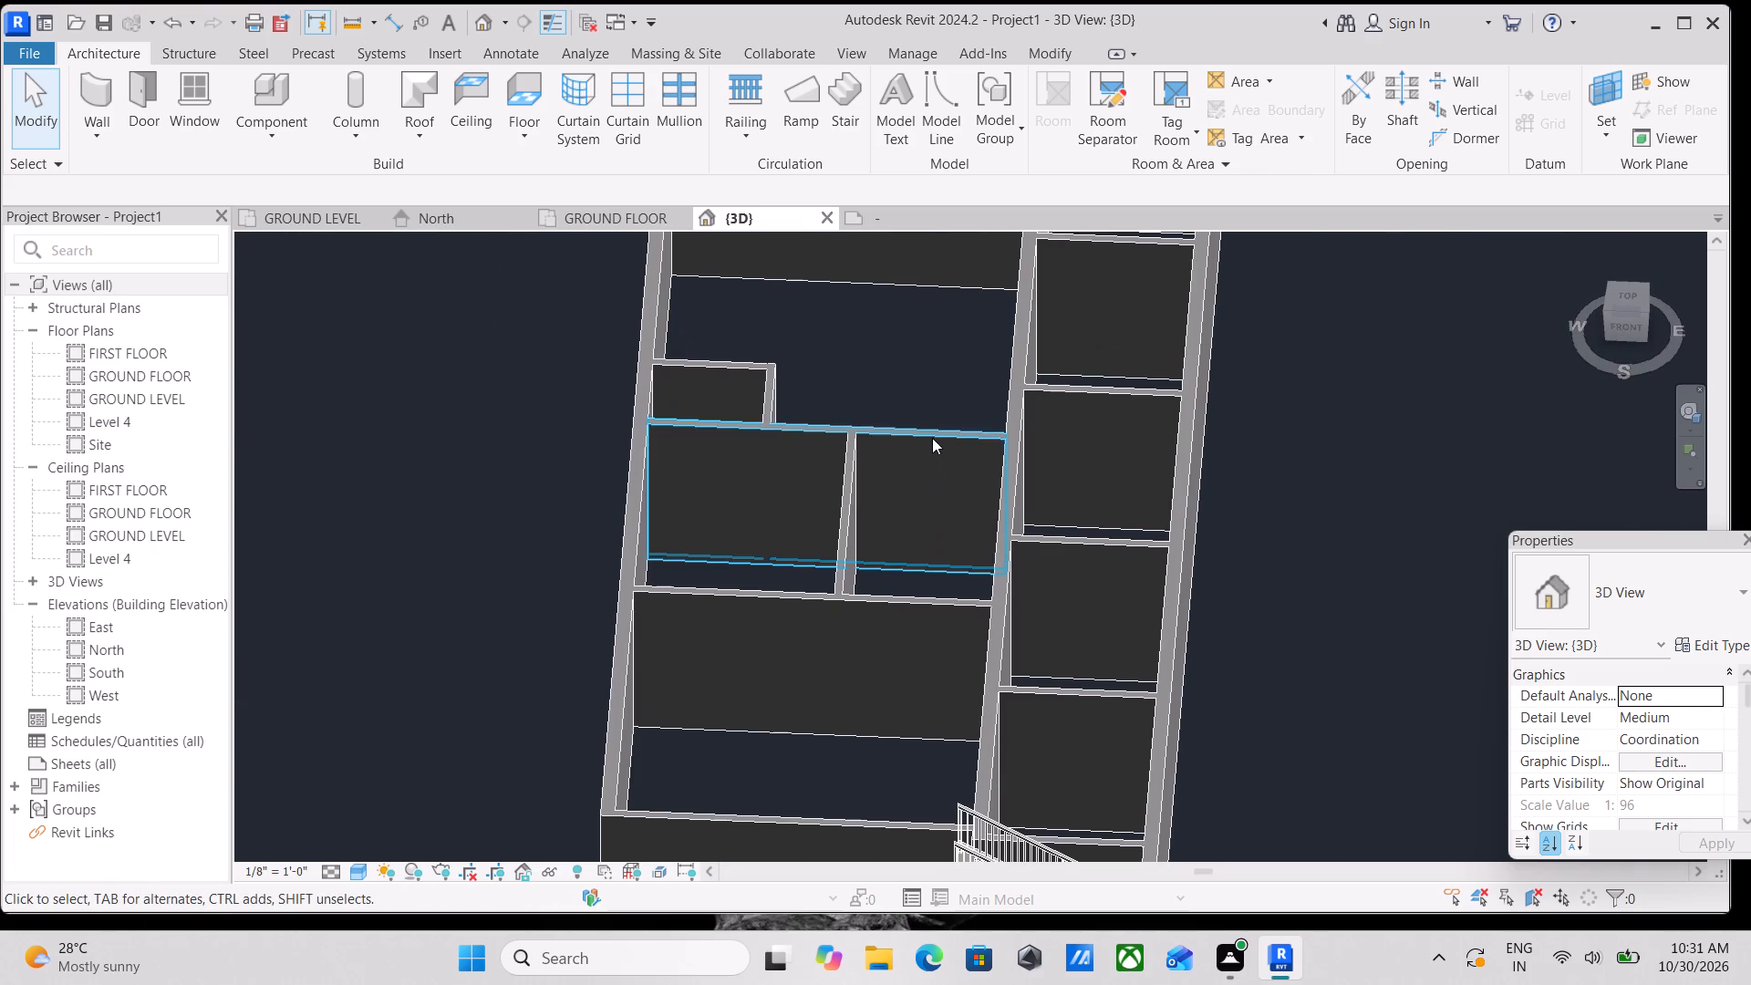
Open the profile of the inner wall running across the top of BEDROOM and PASSAGE for editing in 3D.
click(932, 436)
scroll(903, 539, up, 5)
scroll(905, 551, down, 1)
middle_drag(905, 551, 863, 618)
middle_drag(901, 542, 897, 640)
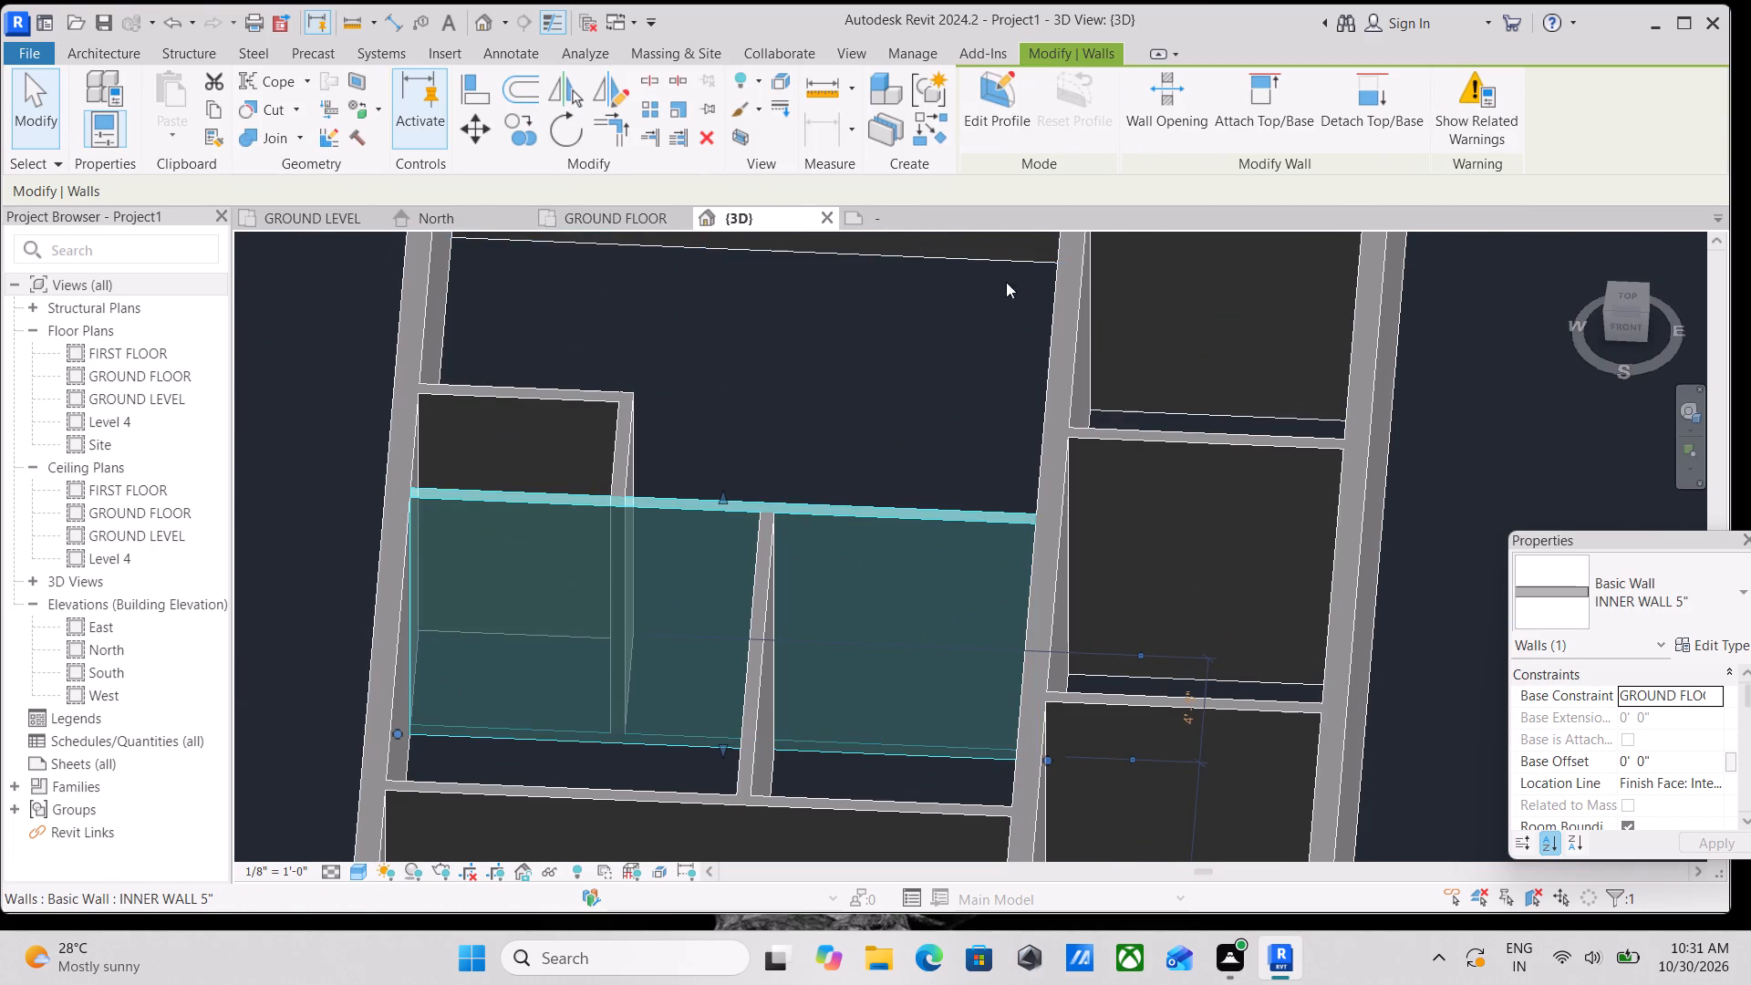
middle_drag(952, 402, 964, 476)
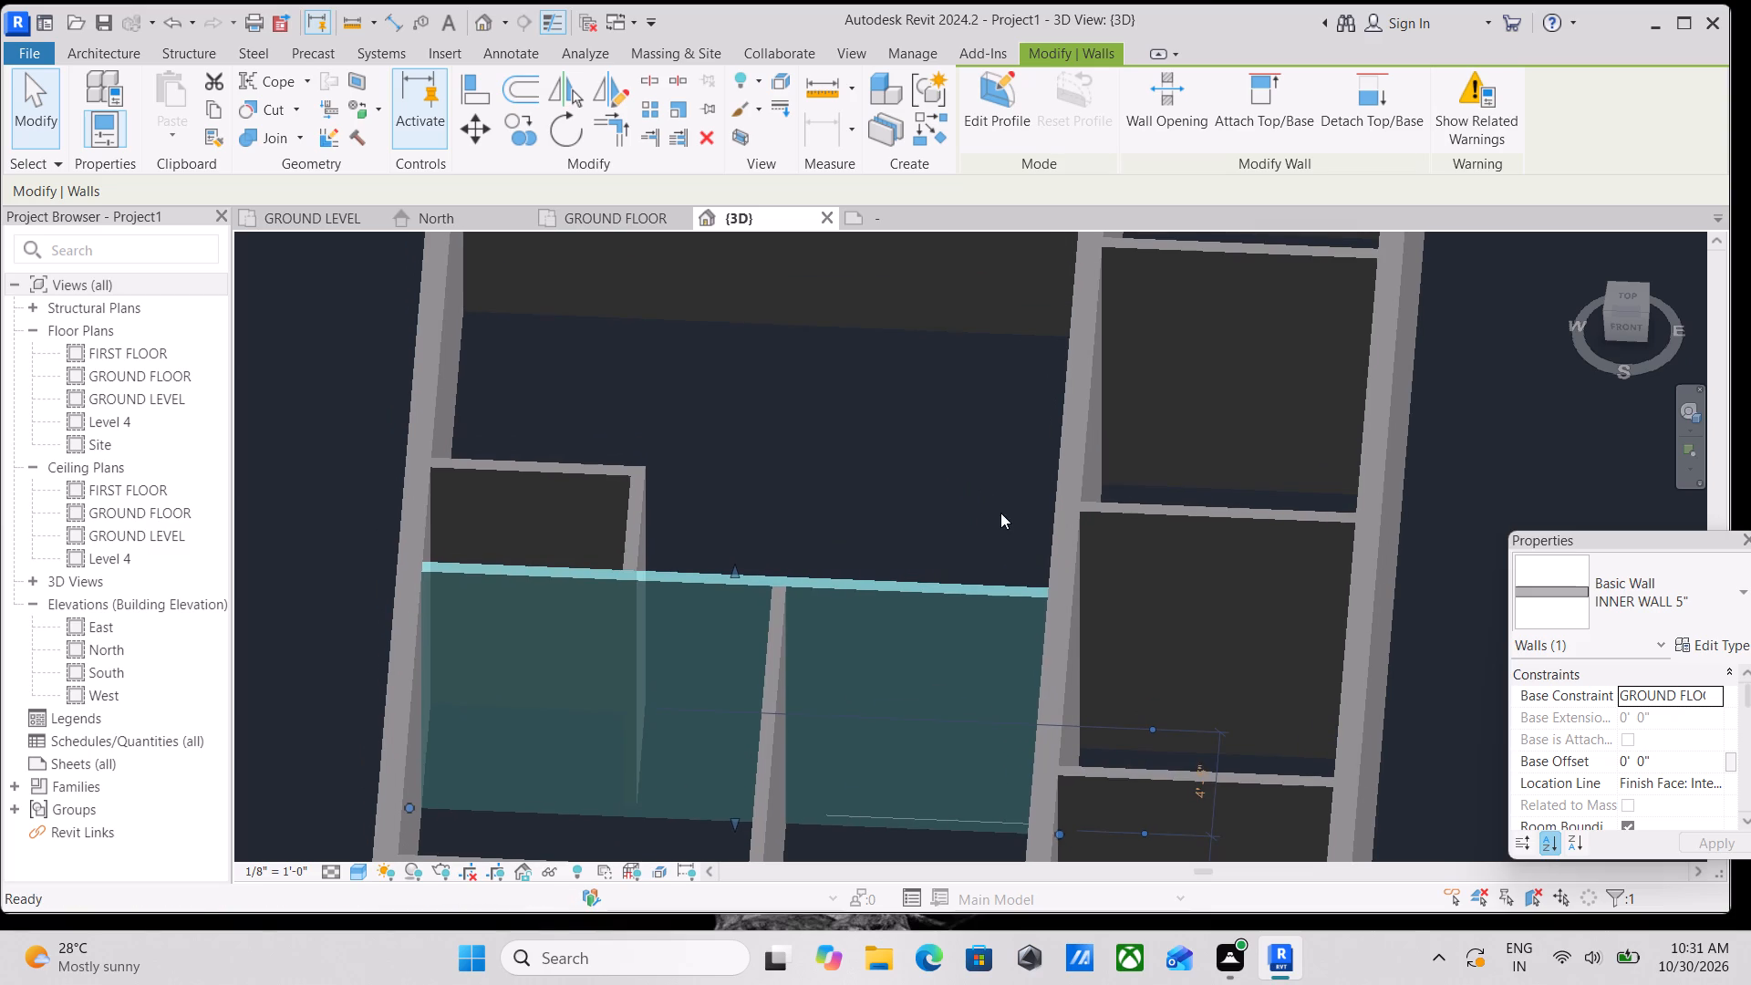
scroll(938, 620, up, 3)
middle_drag(946, 560, 1003, 336)
scroll(1006, 330, up, 1)
scroll(995, 387, down, 6)
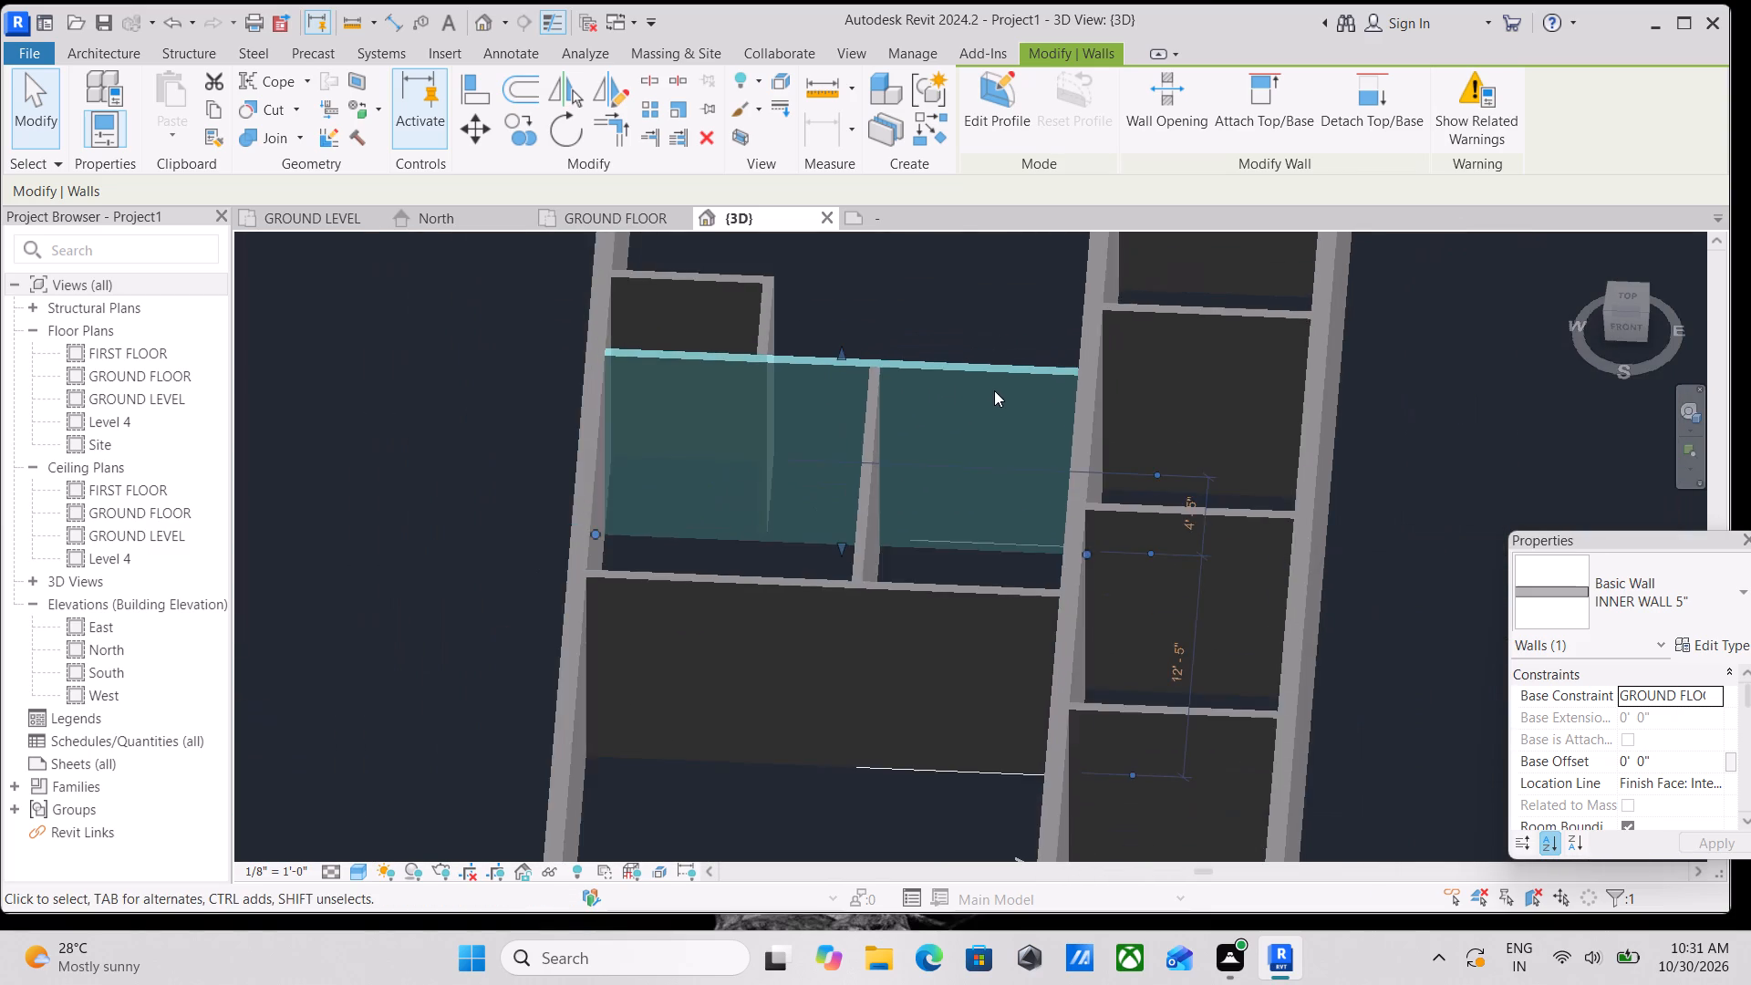
scroll(978, 469, down, 2)
middle_drag(978, 469, 980, 456)
scroll(981, 499, up, 3)
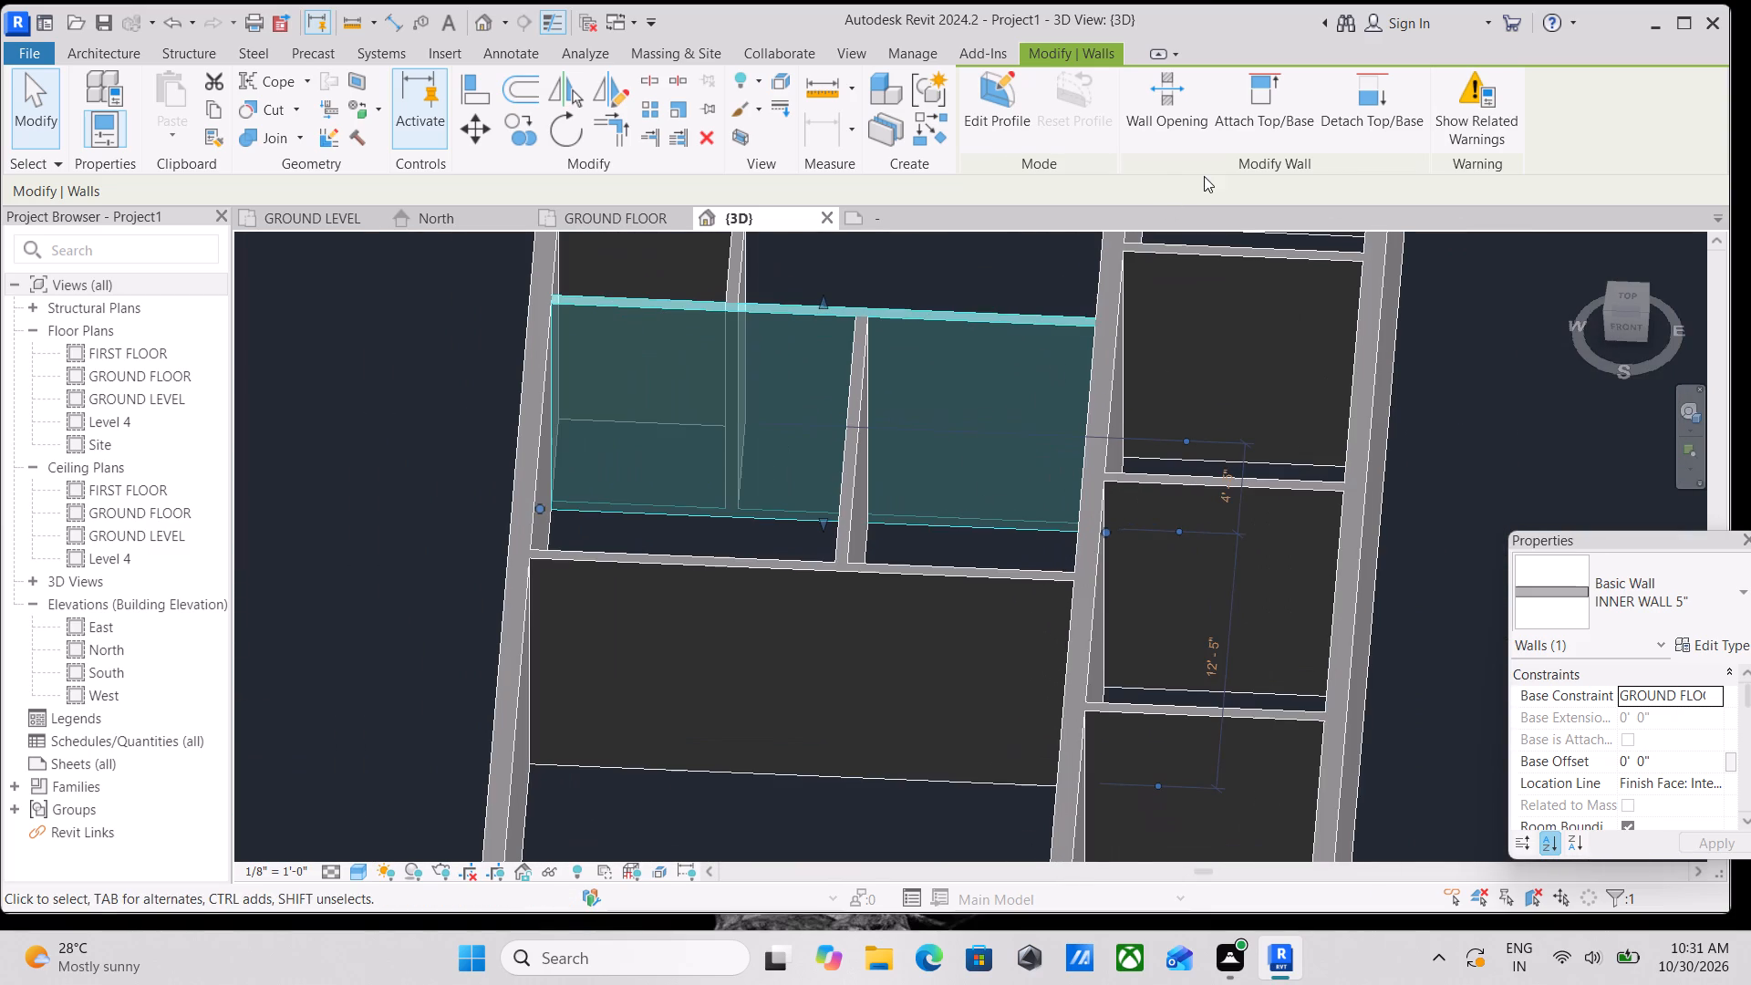
click(1000, 121)
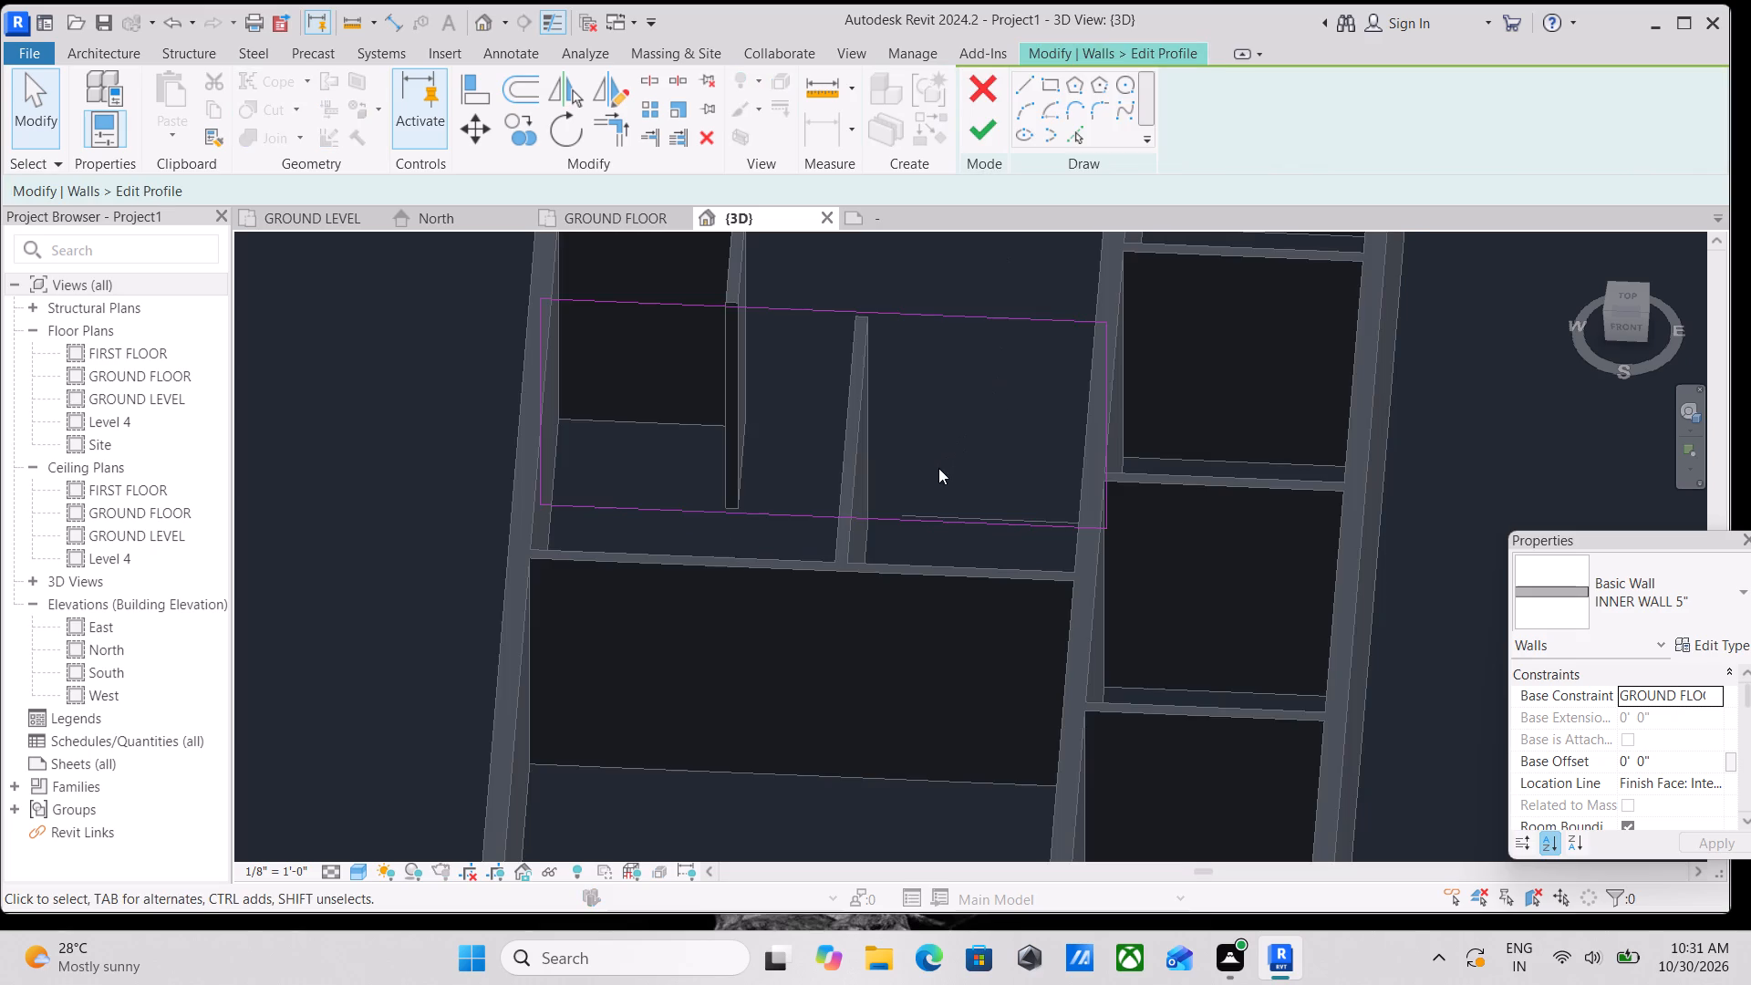
Sketch a rectangular opening about 3'-11" wide and 6'-8" high near the wall's base, on the PASSAGE part of the profile.
scroll(935, 472, up, 7)
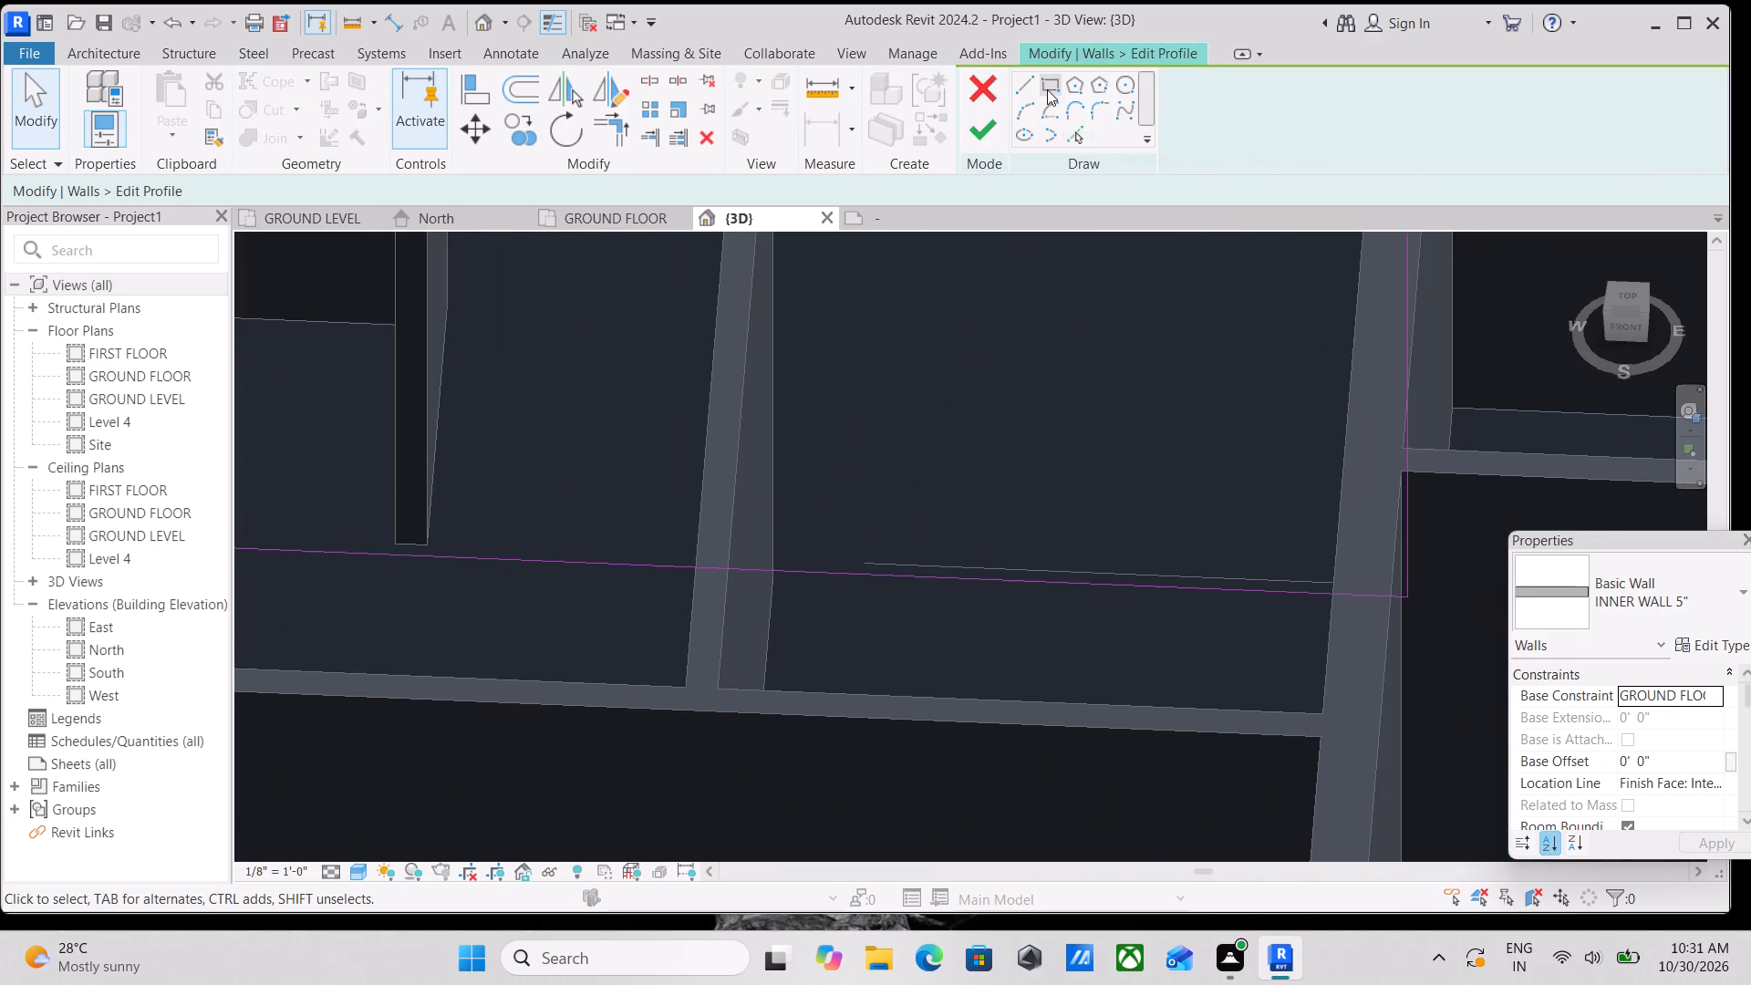
click(1047, 89)
middle_drag(915, 479, 867, 611)
scroll(867, 609, up, 1)
scroll(868, 562, down, 2)
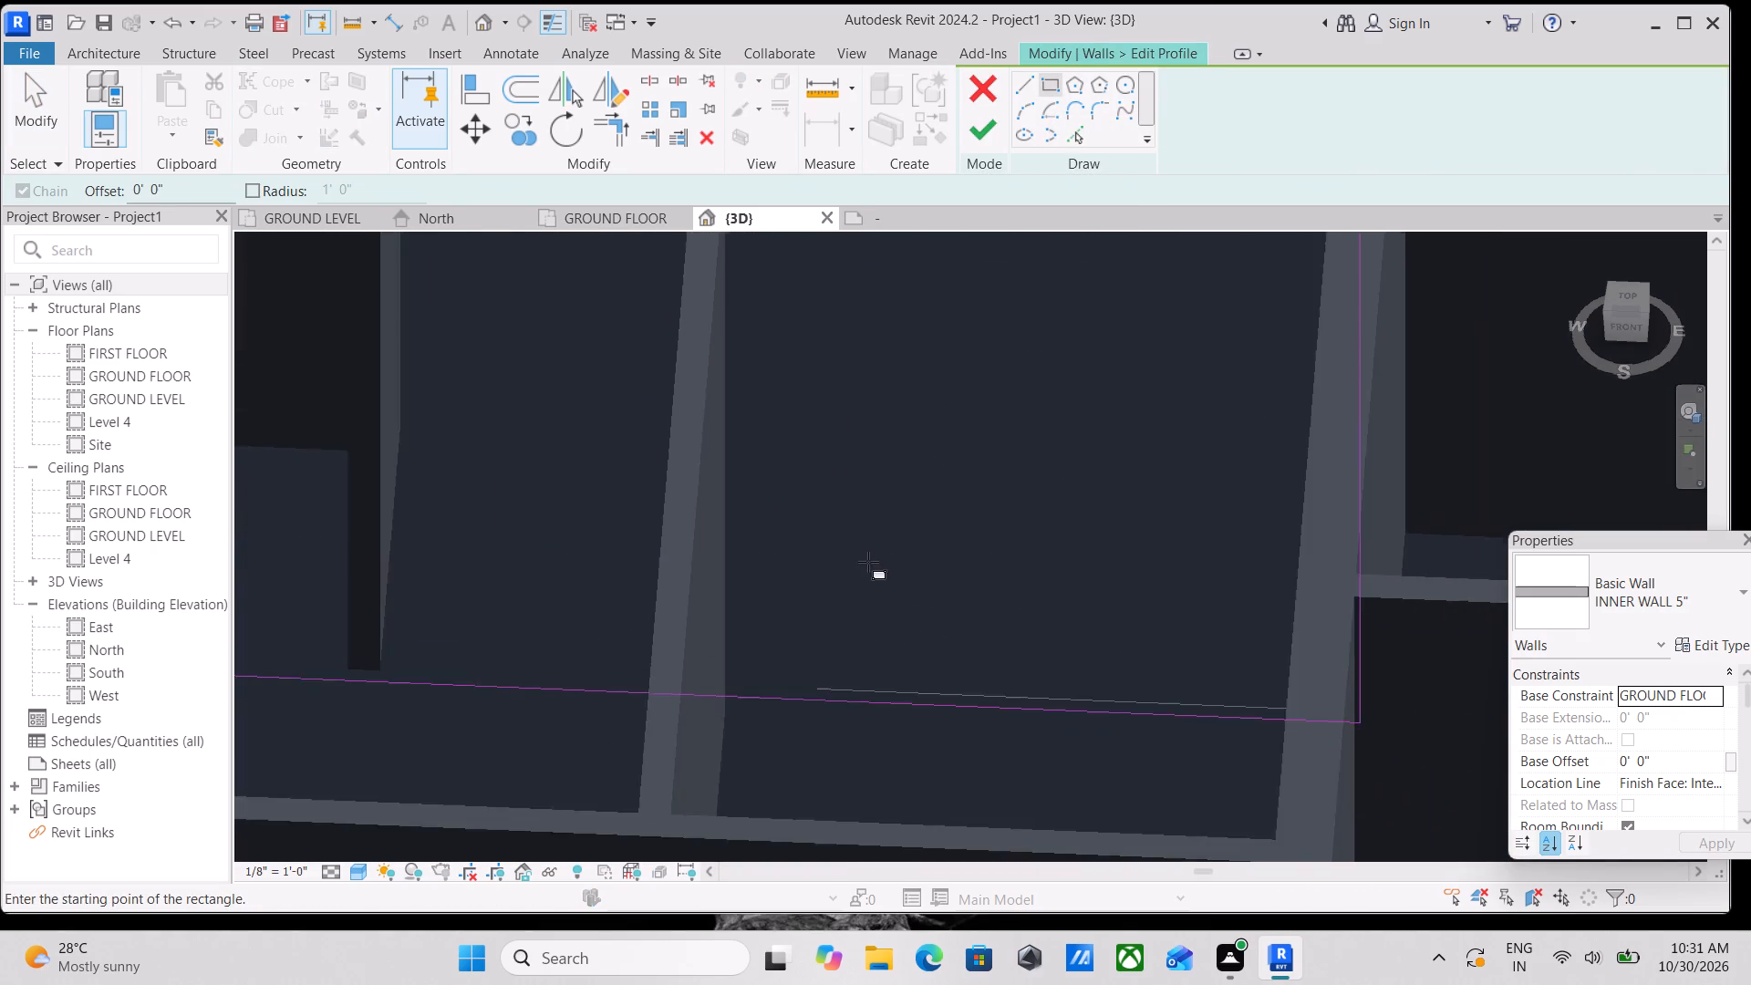
middle_drag(867, 595, 864, 729)
click(859, 687)
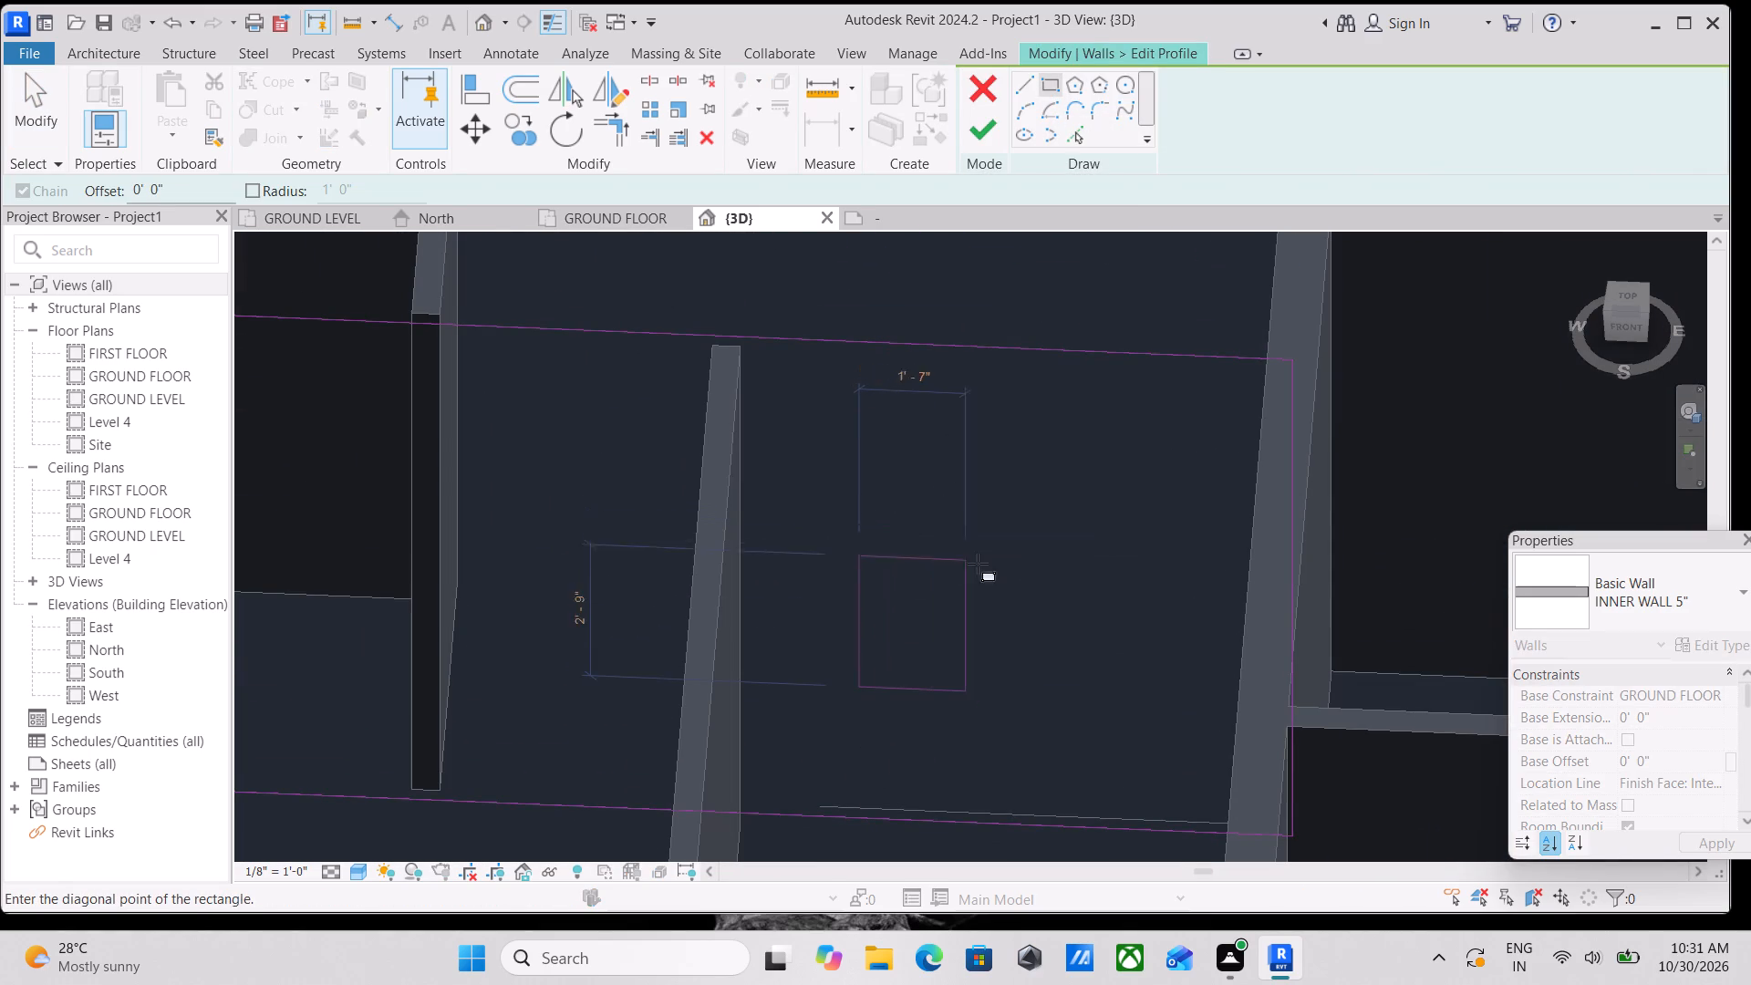
key(Escape)
scroll(1013, 597, down, 1)
middle_drag(1013, 597, 1047, 564)
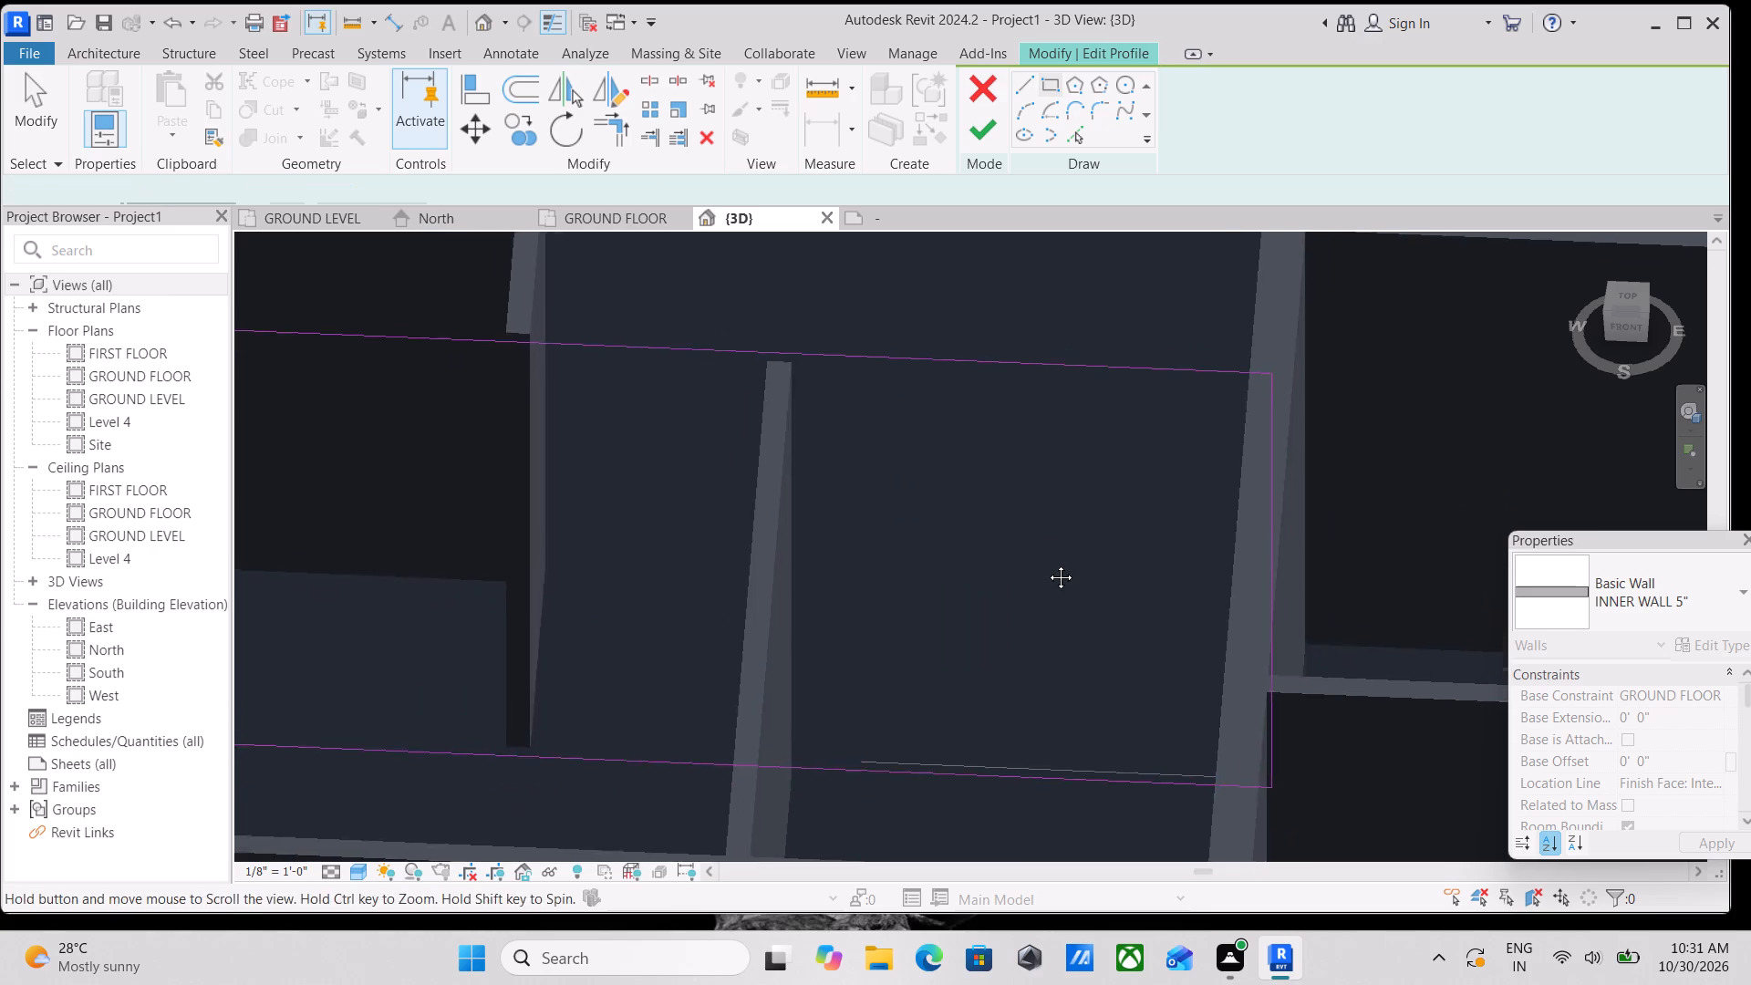
middle_drag(1047, 564, 1098, 493)
scroll(1002, 689, up, 4)
click(954, 659)
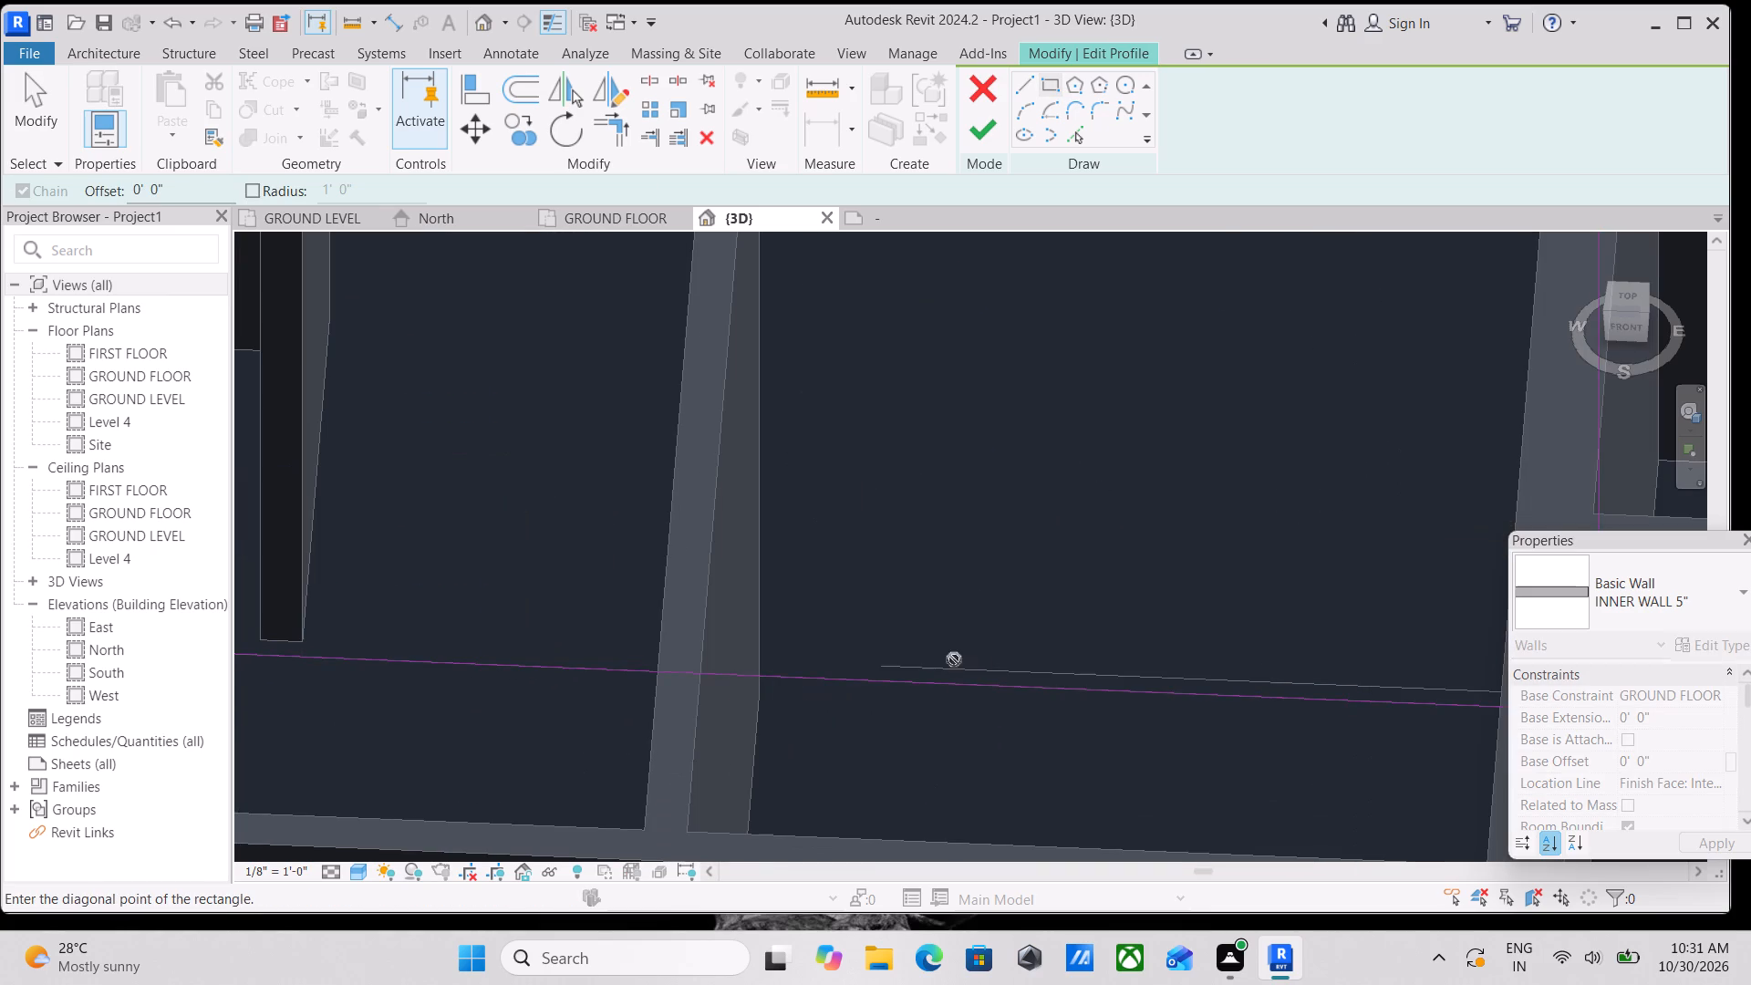
scroll(1334, 439, down, 2)
middle_drag(1334, 439, 1332, 592)
scroll(1338, 492, down, 1)
middle_drag(1338, 492, 1340, 624)
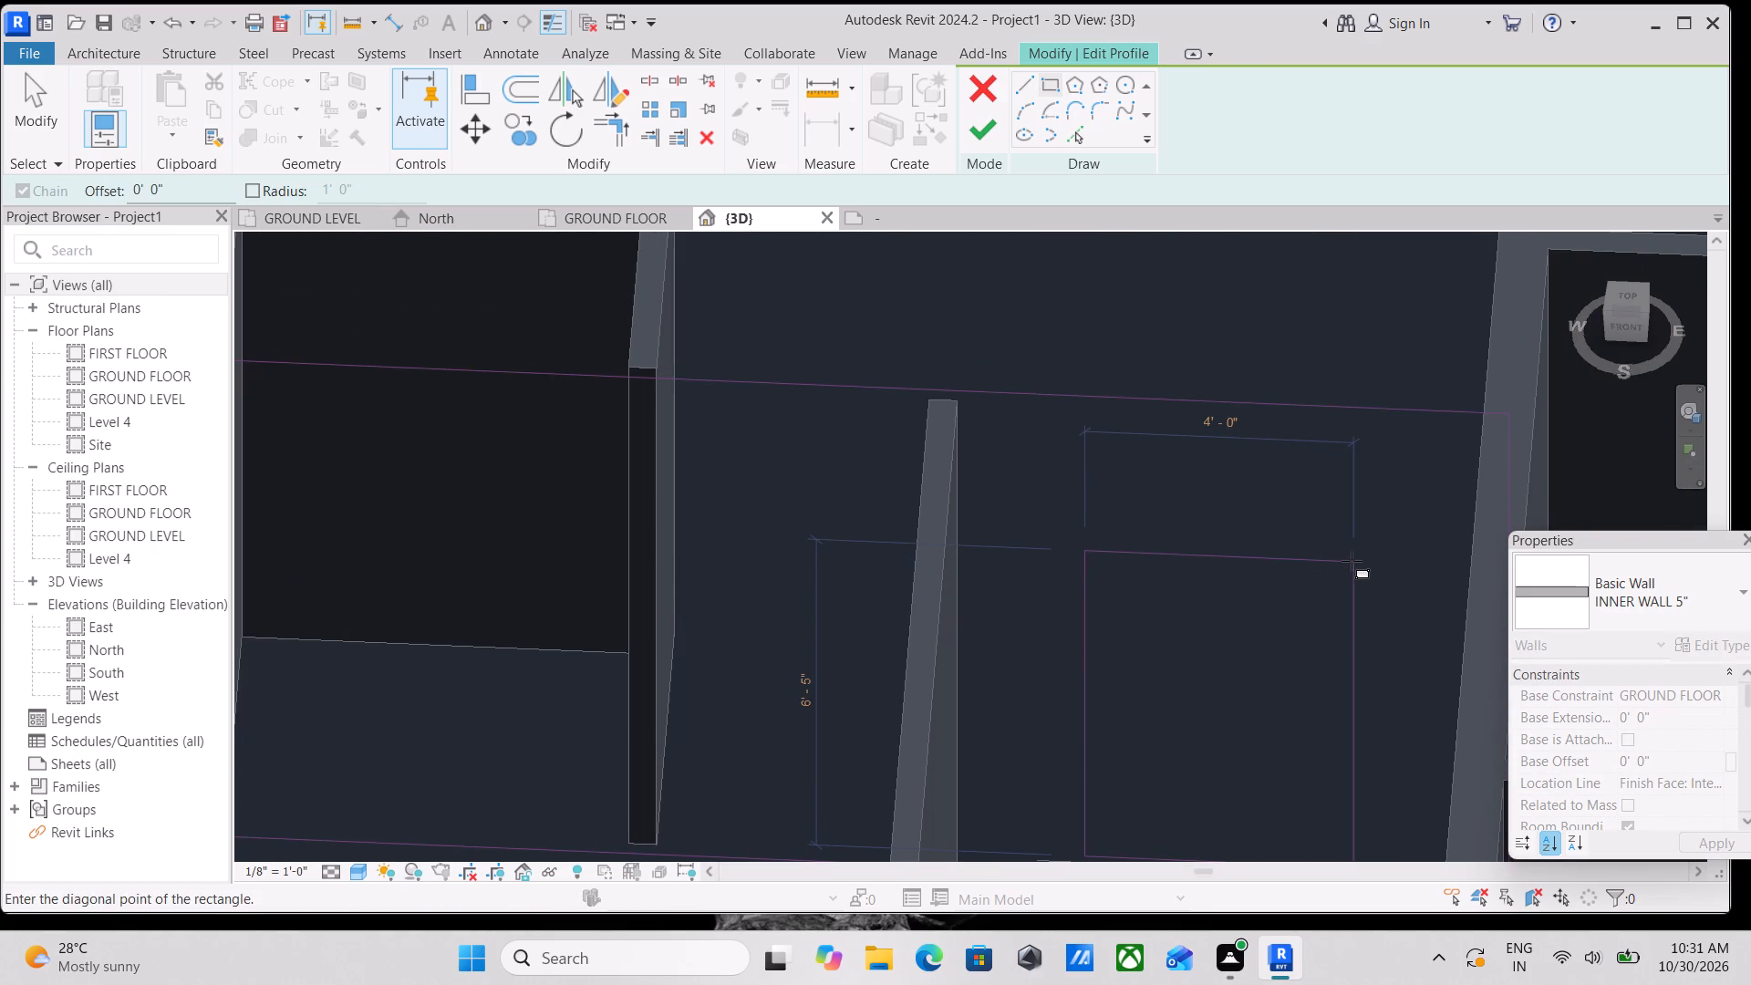
click(1349, 550)
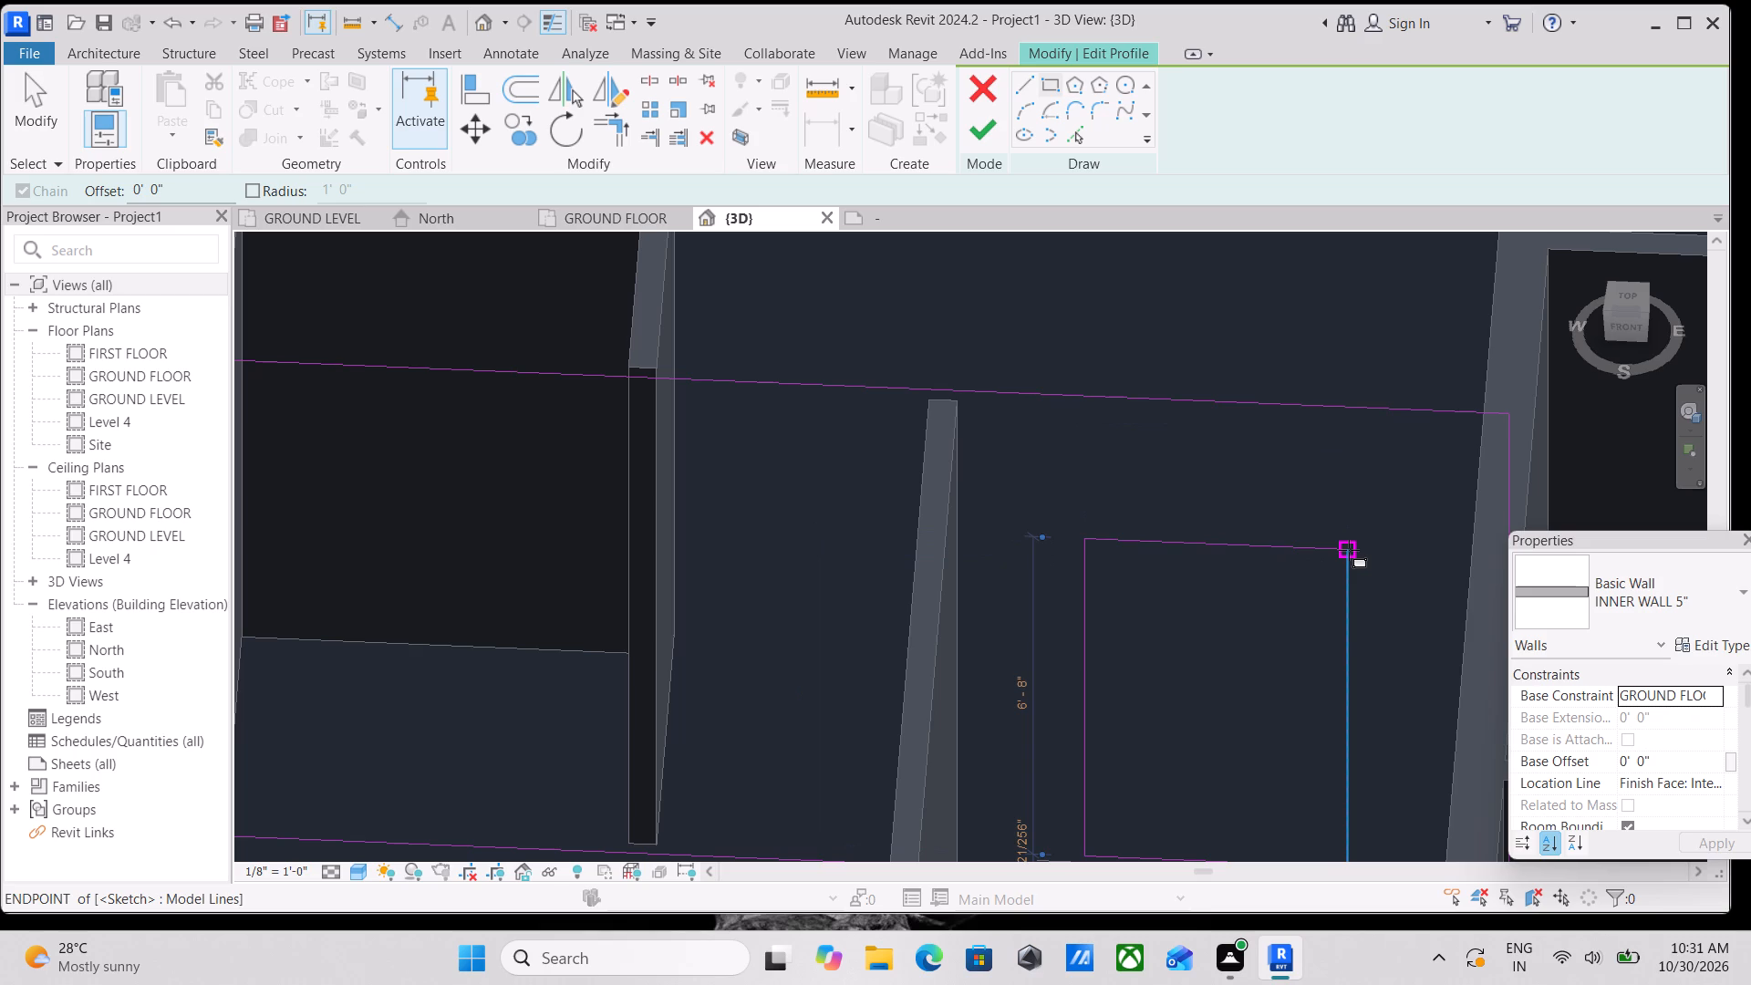
key(Escape)
key(Escape)
Delete the top line of the sketched opening rectangle.
click(1245, 548)
right_click(1245, 548)
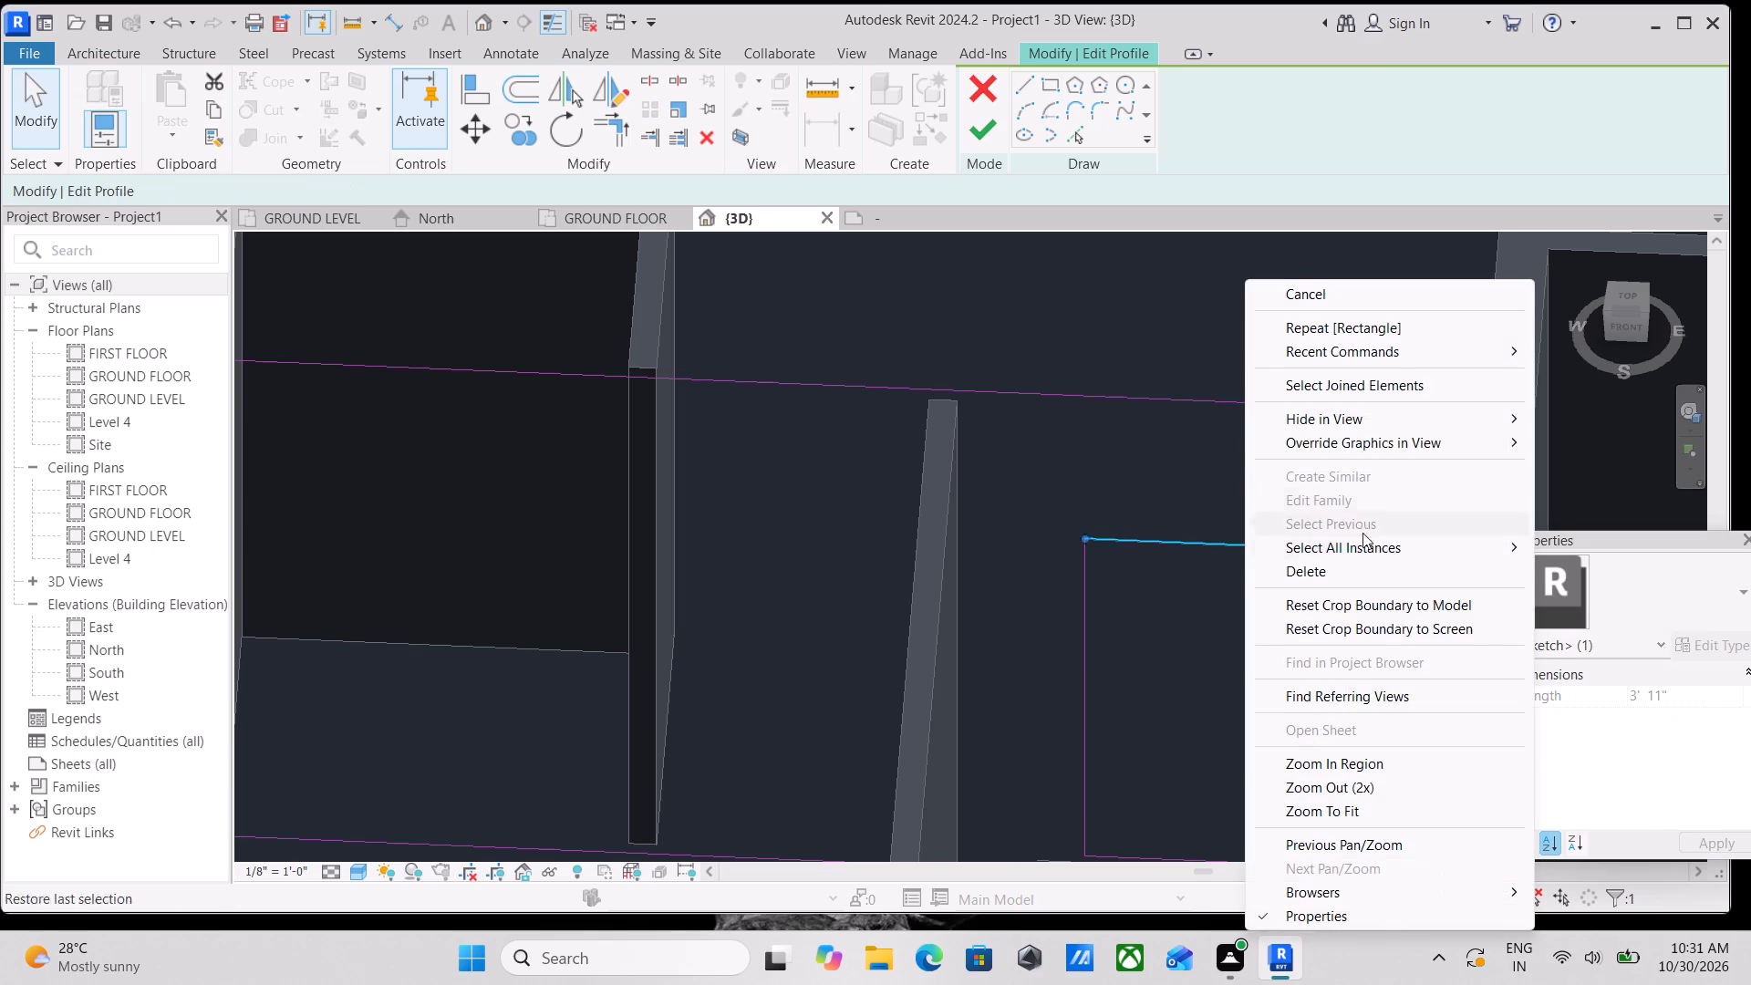
click(1339, 566)
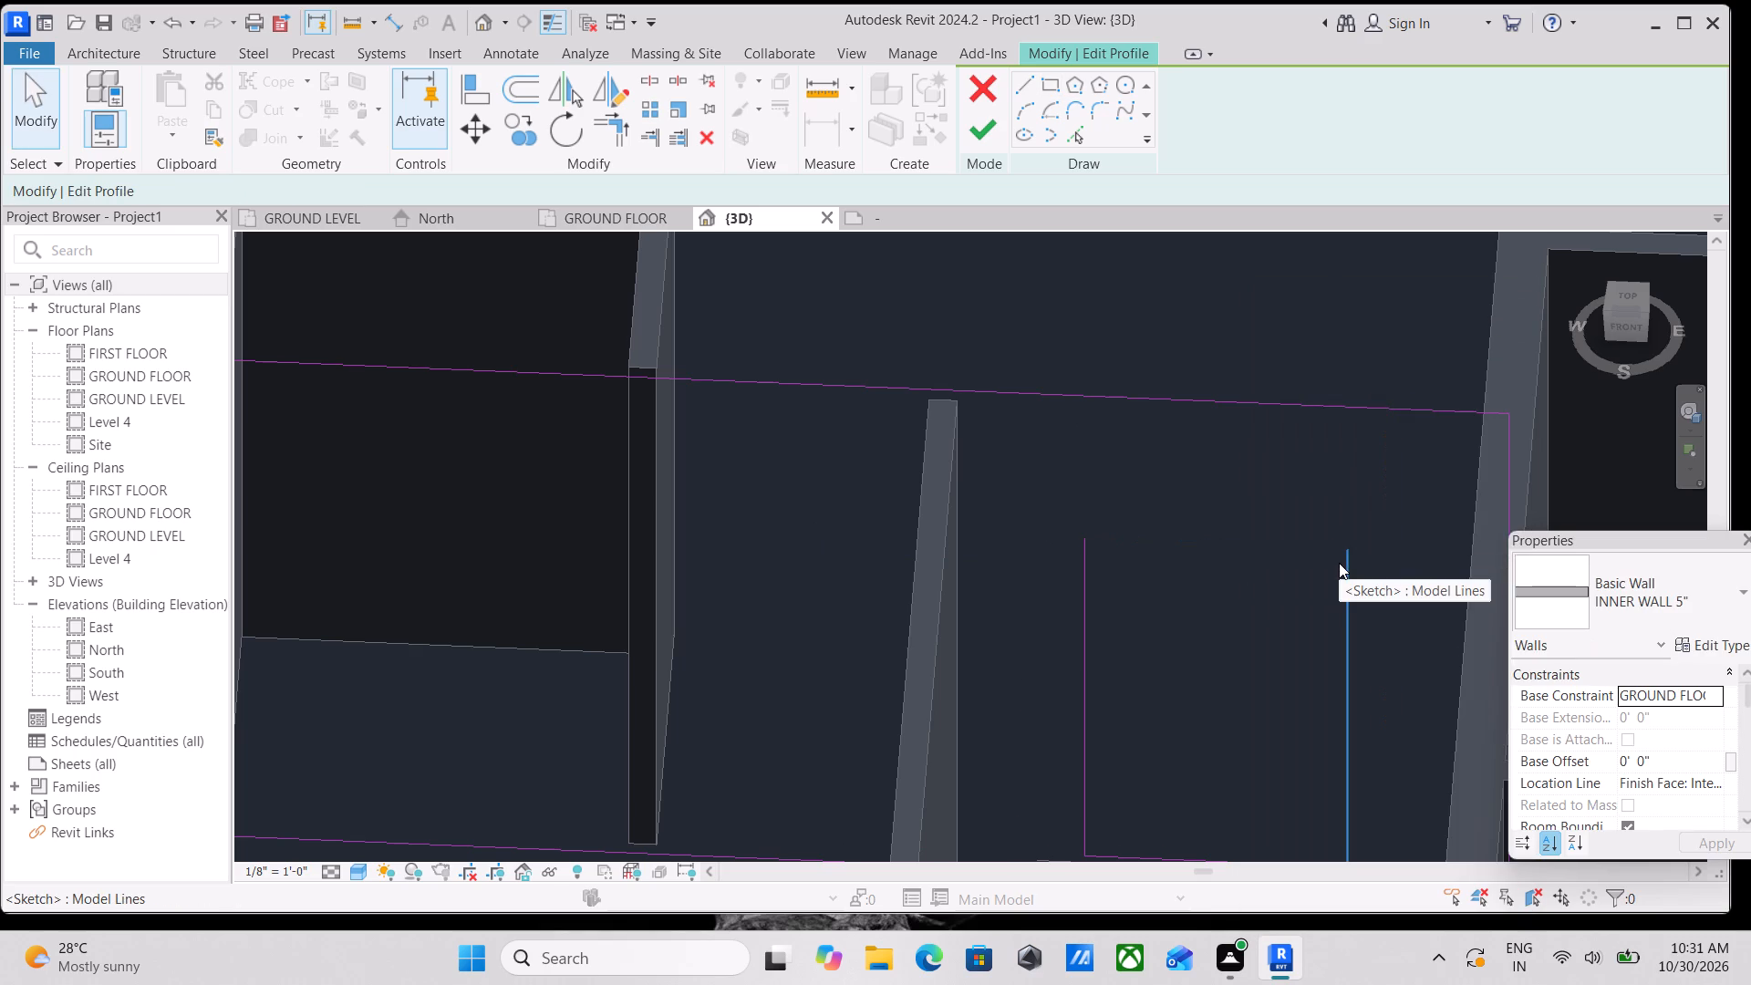
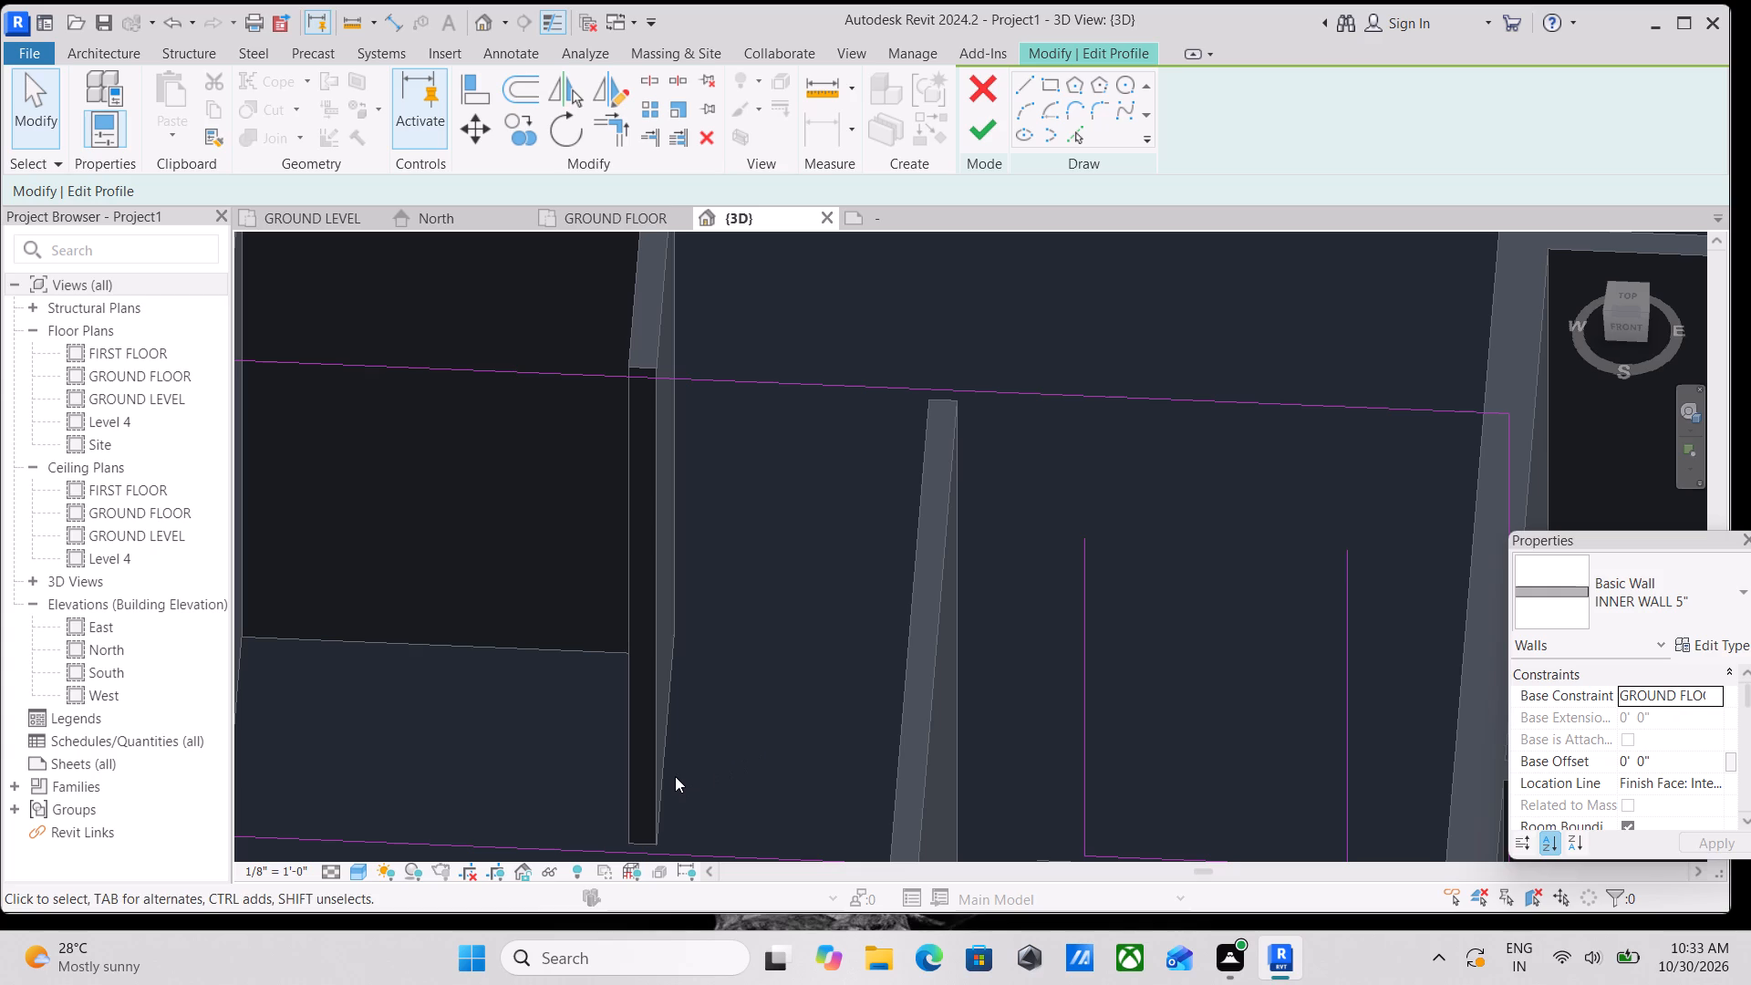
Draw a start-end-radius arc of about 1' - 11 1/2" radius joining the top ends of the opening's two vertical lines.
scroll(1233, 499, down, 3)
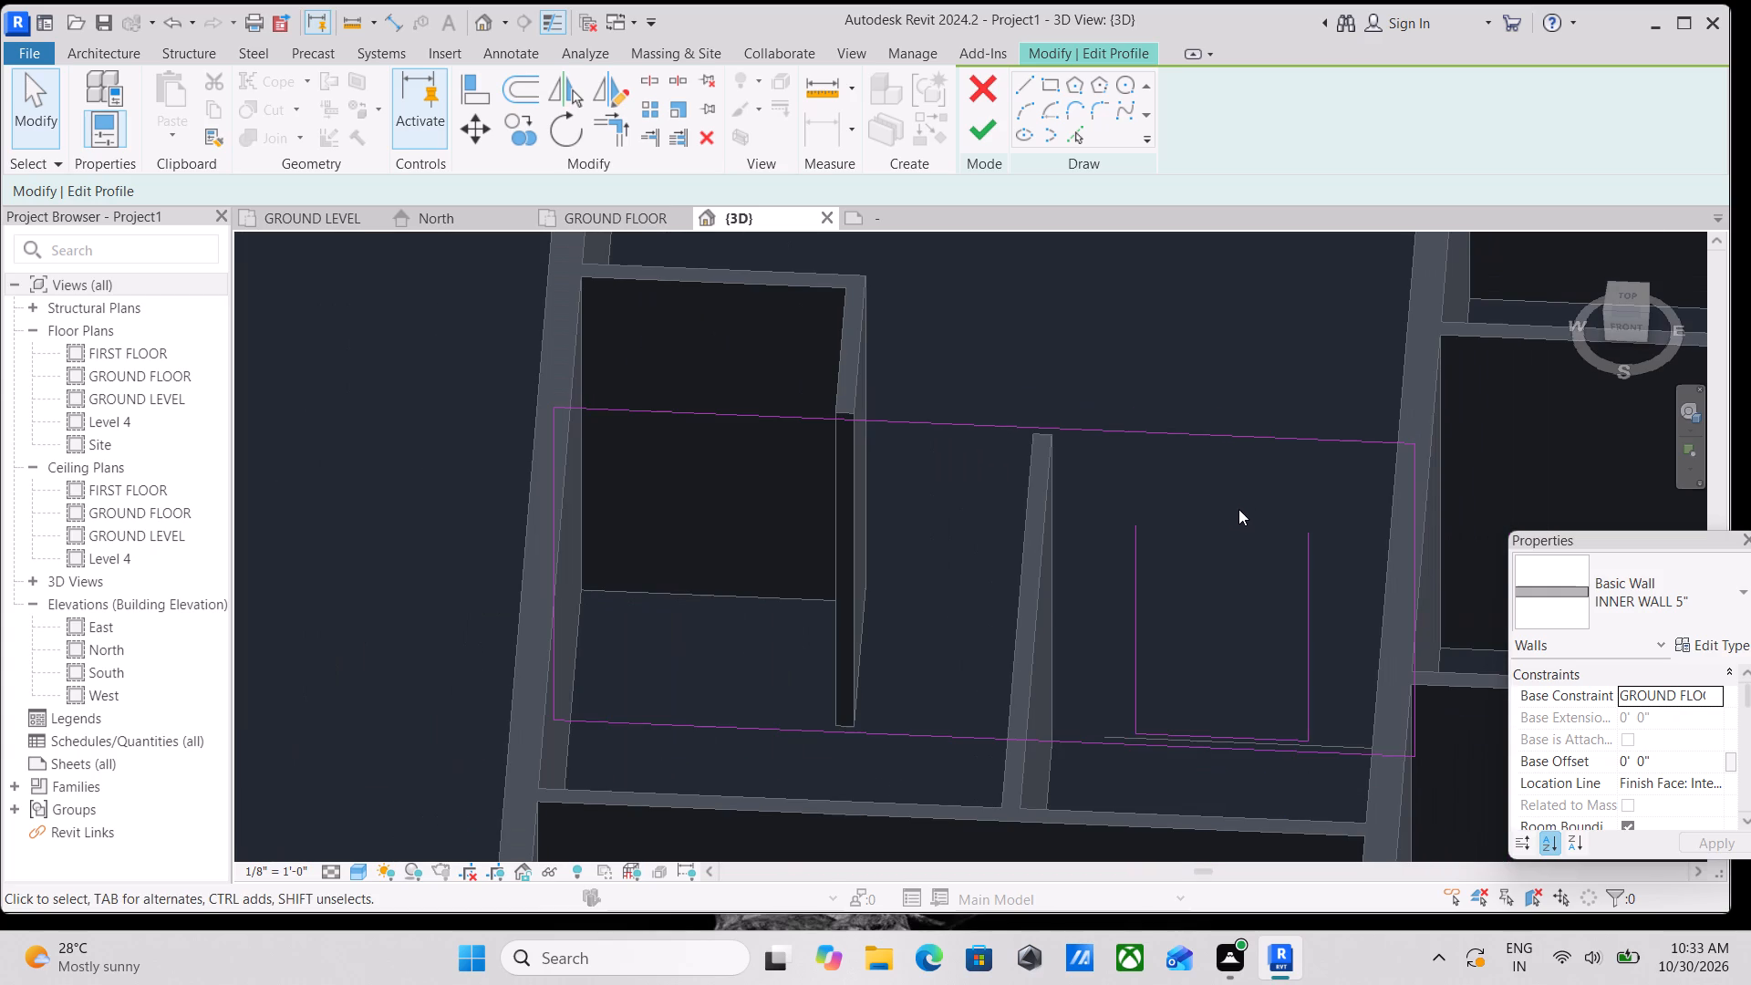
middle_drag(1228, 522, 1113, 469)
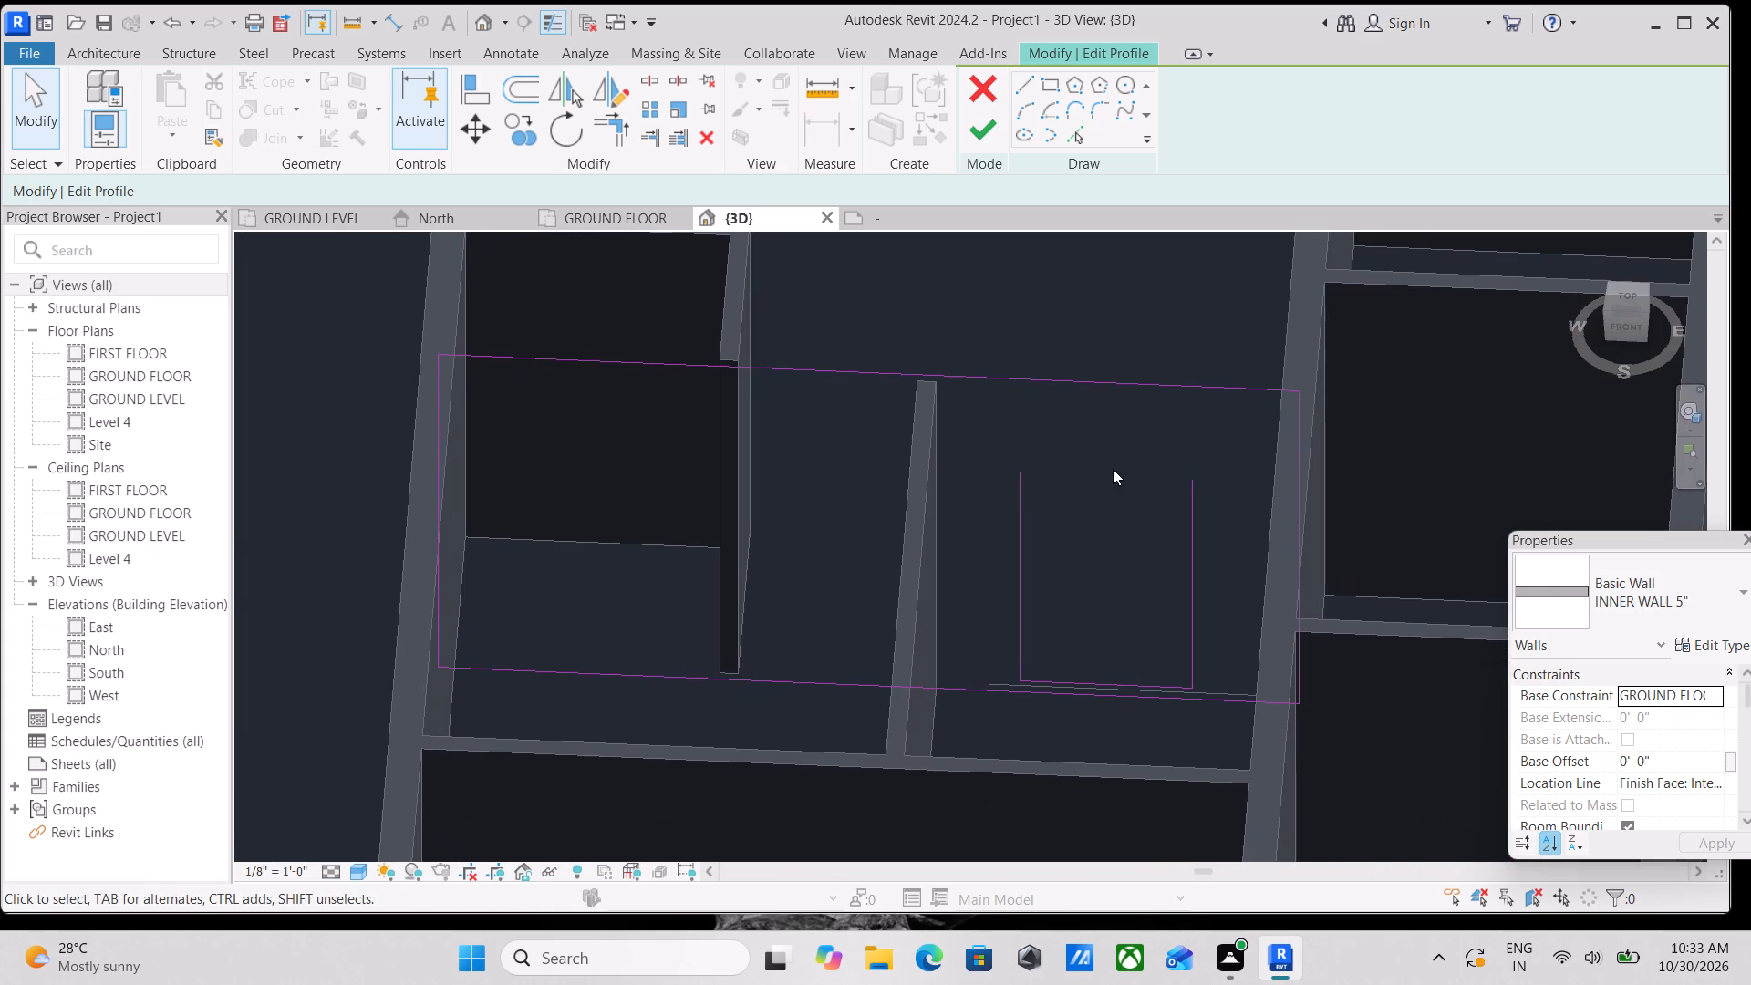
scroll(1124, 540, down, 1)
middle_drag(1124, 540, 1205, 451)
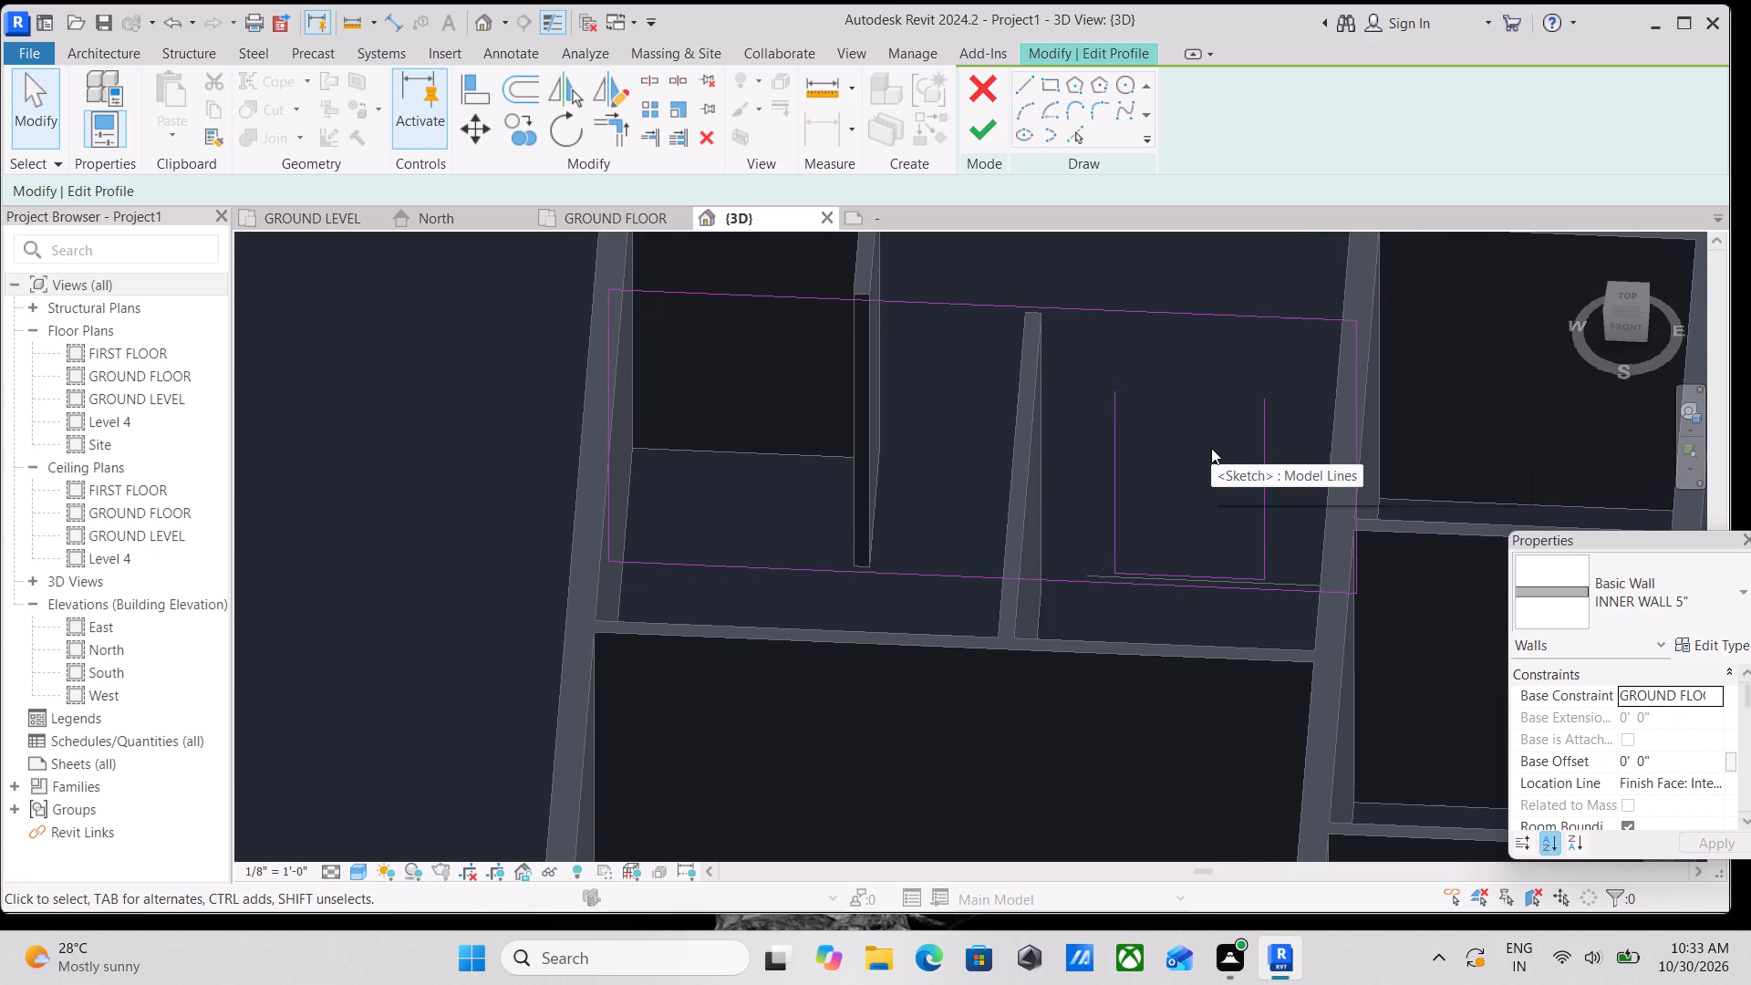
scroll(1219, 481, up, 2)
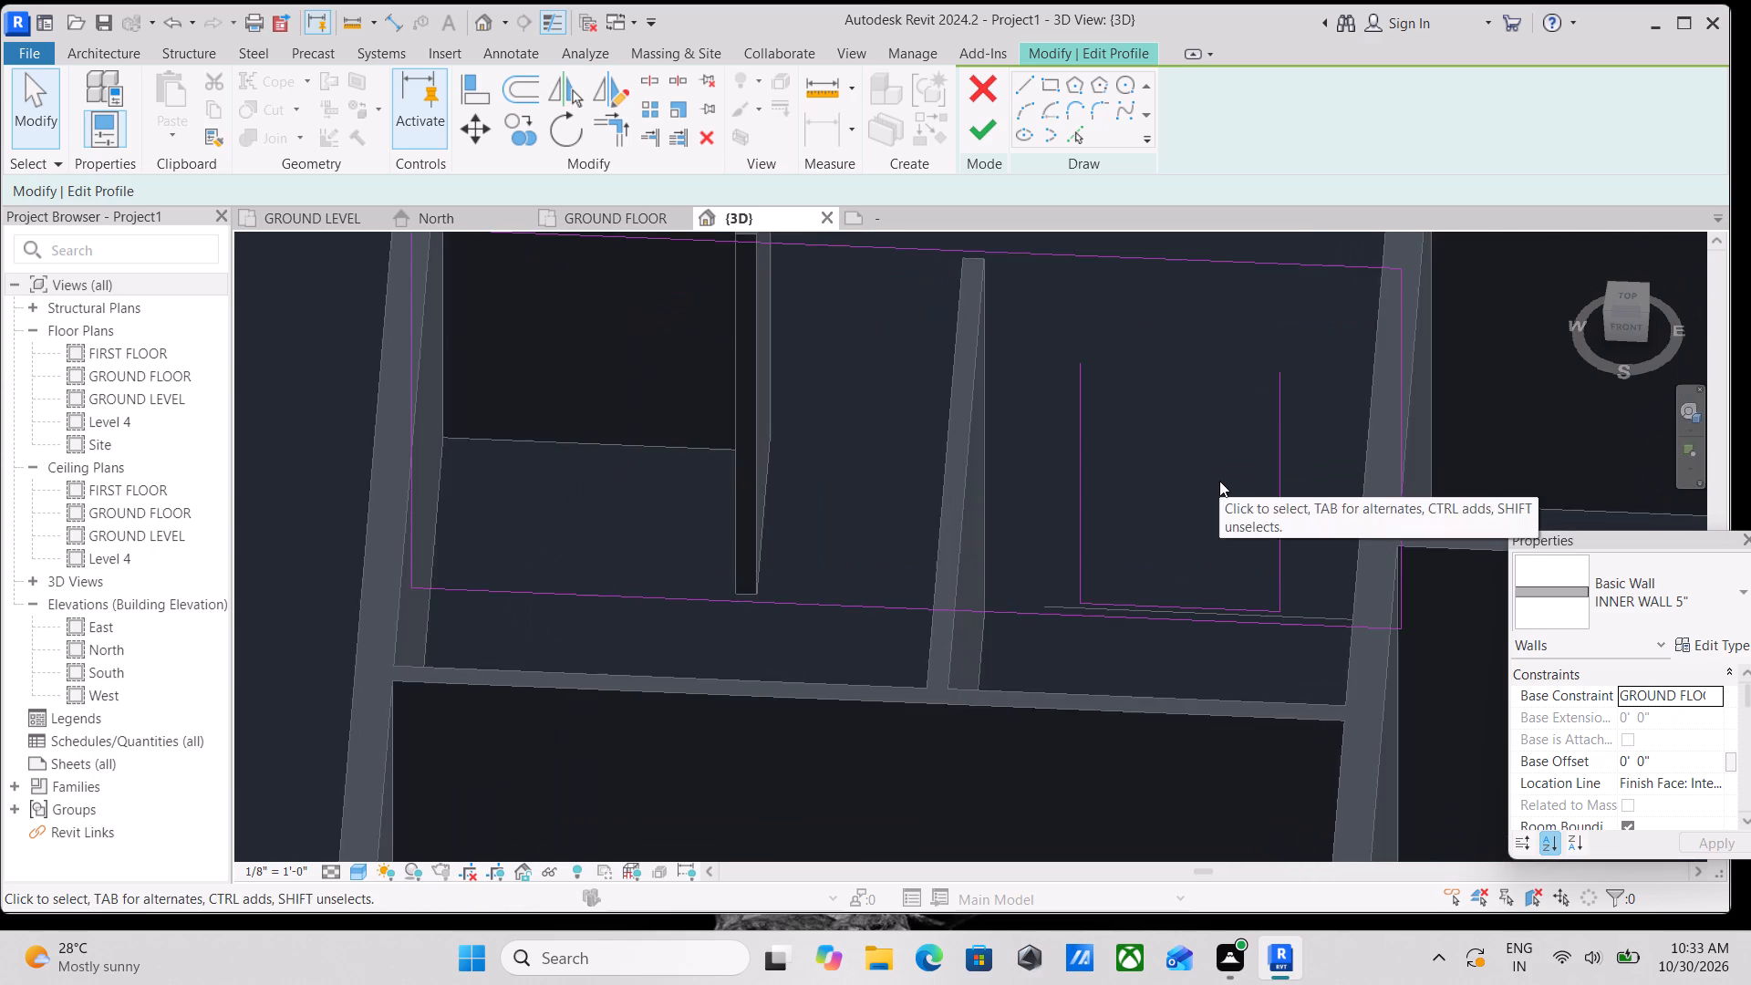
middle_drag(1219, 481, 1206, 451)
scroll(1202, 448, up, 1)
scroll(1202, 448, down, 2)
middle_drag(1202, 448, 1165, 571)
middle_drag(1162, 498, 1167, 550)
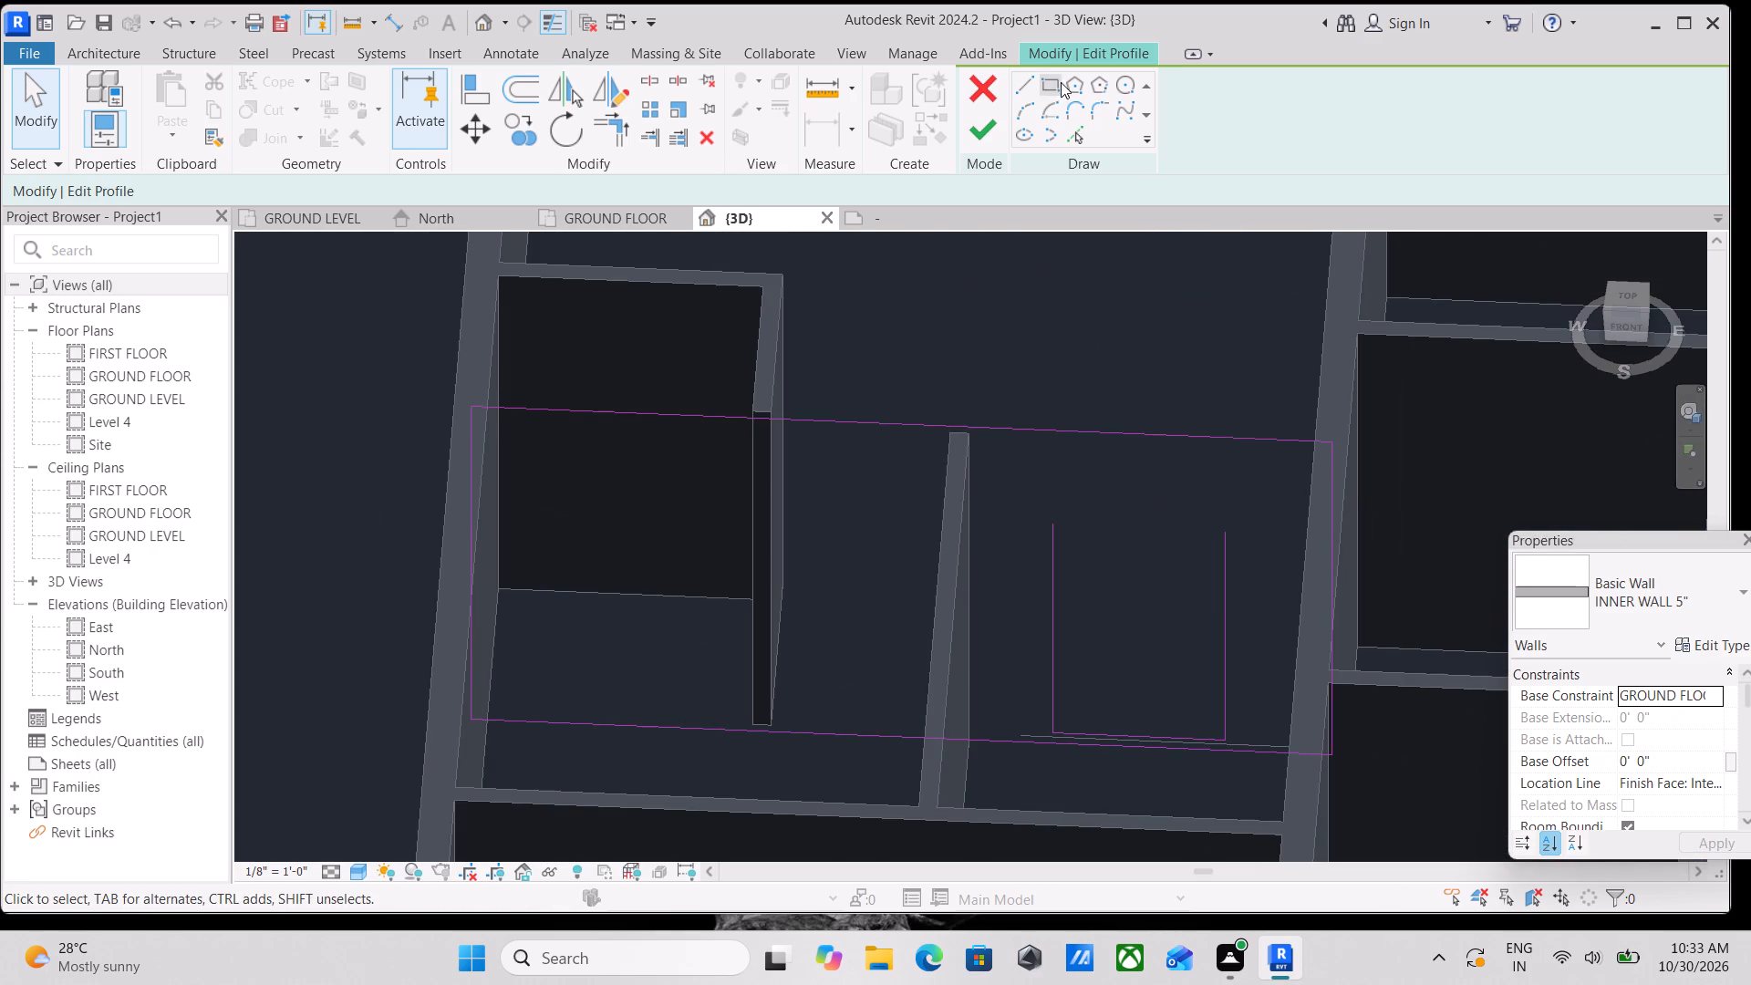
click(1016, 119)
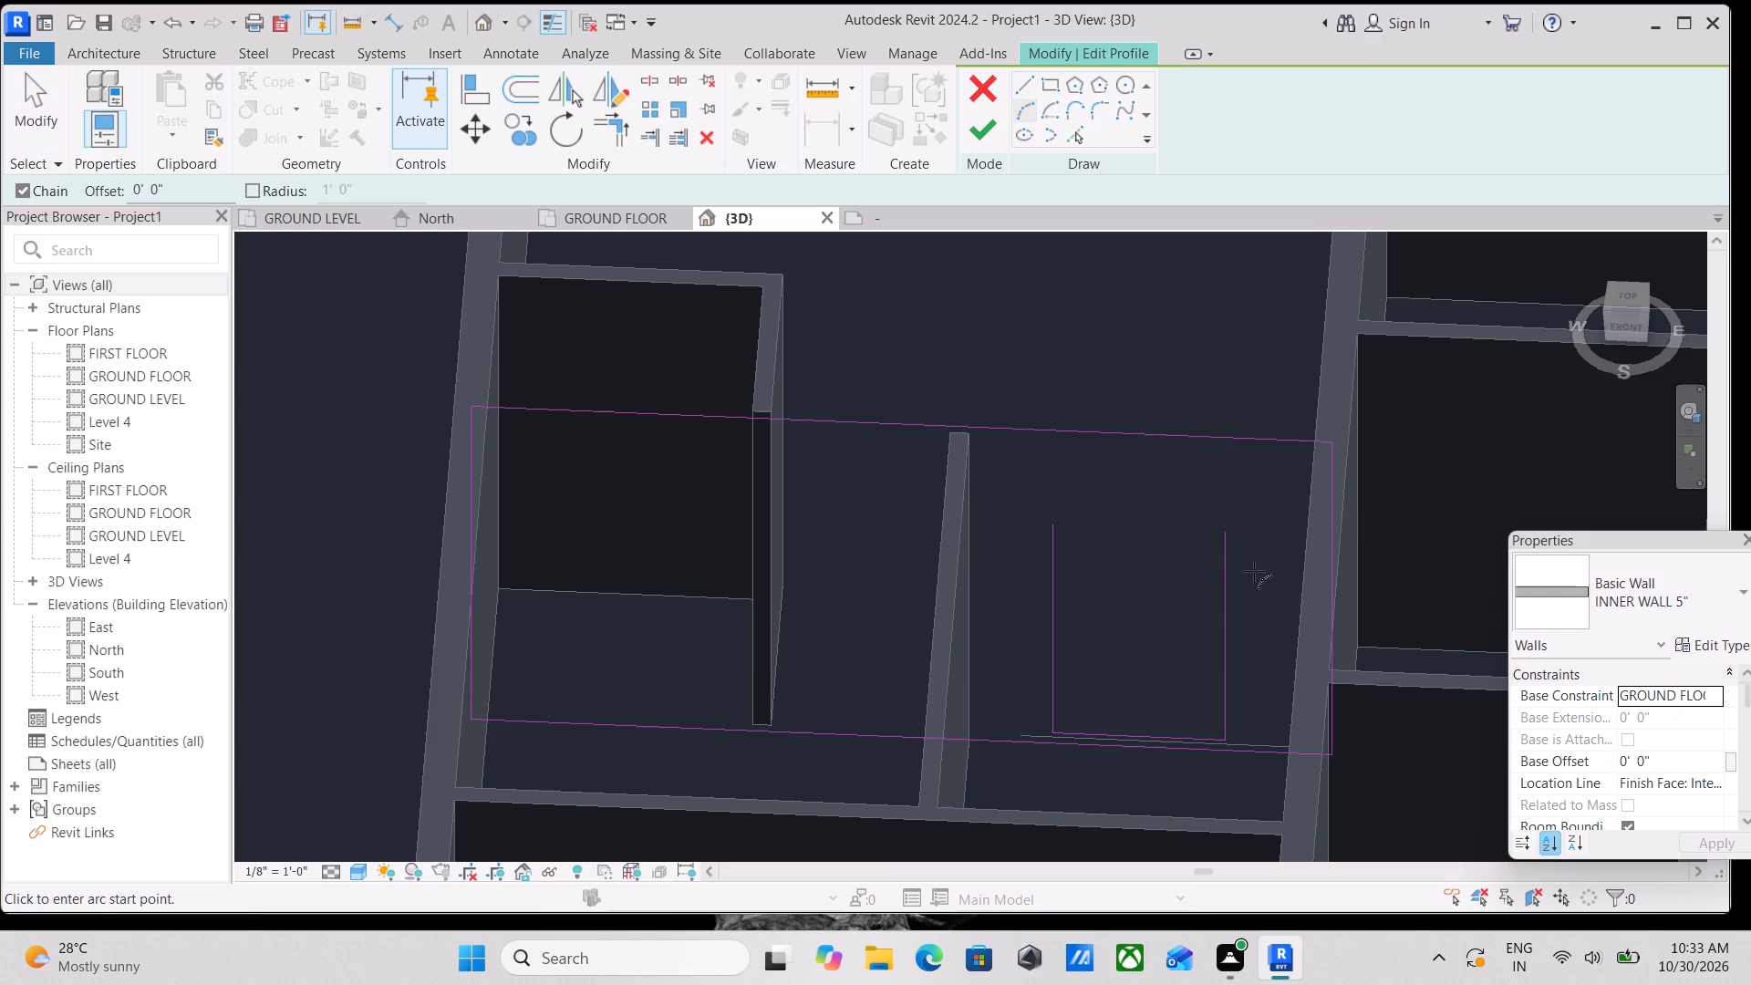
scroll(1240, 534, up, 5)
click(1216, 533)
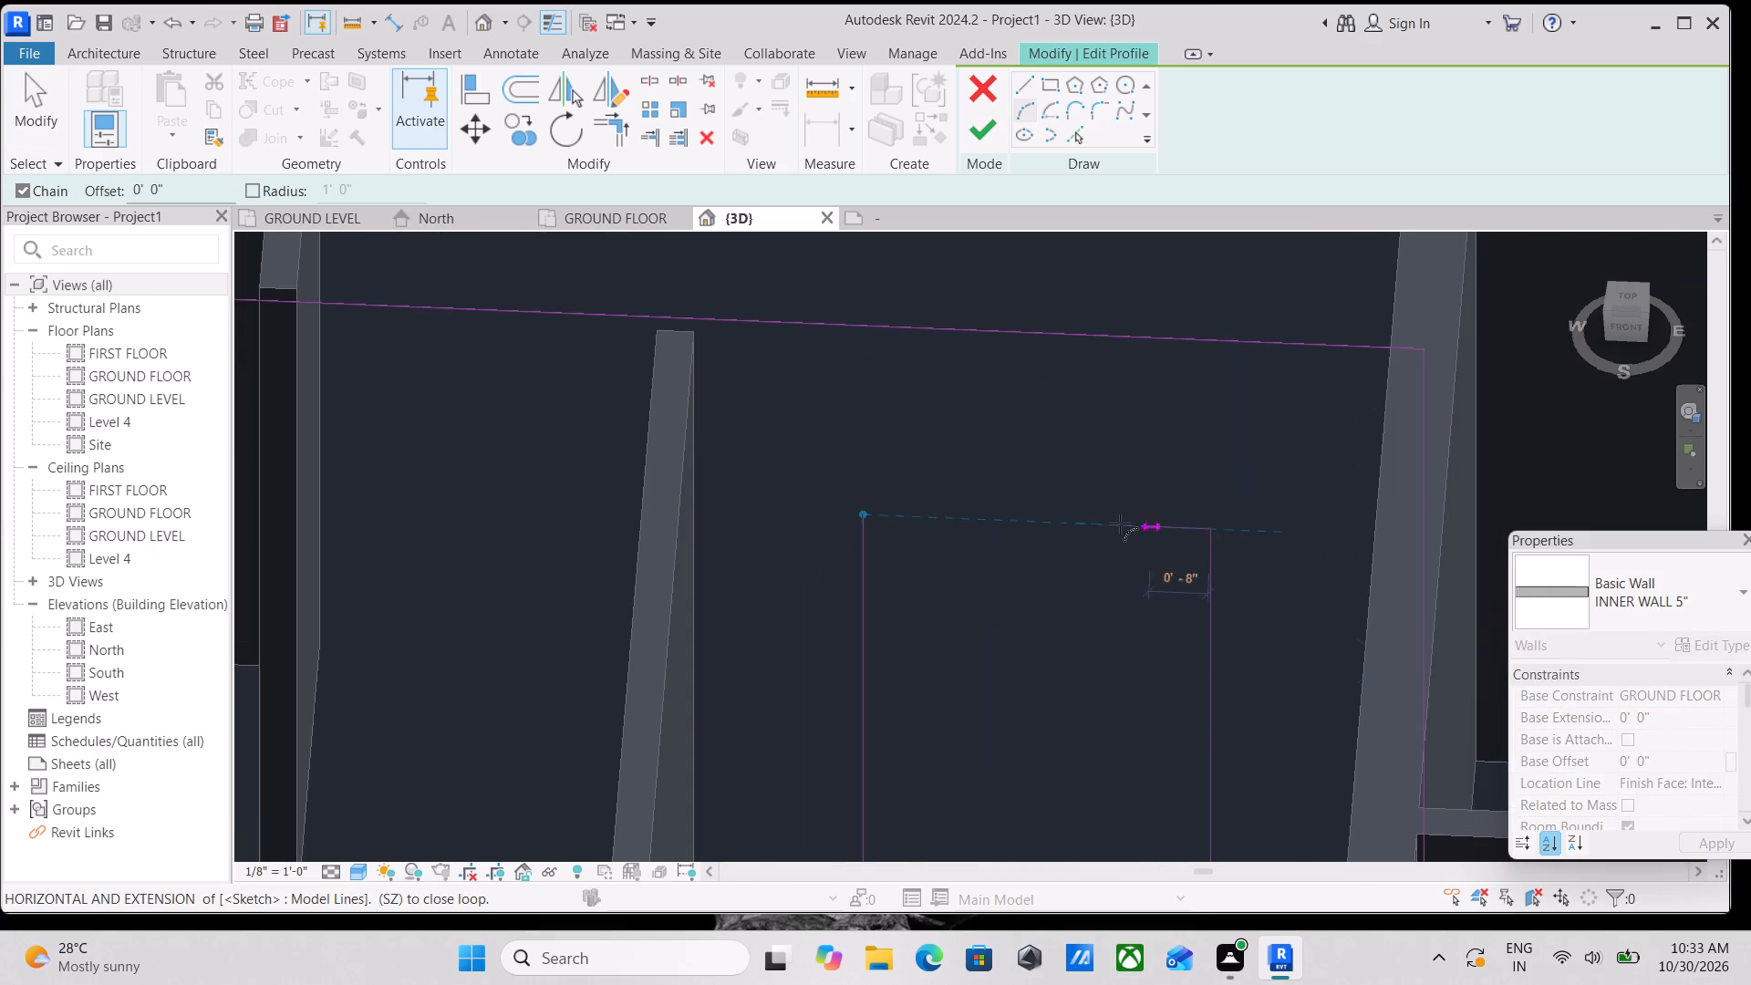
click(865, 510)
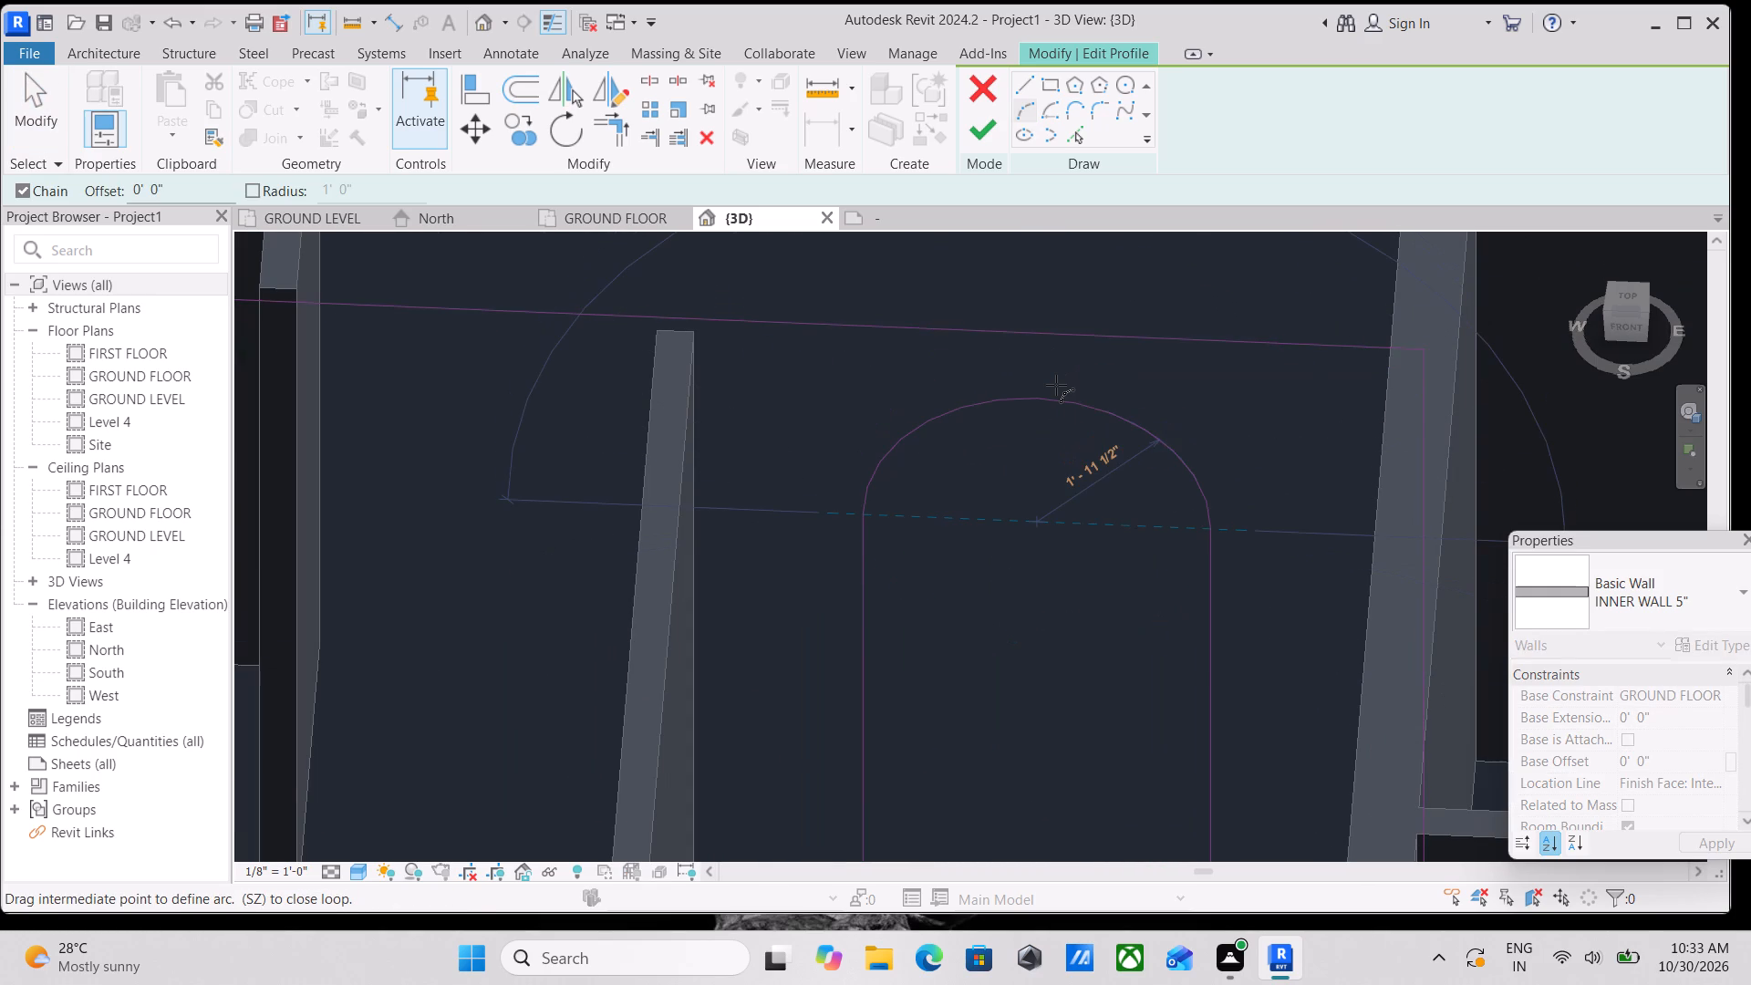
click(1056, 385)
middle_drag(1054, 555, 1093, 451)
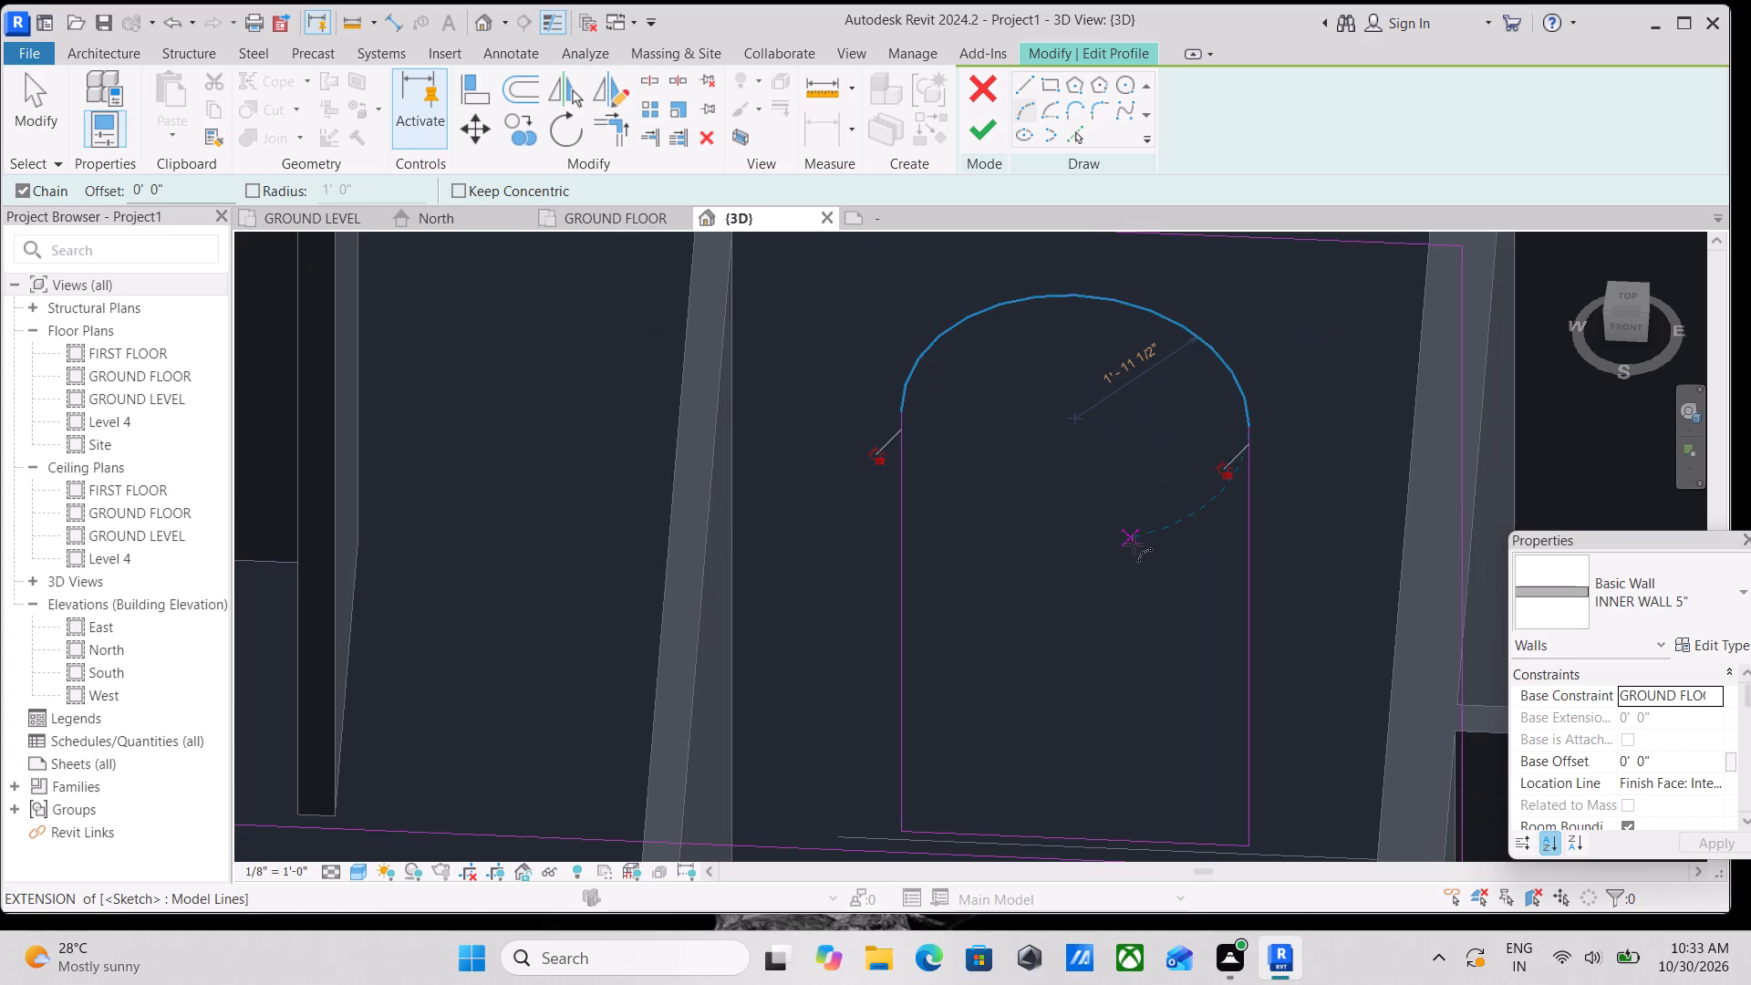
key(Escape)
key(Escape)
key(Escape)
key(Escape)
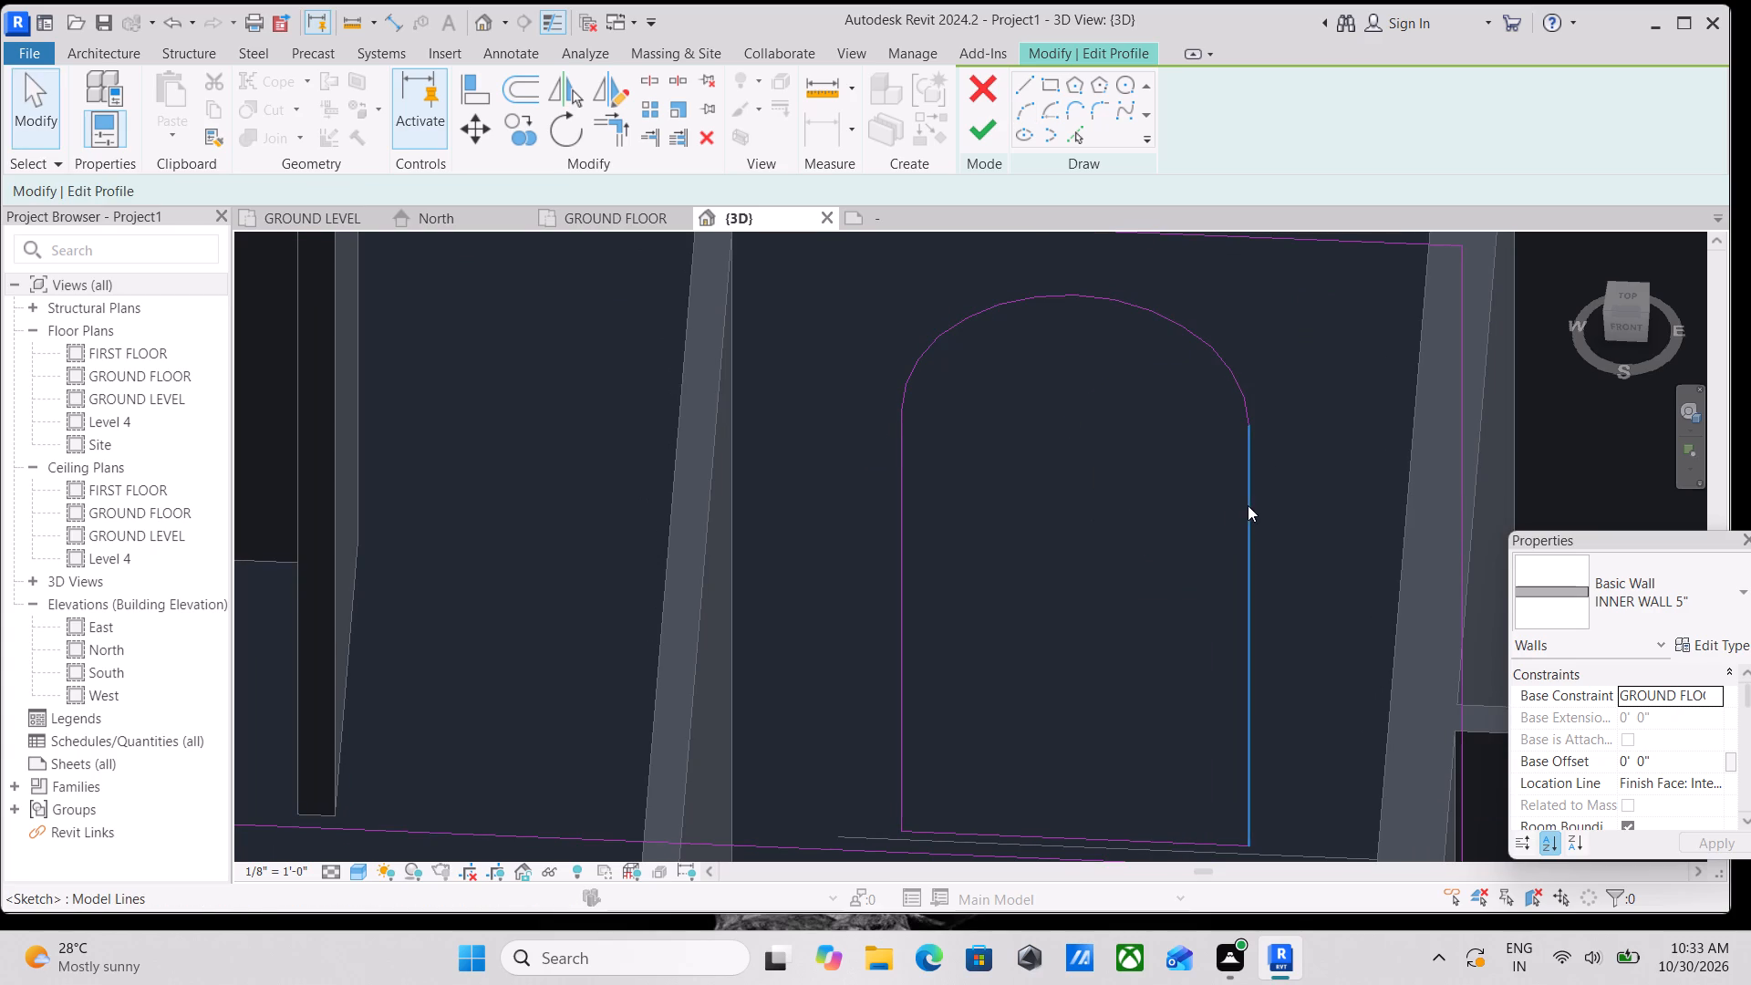
Shorten the opening's right and left vertical sketch lines by lowering their top ends a little below the arc's ends.
click(1248, 505)
drag(1250, 423, 1250, 457)
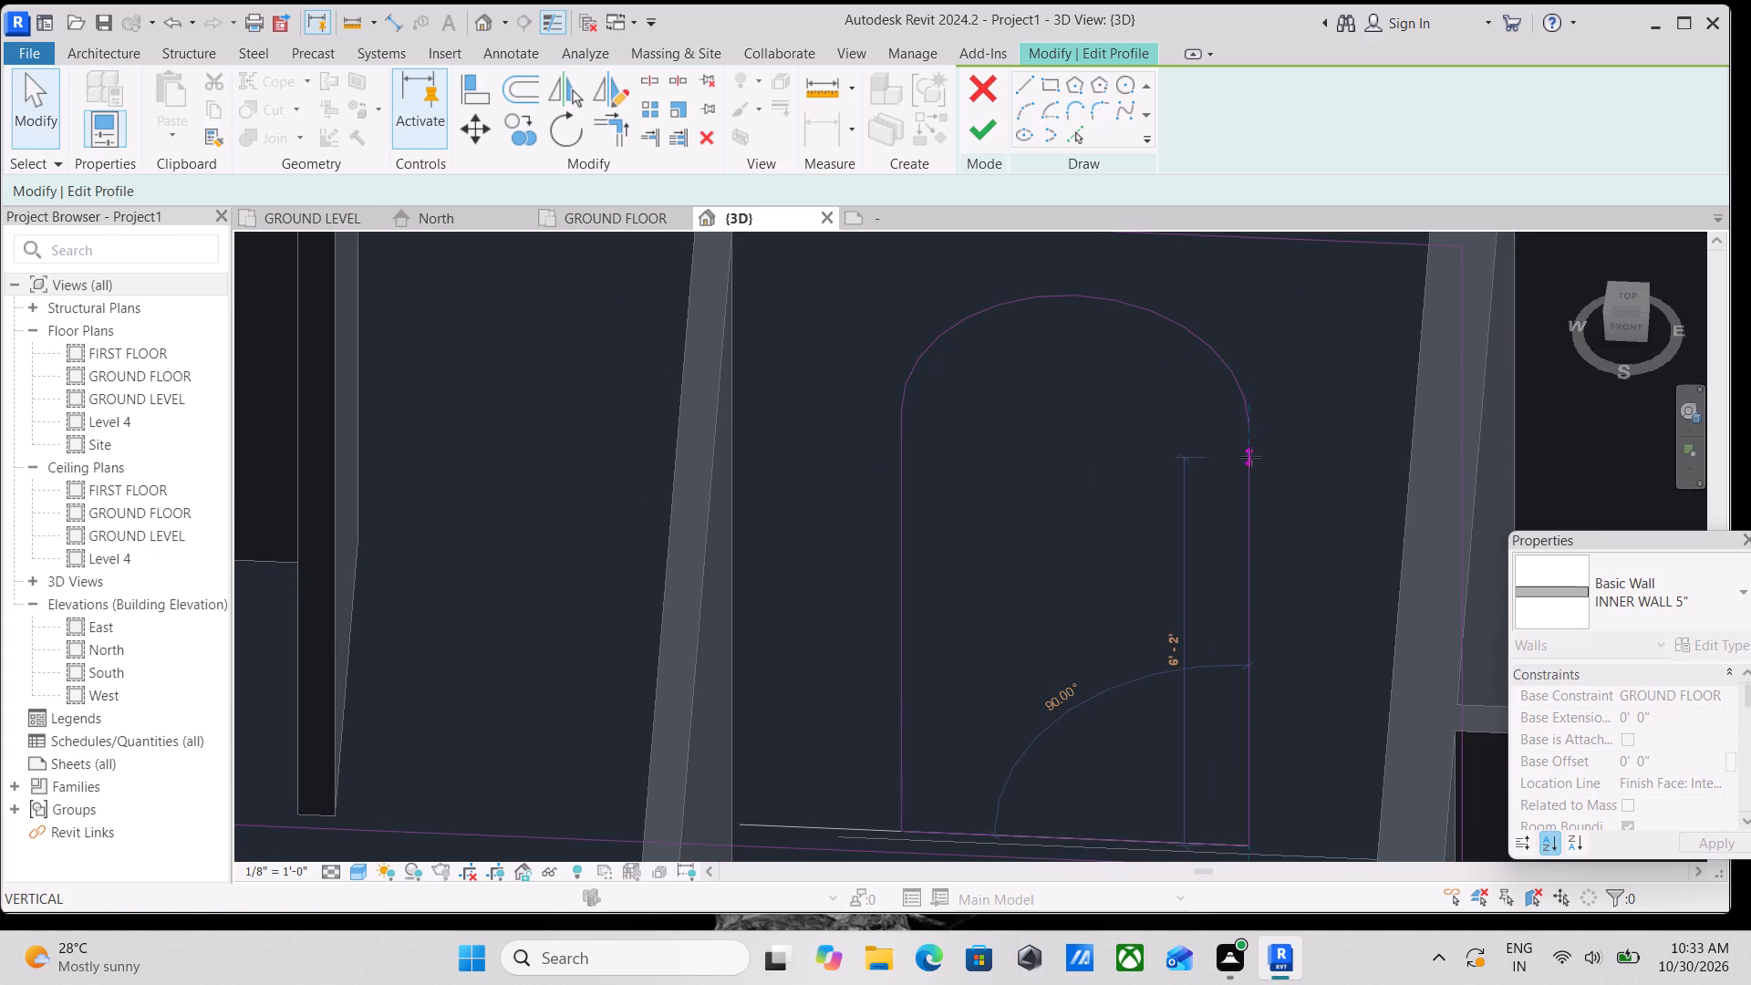
drag(1250, 457, 1249, 477)
key(Escape)
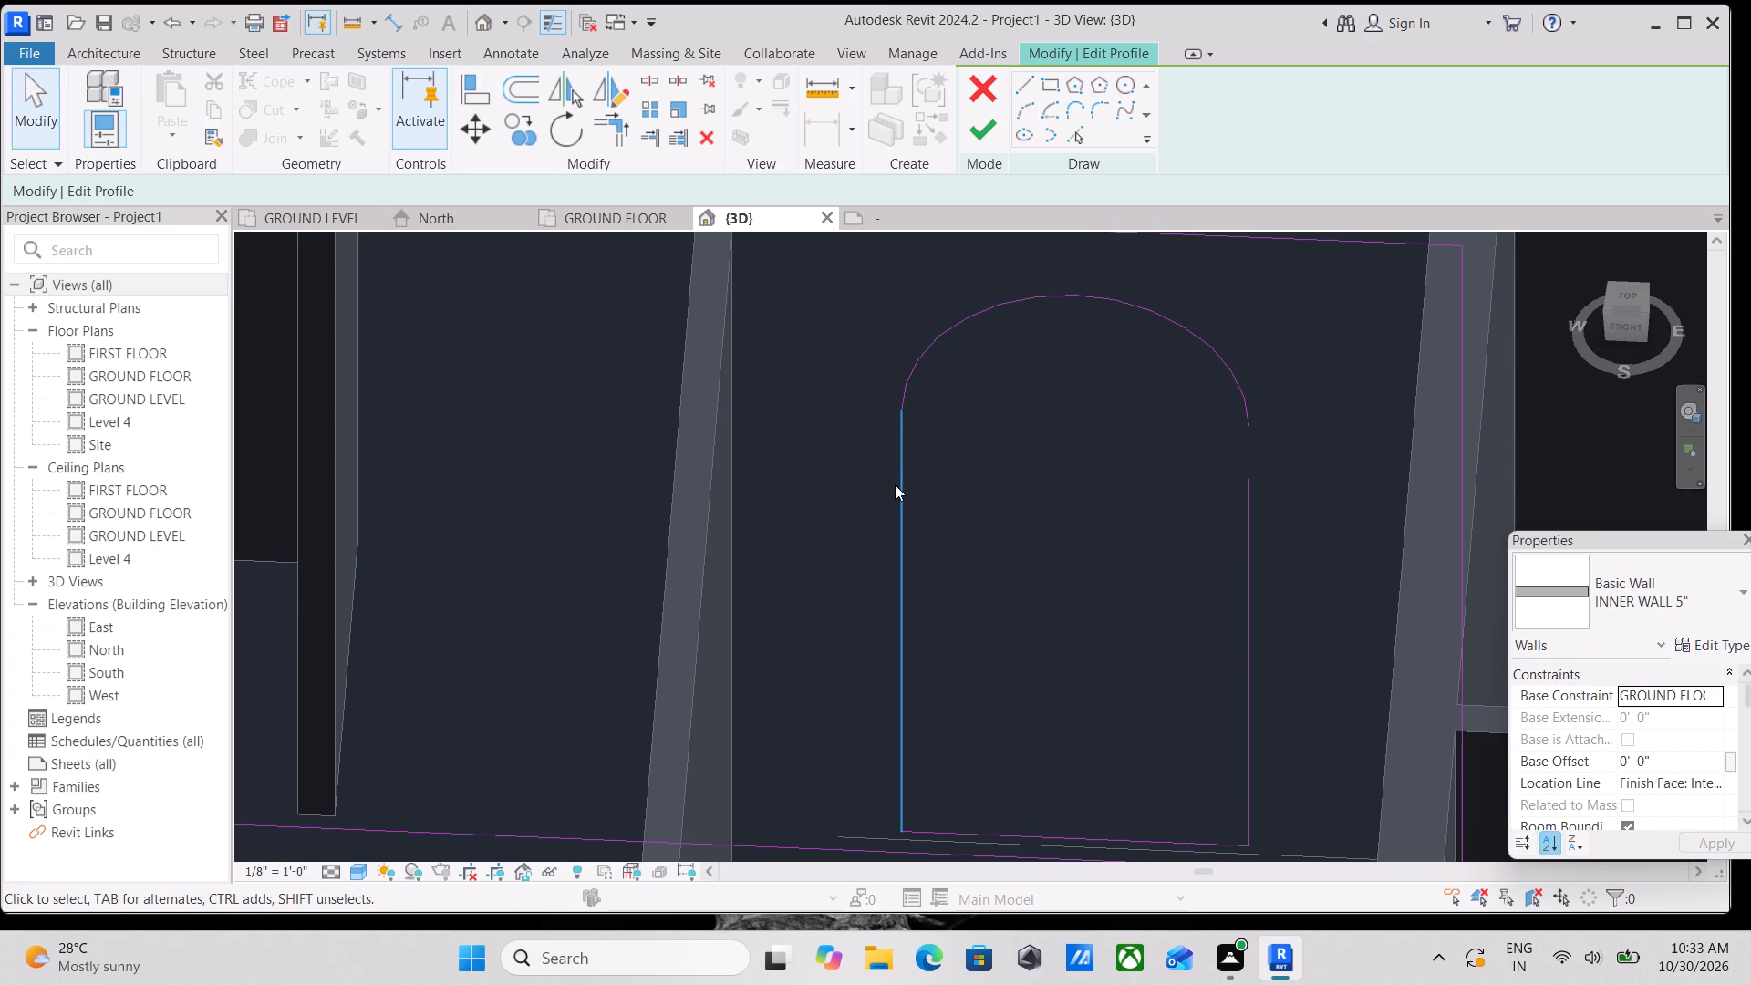
click(895, 484)
drag(897, 414, 897, 451)
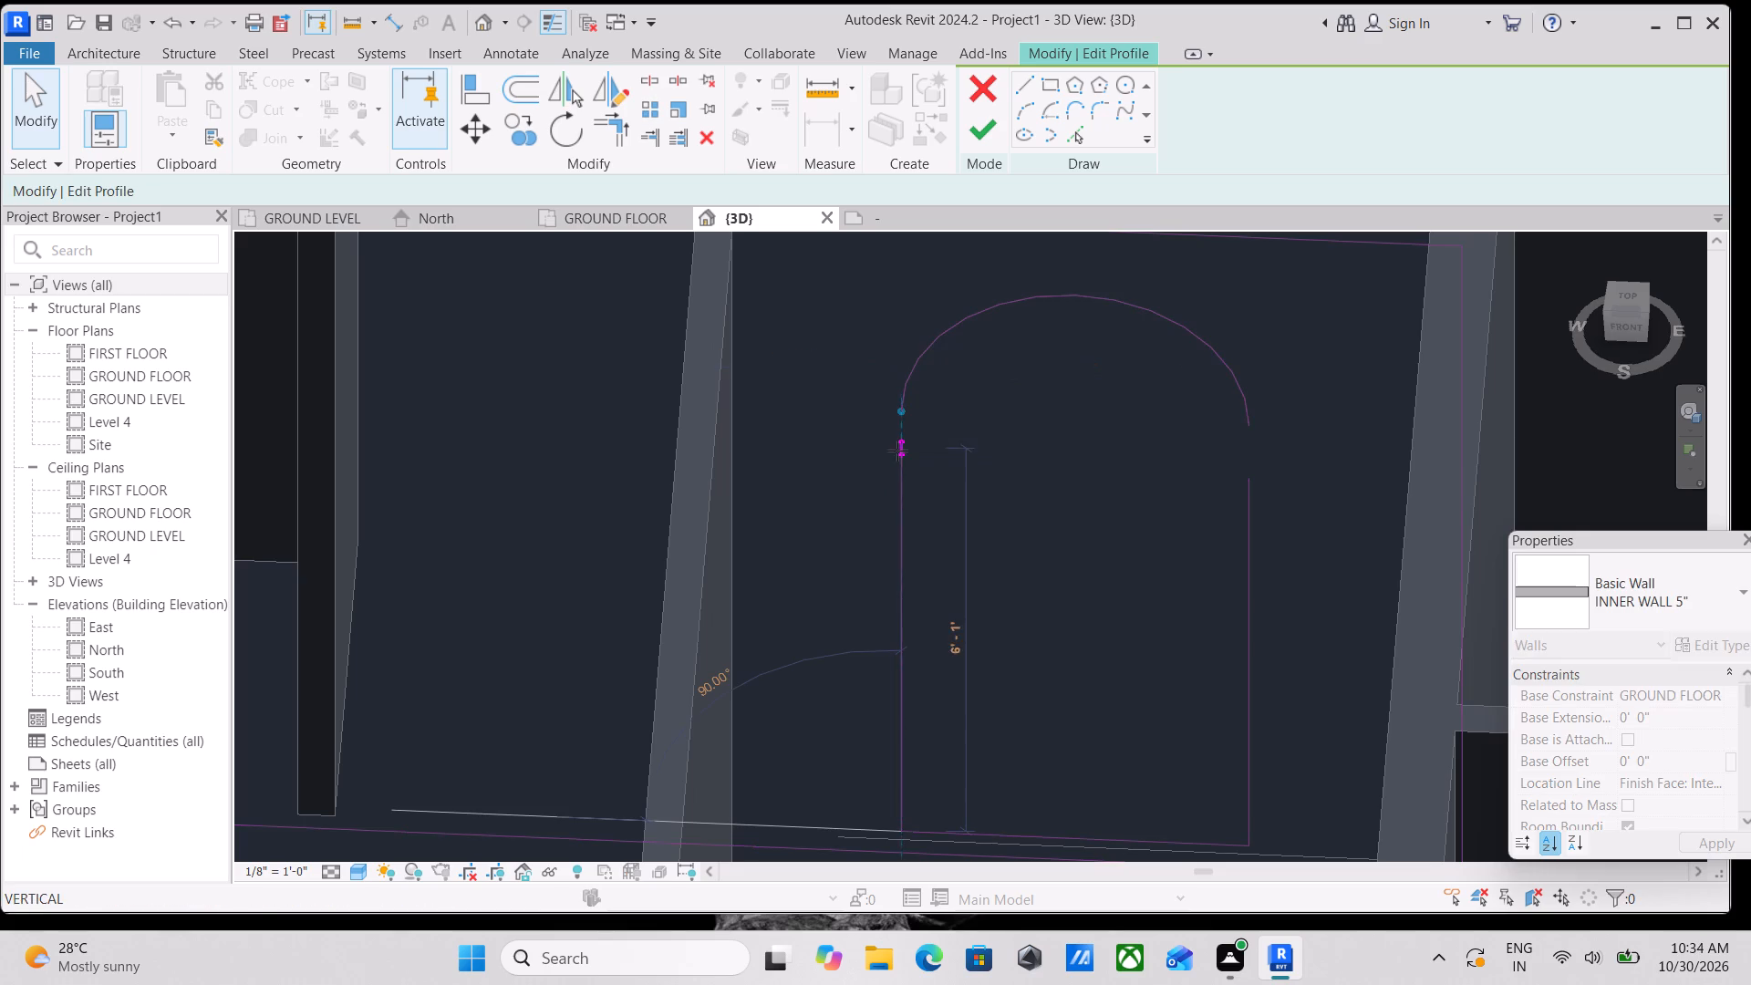
drag(897, 451, 897, 470)
key(Escape)
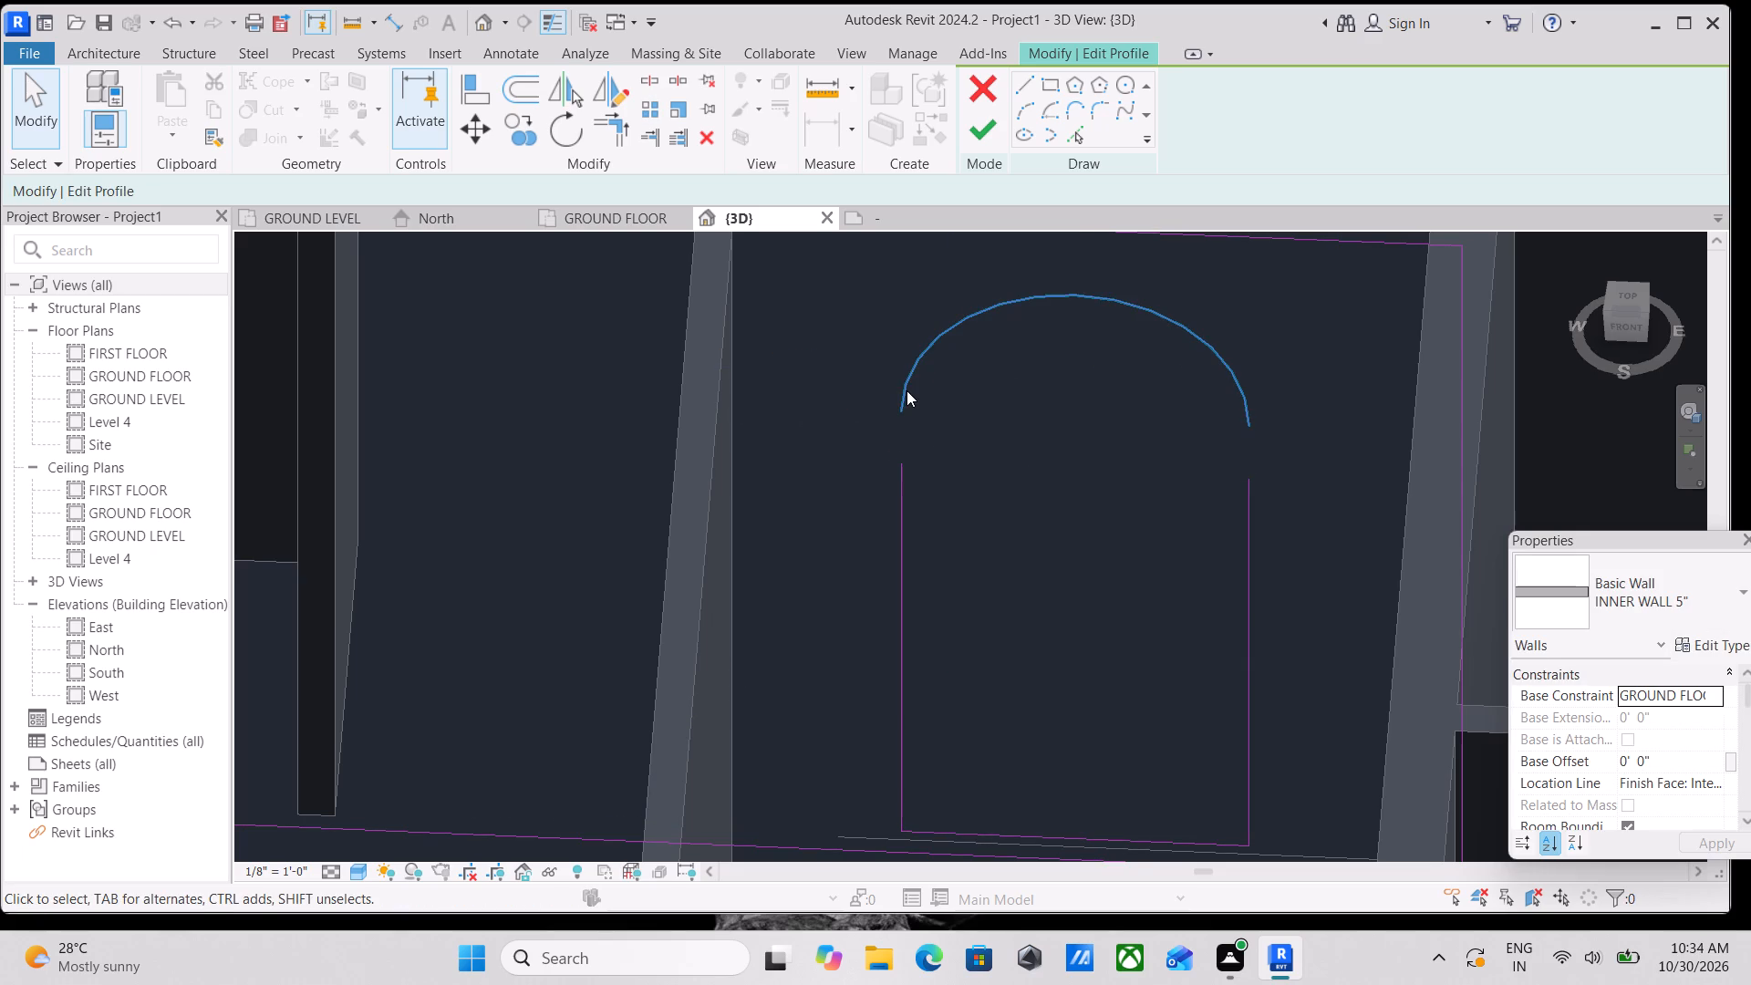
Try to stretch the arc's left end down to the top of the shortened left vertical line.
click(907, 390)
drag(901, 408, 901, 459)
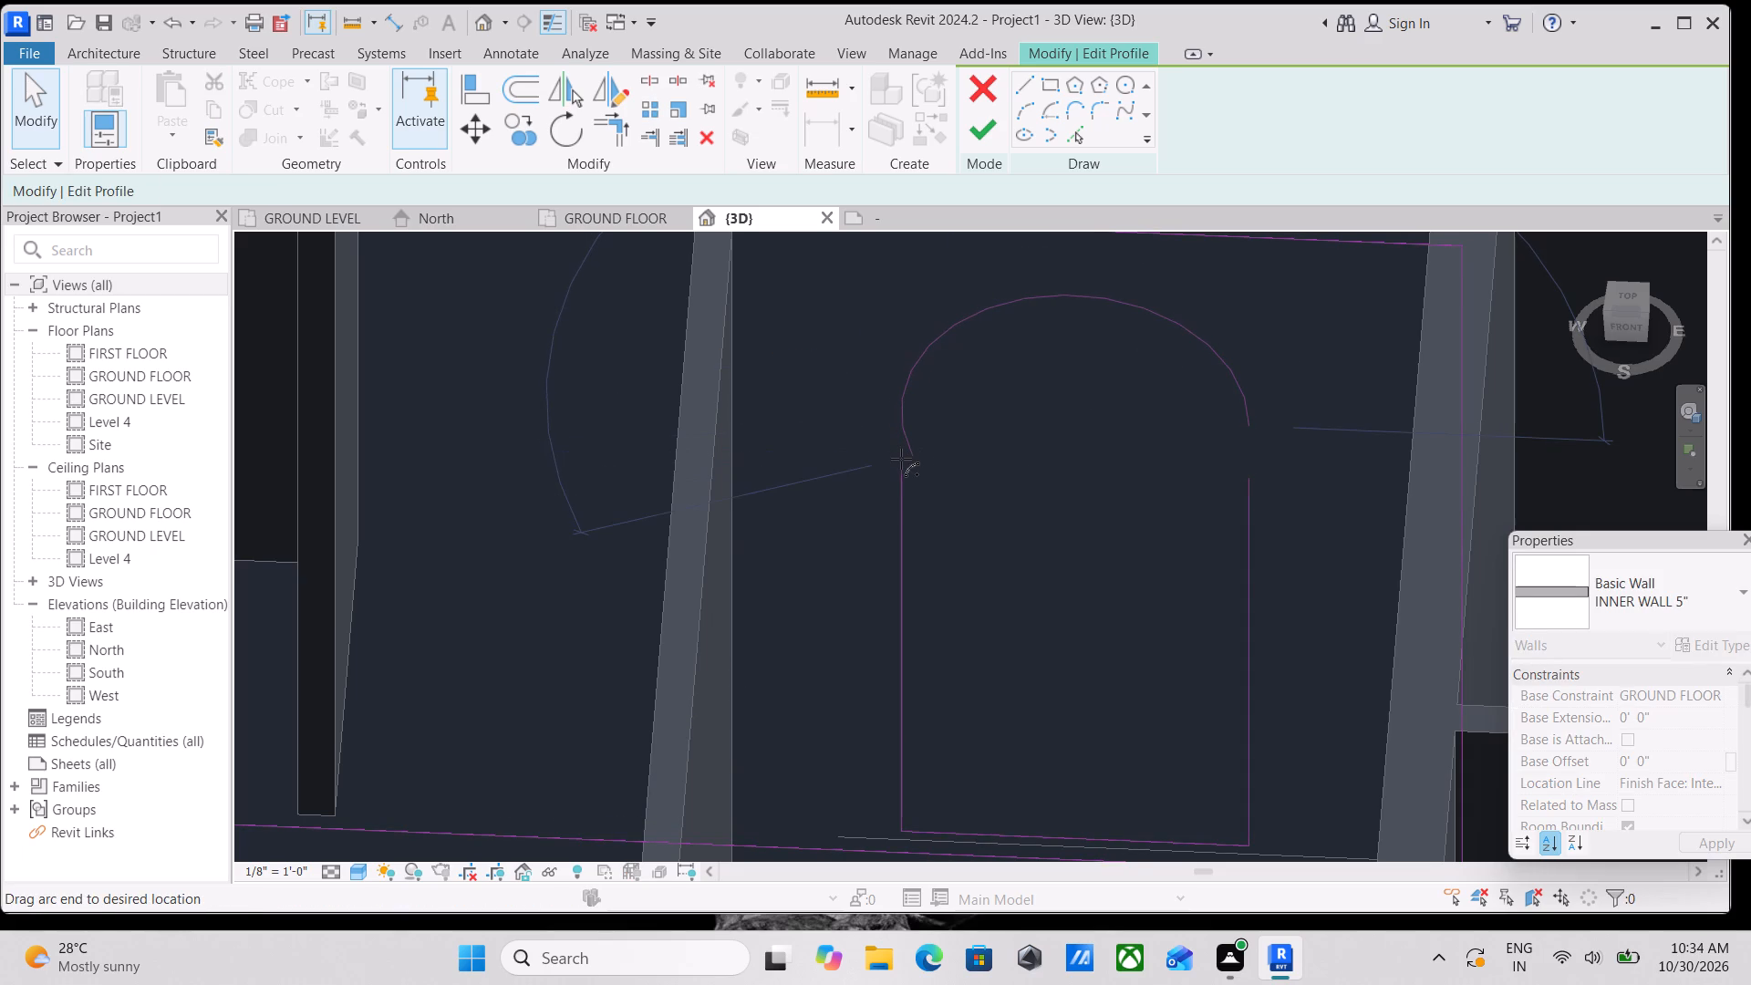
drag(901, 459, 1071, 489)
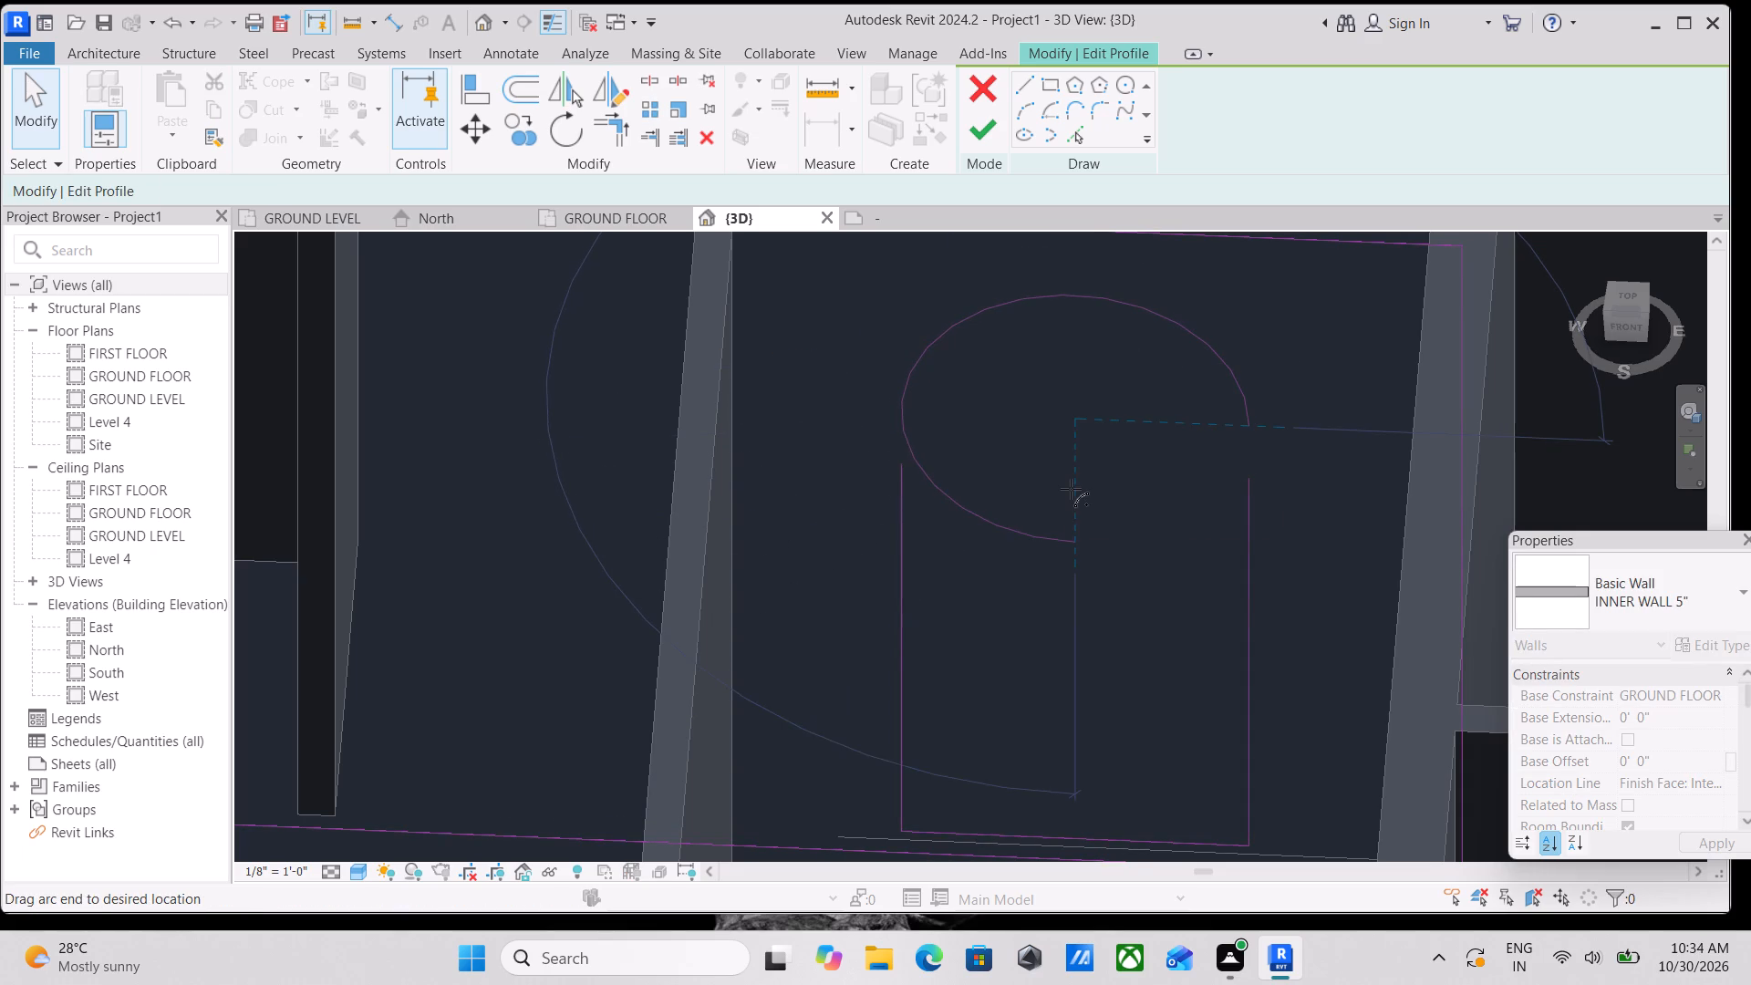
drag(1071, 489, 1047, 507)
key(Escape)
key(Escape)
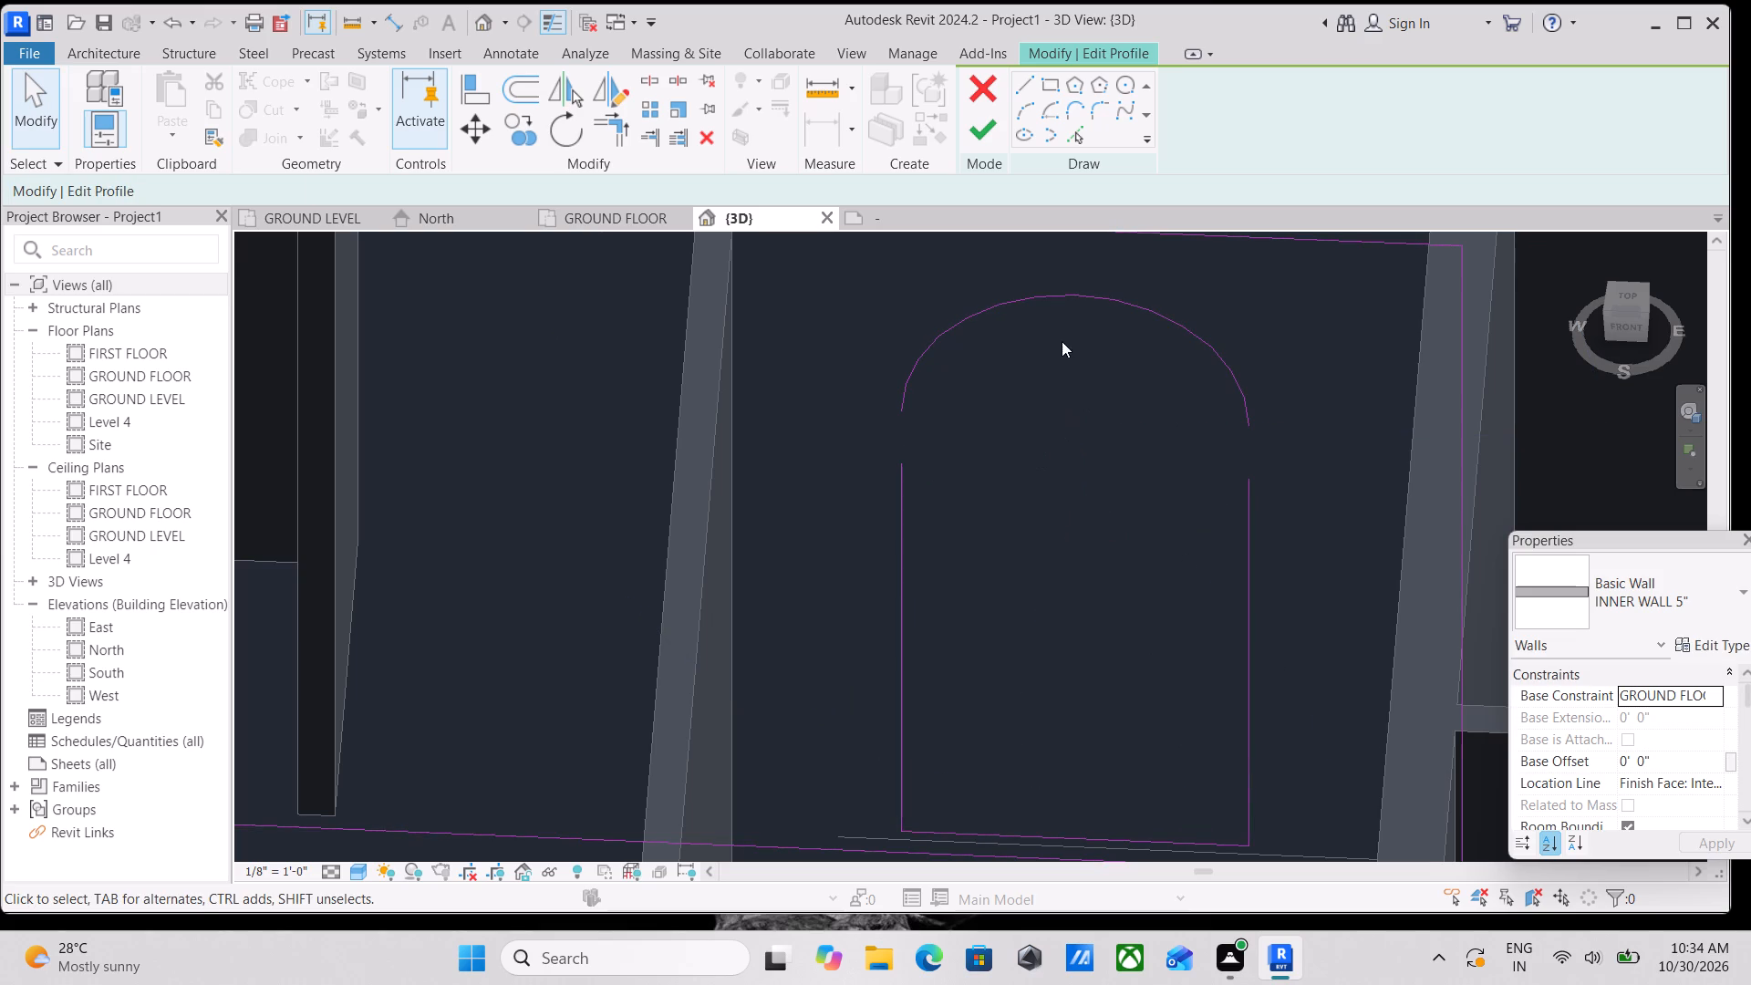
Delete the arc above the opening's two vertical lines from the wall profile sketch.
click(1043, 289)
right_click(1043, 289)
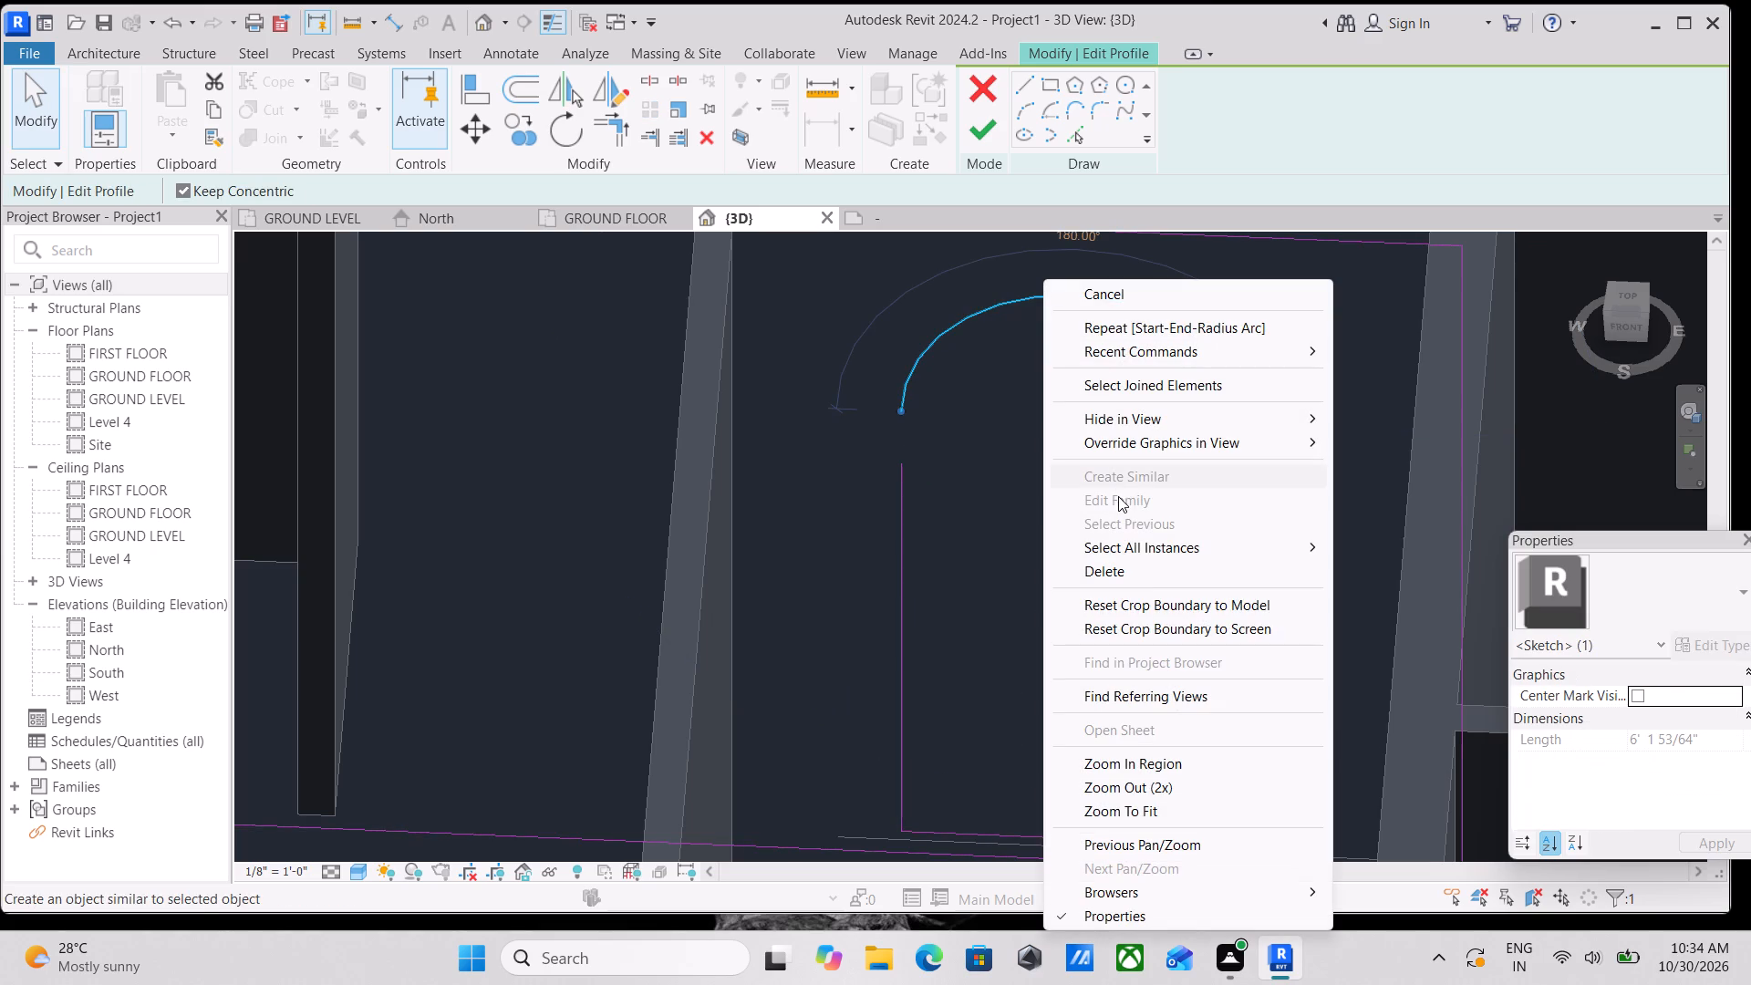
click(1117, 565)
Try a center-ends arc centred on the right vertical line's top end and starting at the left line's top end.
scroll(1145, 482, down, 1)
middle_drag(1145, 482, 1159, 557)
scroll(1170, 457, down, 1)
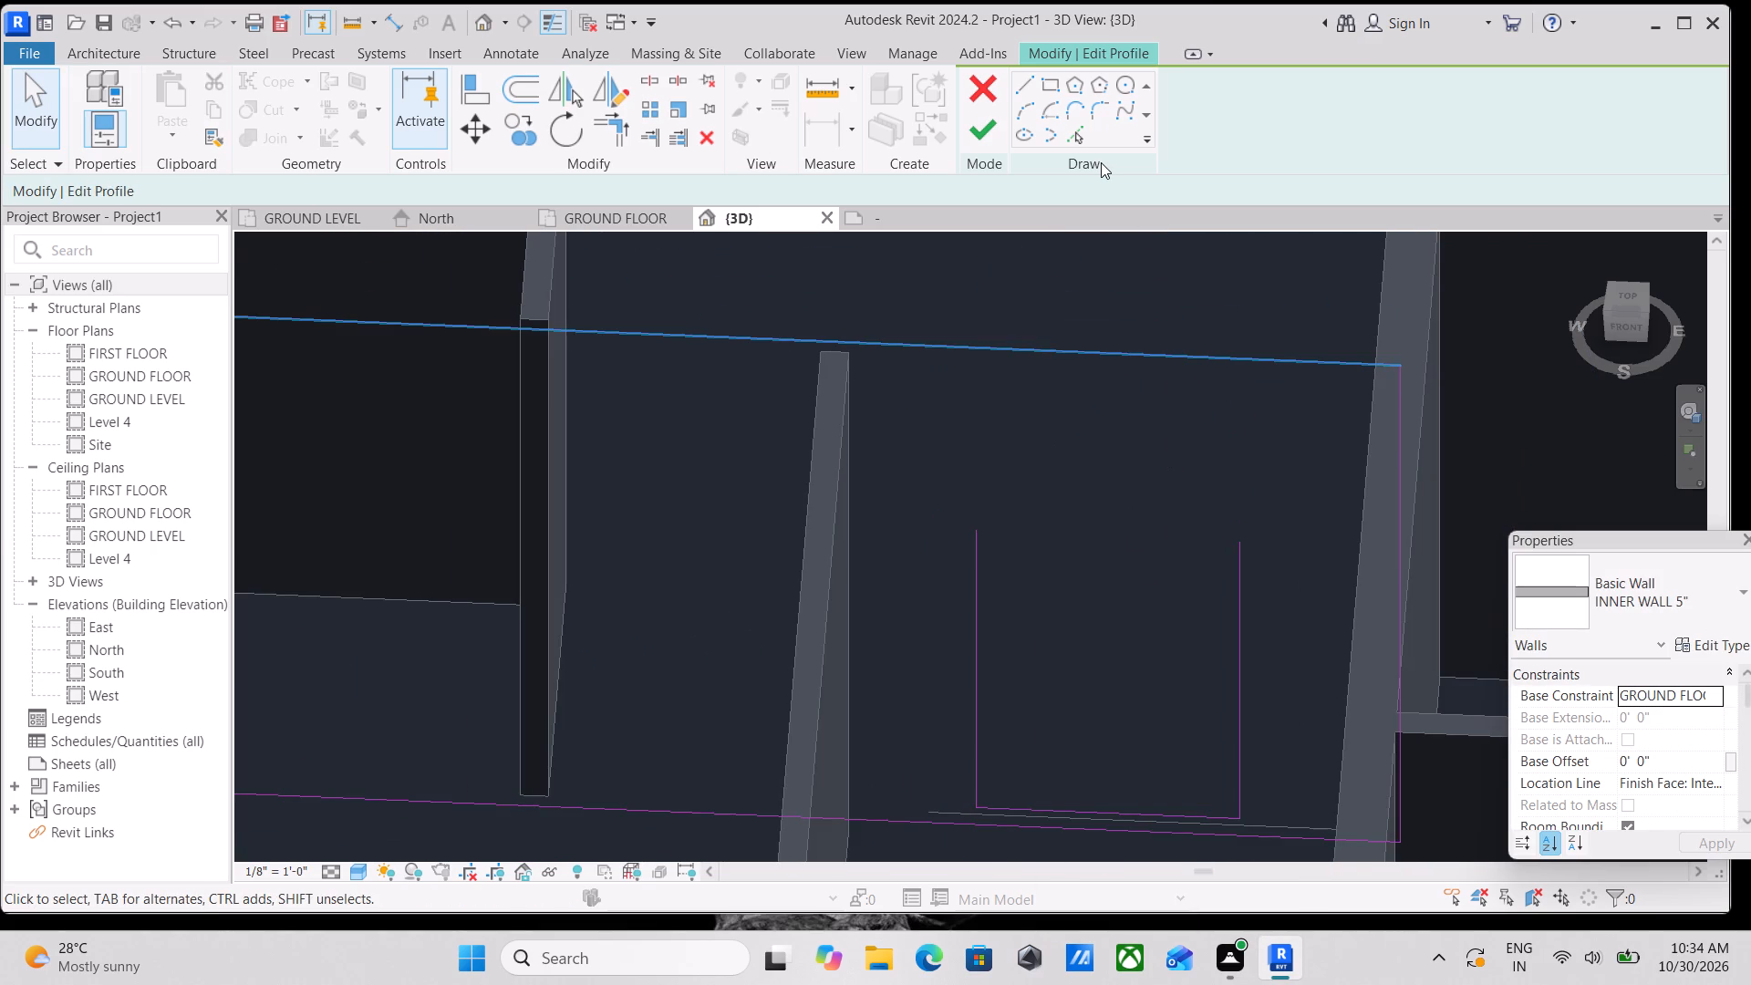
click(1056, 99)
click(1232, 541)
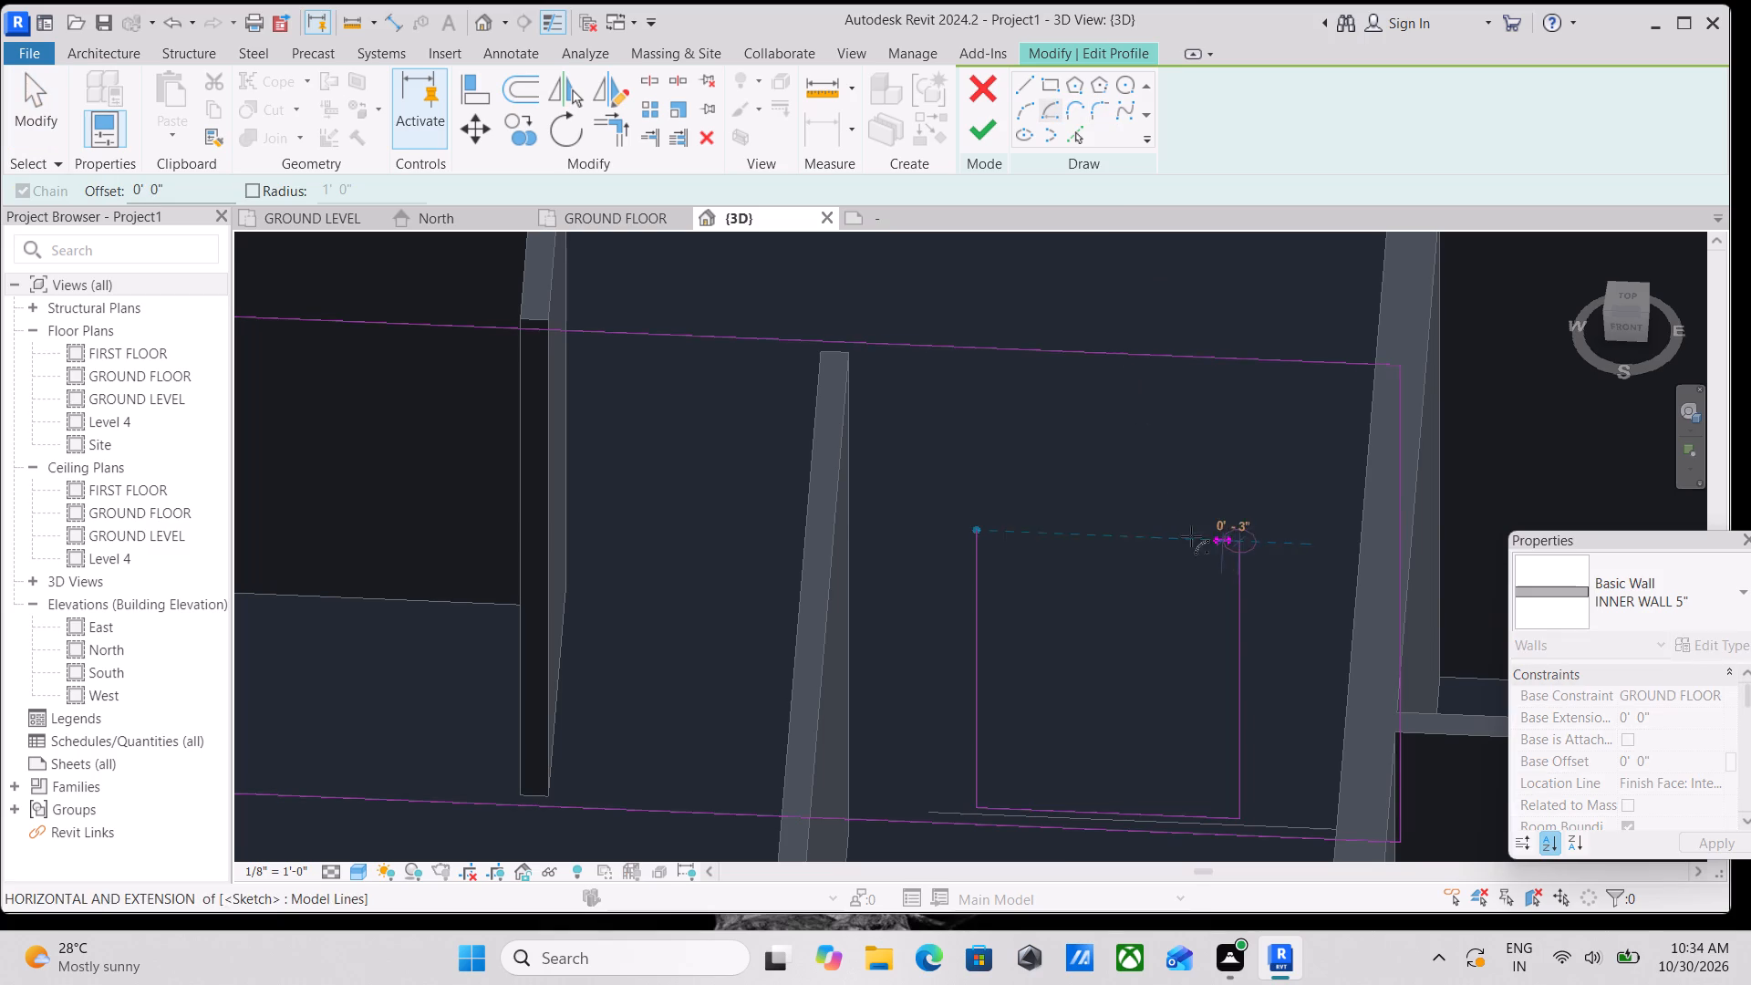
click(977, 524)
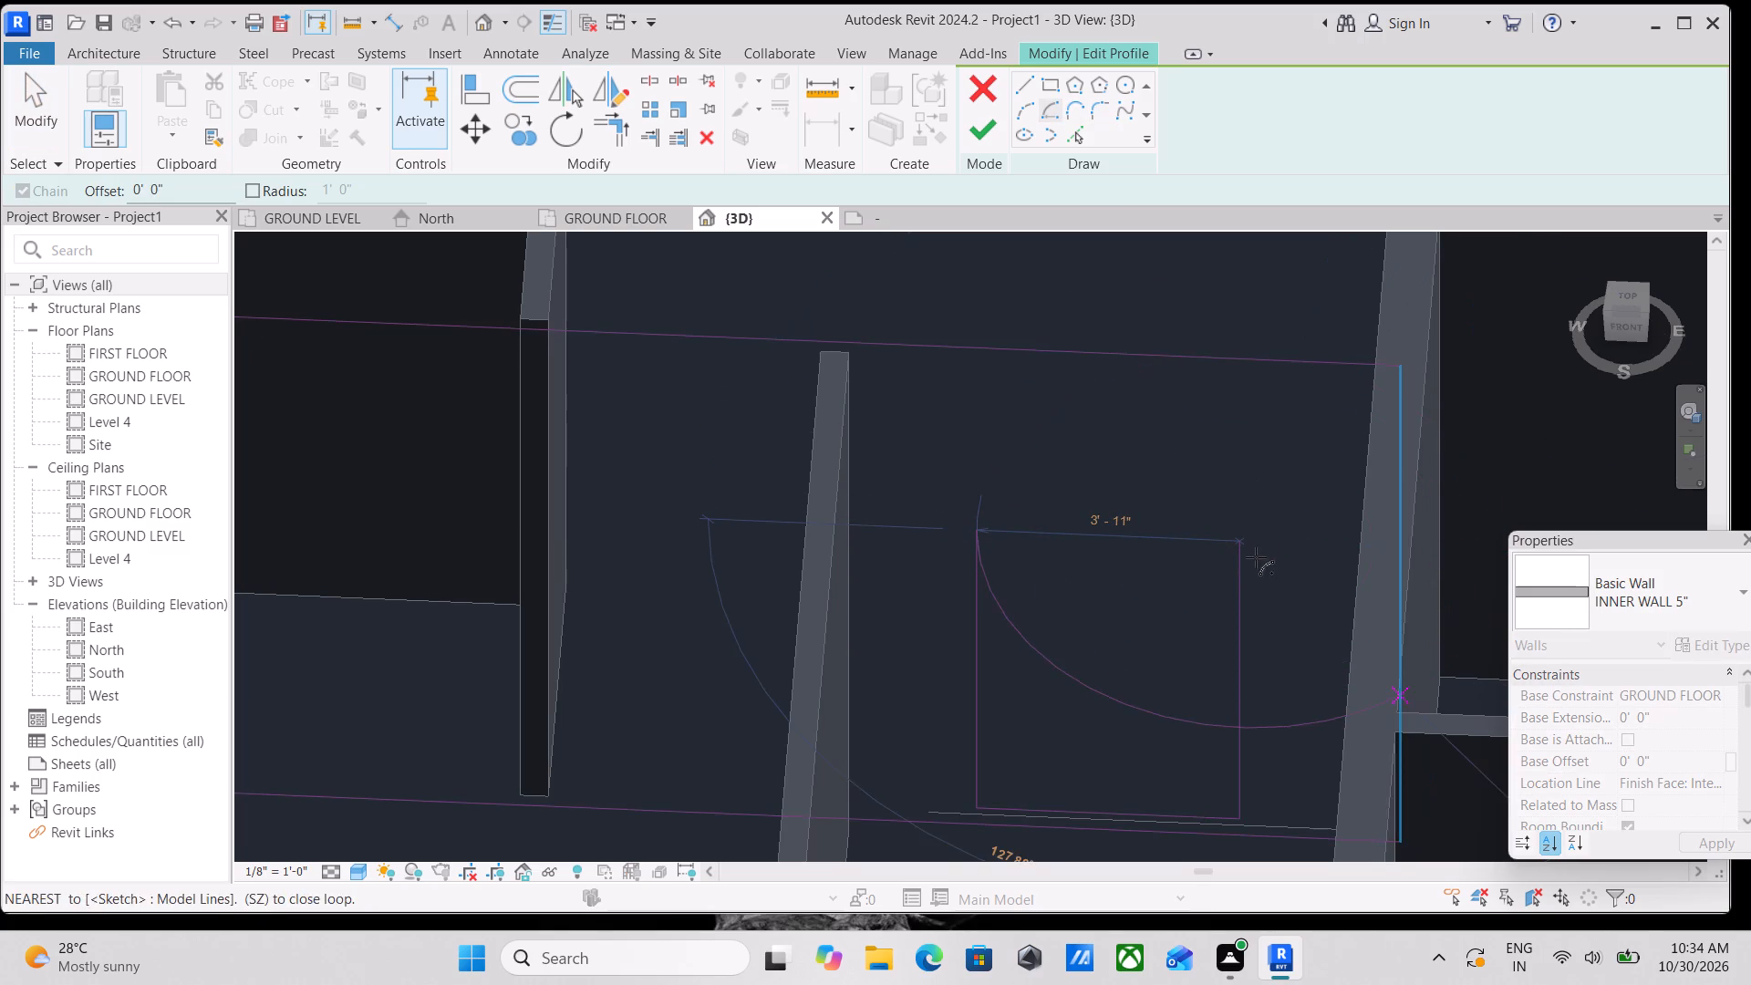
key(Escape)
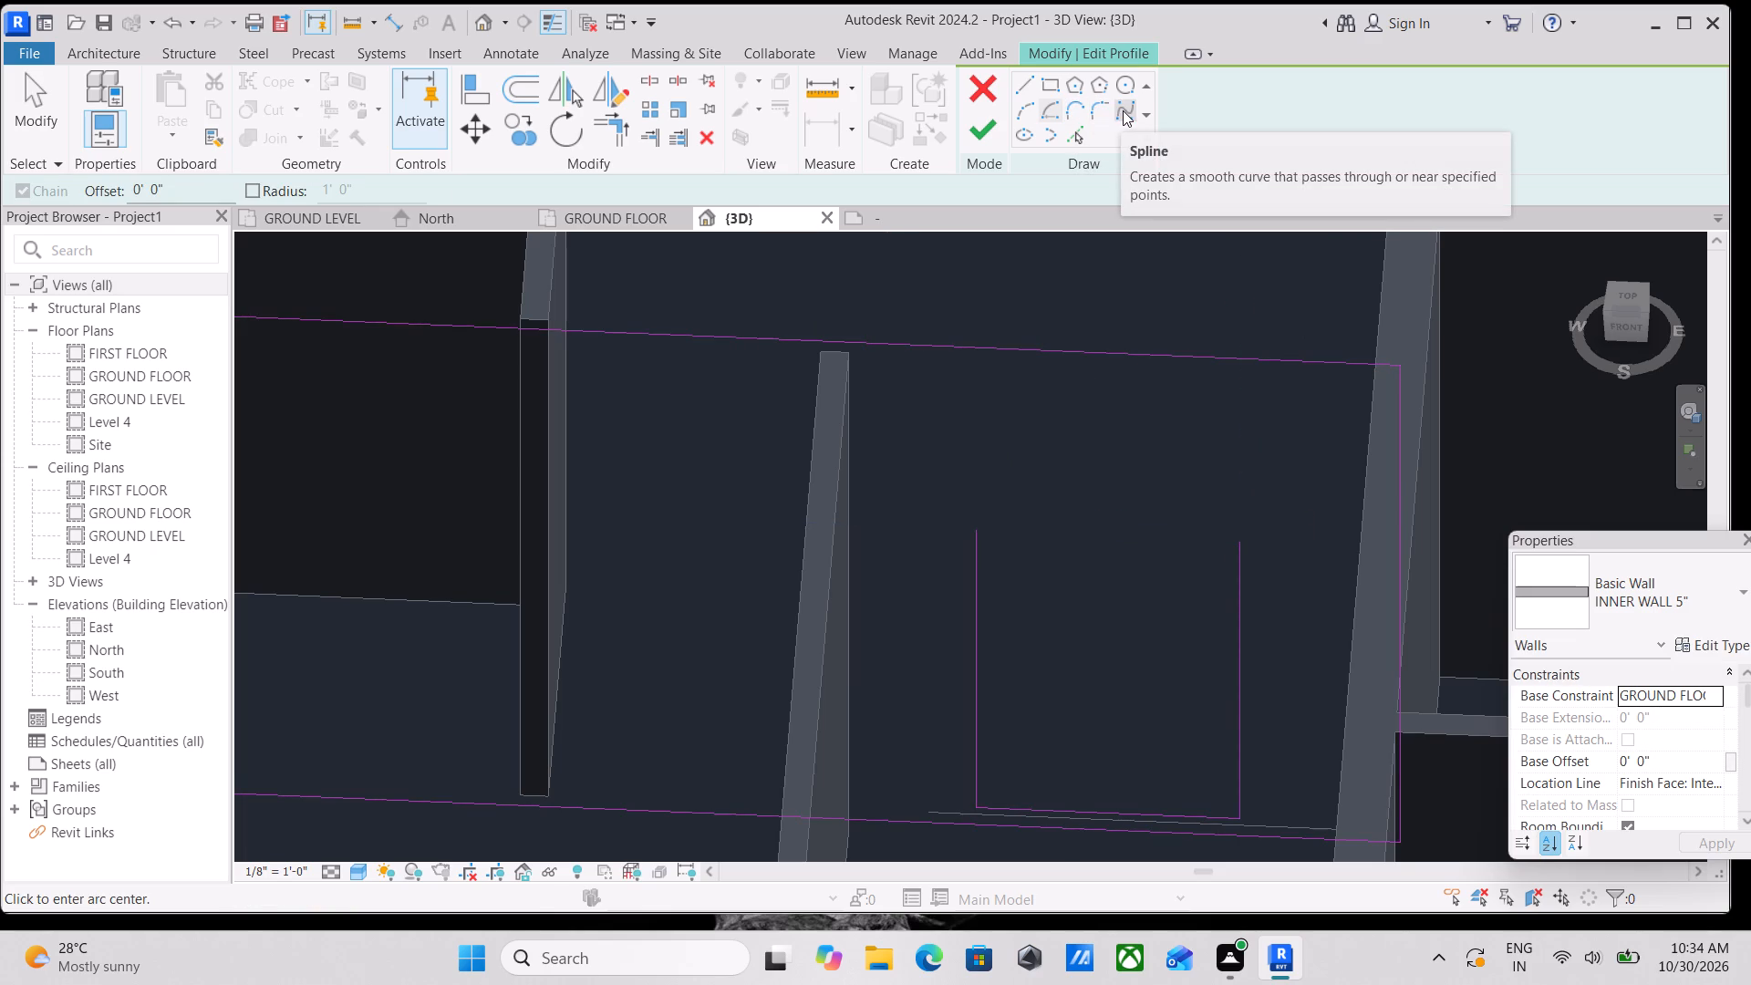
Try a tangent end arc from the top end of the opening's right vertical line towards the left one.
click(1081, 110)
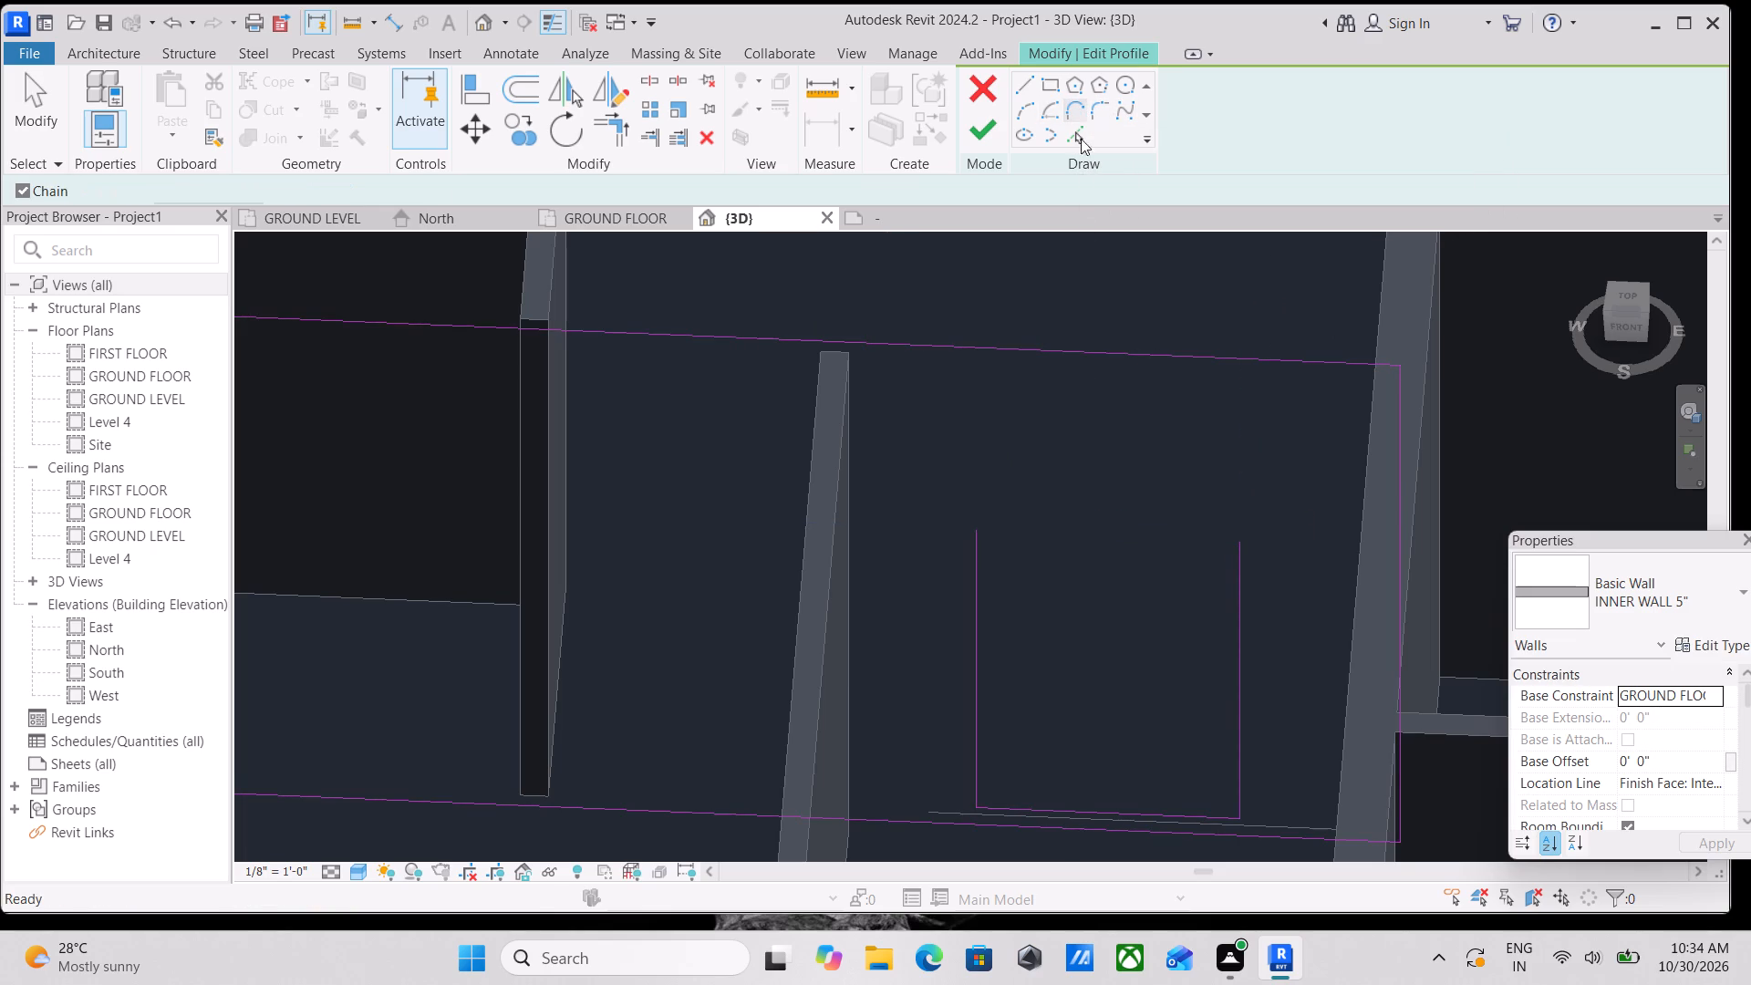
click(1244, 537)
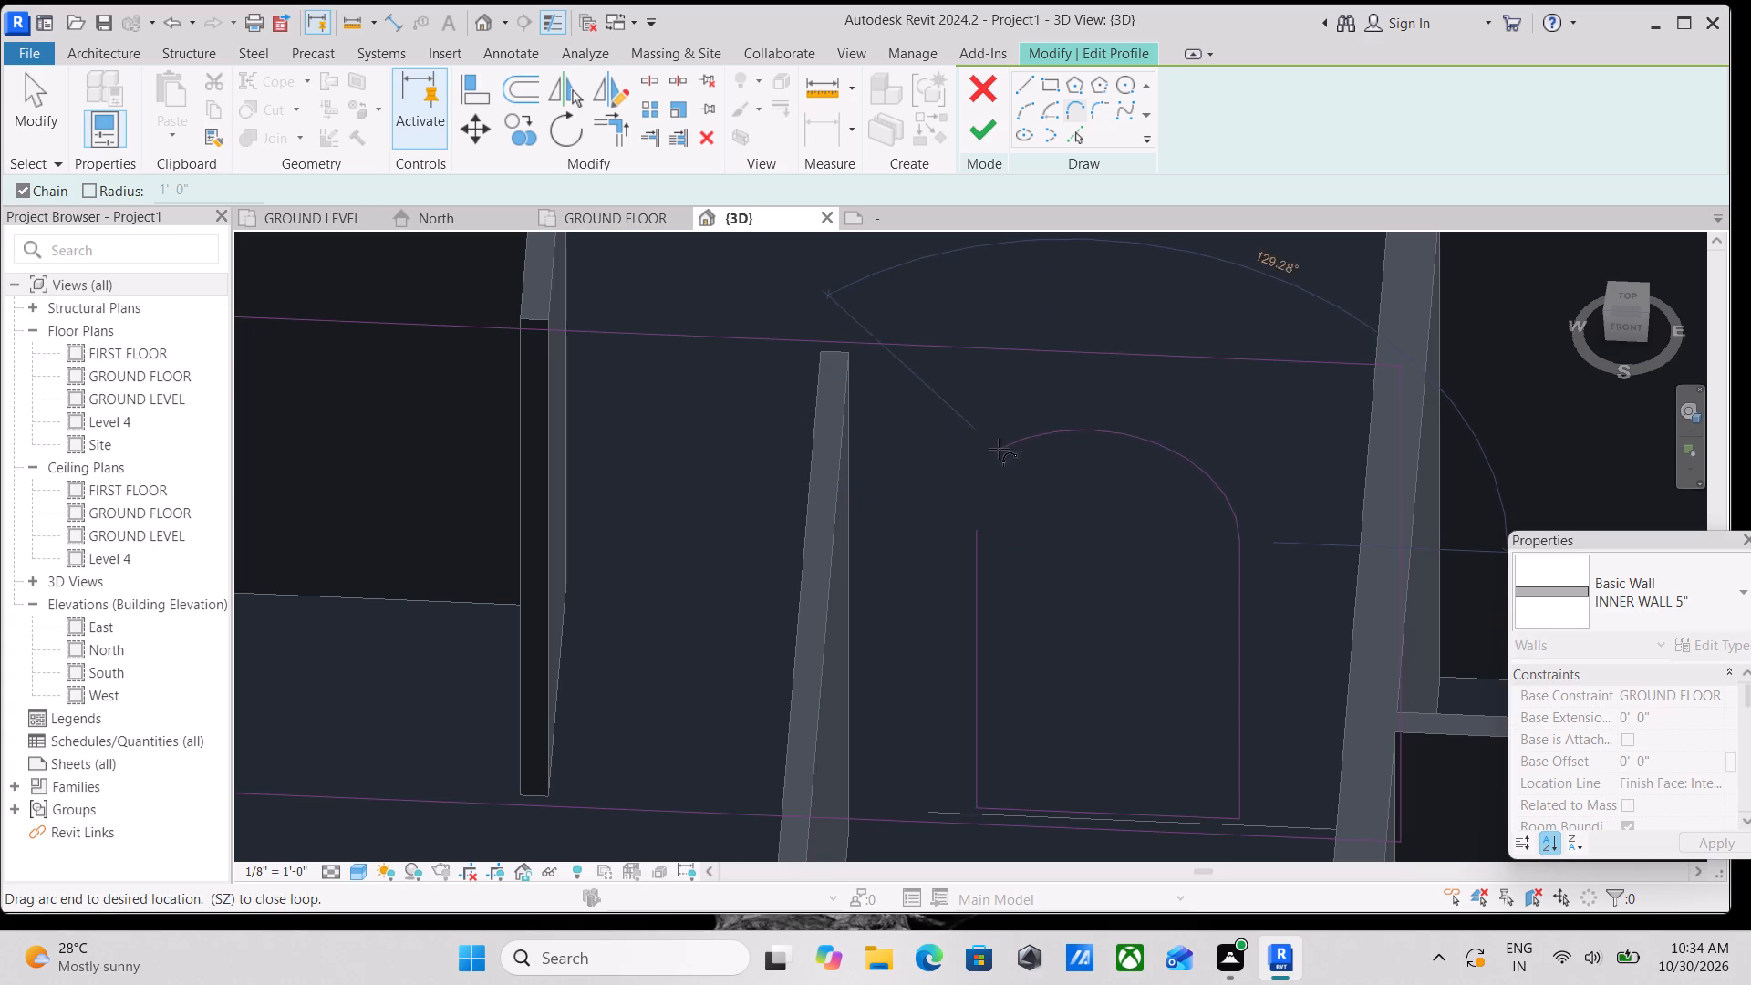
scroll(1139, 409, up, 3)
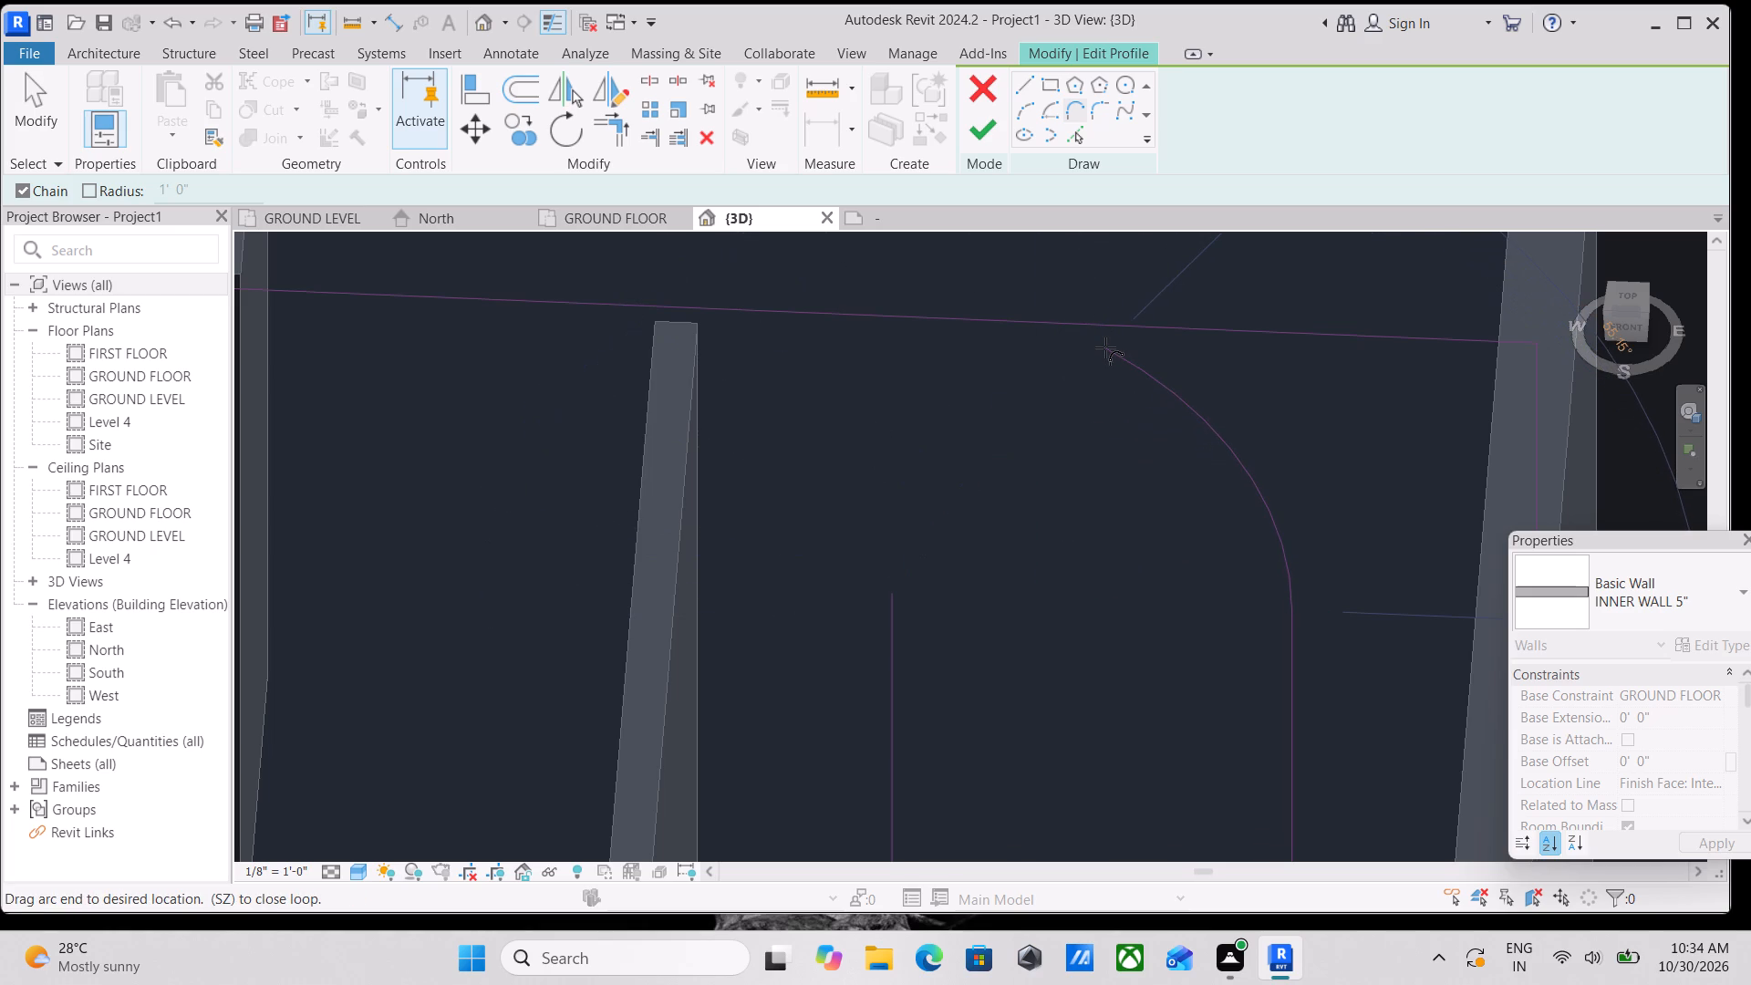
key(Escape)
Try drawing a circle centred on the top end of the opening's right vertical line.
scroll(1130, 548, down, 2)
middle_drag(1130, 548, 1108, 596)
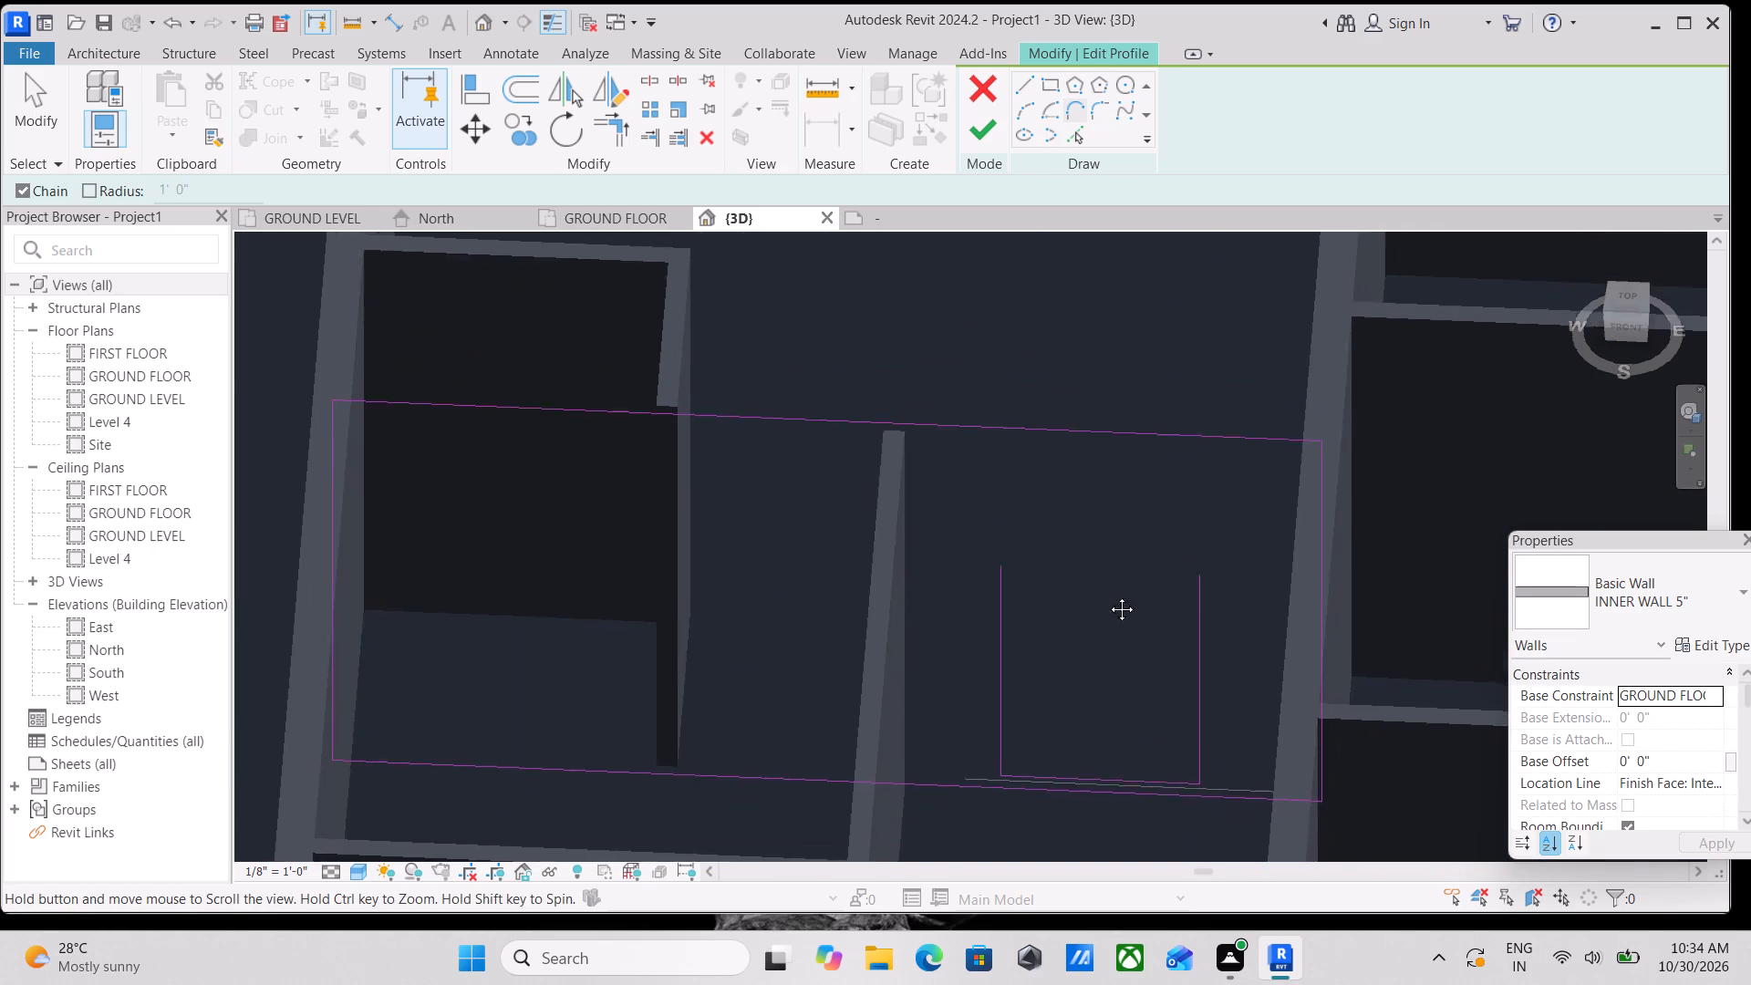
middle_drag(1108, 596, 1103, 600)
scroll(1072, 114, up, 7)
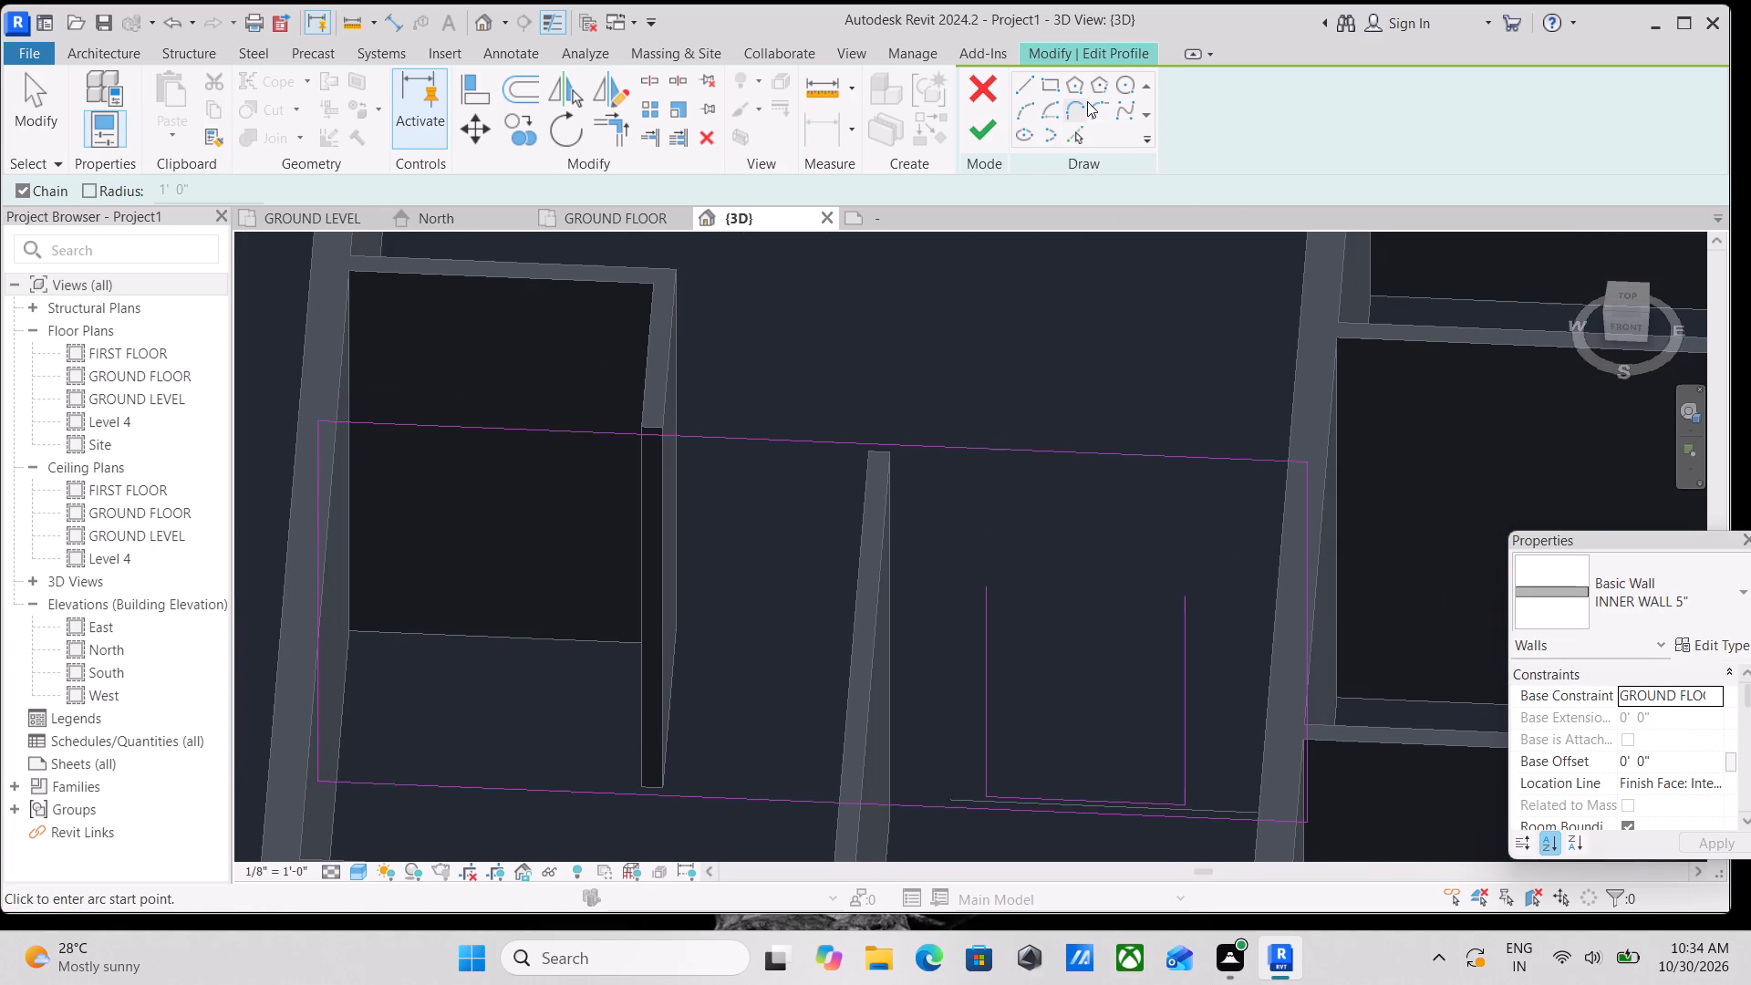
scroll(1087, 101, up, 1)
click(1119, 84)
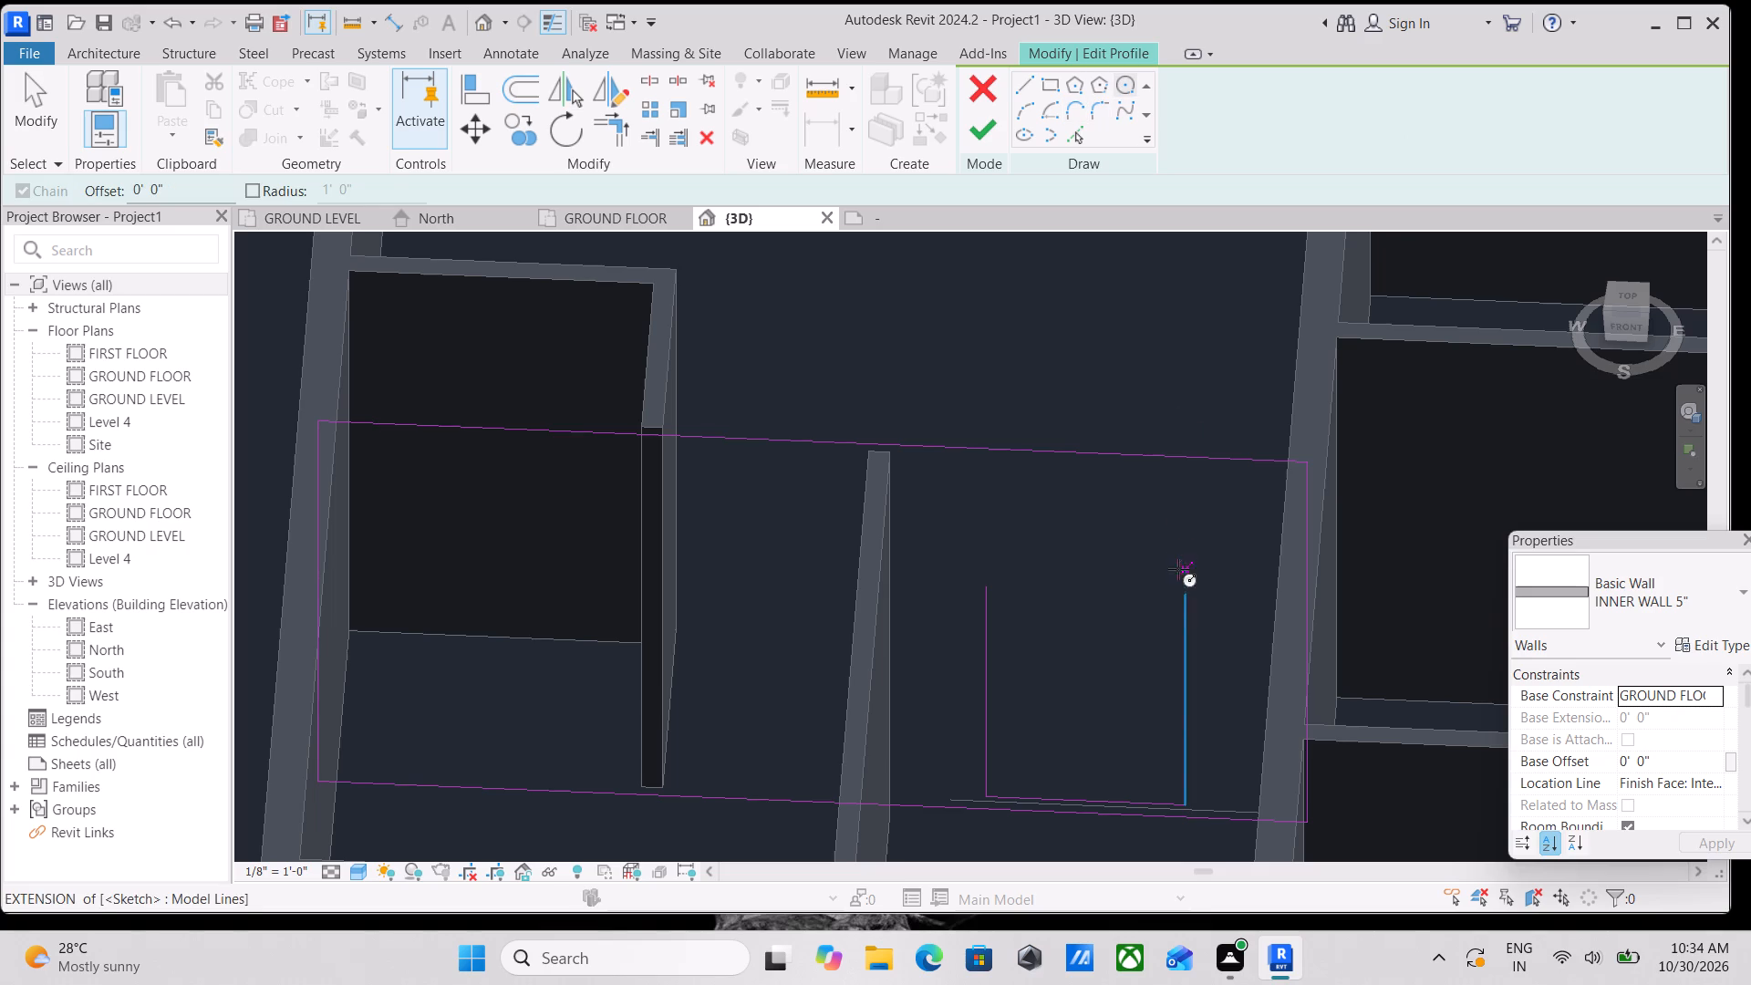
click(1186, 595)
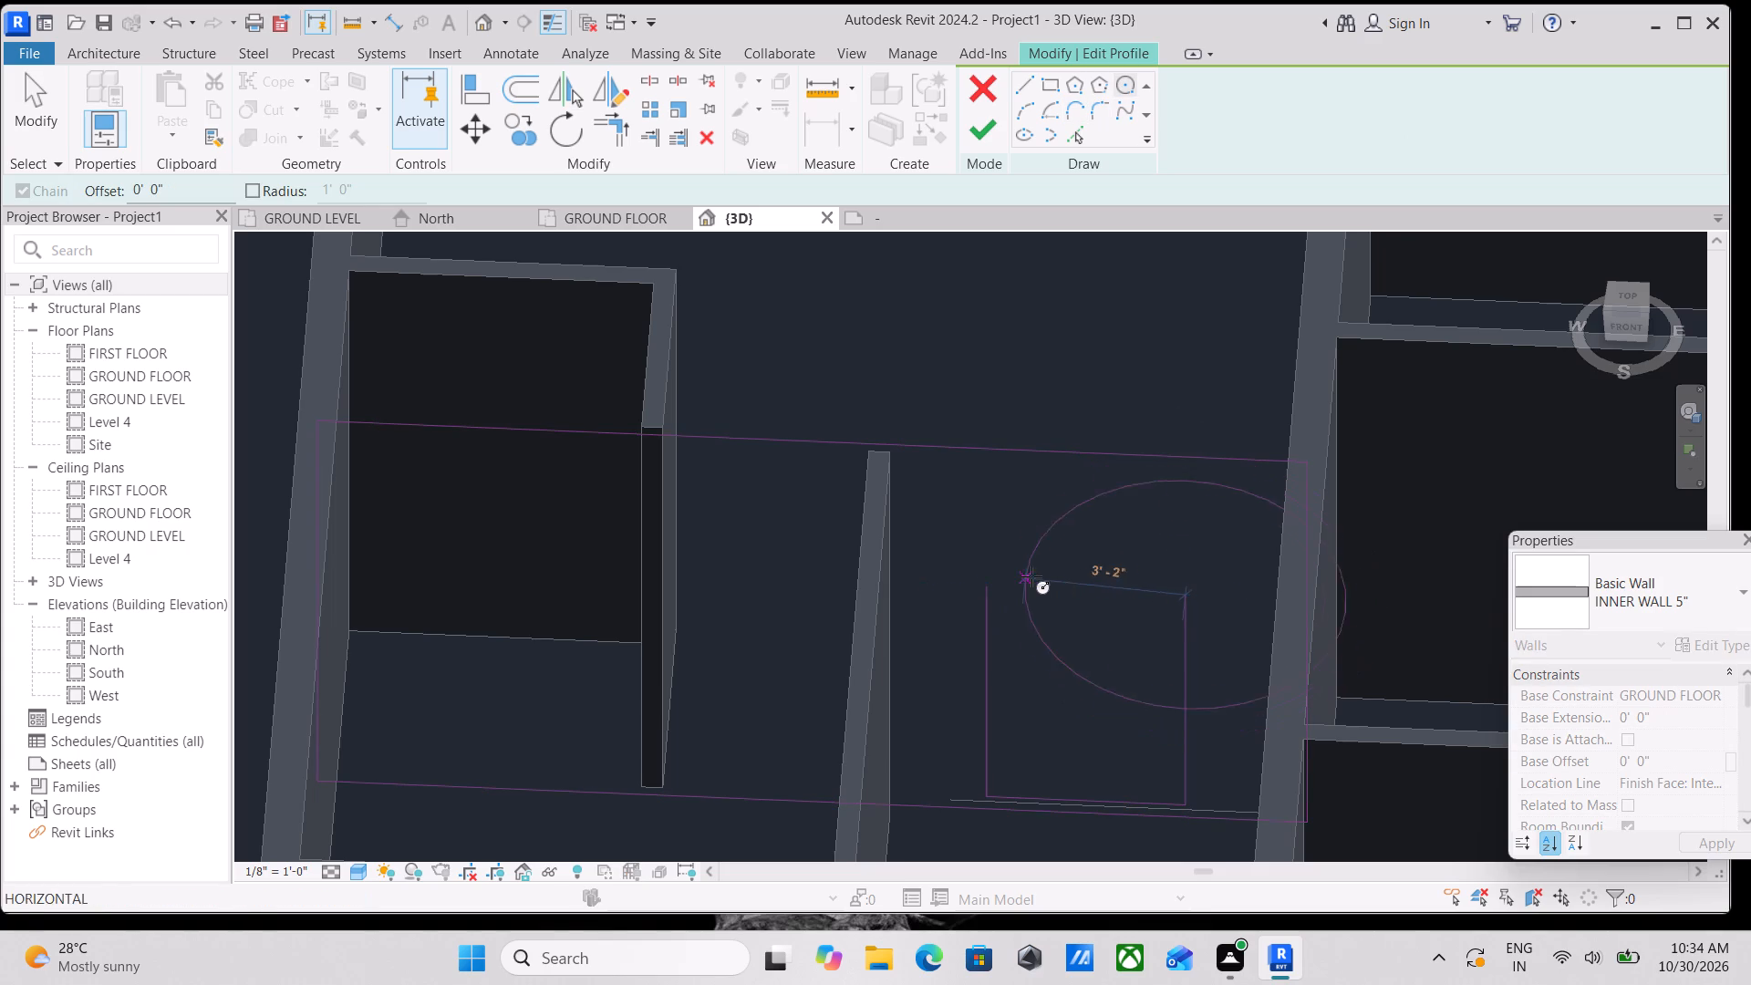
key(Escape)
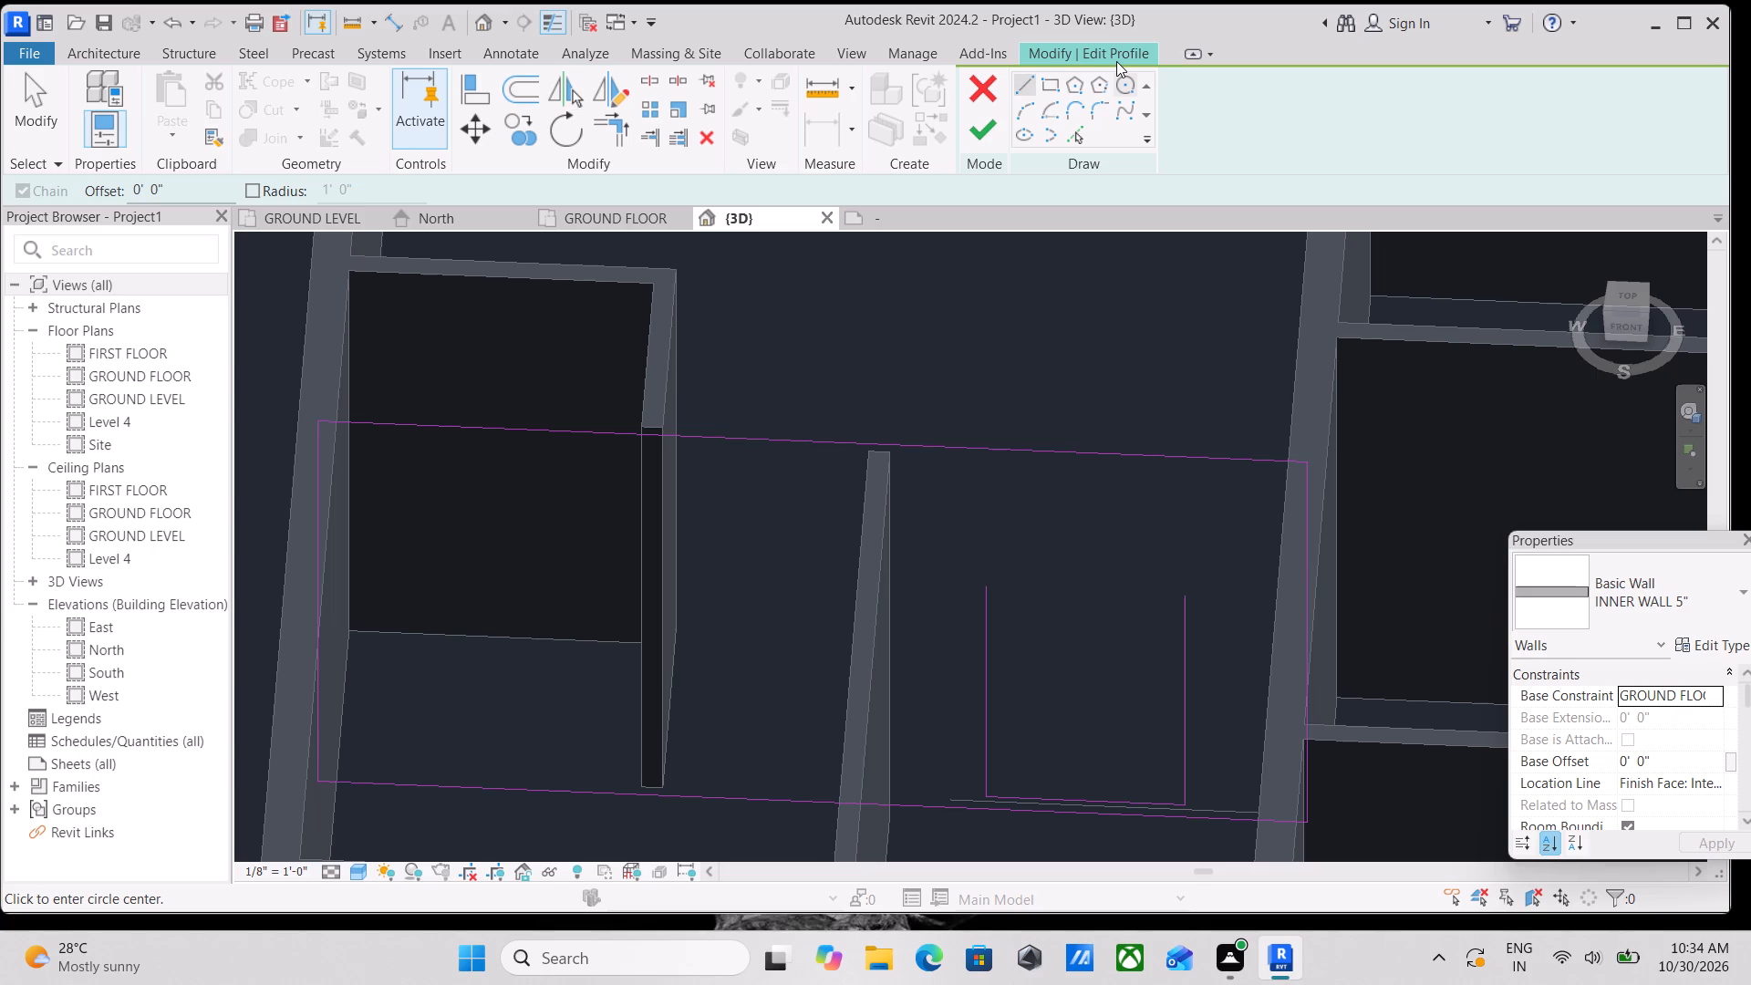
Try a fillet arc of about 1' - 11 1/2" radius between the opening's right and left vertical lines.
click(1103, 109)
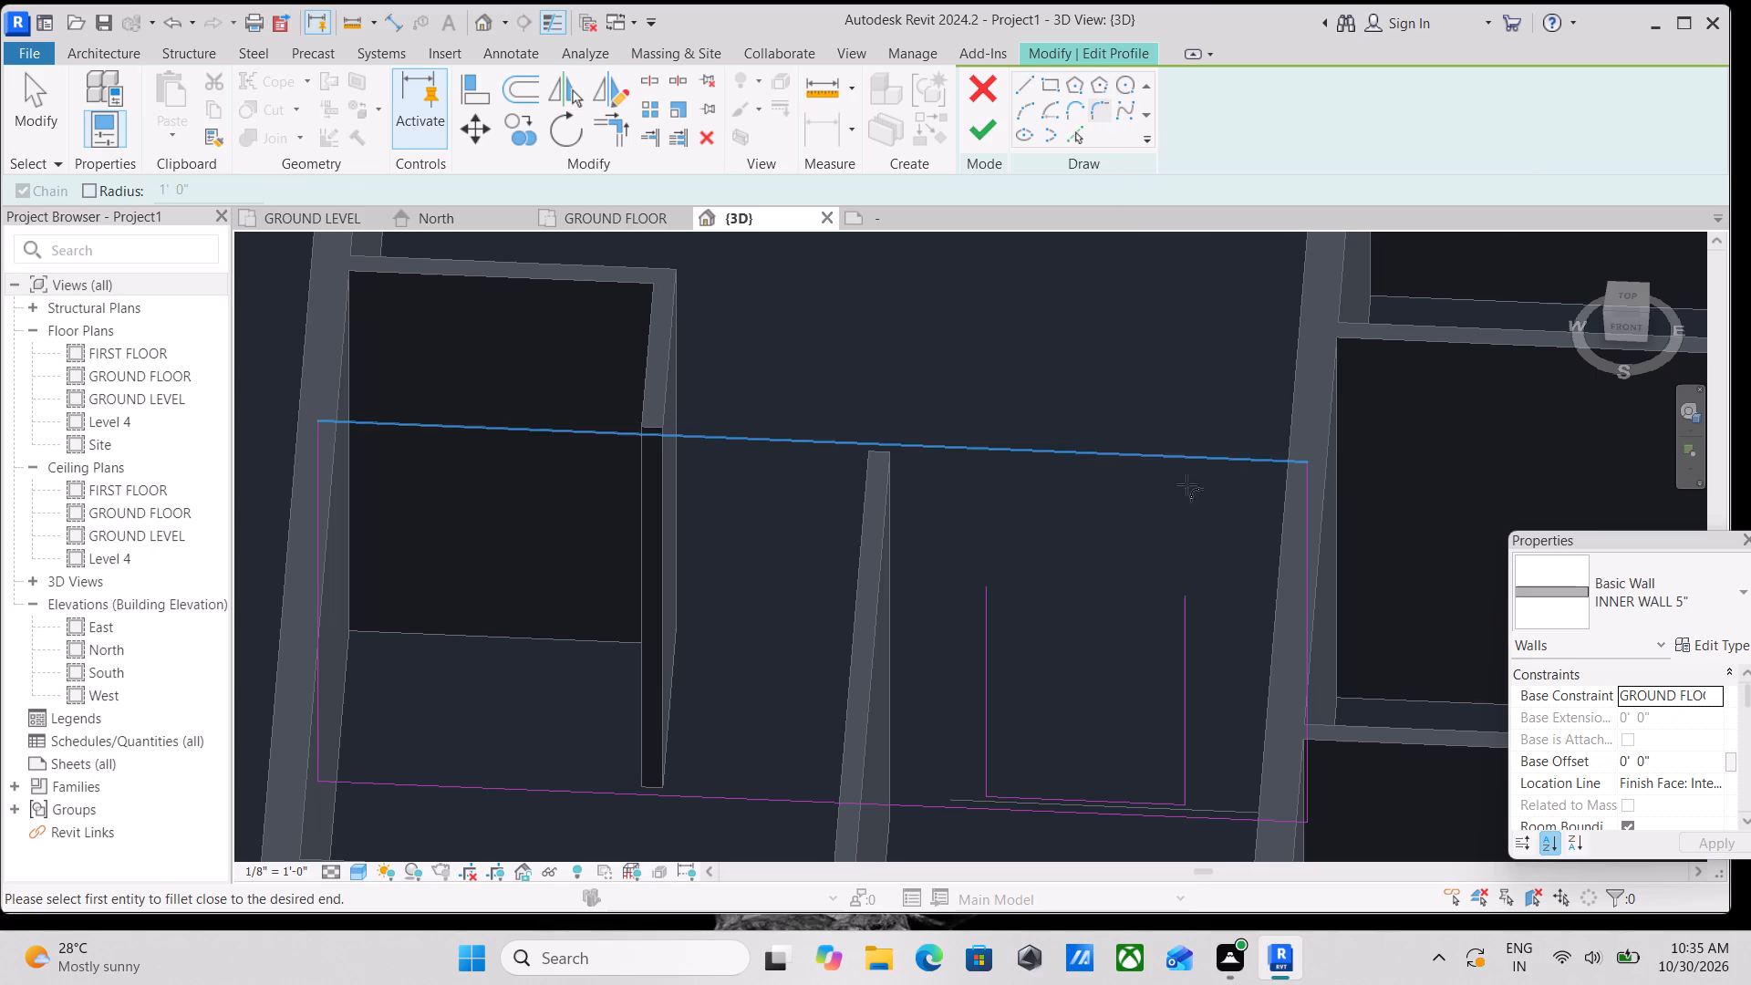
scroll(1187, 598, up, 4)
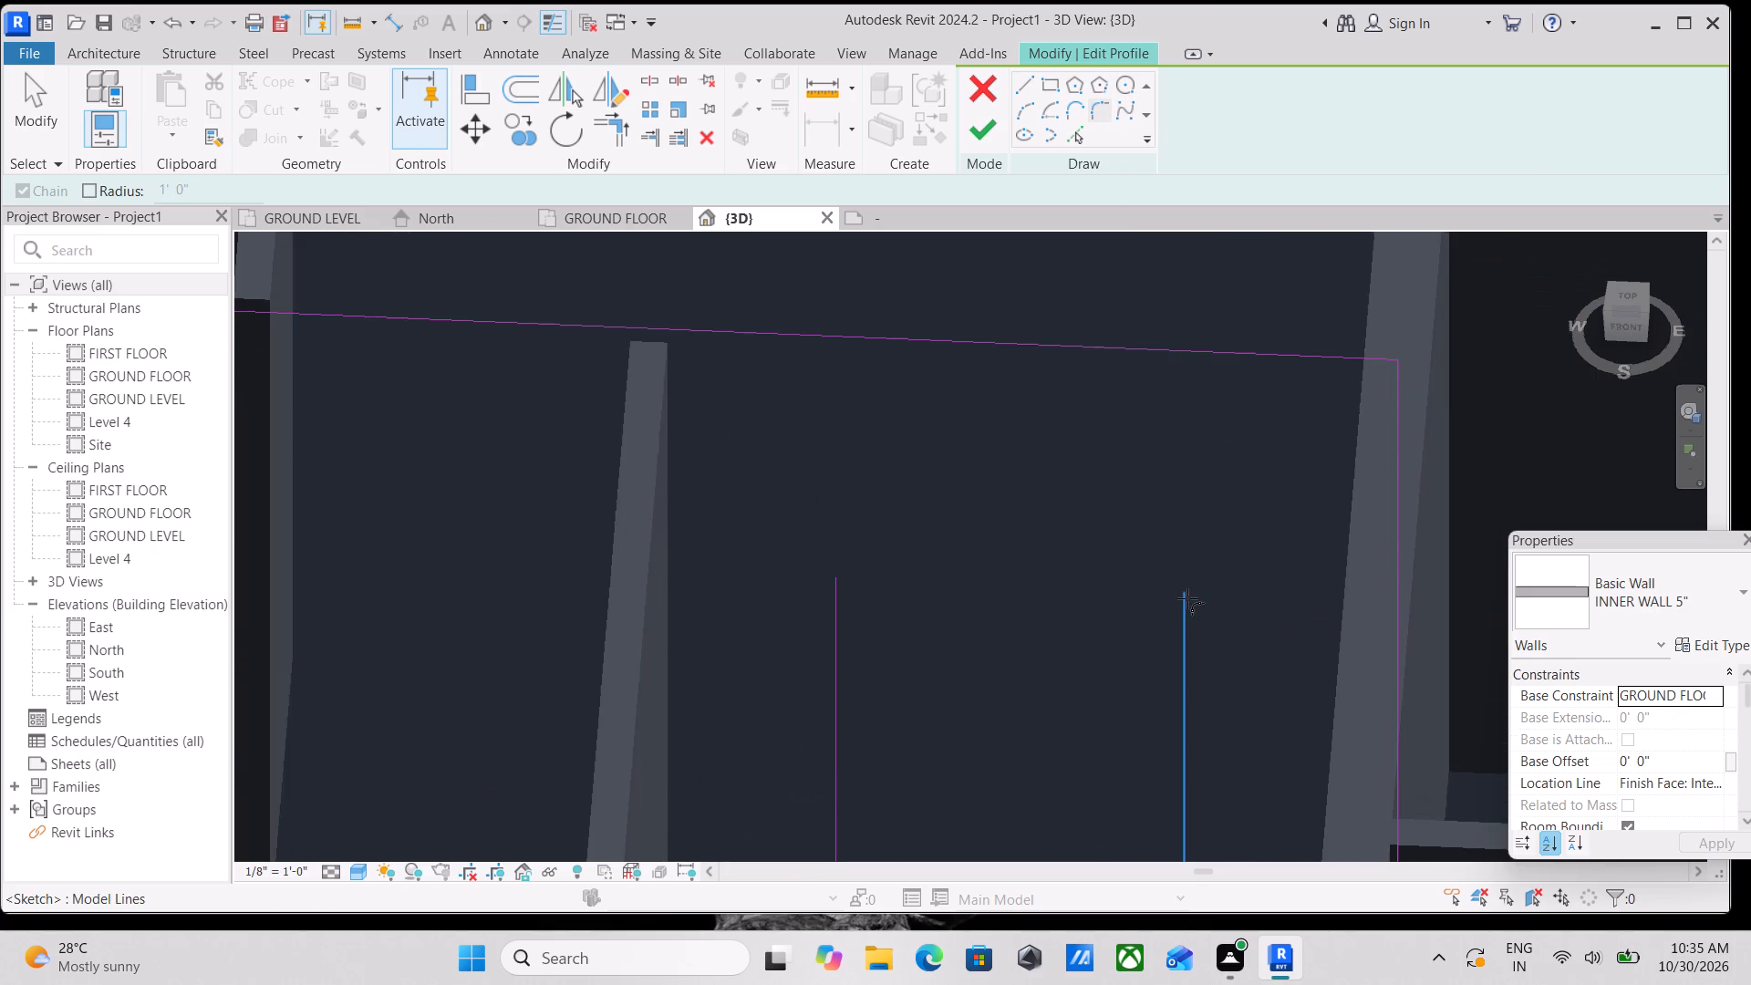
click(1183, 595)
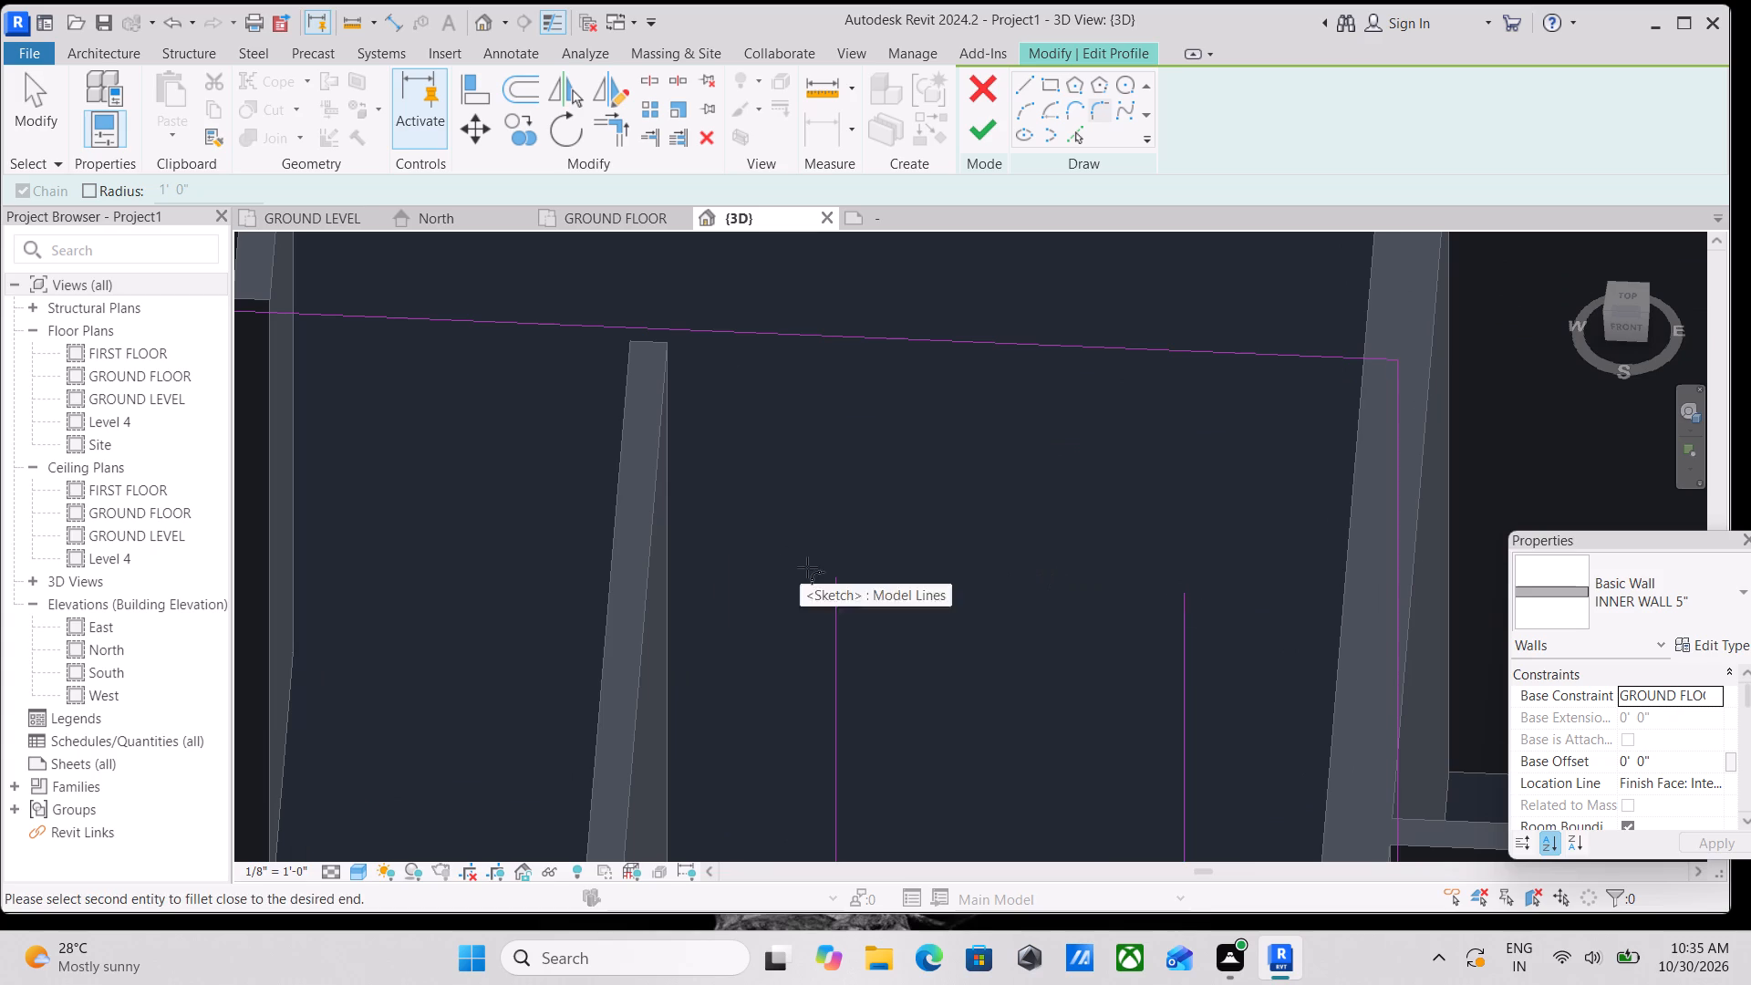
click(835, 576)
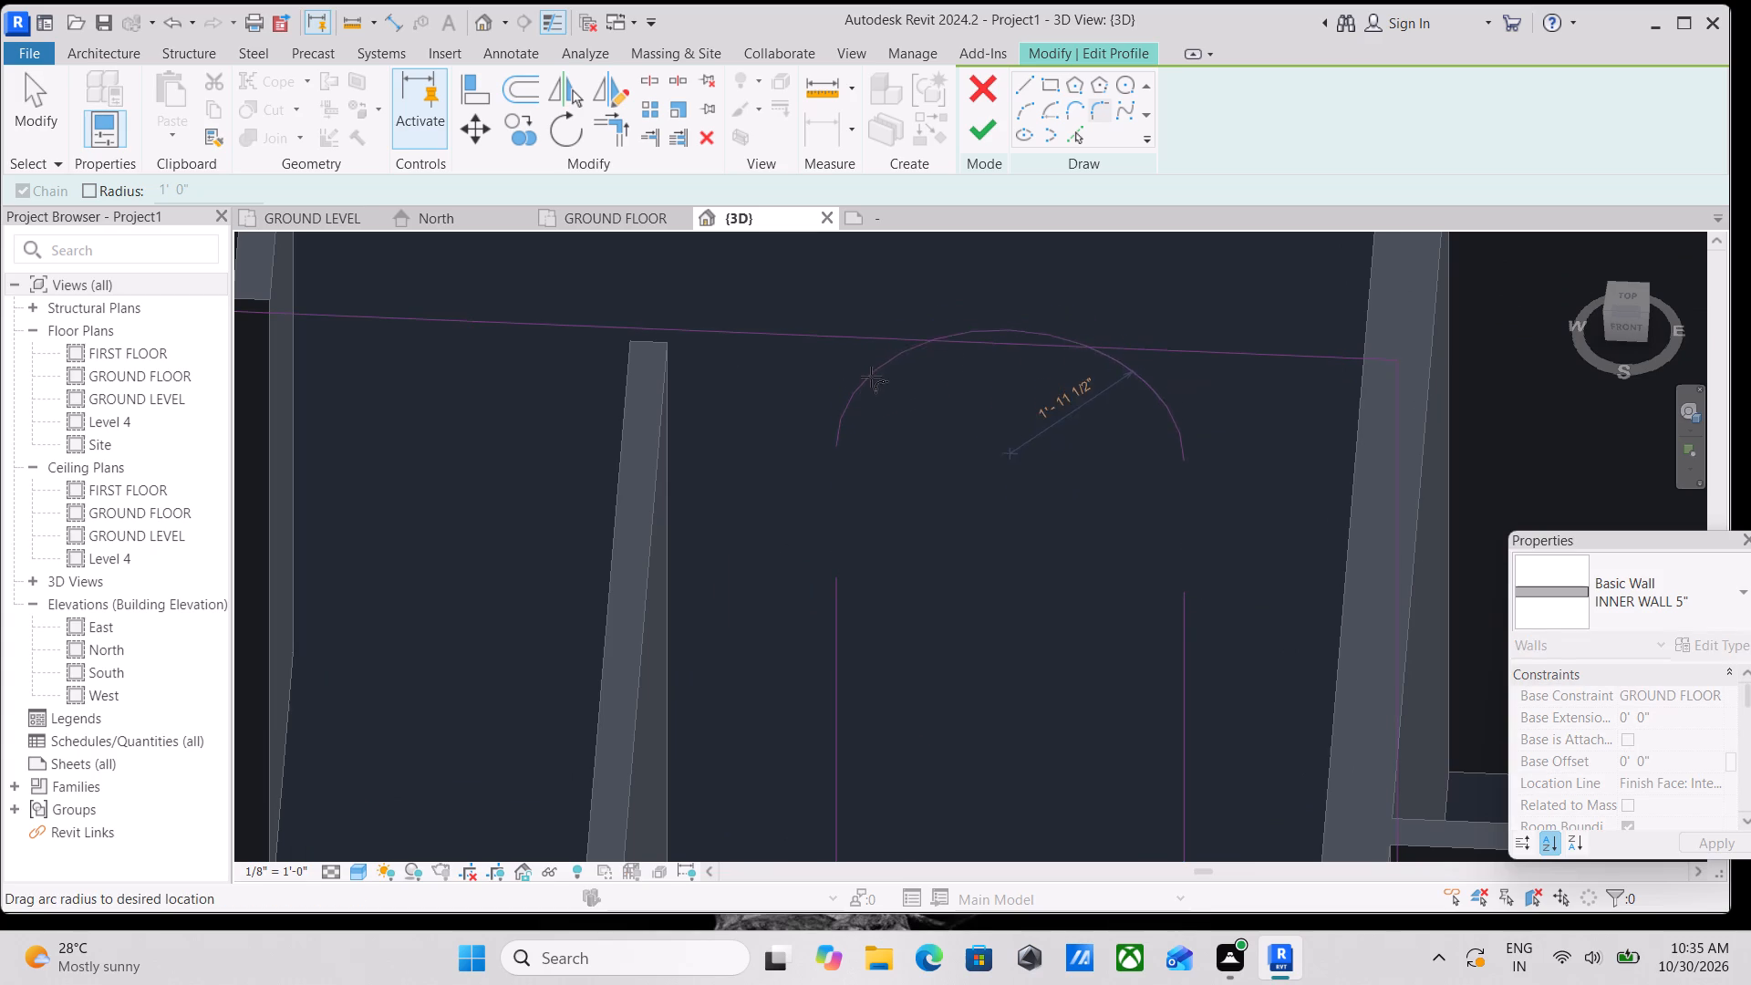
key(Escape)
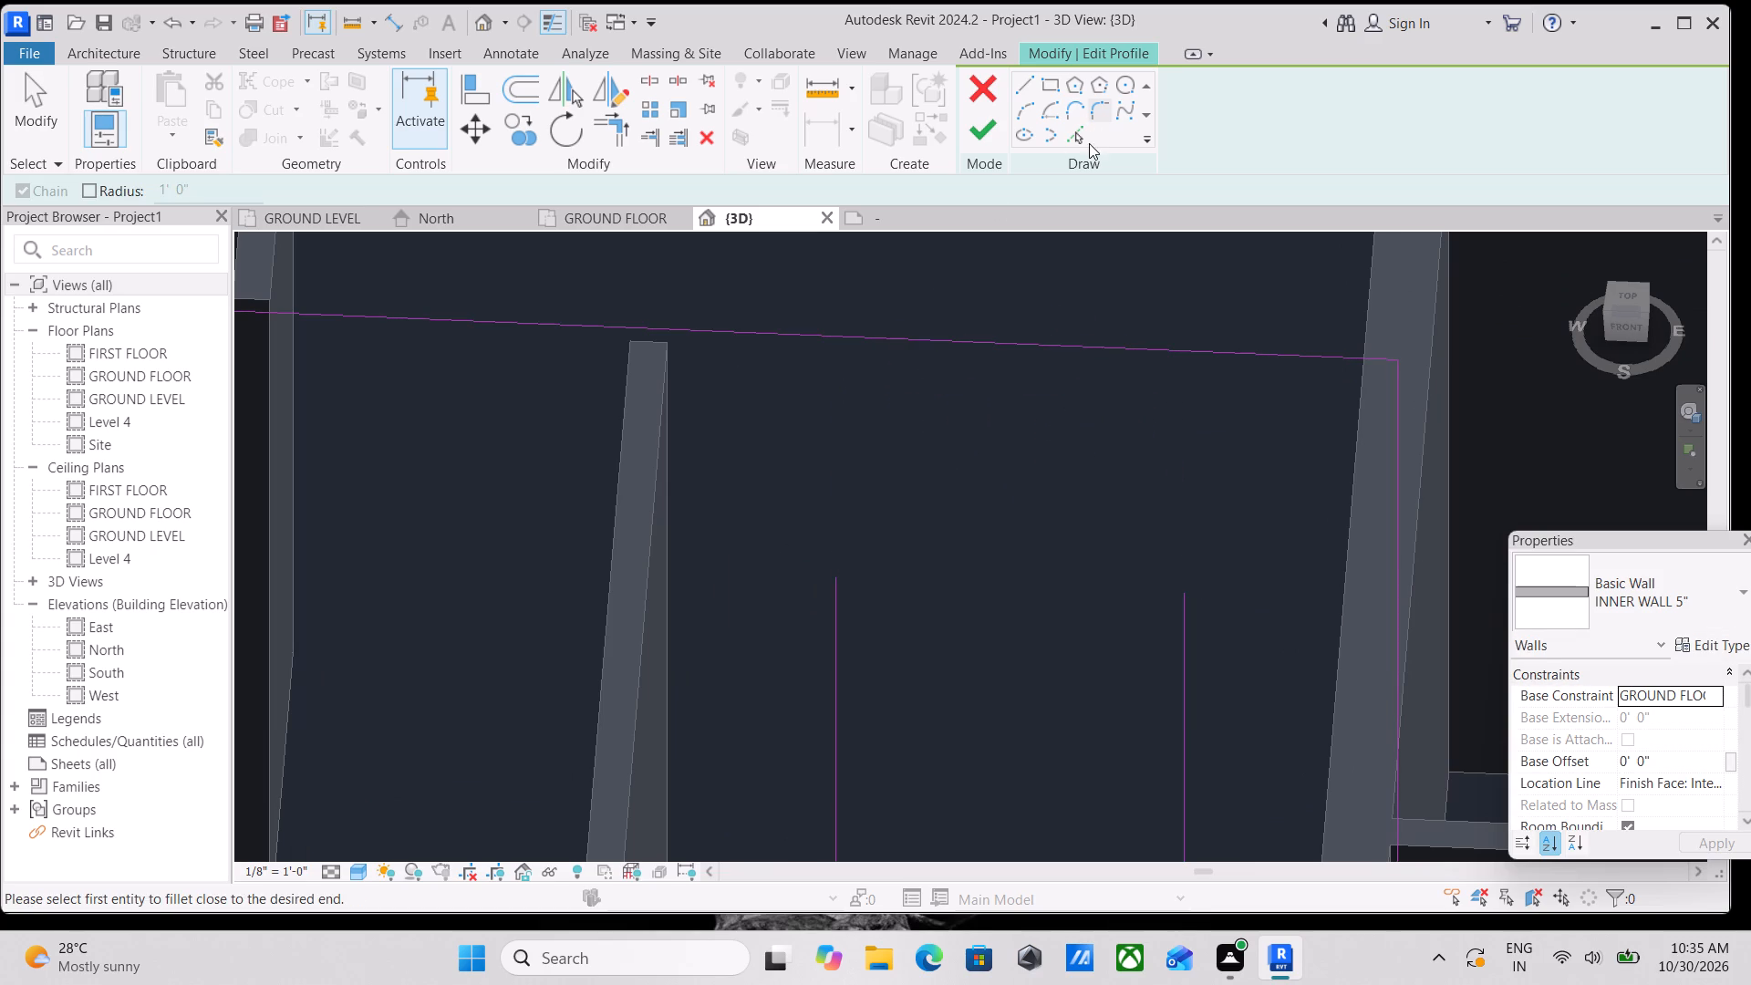
Draw a partial ellipse about 2' - 8" high between the top ends of the opening's right and left vertical lines.
click(1046, 135)
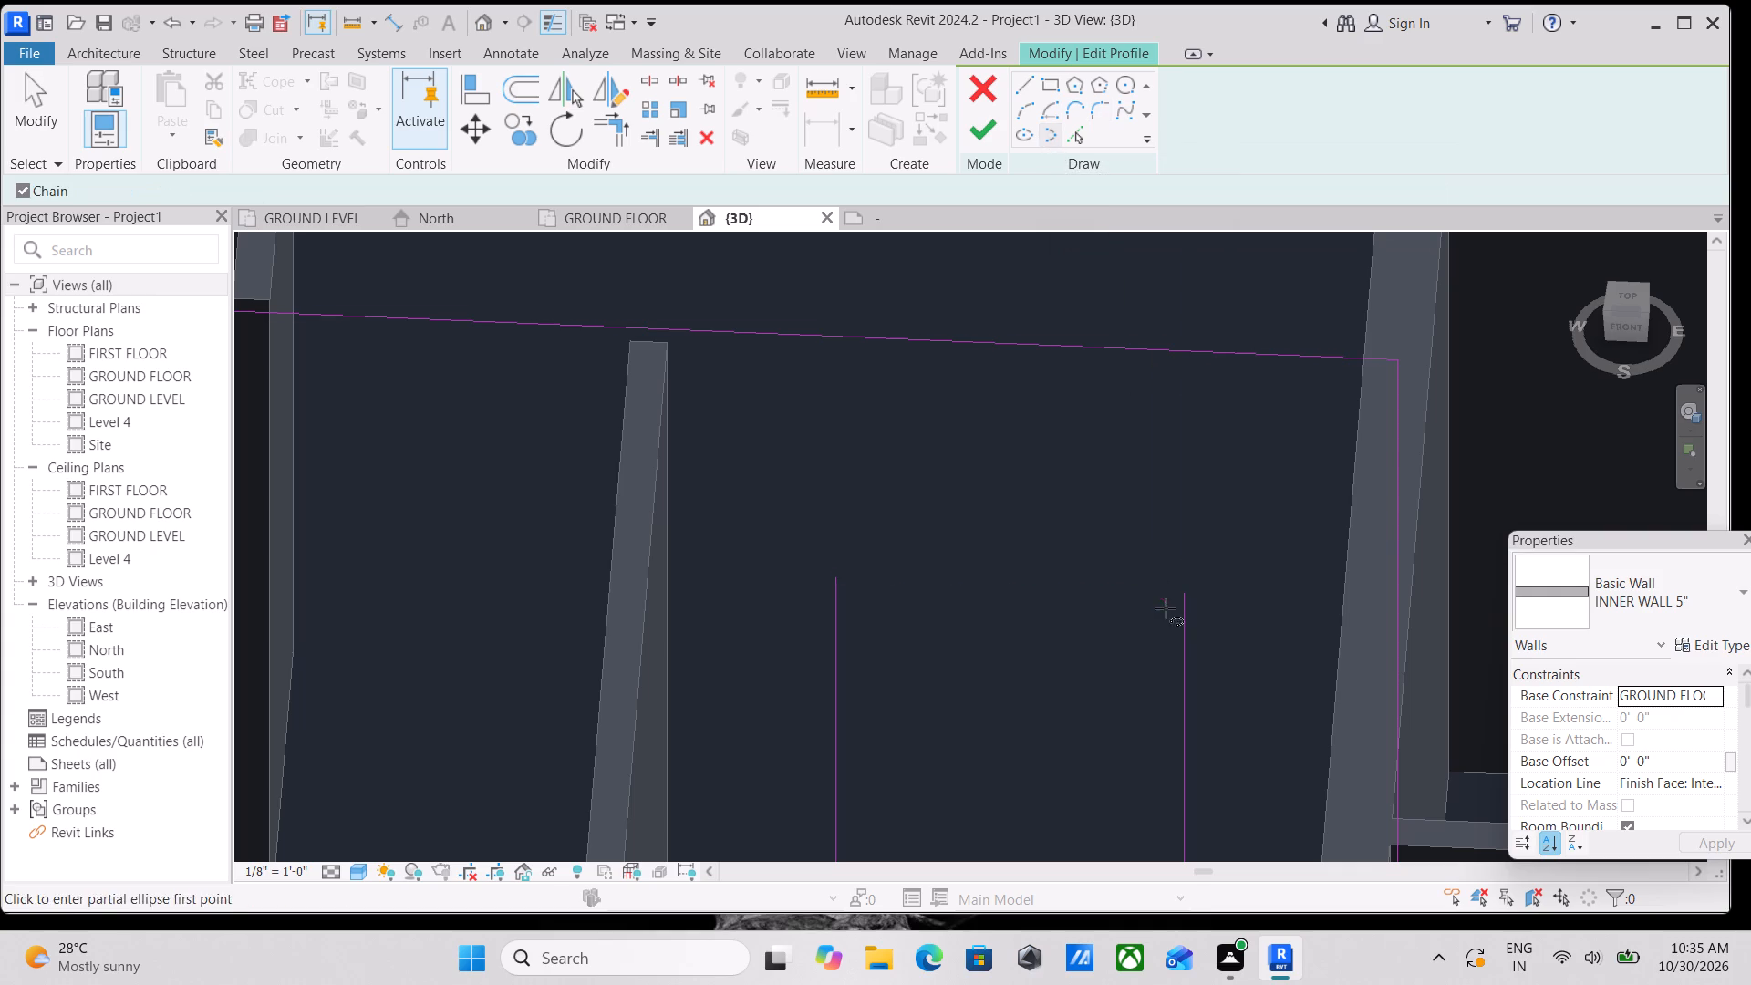
click(1184, 595)
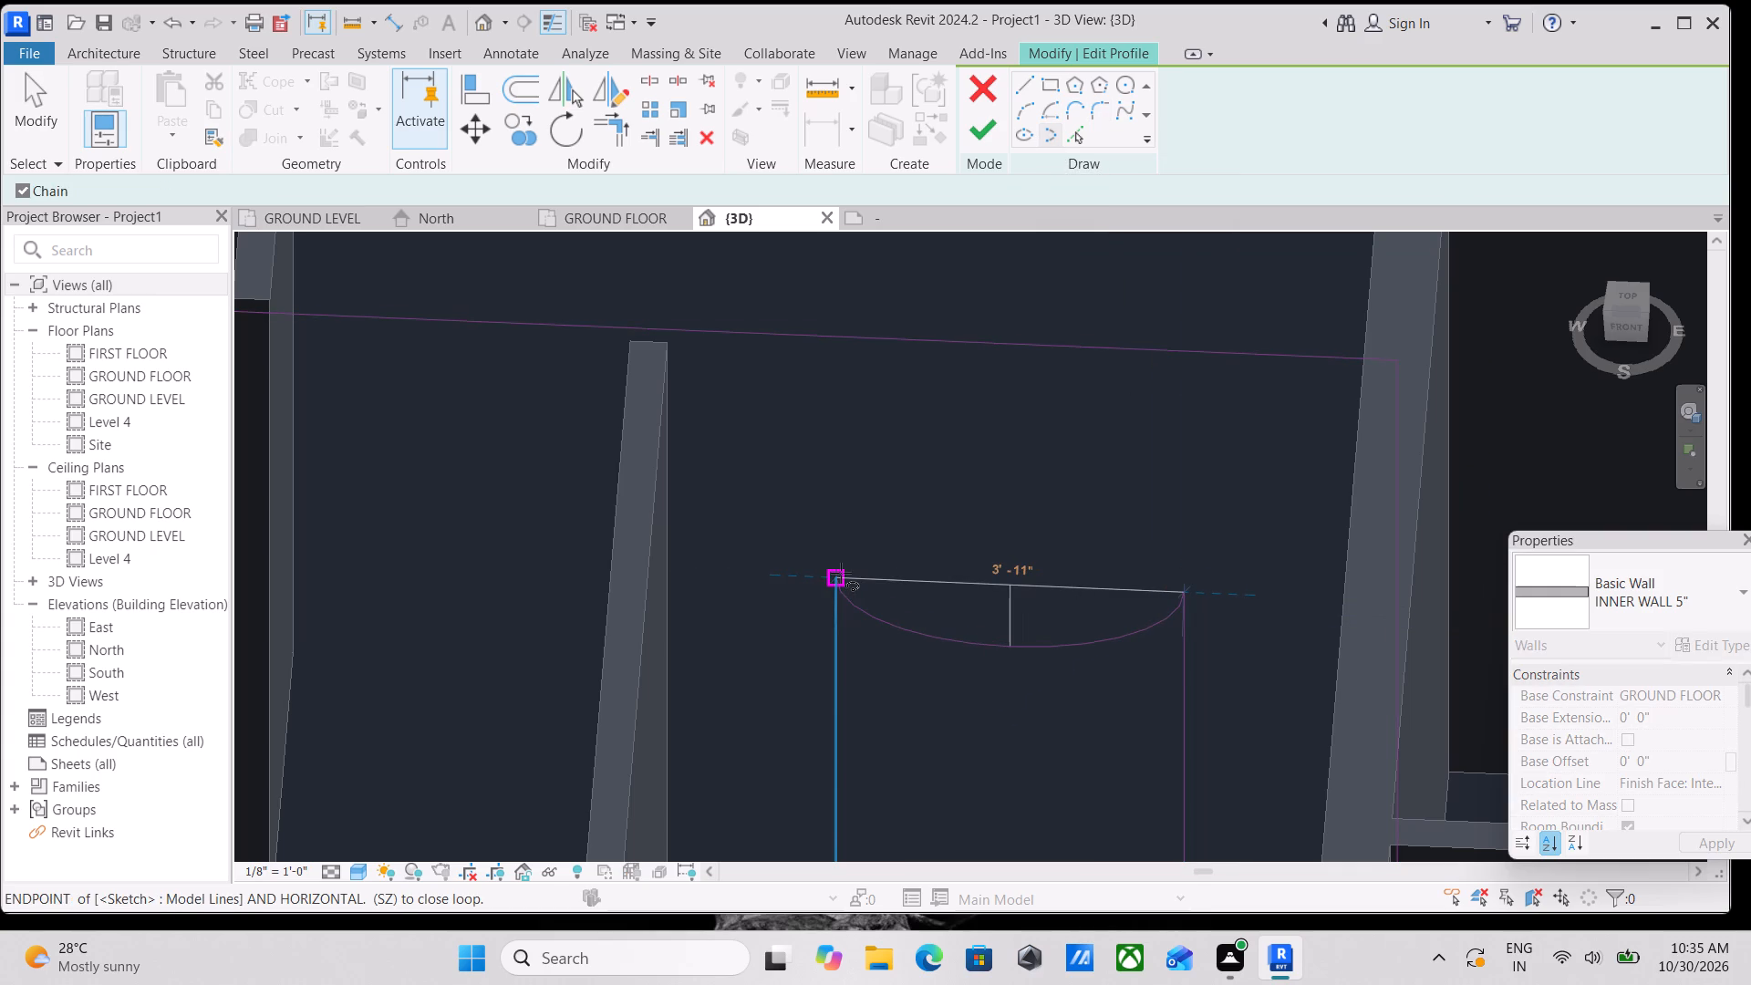
click(841, 573)
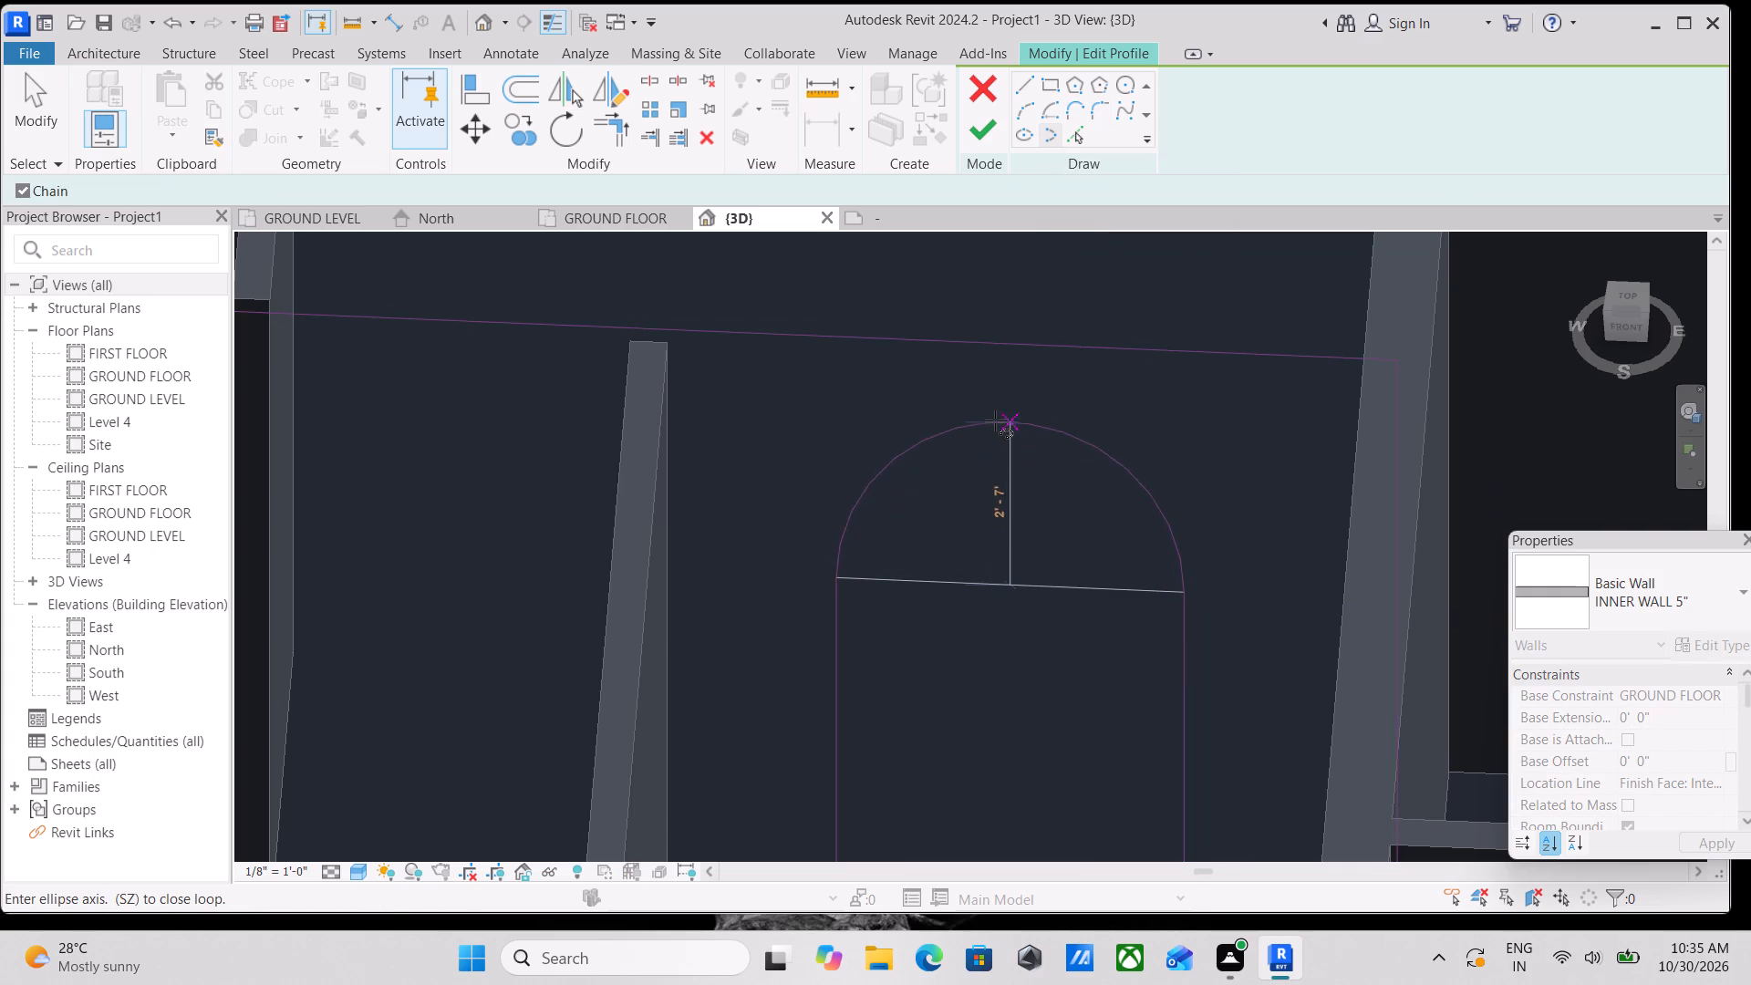
scroll(1005, 393, up, 2)
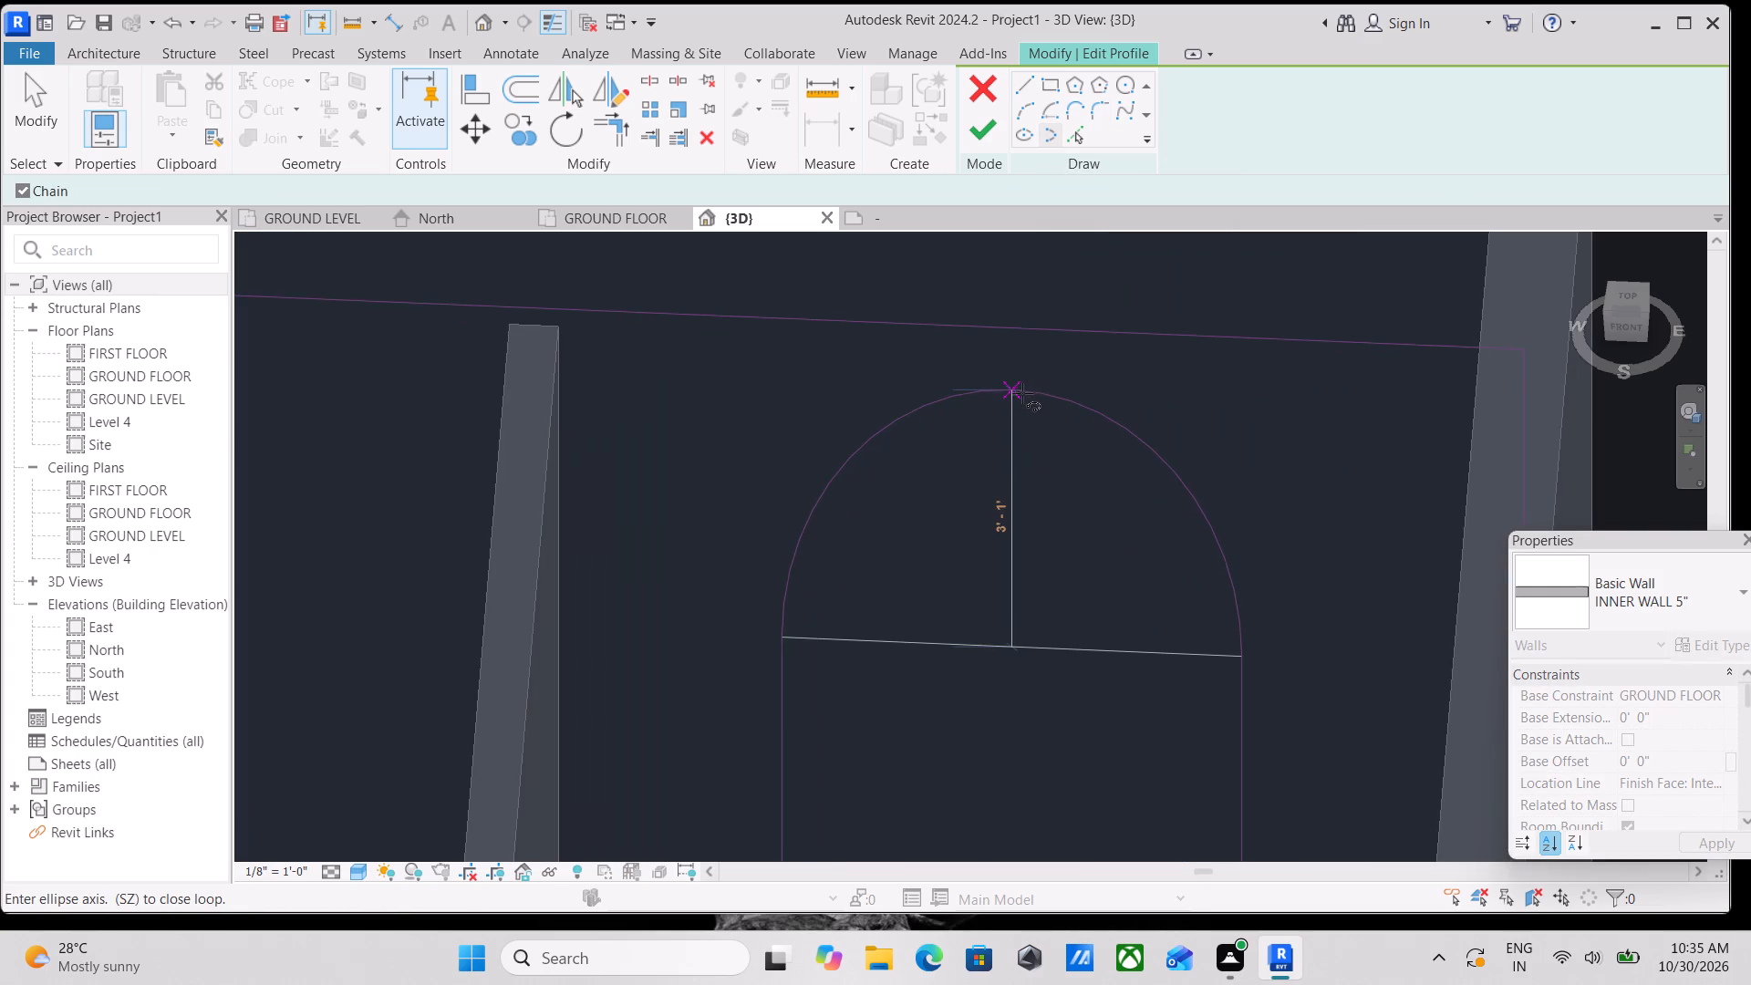
scroll(1034, 392, up, 2)
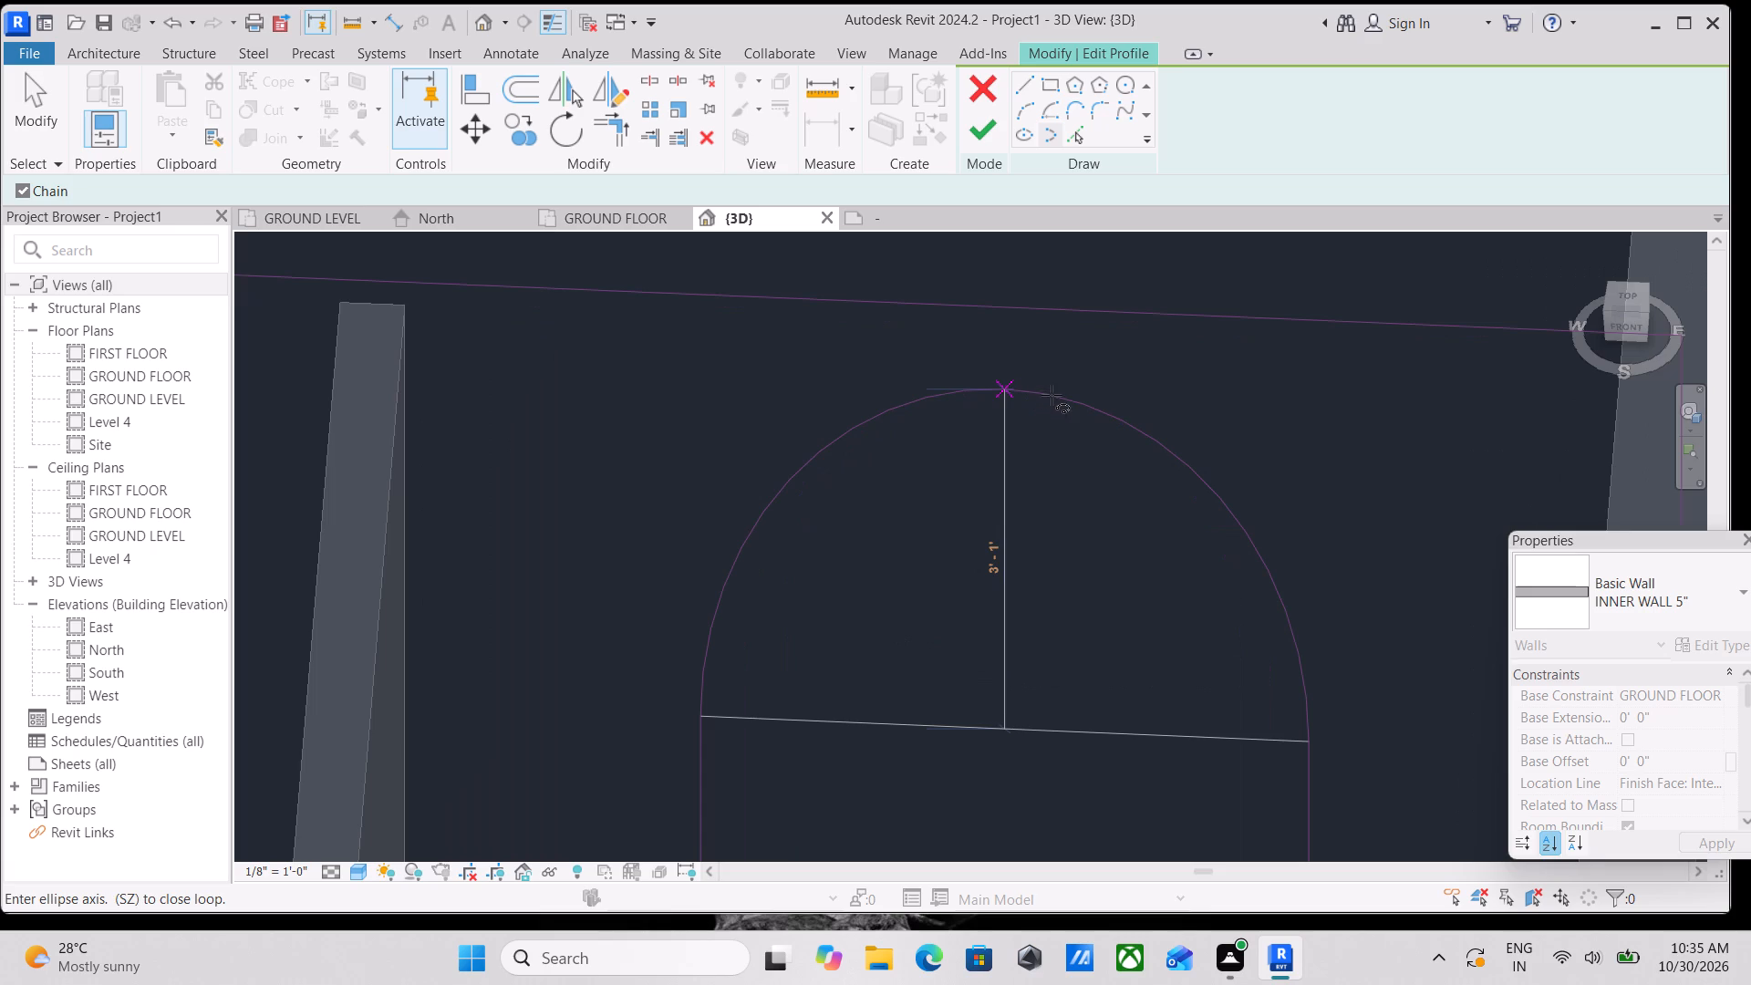
scroll(1071, 402, down, 1)
middle_drag(1071, 402, 1064, 379)
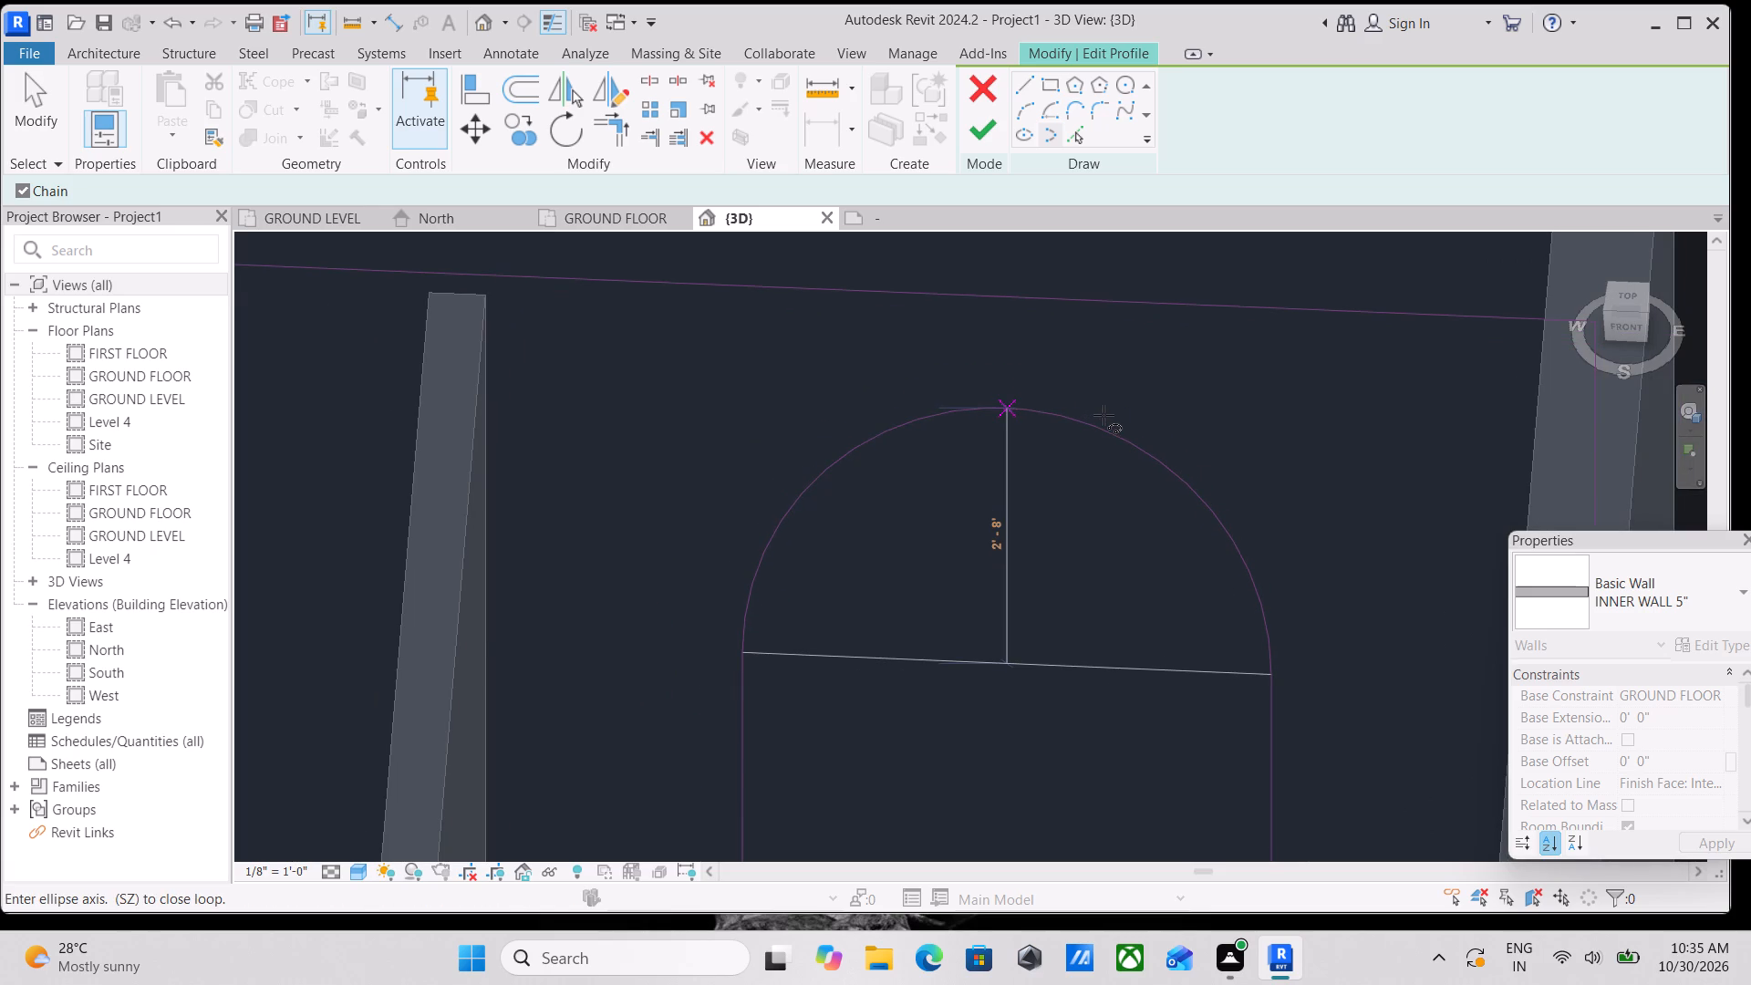
click(1103, 415)
scroll(1181, 411, down, 4)
key(Escape)
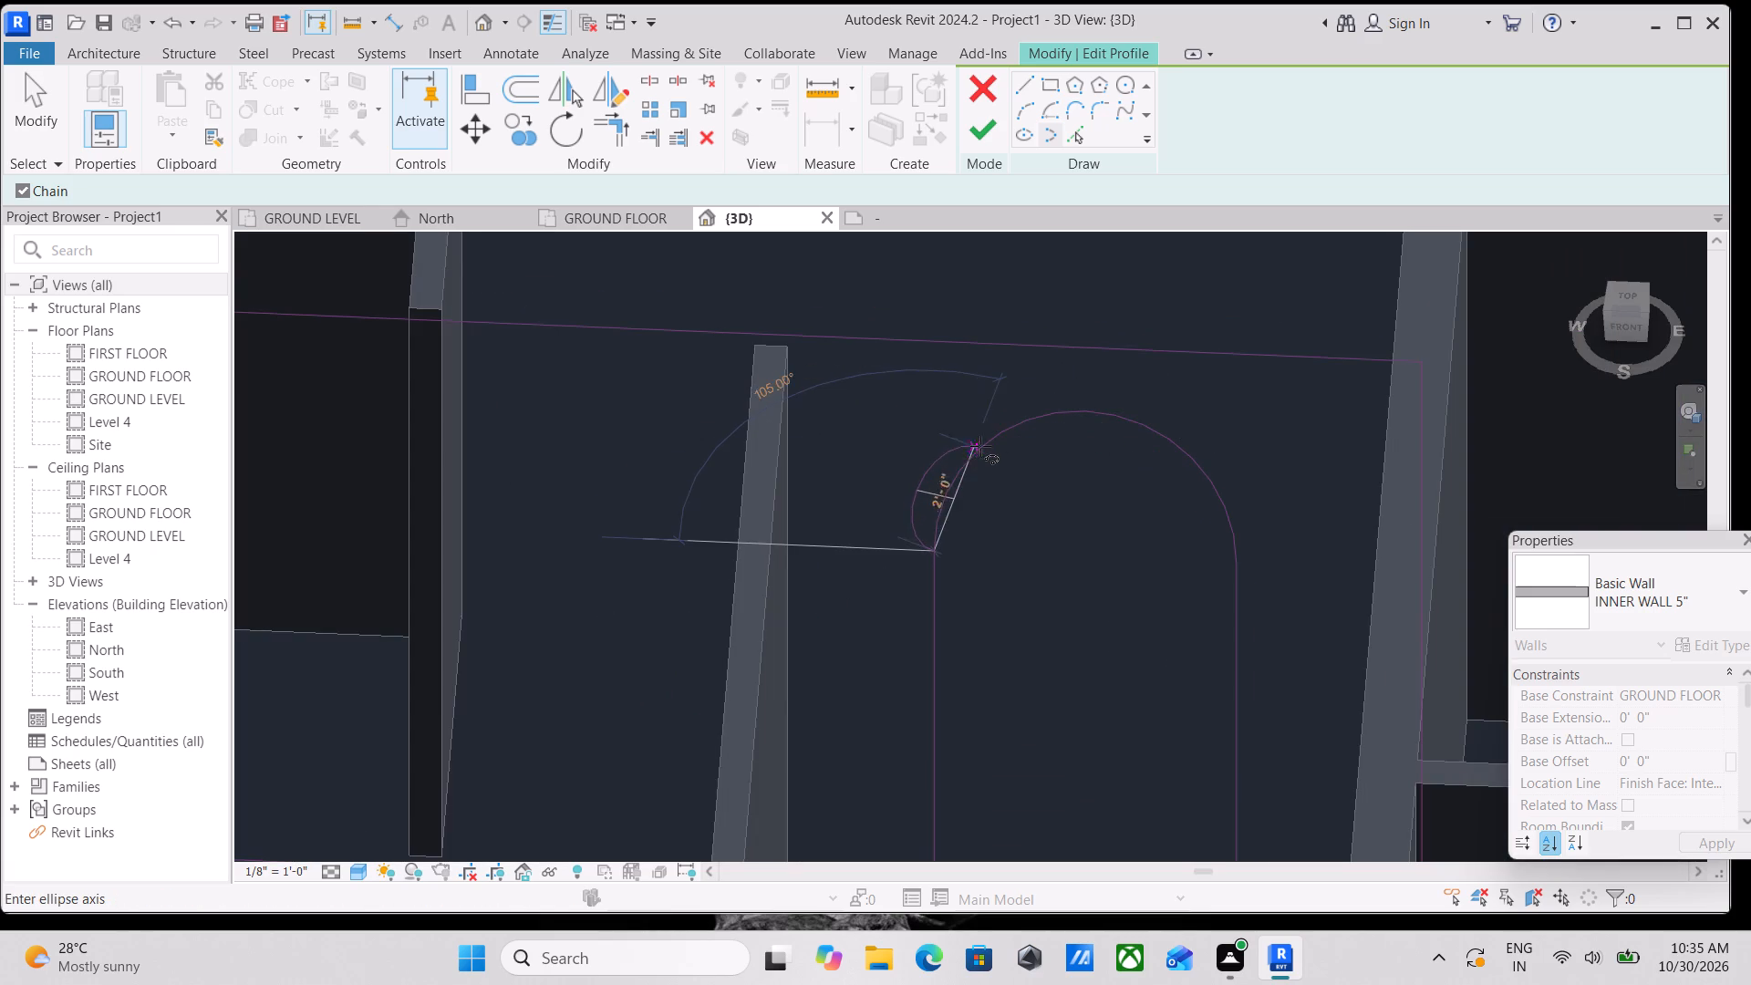
scroll(1038, 413, down, 3)
scroll(1031, 524, down, 3)
middle_drag(1040, 501, 1092, 397)
scroll(1029, 408, down, 2)
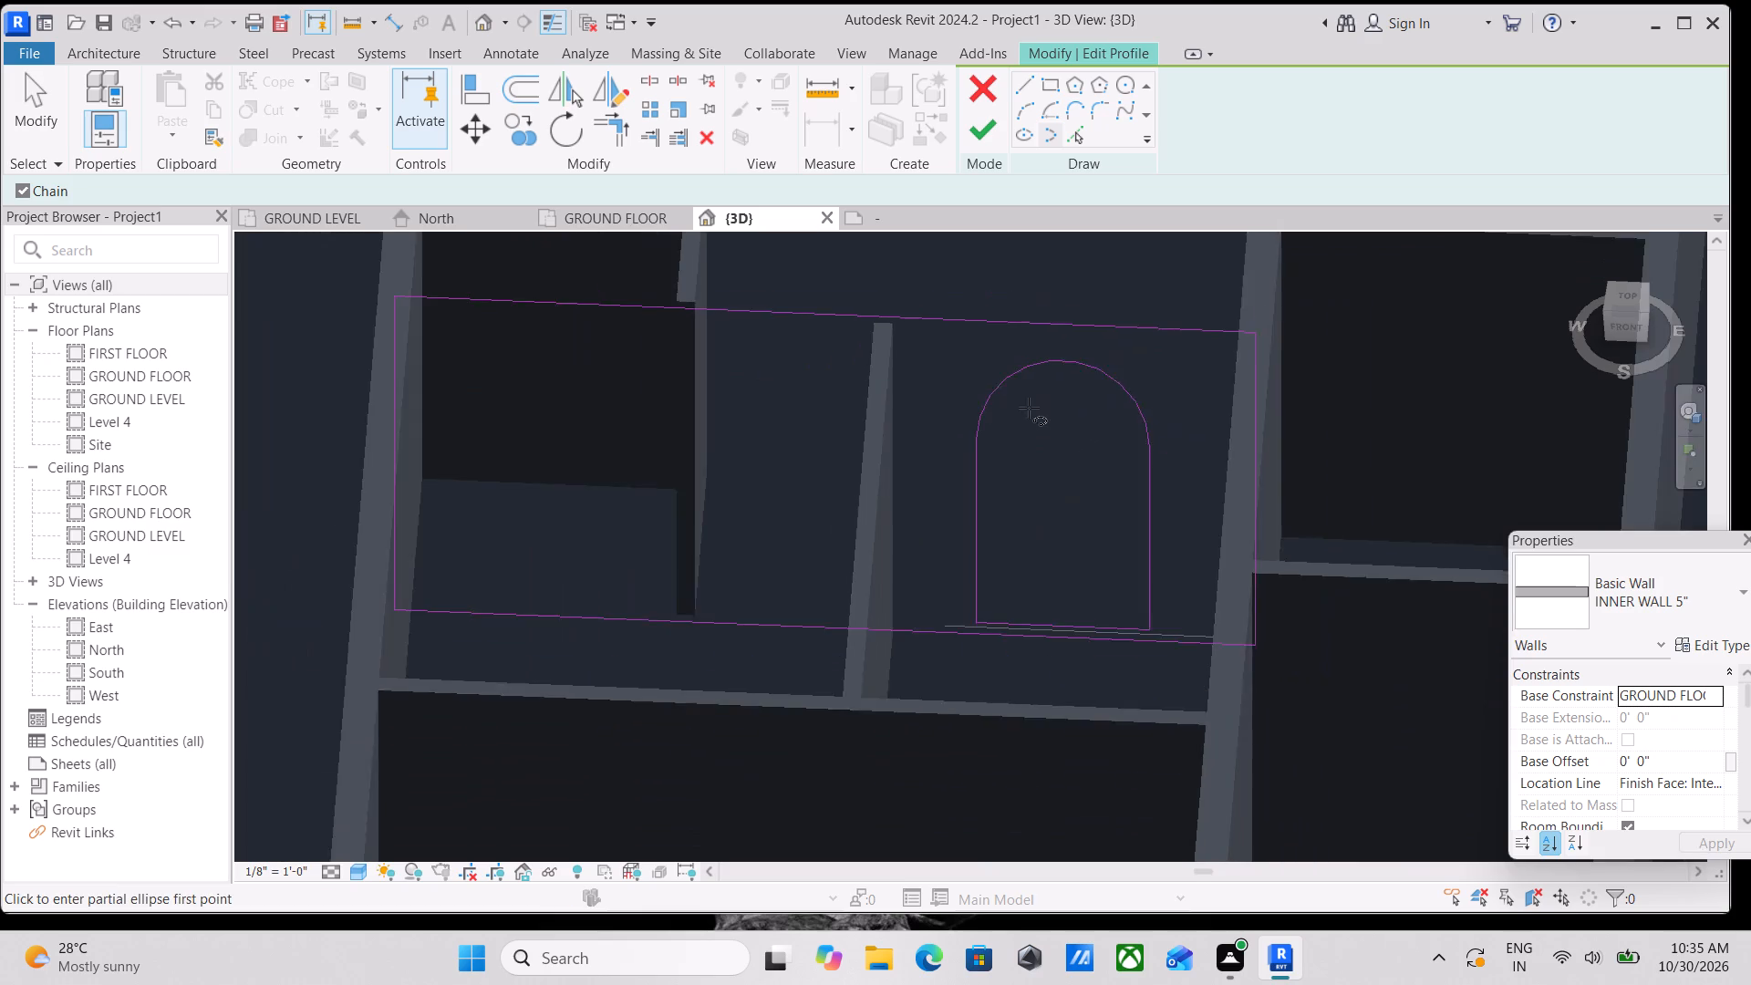
middle_drag(1029, 408, 1020, 493)
key(Escape)
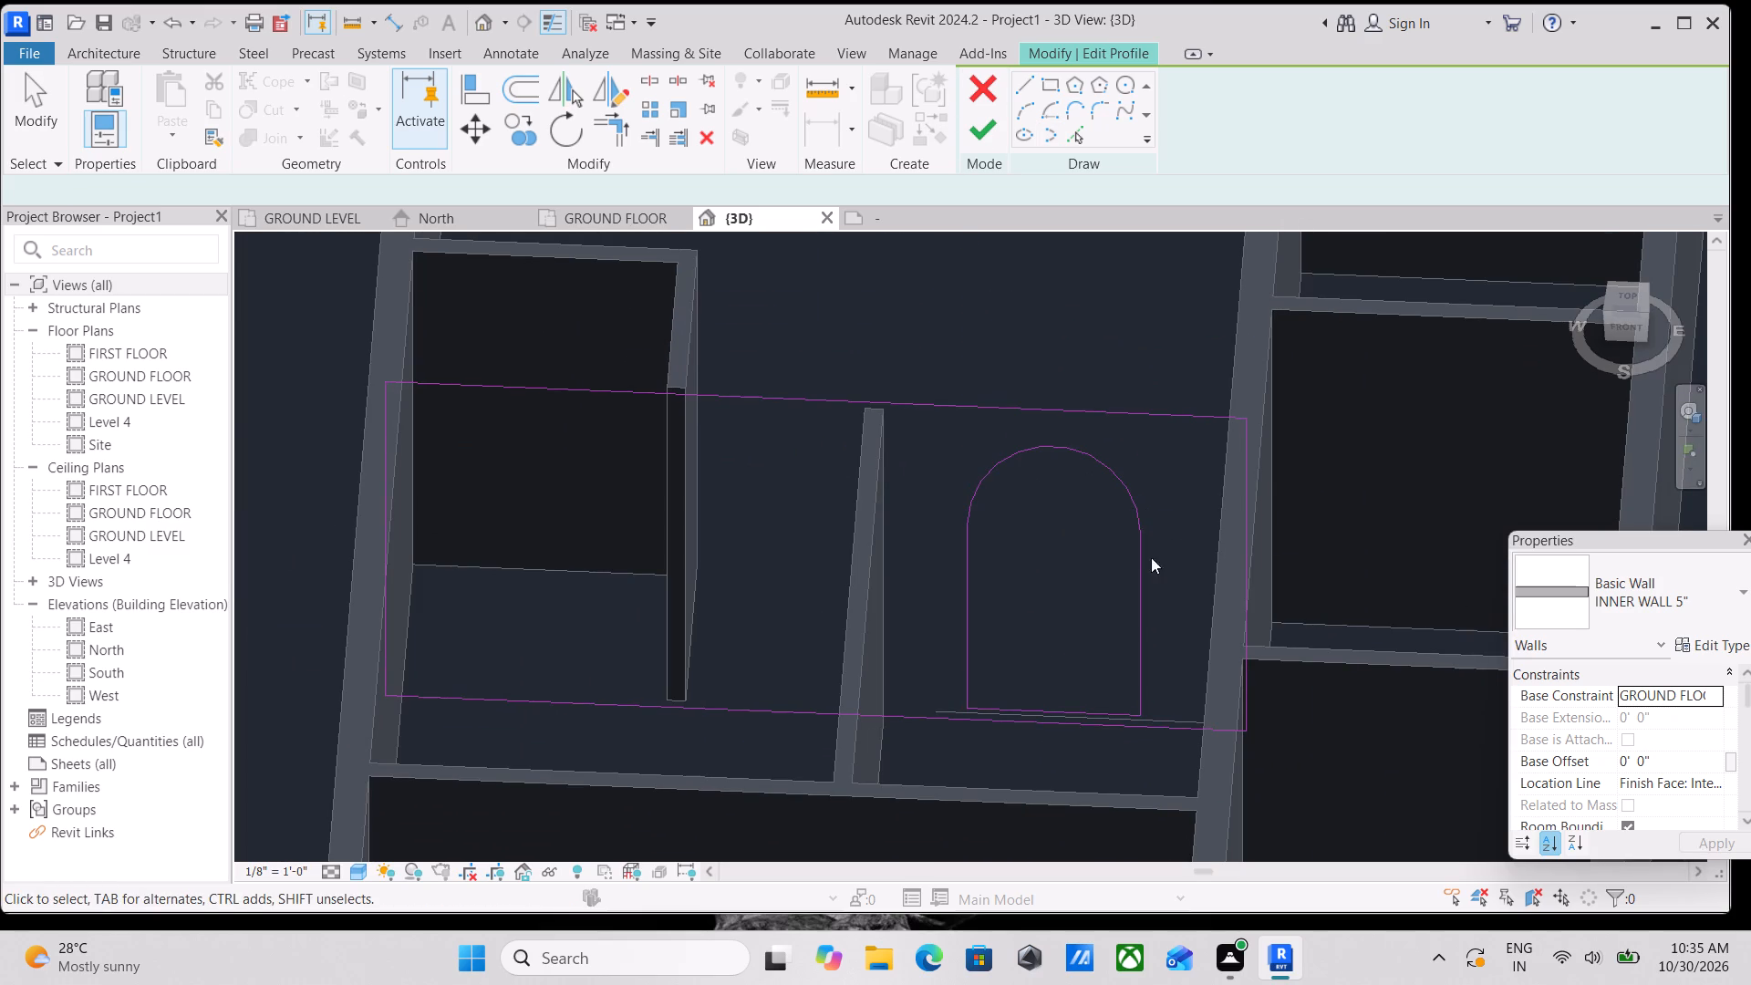
Nudge the opening's bottom line down to about 0' - 0 213/256" above the wall profile's bottom edge.
scroll(1089, 746, up, 12)
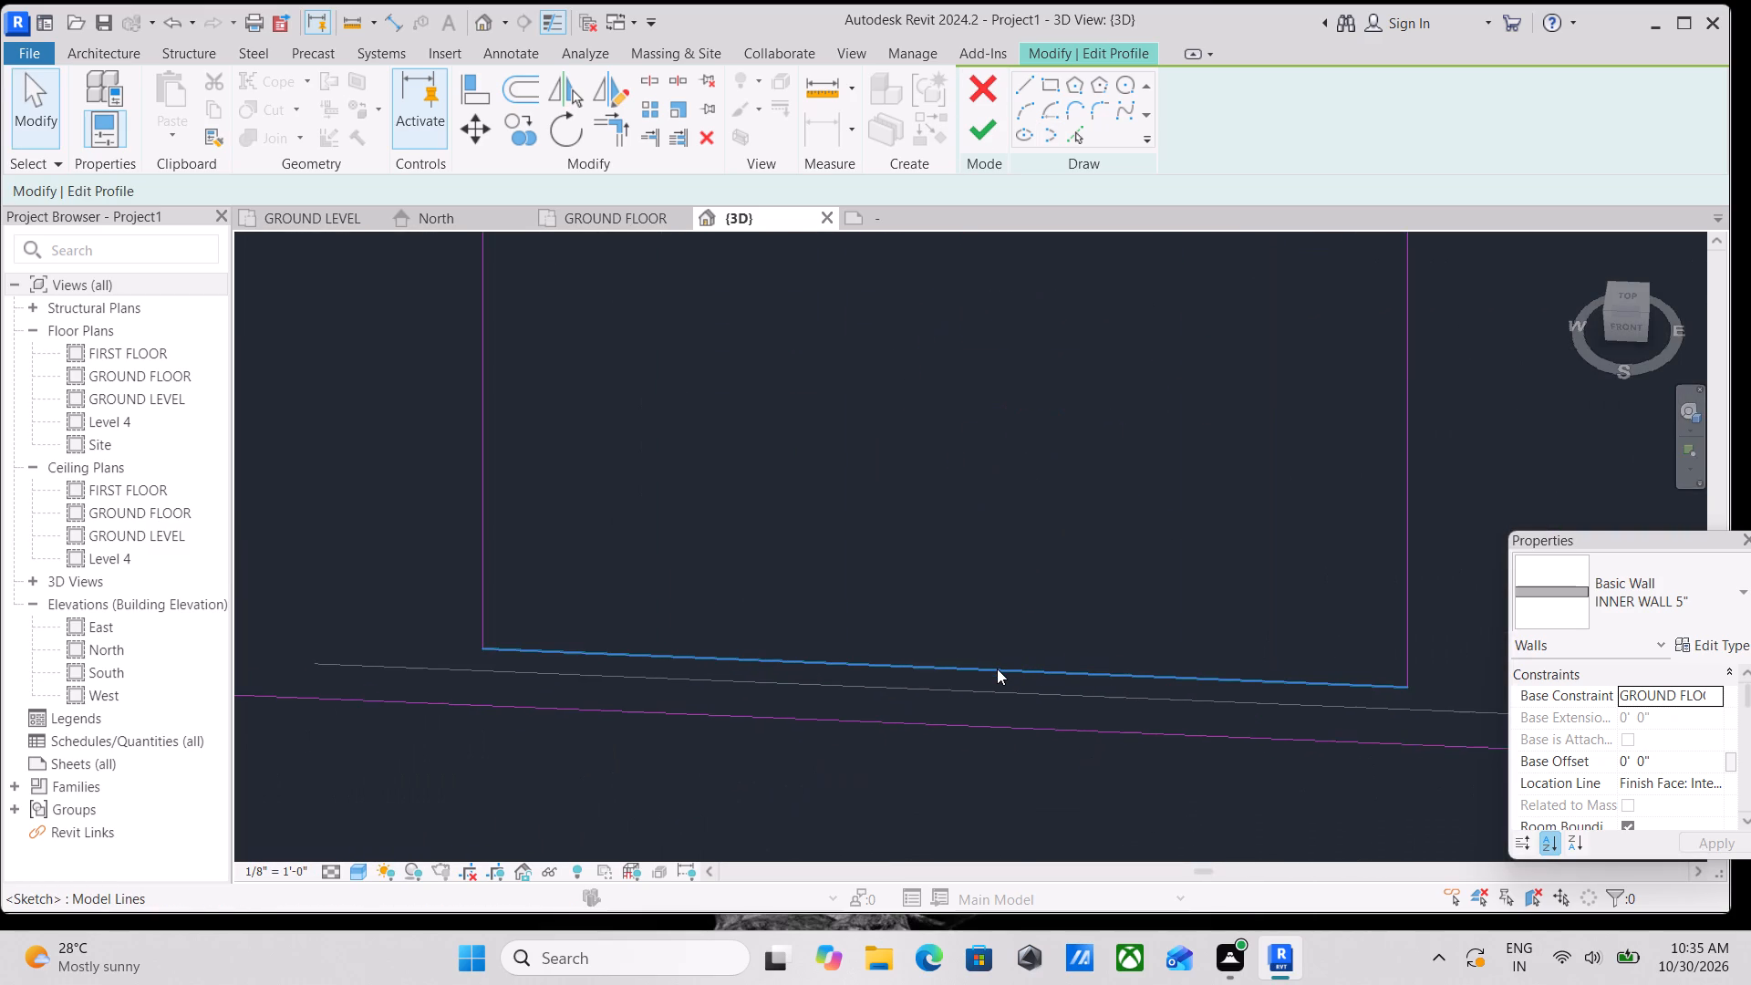
click(997, 669)
key(Down)
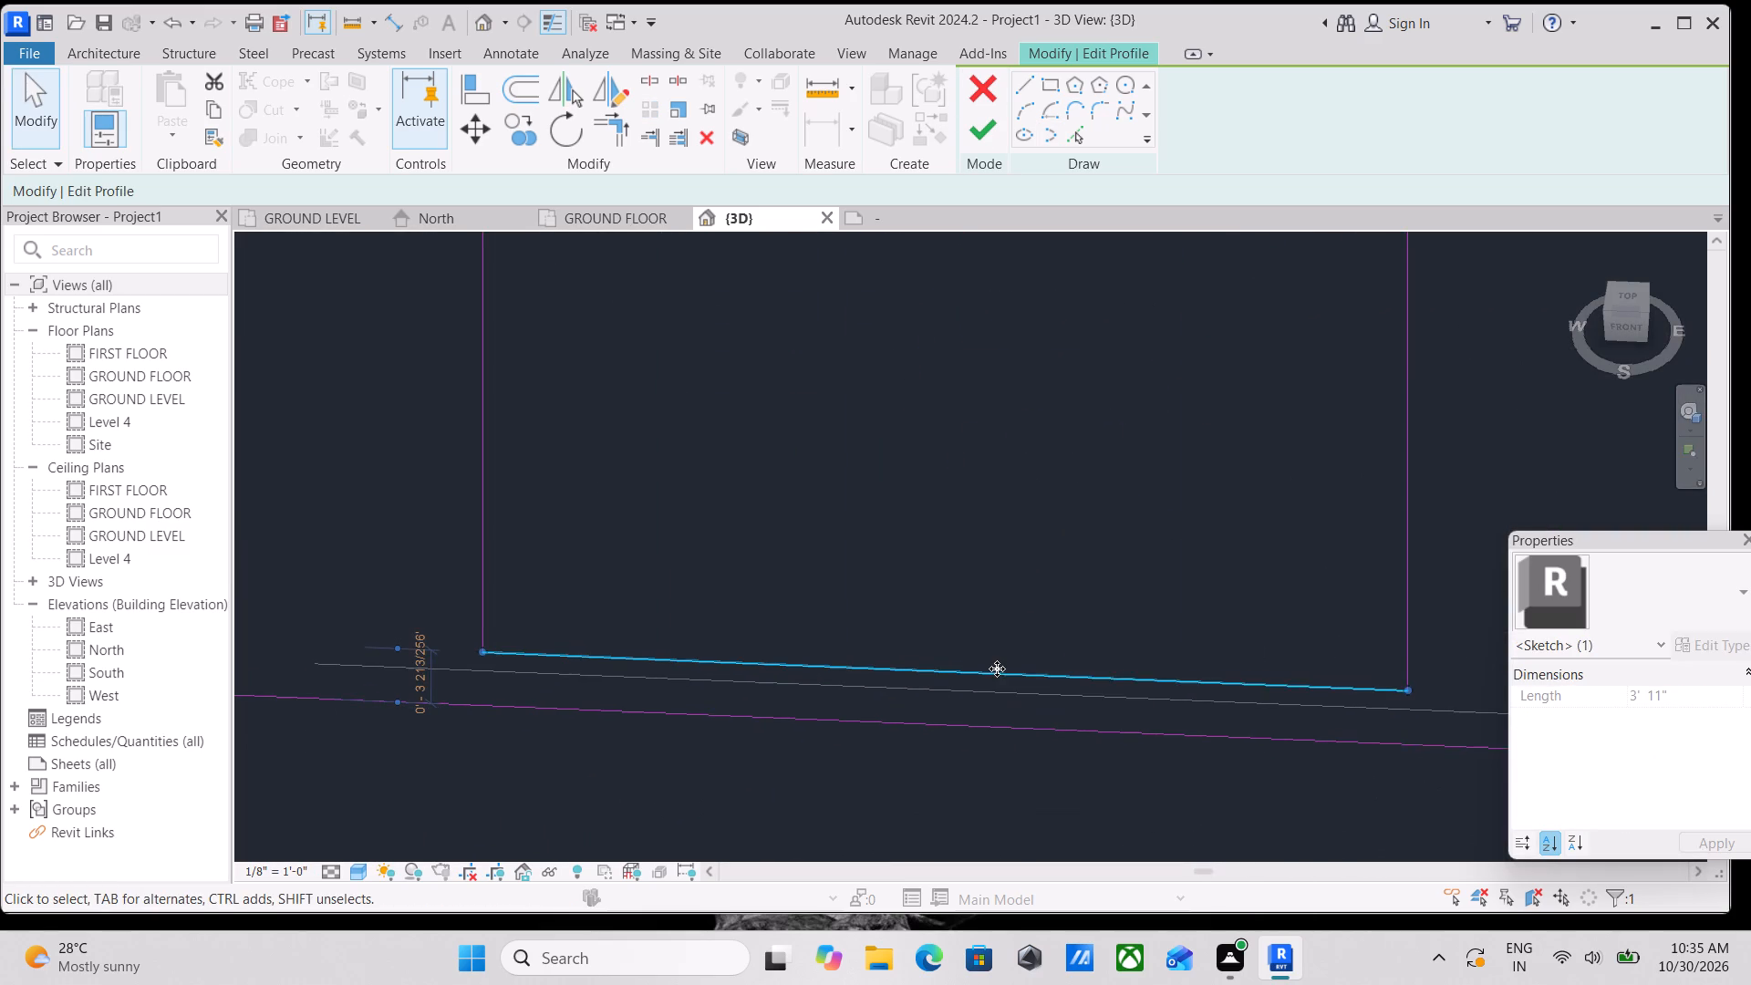
key(Down)
key(Down)
key(Down)
key(Down)
key(Down)
key(Down)
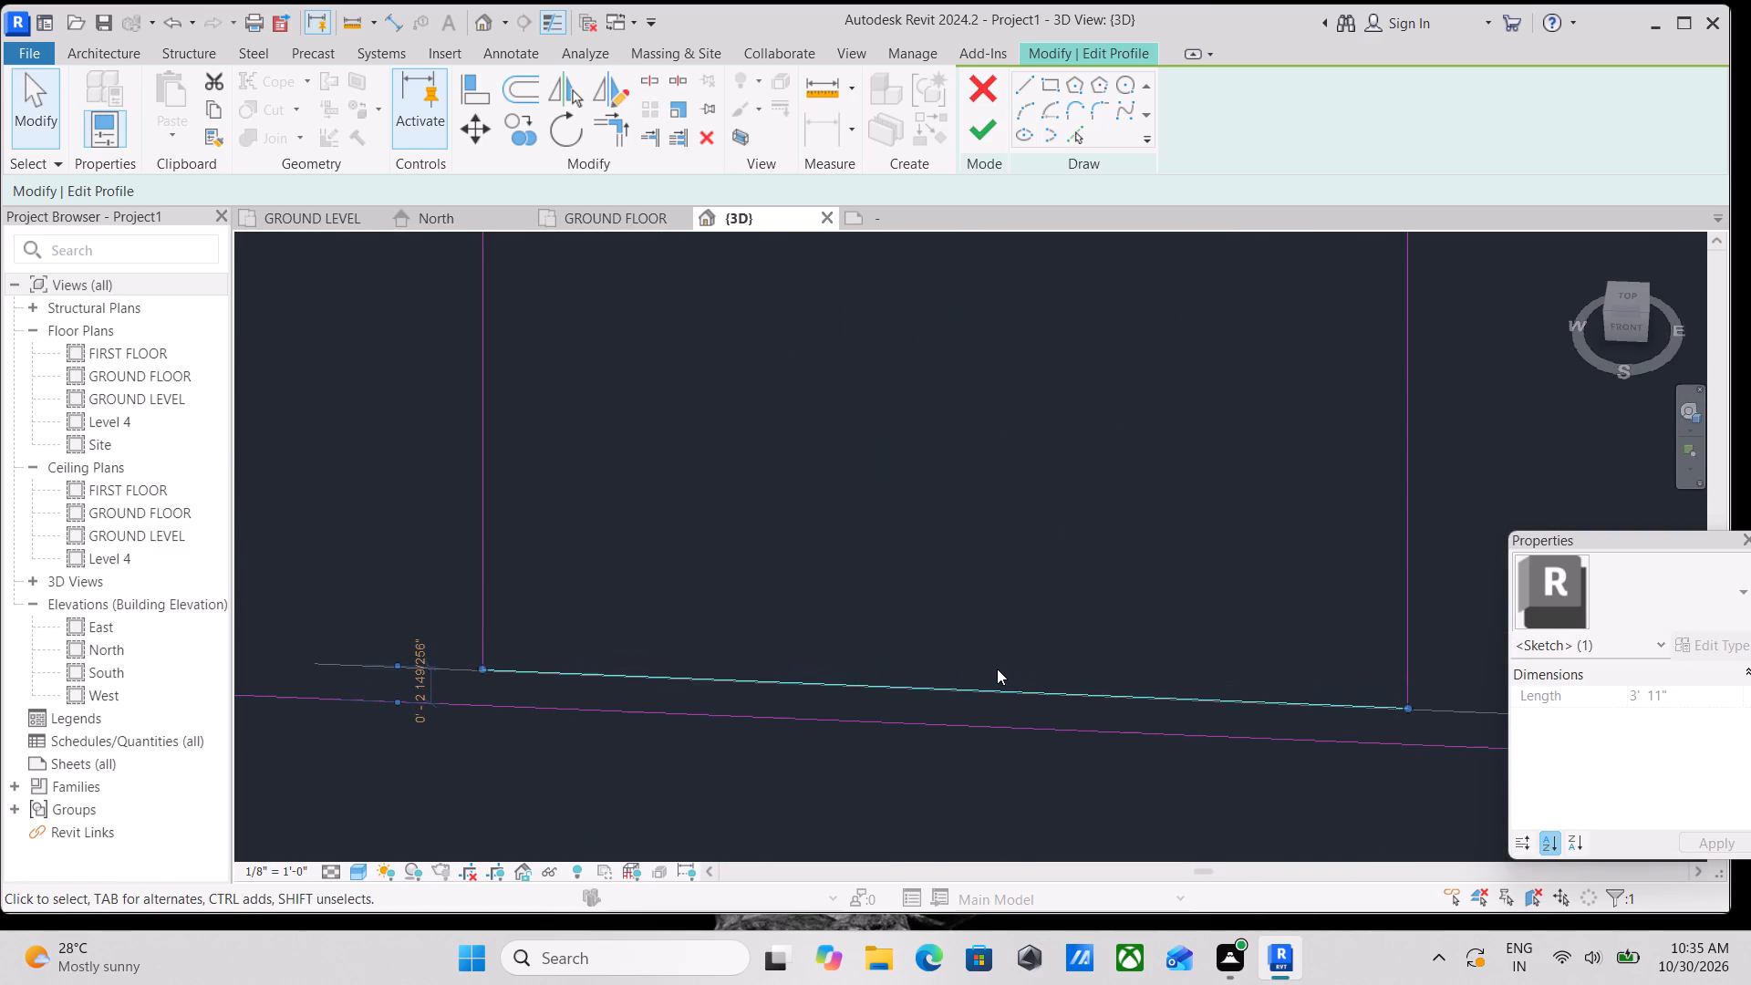
key(Down)
key(Down)
key(Down)
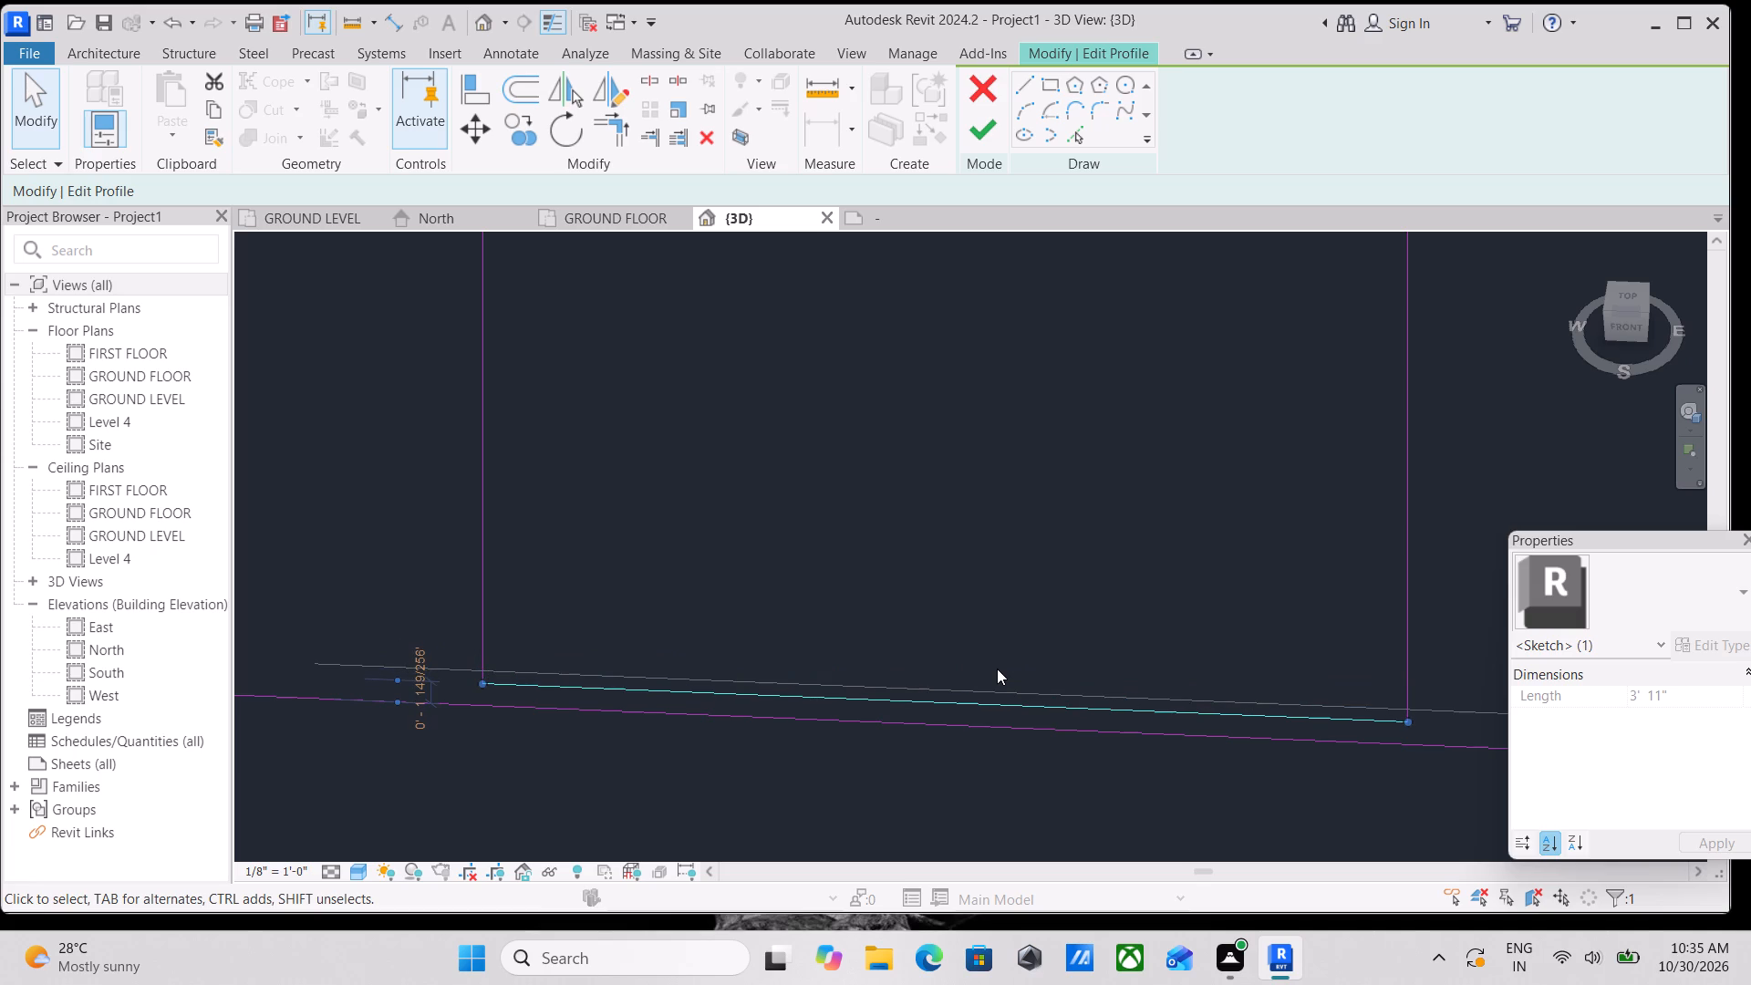
key(Down)
key(Down)
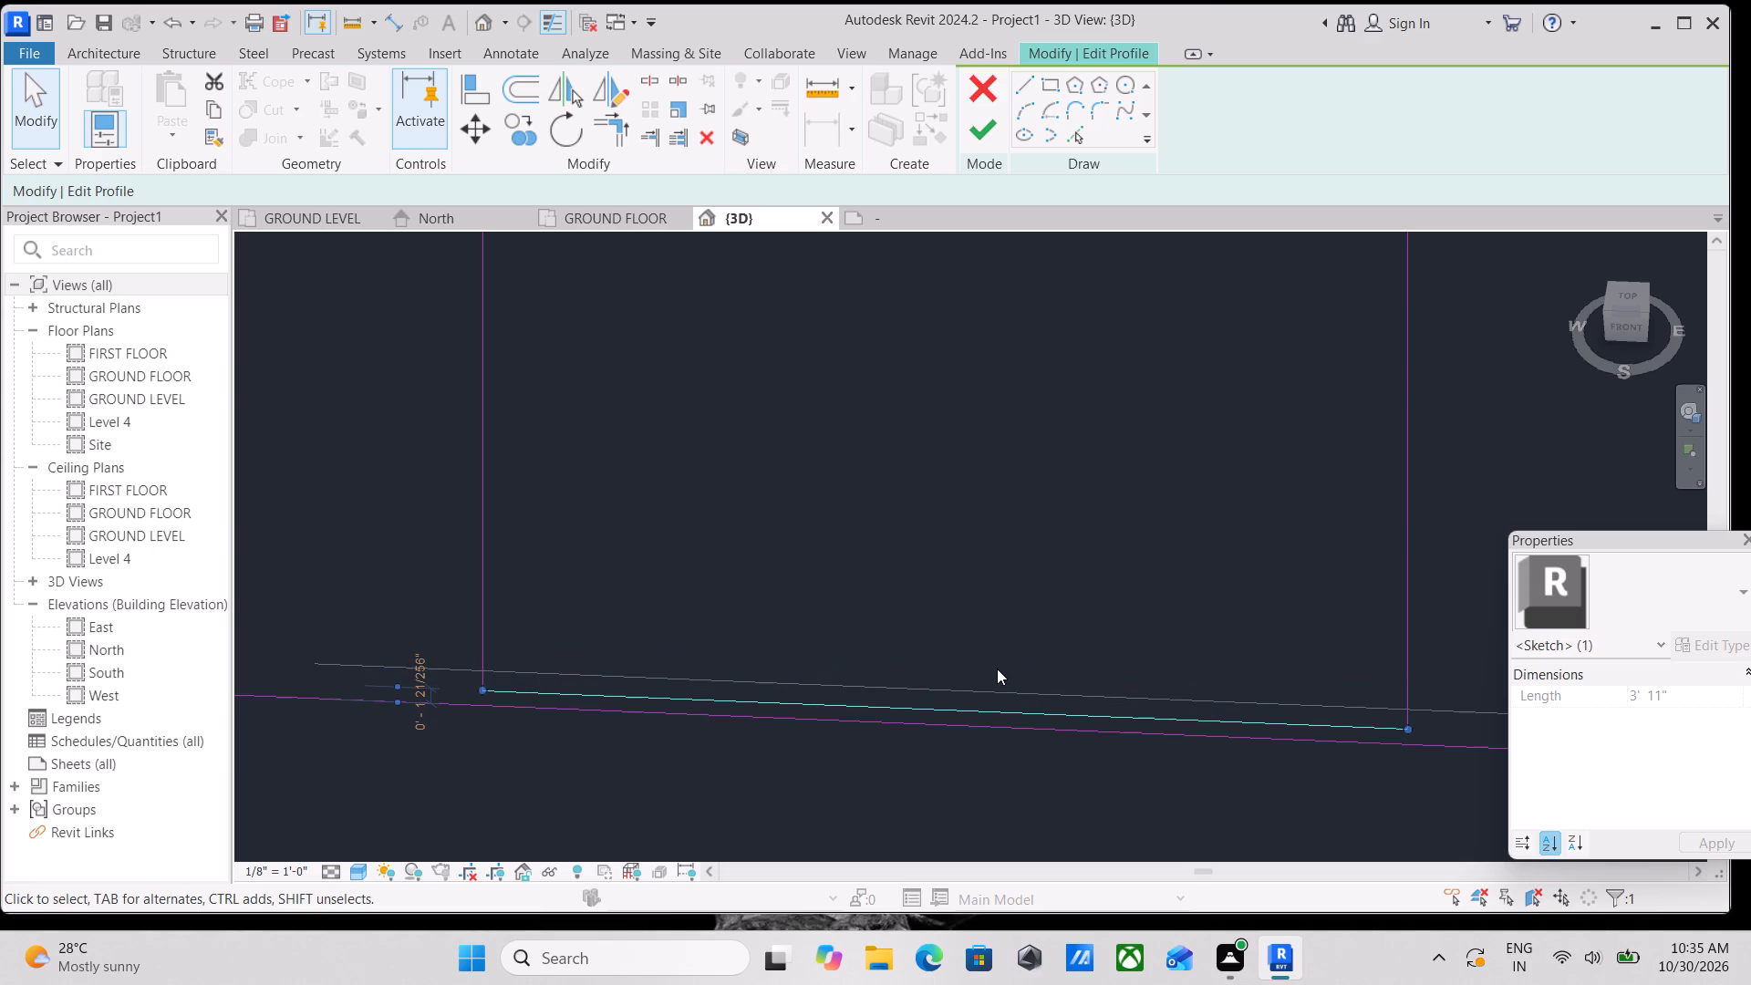
key(Down)
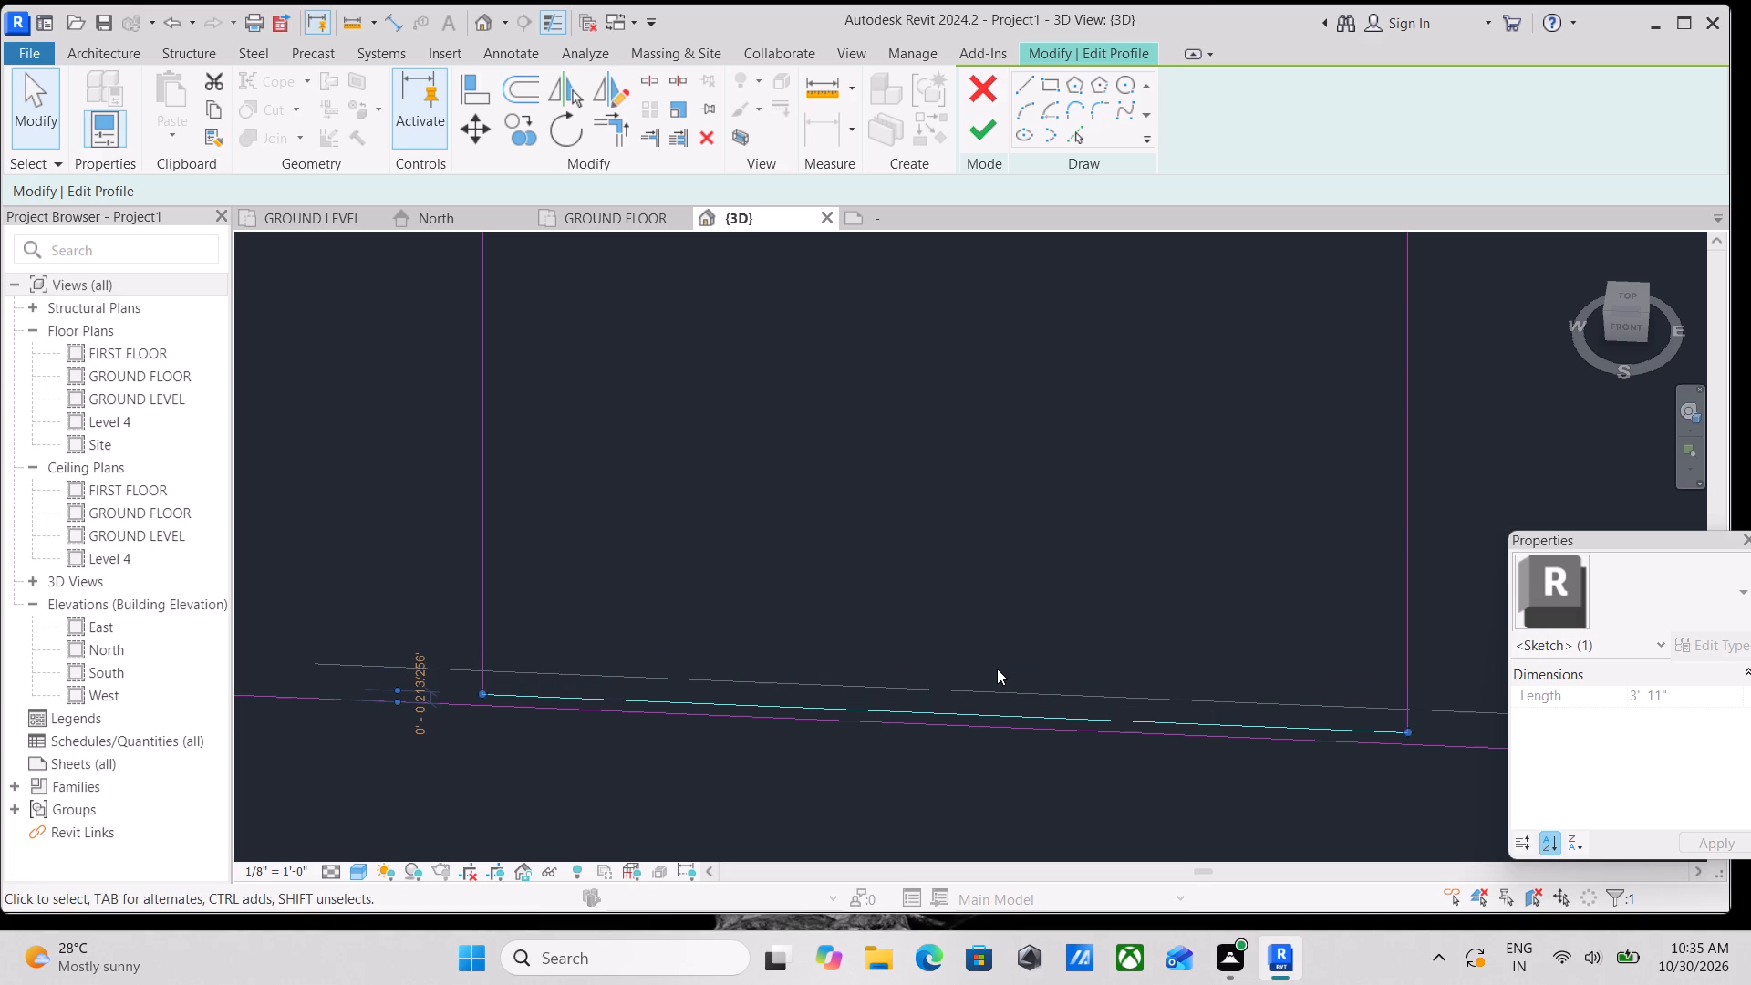
Finish the wall's profile edit, dismiss the save reminder without saving, and deselect the wall.
click(986, 130)
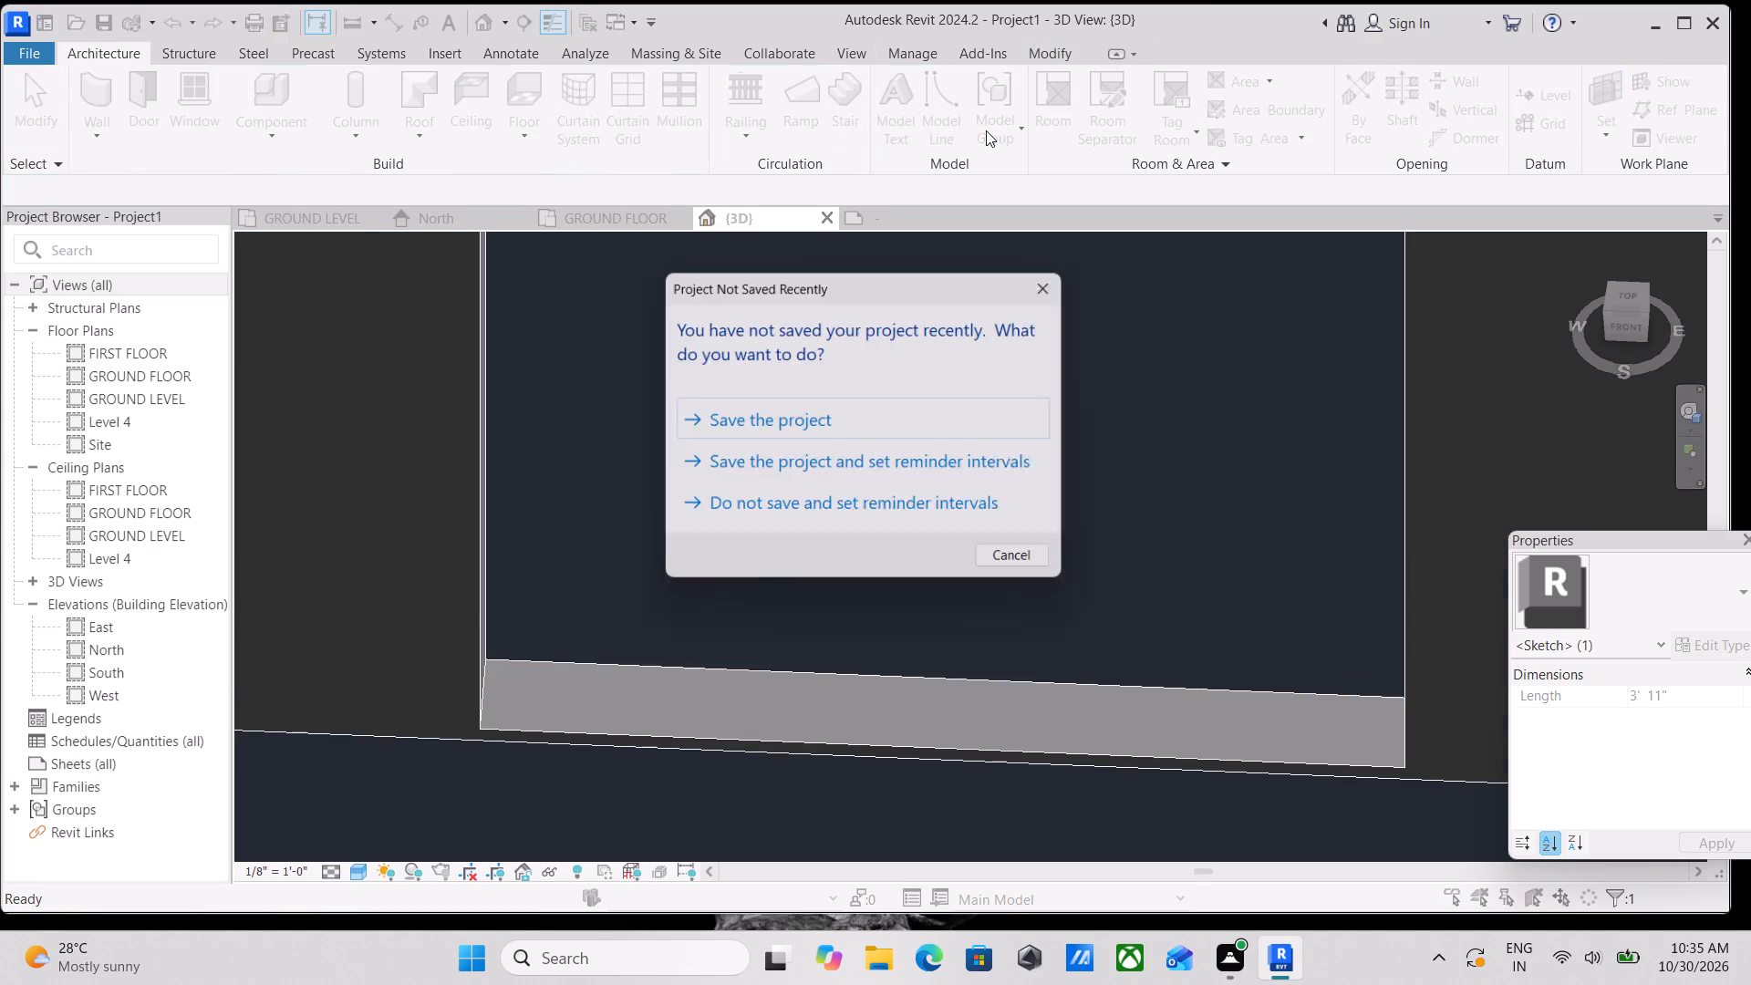
click(1070, 275)
scroll(1070, 275, down, 4)
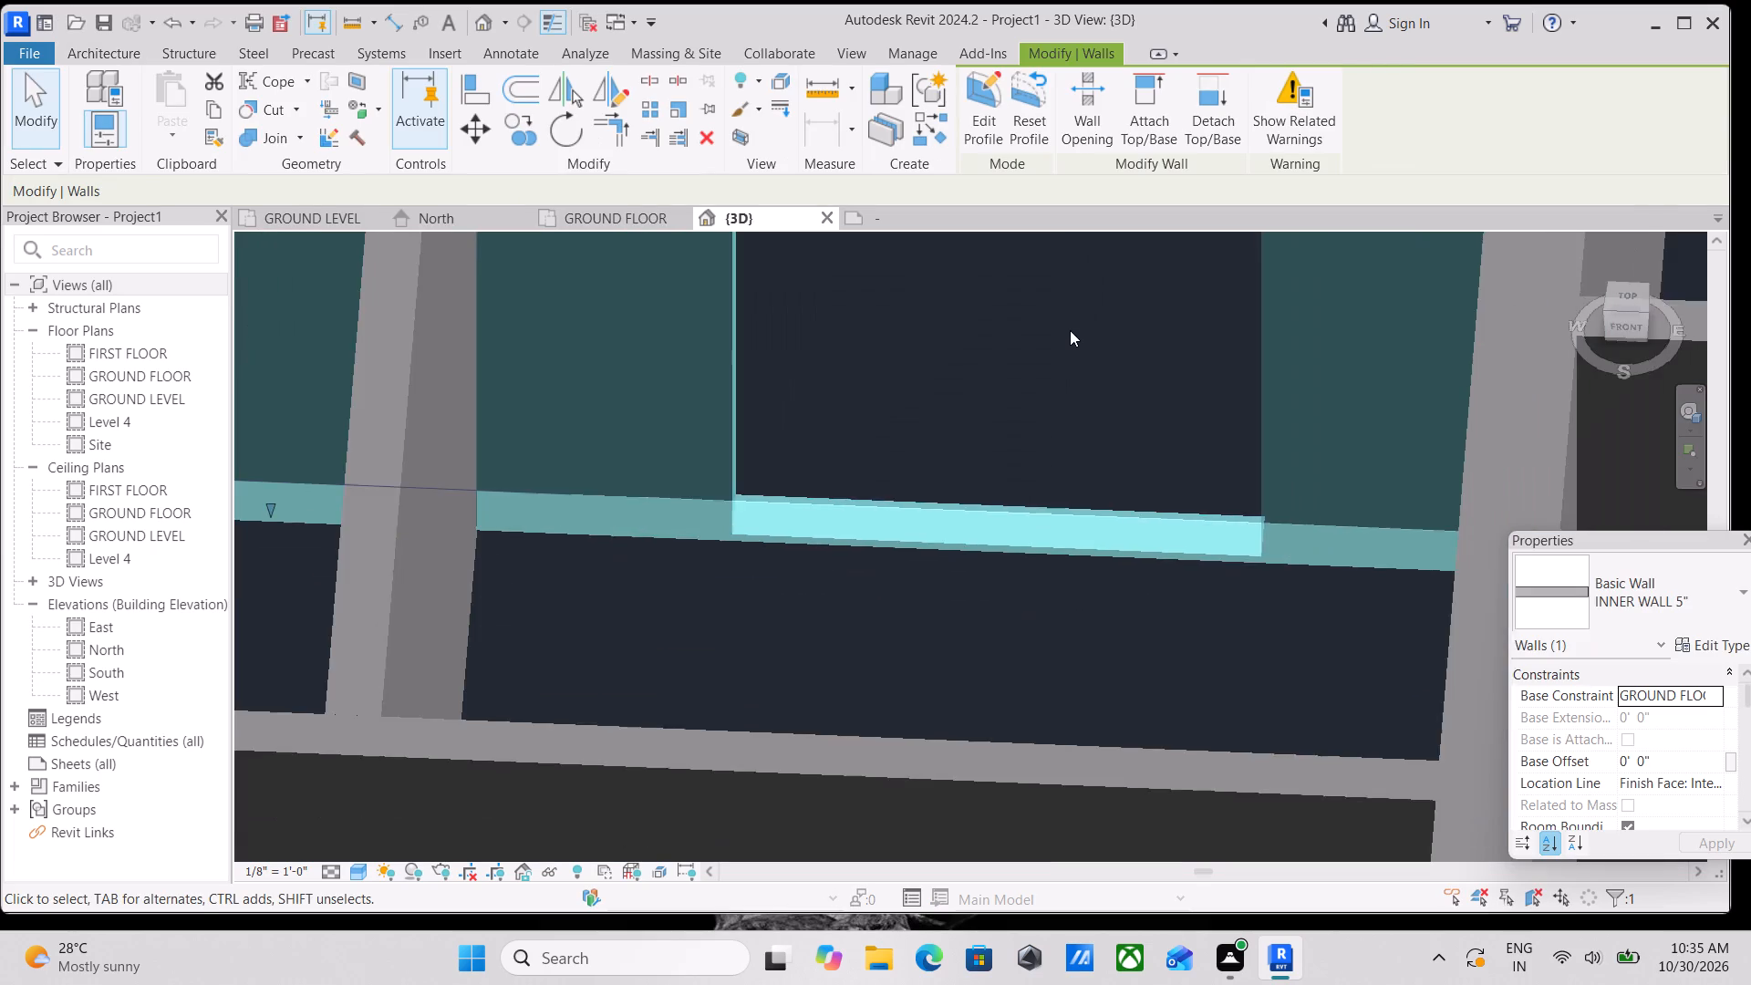
scroll(1070, 330, down, 6)
middle_drag(1069, 343, 1067, 519)
key(Escape)
Examine the arched opening and the surrounding inner walls from several sides of the model.
scroll(1063, 519, down, 6)
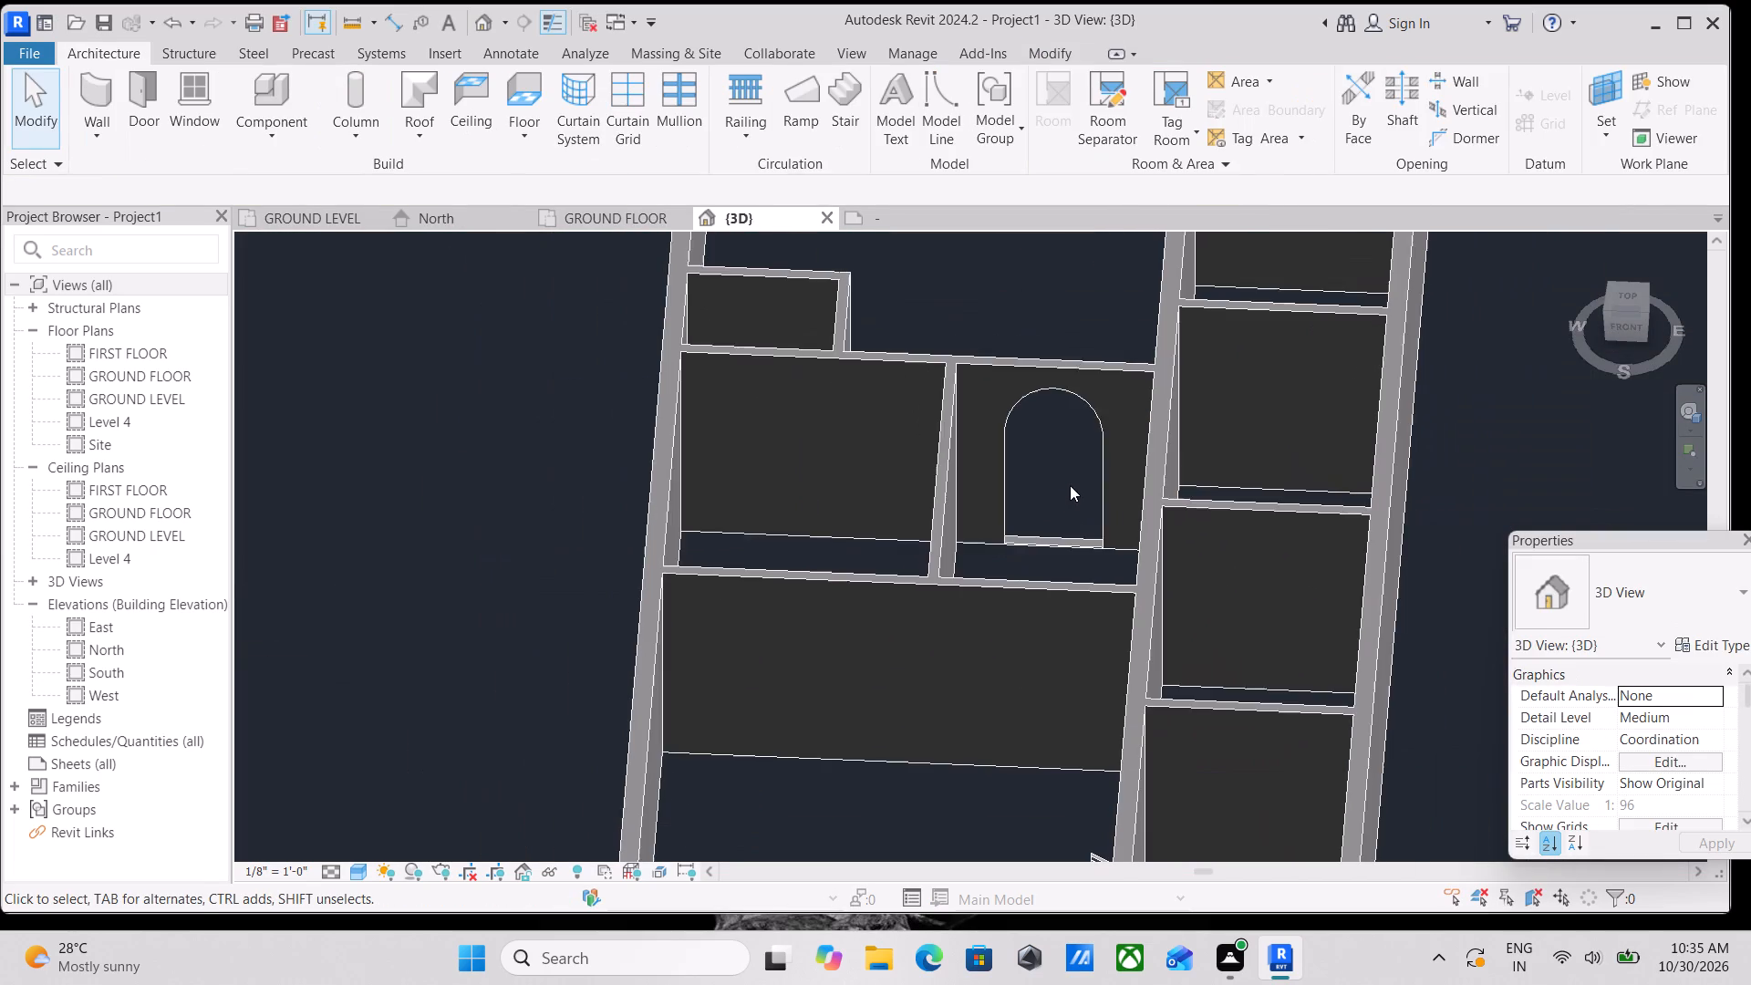
shift+middle_drag(1012, 503, 1167, 544)
middle_drag(802, 543, 1002, 277)
scroll(1004, 271, up, 1)
shift+middle_drag(863, 459, 950, 410)
middle_drag(859, 519, 1096, 178)
shift+middle_drag(847, 451, 1010, 321)
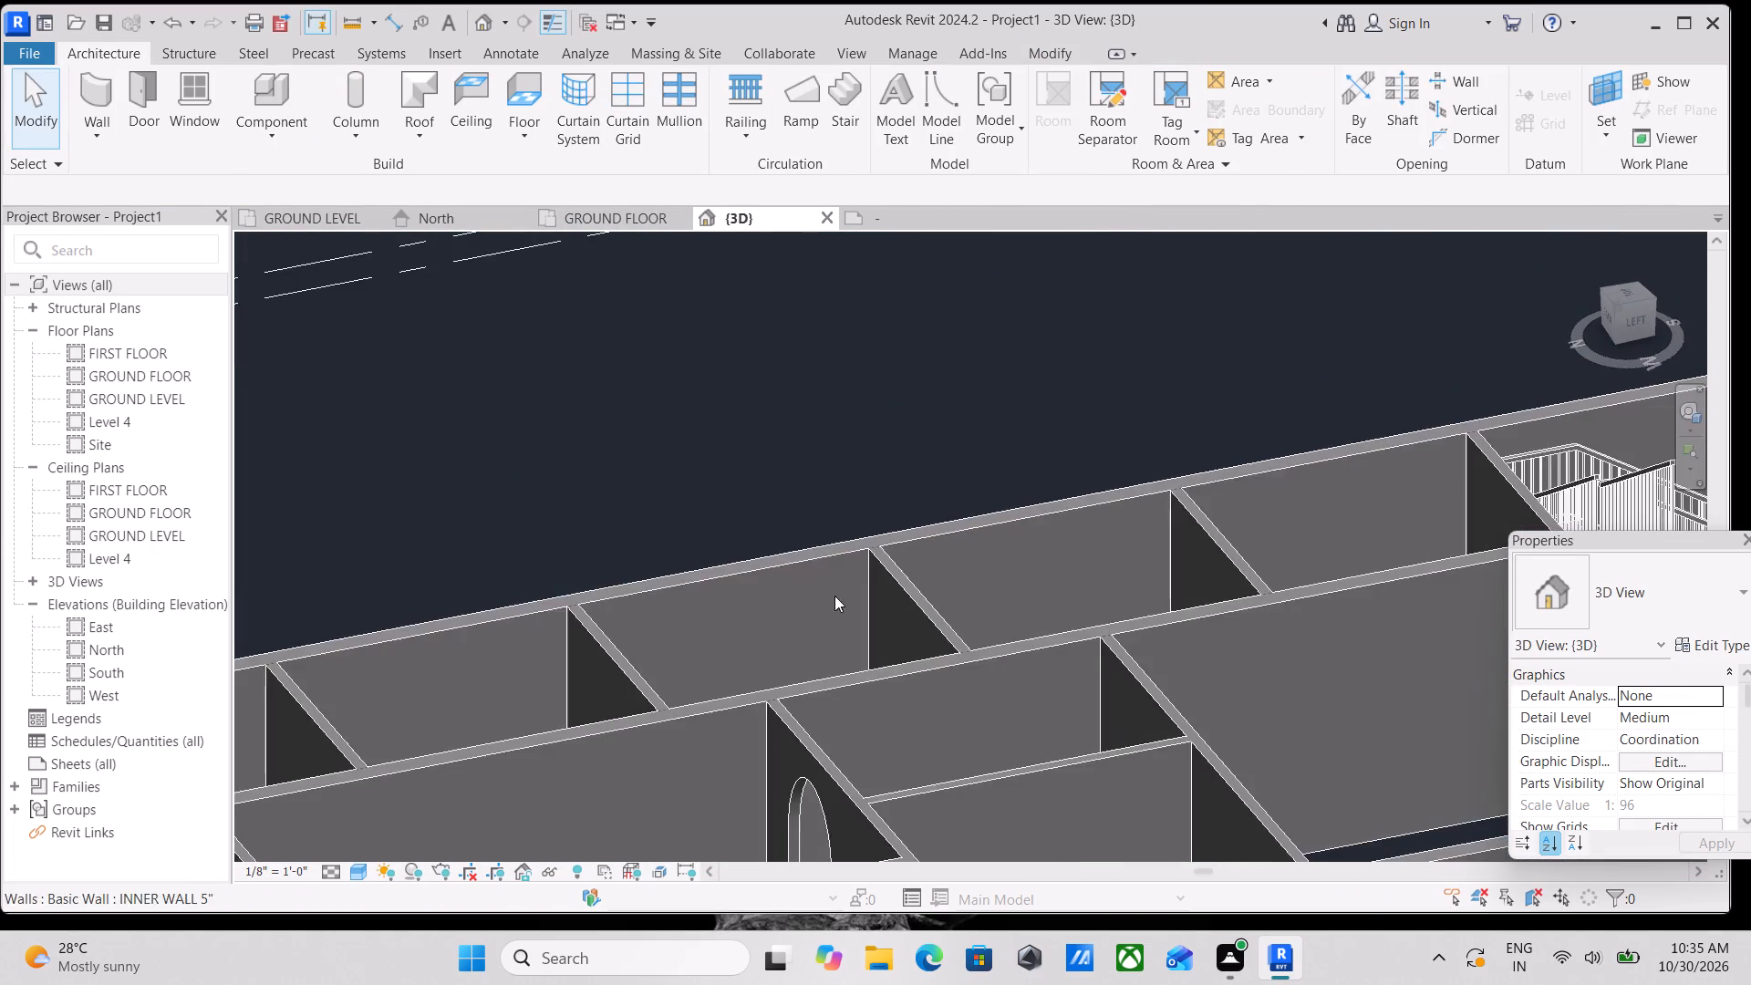
middle_drag(832, 593, 660, 233)
shift+middle_drag(678, 478, 847, 382)
middle_drag(1069, 529, 807, 534)
scroll(807, 534, up, 1)
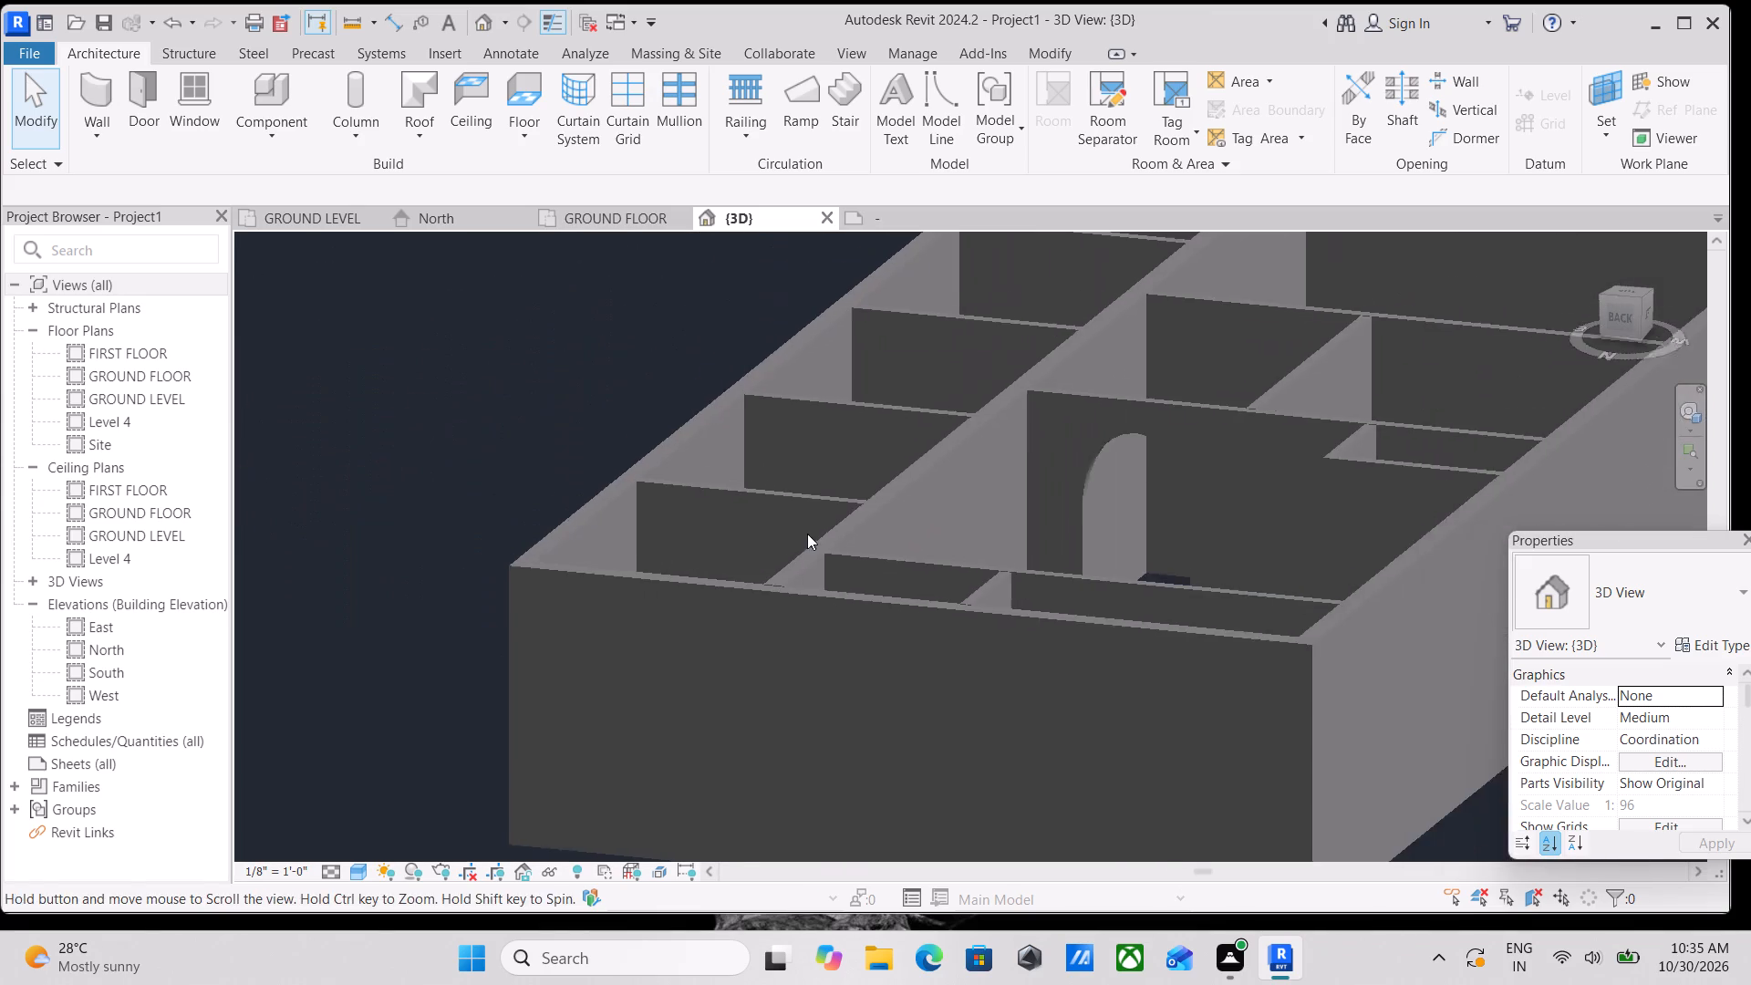
scroll(1062, 545, up, 1)
middle_drag(1092, 534, 751, 534)
scroll(967, 379, down, 4)
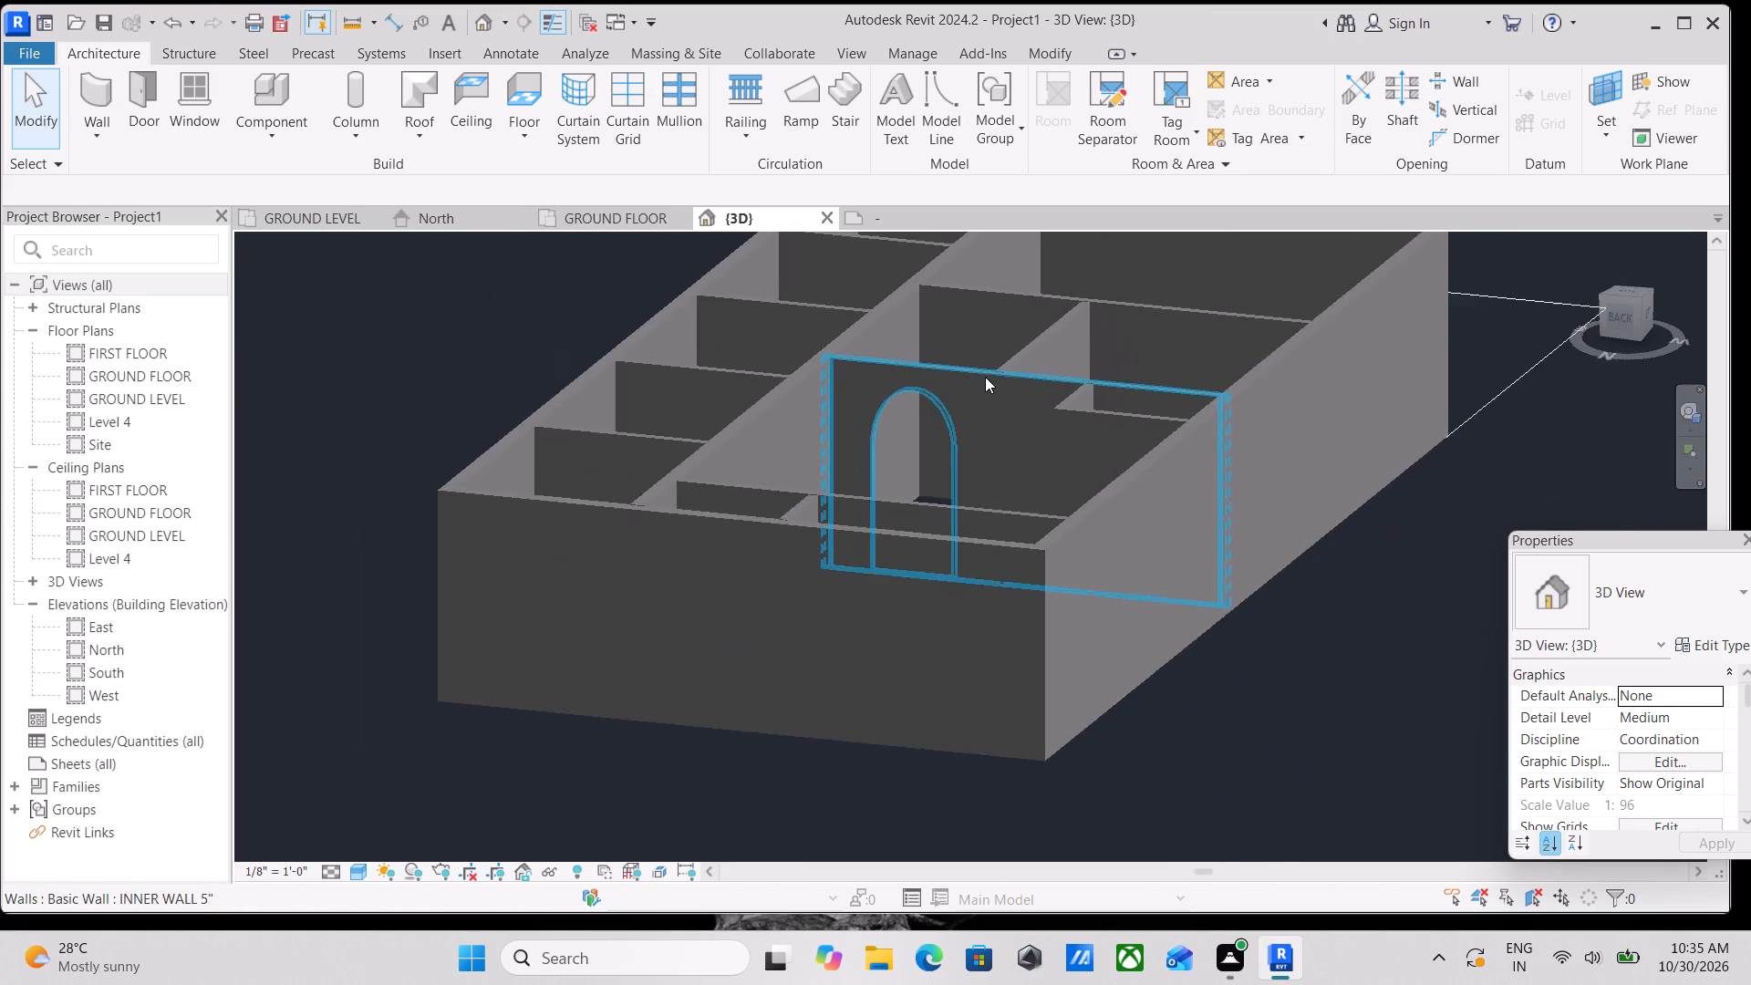
Start editing the profile of the 5" inner wall that lies parallel behind the arched wall.
shift+middle_drag(985, 377, 1011, 436)
scroll(1025, 370, up, 2)
click(1057, 352)
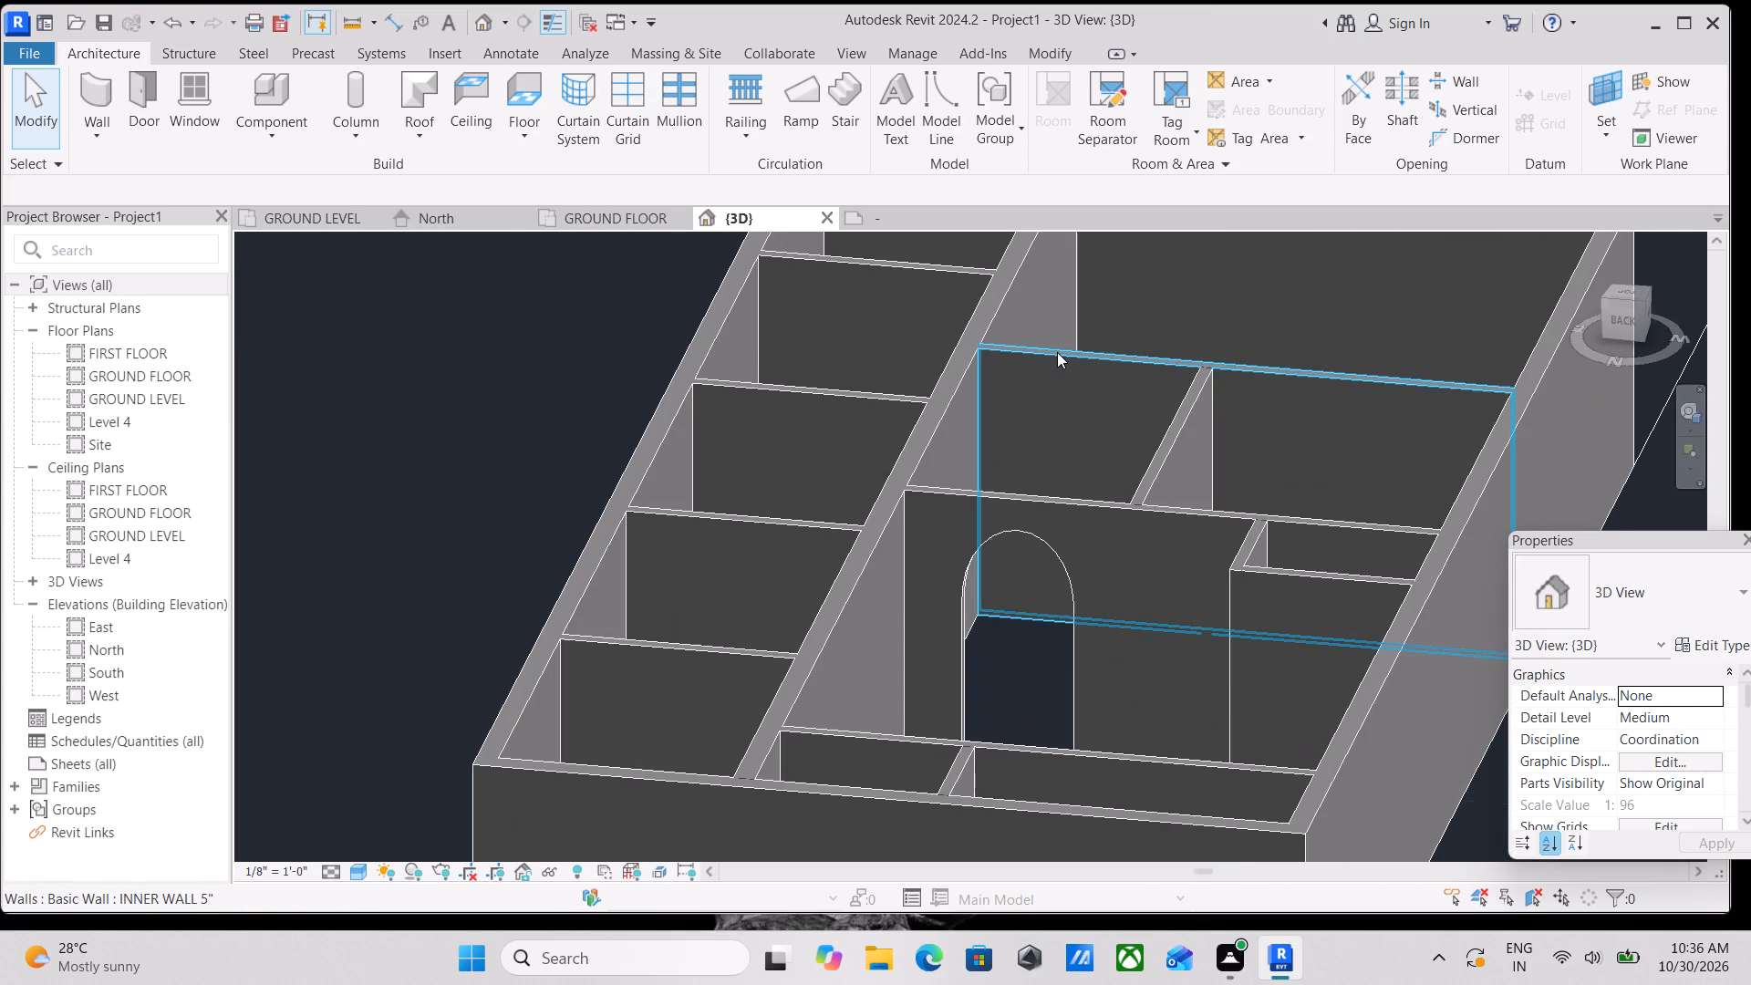
scroll(1060, 639, up, 9)
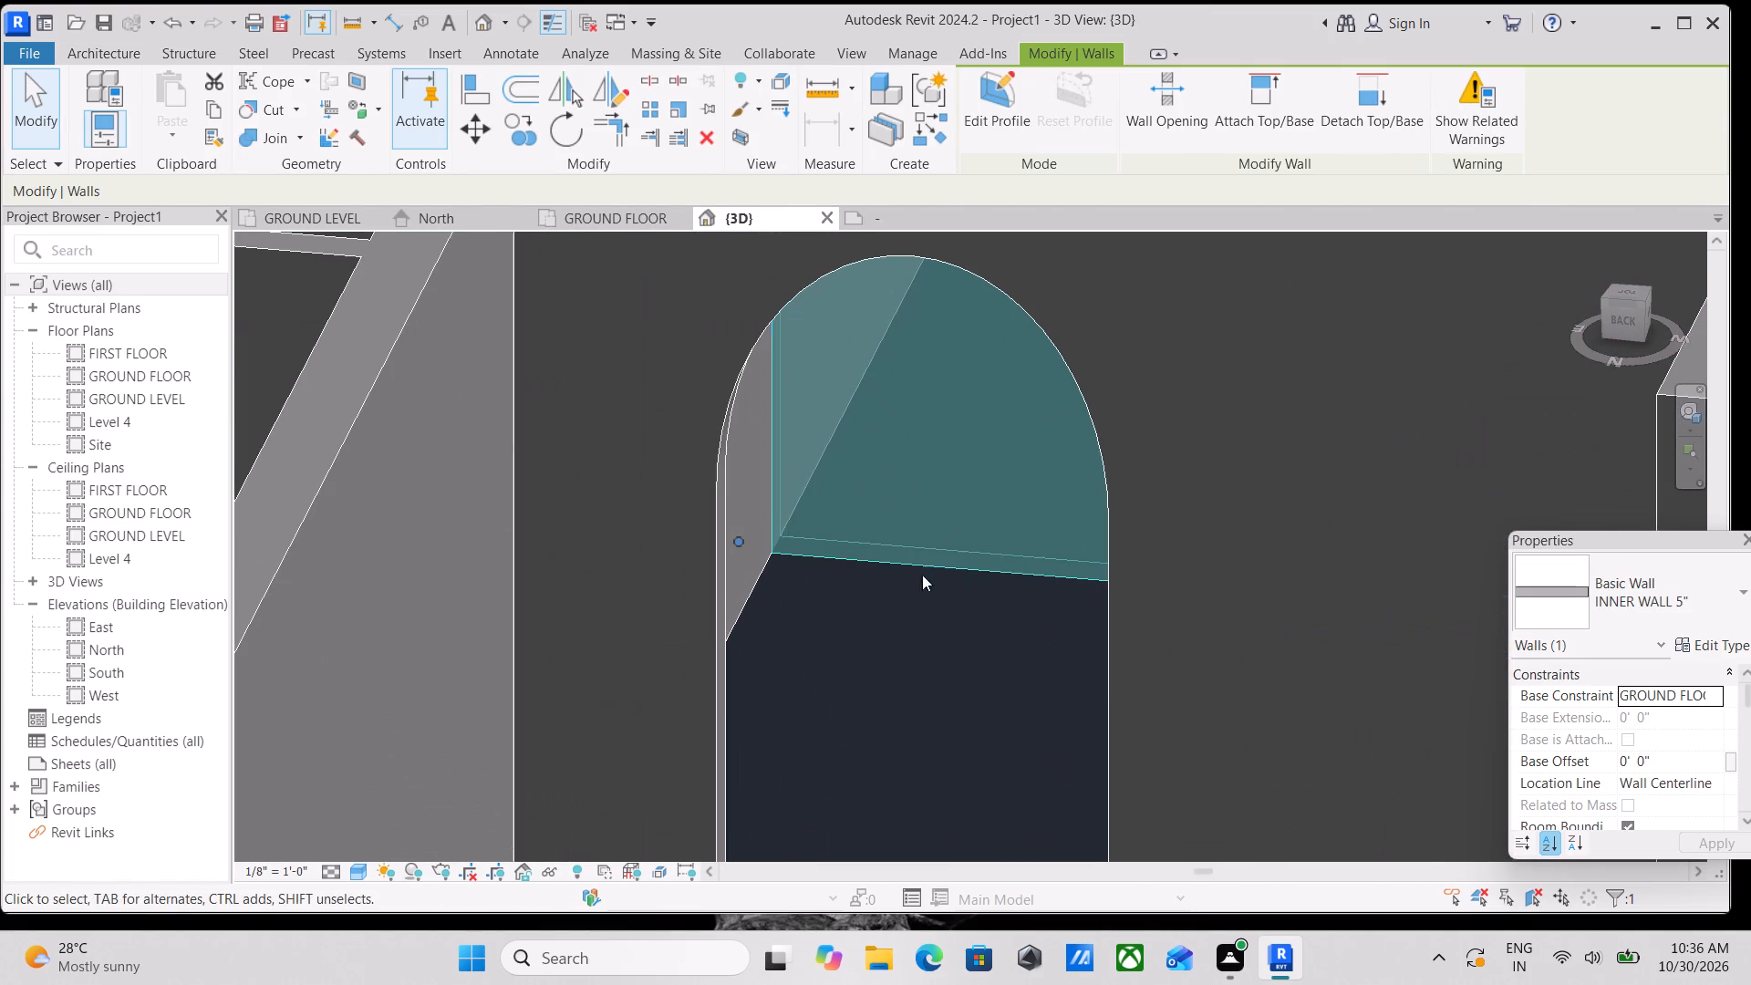
scroll(690, 504, up, 3)
scroll(690, 504, down, 7)
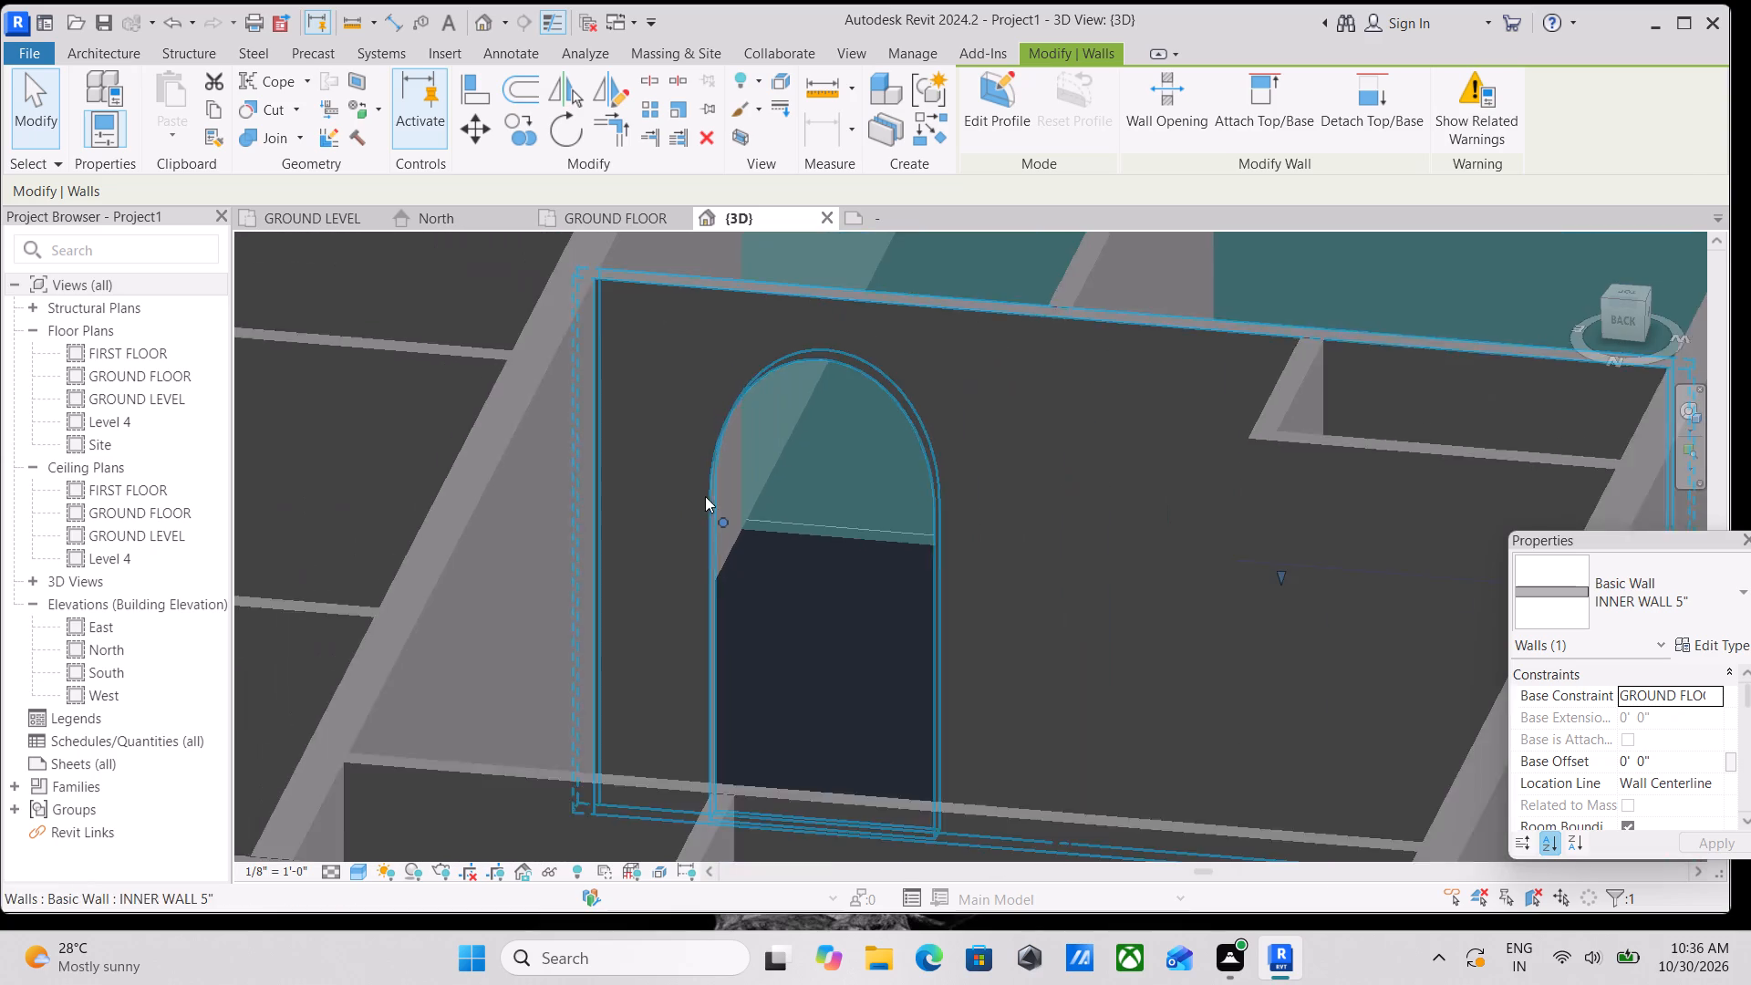
middle_drag(702, 517, 673, 641)
click(999, 109)
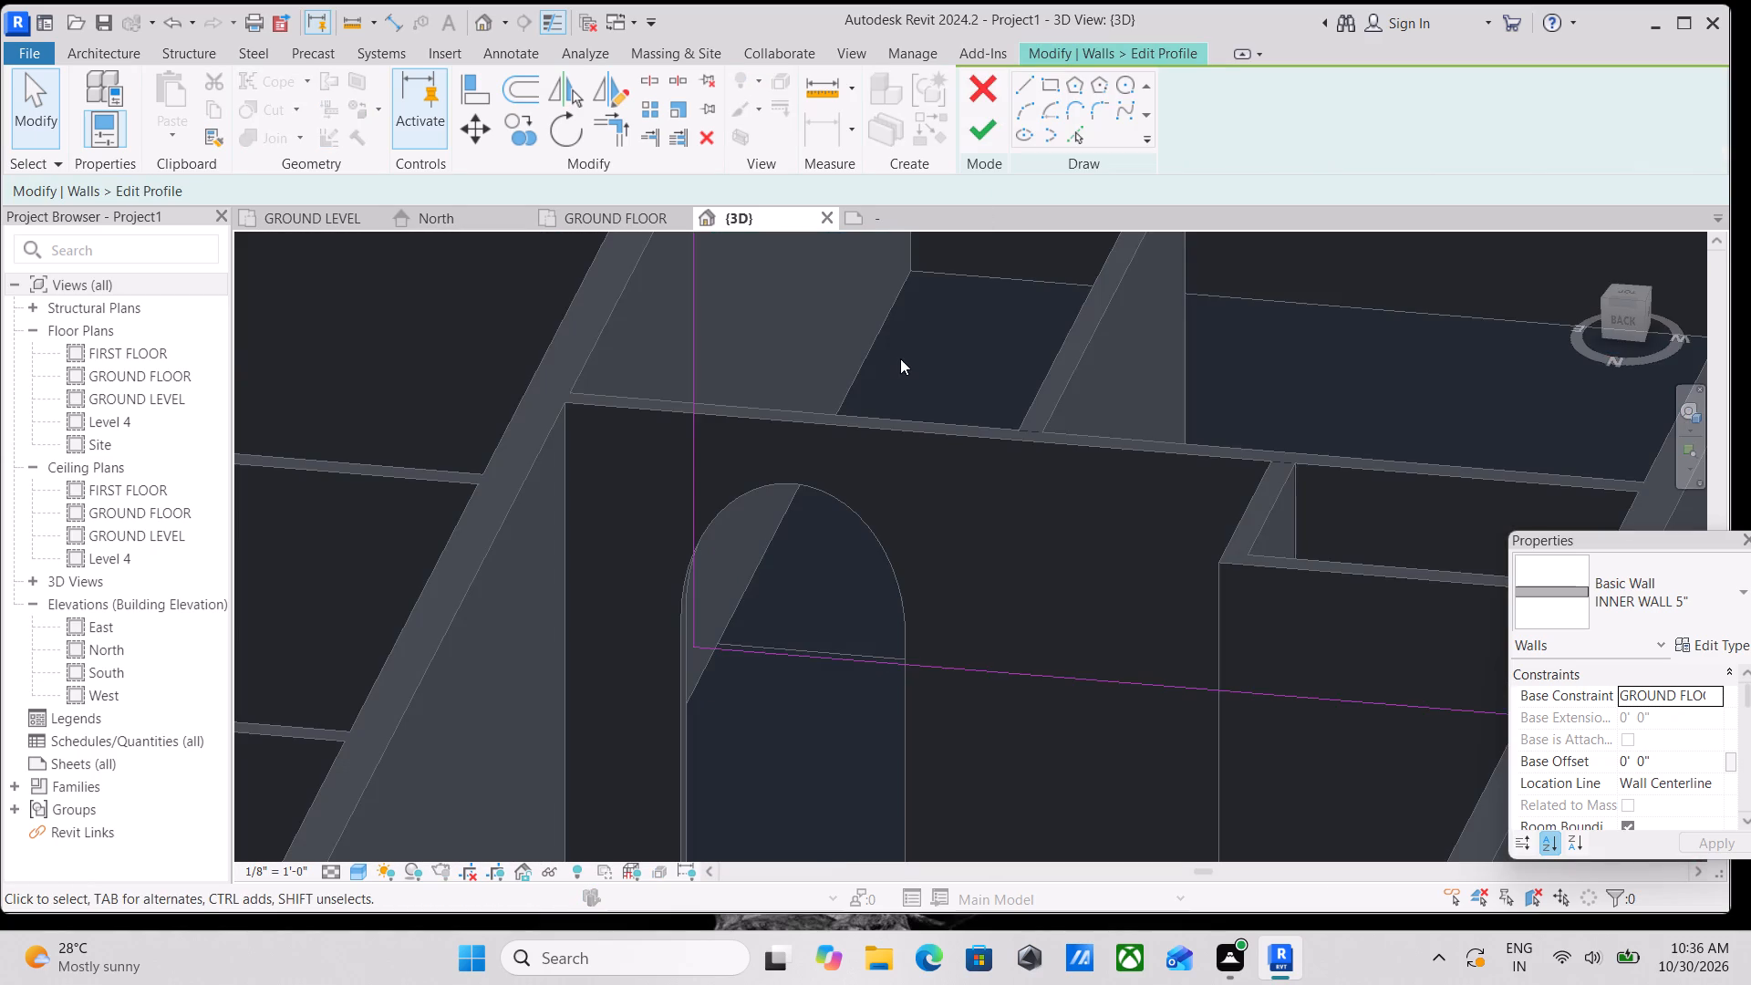
Sketch a rectangle about 3' - 3" wide and 6' - 4" high near the wall's base, between the thick wall and the adjoining partition.
scroll(900, 358, down, 4)
shift+scroll(902, 355, down, 1)
shift+middle_drag(902, 355, 896, 514)
scroll(884, 531, up, 3)
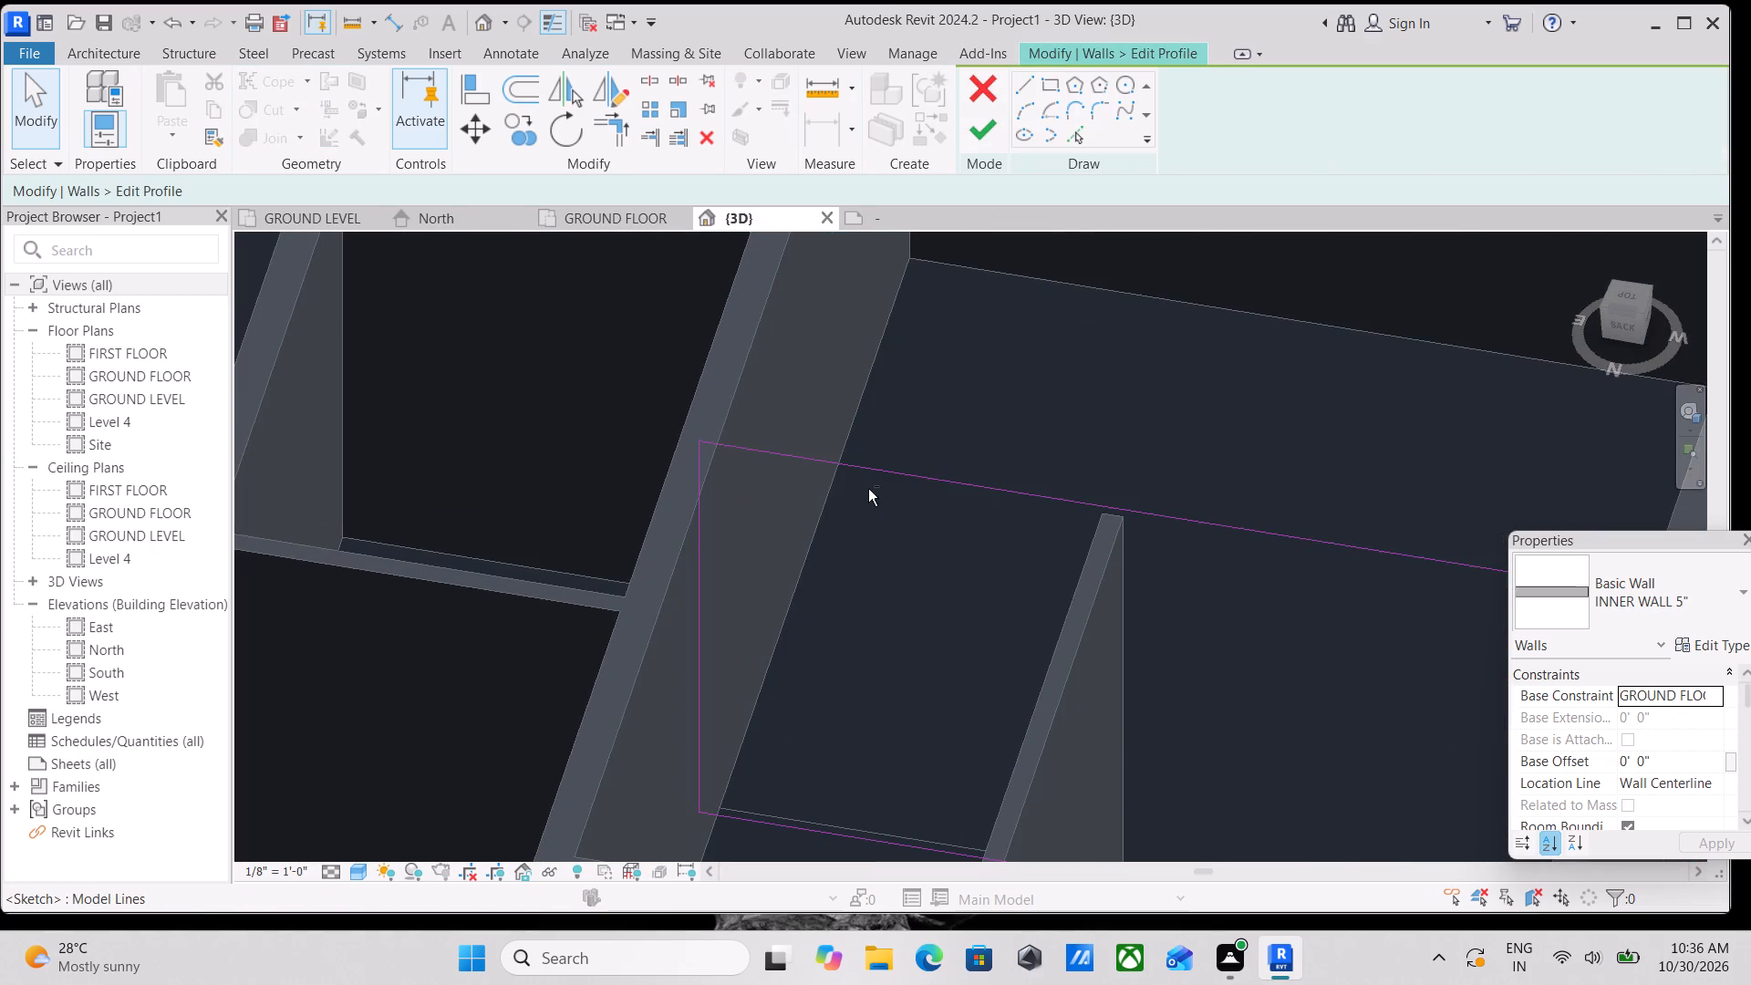
shift+middle_drag(855, 523, 921, 383)
middle_drag(1027, 488, 643, 696)
scroll(1029, 521, up, 3)
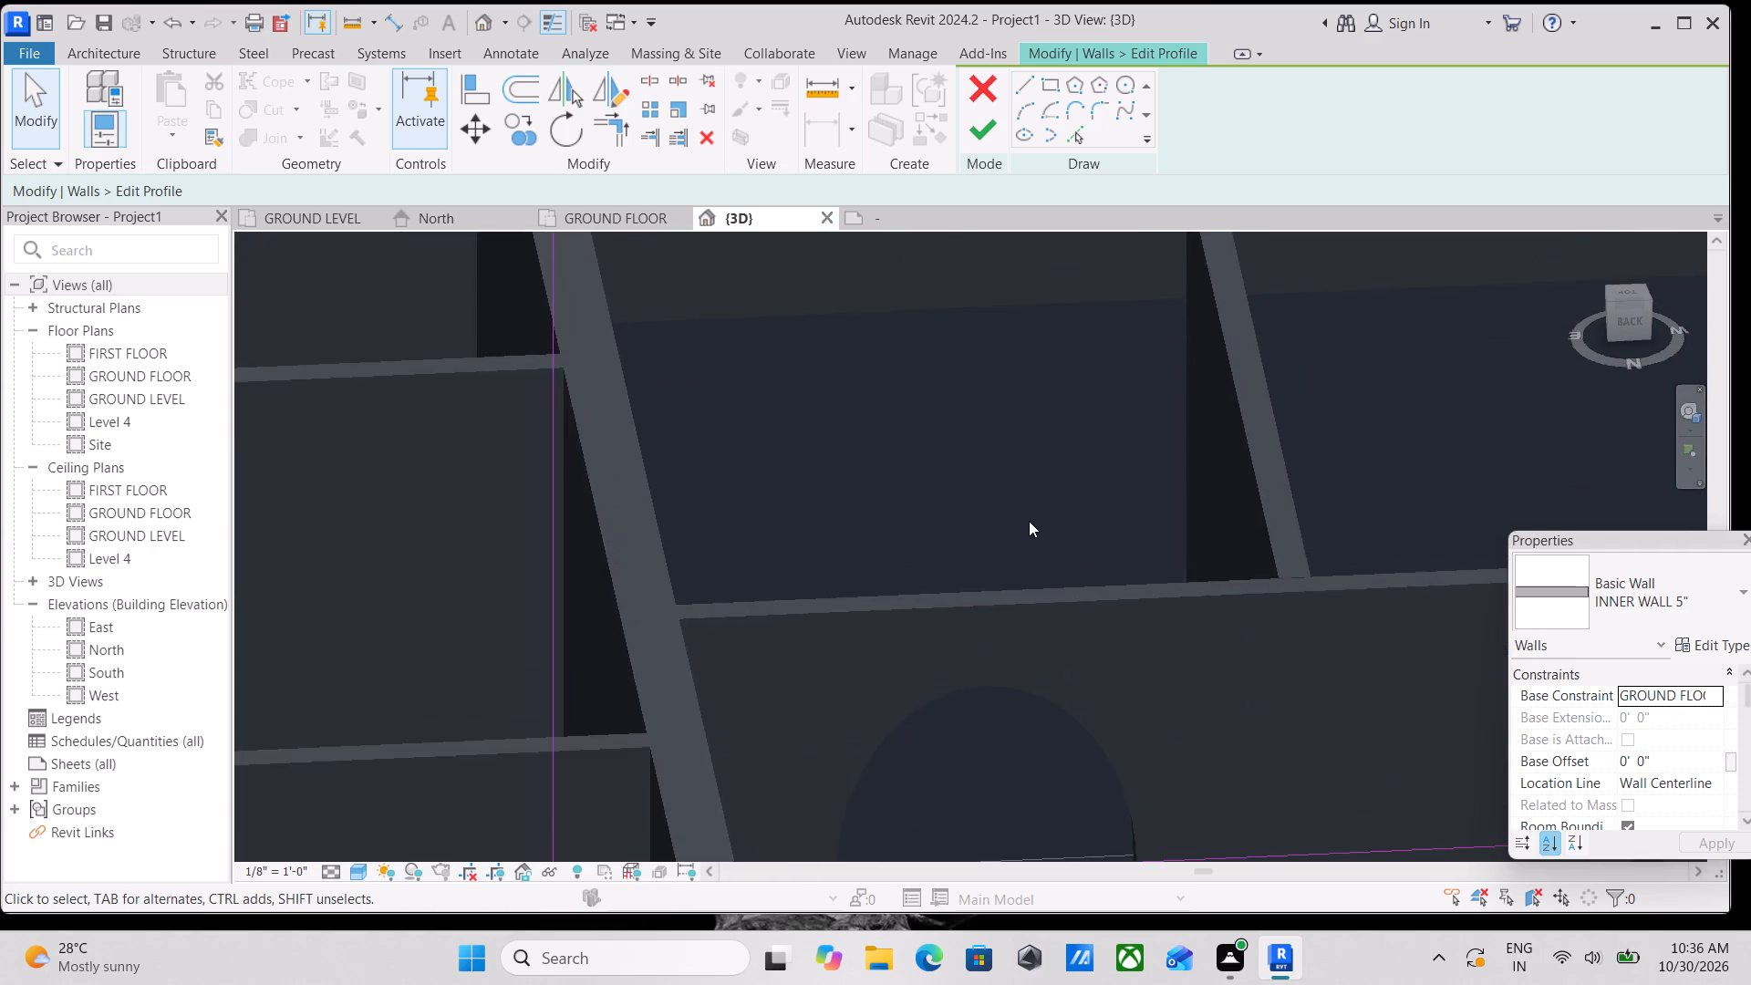
scroll(1037, 517, down, 2)
shift+middle_drag(1037, 517, 997, 609)
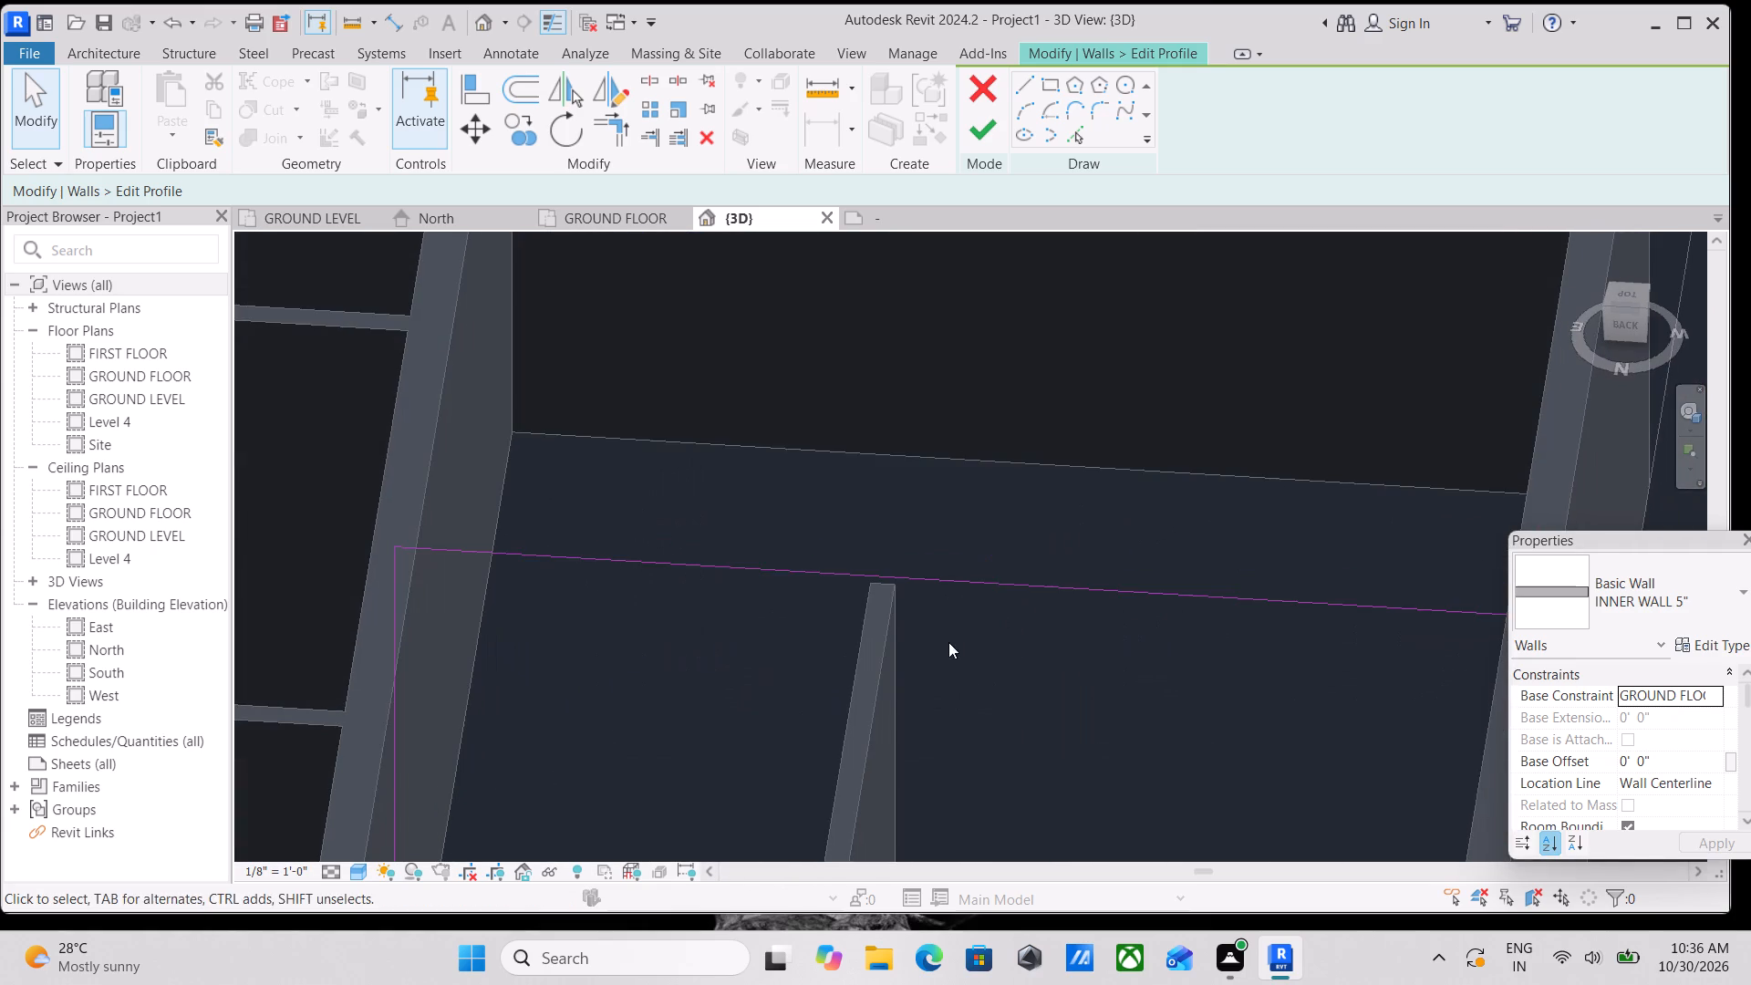
middle_drag(968, 620, 1114, 396)
middle_drag(942, 549, 1033, 465)
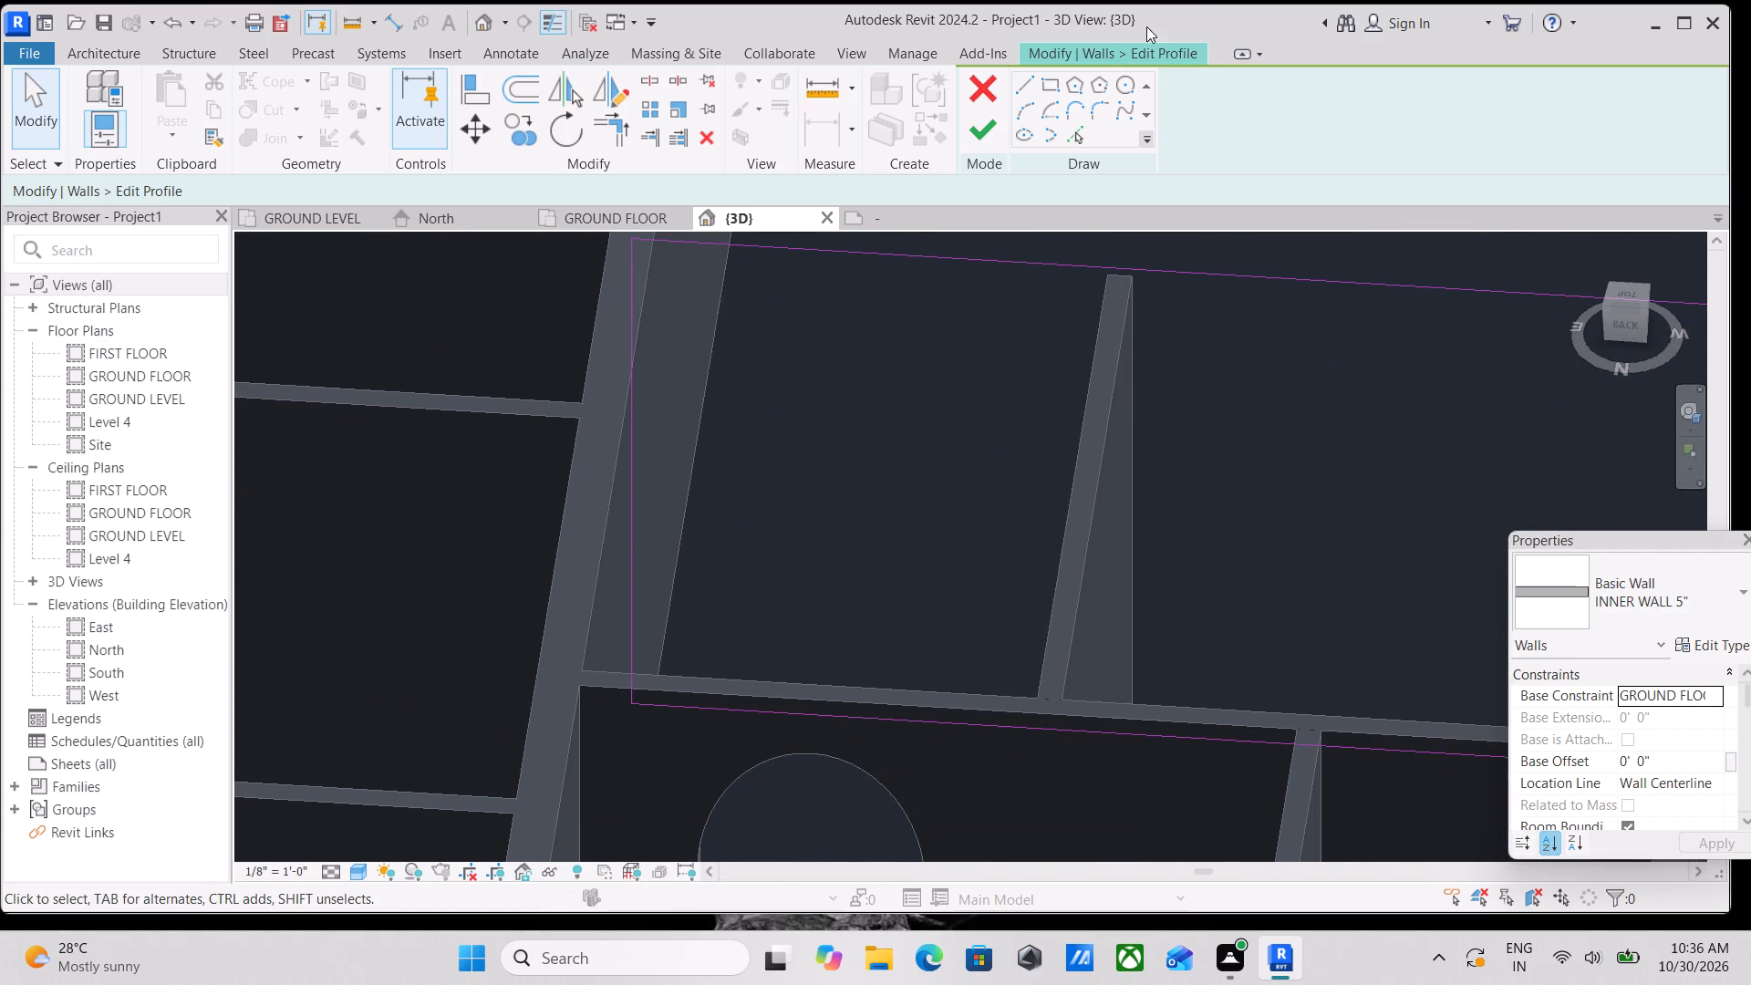
click(1052, 86)
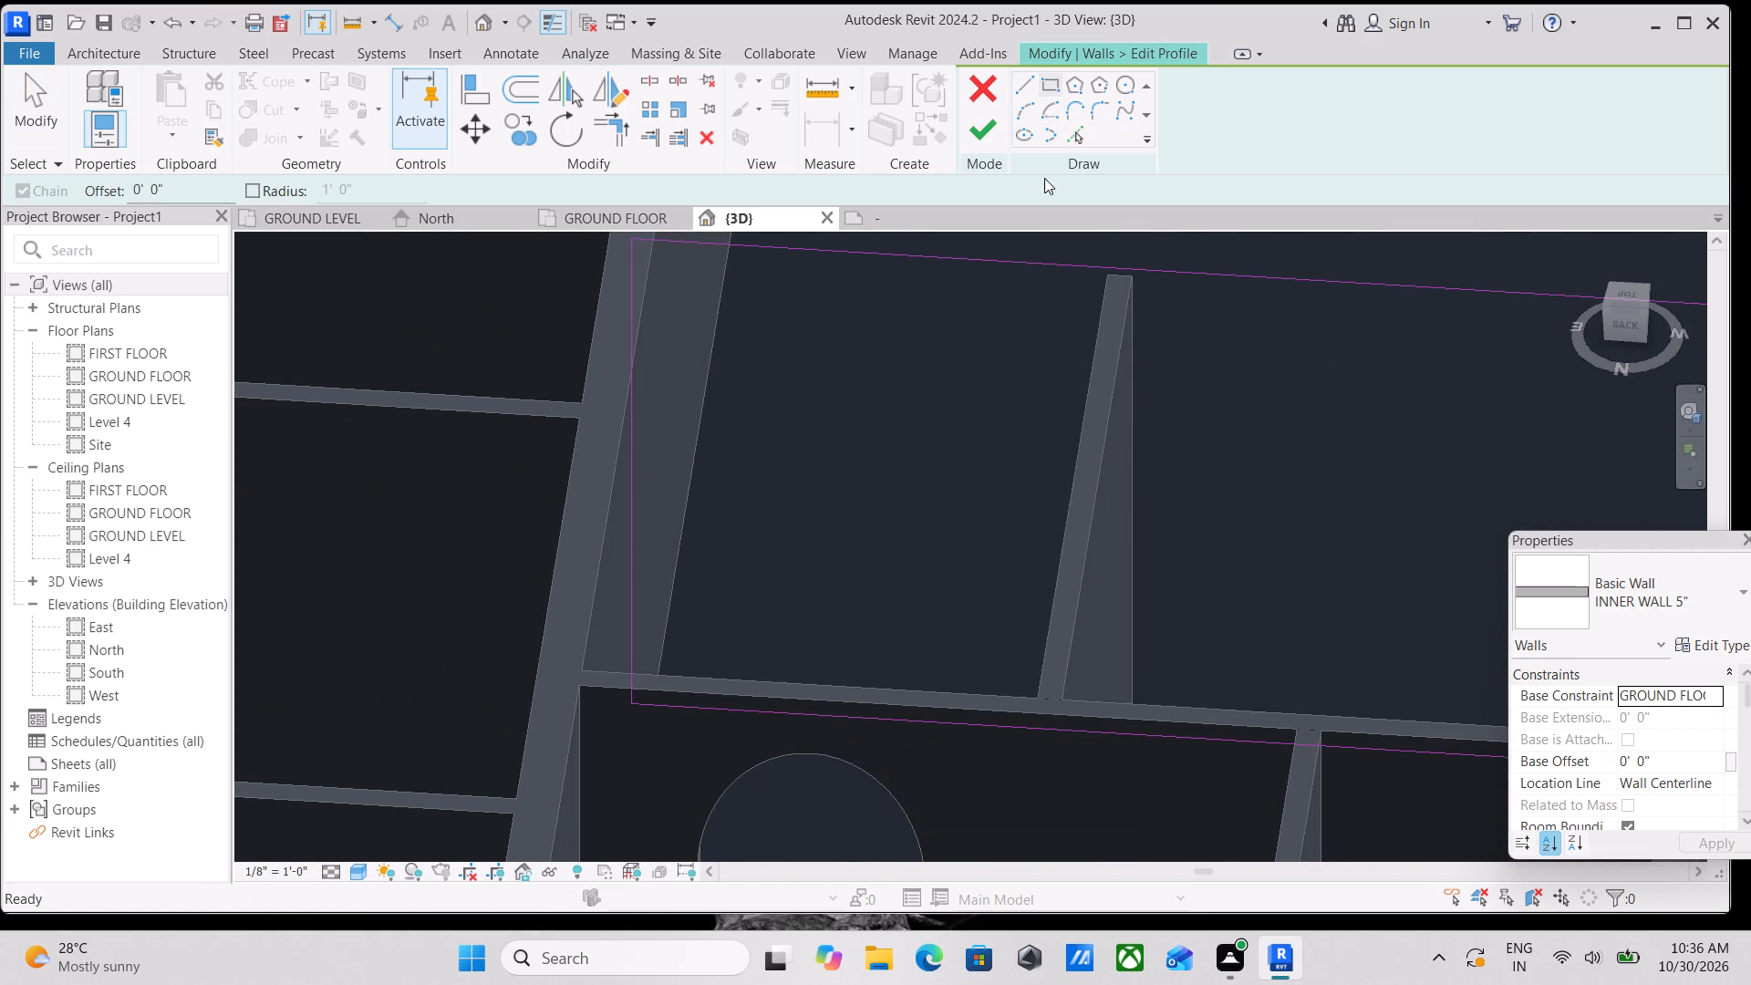
click(792, 691)
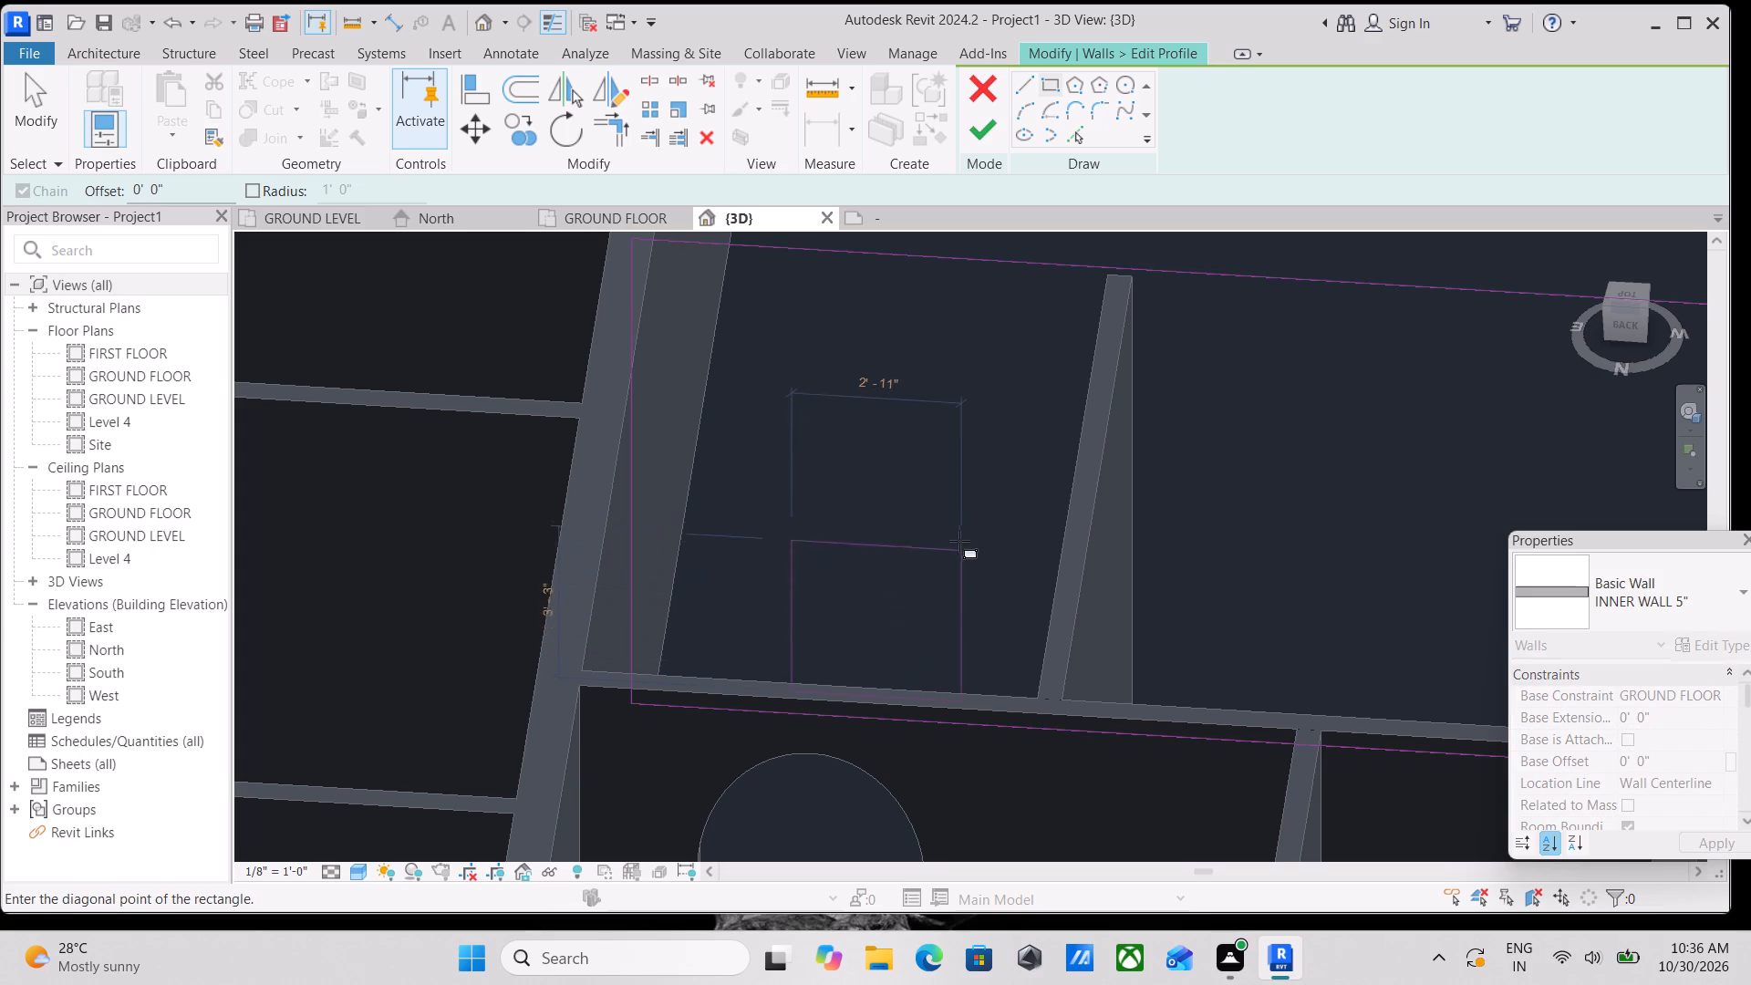
scroll(953, 470, down, 1)
middle_drag(953, 470, 969, 561)
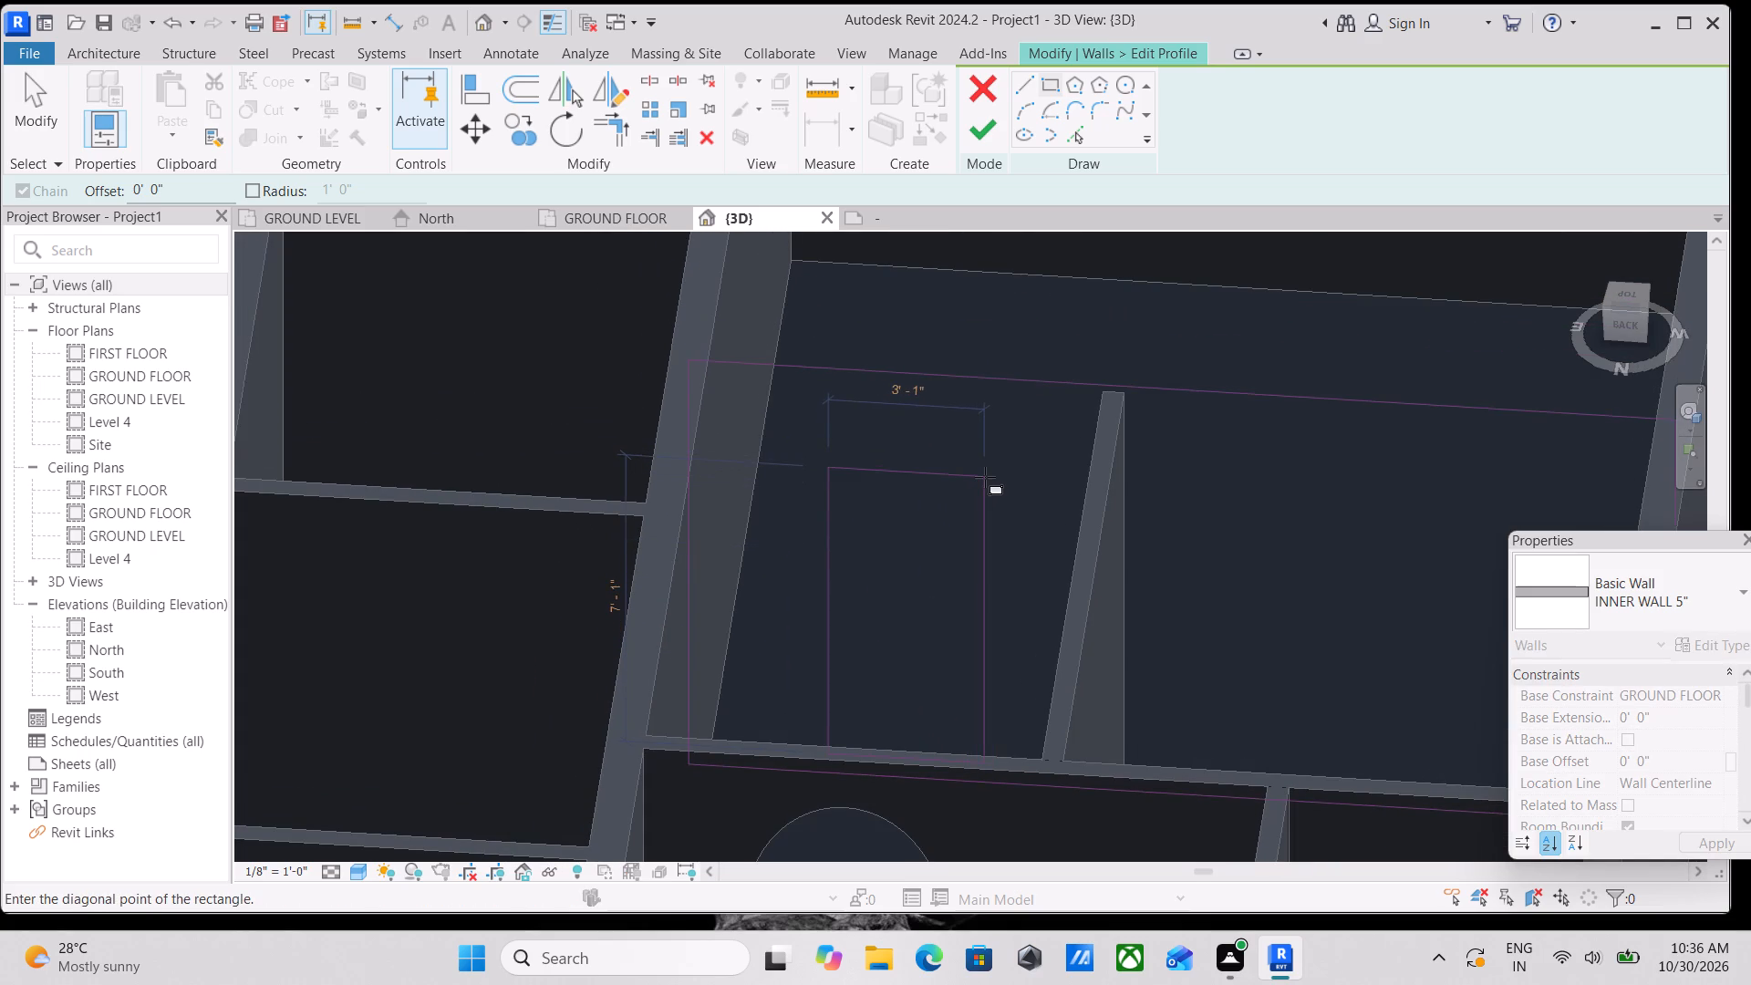
scroll(993, 481, up, 2)
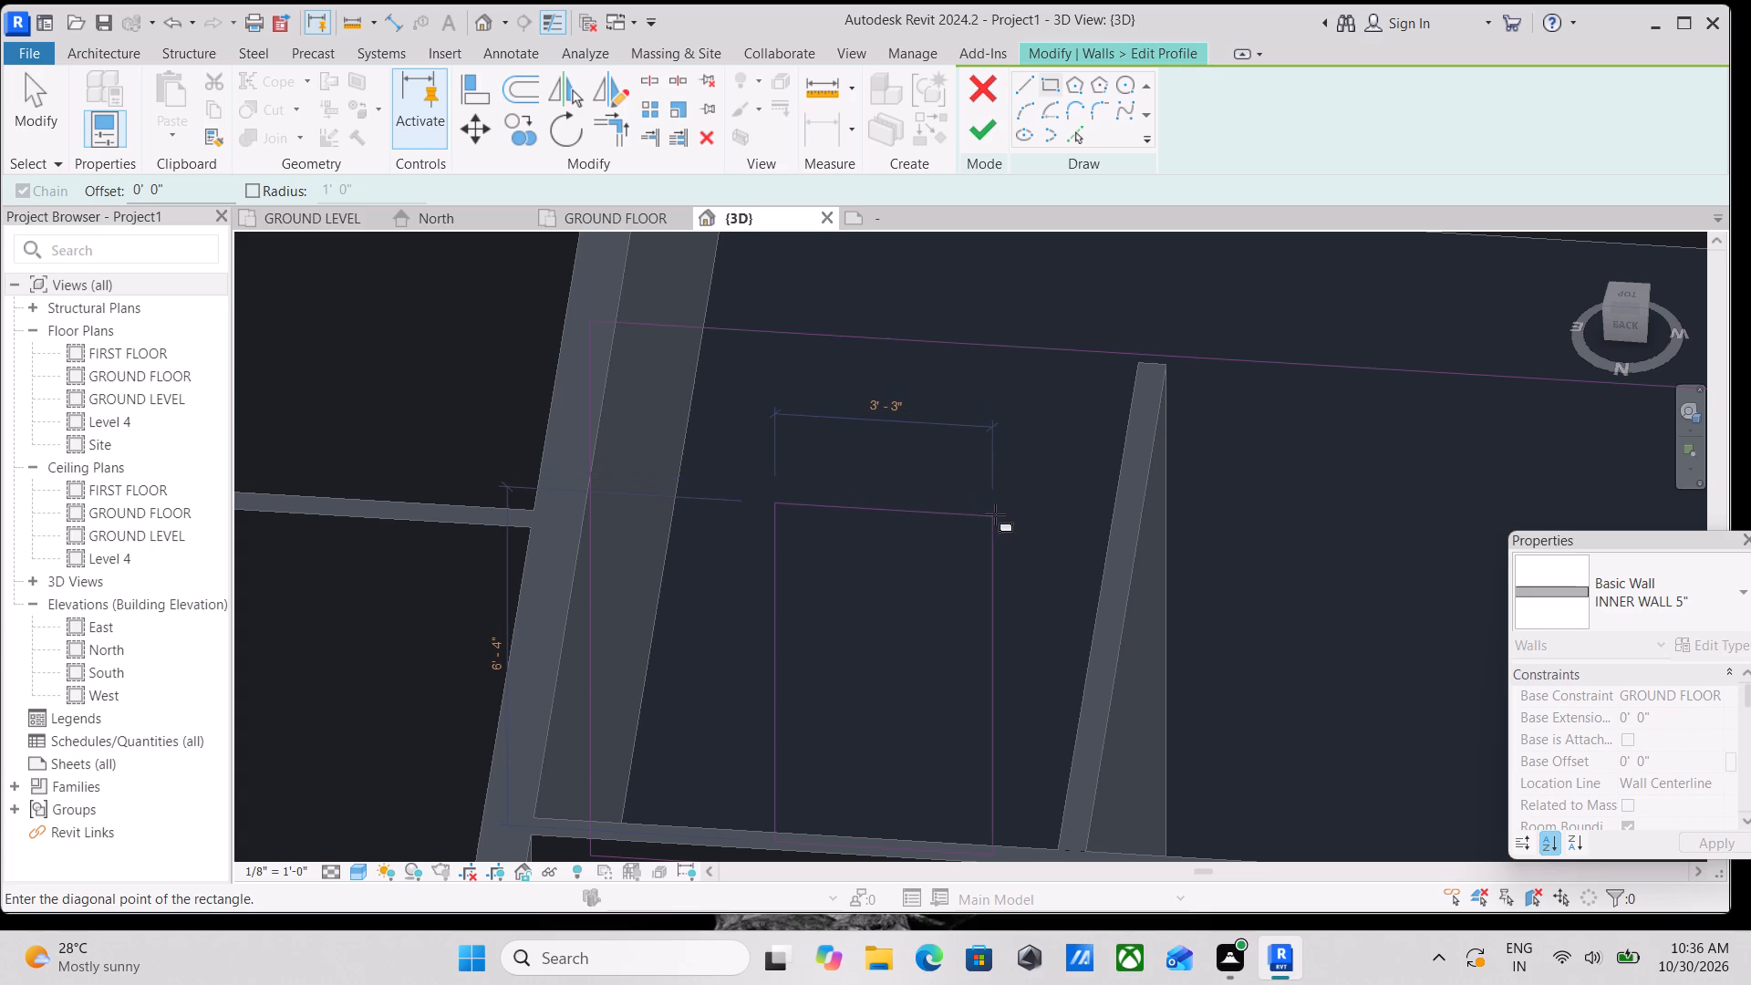
click(995, 514)
key(Escape)
key(Escape)
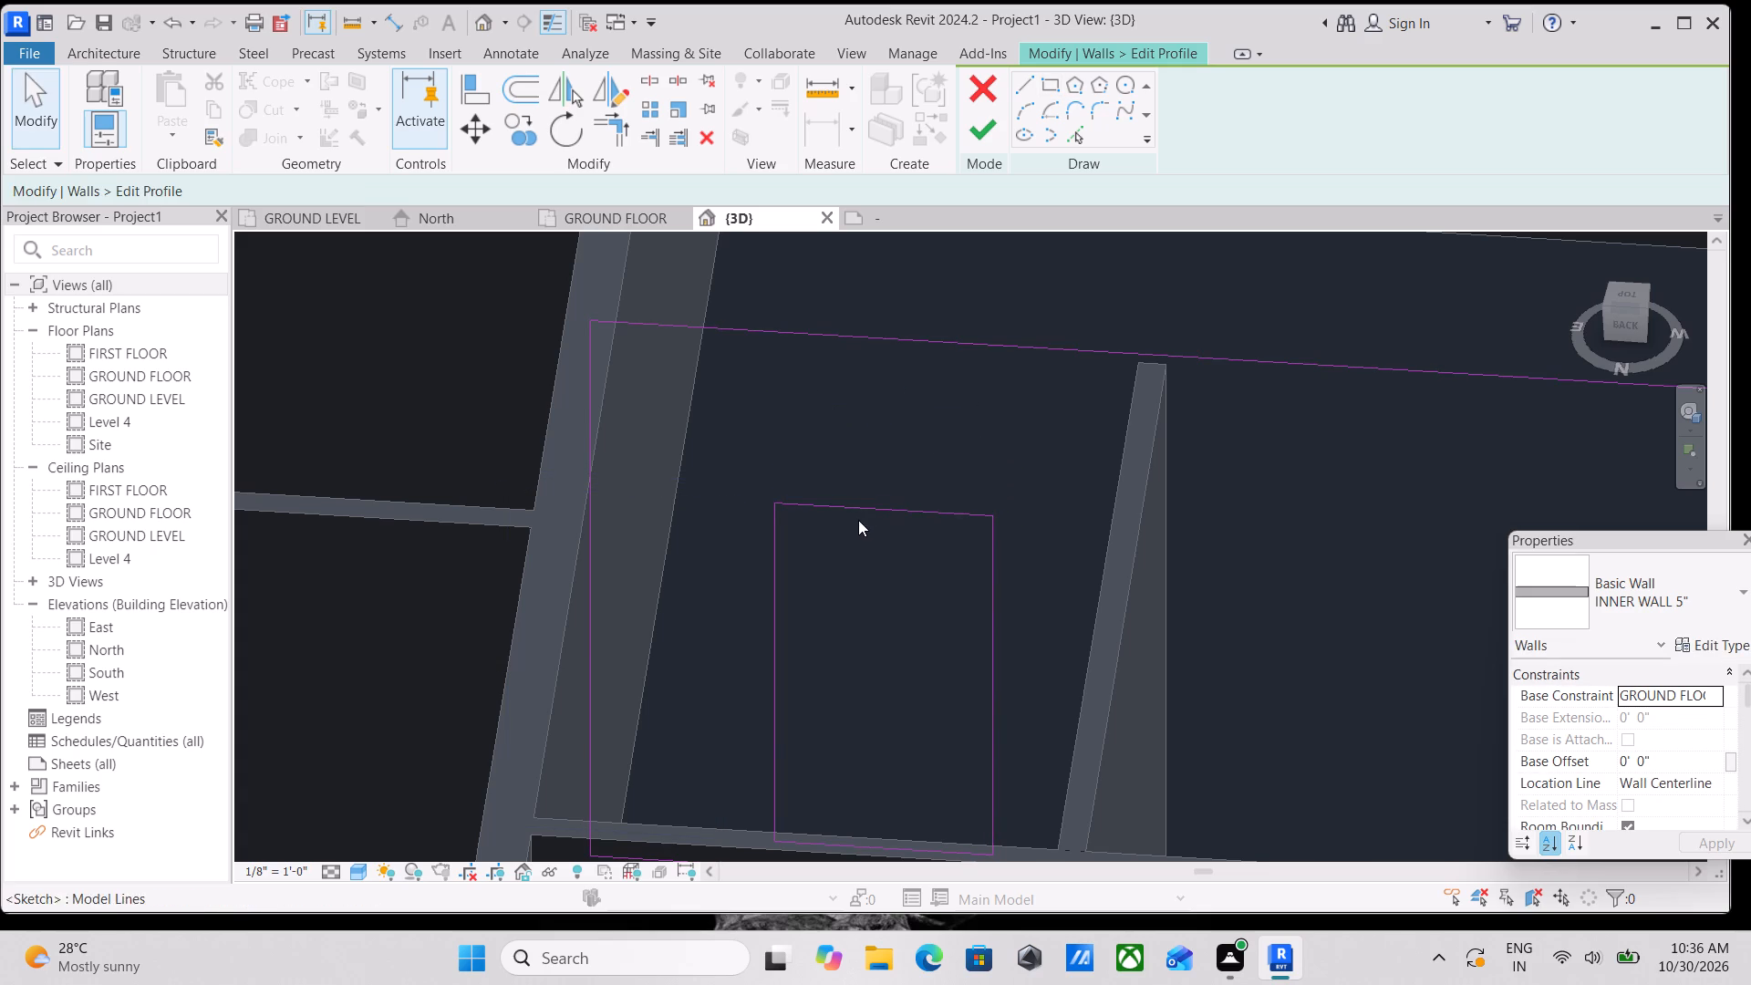
key(Escape)
Delete the top line of the new rectangular opening.
click(869, 504)
right_click(869, 504)
click(964, 569)
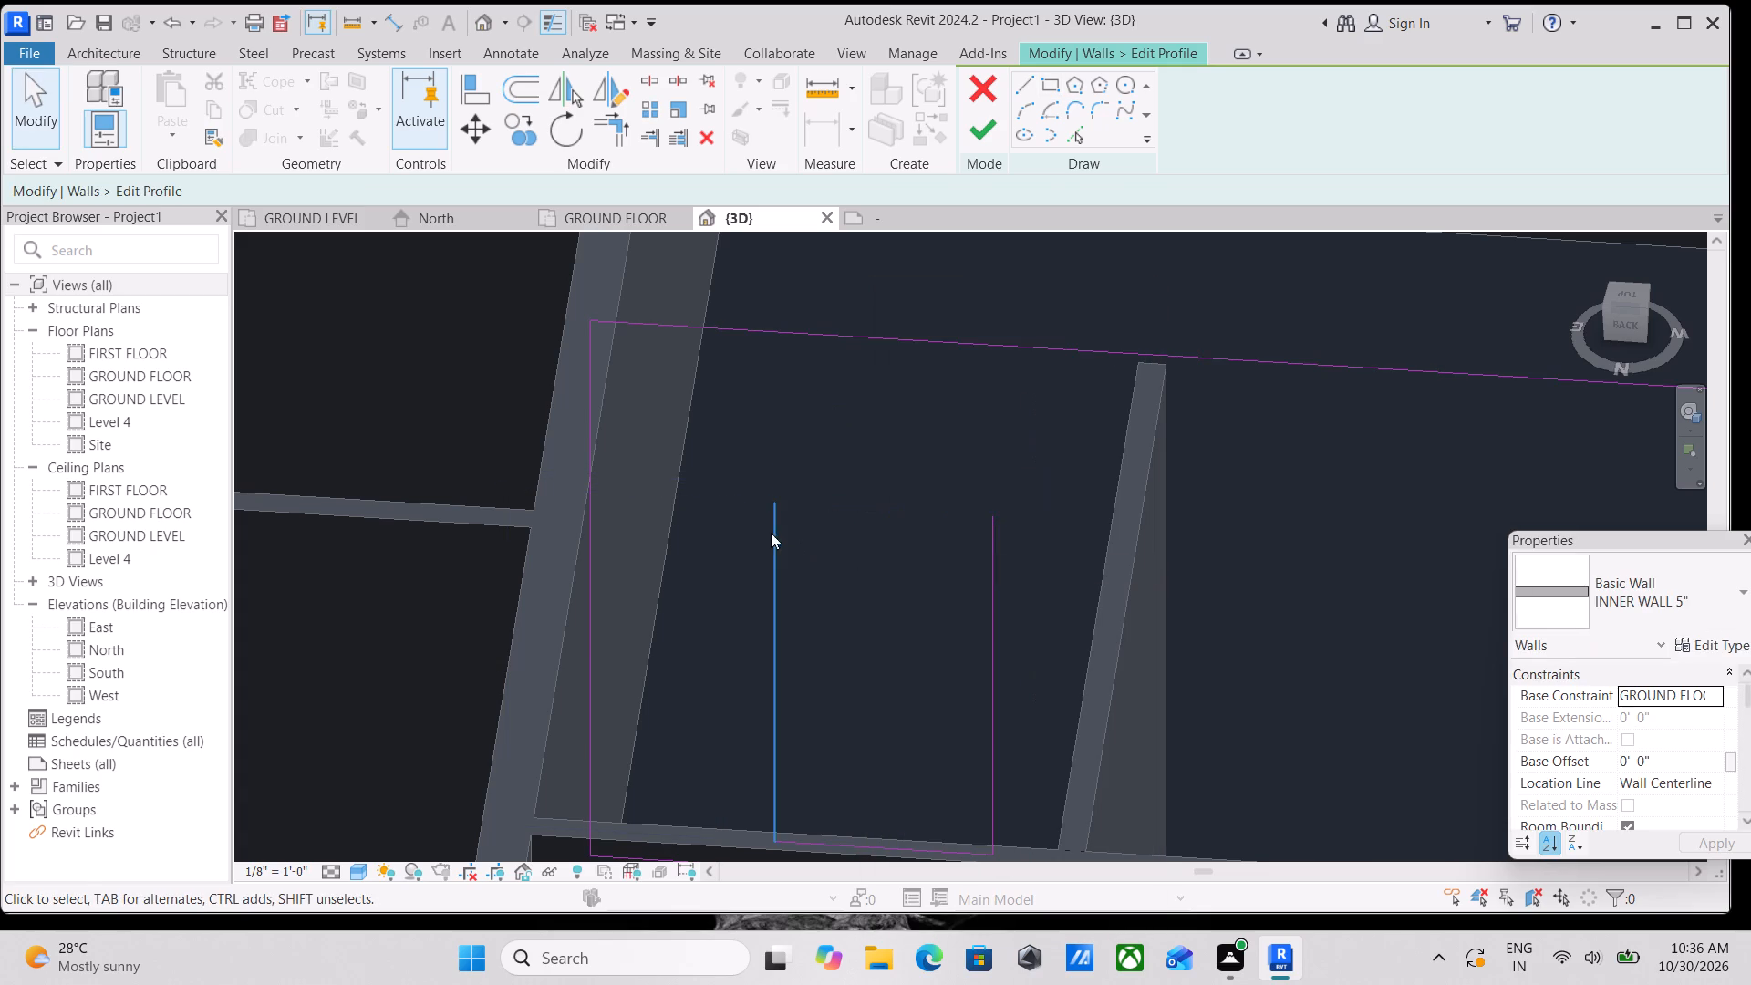
Shorten both vertical side lines of the new opening to 5' - 11" by lowering their upper ends.
click(776, 519)
drag(770, 493, 770, 525)
click(987, 513)
drag(991, 517, 991, 544)
key(Escape)
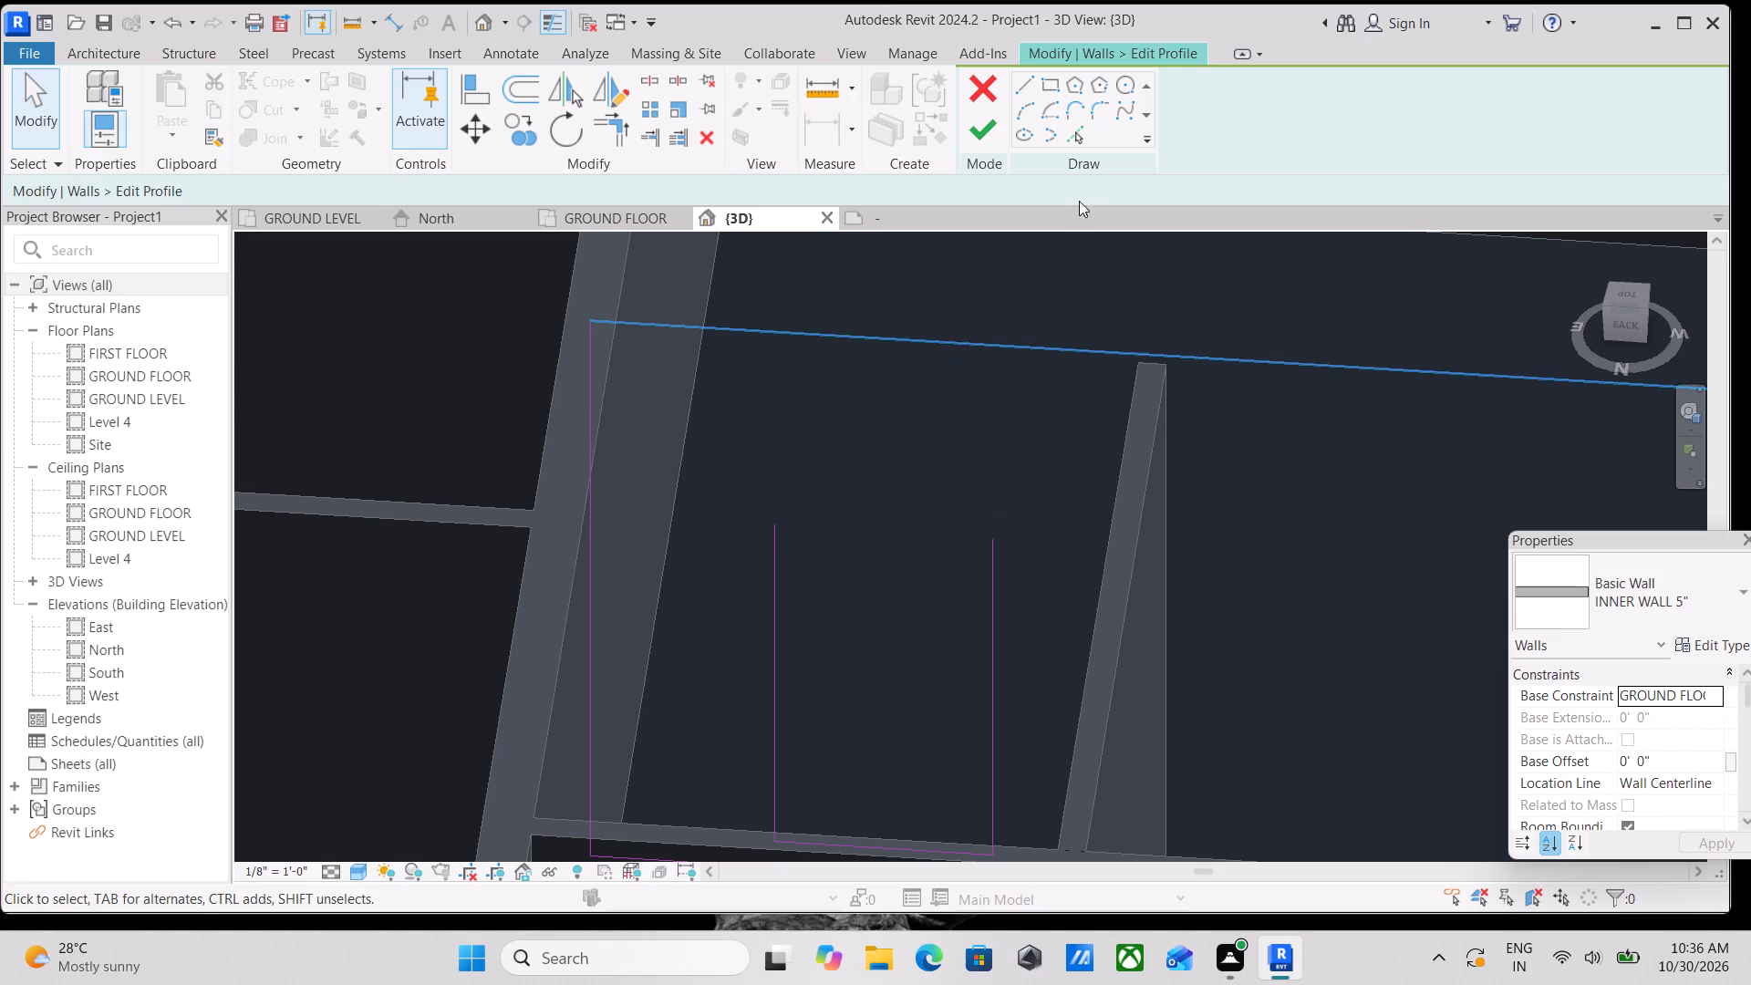
Sketch a half-ellipse arch about 2.5 feet high joining the upper ends of the opening's two side lines.
click(1044, 135)
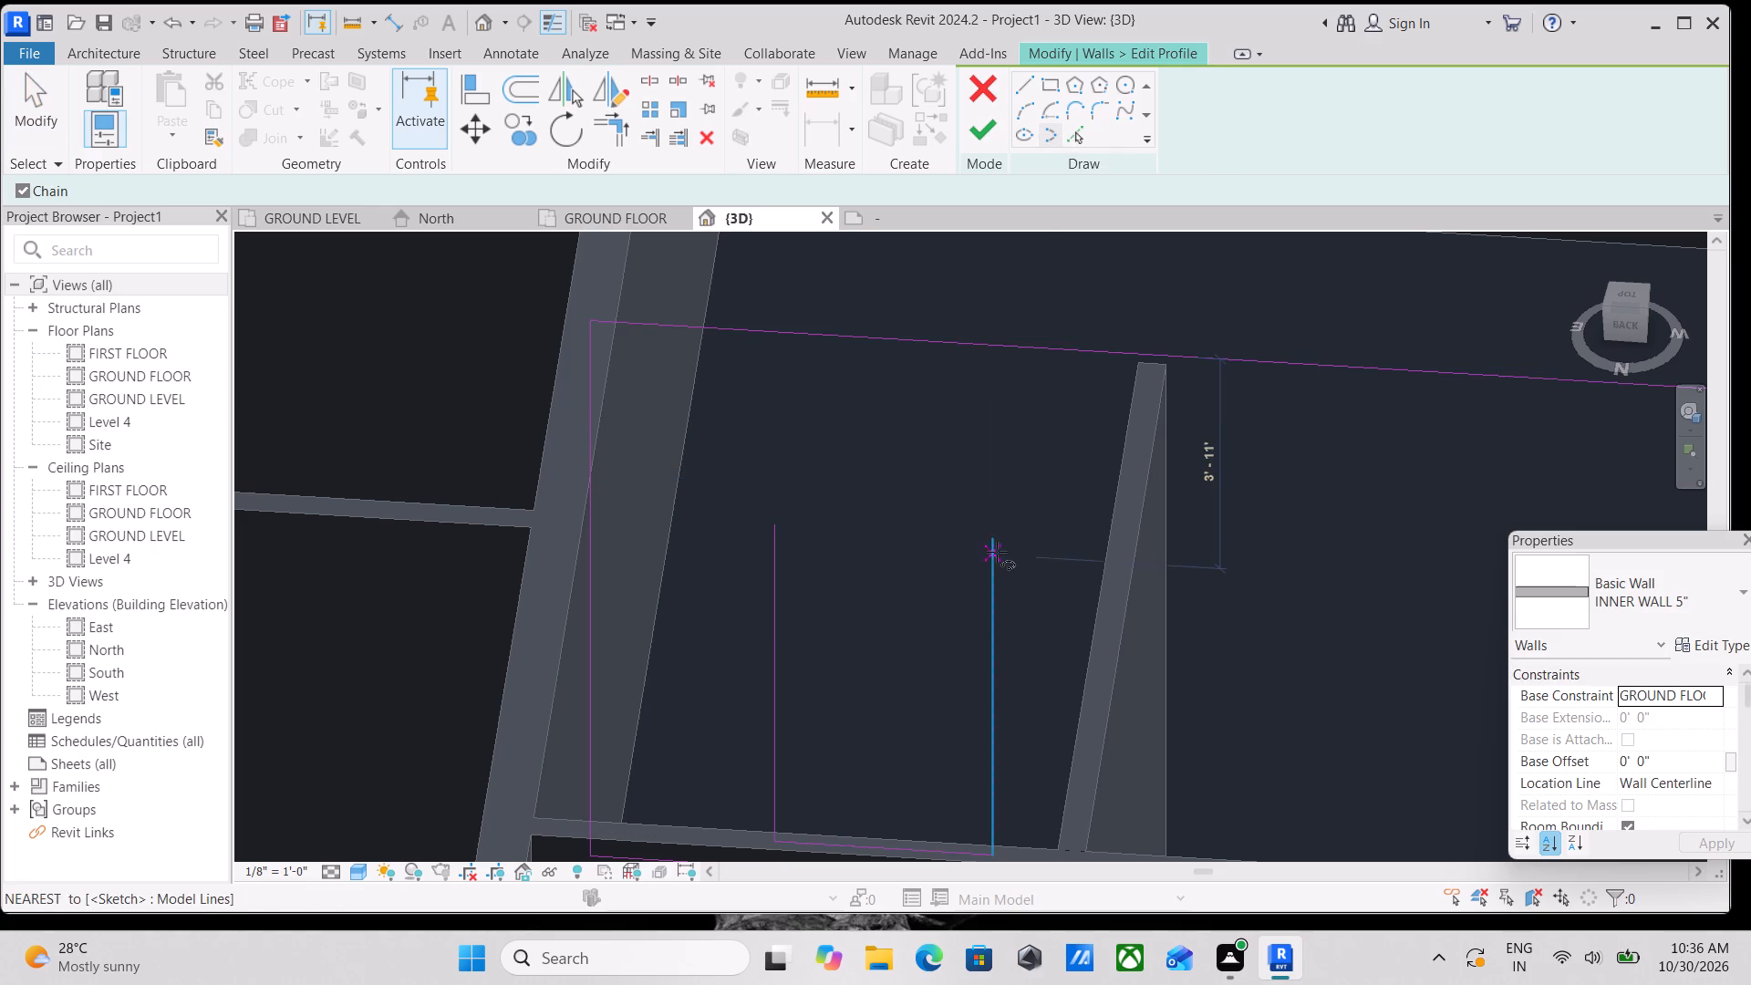
click(994, 544)
click(771, 520)
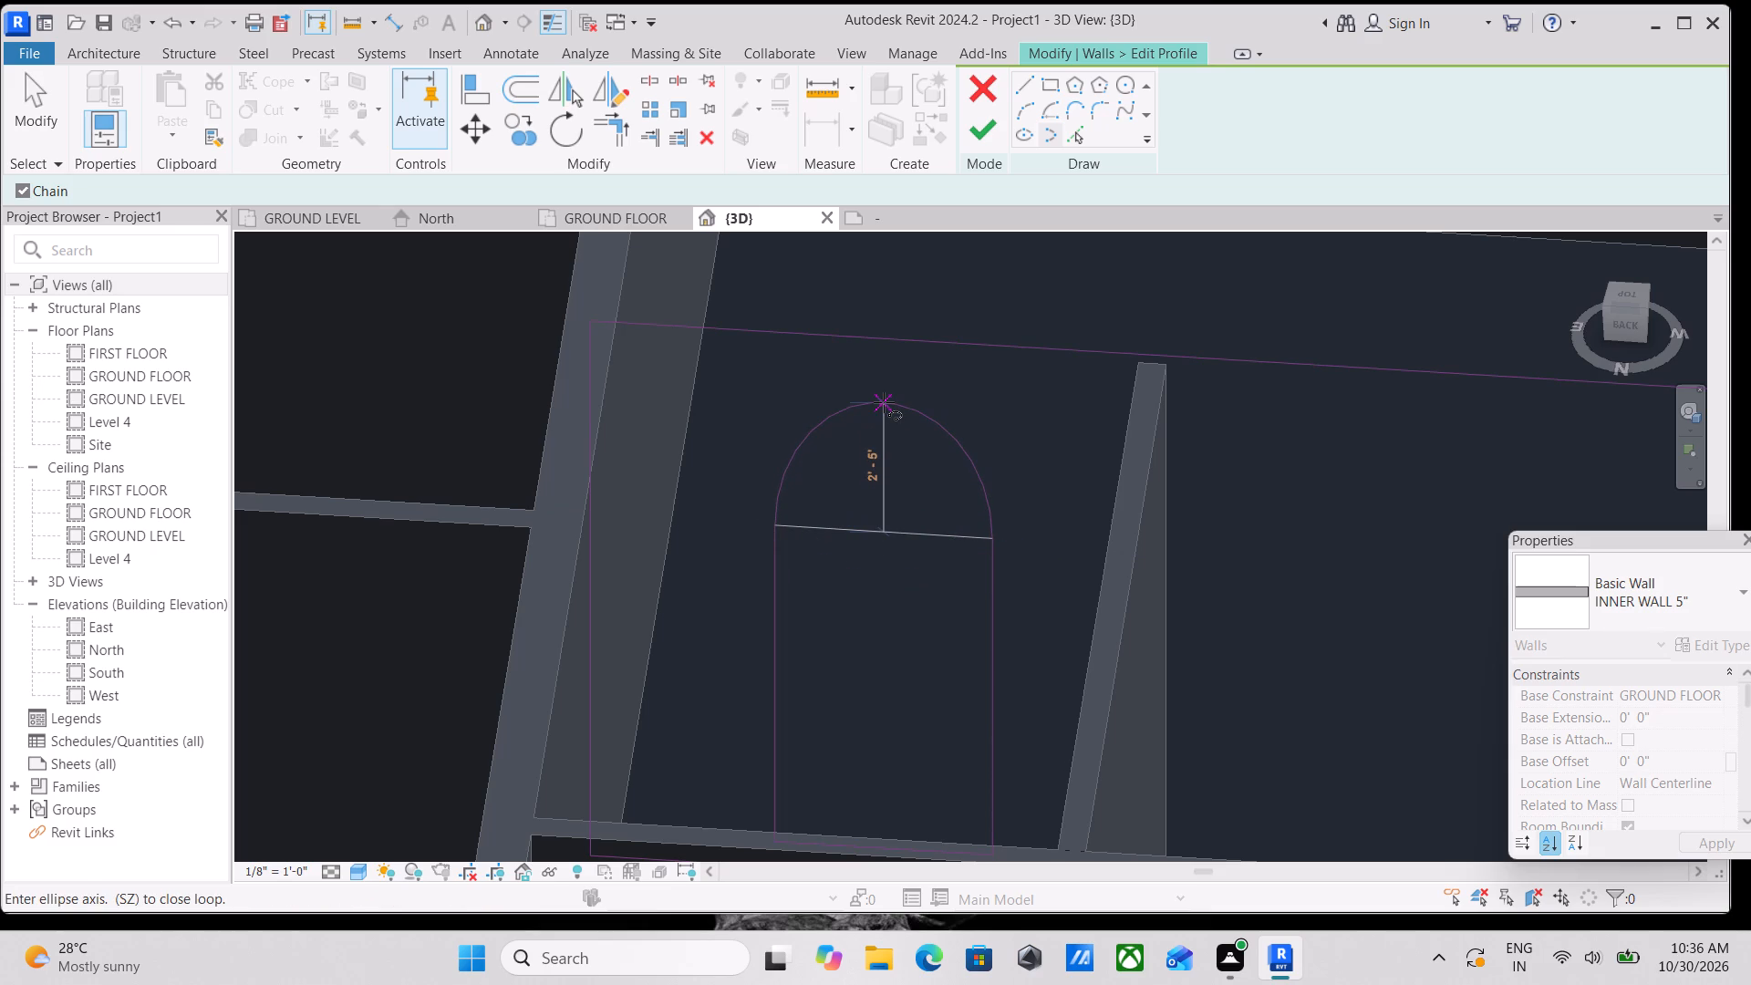
click(889, 395)
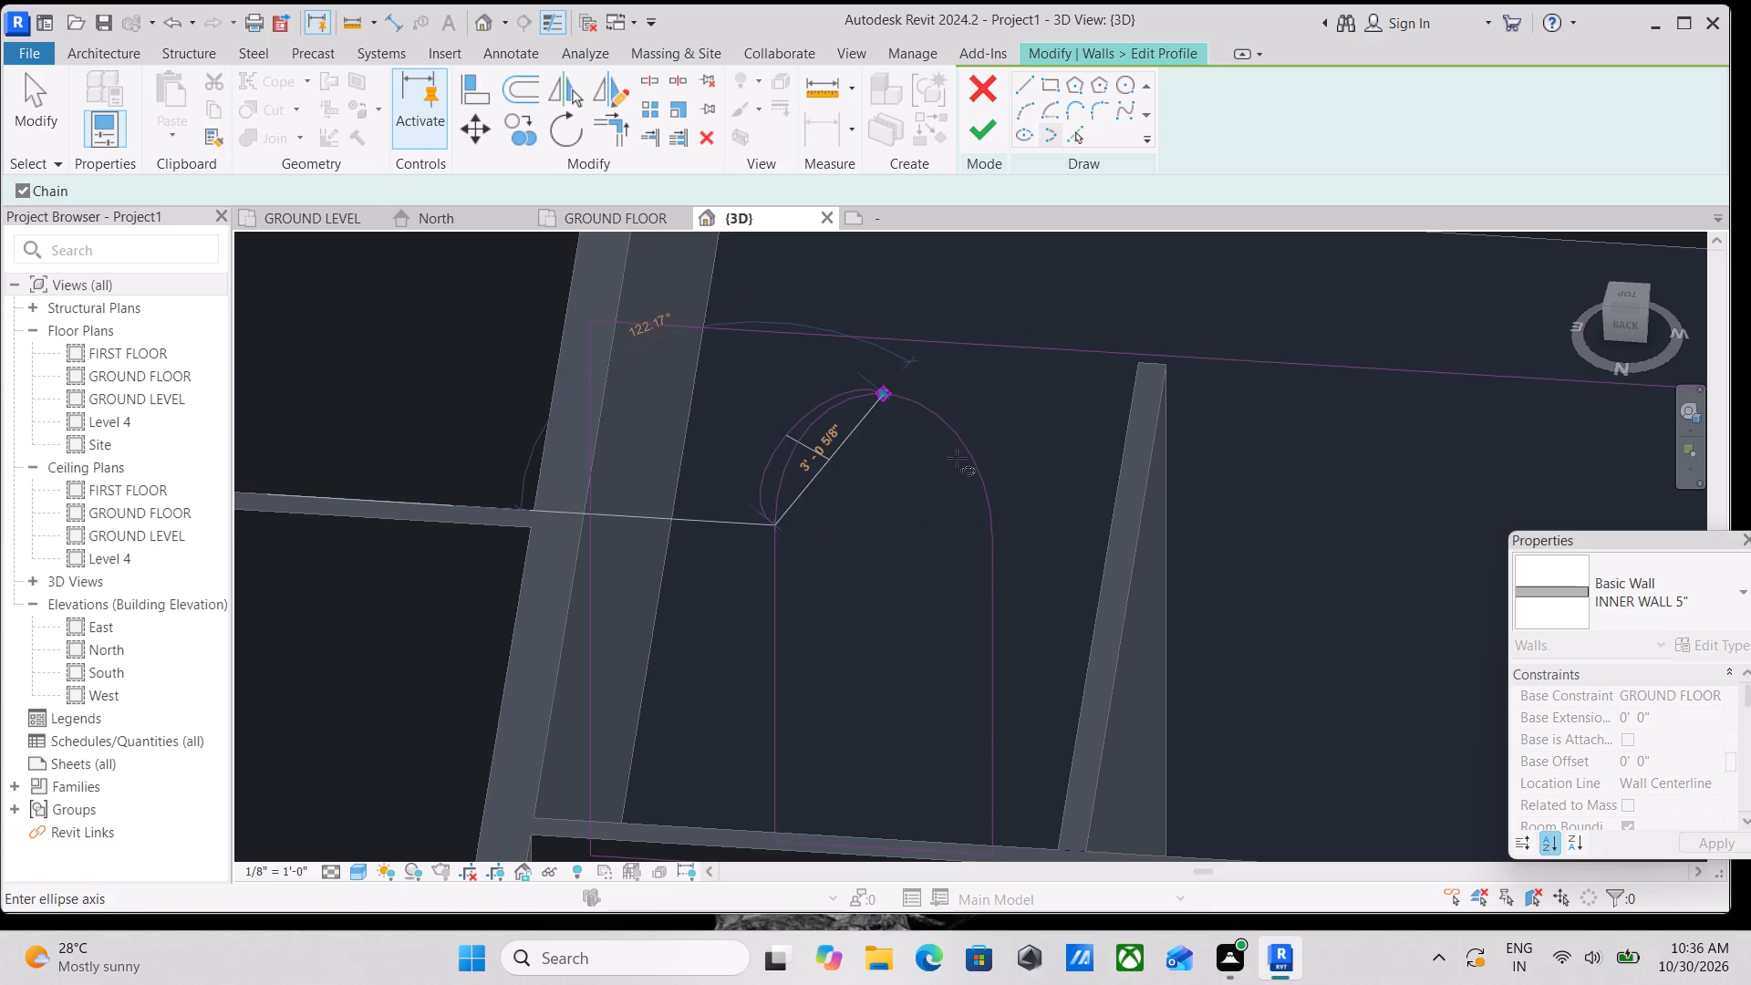
key(Escape)
click(986, 629)
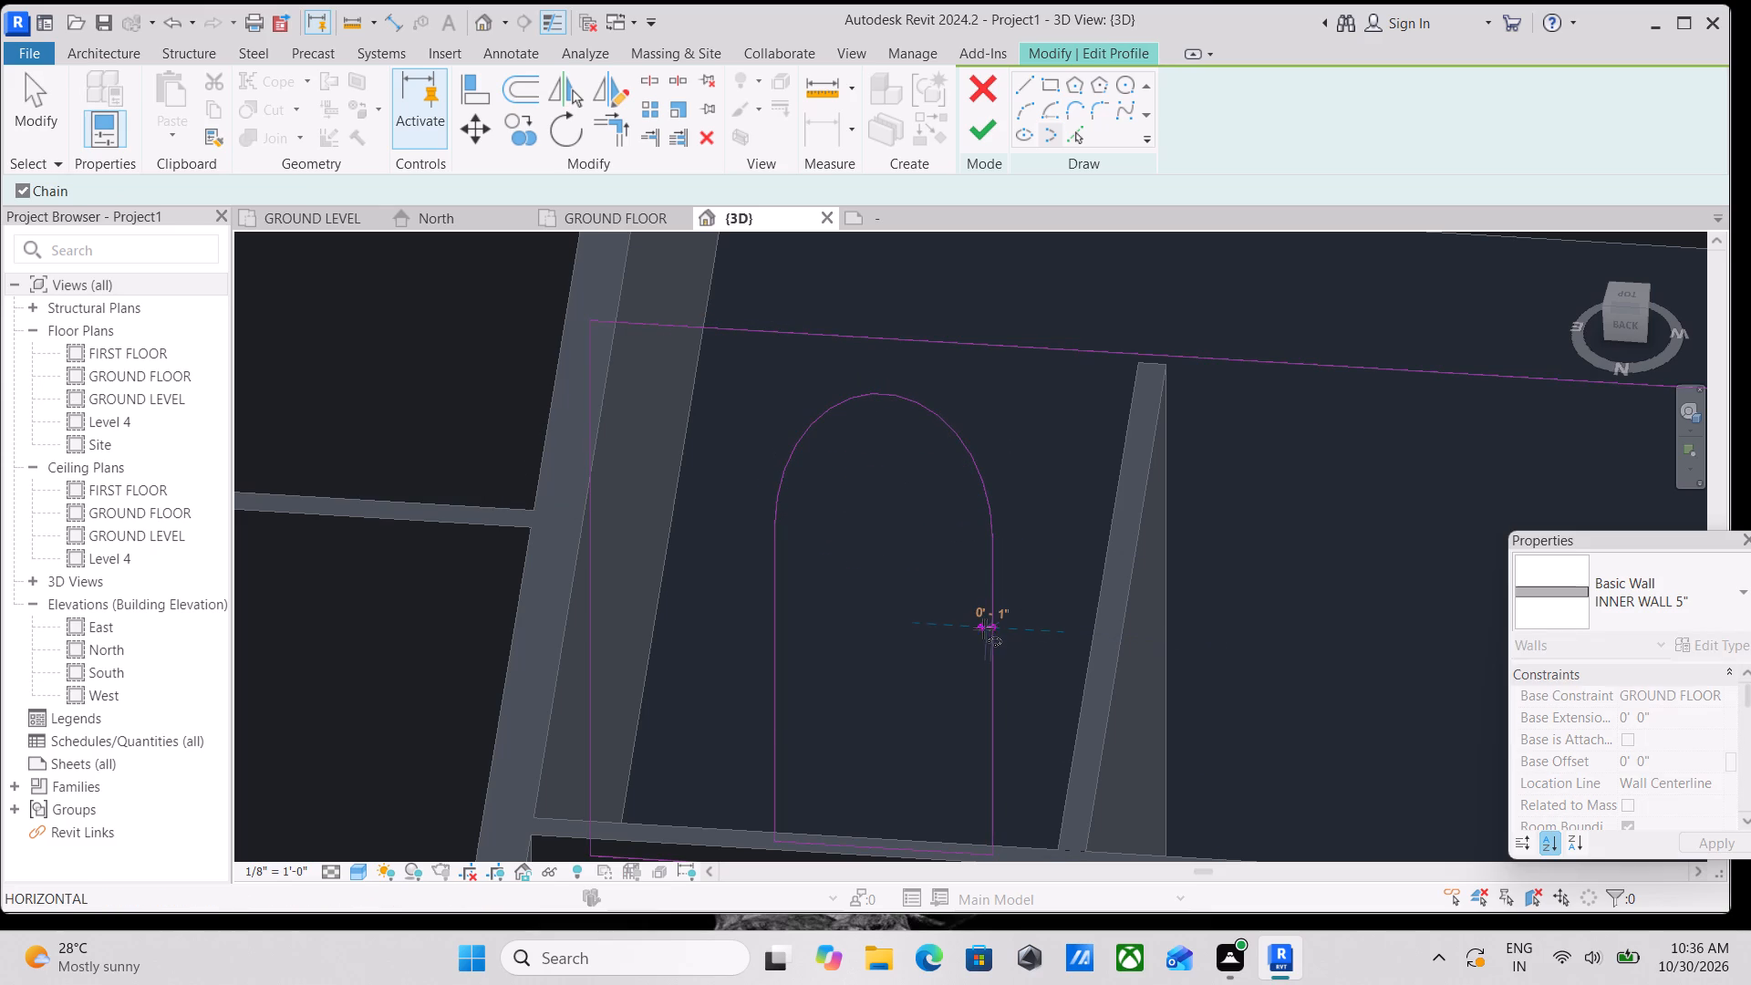
key(Escape)
key(Escape)
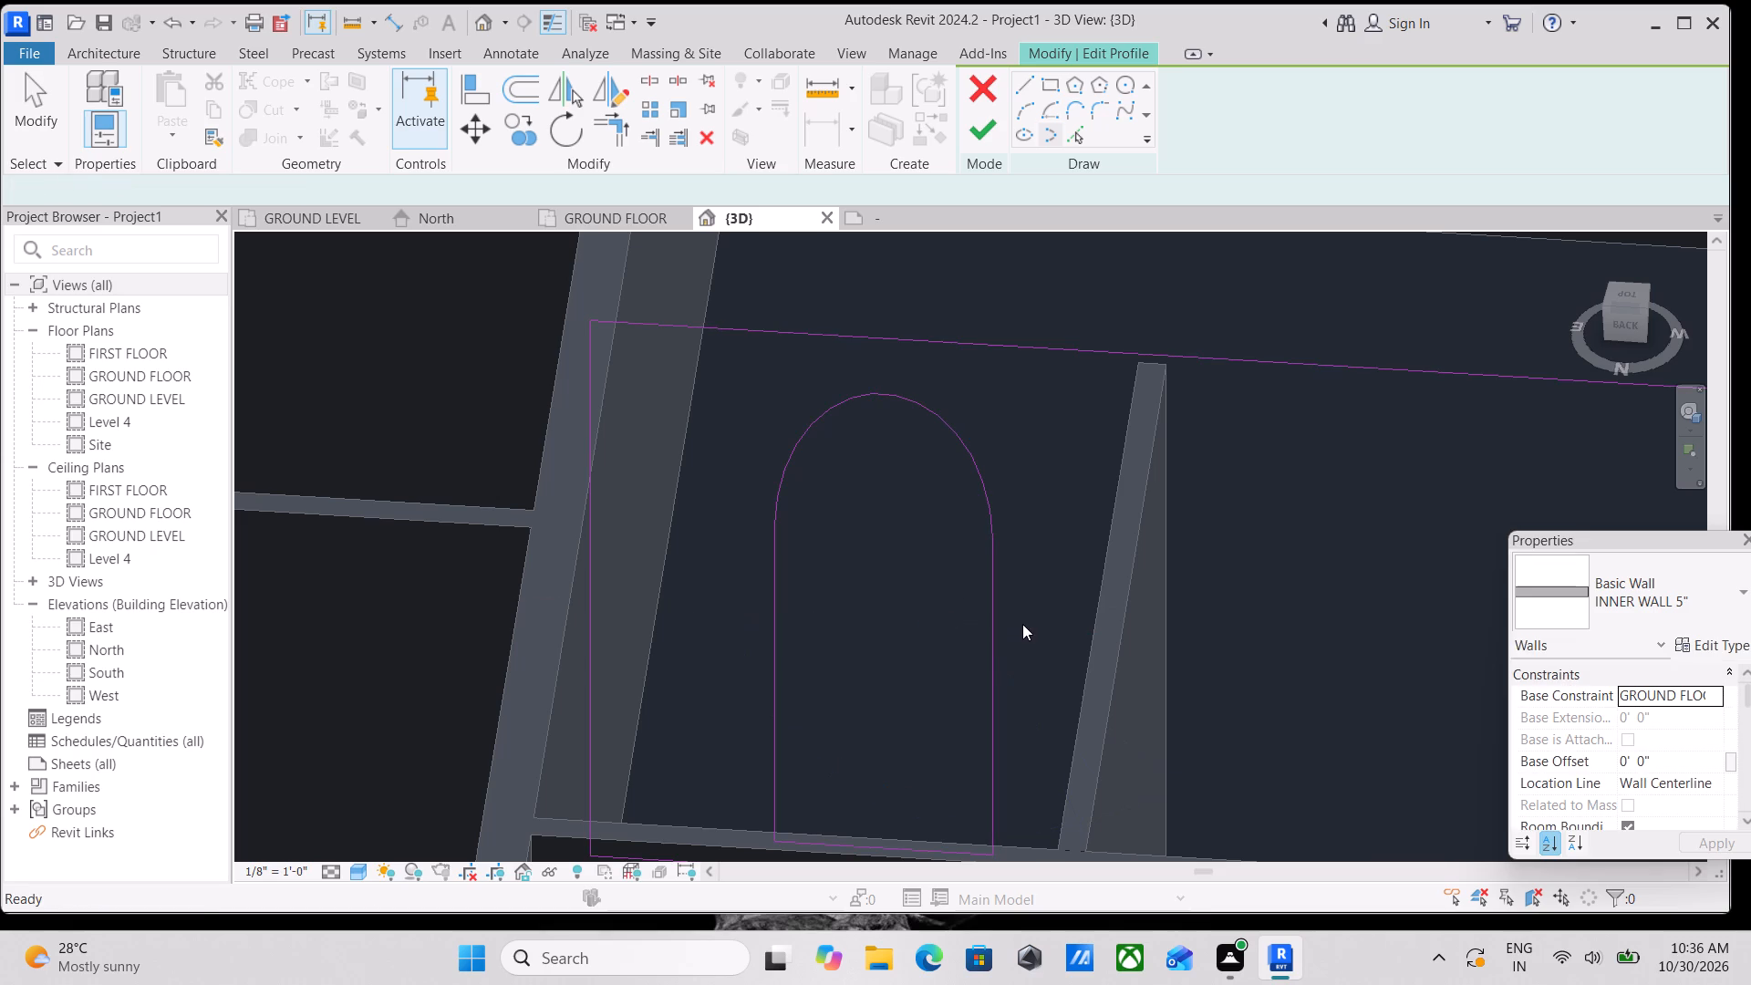
key(Escape)
Nudge both side lines of the arched opening outward to widen it to about 3' - 10".
click(994, 644)
key(Right)
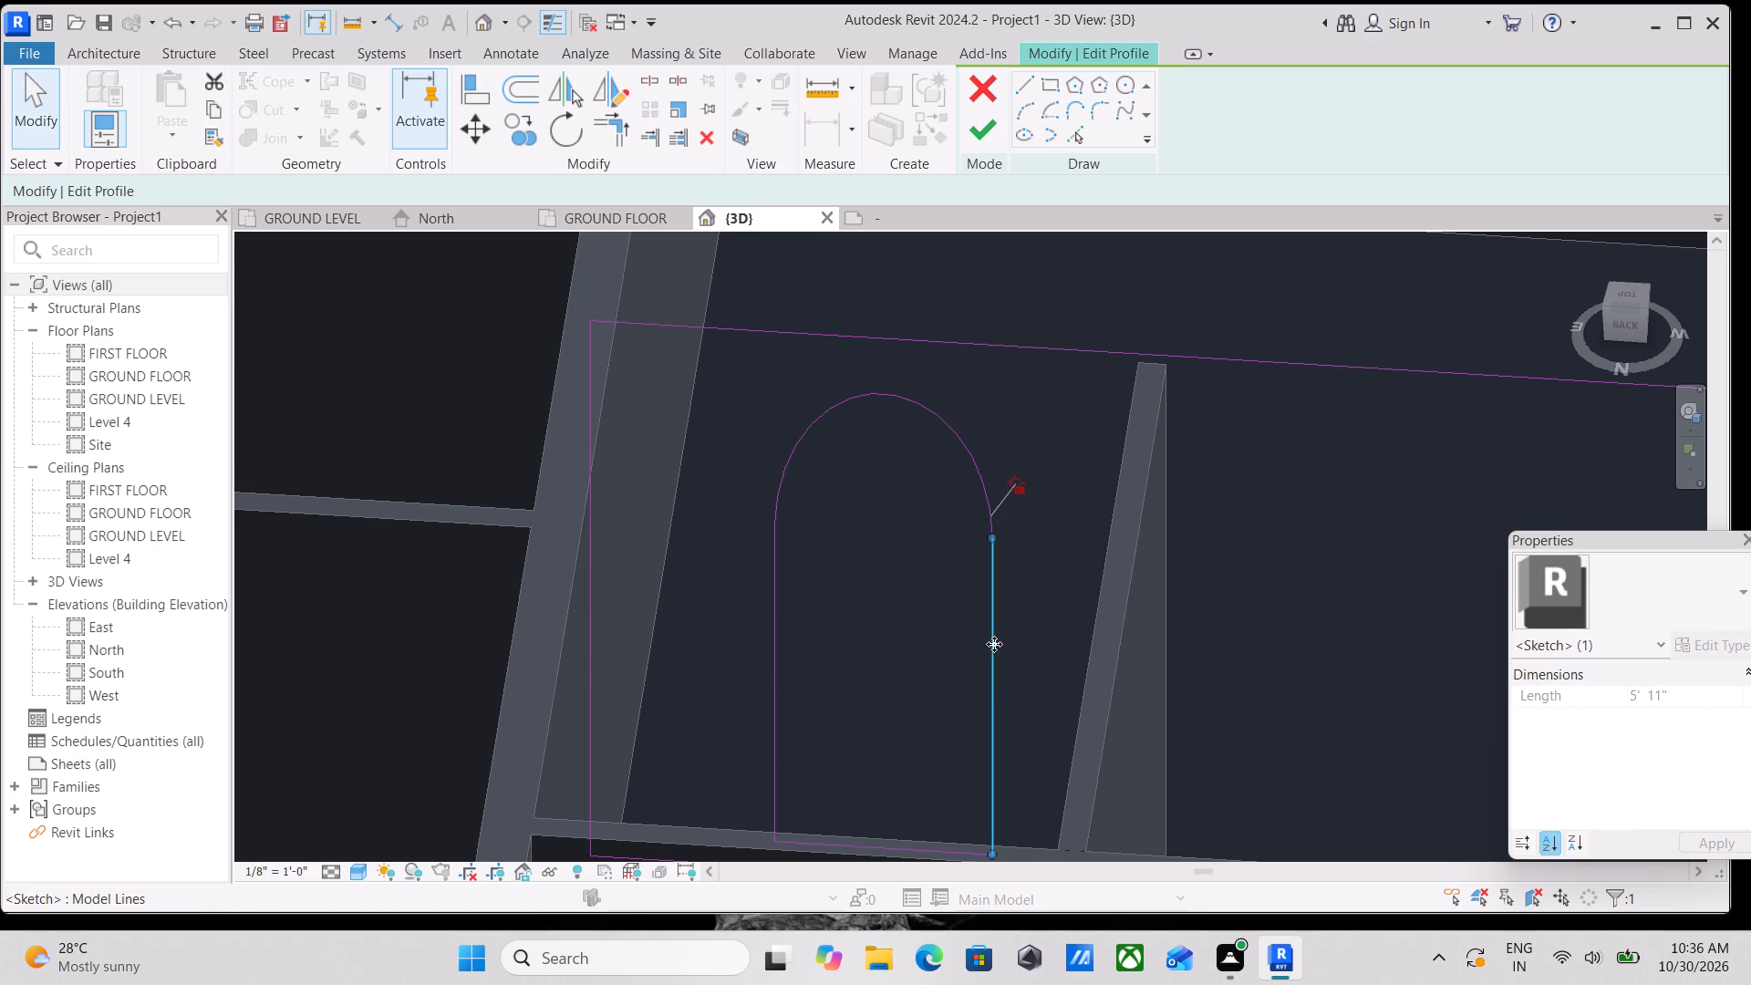
key(Right)
key(Right)
key(Right)
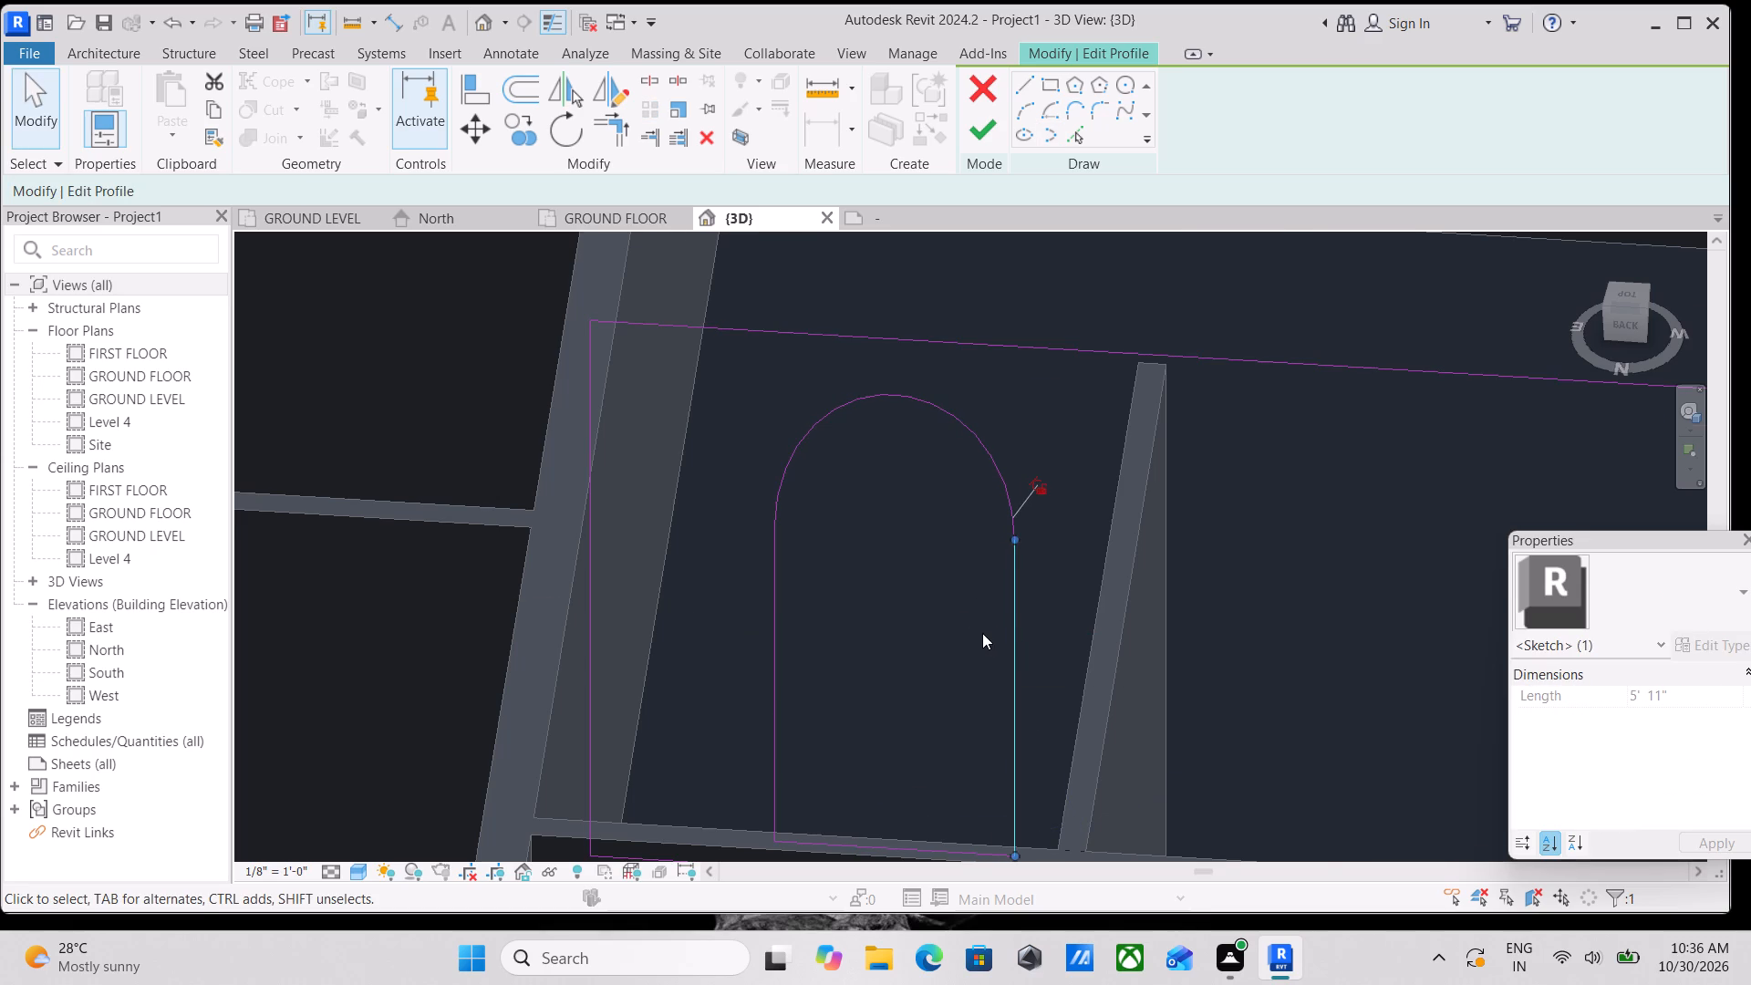
scroll(975, 631, down, 2)
scroll(887, 635, down, 2)
shift+middle_drag(840, 666, 871, 795)
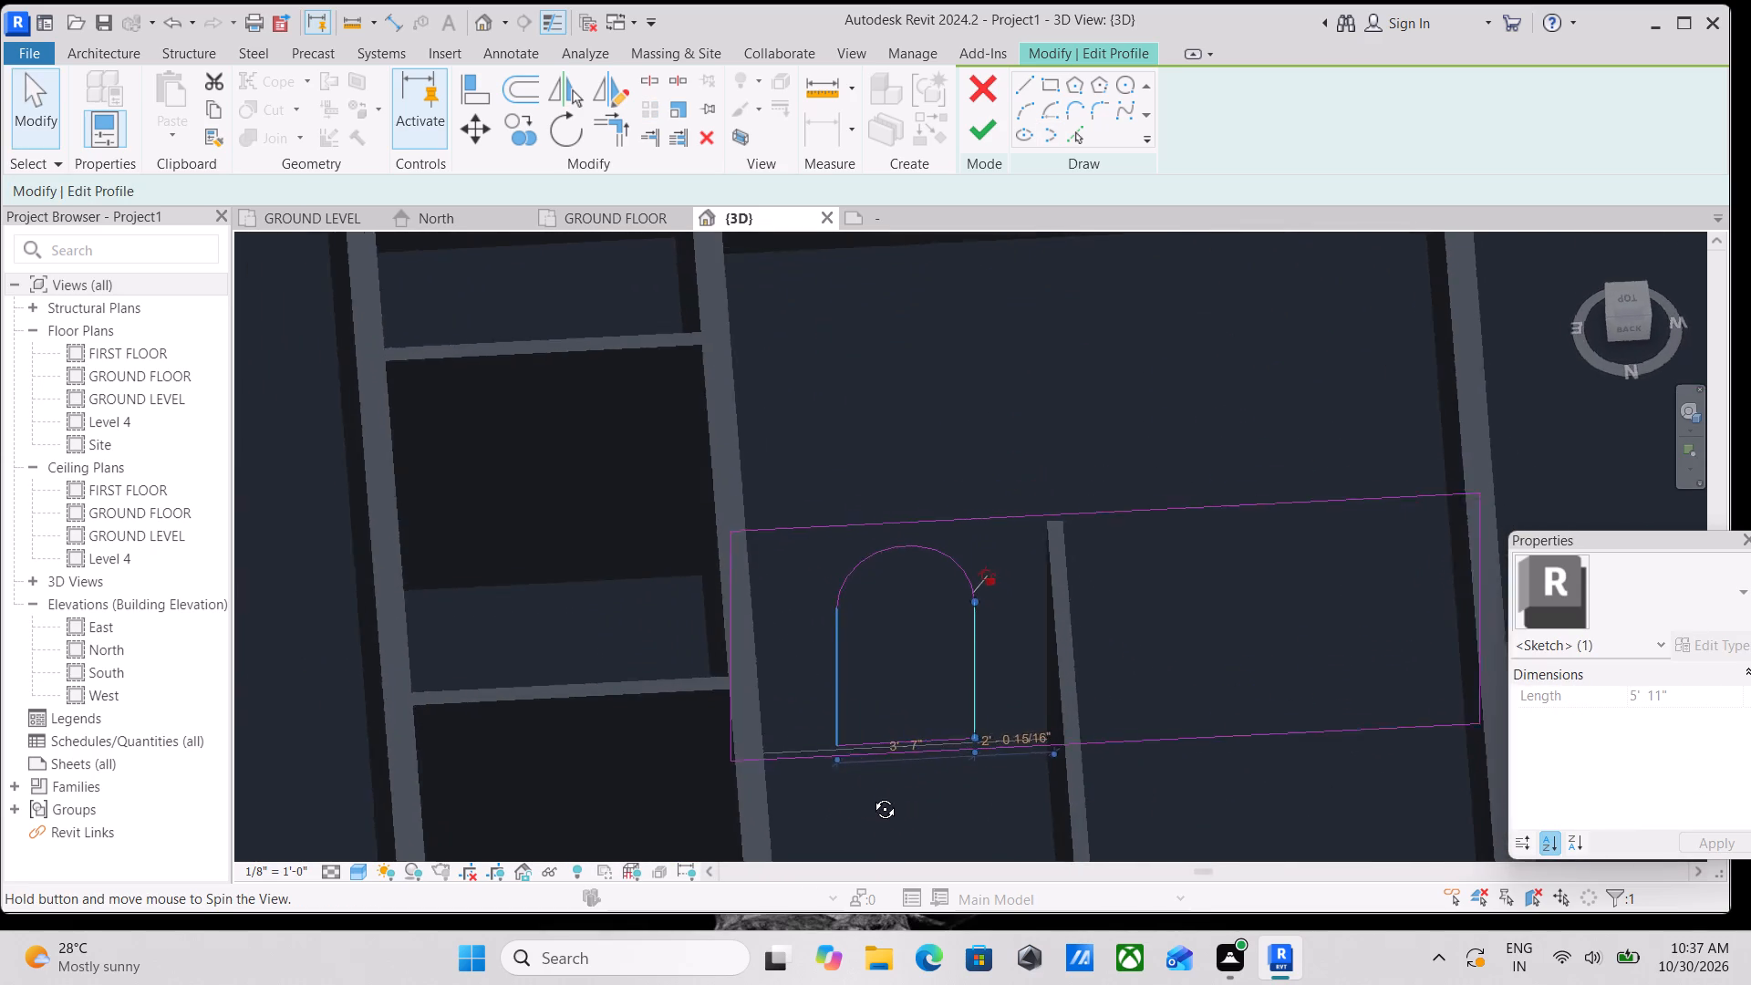
shift+middle_drag(871, 795, 838, 788)
scroll(853, 660, up, 2)
click(838, 649)
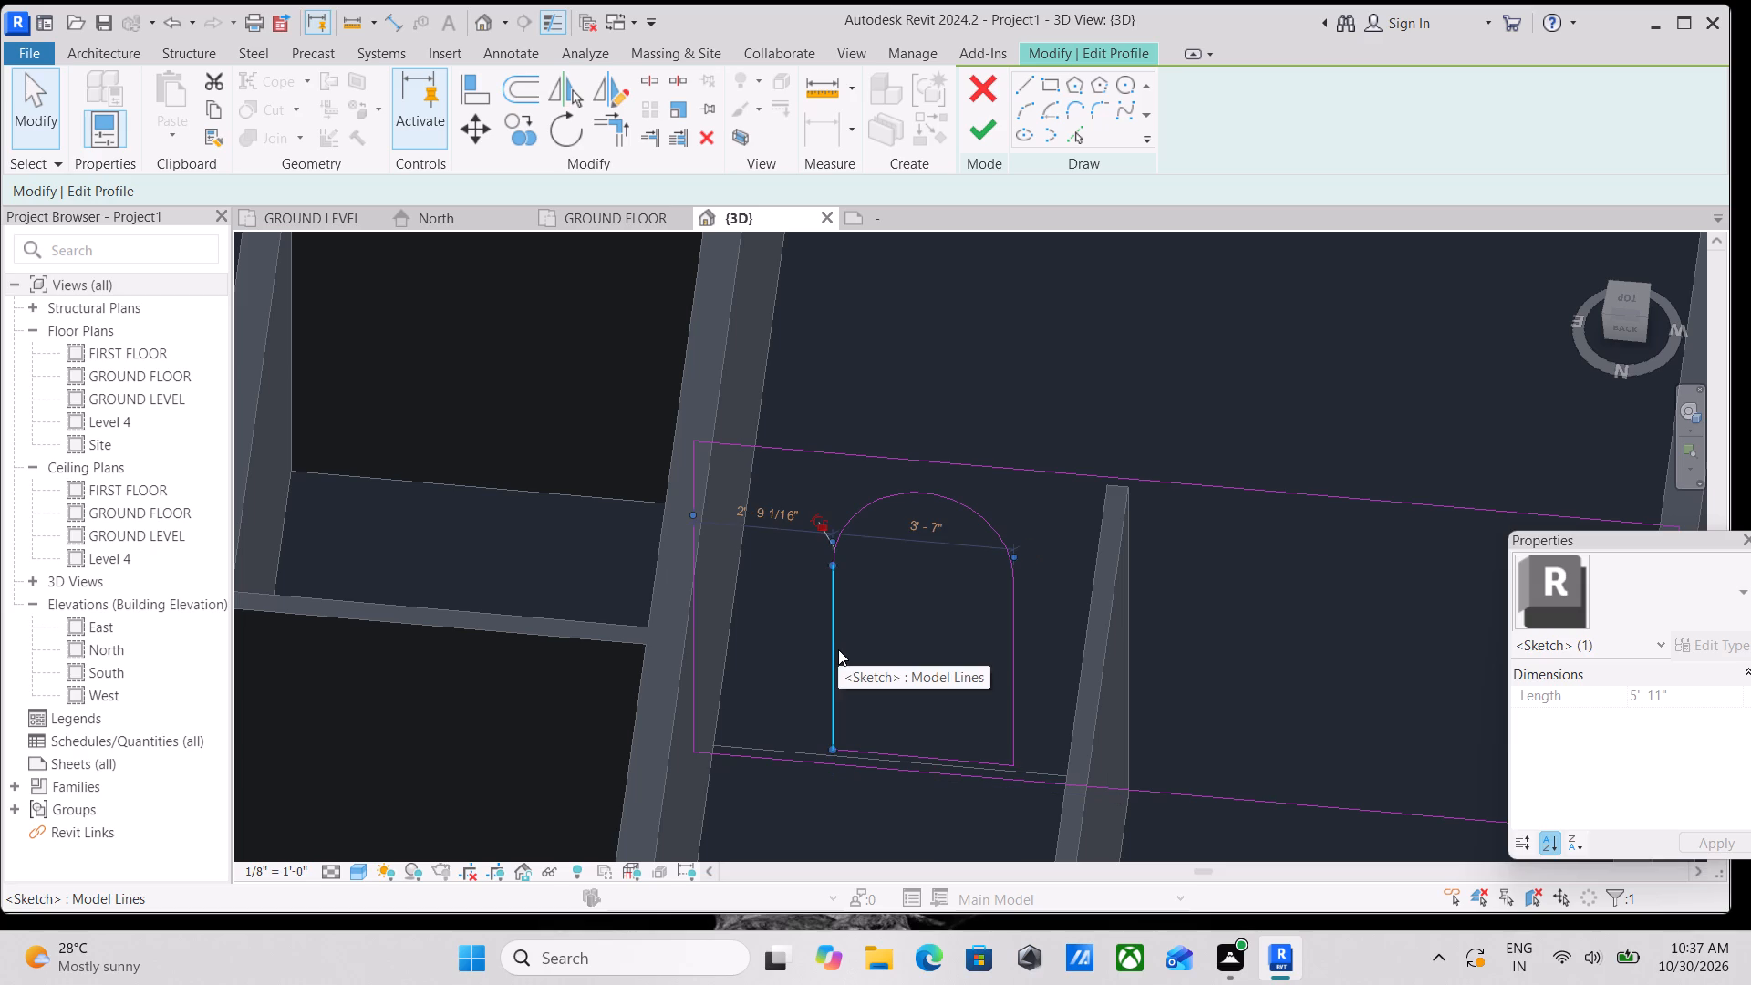
key(Left)
key(Left)
key(Left)
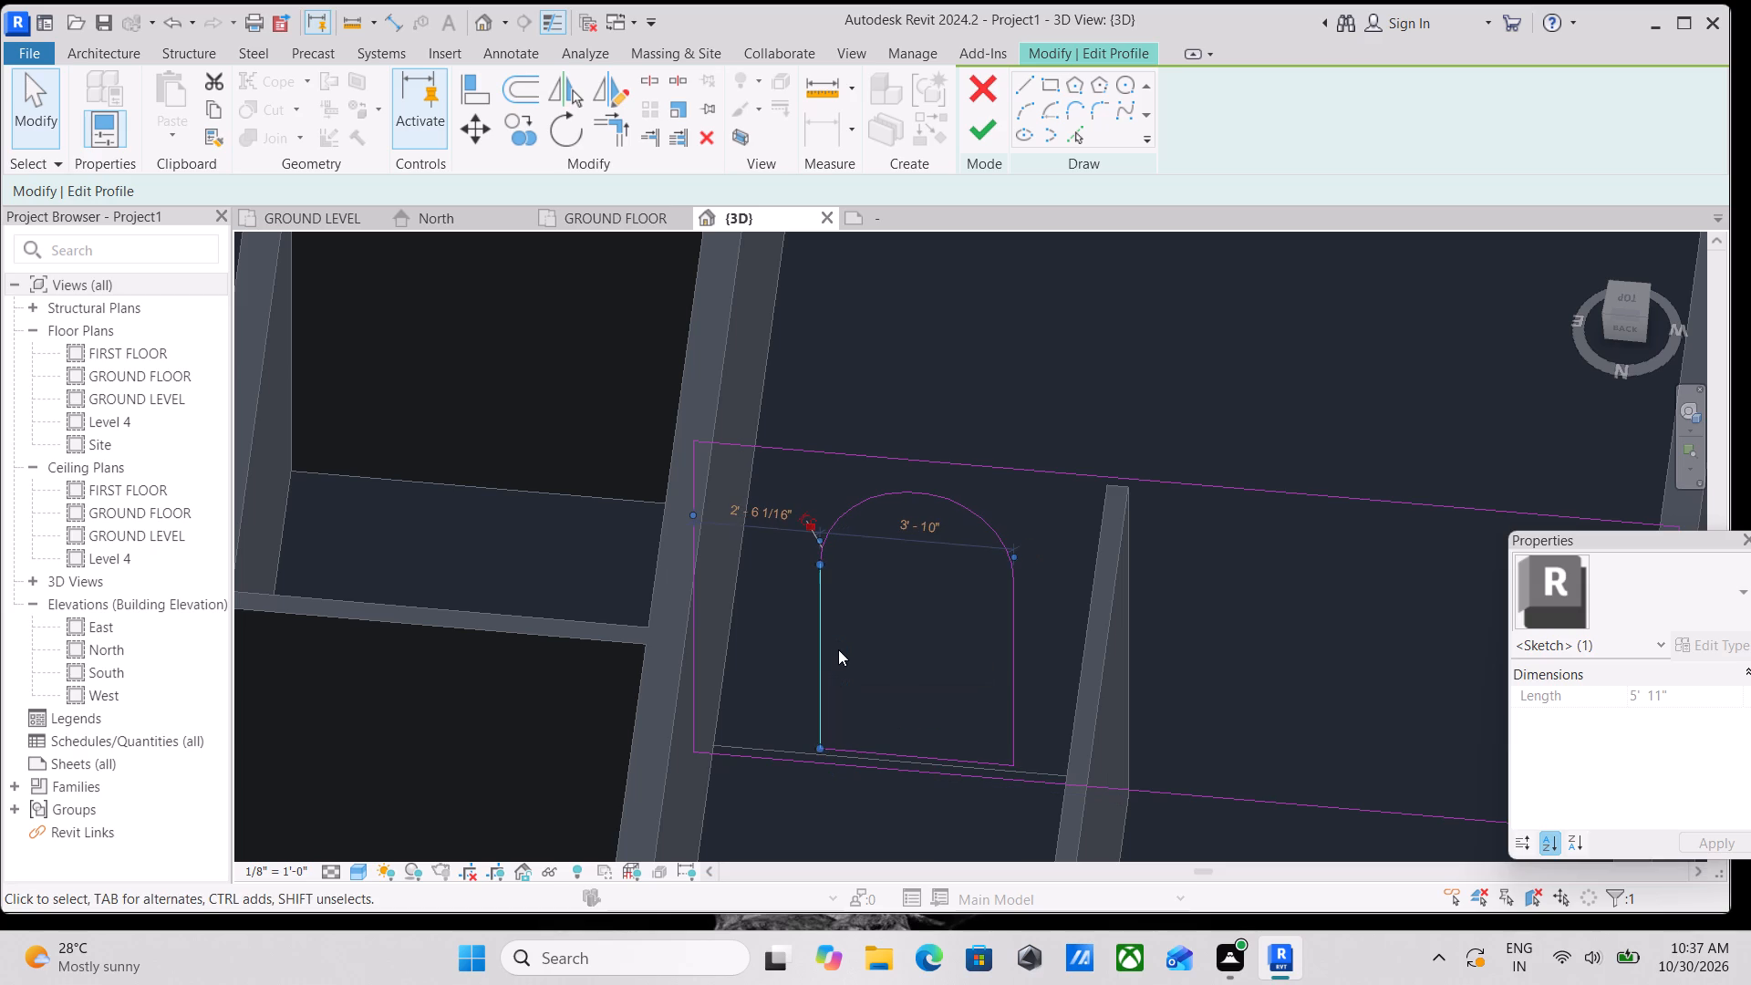
key(Left)
scroll(838, 649, down, 4)
key(Escape)
Compare the sketched arch with the existing arched opening in the parallel wall from the front and from above.
scroll(858, 678, down, 3)
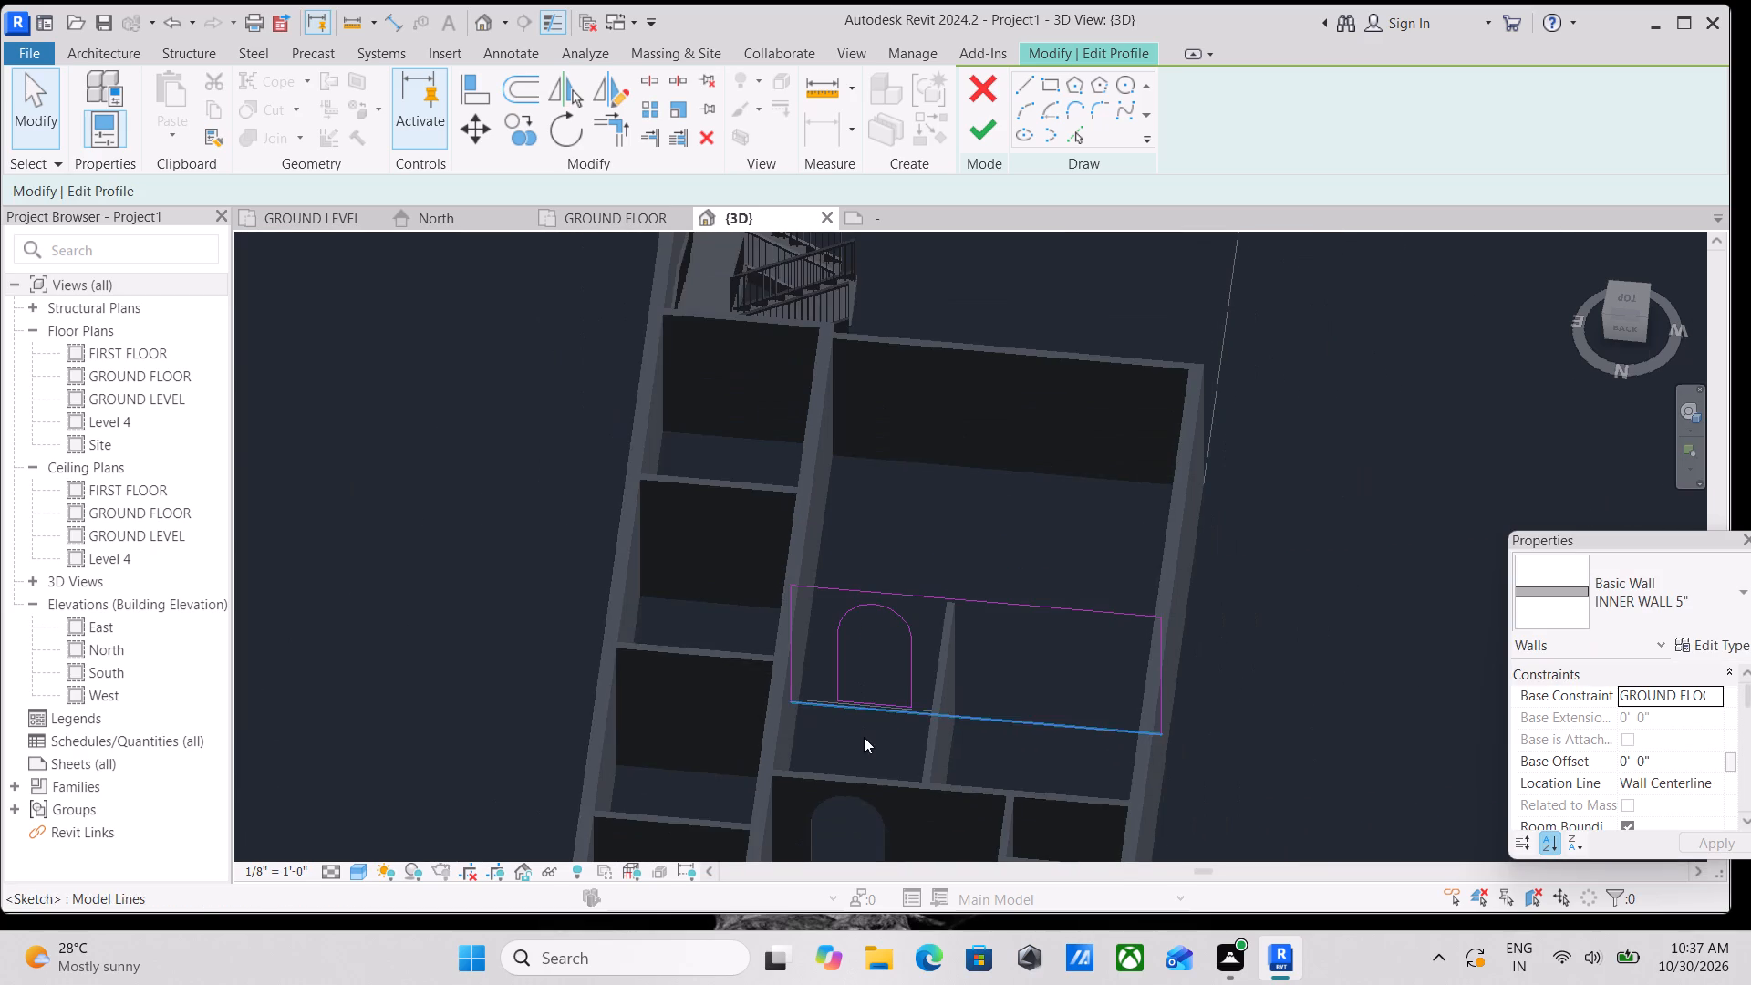
shift+middle_drag(864, 733, 361, 701)
shift+middle_drag(815, 638, 615, 610)
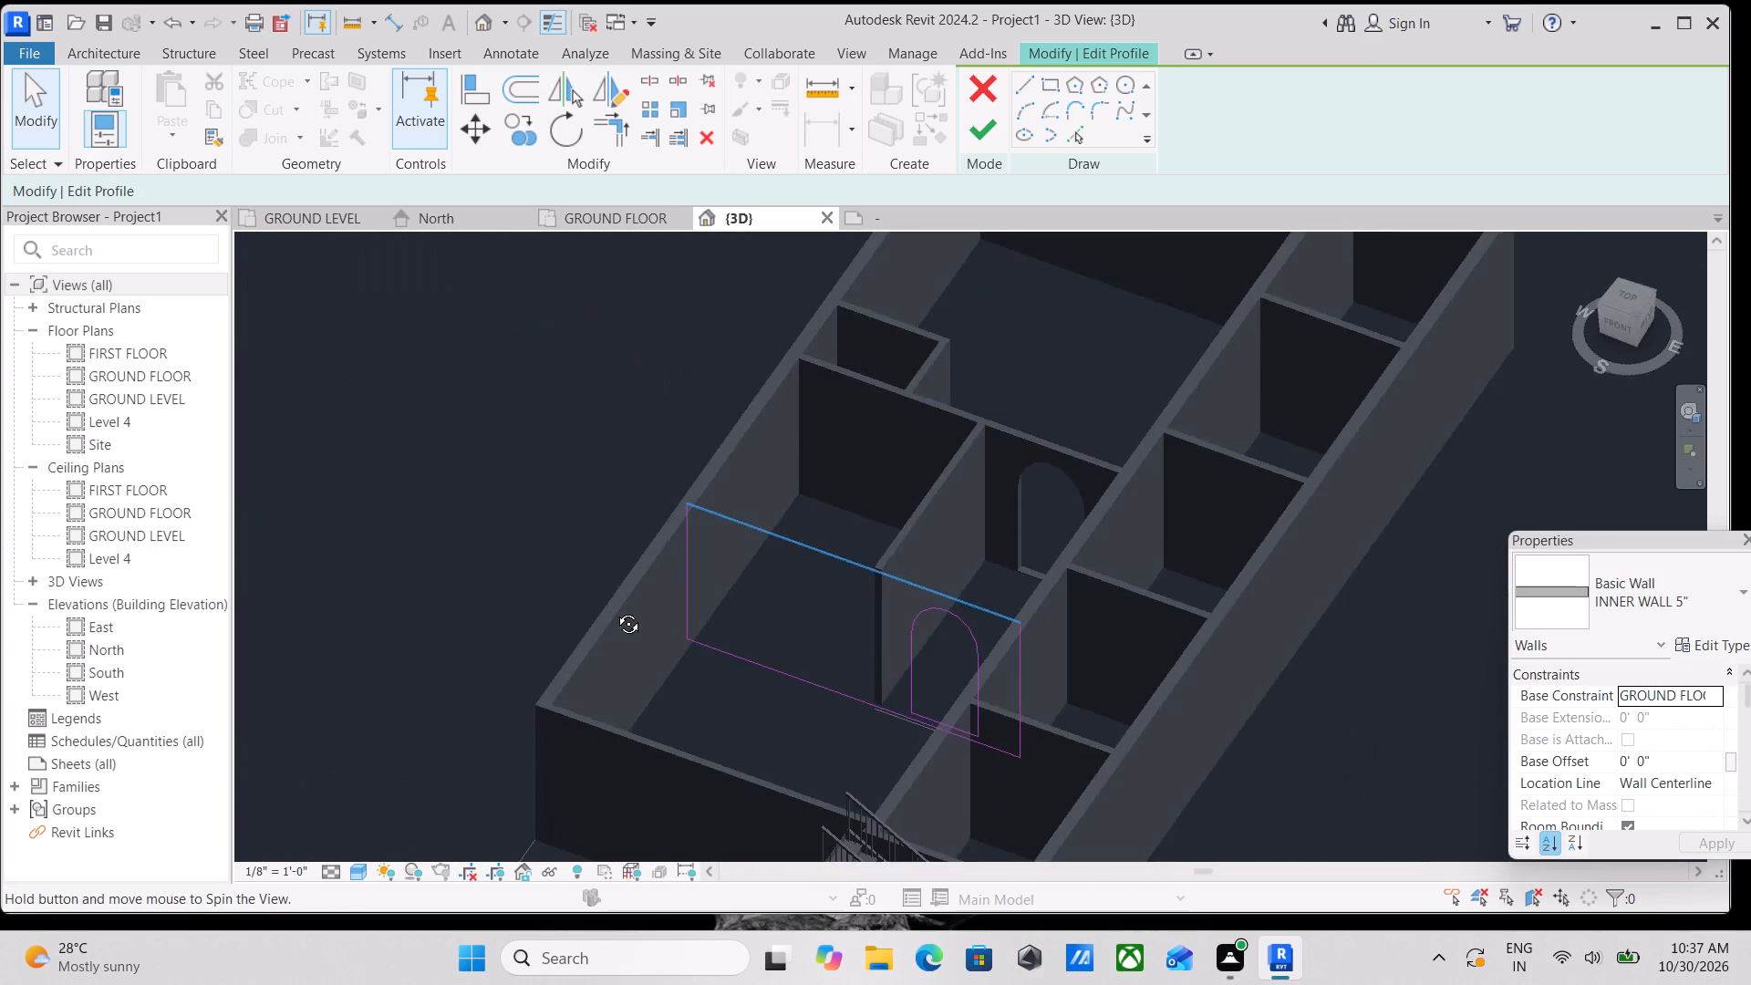
shift+middle_drag(615, 610, 763, 606)
scroll(964, 504, up, 4)
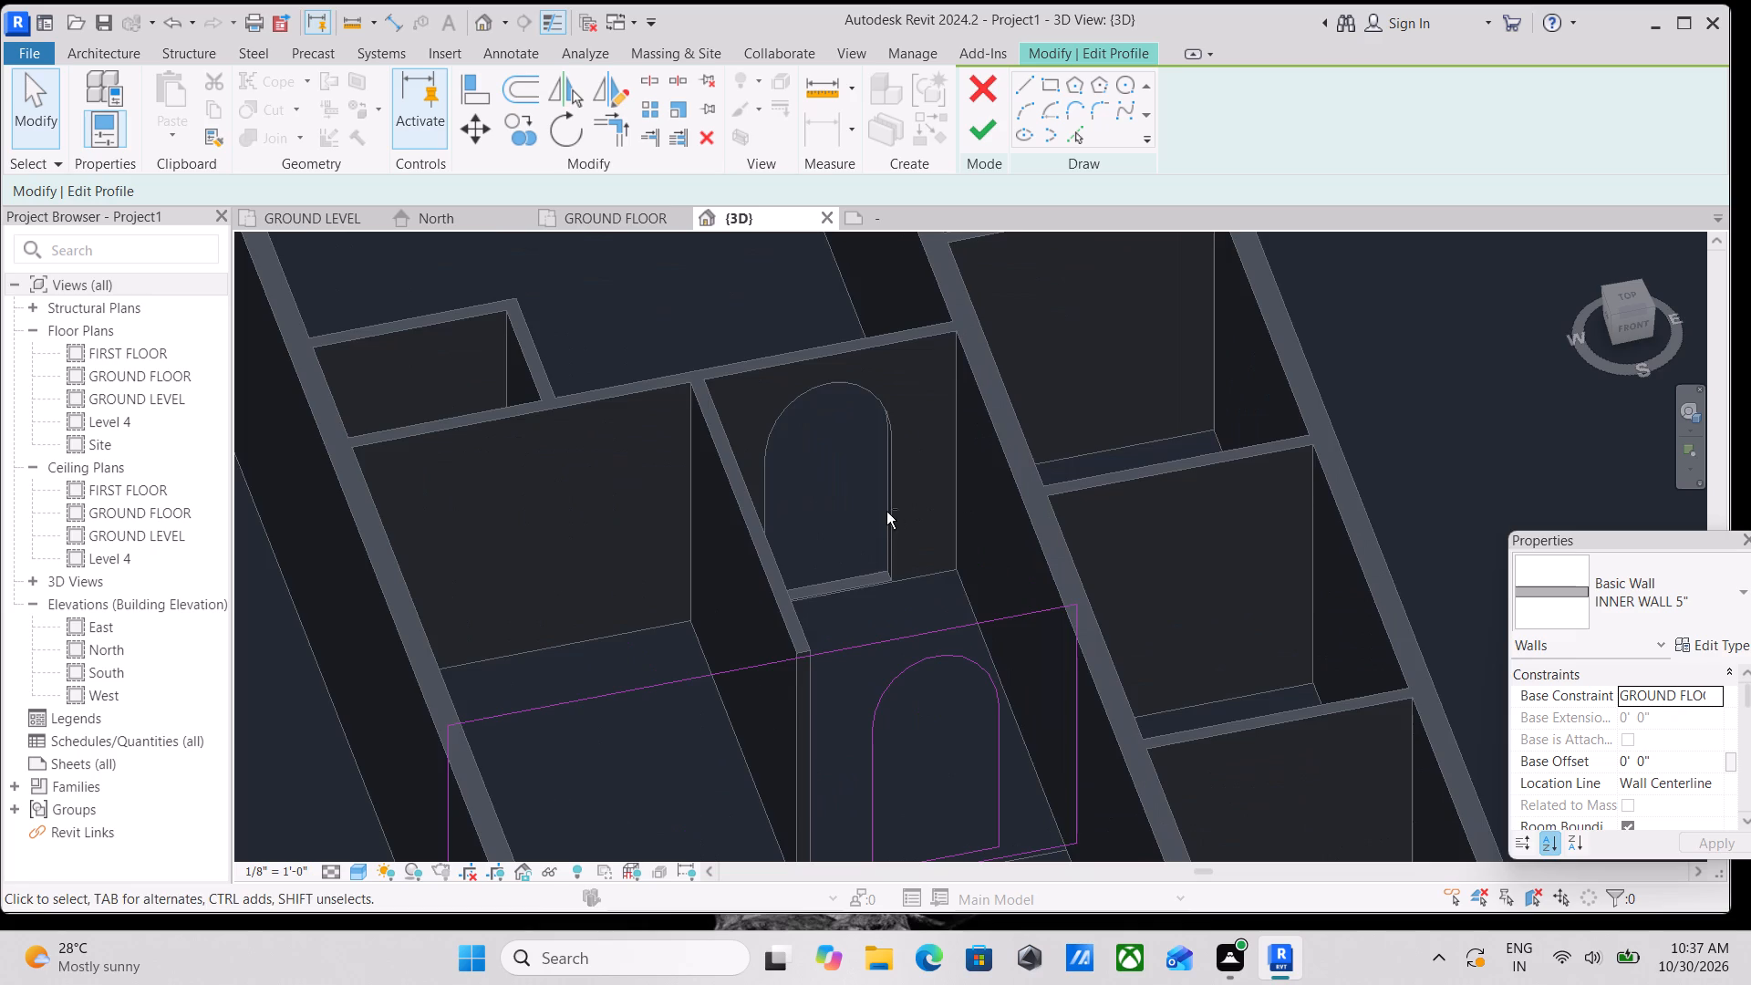
shift+middle_drag(885, 512, 846, 493)
shift+middle_drag(974, 663, 991, 612)
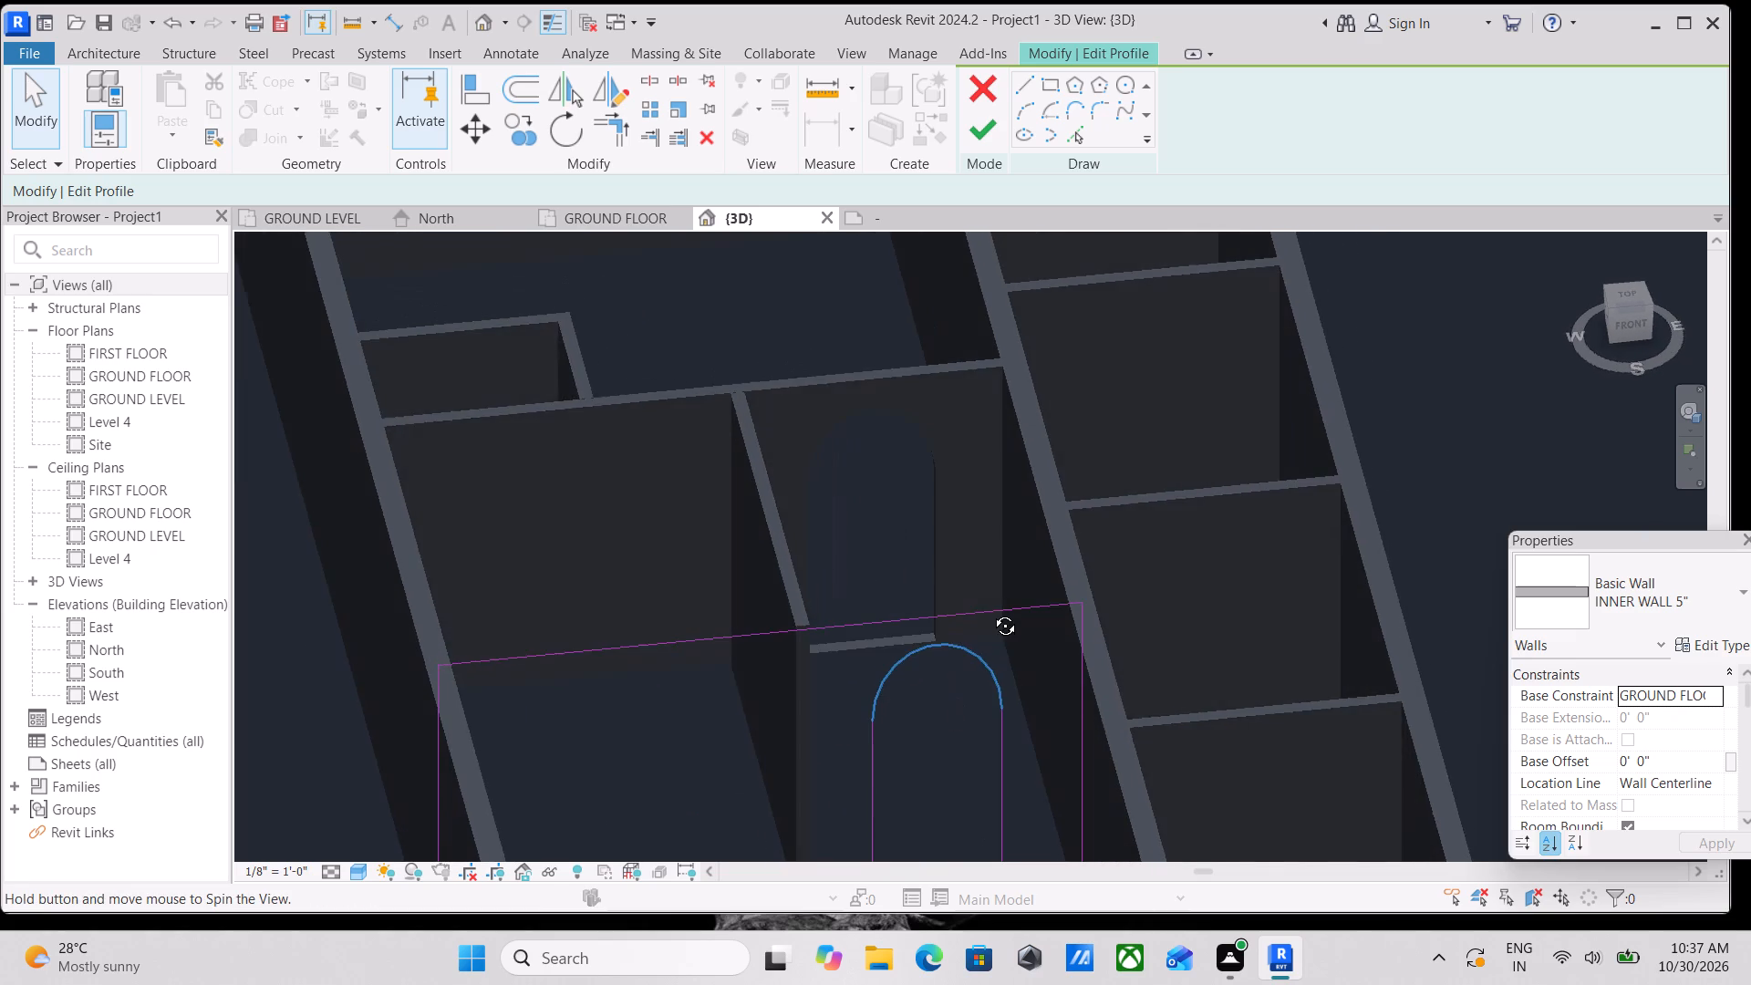
shift+middle_drag(991, 612, 935, 731)
scroll(953, 541, up, 3)
scroll(982, 539, down, 2)
shift+middle_drag(979, 561, 1001, 515)
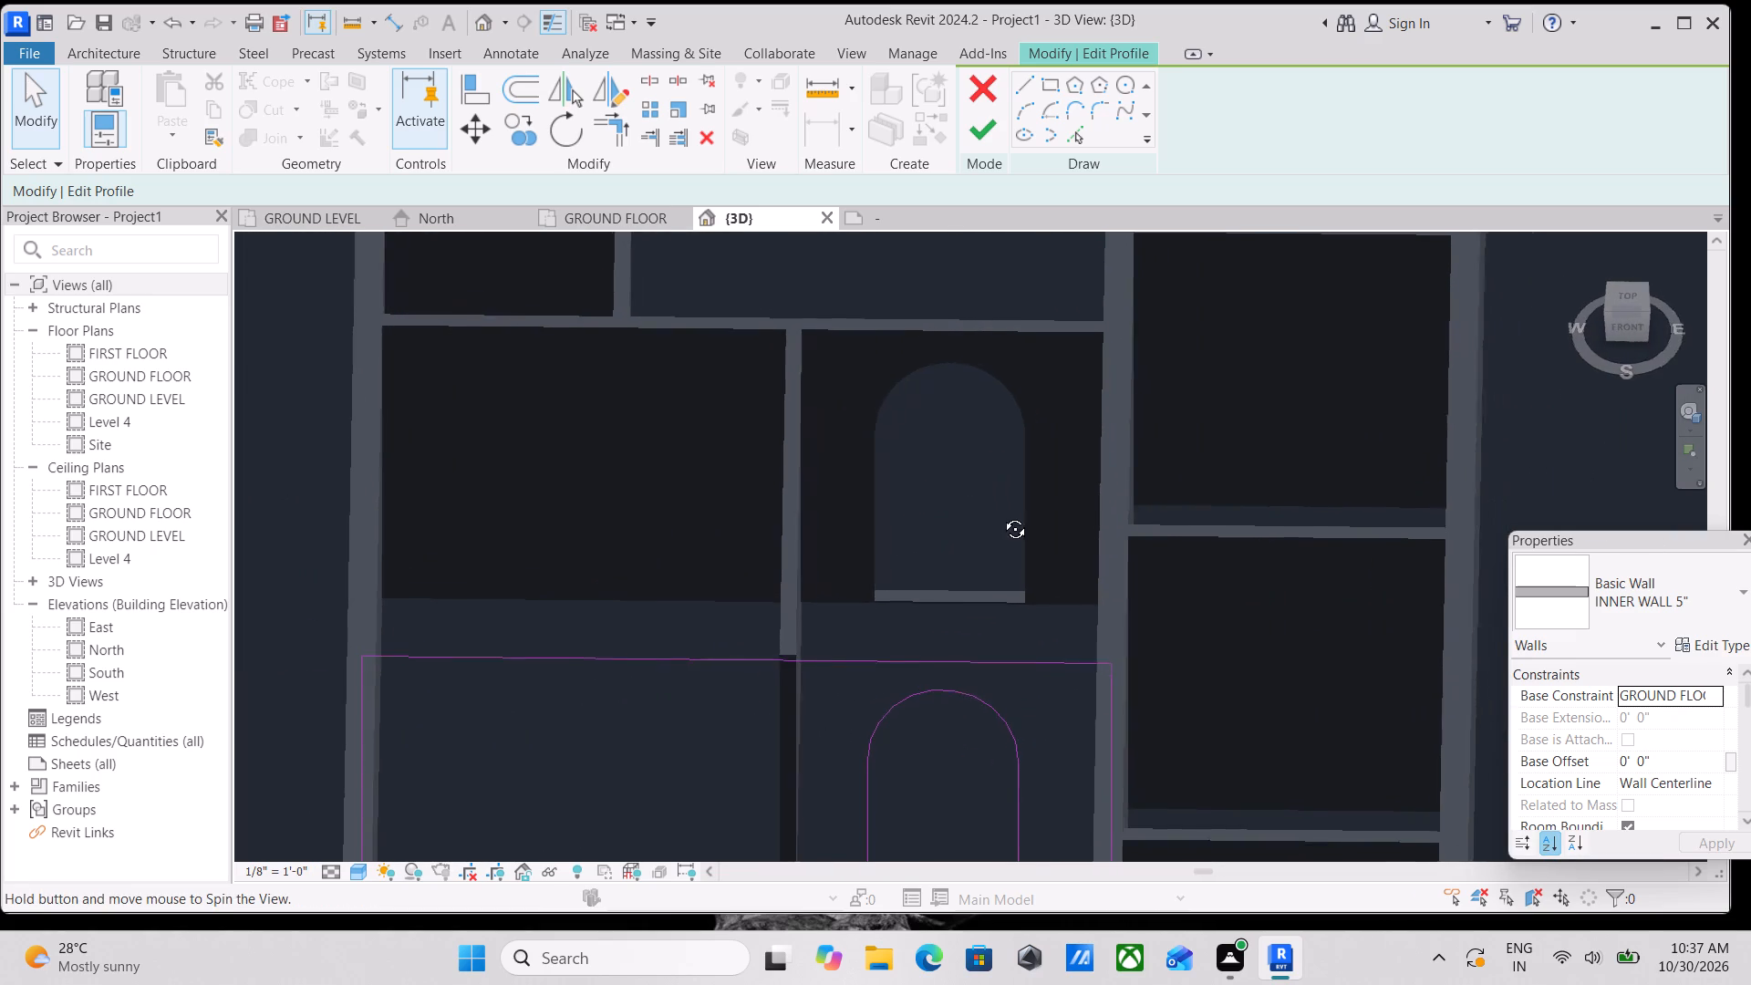
shift+middle_drag(1001, 515, 1010, 508)
shift+middle_drag(992, 689, 1031, 575)
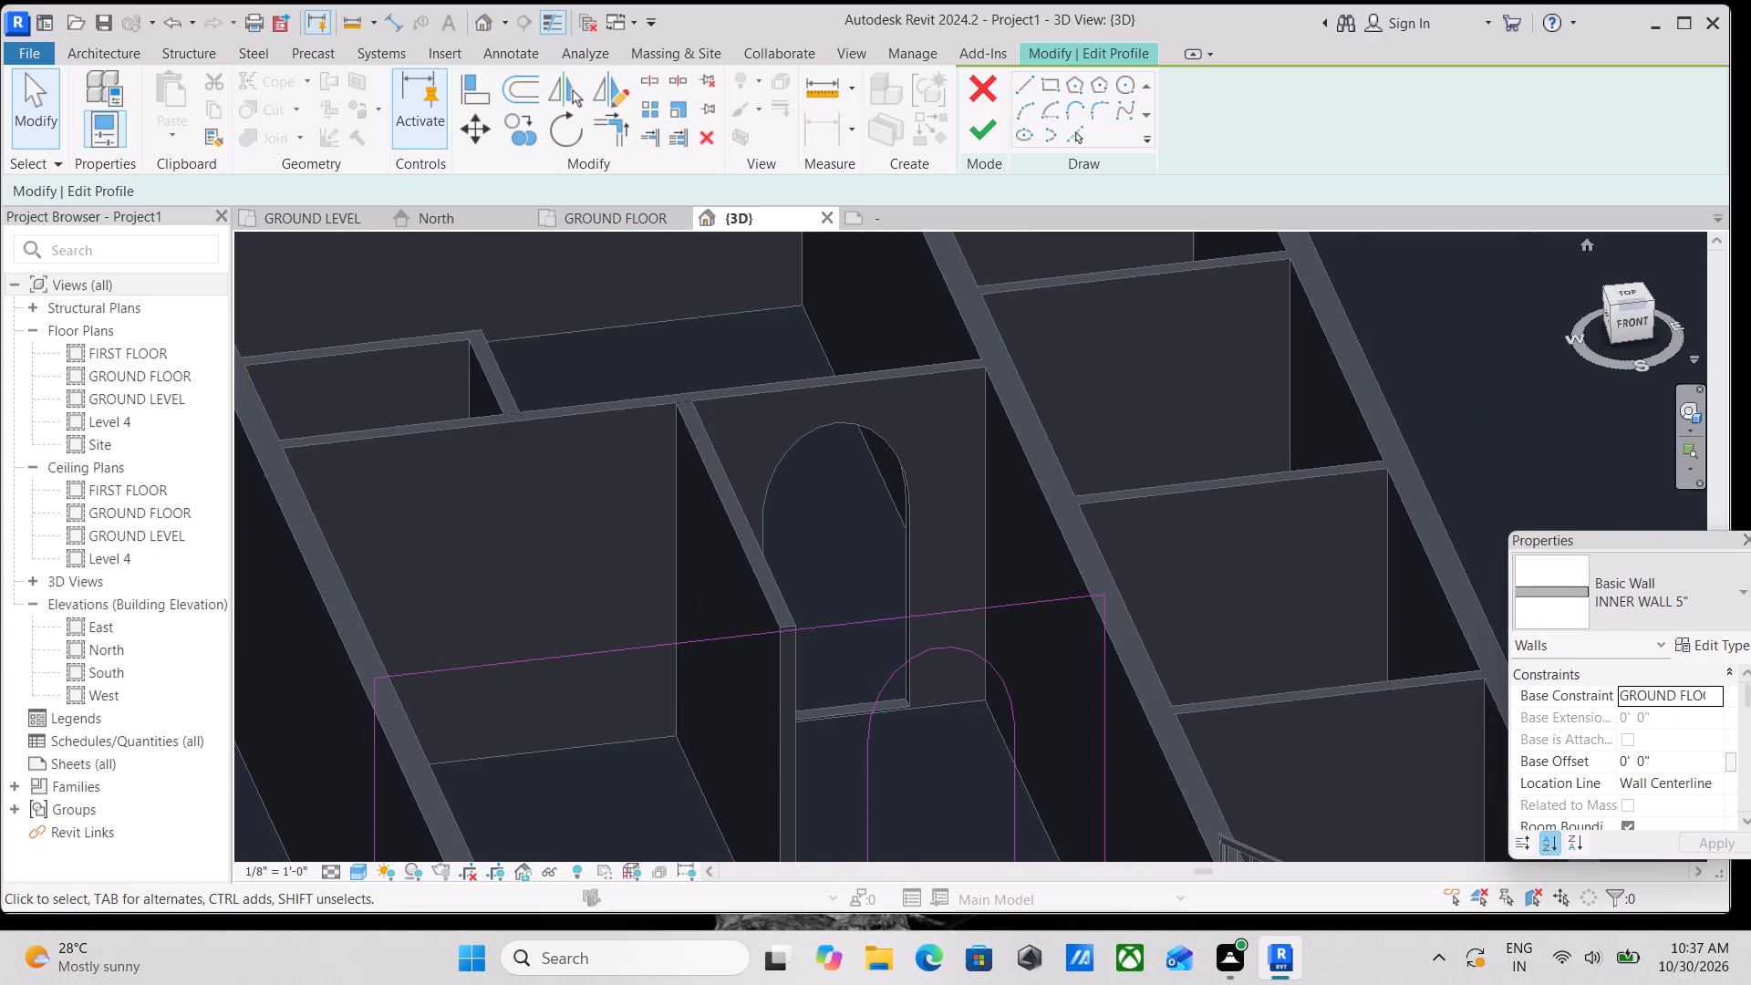
click(1632, 331)
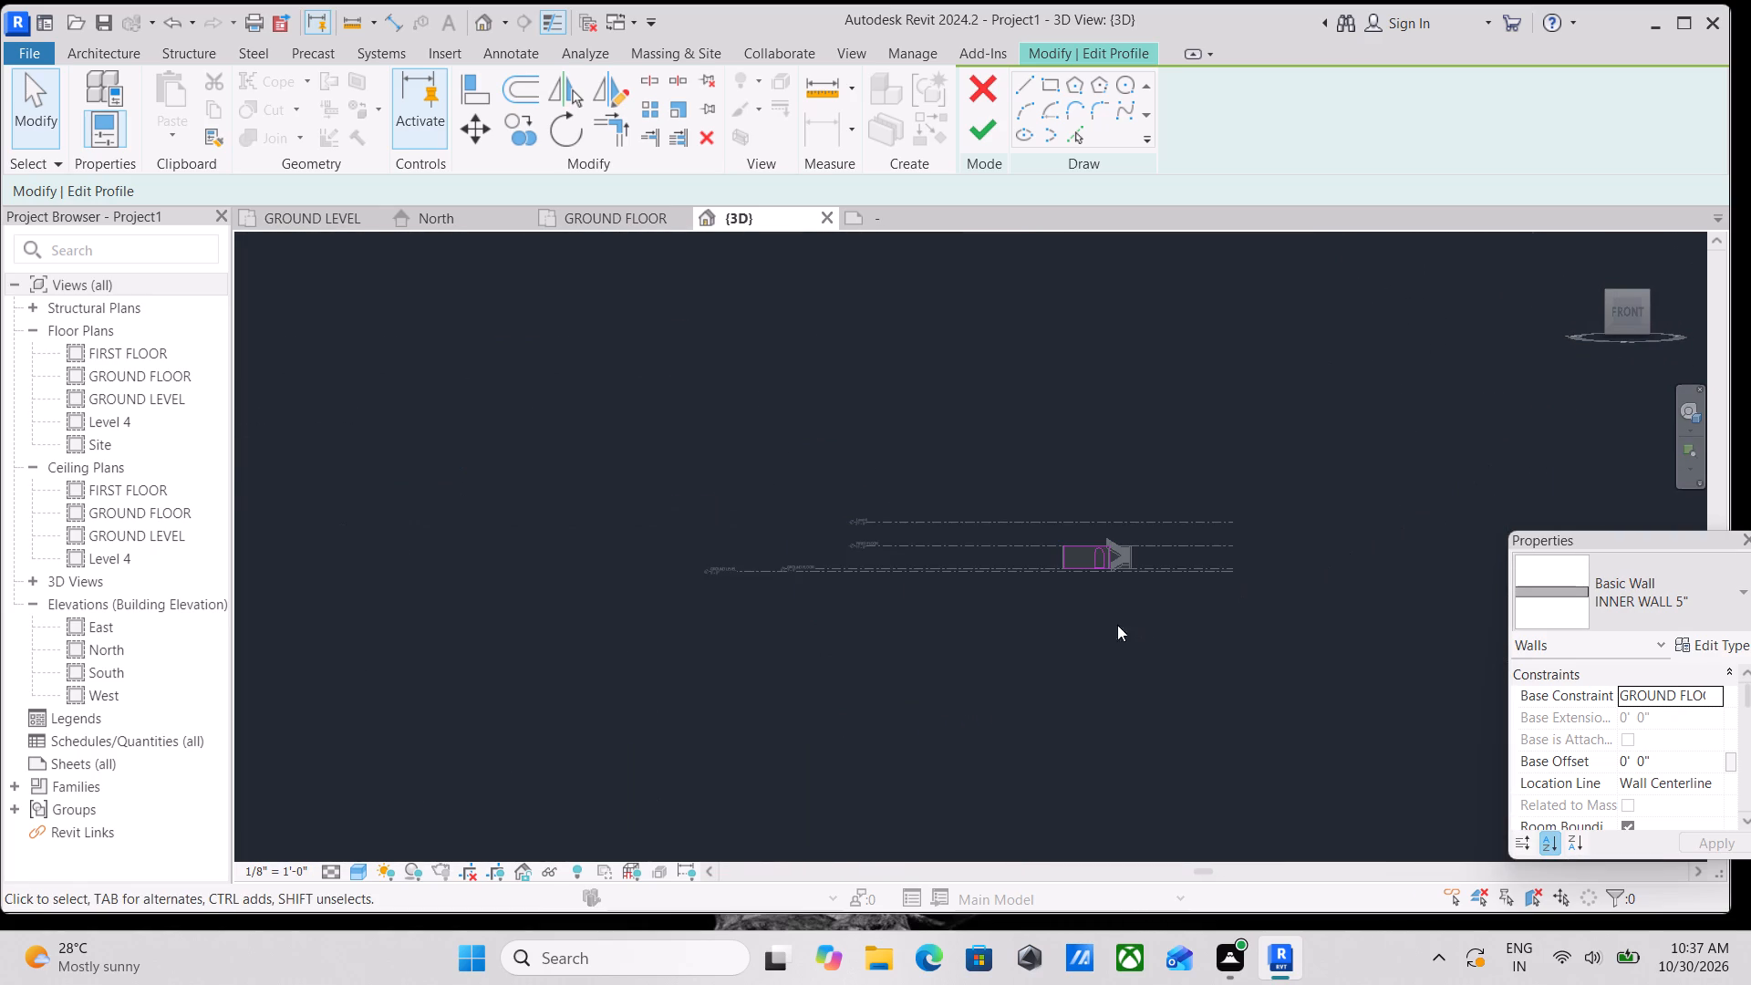
scroll(1083, 596, up, 15)
scroll(1135, 561, down, 1)
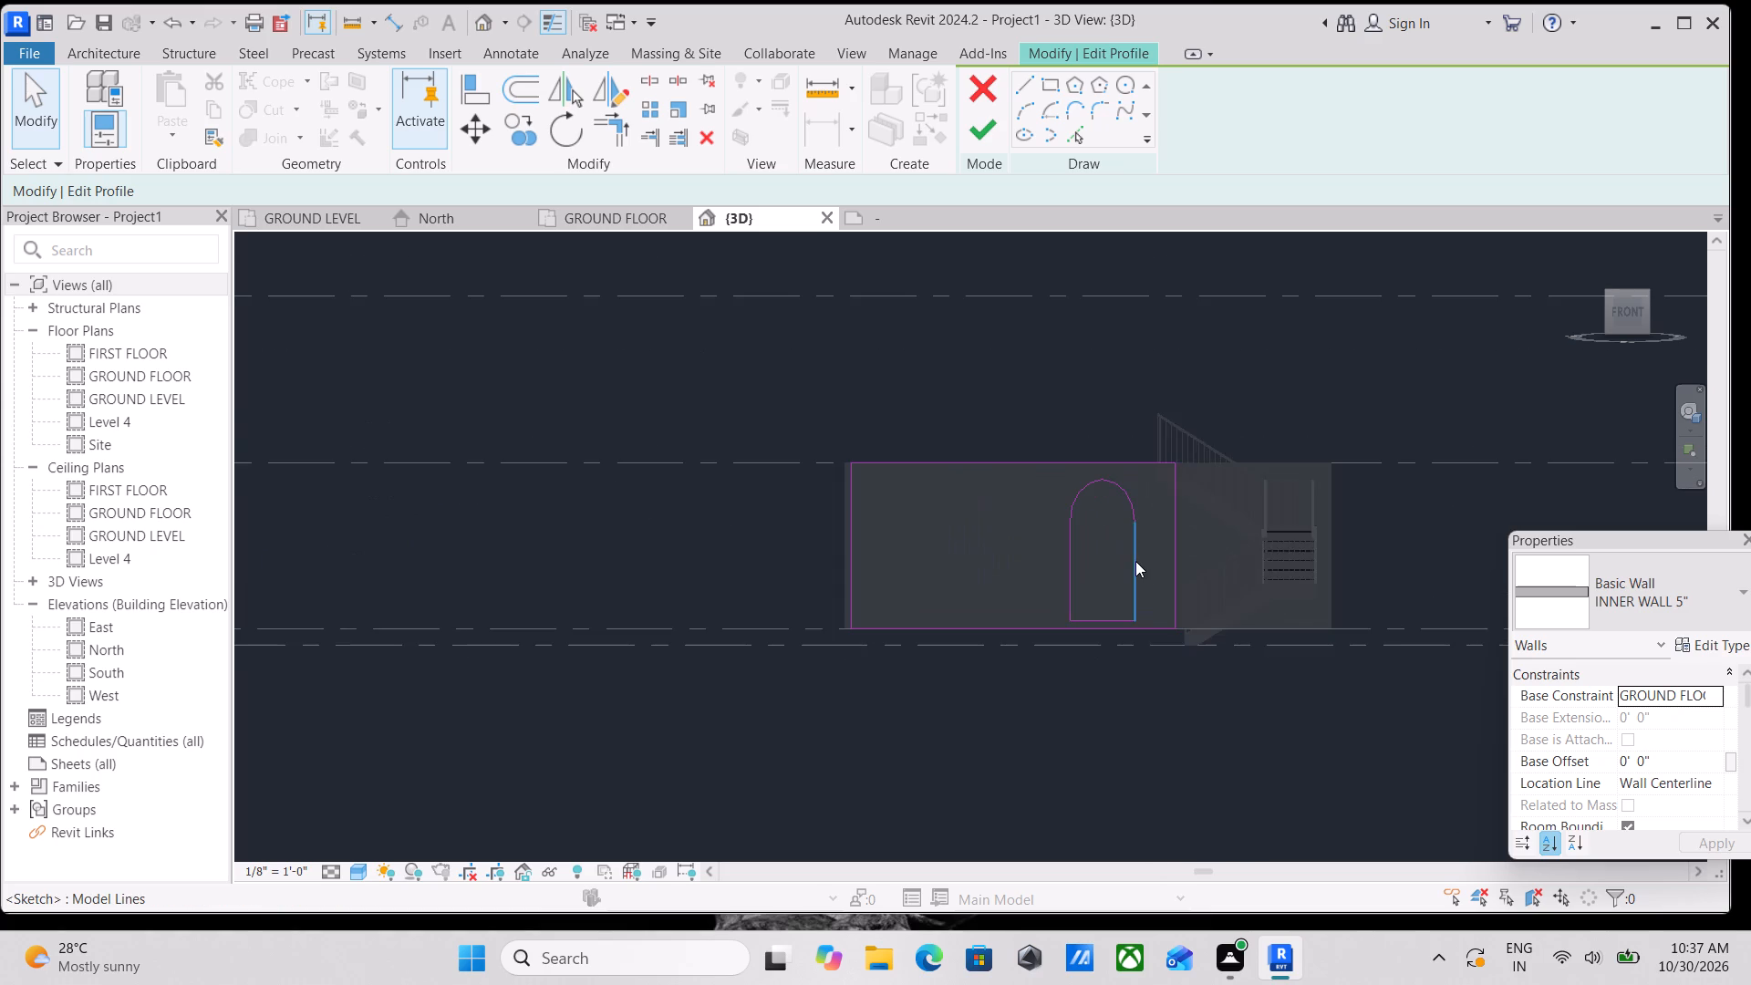
shift+middle_drag(1198, 525, 1174, 711)
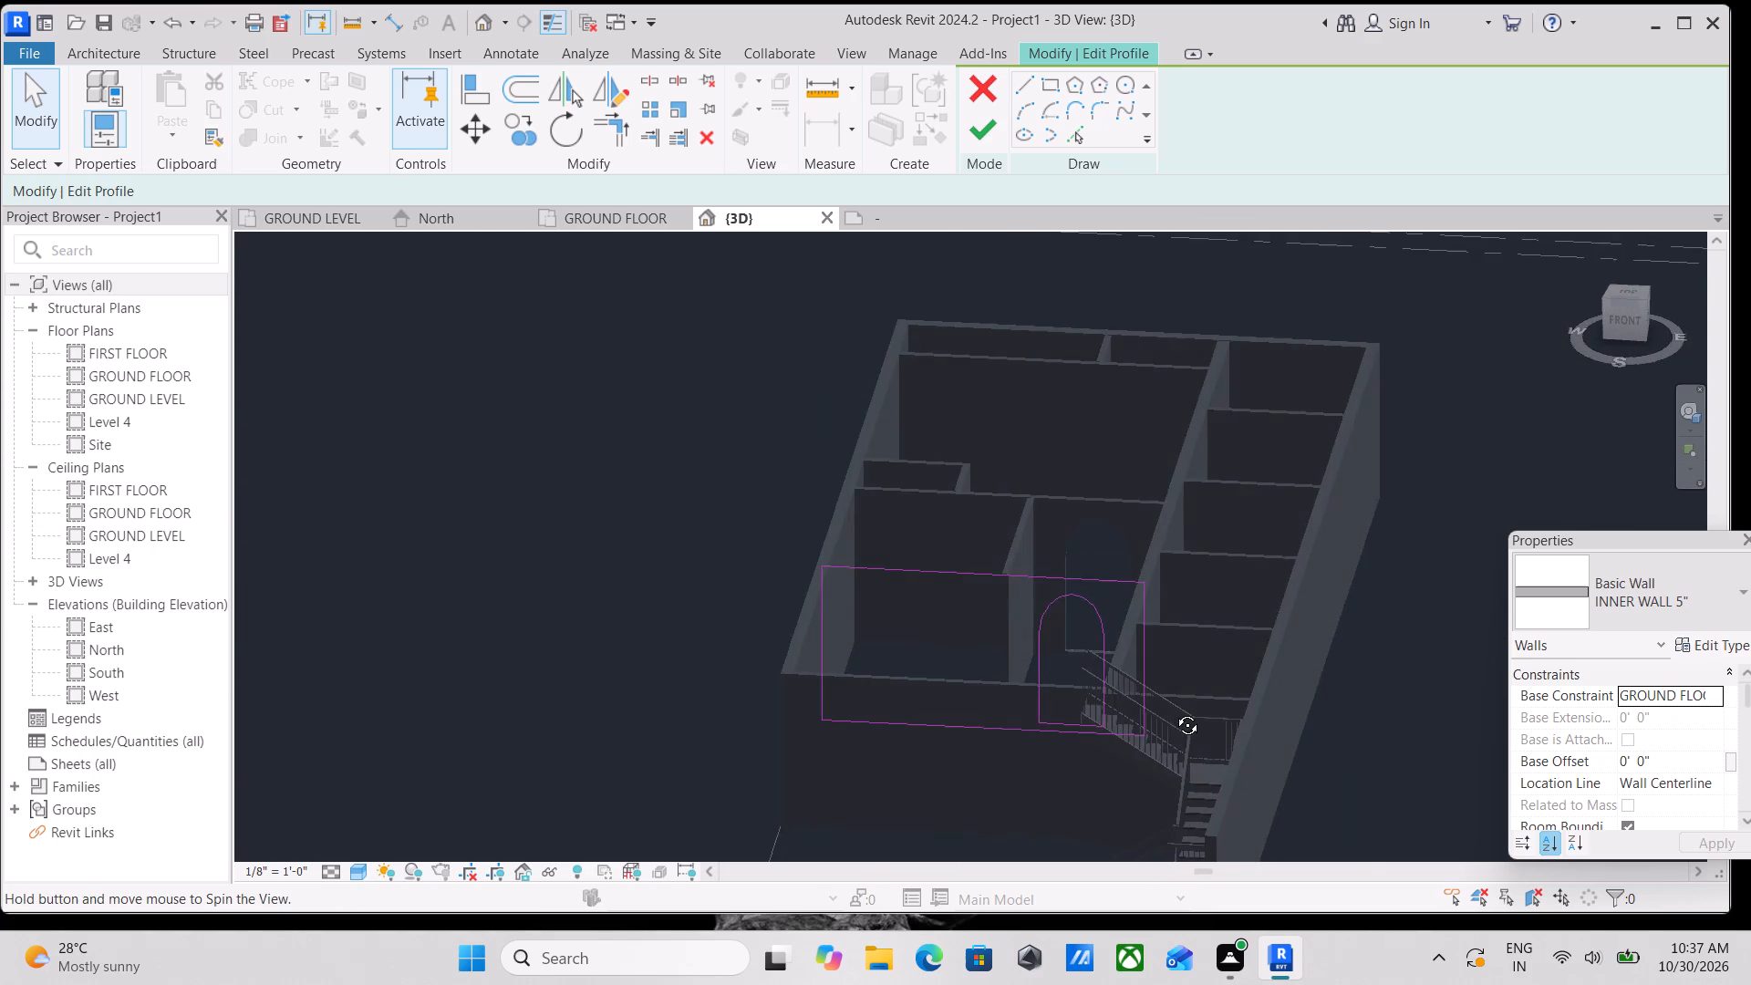
shift+middle_drag(1174, 711, 1208, 735)
scroll(1142, 592, up, 6)
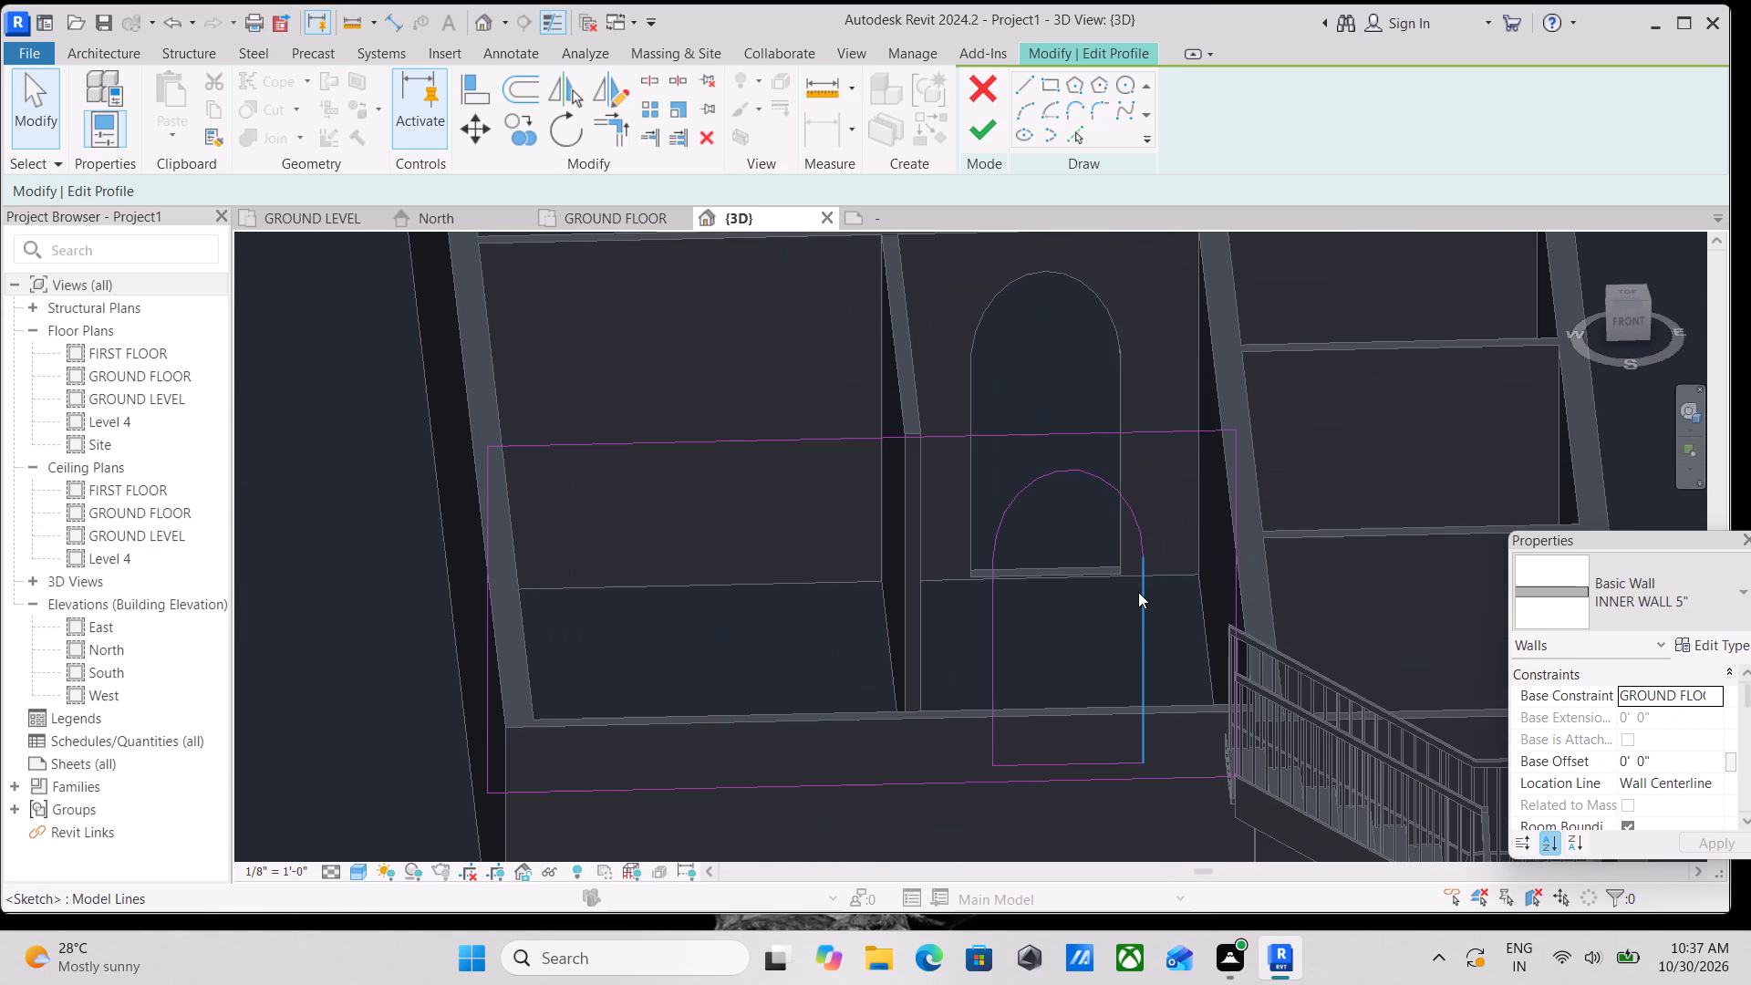
Widen the arched opening to 4' - 3" by nudging each side line outward once more.
click(1148, 602)
key(Right)
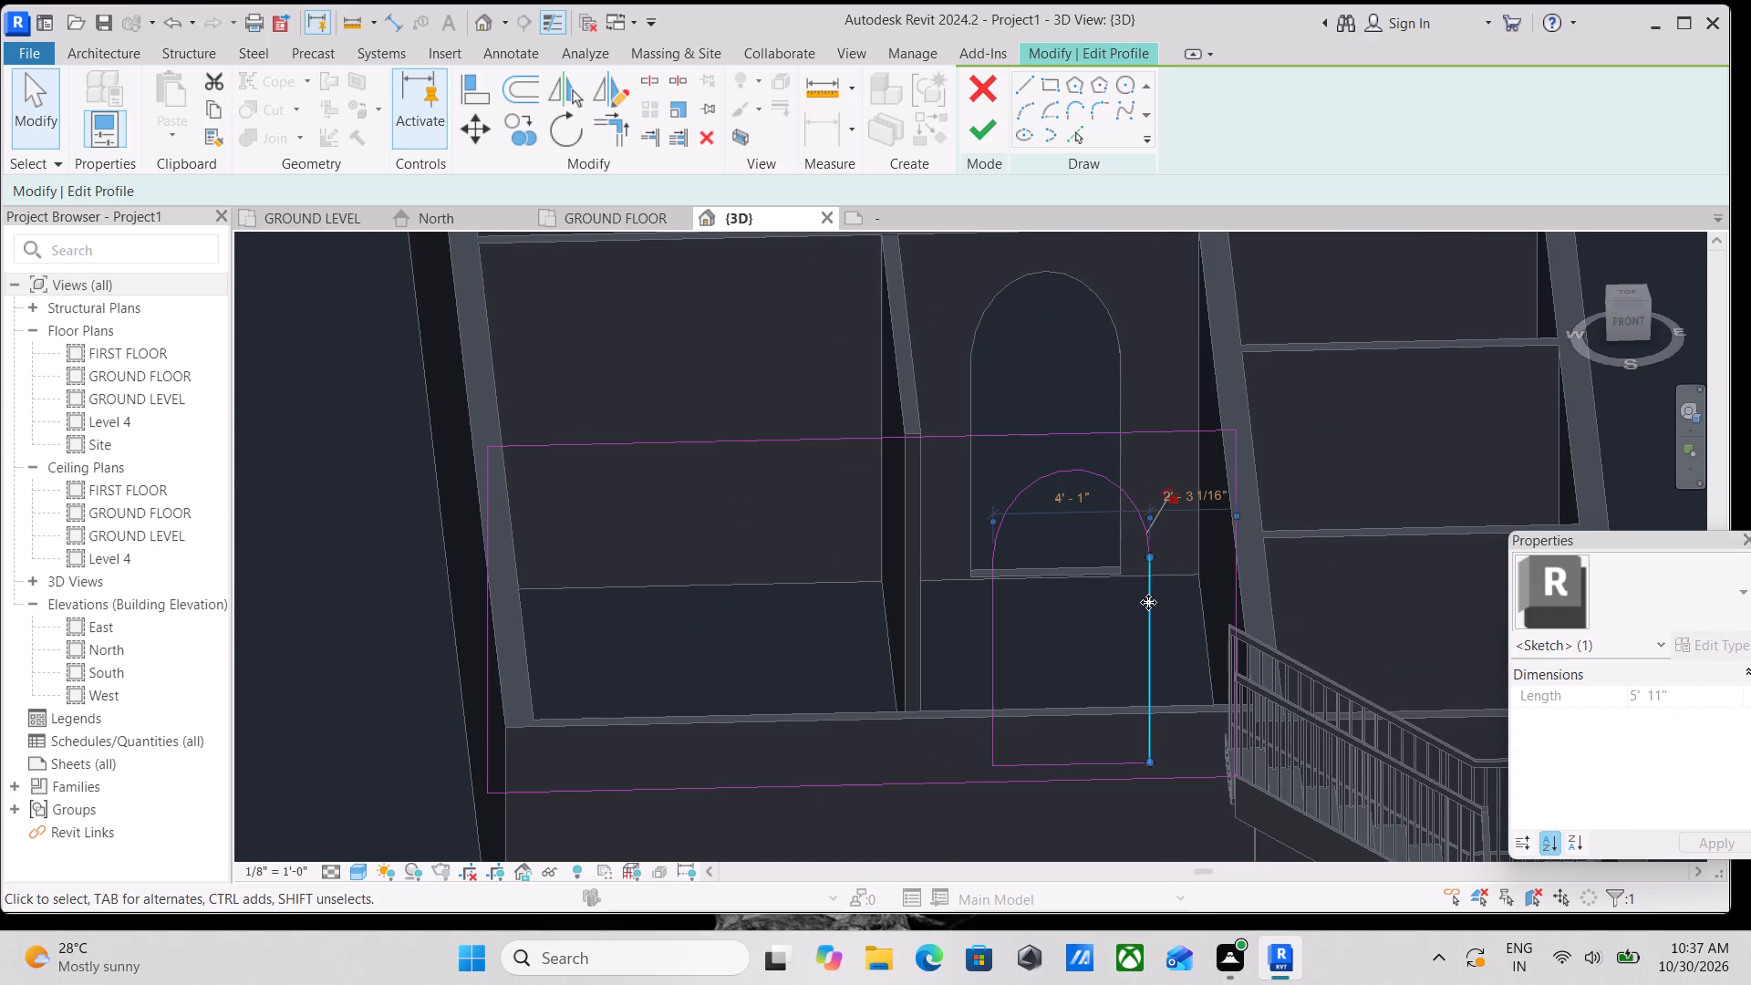
click(995, 619)
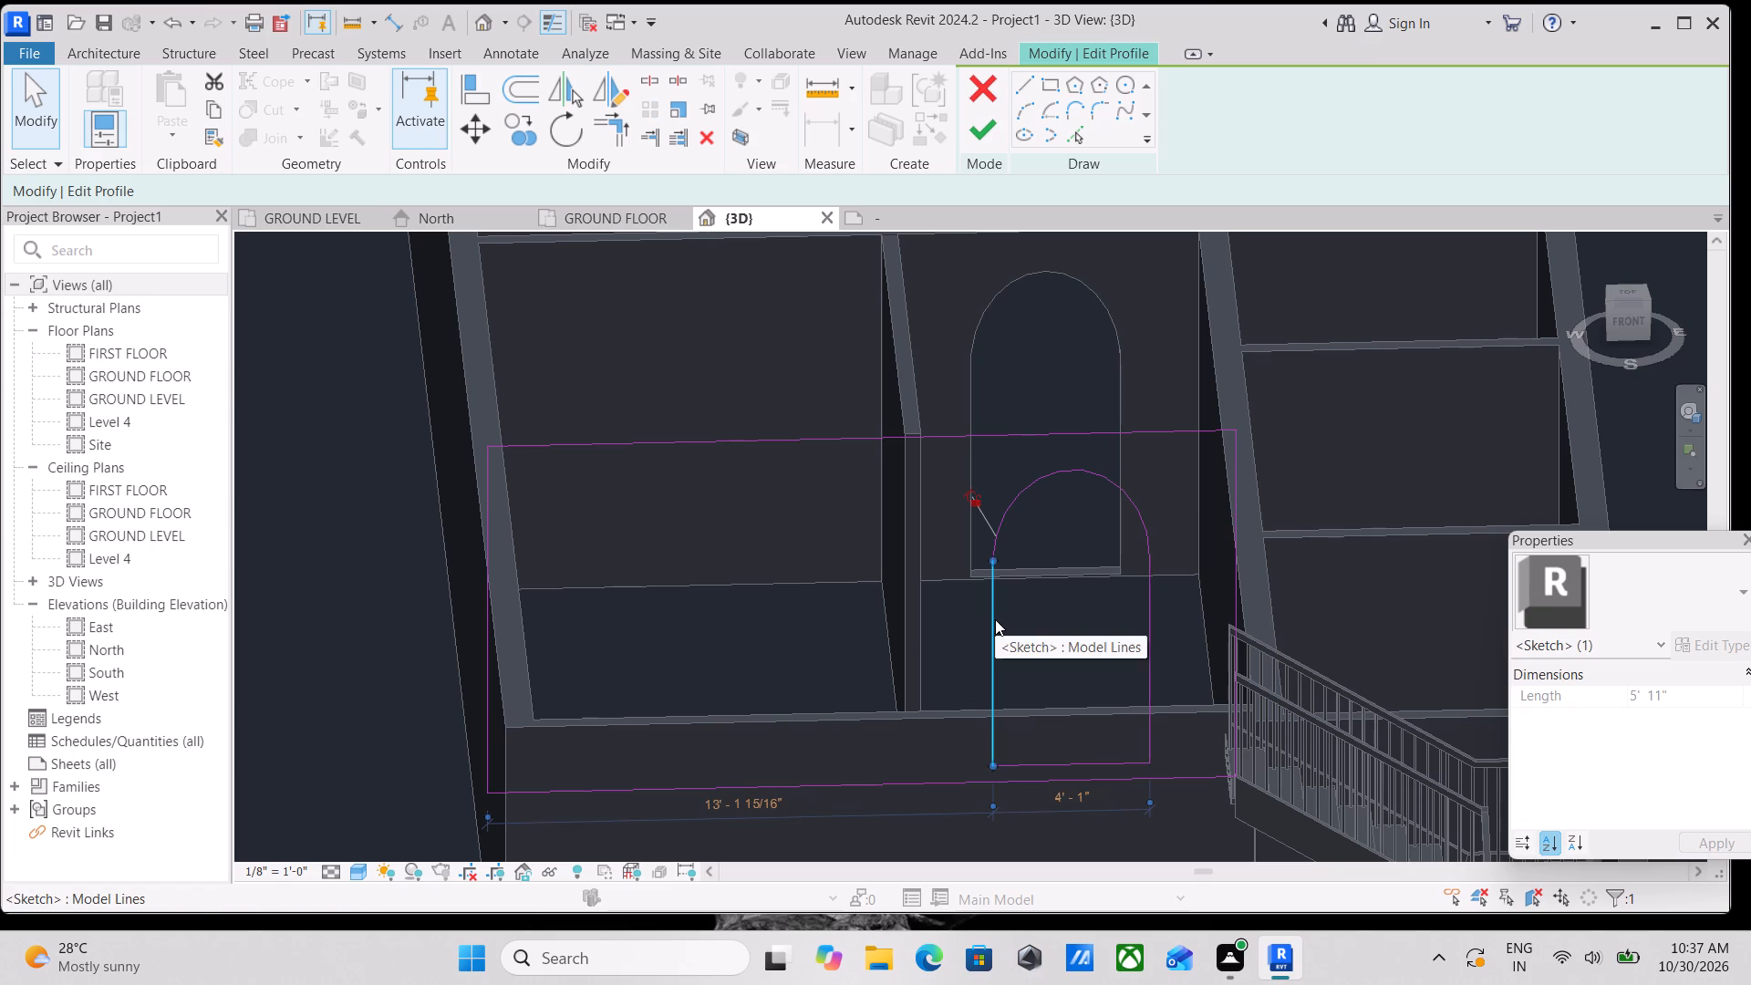
key(Left)
Lower the opening's bottom line by about 2" towards the wall base and finish the wall profile edit.
click(1075, 766)
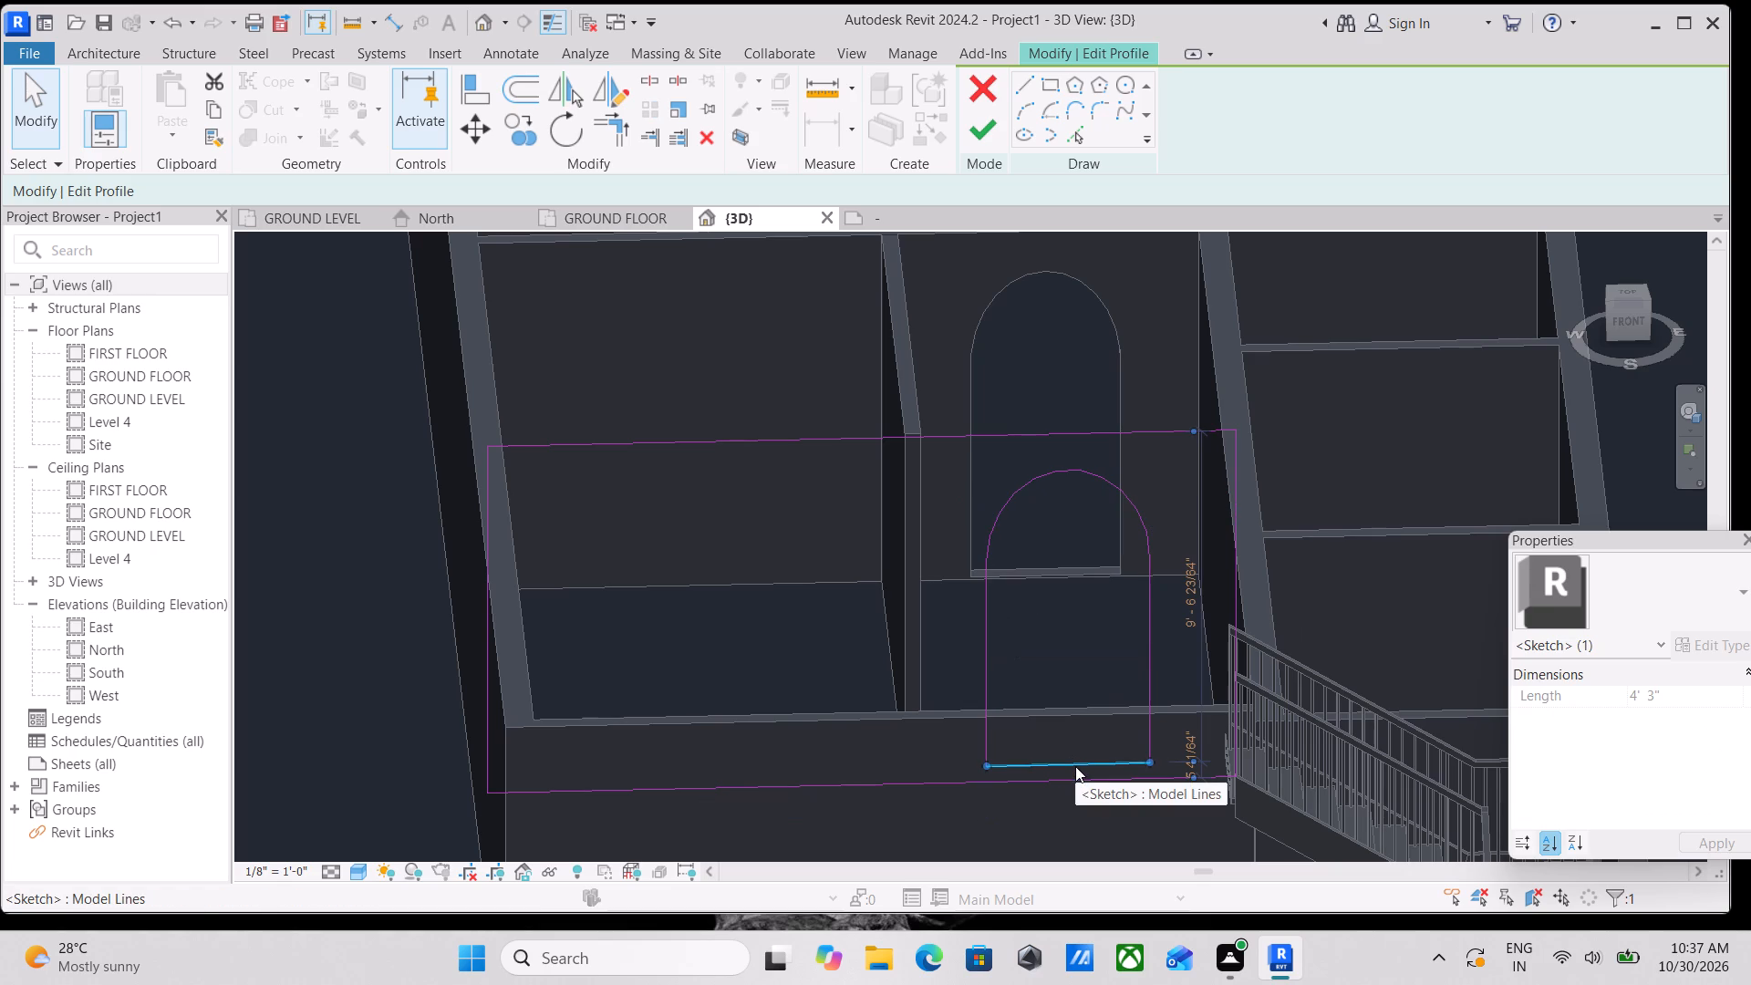
key(Down)
key(Down)
key(Up)
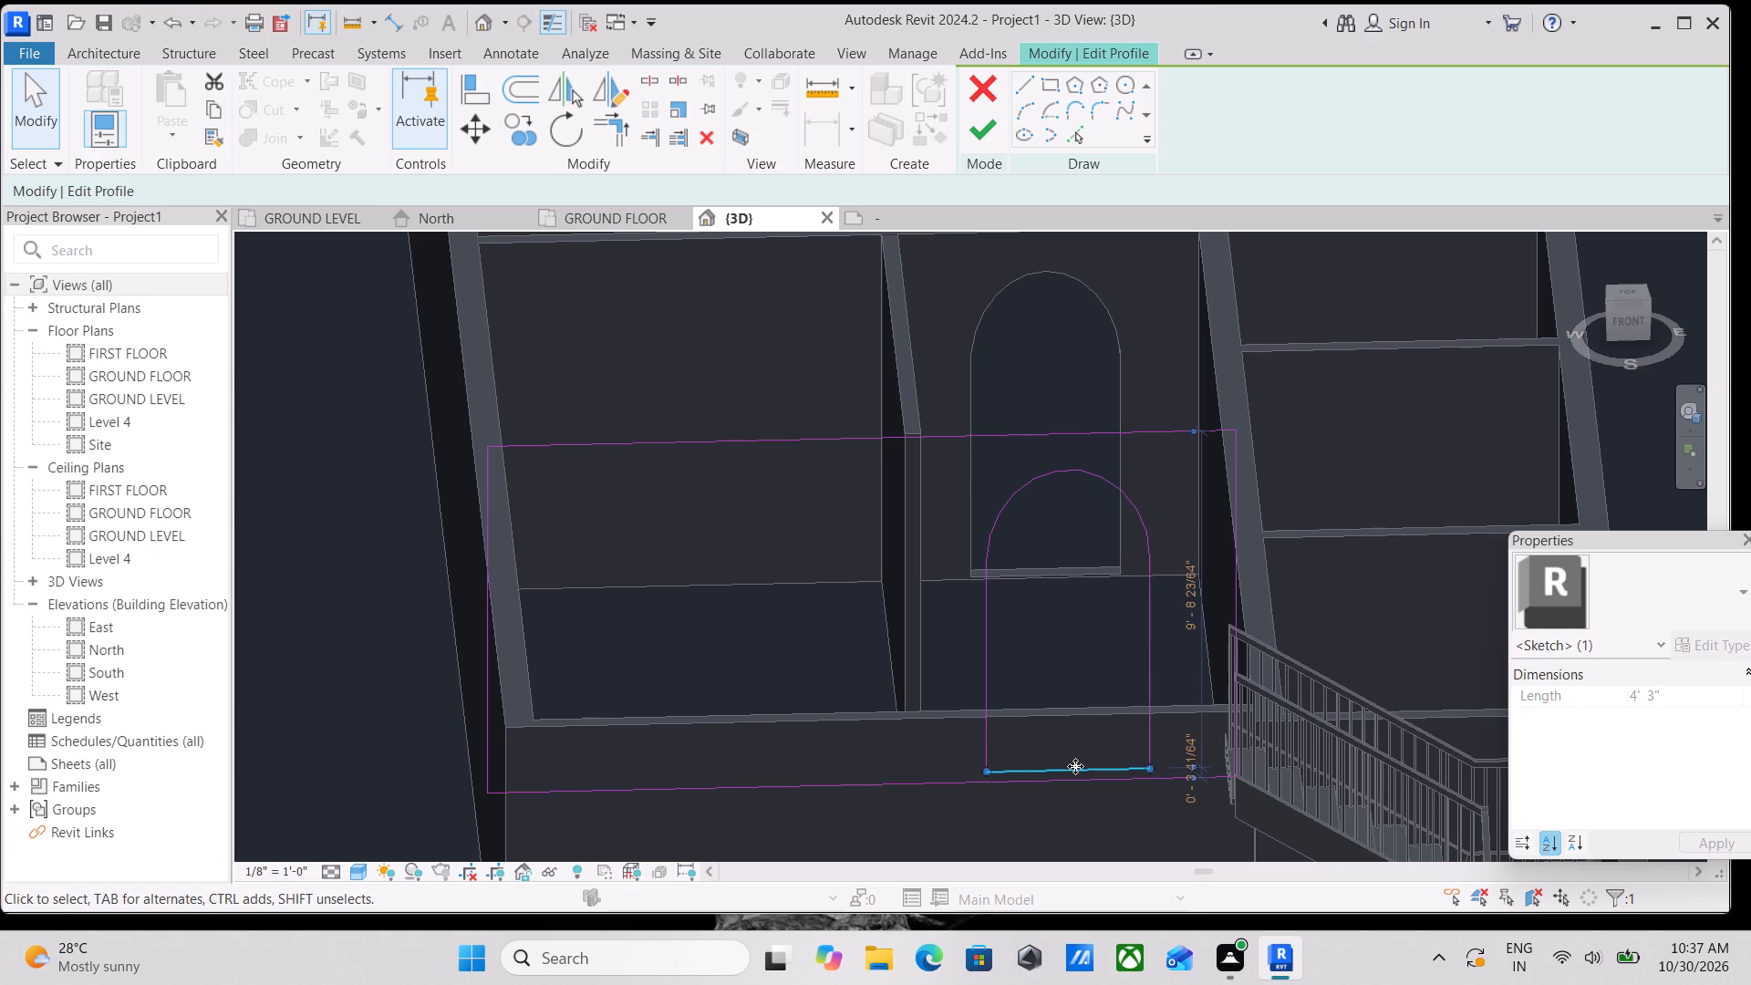
click(983, 131)
key(Escape)
Examine the two arched openings and the neighbouring 5" inner walls from the stair side of the model.
scroll(997, 463, down, 6)
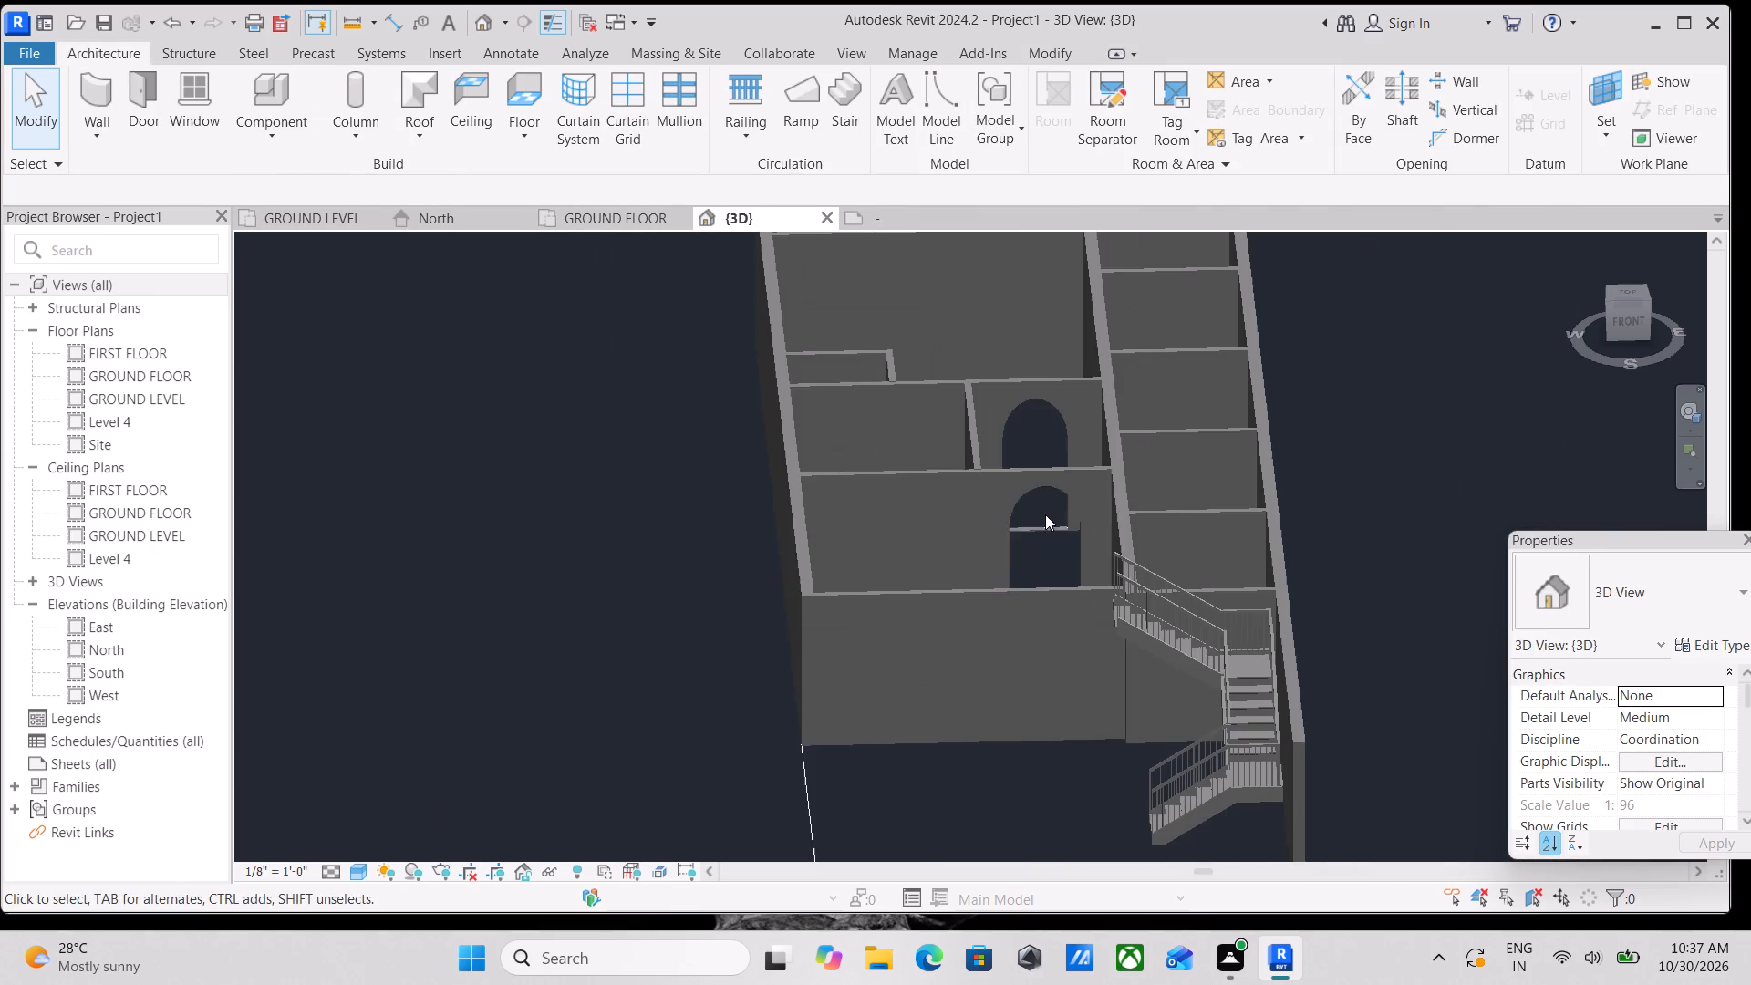
shift+middle_drag(945, 493, 1110, 586)
middle_drag(1007, 464, 993, 752)
middle_drag(954, 518, 980, 638)
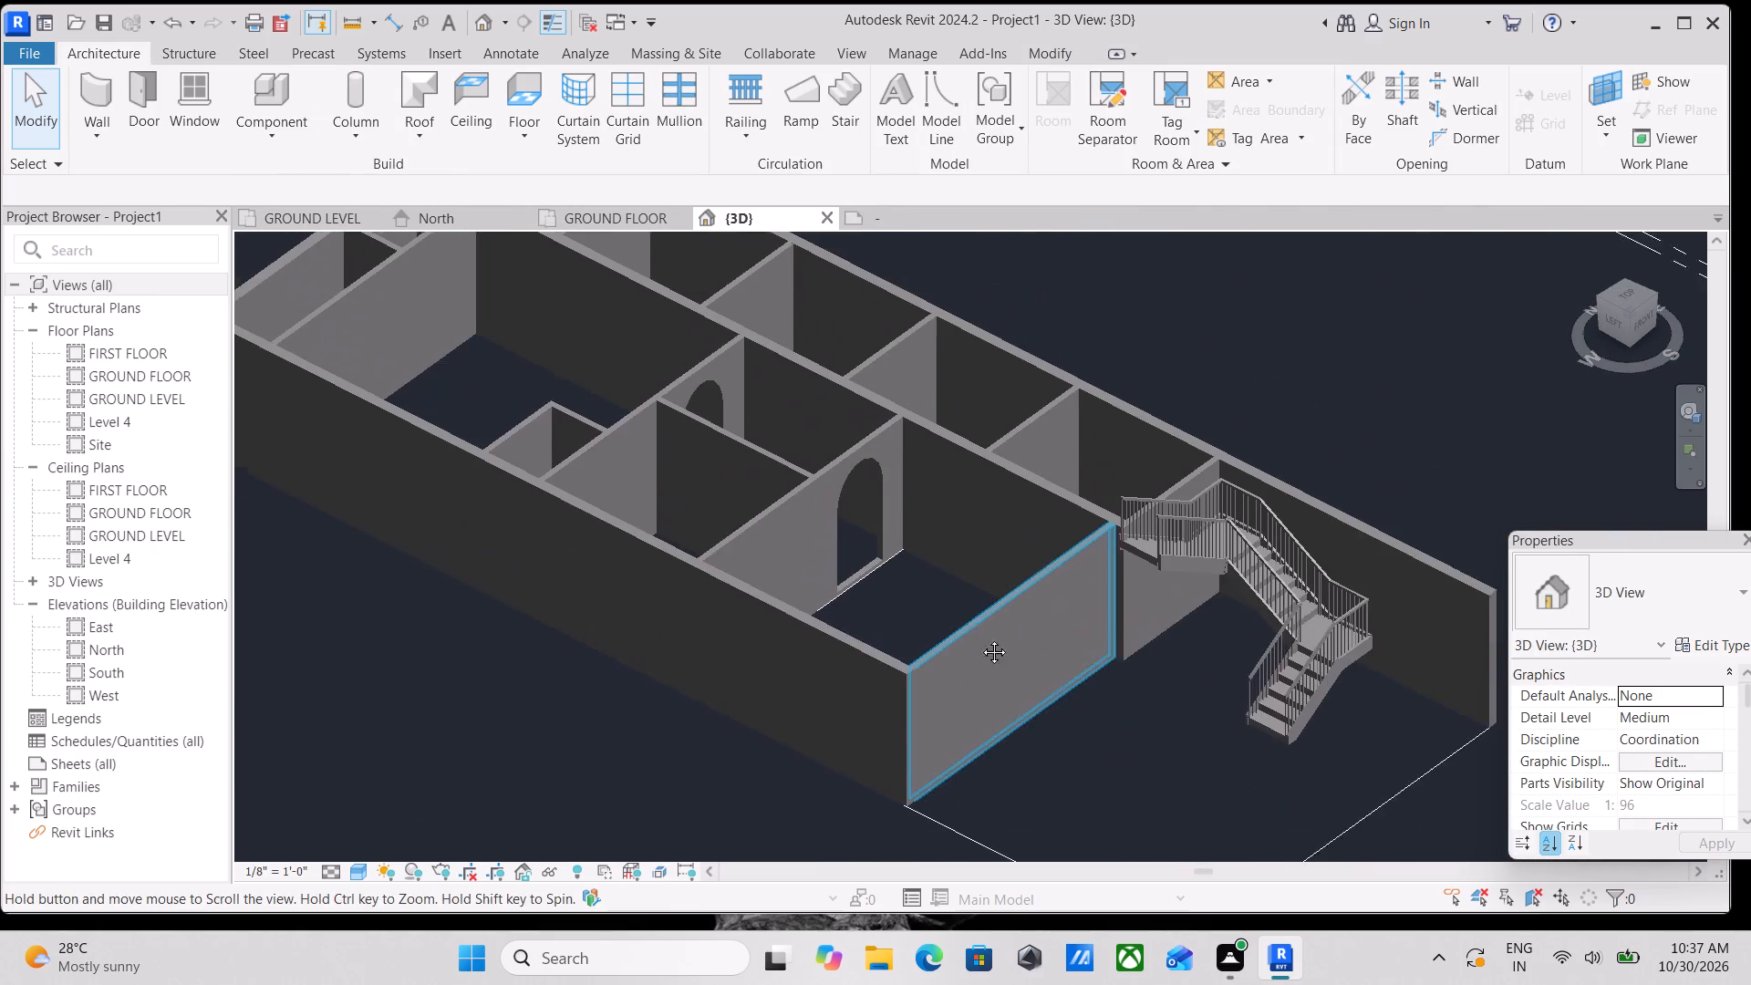
middle_drag(980, 638, 985, 651)
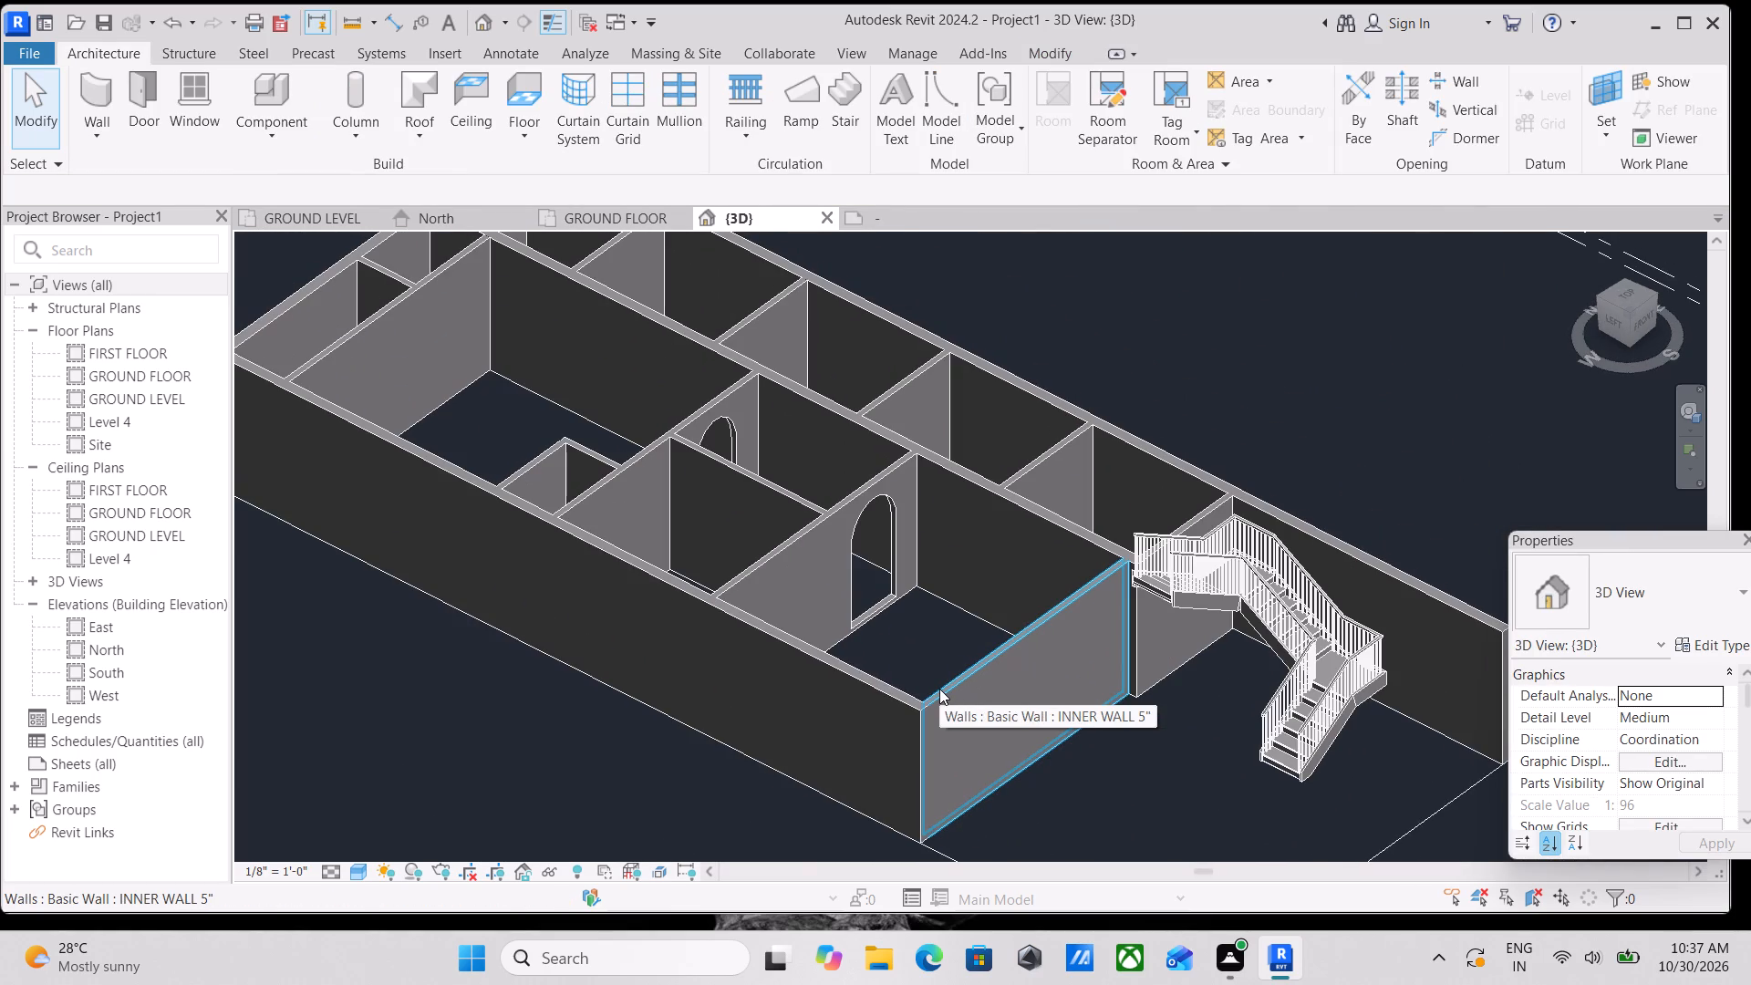
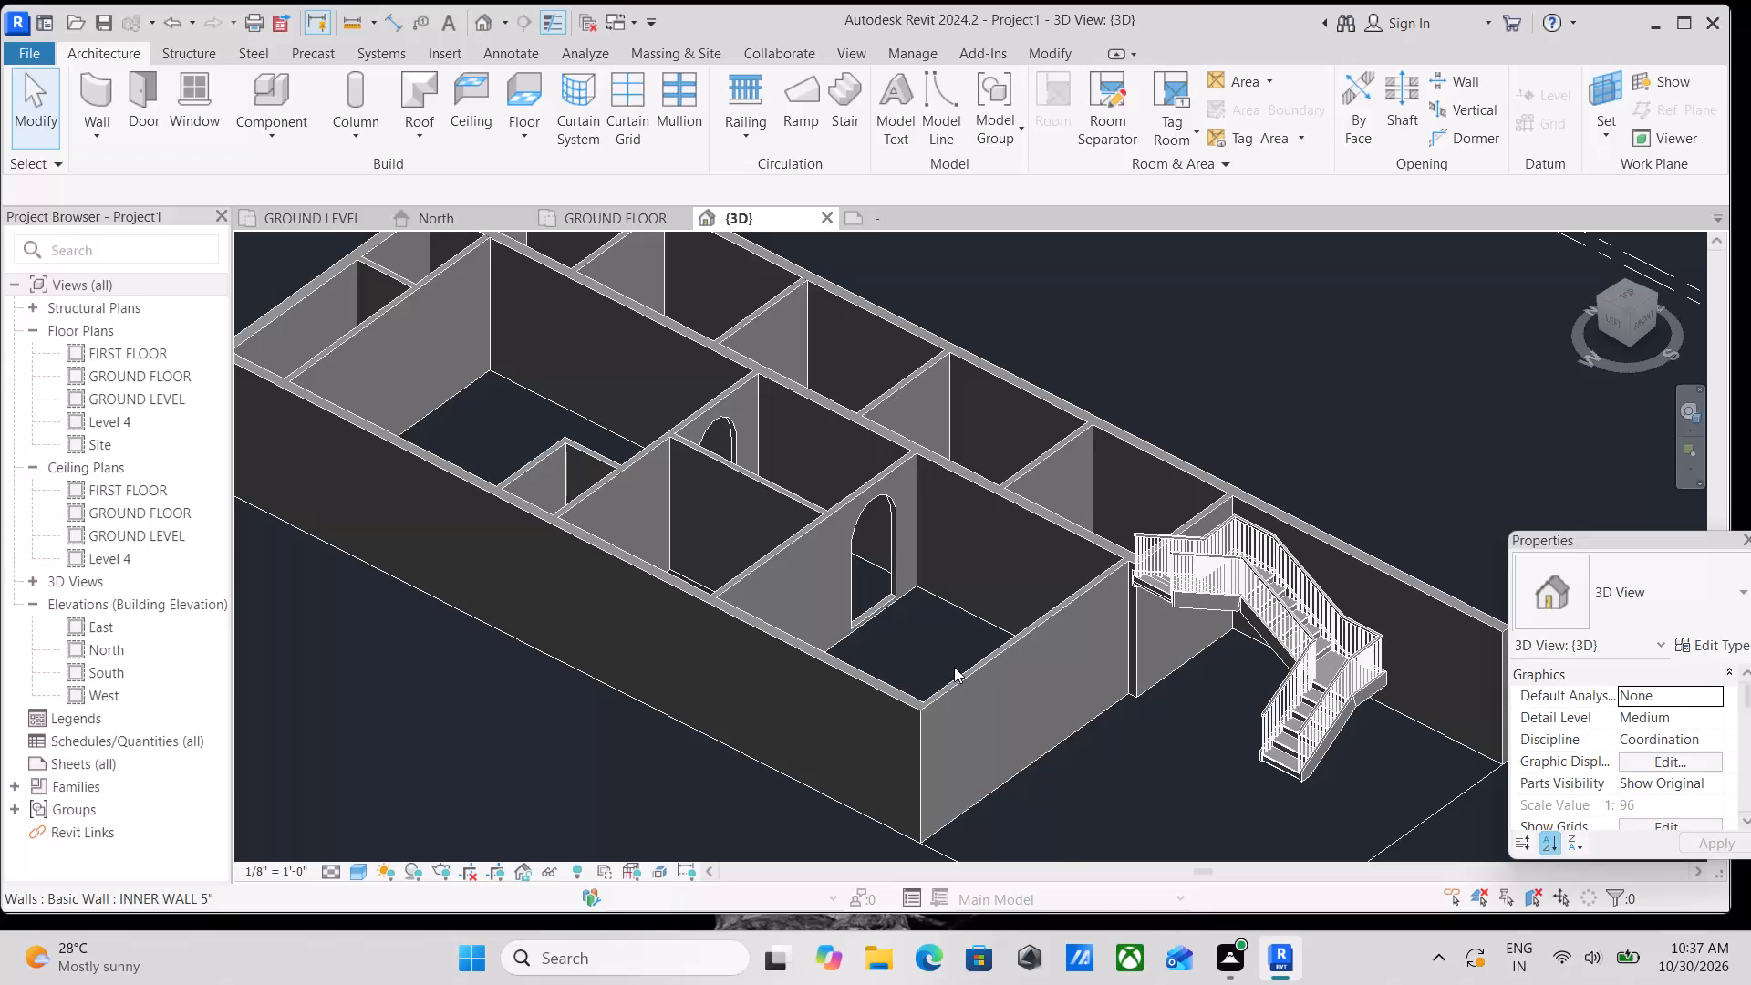
Examine the two arched openings and the surrounding inner walls of the ground floor from several angles.
scroll(953, 637, down, 2)
middle_drag(953, 637, 962, 727)
scroll(868, 622, up, 6)
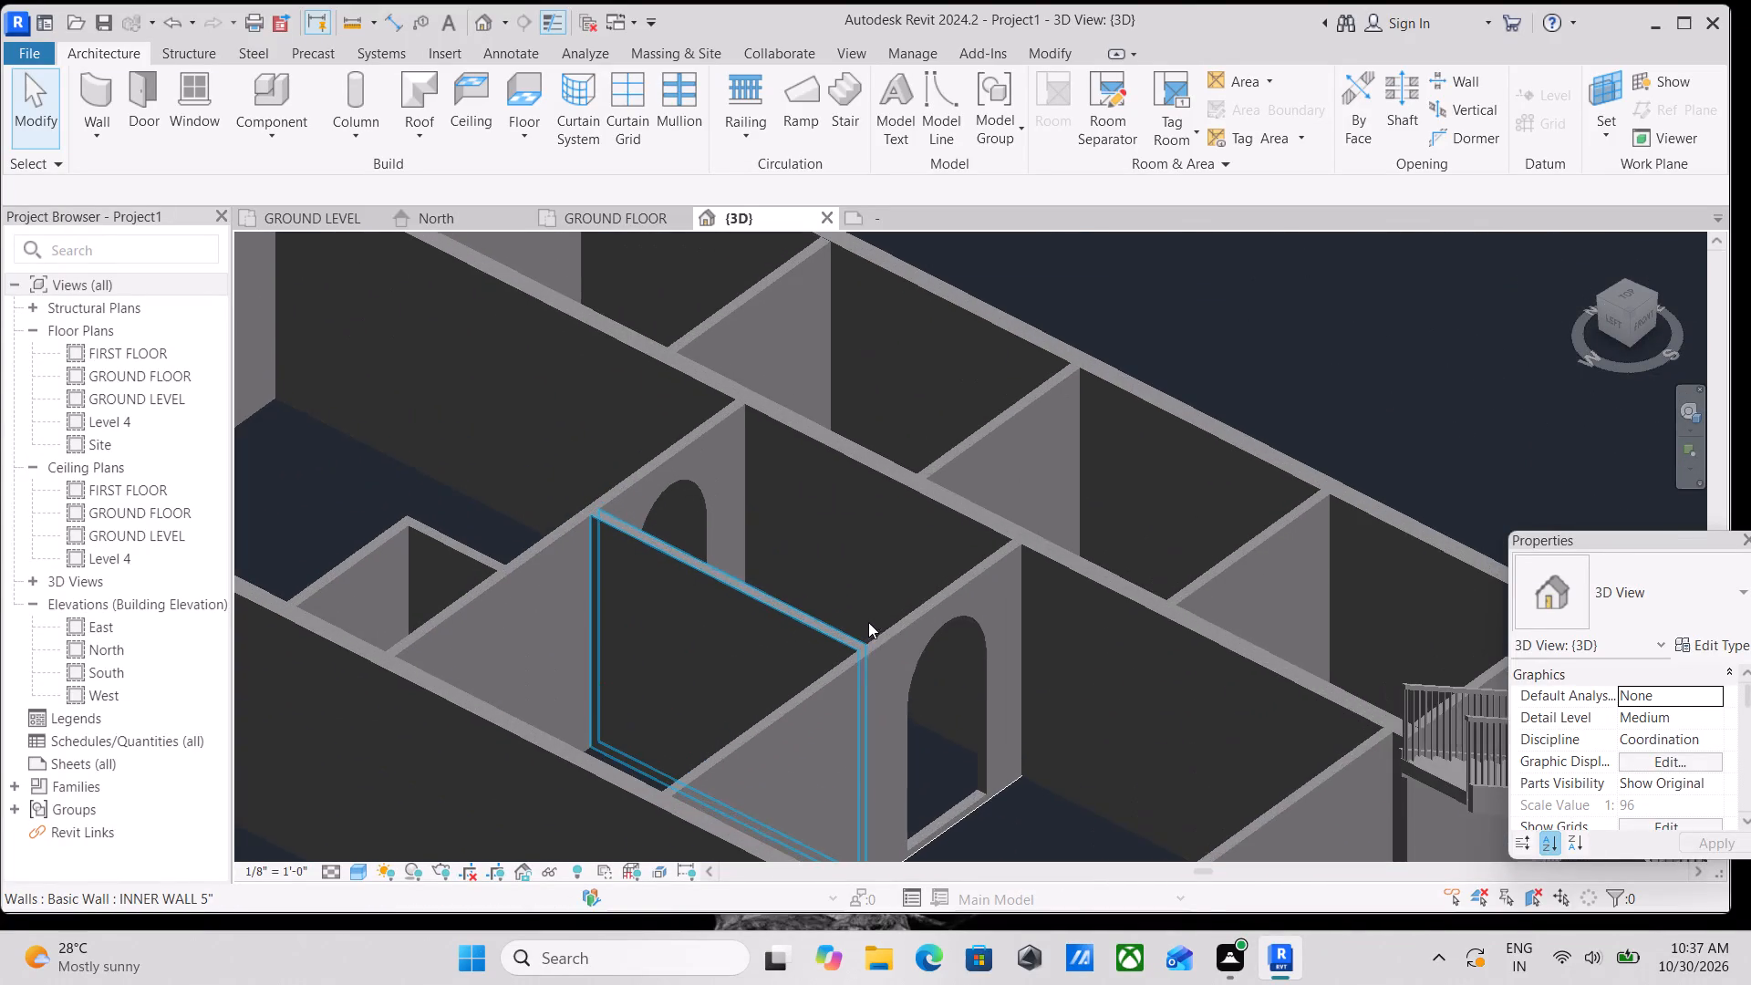
scroll(896, 542, up, 2)
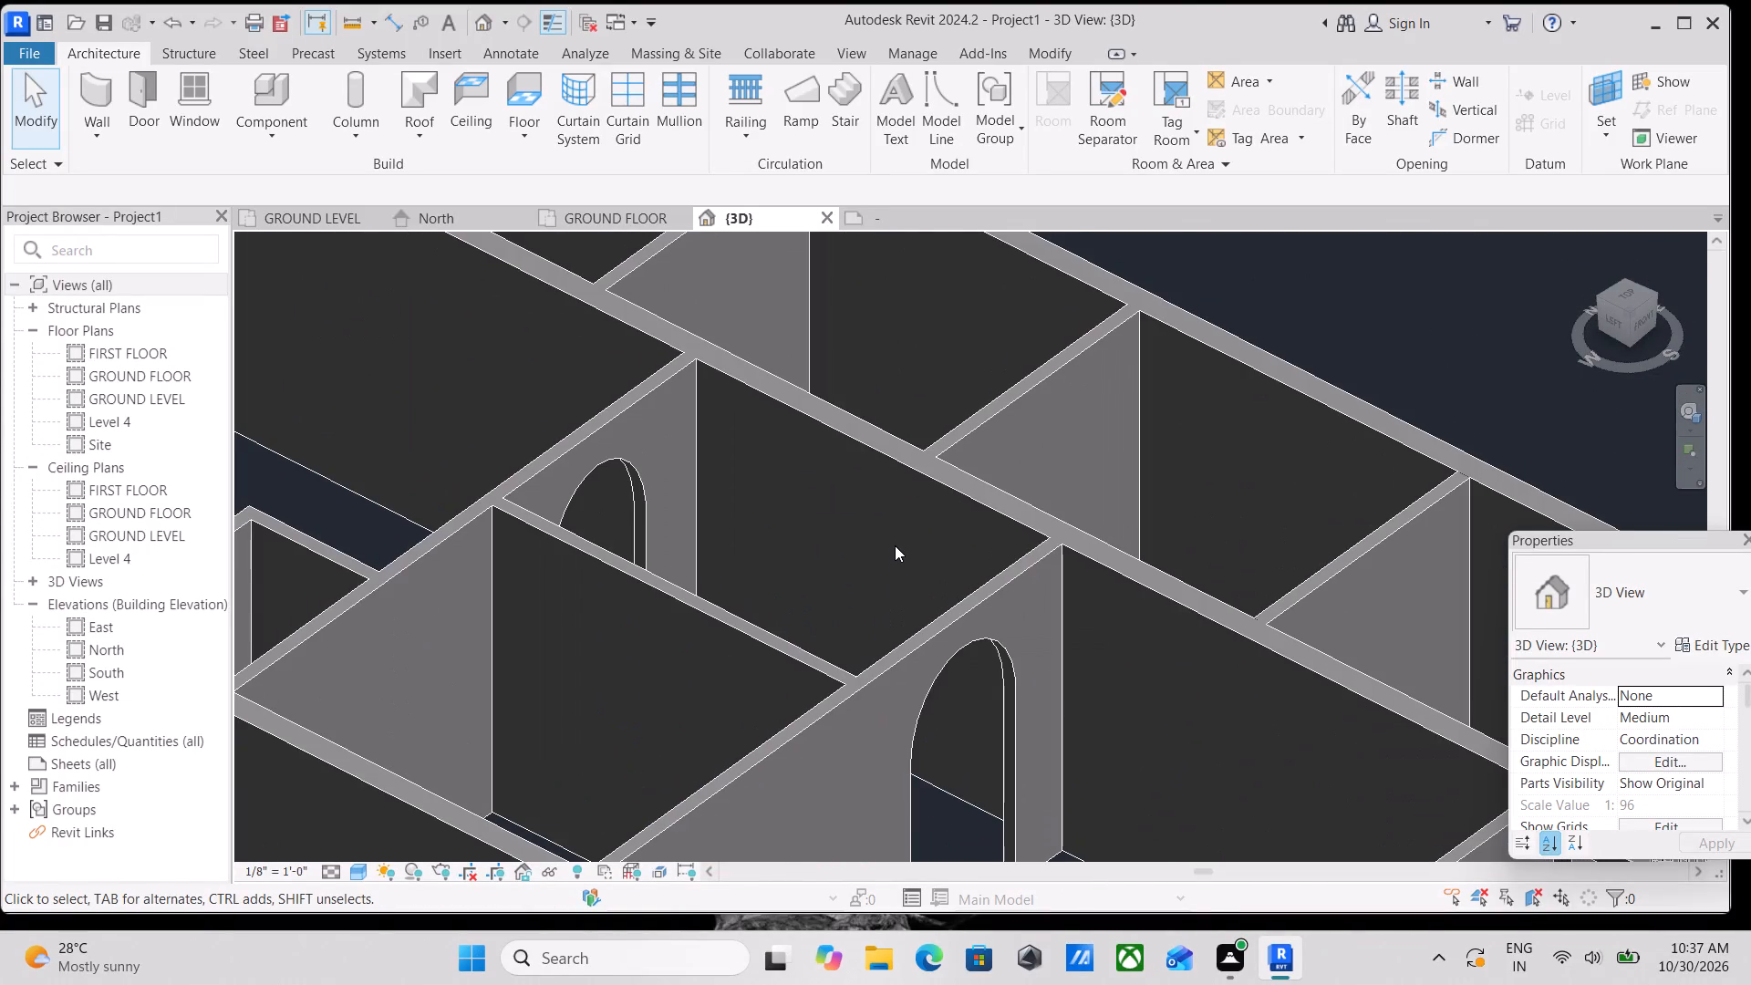
scroll(895, 545, down, 3)
scroll(895, 545, up, 2)
scroll(895, 539, down, 3)
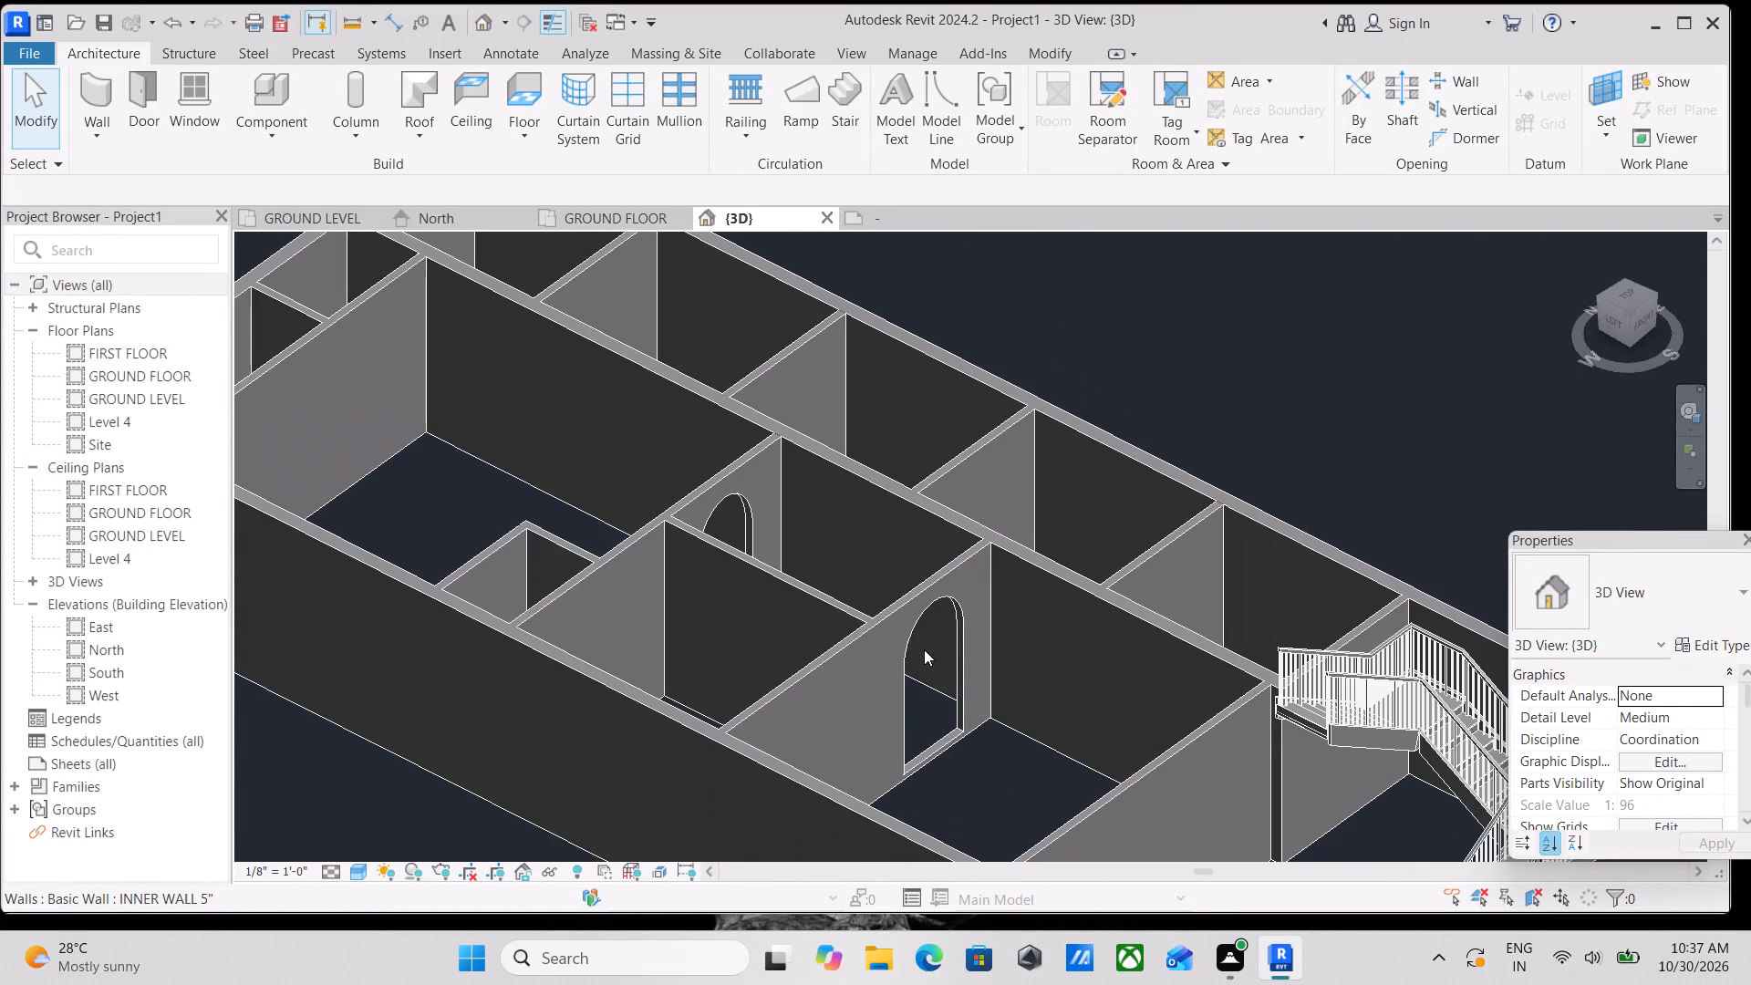
shift+middle_drag(927, 651, 959, 625)
middle_drag(880, 645, 1114, 418)
scroll(964, 582, down, 1)
shift+middle_drag(961, 438, 1000, 475)
middle_drag(948, 418, 1074, 700)
scroll(973, 472, down, 1)
middle_drag(973, 472, 990, 571)
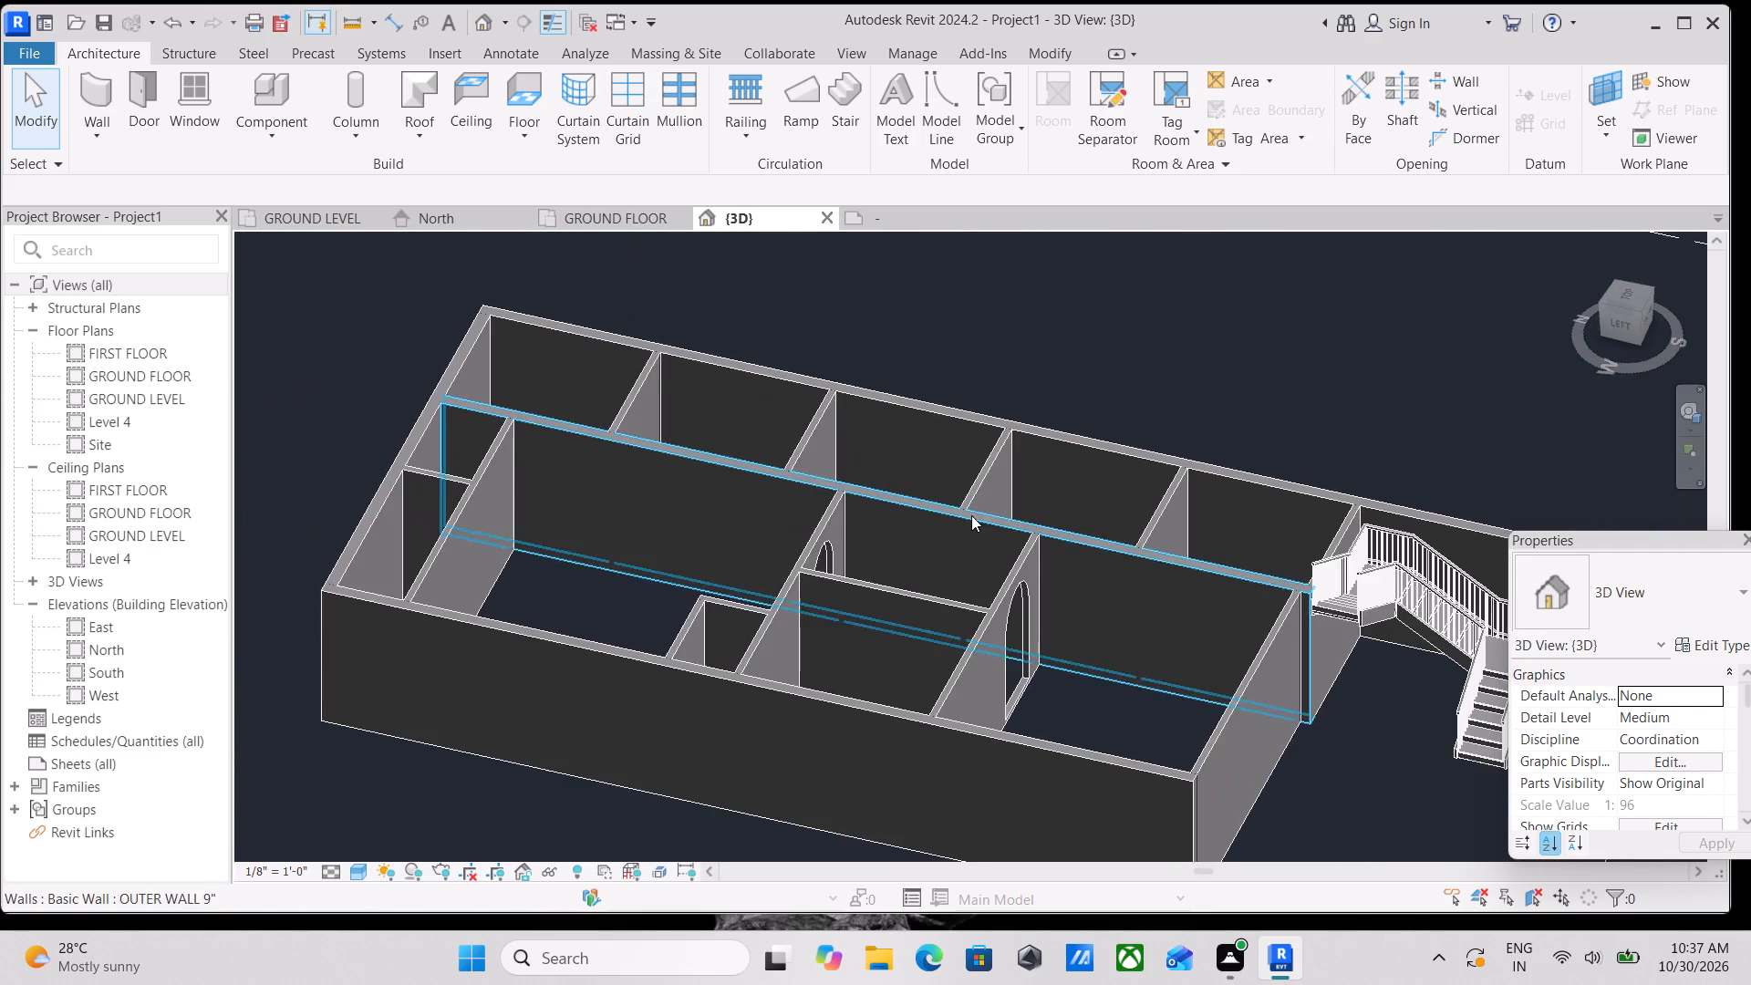
scroll(969, 513, up, 3)
shift+middle_drag(968, 508, 980, 597)
scroll(999, 549, down, 1)
middle_drag(999, 549, 983, 697)
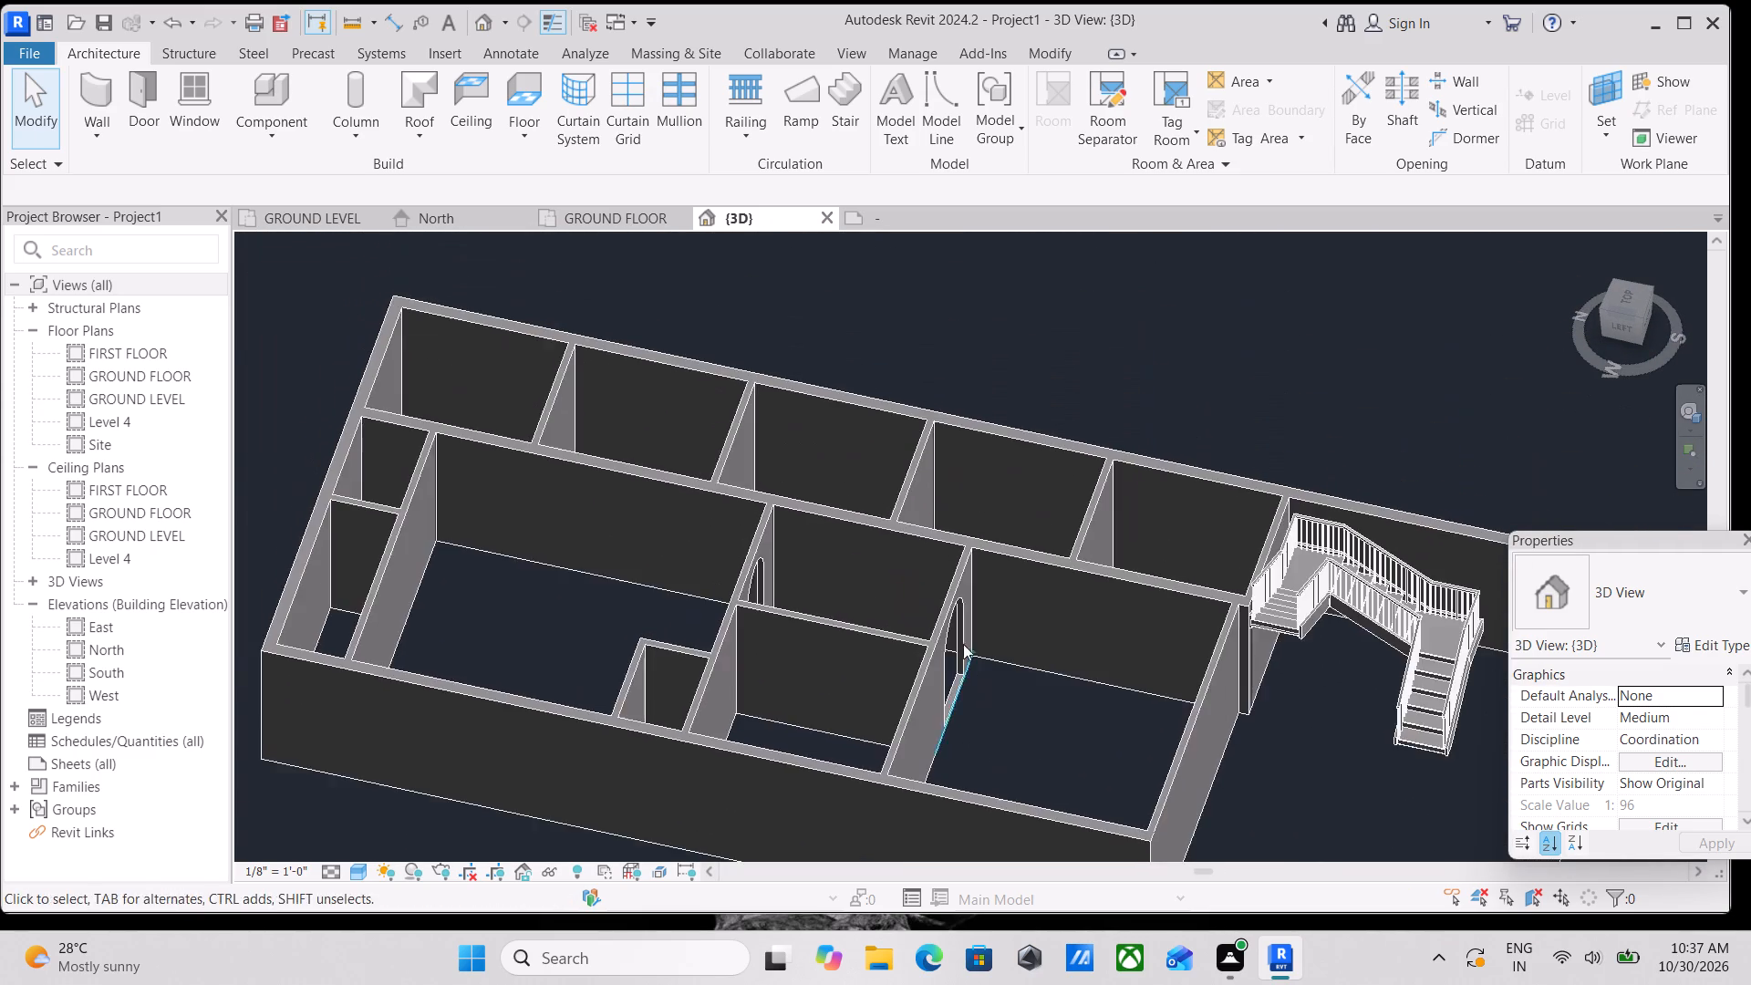
scroll(829, 596, up, 3)
scroll(829, 575, down, 3)
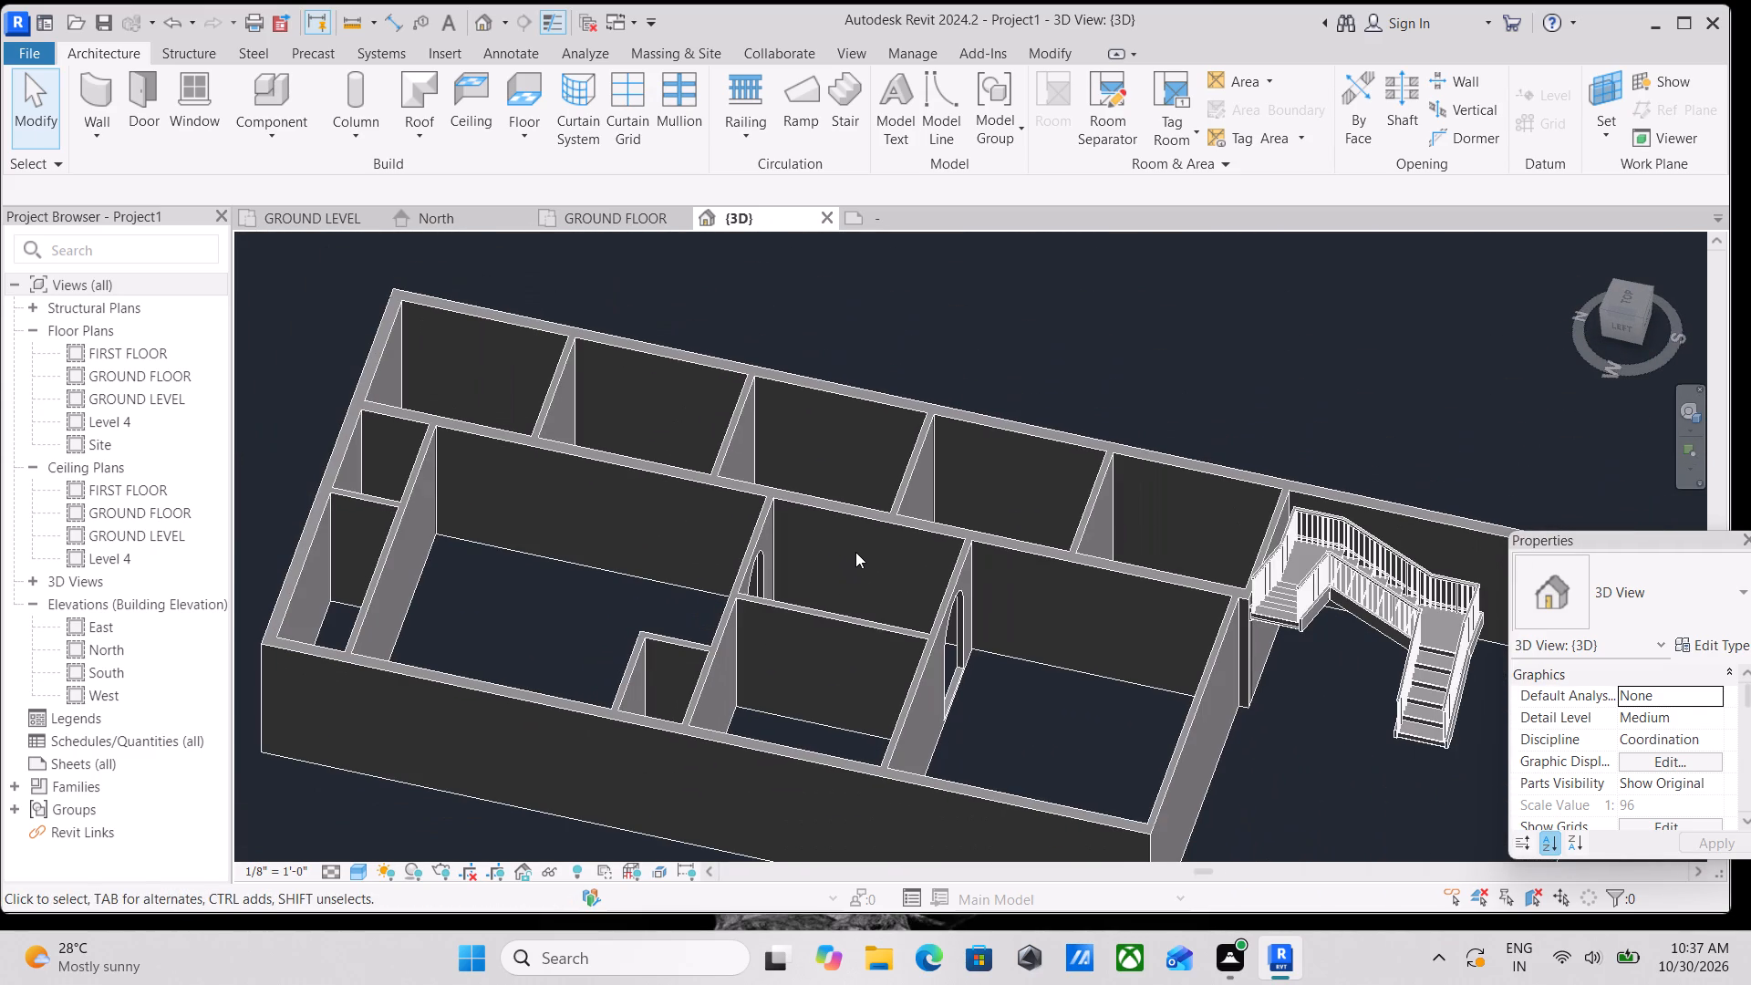
scroll(878, 539, down, 2)
shift+middle_drag(924, 593, 844, 562)
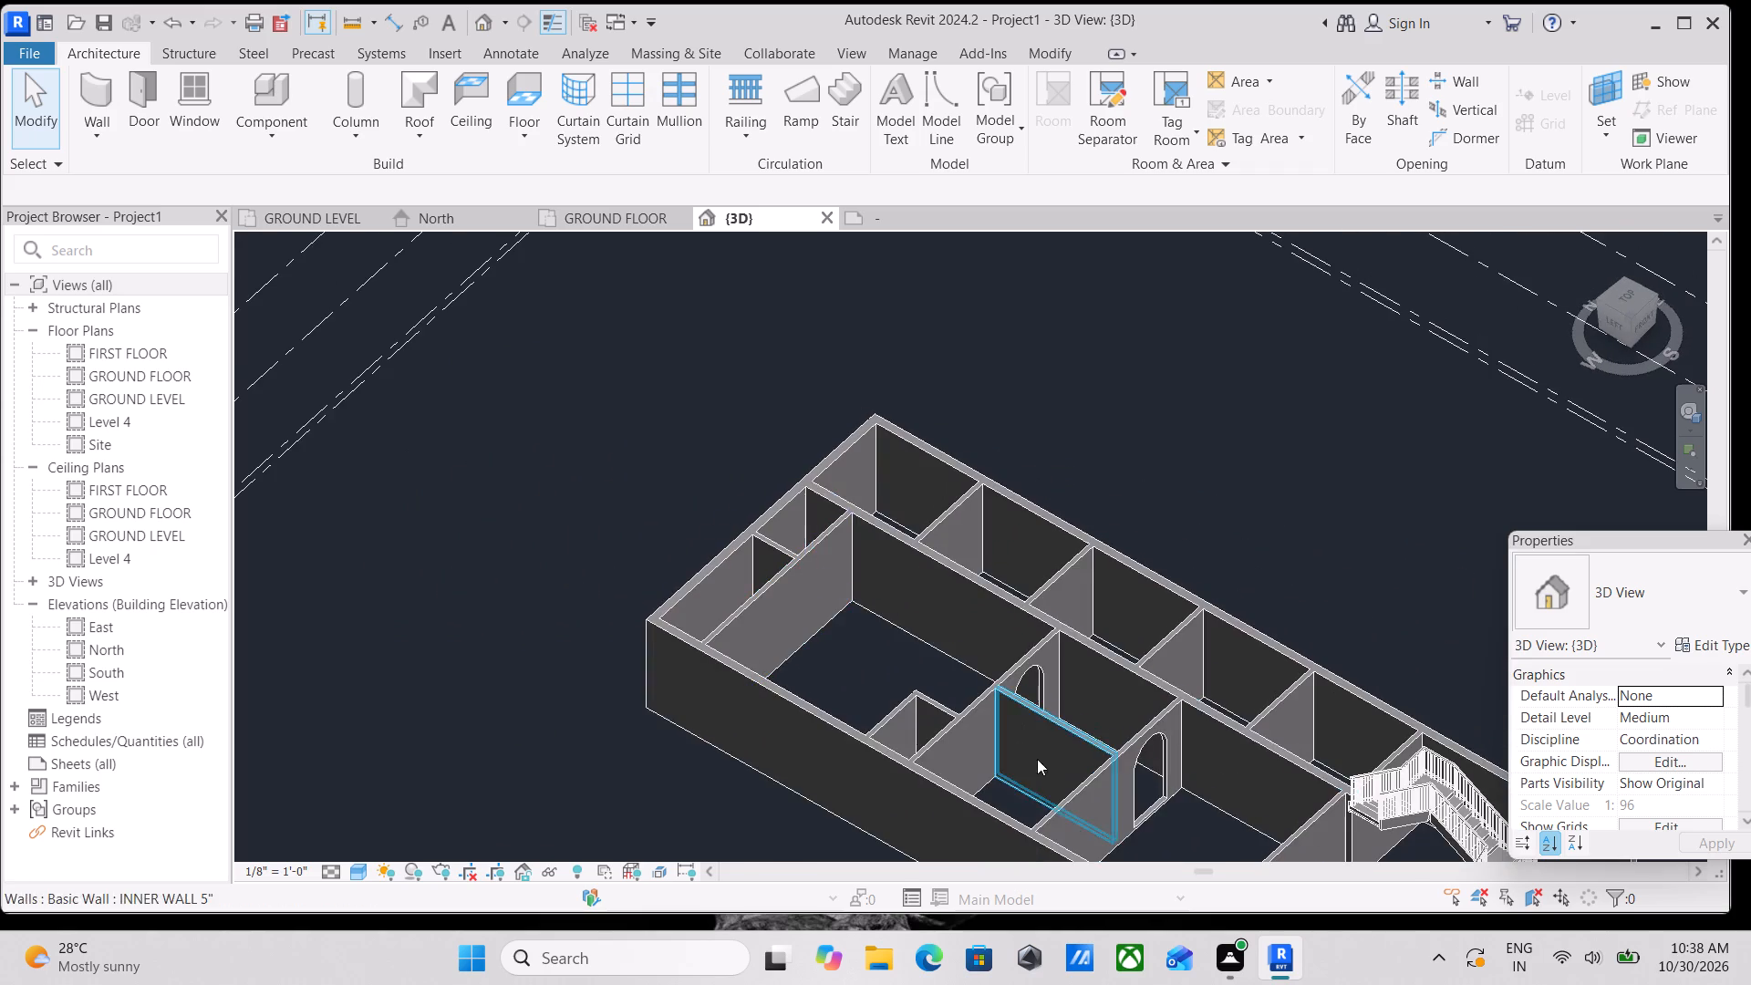
middle_drag(1013, 733, 918, 523)
scroll(993, 493, up, 5)
middle_drag(932, 472, 983, 504)
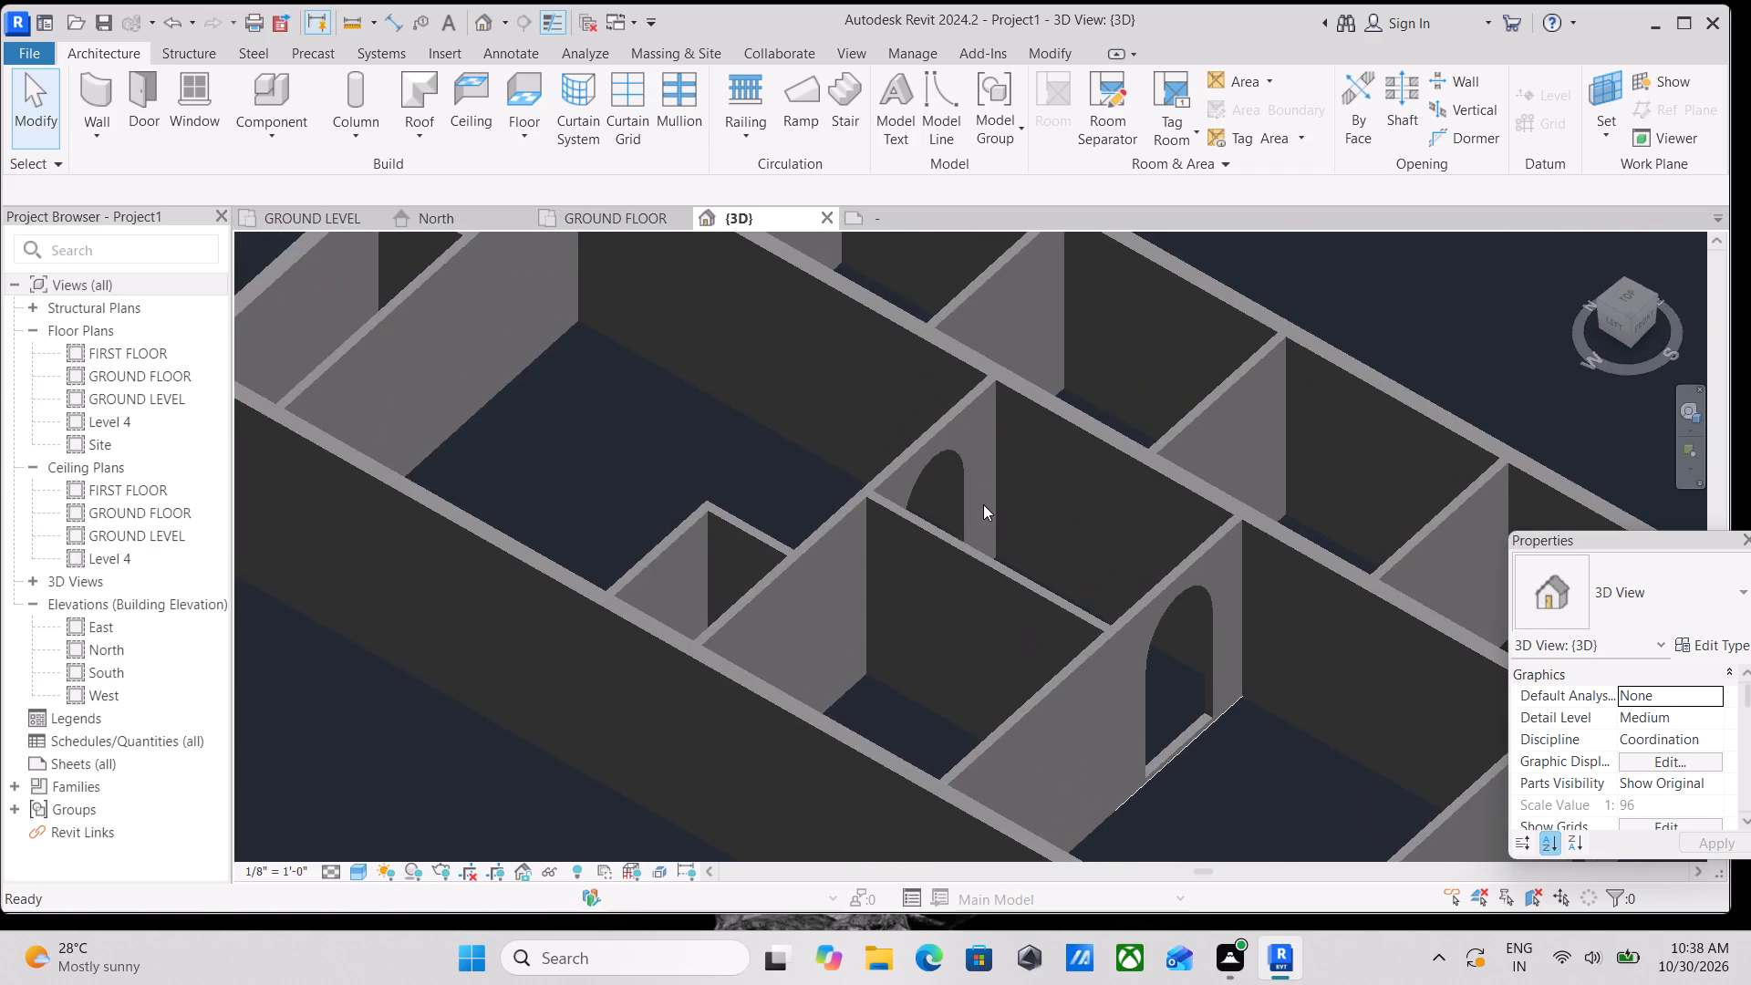
scroll(983, 504, down, 3)
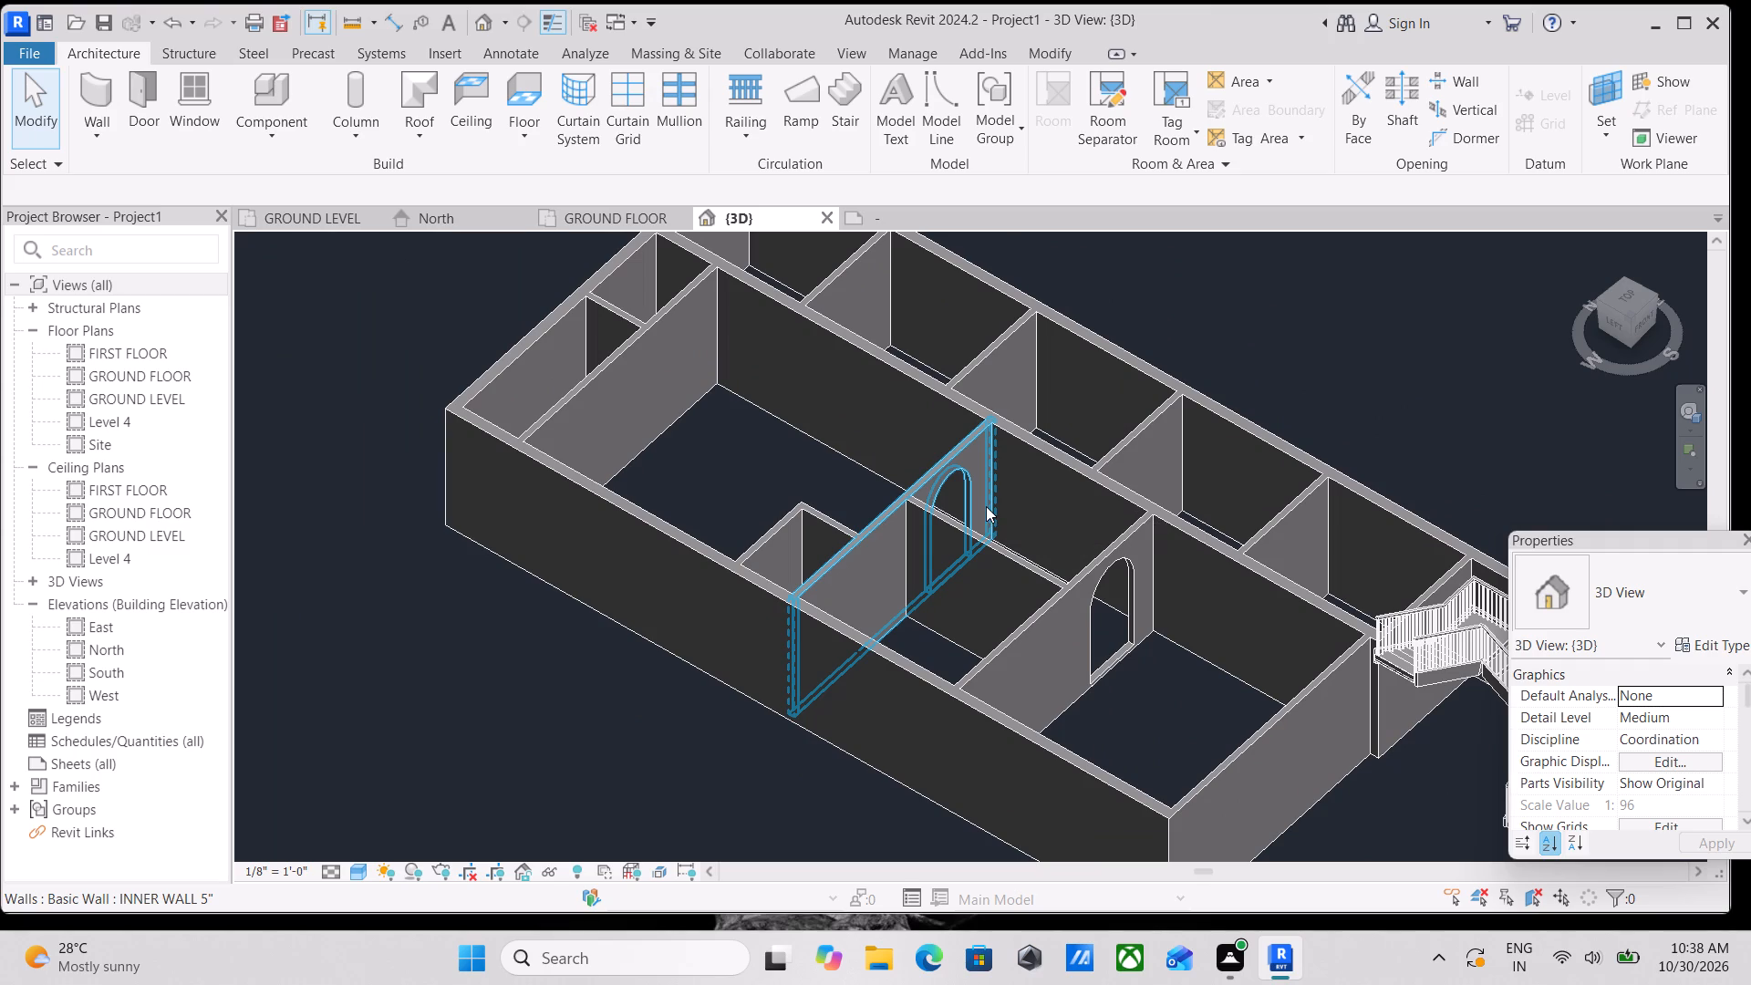
scroll(803, 466, down, 2)
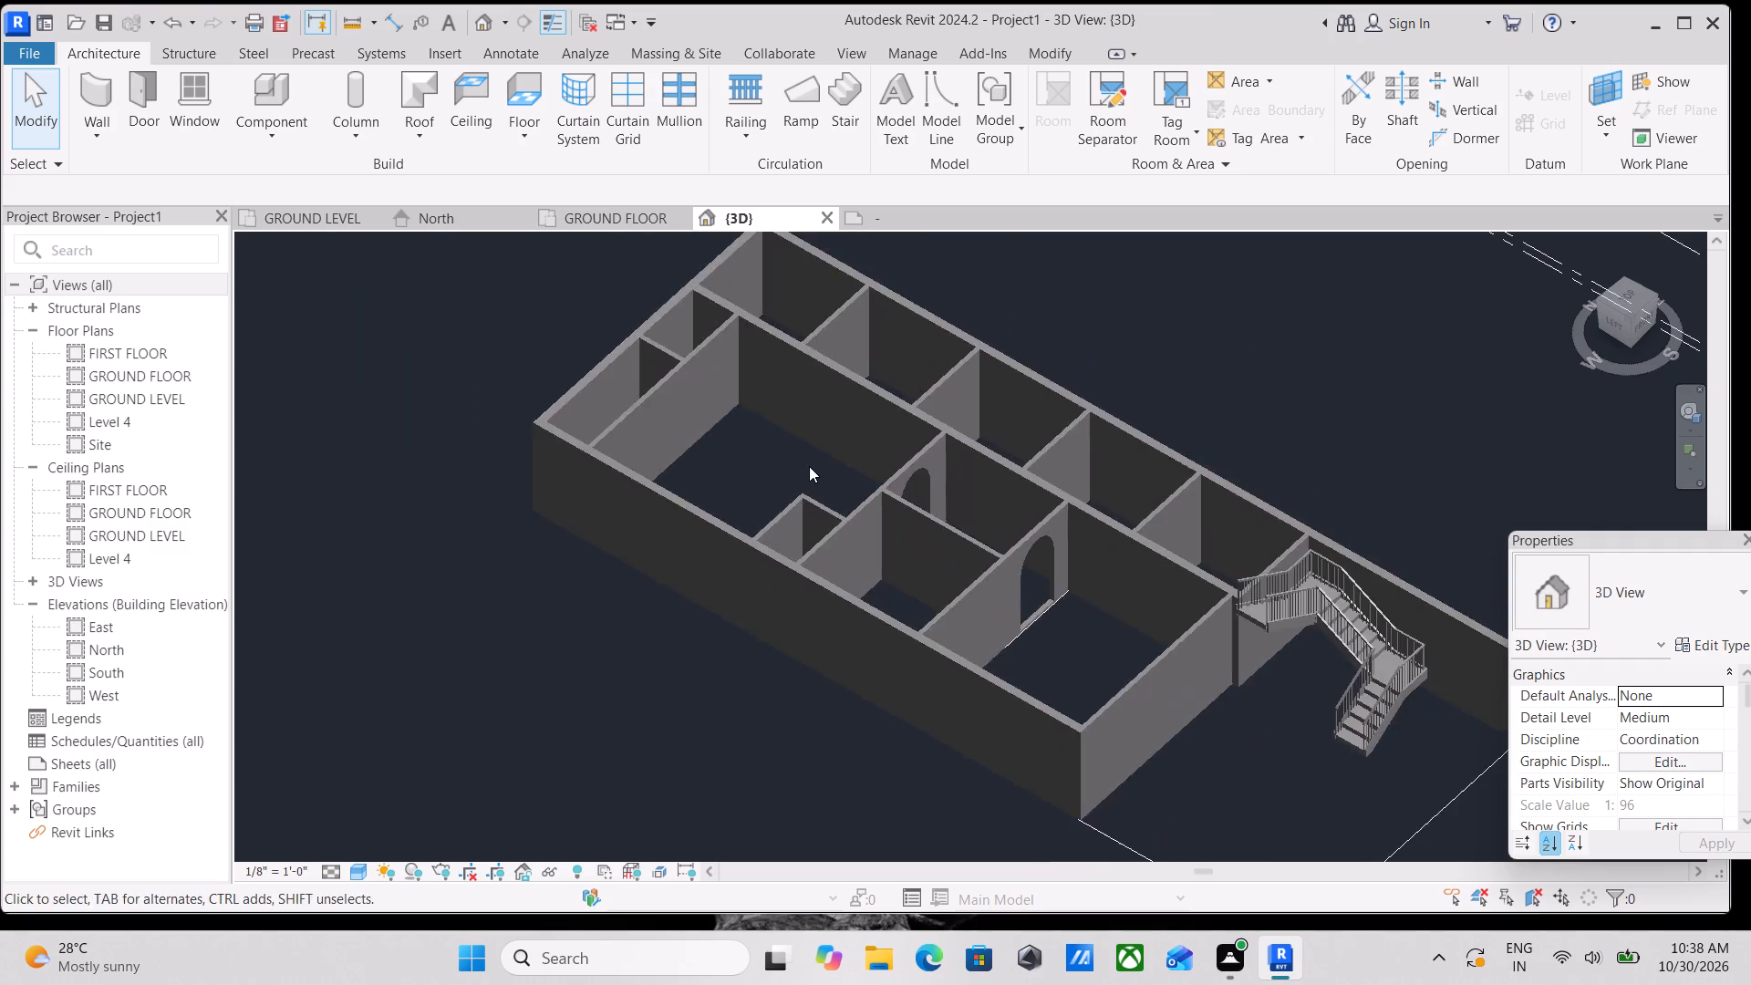
middle_drag(809, 466, 796, 512)
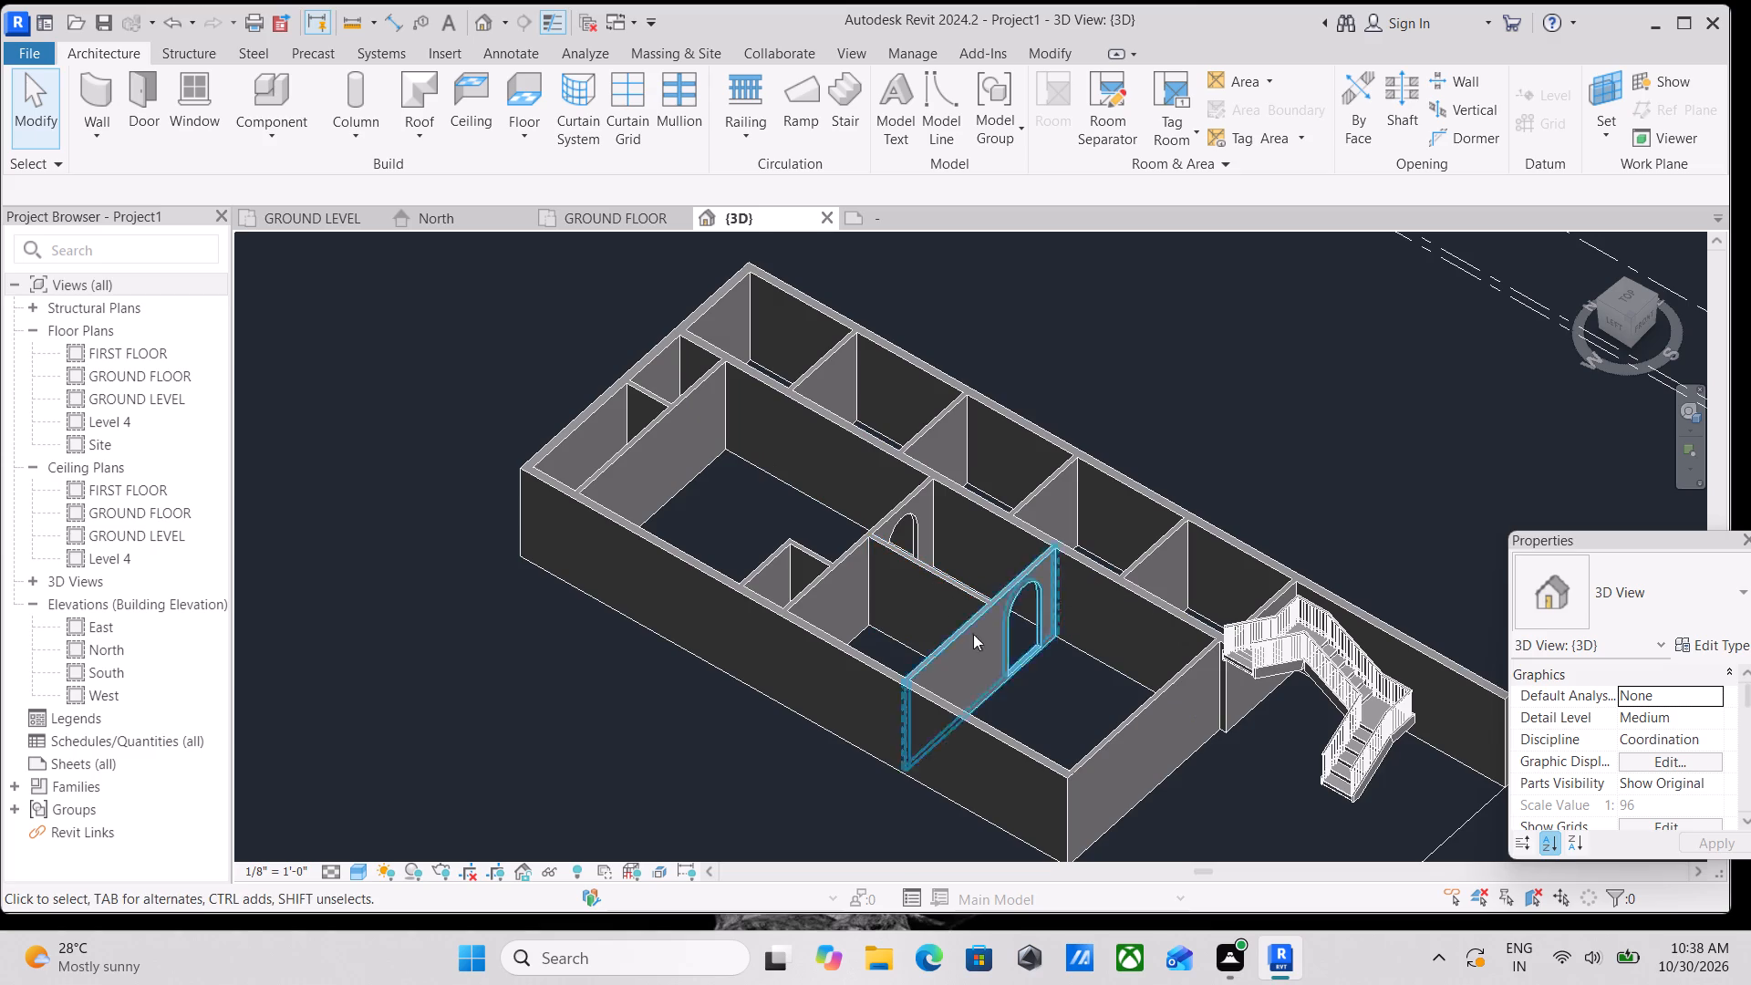
Inspect up close the base of the arched opening nearer the stairs, where its sill meets the wall bottom.
scroll(993, 654, up, 3)
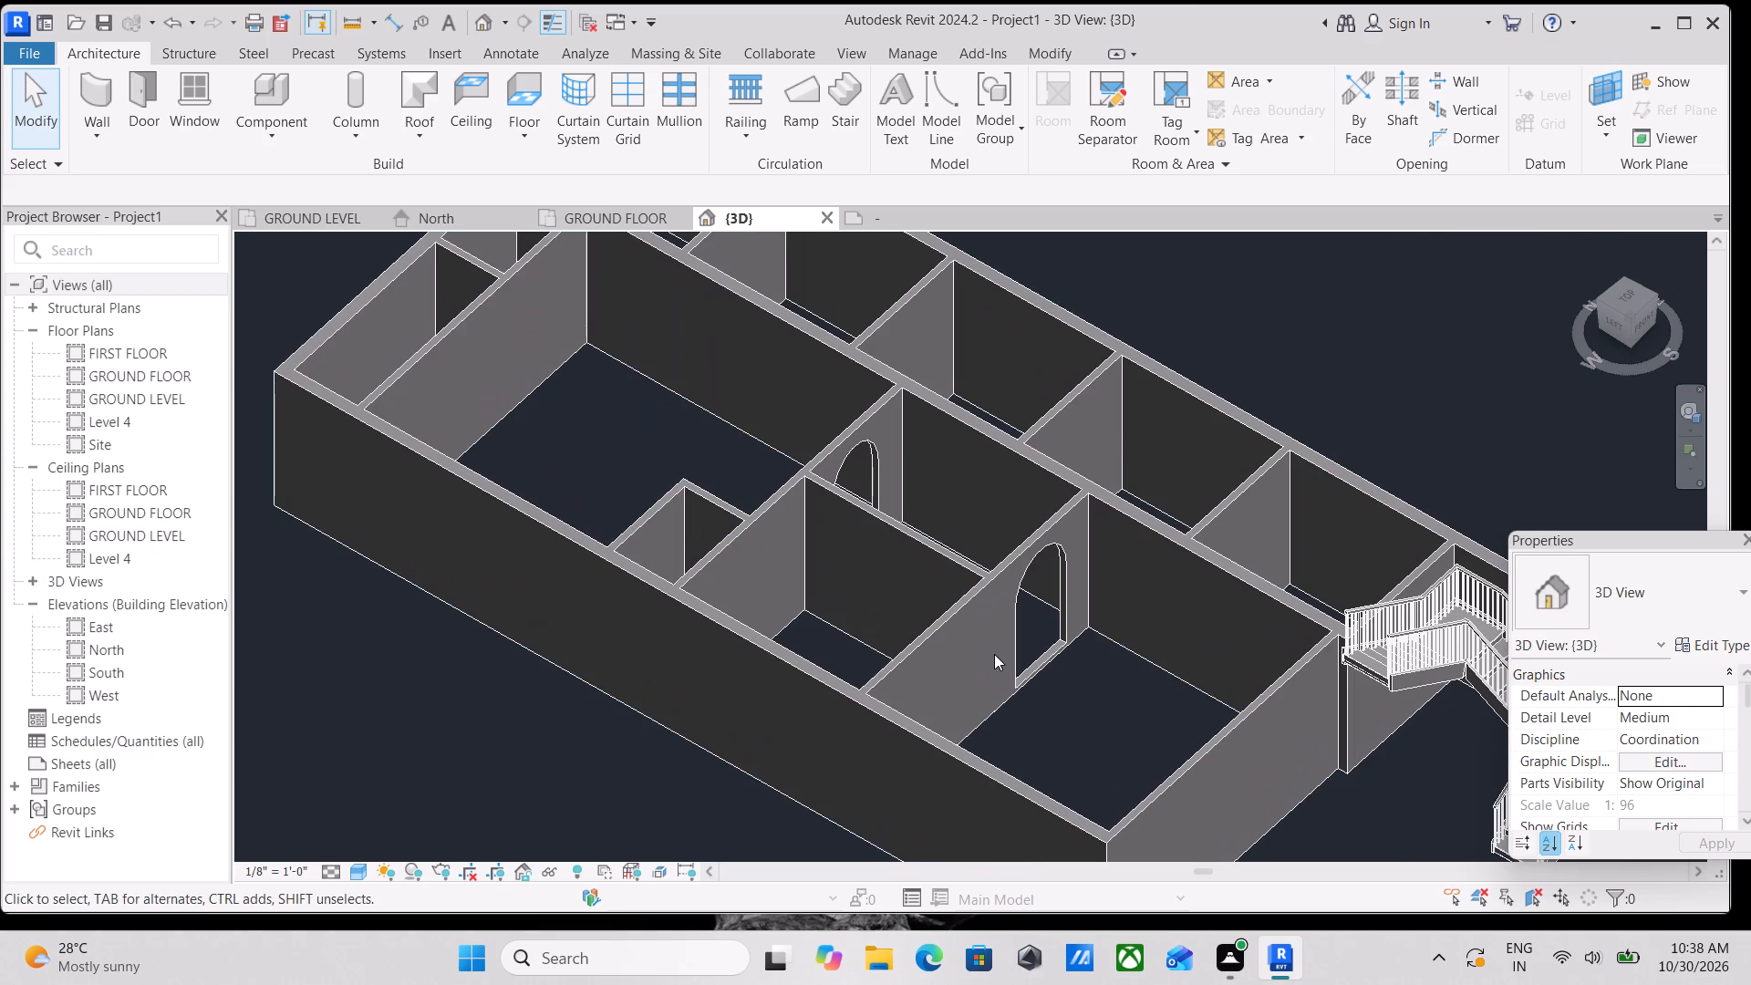
scroll(1047, 596, up, 3)
scroll(1103, 652, up, 1)
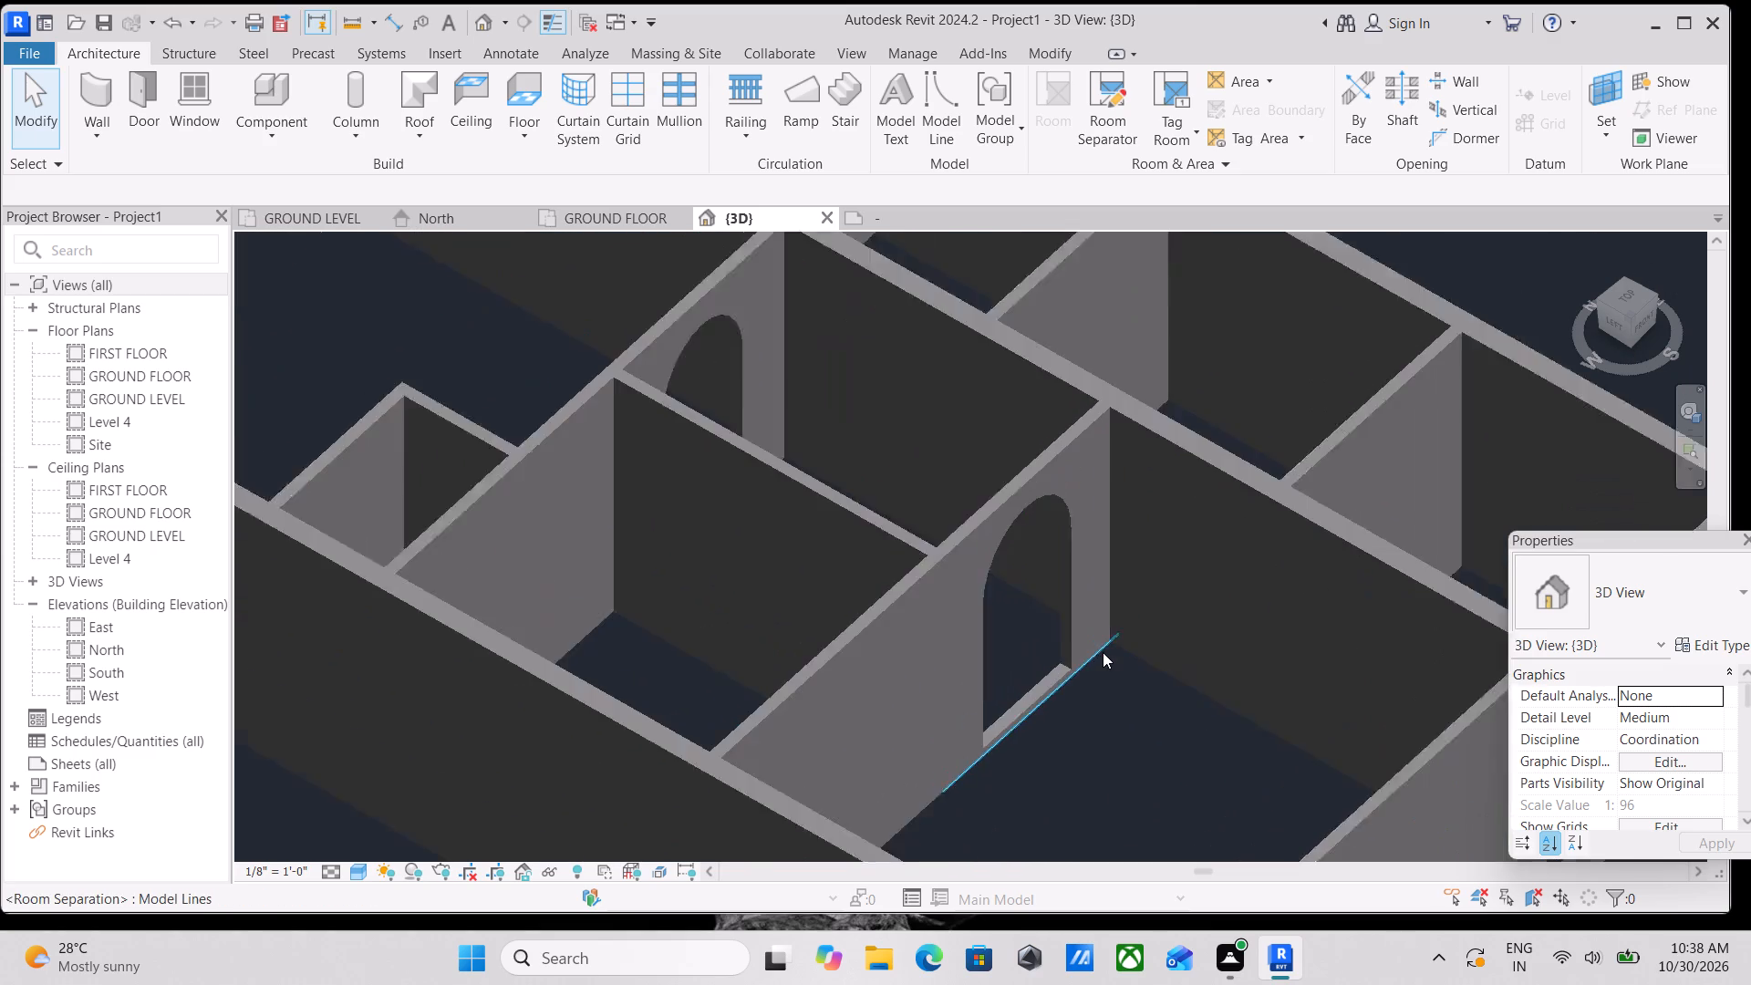
scroll(1103, 652, up, 3)
scroll(1063, 636, down, 3)
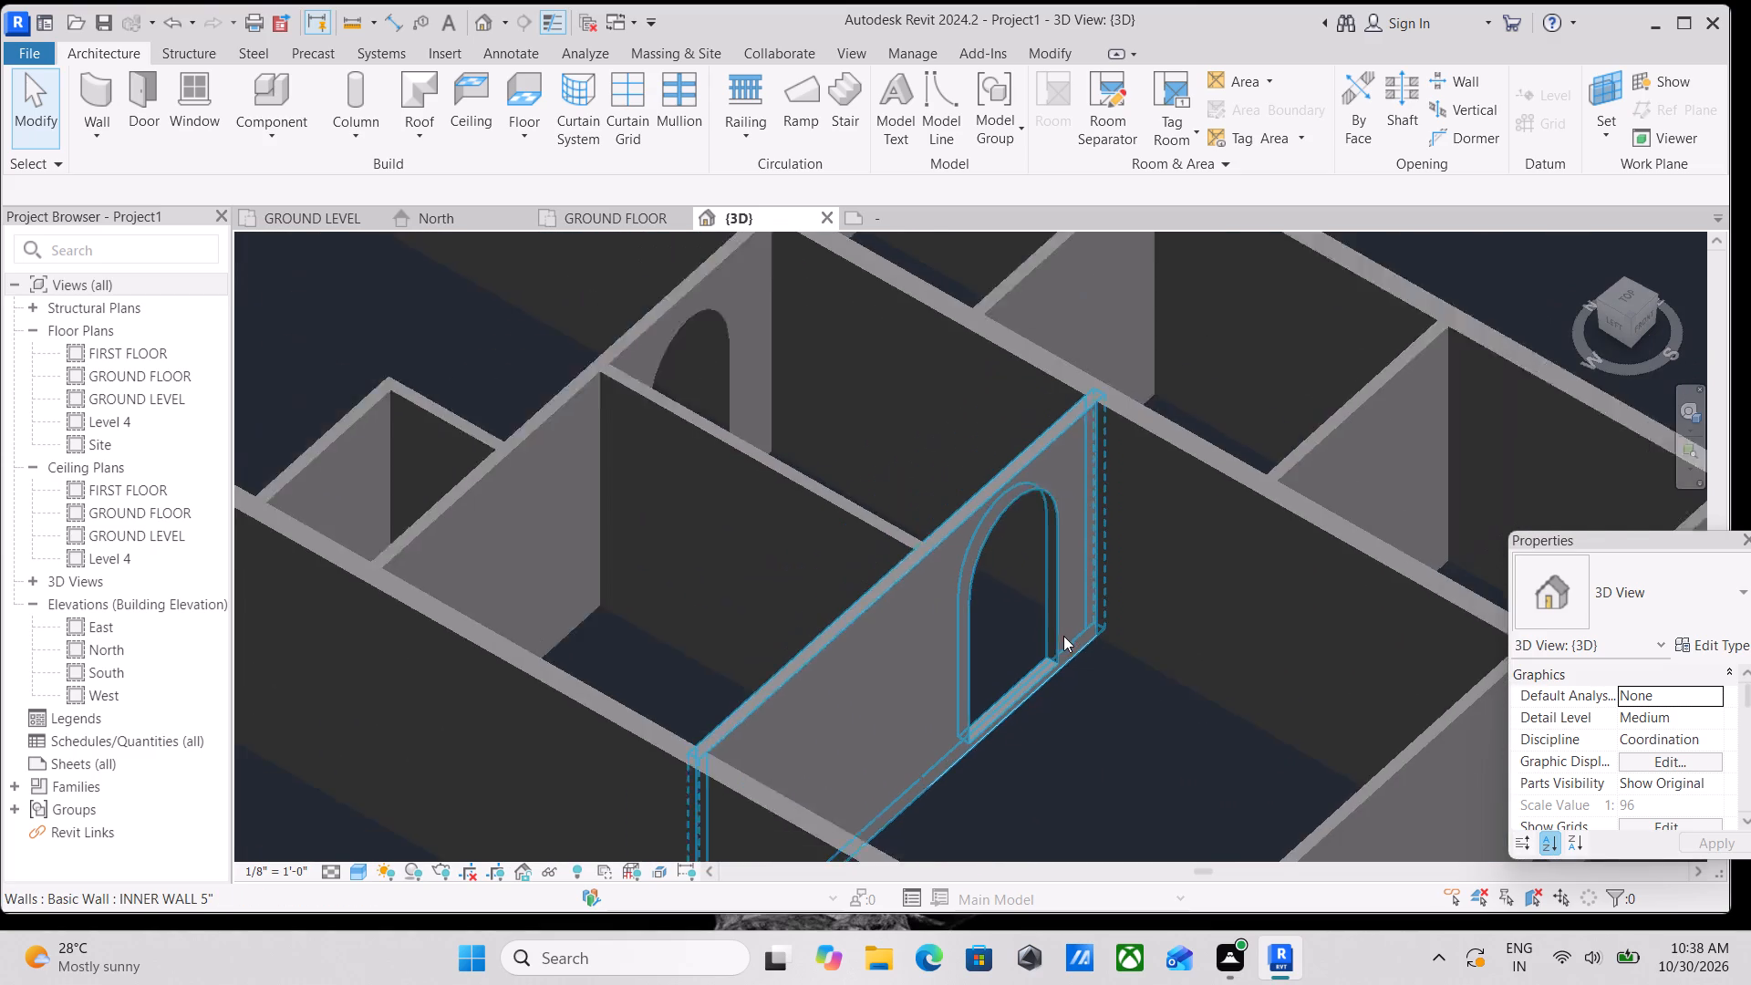
scroll(1063, 636, down, 1)
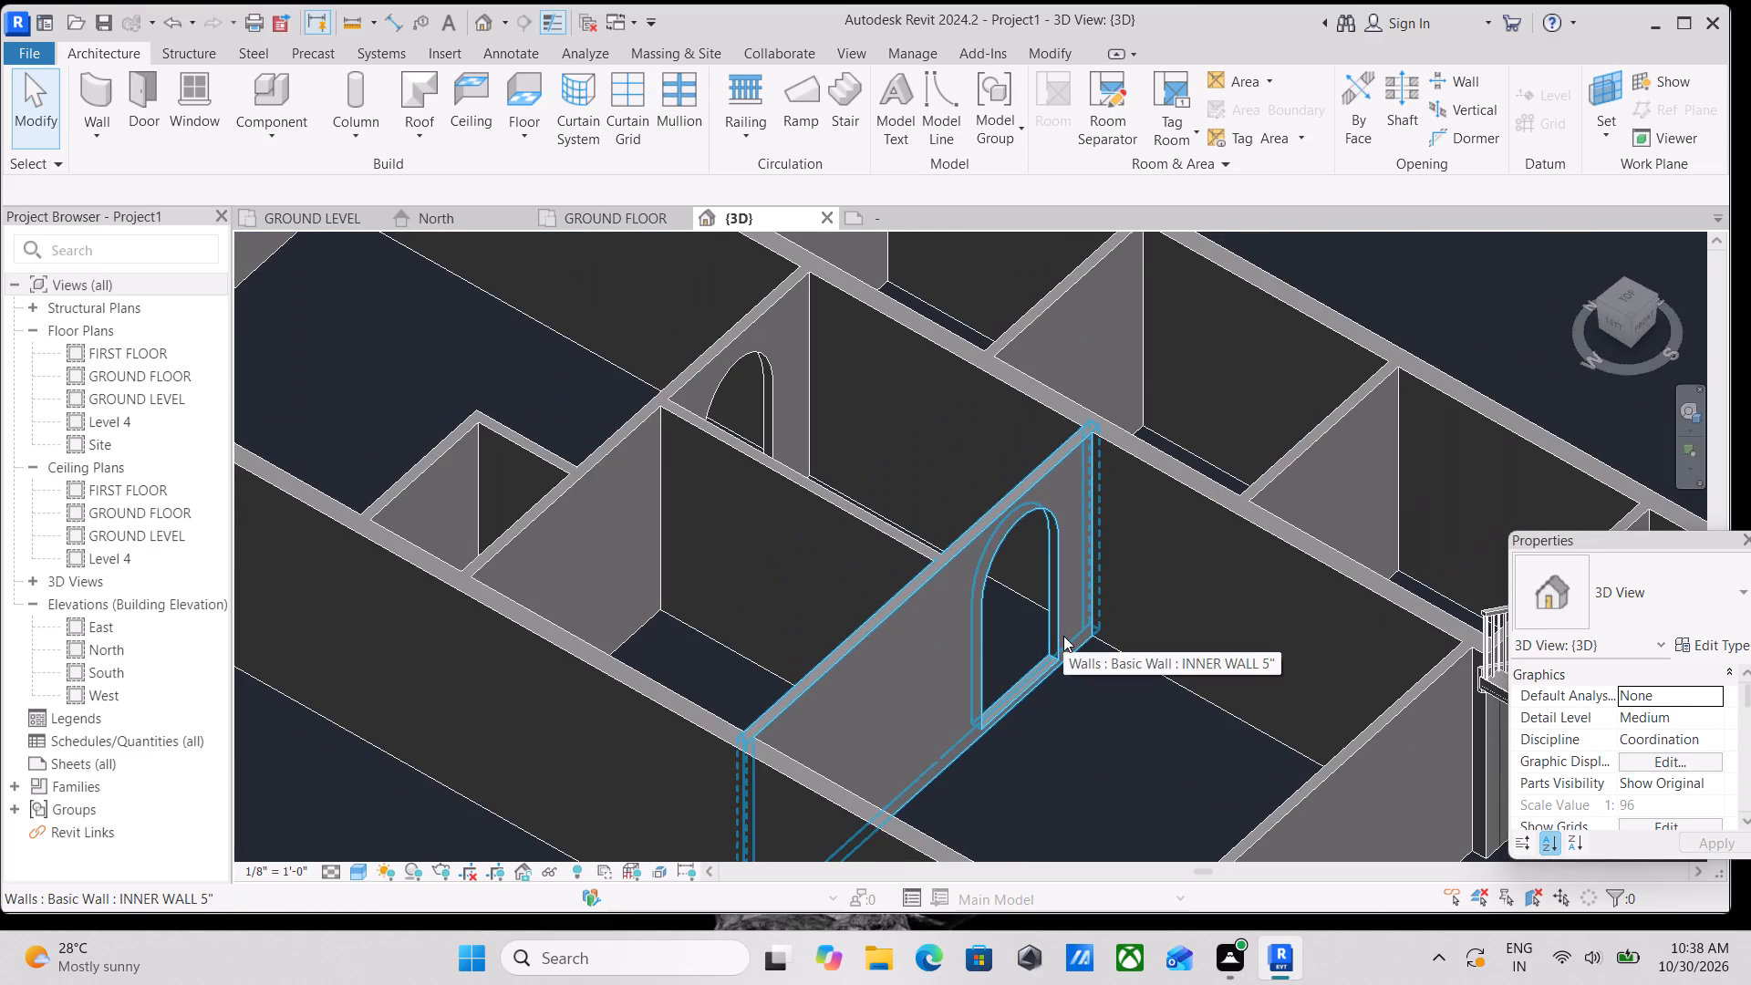
scroll(1063, 635, down, 3)
scroll(1013, 689, up, 8)
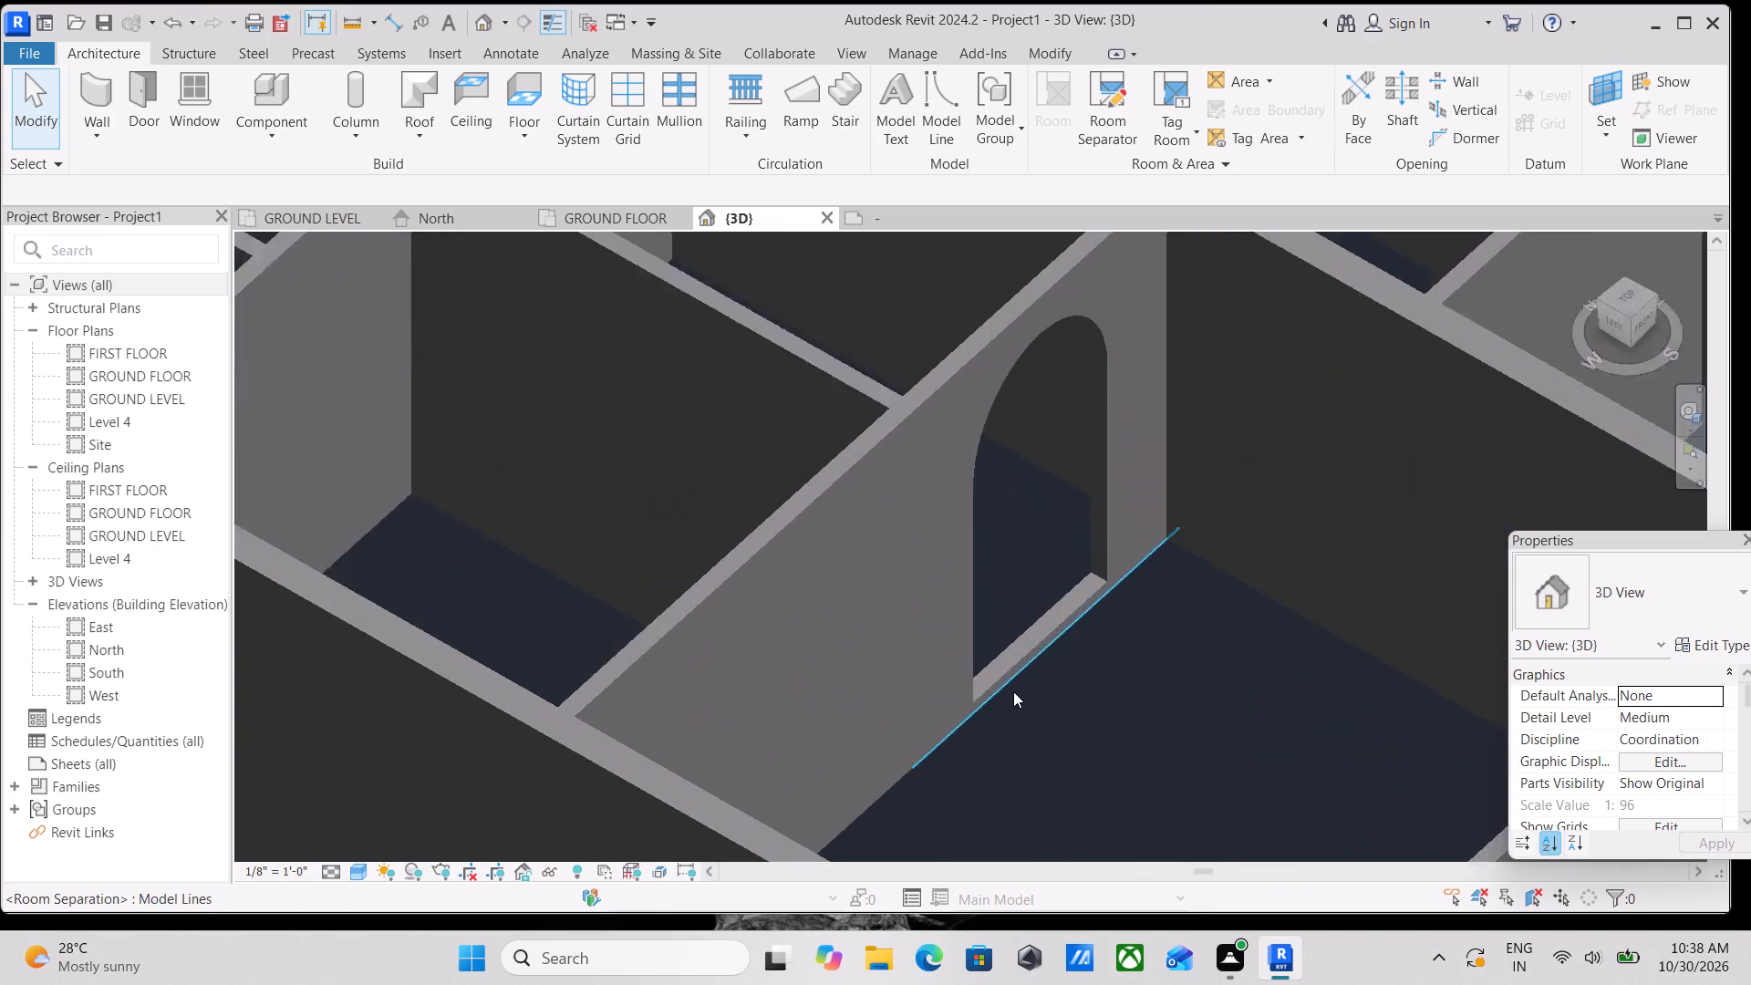
scroll(1013, 691, up, 11)
scroll(1057, 503, down, 3)
middle_drag(1052, 505, 844, 661)
scroll(844, 661, up, 1)
scroll(844, 661, down, 5)
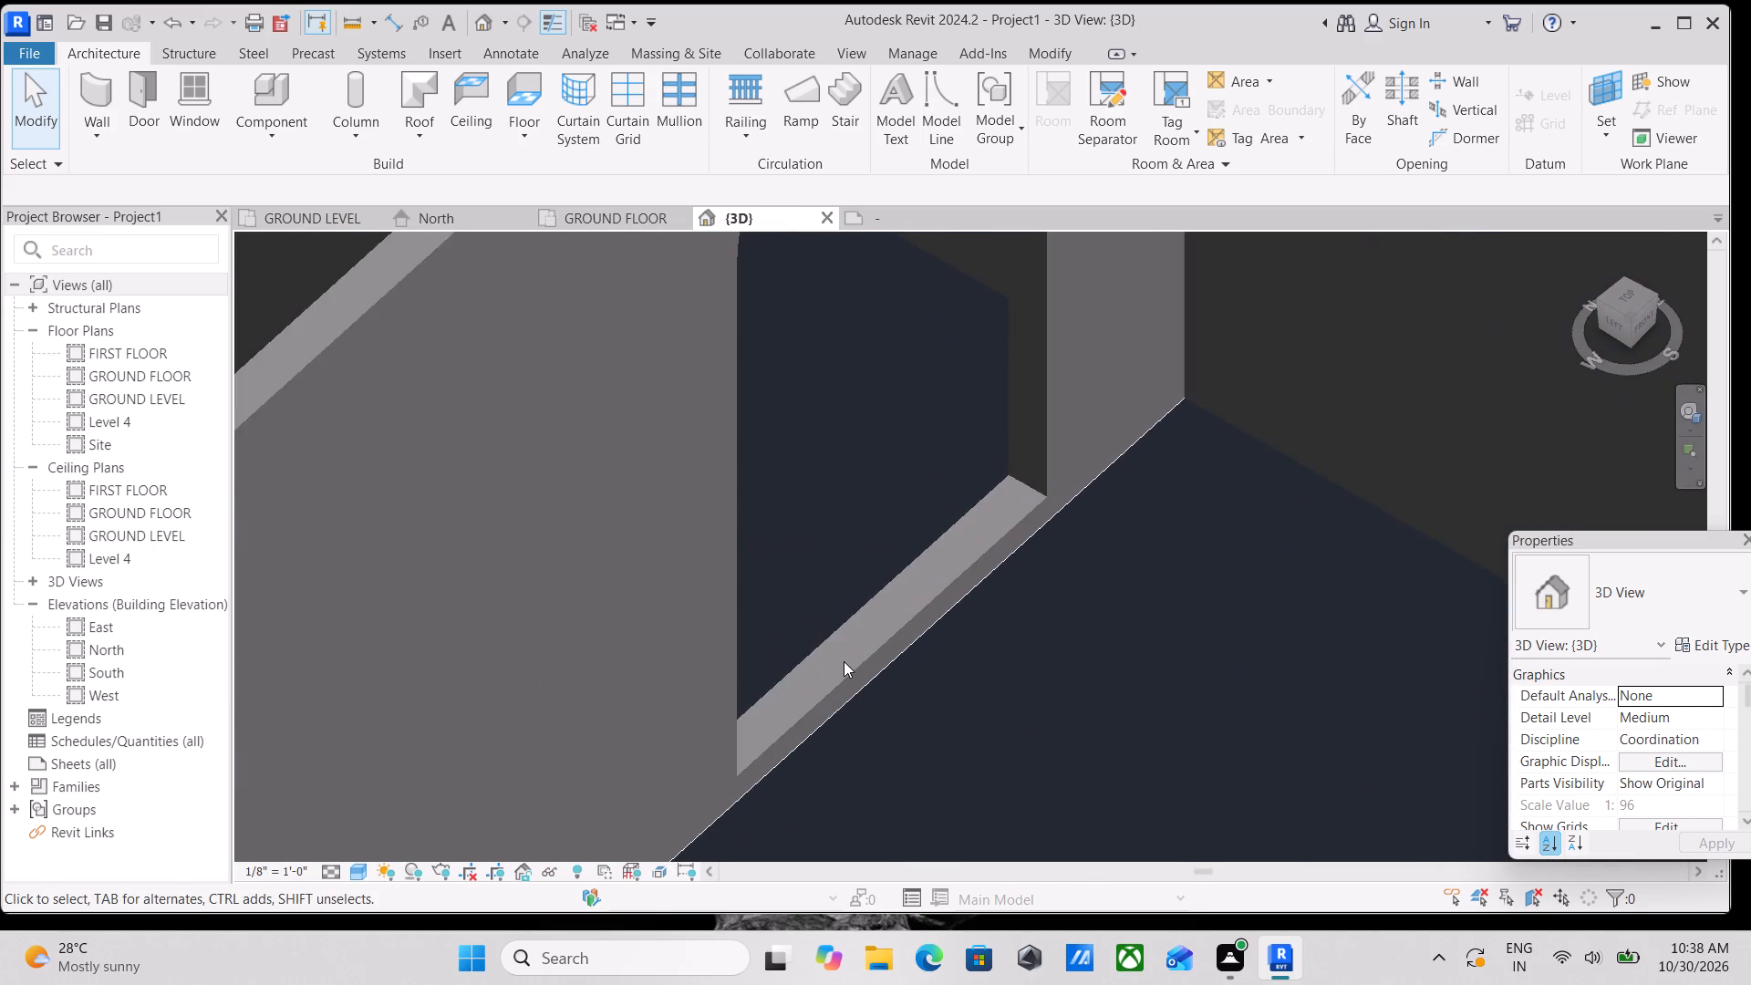
scroll(844, 661, down, 5)
middle_drag(844, 661, 843, 734)
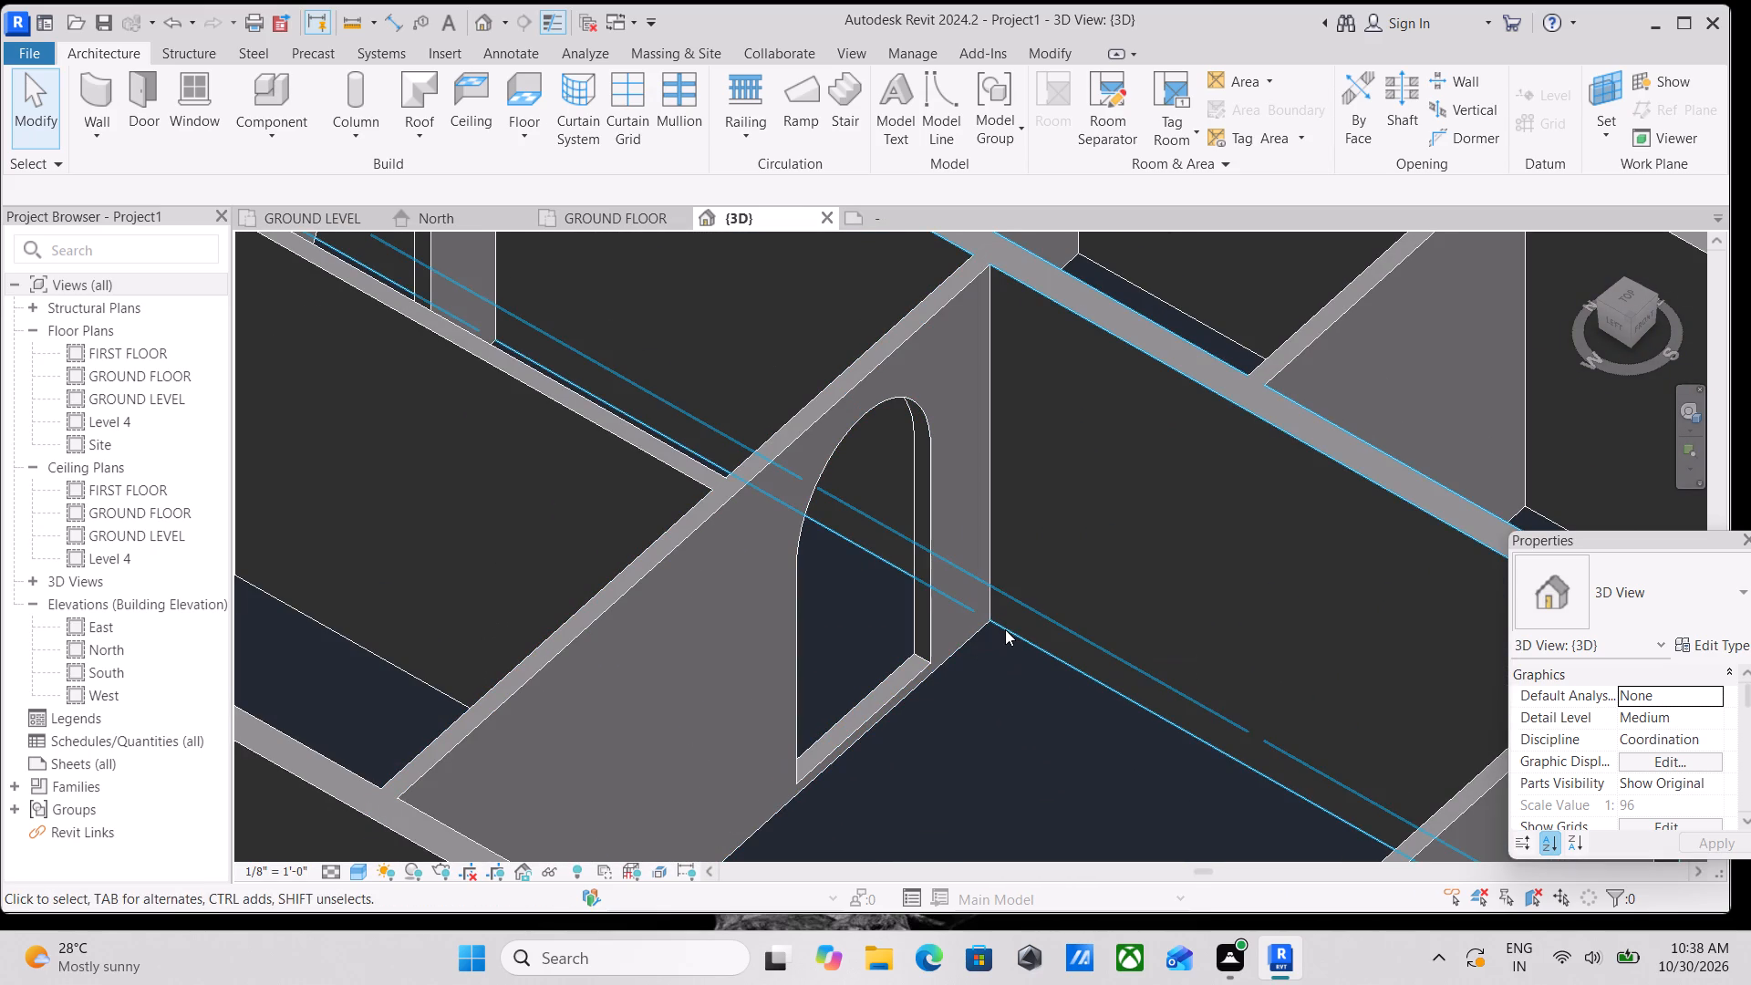
scroll(994, 641, down, 3)
middle_drag(986, 667, 898, 803)
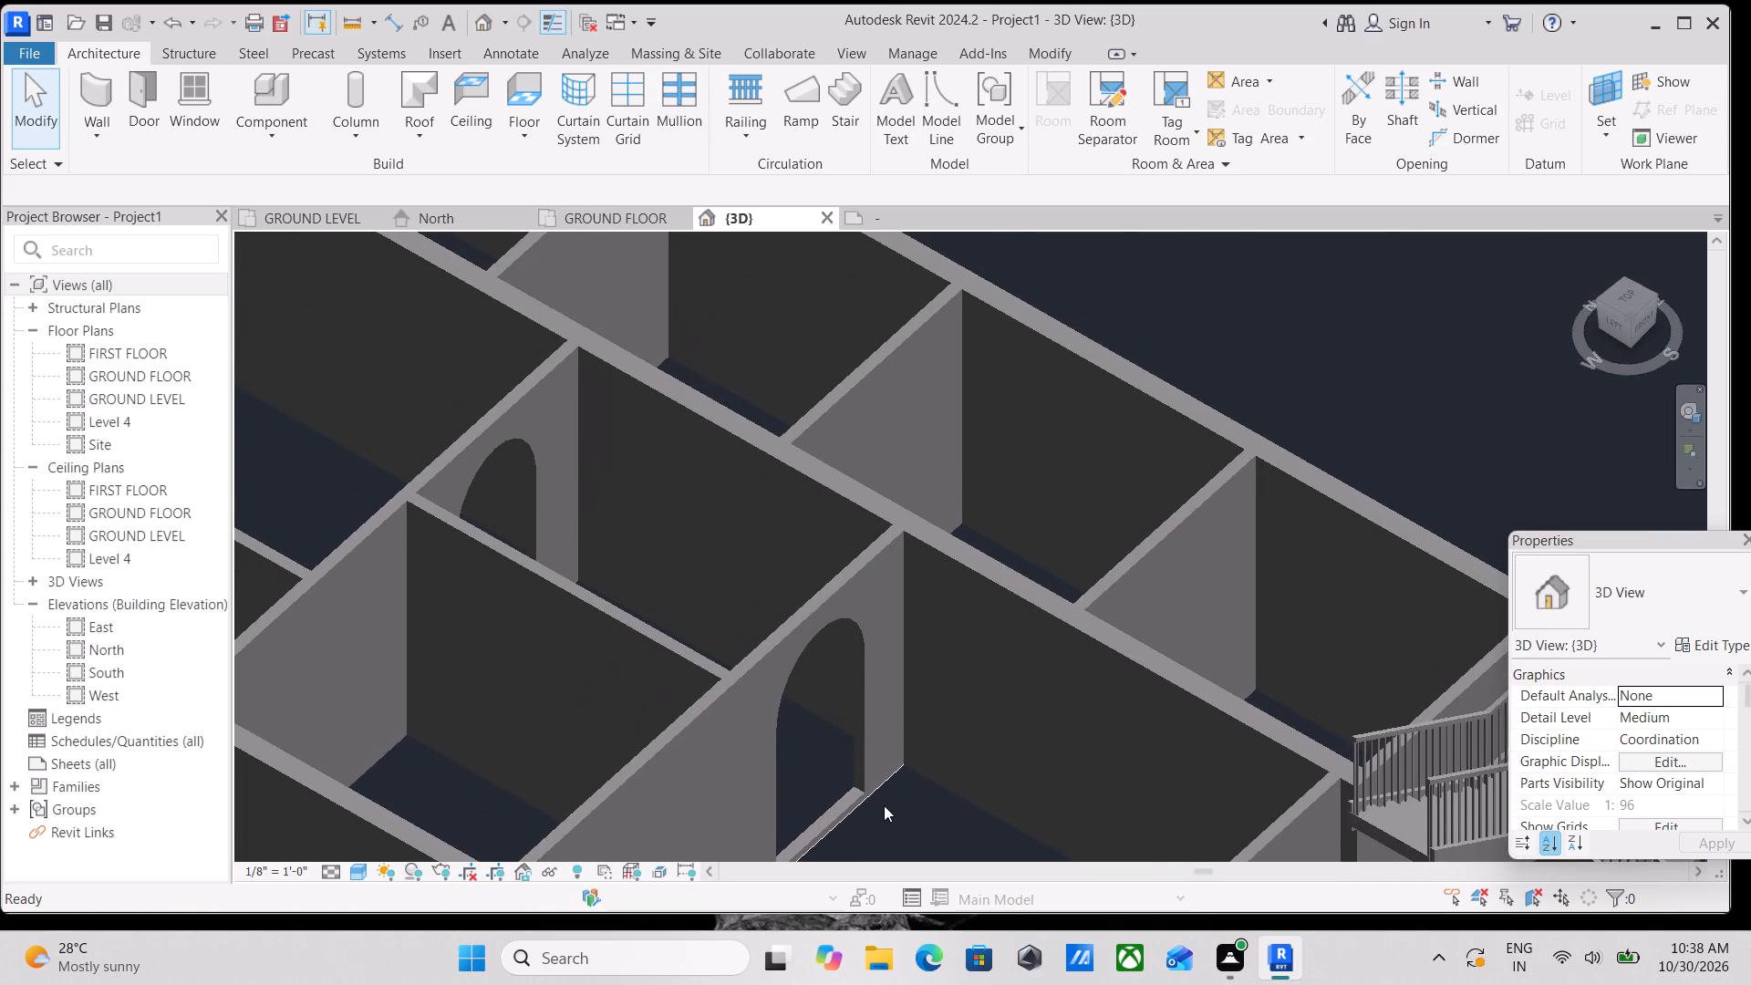
Review the whole ground-floor model from the stair side and from the opposite long side.
key(Escape)
scroll(879, 807, down, 9)
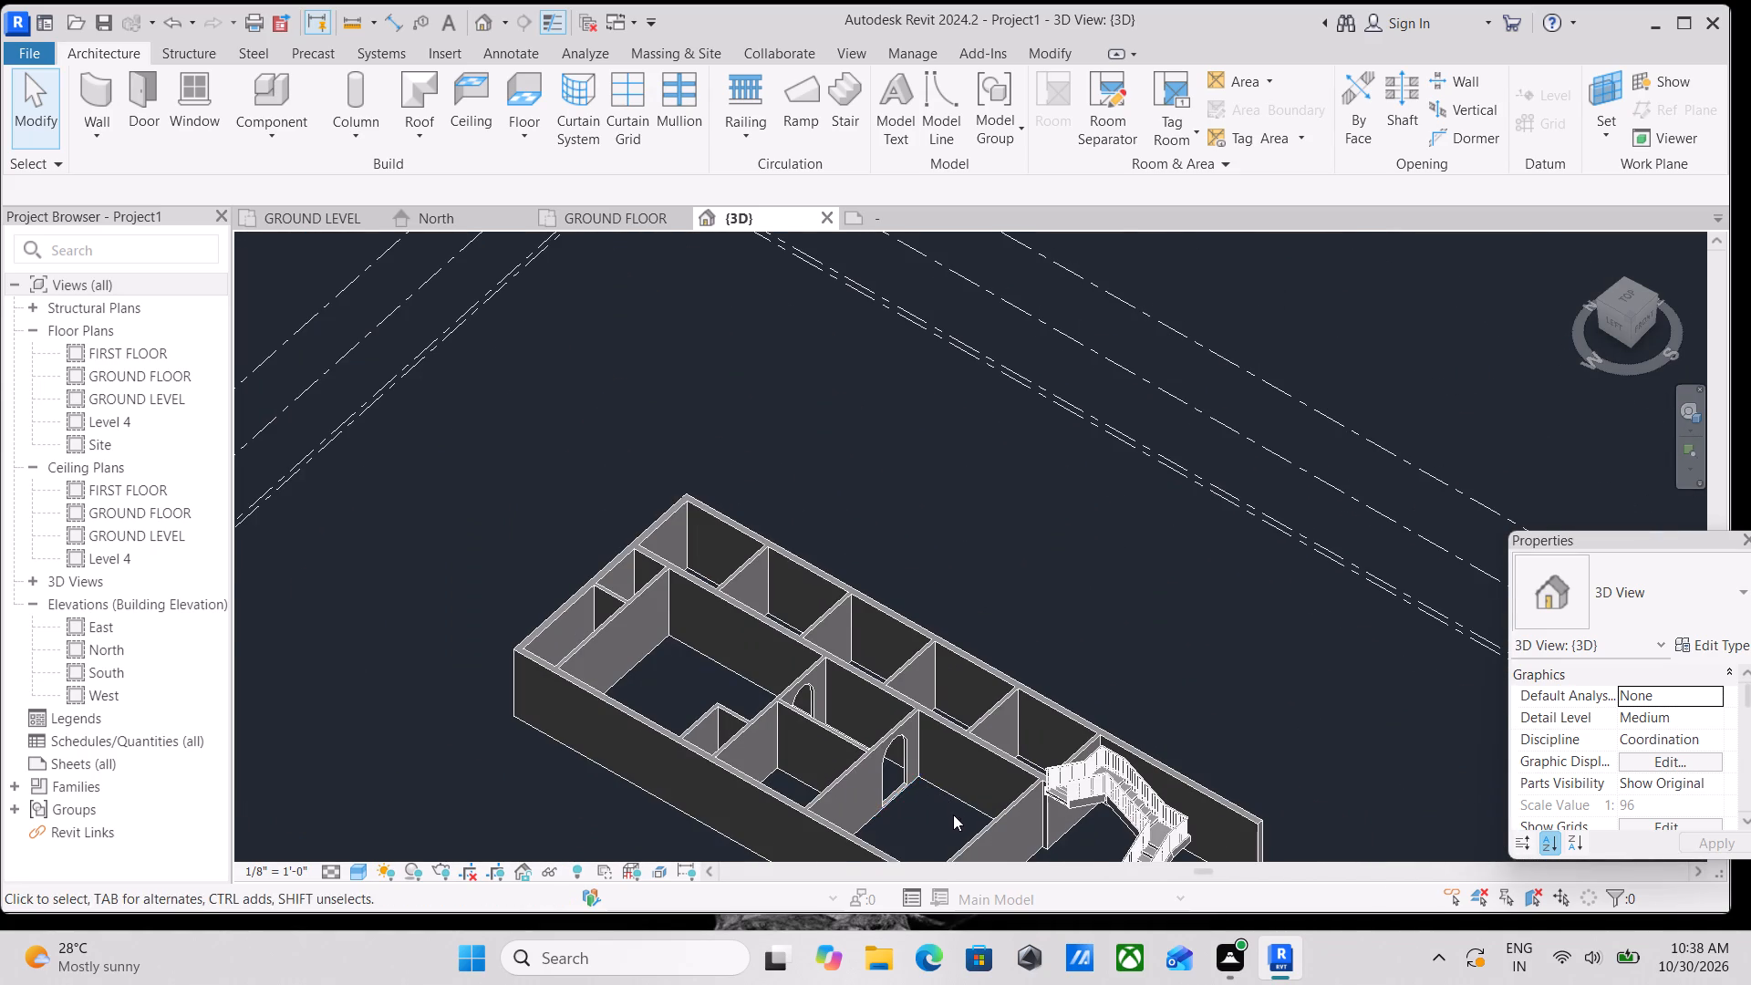
scroll(949, 817, down, 1)
middle_drag(945, 820, 1012, 681)
scroll(1052, 767, up, 2)
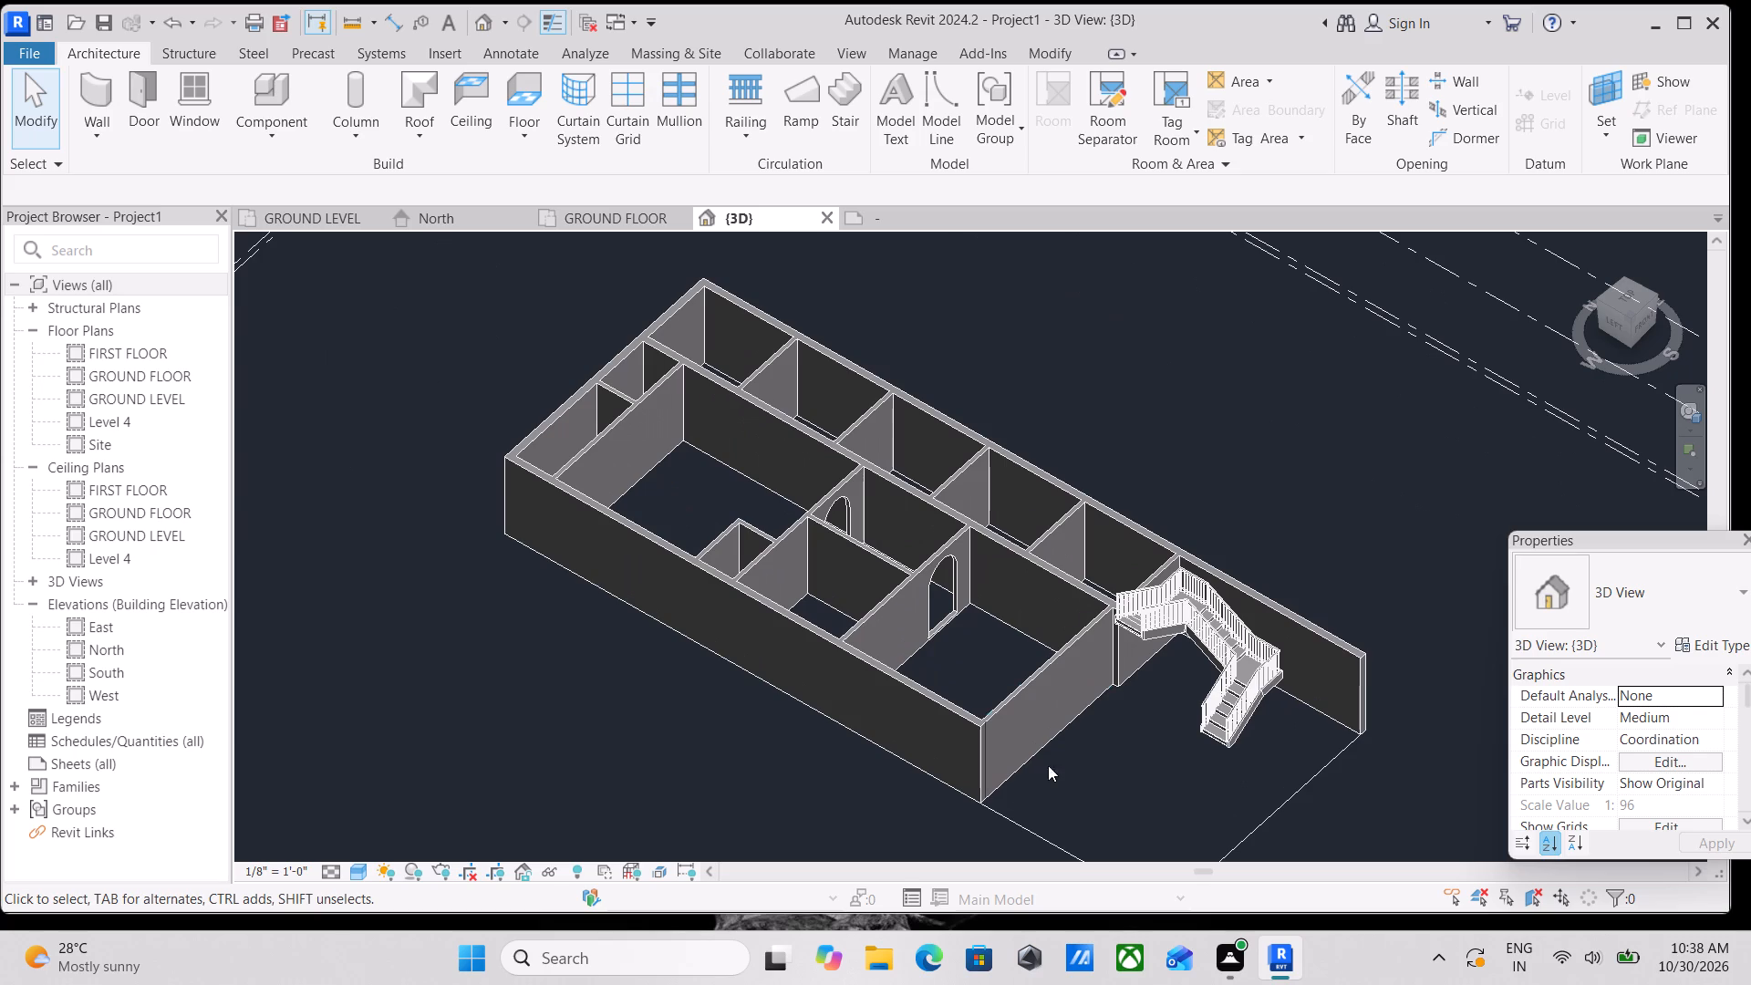
scroll(827, 726, down, 1)
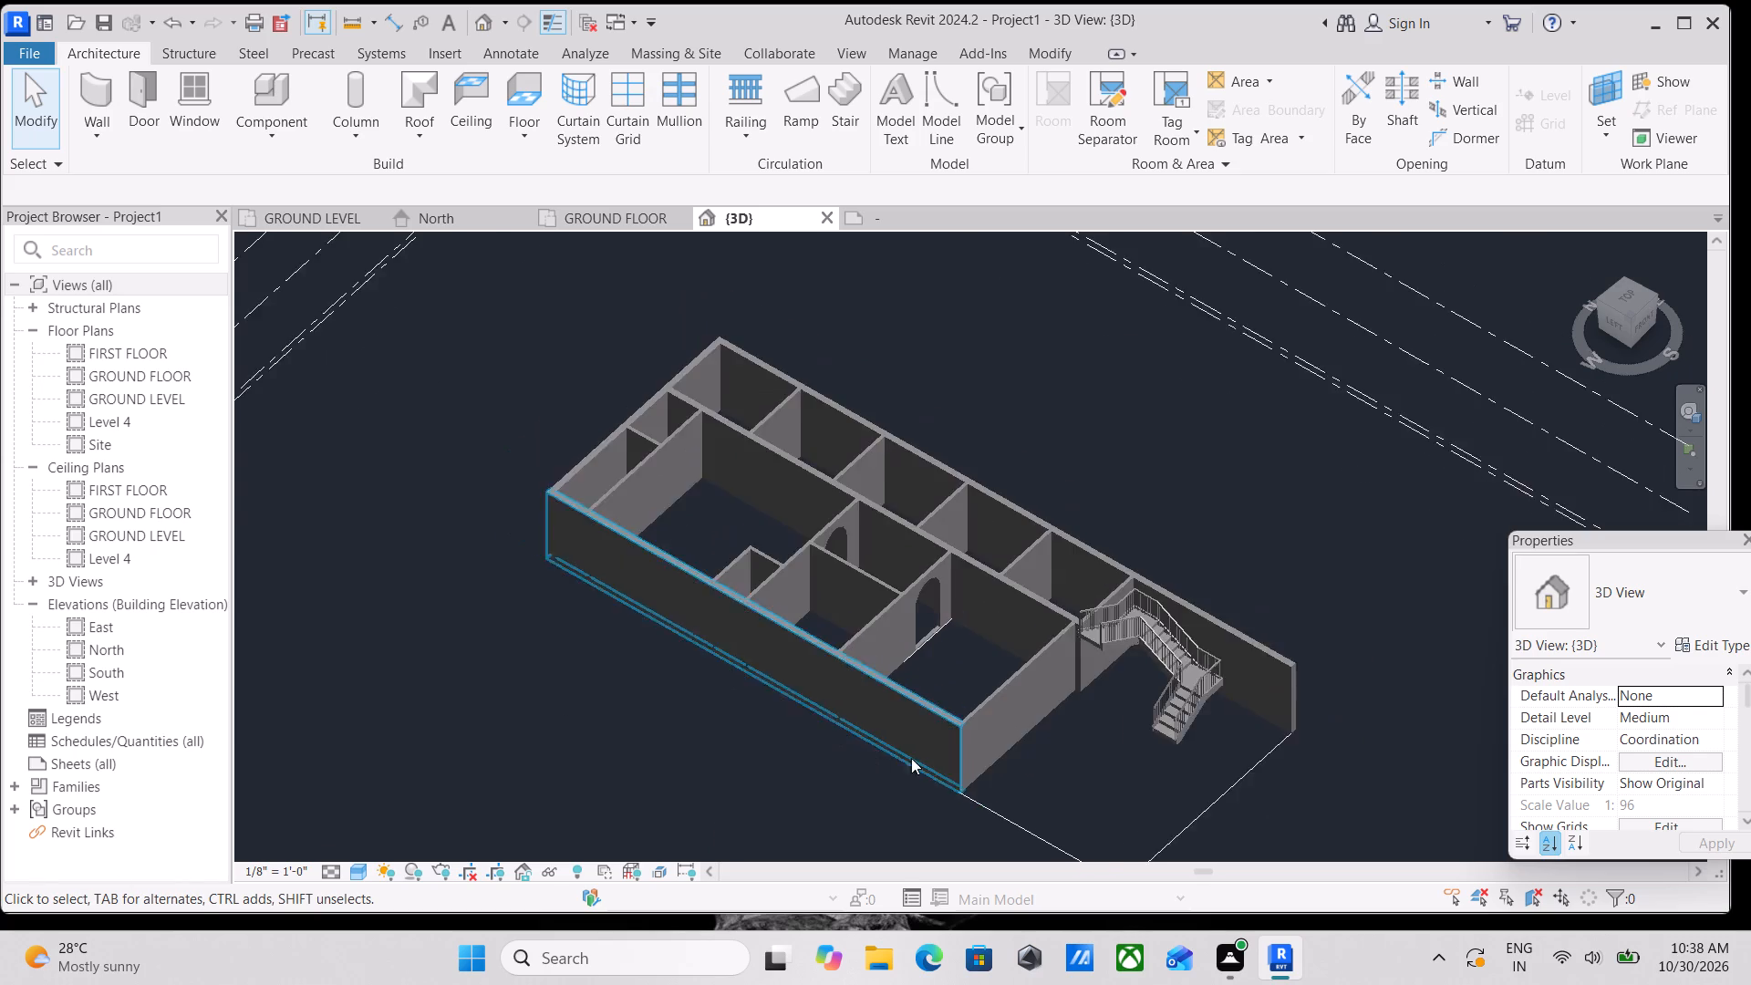
scroll(911, 758, down, 1)
scroll(1026, 772, up, 2)
shift+middle_drag(973, 684, 567, 676)
shift+scroll(959, 684, up, 1)
middle_drag(893, 788, 929, 654)
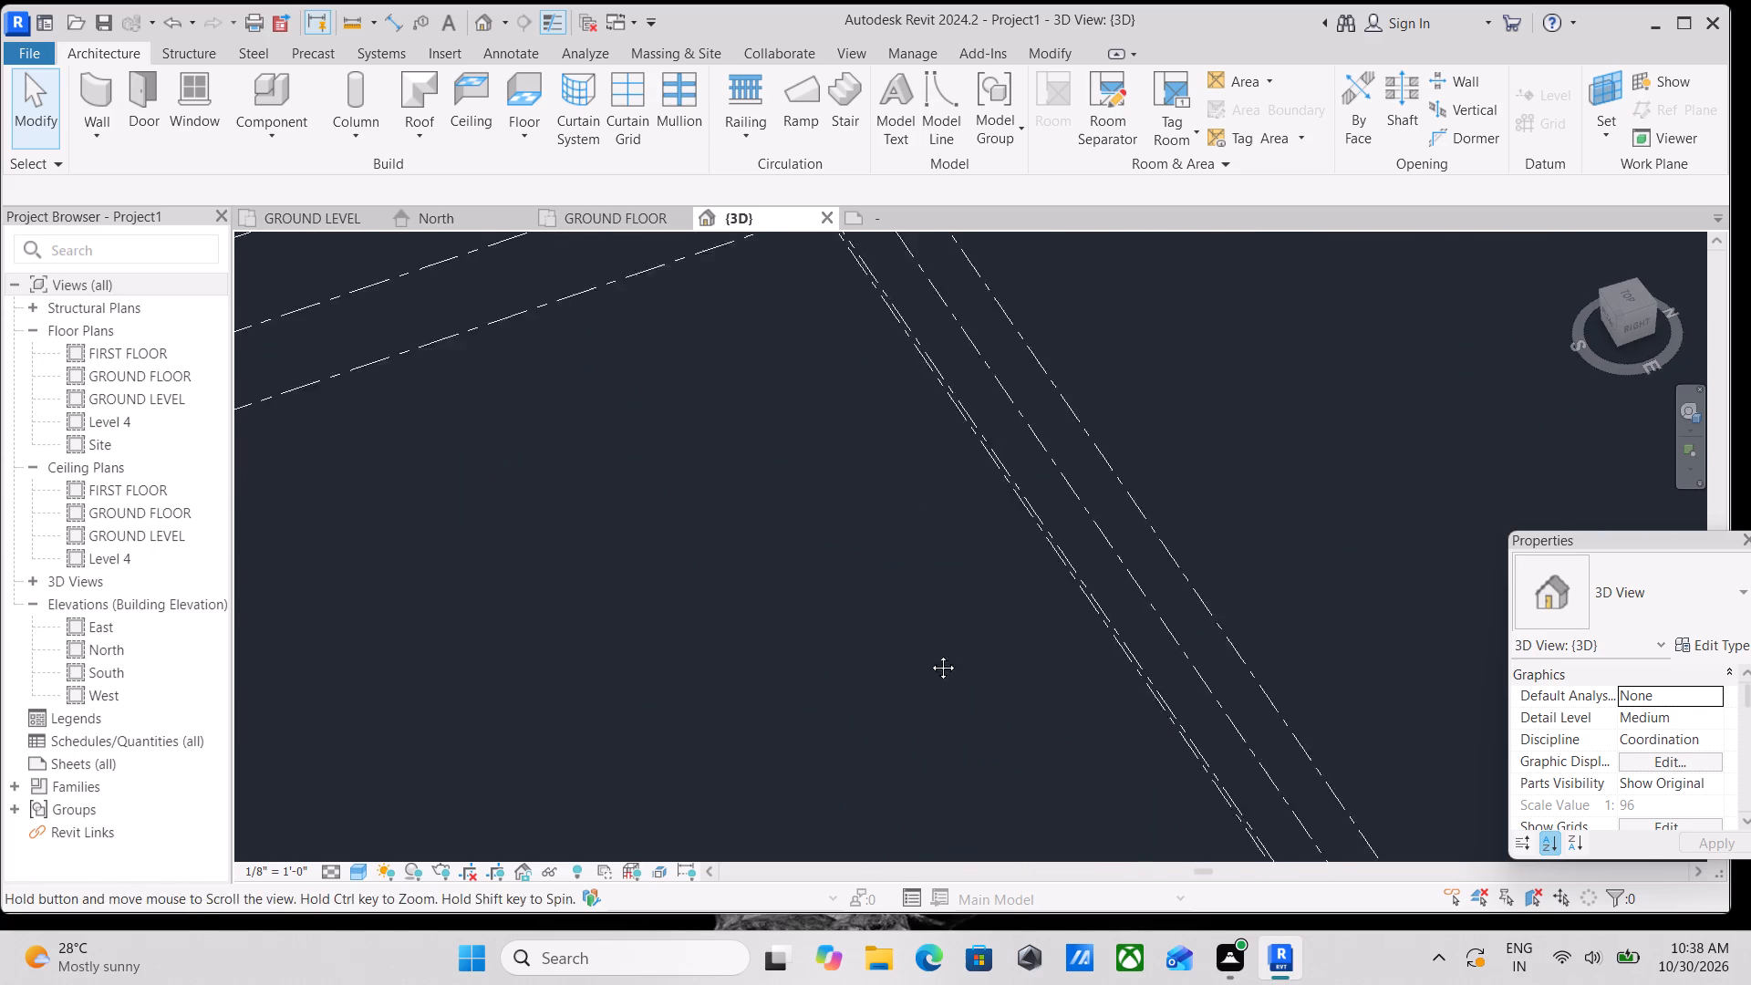
middle_drag(929, 654, 1145, 565)
scroll(1199, 555, down, 4)
middle_drag(883, 668, 1060, 537)
scroll(1060, 537, up, 1)
scroll(1067, 627, up, 3)
middle_drag(1072, 727, 807, 487)
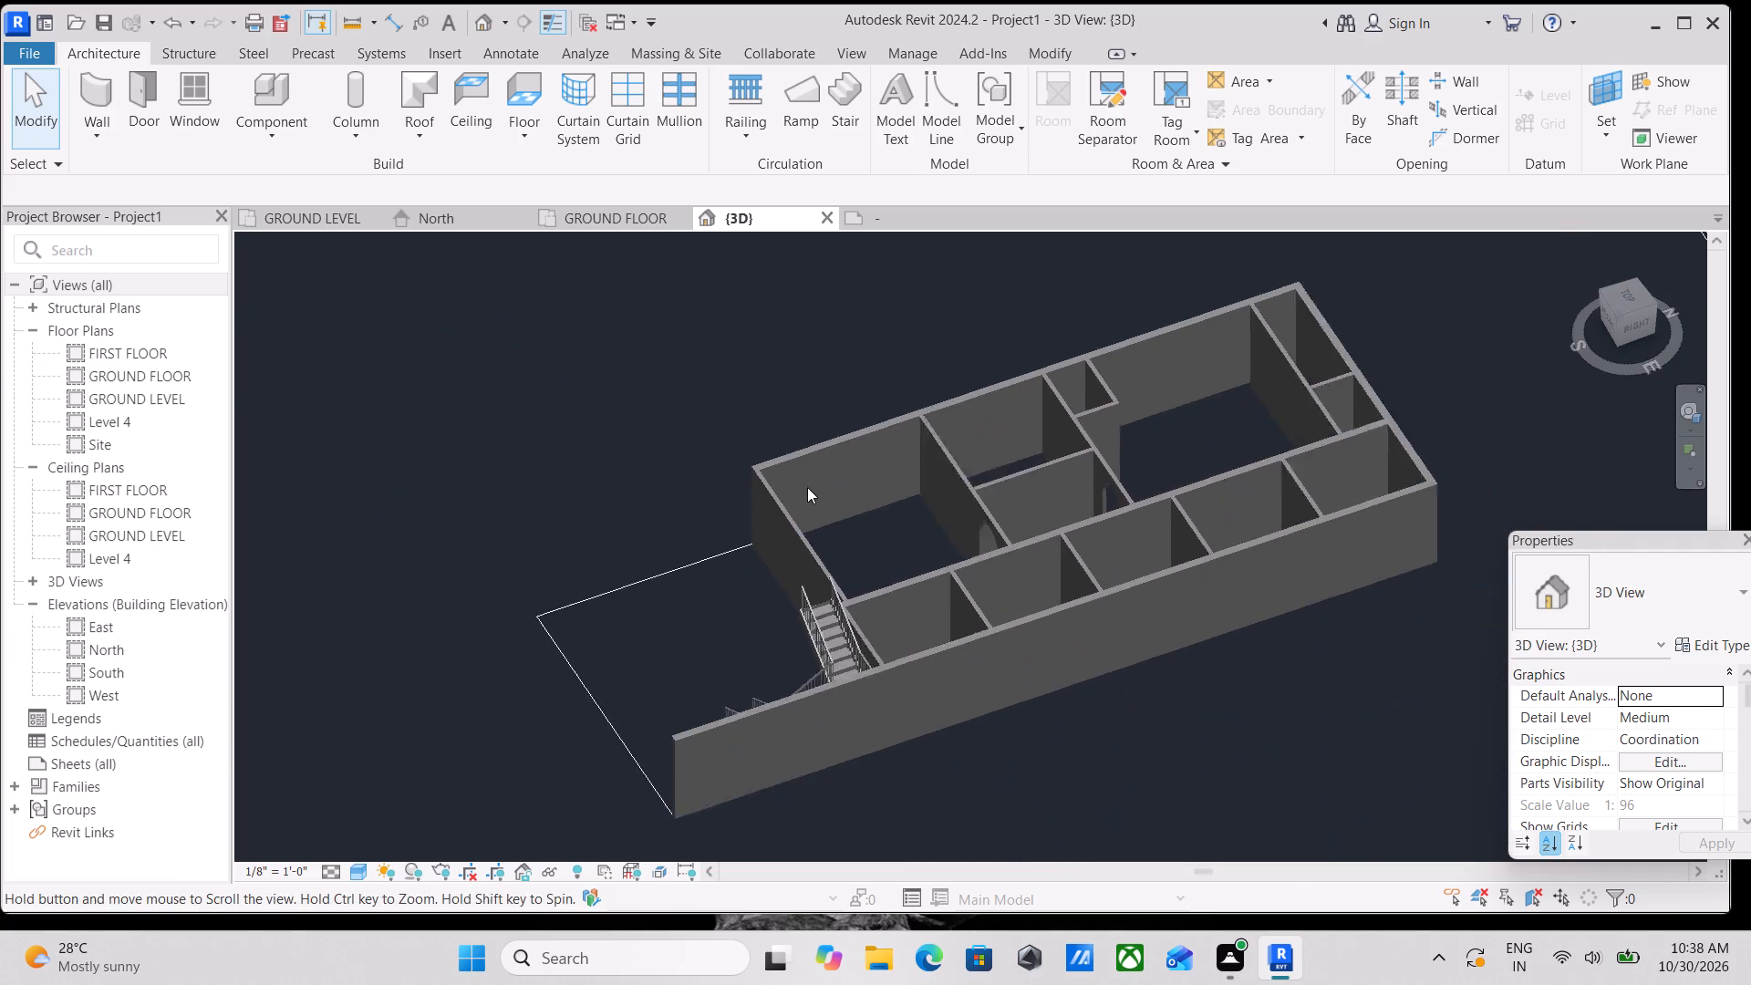
middle_drag(807, 487, 814, 491)
scroll(883, 563, up, 3)
middle_drag(905, 594, 965, 536)
scroll(965, 536, down, 2)
shift+middle_drag(960, 538, 1108, 607)
shift+scroll(960, 538, down, 1)
middle_drag(1146, 554, 1144, 554)
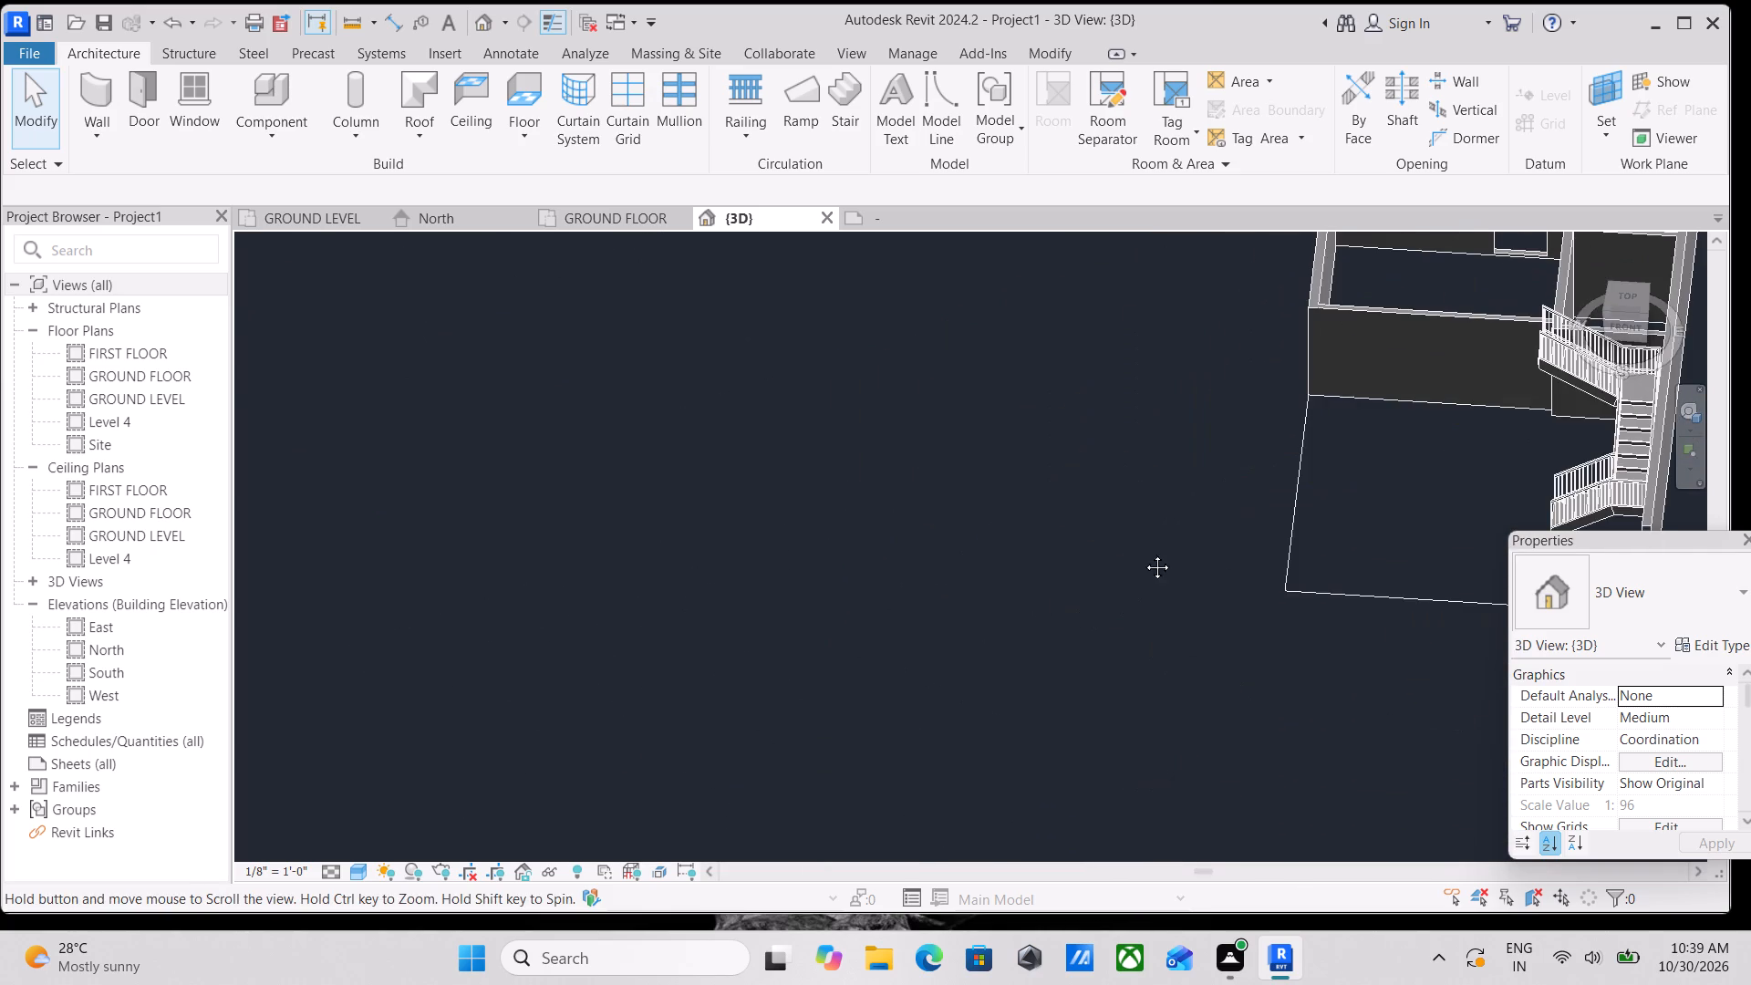
Examine the room layout, inner walls and stair from directly above in the Top view.
middle_drag(1144, 554, 838, 700)
scroll(975, 590, down, 2)
middle_drag(975, 590, 958, 813)
shift+middle_drag(1059, 607, 1103, 806)
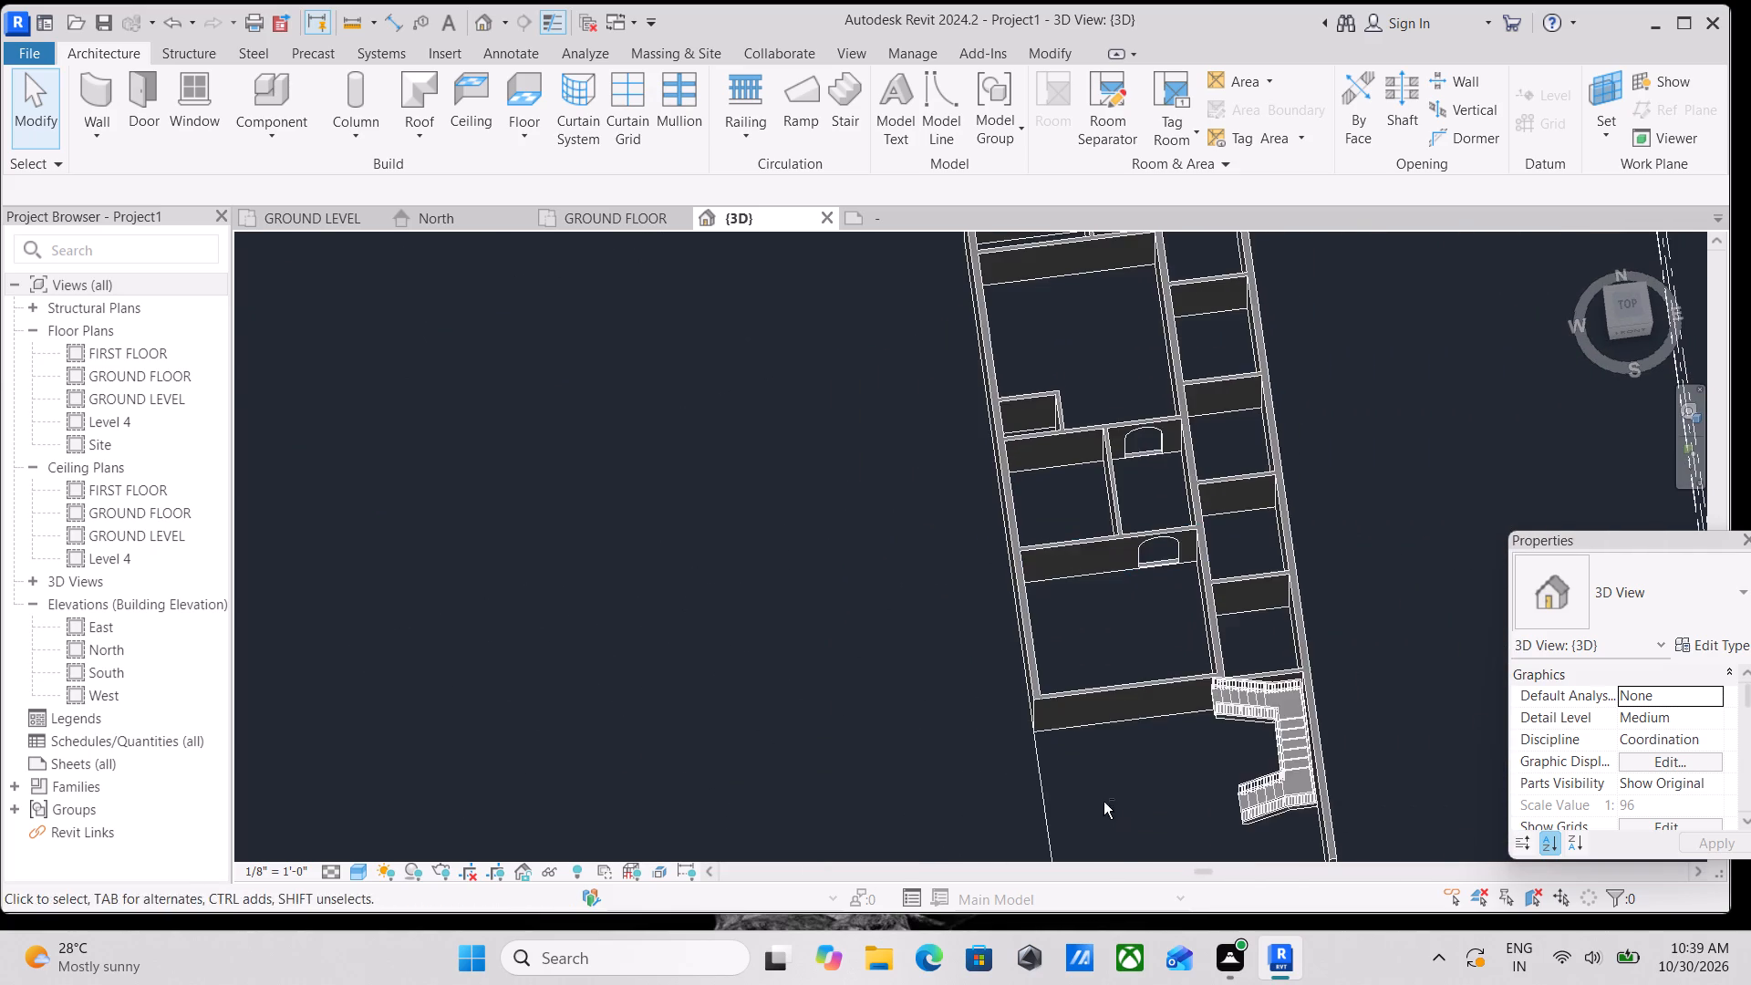
middle_drag(1106, 664, 1036, 900)
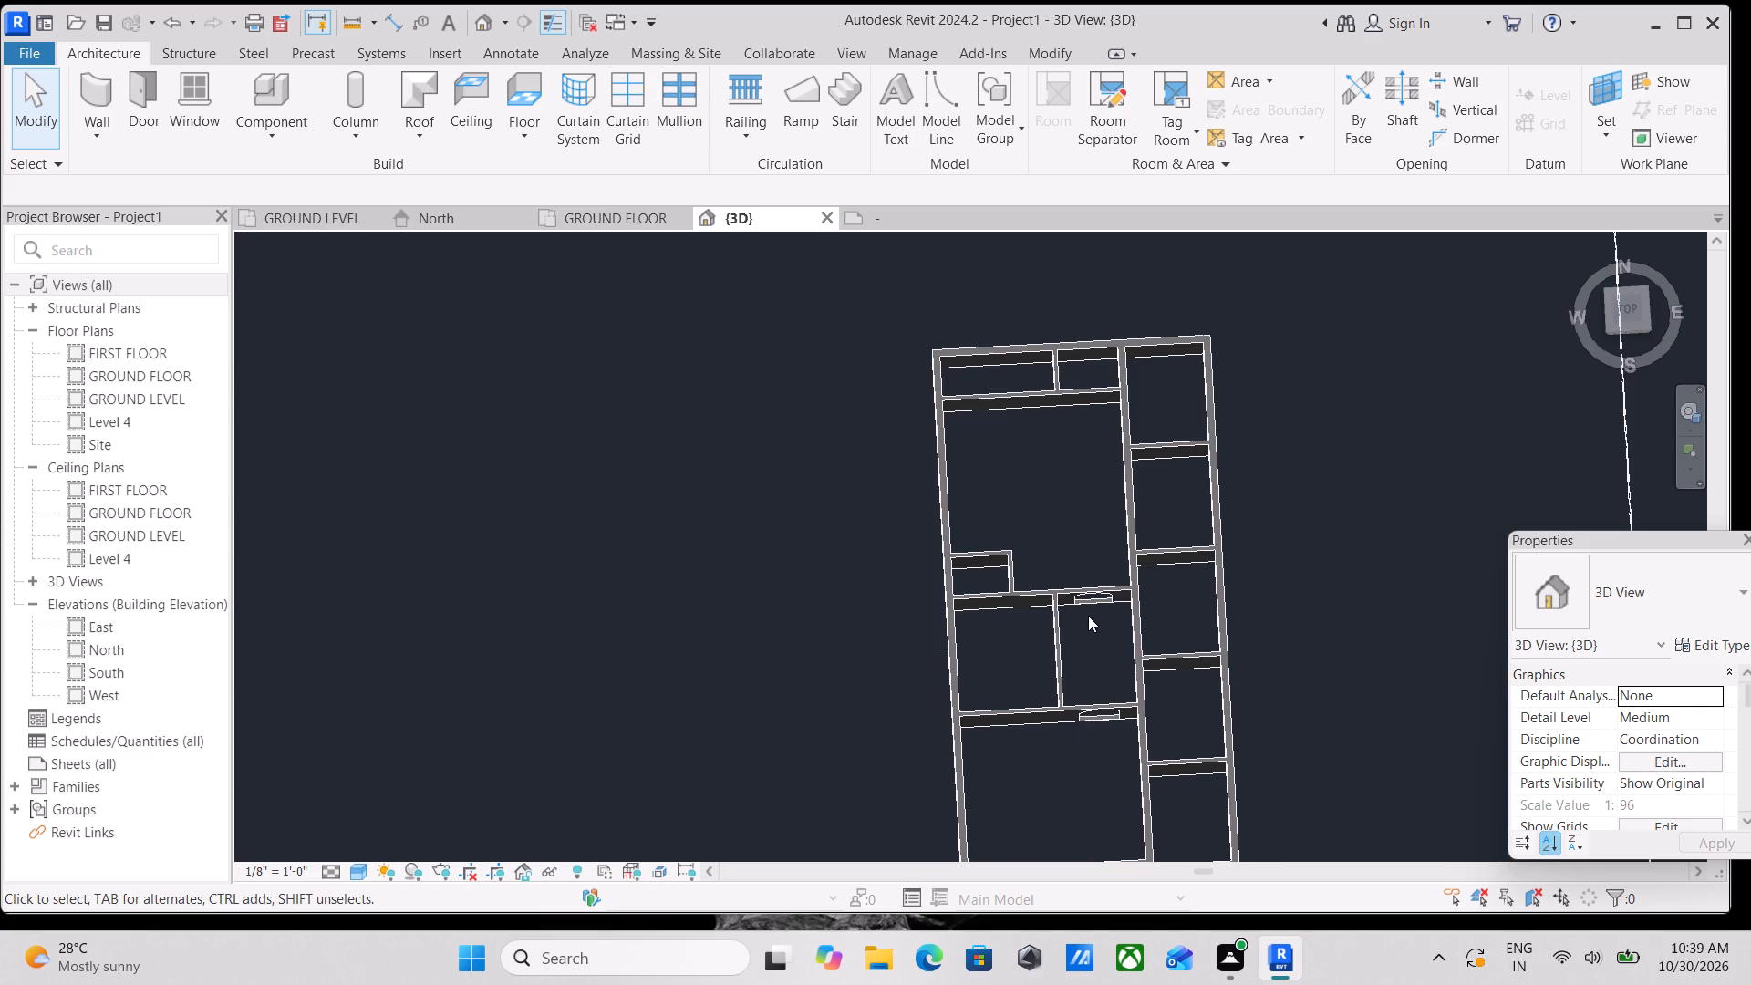
scroll(1088, 616, up, 2)
scroll(1088, 616, down, 2)
middle_drag(1088, 616, 964, 824)
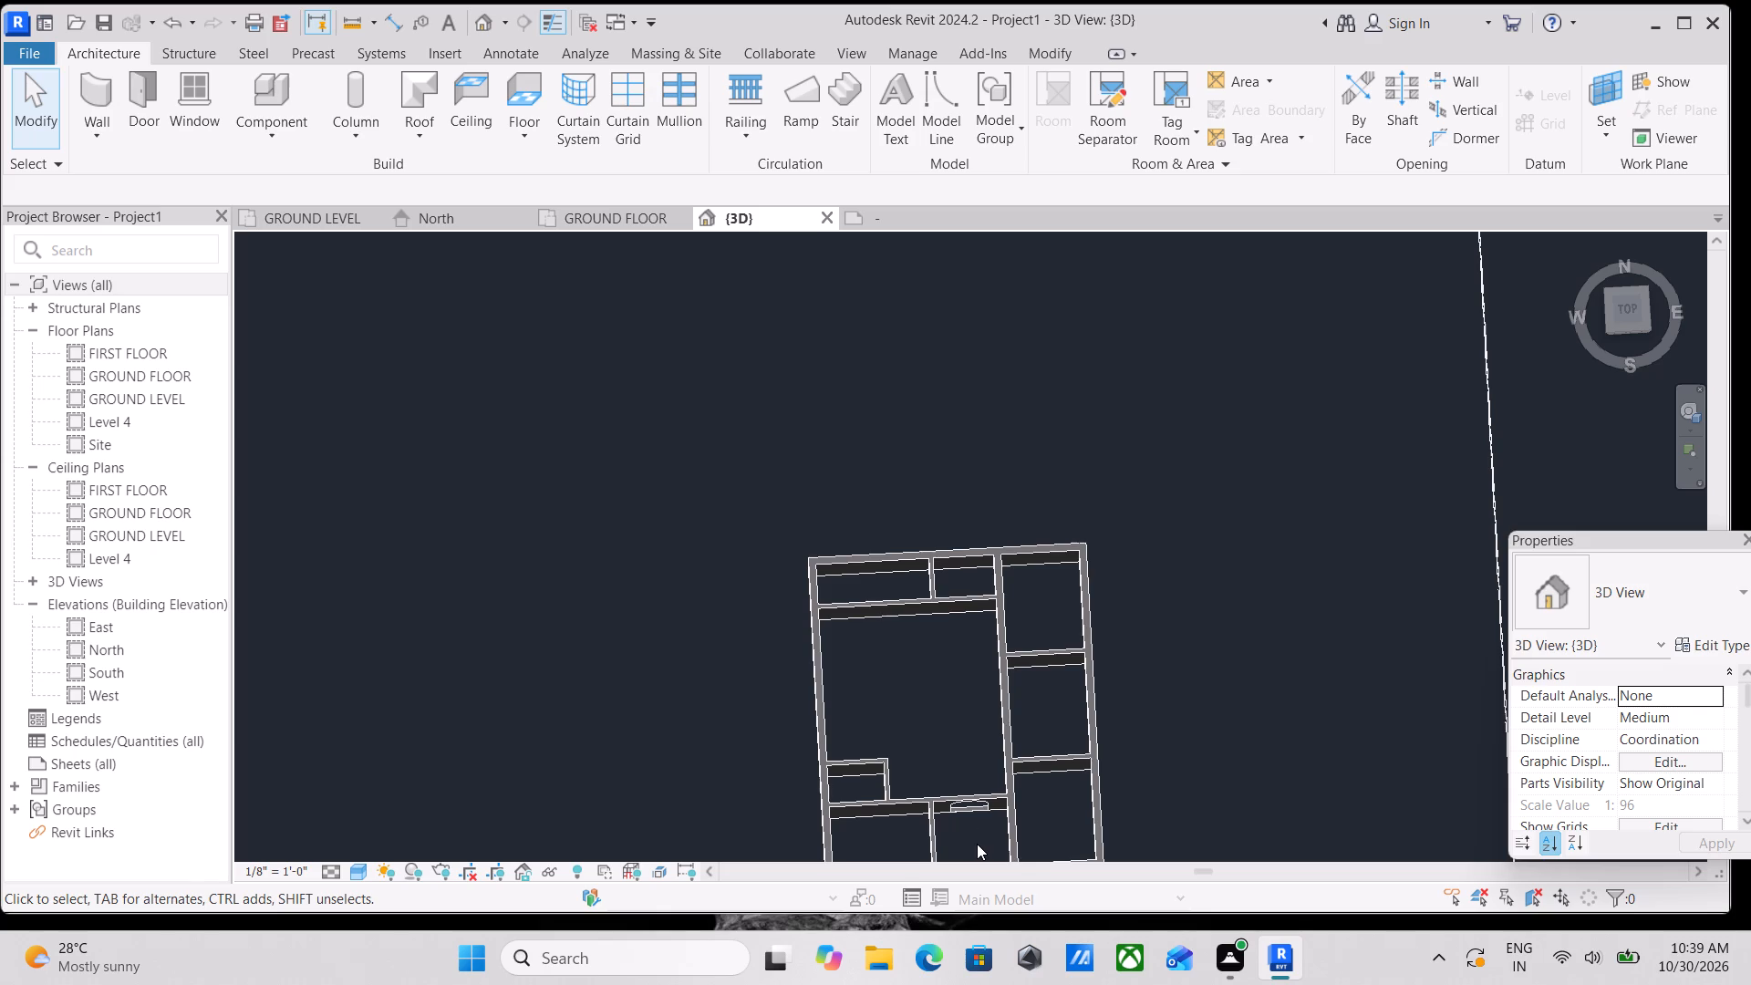
scroll(1016, 819, down, 3)
middle_drag(1030, 785, 1063, 652)
scroll(1081, 673, down, 2)
middle_drag(1082, 669, 1108, 609)
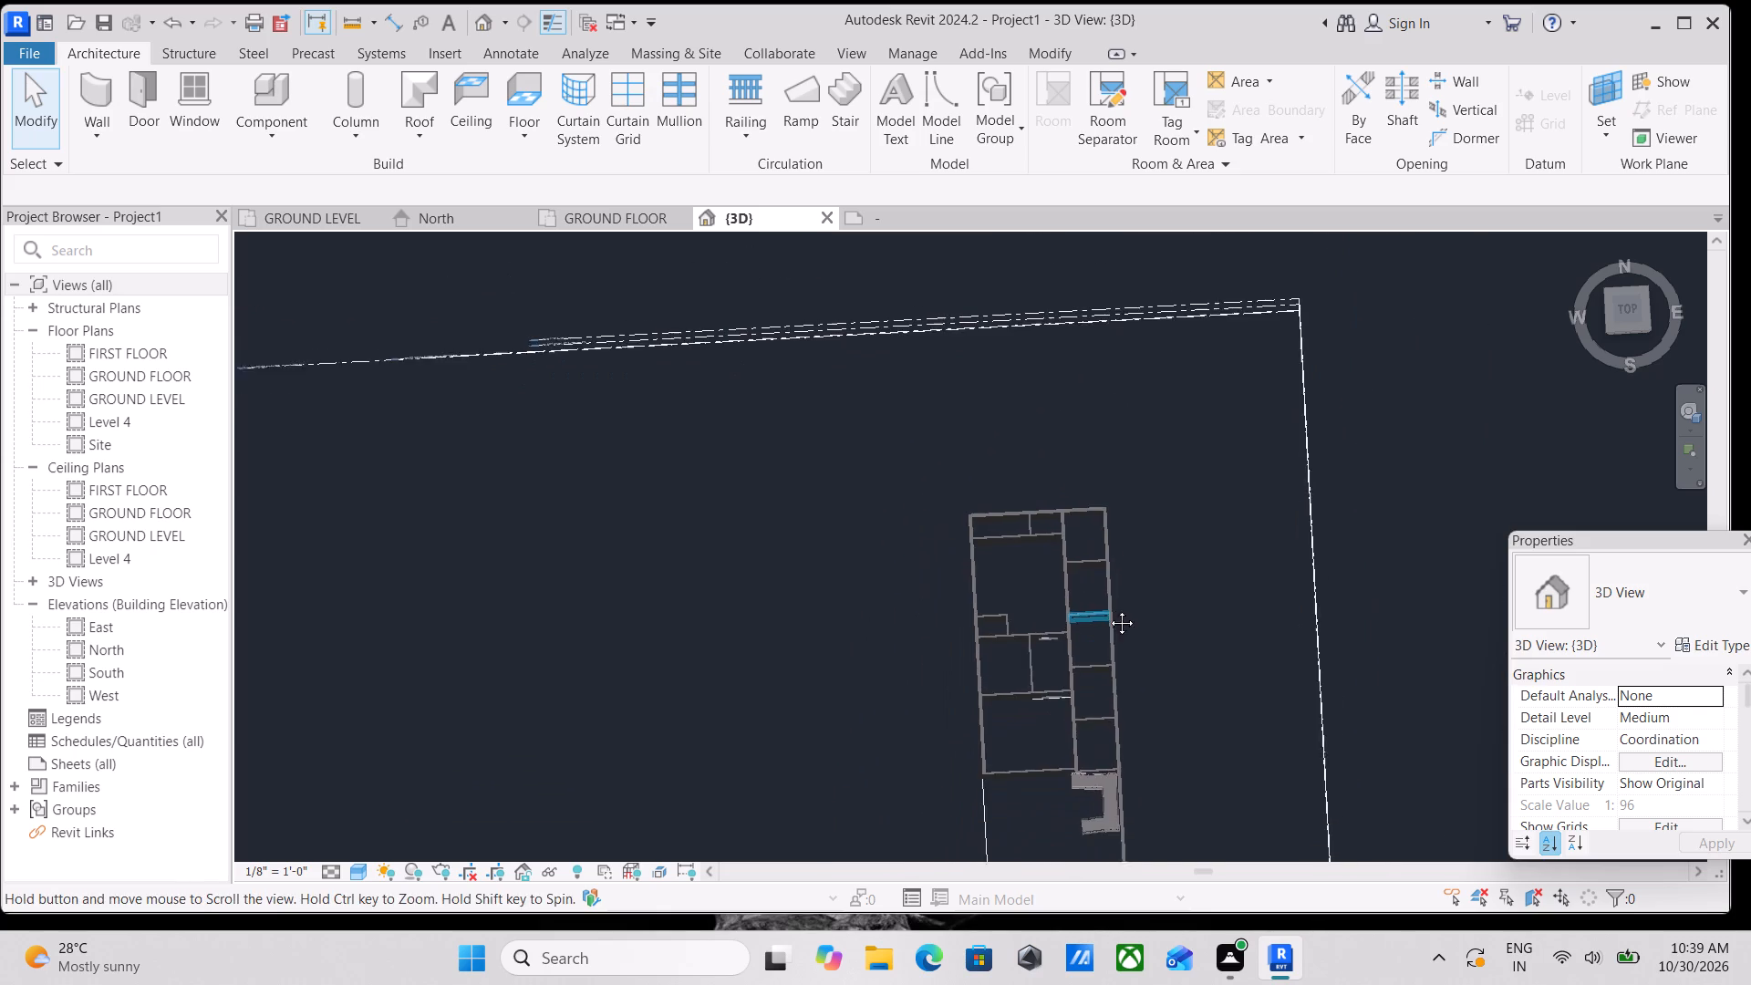
middle_drag(1108, 609, 1111, 605)
scroll(1102, 662, up, 2)
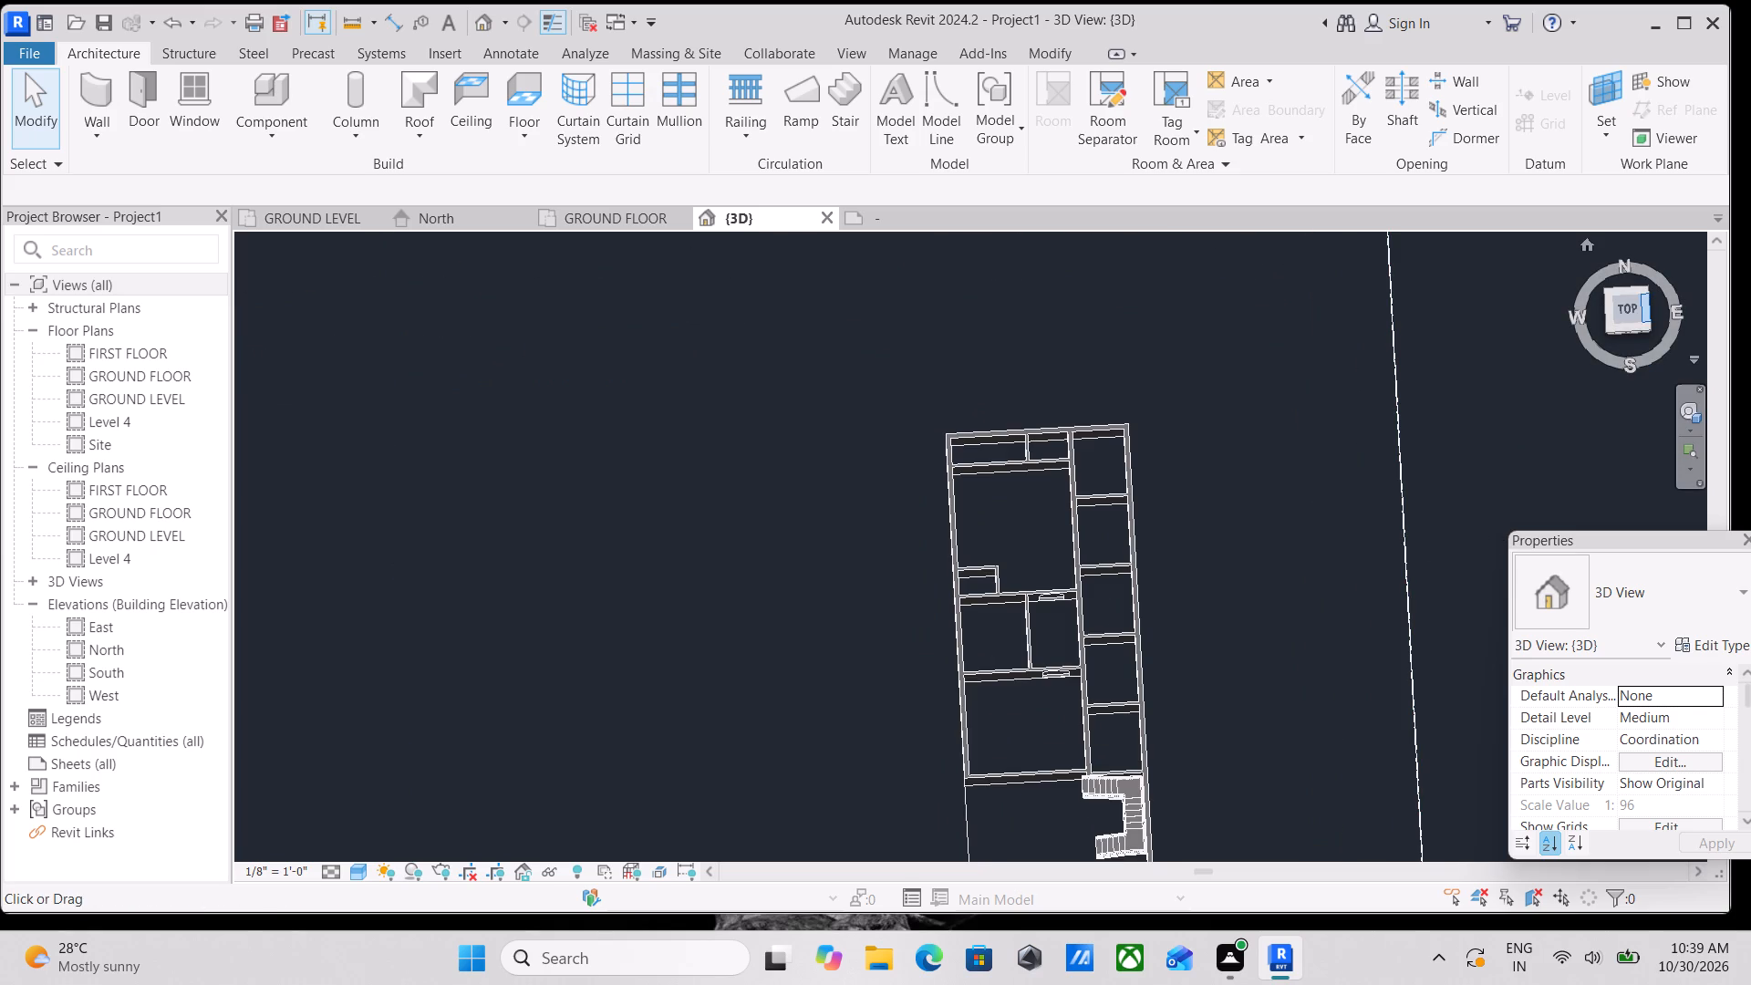
click(1632, 307)
scroll(955, 603, up, 4)
scroll(1100, 639, up, 3)
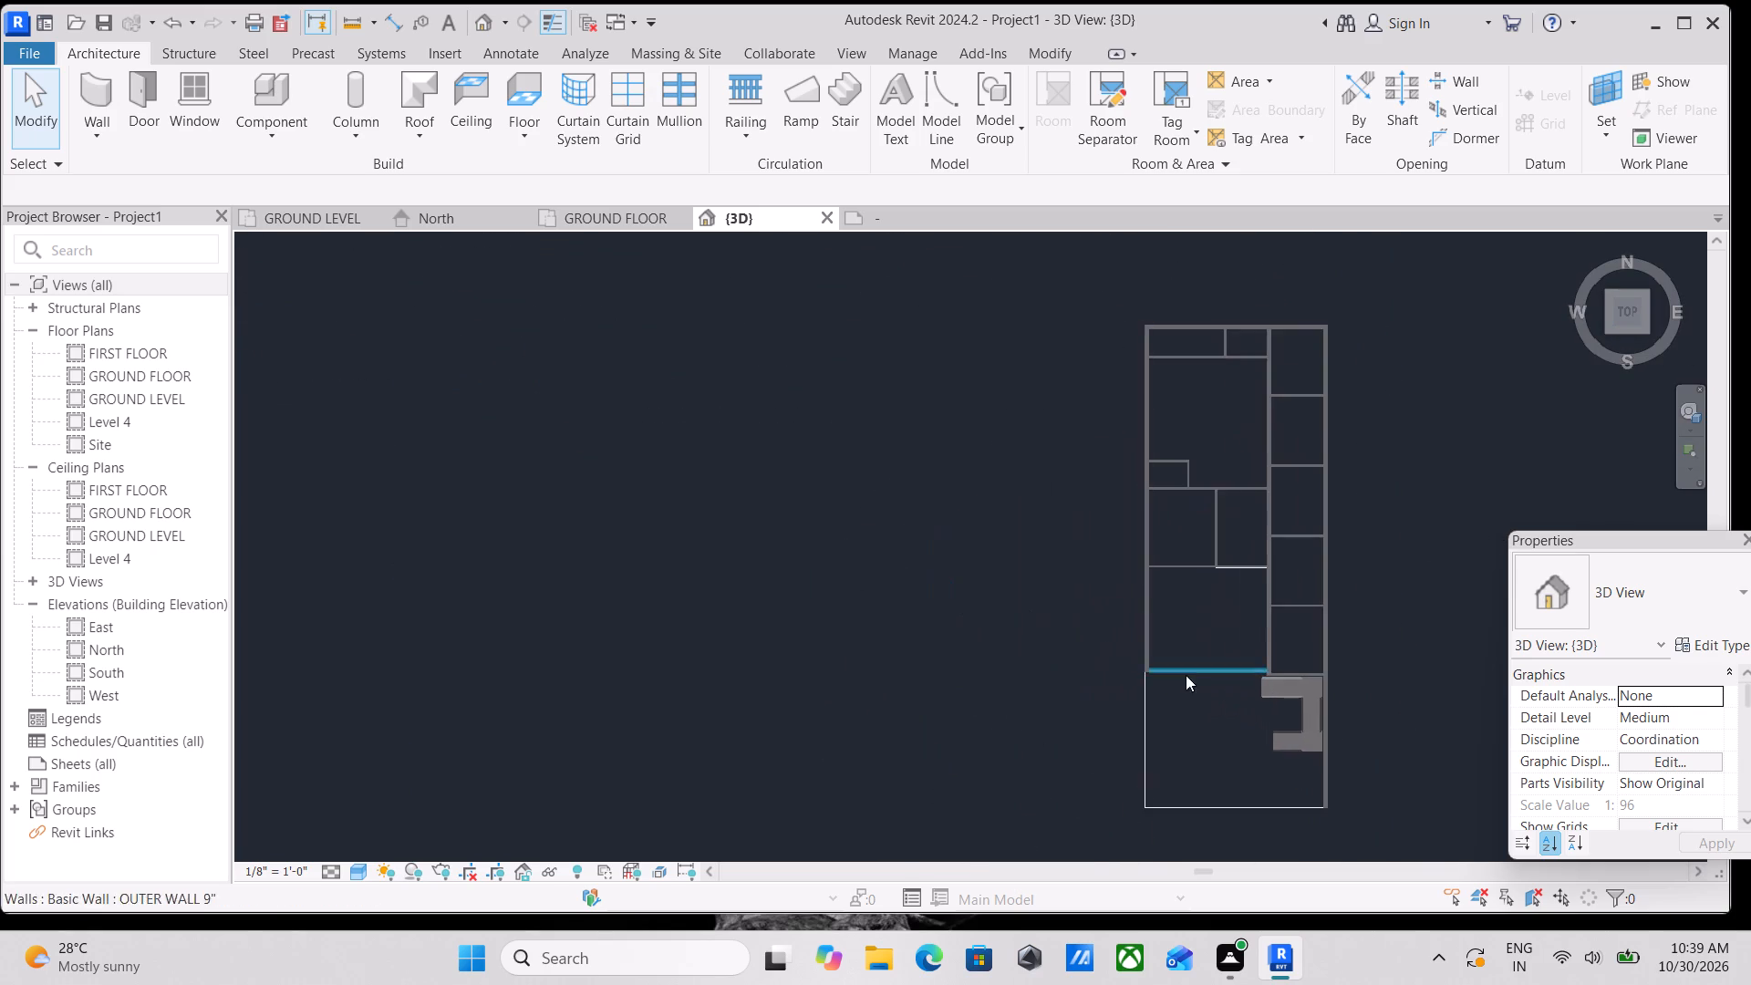
middle_drag(1214, 682, 1007, 865)
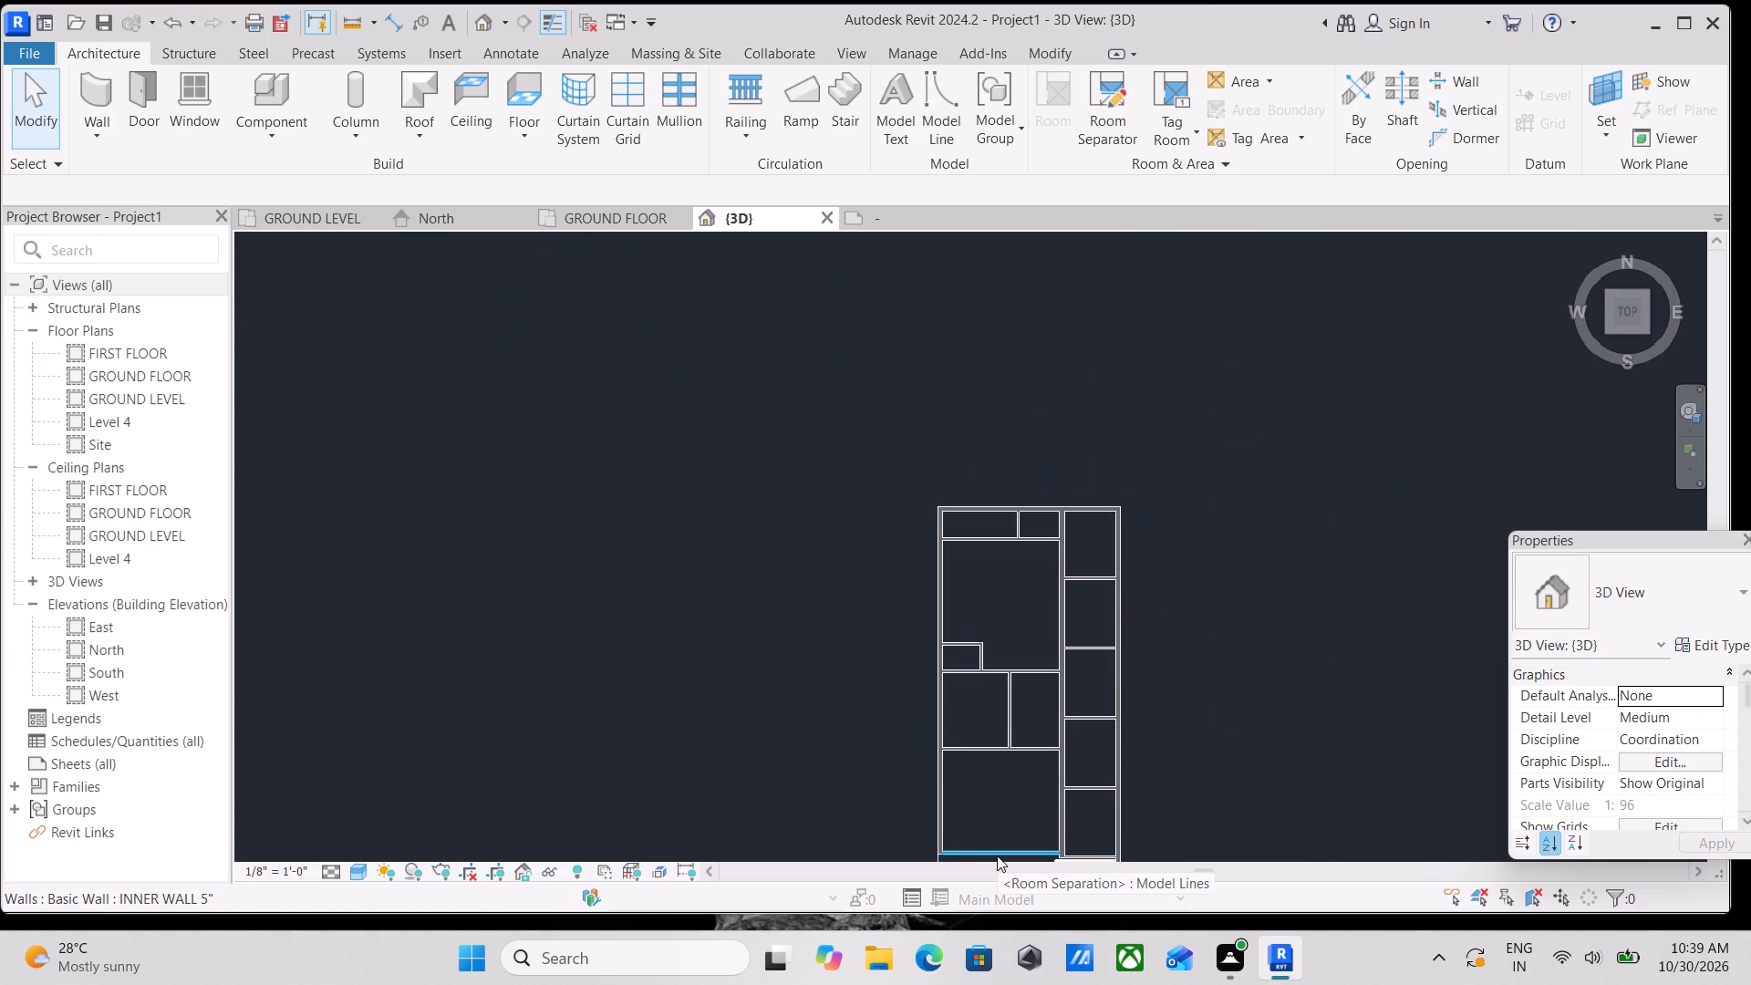
scroll(997, 855, up, 3)
scroll(1038, 761, down, 1)
middle_drag(1038, 751, 836, 674)
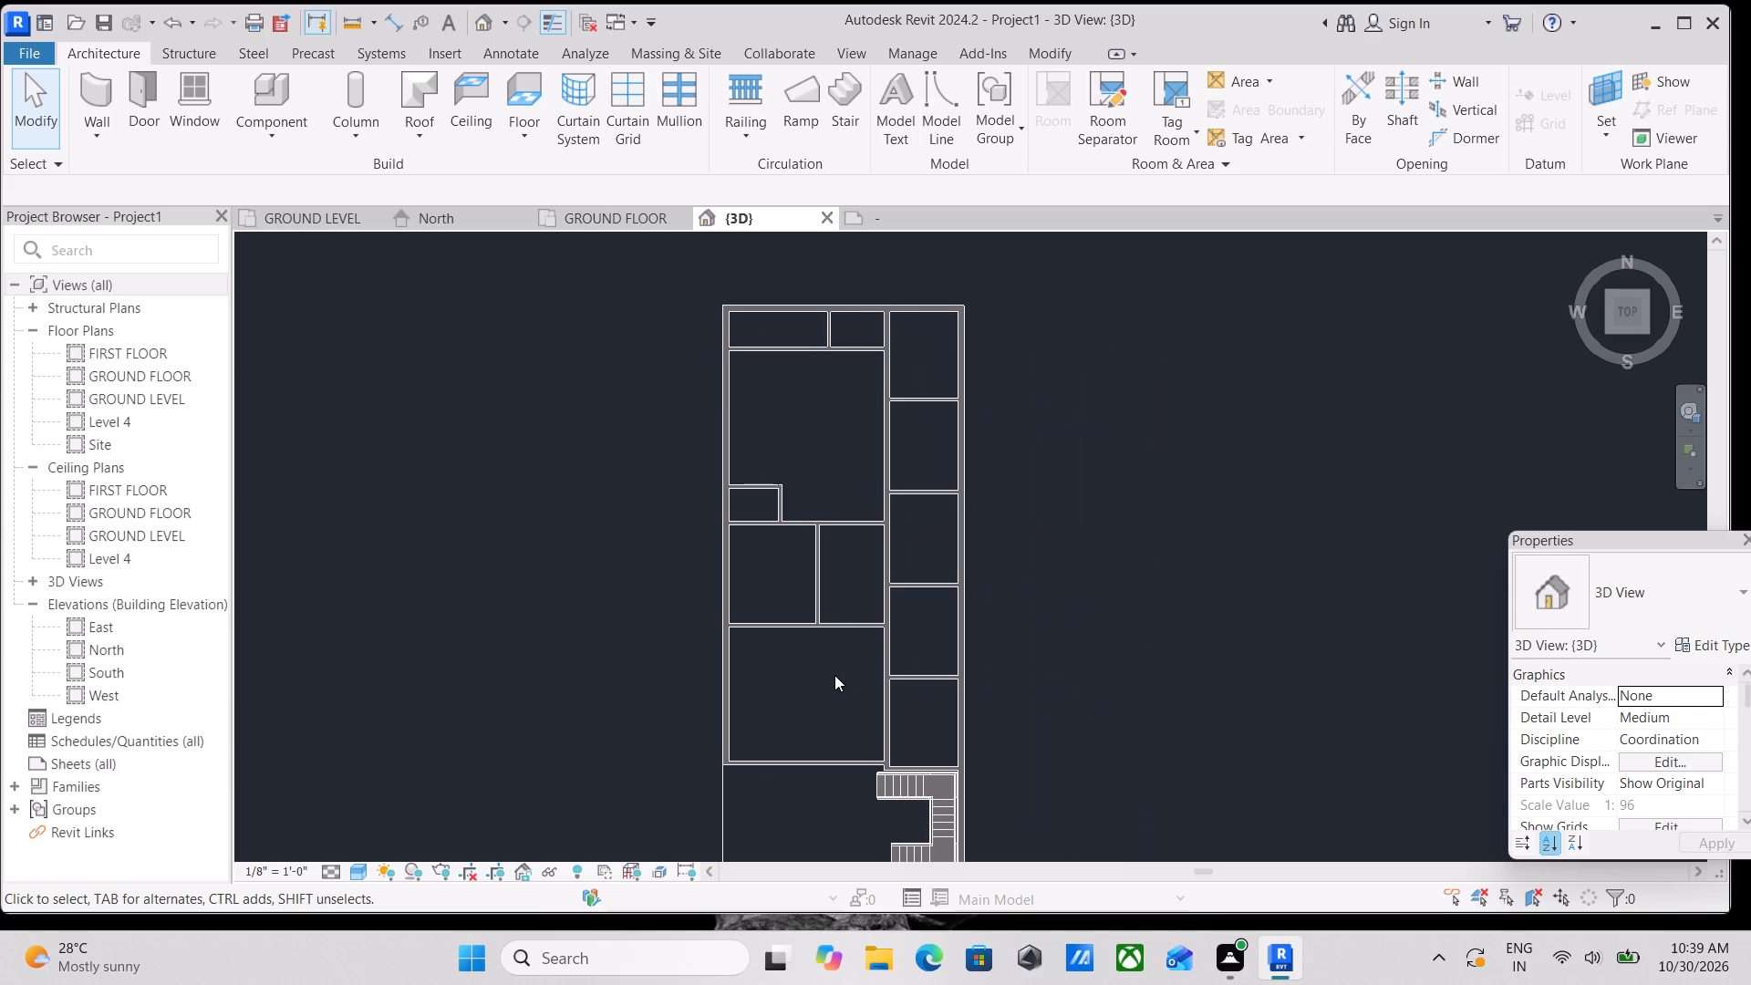
scroll(865, 639, down, 1)
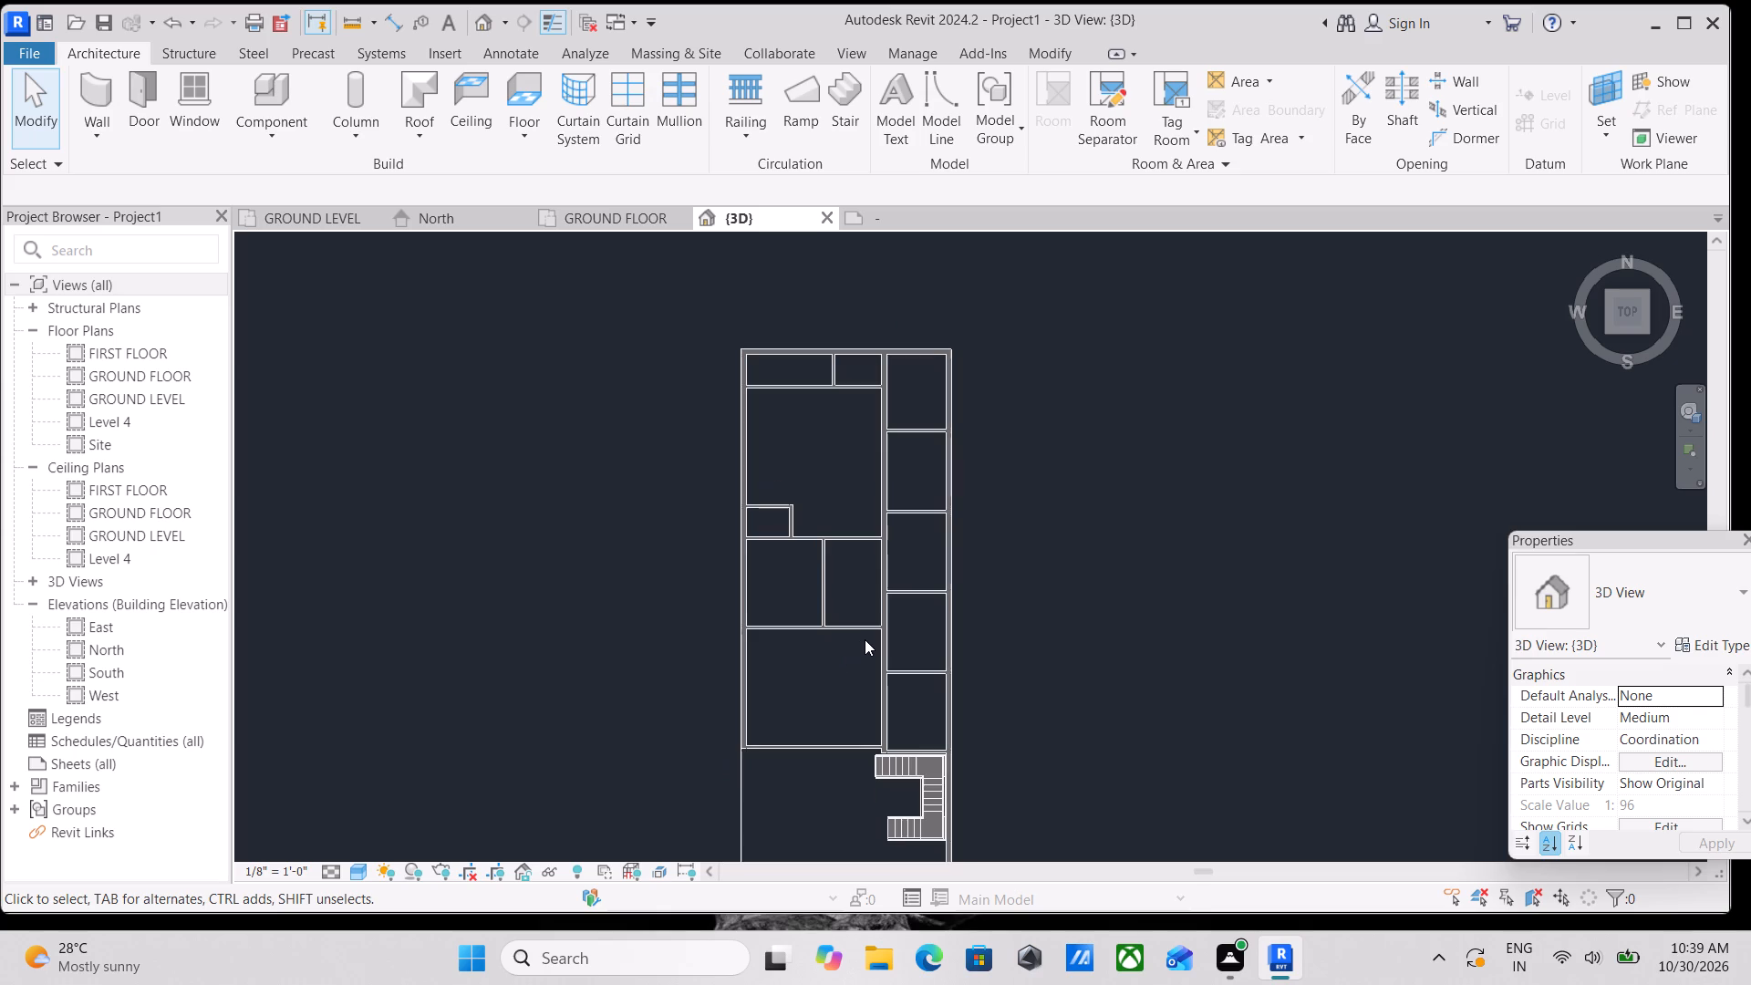
scroll(887, 614, down, 2)
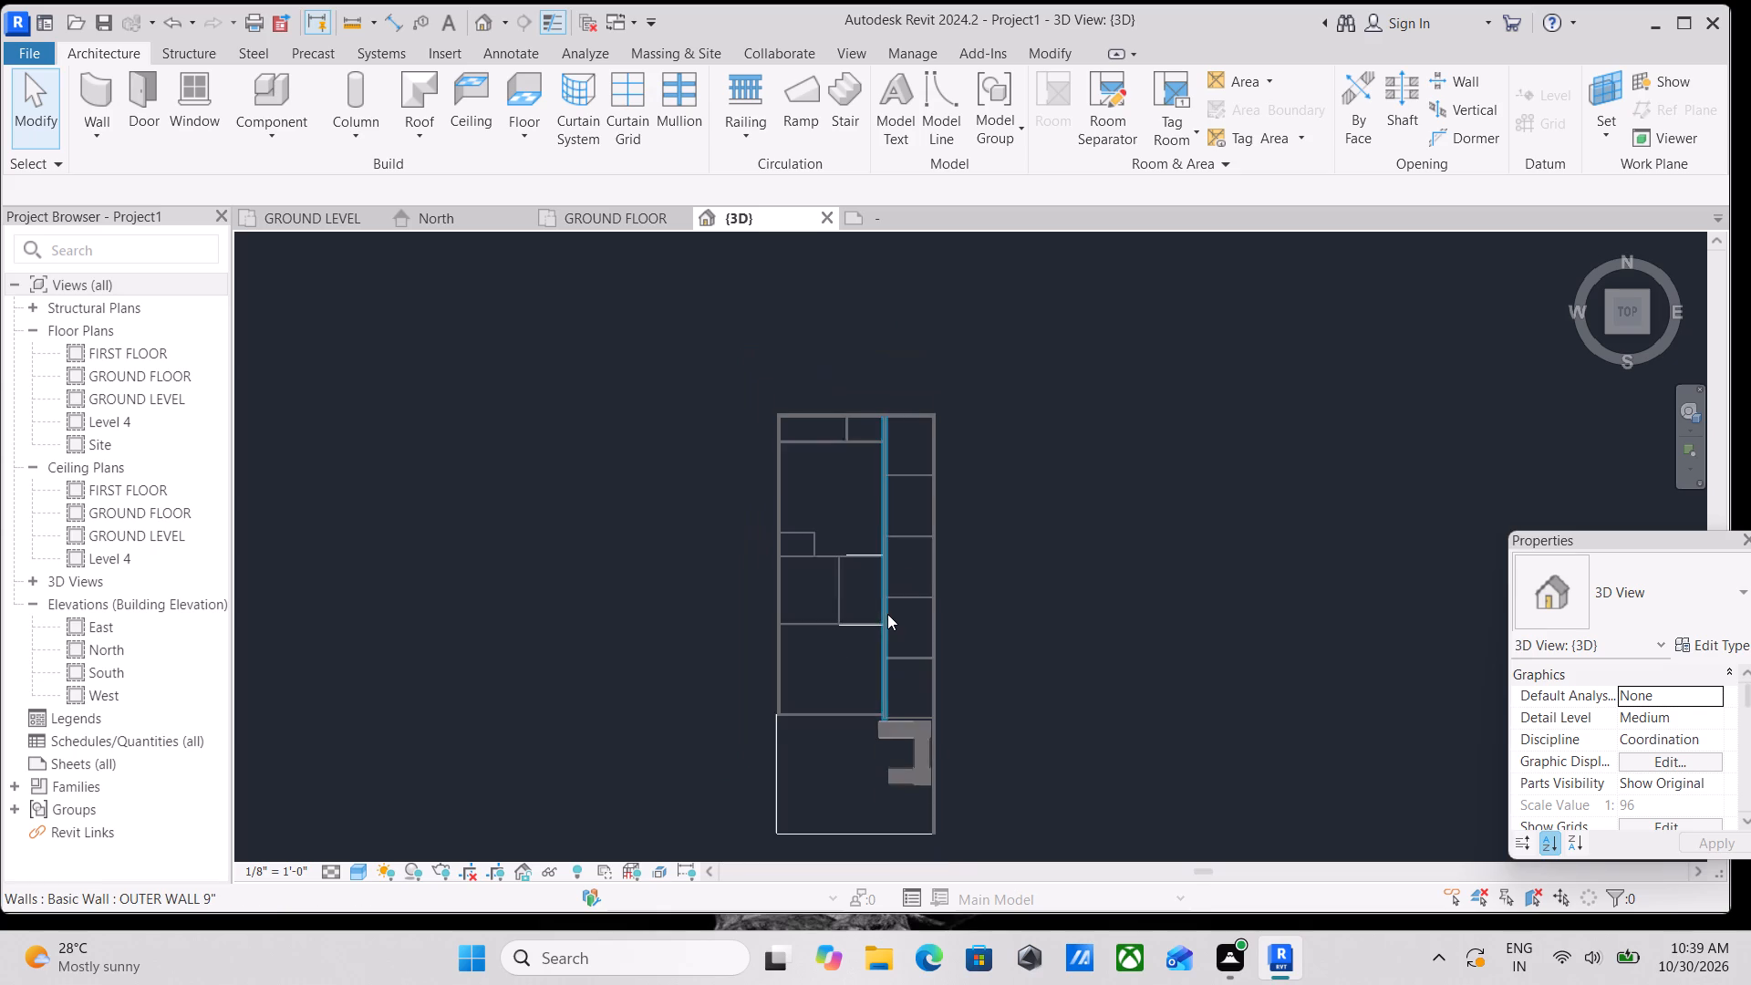
Examine the room layout, inner walls and stair of the ground floor from above, moving between its two ends.
scroll(887, 616, up, 4)
middle_drag(887, 616, 894, 679)
scroll(808, 551, up, 2)
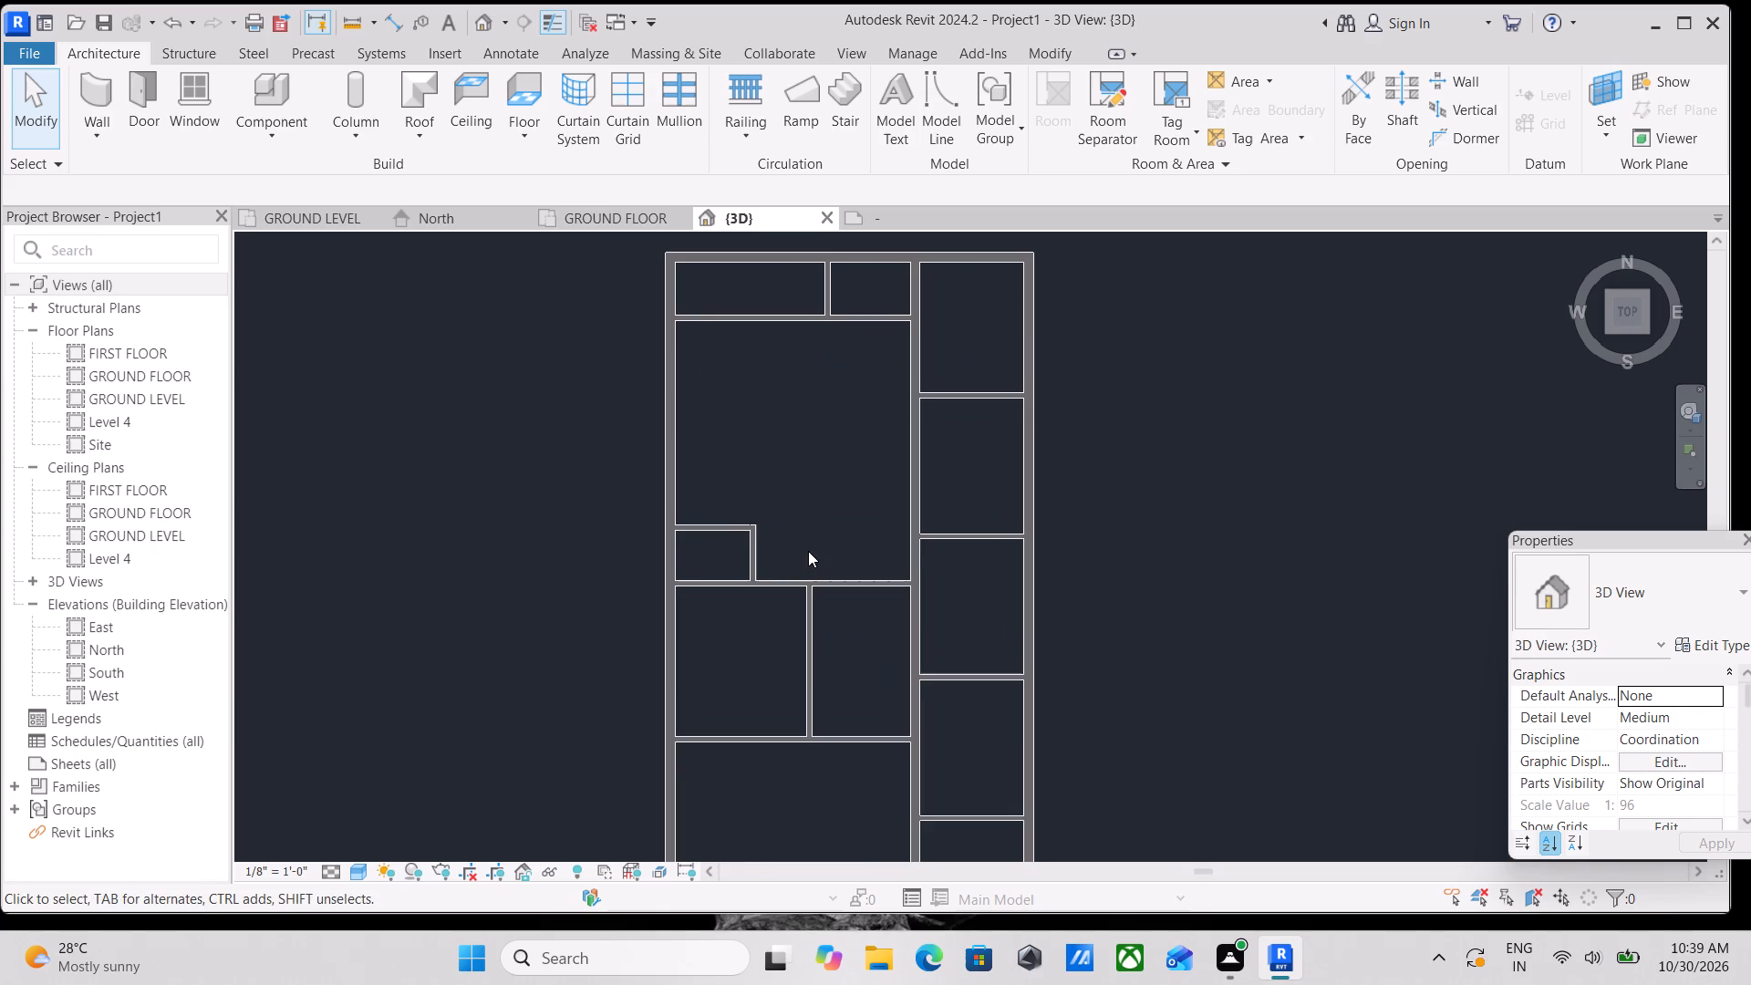
scroll(808, 551, down, 2)
middle_drag(808, 551, 895, 484)
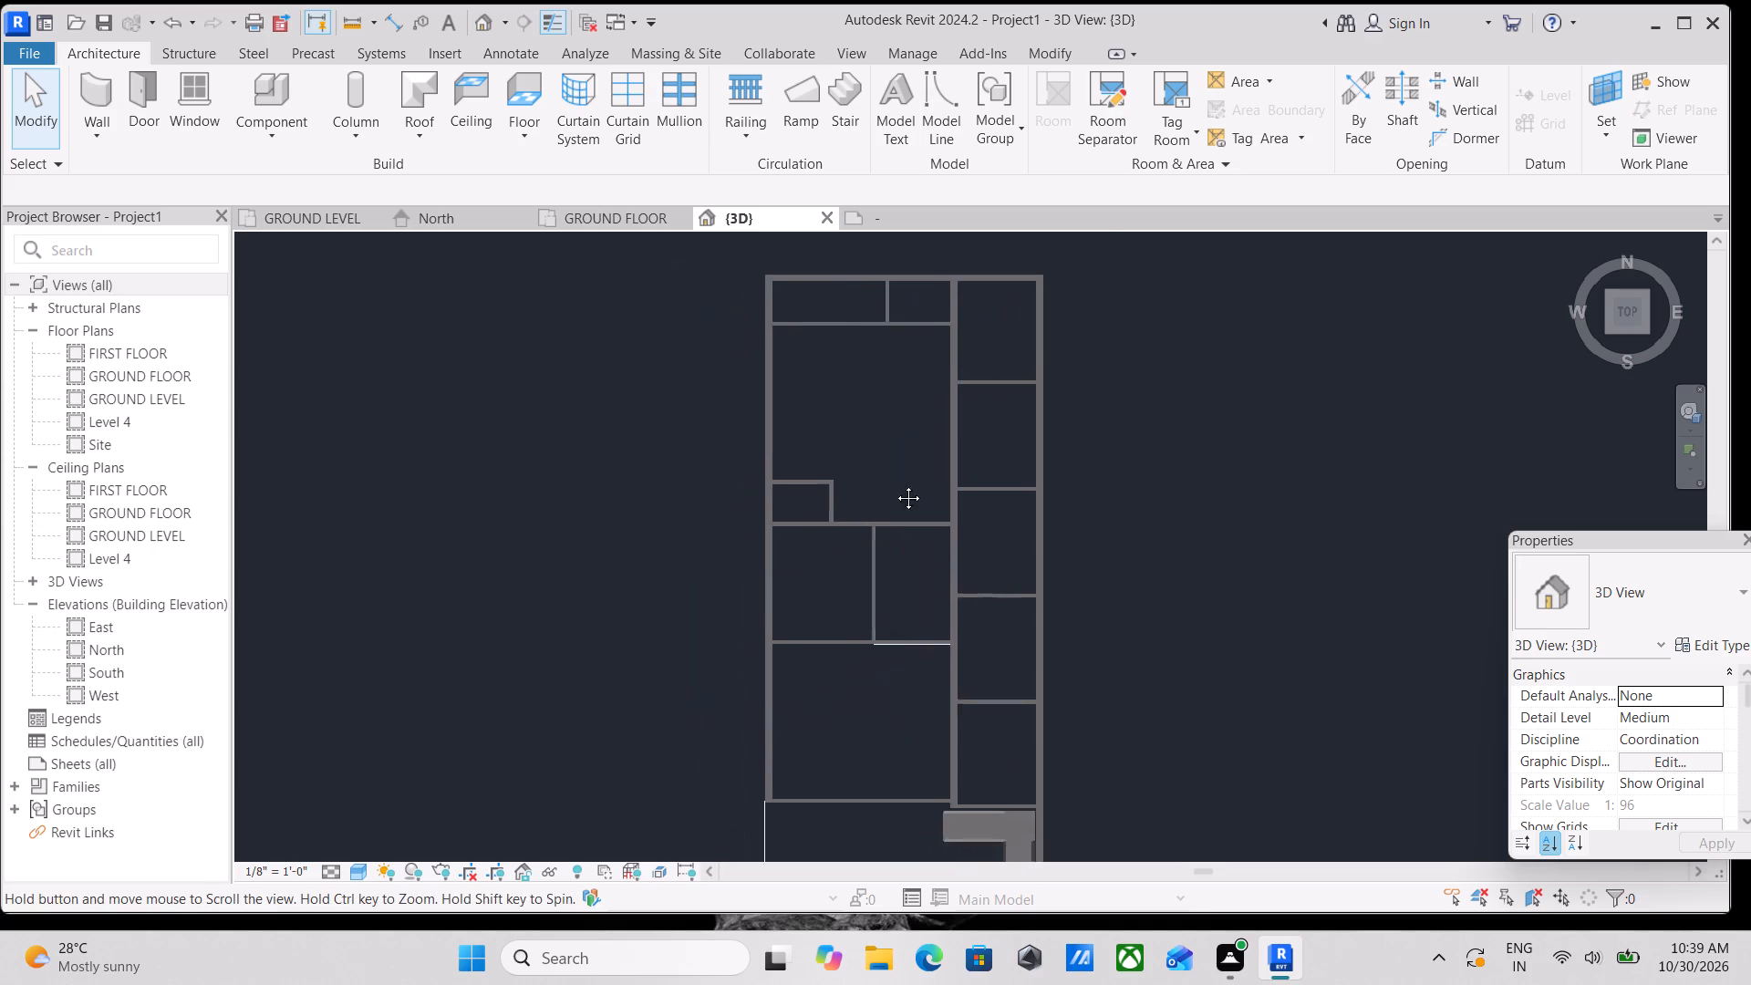
middle_drag(895, 484, 938, 454)
middle_drag(979, 636, 999, 577)
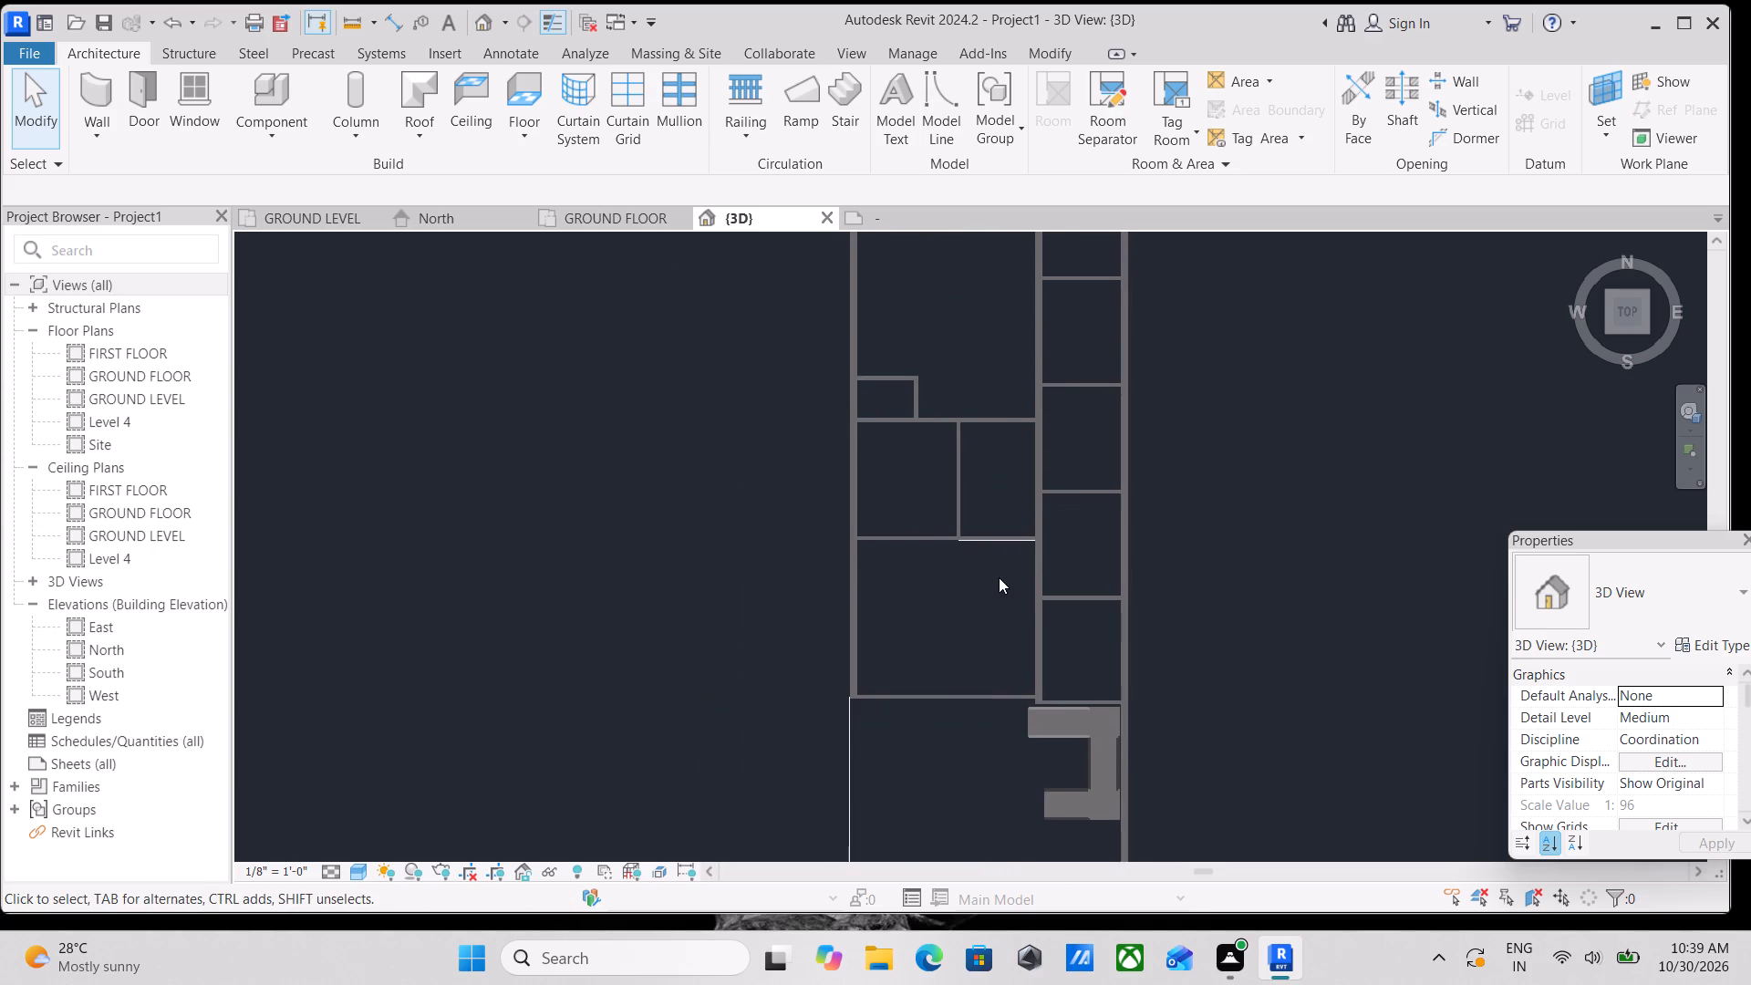
scroll(999, 577, down, 3)
middle_drag(999, 577, 1009, 552)
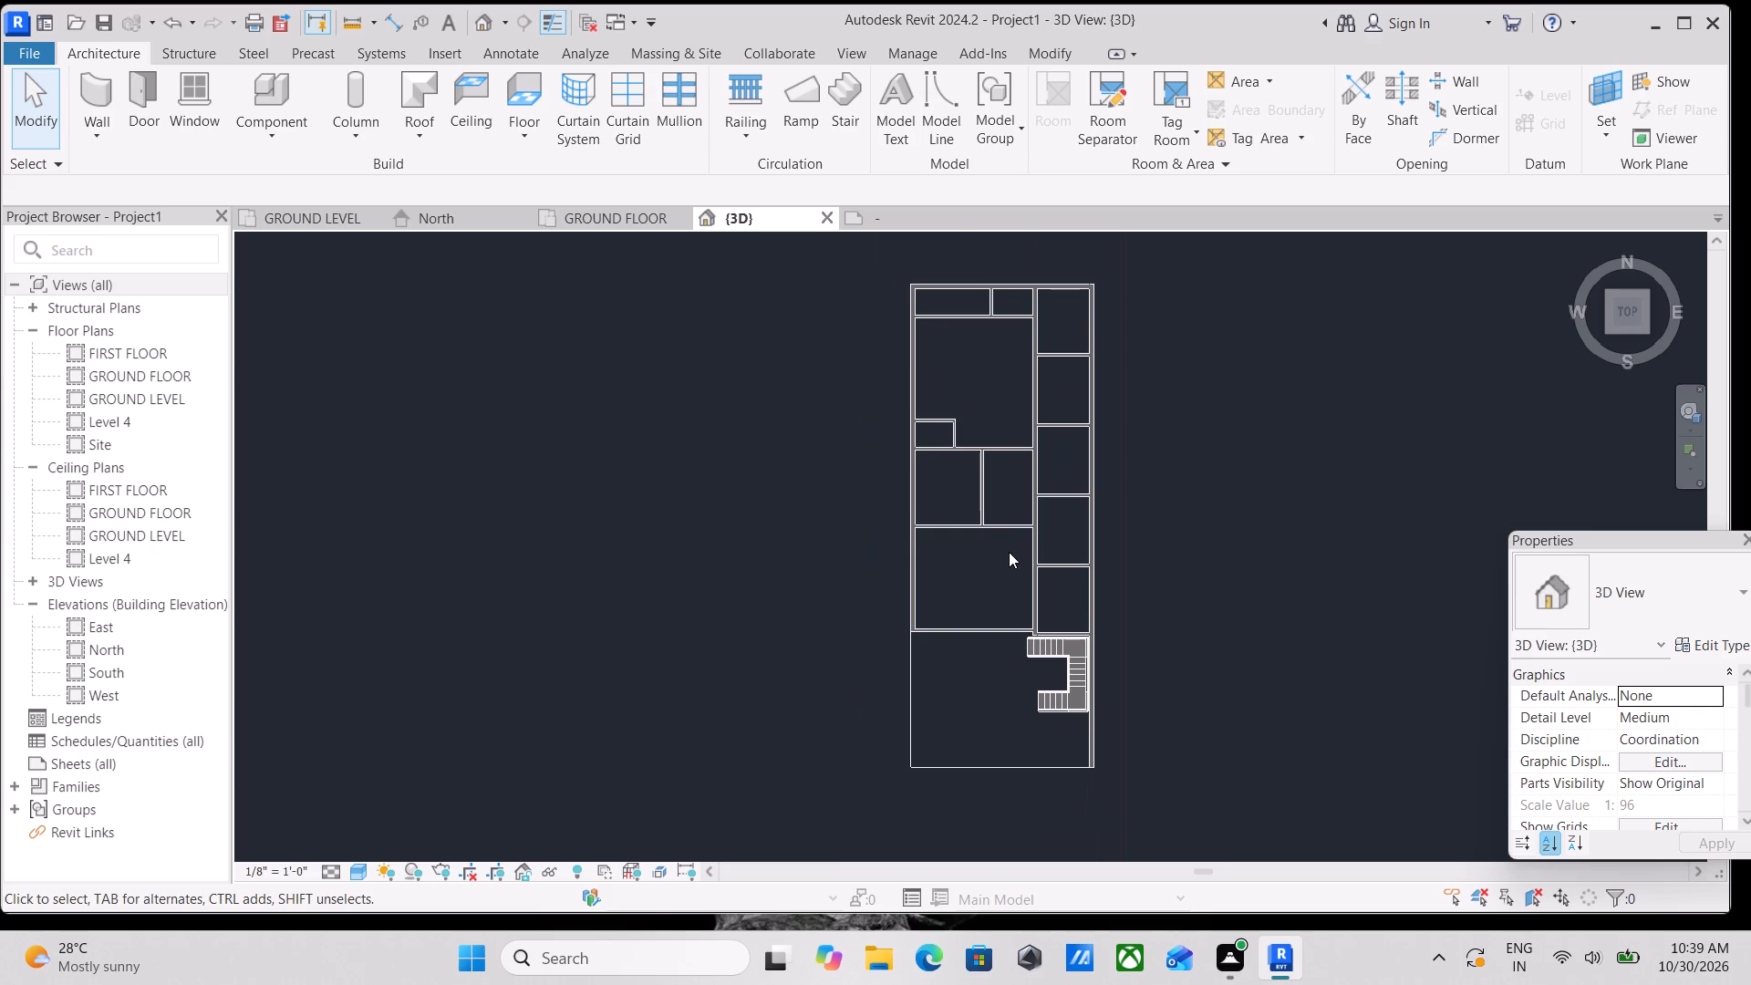
scroll(1009, 552, up, 2)
middle_drag(1009, 552, 1008, 683)
scroll(1008, 683, up, 1)
middle_drag(1035, 608, 1040, 757)
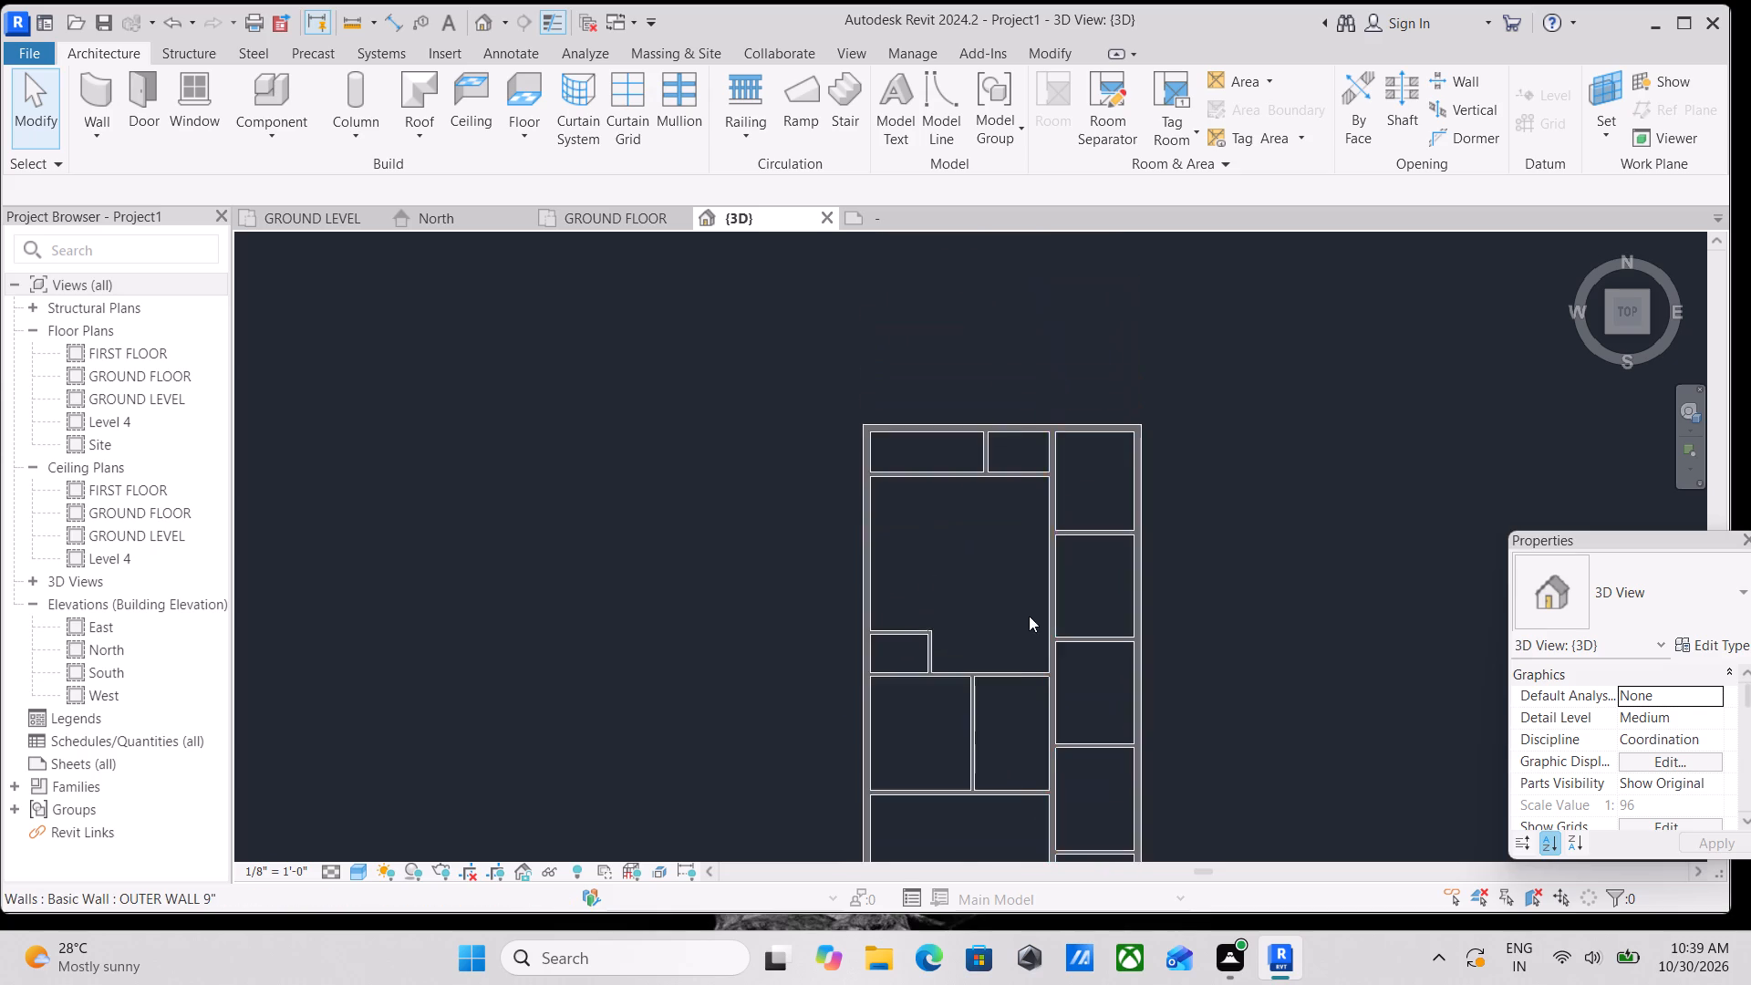
middle_drag(1029, 616, 1018, 741)
scroll(993, 669, down, 1)
middle_drag(993, 669, 959, 668)
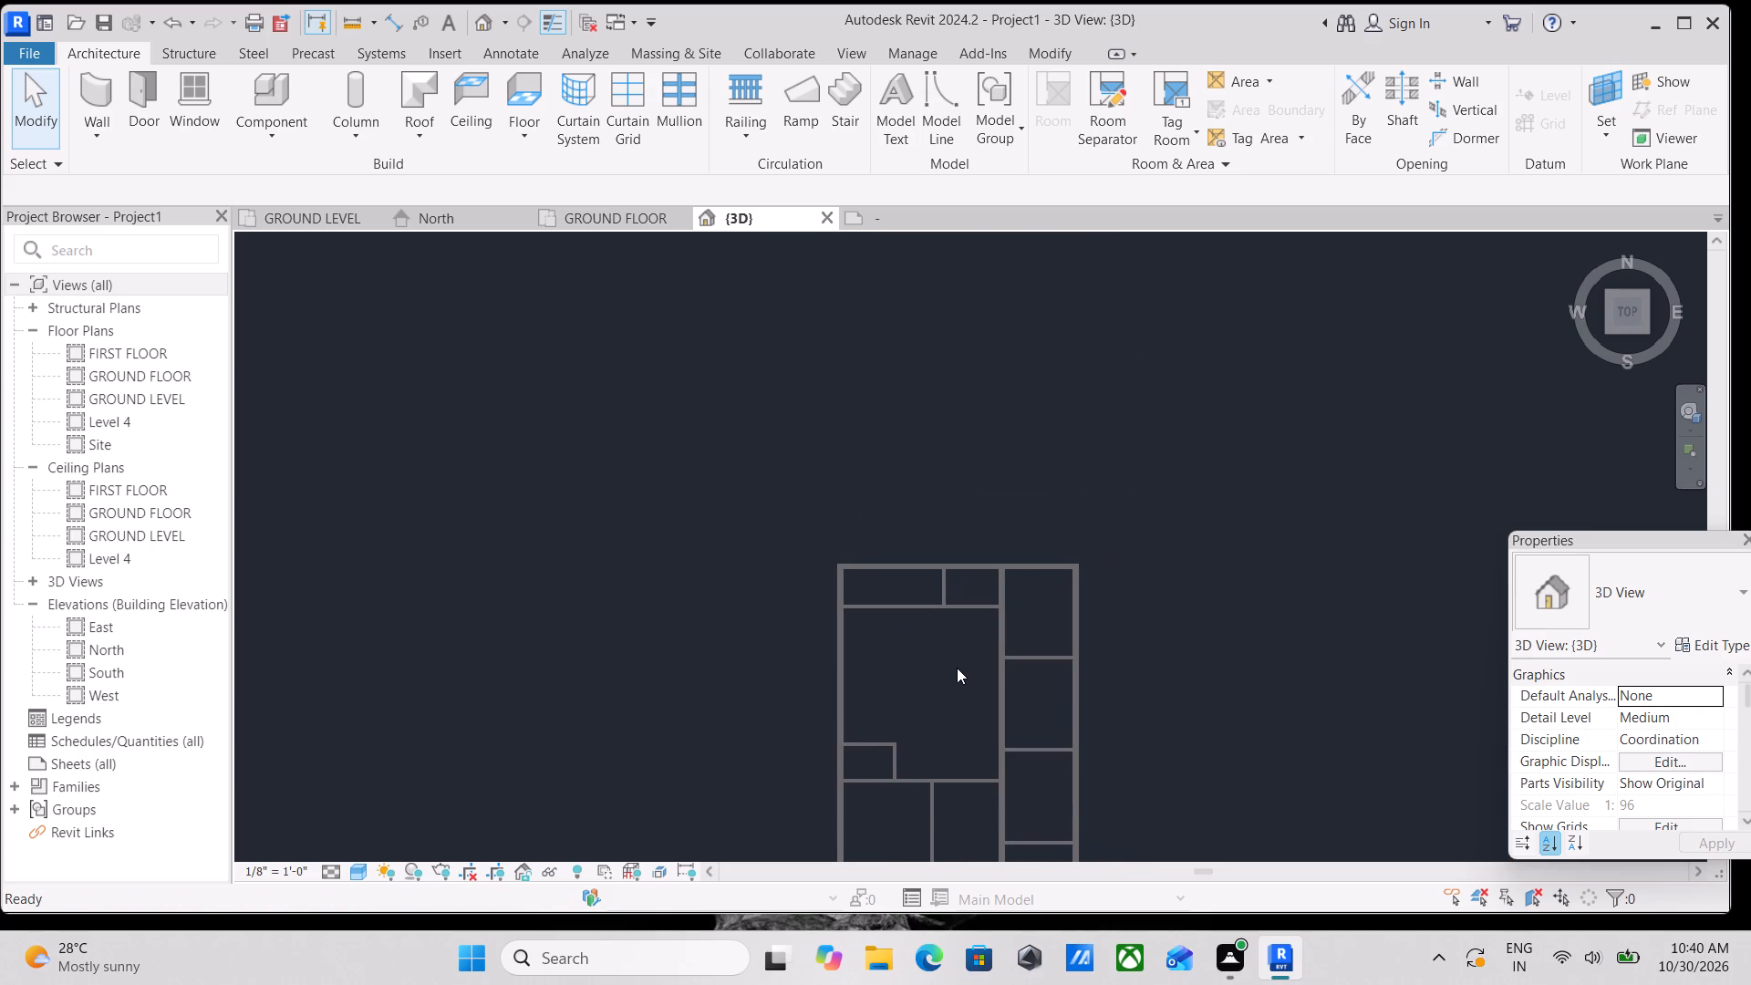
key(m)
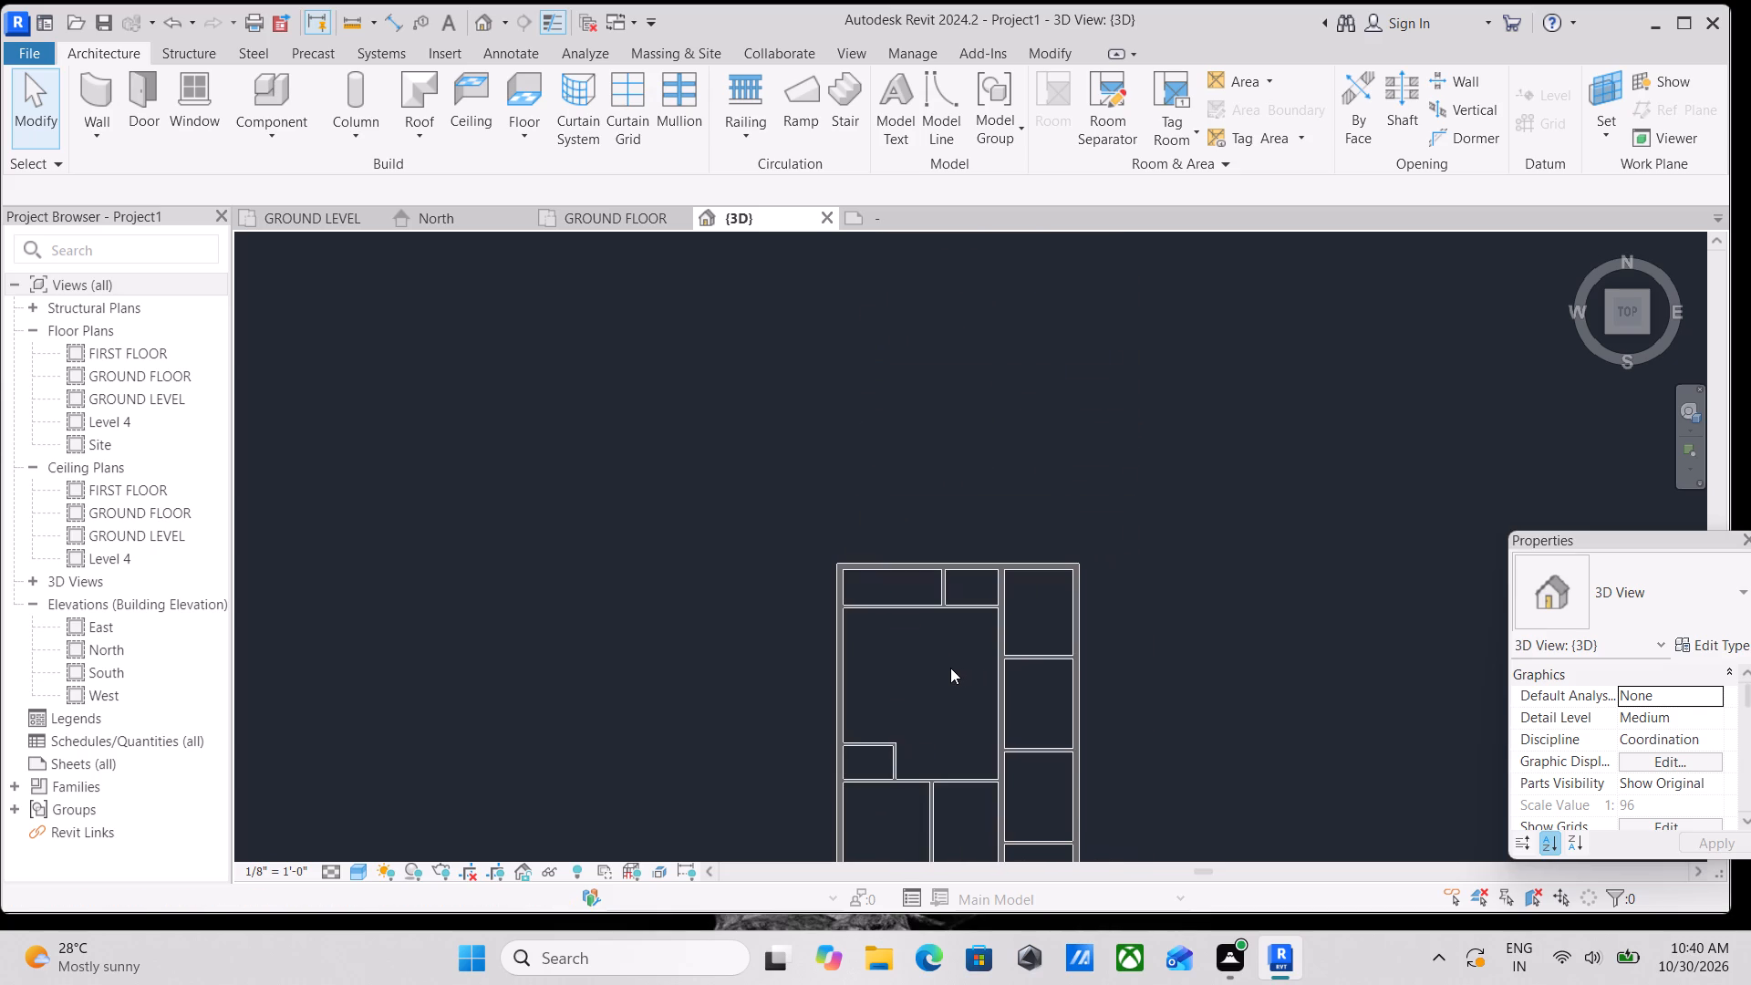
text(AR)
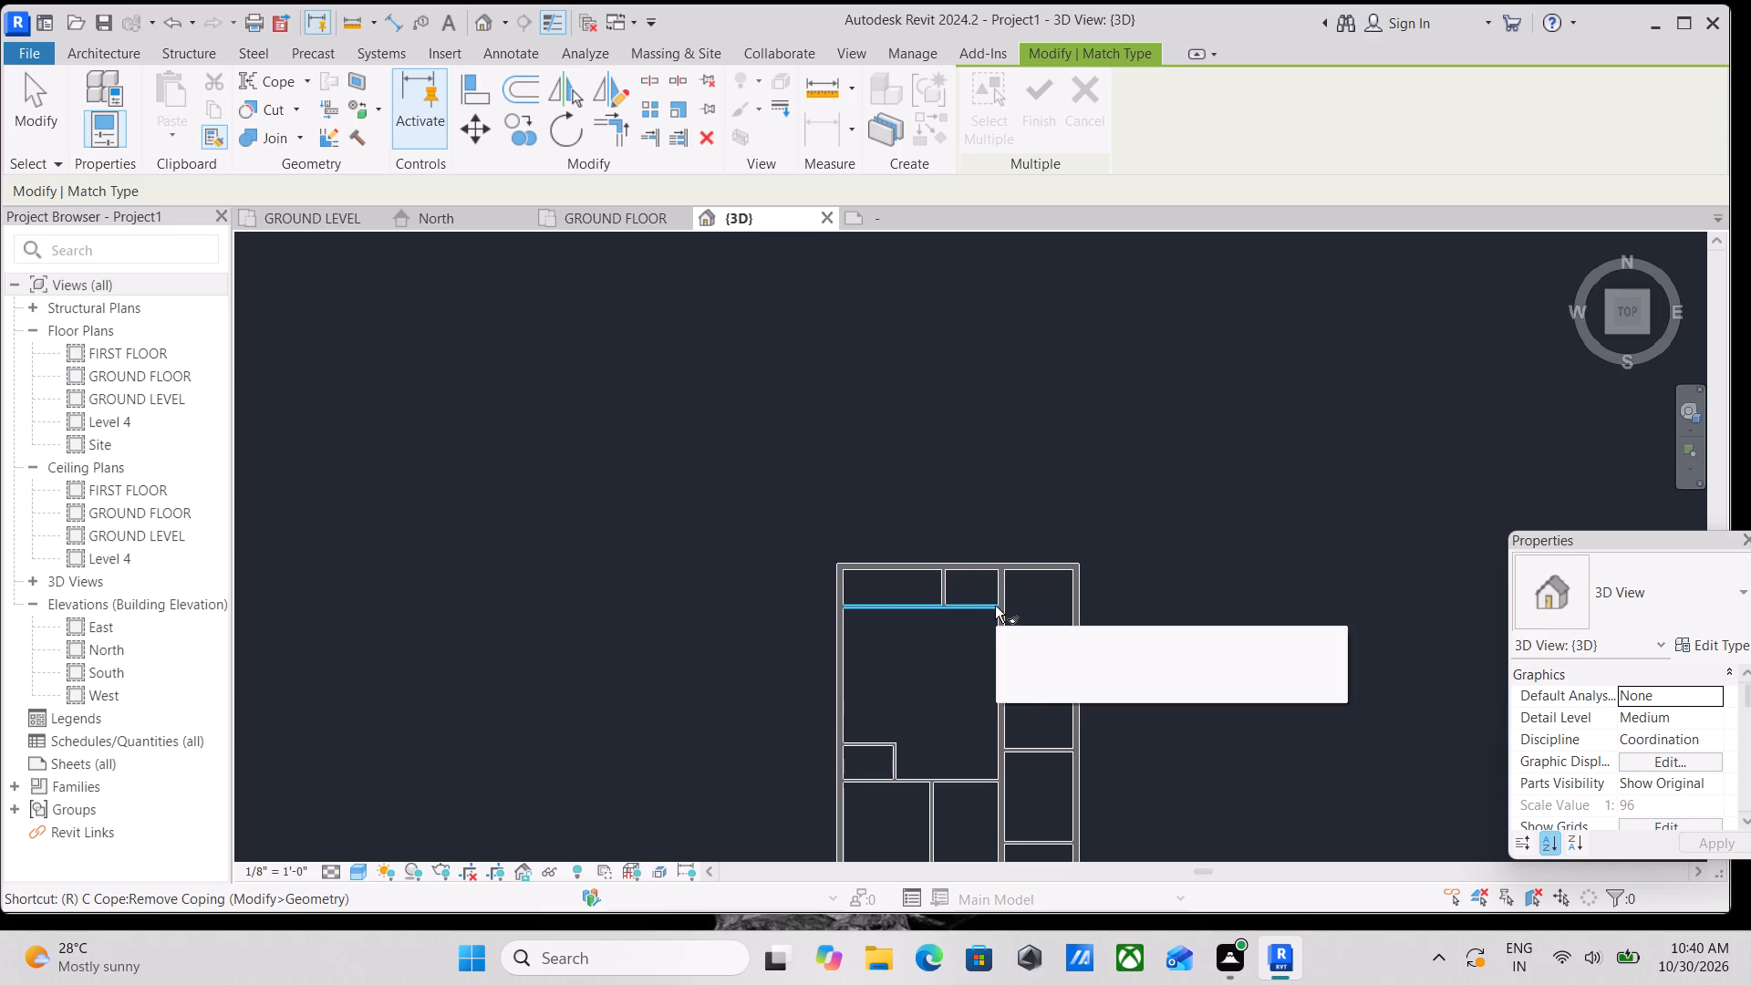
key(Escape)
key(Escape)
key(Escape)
Start an architectural floor and duplicate the Generic - 12" floor type as FLOORING 1'.
scroll(942, 581, down, 2)
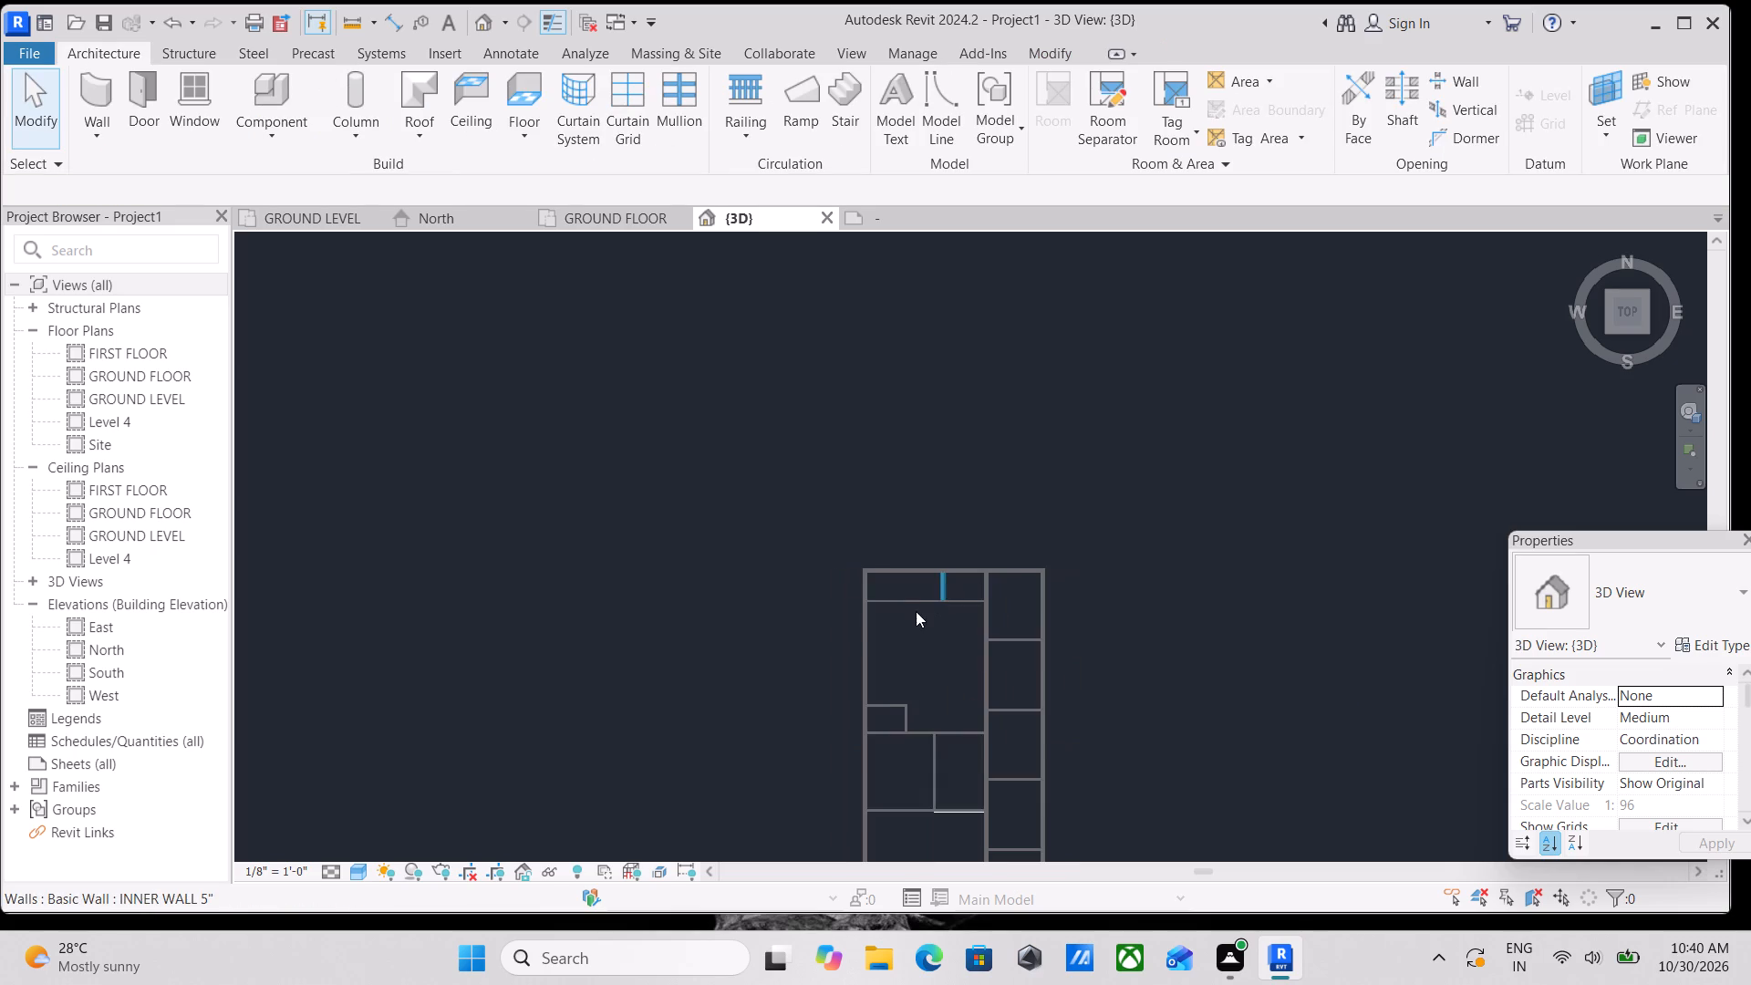
middle_drag(907, 662, 913, 641)
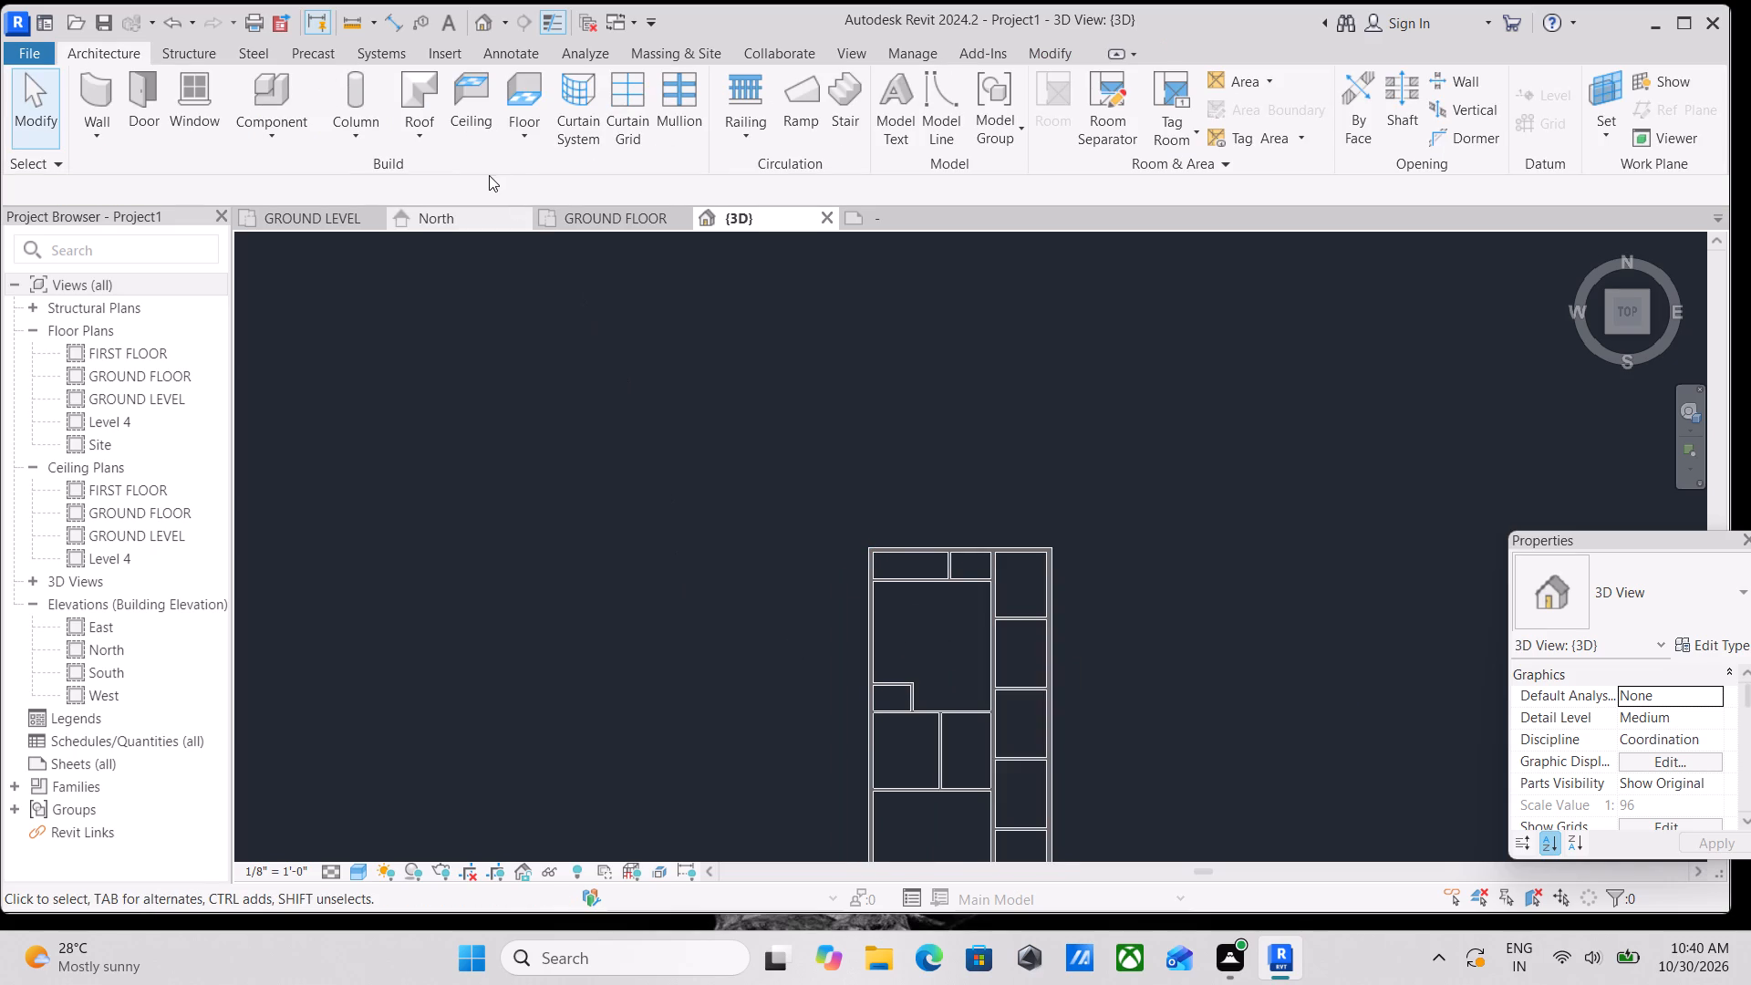
click(537, 132)
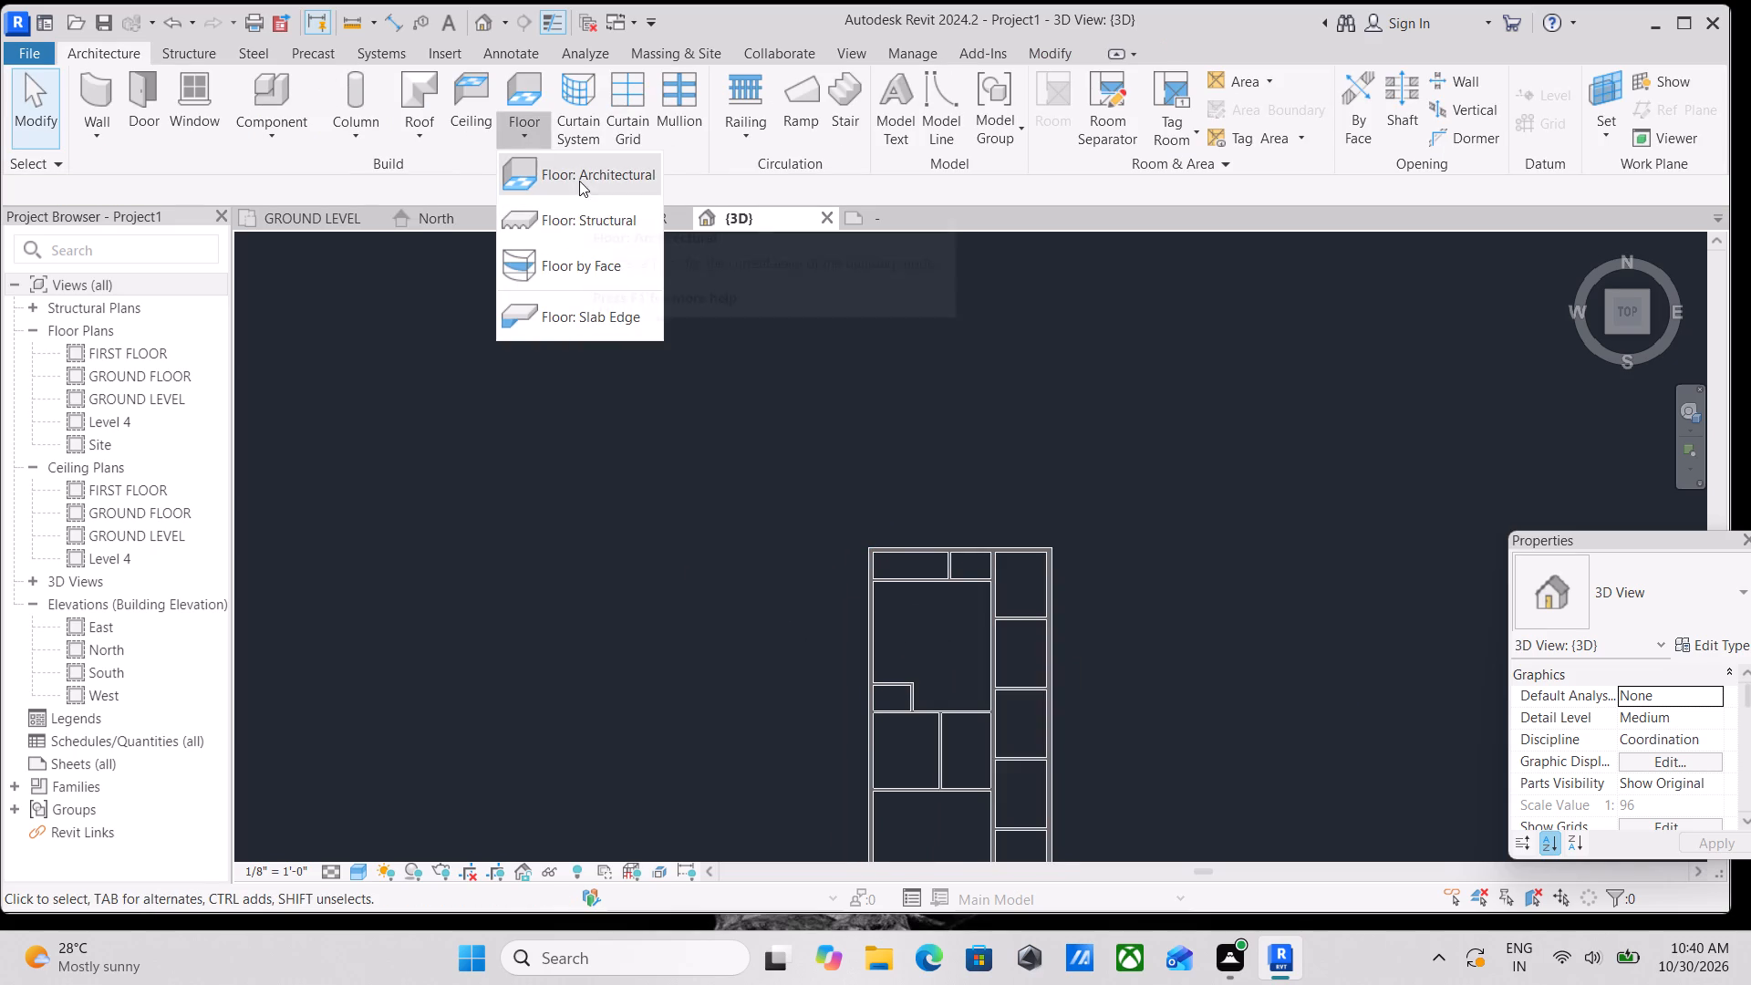
click(579, 180)
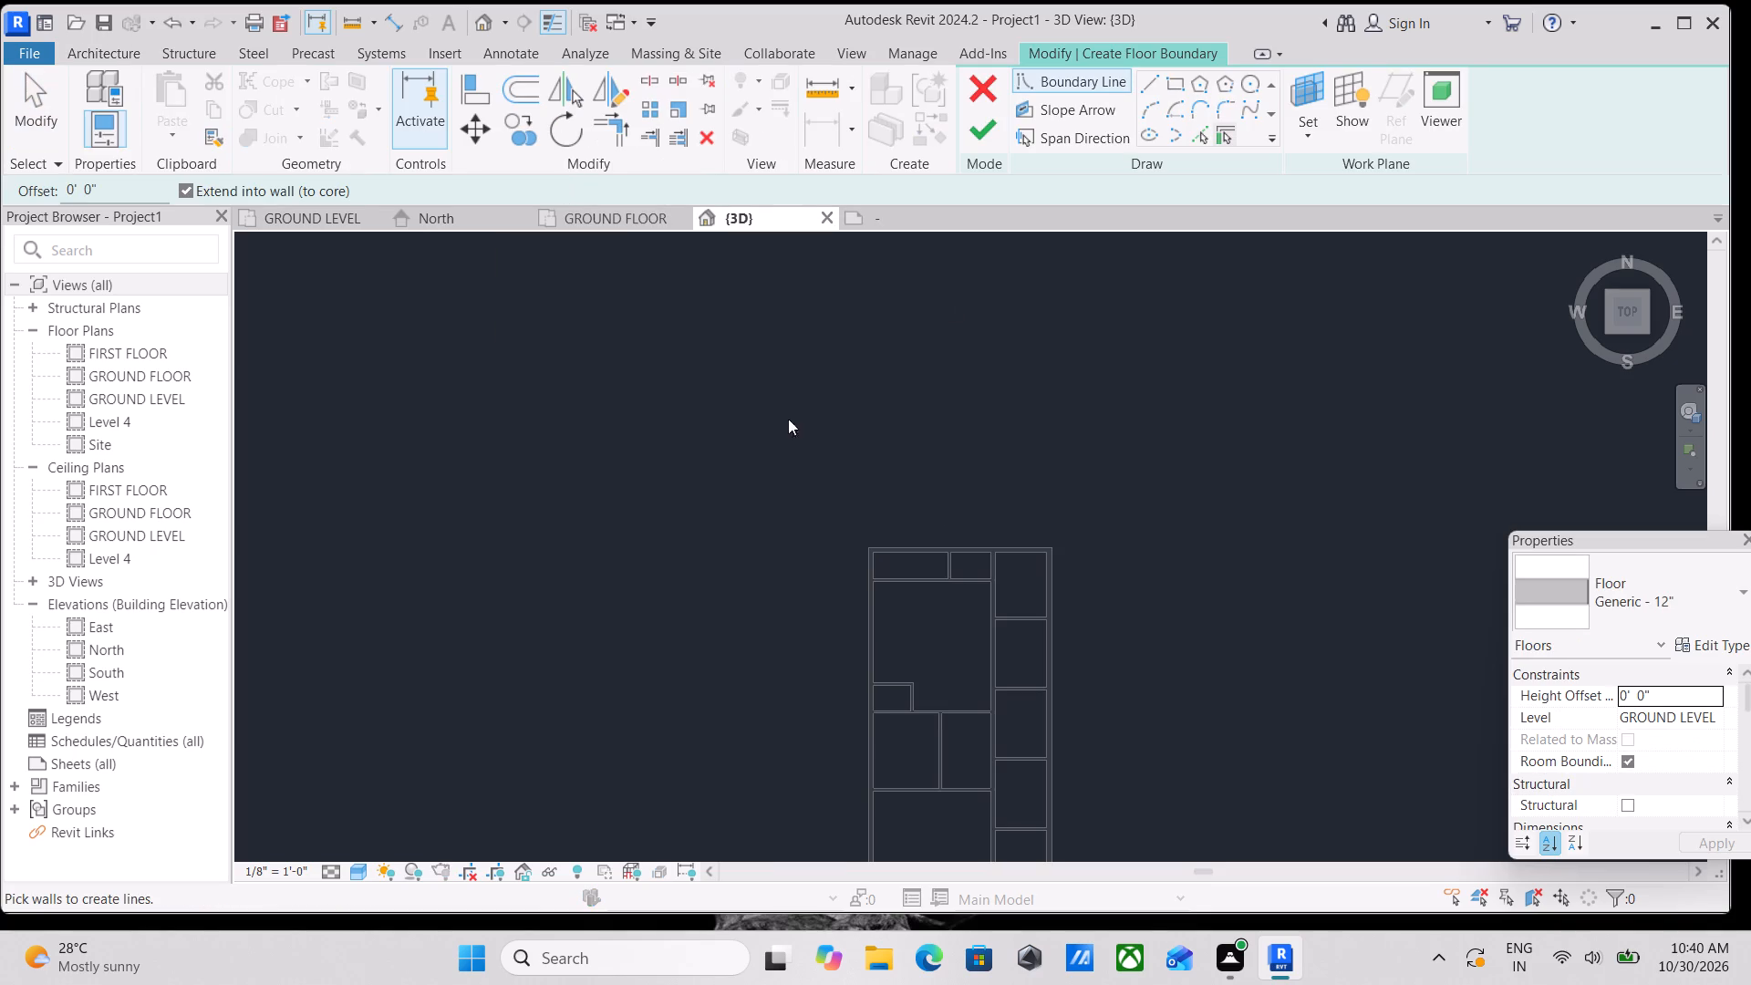
click(1725, 653)
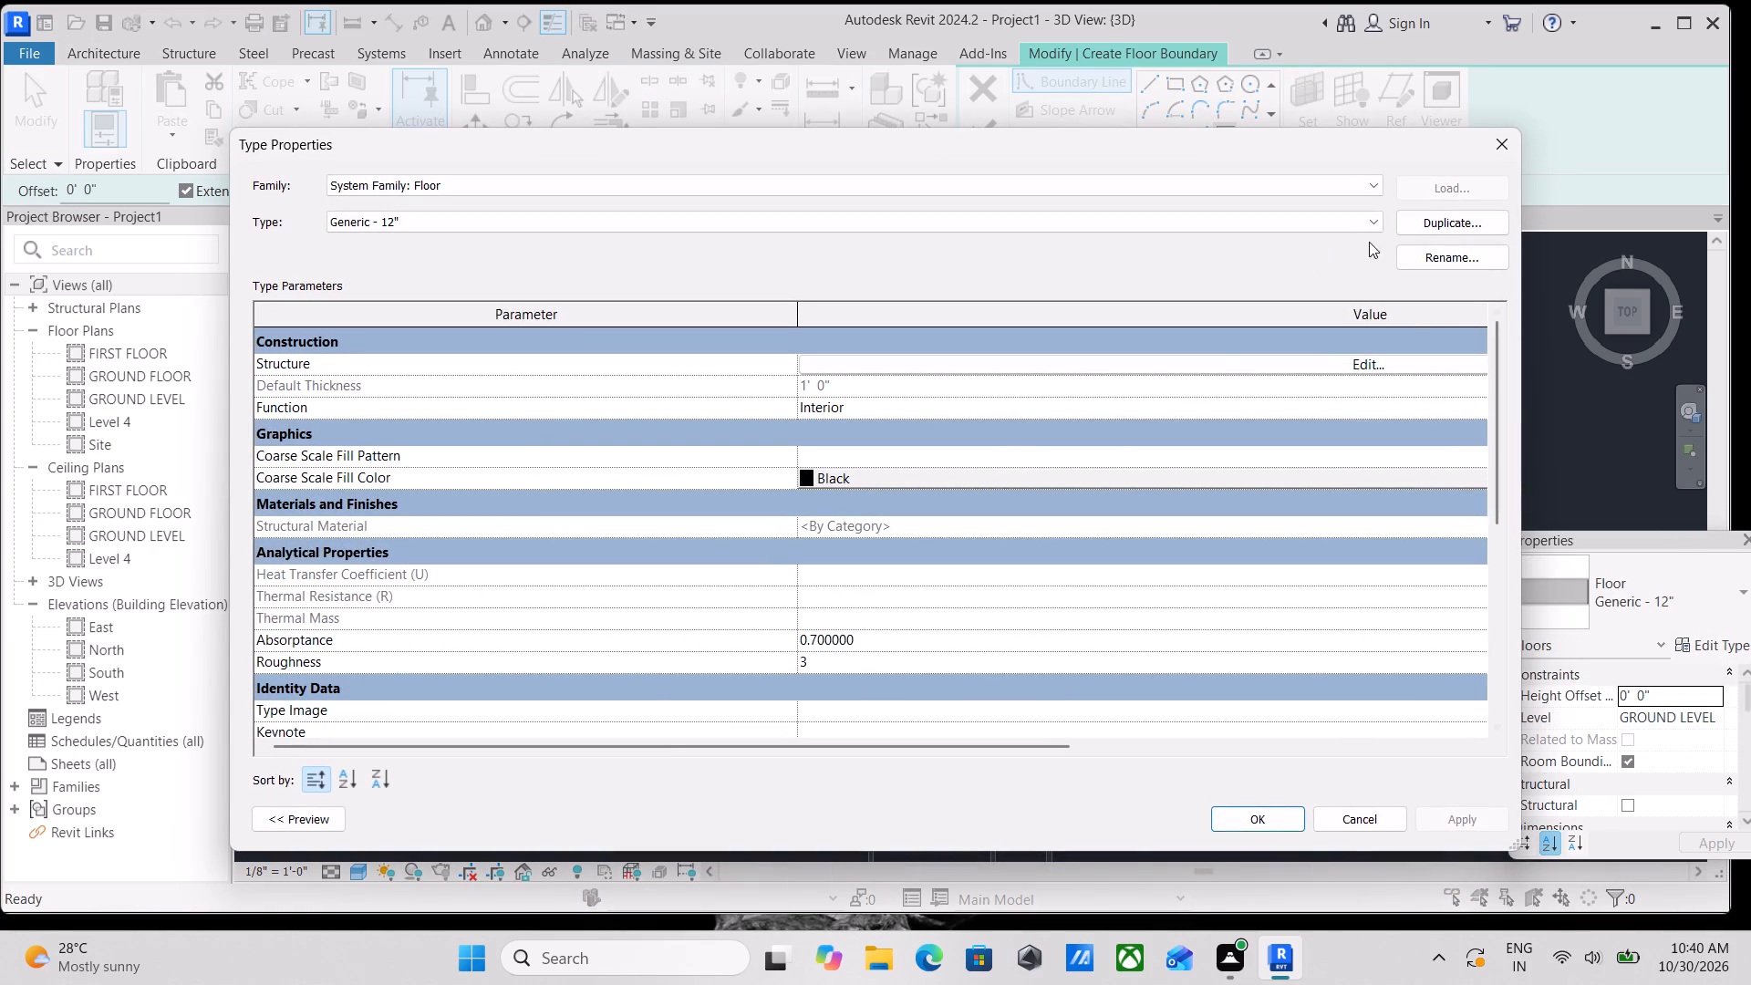
click(1434, 225)
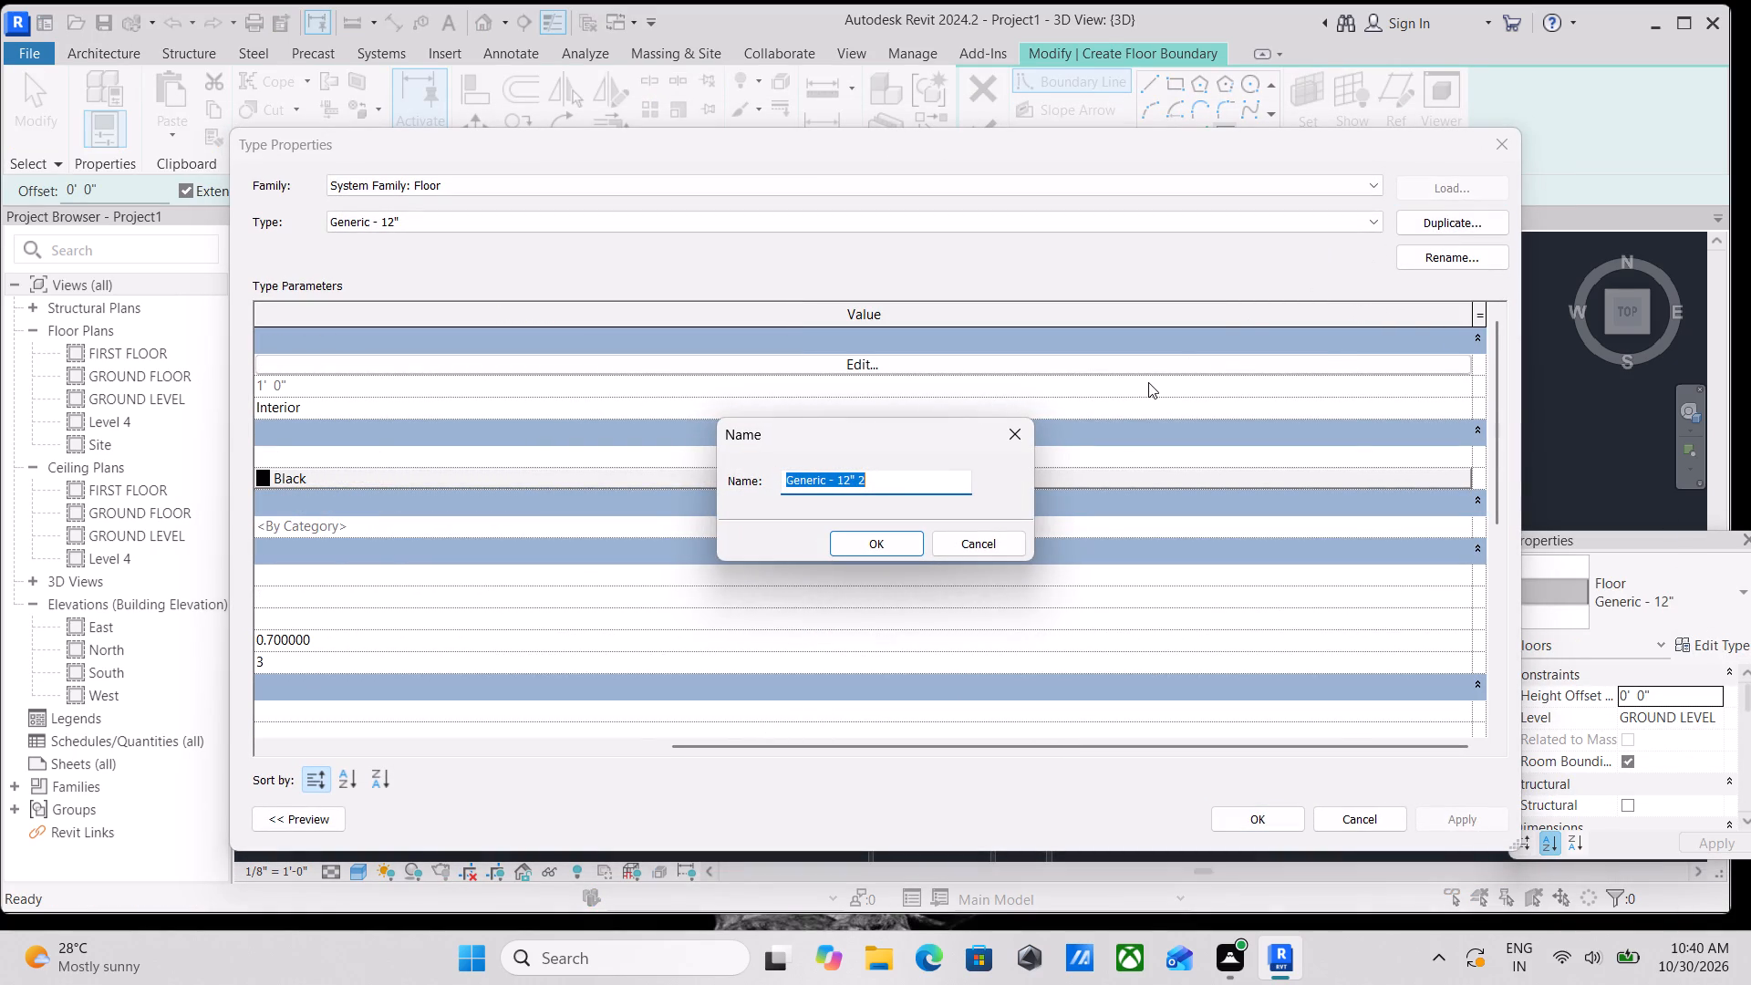
key(BackSpace)
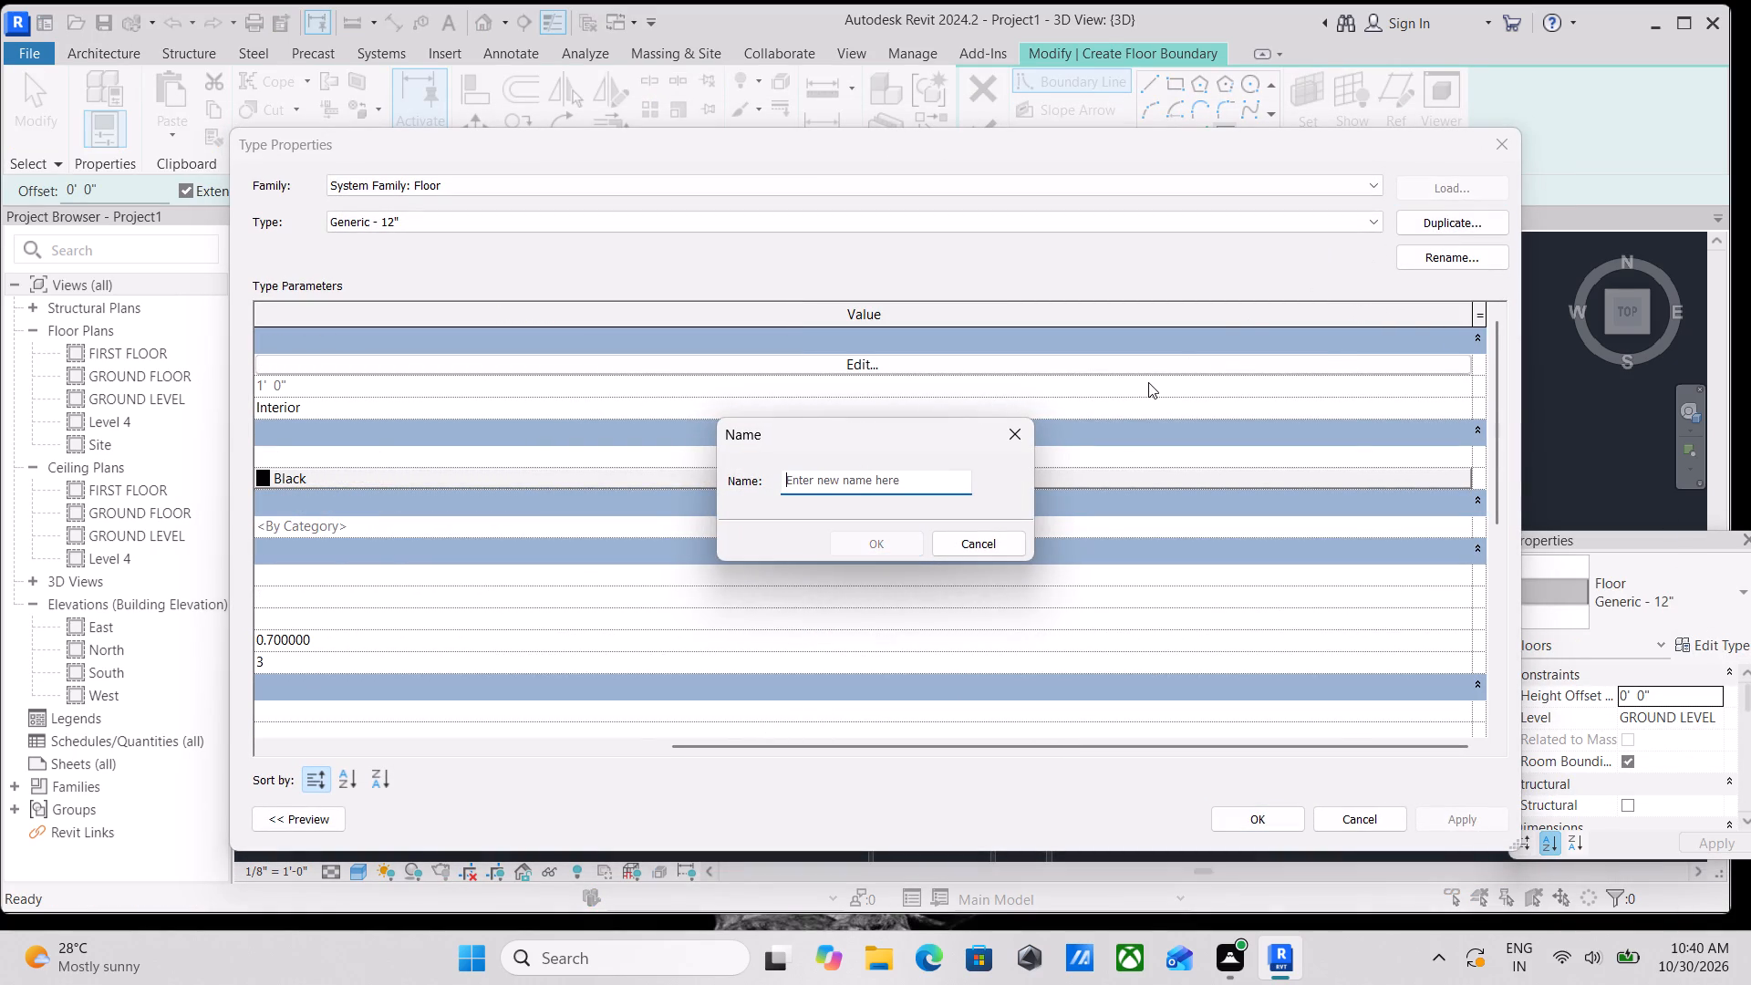
text(FLOORING)
key(space)
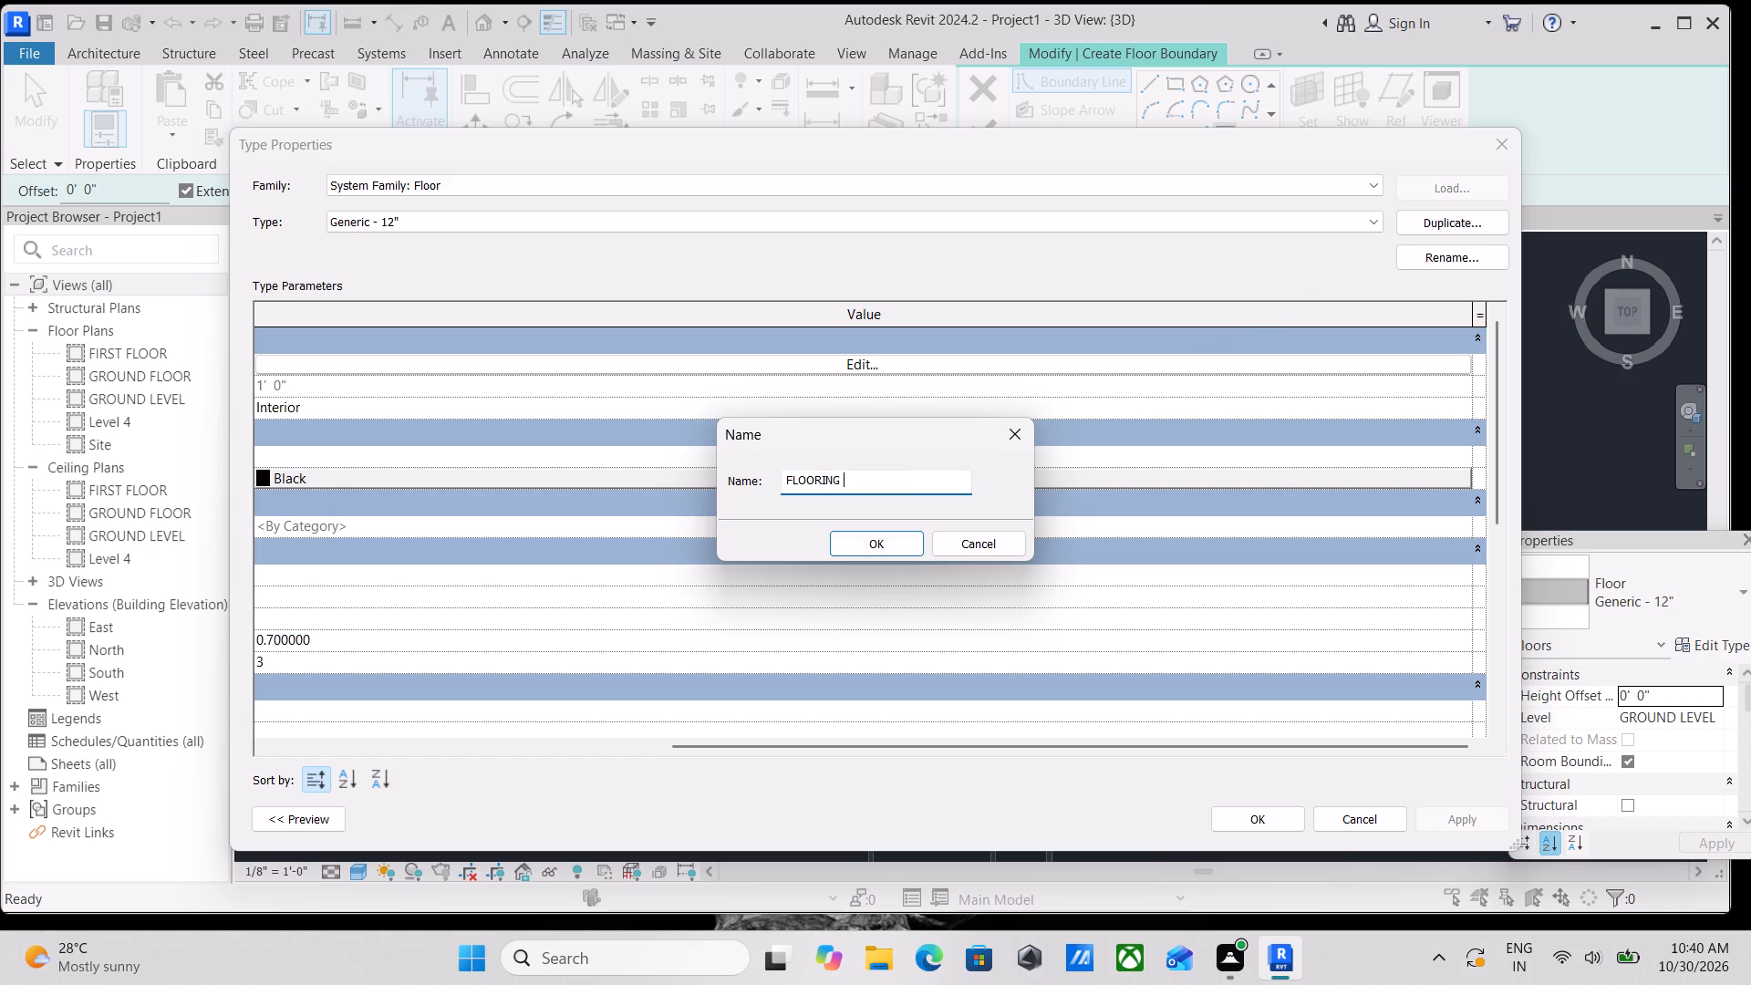
text(1')
click(876, 542)
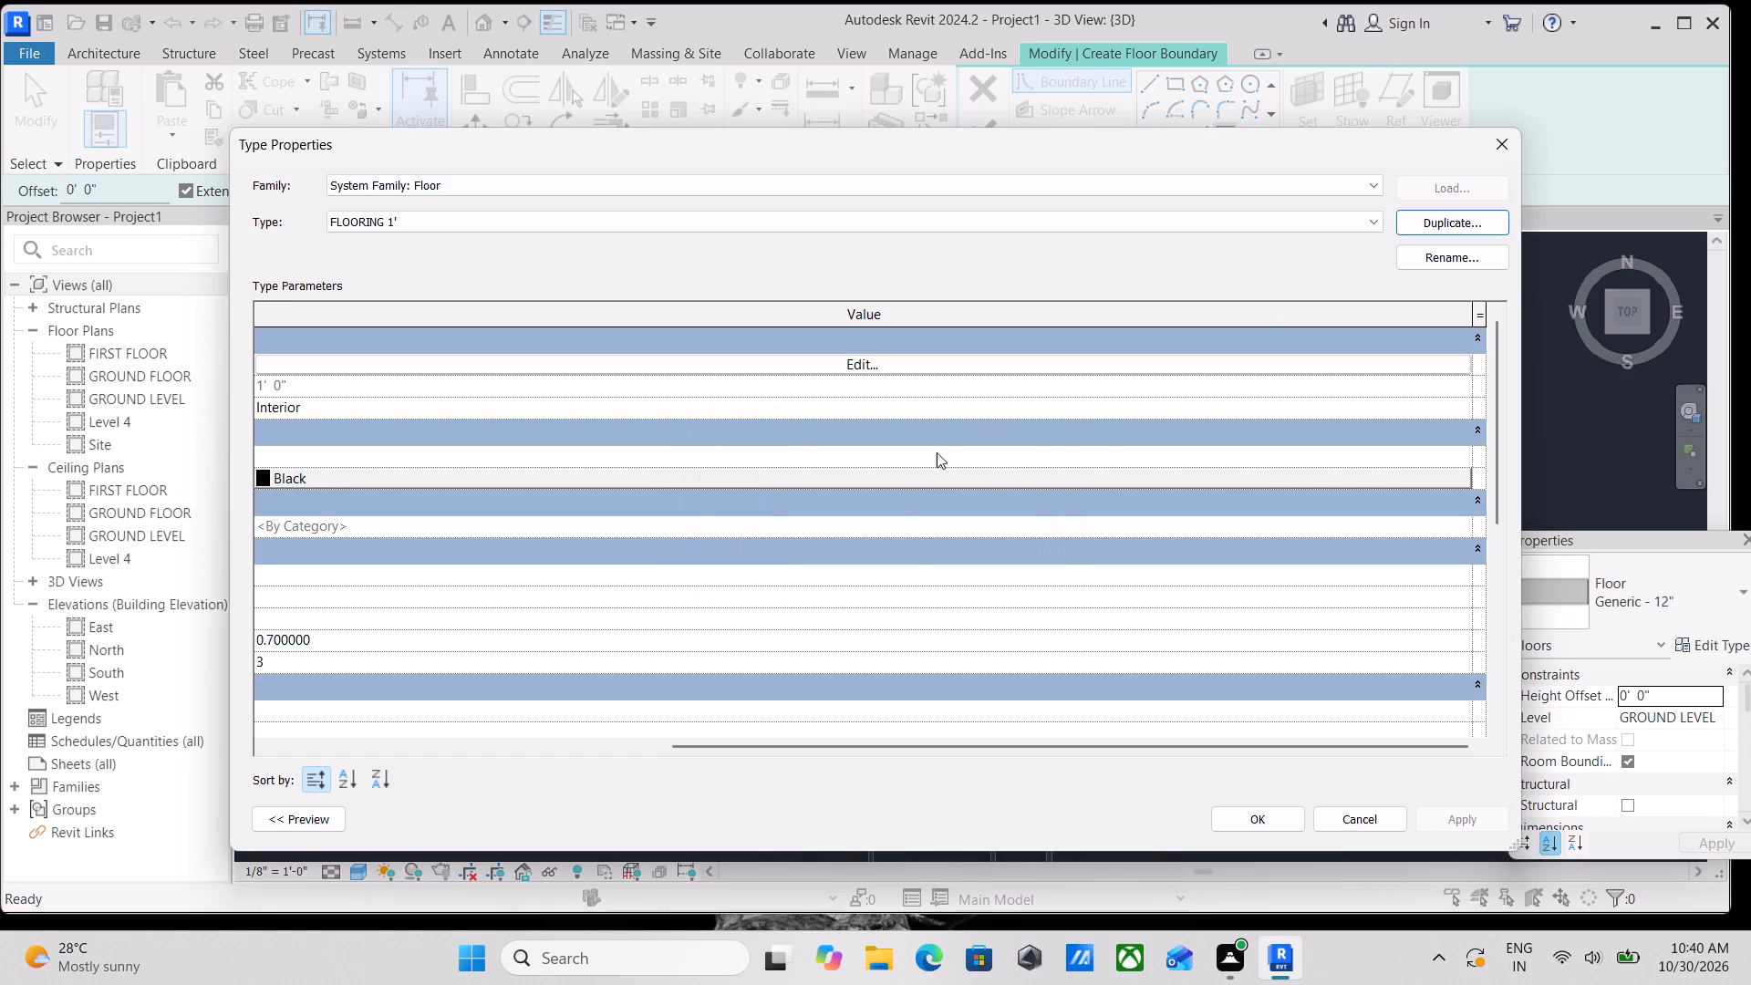
Create a new material named CARPET MATERIAL FLOORING for the structure layer of the FLOORING 1' type.
click(955, 366)
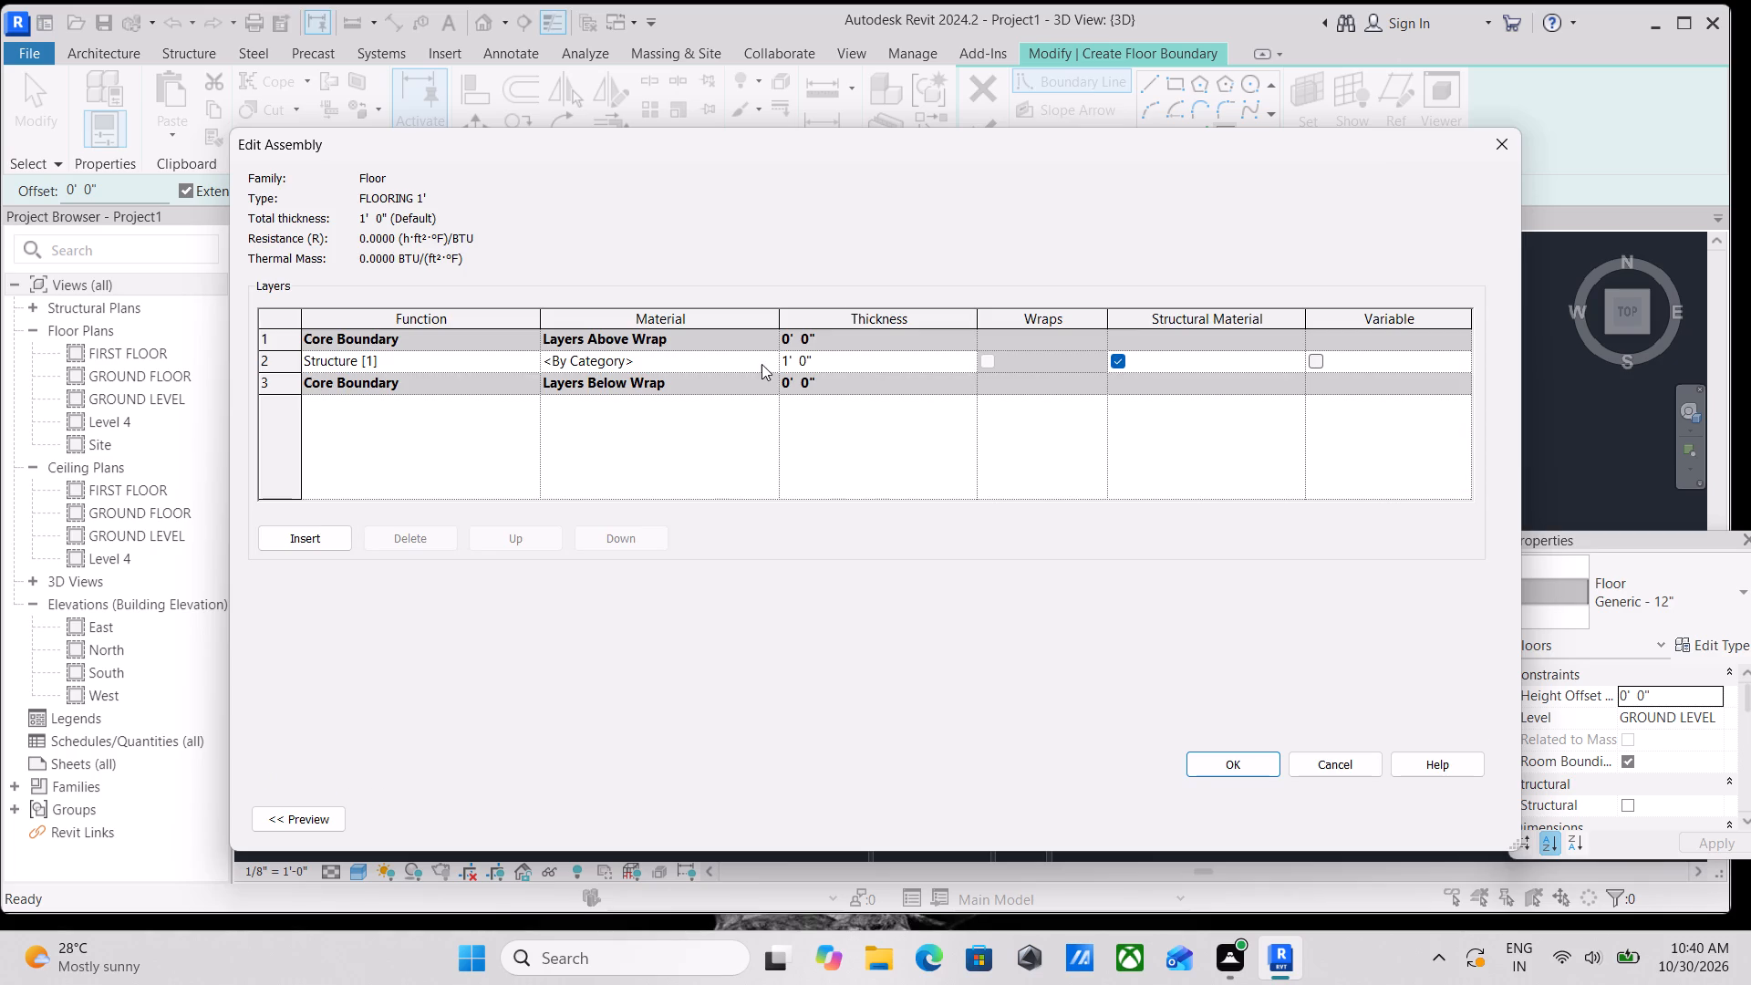
click(762, 364)
click(771, 359)
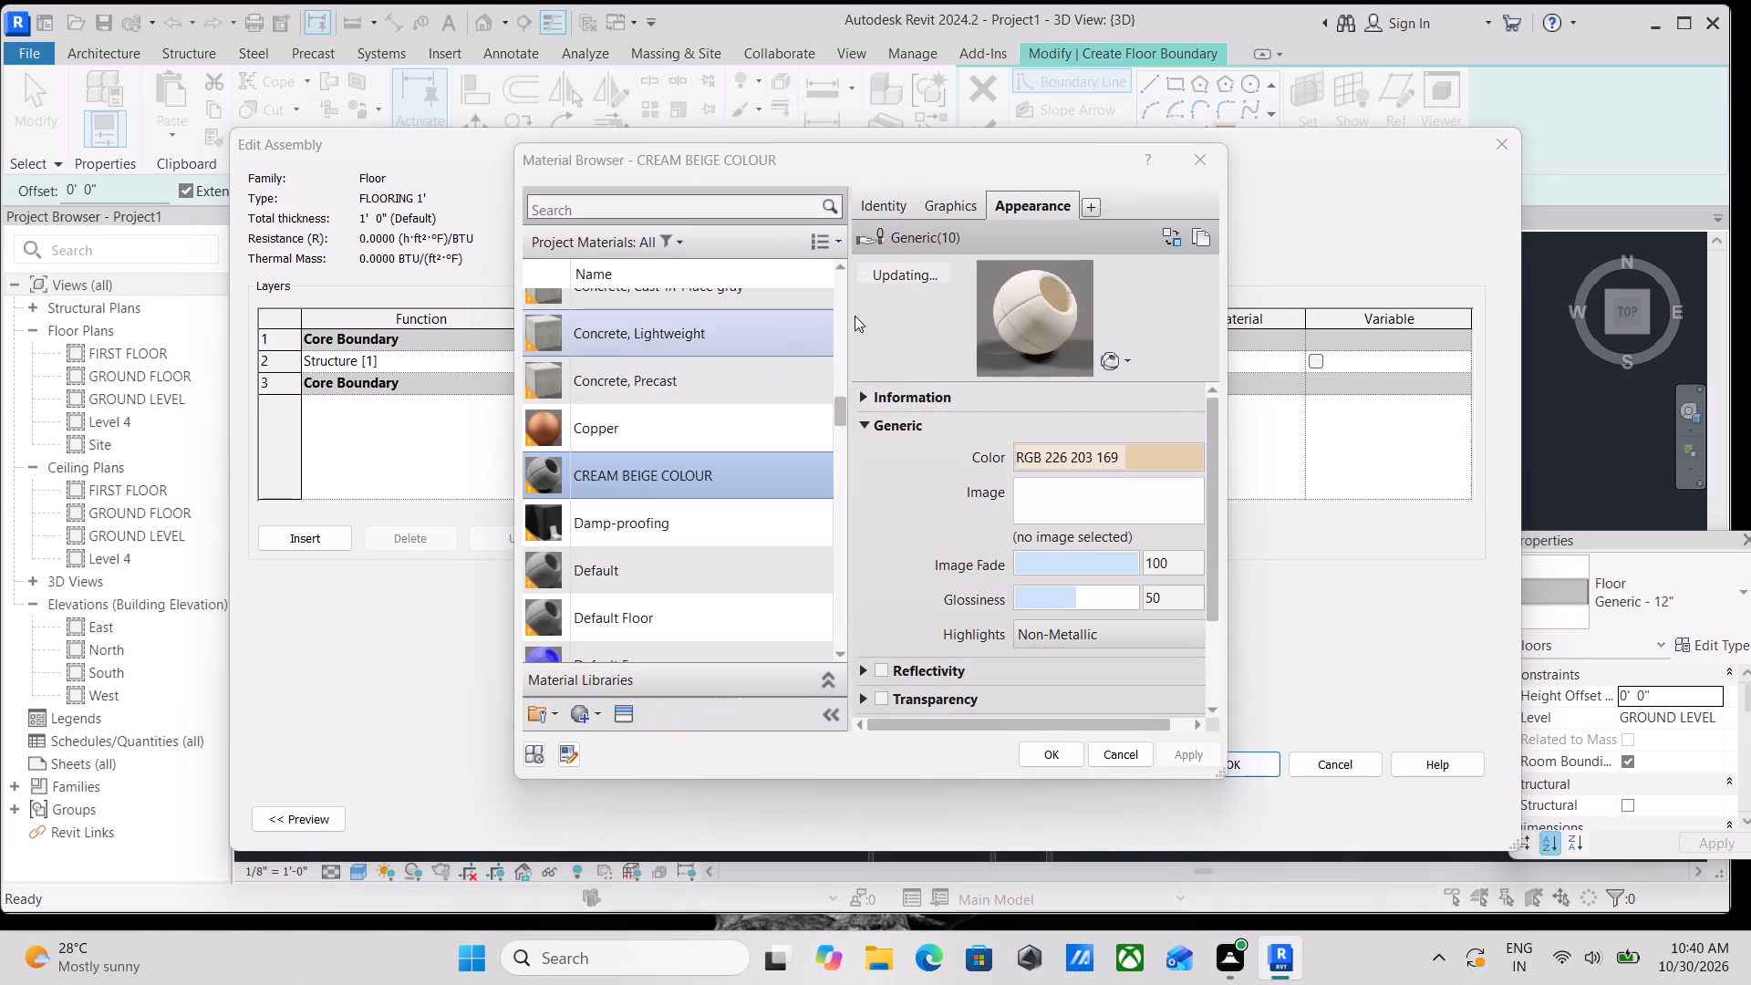
click(593, 713)
click(661, 750)
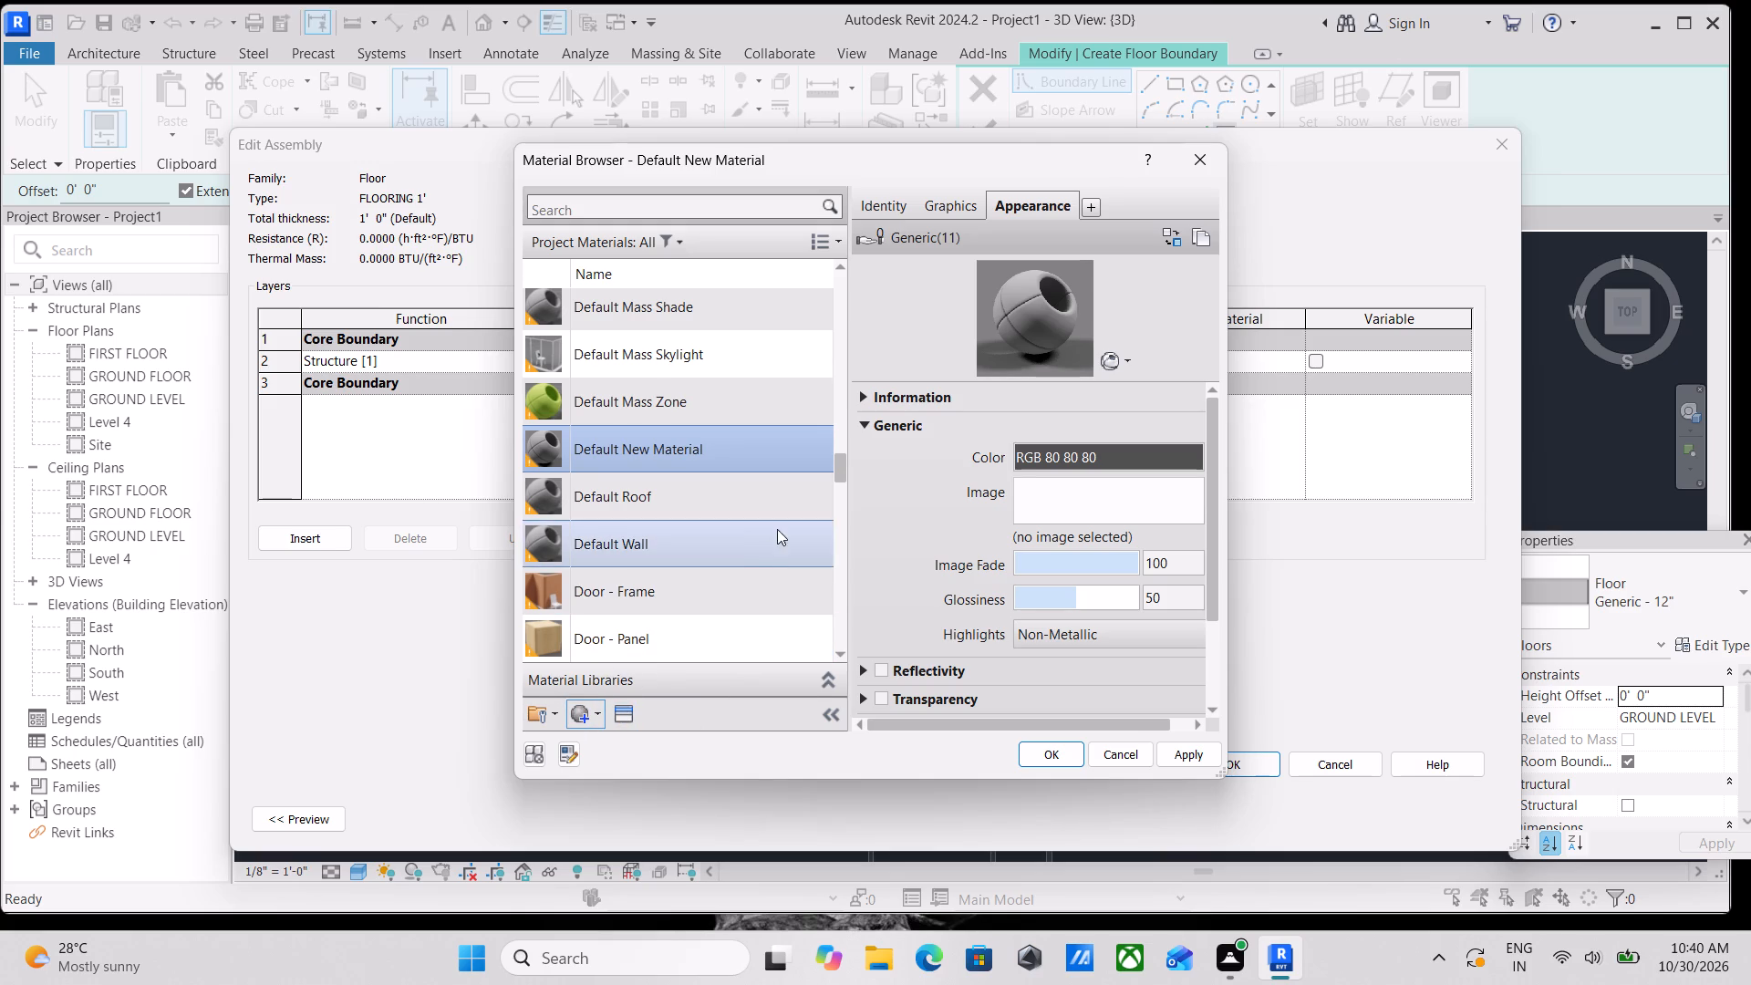
right_click(720, 431)
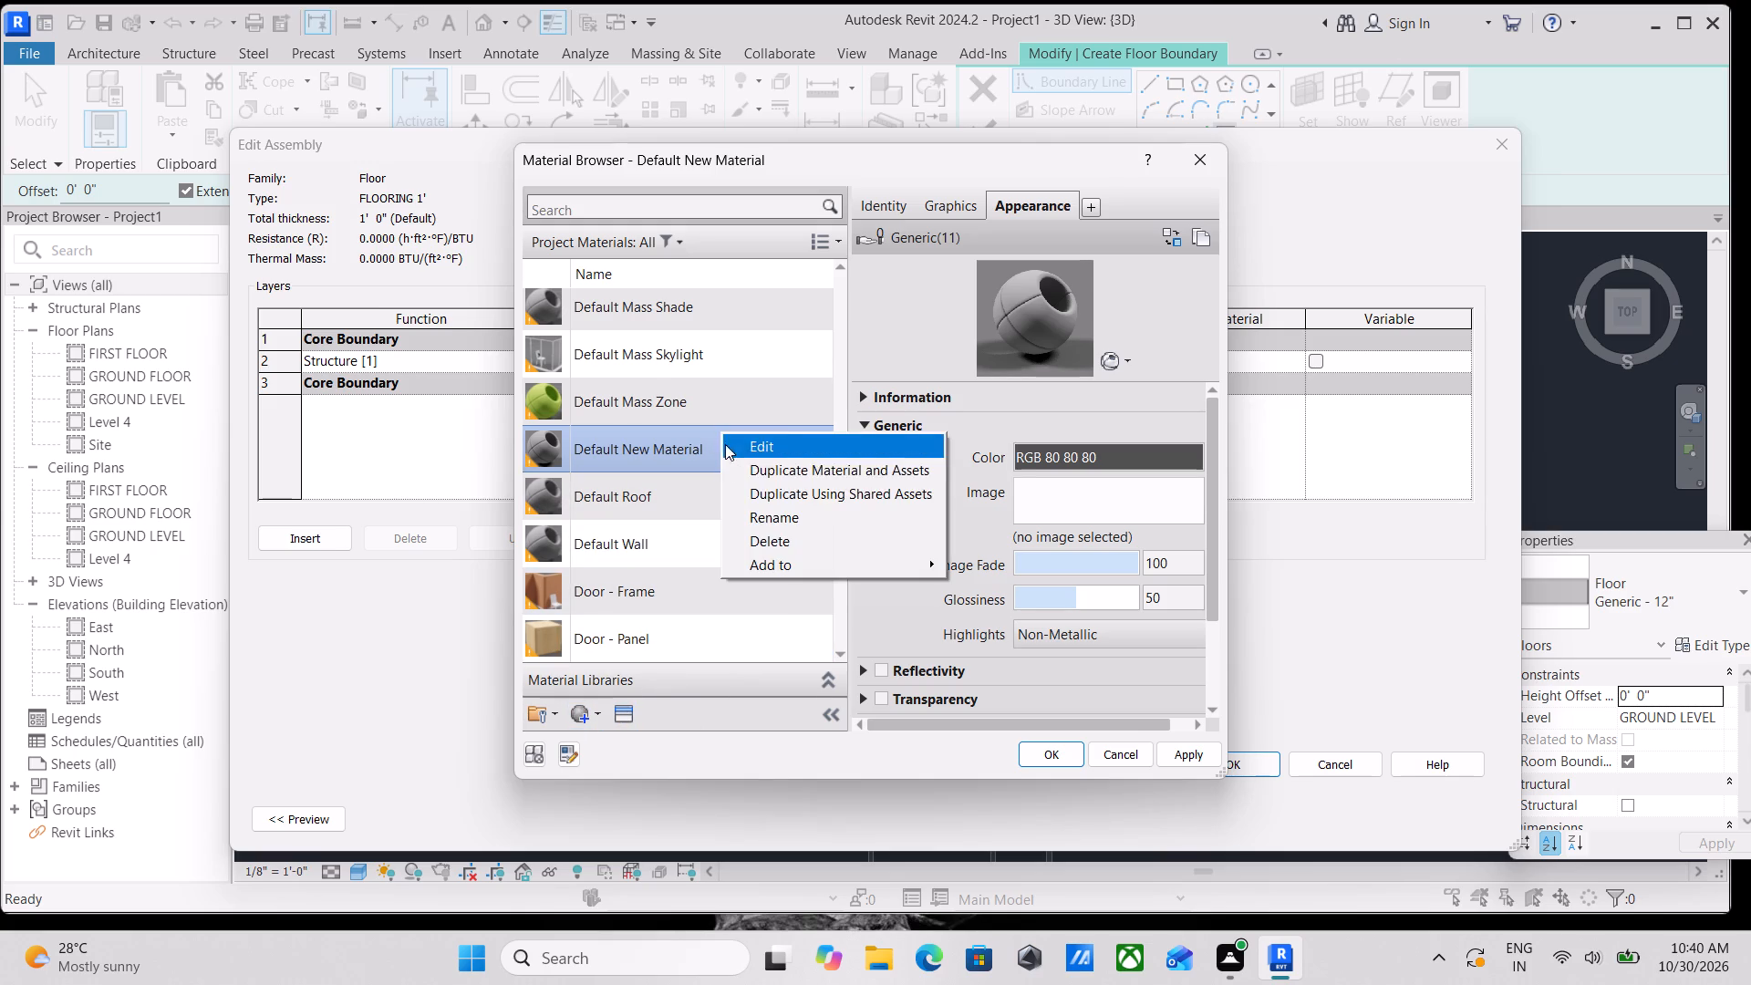
click(749, 517)
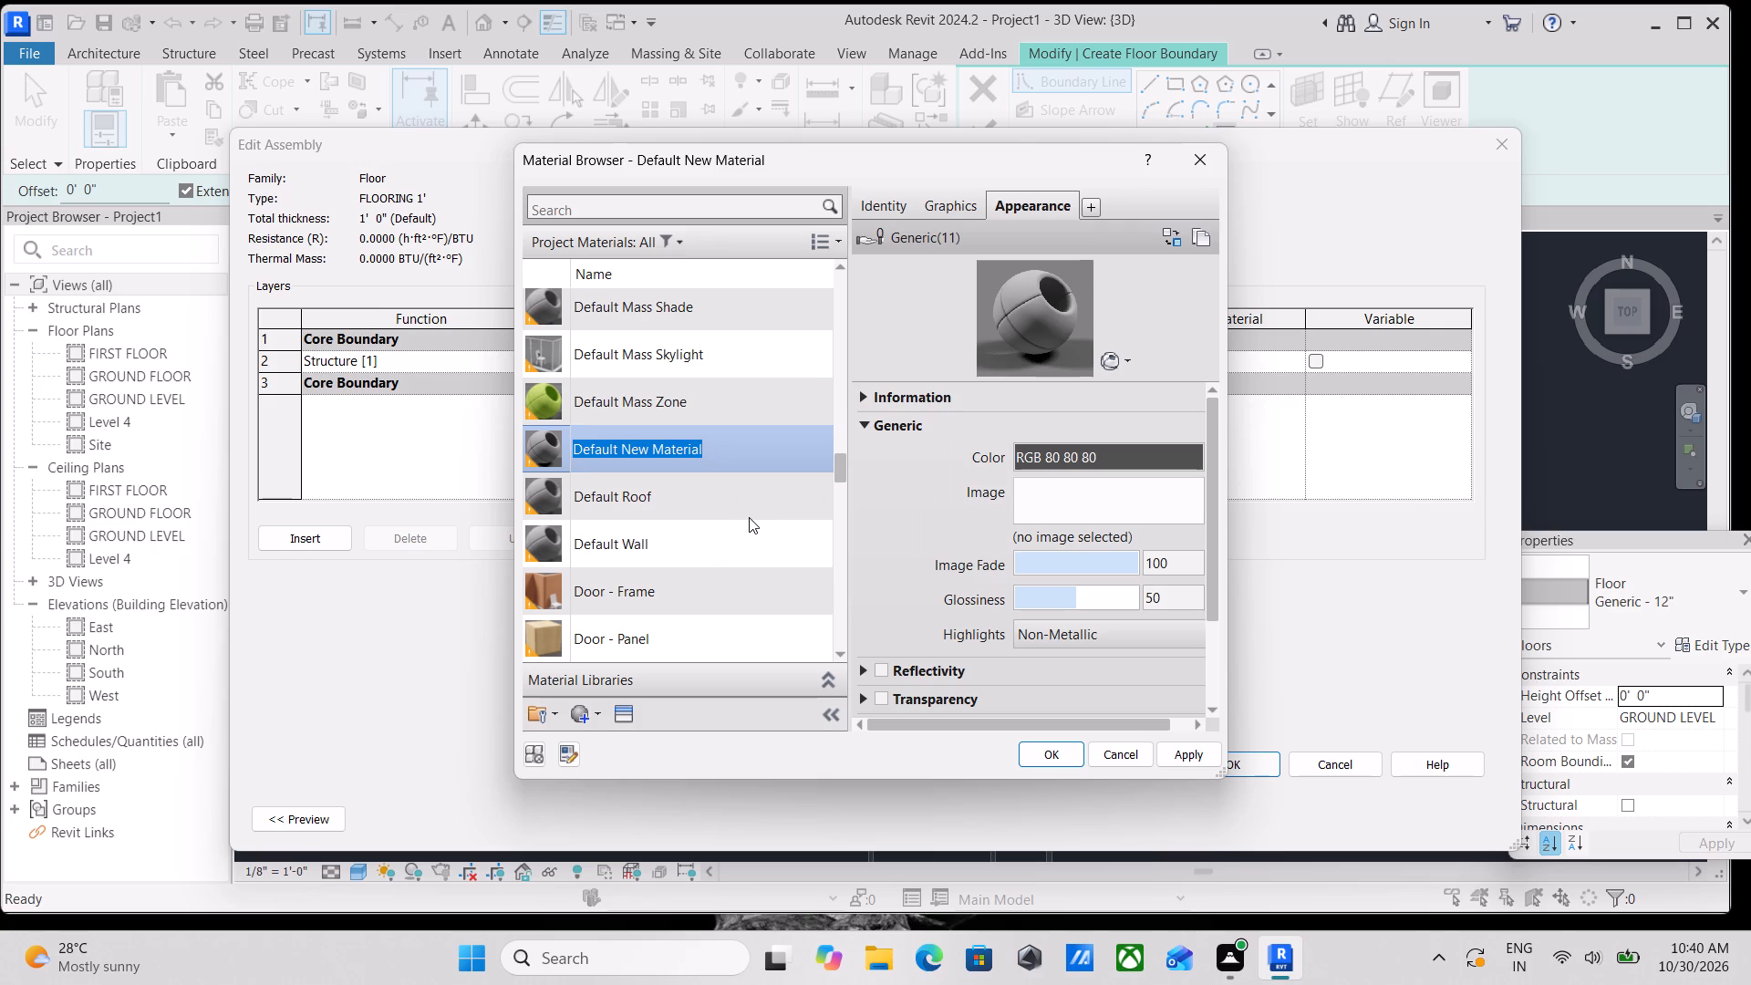
text(CAR)
text(PET)
key(space)
text(MATERIAL)
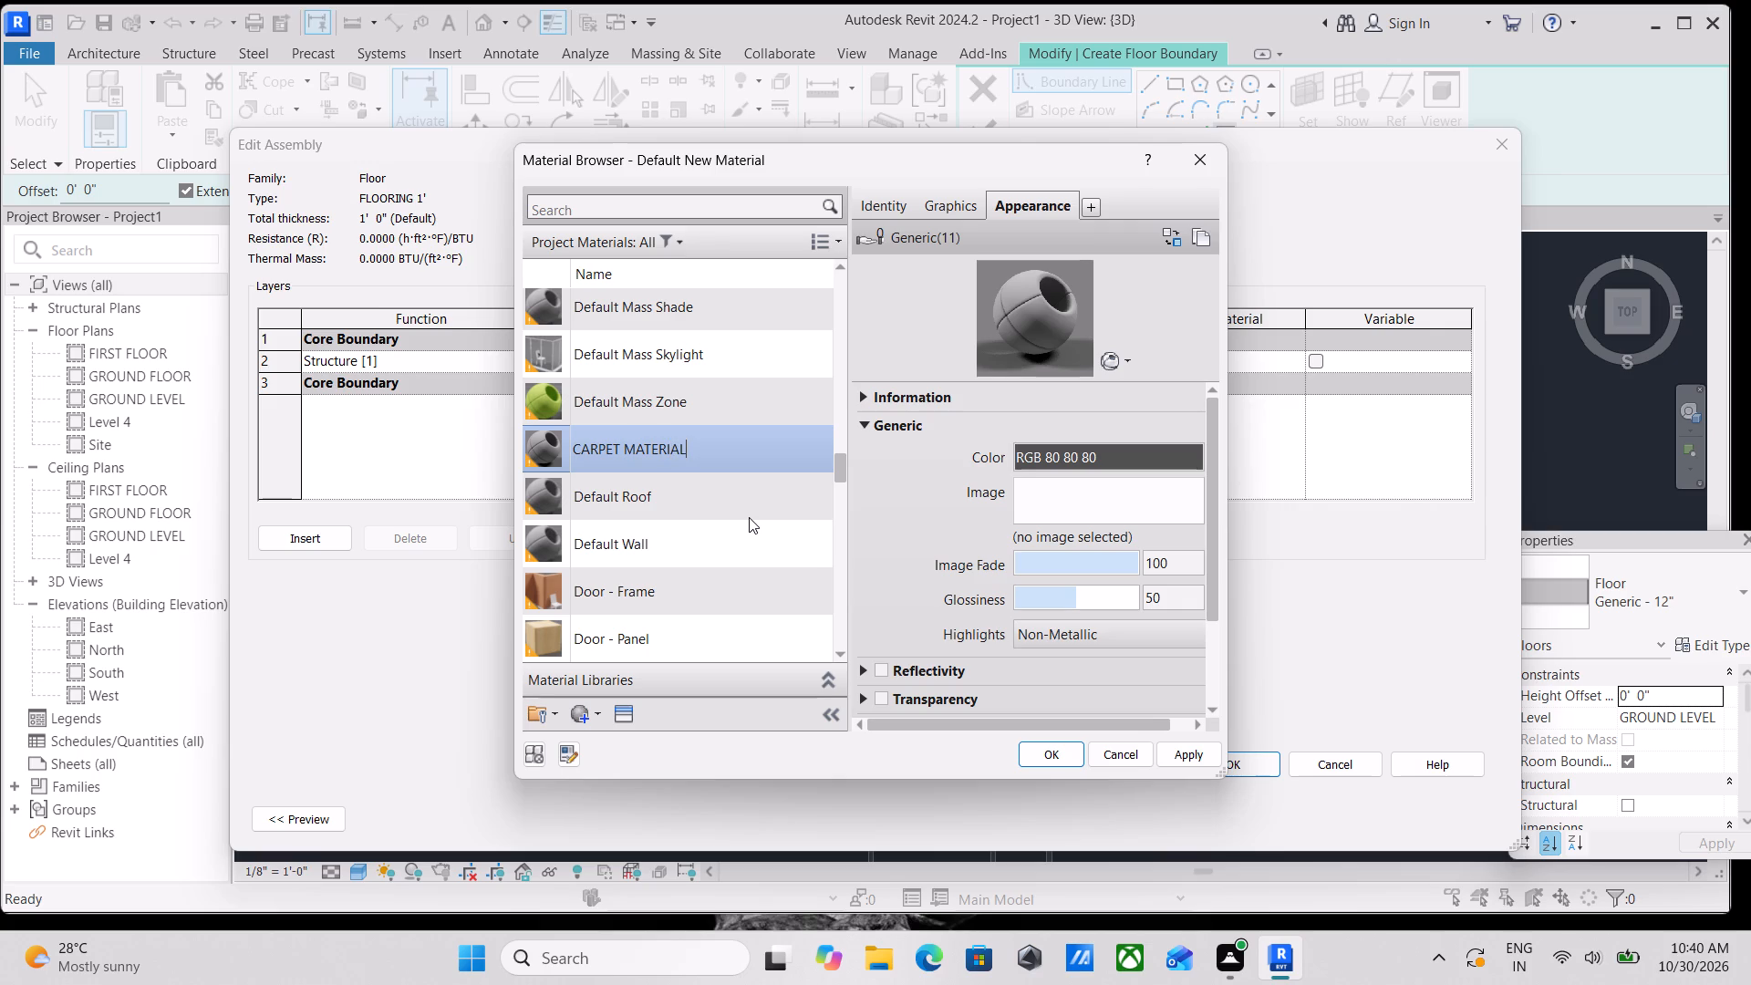
key(space)
text(FLOOR)
text(ING)
click(777, 465)
Try the grey Berber Stripes and Light grey appearances from the Flooring: Carpet library, settling on Carpet - Berber - Grey - Pattern01 for the new material.
click(627, 712)
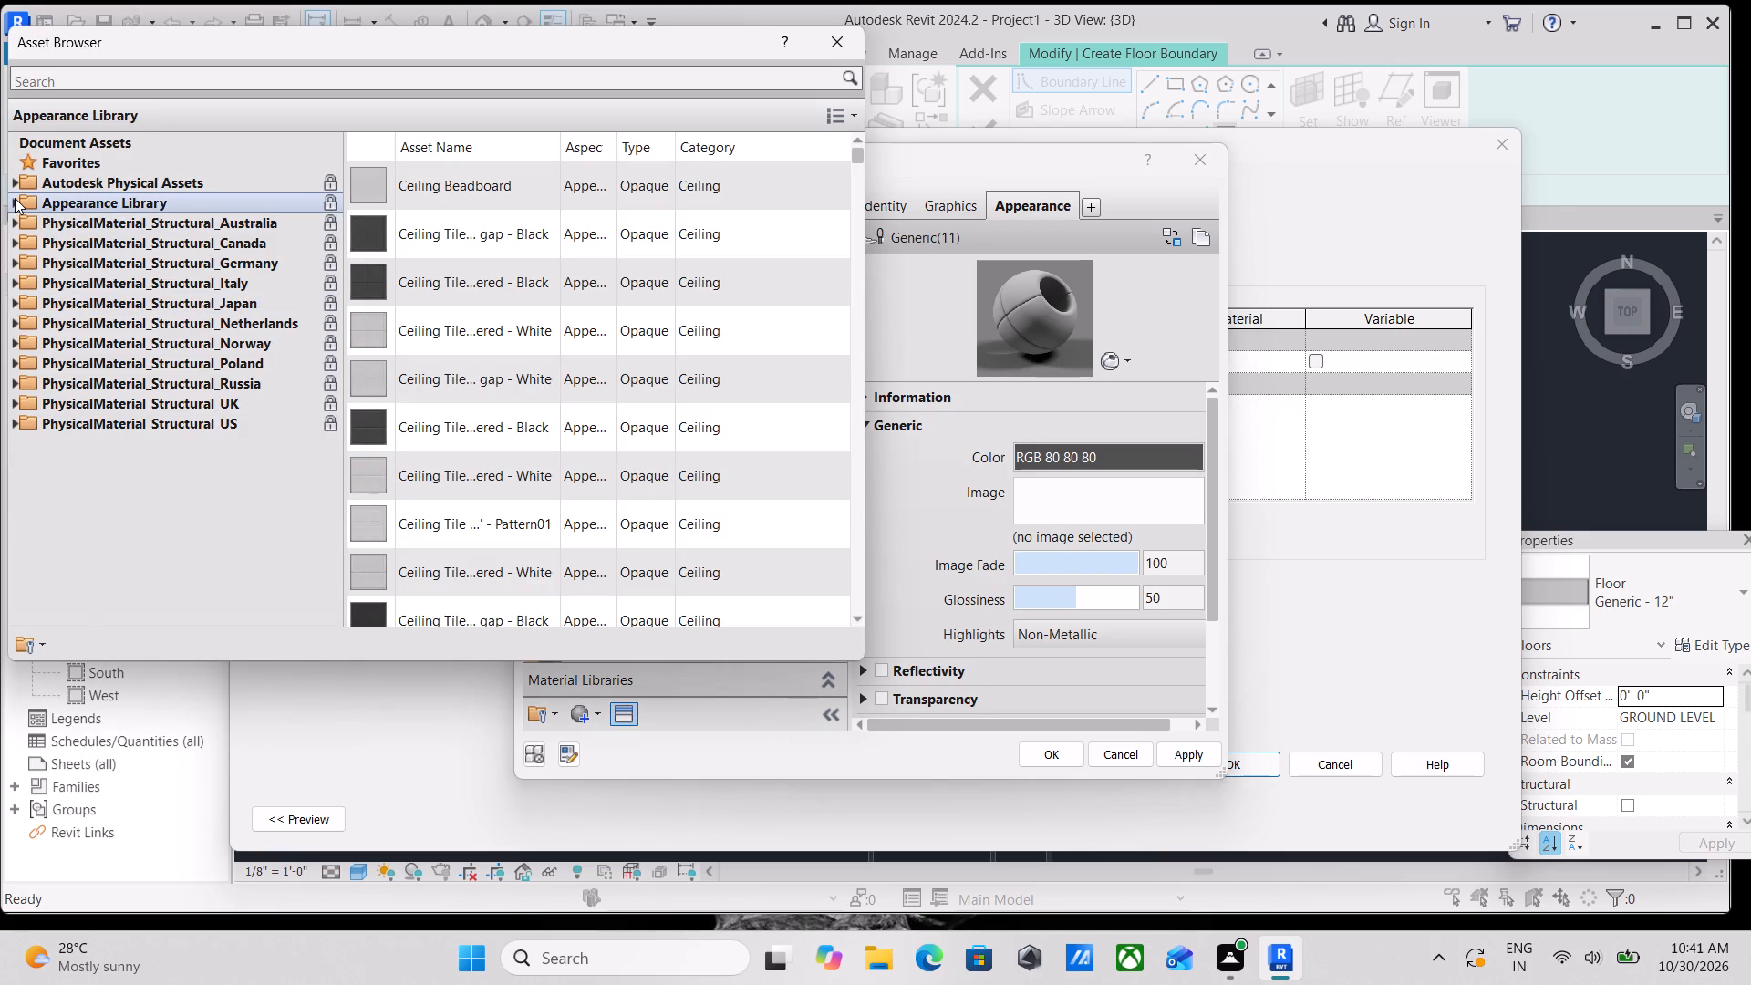
click(15, 198)
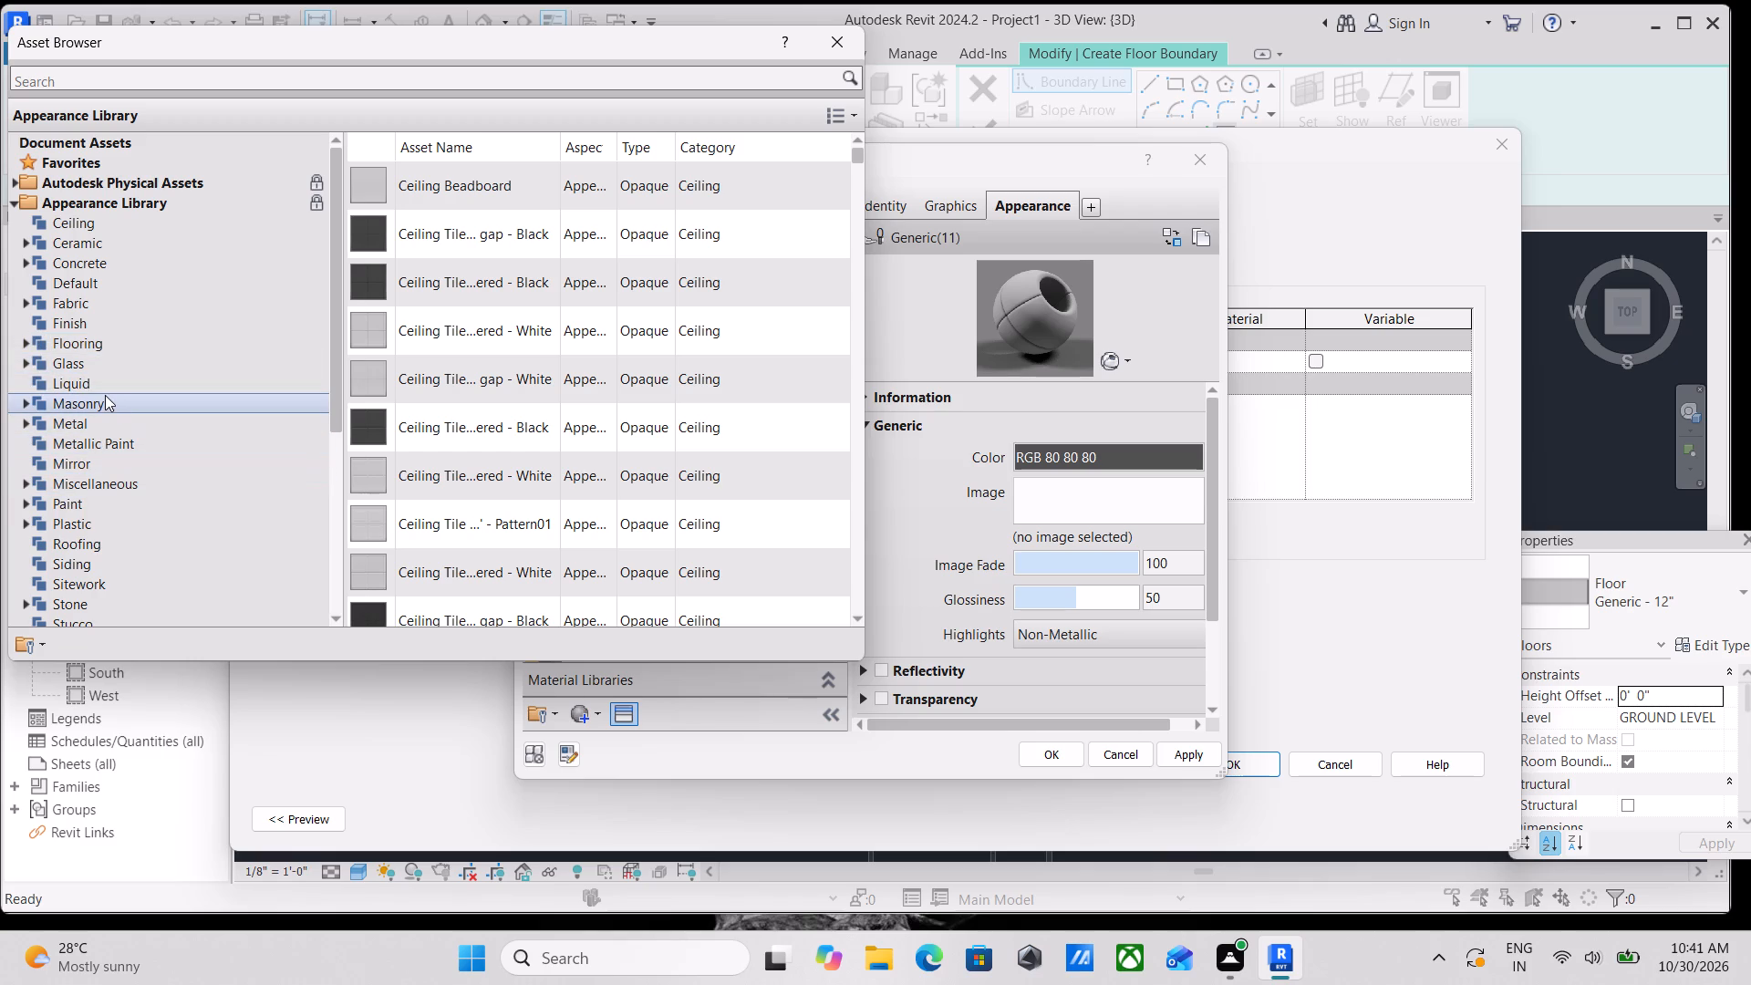
click(25, 356)
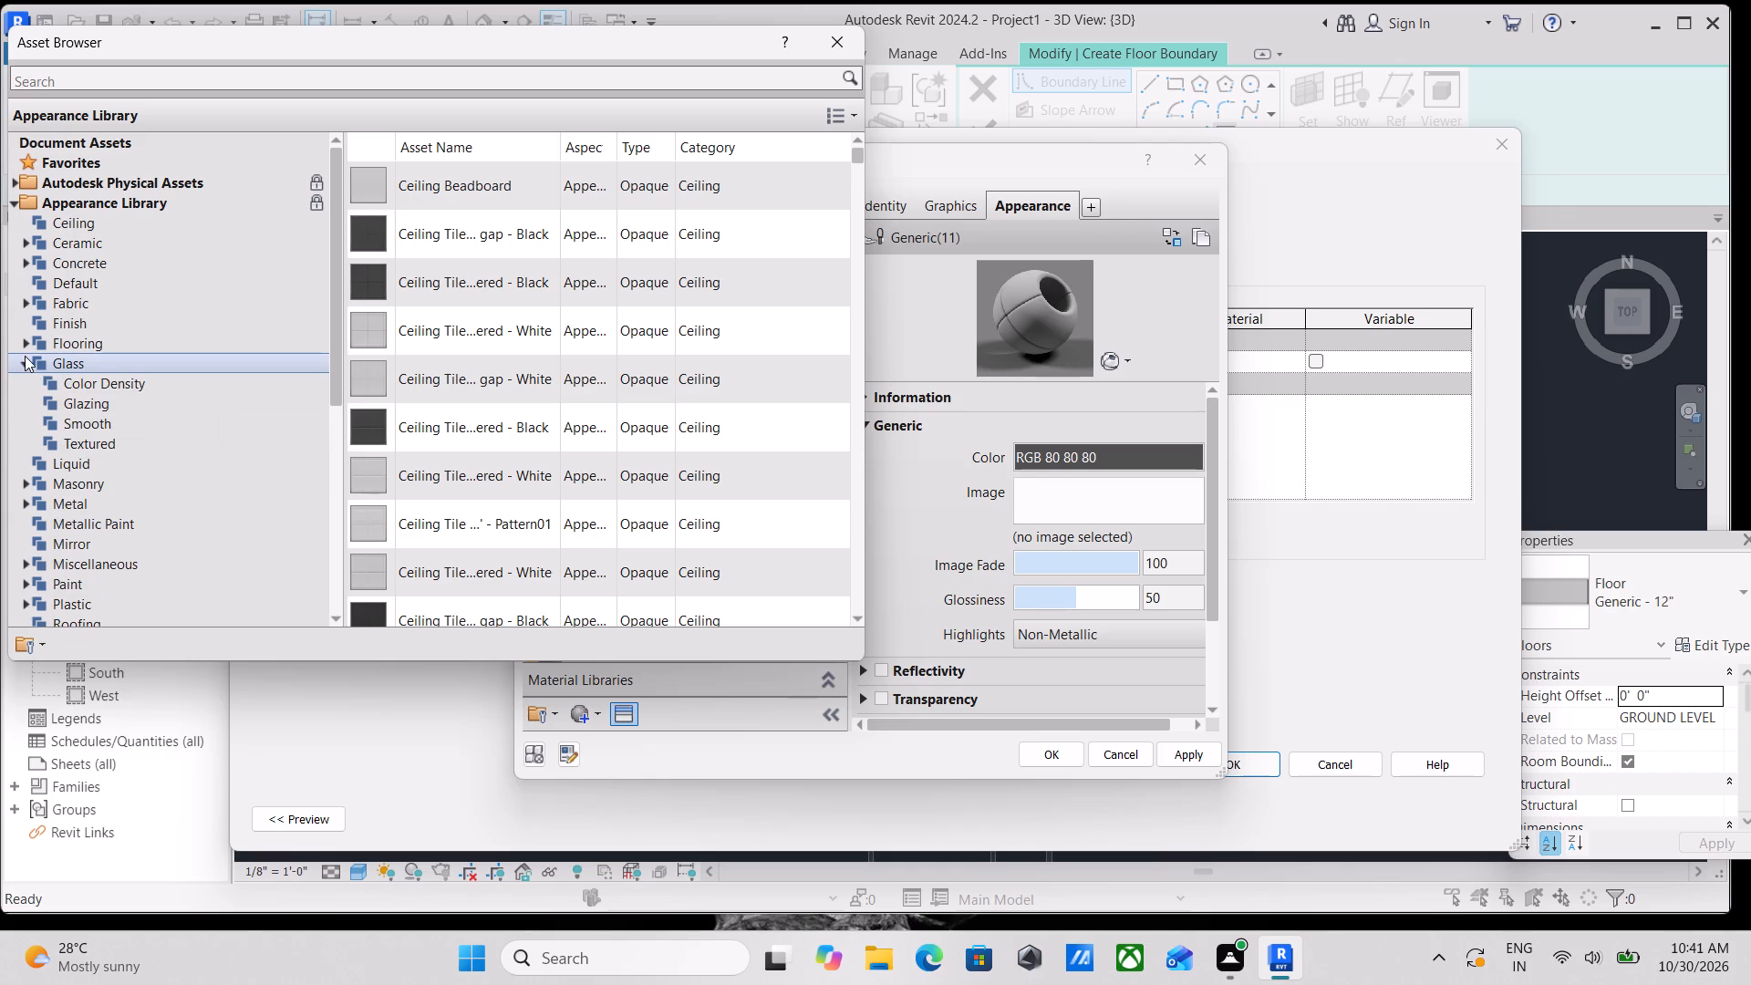
click(25, 343)
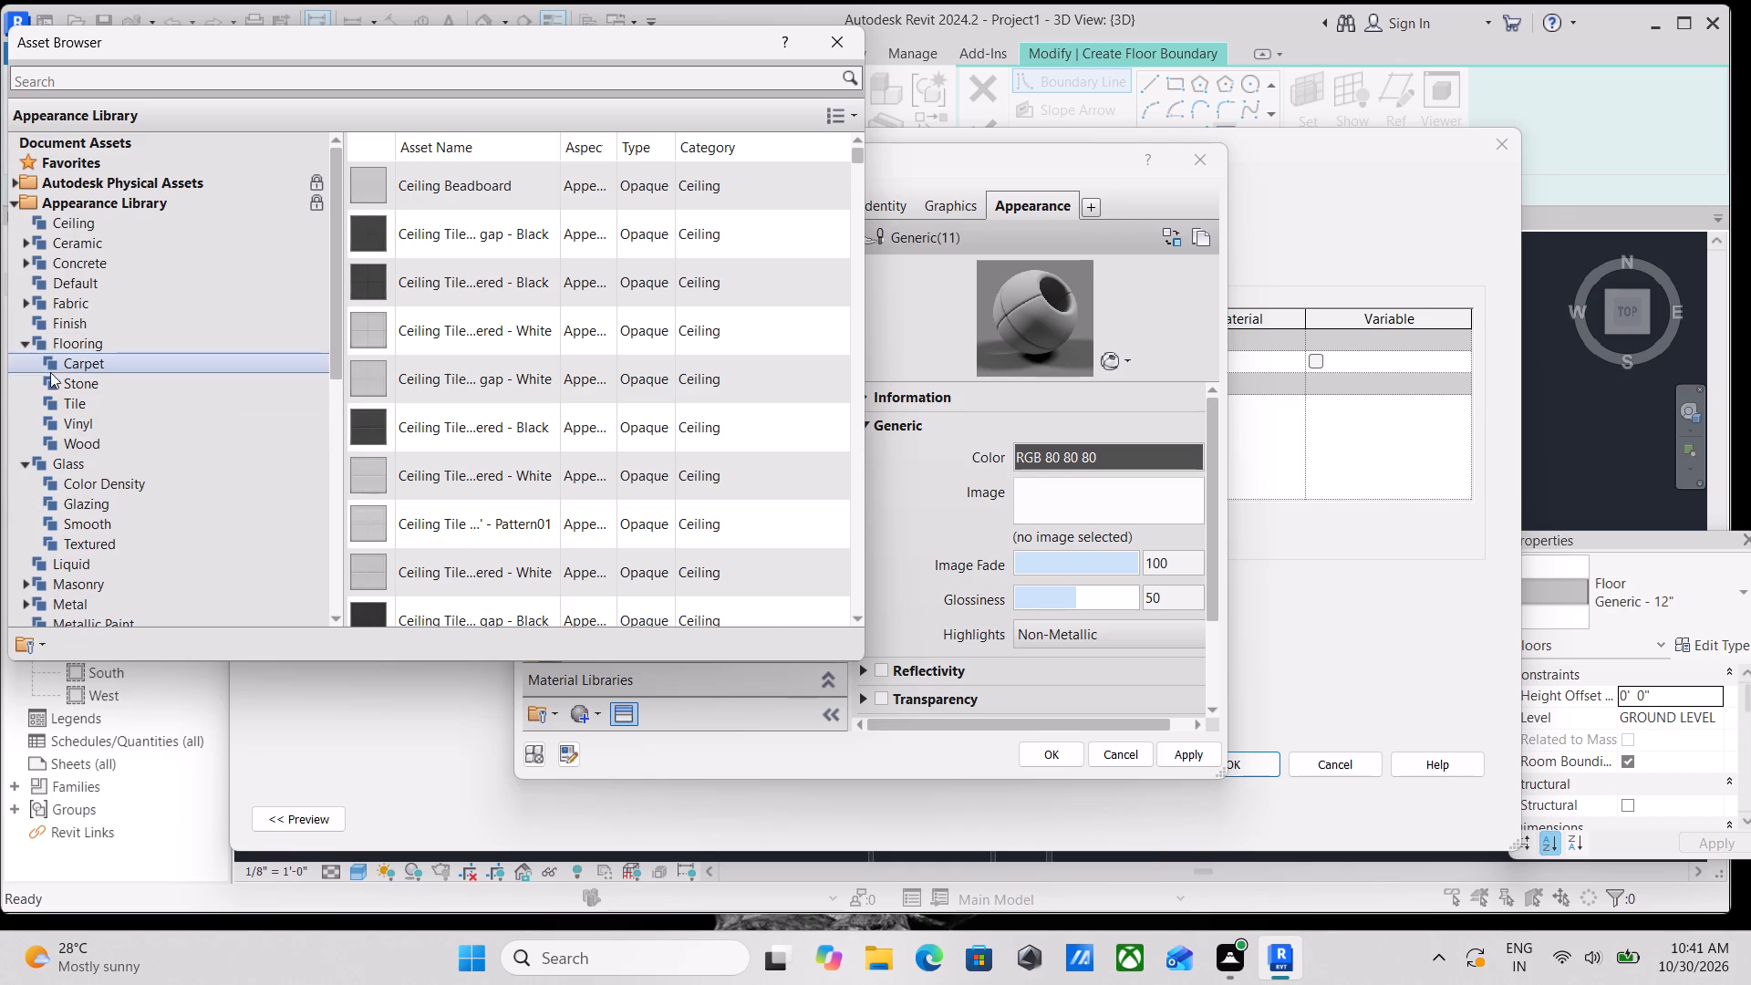
double_click(72, 369)
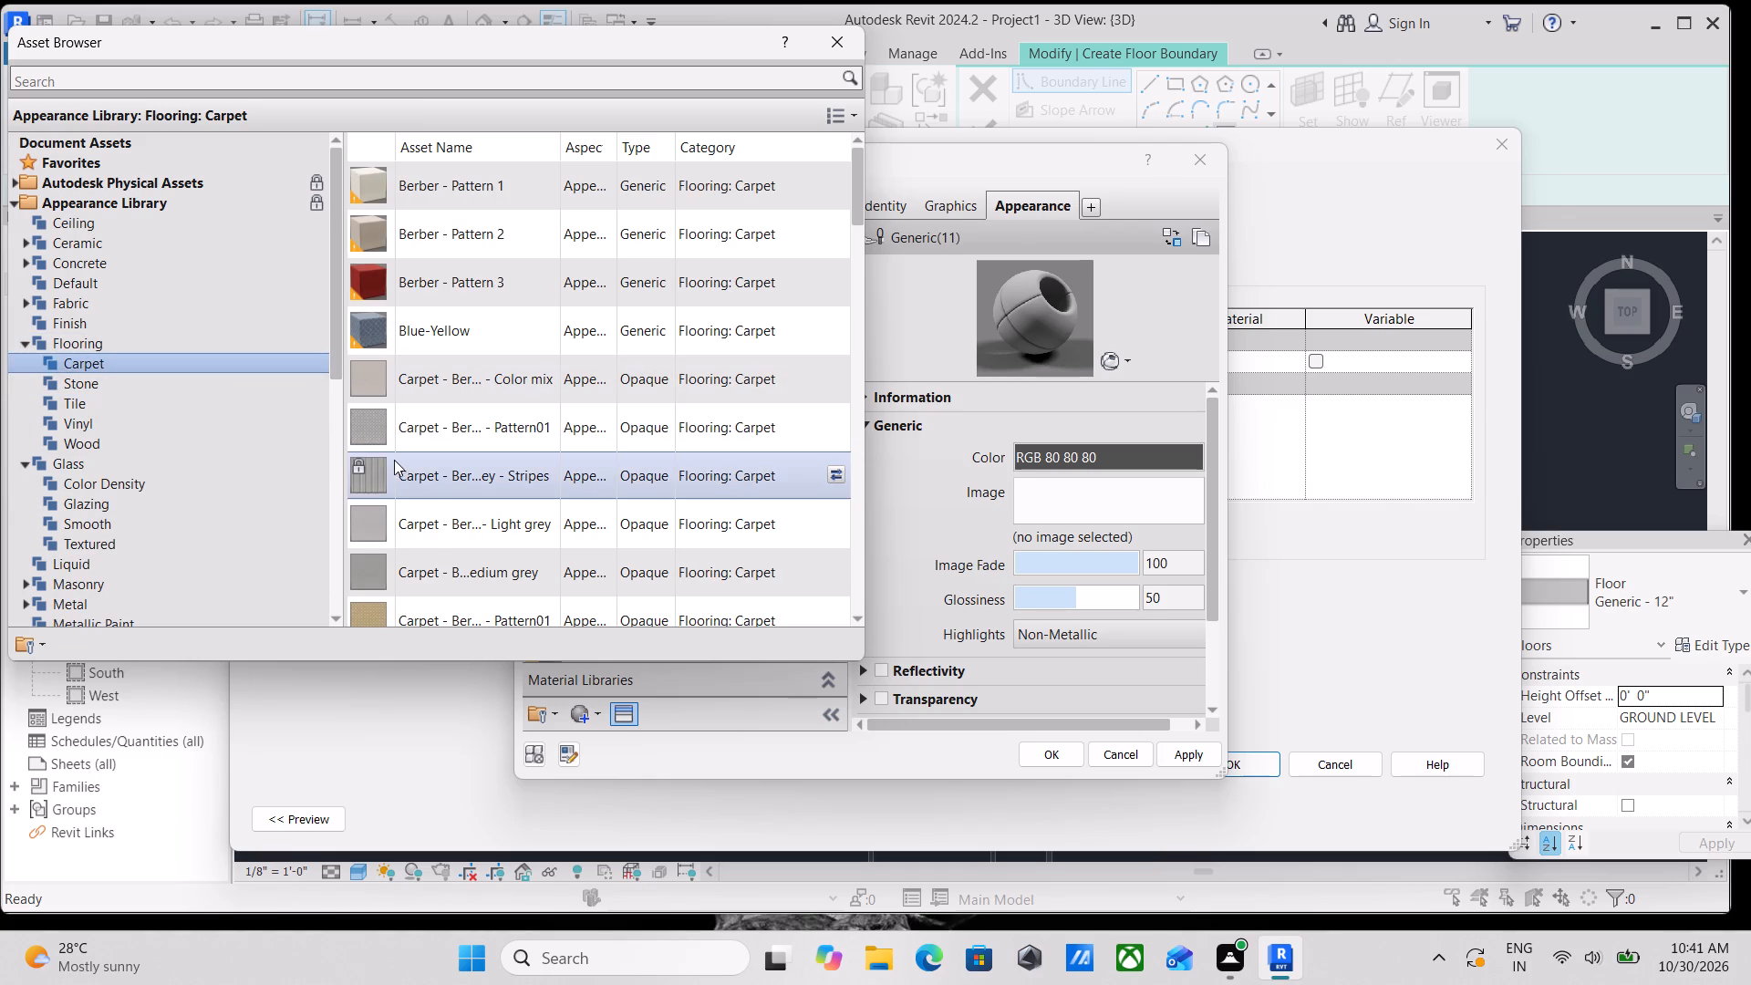
double_click(392, 461)
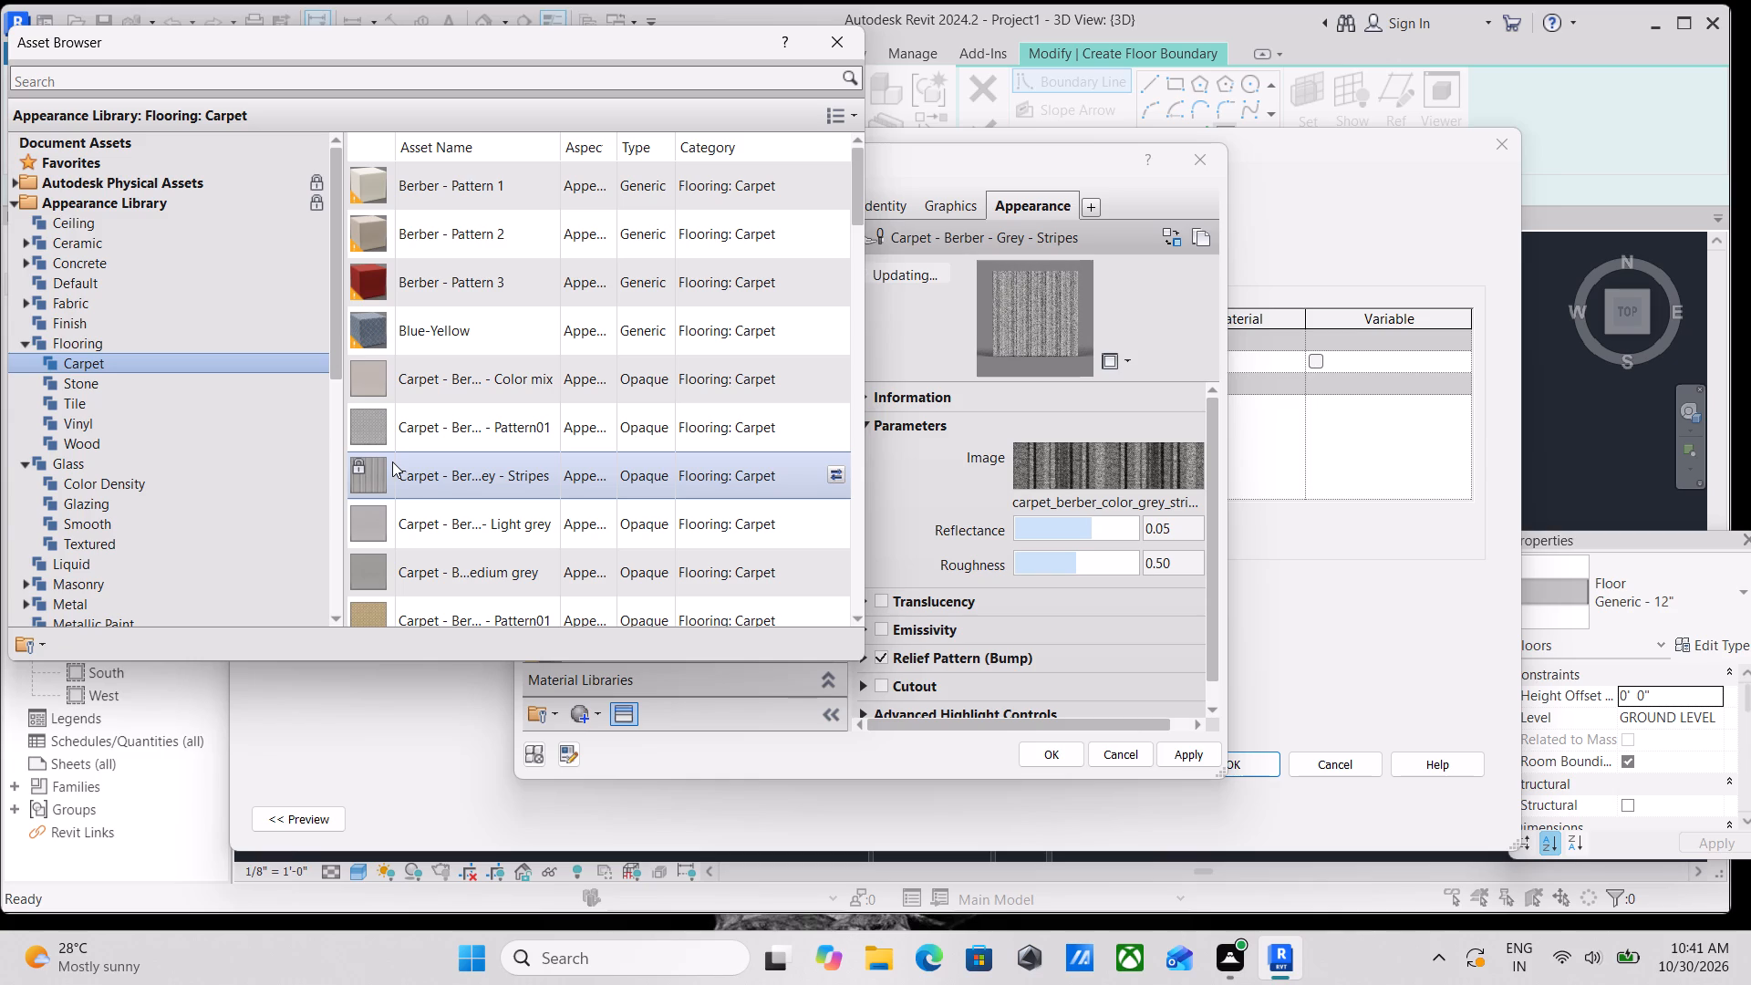
double_click(425, 424)
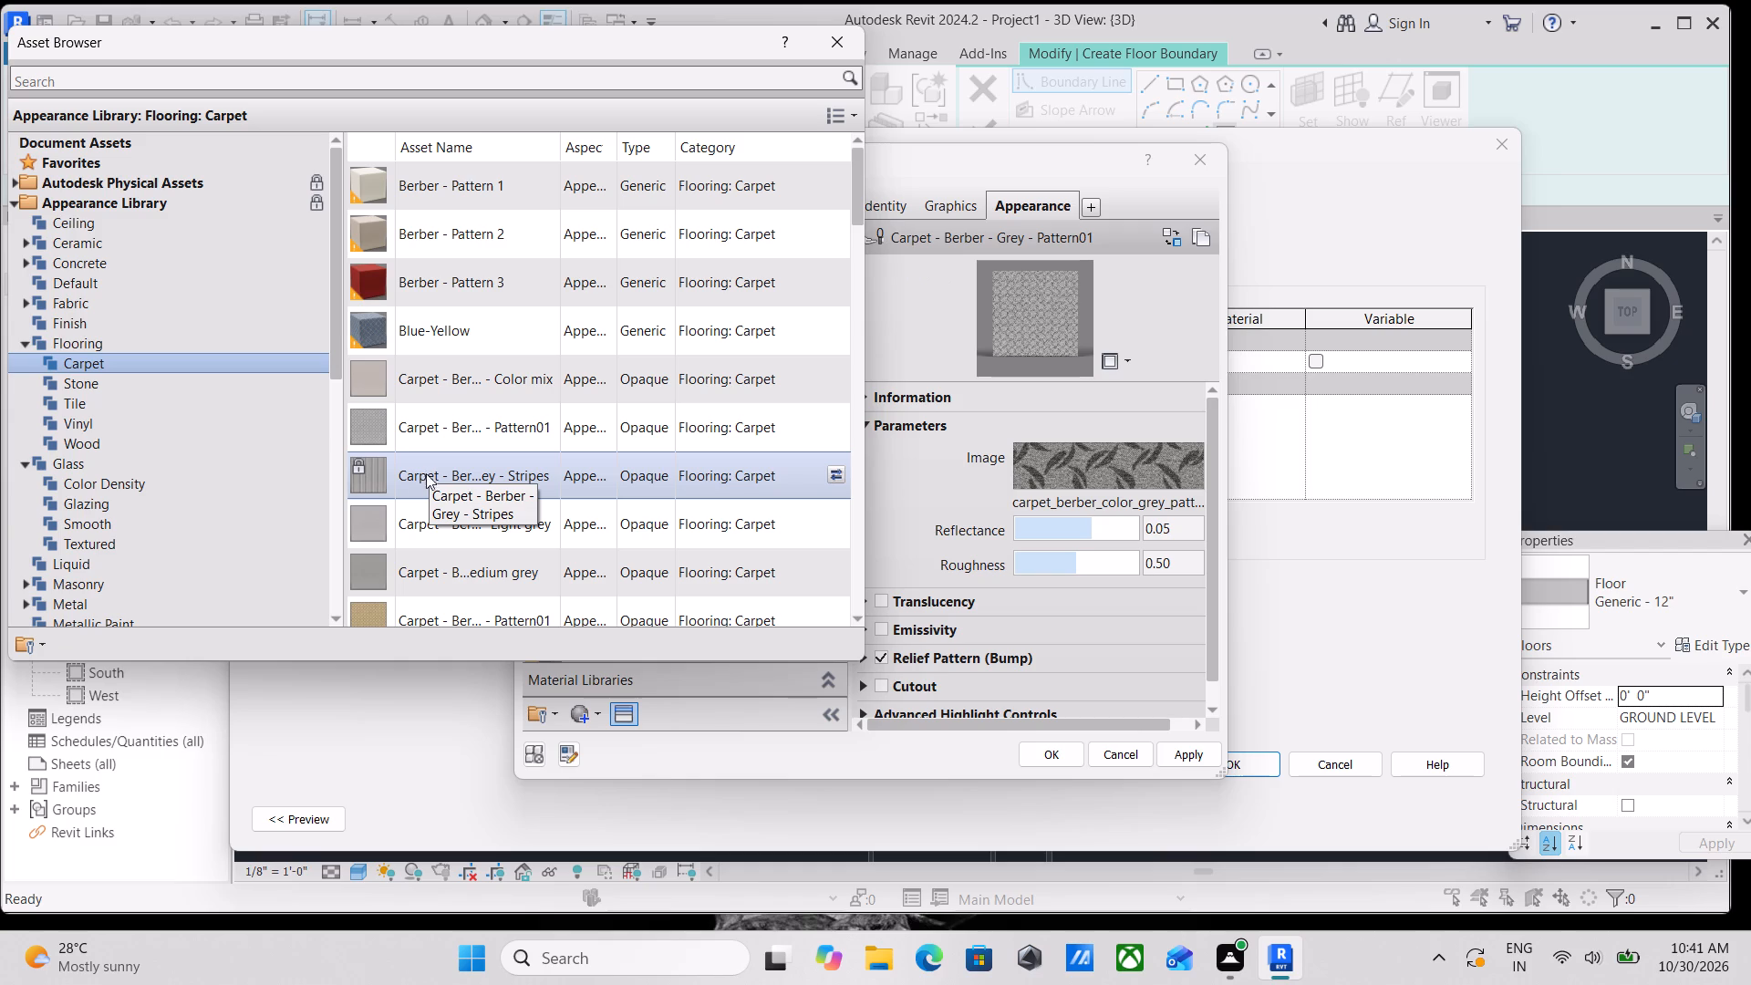
double_click(402, 512)
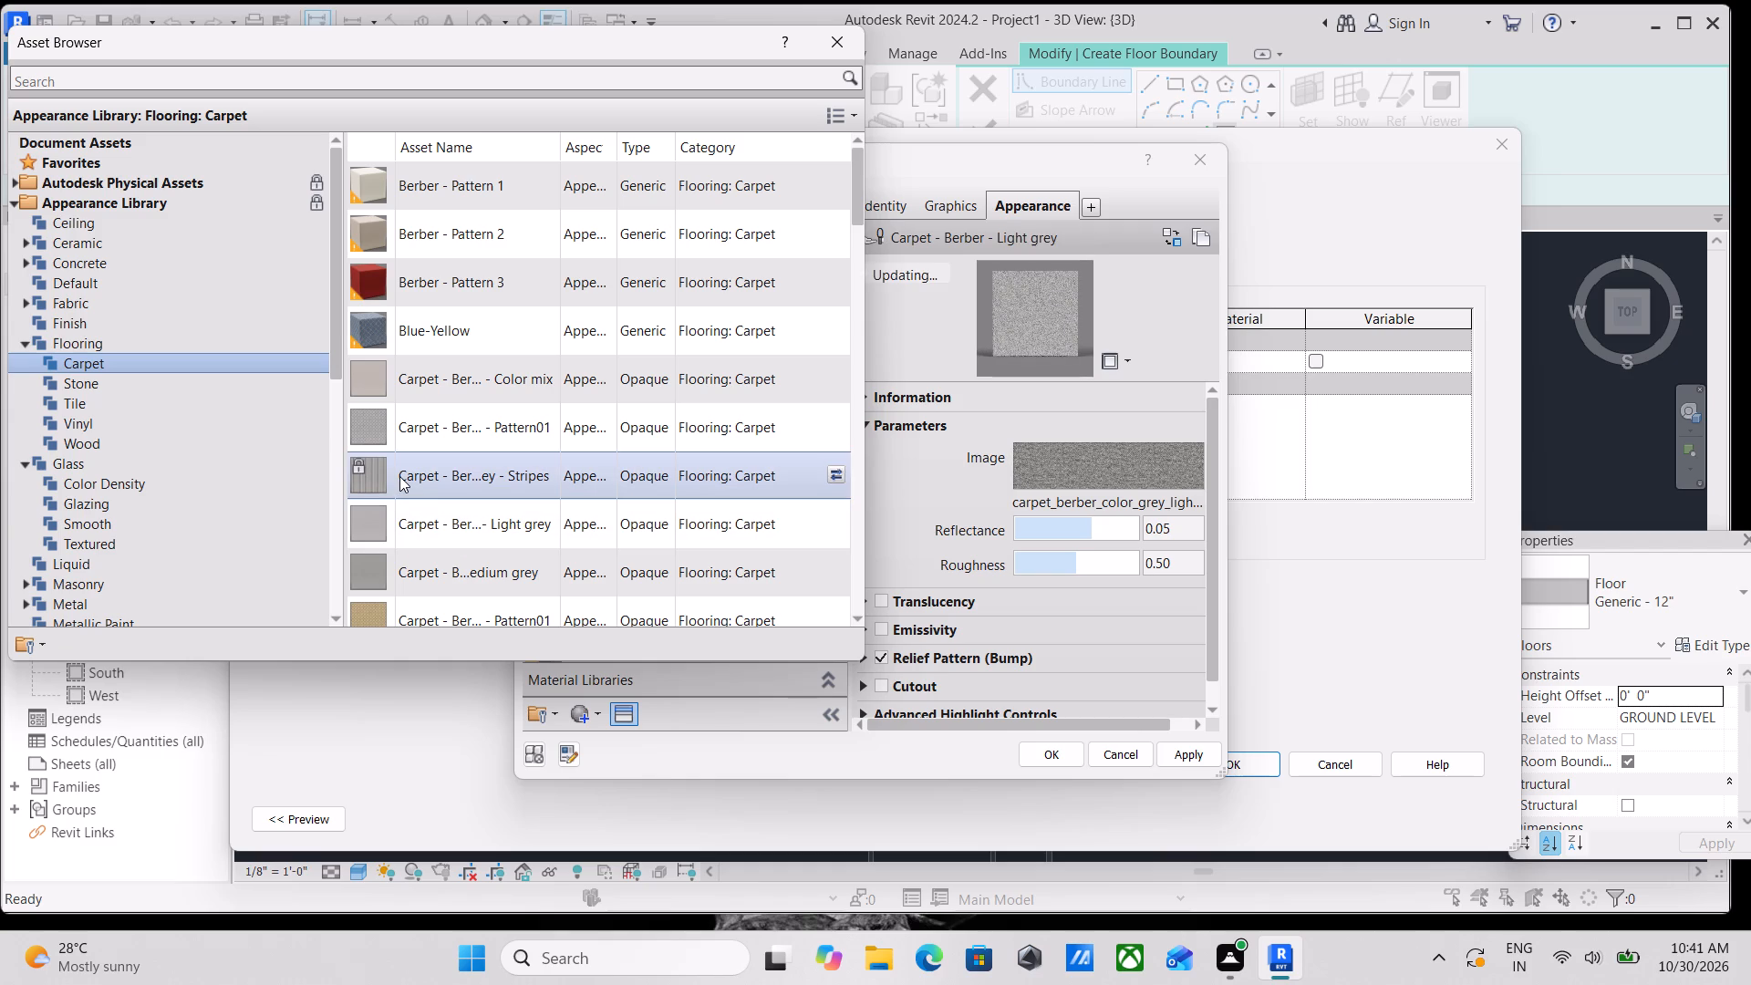
double_click(399, 476)
double_click(401, 429)
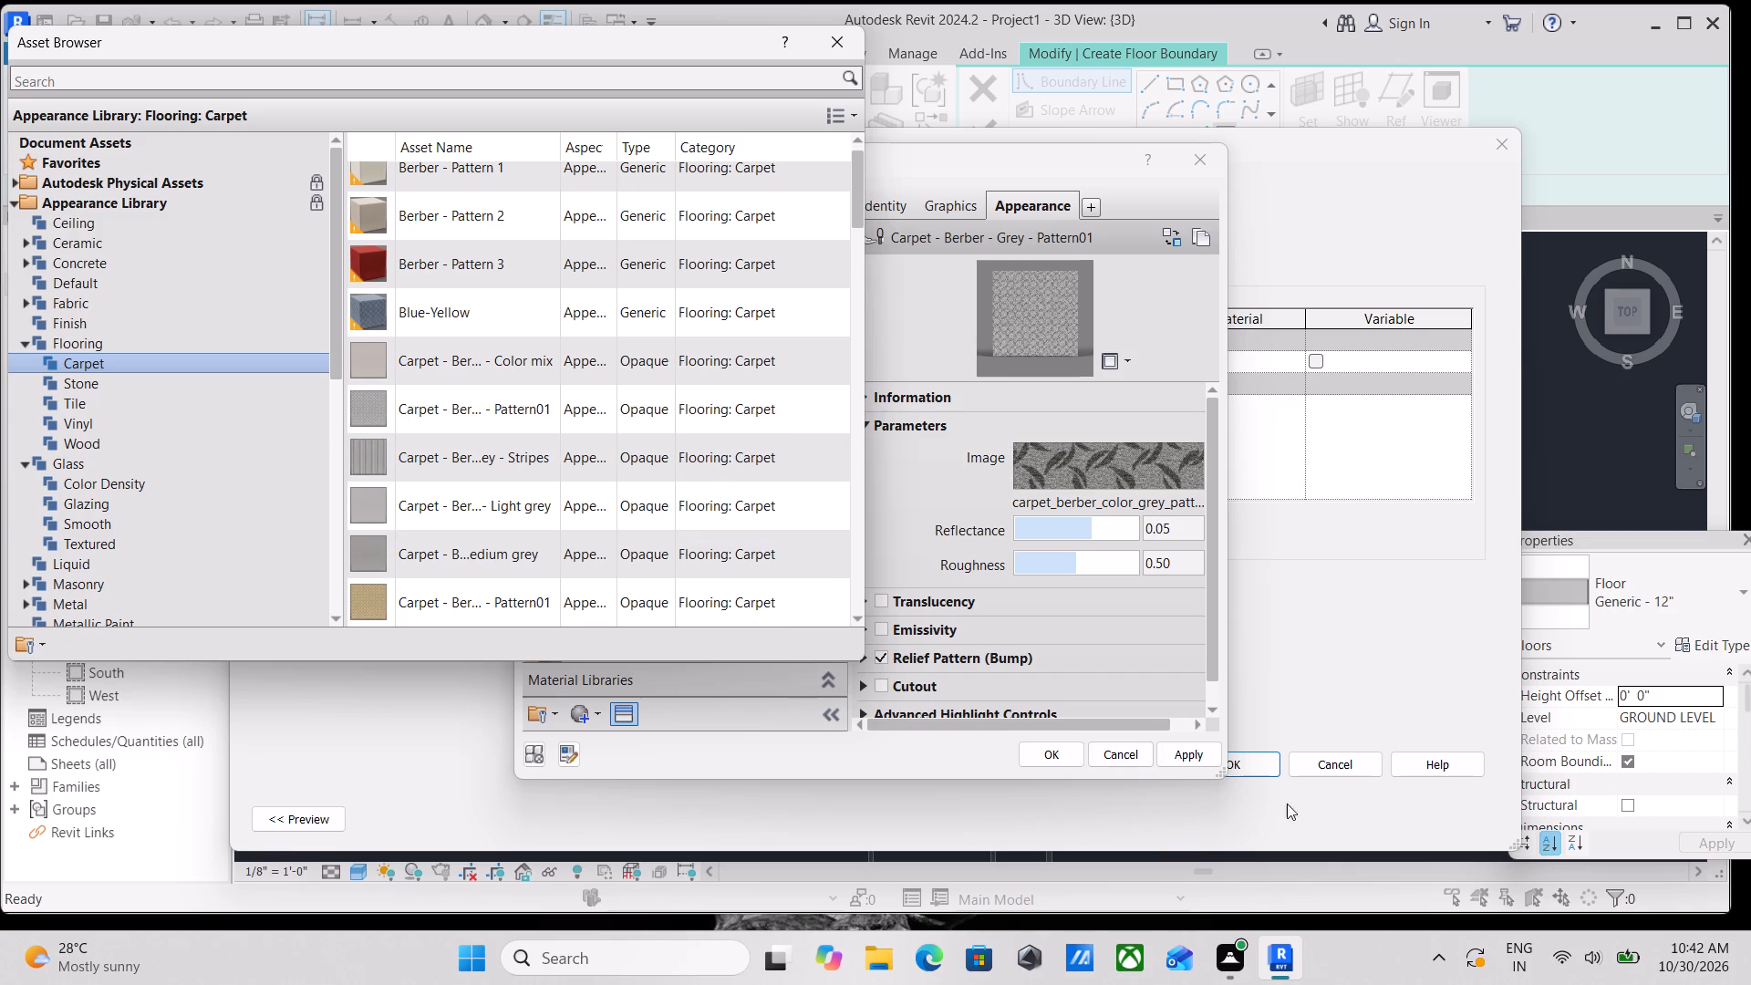
Apply the carpet material to the structure layer and save the FLOORING 1' floor type.
click(1181, 749)
click(1052, 752)
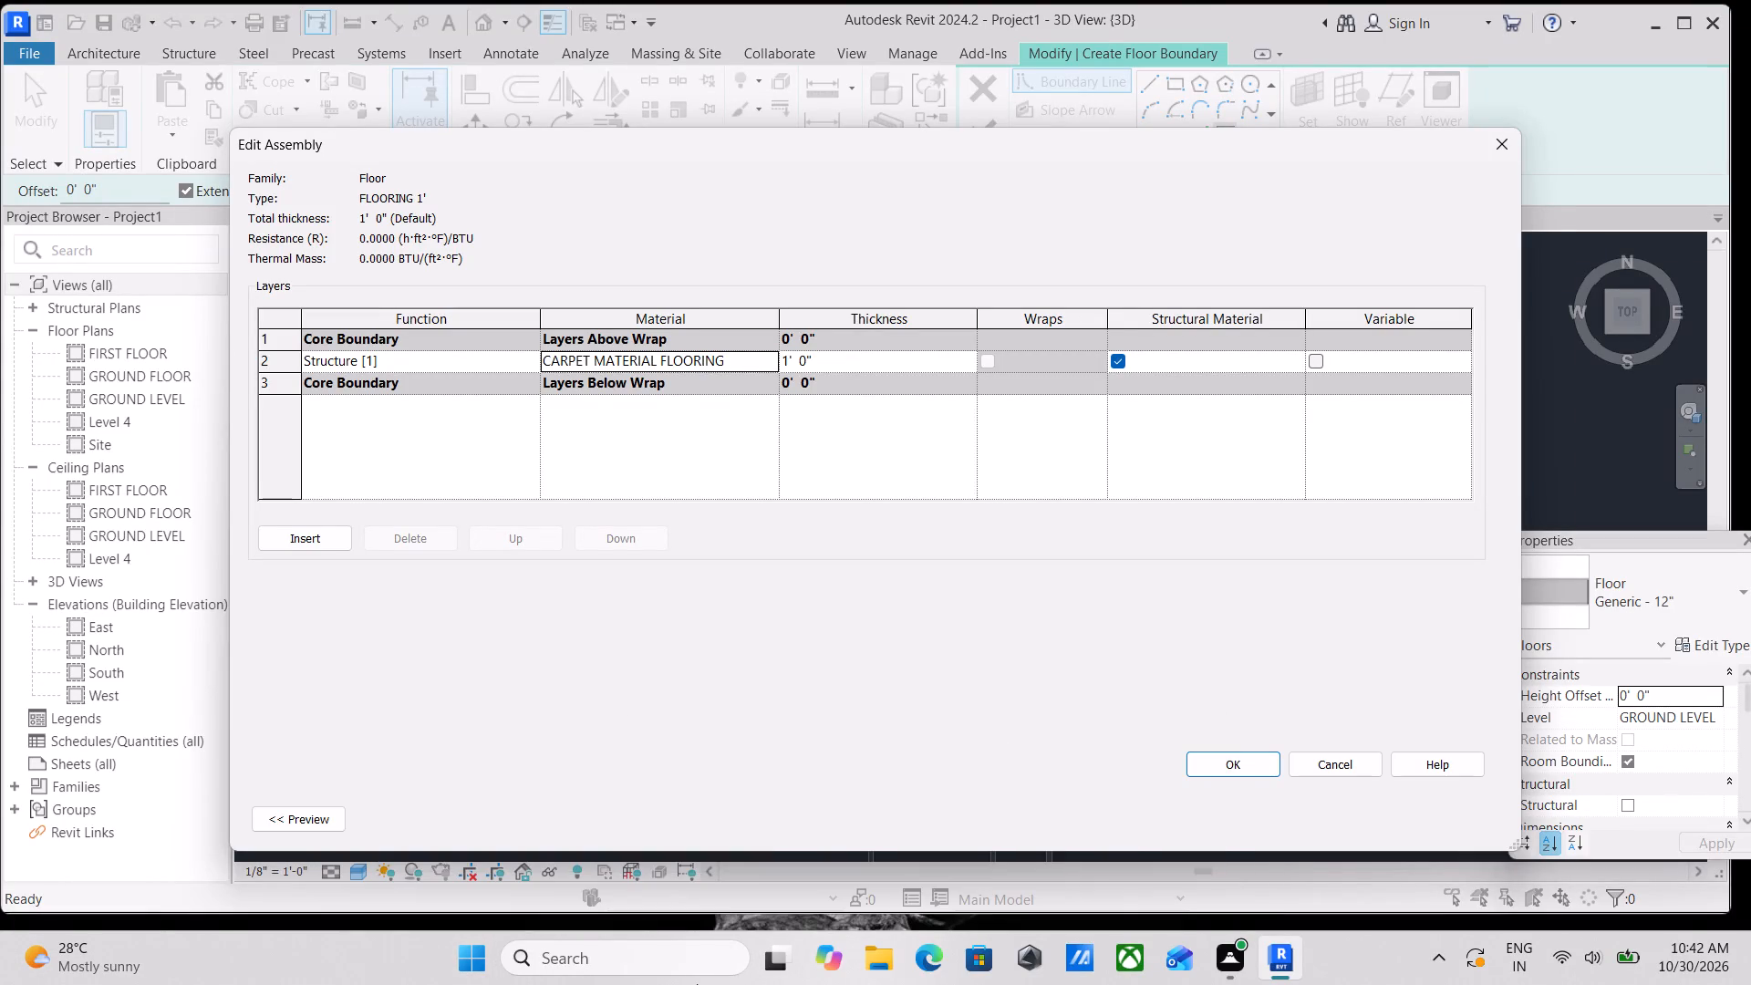
scroll(575, 969, down, 2)
click(1228, 756)
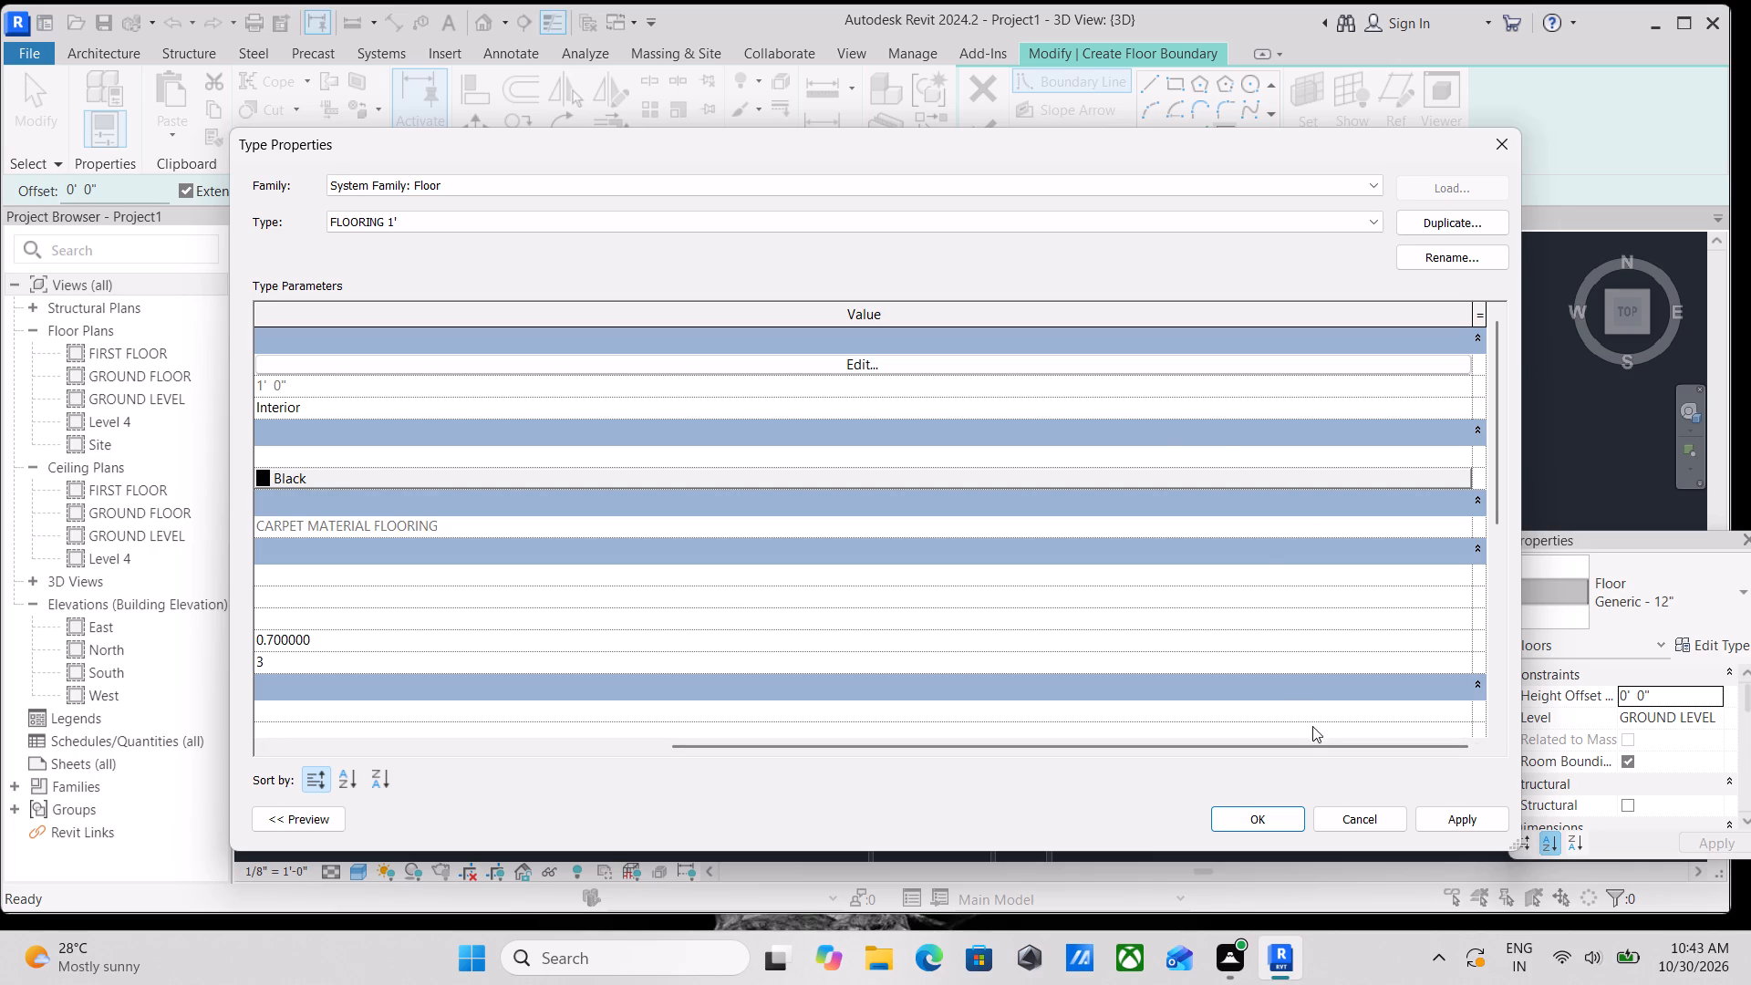
click(1468, 816)
click(1263, 812)
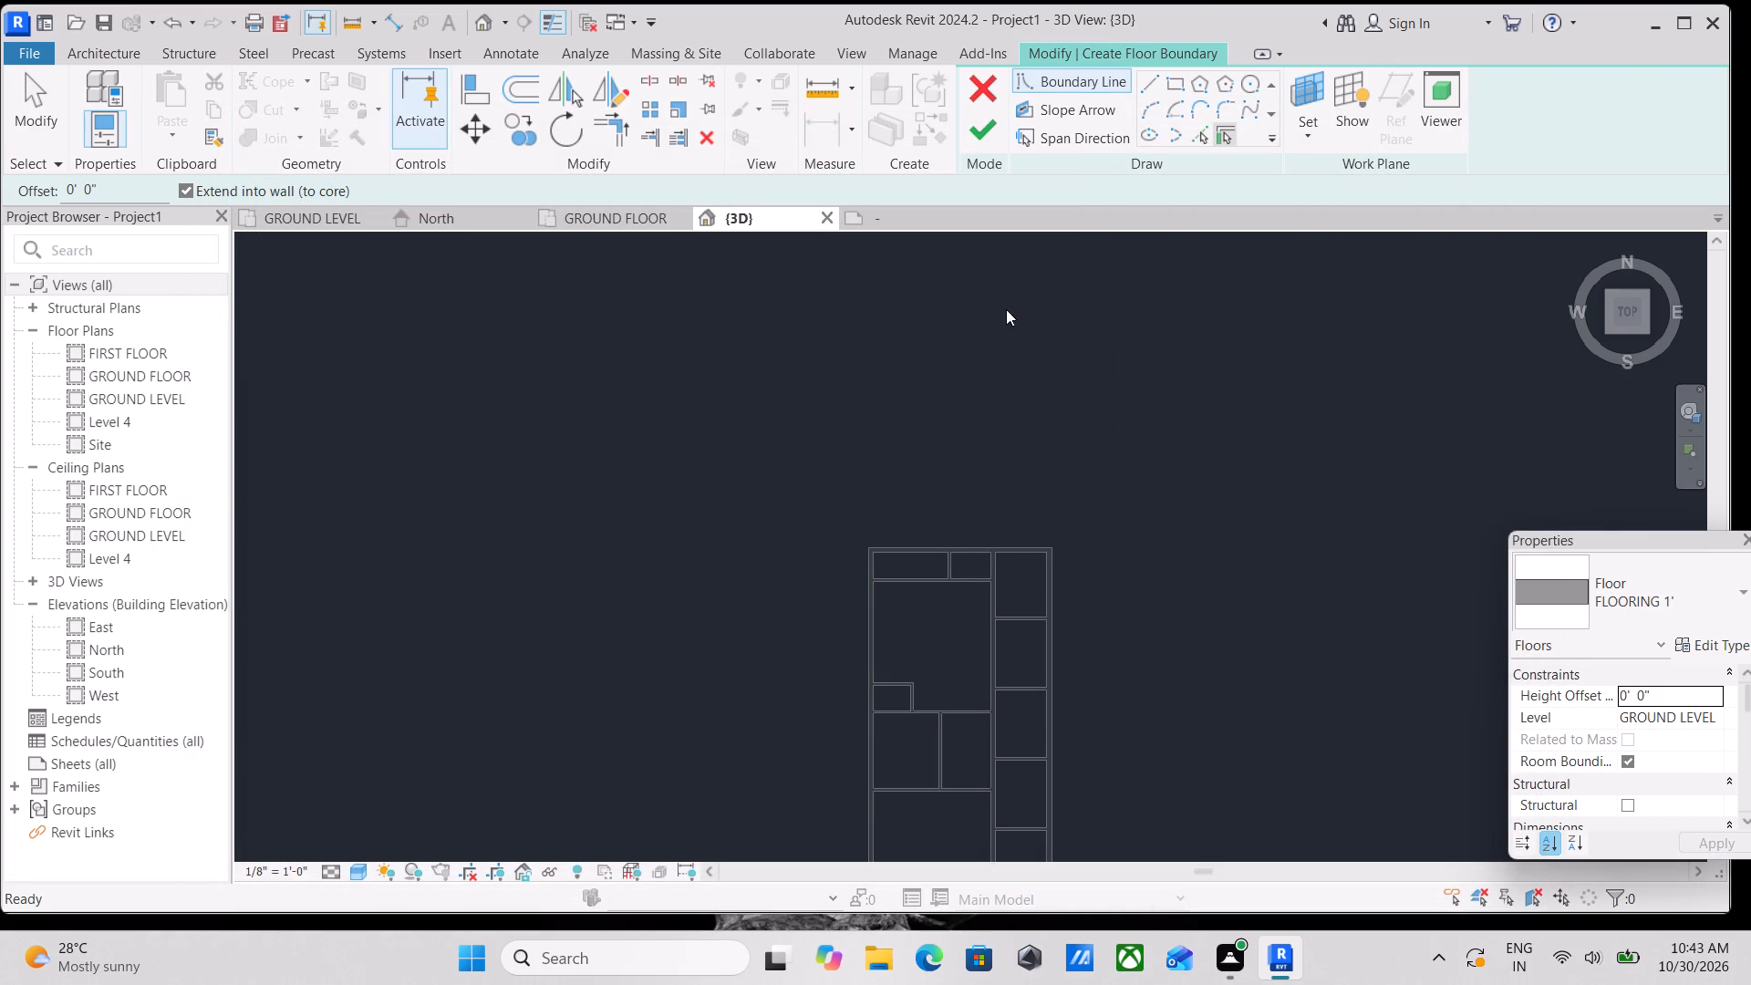
Sketch a rectangular floor boundary between opposite outer corners of the OUTER WALL 9" walls, taking in the stair area, and finish the floor.
middle_drag(938, 479, 1000, 411)
scroll(953, 548, up, 3)
middle_drag(969, 532, 951, 491)
scroll(969, 532, up, 1)
click(1176, 81)
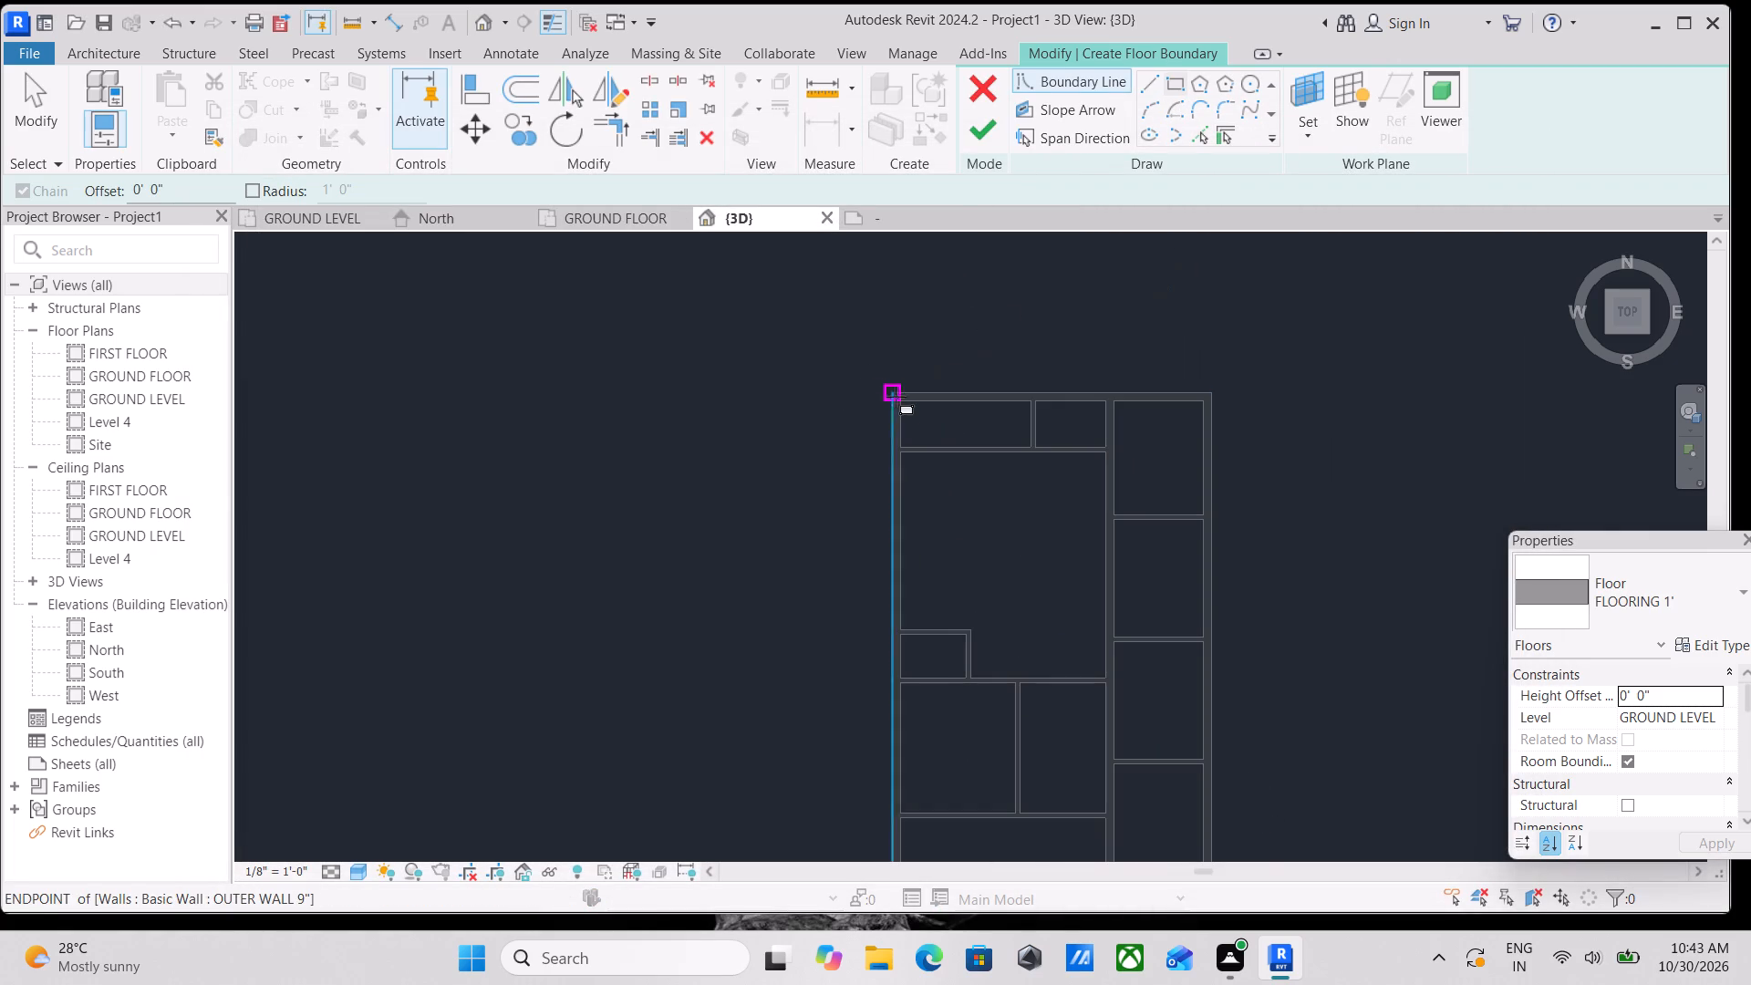
scroll(906, 402, up, 4)
click(886, 379)
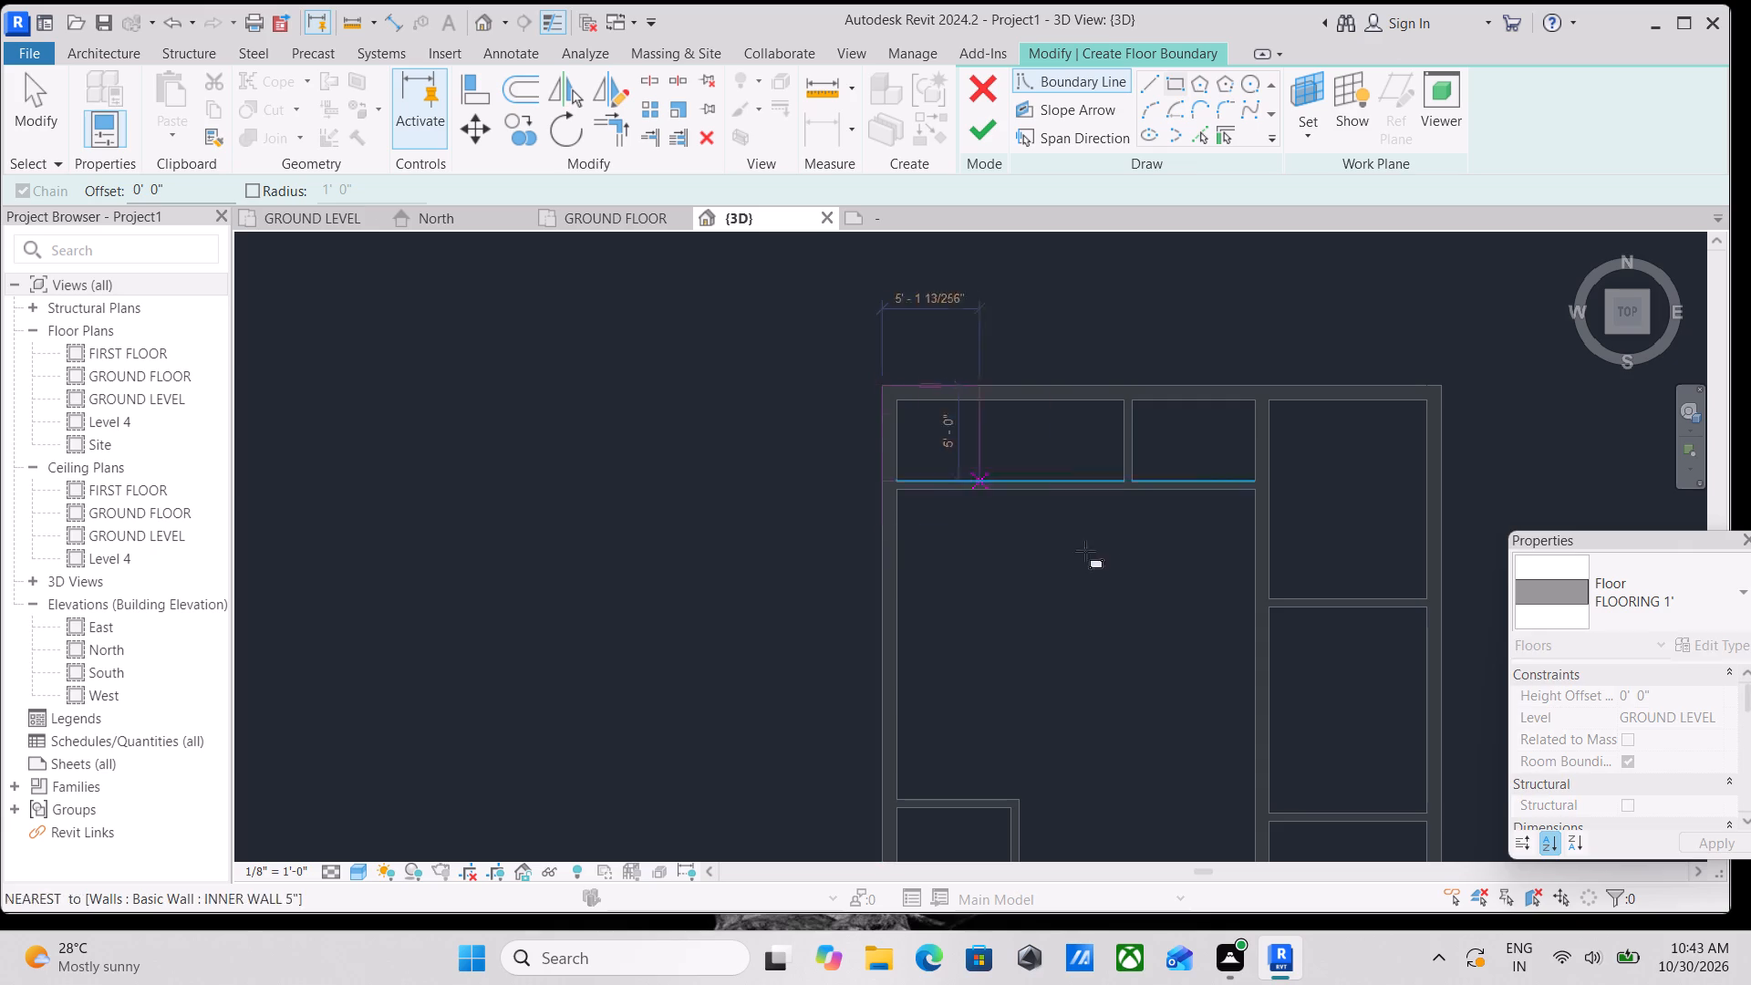
middle_drag(1117, 567, 1032, 204)
middle_drag(1222, 564, 1133, 176)
middle_drag(1177, 533, 1166, 433)
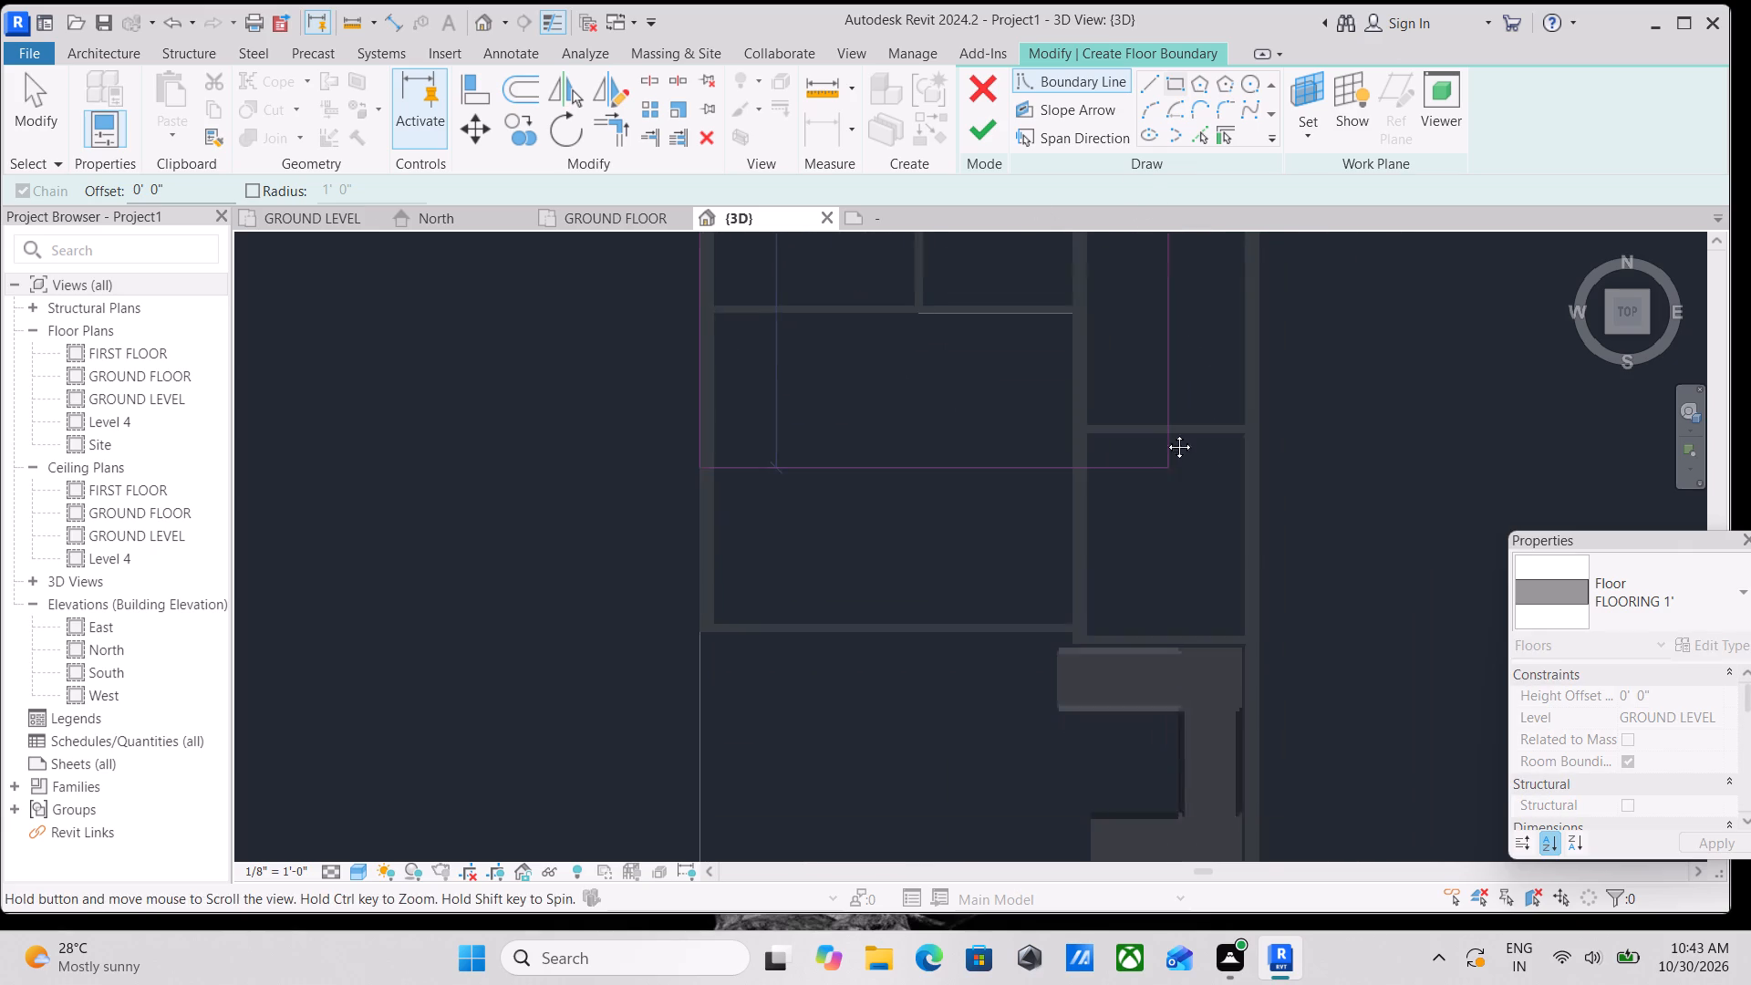
middle_drag(1166, 433, 1165, 422)
scroll(1255, 589, down, 2)
middle_drag(1255, 589, 1260, 389)
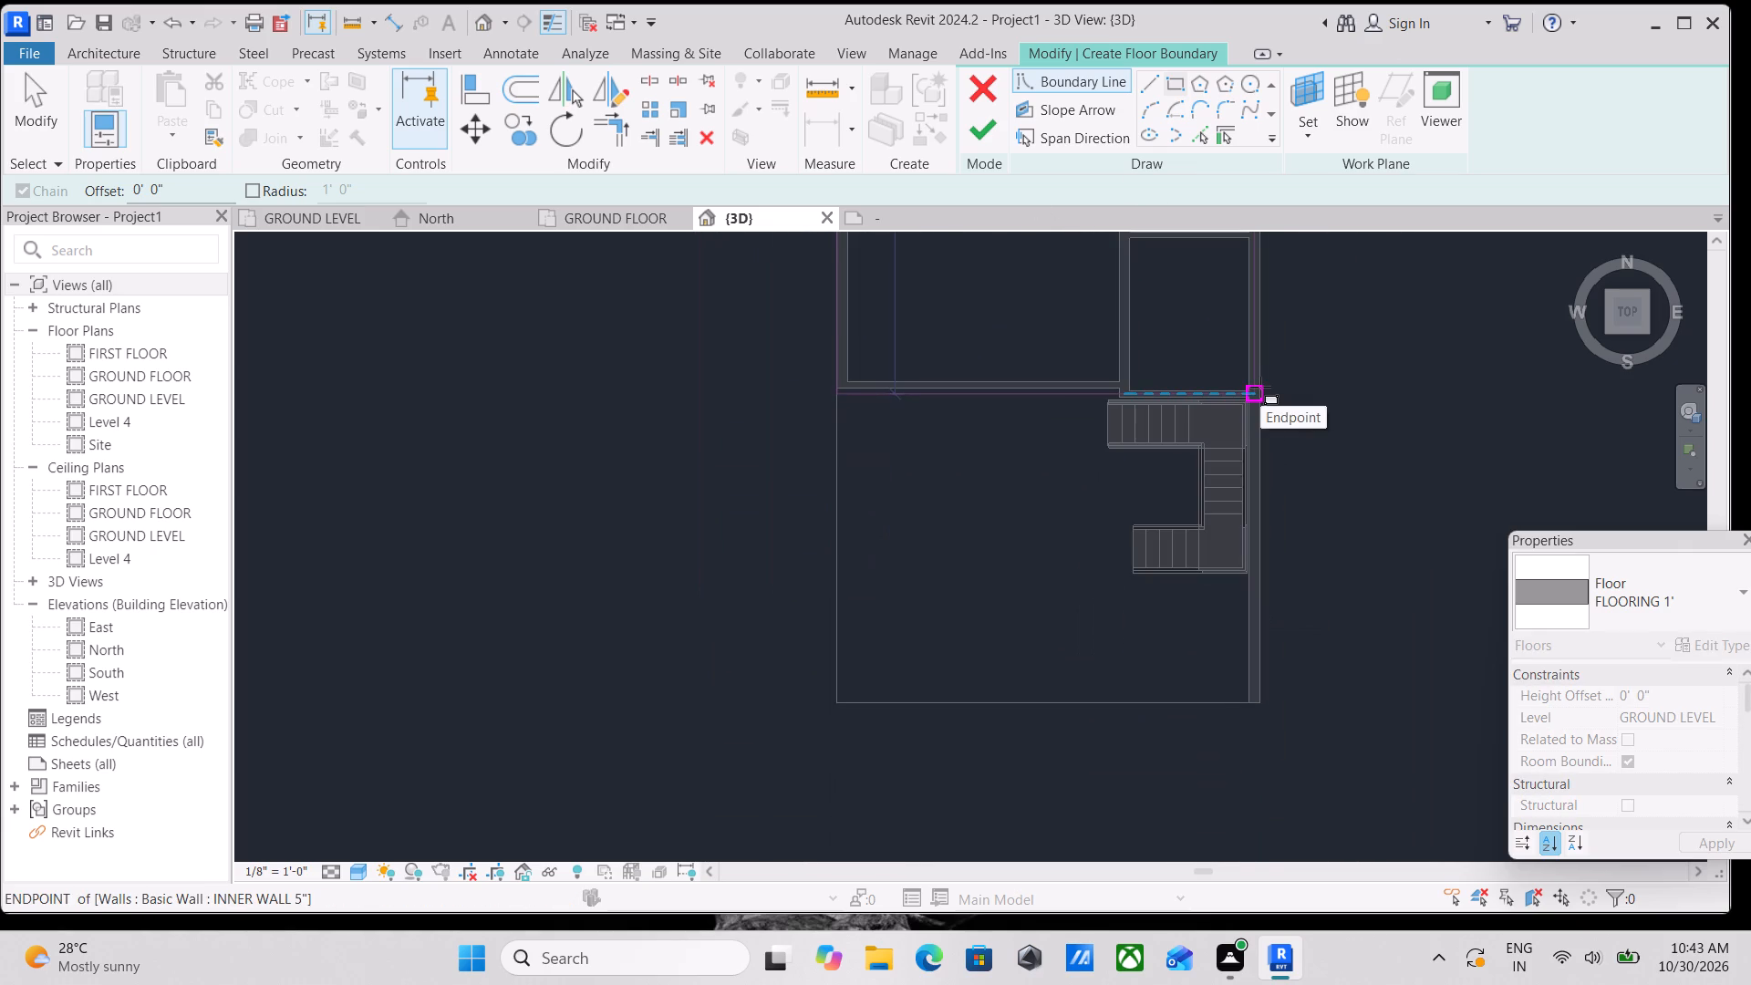
click(1263, 700)
scroll(1063, 457, down, 3)
middle_drag(1063, 457, 1061, 610)
scroll(1030, 397, down, 2)
middle_drag(1030, 397, 1018, 511)
scroll(1052, 356, down, 2)
middle_drag(1052, 356, 1052, 441)
scroll(1040, 331, up, 8)
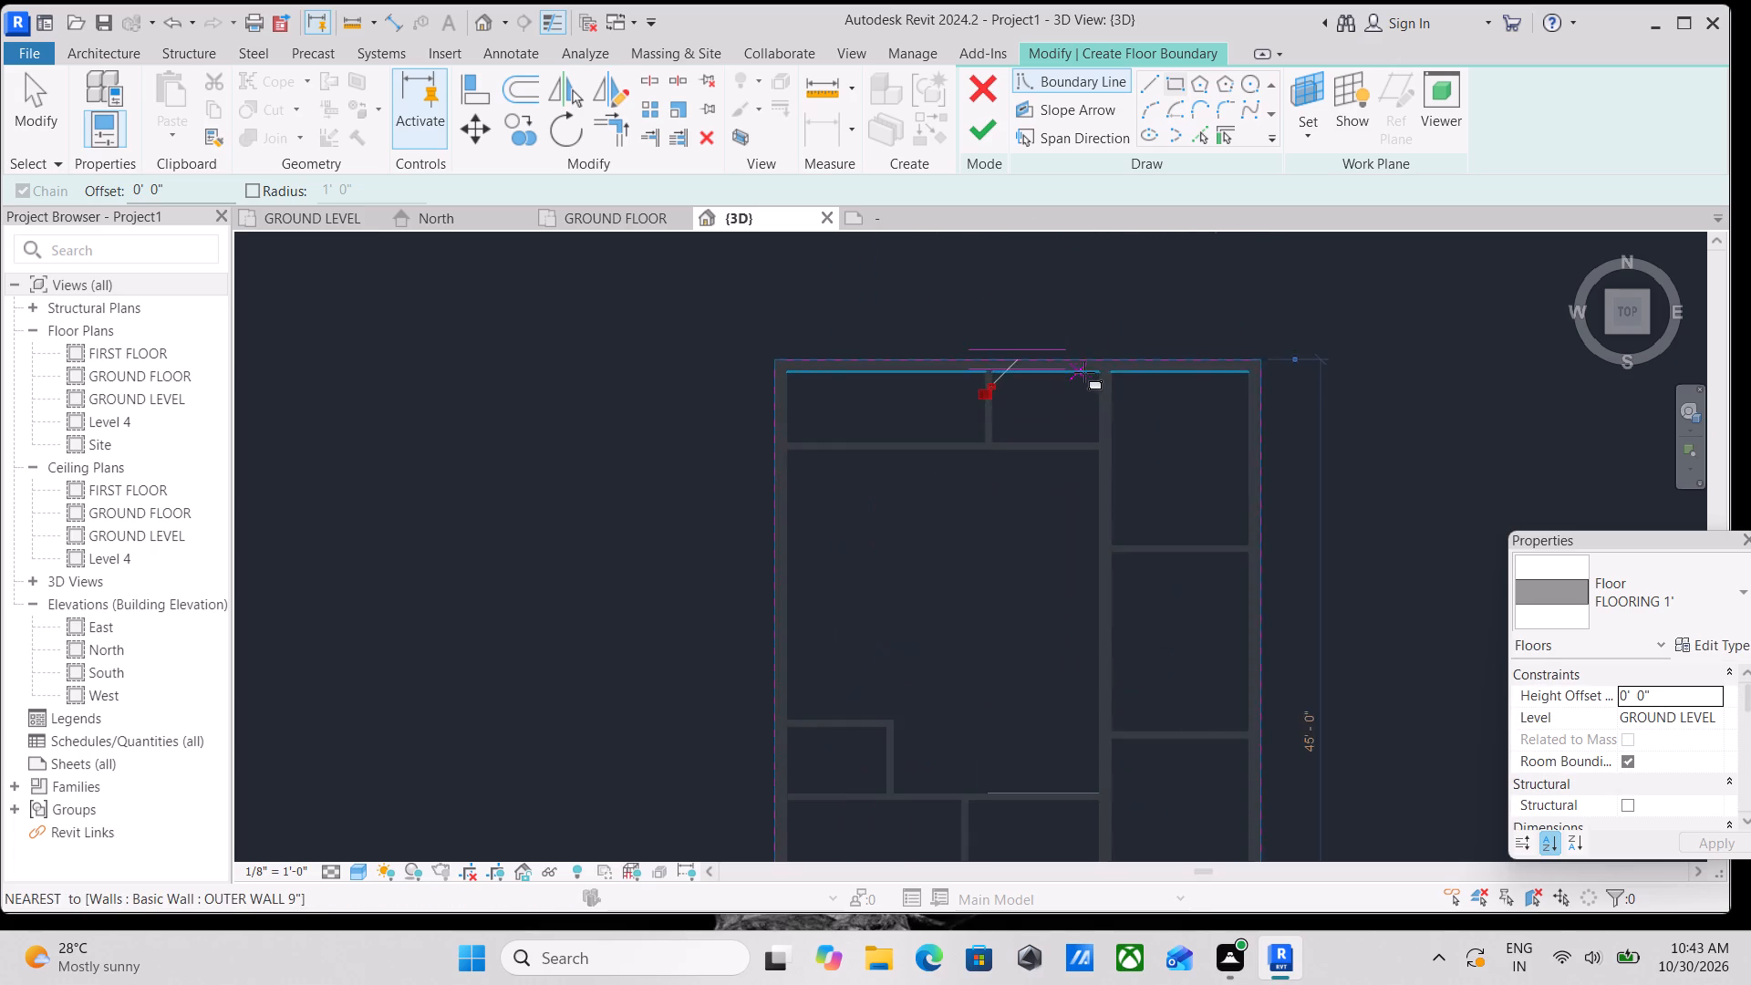
scroll(1089, 368, up, 4)
click(998, 140)
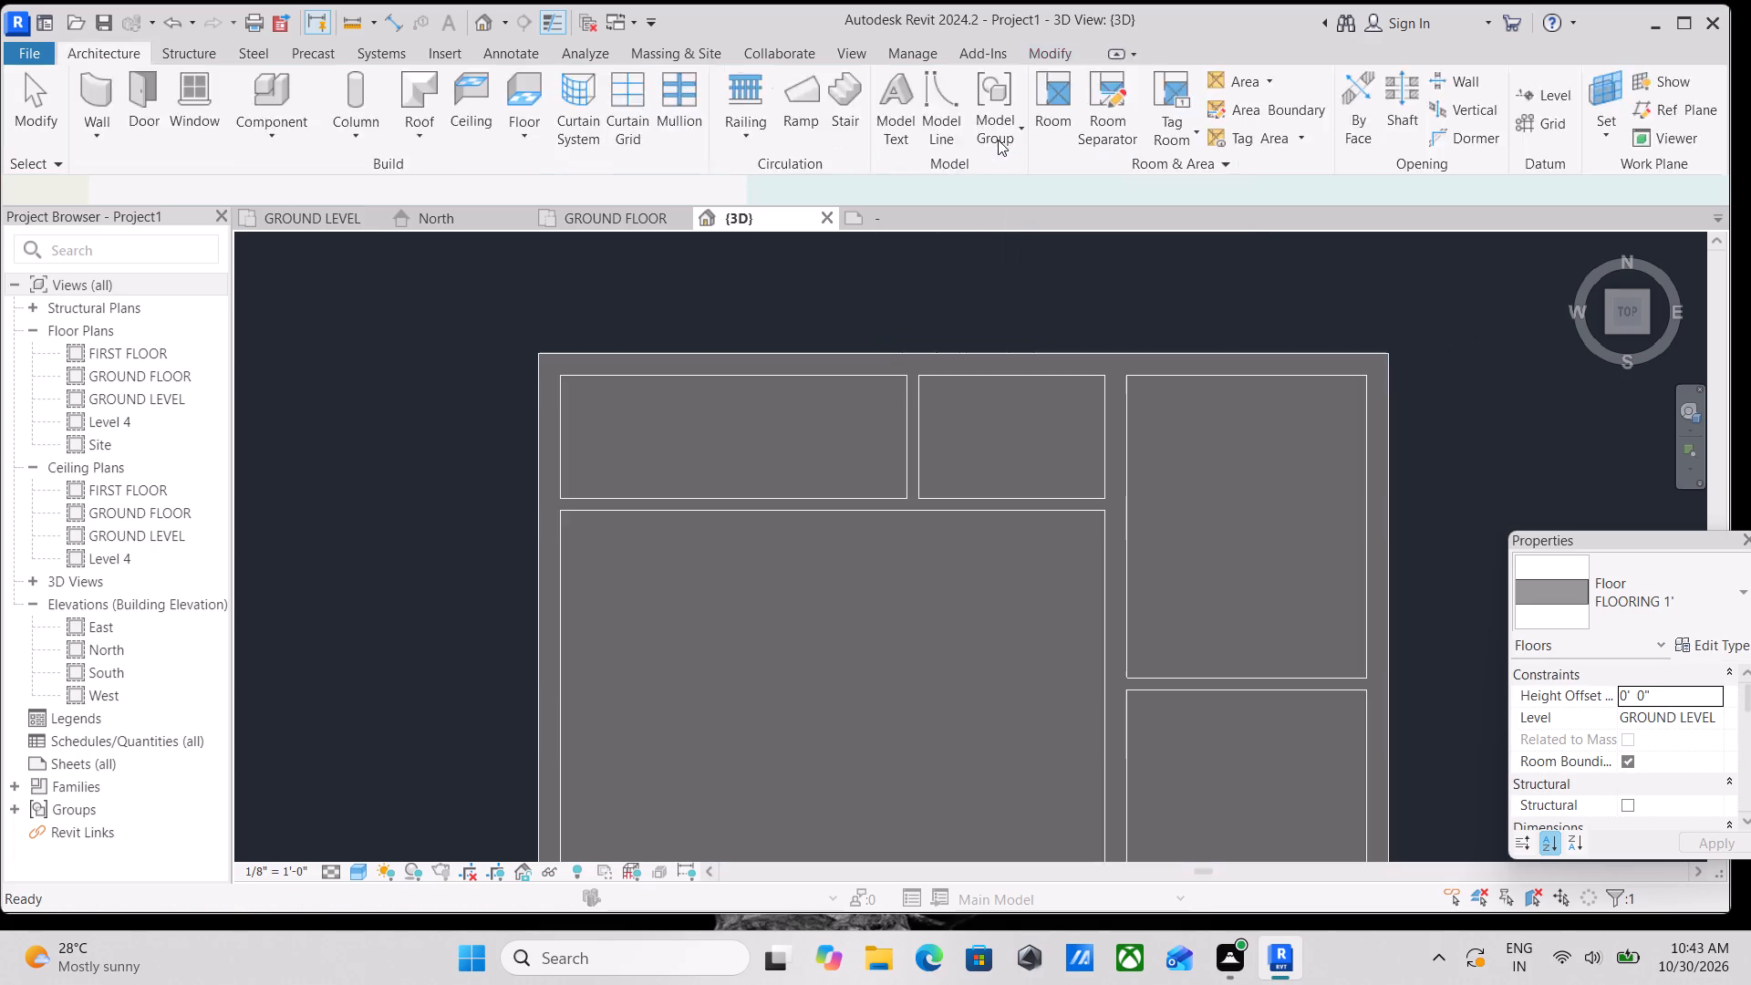
Examine the new floor slab from above and in an isometric view, checking its edges against the outer walls.
scroll(1010, 323, down, 4)
middle_drag(1010, 323, 1065, 162)
scroll(1065, 162, up, 1)
scroll(1086, 197, down, 3)
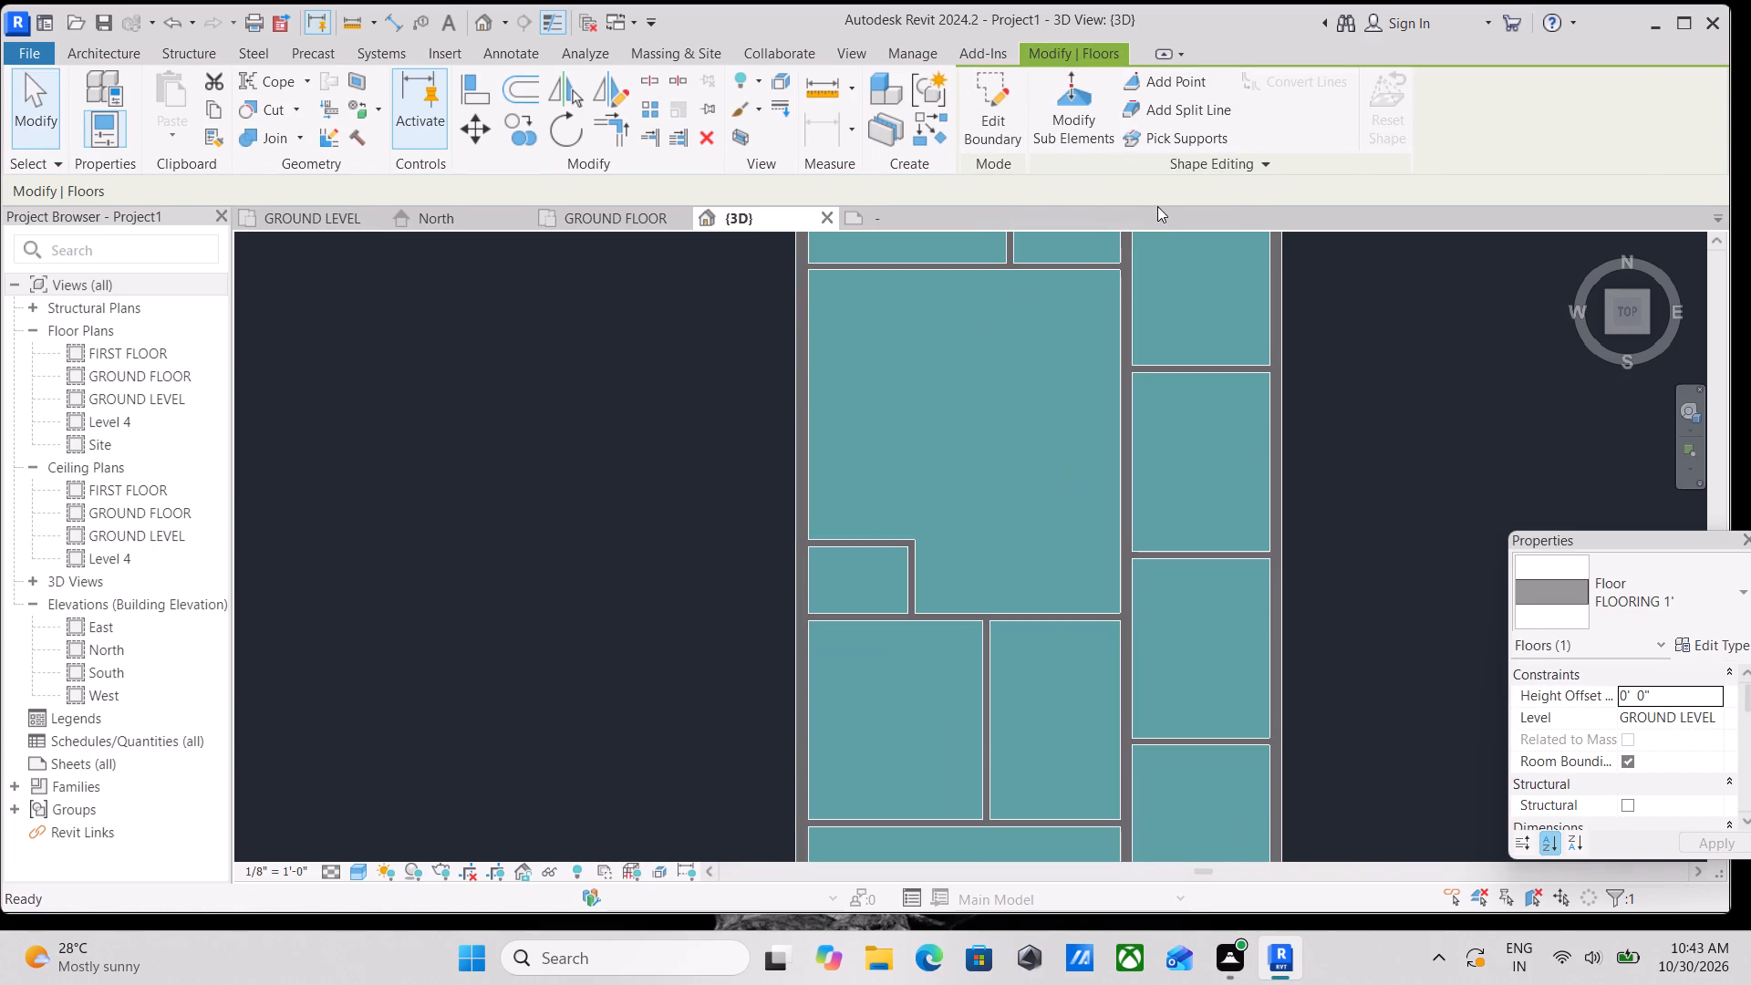
key(Escape)
scroll(1157, 206, down, 3)
scroll(1289, 390, down, 2)
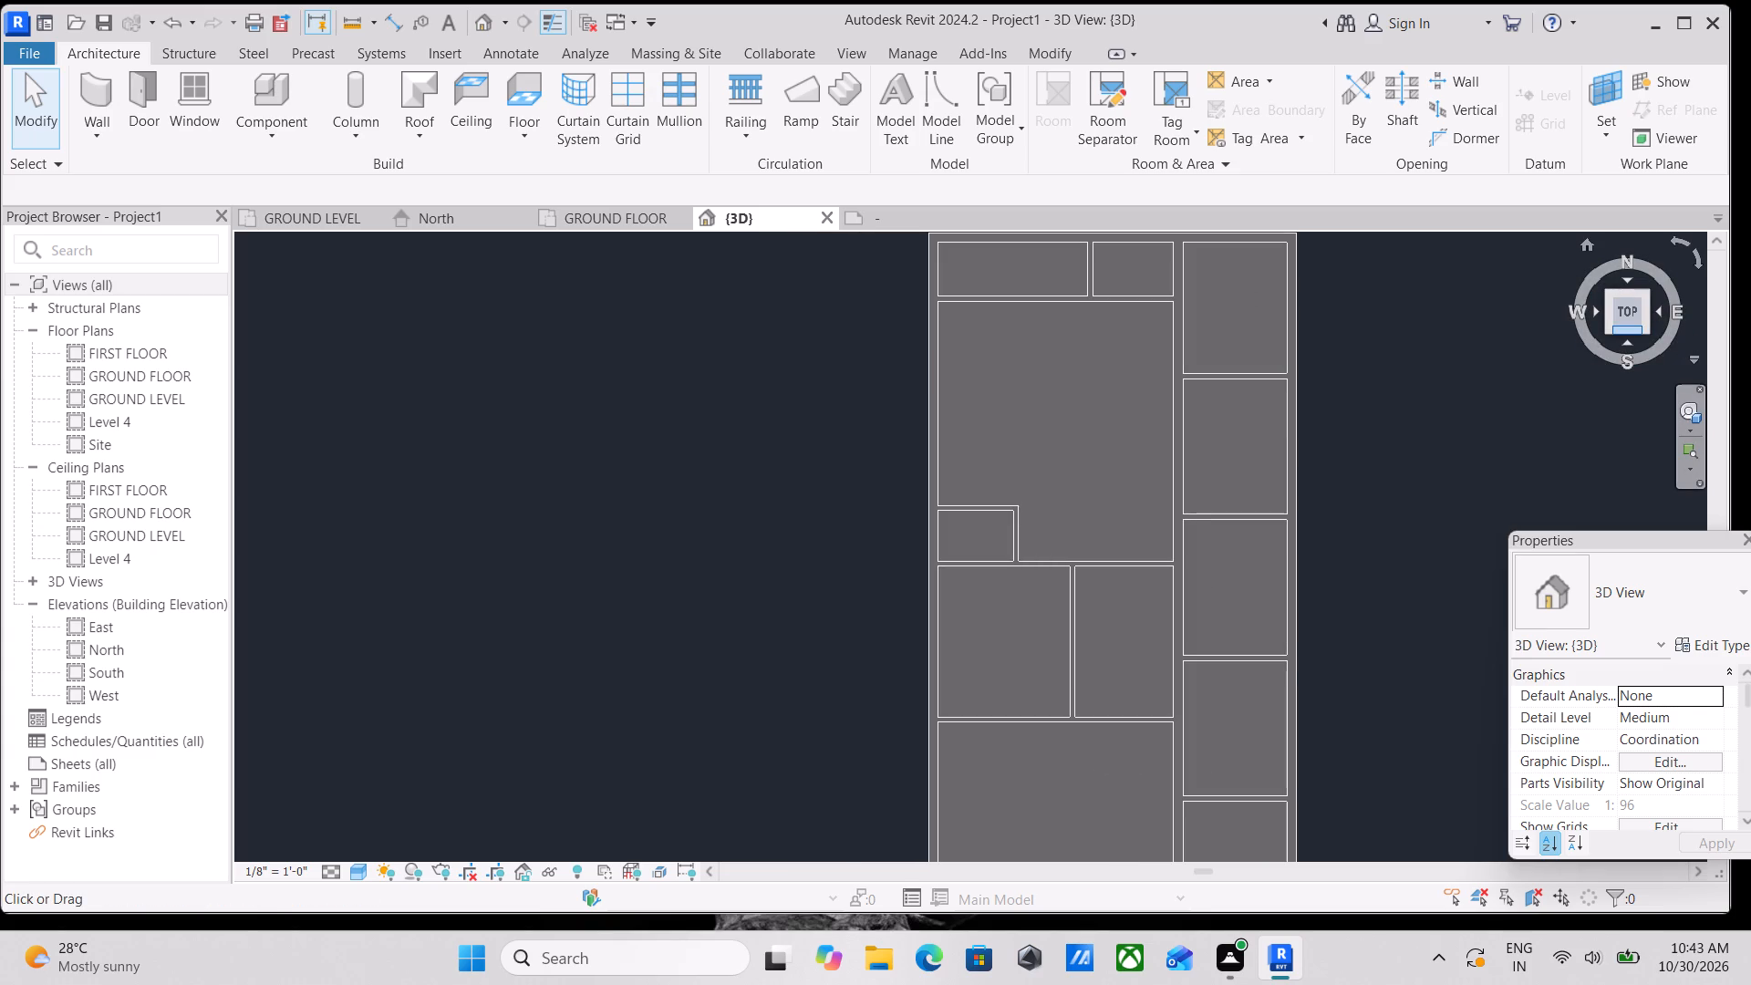
key(Escape)
key(Escape)
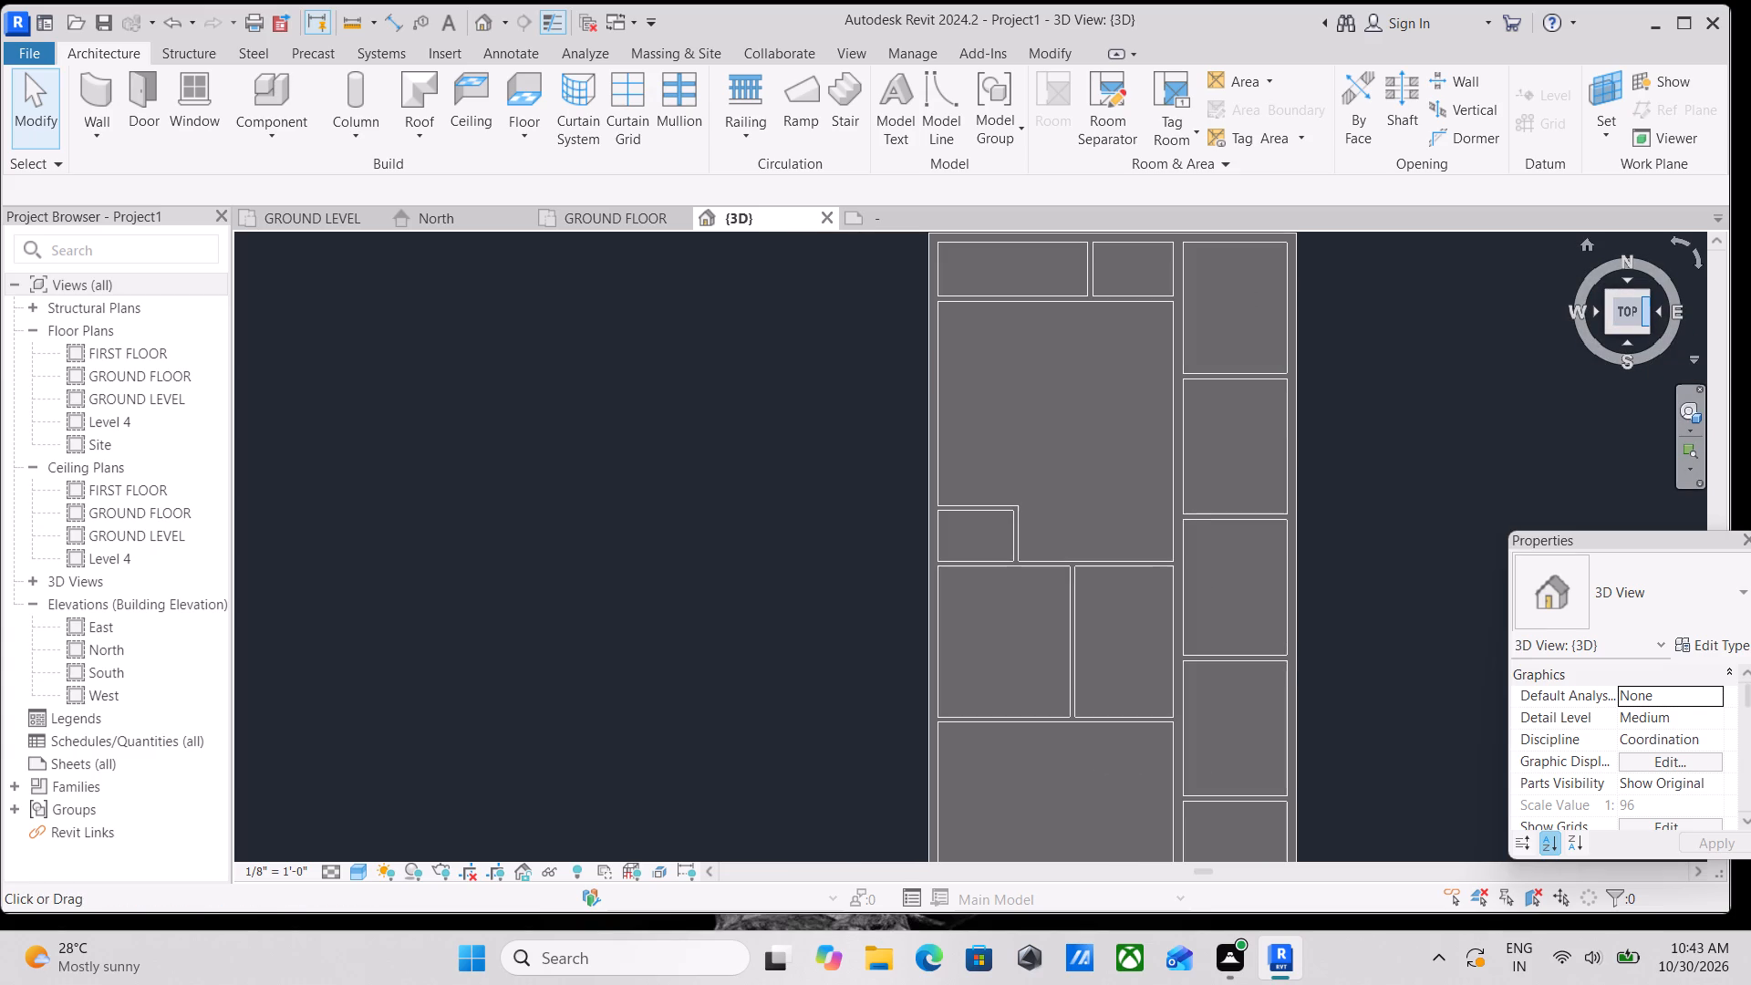
click(1649, 328)
middle_drag(955, 475, 1043, 334)
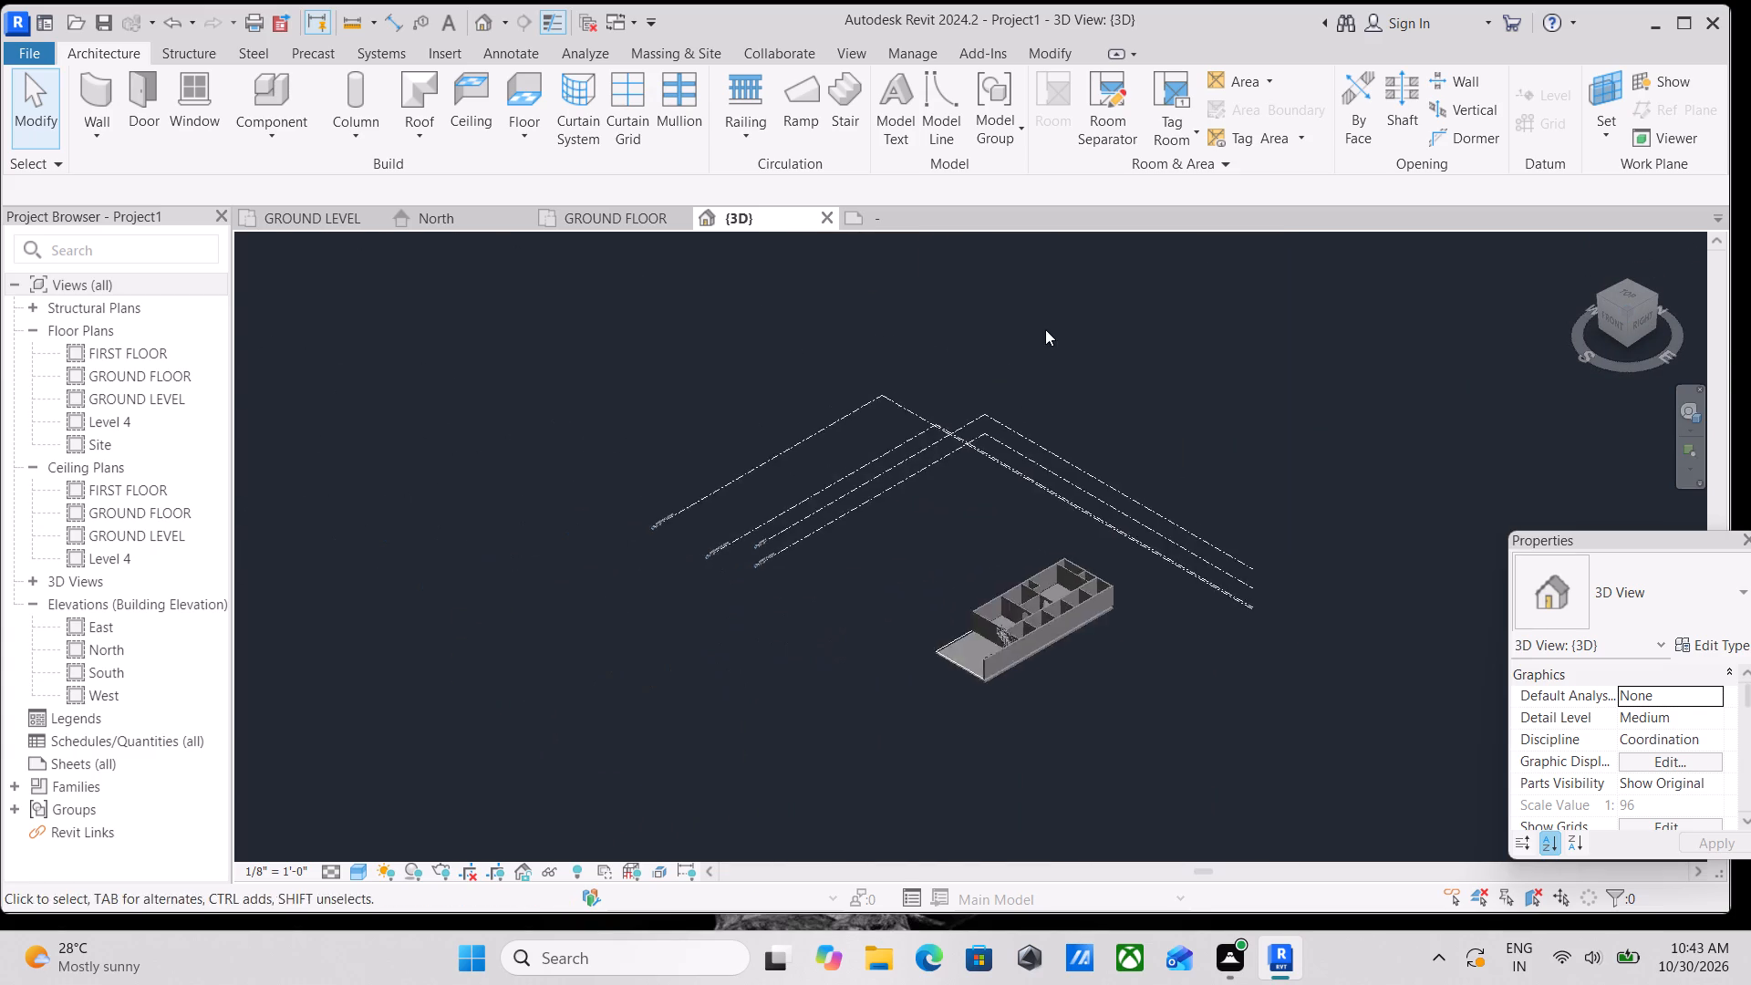
key(Escape)
scroll(1063, 646, up, 8)
middle_drag(1063, 646, 1207, 476)
scroll(1020, 580, up, 5)
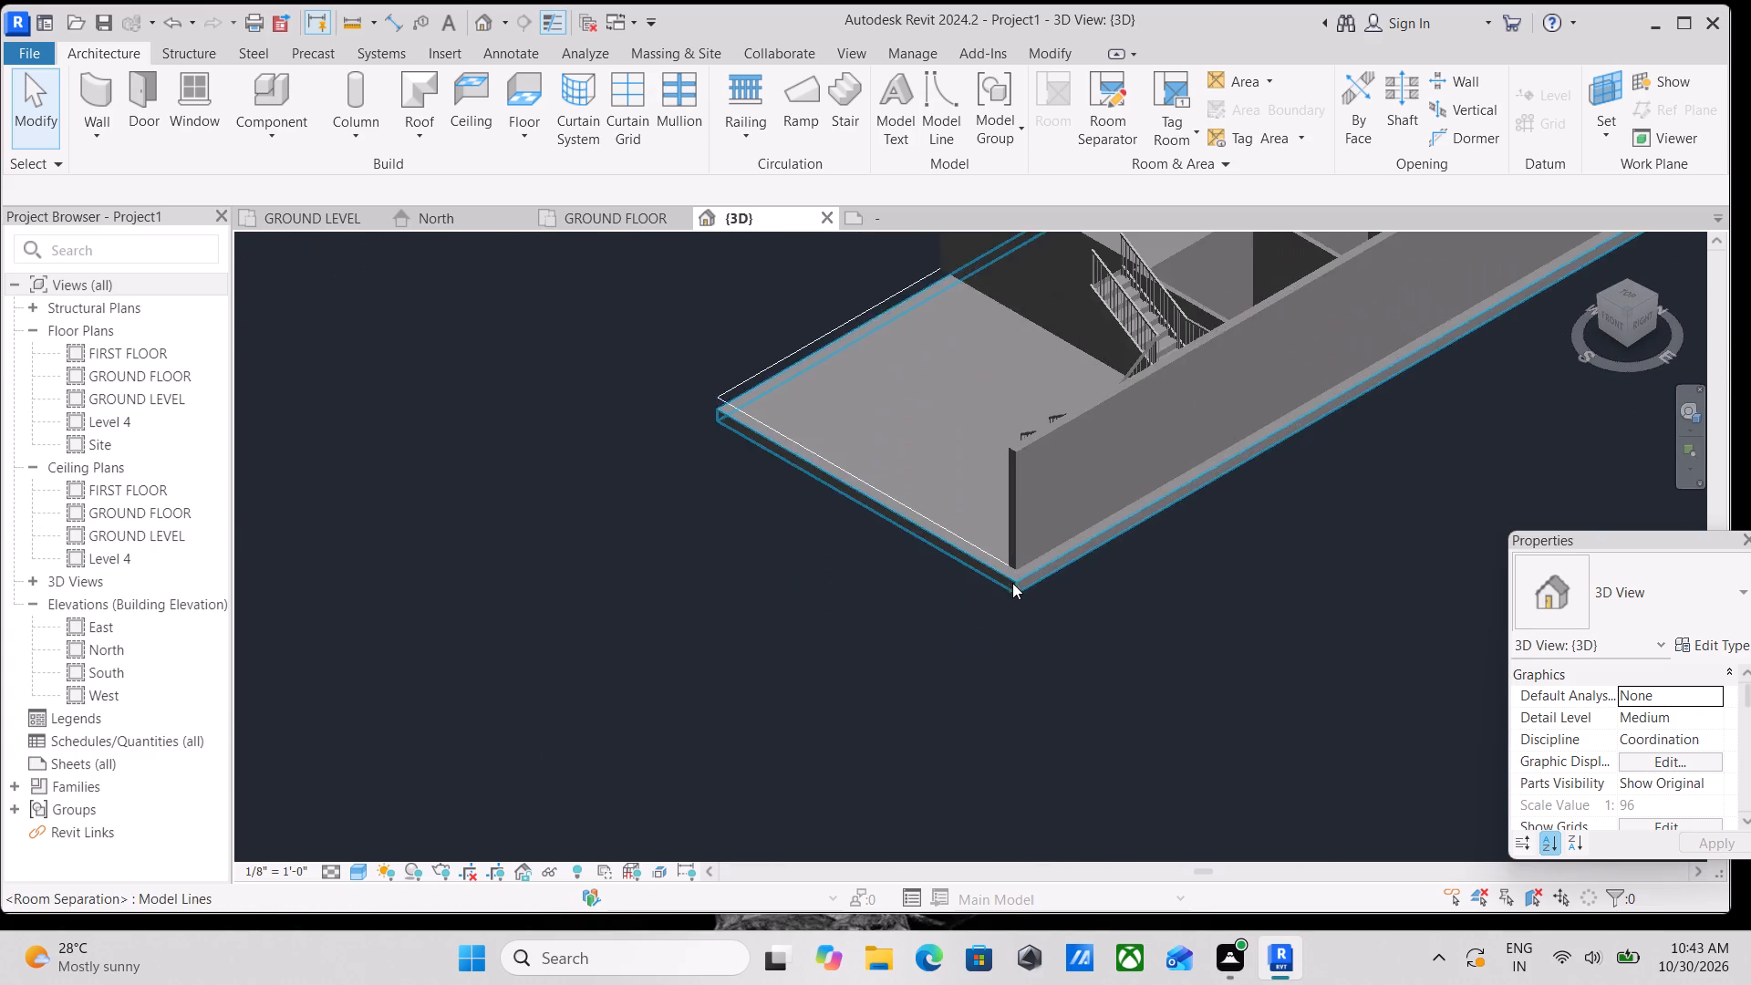
scroll(1012, 583, up, 4)
scroll(1102, 469, down, 2)
middle_drag(1102, 469, 974, 643)
scroll(1081, 520, down, 7)
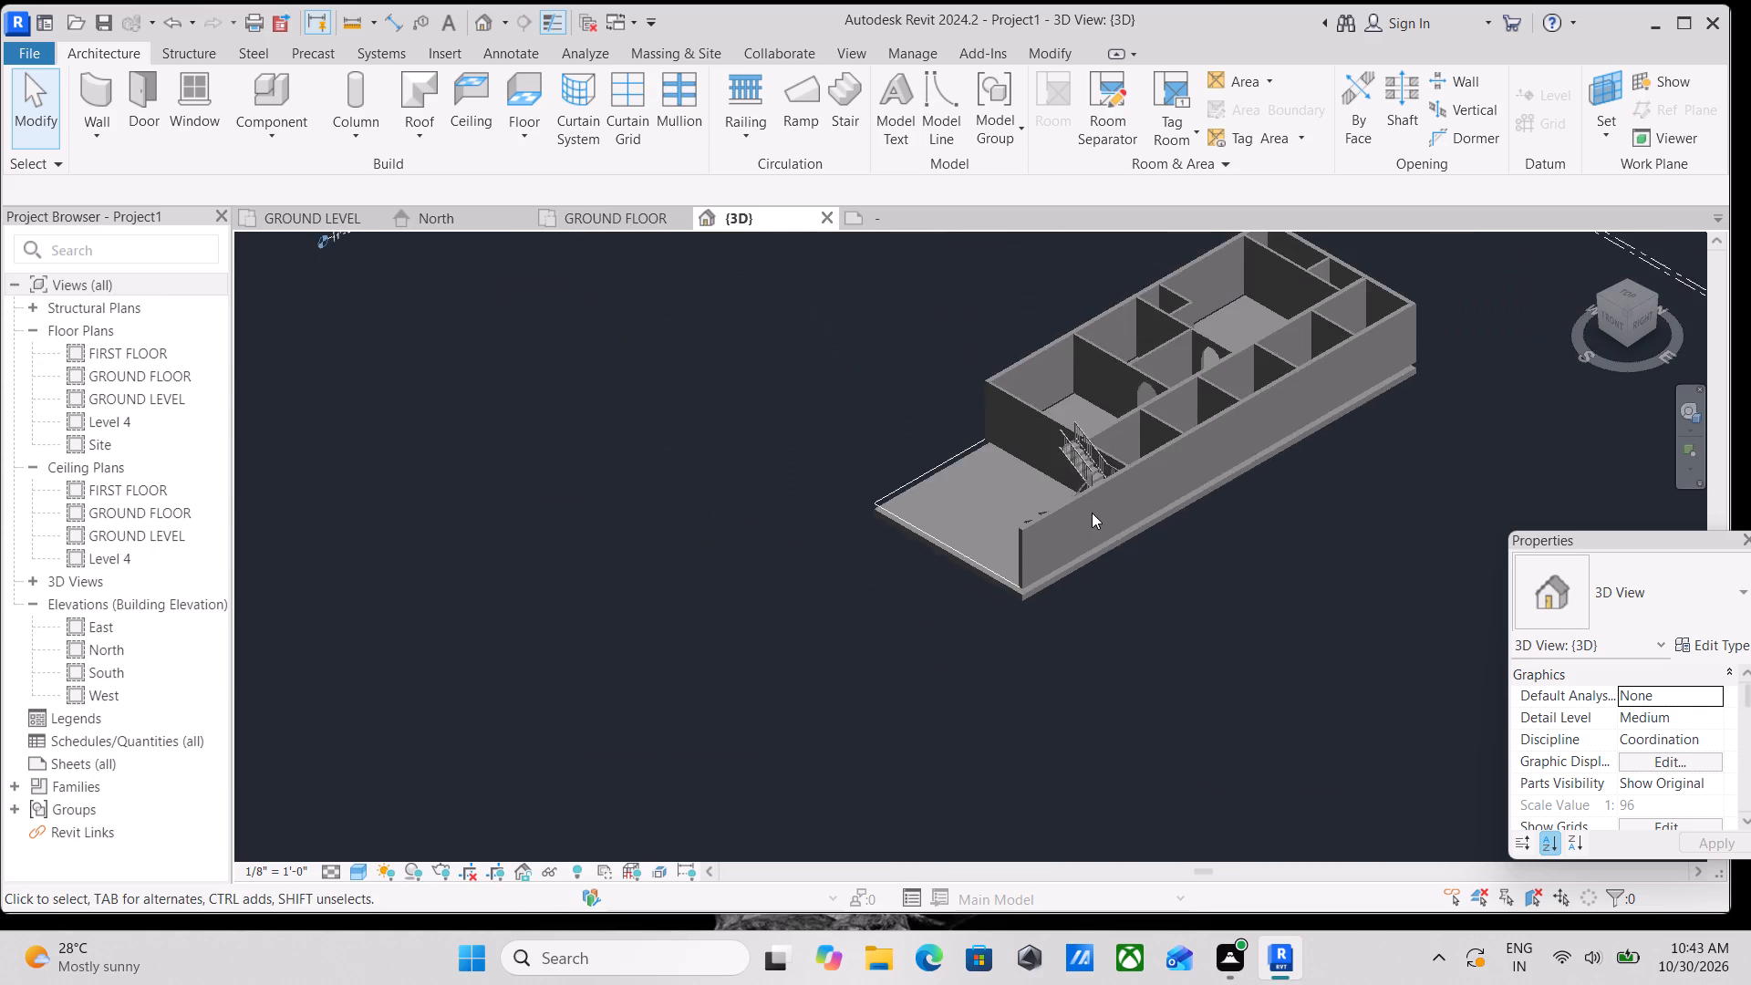
middle_drag(1092, 513, 1092, 537)
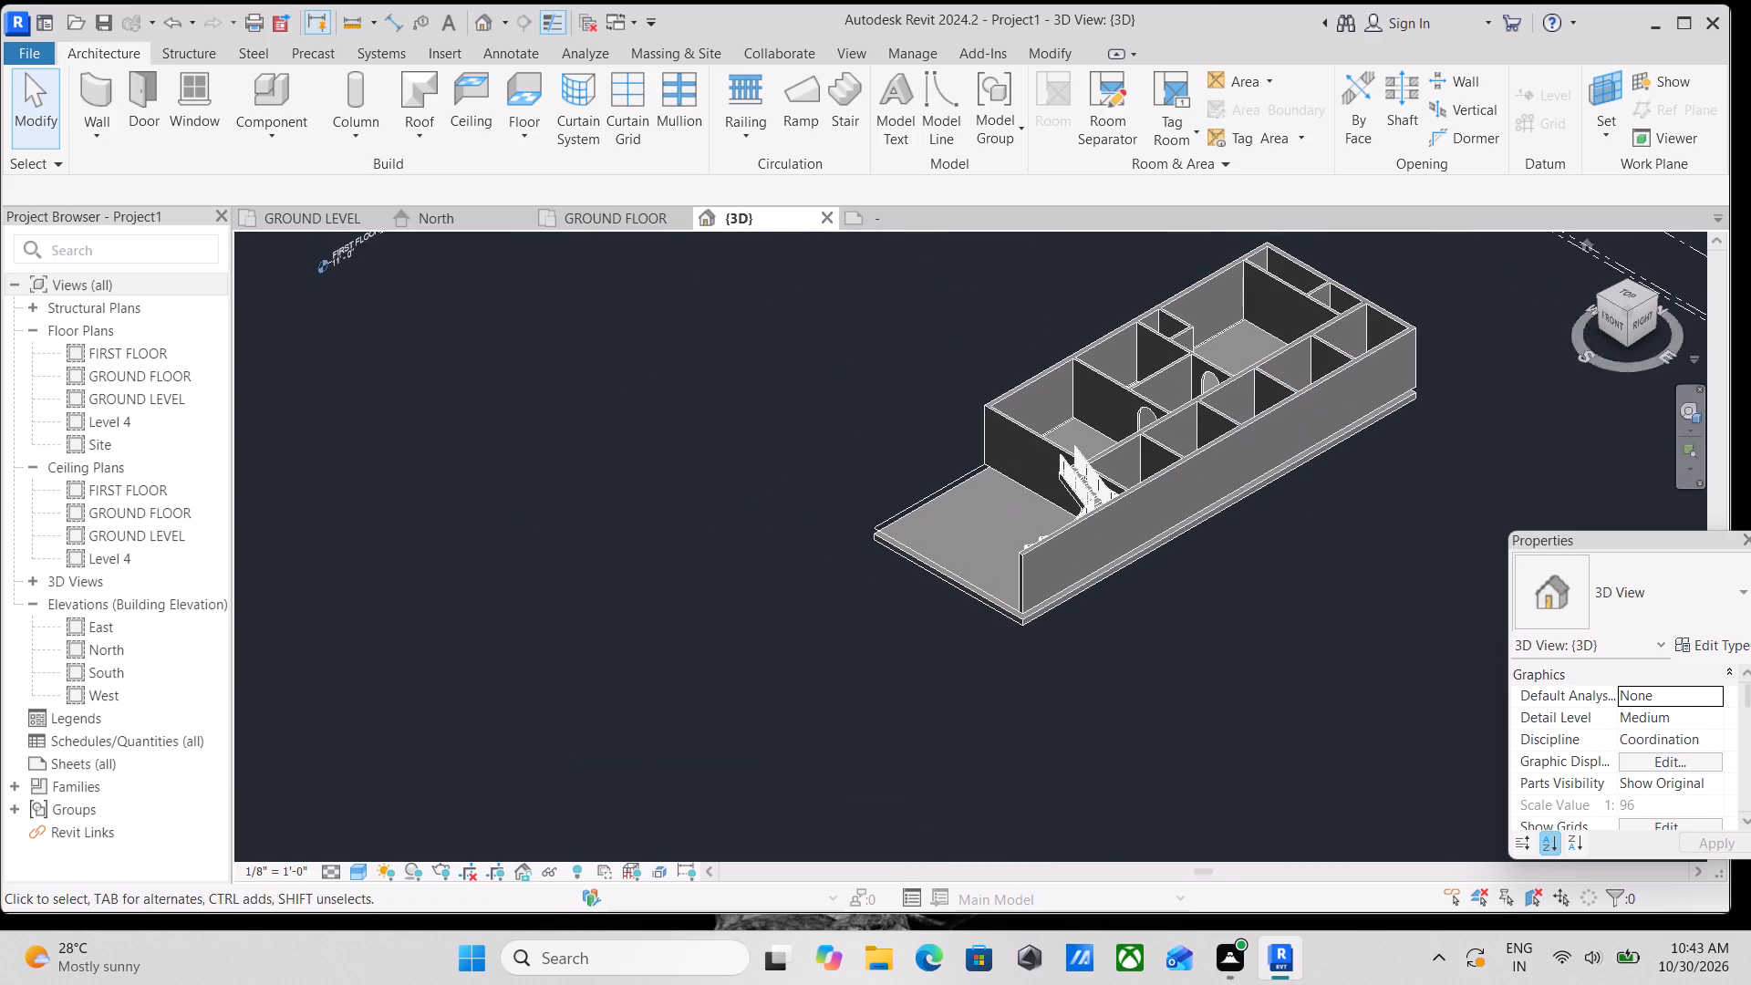
Set the level of the FLOORING 1' slab to GROUND FLOOR, working from the front view.
click(1617, 326)
scroll(1114, 493, up, 5)
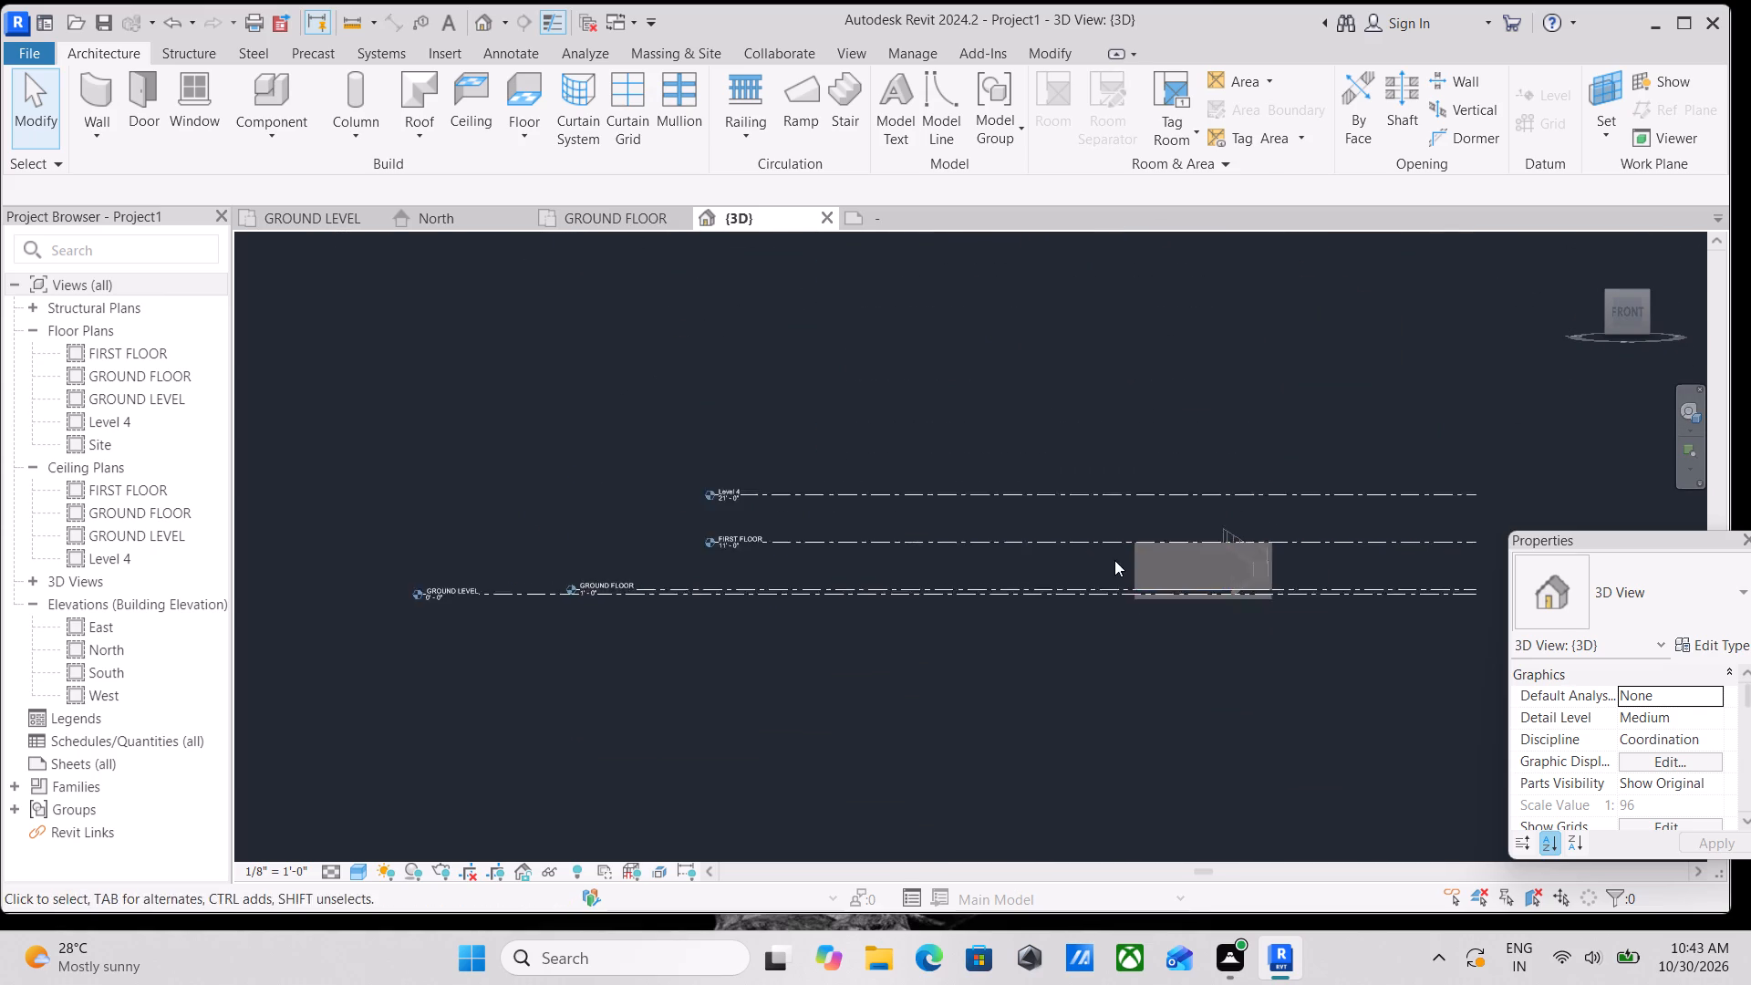
scroll(1114, 560, up, 2)
scroll(1191, 606, up, 3)
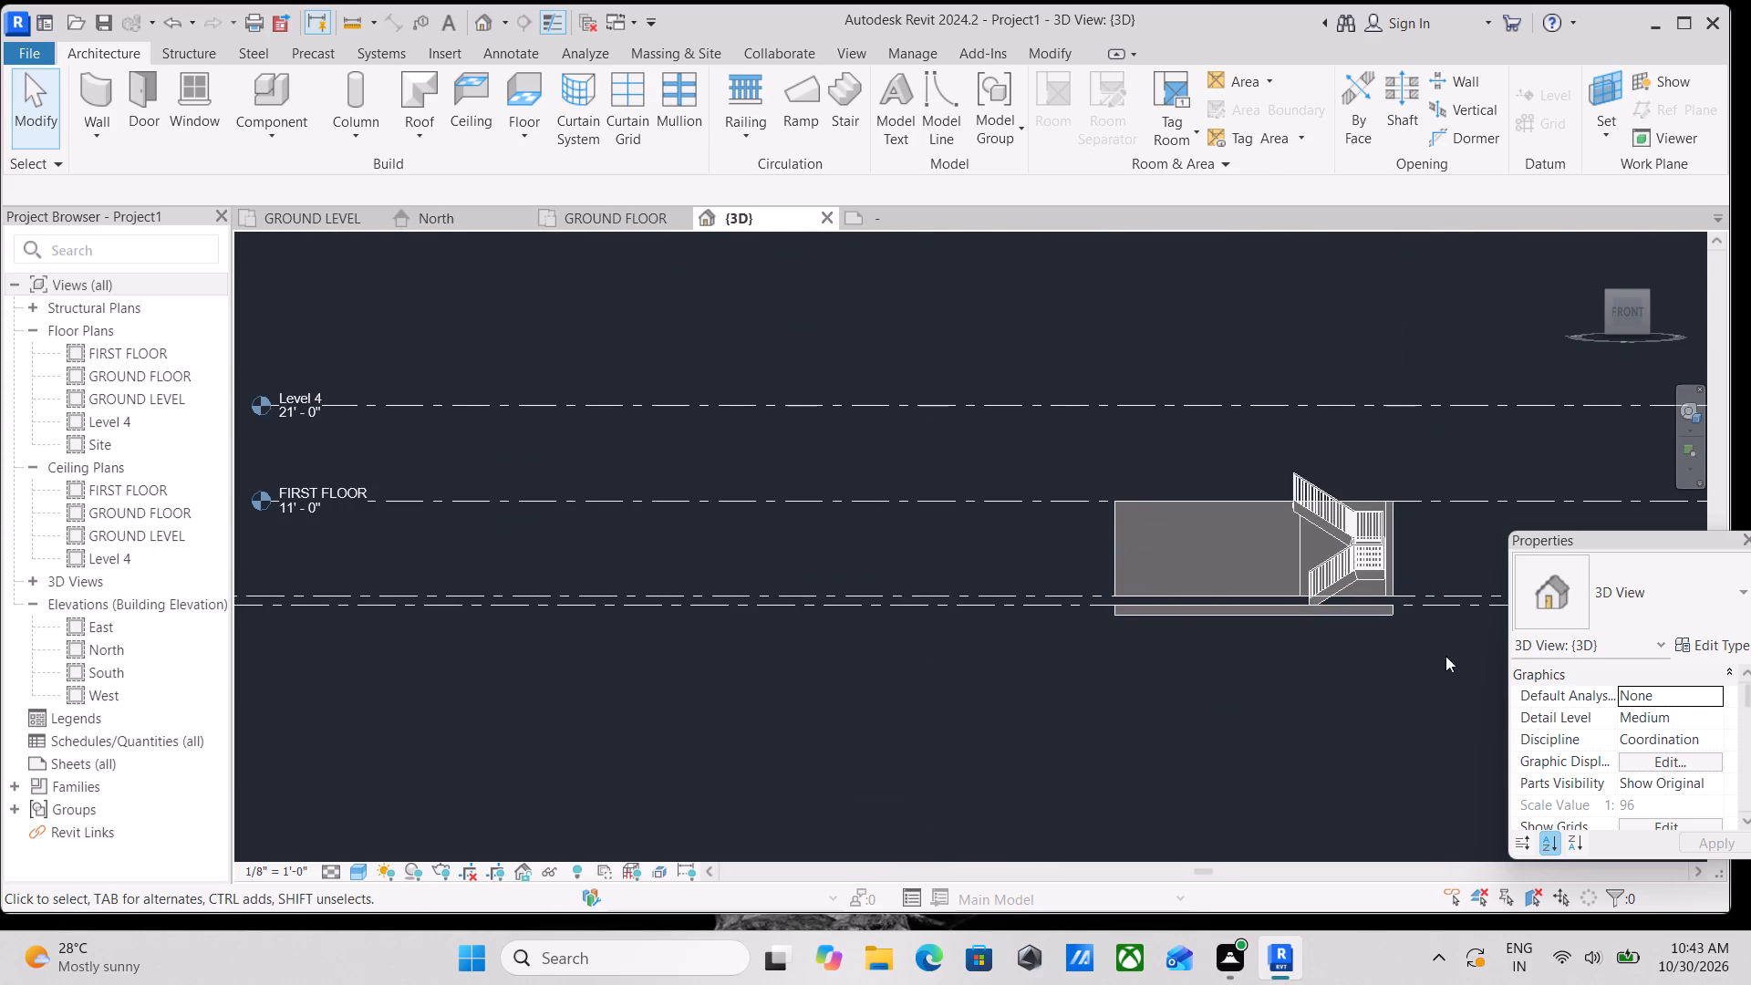
click(1139, 605)
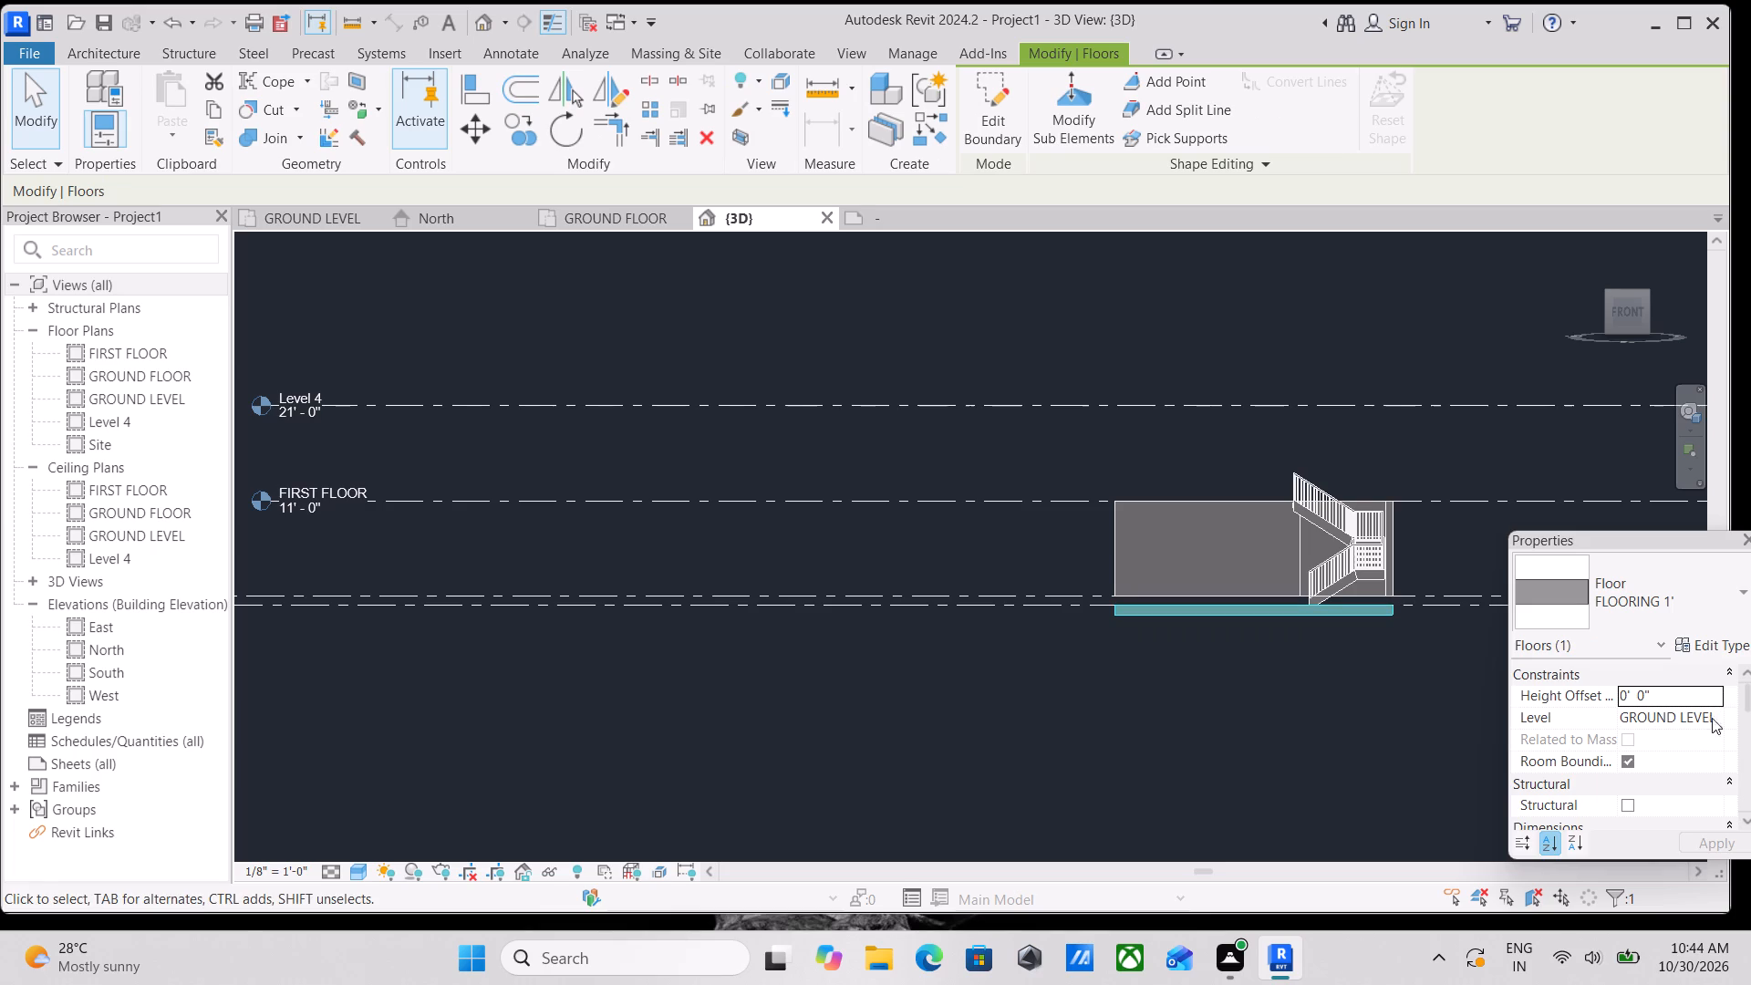
click(1724, 718)
click(1704, 718)
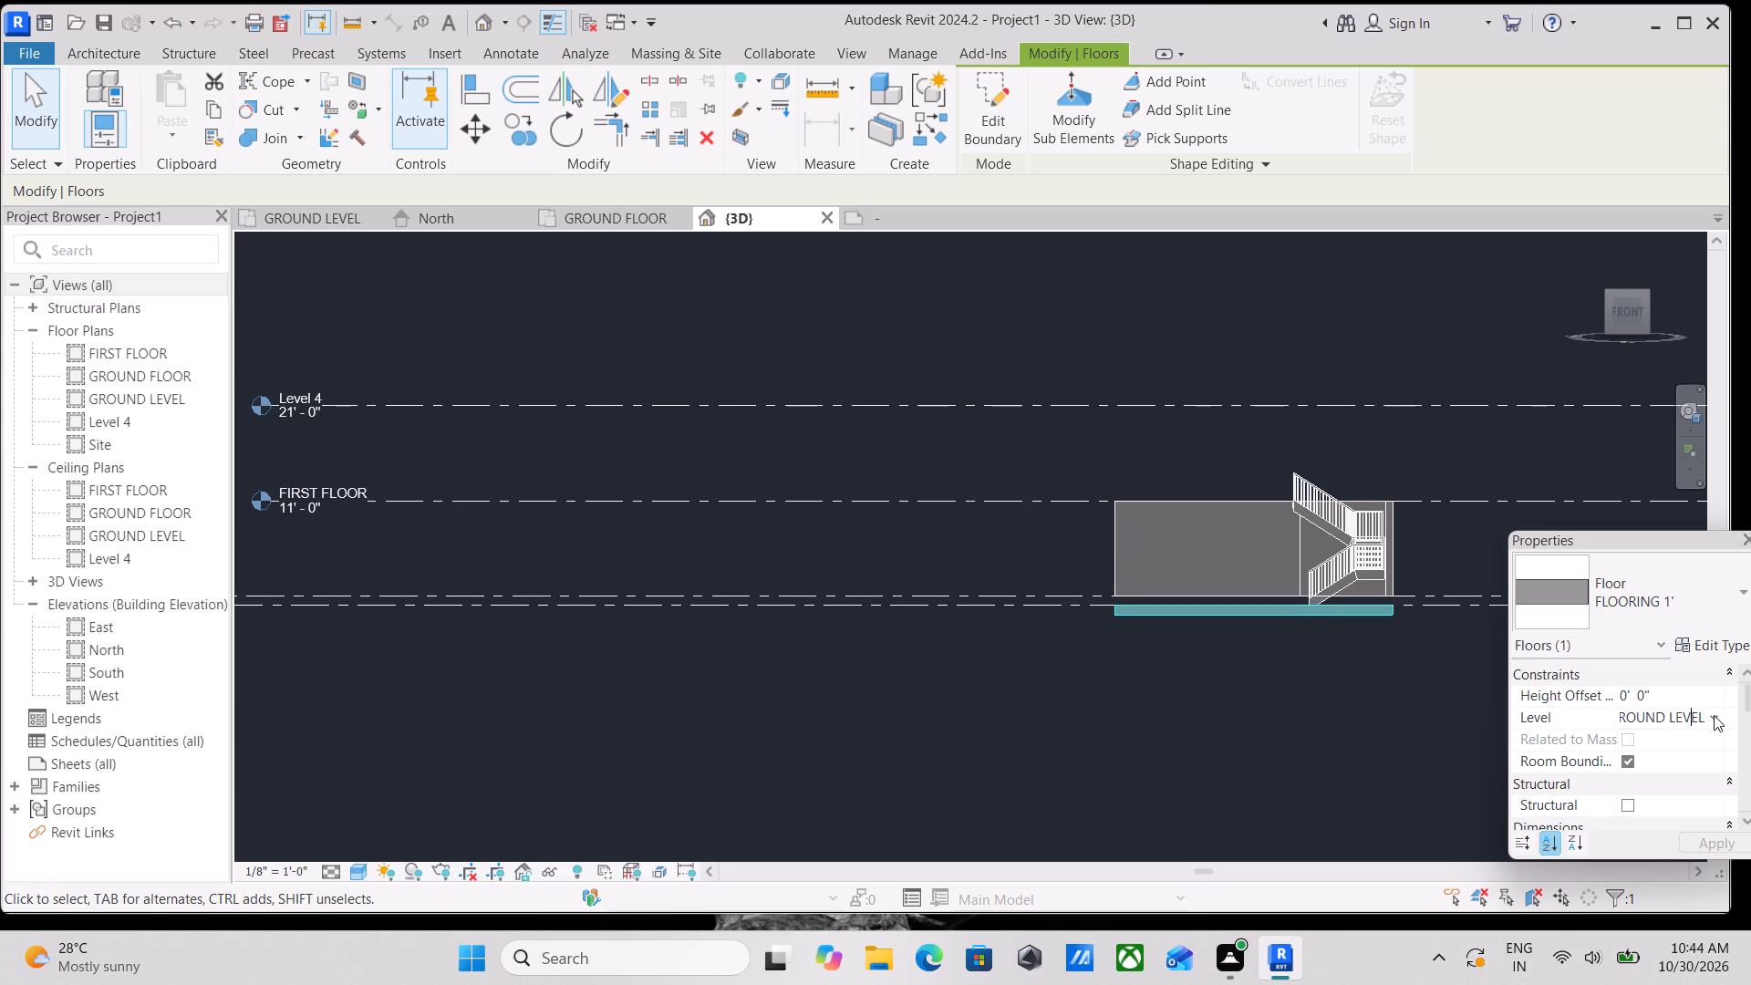
click(1714, 715)
scroll(1683, 743, up, 1)
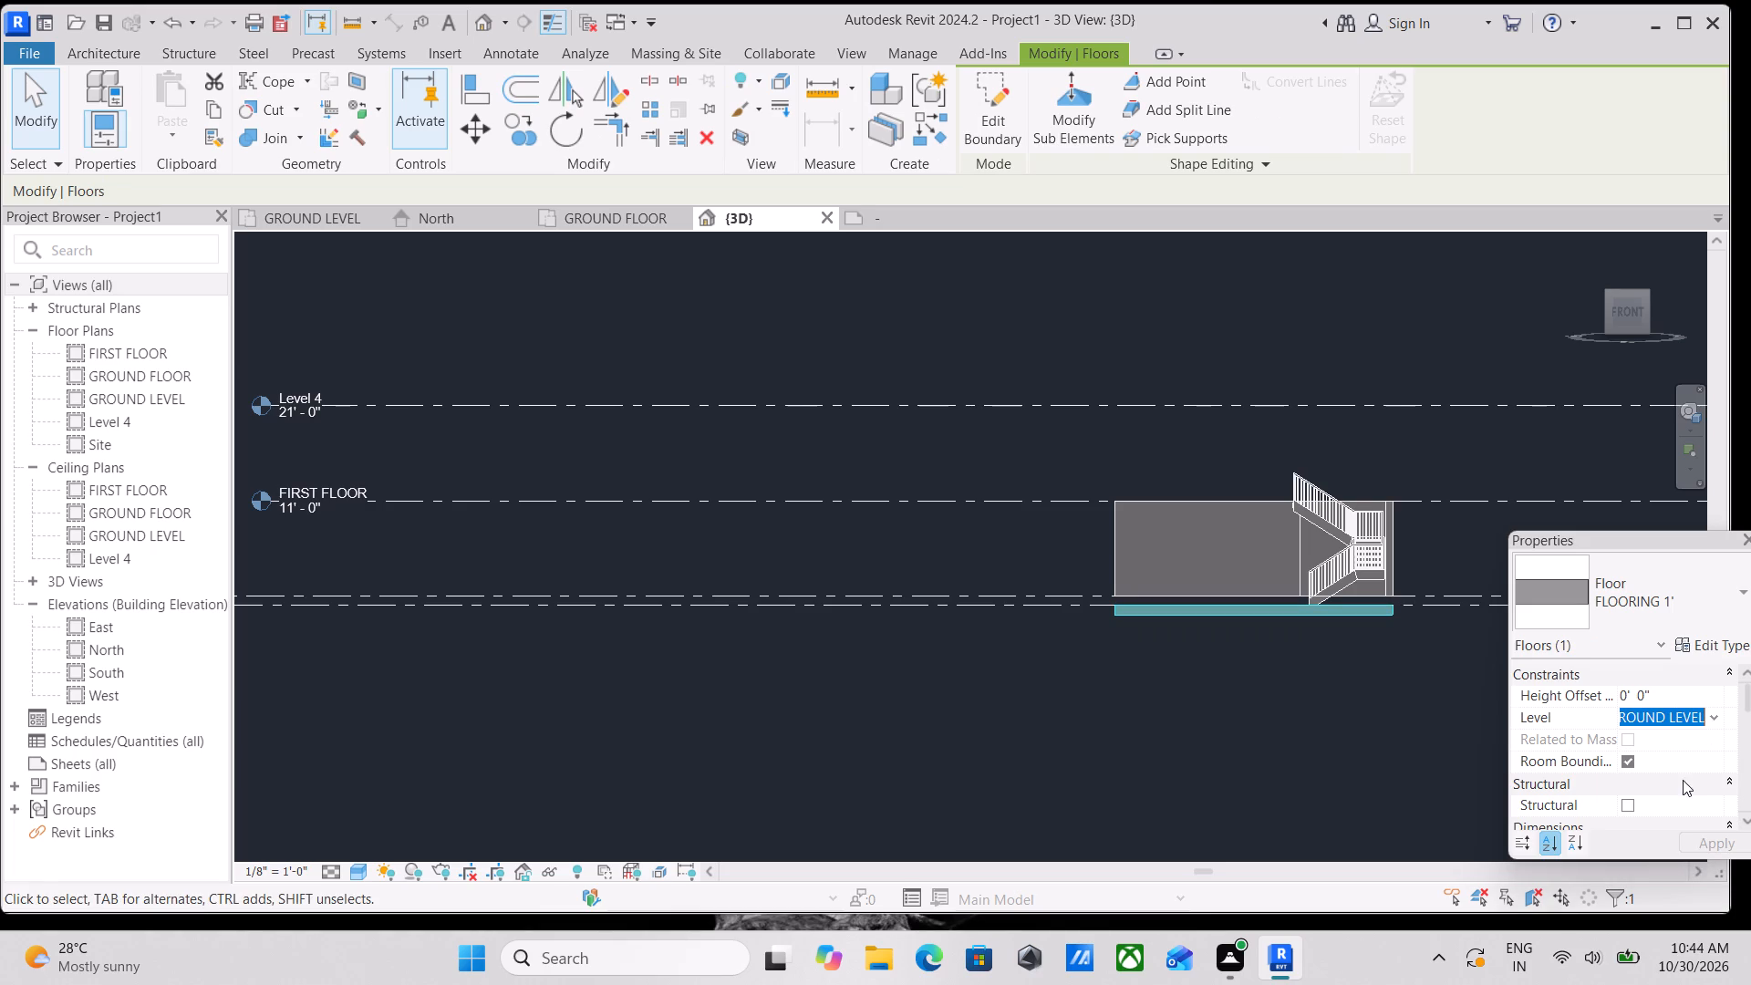
click(1678, 762)
scroll(1330, 662, up, 2)
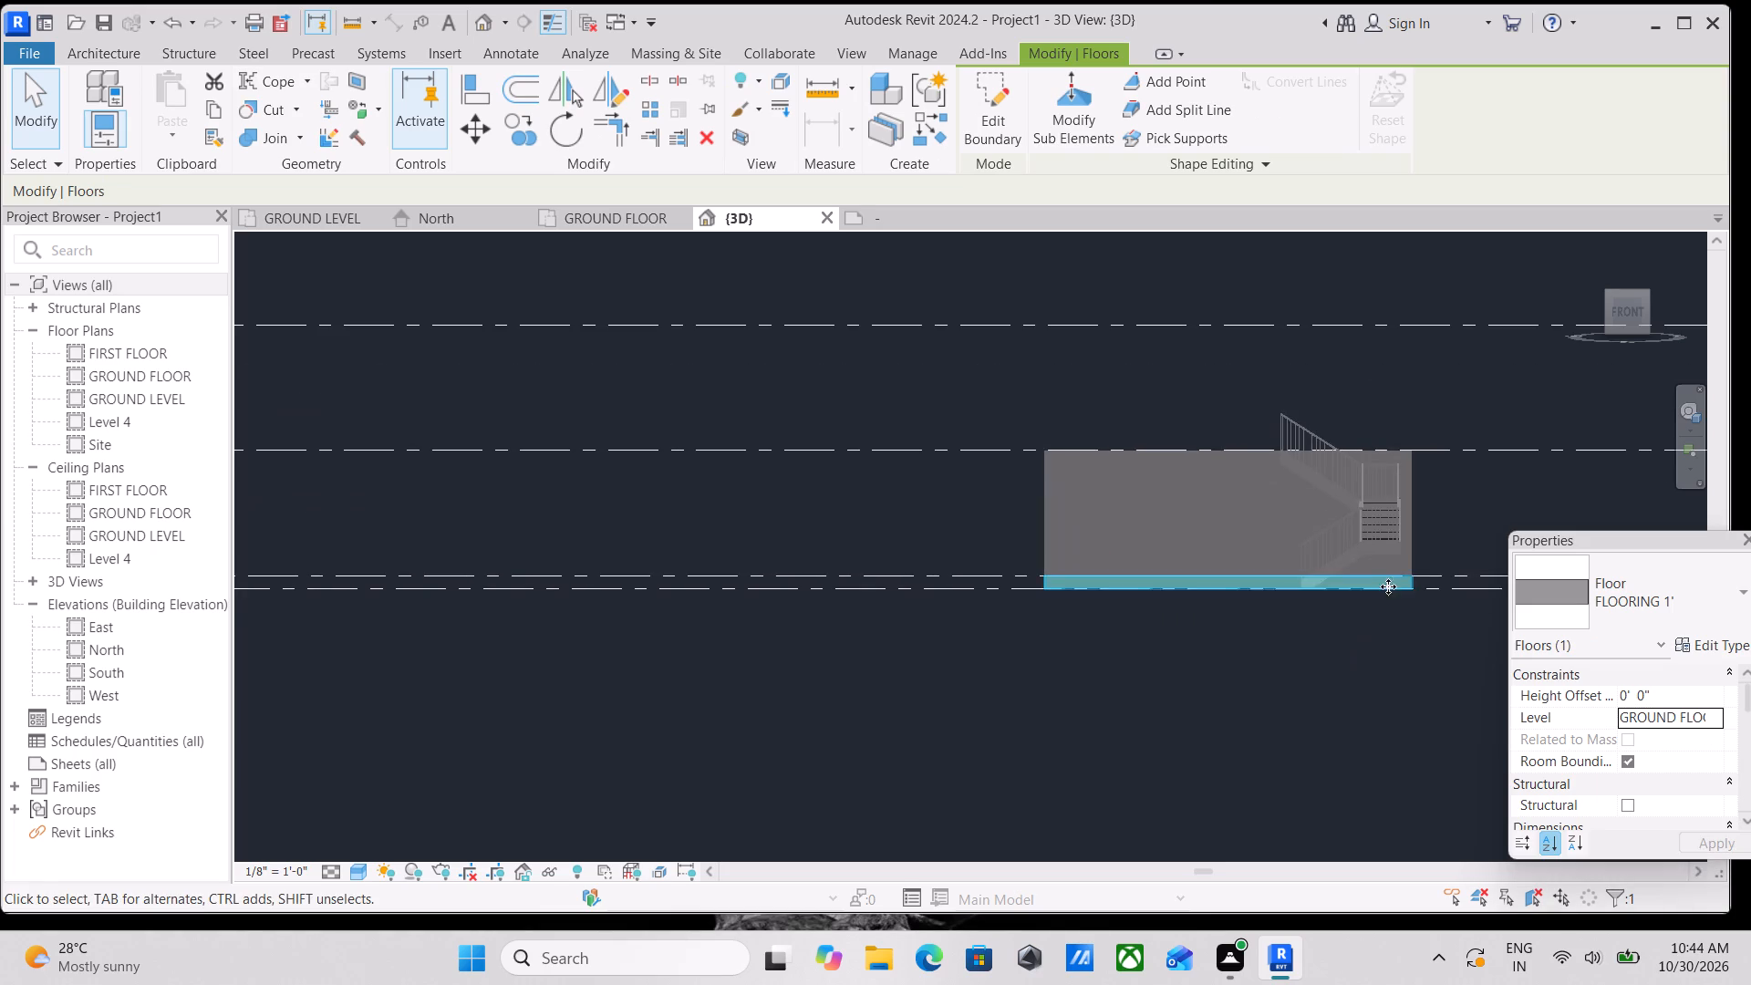
key(Escape)
Examine the floor slab's fit against the outer walls and stair from several 3D angles.
scroll(1179, 485, down, 2)
scroll(1250, 582, down, 2)
shift+middle_drag(1259, 582, 1258, 583)
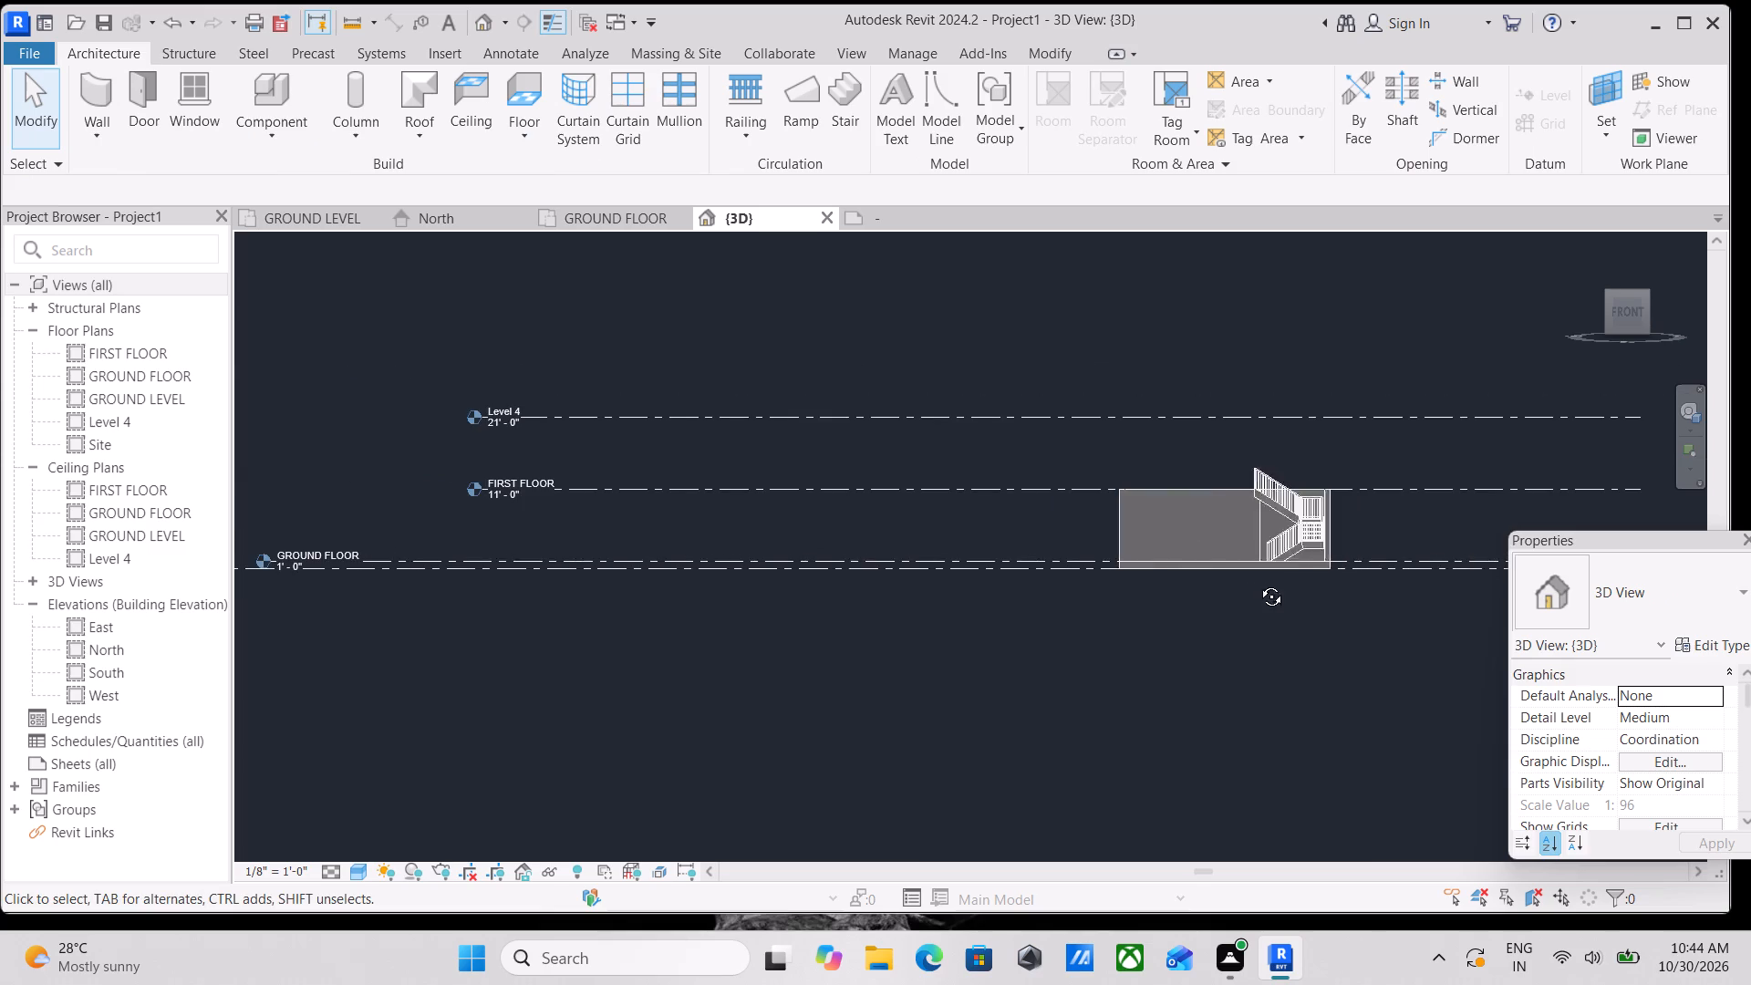
shift+middle_drag(1258, 583, 1104, 756)
middle_drag(1141, 713, 1208, 634)
key(Escape)
scroll(1109, 659, up, 4)
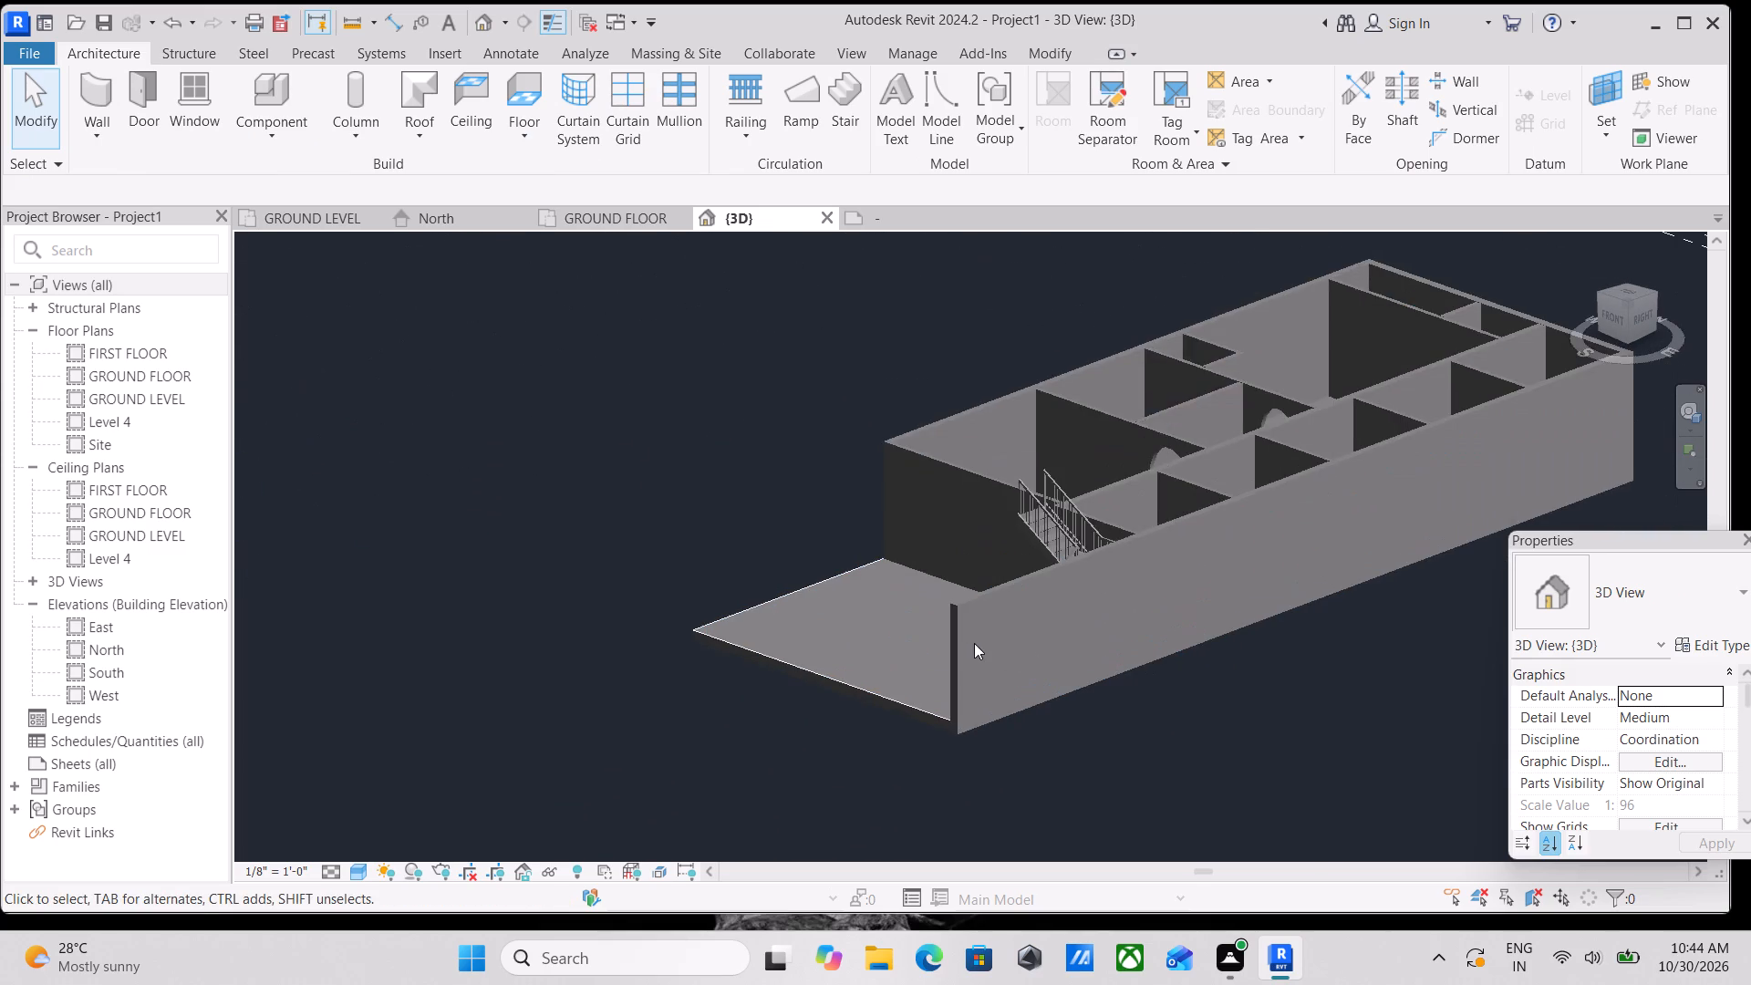
scroll(969, 641, down, 1)
shift+middle_drag(965, 604, 1128, 660)
middle_drag(1191, 544, 922, 603)
scroll(1259, 618, up, 1)
scroll(1180, 716, up, 2)
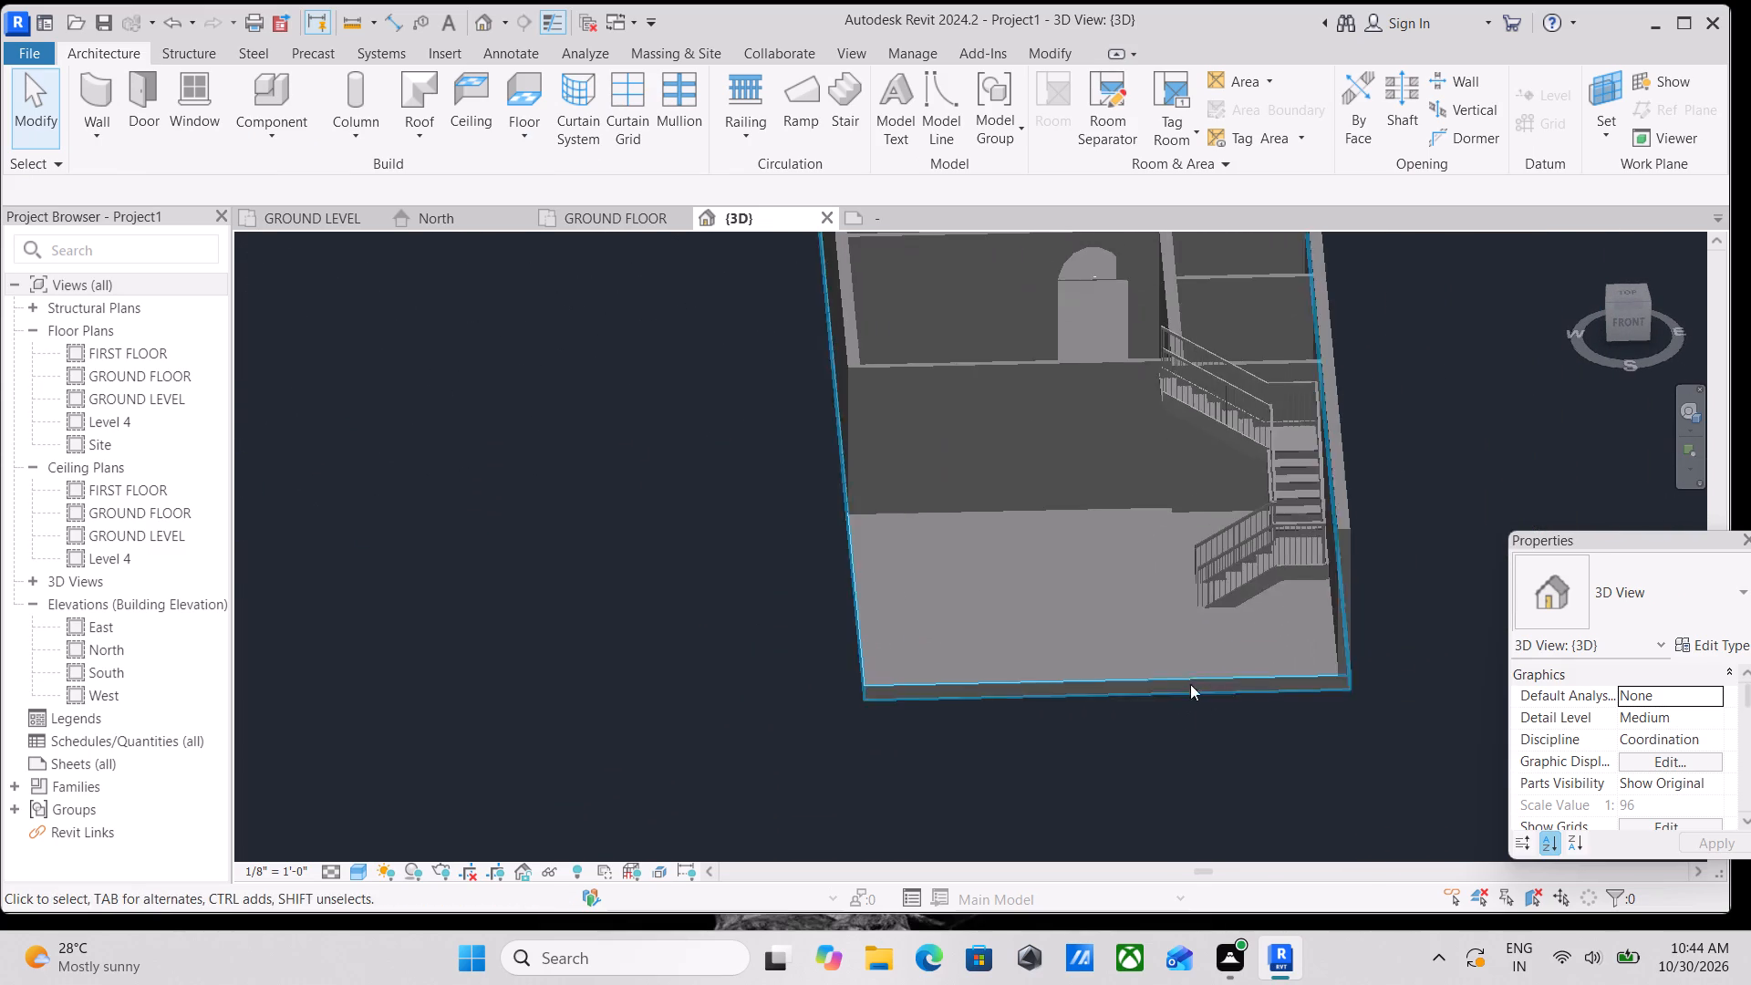
shift+middle_drag(1202, 665, 1283, 589)
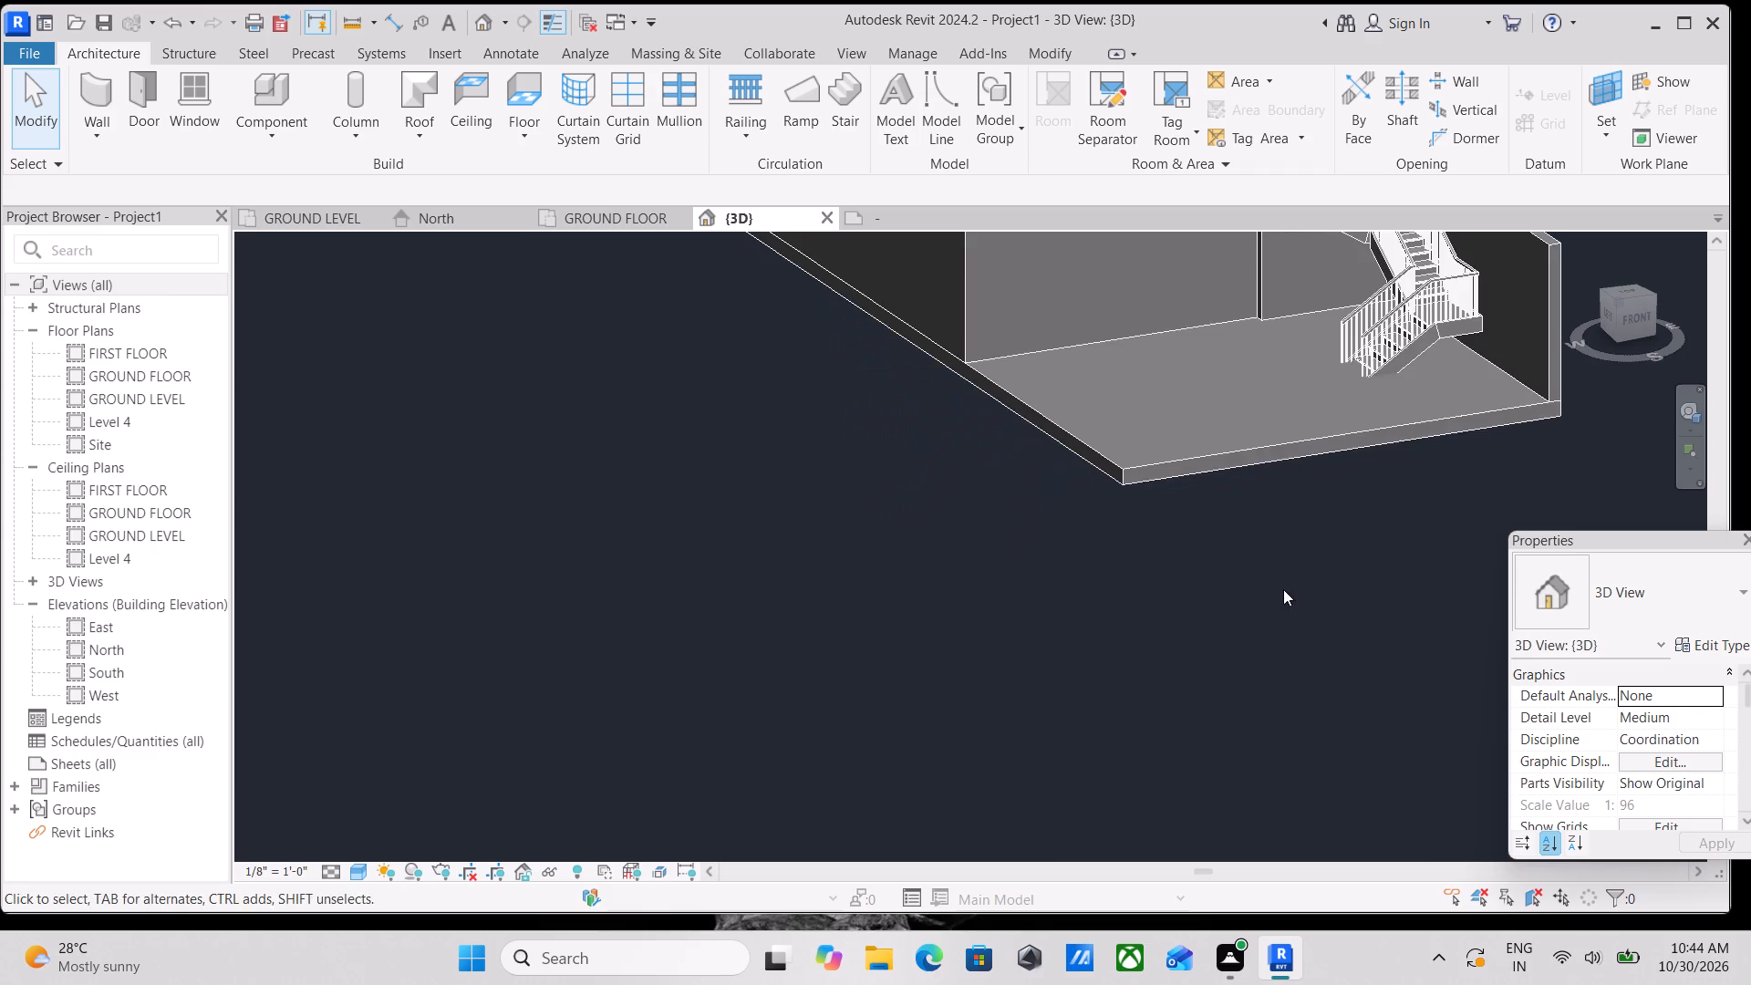
middle_drag(1252, 619, 1075, 835)
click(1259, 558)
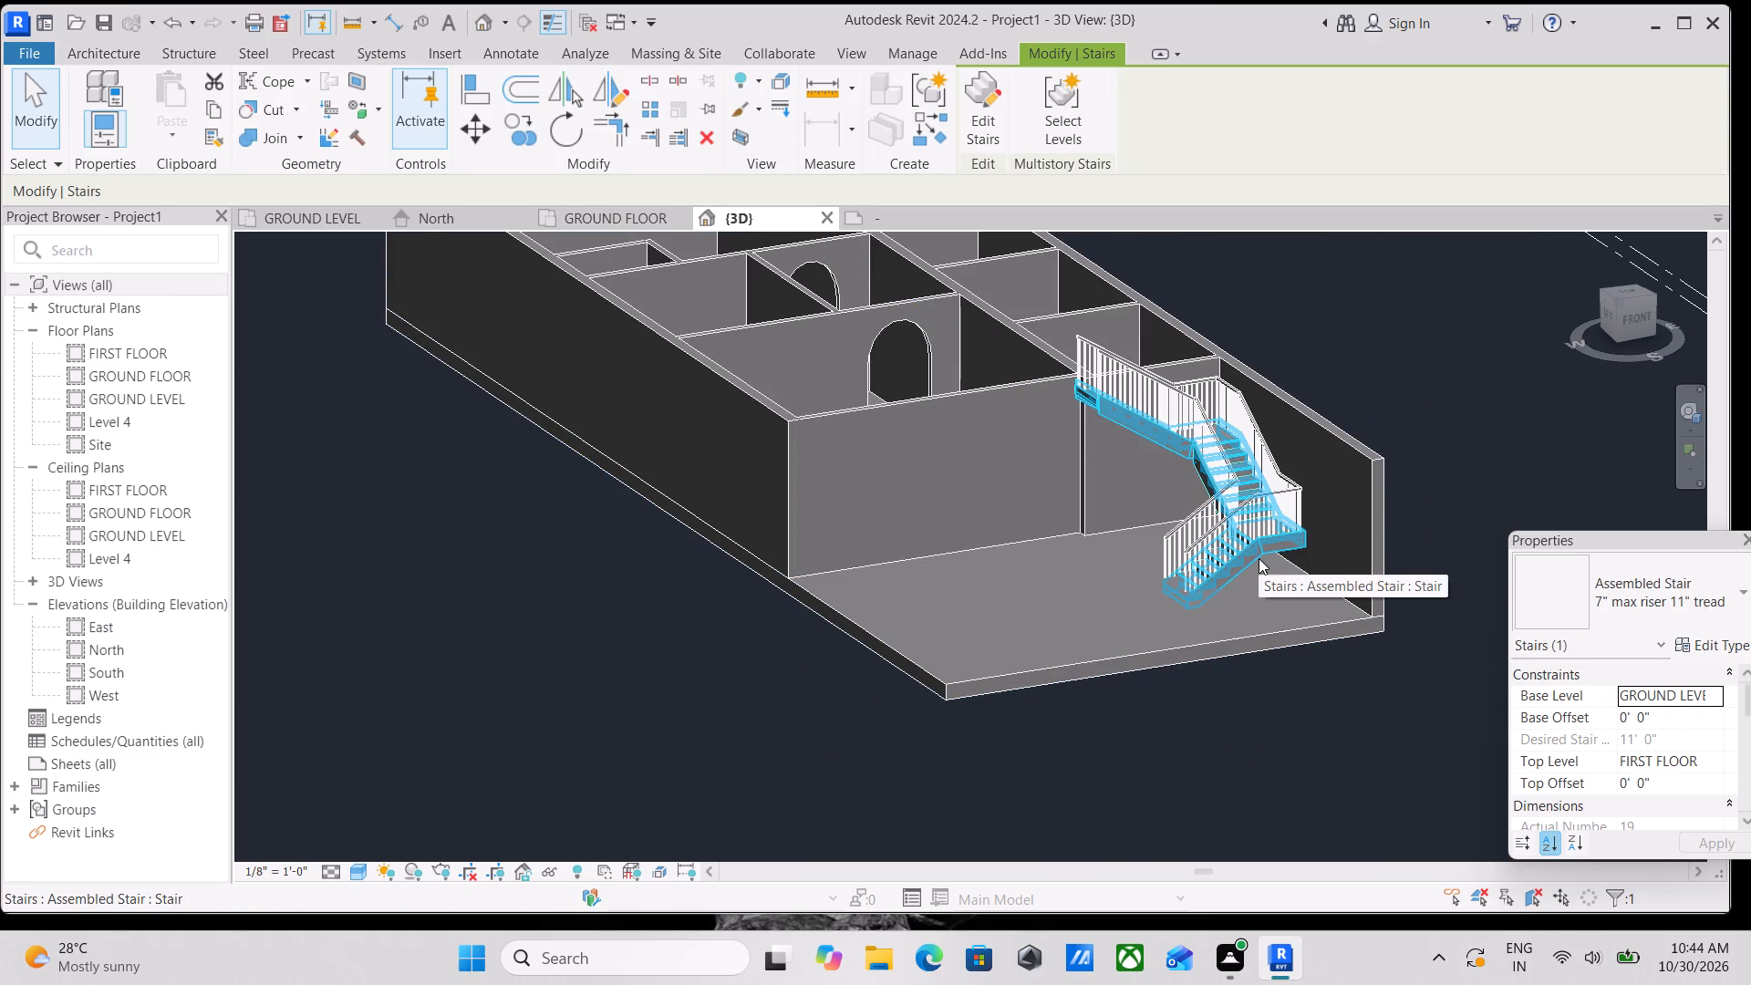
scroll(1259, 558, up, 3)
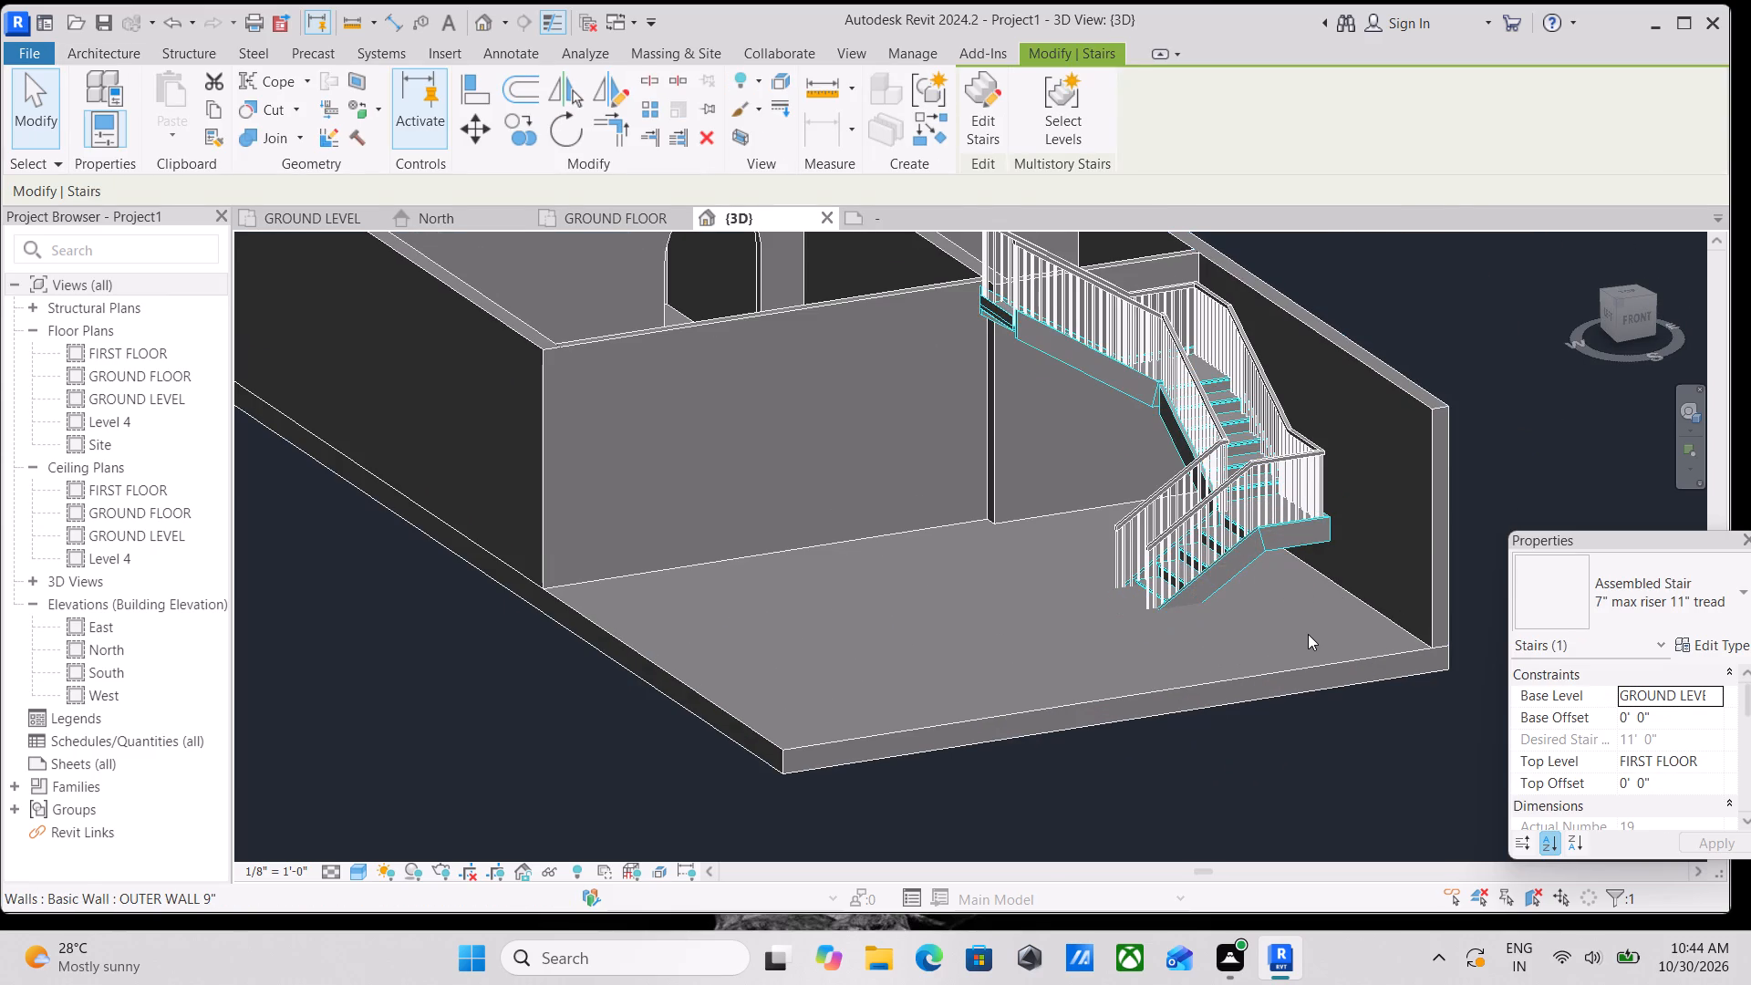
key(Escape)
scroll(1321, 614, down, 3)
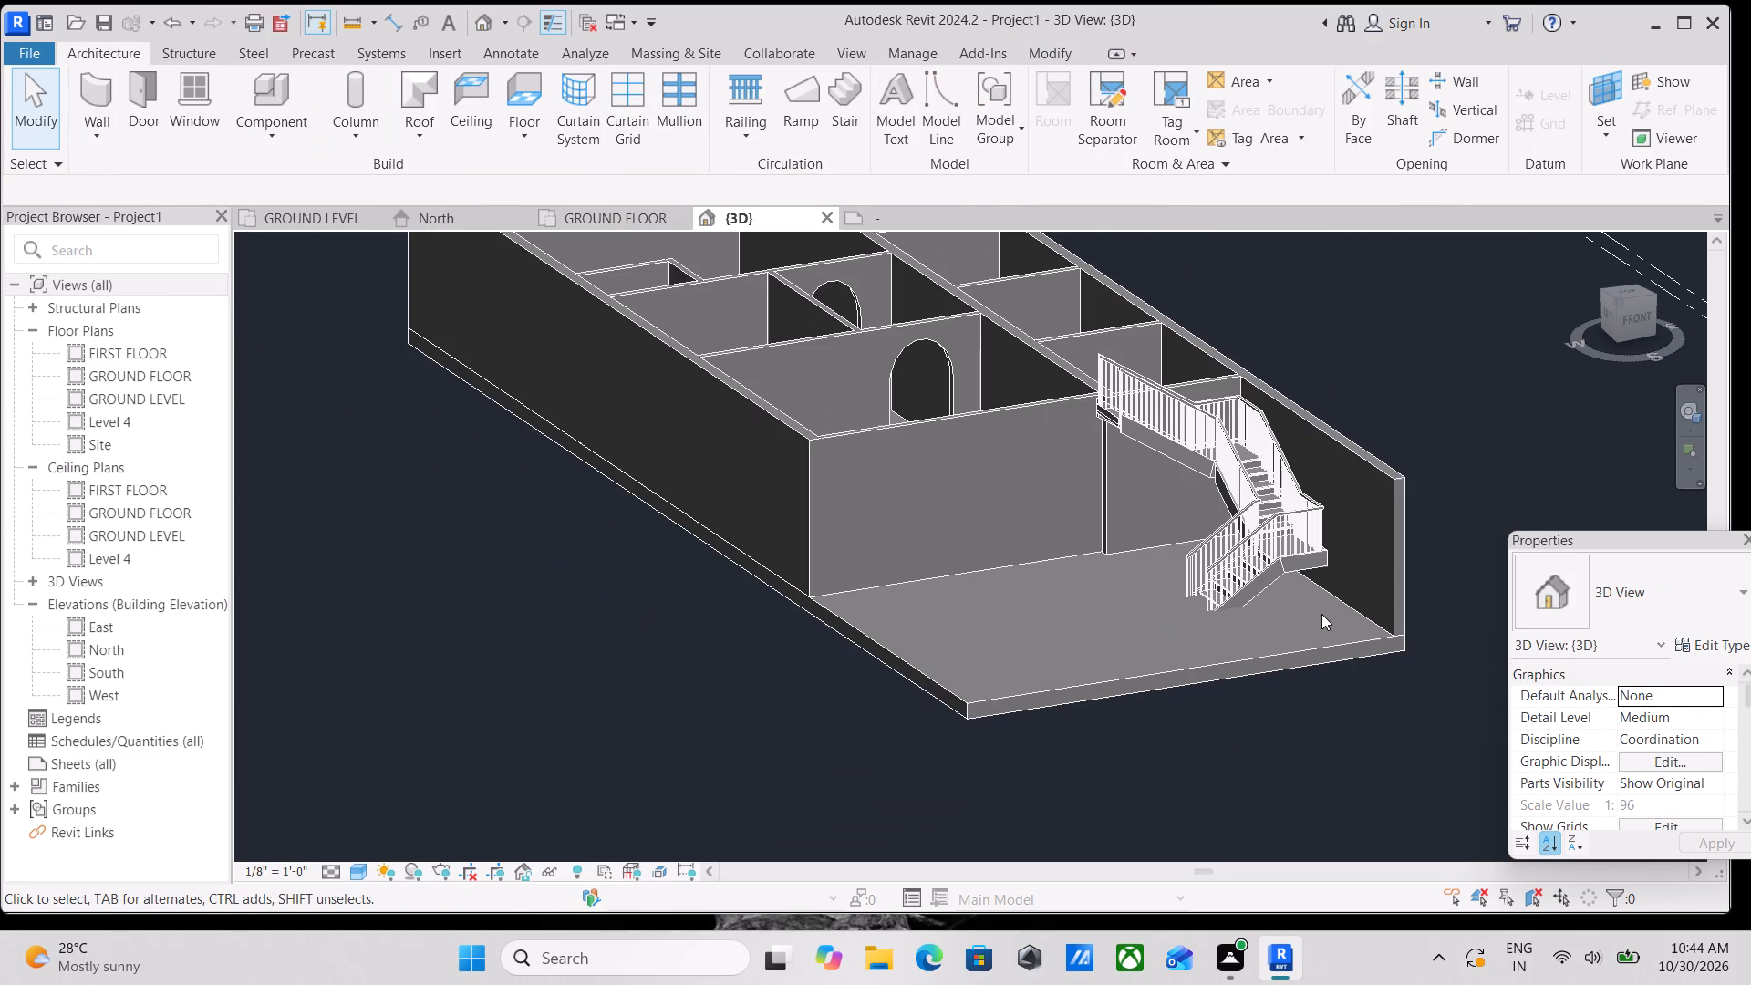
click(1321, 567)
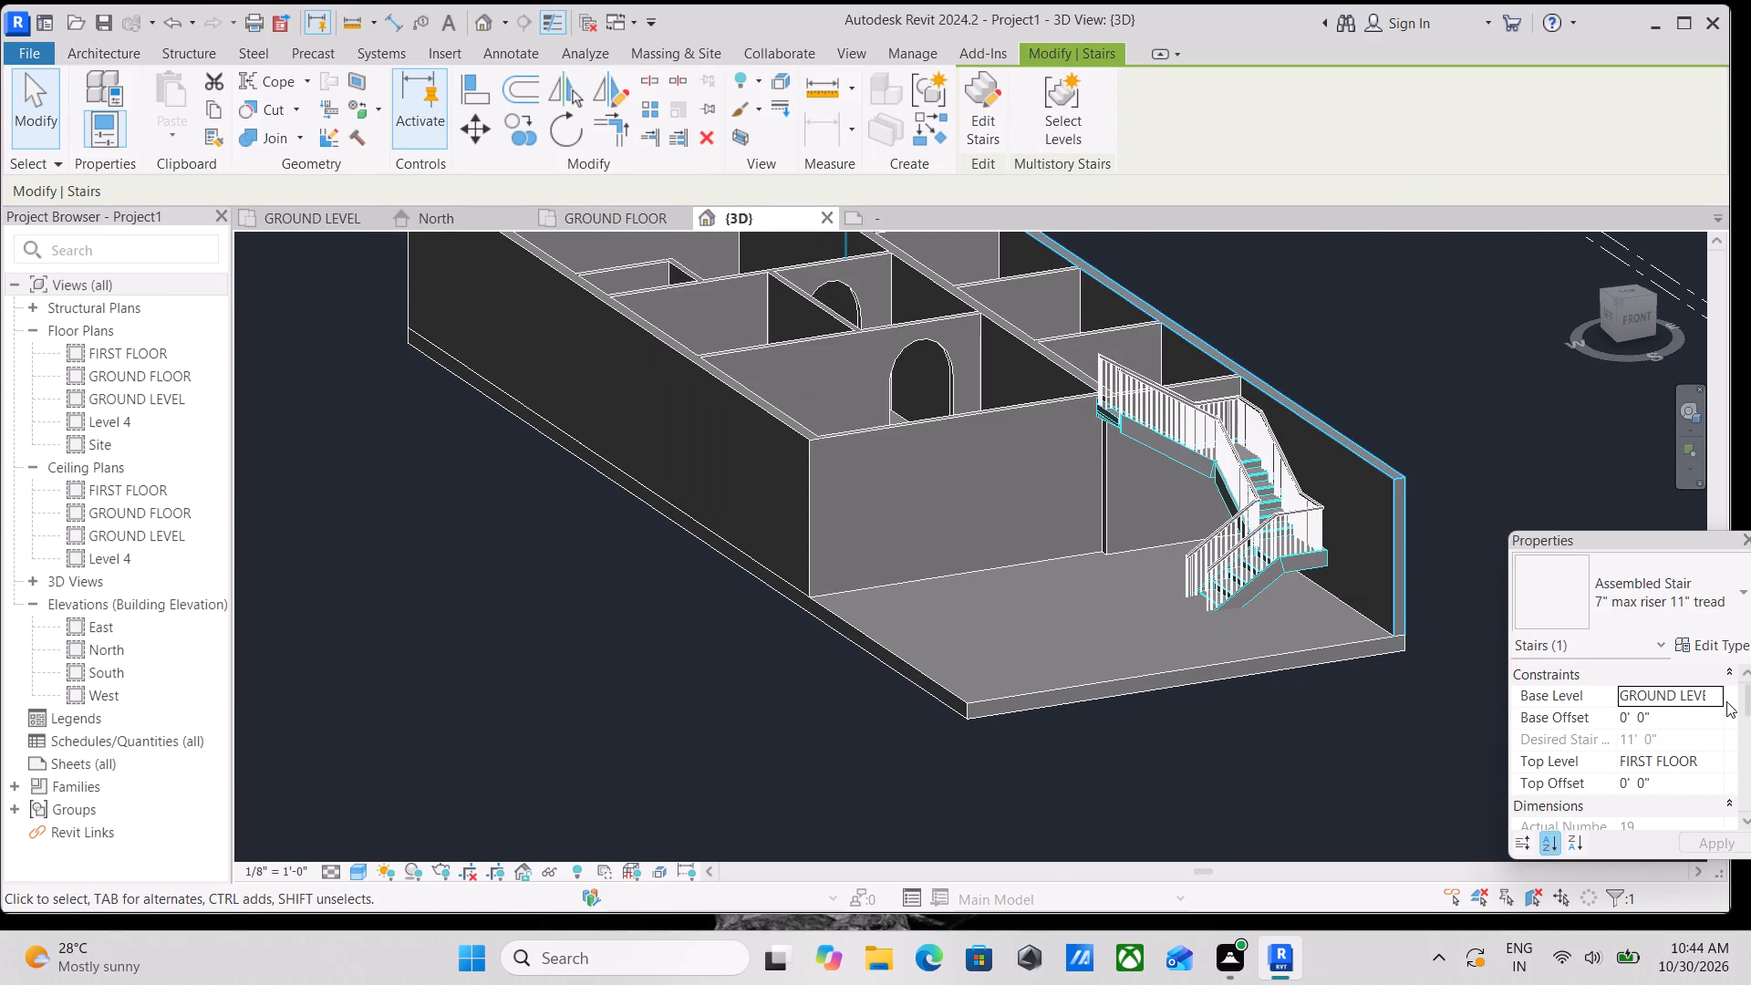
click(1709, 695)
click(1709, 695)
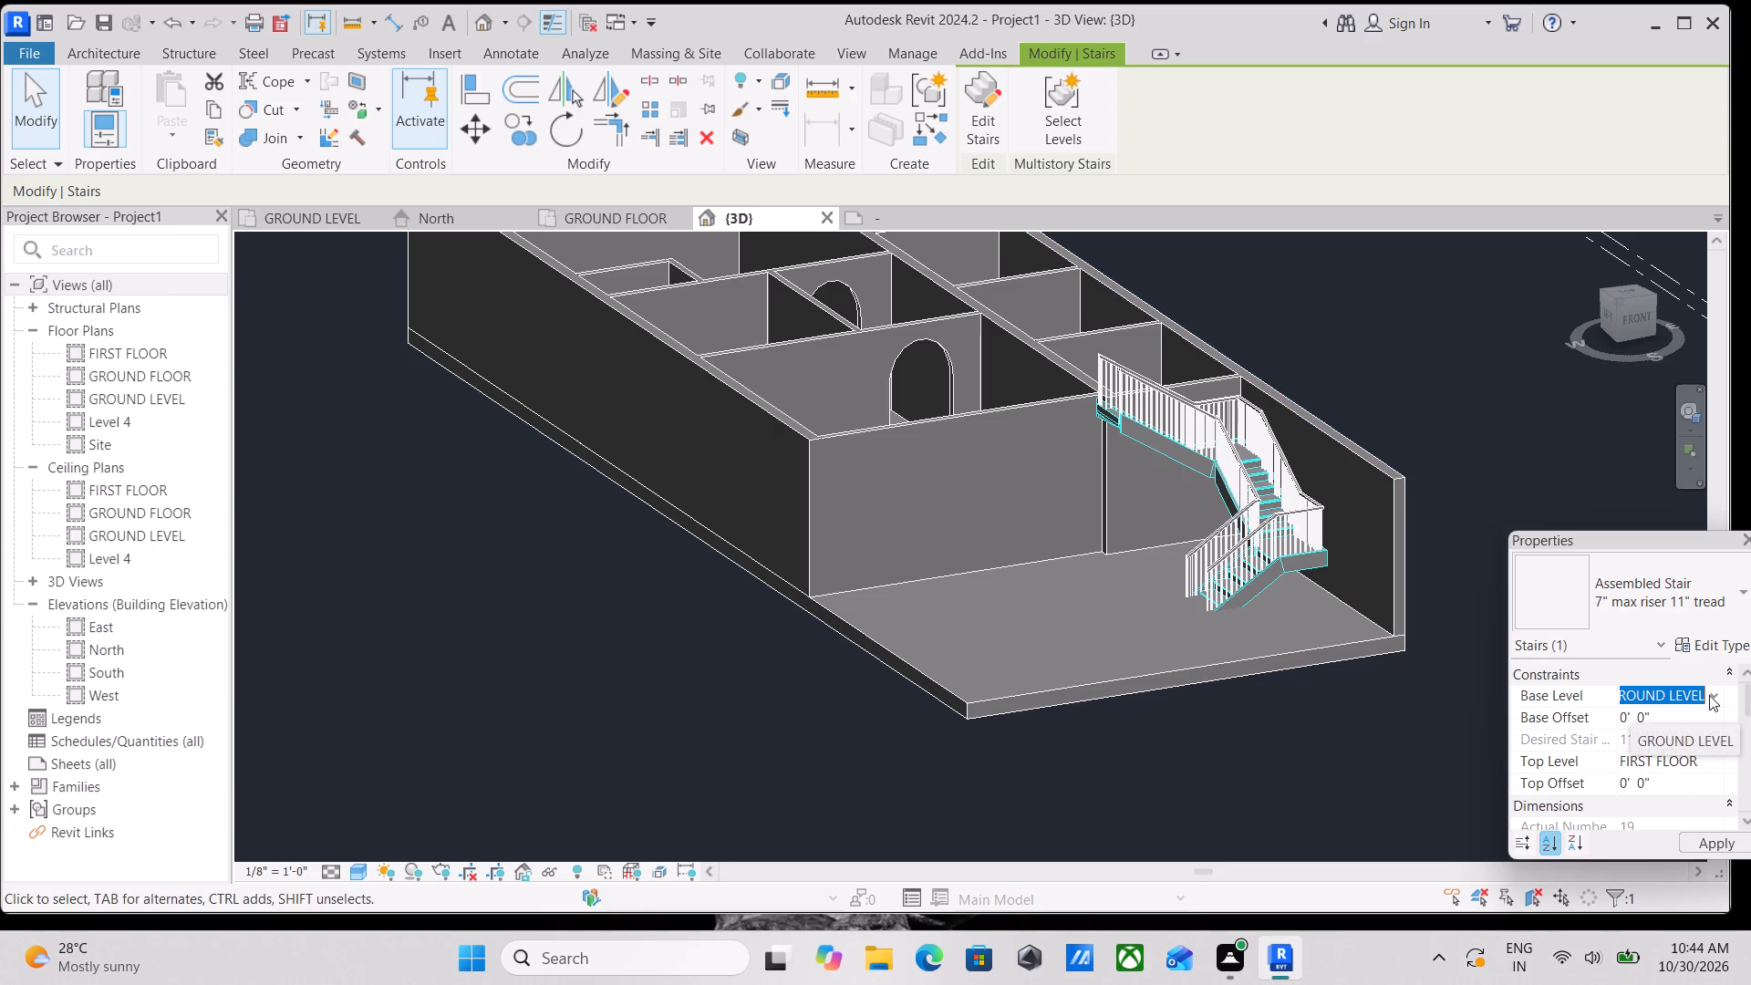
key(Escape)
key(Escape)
Examine the floor's open front edge and the rooms with arched openings from above in 3D.
scroll(938, 689, up, 3)
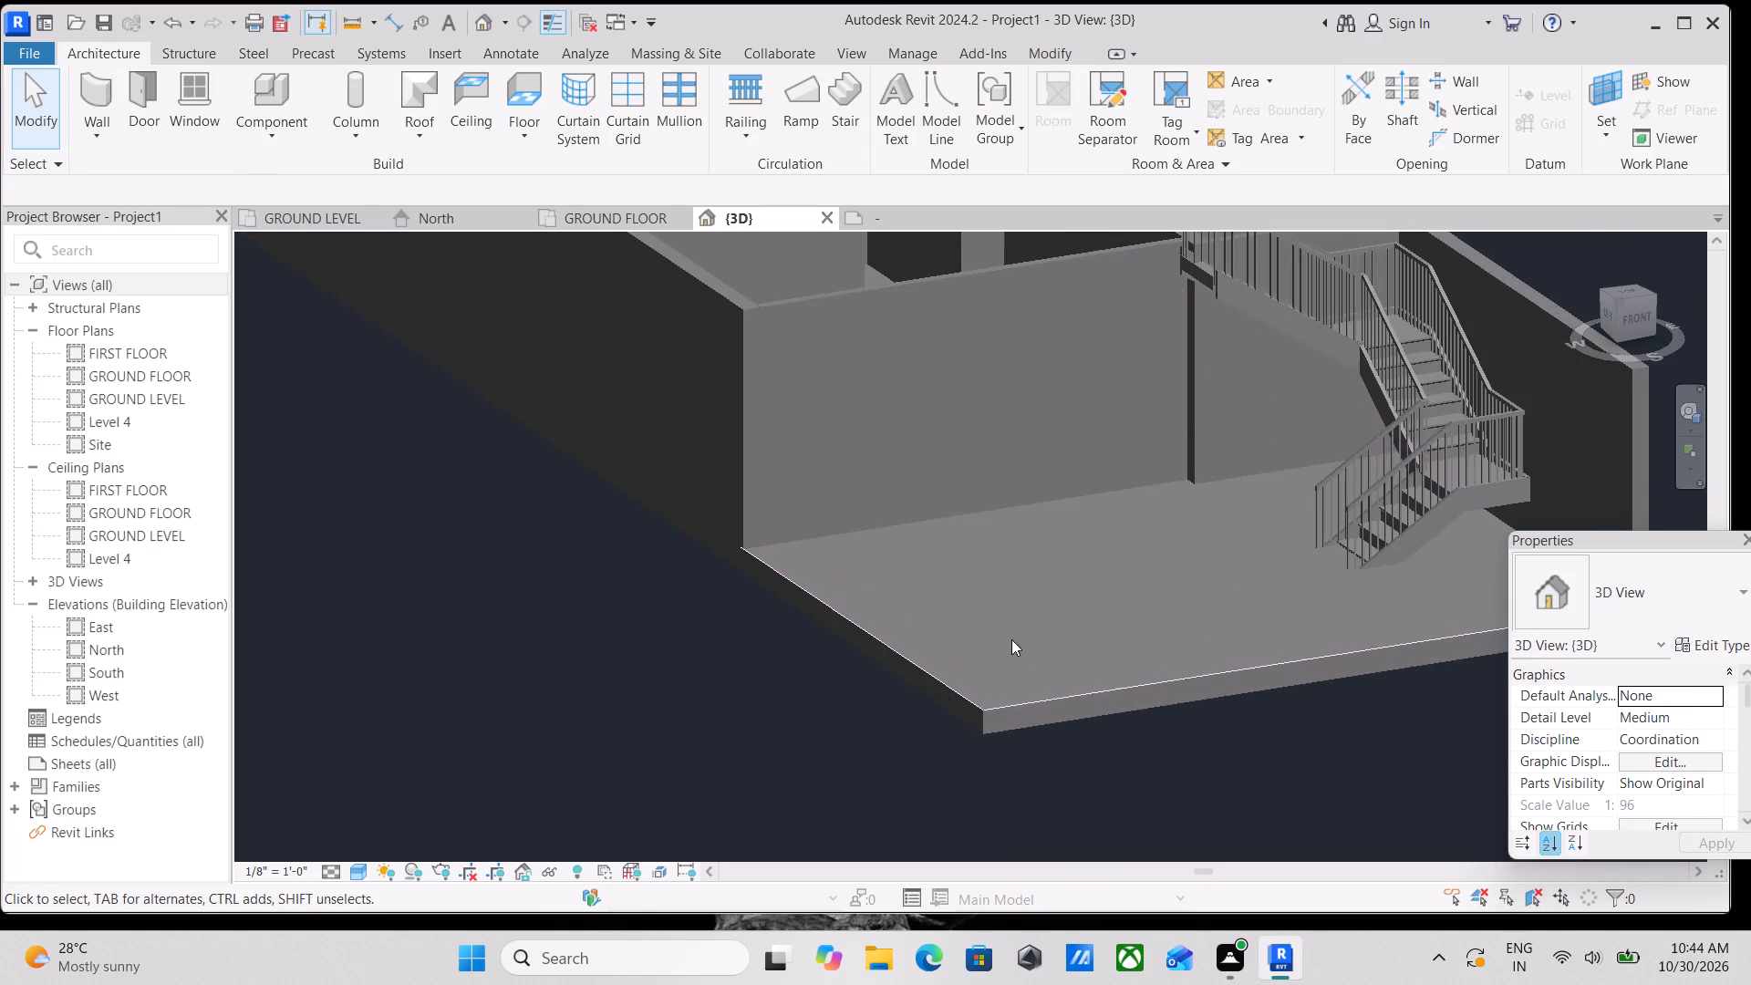
scroll(1019, 636, down, 3)
middle_drag(1036, 635, 1199, 782)
scroll(1007, 608, down, 2)
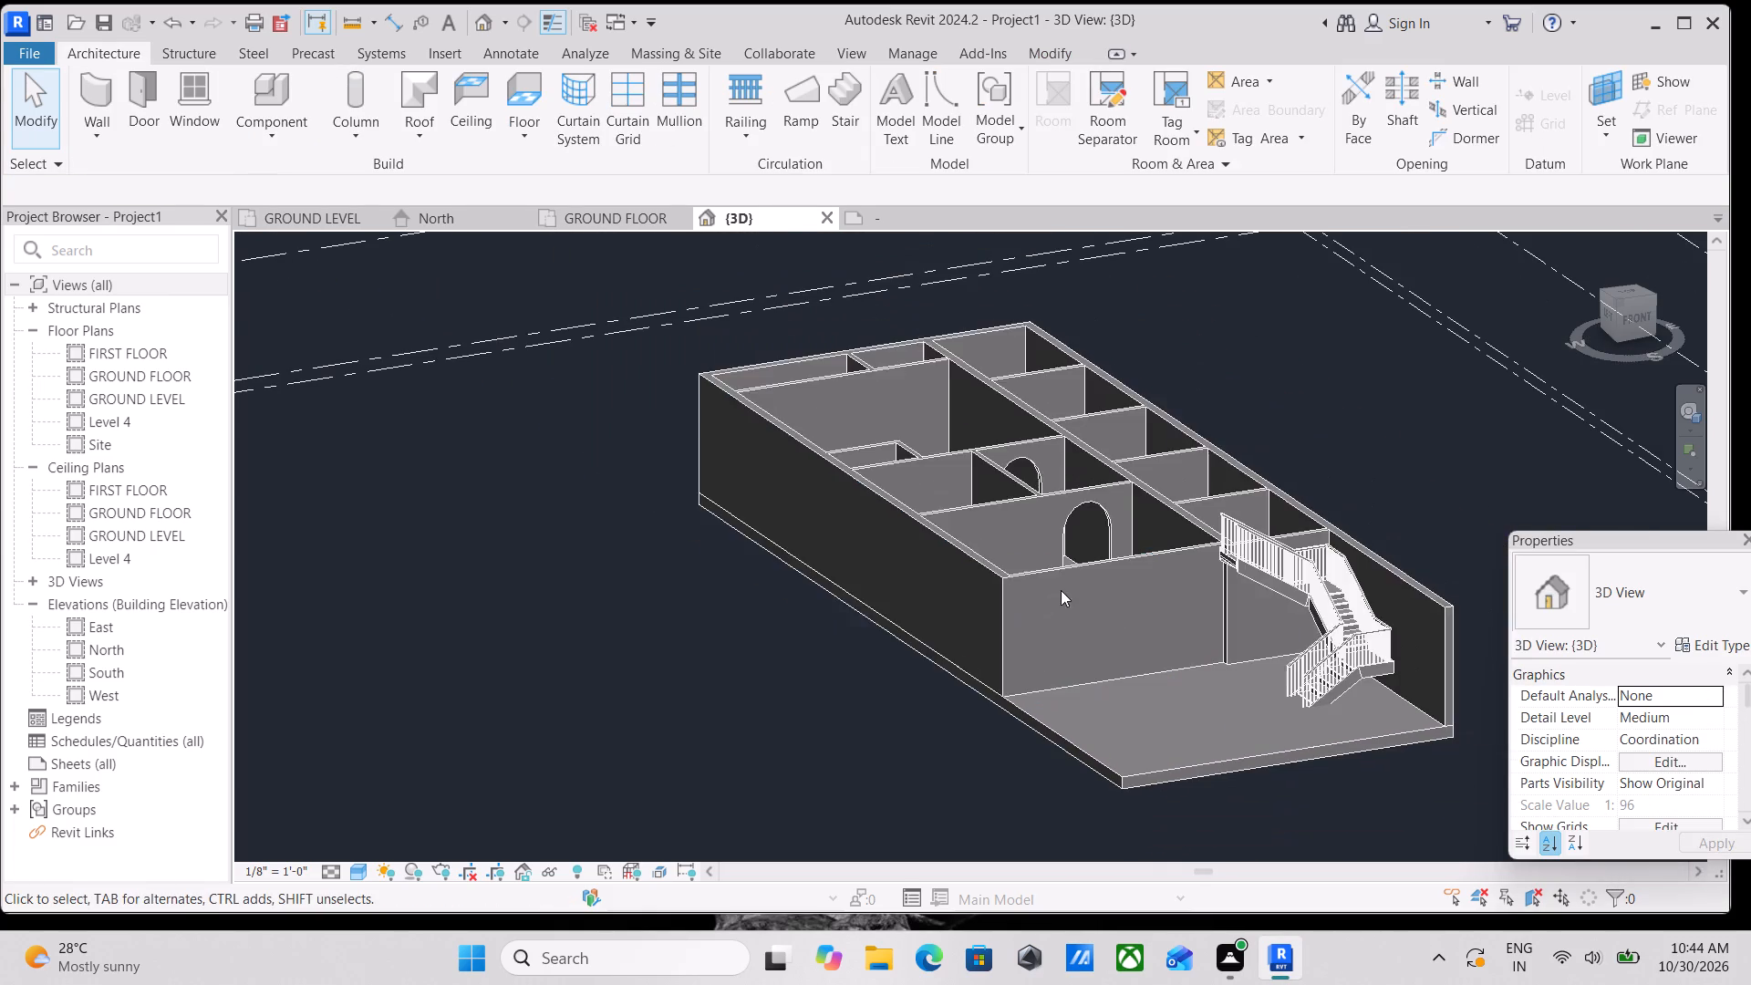
scroll(1066, 585, down, 1)
shift+middle_drag(1068, 585, 938, 729)
middle_drag(954, 727, 1006, 576)
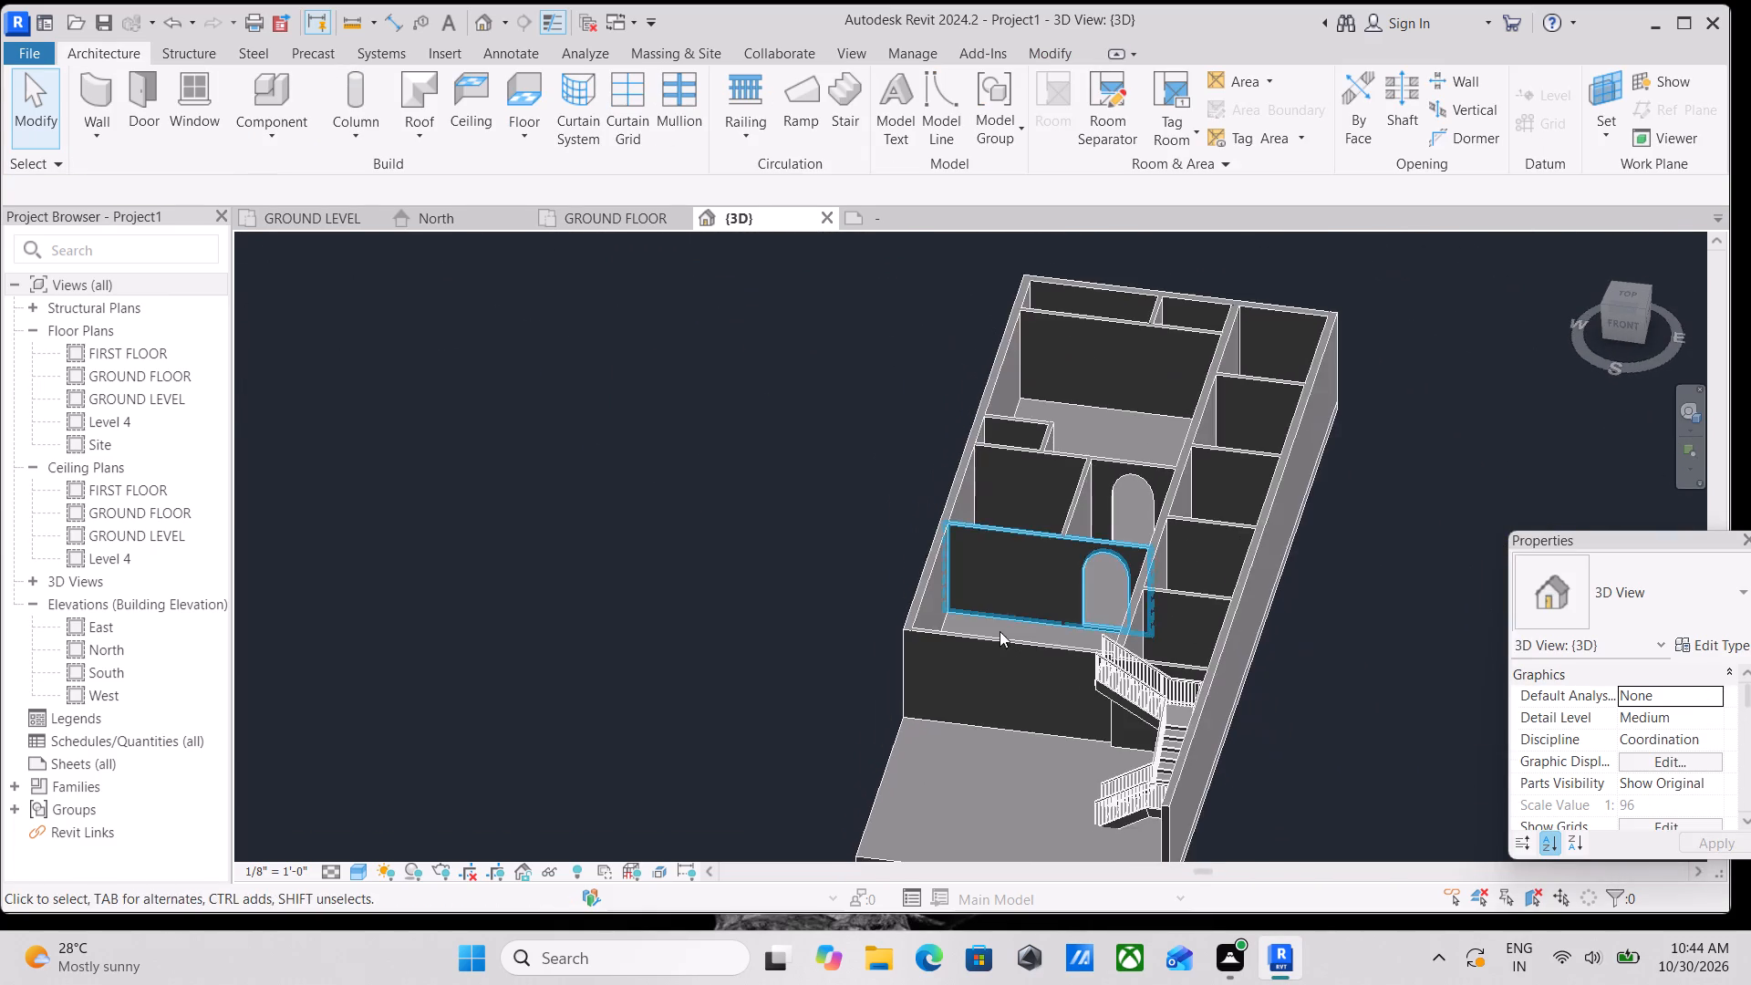
Examine the walls, stair and floor slab of the whole building in an isometric 3D view.
shift+middle_drag(997, 645, 1248, 829)
middle_drag(1197, 620, 1213, 848)
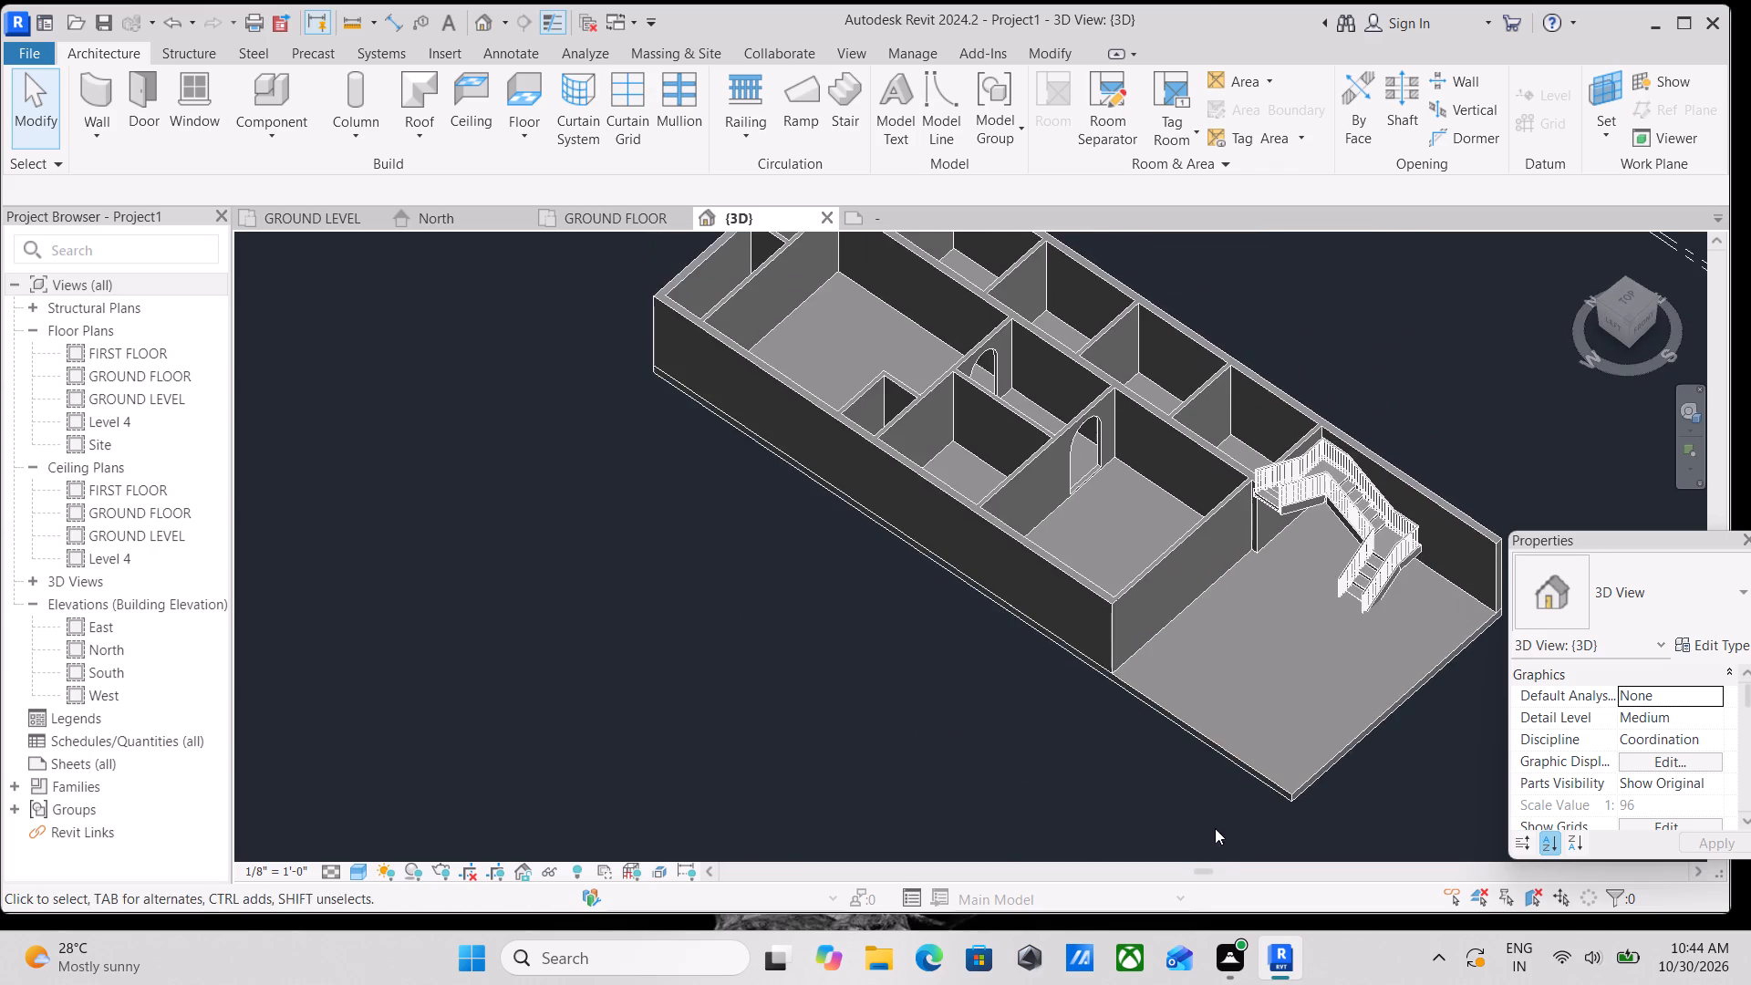
middle_drag(1277, 639, 1296, 751)
middle_drag(1215, 612, 1217, 669)
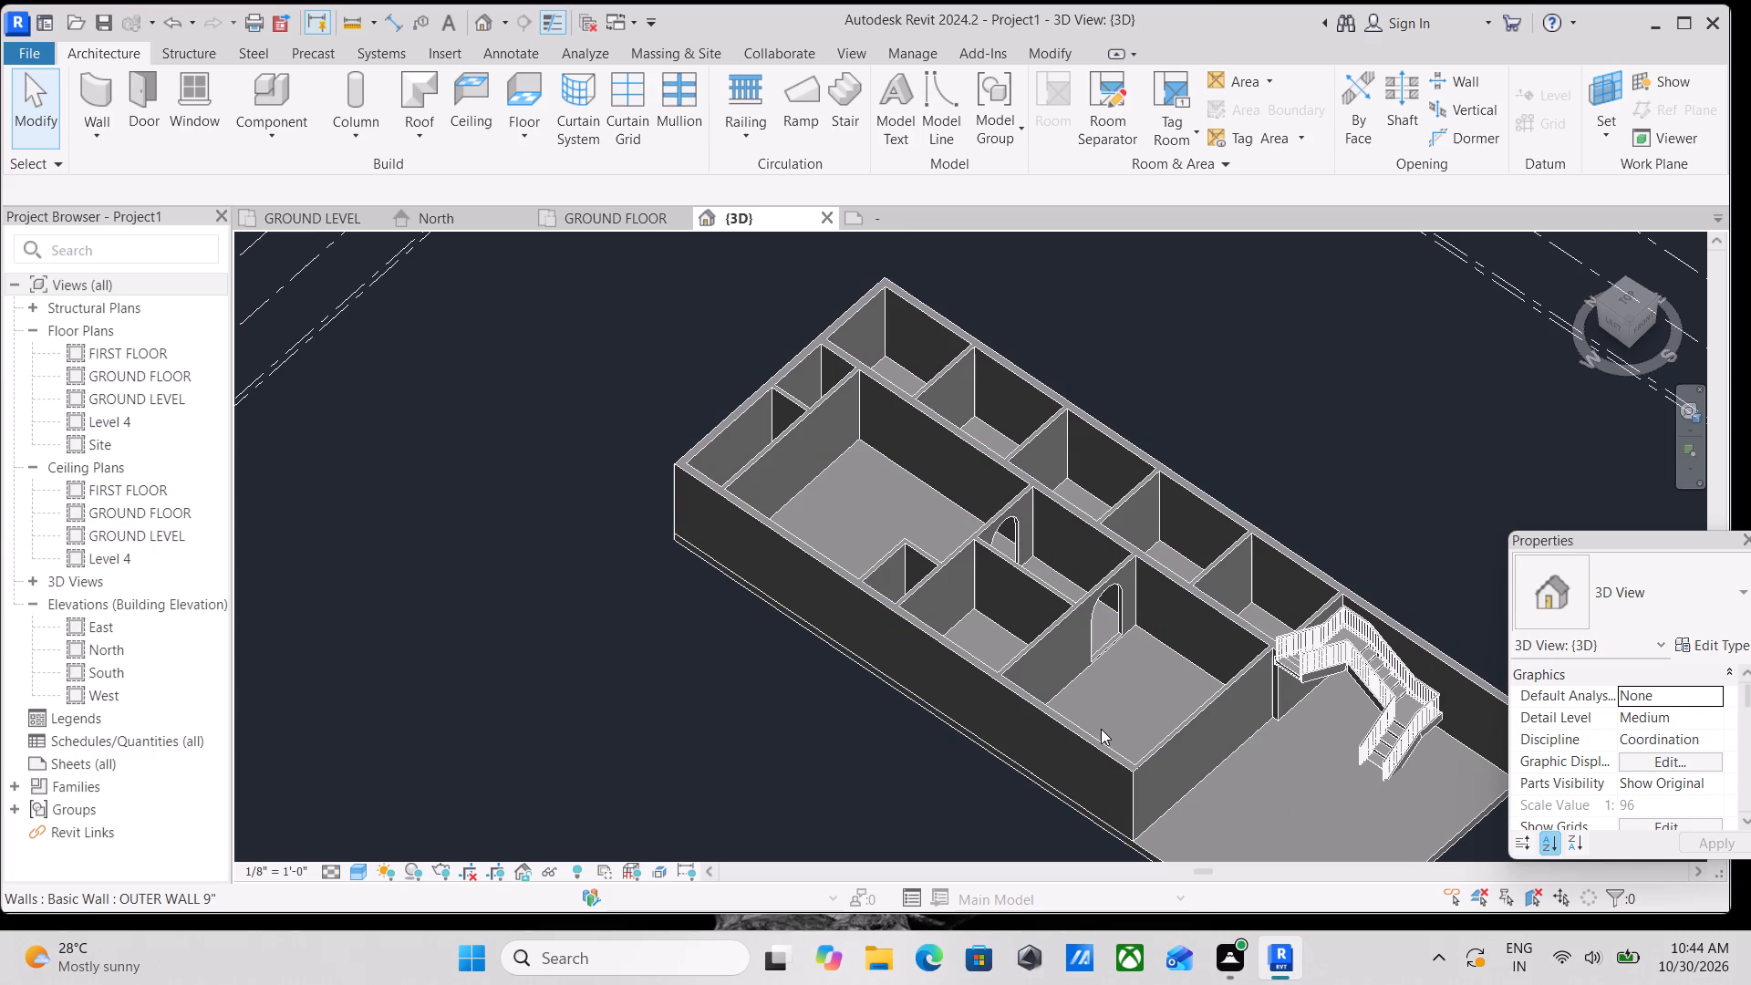
scroll(1125, 683, down, 4)
middle_drag(1125, 683, 1067, 648)
scroll(1260, 810, up, 3)
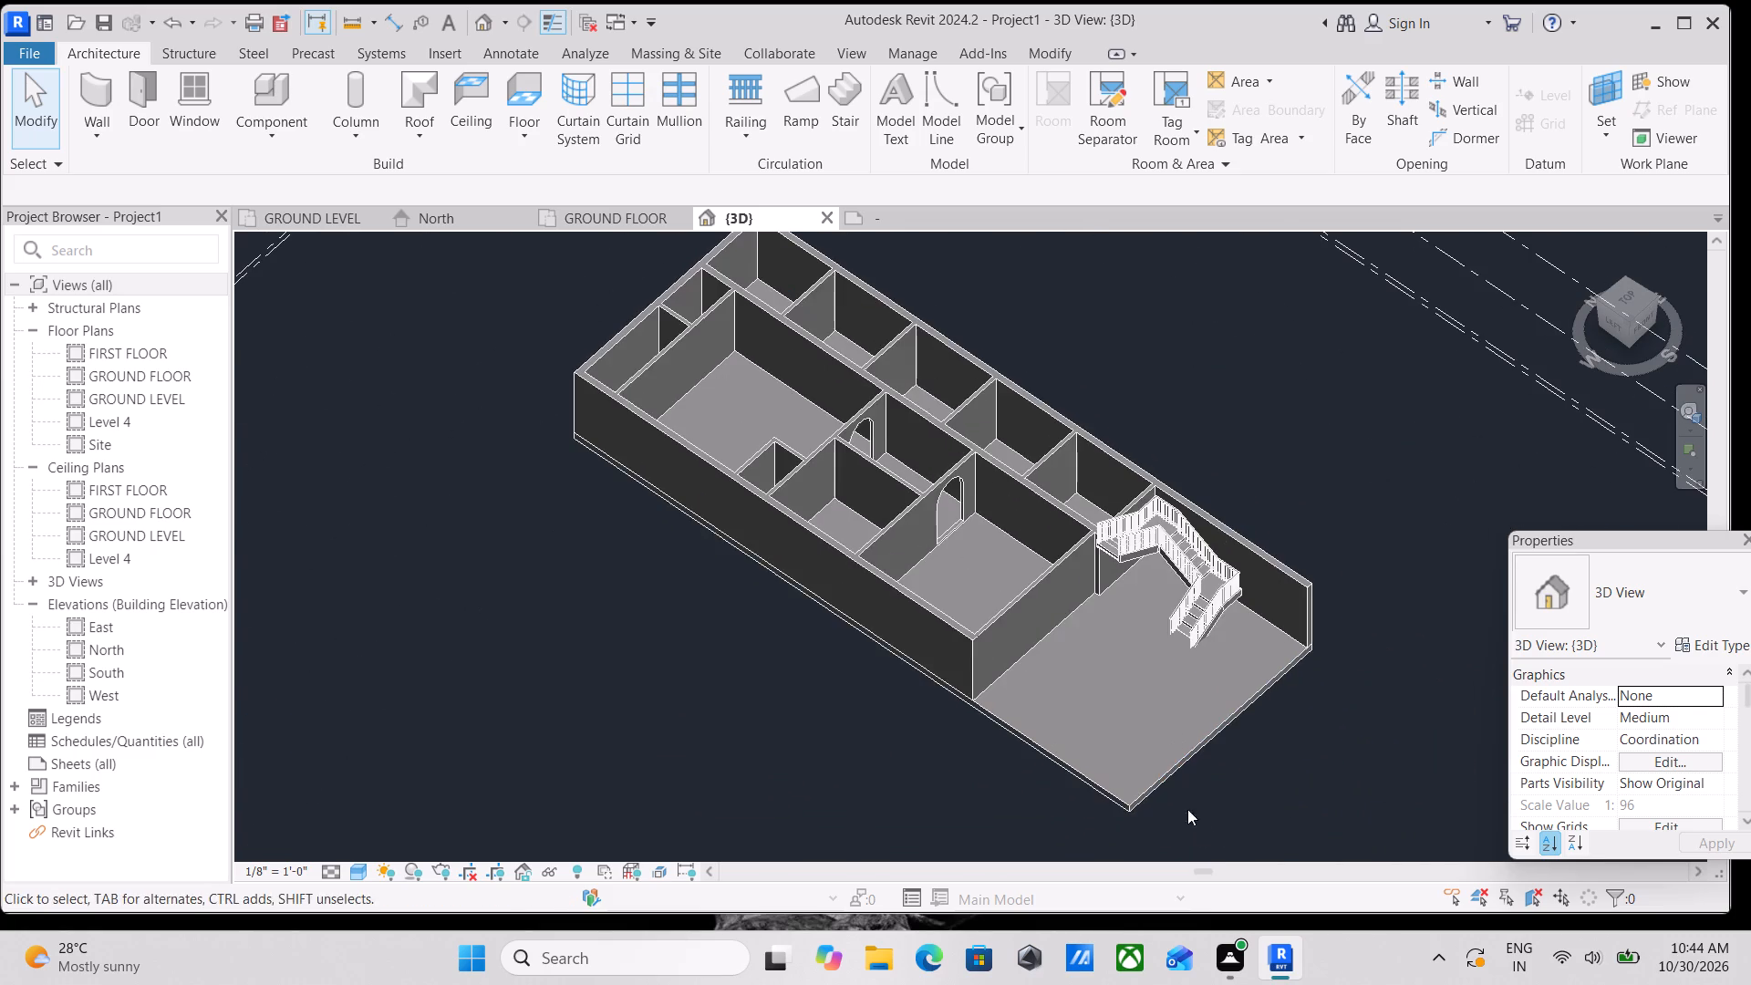
middle_drag(1188, 821, 1187, 893)
middle_drag(1003, 699, 1037, 777)
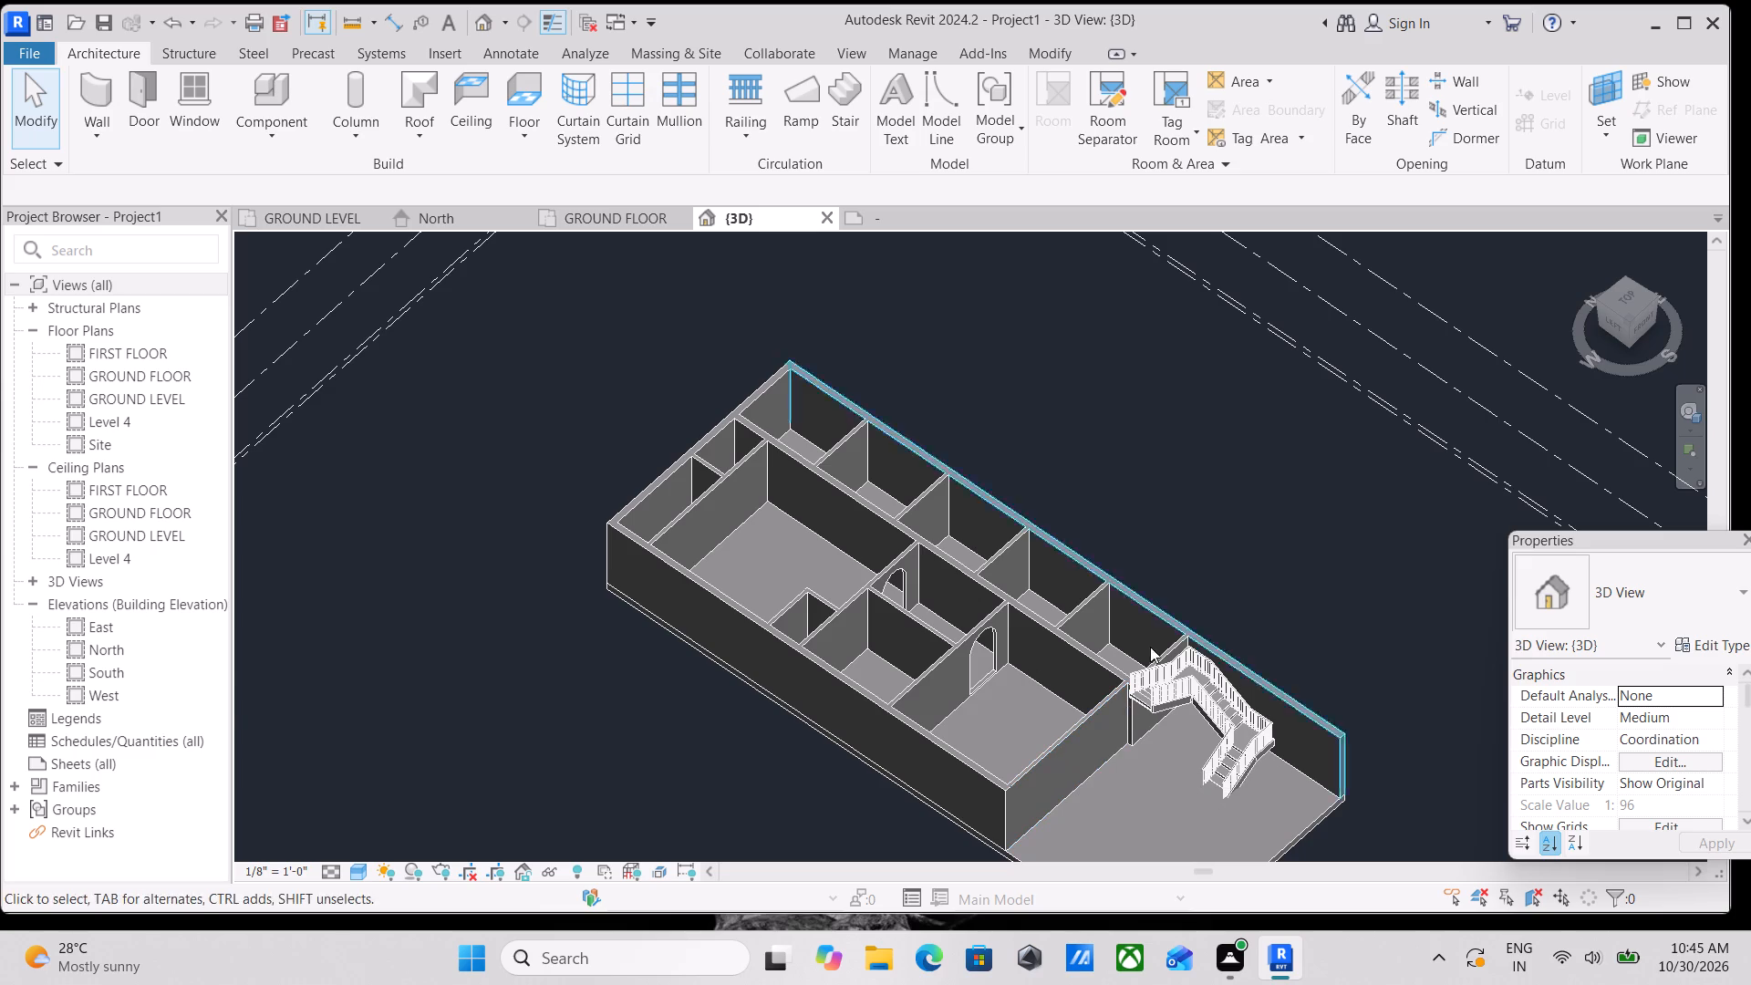
scroll(924, 616, down, 3)
Examine the room layout in the GROUND FLOOR plan, from the utility and kitchen down to the portico.
click(570, 222)
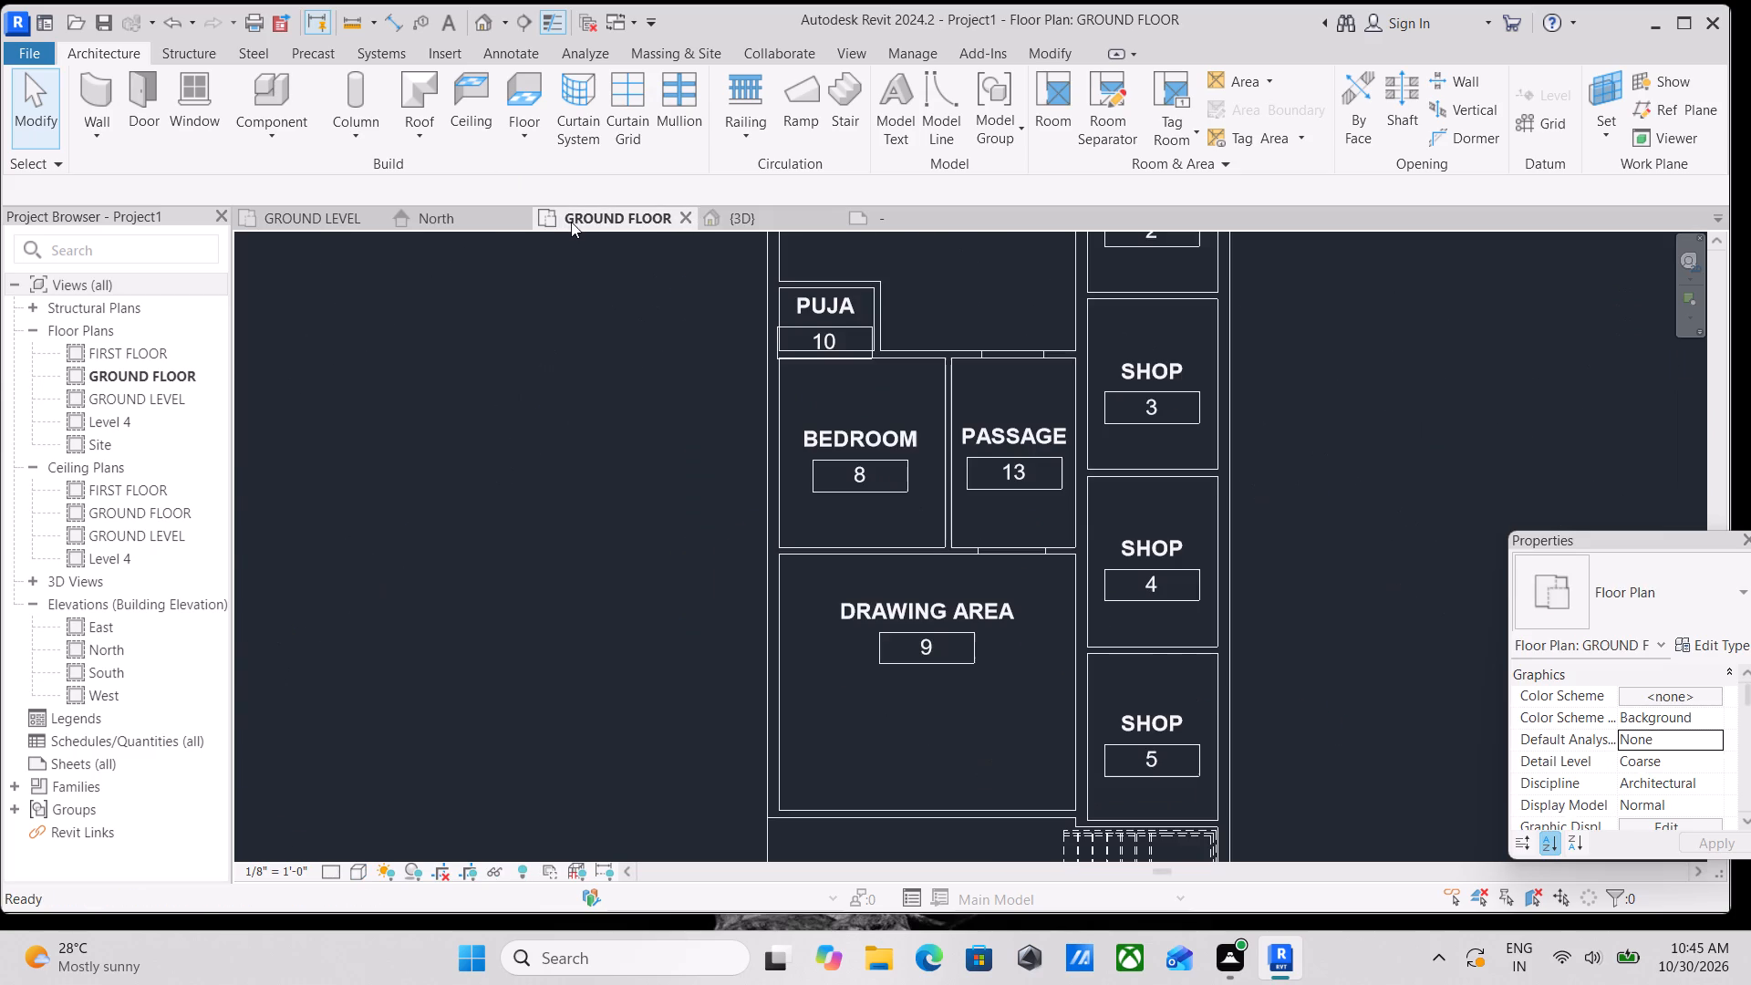
scroll(1099, 517, down, 2)
middle_drag(1102, 519, 1001, 756)
middle_drag(948, 492, 954, 575)
middle_drag(954, 575, 888, 472)
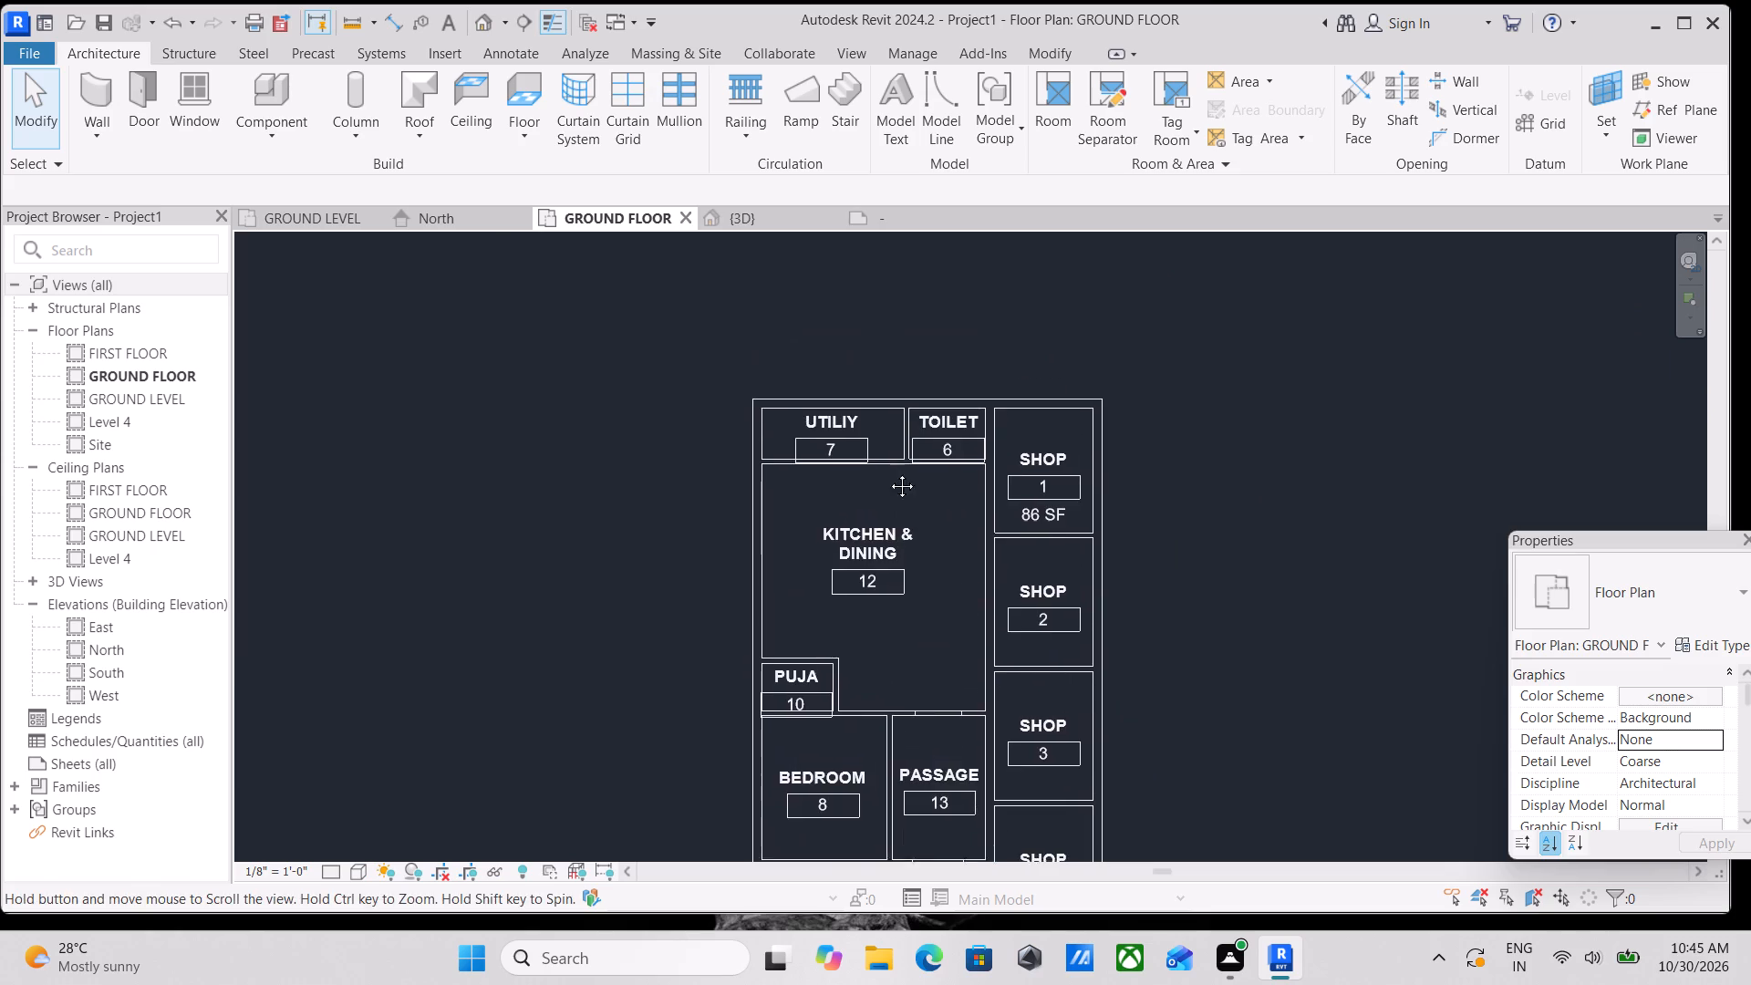
middle_drag(888, 472, 805, 340)
middle_drag(826, 666, 892, 521)
middle_drag(789, 529, 834, 723)
middle_drag(838, 494, 848, 588)
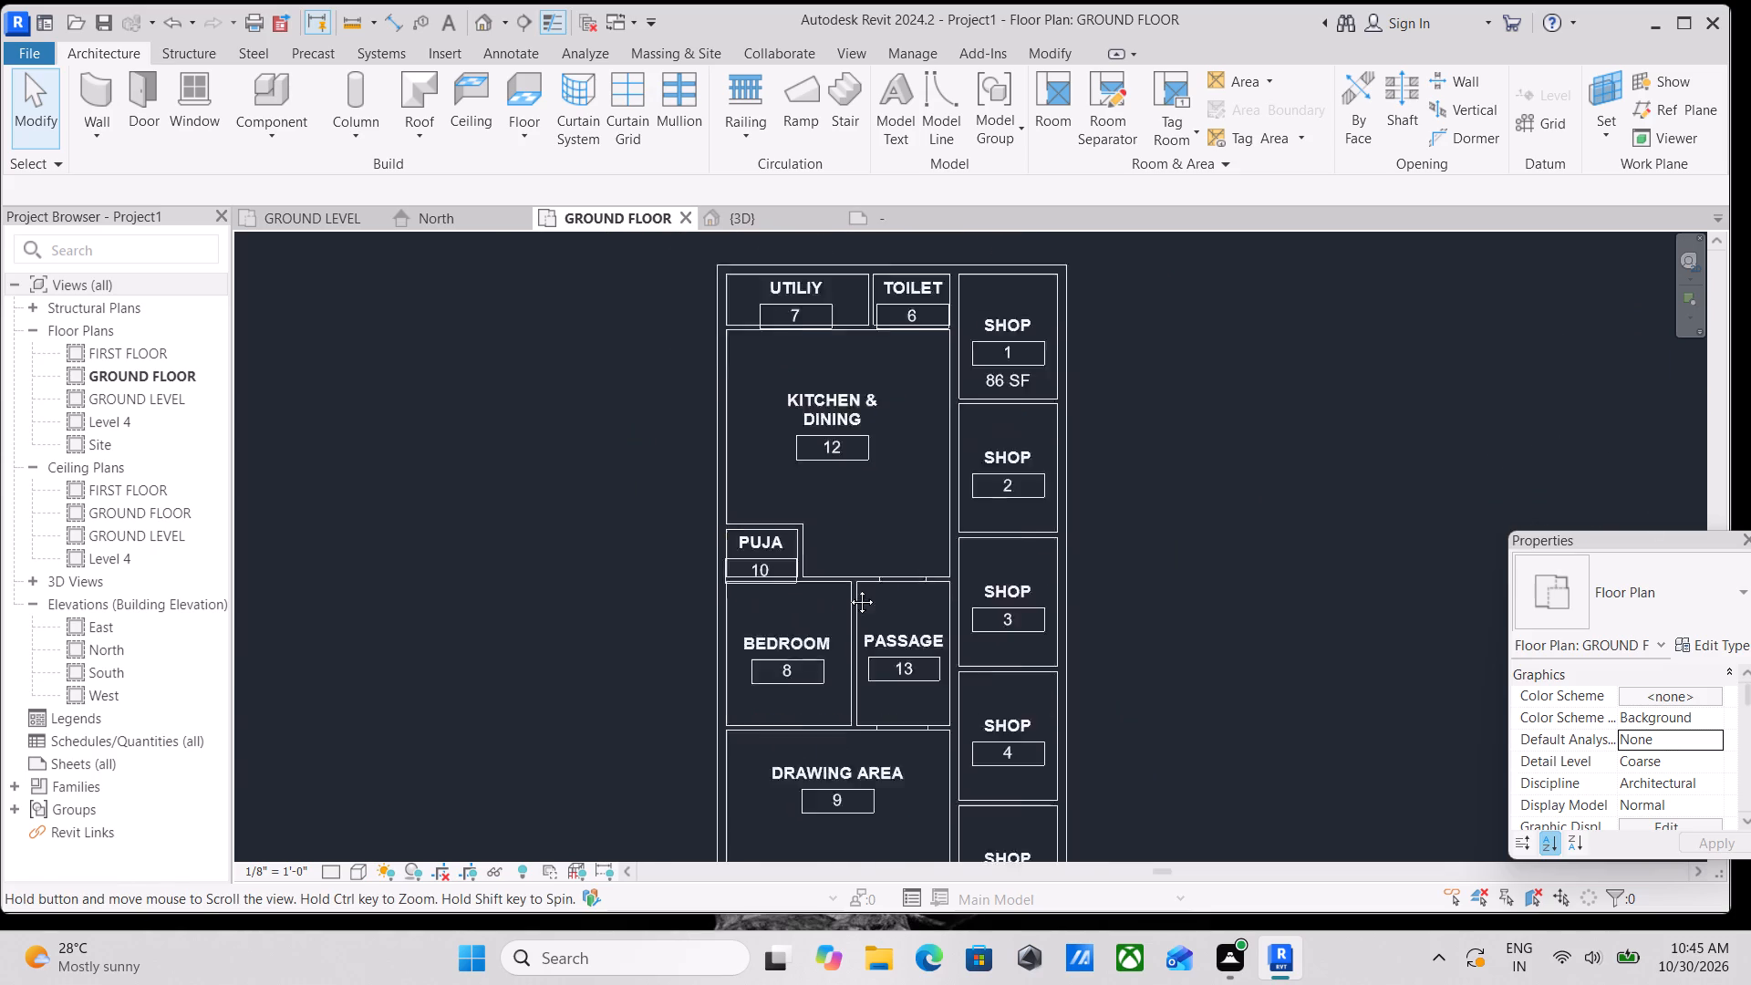
middle_drag(848, 588, 783, 401)
scroll(813, 574, down, 1)
middle_drag(814, 548, 817, 442)
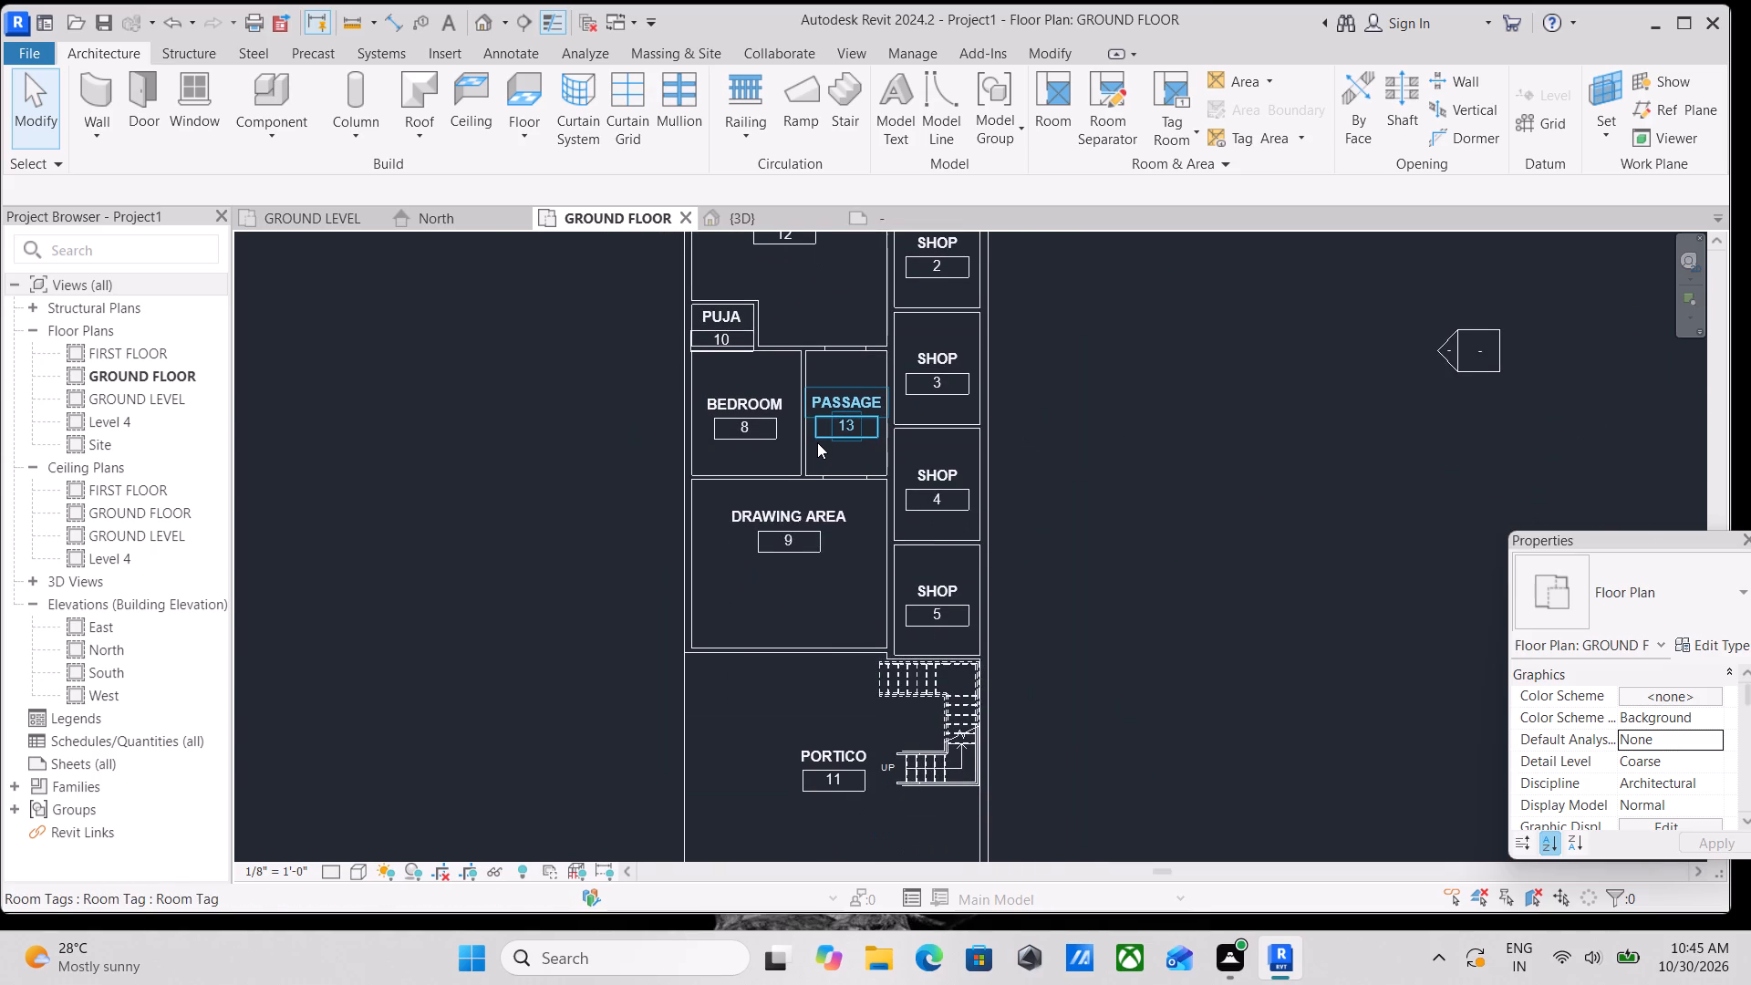
middle_drag(817, 442, 867, 597)
scroll(744, 574, up, 4)
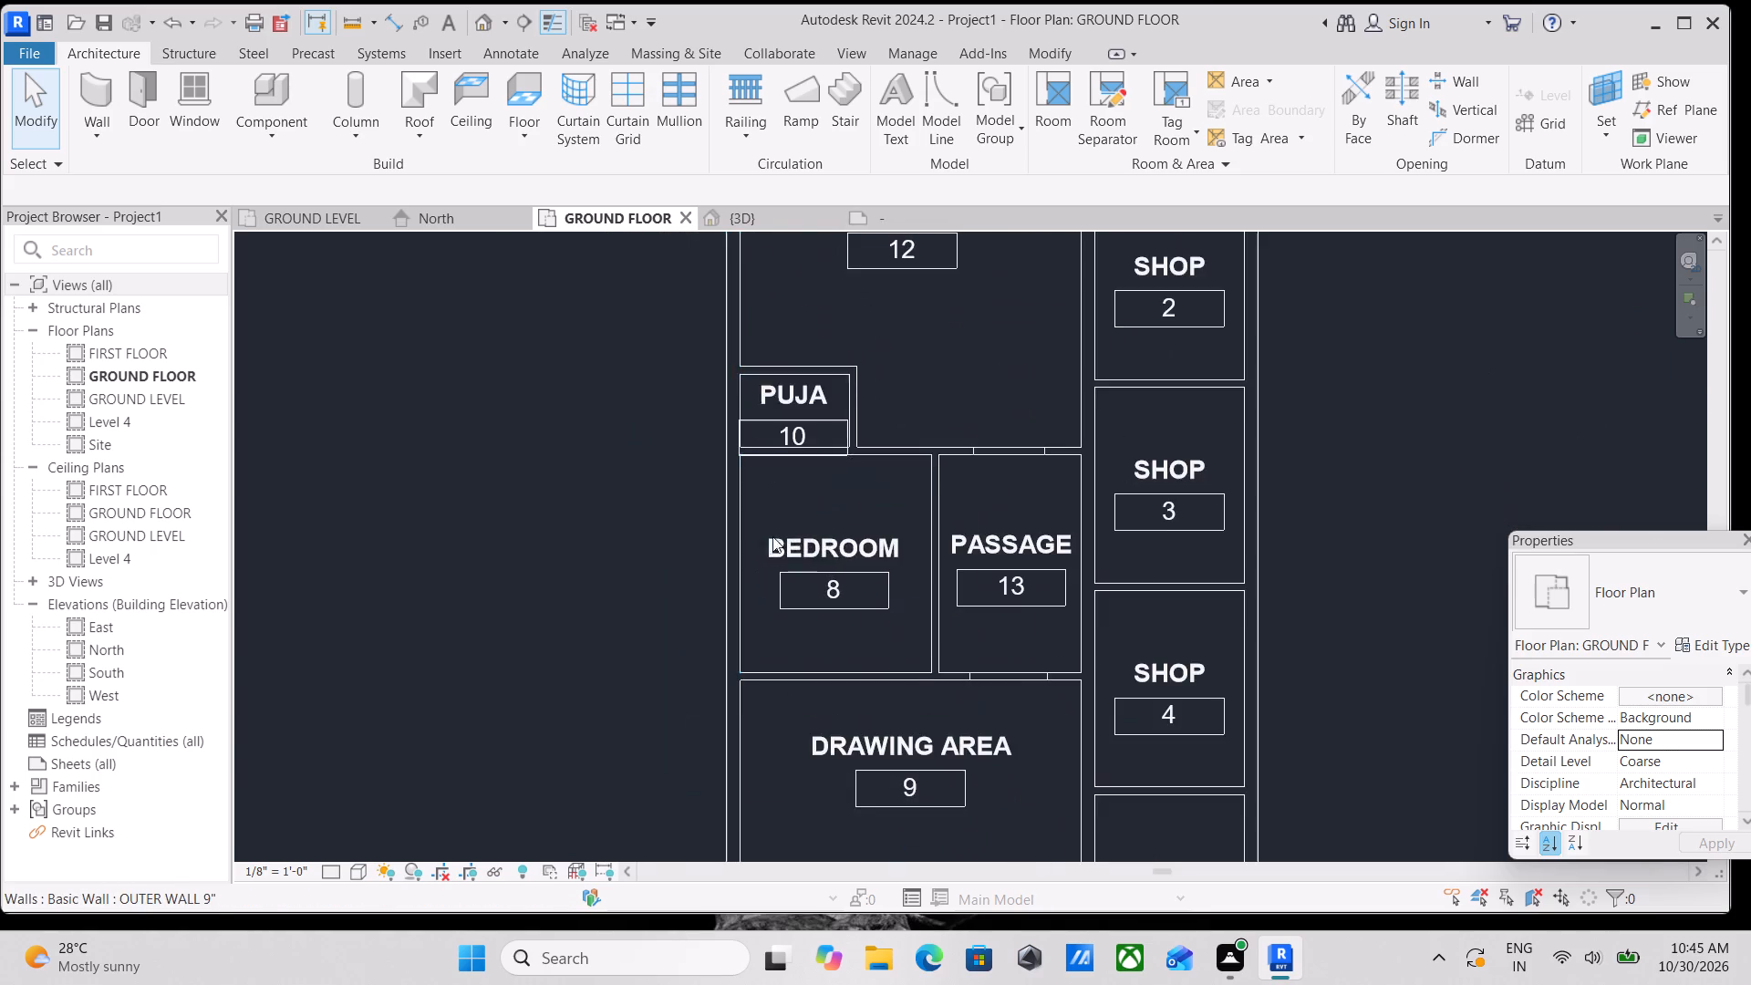
Examine the puja, bedroom, passage and kitchen areas closely in the GROUND FLOOR plan.
middle_drag(785, 507, 795, 641)
scroll(840, 538, down, 2)
middle_drag(840, 538, 912, 603)
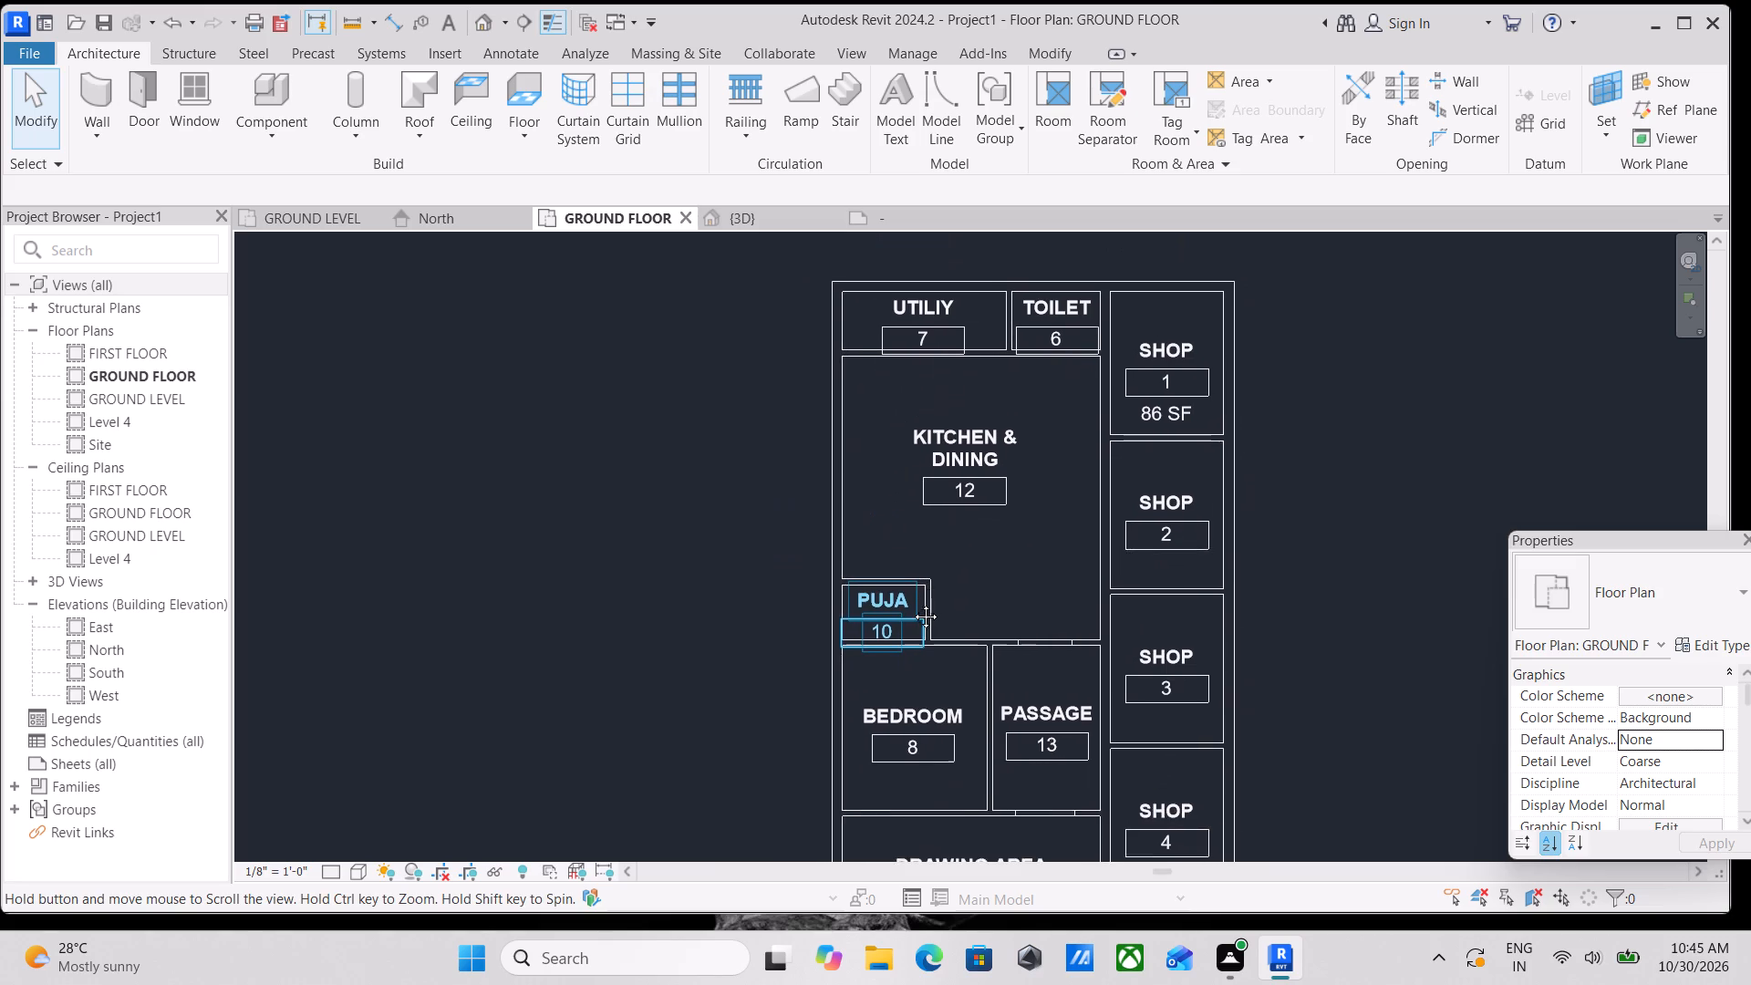
middle_drag(912, 603, 913, 599)
scroll(965, 628, up, 2)
middle_drag(937, 721, 955, 653)
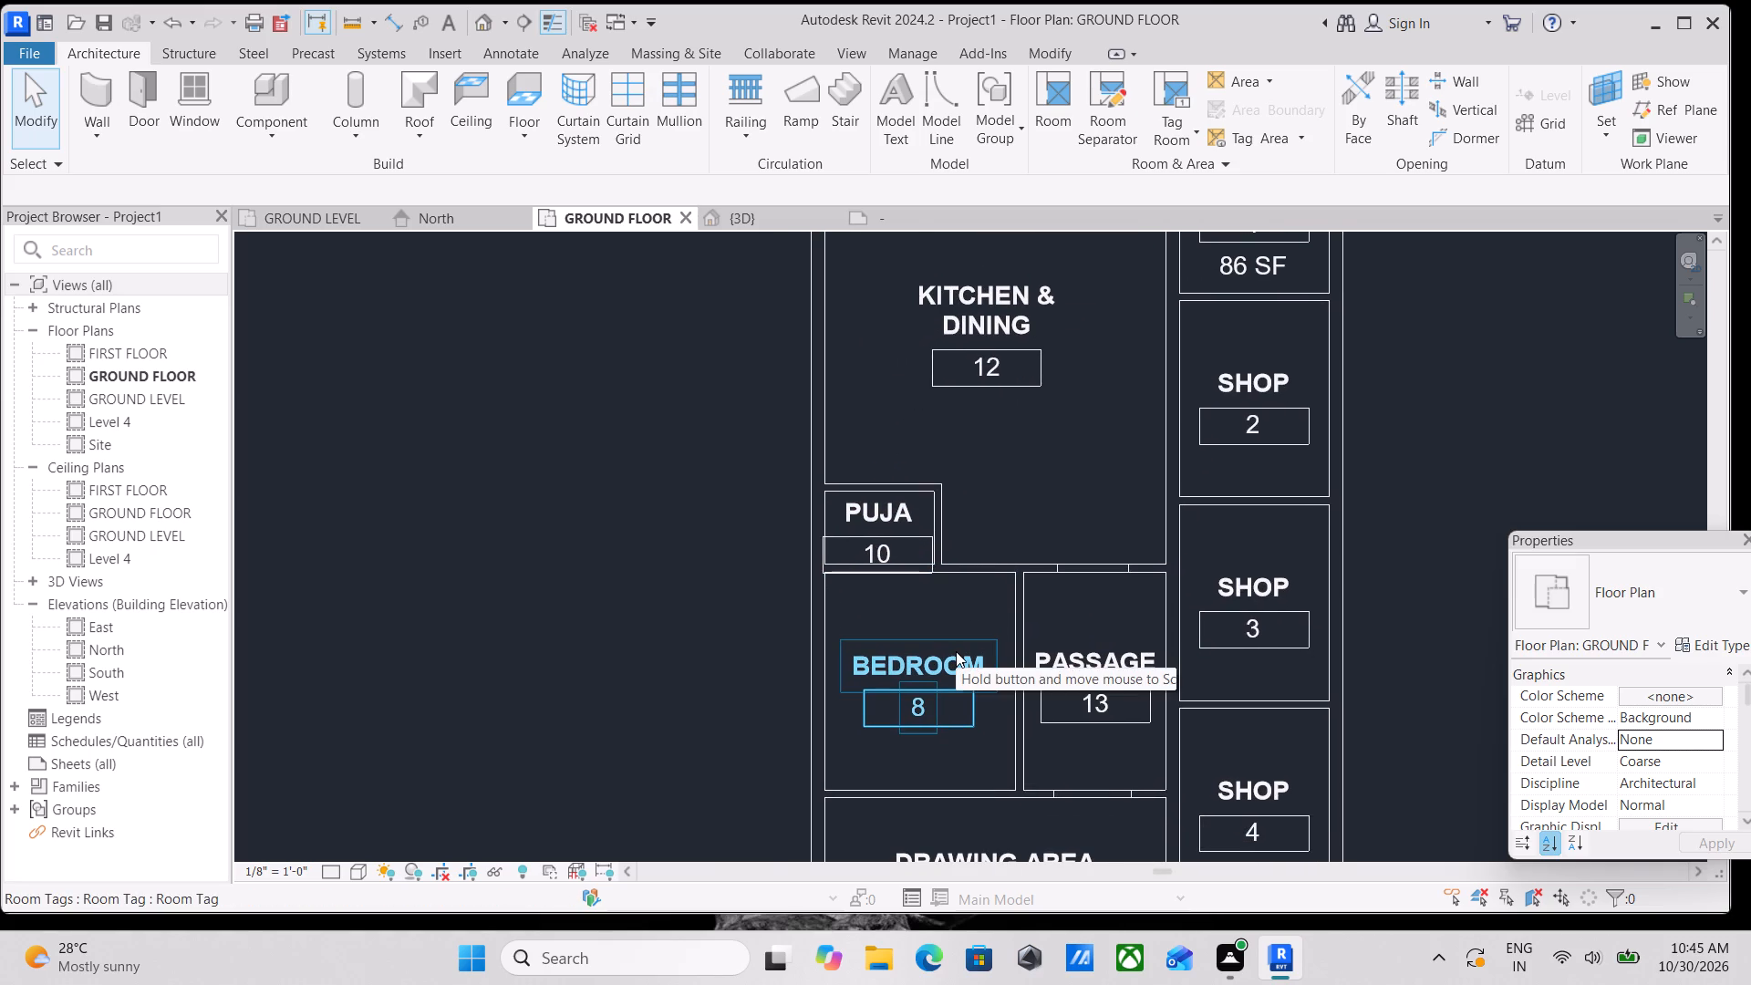
scroll(956, 651, up, 1)
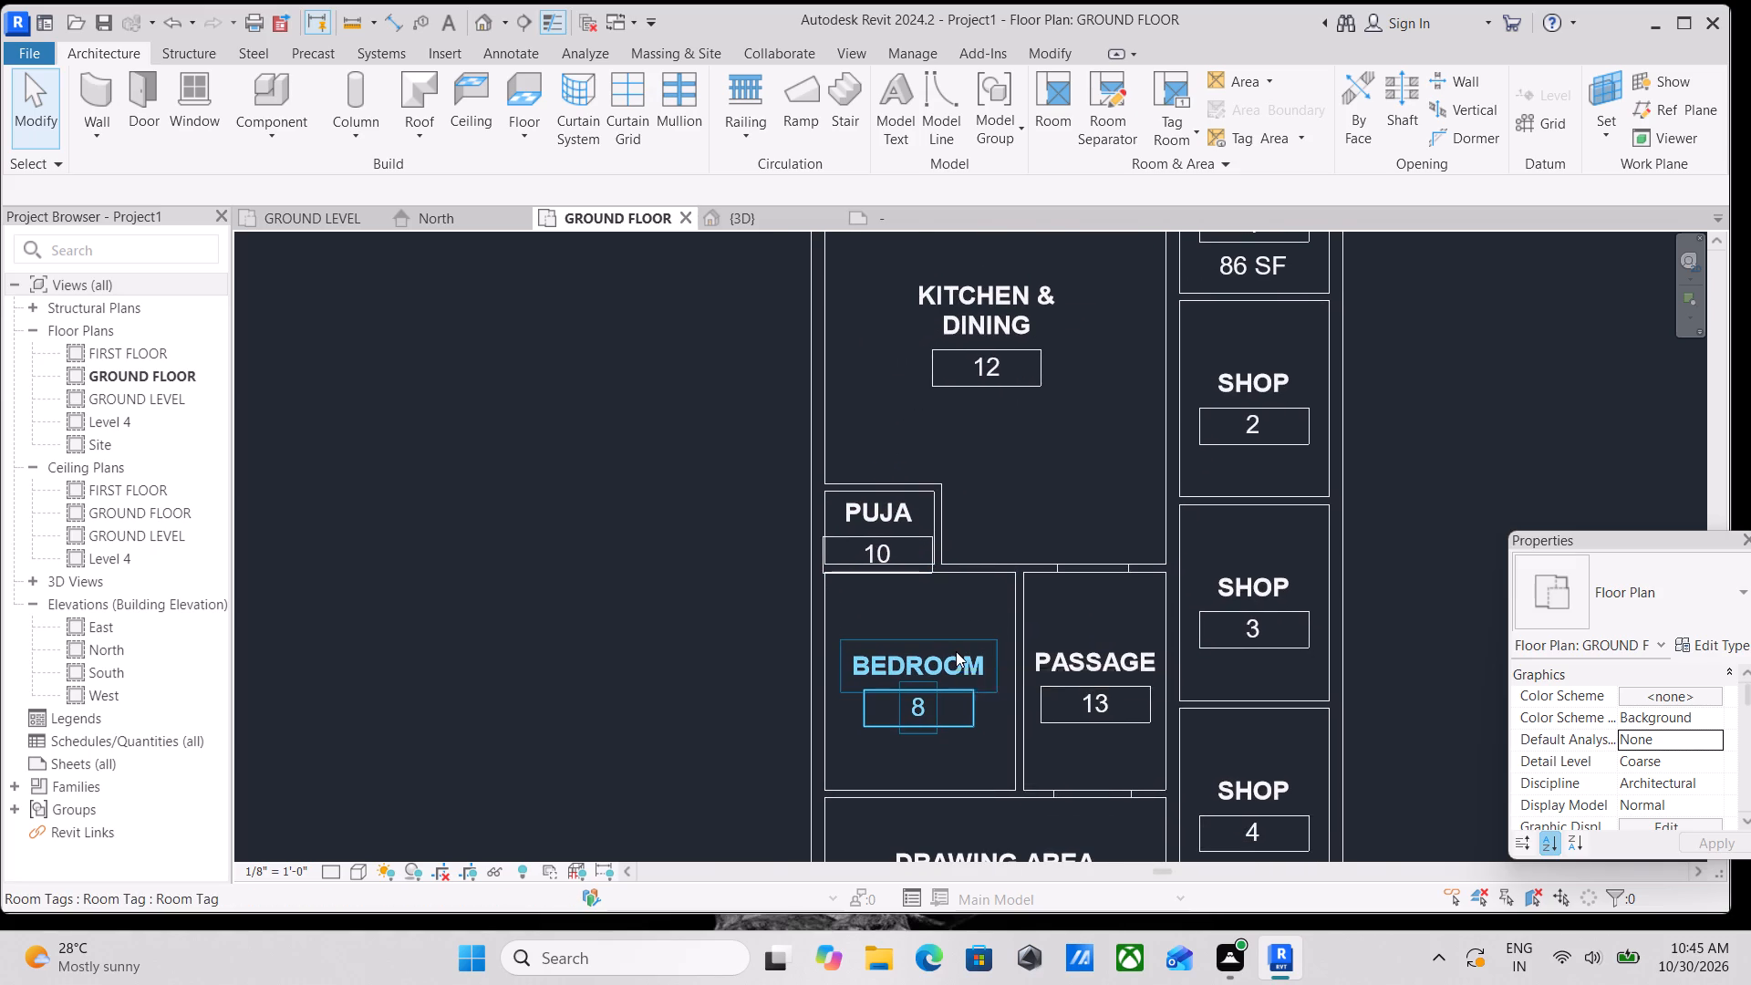
scroll(956, 651, up, 1)
scroll(956, 651, down, 2)
middle_drag(956, 651, 959, 578)
scroll(959, 578, down, 2)
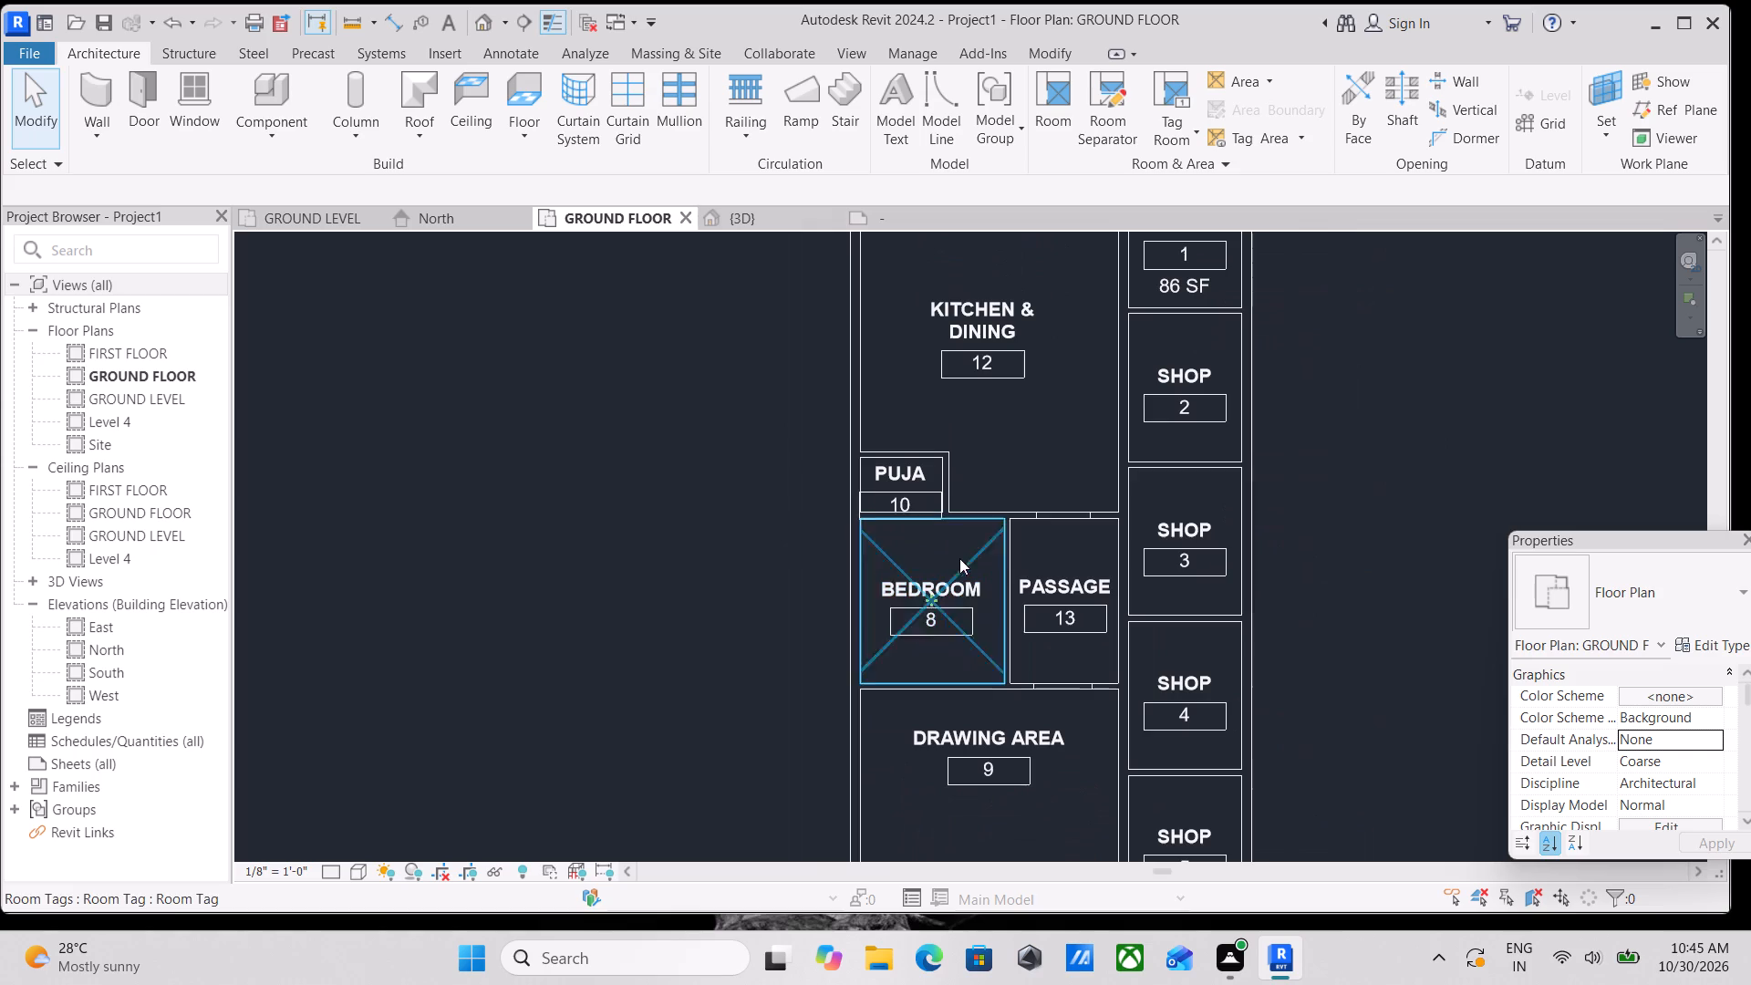
scroll(959, 545, up, 2)
scroll(969, 539, down, 1)
middle_drag(969, 539, 1072, 480)
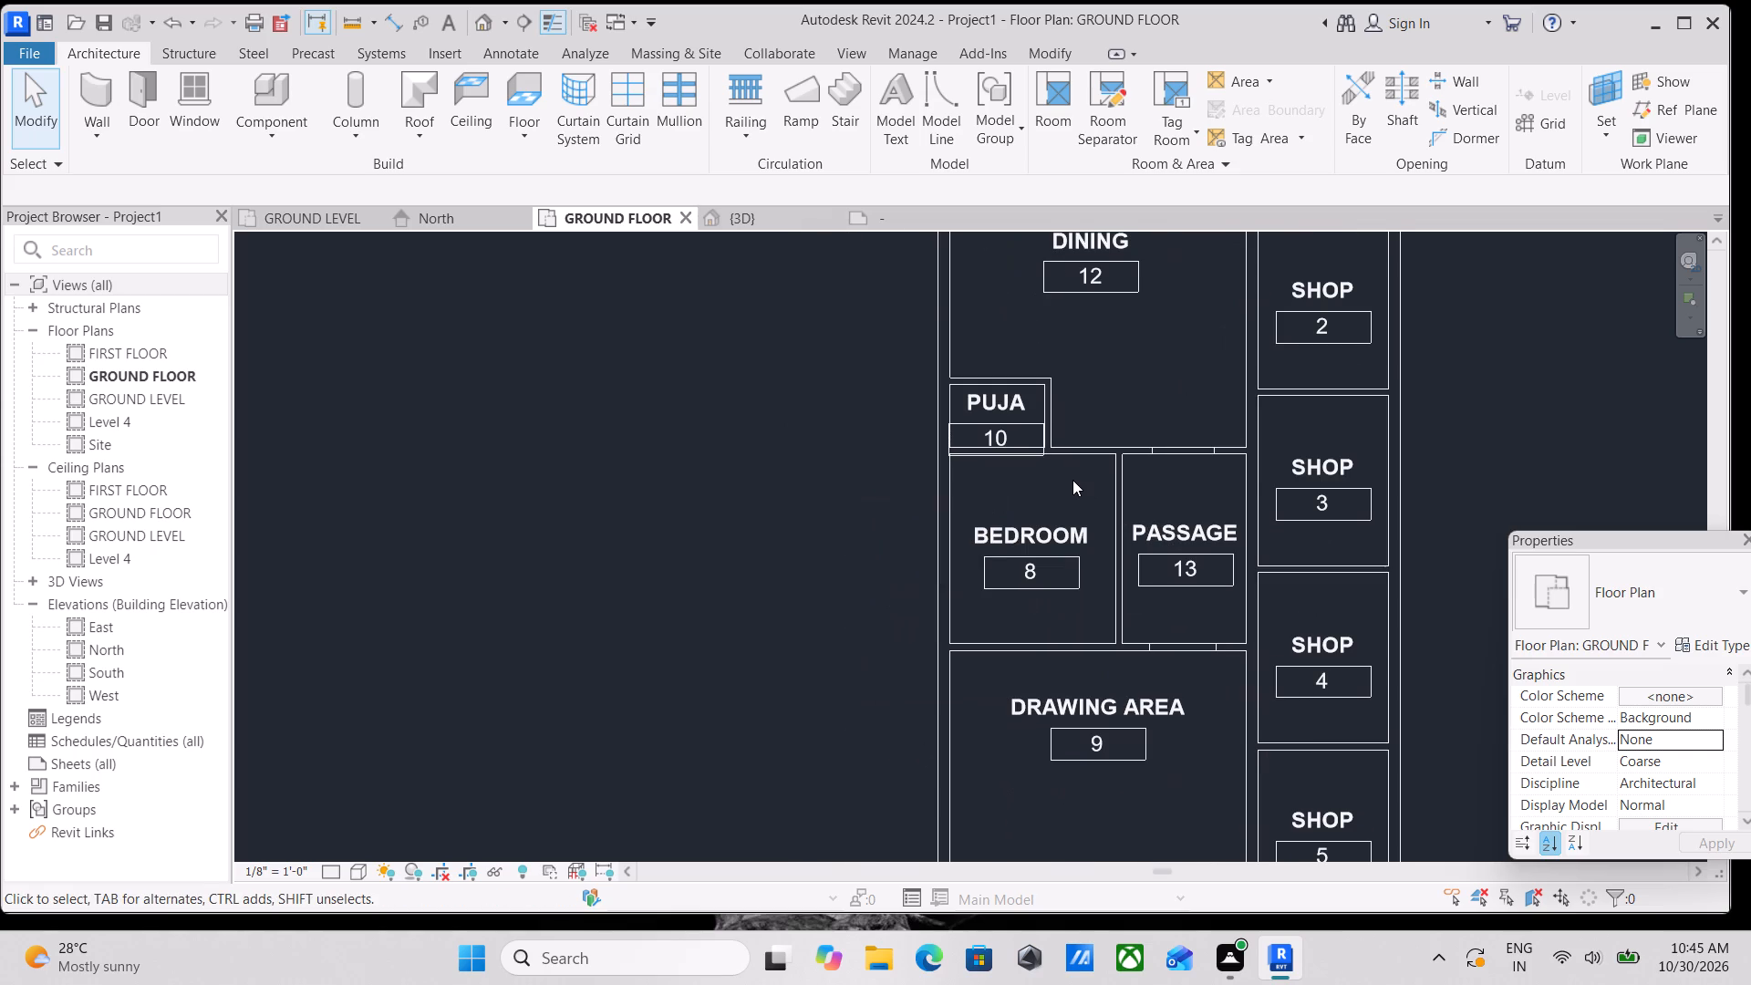
scroll(1094, 508, down, 1)
middle_drag(1094, 508, 1097, 561)
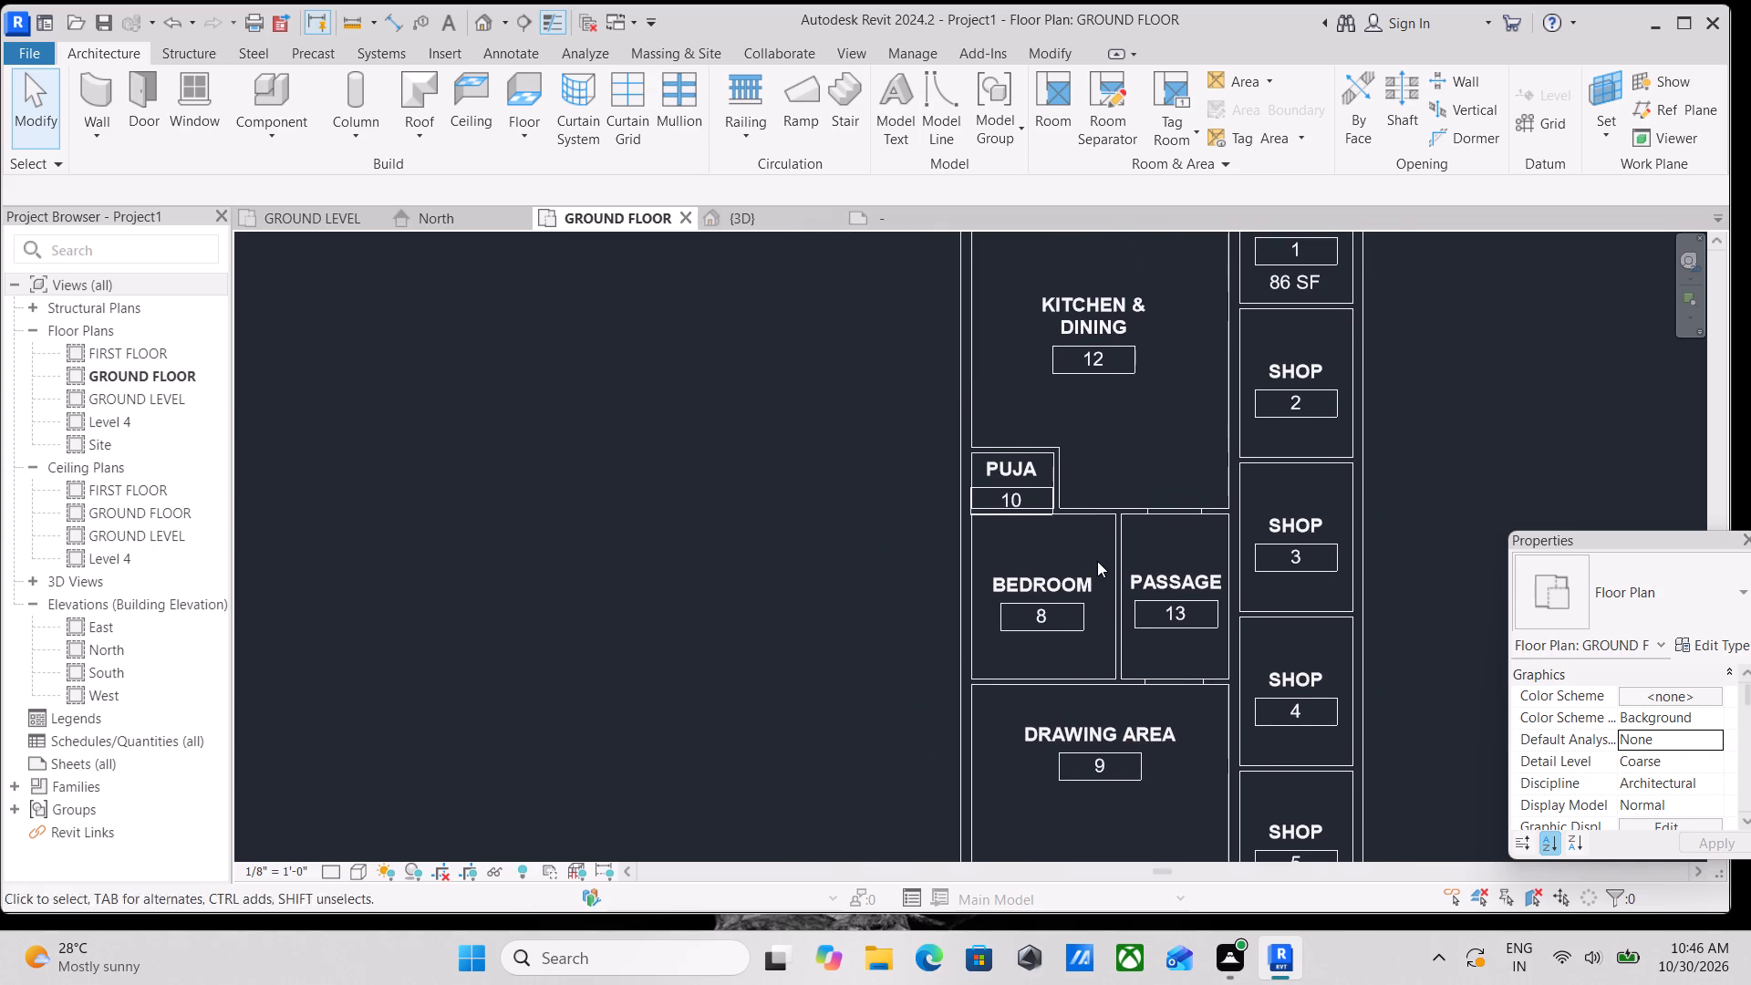
scroll(1095, 577, up, 3)
scroll(1102, 473, up, 2)
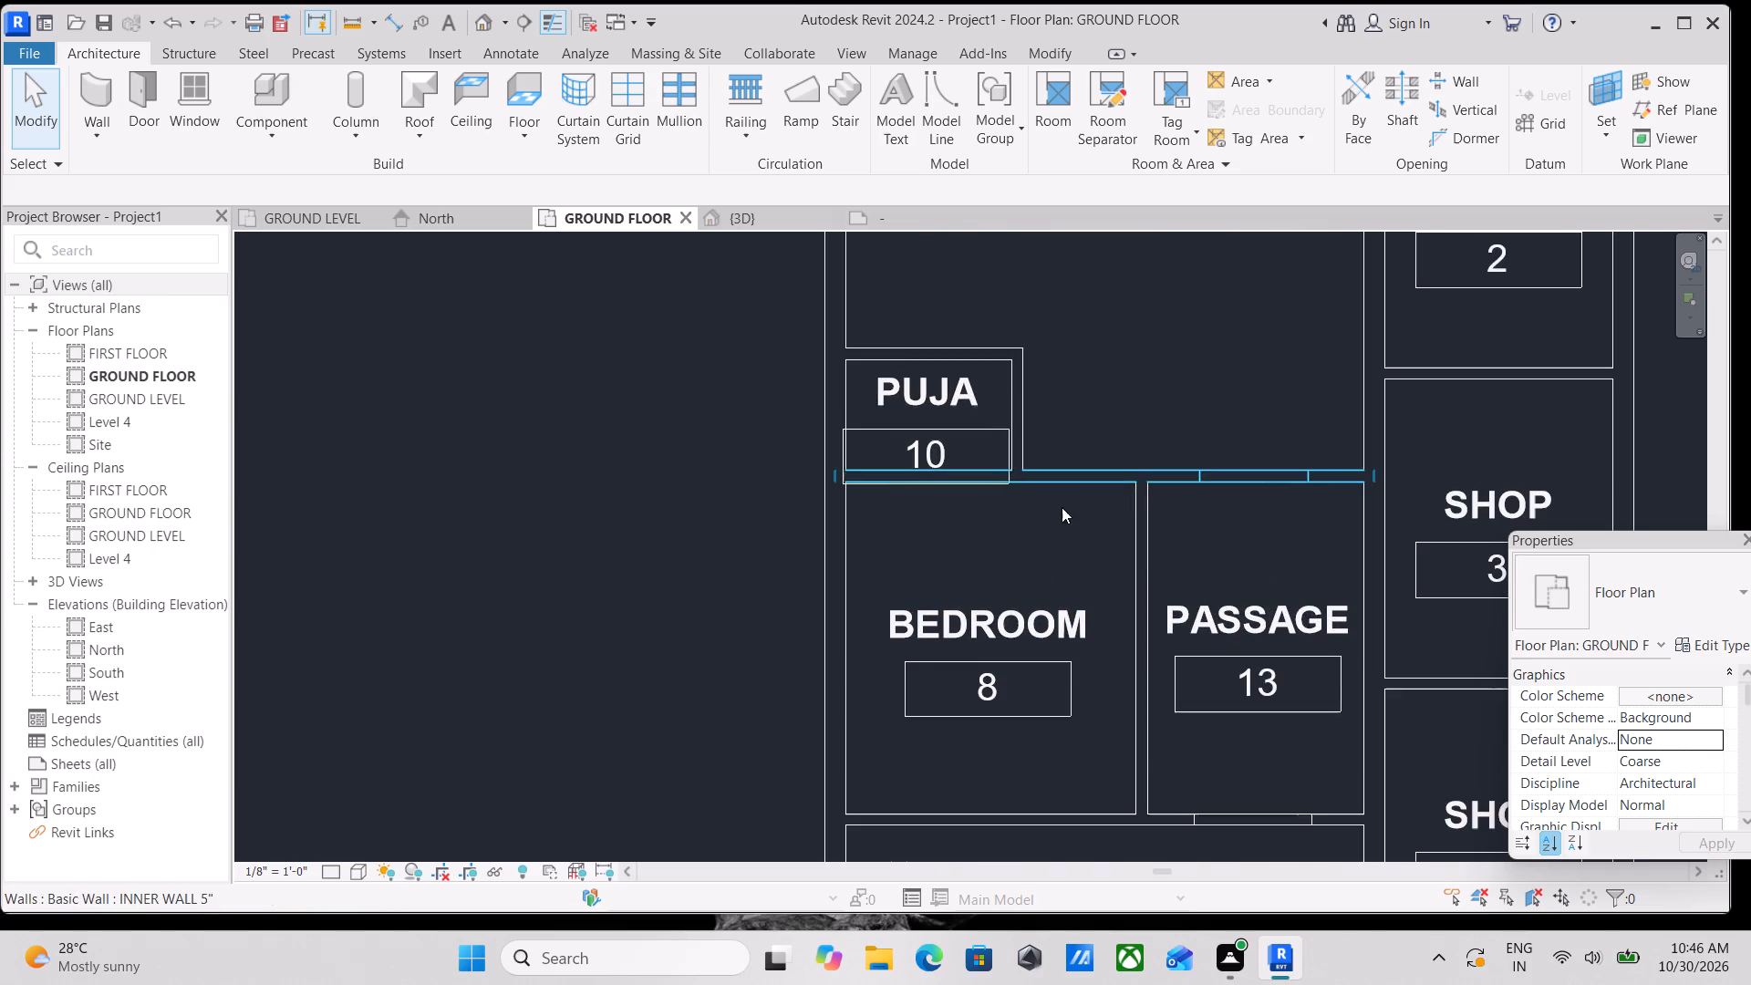
middle_drag(946, 517, 979, 502)
middle_drag(944, 421, 926, 497)
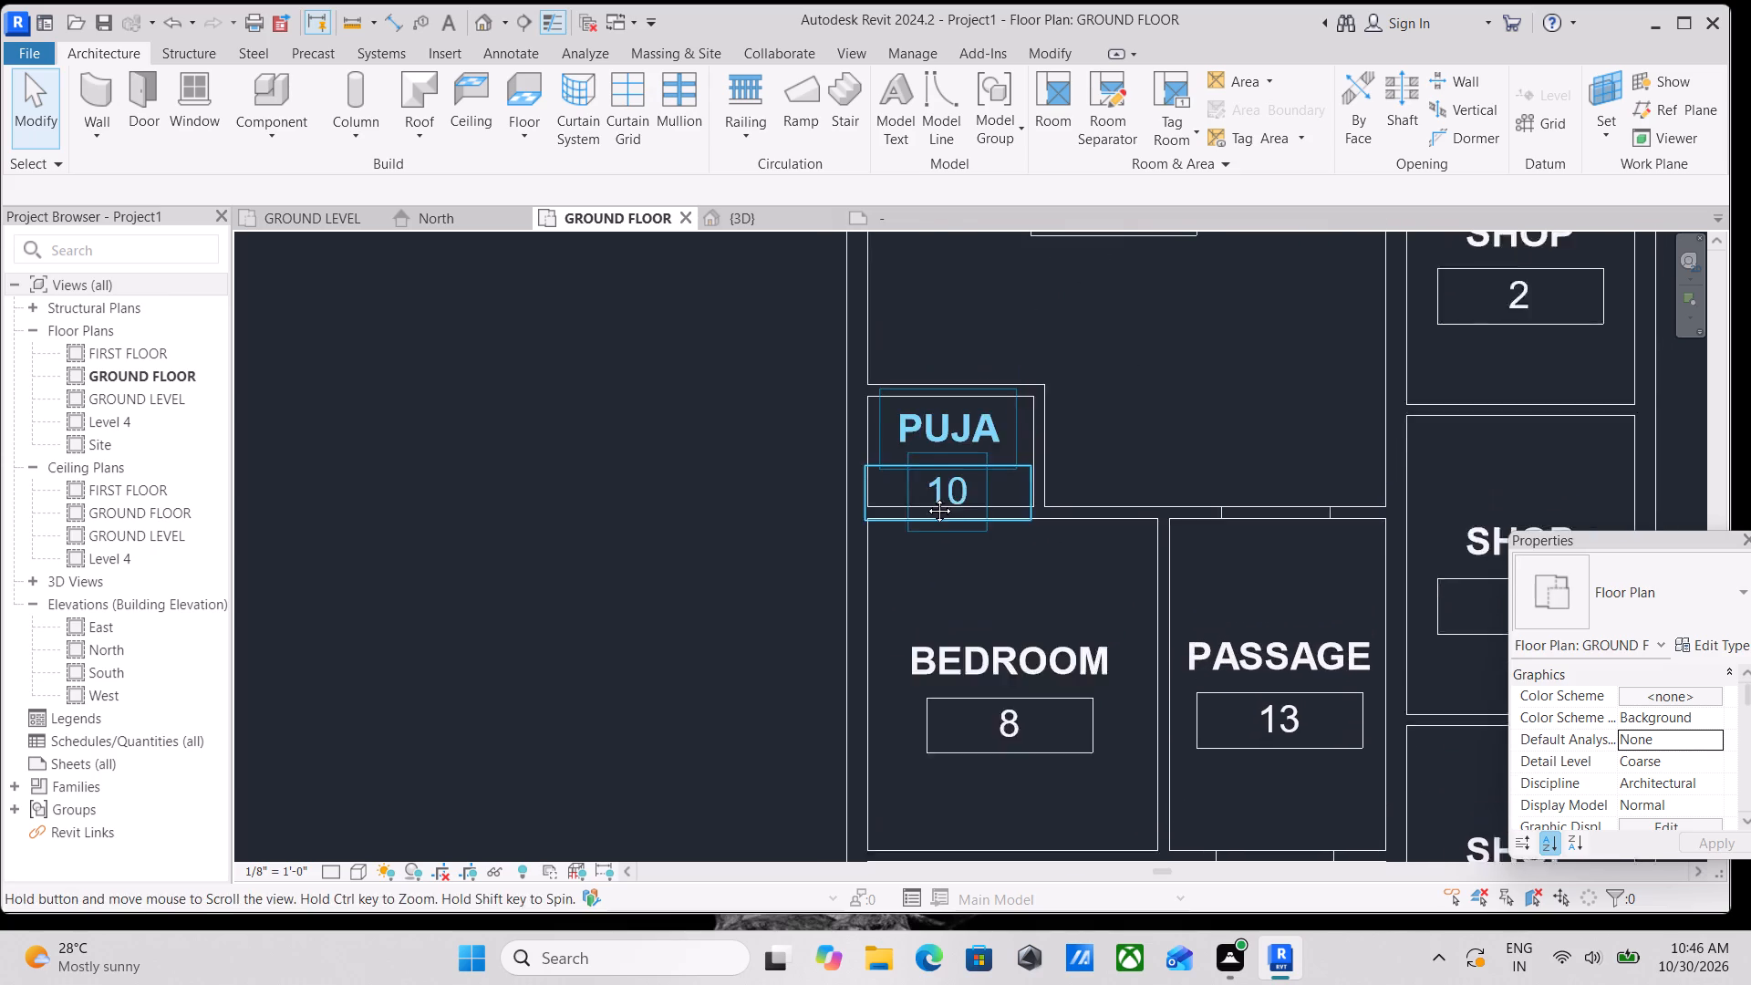
middle_drag(926, 497, 926, 498)
scroll(930, 492, down, 3)
middle_drag(930, 492, 886, 552)
scroll(924, 423, down, 1)
middle_drag(924, 423, 913, 461)
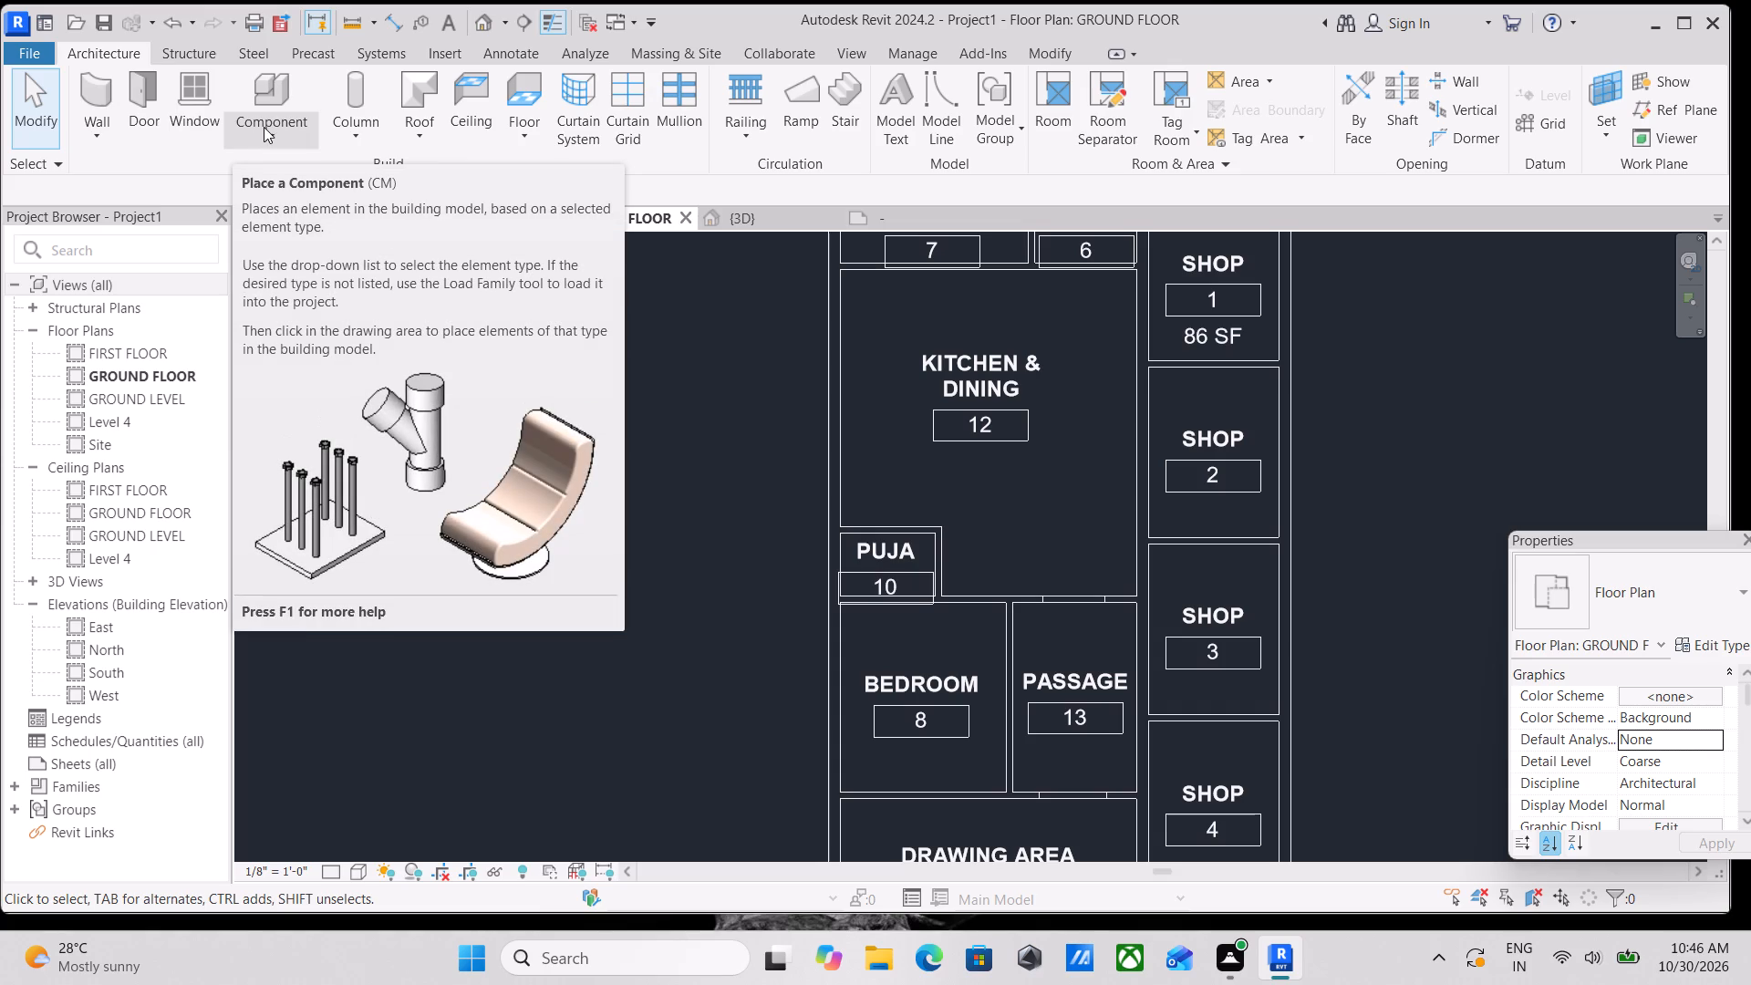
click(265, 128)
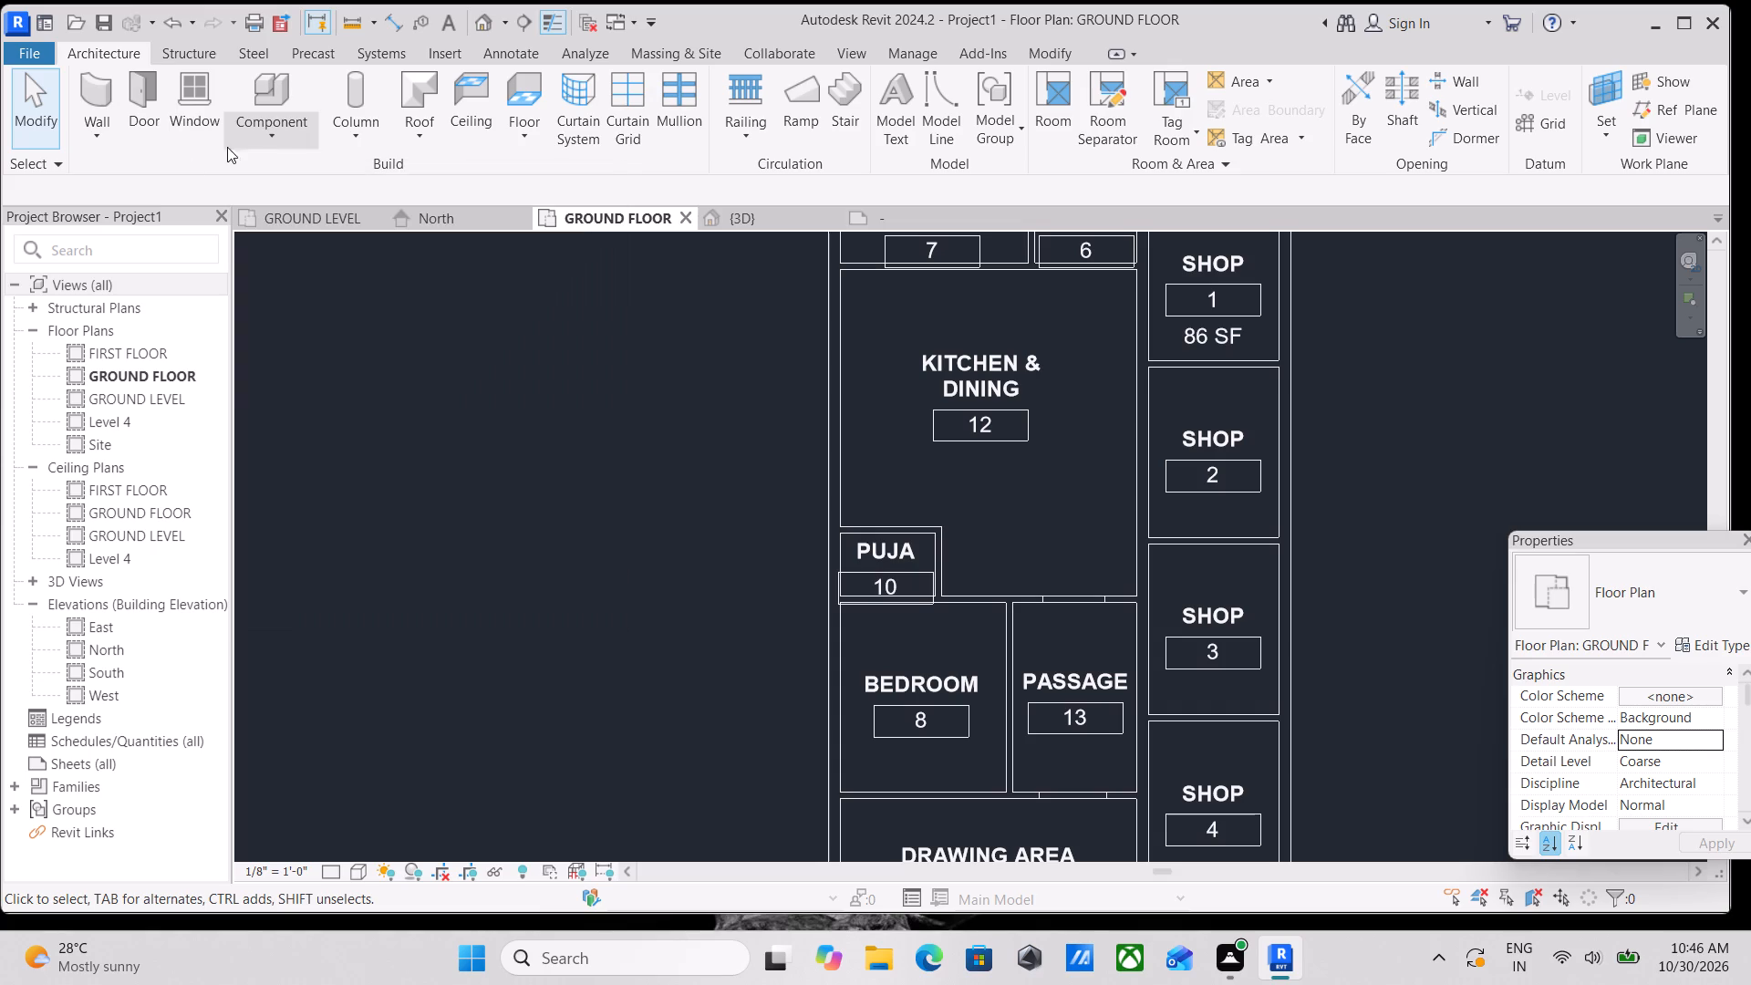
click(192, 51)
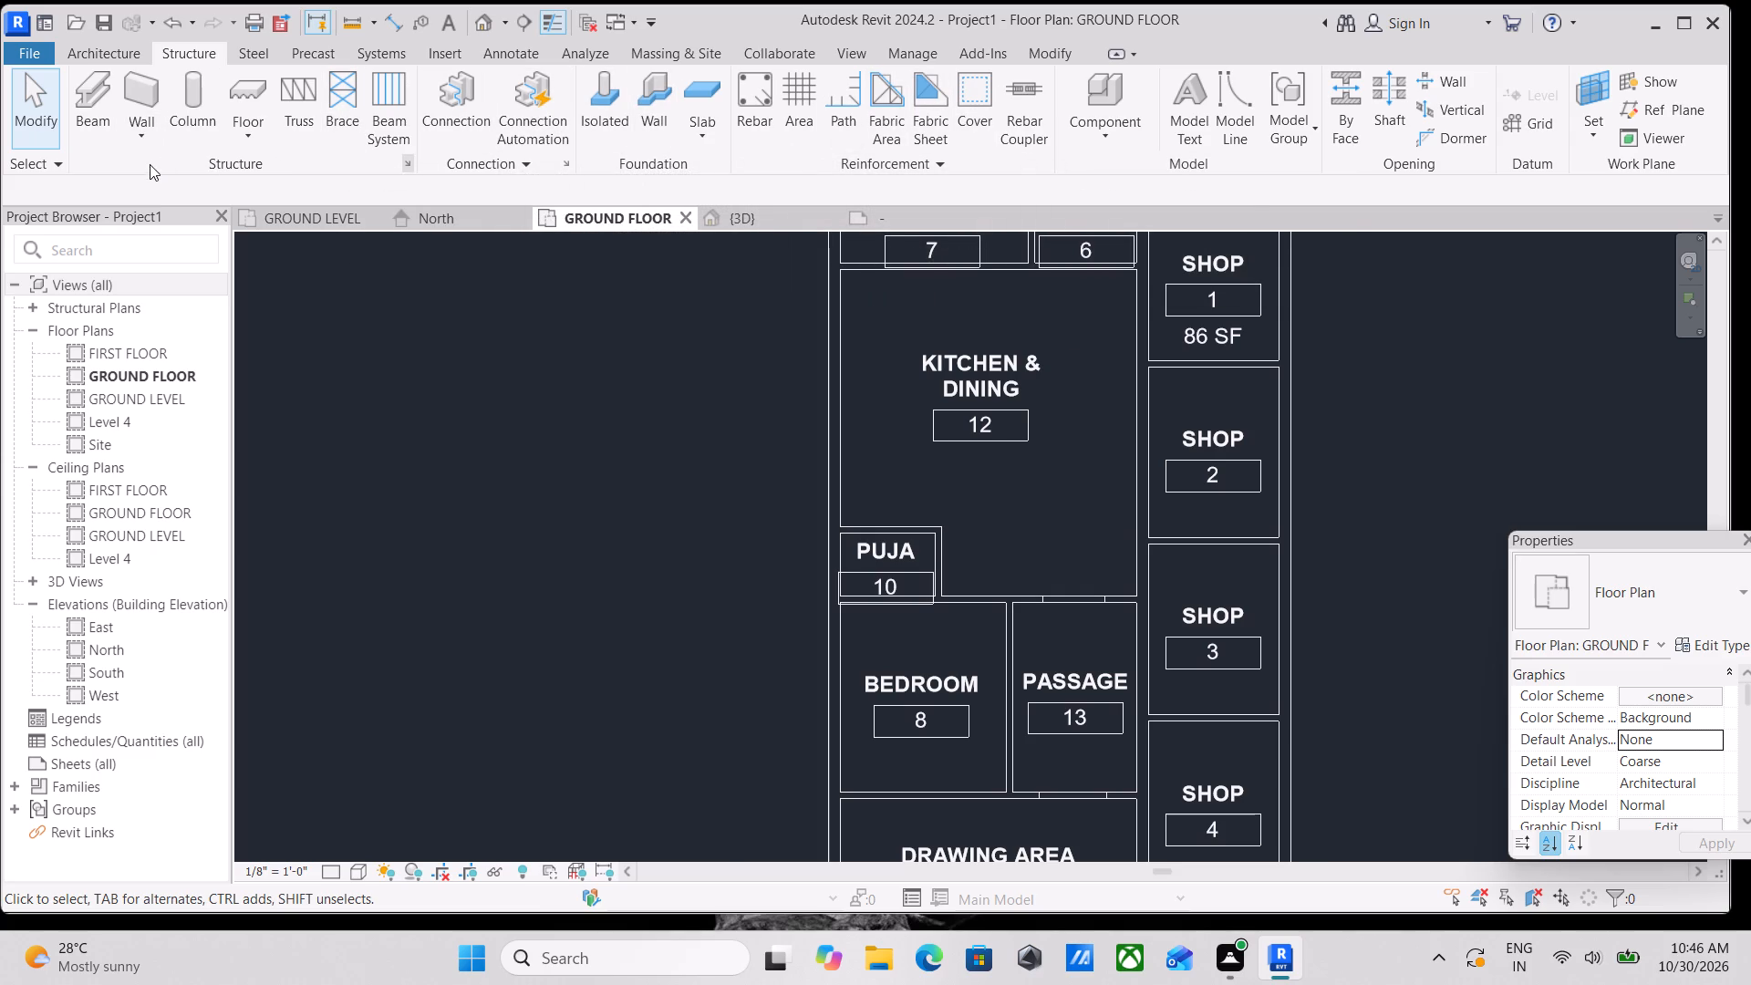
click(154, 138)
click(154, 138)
Start the Ceiling tool in the GROUND FLOOR plan with the compound ceiling type GWB on Mtl. Stud.
click(88, 43)
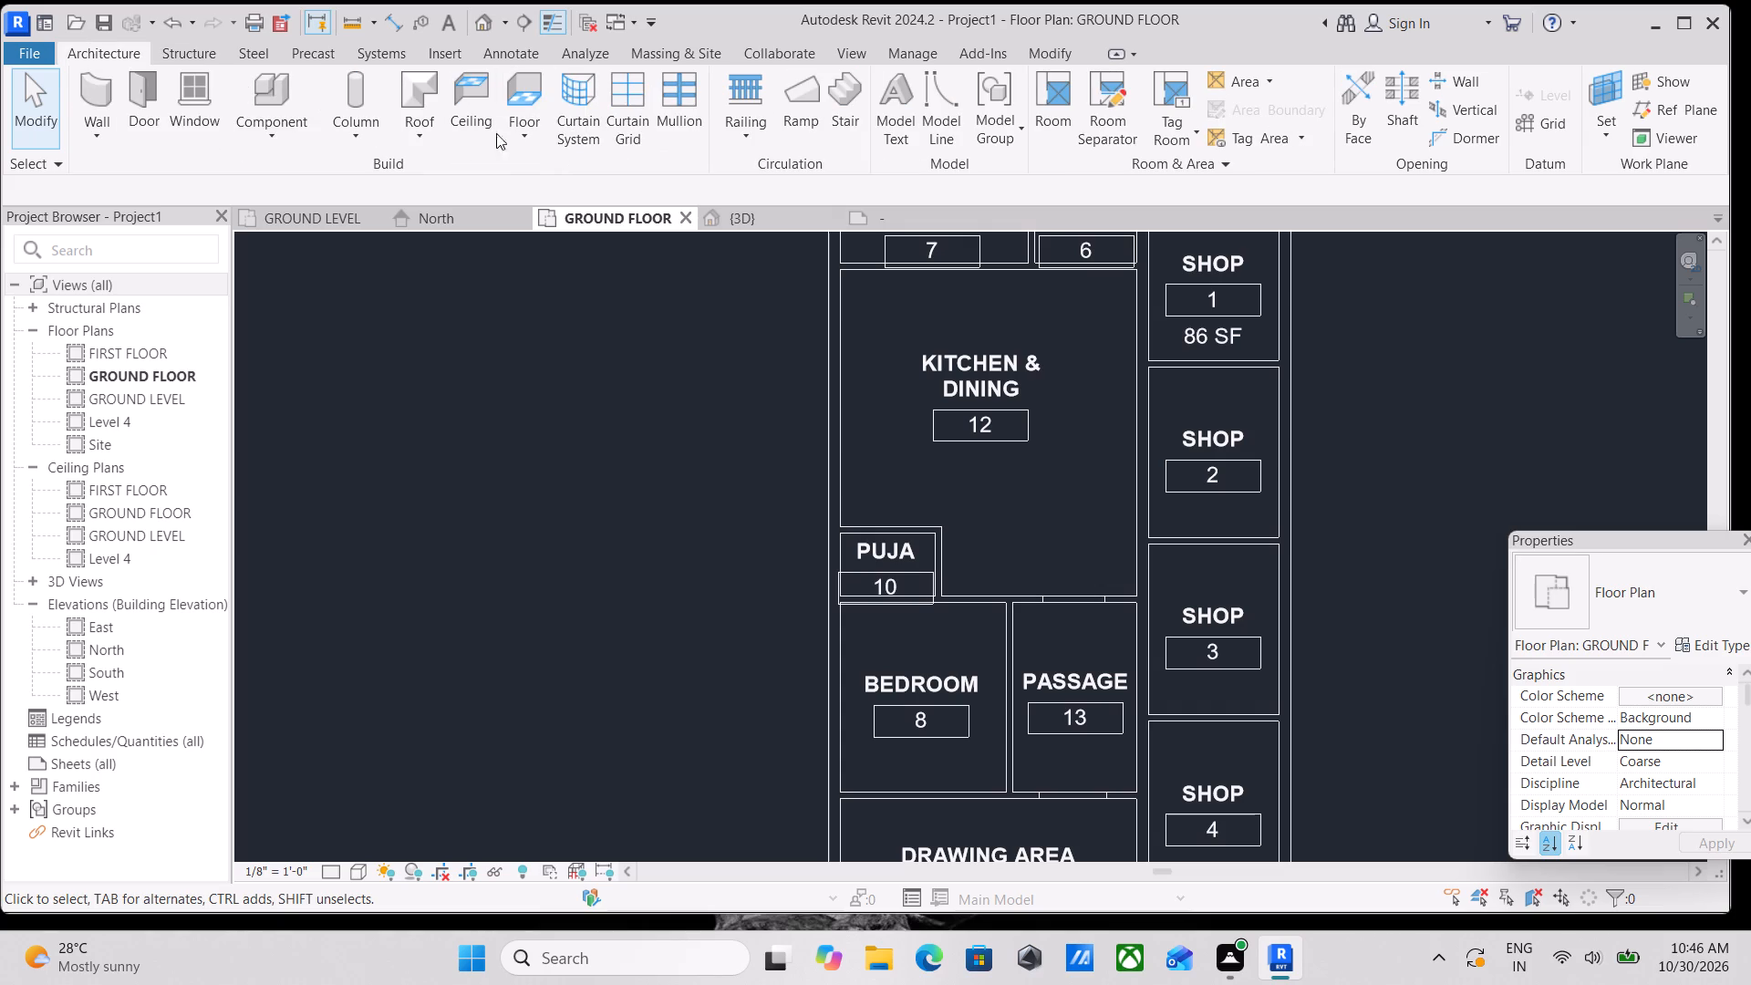
click(461, 130)
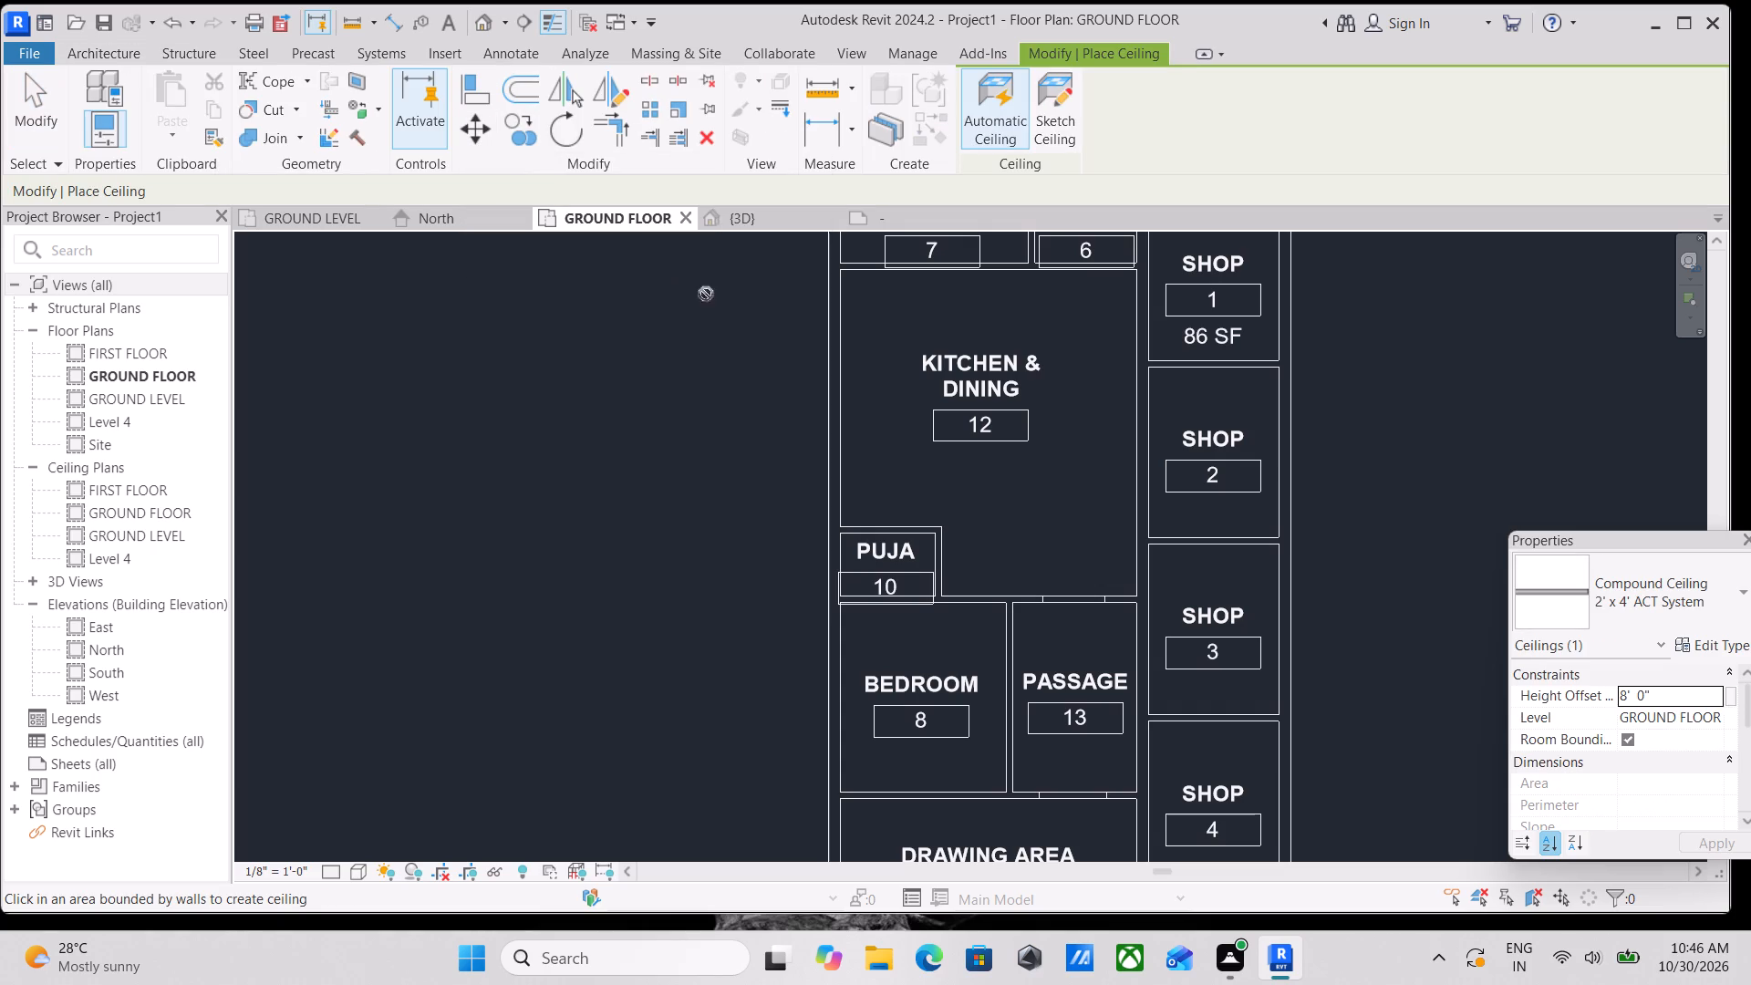
click(1720, 609)
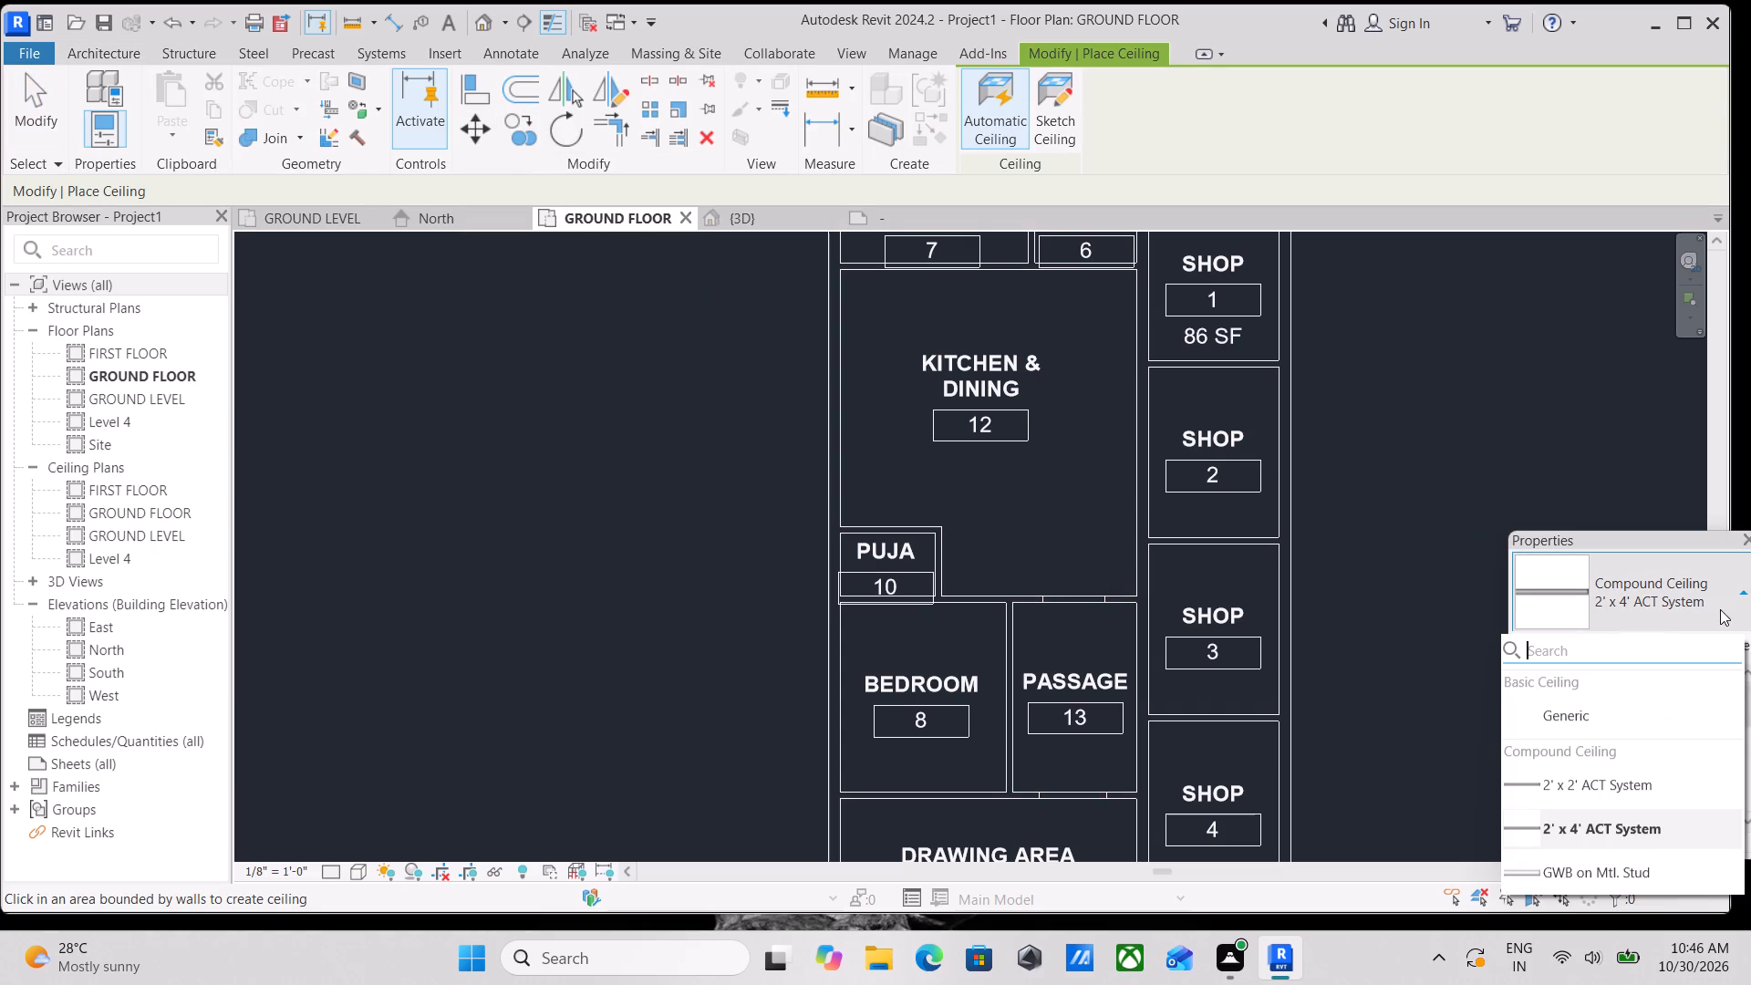
scroll(1601, 835, down, 3)
click(1606, 873)
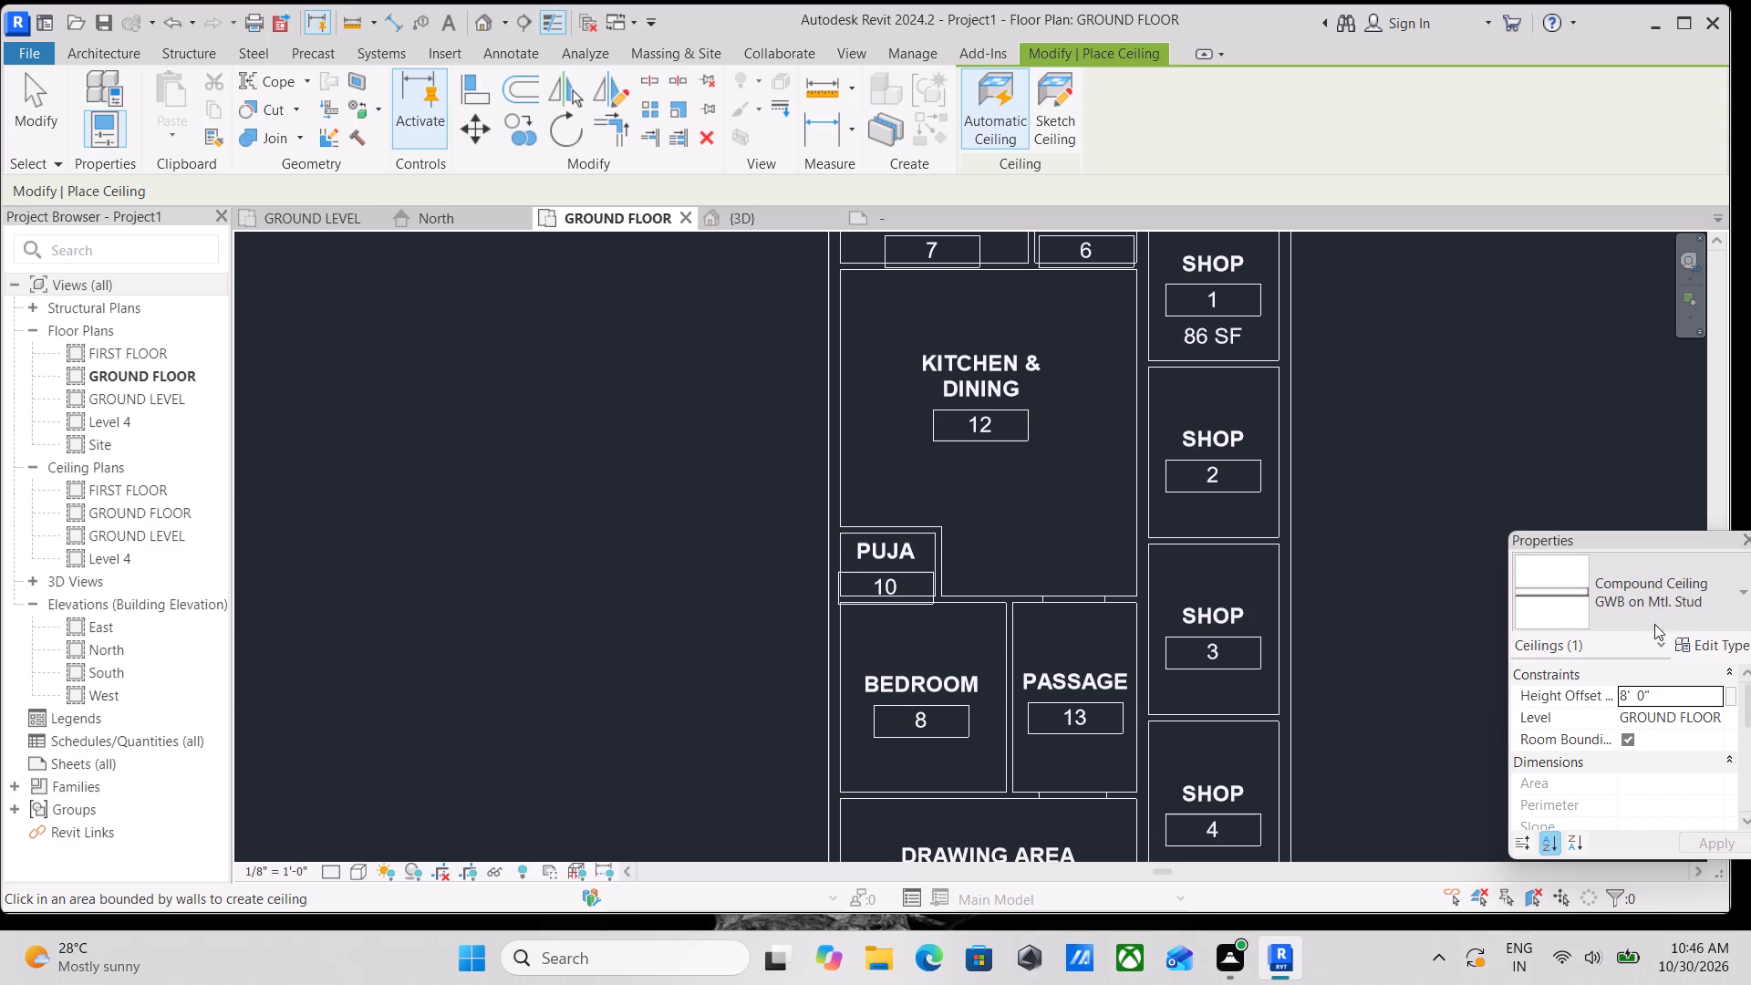
Duplicate the GWB on Mtl. Stud ceiling type under the name CLAD WHITE CEILING.
click(1727, 638)
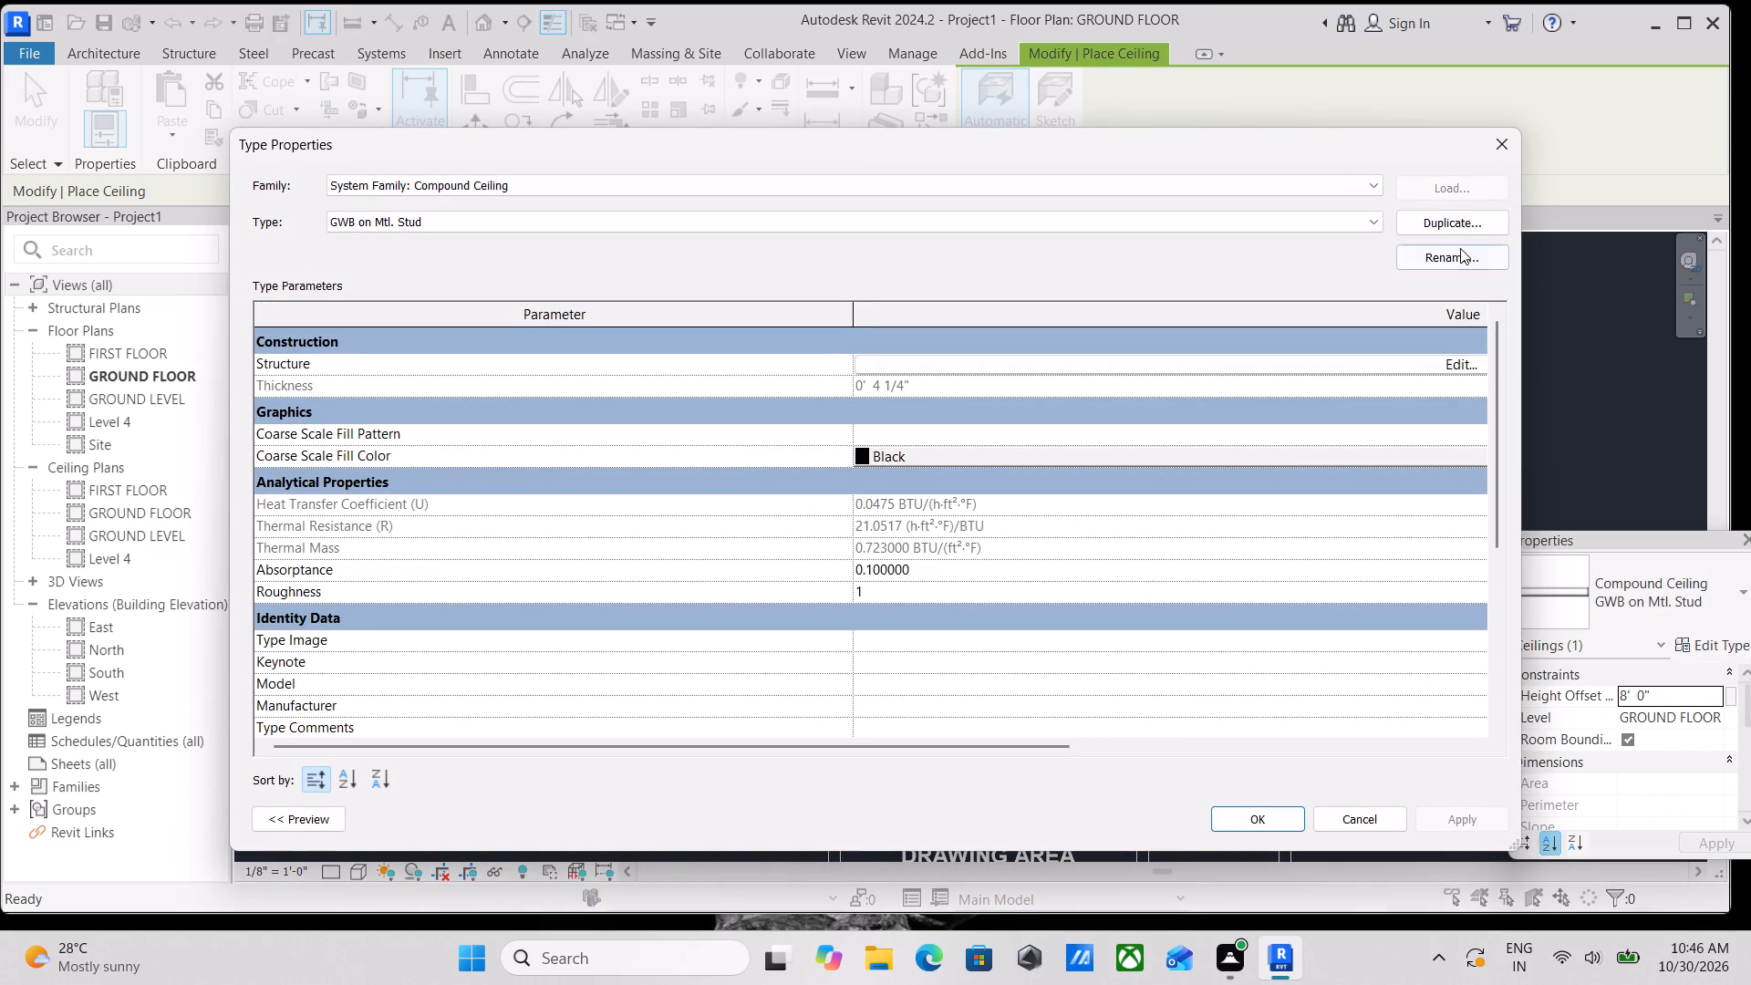
click(1440, 223)
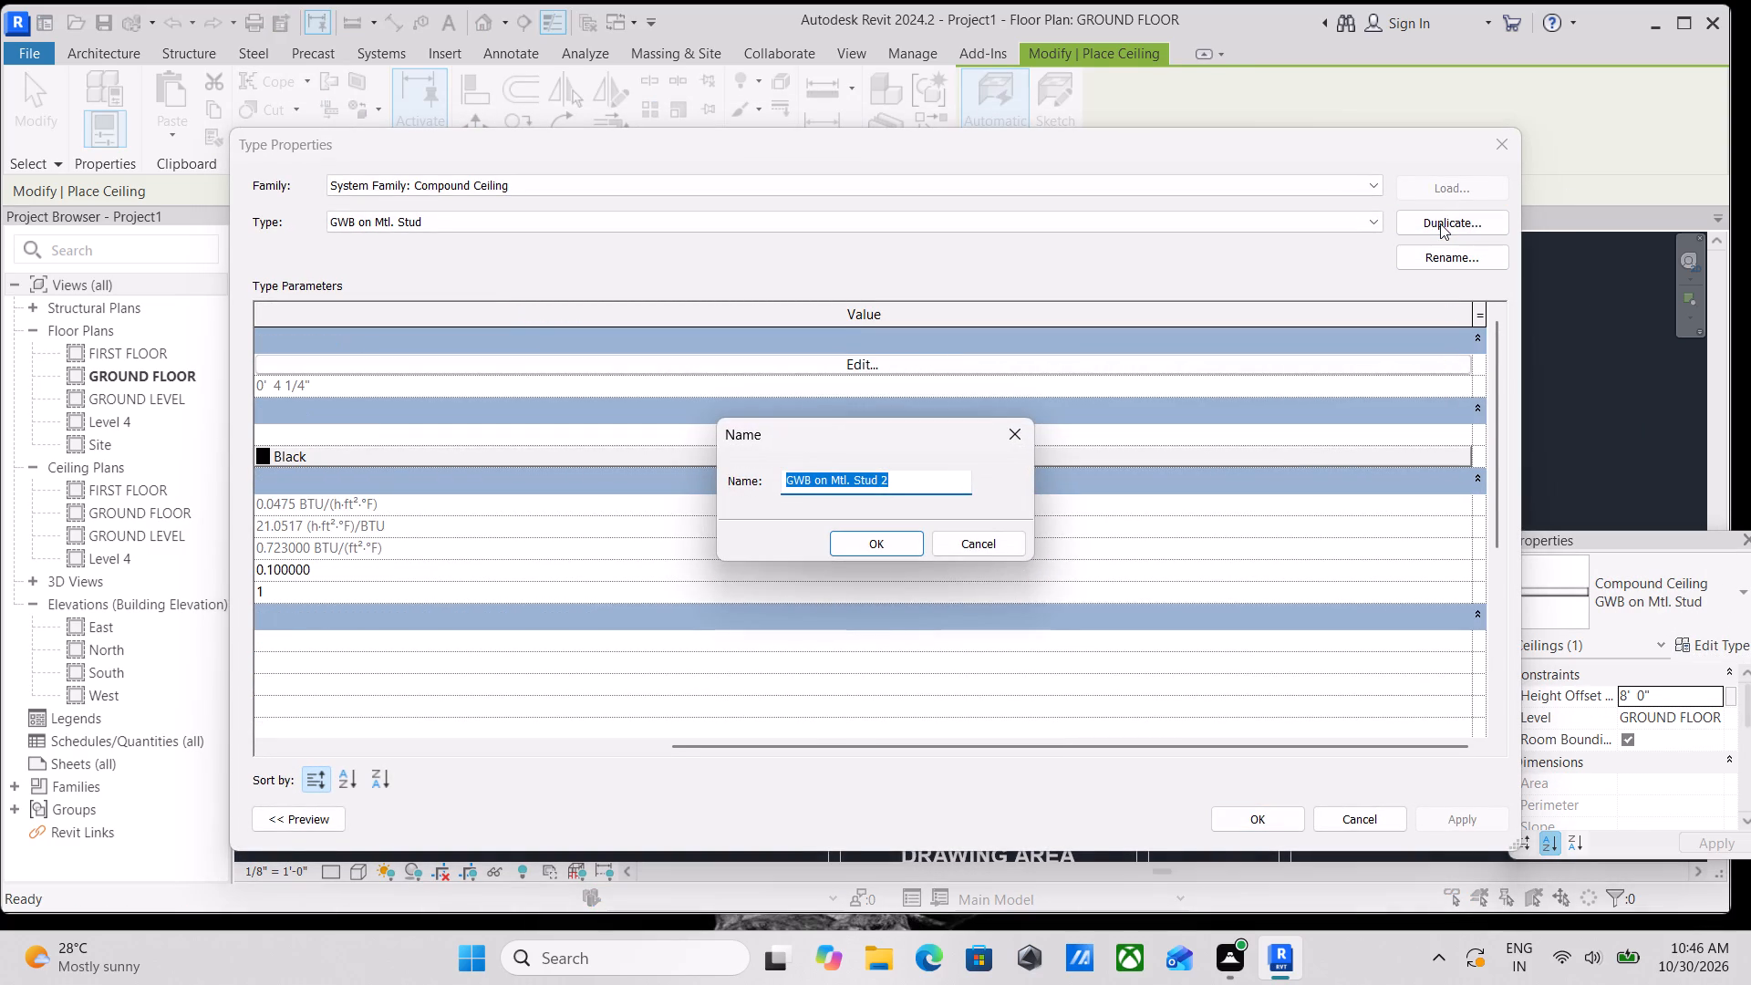
key(m)
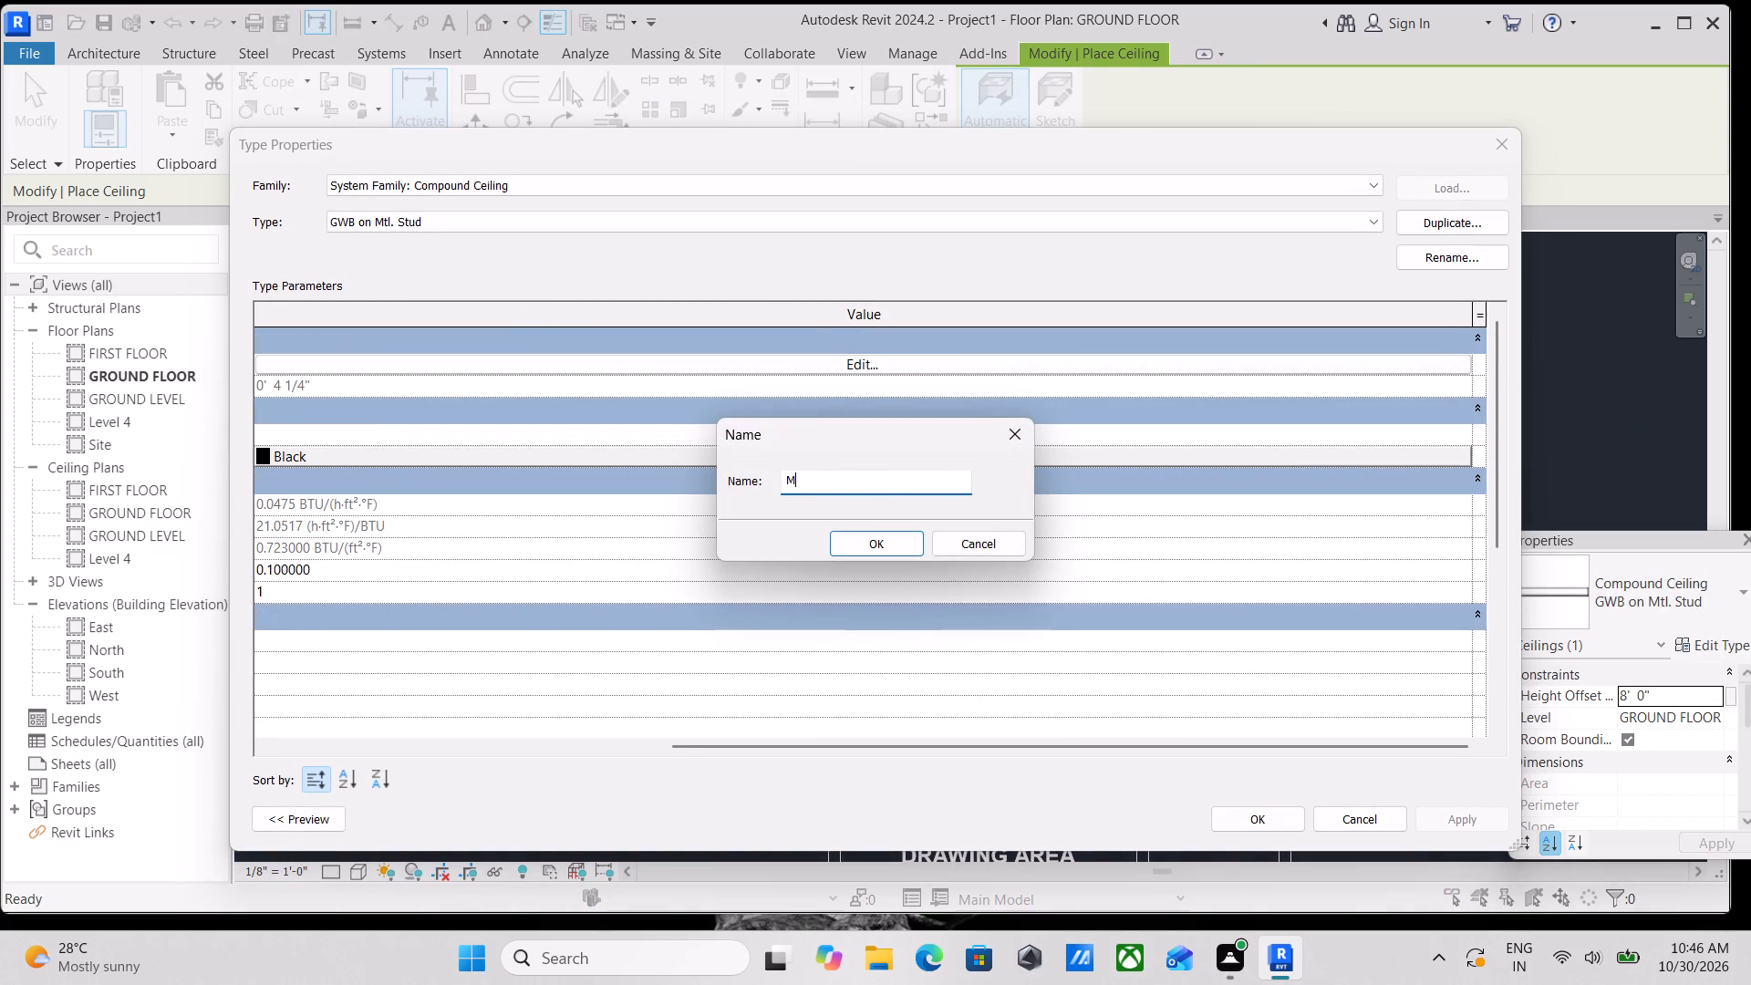
text(ET)
text(AL)
key(space)
key(BackSpace)
key(BackSpace)
key(BackSpace)
key(BackSpace)
key(BackSpace)
key(BackSpace)
key(BackSpace)
key(BackSpace)
key(BackSpace)
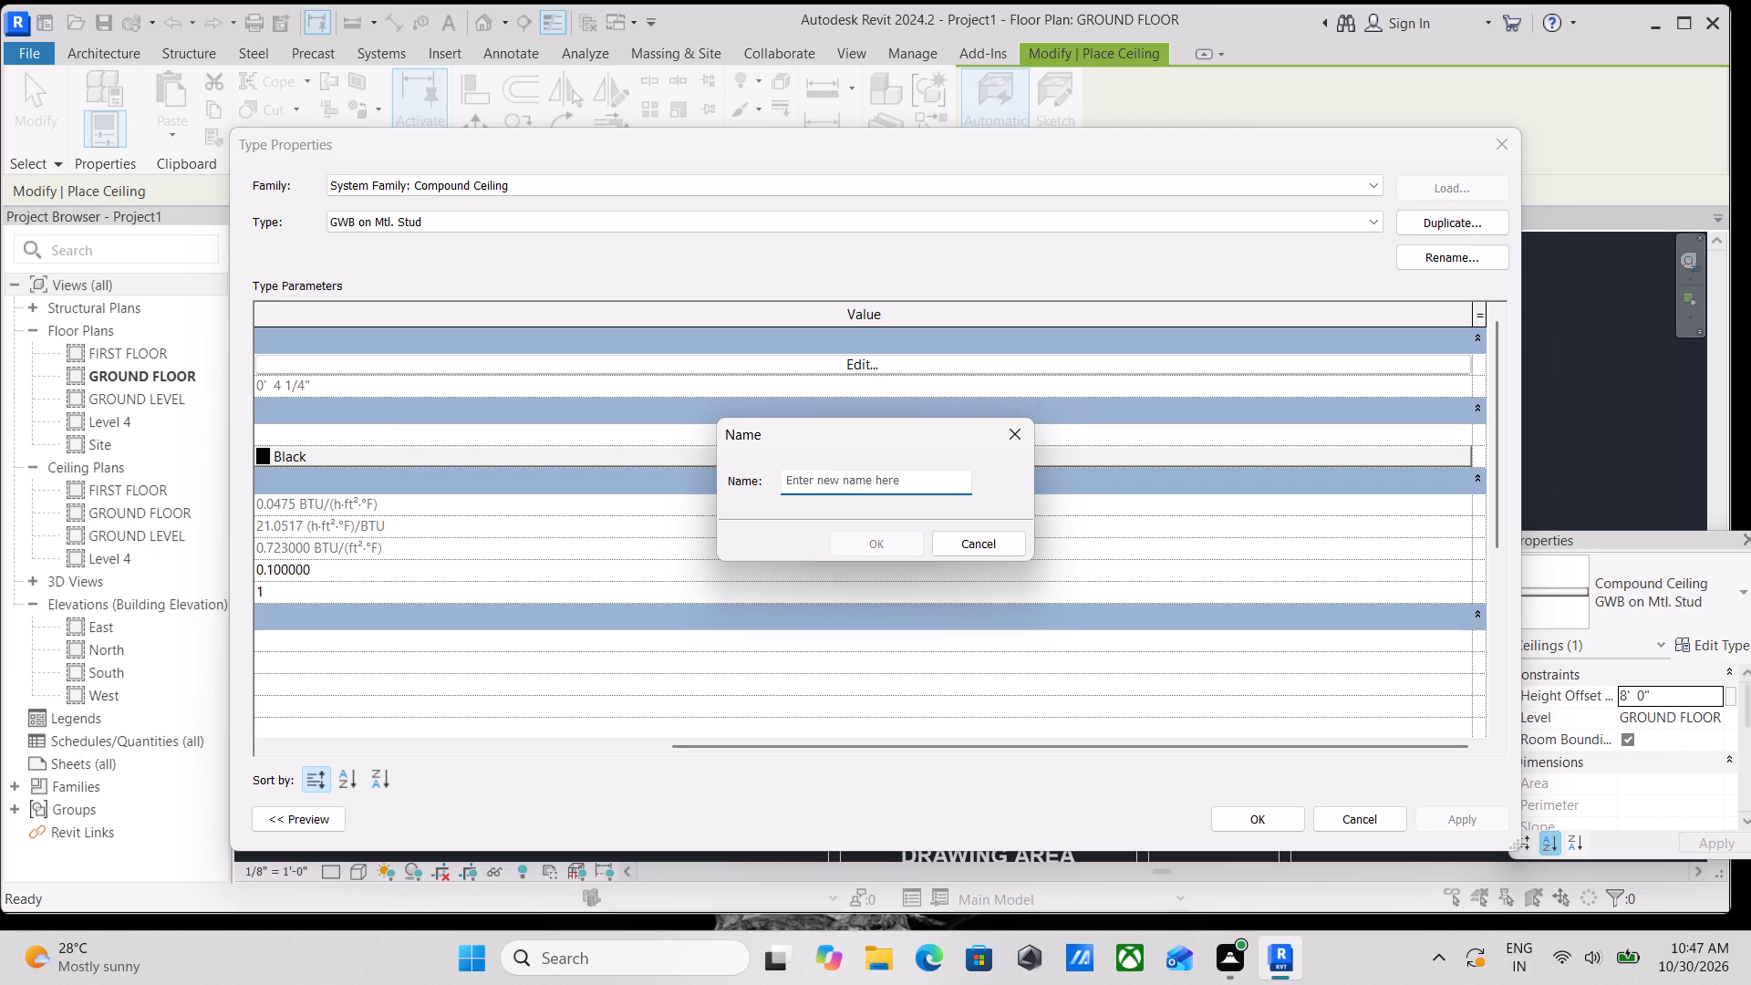
text(CLAD WH)
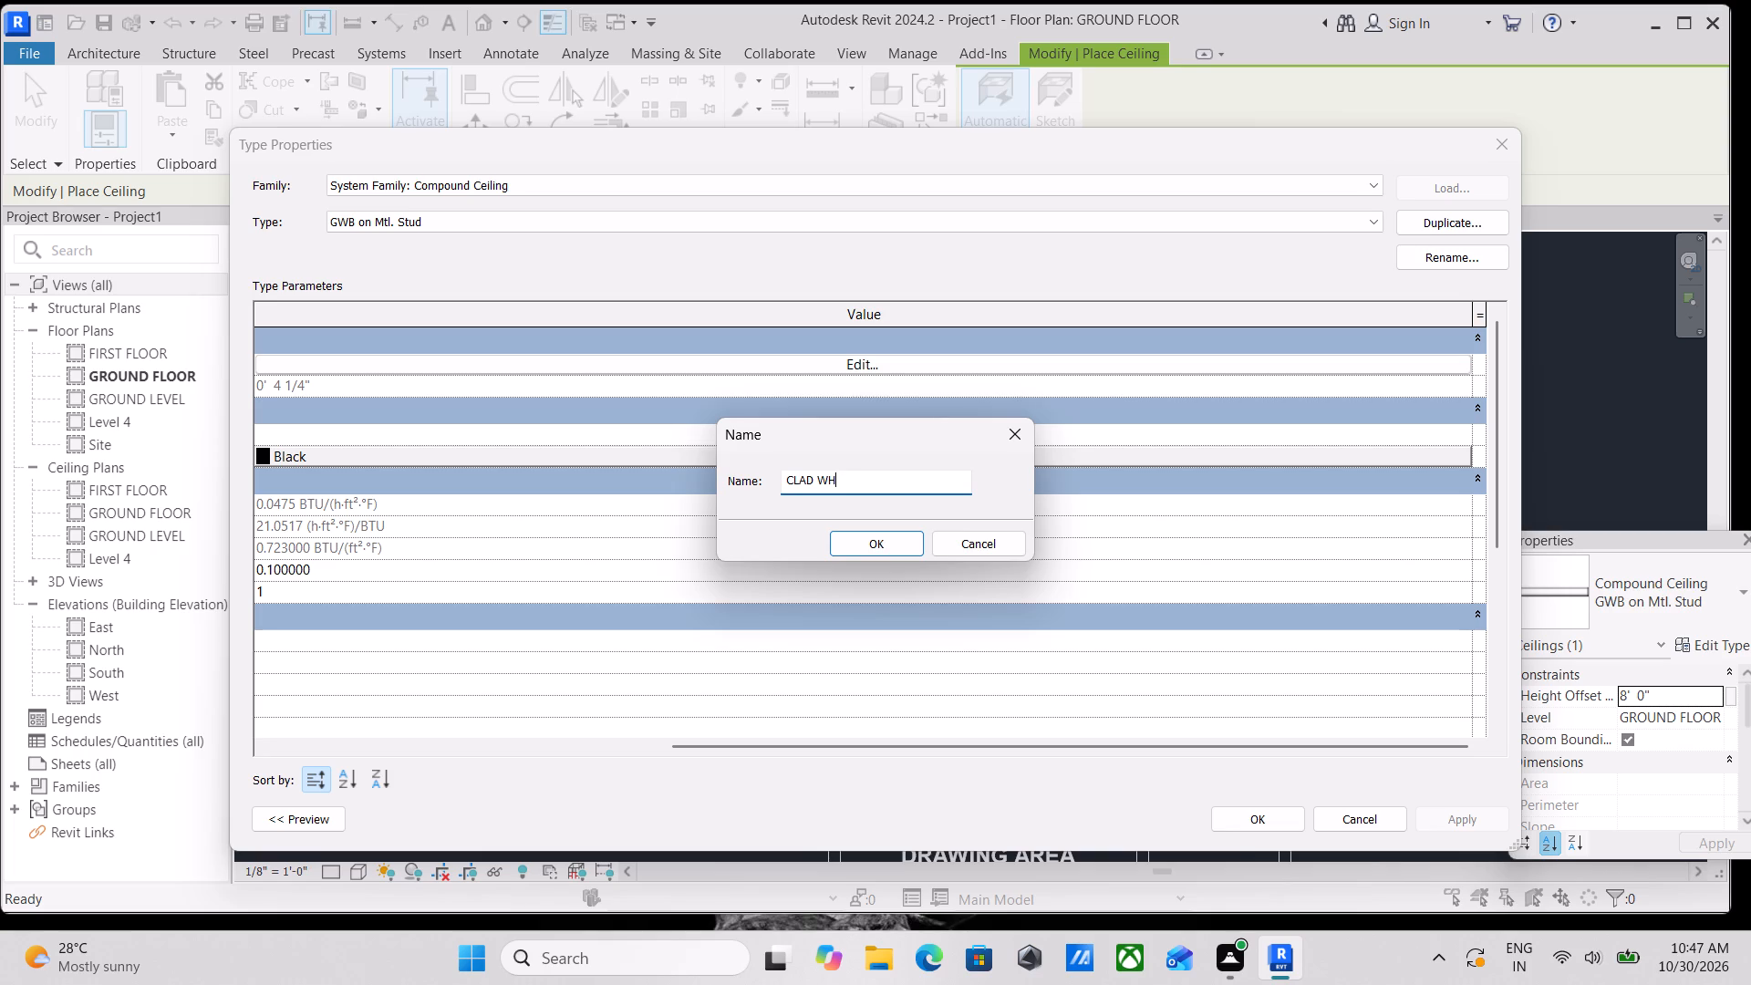
text(ITR)
key(BackSpace)
text(E CEI)
text(LING)
key(space)
text(2)
key(BackSpace)
key(6)
key(BackSpace)
click(863, 548)
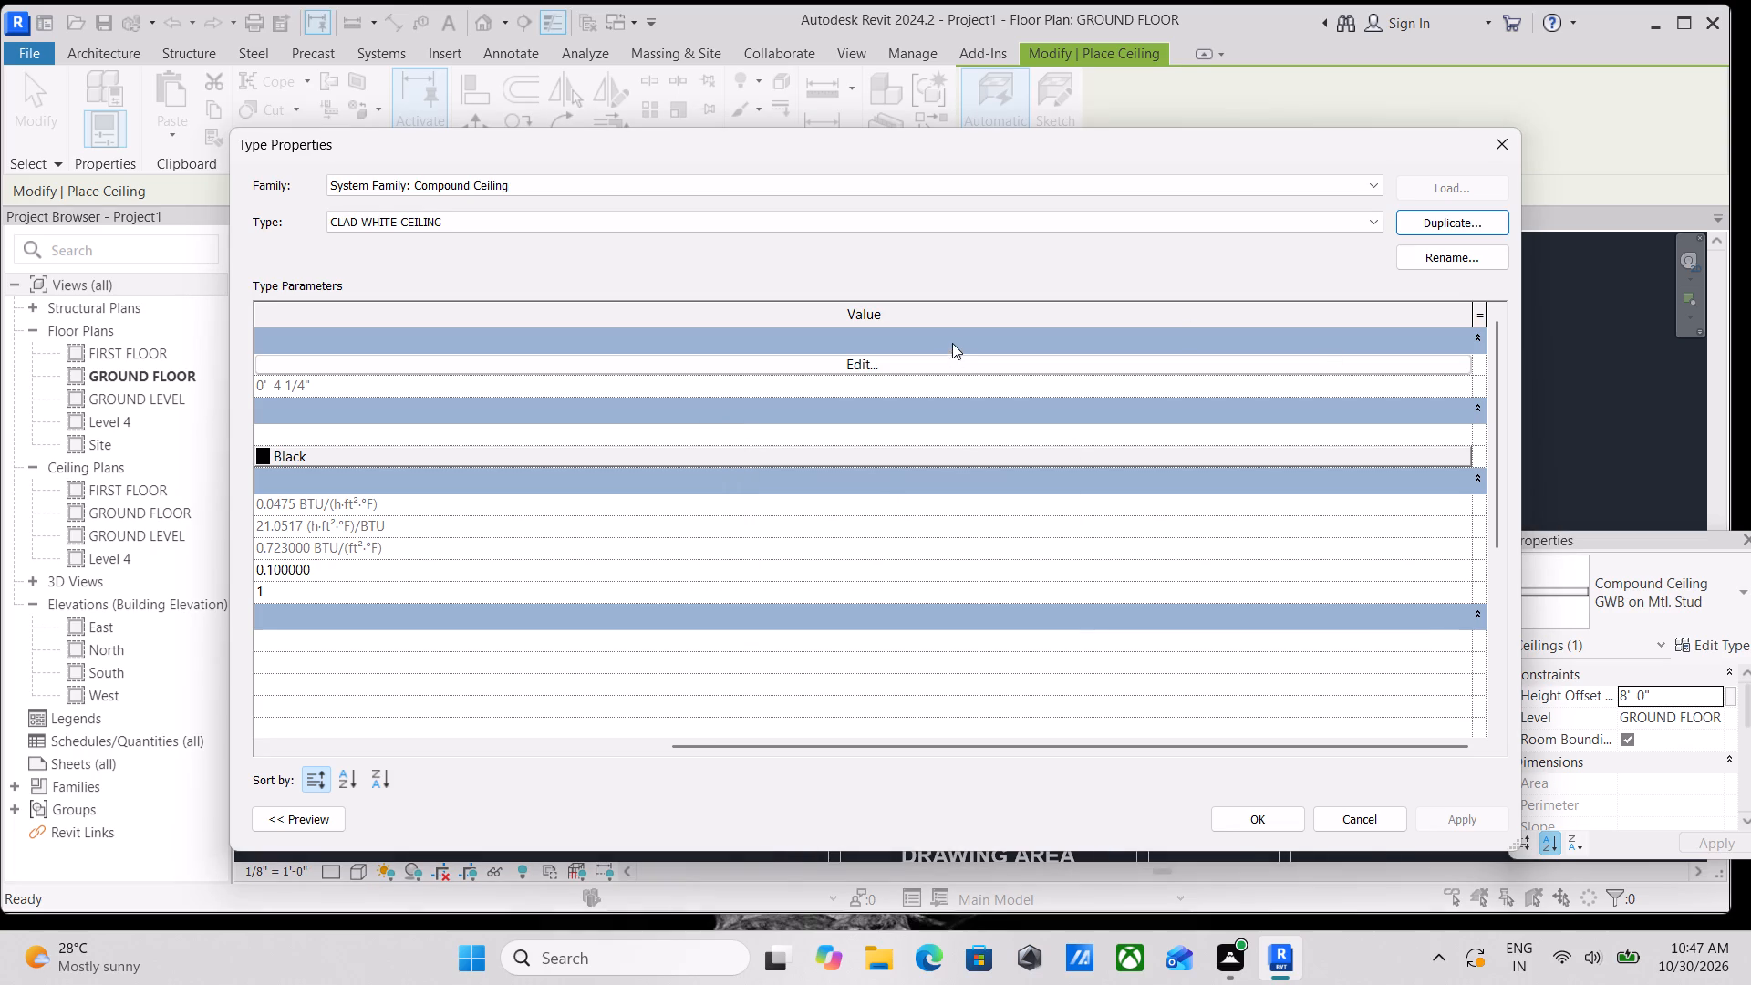
From the Finish 2 [5] layer of CLAD WHITE CEILING, create a new material named CLAD WHITE MATERIAL.
click(939, 358)
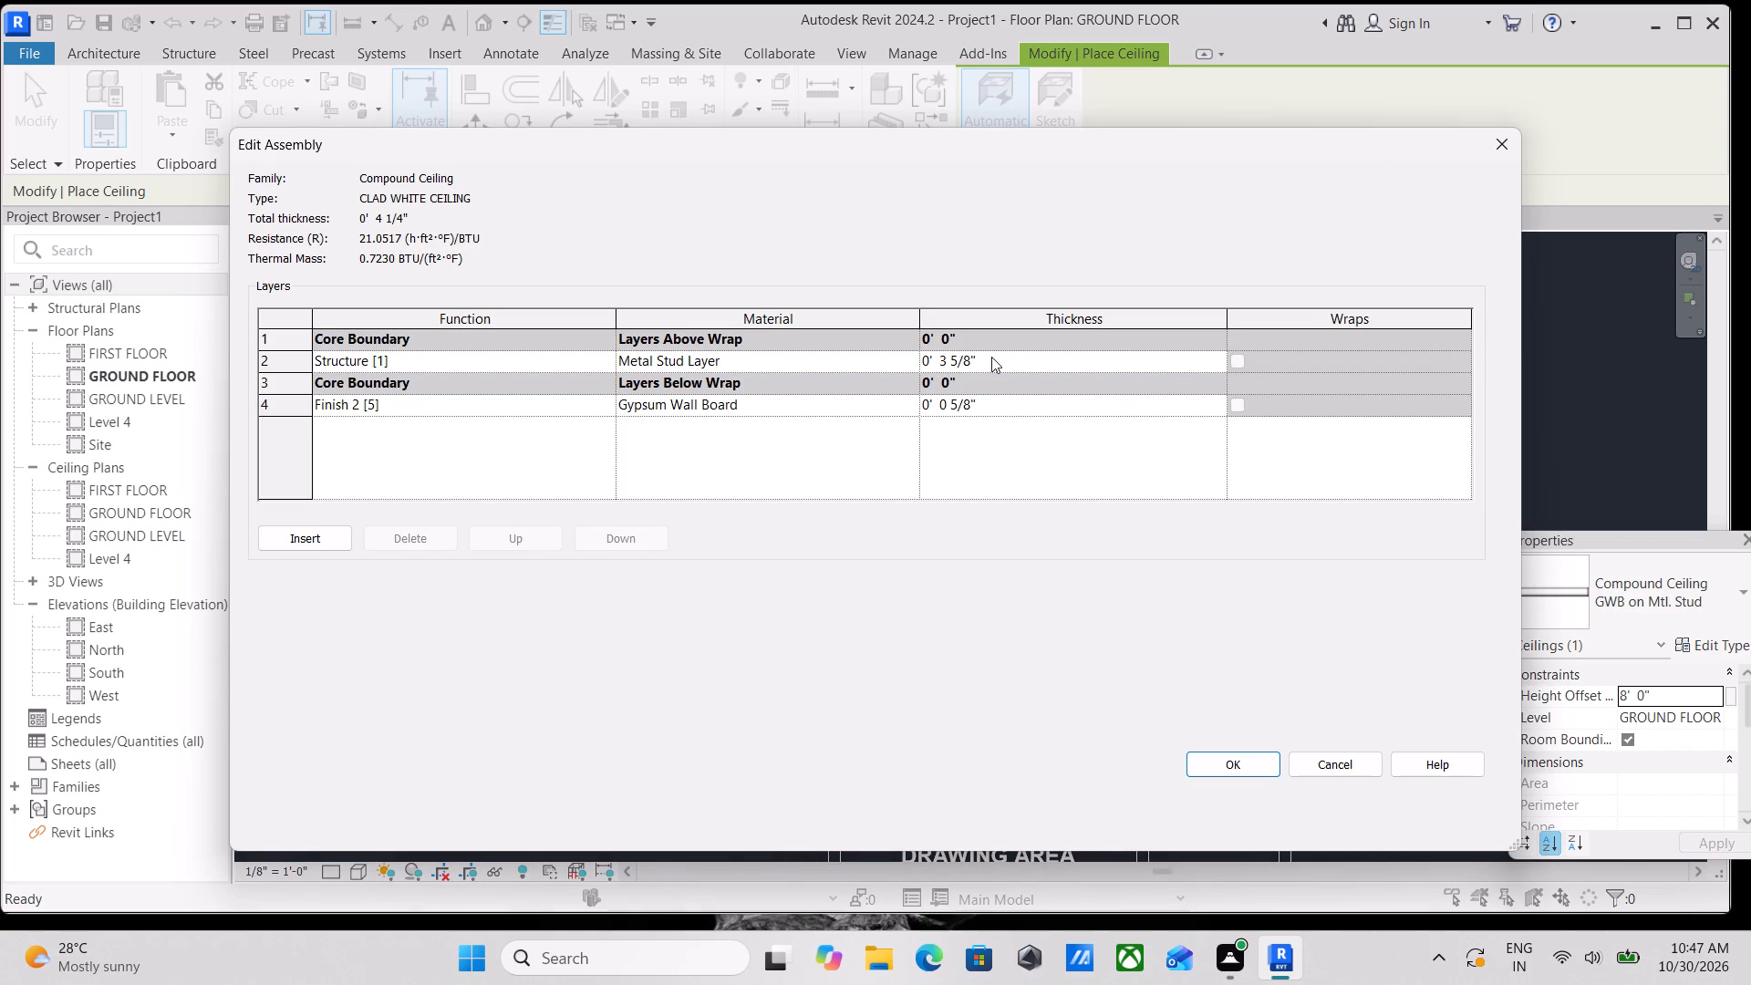
click(1009, 356)
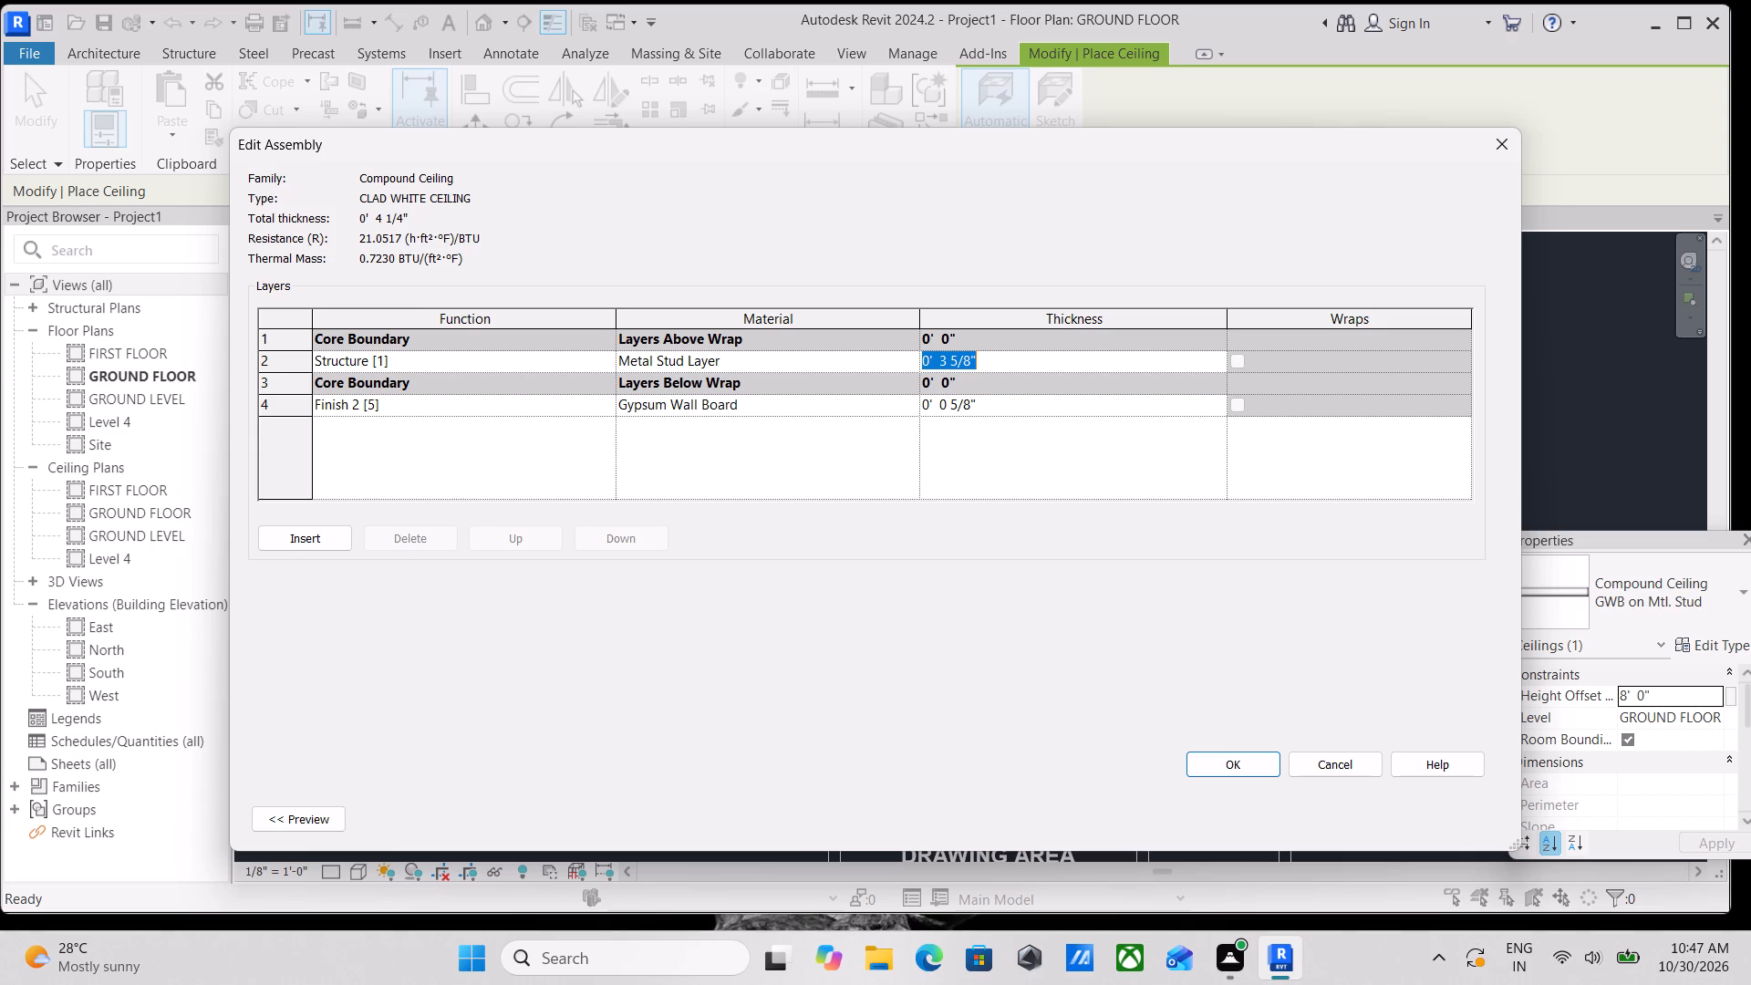
scroll(1013, 357, up, 1)
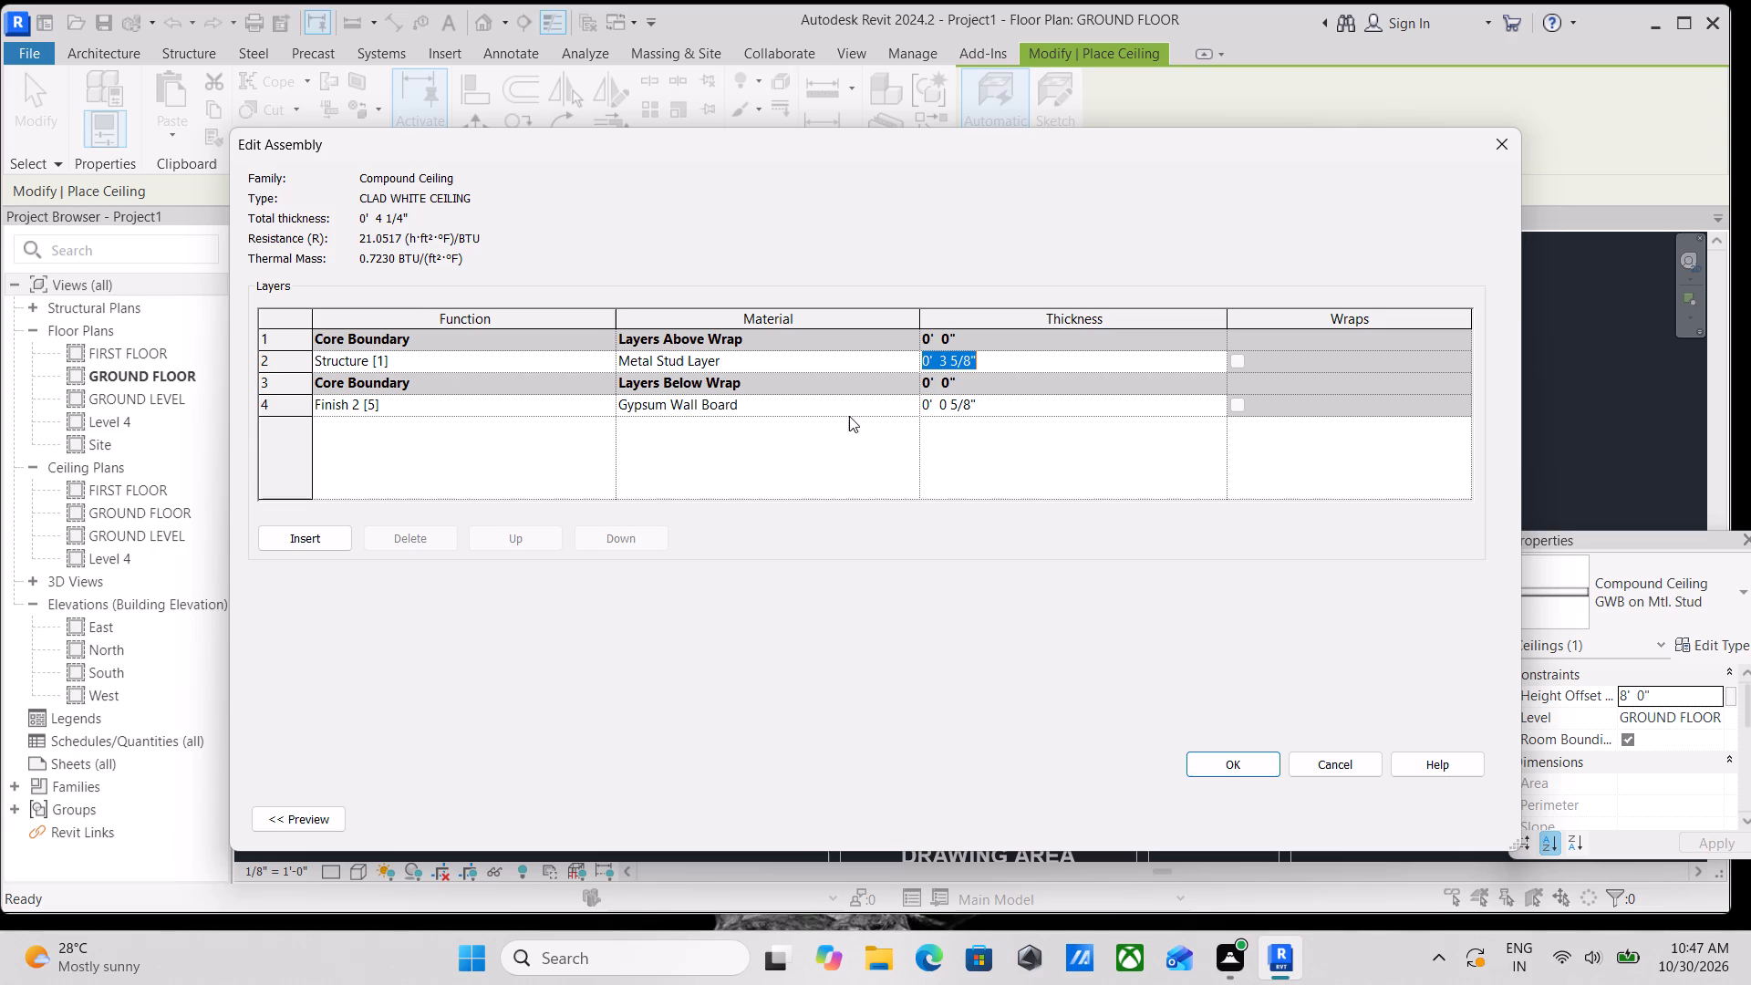
click(849, 406)
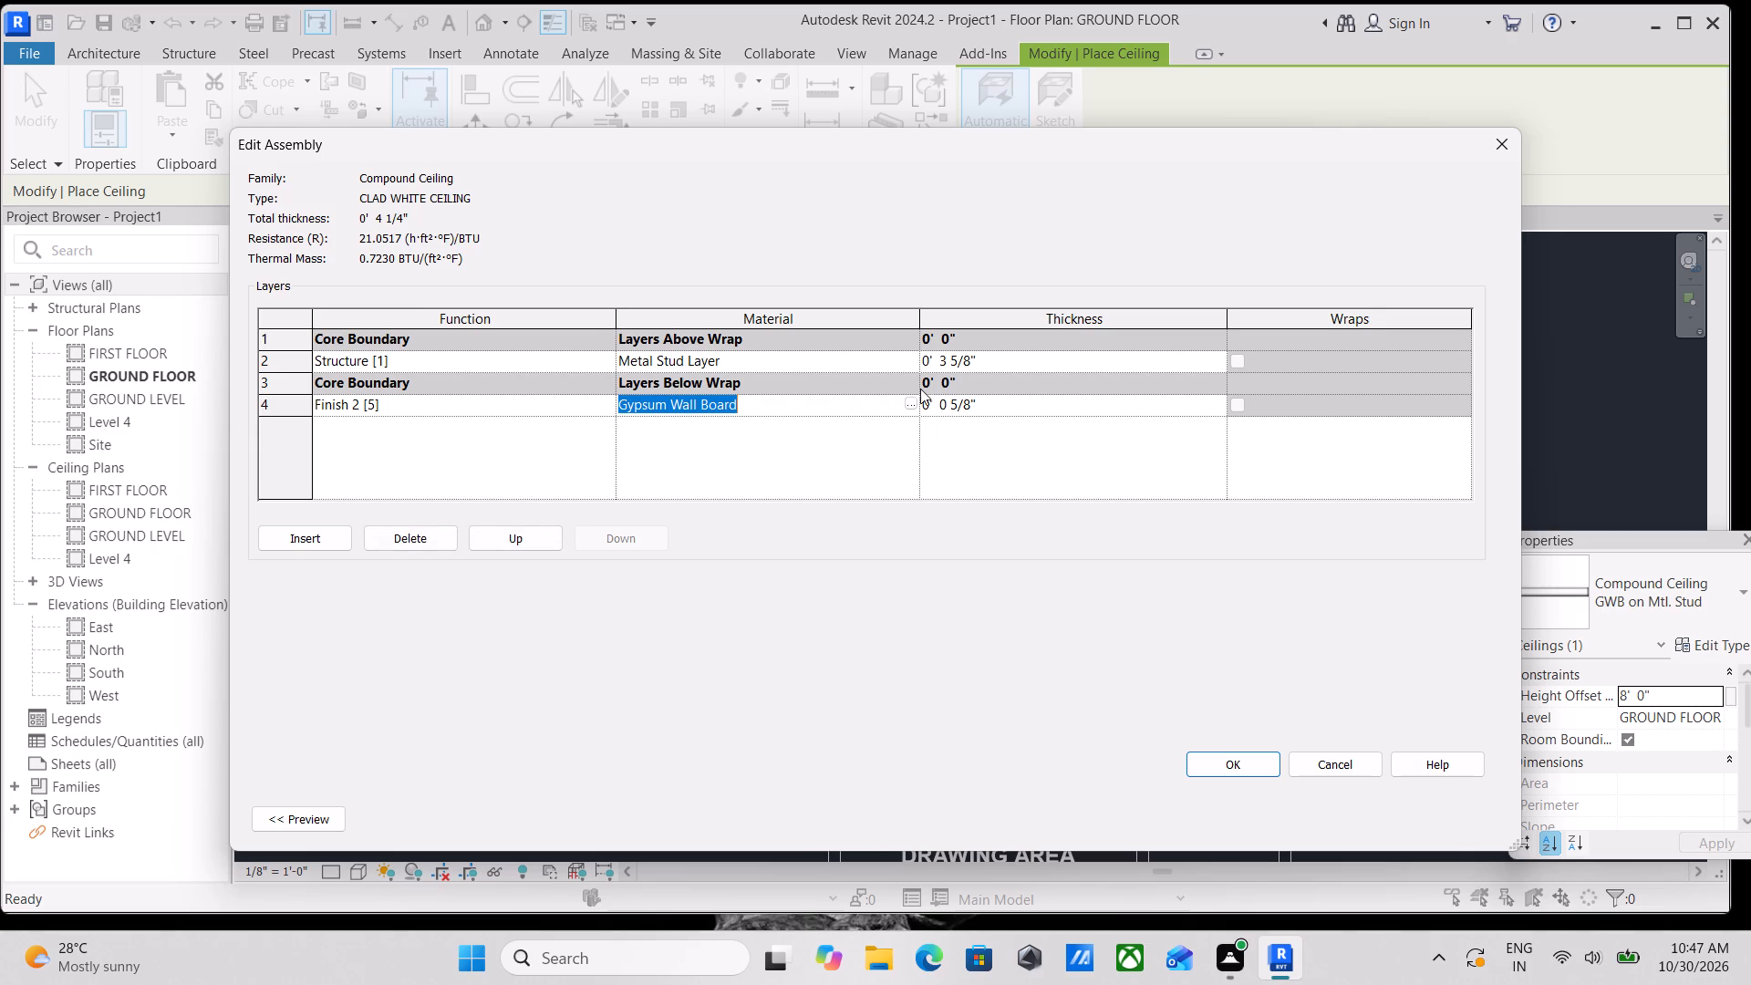
click(950, 403)
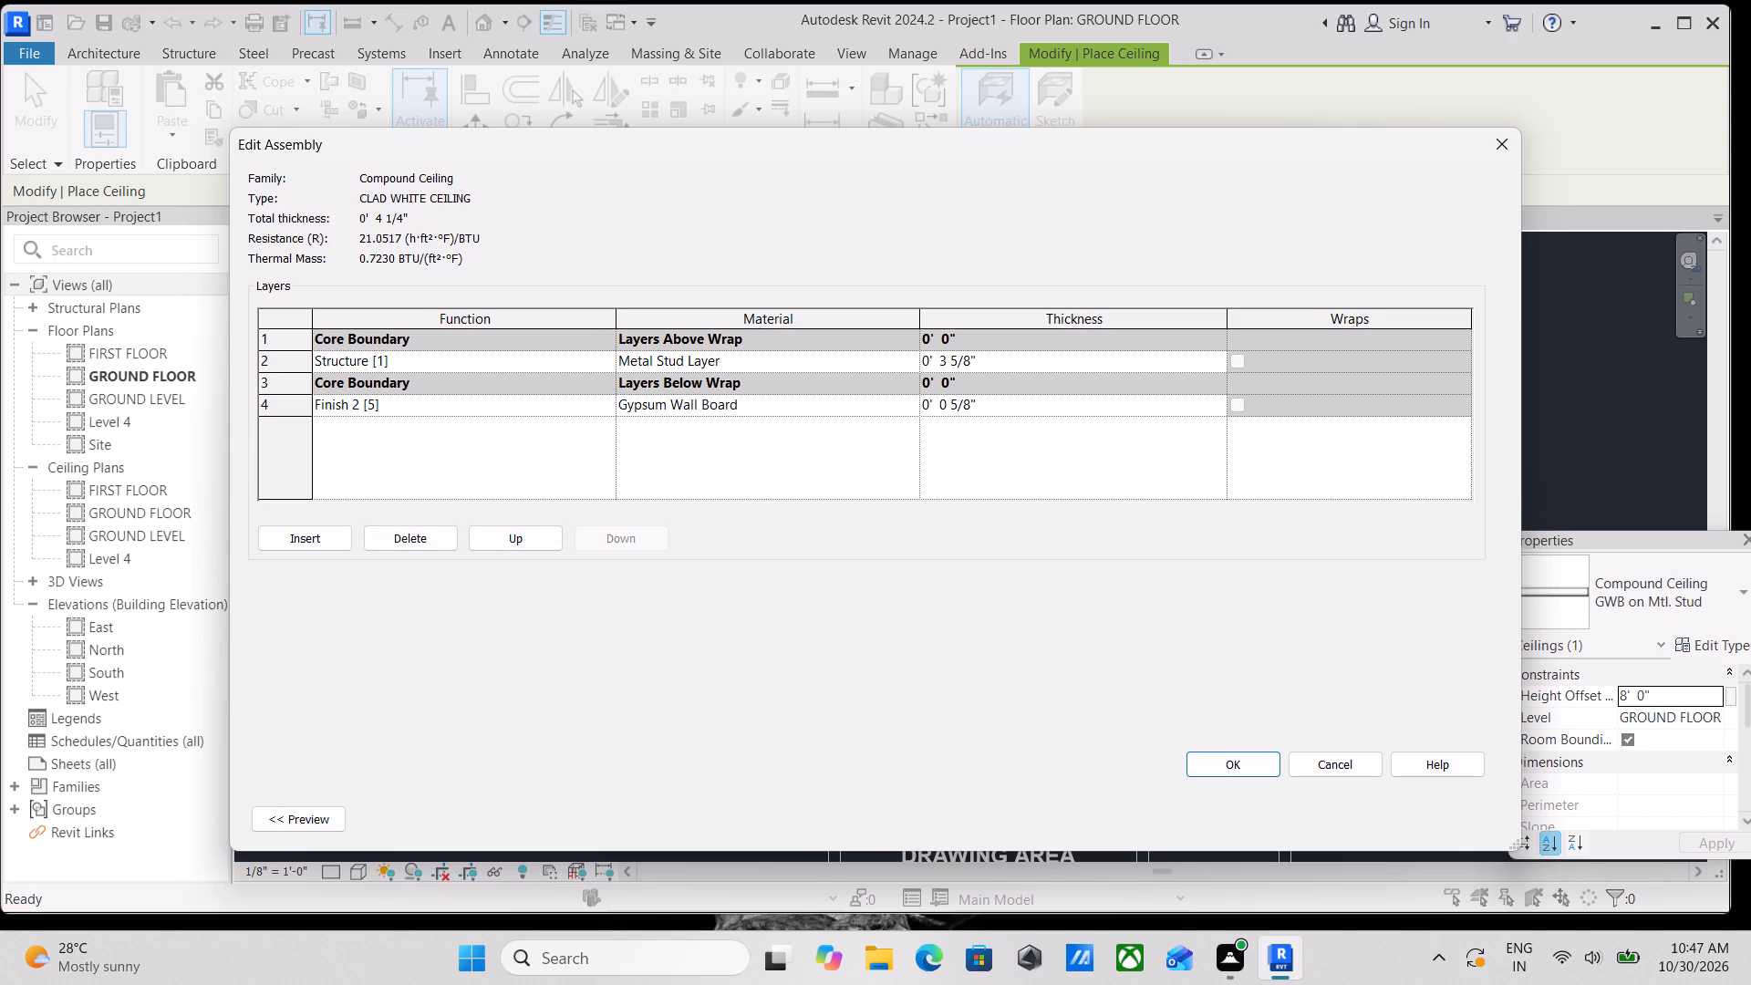
click(860, 403)
click(911, 399)
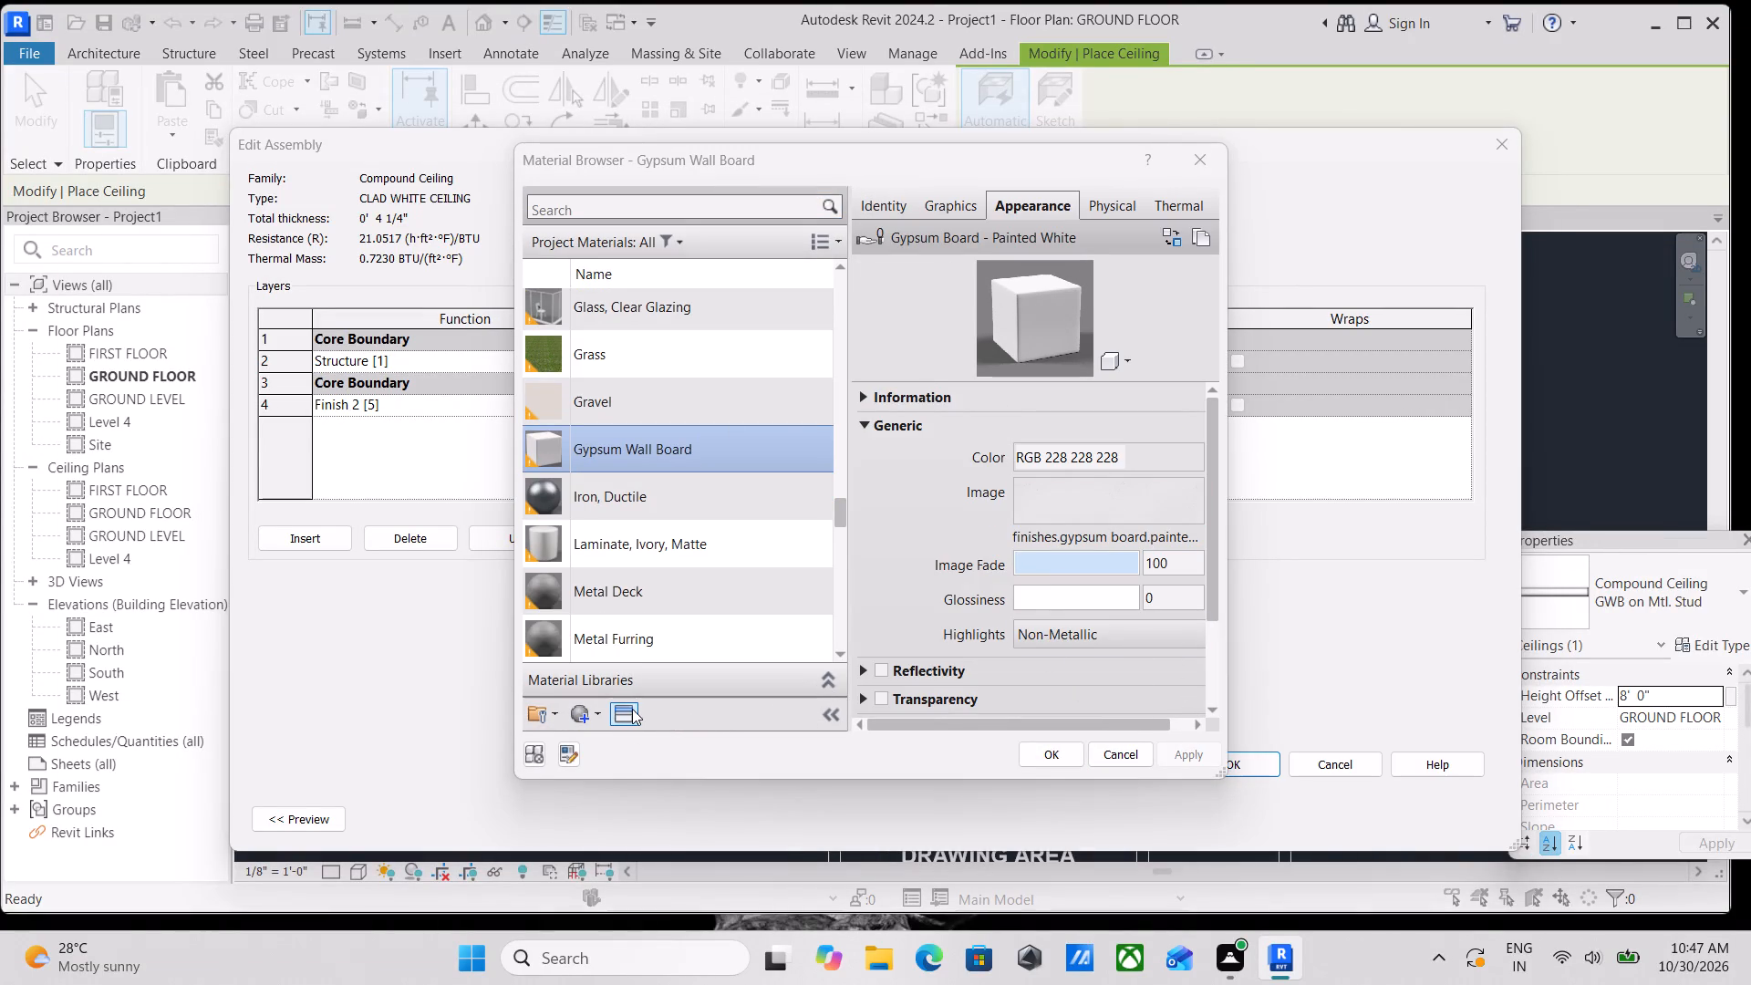
click(602, 709)
click(616, 748)
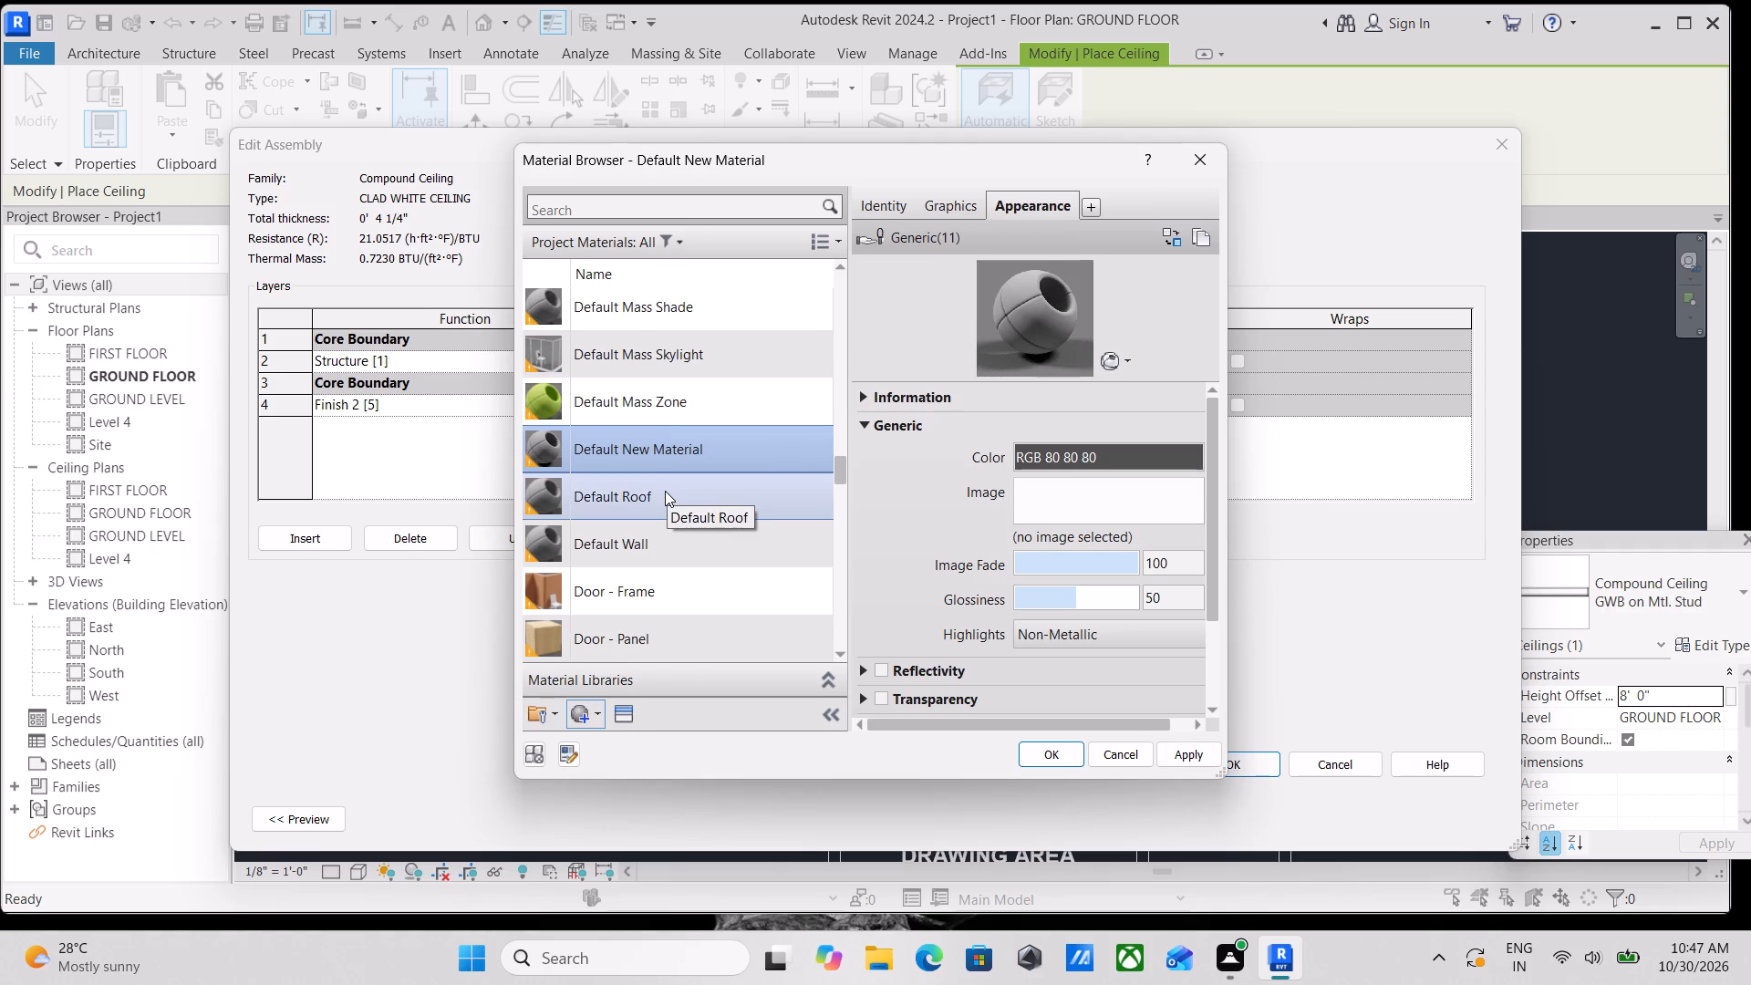
right_click(665, 446)
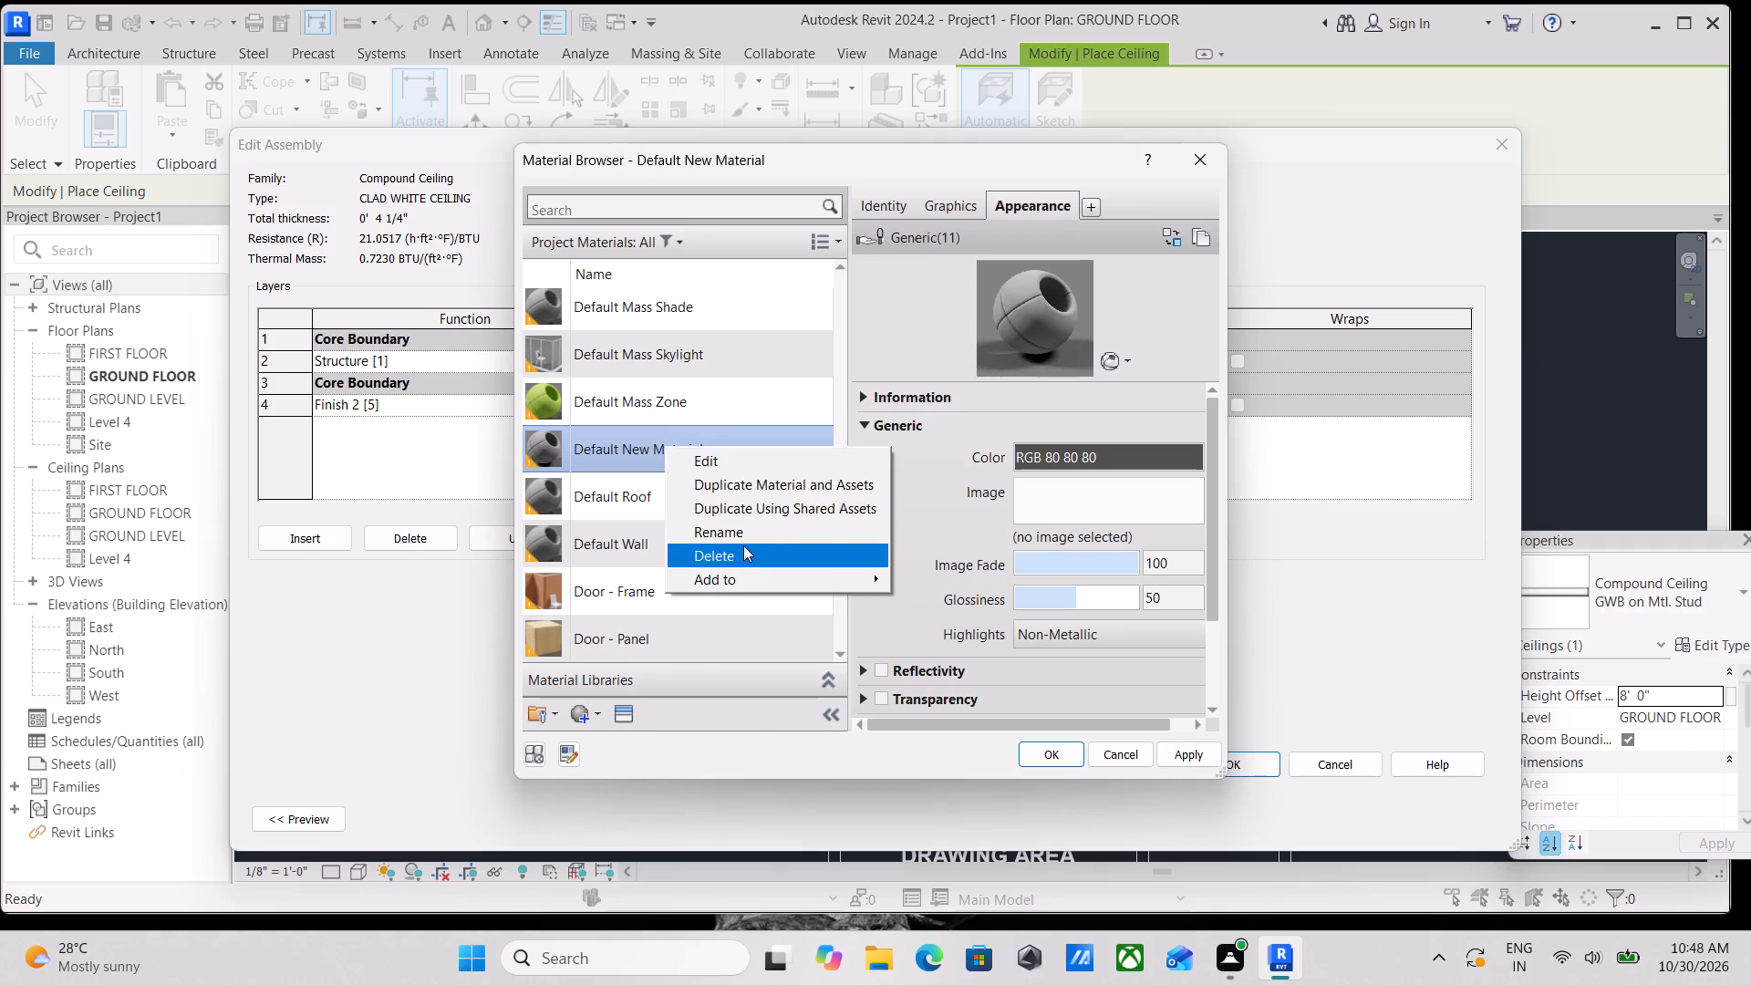
click(746, 530)
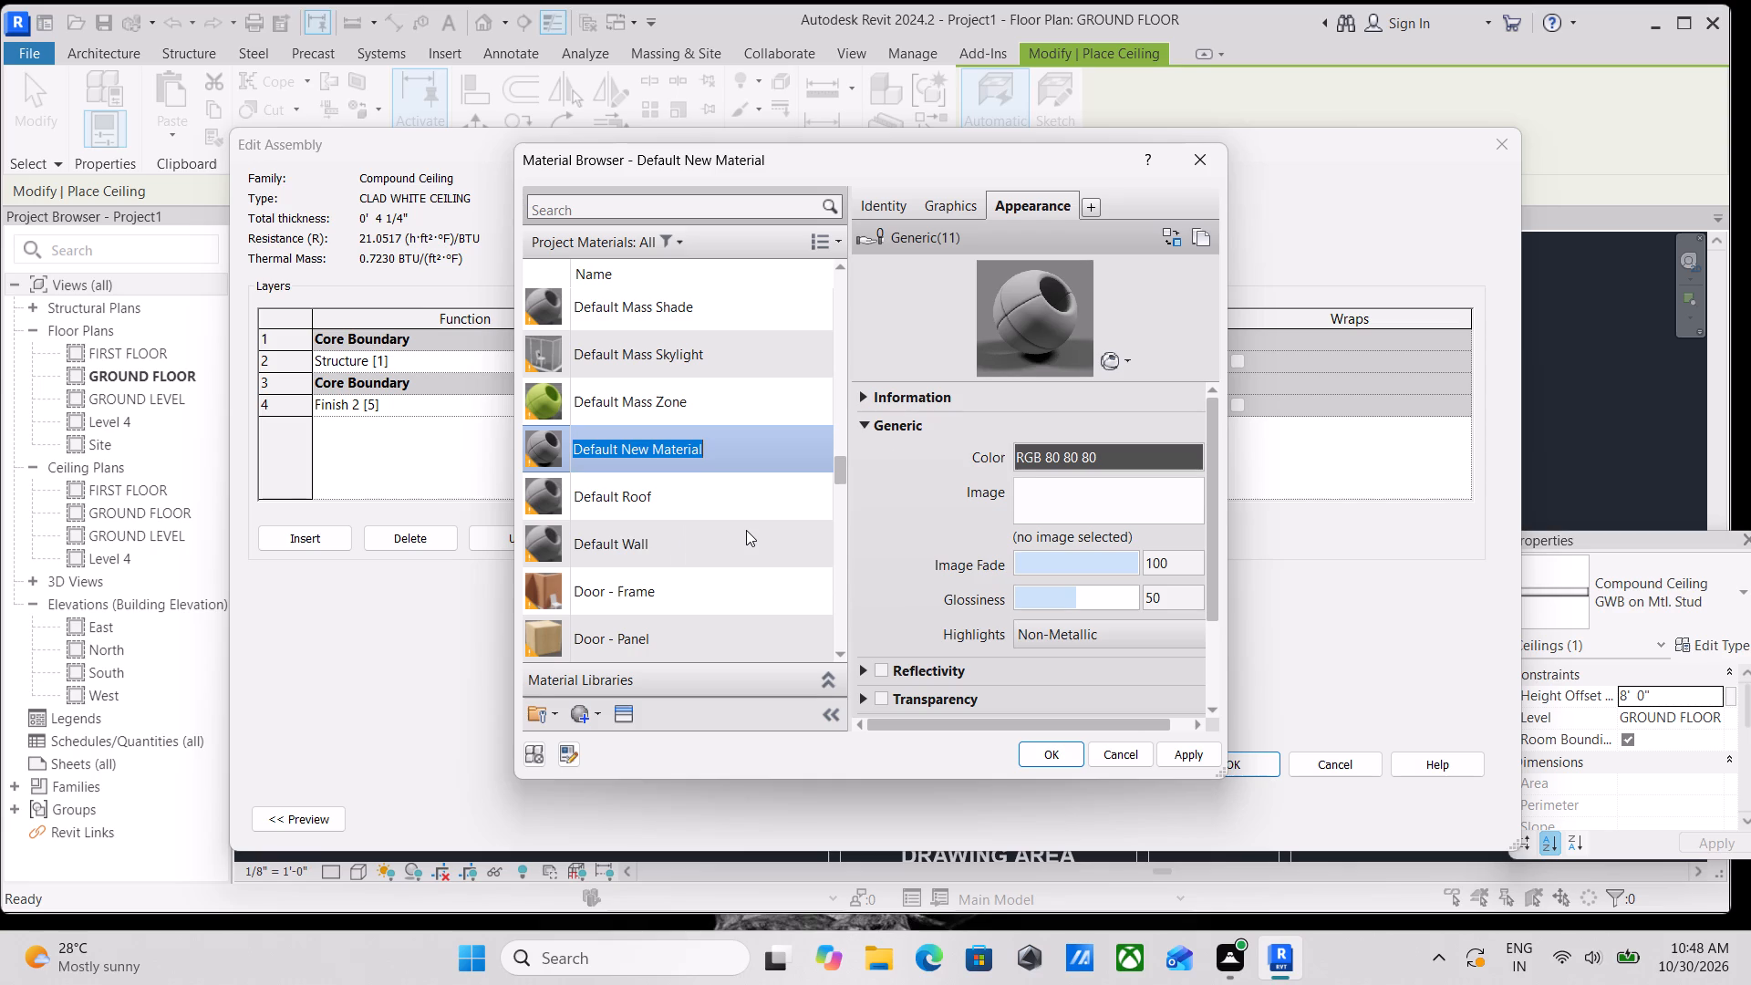
key(c)
text(LAD)
key(space)
text(WHITE)
key(space)
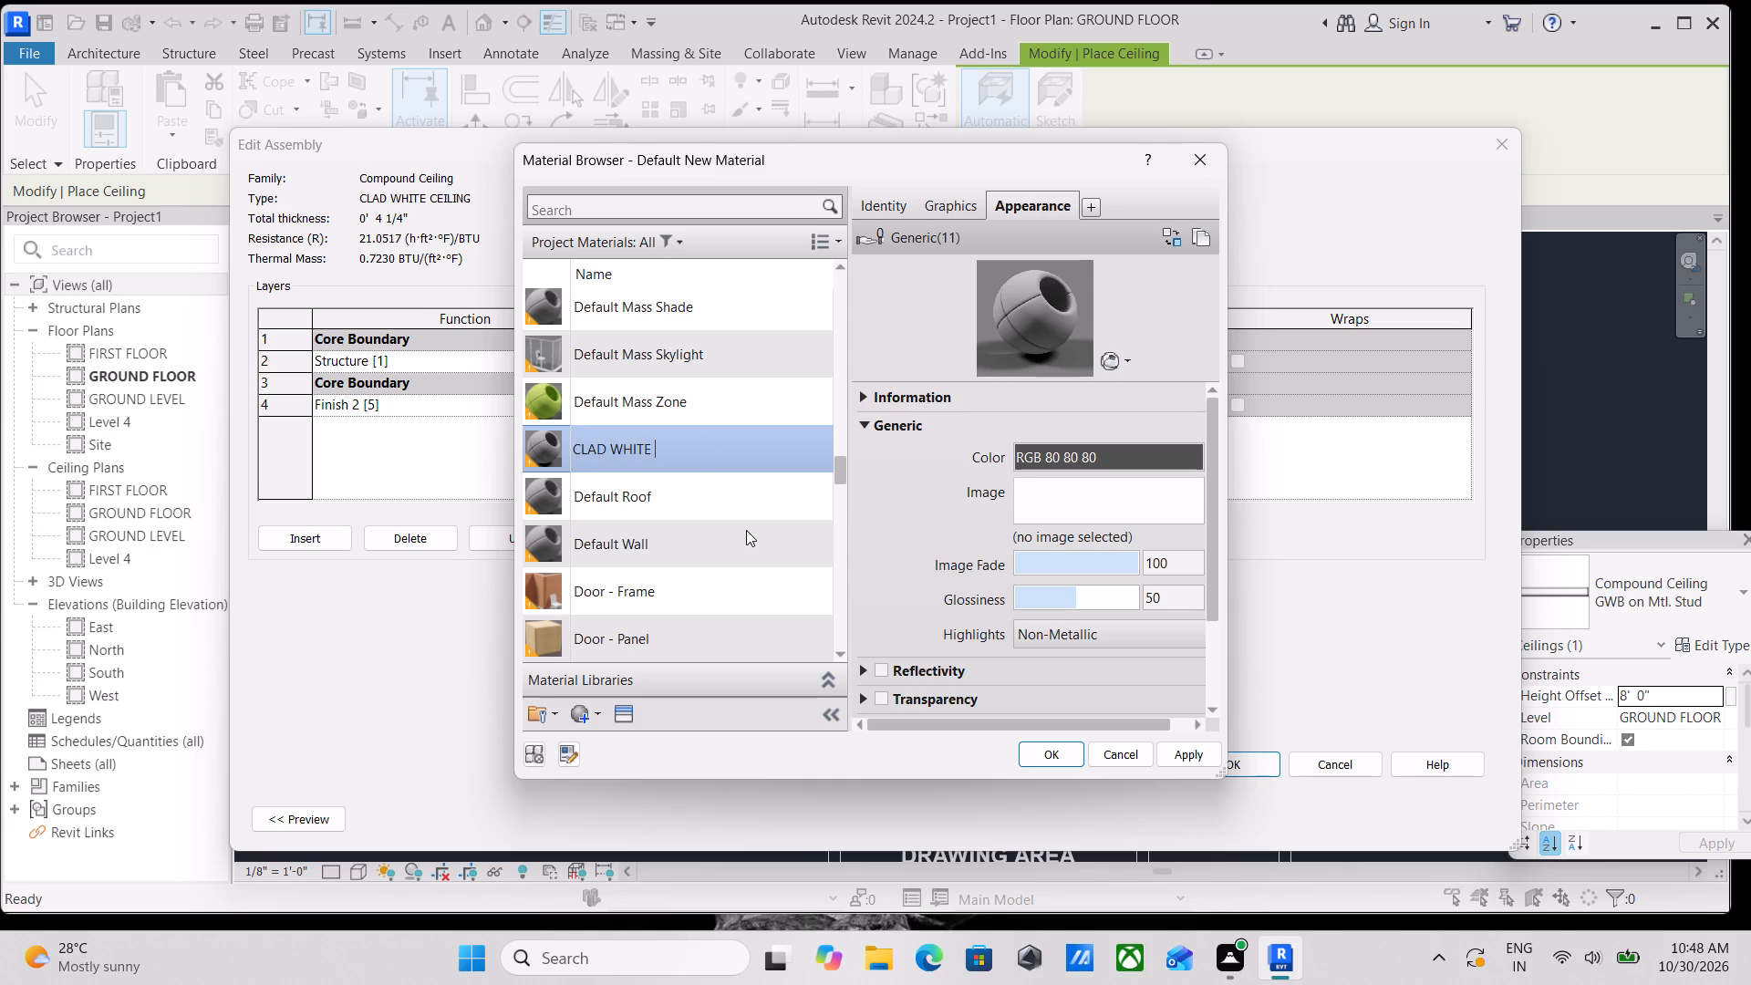
text(MATER)
text(IAL)
click(1041, 752)
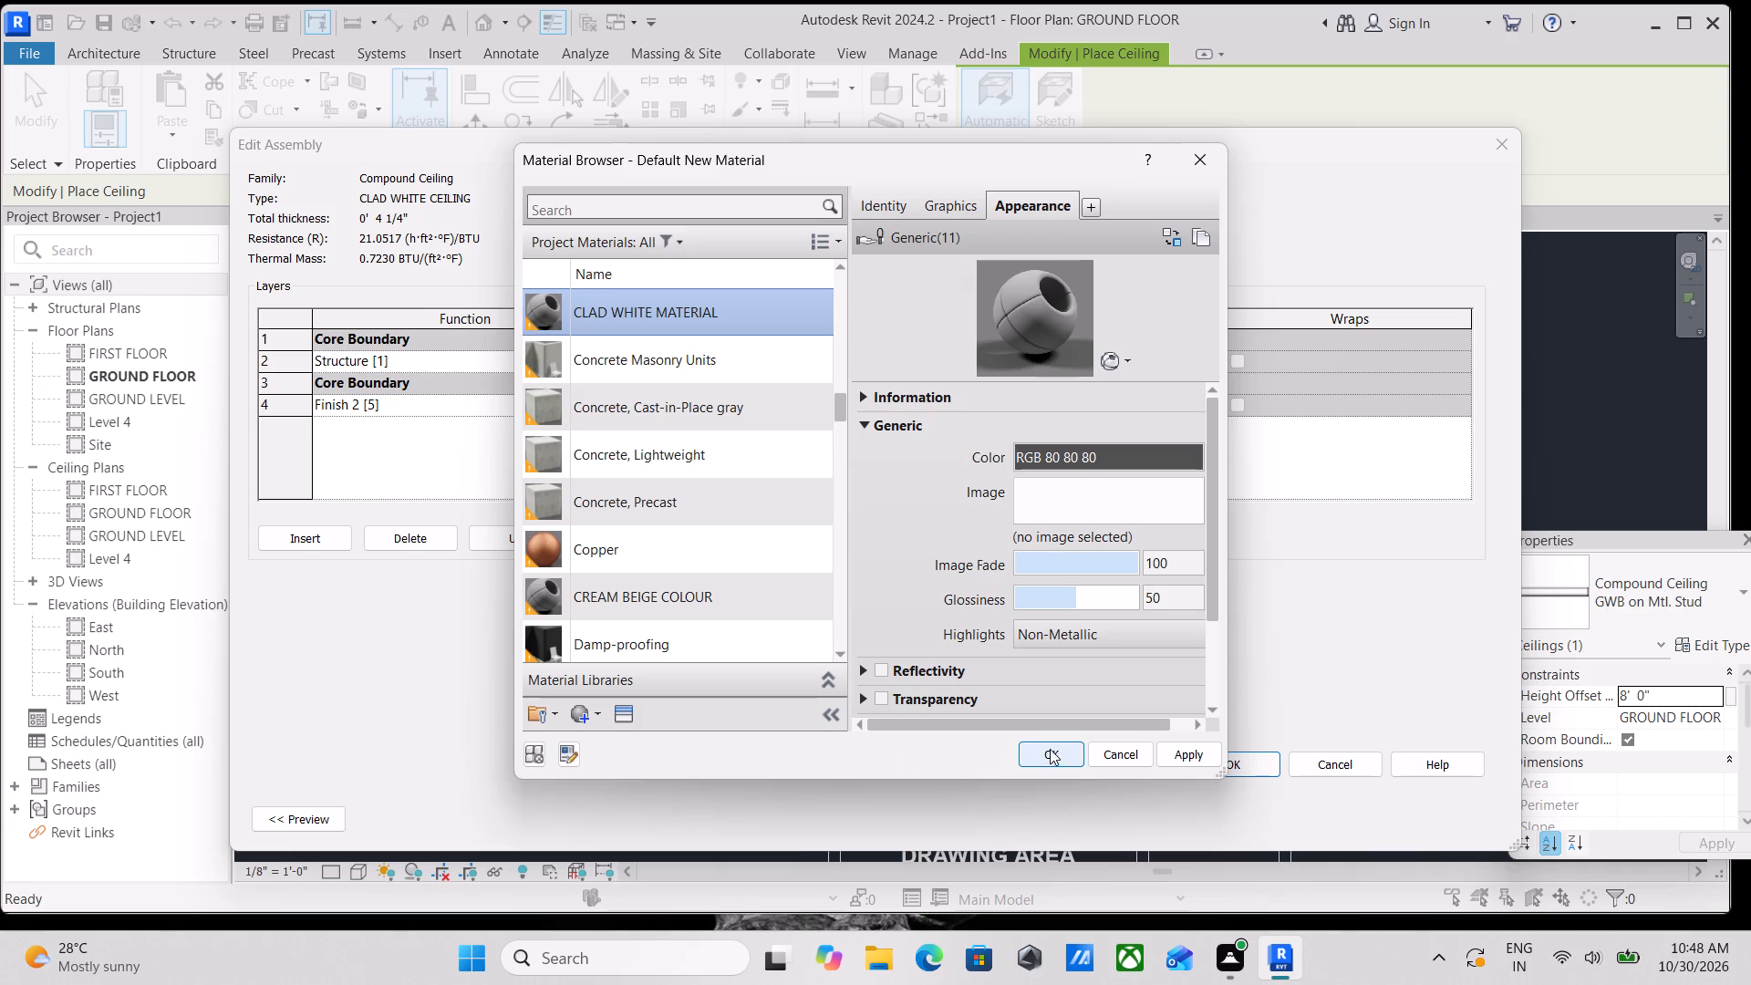
Assign the material Laminate, Ivory, Matte to the Finish 2 [5] layer of CLAD WHITE CEILING and apply the type changes.
click(1089, 449)
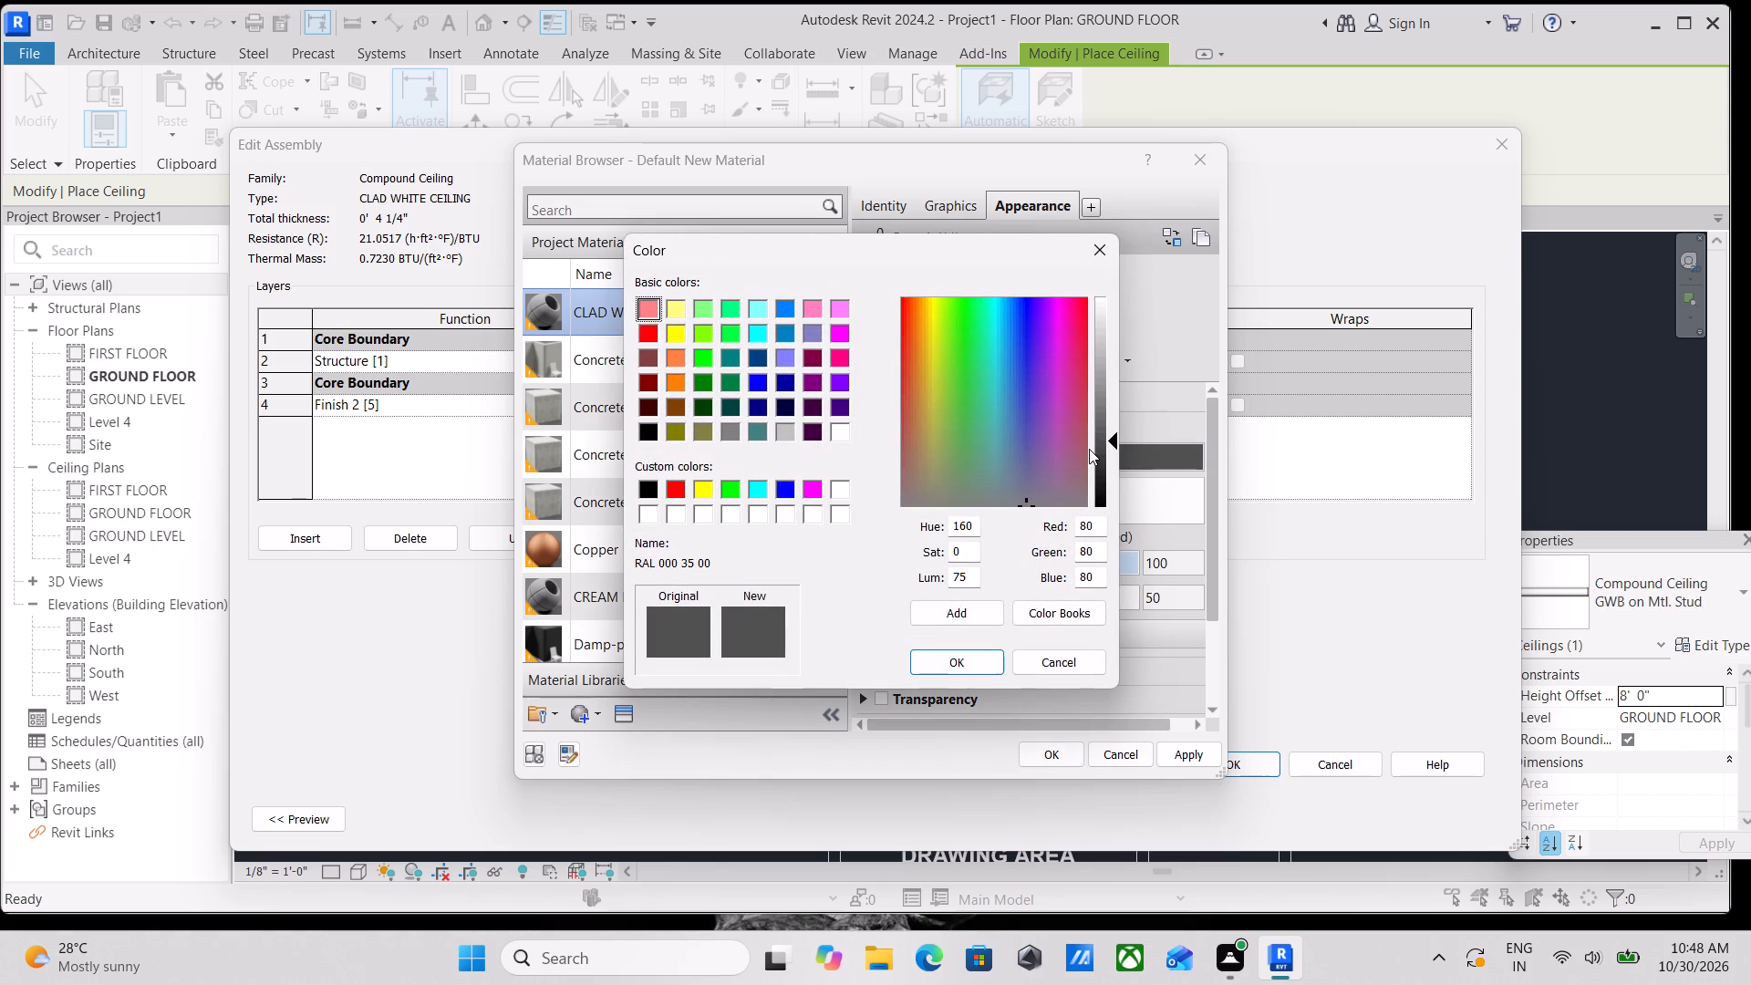
click(1115, 244)
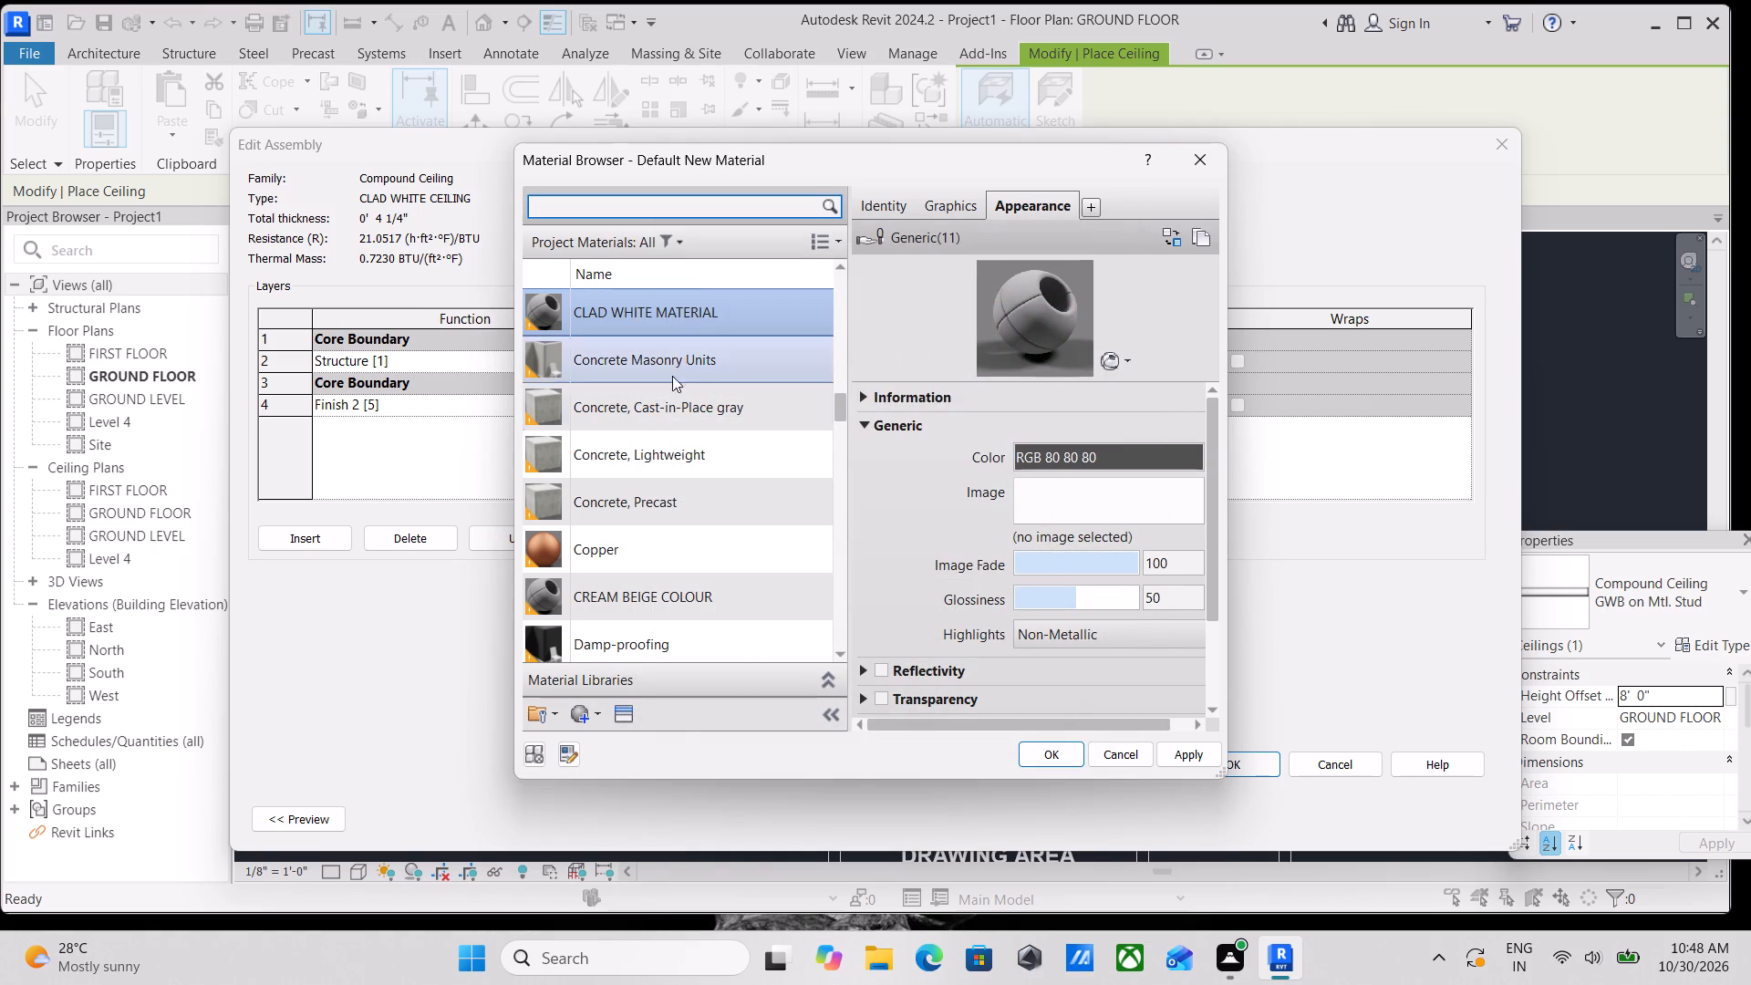
scroll(653, 637, down, 1)
scroll(653, 637, up, 6)
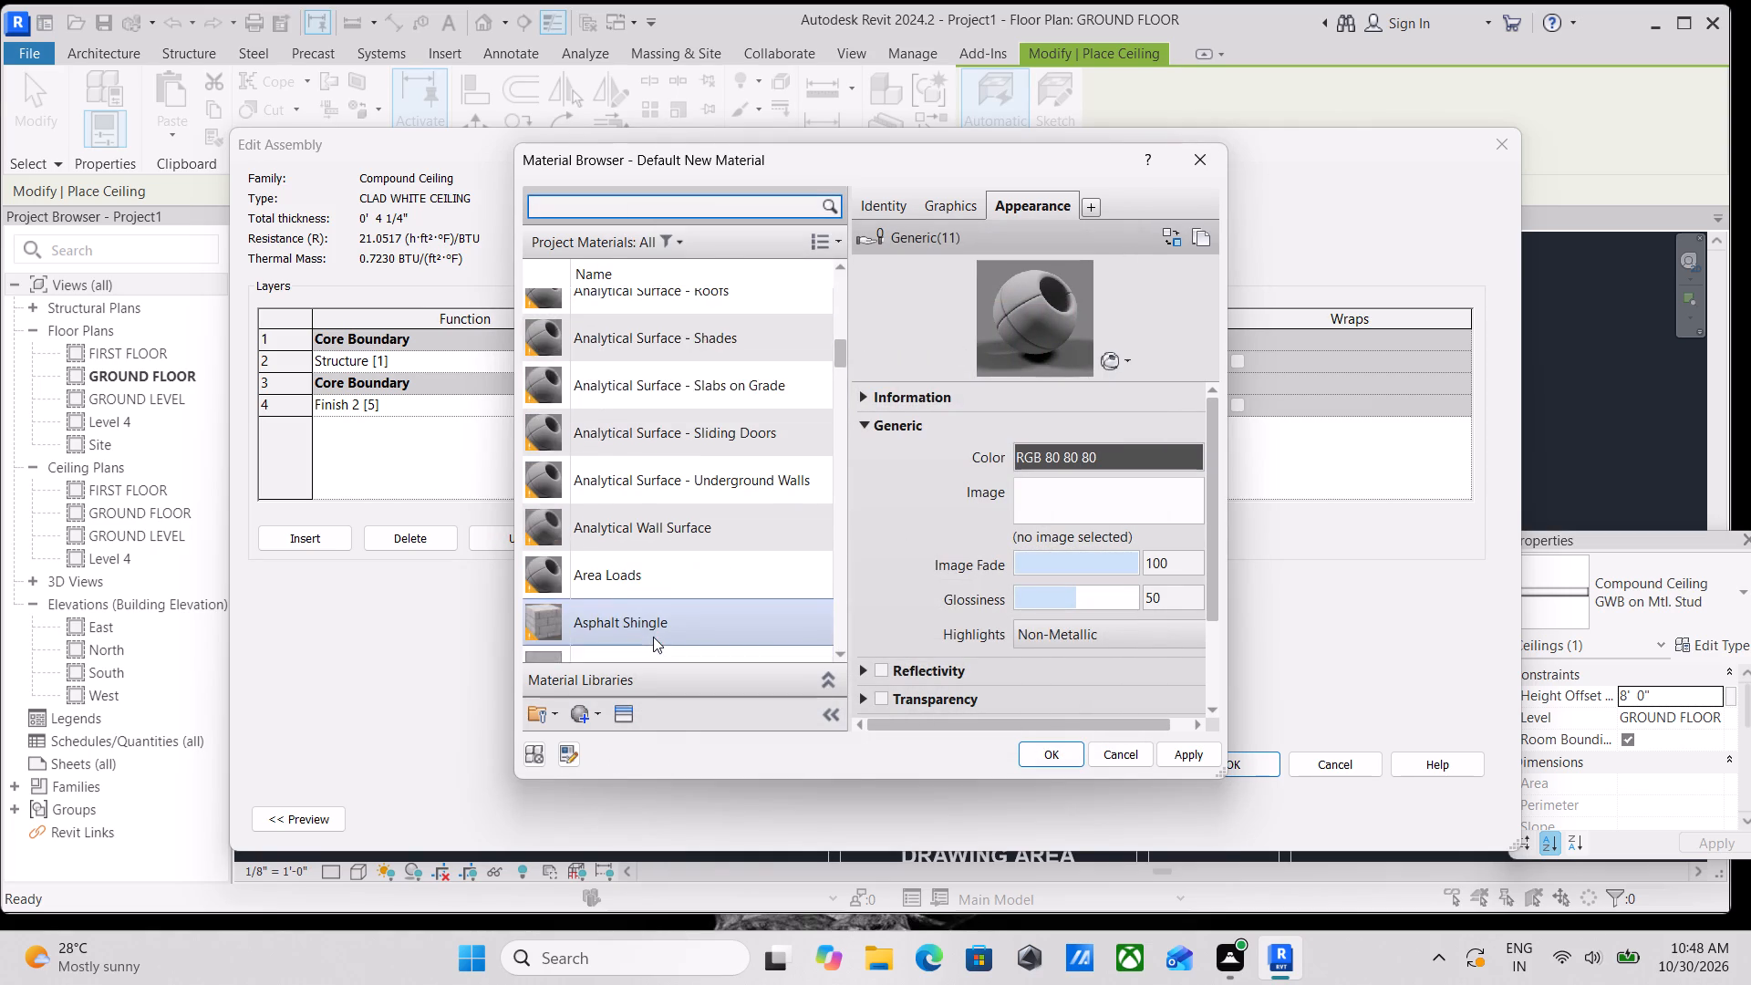
click(722, 202)
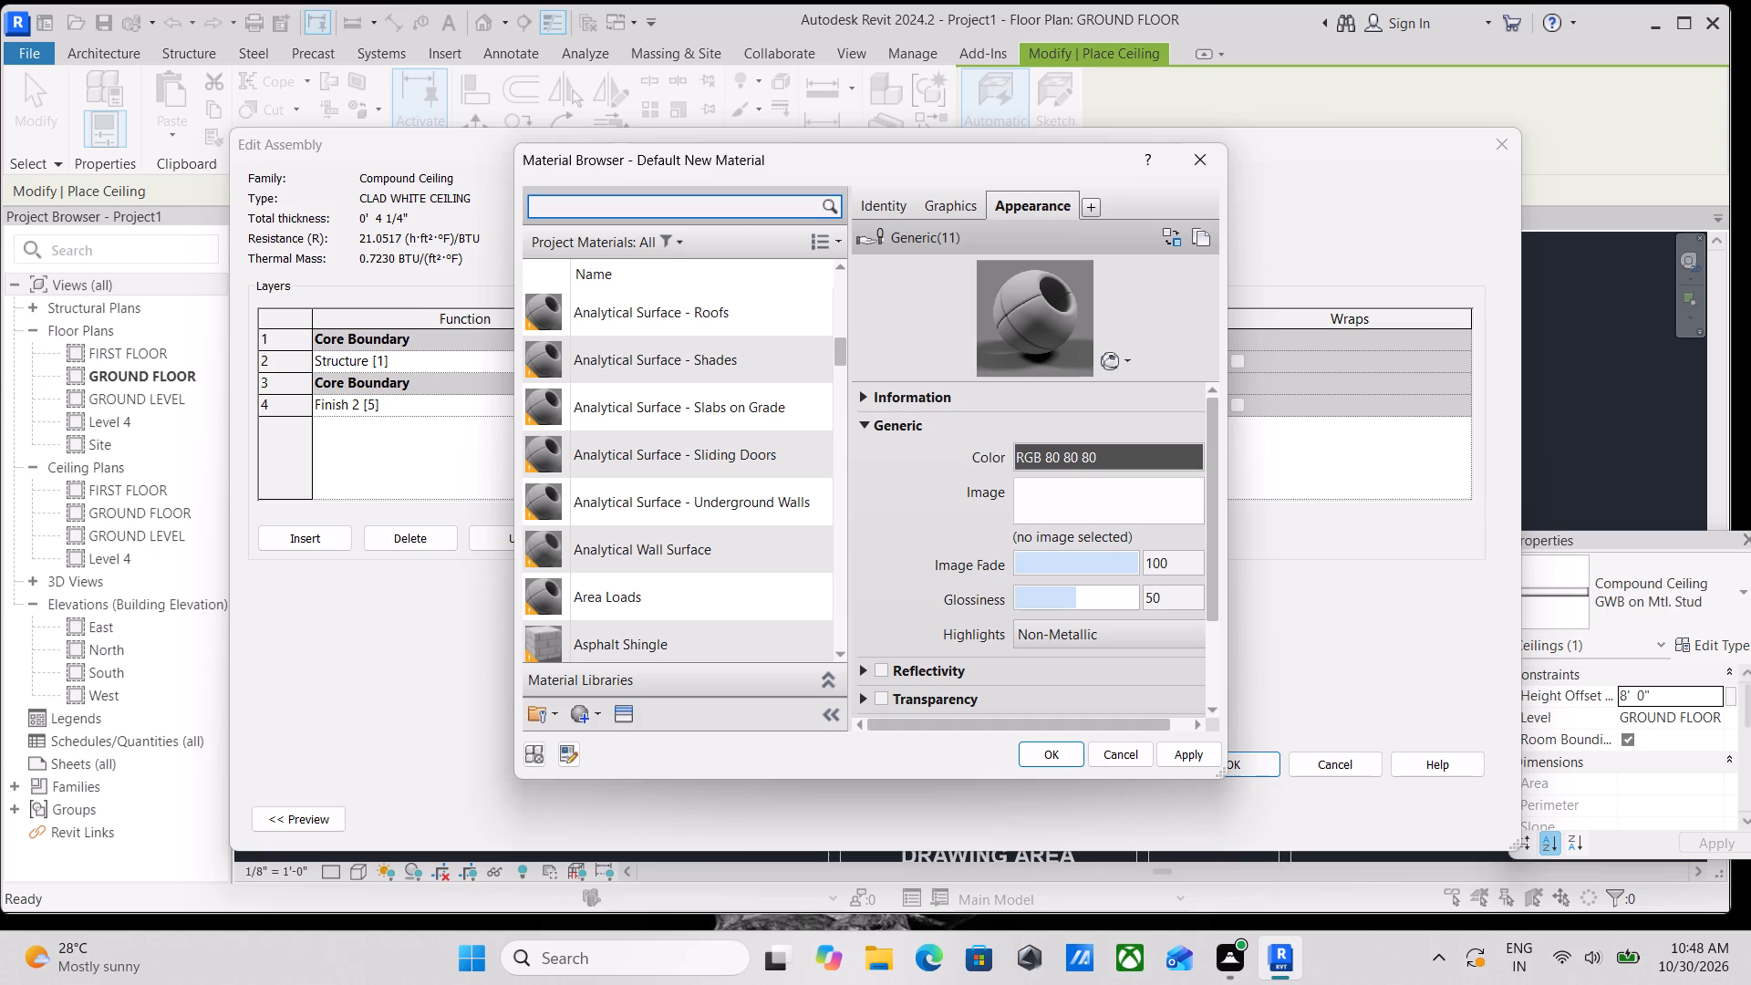
text(CL)
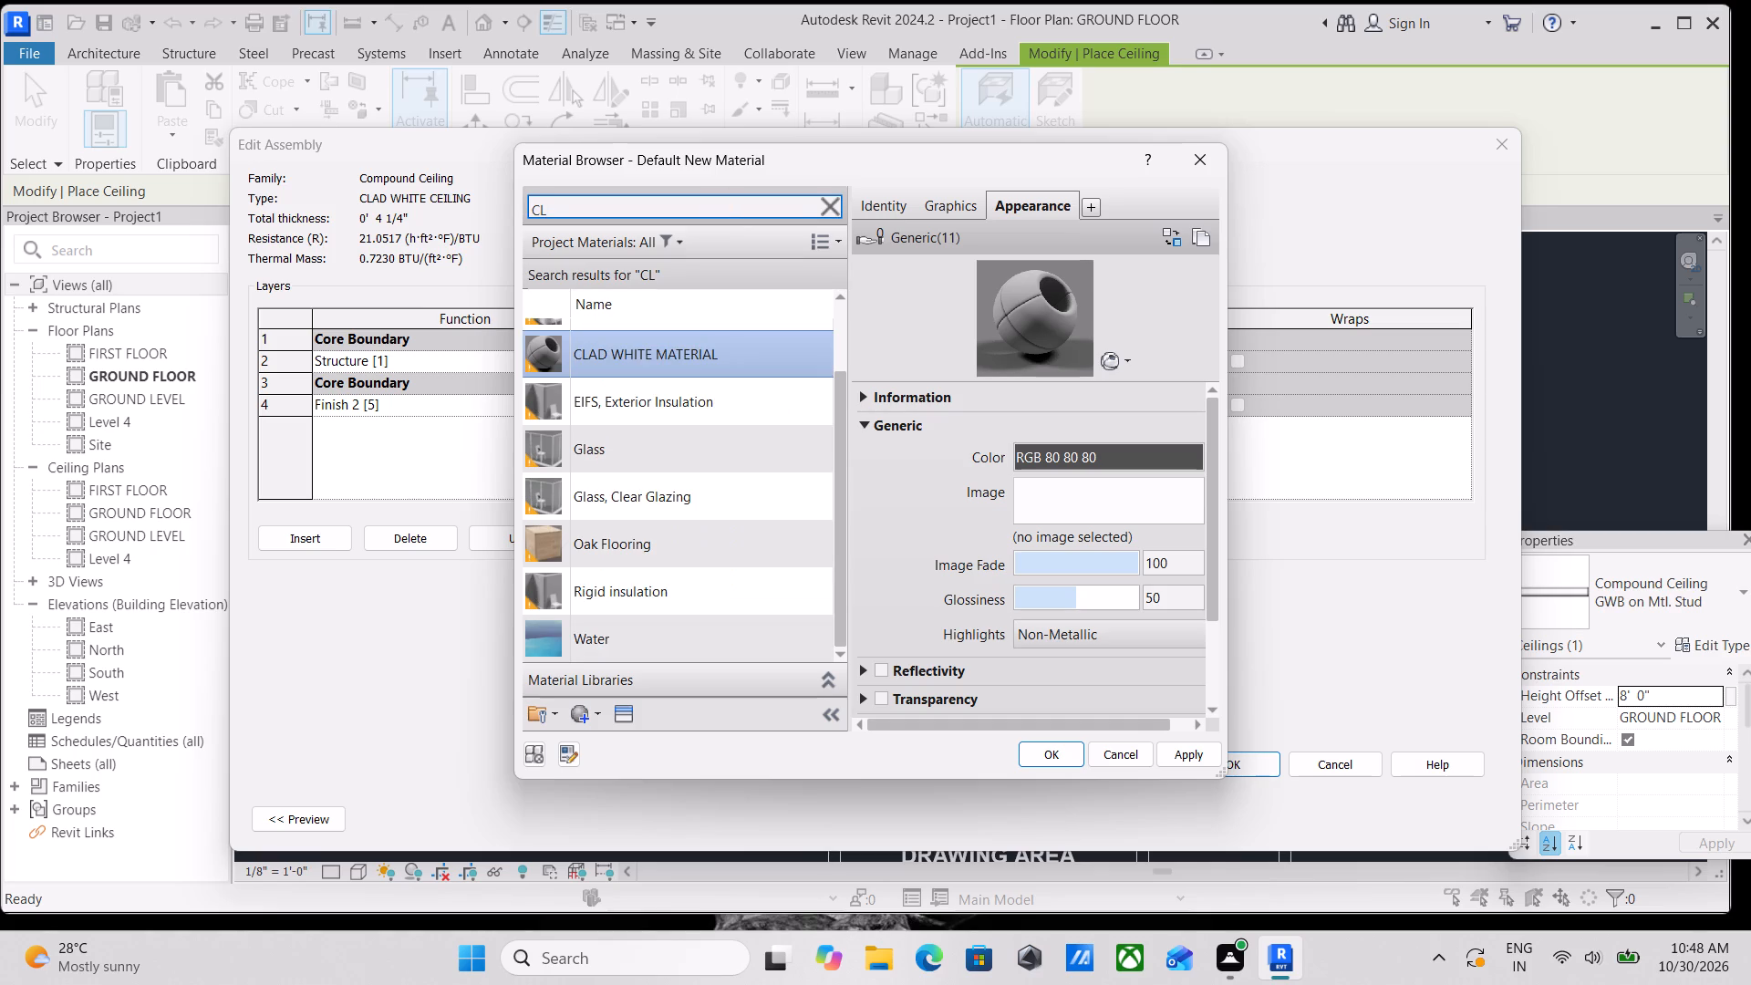
key(BackSpace)
key(BackSpace)
text(IVO)
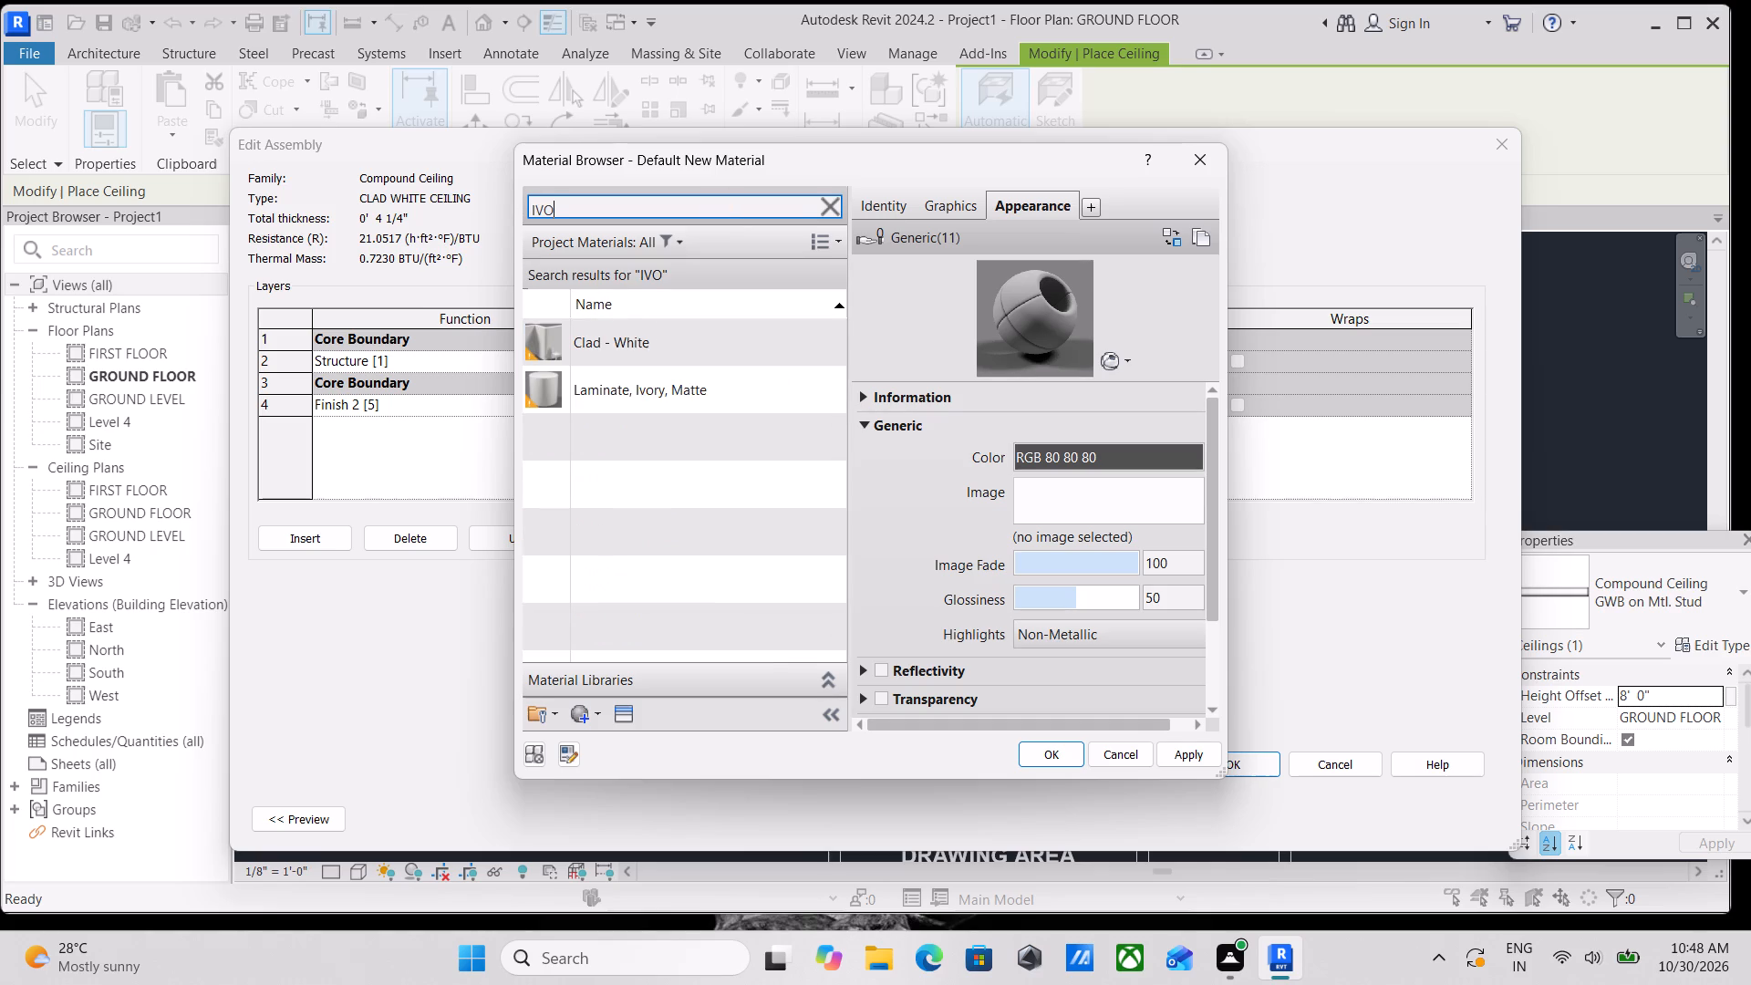
double_click(635, 384)
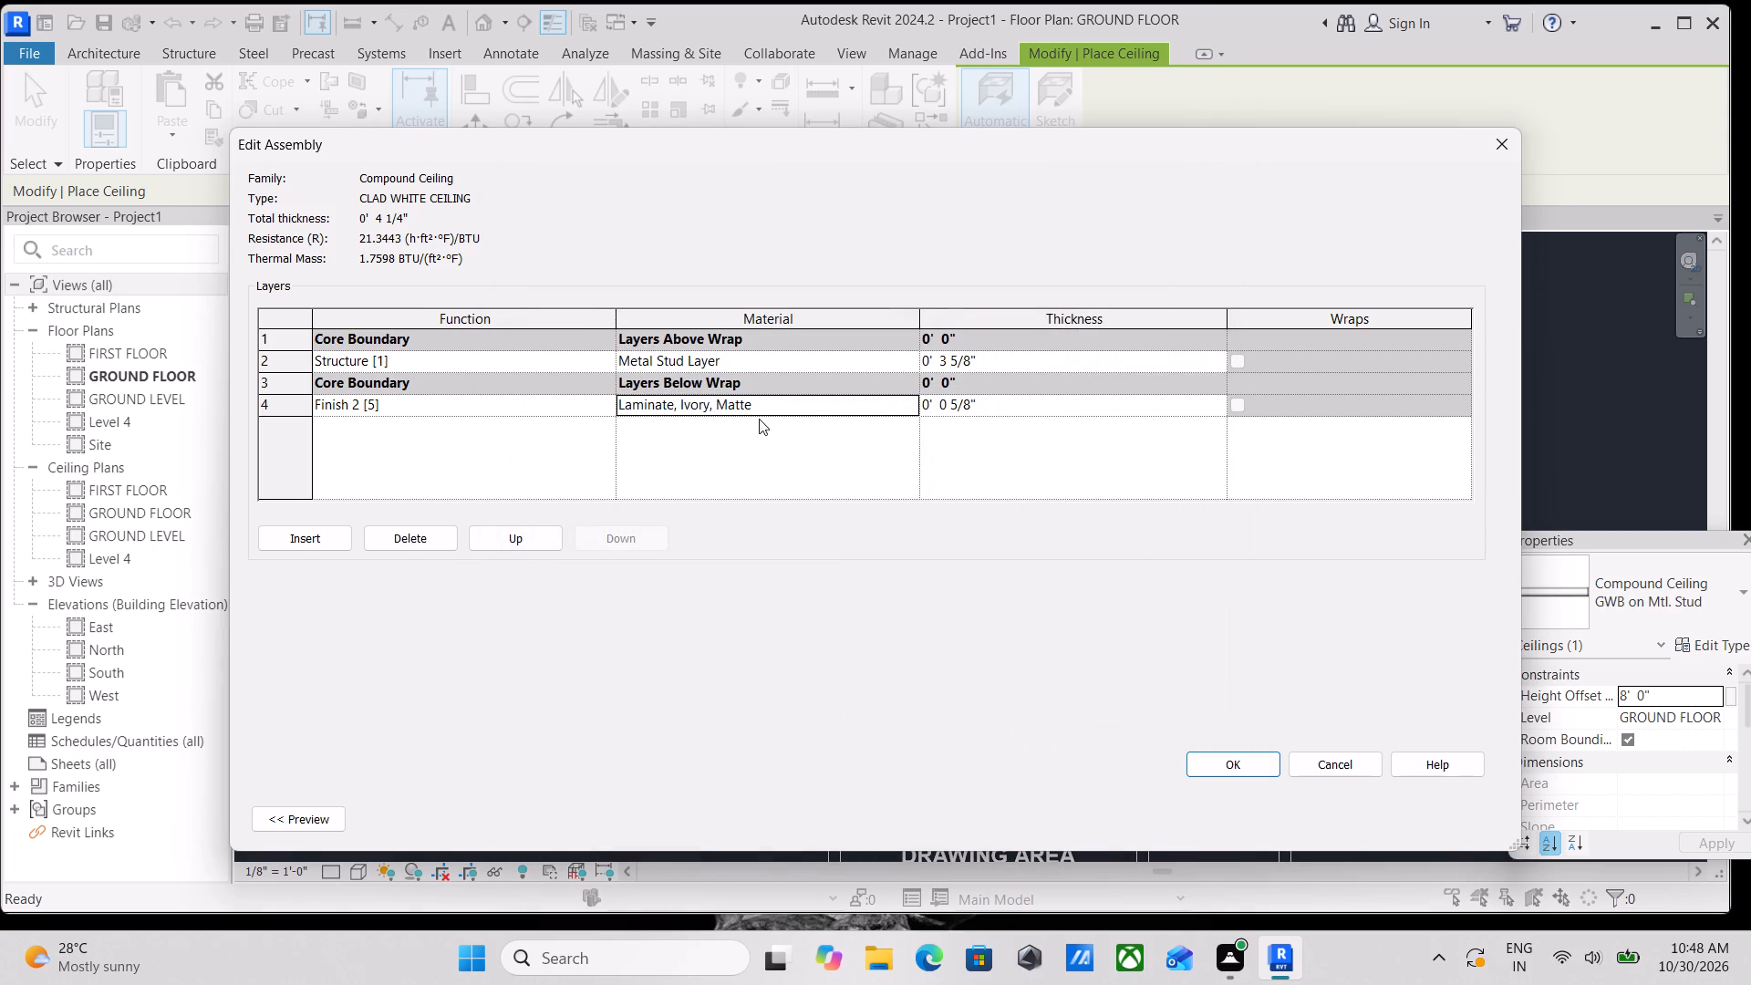
click(1215, 759)
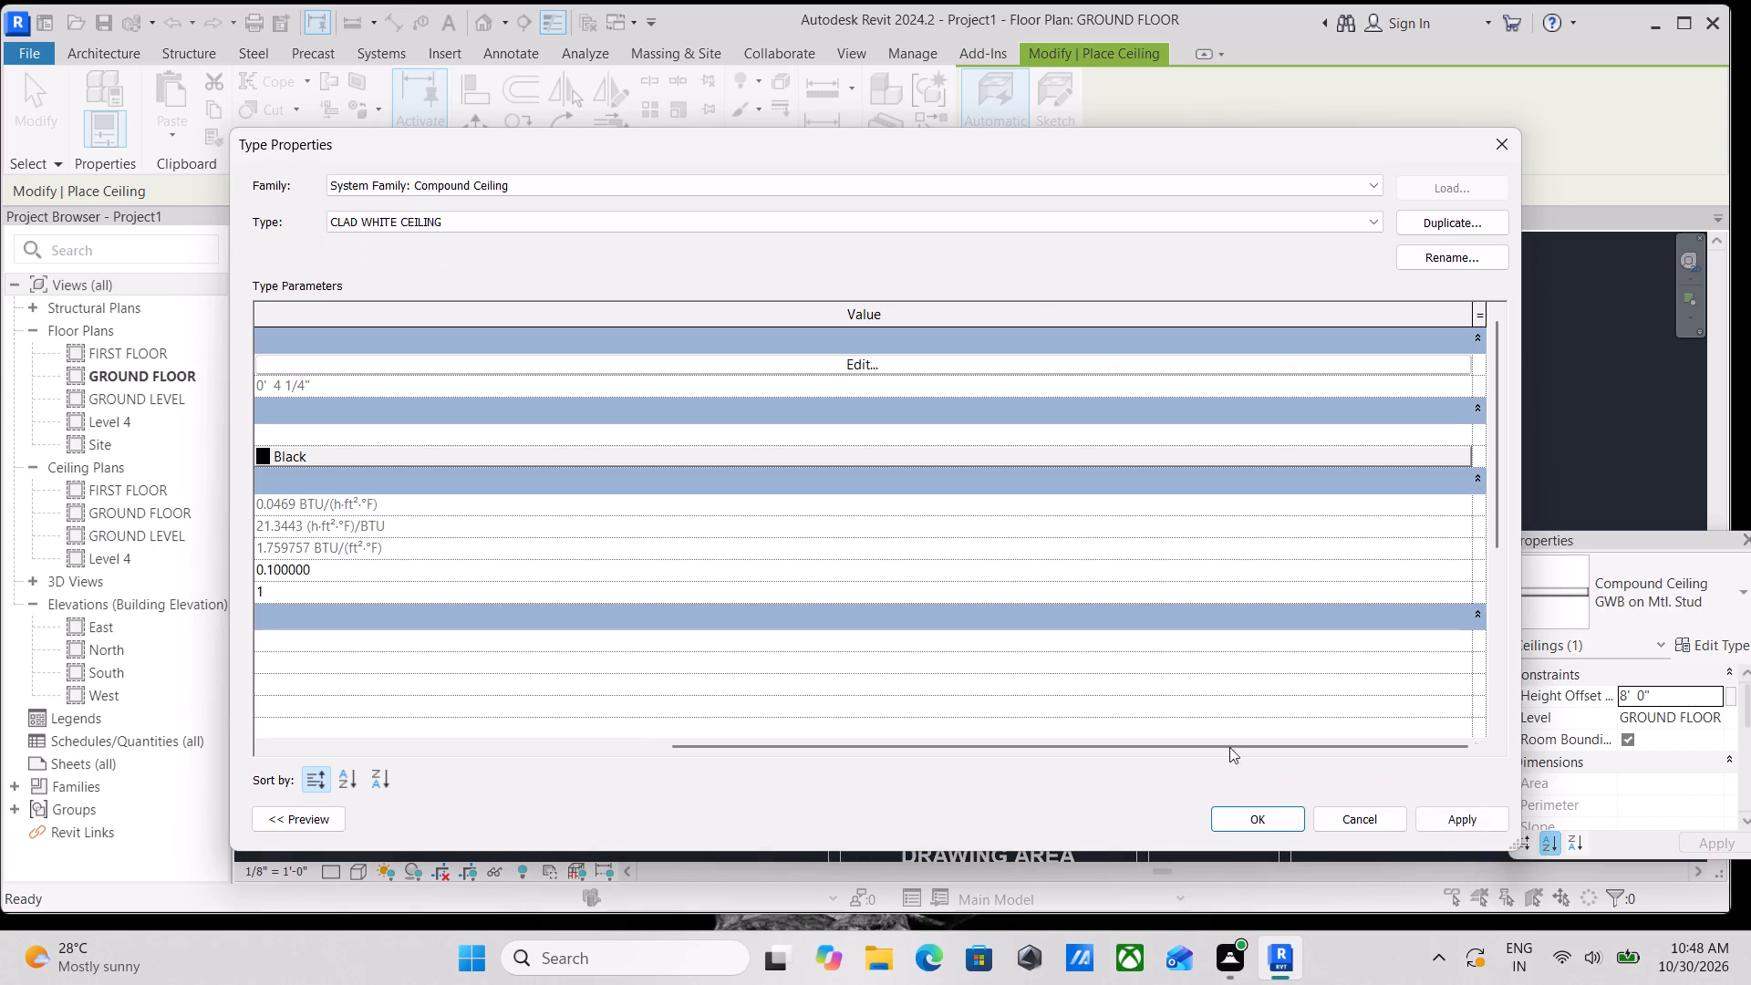
click(1452, 827)
click(1265, 815)
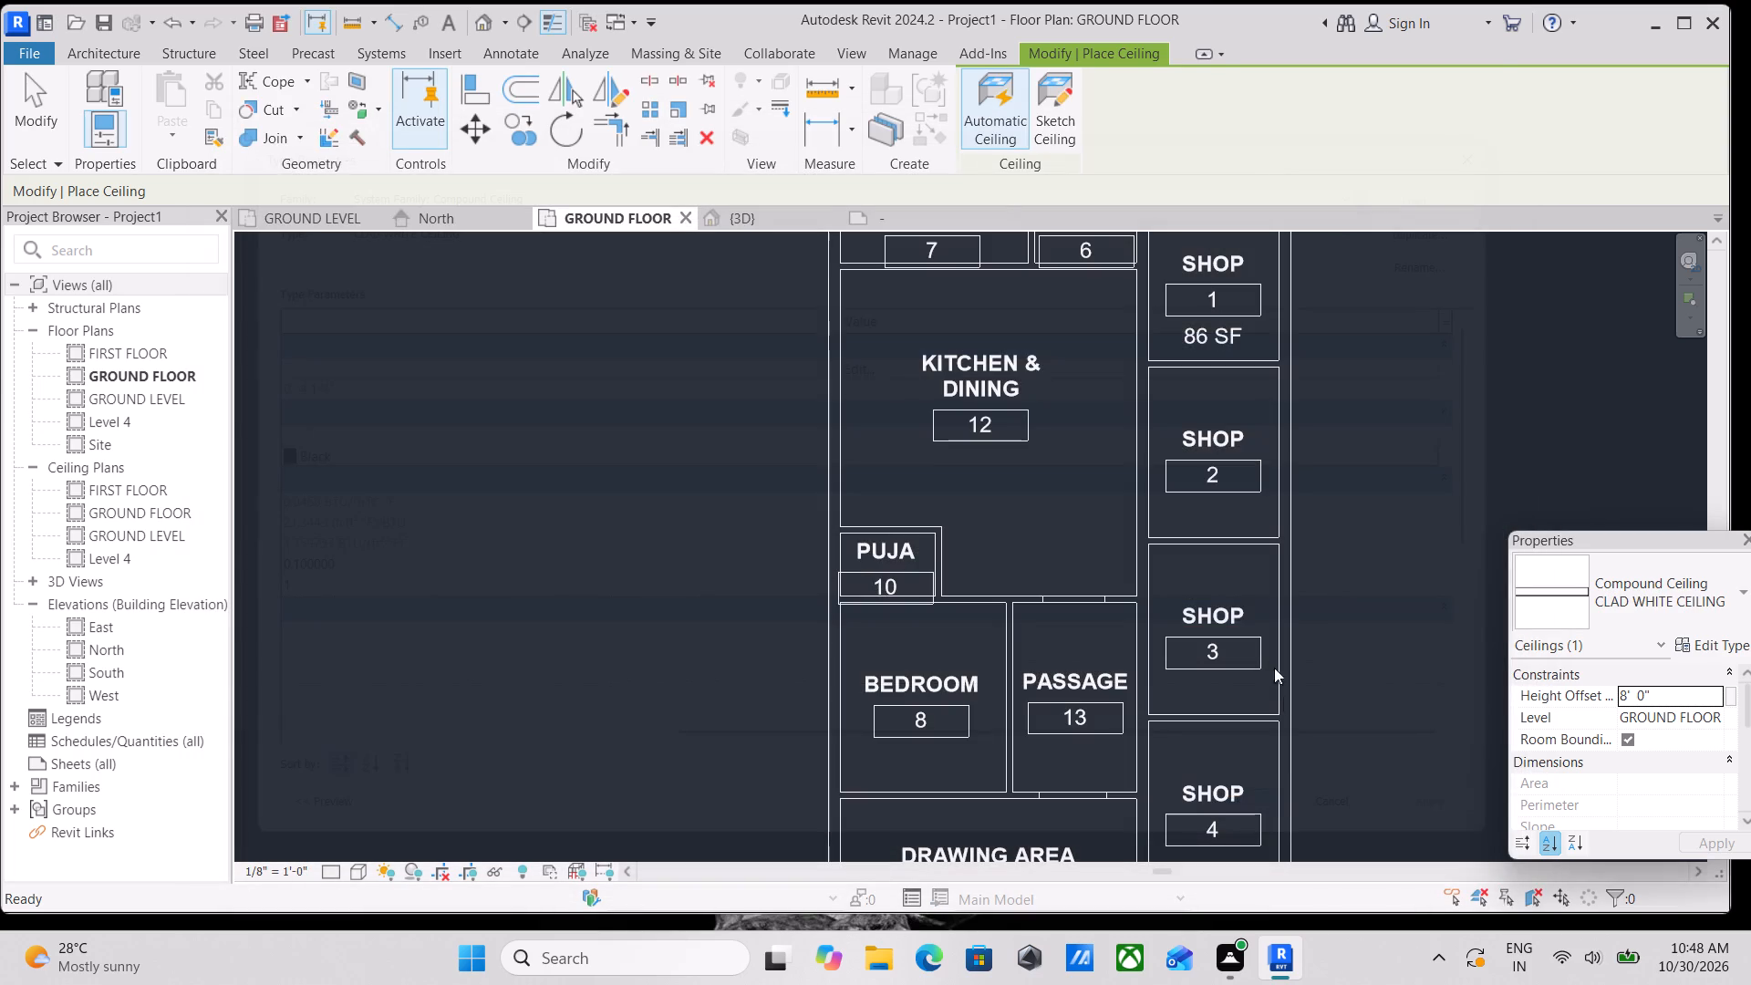
Open the GROUND FLOOR reflected ceiling plan at the bedroom and passage area.
middle_drag(912, 509, 862, 647)
middle_drag(892, 576, 928, 487)
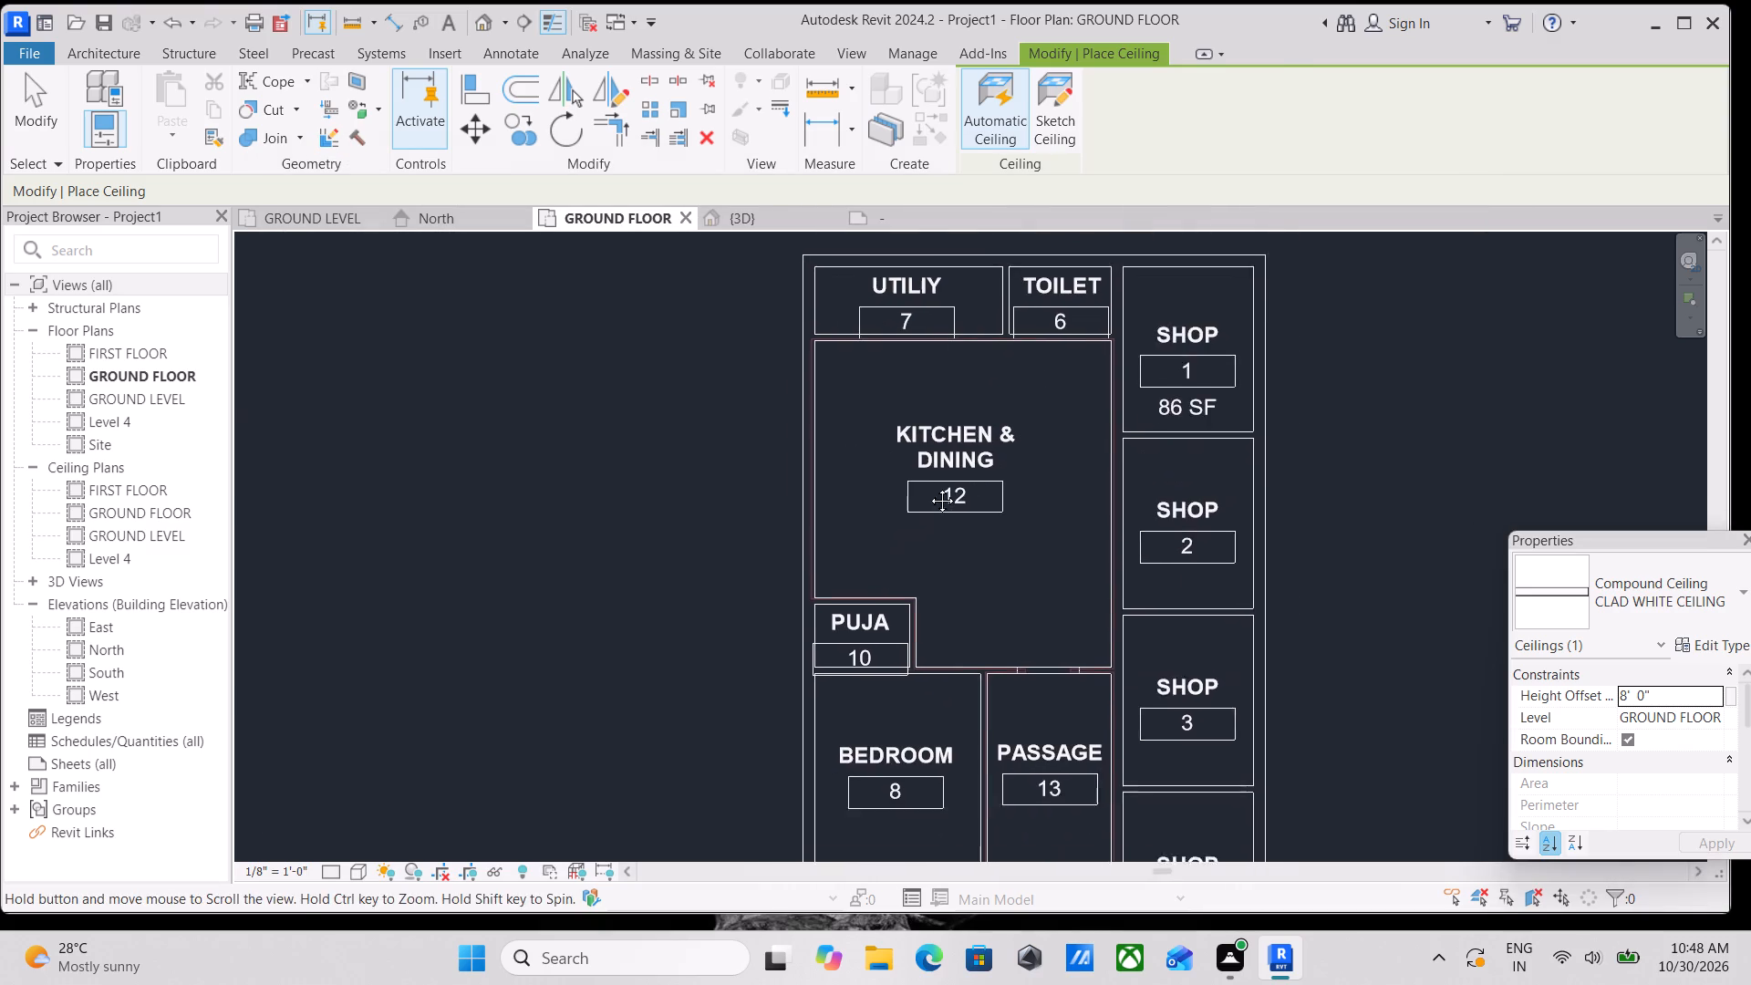
middle_drag(928, 487, 939, 467)
scroll(889, 659, up, 4)
middle_drag(889, 659, 893, 598)
scroll(893, 599, up, 1)
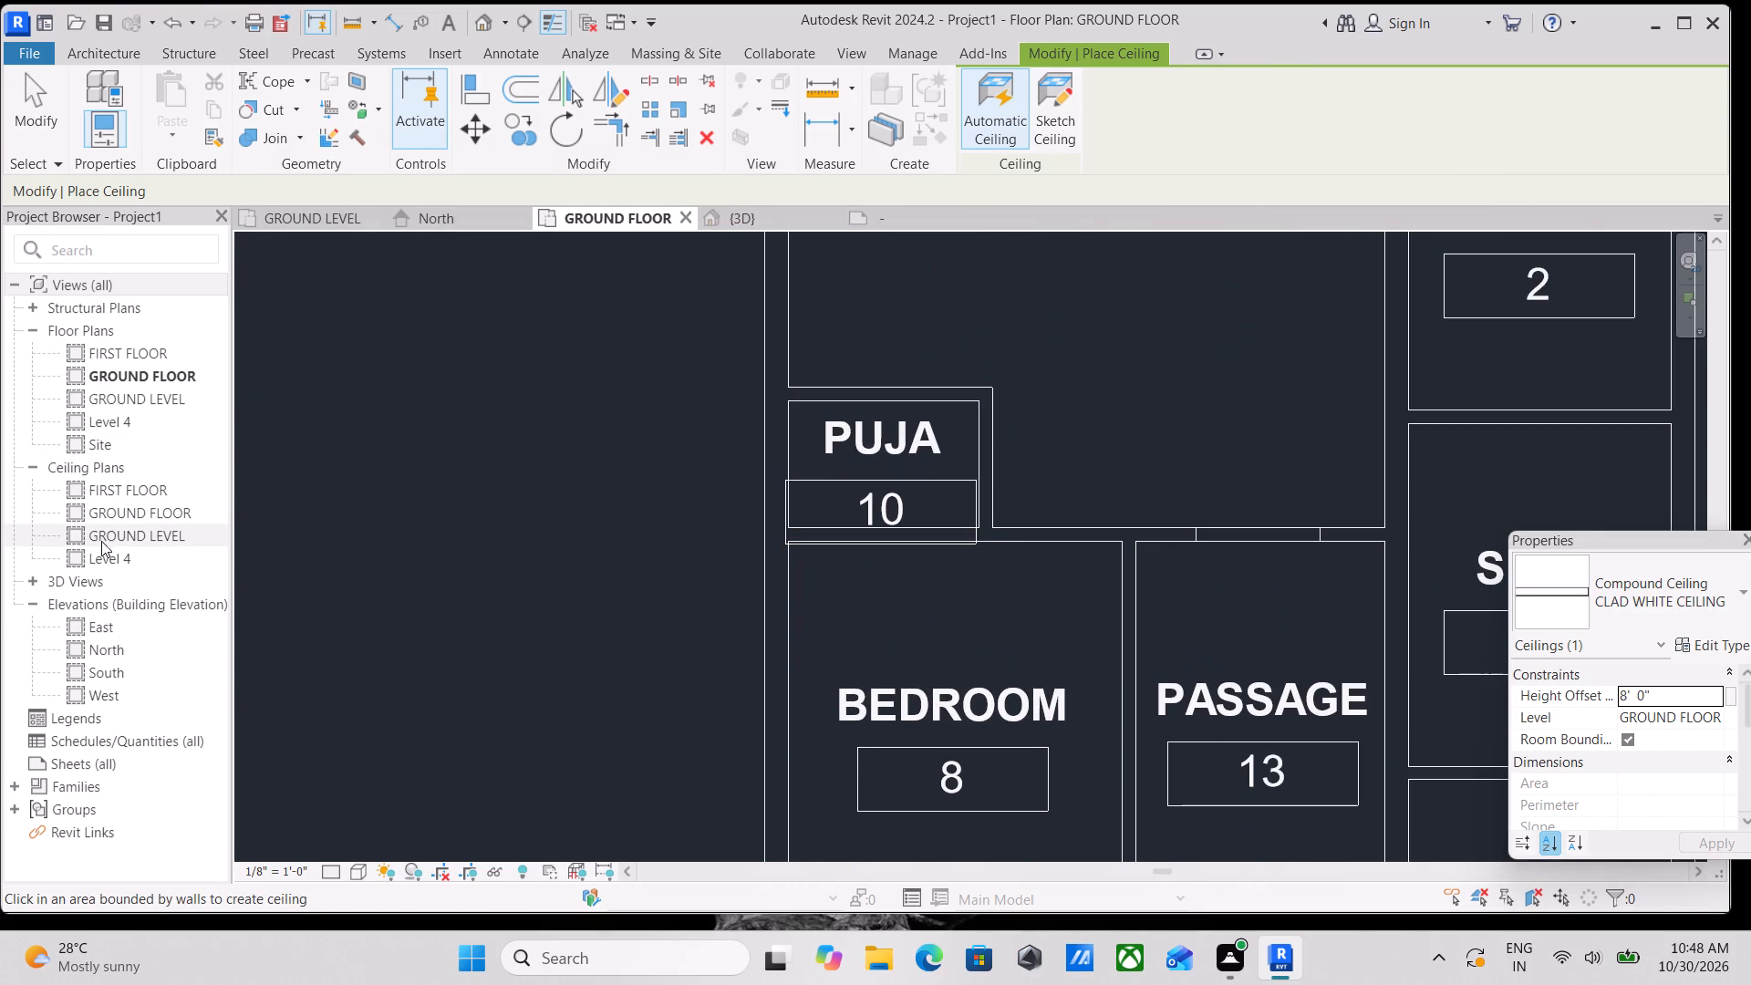
double_click(150, 519)
middle_drag(875, 667, 835, 592)
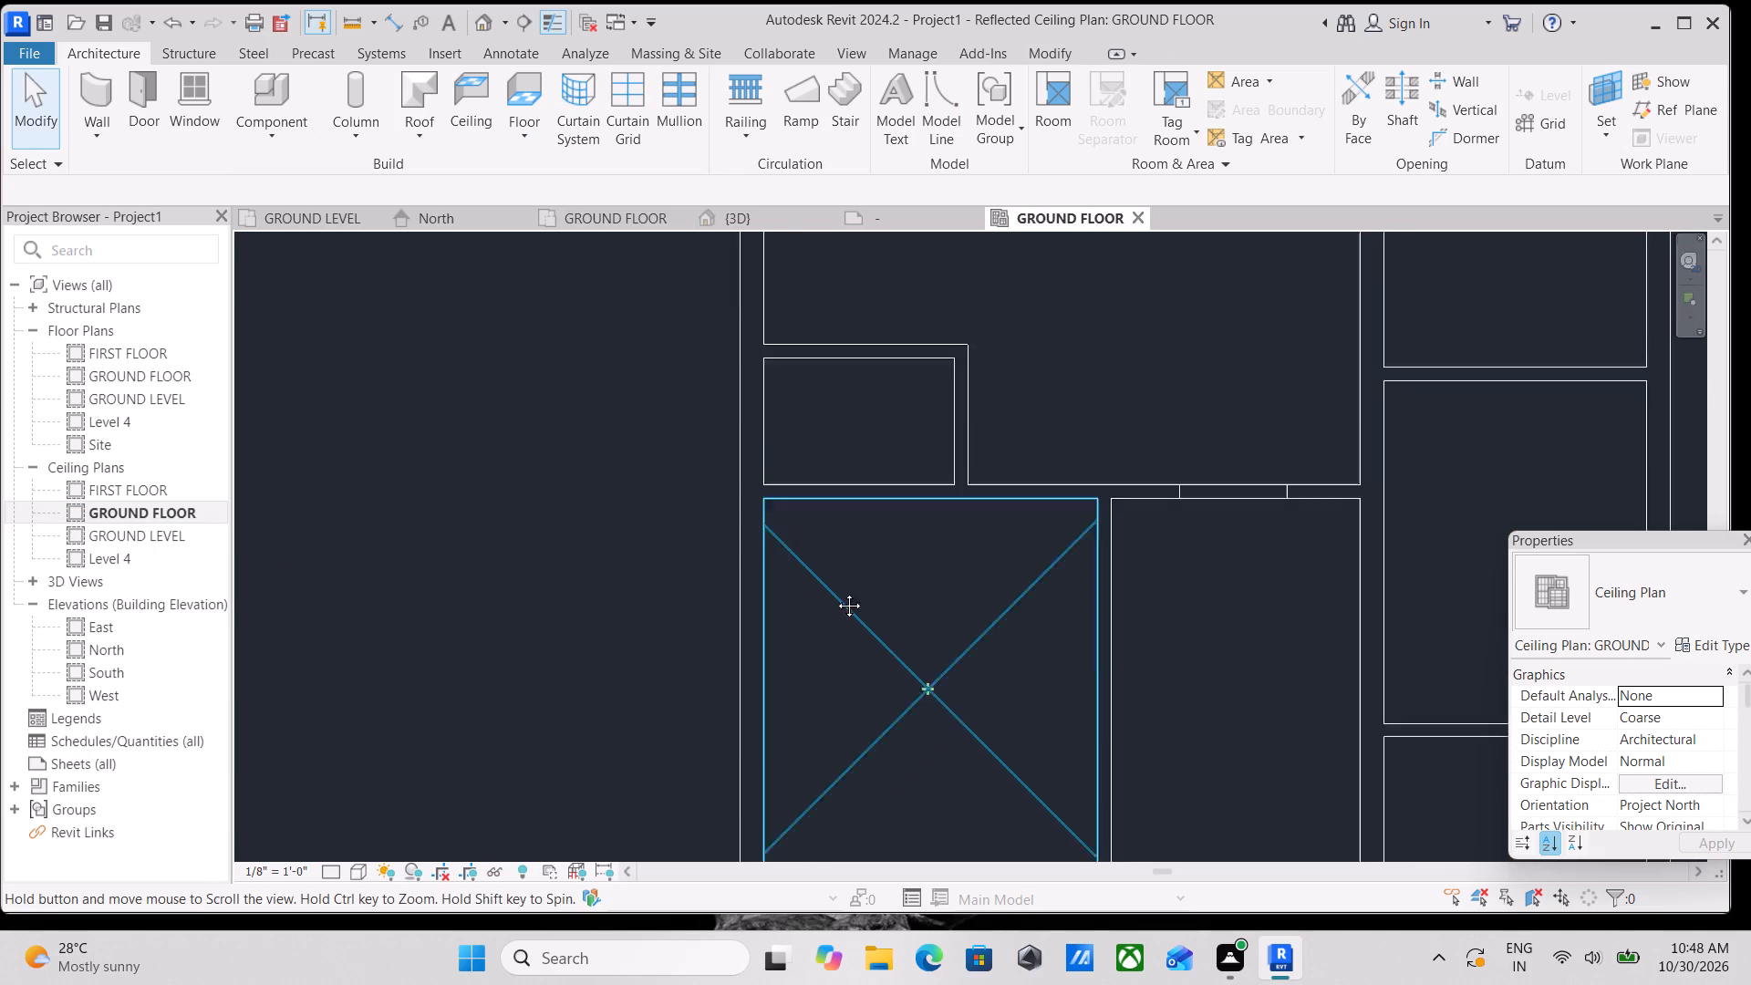
middle_drag(835, 592, 801, 508)
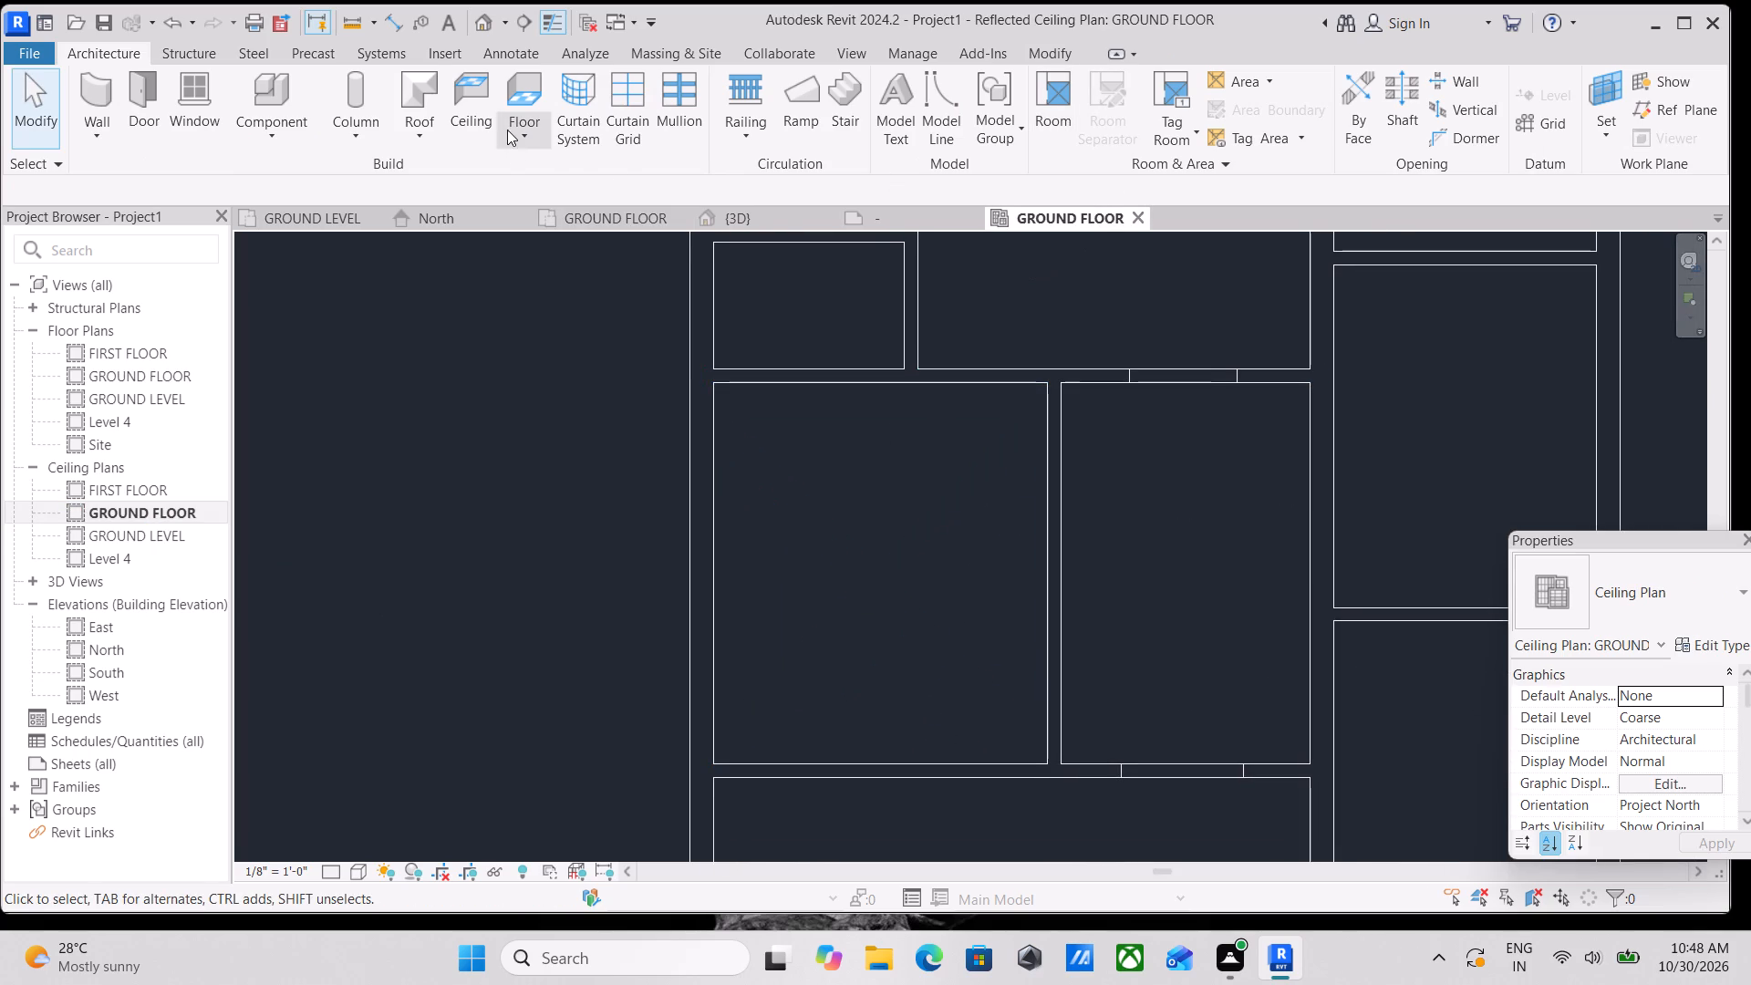
Place an automatic CLAD WHITE CEILING in the bedroom below the puja room with a height offset of 9' 5".
click(481, 127)
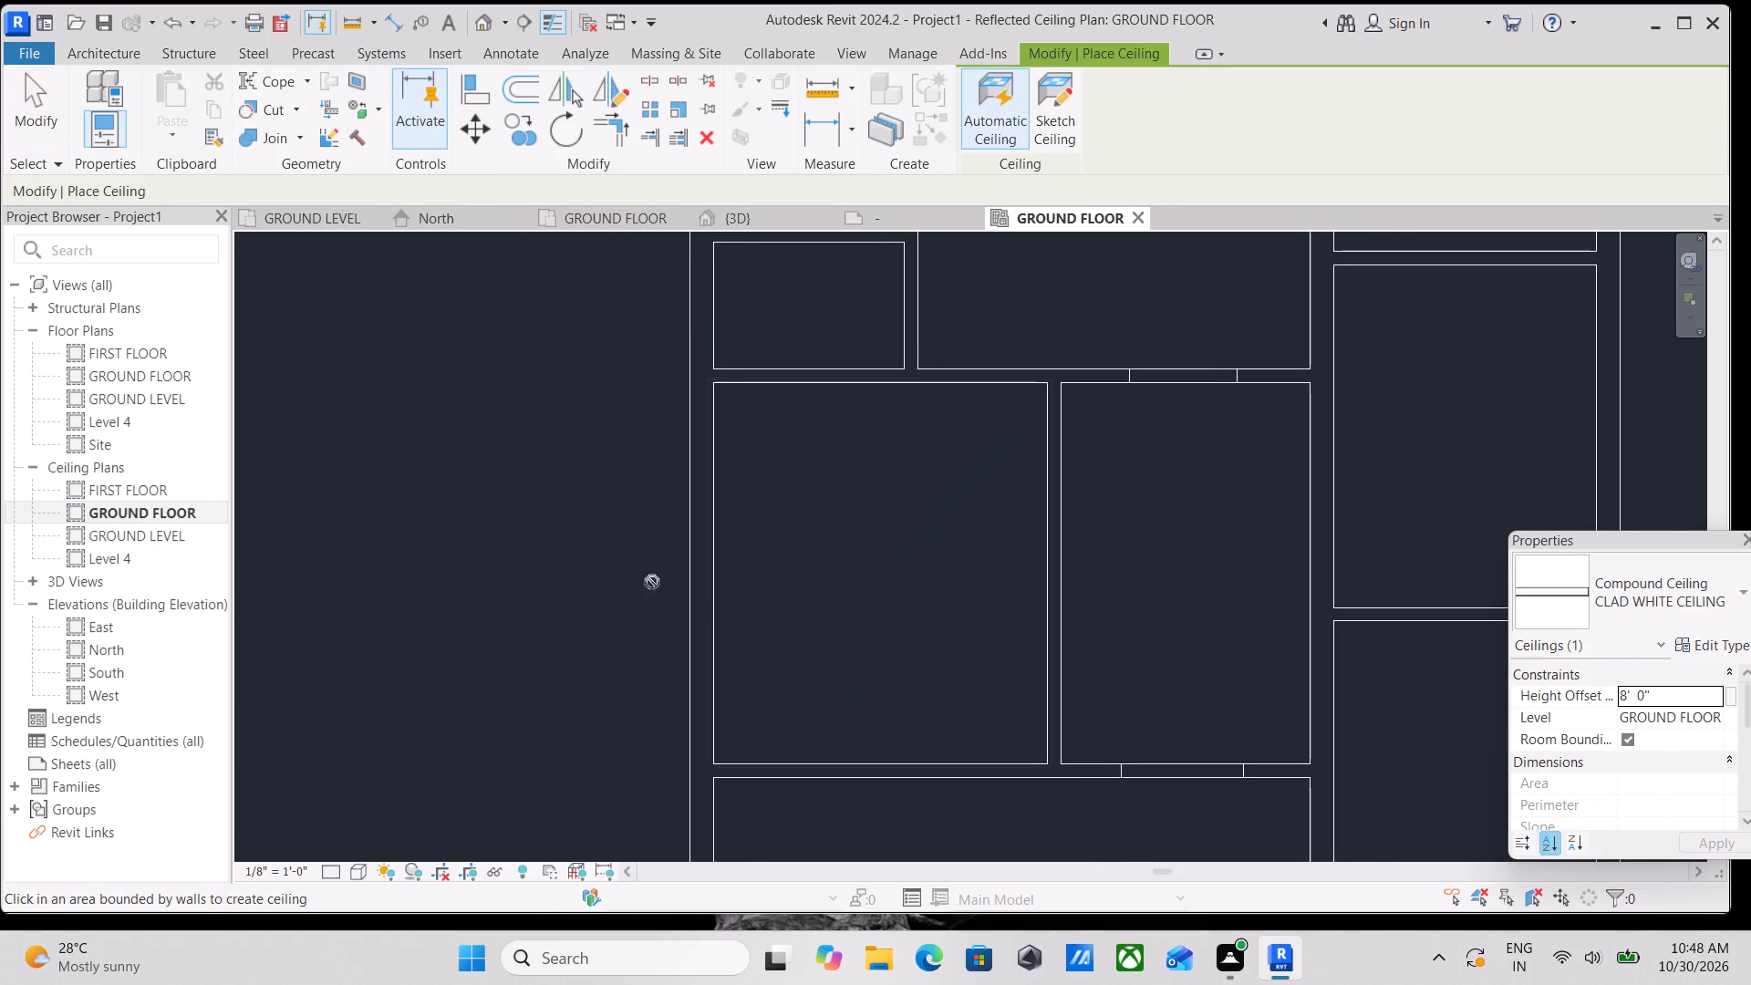
click(1680, 696)
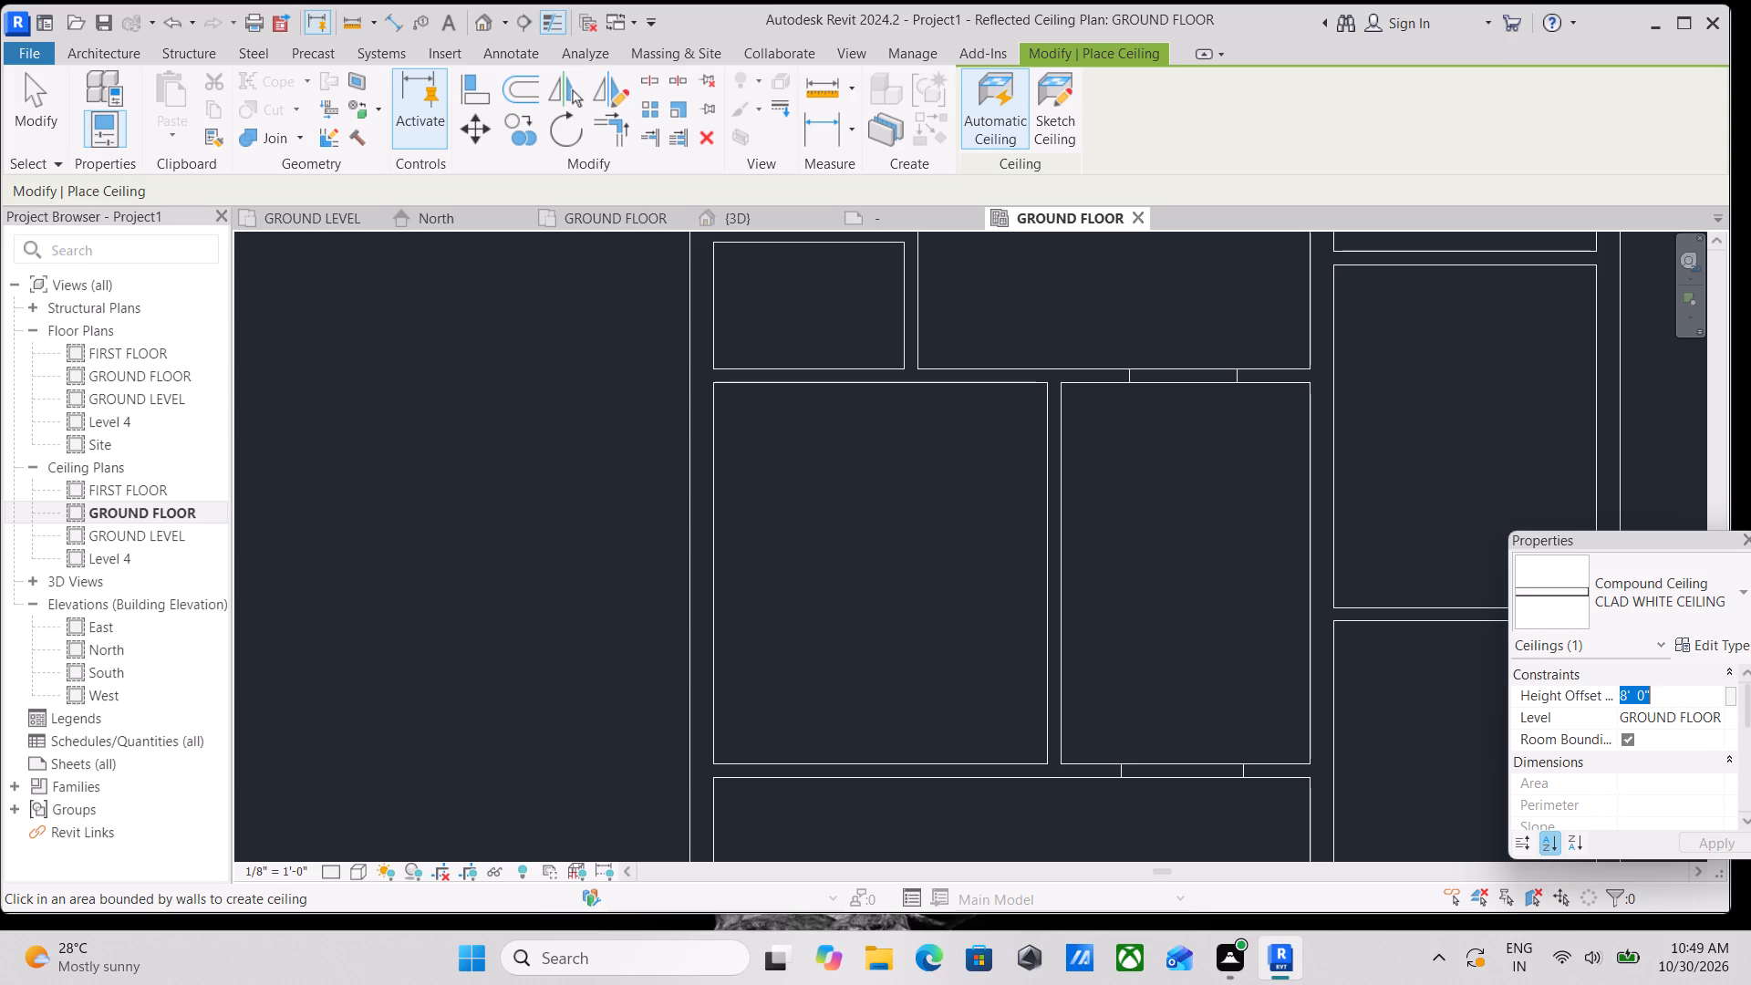
text(9')
key(5)
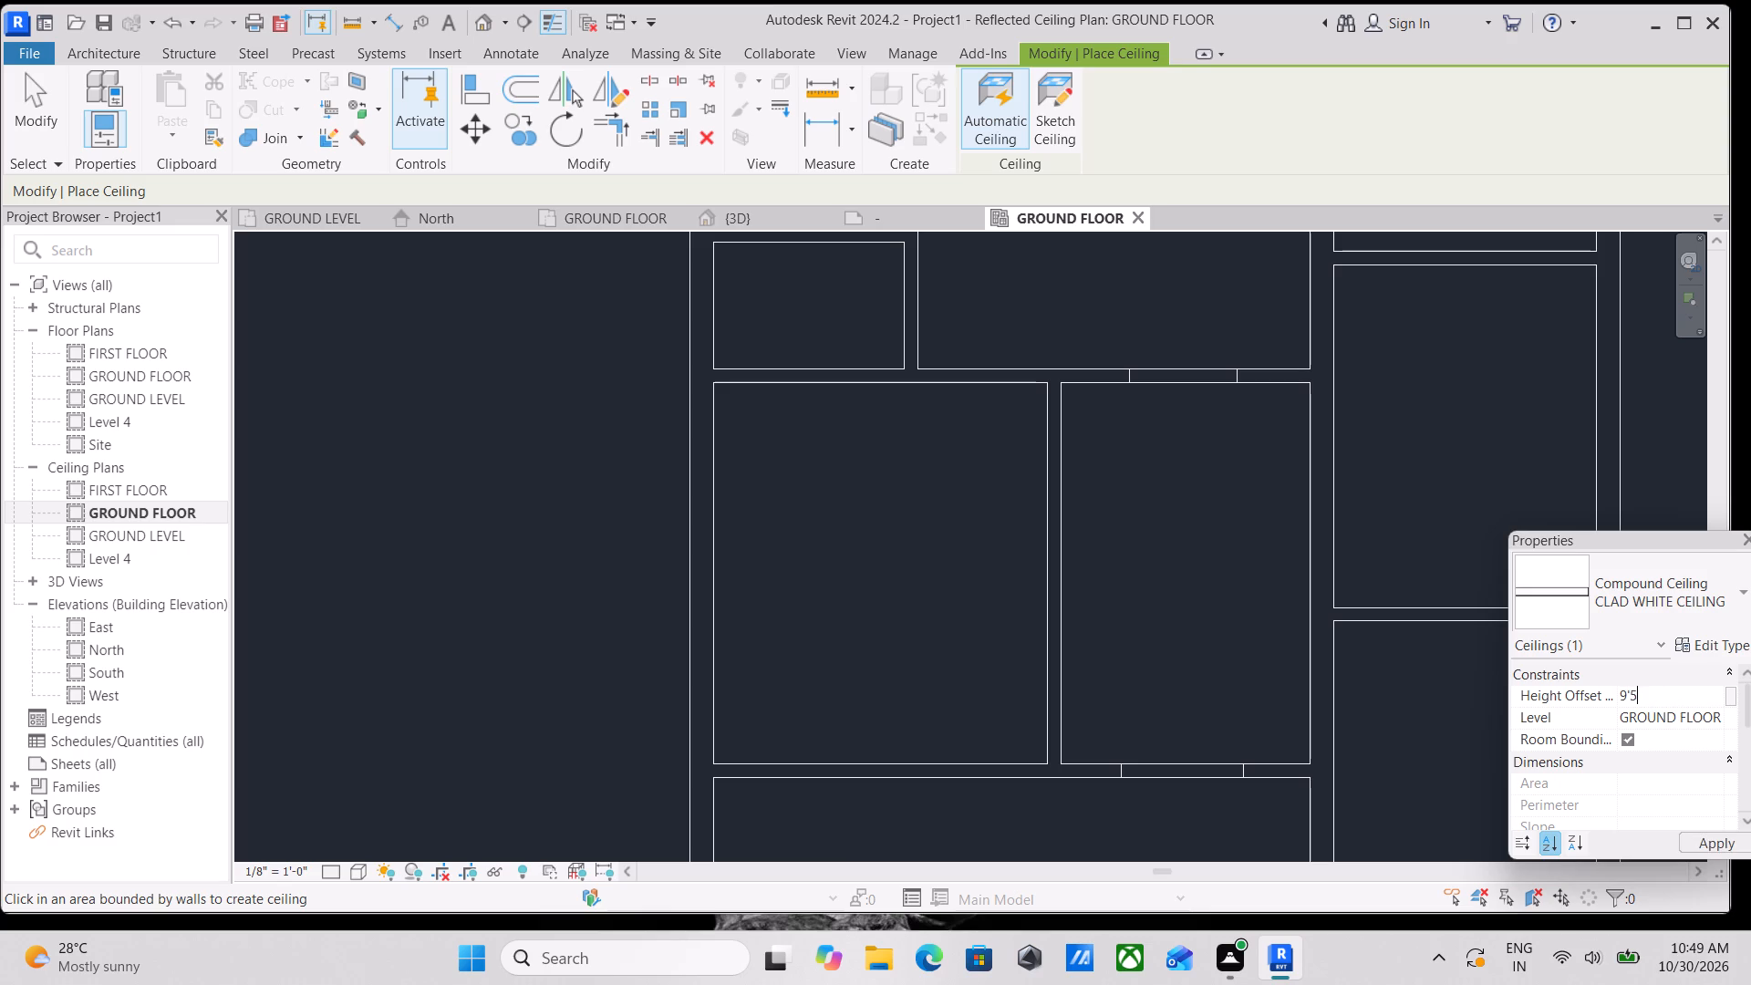
key(shift+quotedbl)
key(Return)
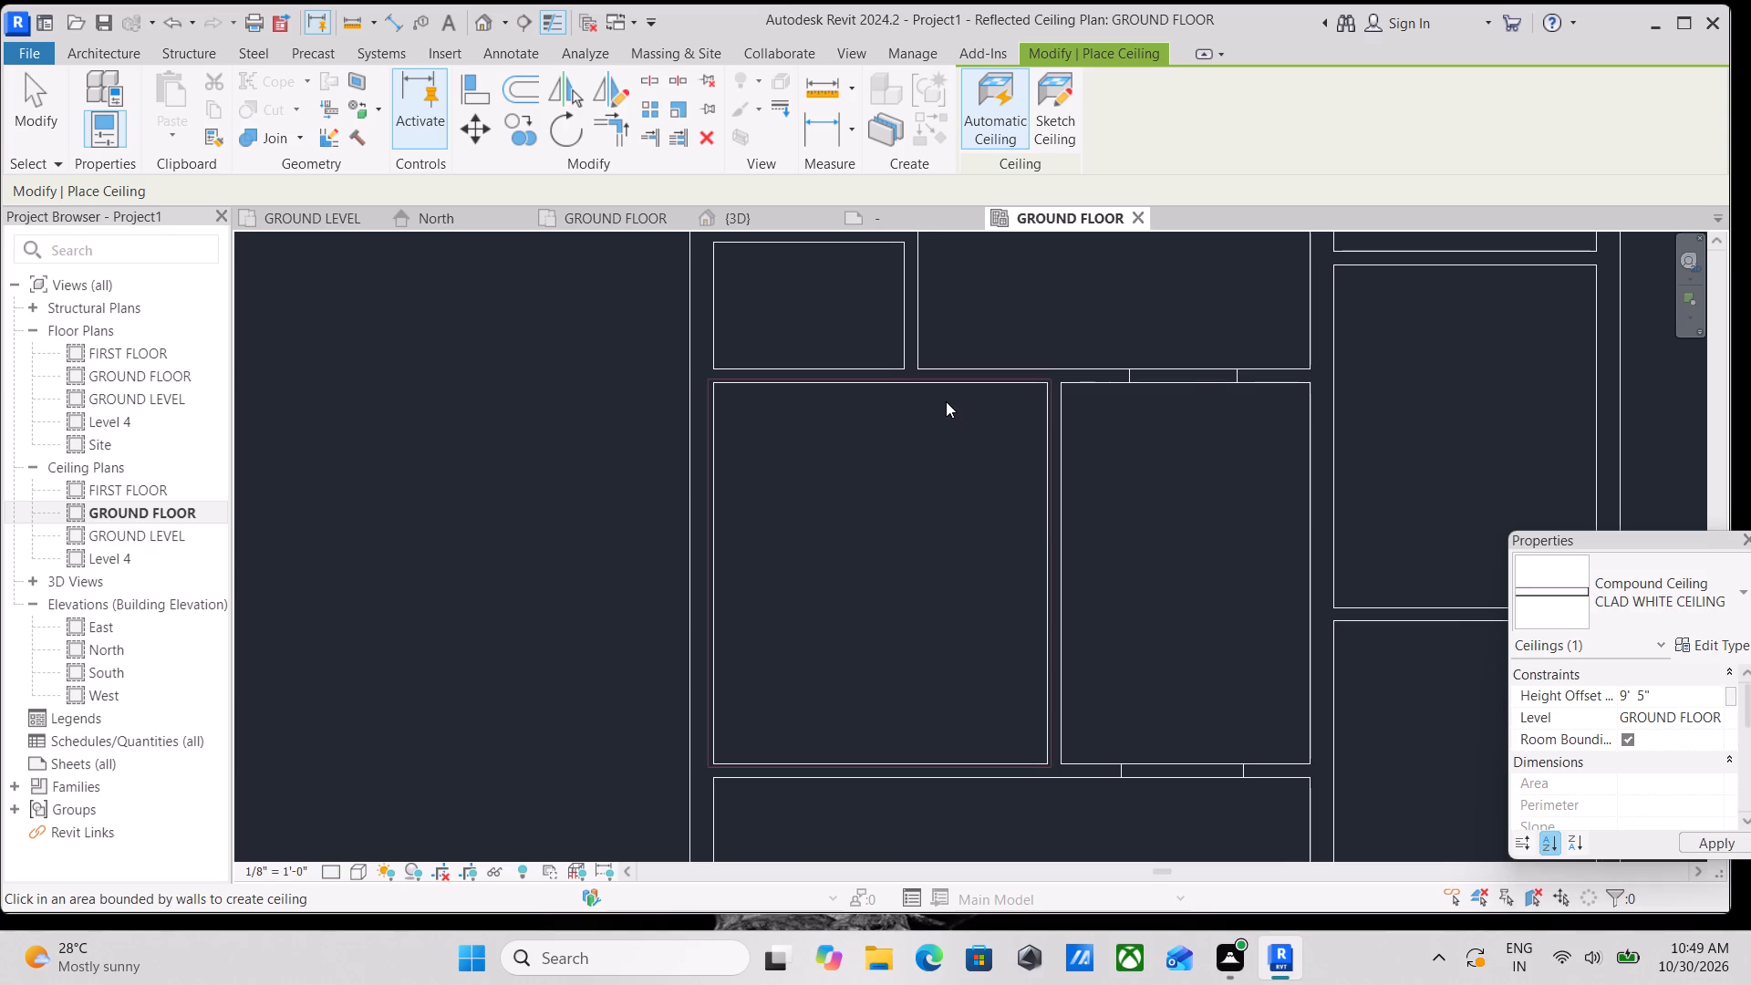
scroll(721, 399, up, 1)
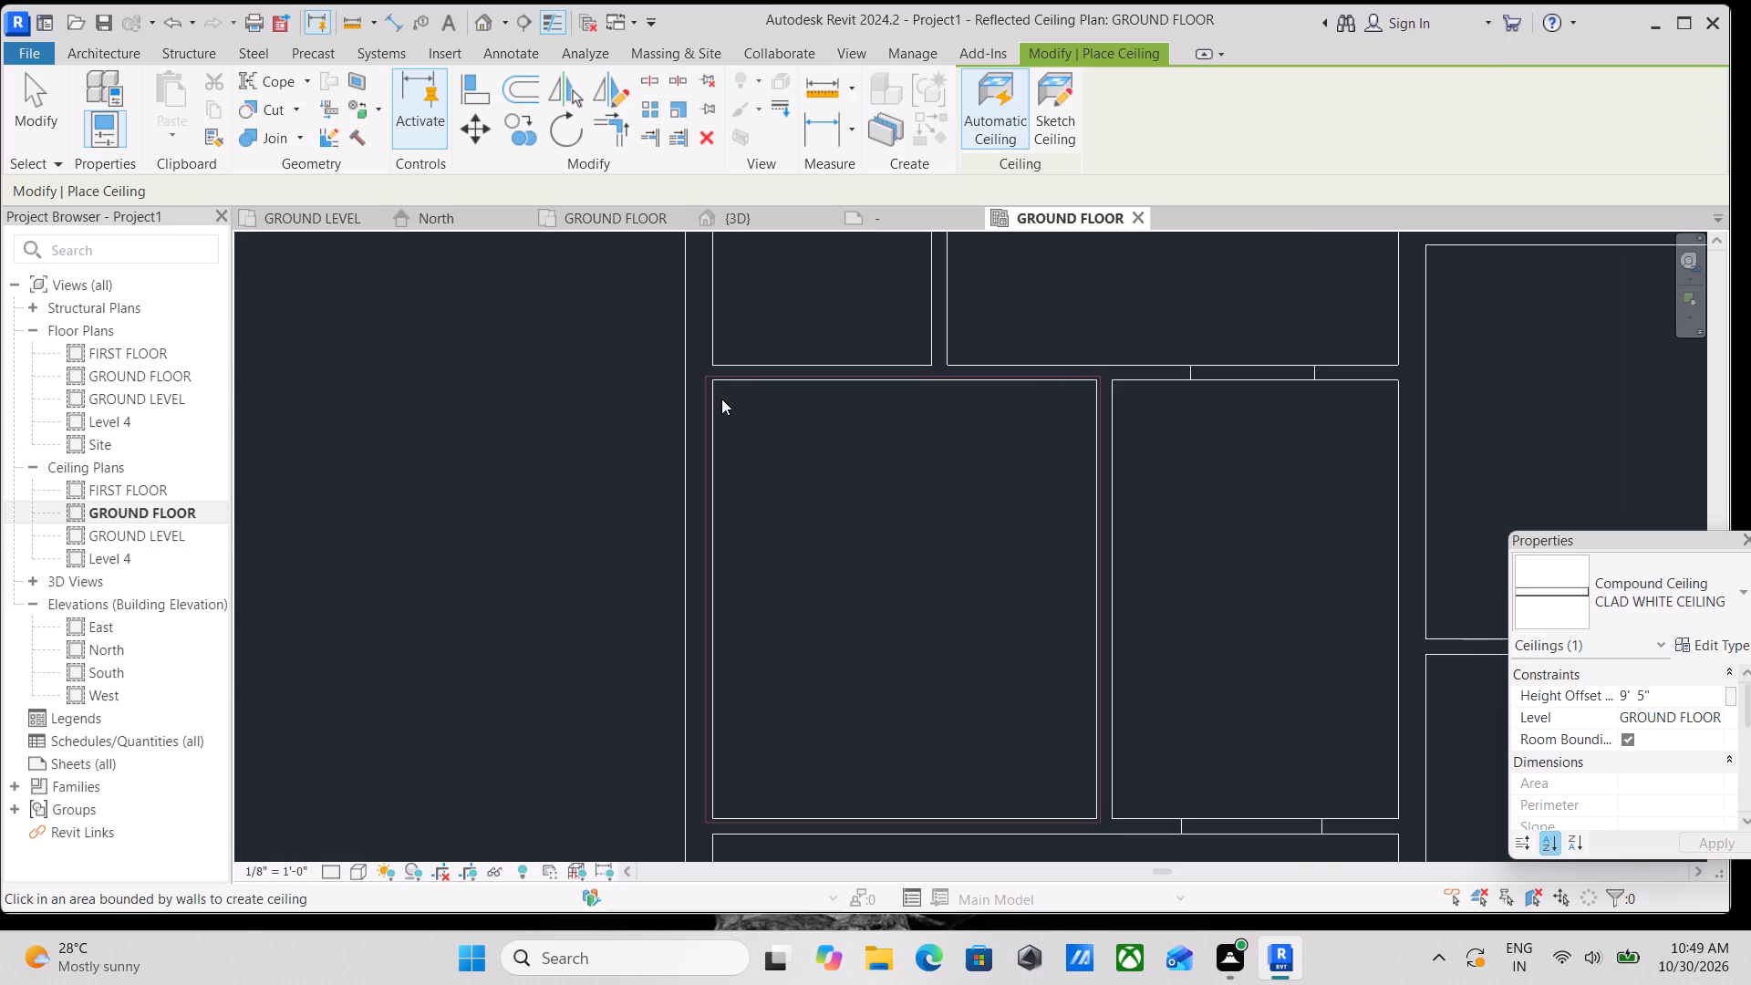
click(721, 399)
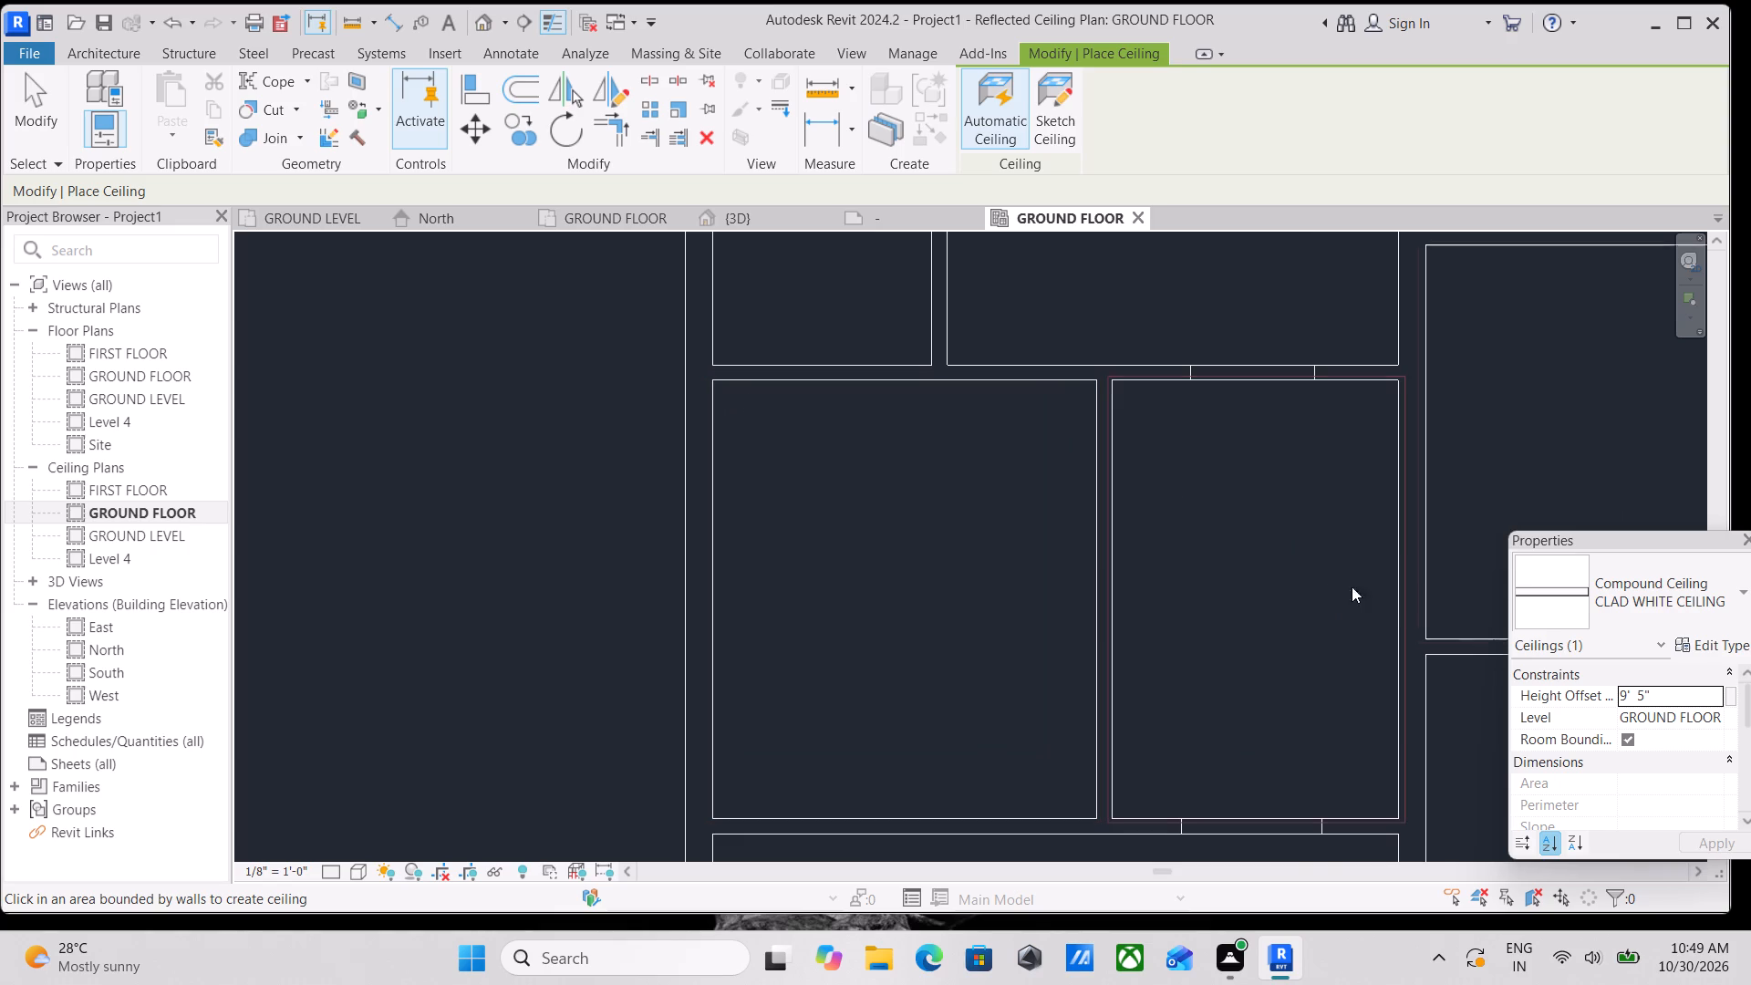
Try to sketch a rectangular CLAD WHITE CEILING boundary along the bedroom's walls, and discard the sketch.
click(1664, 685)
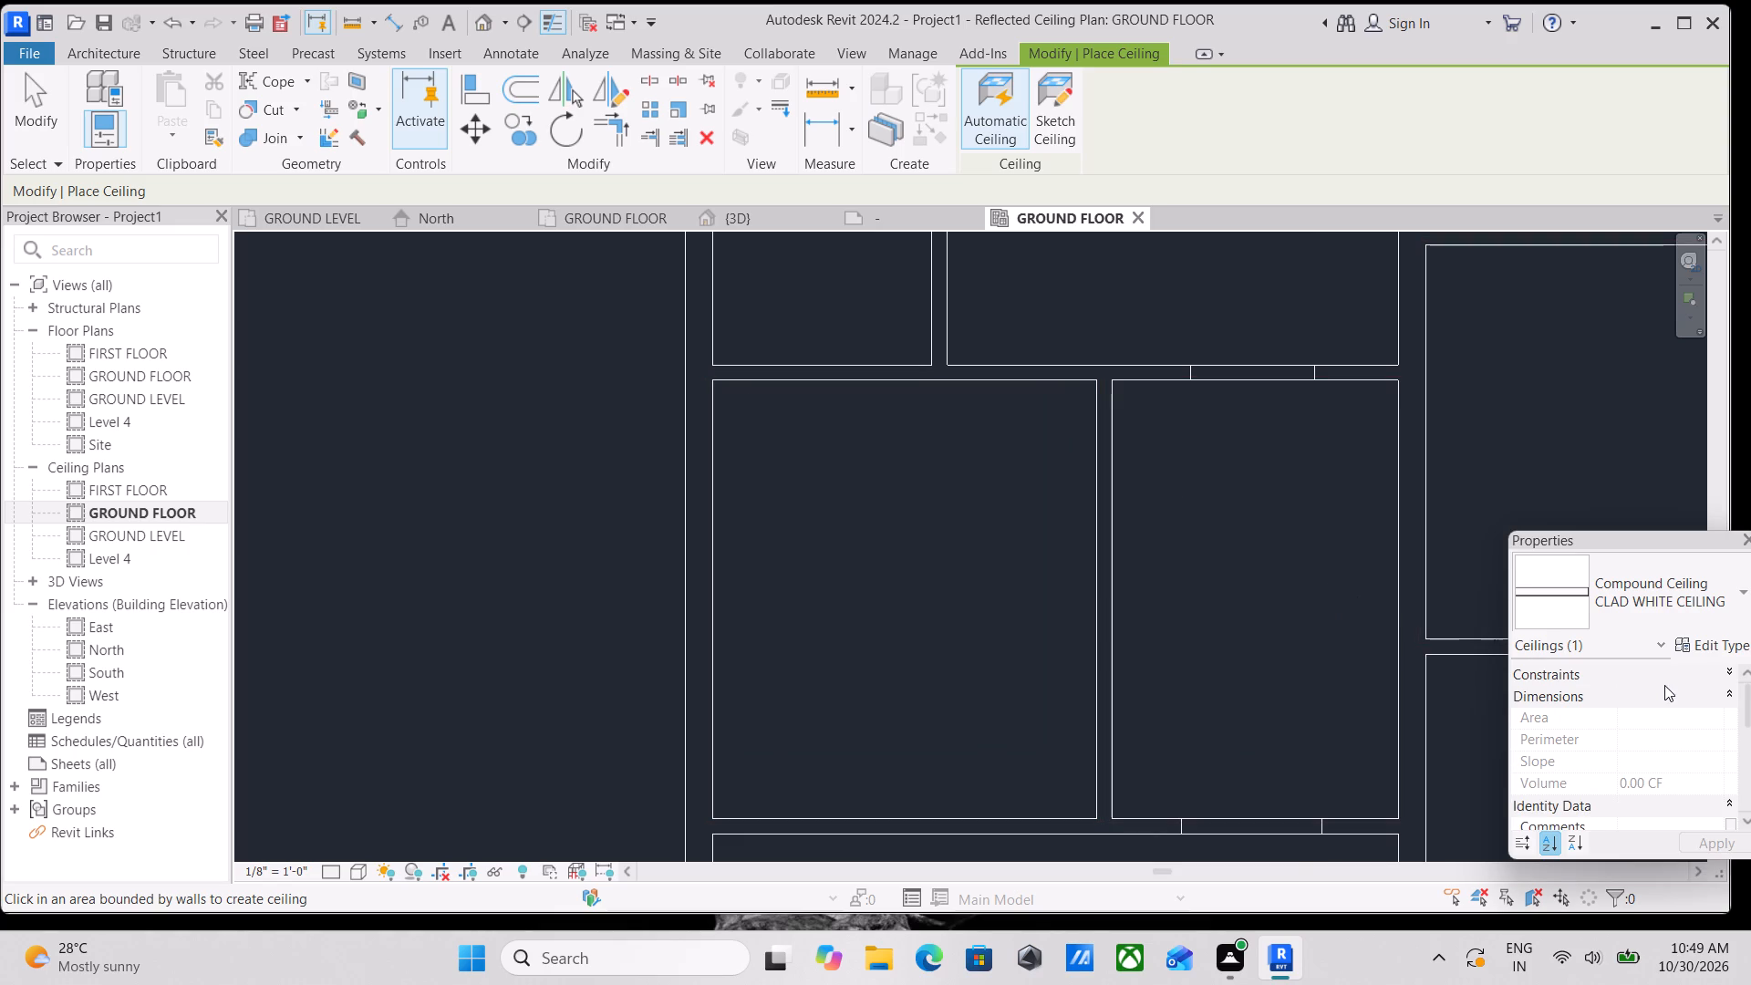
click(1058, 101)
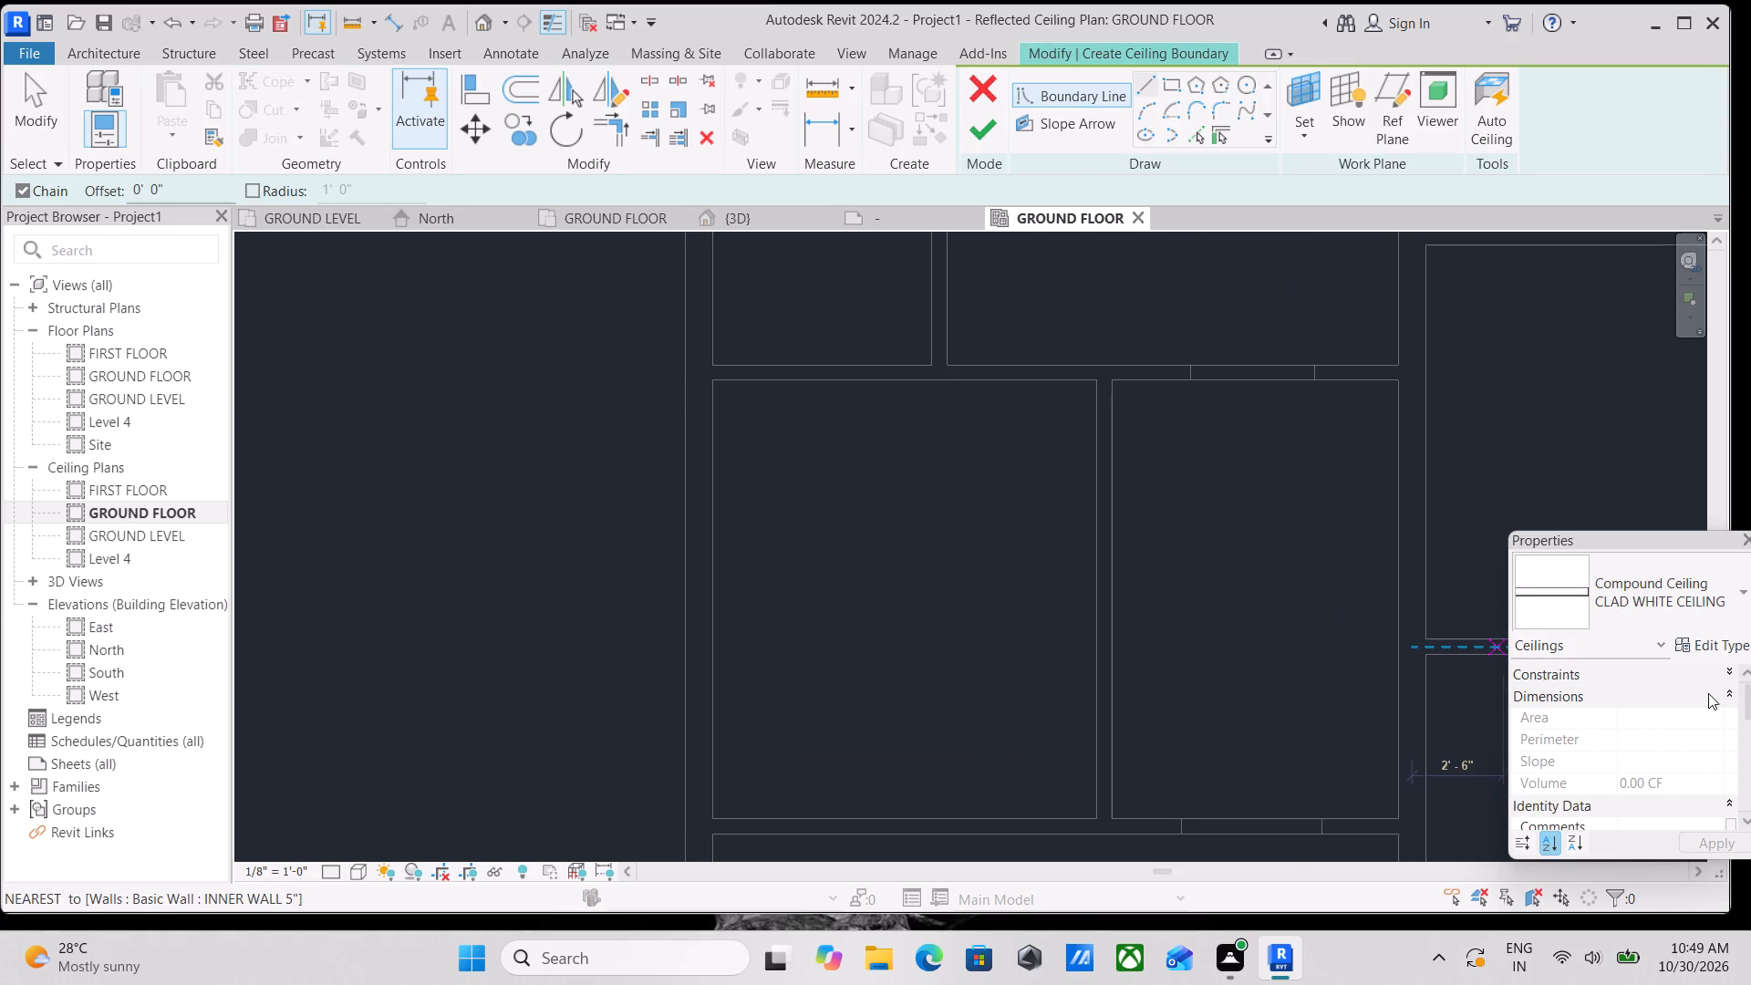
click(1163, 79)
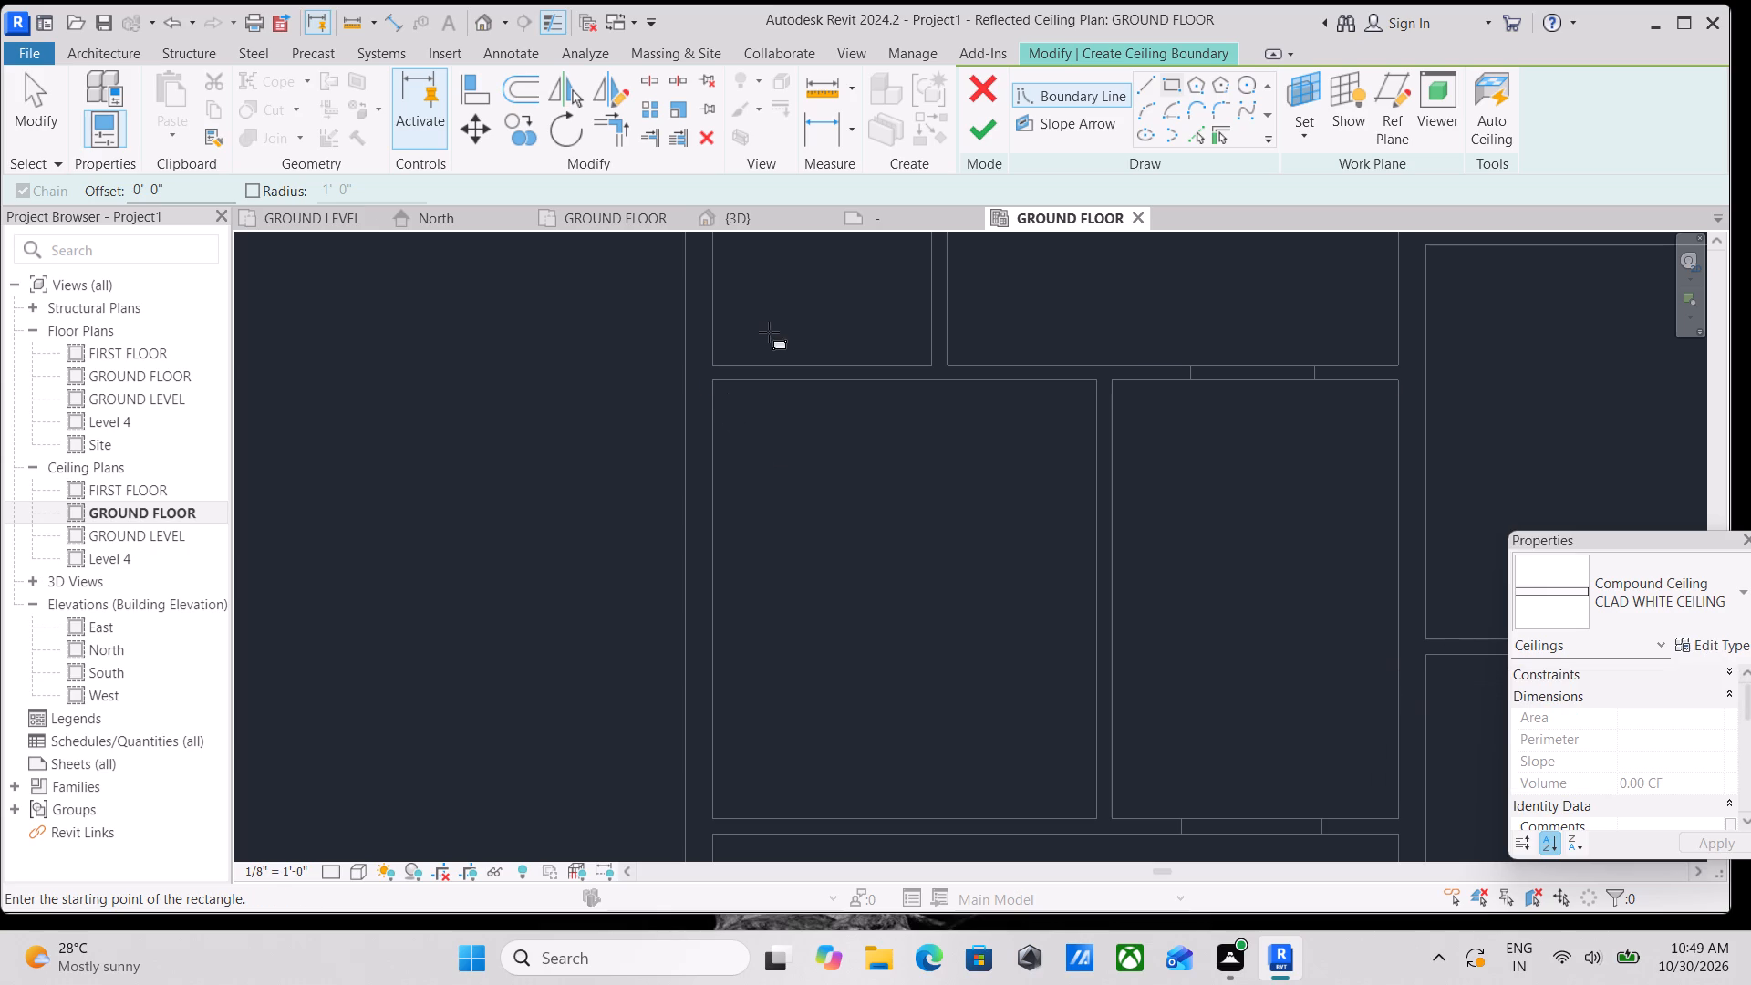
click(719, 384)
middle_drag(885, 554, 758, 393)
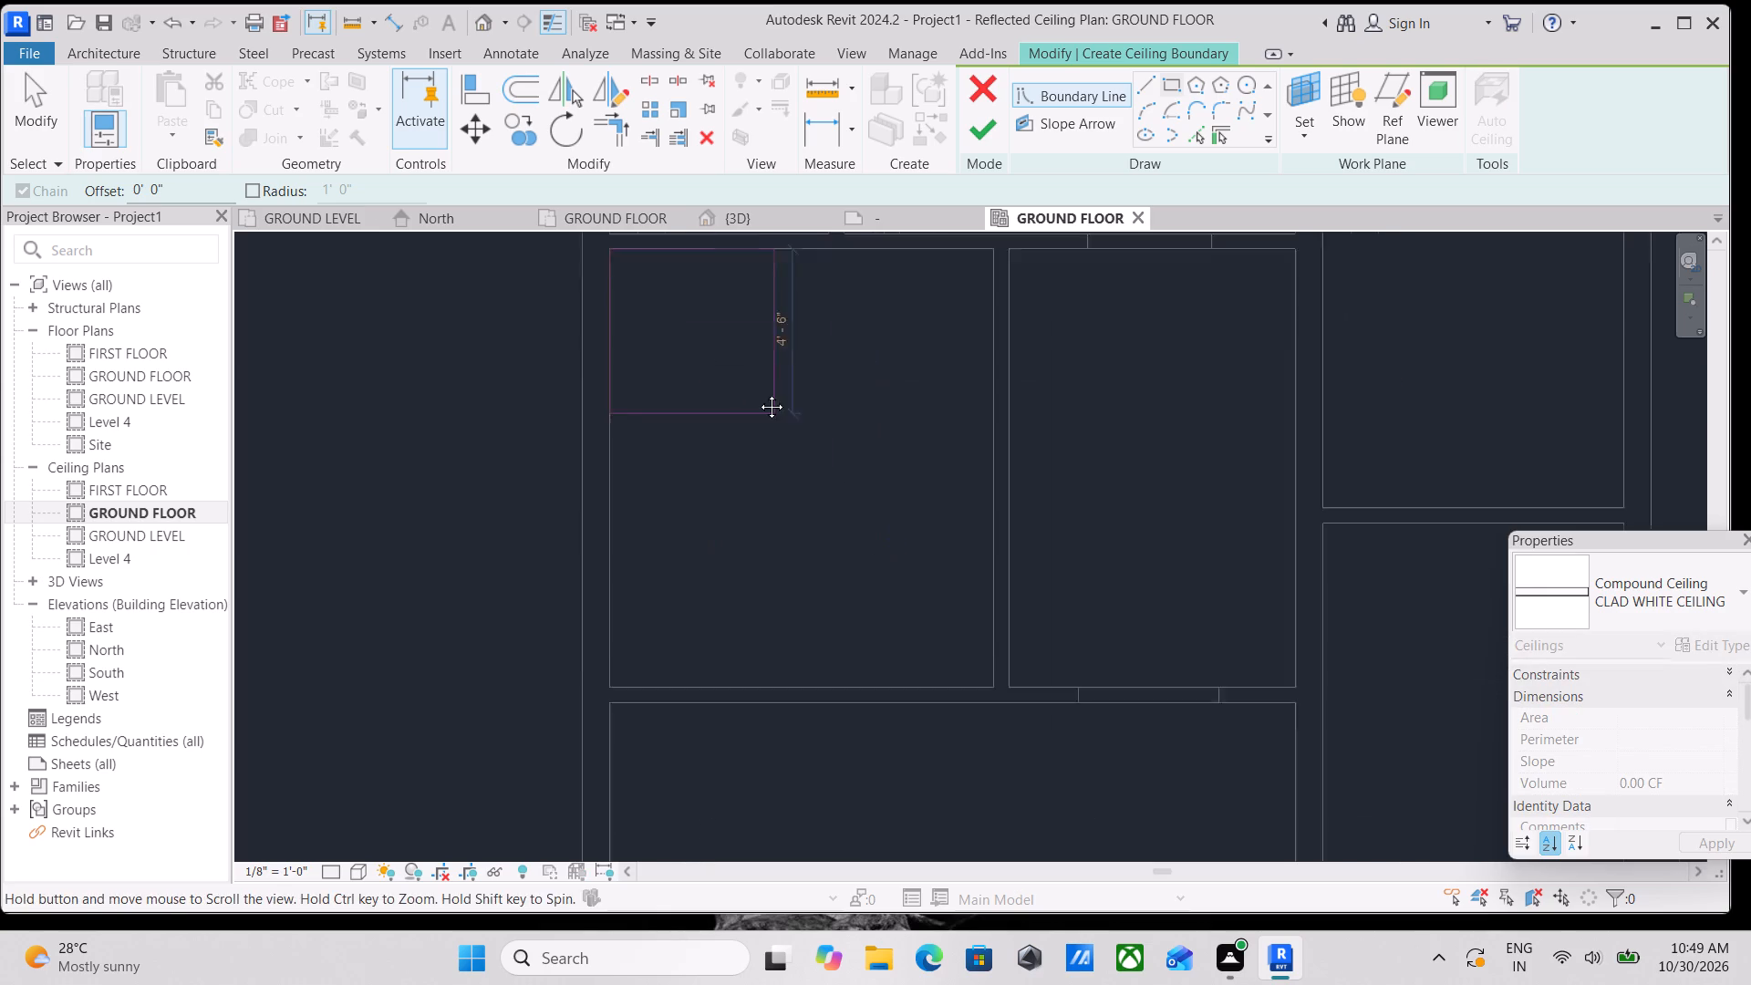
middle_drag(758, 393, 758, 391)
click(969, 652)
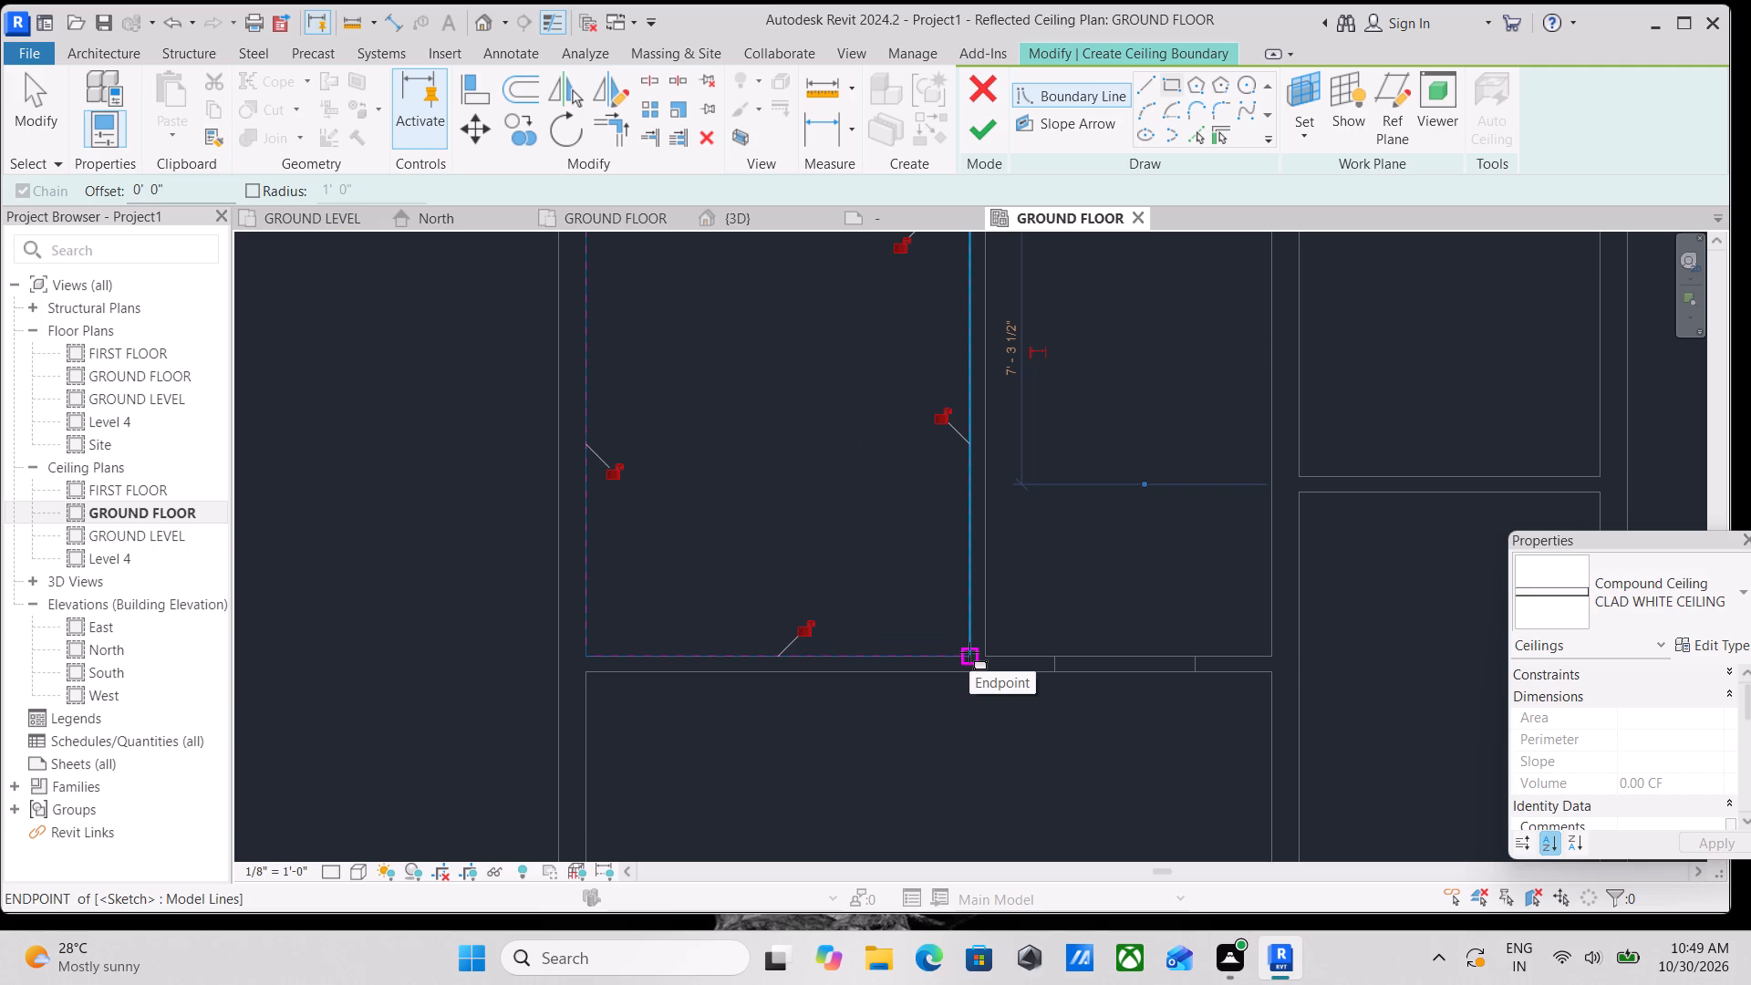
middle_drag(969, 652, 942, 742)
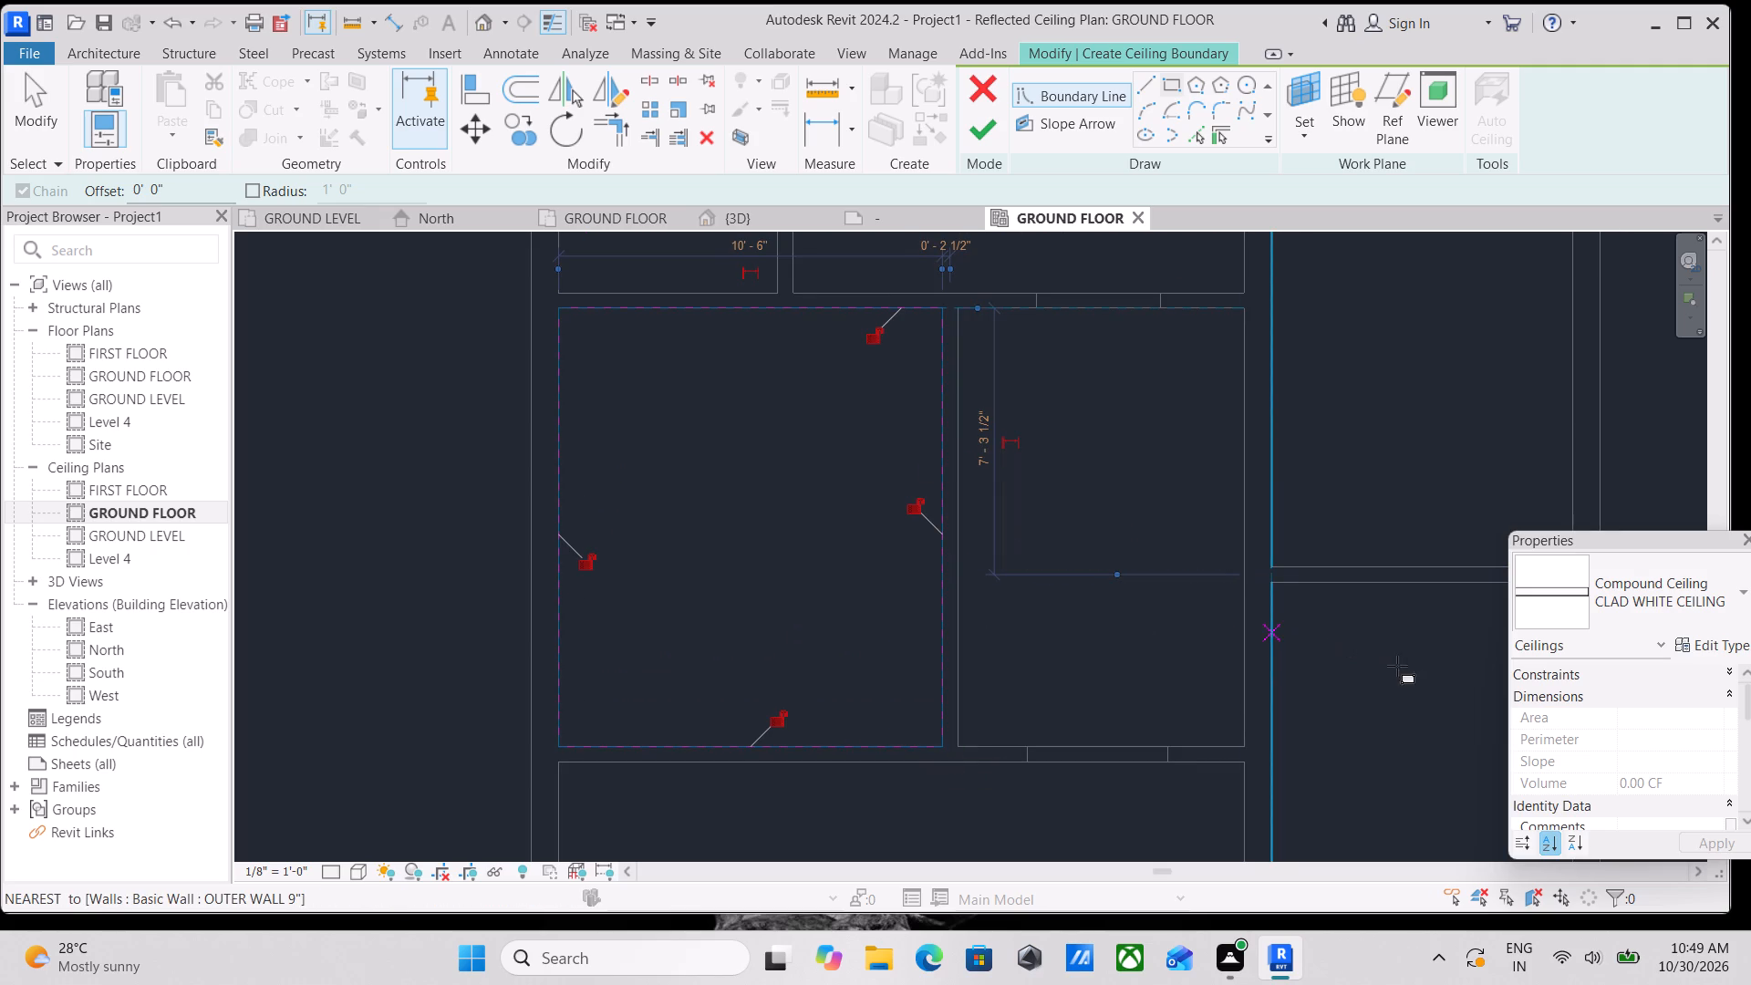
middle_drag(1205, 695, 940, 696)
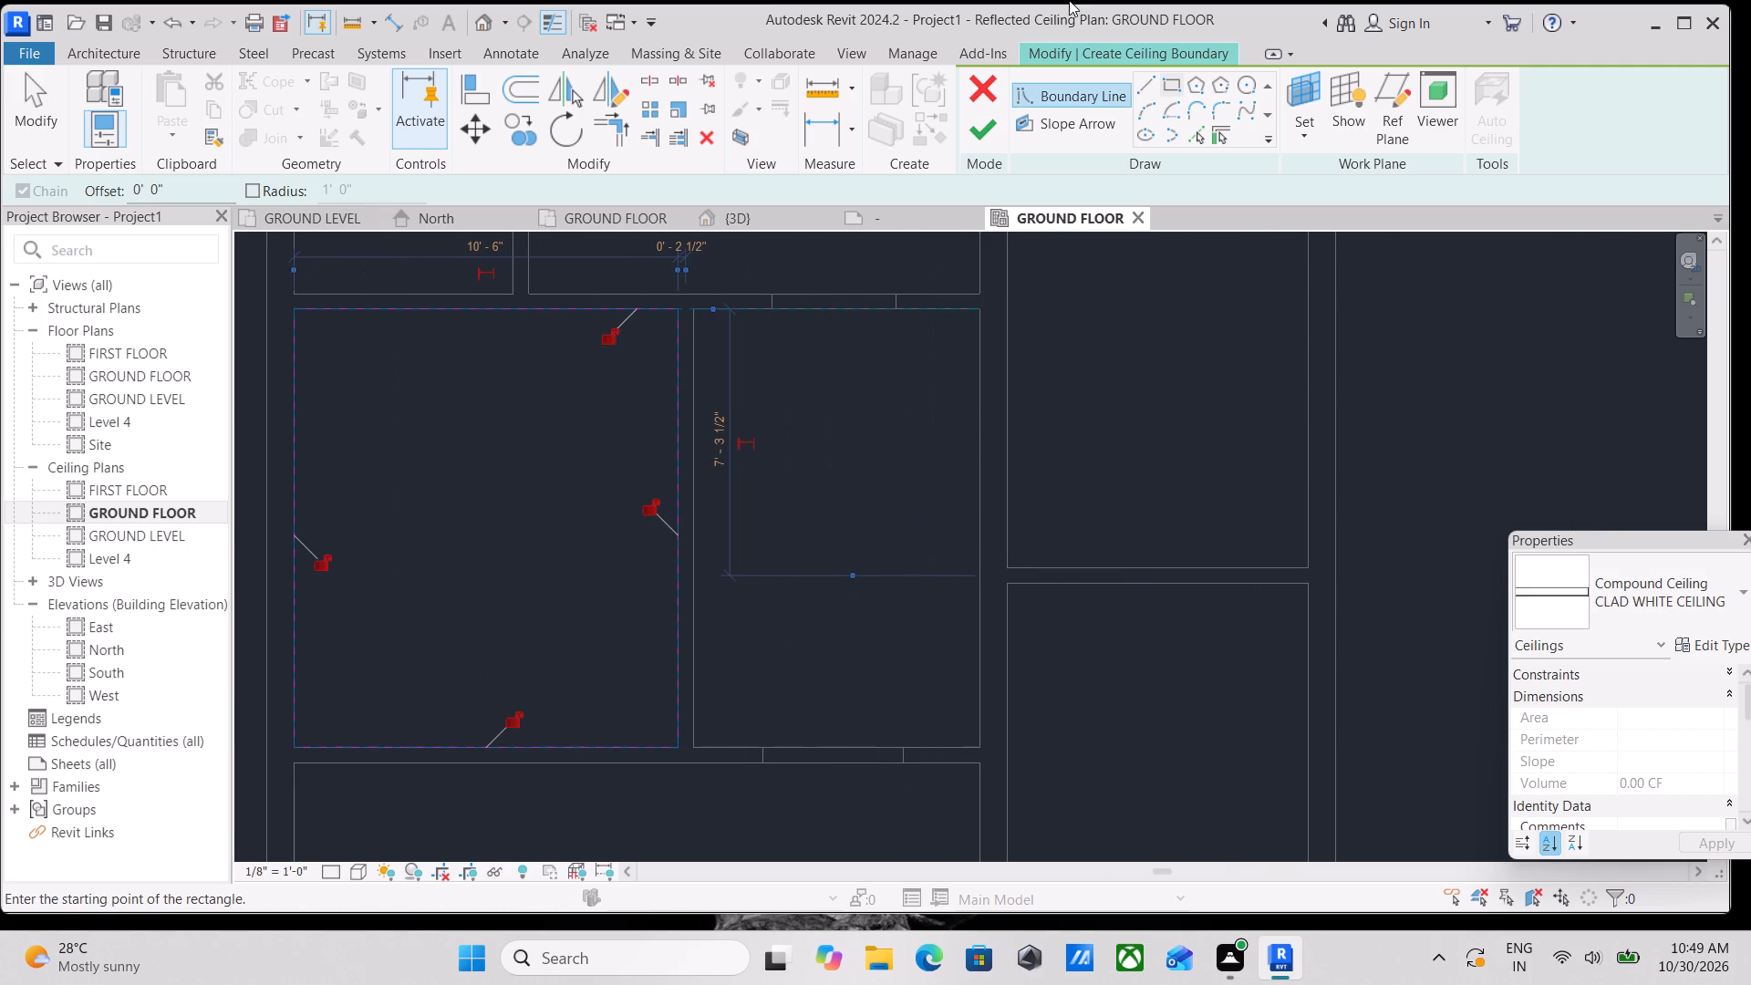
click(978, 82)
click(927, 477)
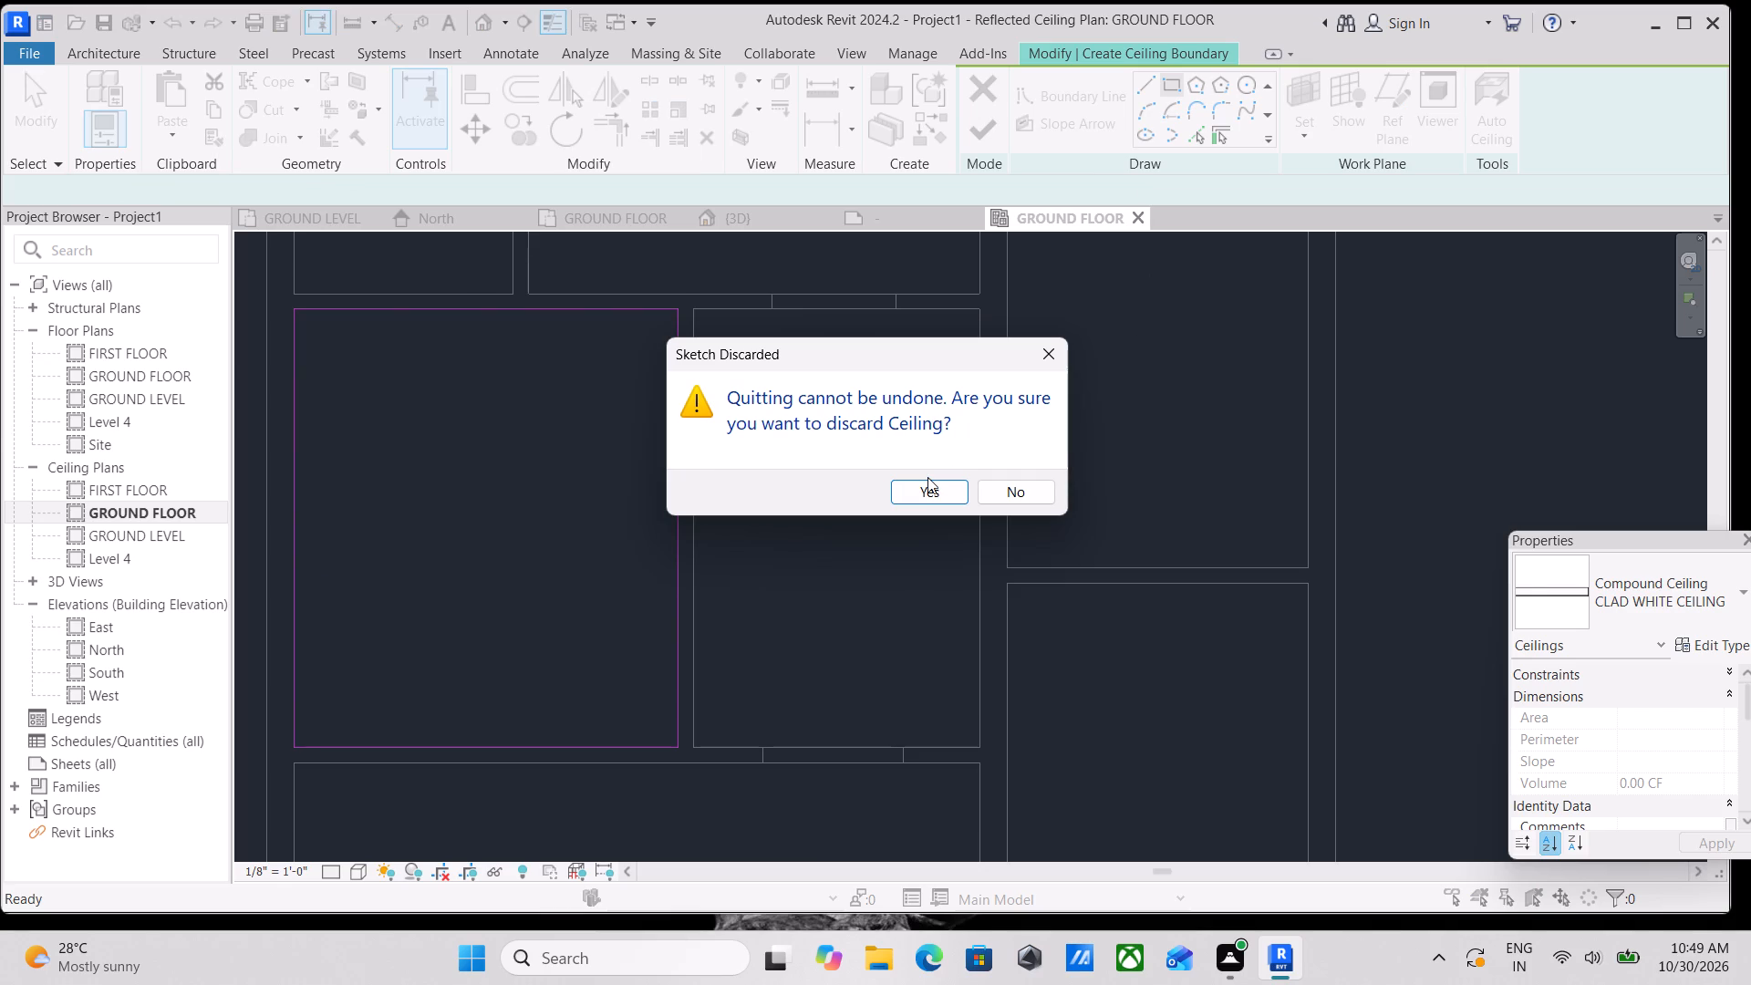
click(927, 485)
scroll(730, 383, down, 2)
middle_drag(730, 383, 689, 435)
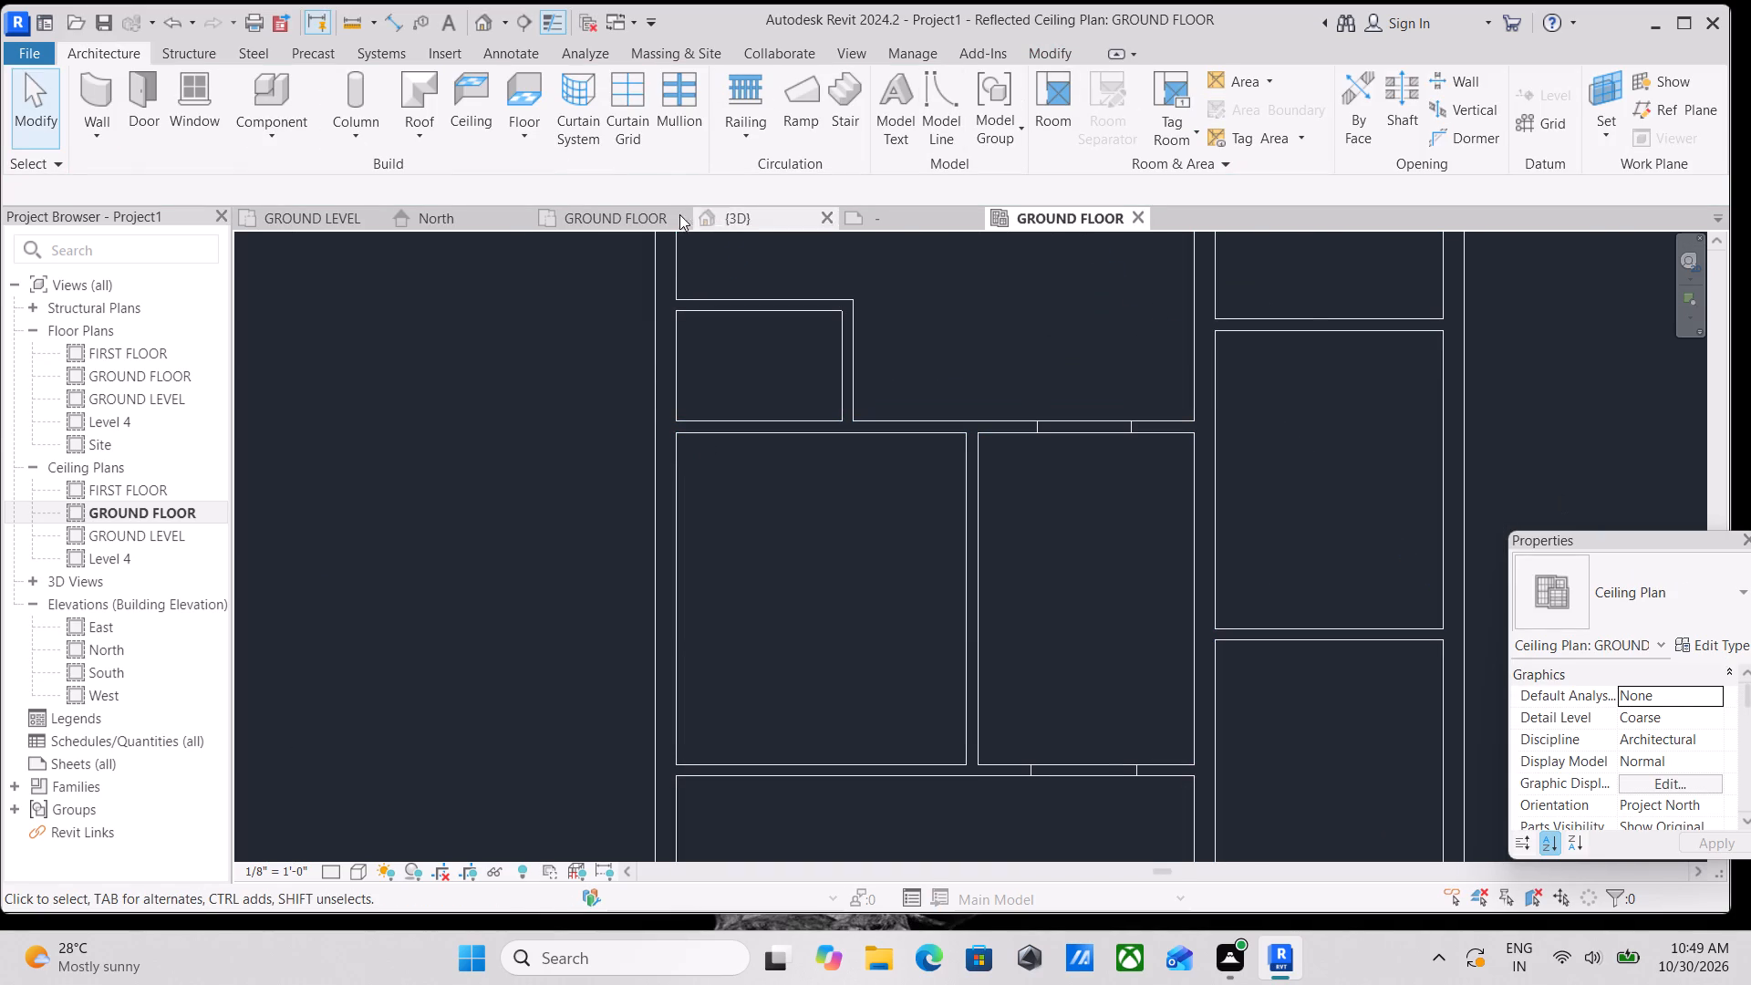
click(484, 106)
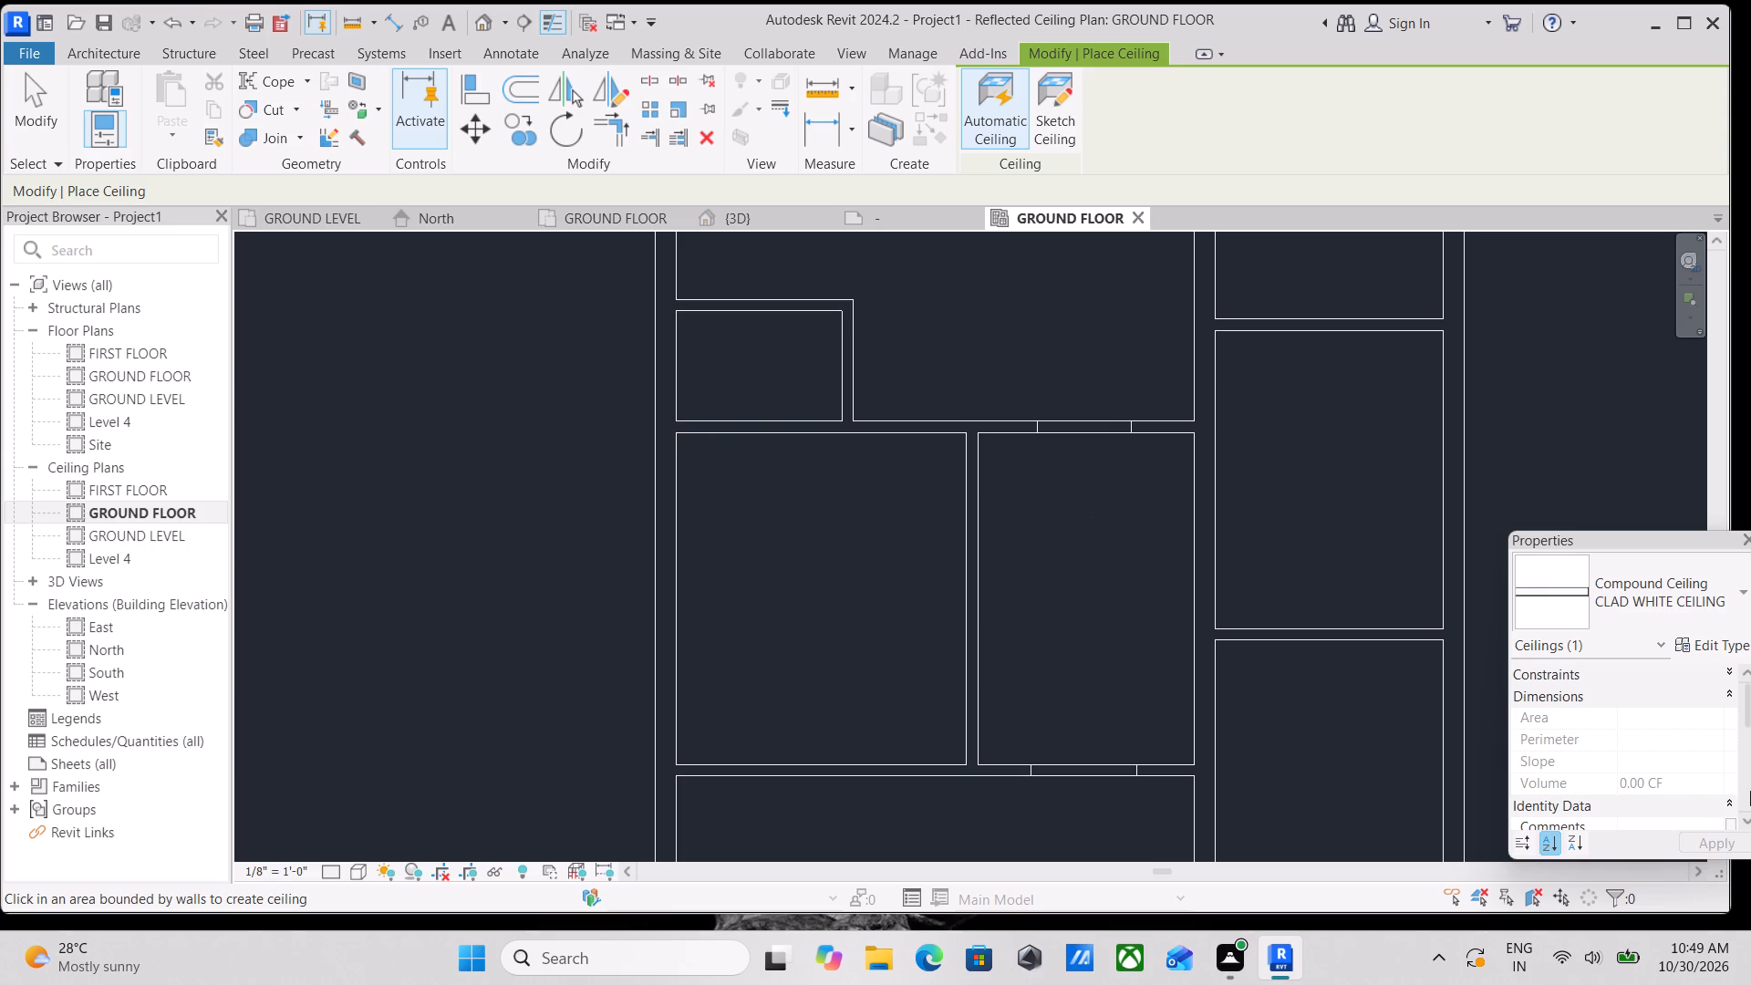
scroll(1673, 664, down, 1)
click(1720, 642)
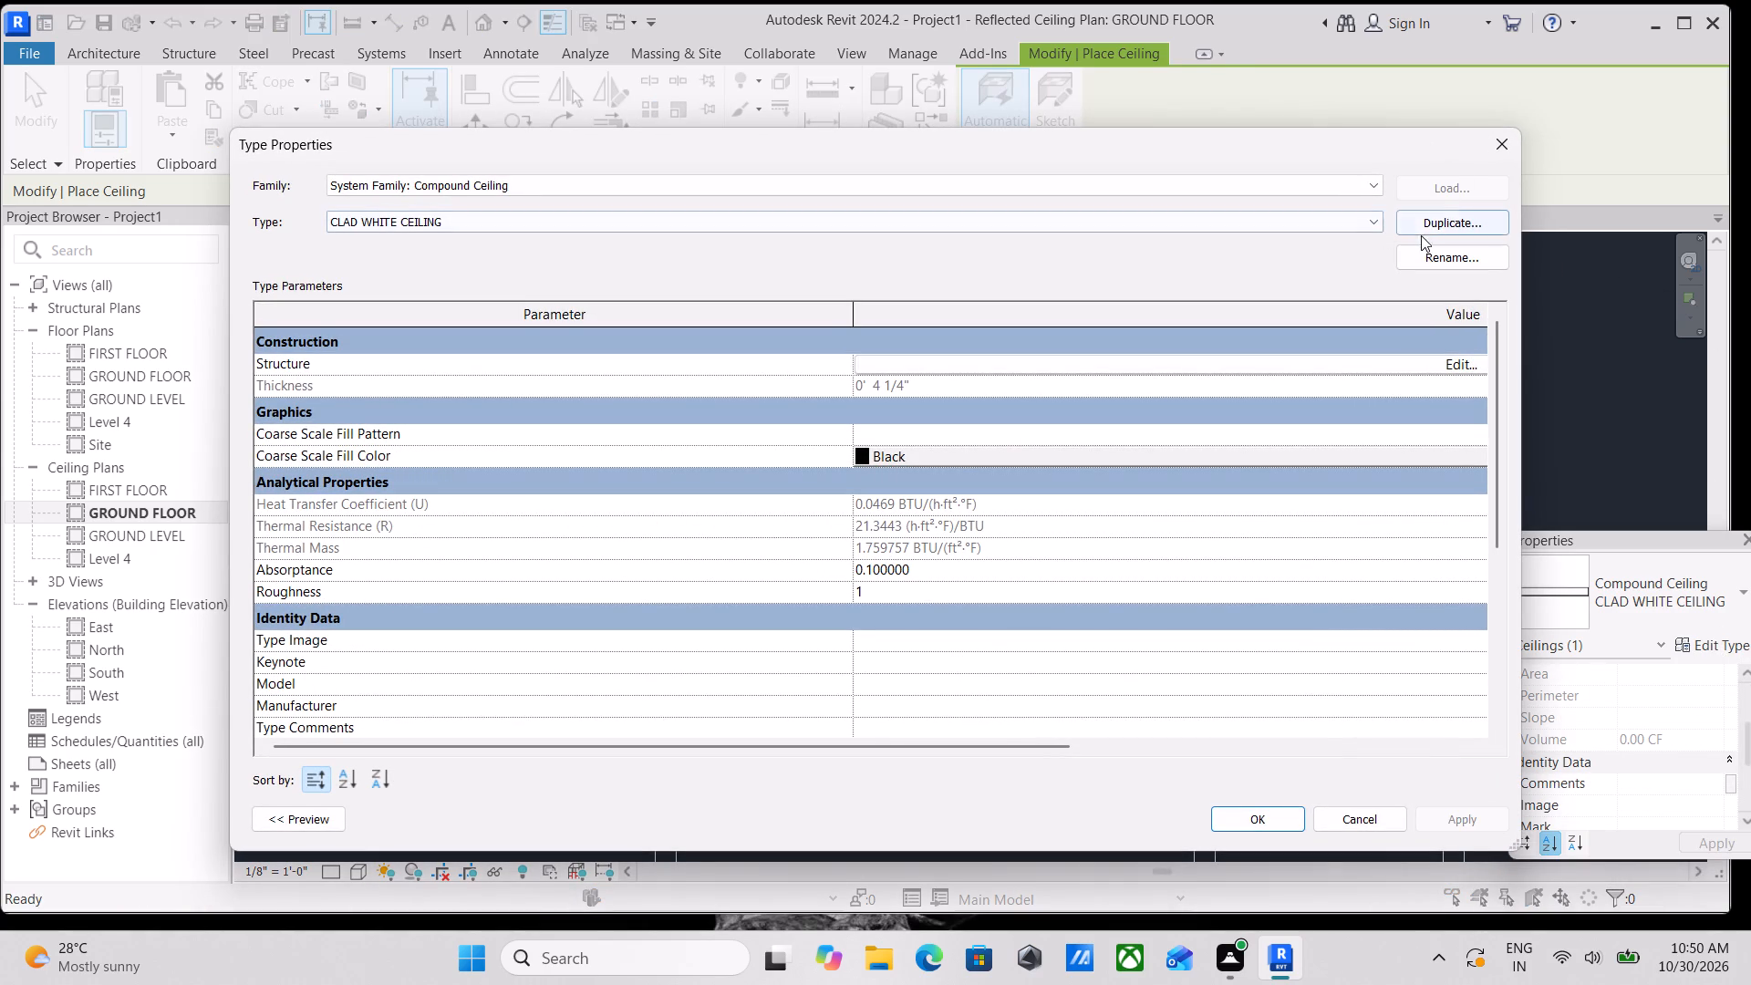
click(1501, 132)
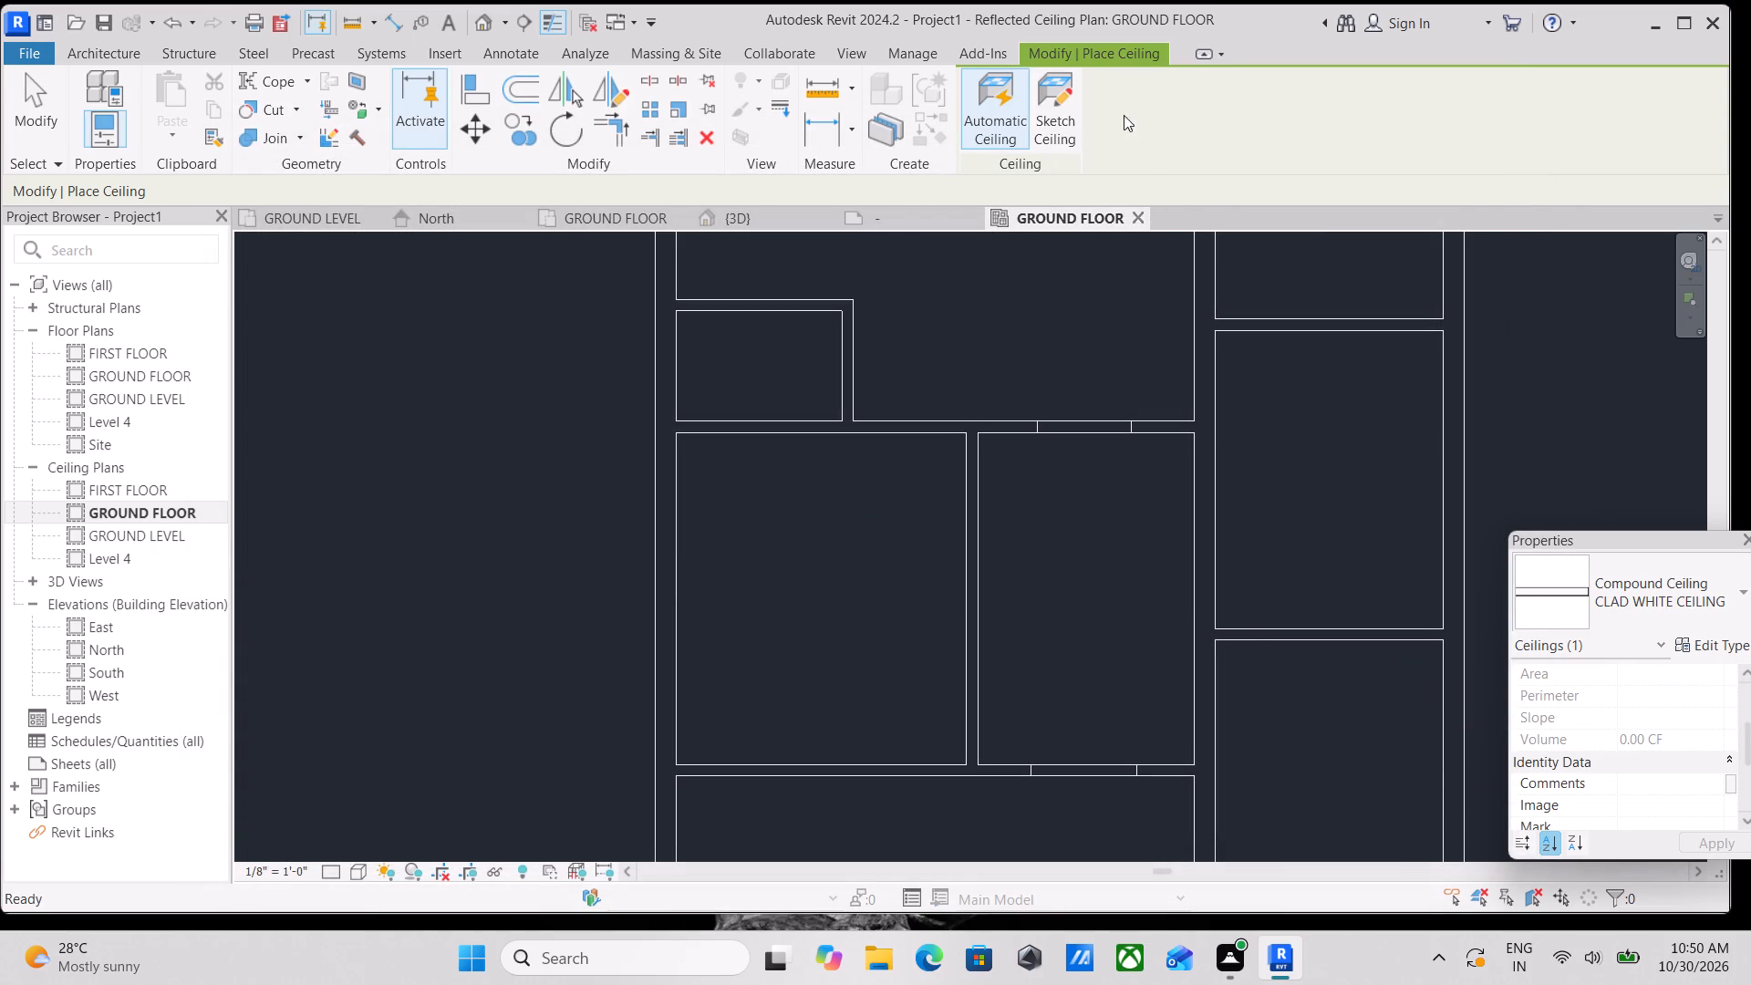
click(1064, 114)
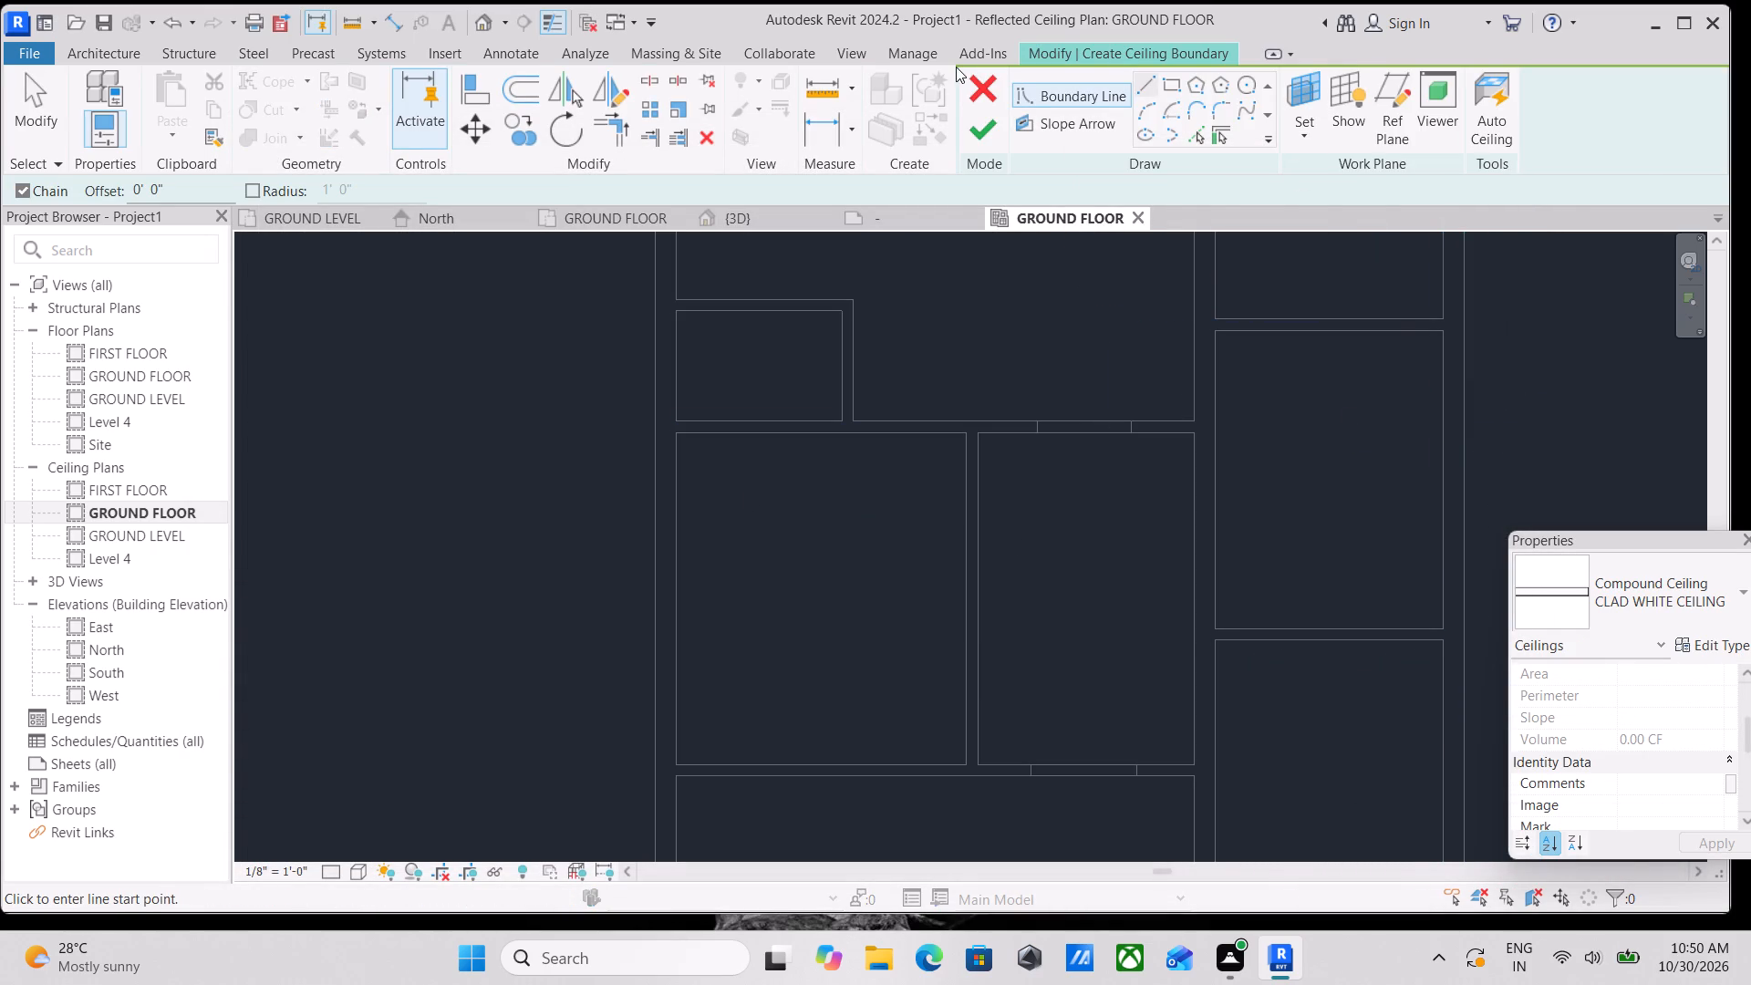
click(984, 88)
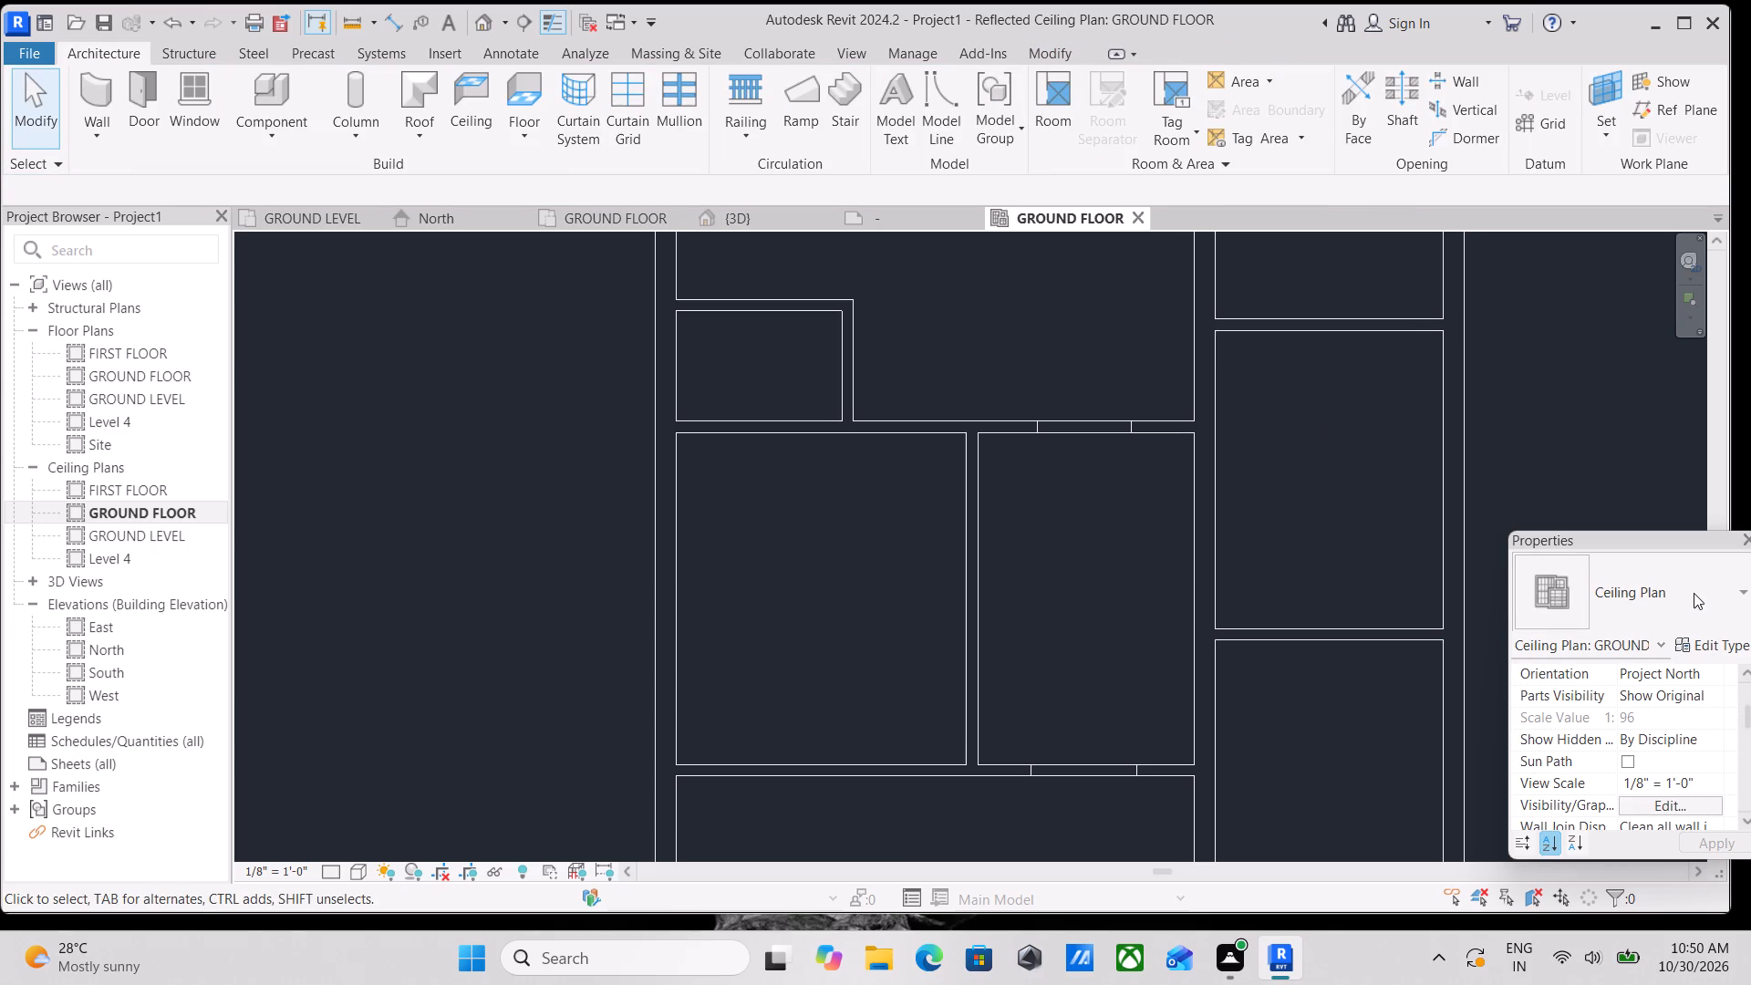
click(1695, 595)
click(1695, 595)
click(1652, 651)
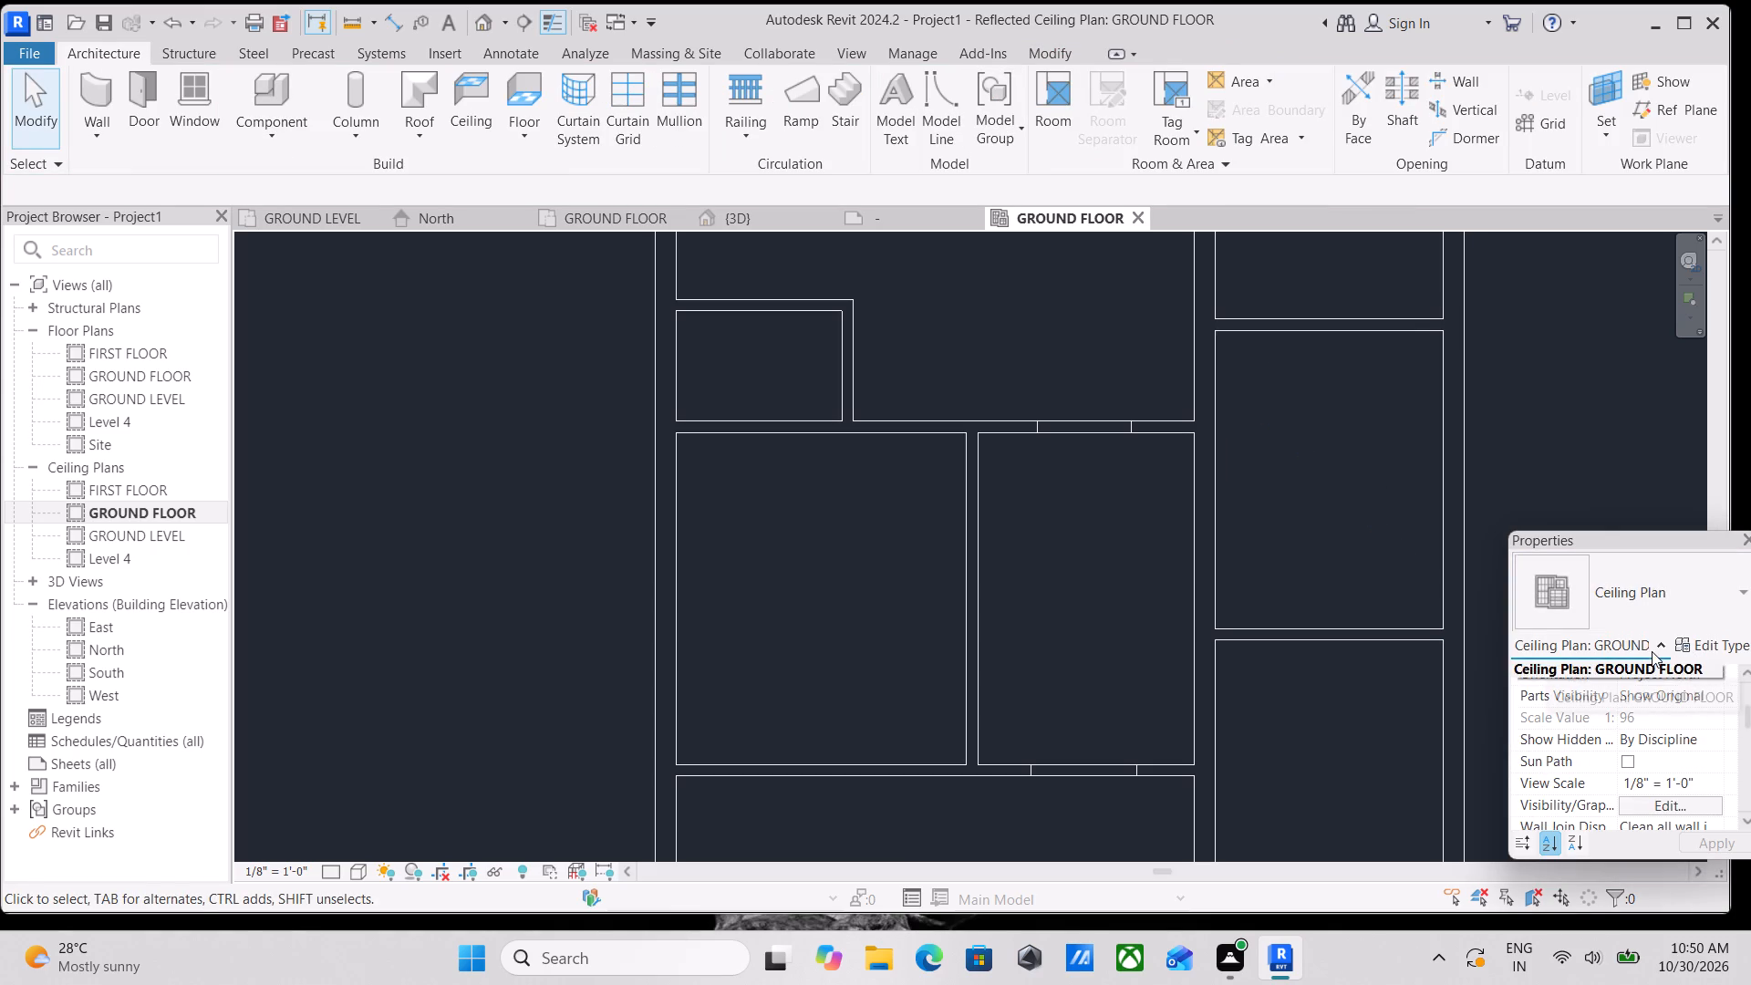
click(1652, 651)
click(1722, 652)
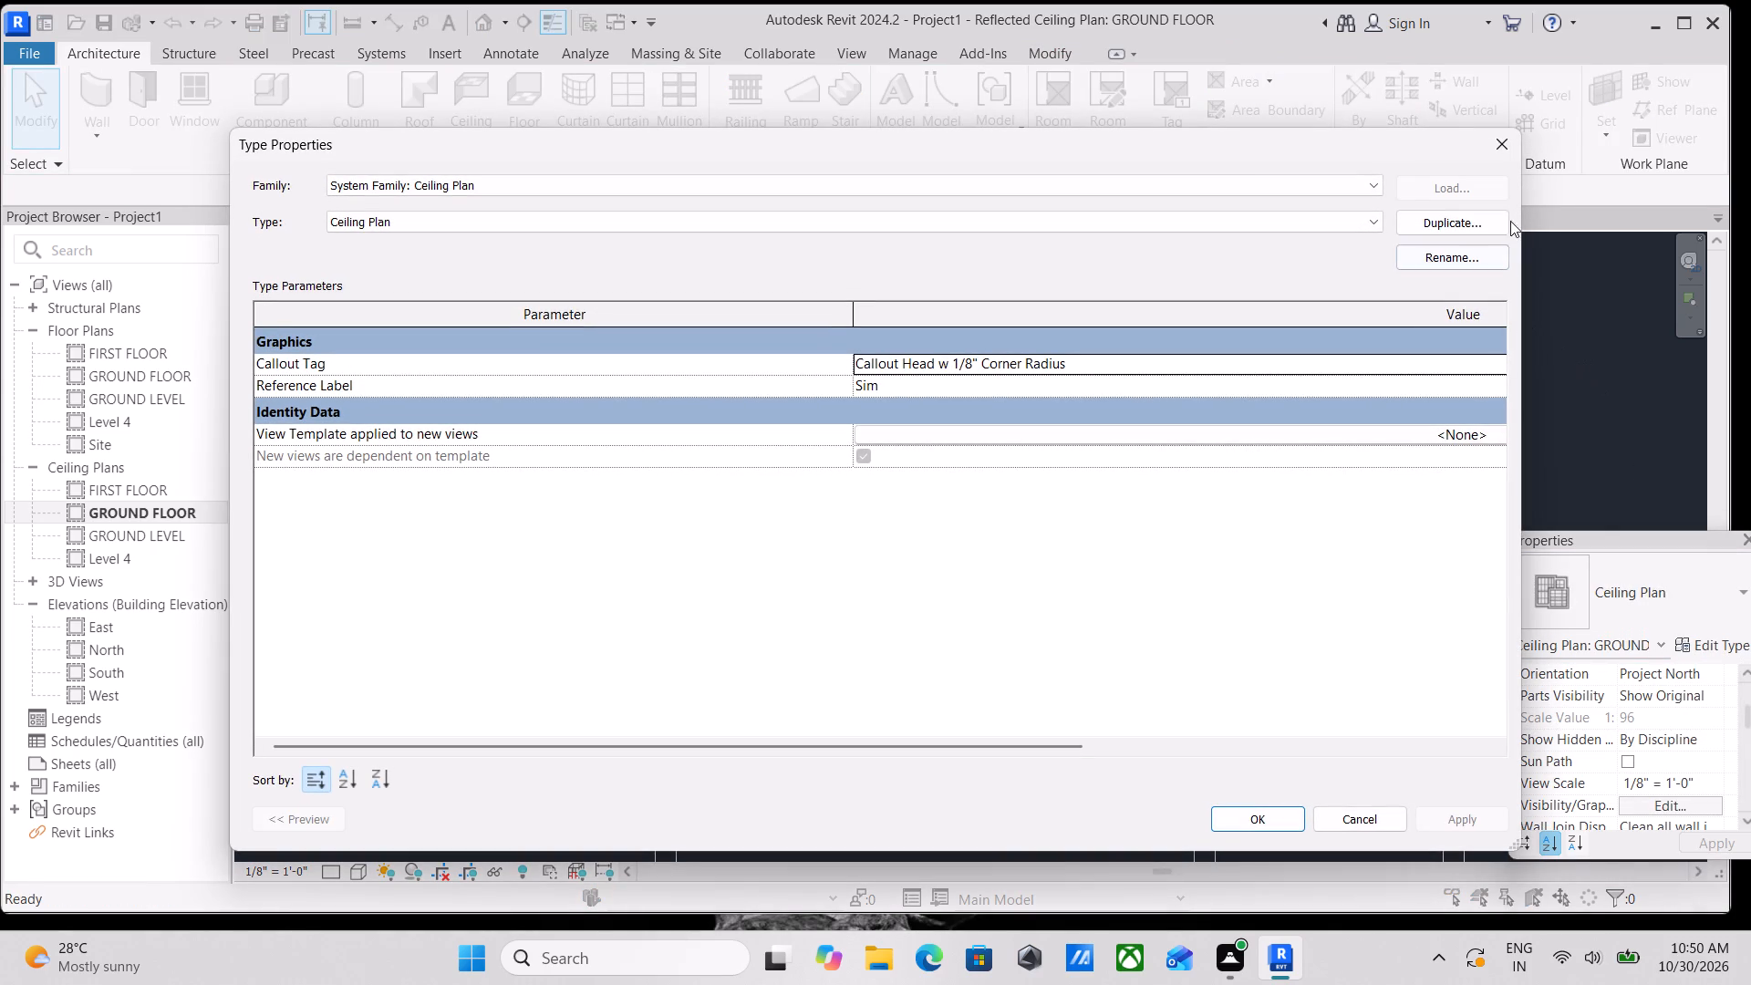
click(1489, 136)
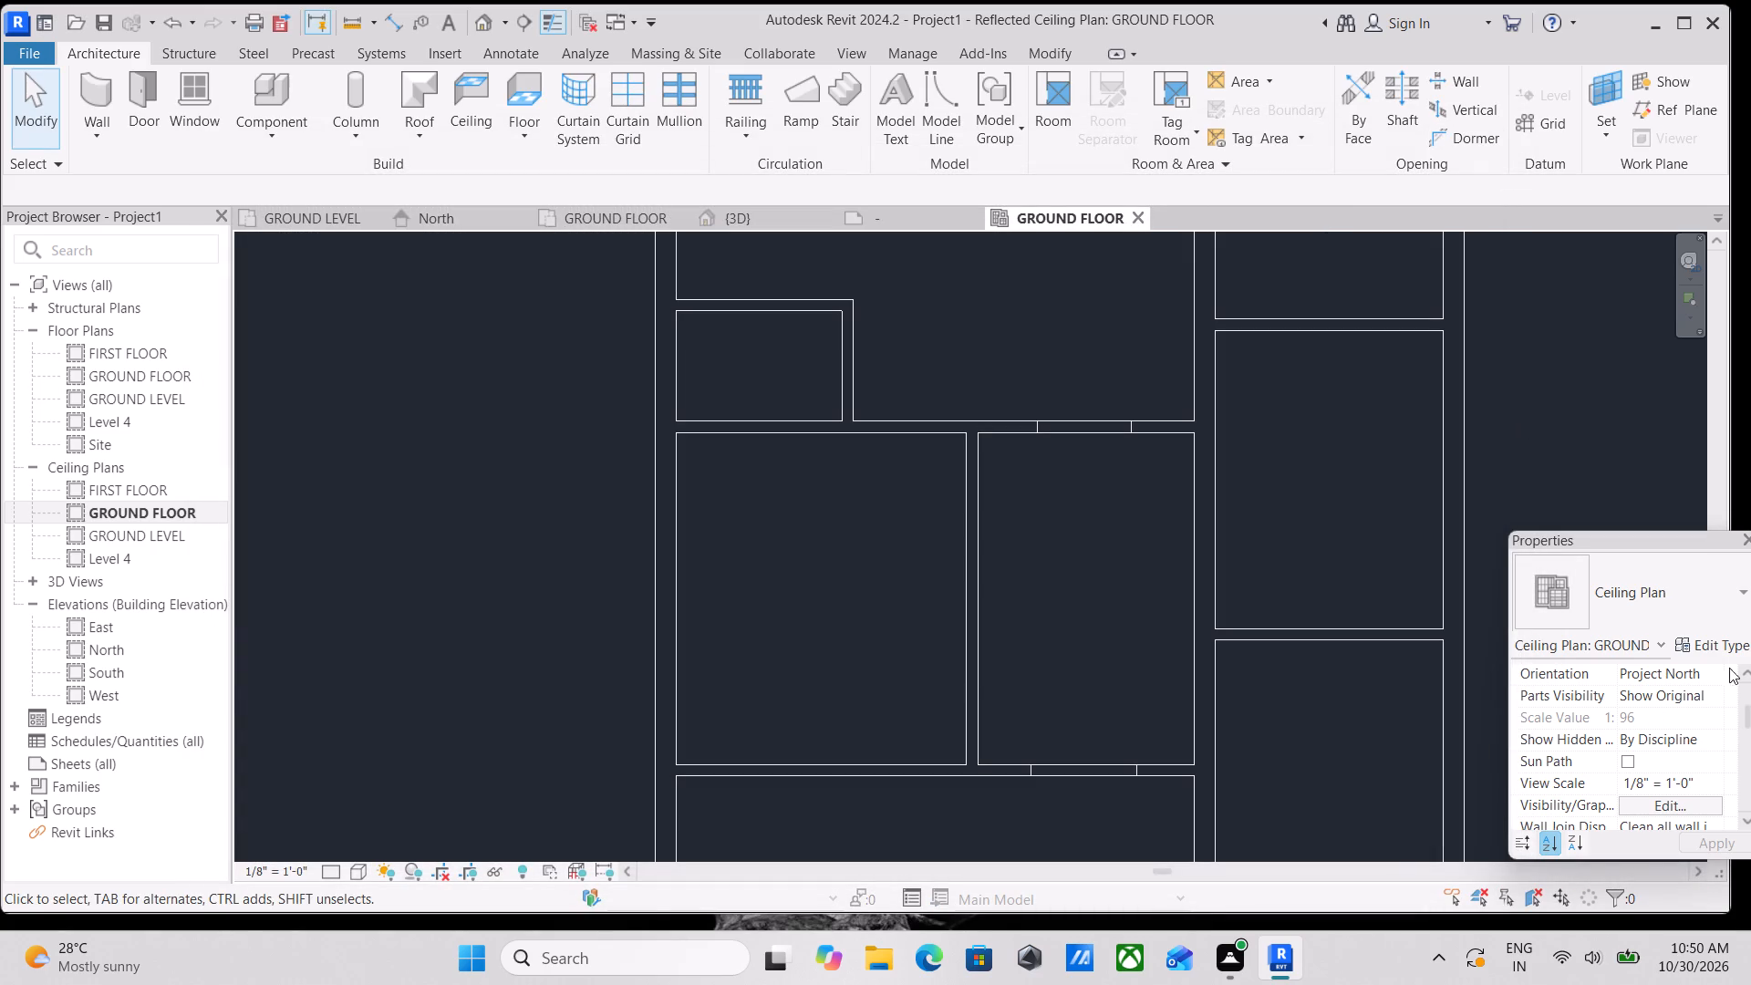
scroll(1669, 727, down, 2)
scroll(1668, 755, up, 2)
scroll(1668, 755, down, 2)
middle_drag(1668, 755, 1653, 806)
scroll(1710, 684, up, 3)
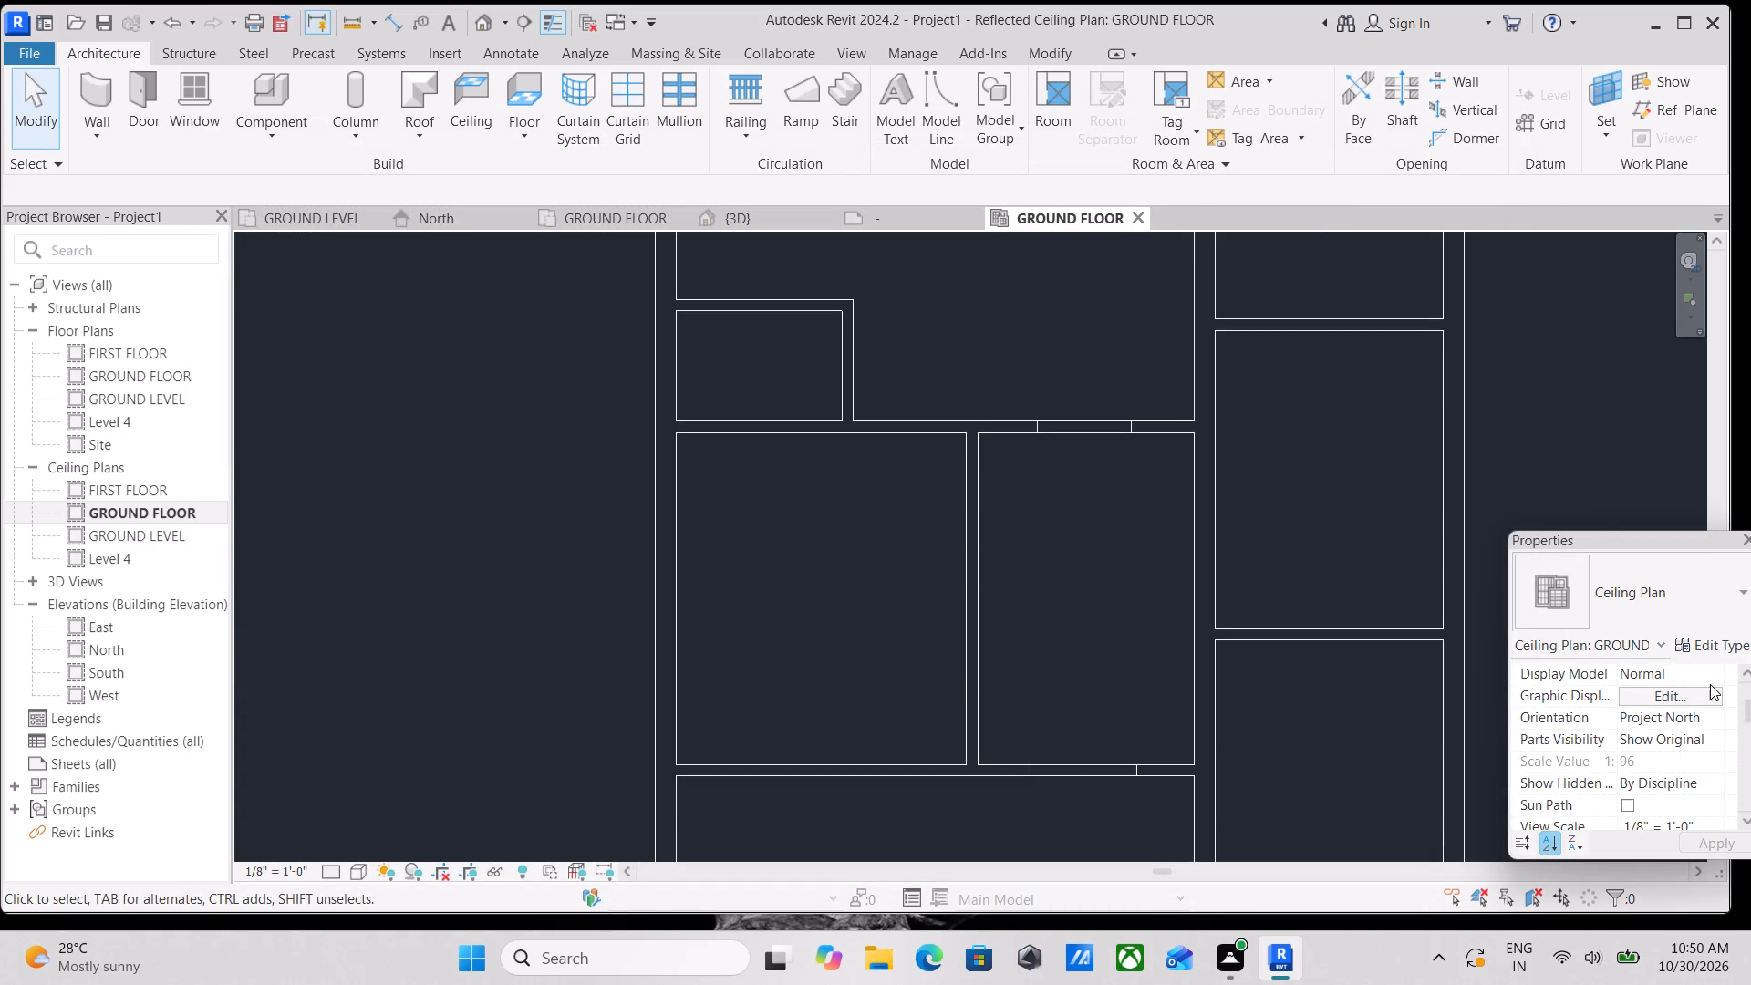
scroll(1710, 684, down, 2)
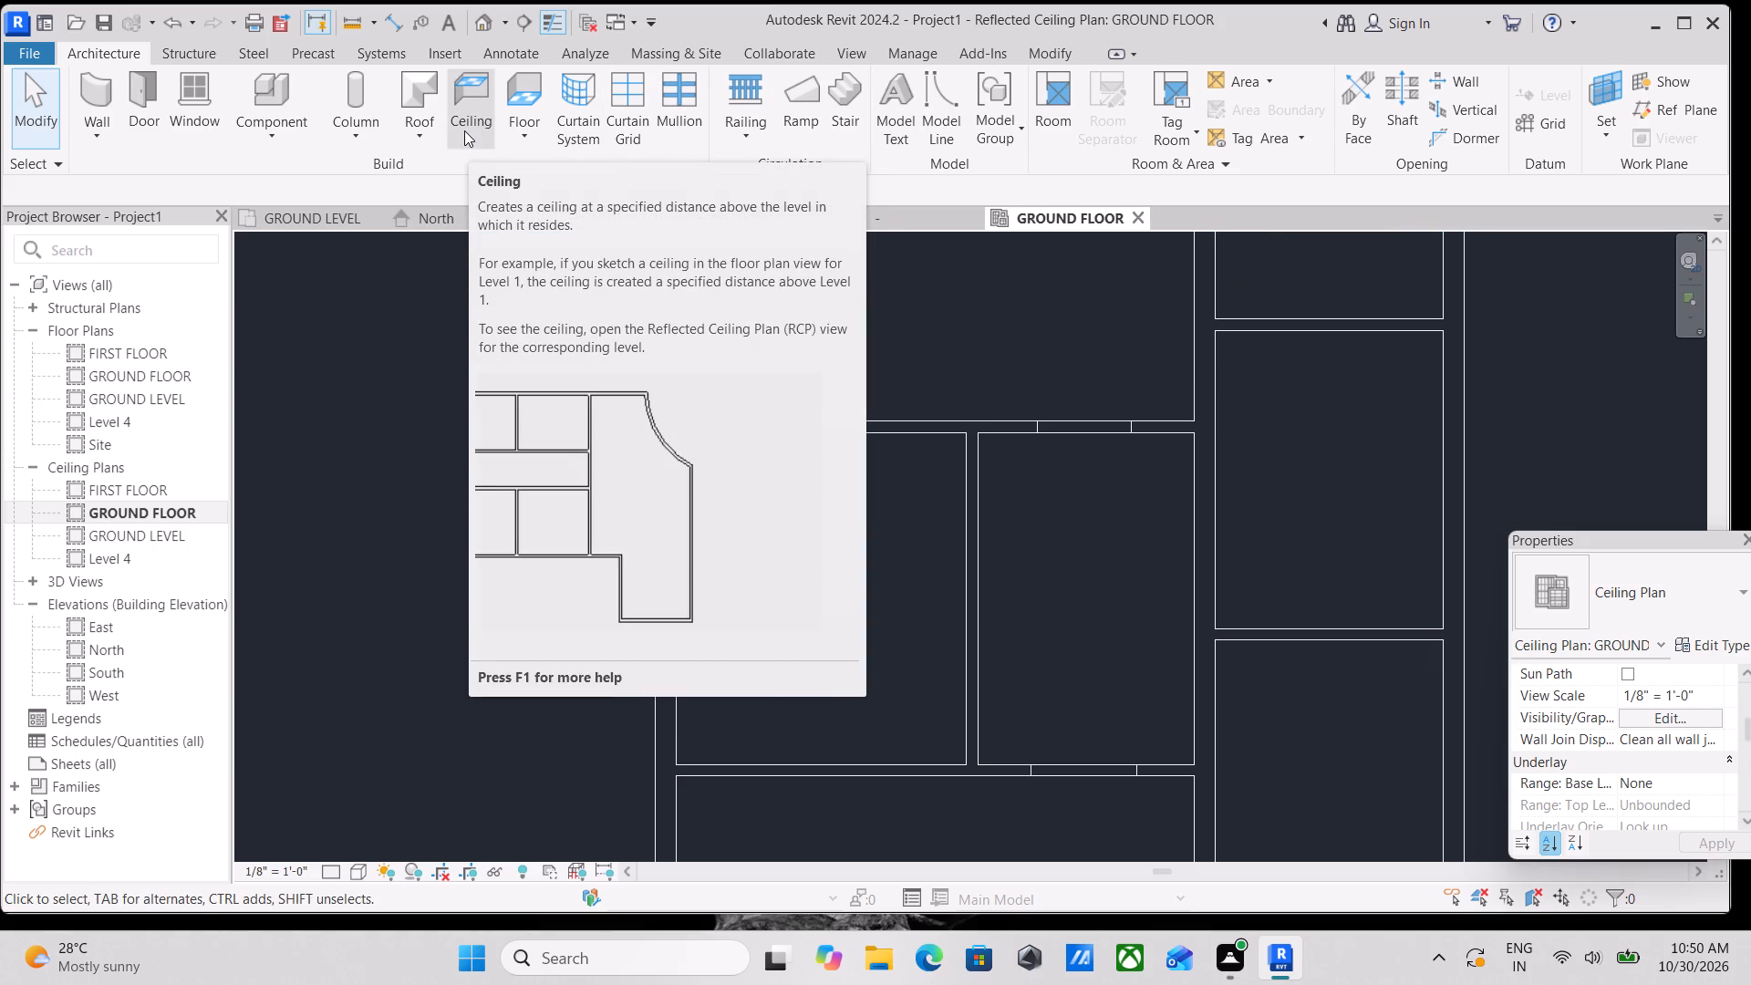
Start a sketched ceiling of type CLAD WHITE CEILING in the GROUND FLOOR reflected ceiling plan.
click(464, 129)
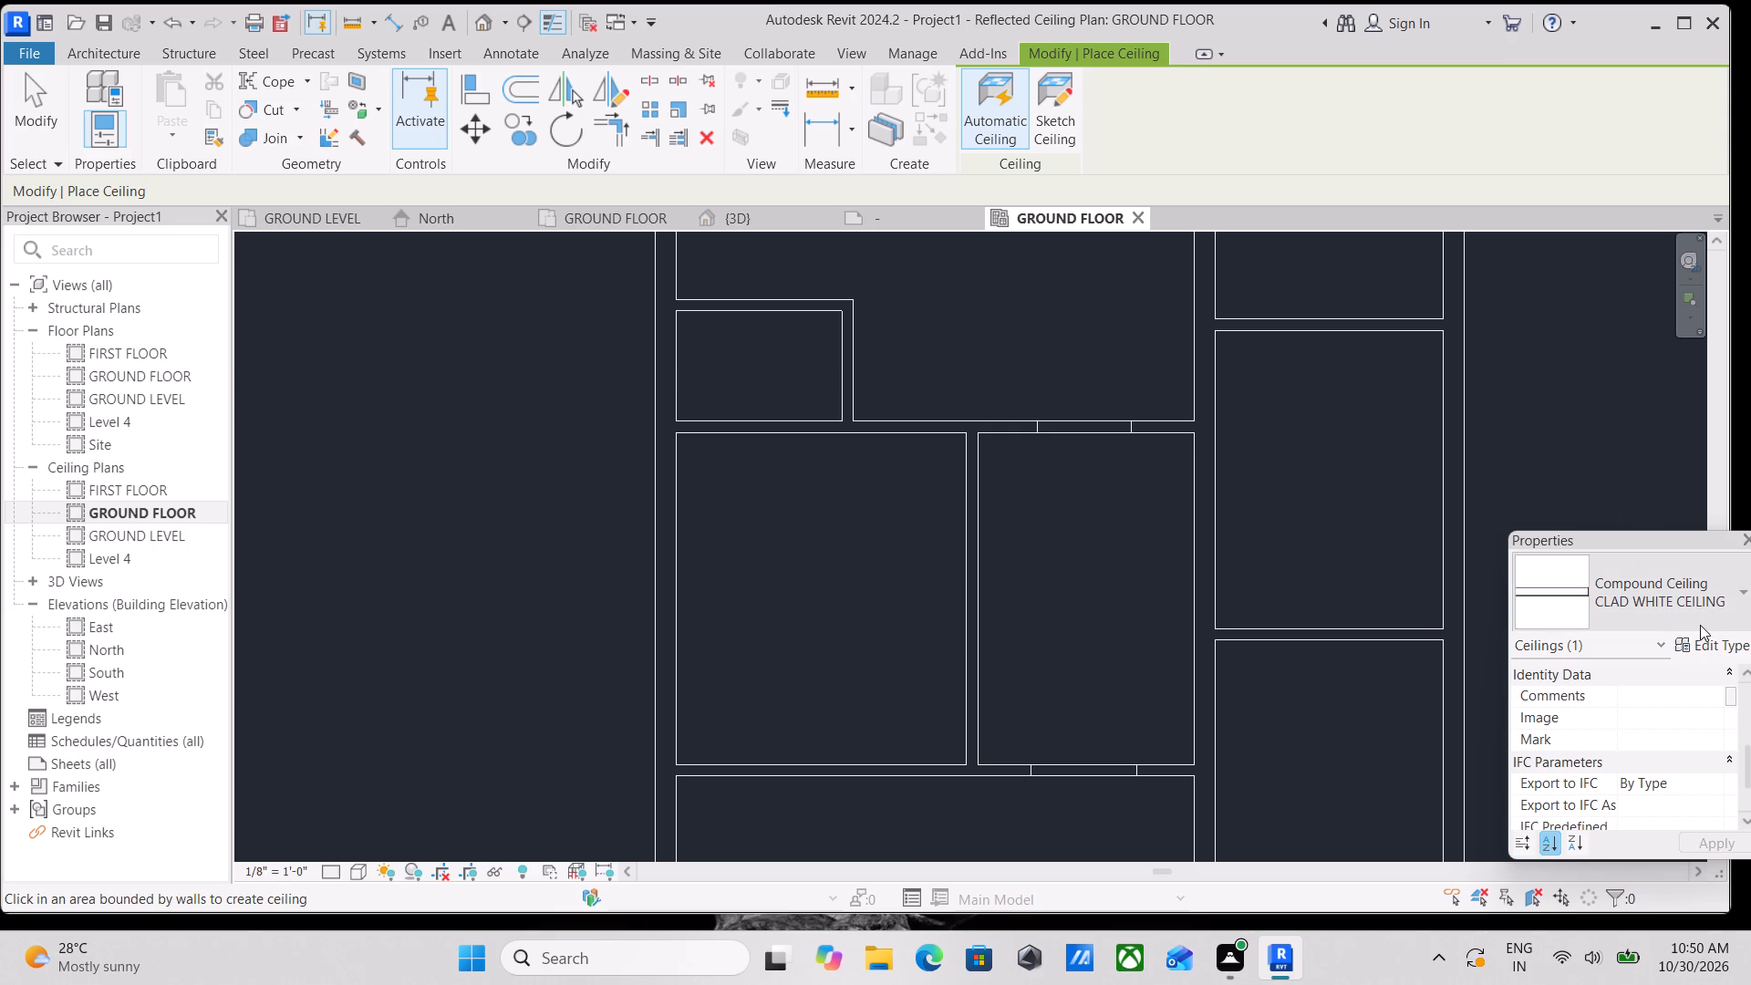
scroll(1666, 699, down, 4)
scroll(1666, 714, up, 3)
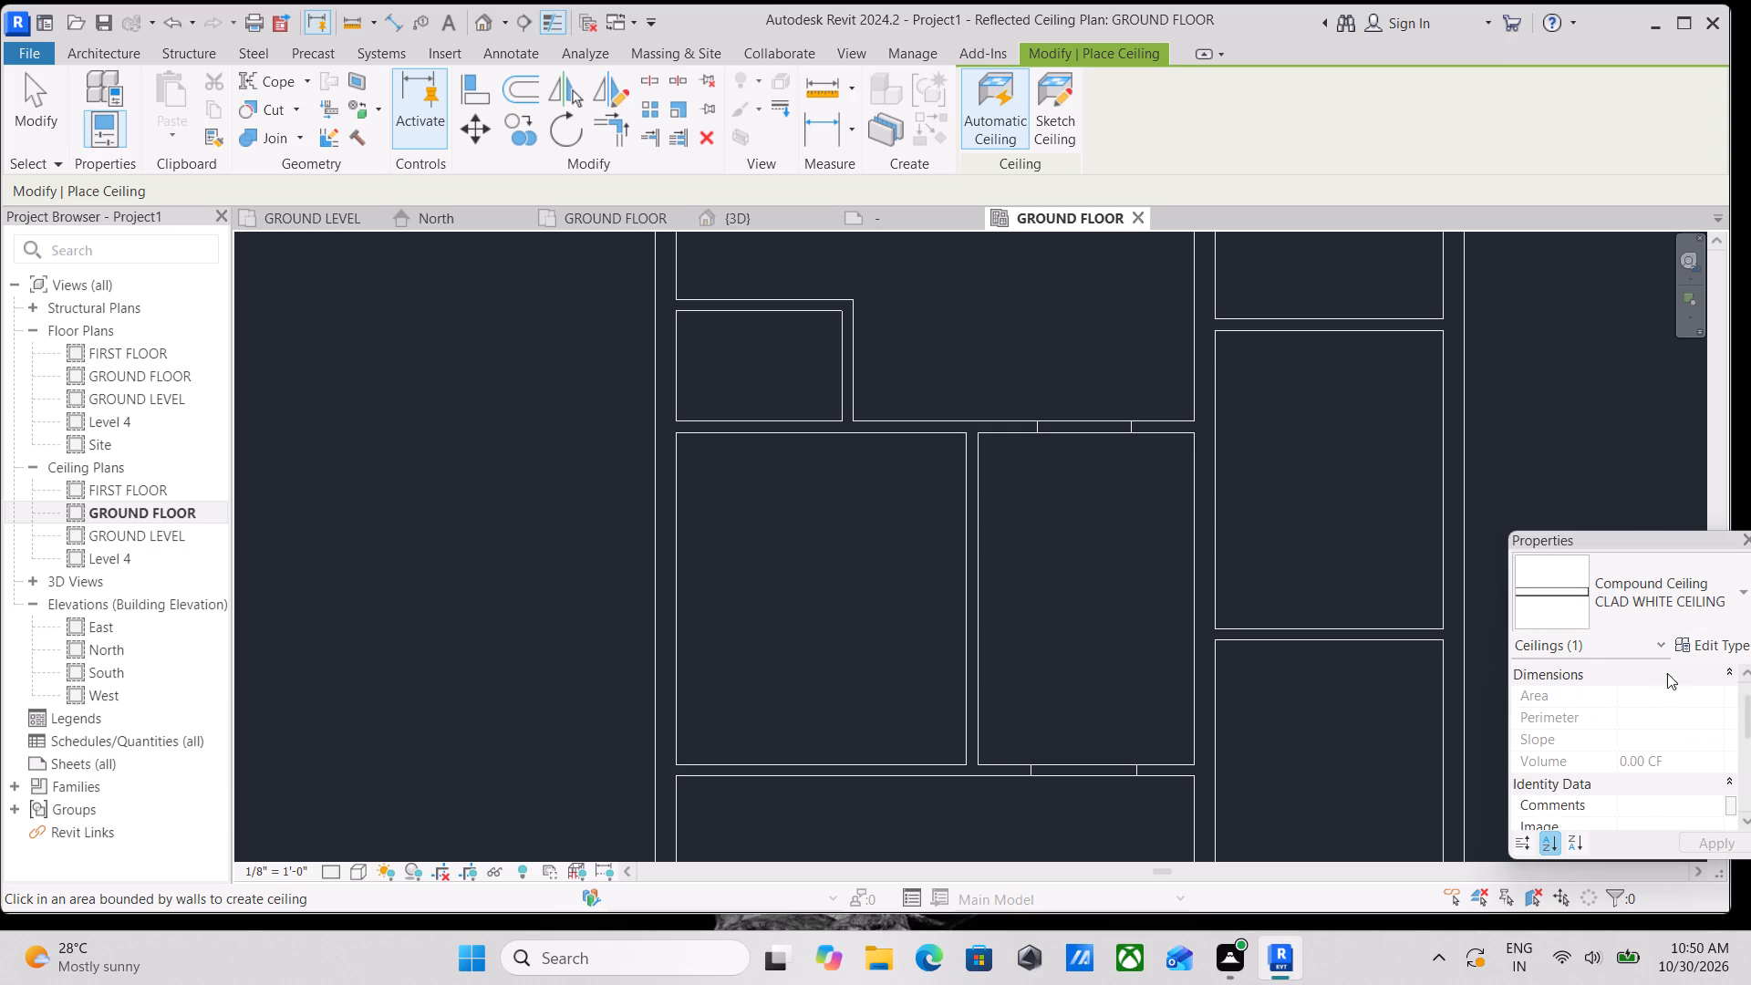
click(1727, 596)
click(1727, 596)
click(1040, 82)
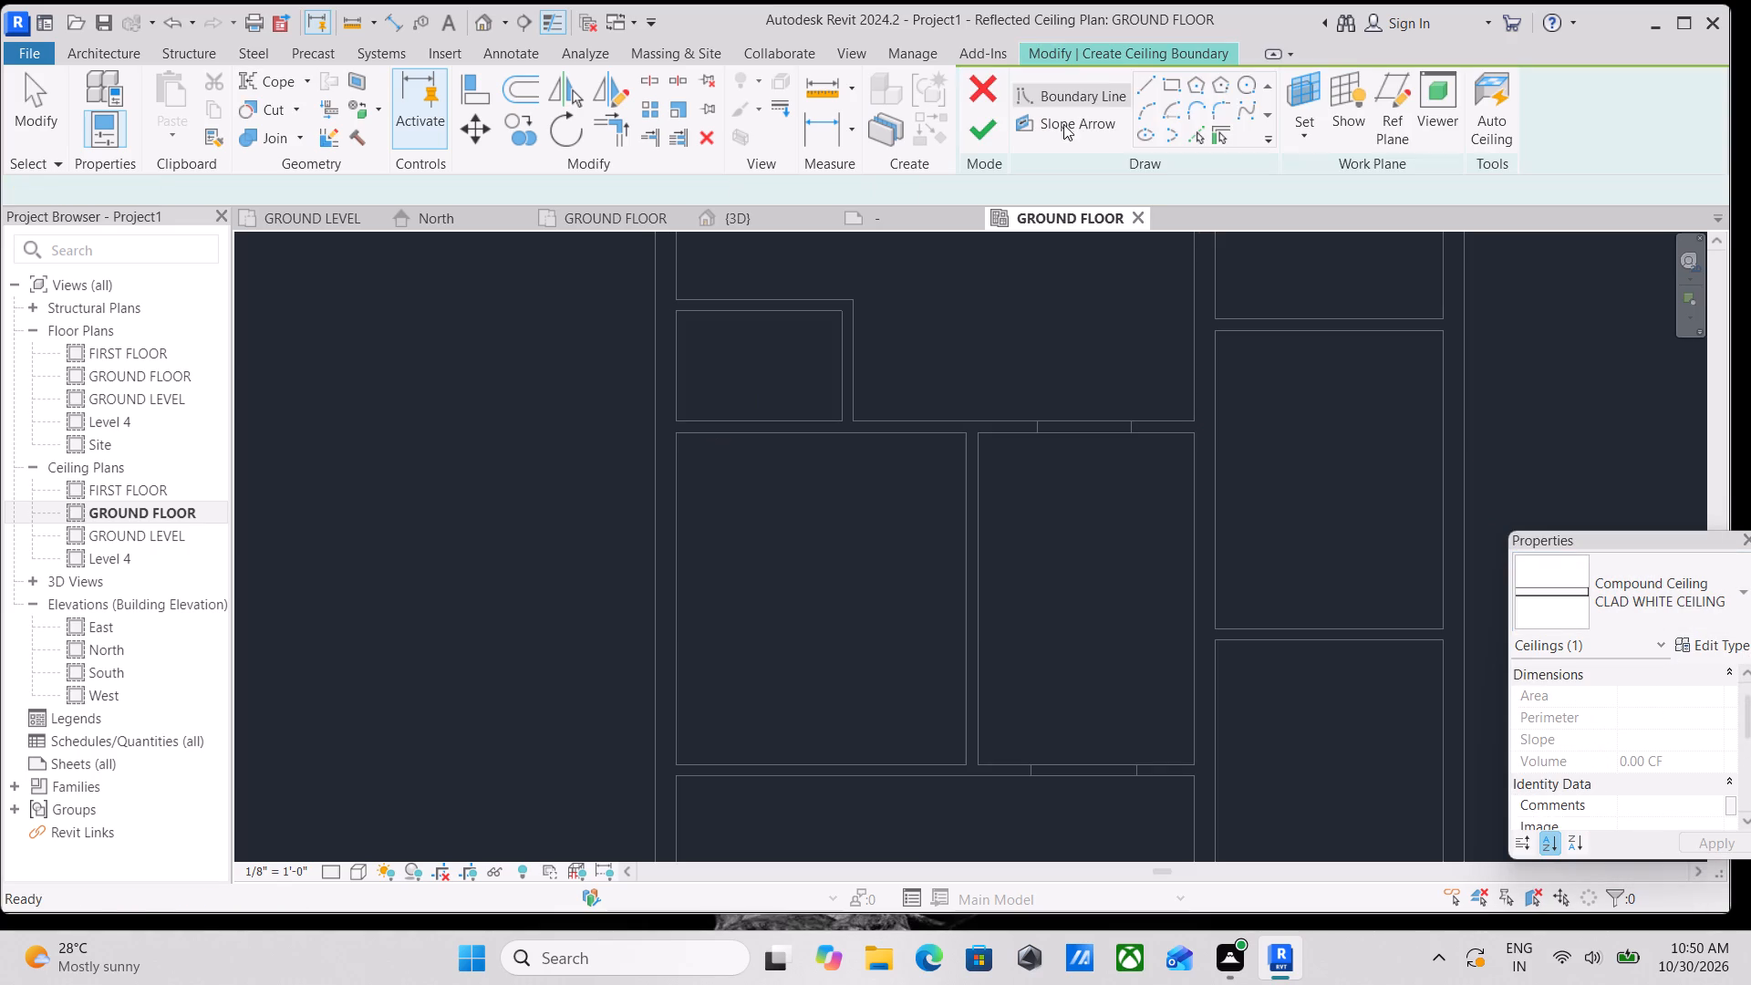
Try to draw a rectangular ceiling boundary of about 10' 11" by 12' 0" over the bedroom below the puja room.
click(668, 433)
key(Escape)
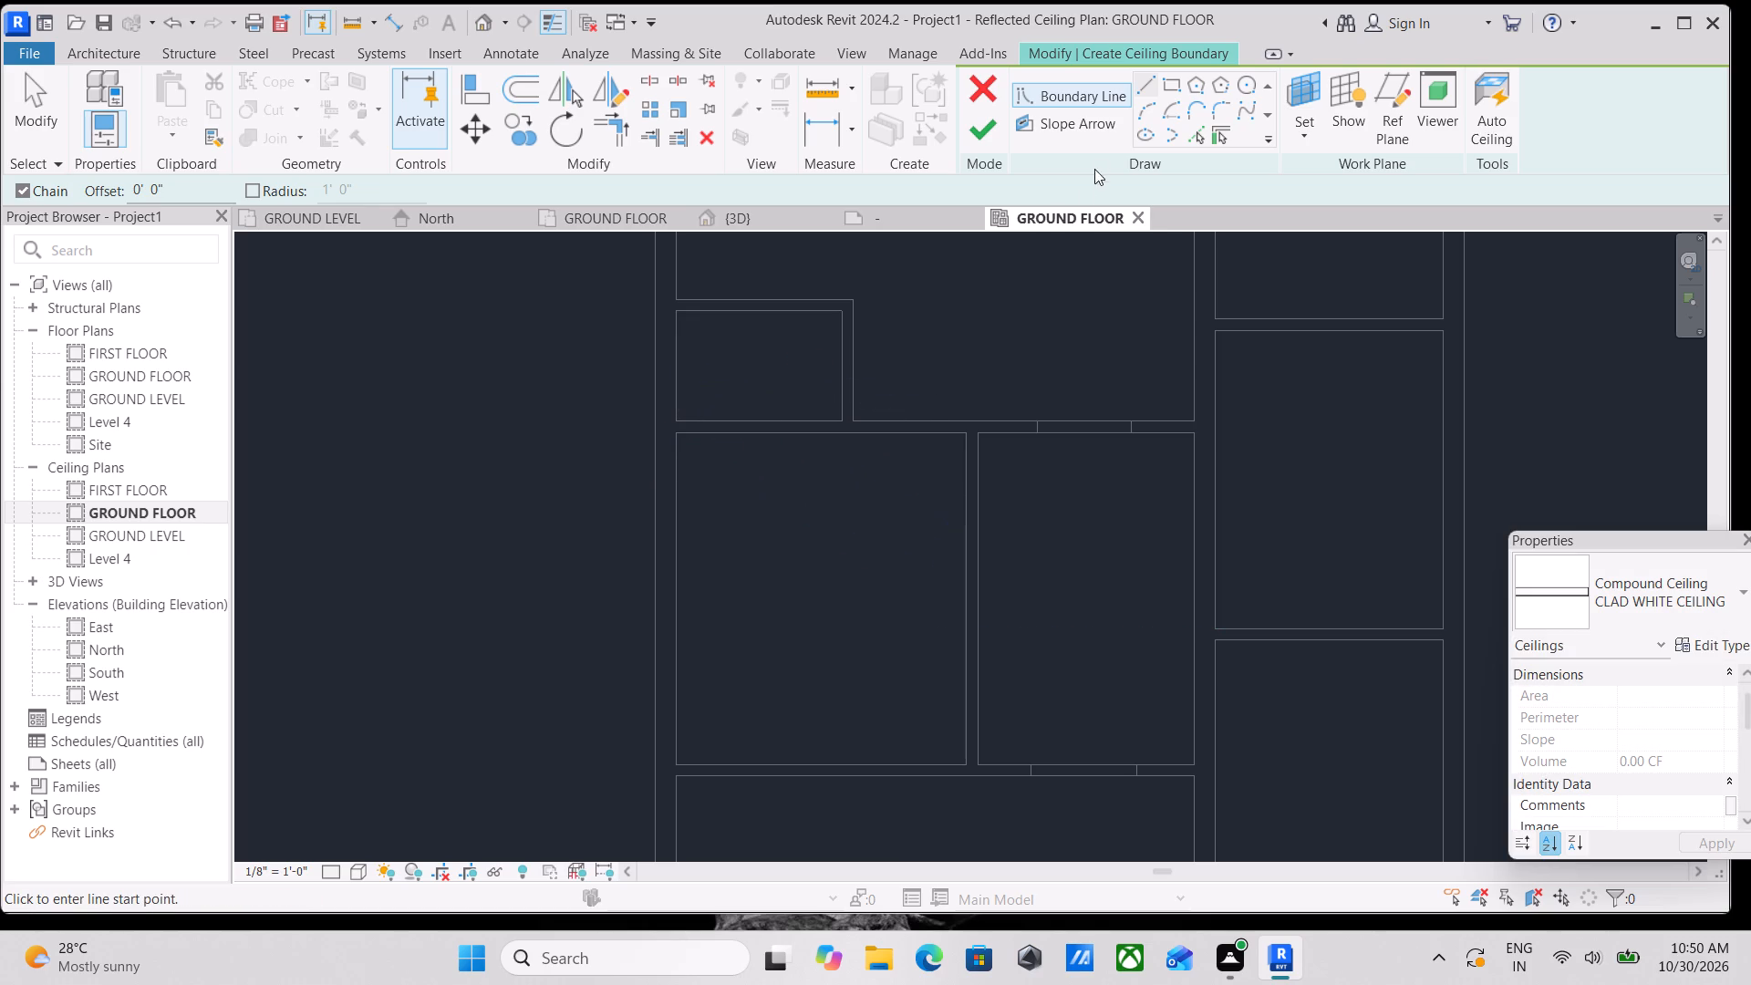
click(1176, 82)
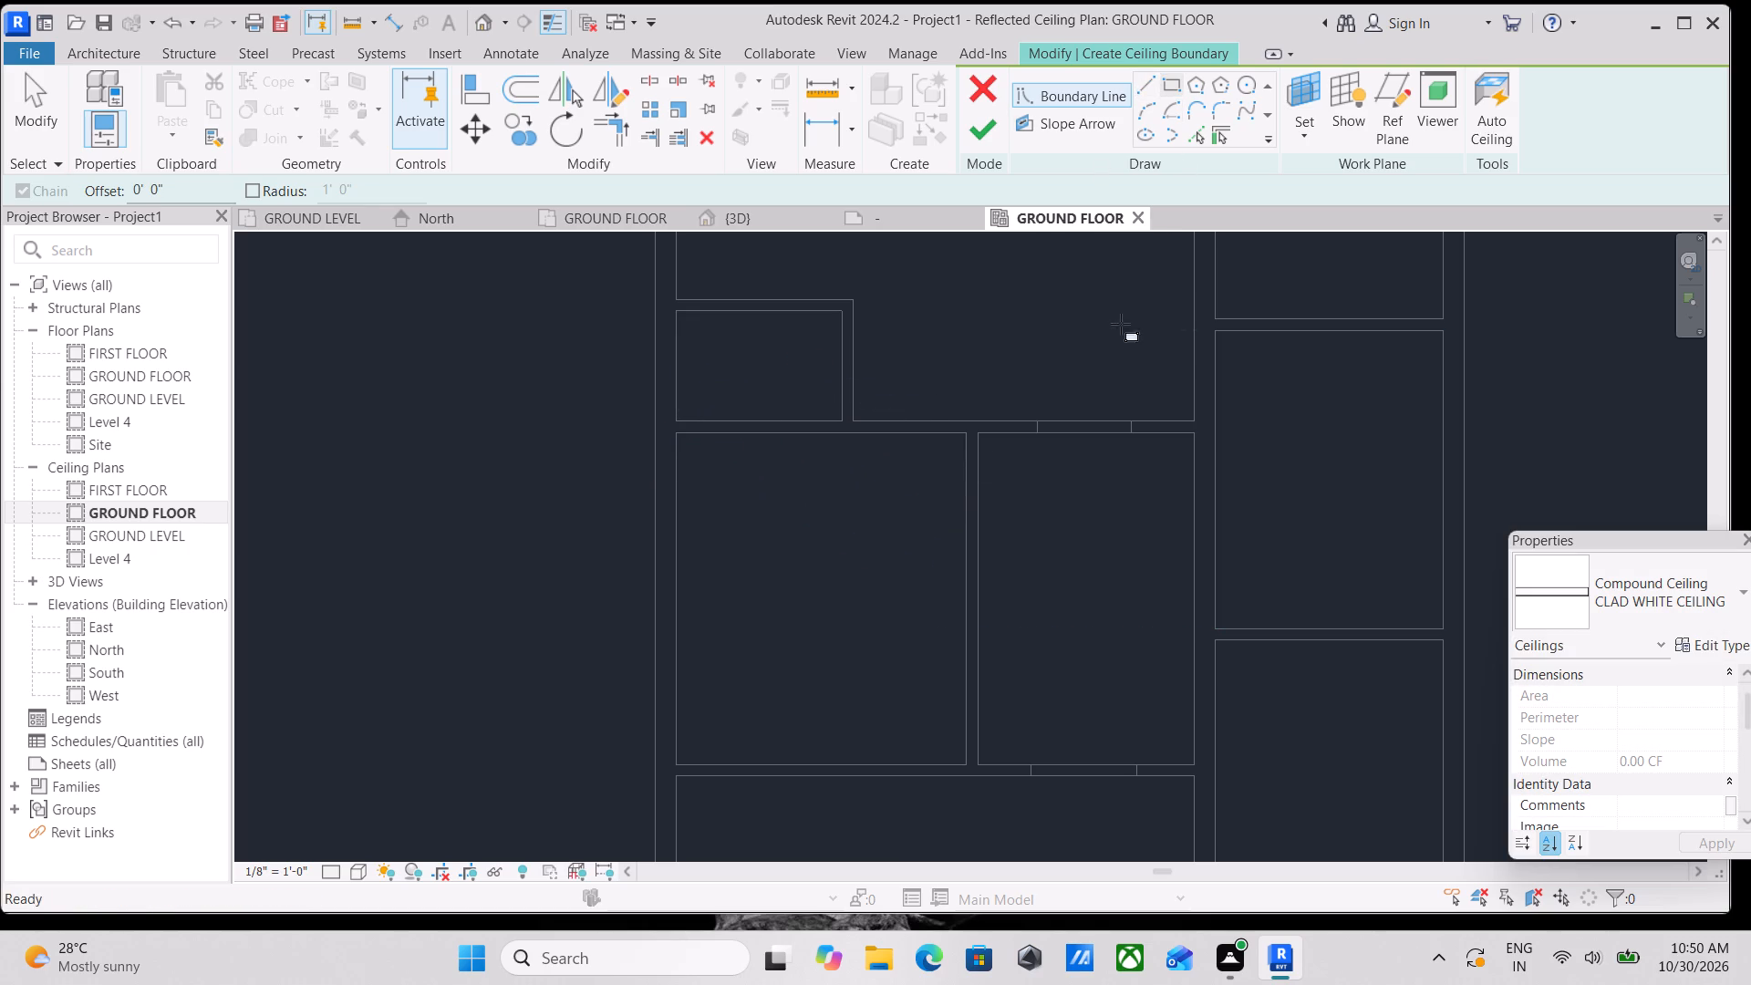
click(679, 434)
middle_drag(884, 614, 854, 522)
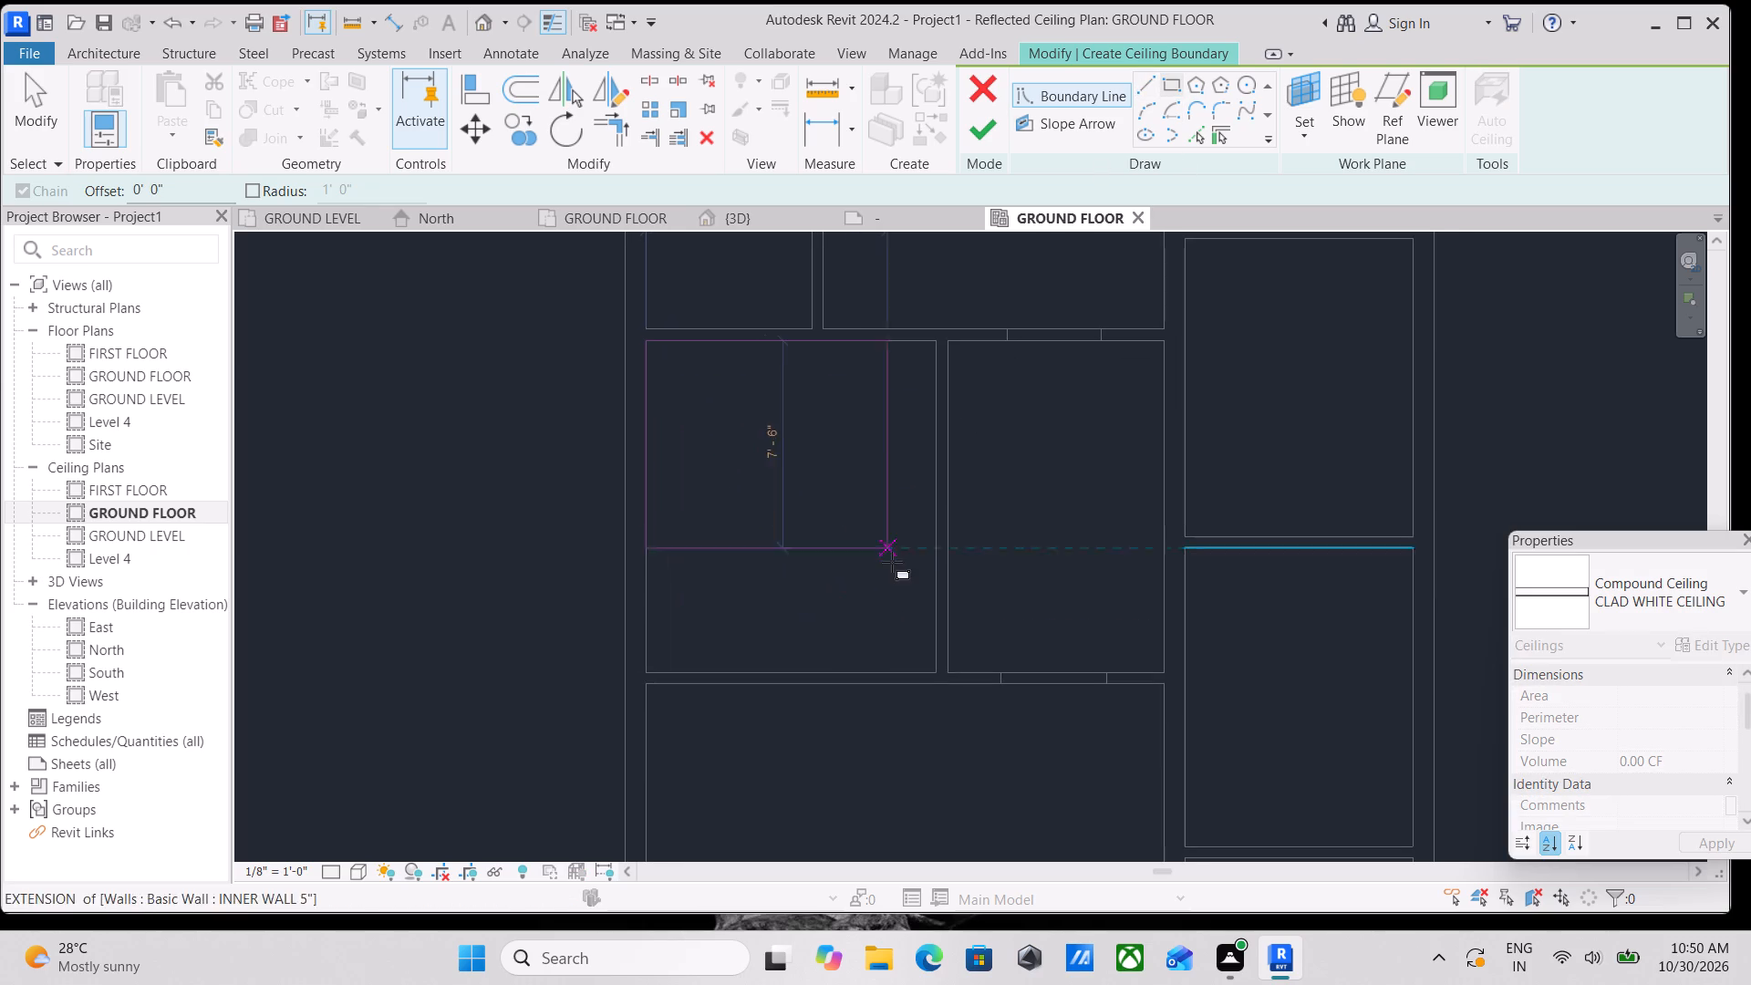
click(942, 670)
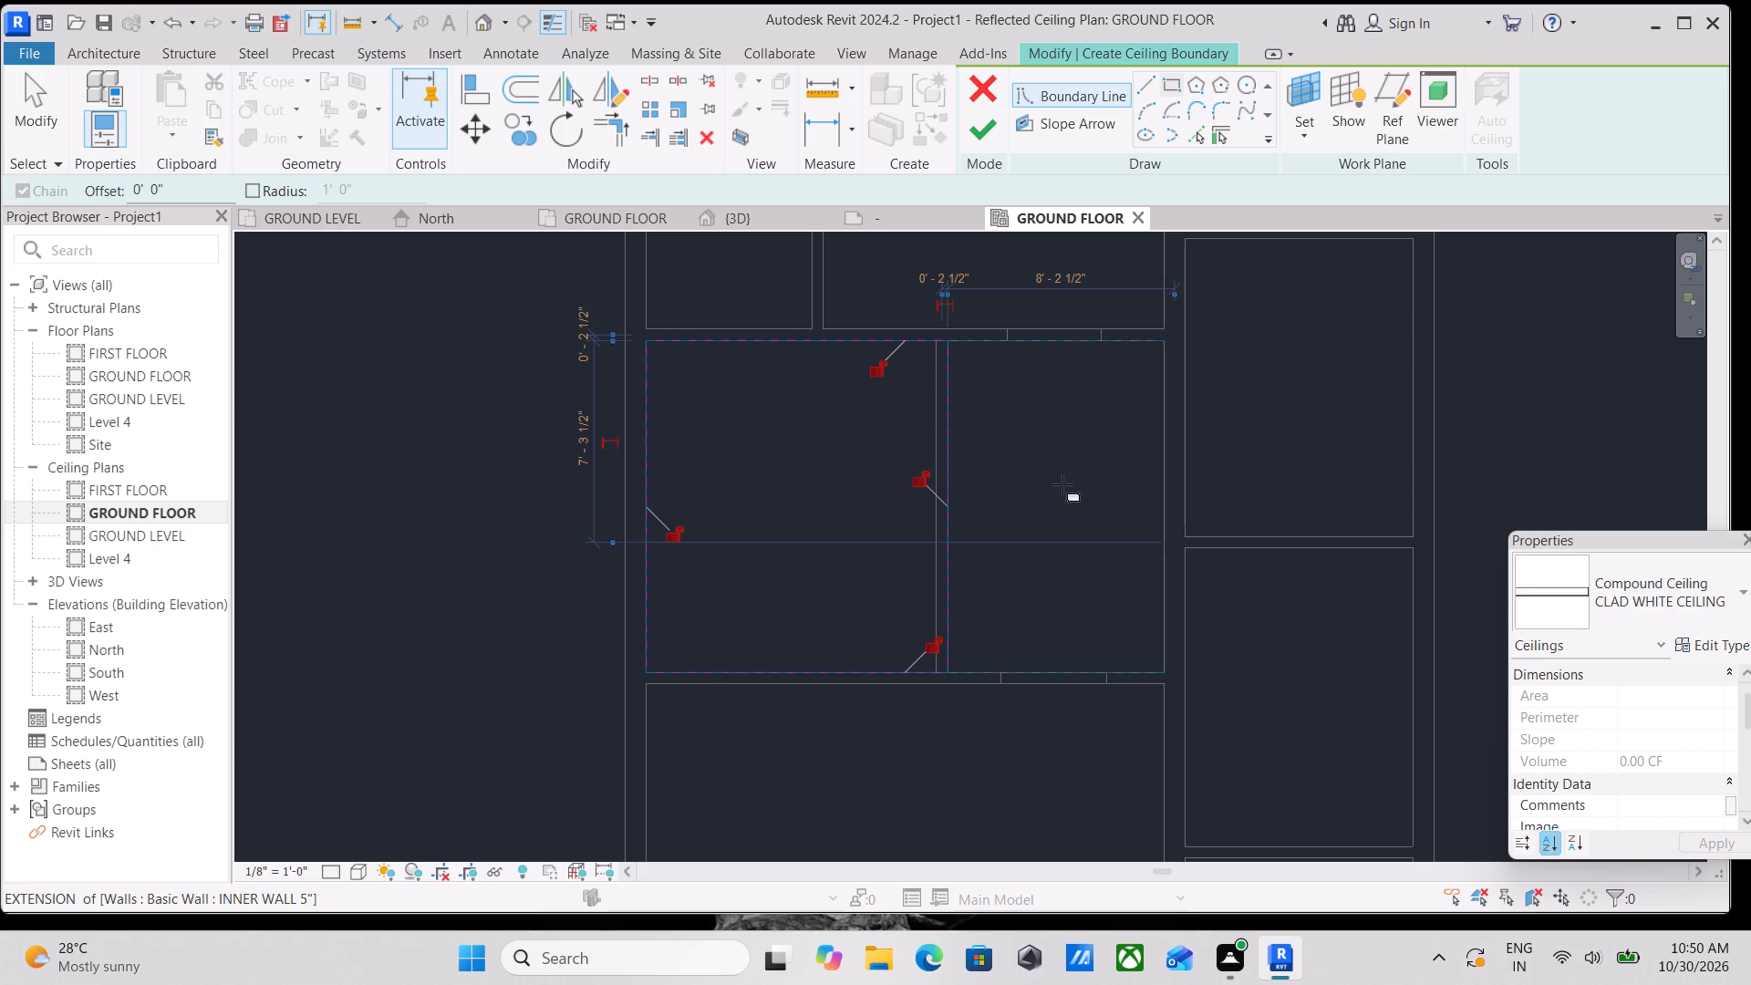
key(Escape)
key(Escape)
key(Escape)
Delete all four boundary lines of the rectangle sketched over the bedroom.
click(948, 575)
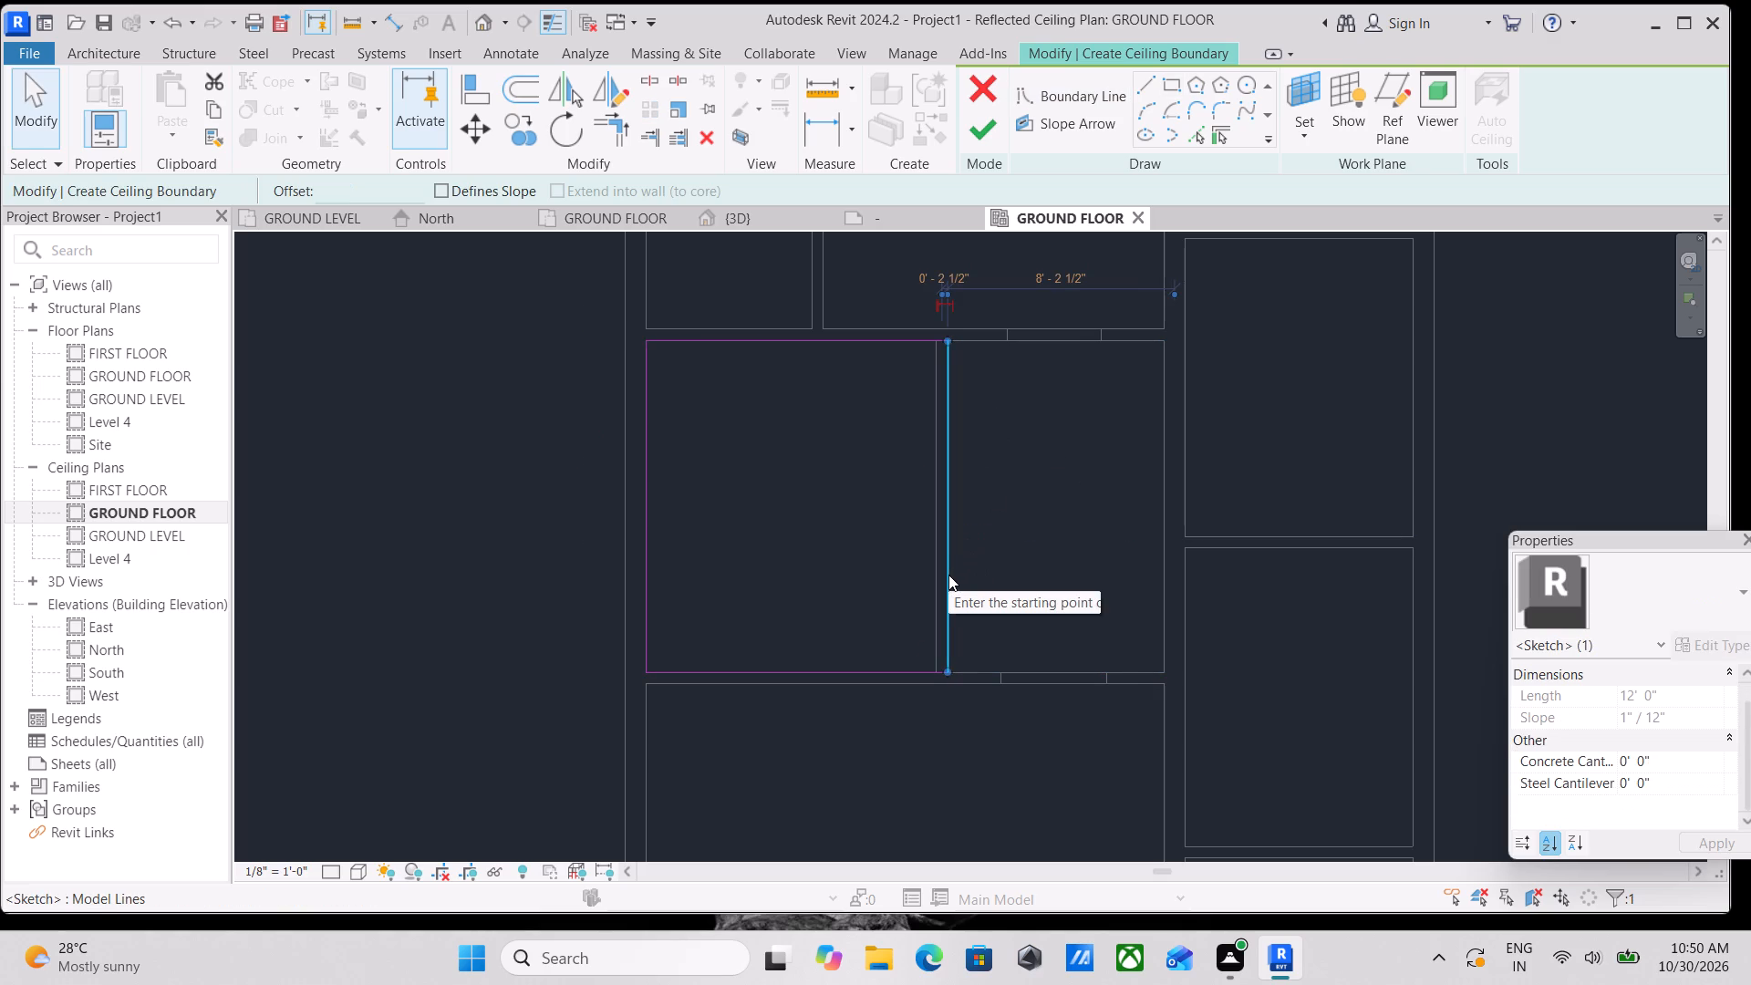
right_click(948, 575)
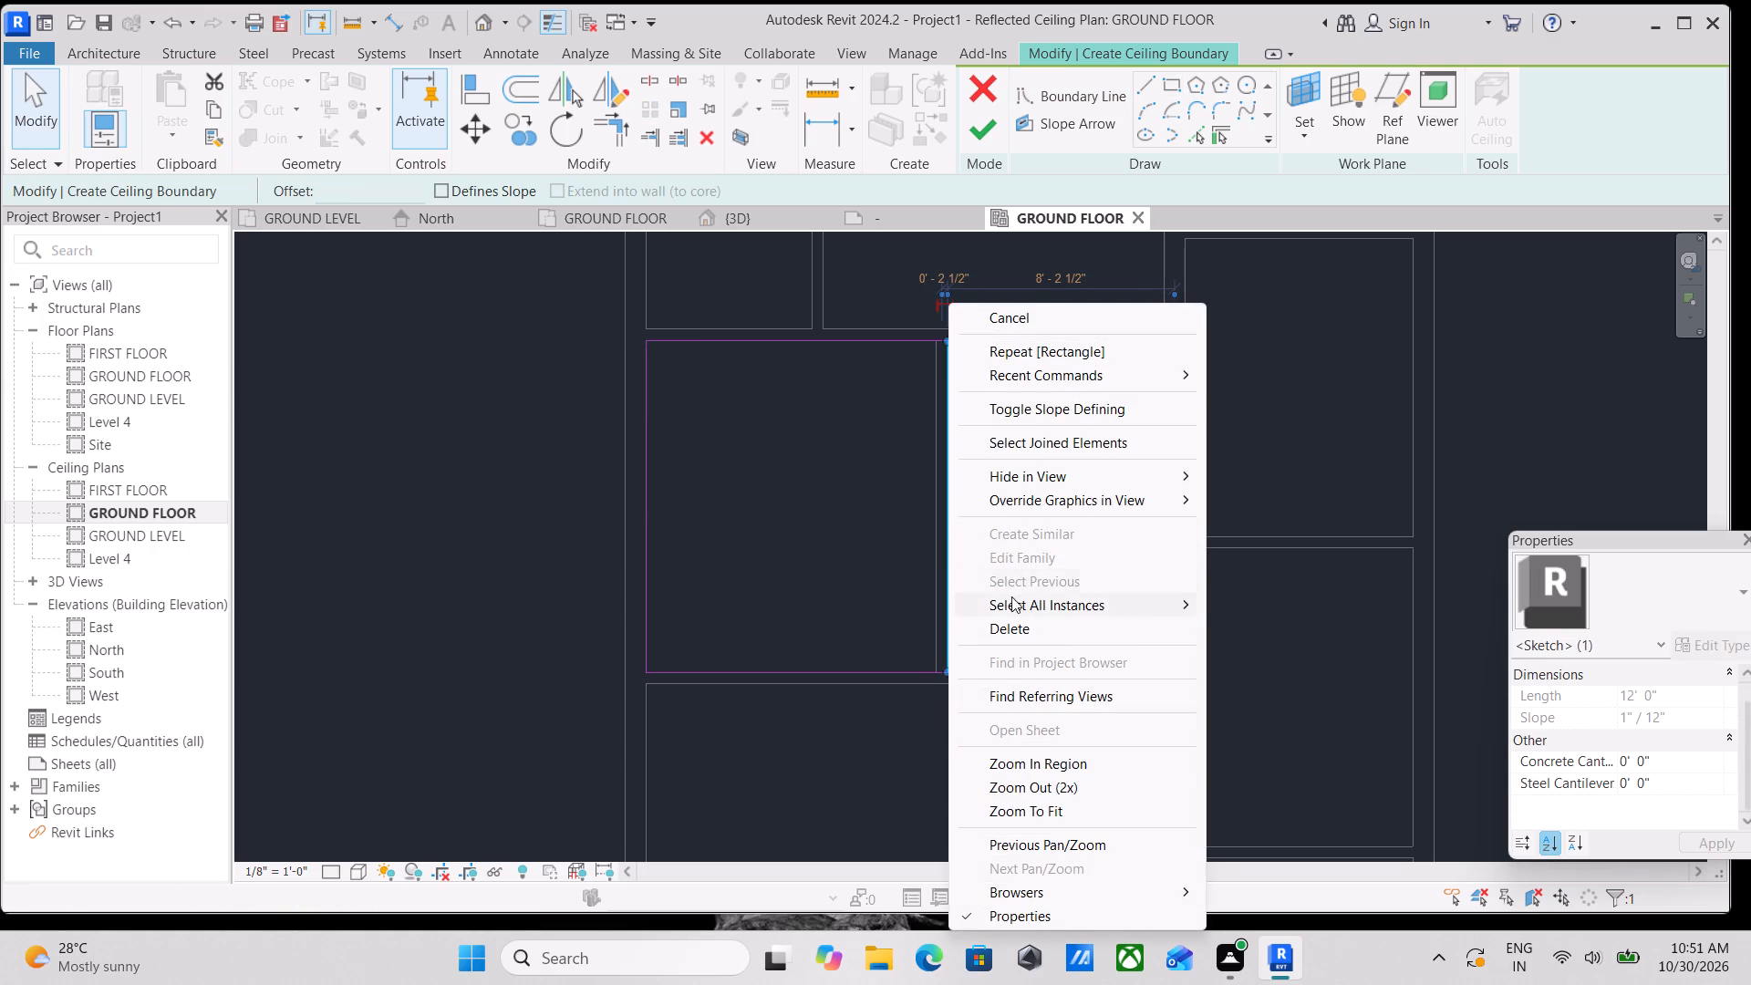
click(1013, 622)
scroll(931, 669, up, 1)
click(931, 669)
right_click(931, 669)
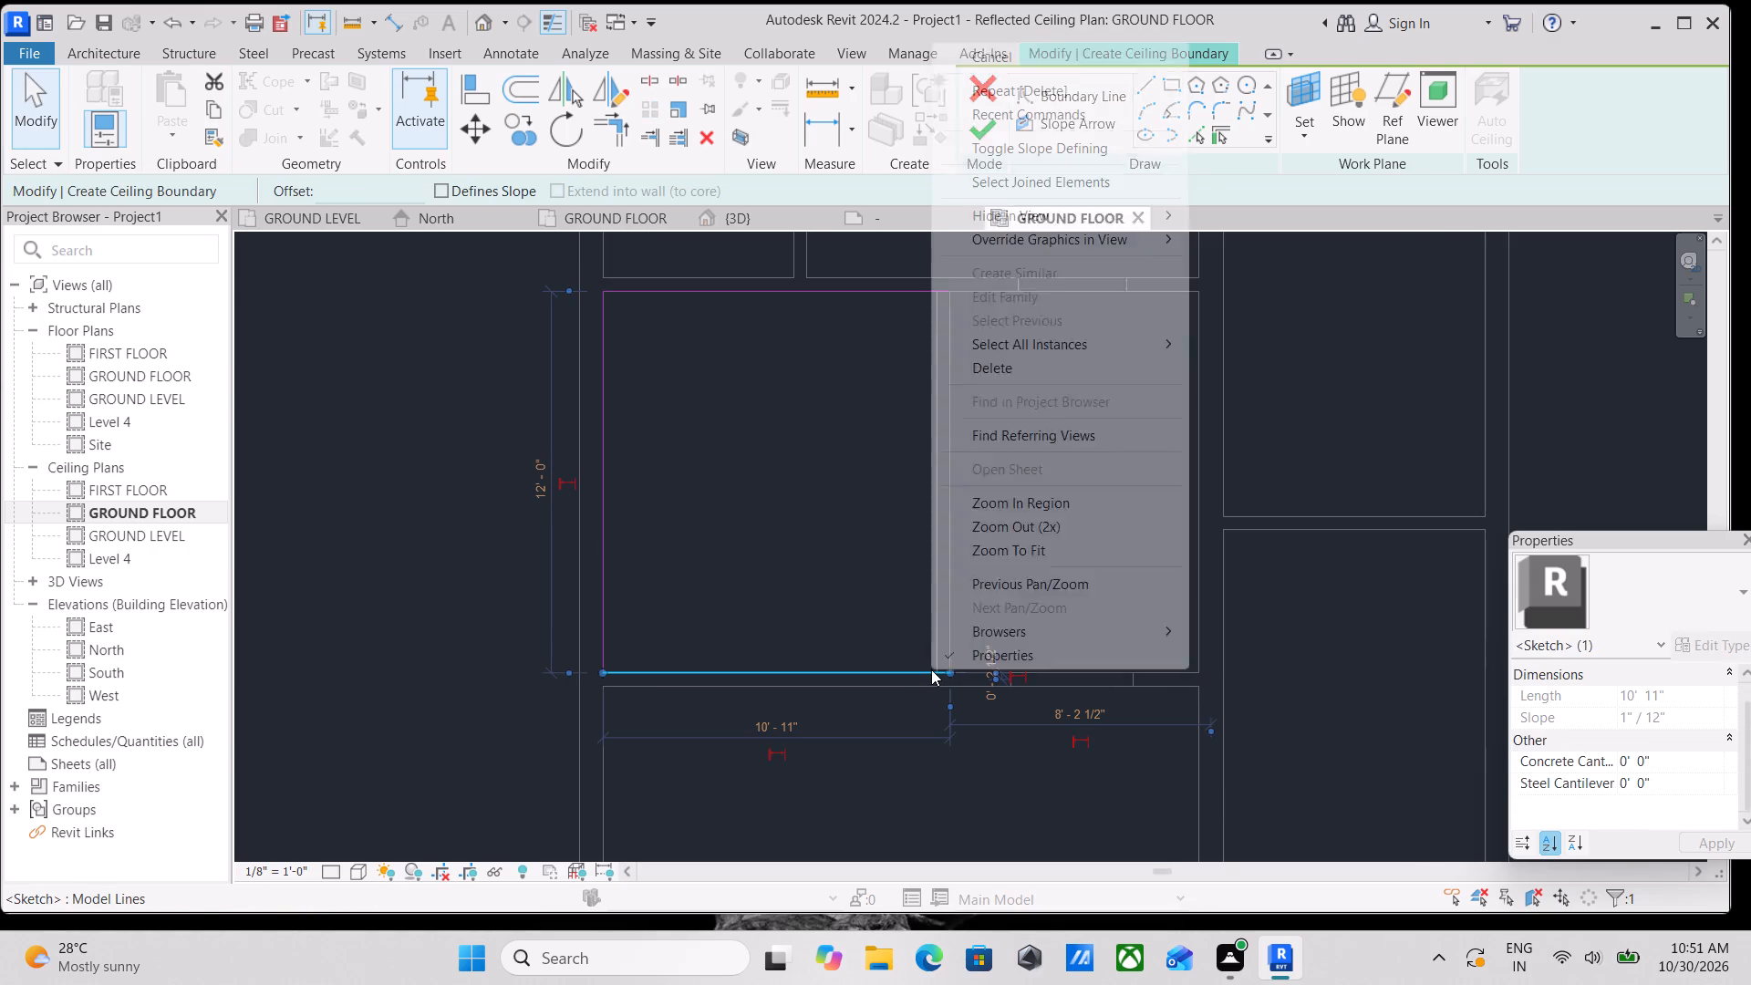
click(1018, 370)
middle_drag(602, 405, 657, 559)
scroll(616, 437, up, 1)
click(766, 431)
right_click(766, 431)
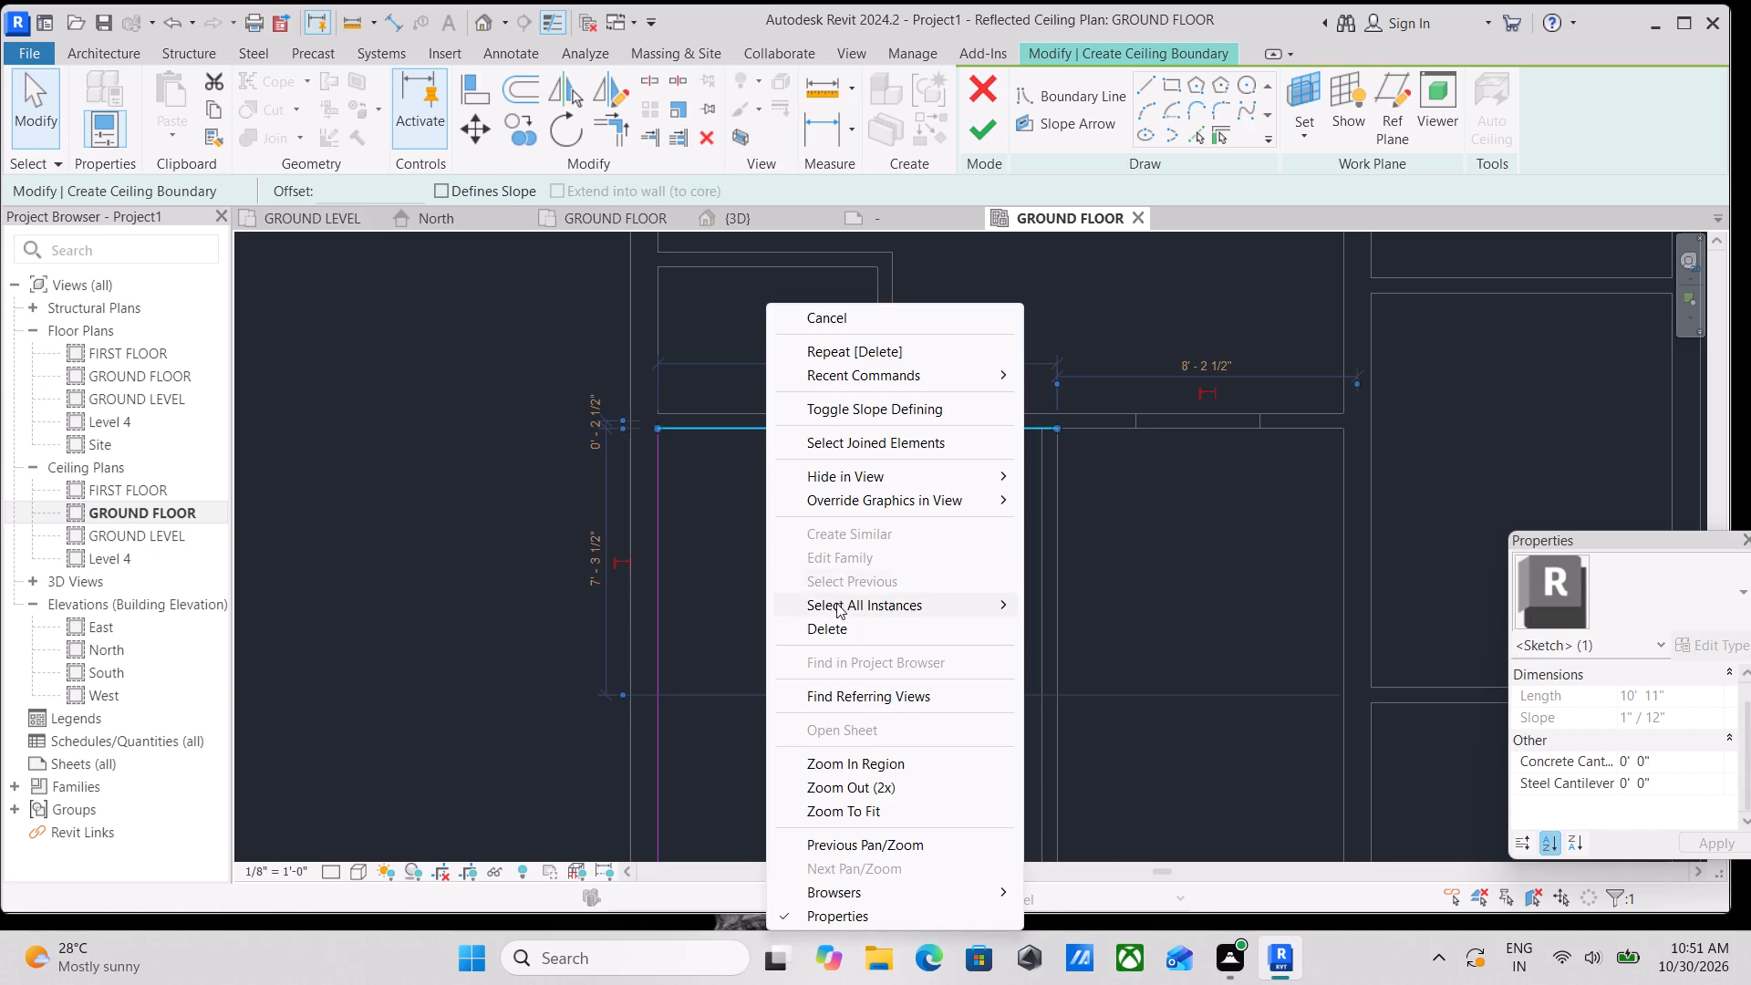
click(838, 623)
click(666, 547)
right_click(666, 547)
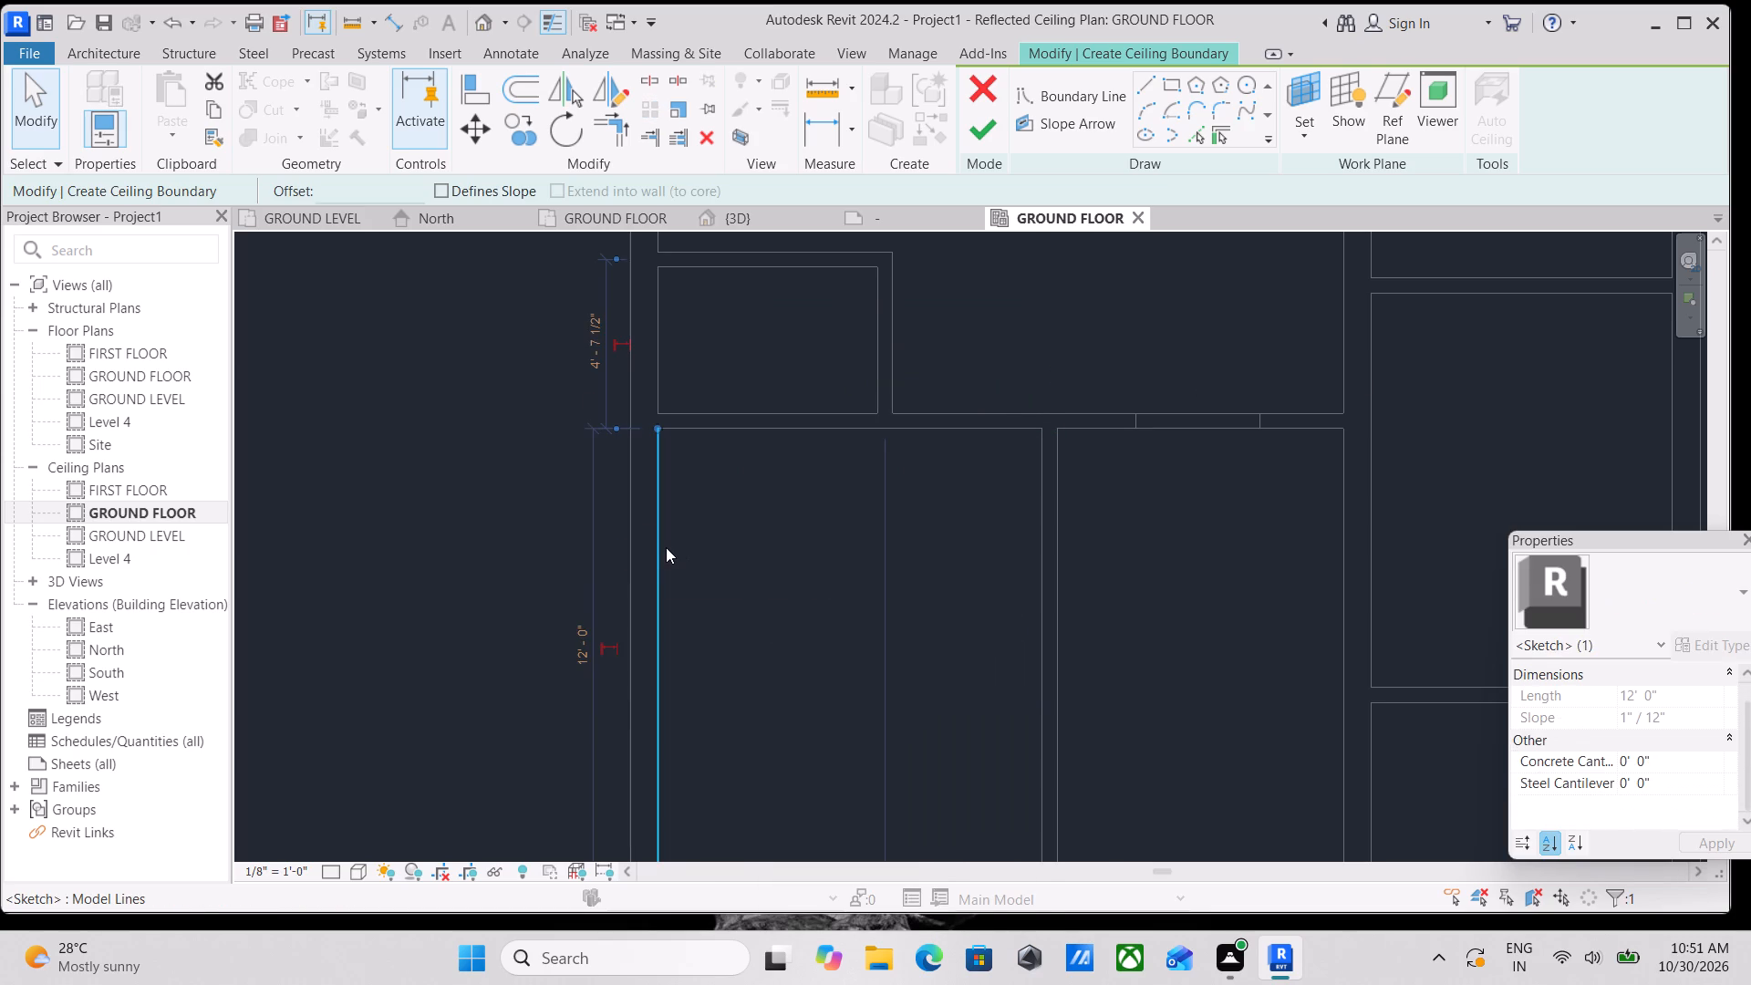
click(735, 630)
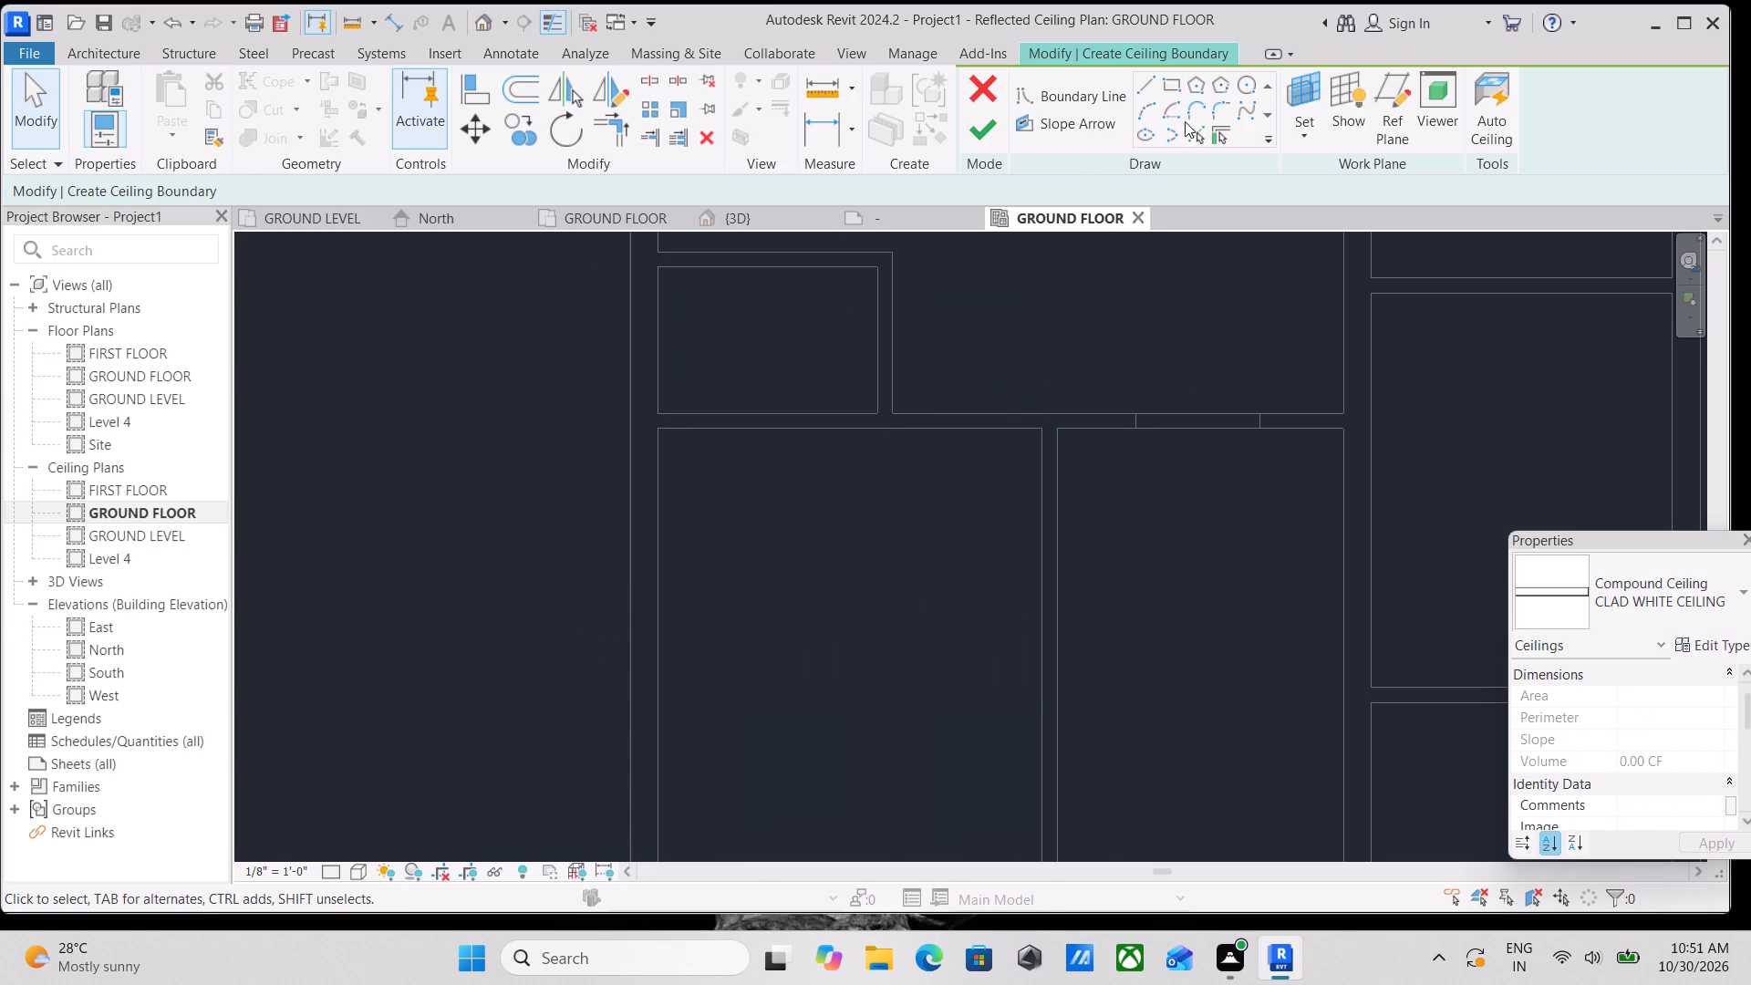
Draw a rectangular ceiling boundary of about 10' 6" by 12' 0" along the bedroom's inner wall faces.
click(1166, 88)
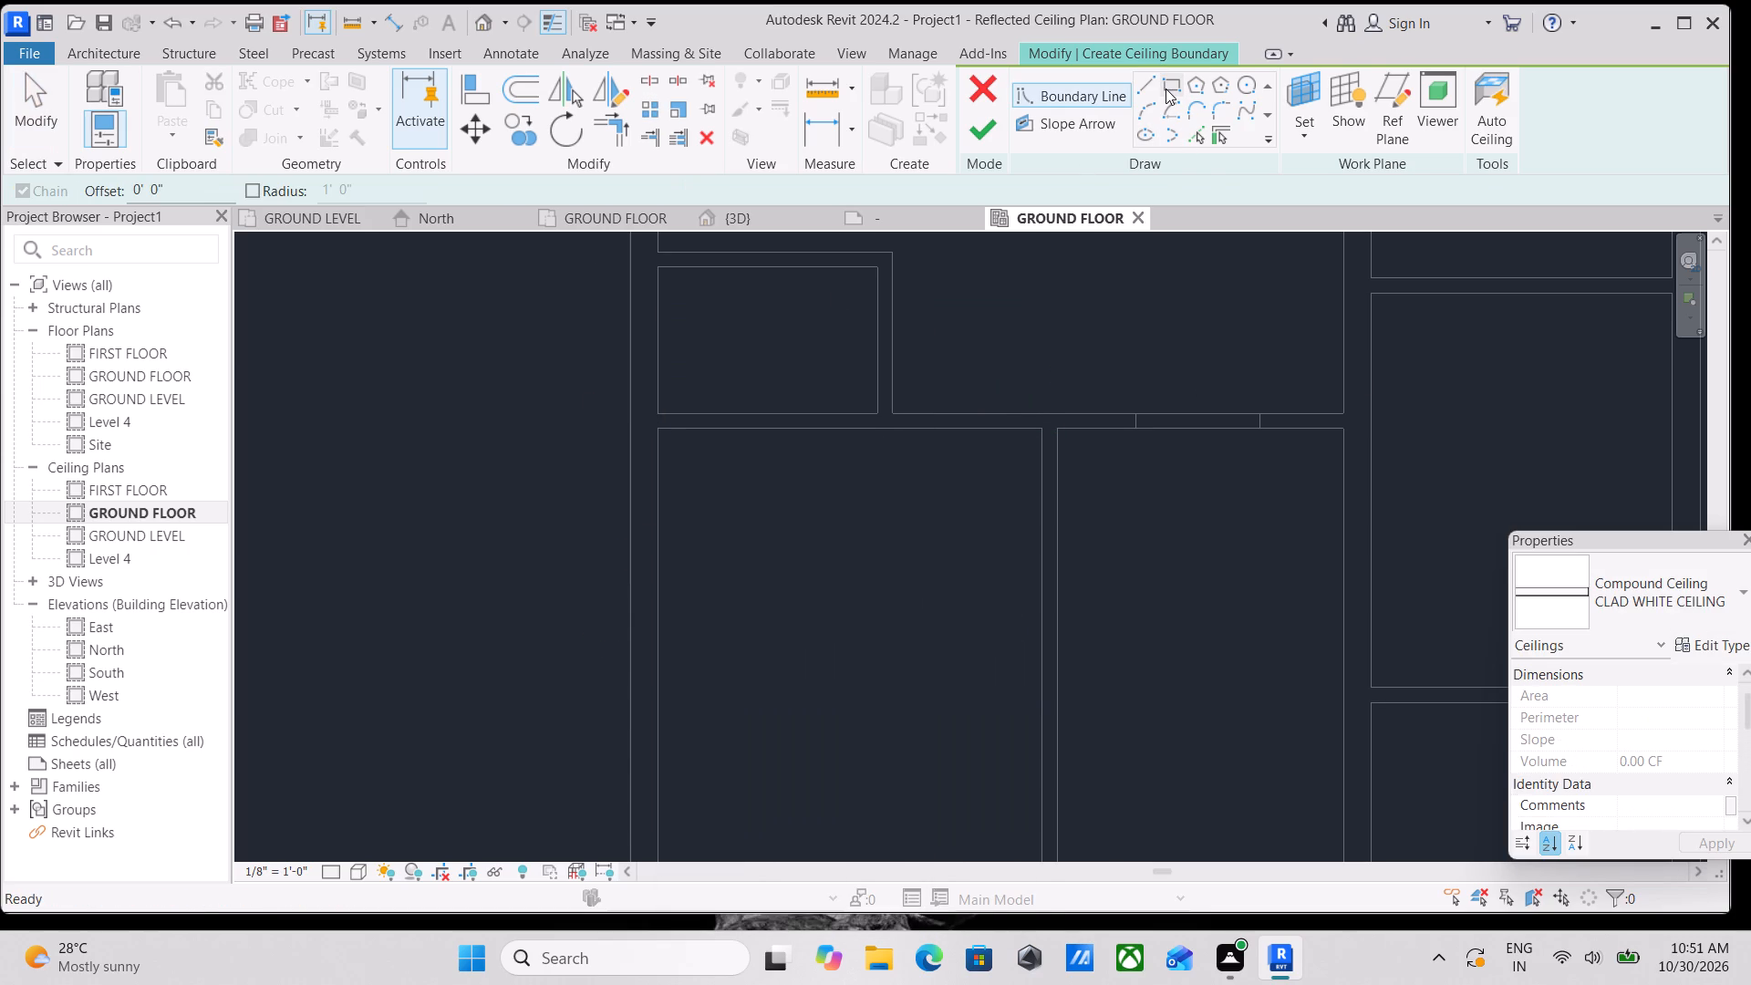
click(659, 436)
middle_drag(819, 591, 793, 323)
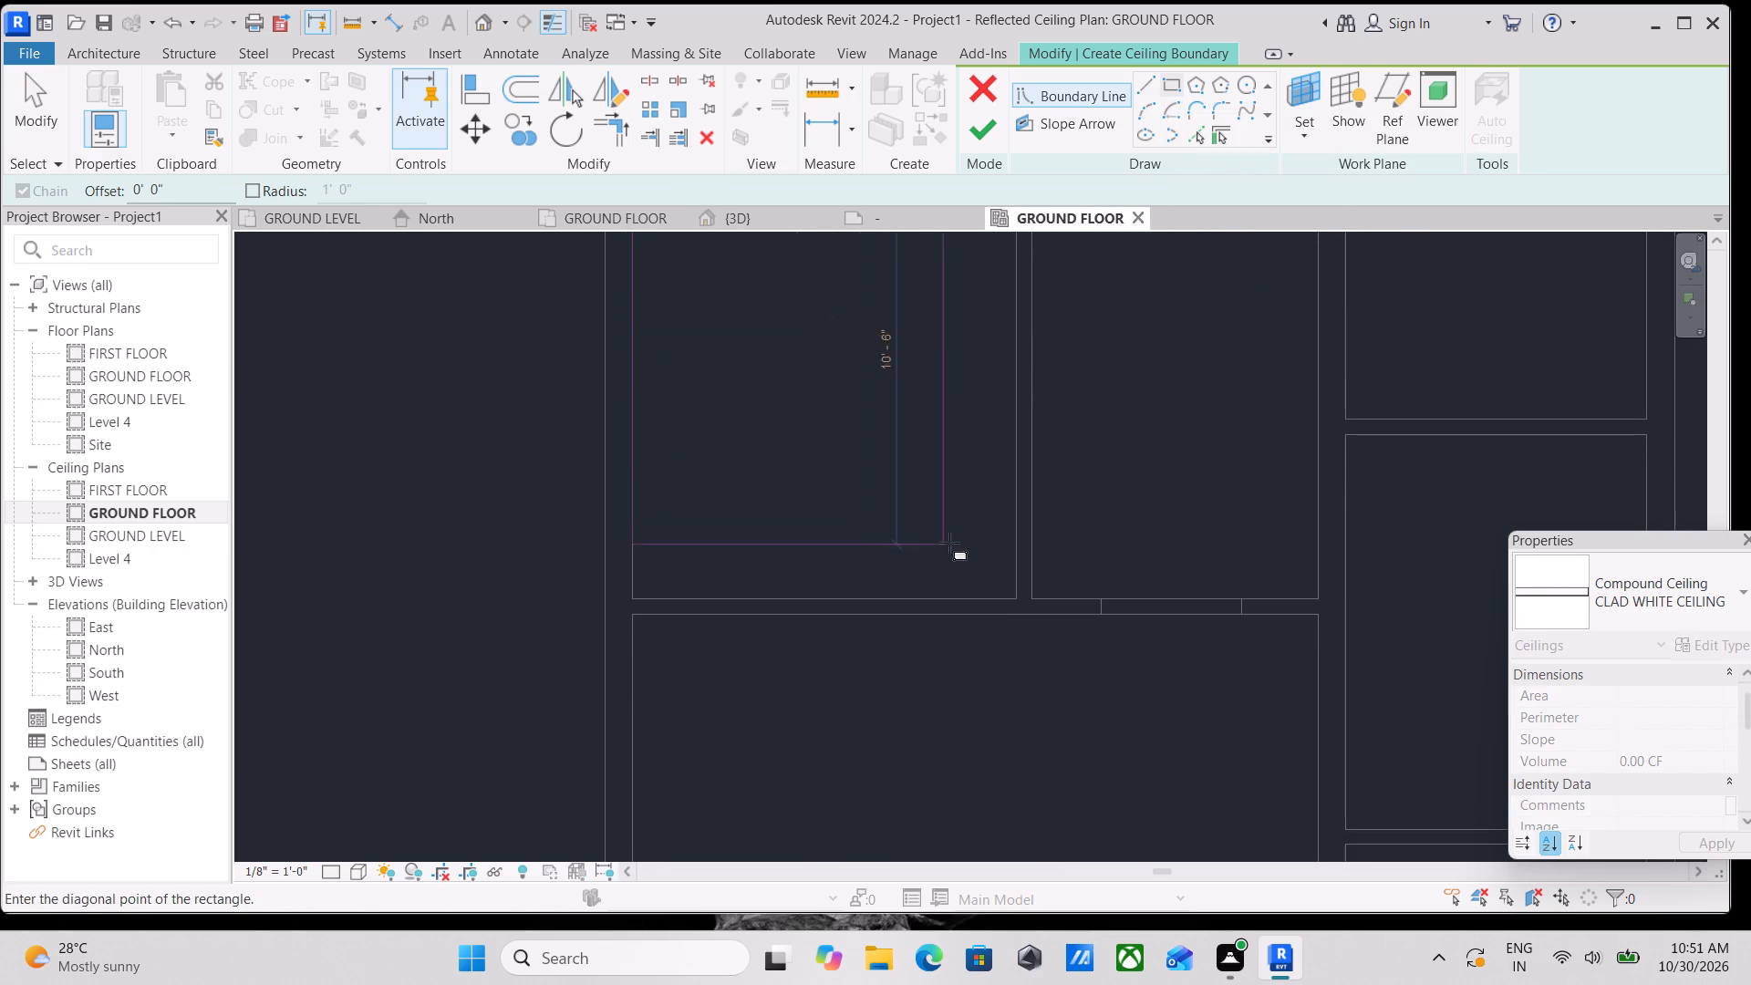
click(1014, 593)
scroll(871, 348, down, 1)
middle_drag(871, 350, 839, 489)
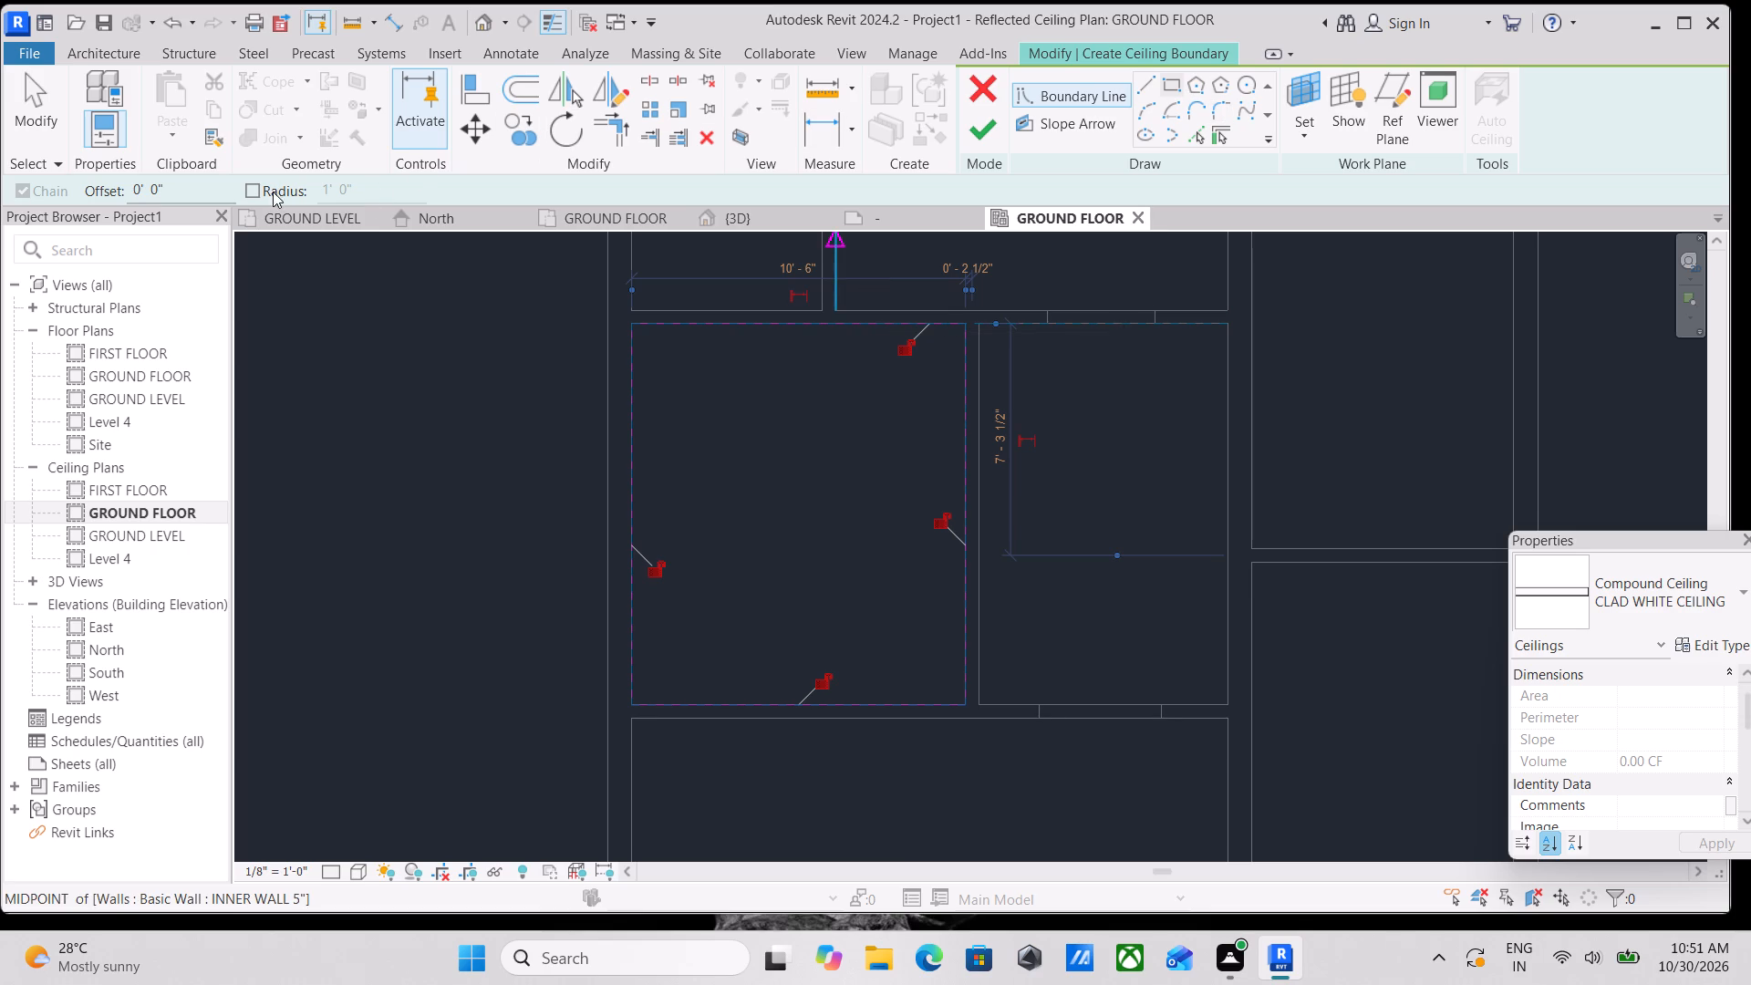
Draw a second rectangle offset 1' 0" inward from the bedroom walls and finish the border-shaped CLAD WHITE CEILING.
drag(181, 186, 0, 191)
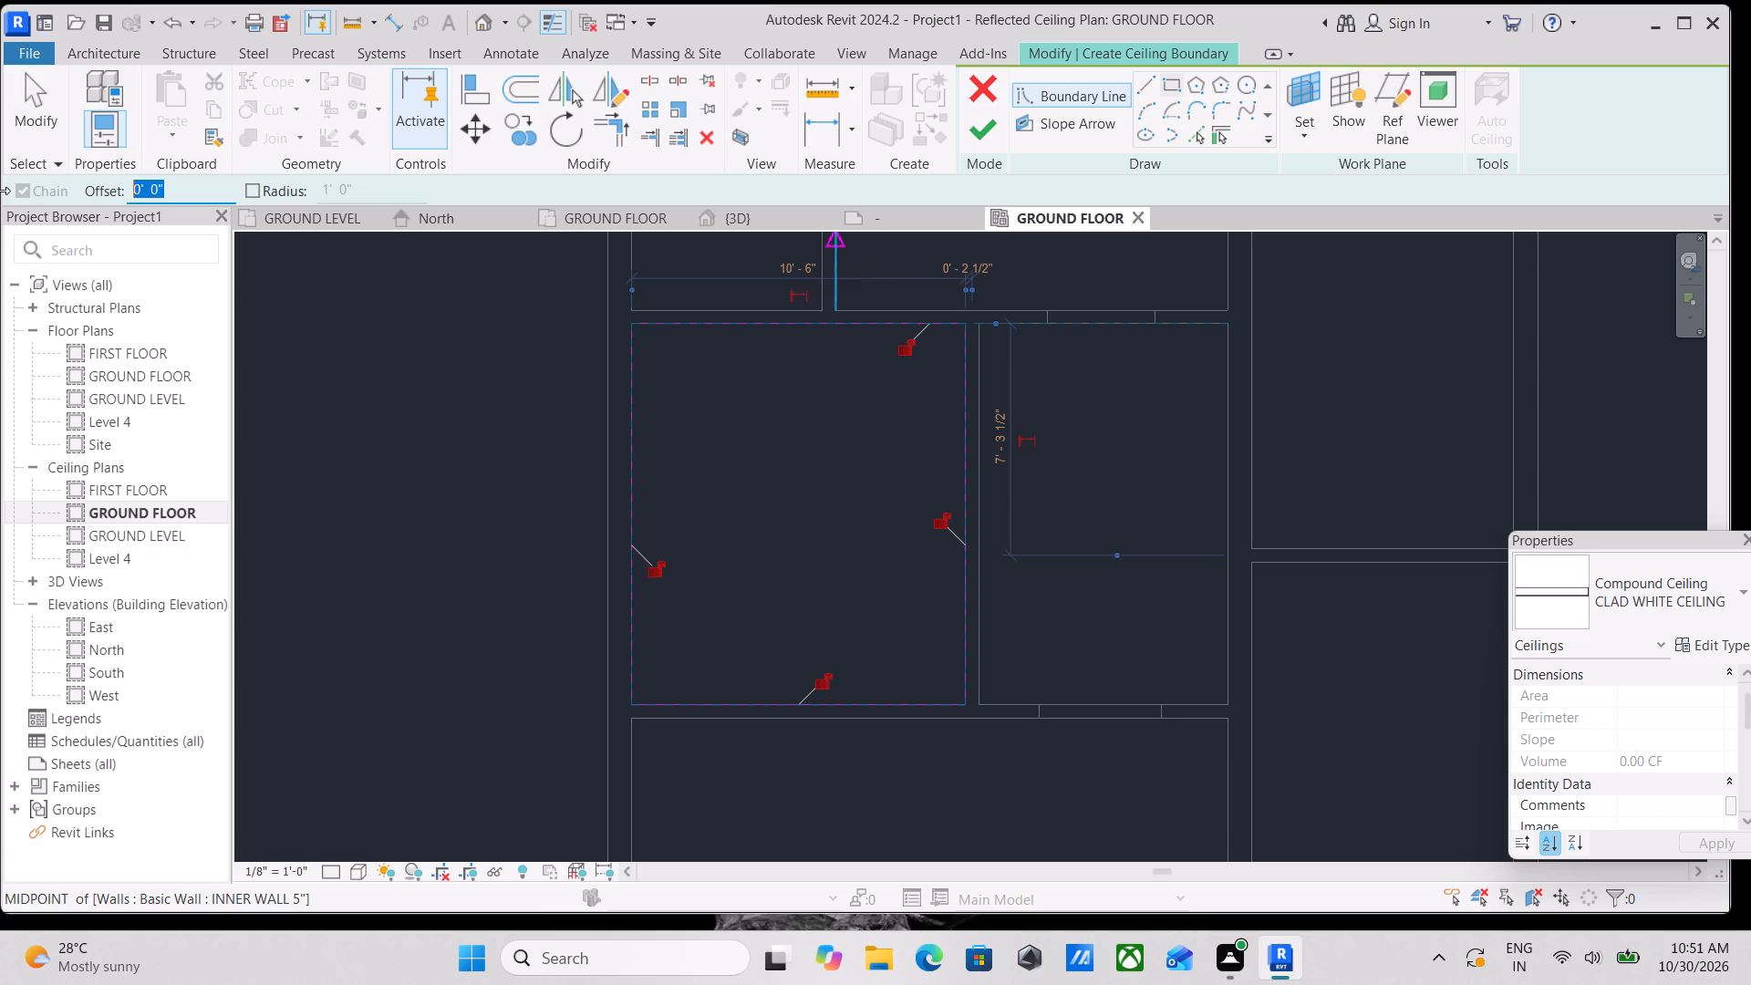
text(1')
key(Return)
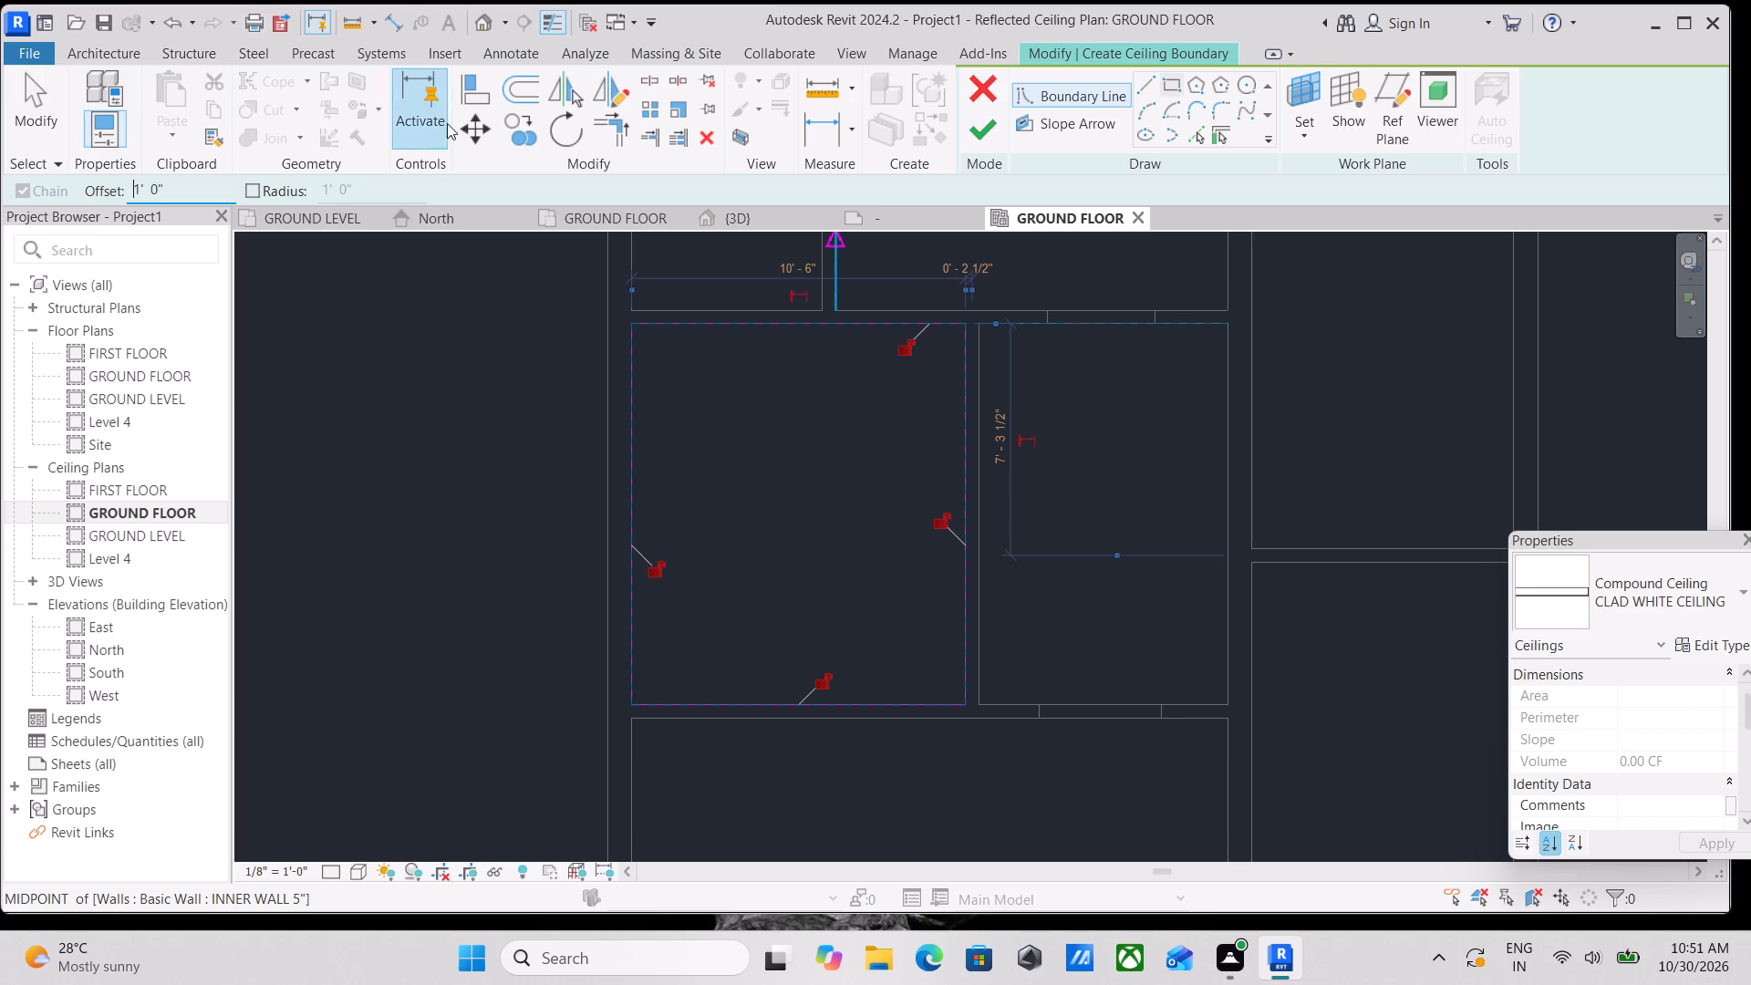
click(633, 323)
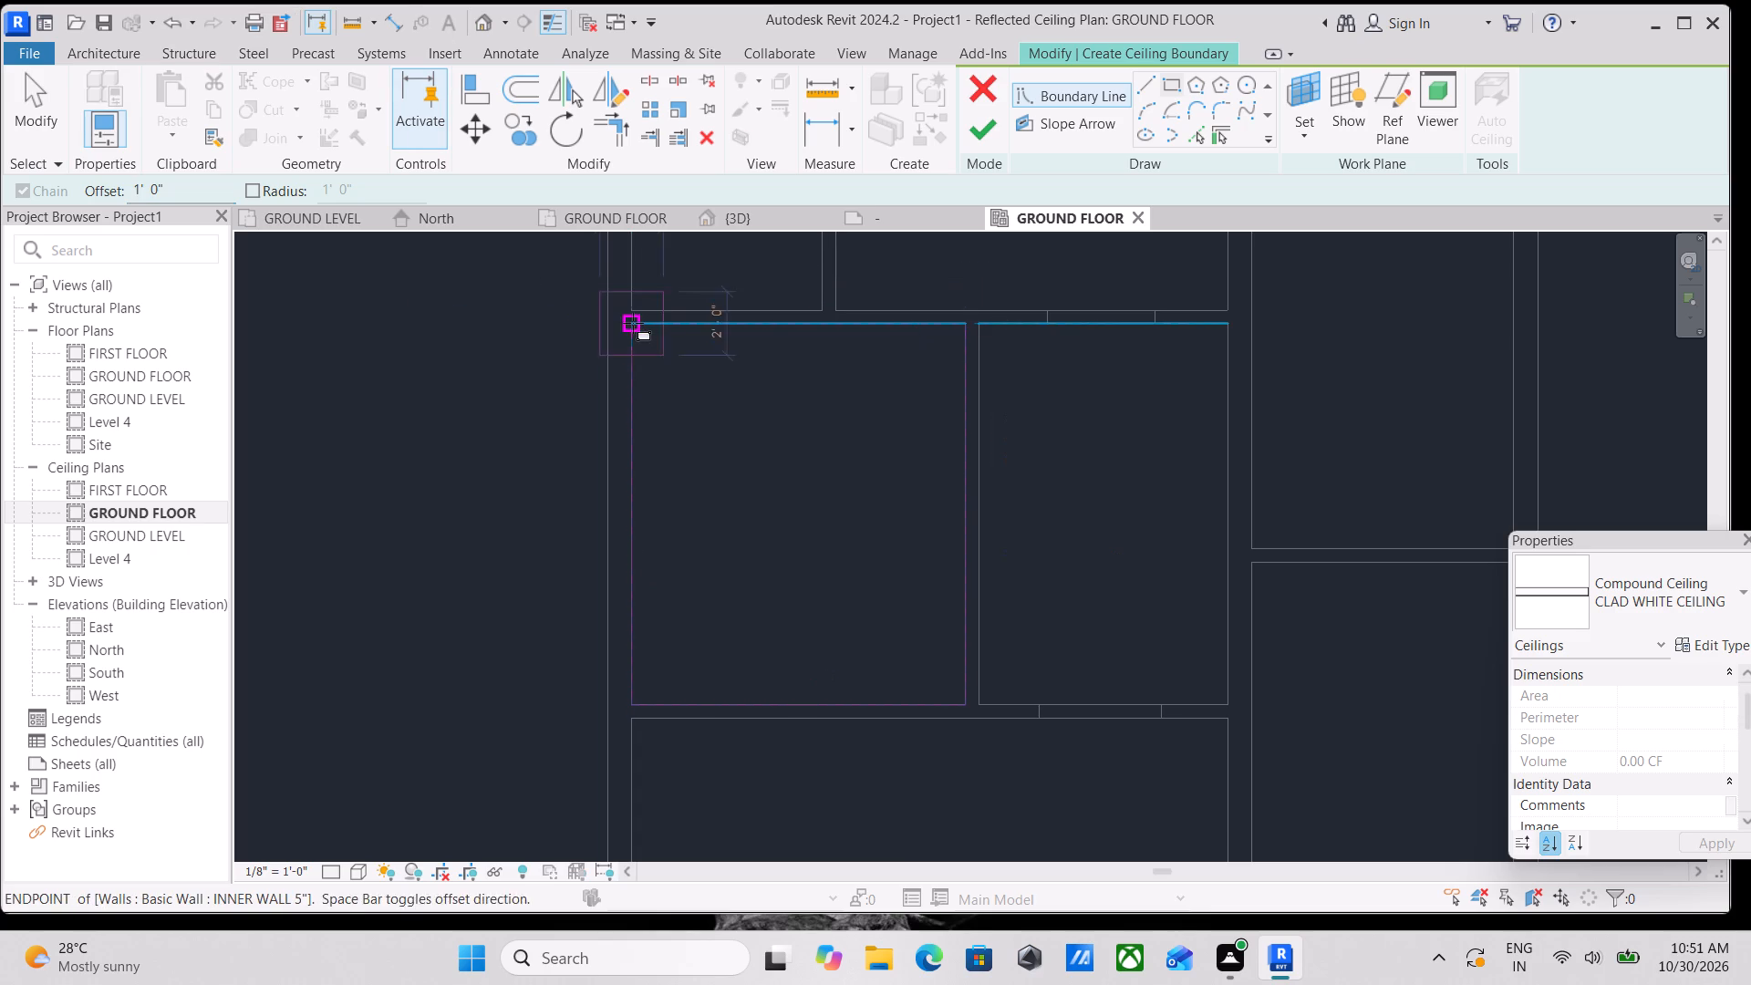
key(space)
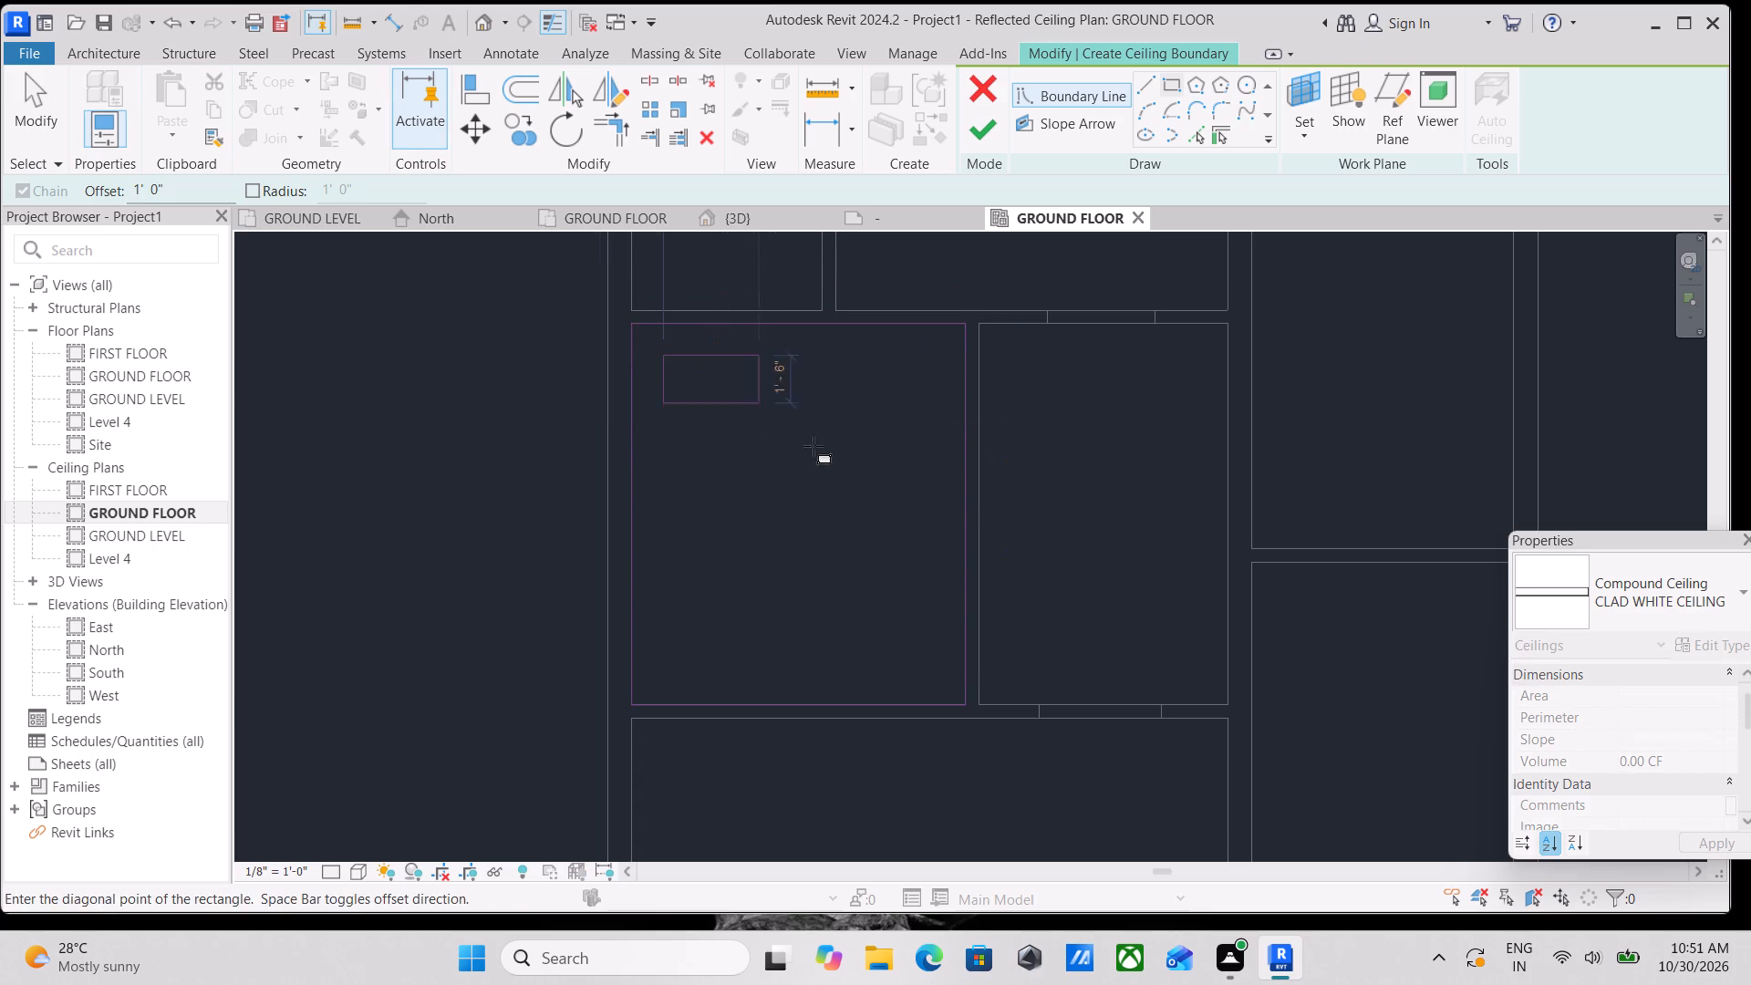
middle_drag(841, 470, 704, 422)
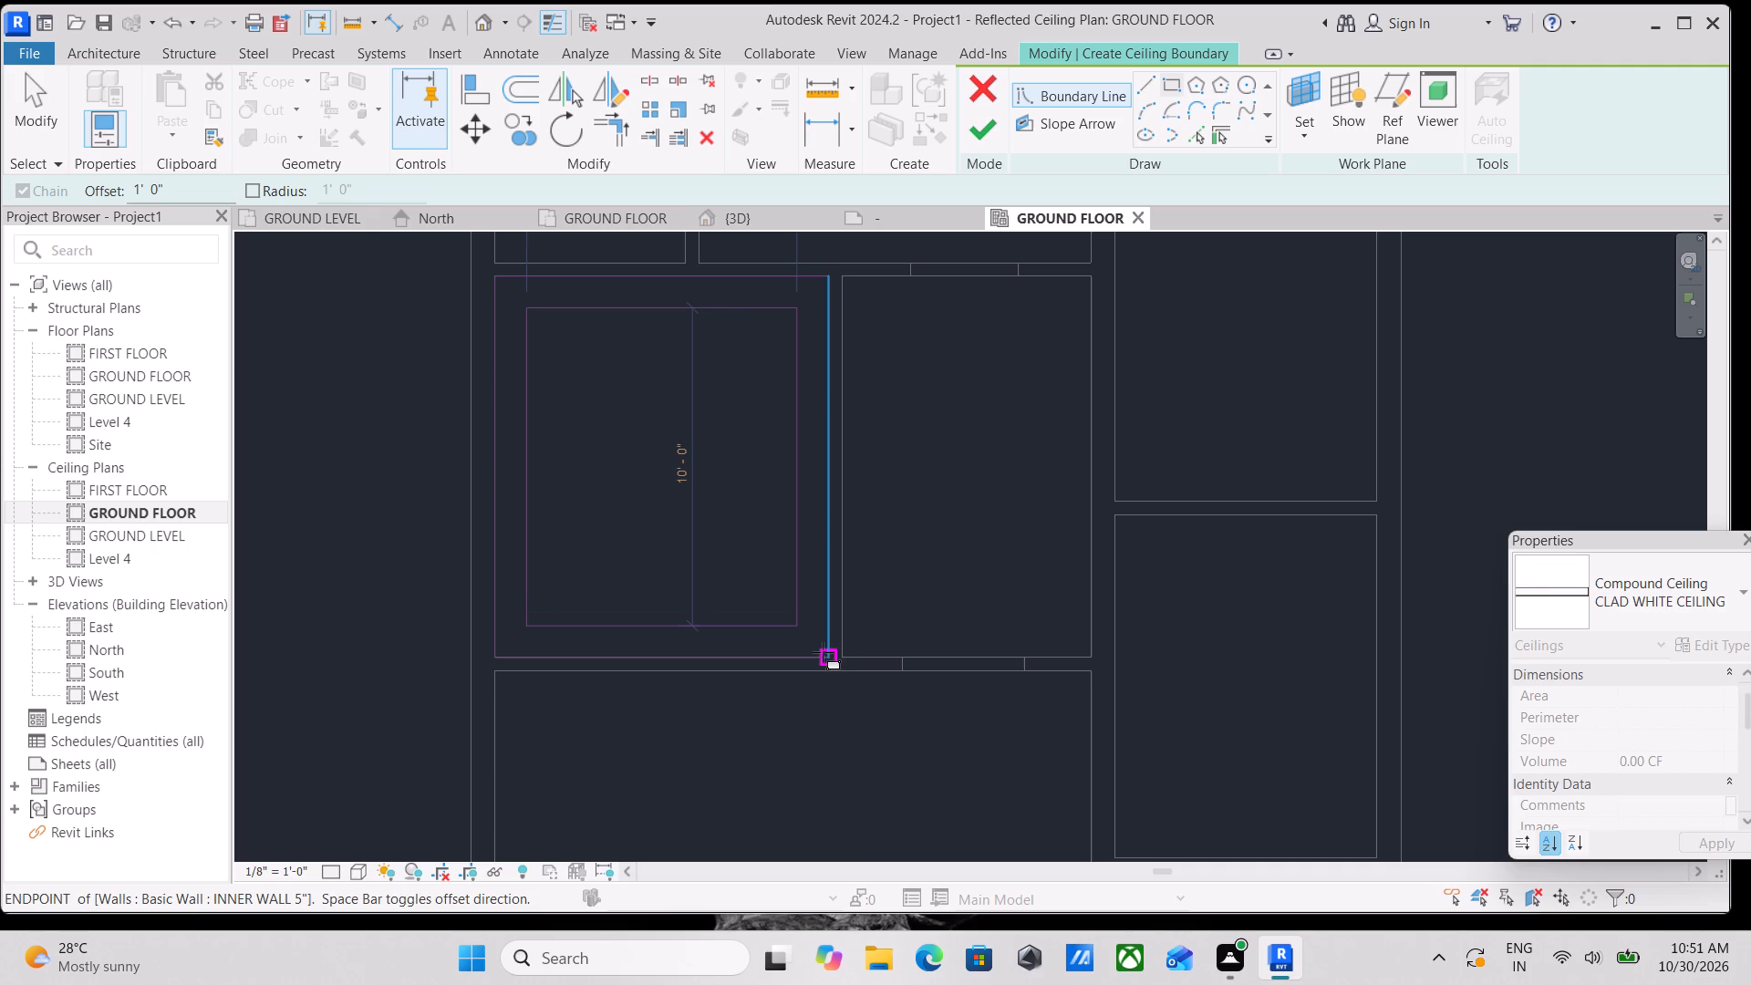
click(823, 652)
middle_drag(703, 344, 706, 513)
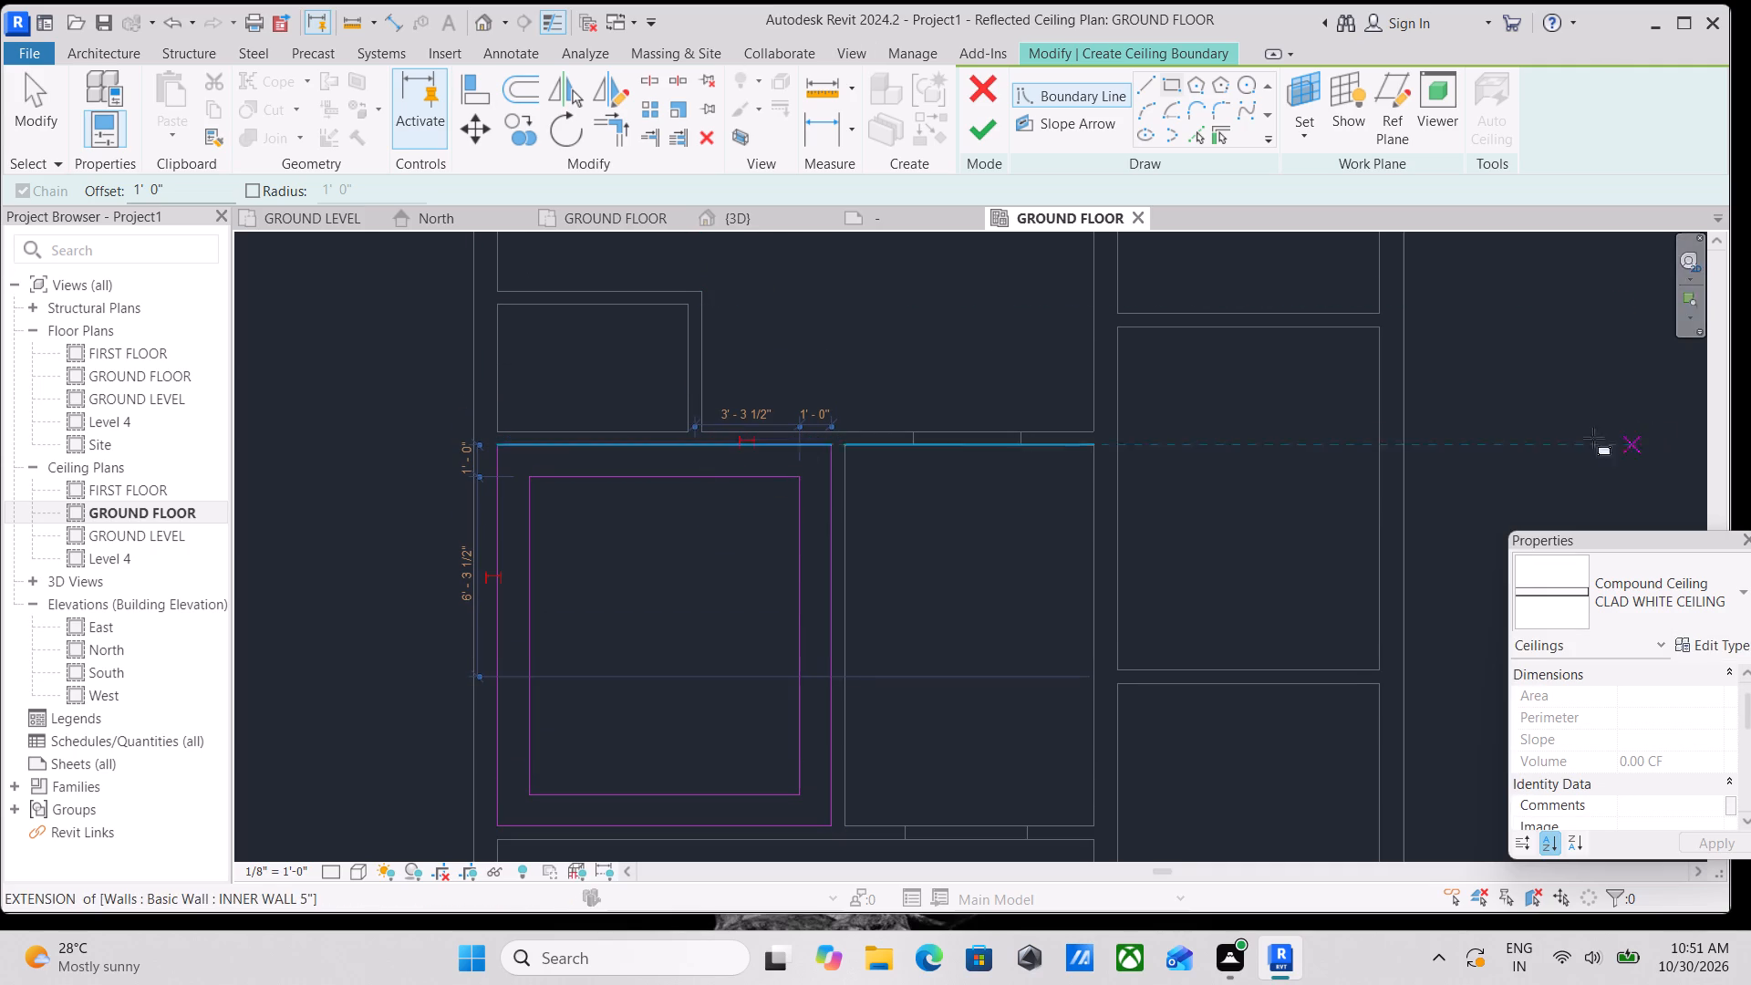
click(972, 129)
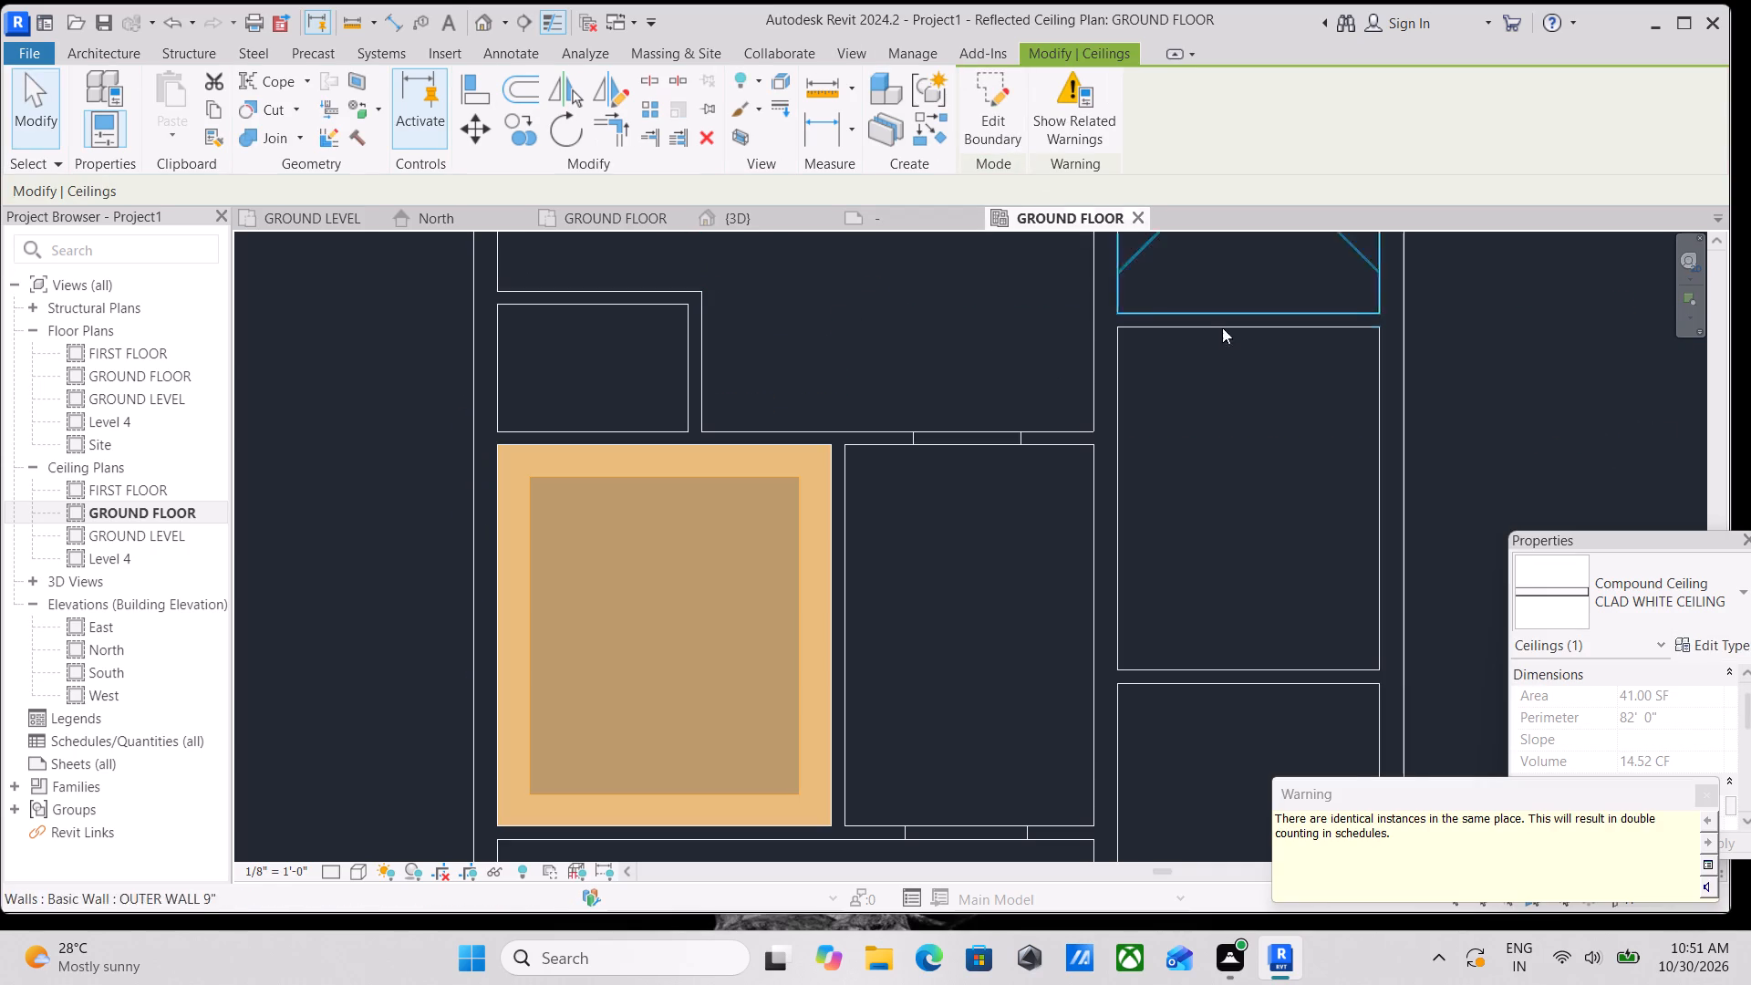
scroll(1596, 733, down, 2)
key(Escape)
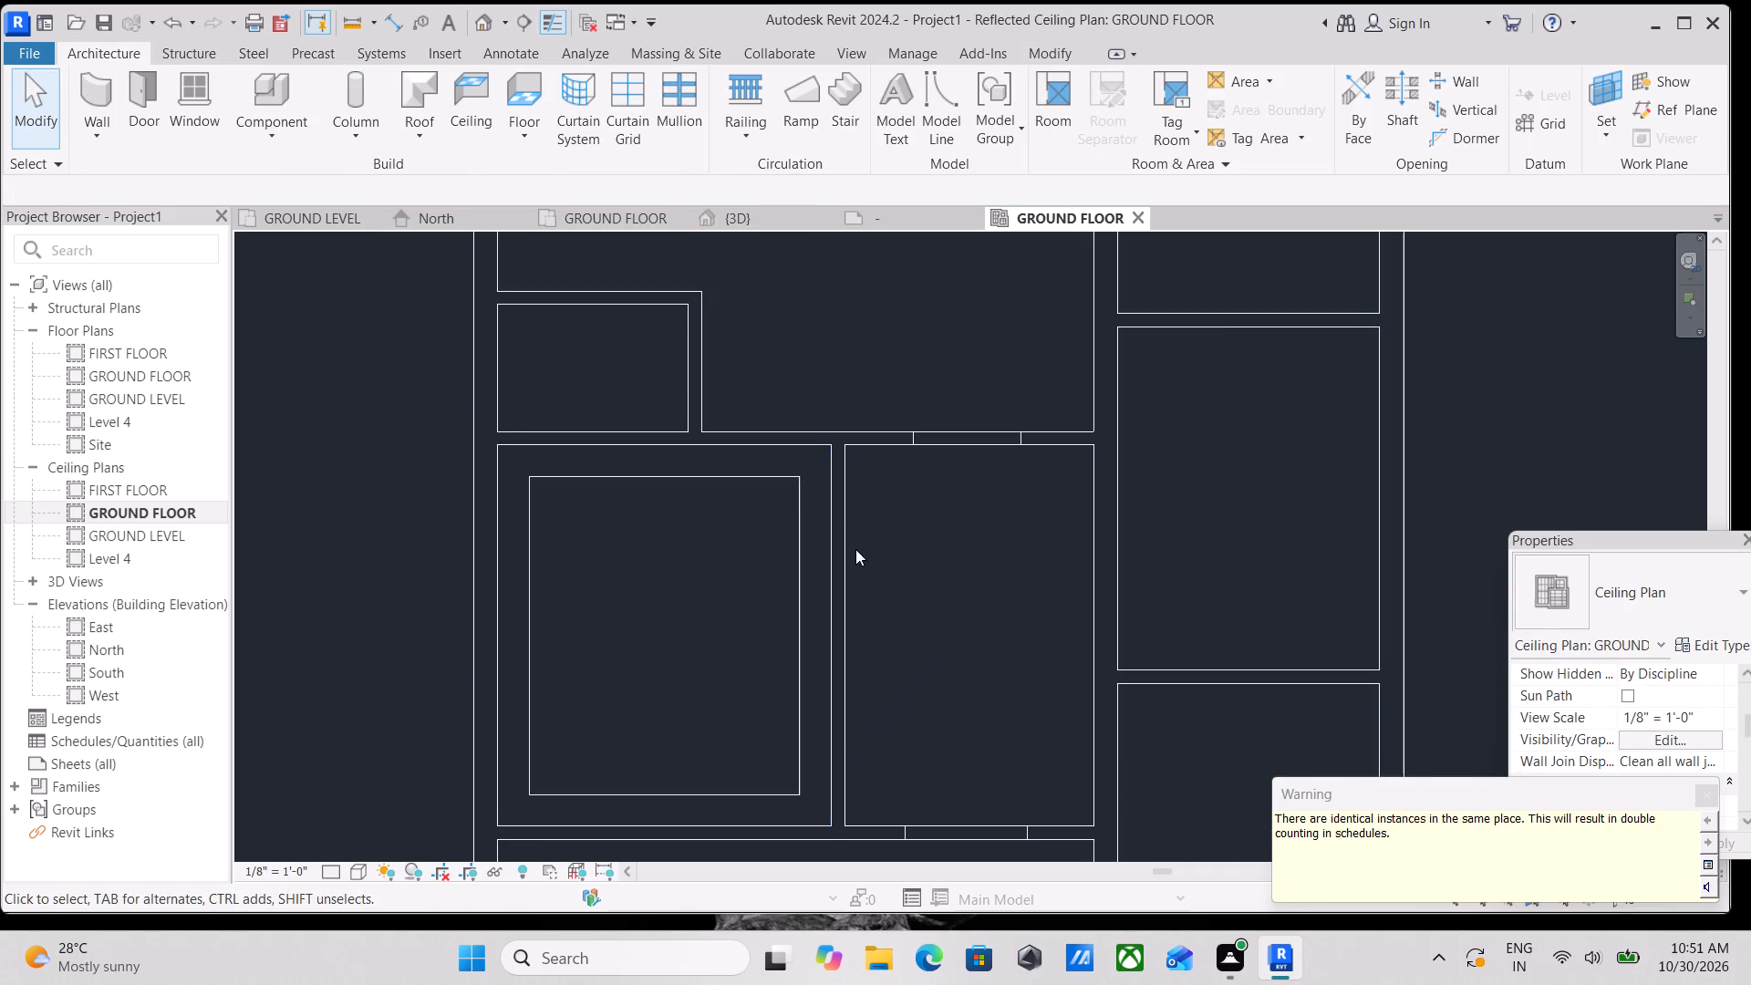
Examine the properties of the new border-shaped ceiling in the bedroom.
click(810, 482)
scroll(1674, 733, down, 3)
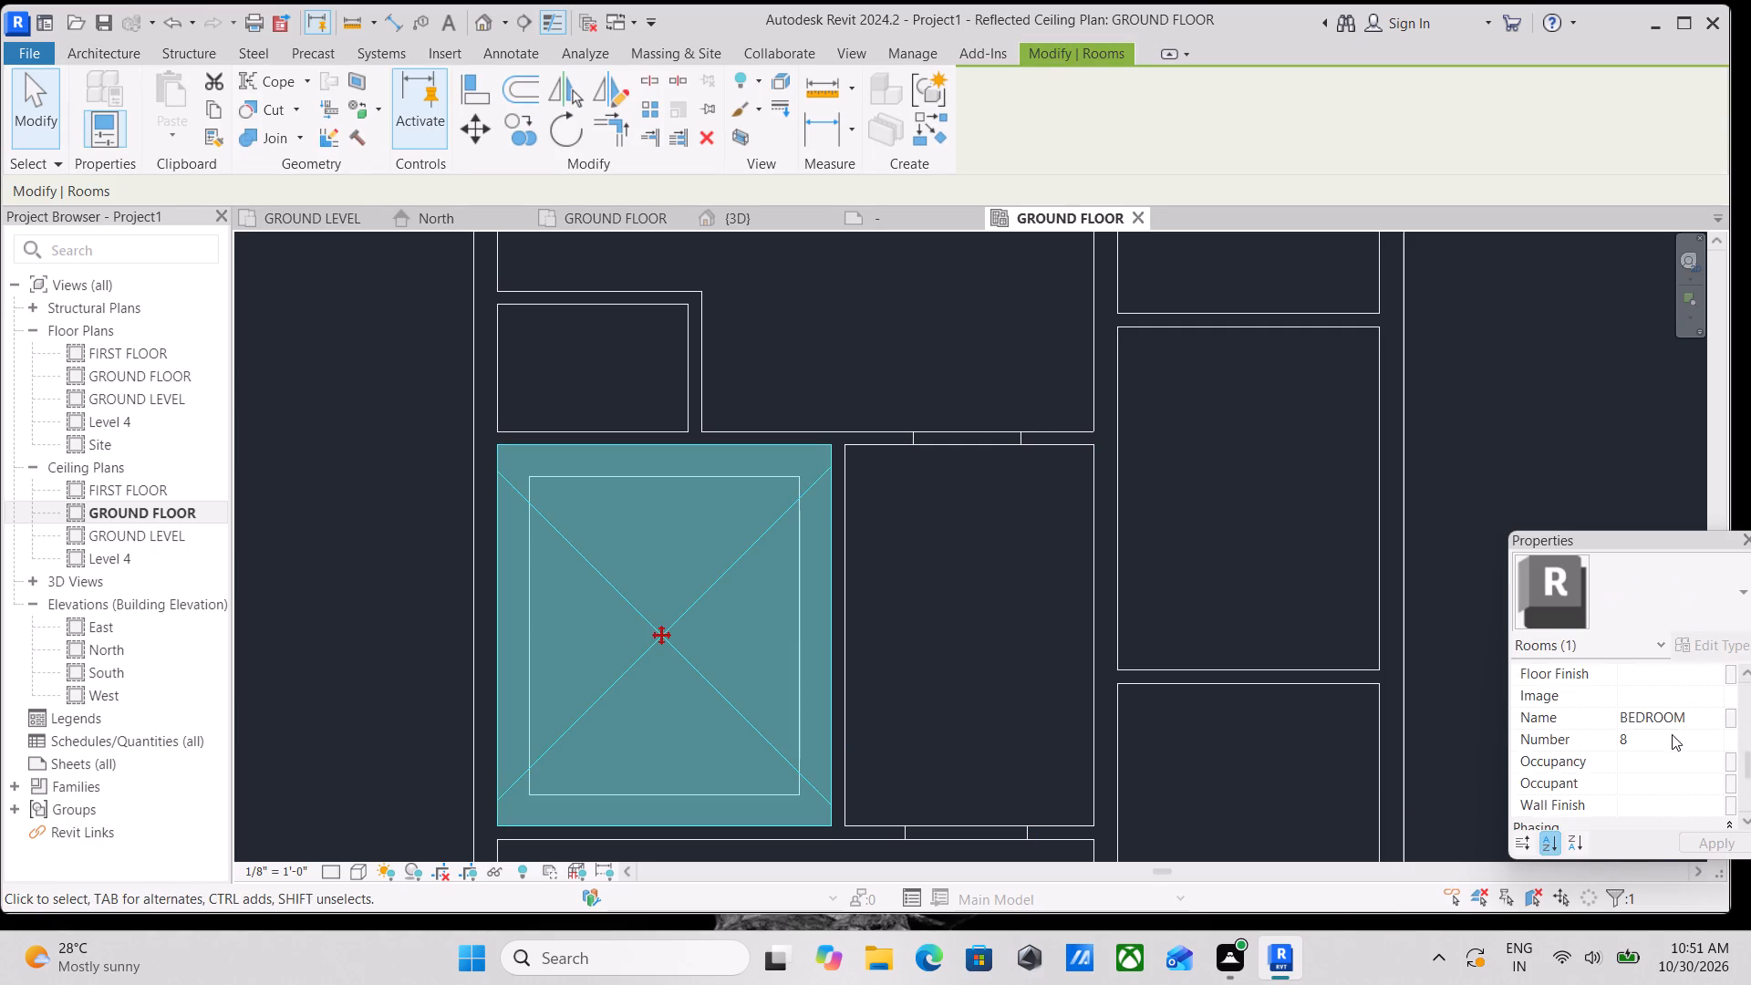
scroll(1671, 734, up, 2)
key(Escape)
scroll(966, 554, down, 3)
key(Escape)
click(665, 503)
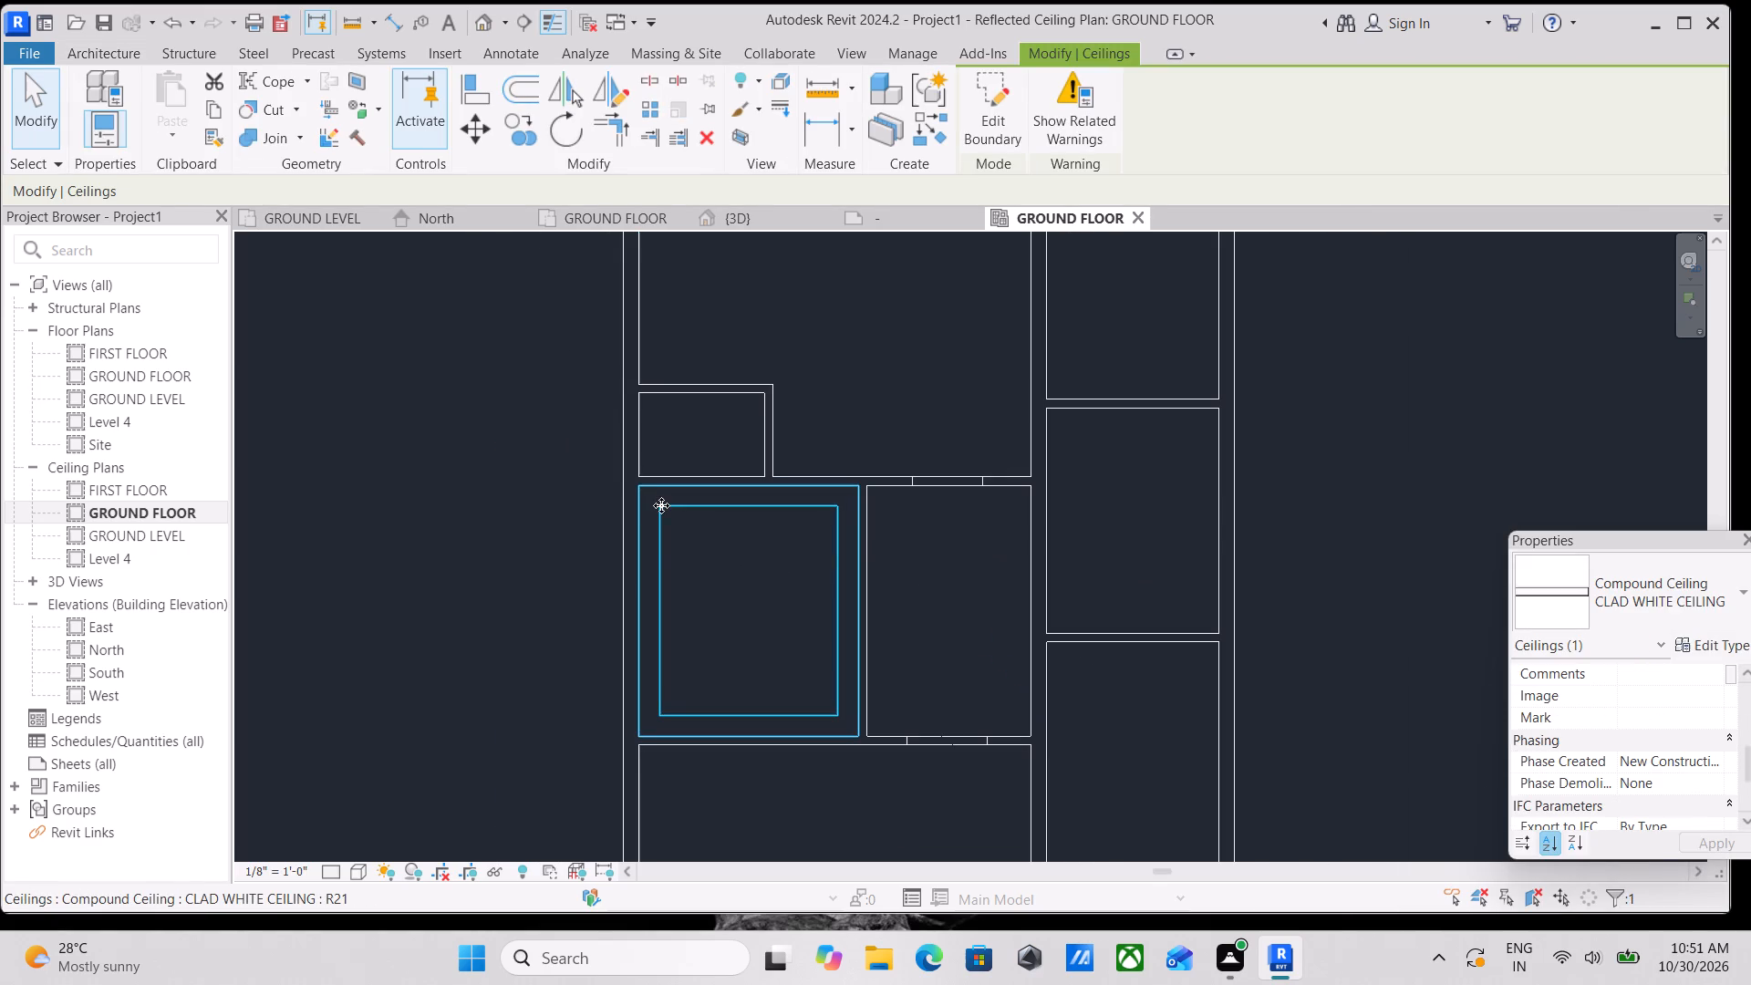
key(Escape)
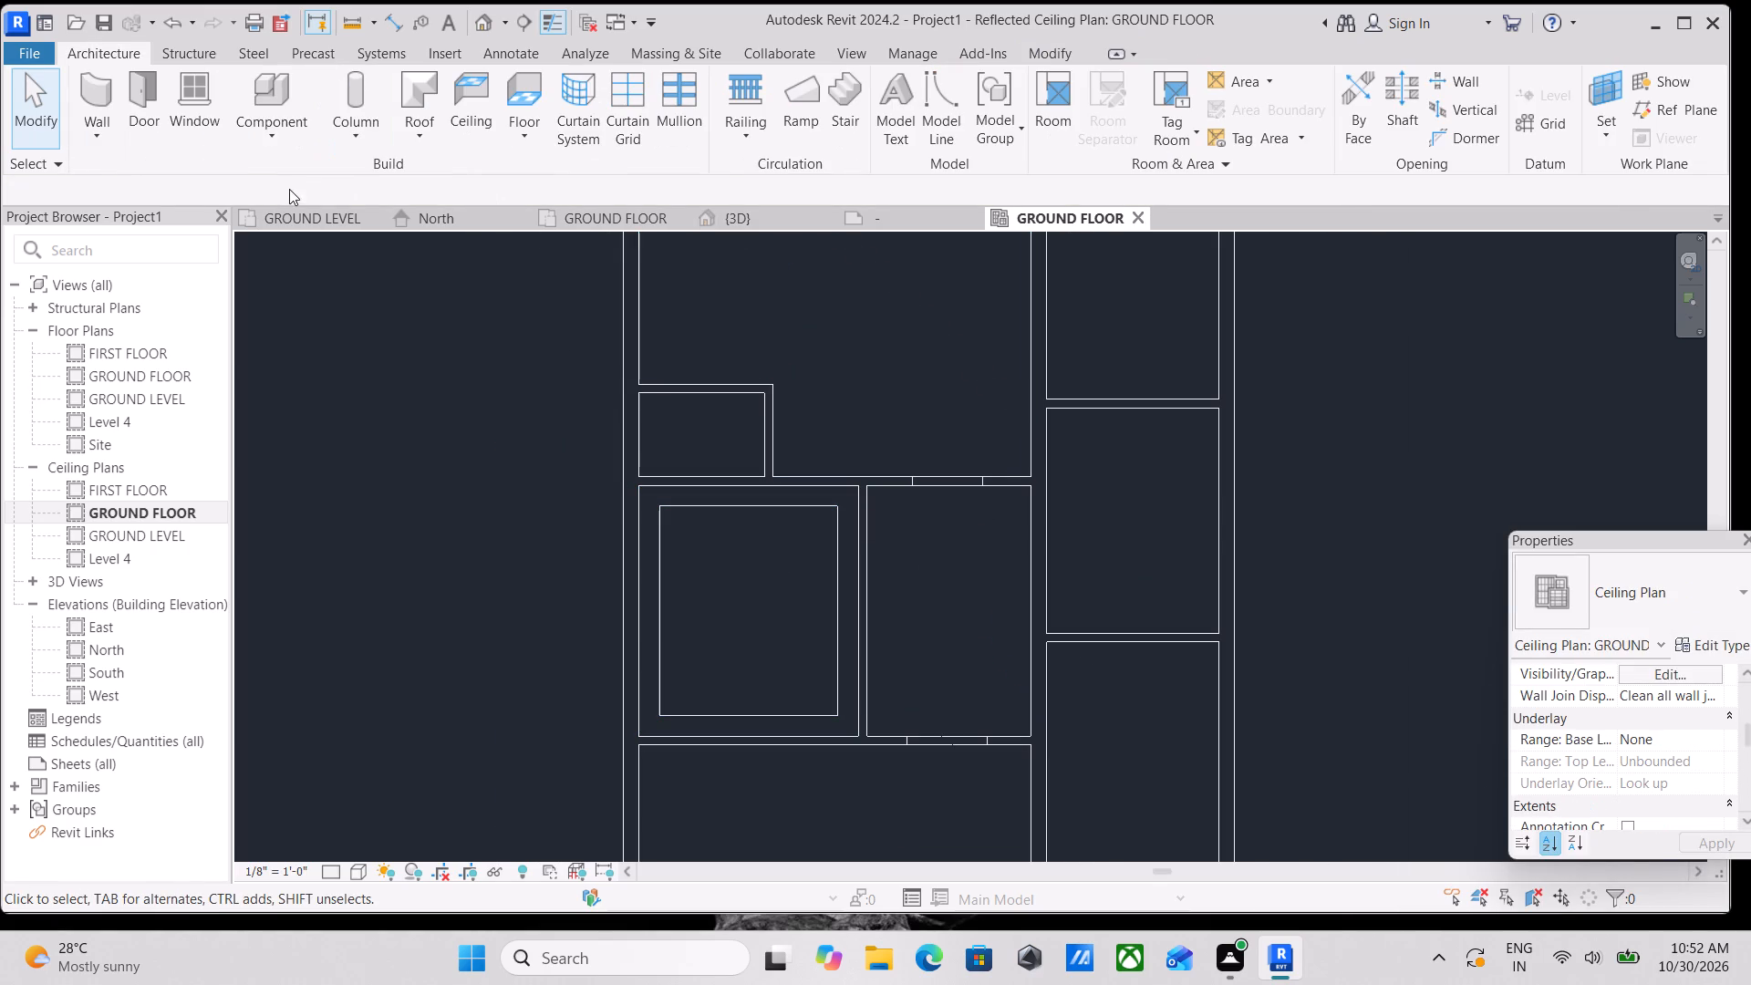
Examine the border-shaped bedroom ceiling and its properties in the 3D view.
click(741, 220)
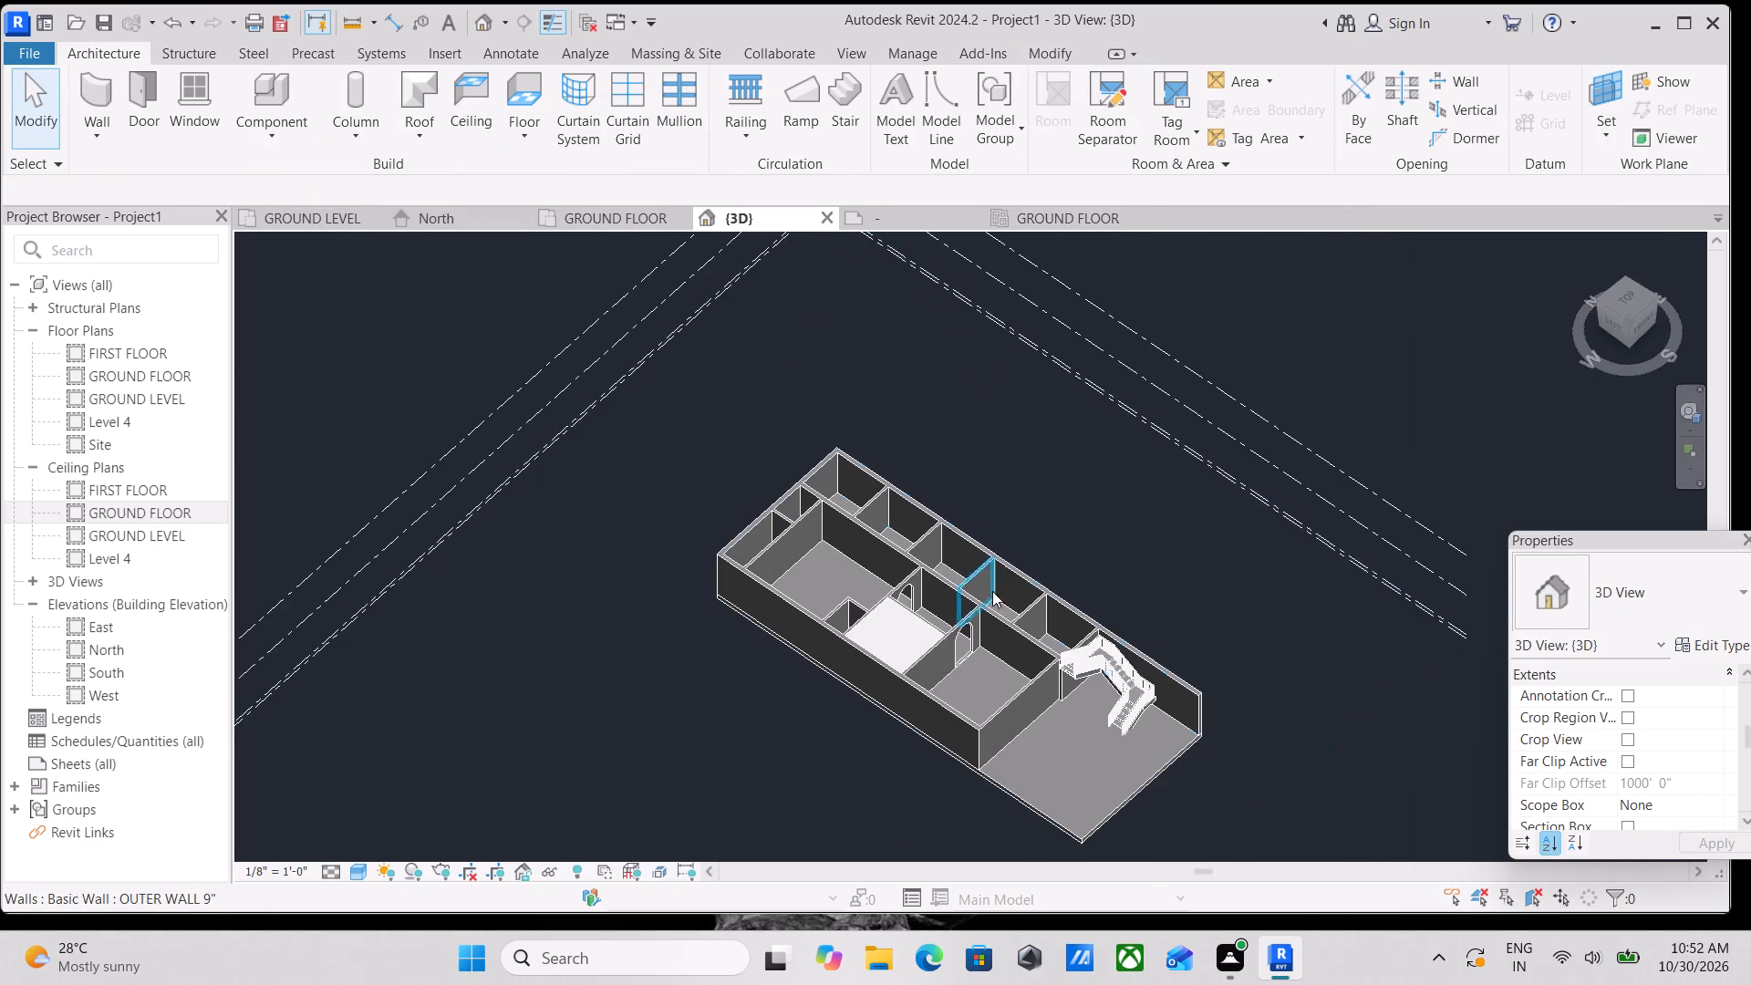
key(Escape)
scroll(883, 701, up, 10)
key(Escape)
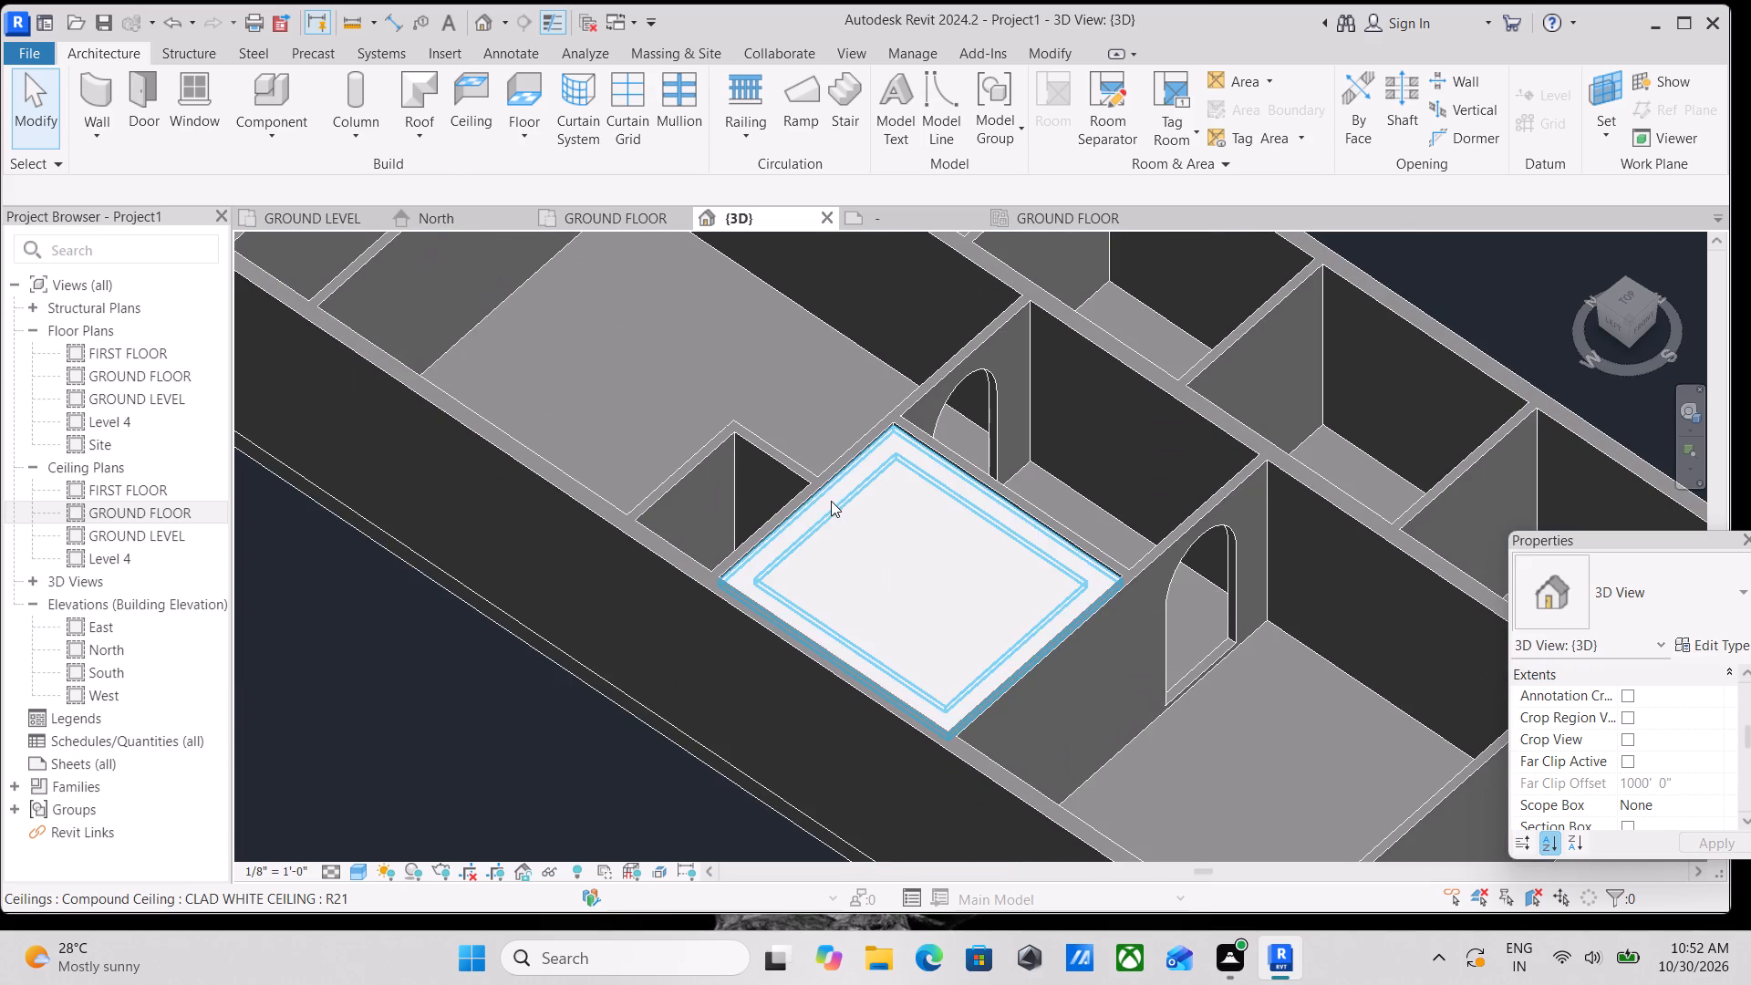
click(831, 501)
scroll(893, 548, up, 2)
scroll(1641, 742, down, 2)
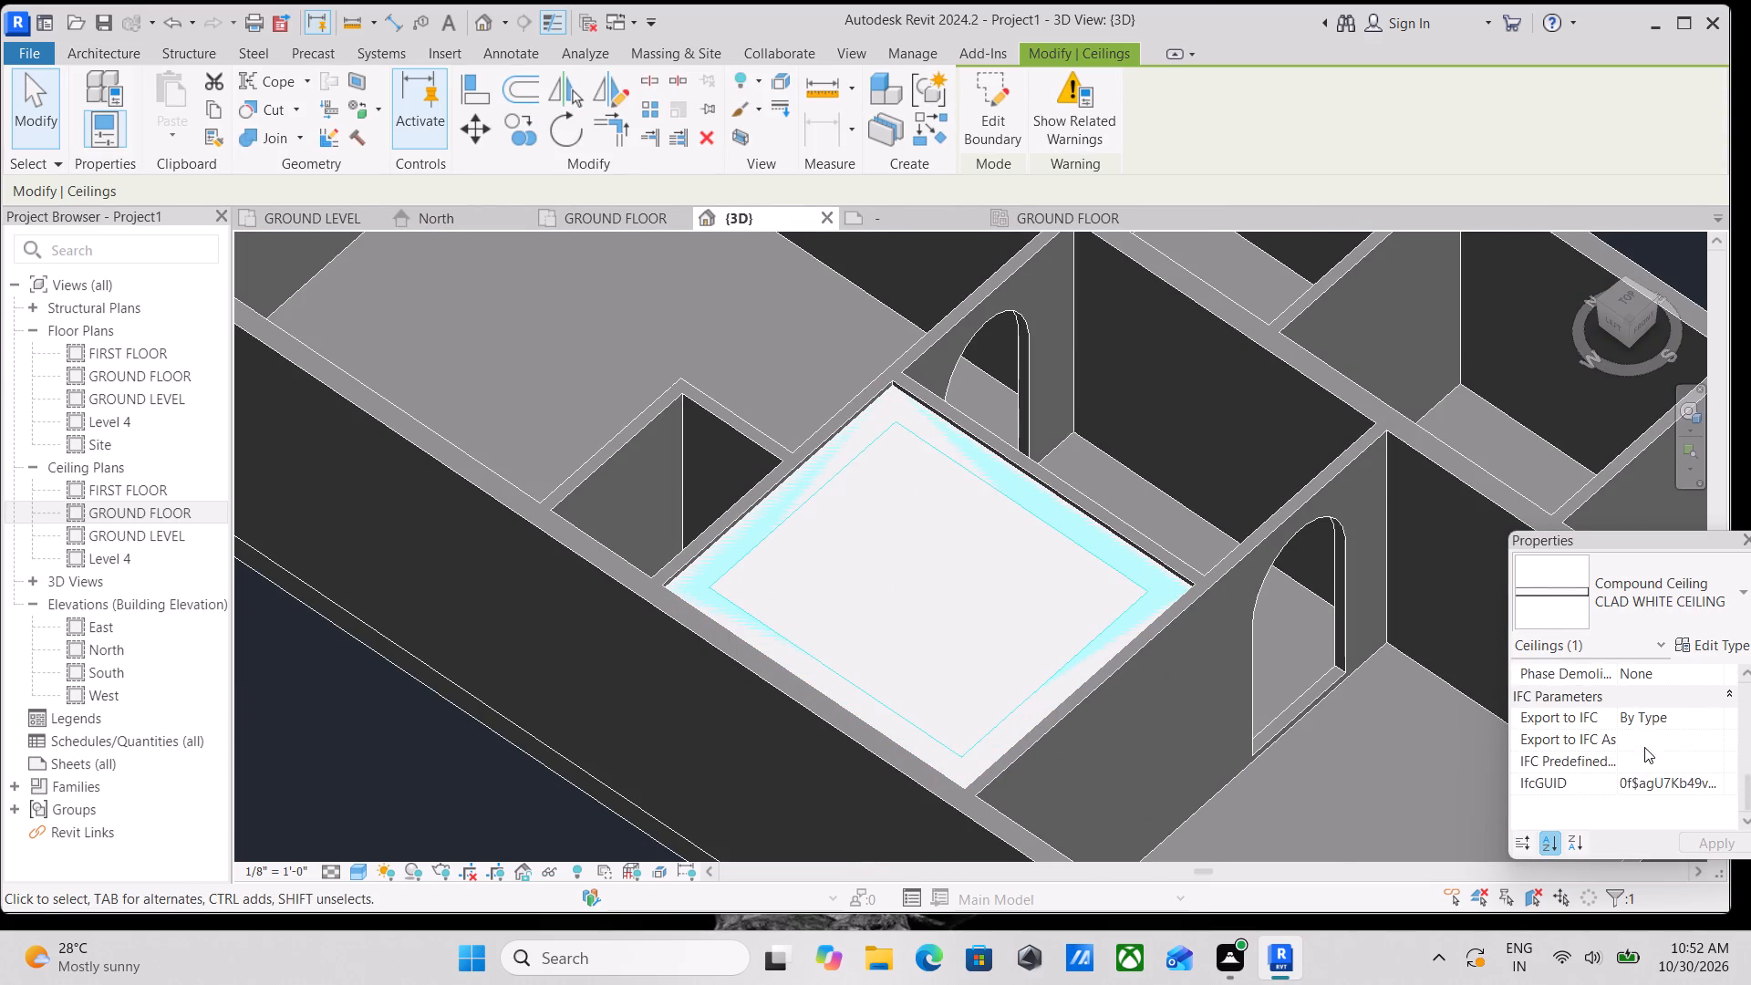
scroll(1646, 750, up, 3)
scroll(1682, 706, down, 3)
scroll(1689, 723, up, 4)
scroll(1689, 723, down, 3)
scroll(1695, 779, up, 4)
scroll(1696, 770, down, 1)
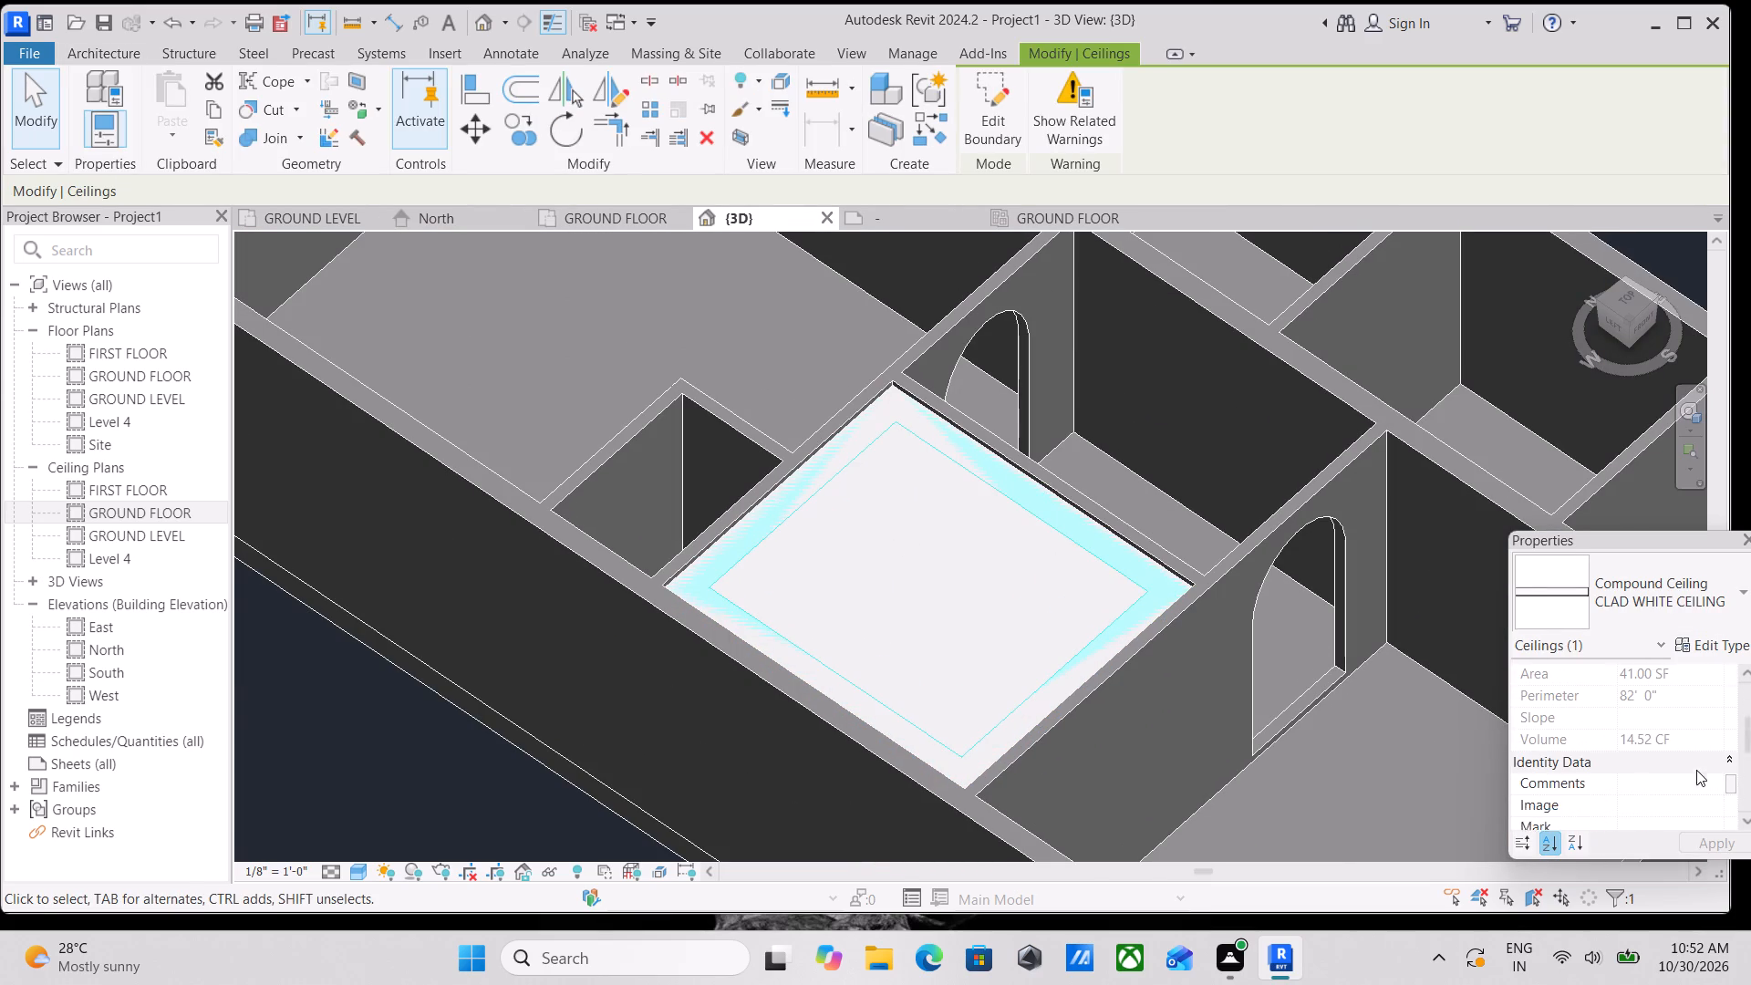
scroll(1696, 770, down, 5)
scroll(1696, 770, up, 4)
key(Escape)
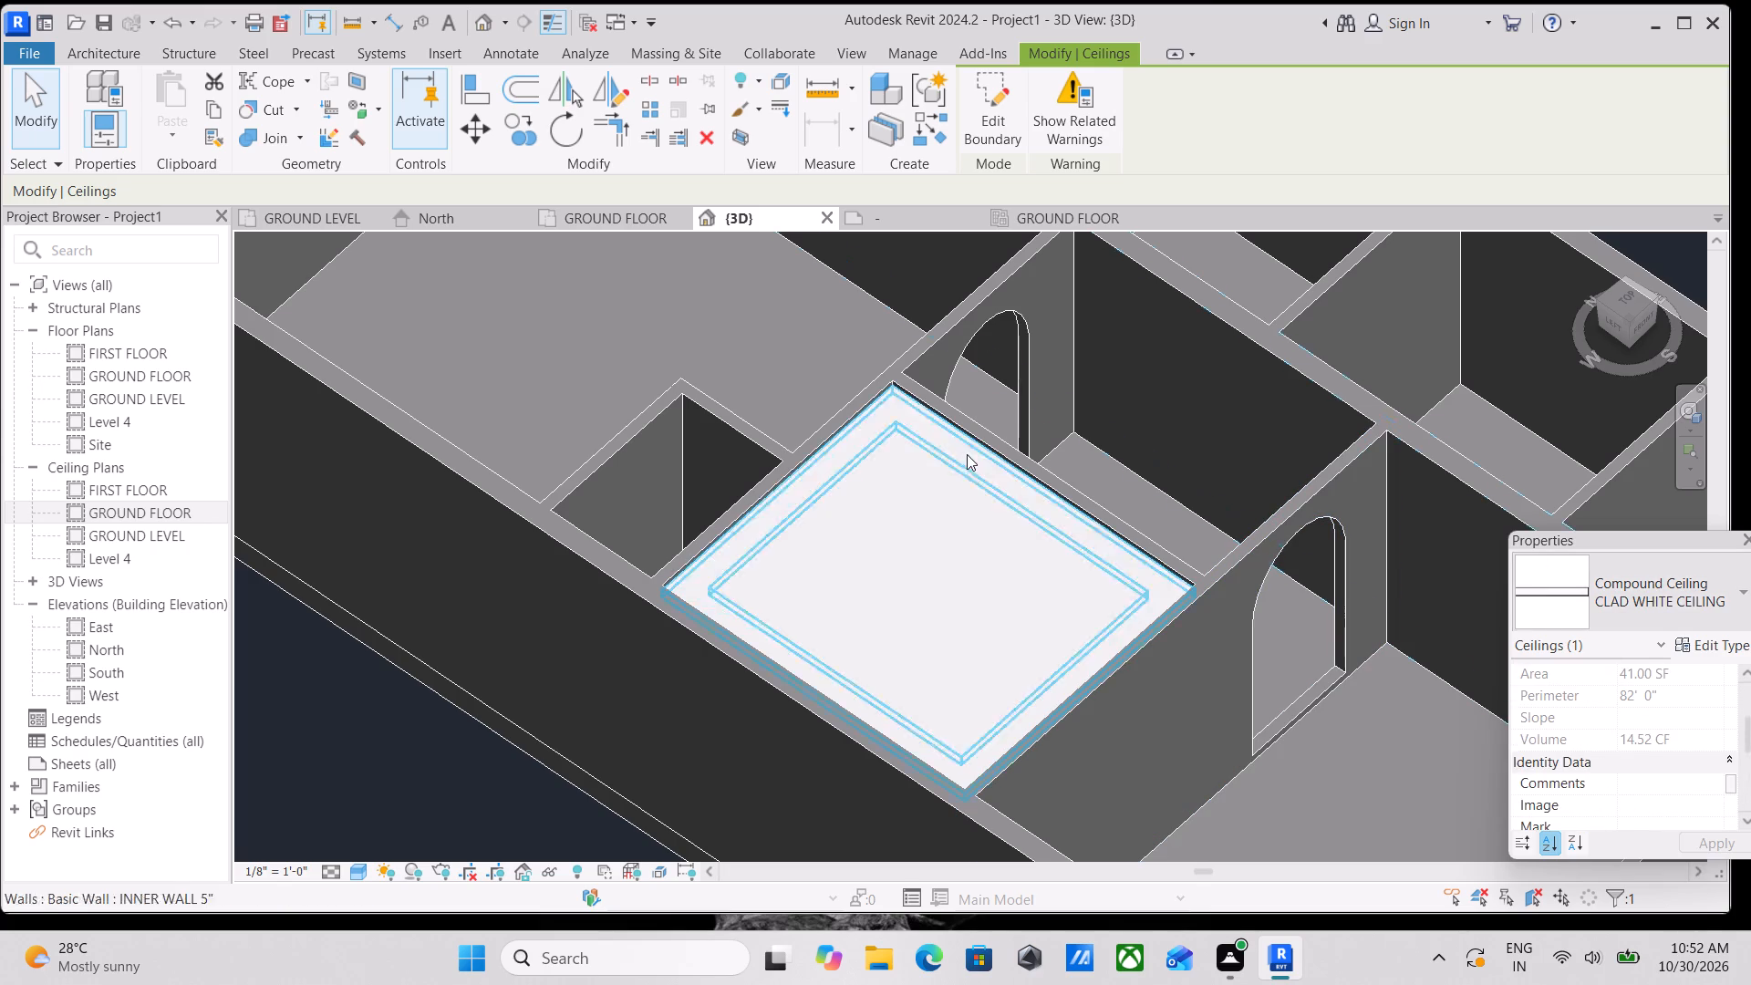
click(888, 392)
scroll(882, 507, up, 2)
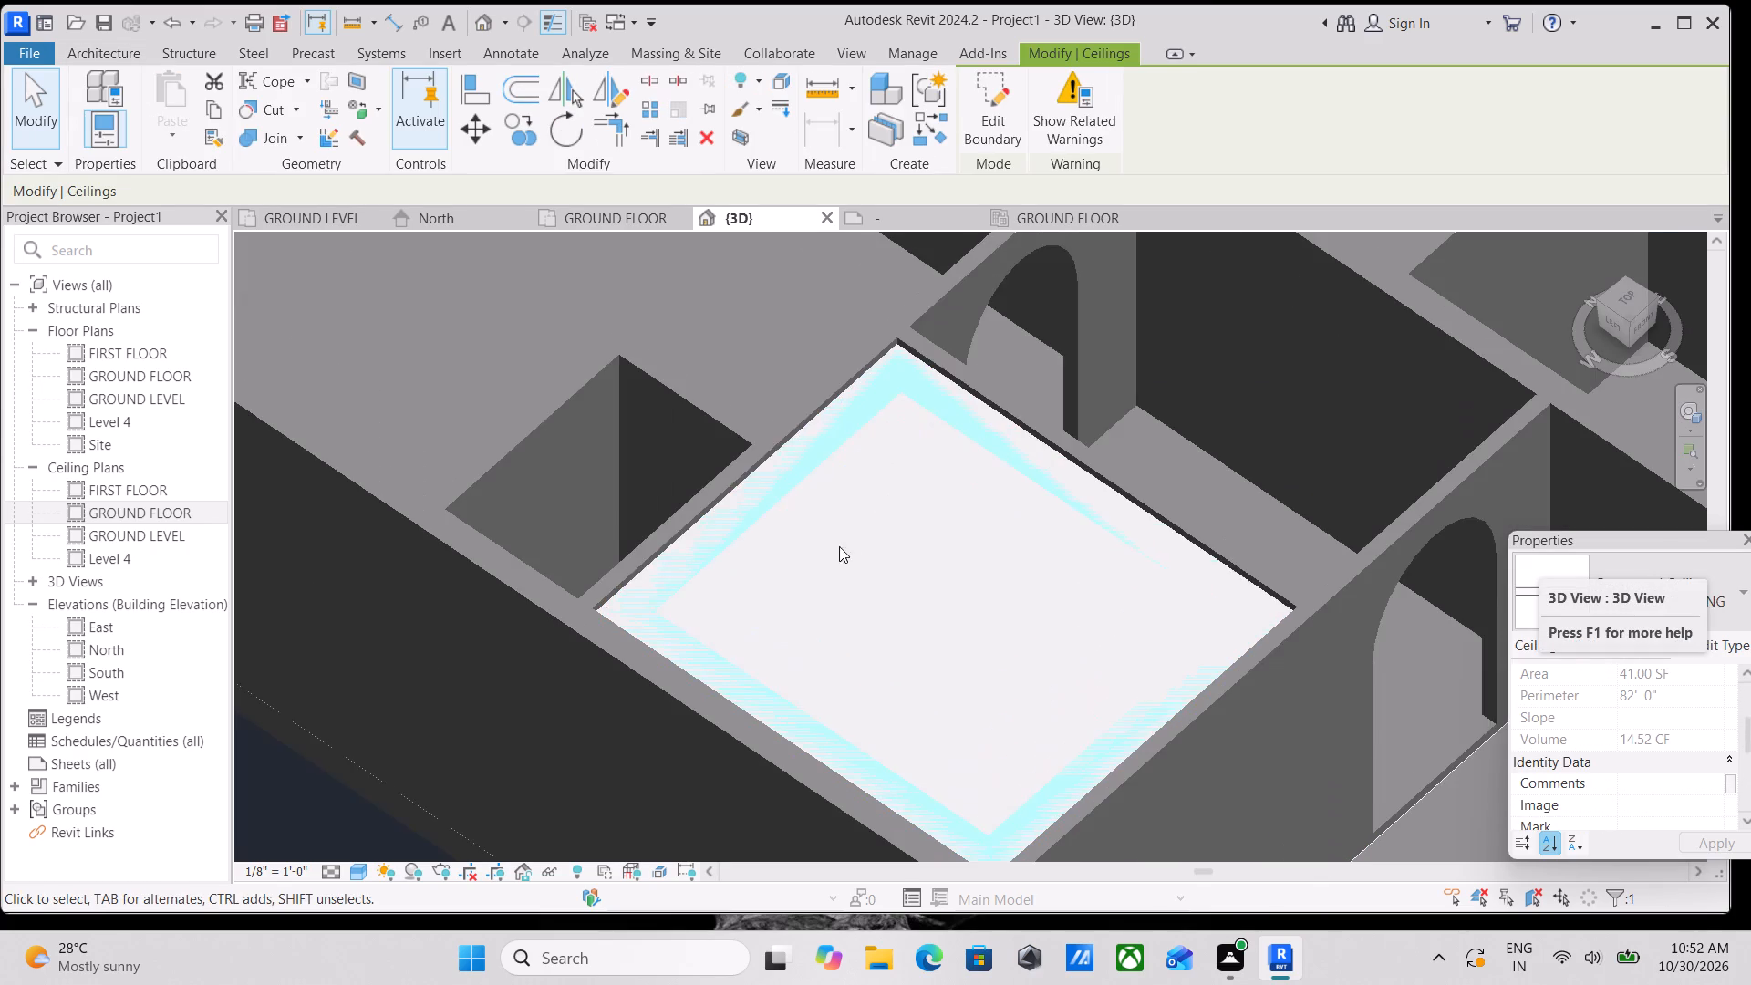
key(Escape)
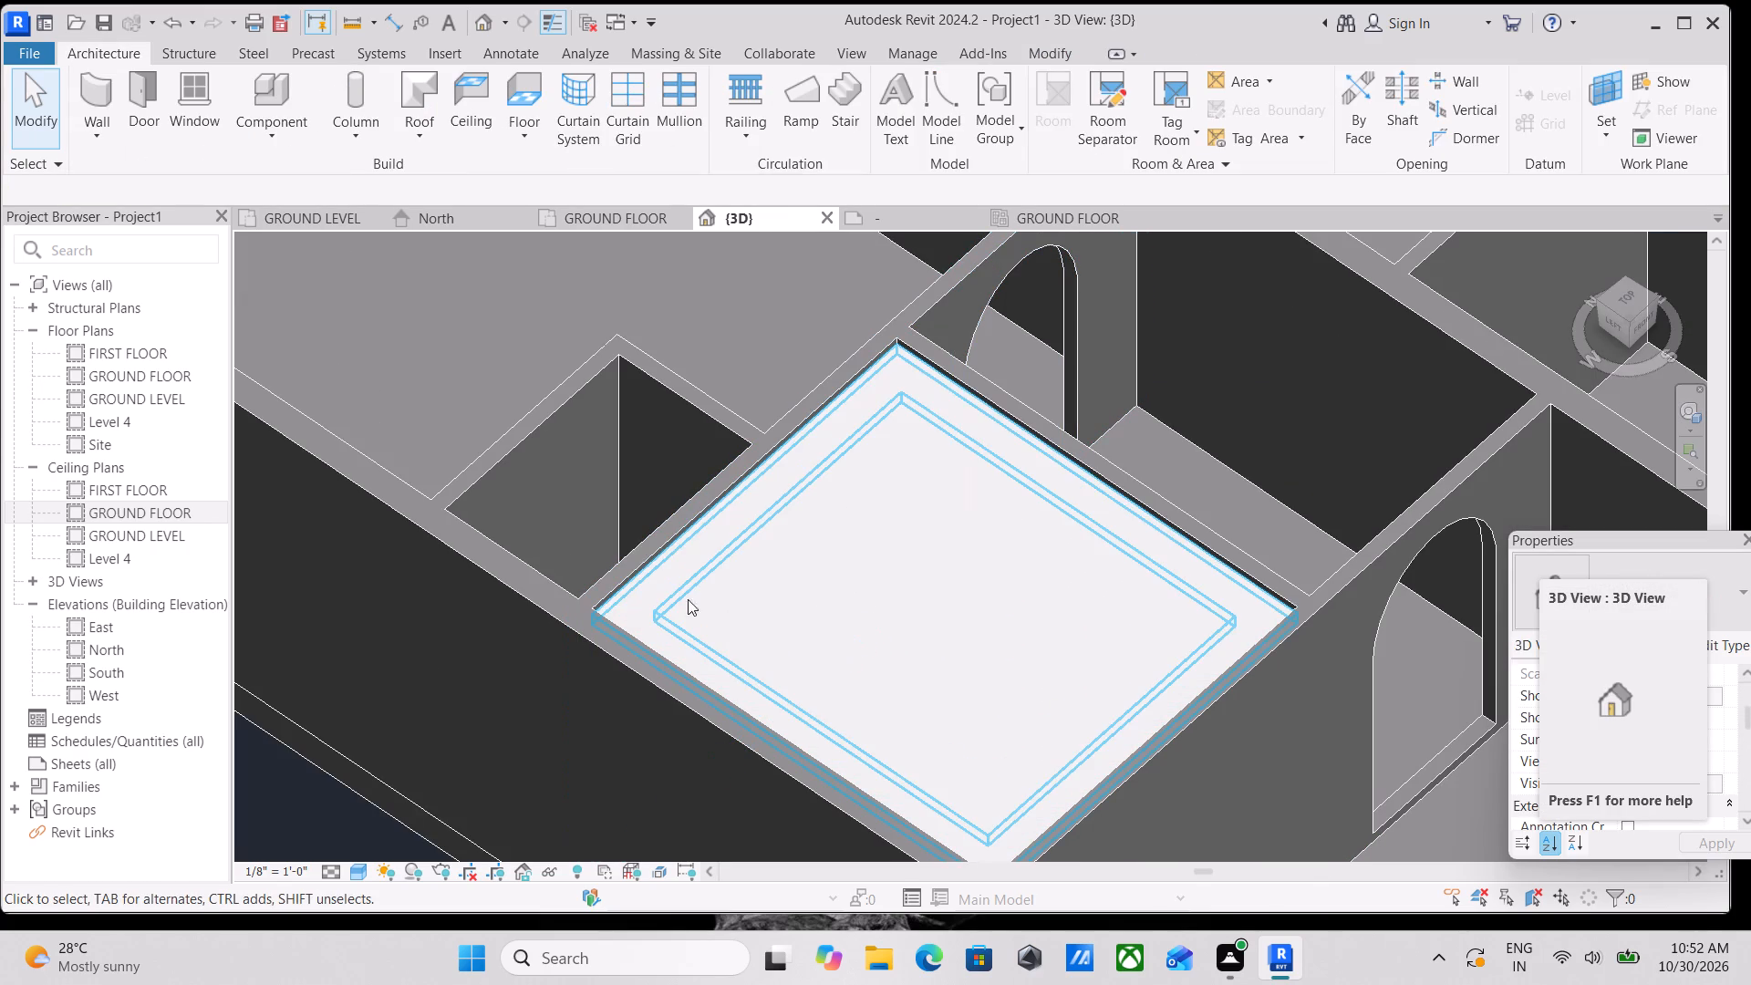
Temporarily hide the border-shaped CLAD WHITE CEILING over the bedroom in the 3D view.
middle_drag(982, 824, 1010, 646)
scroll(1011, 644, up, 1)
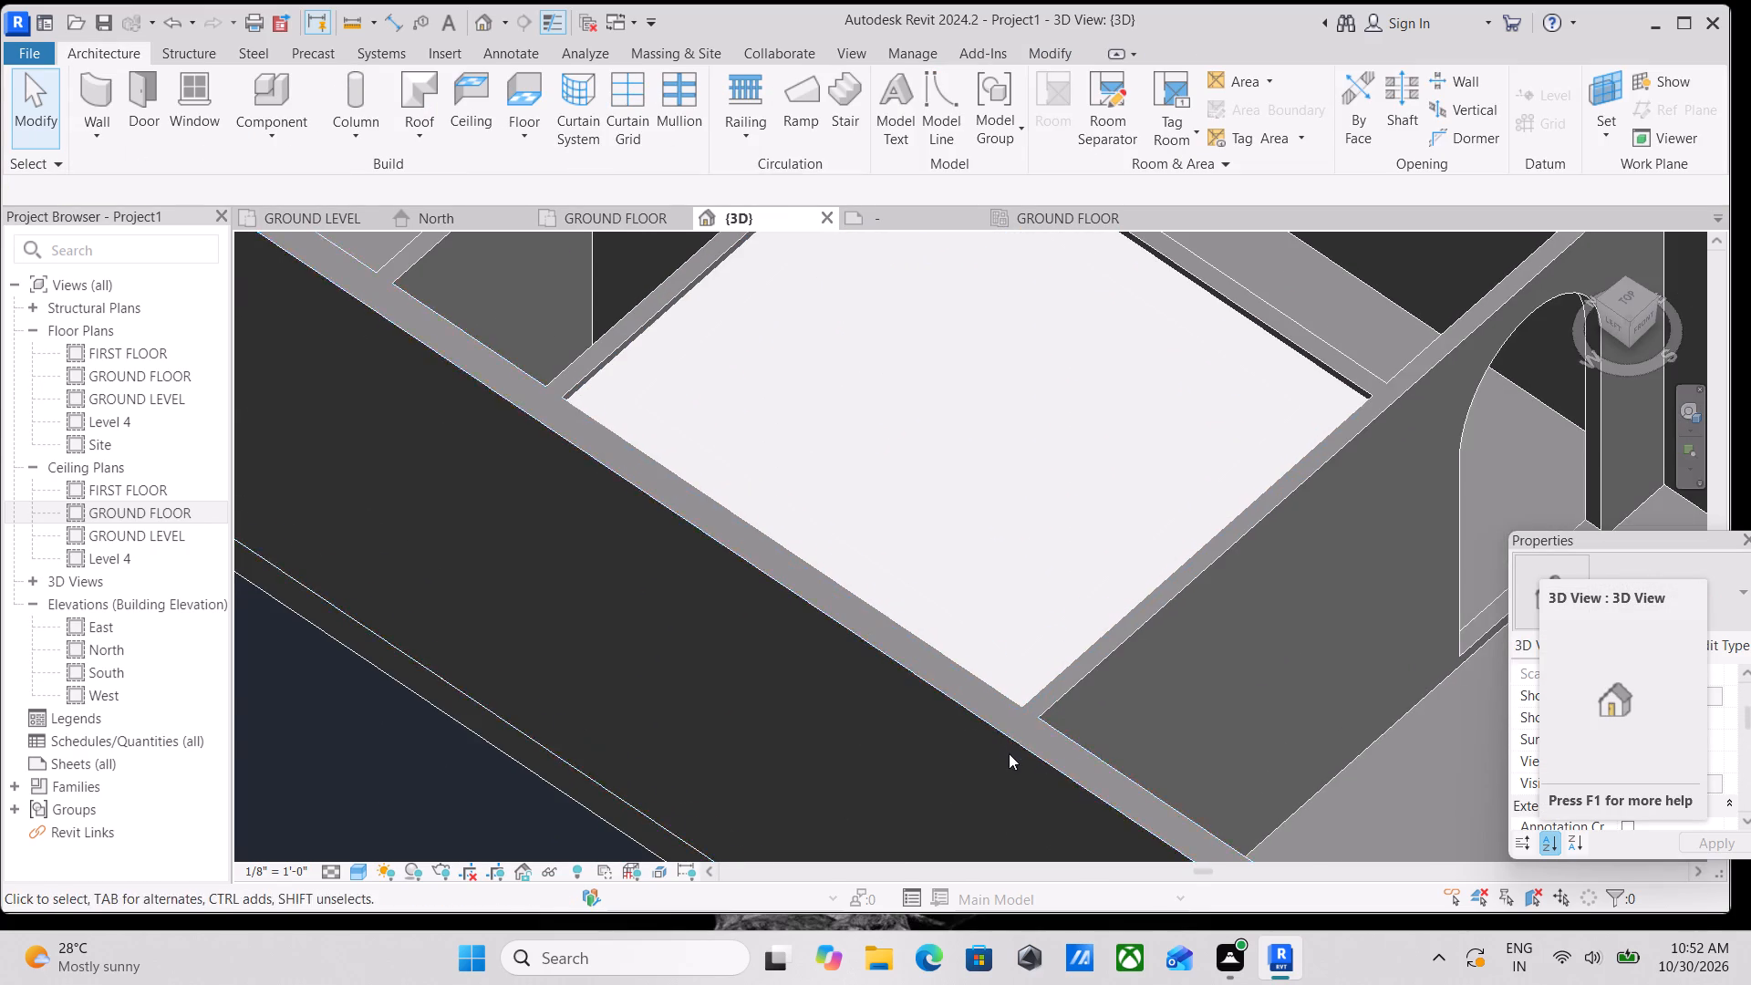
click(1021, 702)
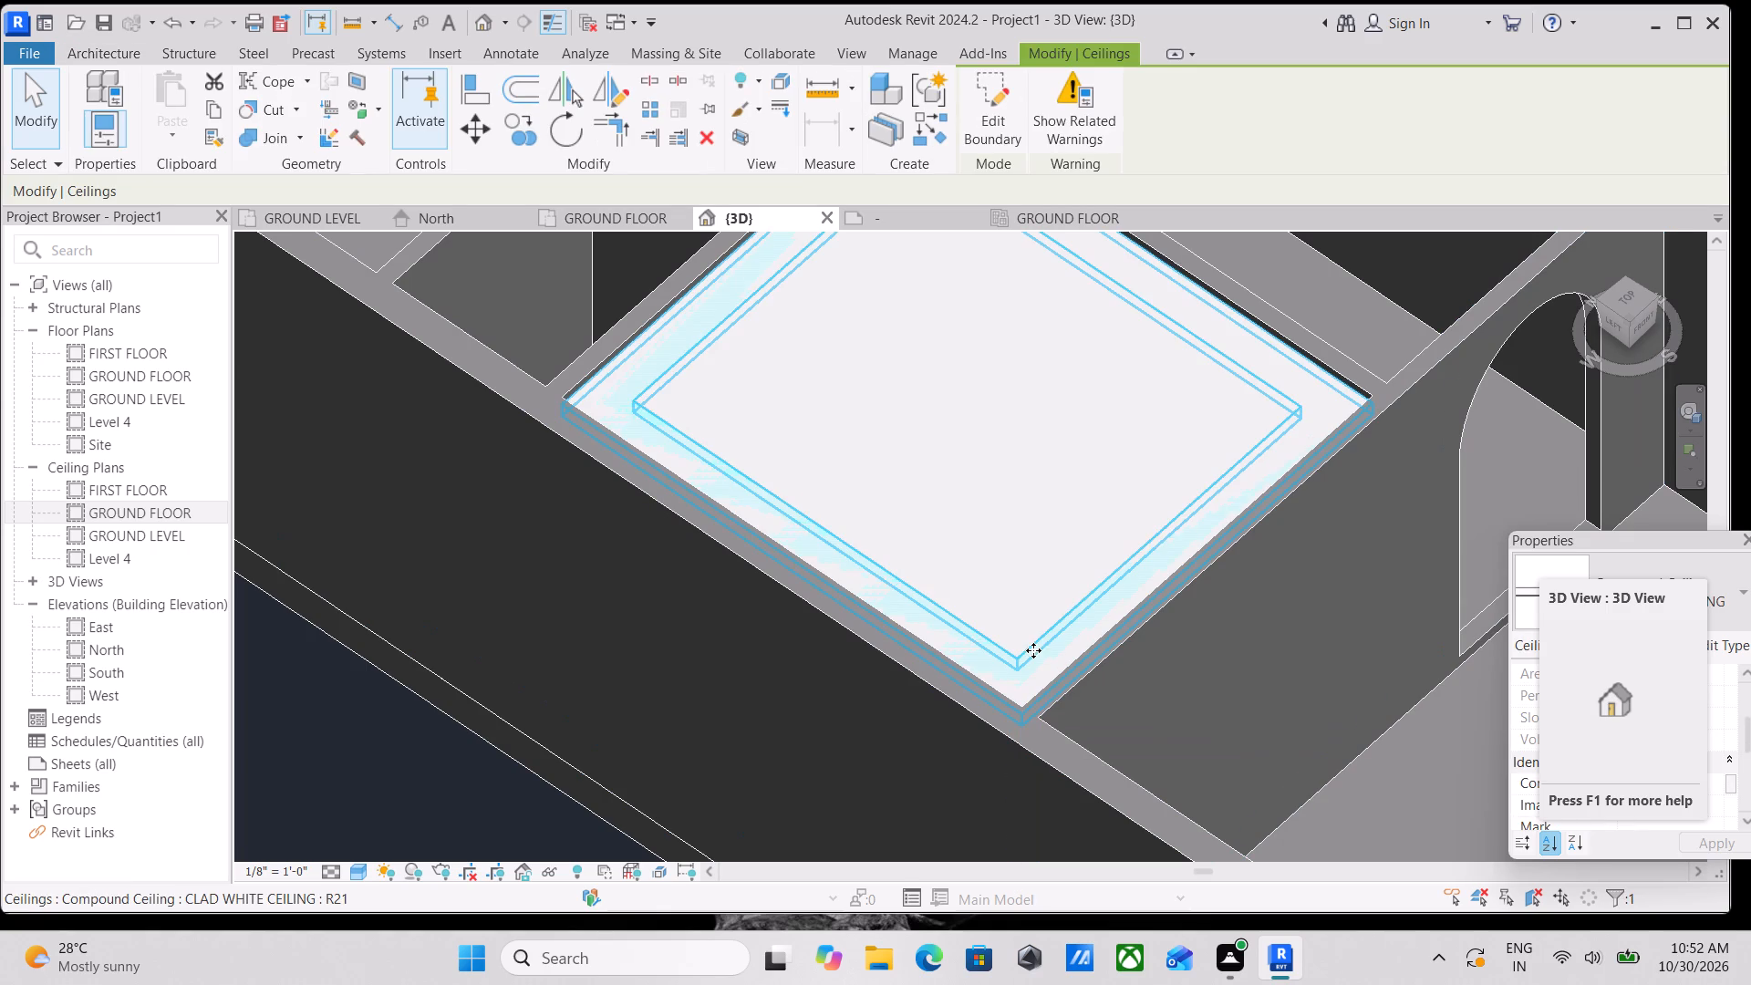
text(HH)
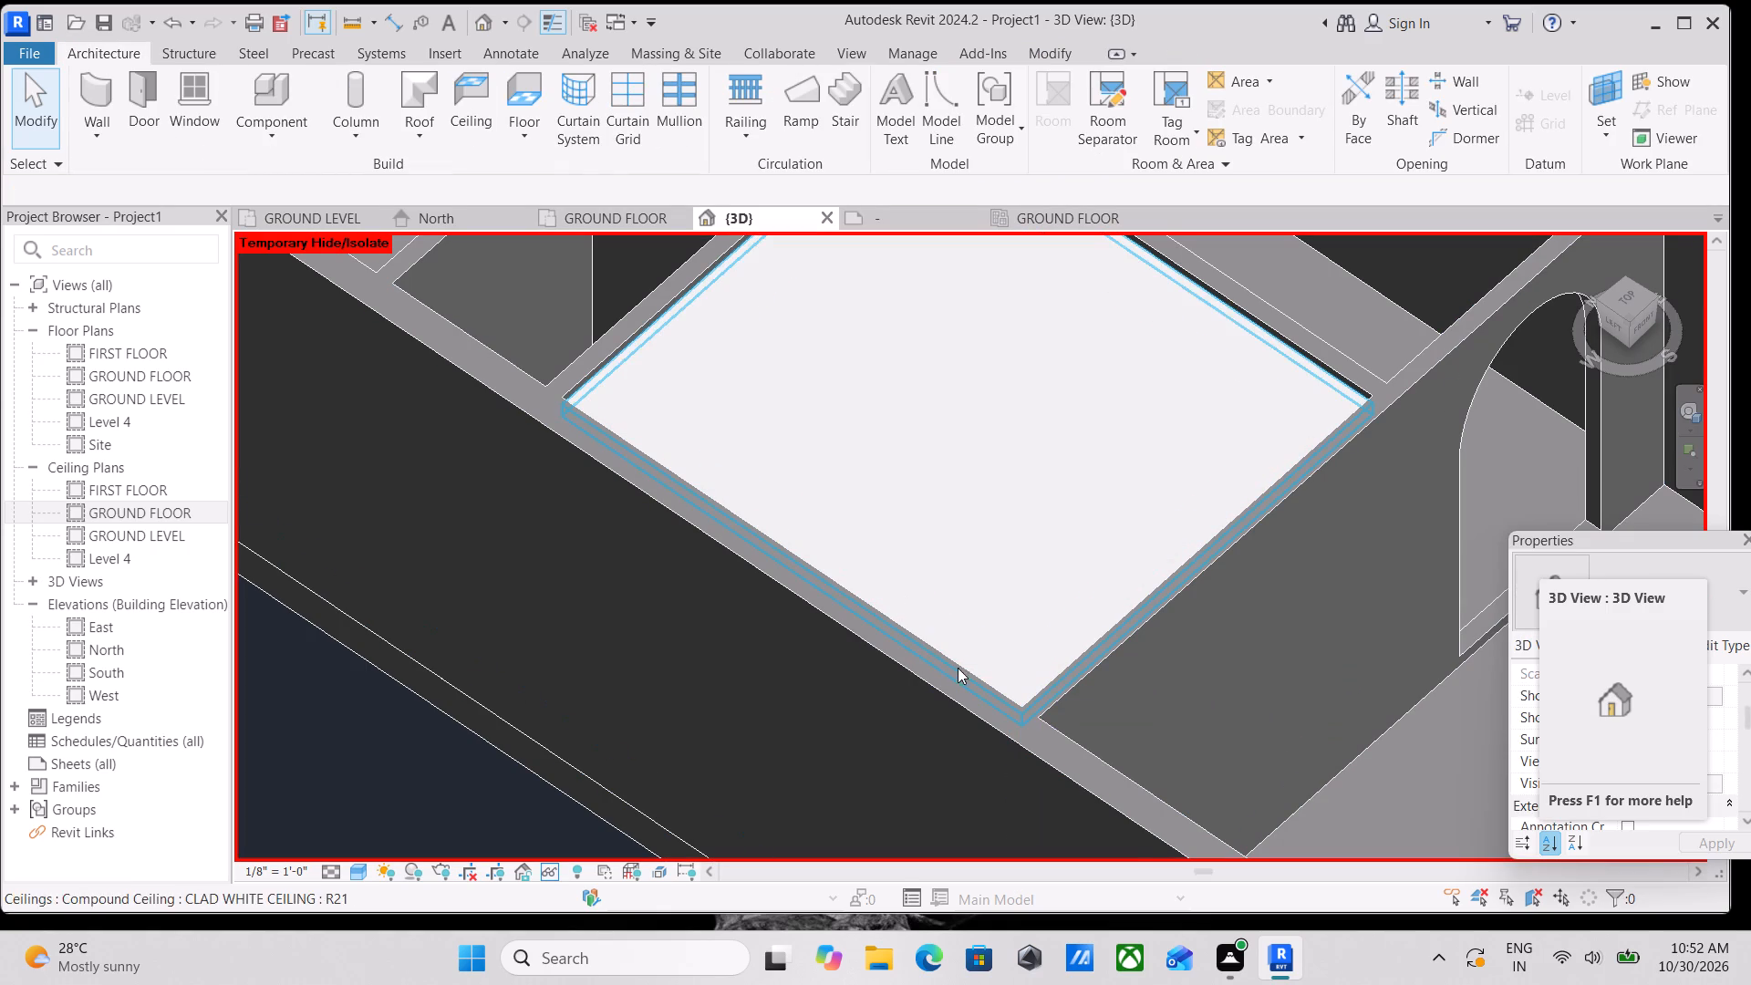
Examine the instance and type properties of the full CLAD WHITE CEILING remaining over the bedroom.
click(963, 663)
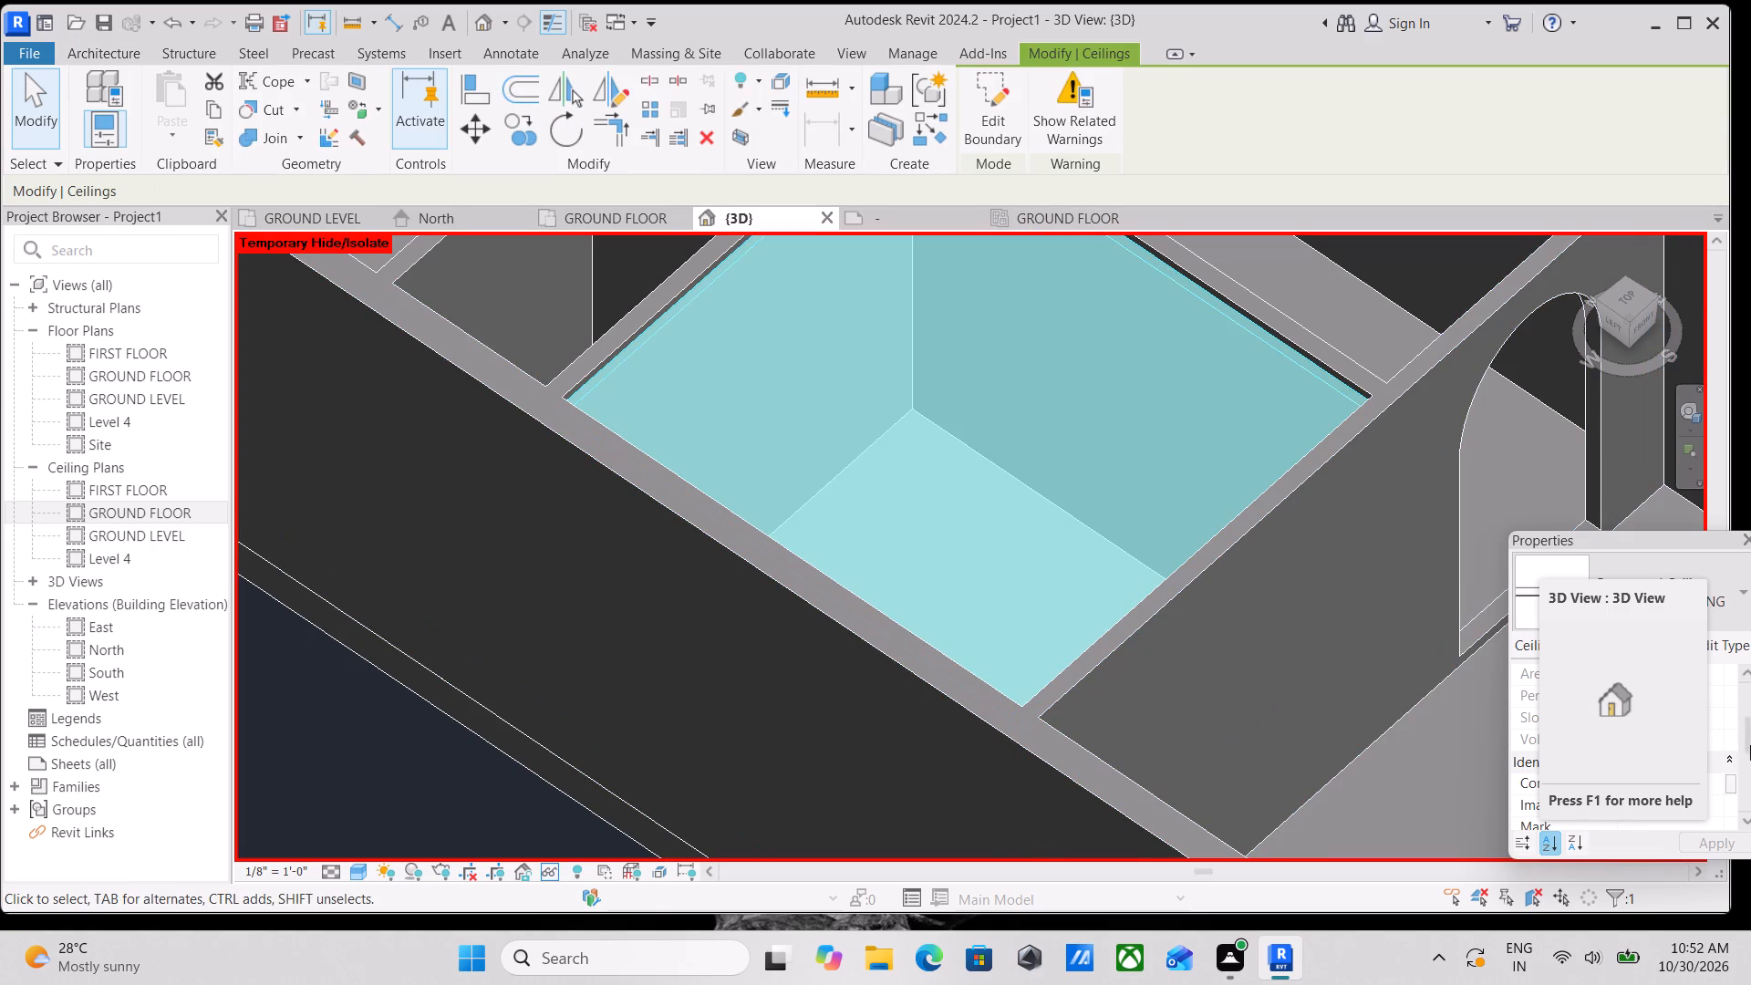
key(Escape)
key(Escape)
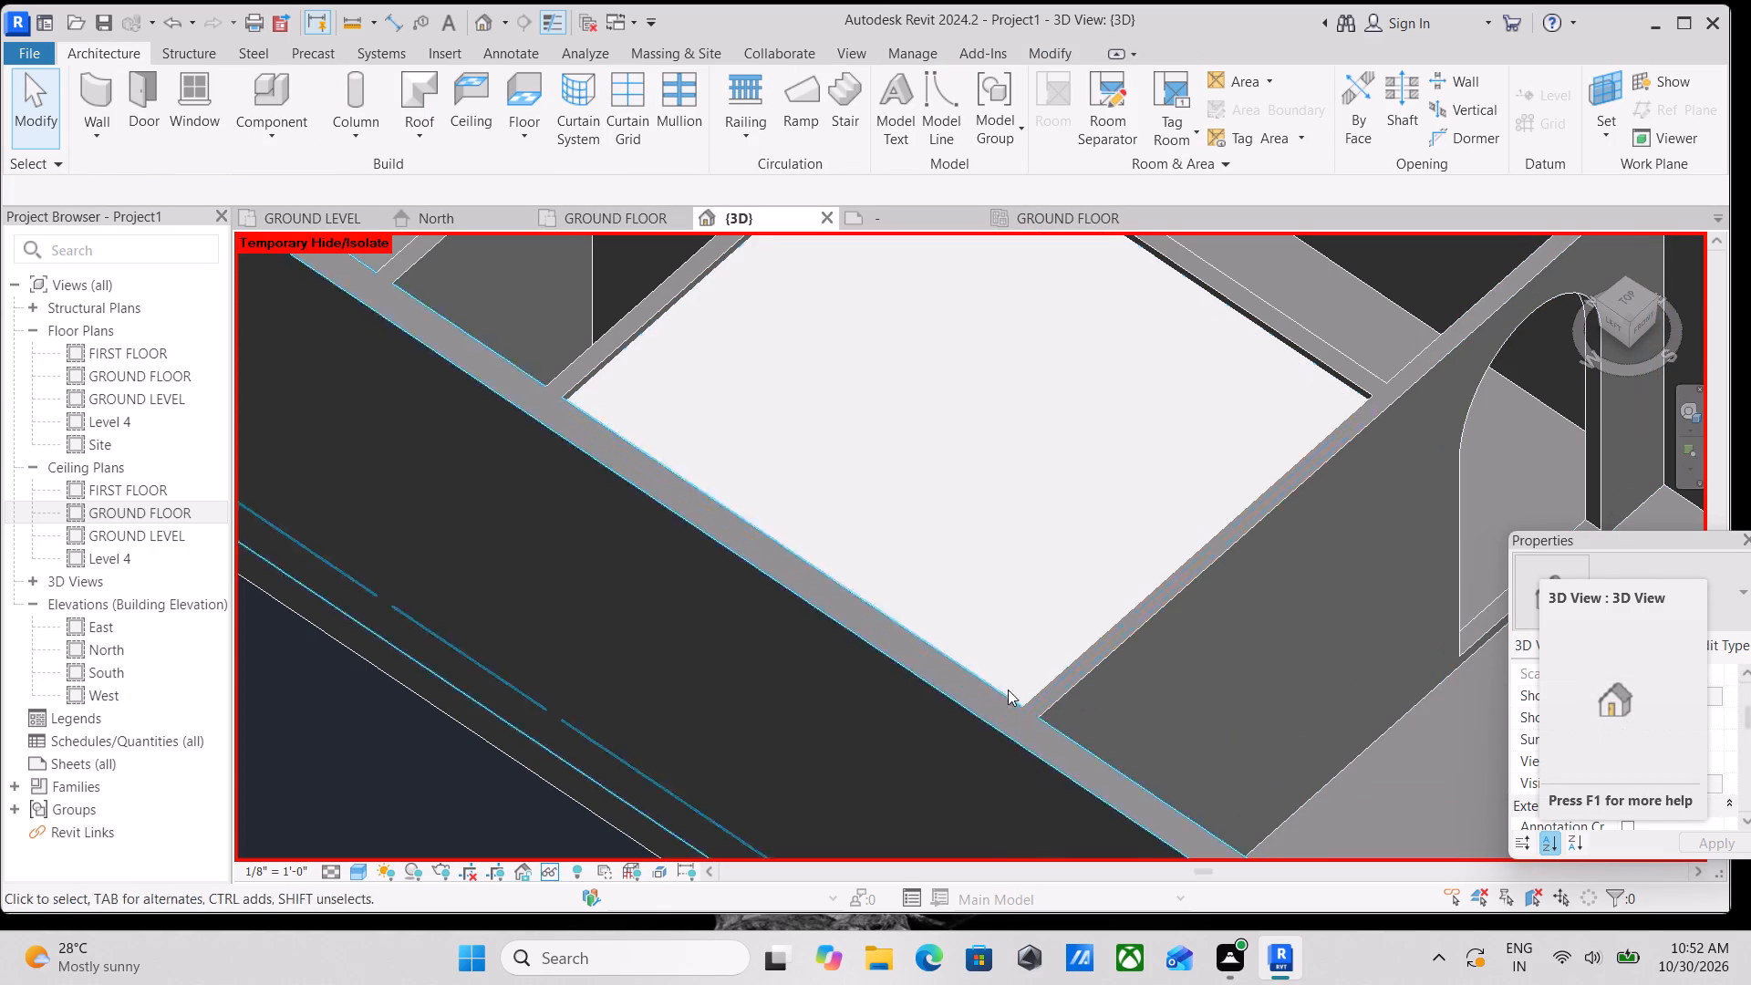
click(1000, 689)
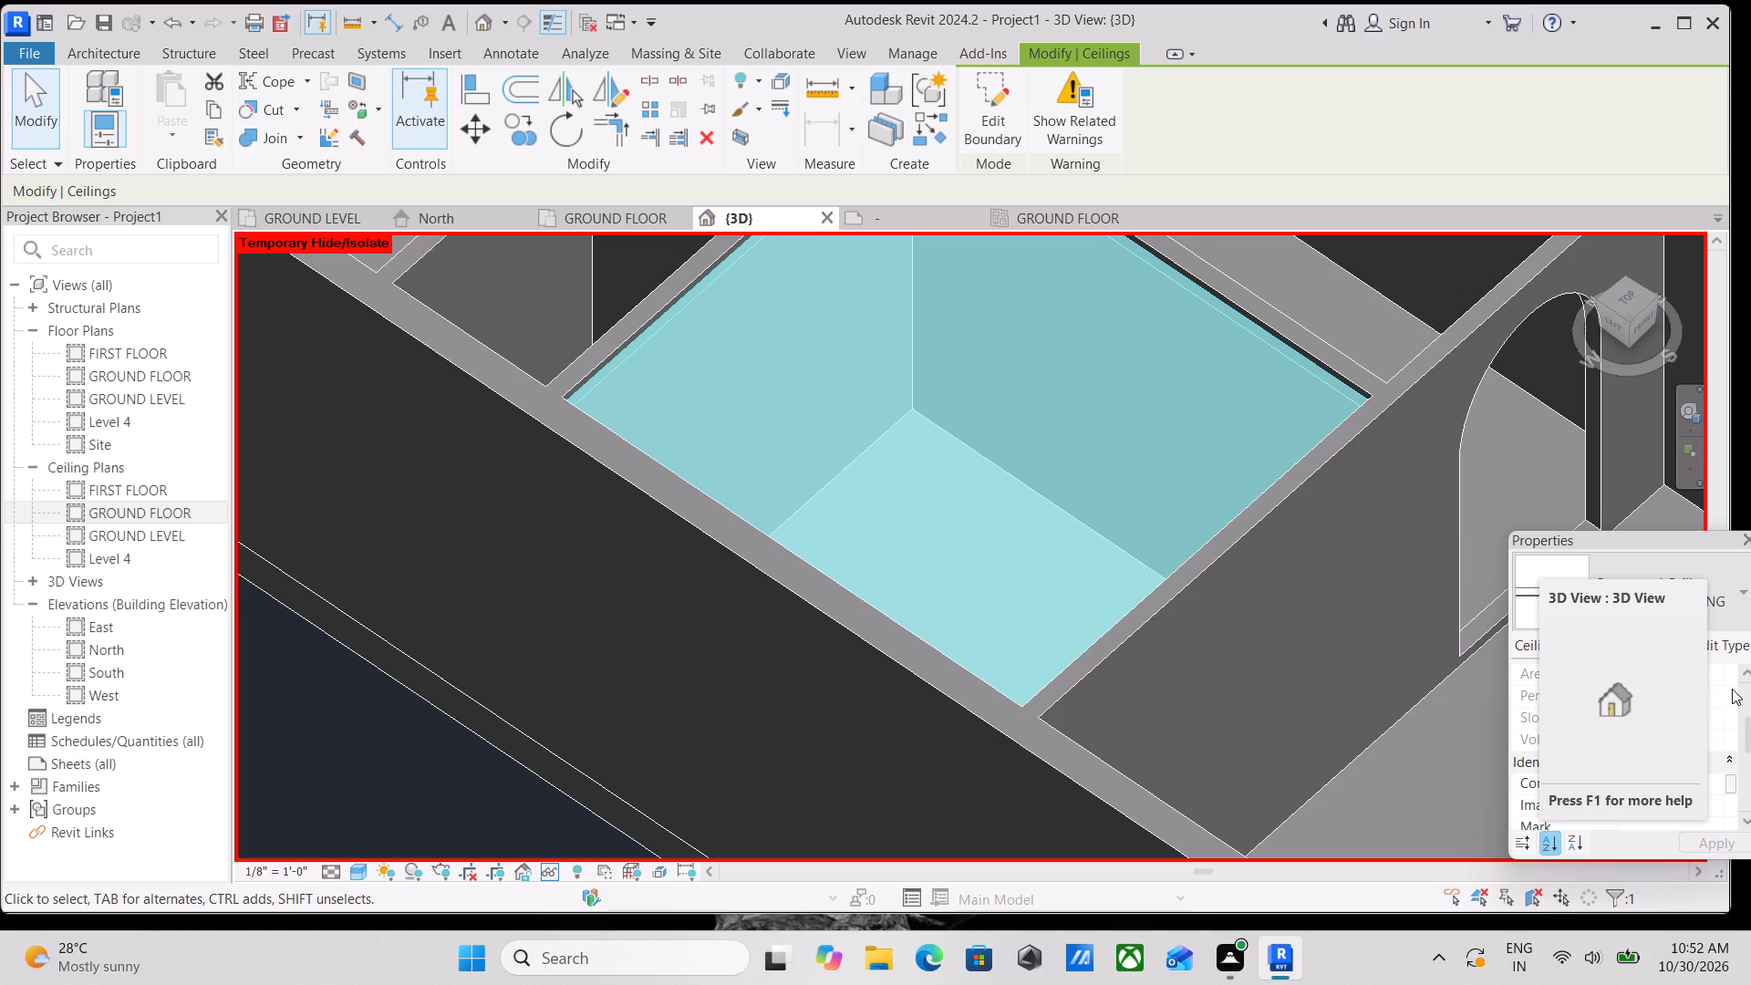
click(1715, 645)
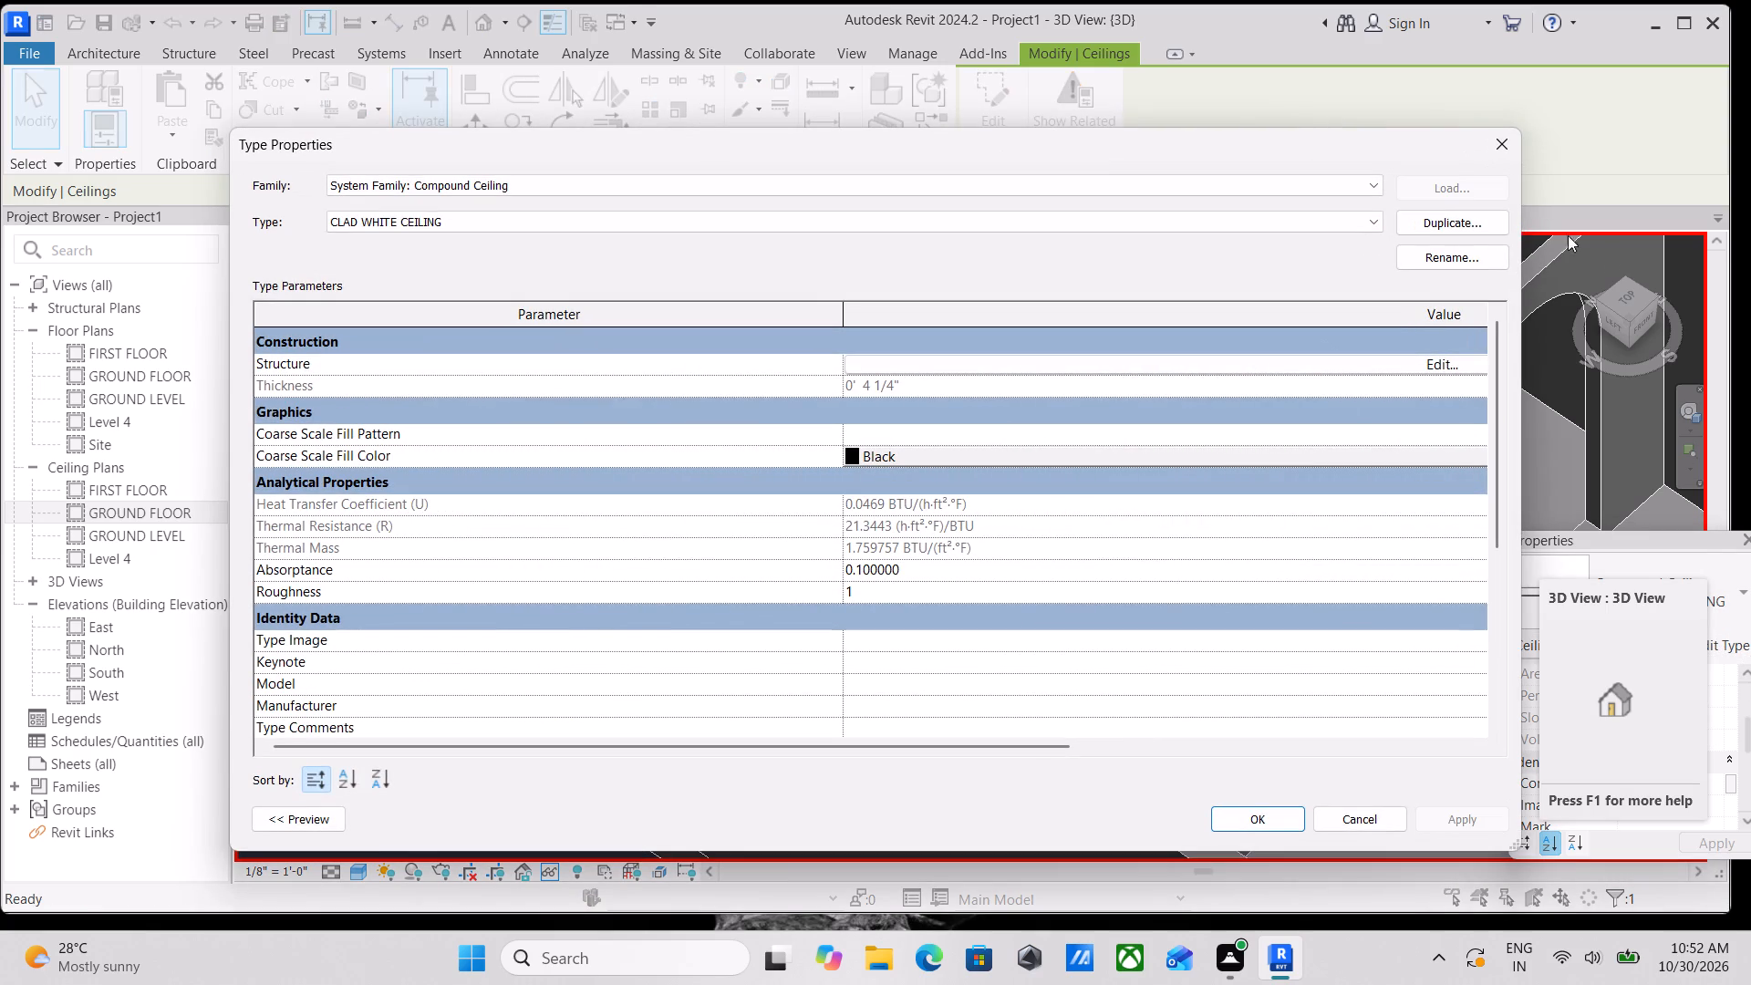
click(1499, 129)
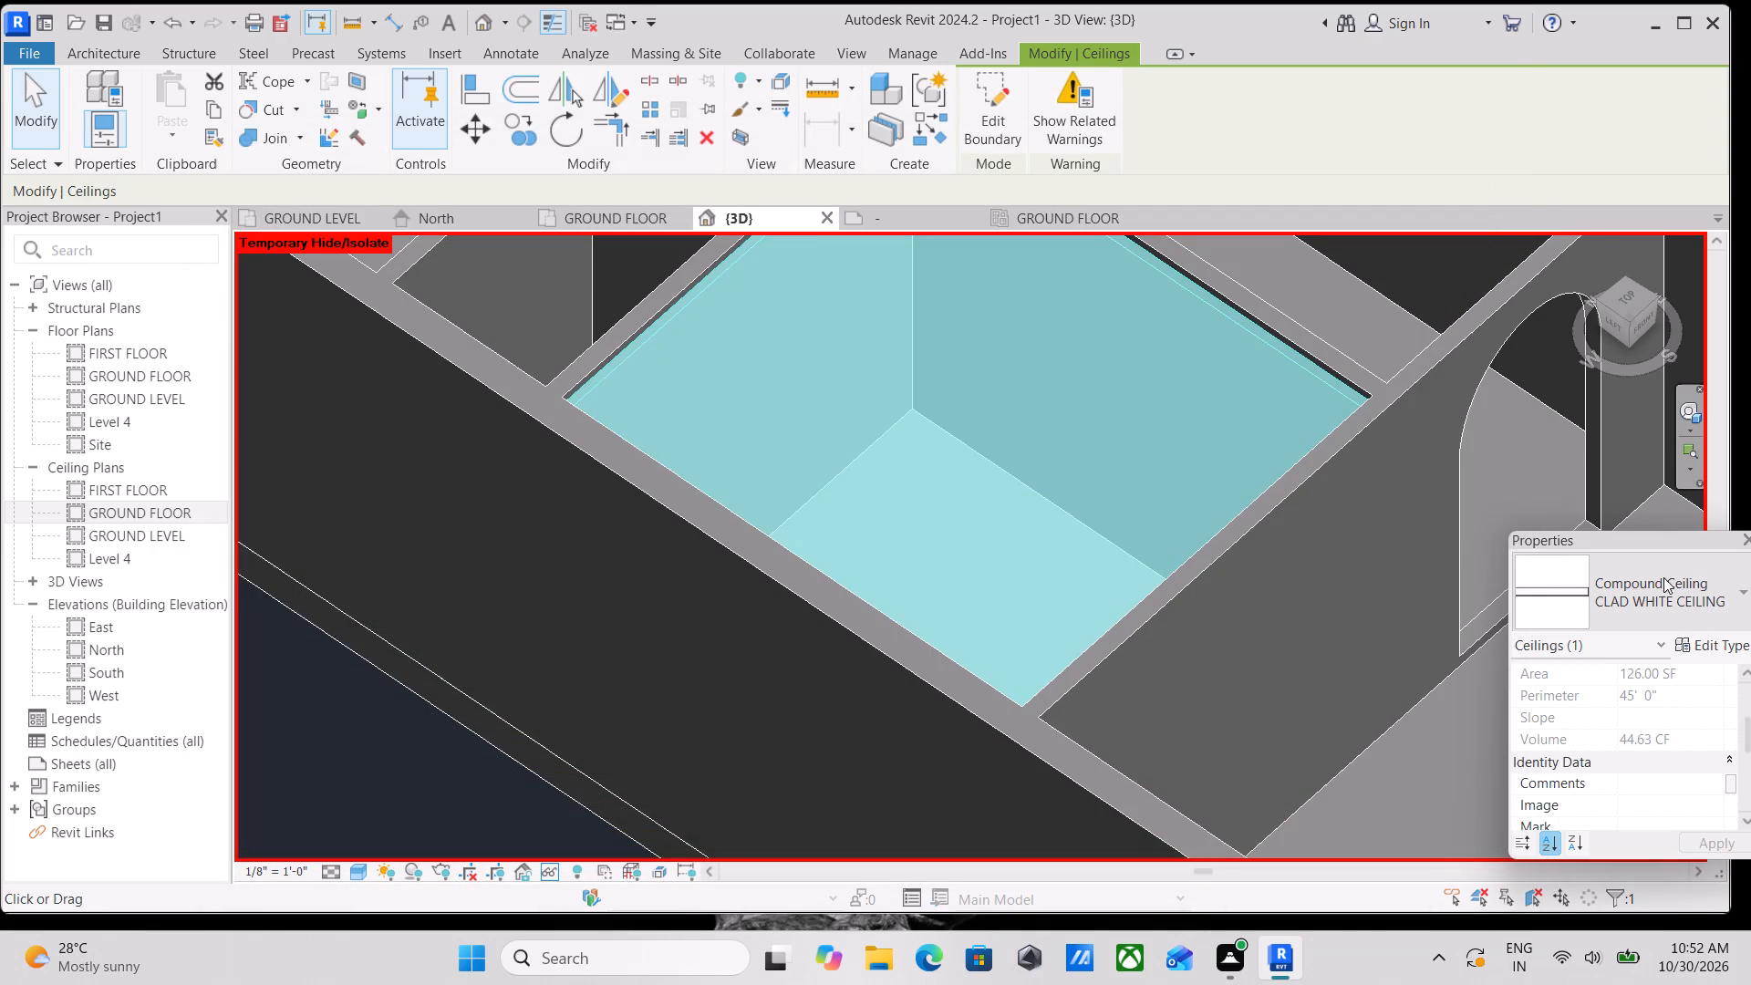
scroll(1362, 478, down, 2)
middle_drag(1362, 478, 1071, 455)
scroll(1645, 832, down, 2)
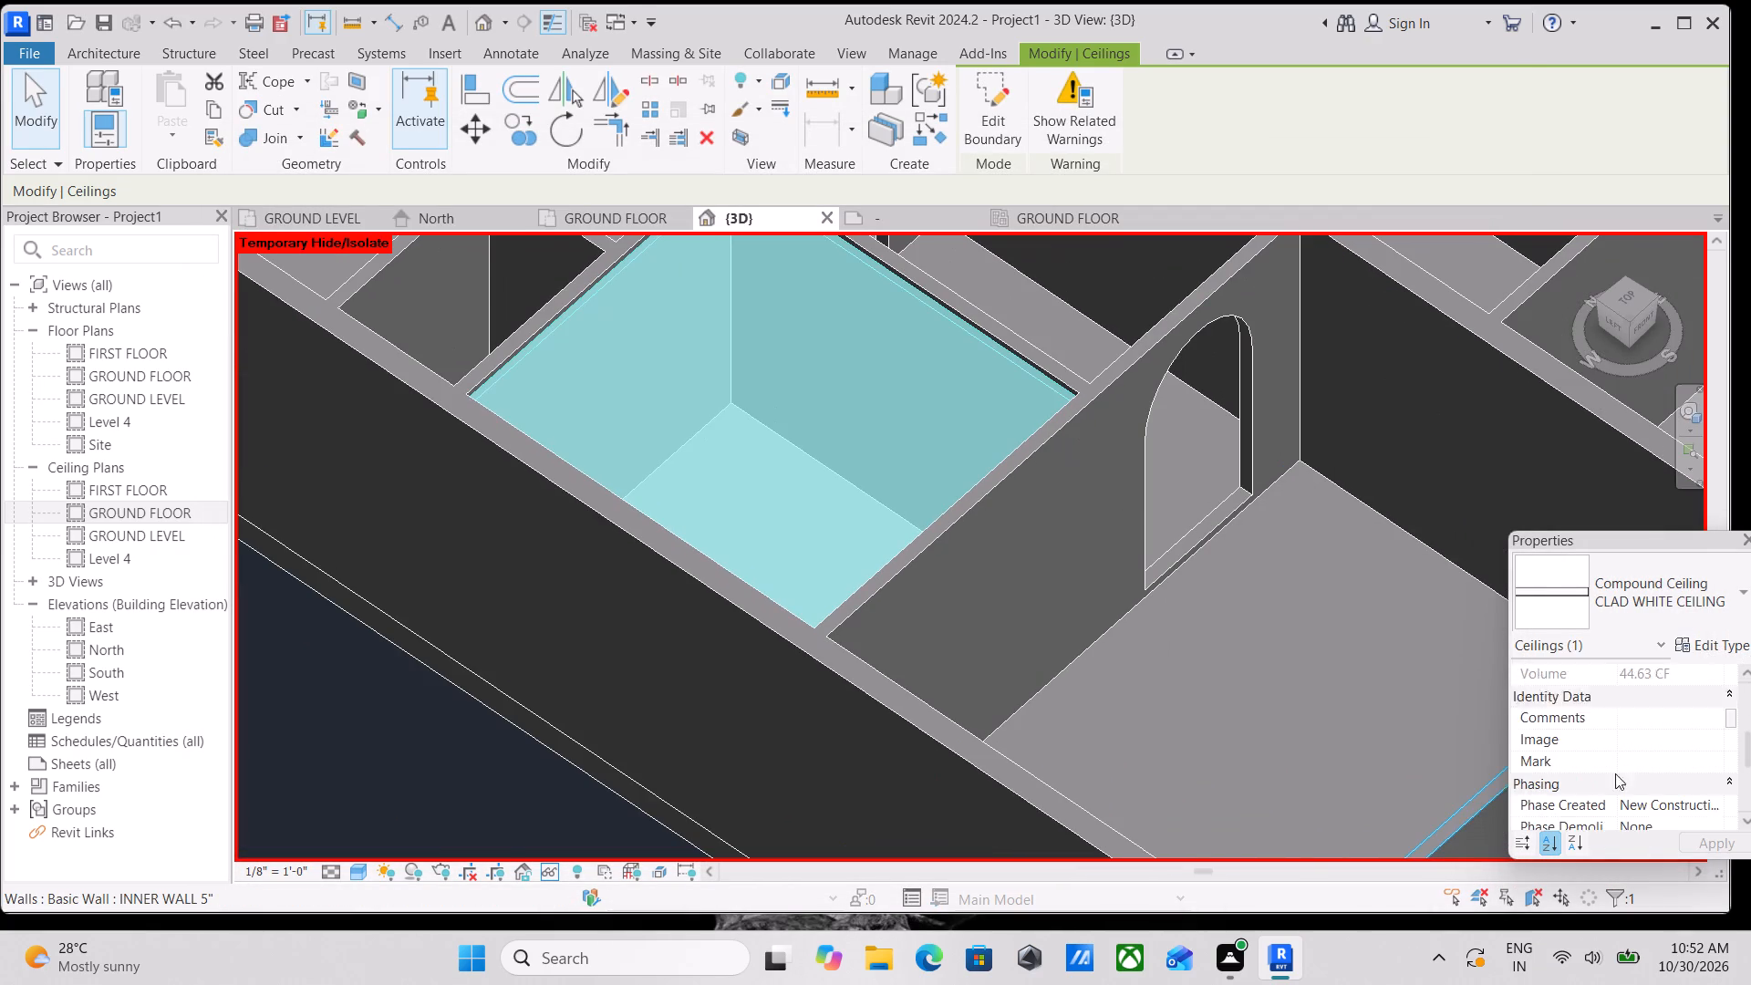
scroll(1615, 773, down, 3)
scroll(1586, 741, up, 4)
key(Escape)
key(Escape)
scroll(1069, 435, down, 3)
key(Escape)
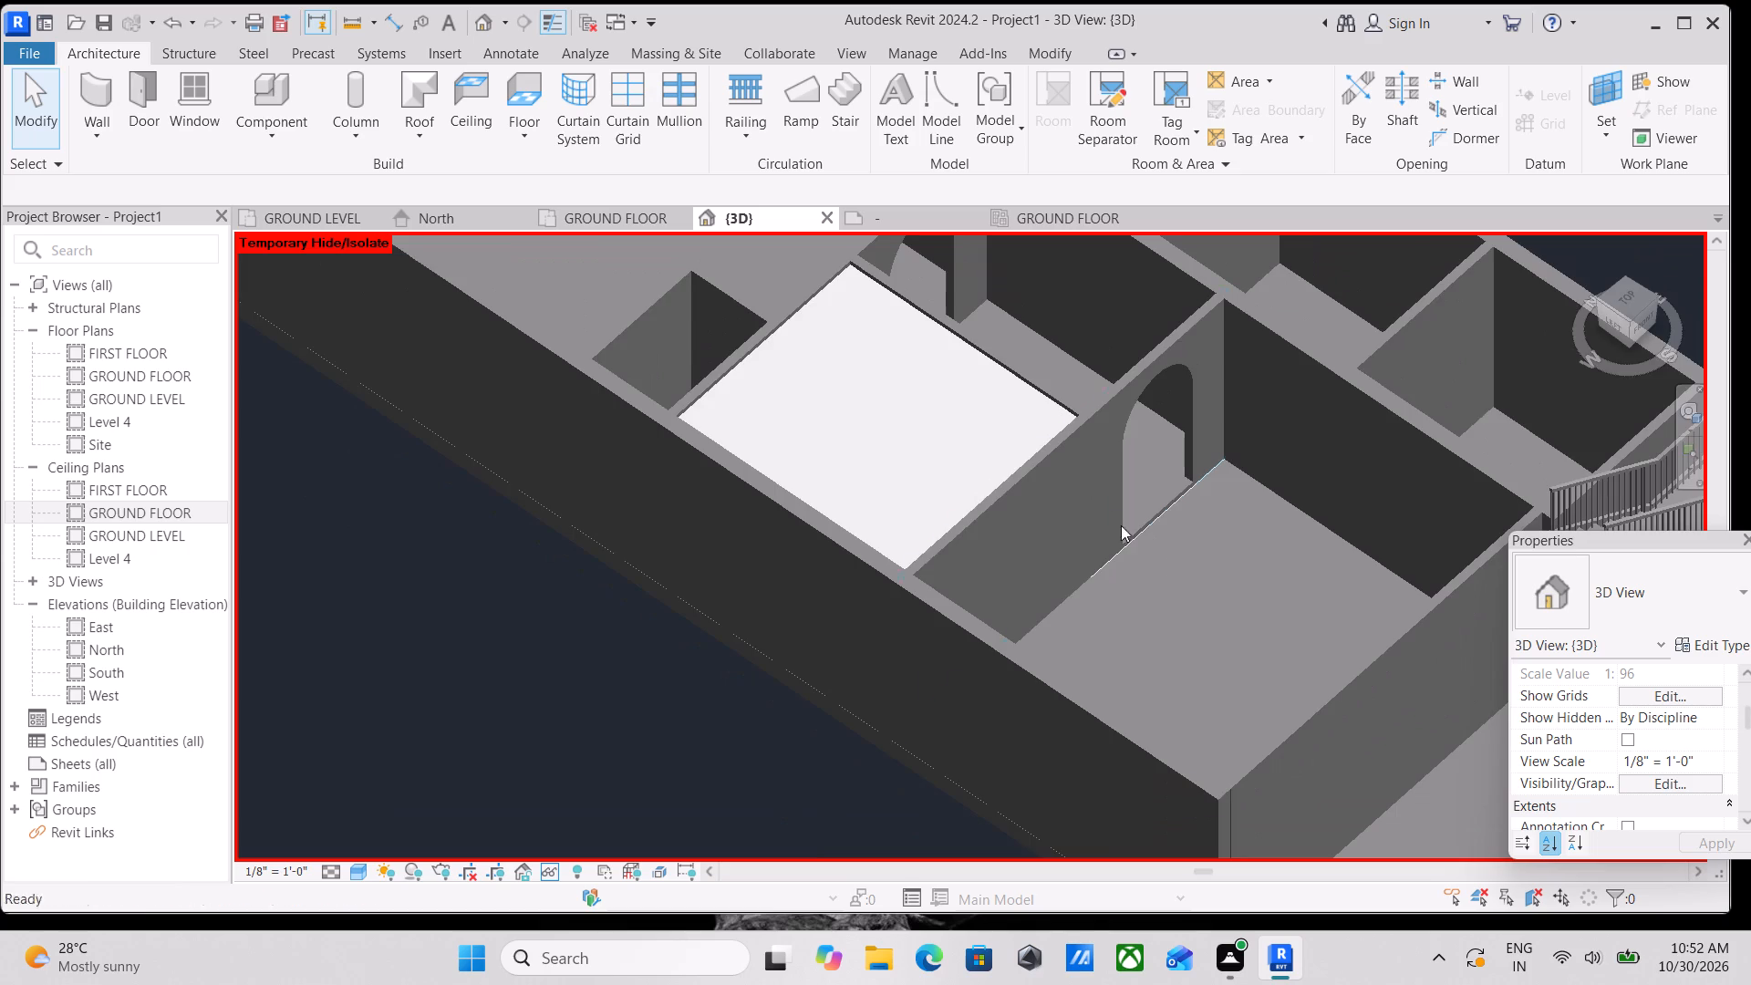
Examine the full bedroom ceiling from the opposite side of the building and check its dimensions and identity properties.
scroll(1186, 578, down, 1)
shift+middle_drag(1198, 573, 878, 566)
scroll(930, 638, down, 2)
middle_drag(930, 638, 1118, 392)
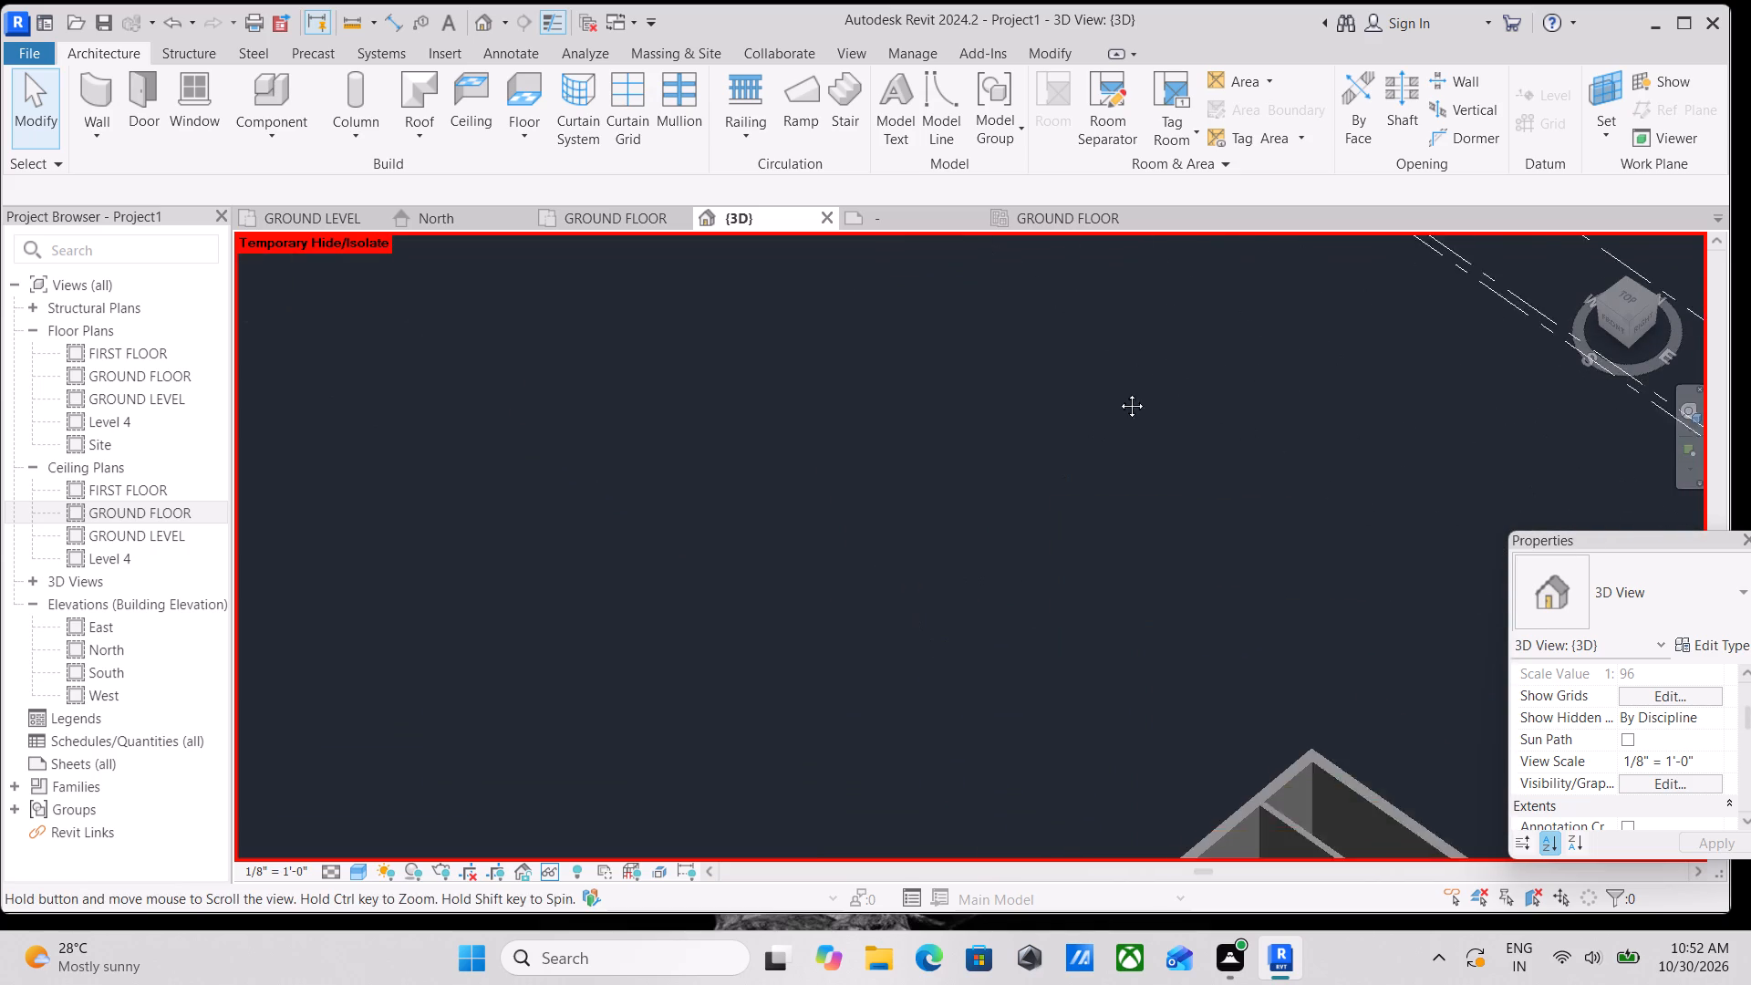
middle_drag(1118, 392, 1141, 373)
scroll(1243, 572, down, 3)
middle_drag(1241, 473, 1274, 397)
scroll(1171, 704, down, 2)
middle_drag(1197, 575, 1240, 479)
scroll(1224, 660, up, 5)
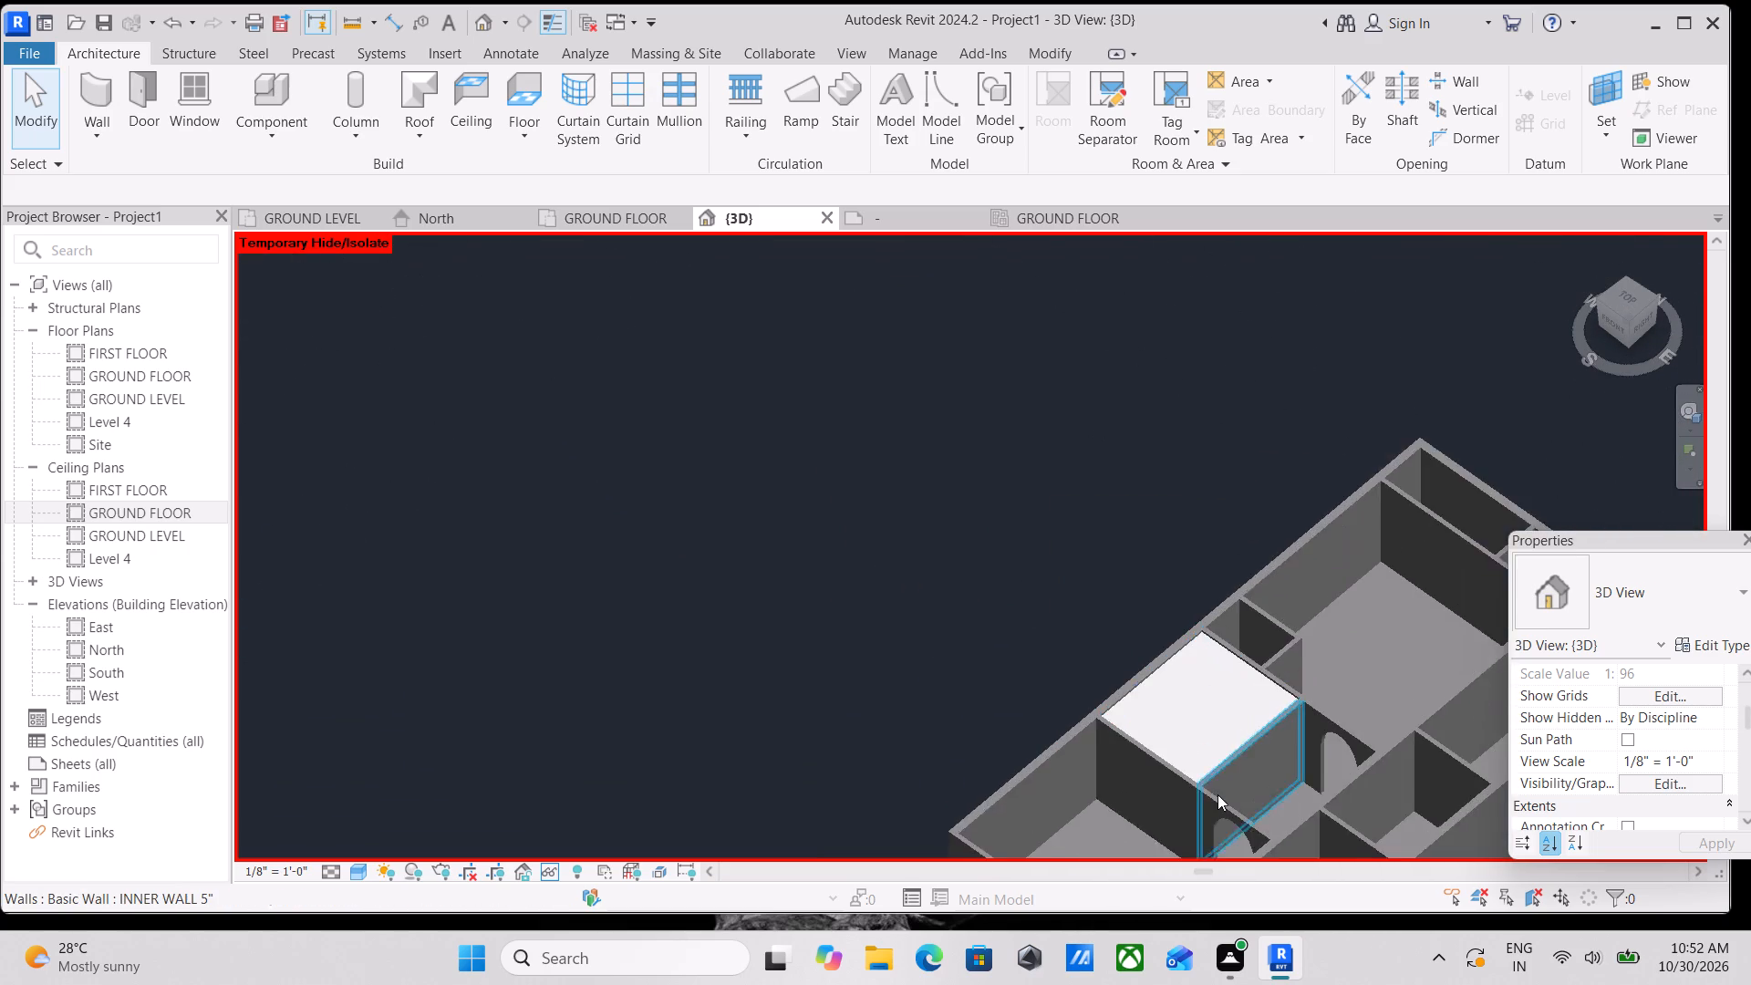
scroll(1217, 794, up, 15)
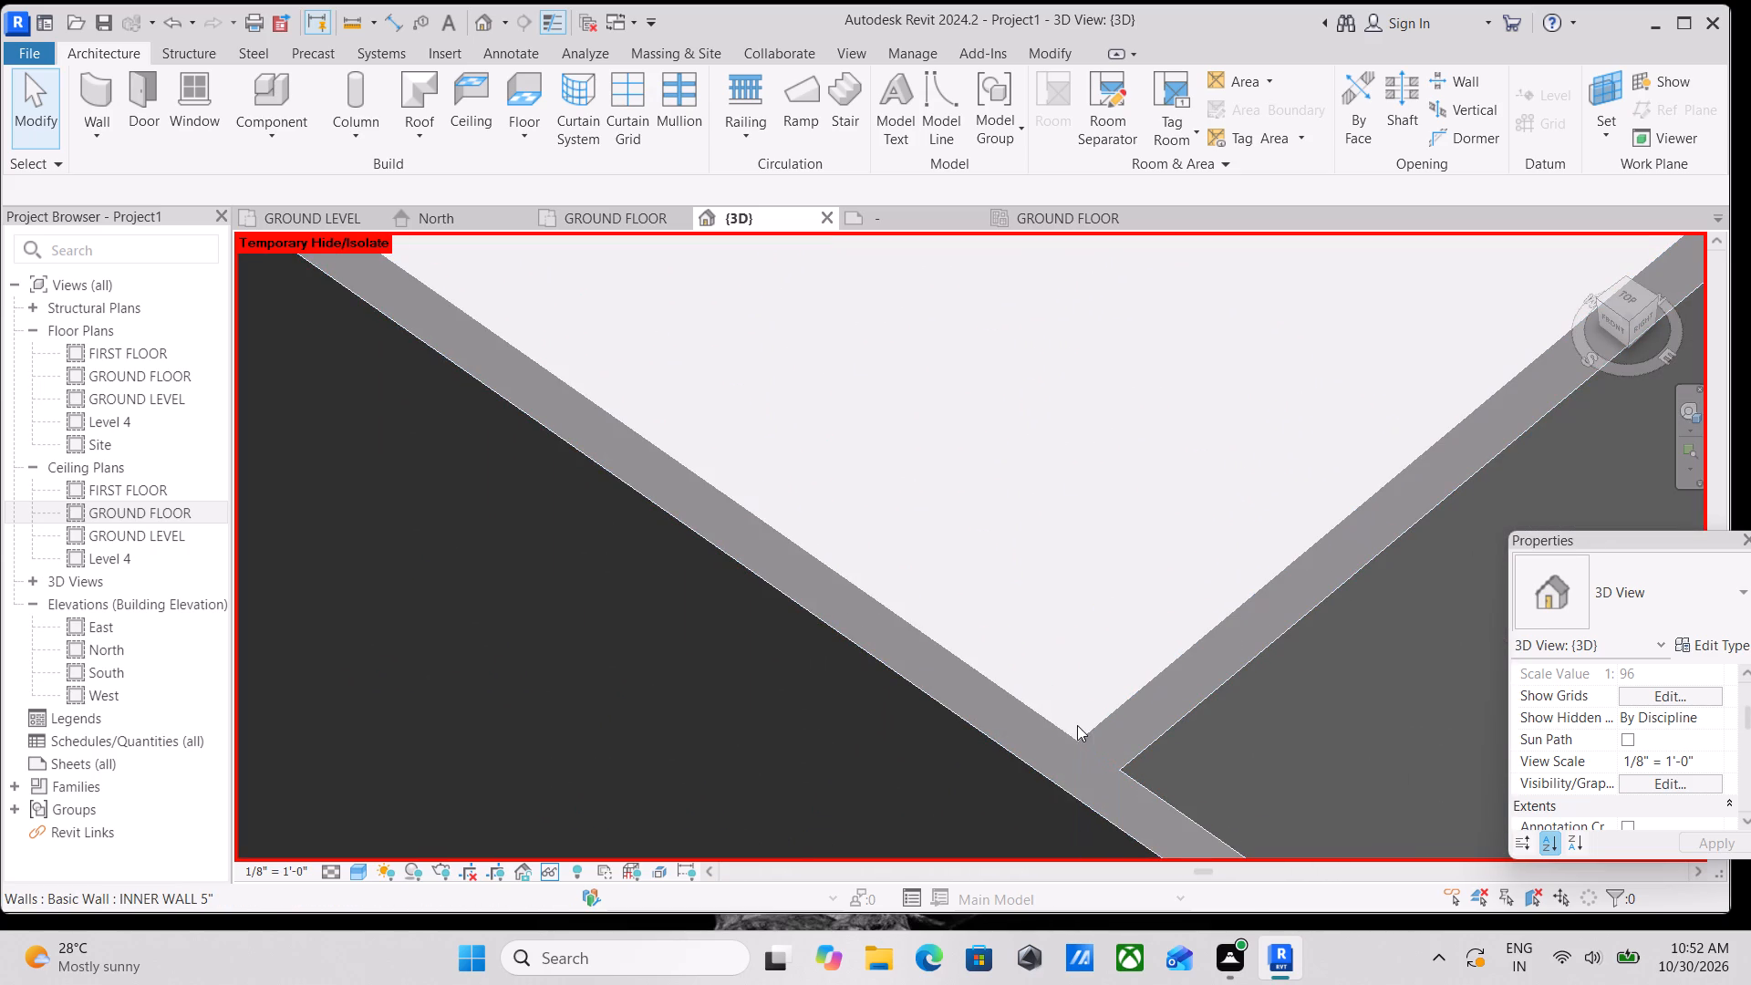
scroll(1074, 700, down, 5)
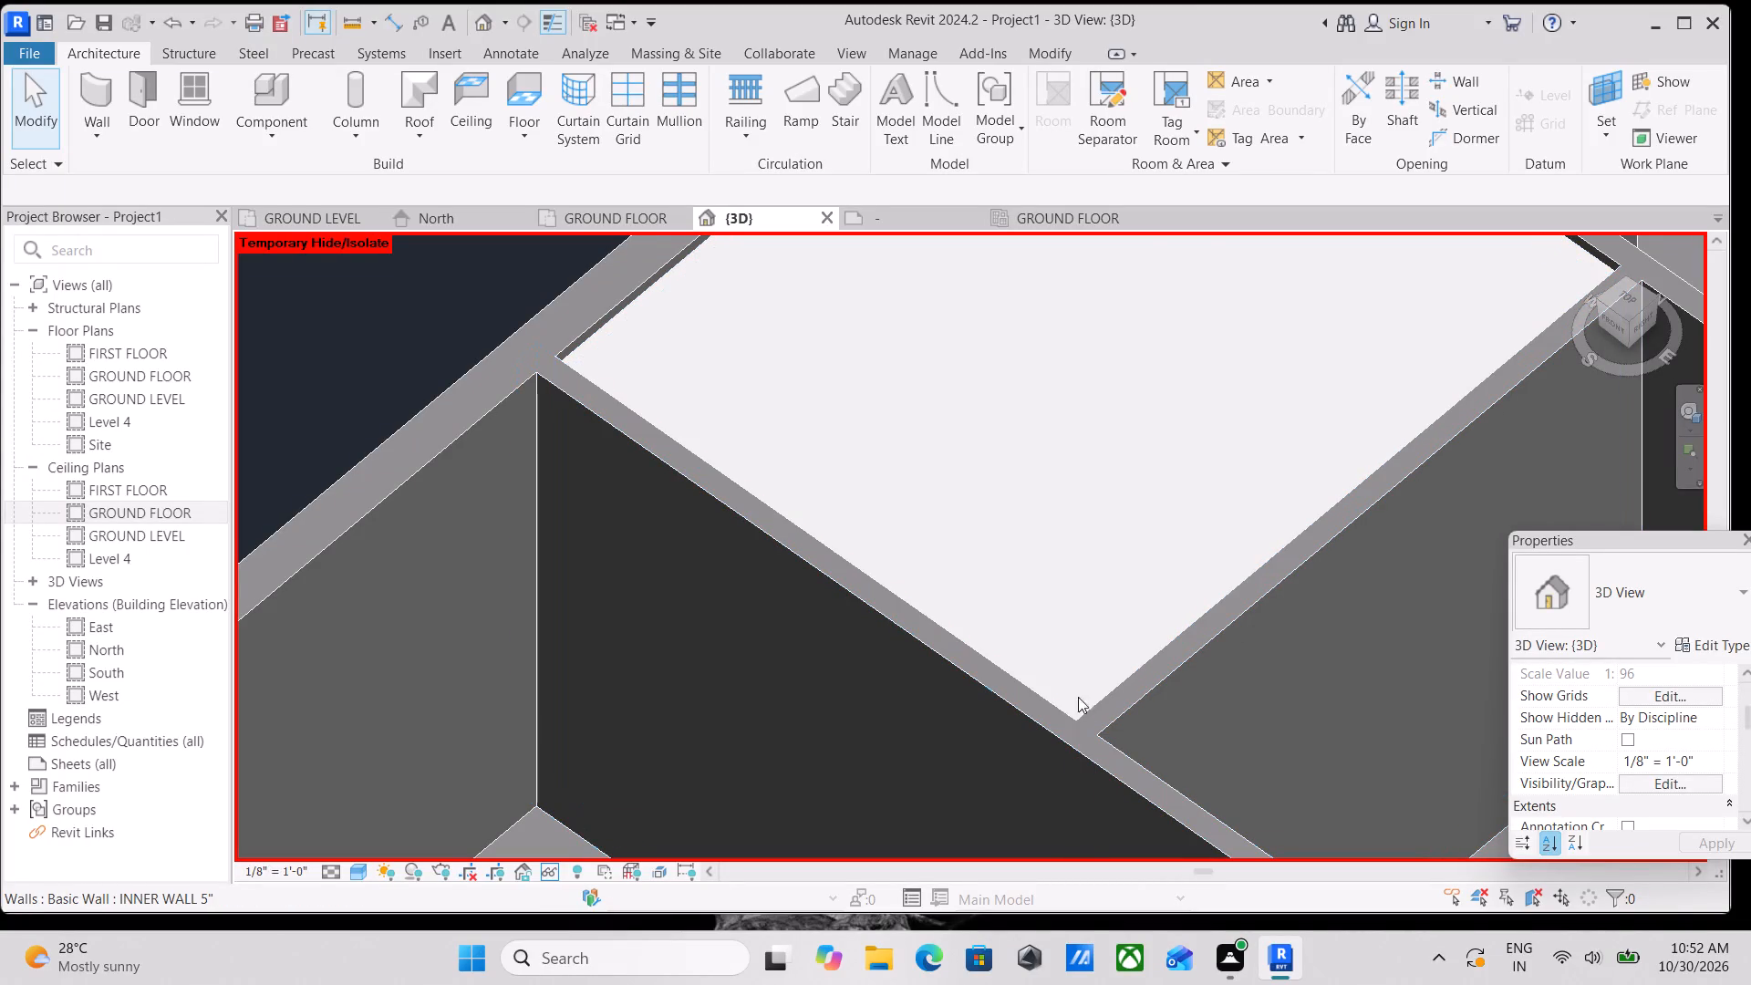
click(575, 355)
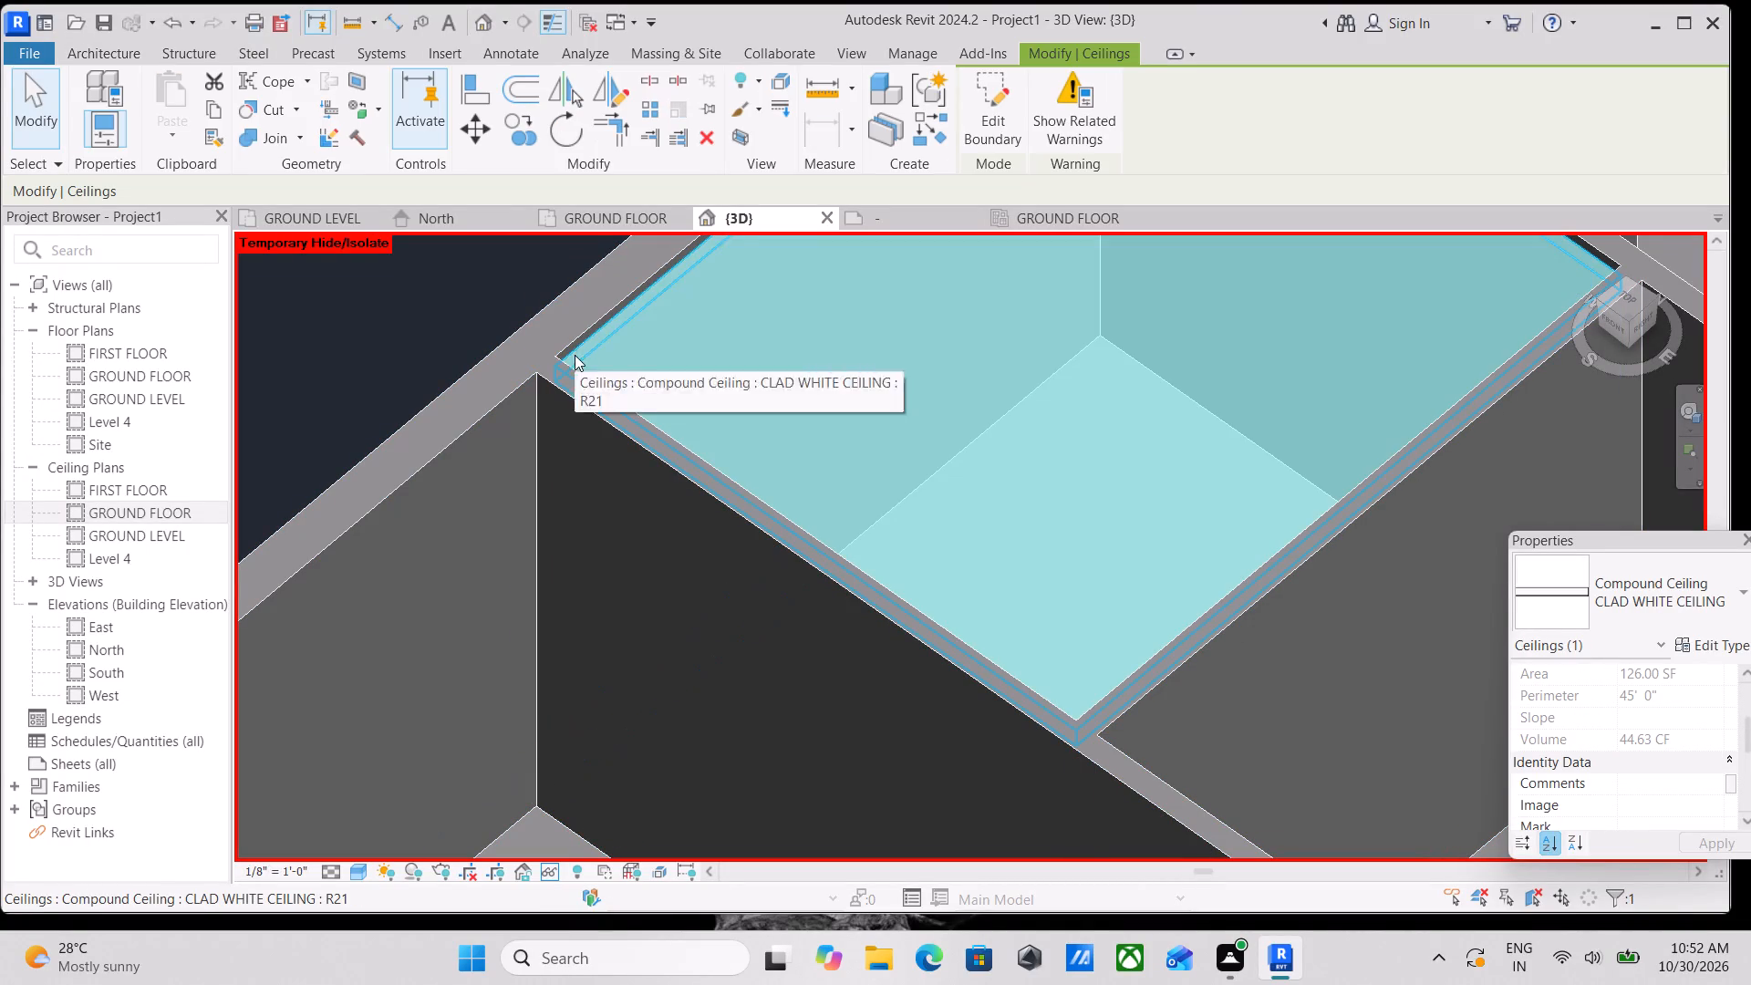
scroll(1539, 624, down, 3)
scroll(1422, 574, down, 2)
middle_drag(1422, 574, 1037, 540)
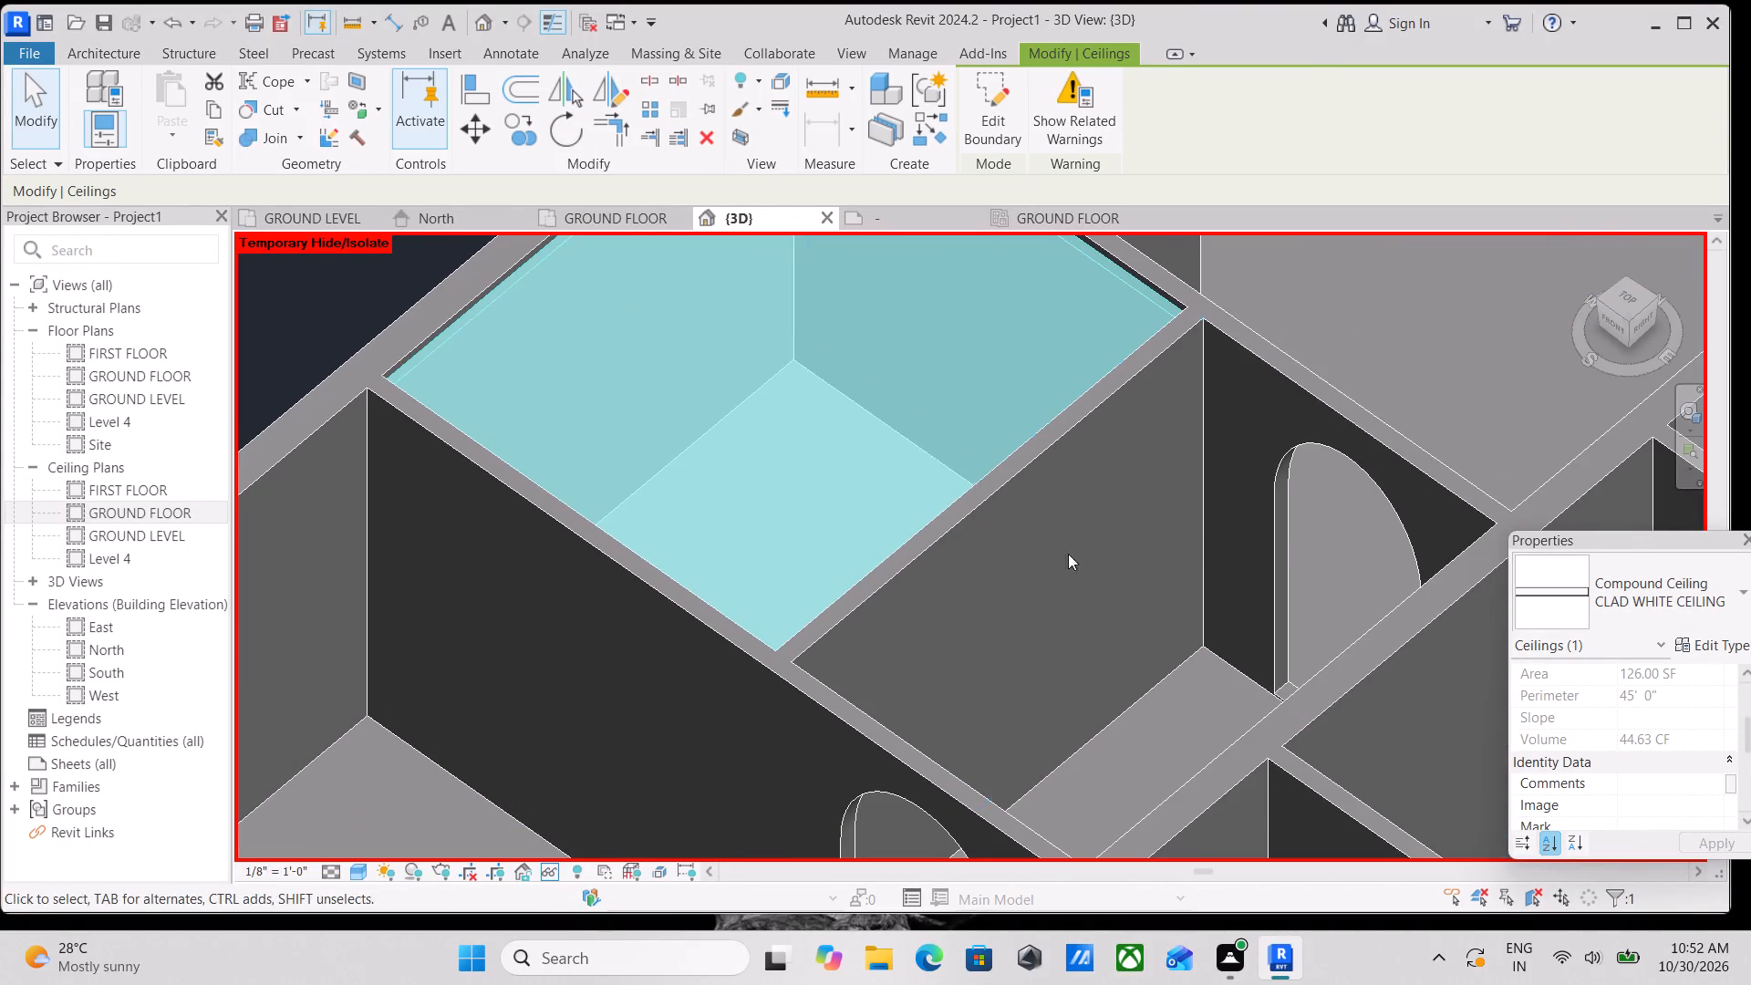
scroll(1608, 701, down, 5)
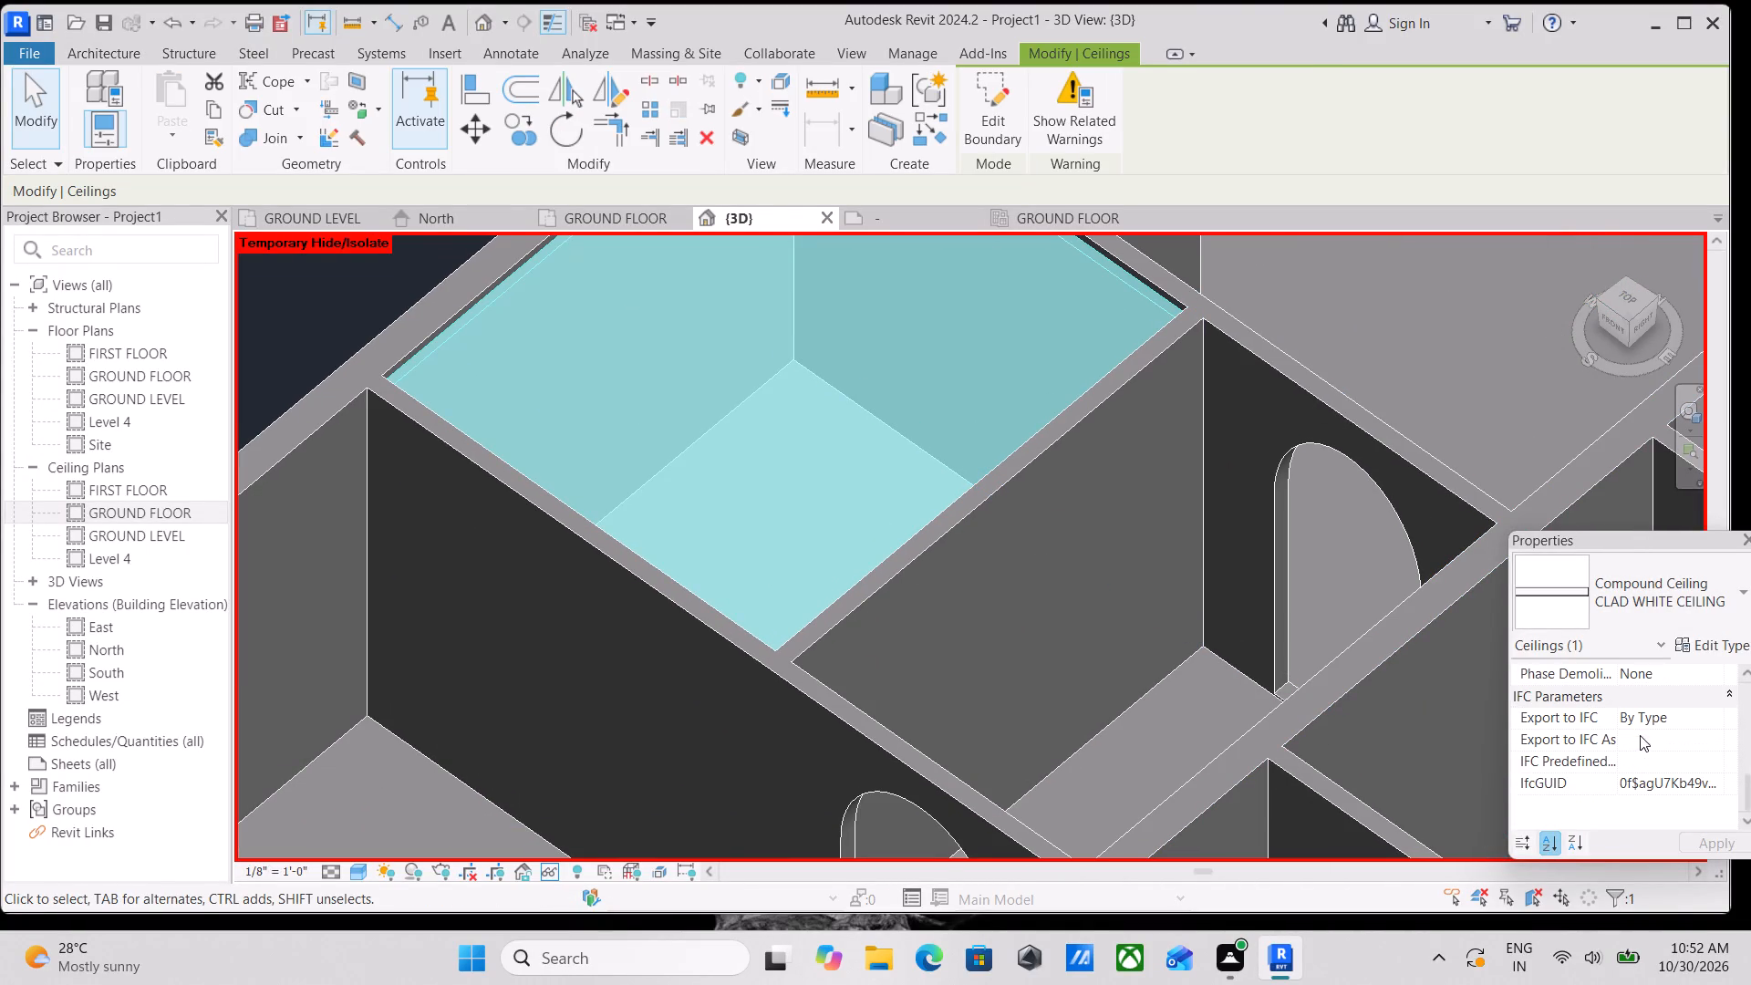
scroll(1649, 734, down, 1)
scroll(1663, 755, up, 5)
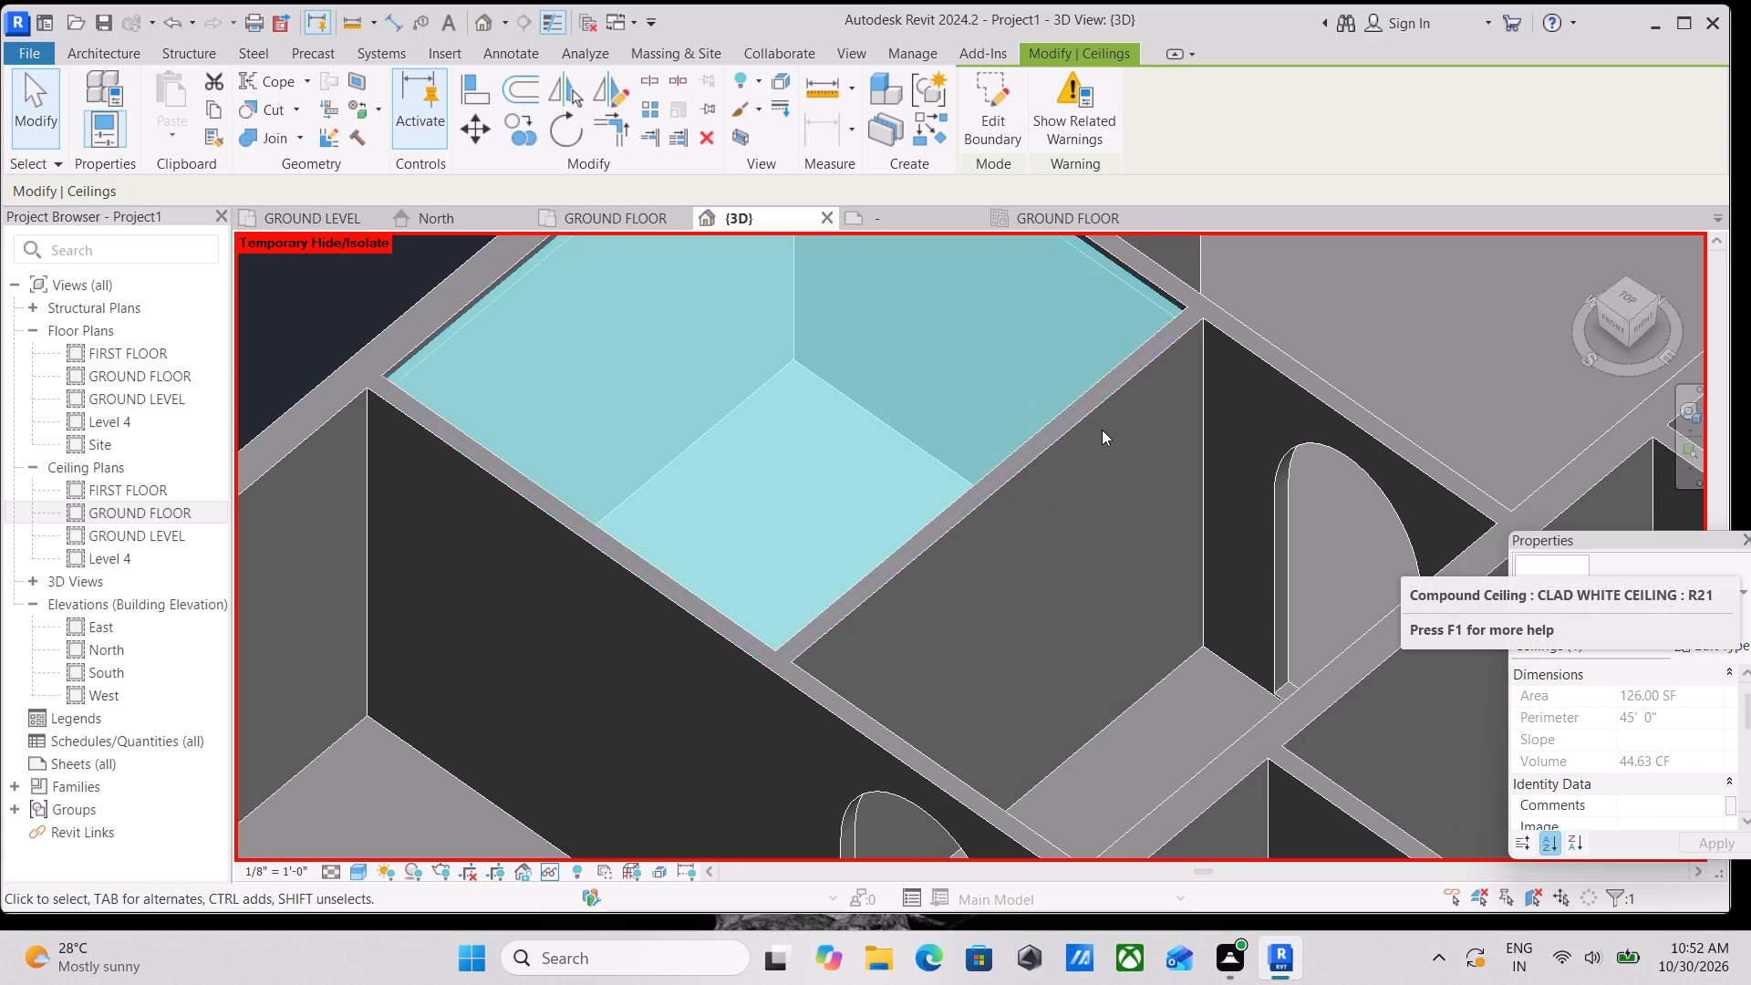
key(Escape)
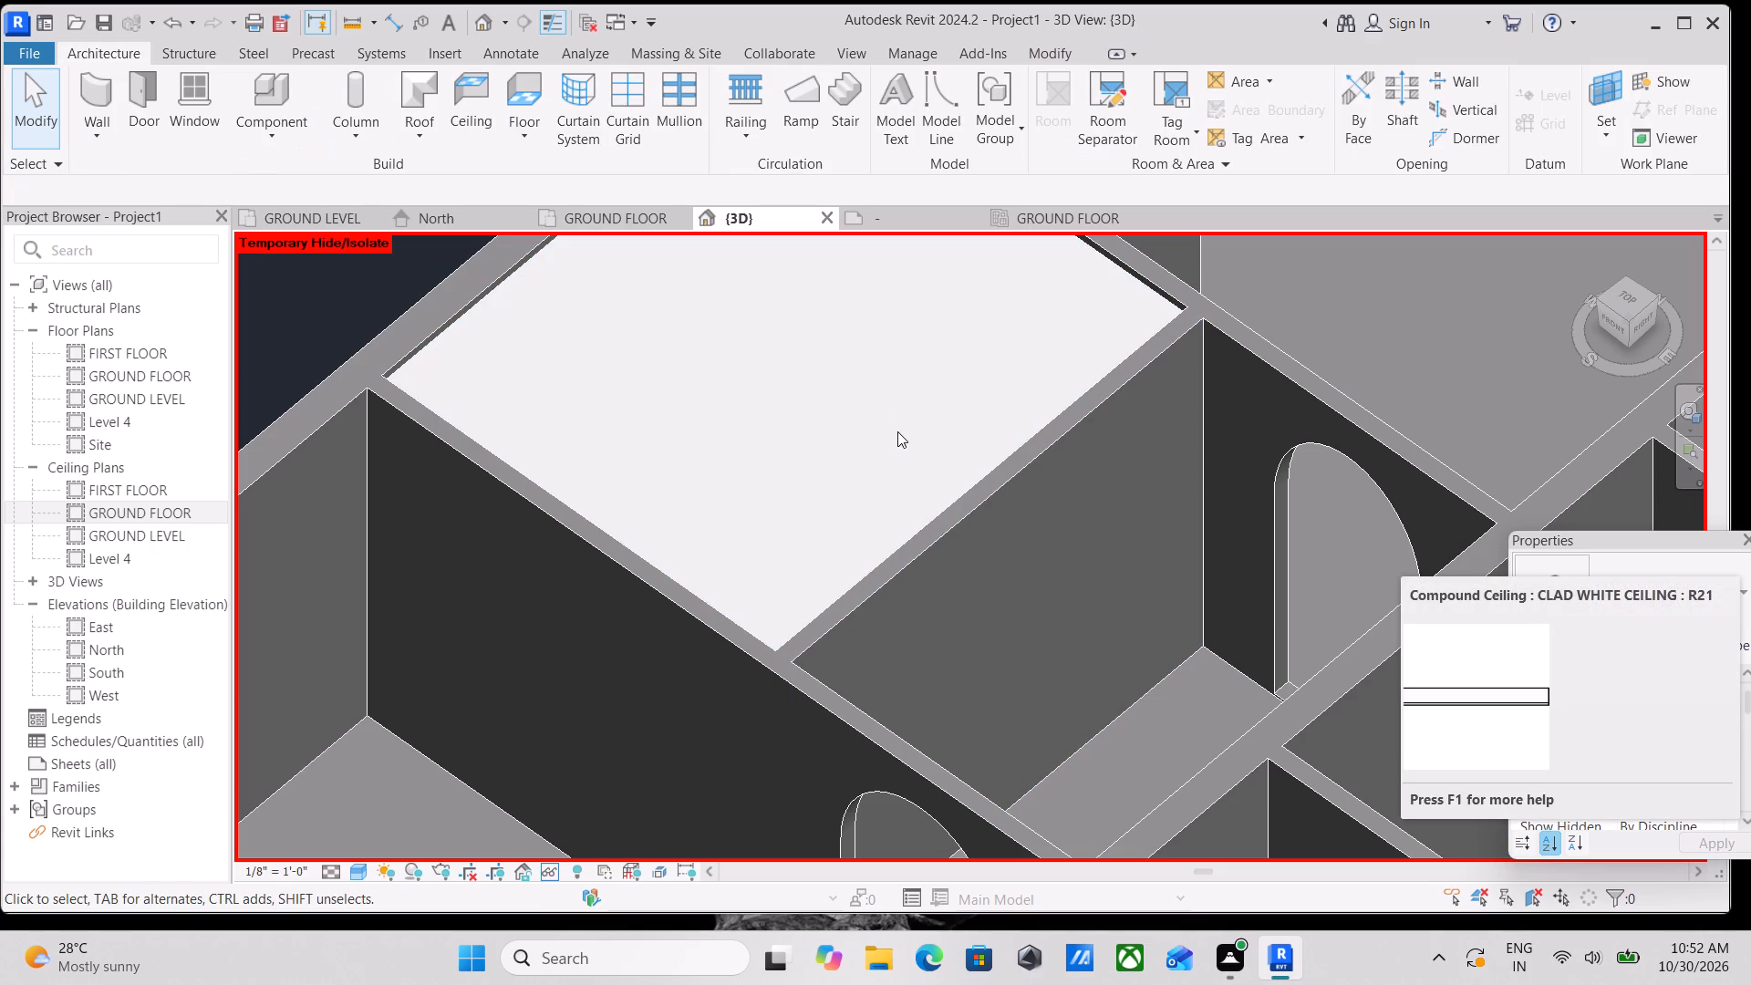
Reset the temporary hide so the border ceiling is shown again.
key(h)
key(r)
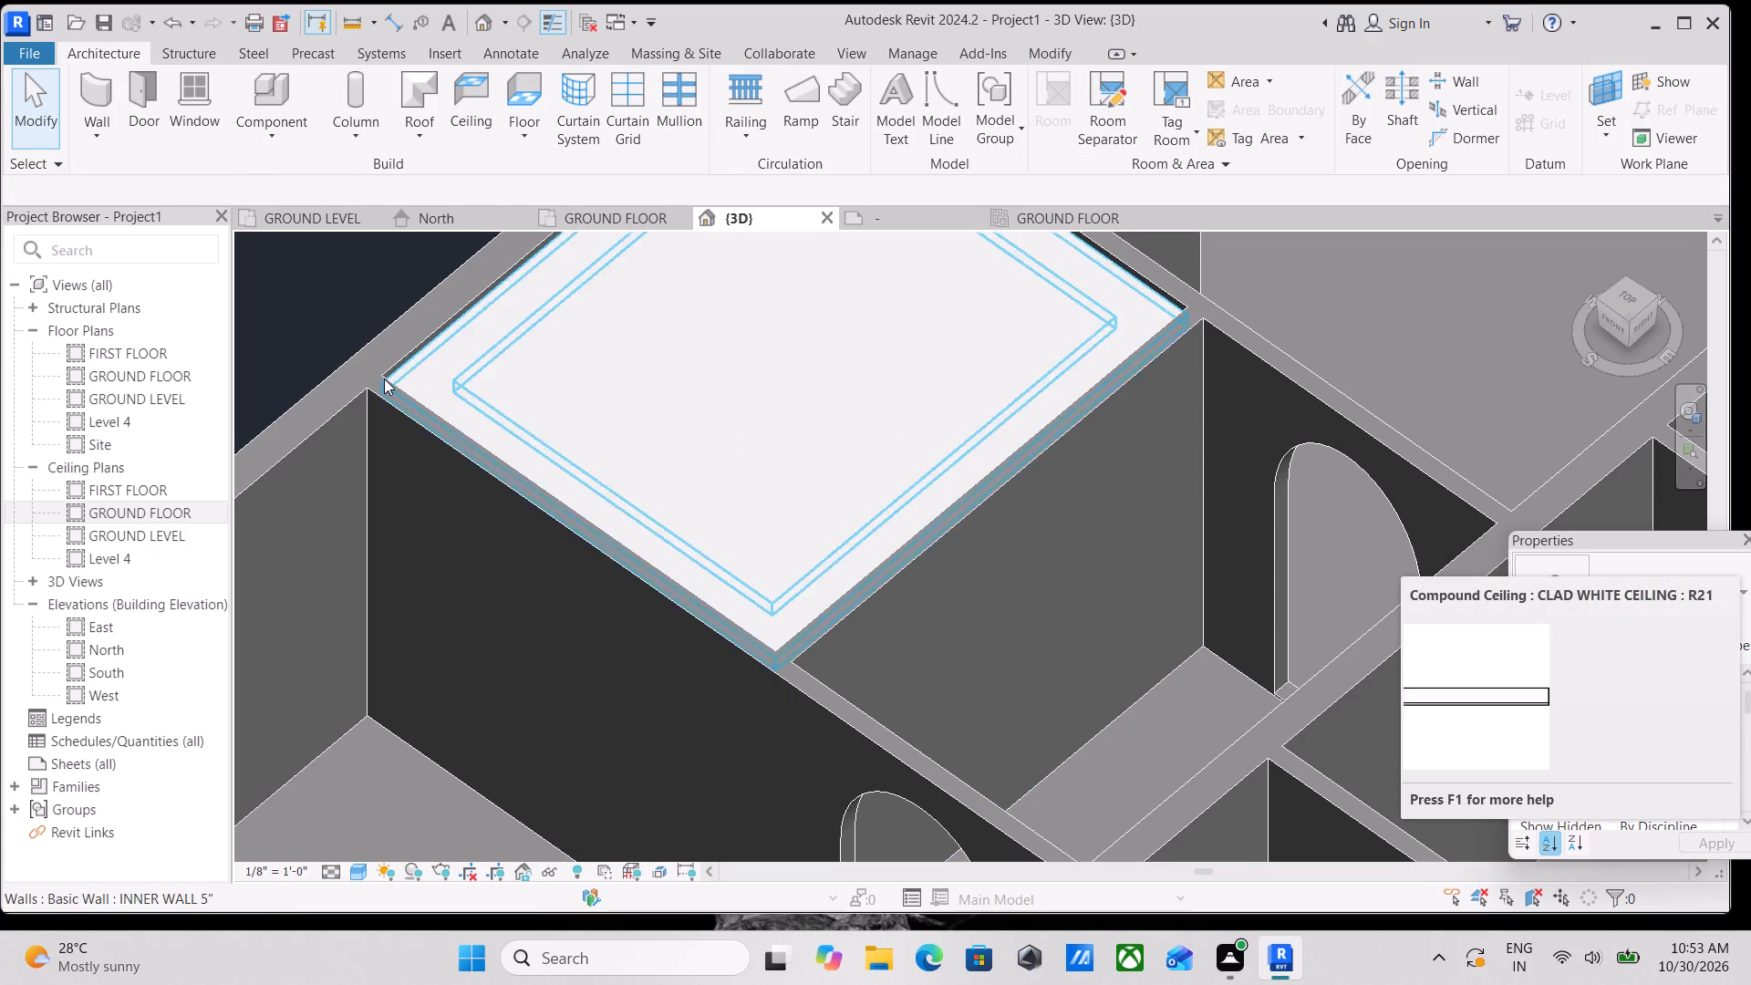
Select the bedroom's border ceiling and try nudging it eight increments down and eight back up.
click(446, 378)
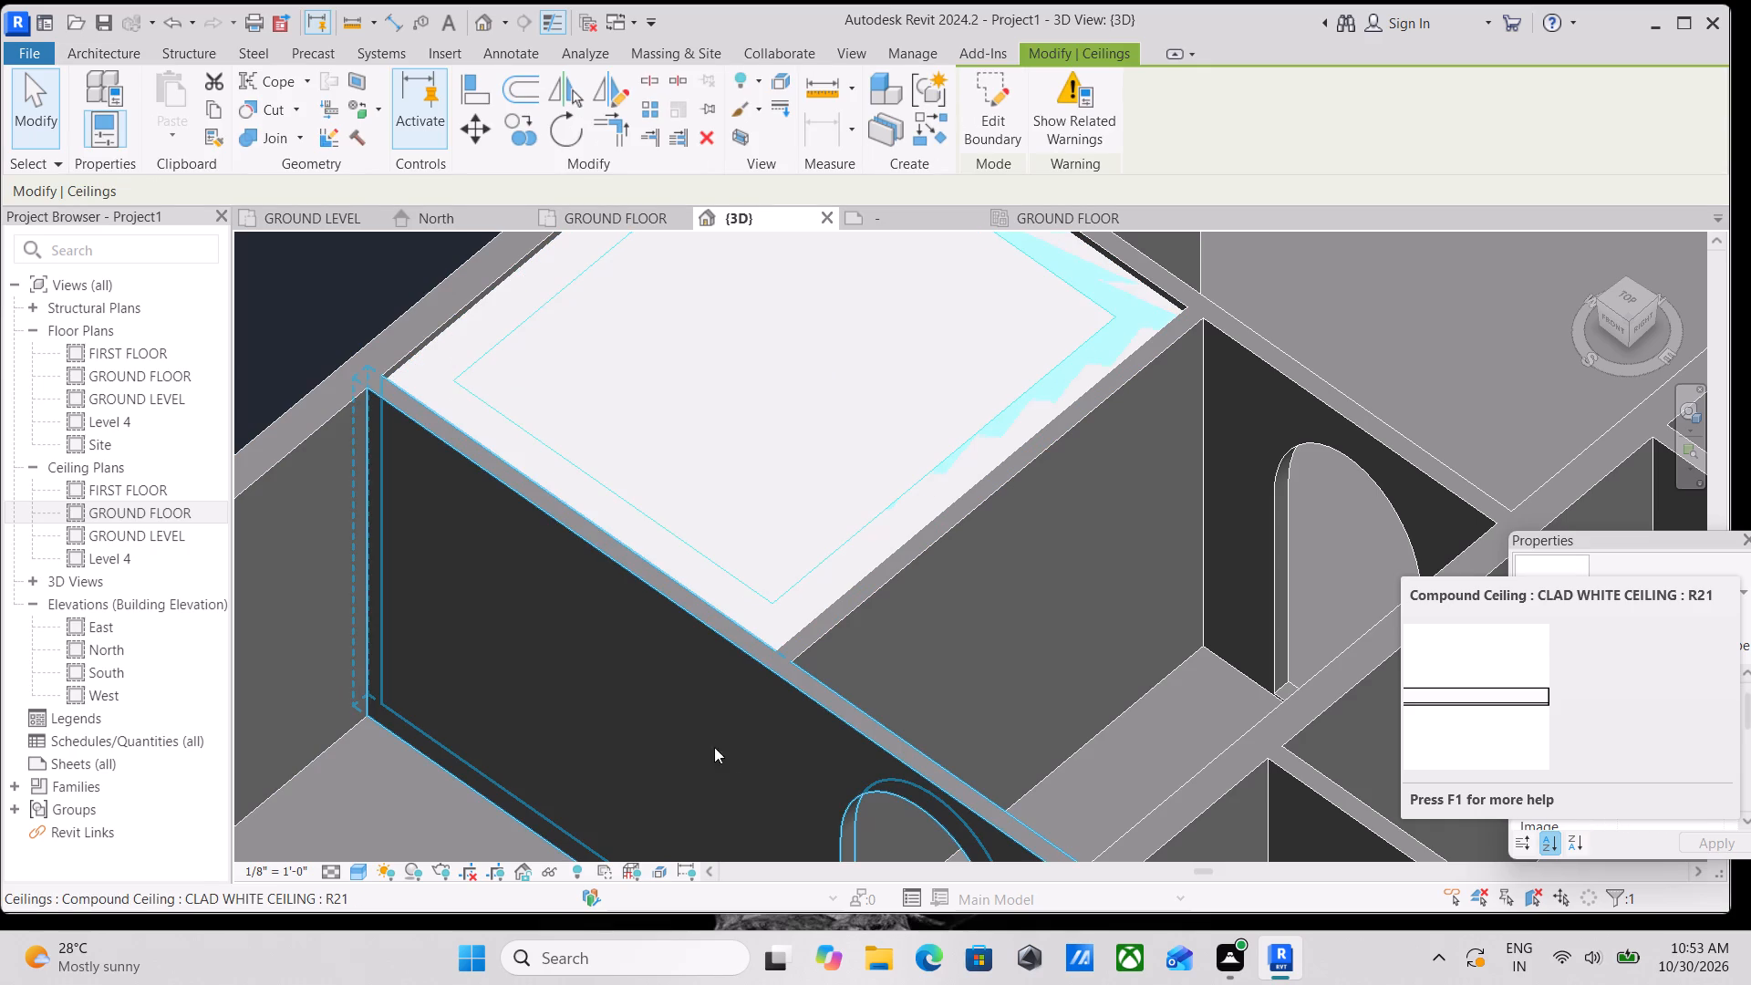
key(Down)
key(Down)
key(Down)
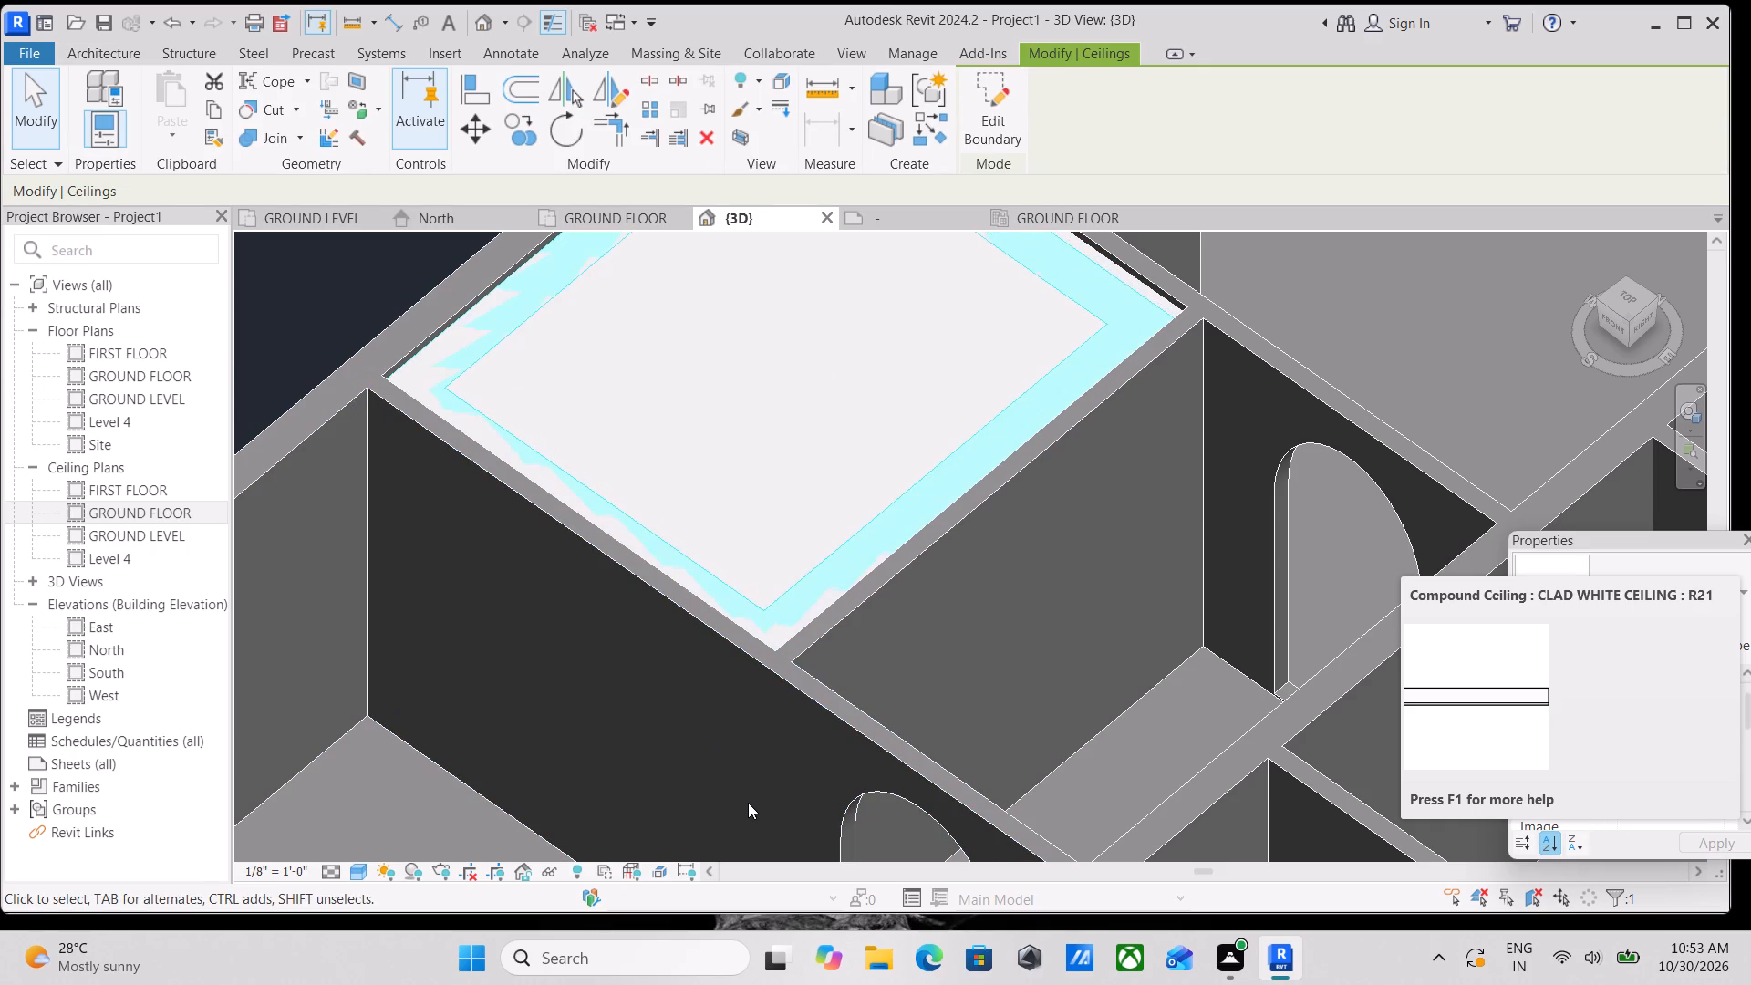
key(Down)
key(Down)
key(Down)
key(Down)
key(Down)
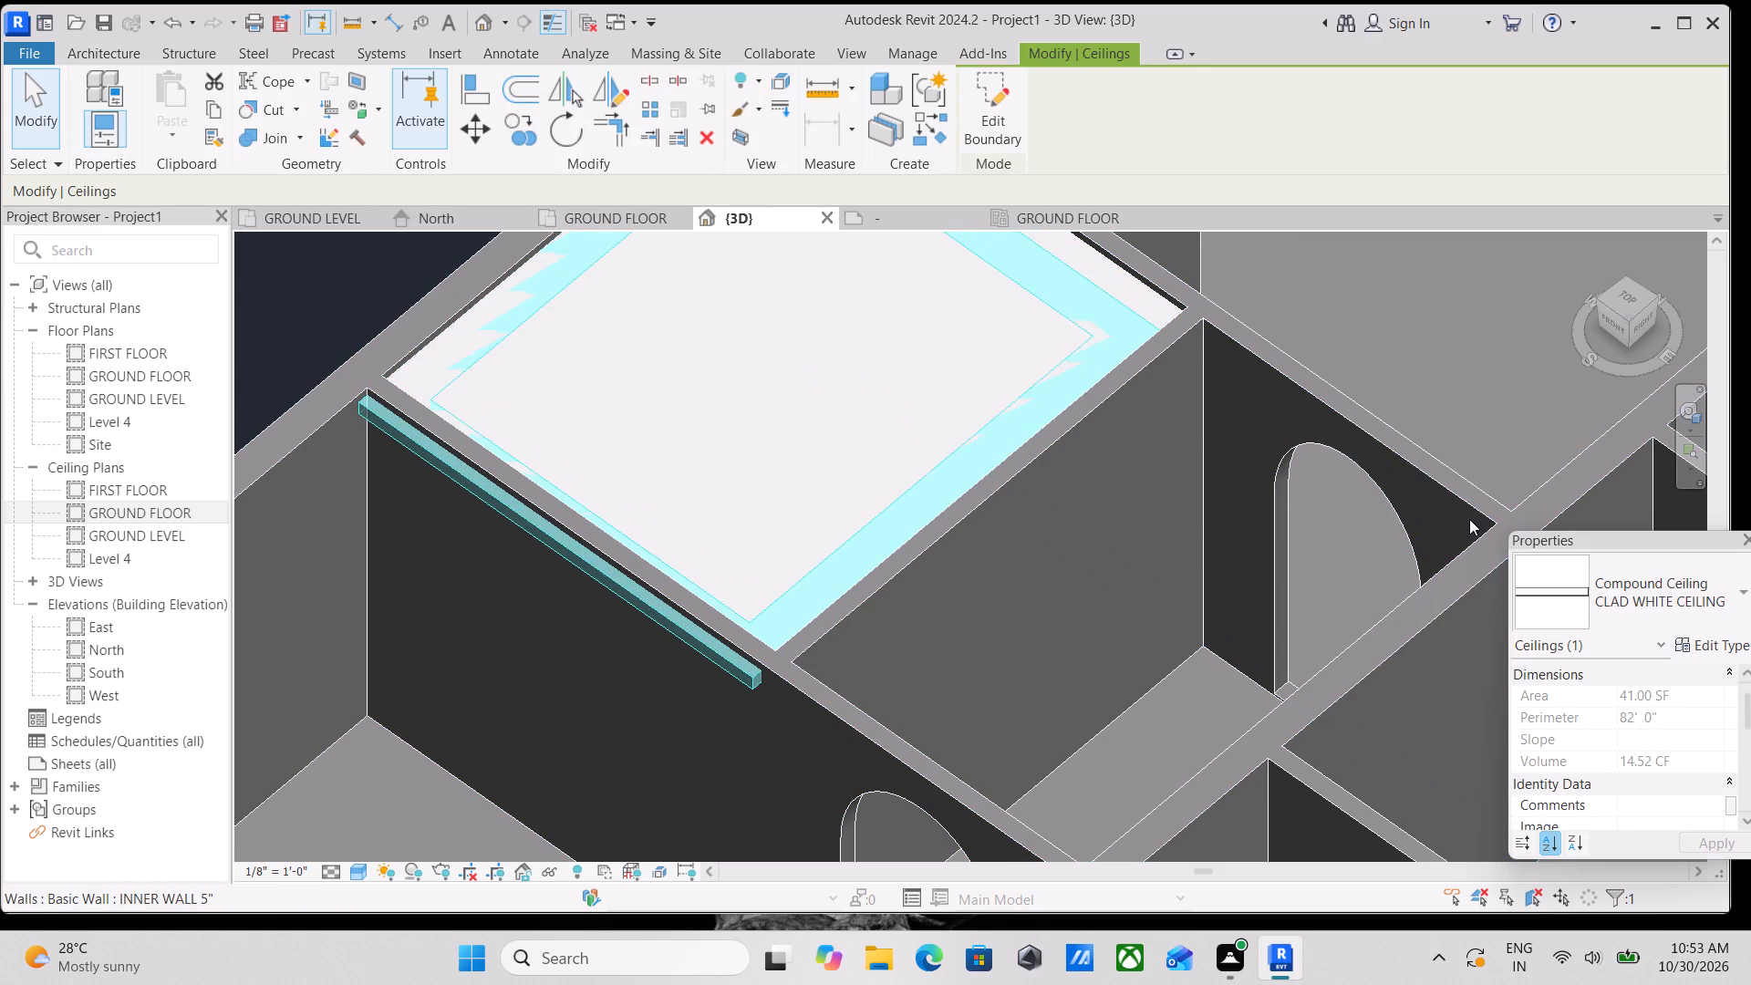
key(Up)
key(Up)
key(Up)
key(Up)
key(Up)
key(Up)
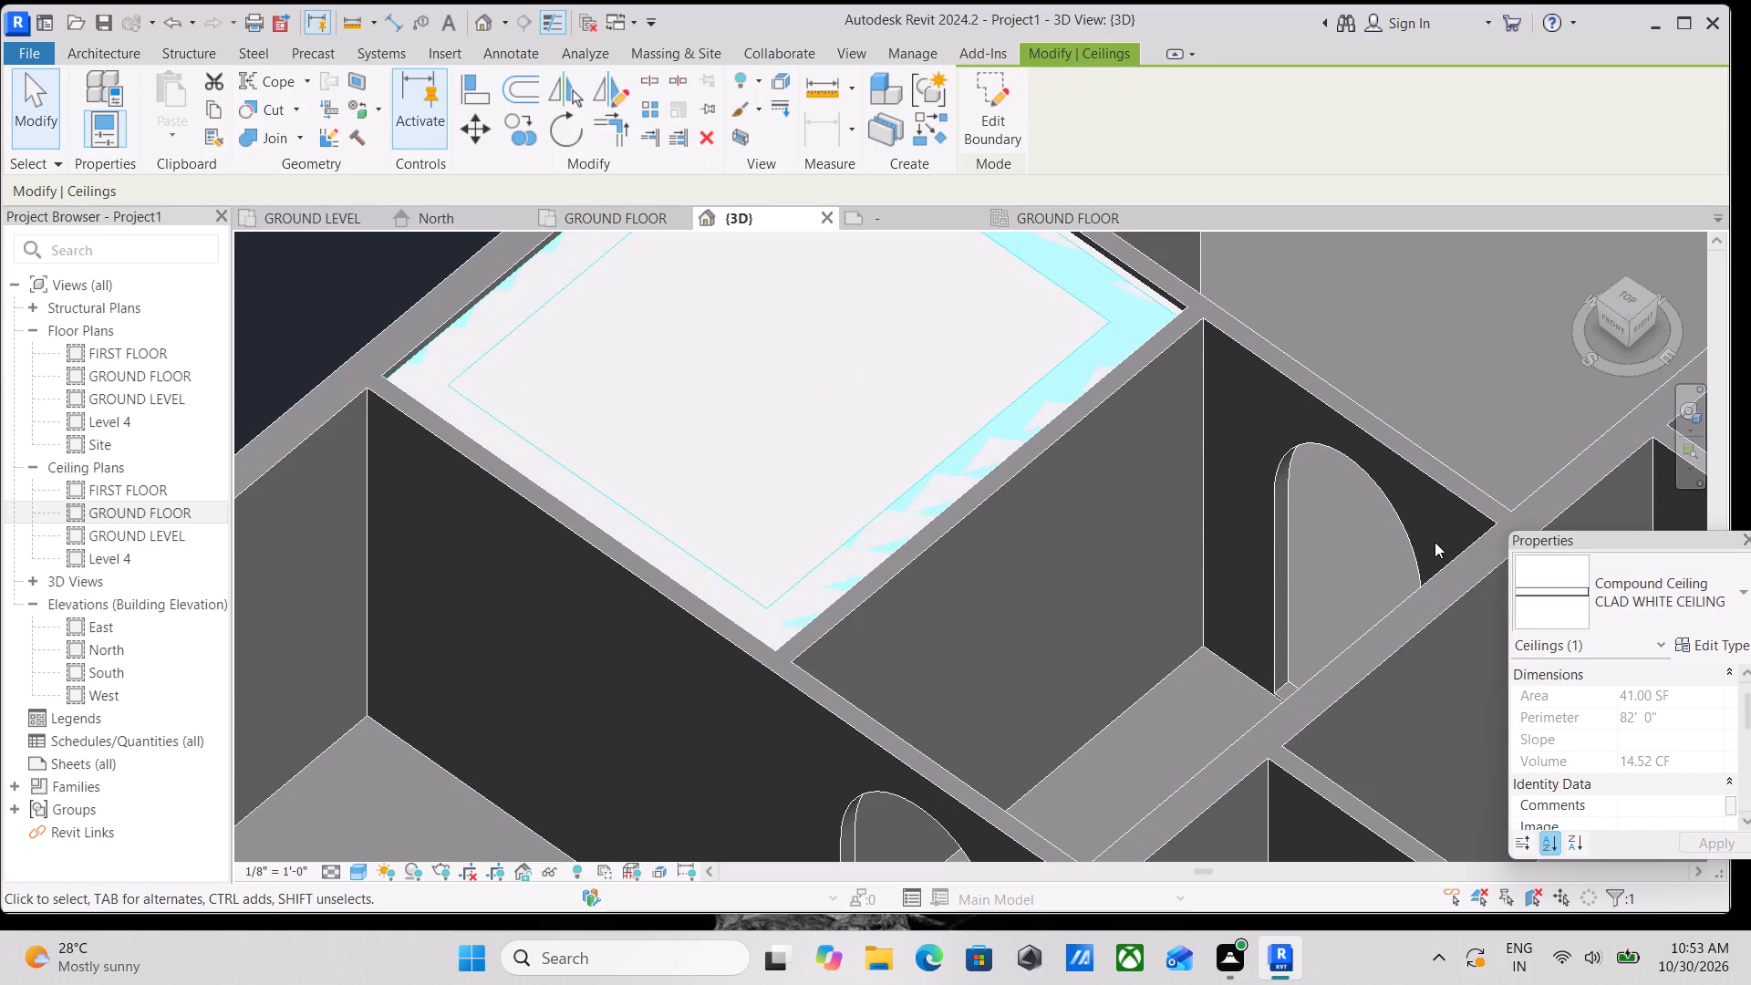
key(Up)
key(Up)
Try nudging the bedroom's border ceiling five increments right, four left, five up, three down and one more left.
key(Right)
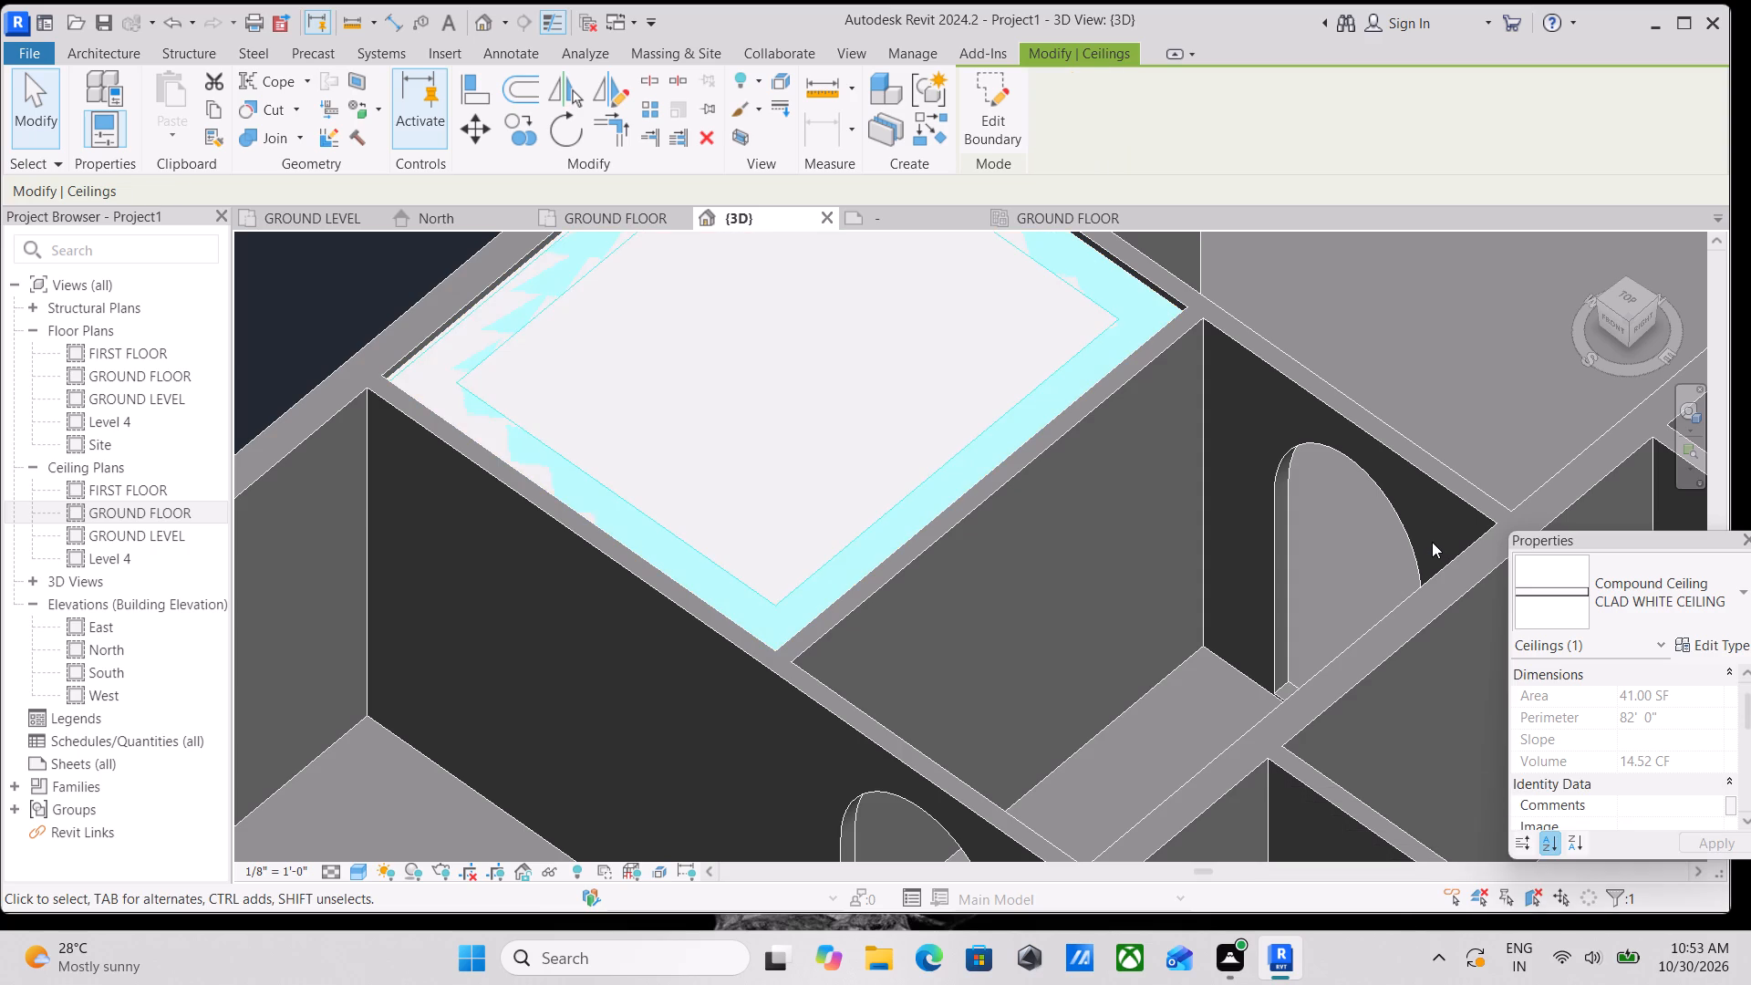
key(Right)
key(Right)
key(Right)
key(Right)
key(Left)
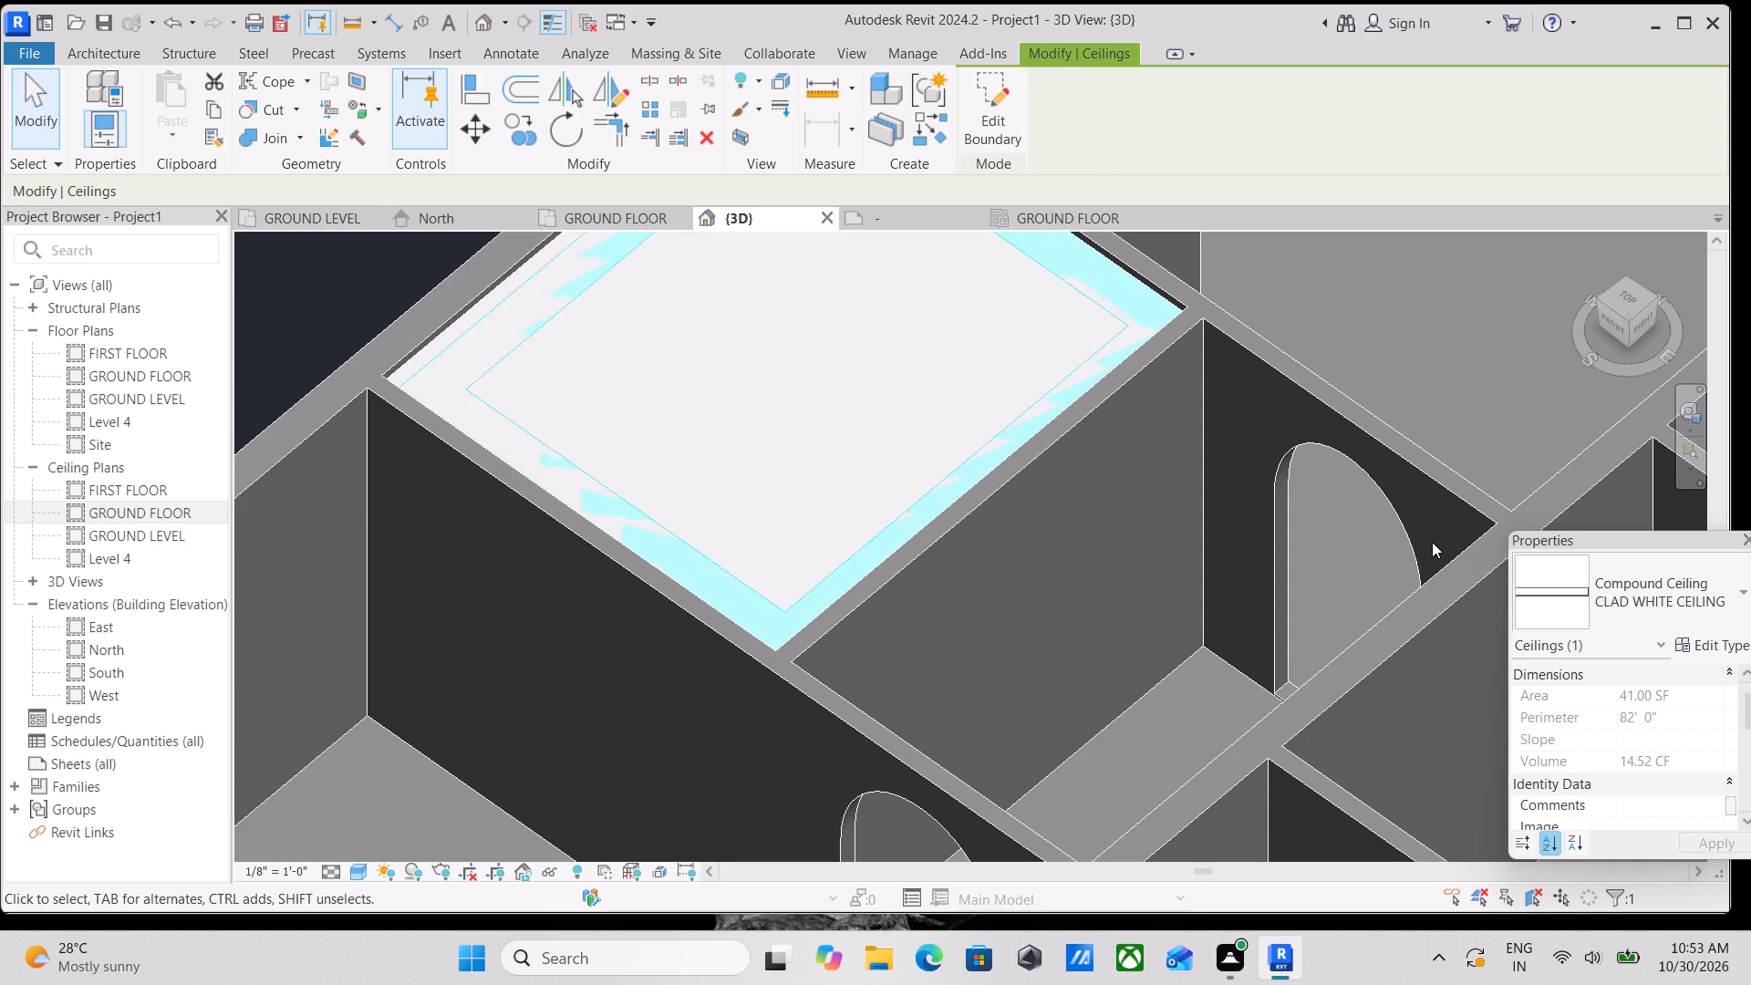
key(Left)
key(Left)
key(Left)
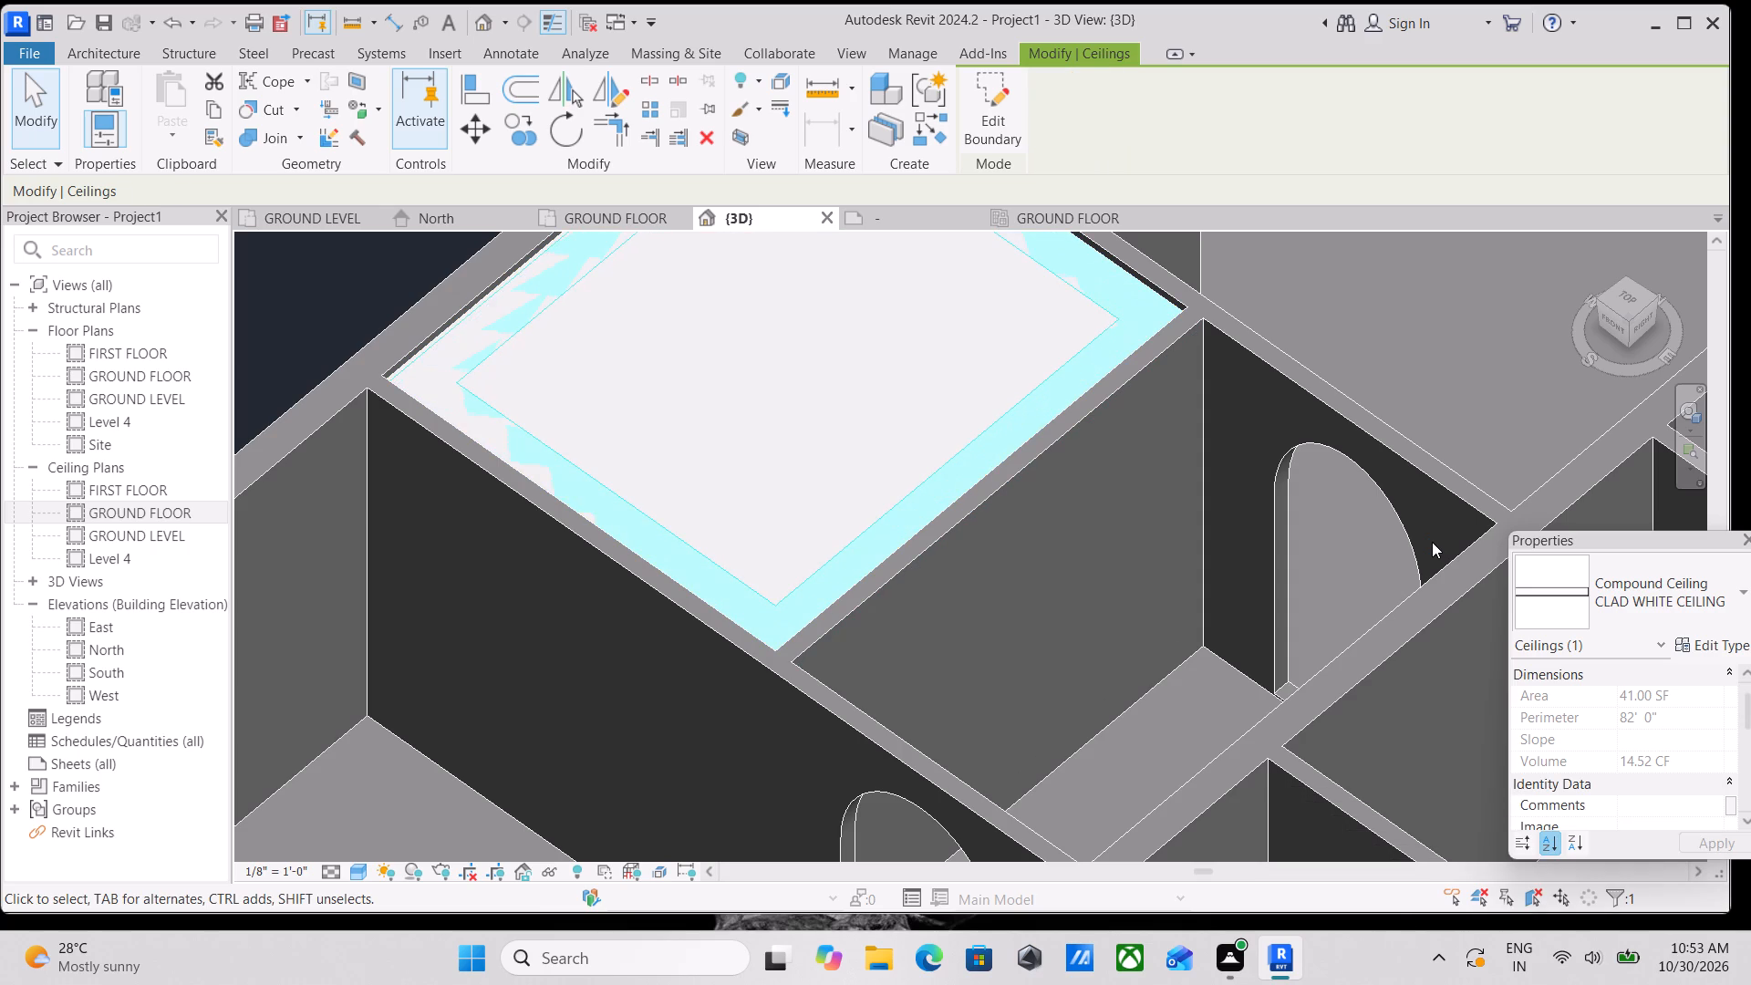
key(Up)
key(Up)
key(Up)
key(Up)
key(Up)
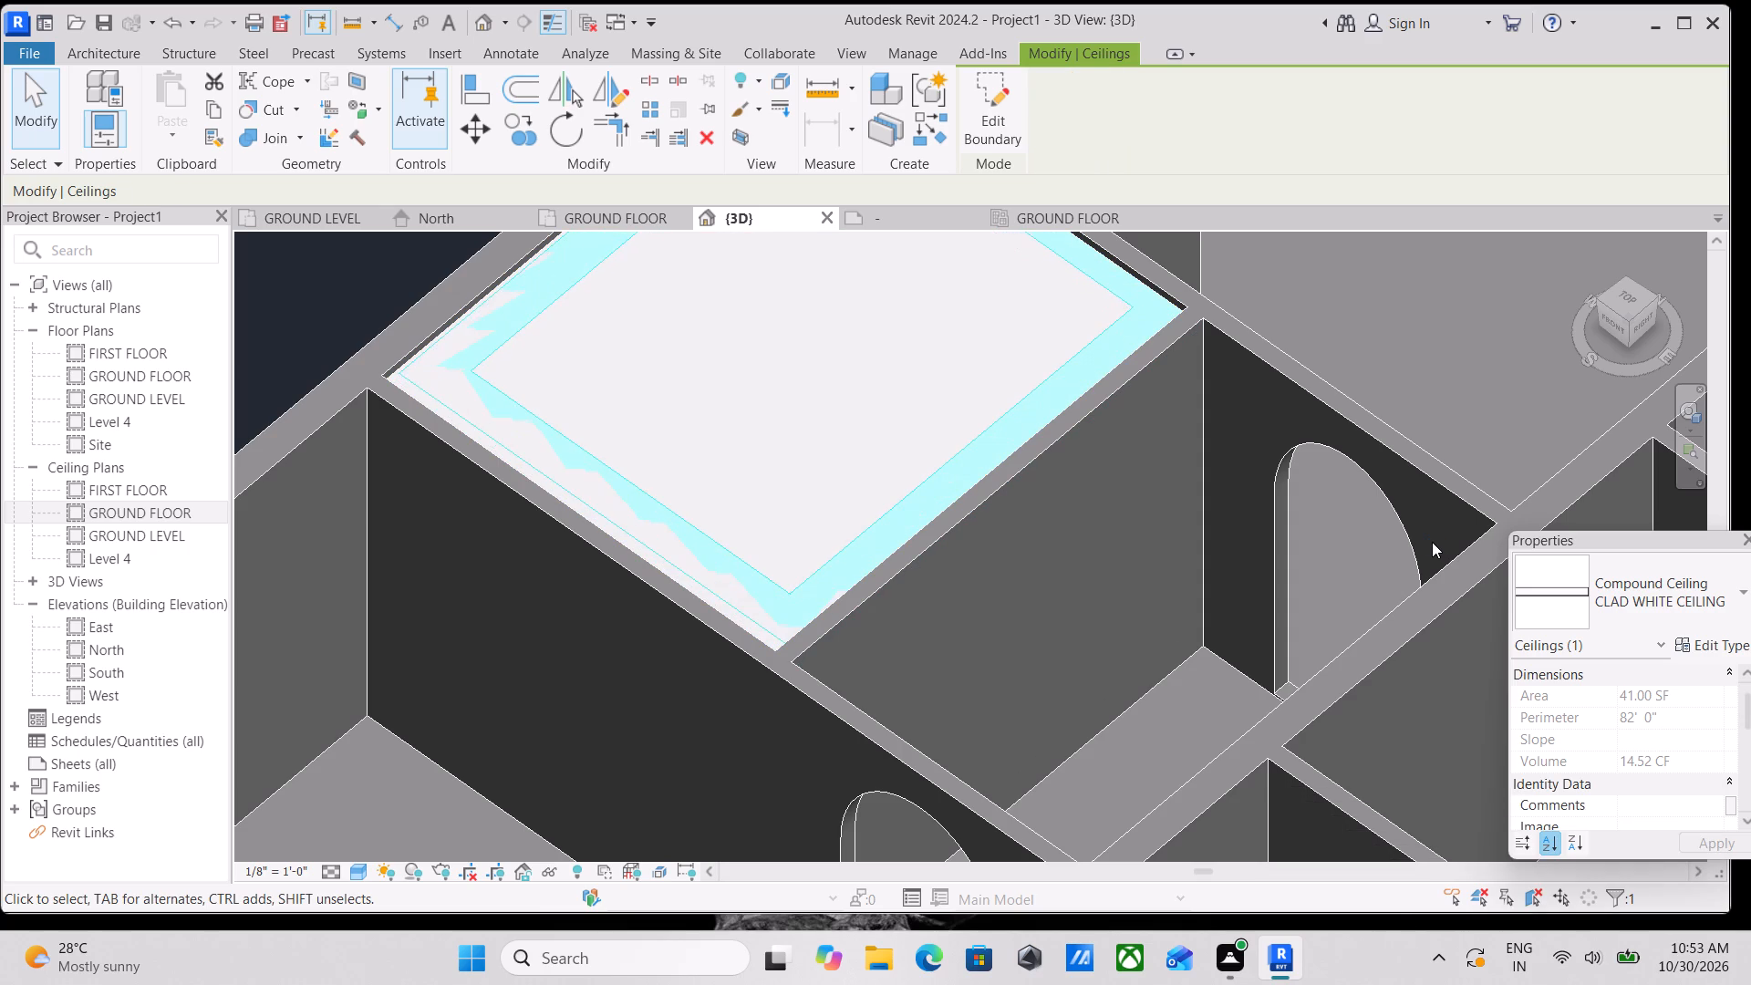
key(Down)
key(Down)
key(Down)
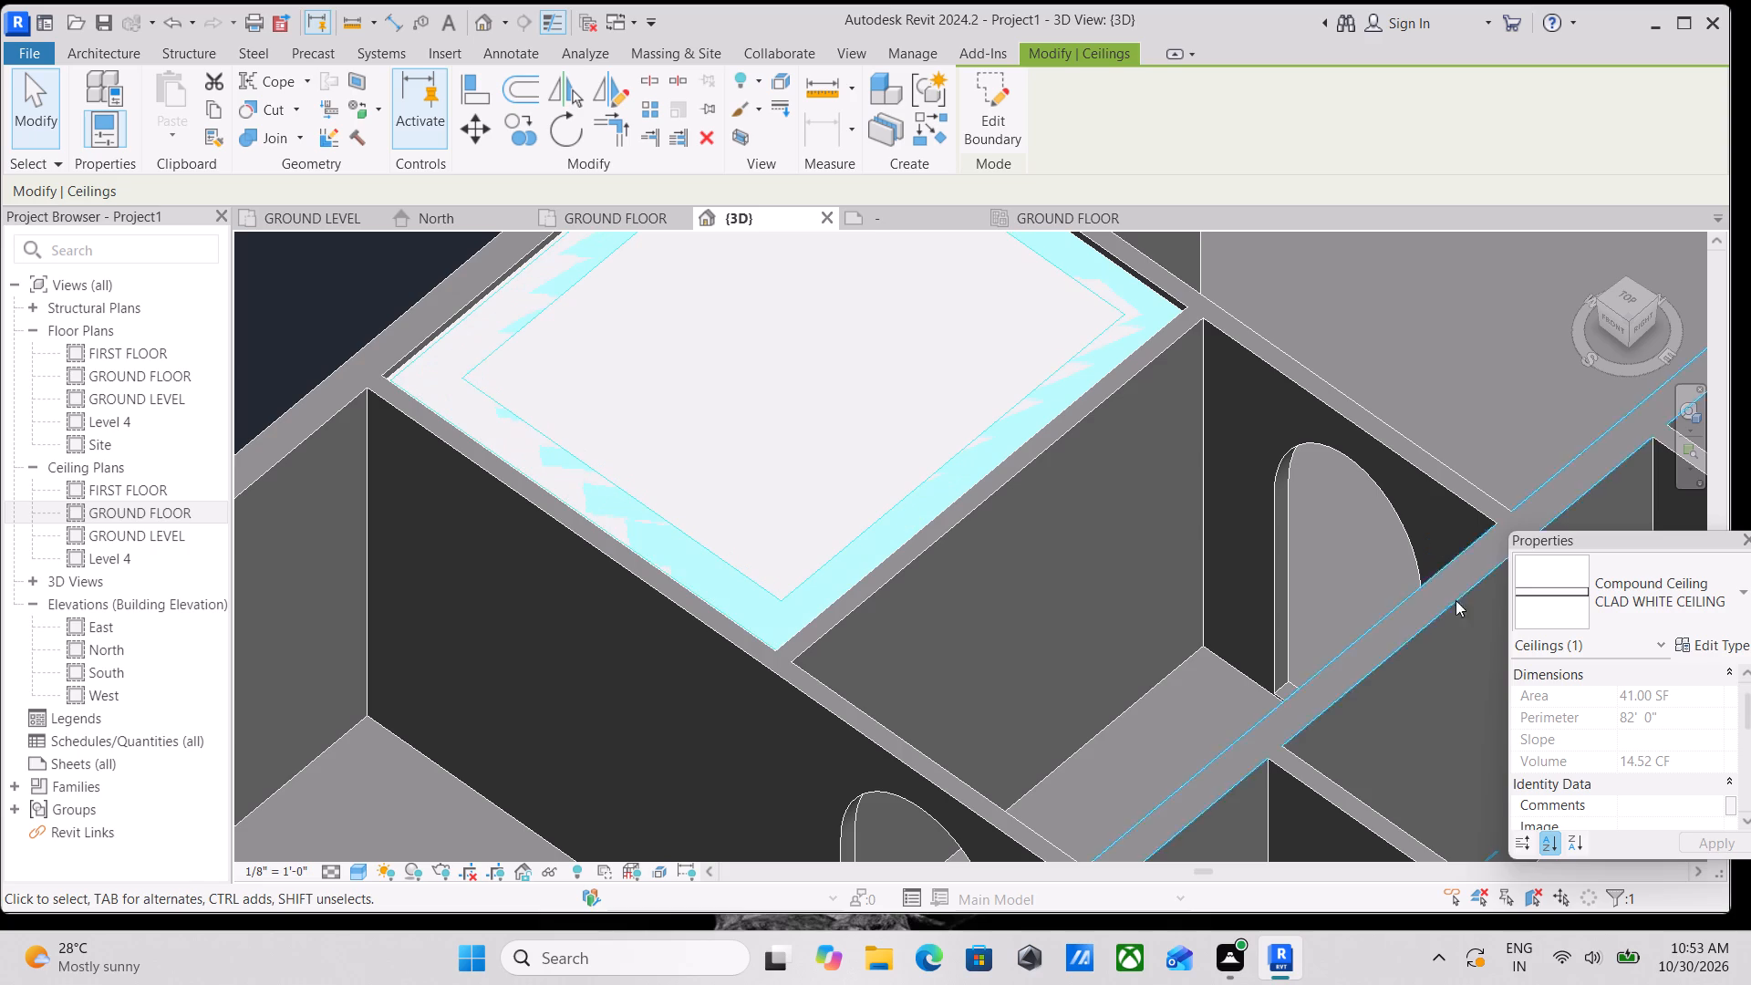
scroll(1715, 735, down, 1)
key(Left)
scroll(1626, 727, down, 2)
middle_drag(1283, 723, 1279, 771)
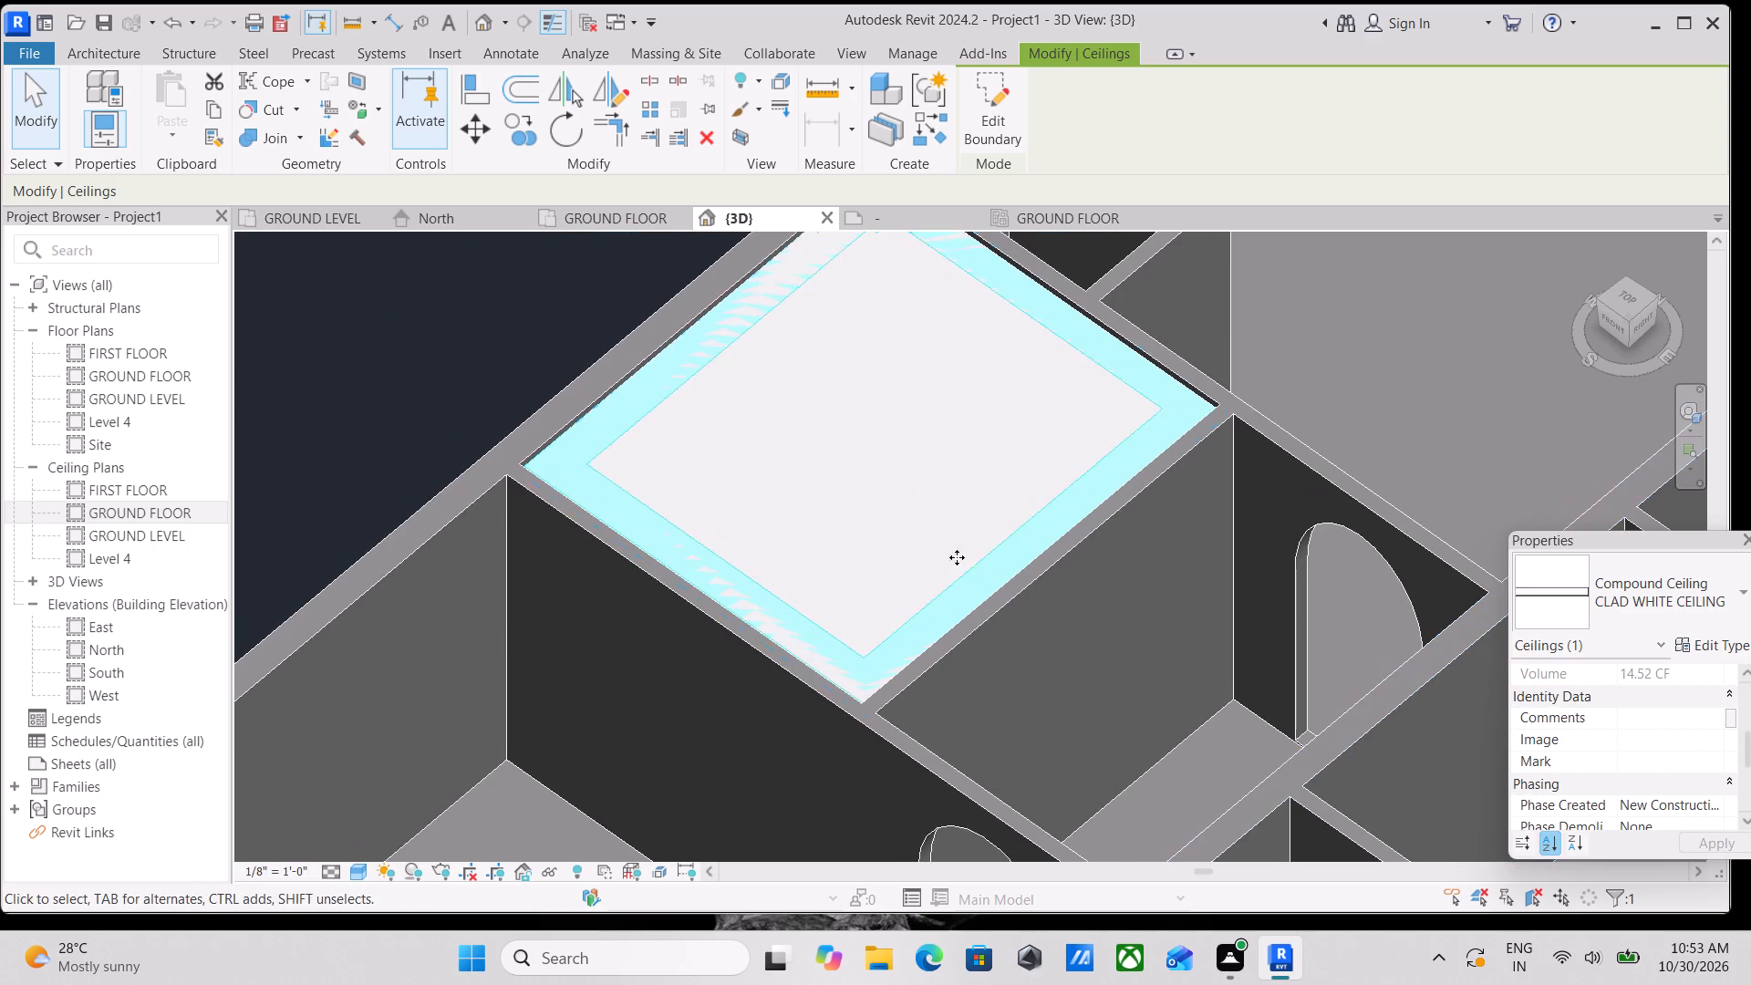
Delete the bedroom's border ceiling and the full CLAD WHITE CEILING over the same room.
key(Escape)
click(819, 636)
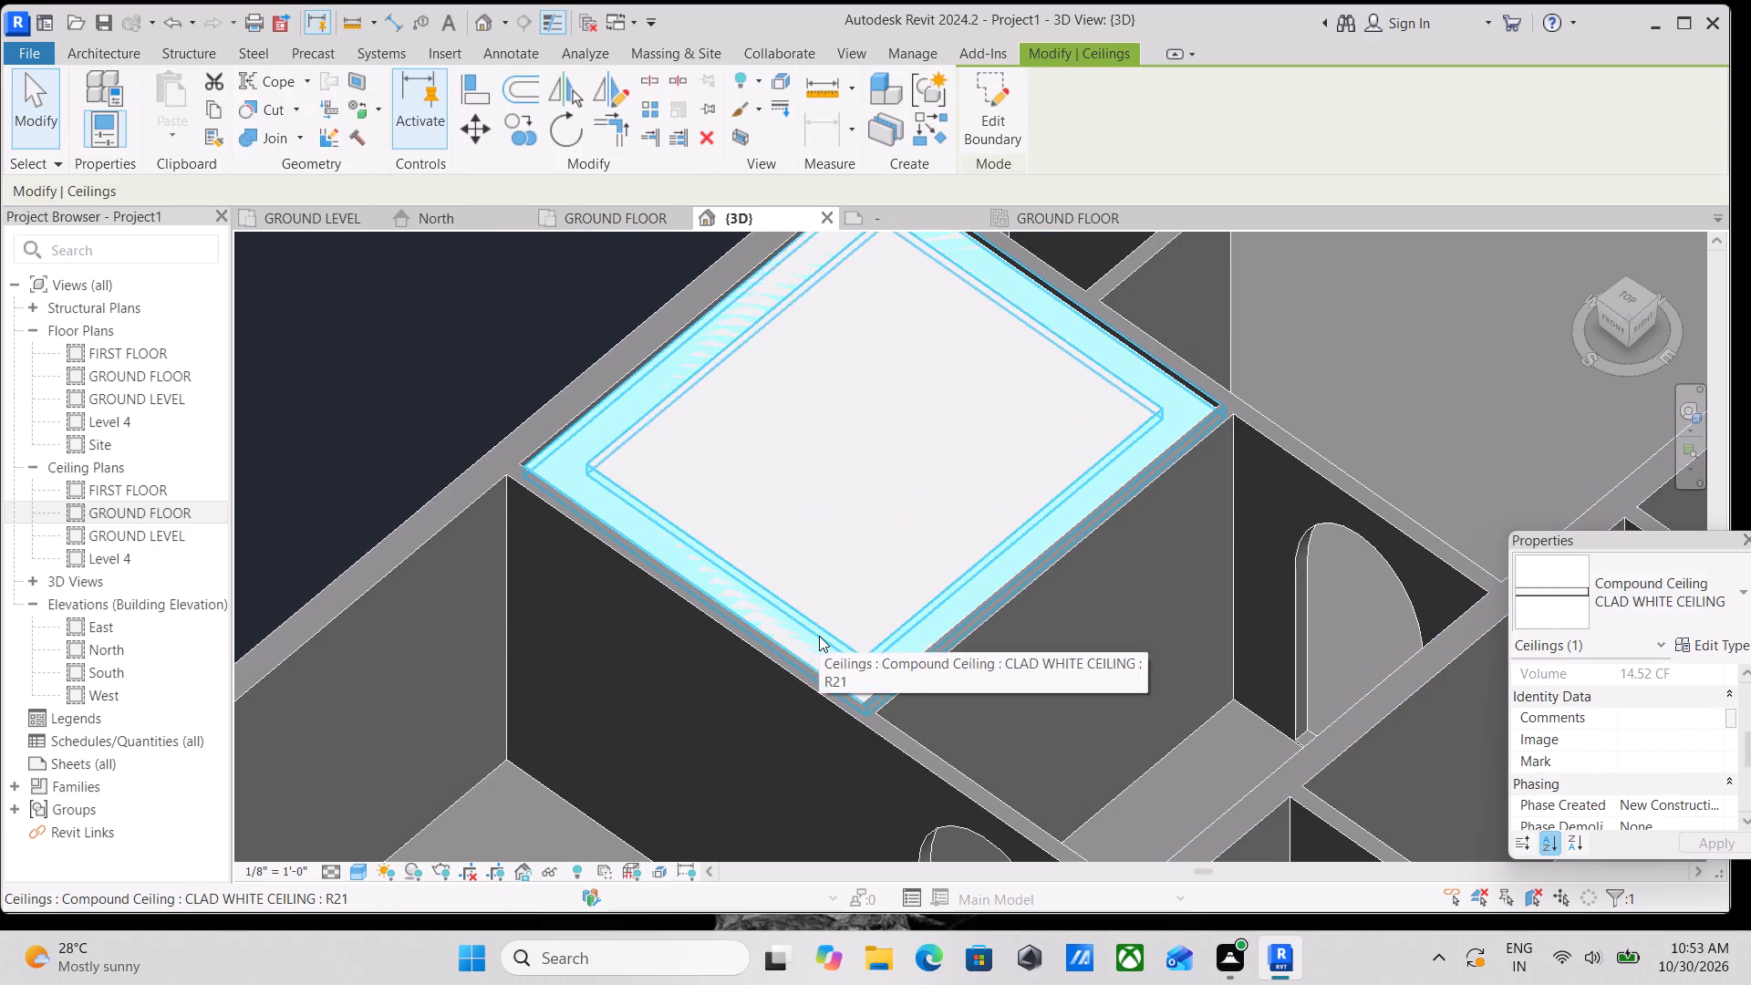
key(Escape)
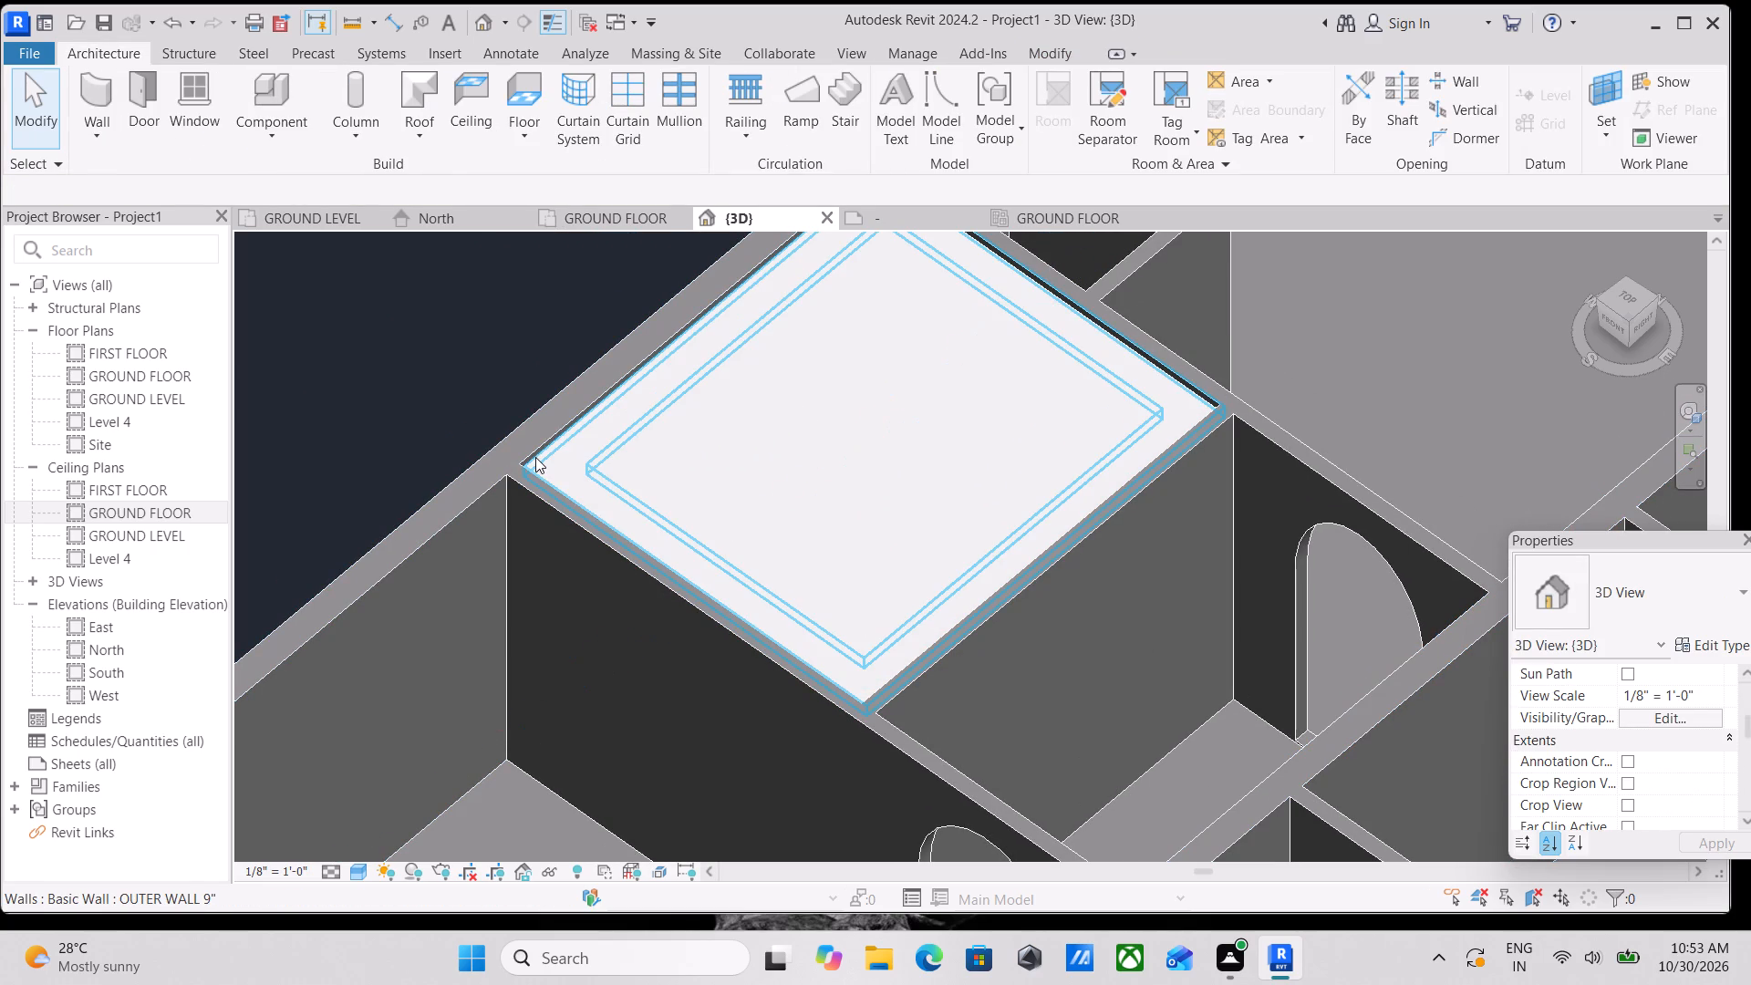
click(583, 461)
right_click(583, 461)
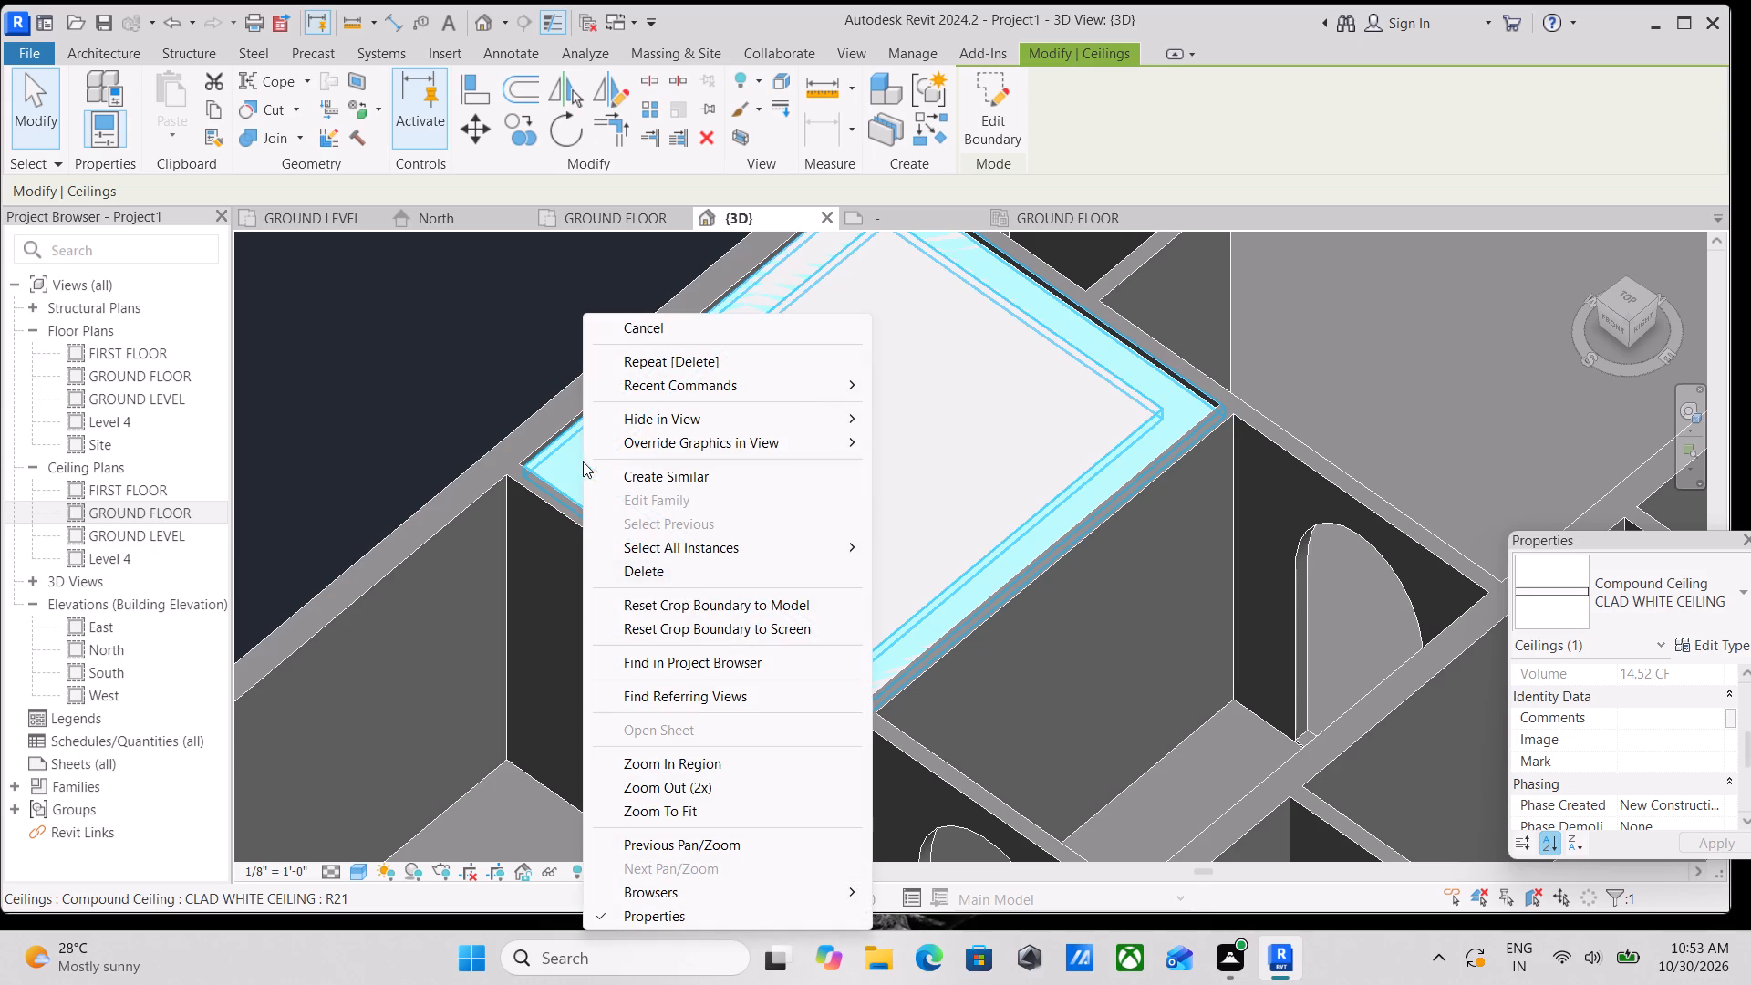
click(648, 575)
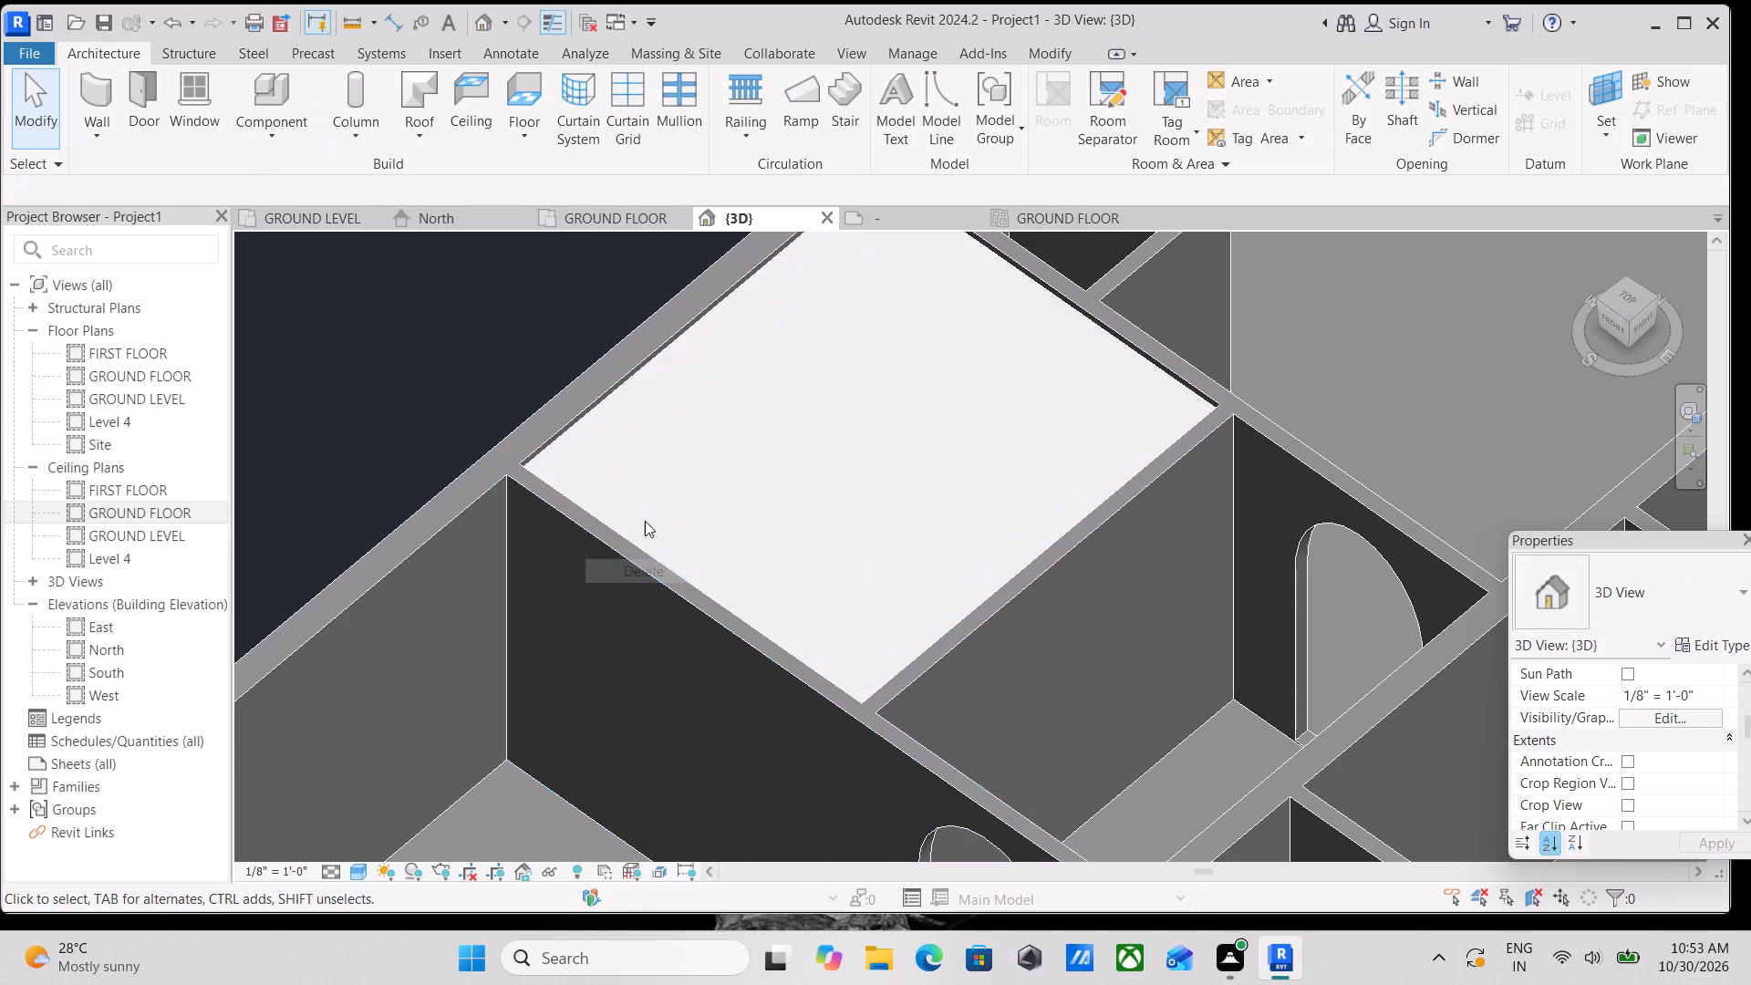
click(543, 461)
right_click(543, 461)
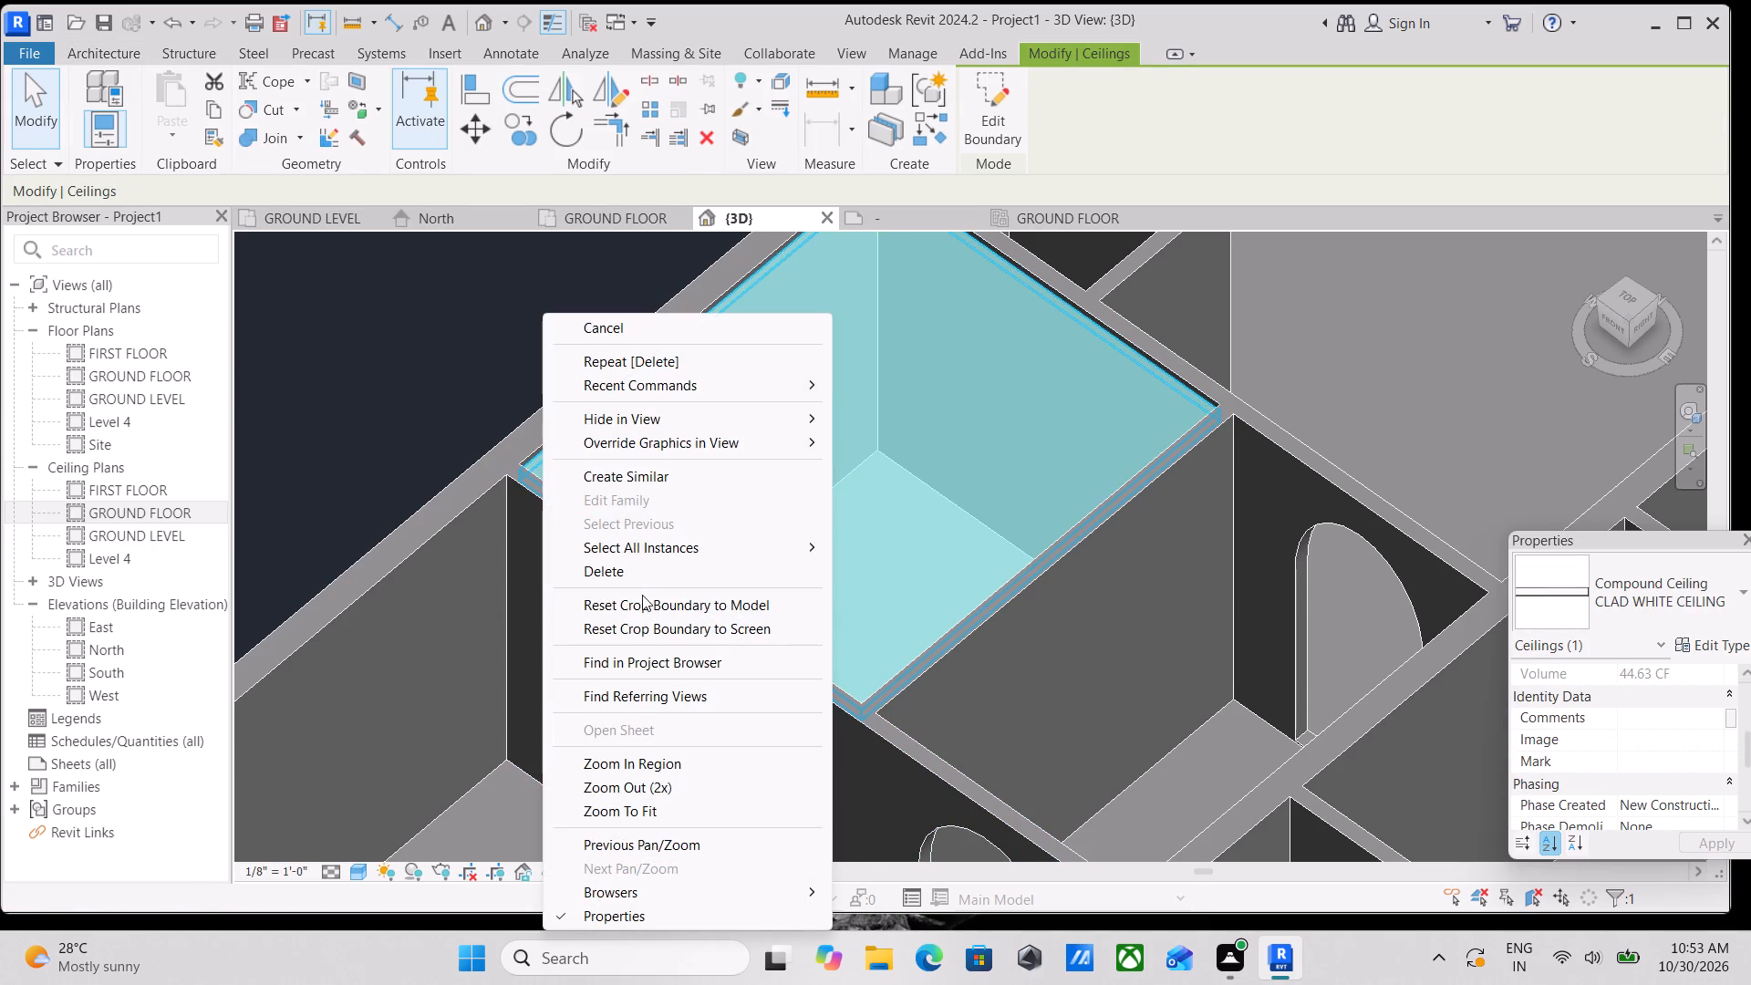
click(642, 584)
click(633, 570)
key(Escape)
Examine the whole building's walls, open rooms, arched openings and staircase from several sides and distances.
scroll(752, 523, down, 5)
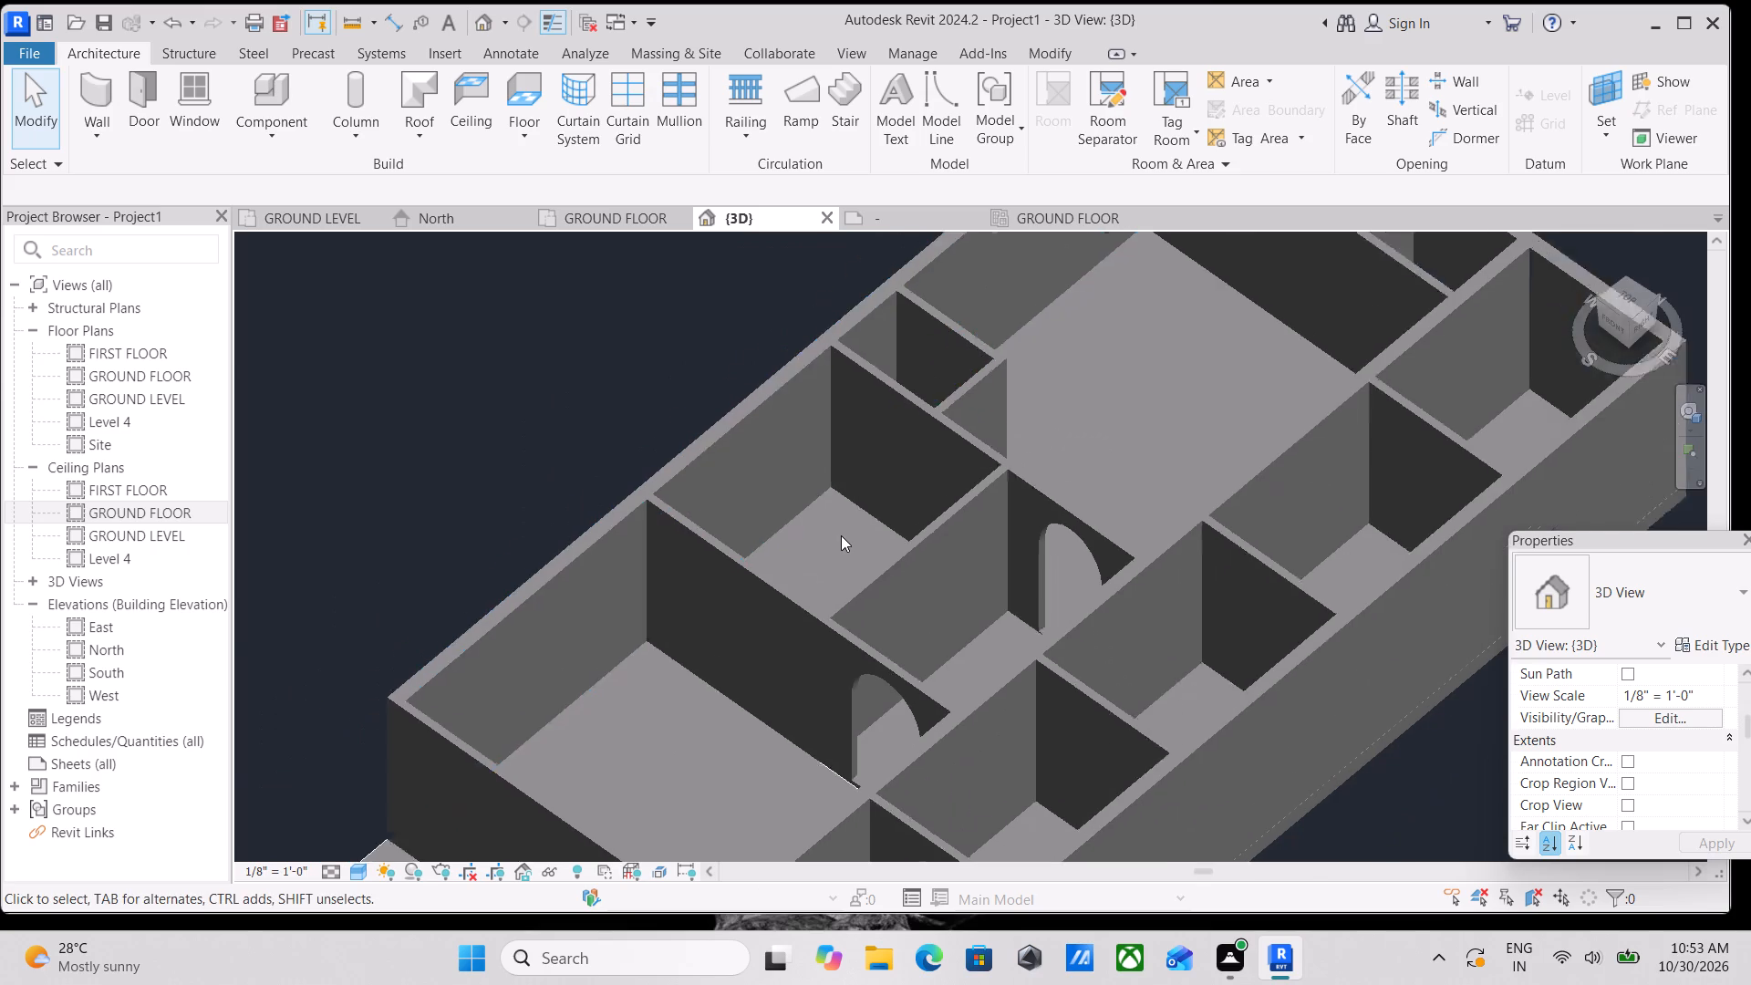
scroll(841, 535, down, 3)
shift+middle_drag(907, 641, 1136, 639)
middle_drag(1063, 641, 810, 935)
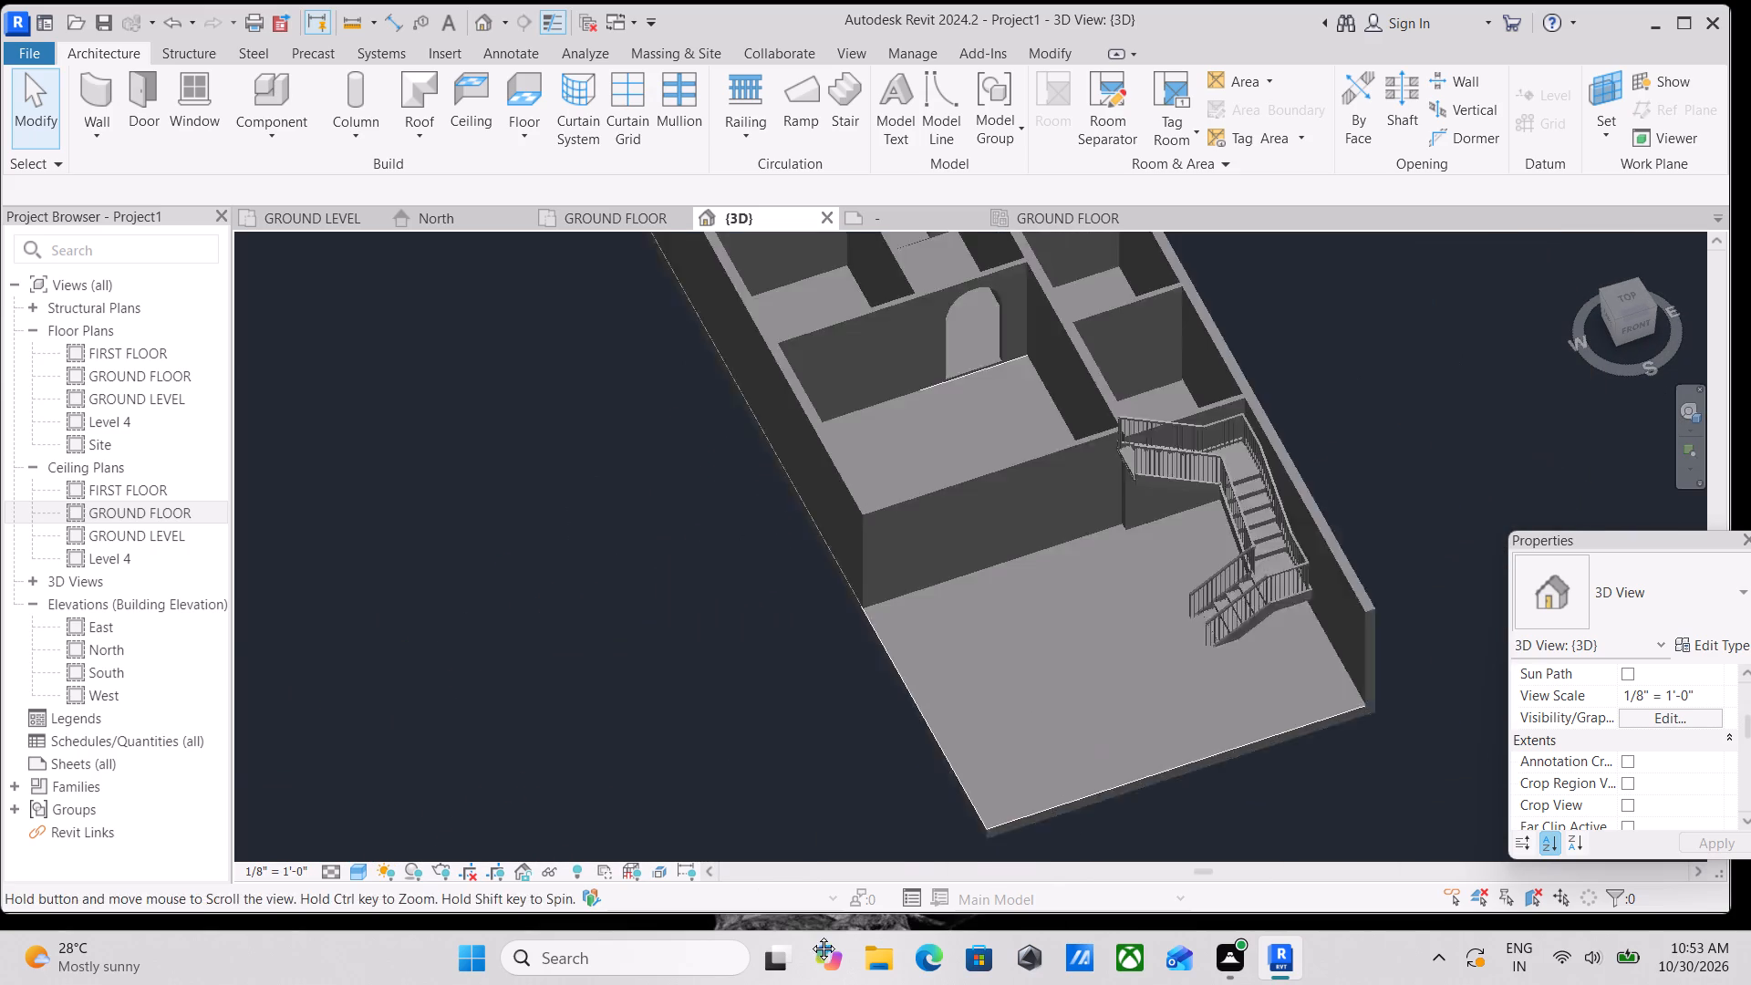
middle_drag(810, 935, 810, 936)
scroll(925, 652, down, 1)
middle_drag(914, 709, 853, 952)
scroll(944, 738, up, 3)
scroll(944, 738, down, 1)
middle_drag(942, 750, 905, 893)
scroll(961, 744, down, 2)
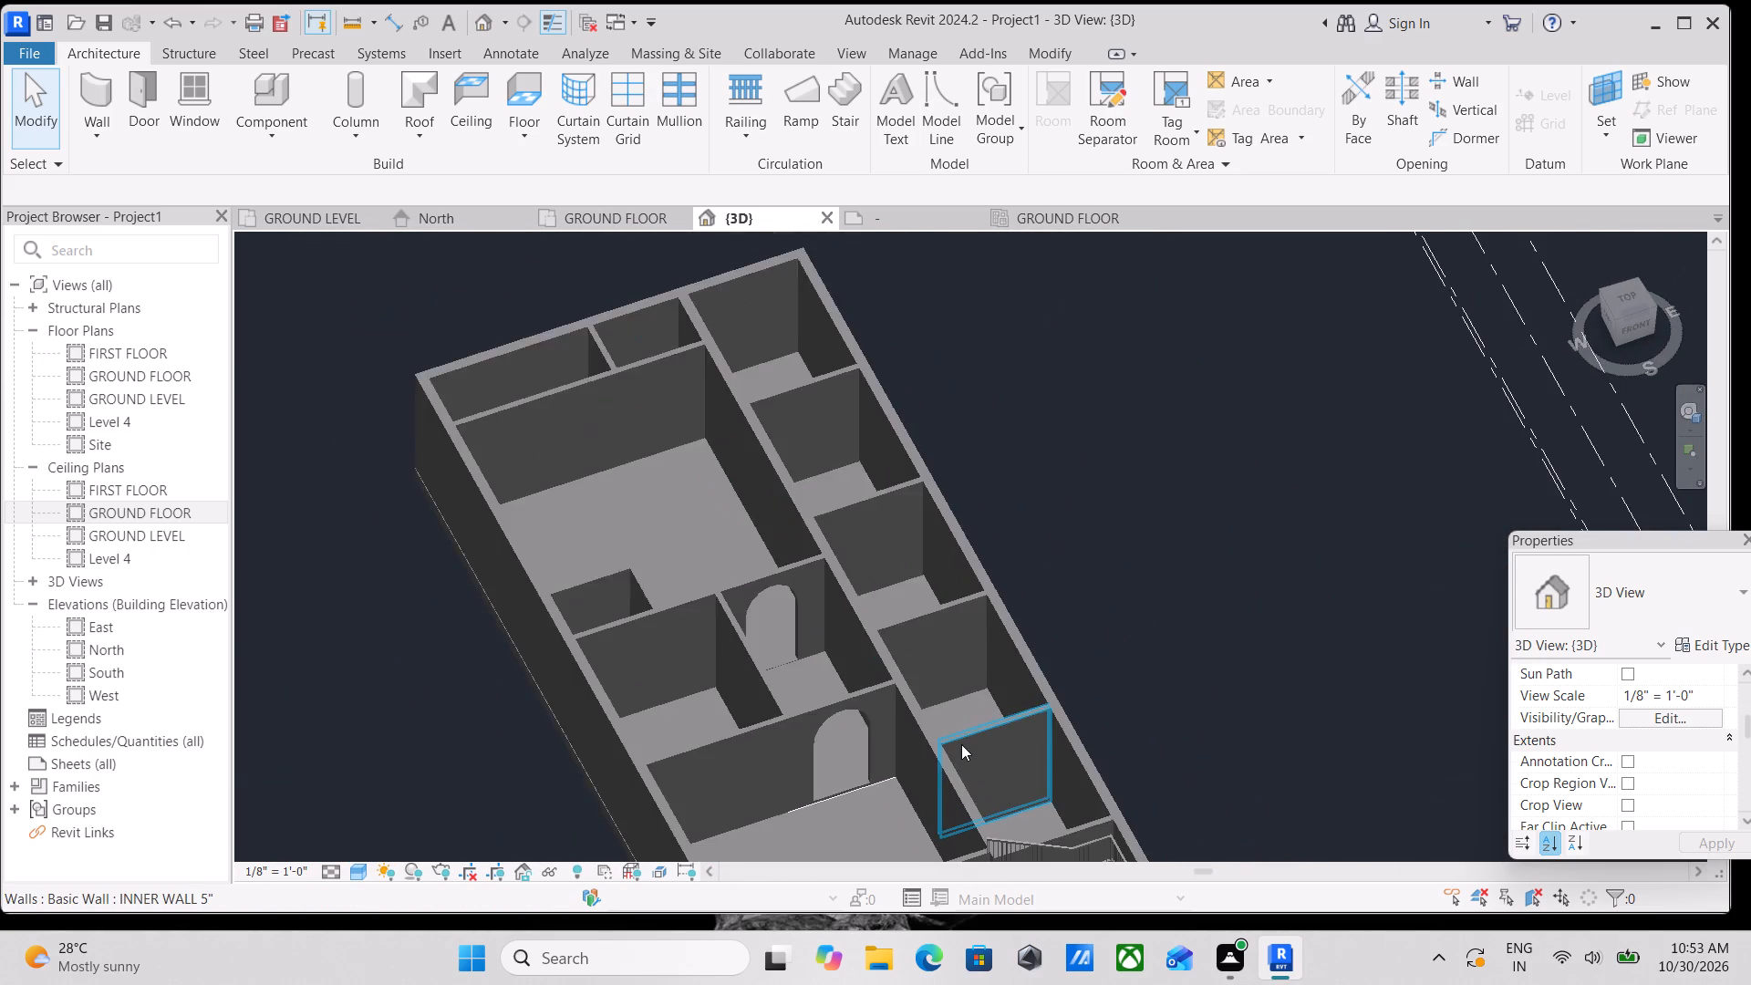
middle_drag(884, 748, 958, 571)
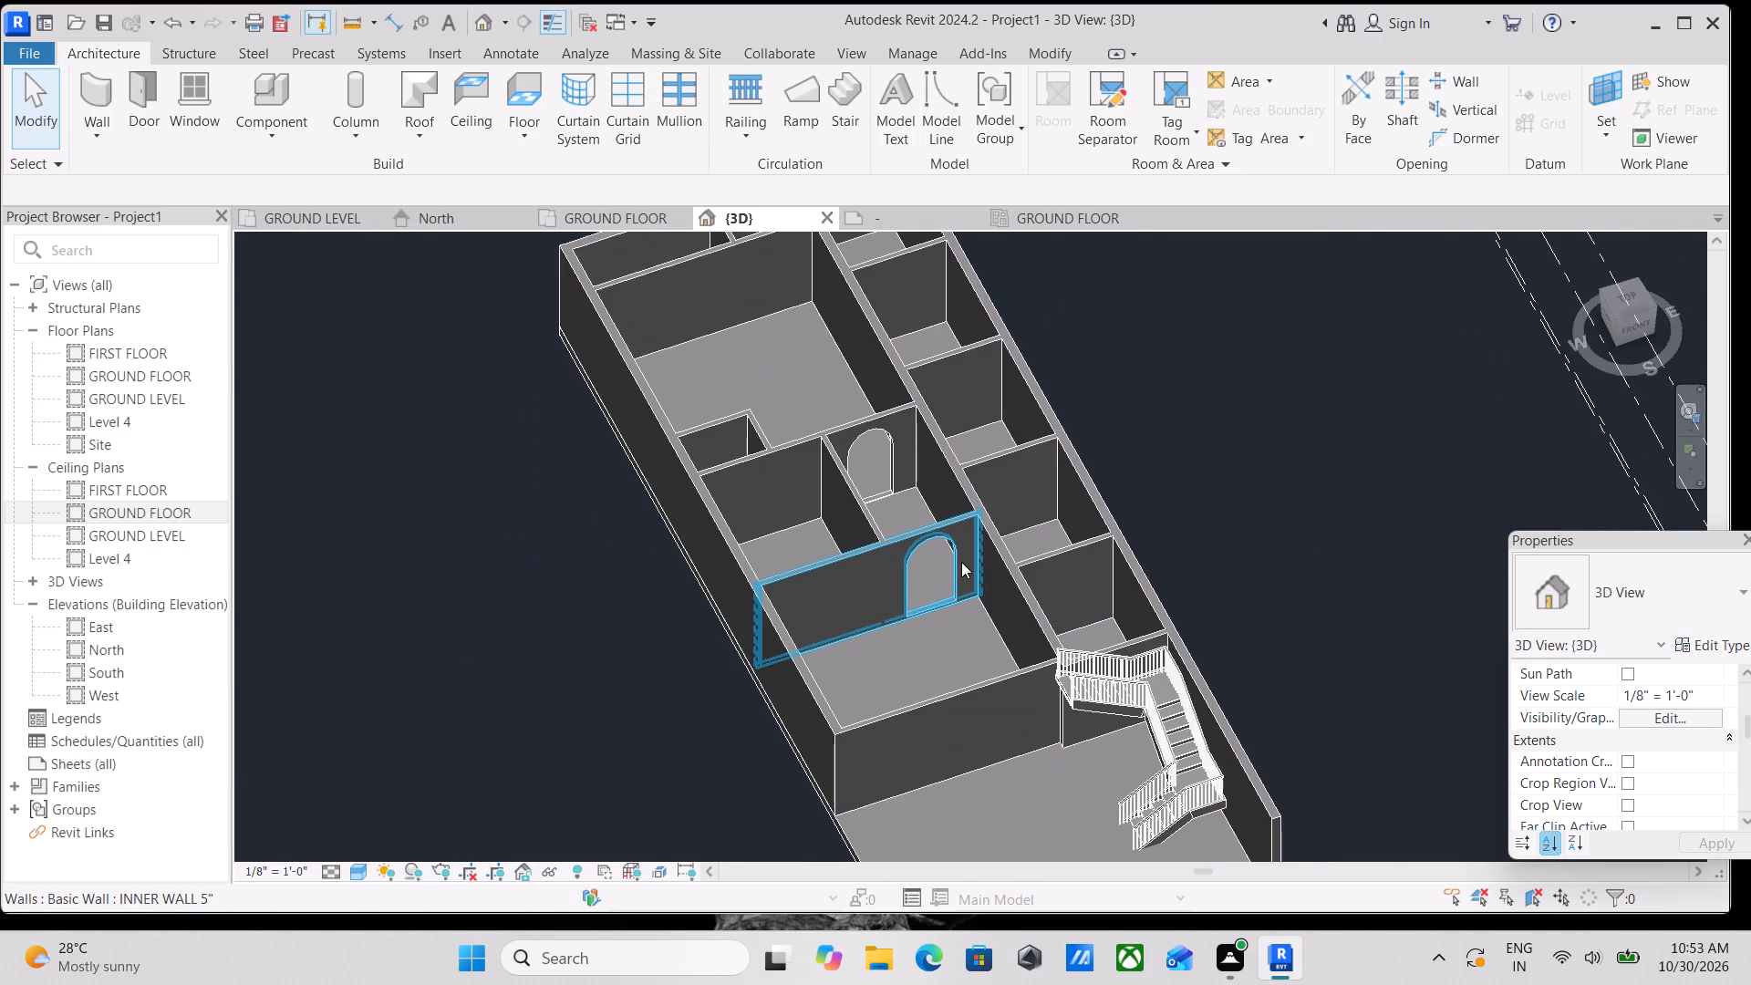
scroll(961, 562, down, 1)
middle_drag(961, 562, 983, 524)
middle_drag(1000, 763, 934, 921)
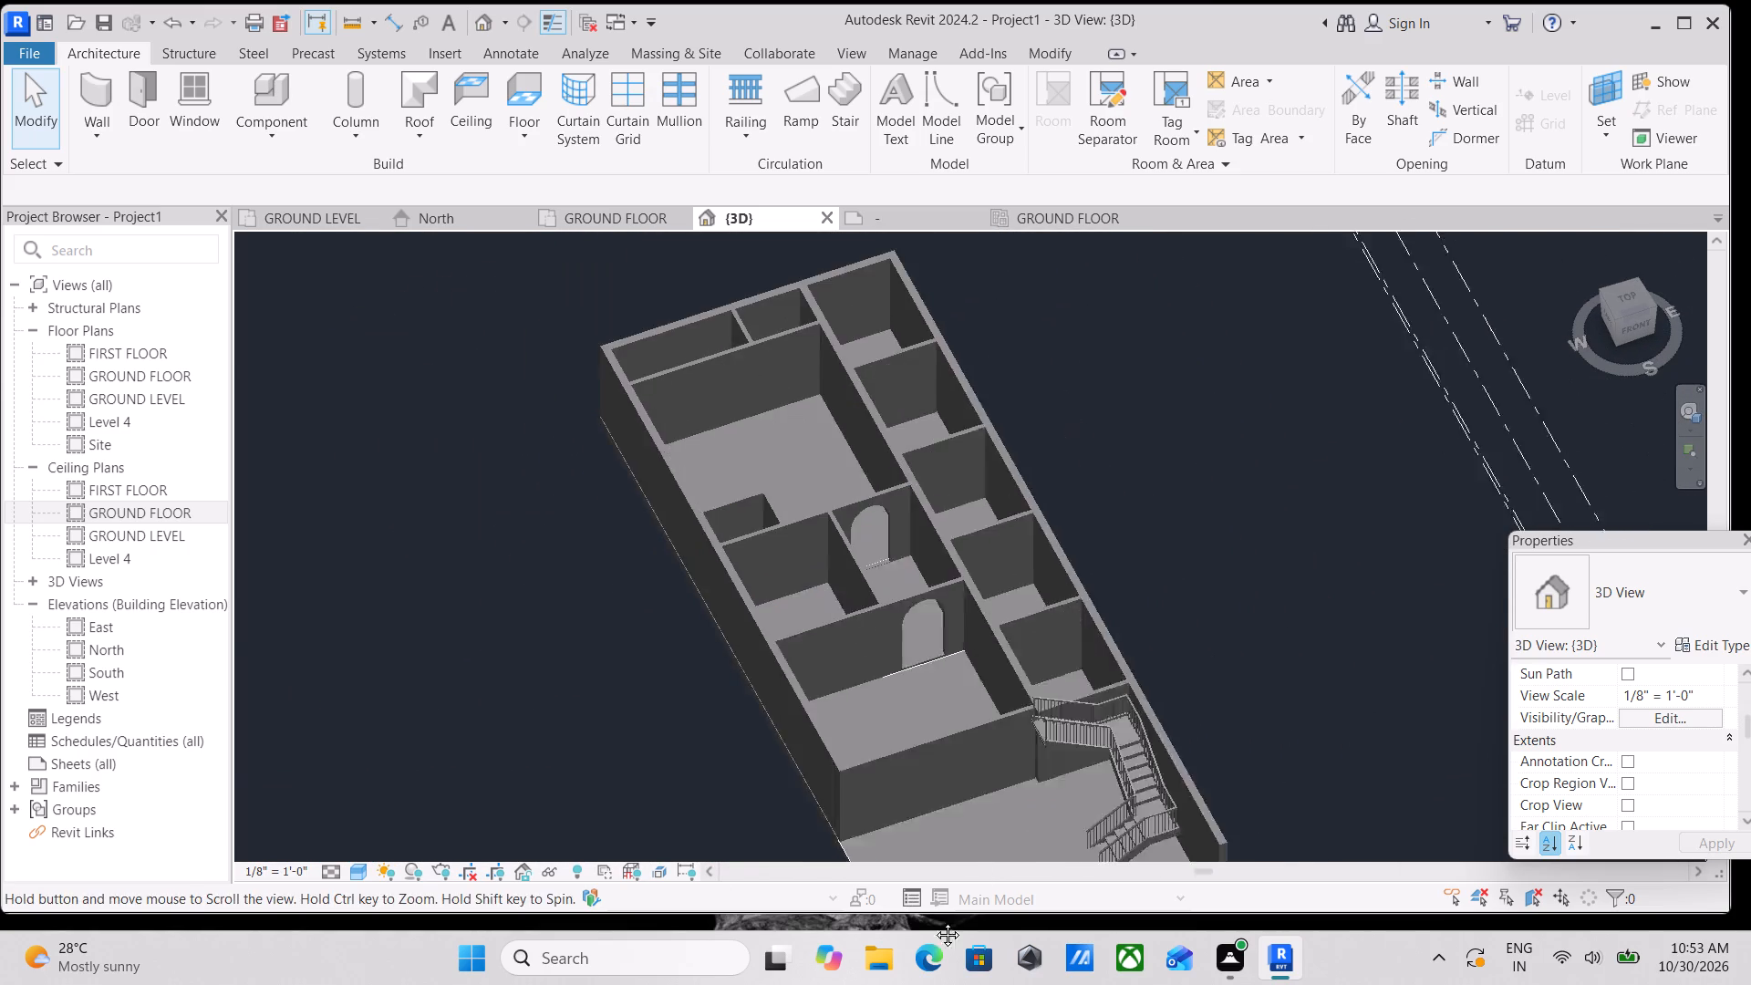
middle_drag(934, 921, 911, 953)
scroll(916, 730, down, 1)
middle_drag(916, 730, 923, 663)
middle_drag(855, 885, 518, 870)
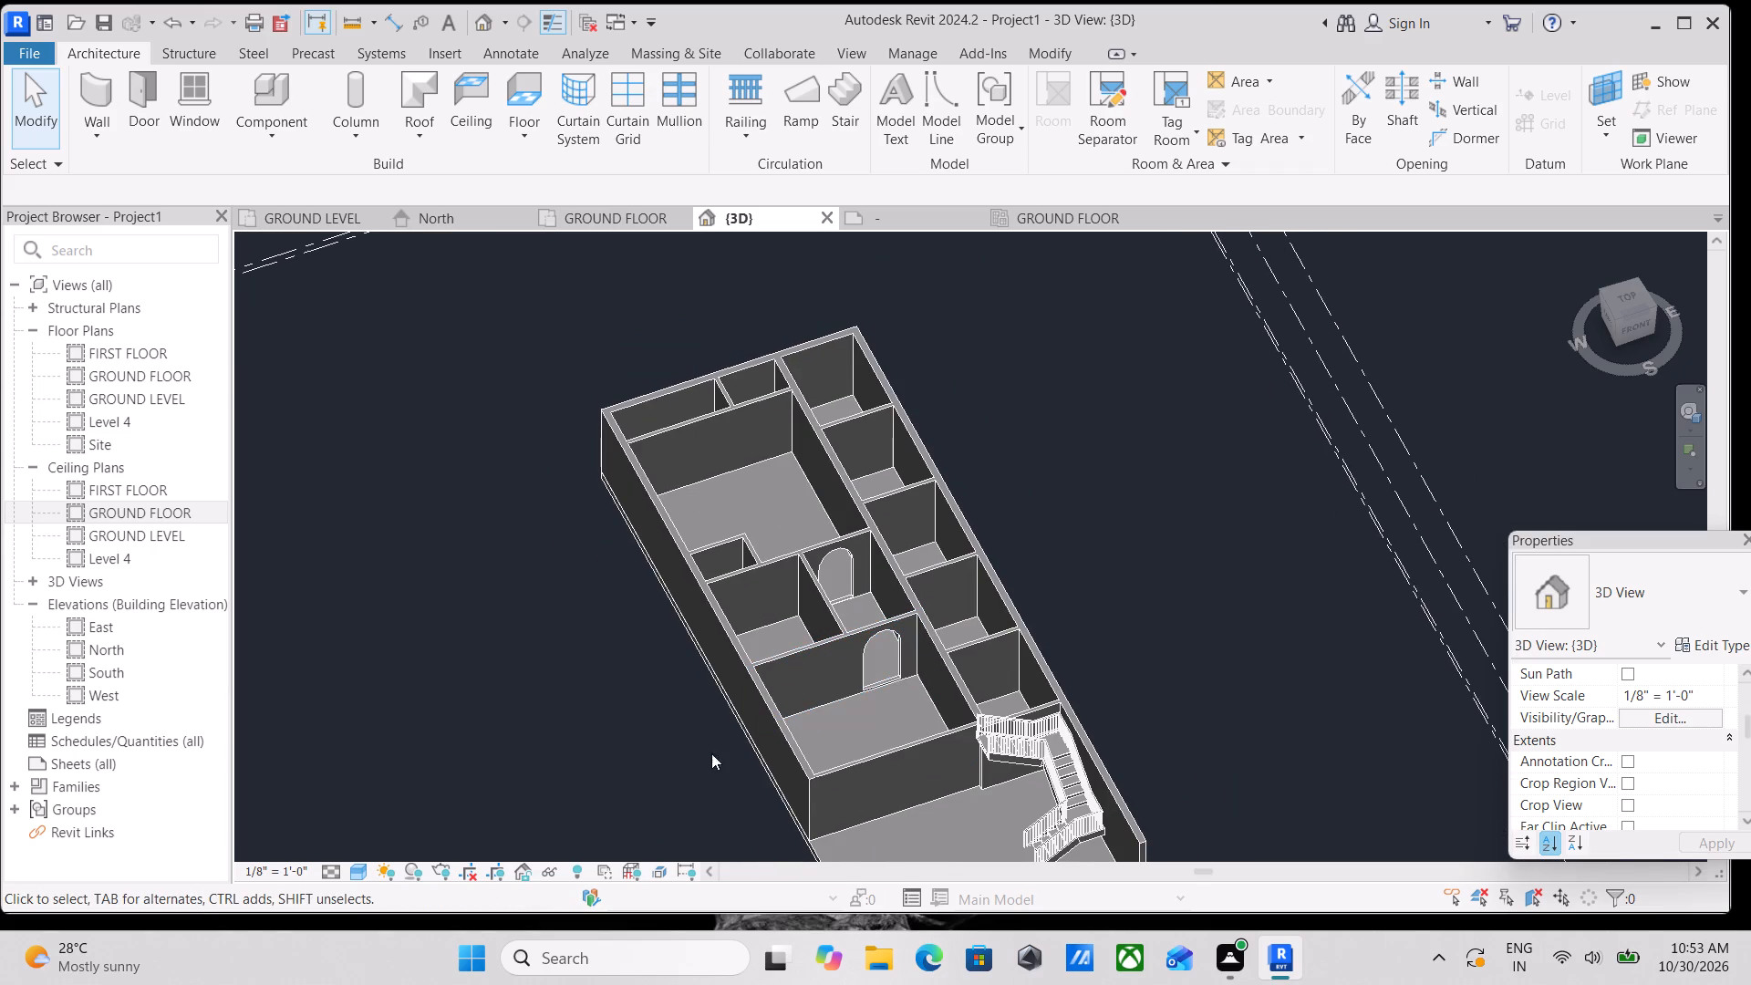
scroll(794, 726, down, 1)
middle_drag(794, 726, 619, 676)
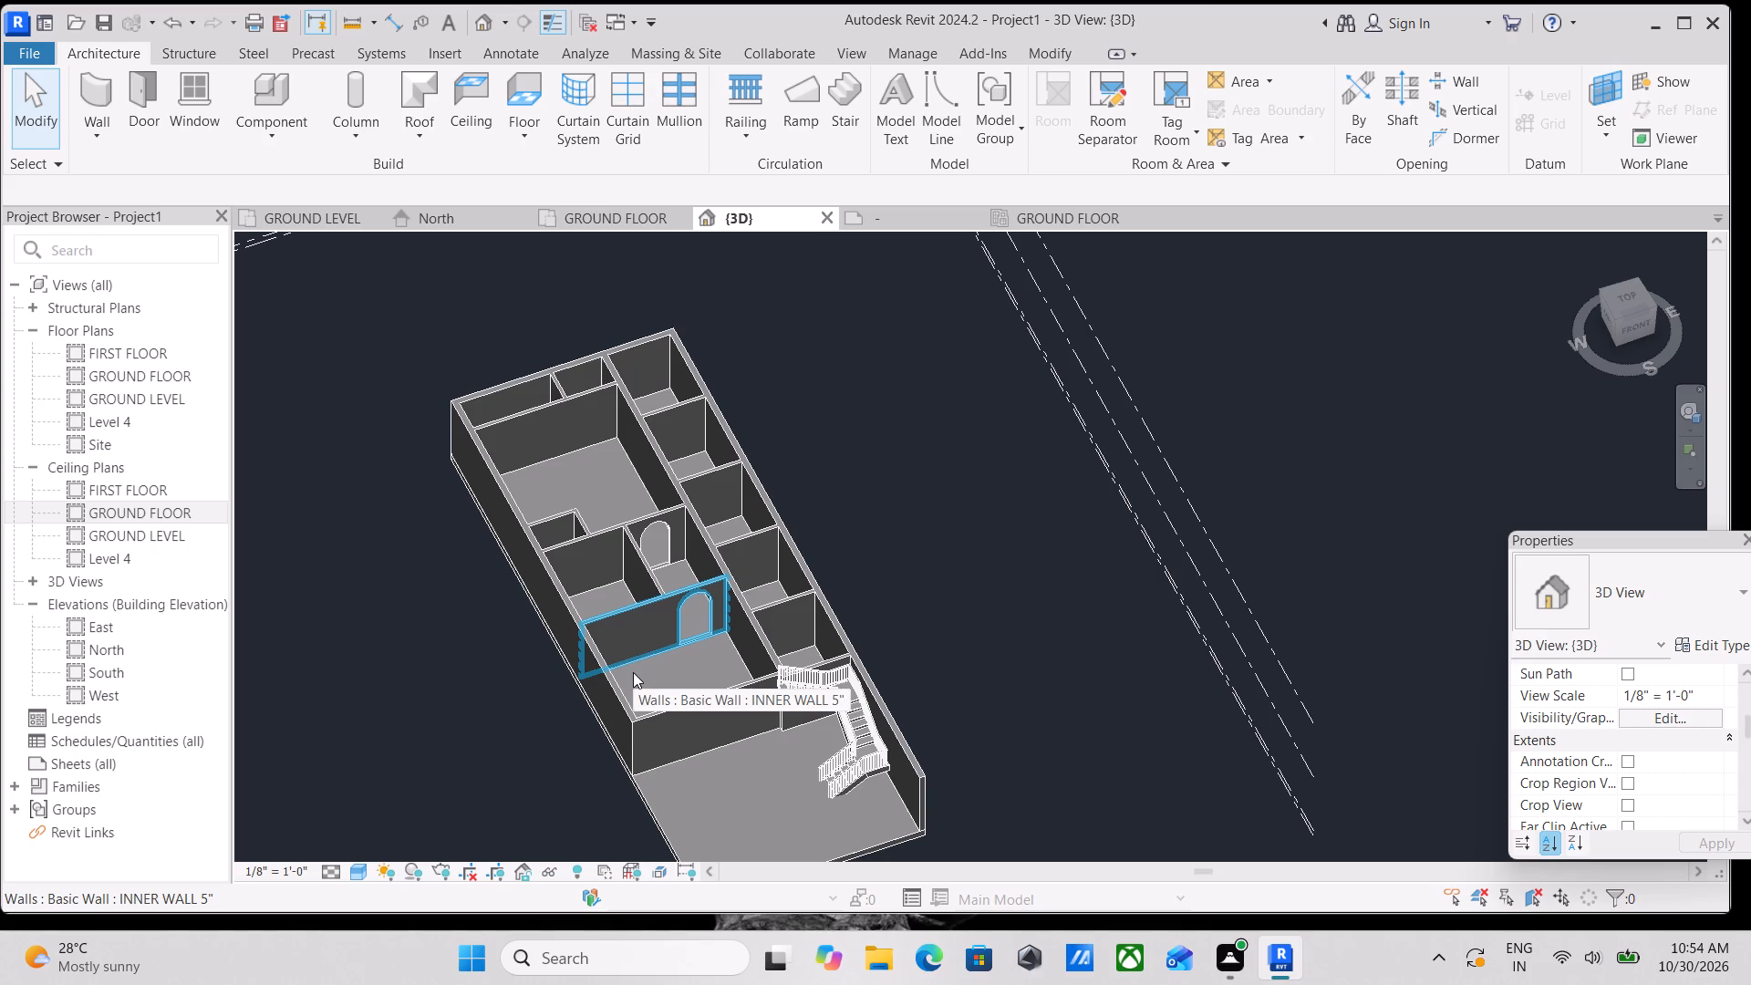
scroll(865, 540, down, 3)
scroll(751, 694, up, 3)
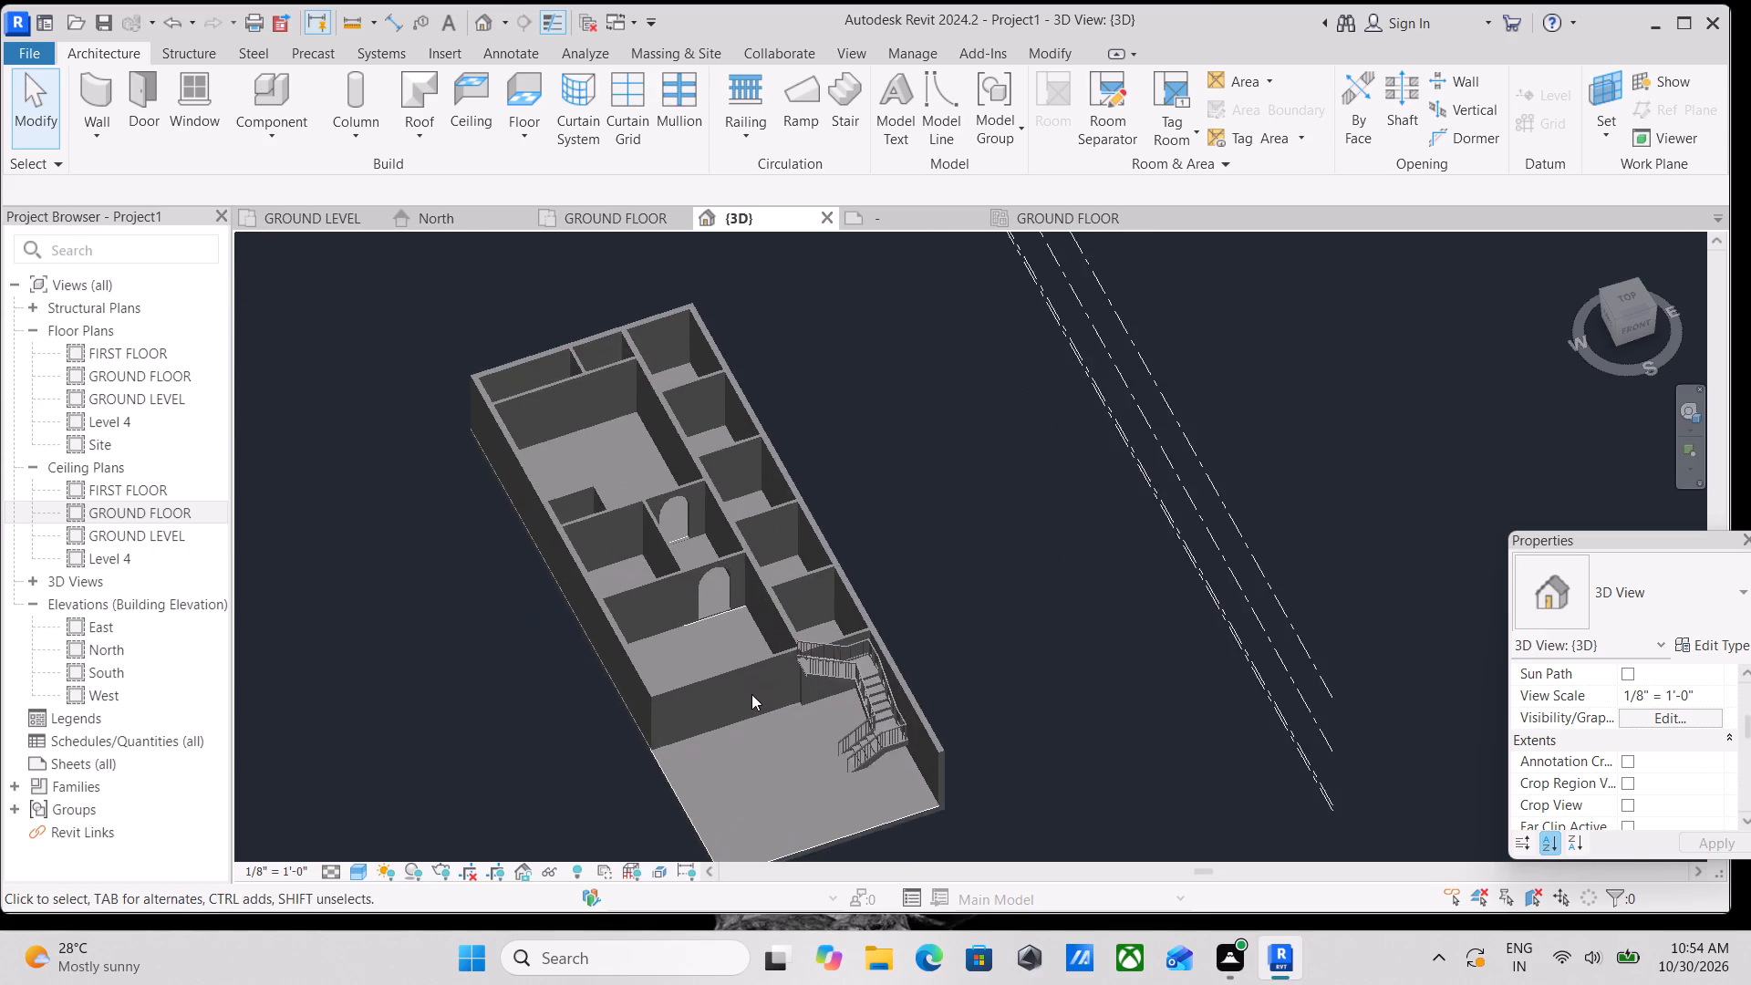
scroll(751, 694, up, 7)
shift+middle_drag(740, 638, 682, 700)
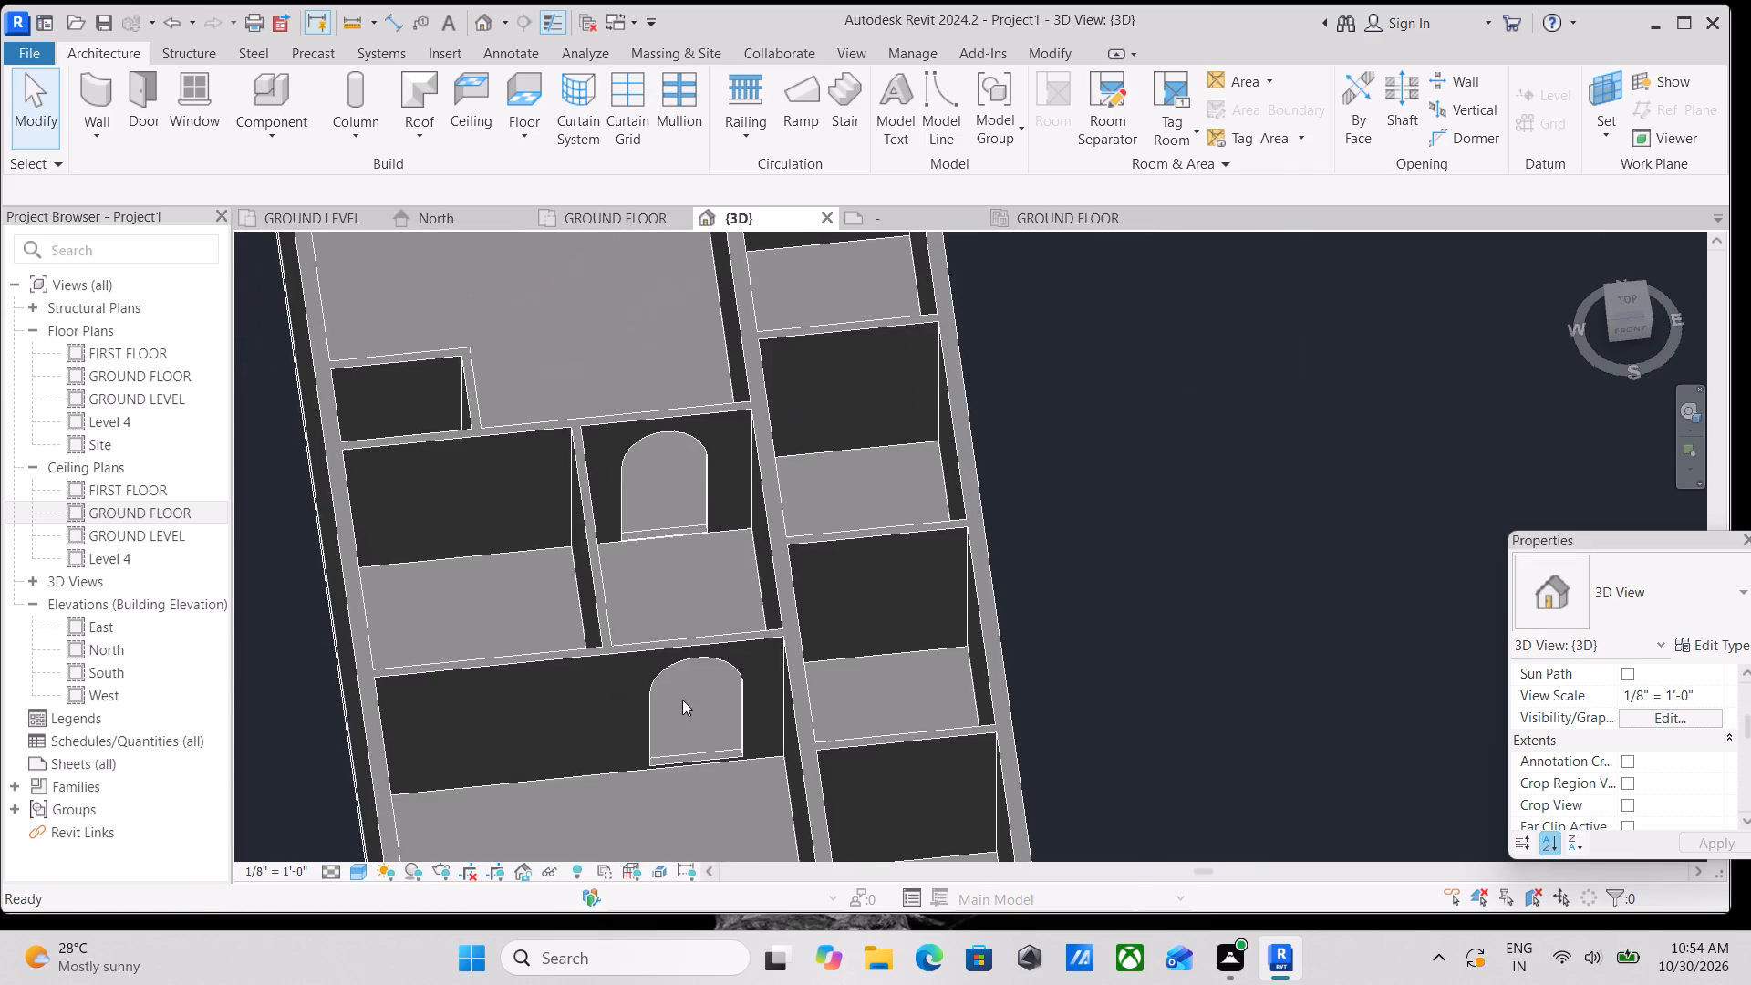
scroll(704, 694, down, 2)
middle_drag(704, 694, 969, 734)
scroll(914, 710, up, 3)
scroll(920, 705, down, 2)
middle_drag(920, 705, 969, 790)
scroll(1026, 757, down, 2)
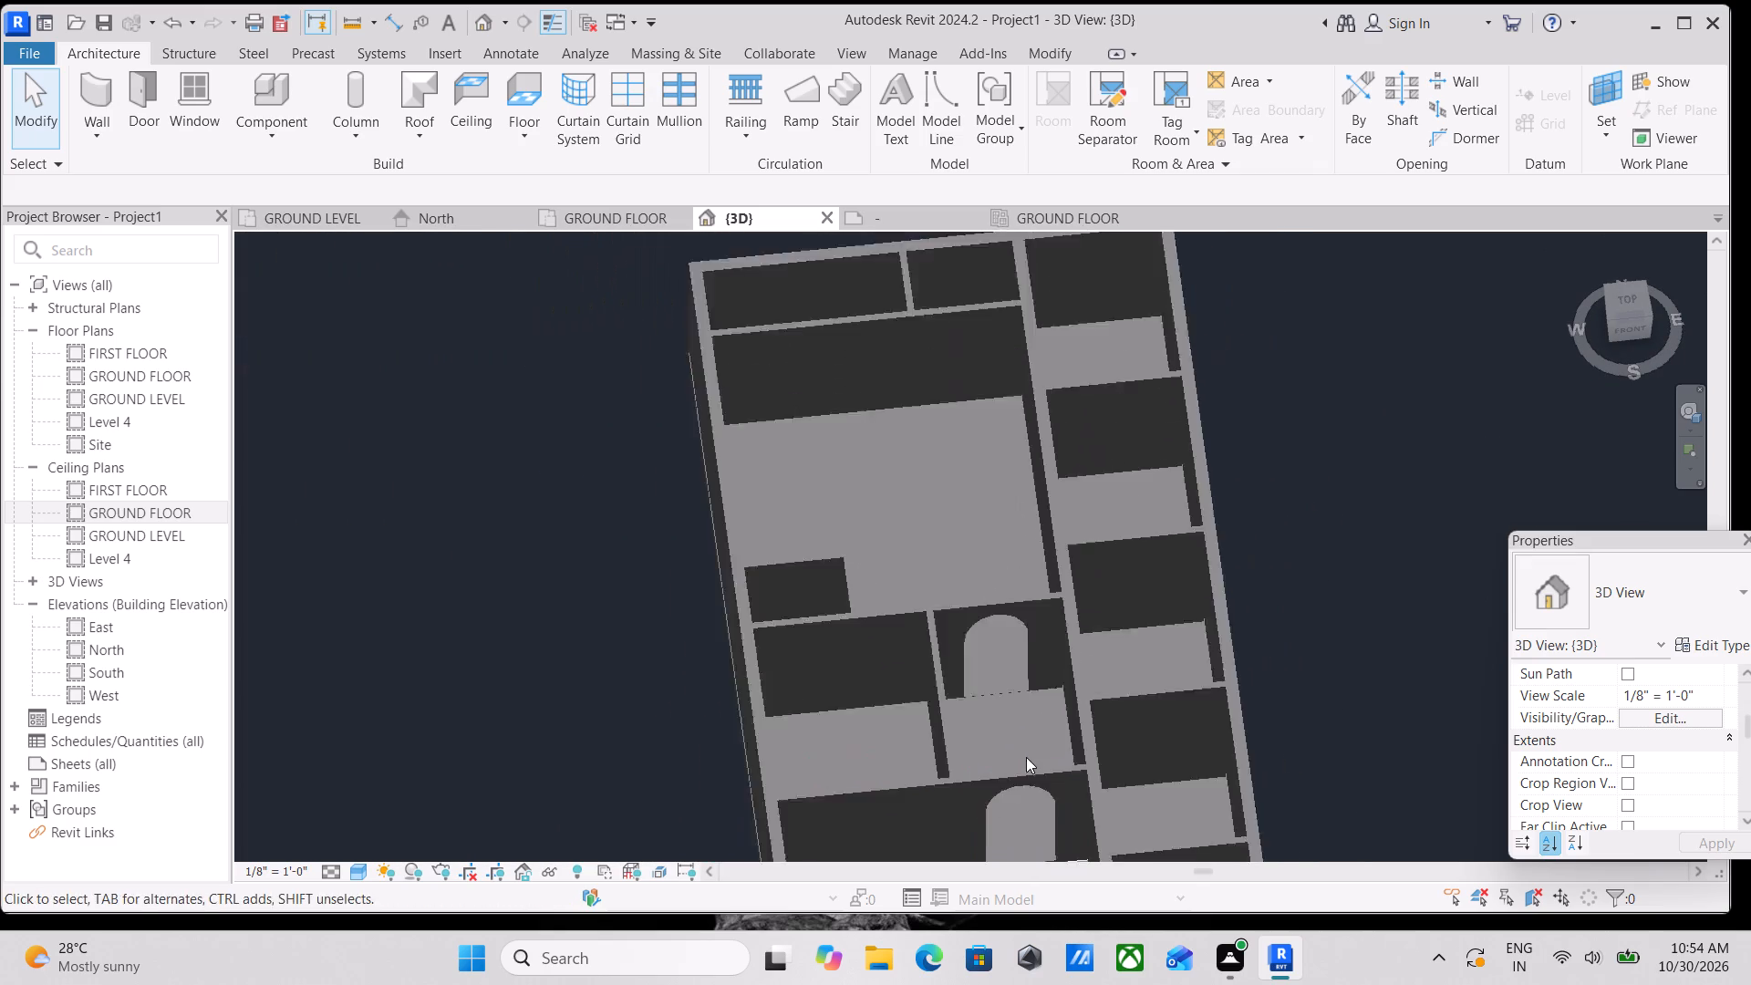
scroll(1026, 757, down, 1)
middle_drag(1026, 757, 854, 741)
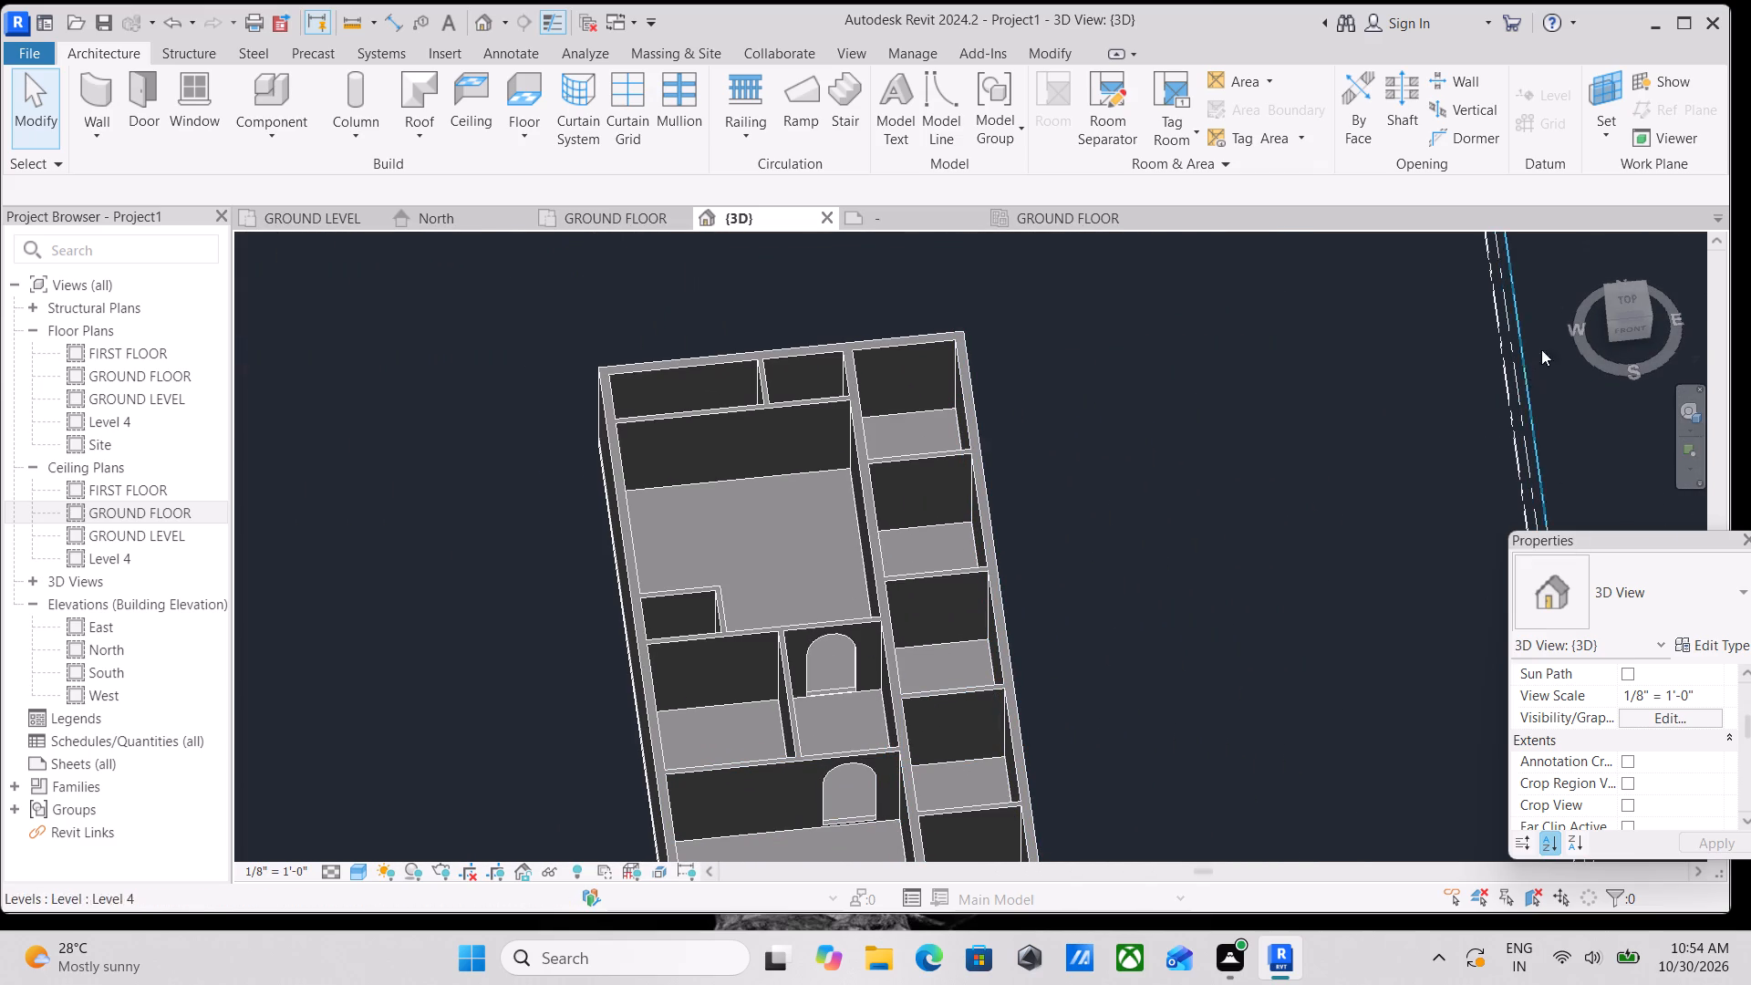
Change the building's long east OUTER WALL 9" to the Curtain Wall Storefront type.
click(1624, 305)
scroll(1282, 554, up, 3)
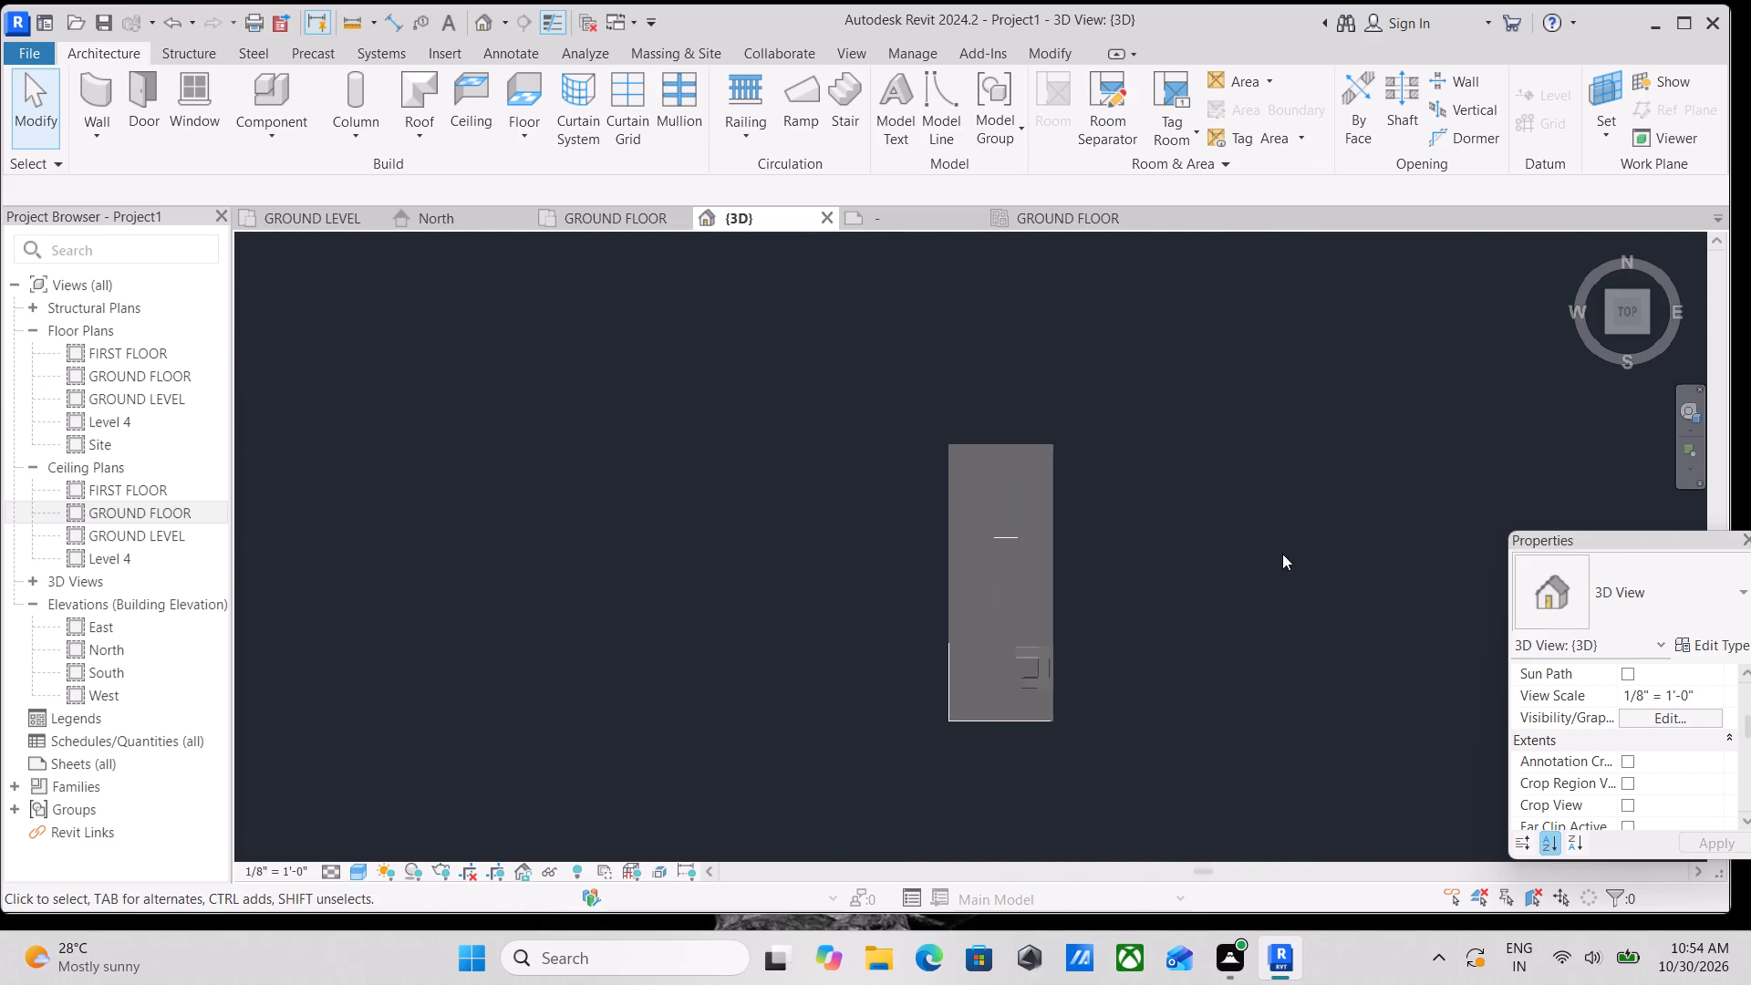
scroll(1217, 502, up, 1)
scroll(1068, 468, up, 2)
scroll(988, 470, up, 5)
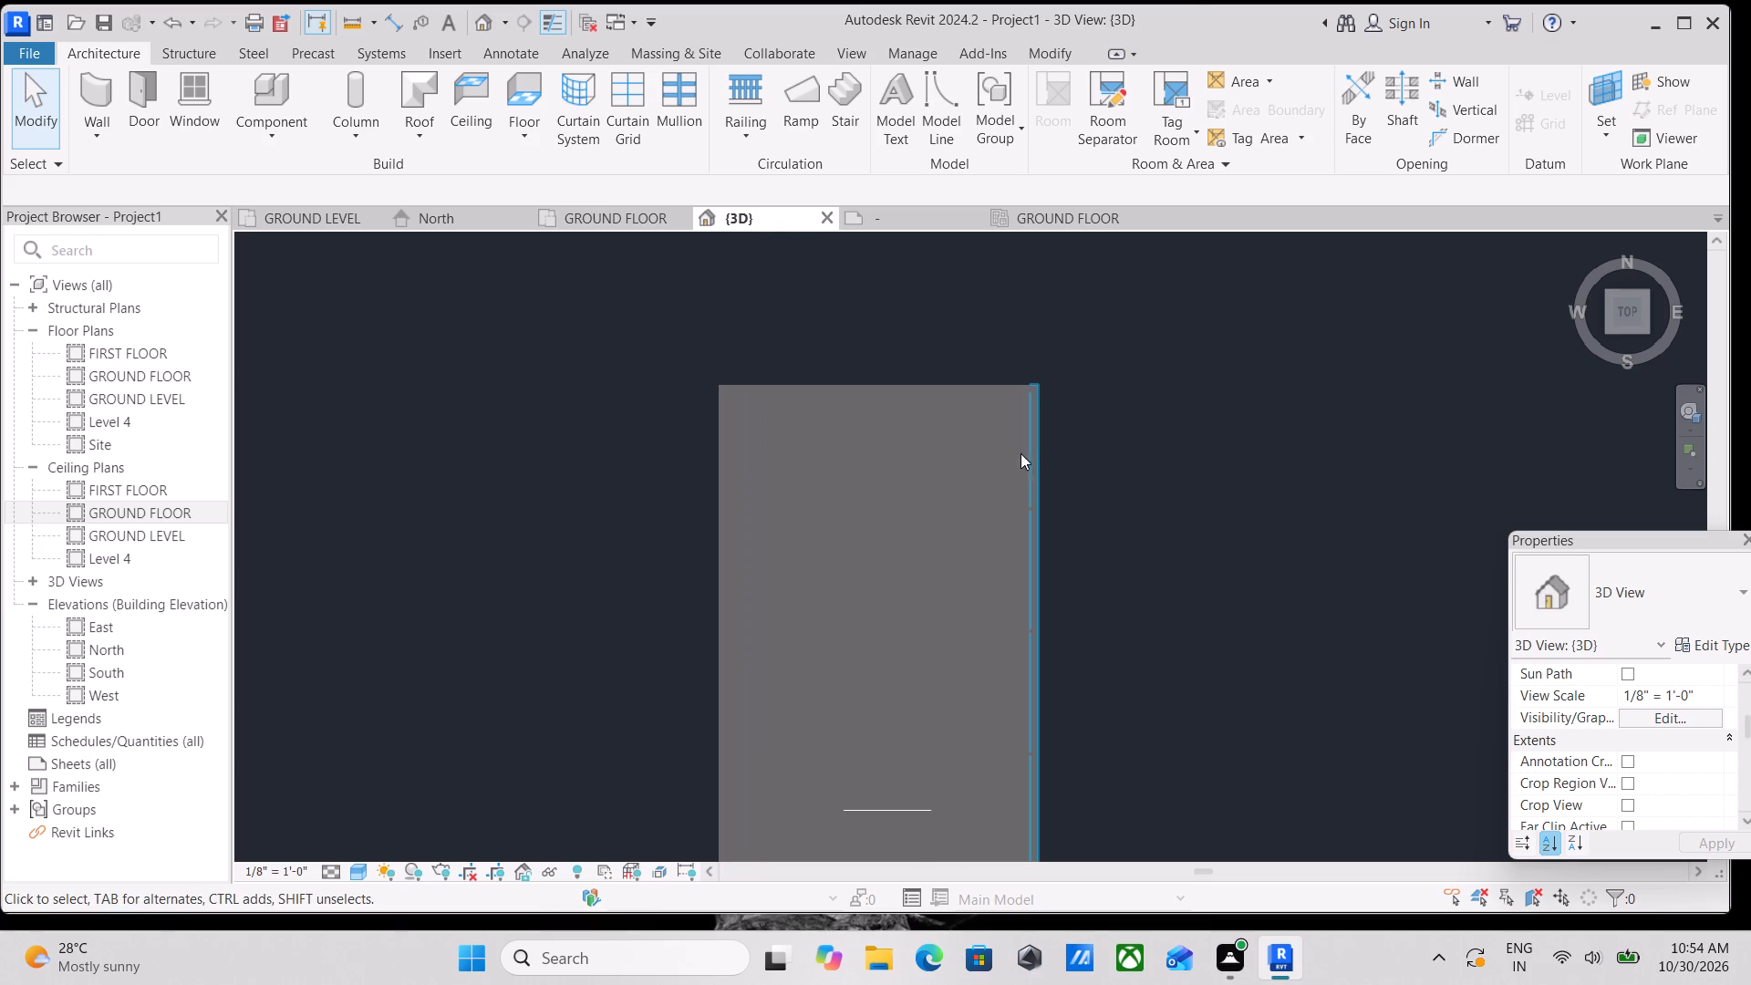
click(1041, 445)
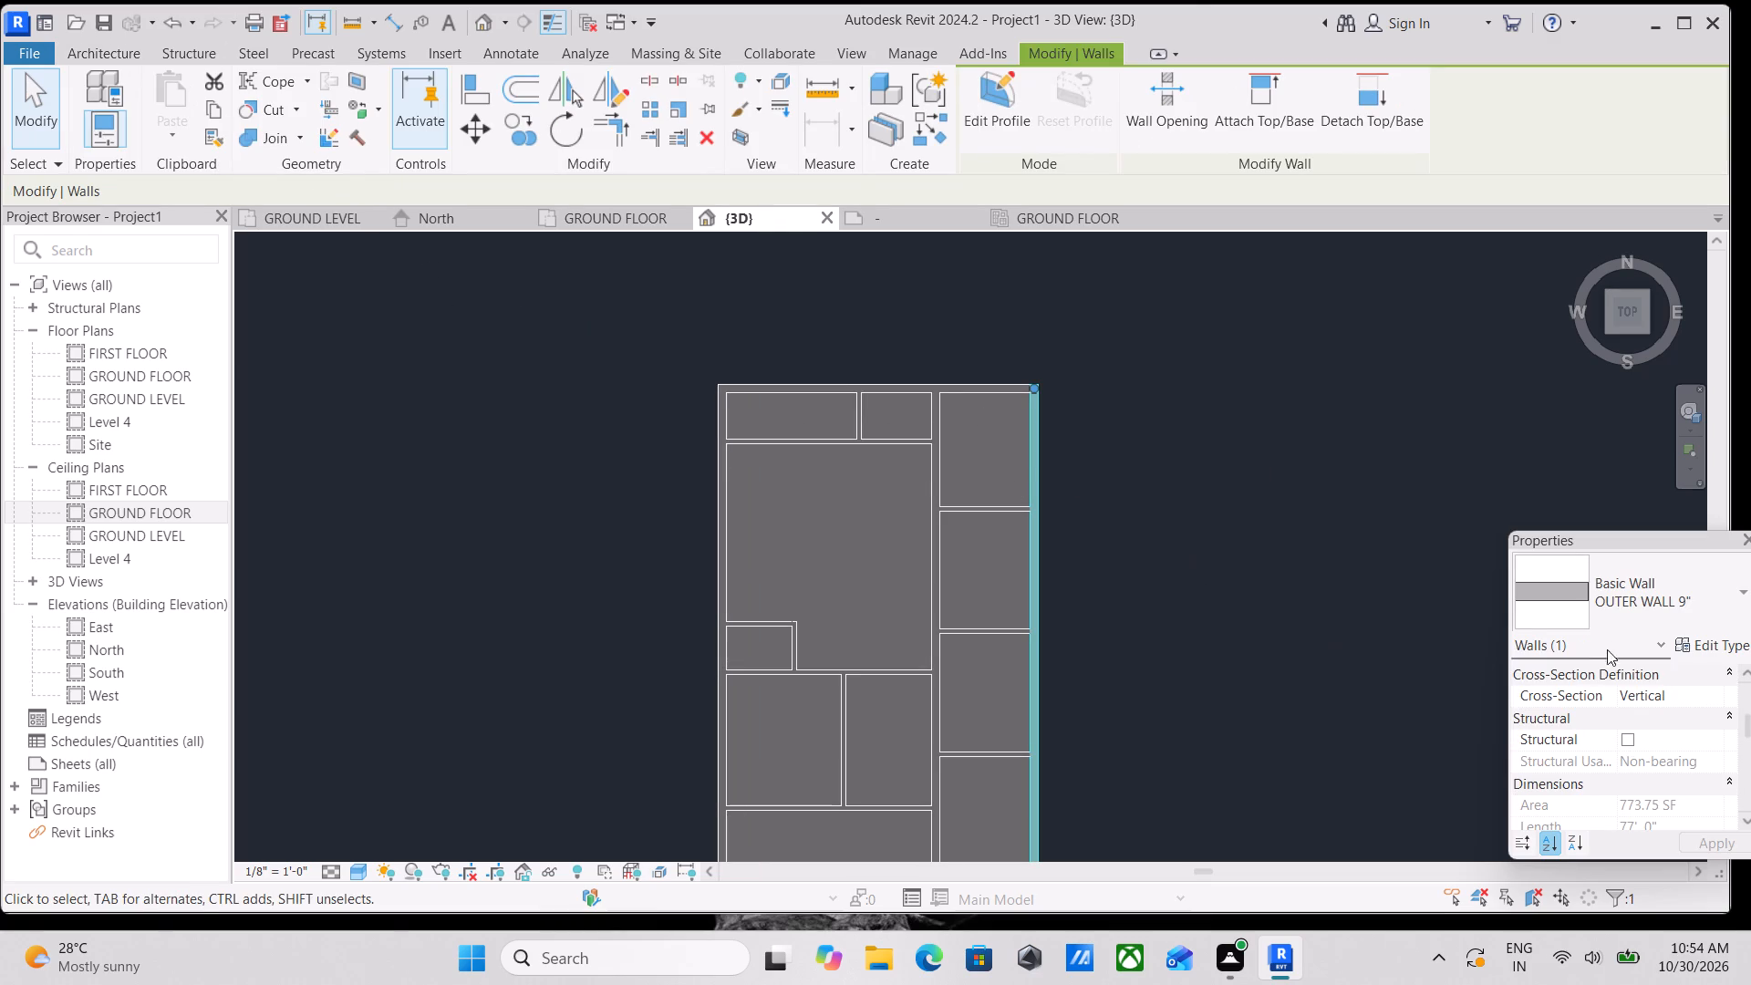
click(1712, 584)
click(1553, 369)
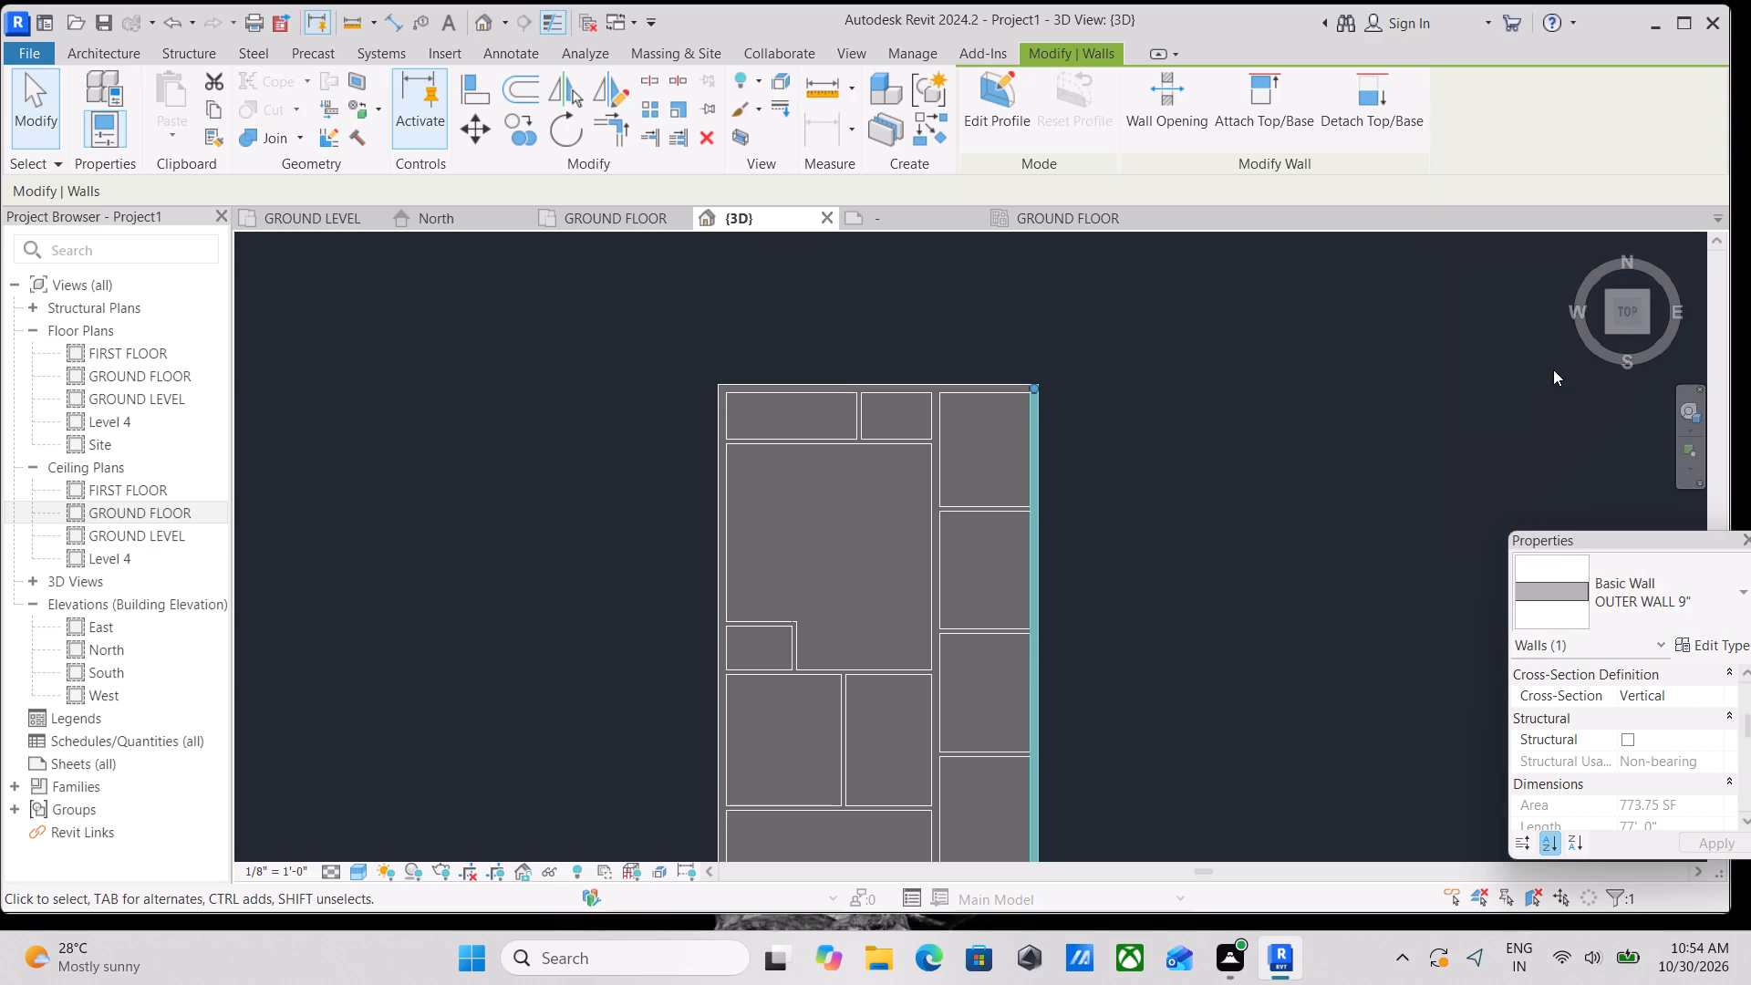
scroll(1184, 463, down, 2)
middle_drag(1184, 463, 980, 391)
key(Escape)
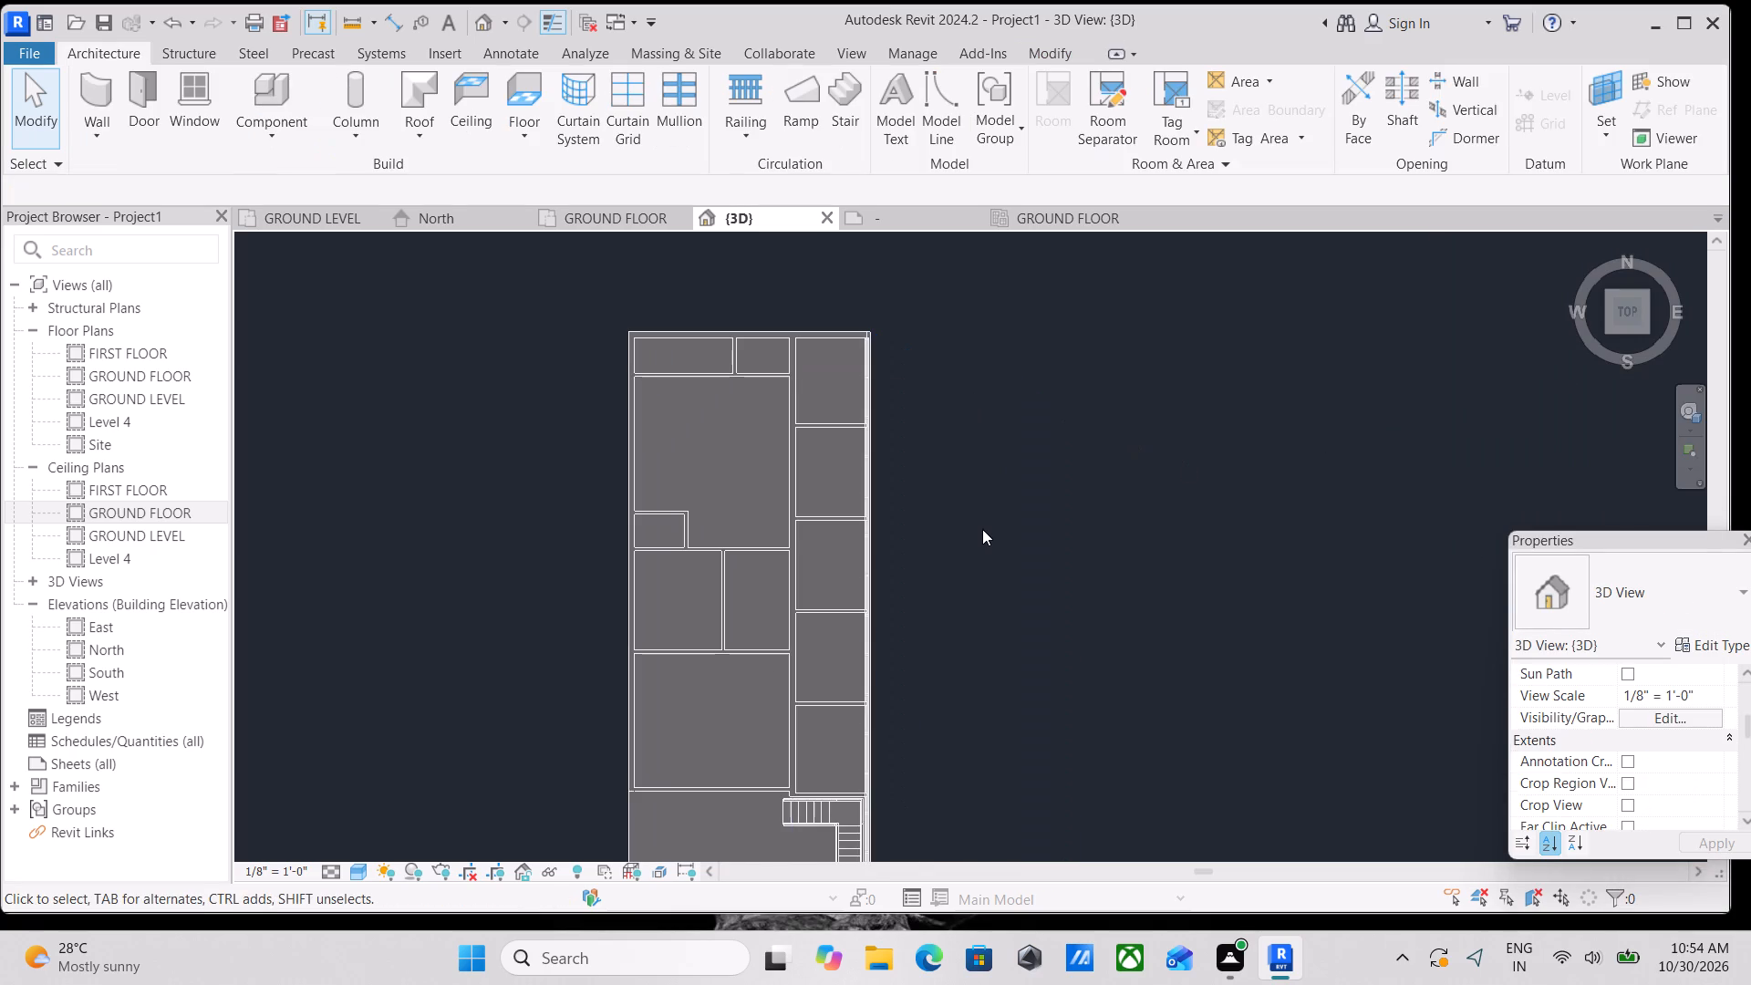
Shorten the east Storefront curtain wall by moving its south end back past the staircase to the first inner cross wall.
scroll(982, 529, down, 2)
shift+middle_drag(996, 647, 759, 300)
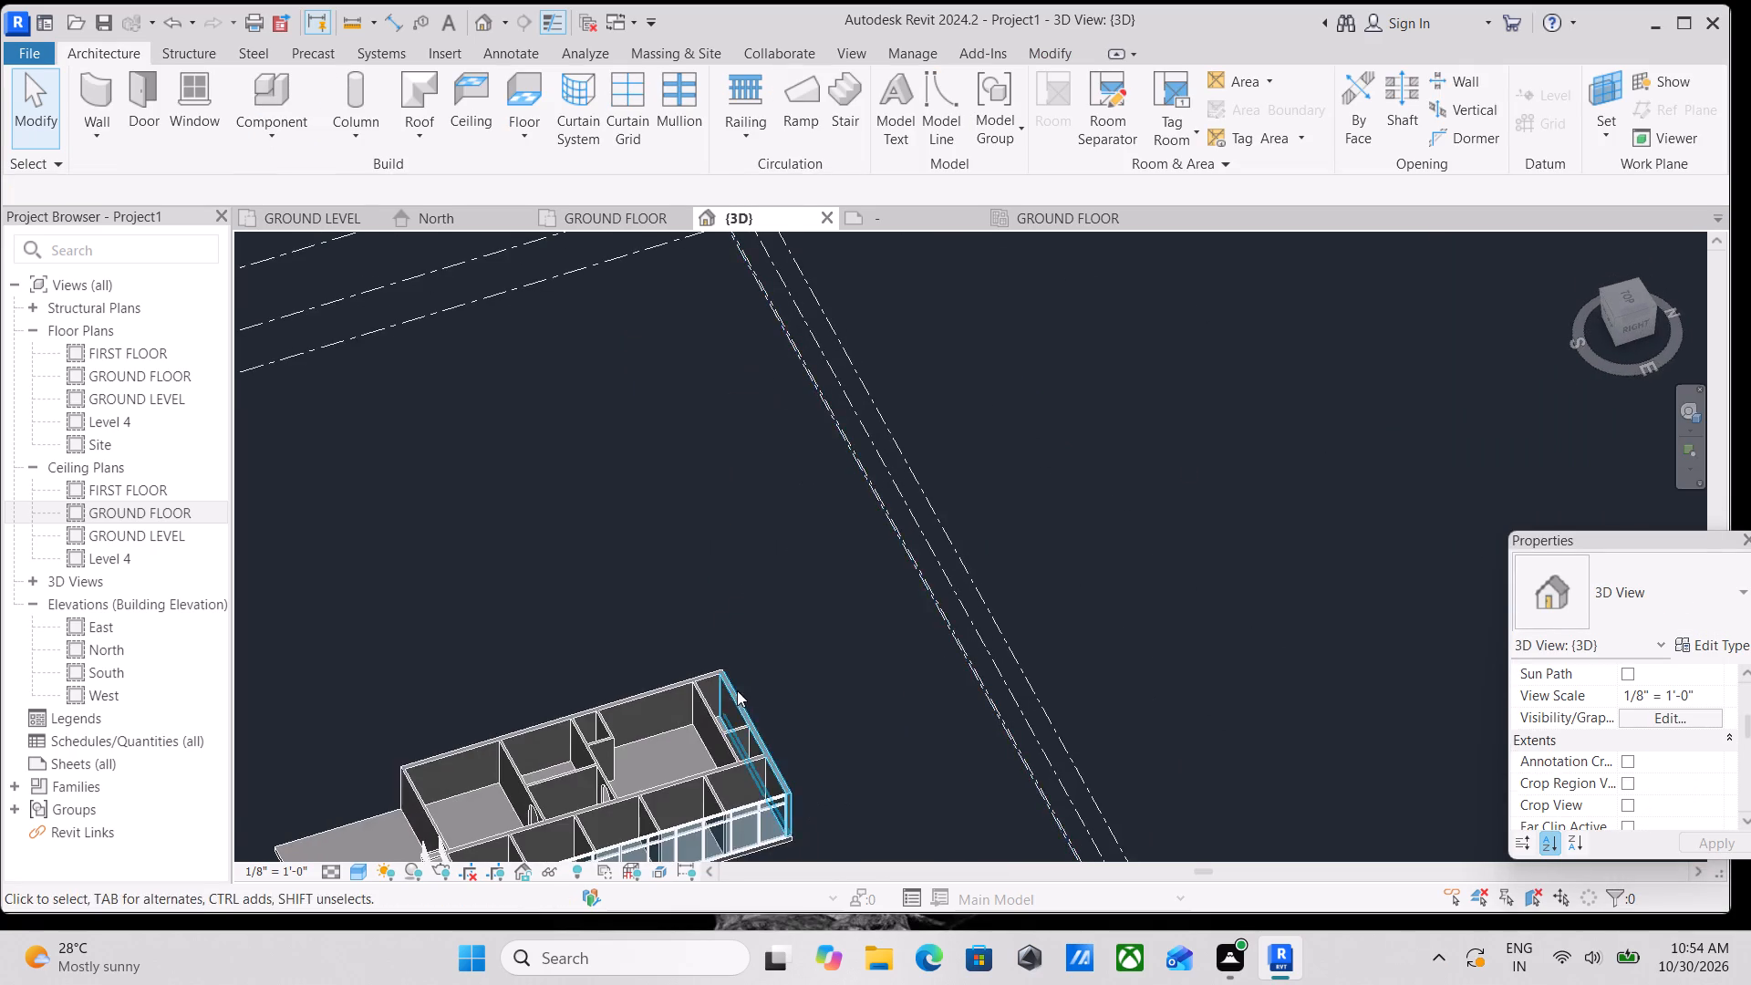
shift+middle_drag(733, 664, 673, 344)
middle_drag(571, 605, 723, 624)
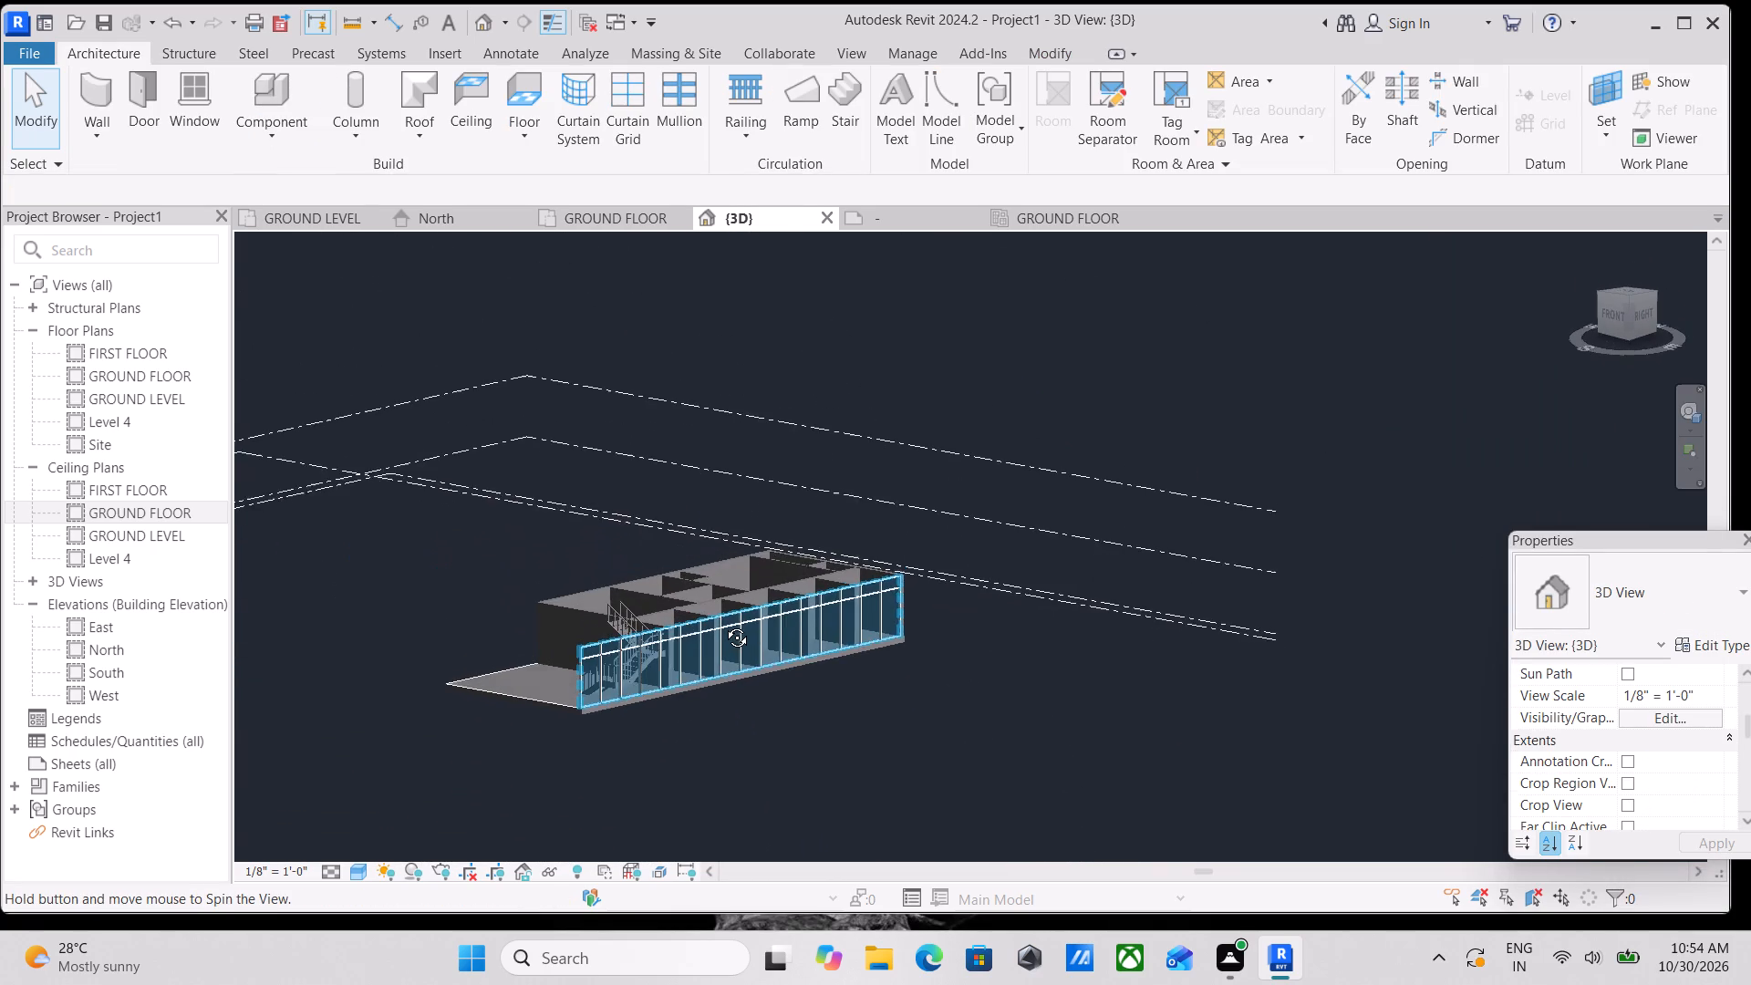
middle_drag(723, 624, 722, 629)
shift+middle_drag(601, 685, 886, 802)
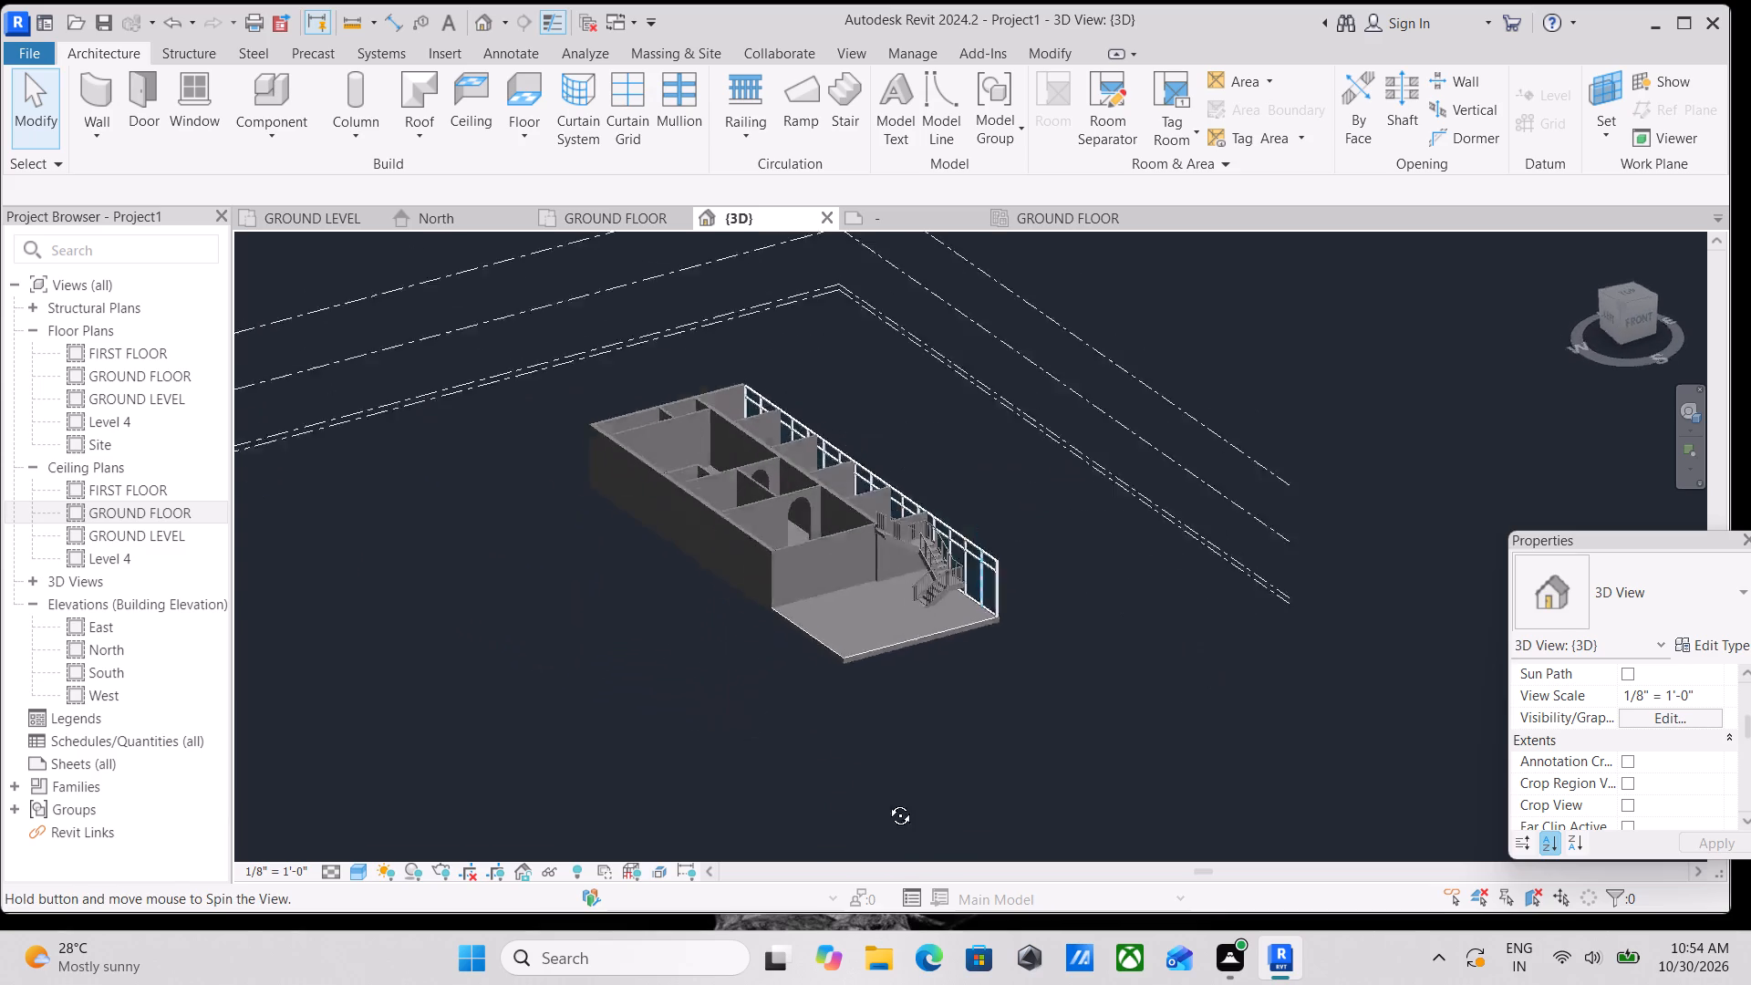
shift+middle_drag(886, 802, 942, 821)
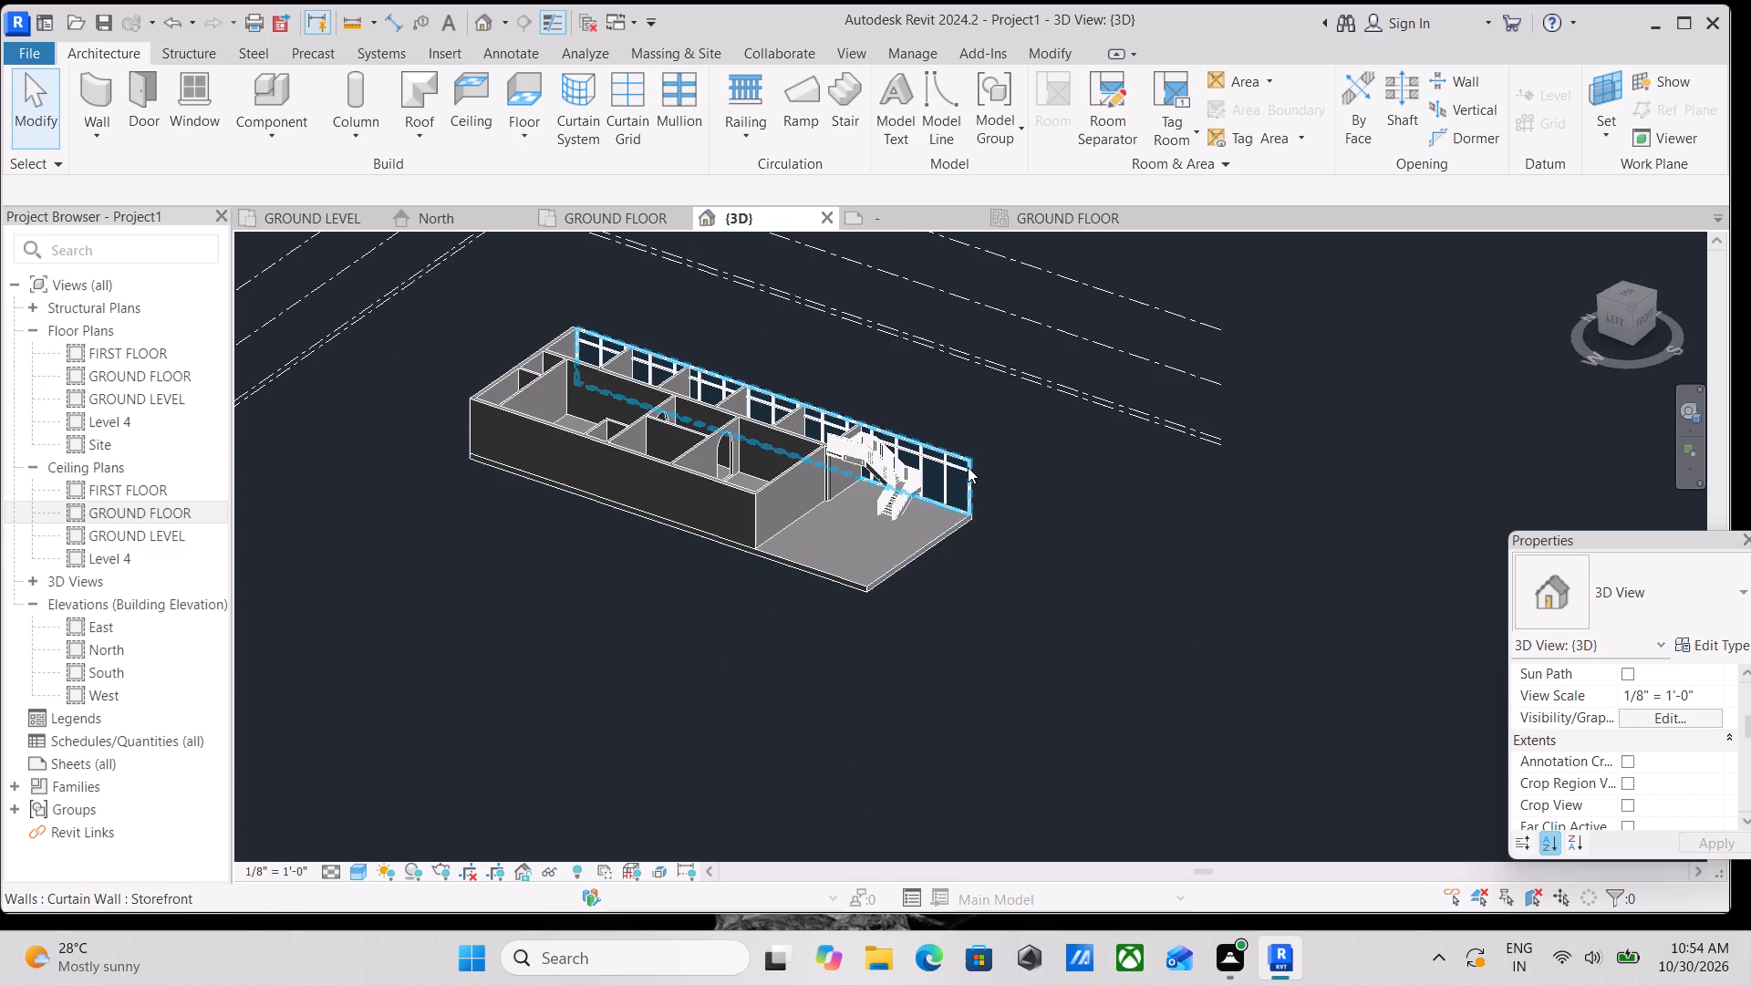
click(968, 467)
shift+middle_drag(989, 547, 540, 594)
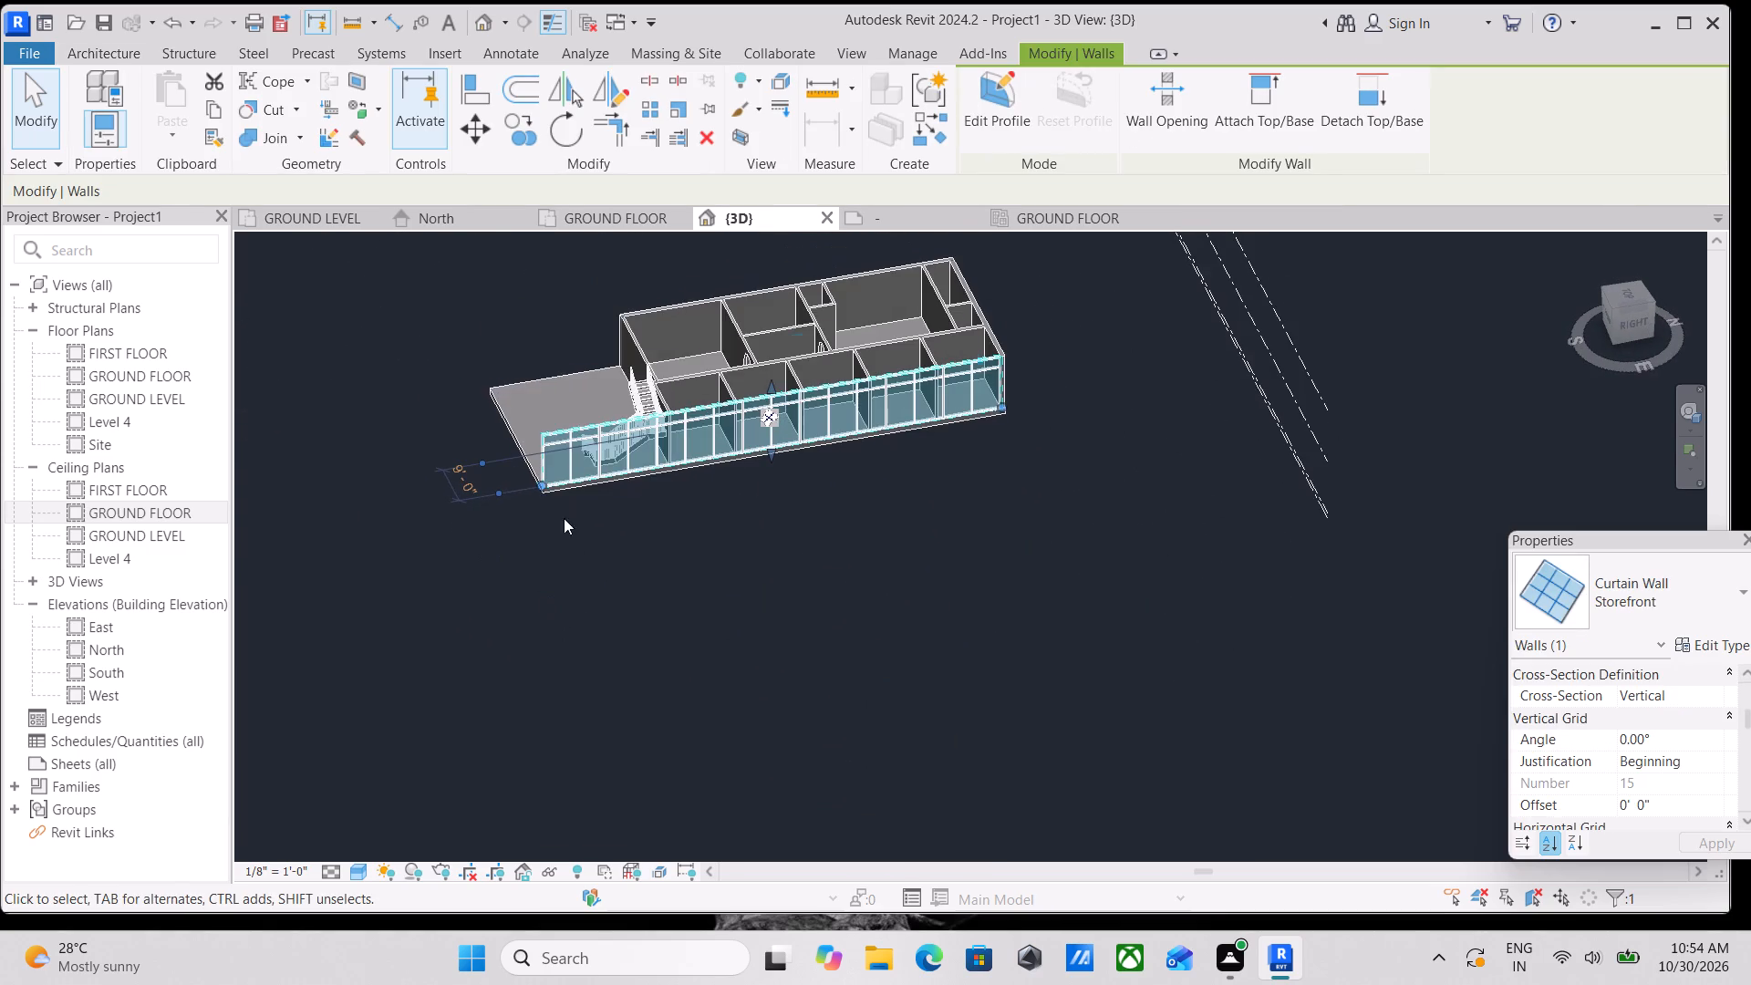
scroll(566, 470, up, 10)
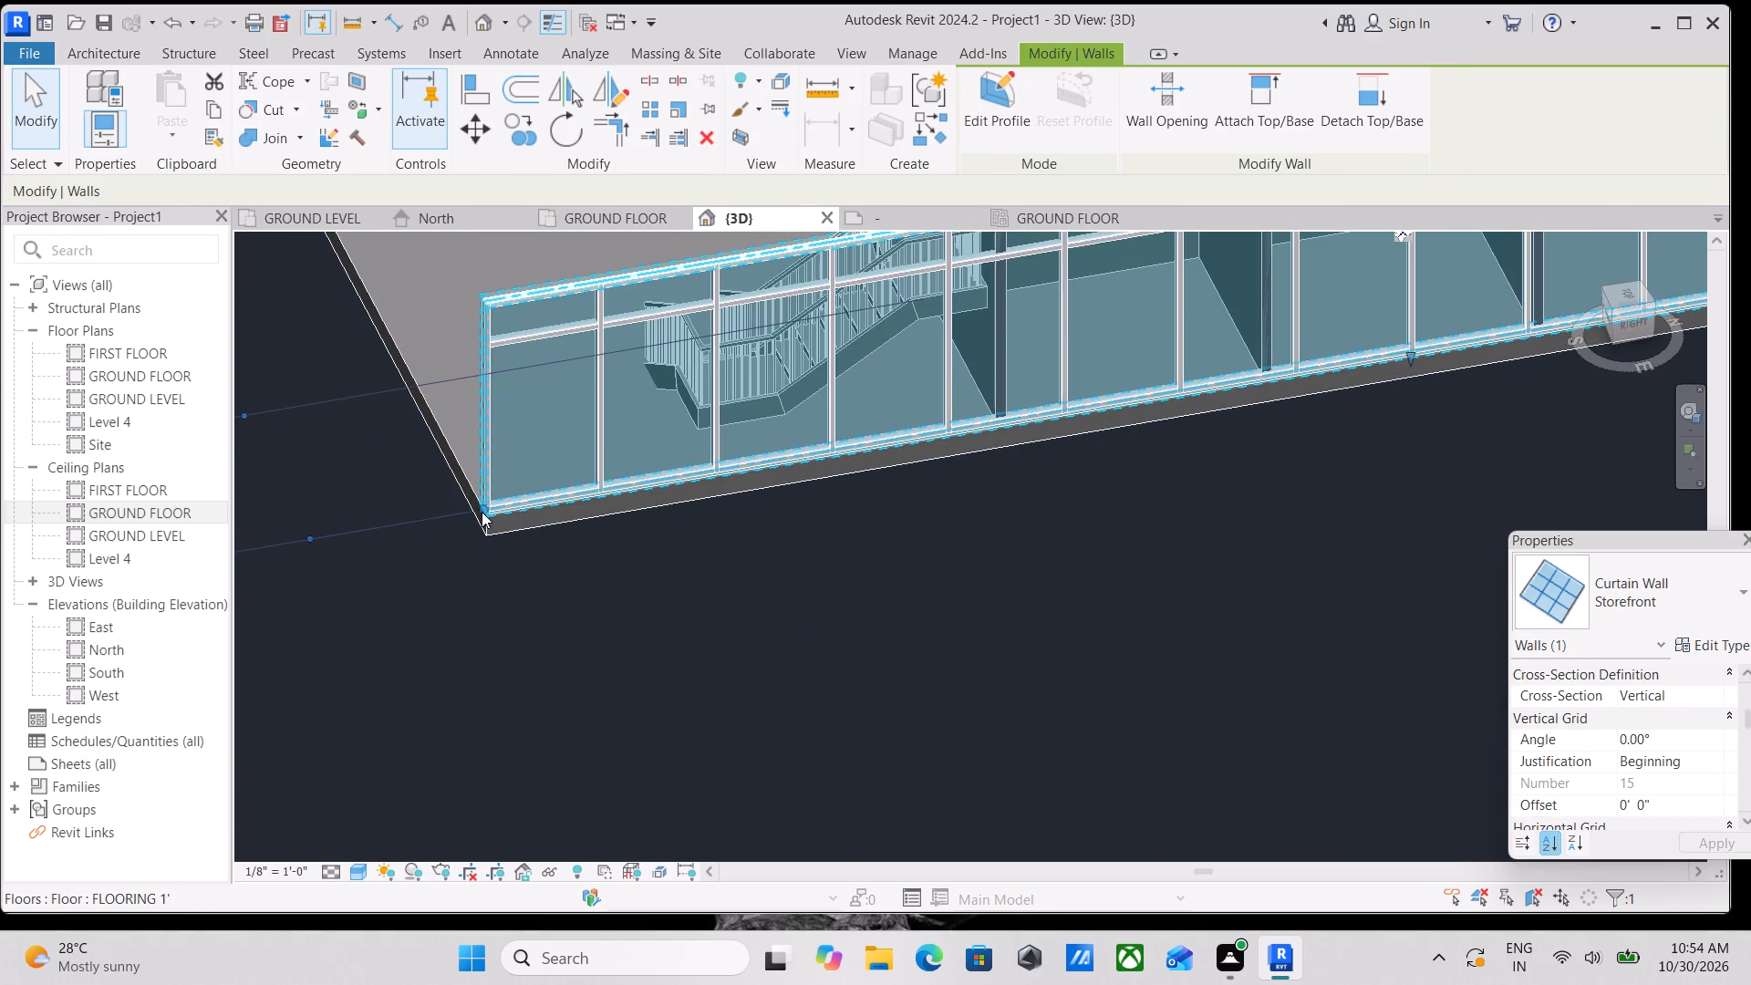
drag(482, 512, 914, 435)
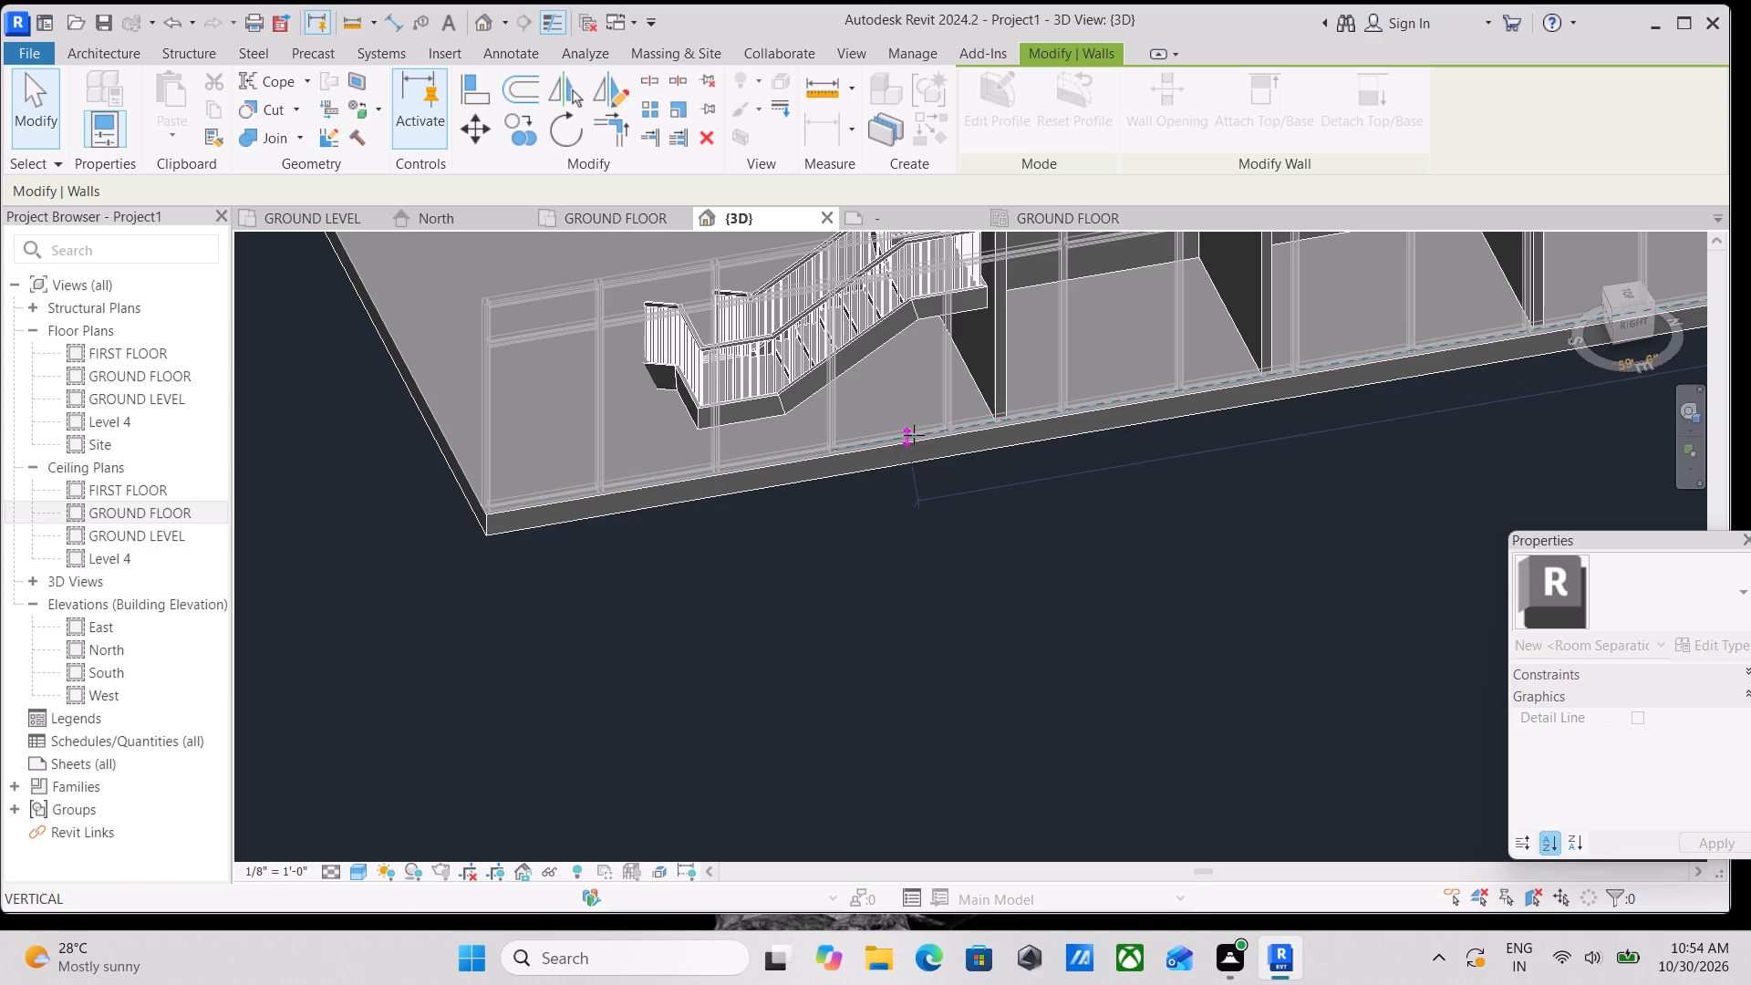
drag(914, 435, 1001, 414)
scroll(1036, 419, down, 3)
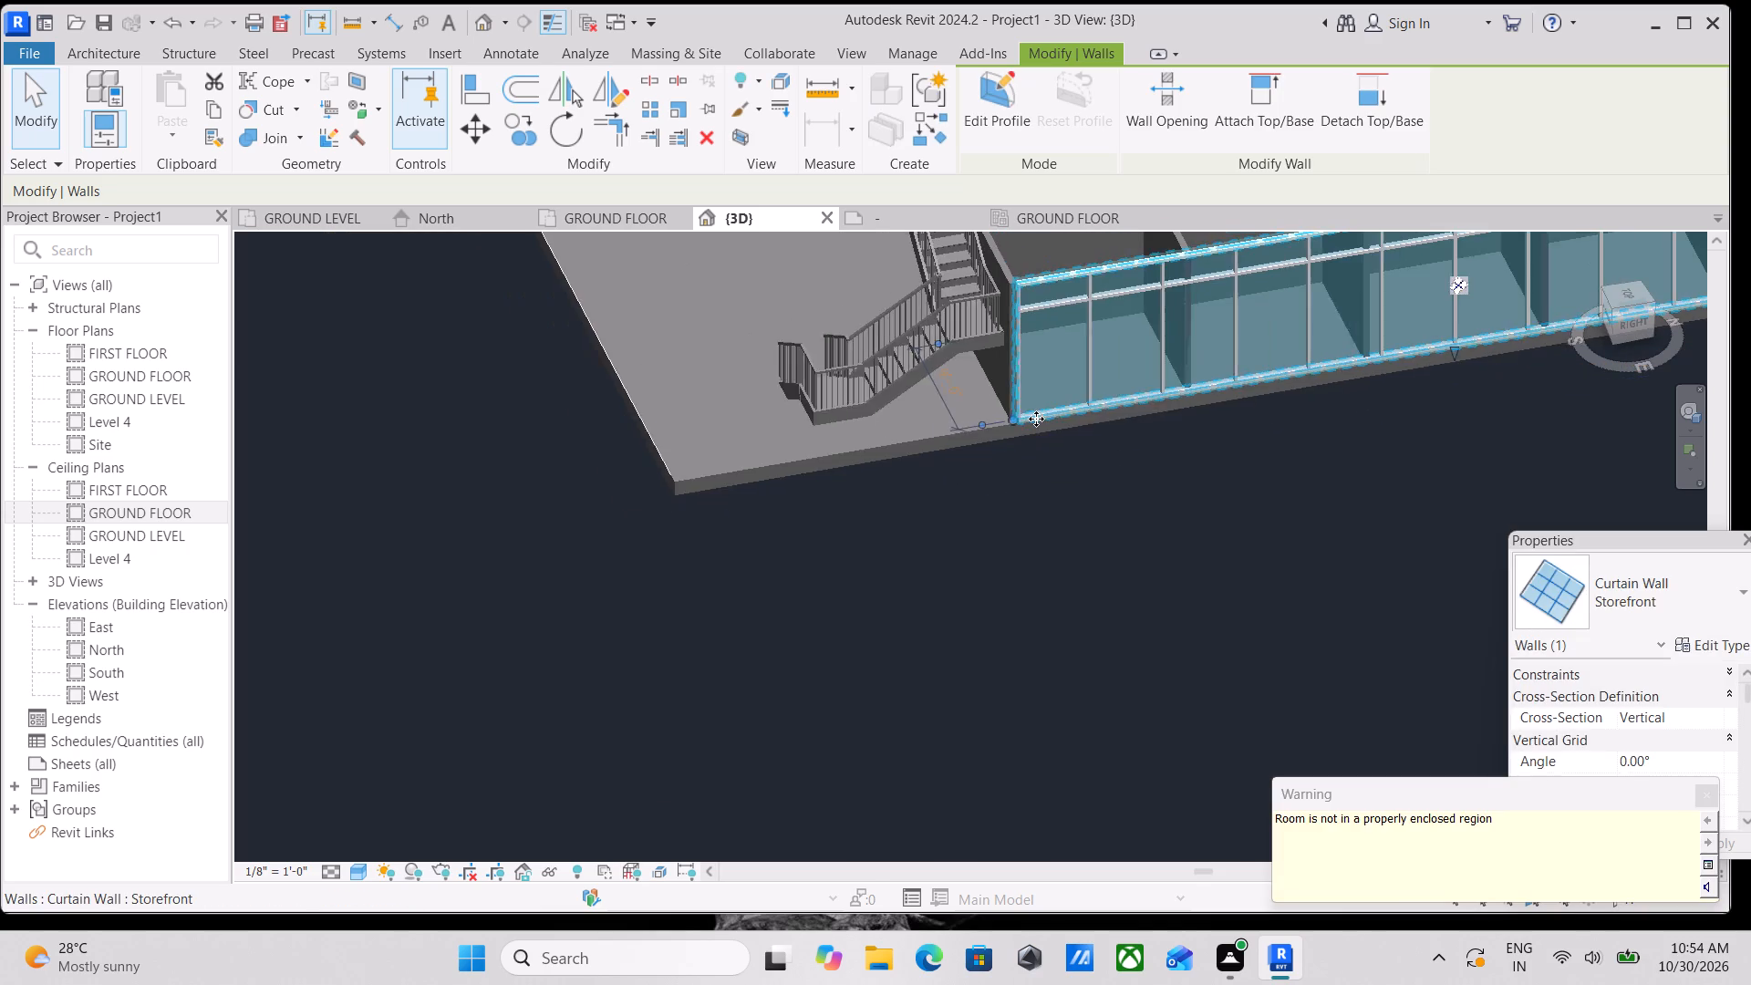
Extend the Storefront curtain wall's south end so it finishes flush with the staircase-side face of the first inner cross wall.
key(Escape)
scroll(1036, 419, down, 6)
shift+middle_drag(928, 469, 1183, 541)
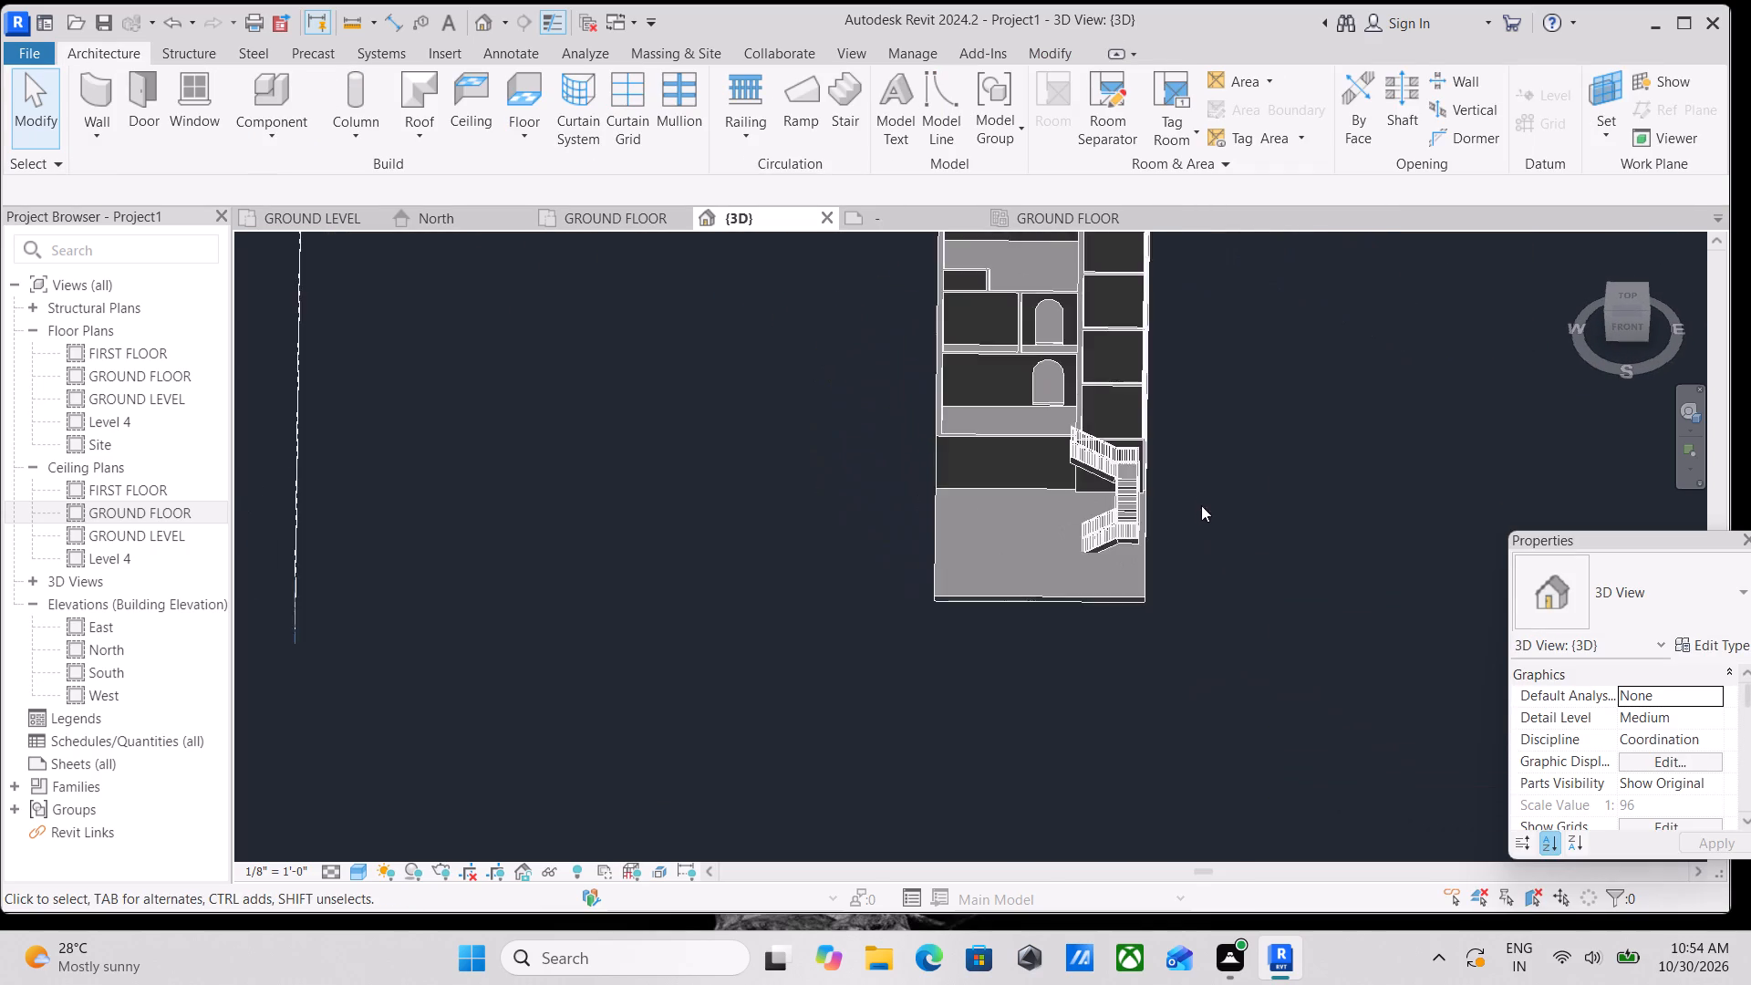
scroll(1161, 473, up, 11)
shift+middle_drag(1153, 477, 1036, 596)
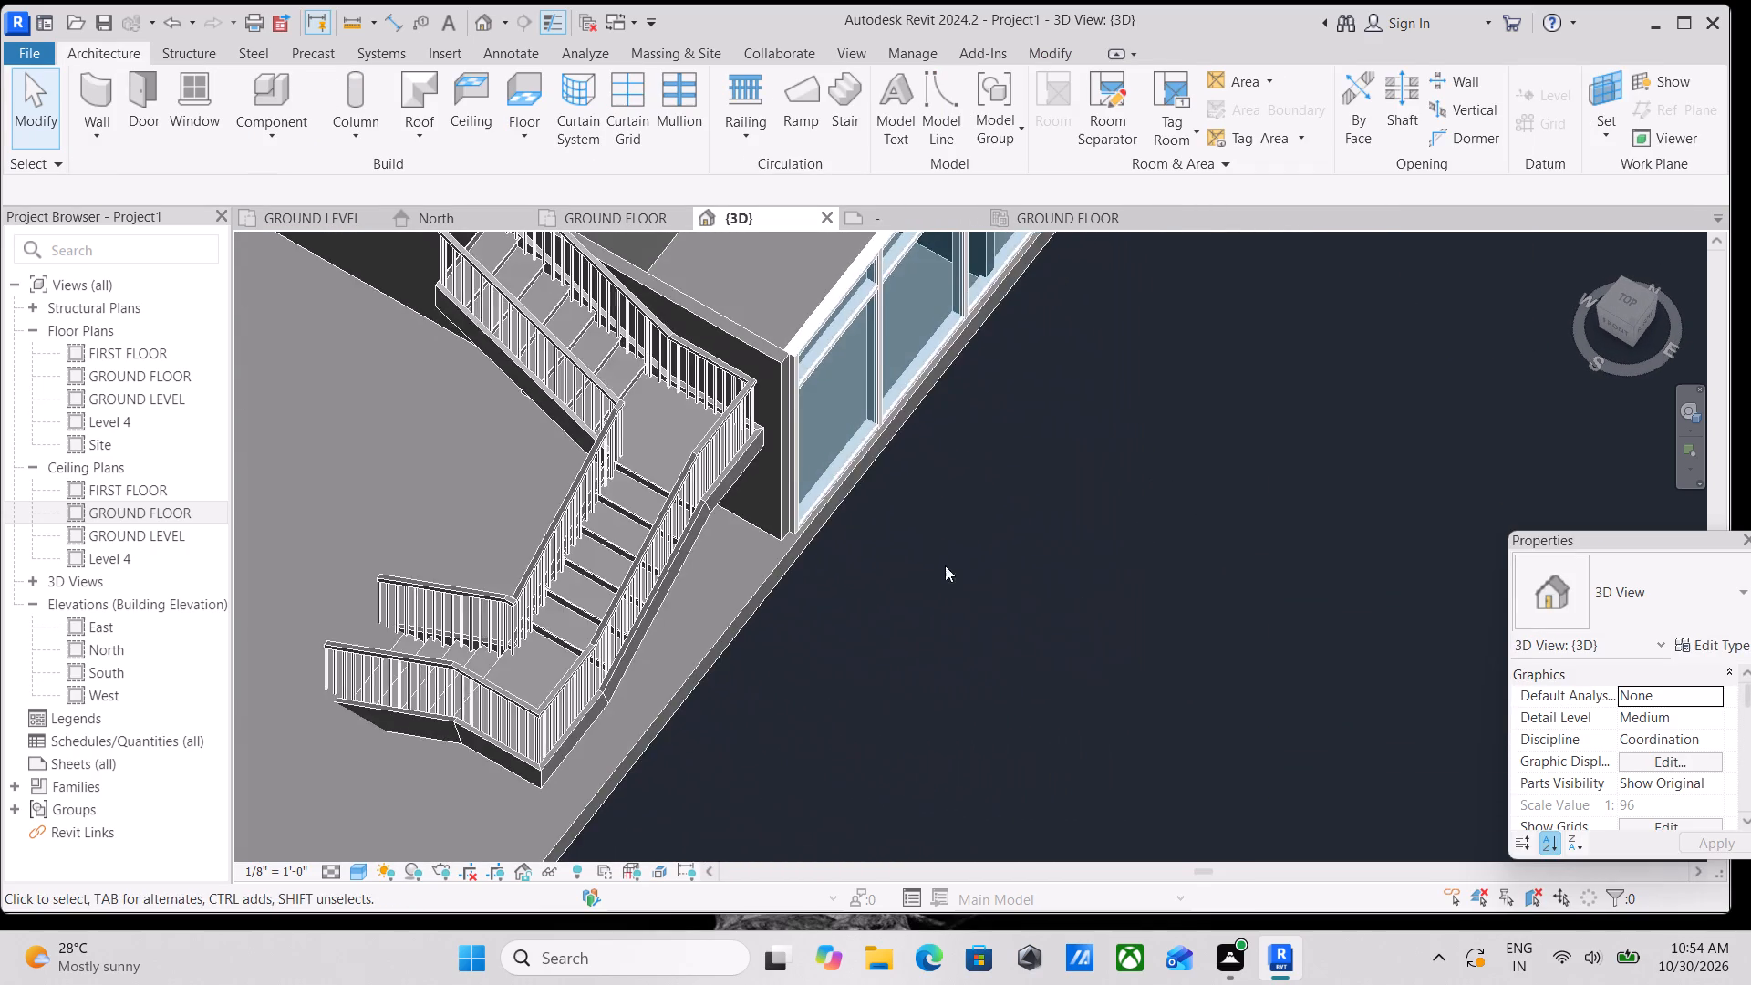
scroll(845, 540, up, 10)
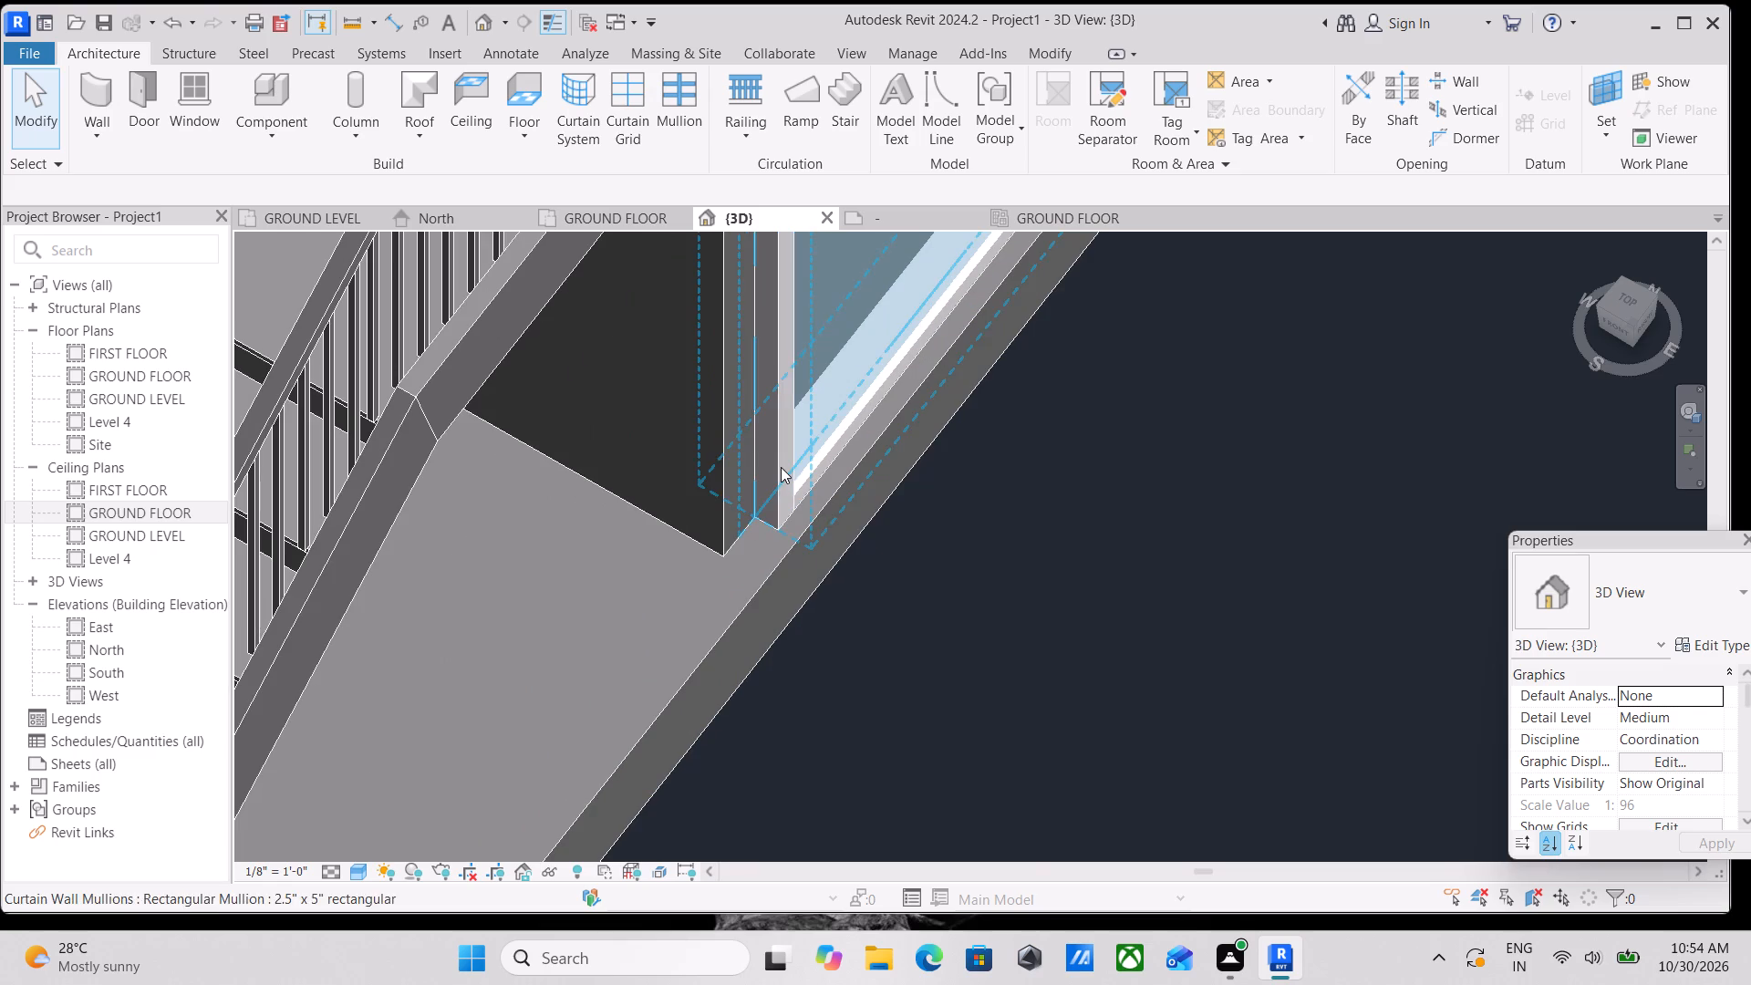
click(772, 471)
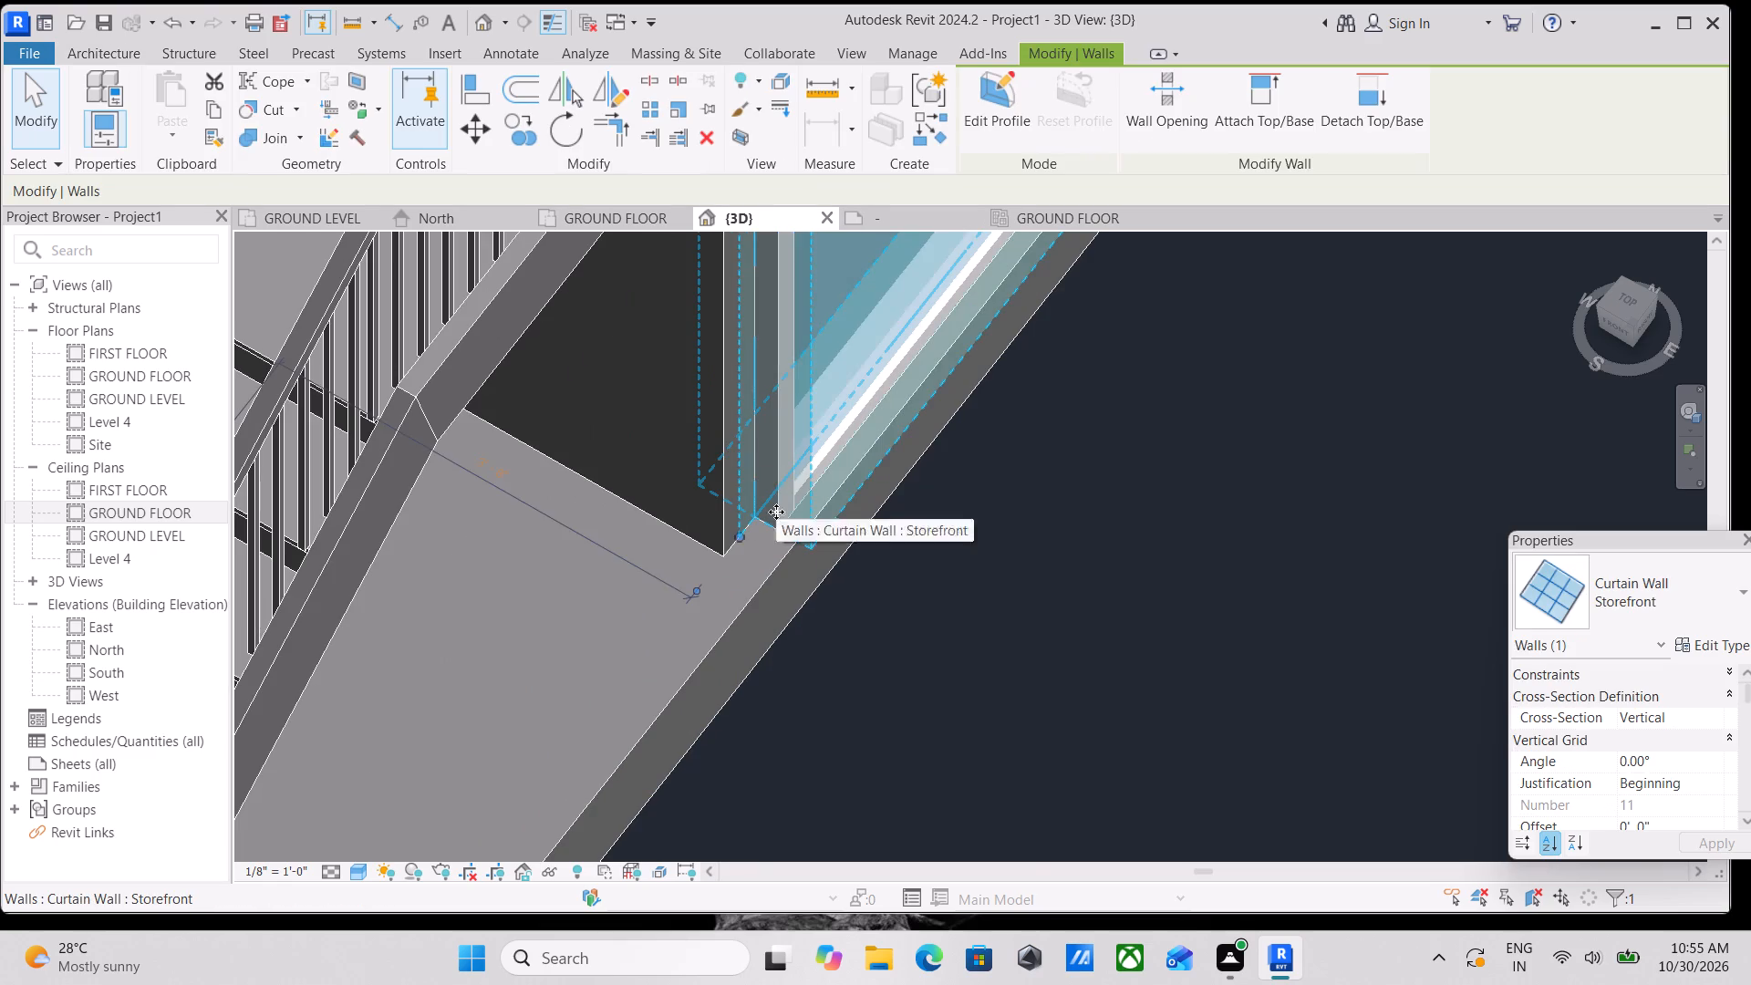
scroll(776, 512, up, 9)
drag(693, 552, 650, 591)
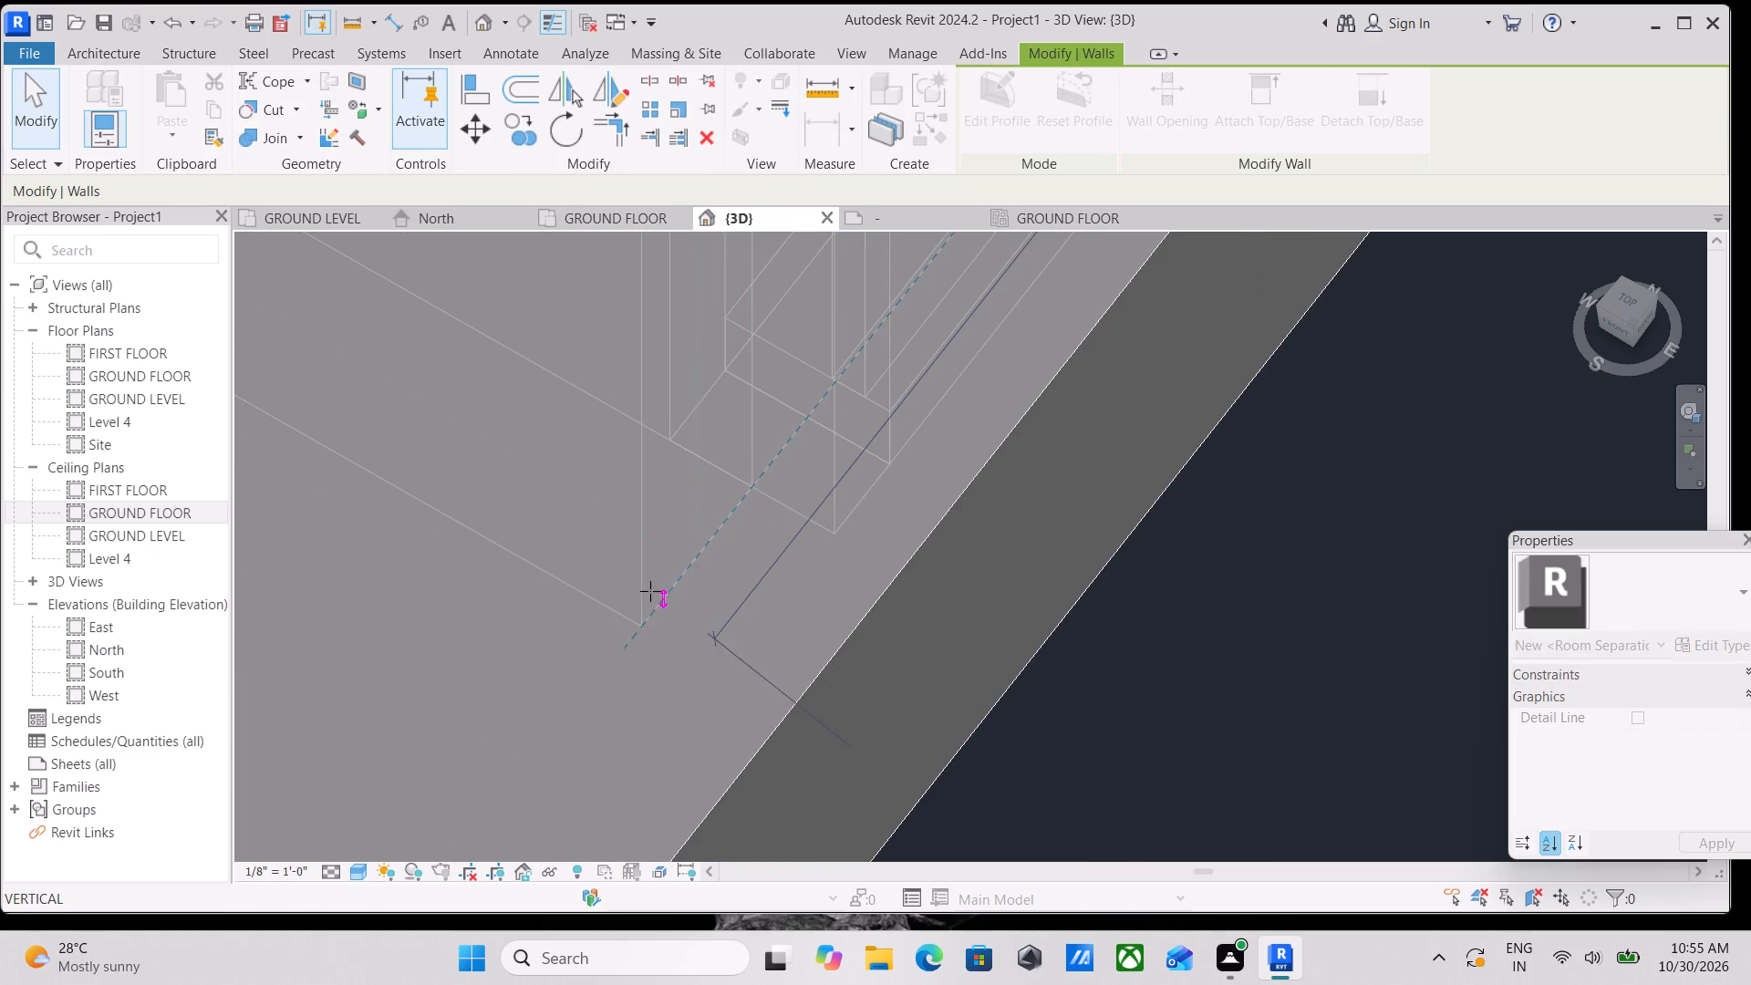
drag(650, 591, 632, 611)
scroll(678, 590, down, 5)
key(Escape)
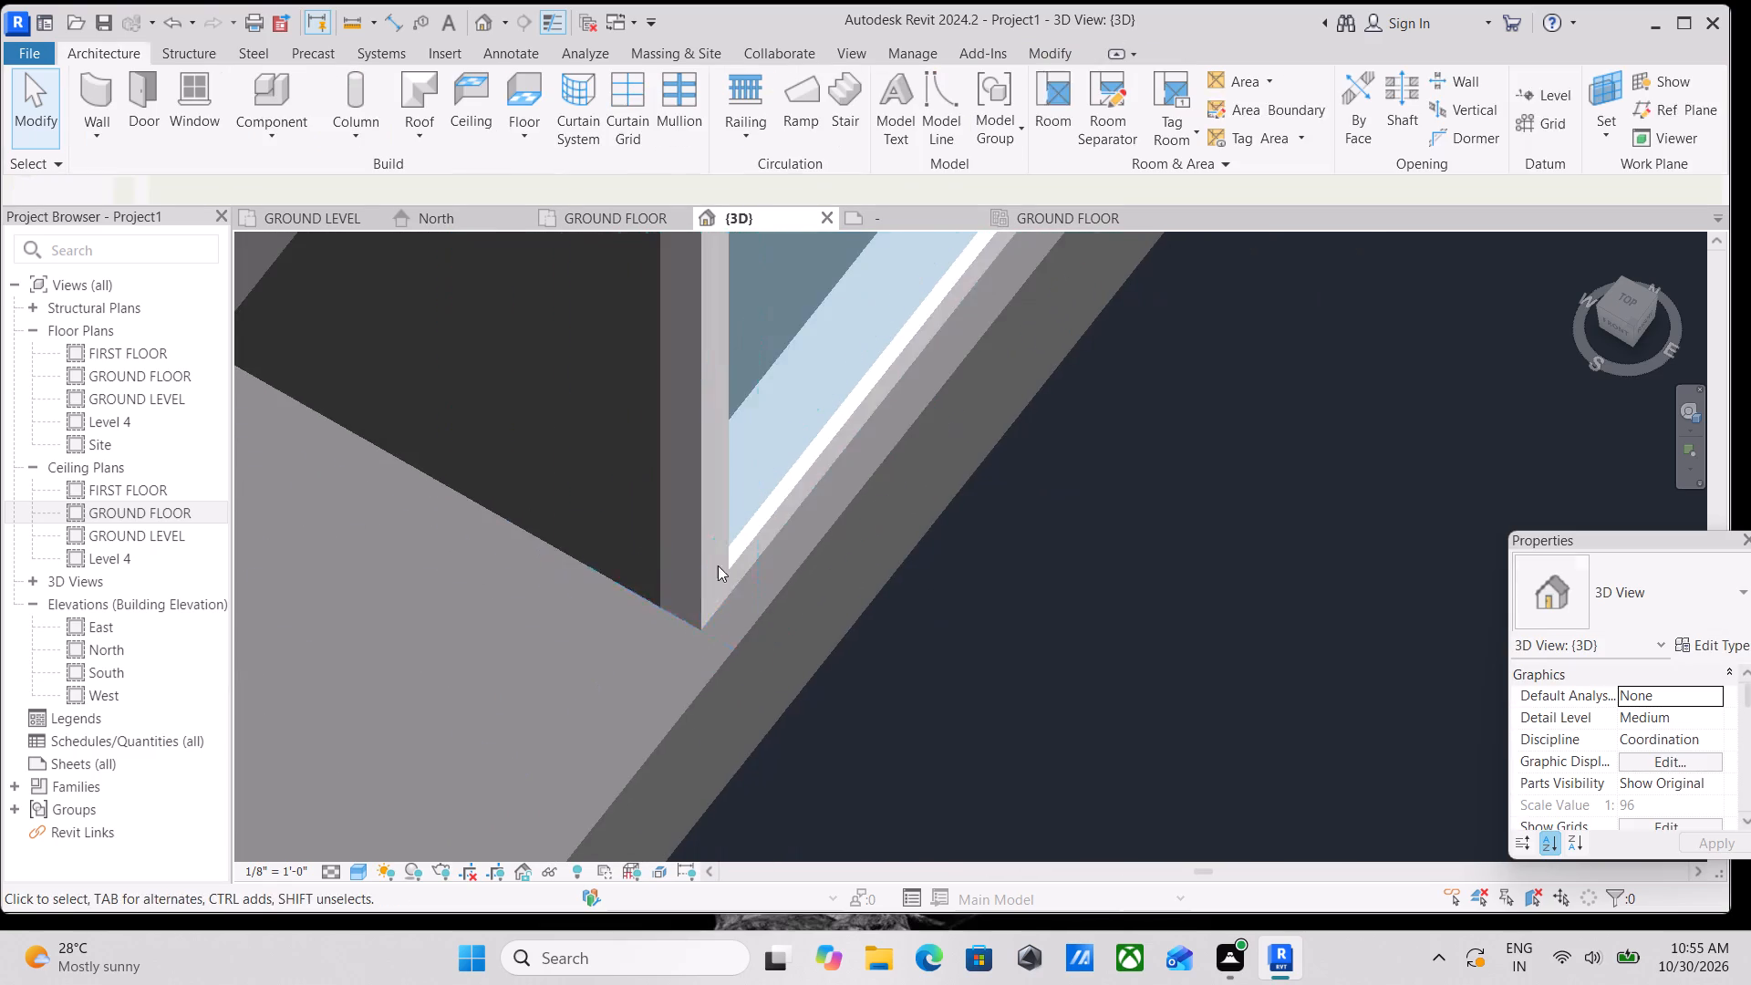
Unpin the horizontal grid line running along the upper part of the east Storefront curtain wall.
scroll(726, 561, down, 14)
shift+middle_drag(901, 528, 736, 269)
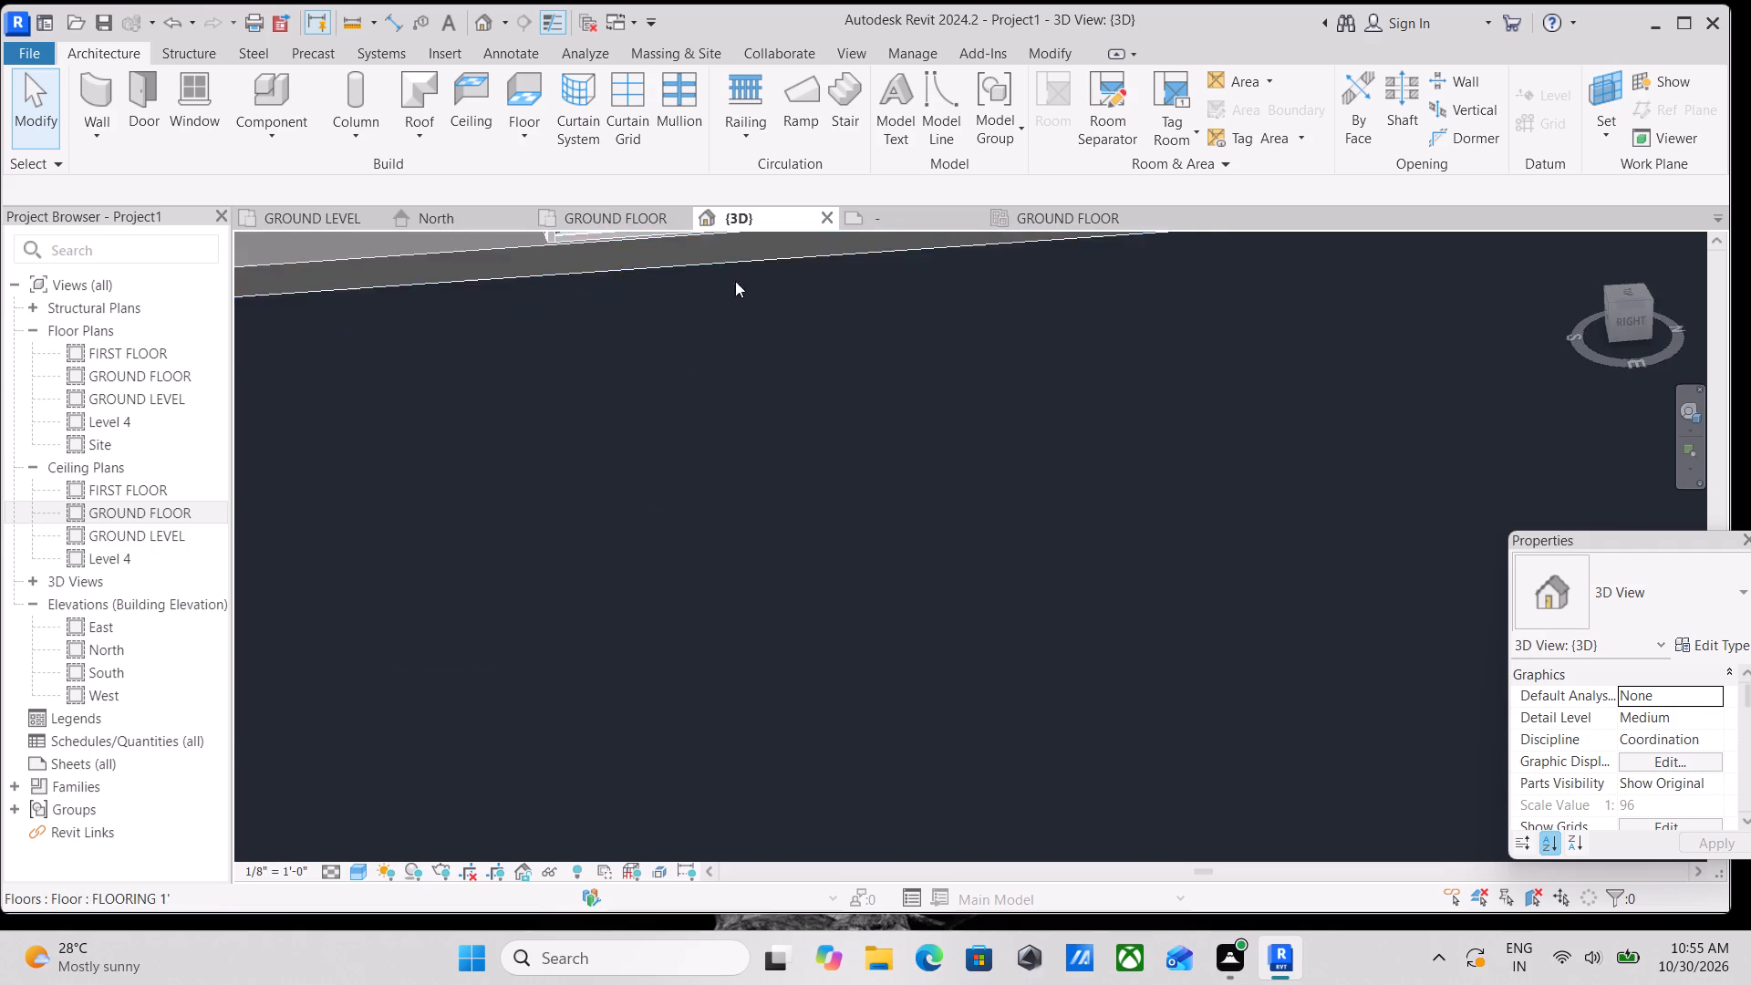
middle_drag(736, 302, 656, 758)
middle_drag(924, 732, 840, 660)
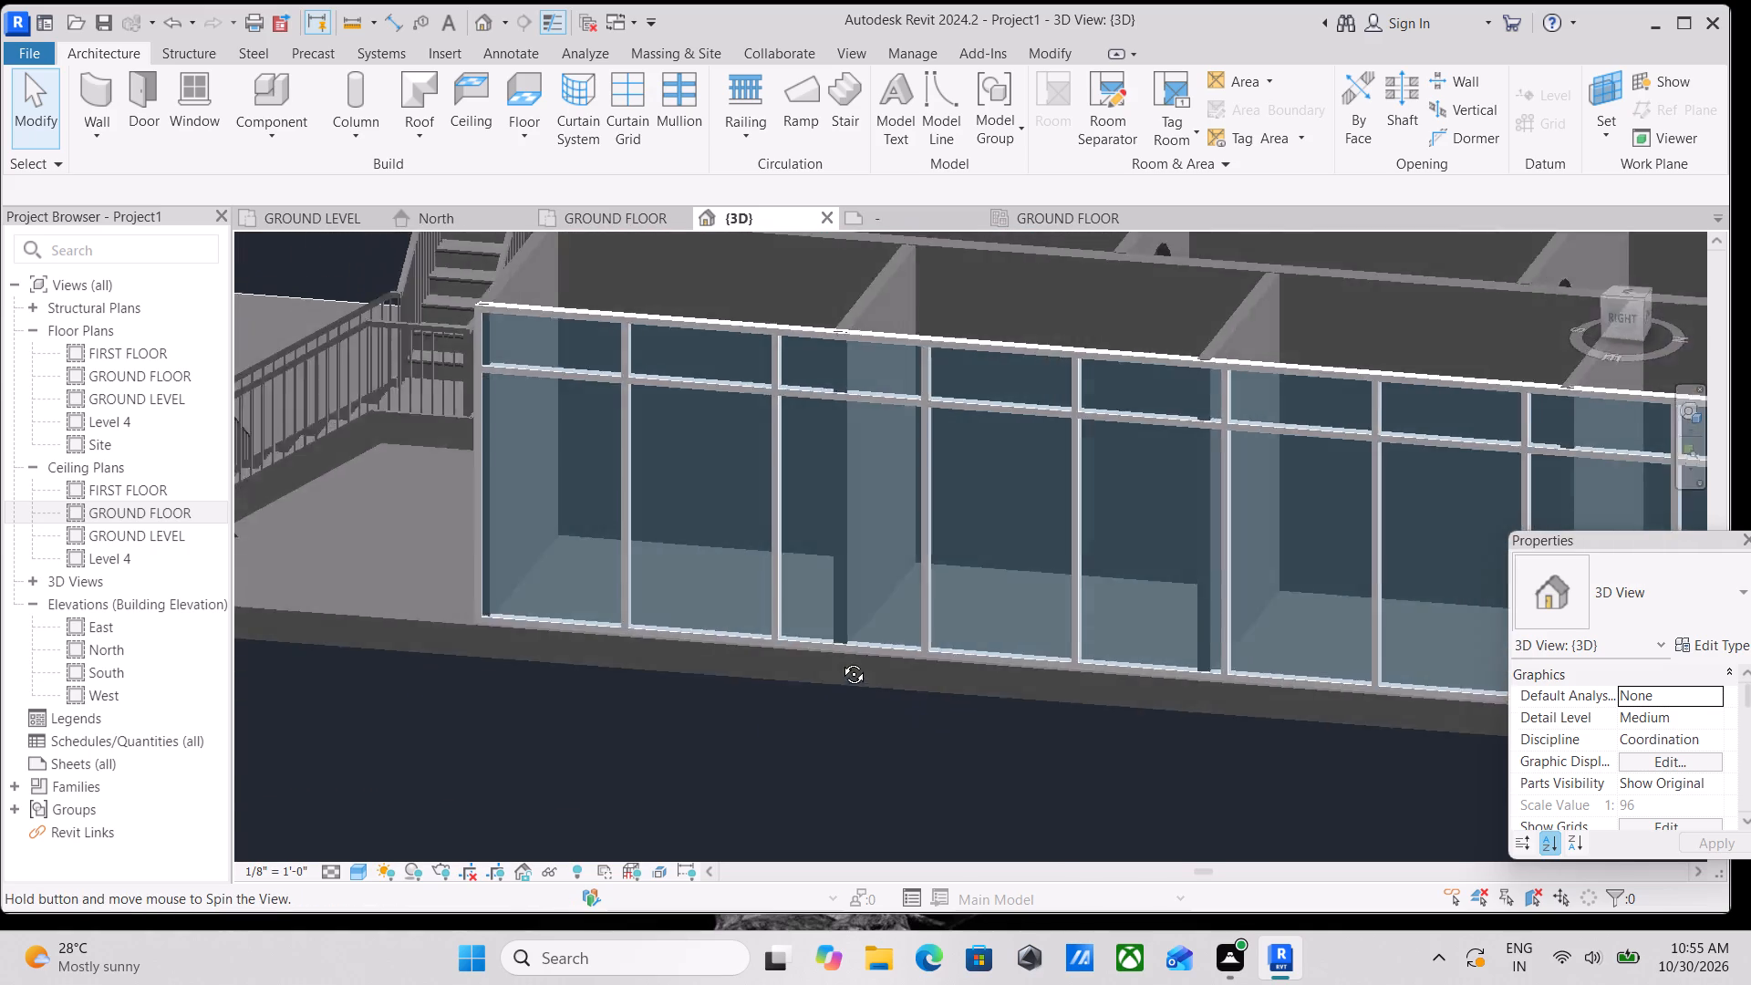
middle_drag(840, 660, 824, 680)
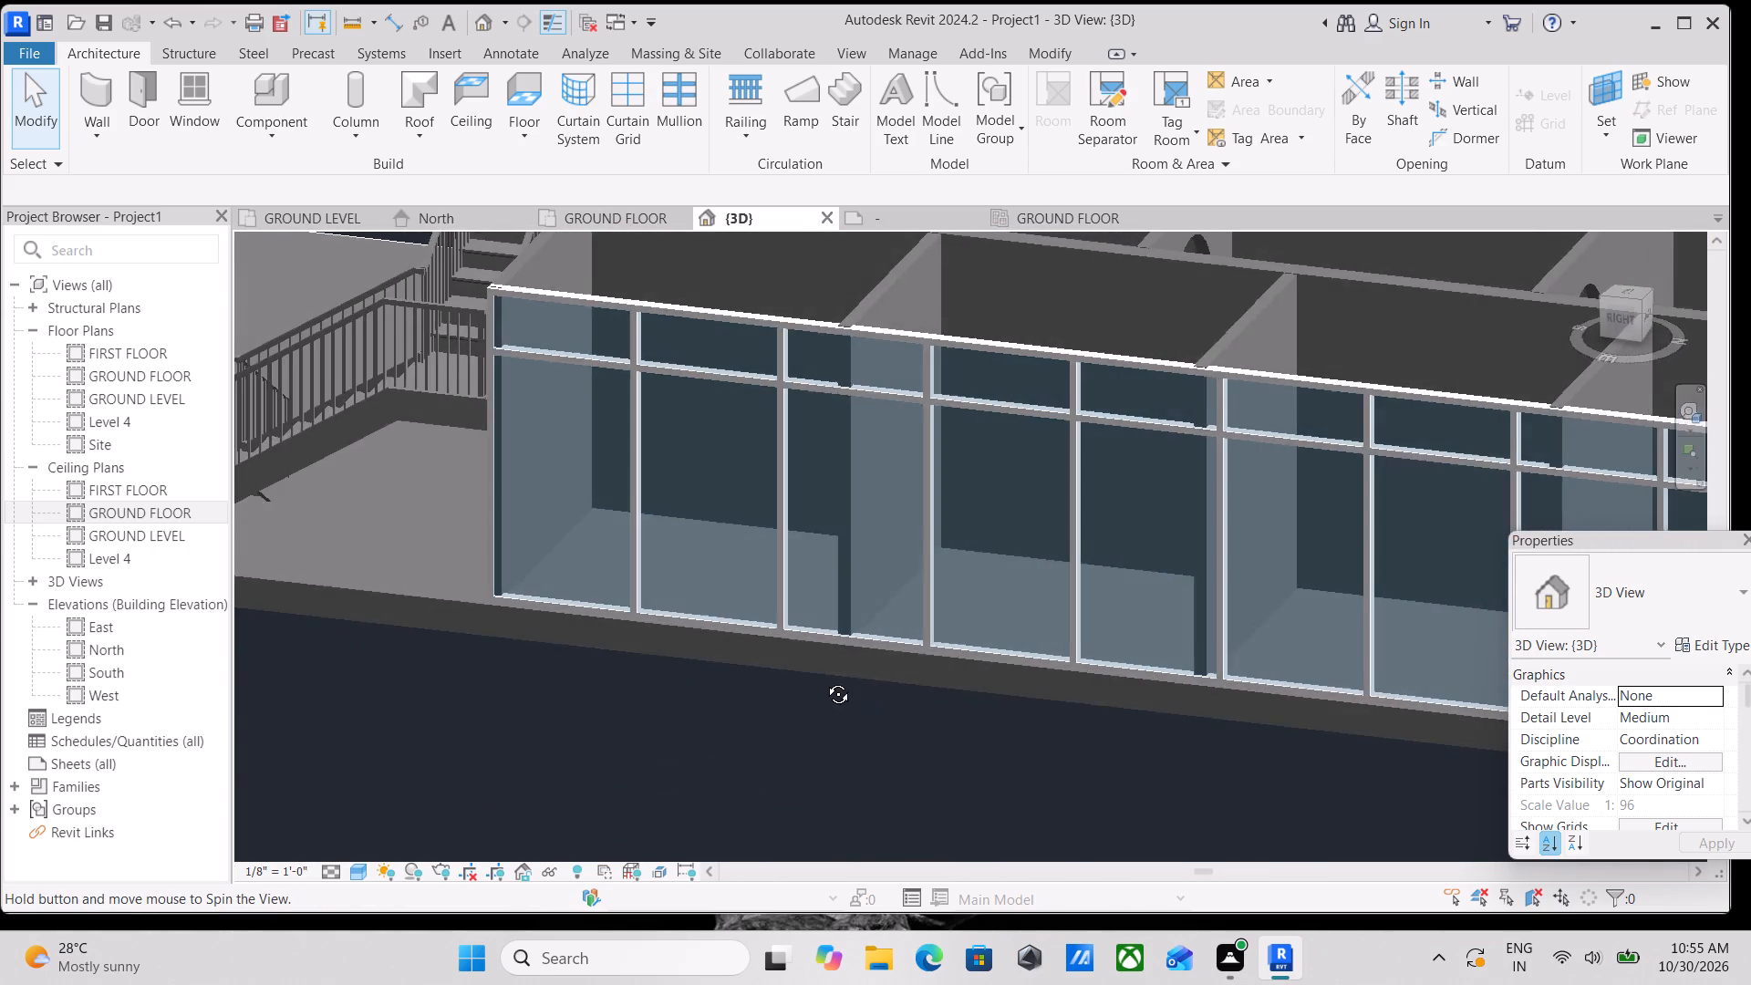
middle_drag(824, 680, 929, 614)
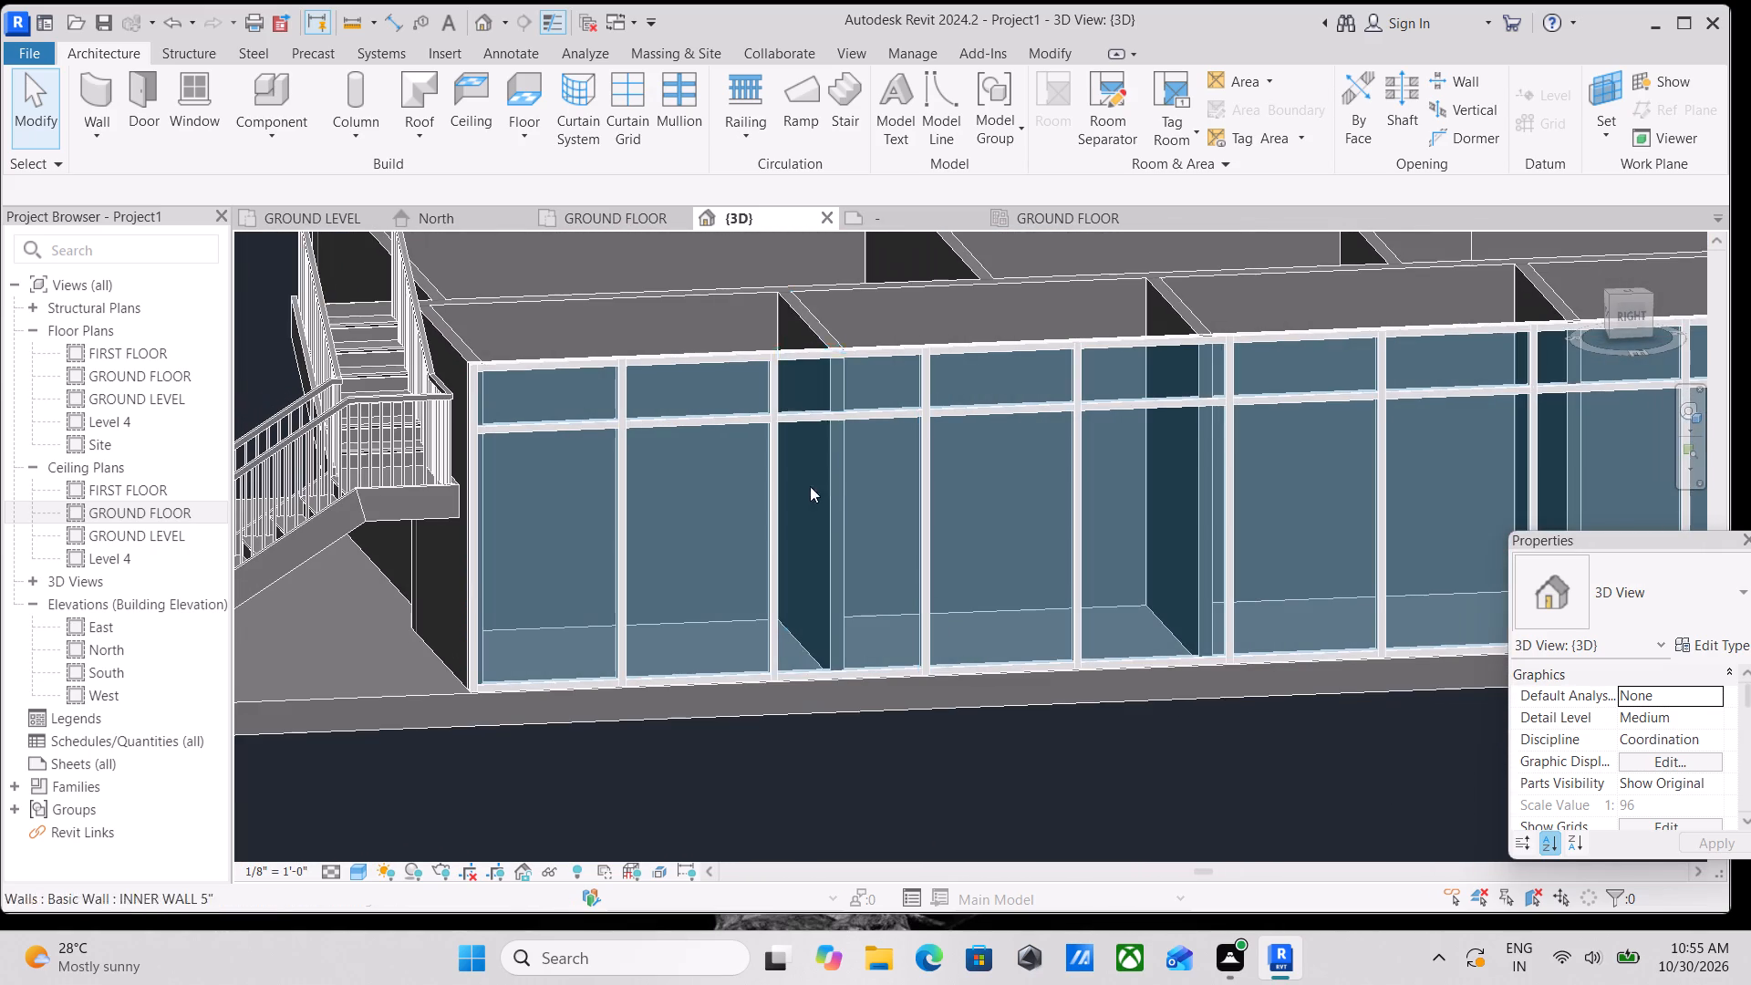
scroll(673, 429, down, 4)
key(Escape)
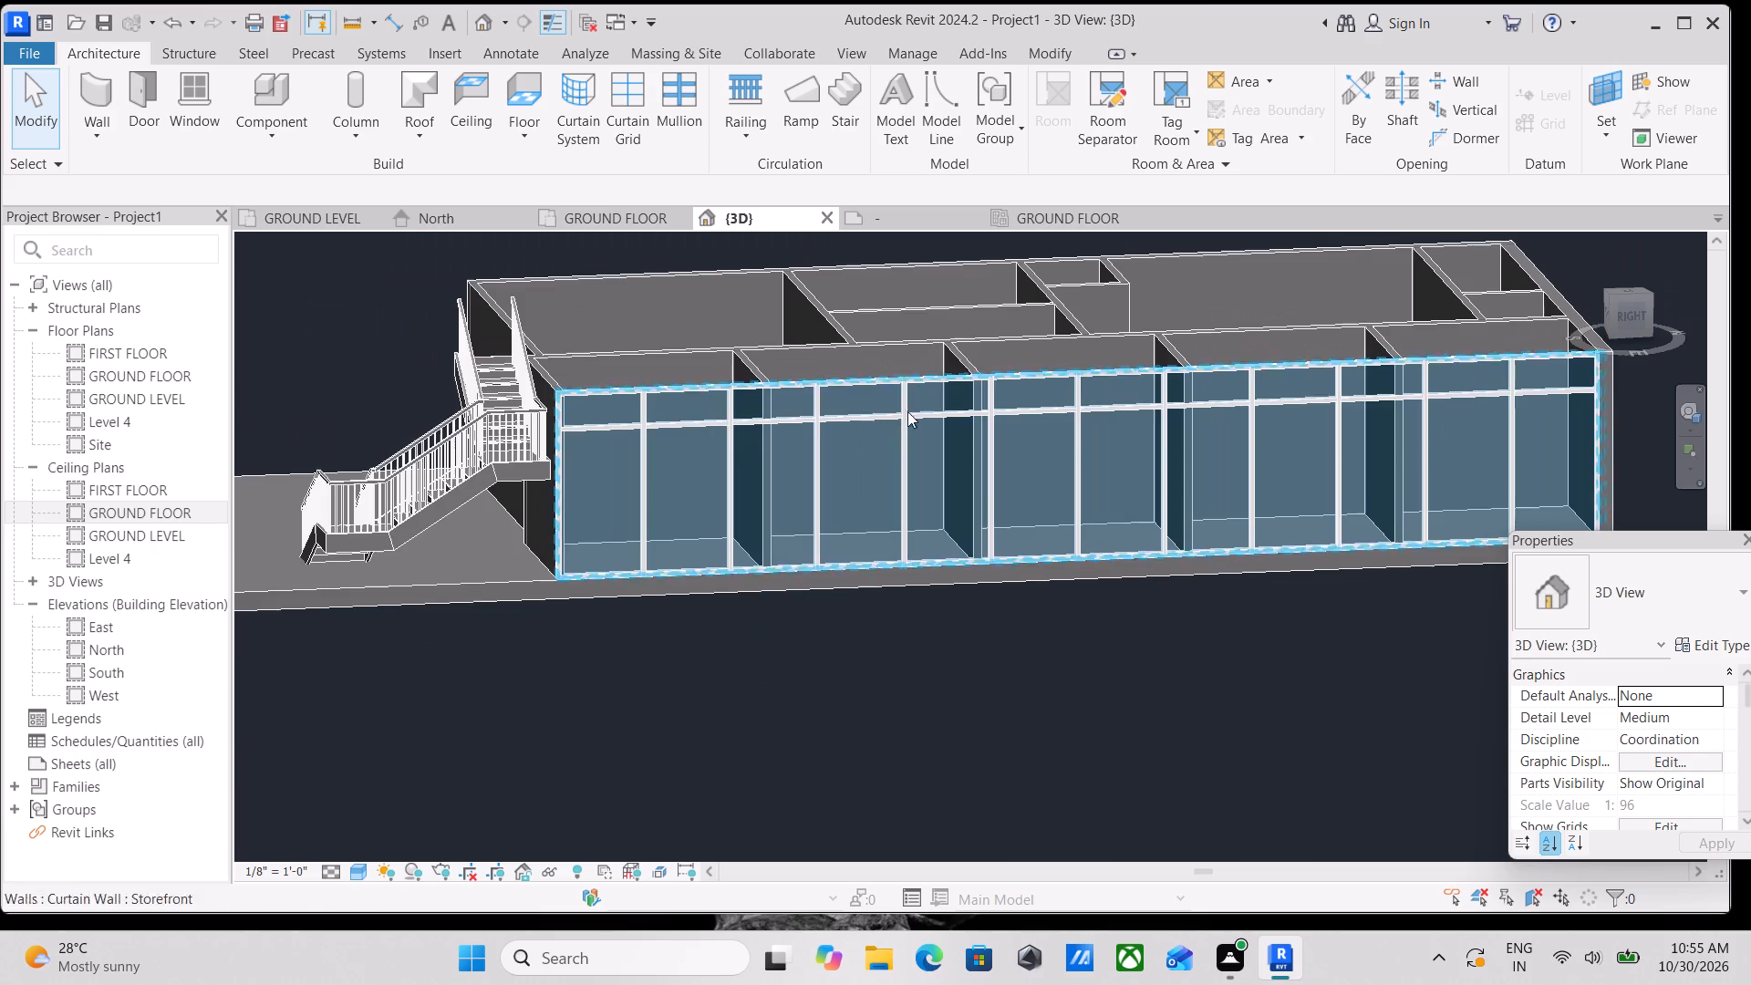
click(1036, 414)
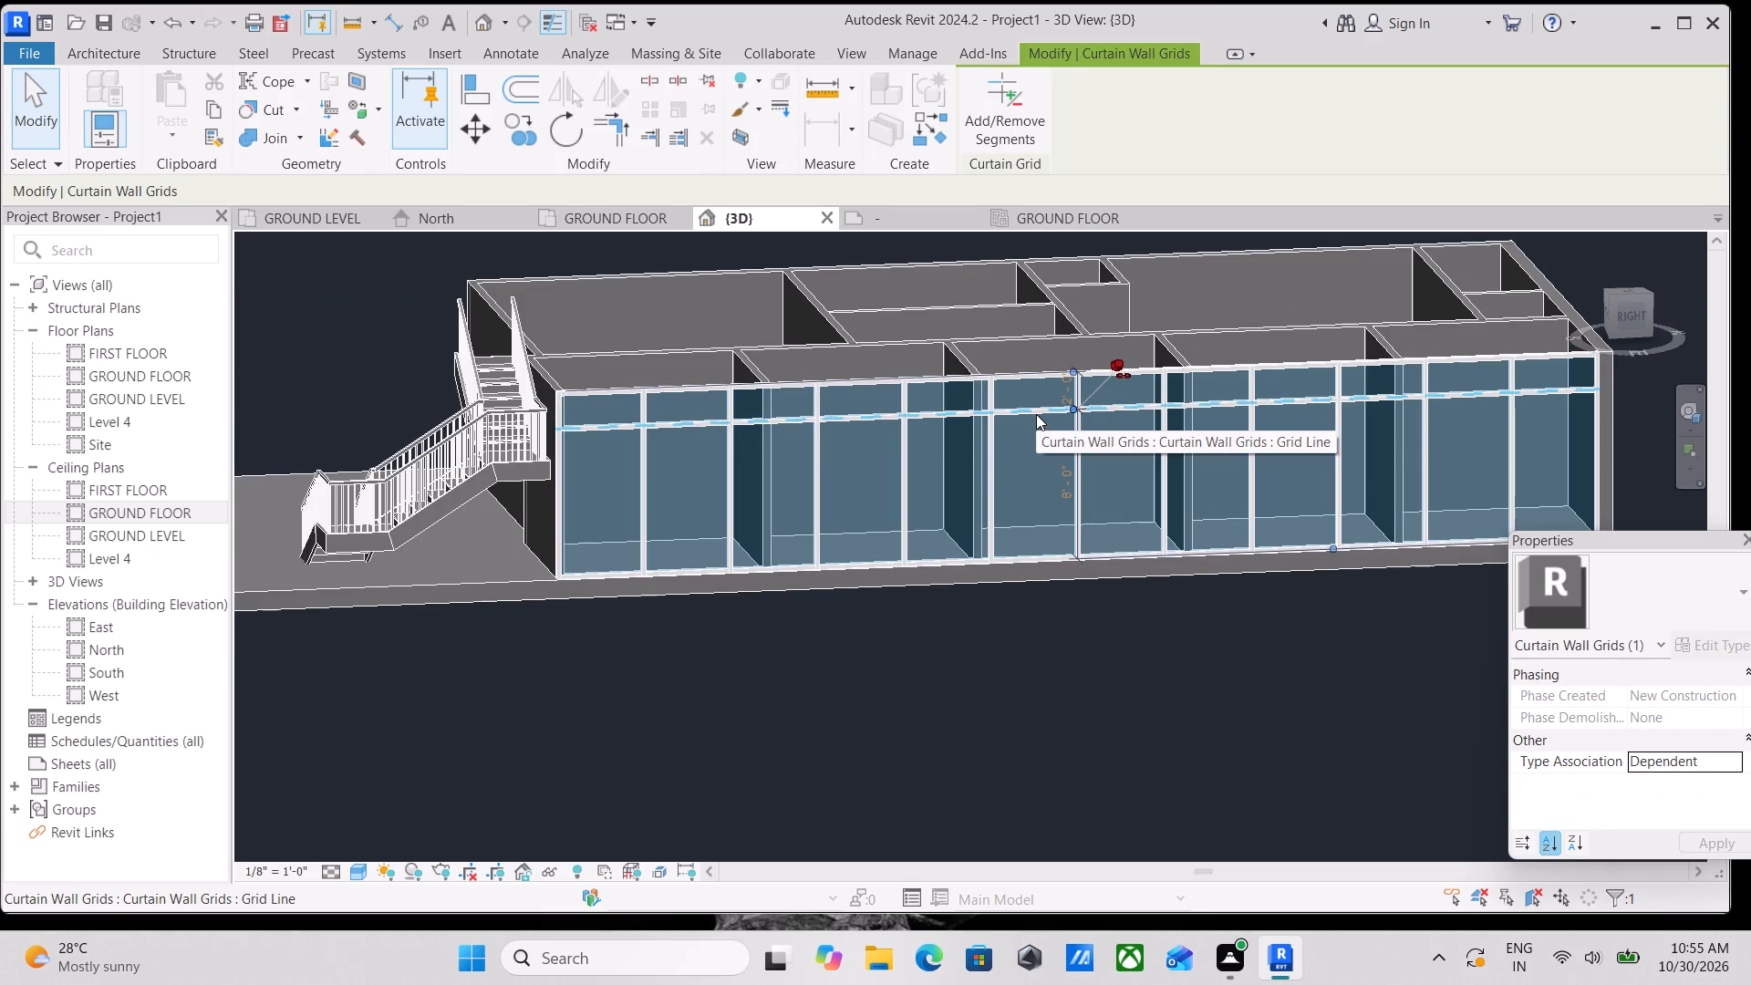
click(1129, 355)
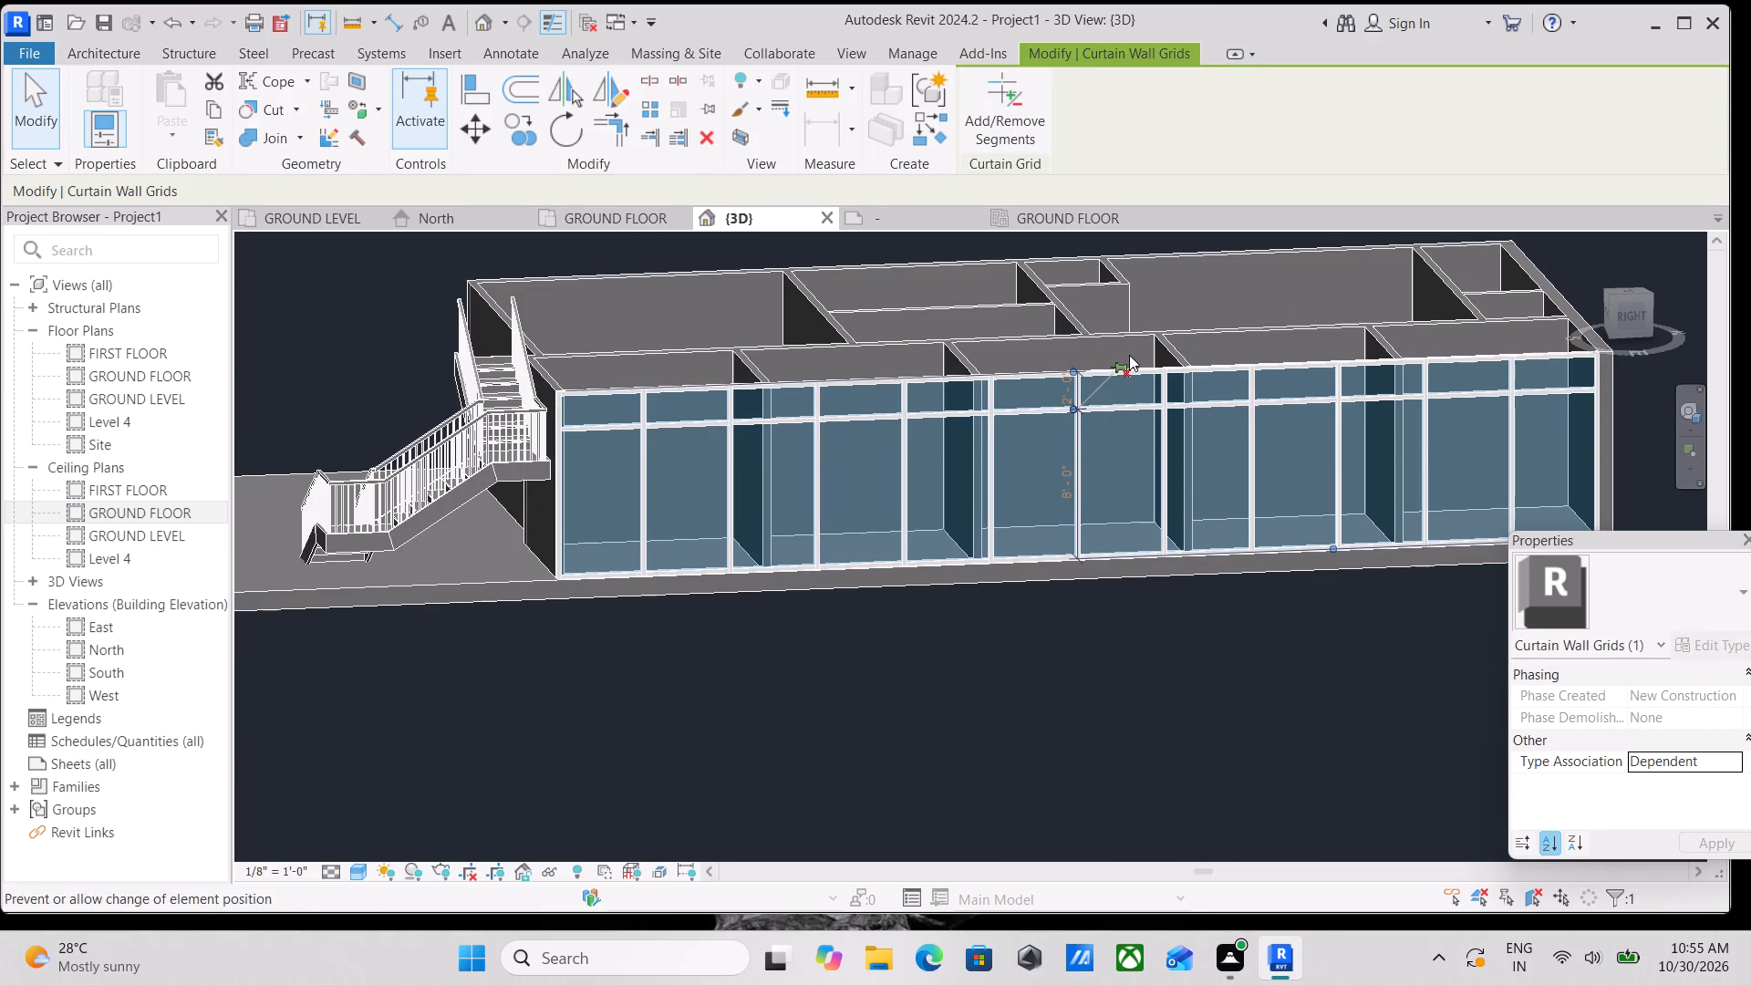
scroll(978, 403, up, 2)
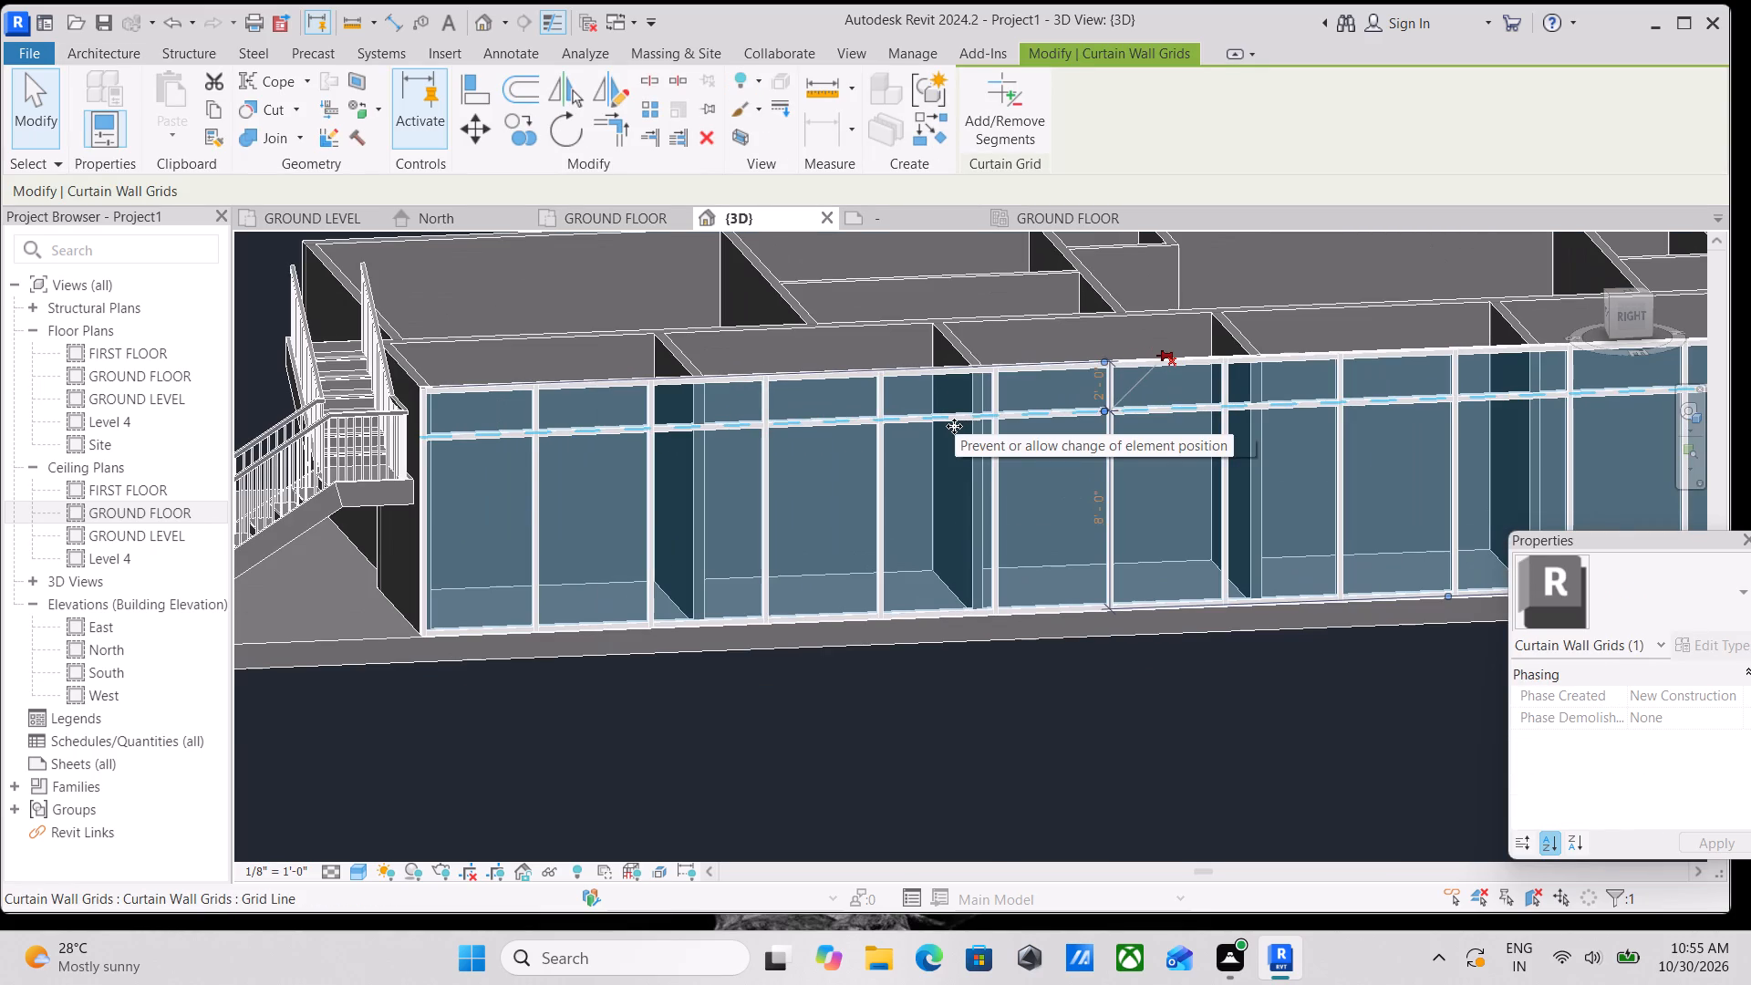
key(Escape)
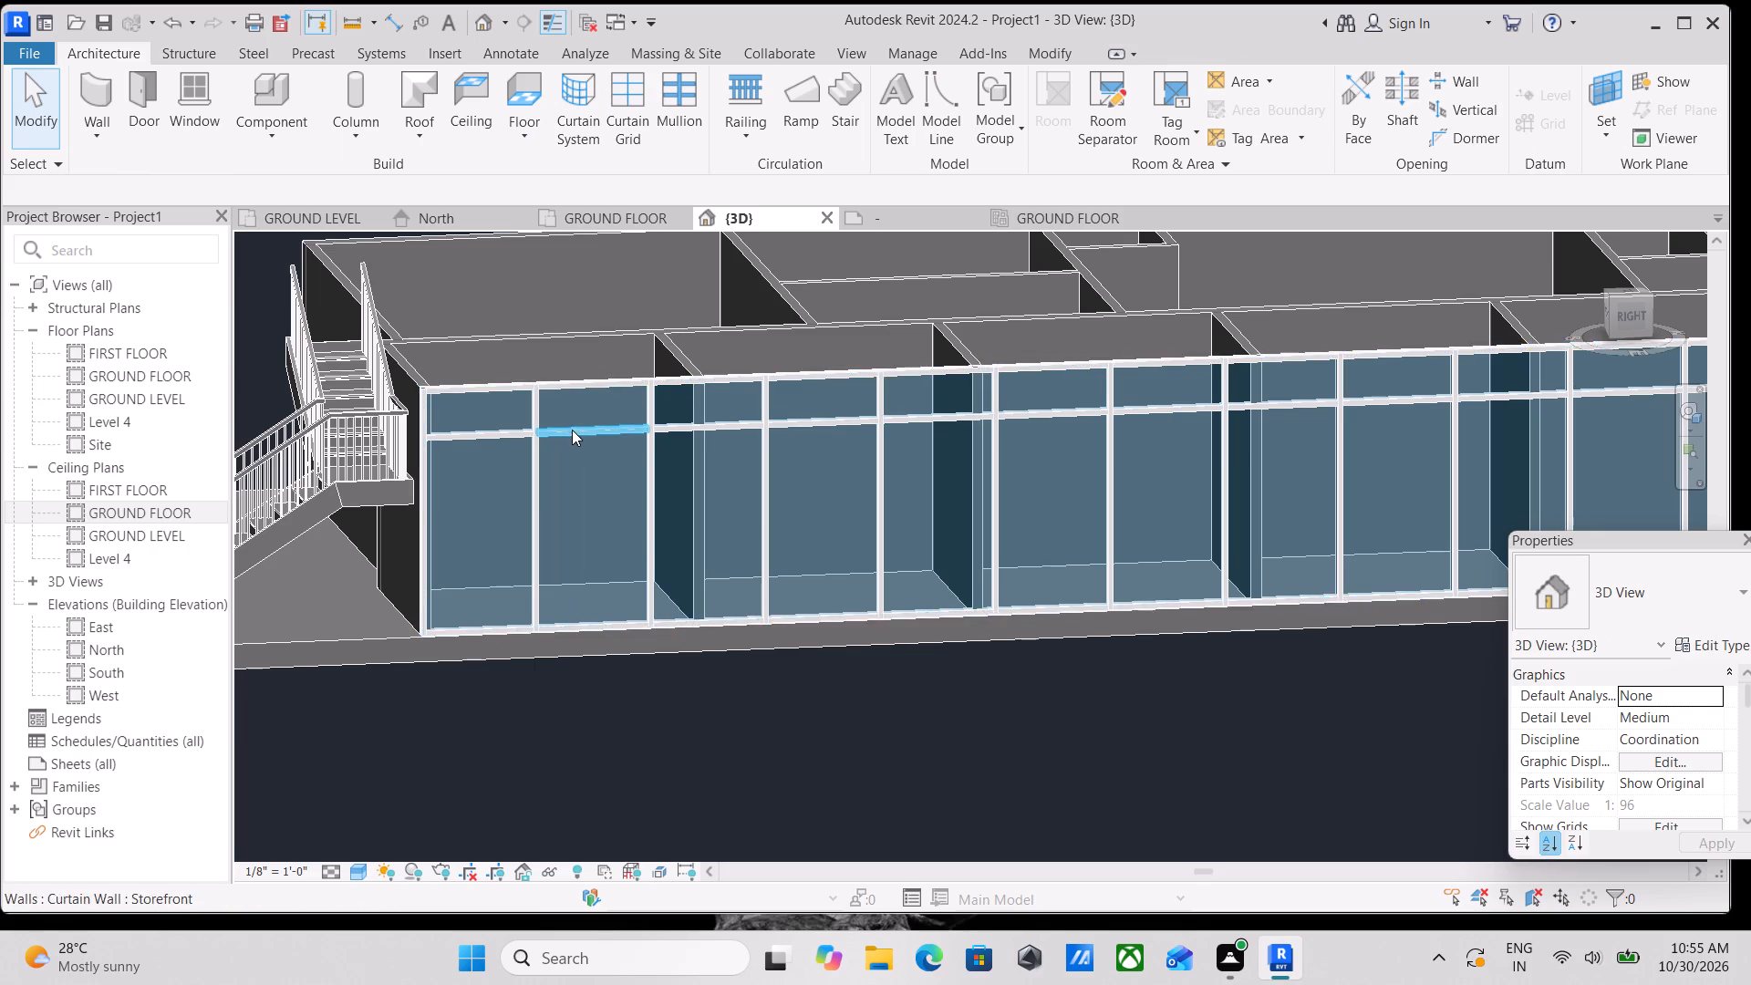
Select the whole east Storefront curtain wall beside the staircase.
scroll(813, 468, down, 2)
middle_drag(819, 471, 764, 556)
scroll(563, 613, up, 6)
scroll(655, 542, down, 1)
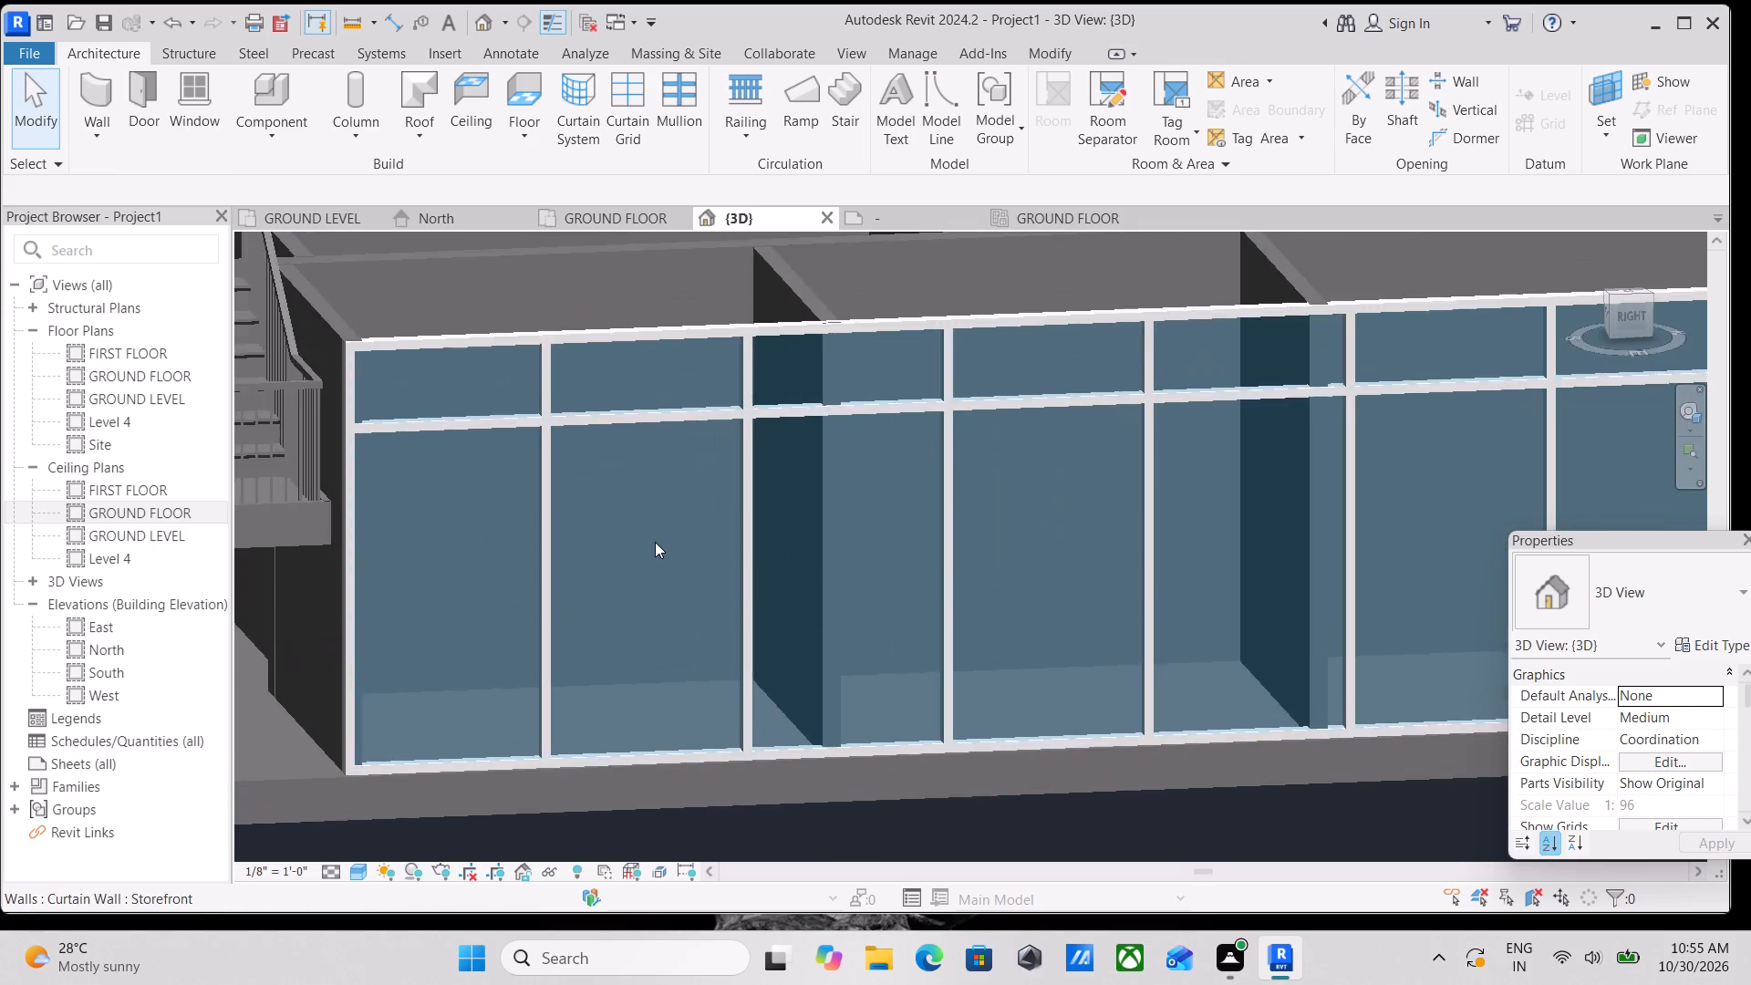
scroll(655, 542, down, 4)
middle_drag(695, 520, 714, 501)
middle_drag(663, 472, 690, 562)
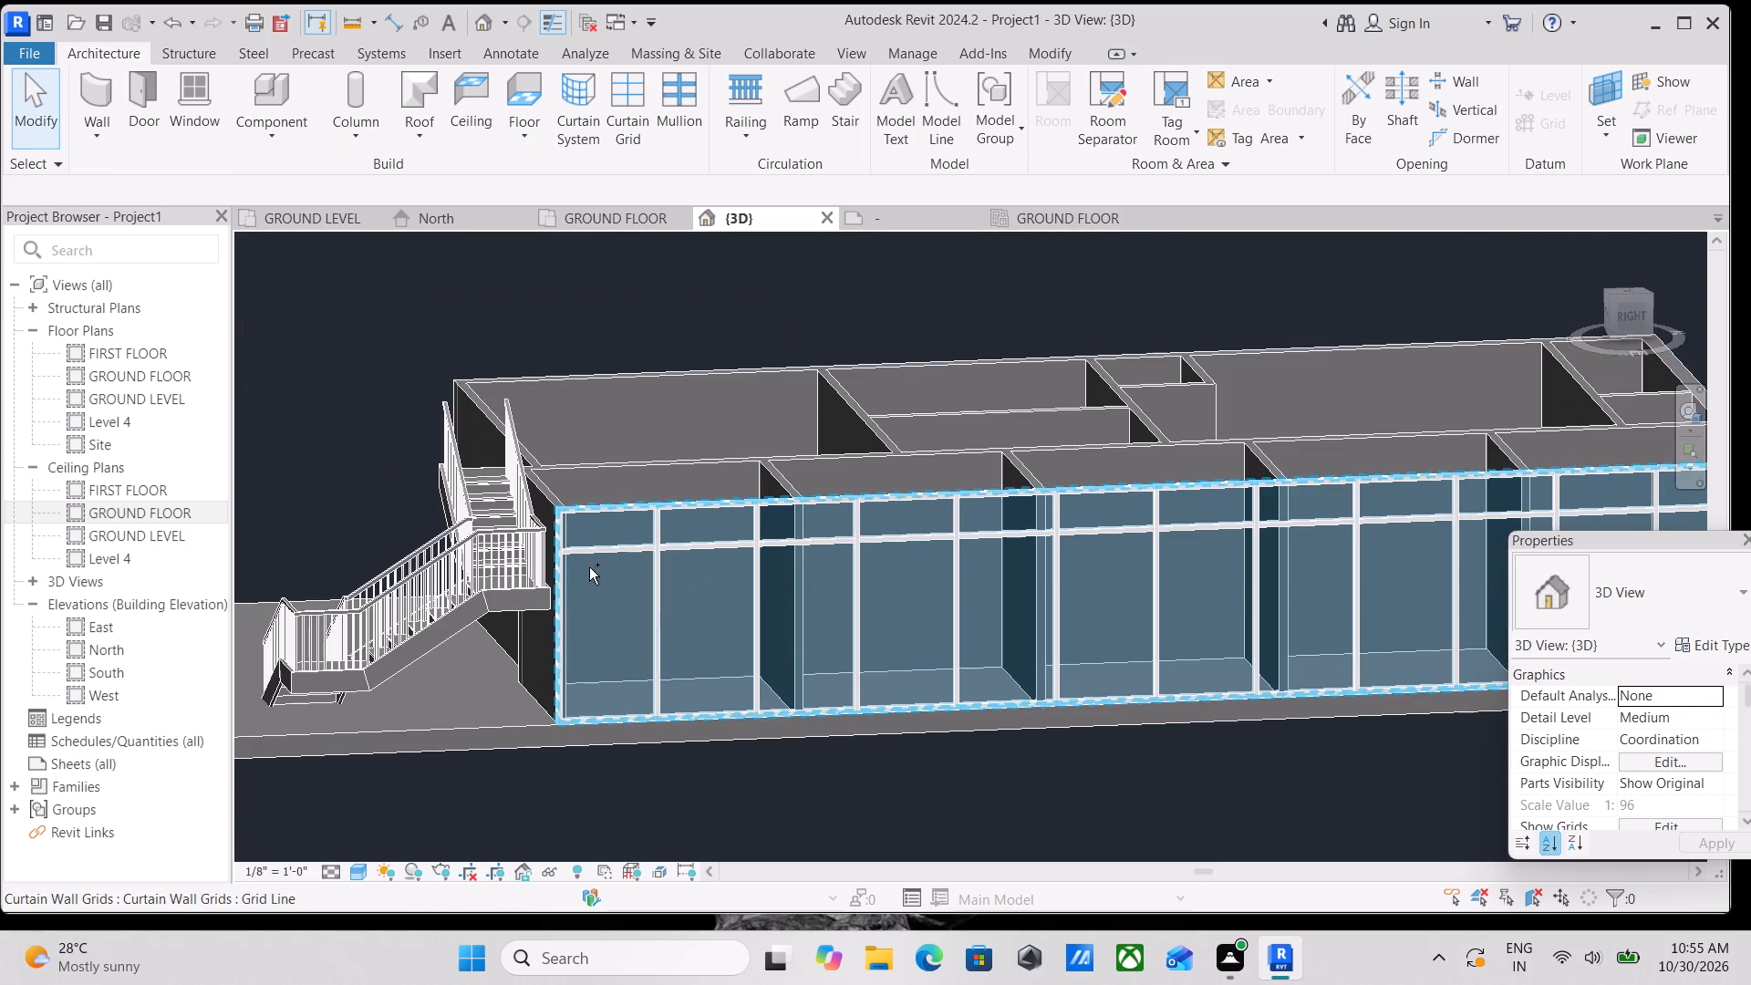
ctrl+click(589, 546)
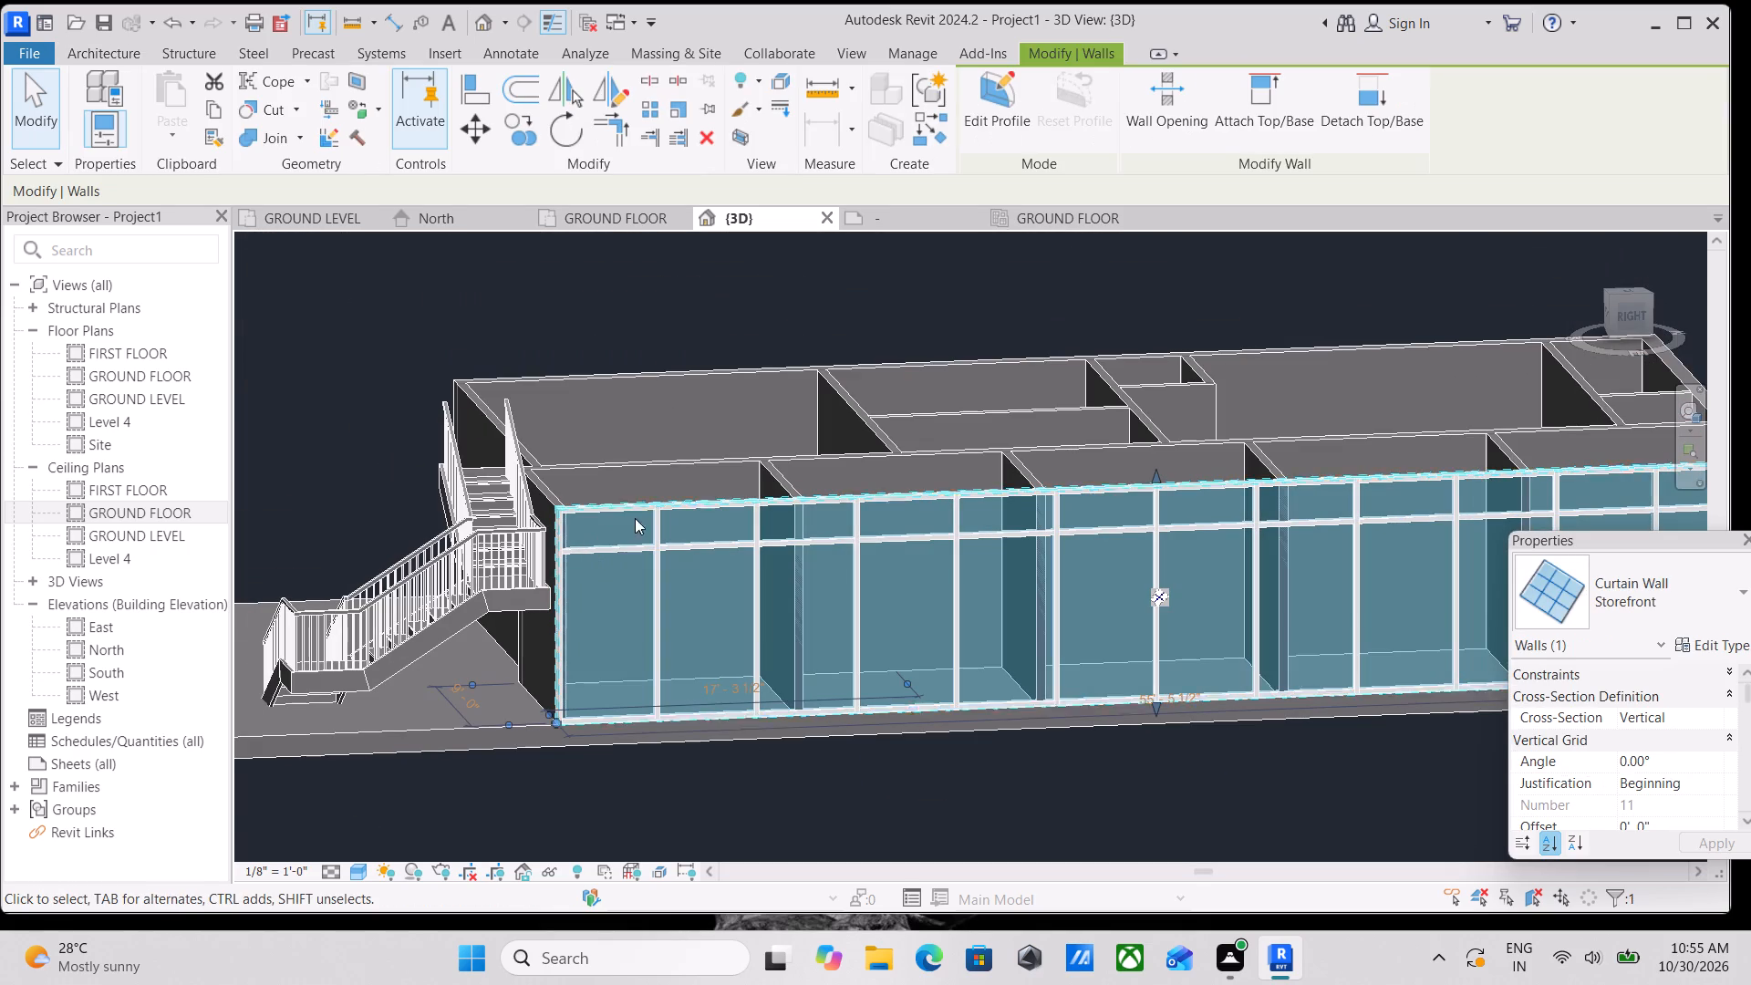
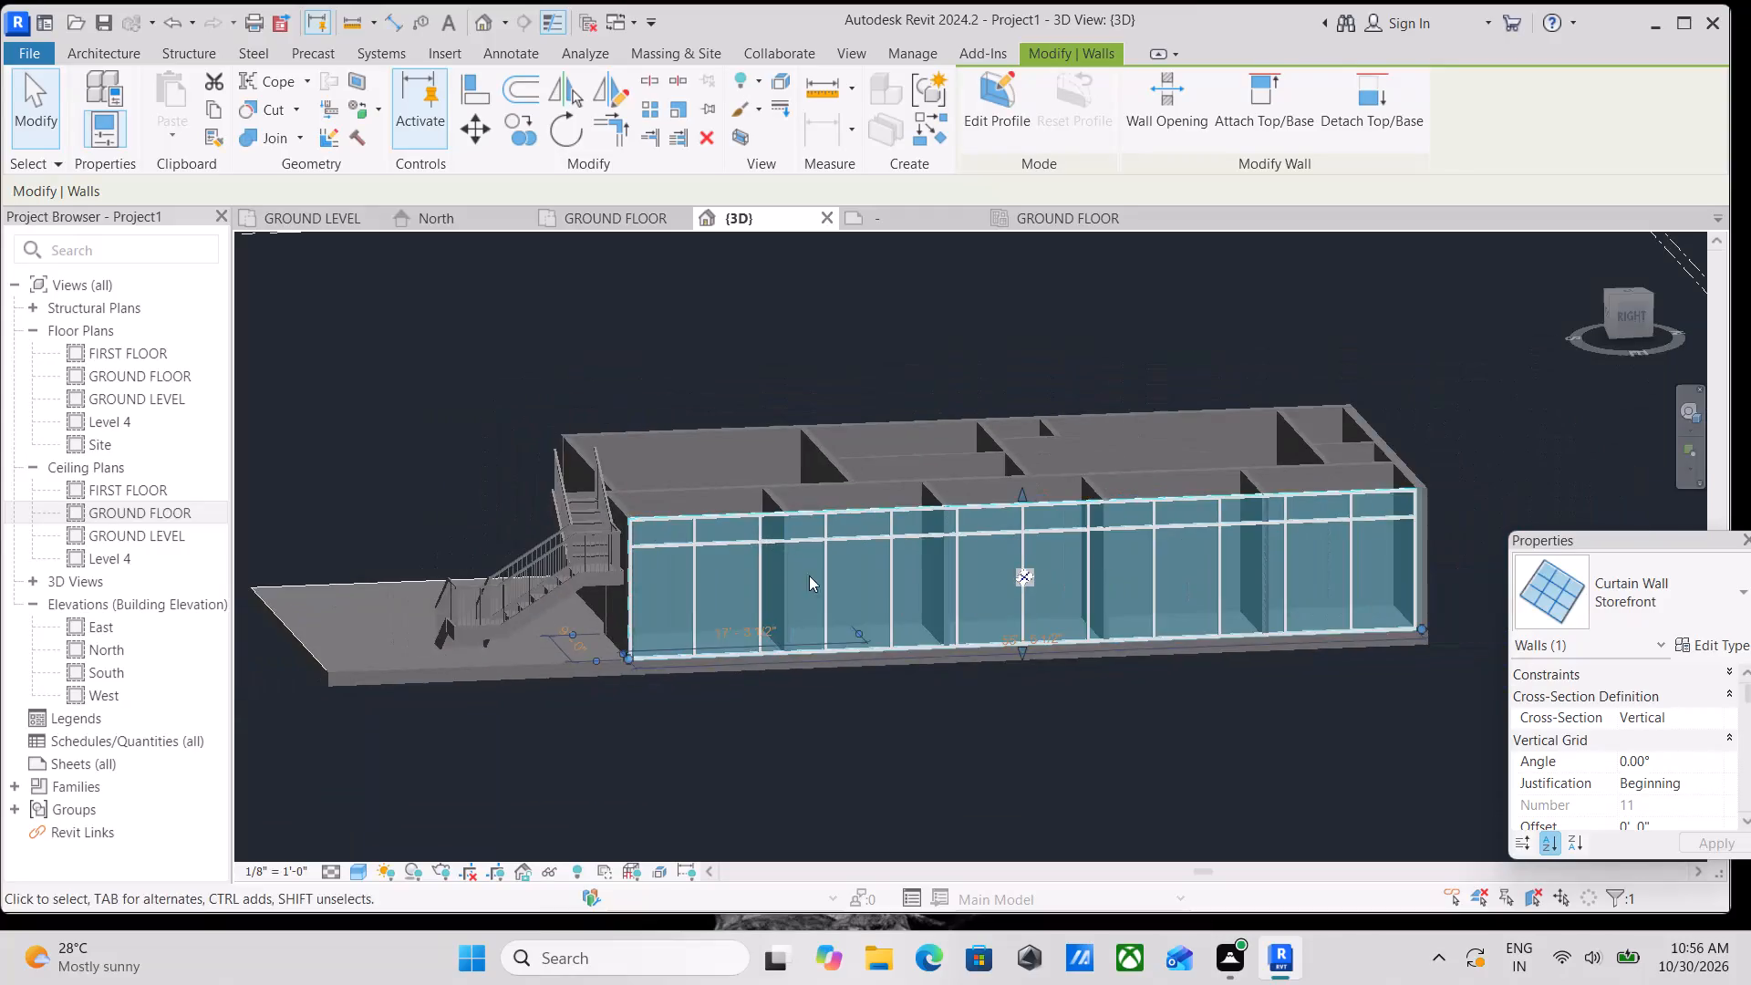
Inspect the selected east Storefront curtain wall along its length, from the north end back to the staircase corner.
middle_drag(895, 627, 421, 604)
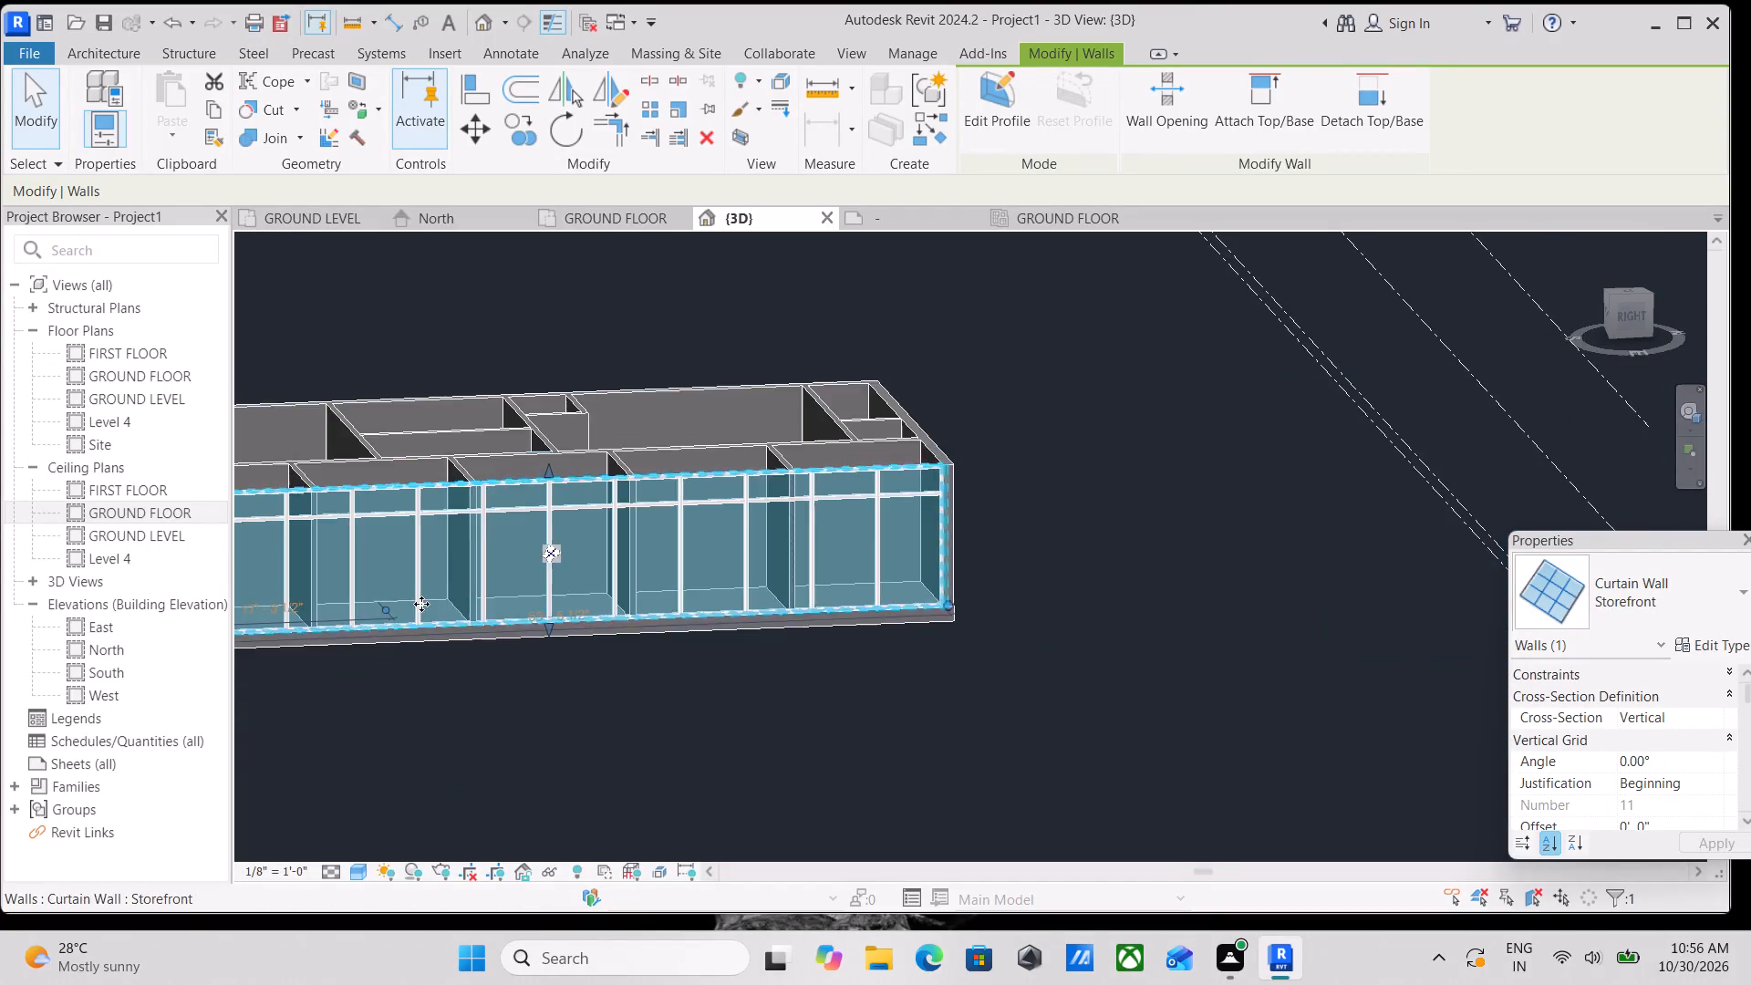
scroll(493, 536, up, 1)
scroll(493, 536, down, 1)
middle_drag(493, 536, 646, 648)
scroll(481, 651, up, 3)
middle_drag(482, 649, 666, 561)
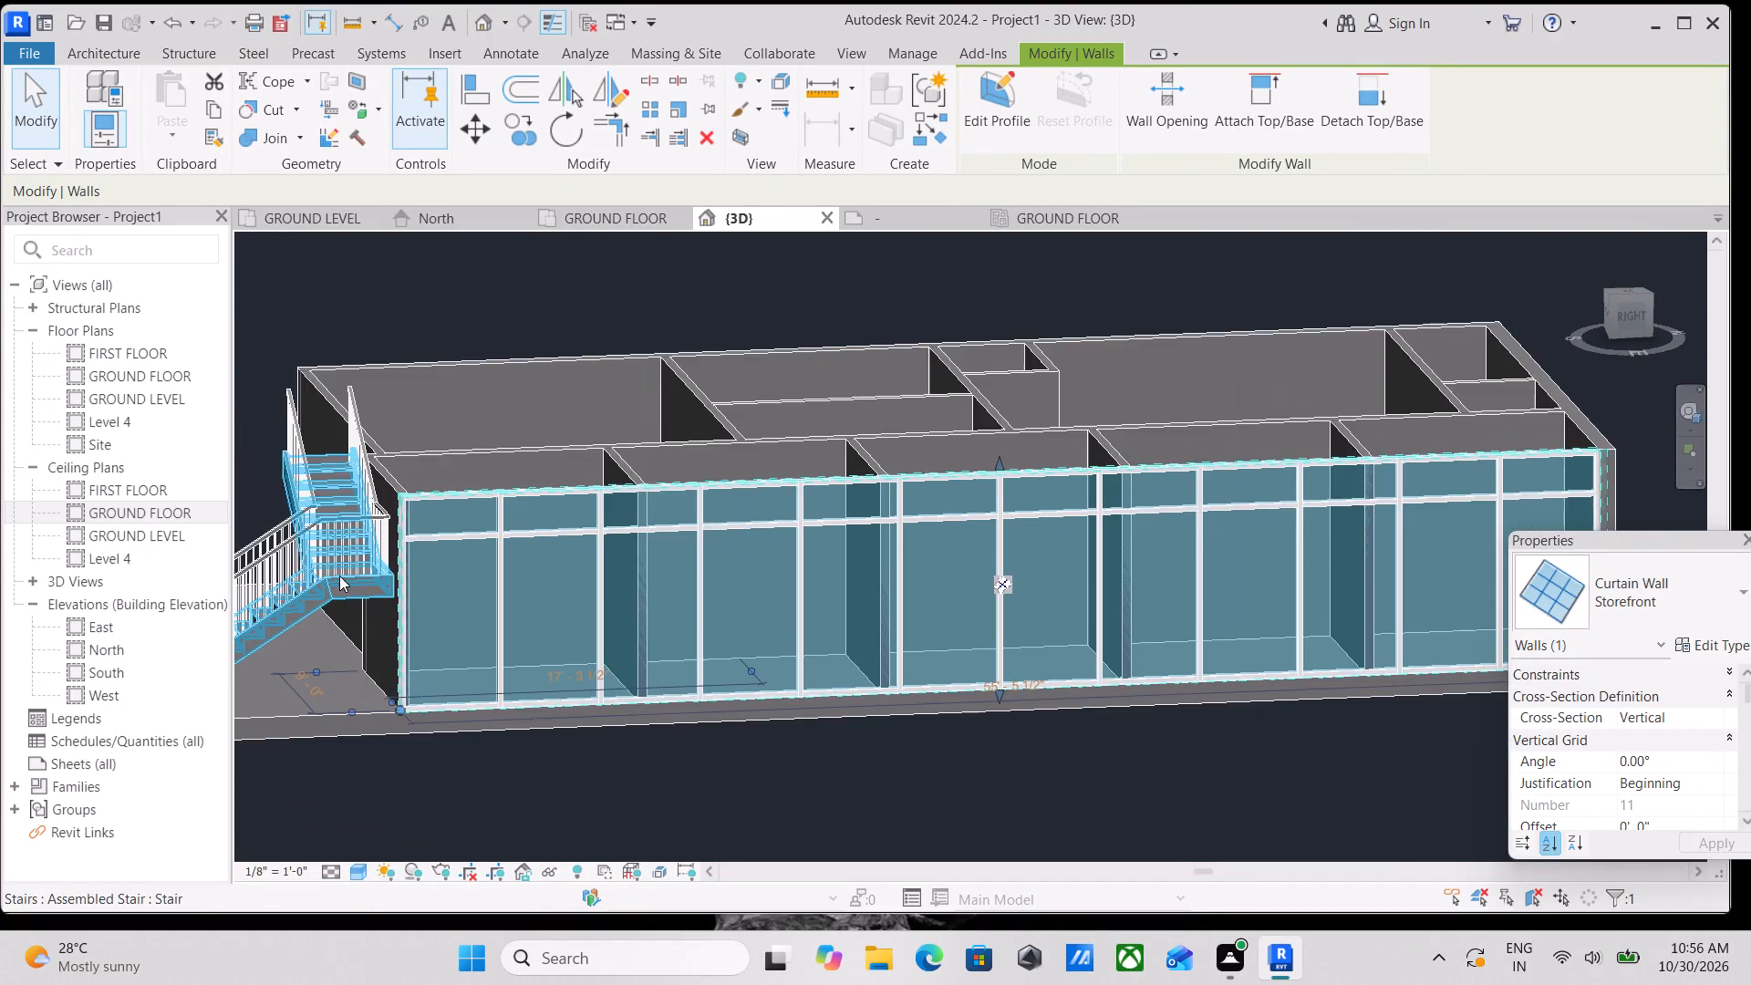
middle_drag(338, 575, 400, 669)
scroll(400, 669, up, 3)
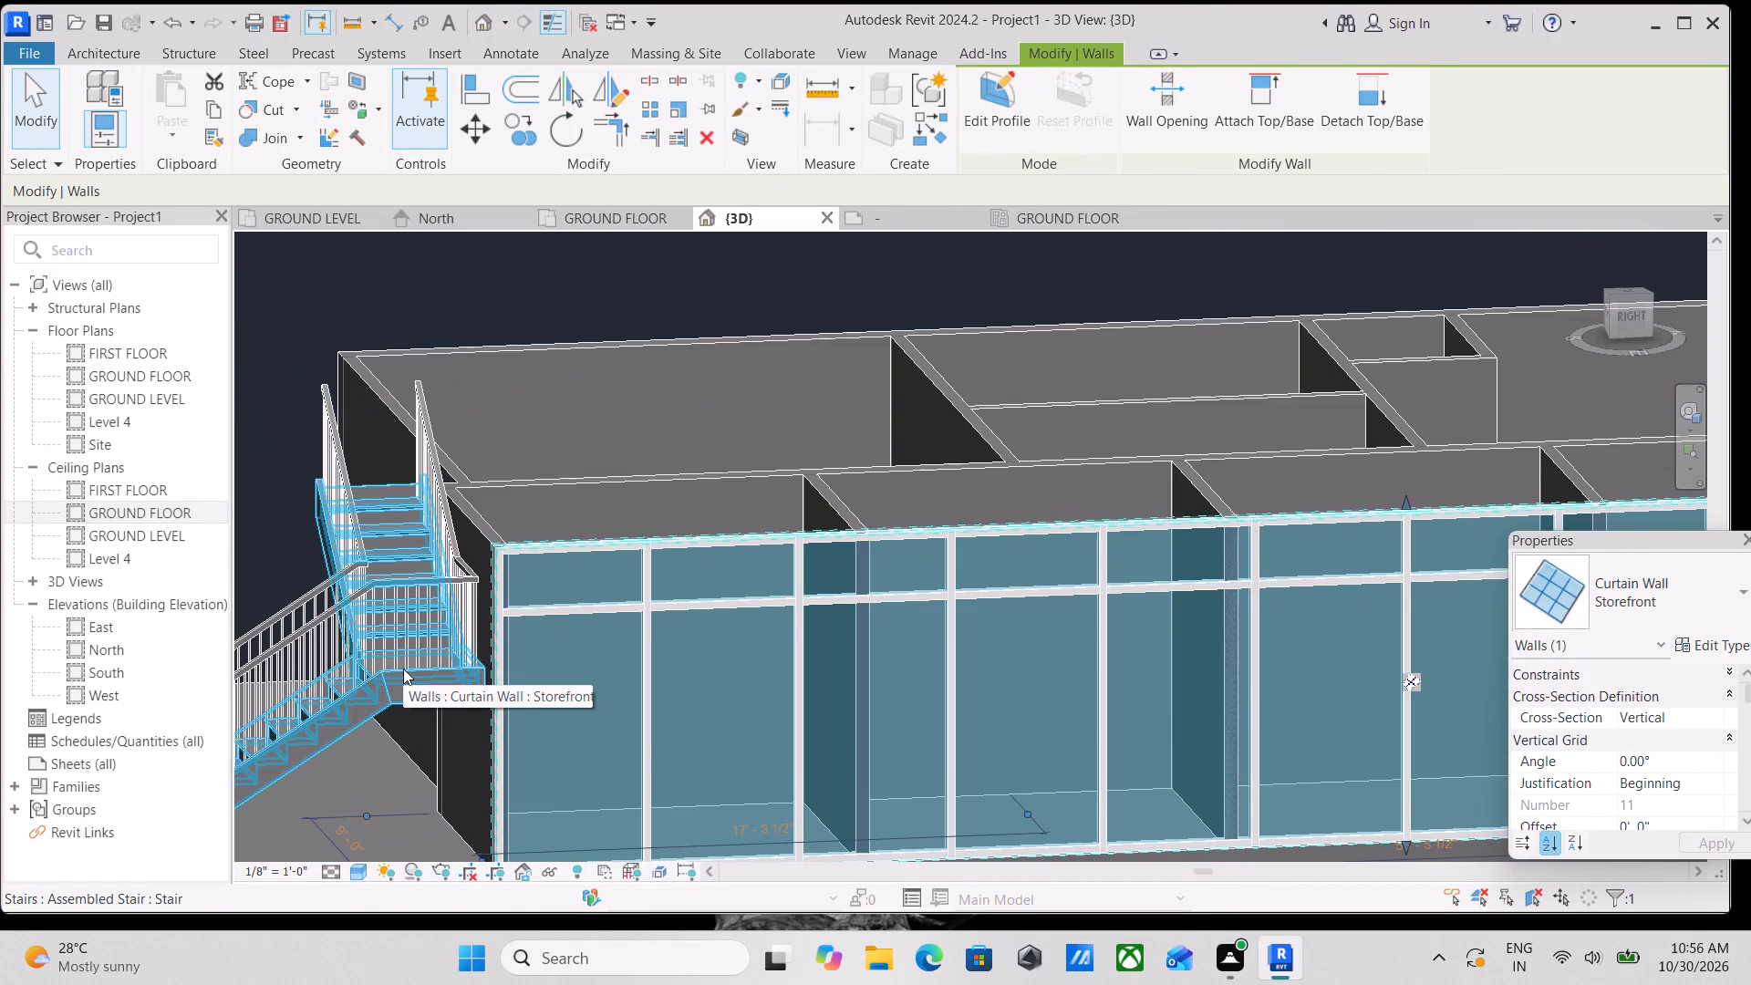
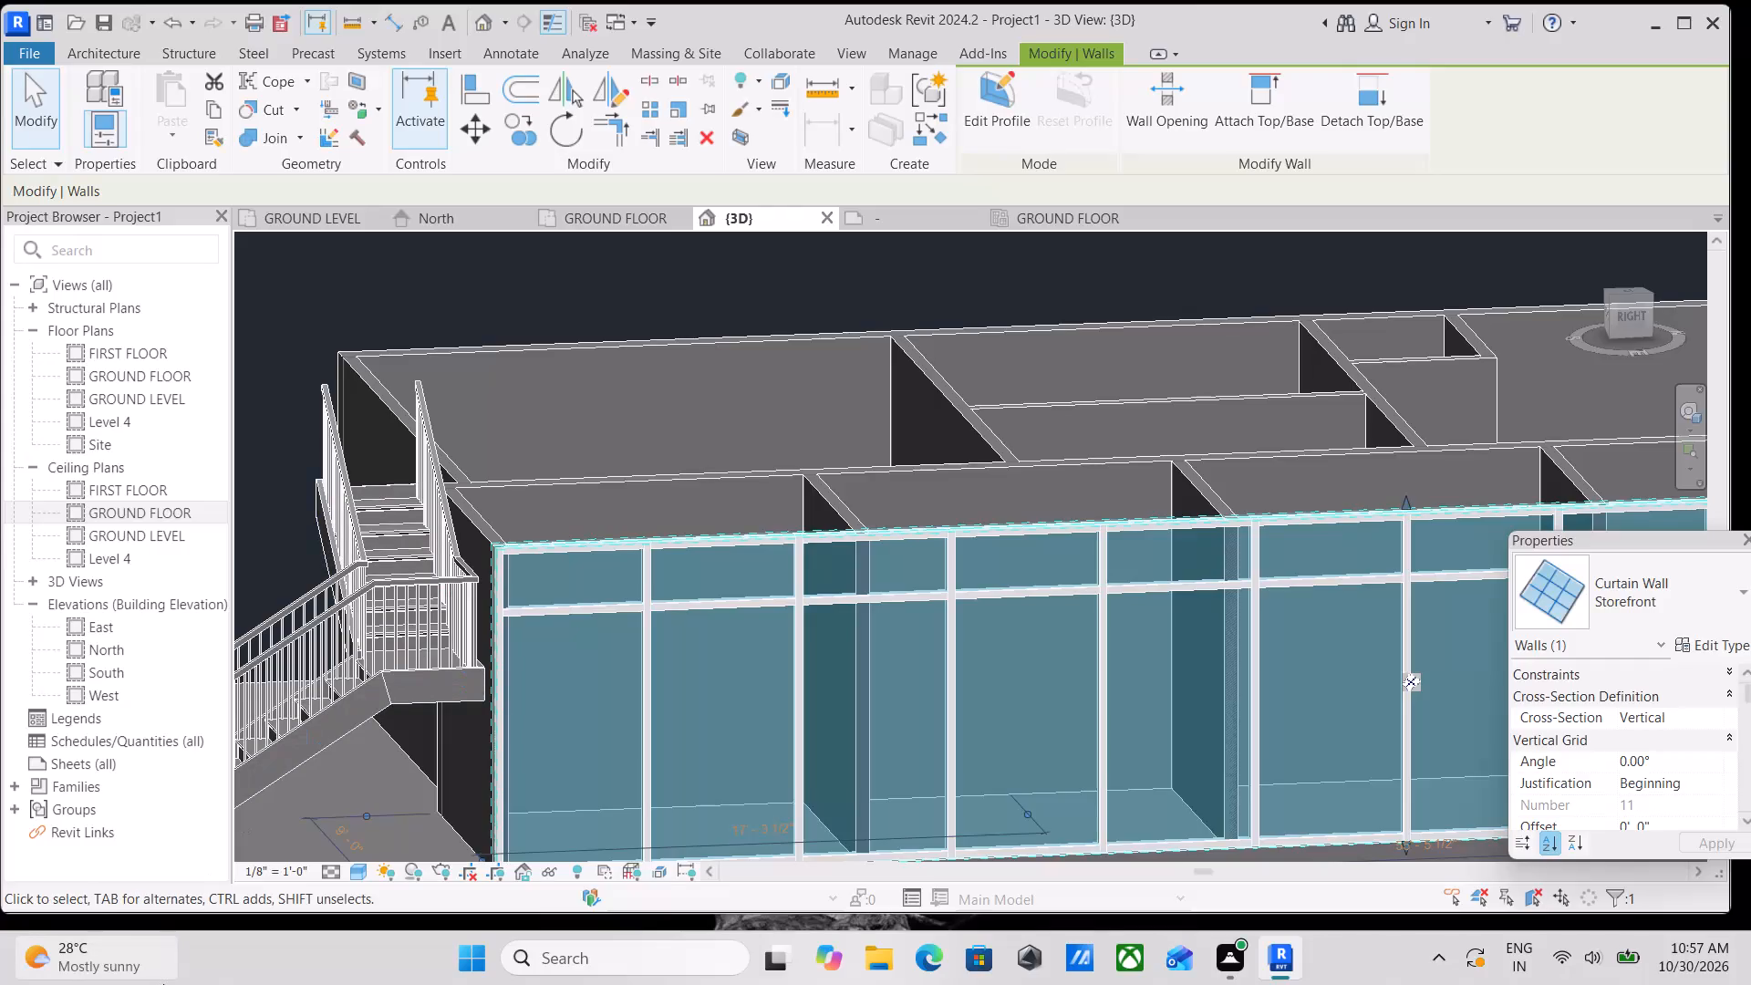
Examine the east Storefront wall and its base edge from the staircase corner to the north end and back.
scroll(185, 881, down, 1)
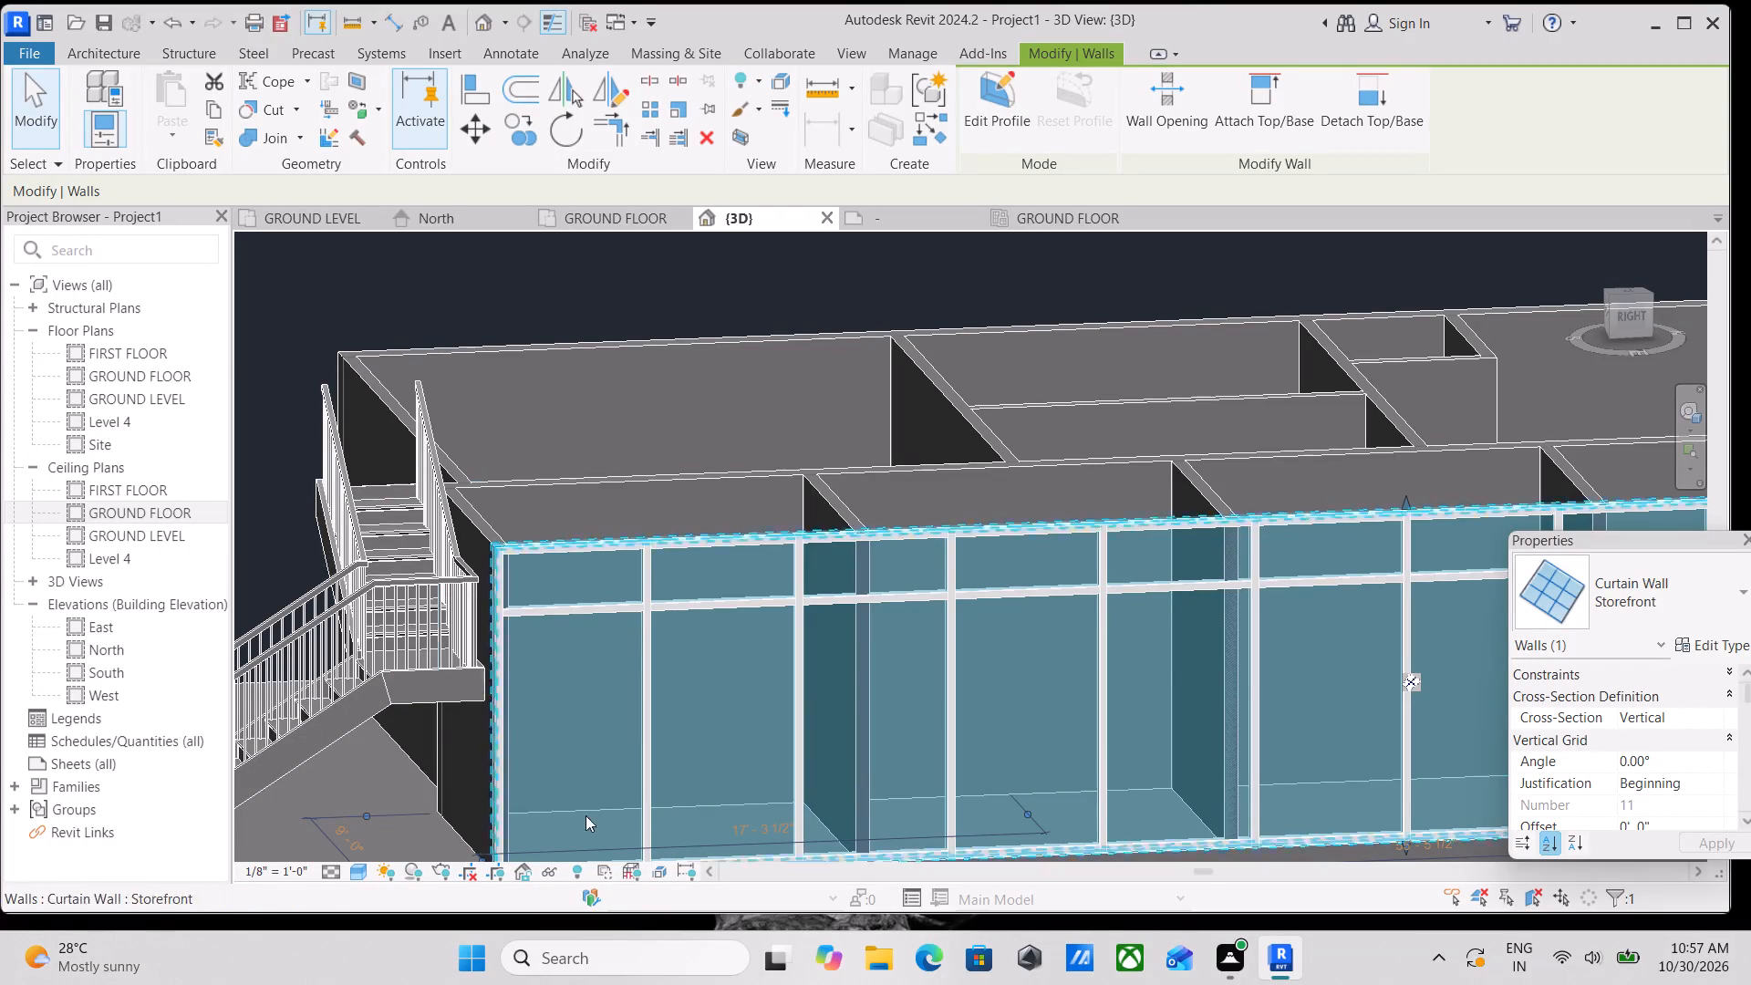
scroll(866, 762, down, 2)
middle_drag(979, 755, 626, 637)
scroll(874, 640, down, 2)
middle_drag(875, 640, 602, 649)
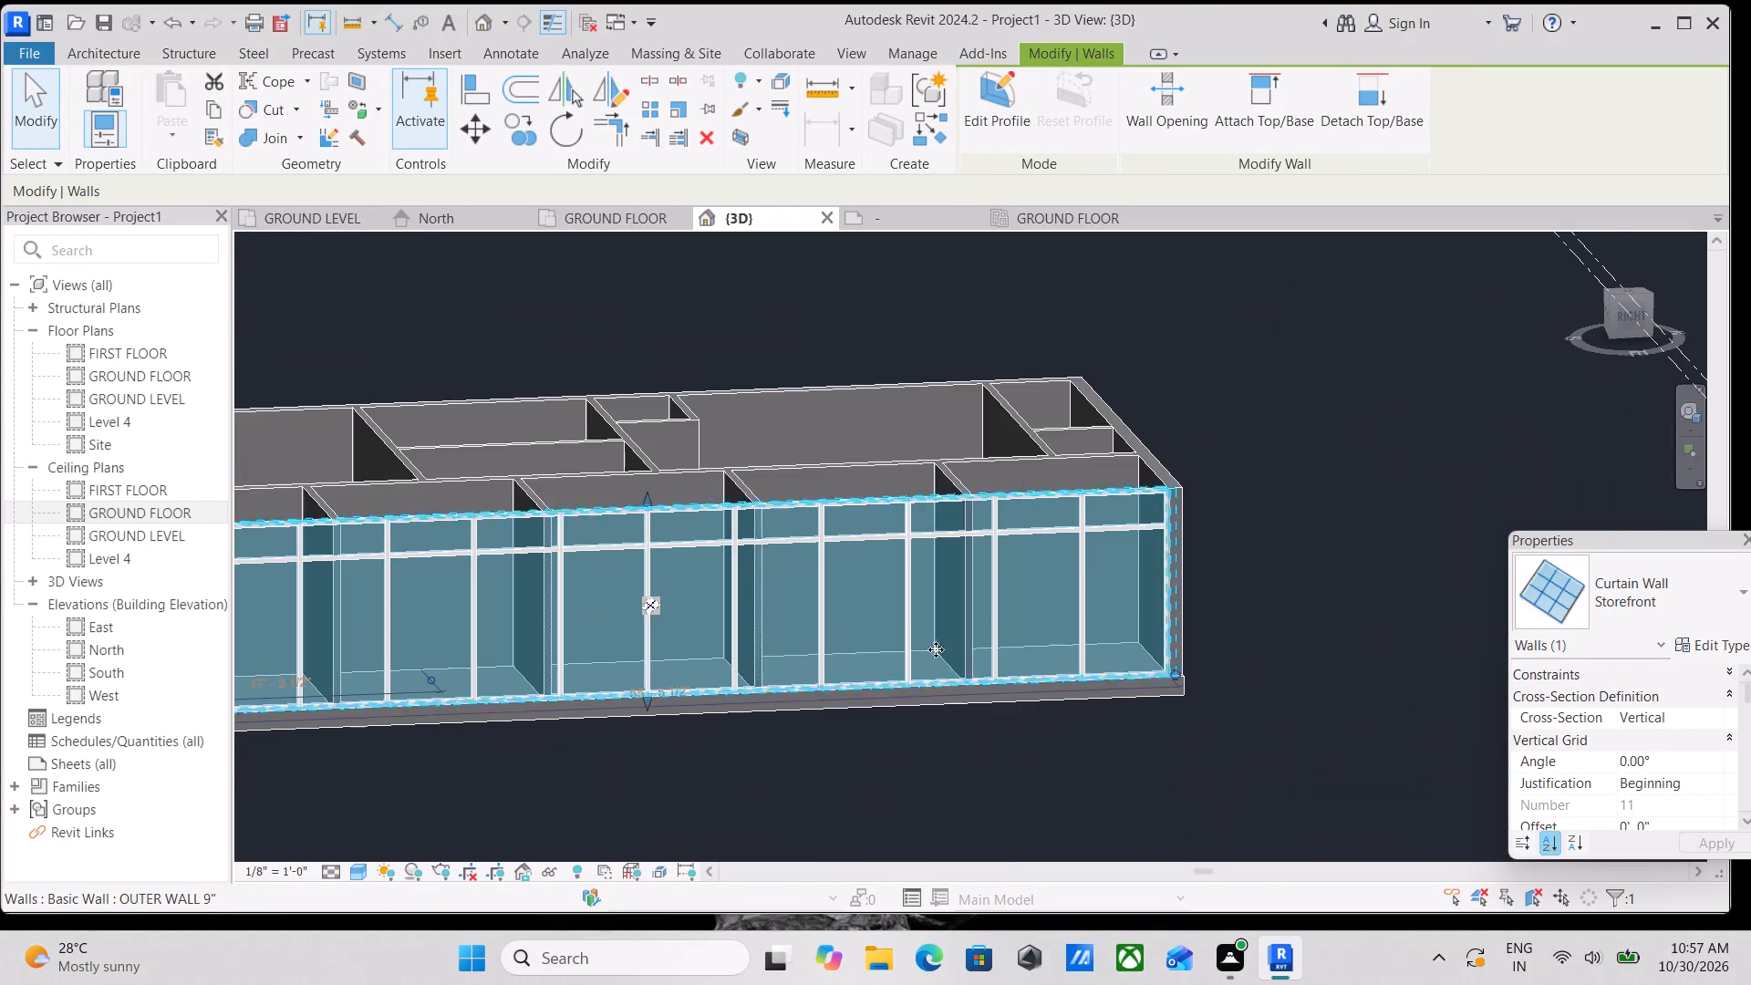
scroll(1232, 614, up, 6)
scroll(1110, 757, up, 8)
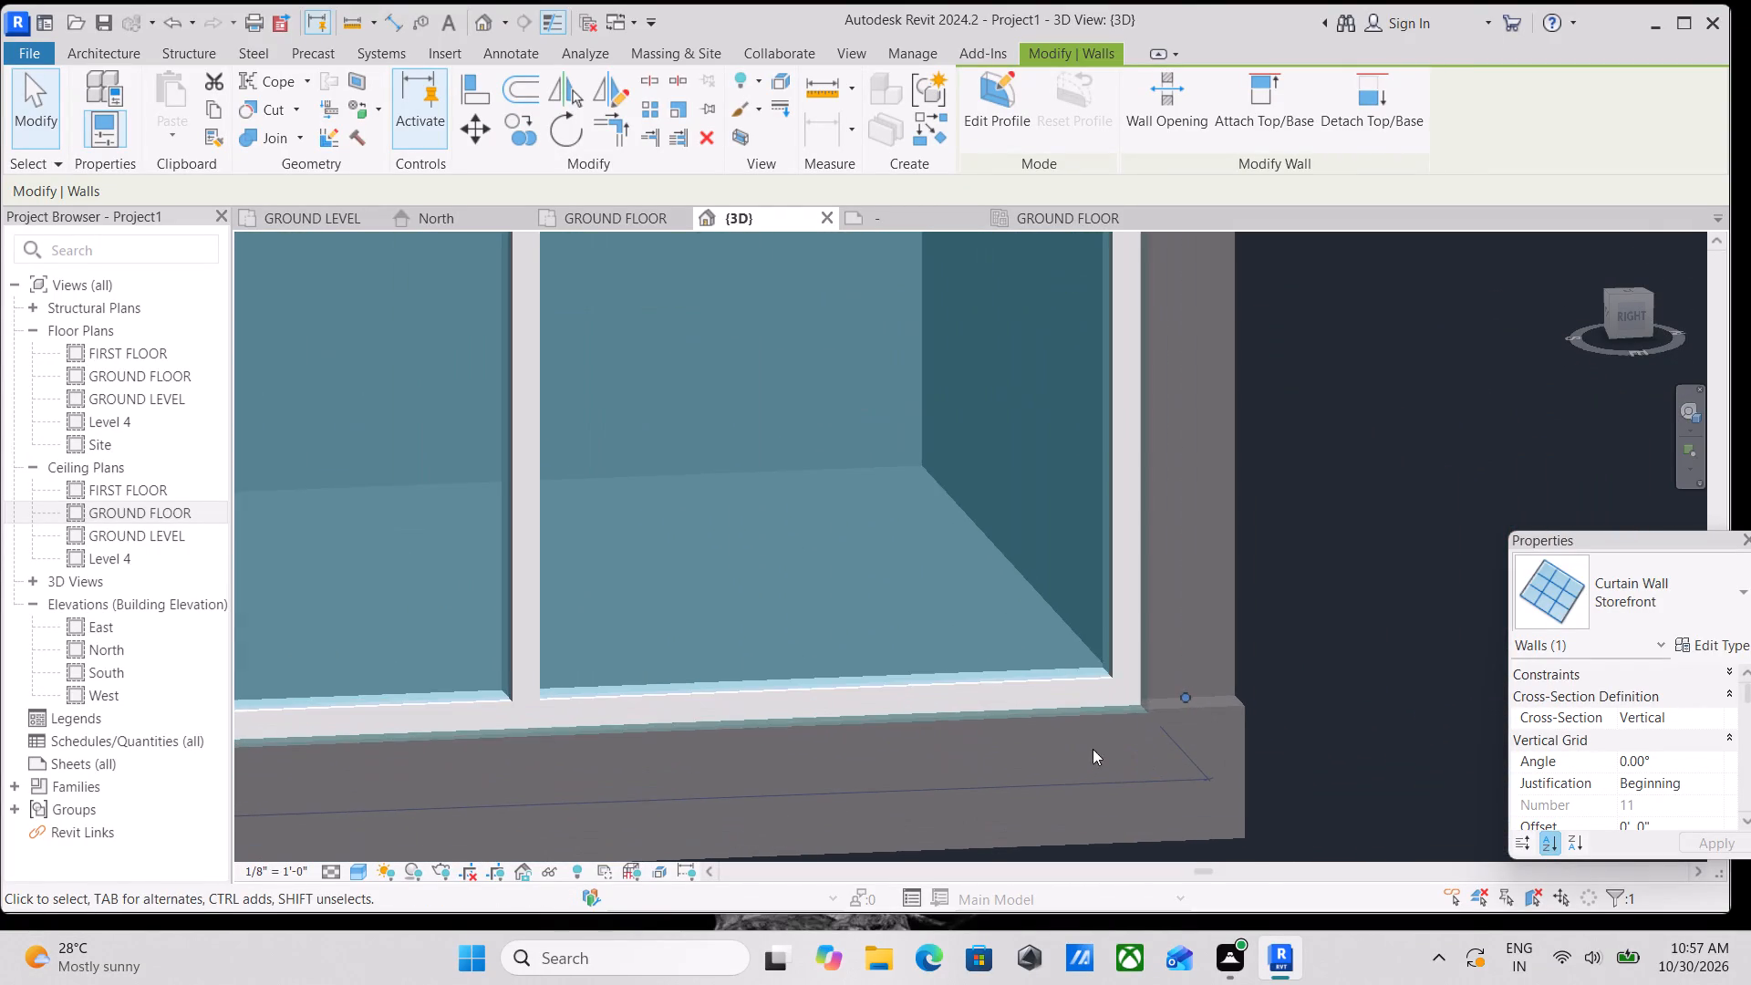
scroll(1152, 714, up, 5)
scroll(1294, 693, down, 6)
middle_drag(1024, 744, 1496, 731)
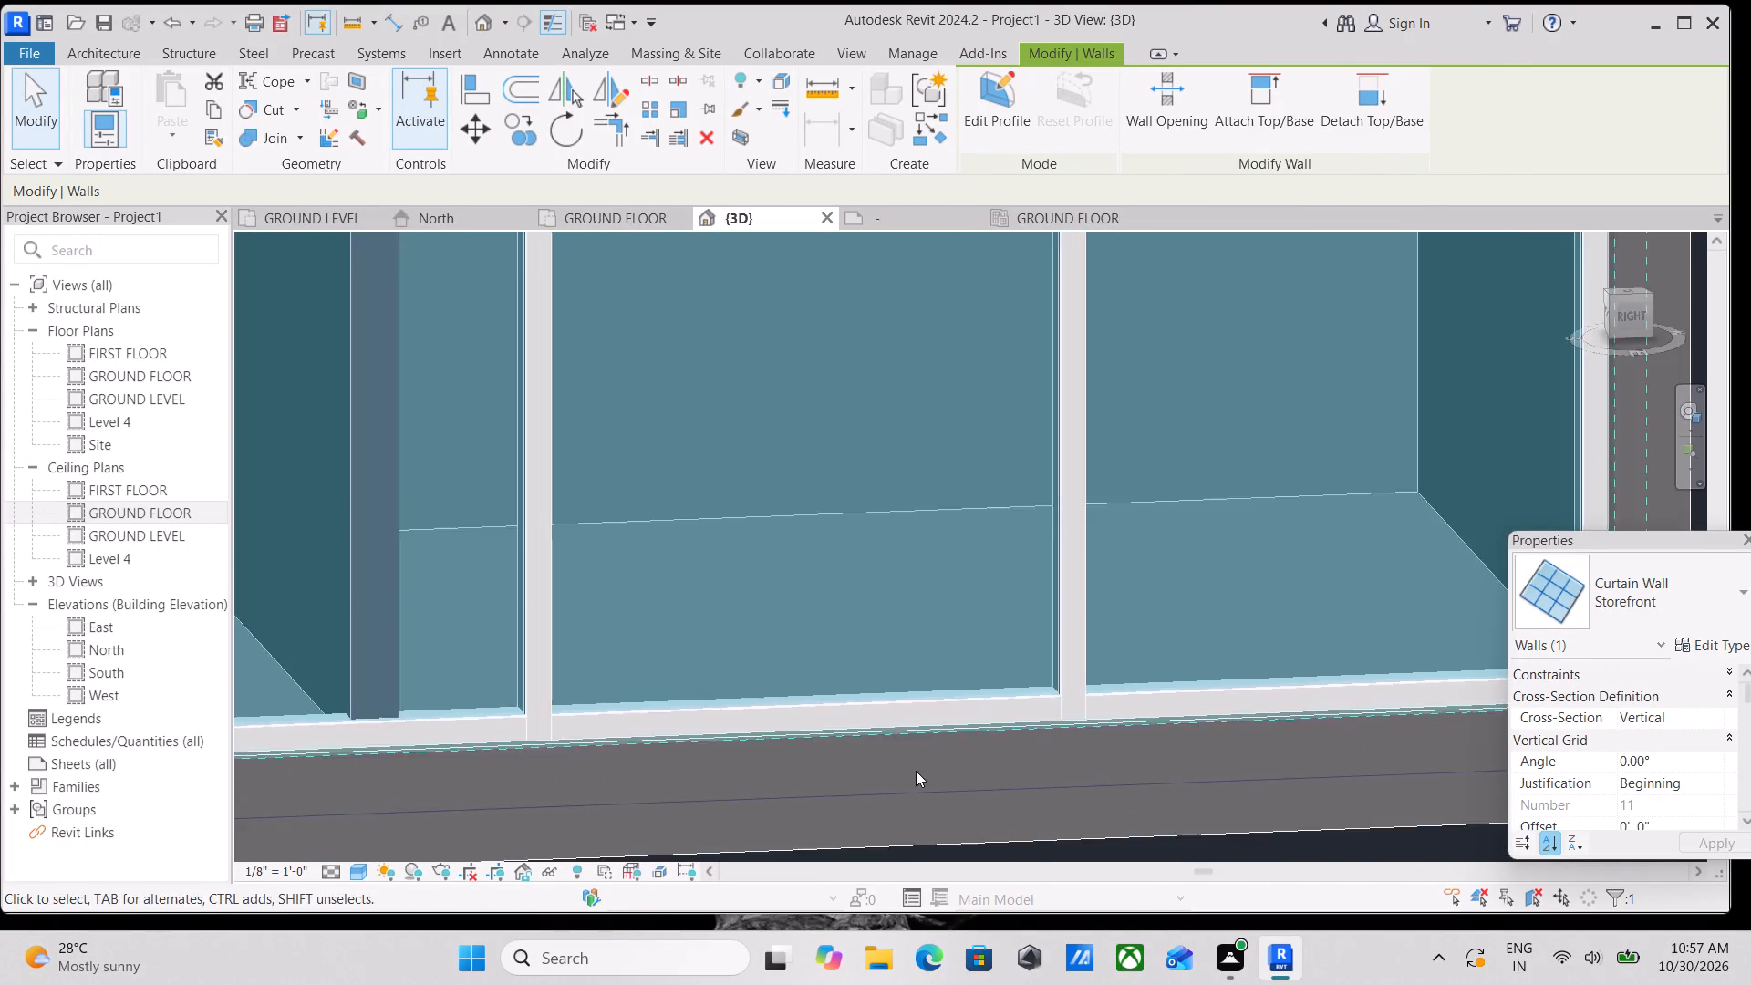
scroll(916, 771, down, 2)
middle_drag(1050, 721, 1400, 680)
scroll(1011, 764, down, 3)
middle_drag(1058, 749, 1382, 710)
scroll(927, 803, down, 2)
middle_drag(963, 800, 1272, 750)
middle_drag(873, 746, 1304, 679)
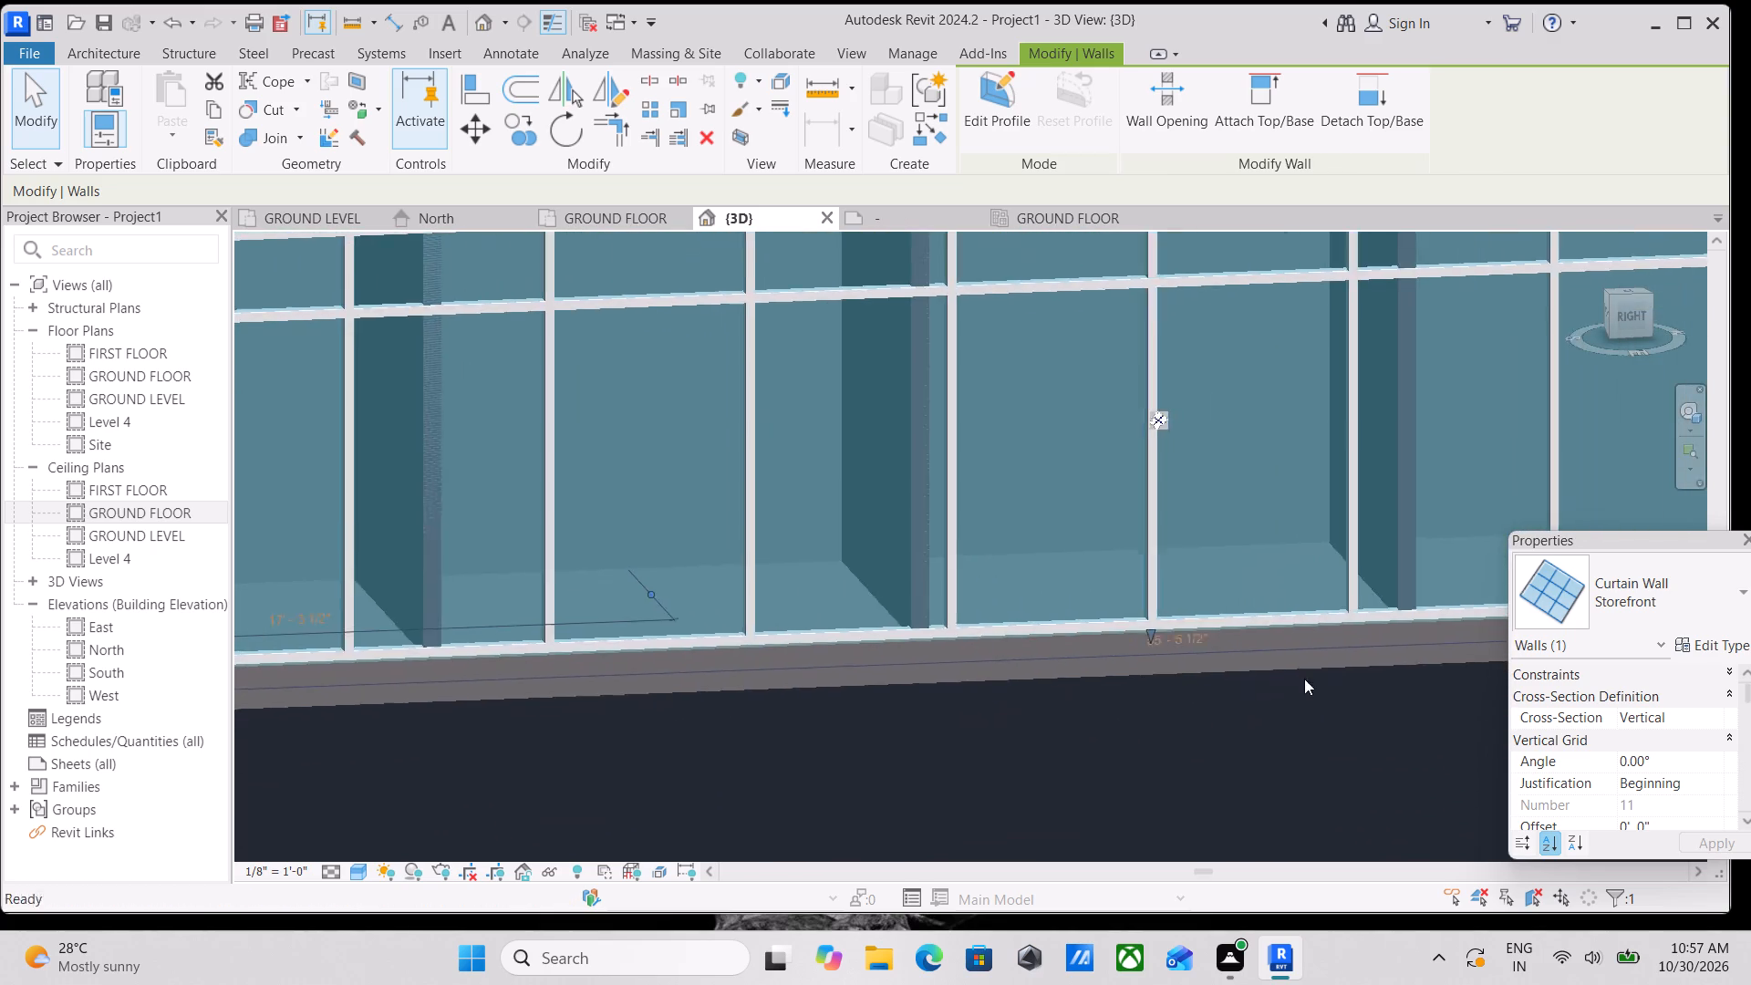
middle_drag(913, 731, 1546, 688)
scroll(1033, 724, down, 1)
middle_drag(1031, 724, 1187, 790)
Shorten the Storefront wall's staircase end to about 3" from the adjoining inner wall's centreline, unjoining the elements.
scroll(753, 682, up, 4)
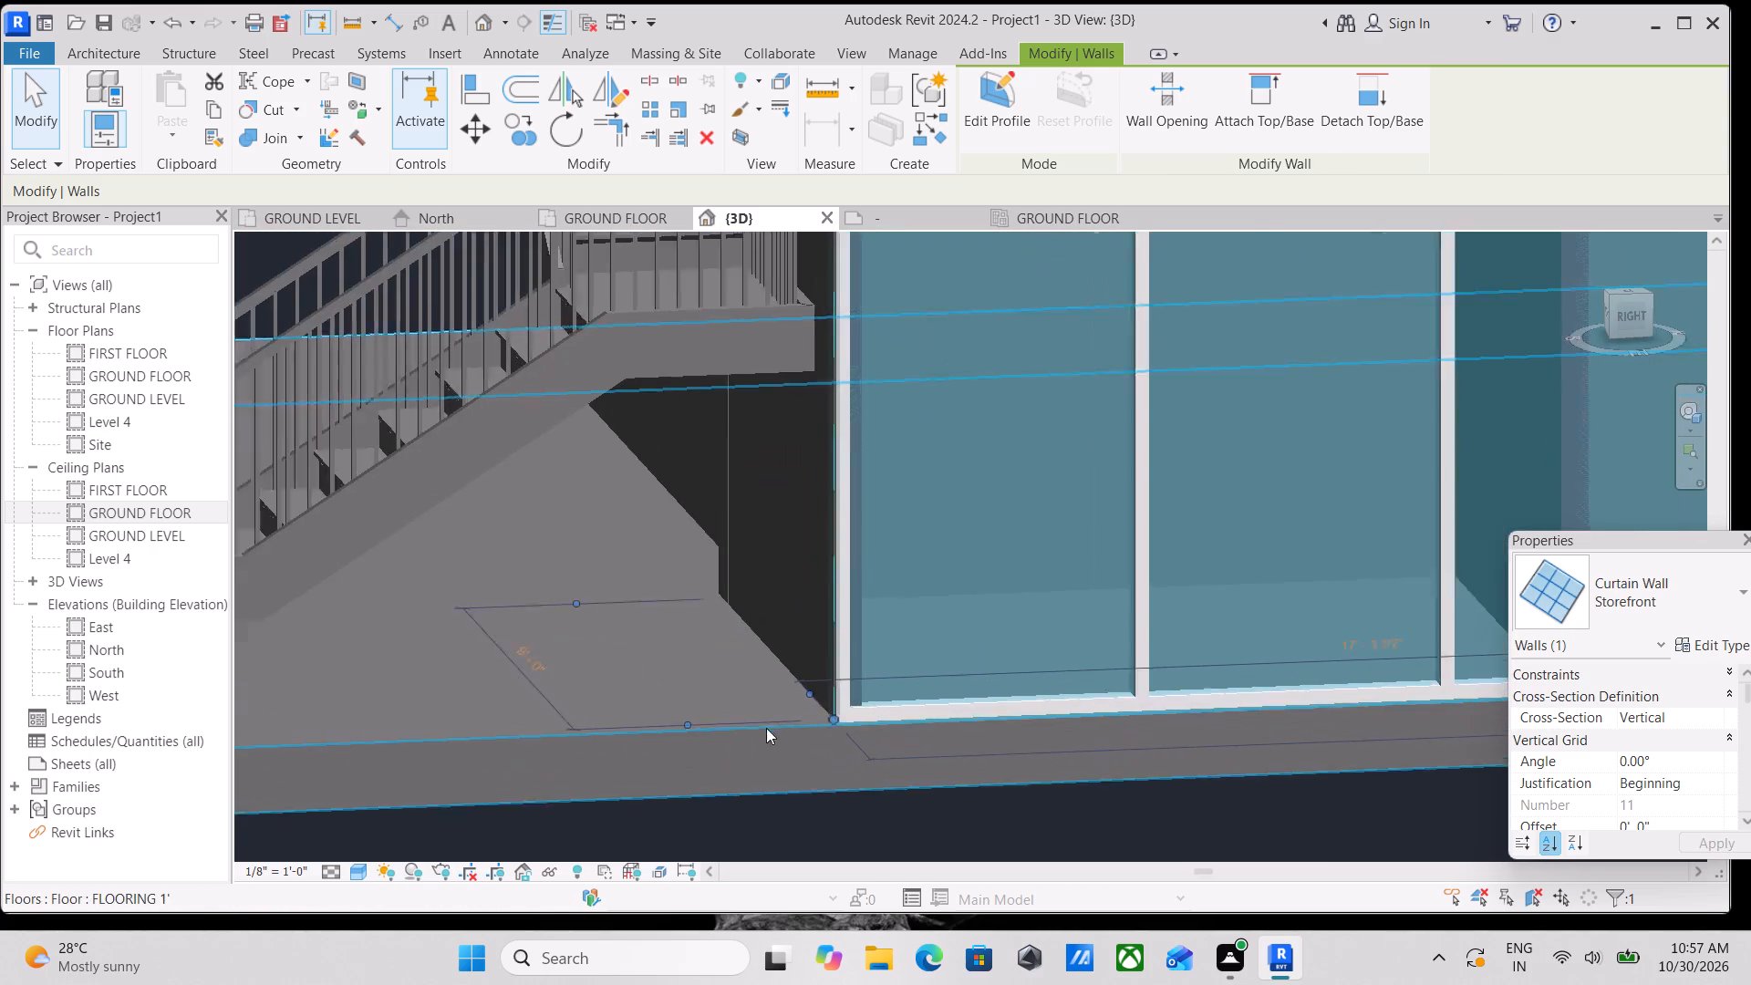
scroll(766, 728, up, 2)
scroll(896, 745, up, 9)
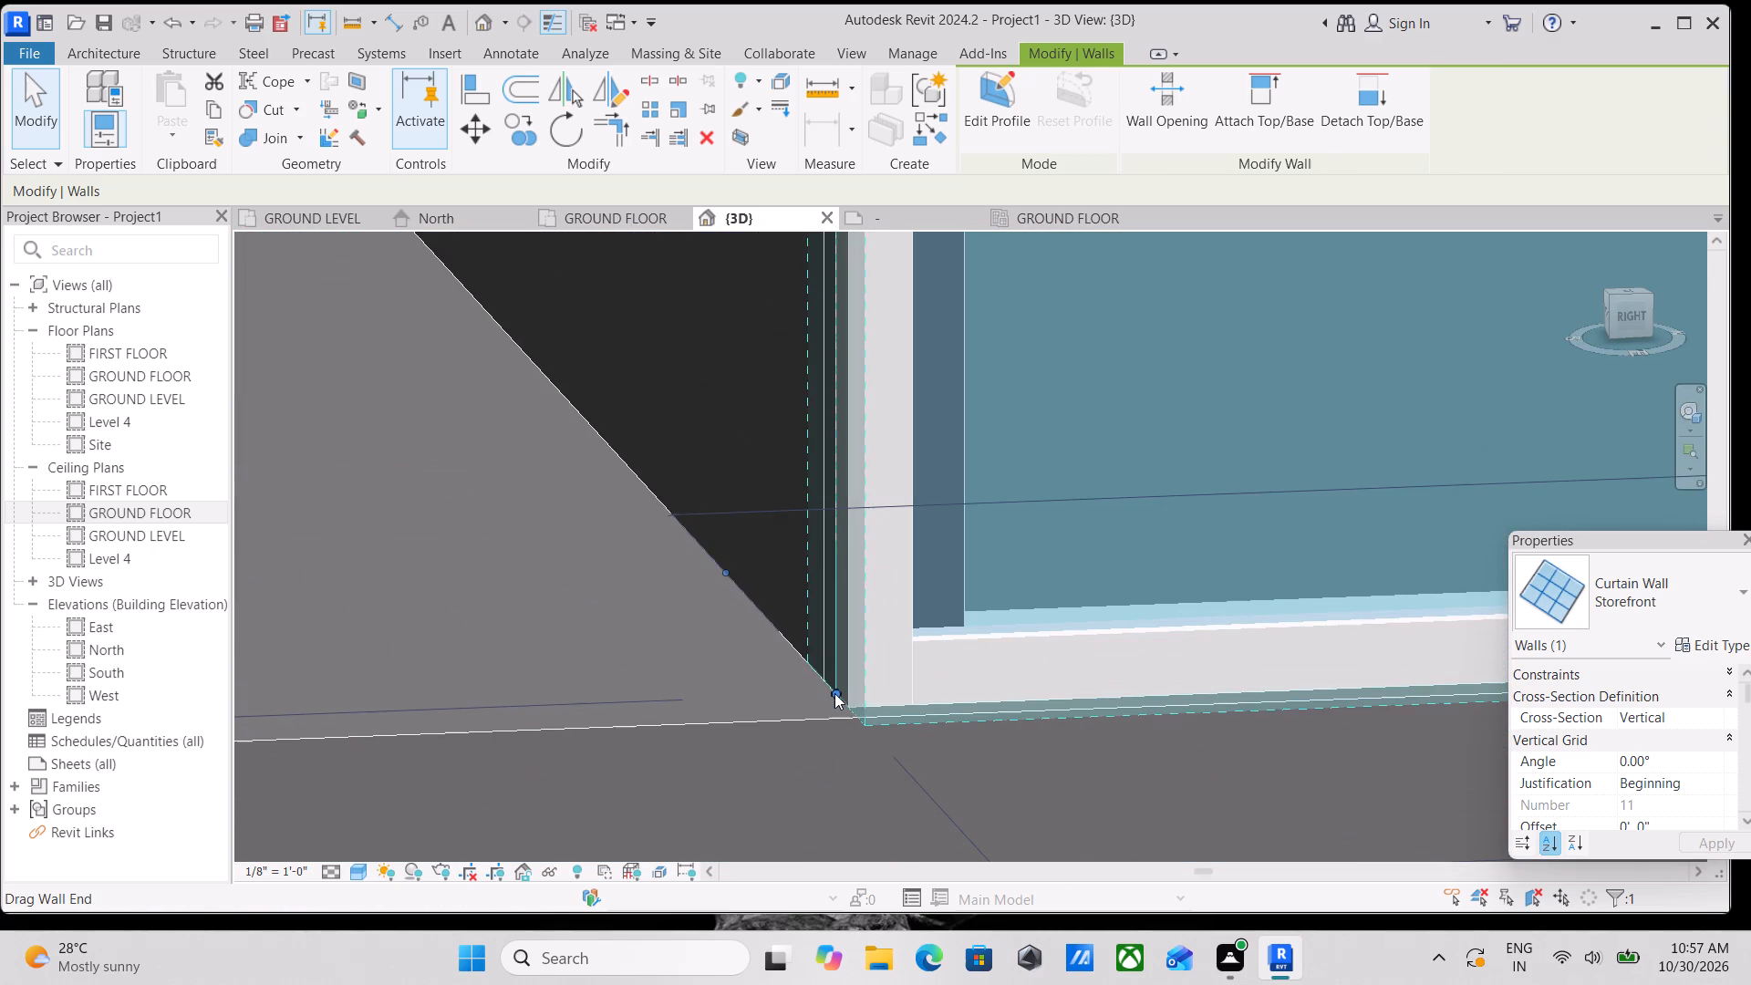
drag(834, 693, 957, 687)
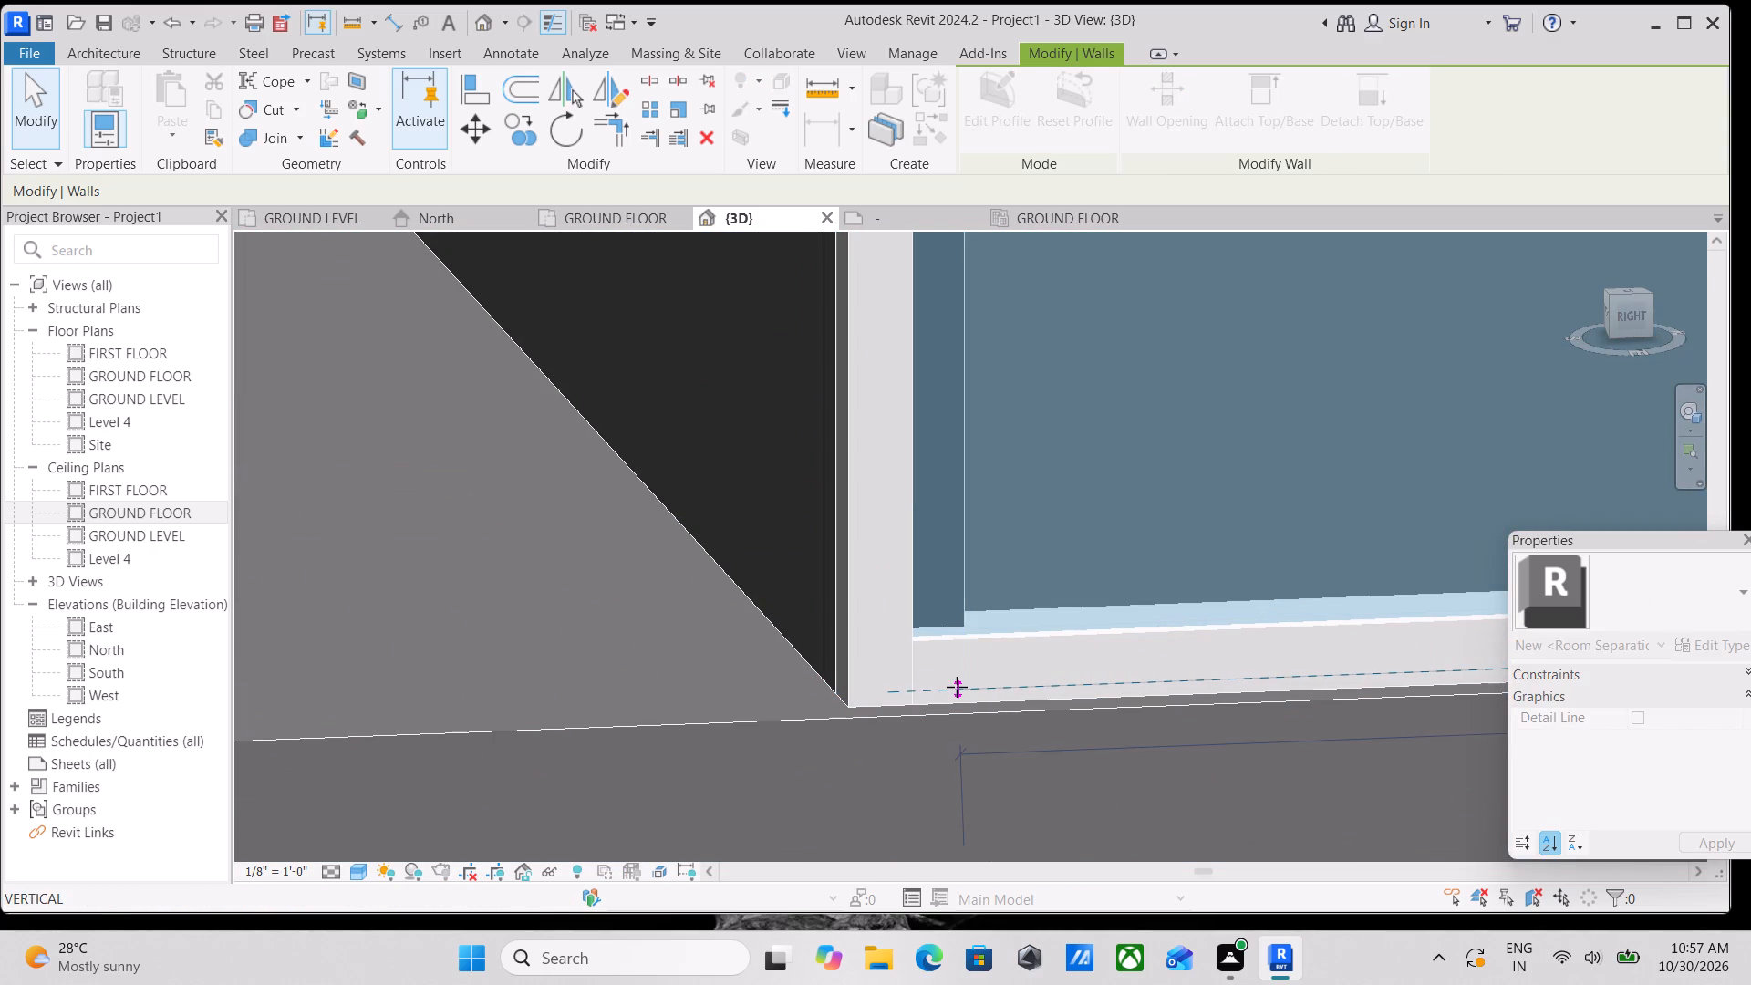
scroll(982, 687, down, 2)
middle_drag(983, 687, 917, 725)
scroll(906, 737, up, 6)
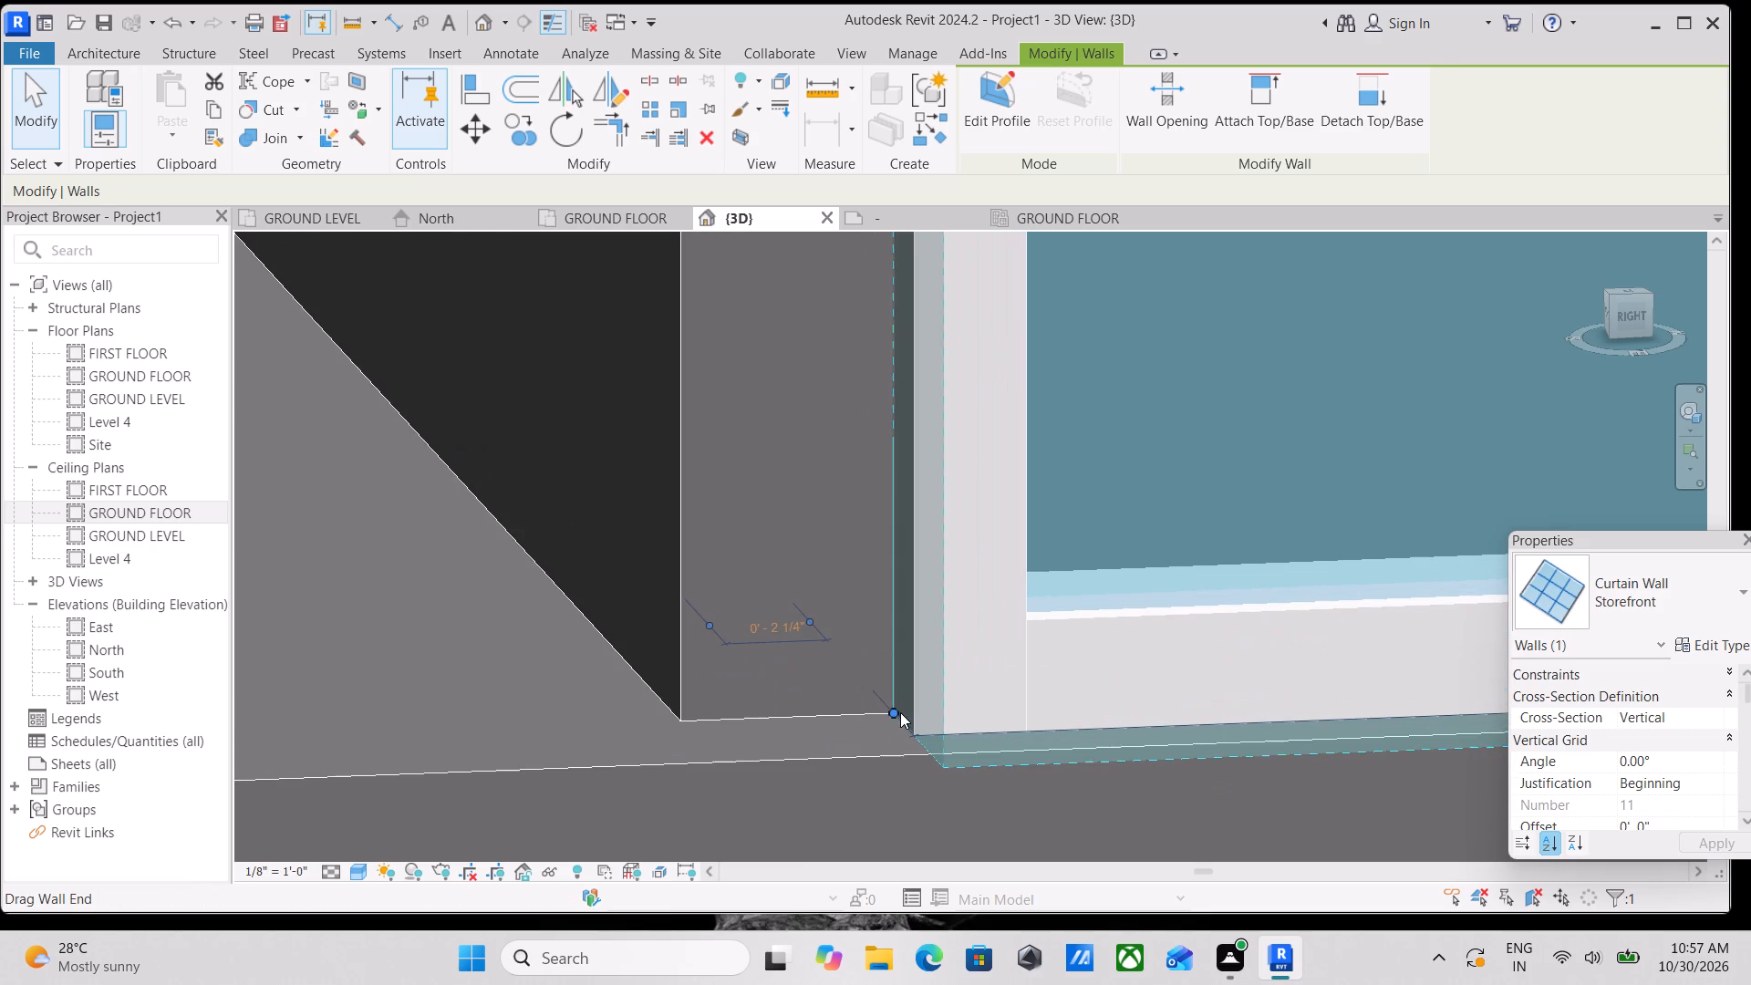
drag(893, 710, 923, 710)
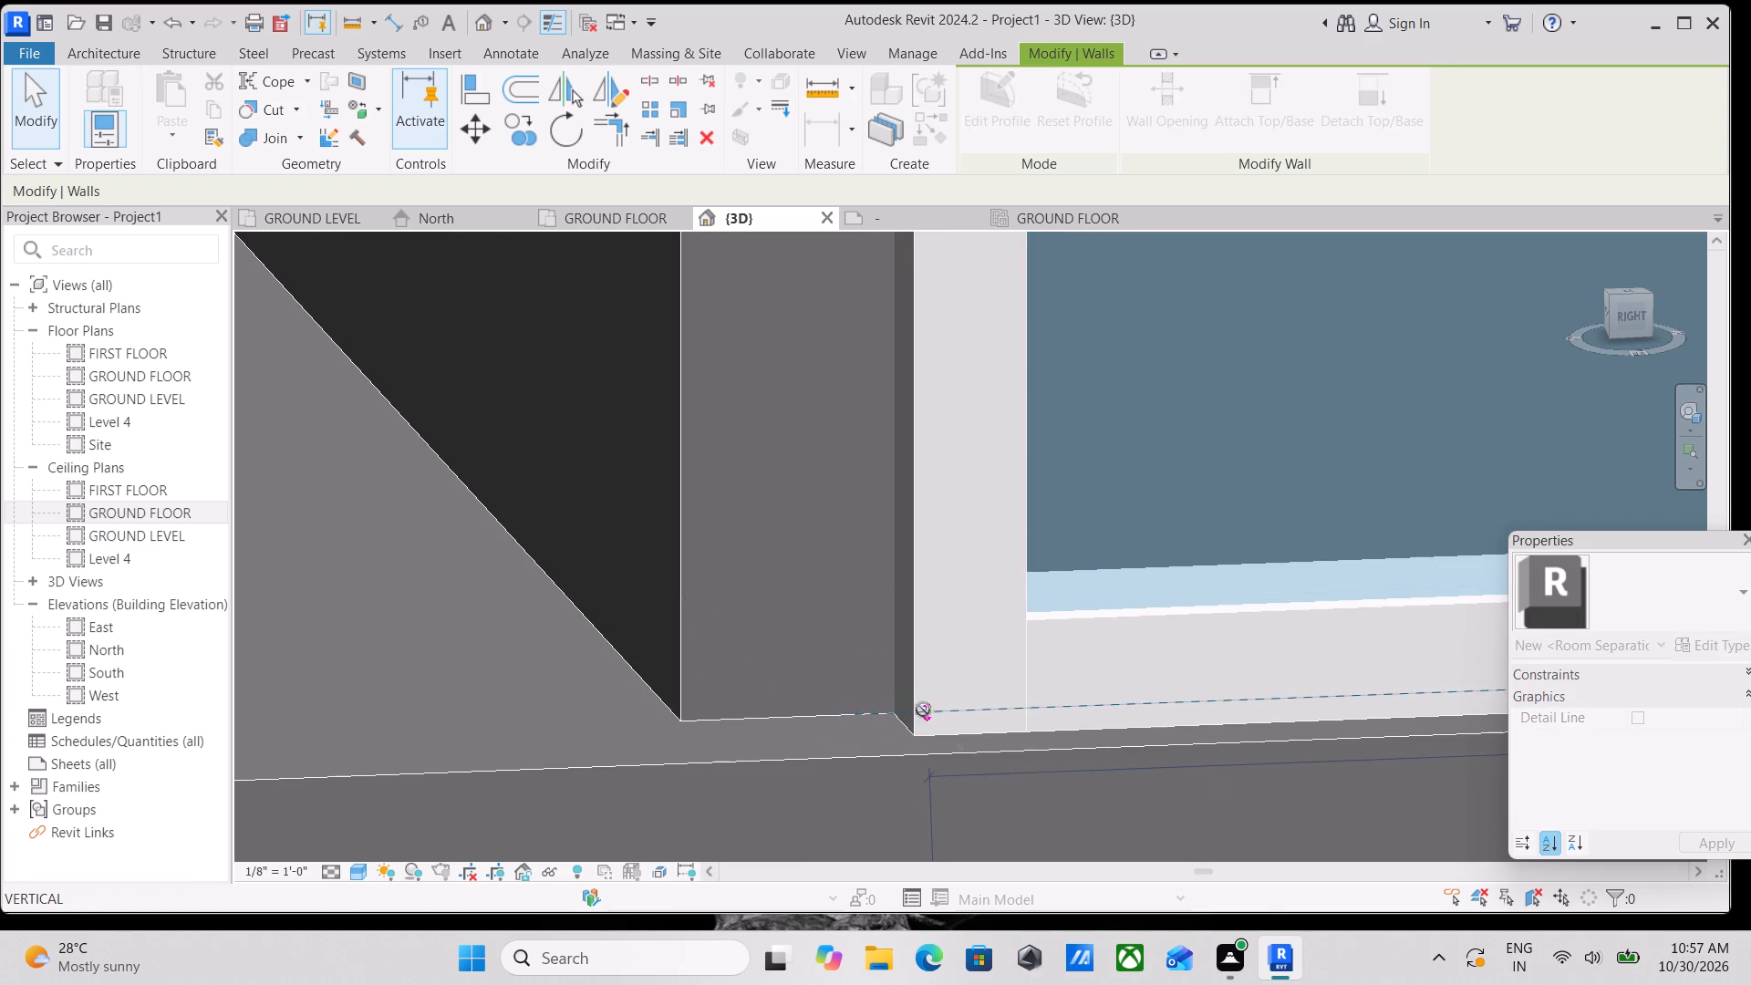
scroll(923, 710, down, 4)
middle_drag(942, 738, 932, 773)
click(1374, 876)
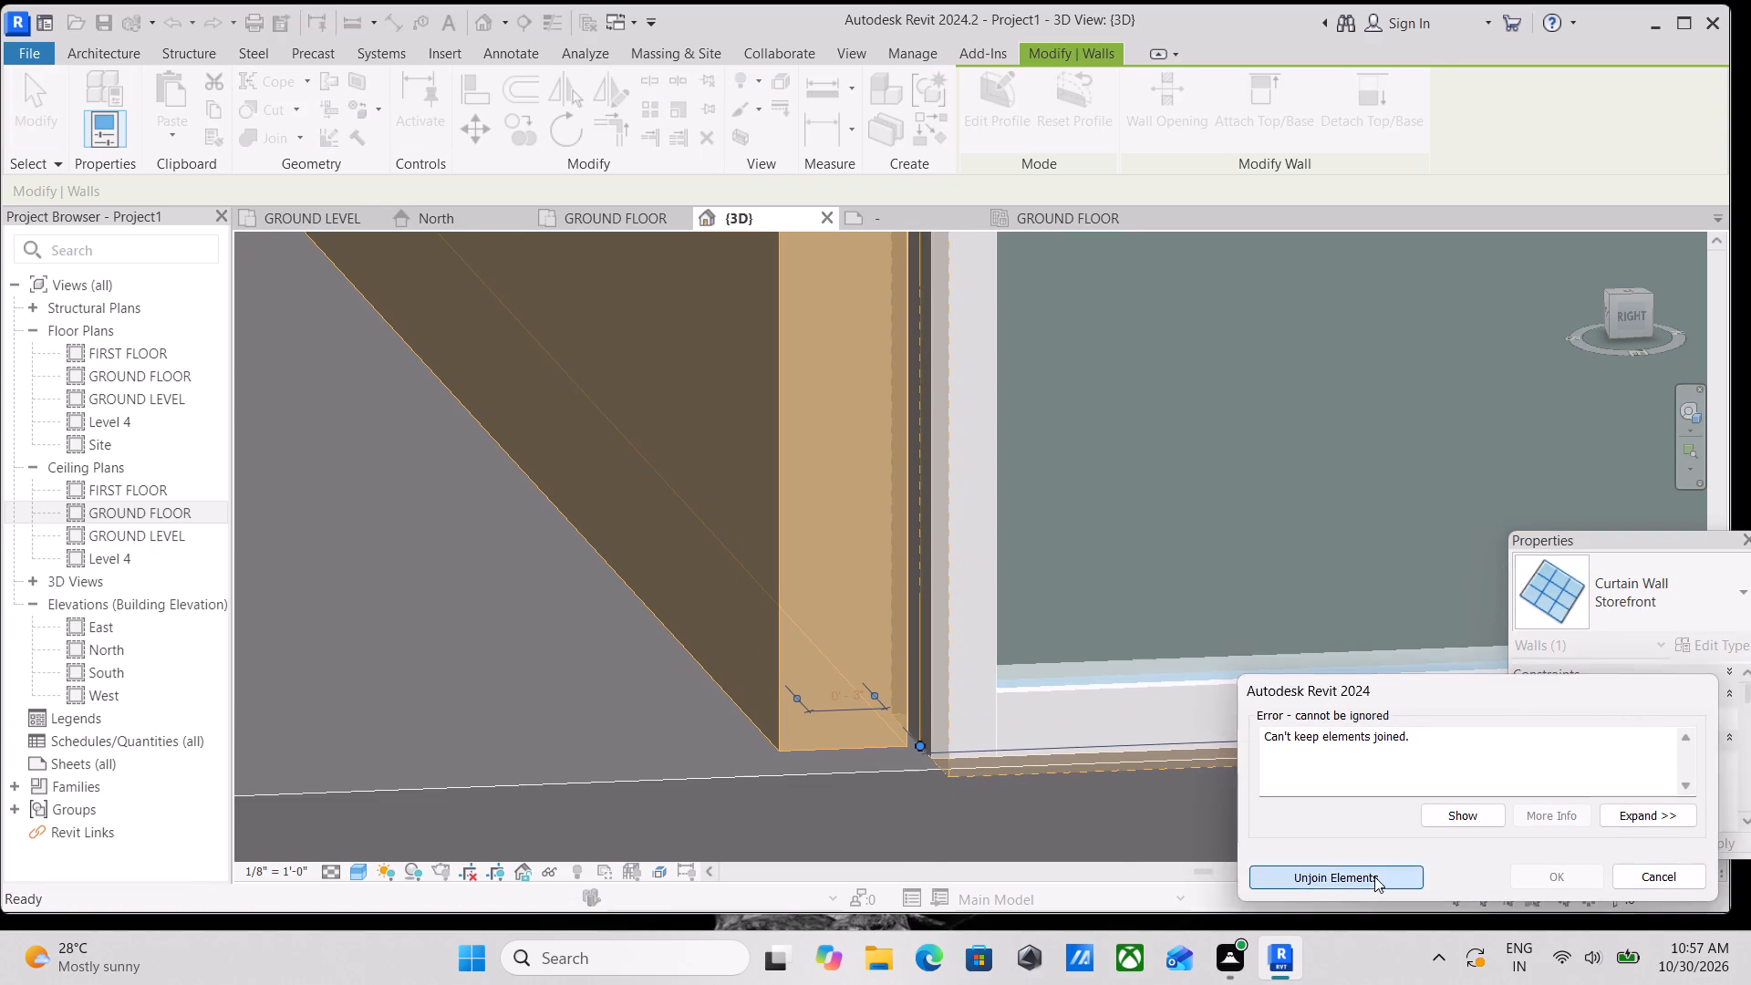
Extend the INNER WALL 5" beside the staircase outward past the Storefront wall's end, towards the floor edge.
scroll(1096, 824, down, 2)
middle_drag(1093, 824, 1004, 984)
scroll(1006, 895, down, 5)
scroll(1071, 730, down, 7)
middle_drag(958, 680, 955, 816)
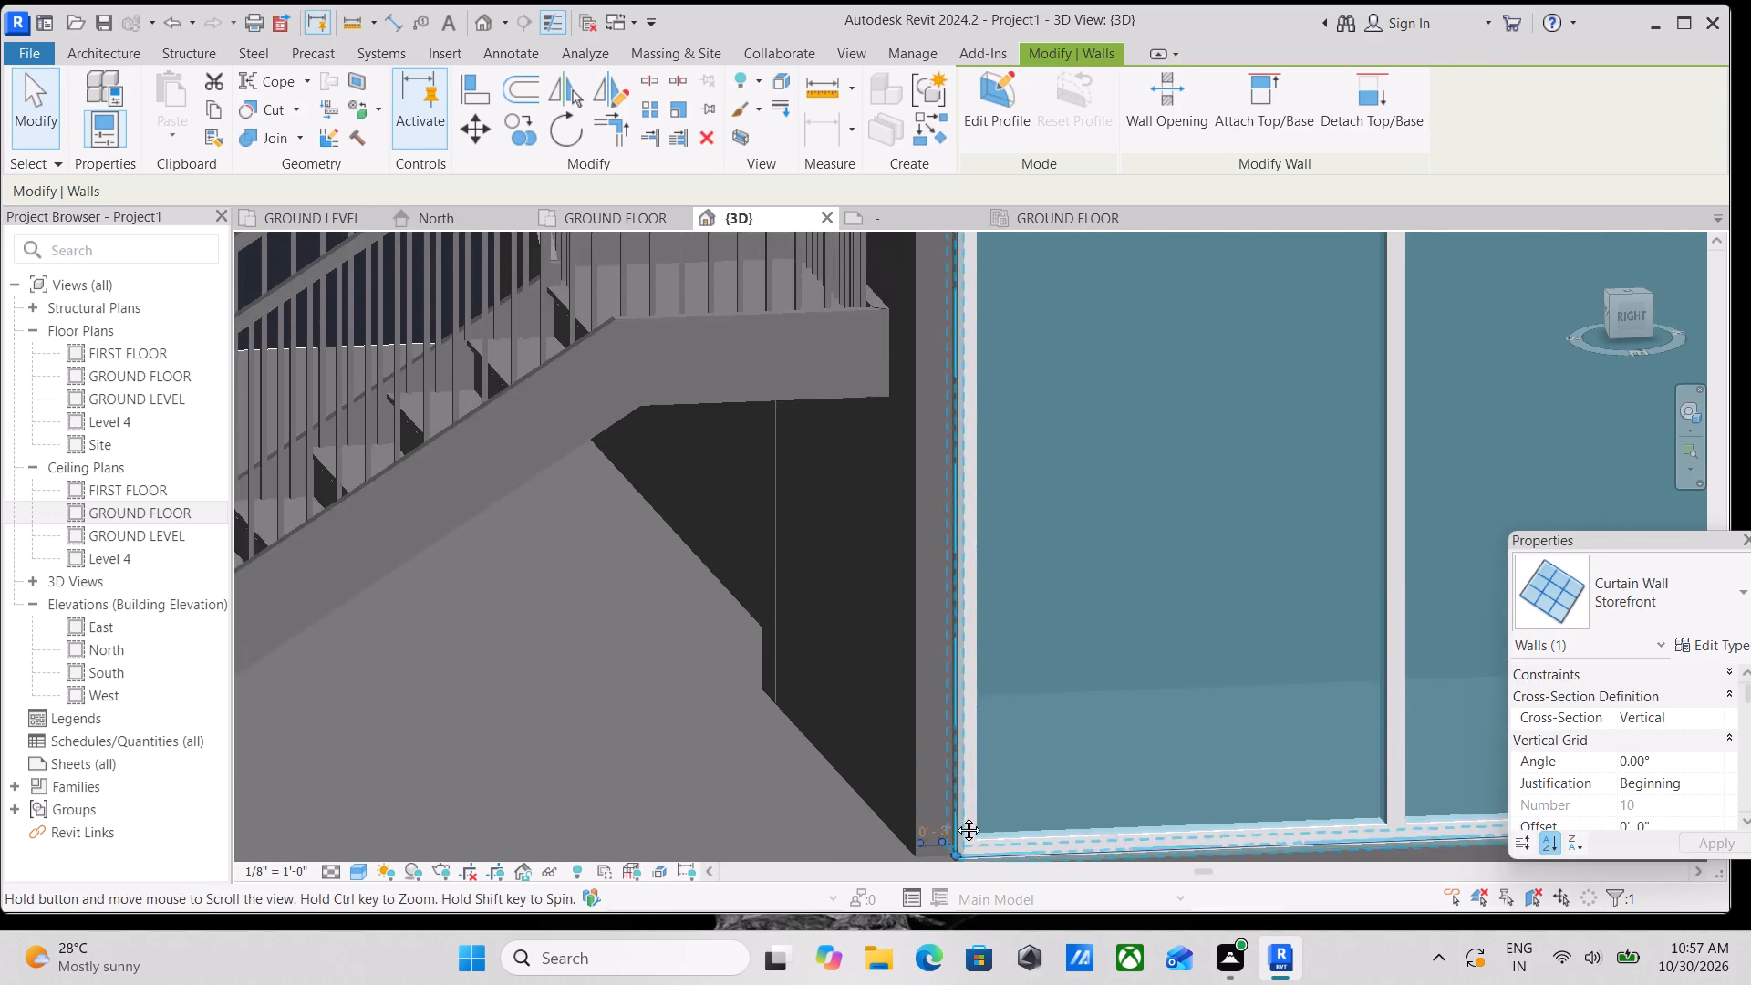
middle_drag(955, 816, 956, 838)
scroll(993, 770, down, 3)
middle_drag(993, 770, 993, 814)
middle_drag(983, 785, 1003, 712)
scroll(973, 801, up, 4)
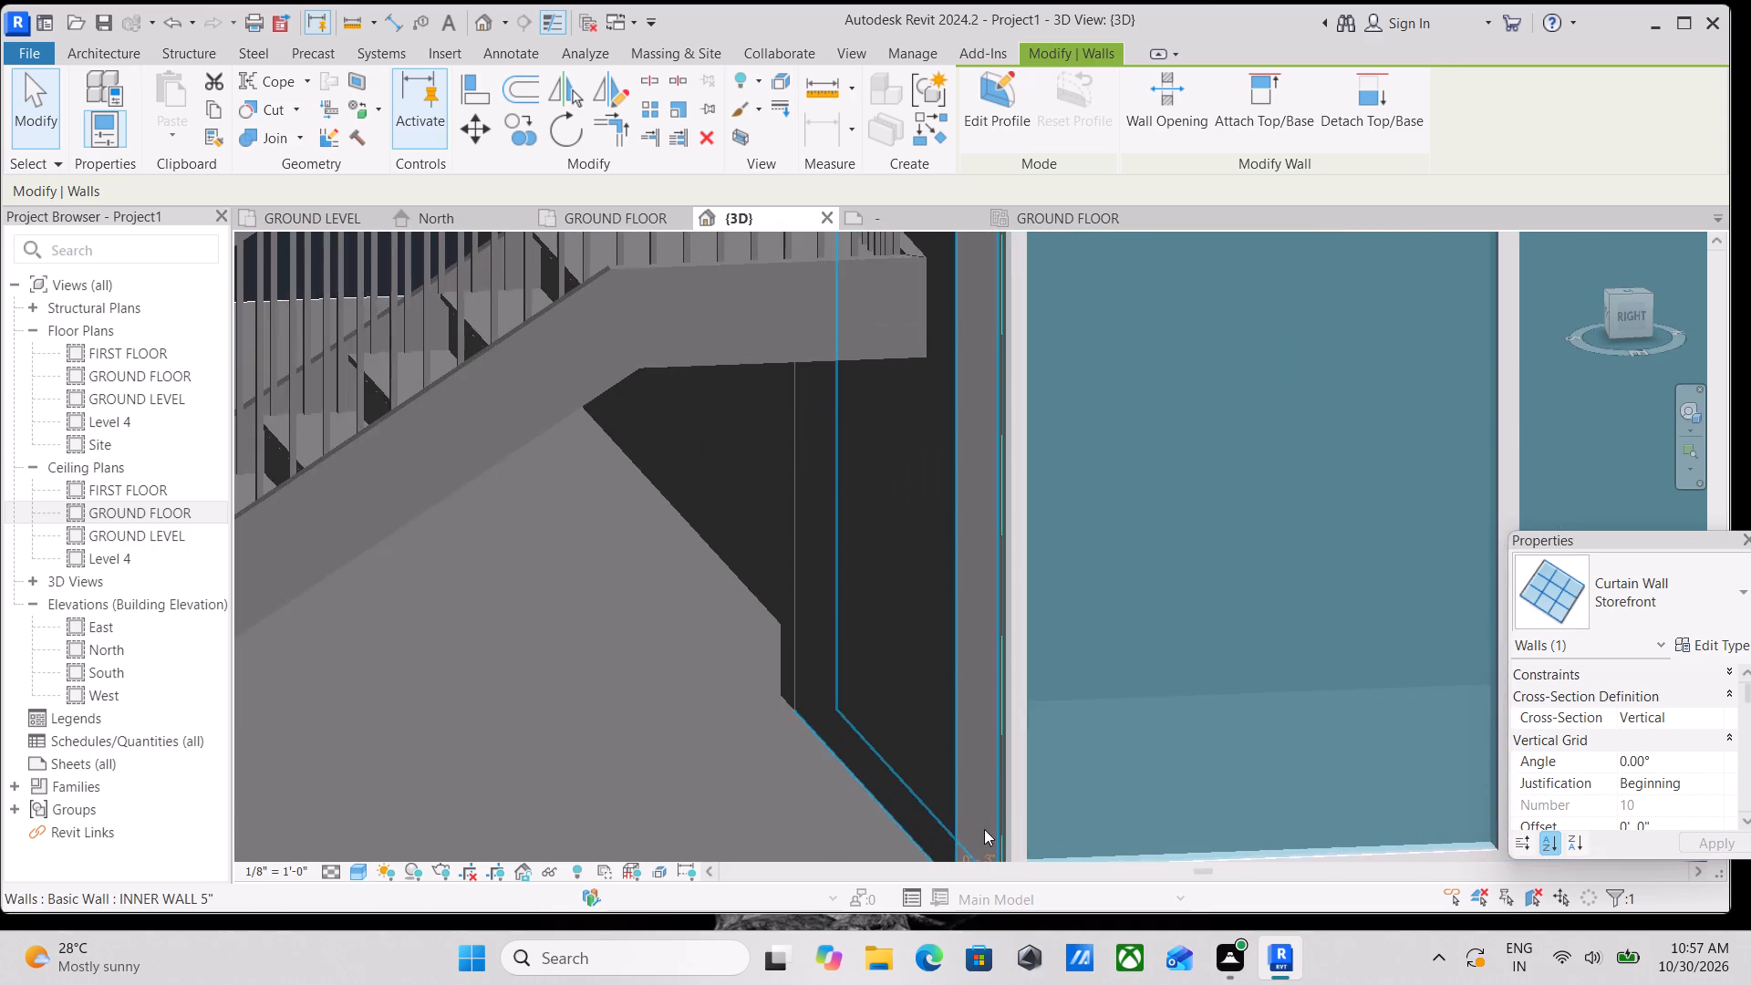
middle_drag(984, 829, 1016, 689)
scroll(984, 829, up, 1)
scroll(982, 755, up, 6)
scroll(1141, 758, up, 7)
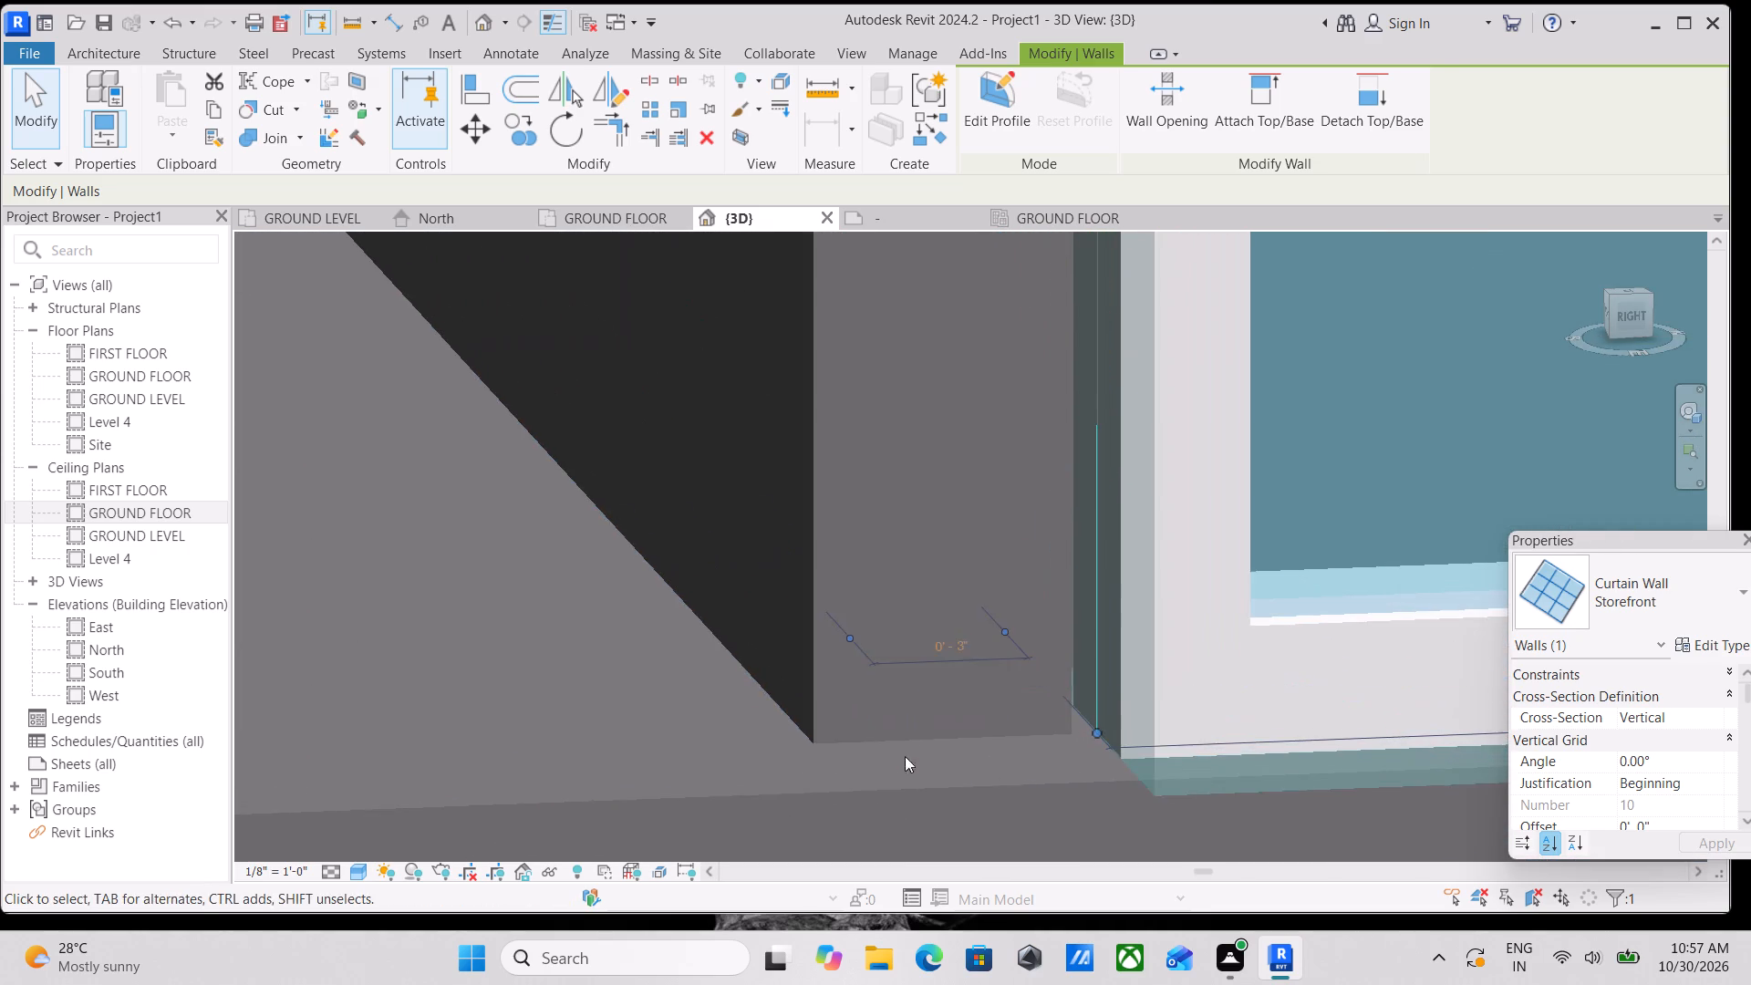
click(772, 712)
scroll(1030, 722, down, 15)
scroll(995, 727, down, 6)
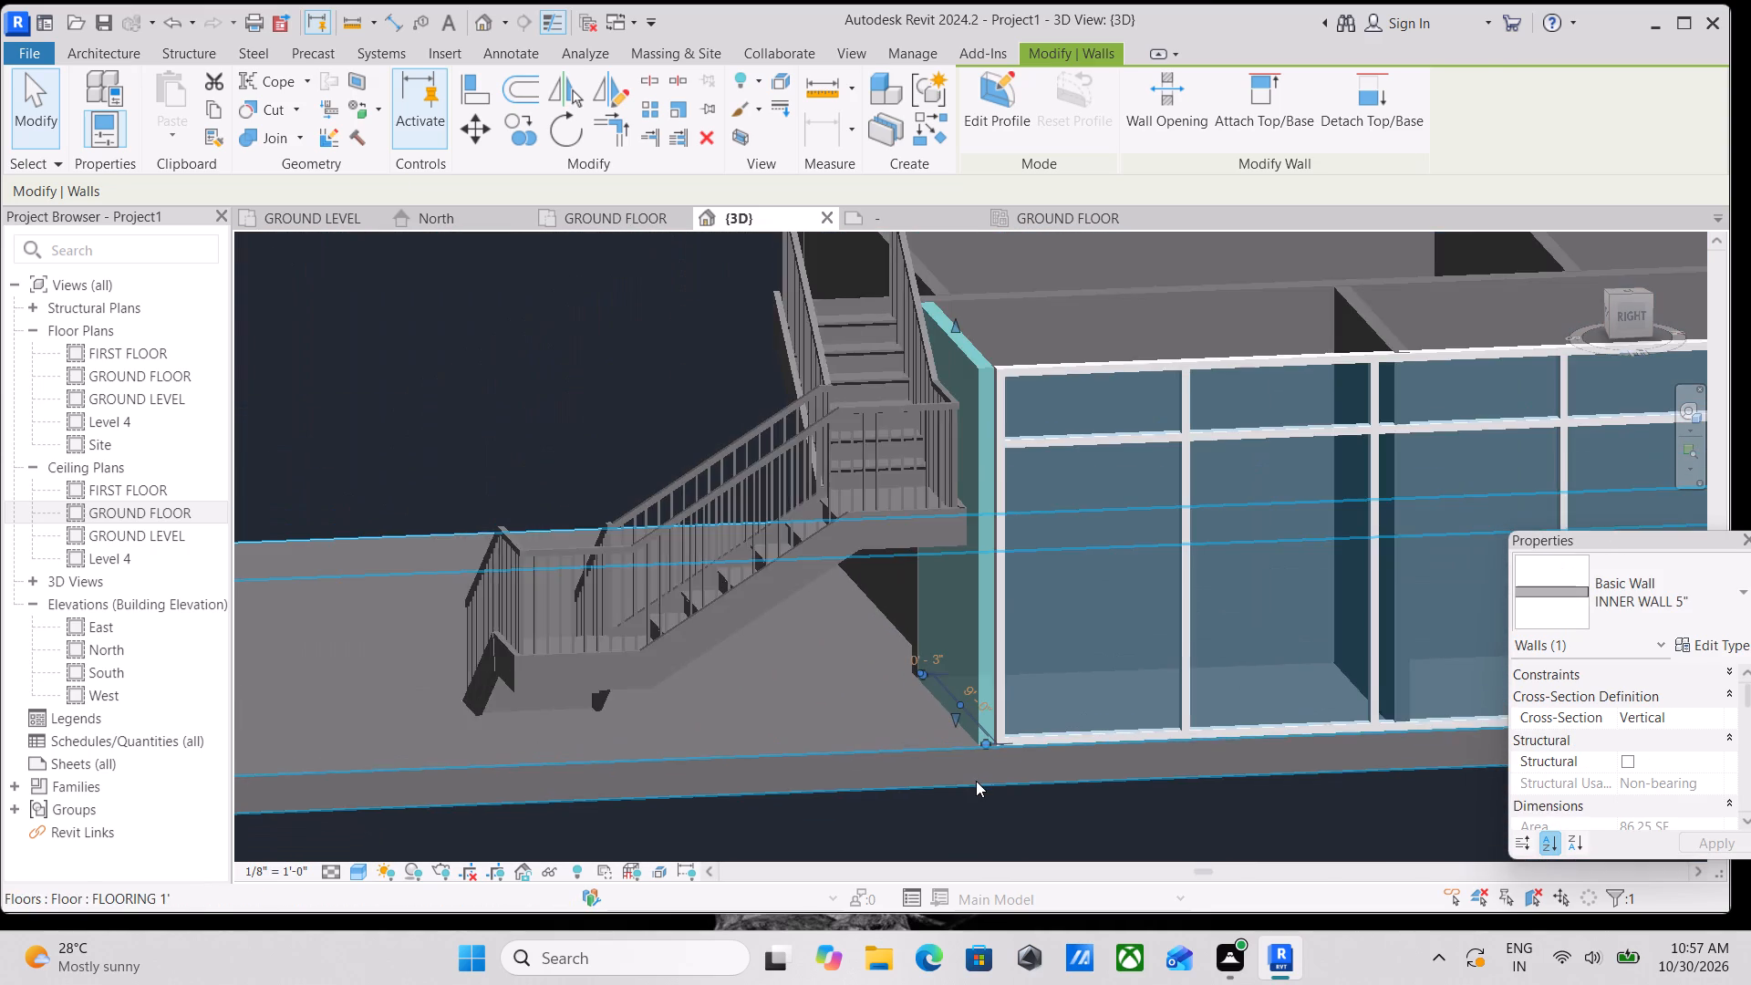
shift+middle_drag(1003, 794, 1327, 938)
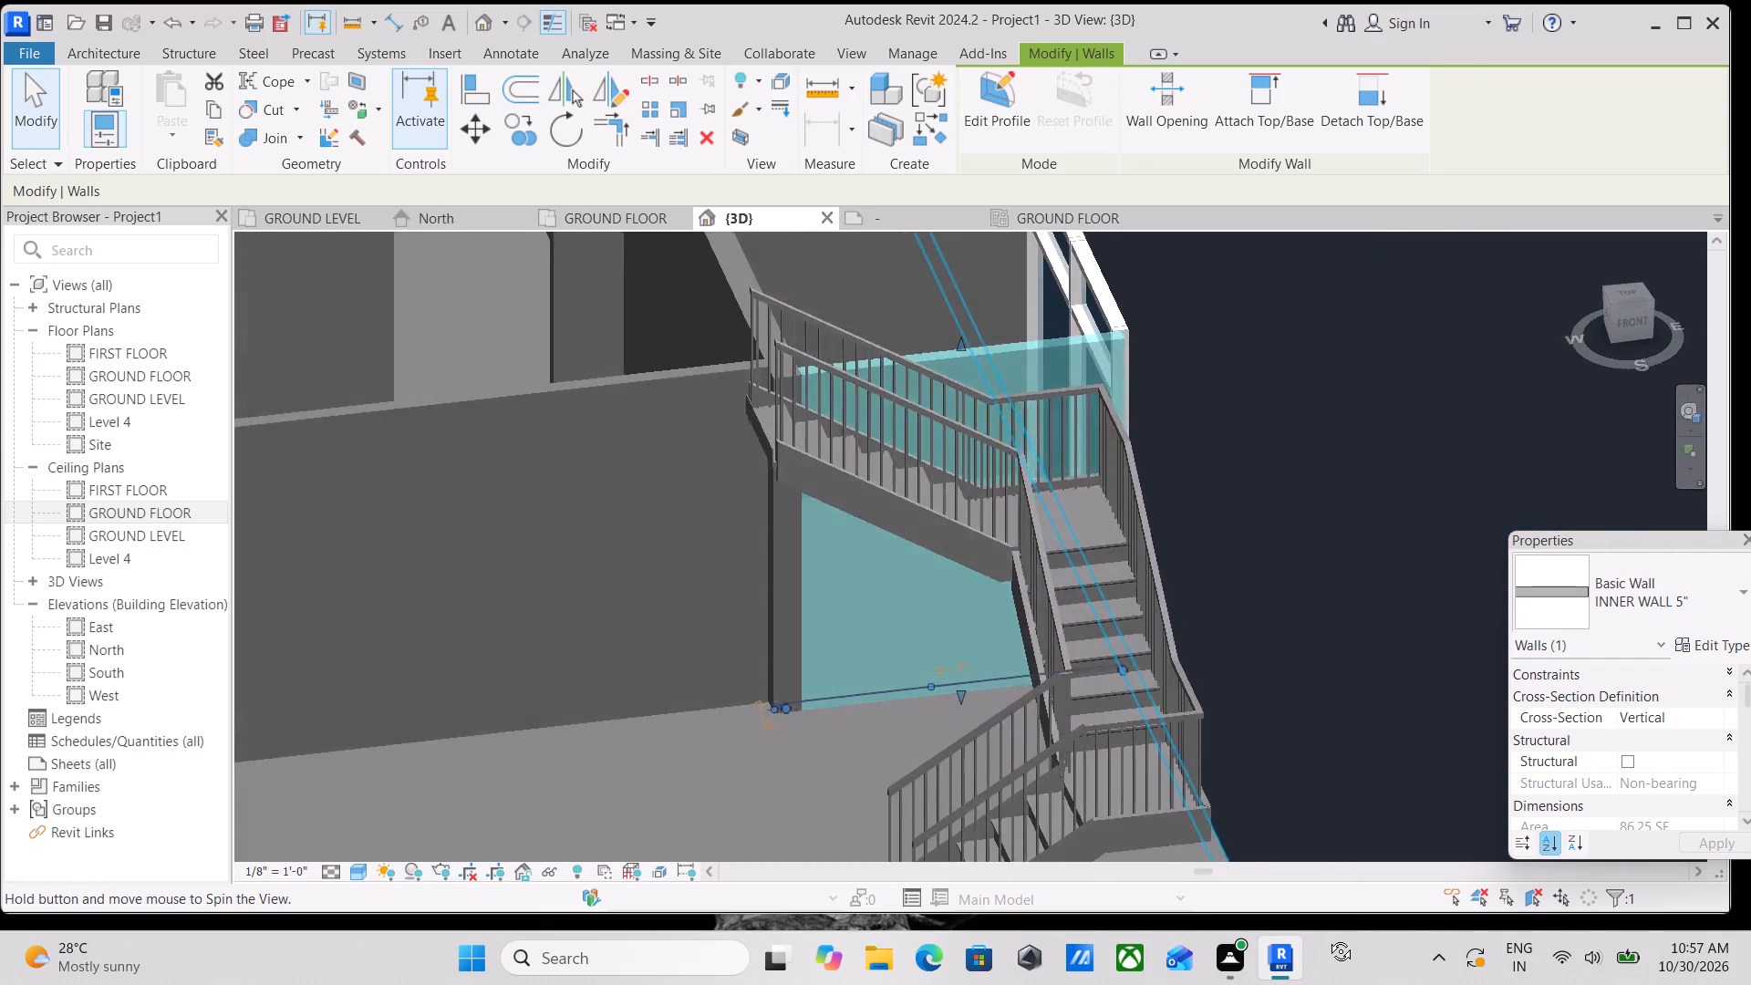
shift+middle_drag(1327, 938, 1317, 939)
shift+middle_drag(1214, 754, 1086, 880)
scroll(1079, 691, up, 7)
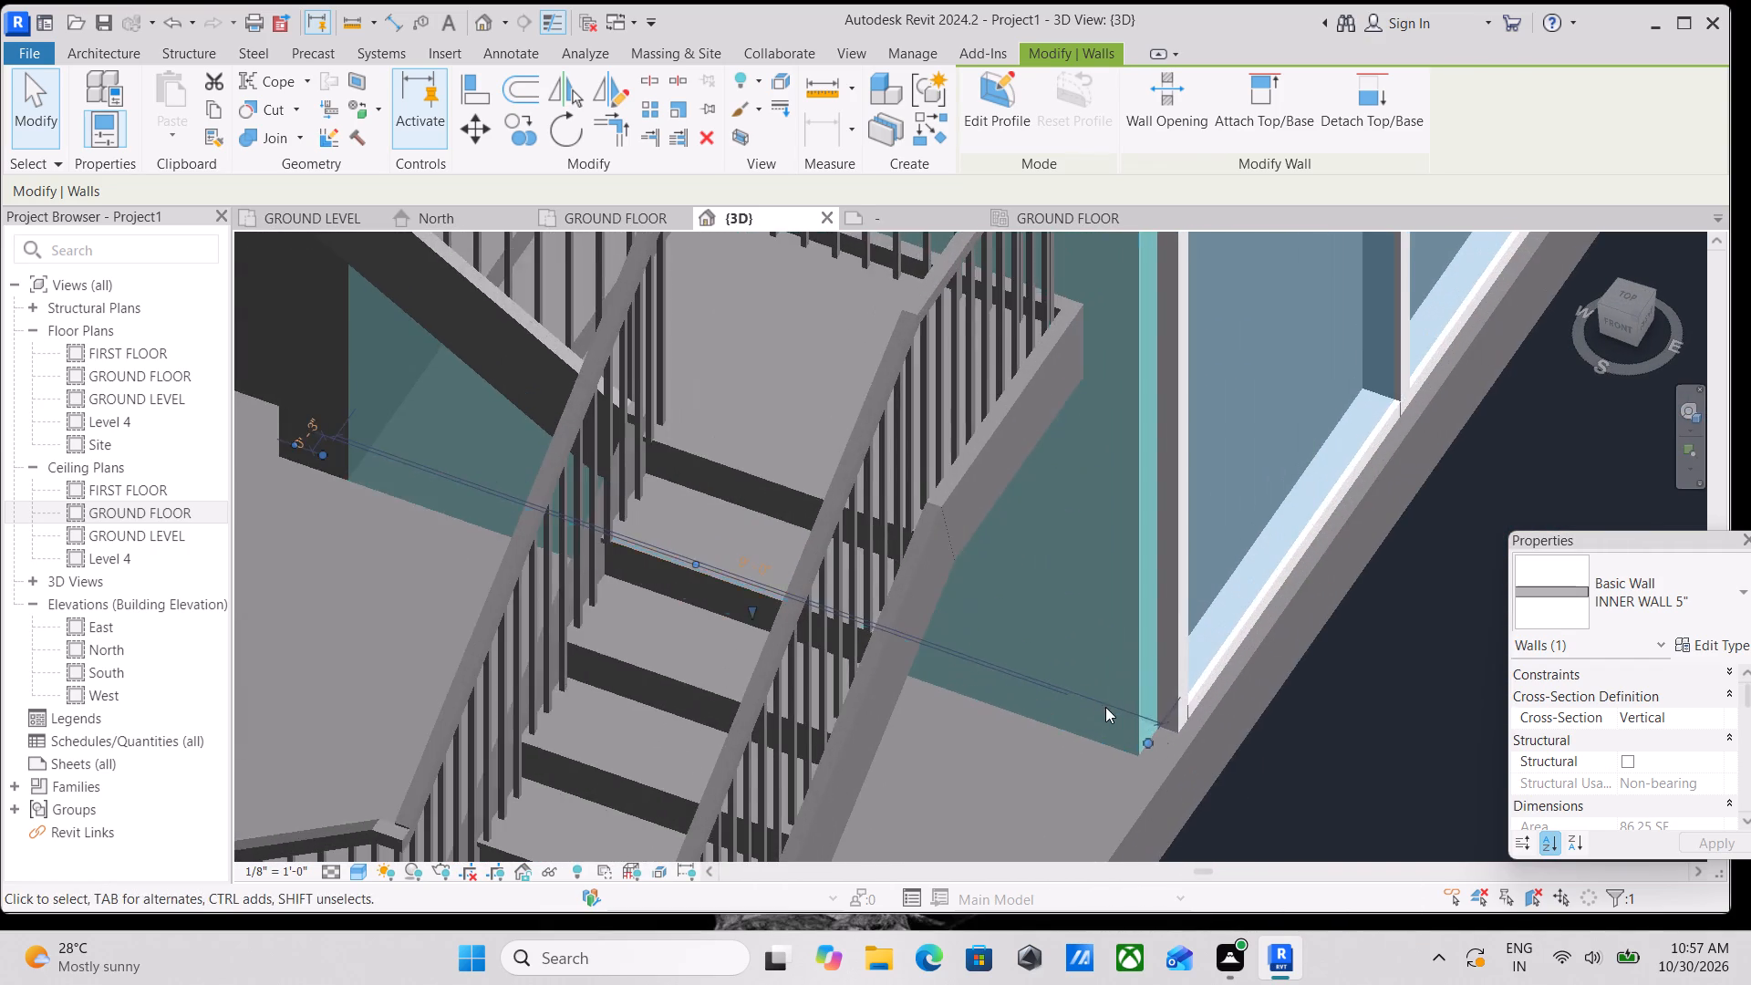
scroll(1105, 707, up, 12)
drag(1095, 709, 1218, 762)
scroll(1228, 758, down, 7)
key(Escape)
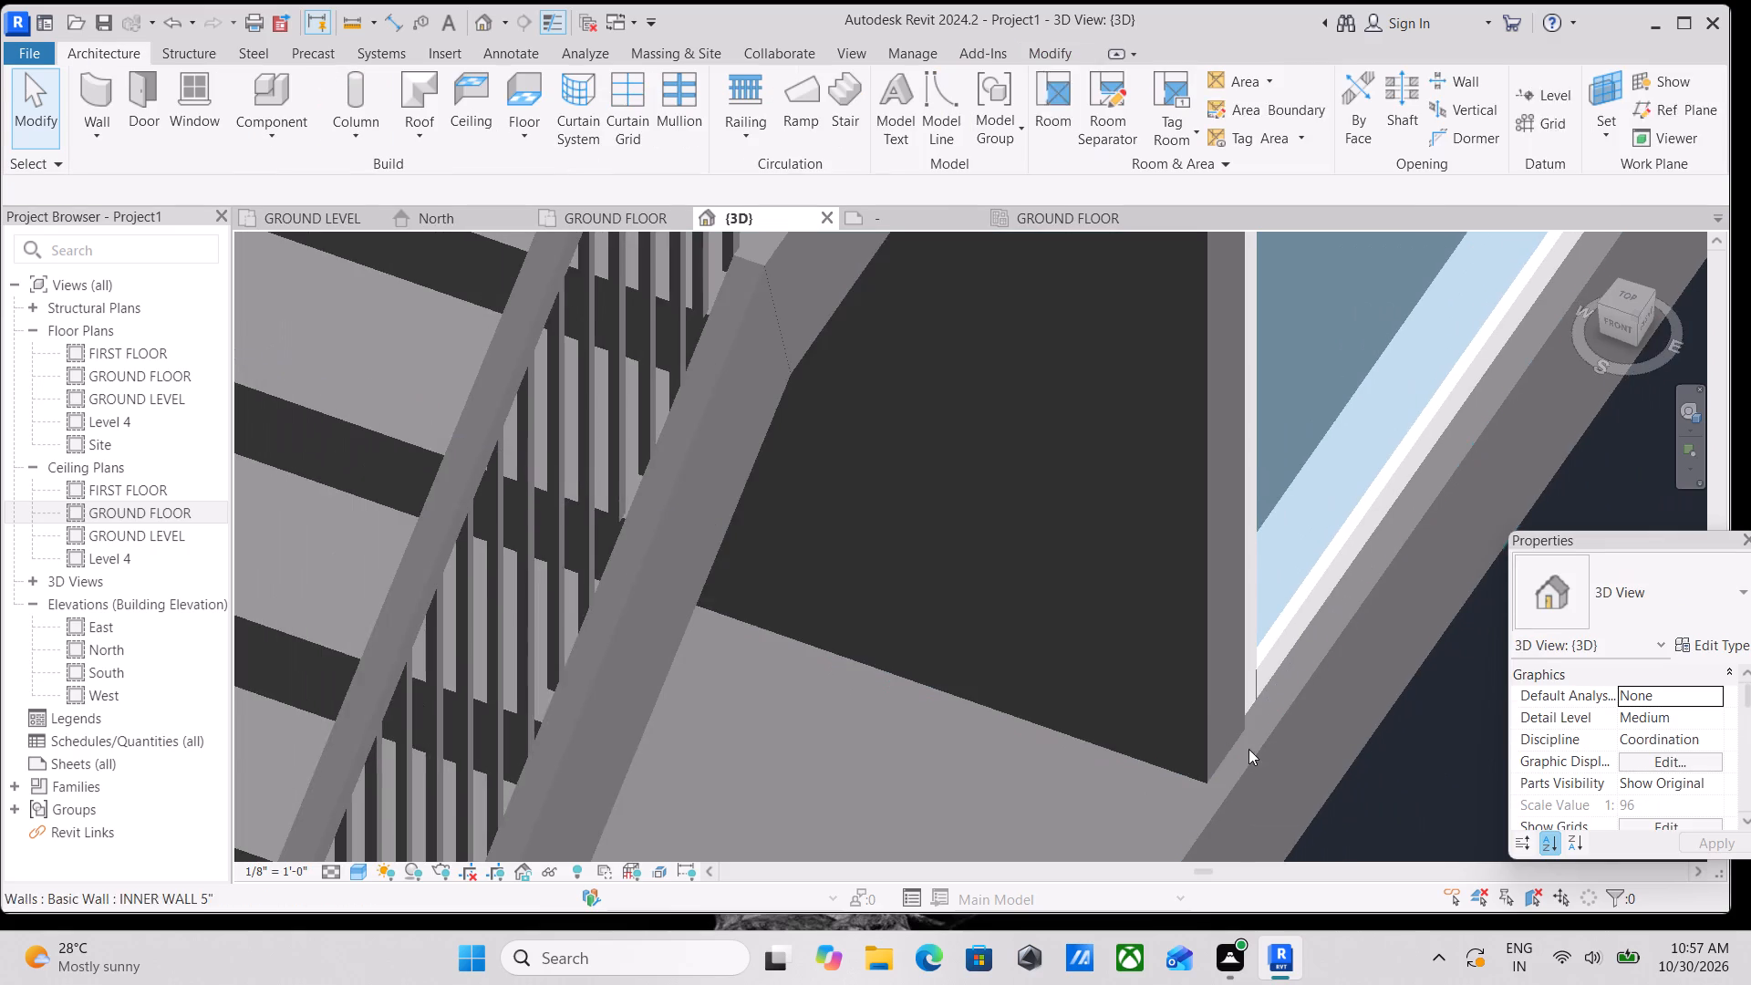
Pull the staircase-side INNER WALL 5" end back slightly to line up with the Storefront wall's outer face.
scroll(1259, 744, down, 3)
shift+middle_drag(1261, 744, 1086, 722)
middle_drag(986, 792, 1109, 594)
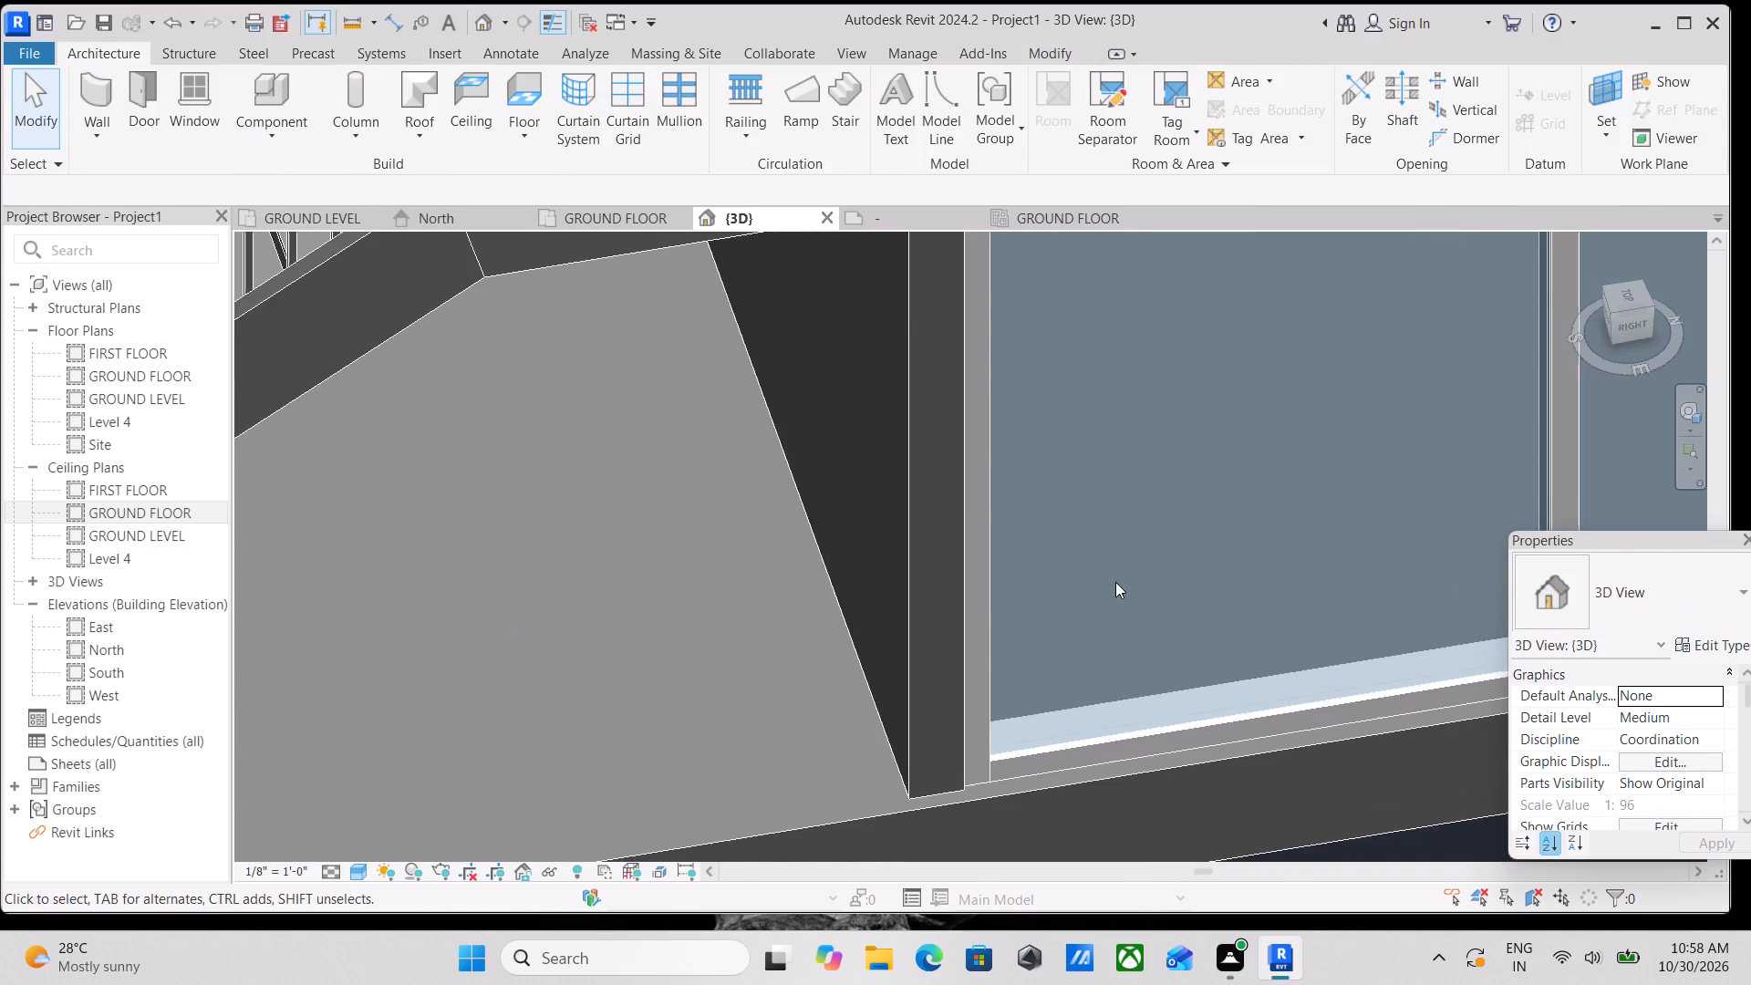
middle_drag(1133, 676, 1280, 430)
scroll(1071, 513, up, 3)
click(1049, 547)
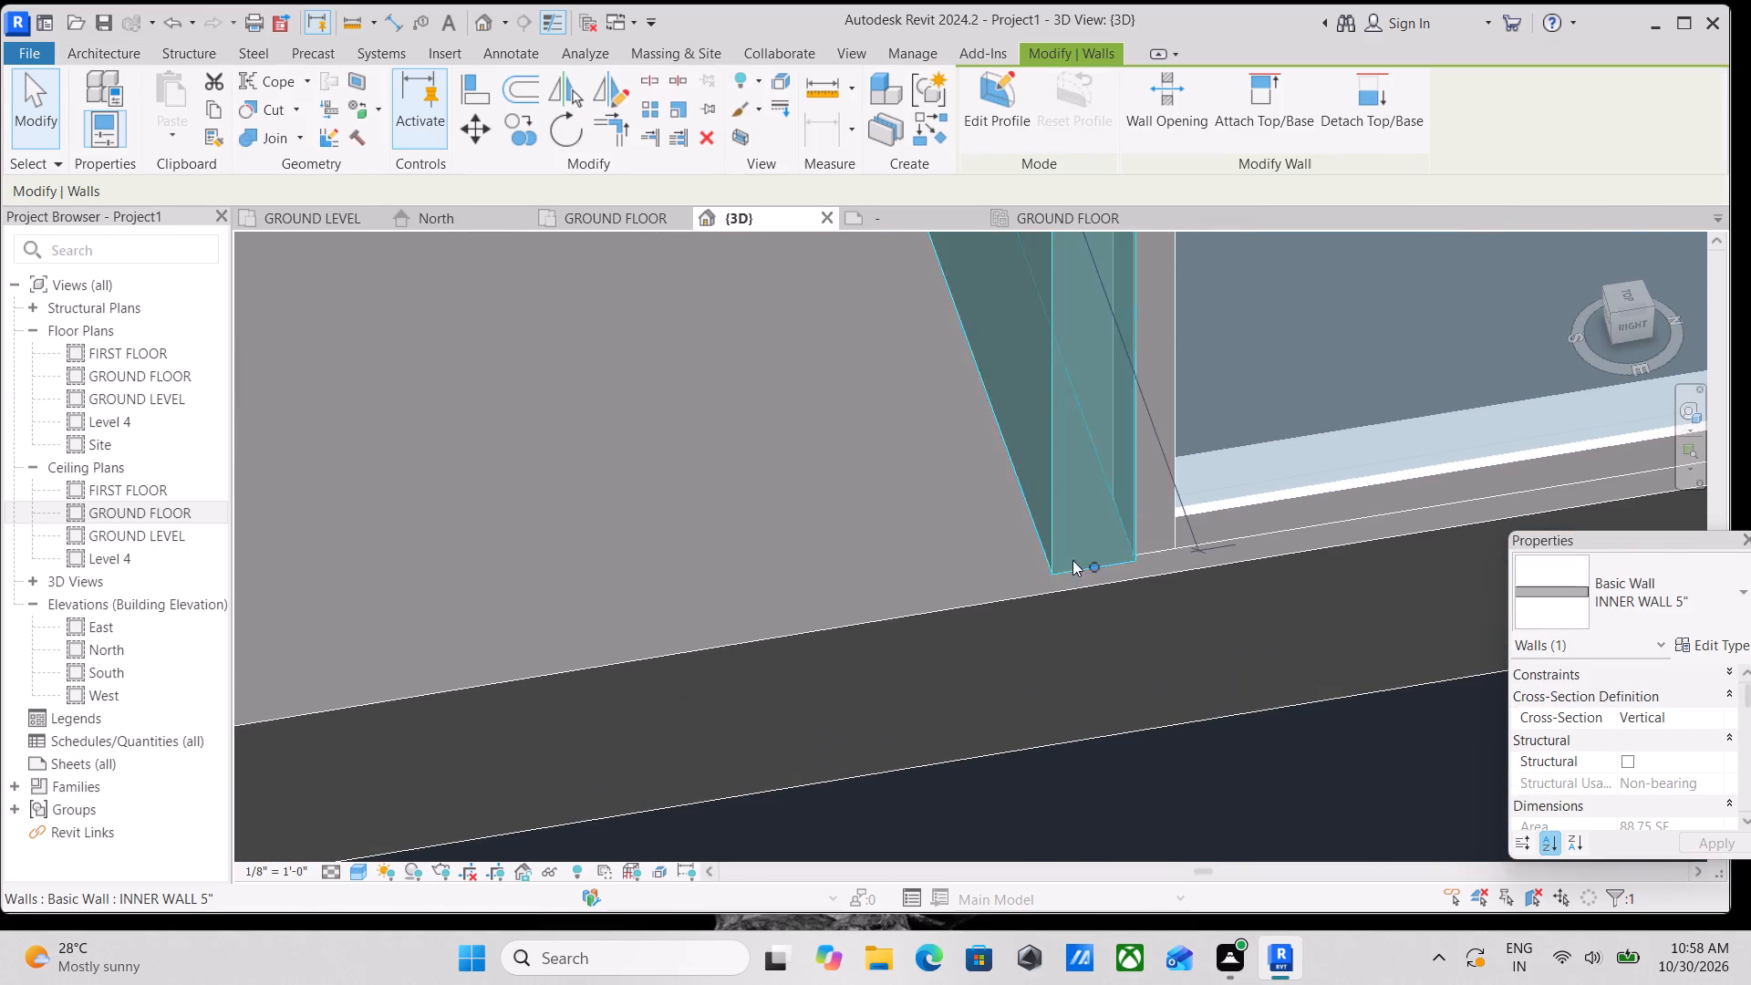
scroll(1077, 560, up, 9)
drag(1093, 574, 1076, 574)
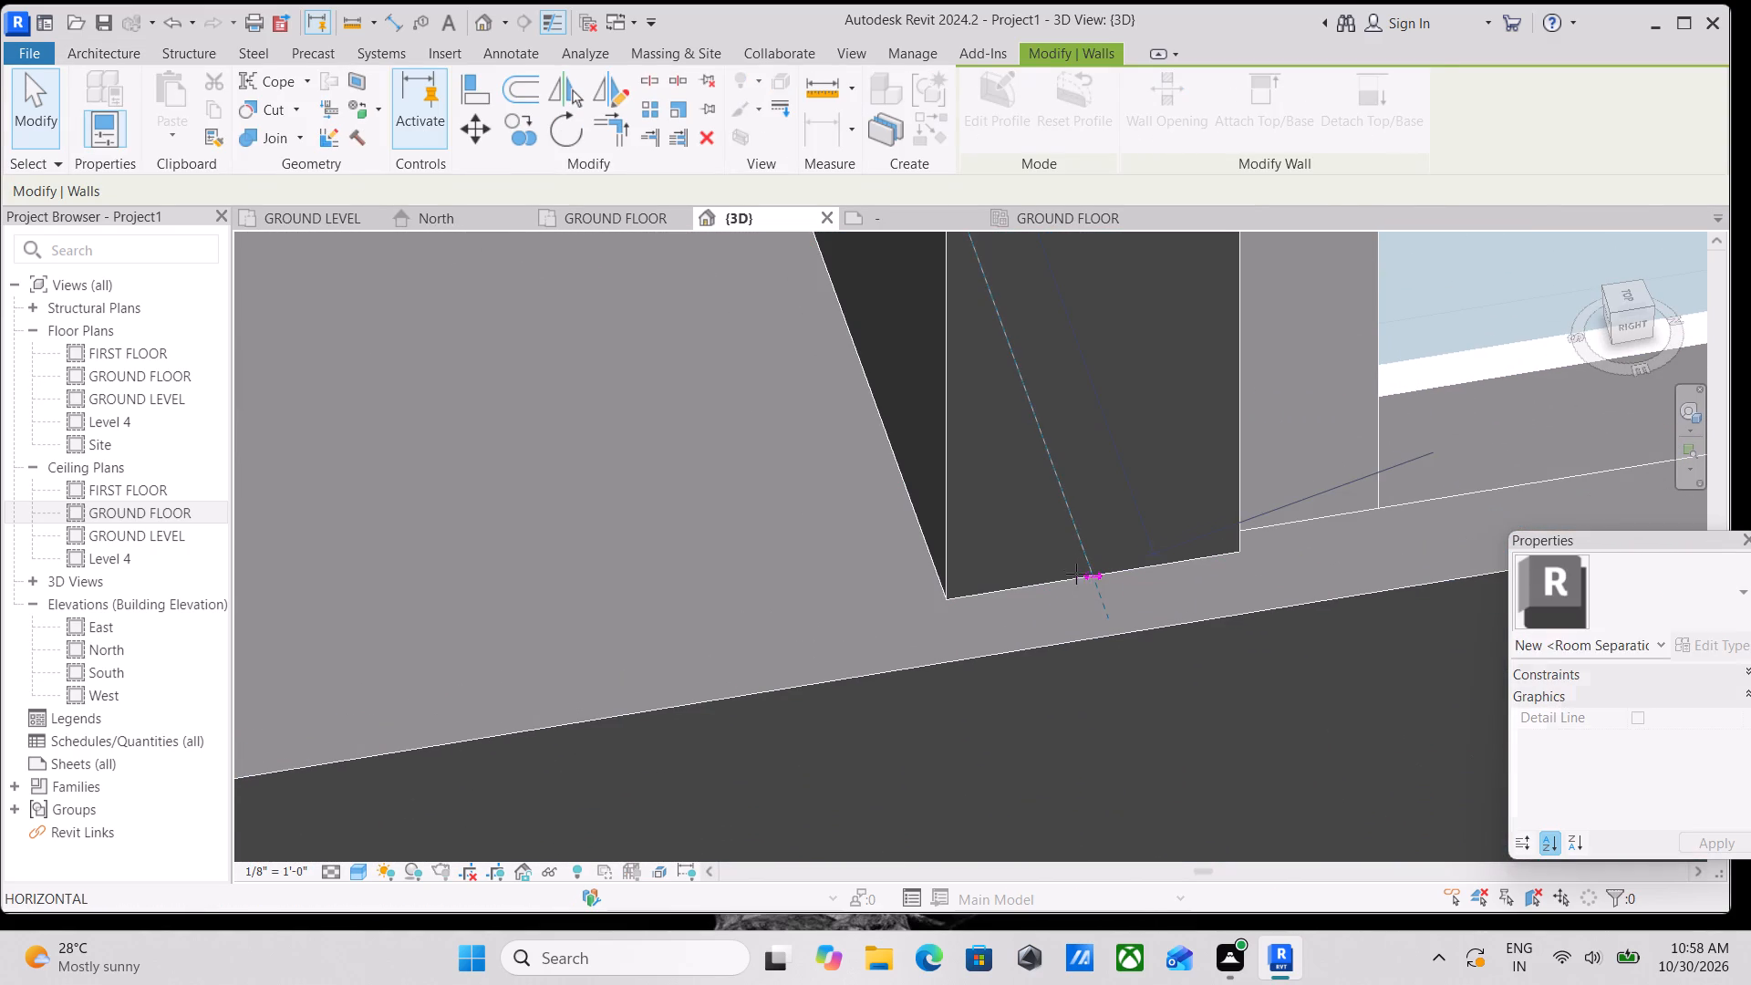
drag(1076, 574, 1073, 557)
scroll(1215, 545, down, 4)
key(Escape)
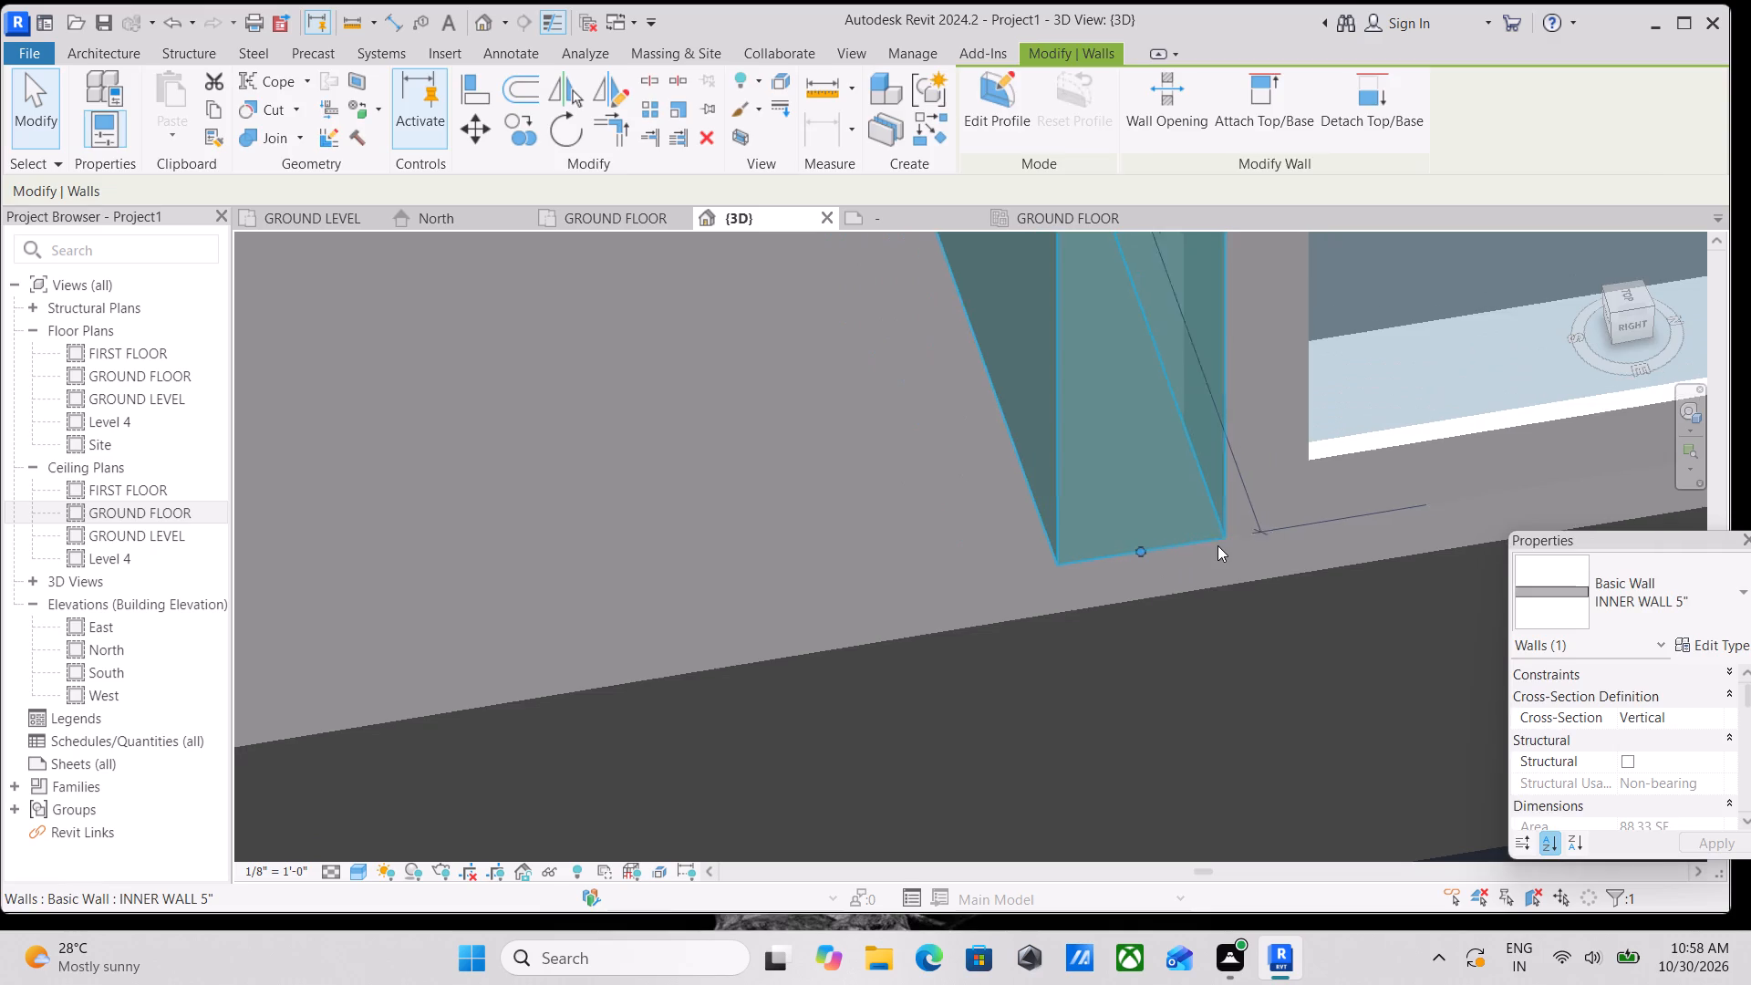
Extend the north OUTER WALL 9" at the Storefront wall's far corner outward towards the floor edge.
scroll(1217, 545, down, 8)
scroll(1349, 543, down, 6)
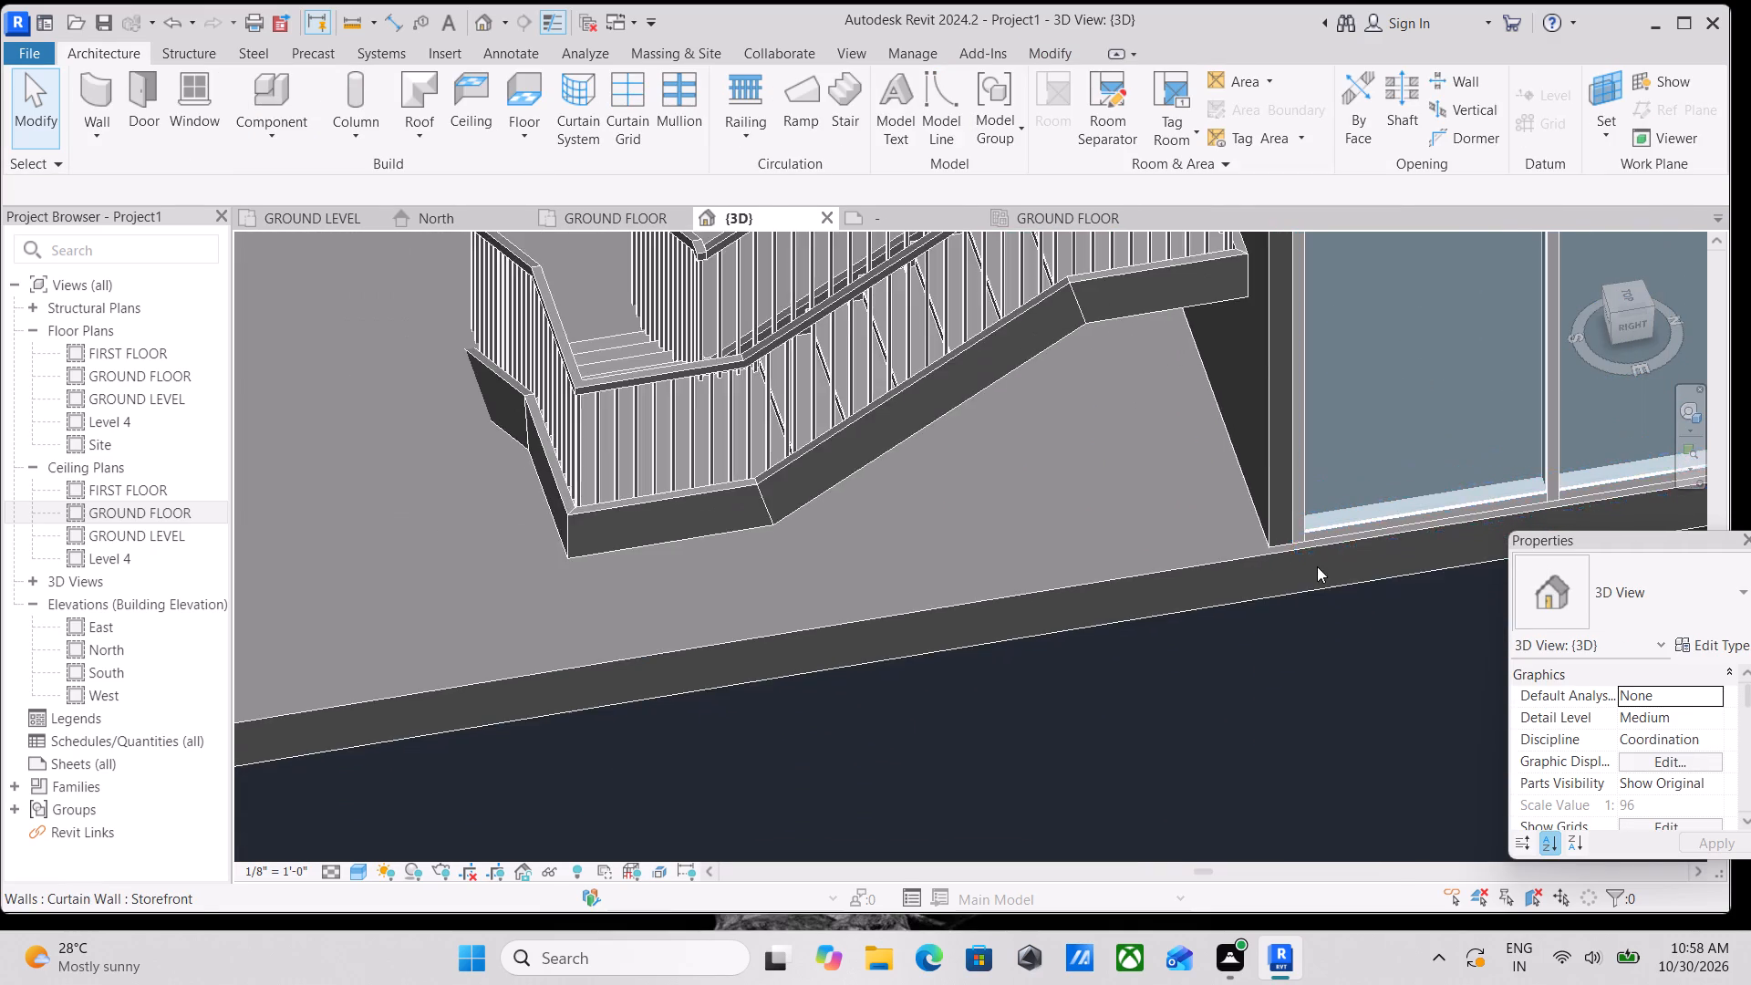
scroll(1312, 570, down, 4)
shift+middle_drag(1315, 568, 1155, 540)
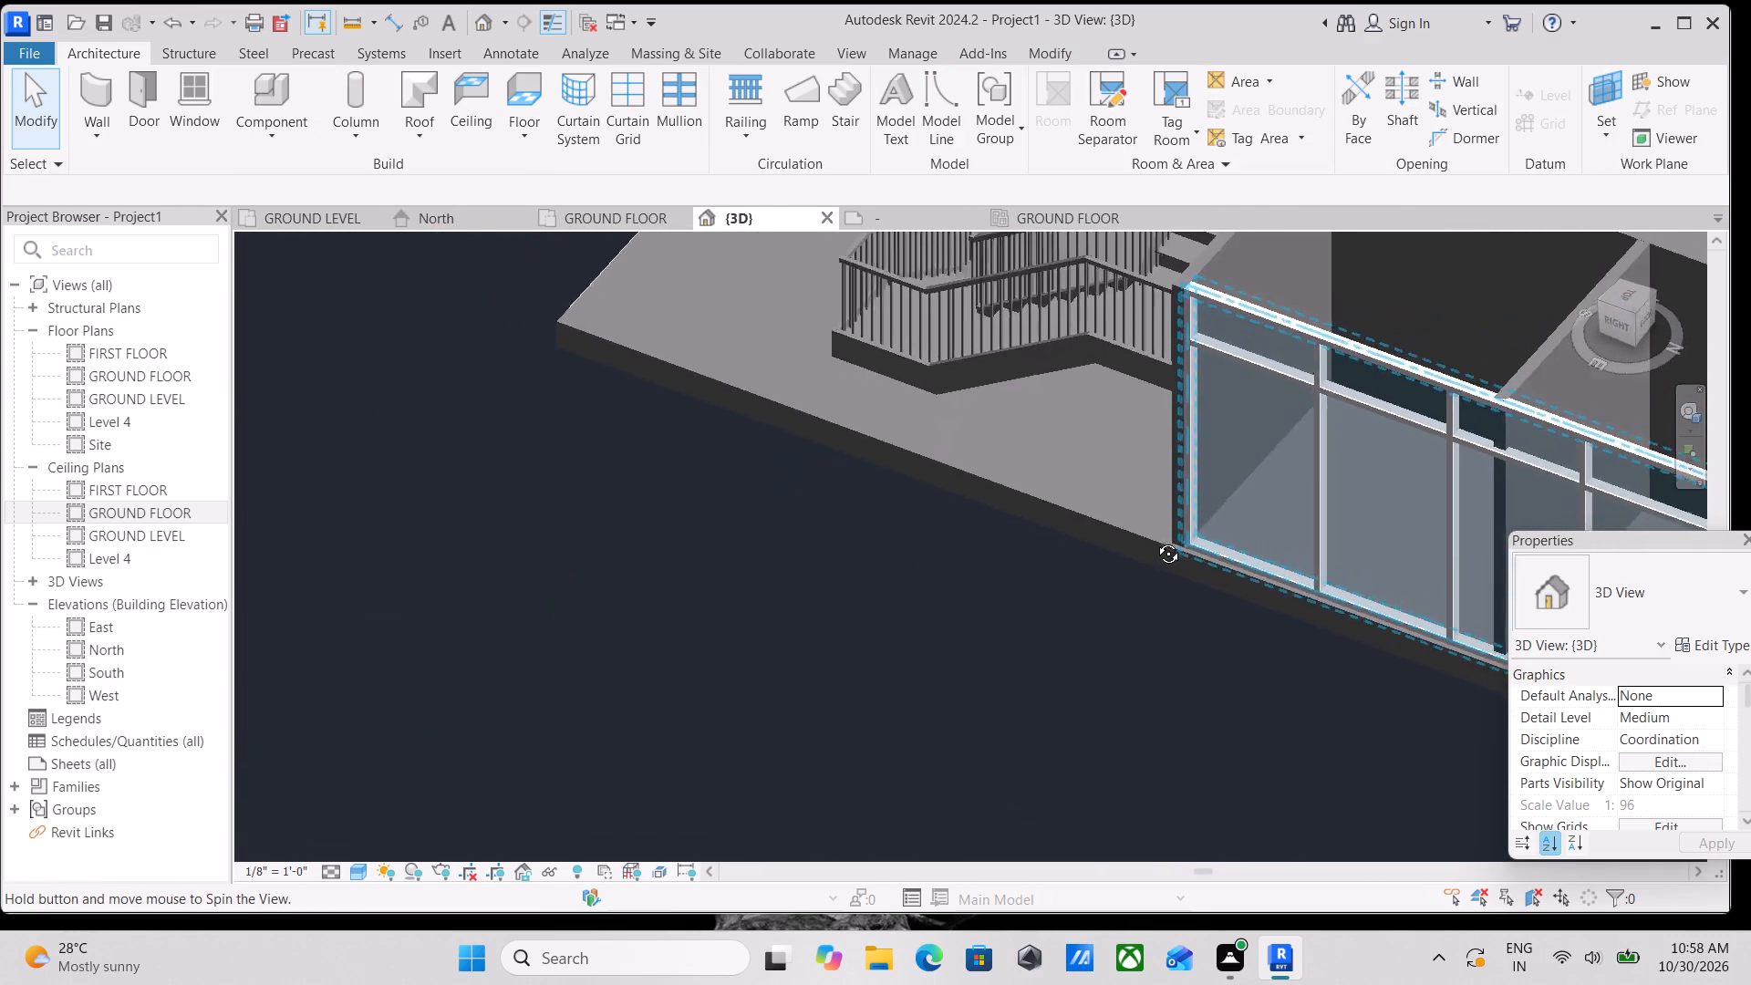
shift+middle_drag(1155, 540, 1135, 529)
shift+middle_drag(1289, 558, 1395, 473)
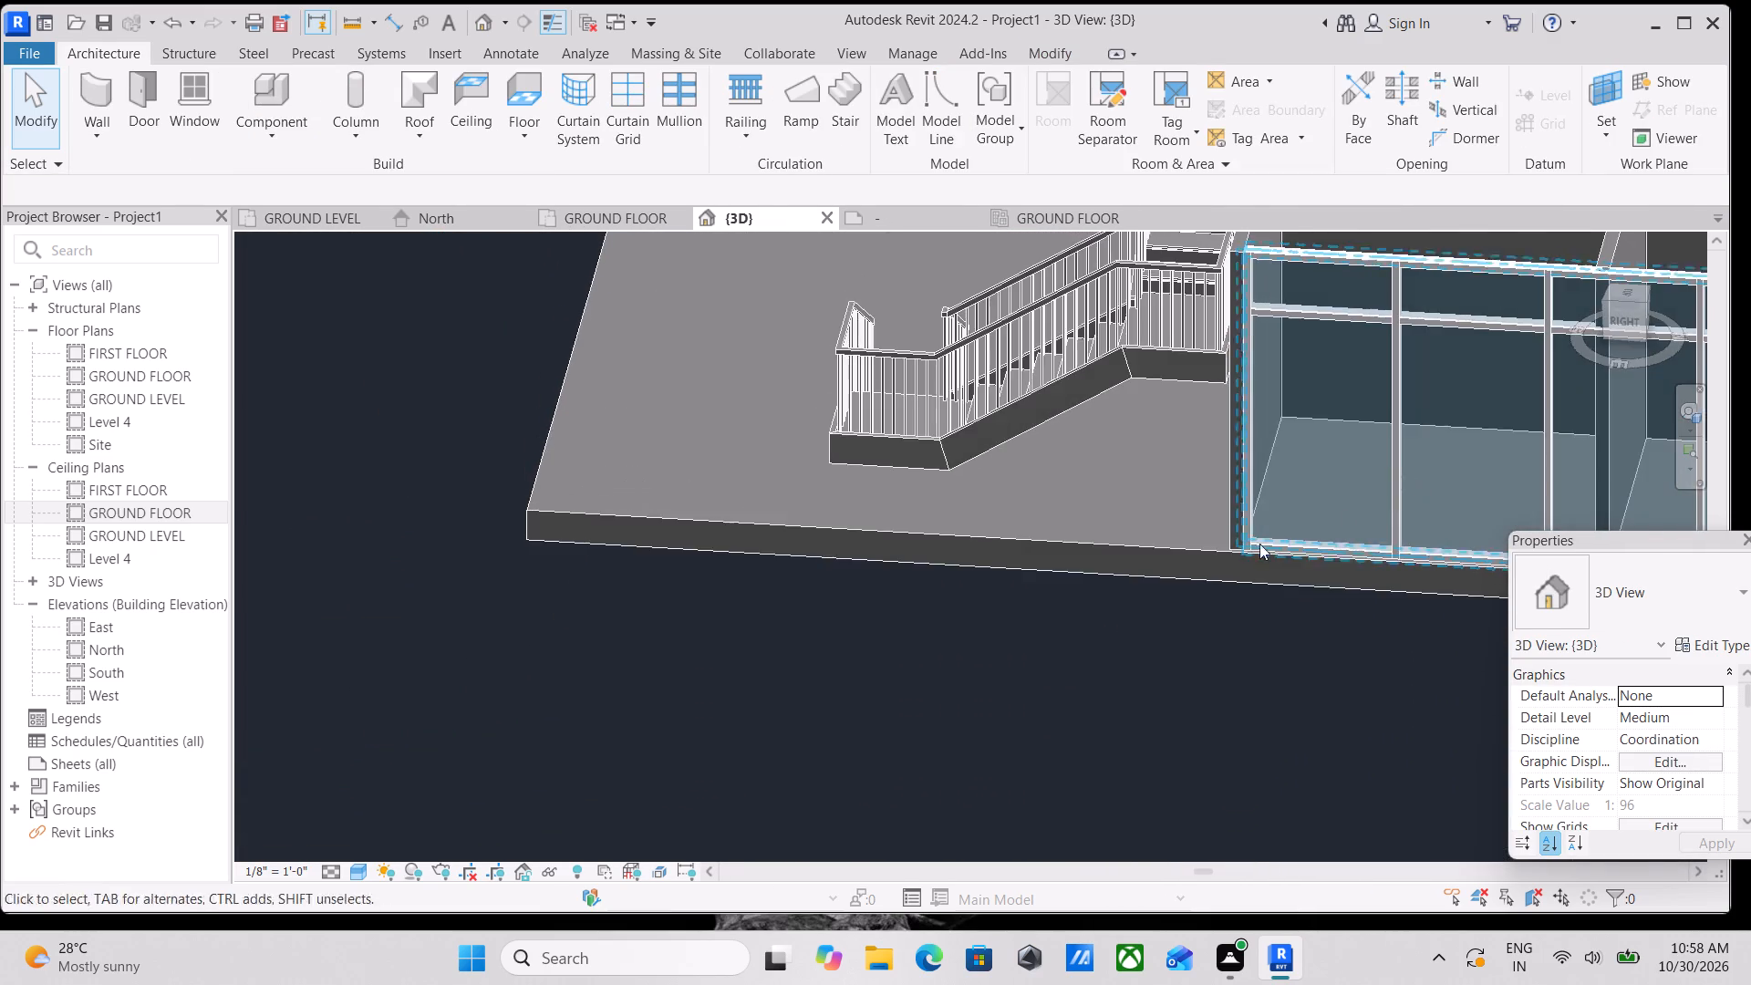
middle_drag(1253, 548, 783, 454)
shift+middle_drag(1100, 500, 970, 484)
shift+middle_click(970, 484)
scroll(1041, 486, down, 2)
middle_drag(1051, 495, 852, 440)
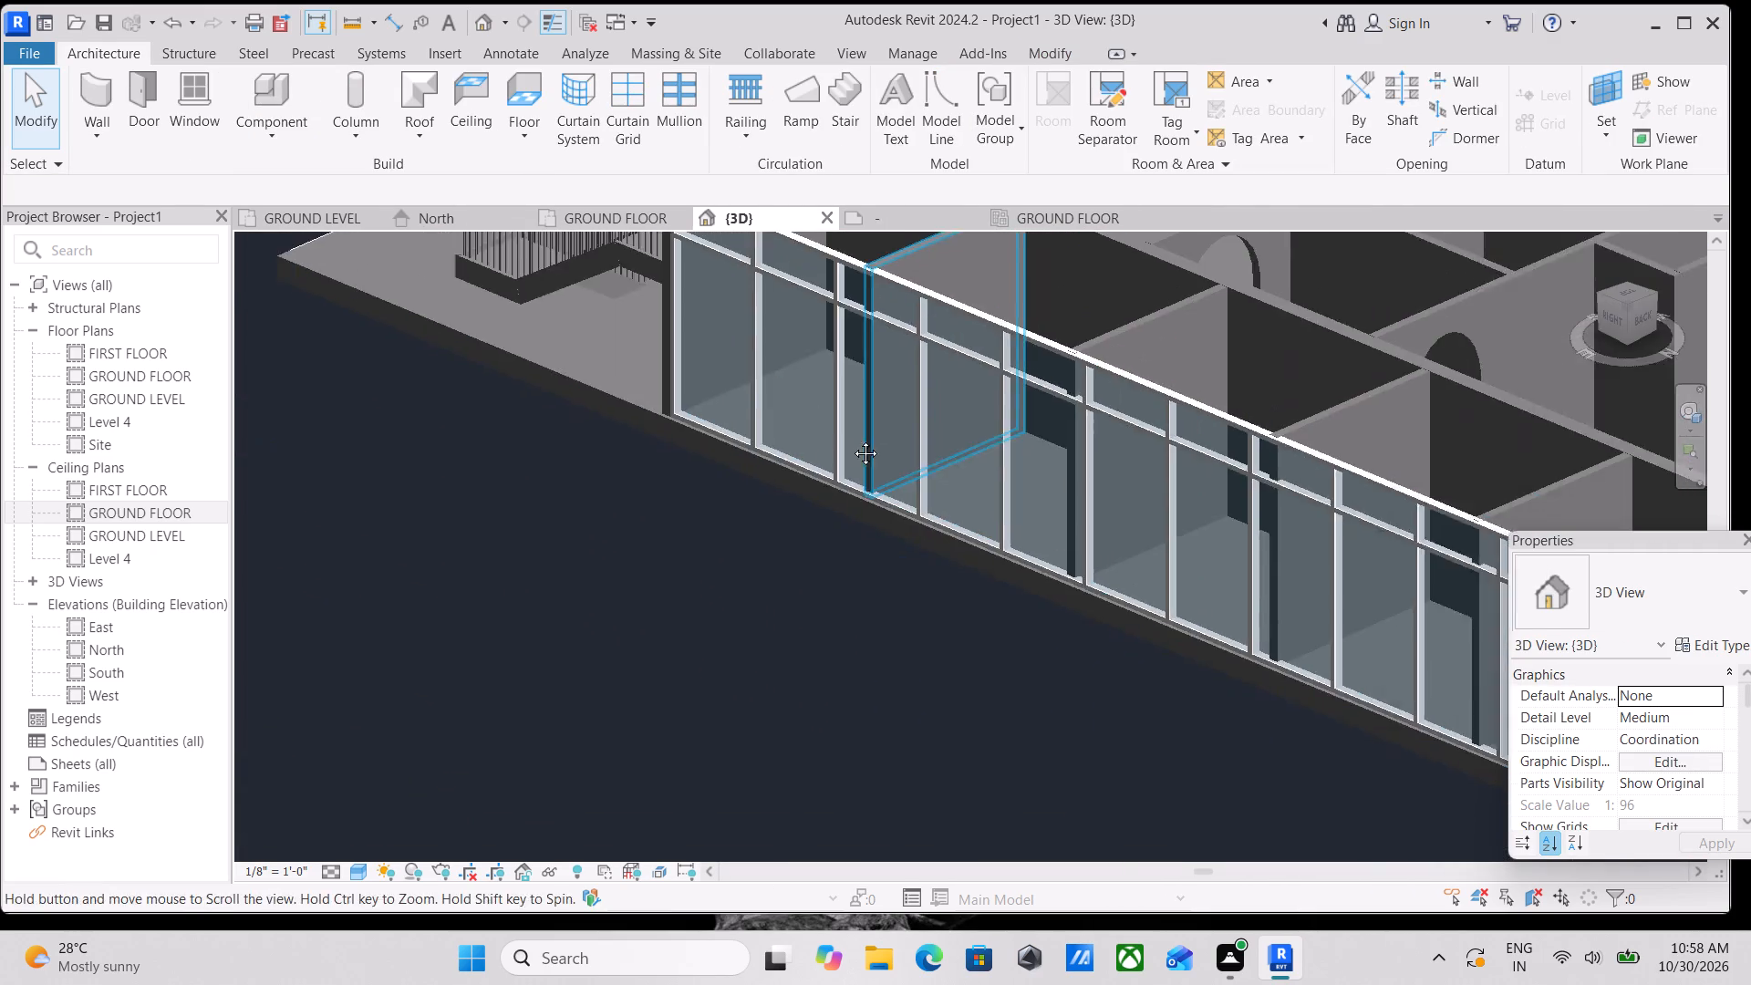
middle_drag(852, 440, 644, 406)
middle_drag(971, 520, 852, 461)
scroll(1130, 591, up, 3)
scroll(1269, 703, up, 6)
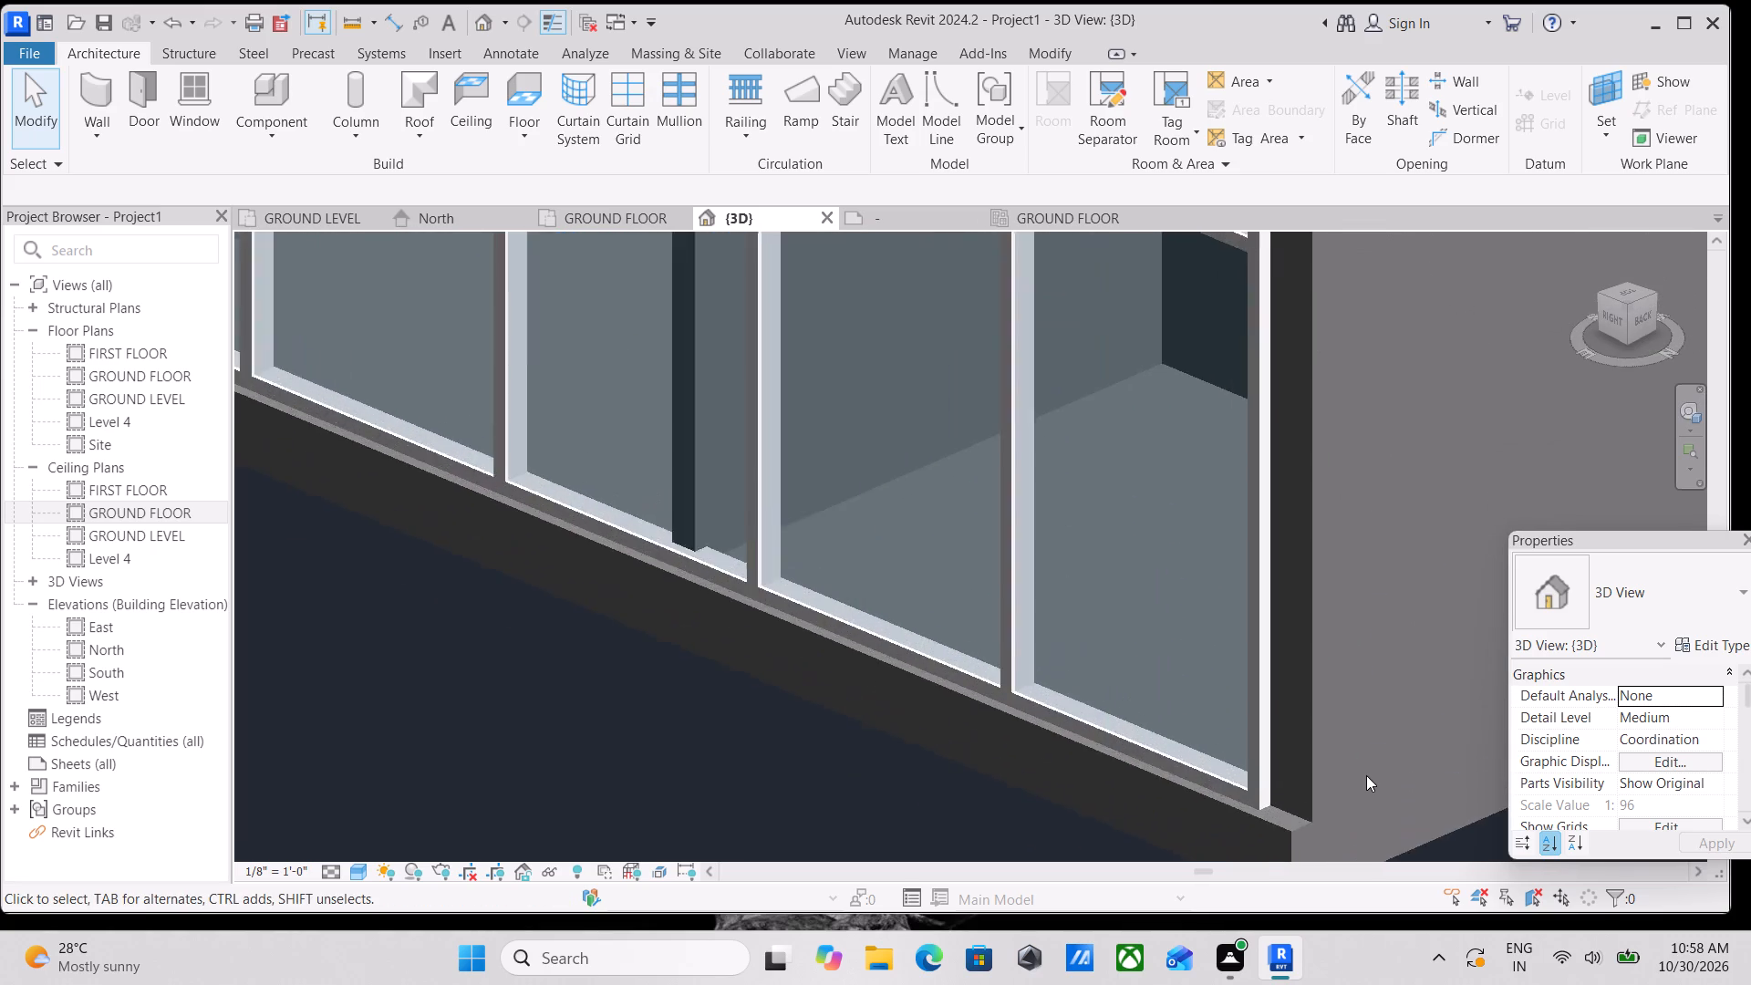
scroll(1366, 775, up, 2)
middle_drag(1336, 771, 1318, 666)
scroll(1336, 771, up, 1)
click(1250, 702)
scroll(1266, 817, up, 3)
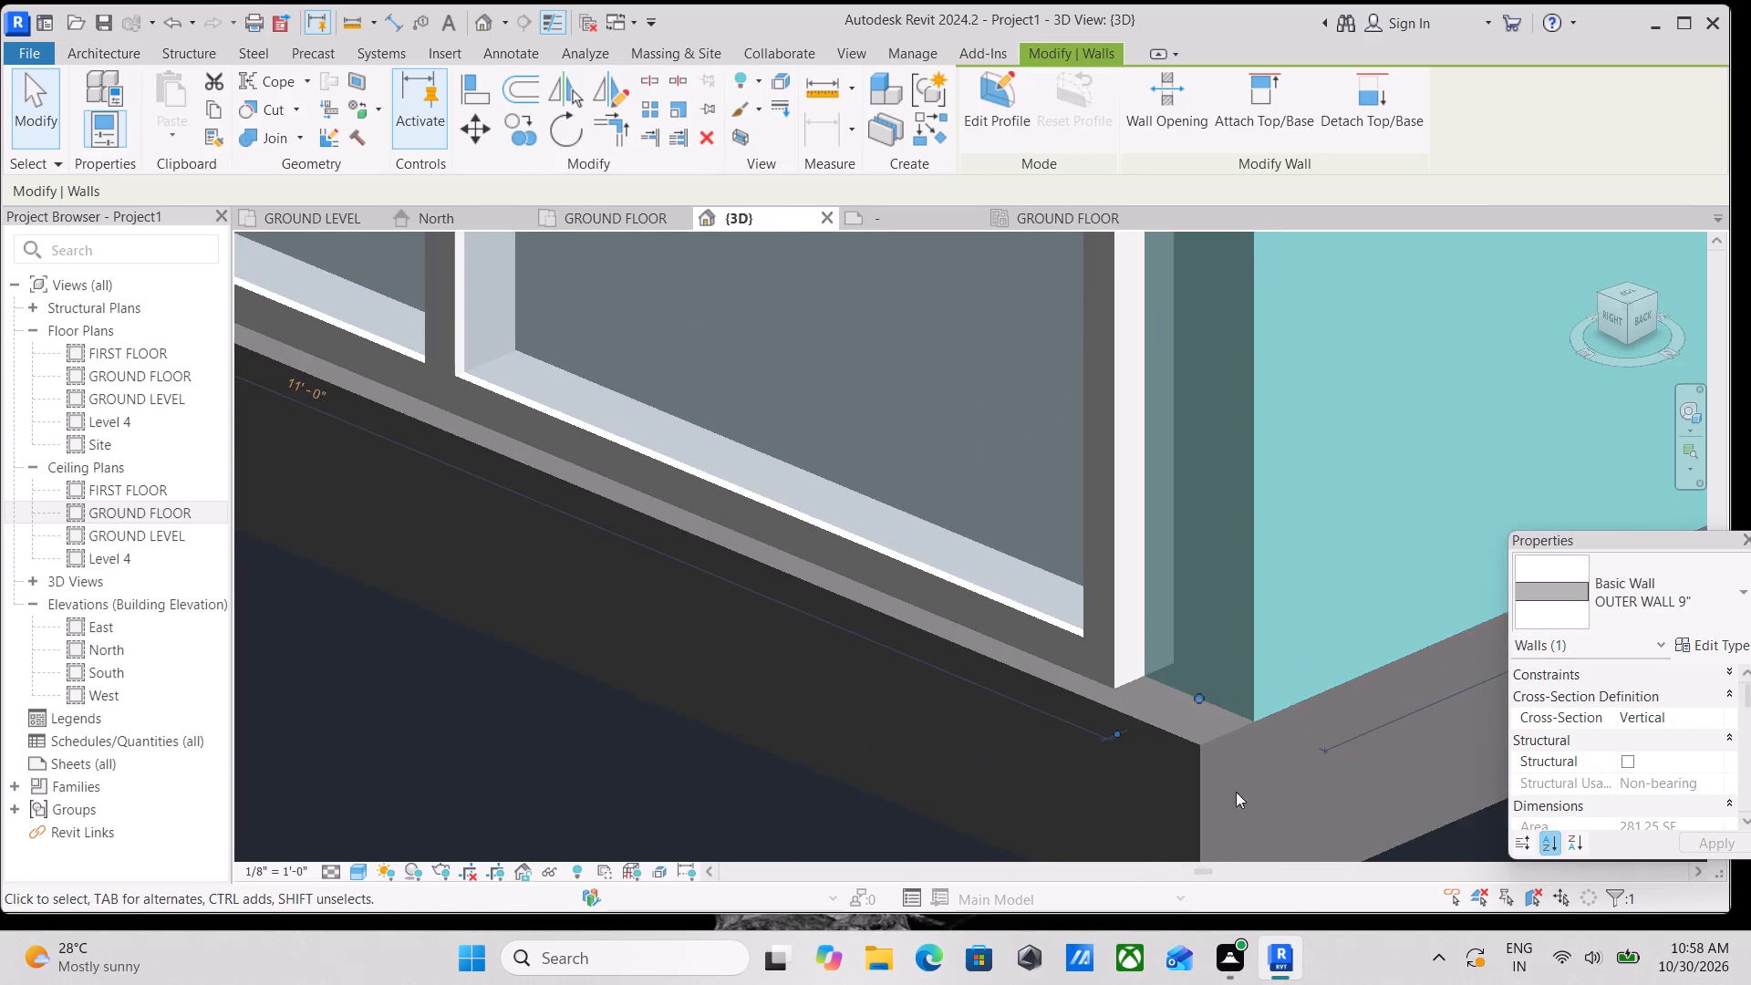
scroll(1236, 792, up, 8)
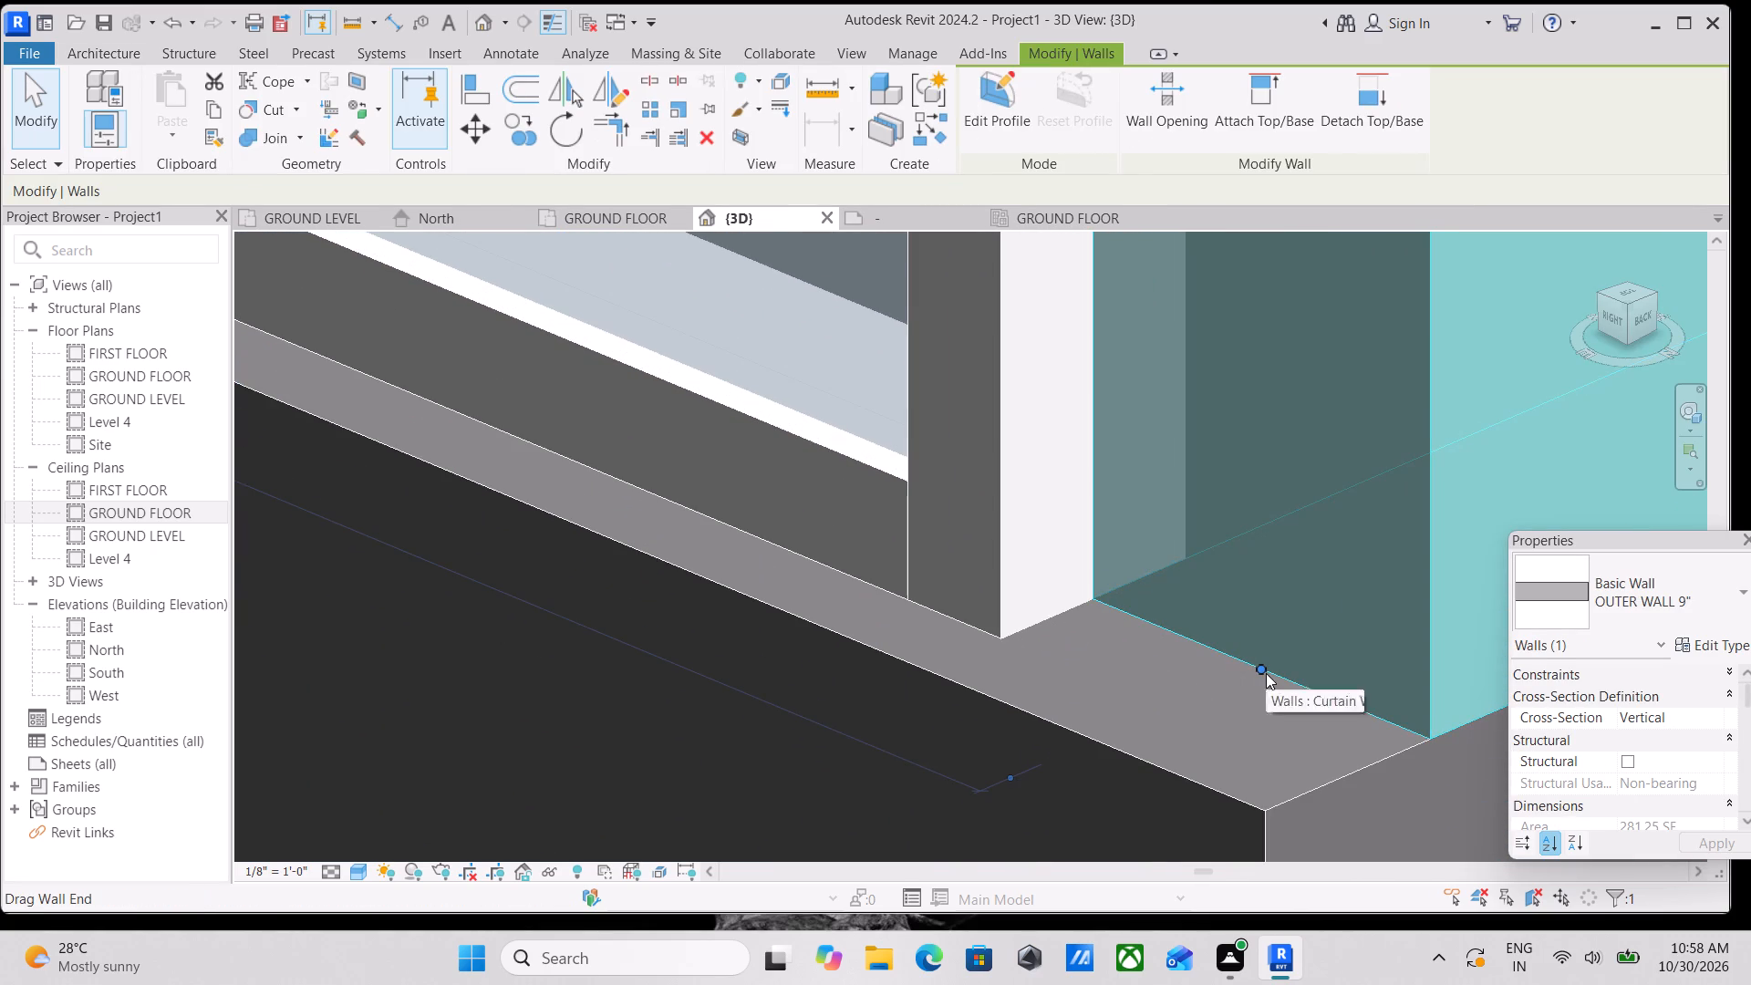
drag(1264, 669, 1203, 710)
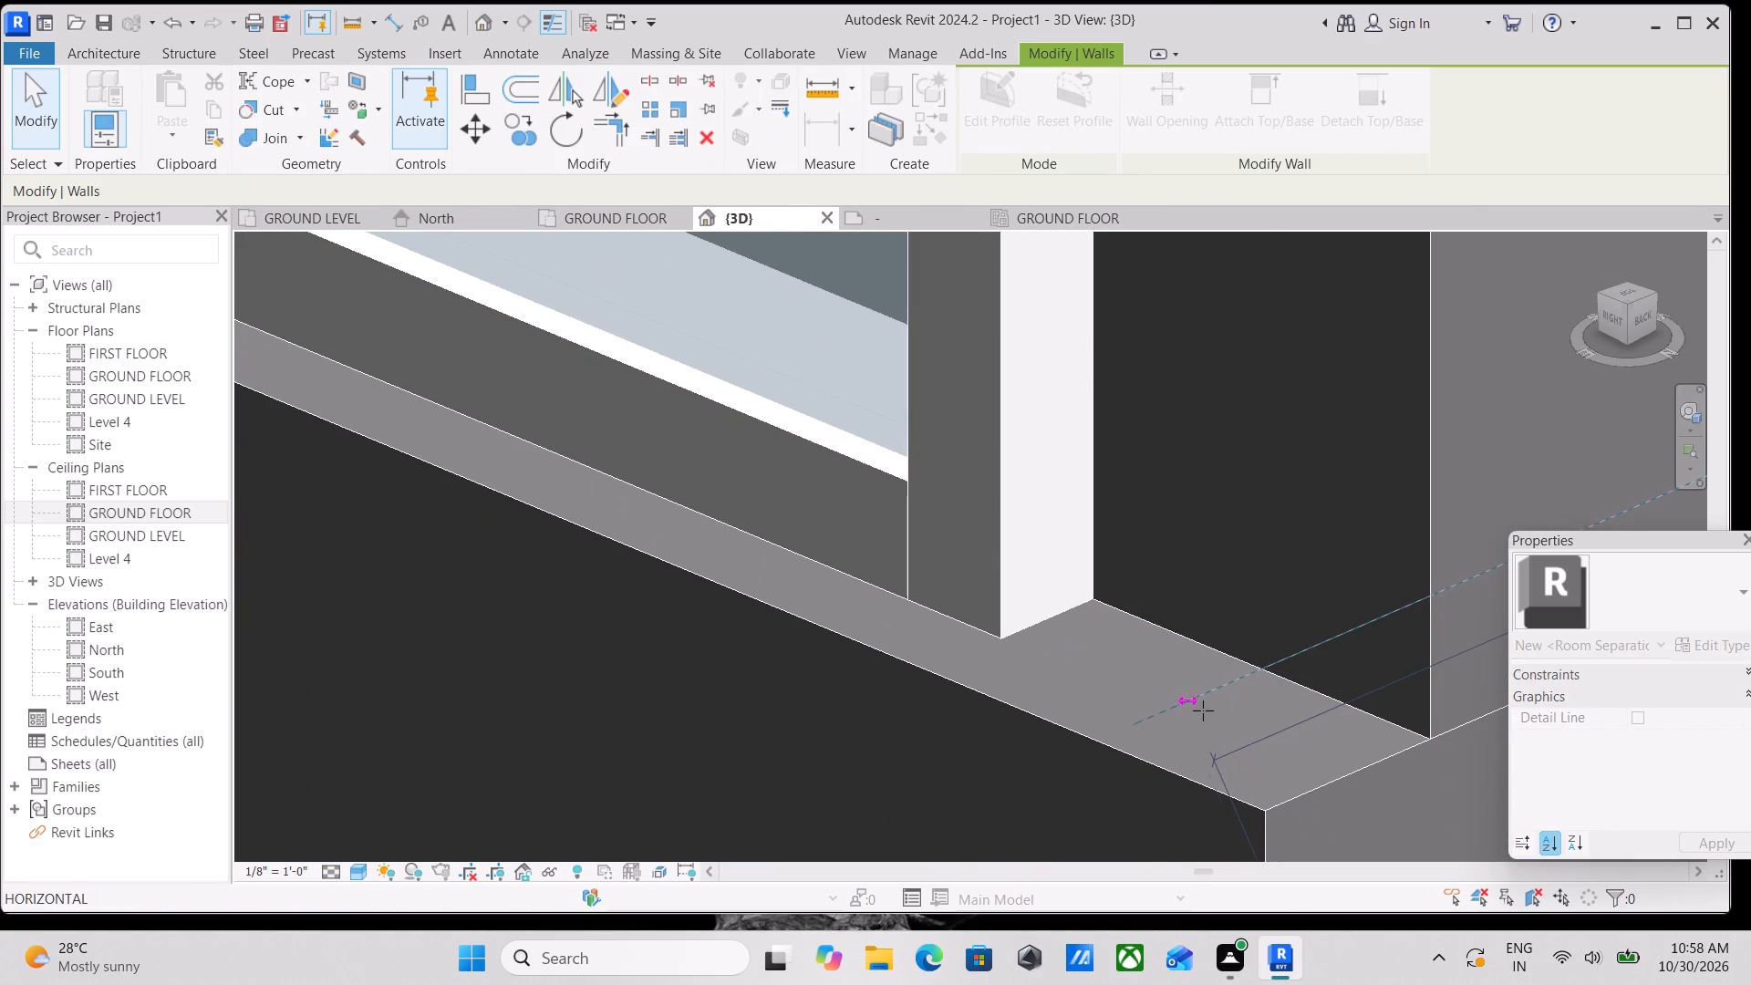
drag(1203, 710, 1163, 726)
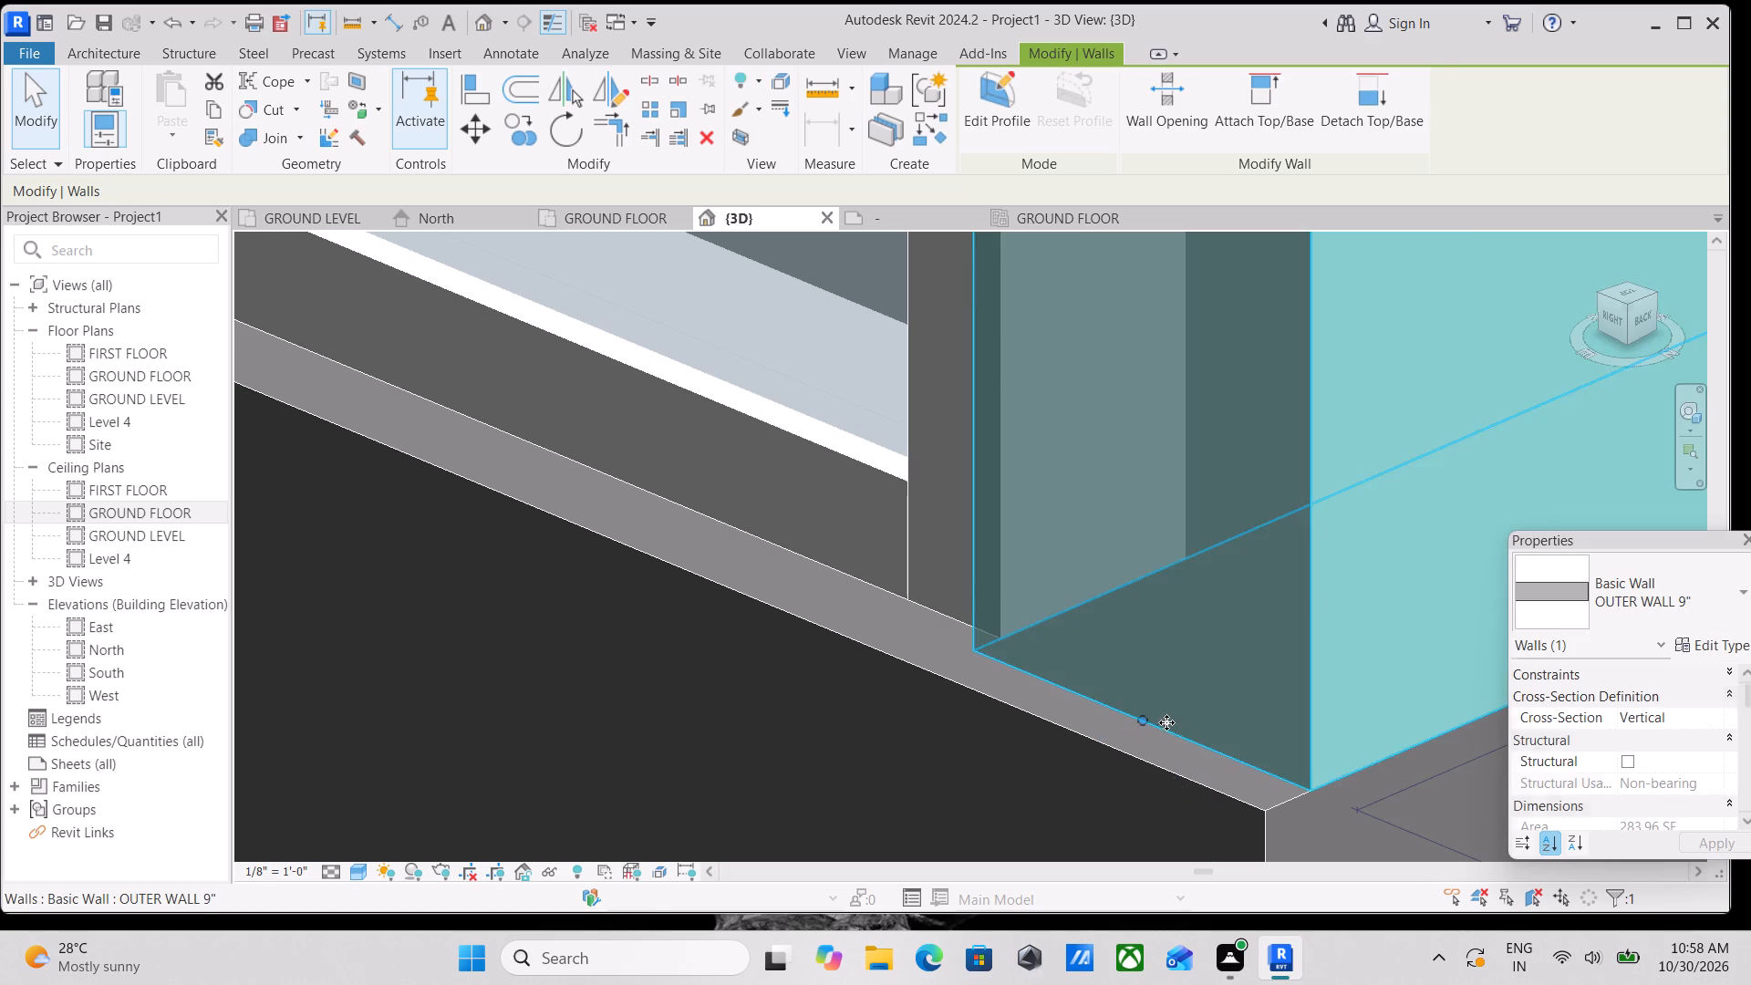
scroll(1174, 709, down, 3)
key(Escape)
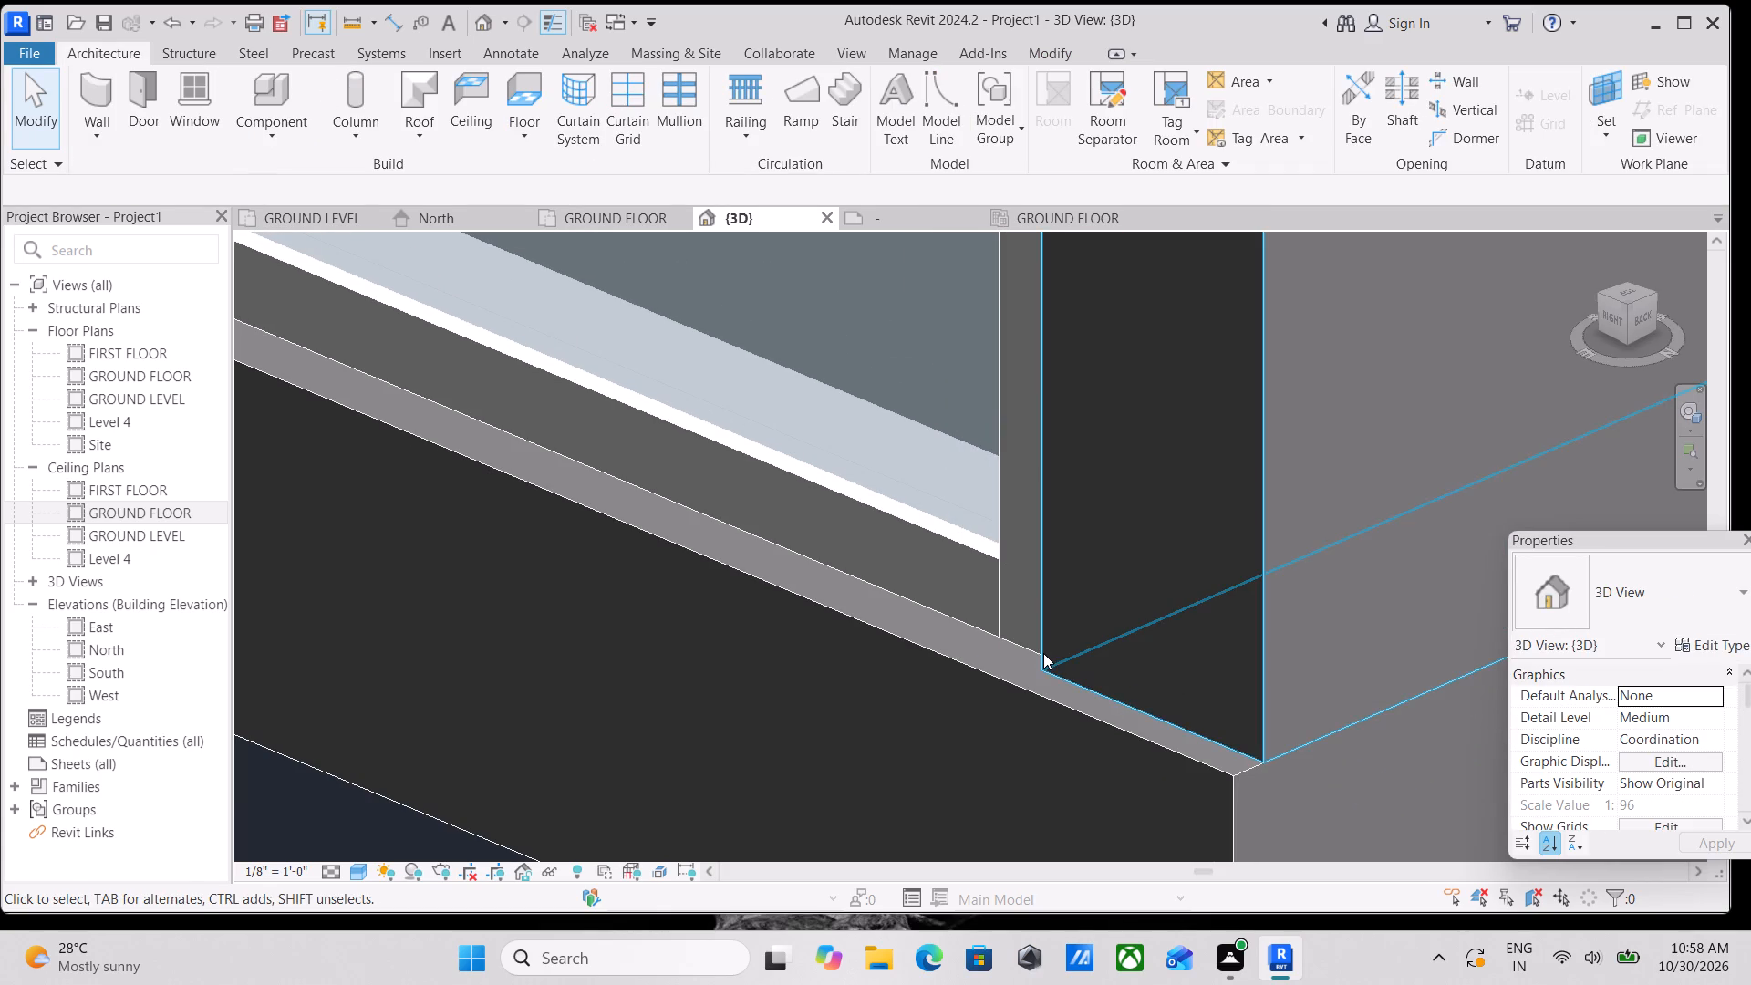
Pull the north OUTER WALL 9" end back slightly so it sits flush with the Storefront wall's outer face.
click(1043, 653)
scroll(1078, 691, up, 8)
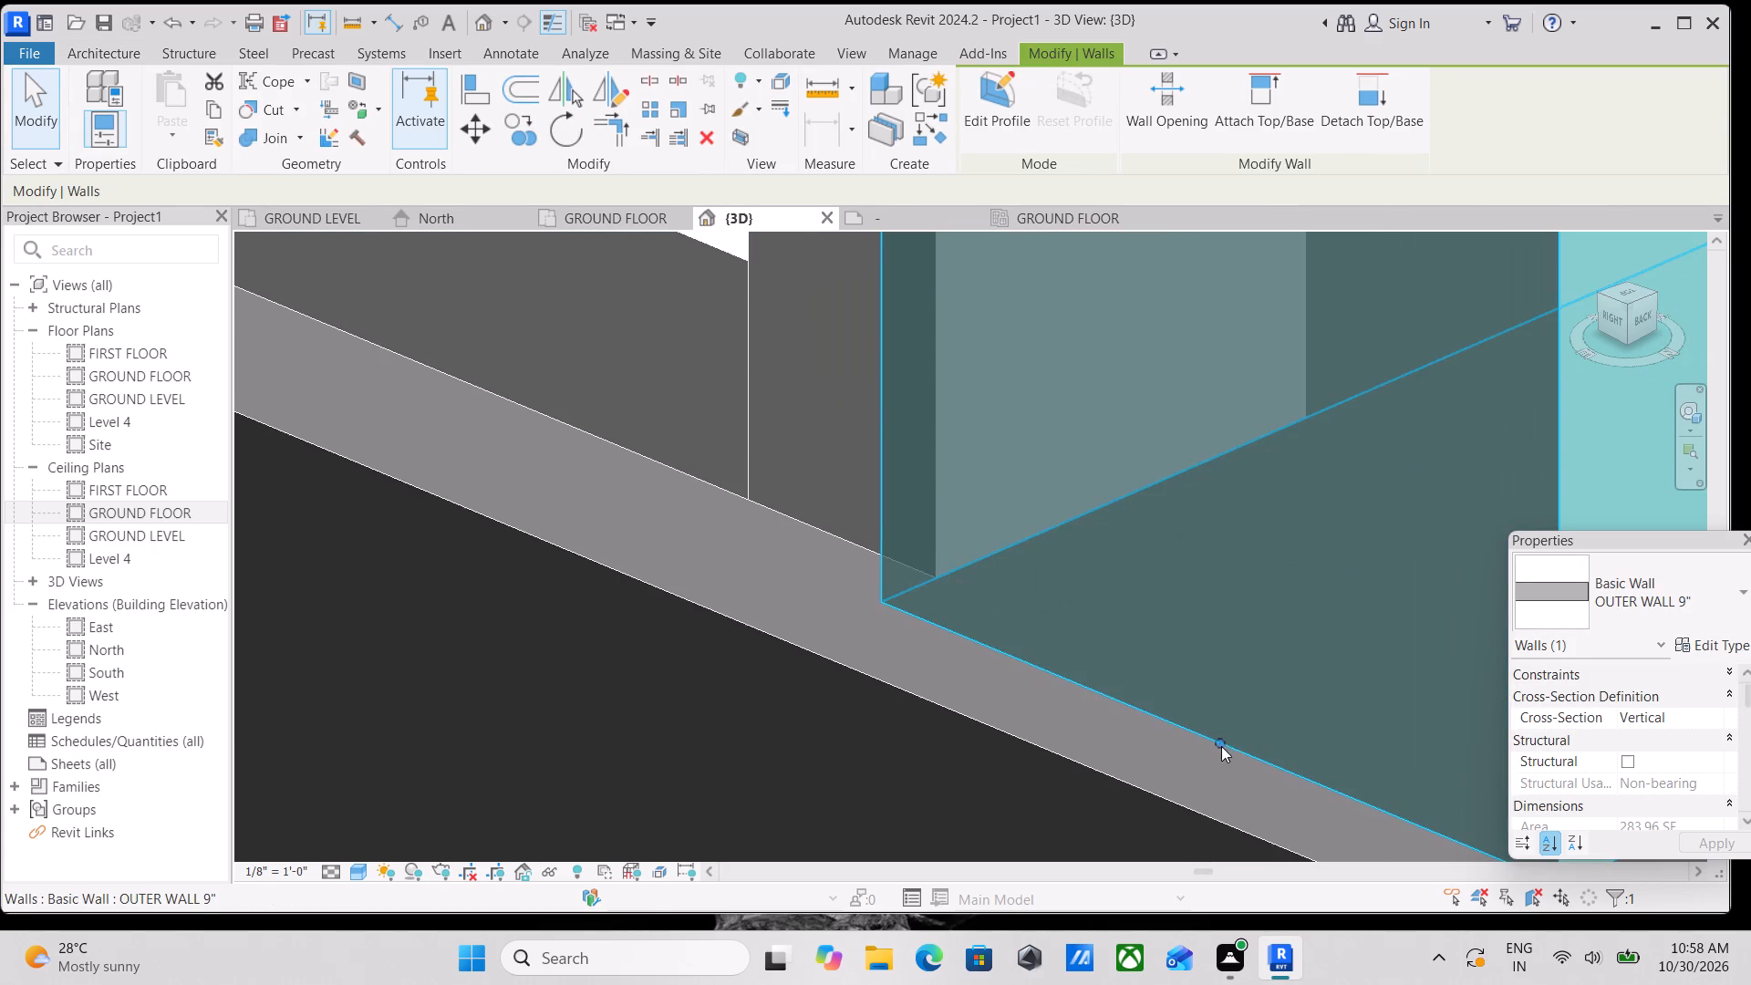
drag(1218, 736, 1263, 723)
scroll(1266, 715, up, 3)
drag(1262, 725, 1279, 724)
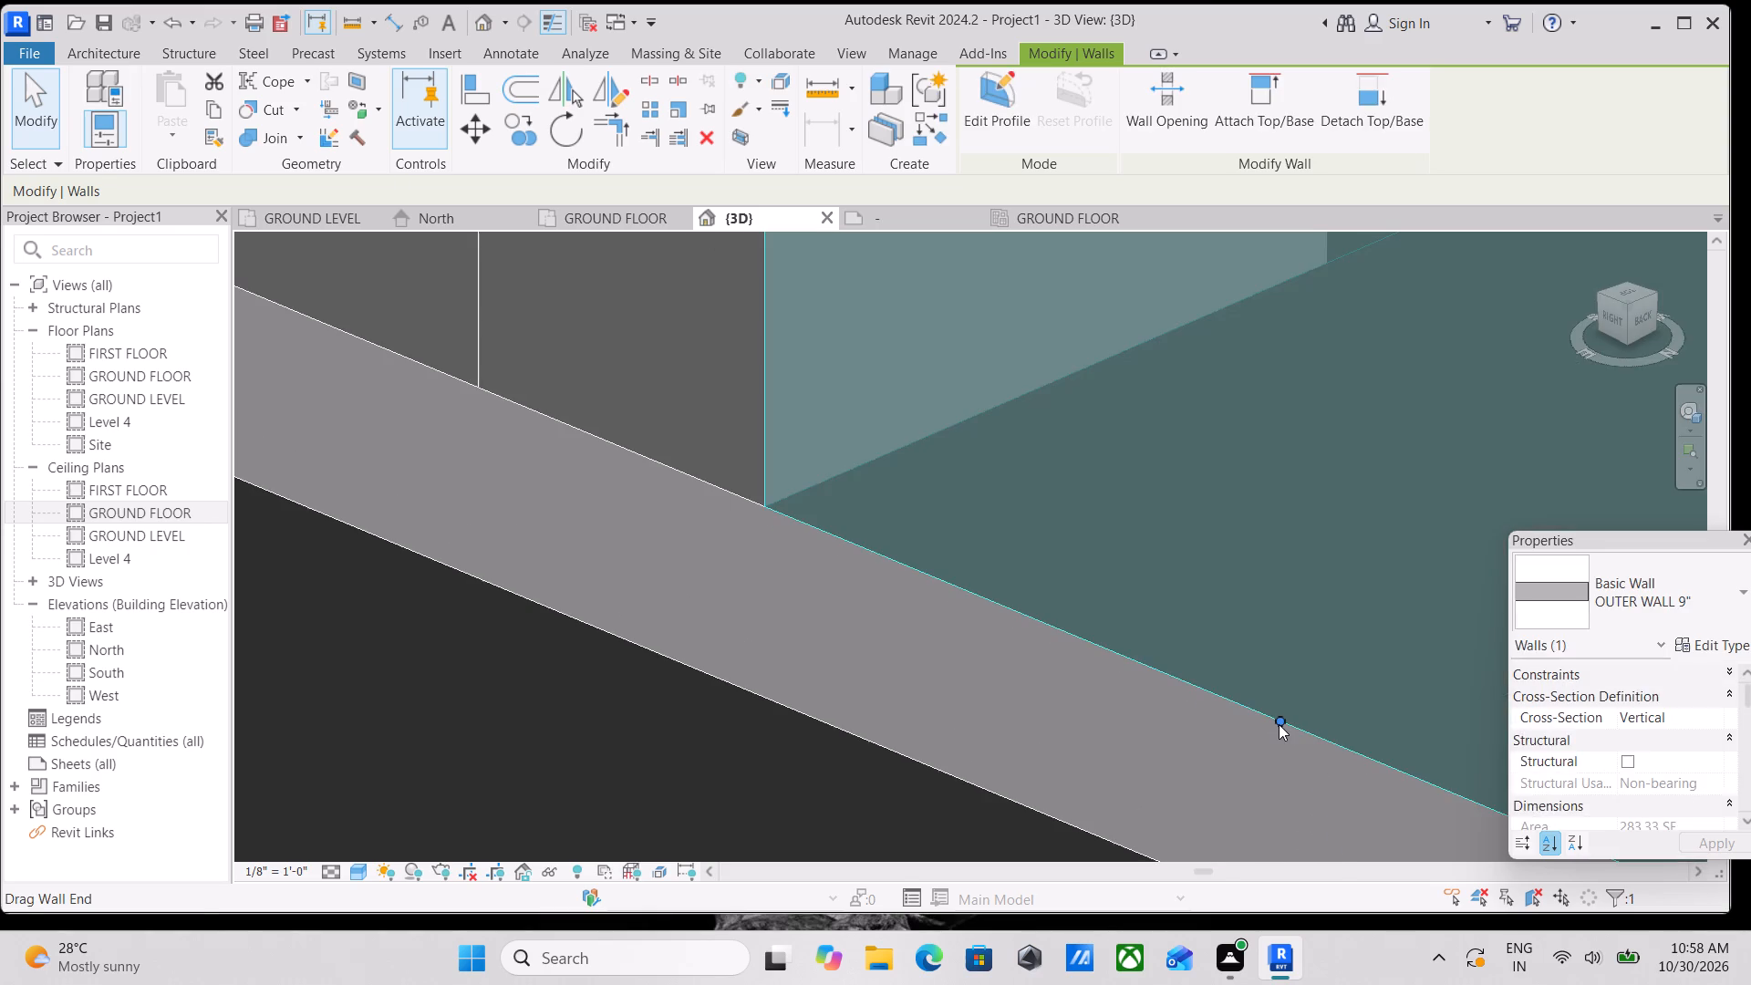
key(Escape)
scroll(1279, 724, down, 20)
scroll(1279, 724, down, 5)
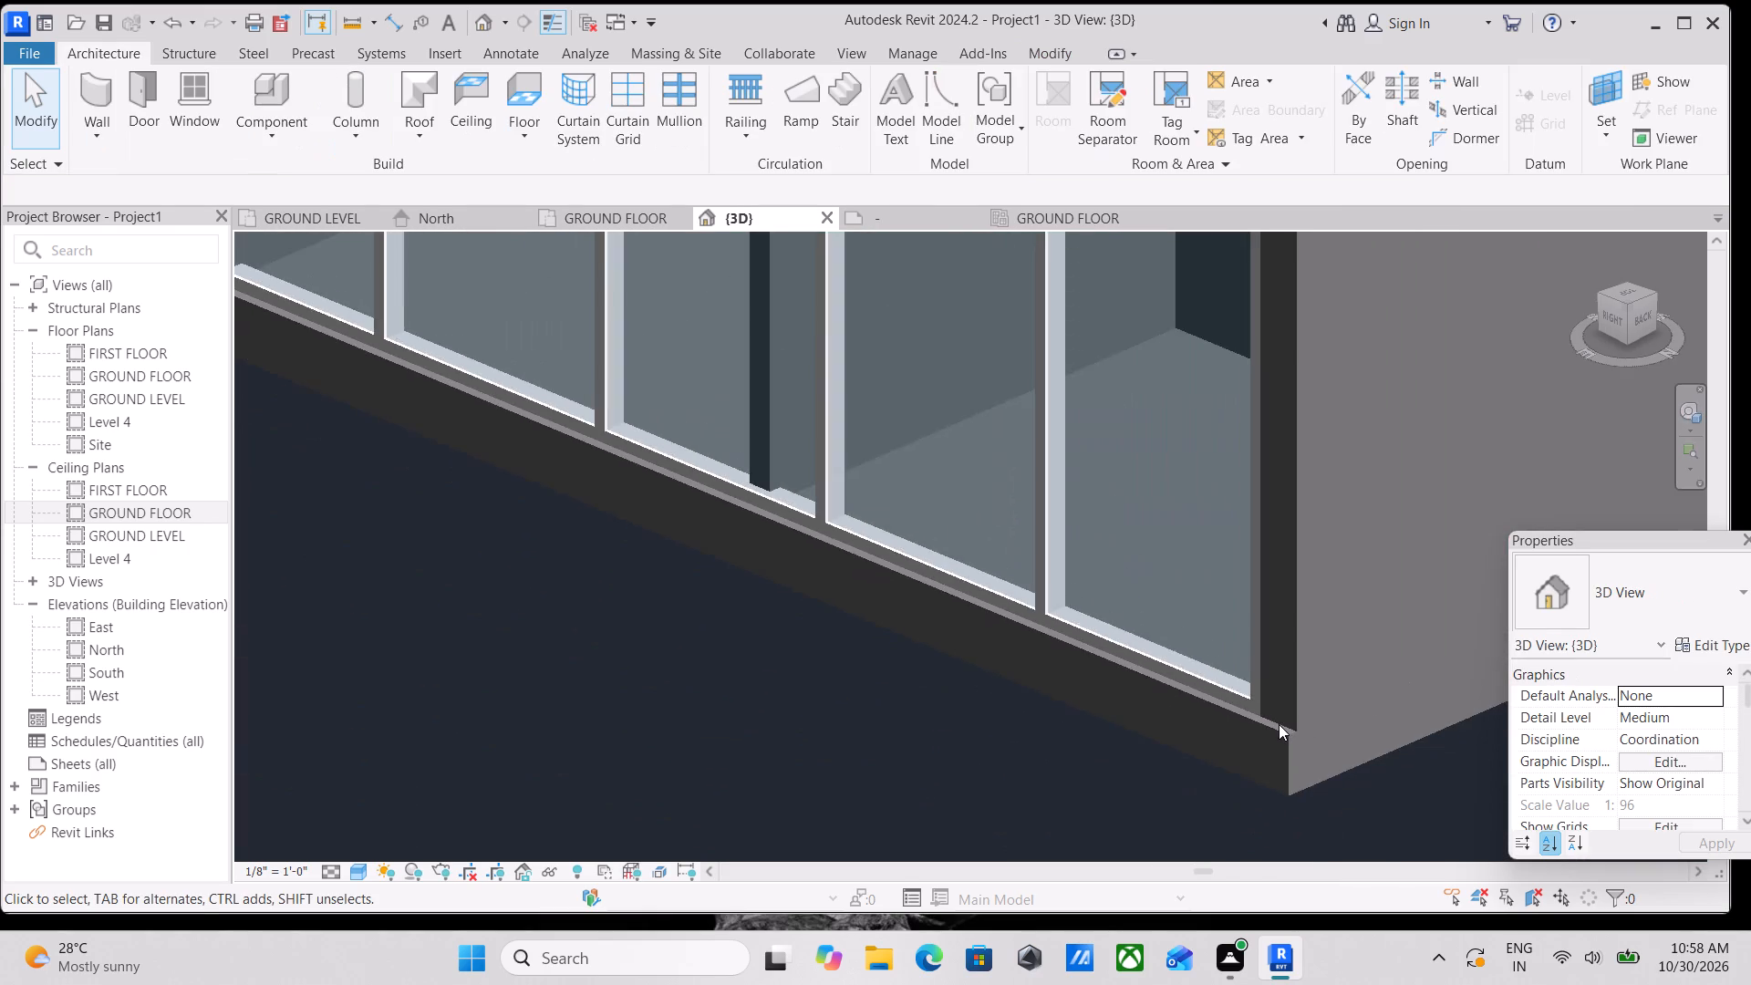
Examine the Storefront curtain wall along its full length, from the north corner to the staircase end.
scroll(1279, 724, down, 5)
scroll(1154, 707, down, 3)
middle_drag(1154, 707, 1248, 741)
scroll(1025, 680, down, 2)
middle_drag(1025, 680, 1038, 714)
scroll(767, 586, up, 6)
scroll(773, 583, down, 3)
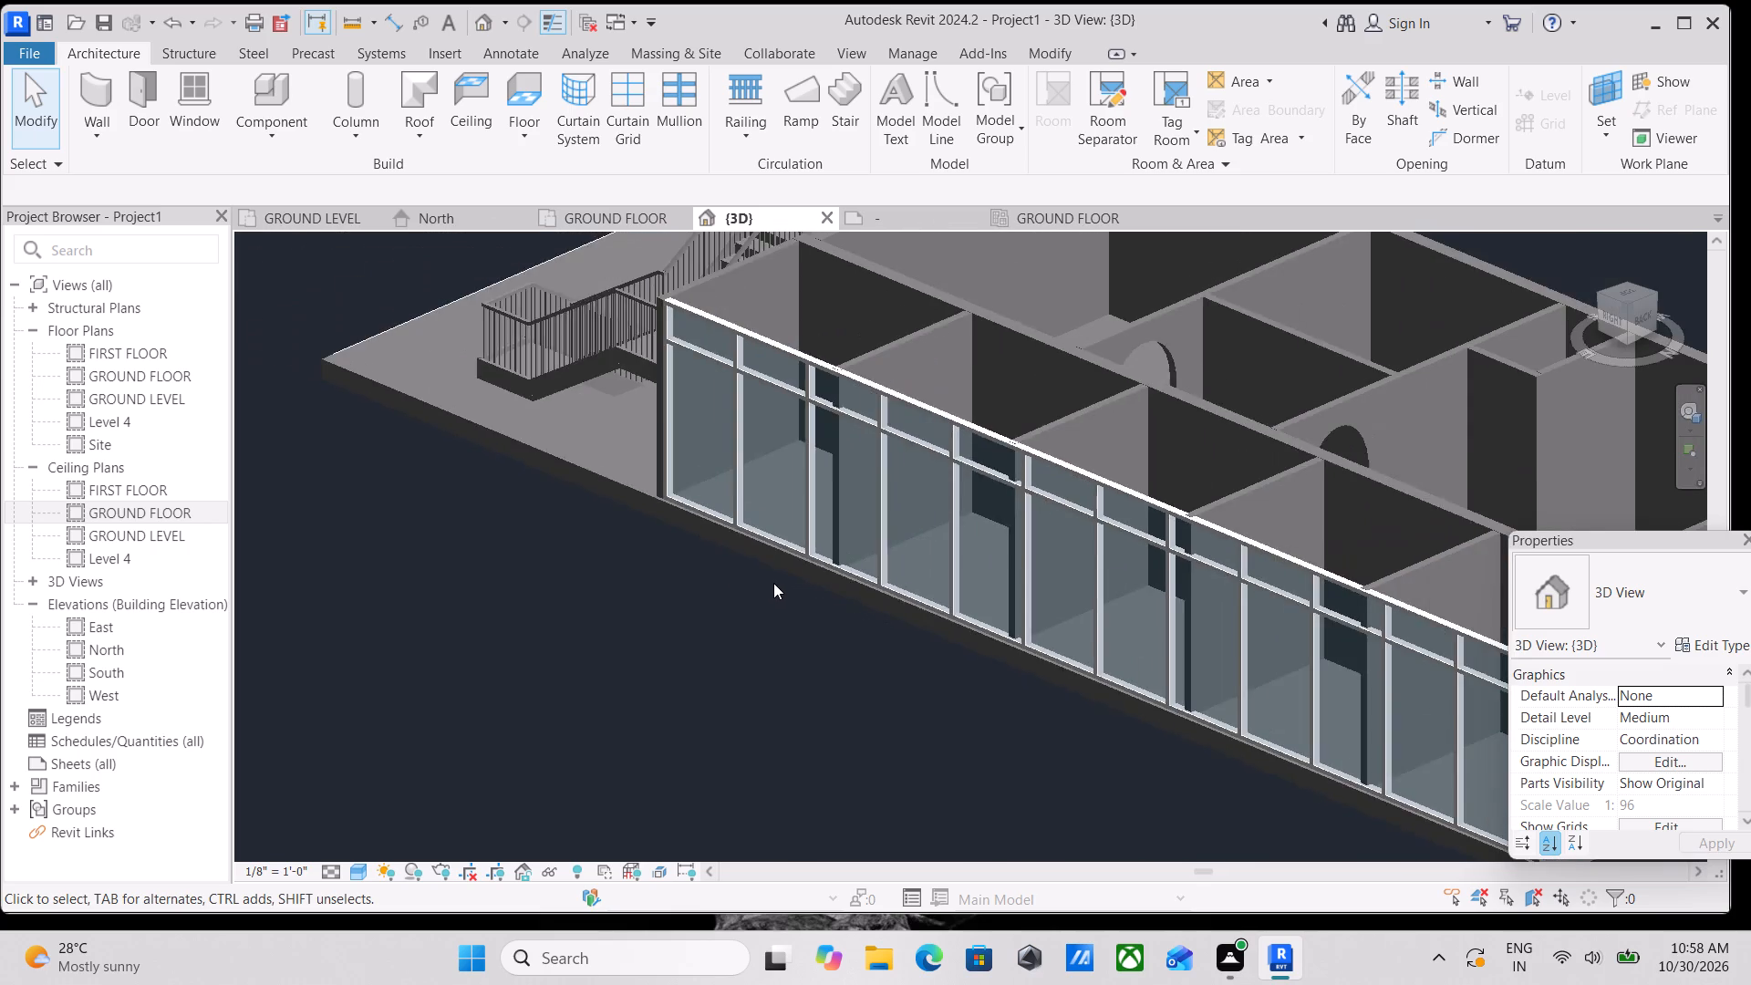
shift+middle_drag(790, 575, 890, 573)
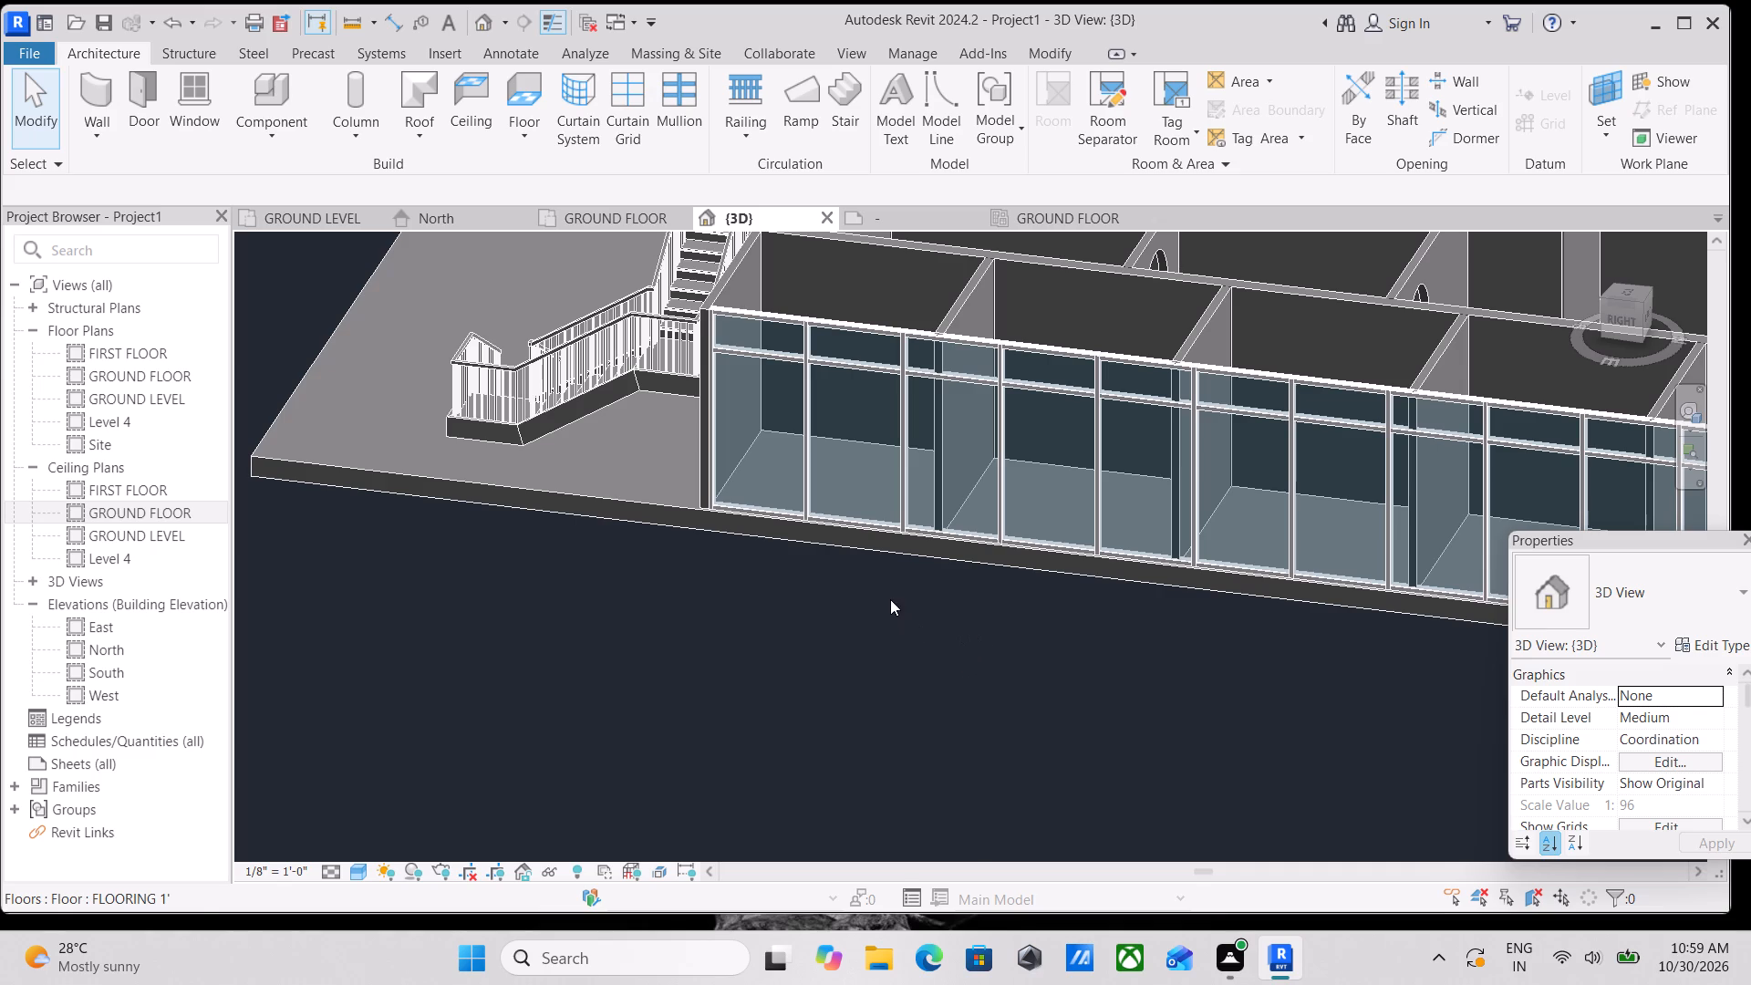
Open the Storefront wall's type properties and review the available Curtain Panel types without changing the panel.
scroll(890, 599, up, 3)
middle_drag(896, 583, 901, 829)
middle_drag(867, 658, 884, 793)
scroll(640, 551, up, 2)
click(658, 567)
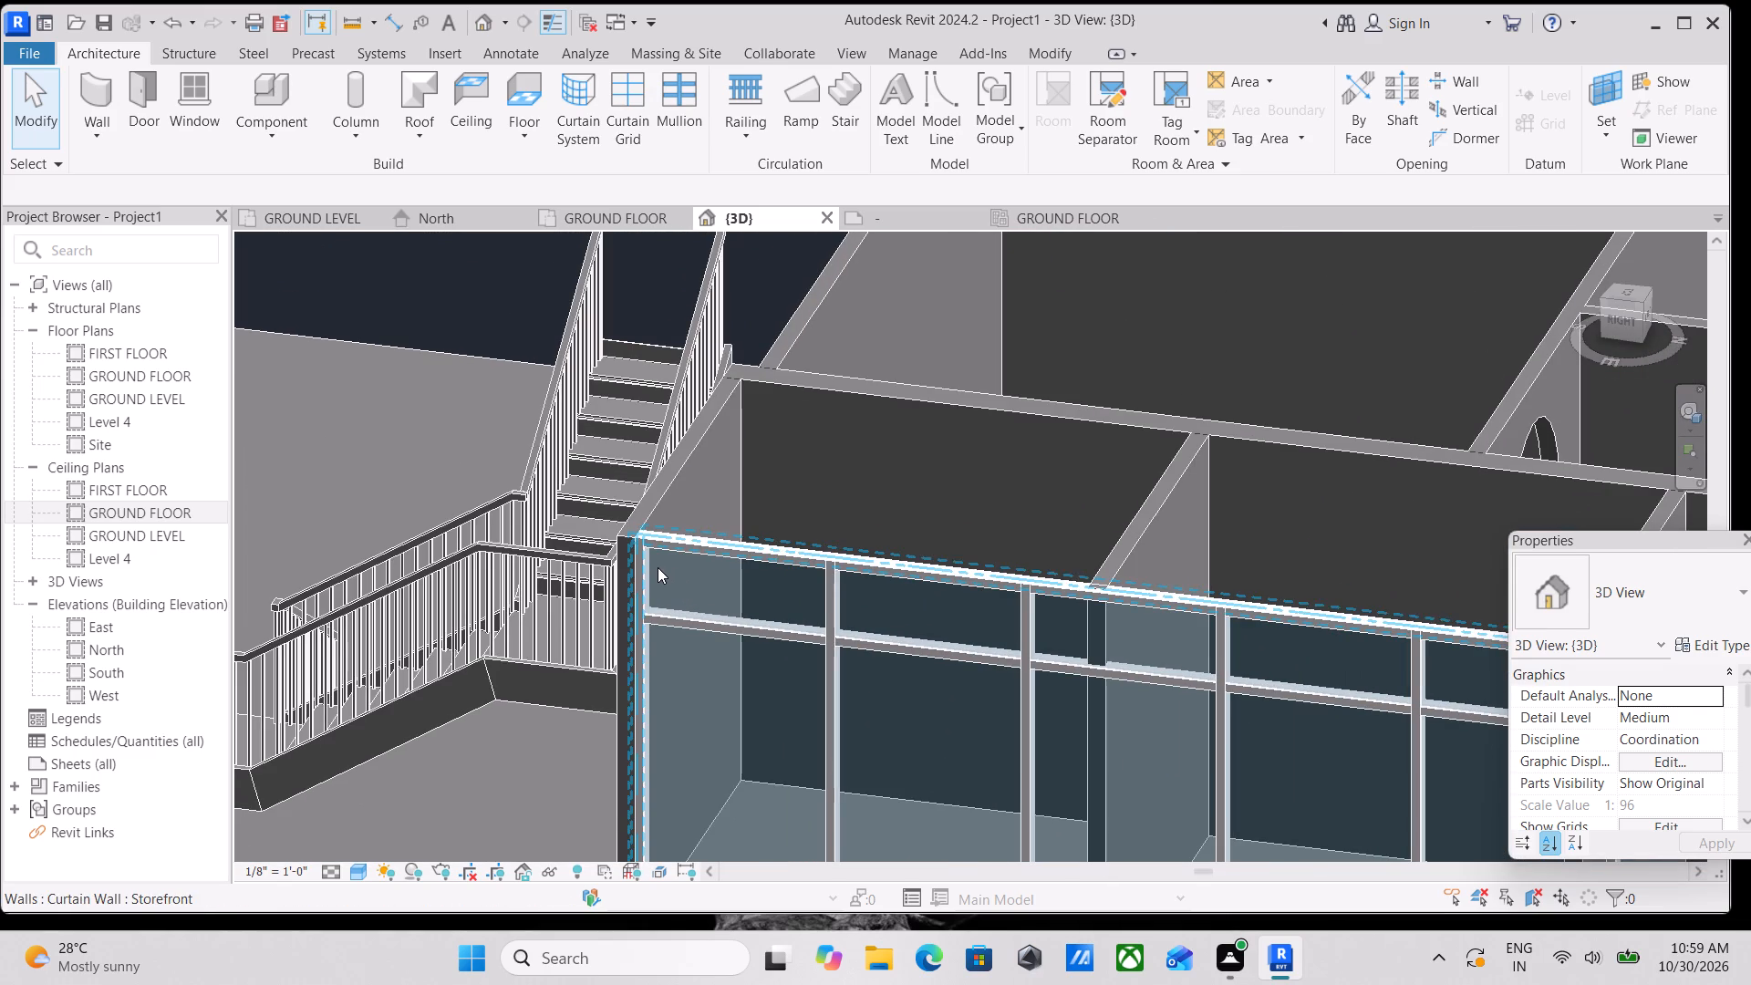
click(1735, 645)
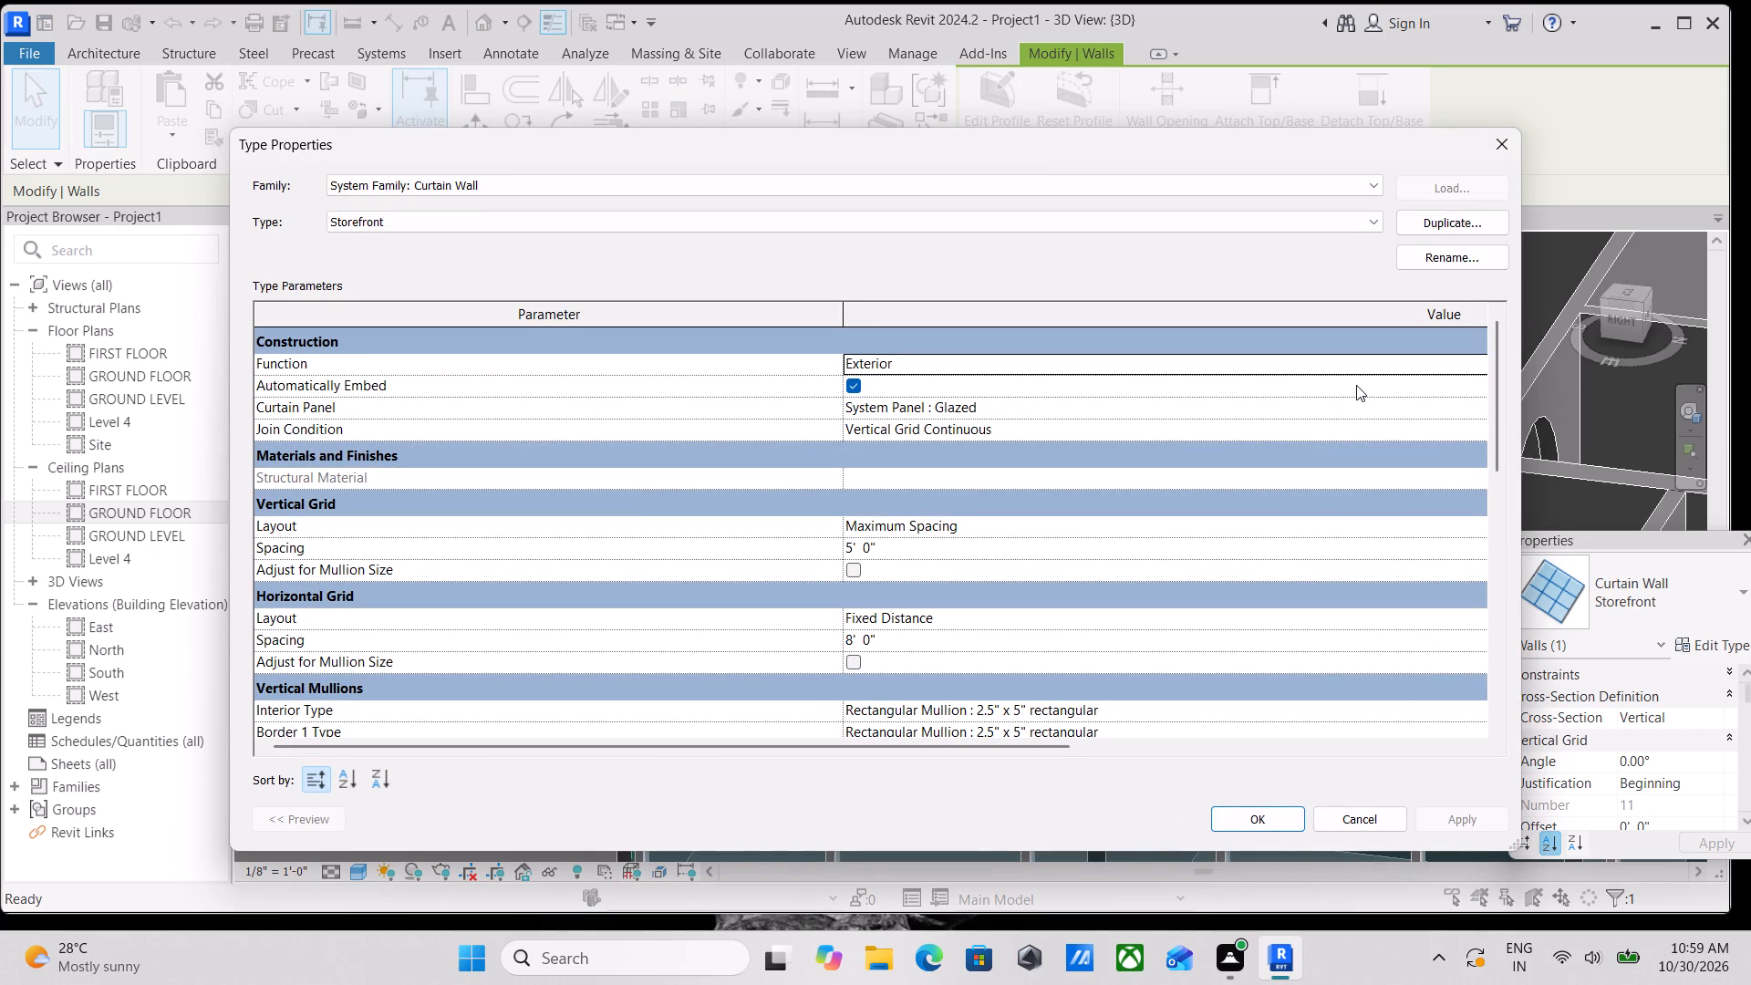
click(1362, 411)
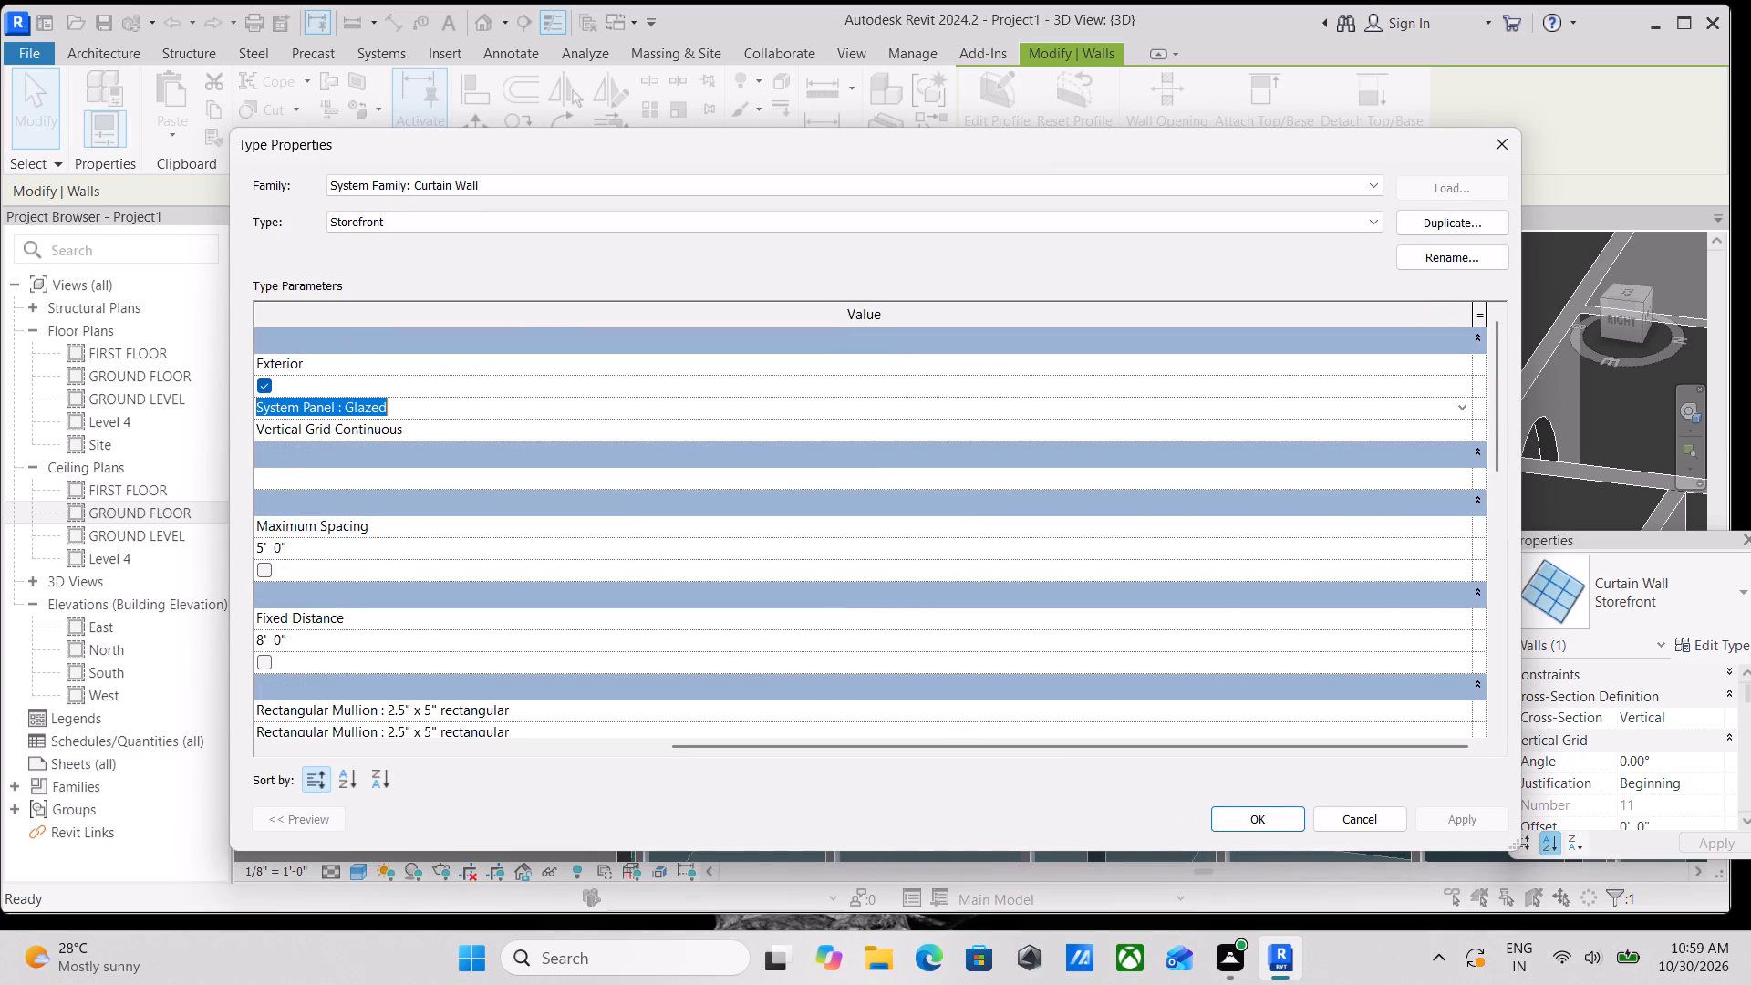
click(1461, 384)
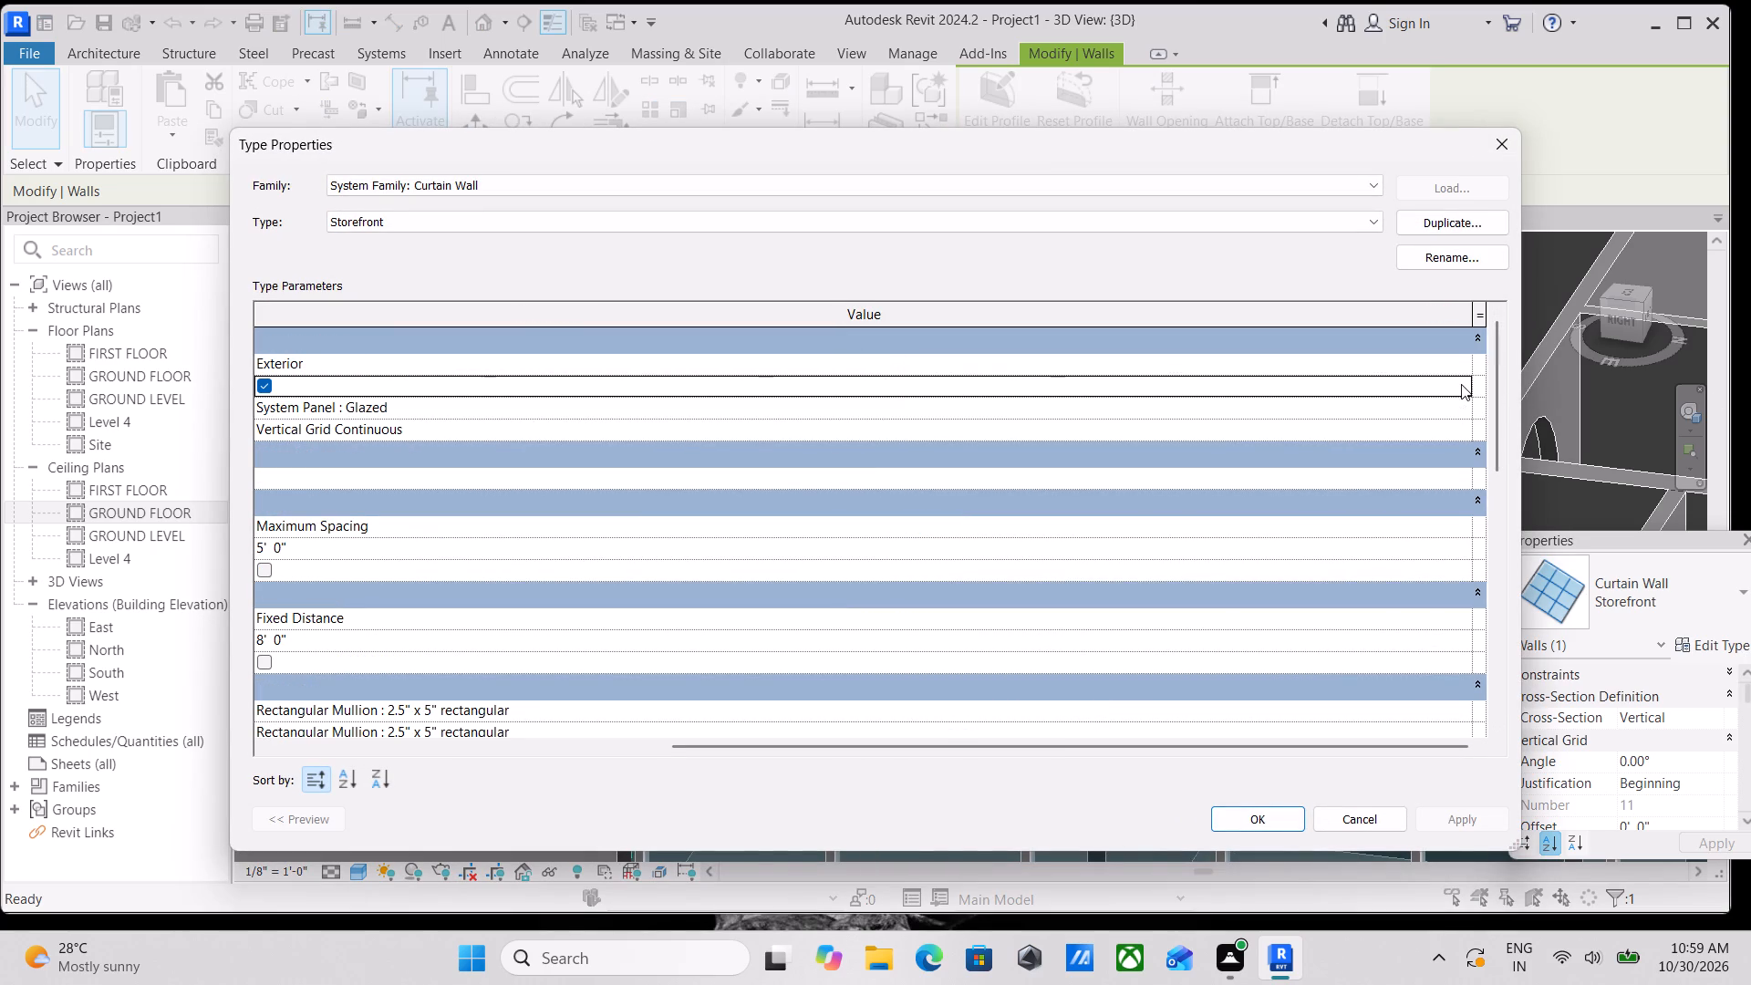
click(1270, 389)
scroll(799, 728, down, 3)
scroll(798, 684, up, 9)
click(351, 401)
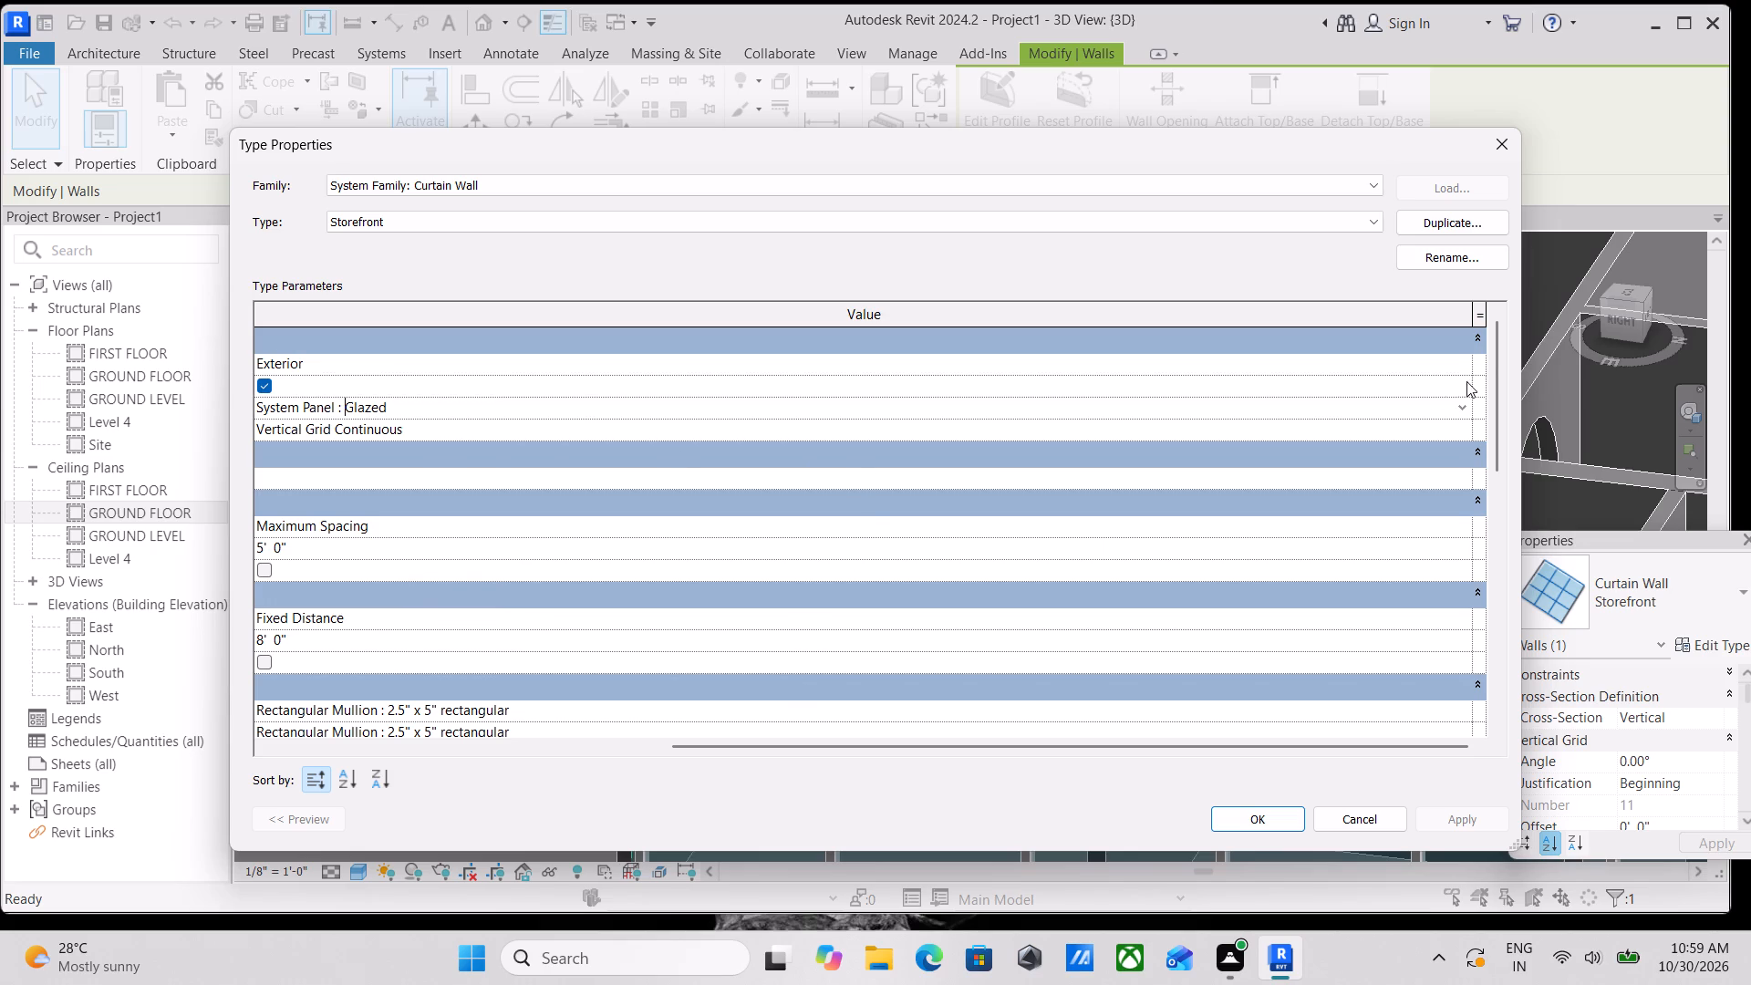
double_click(1476, 387)
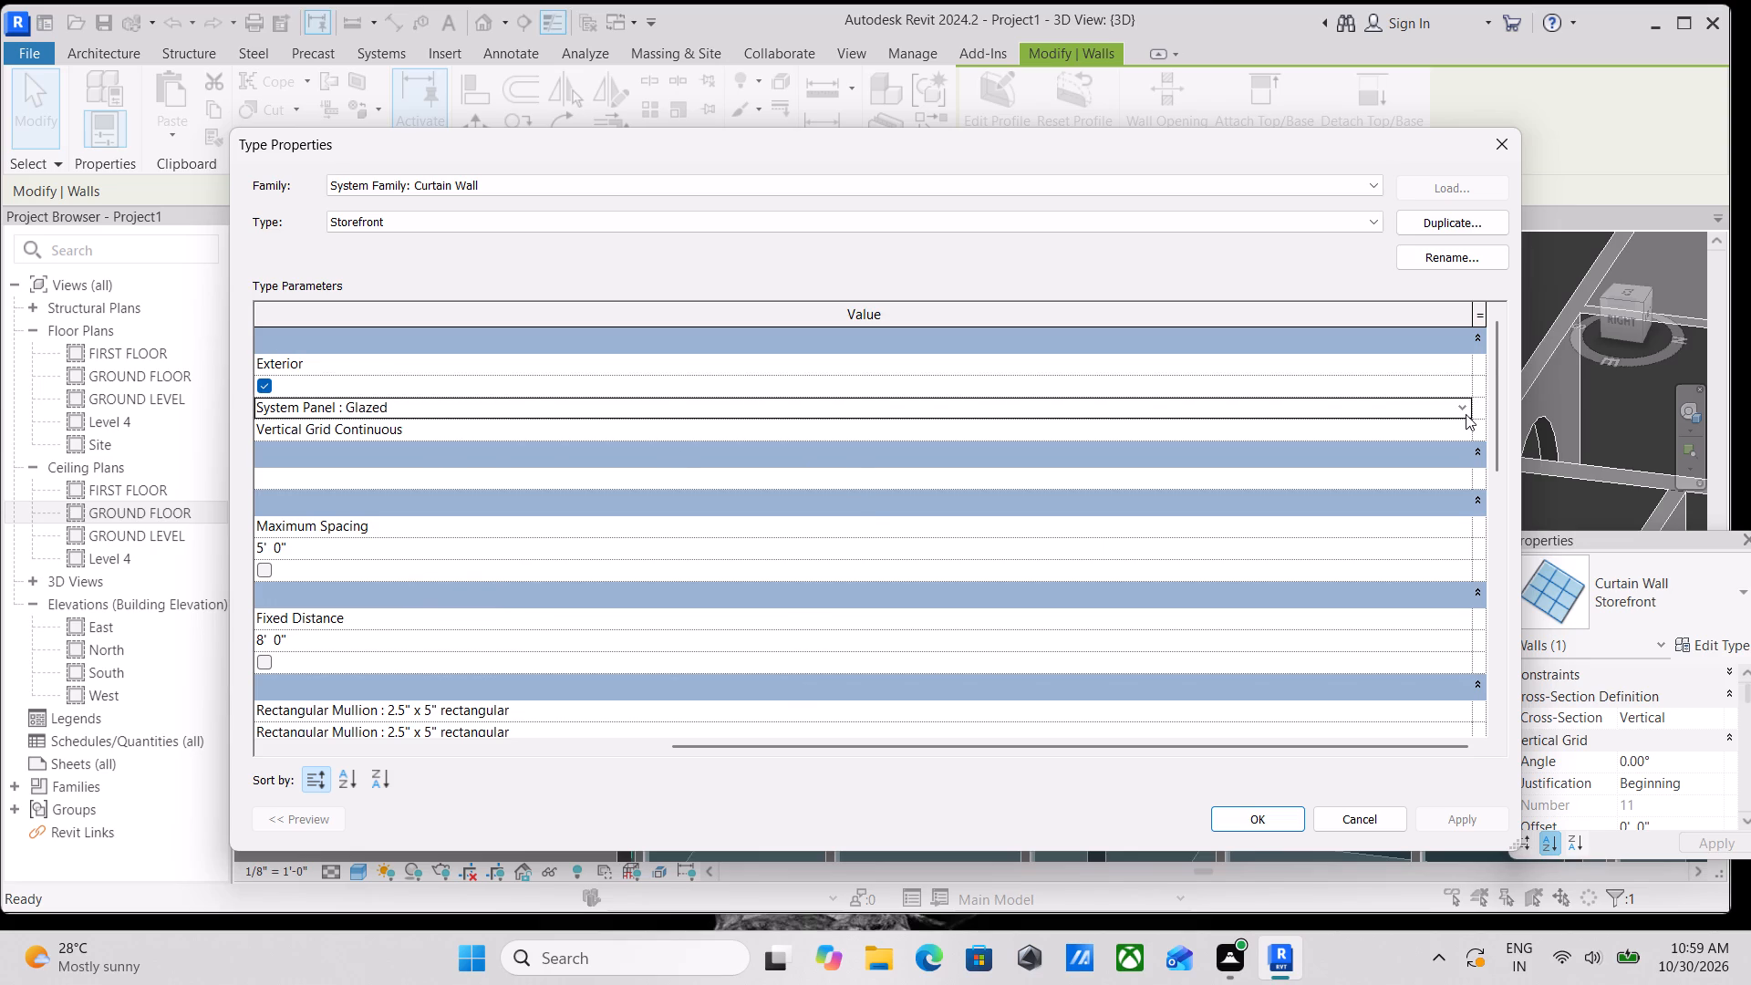
click(1466, 410)
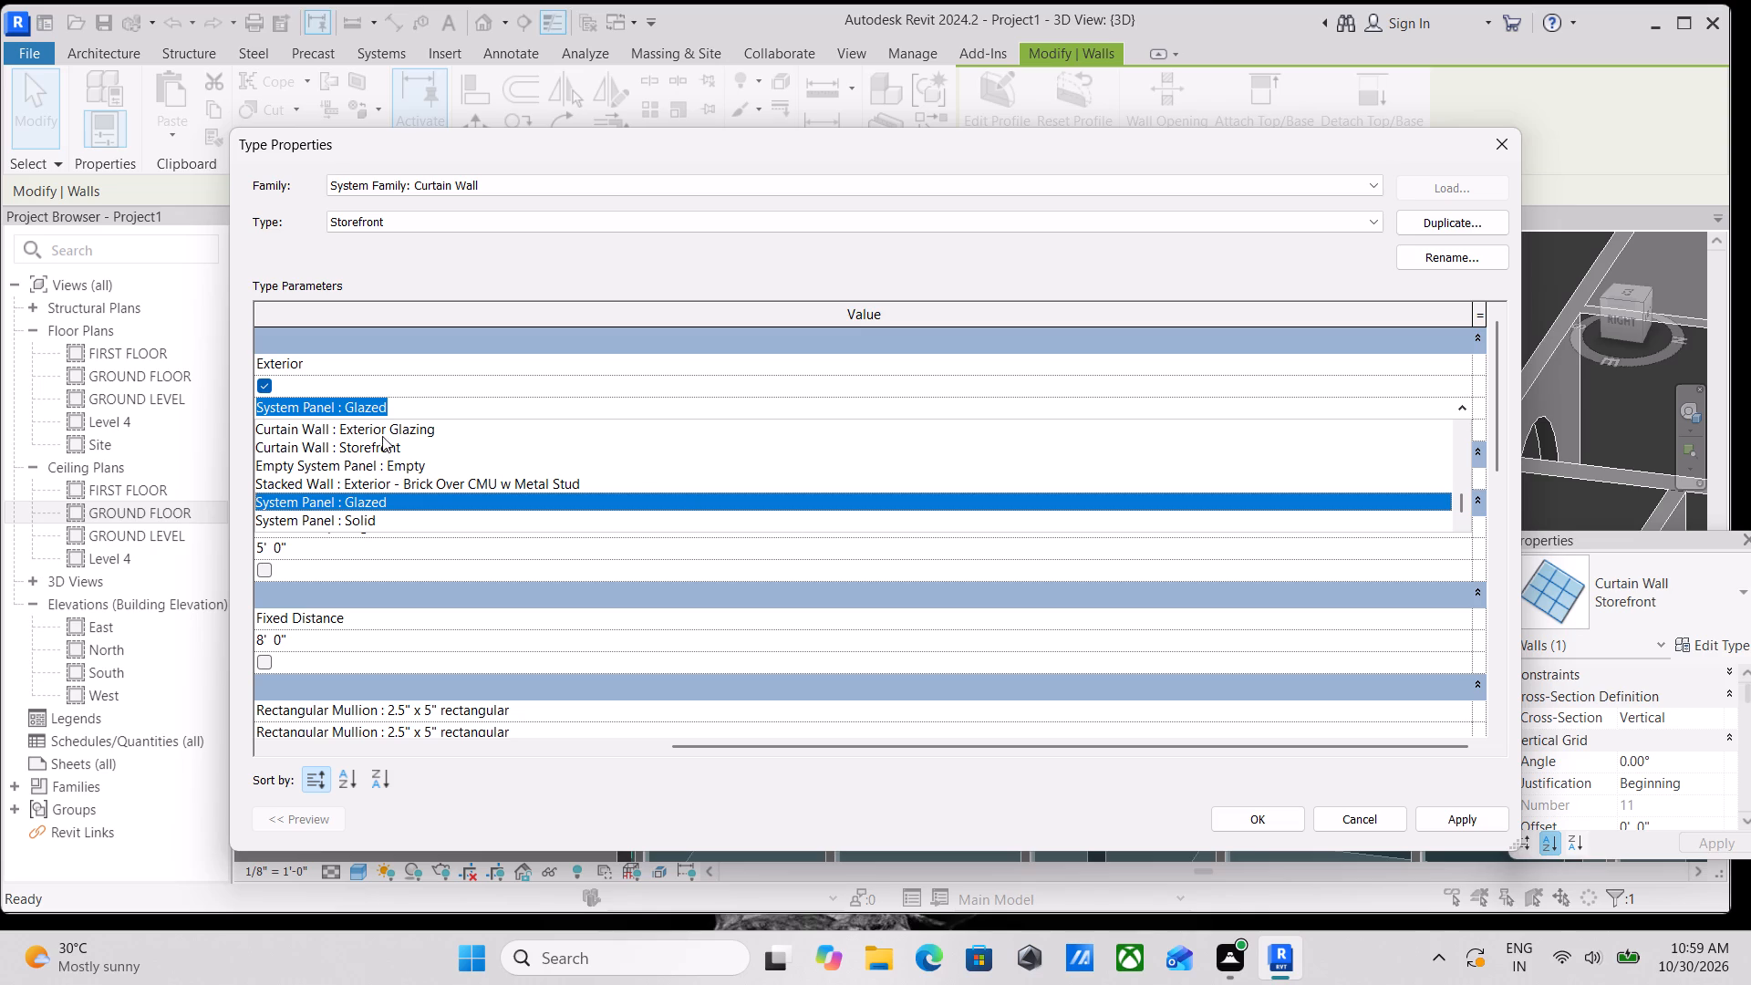
scroll(409, 475, down, 2)
scroll(426, 493, up, 5)
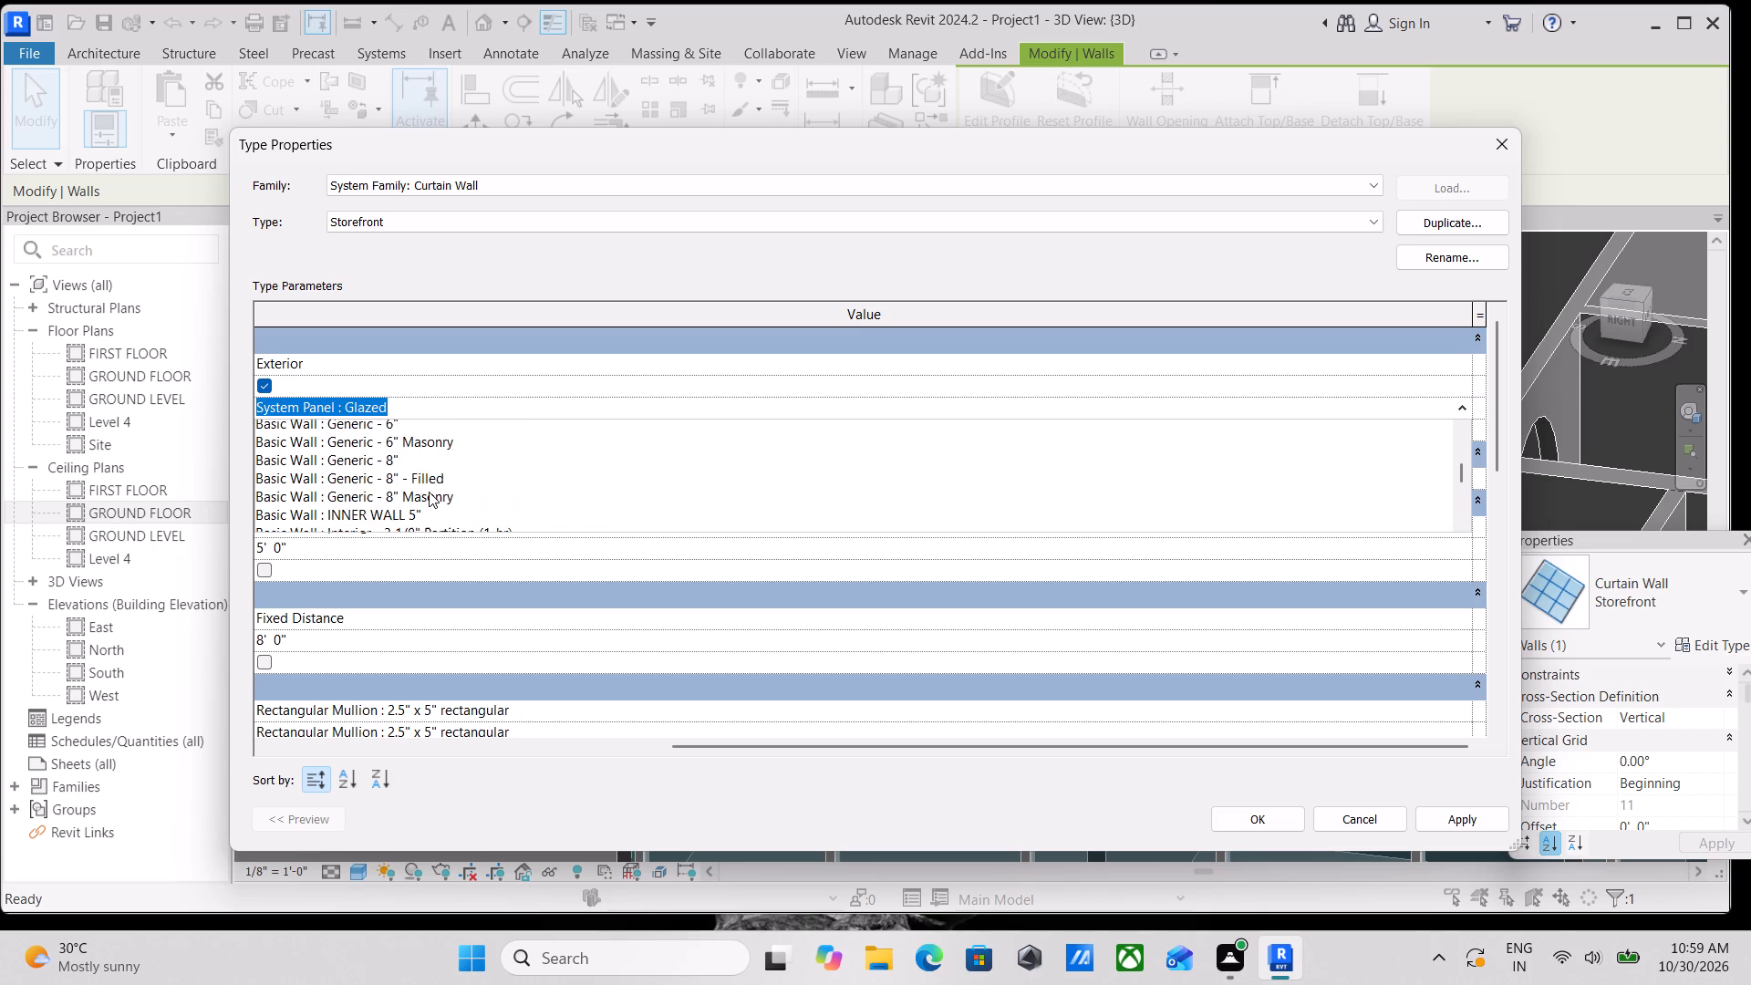
scroll(429, 492, down, 6)
scroll(550, 457, down, 2)
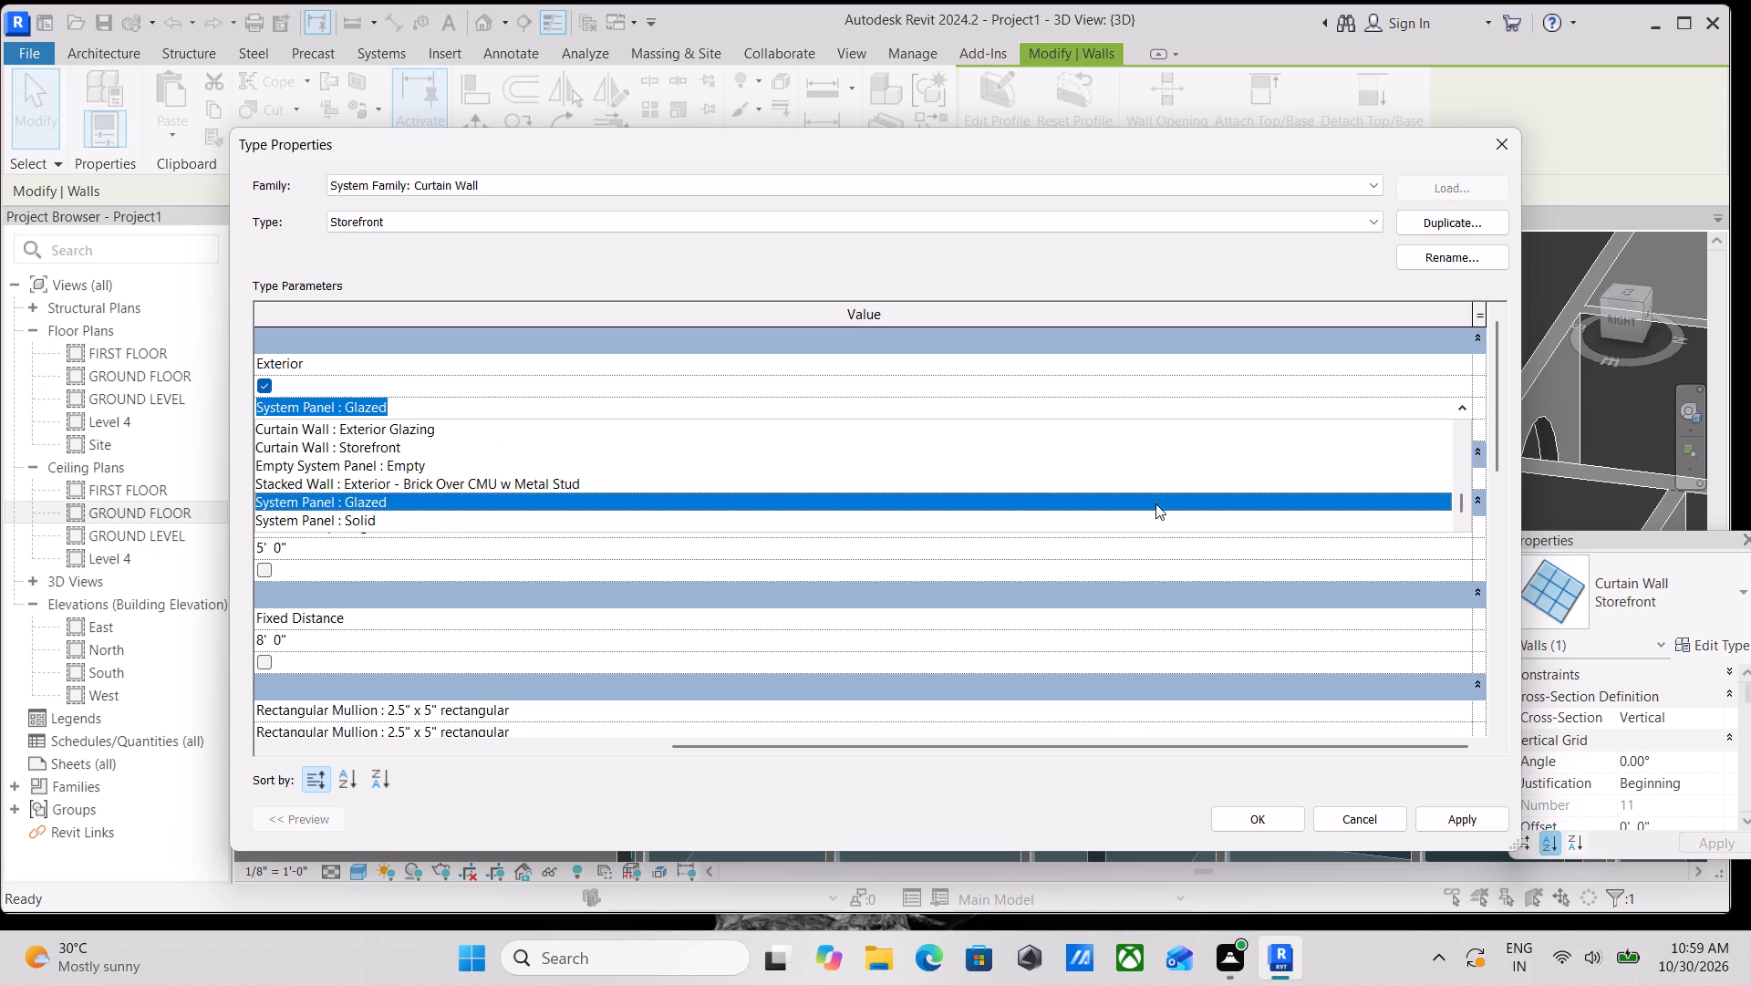
click(1455, 407)
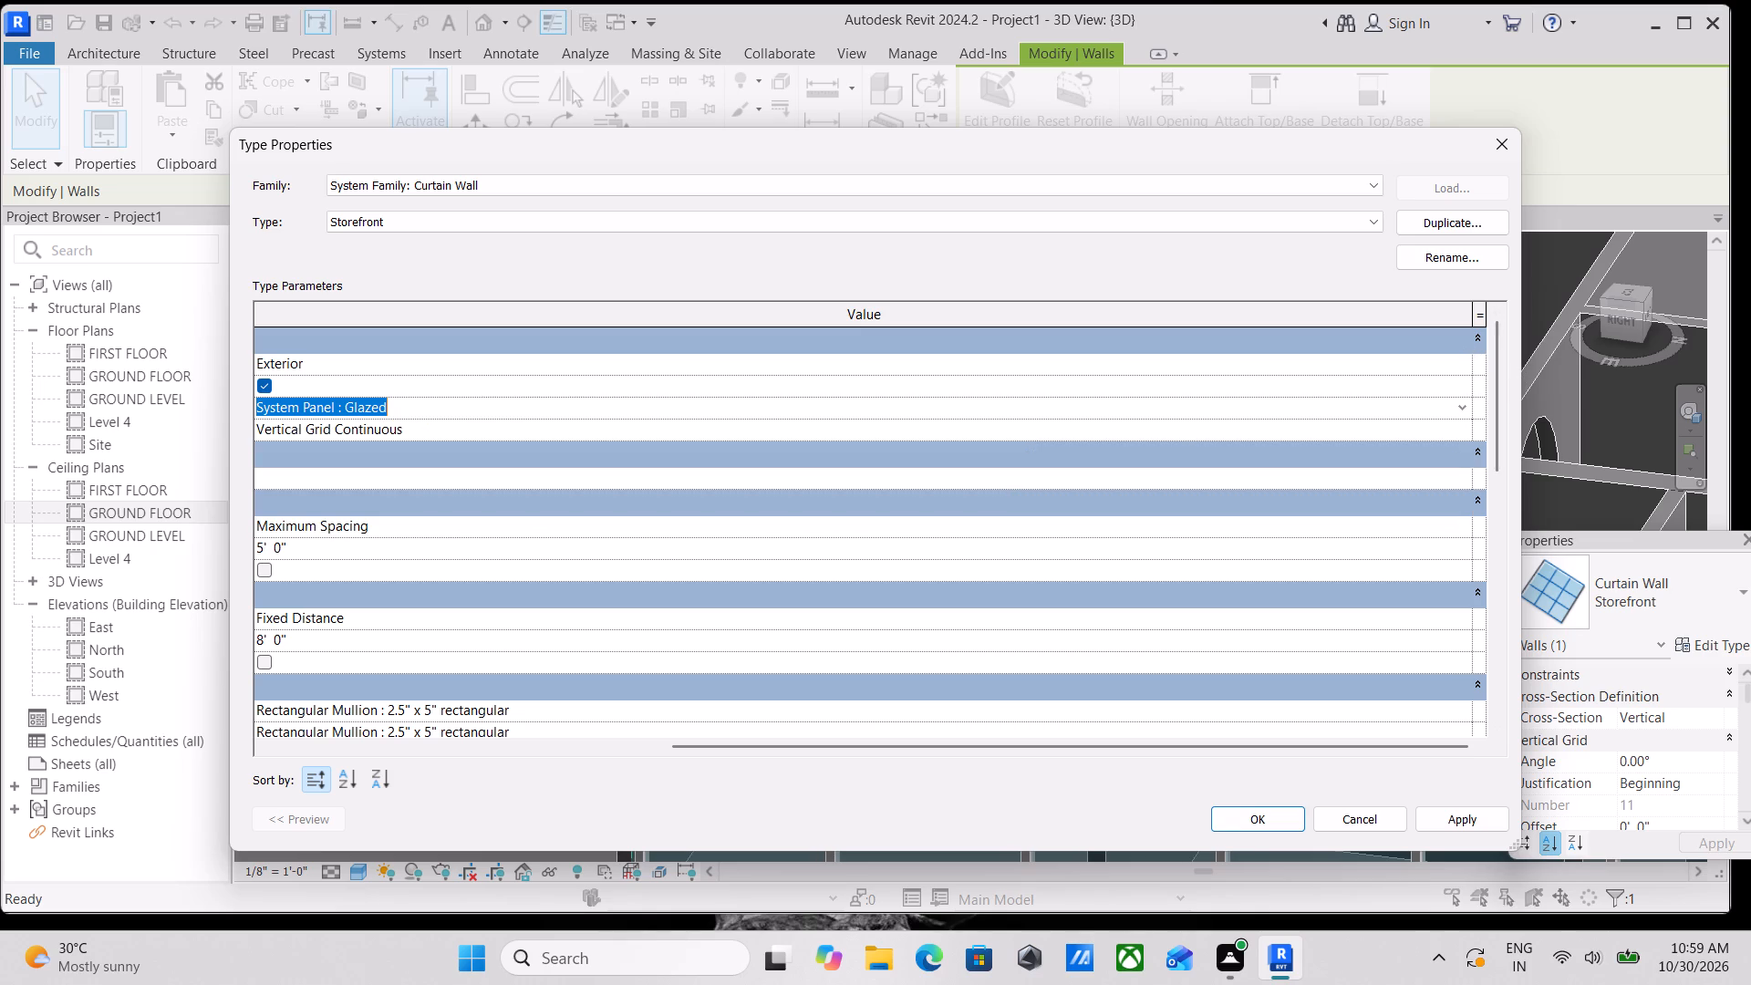
Review the Storefront type's remaining parameters and the available Join Condition options.
scroll(598, 417, up, 2)
scroll(276, 389, up, 2)
scroll(339, 489, down, 3)
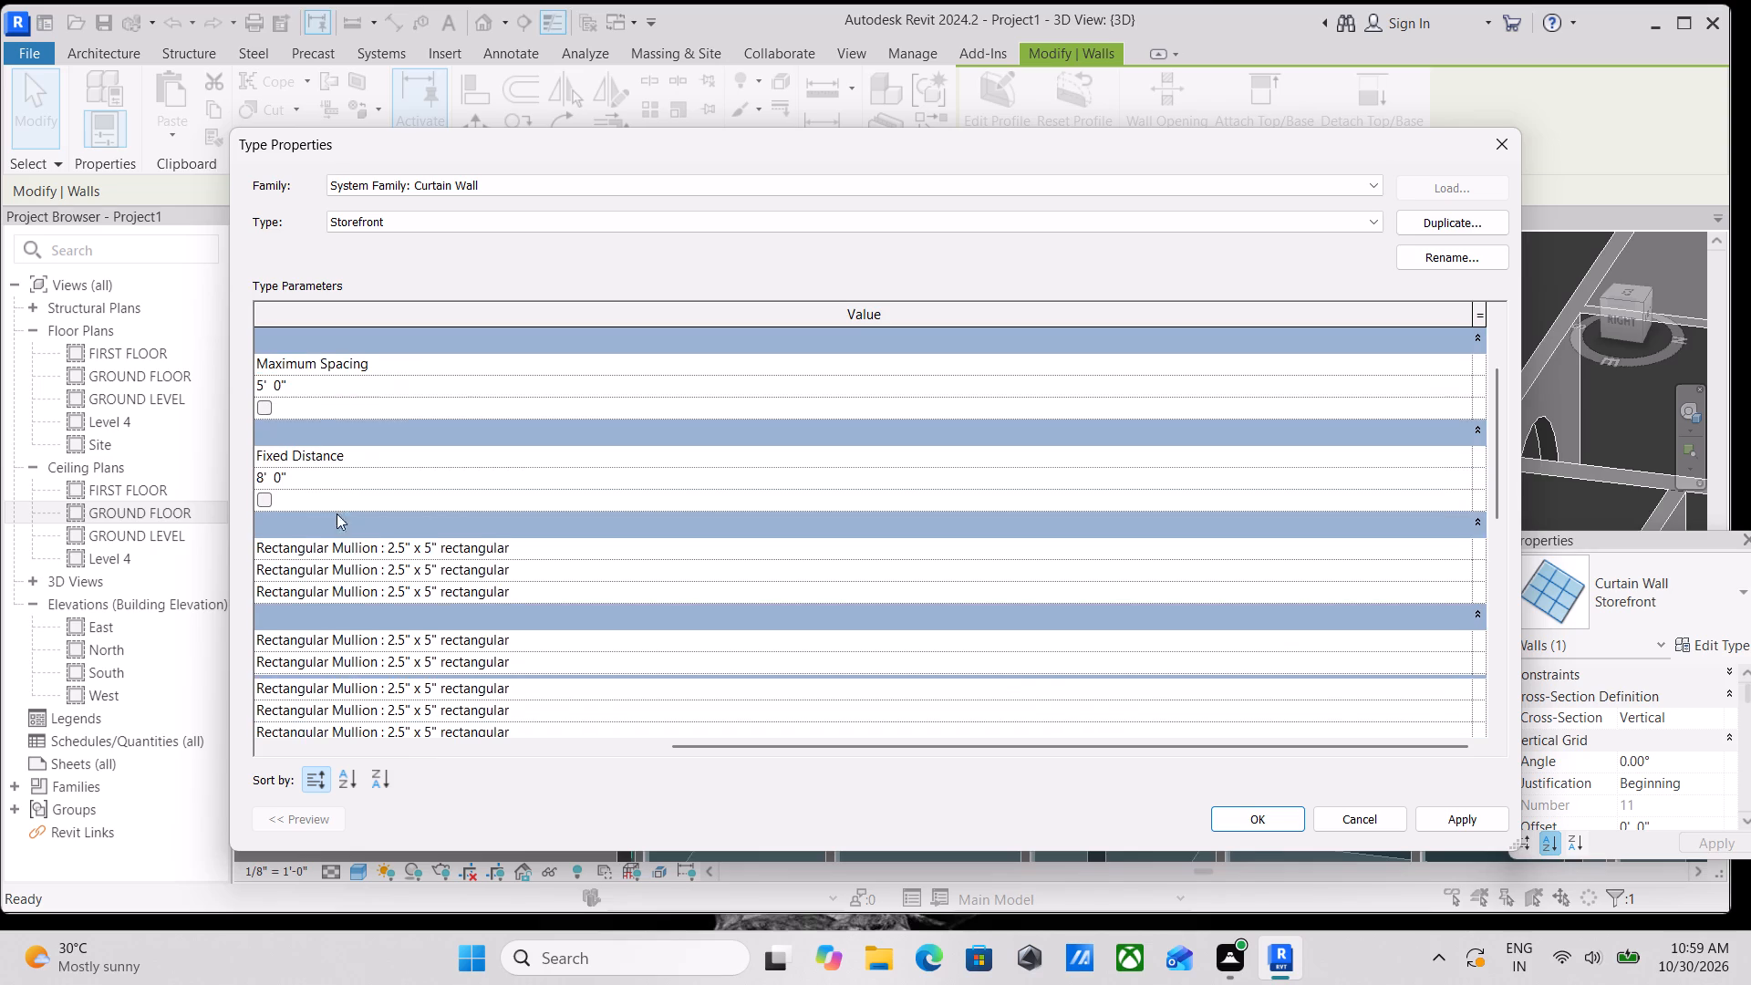
scroll(372, 574, down, 3)
scroll(427, 680, down, 9)
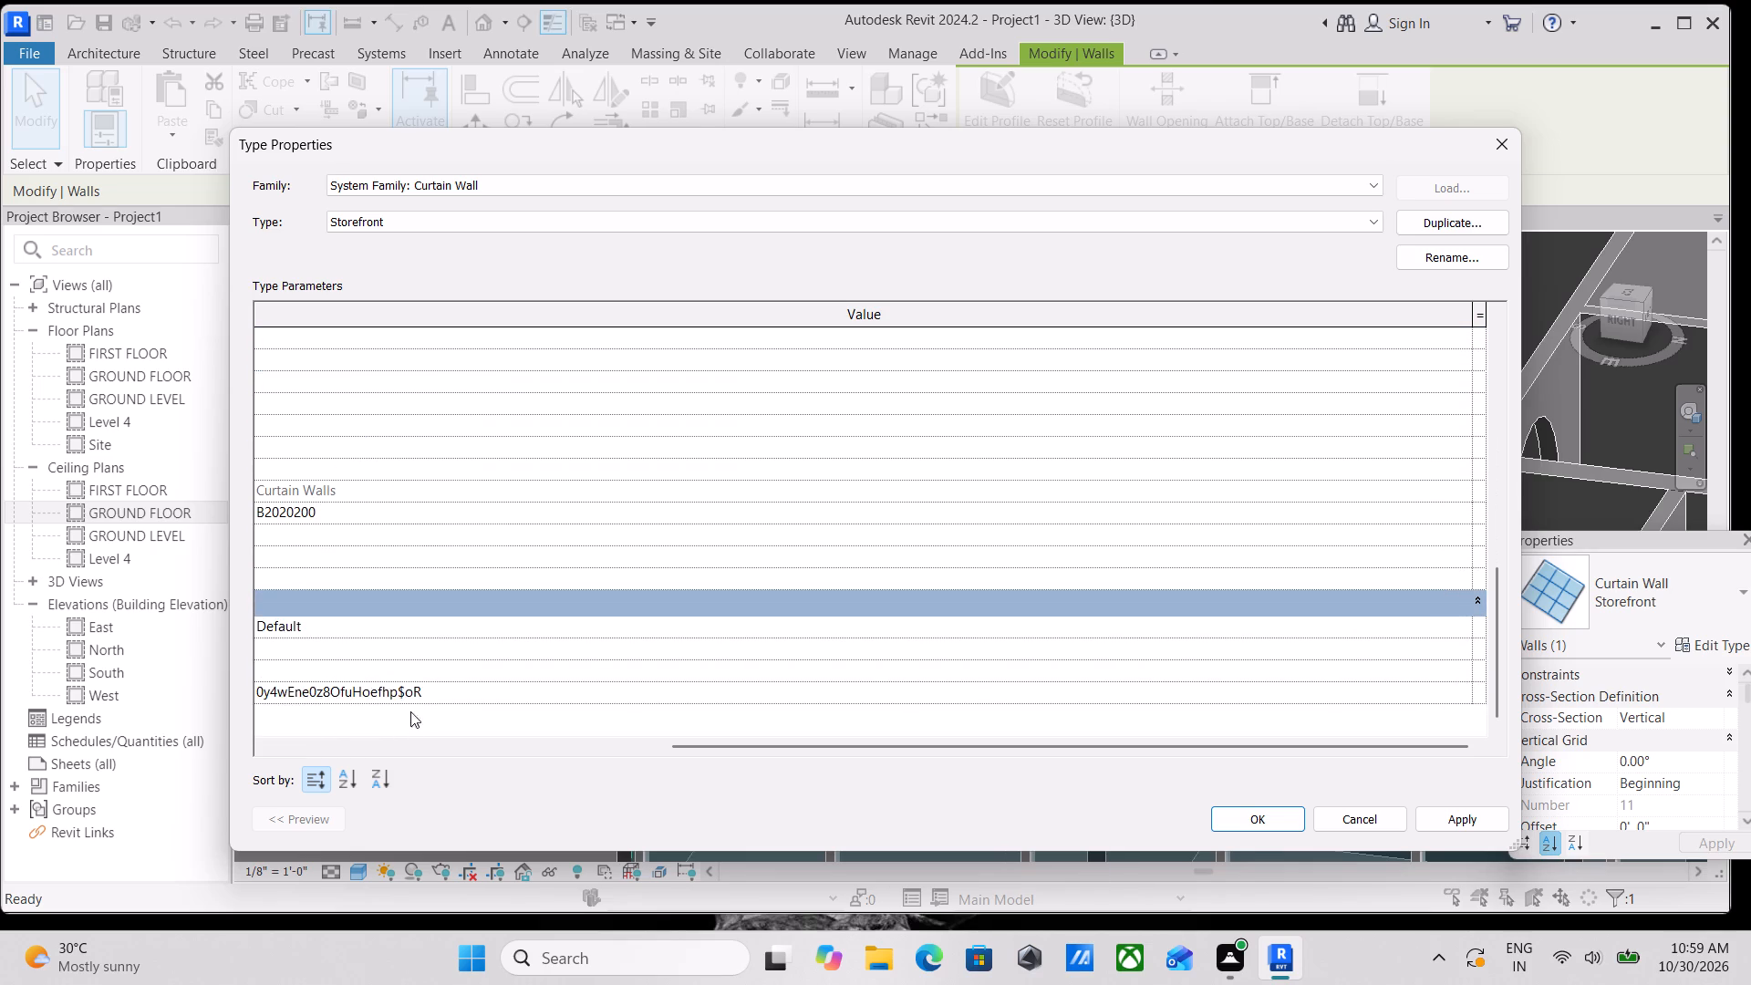
scroll(417, 710, down, 4)
scroll(457, 688, up, 13)
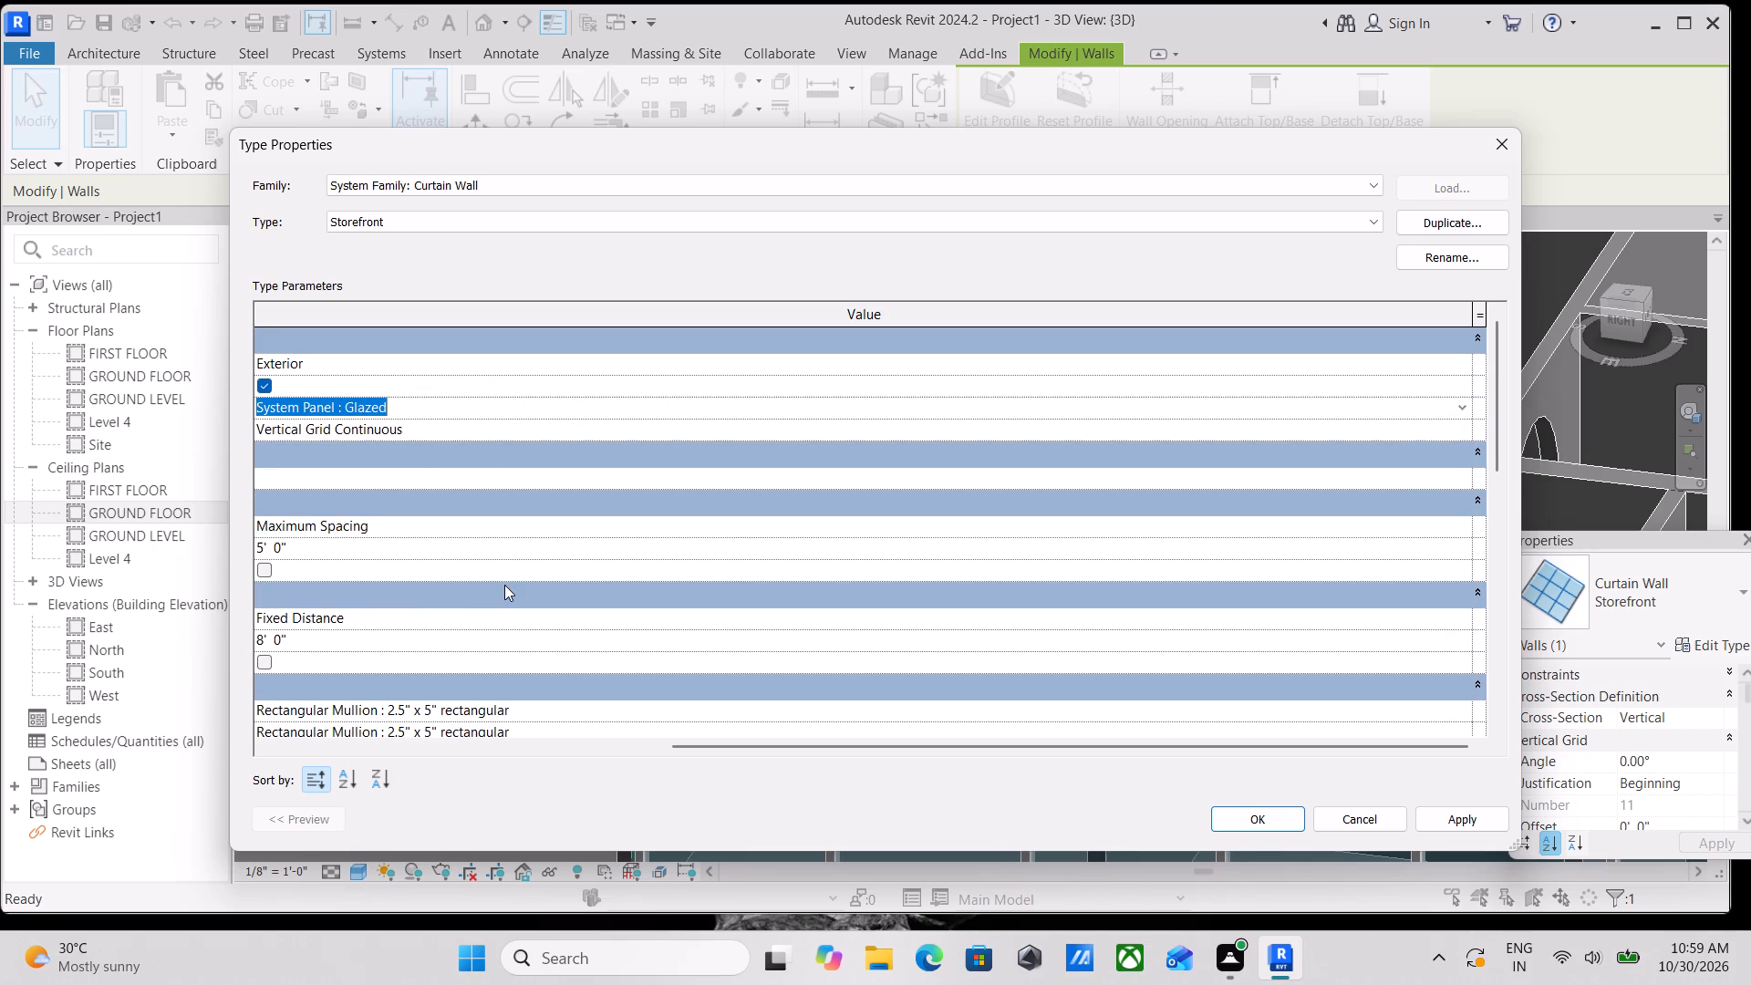
scroll(468, 413, up, 3)
click(344, 435)
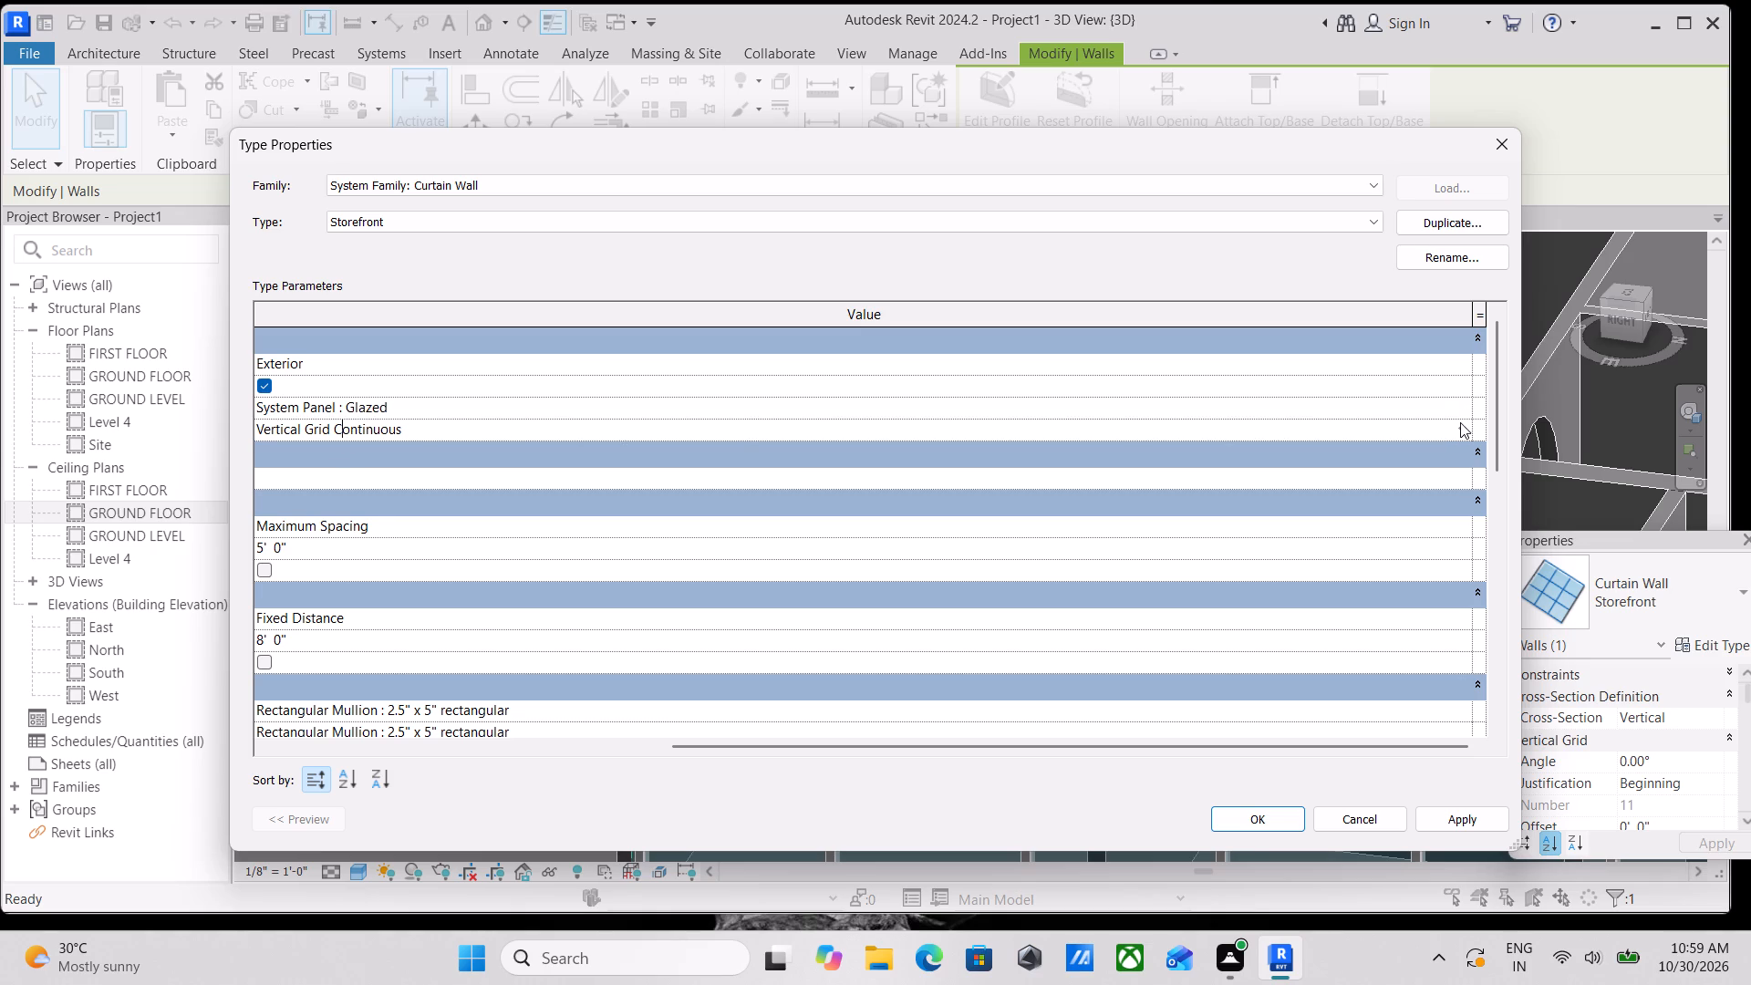
click(1460, 422)
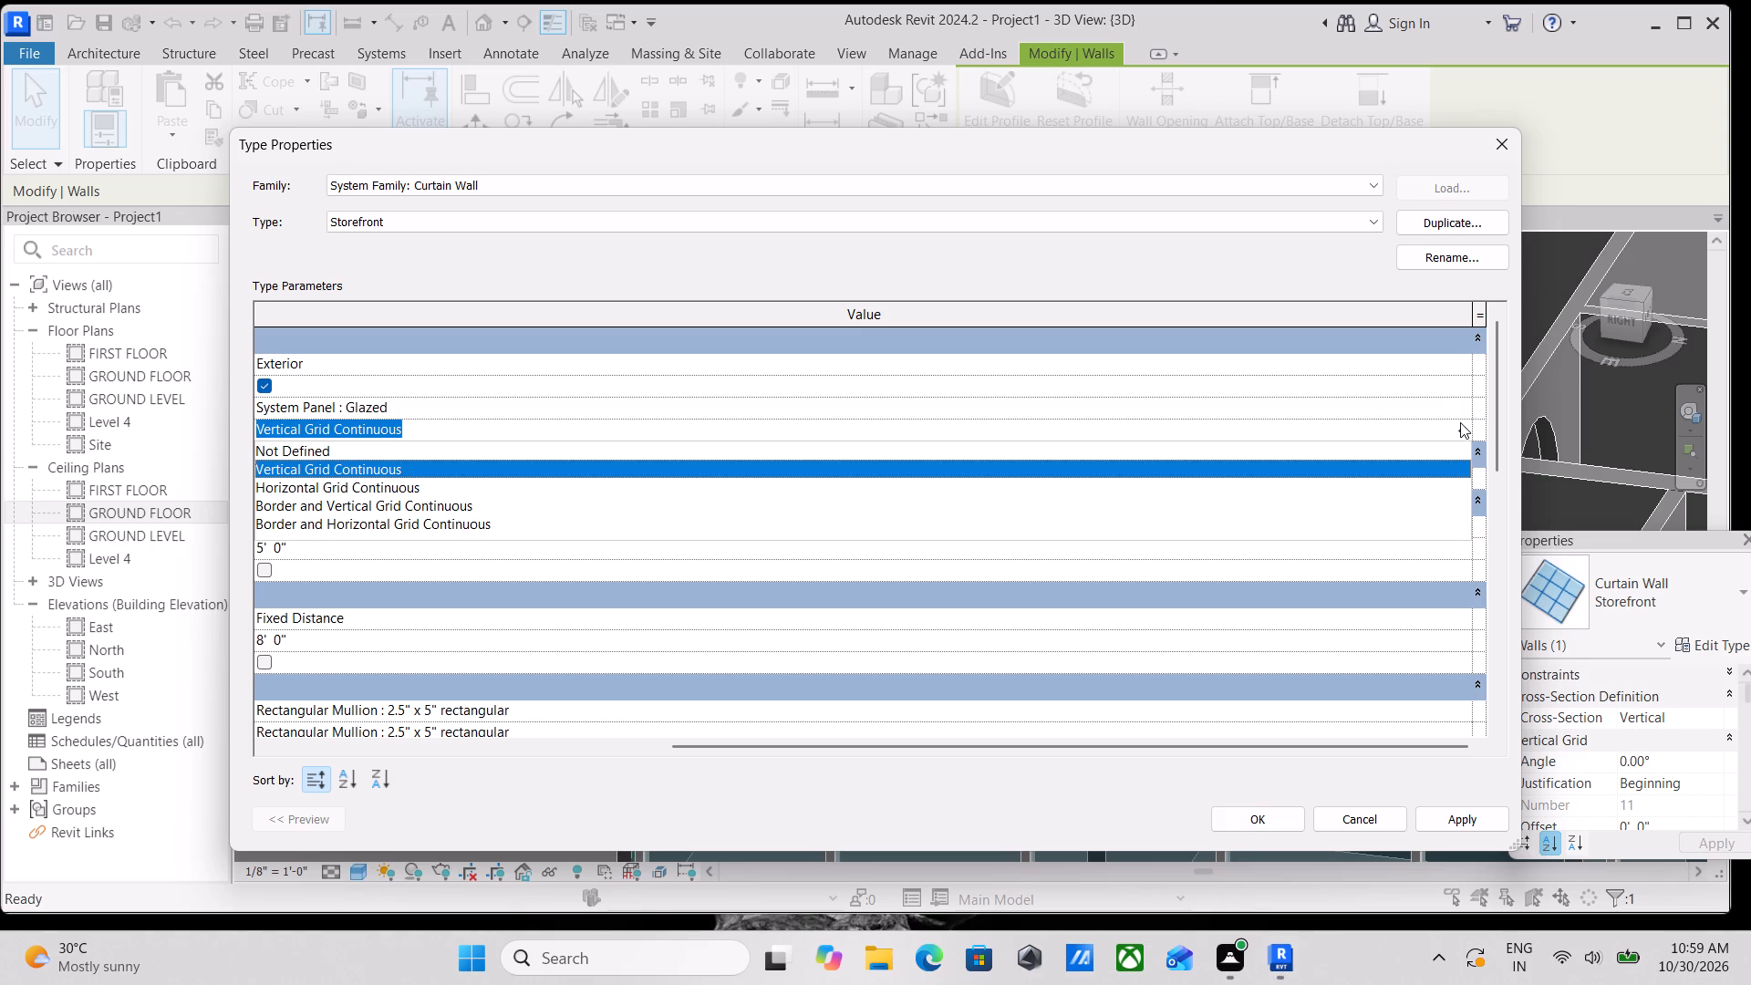
click(1460, 422)
click(1487, 456)
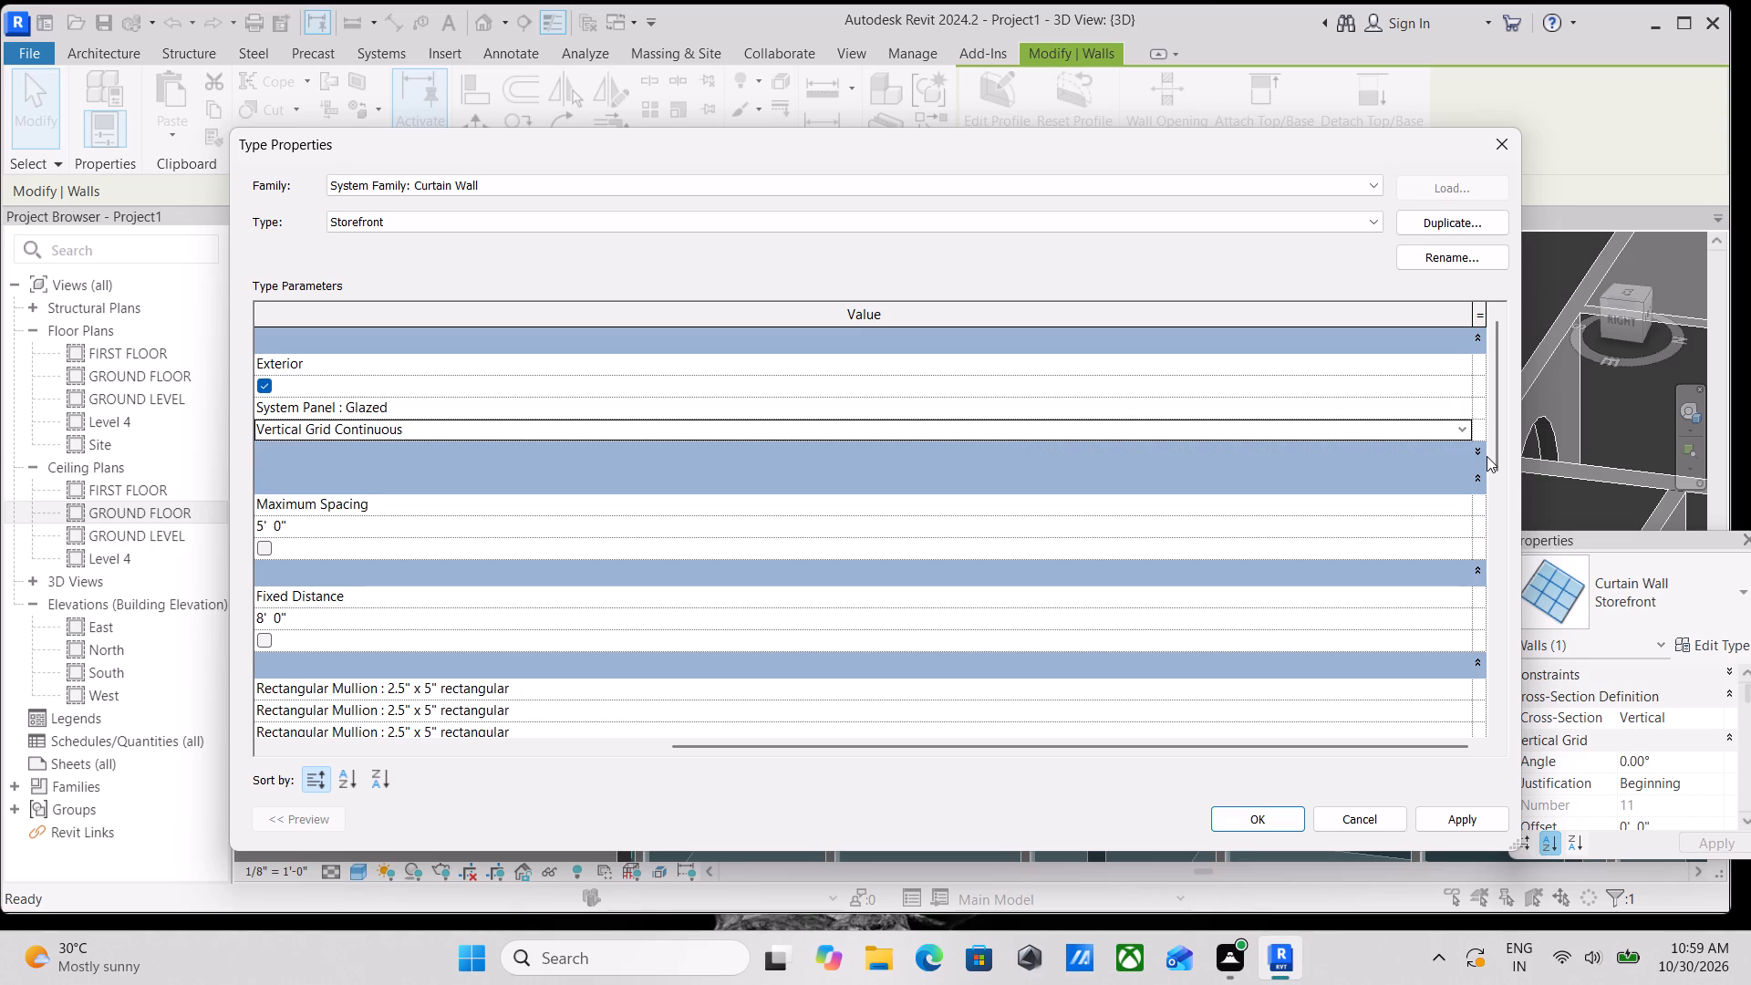
click(1487, 456)
Check the Storefront type's mullion settings and Function options, close the type properties without changes and clear the wall selection.
scroll(341, 607, down, 1)
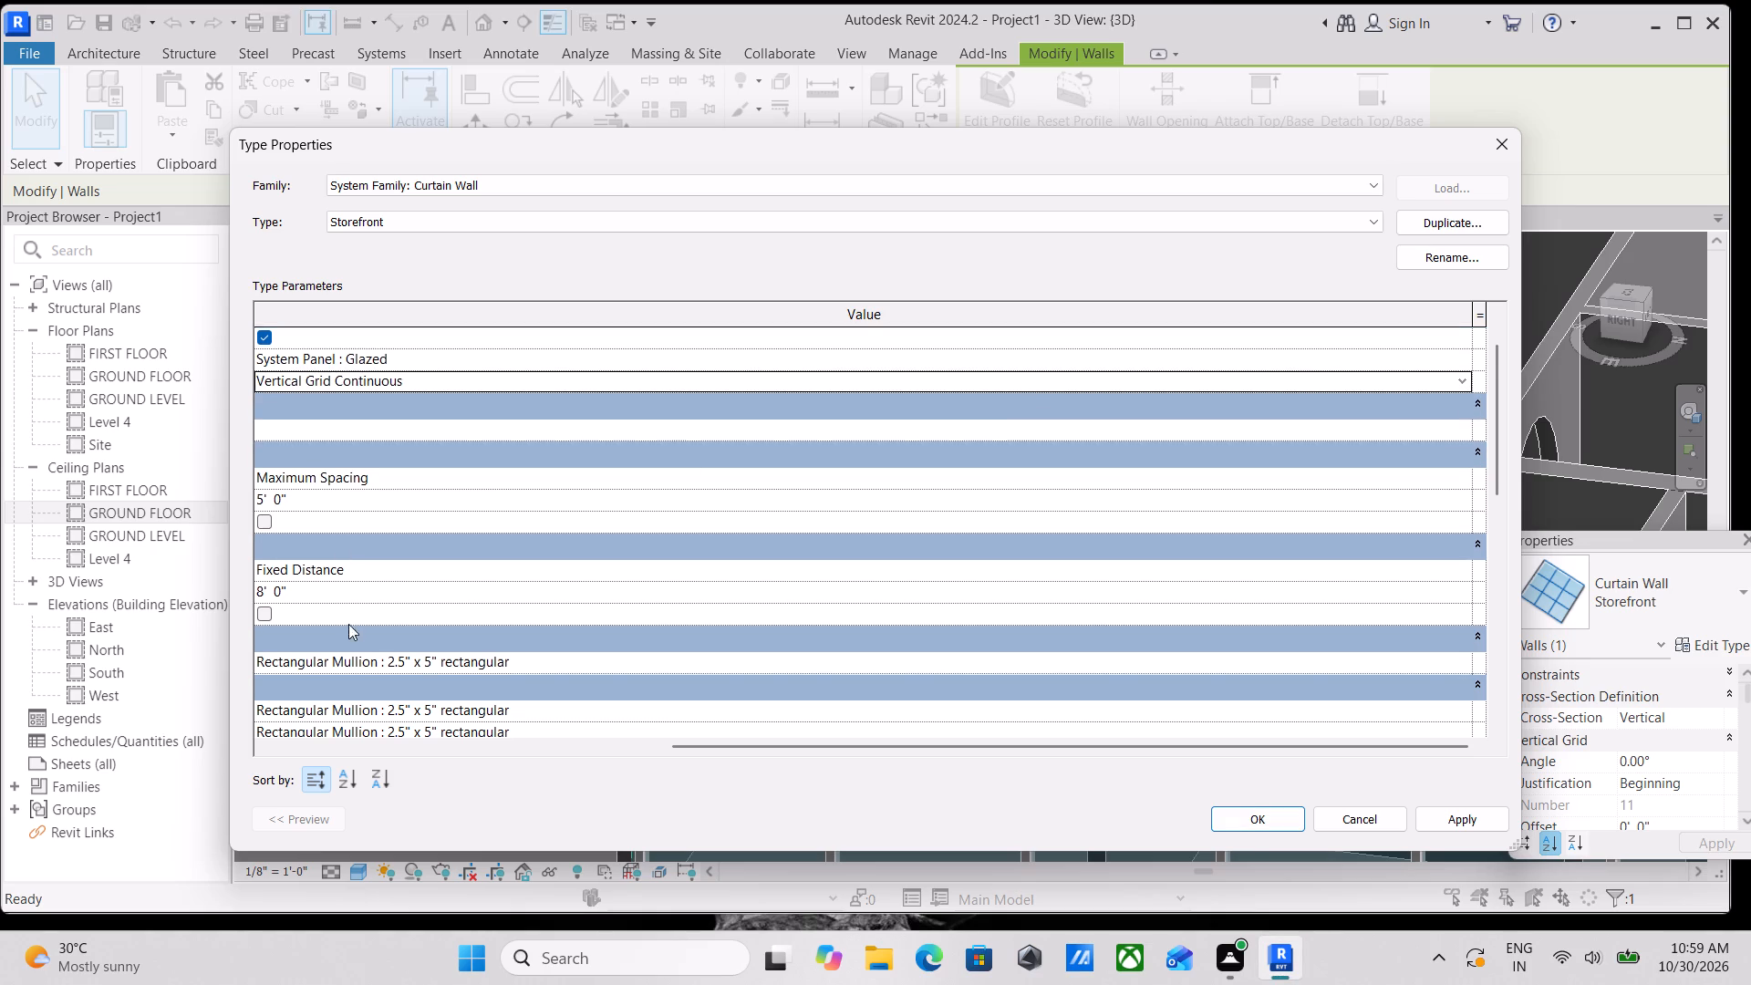
scroll(348, 624, down, 7)
scroll(431, 659, up, 2)
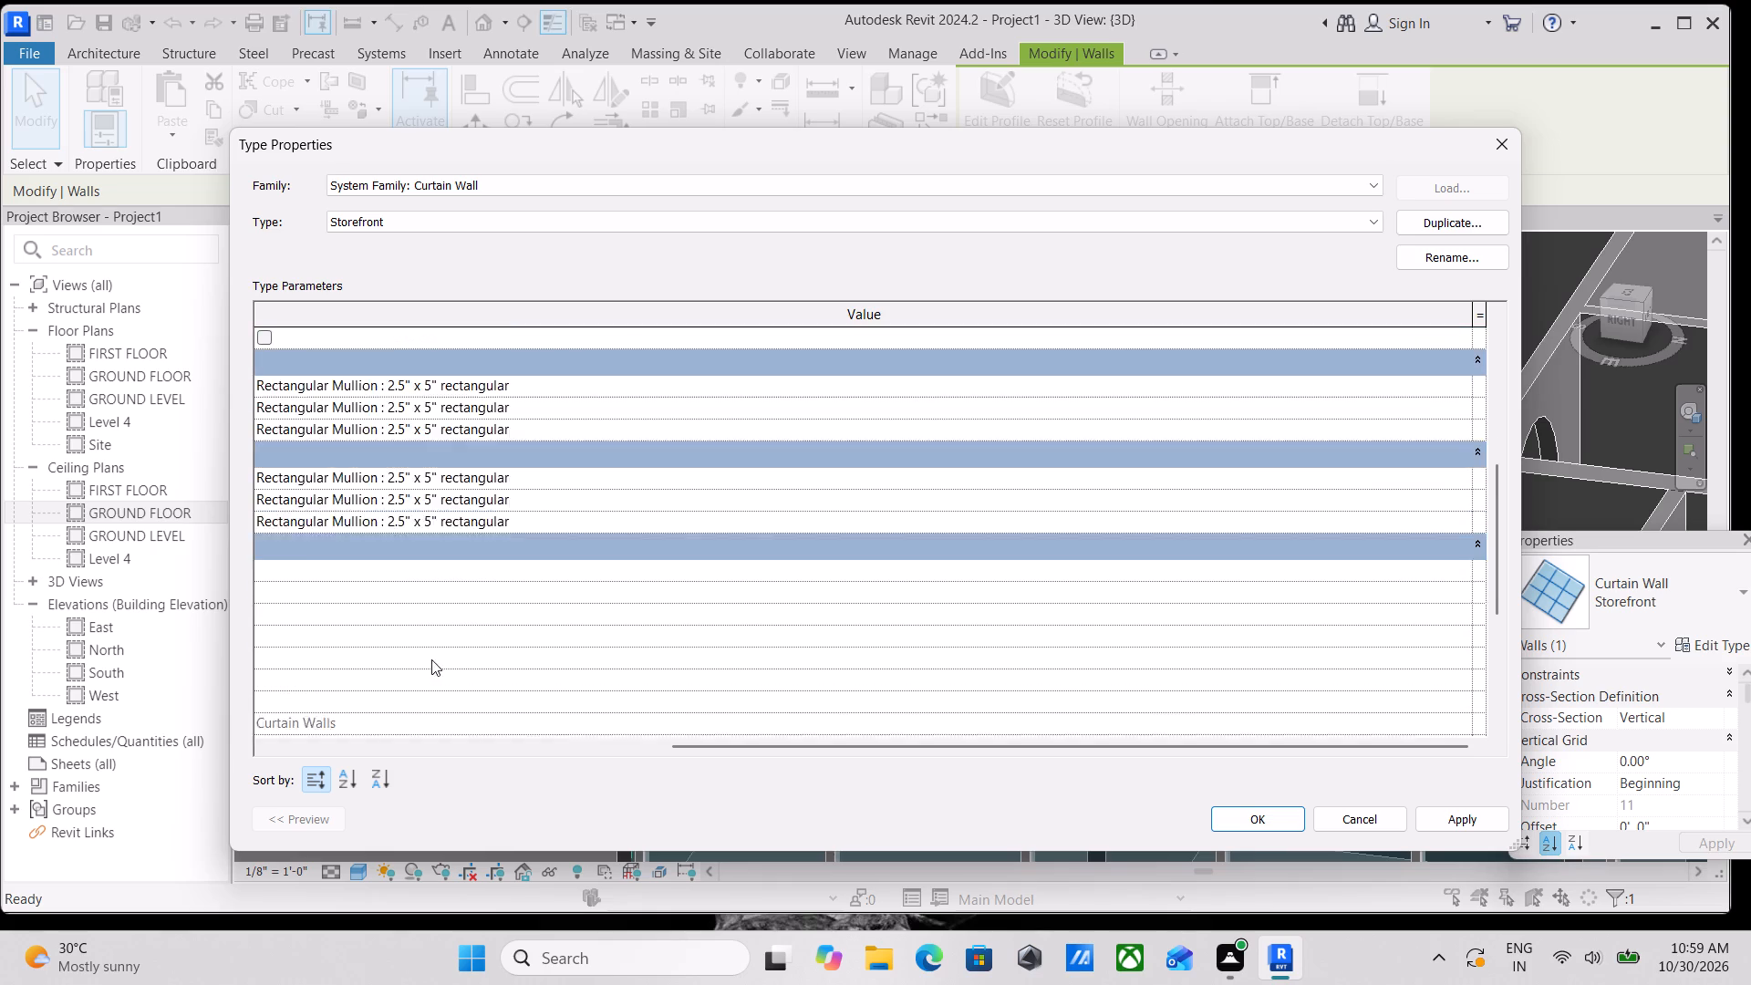
scroll(431, 659, up, 6)
scroll(439, 556, up, 4)
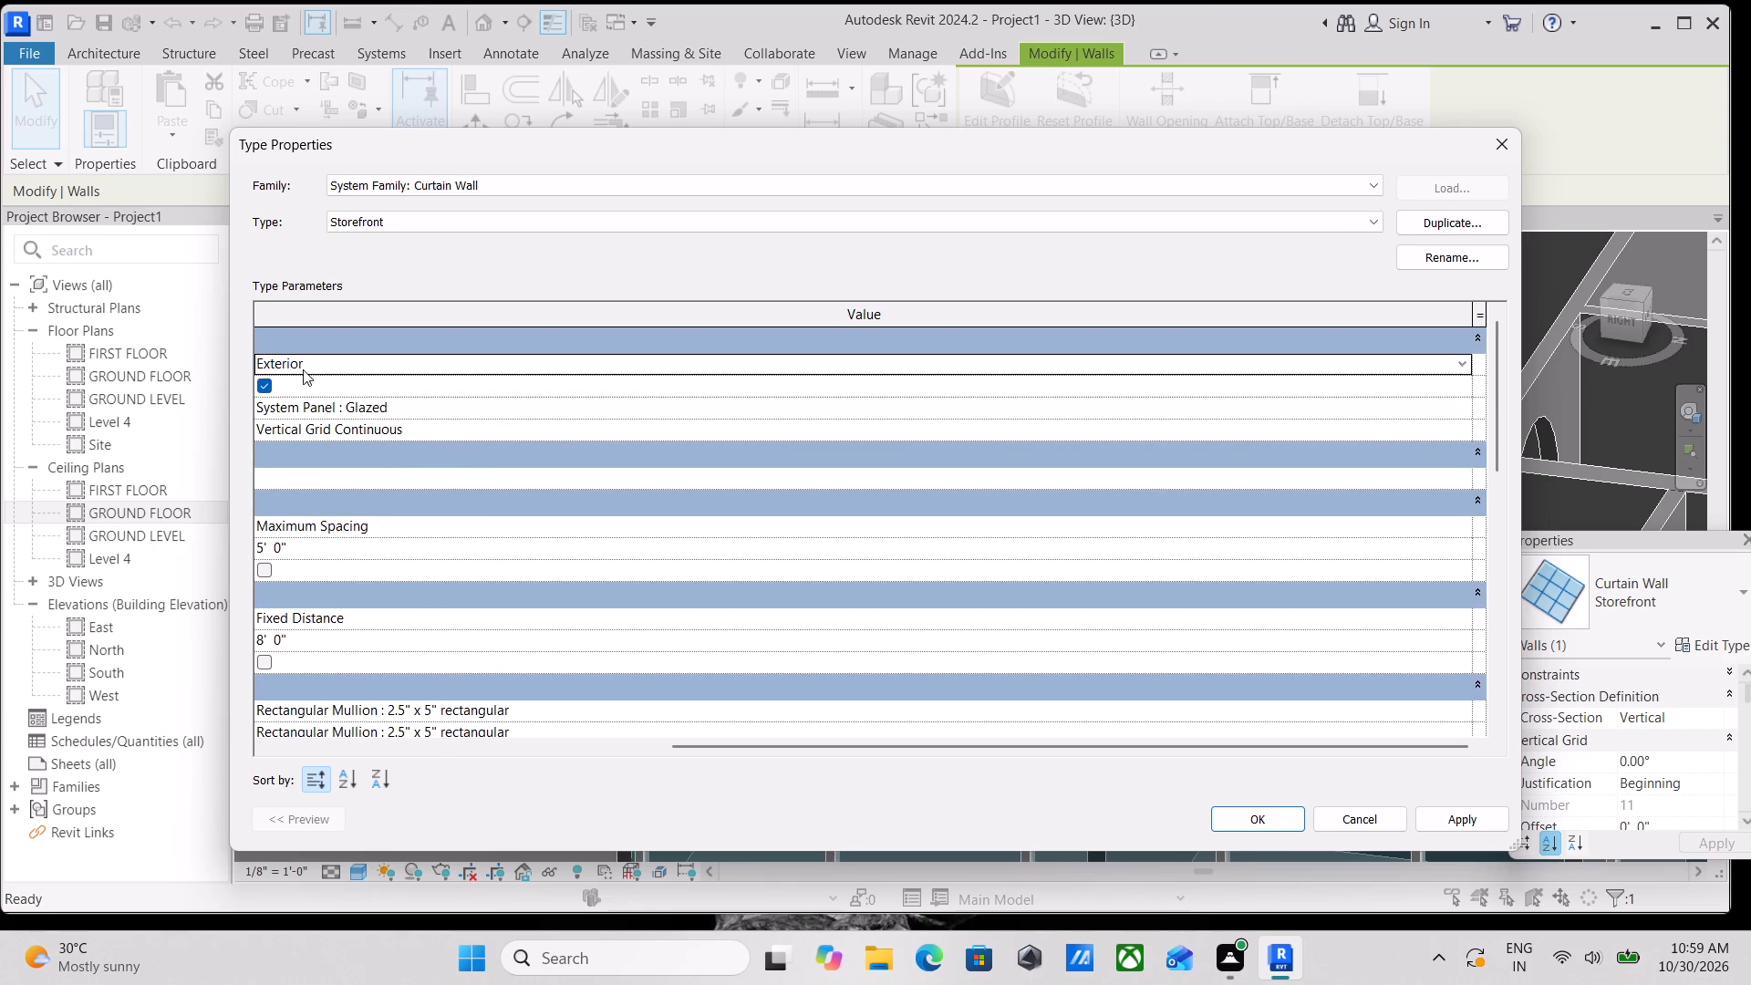
click(303, 369)
click(1463, 364)
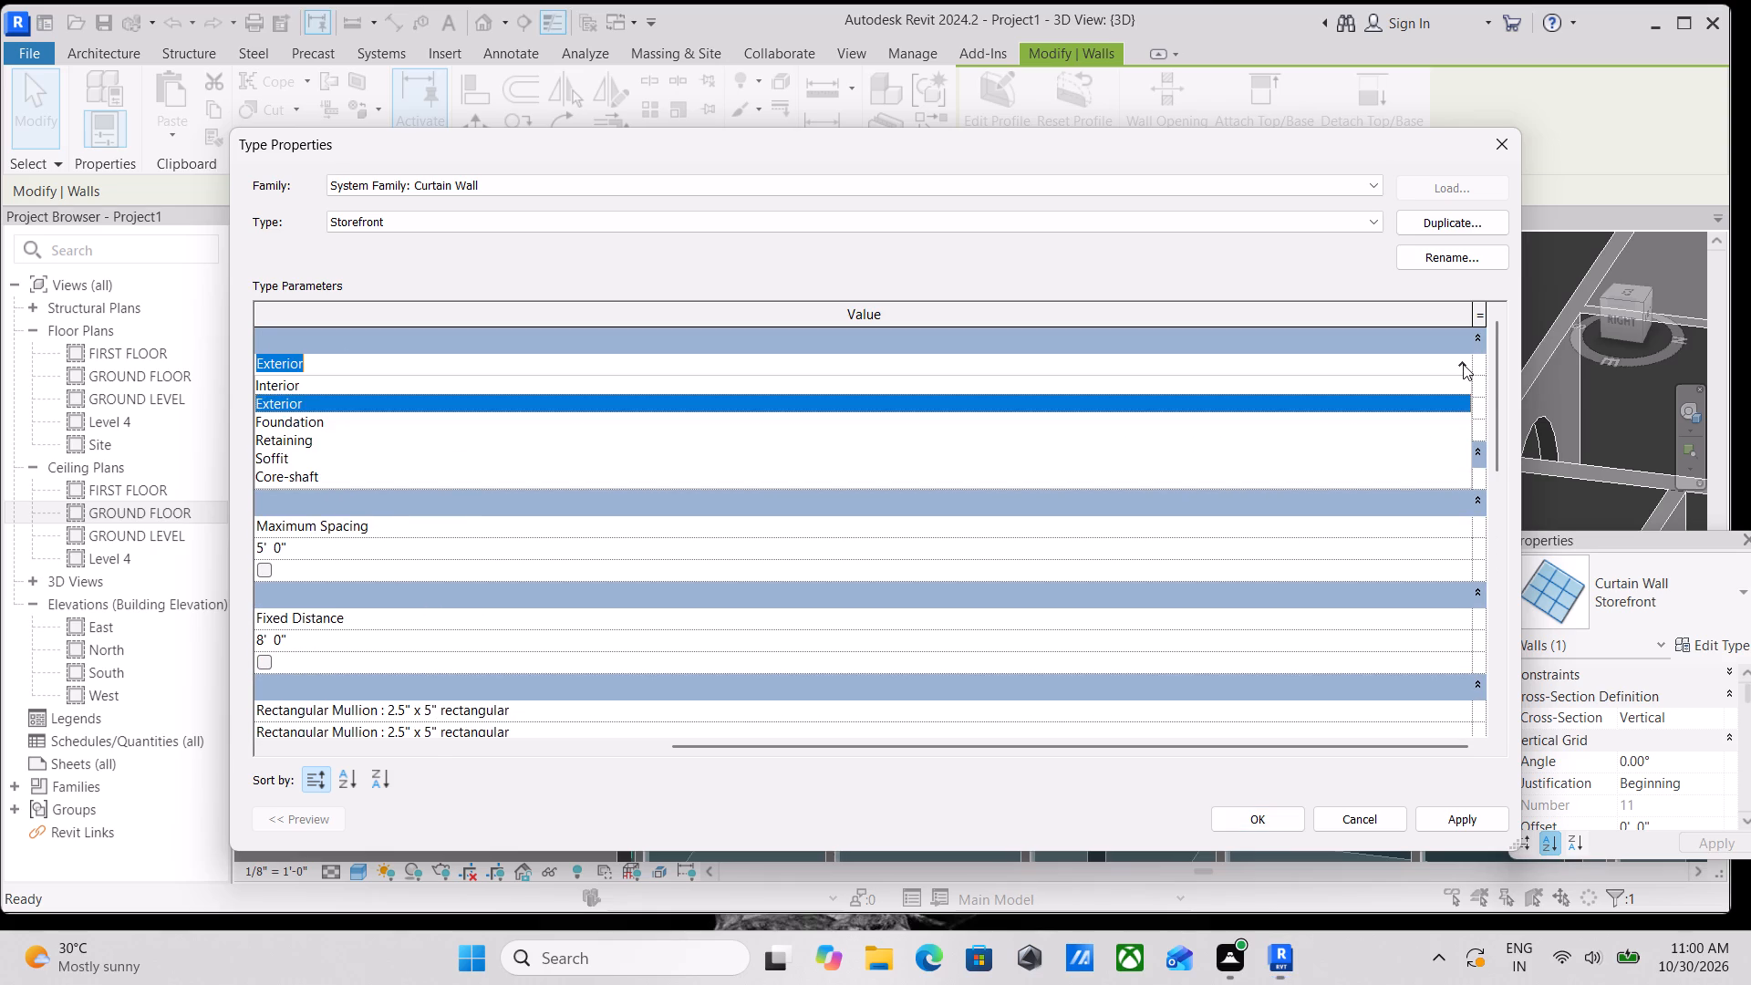
click(1463, 364)
scroll(468, 409, up, 3)
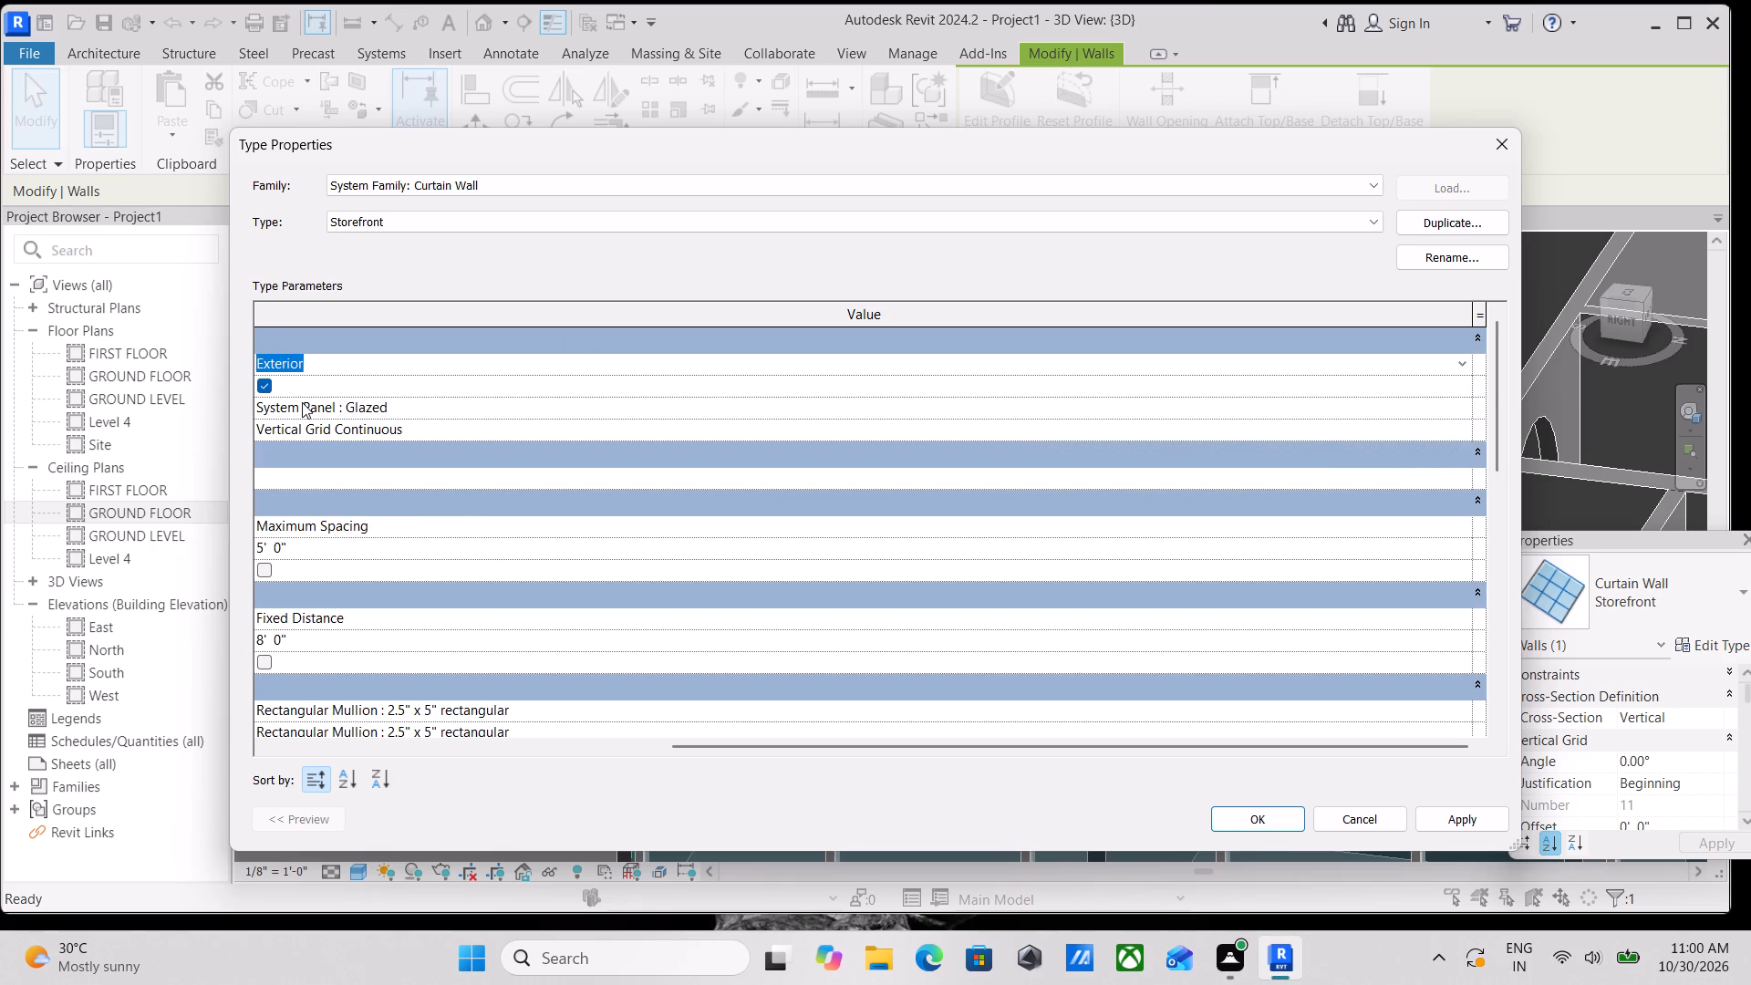
click(302, 402)
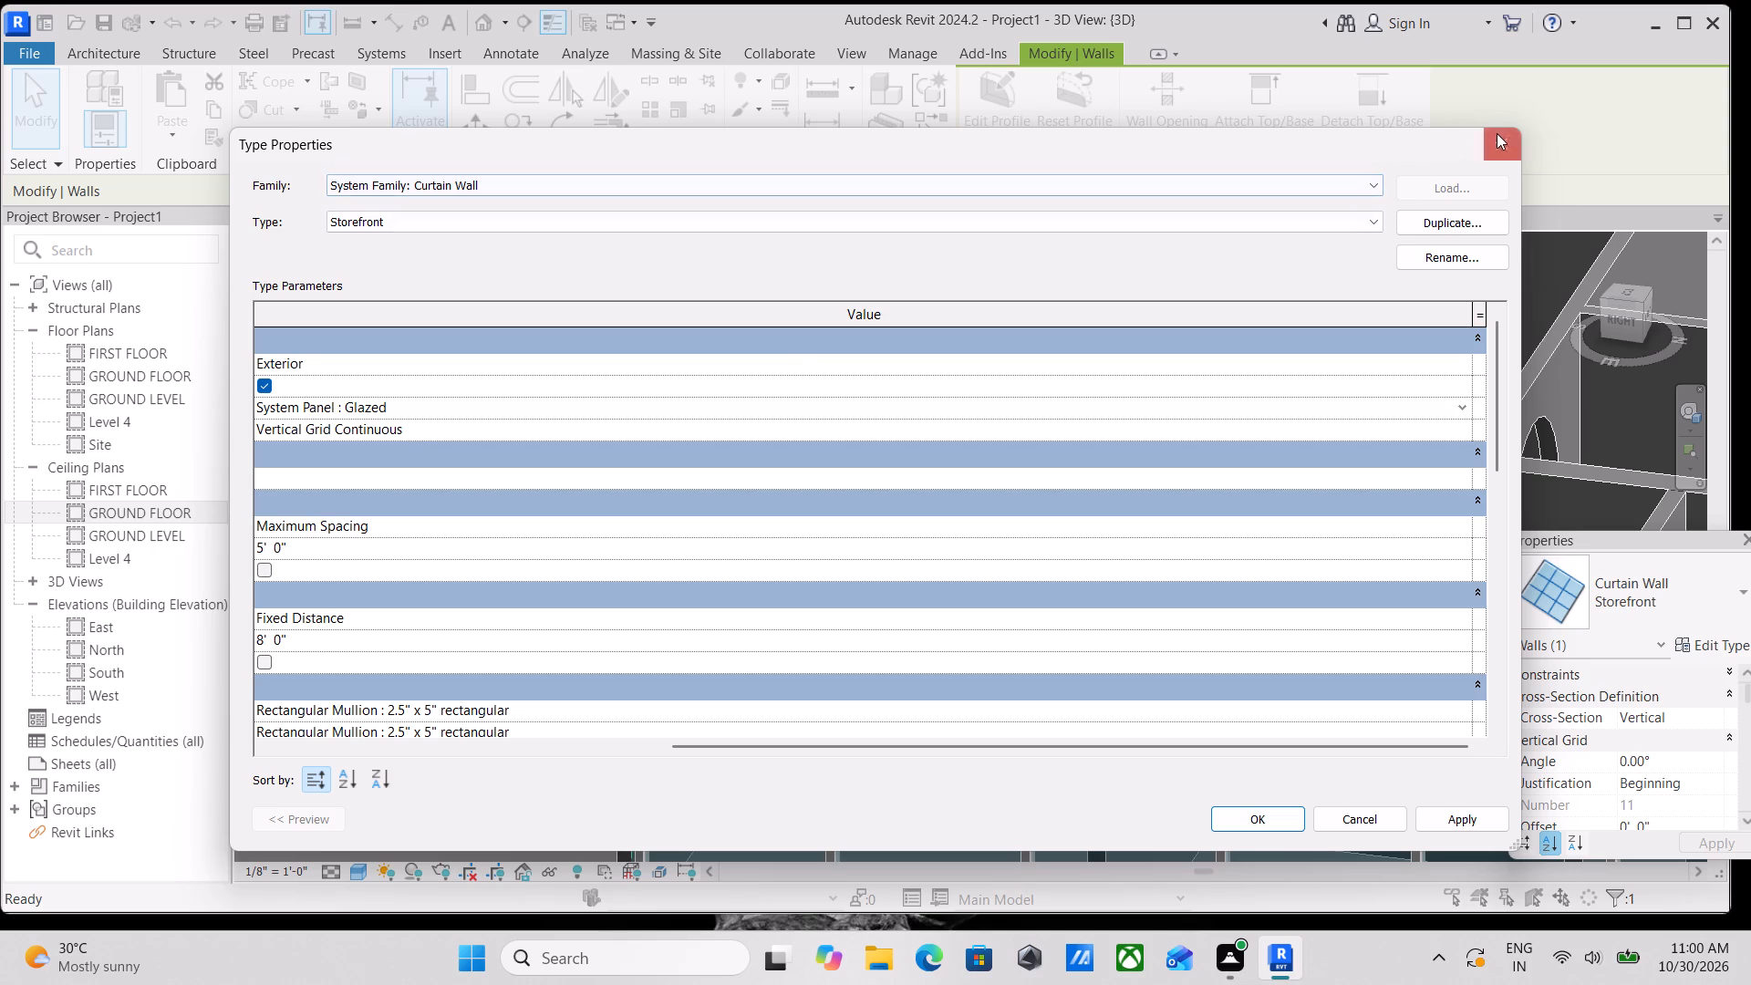
click(1500, 137)
scroll(757, 503, up, 1)
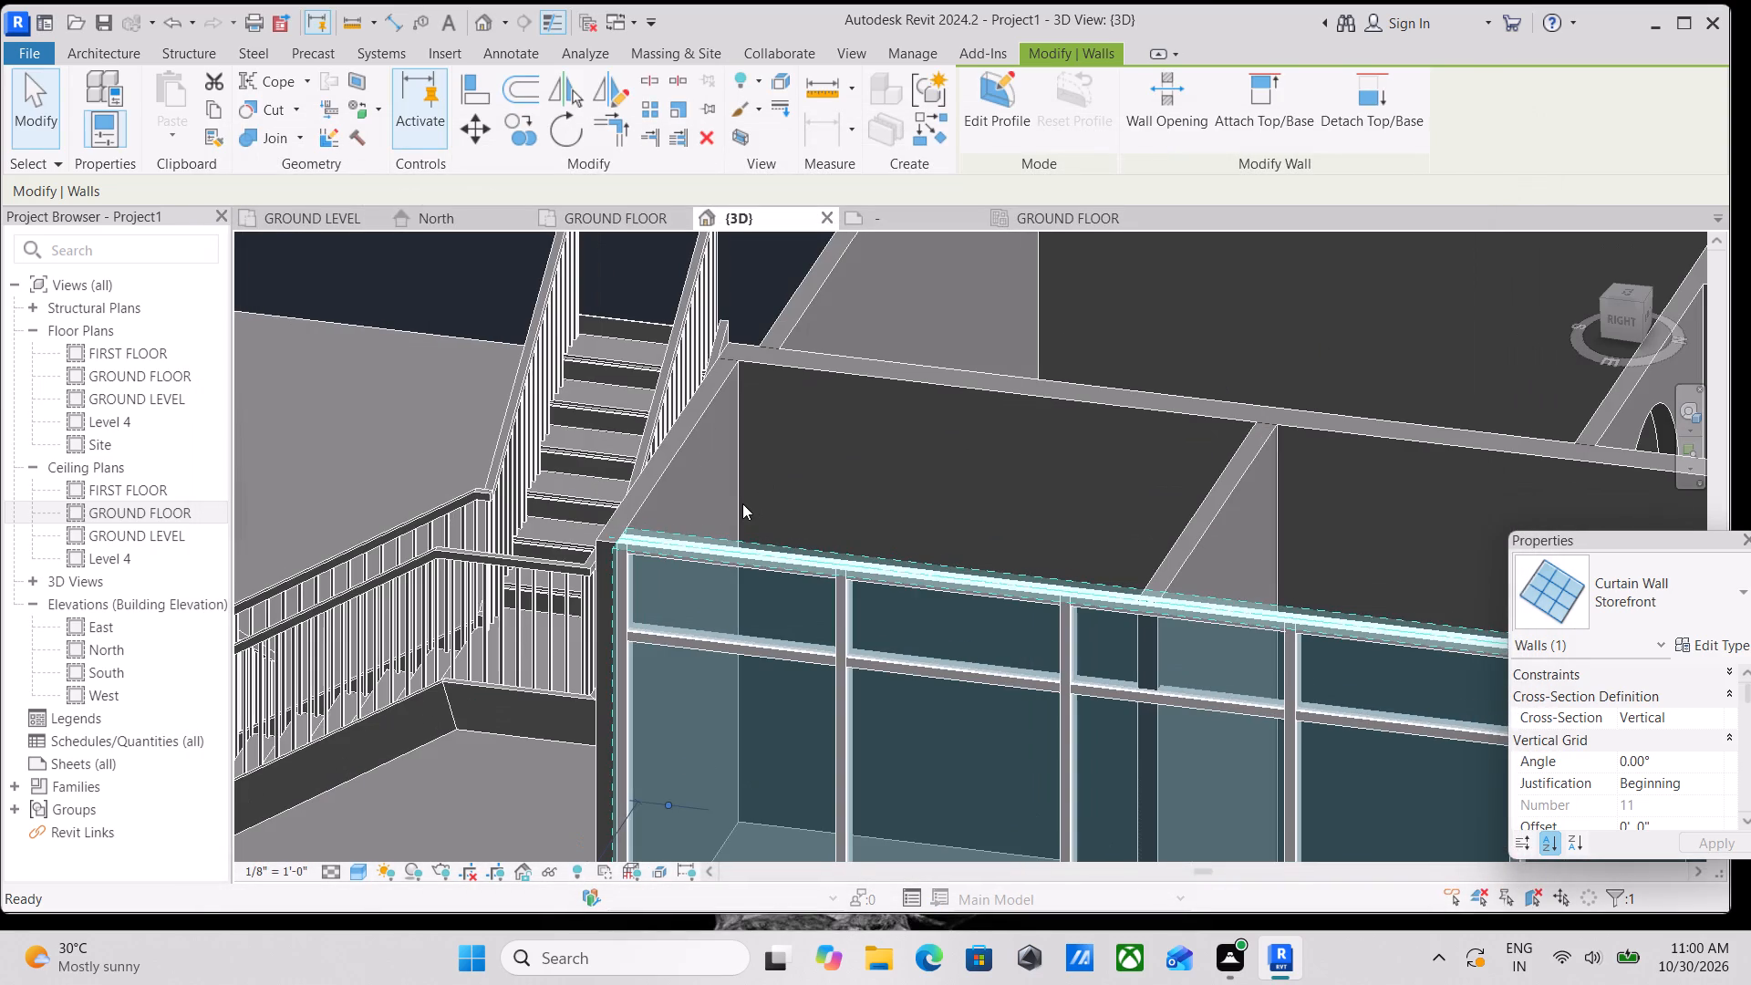
key(Escape)
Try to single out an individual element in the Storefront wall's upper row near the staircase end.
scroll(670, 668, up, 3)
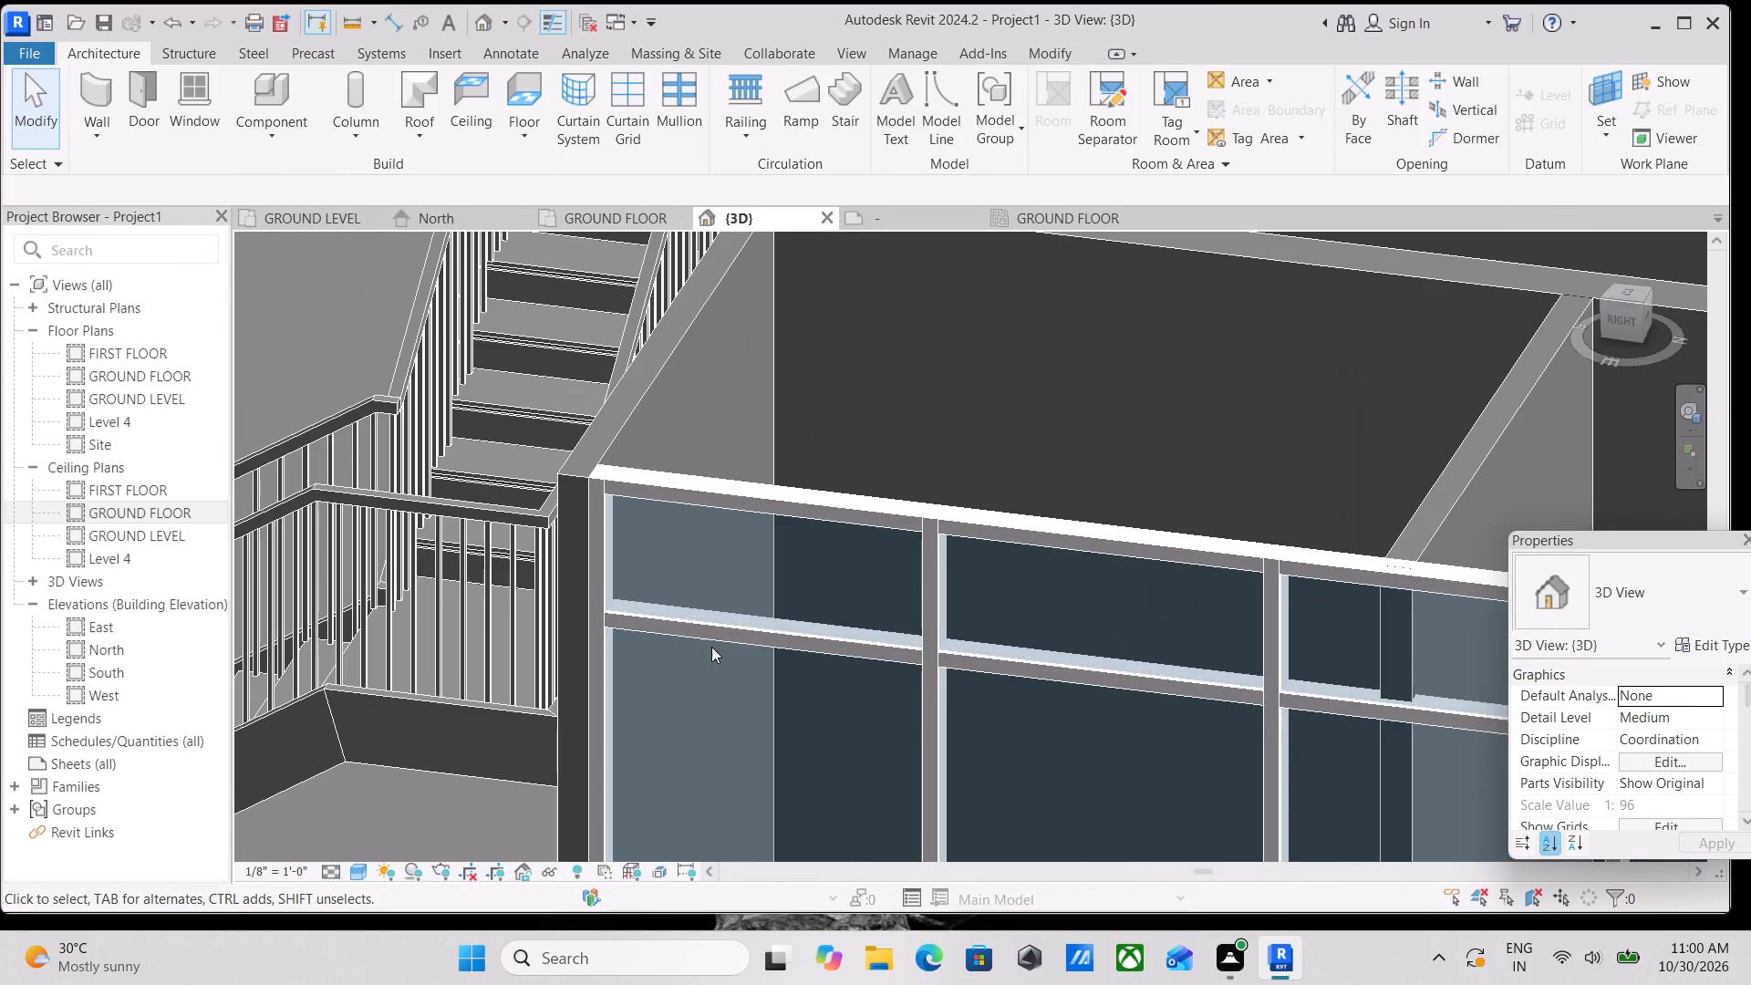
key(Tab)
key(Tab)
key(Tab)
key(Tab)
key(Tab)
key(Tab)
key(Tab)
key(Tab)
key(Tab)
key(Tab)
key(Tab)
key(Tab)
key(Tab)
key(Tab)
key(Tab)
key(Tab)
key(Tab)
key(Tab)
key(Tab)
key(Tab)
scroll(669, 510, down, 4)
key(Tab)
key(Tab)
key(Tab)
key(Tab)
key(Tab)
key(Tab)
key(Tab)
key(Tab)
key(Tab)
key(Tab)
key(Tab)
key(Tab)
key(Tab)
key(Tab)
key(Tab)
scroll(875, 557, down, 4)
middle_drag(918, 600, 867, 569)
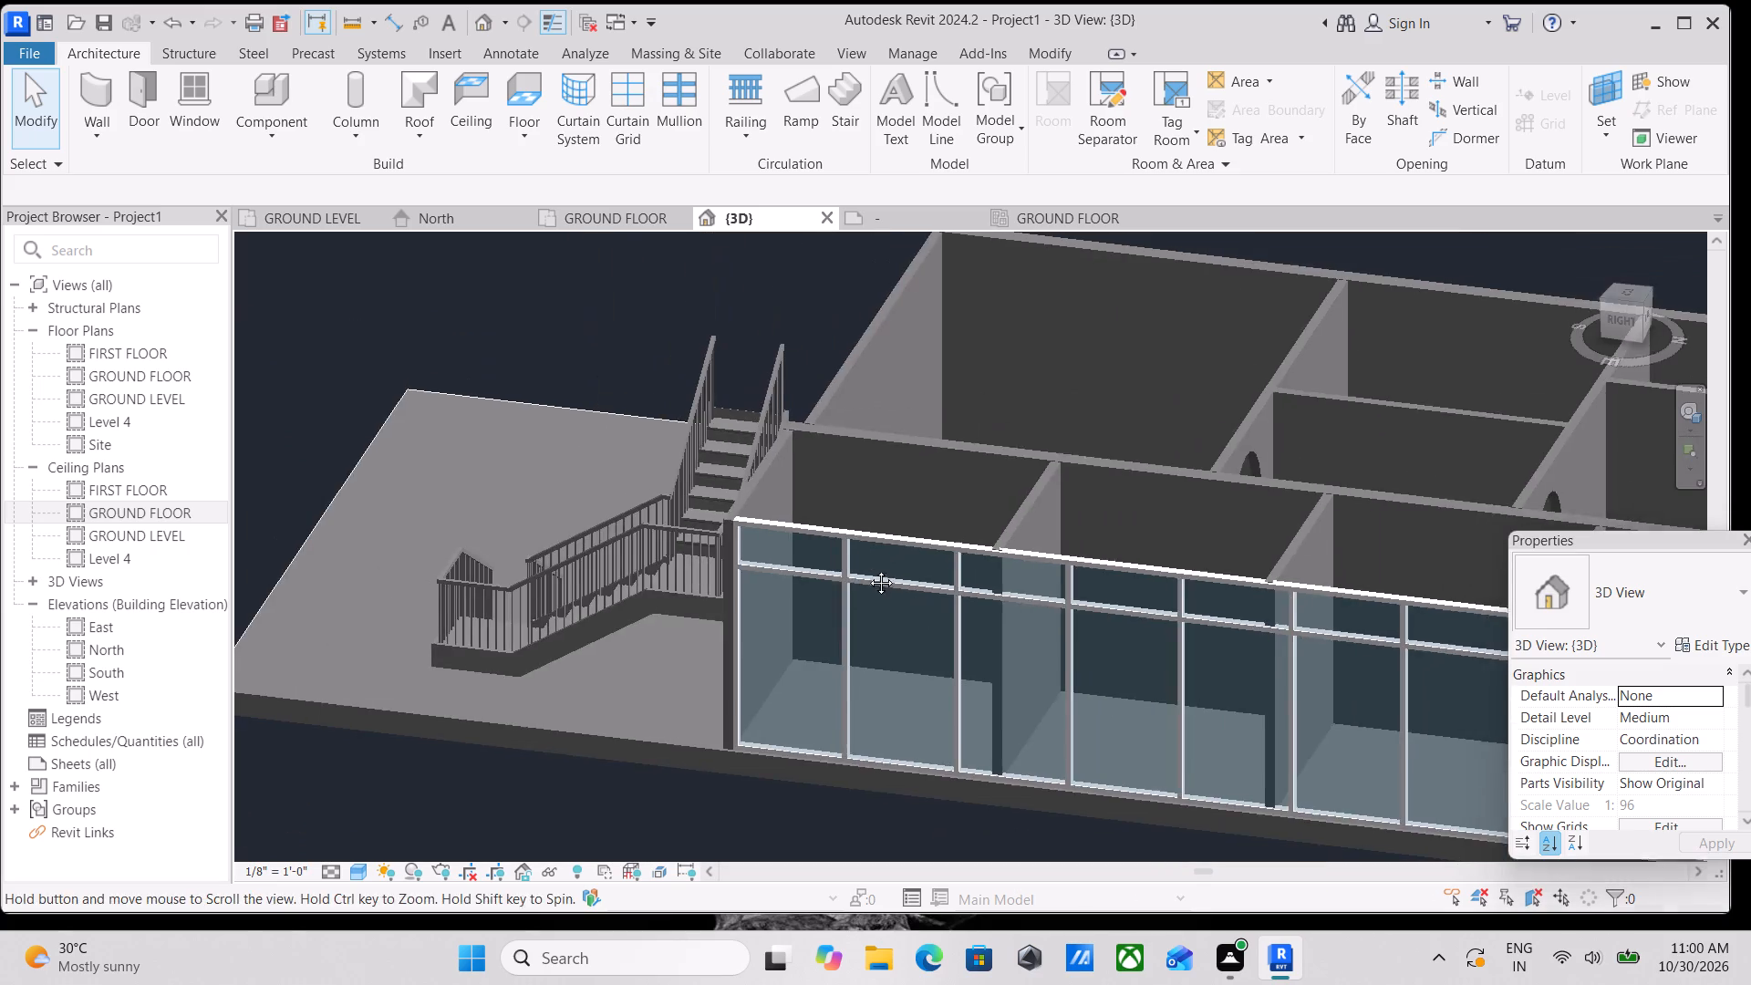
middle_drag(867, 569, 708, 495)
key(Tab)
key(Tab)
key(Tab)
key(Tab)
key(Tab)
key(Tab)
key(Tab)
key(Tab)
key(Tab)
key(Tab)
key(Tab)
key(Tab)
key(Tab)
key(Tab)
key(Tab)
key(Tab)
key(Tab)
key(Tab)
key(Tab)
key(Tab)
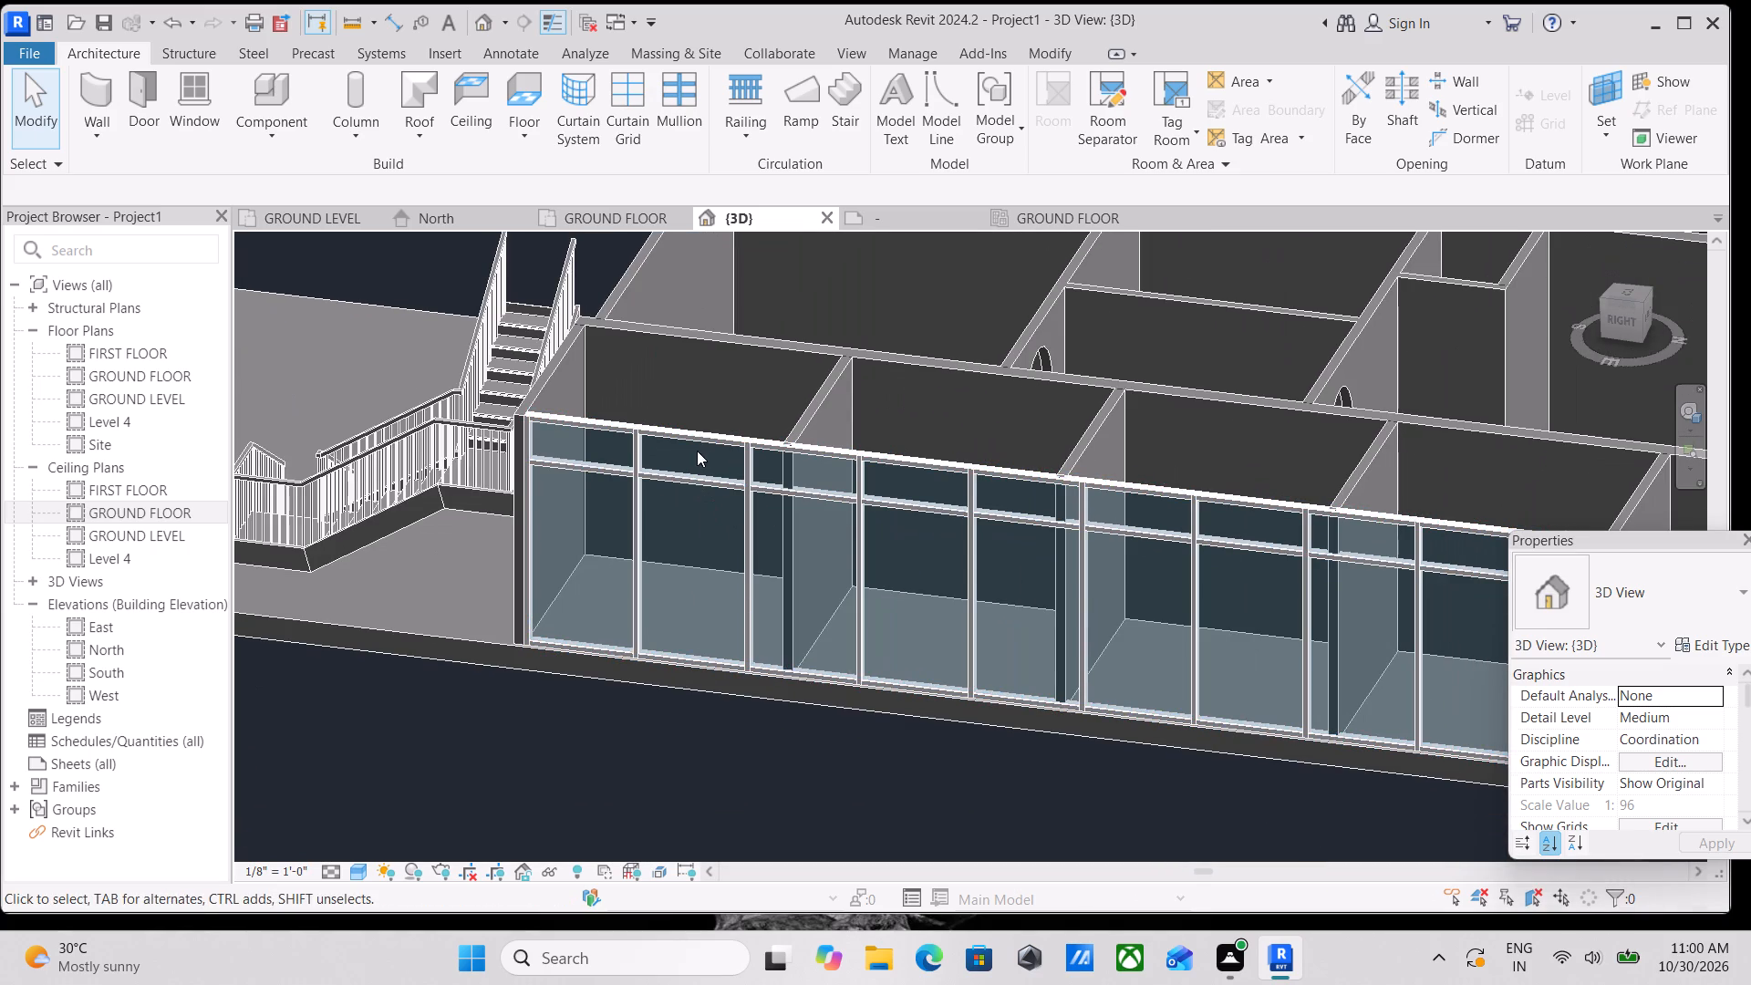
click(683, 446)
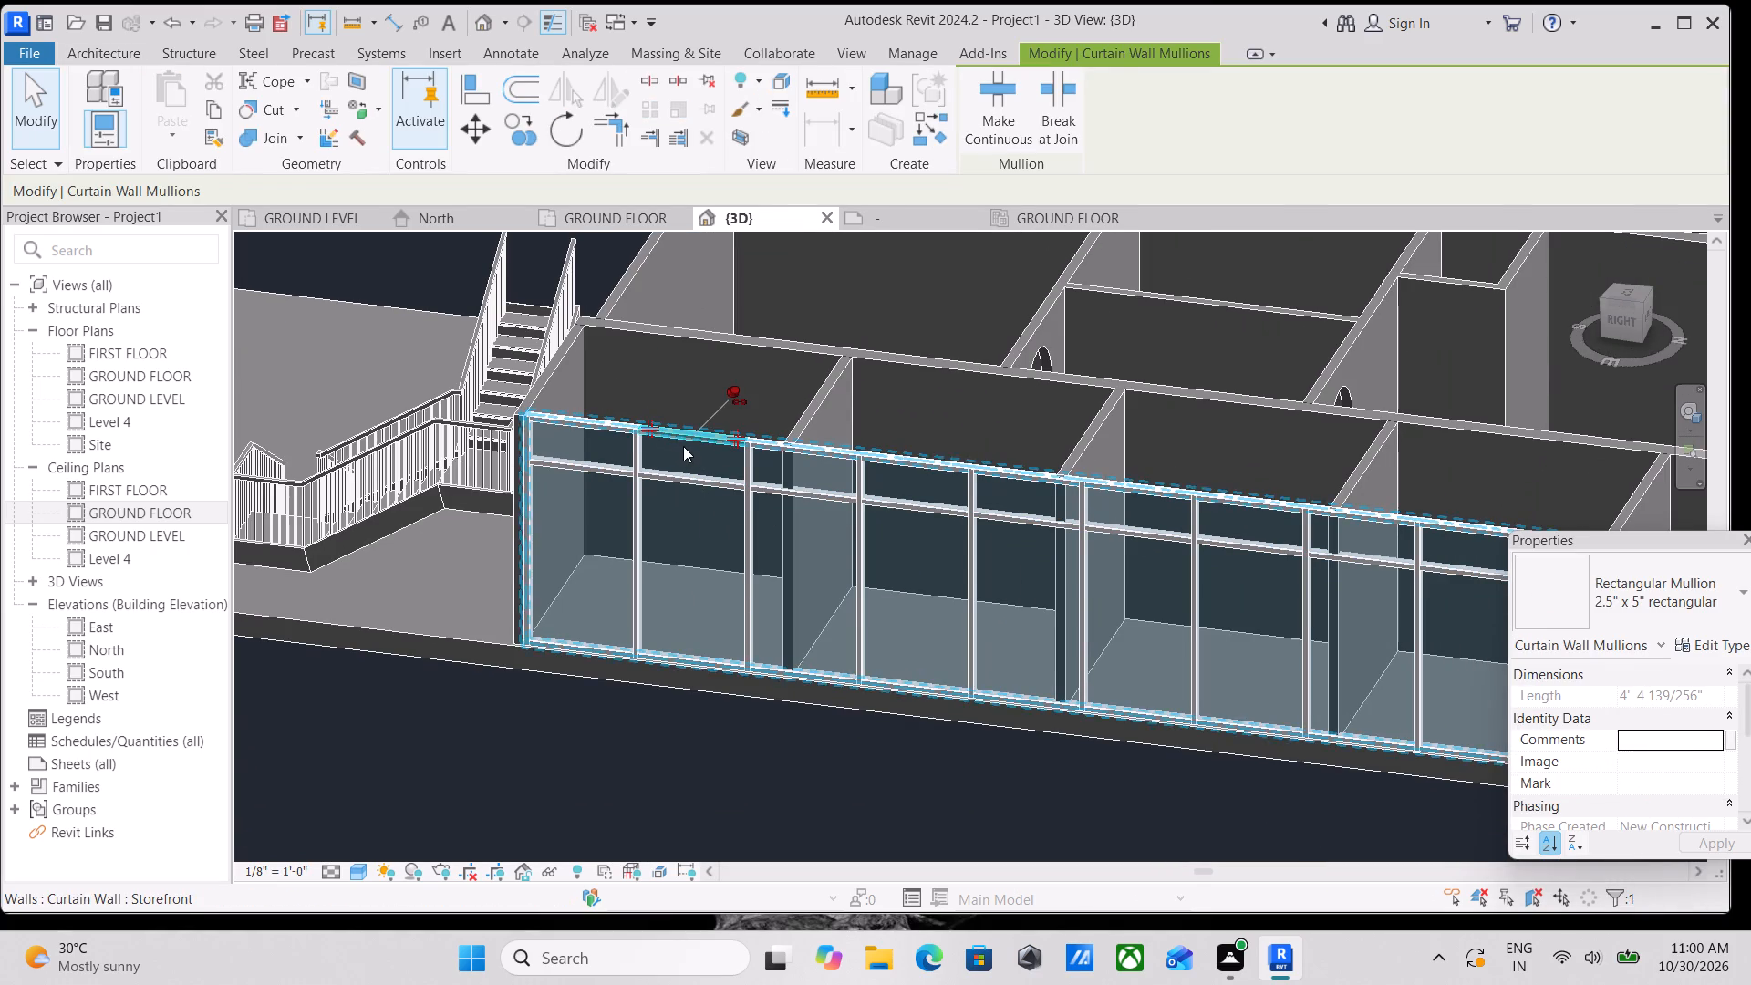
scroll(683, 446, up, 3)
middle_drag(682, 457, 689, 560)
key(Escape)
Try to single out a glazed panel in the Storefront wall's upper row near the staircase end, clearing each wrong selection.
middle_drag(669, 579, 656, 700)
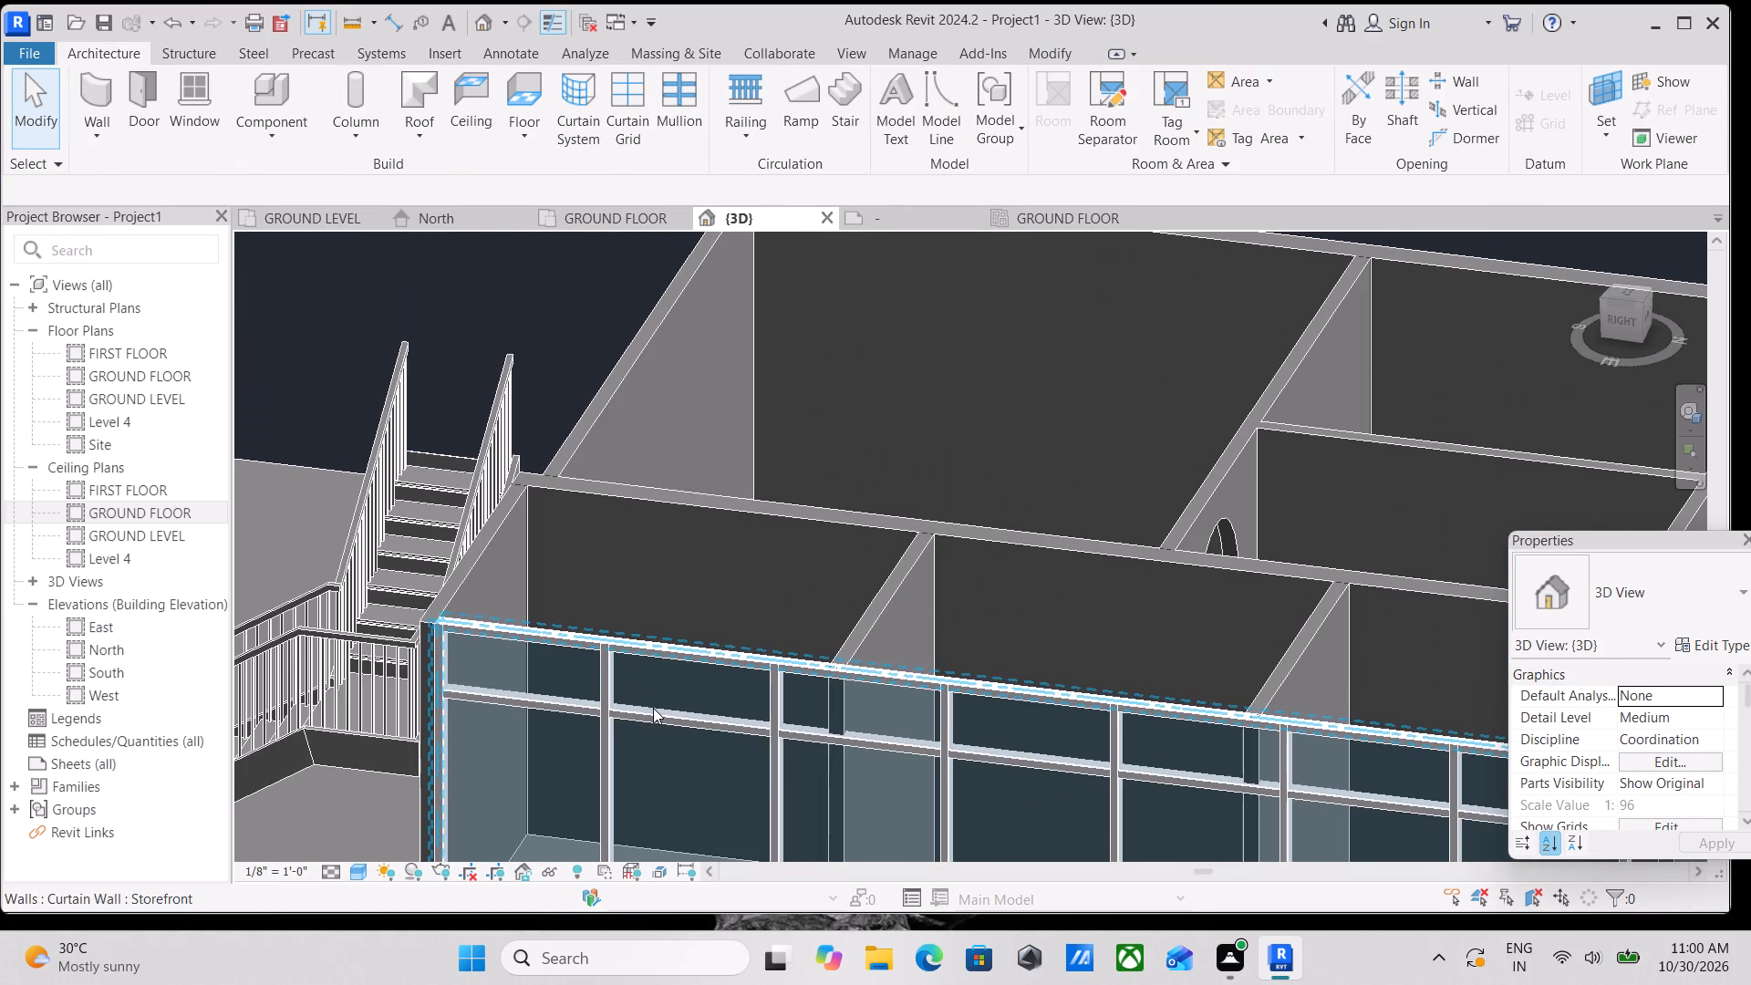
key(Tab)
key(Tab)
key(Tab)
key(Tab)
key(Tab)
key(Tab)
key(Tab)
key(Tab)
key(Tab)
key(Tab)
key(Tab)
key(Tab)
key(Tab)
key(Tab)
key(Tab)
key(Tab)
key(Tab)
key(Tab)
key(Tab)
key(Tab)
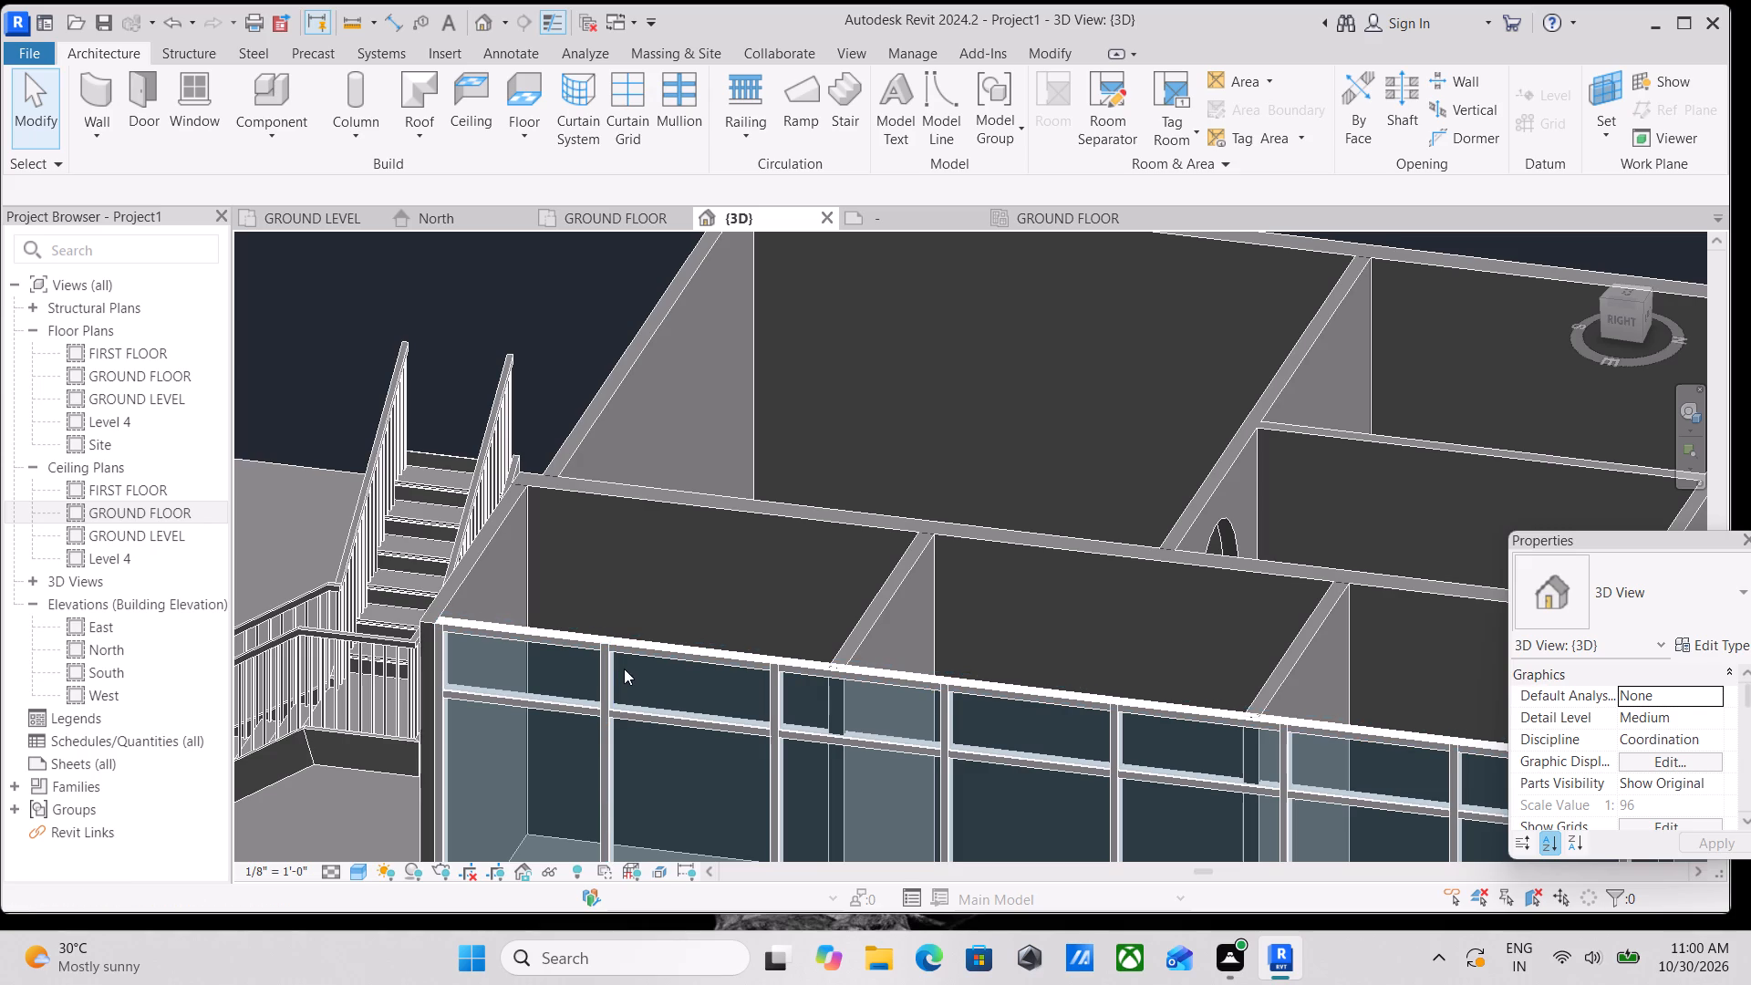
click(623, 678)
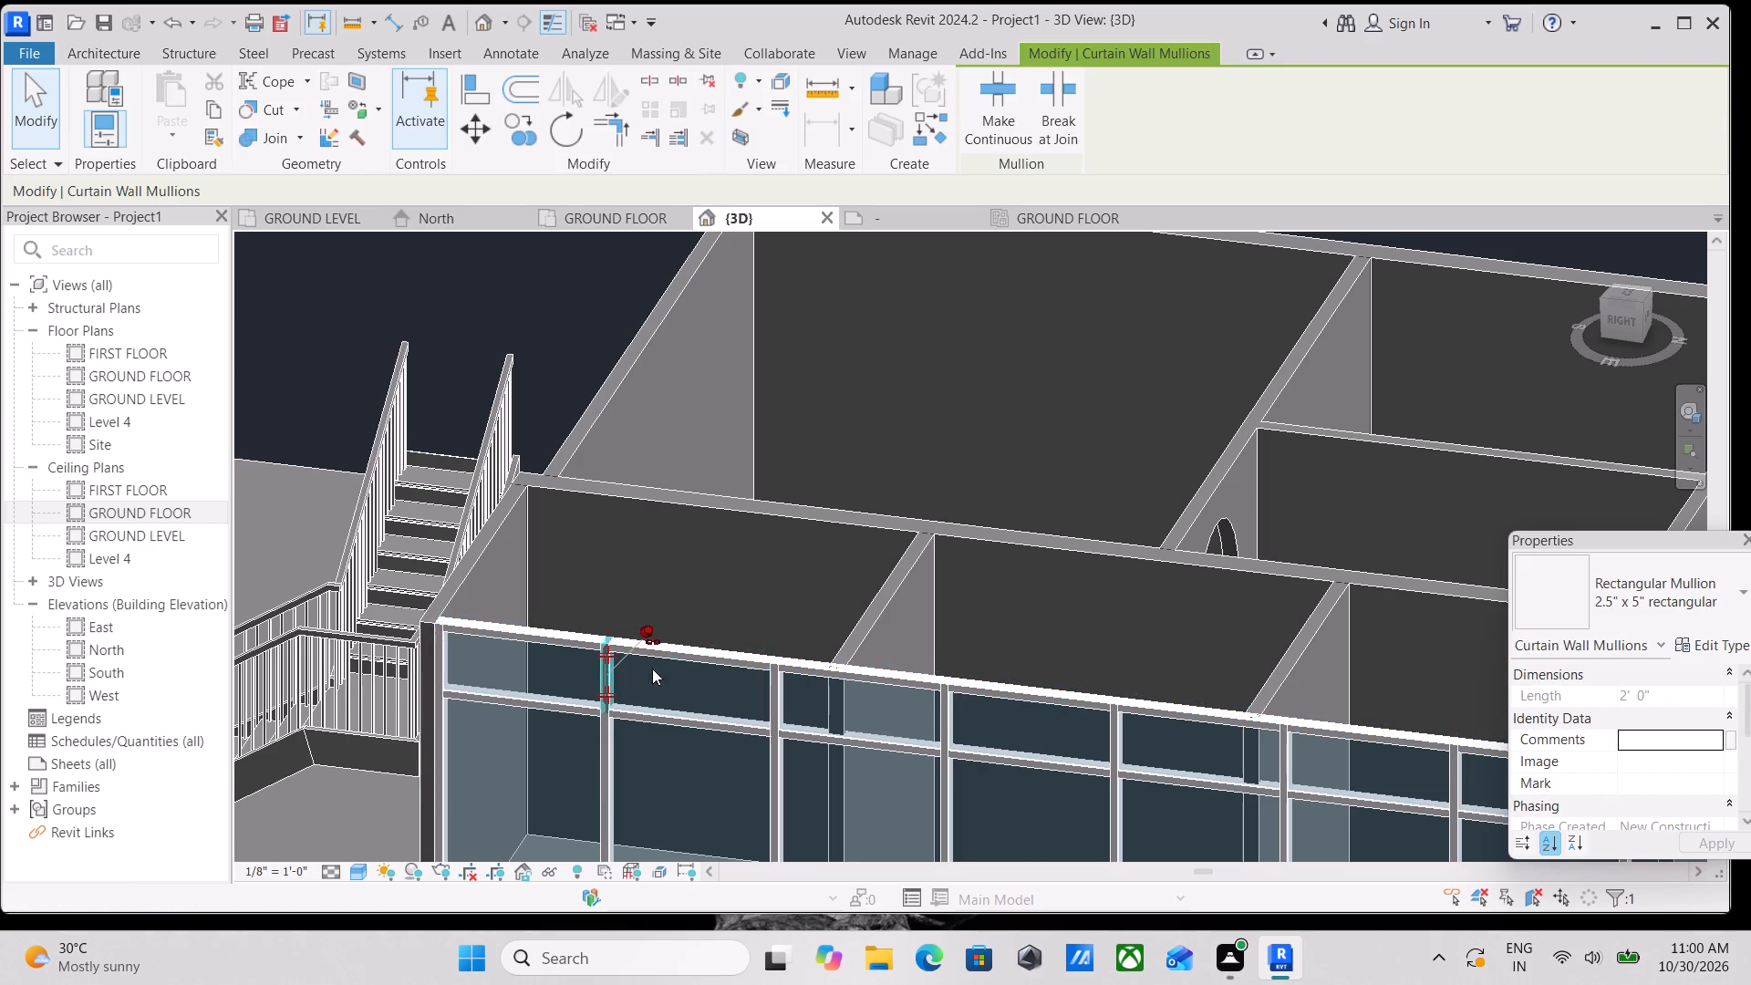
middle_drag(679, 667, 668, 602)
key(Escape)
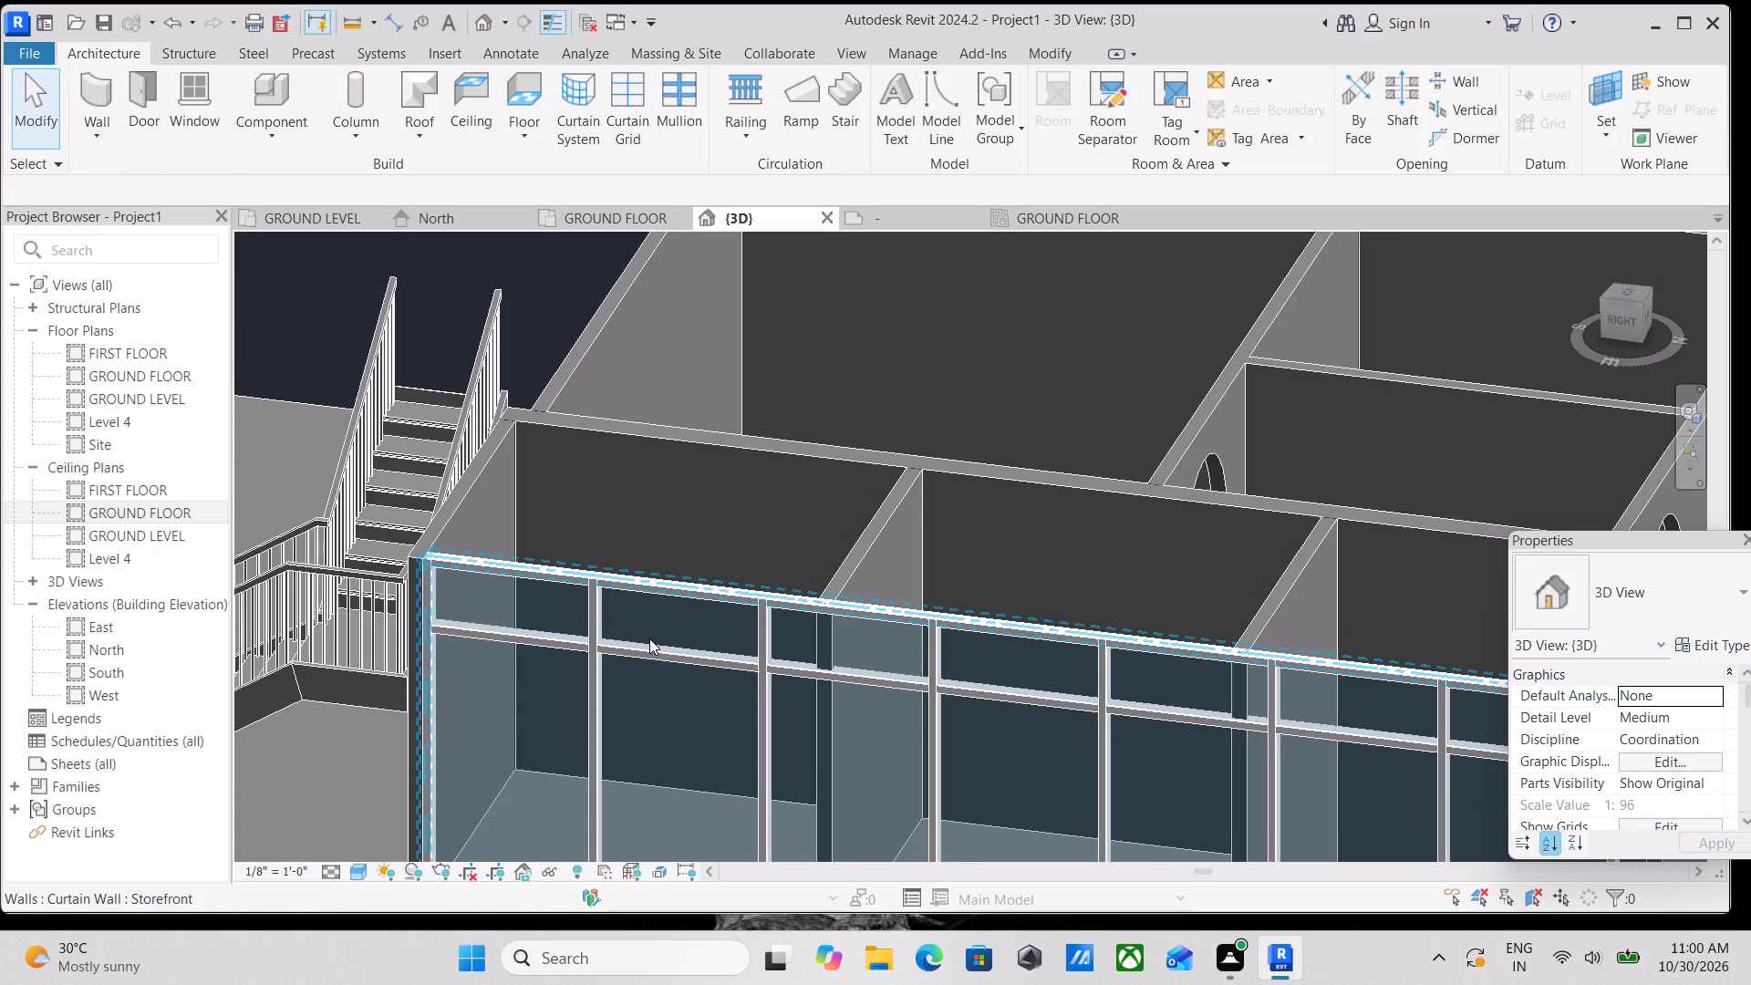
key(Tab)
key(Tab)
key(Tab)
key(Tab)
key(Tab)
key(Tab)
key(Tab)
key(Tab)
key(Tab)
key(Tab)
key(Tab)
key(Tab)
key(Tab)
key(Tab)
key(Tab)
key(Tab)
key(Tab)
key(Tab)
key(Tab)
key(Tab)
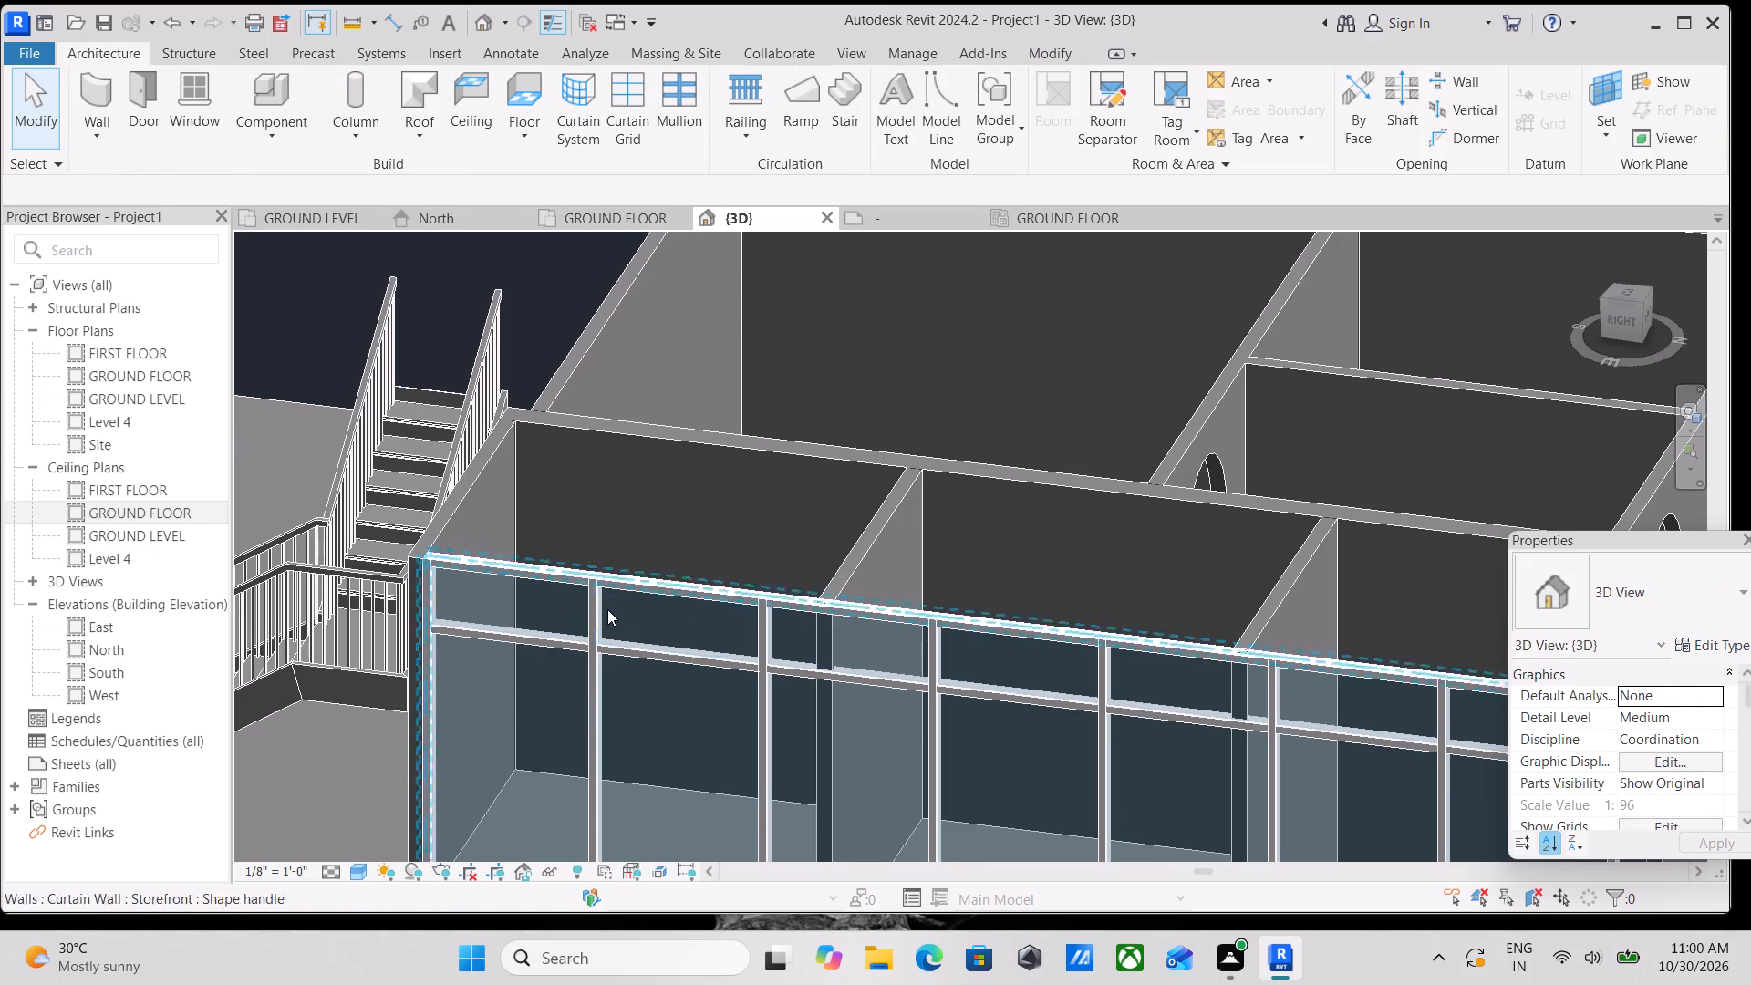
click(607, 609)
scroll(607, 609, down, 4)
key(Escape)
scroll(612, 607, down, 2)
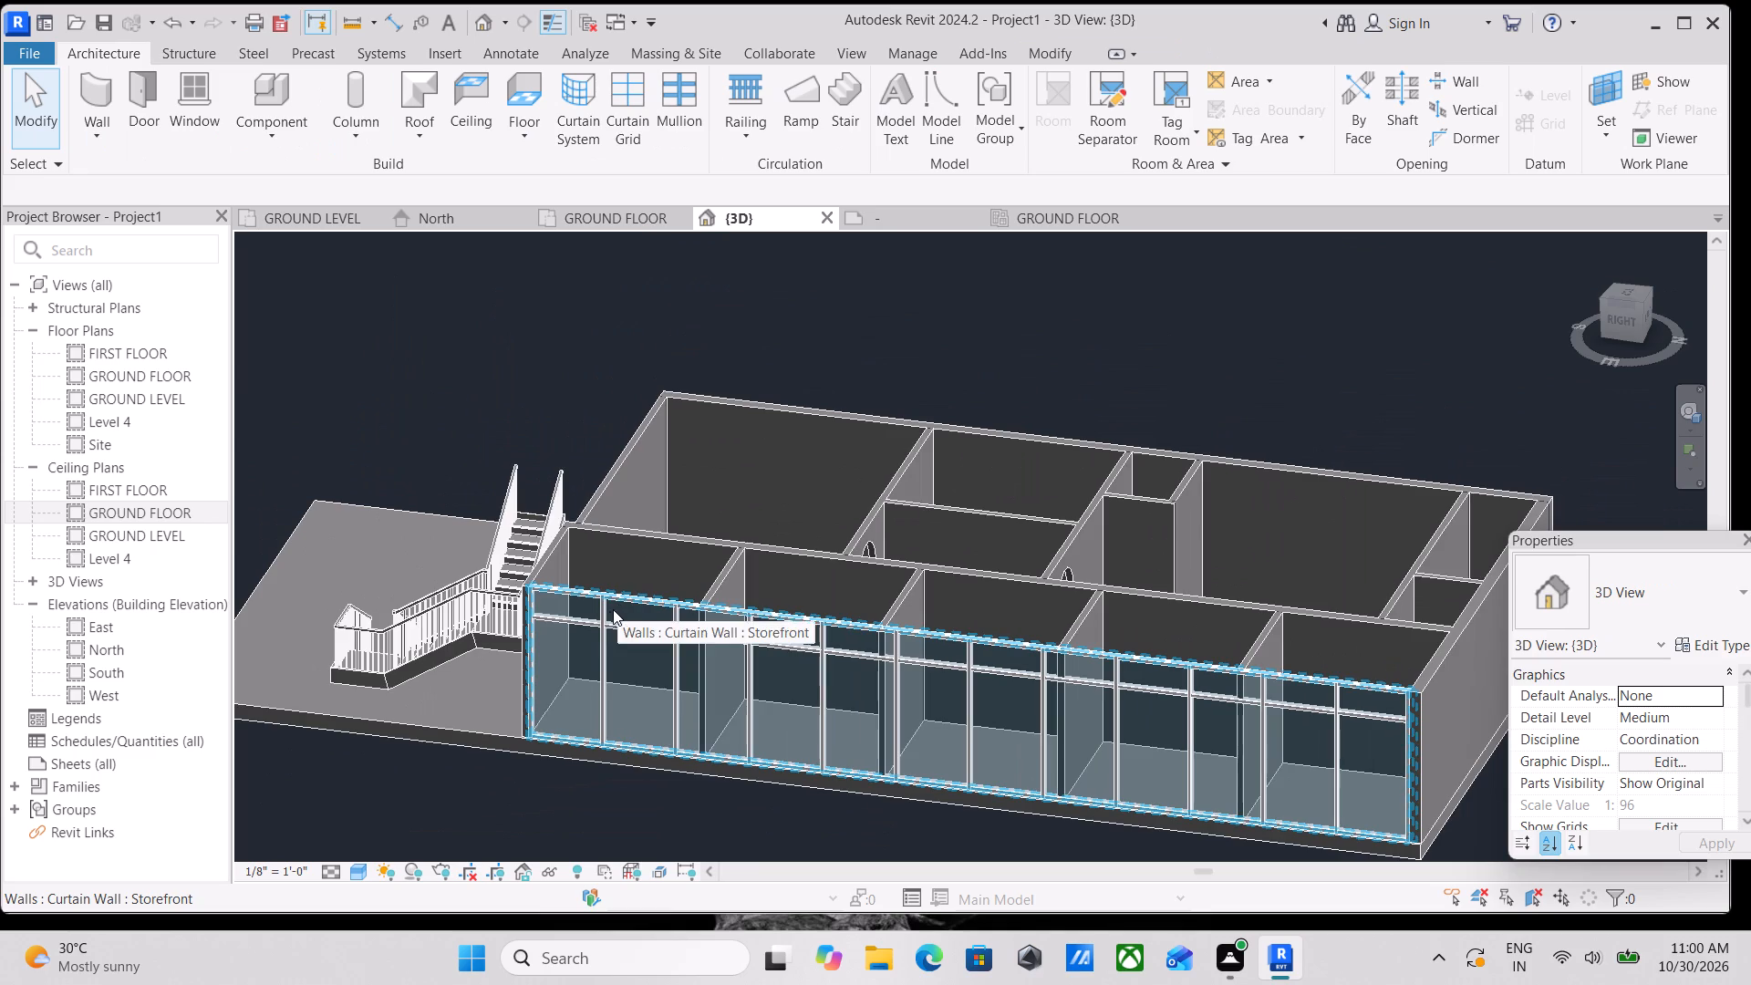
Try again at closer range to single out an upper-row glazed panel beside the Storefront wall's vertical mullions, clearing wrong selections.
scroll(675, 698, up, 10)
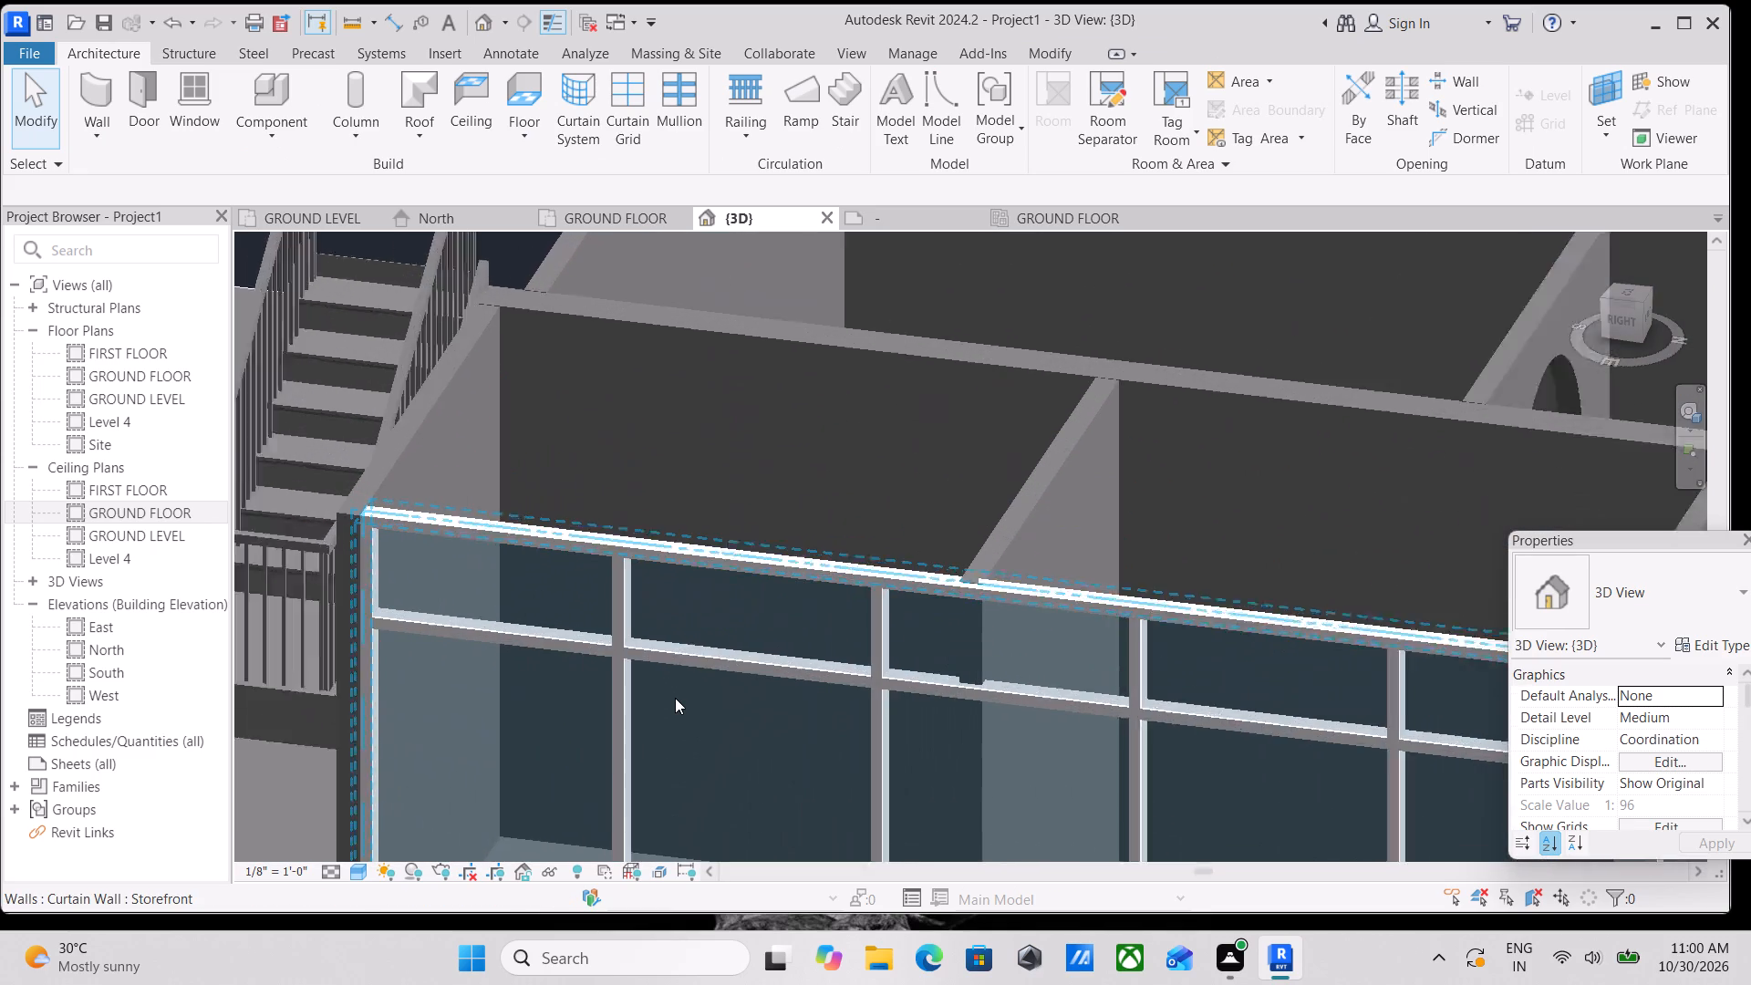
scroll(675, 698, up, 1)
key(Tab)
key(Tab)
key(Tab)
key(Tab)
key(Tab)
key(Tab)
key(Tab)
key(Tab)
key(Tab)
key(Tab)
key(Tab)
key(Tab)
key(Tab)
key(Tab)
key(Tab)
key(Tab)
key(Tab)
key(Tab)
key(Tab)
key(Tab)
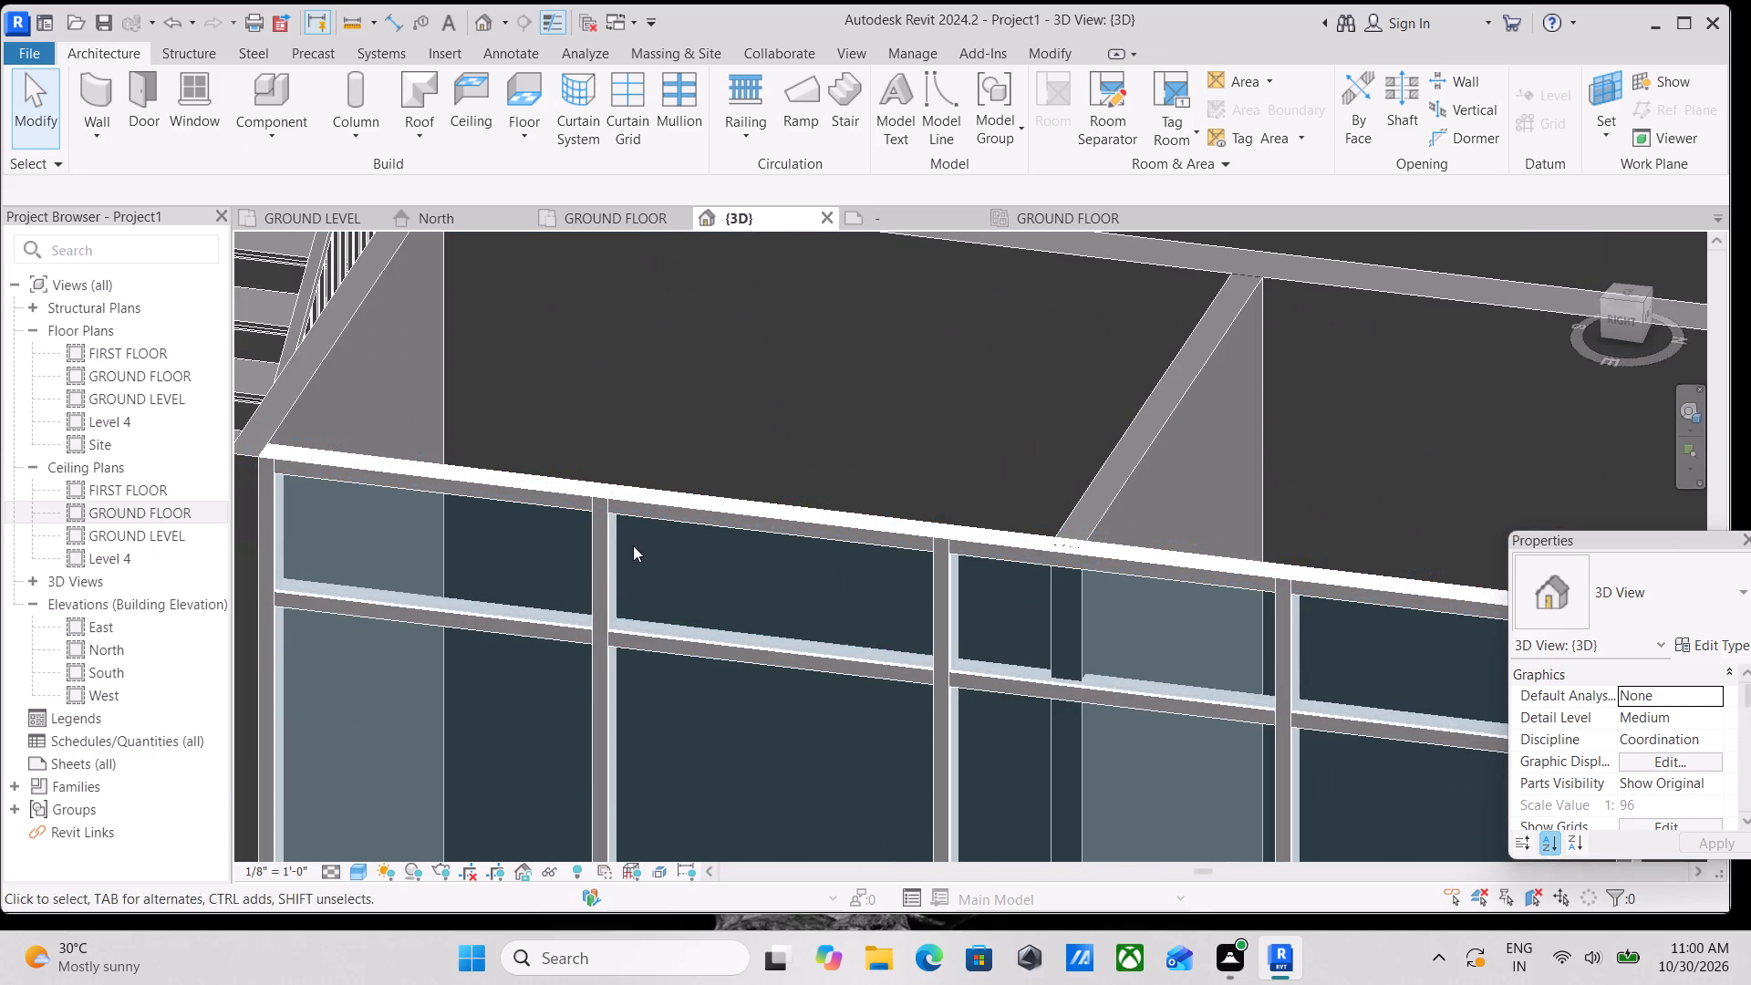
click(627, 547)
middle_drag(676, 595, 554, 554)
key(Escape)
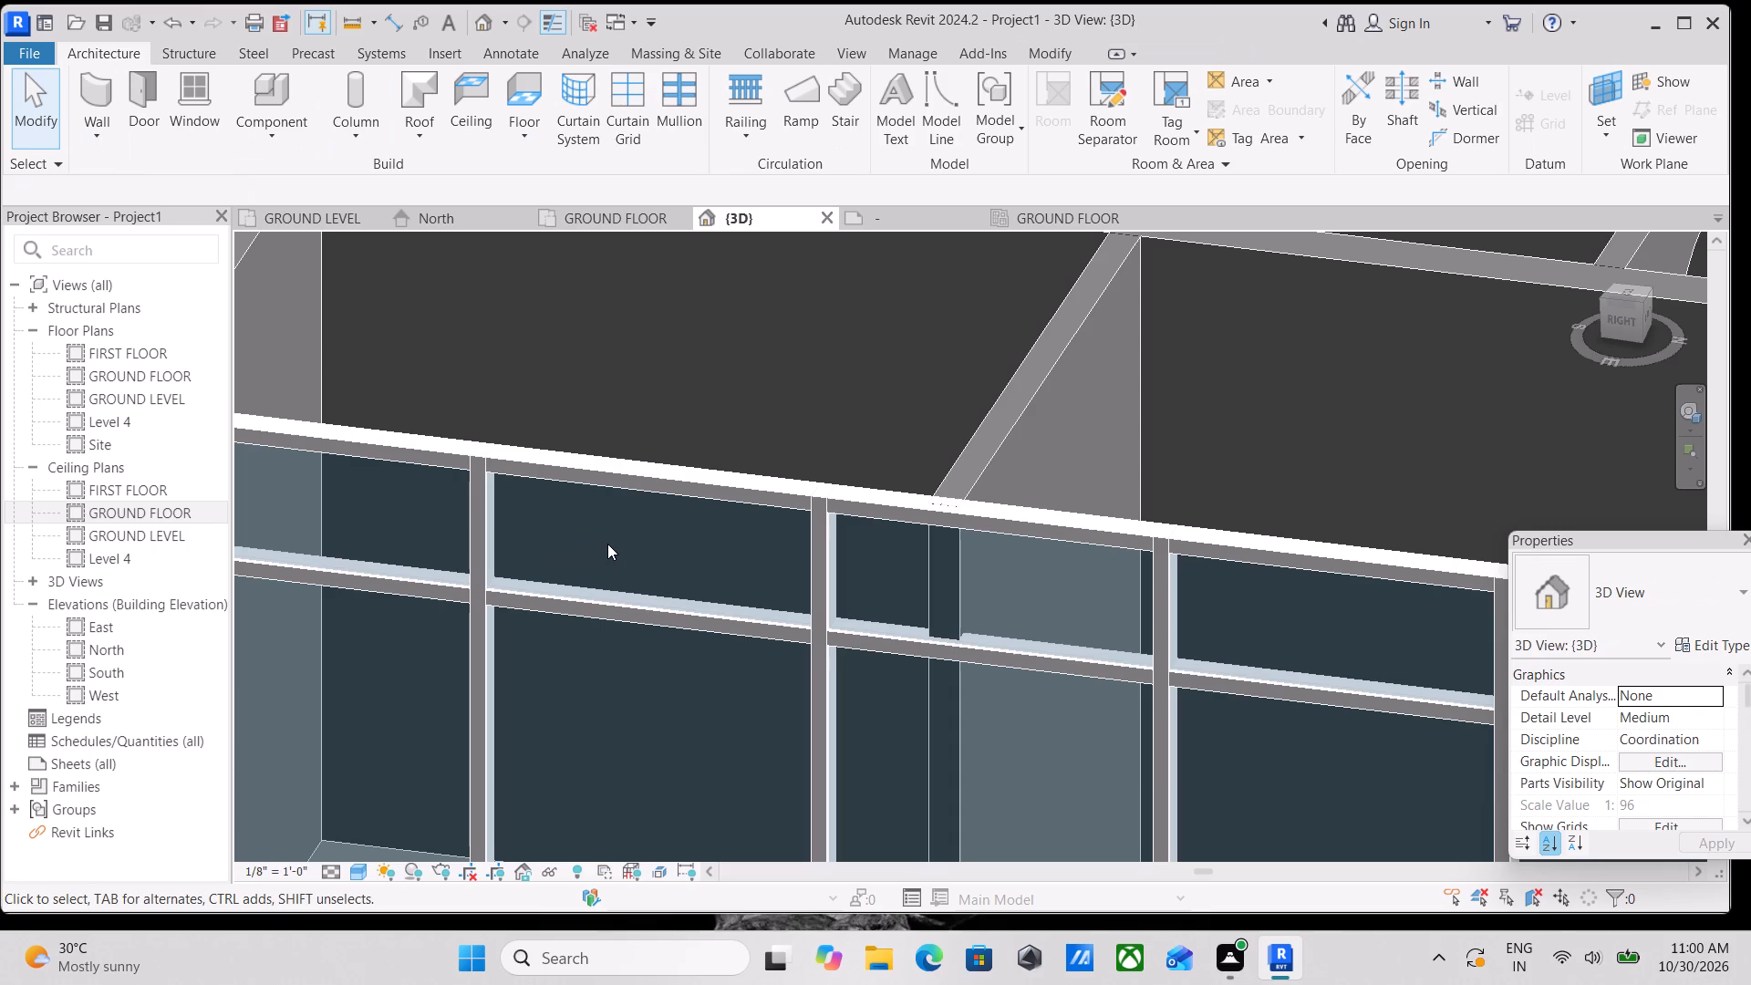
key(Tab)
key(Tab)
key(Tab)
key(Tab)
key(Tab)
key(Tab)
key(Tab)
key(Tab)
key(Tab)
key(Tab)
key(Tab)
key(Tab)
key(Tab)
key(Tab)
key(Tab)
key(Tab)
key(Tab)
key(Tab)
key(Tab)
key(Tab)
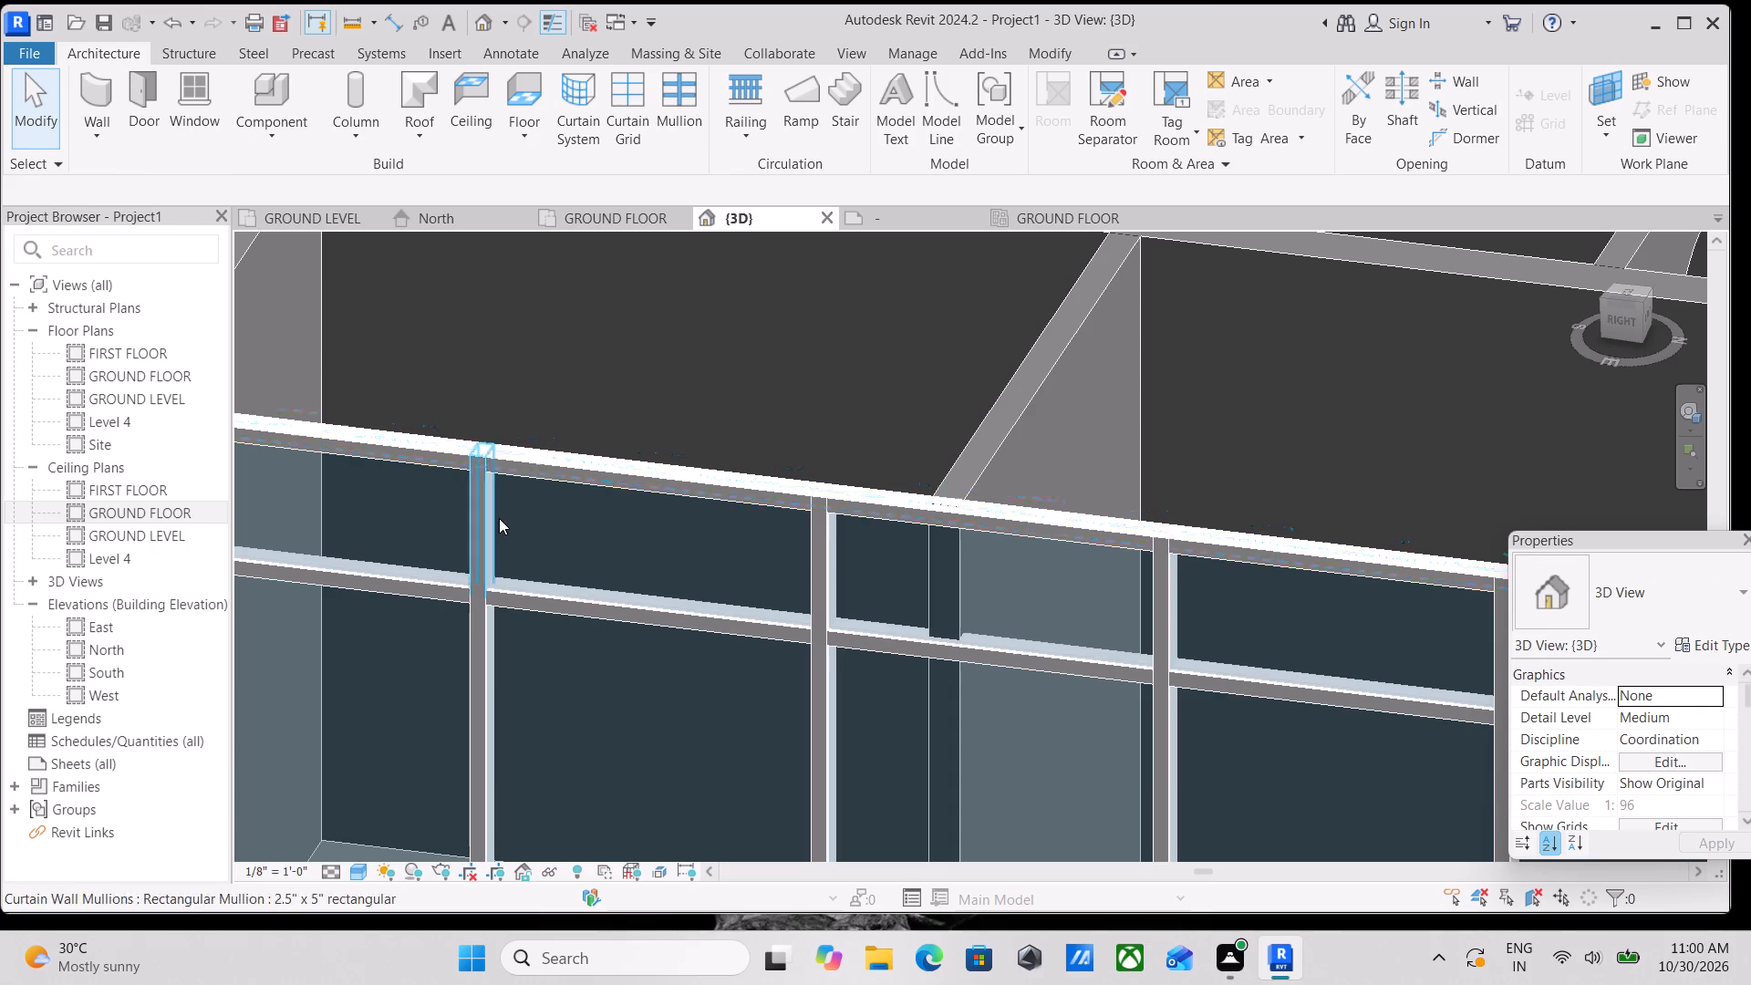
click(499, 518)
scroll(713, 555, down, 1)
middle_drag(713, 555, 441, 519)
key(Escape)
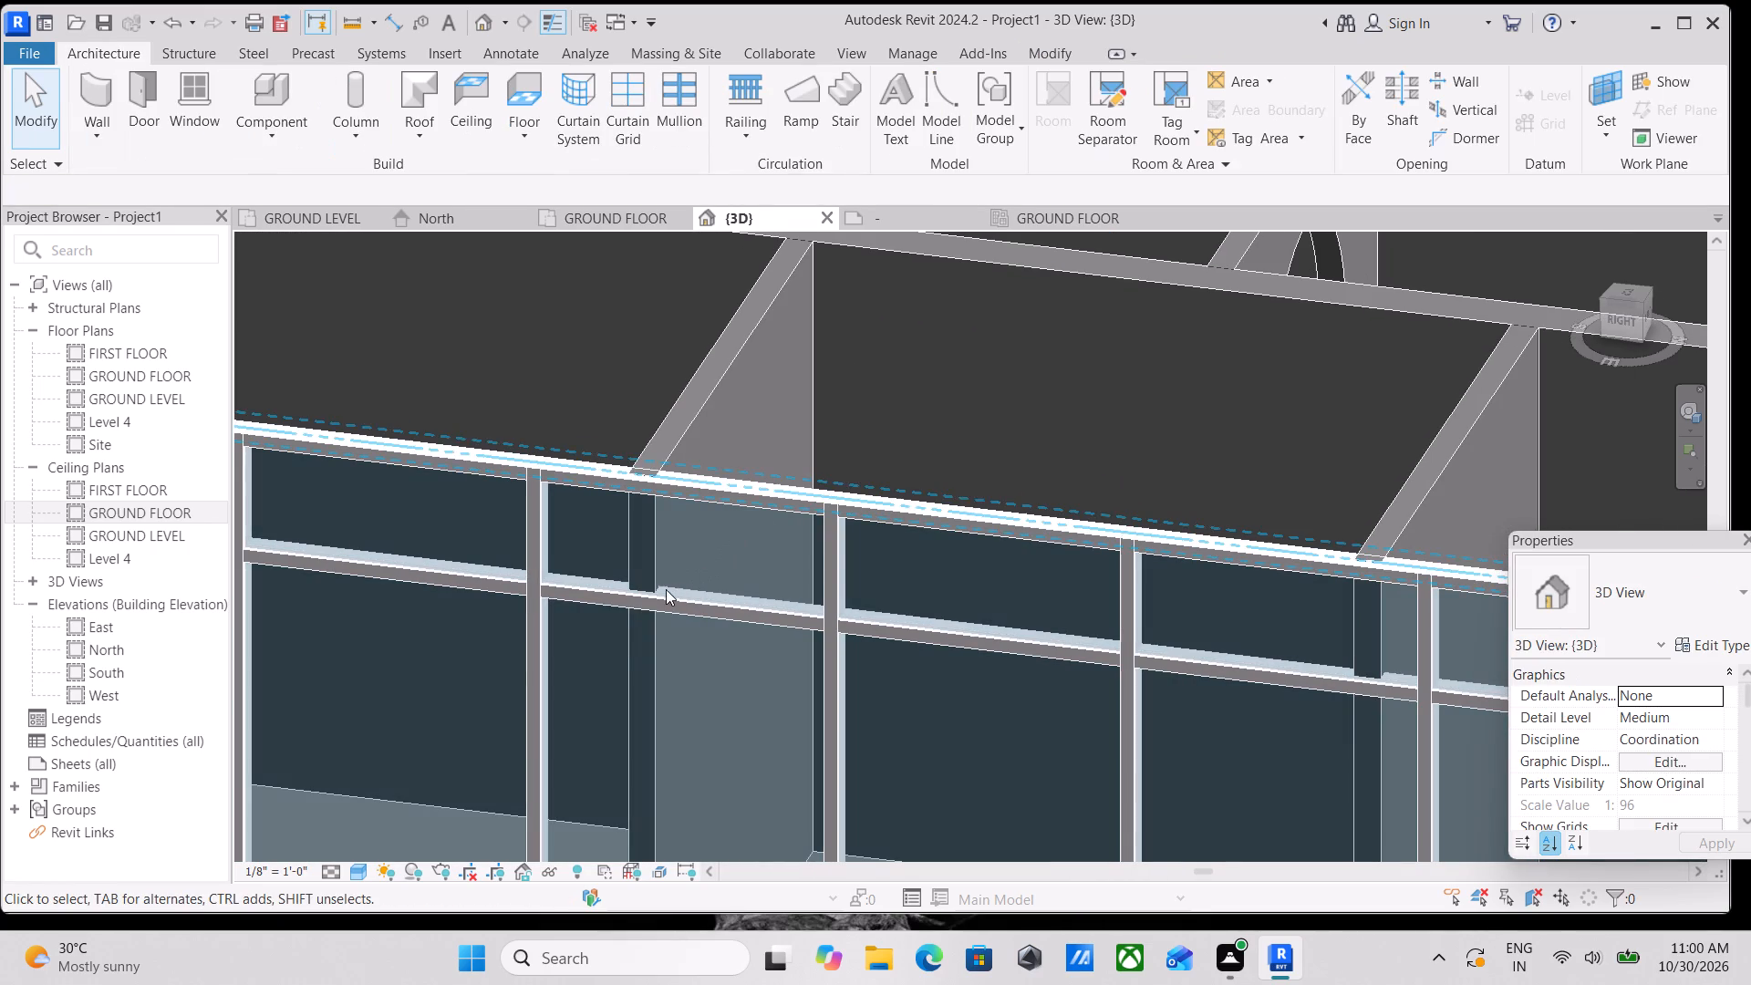
Select the upper-row glazed panel in front of an interior partition and open the System Panel Glazed type properties.
key(Tab)
key(Tab)
key(Tab)
key(Tab)
key(Tab)
key(Tab)
key(Tab)
key(Tab)
key(Tab)
key(Tab)
key(Tab)
key(Tab)
key(Tab)
key(Tab)
key(Tab)
key(Tab)
key(Tab)
key(Tab)
key(Tab)
key(Tab)
click(582, 544)
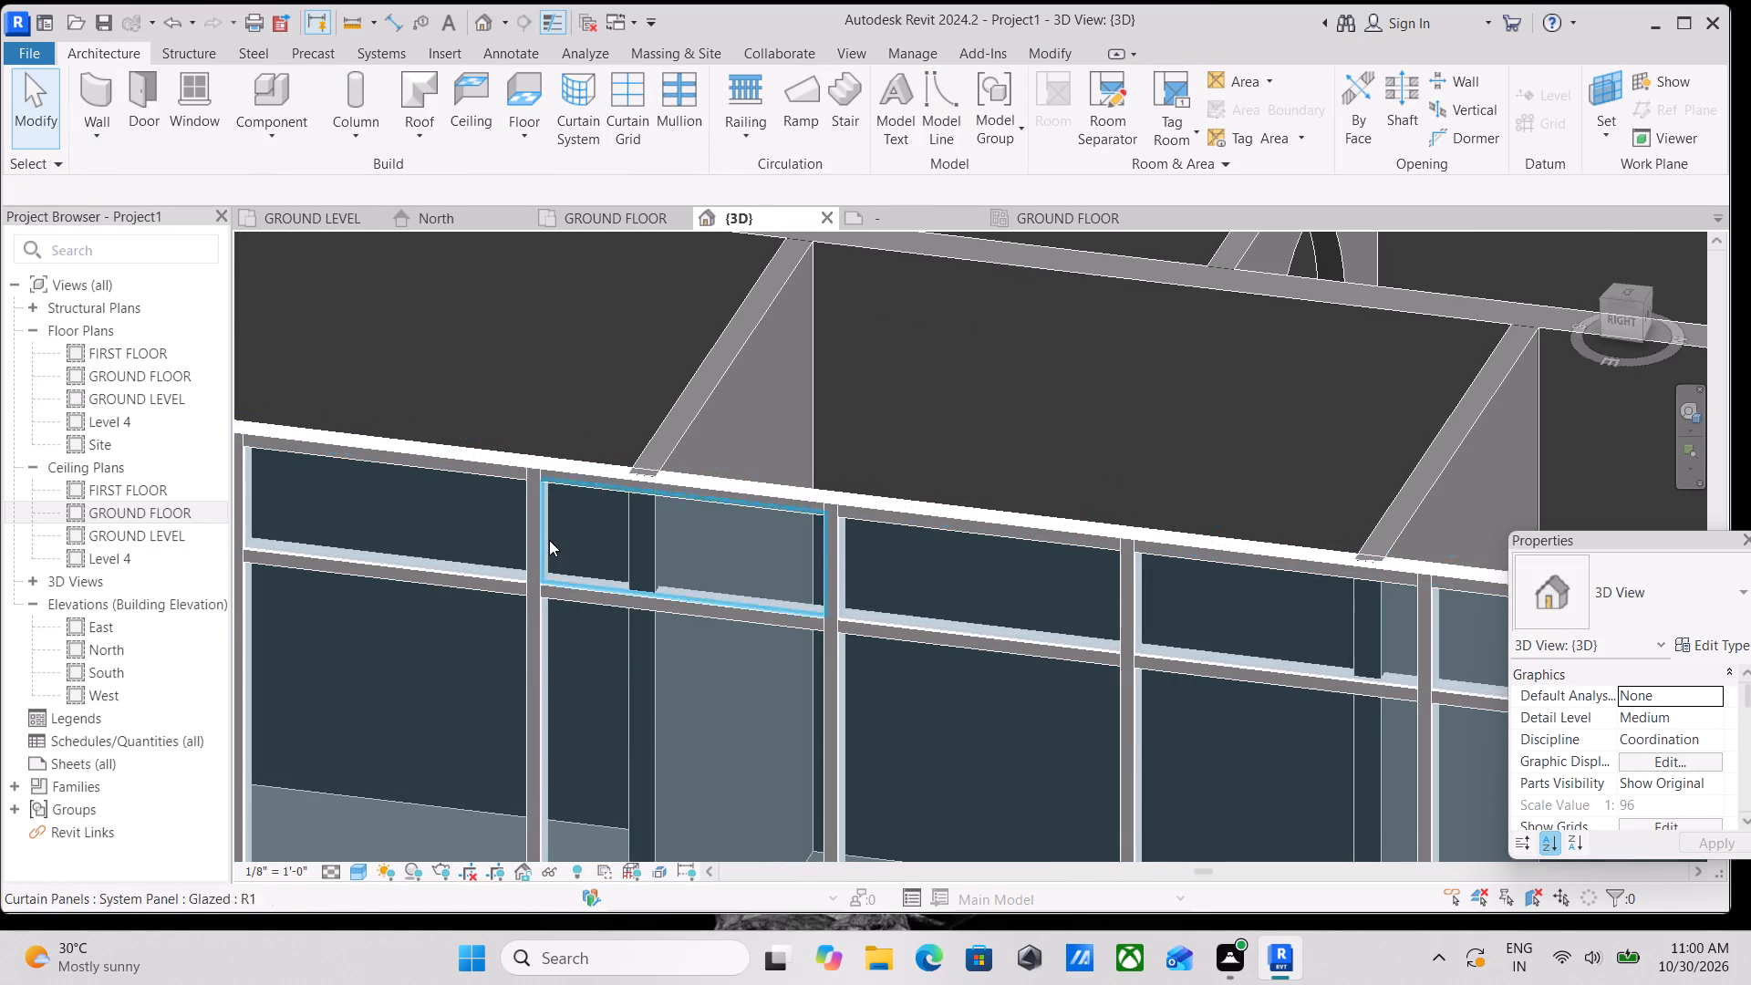
click(551, 539)
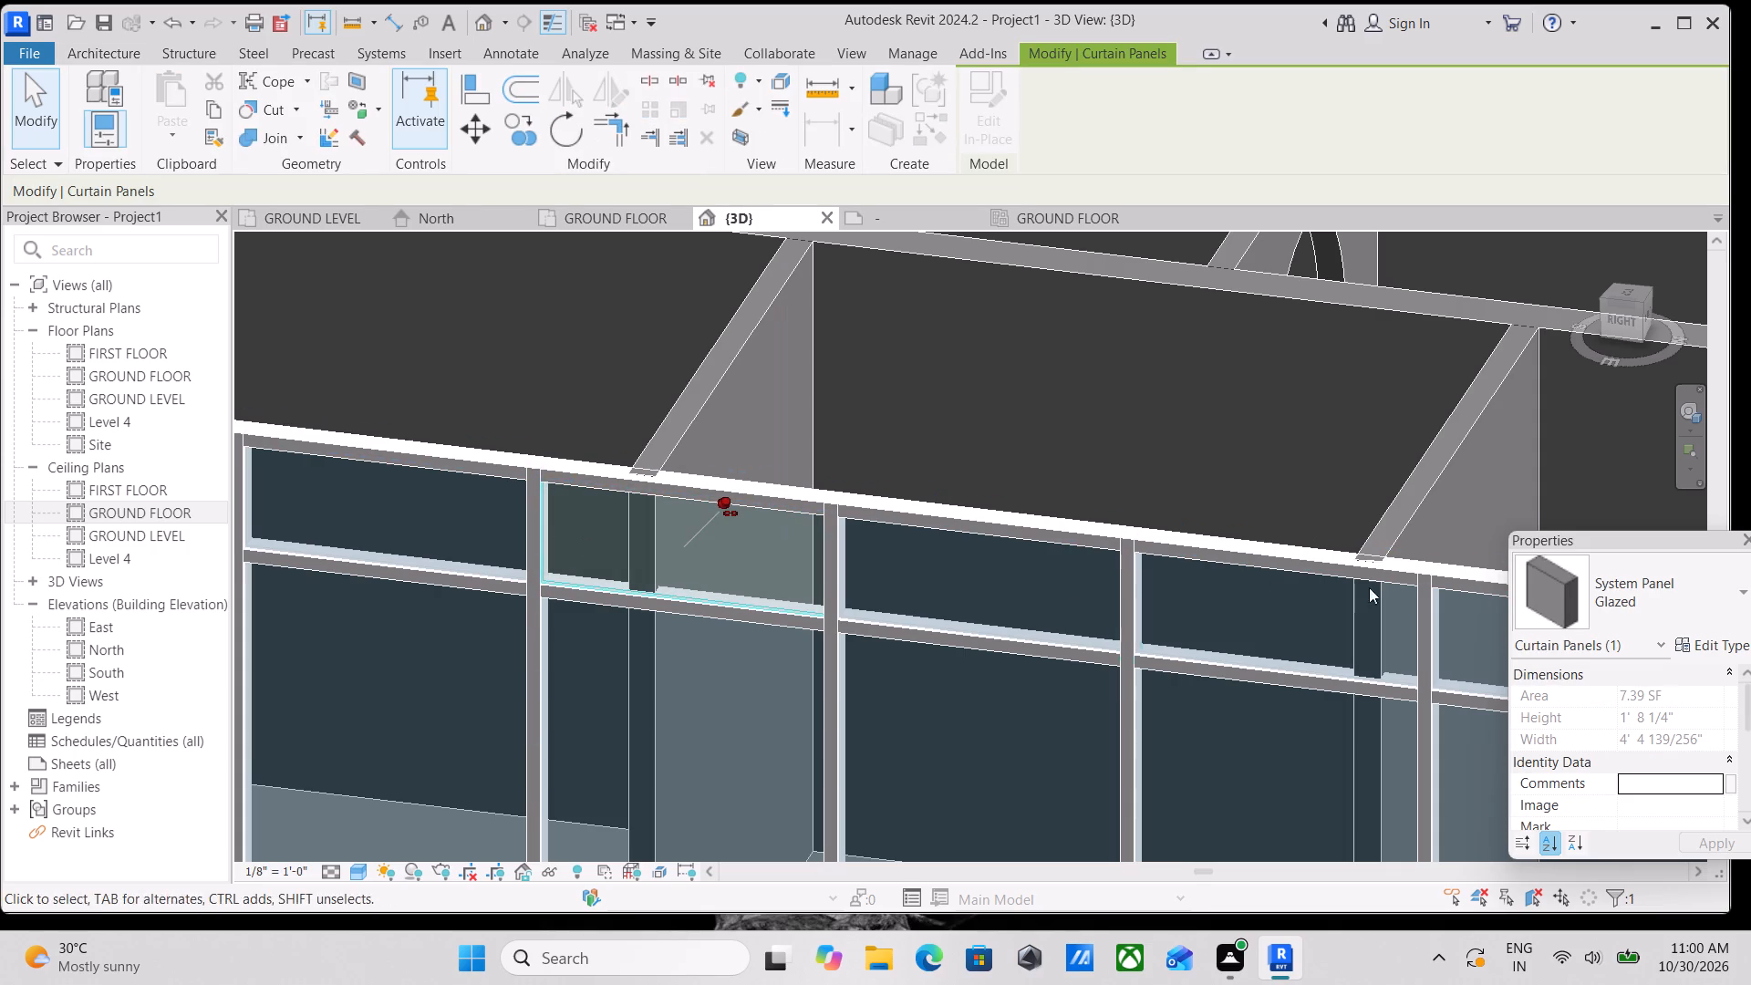
click(1724, 648)
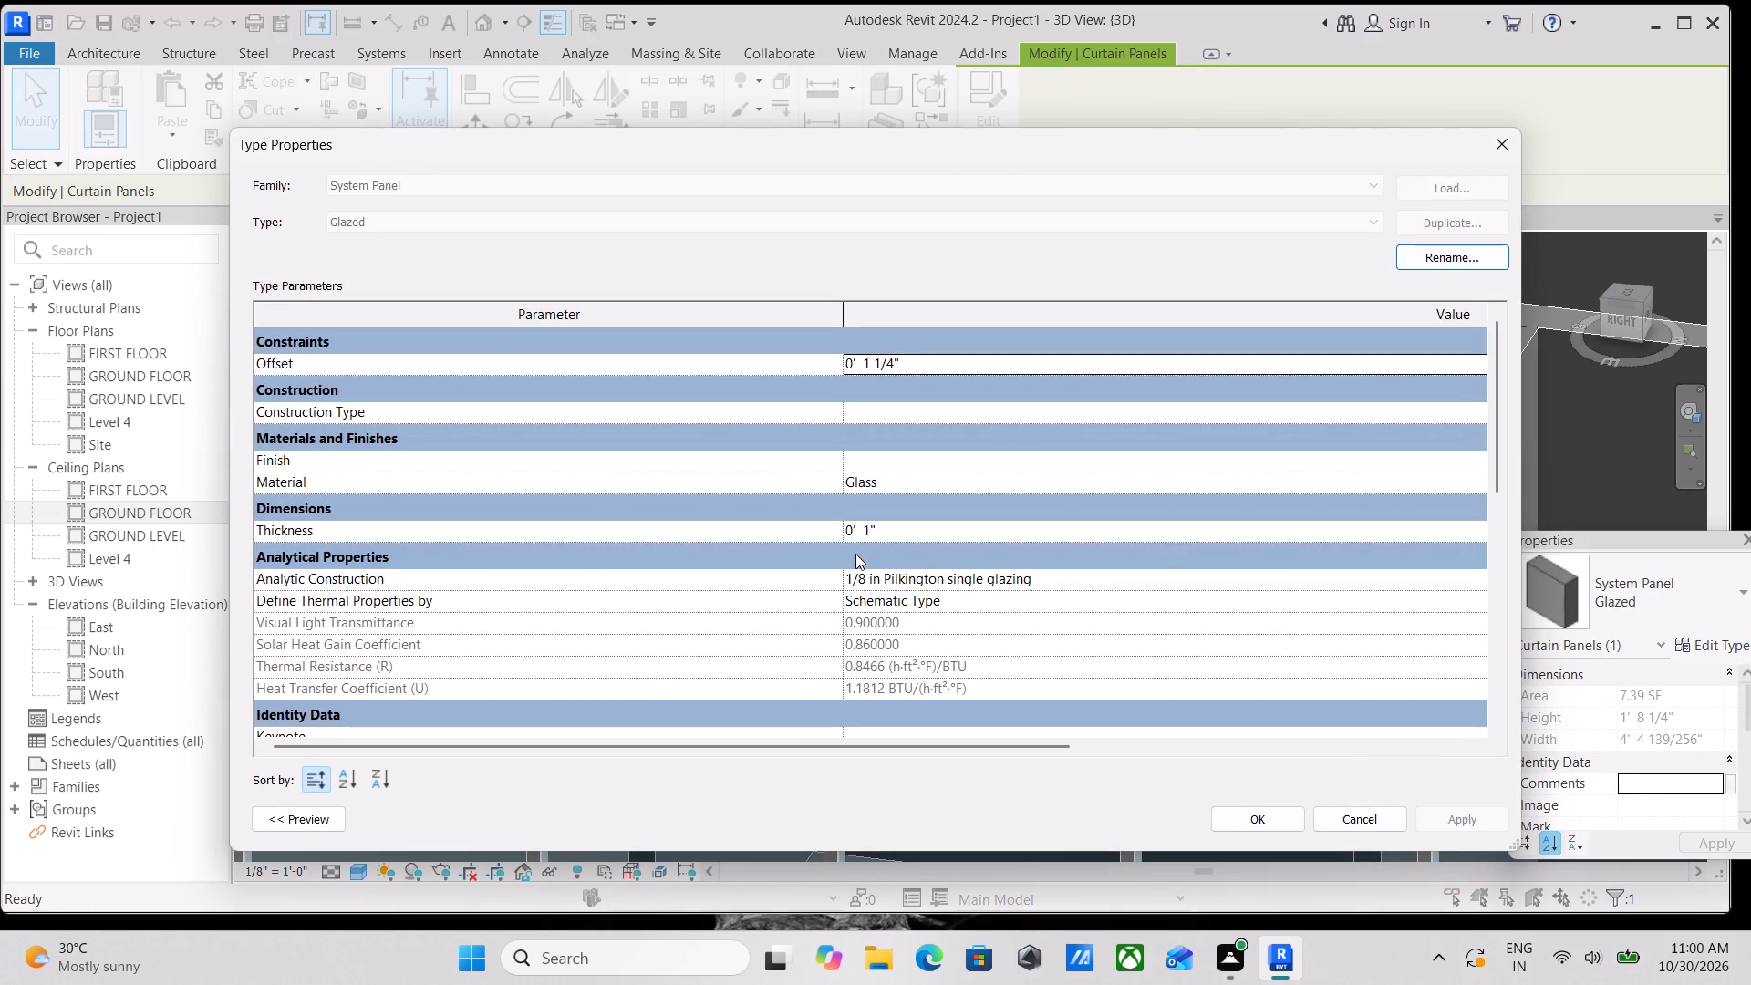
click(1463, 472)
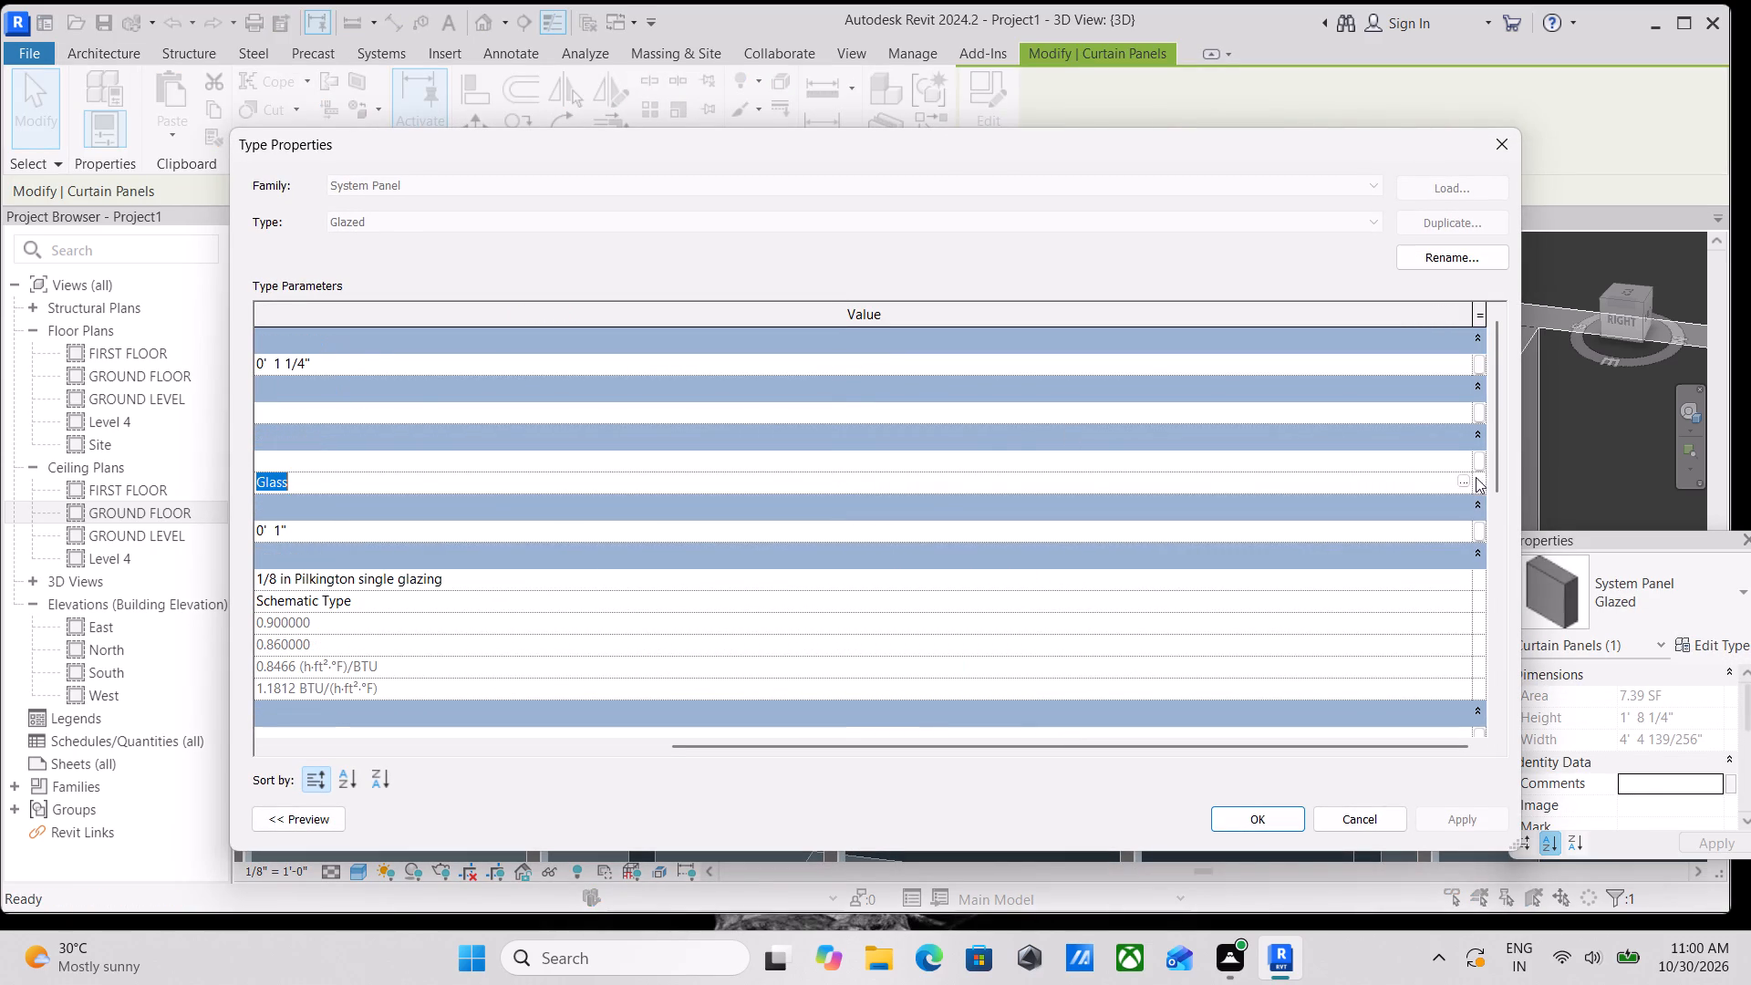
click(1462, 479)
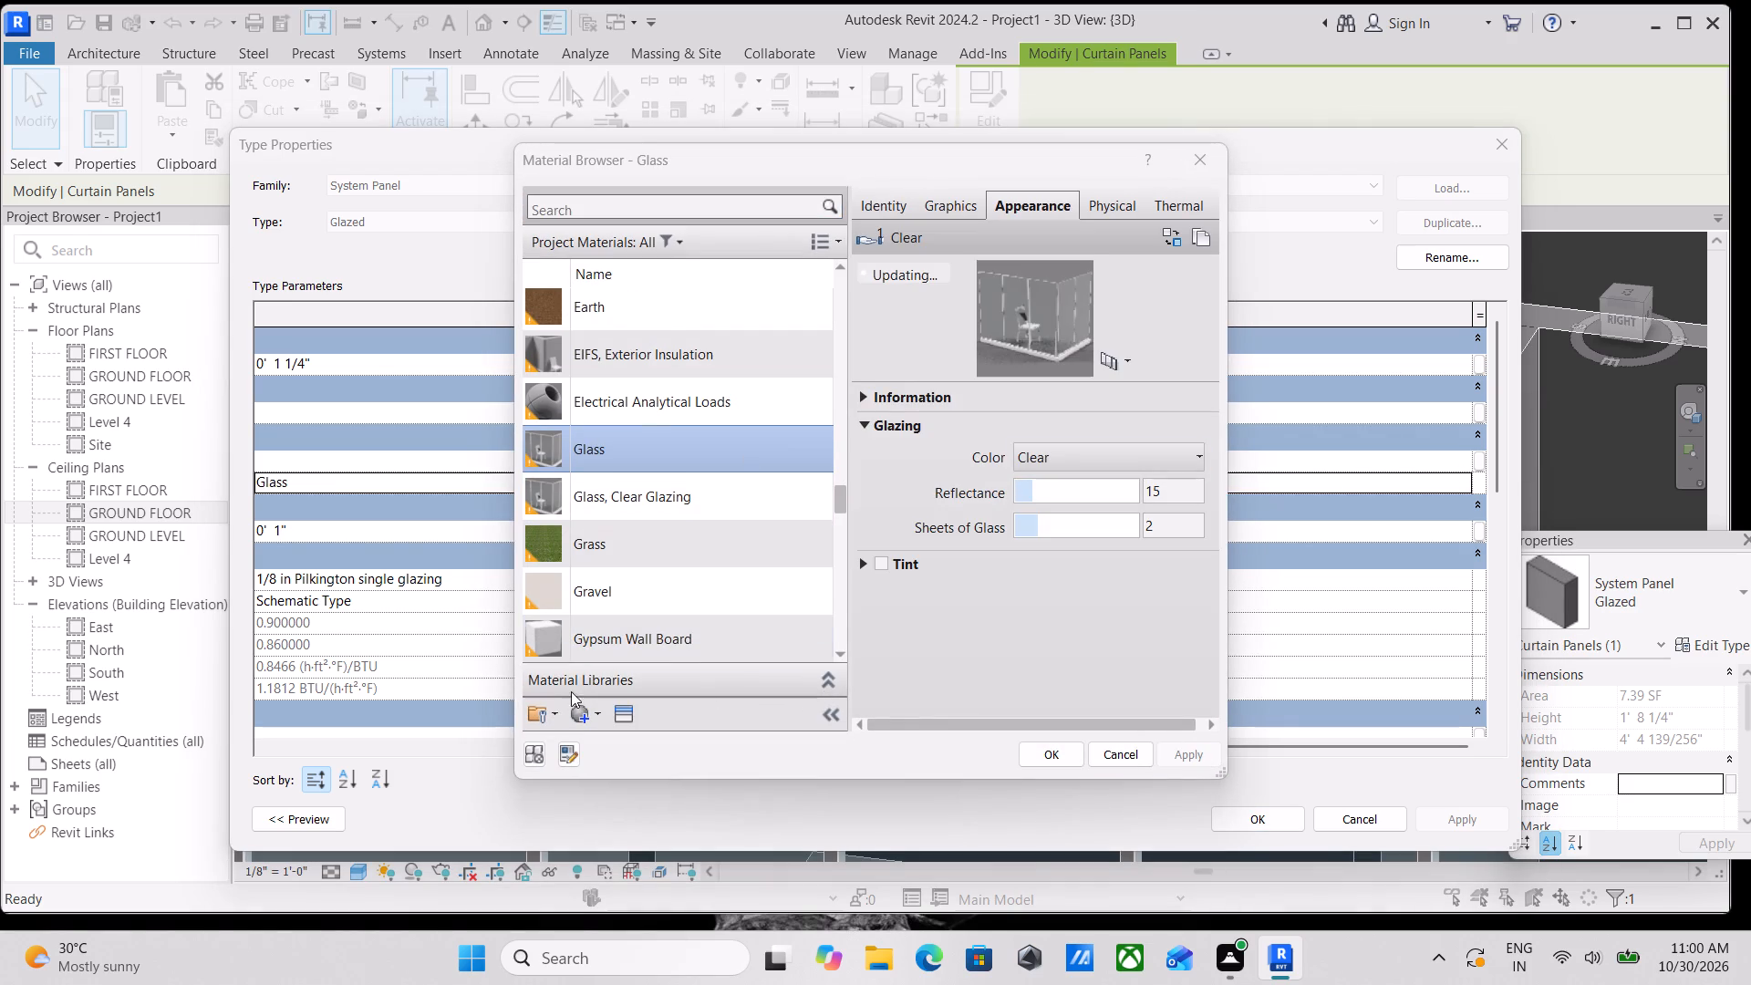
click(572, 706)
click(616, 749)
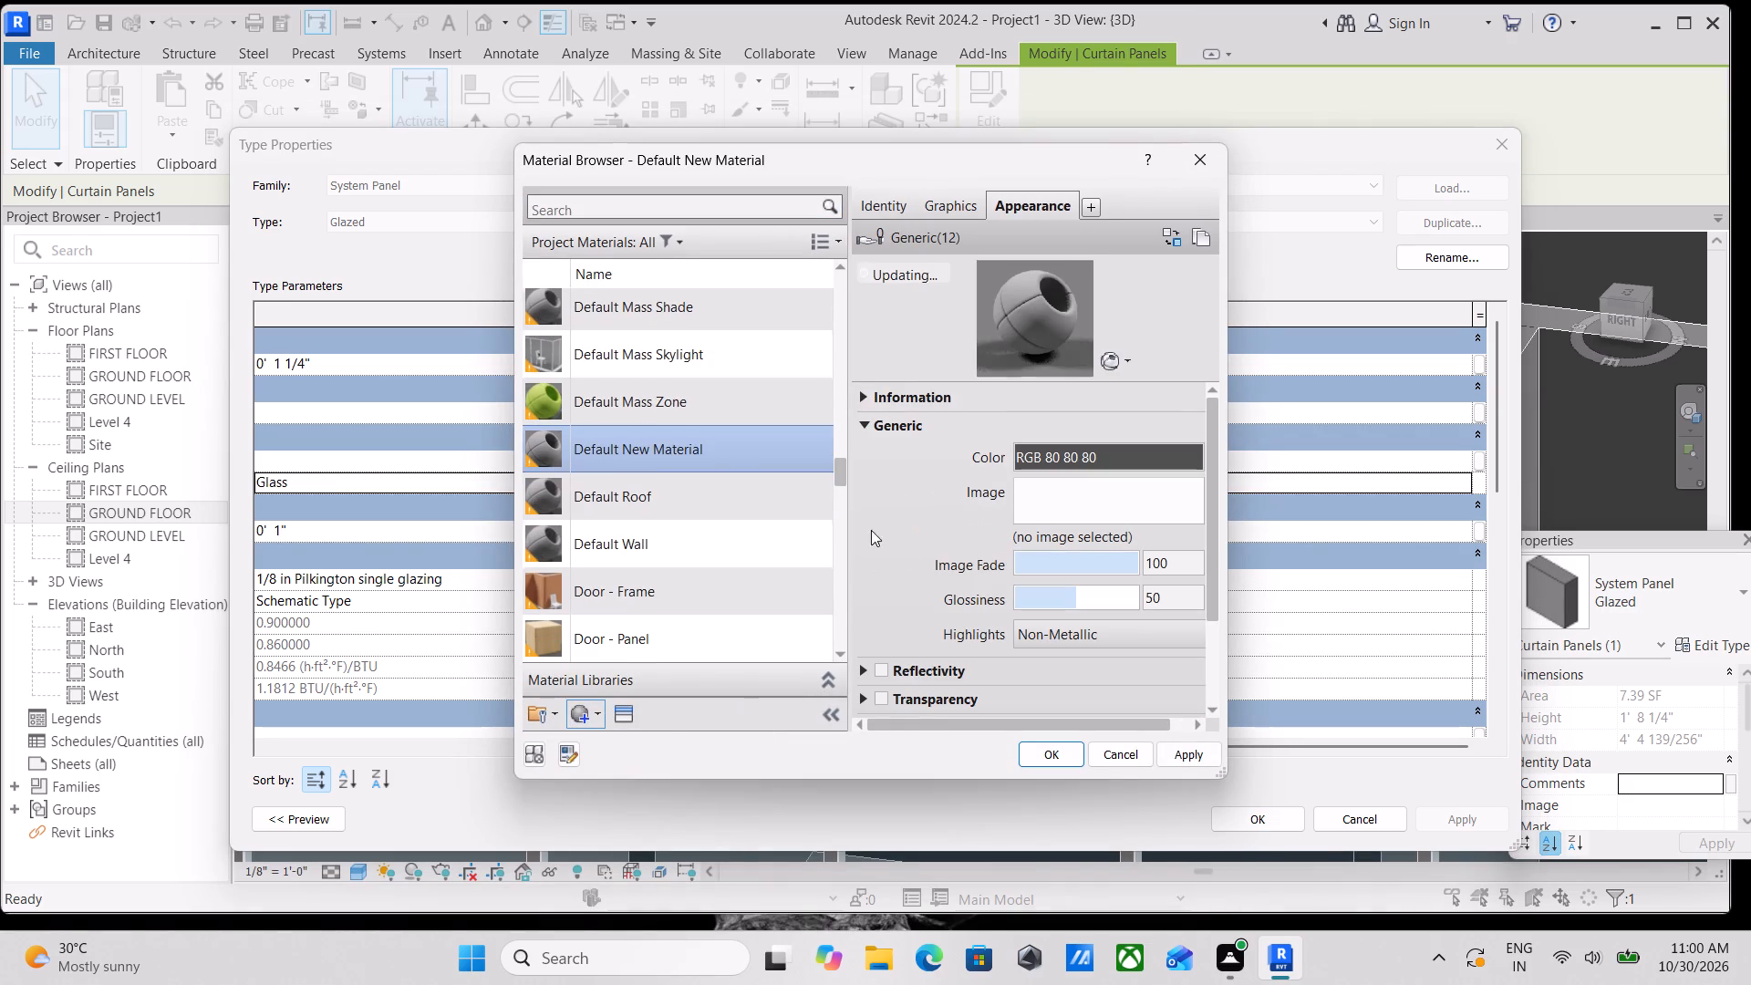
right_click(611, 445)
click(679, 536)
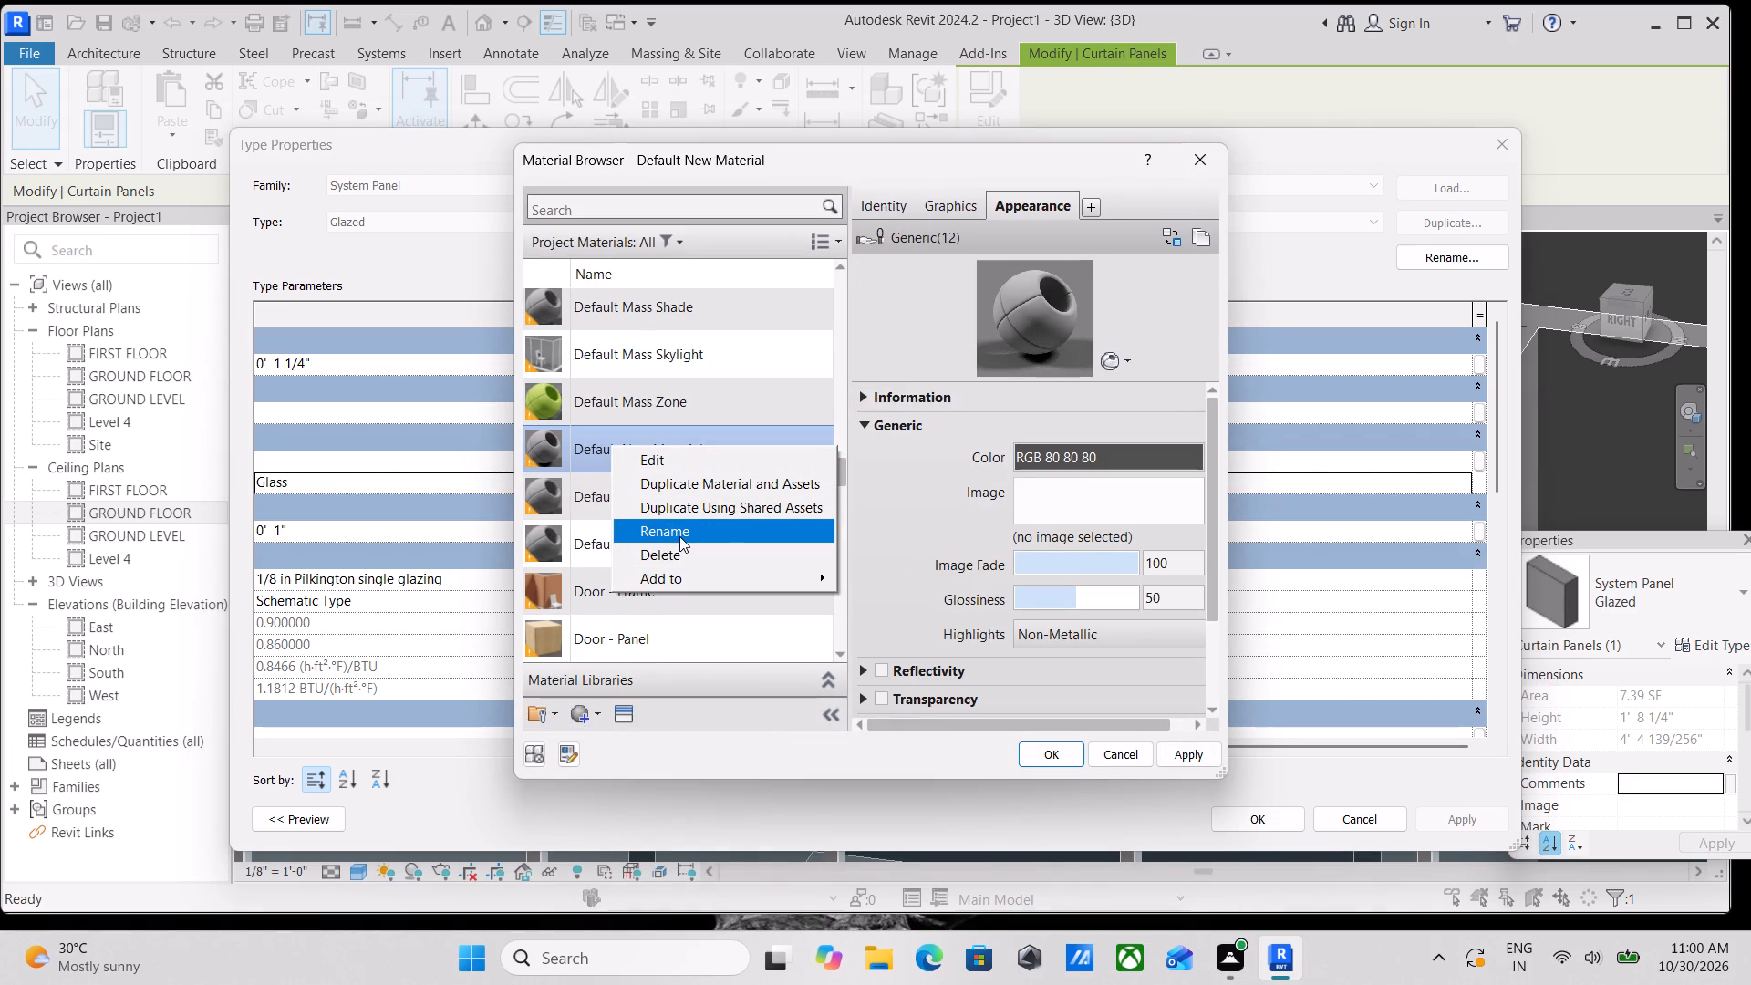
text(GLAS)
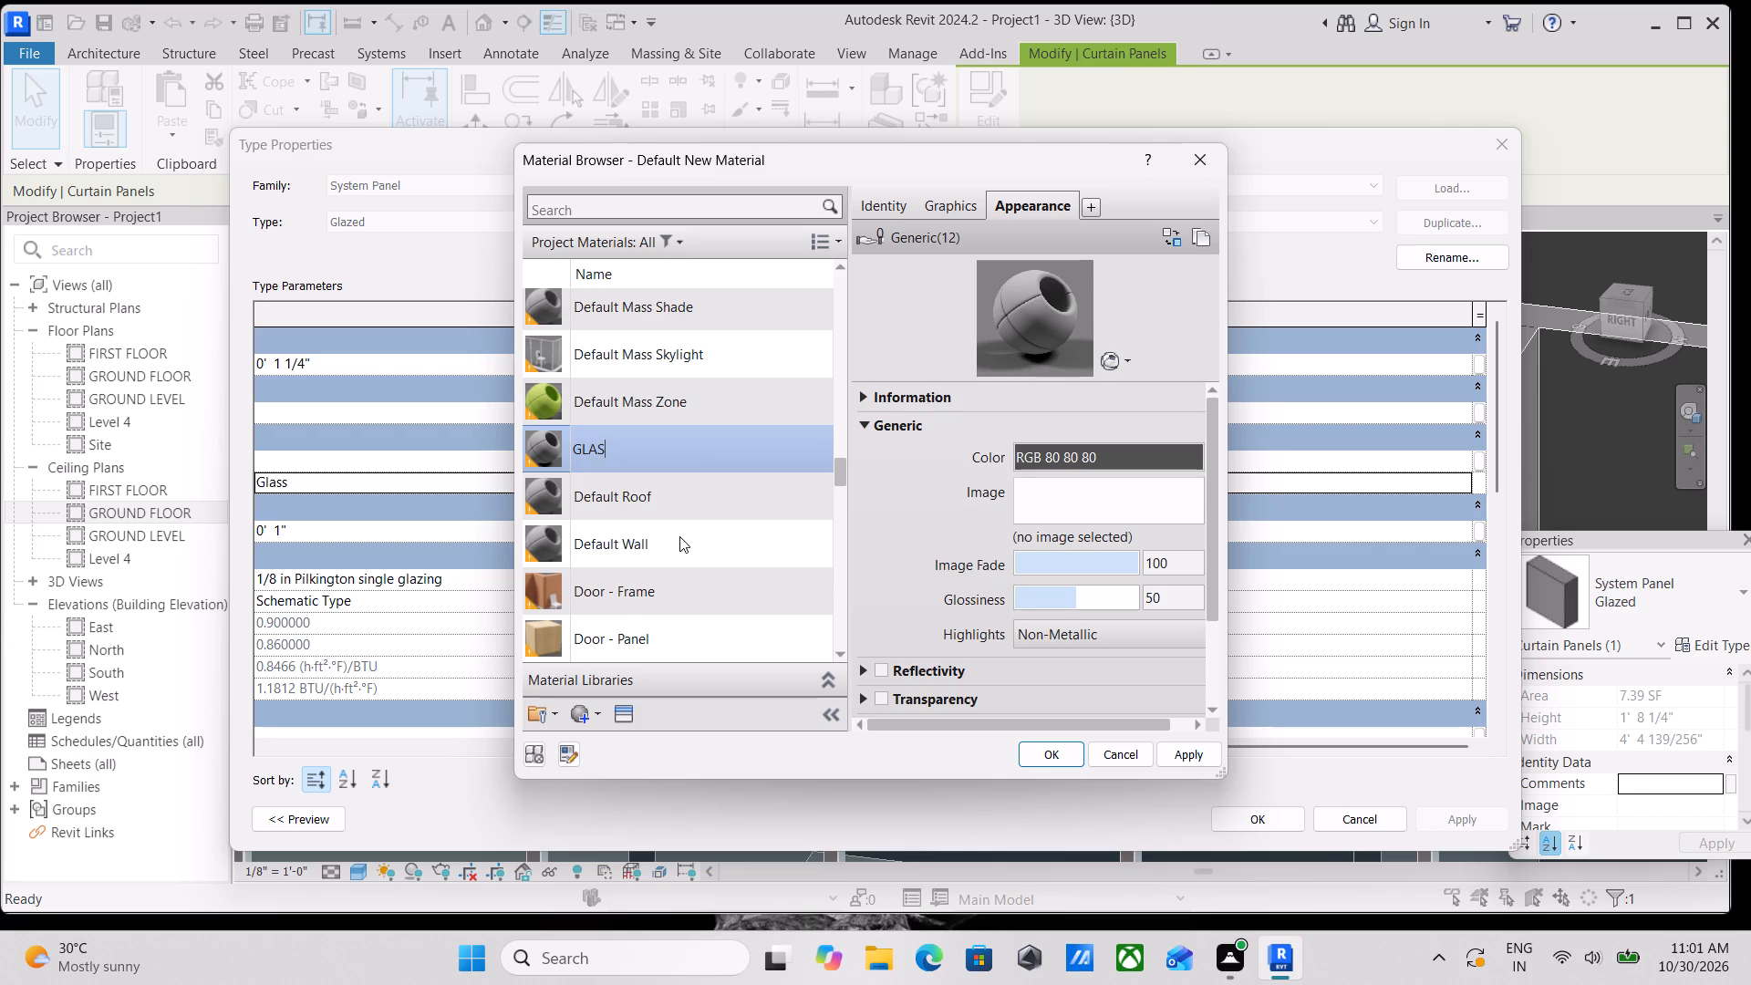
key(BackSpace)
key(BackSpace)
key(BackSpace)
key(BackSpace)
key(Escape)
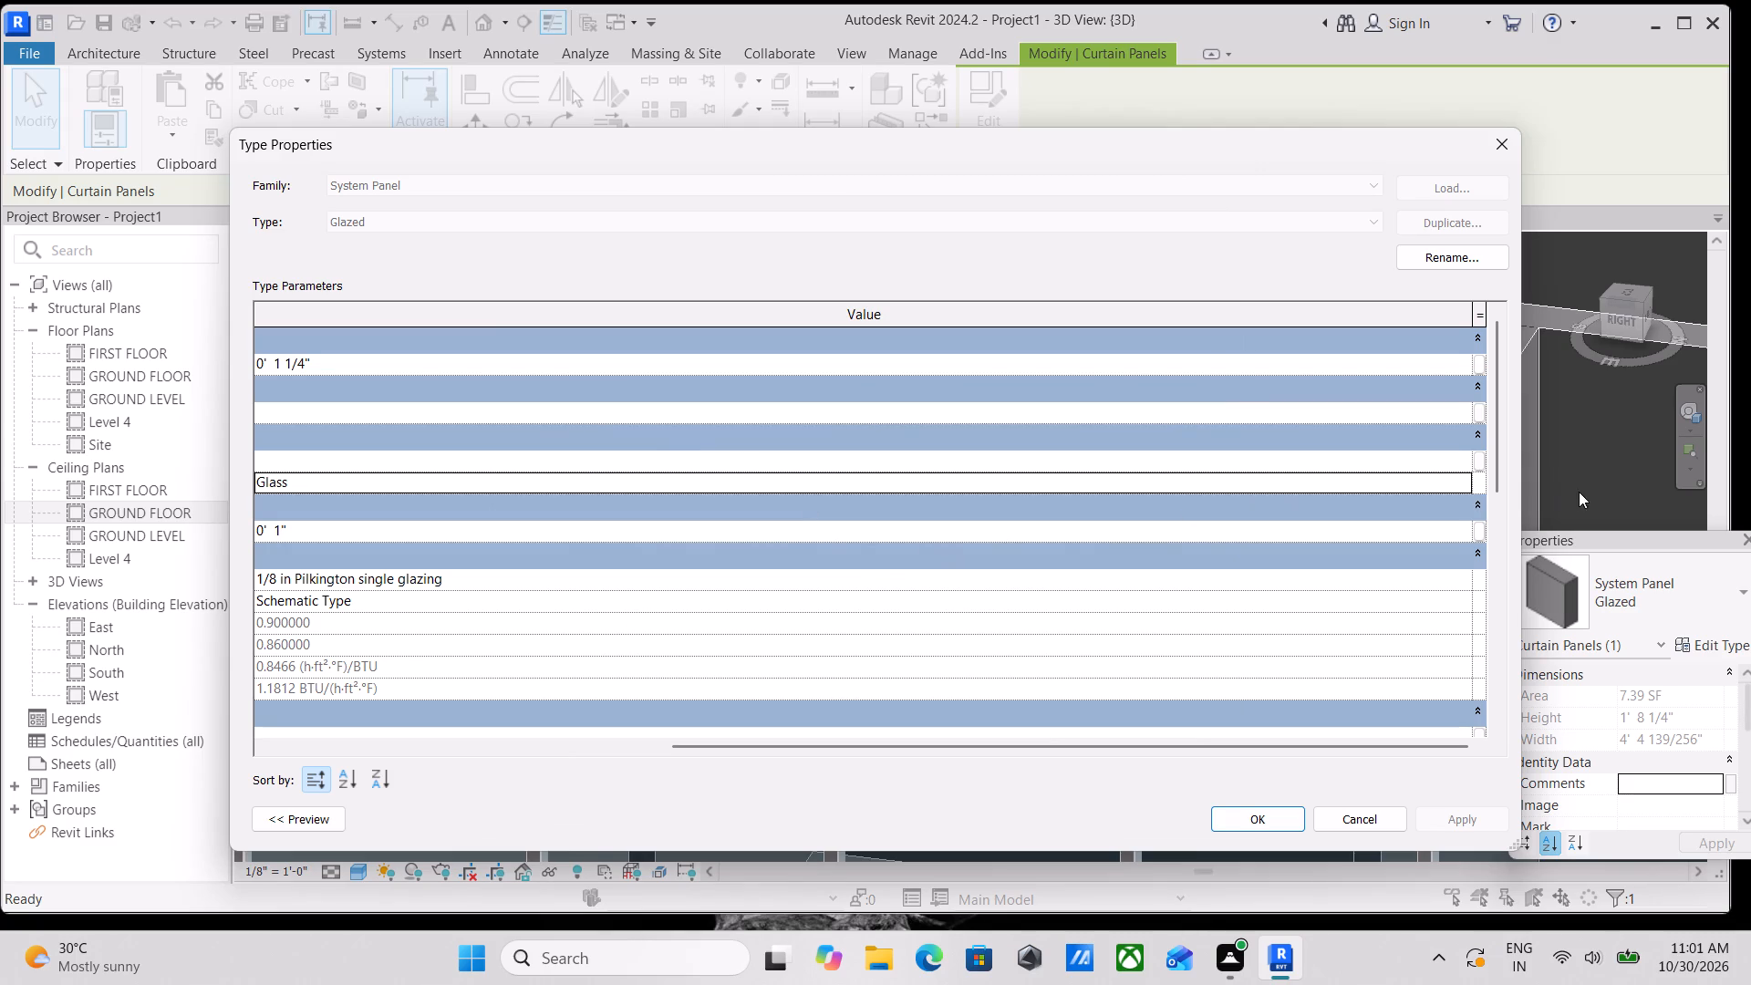
Open the Glazed panel type's Glass material and enable Tint in its appearance settings, keeping the glazing color Clear.
click(1456, 484)
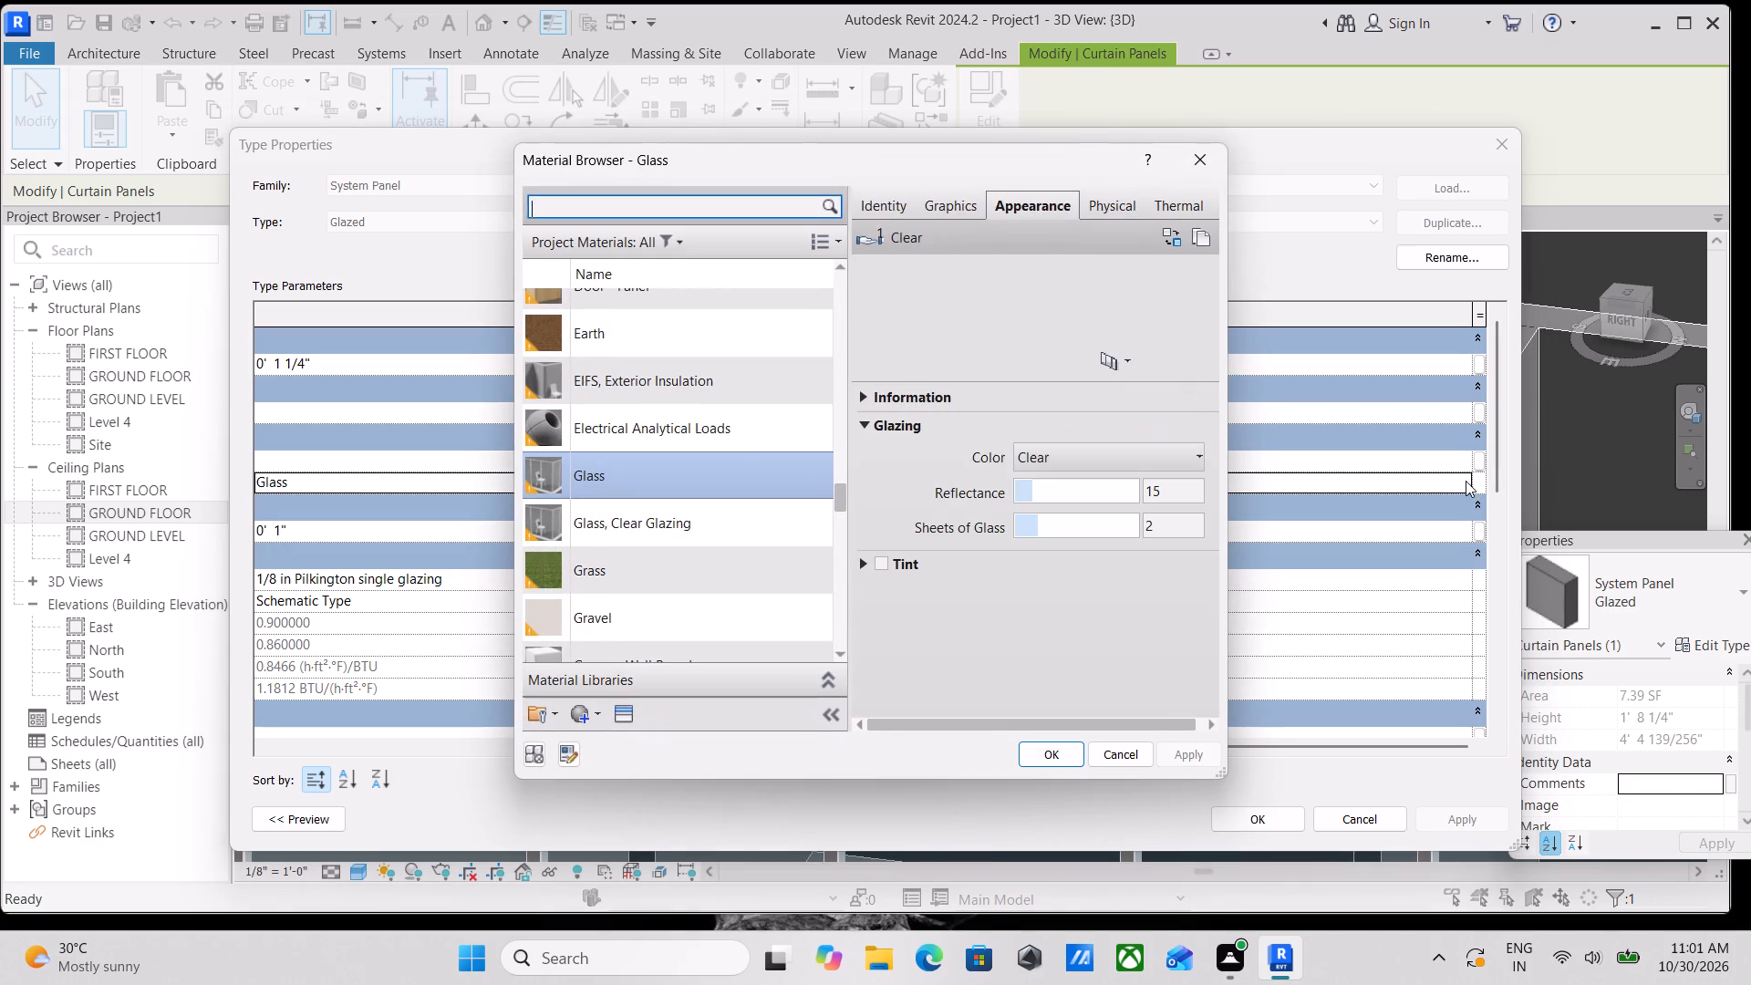
click(1091, 449)
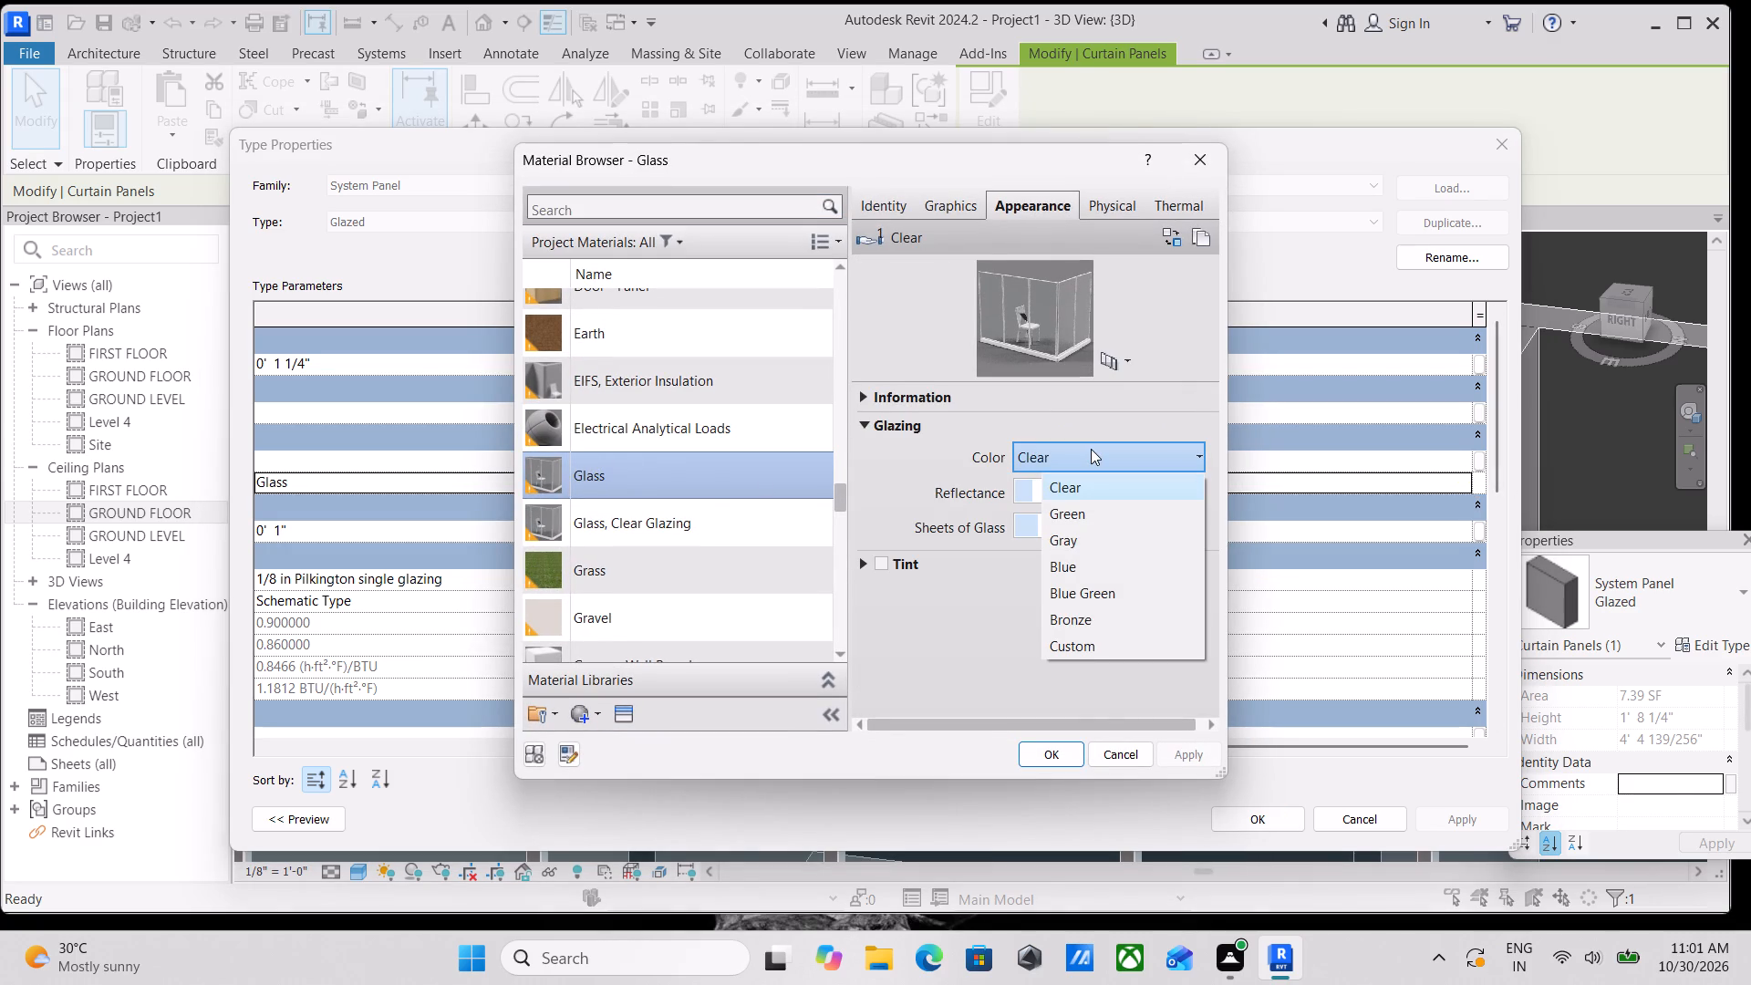
click(1091, 449)
click(889, 560)
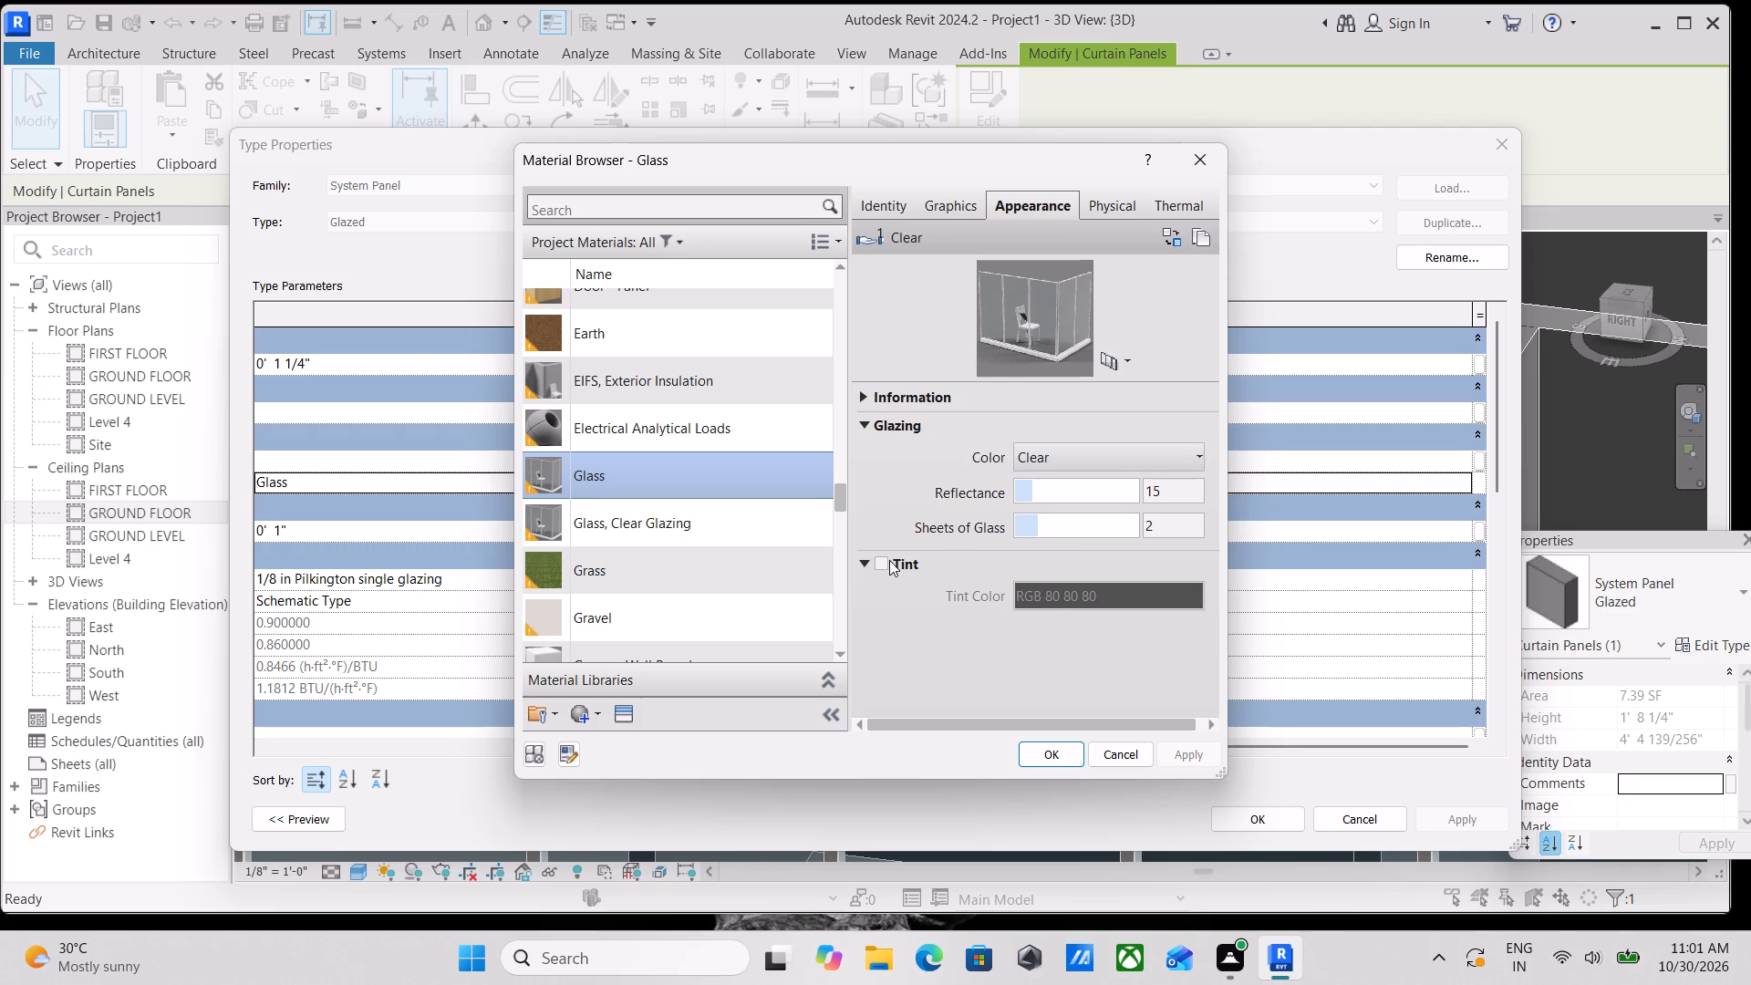
click(1103, 597)
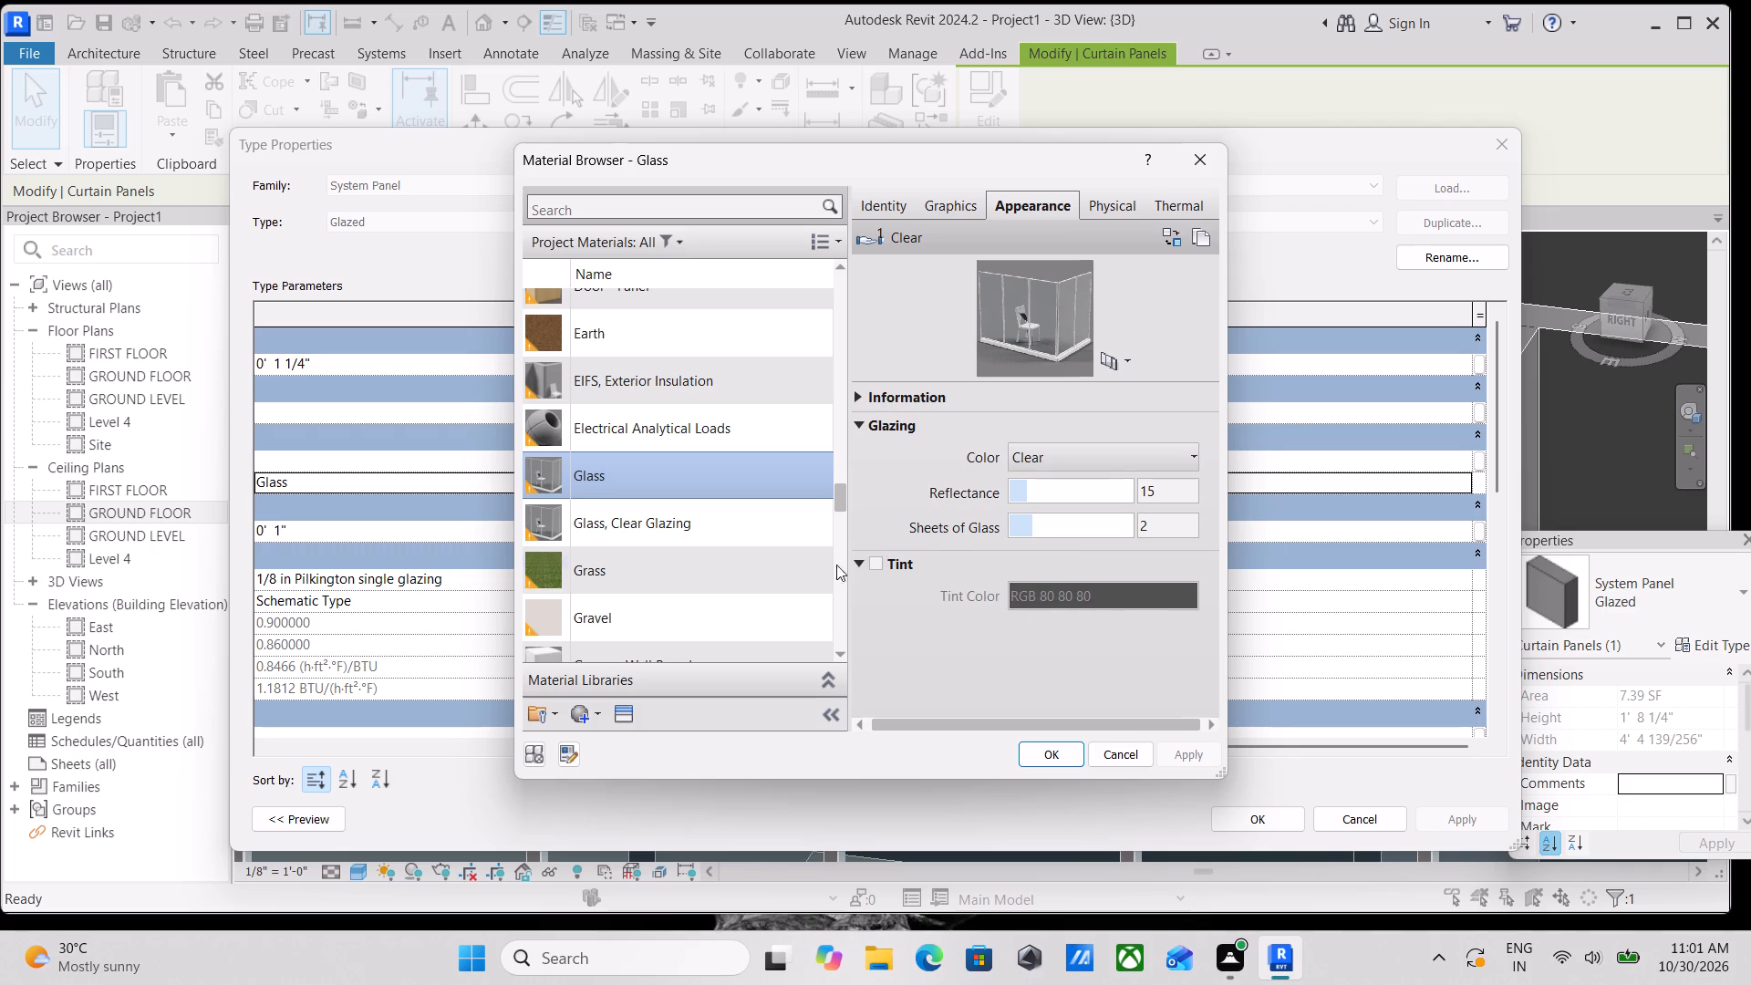
click(877, 566)
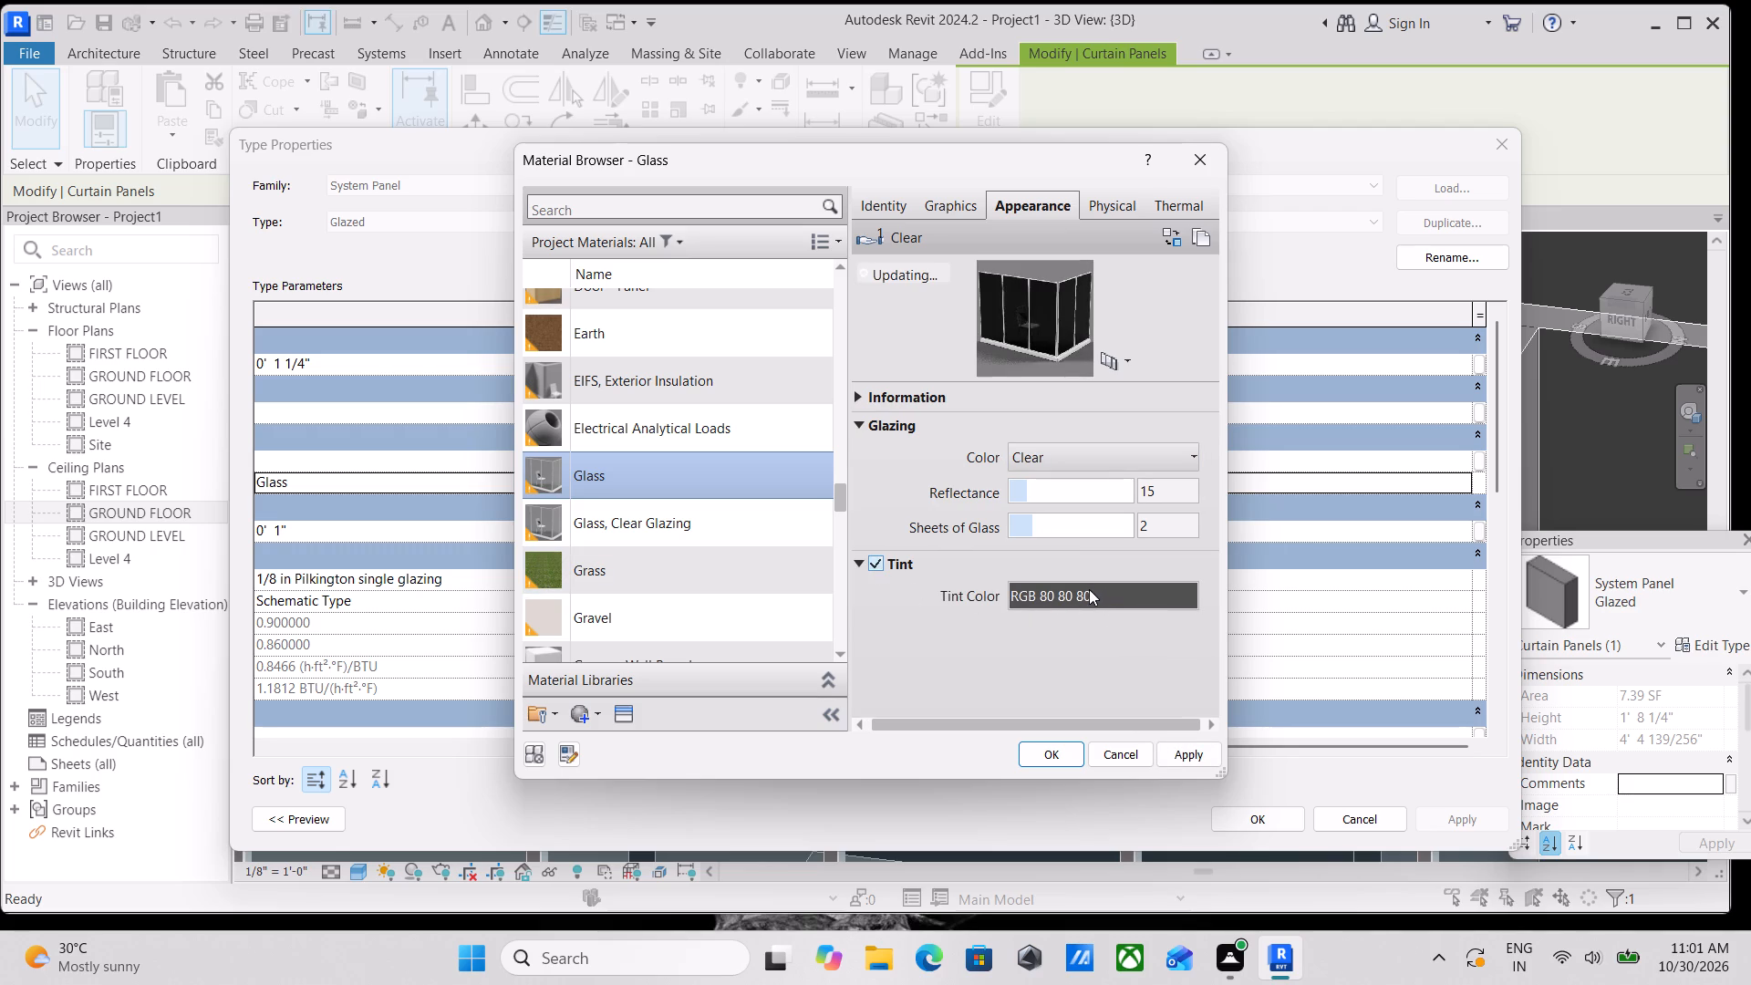
Set the Glass material's tint color to RGB 120, 169, 208.
click(1082, 596)
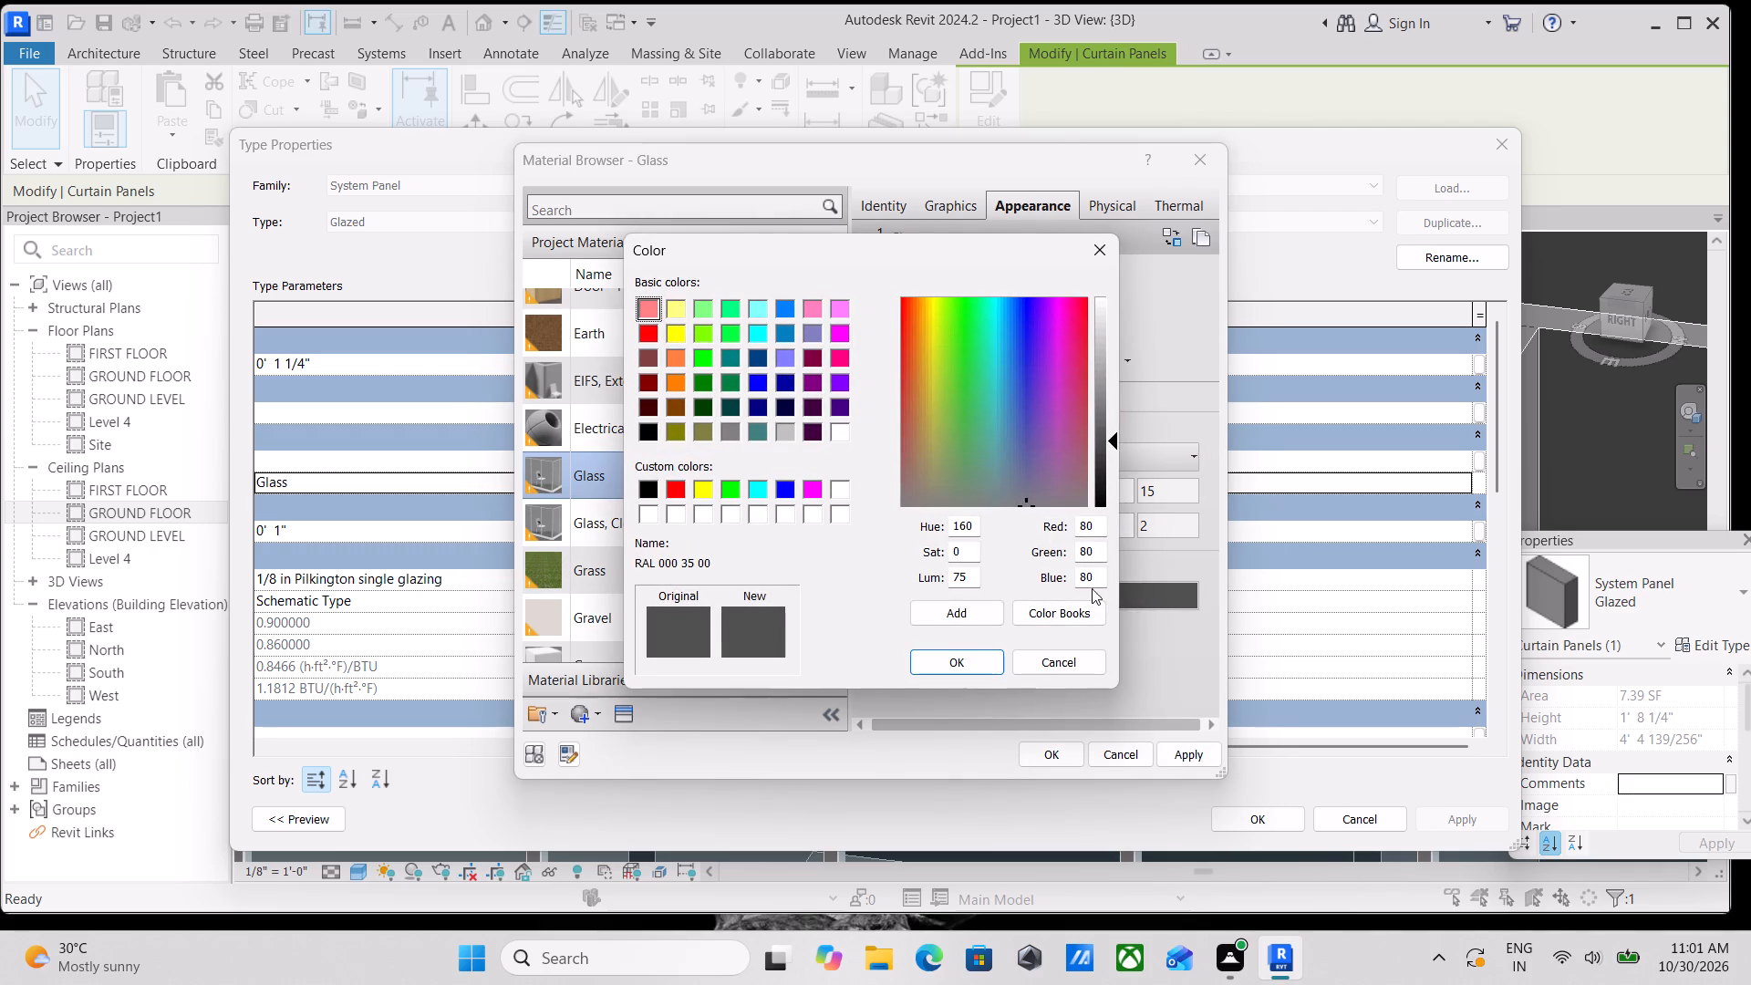
drag(1092, 529, 1020, 535)
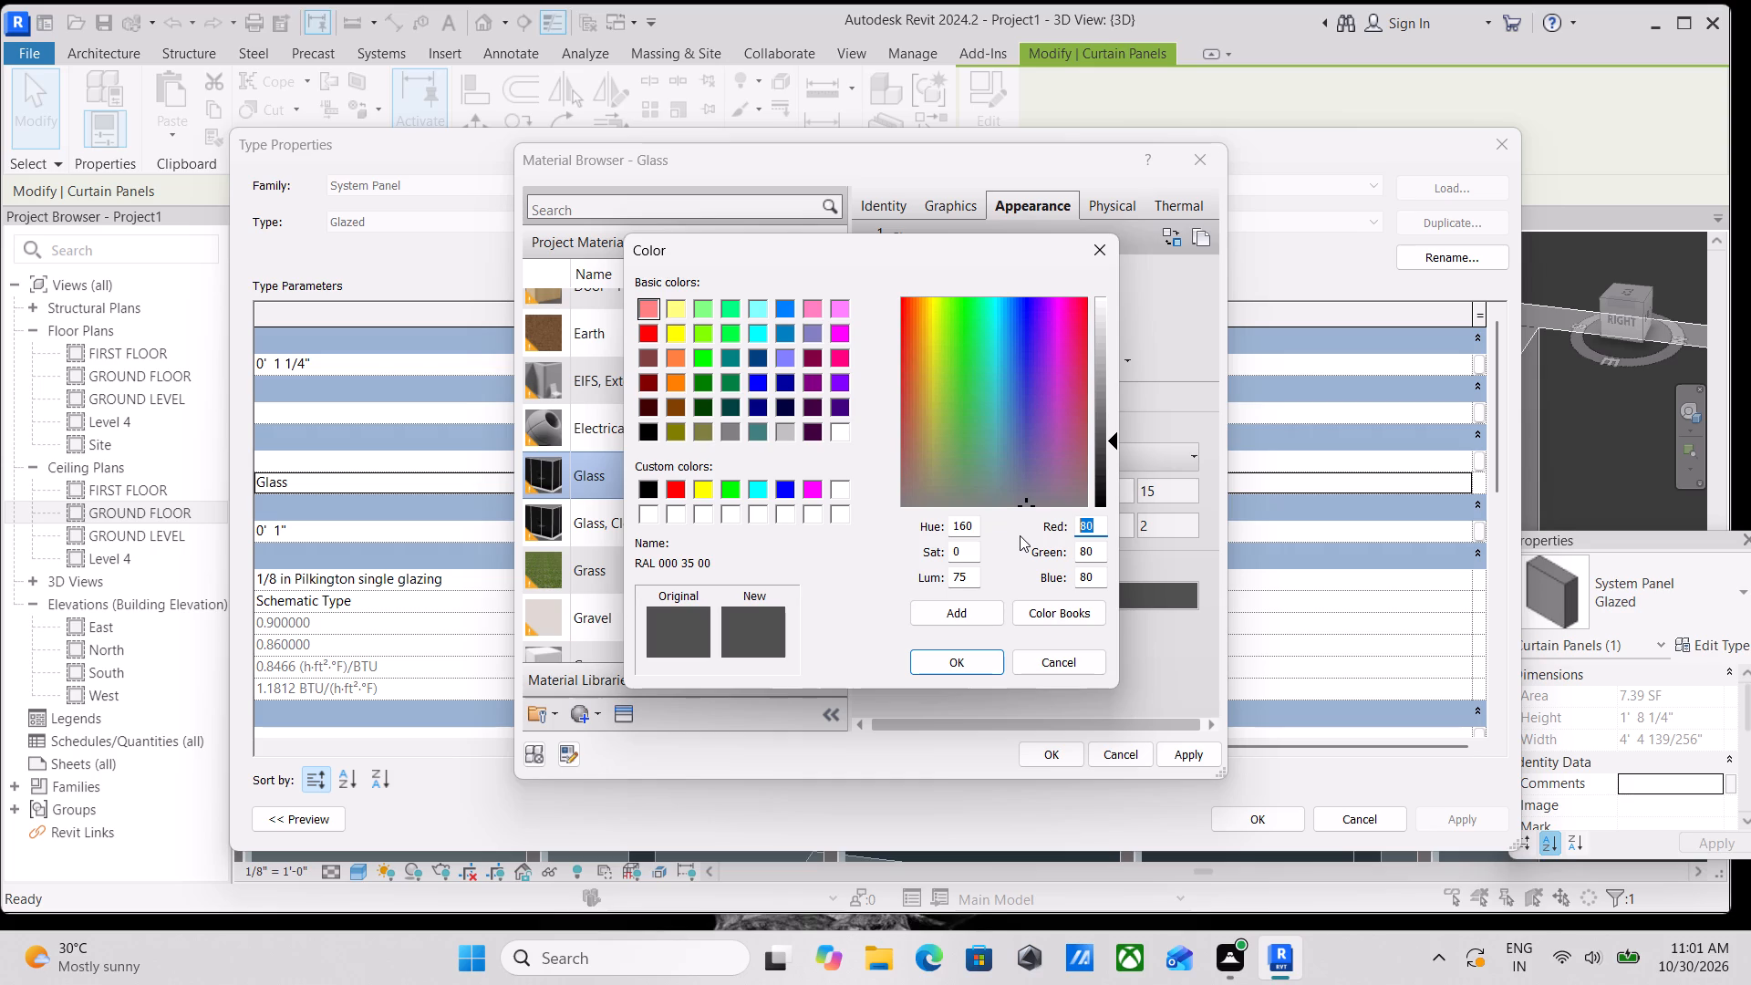
click(1020, 535)
text(120)
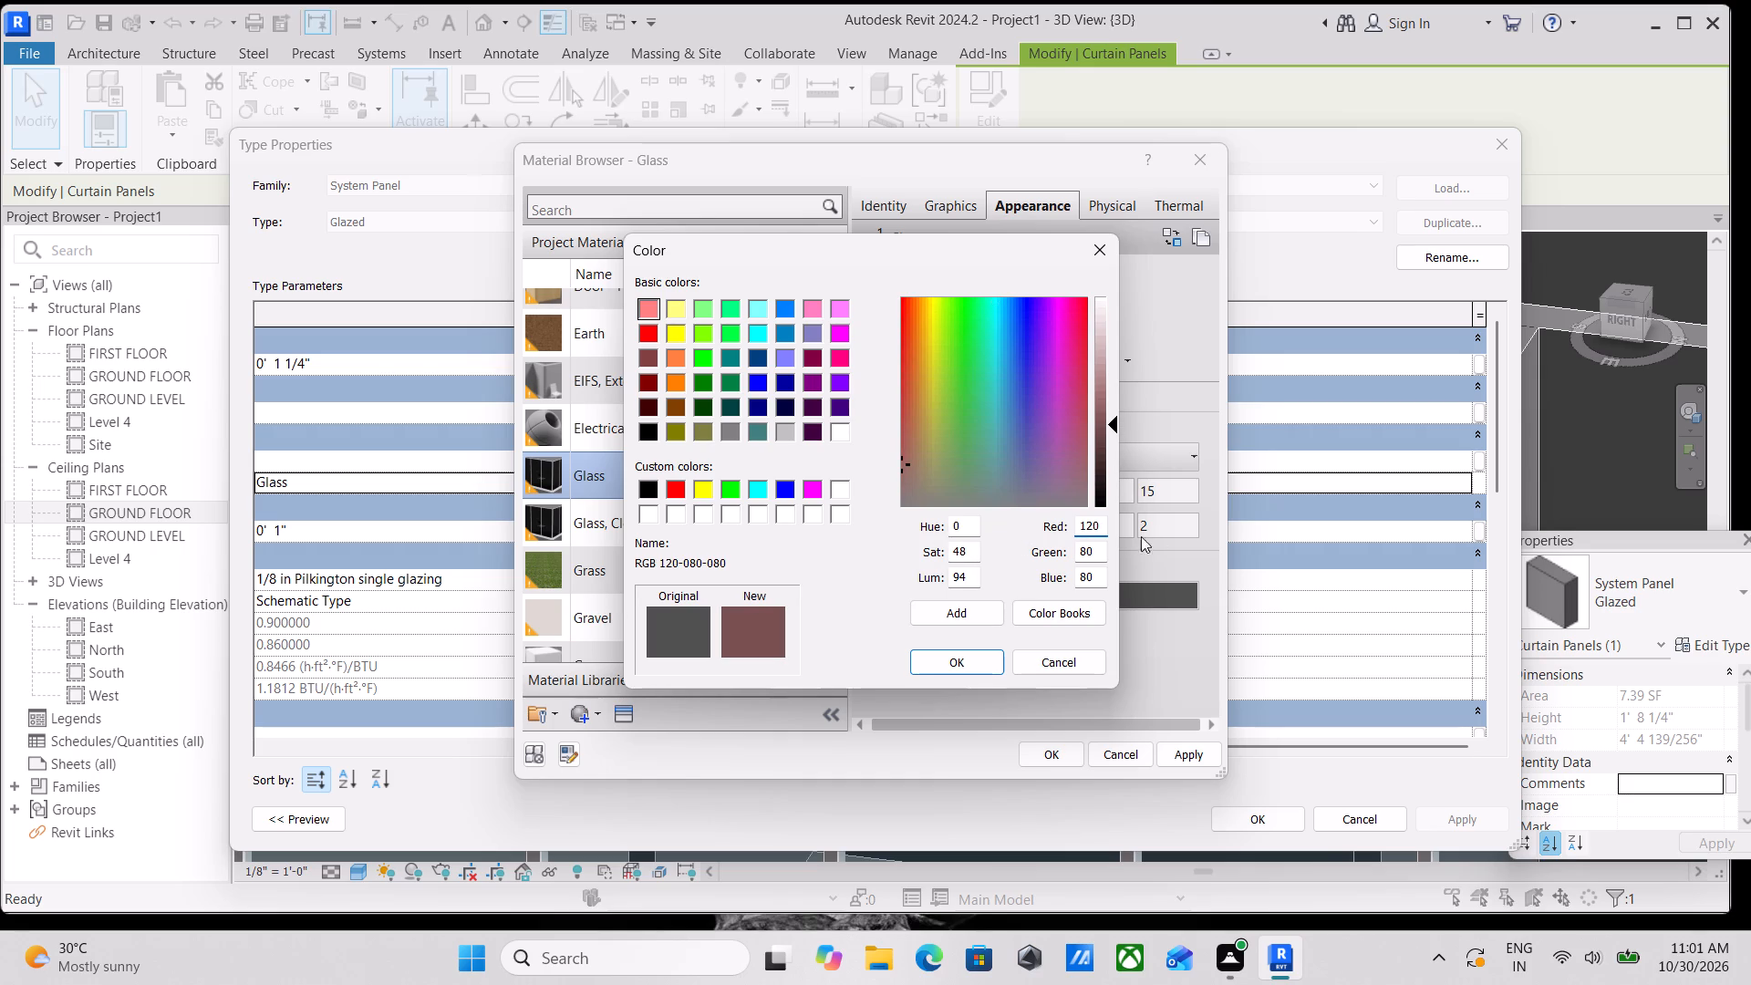
drag(1103, 551, 1001, 560)
text(169)
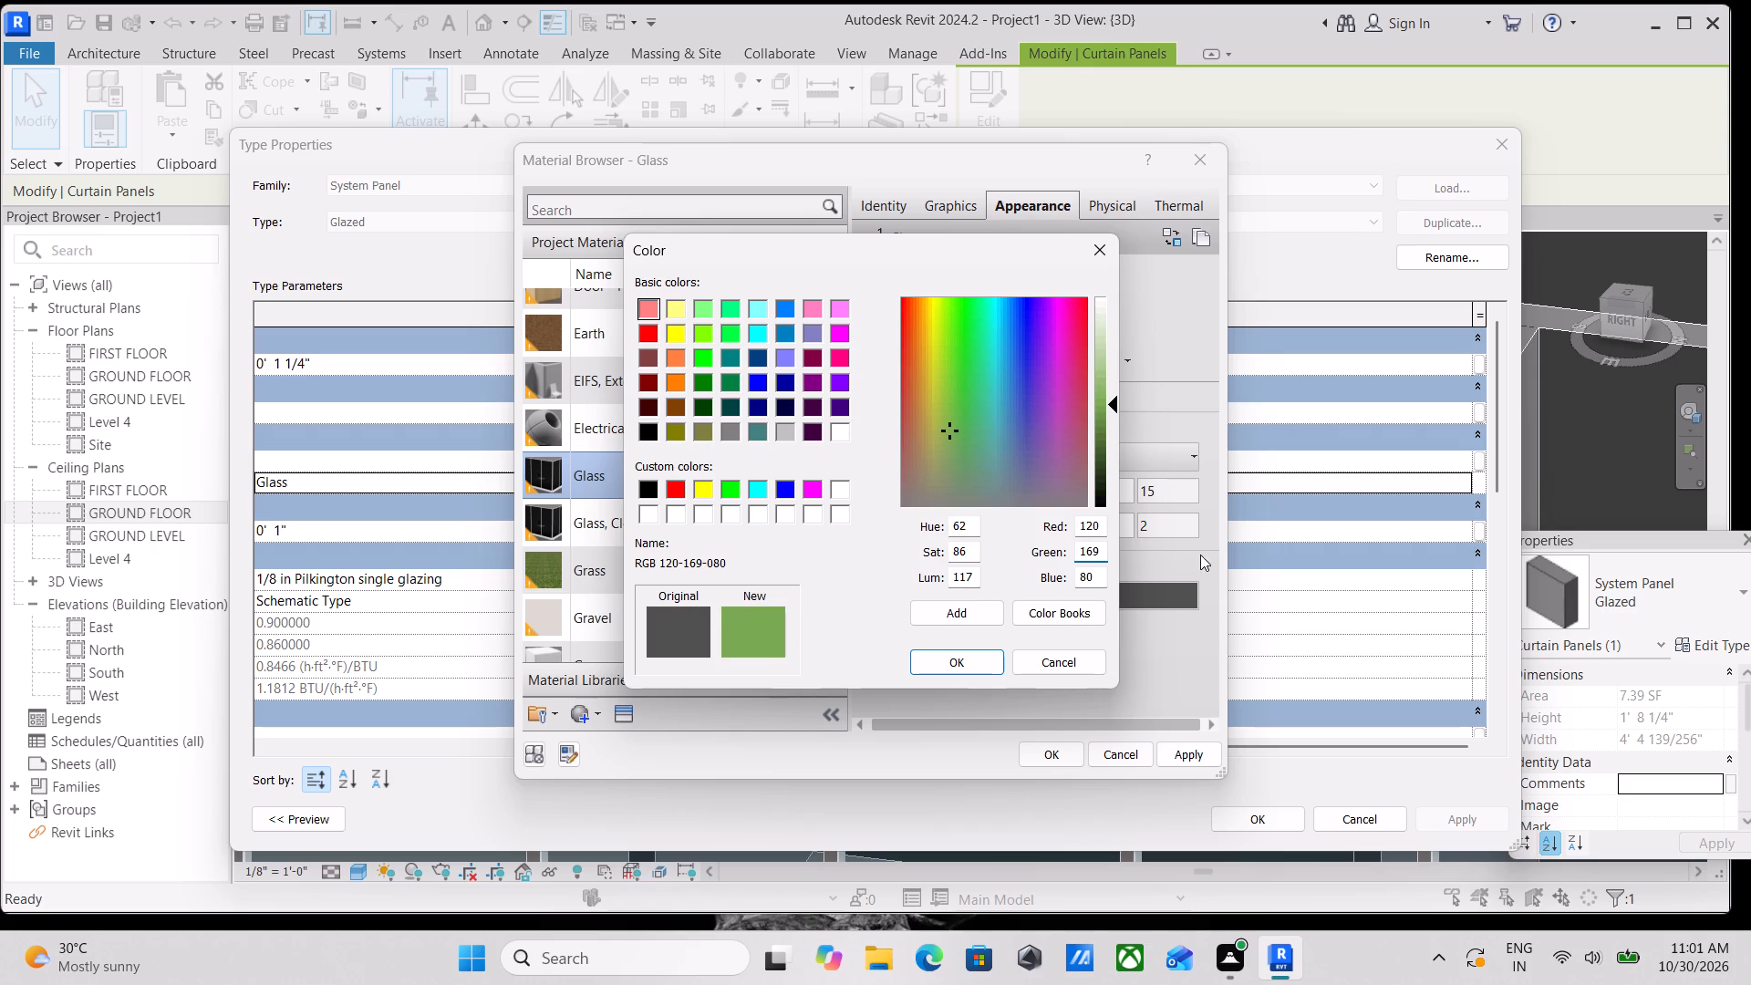
drag(1102, 579, 1039, 591)
text(20)
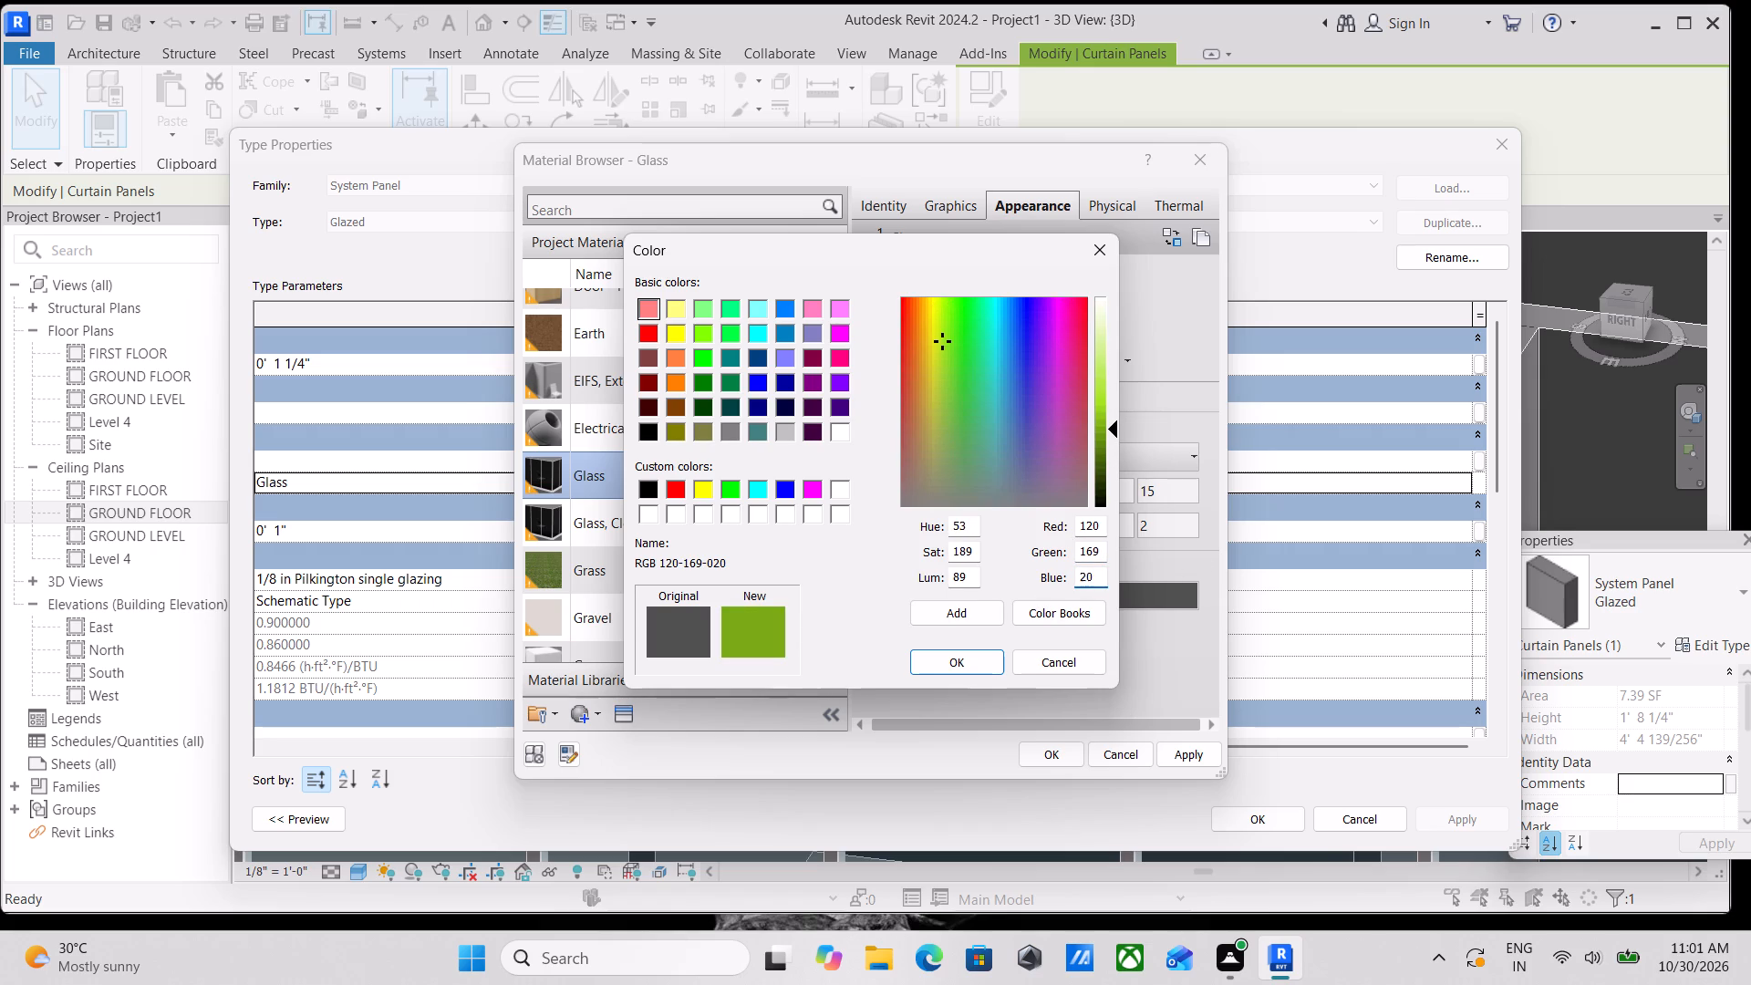
key(8)
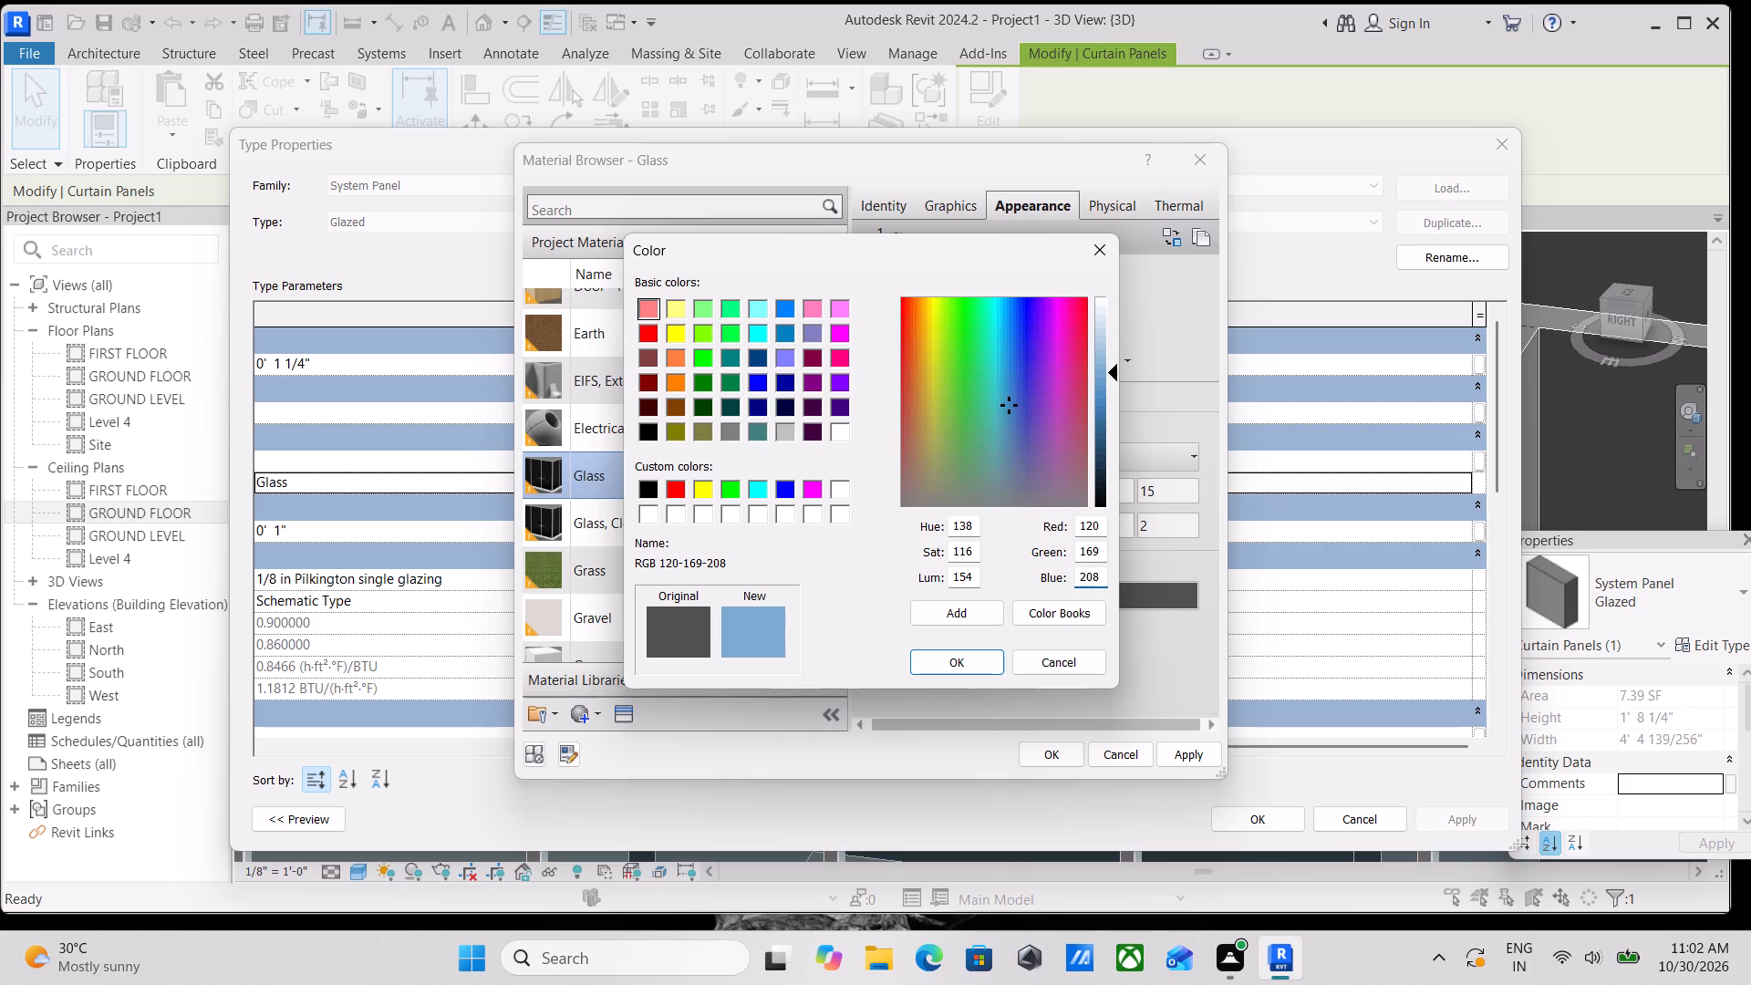
click(929, 663)
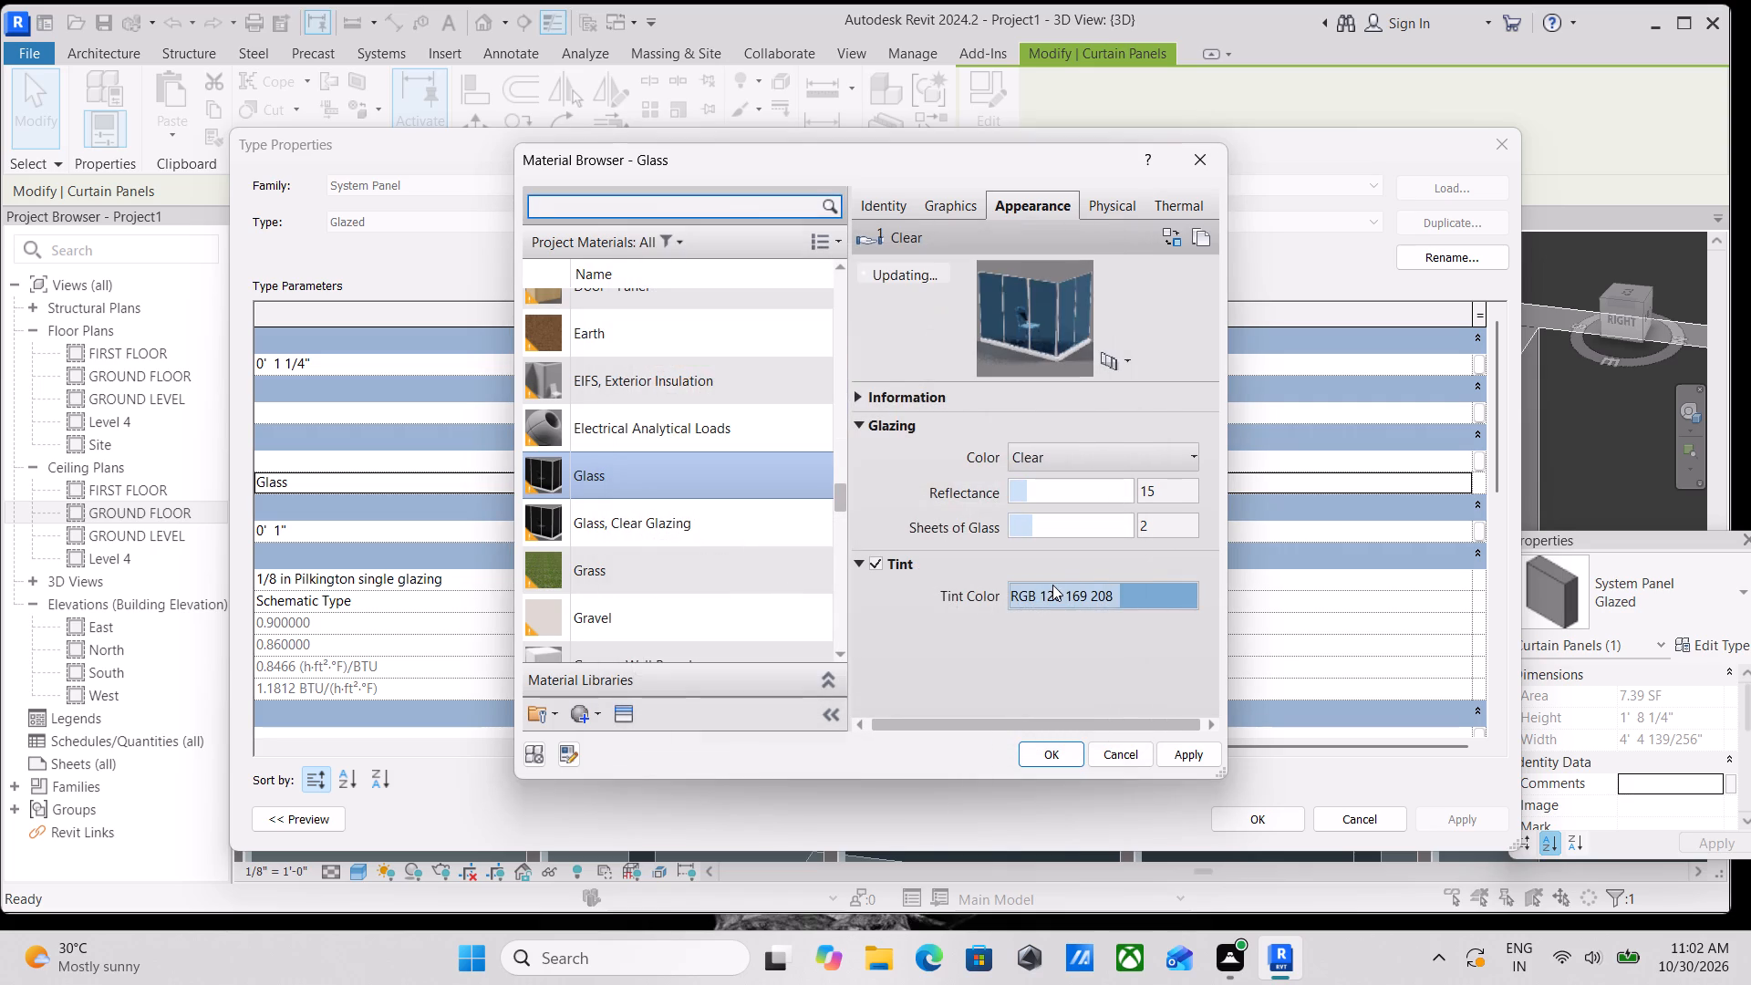
Set the Glass material's glazing color to Blue and its reflectance to 60, and accept the material and Glazed panel type changes.
click(1103, 466)
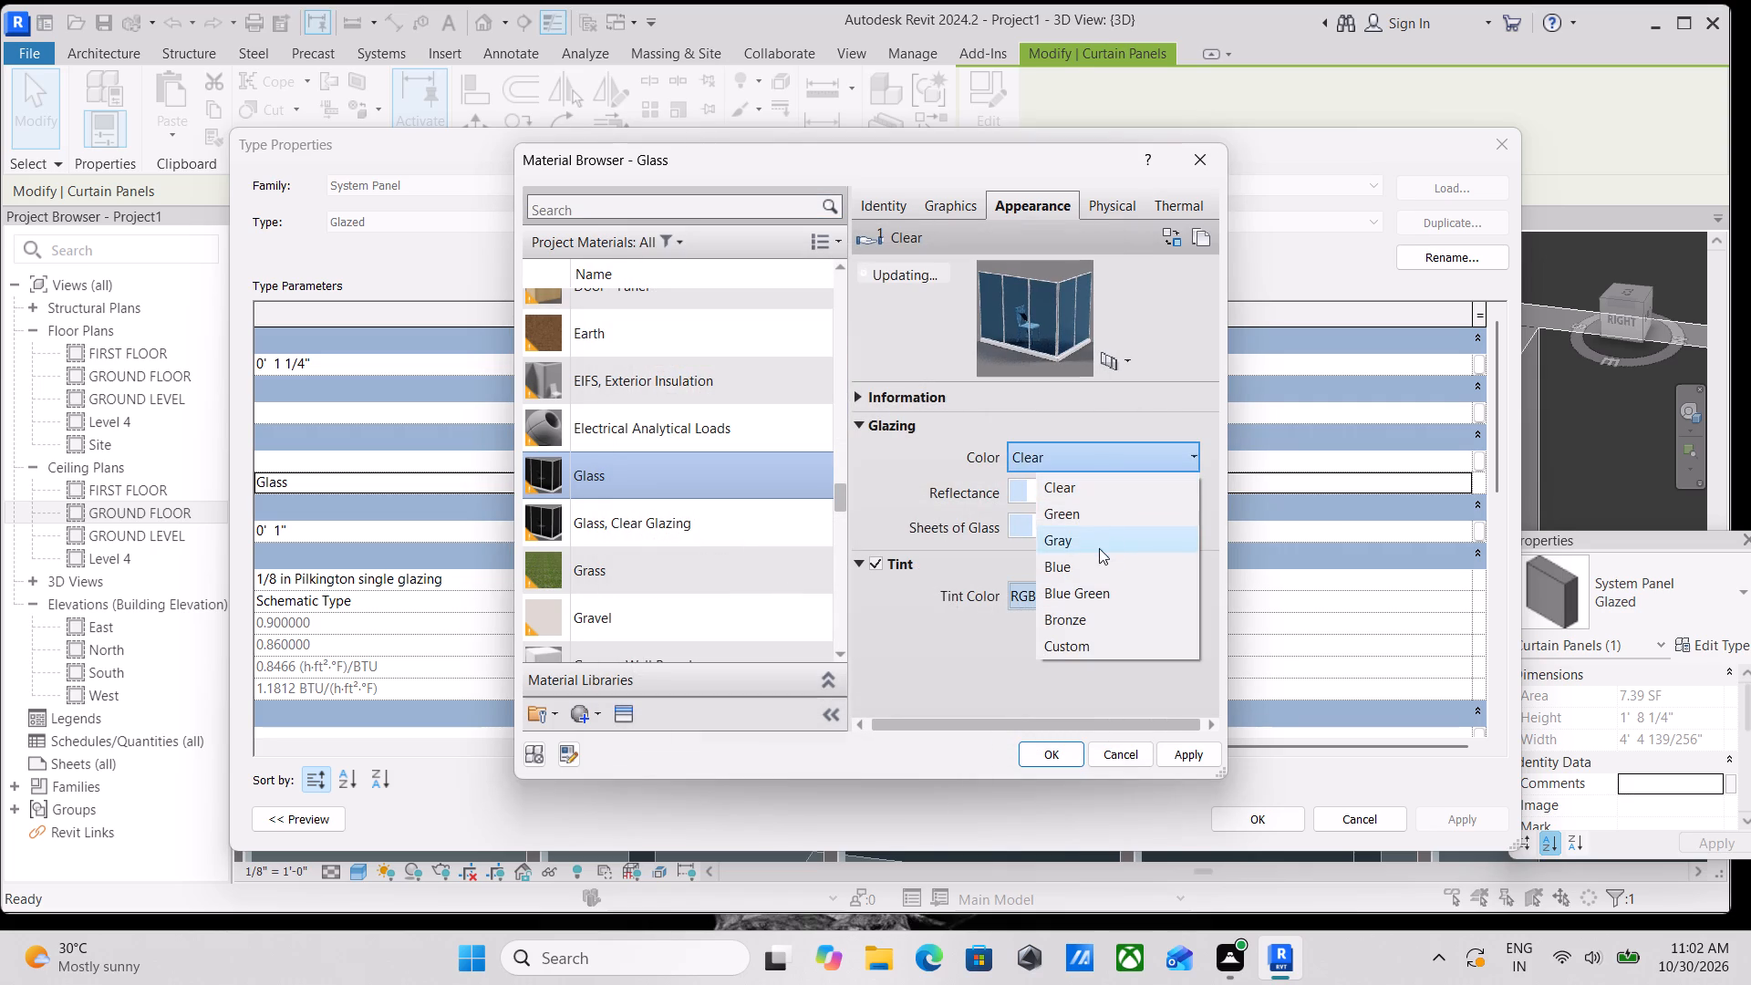
click(1098, 570)
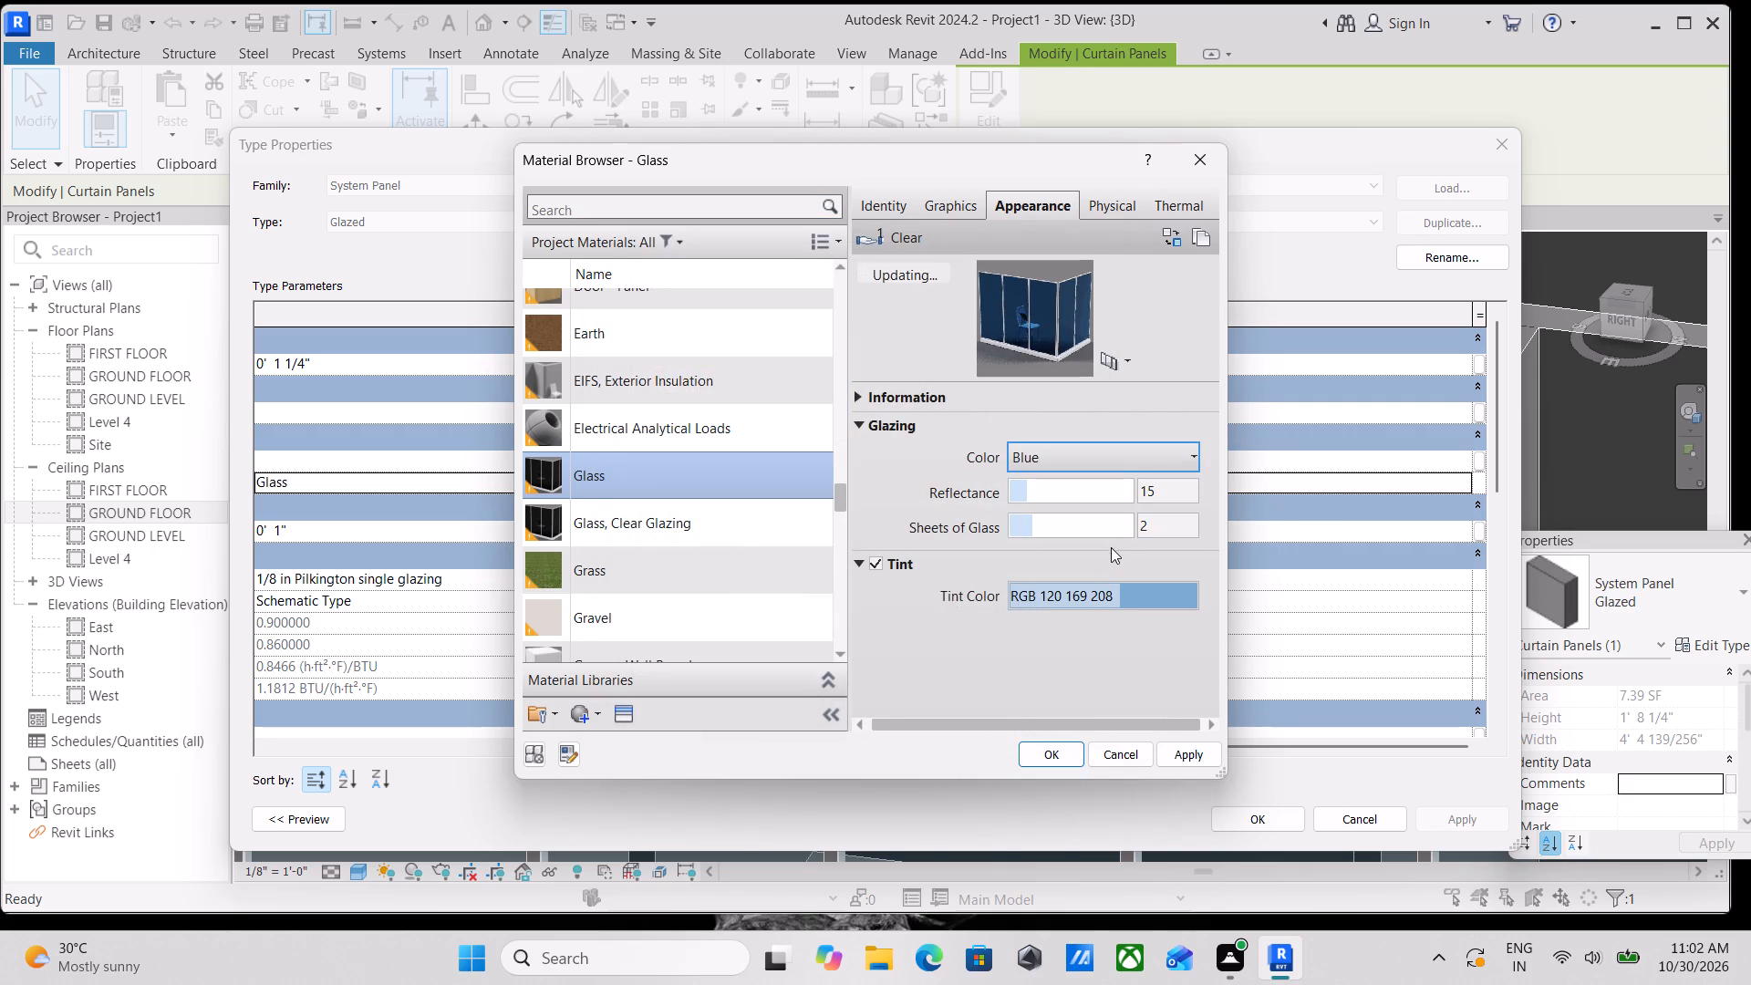
scroll(1098, 680, up, 1)
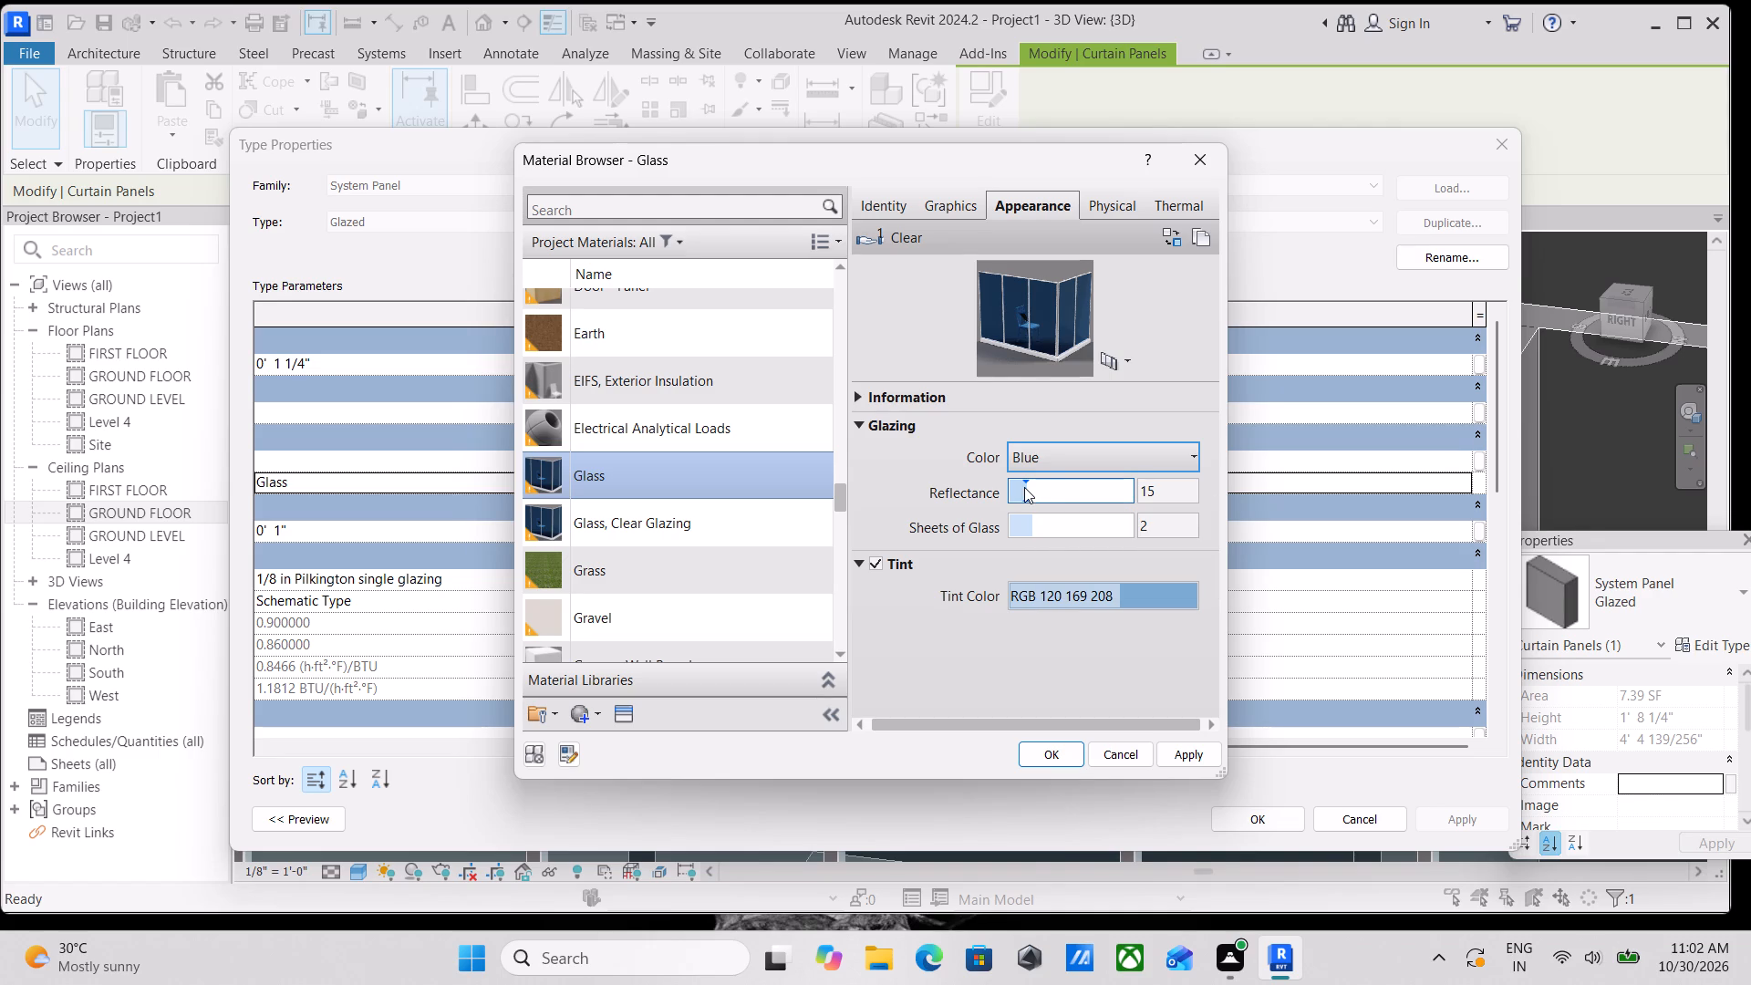
drag(1024, 487, 1062, 491)
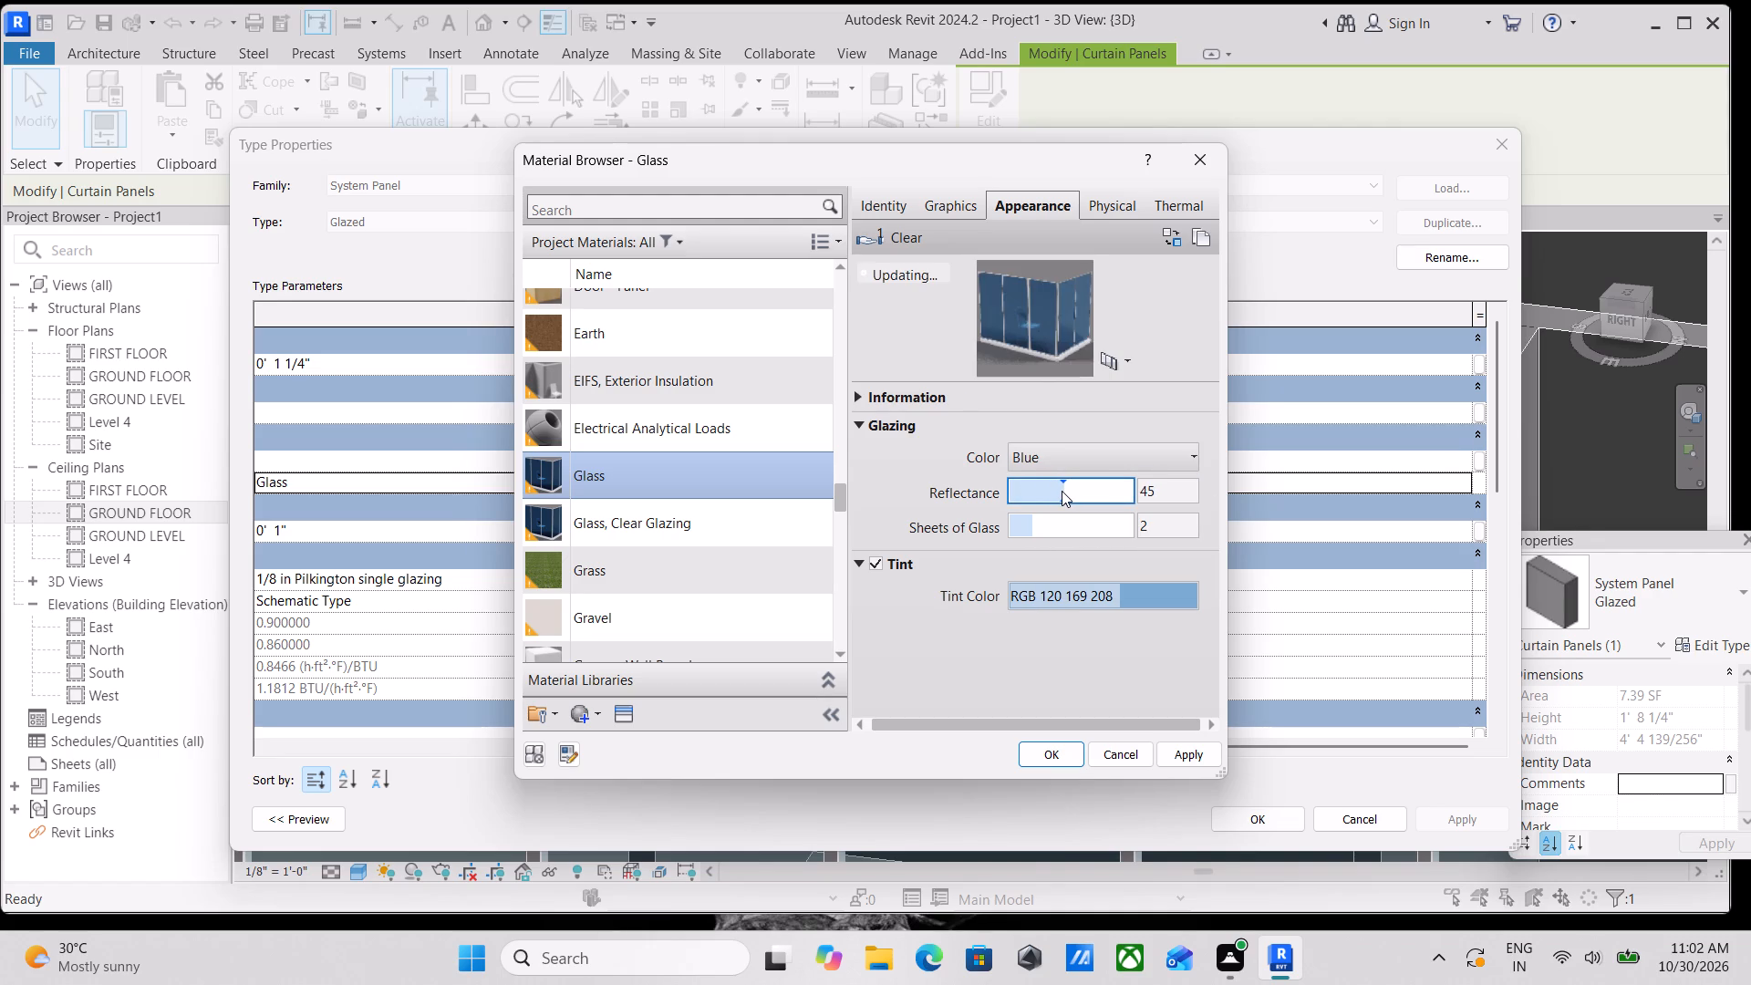
drag(1062, 491, 1080, 491)
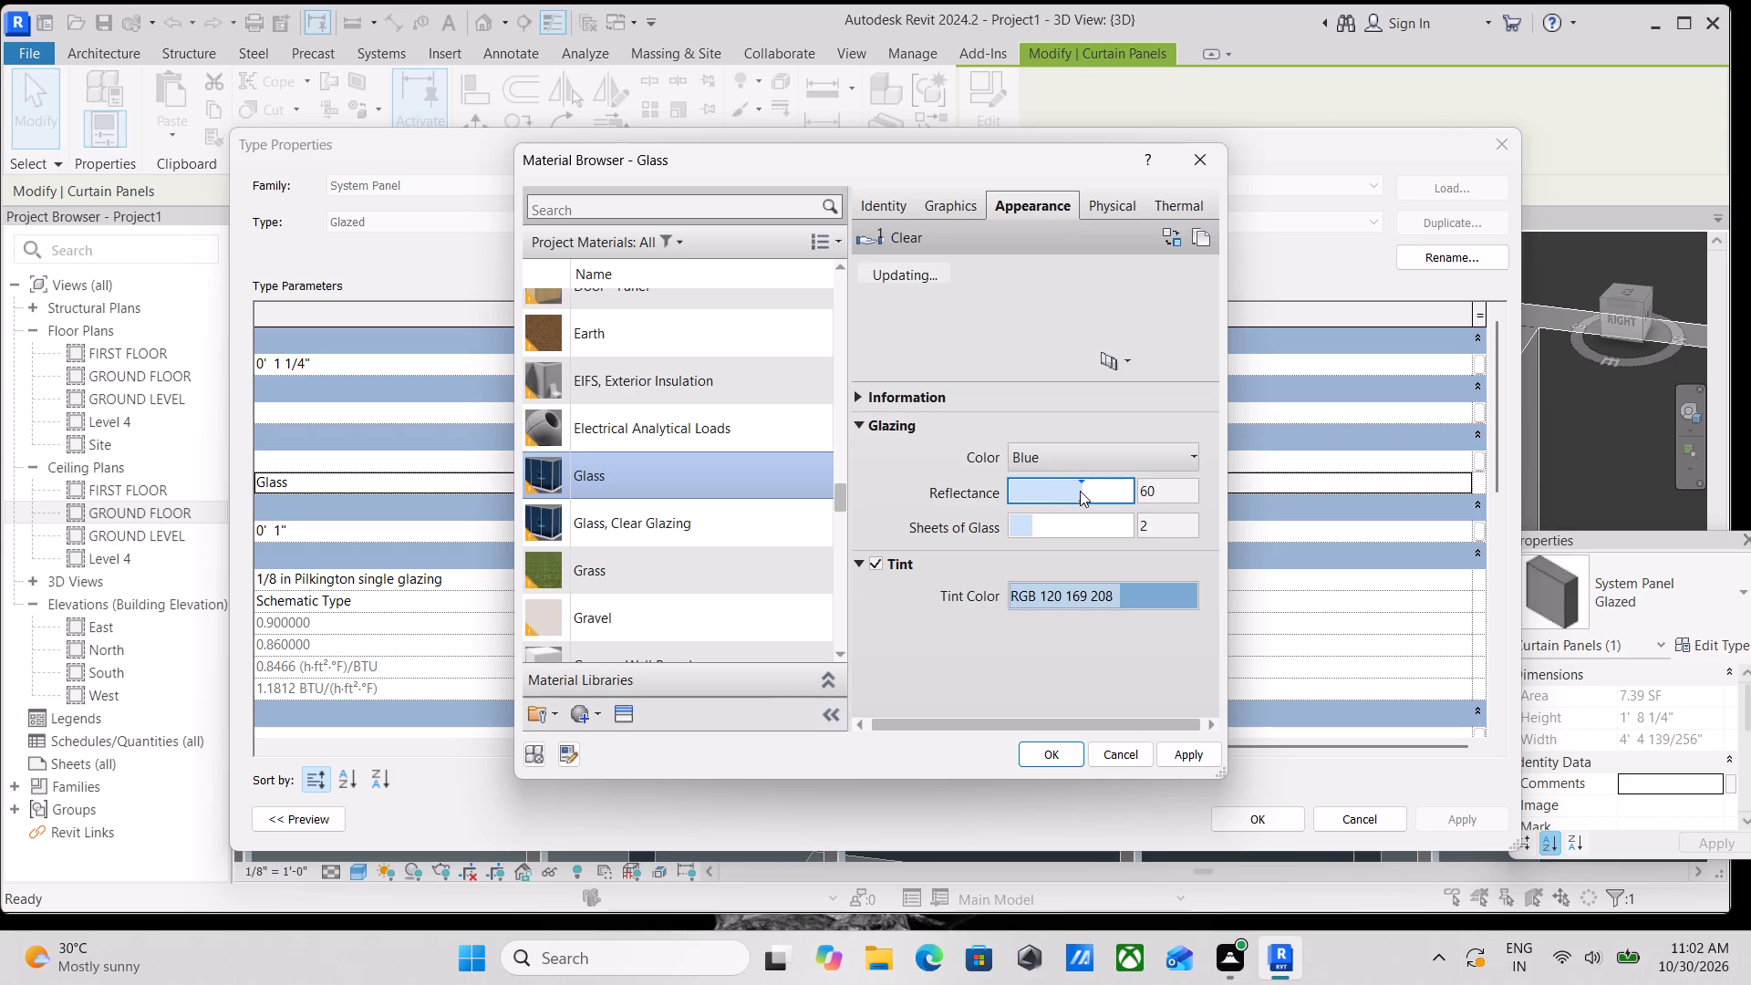
drag(1080, 491, 1079, 491)
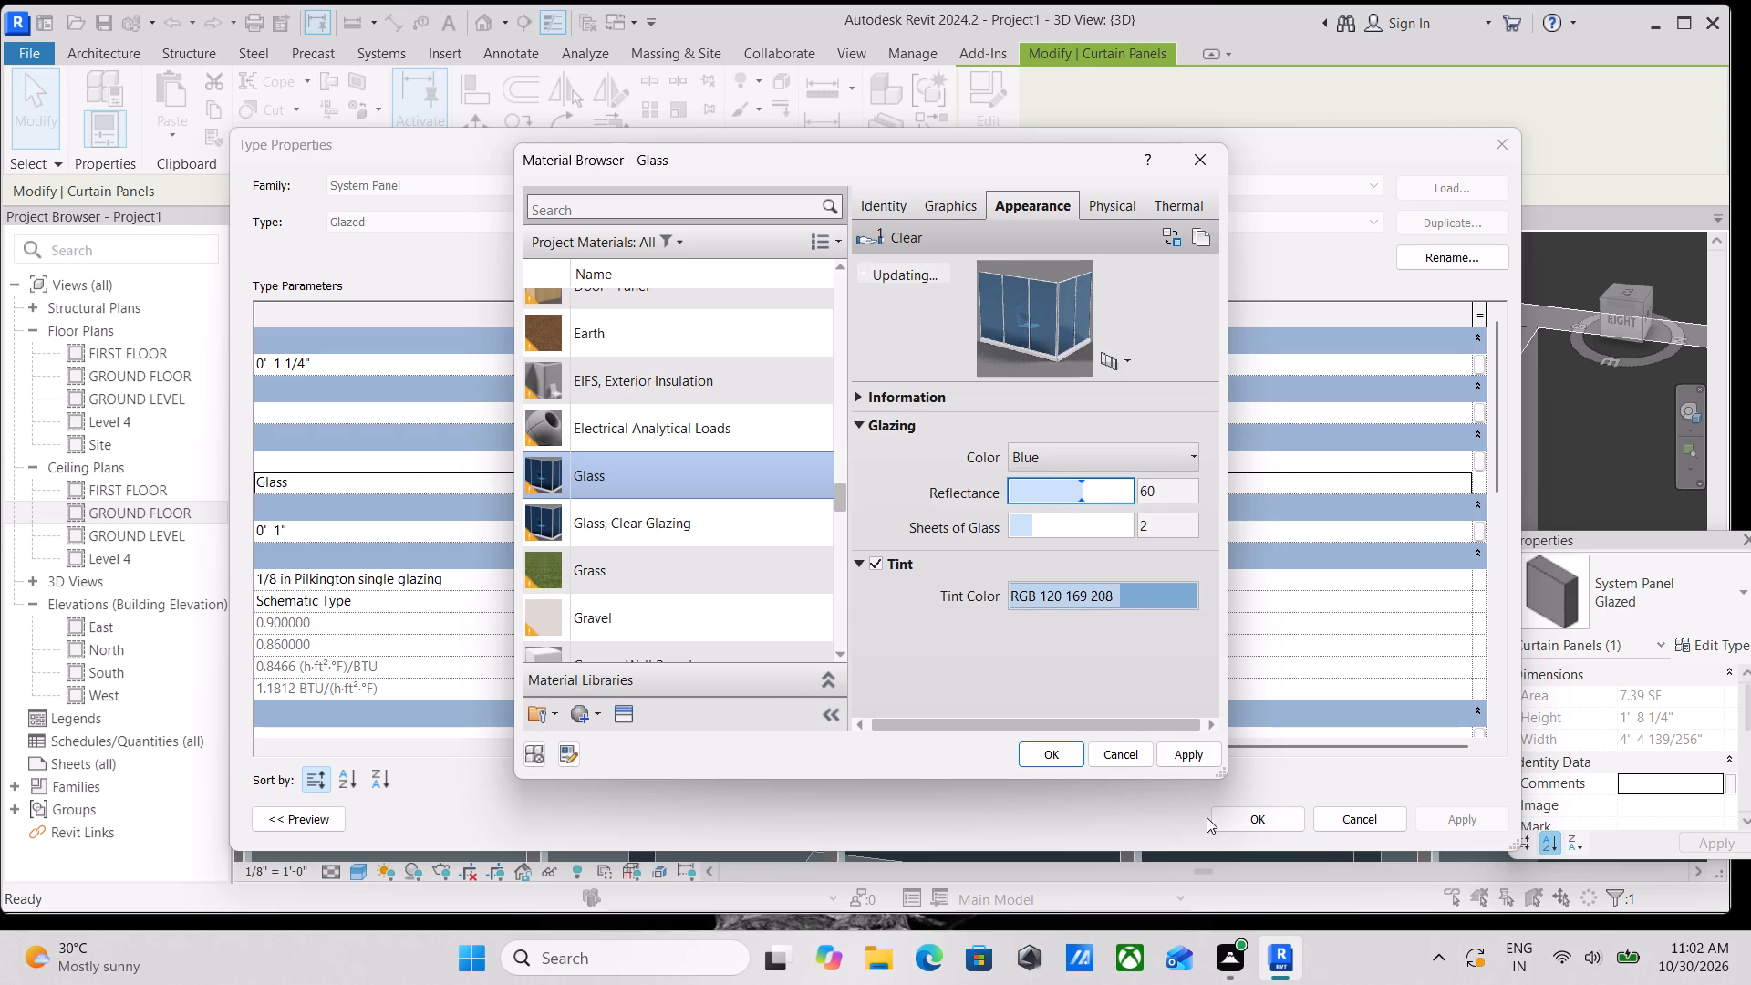
click(1196, 775)
click(1187, 760)
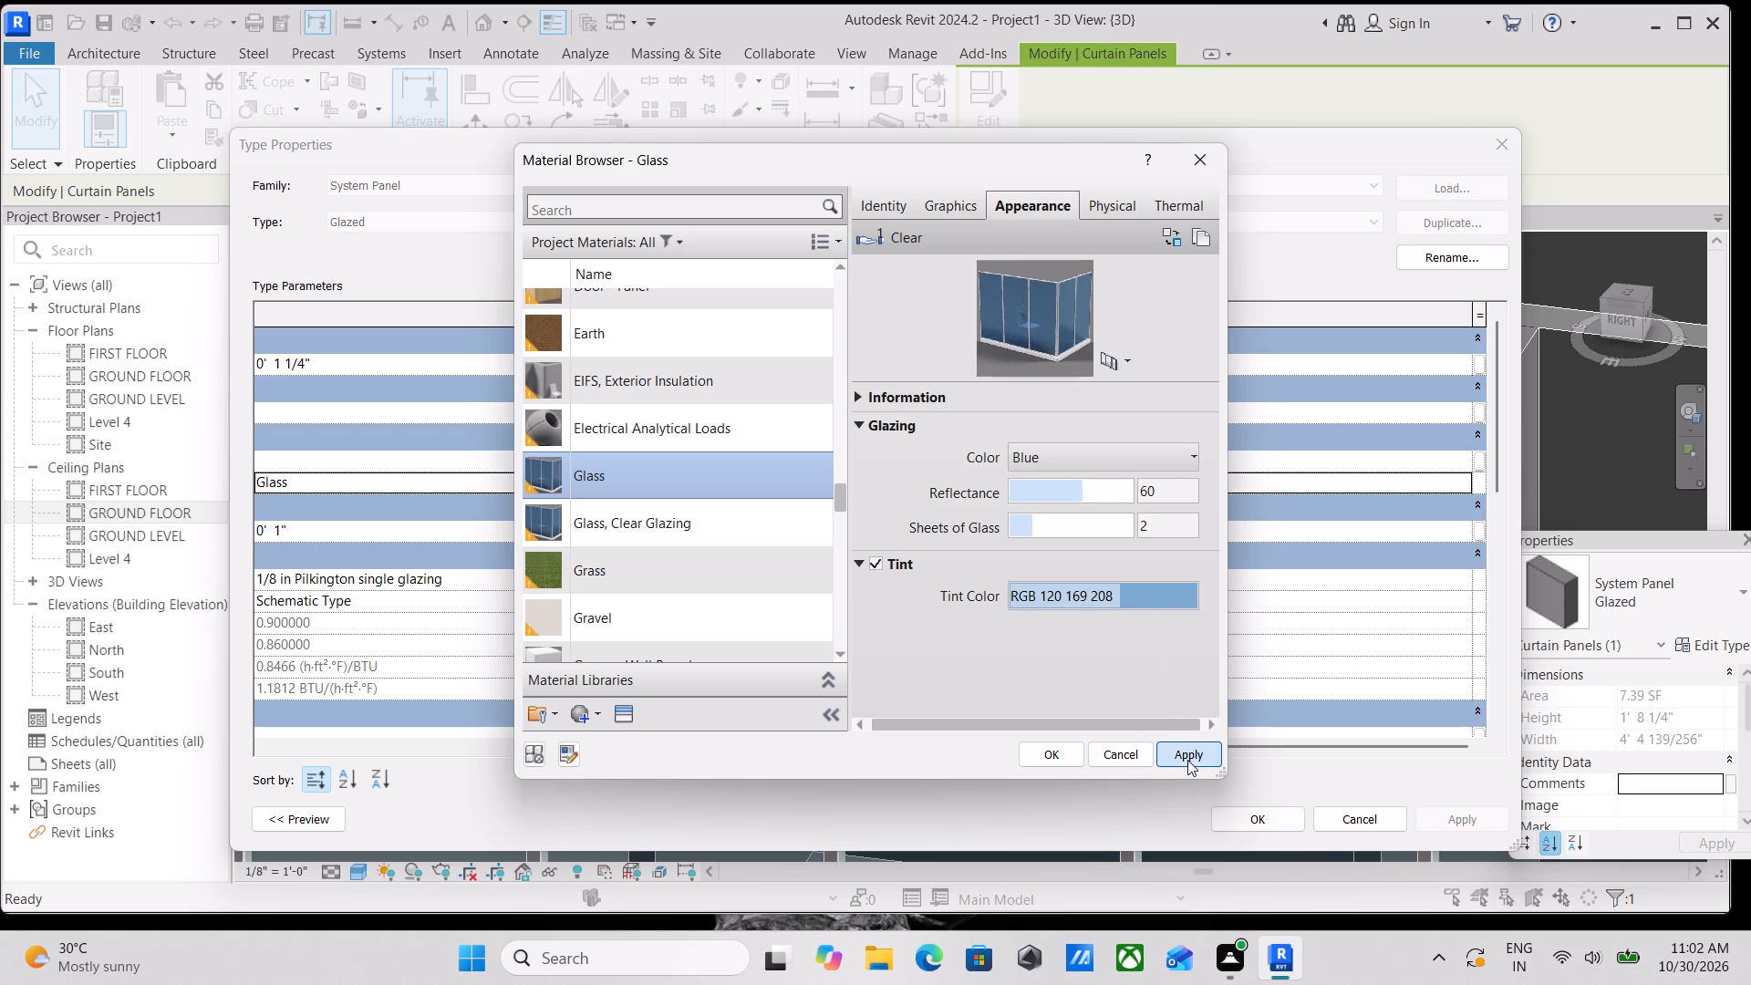
click(1064, 755)
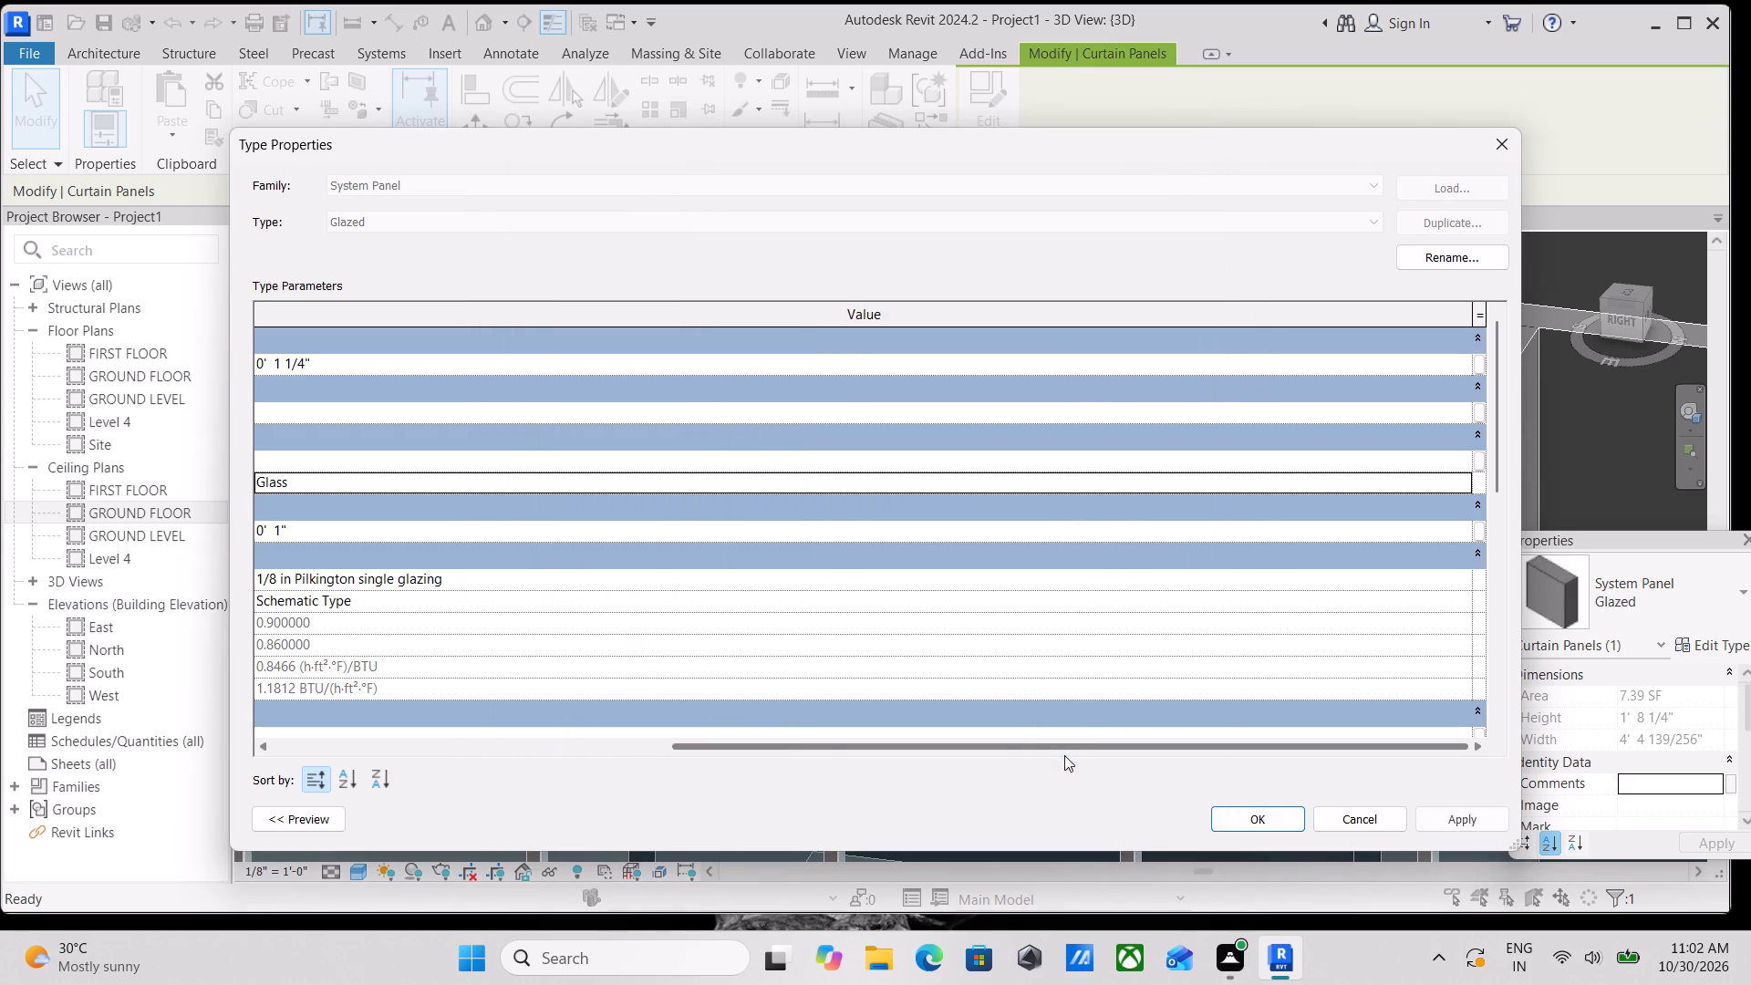
click(1442, 816)
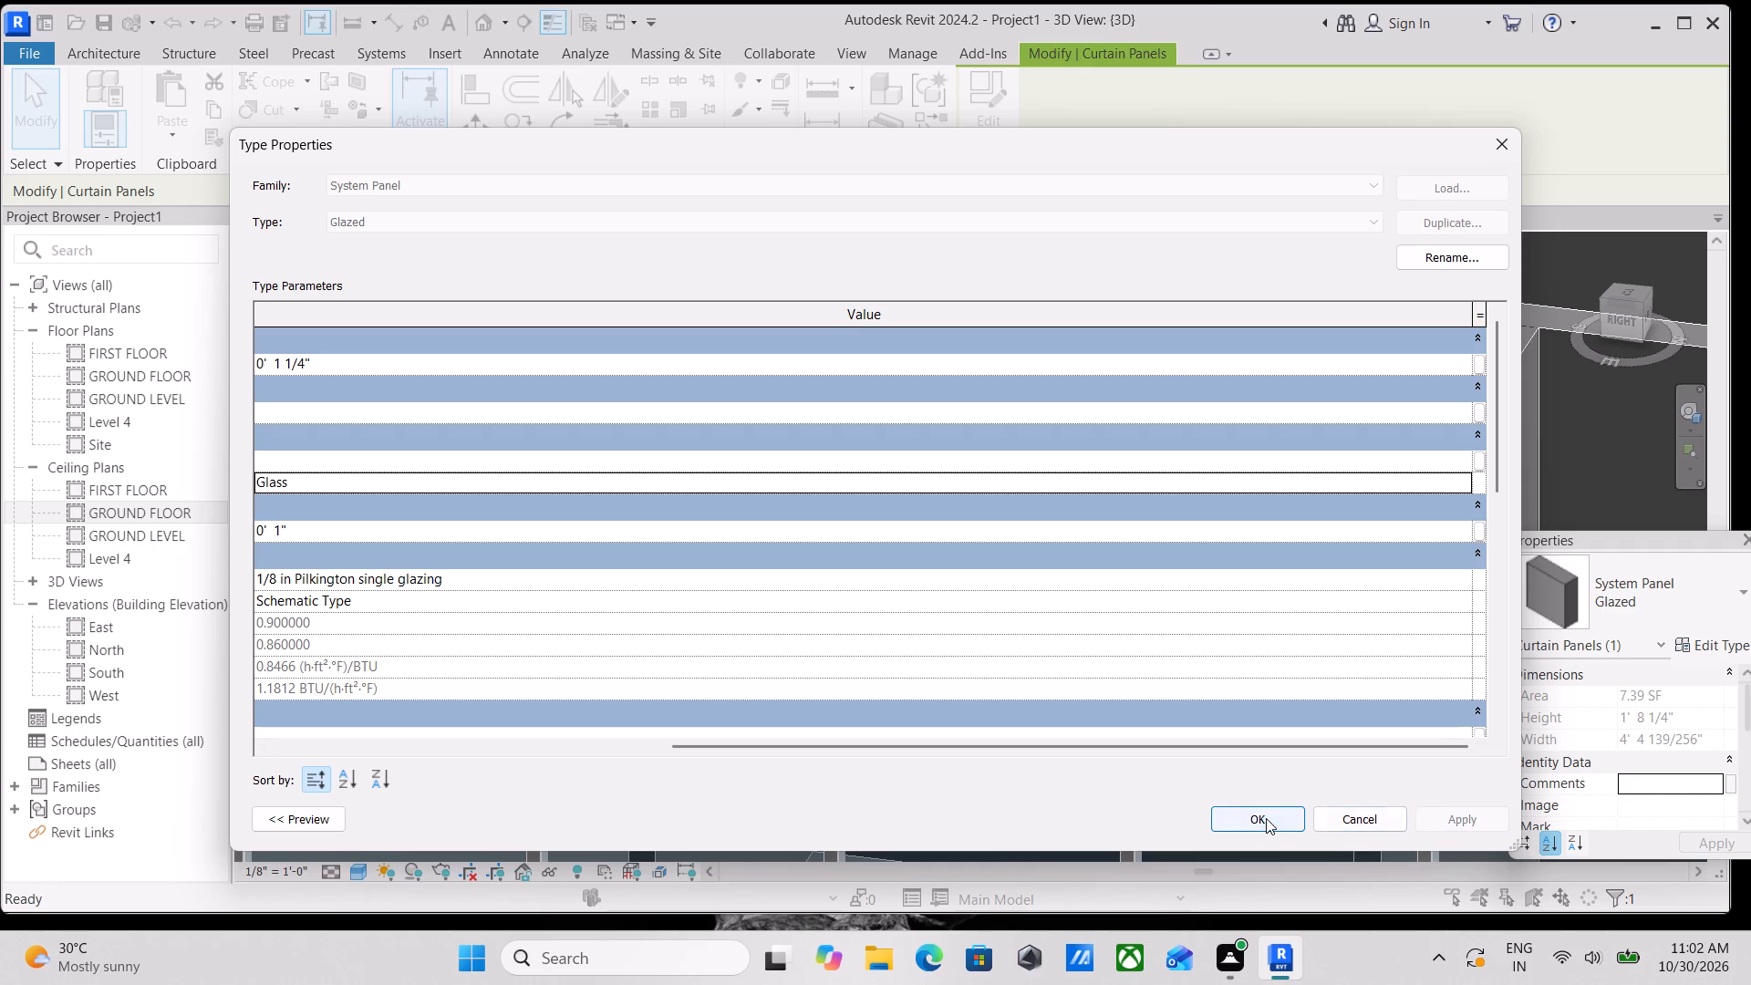
click(1266, 818)
Deselect the glazed panel and switch the 3D view to the realistic visual style.
scroll(1041, 684, down, 6)
middle_drag(1093, 687, 858, 593)
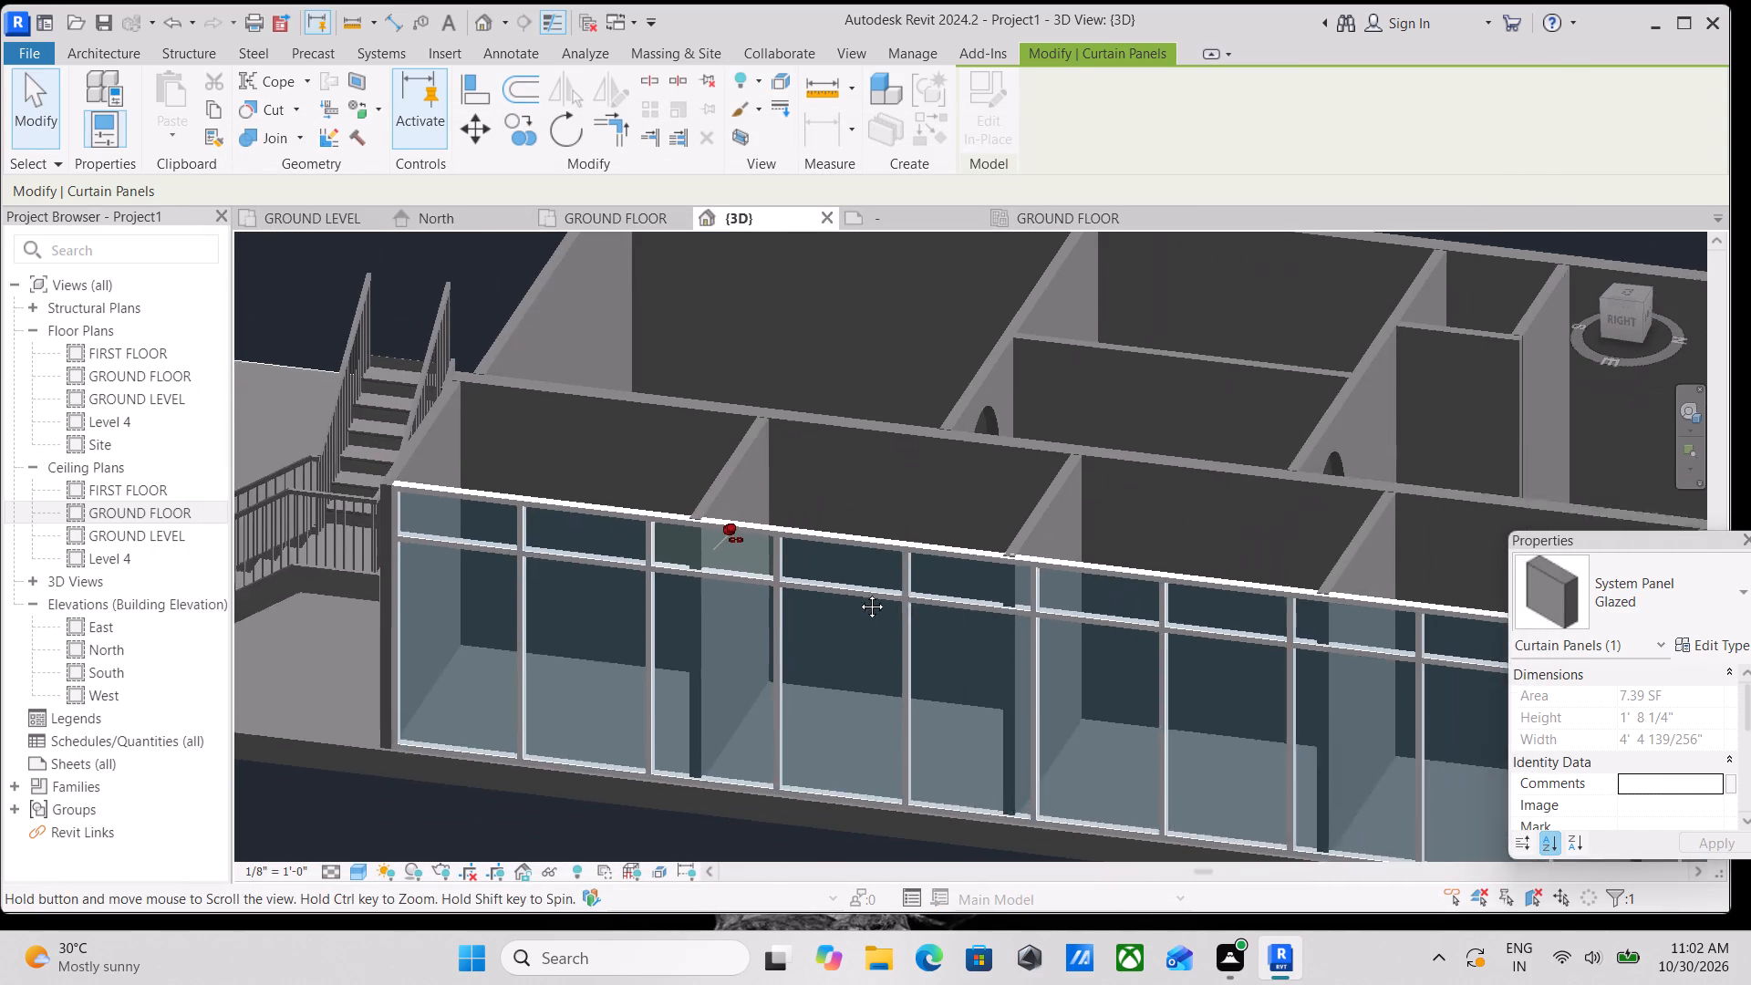
middle_drag(858, 593, 834, 580)
scroll(946, 602, down, 1)
key(Escape)
scroll(1039, 634, down, 2)
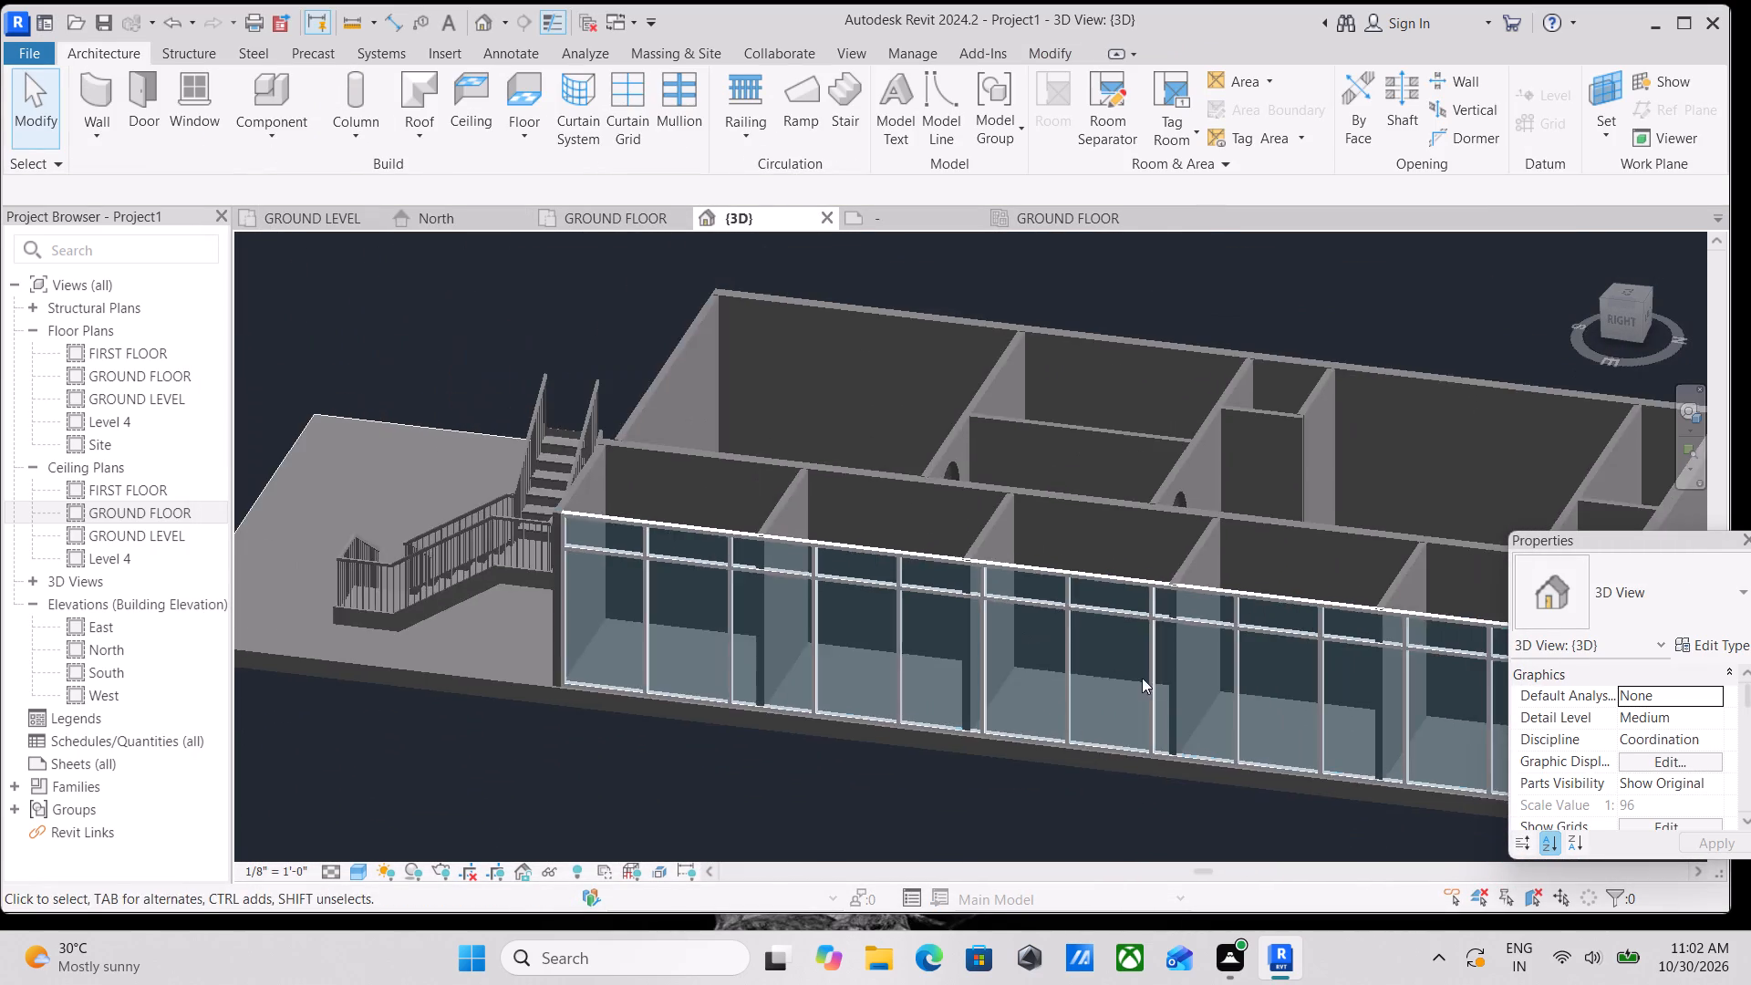
middle_drag(1149, 678, 941, 597)
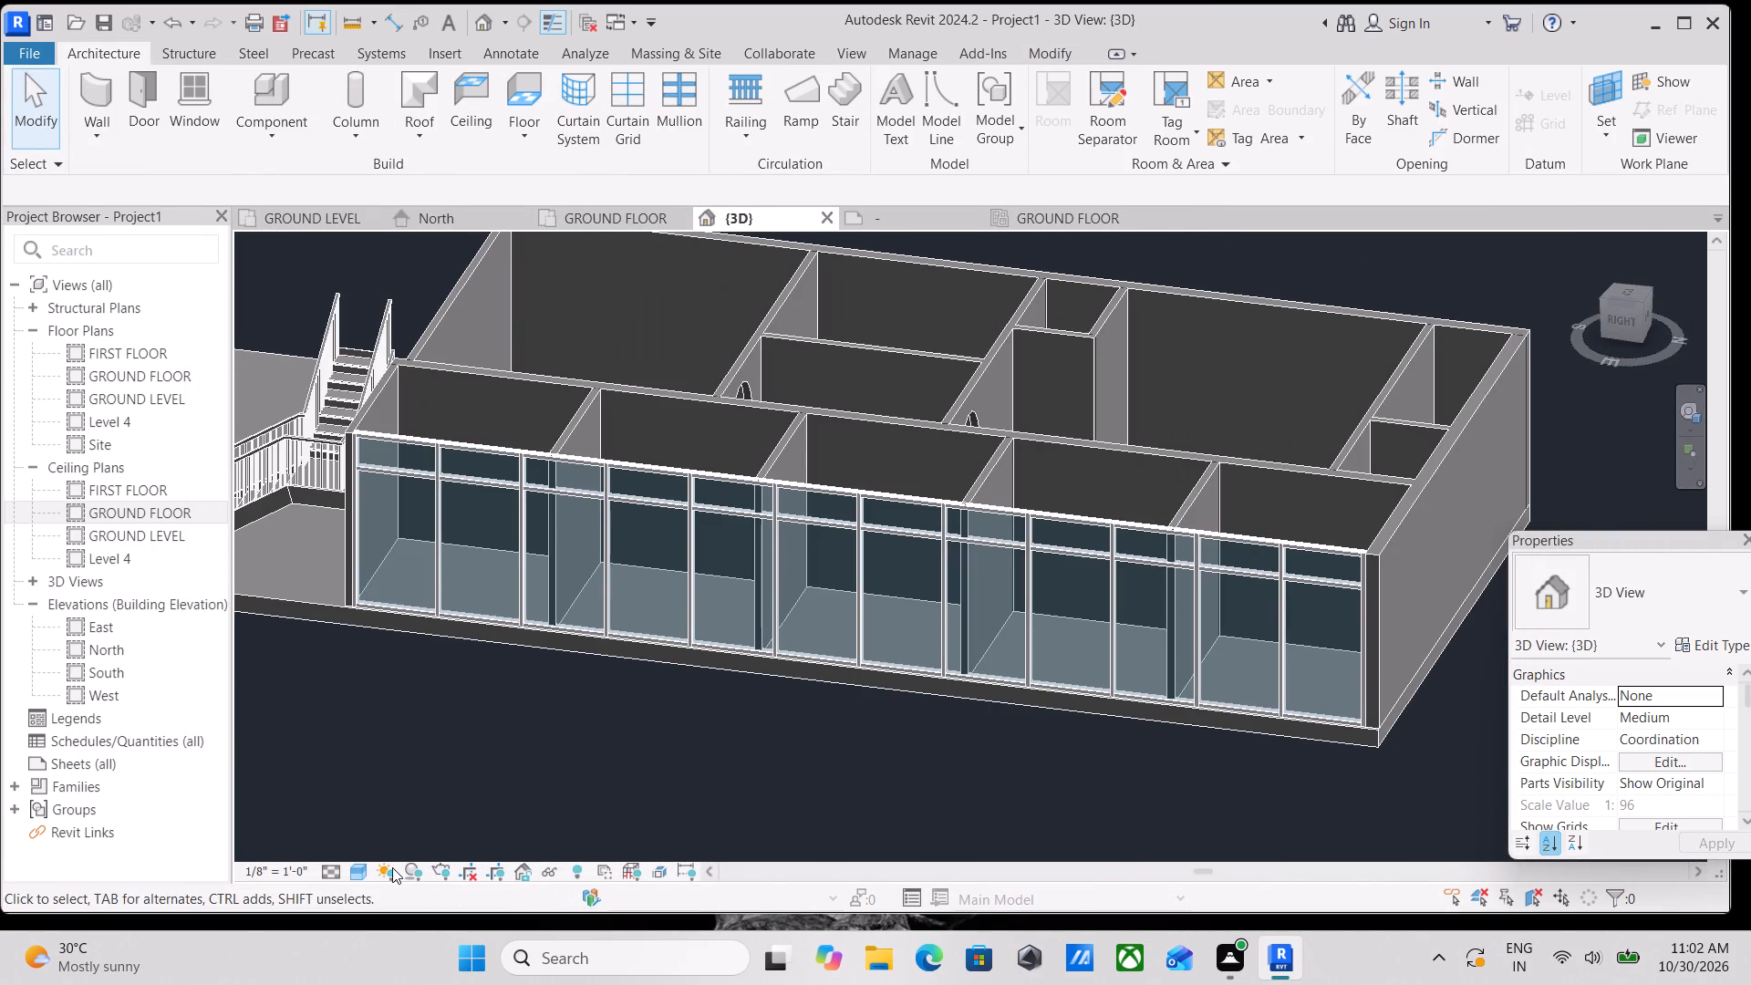
click(364, 867)
click(385, 841)
Examine the blue glazing and mullions along the Storefront wall up close, ending at the staircase end.
scroll(667, 615, up, 3)
middle_drag(701, 596, 946, 628)
scroll(704, 609, up, 1)
middle_drag(704, 609, 762, 650)
scroll(964, 521, up, 3)
middle_drag(1076, 621, 980, 626)
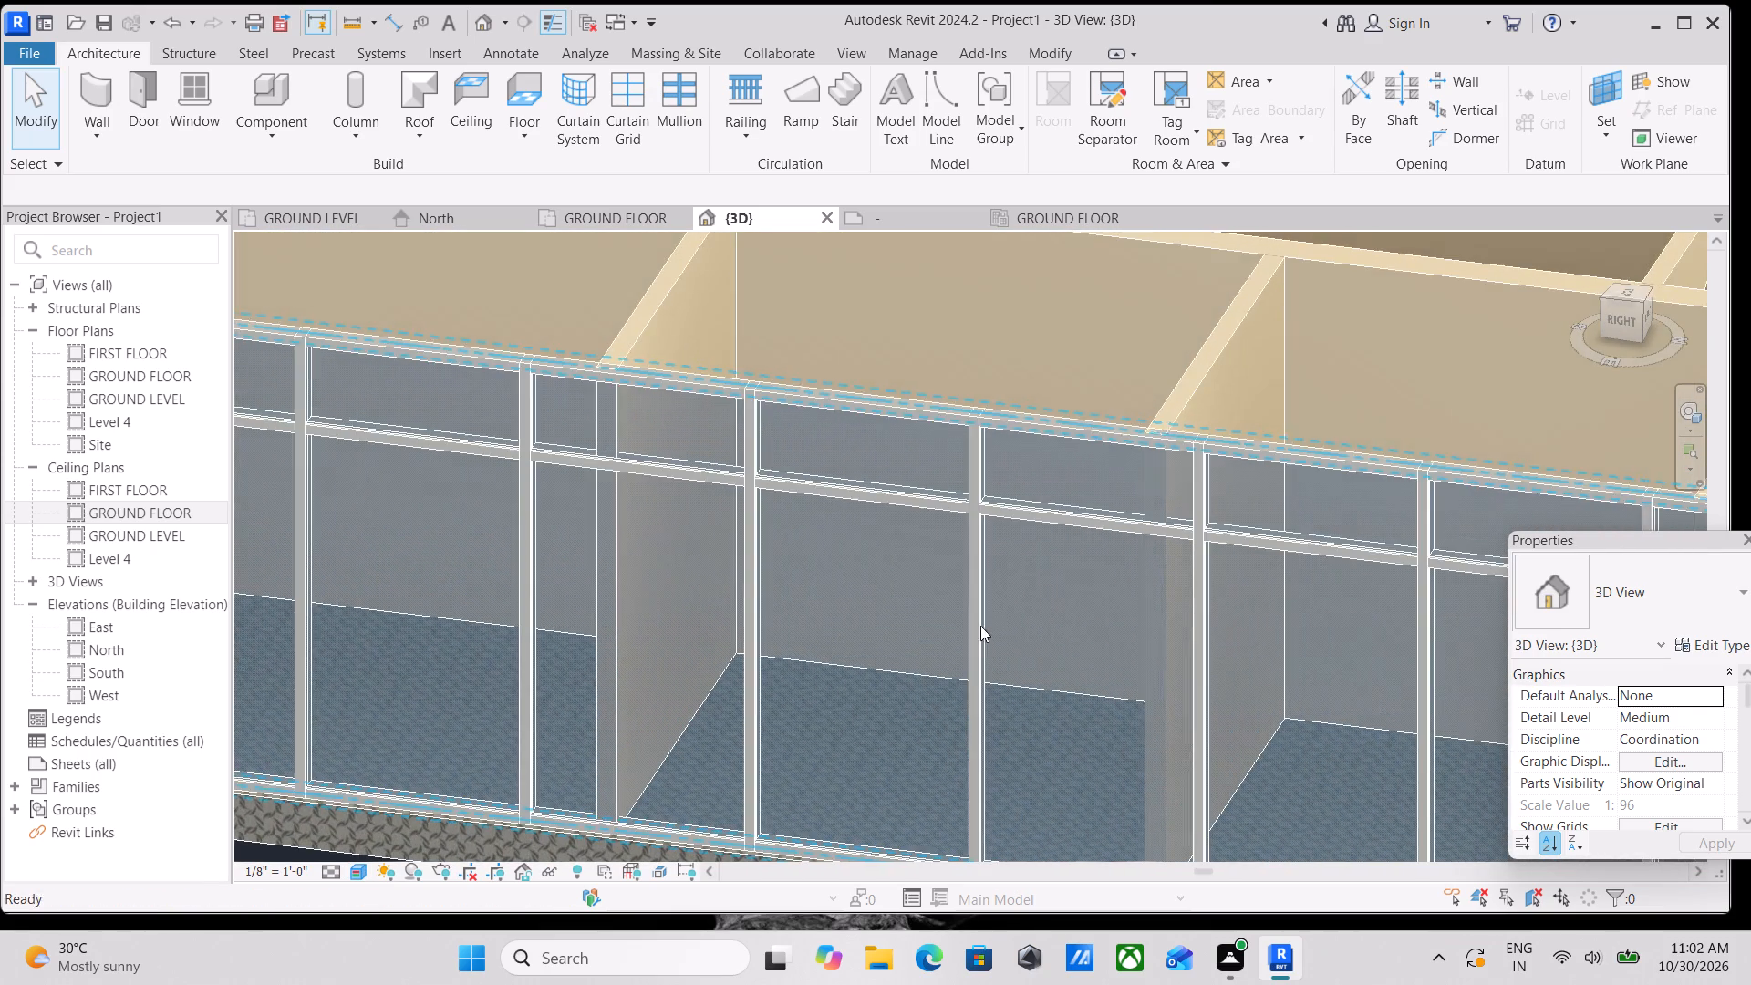
scroll(1057, 669, up, 5)
scroll(1059, 670, down, 6)
middle_drag(1059, 670, 1080, 637)
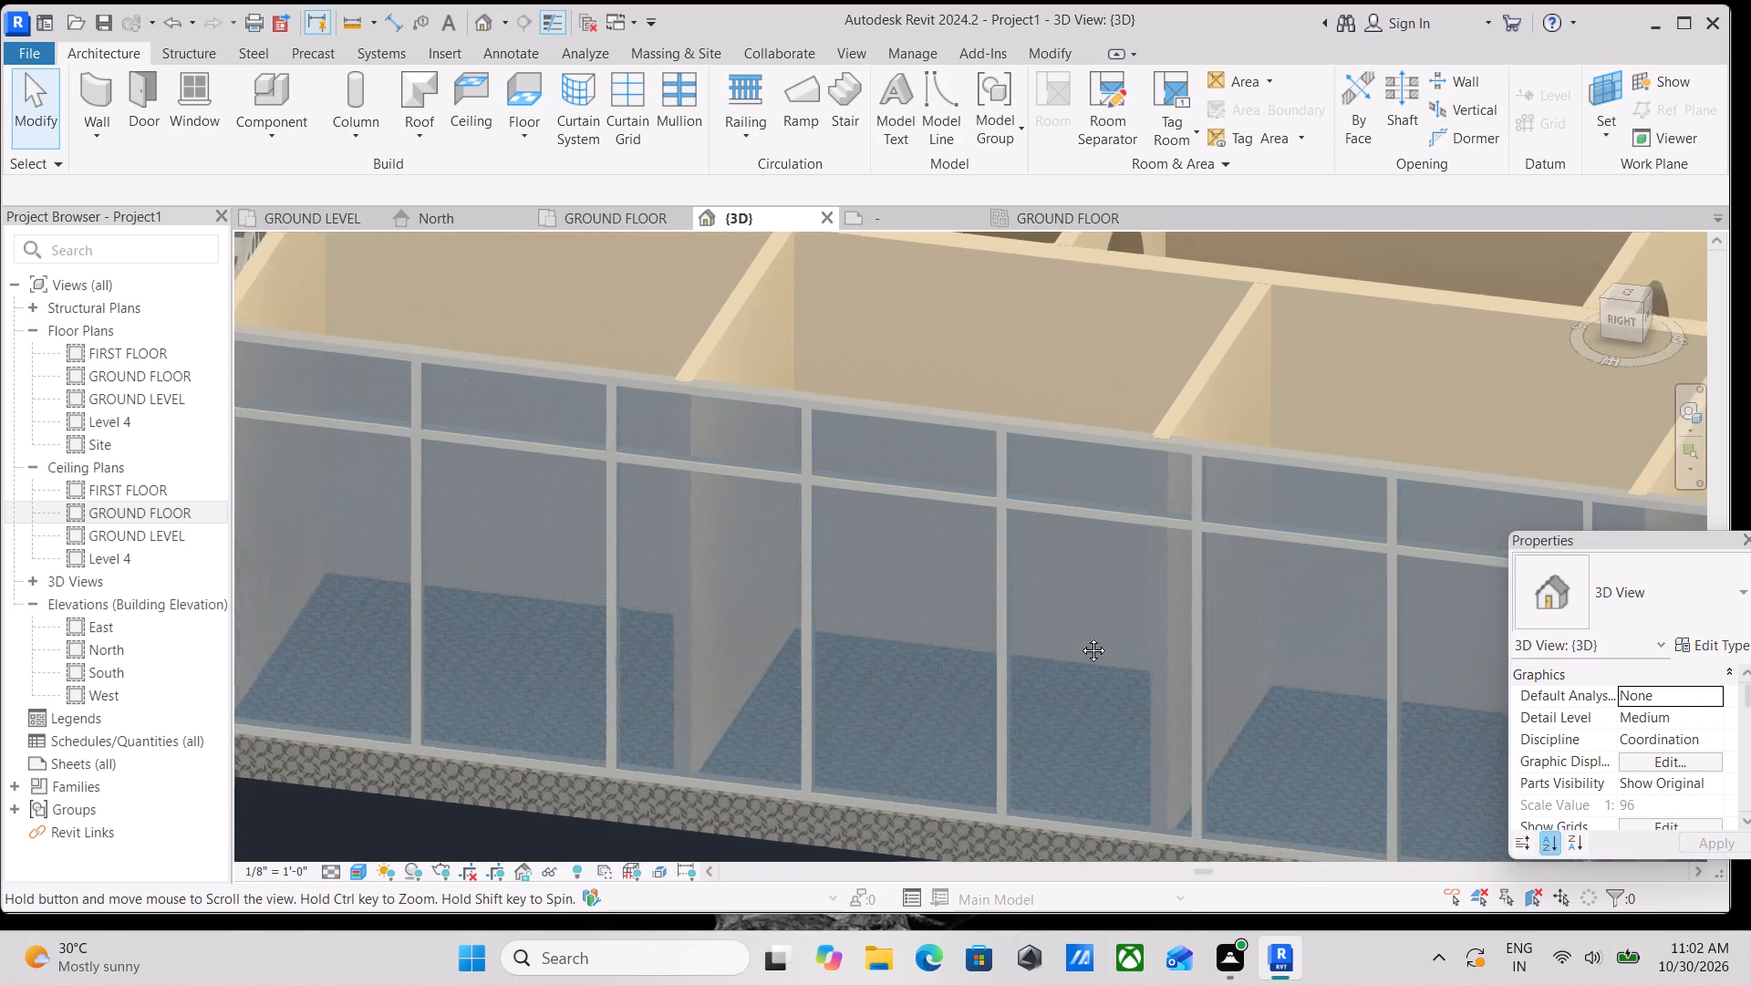
middle_drag(1080, 637, 1081, 637)
scroll(1081, 637, down, 3)
middle_drag(857, 645, 945, 707)
scroll(686, 534, up, 3)
scroll(839, 615, up, 3)
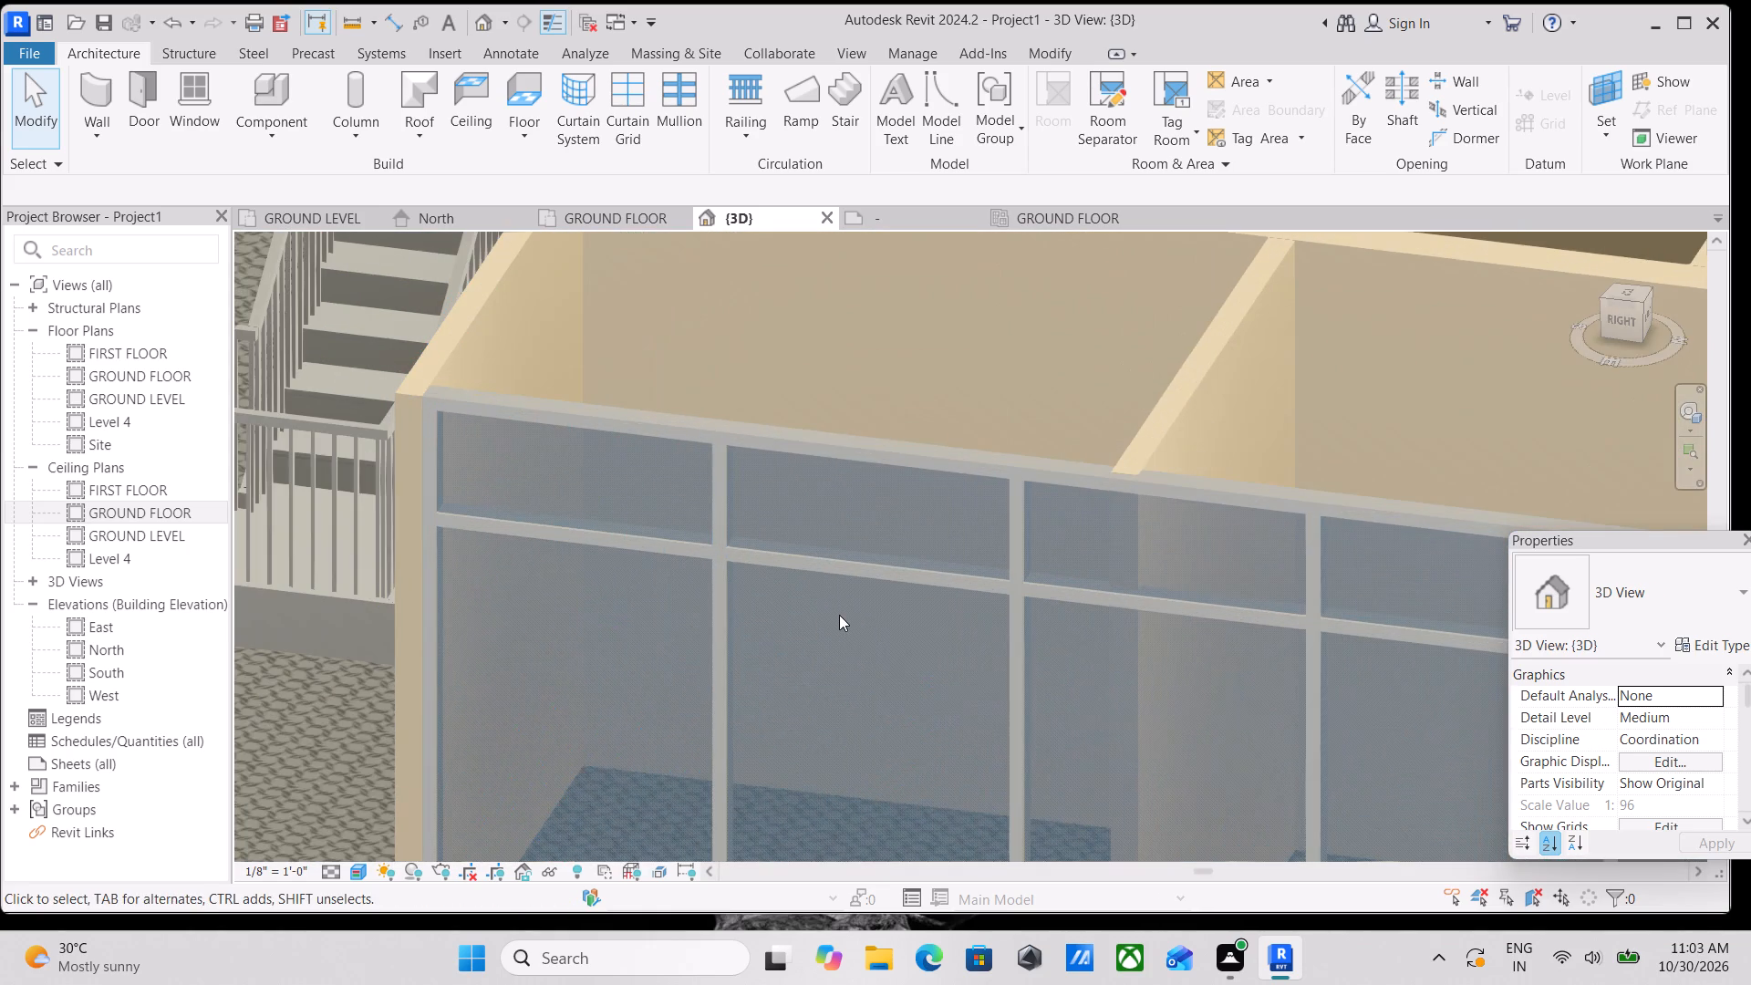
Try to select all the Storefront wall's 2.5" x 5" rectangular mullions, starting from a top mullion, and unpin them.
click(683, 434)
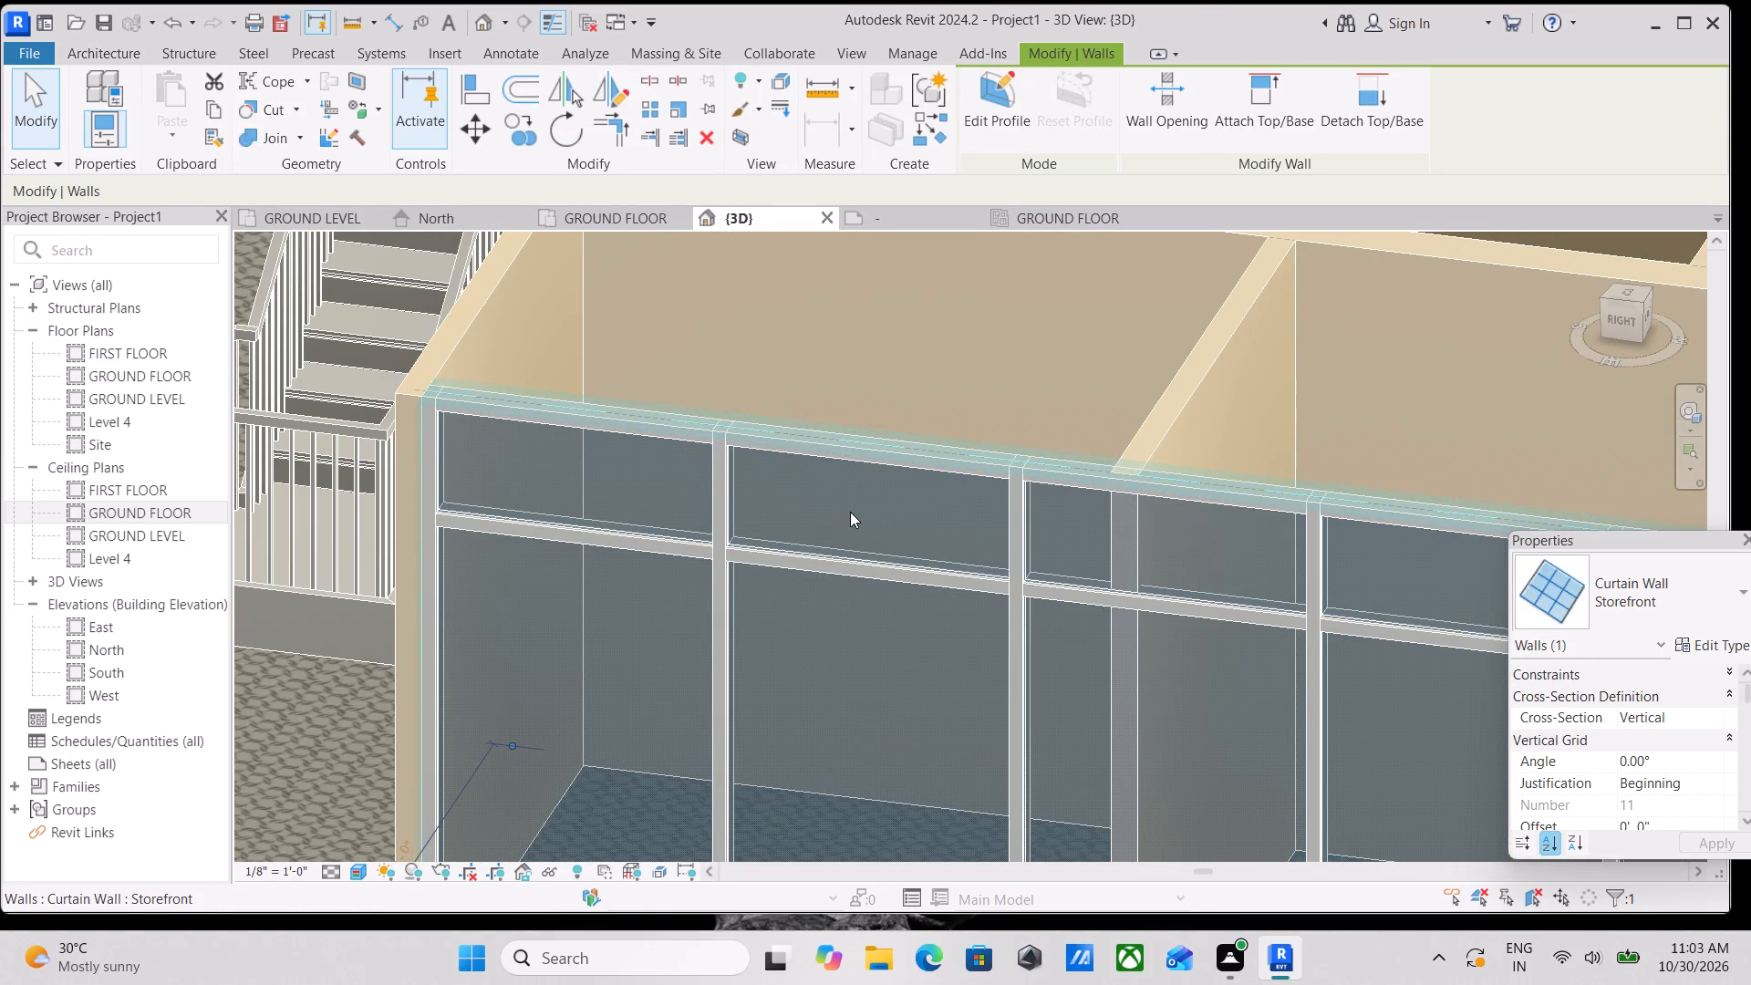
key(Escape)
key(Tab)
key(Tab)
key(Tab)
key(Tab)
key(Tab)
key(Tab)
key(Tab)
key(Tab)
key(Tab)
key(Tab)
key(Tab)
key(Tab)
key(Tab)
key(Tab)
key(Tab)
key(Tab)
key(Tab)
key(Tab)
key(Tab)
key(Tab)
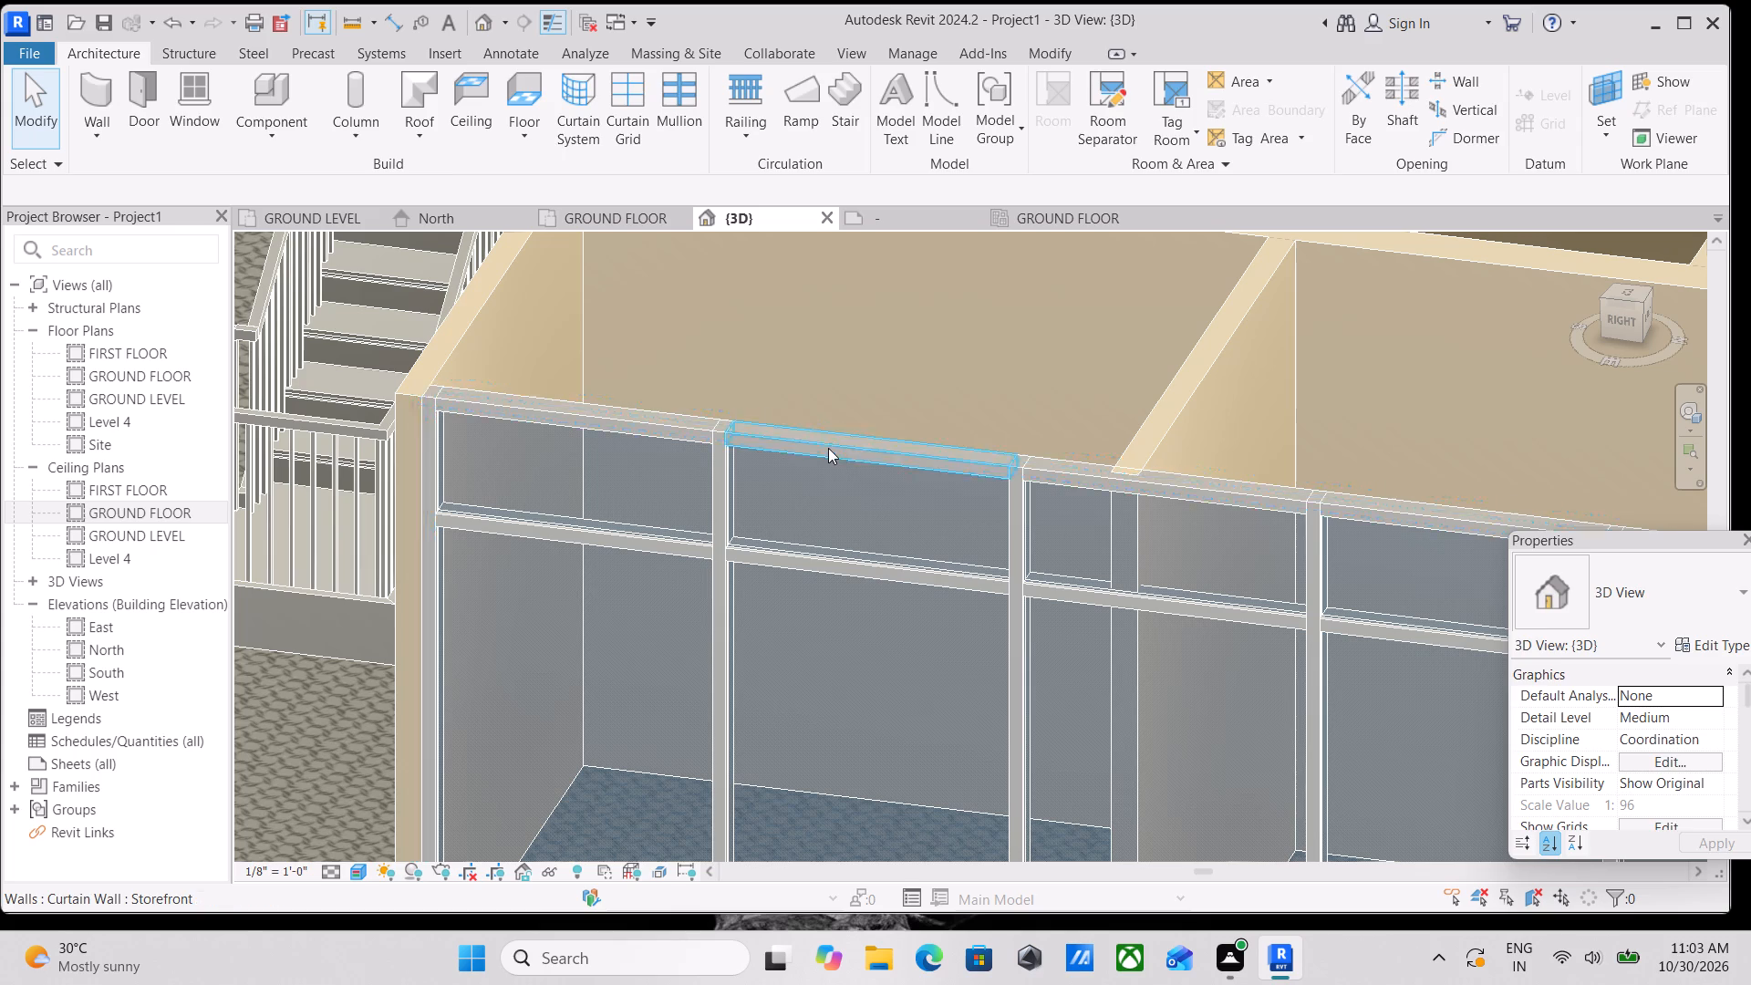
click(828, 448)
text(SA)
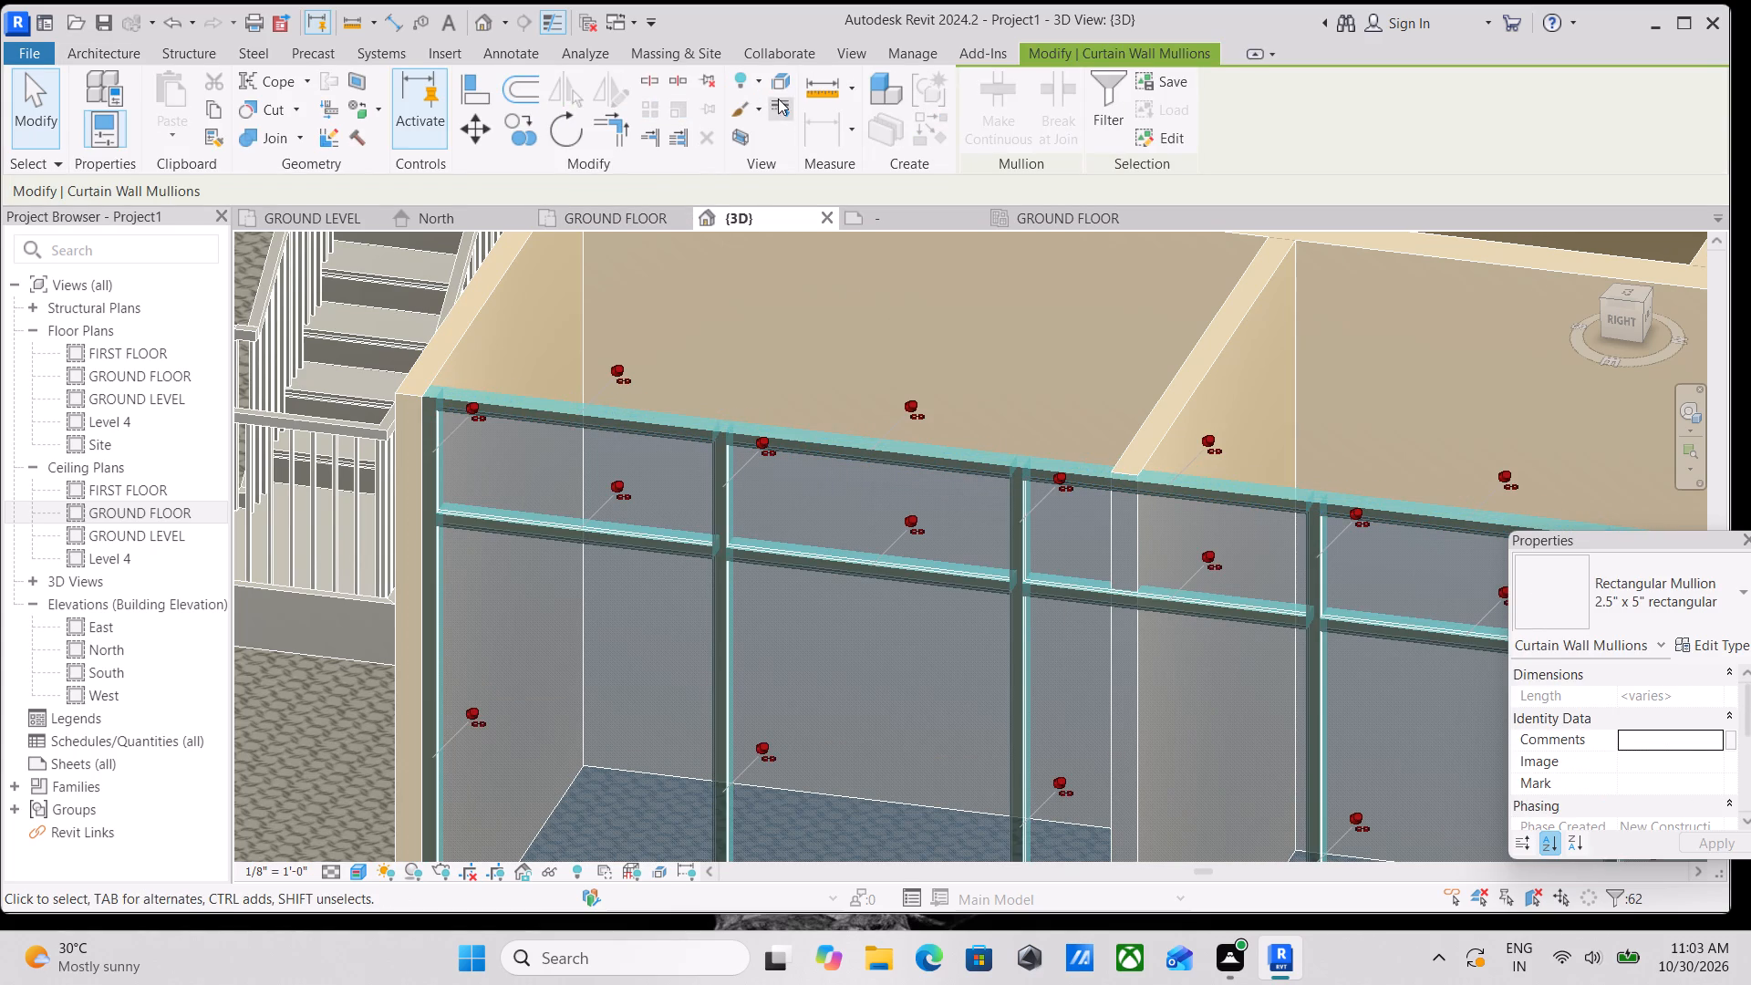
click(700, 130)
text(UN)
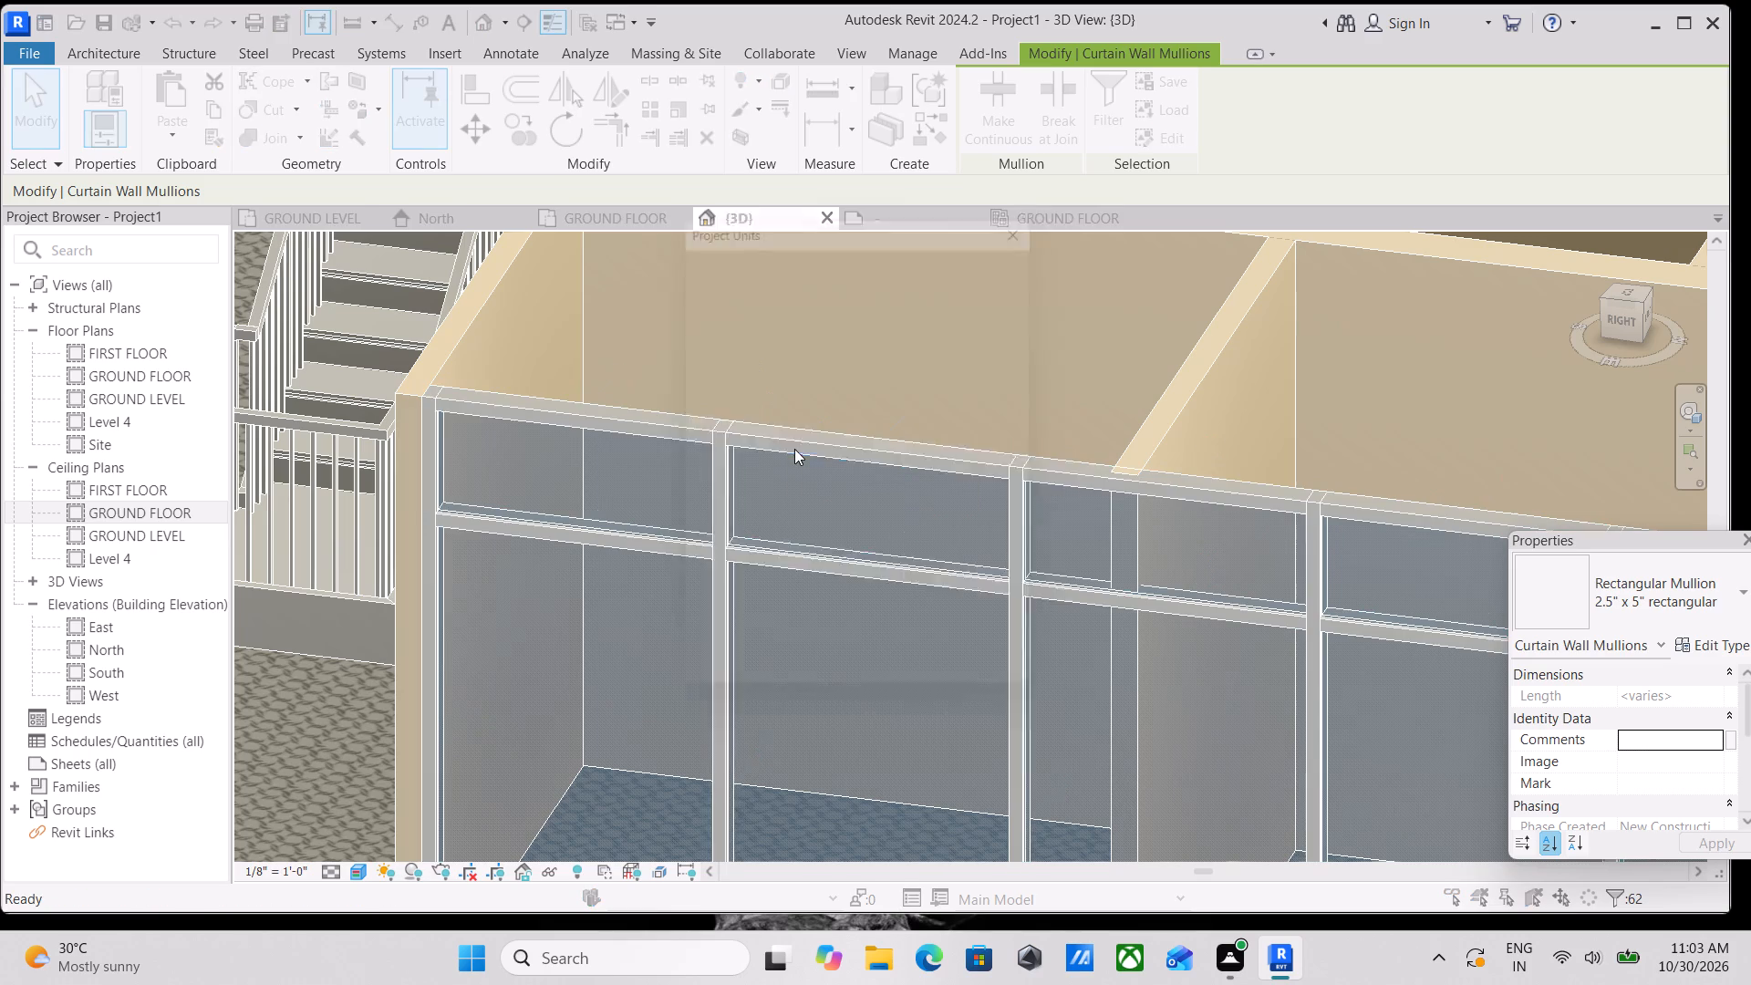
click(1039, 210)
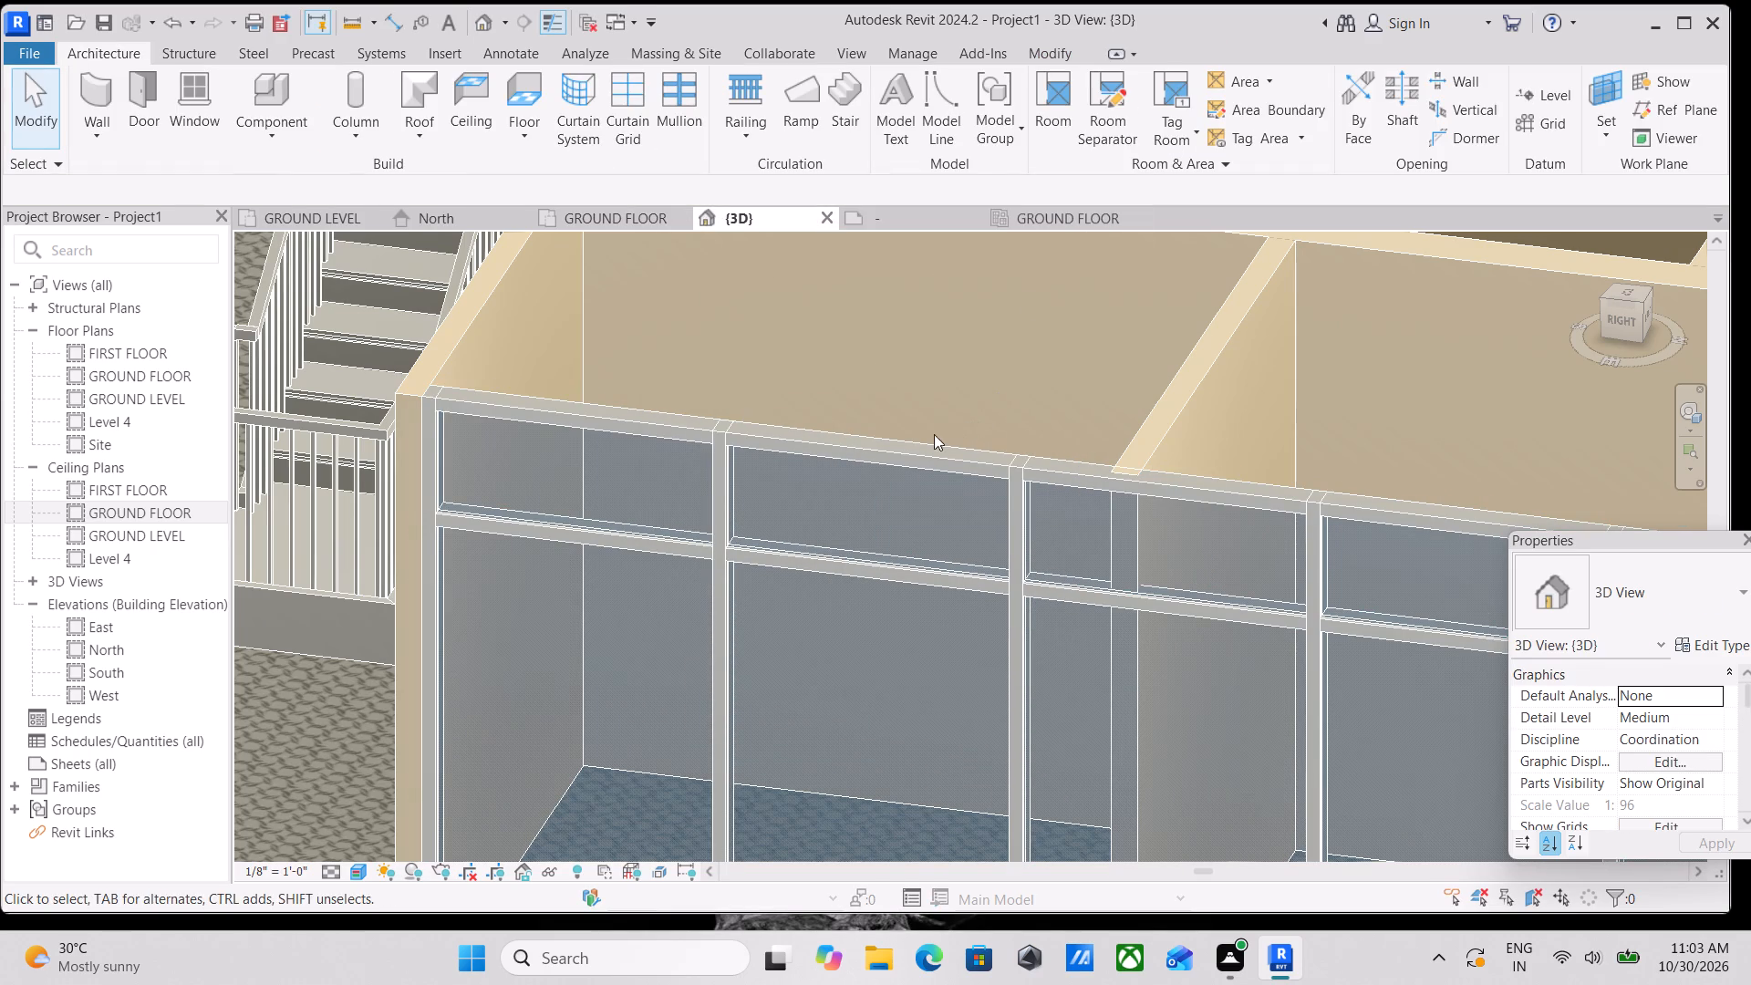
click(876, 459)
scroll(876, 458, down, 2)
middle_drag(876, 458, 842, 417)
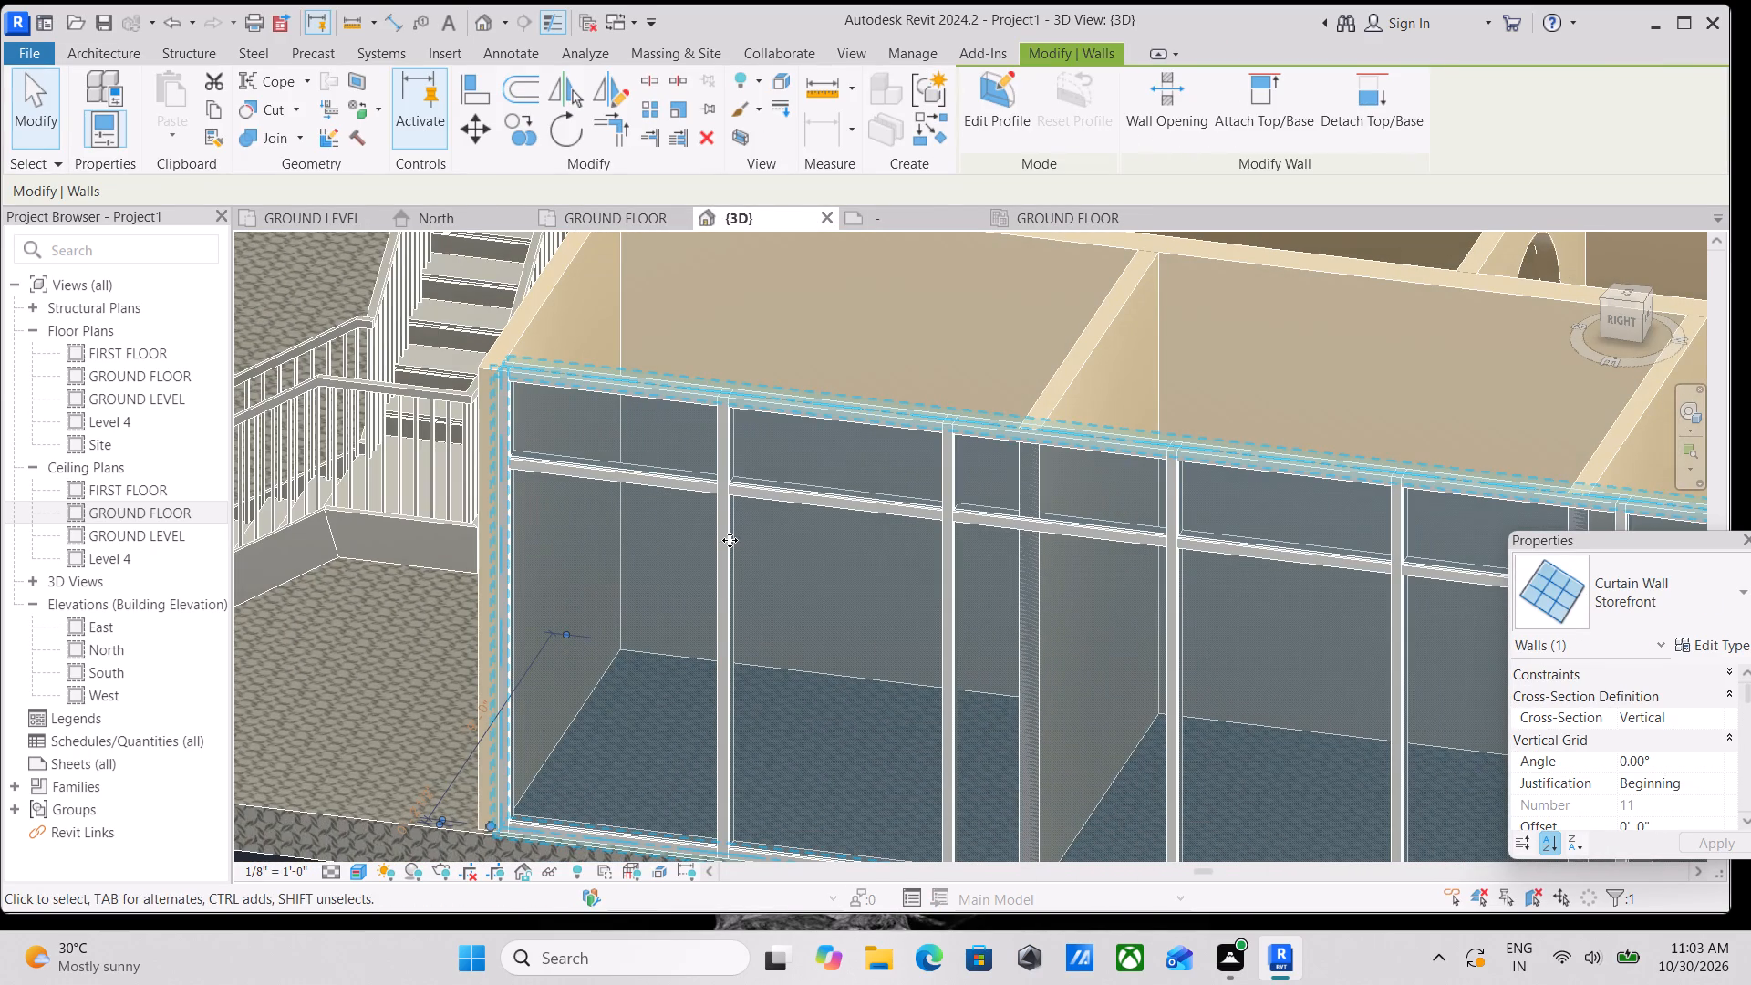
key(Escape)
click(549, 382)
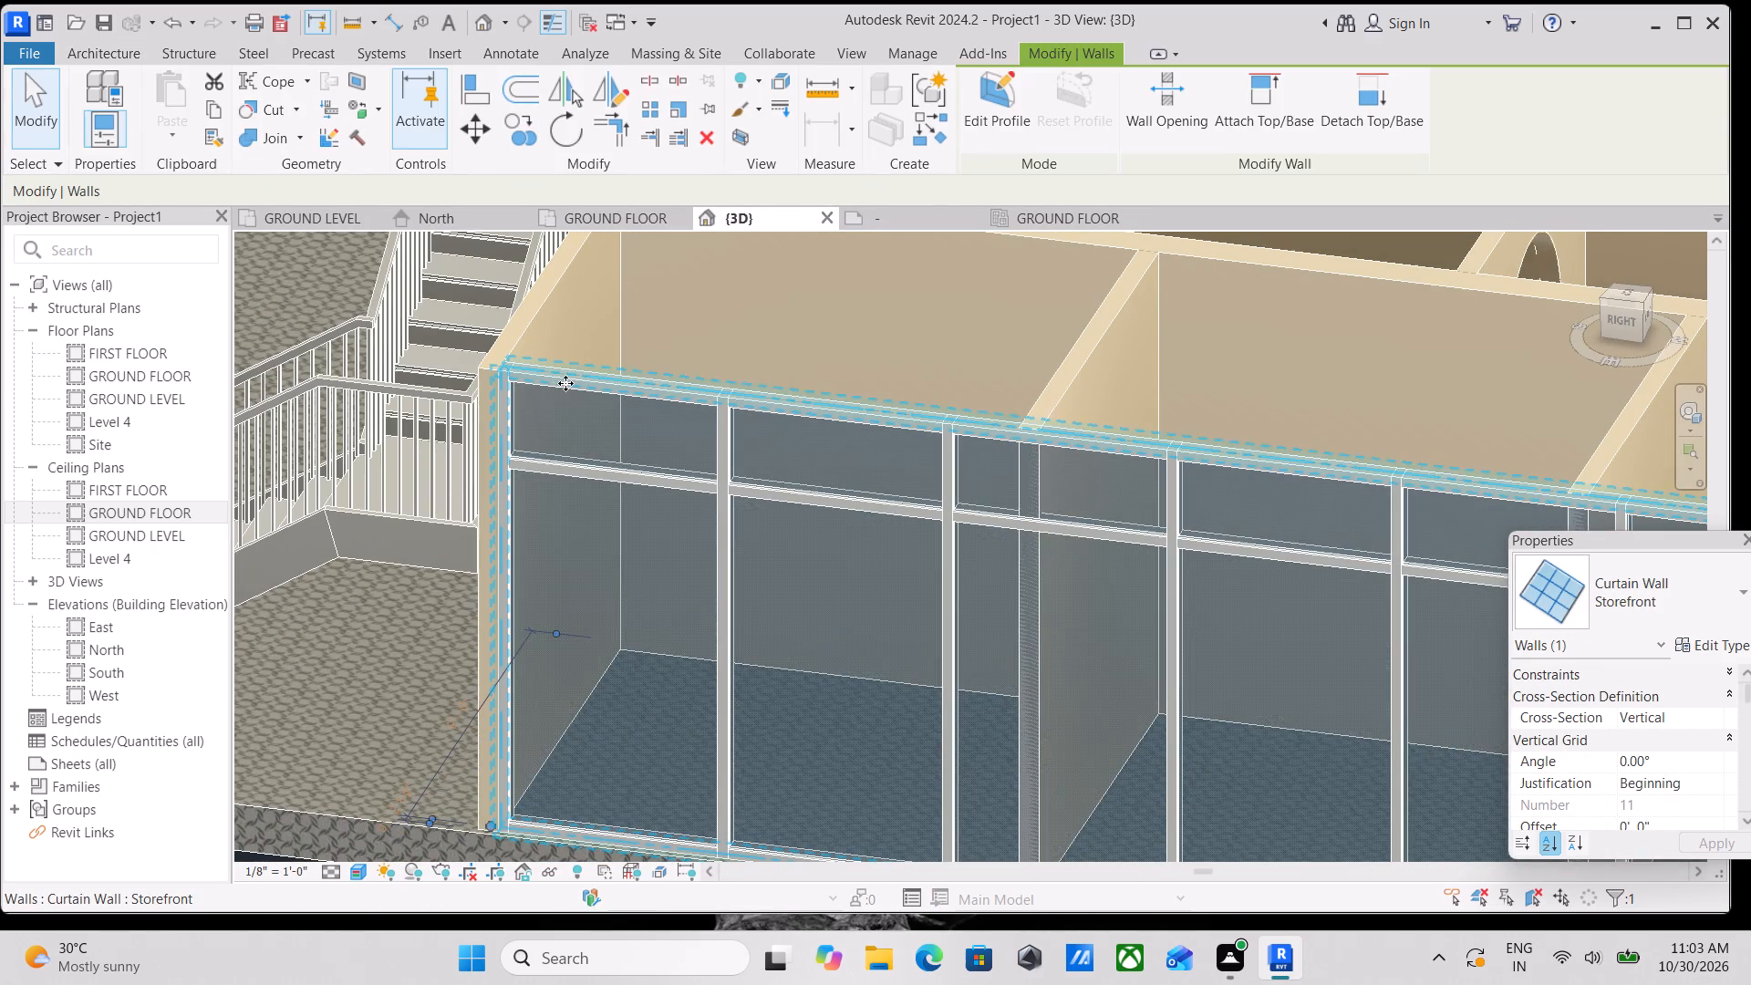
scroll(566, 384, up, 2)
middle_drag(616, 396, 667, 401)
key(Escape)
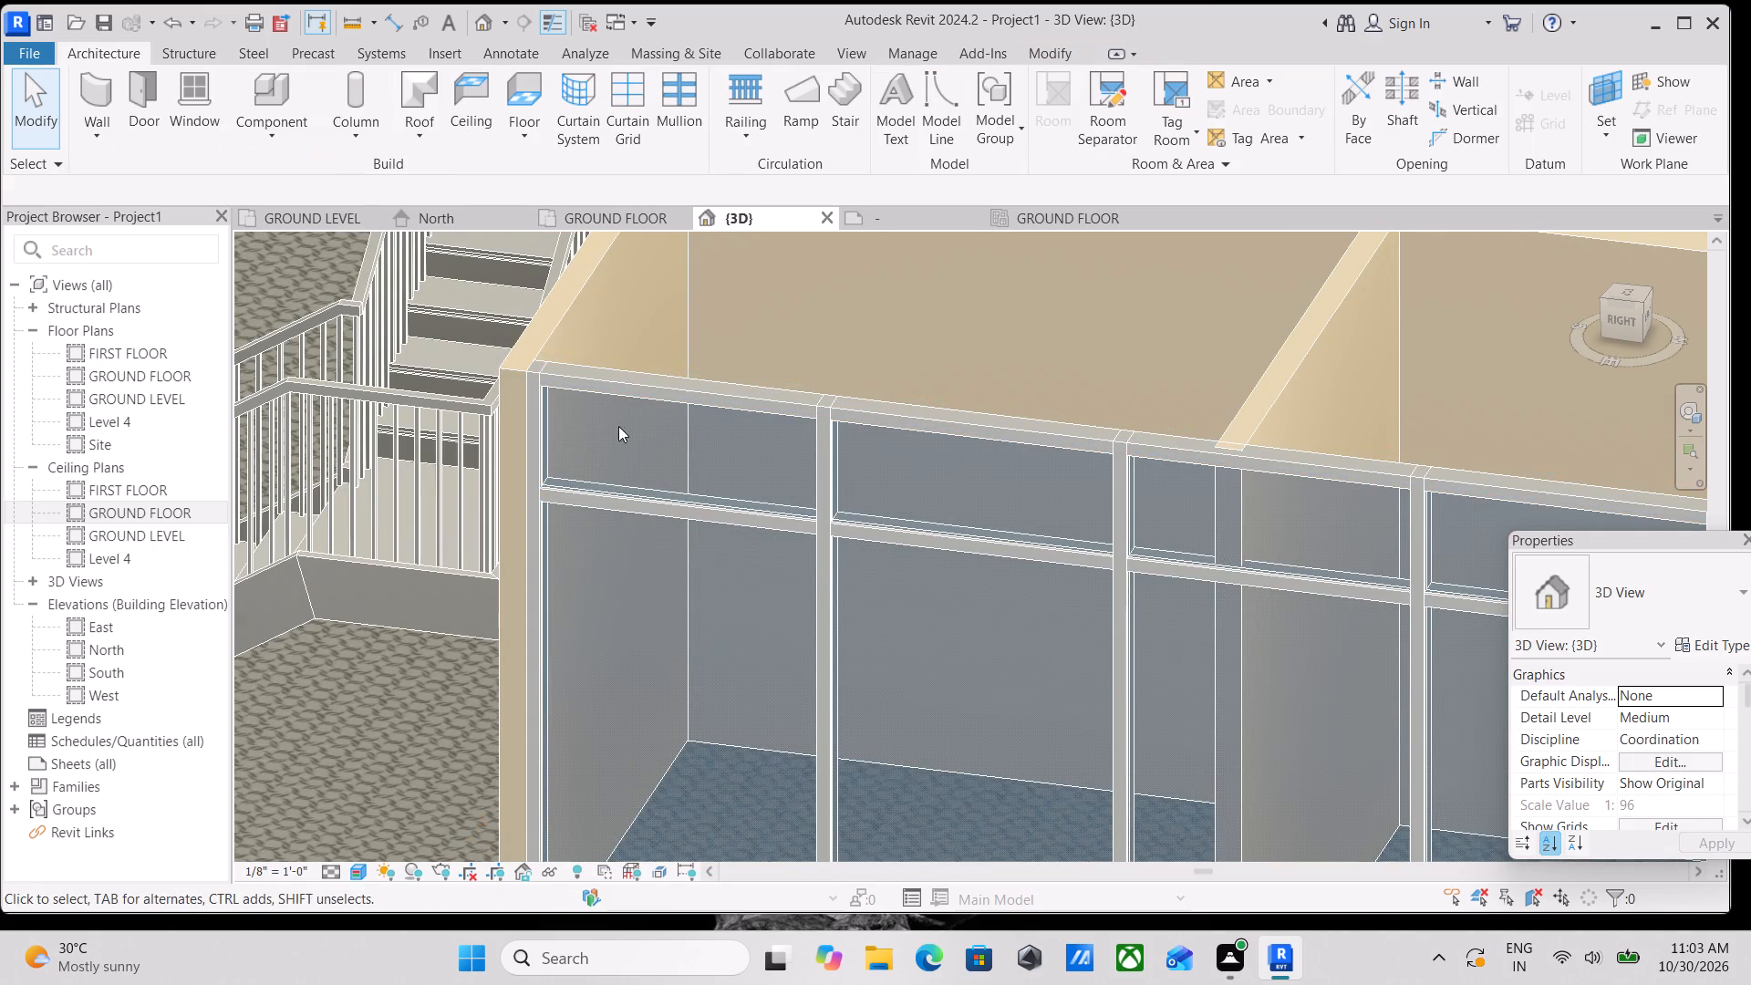
Unpin the top mullion at the staircase end of the Storefront wall and select all instances of its 2.5" x 5" rectangular type.
key(Tab)
key(Tab)
key(Tab)
key(Tab)
key(Tab)
key(Tab)
key(Tab)
key(Tab)
key(Tab)
key(Tab)
key(Tab)
key(Tab)
key(Tab)
key(Tab)
key(Tab)
key(Tab)
key(Tab)
key(Tab)
key(Tab)
key(Tab)
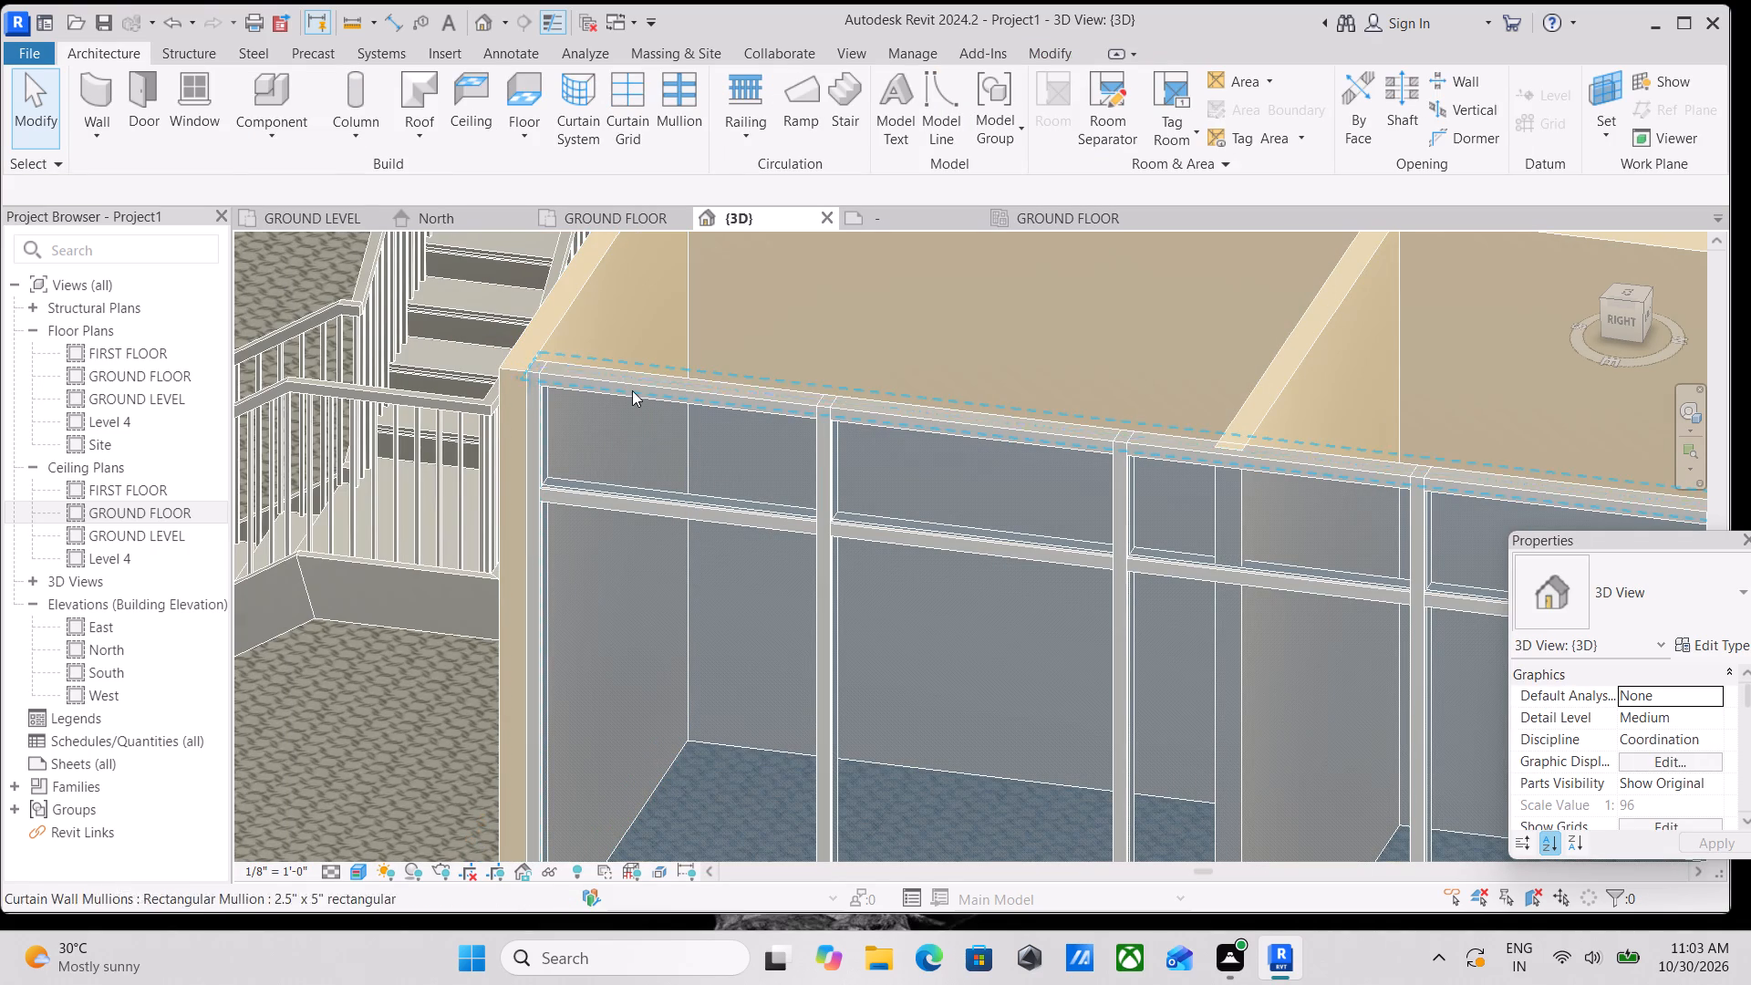
click(632, 390)
click(721, 341)
scroll(734, 404, up, 2)
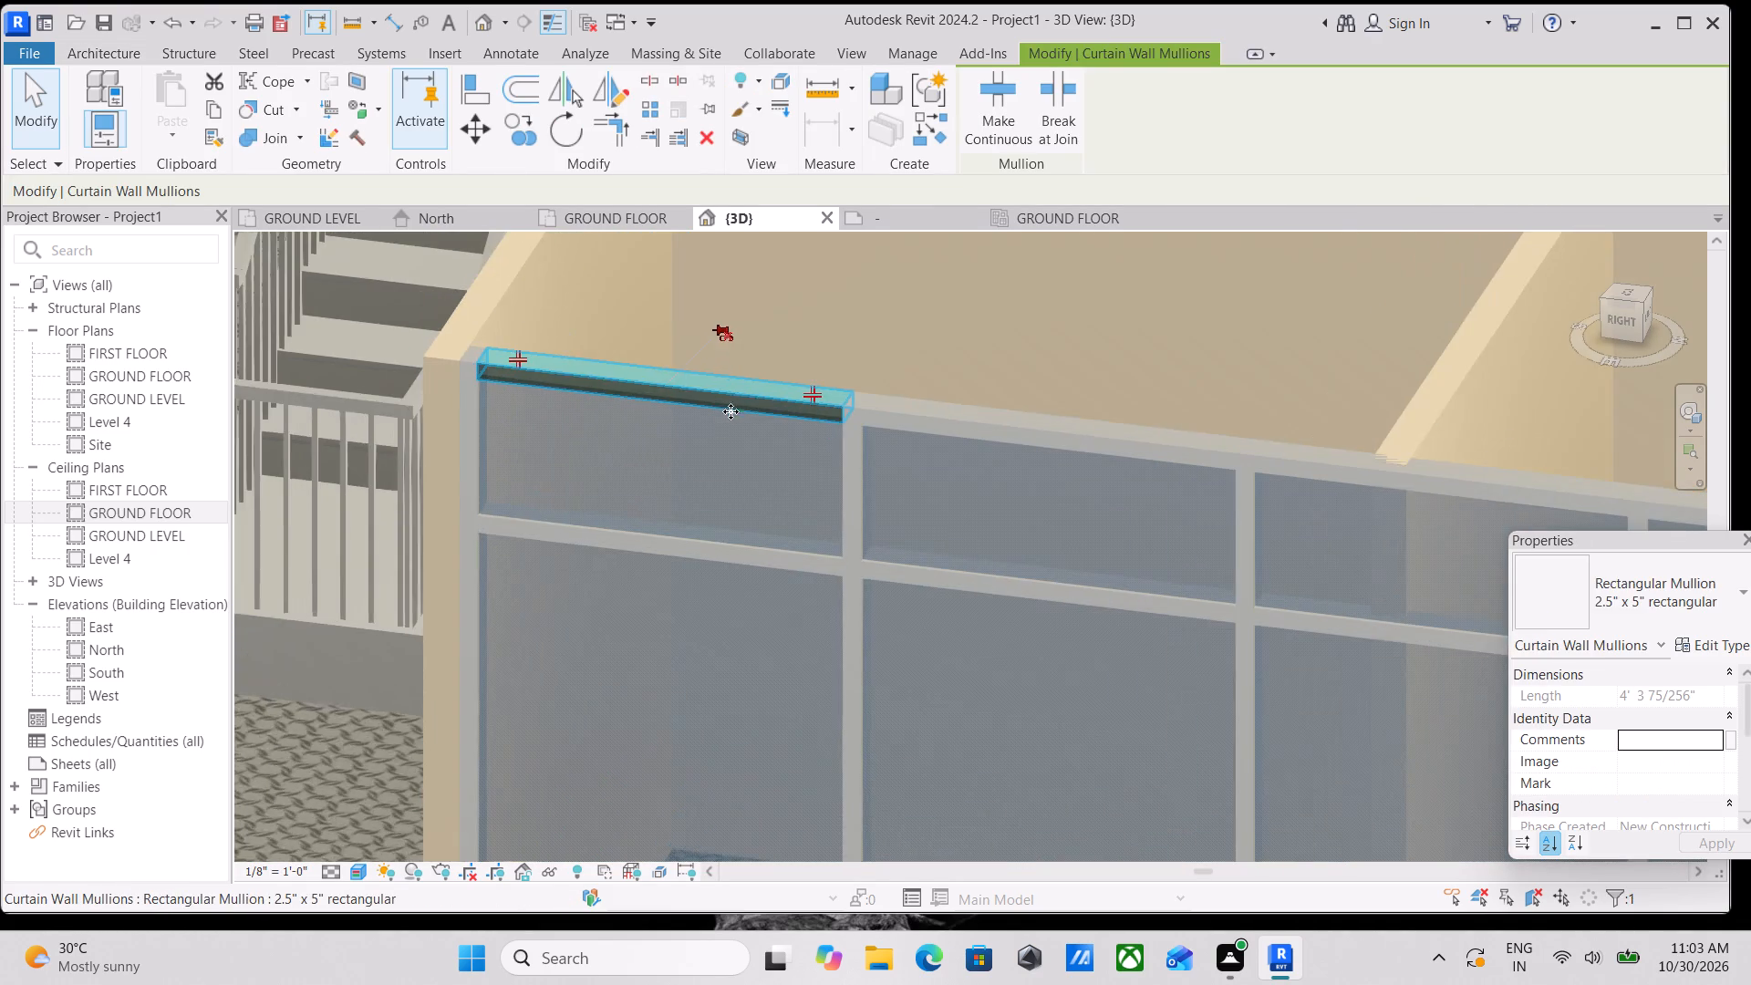
scroll(727, 420, up, 3)
scroll(877, 376, down, 1)
middle_drag(877, 376, 730, 395)
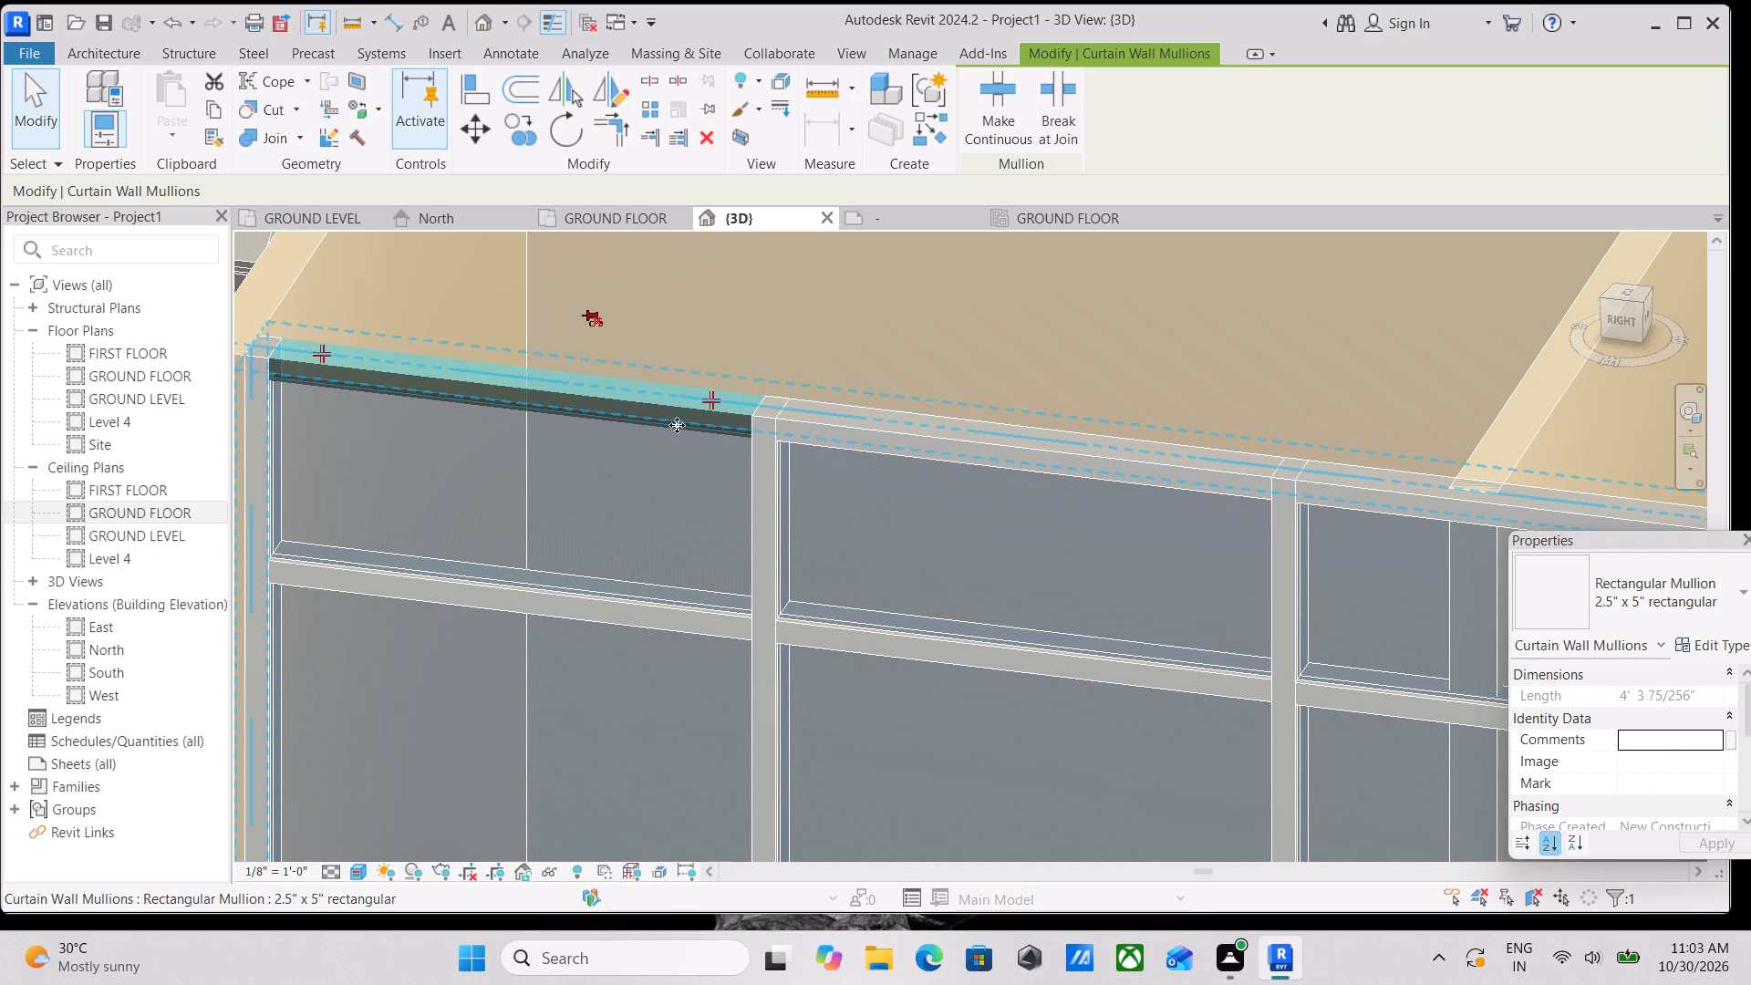
text(SA)
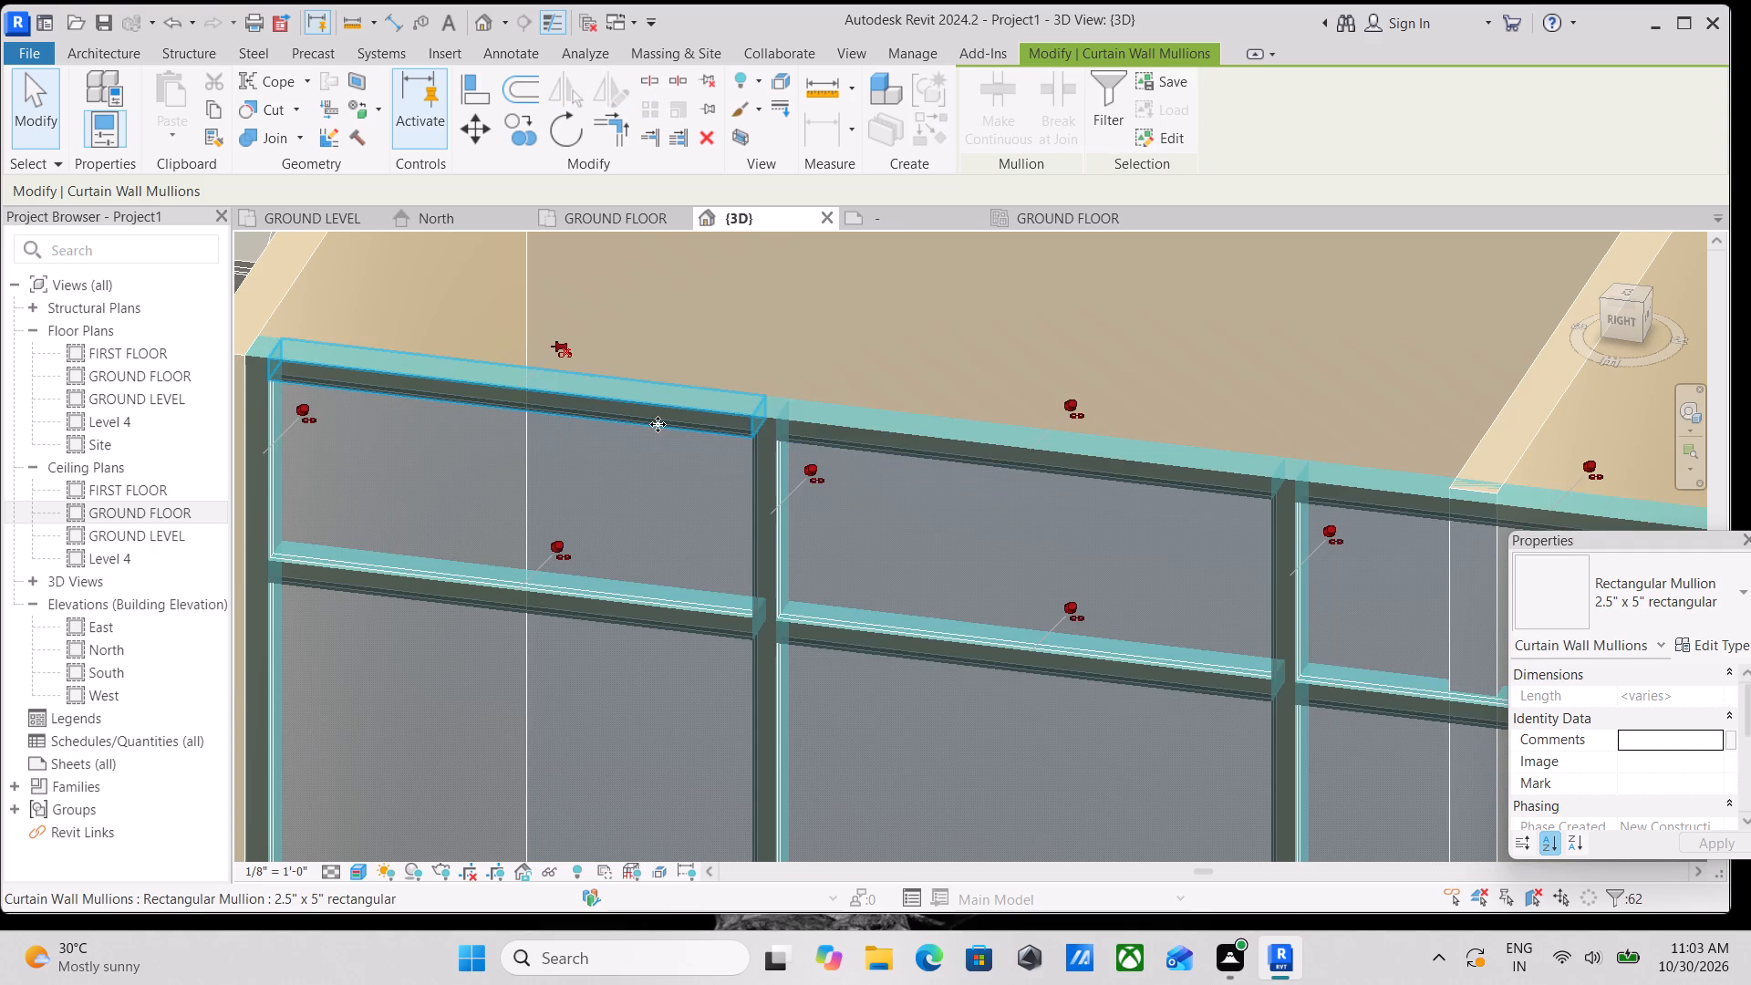
Unpin individual top, transom and vertical mullions among the selected ones, working along the Storefront wall from the staircase end.
click(798, 477)
scroll(597, 506, down, 6)
middle_drag(628, 506, 788, 434)
click(740, 441)
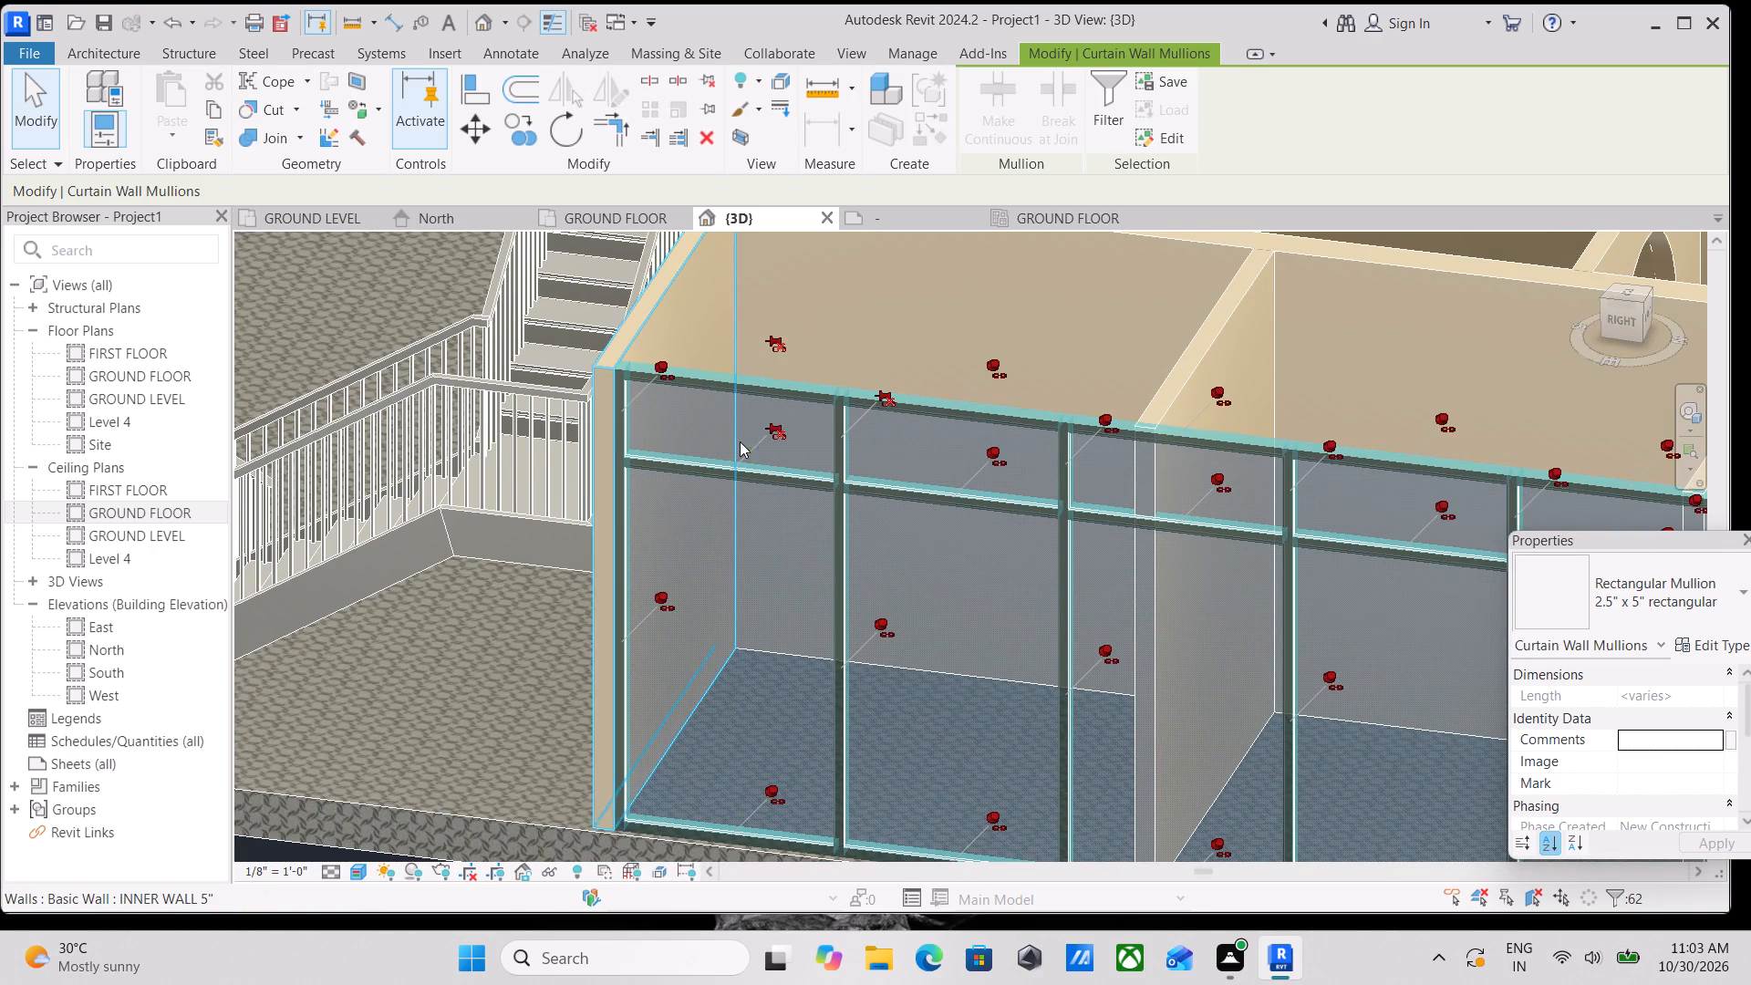
middle_drag(1187, 512, 969, 512)
click(777, 446)
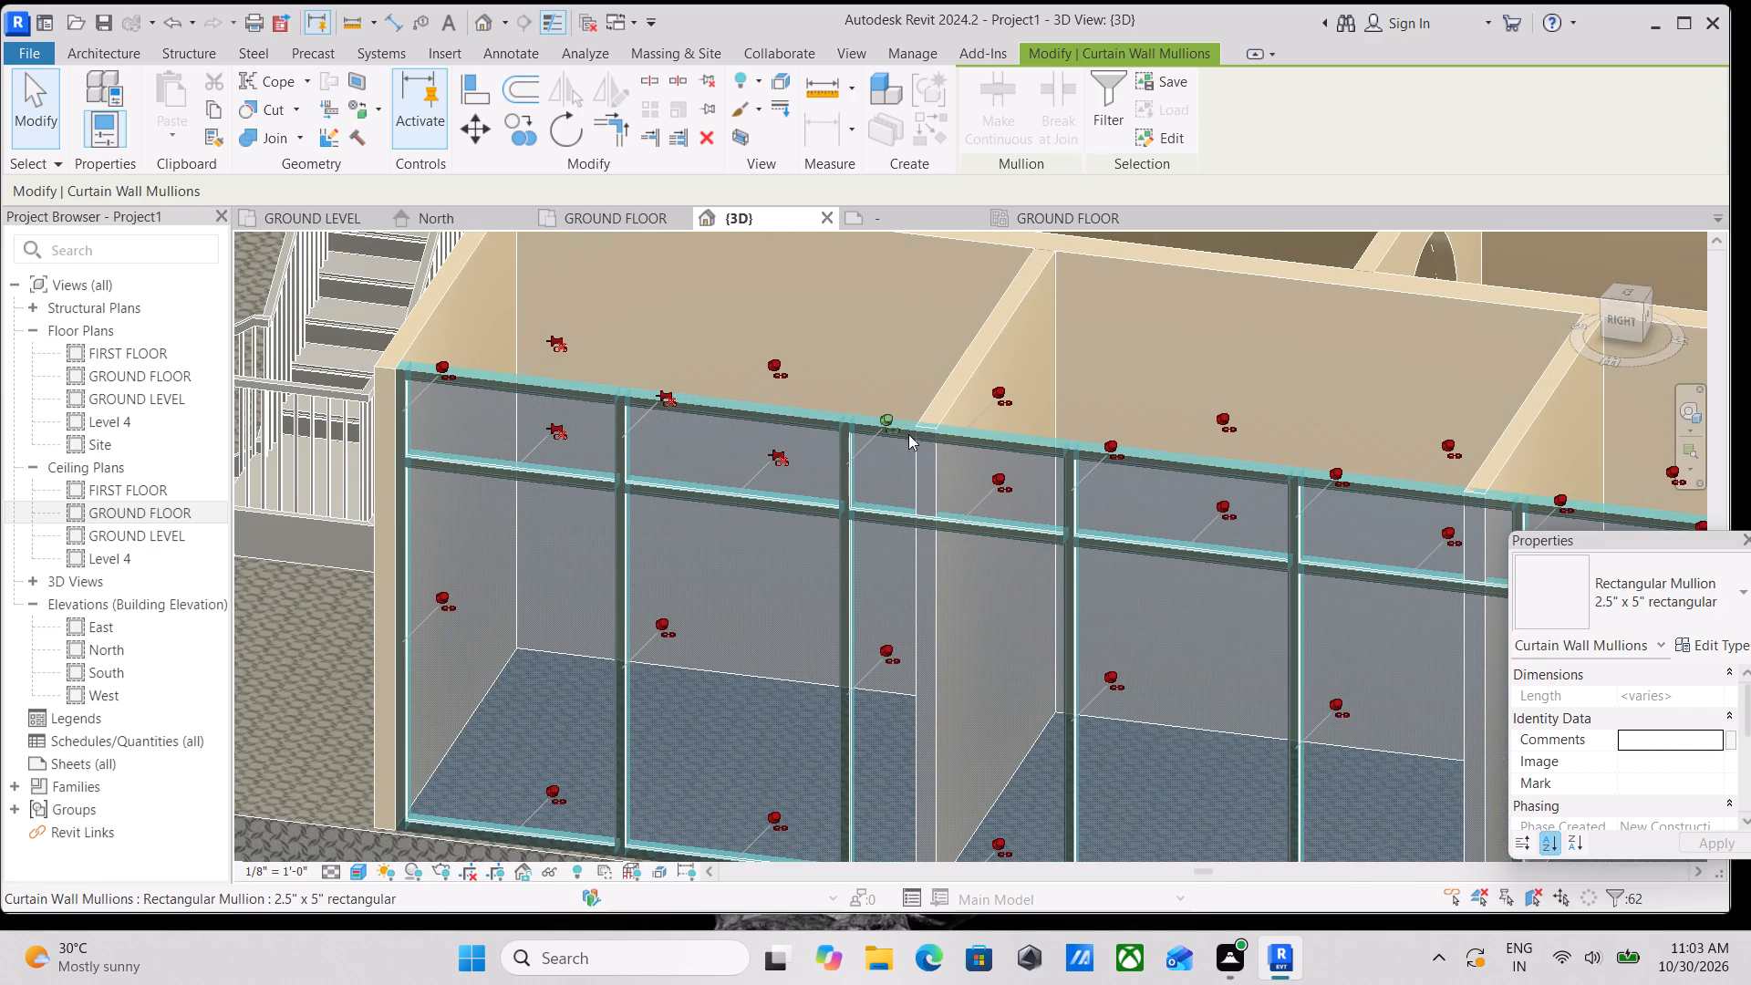
click(891, 417)
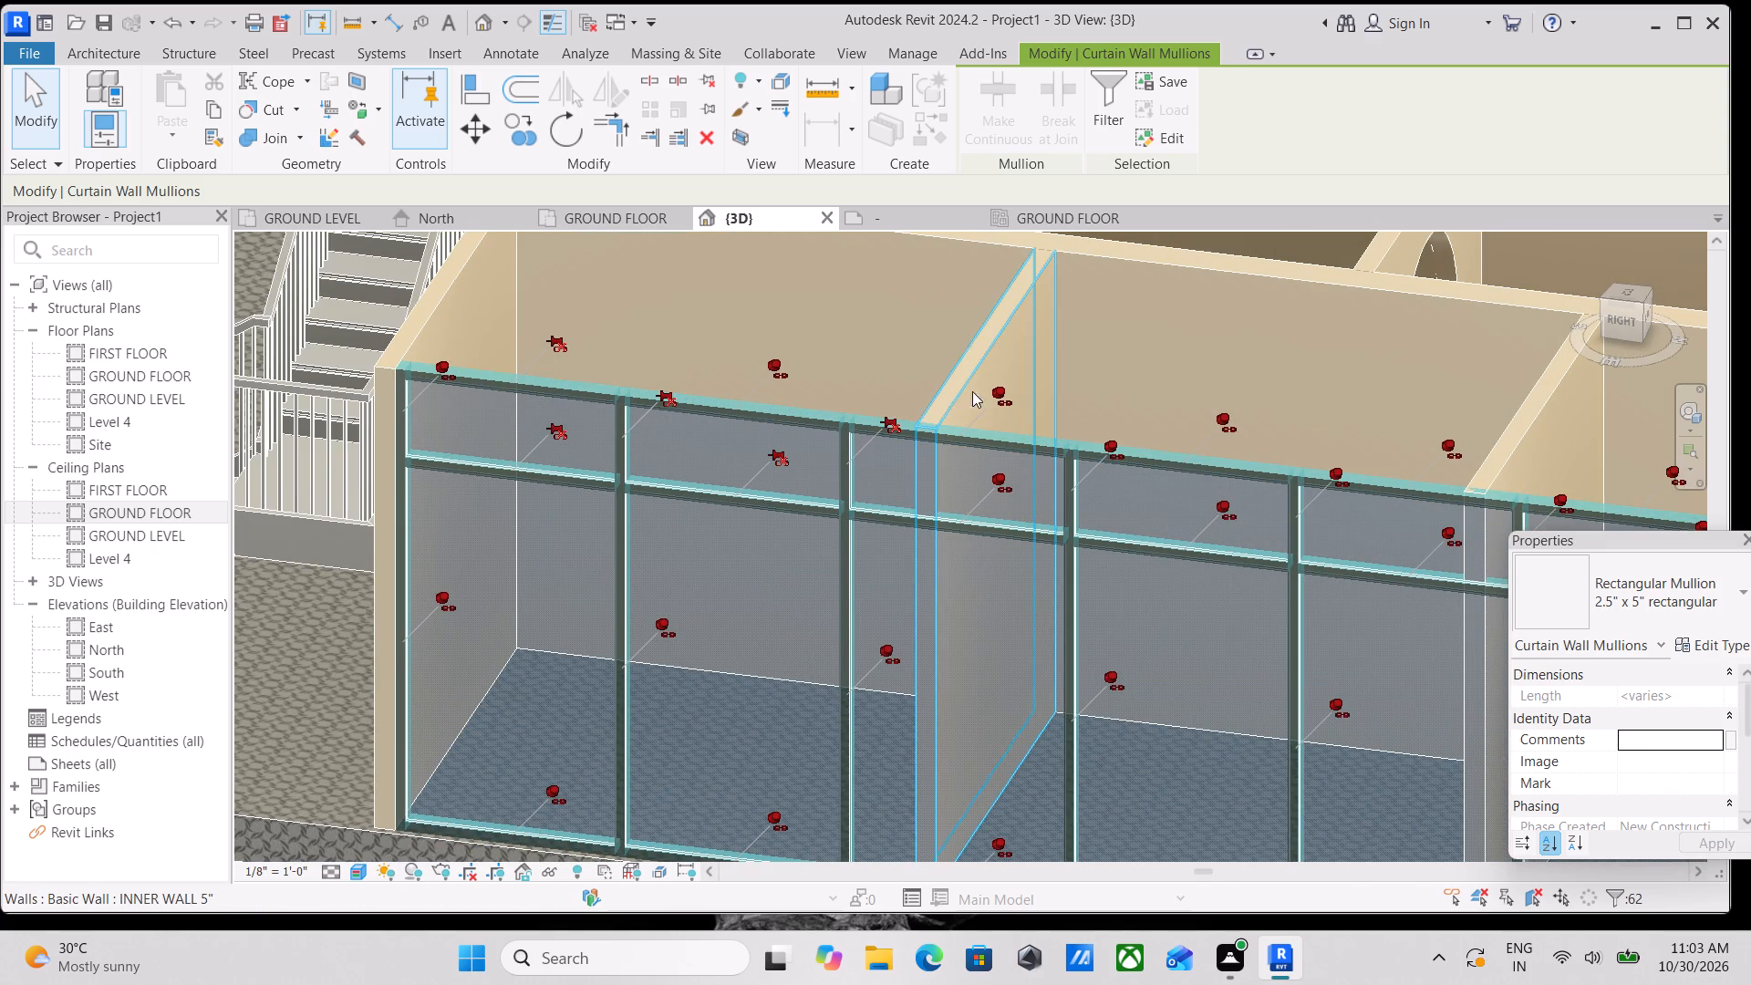
click(999, 390)
scroll(1015, 532, down, 2)
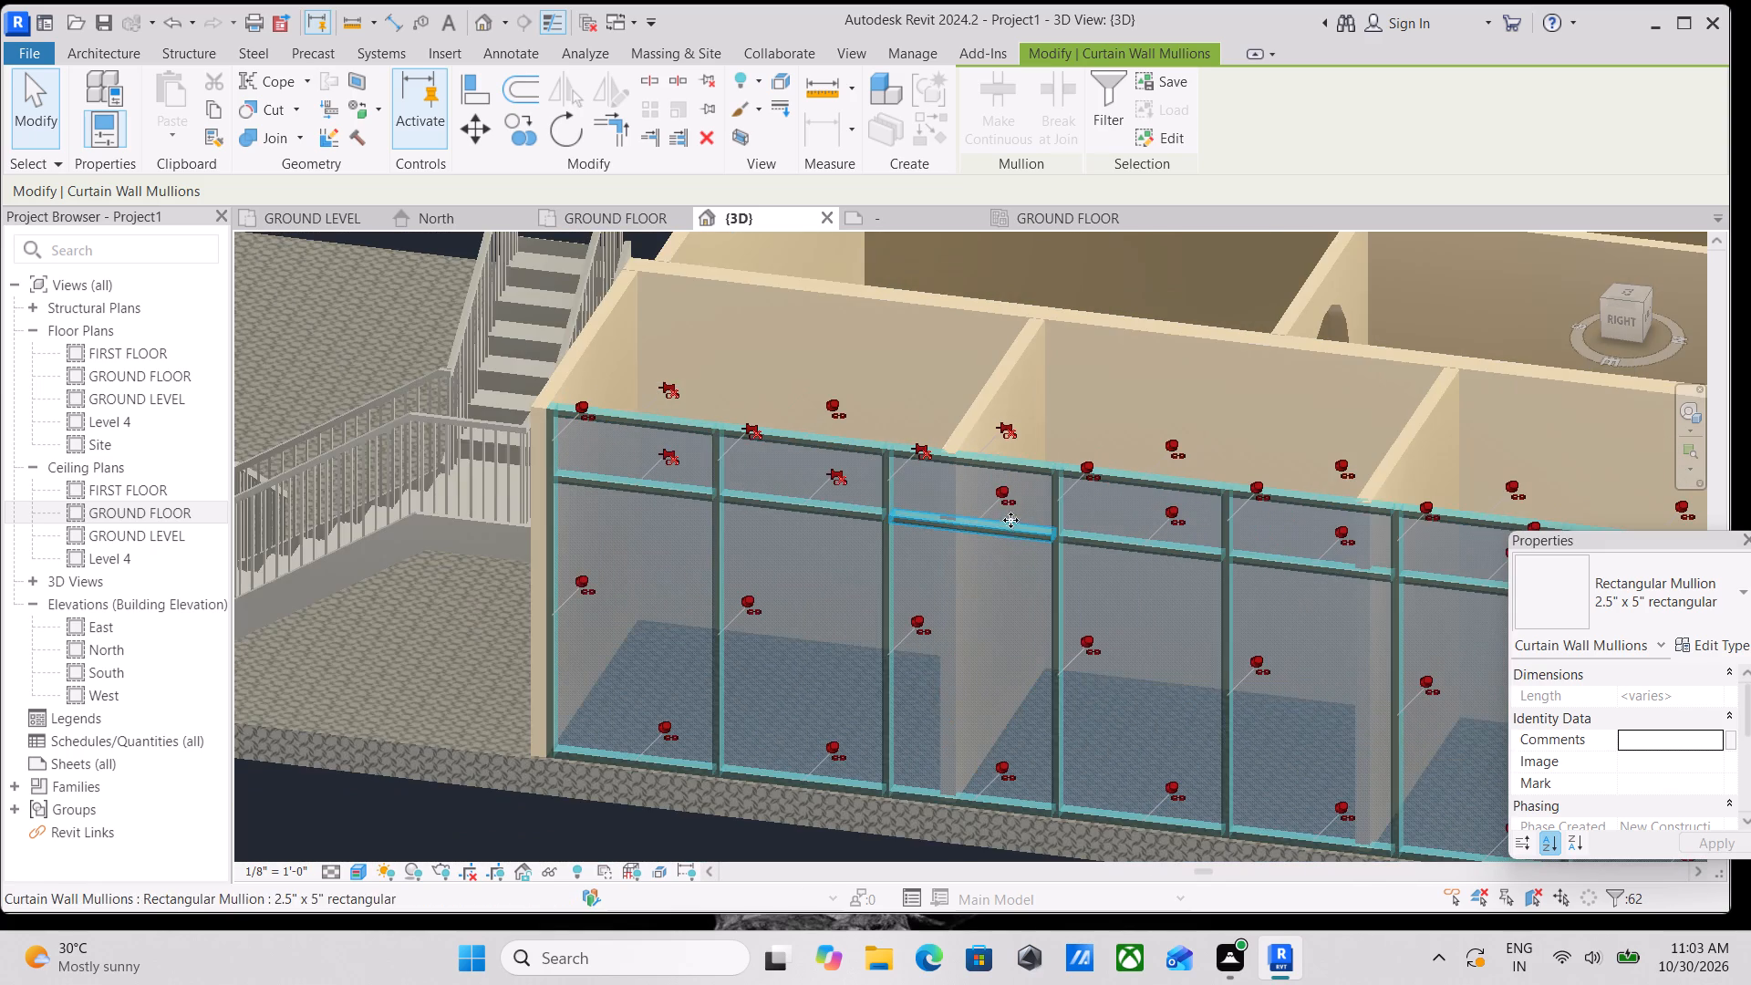
click(1007, 493)
middle_drag(975, 585, 896, 490)
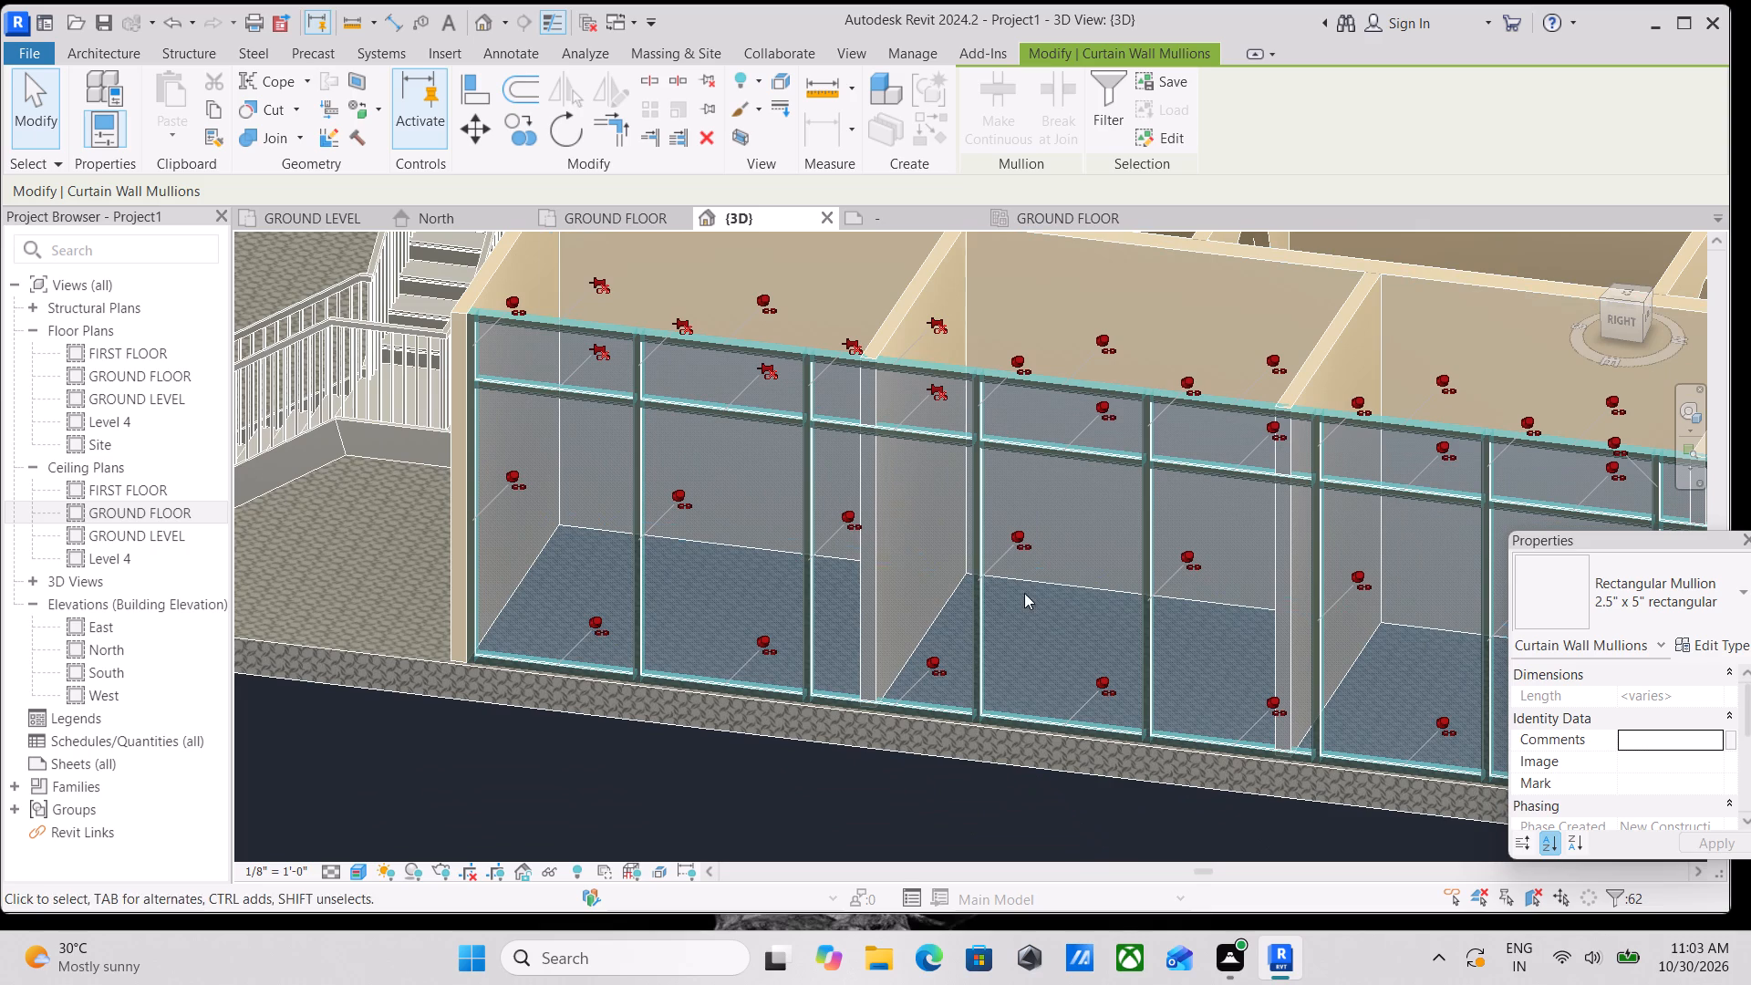
click(856, 517)
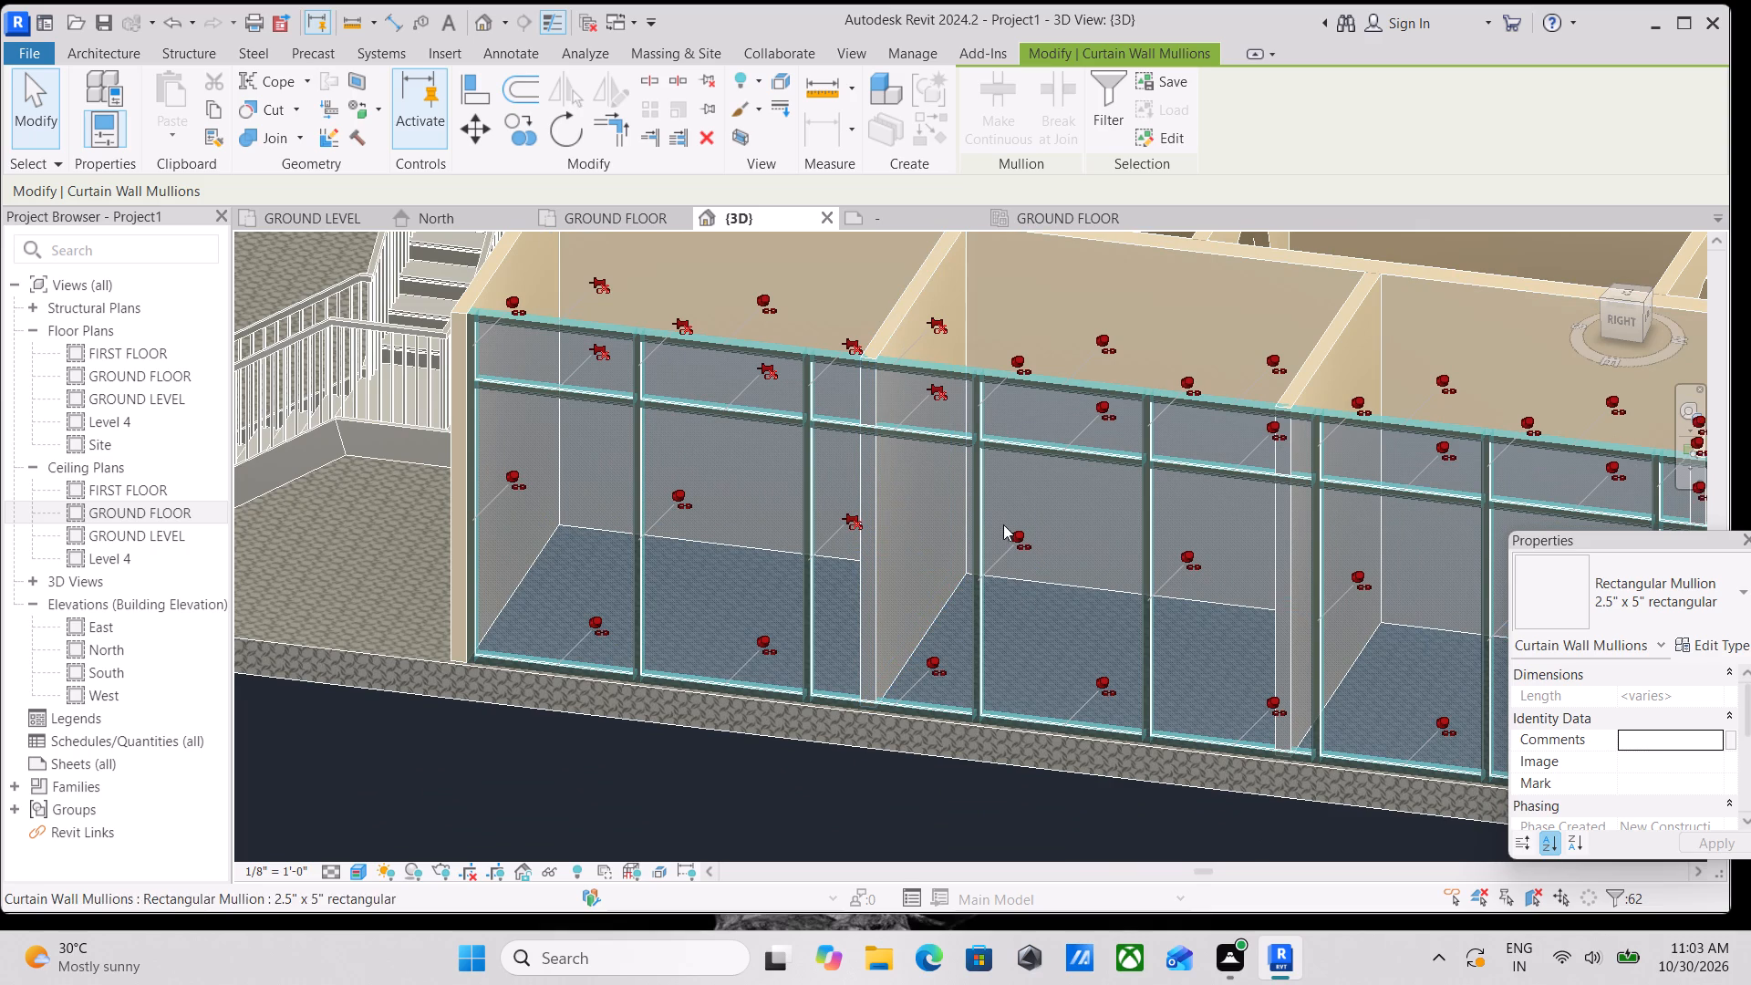
click(1012, 530)
middle_drag(807, 481, 401, 428)
scroll(853, 430, down, 1)
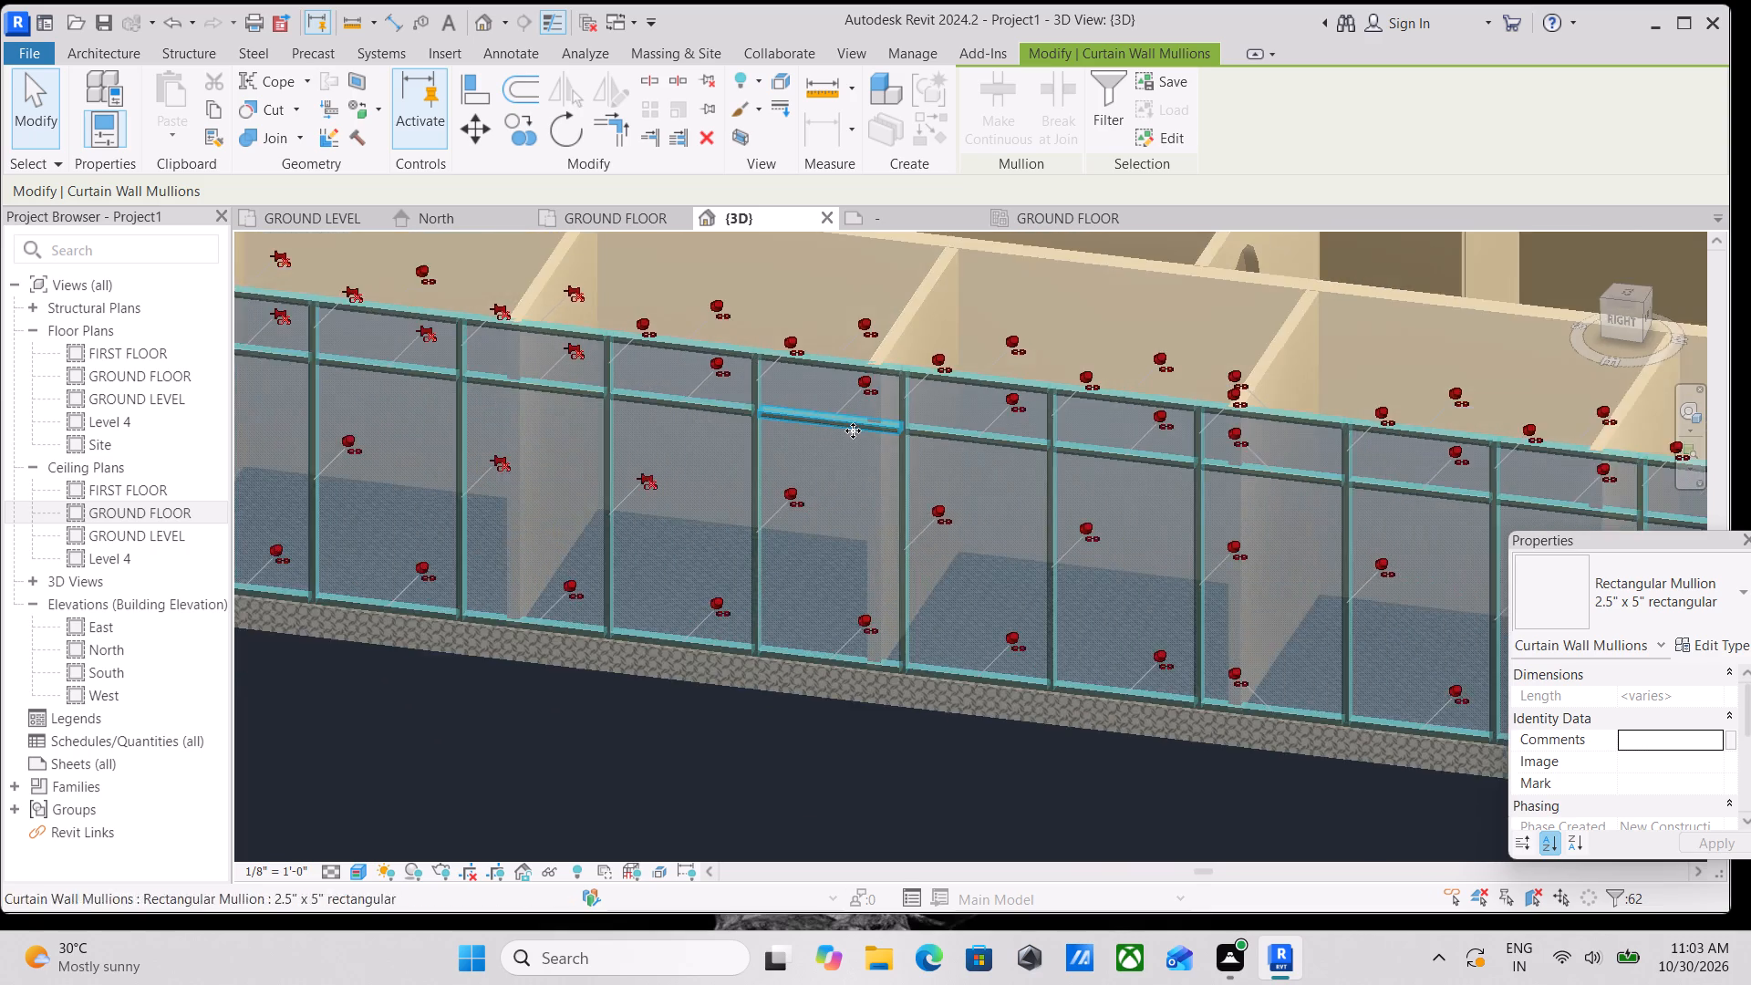
middle_drag(853, 430, 231, 438)
scroll(1348, 496, up, 3)
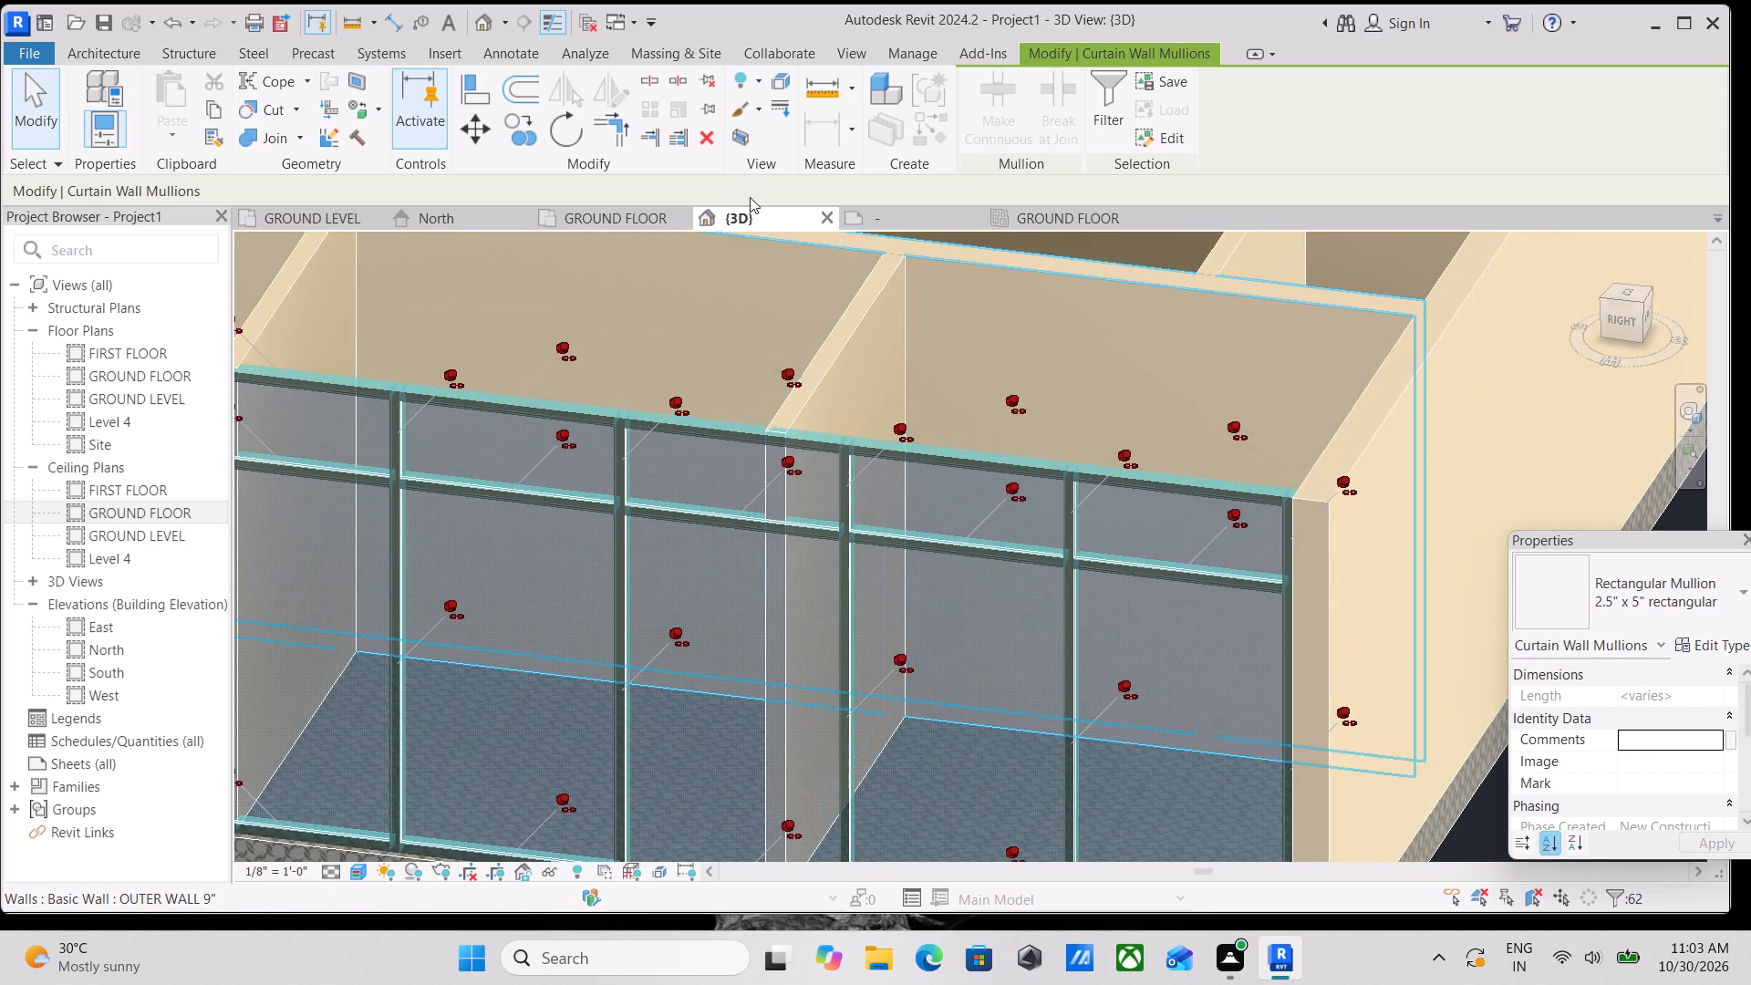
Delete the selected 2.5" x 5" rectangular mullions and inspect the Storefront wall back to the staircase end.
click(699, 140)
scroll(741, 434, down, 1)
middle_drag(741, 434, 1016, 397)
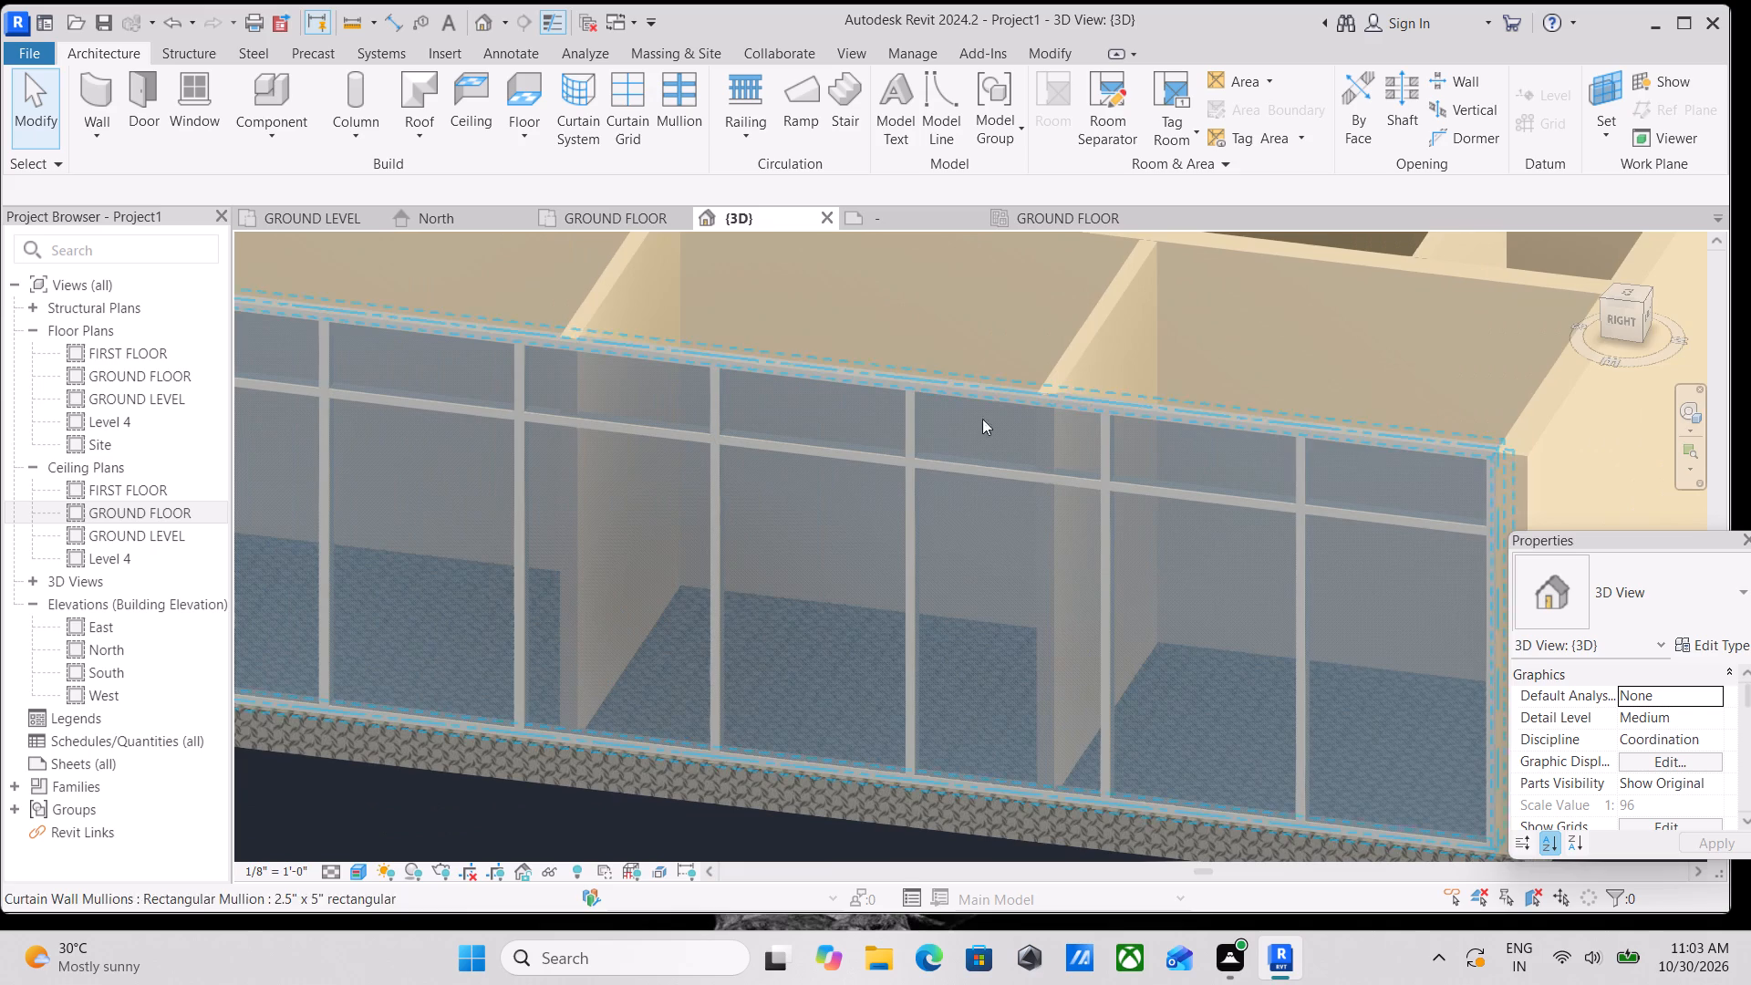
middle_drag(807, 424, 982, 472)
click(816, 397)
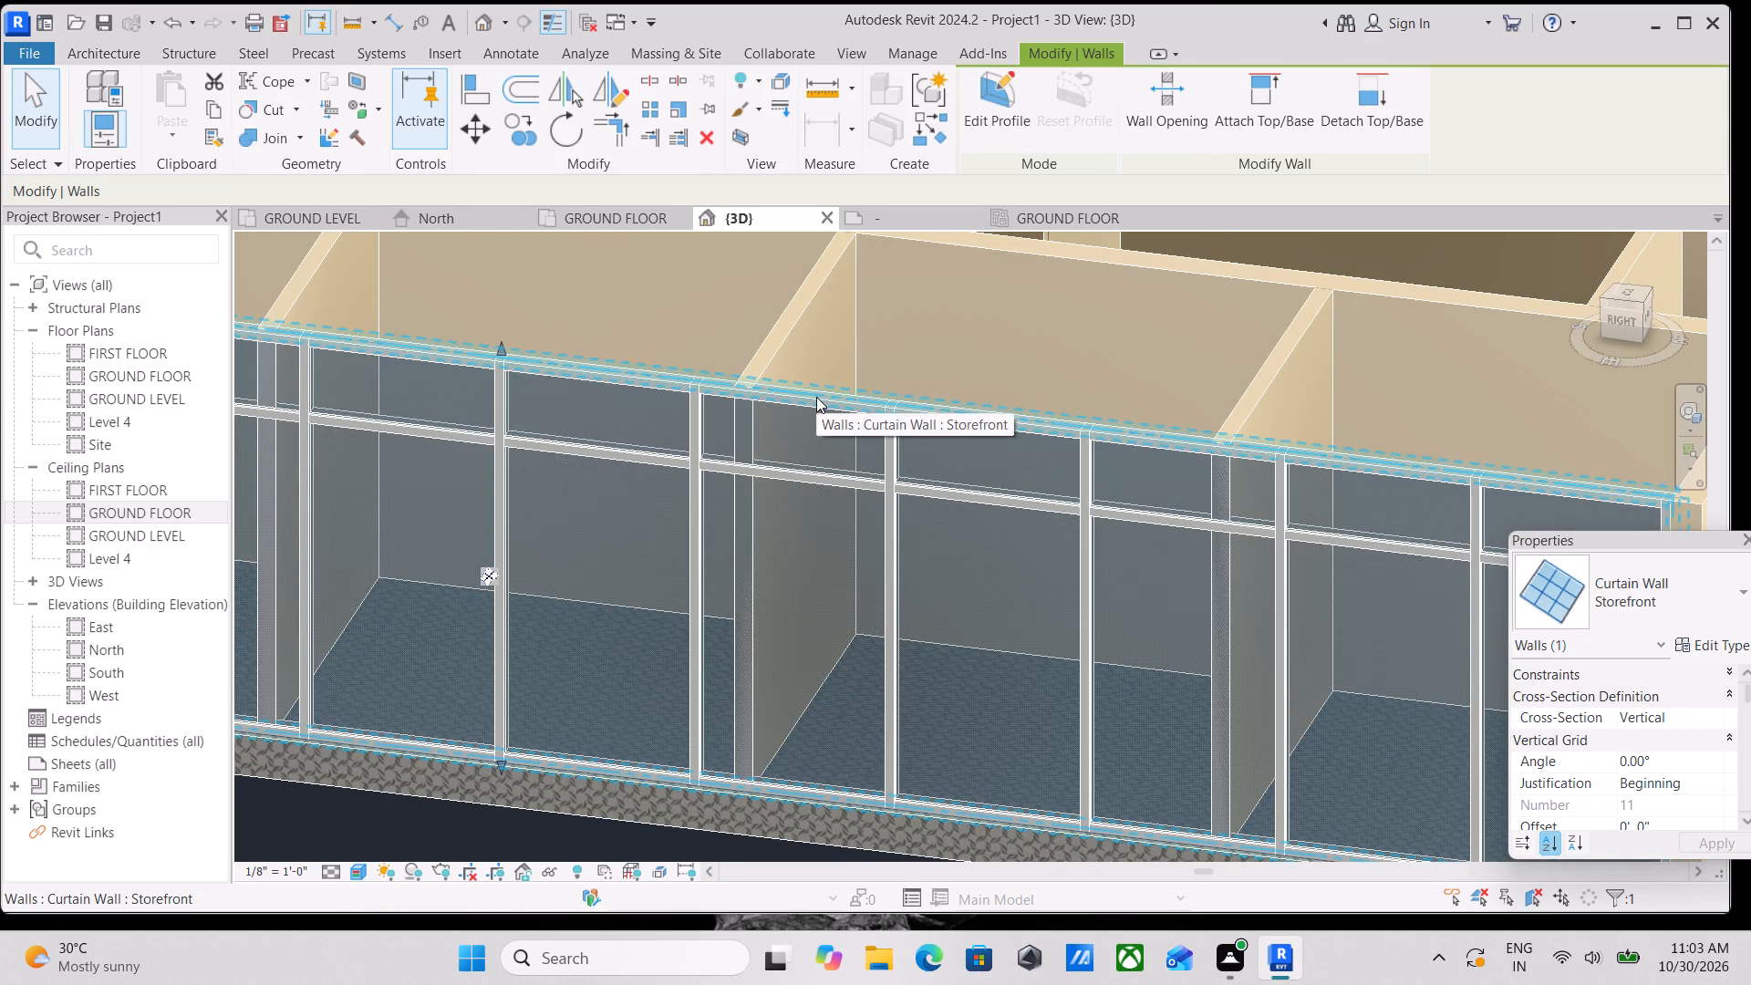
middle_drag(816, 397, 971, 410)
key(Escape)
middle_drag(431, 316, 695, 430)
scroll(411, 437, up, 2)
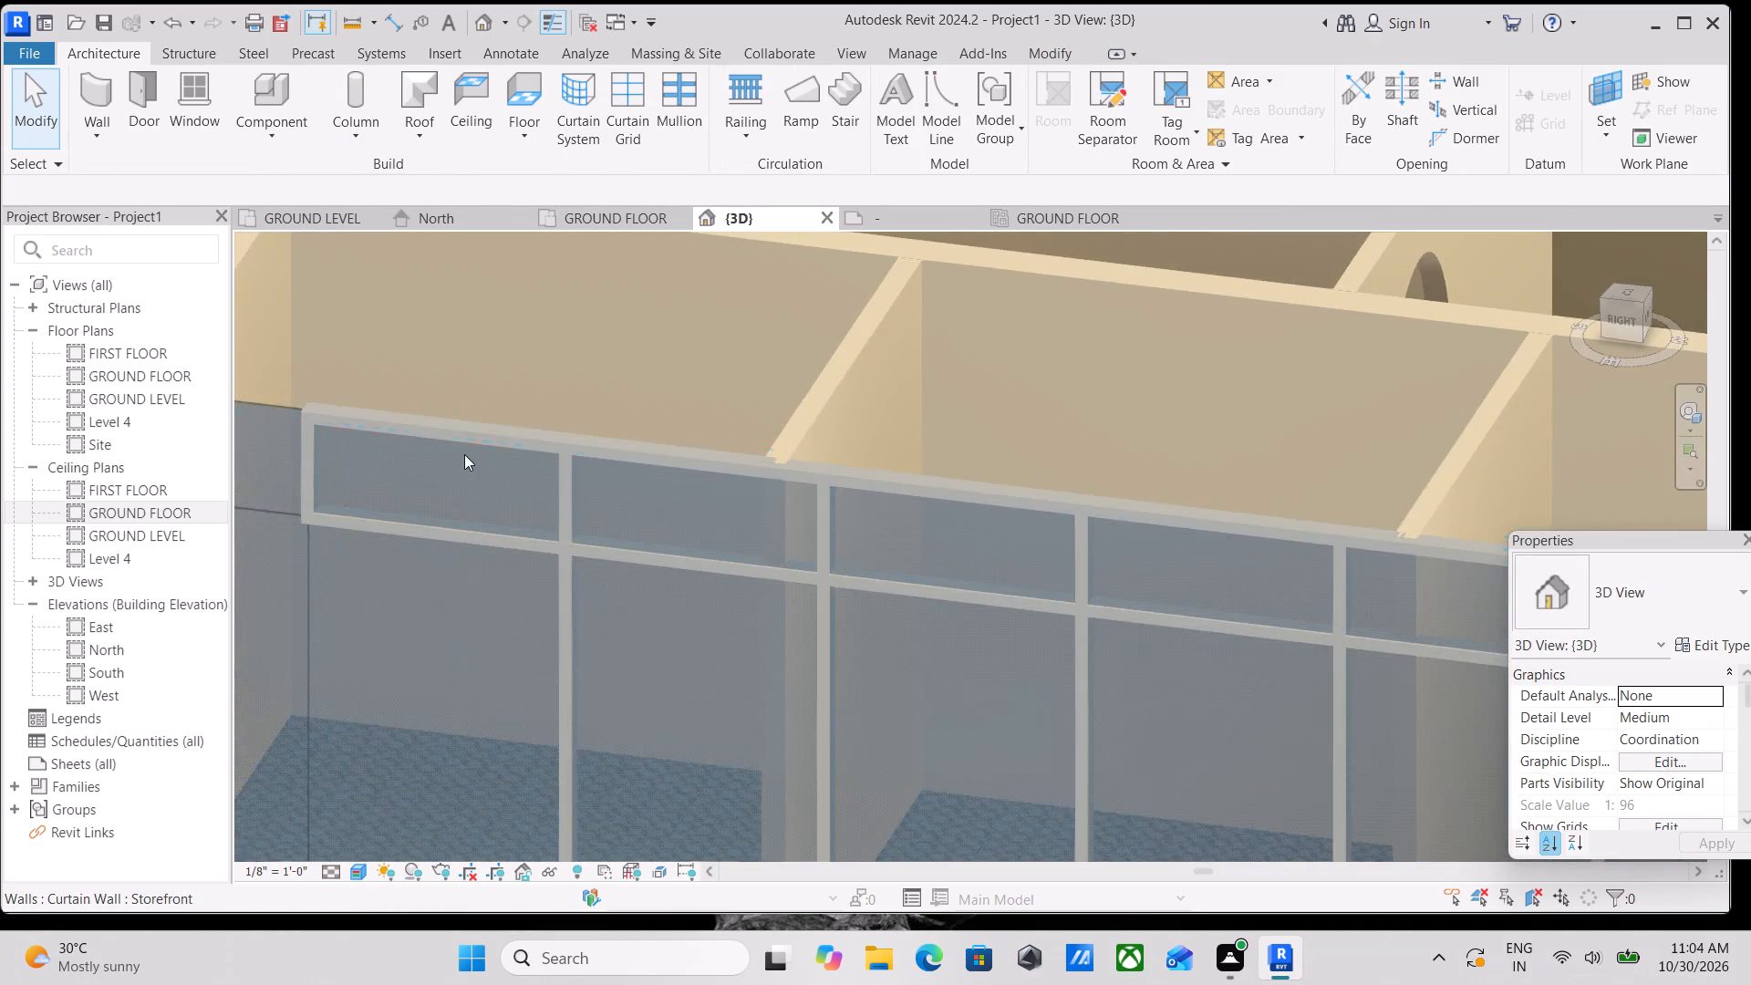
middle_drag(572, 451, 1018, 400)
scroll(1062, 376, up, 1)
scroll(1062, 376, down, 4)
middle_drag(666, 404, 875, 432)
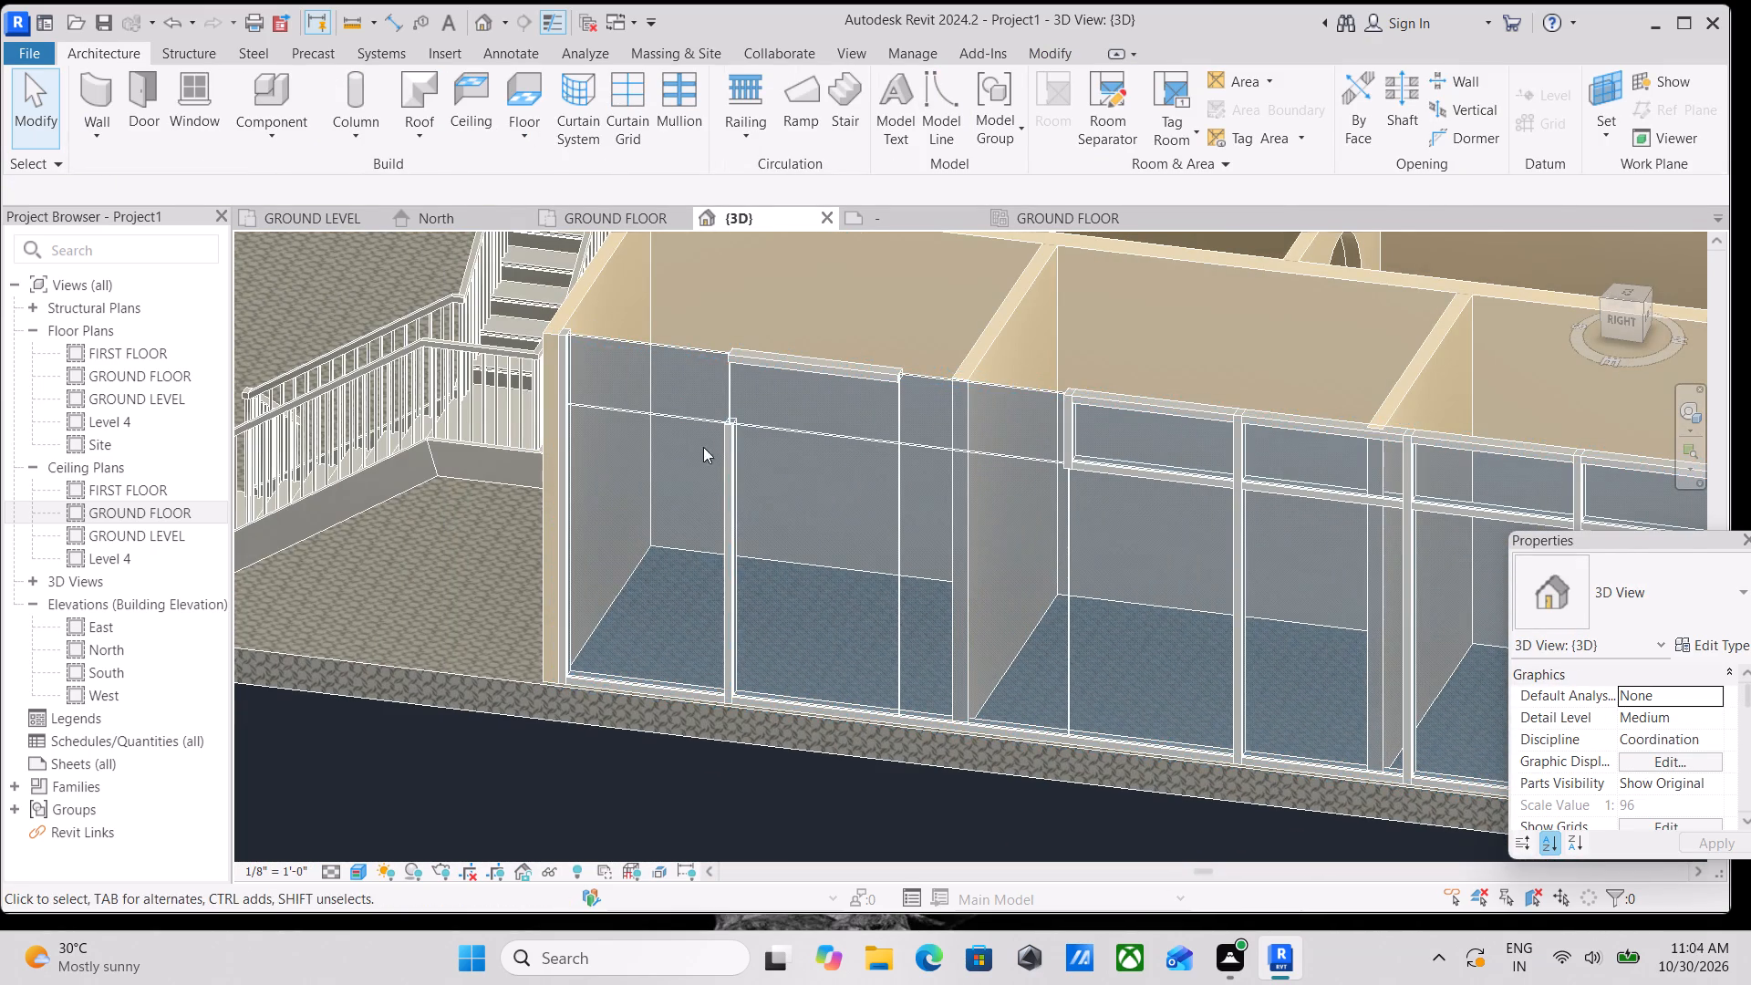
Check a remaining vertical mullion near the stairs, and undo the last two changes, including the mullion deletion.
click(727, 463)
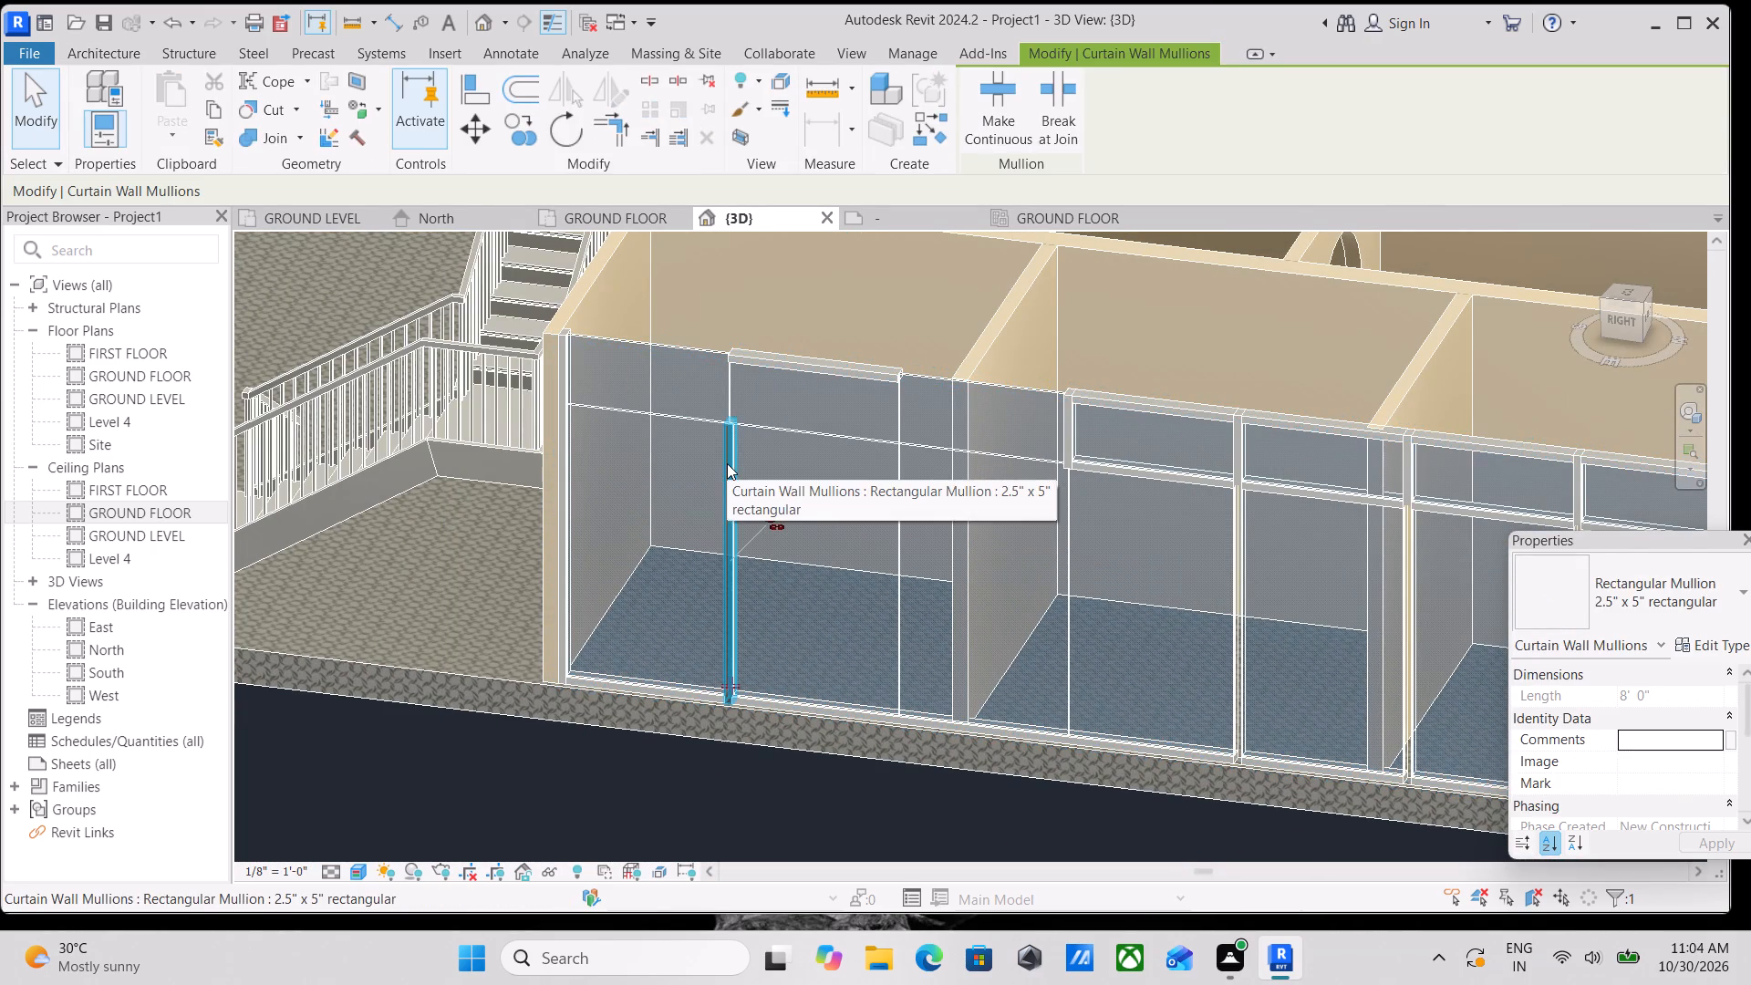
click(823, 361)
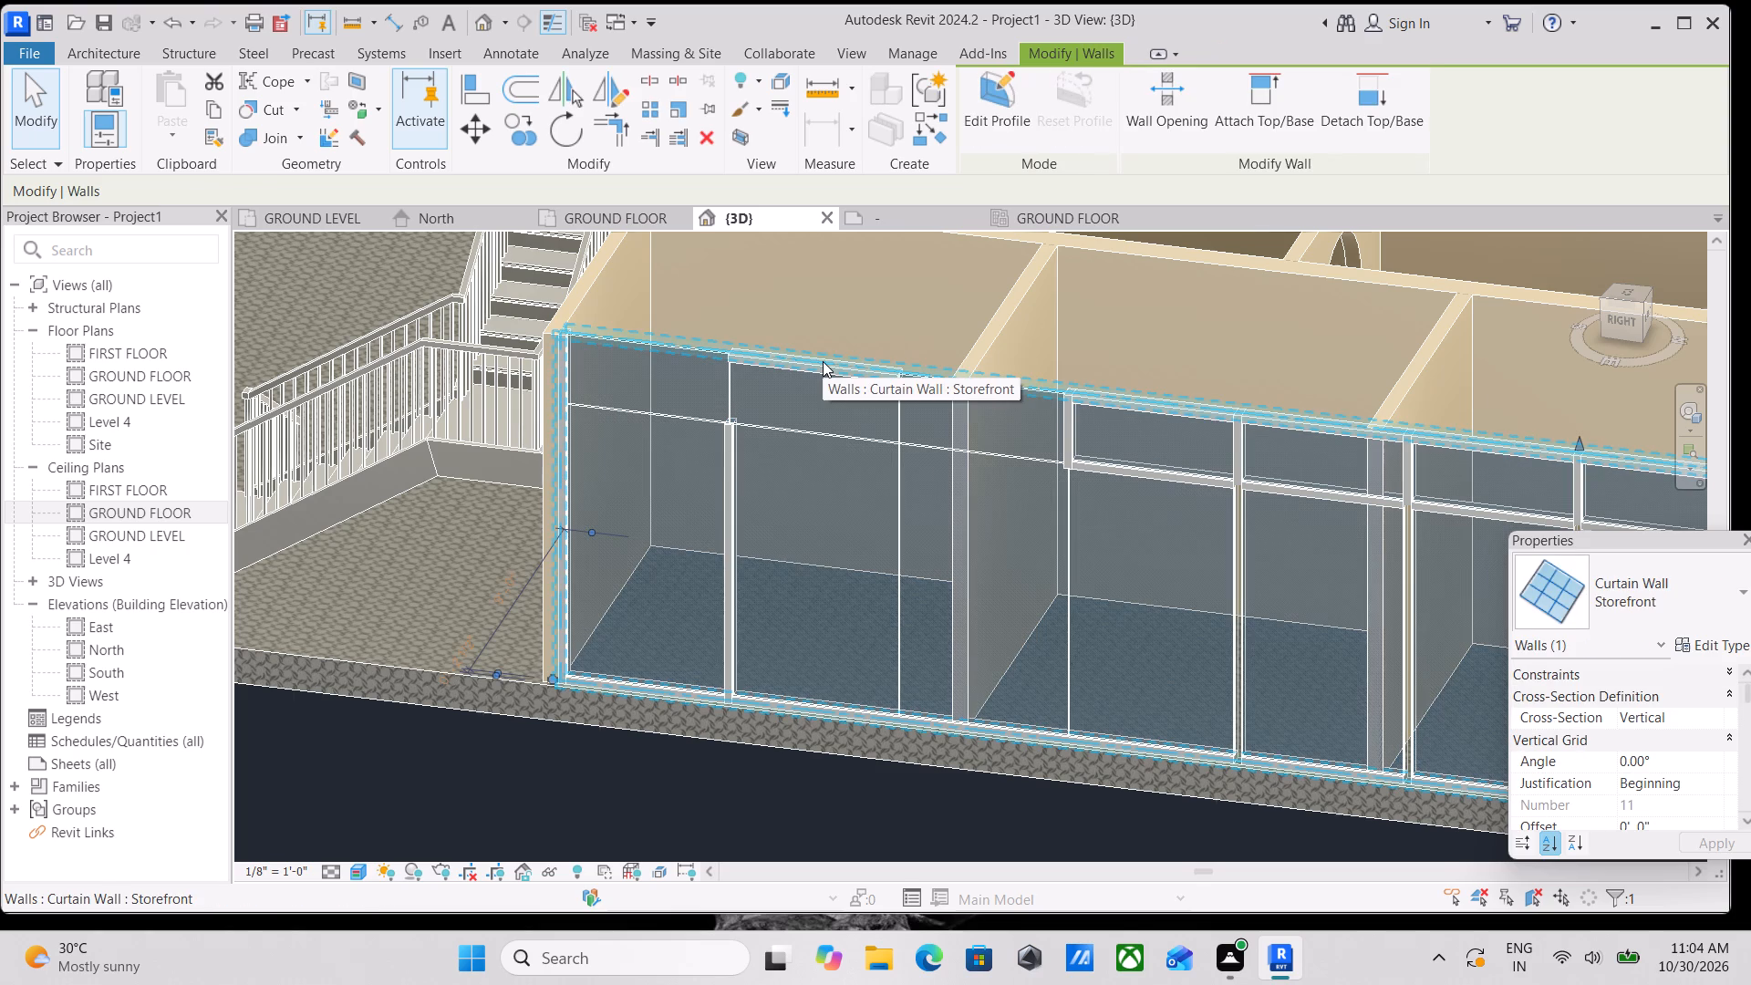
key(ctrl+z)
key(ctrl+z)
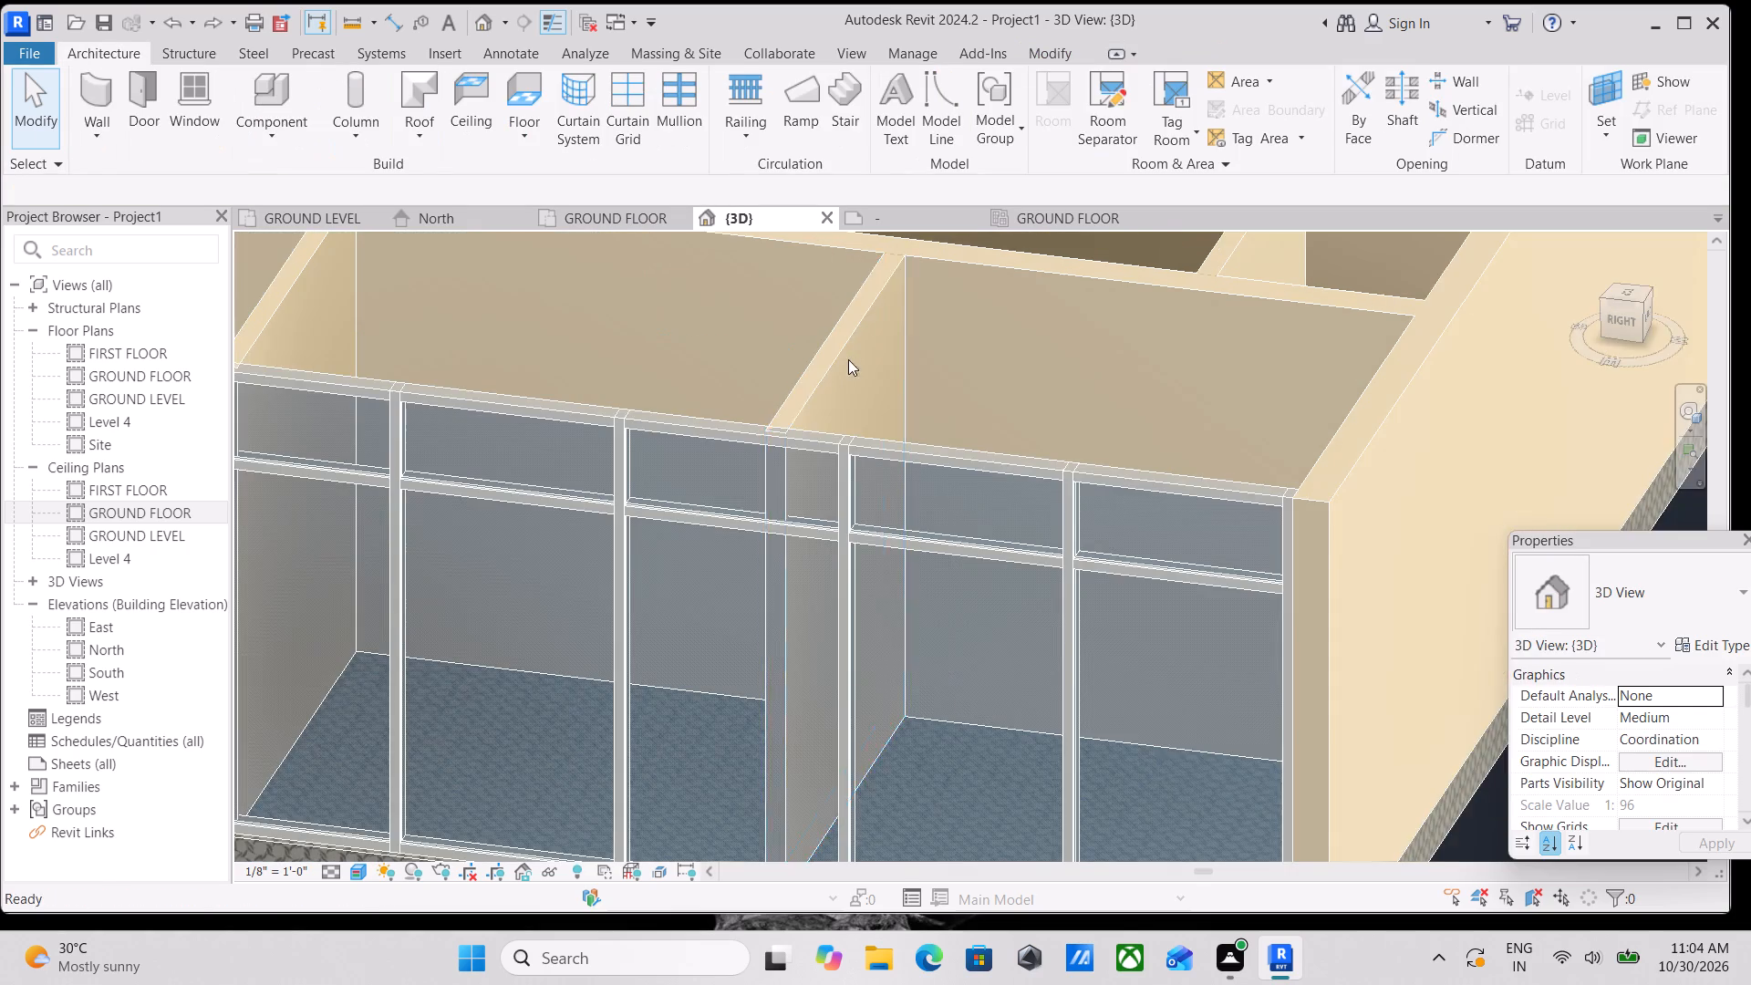
From a vertical mullion's type properties, create a new material in the Material parameter and name it BLACK MATERIAL.
ctrl+scroll(848, 359, down, 3)
middle_drag(858, 388, 607, 353)
key(Escape)
scroll(642, 491, up, 3)
click(655, 454)
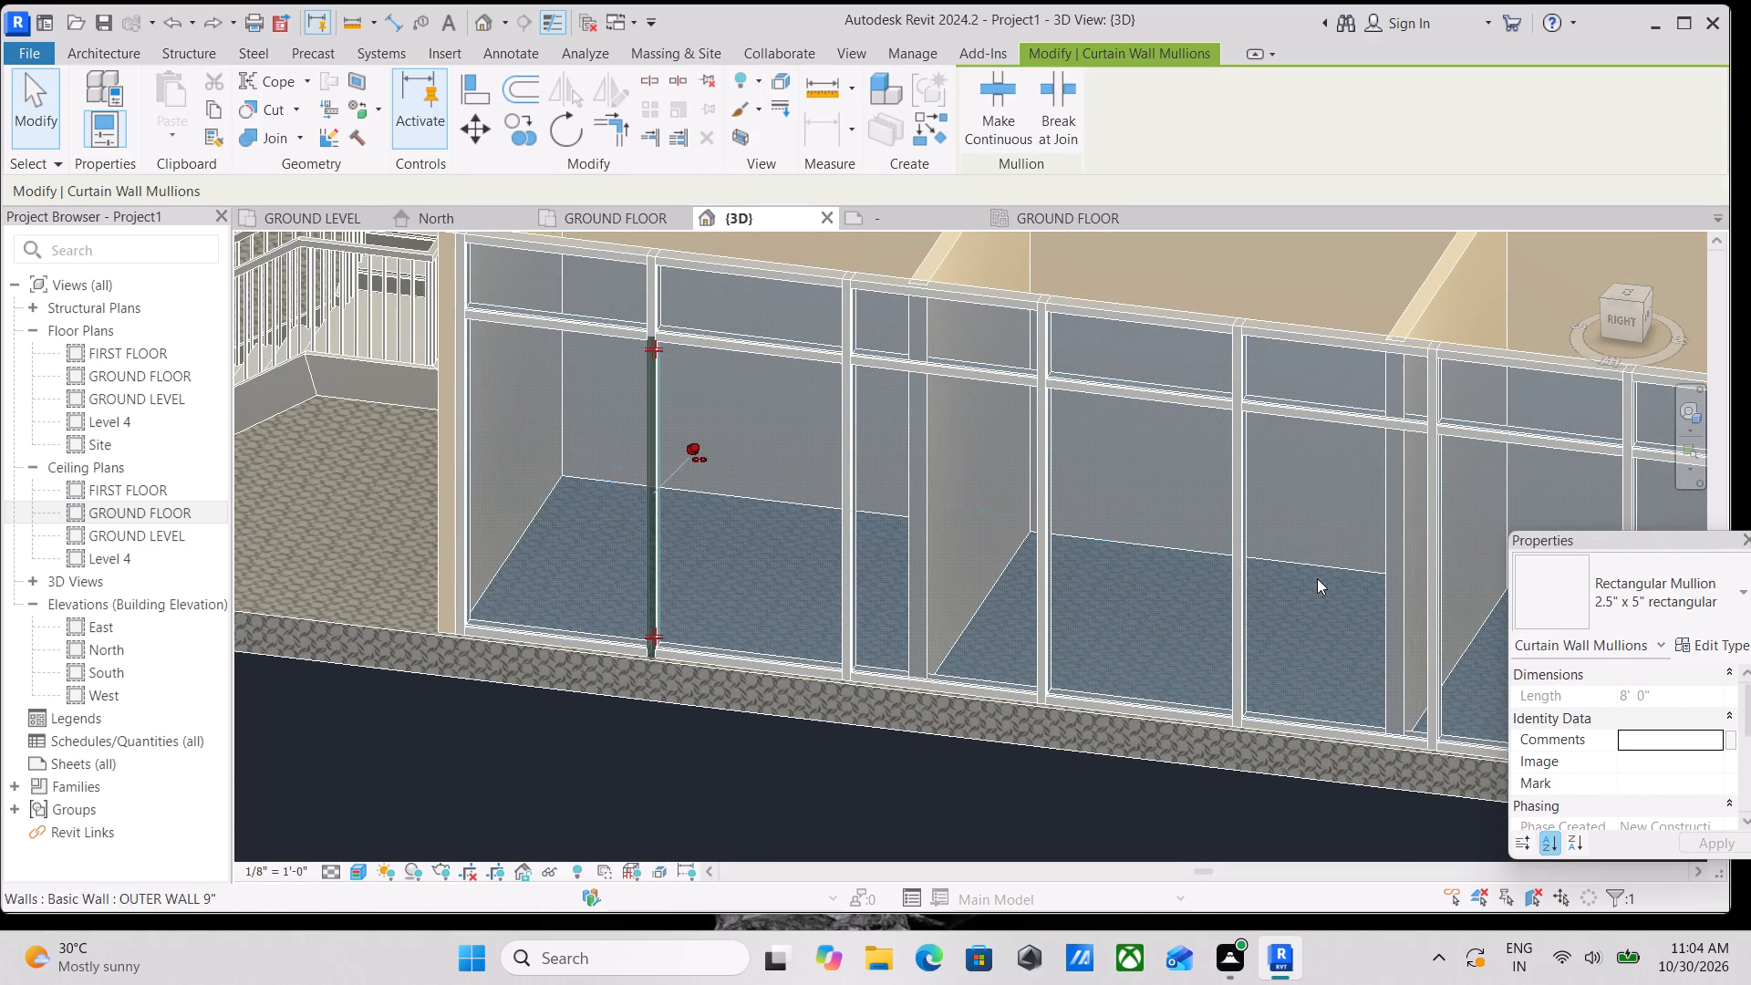
click(1750, 638)
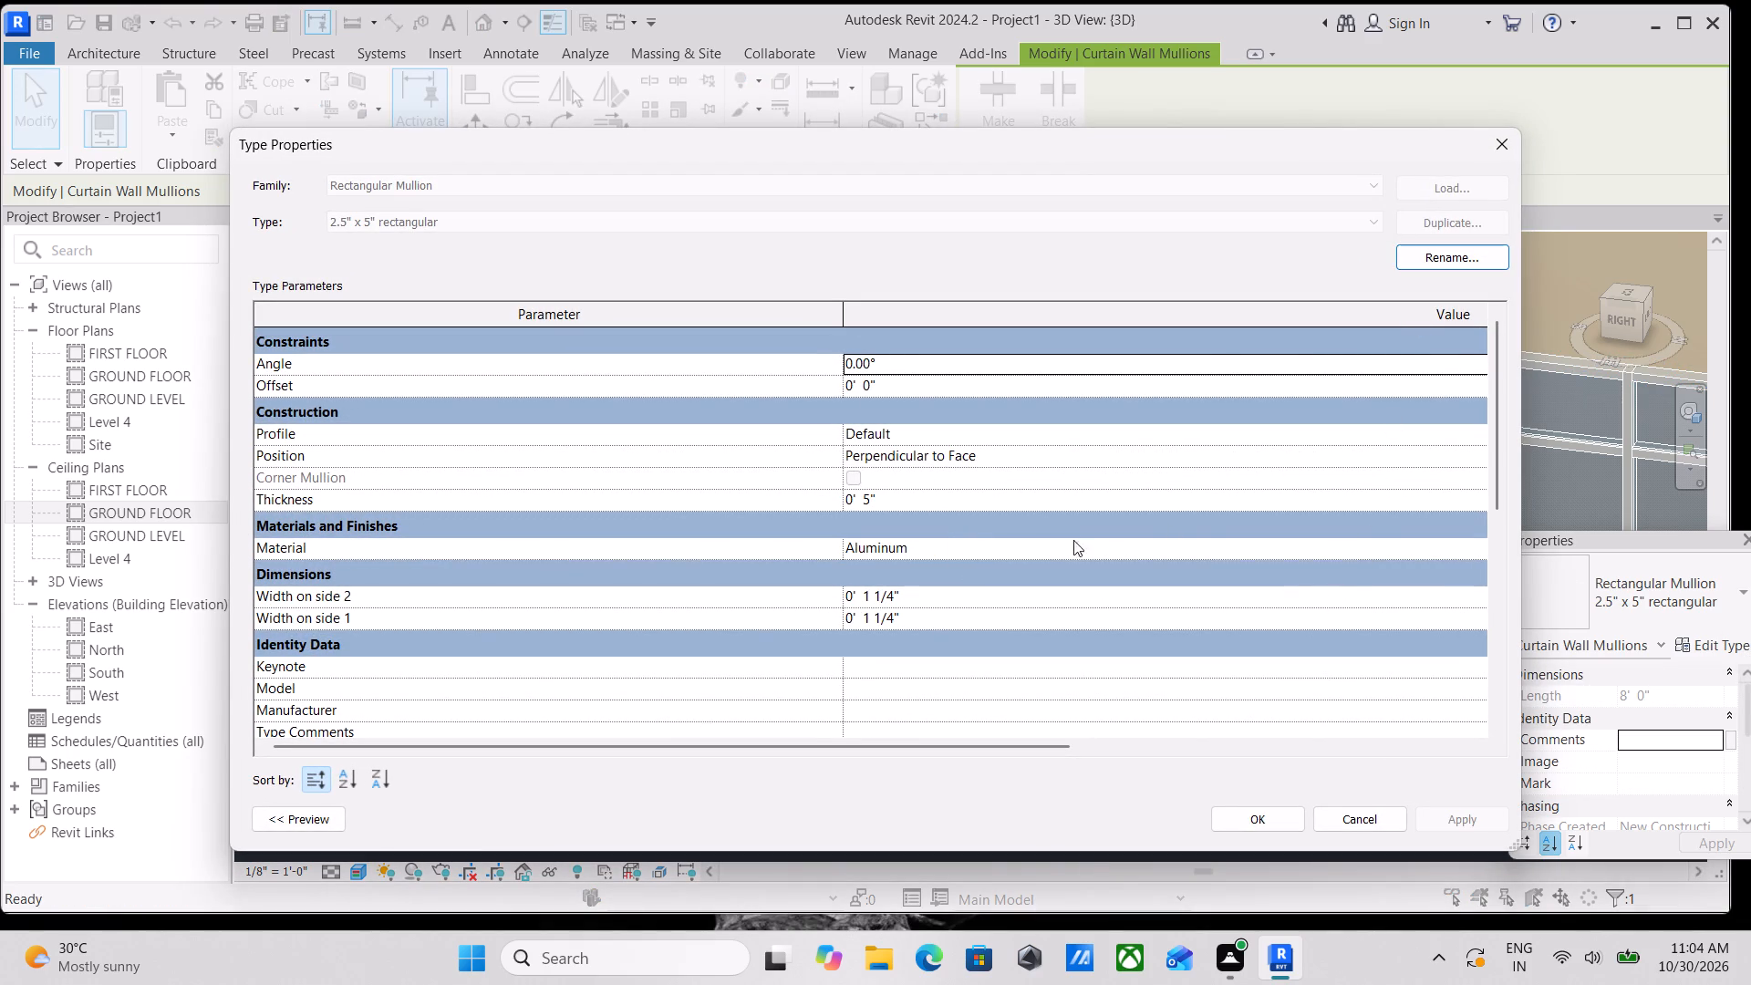
click(1449, 549)
click(1467, 546)
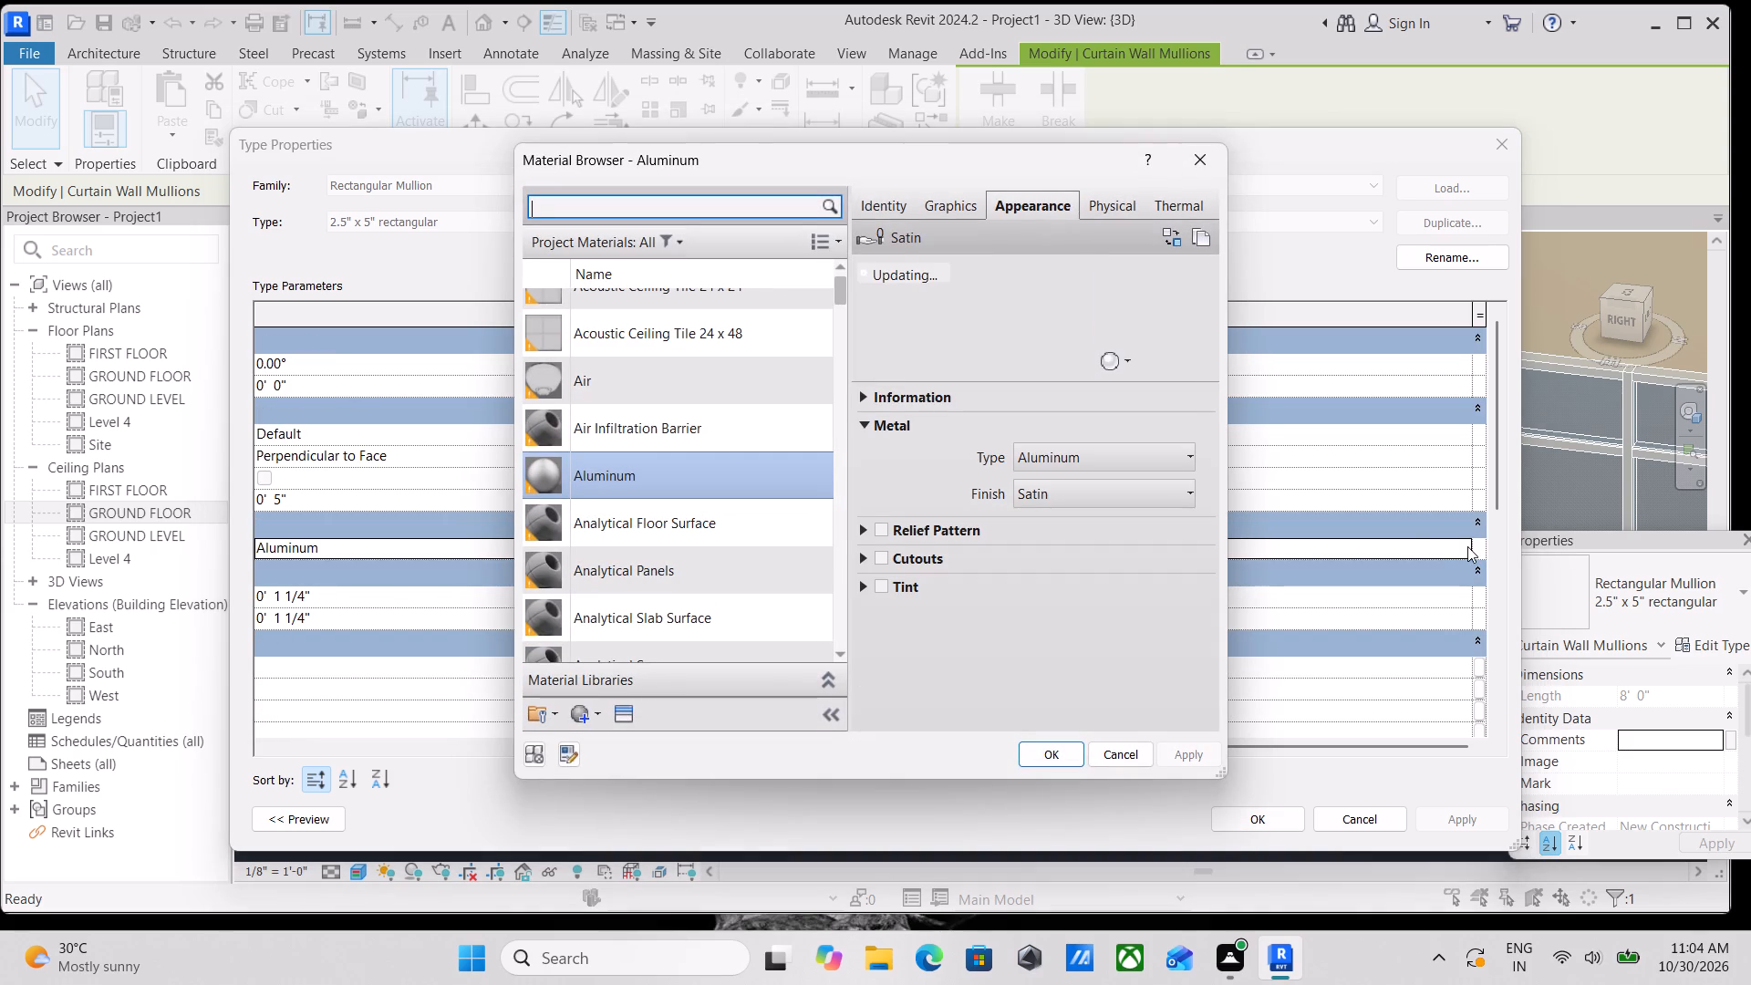
scroll(596, 675, down, 1)
click(589, 718)
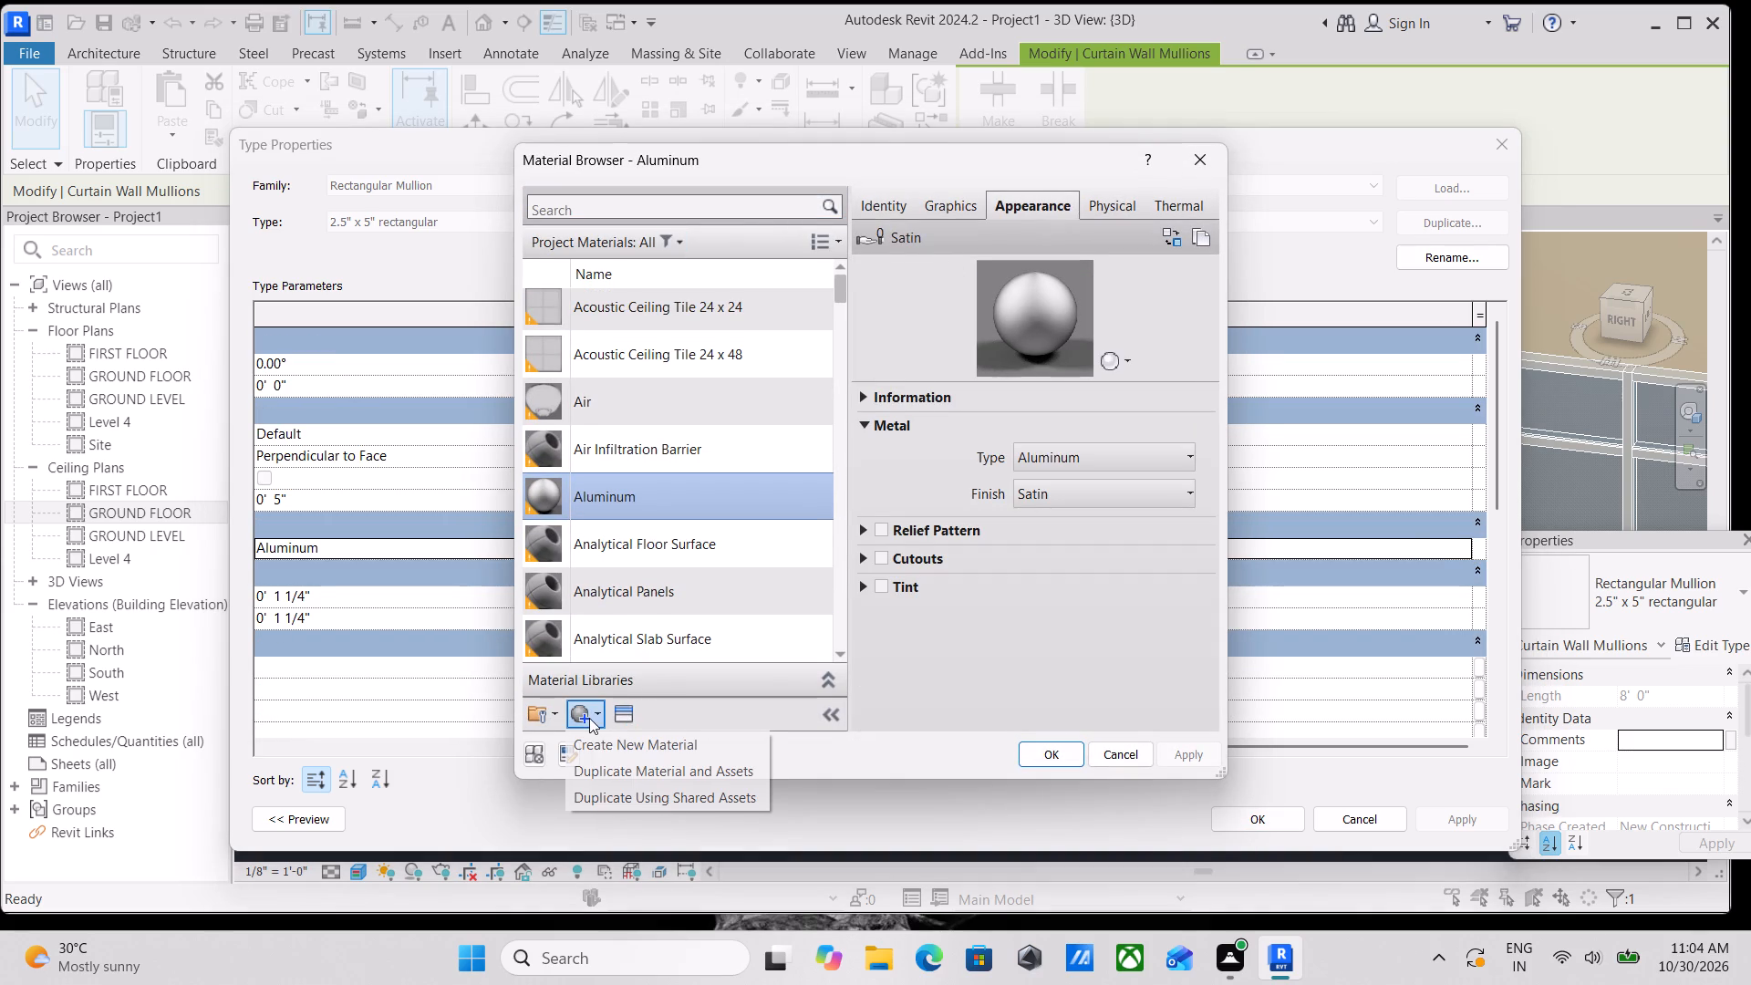
click(608, 747)
right_click(618, 455)
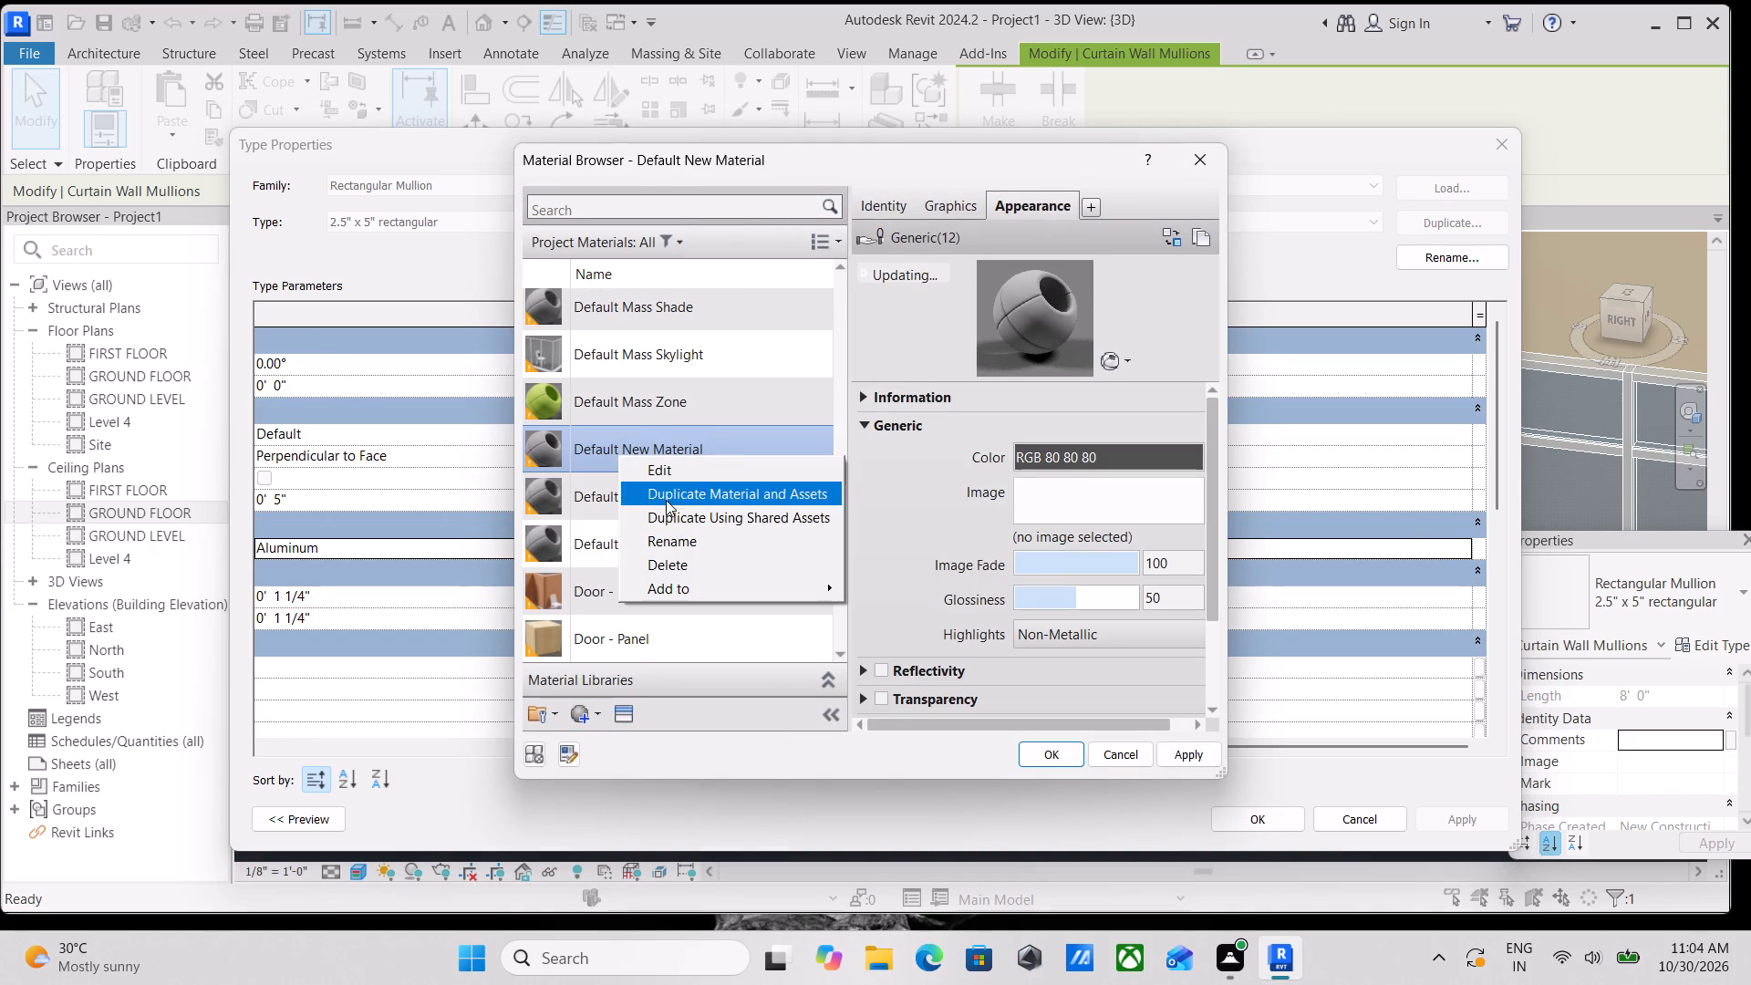
click(675, 546)
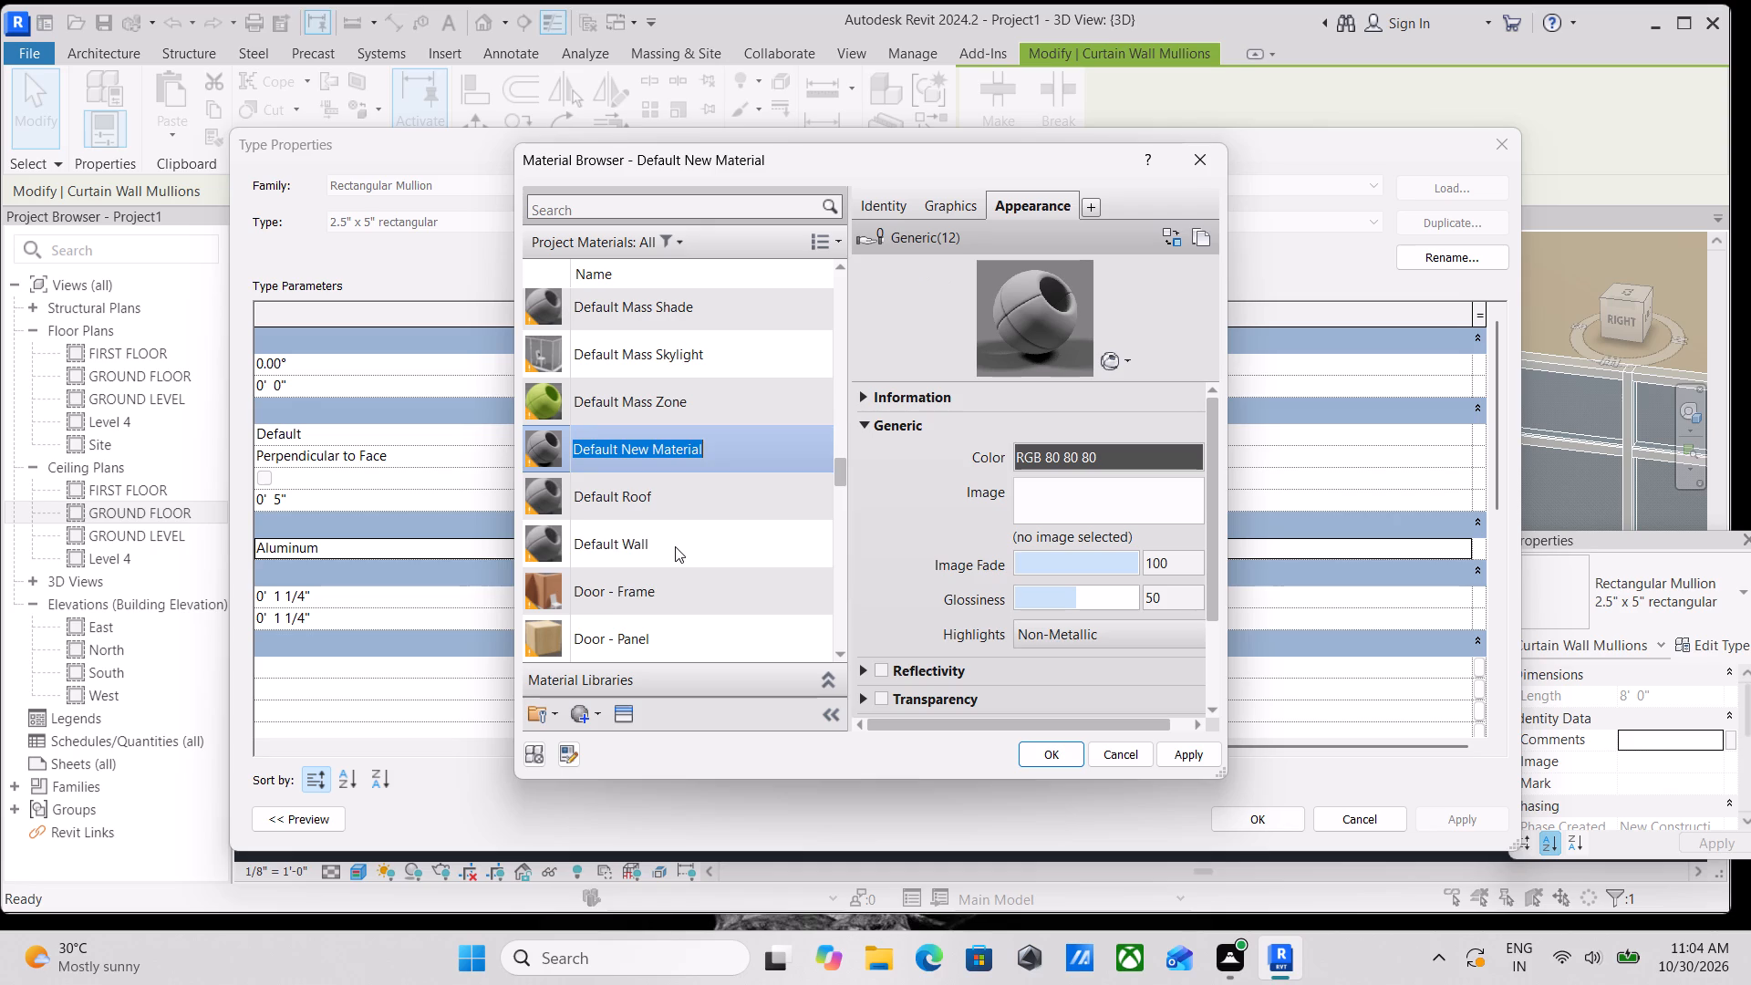
text(BLACK)
key(space)
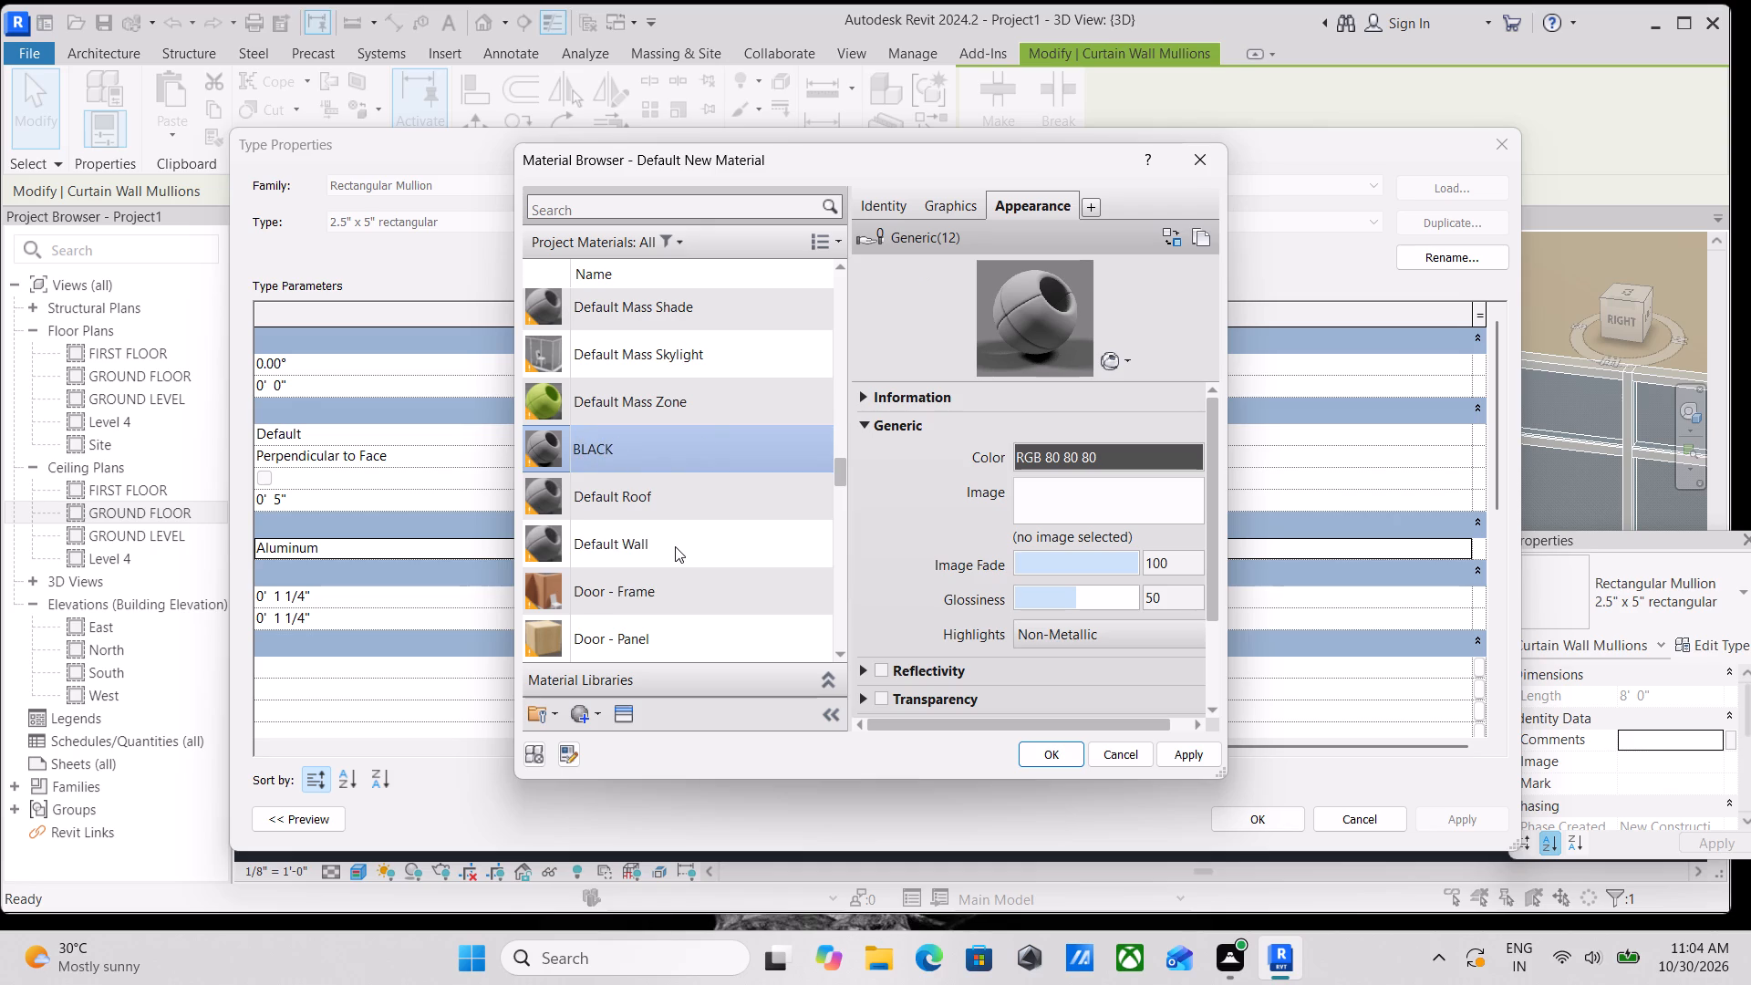
text(MATERIAL)
Set the BLACK MATERIAL appearance color to RGB 45, 46, 45 and accept the color.
click(1090, 448)
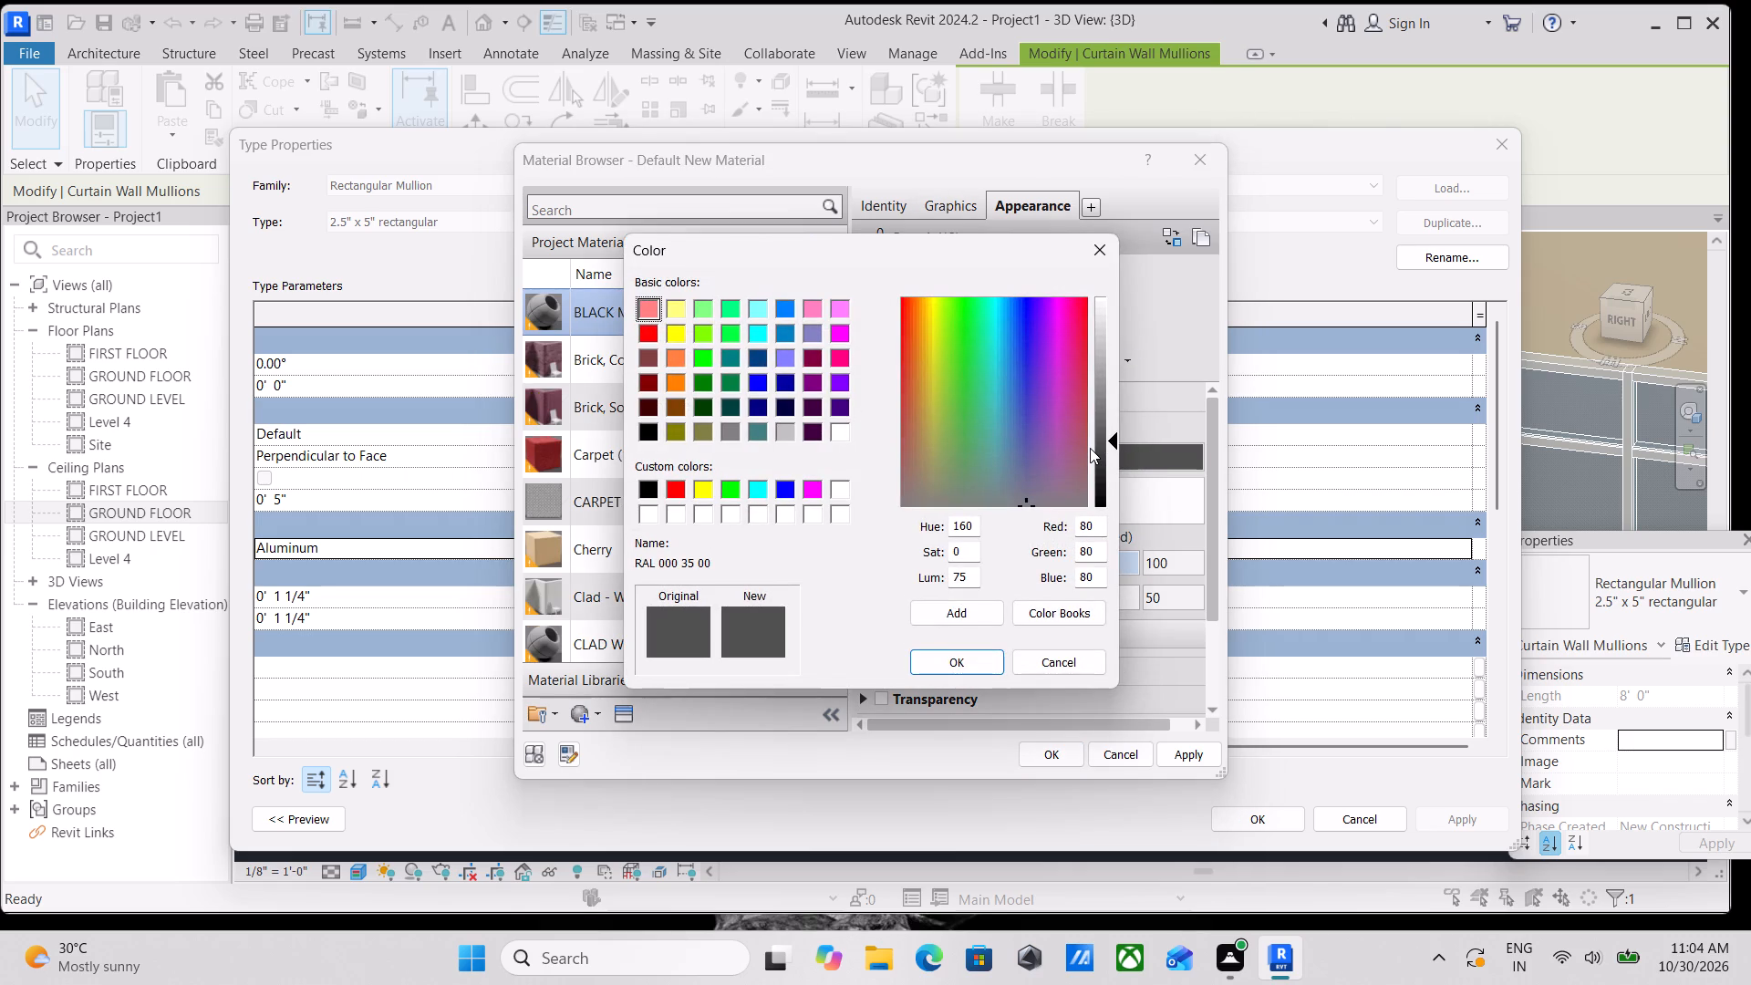
drag(1096, 525, 874, 534)
text(45)
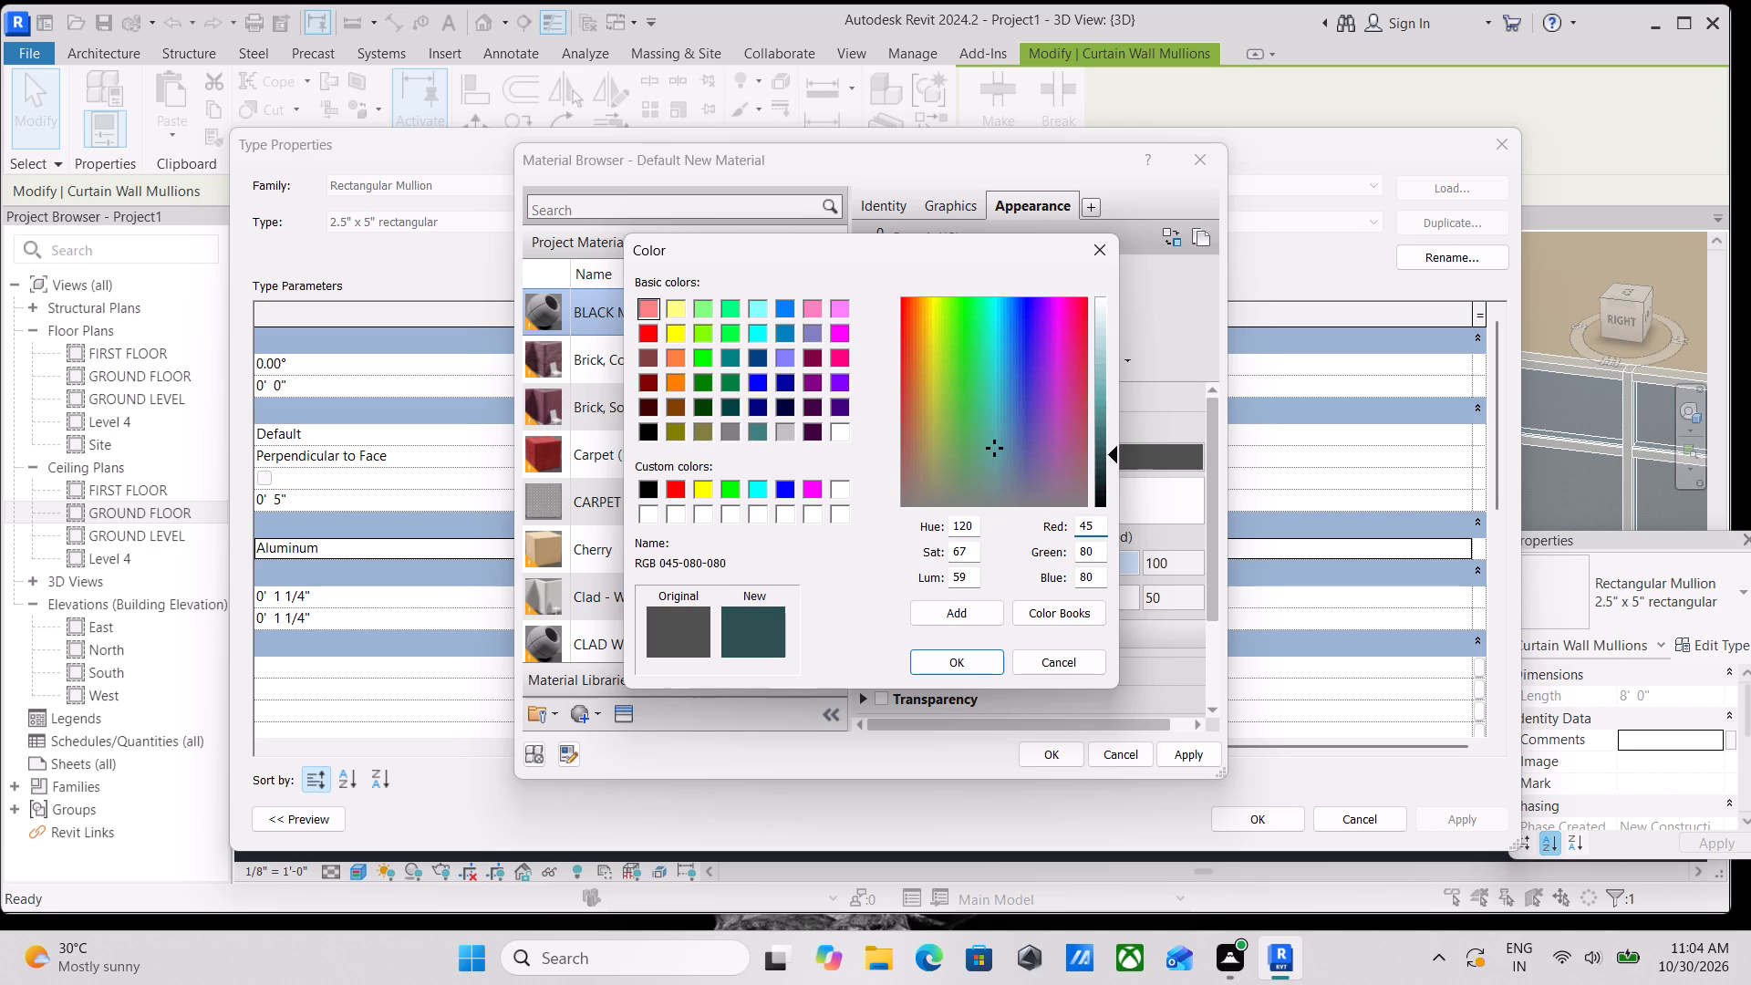
drag(1103, 552, 1063, 557)
drag(1063, 557, 1062, 557)
key(4)
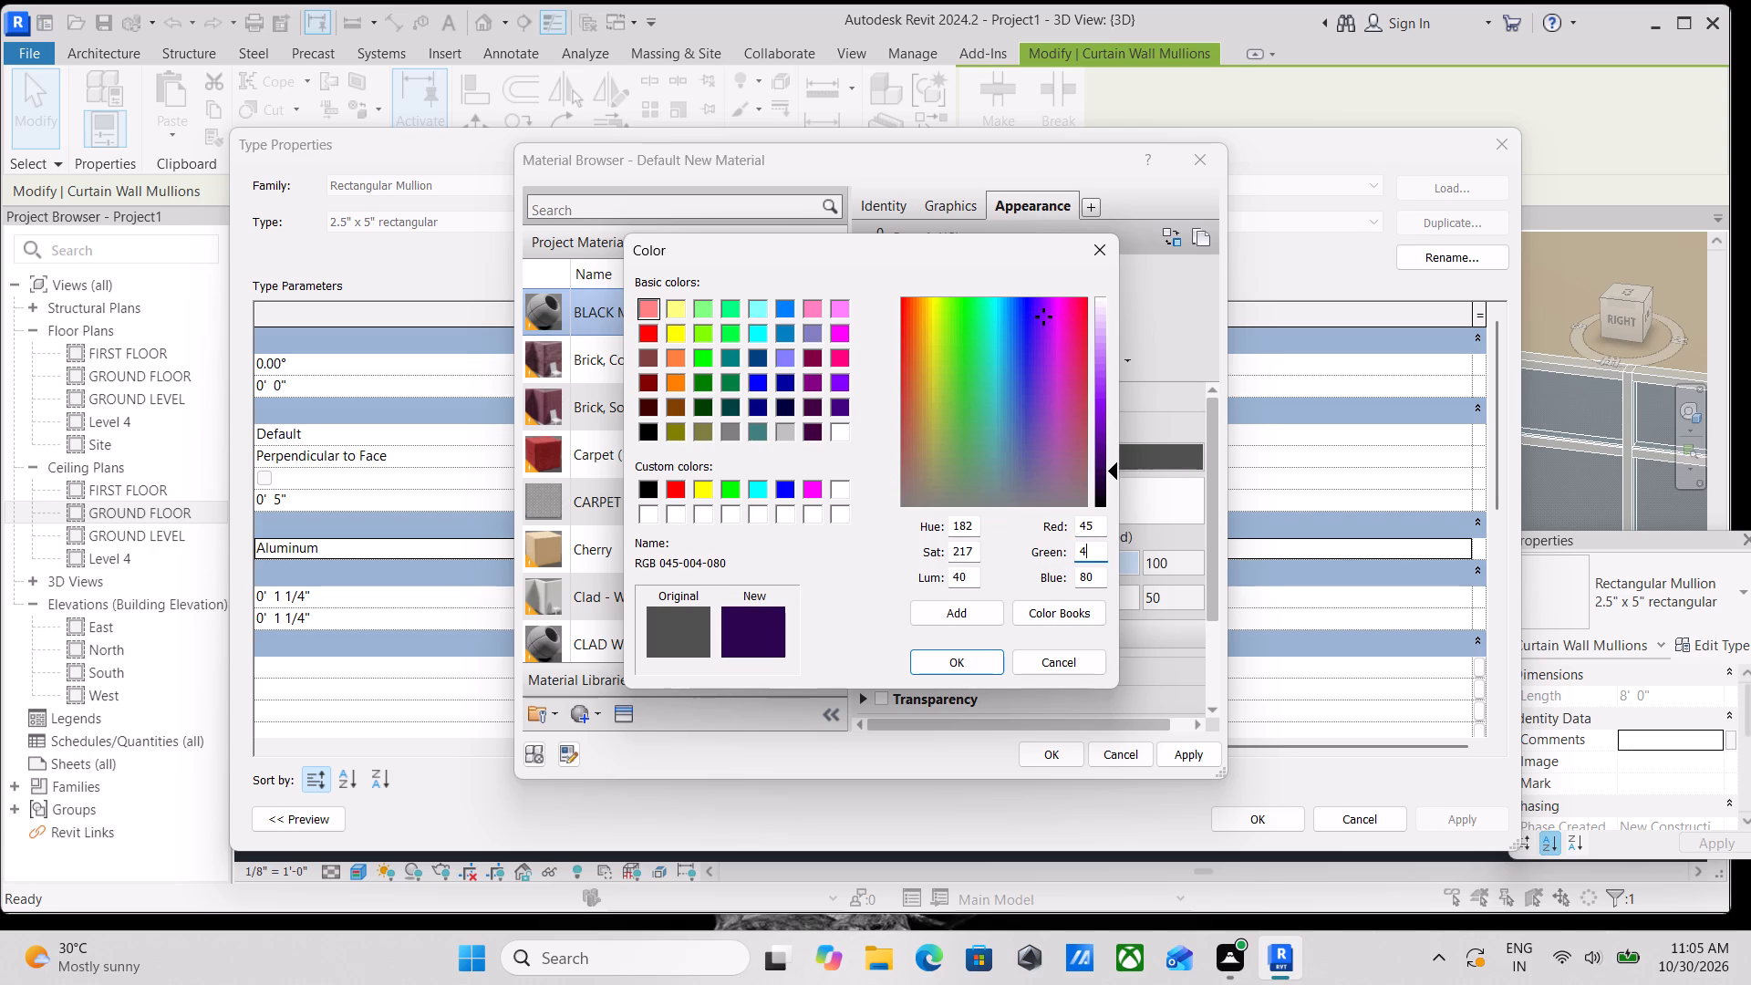
key(6)
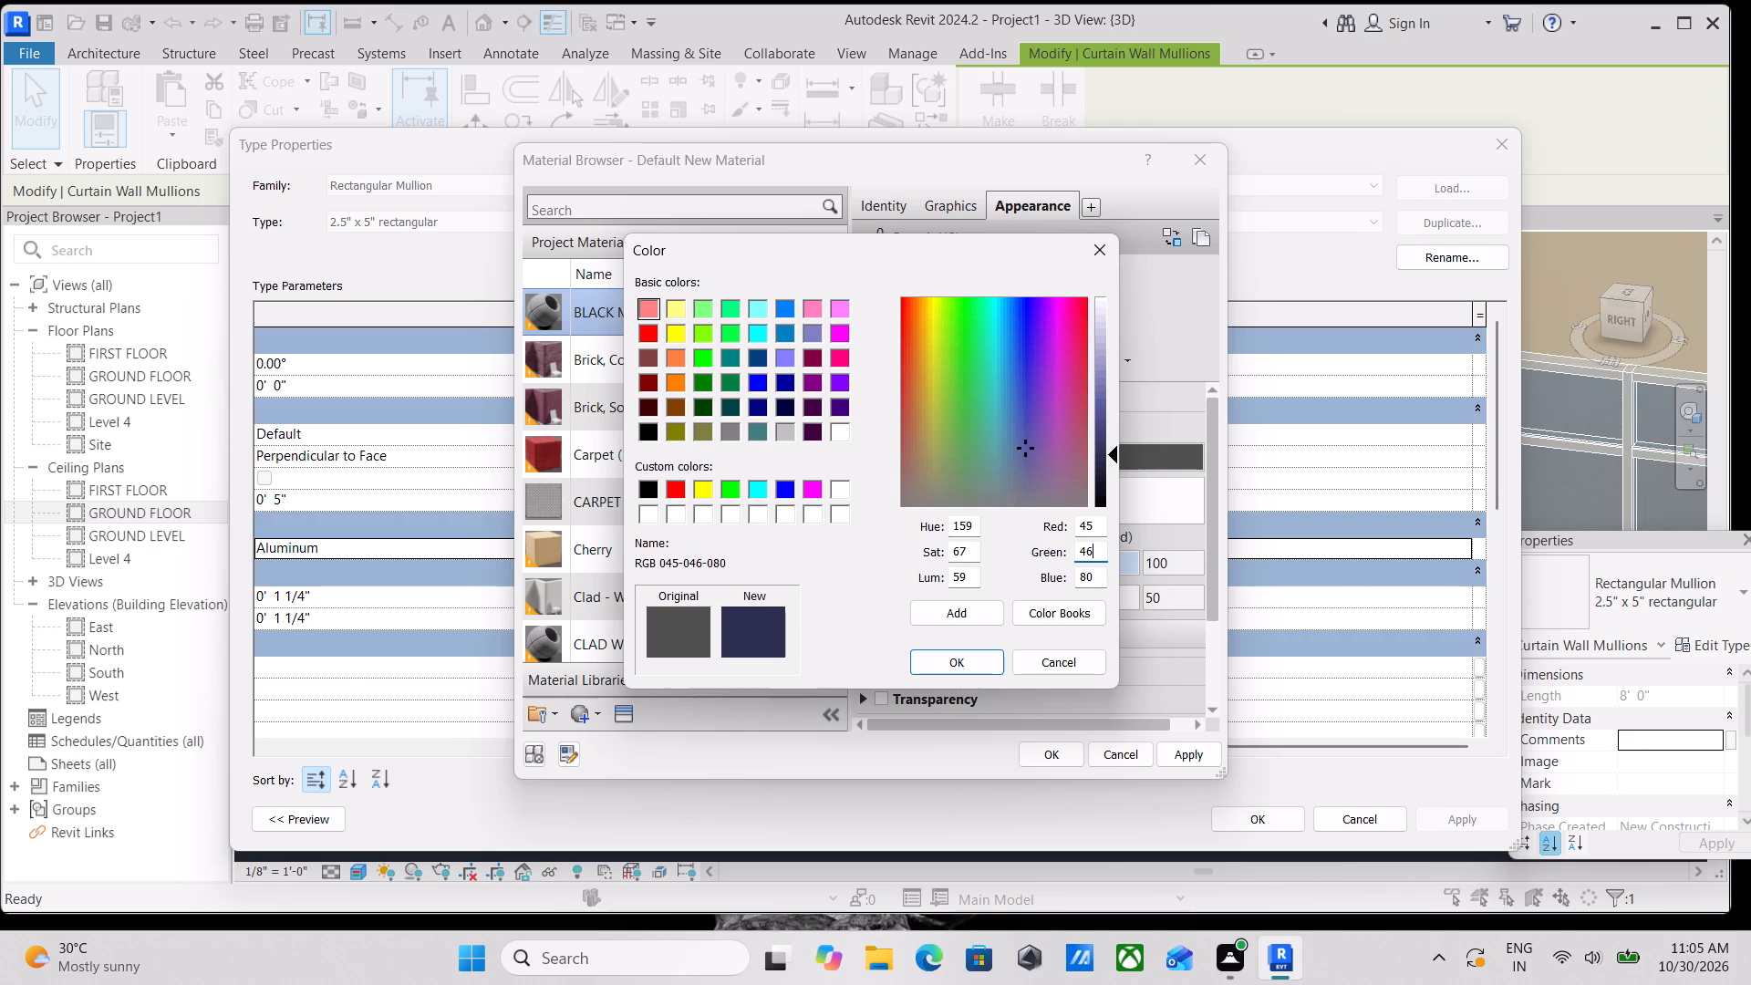
drag(1101, 575, 1036, 589)
text(45)
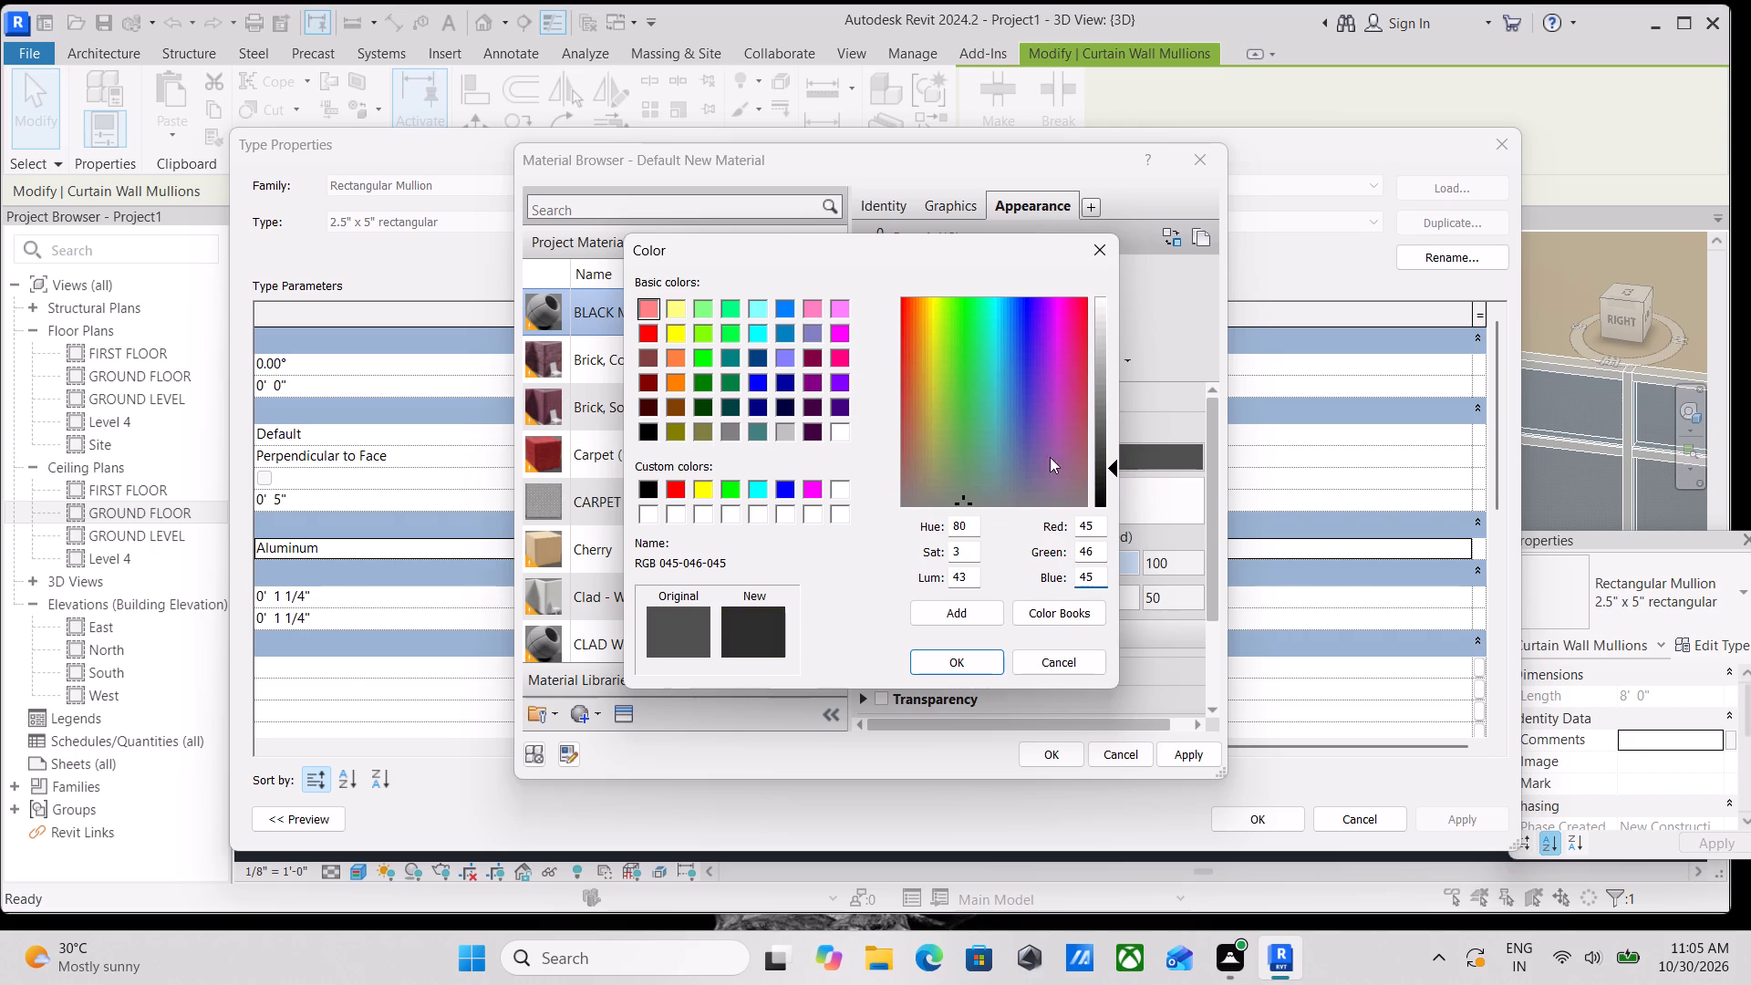
click(952, 664)
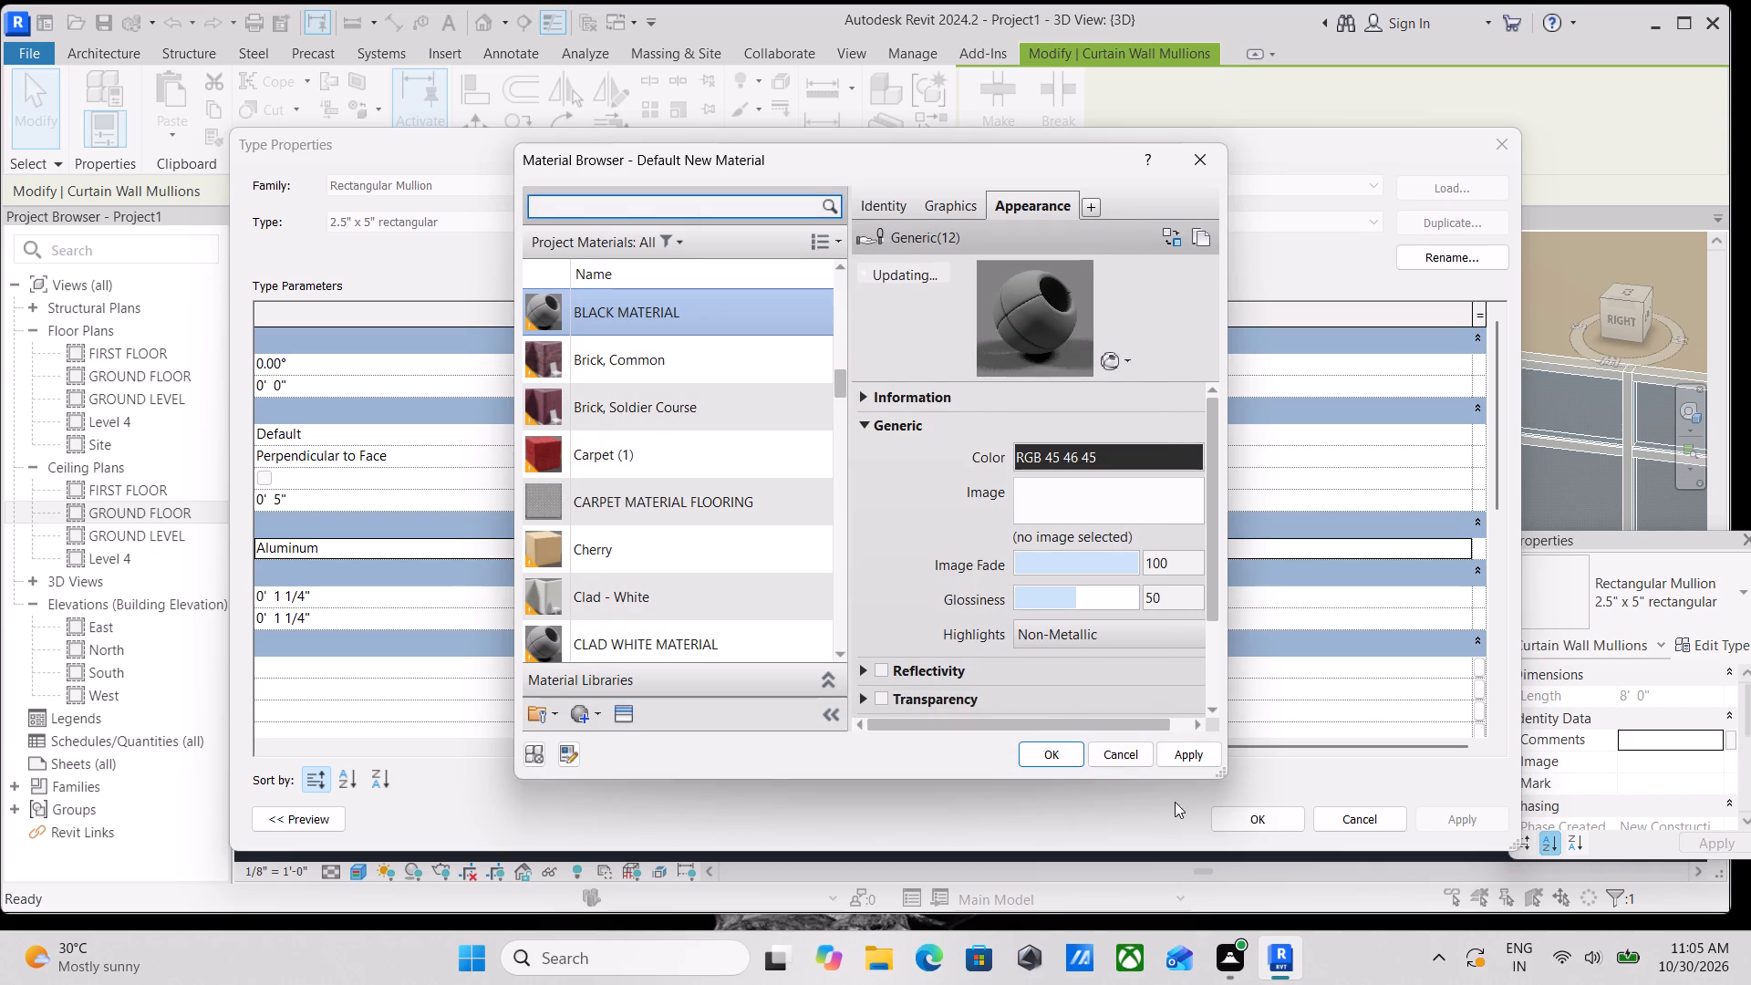
Assign BLACK MATERIAL to the 2.5" x 5" rectangular mullion type and accept the type changes.
click(1189, 763)
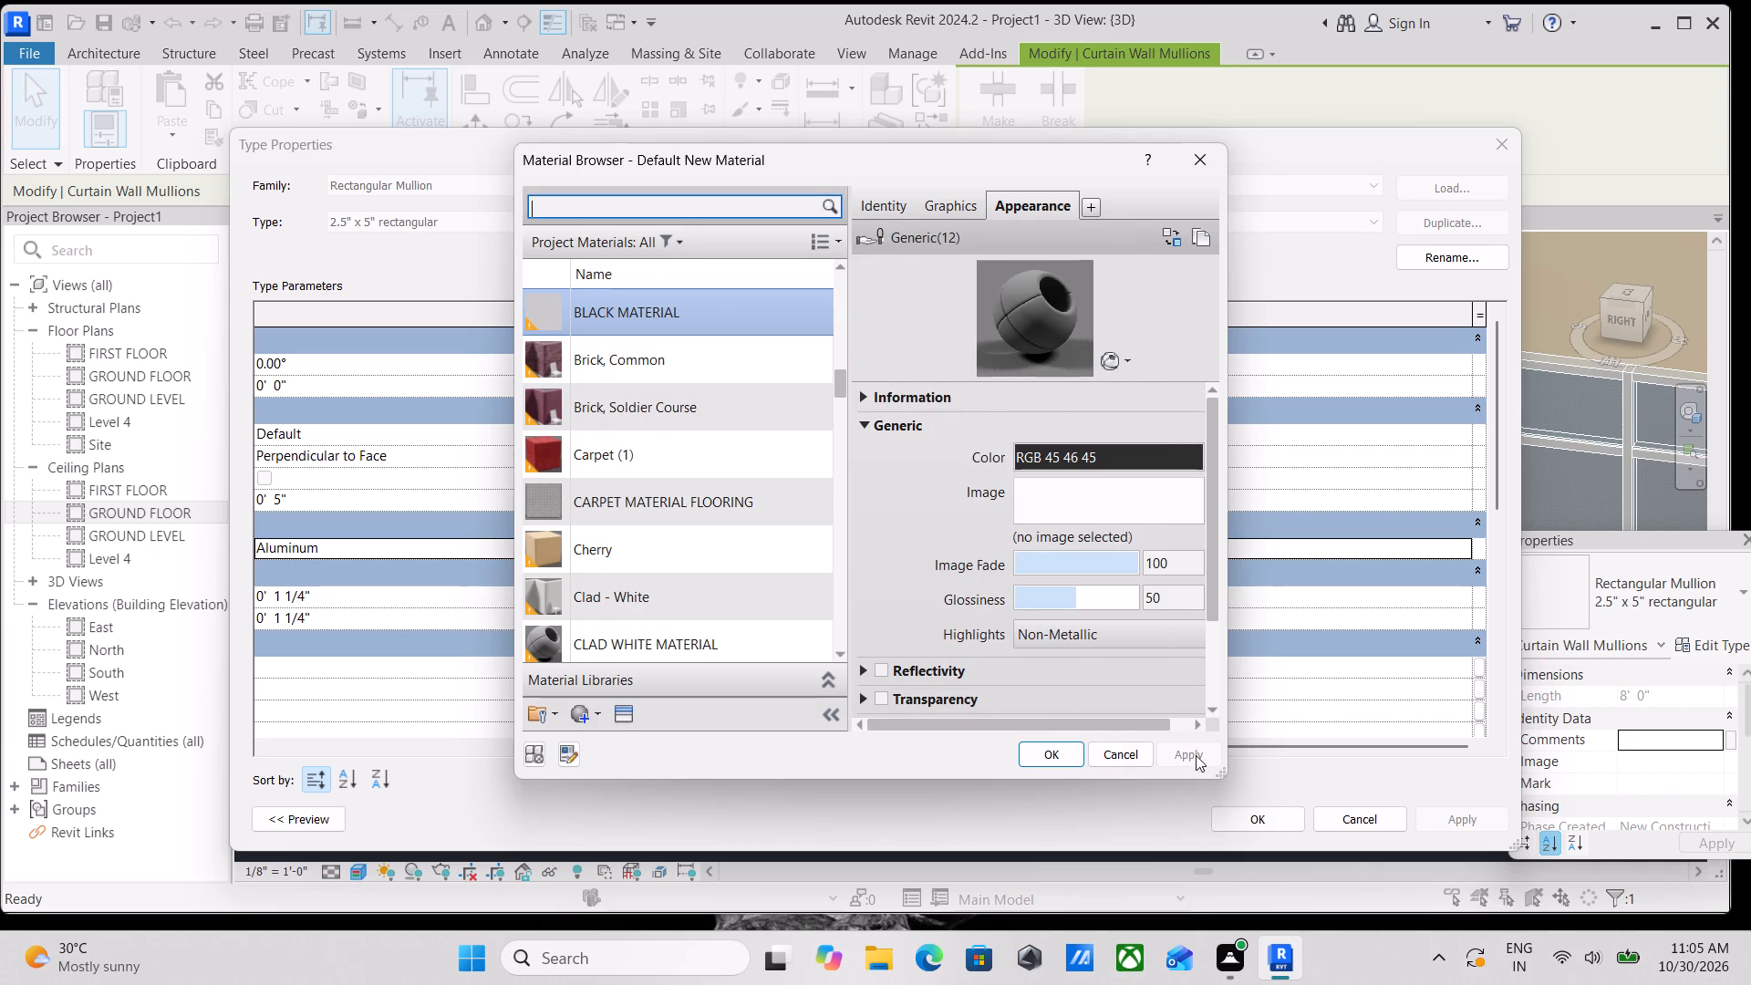
click(1043, 755)
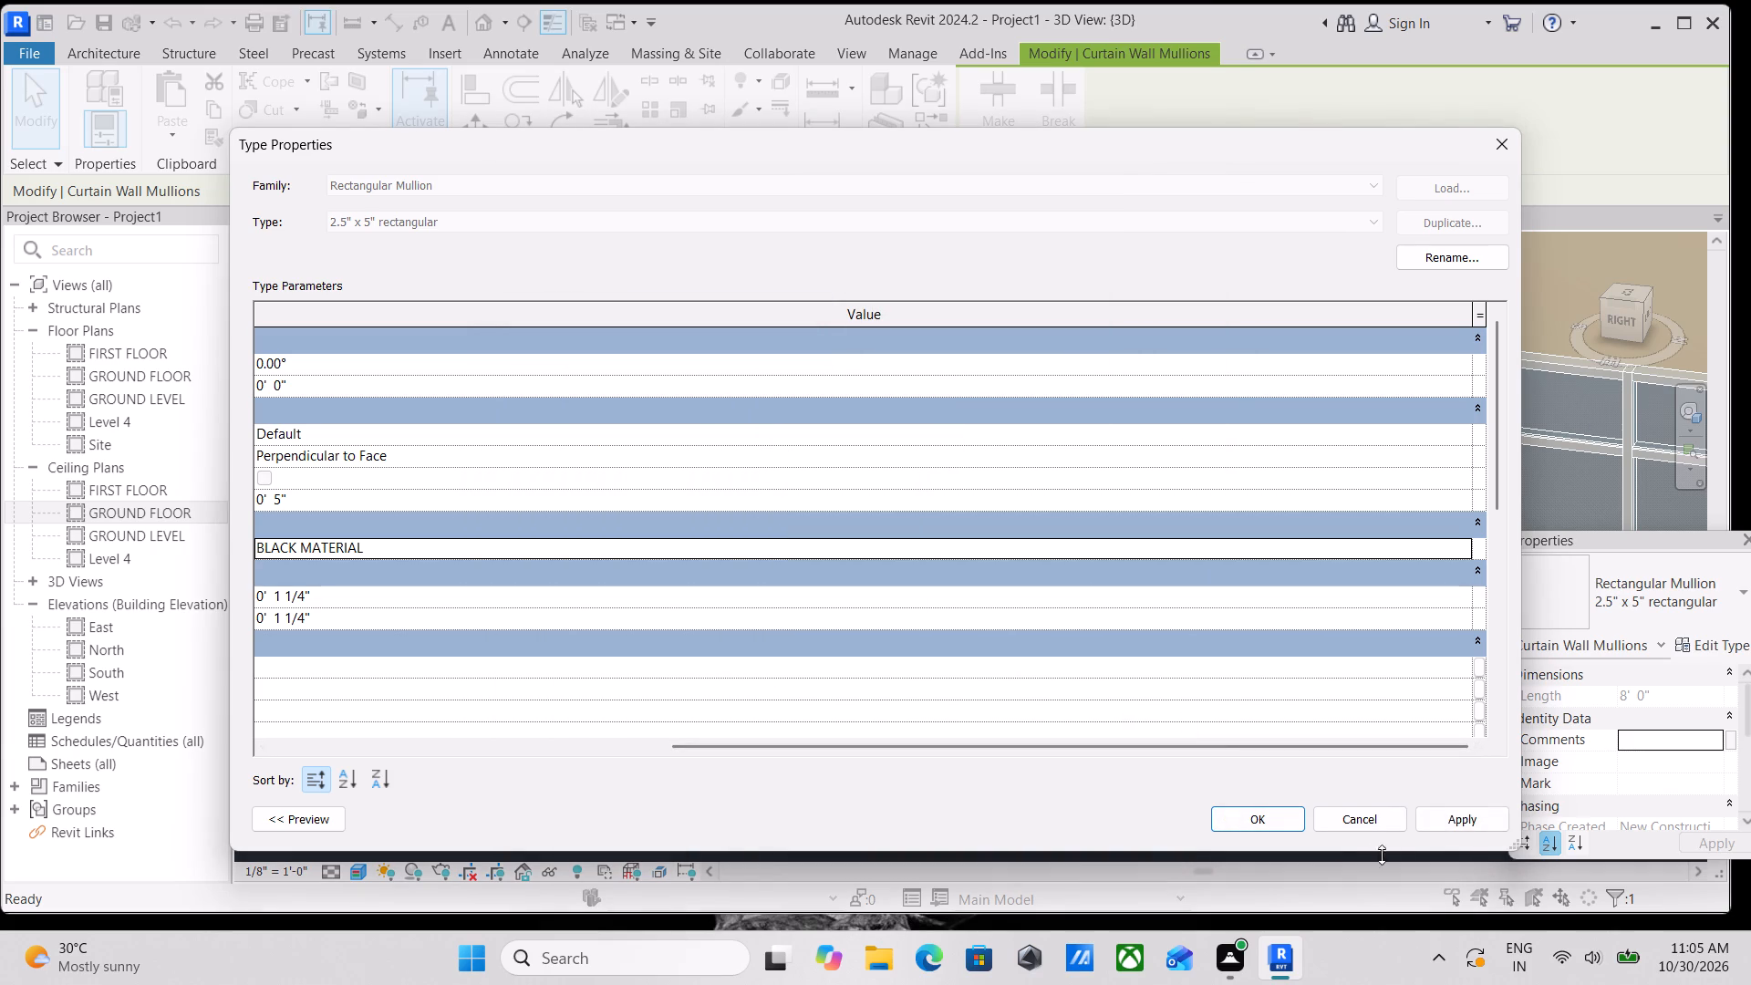
click(1447, 824)
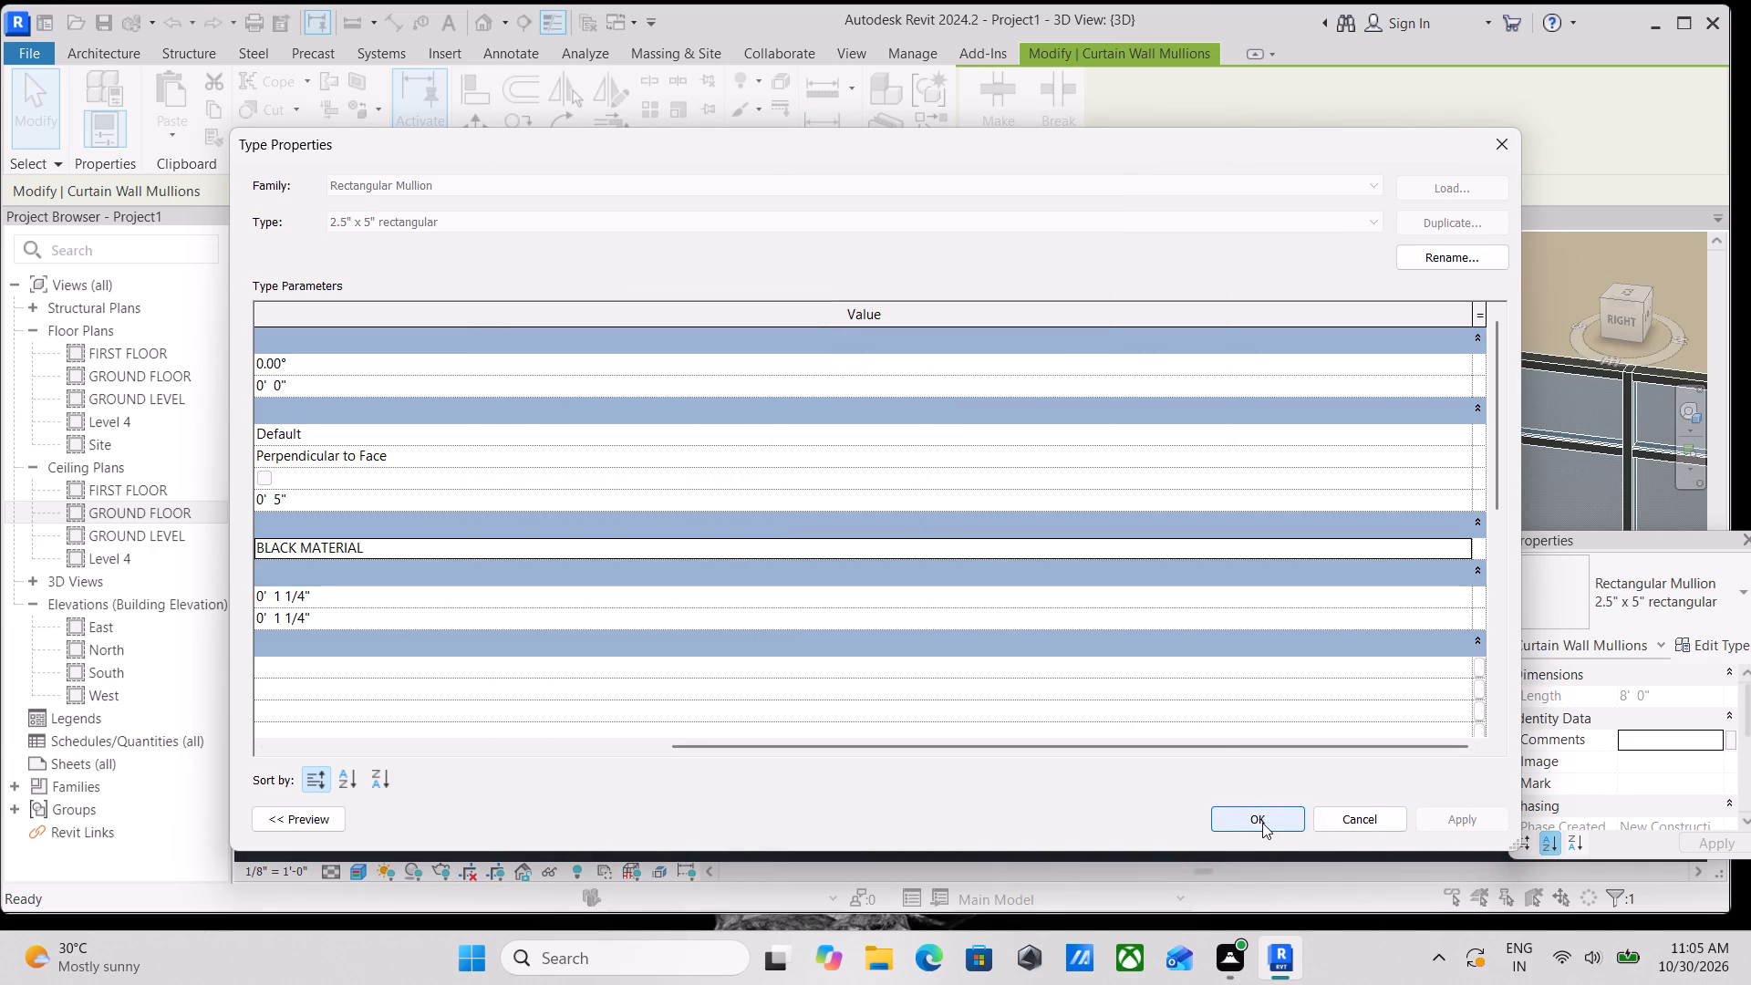
click(1260, 819)
scroll(967, 620, down, 3)
scroll(1053, 616, down, 1)
key(Escape)
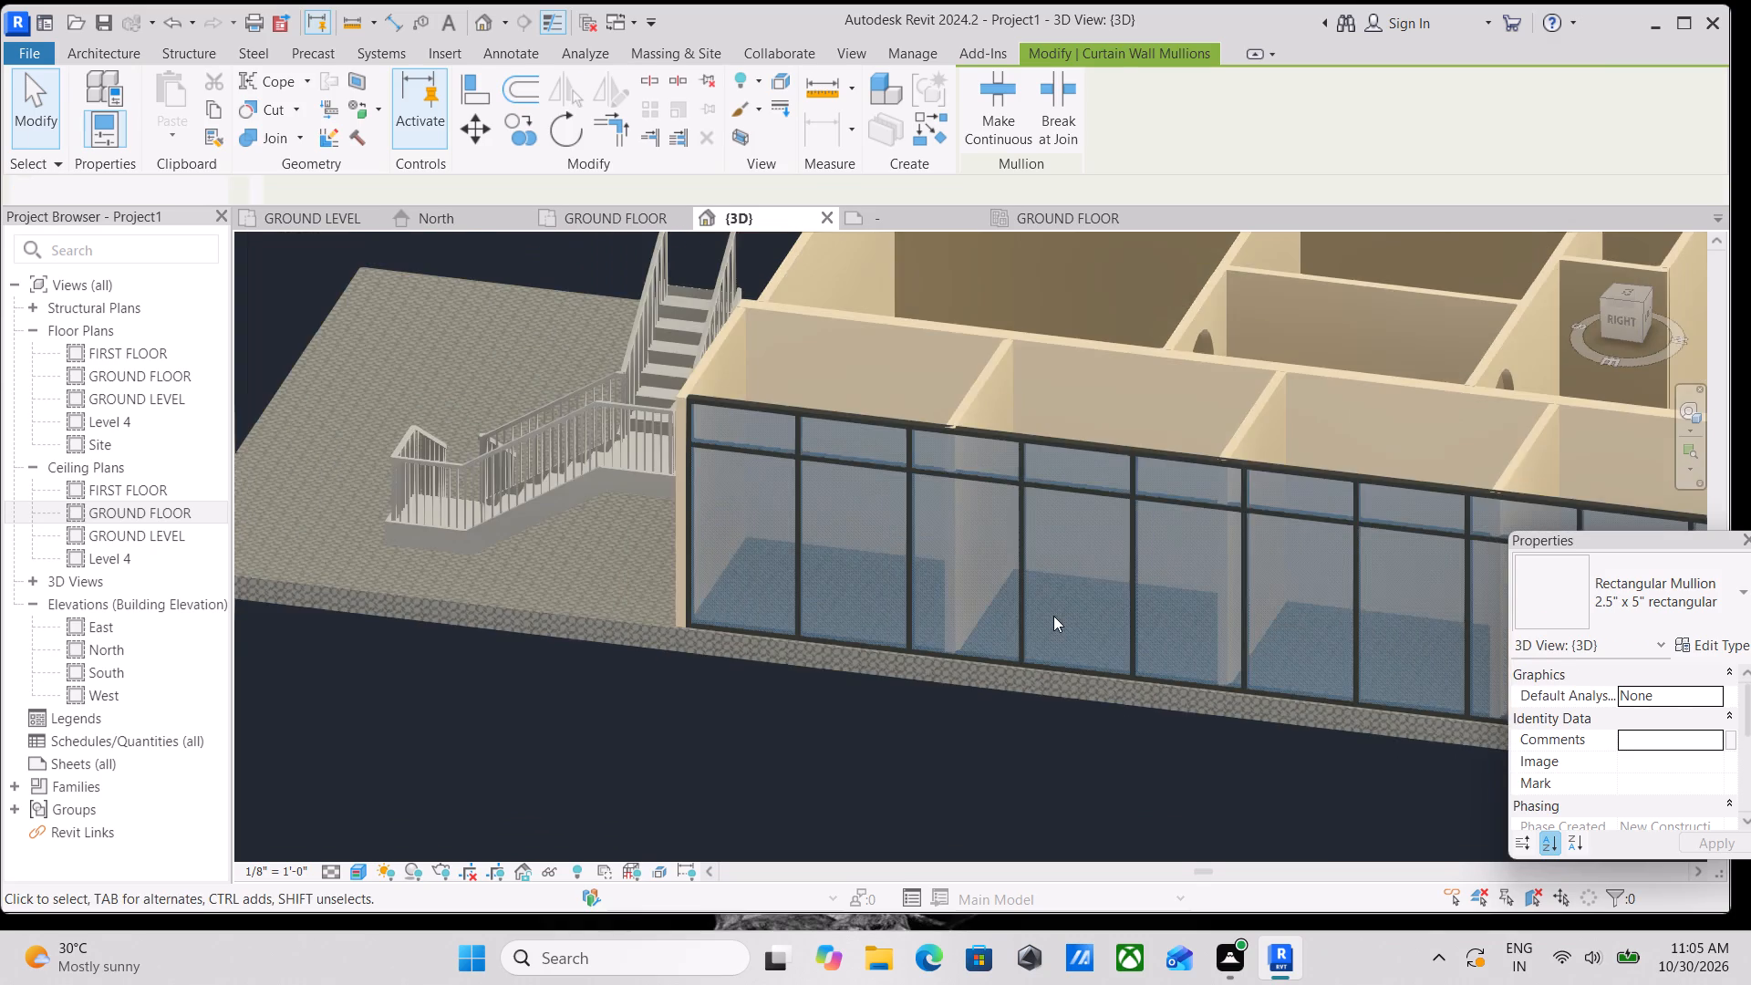
Examine the black mullions and glazing of the Storefront wall up close around the staircase end.
scroll(1072, 627, down, 3)
shift+middle_drag(919, 648, 1197, 610)
middle_drag(1197, 610, 1118, 798)
shift+middle_drag(979, 729, 884, 762)
scroll(958, 781, up, 6)
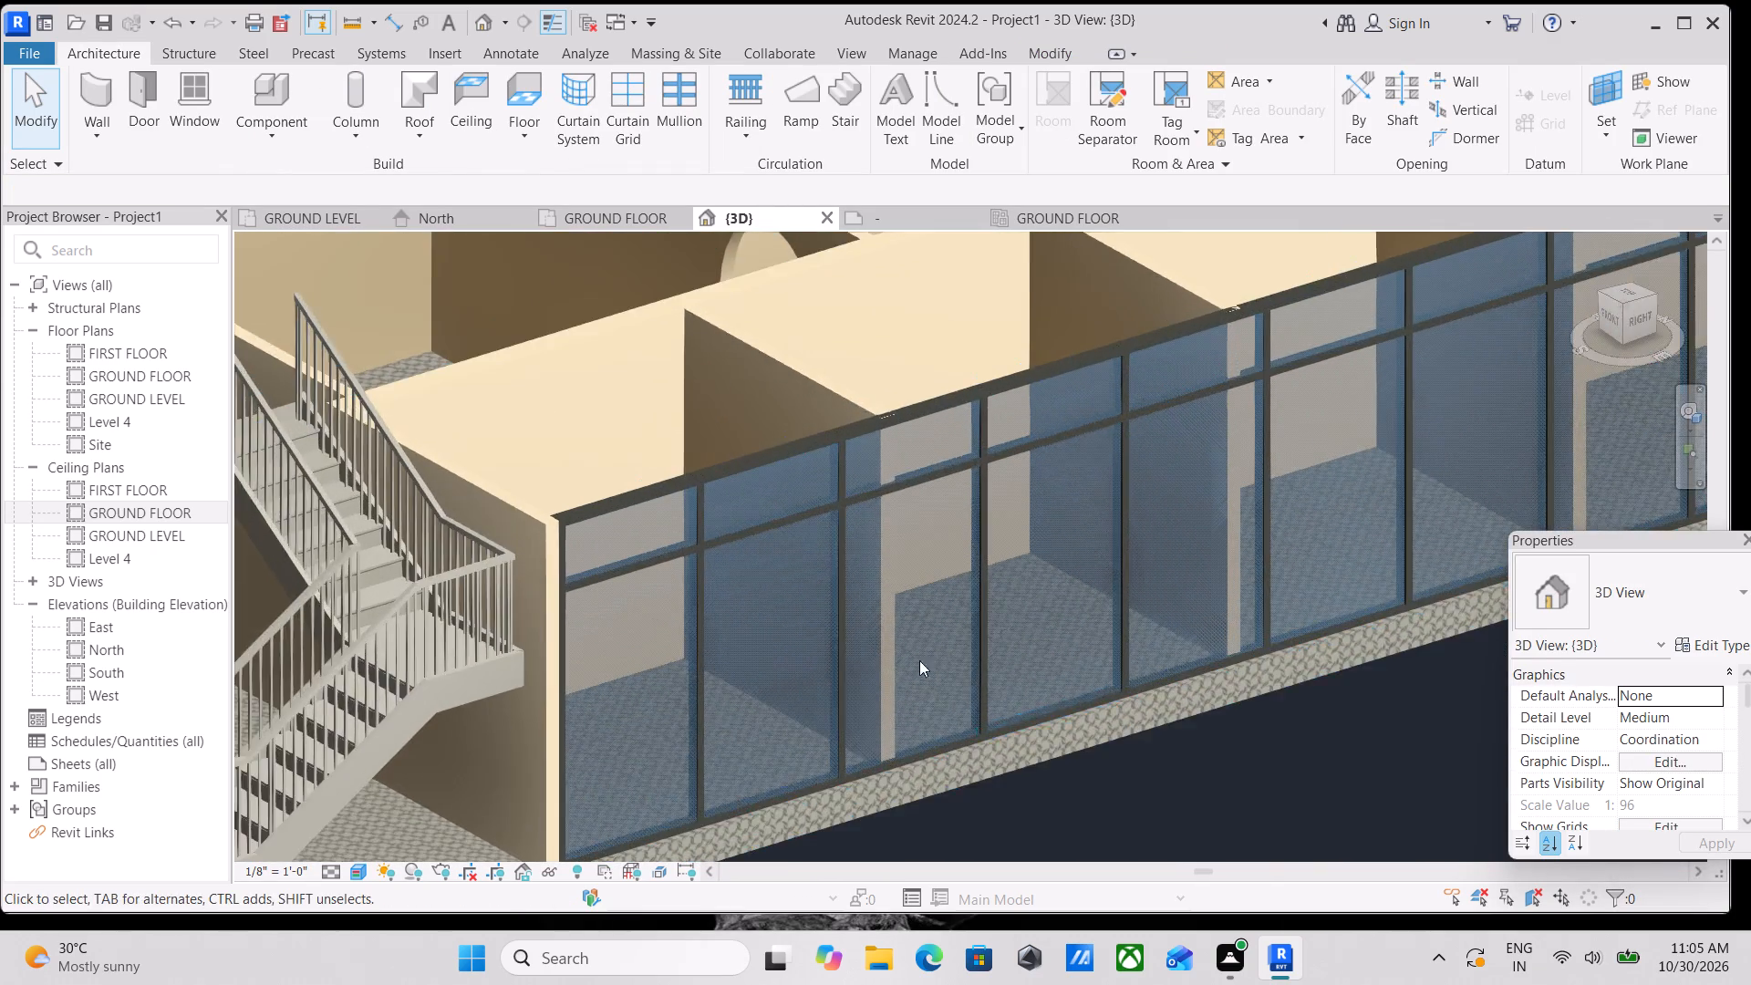
scroll(919, 660, up, 6)
middle_drag(741, 617, 785, 688)
middle_drag(927, 658, 951, 695)
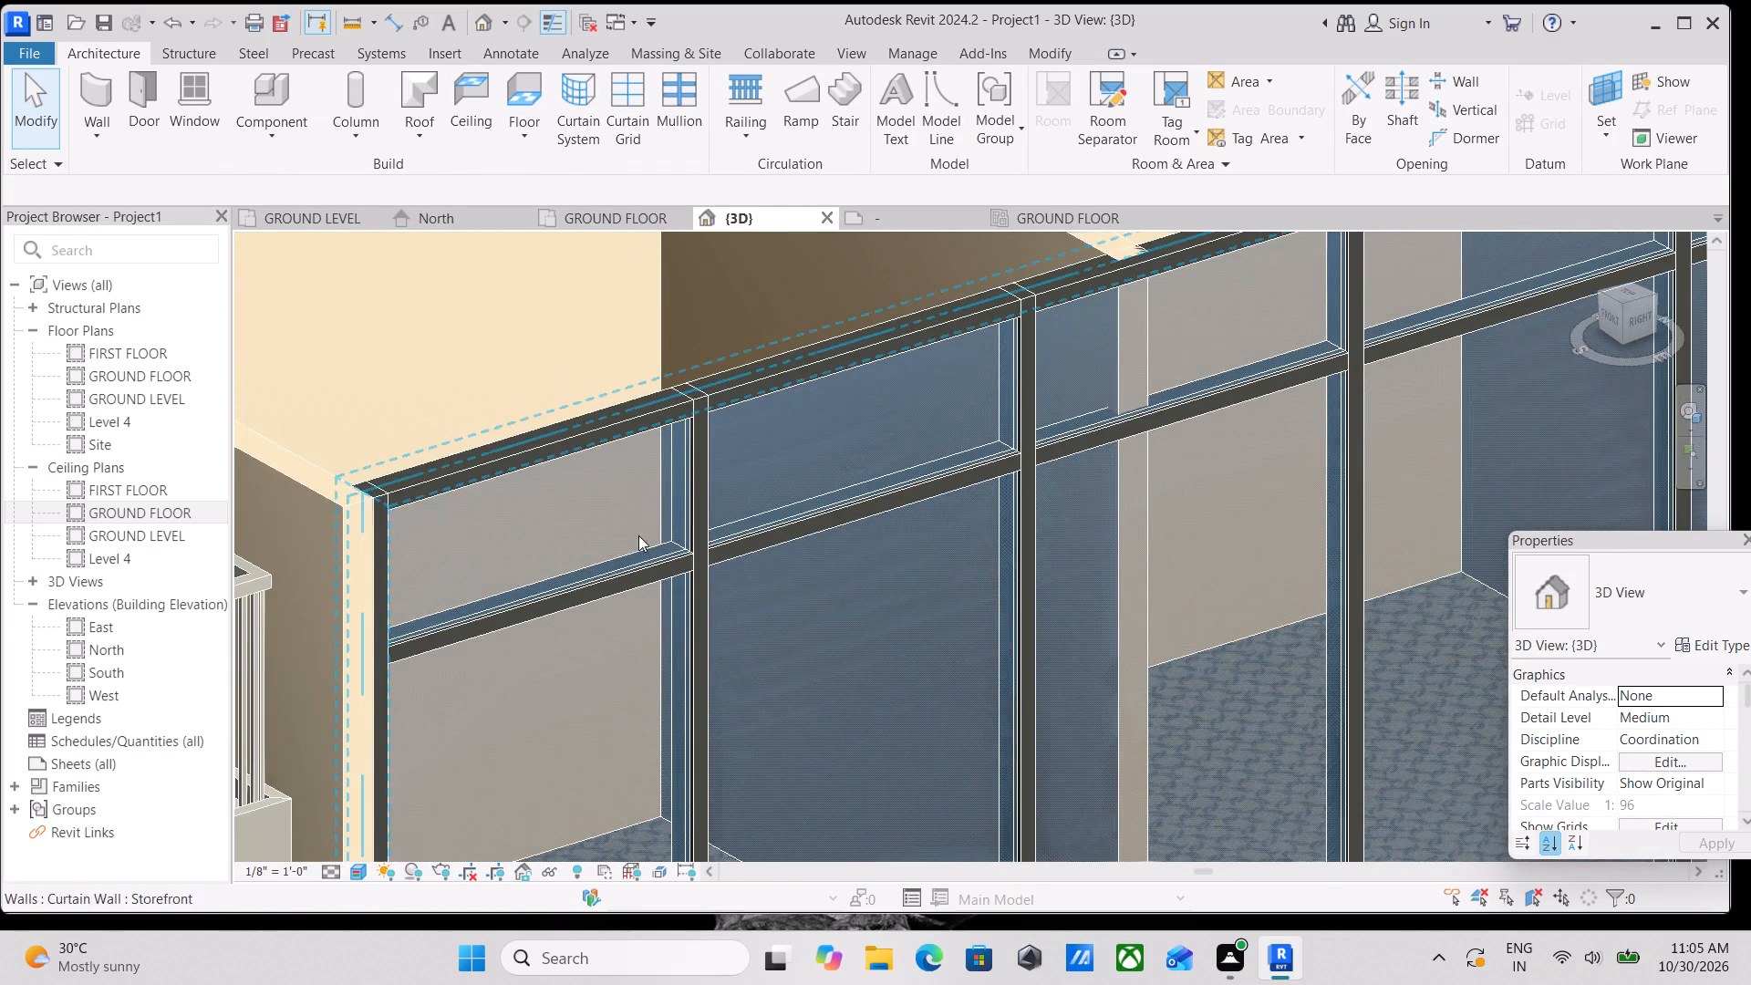
scroll(664, 550, up, 3)
middle_drag(666, 553, 770, 494)
scroll(884, 530, down, 1)
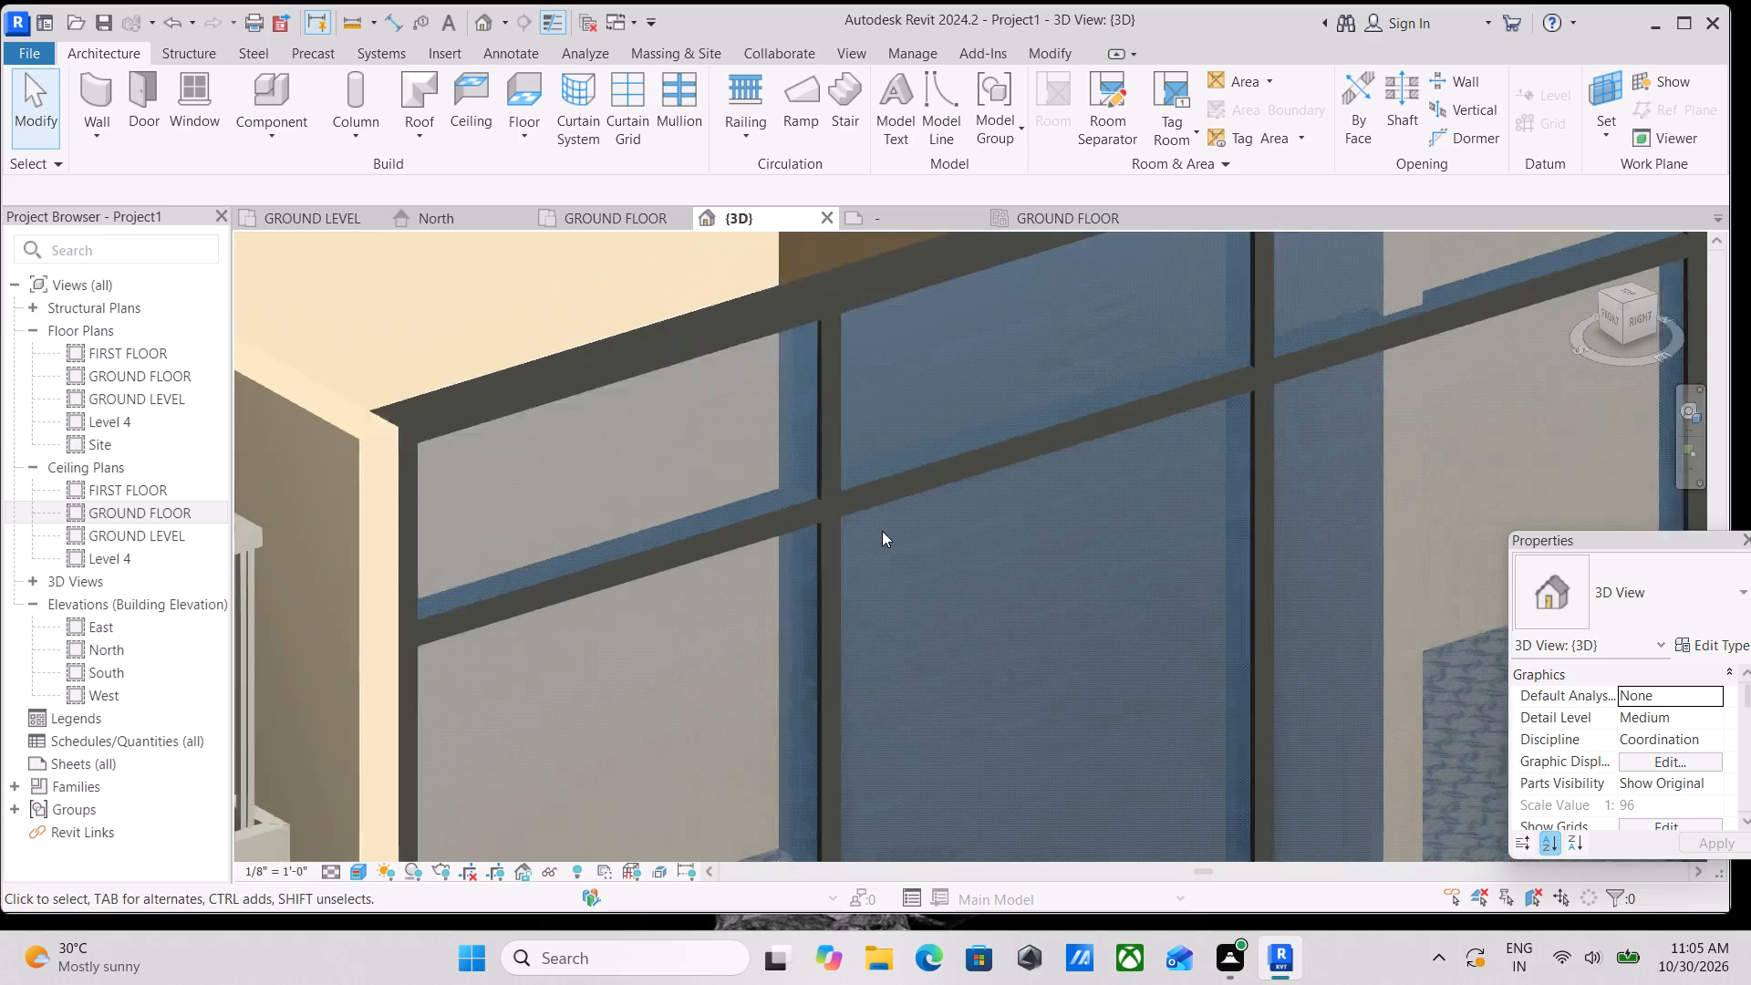
scroll(882, 531, down, 1)
middle_click(882, 531)
scroll(801, 550, down, 1)
middle_drag(801, 550, 901, 508)
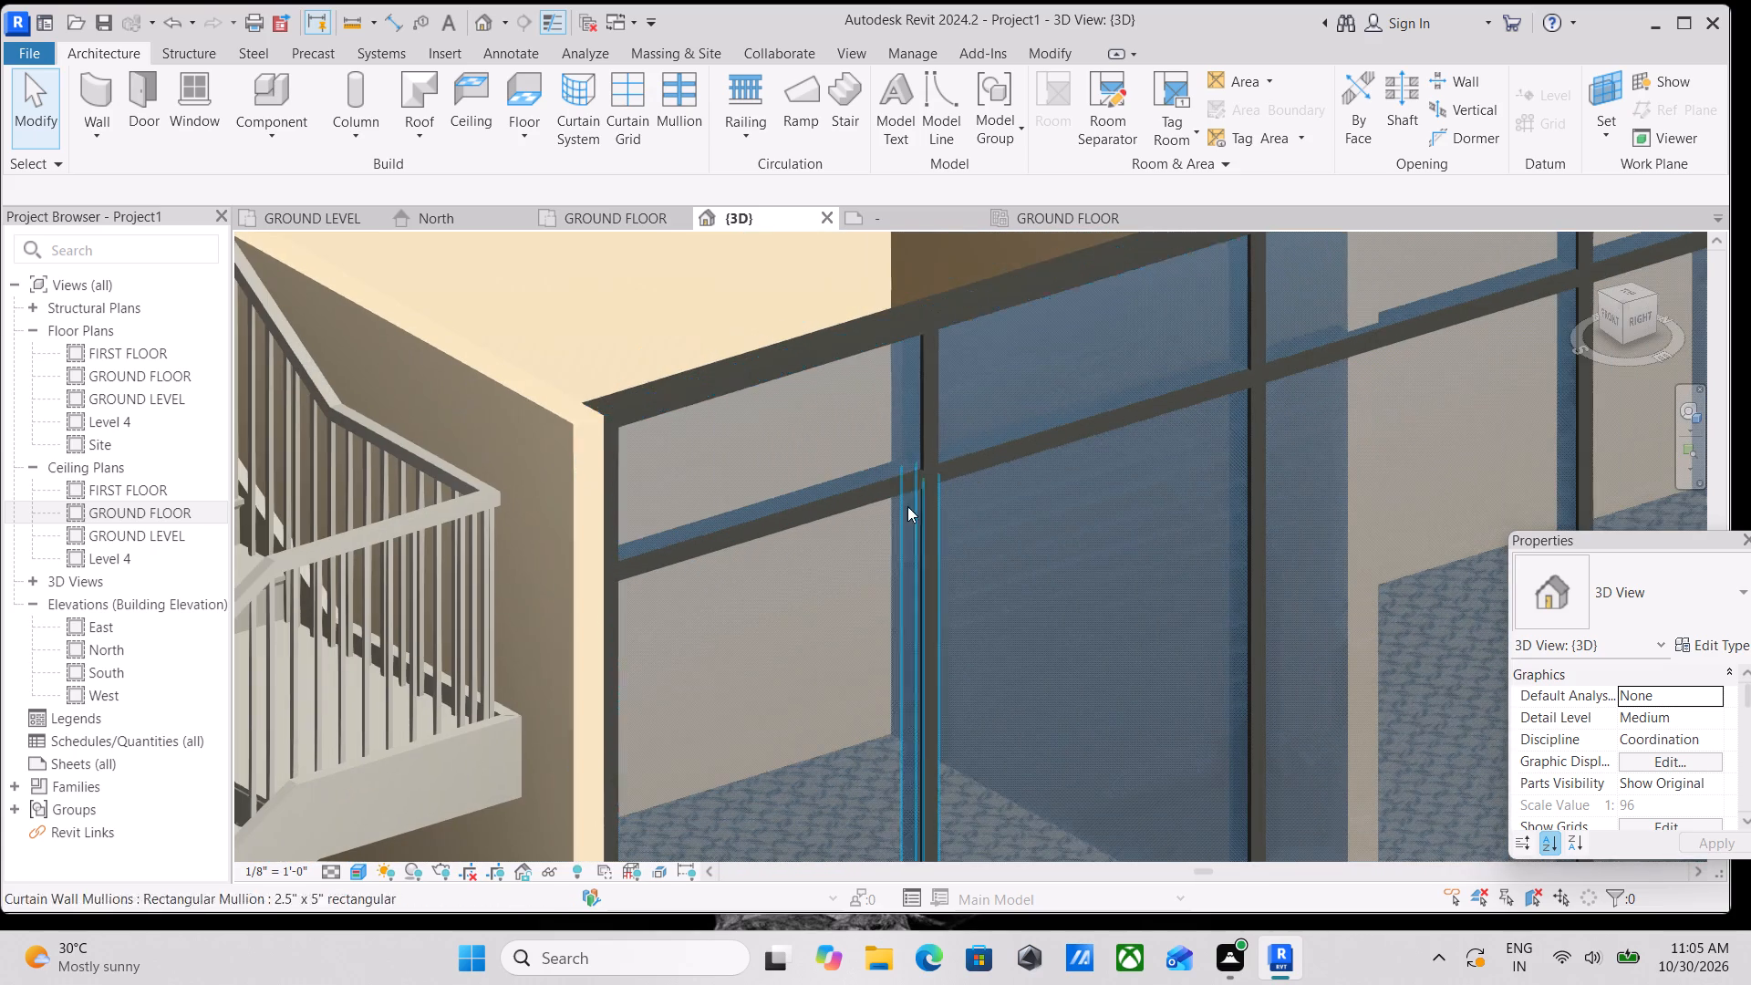
scroll(766, 525, down, 2)
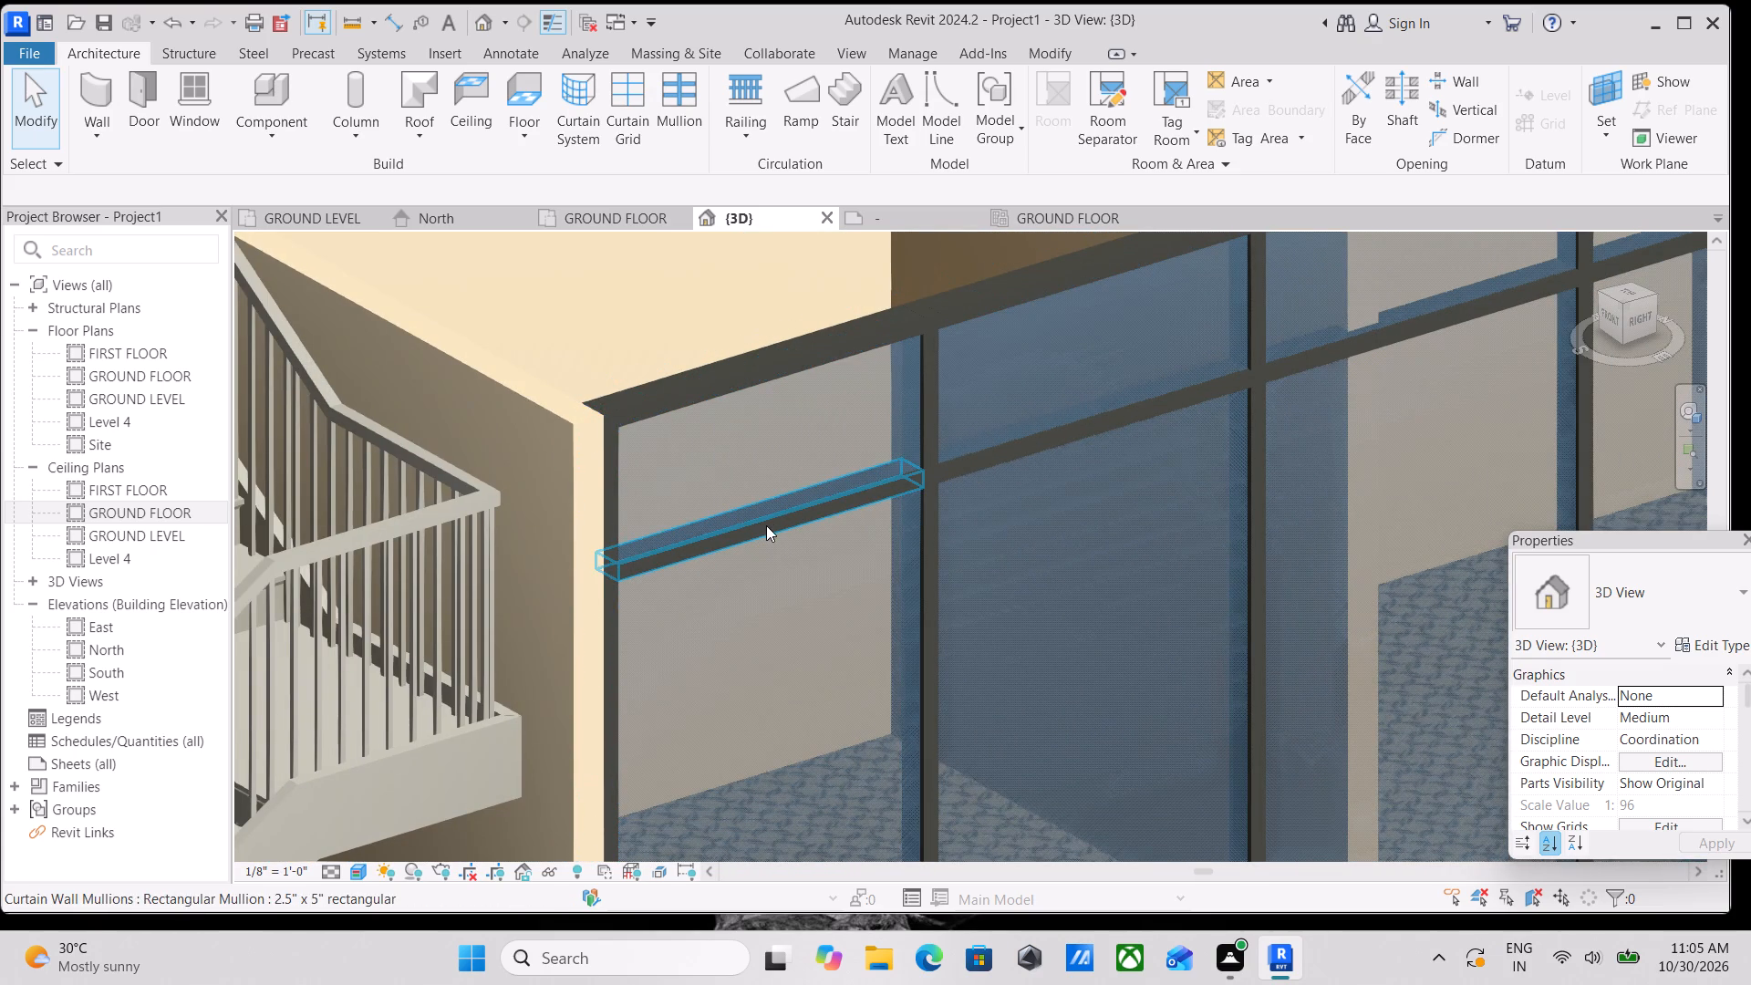
scroll(766, 525, down, 2)
shift+middle_drag(1026, 604, 932, 681)
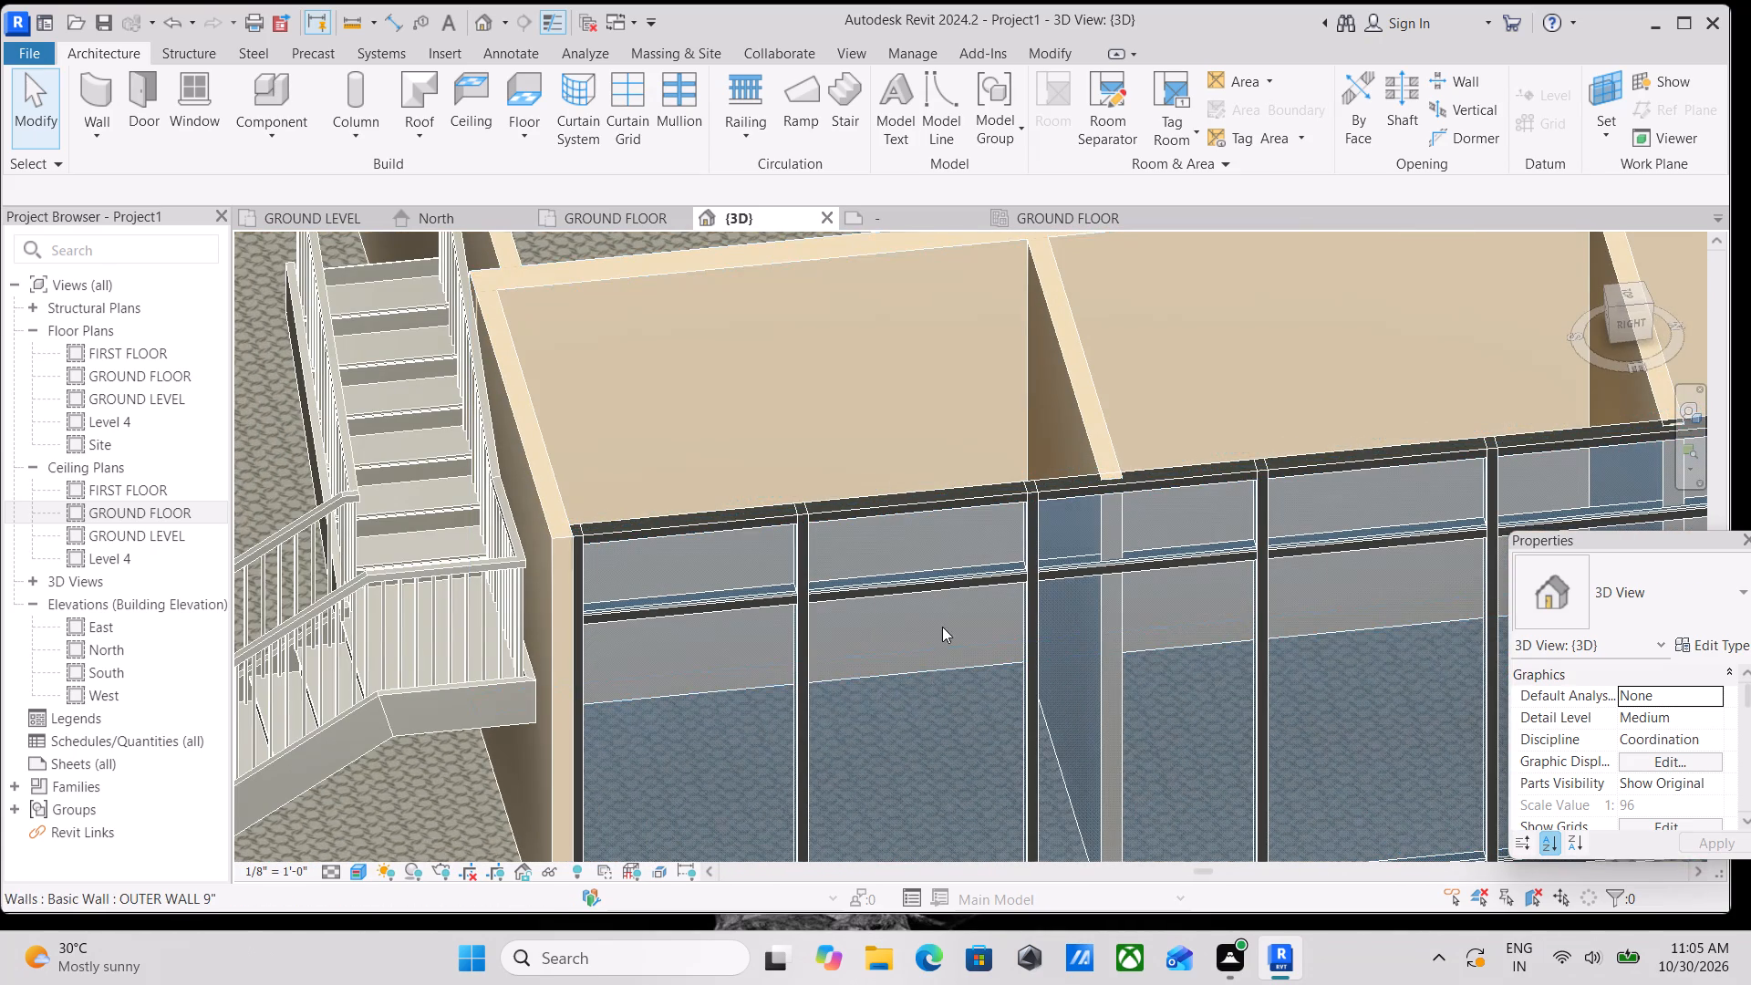
scroll(746, 616, up, 2)
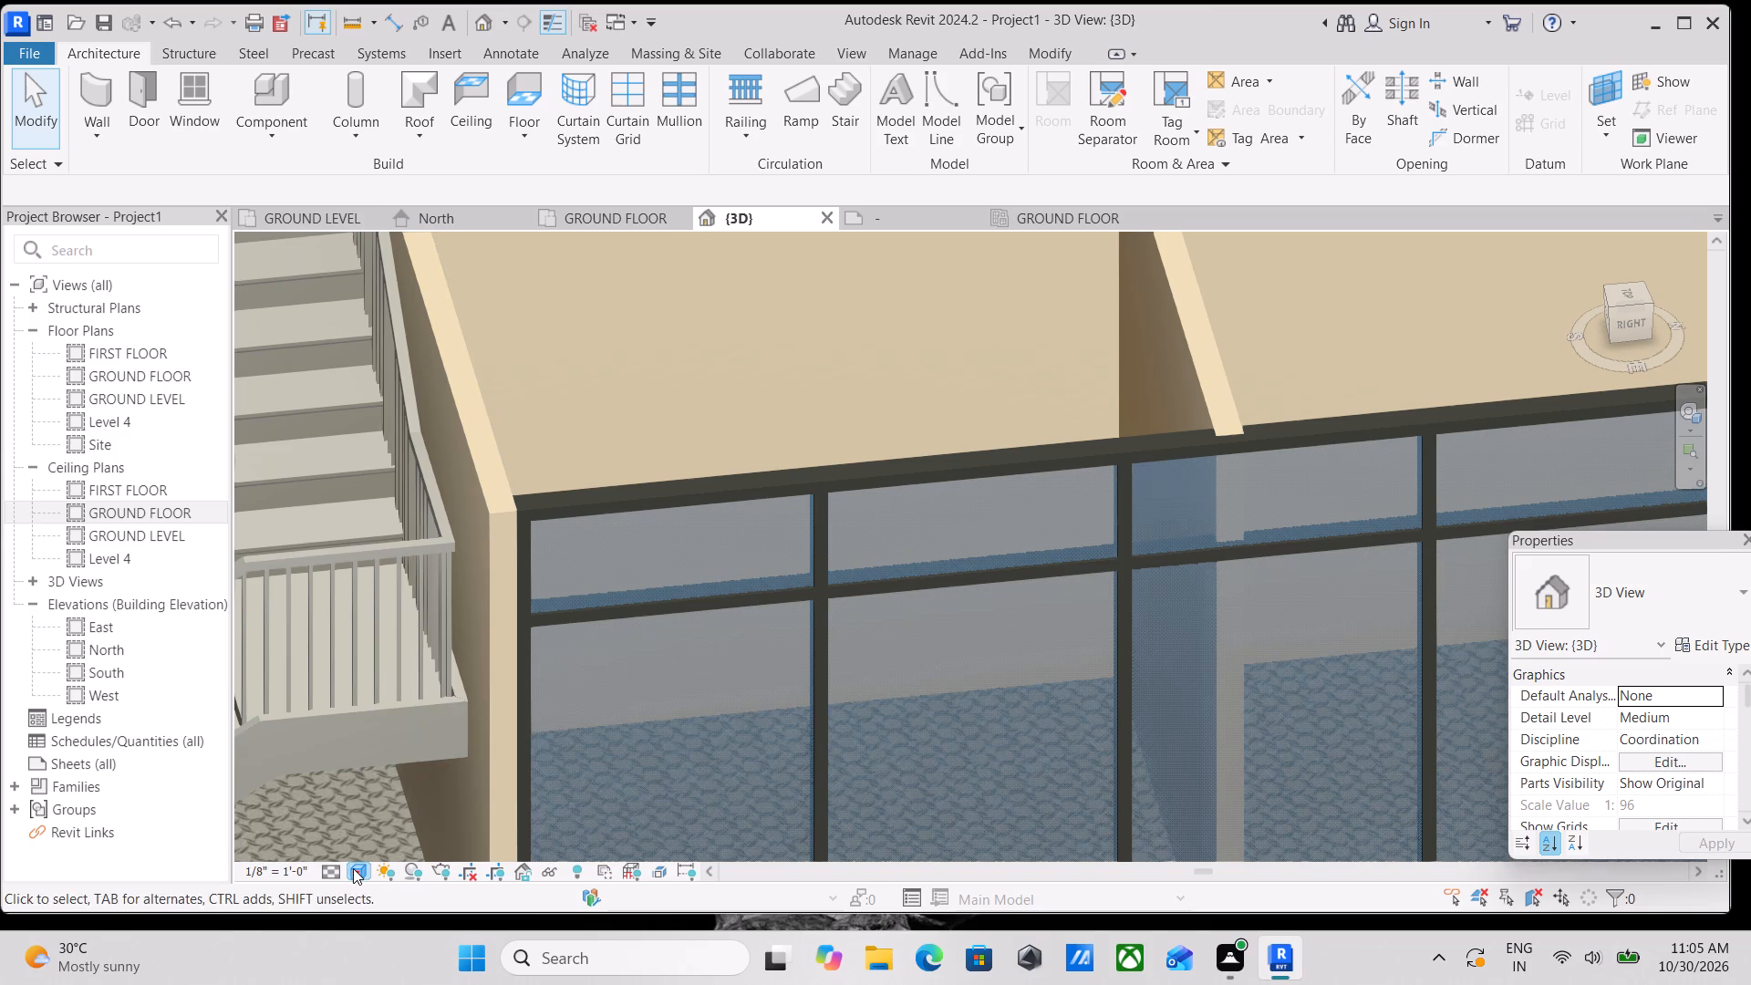
Set the 3D view's visual style to Shaded.
click(353, 868)
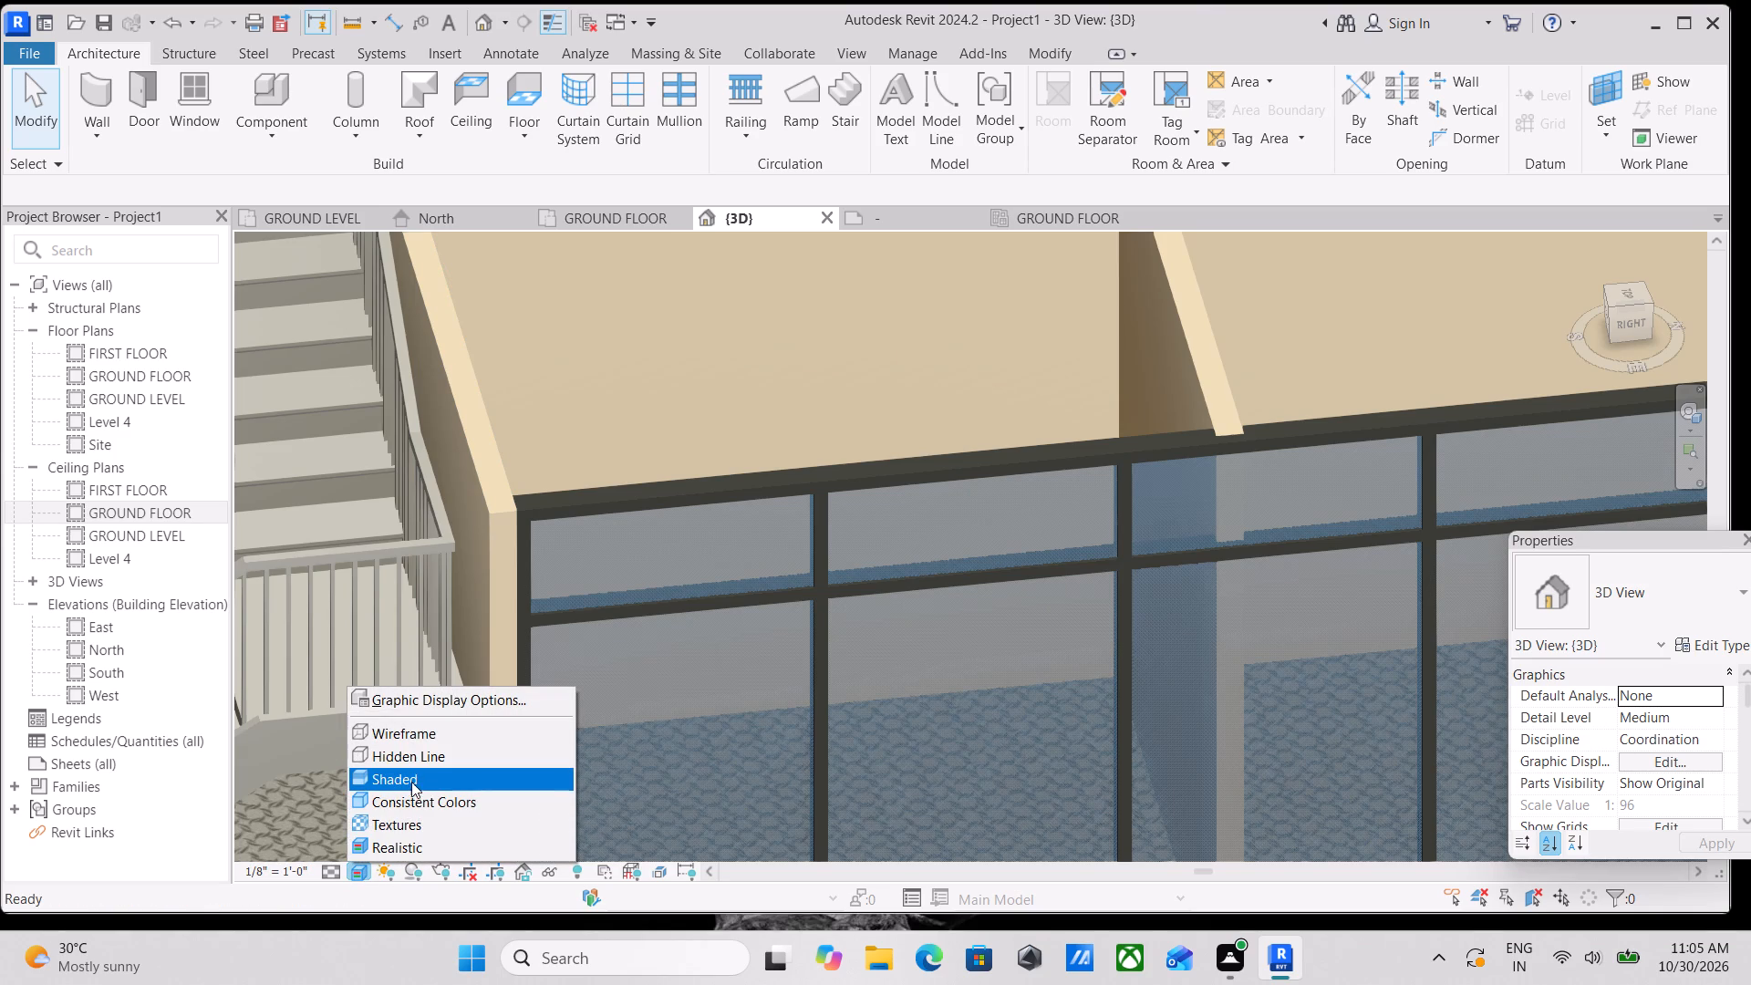
click(411, 782)
Delete the intermediate horizontal mullions in the first two bays of the Storefront wall, starting from the staircase end.
scroll(719, 677, up, 7)
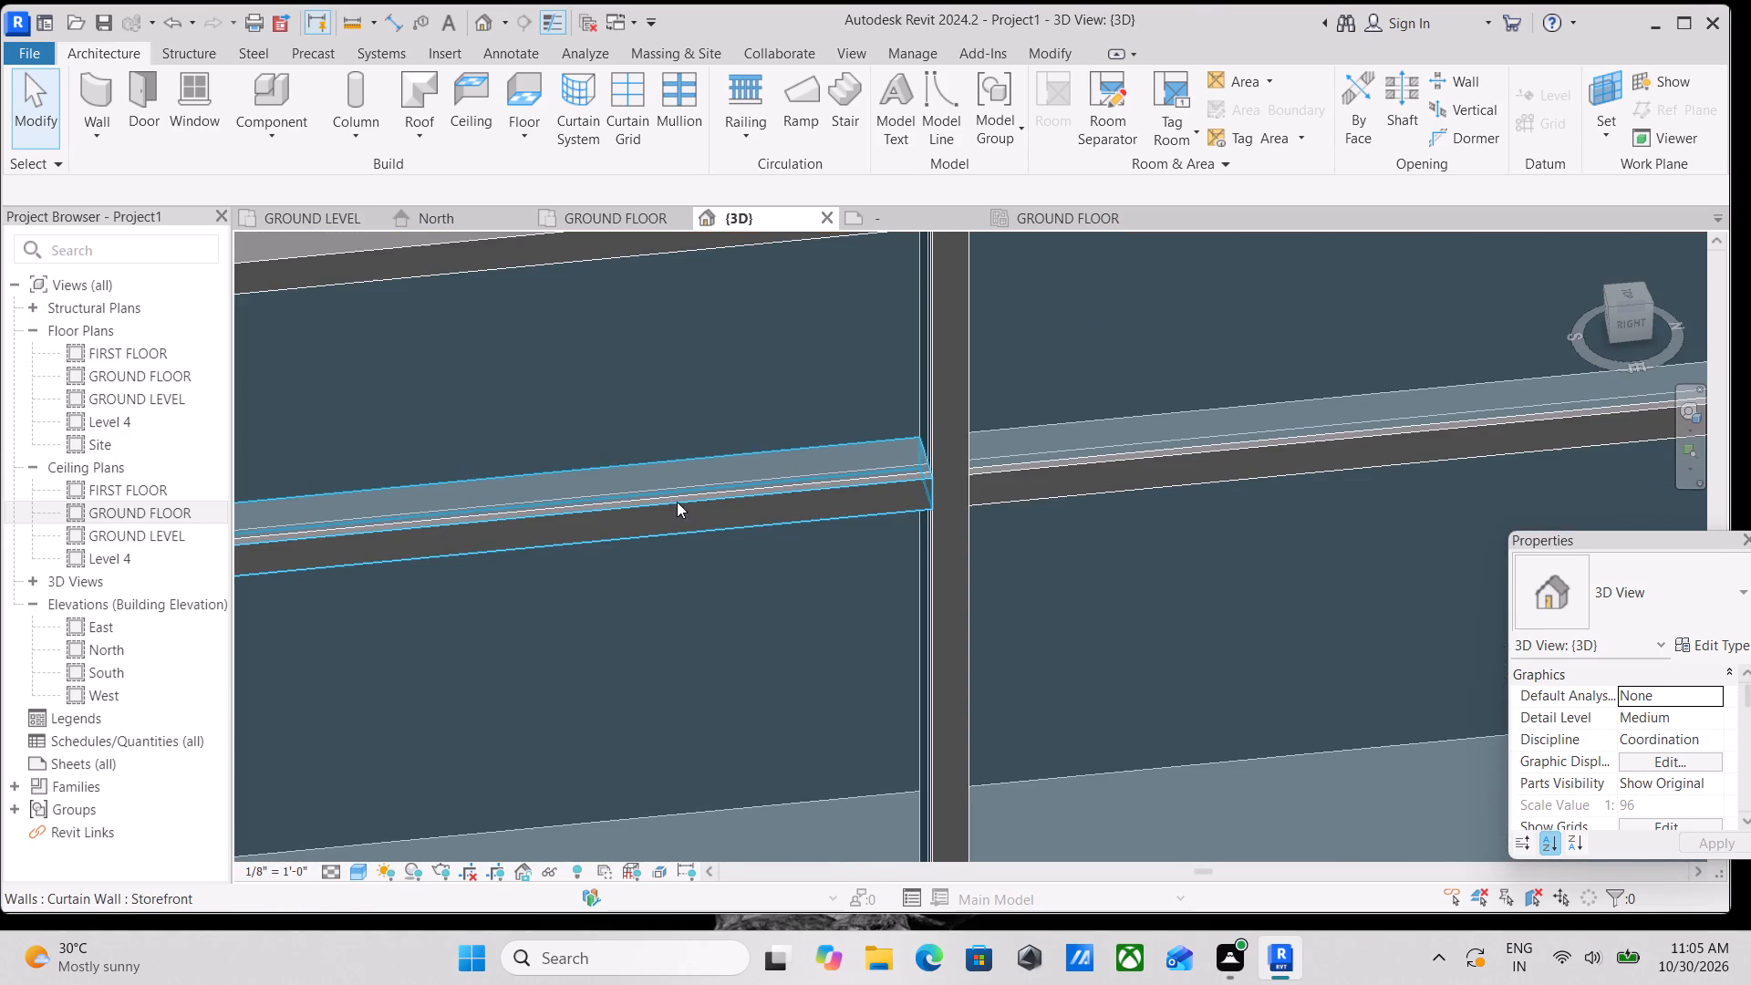
click(672, 507)
key(Escape)
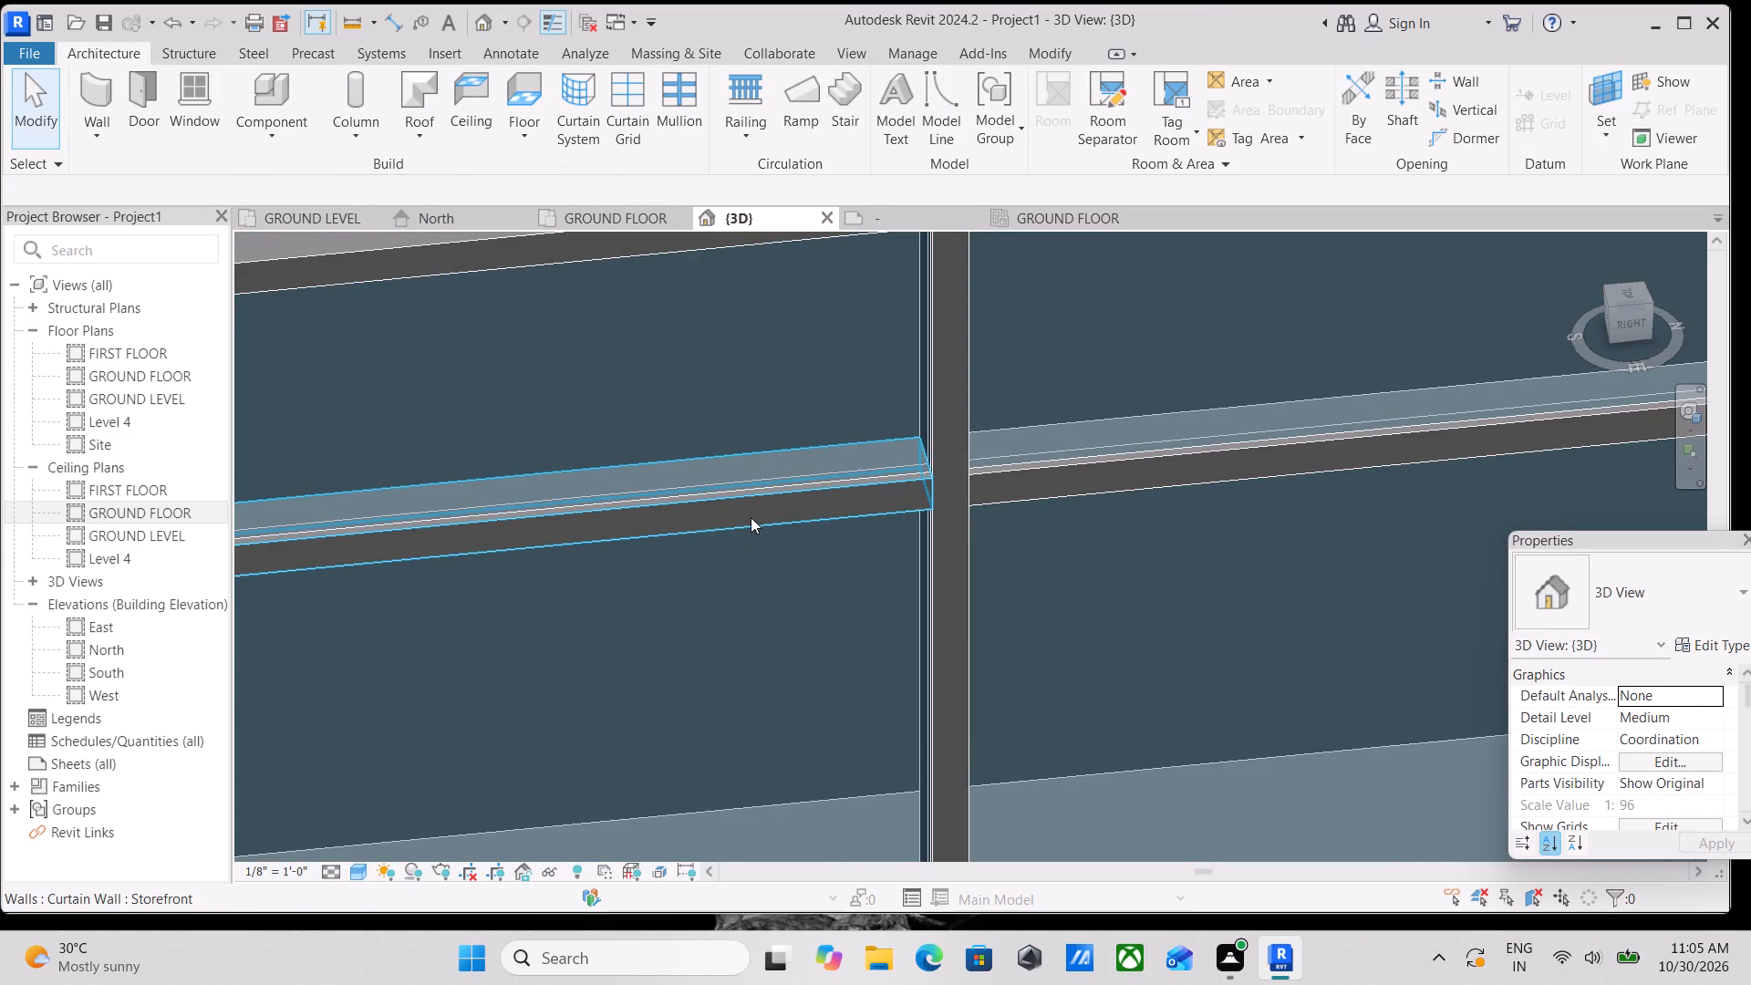
click(751, 517)
scroll(751, 517, down, 6)
middle_click(751, 517)
right_click(751, 517)
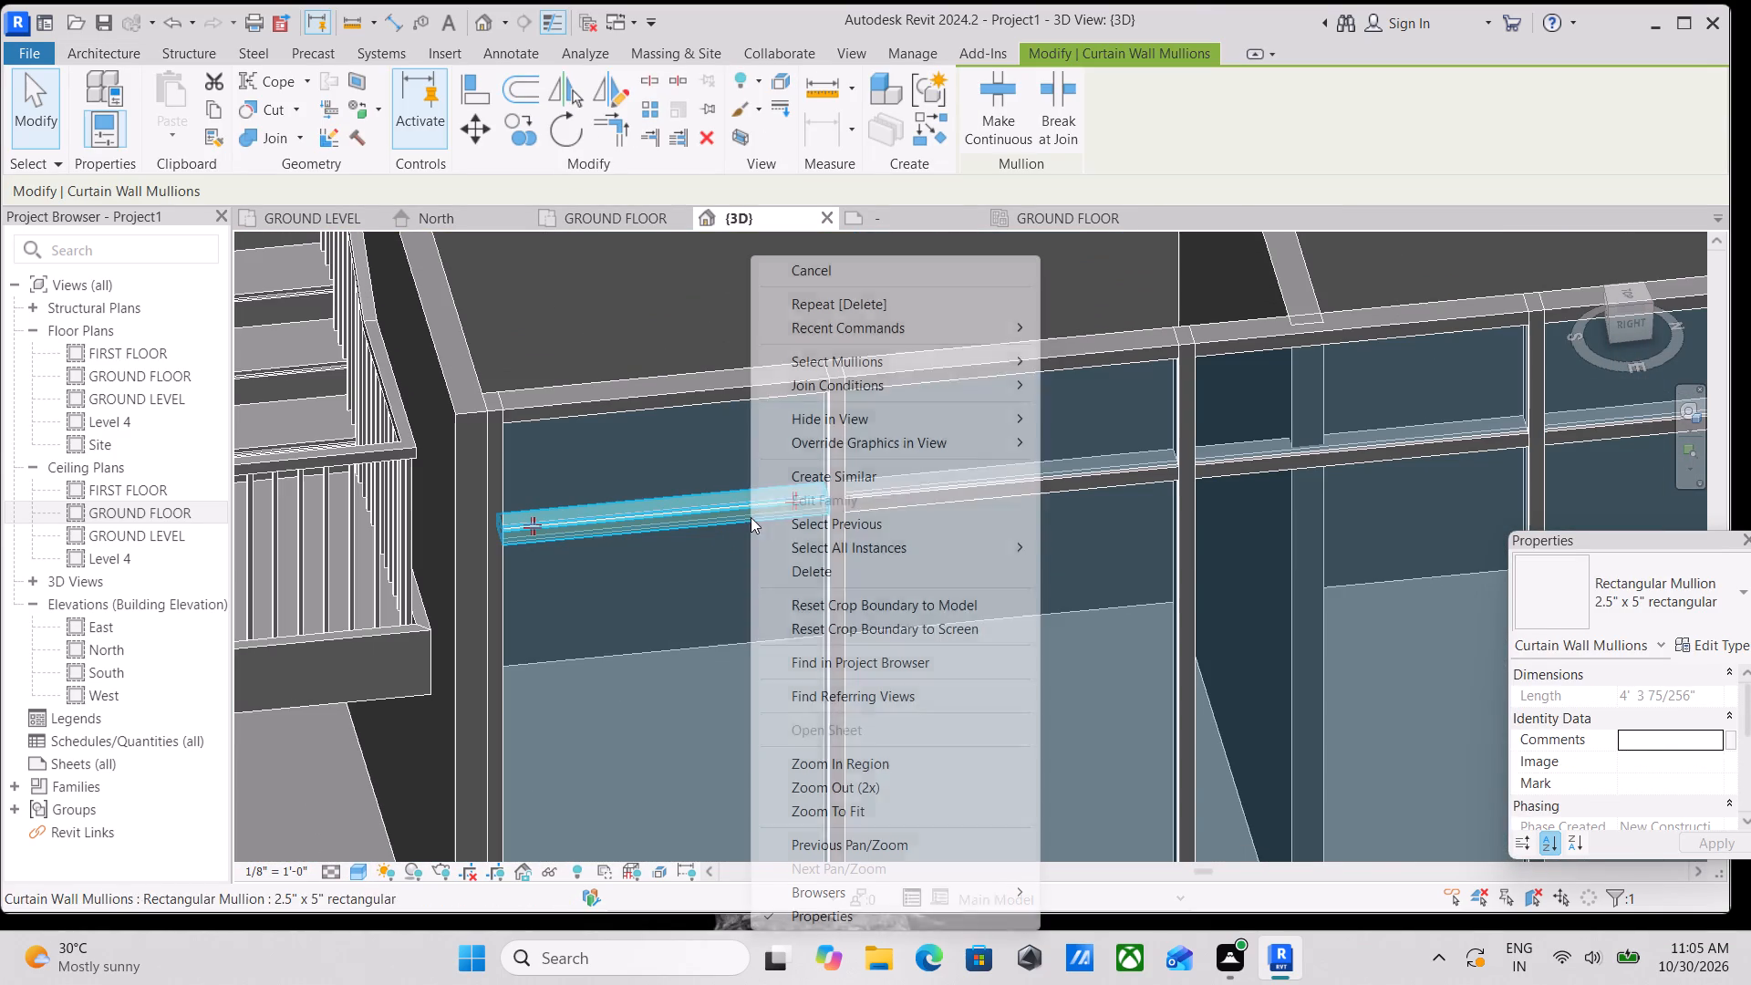
click(801, 561)
click(888, 495)
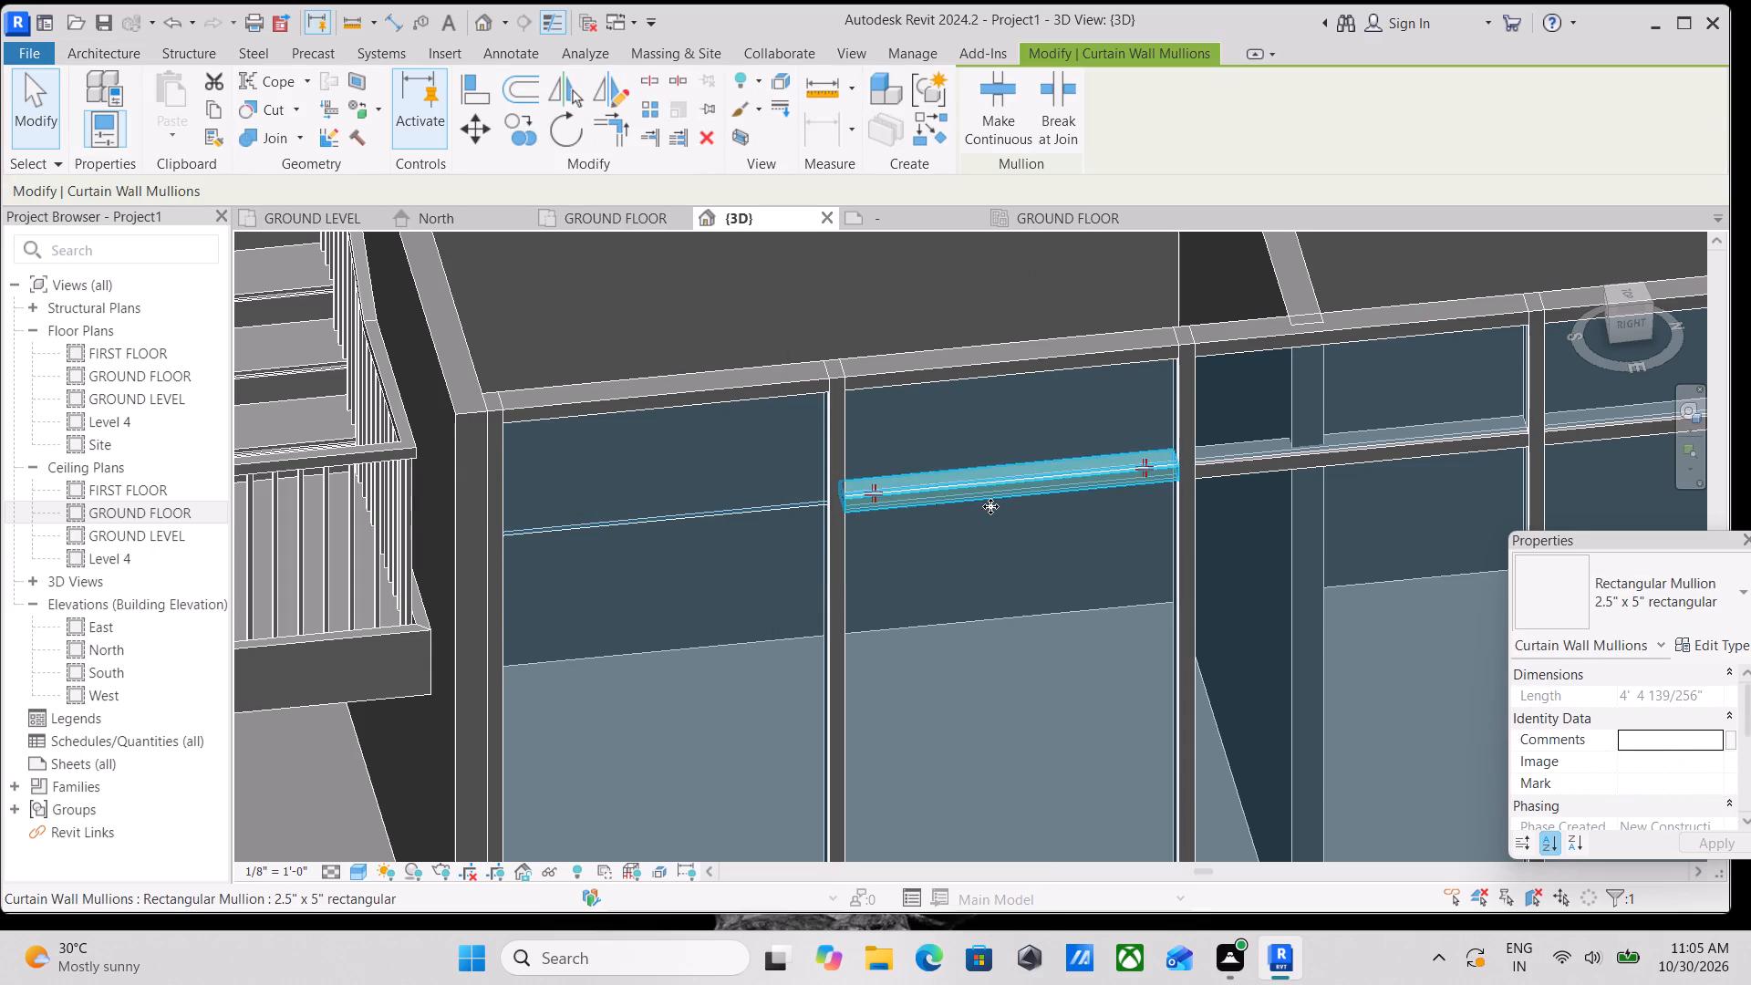
middle_drag(990, 506, 855, 543)
right_click(938, 532)
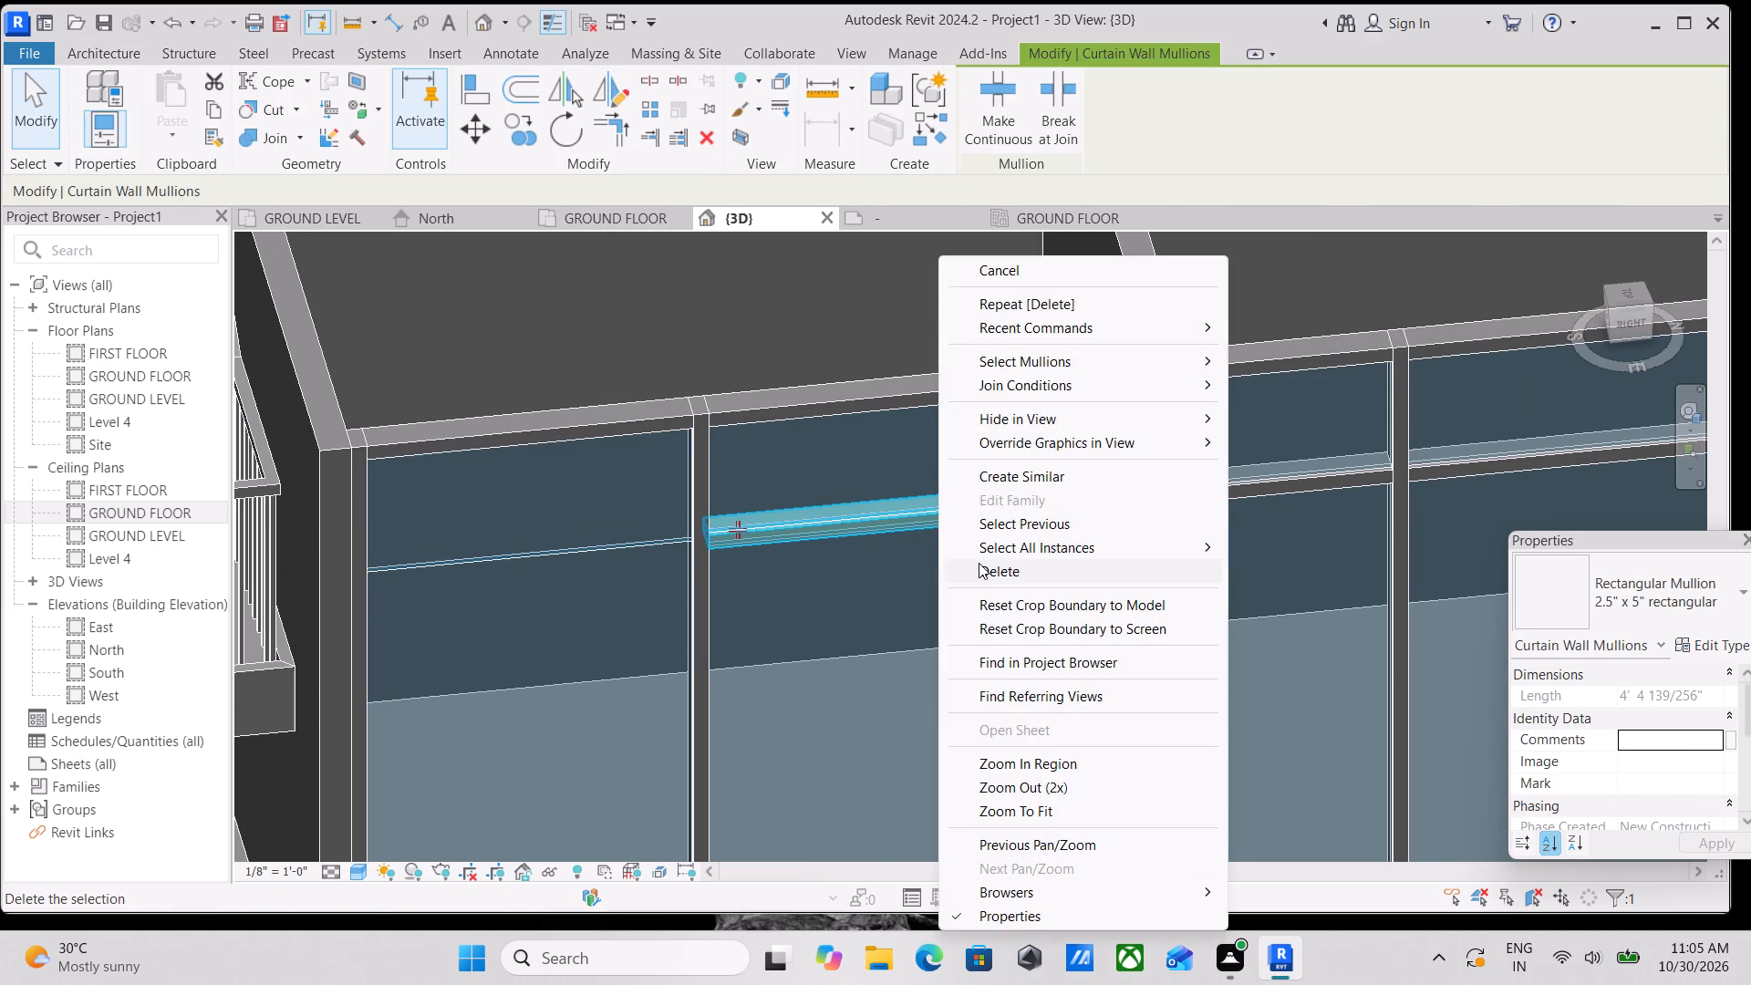
click(979, 563)
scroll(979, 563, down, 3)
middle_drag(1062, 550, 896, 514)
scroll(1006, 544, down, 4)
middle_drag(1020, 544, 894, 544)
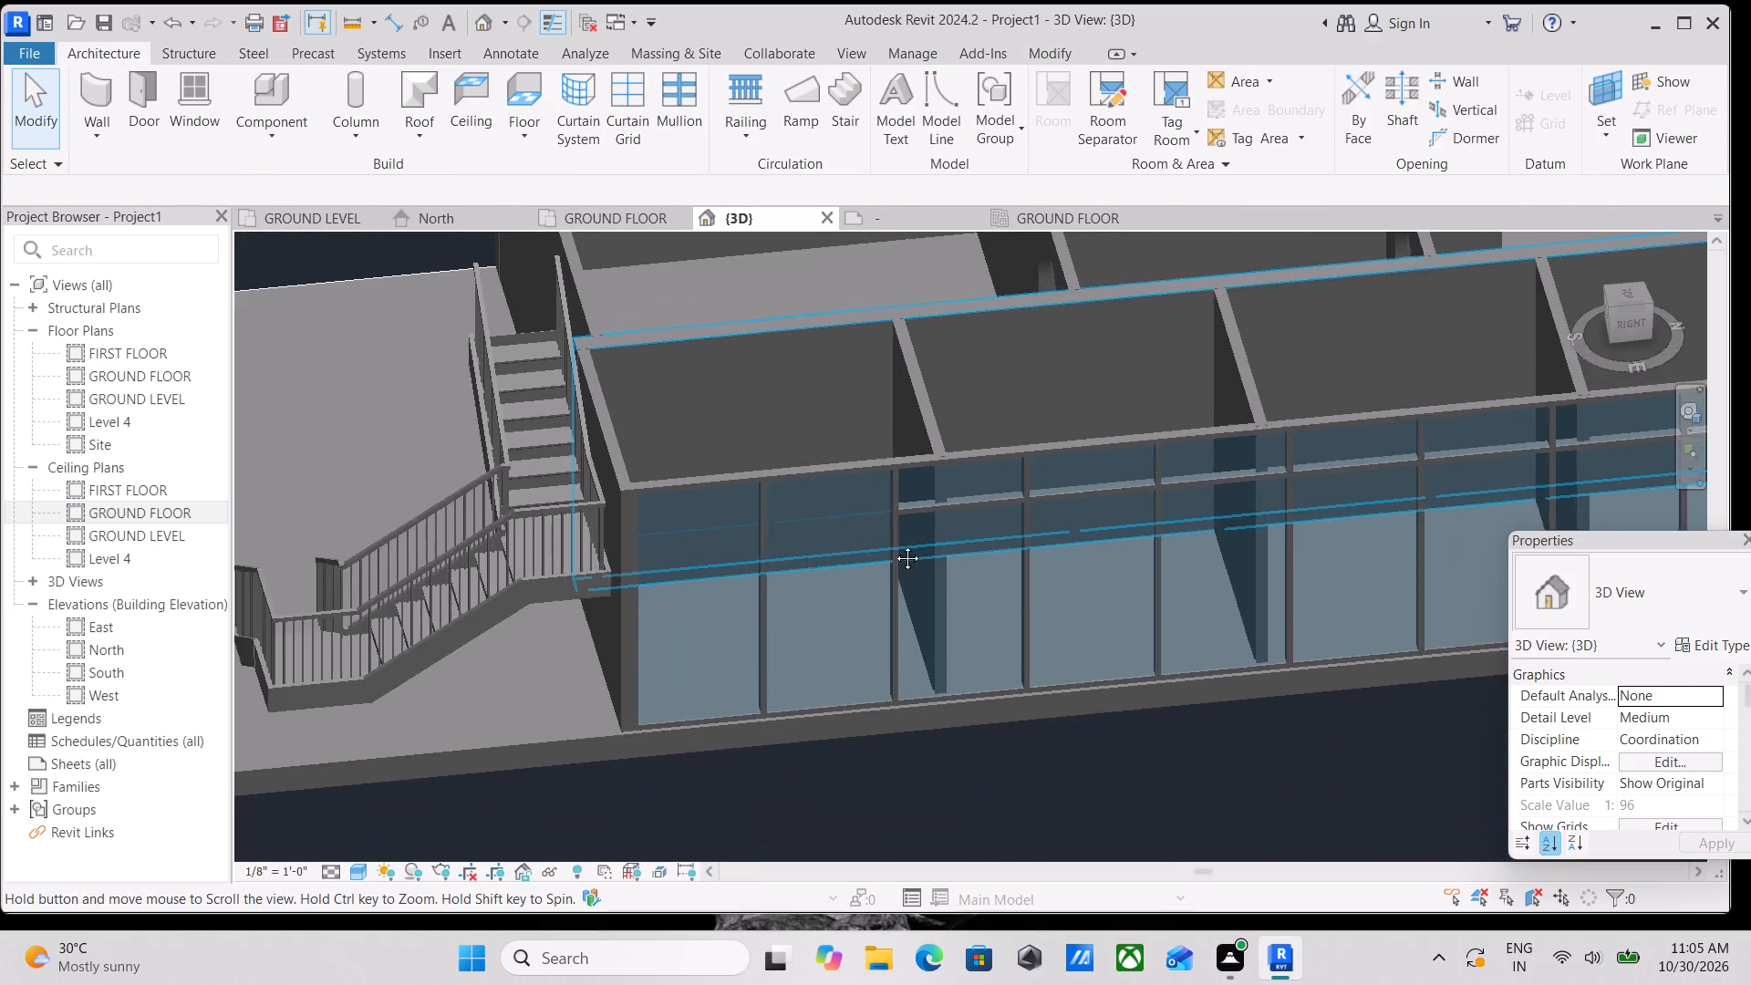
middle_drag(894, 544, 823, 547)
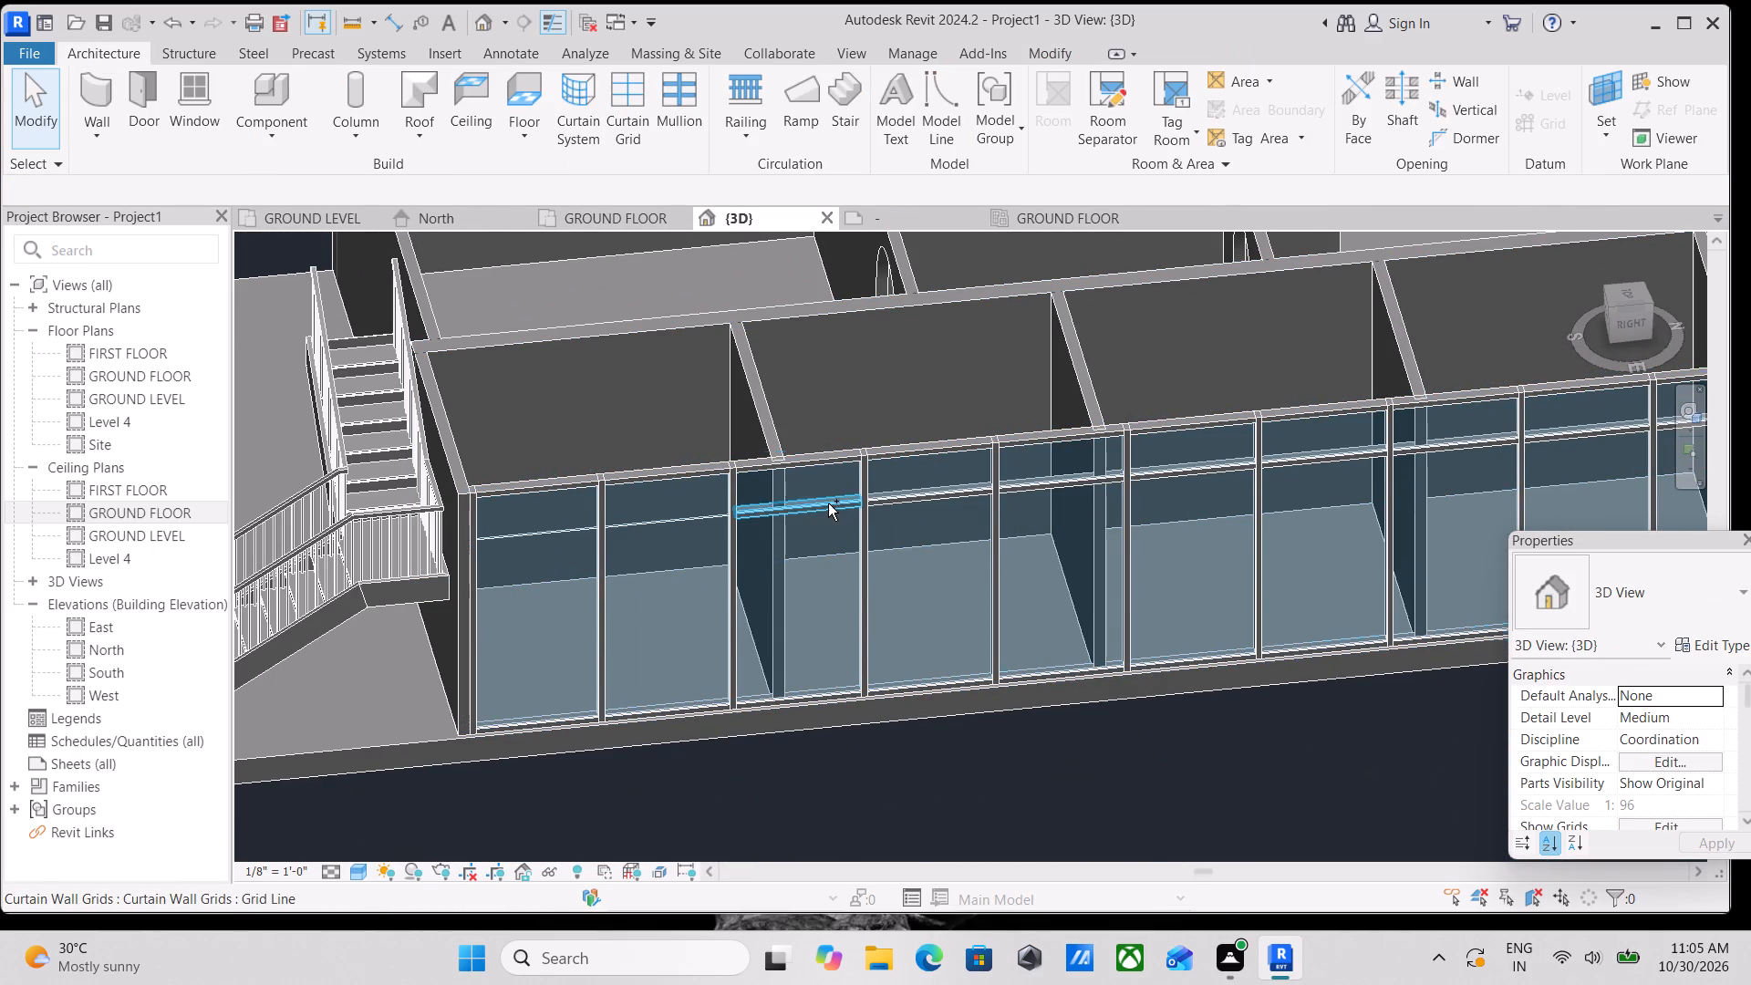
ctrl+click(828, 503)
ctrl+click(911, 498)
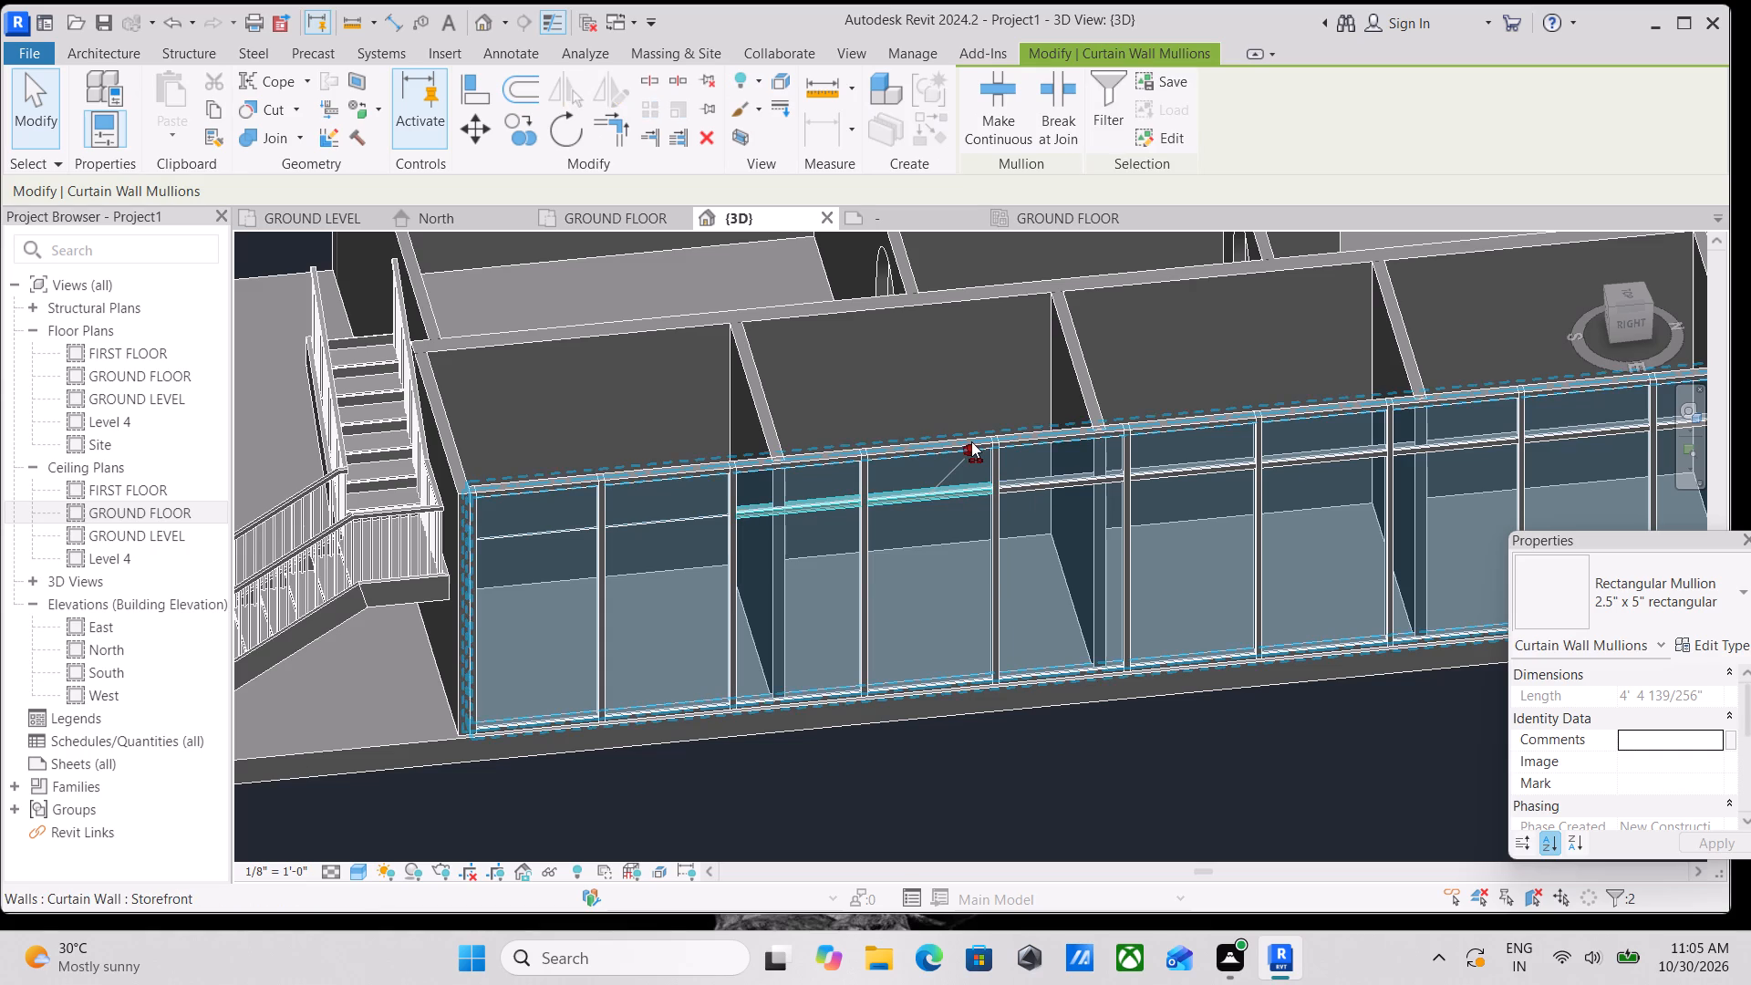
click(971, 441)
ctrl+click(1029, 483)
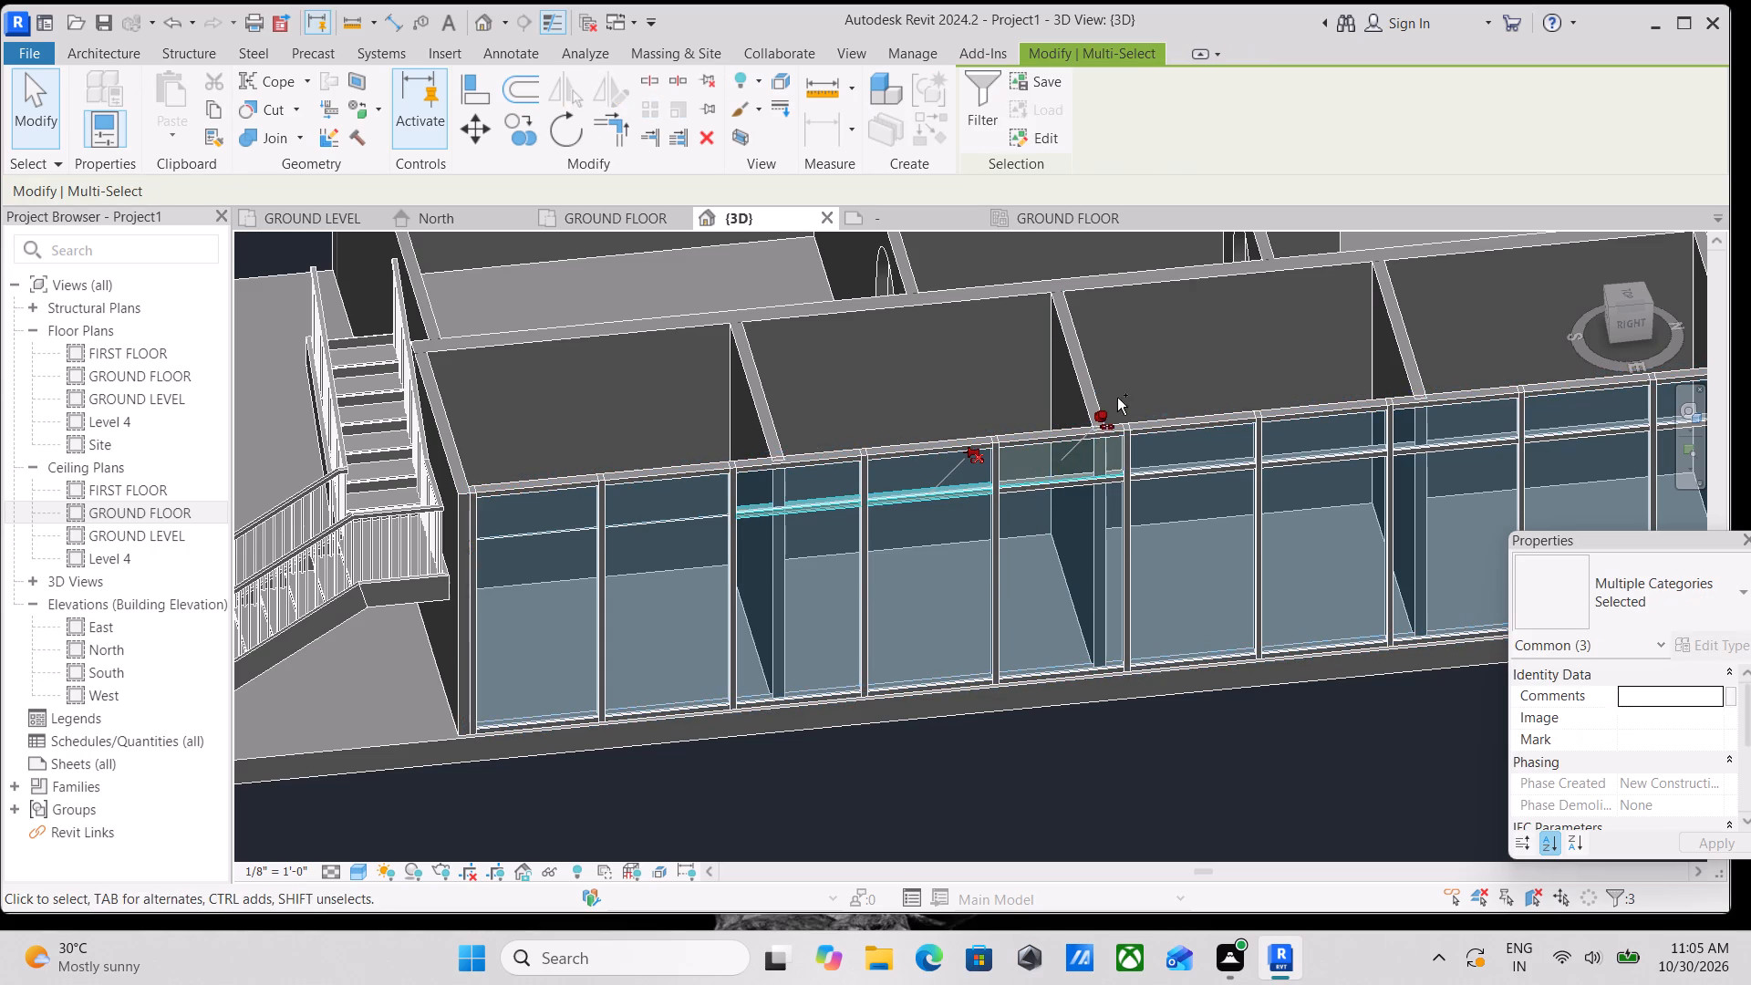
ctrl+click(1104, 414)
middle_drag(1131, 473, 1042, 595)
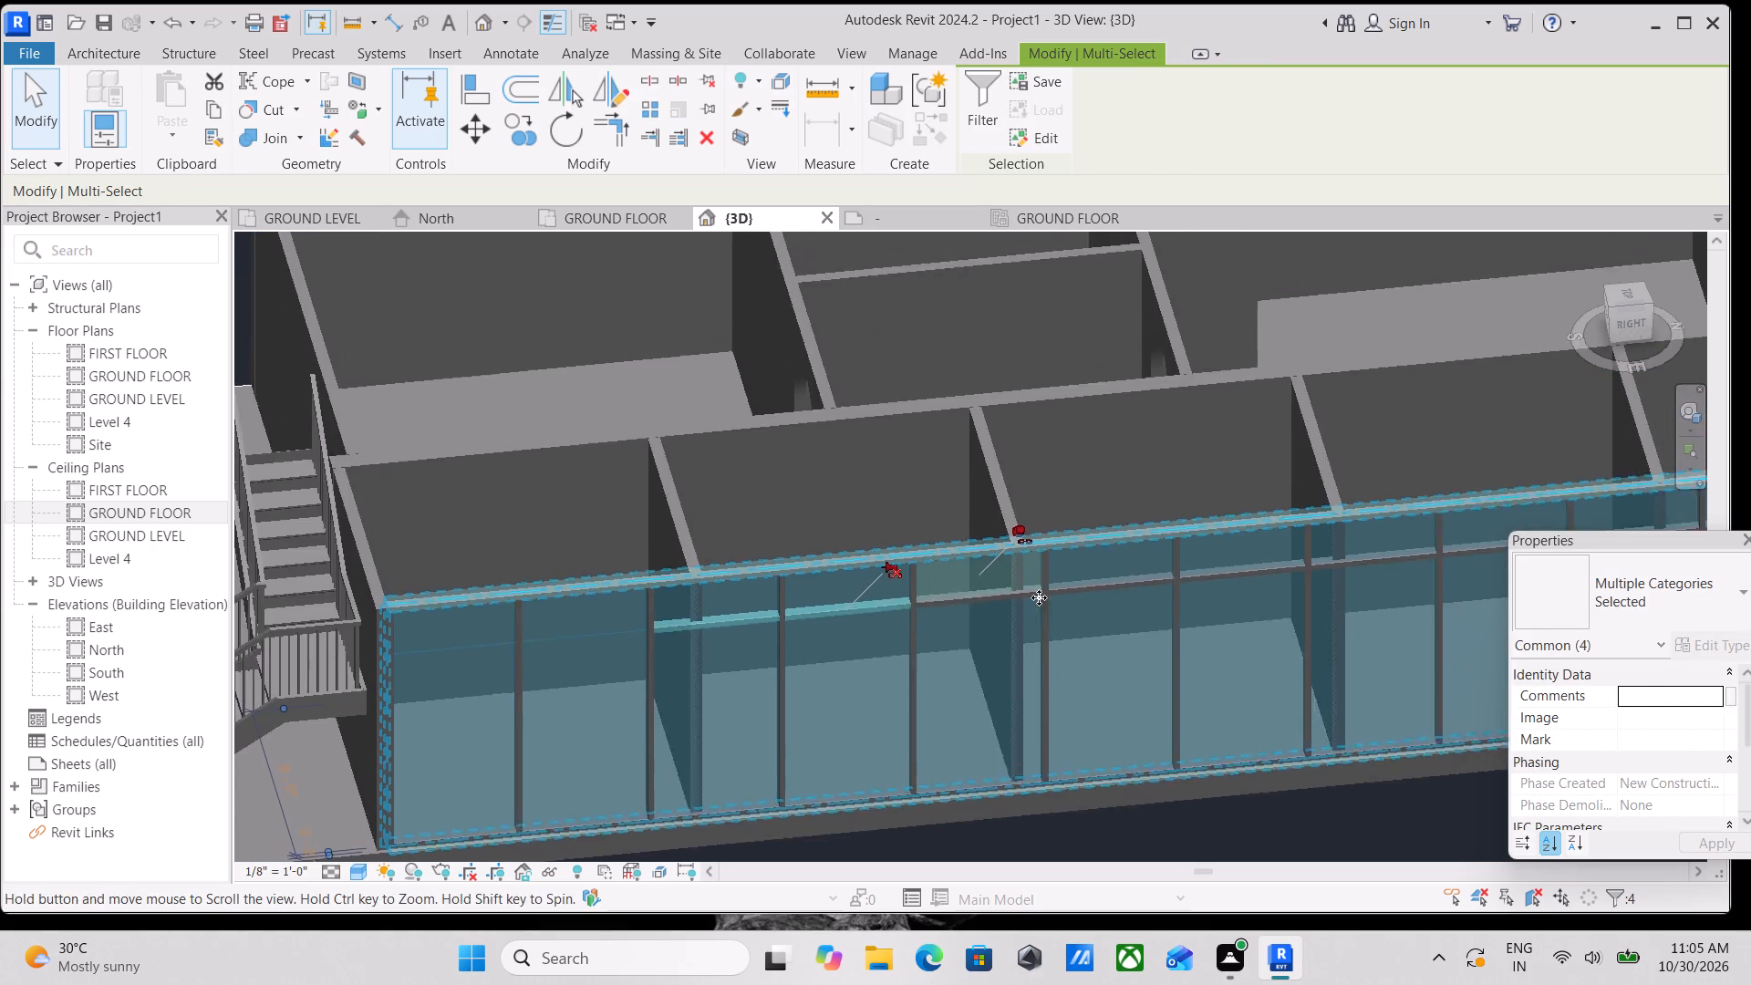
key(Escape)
Delete the intermediate horizontal mullions in the third and fourth bays from the staircase end.
scroll(1008, 656, up, 2)
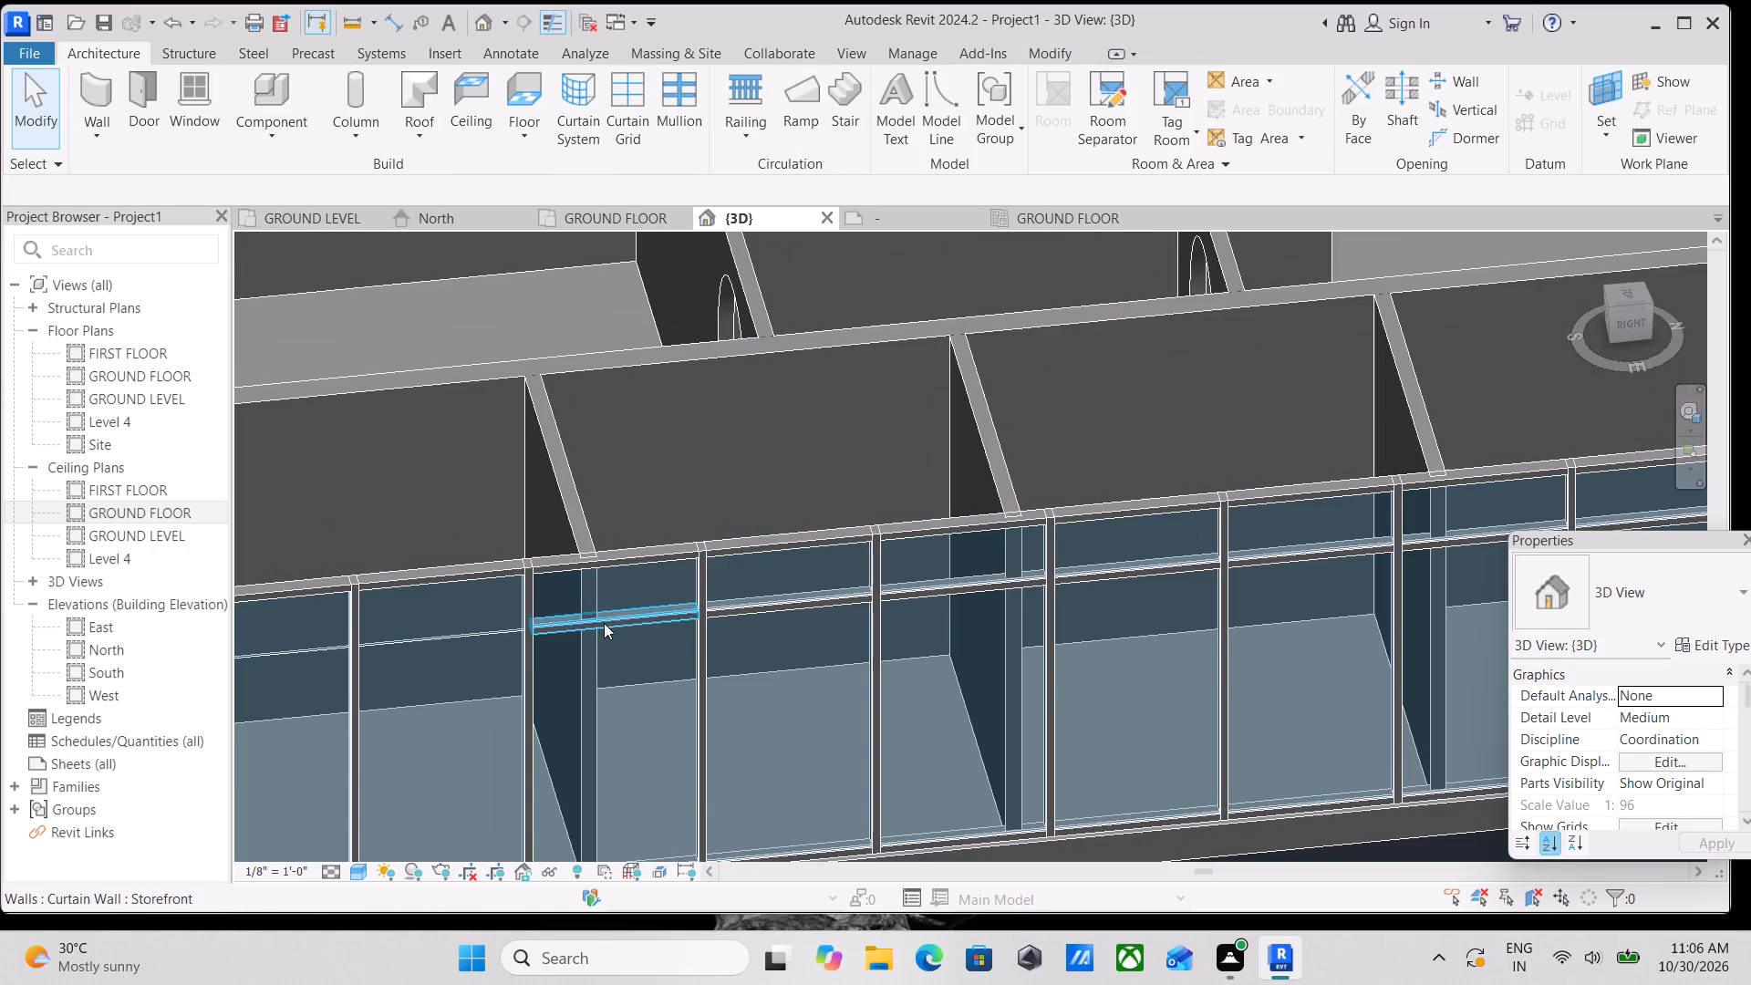
click(604, 623)
right_click(604, 623)
click(694, 581)
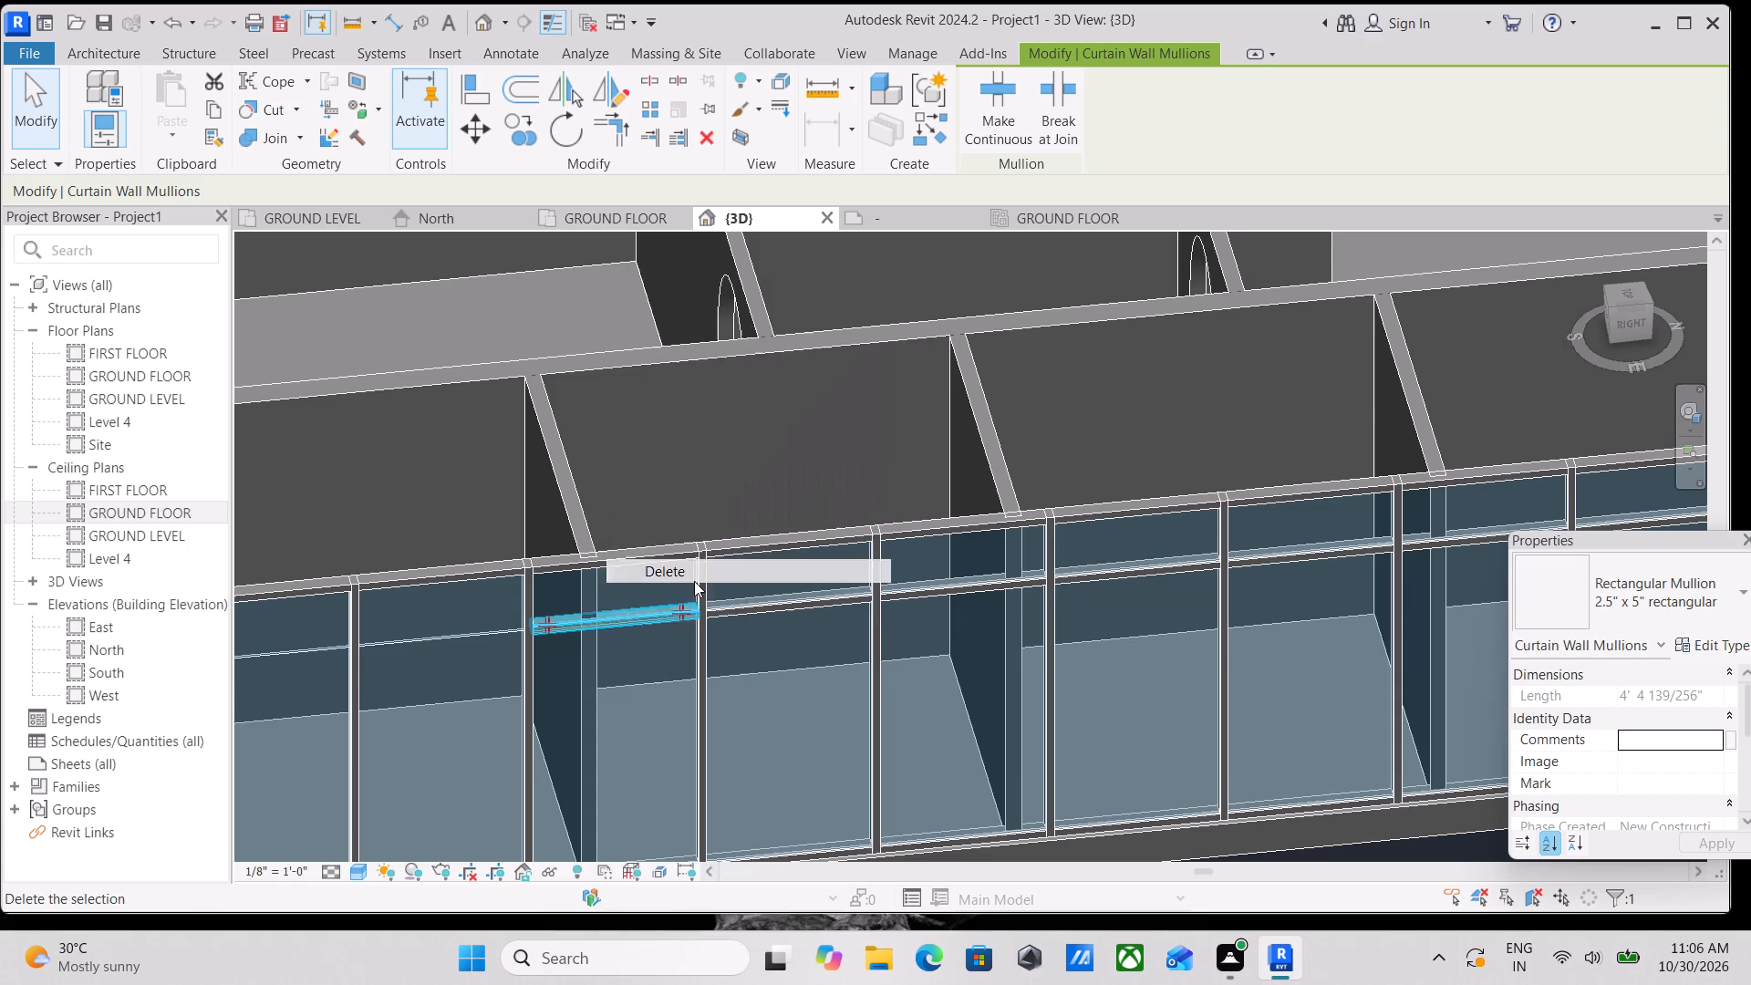
click(816, 600)
right_click(816, 600)
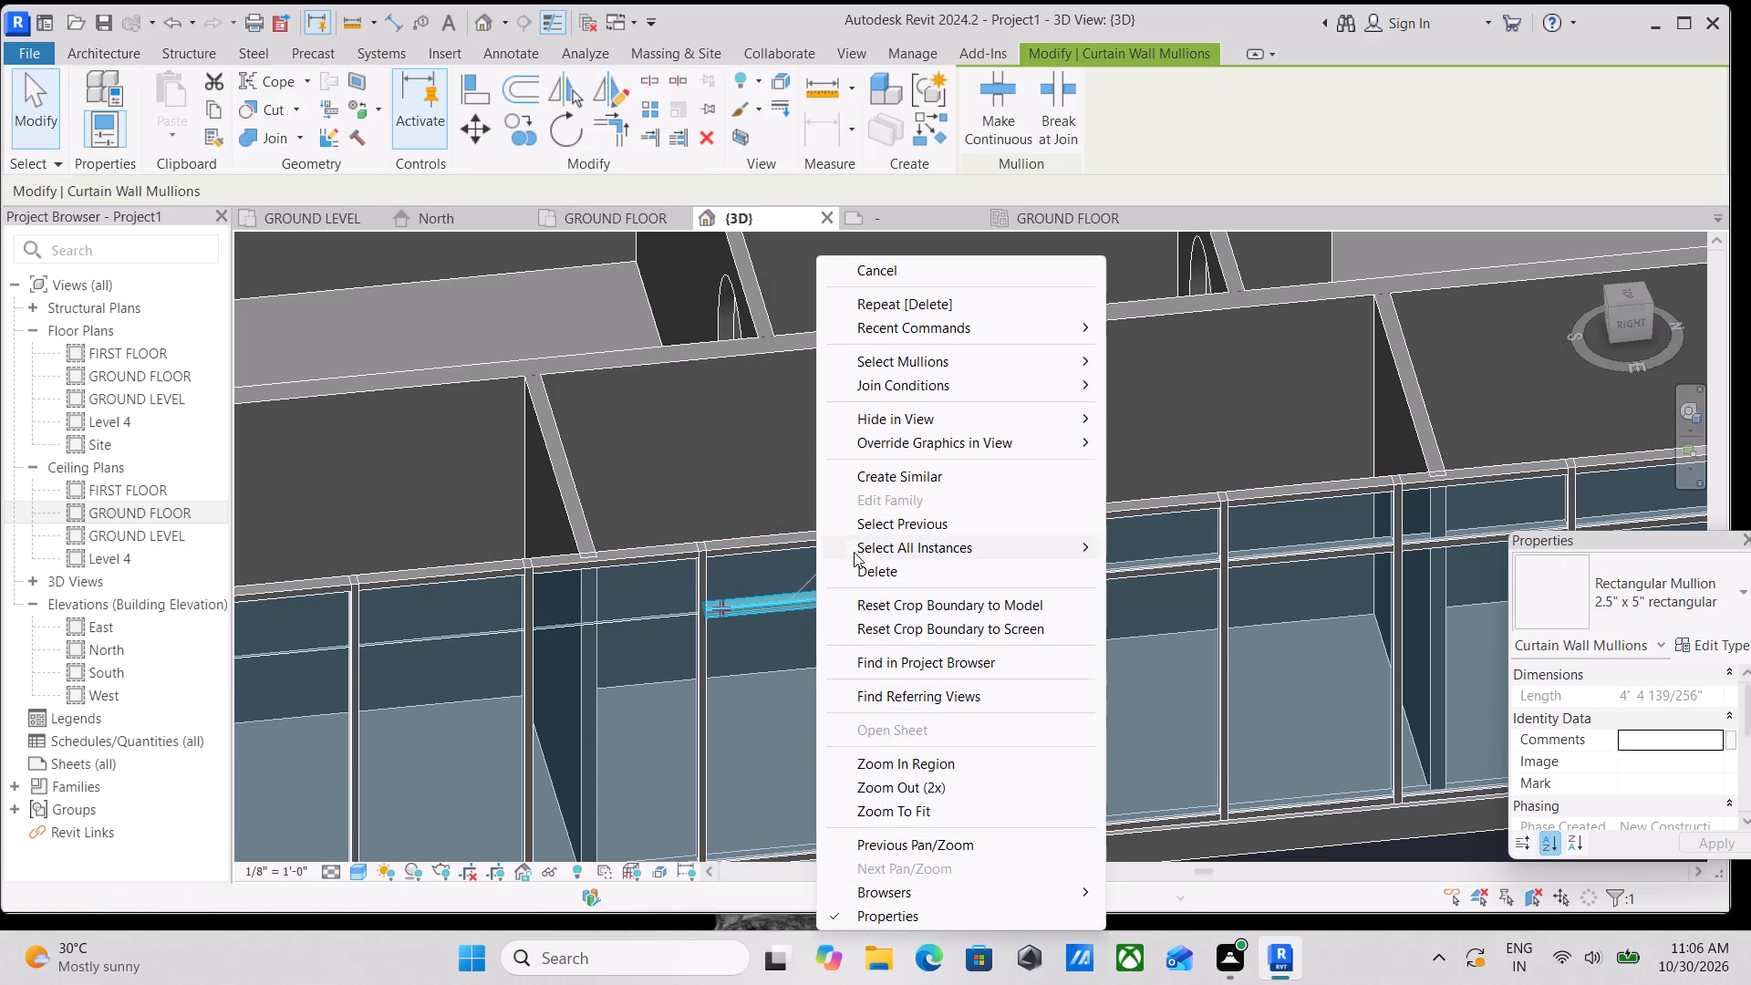
click(865, 570)
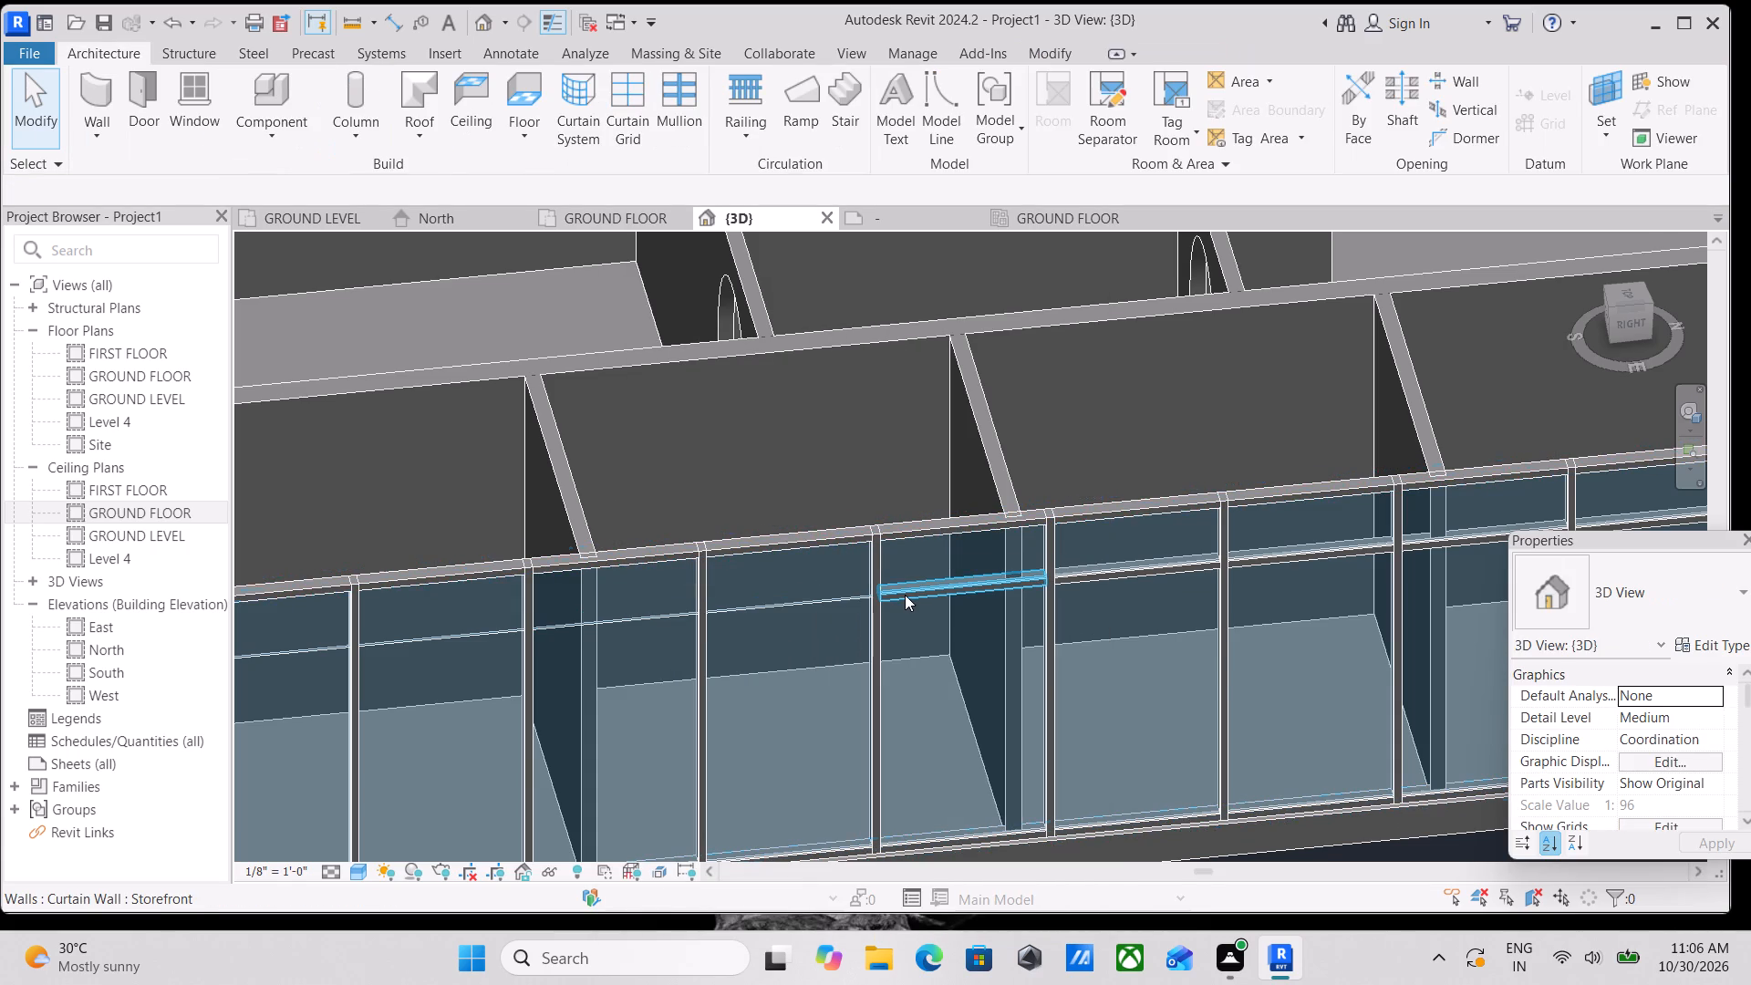
Unpin and delete the intermediate horizontal mullion in the fifth bay from the staircase end.
click(905, 595)
key(Escape)
scroll(954, 596, up, 6)
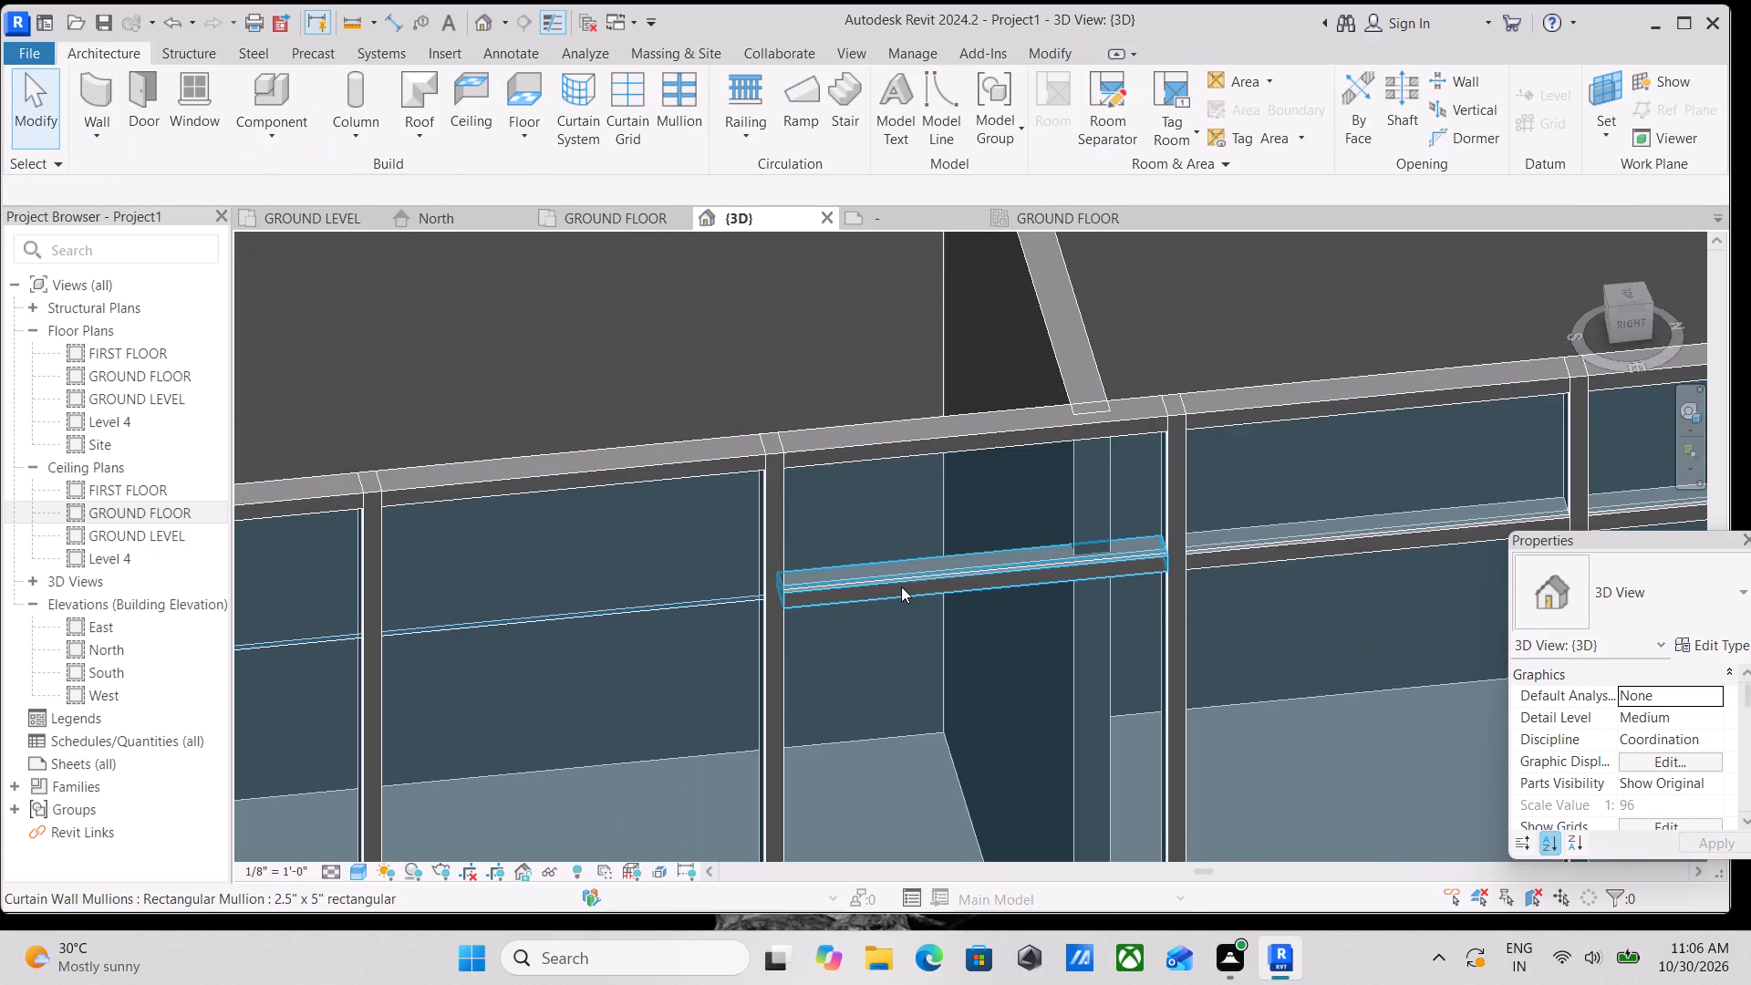
scroll(876, 601, up, 3)
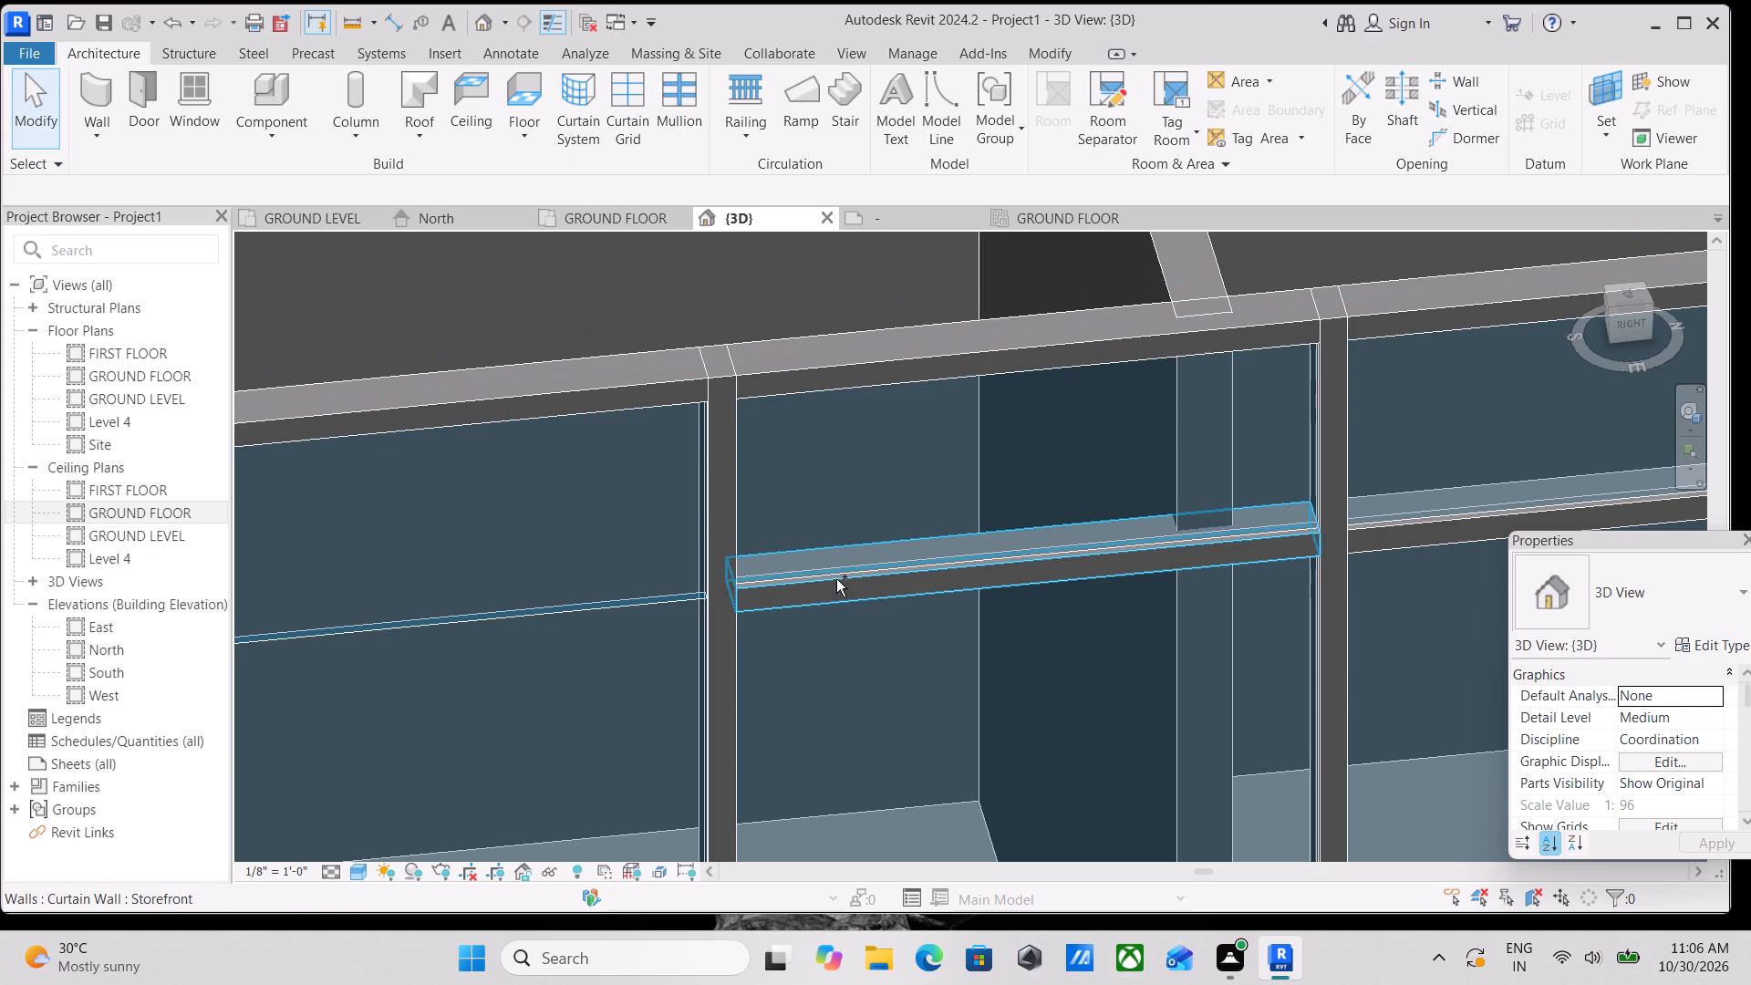
ctrl+click(836, 579)
scroll(961, 570, down, 2)
middle_drag(961, 570, 804, 577)
click(884, 531)
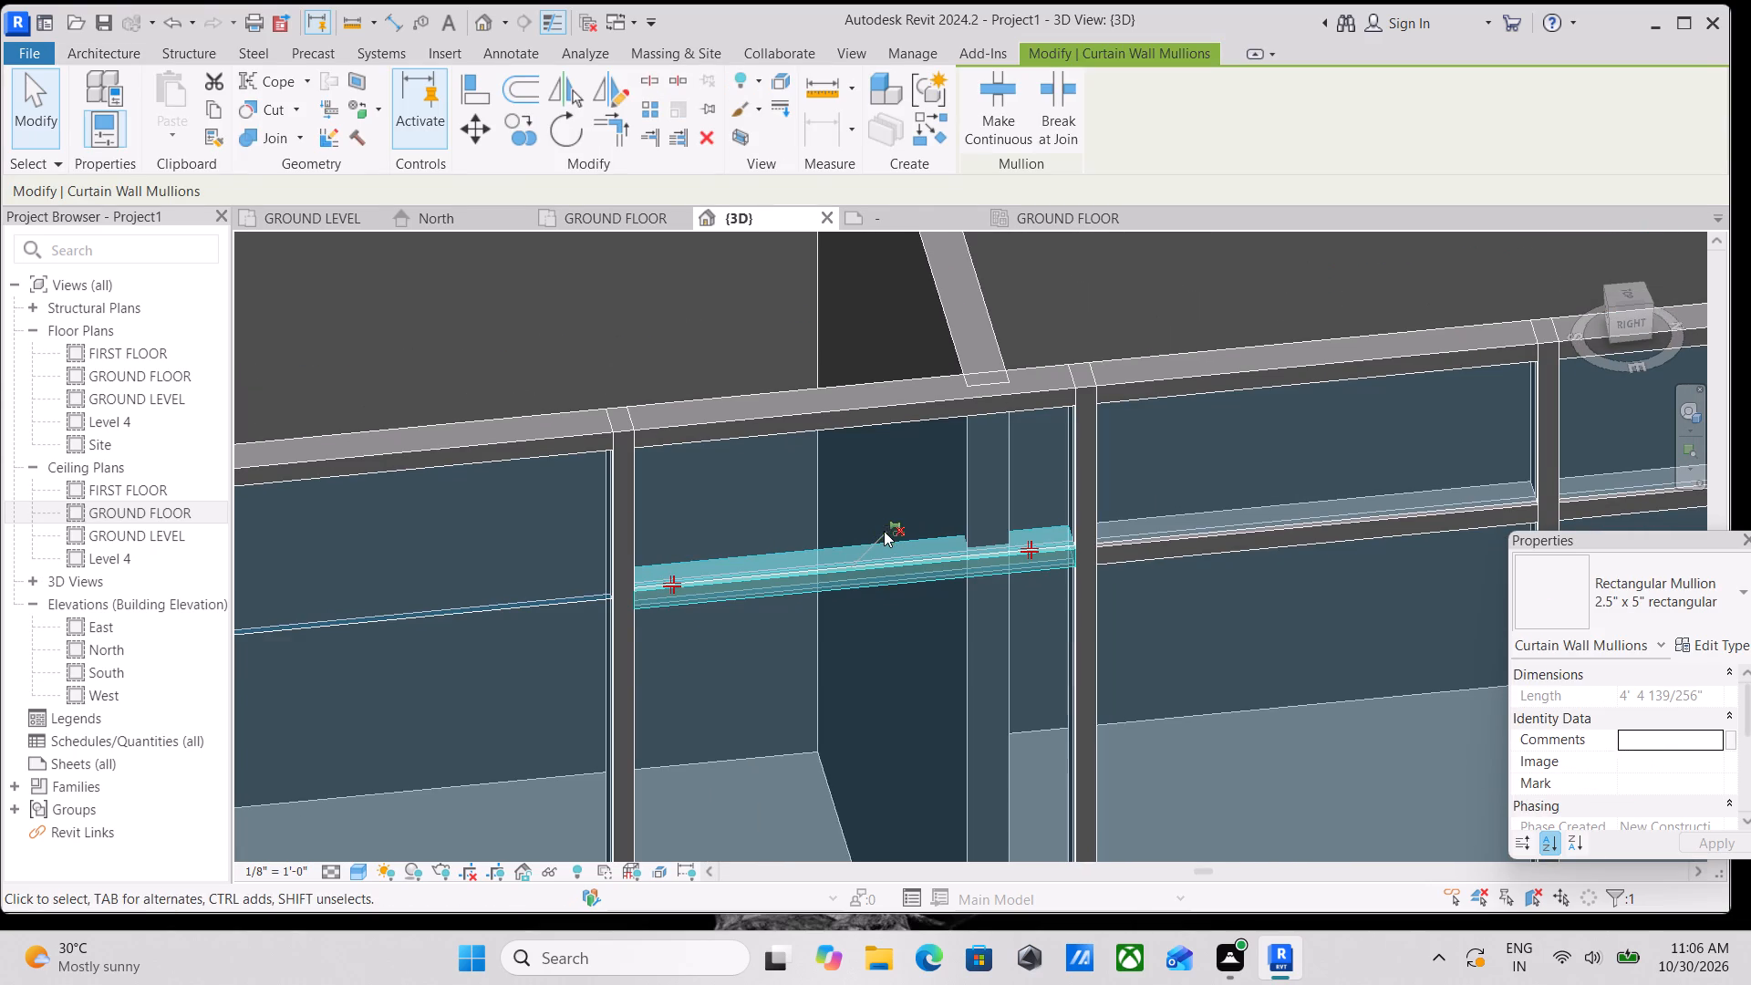
right_click(884, 531)
click(918, 563)
Unpin and delete the intermediate horizontal mullion in the sixth bay from the staircase end.
scroll(958, 560, down, 2)
middle_drag(958, 560, 635, 607)
scroll(774, 618, up, 3)
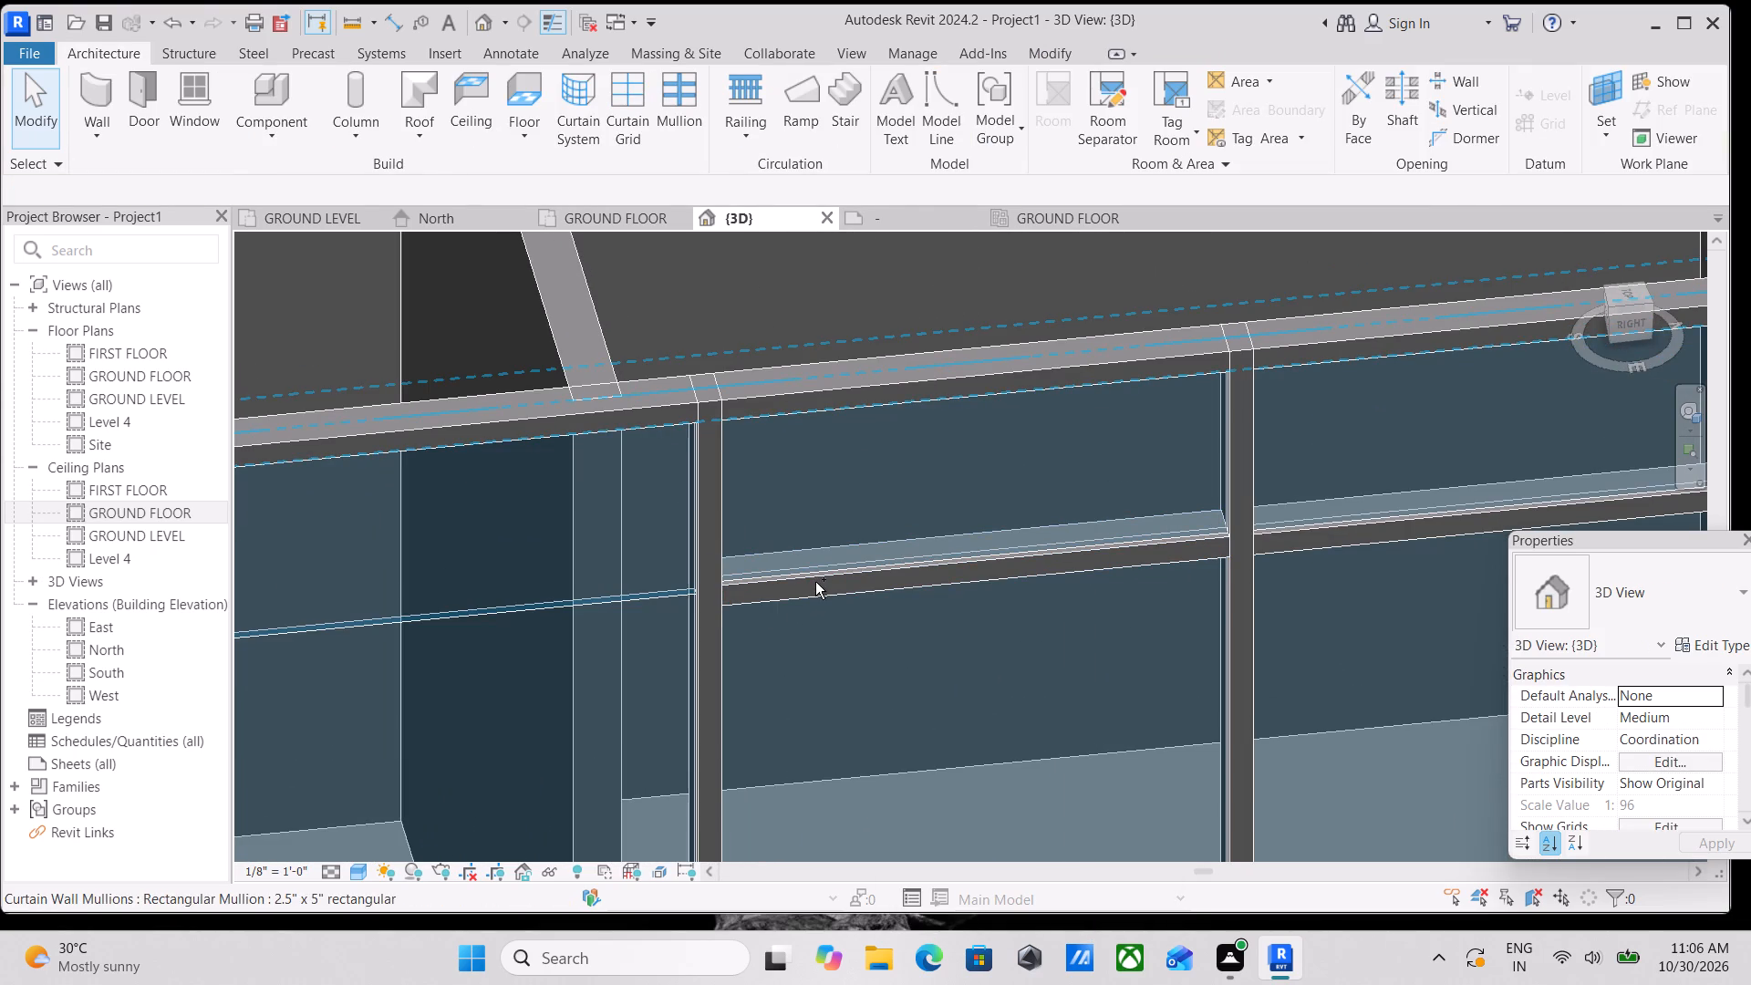
ctrl+click(813, 594)
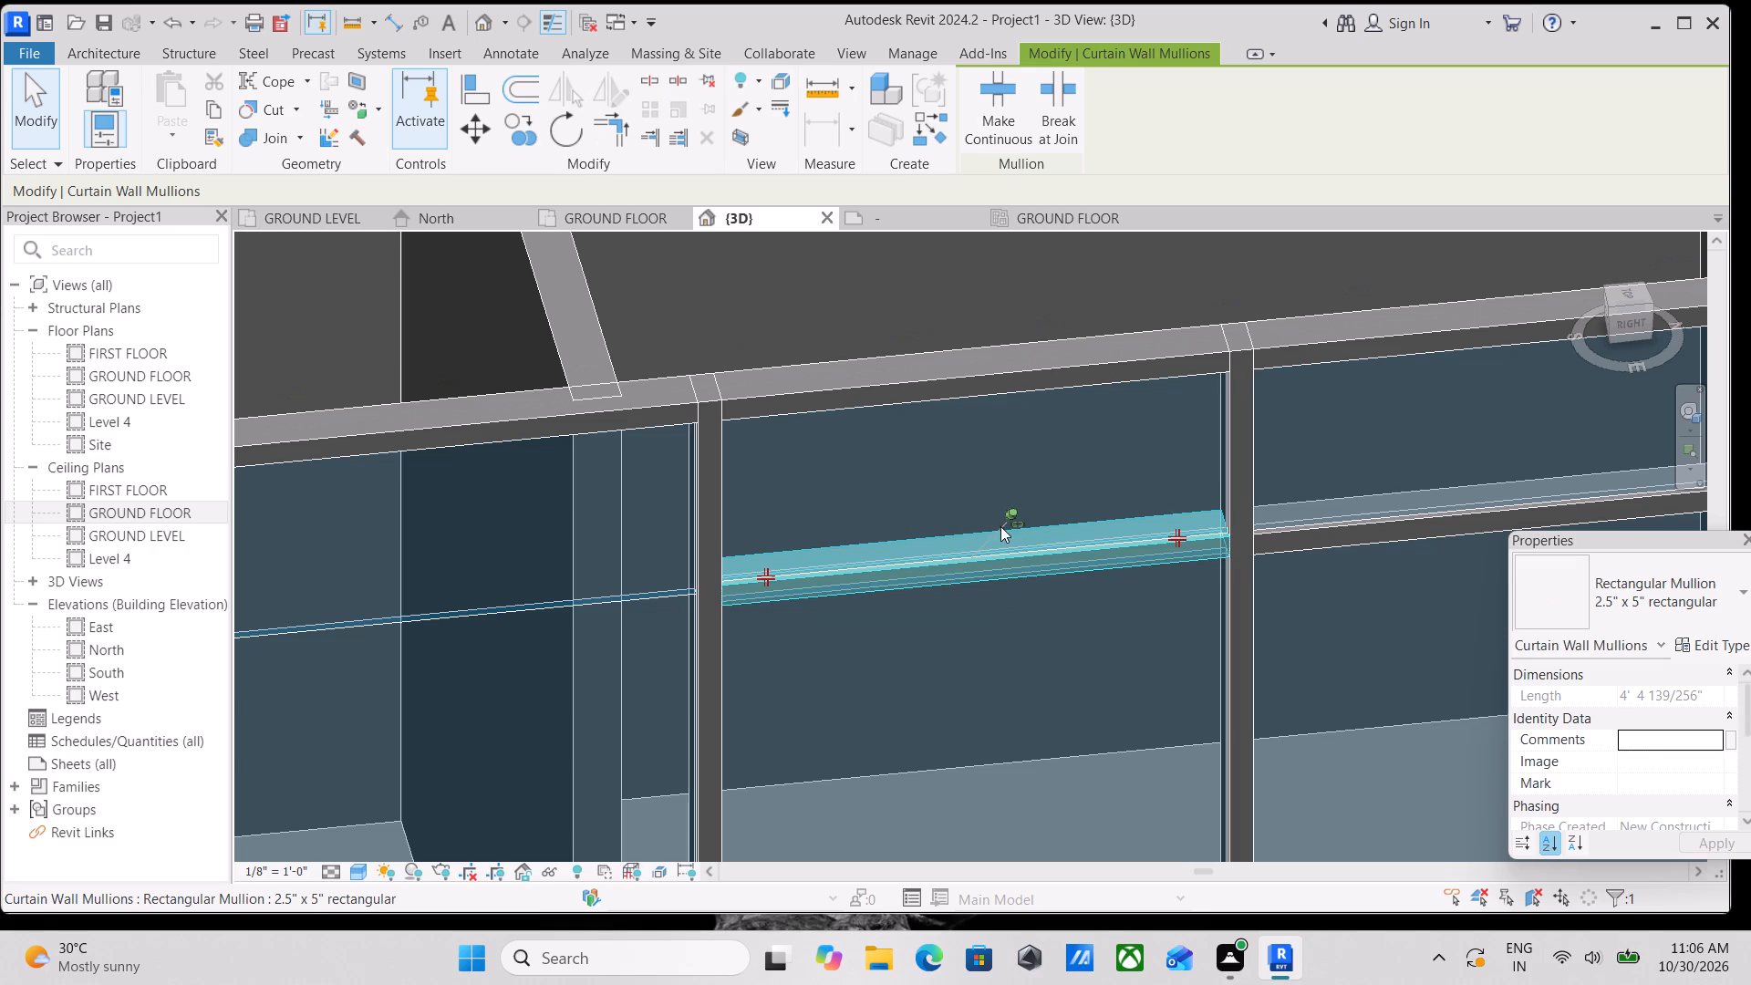
click(1013, 512)
right_click(950, 572)
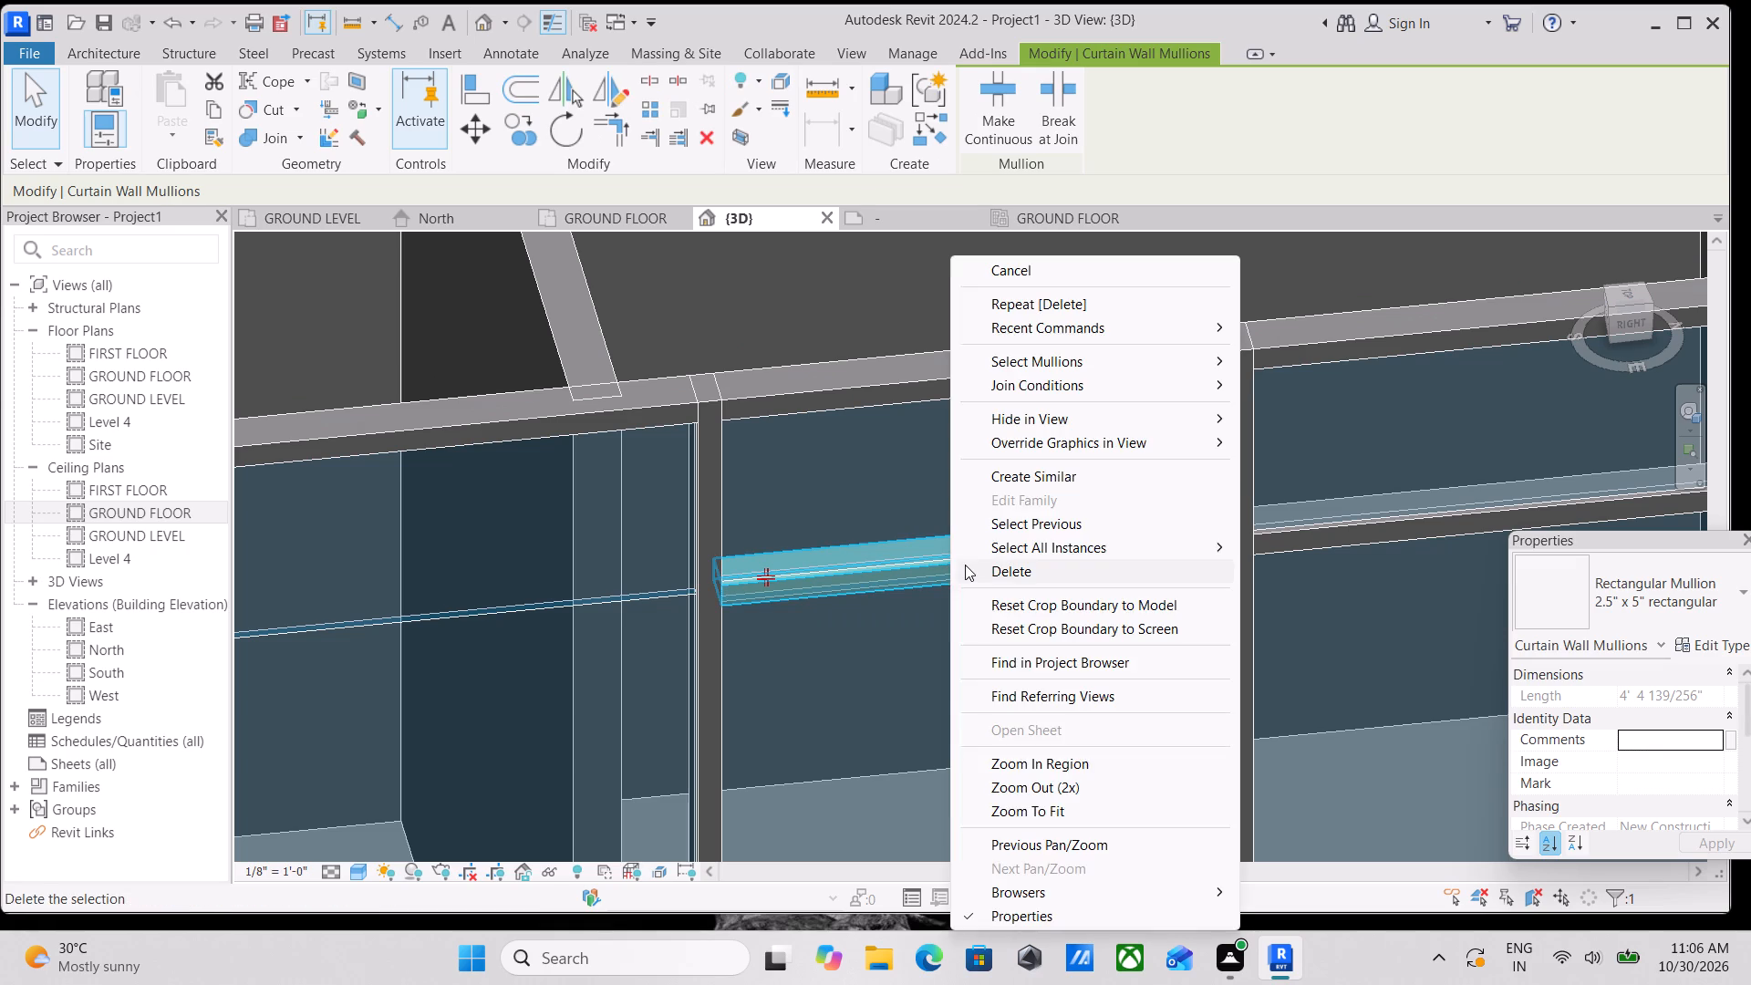
click(965, 565)
Unpin and delete the intermediate horizontal mullion in the seventh bay from the staircase end.
scroll(965, 565, down, 2)
middle_drag(965, 565, 498, 630)
middle_drag(746, 635, 643, 658)
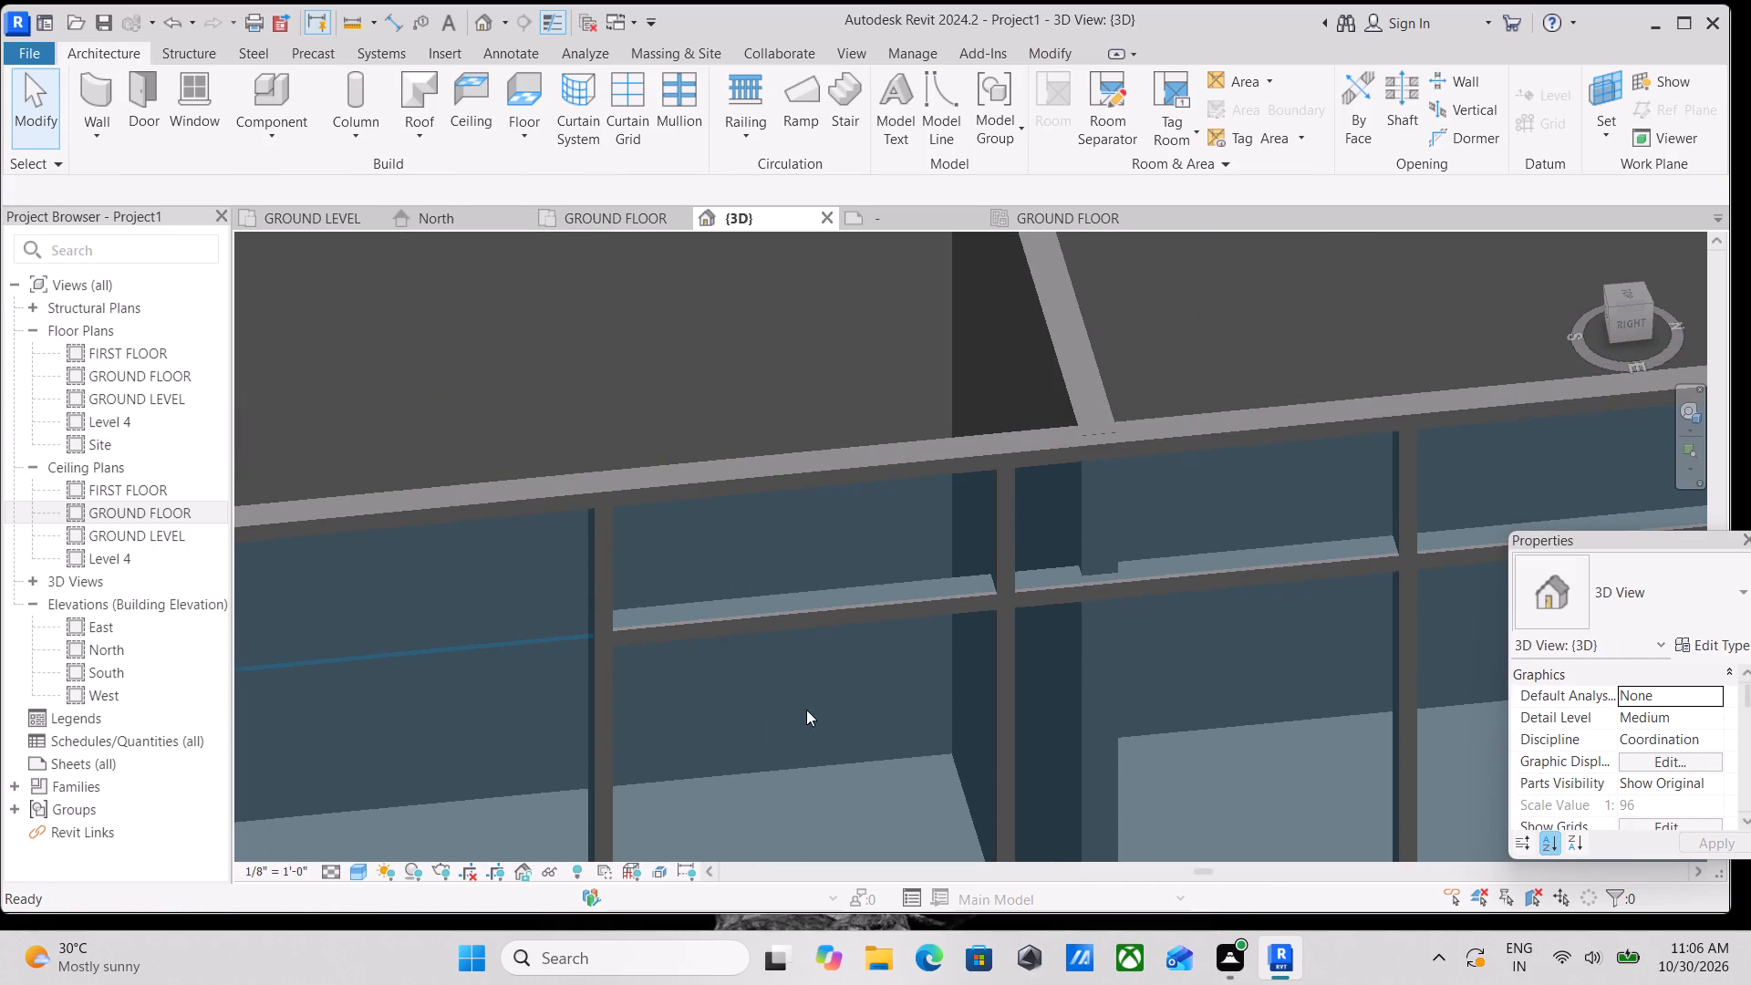
ctrl+click(676, 626)
click(847, 566)
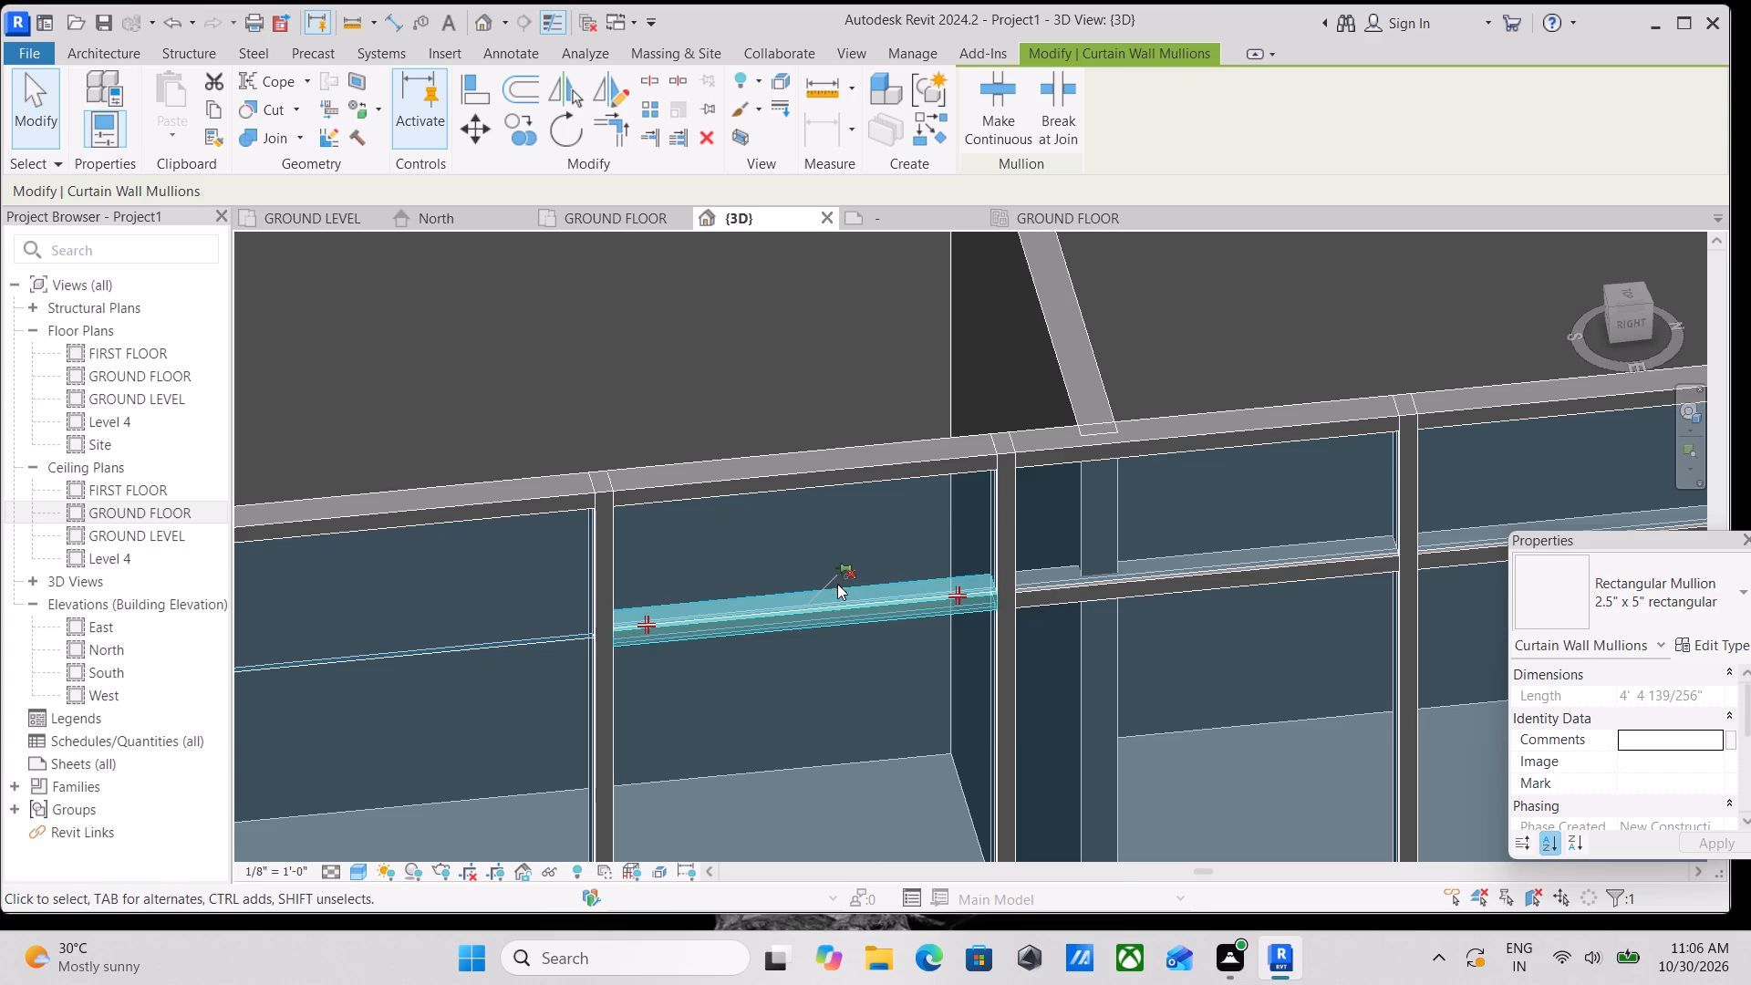
right_click(832, 614)
click(920, 562)
middle_drag(927, 558, 467, 652)
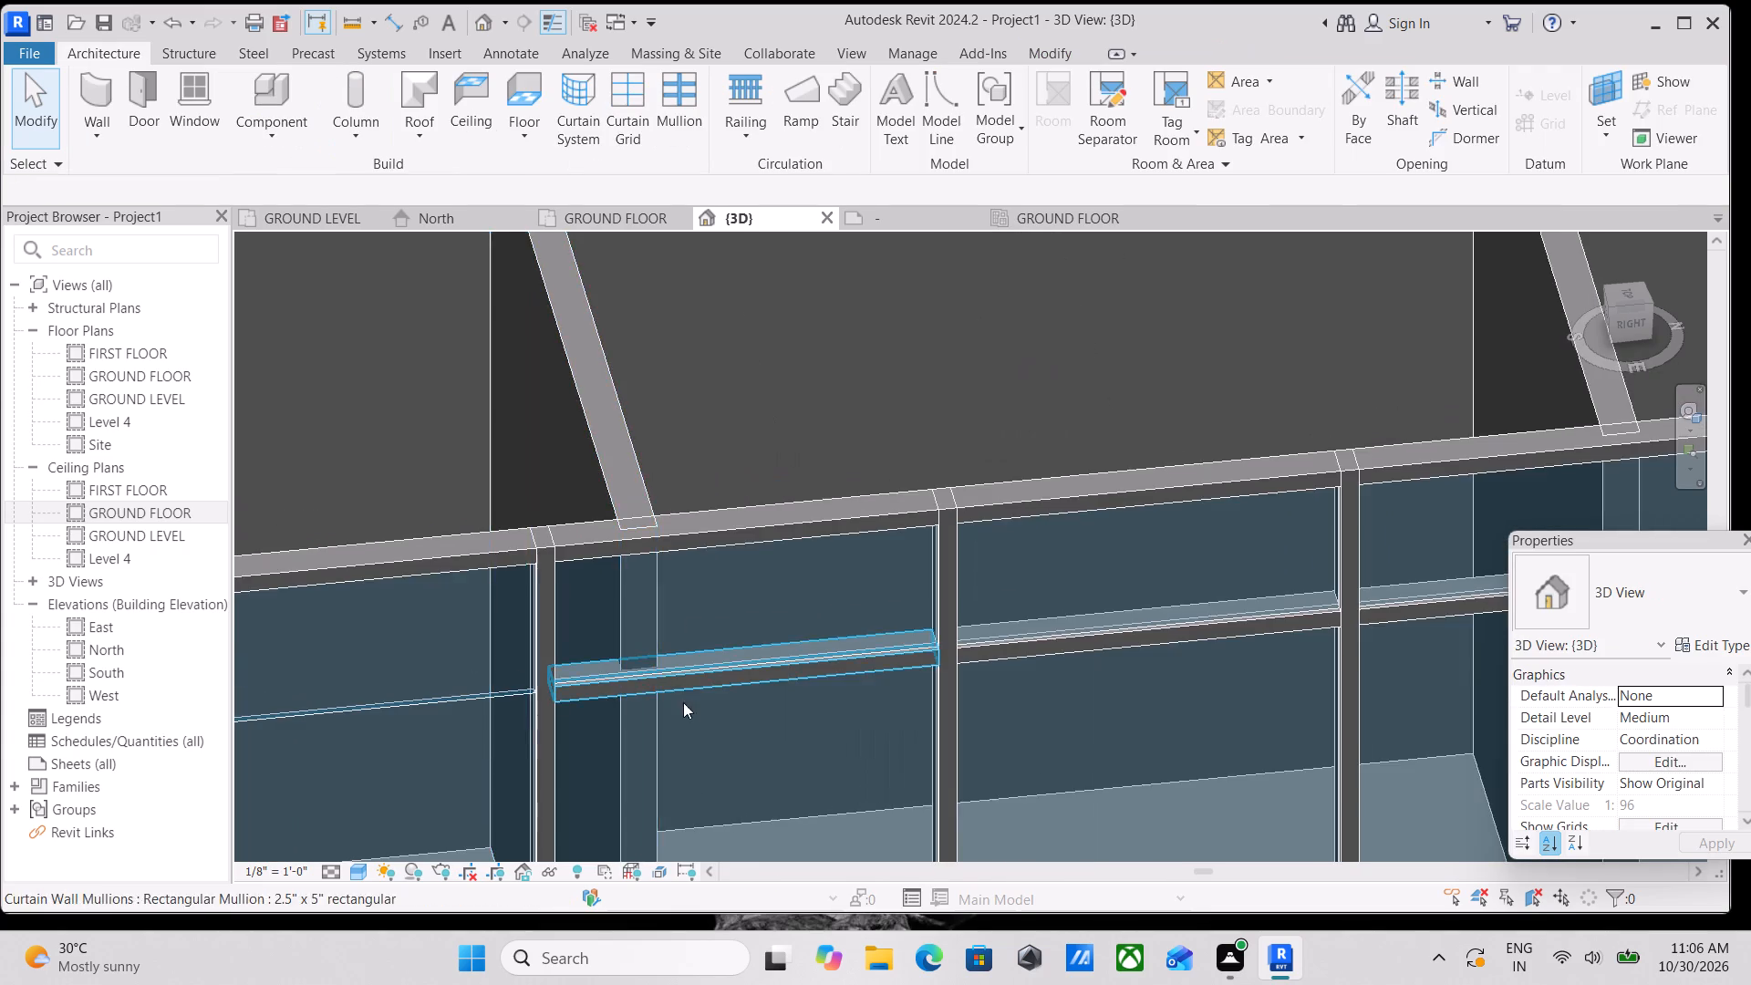
Unpin and delete the intermediate horizontal mullion in the eighth bay from the staircase end.
middle_drag(718, 714, 717, 677)
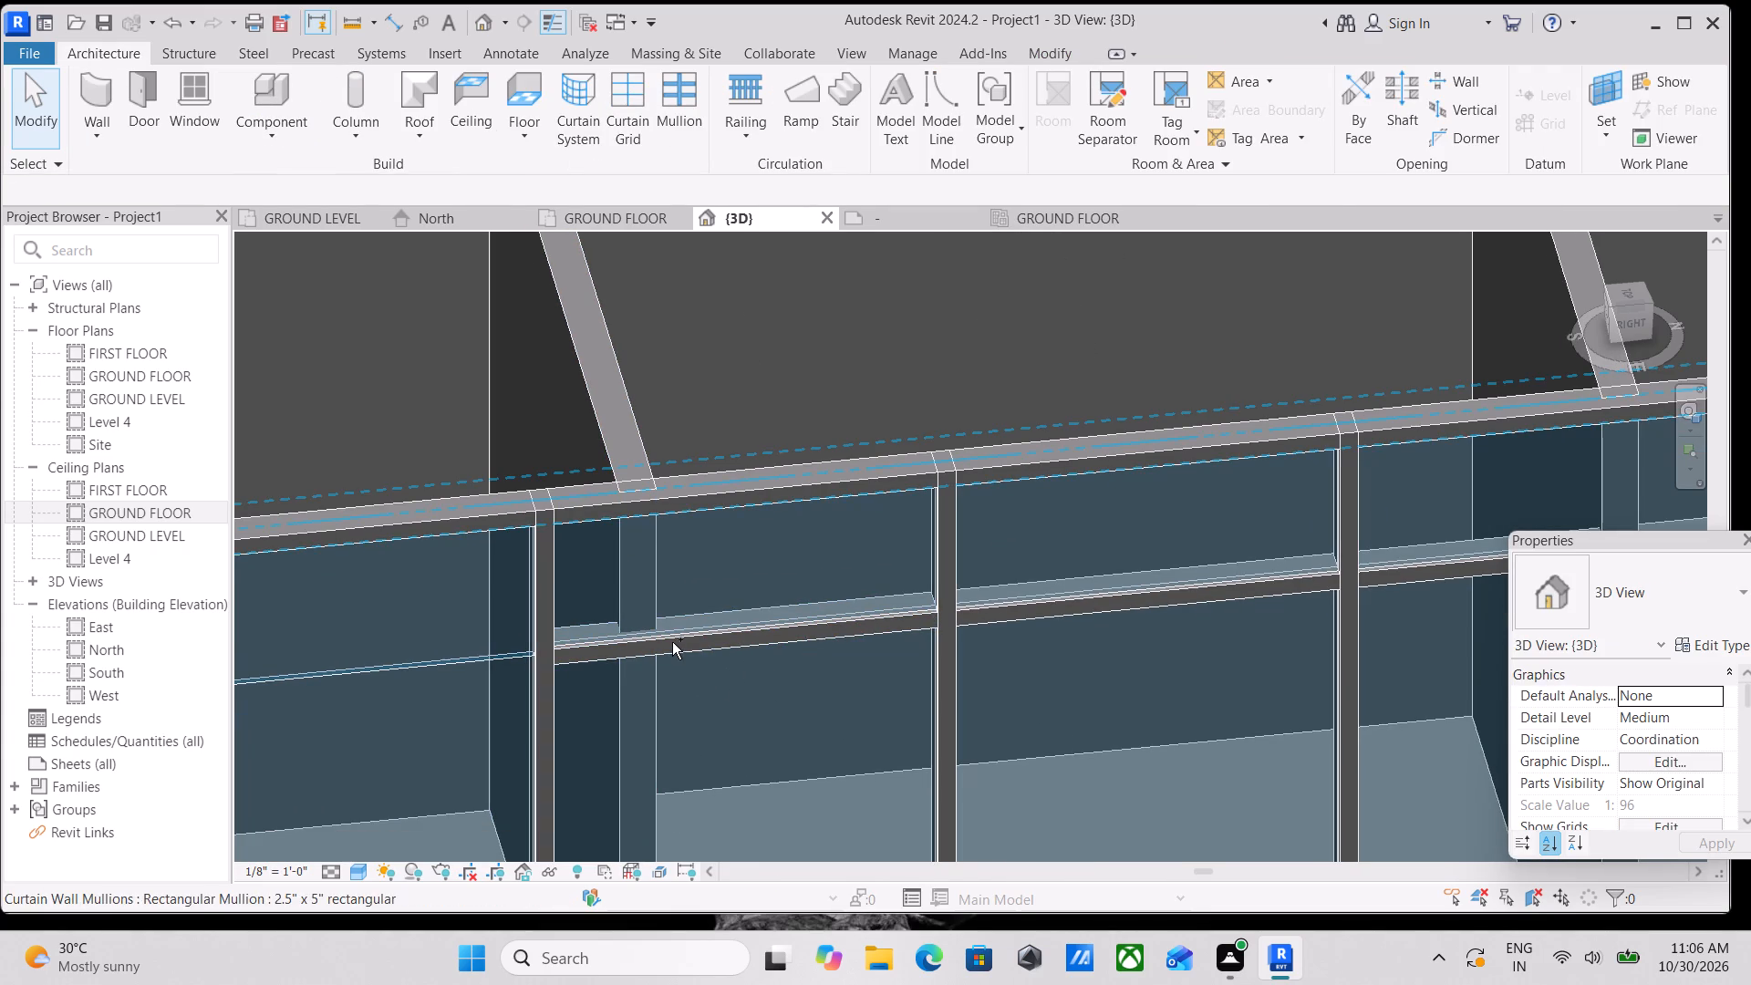
ctrl+click(704, 636)
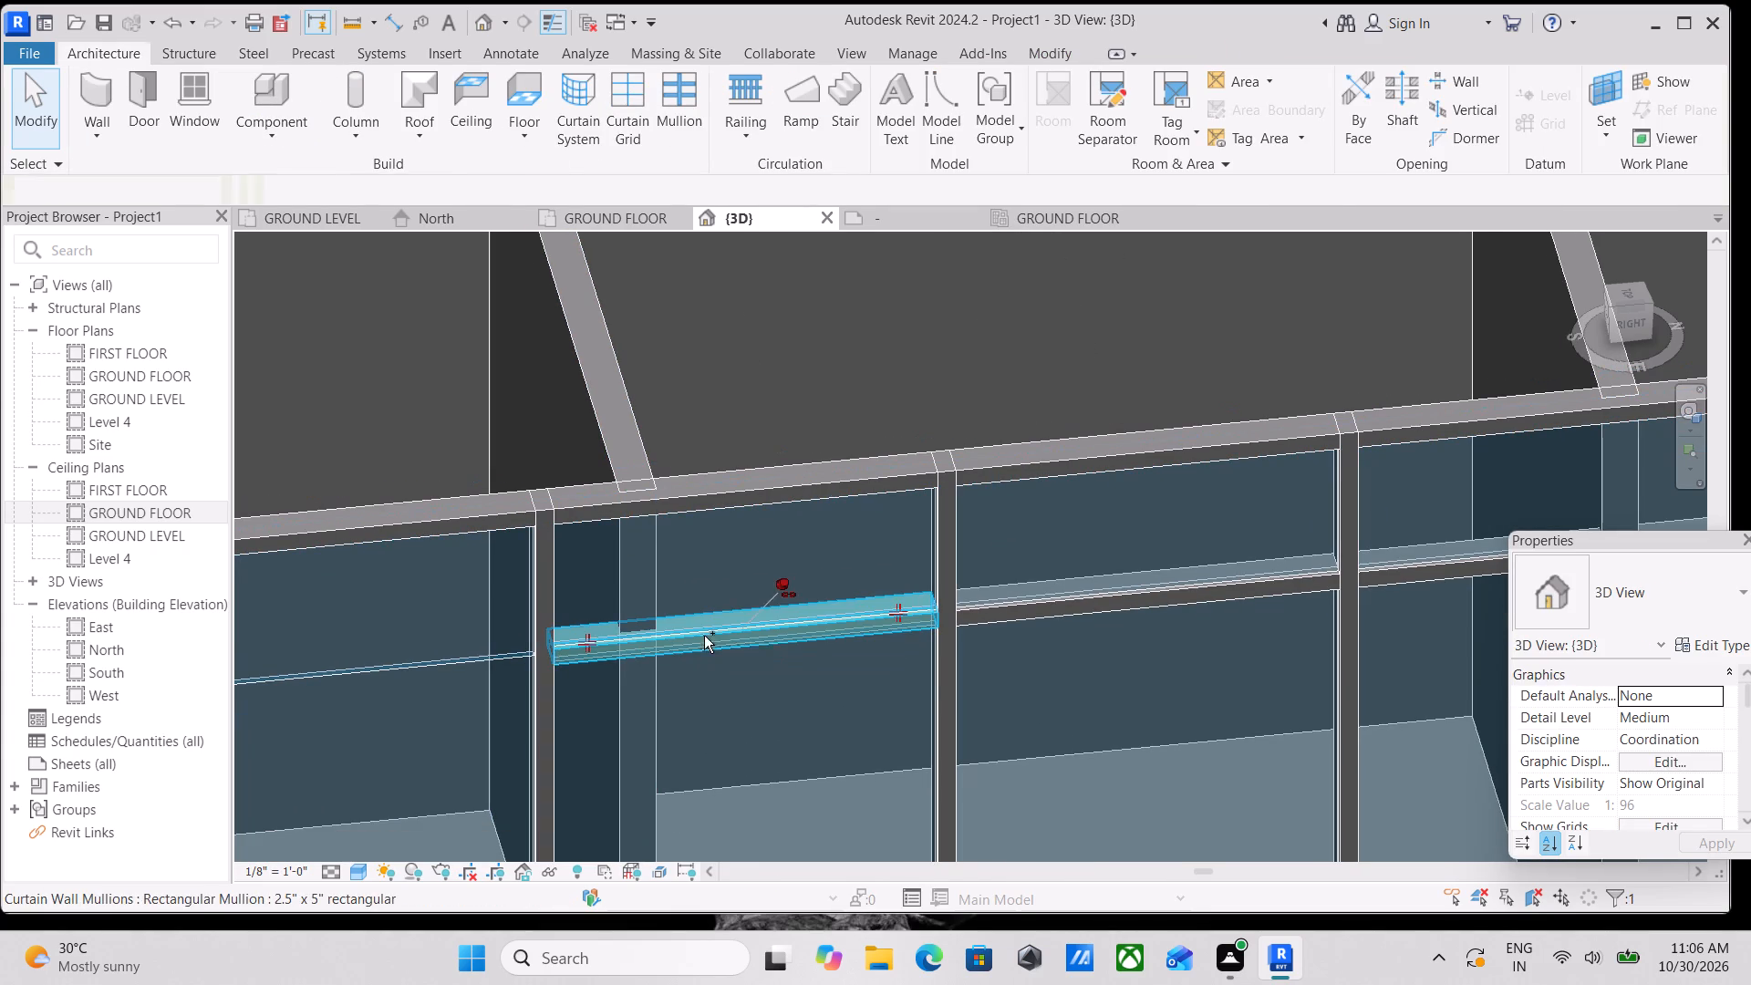
click(778, 577)
right_click(739, 638)
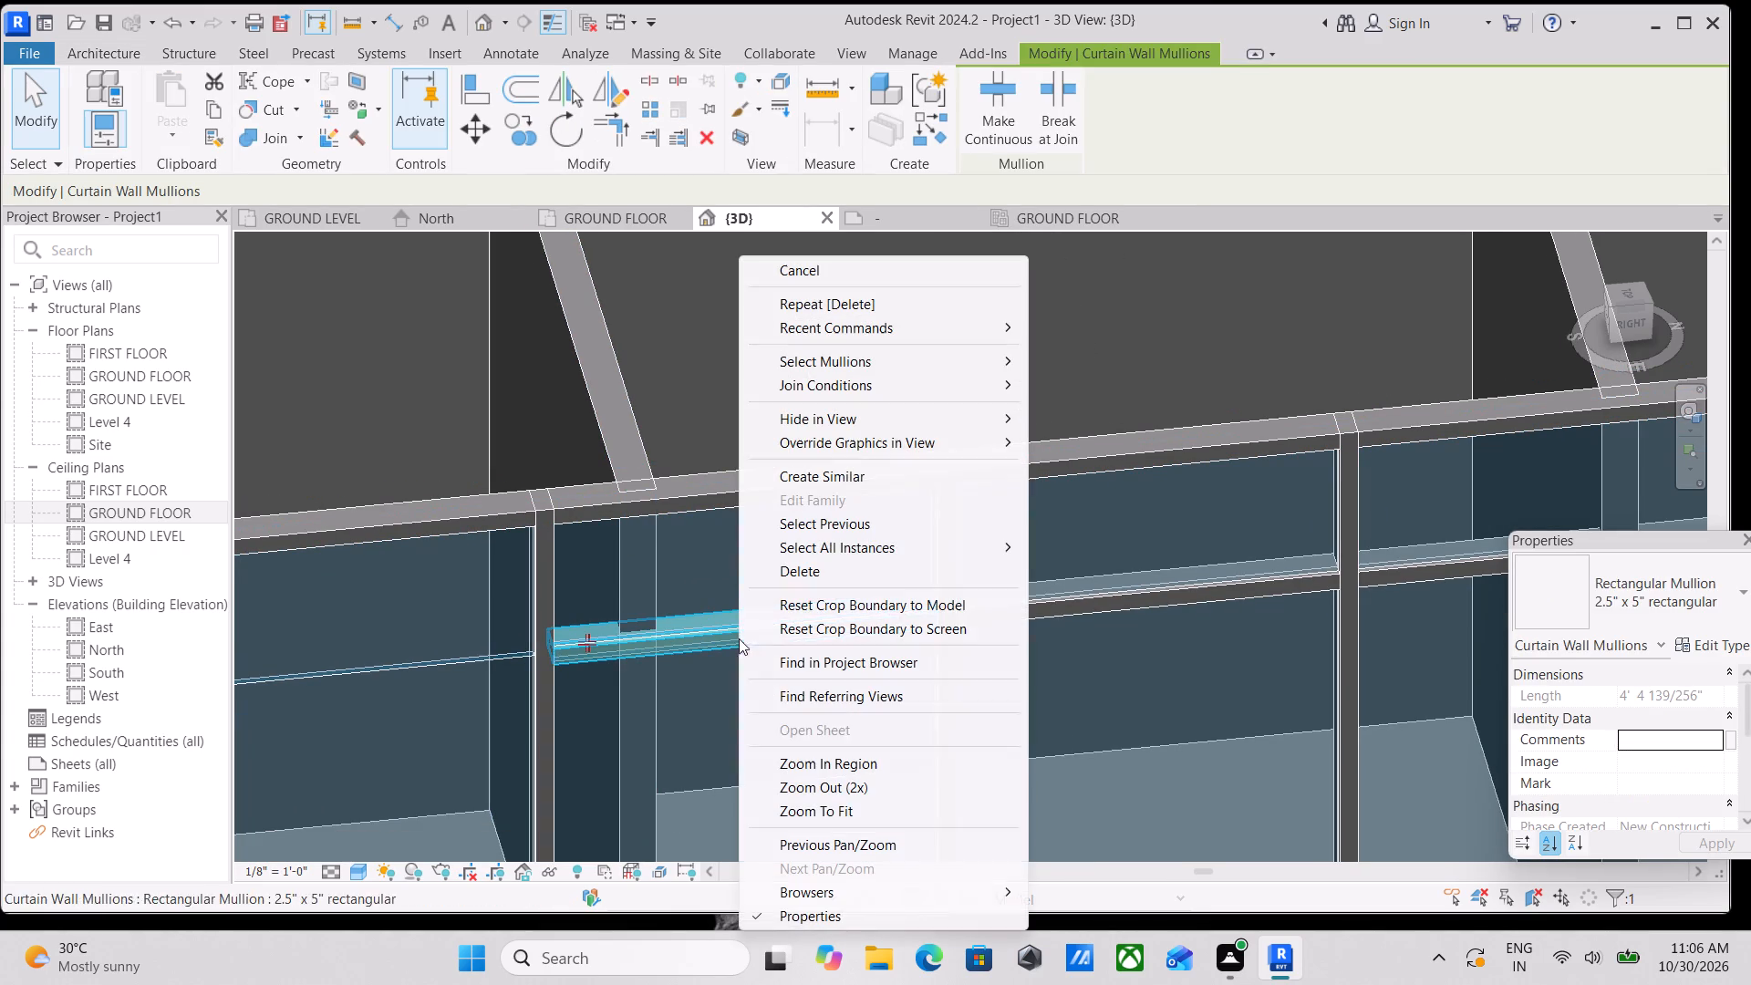
click(787, 571)
Unpin and delete the intermediate horizontal mullion in the ninth bay from the staircase end.
middle_drag(788, 605, 637, 623)
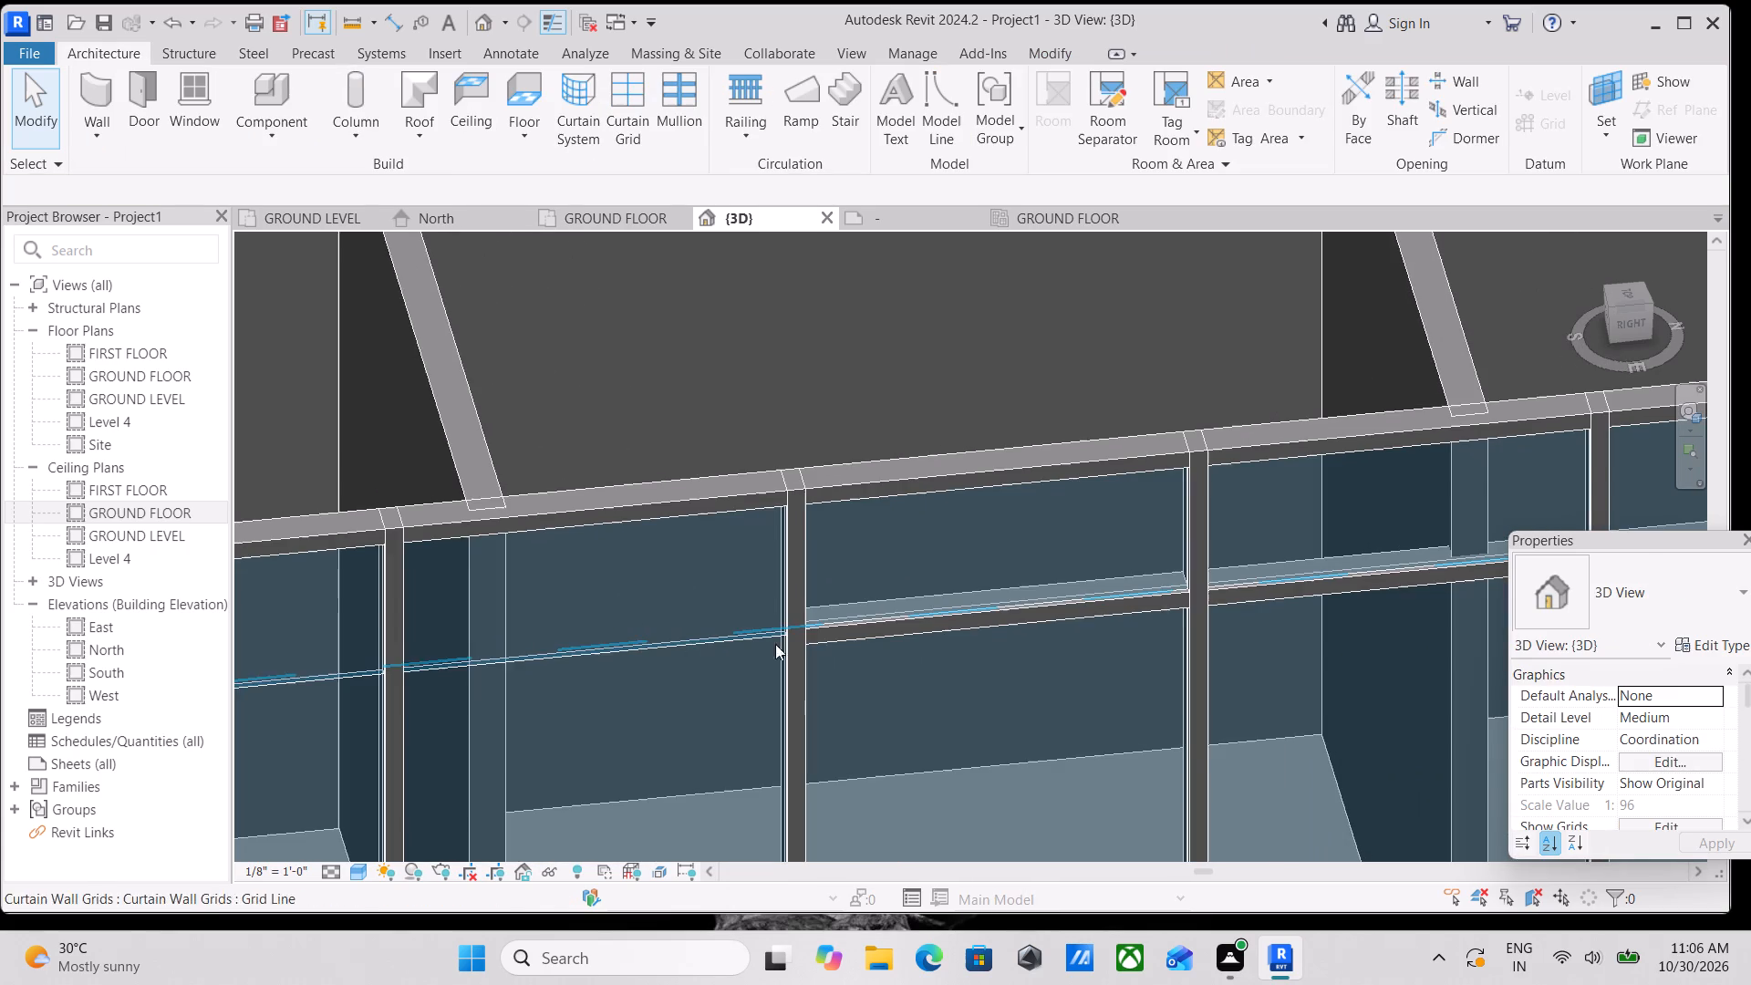
click(898, 621)
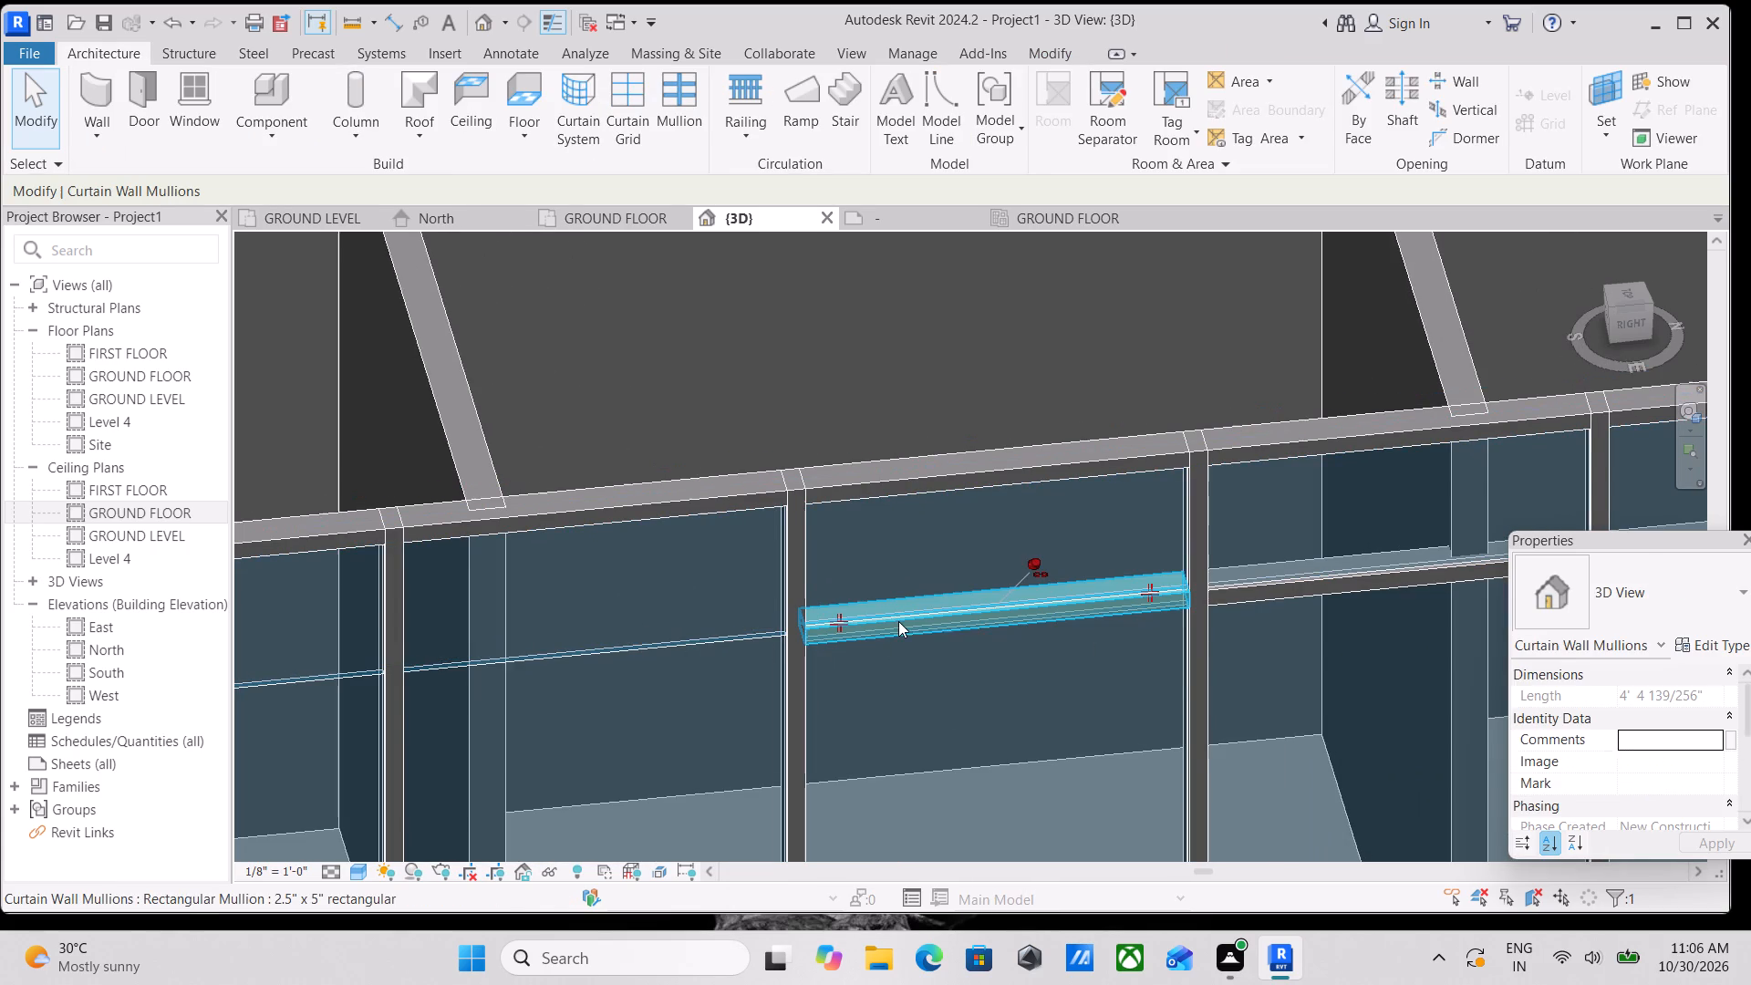
click(1031, 562)
right_click(960, 595)
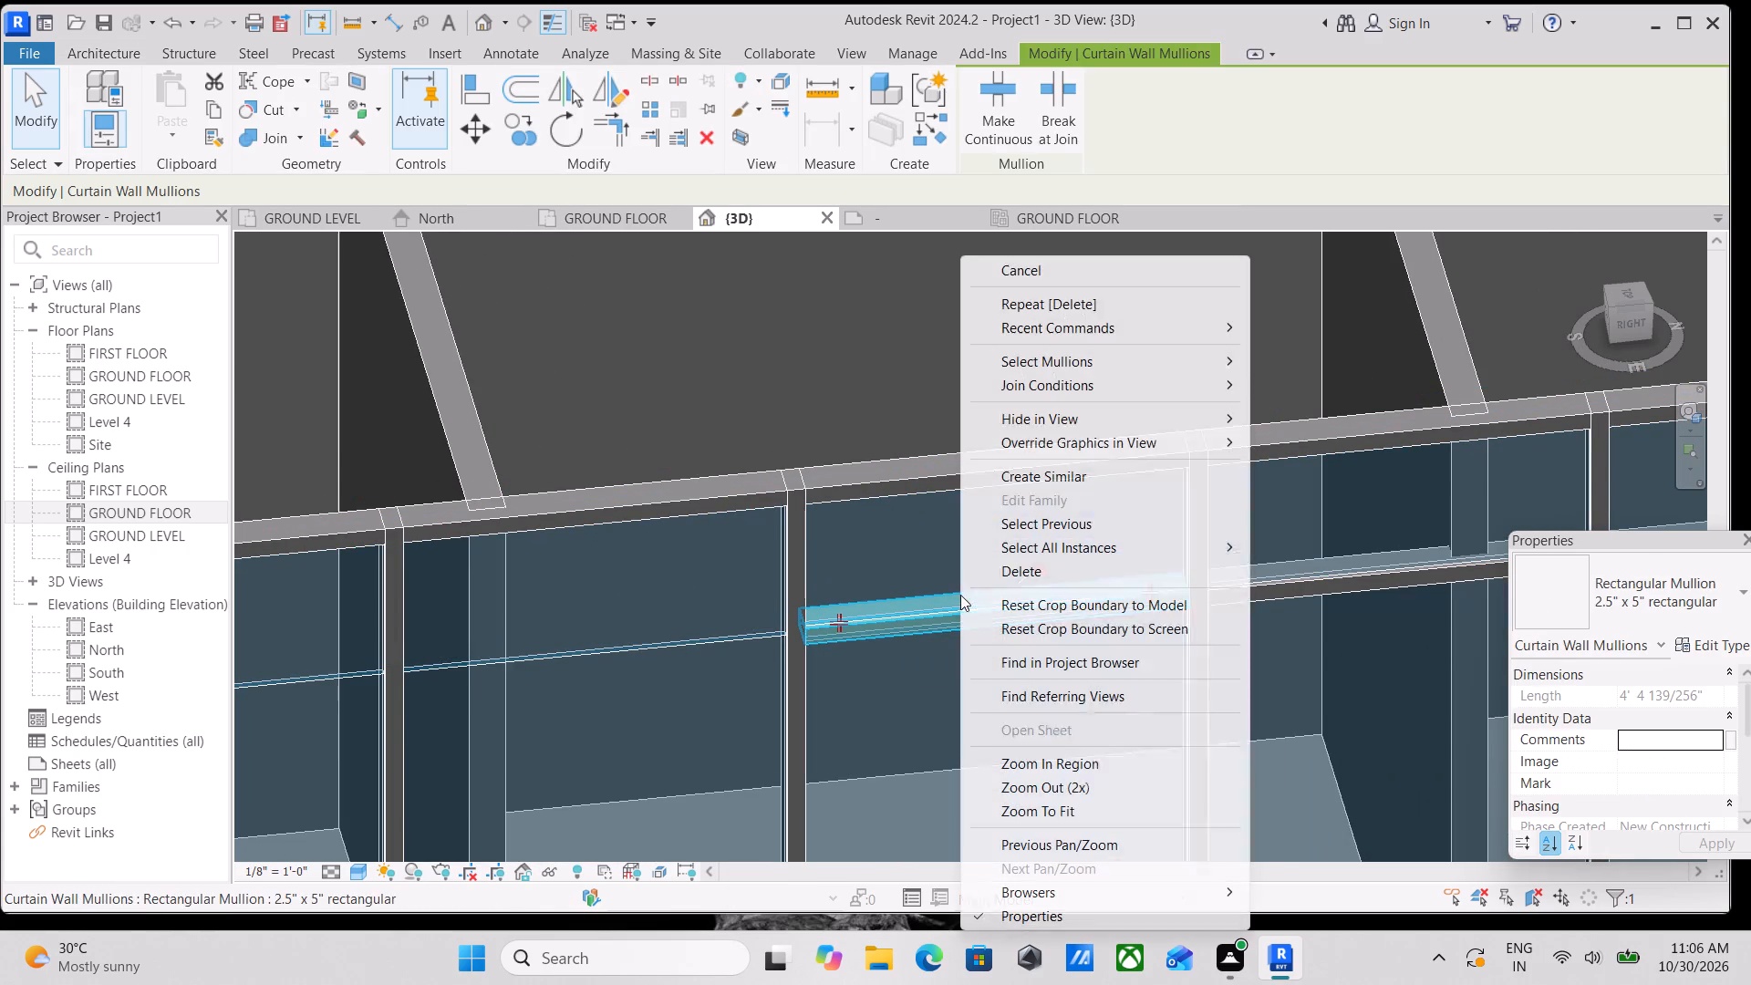
click(1000, 571)
Unpin and delete the intermediate horizontal mullion in the tenth bay from the staircase end.
scroll(1000, 571, down, 1)
middle_drag(1000, 571, 594, 668)
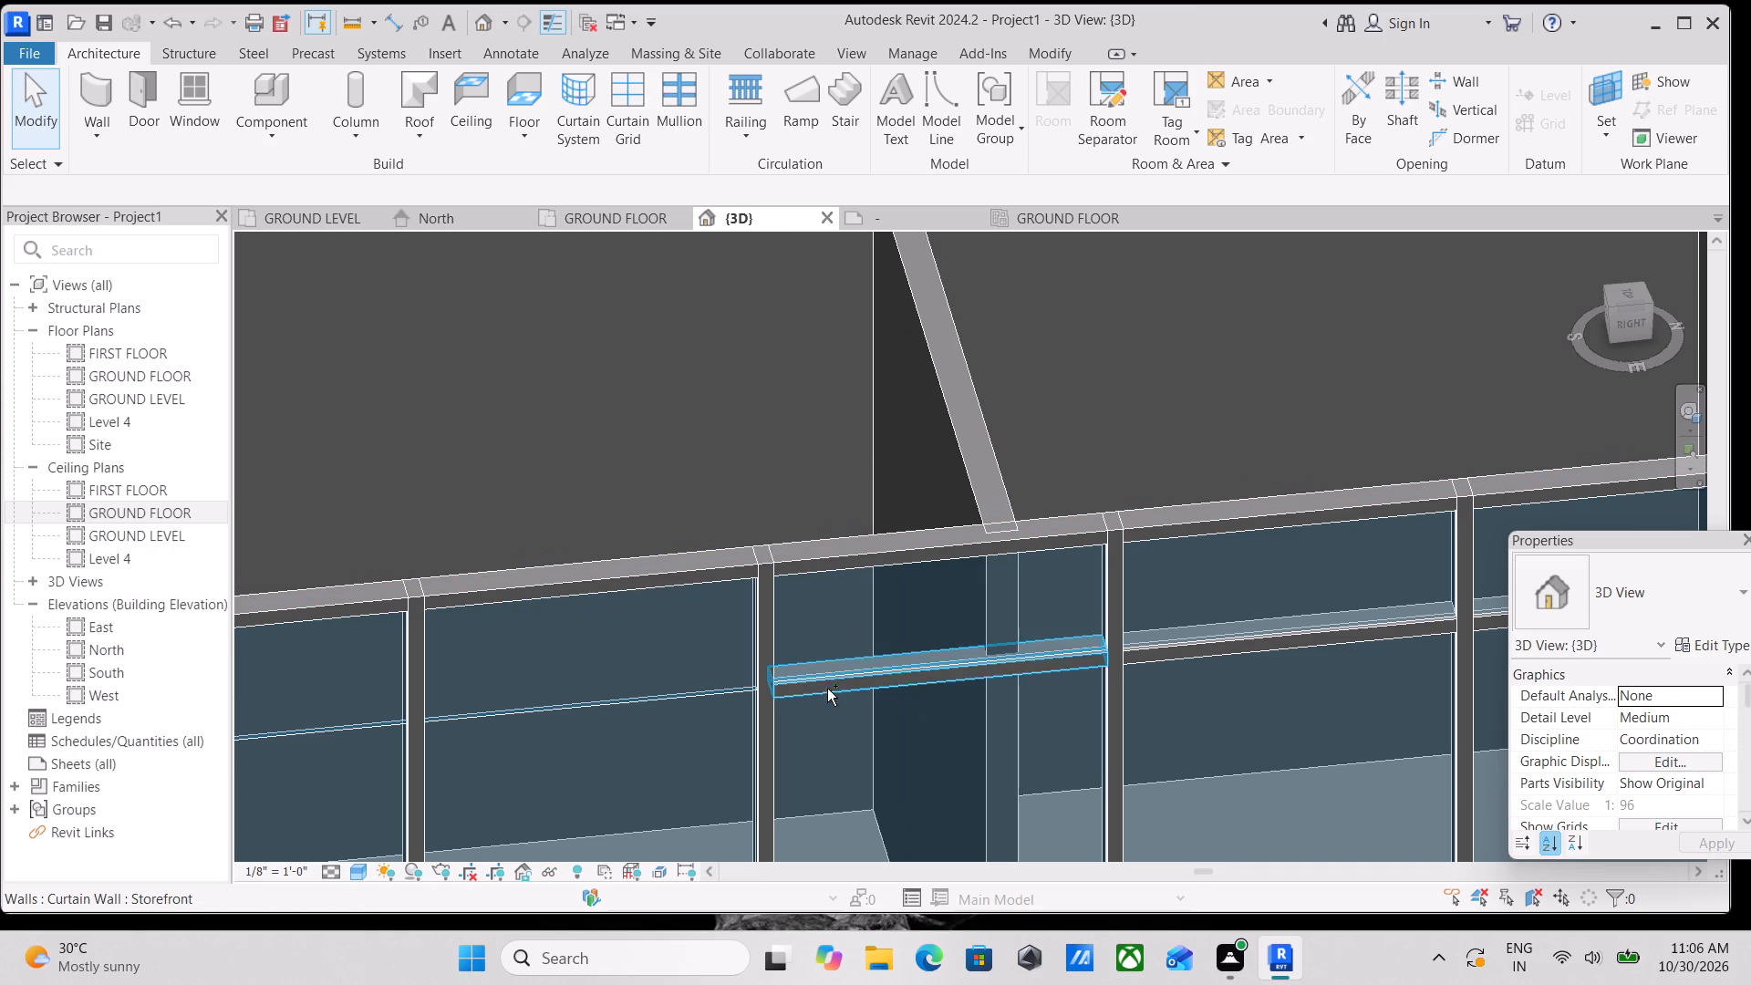
ctrl+click(828, 679)
click(973, 622)
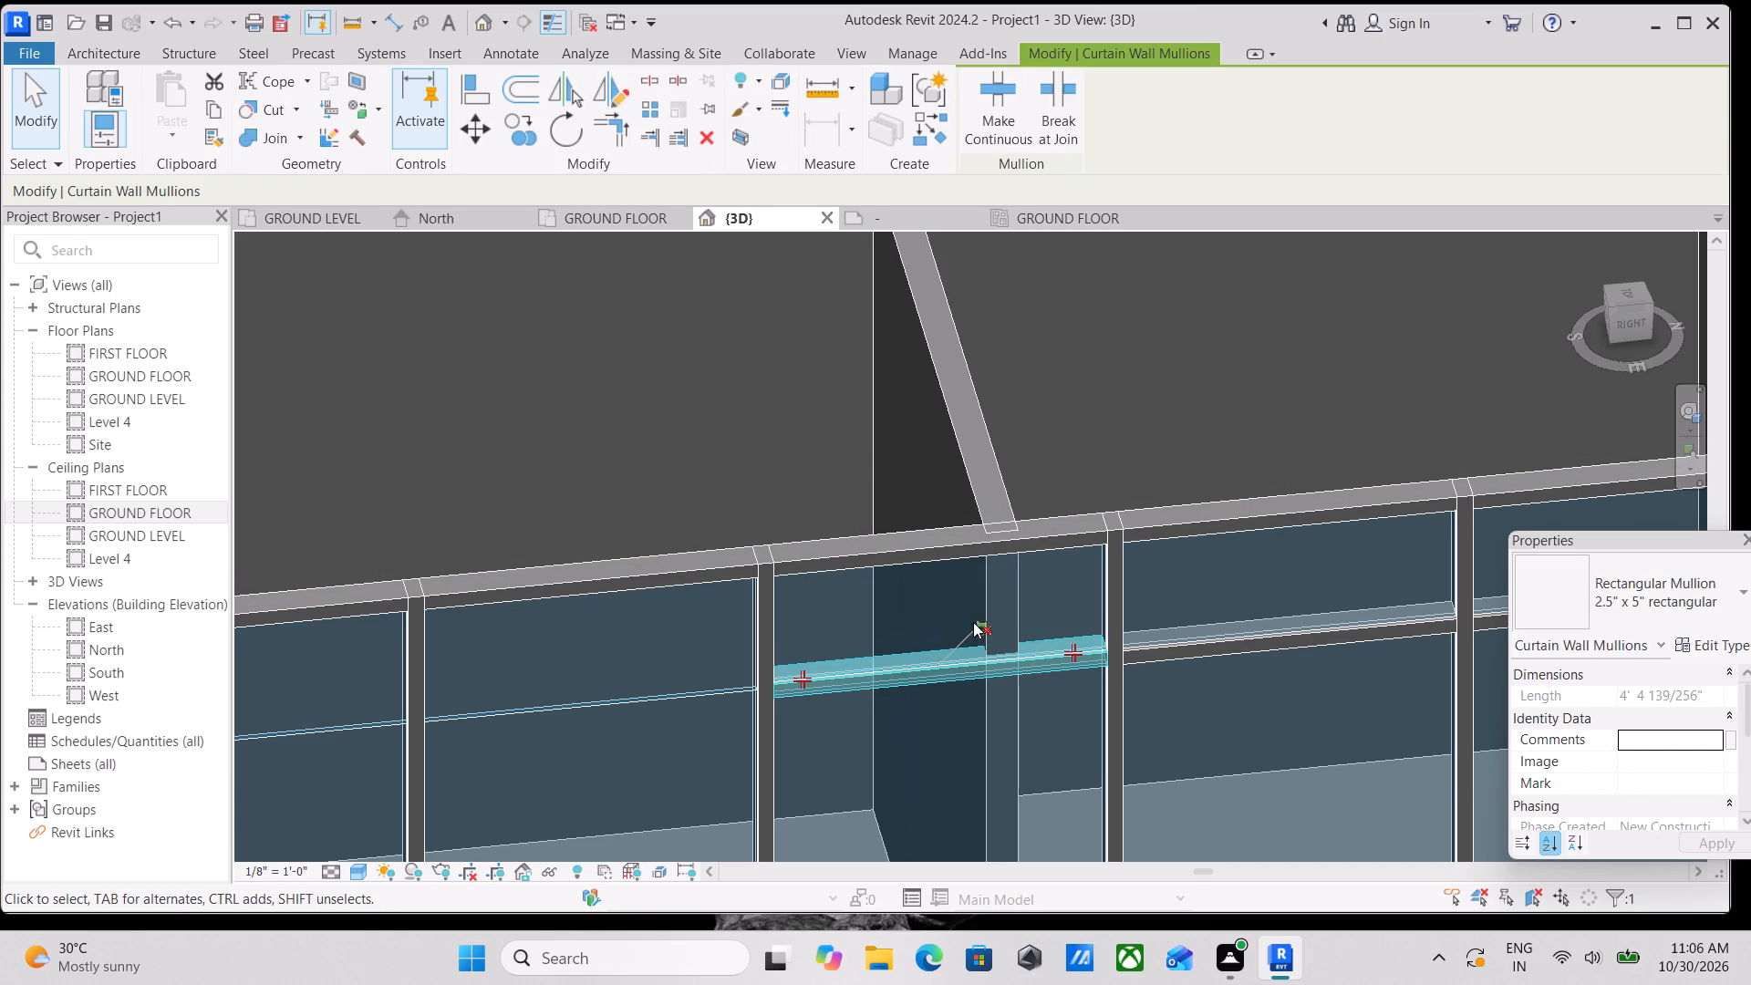
middle_drag(936, 662, 656, 706)
right_click(656, 706)
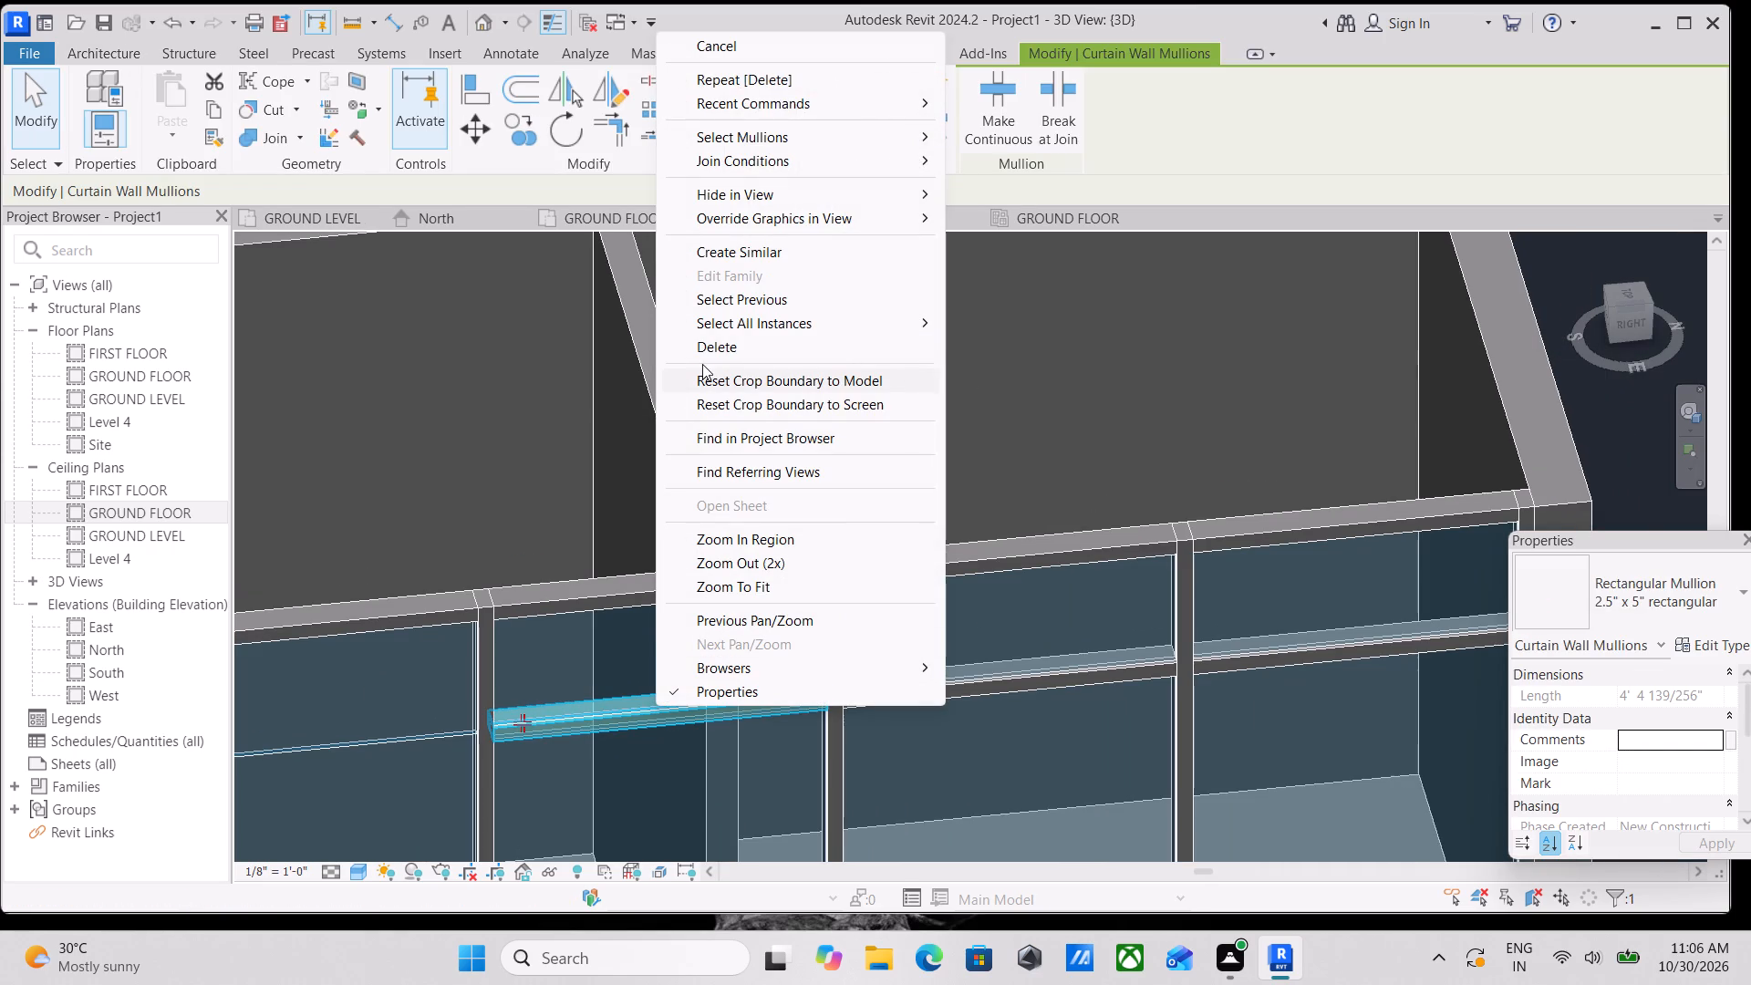
click(707, 348)
Unpin and delete the intermediate horizontal mullion in the eleventh bay from the staircase end.
middle_drag(847, 629, 520, 564)
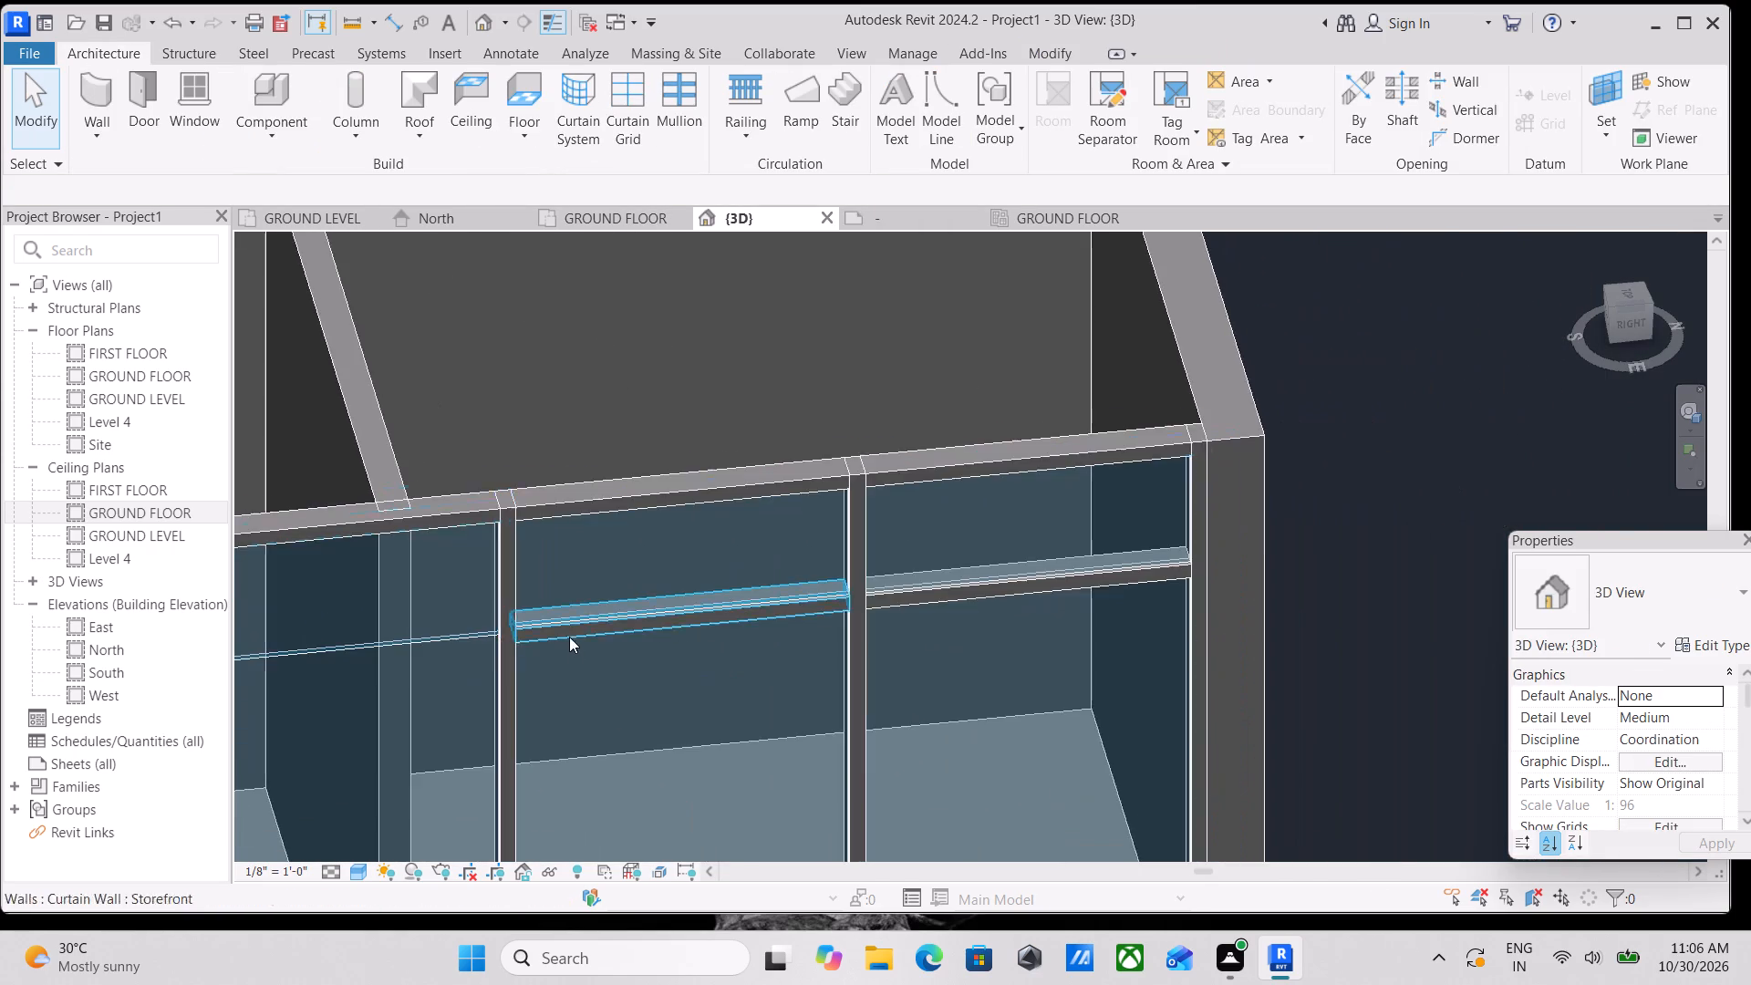
scroll(573, 645, up, 3)
ctrl+click(586, 622)
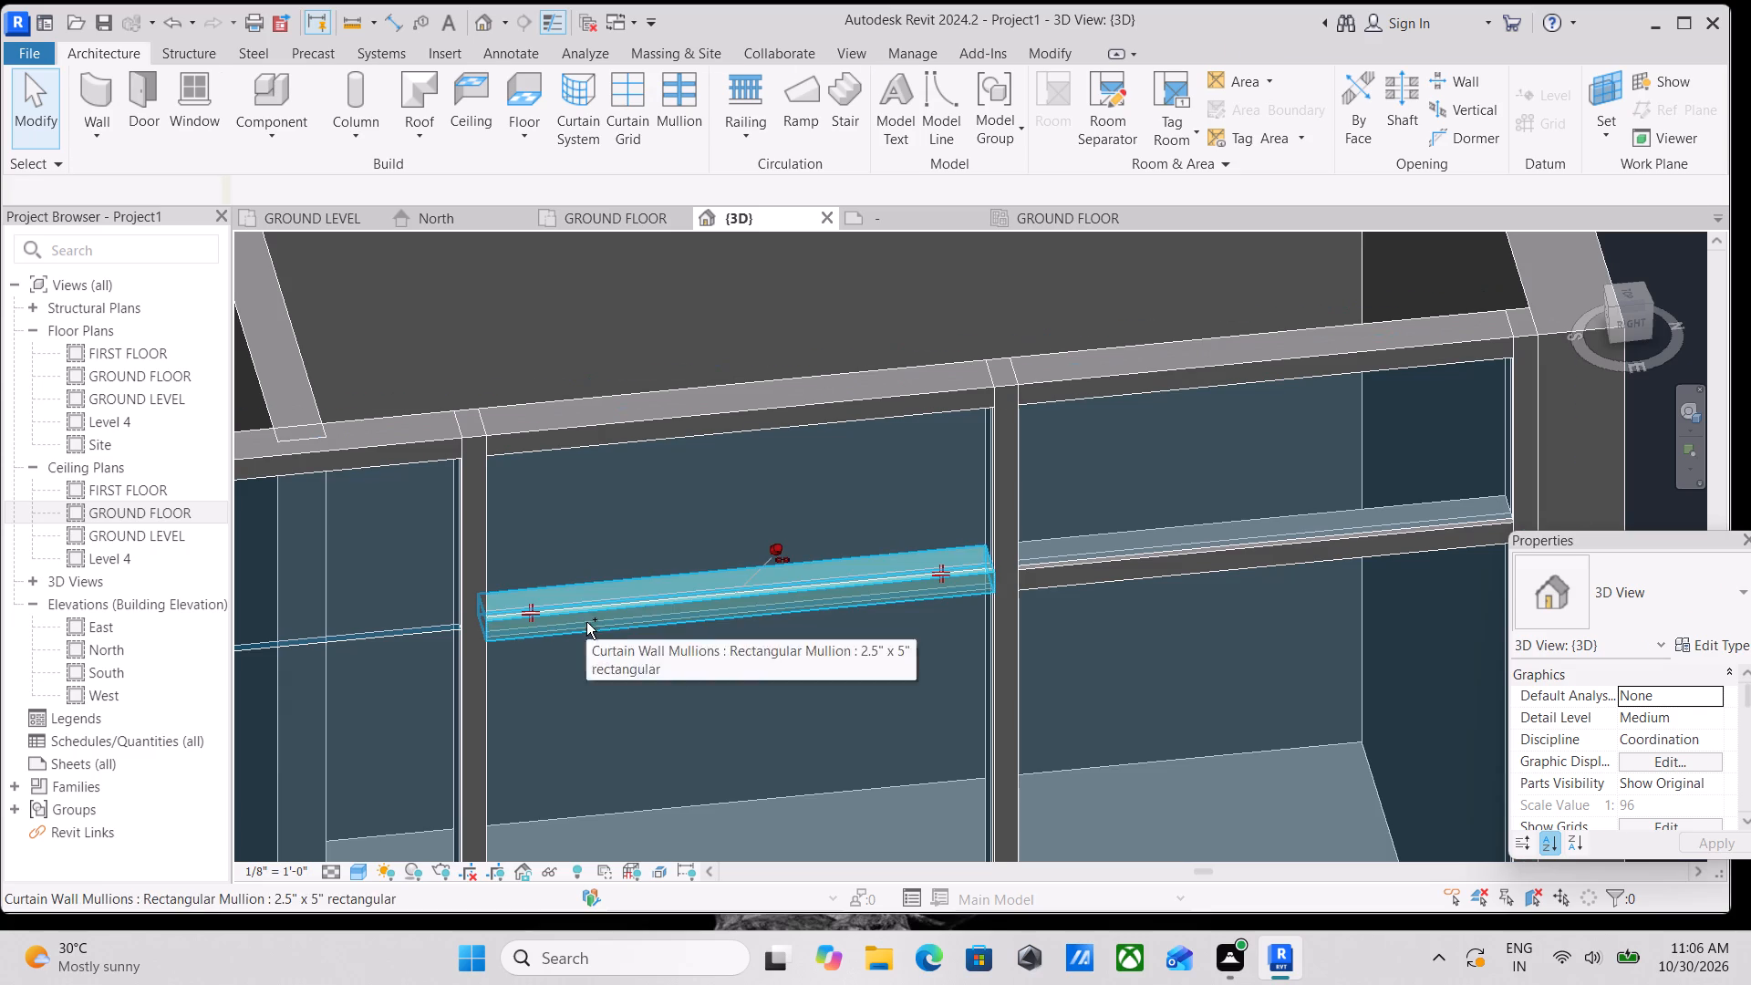
click(775, 548)
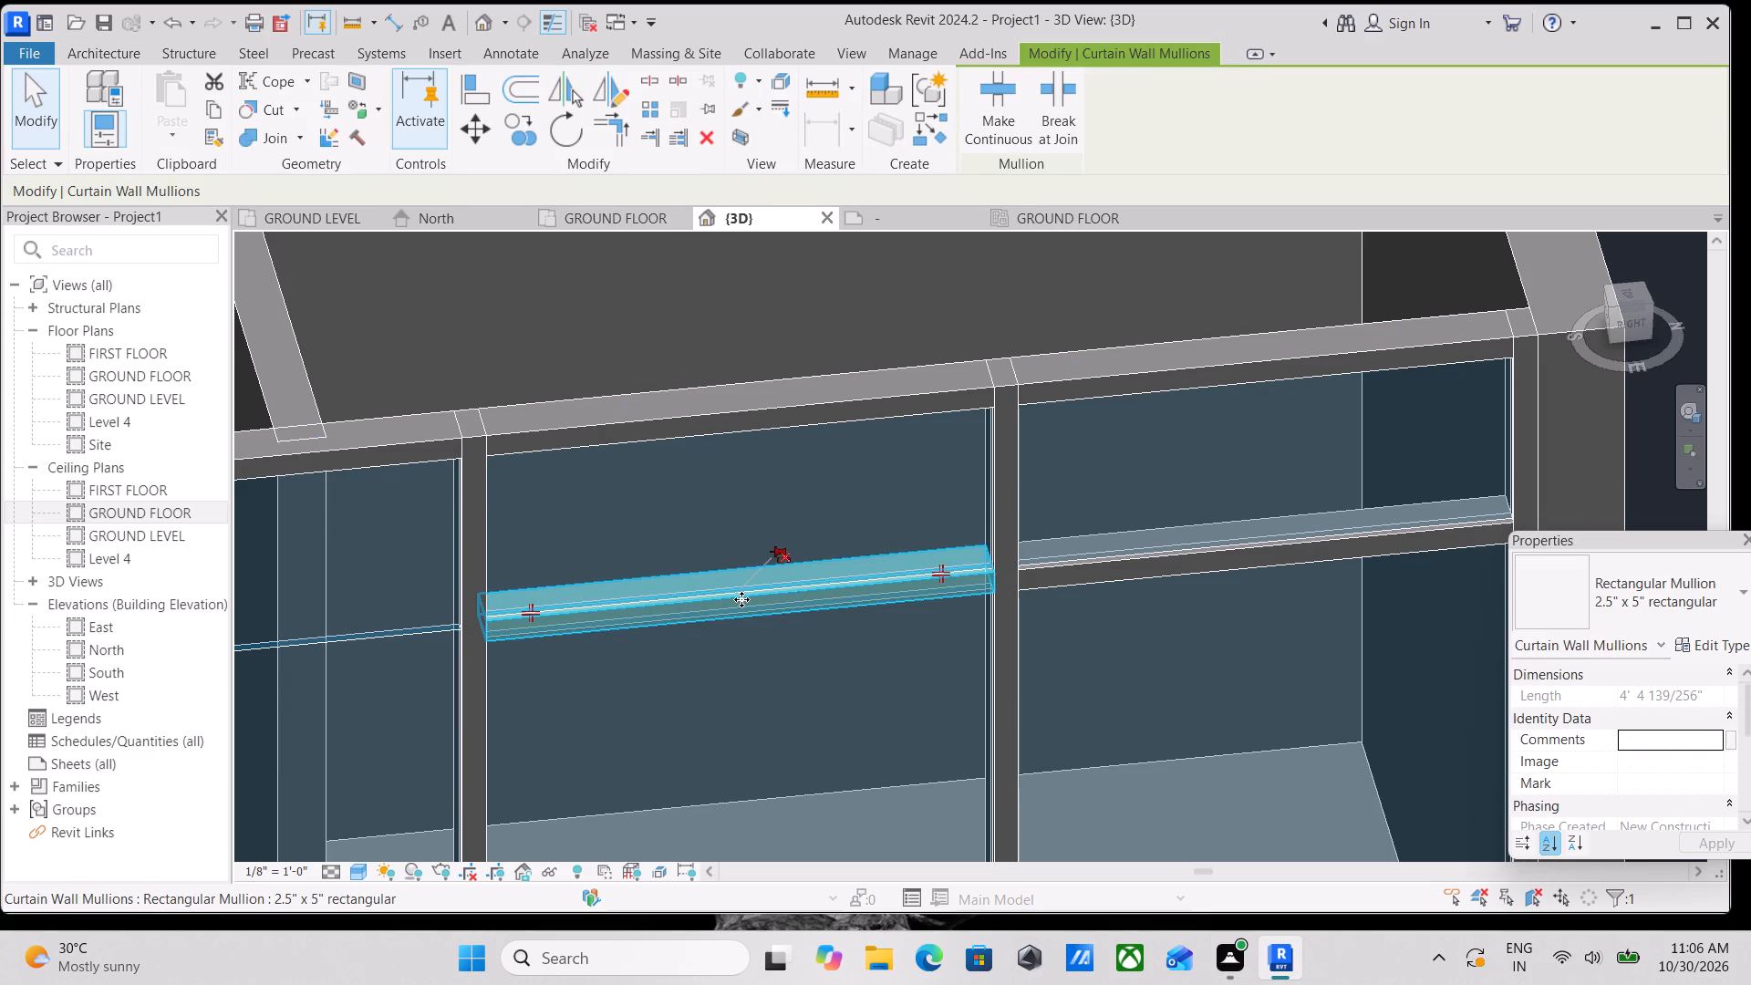
right_click(741, 599)
click(830, 576)
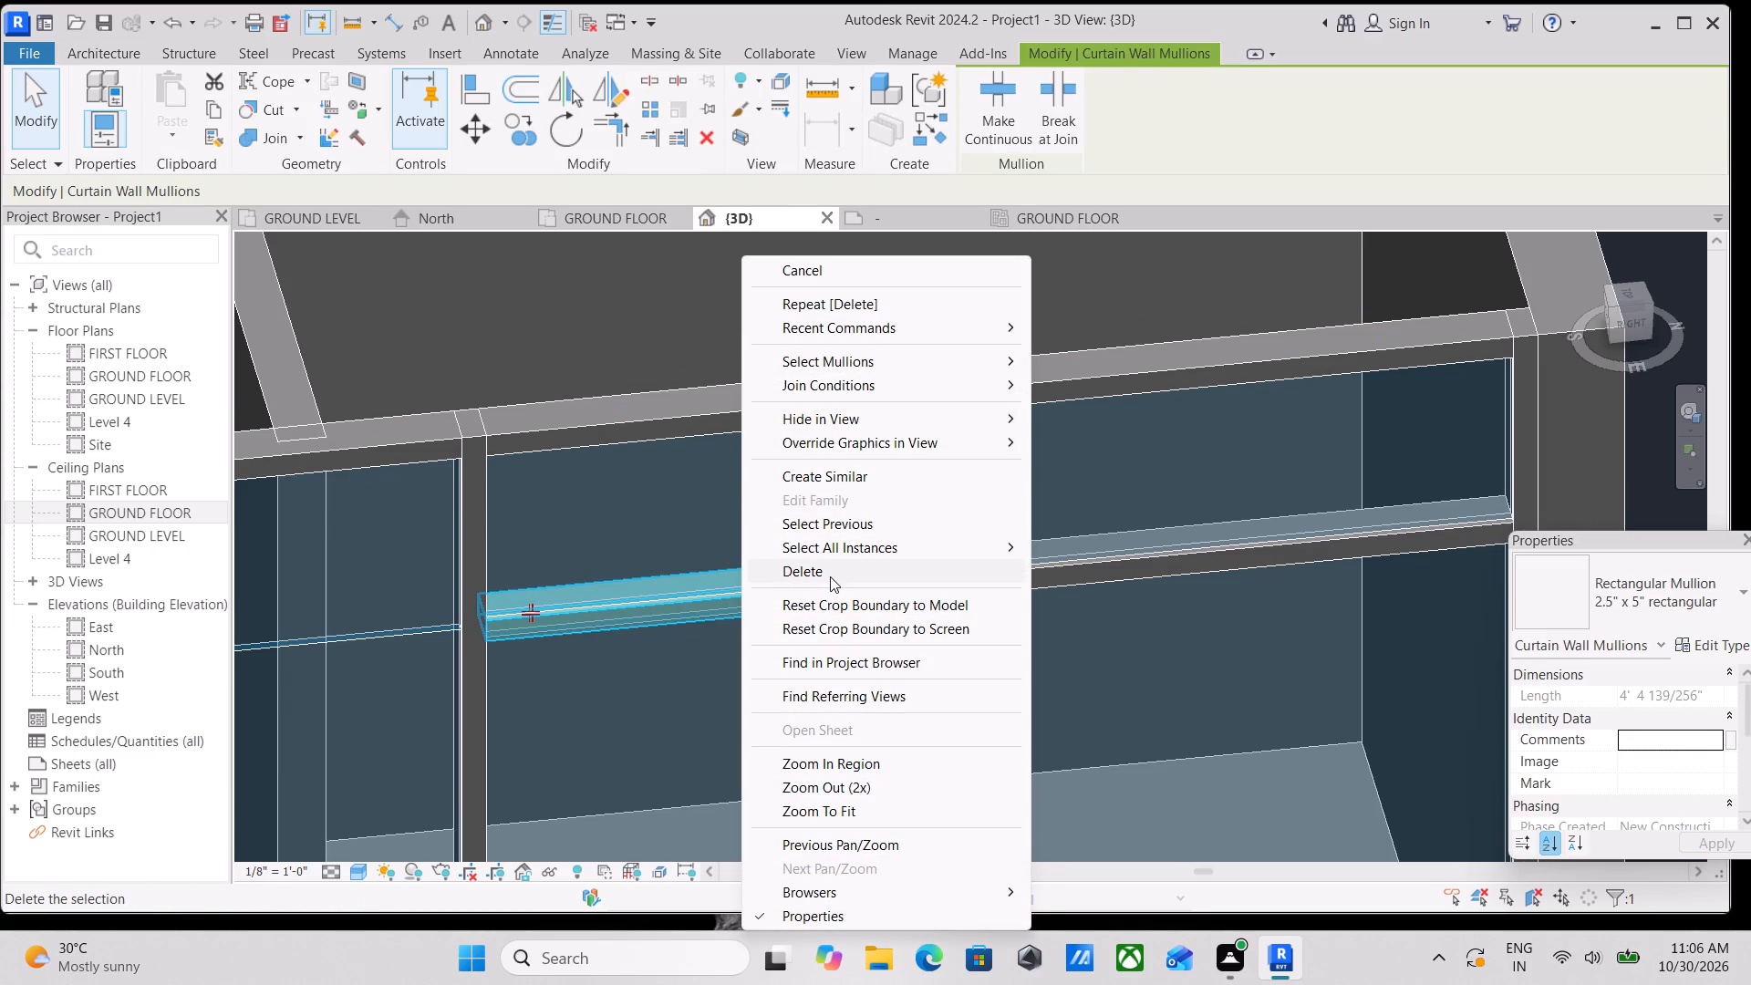
Unpin and delete the intermediate horizontal mullion in the last bay, at the corner farthest from the staircase.
middle_drag(829, 576, 506, 629)
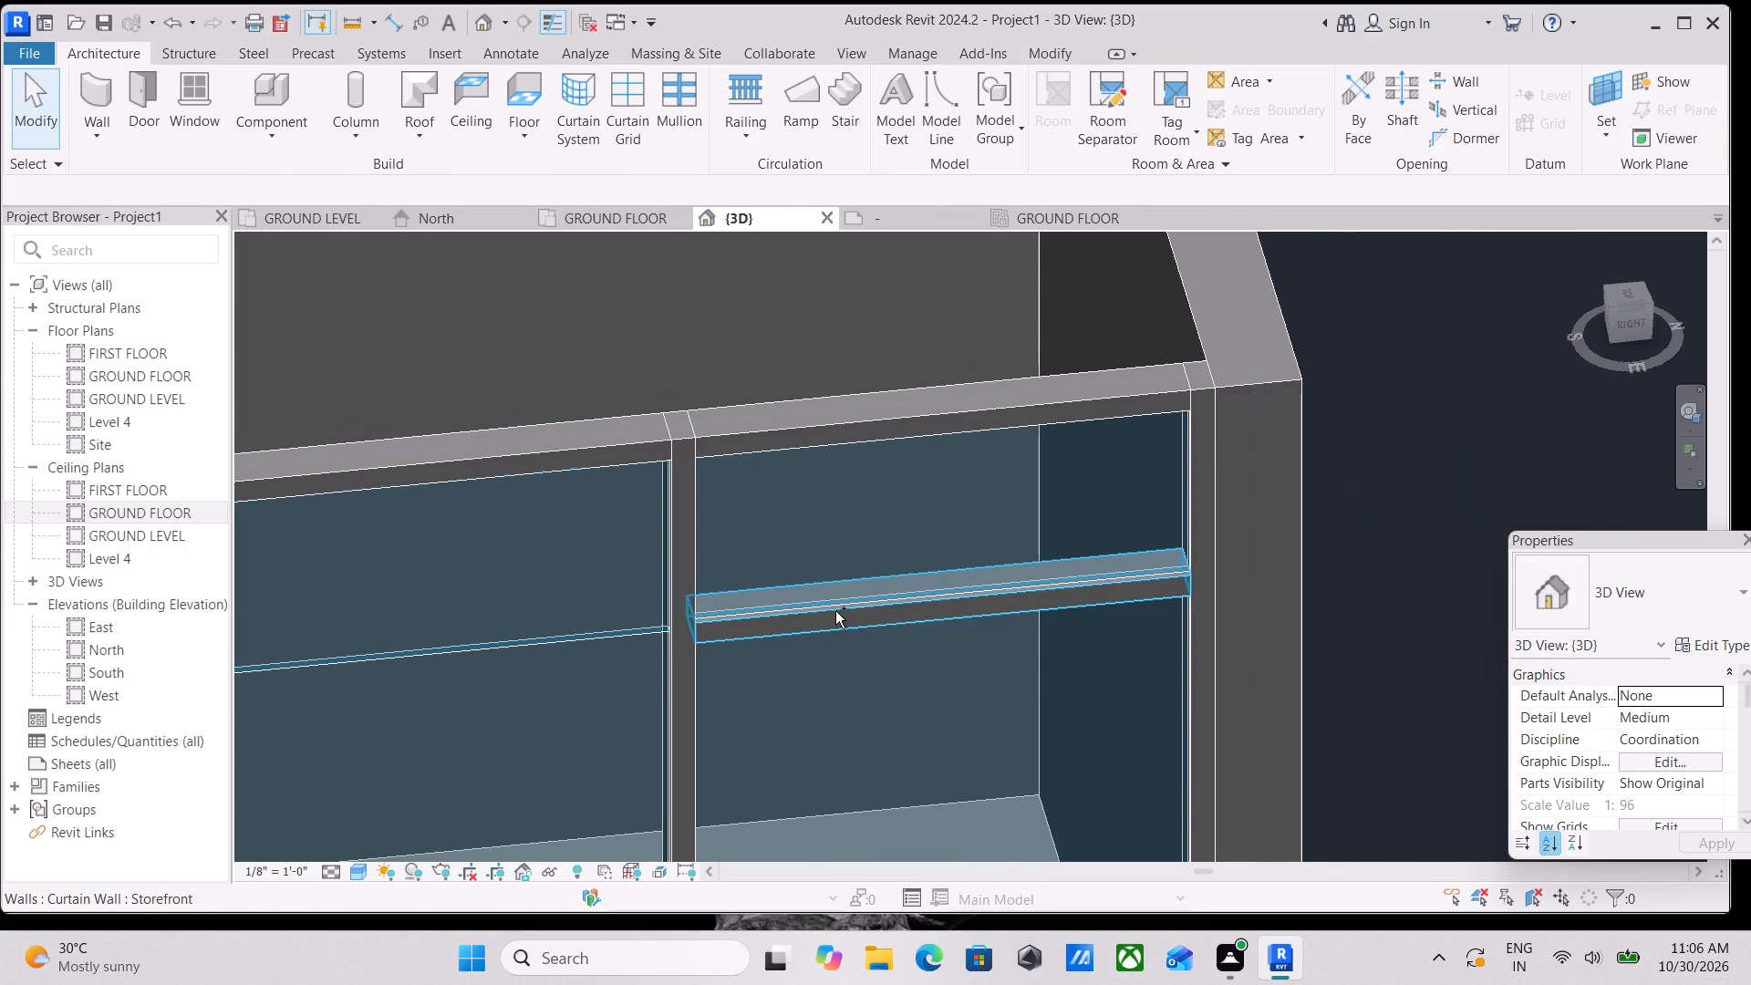
ctrl+click(836, 610)
click(986, 543)
right_click(986, 543)
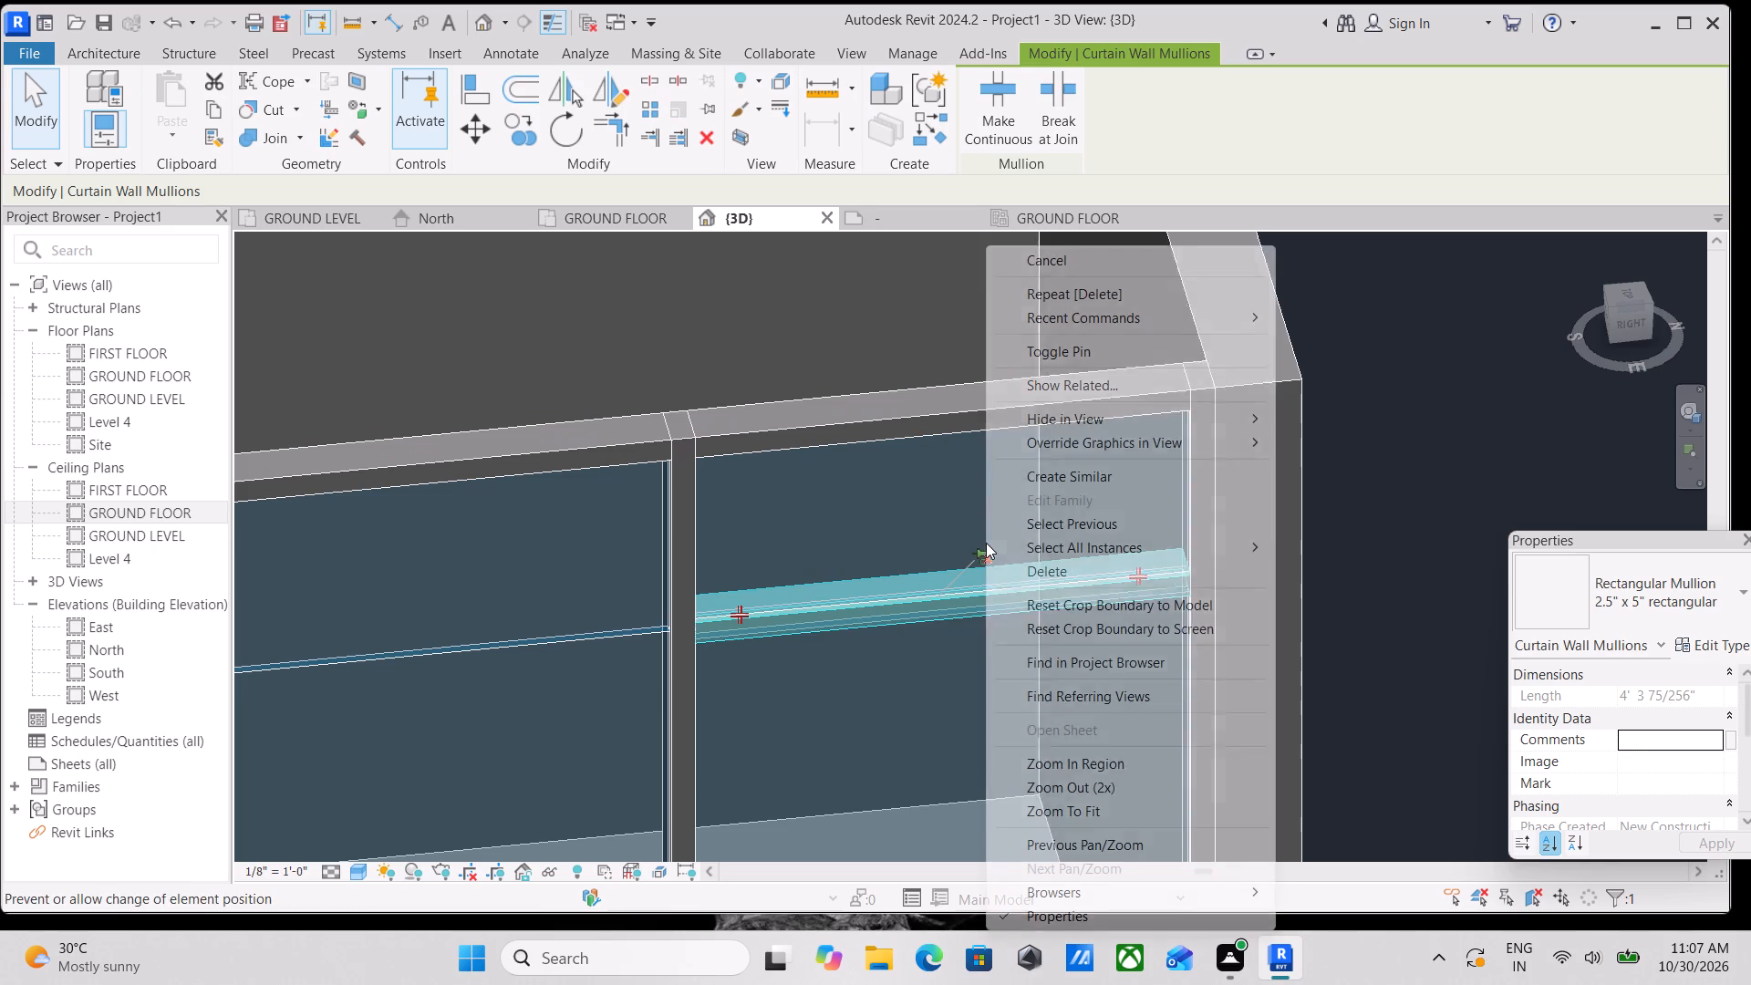
click(1000, 570)
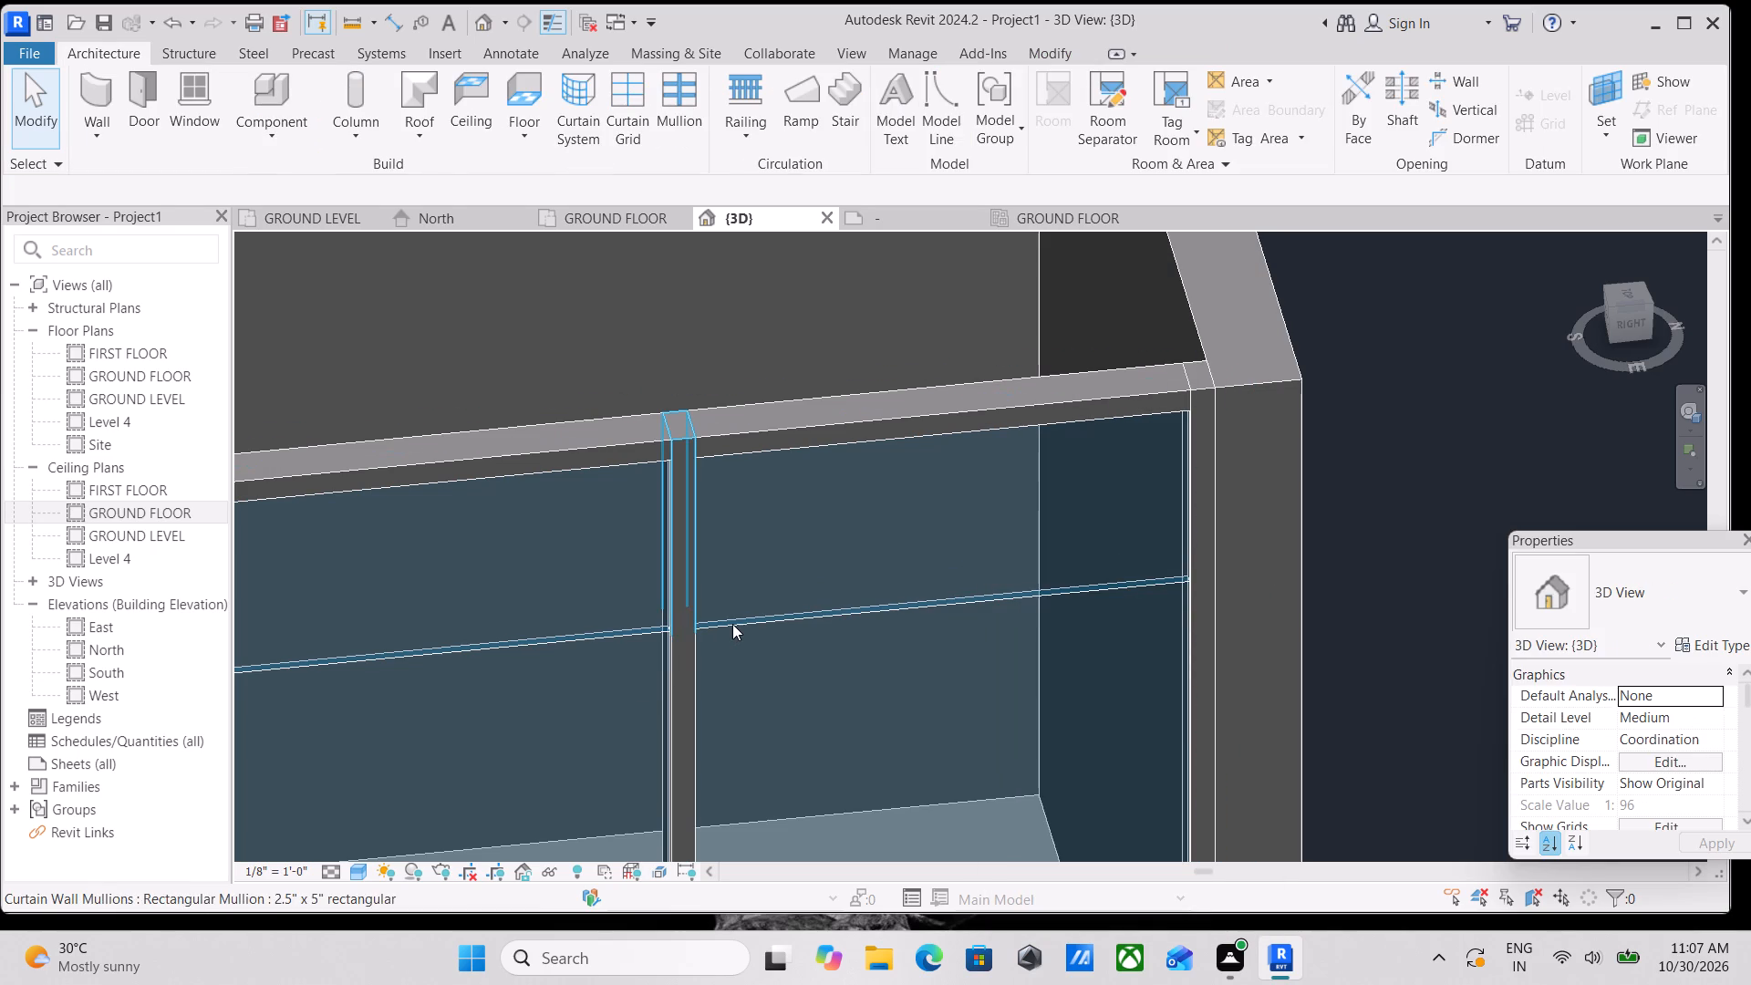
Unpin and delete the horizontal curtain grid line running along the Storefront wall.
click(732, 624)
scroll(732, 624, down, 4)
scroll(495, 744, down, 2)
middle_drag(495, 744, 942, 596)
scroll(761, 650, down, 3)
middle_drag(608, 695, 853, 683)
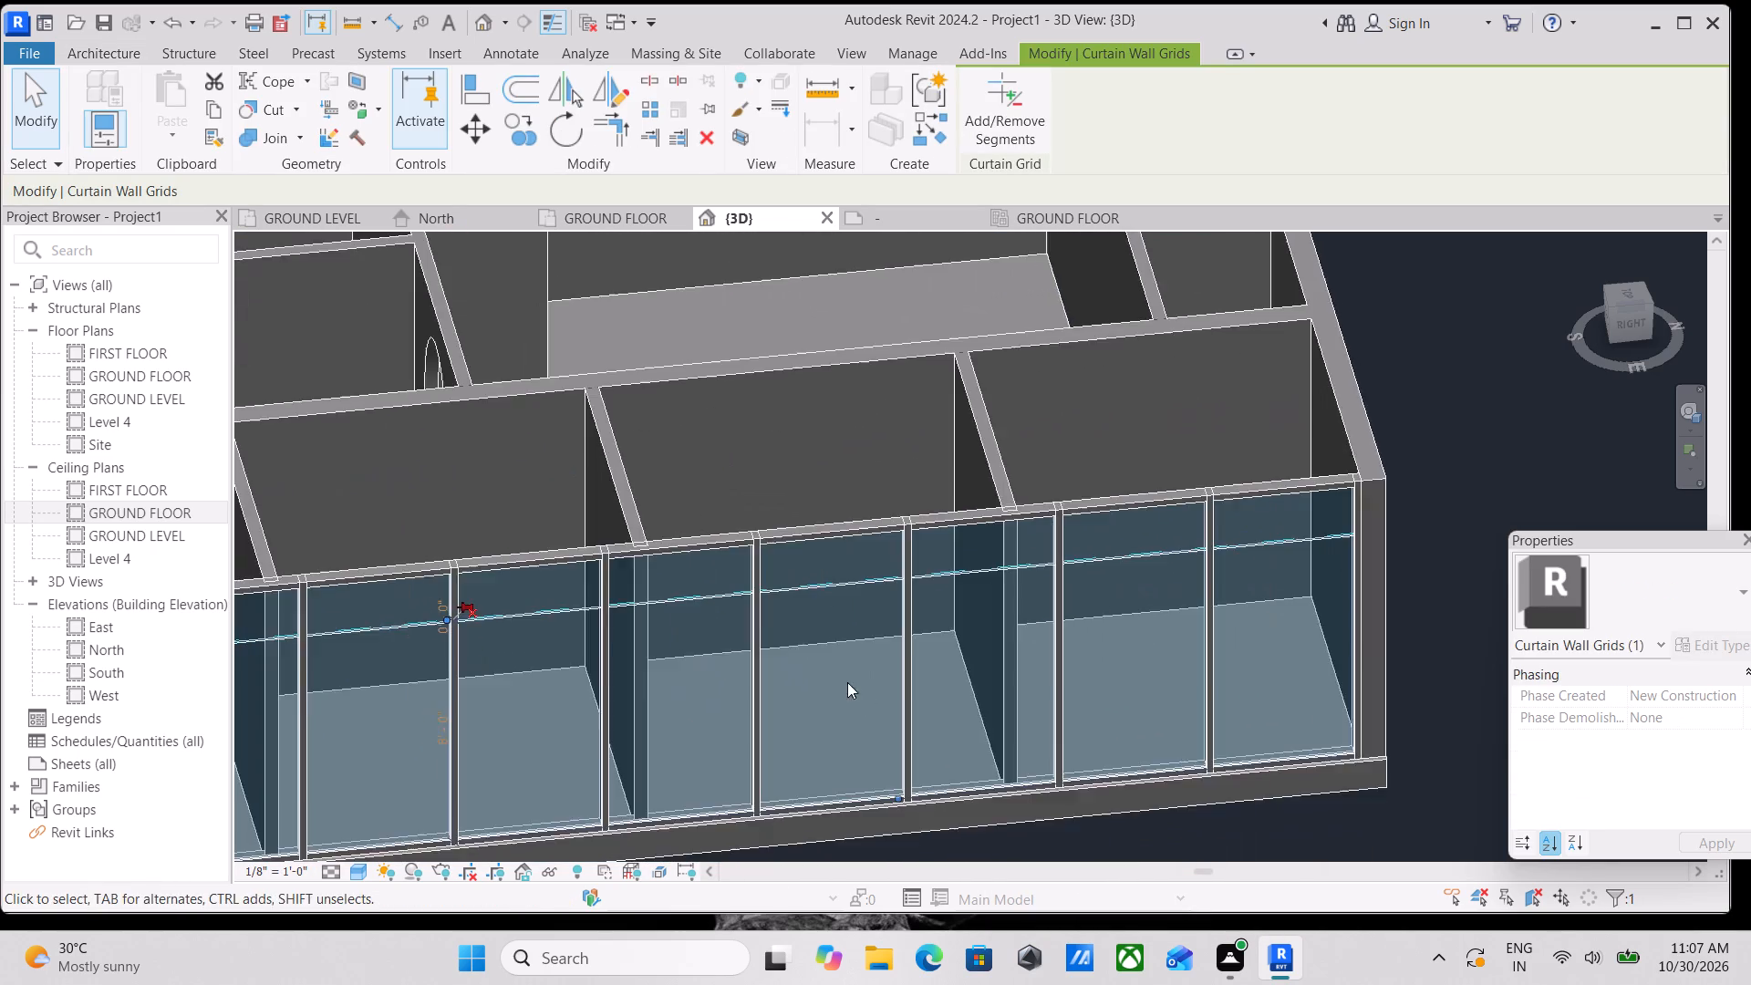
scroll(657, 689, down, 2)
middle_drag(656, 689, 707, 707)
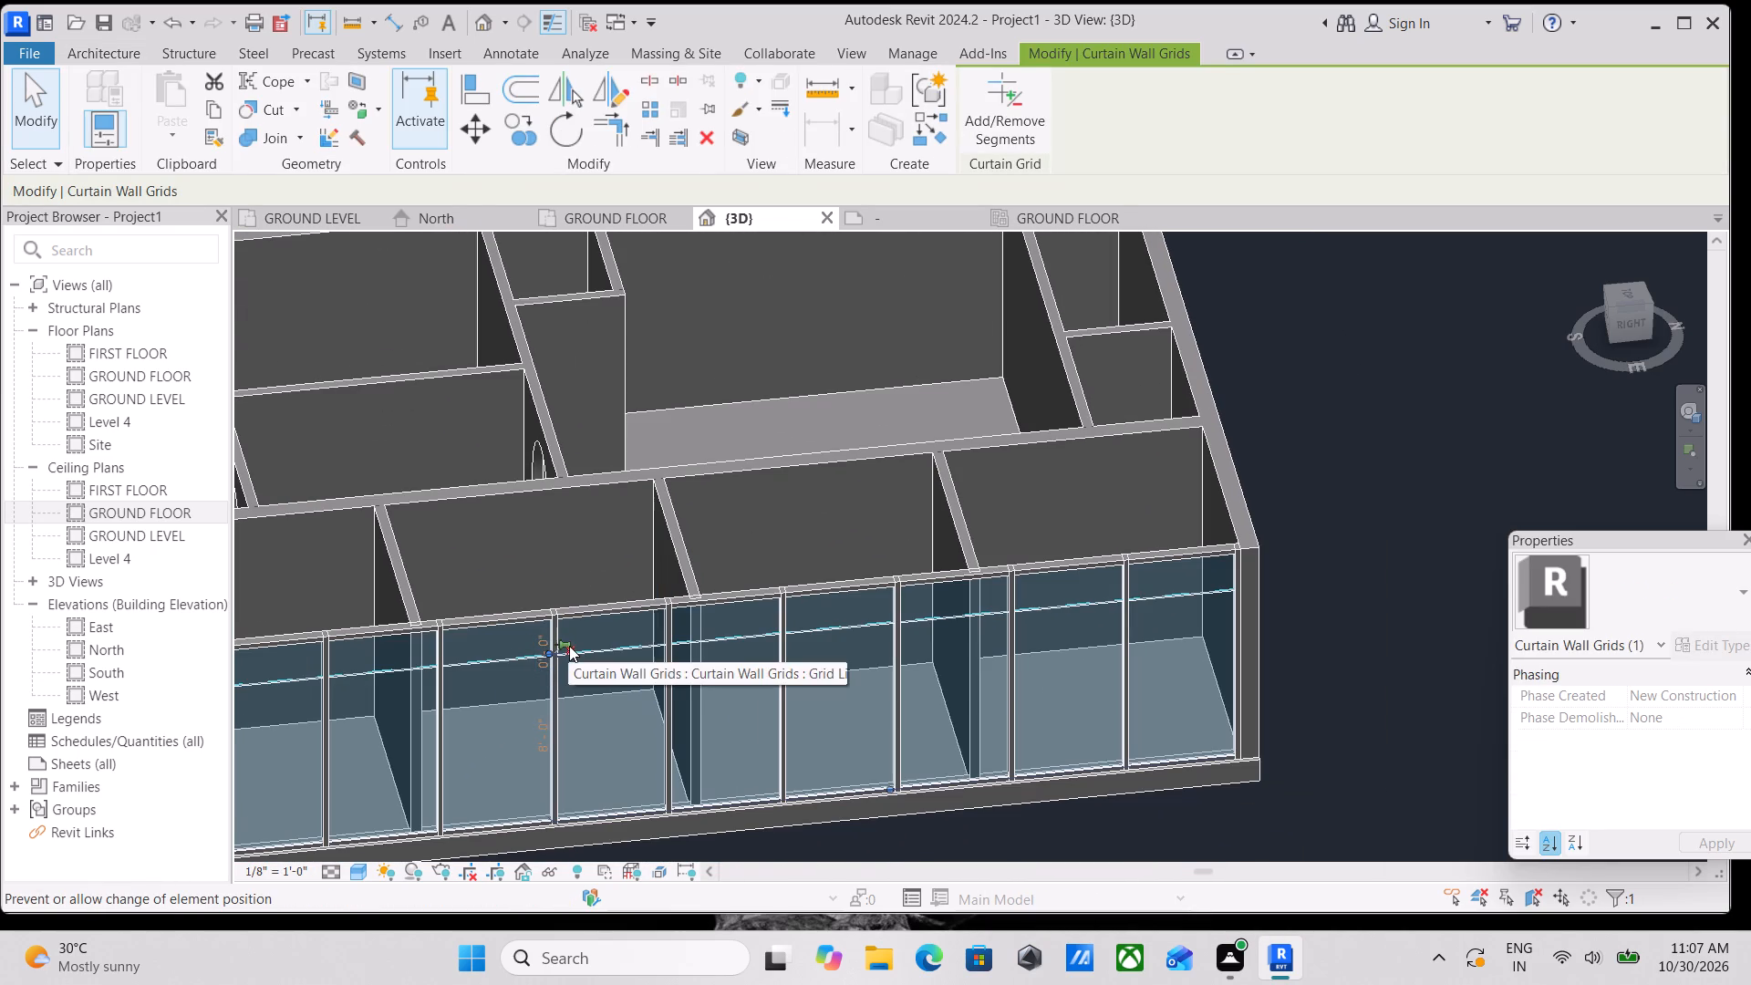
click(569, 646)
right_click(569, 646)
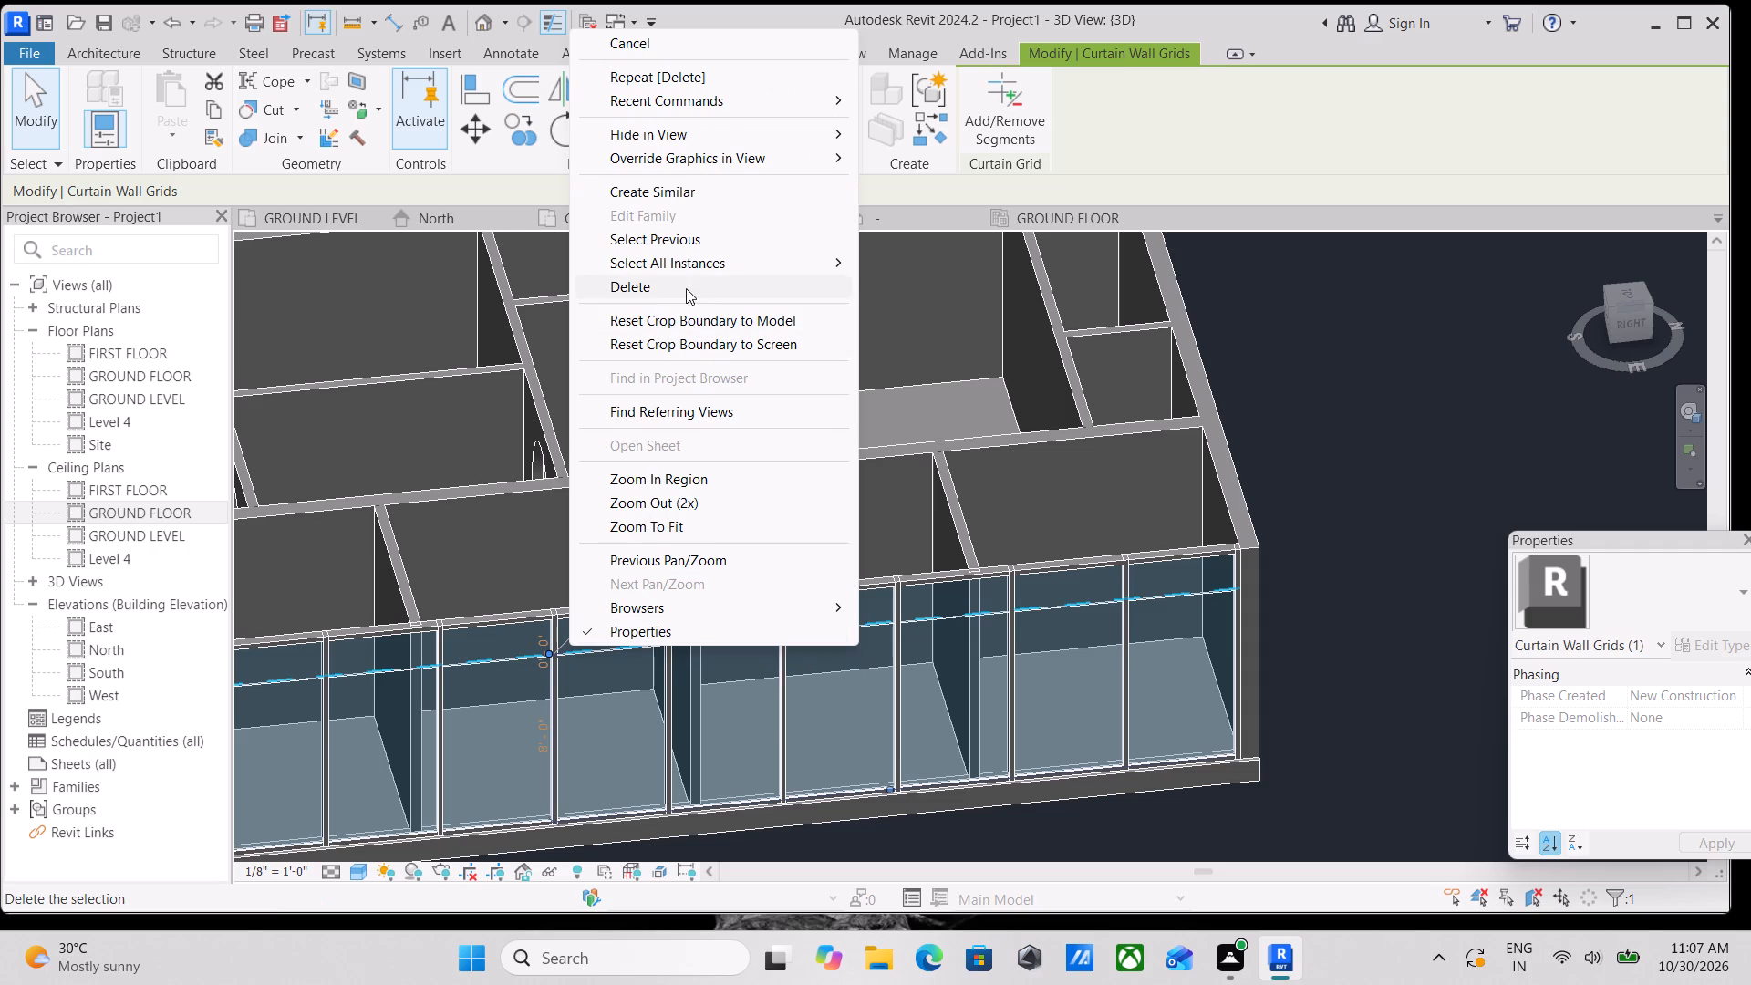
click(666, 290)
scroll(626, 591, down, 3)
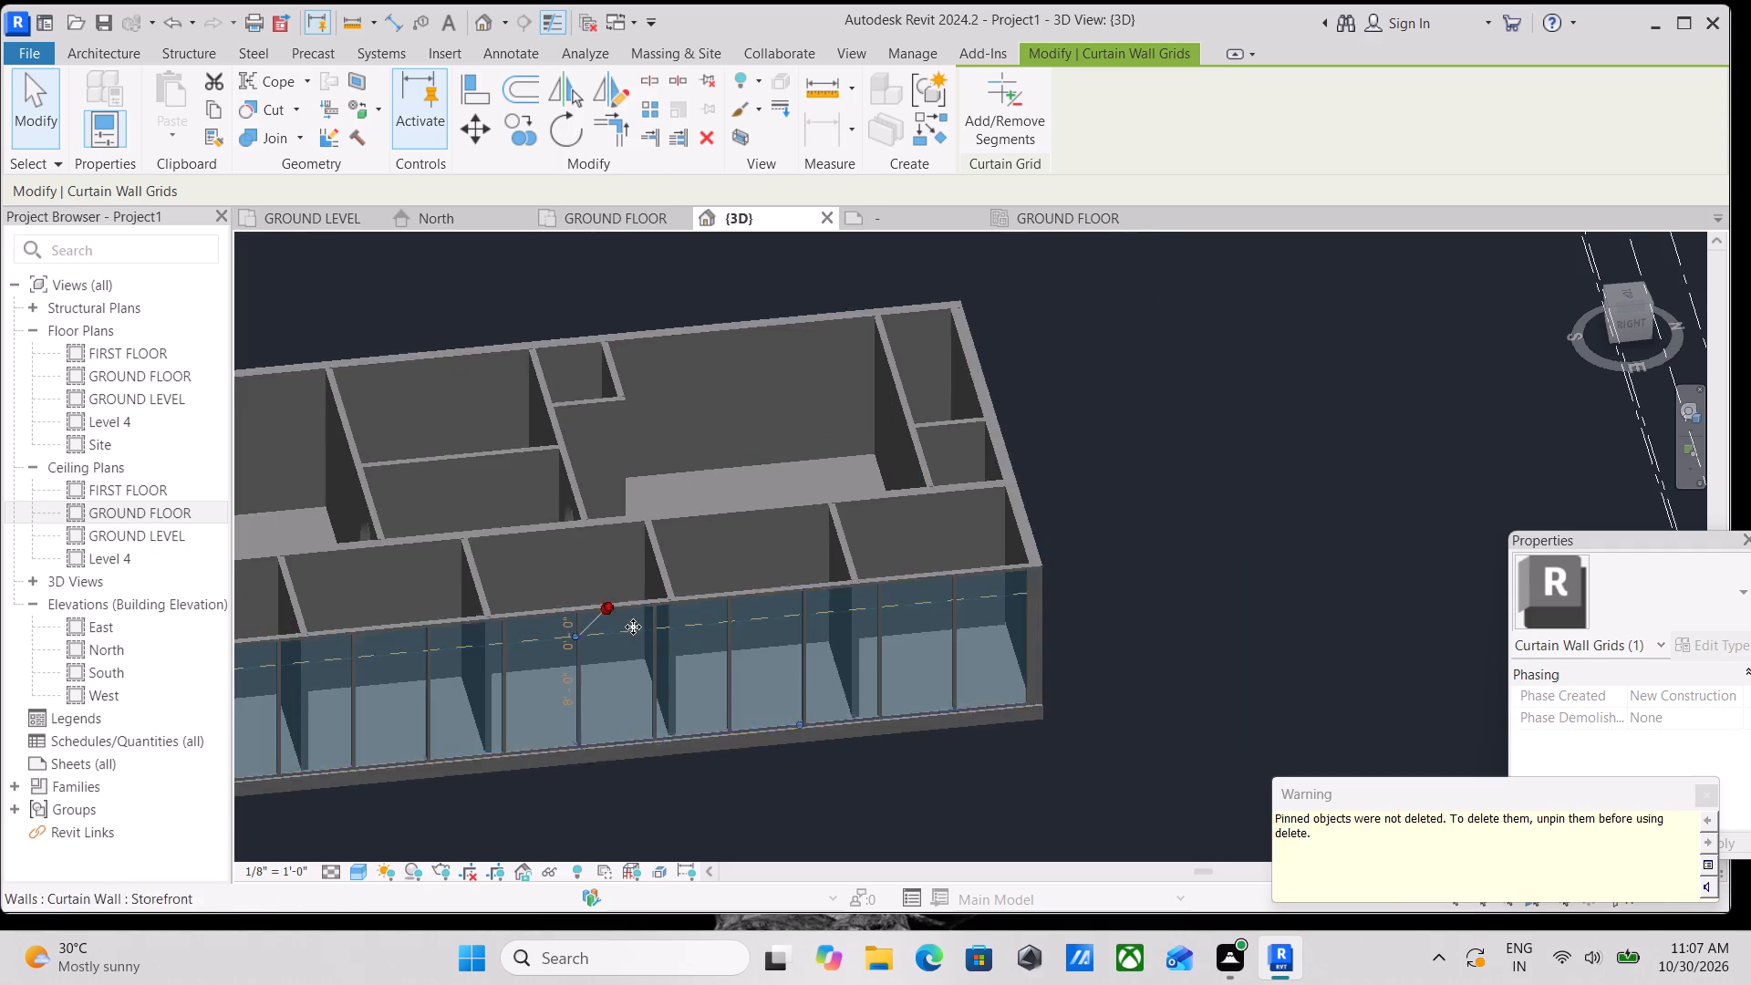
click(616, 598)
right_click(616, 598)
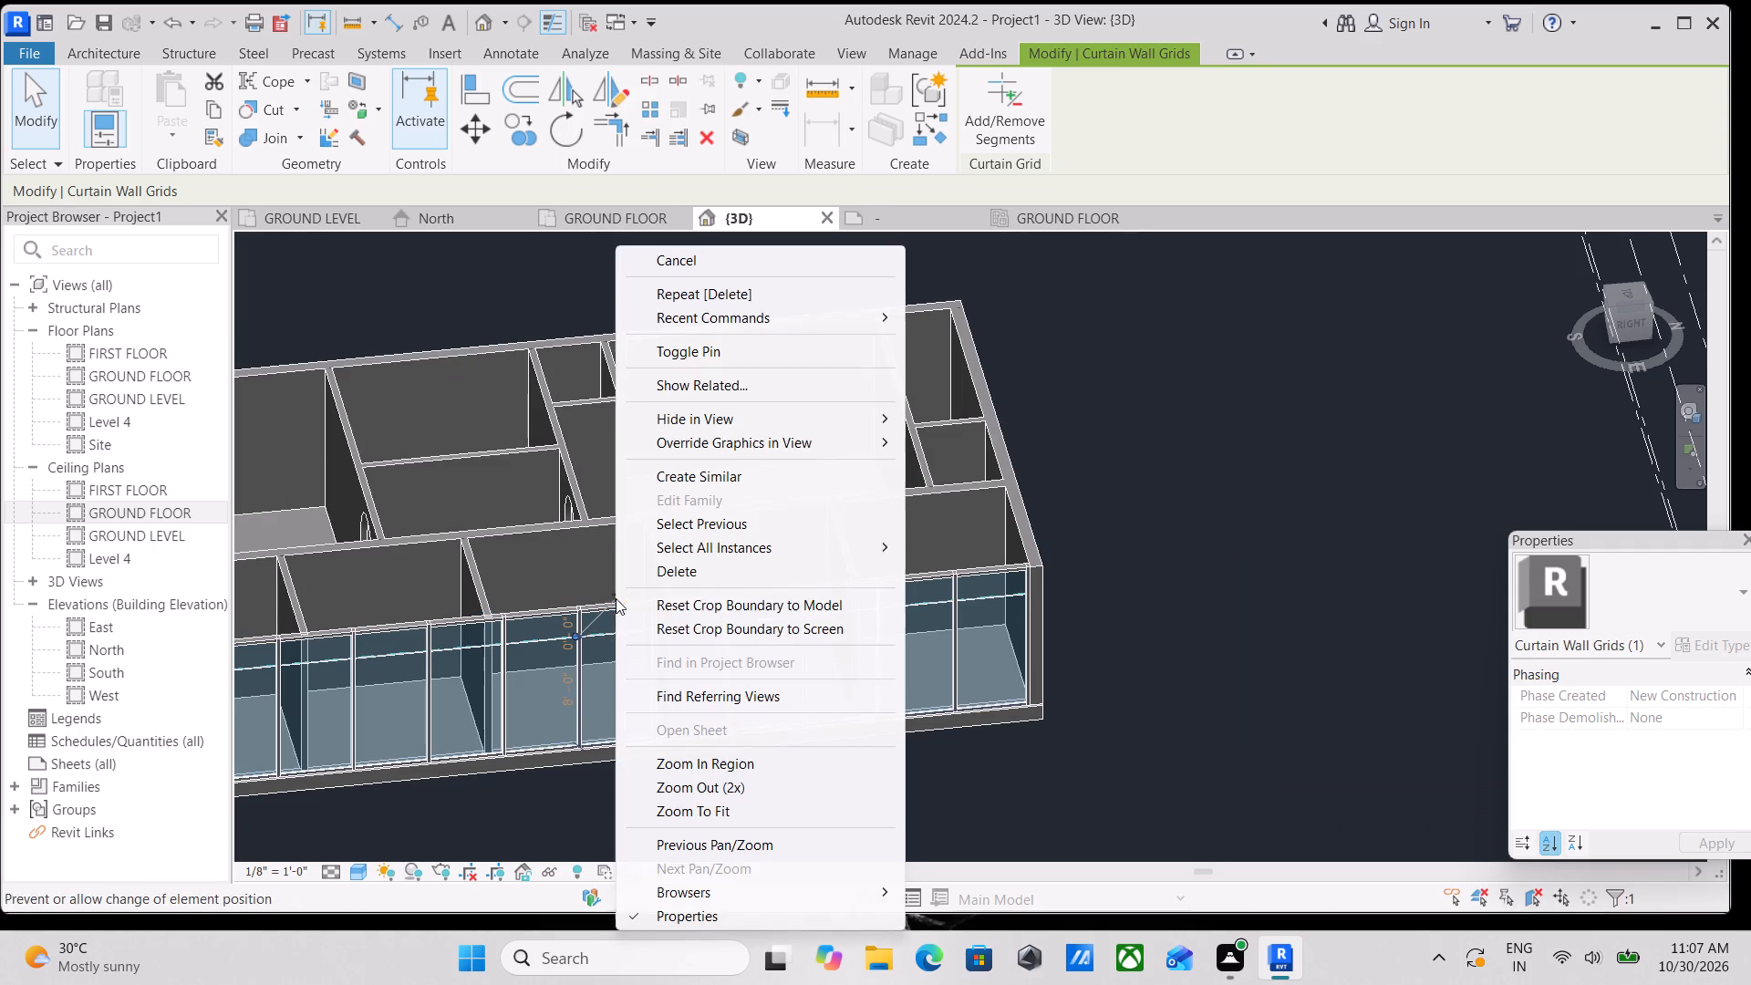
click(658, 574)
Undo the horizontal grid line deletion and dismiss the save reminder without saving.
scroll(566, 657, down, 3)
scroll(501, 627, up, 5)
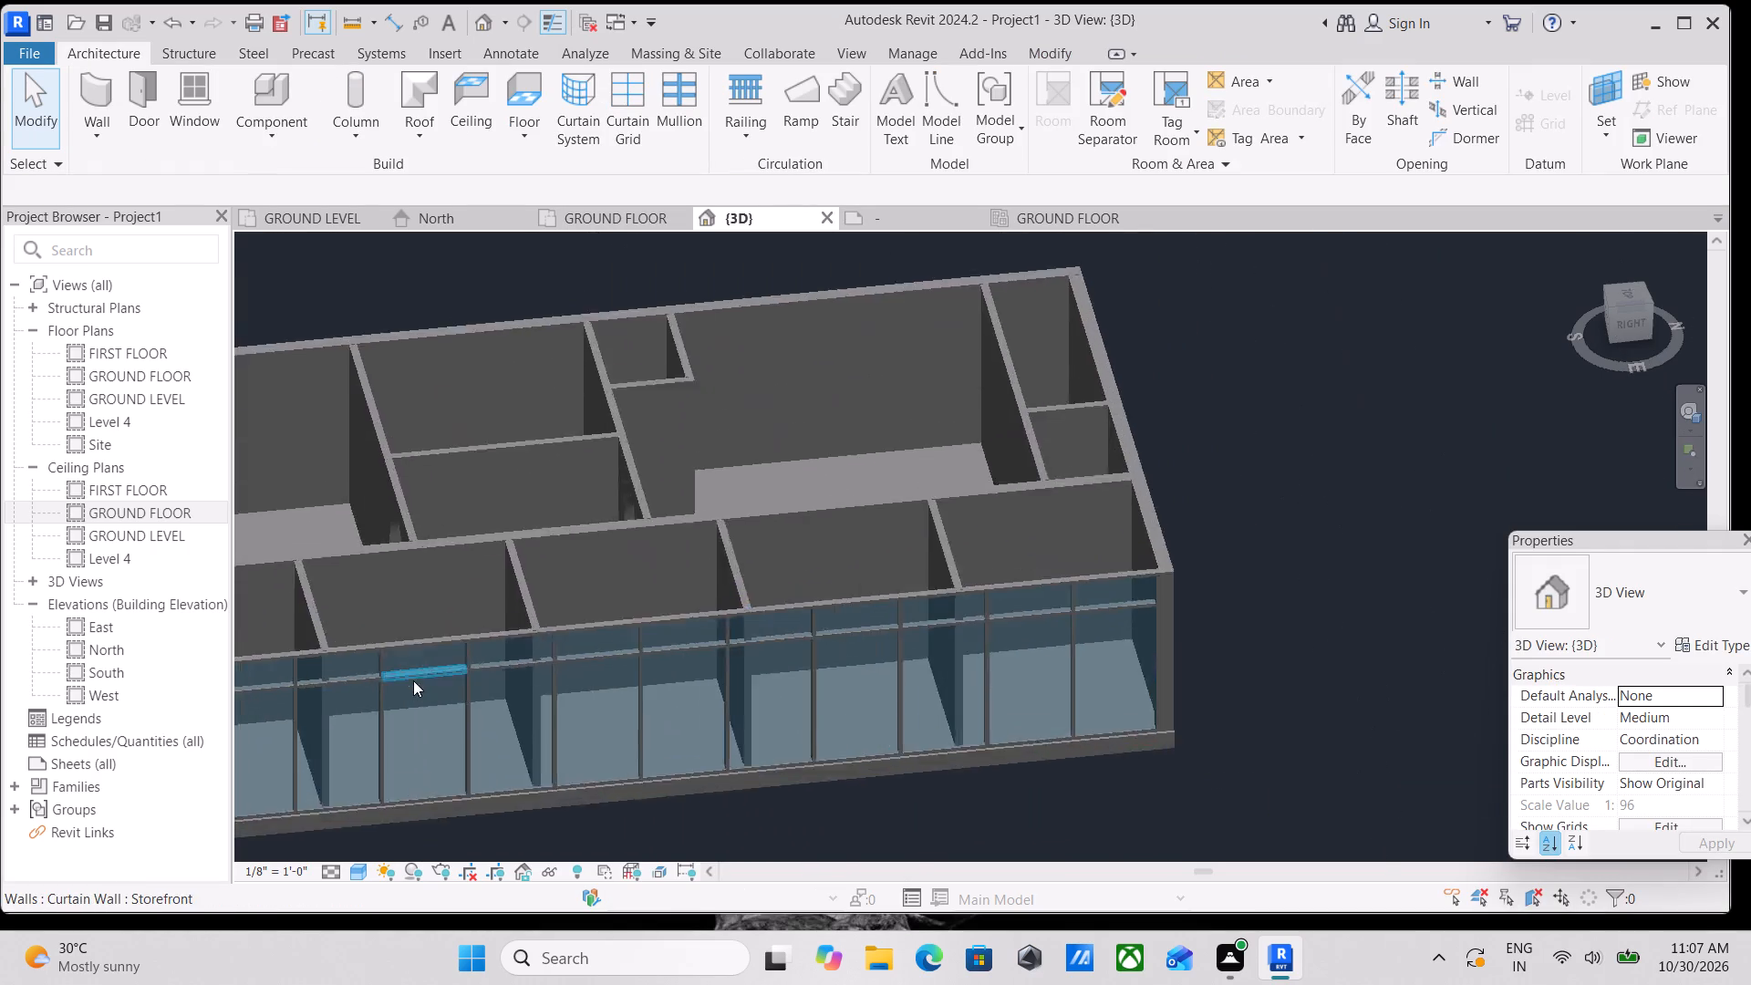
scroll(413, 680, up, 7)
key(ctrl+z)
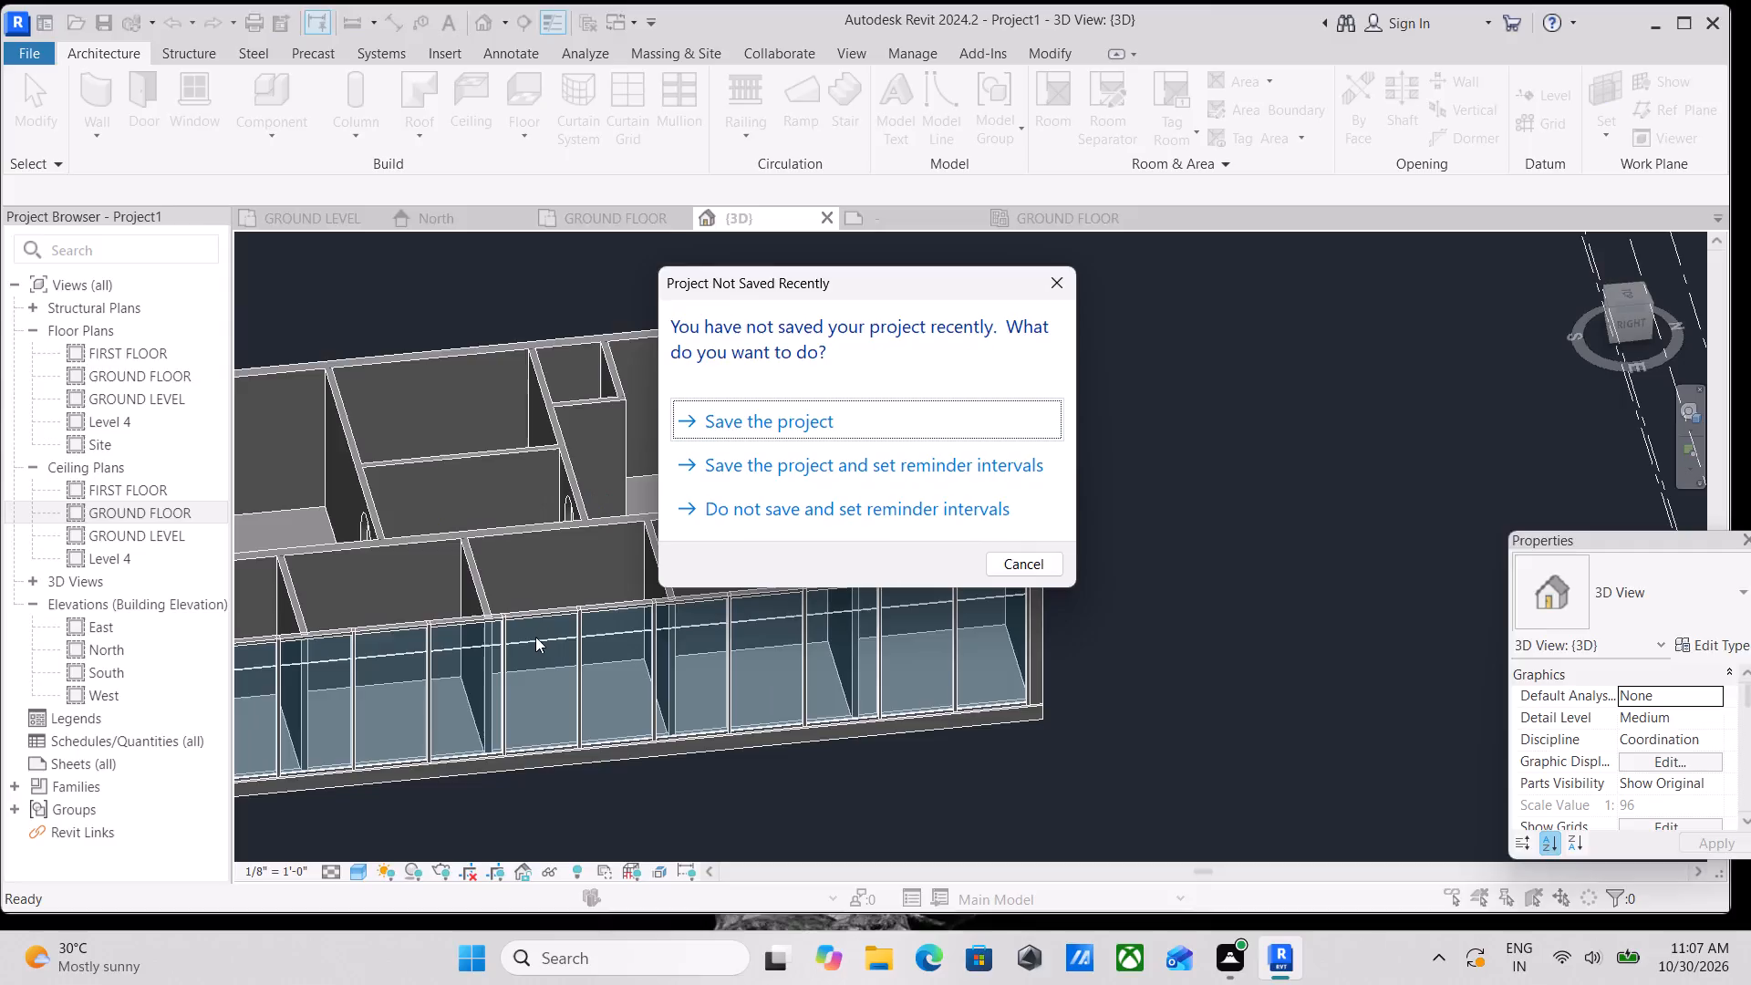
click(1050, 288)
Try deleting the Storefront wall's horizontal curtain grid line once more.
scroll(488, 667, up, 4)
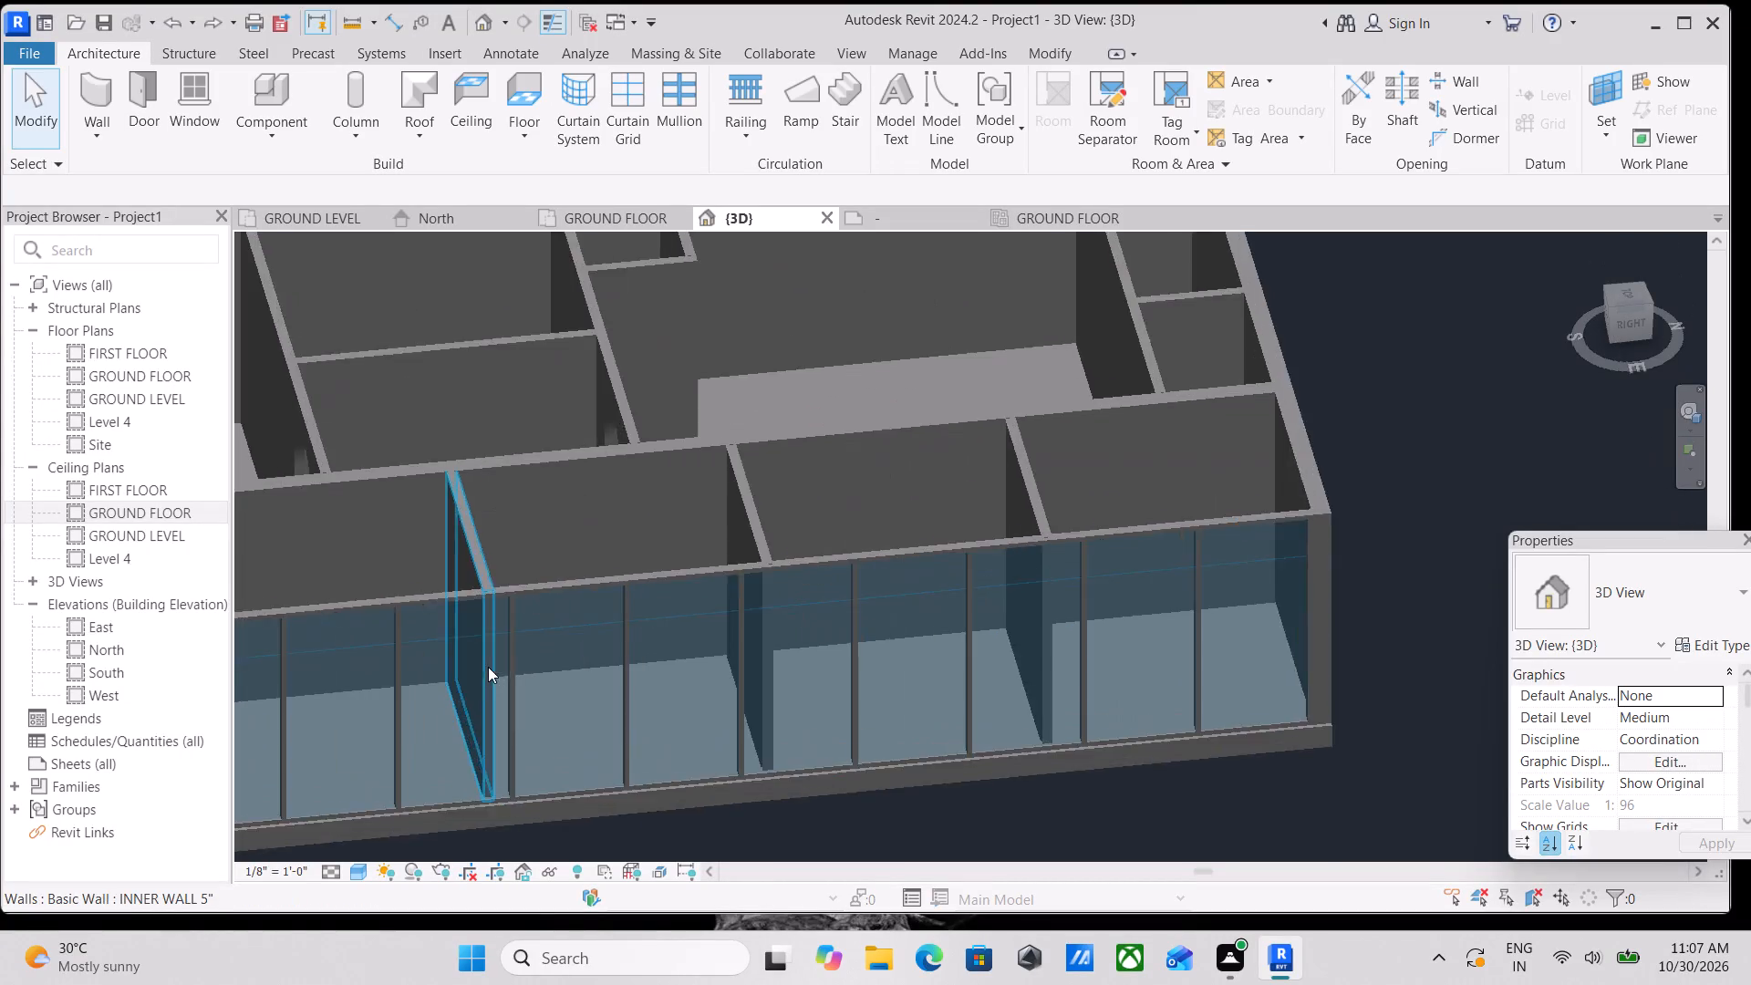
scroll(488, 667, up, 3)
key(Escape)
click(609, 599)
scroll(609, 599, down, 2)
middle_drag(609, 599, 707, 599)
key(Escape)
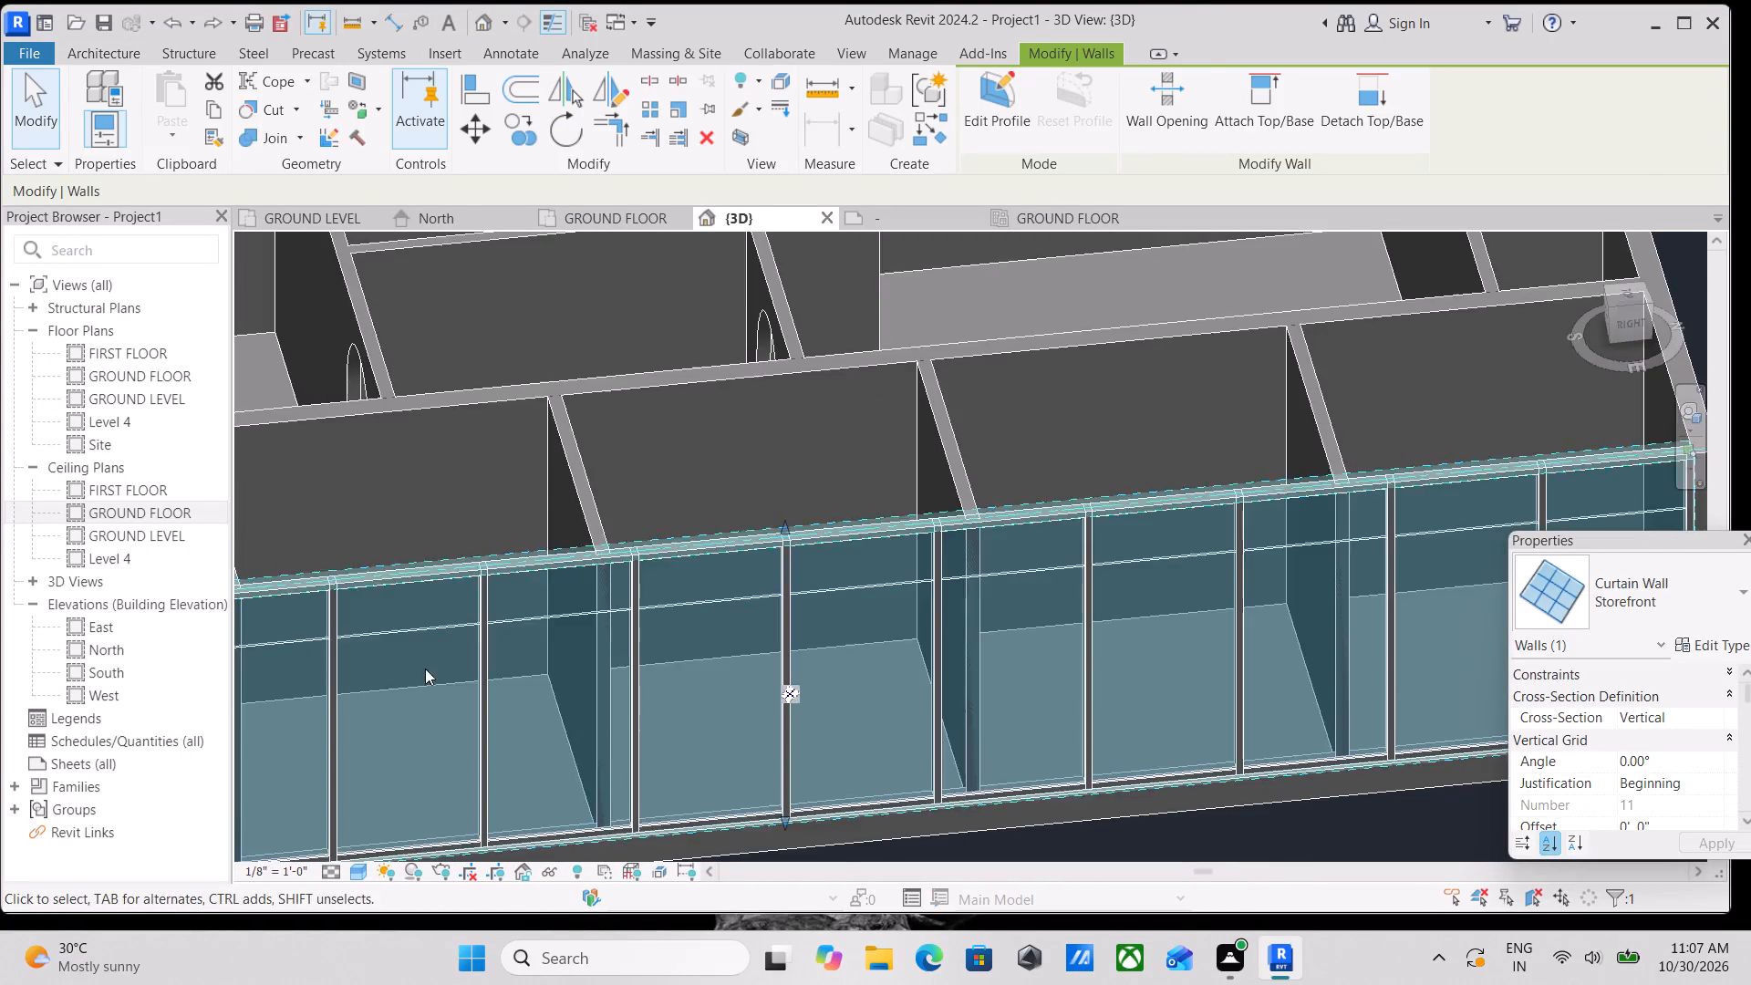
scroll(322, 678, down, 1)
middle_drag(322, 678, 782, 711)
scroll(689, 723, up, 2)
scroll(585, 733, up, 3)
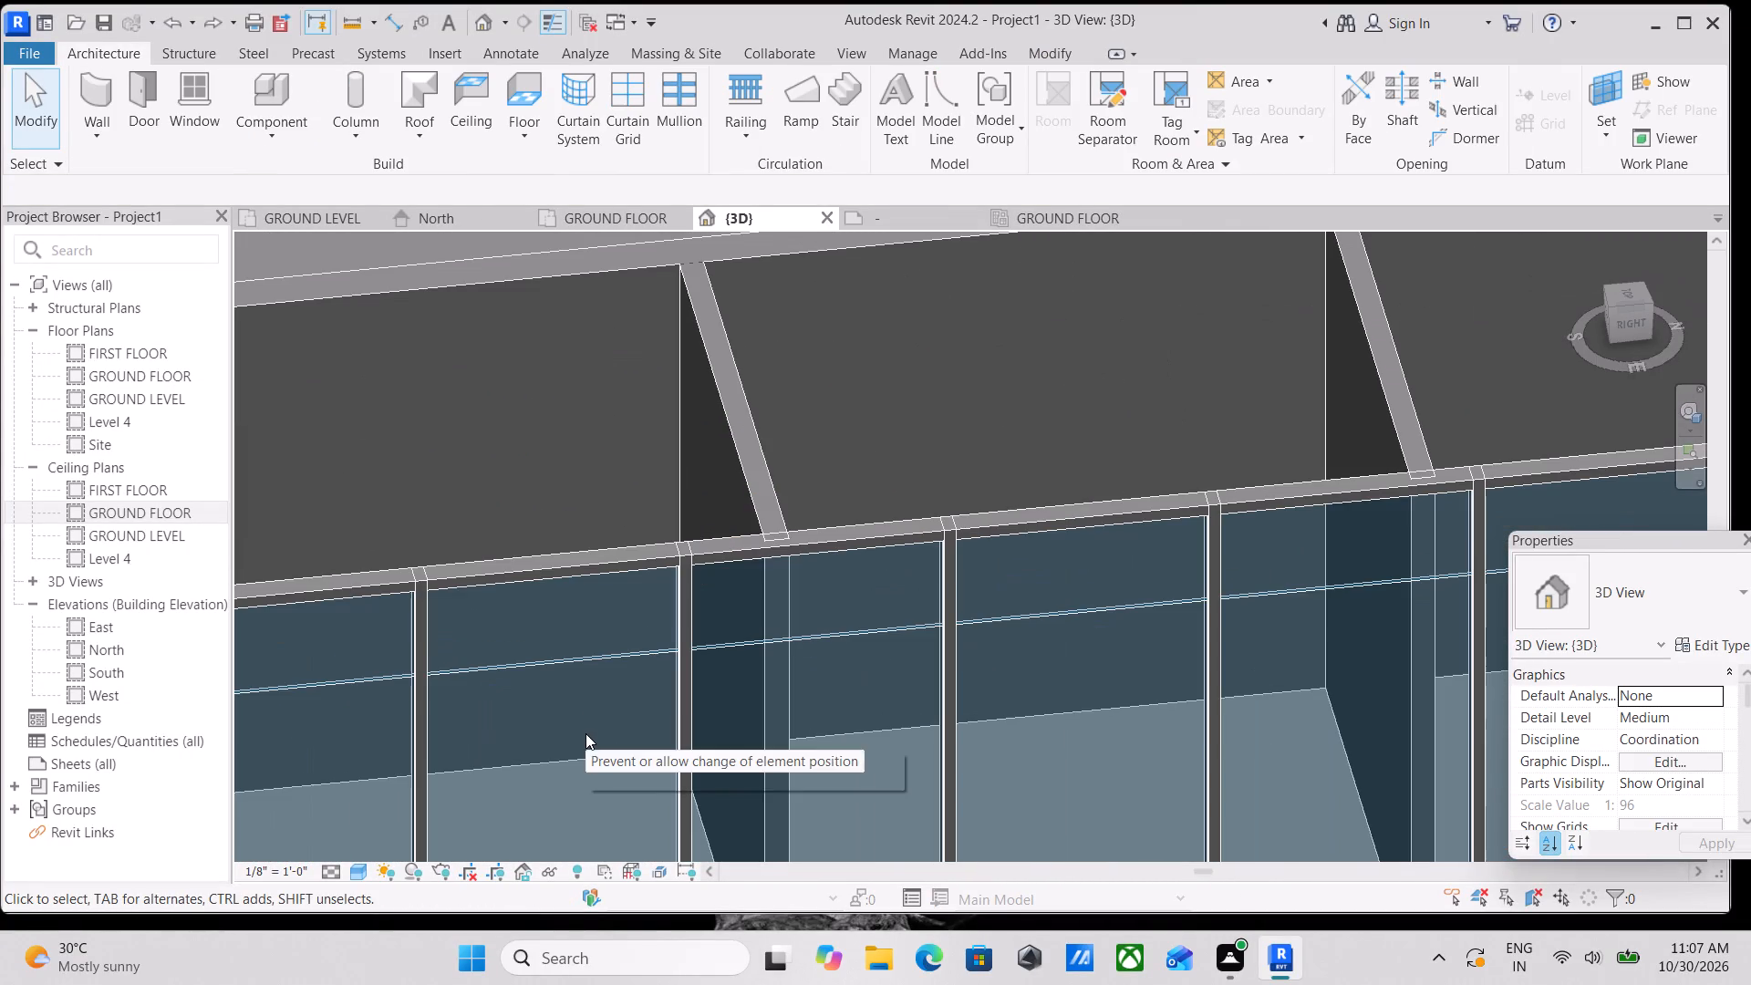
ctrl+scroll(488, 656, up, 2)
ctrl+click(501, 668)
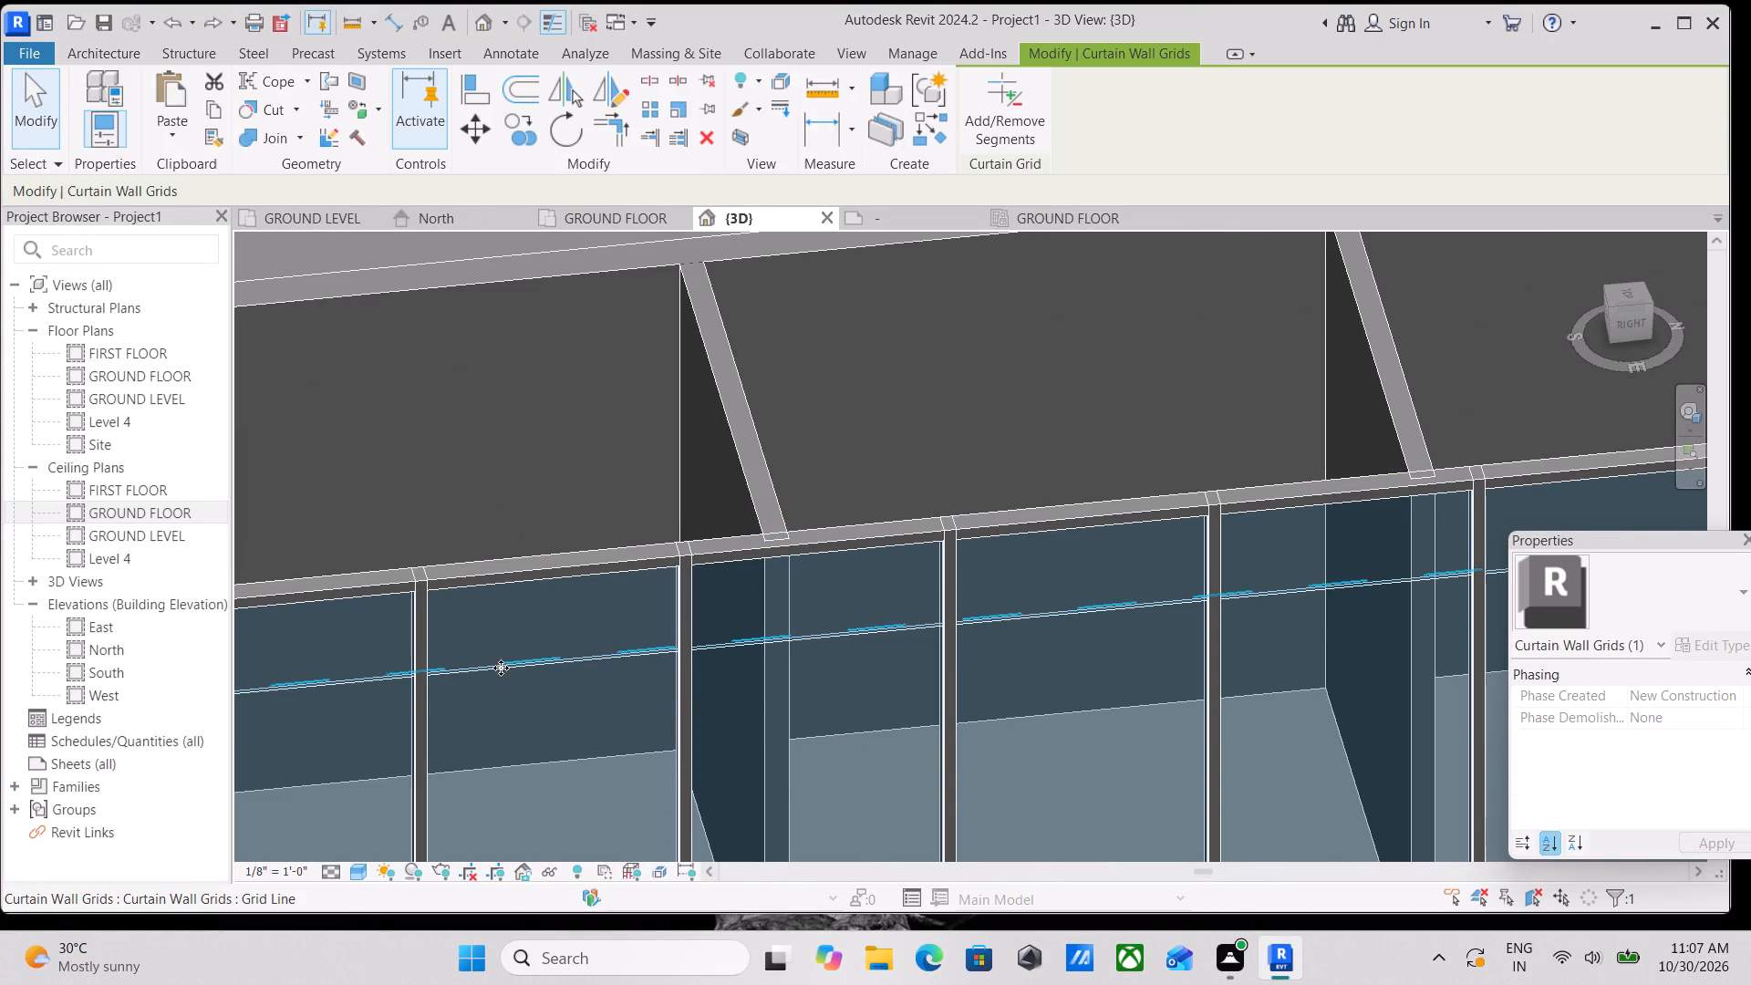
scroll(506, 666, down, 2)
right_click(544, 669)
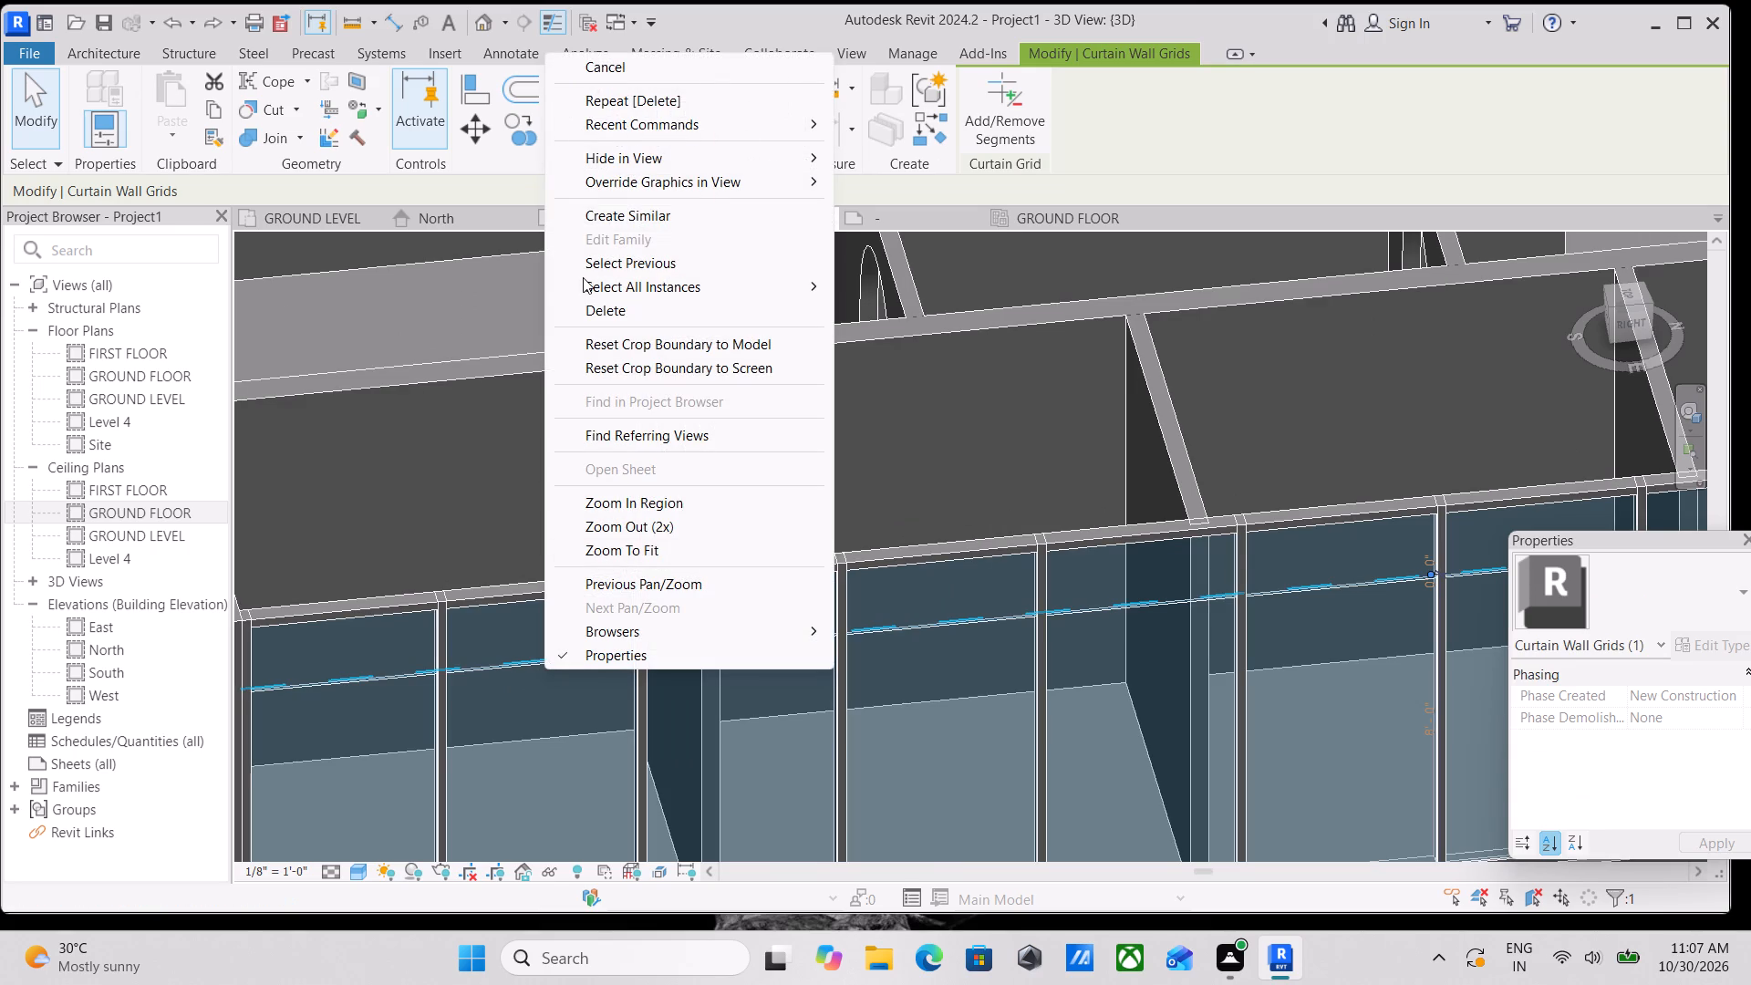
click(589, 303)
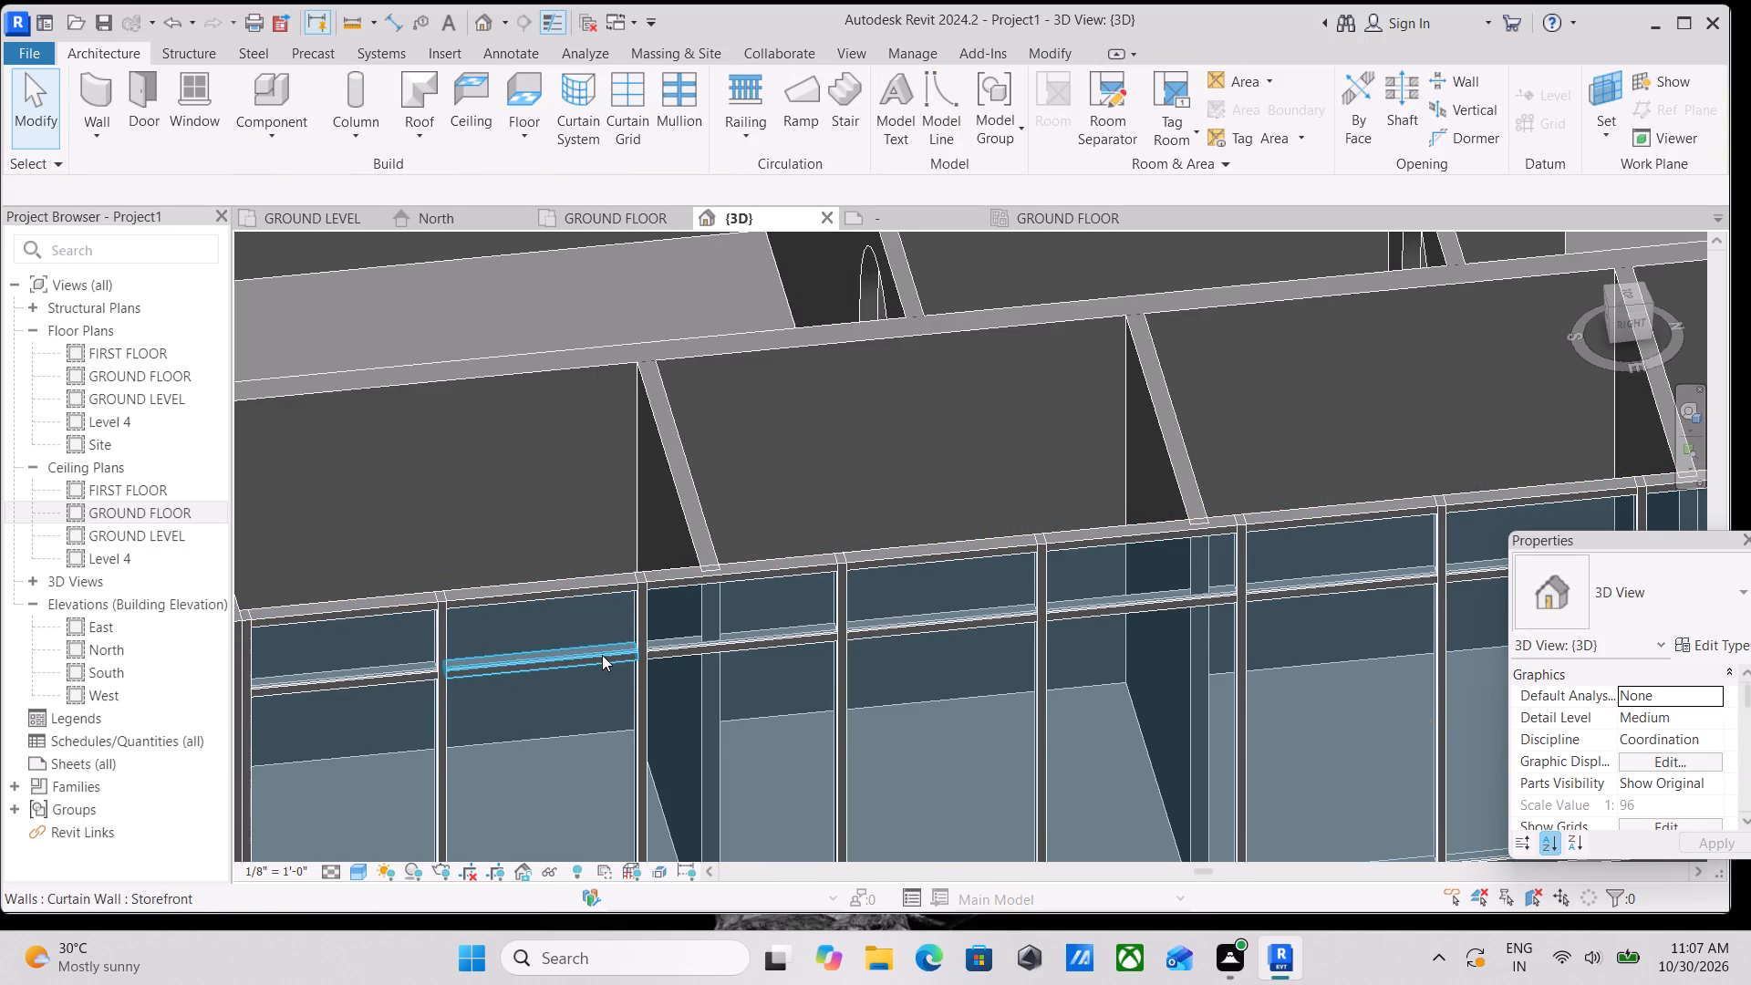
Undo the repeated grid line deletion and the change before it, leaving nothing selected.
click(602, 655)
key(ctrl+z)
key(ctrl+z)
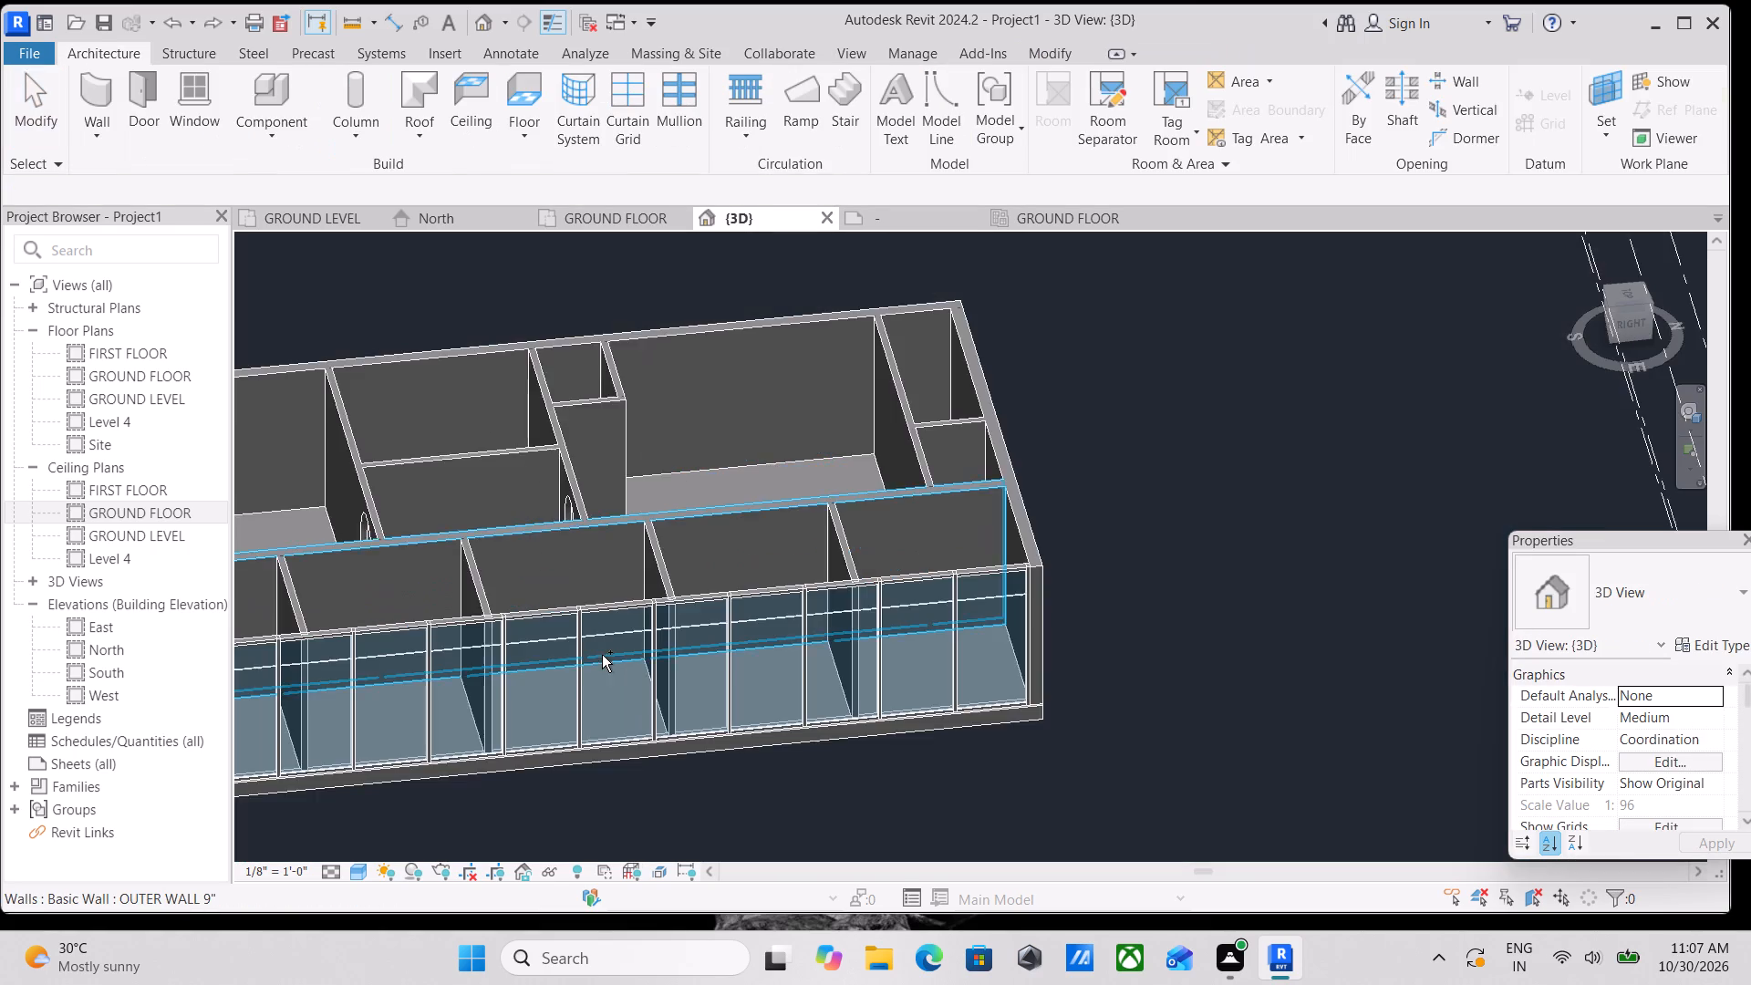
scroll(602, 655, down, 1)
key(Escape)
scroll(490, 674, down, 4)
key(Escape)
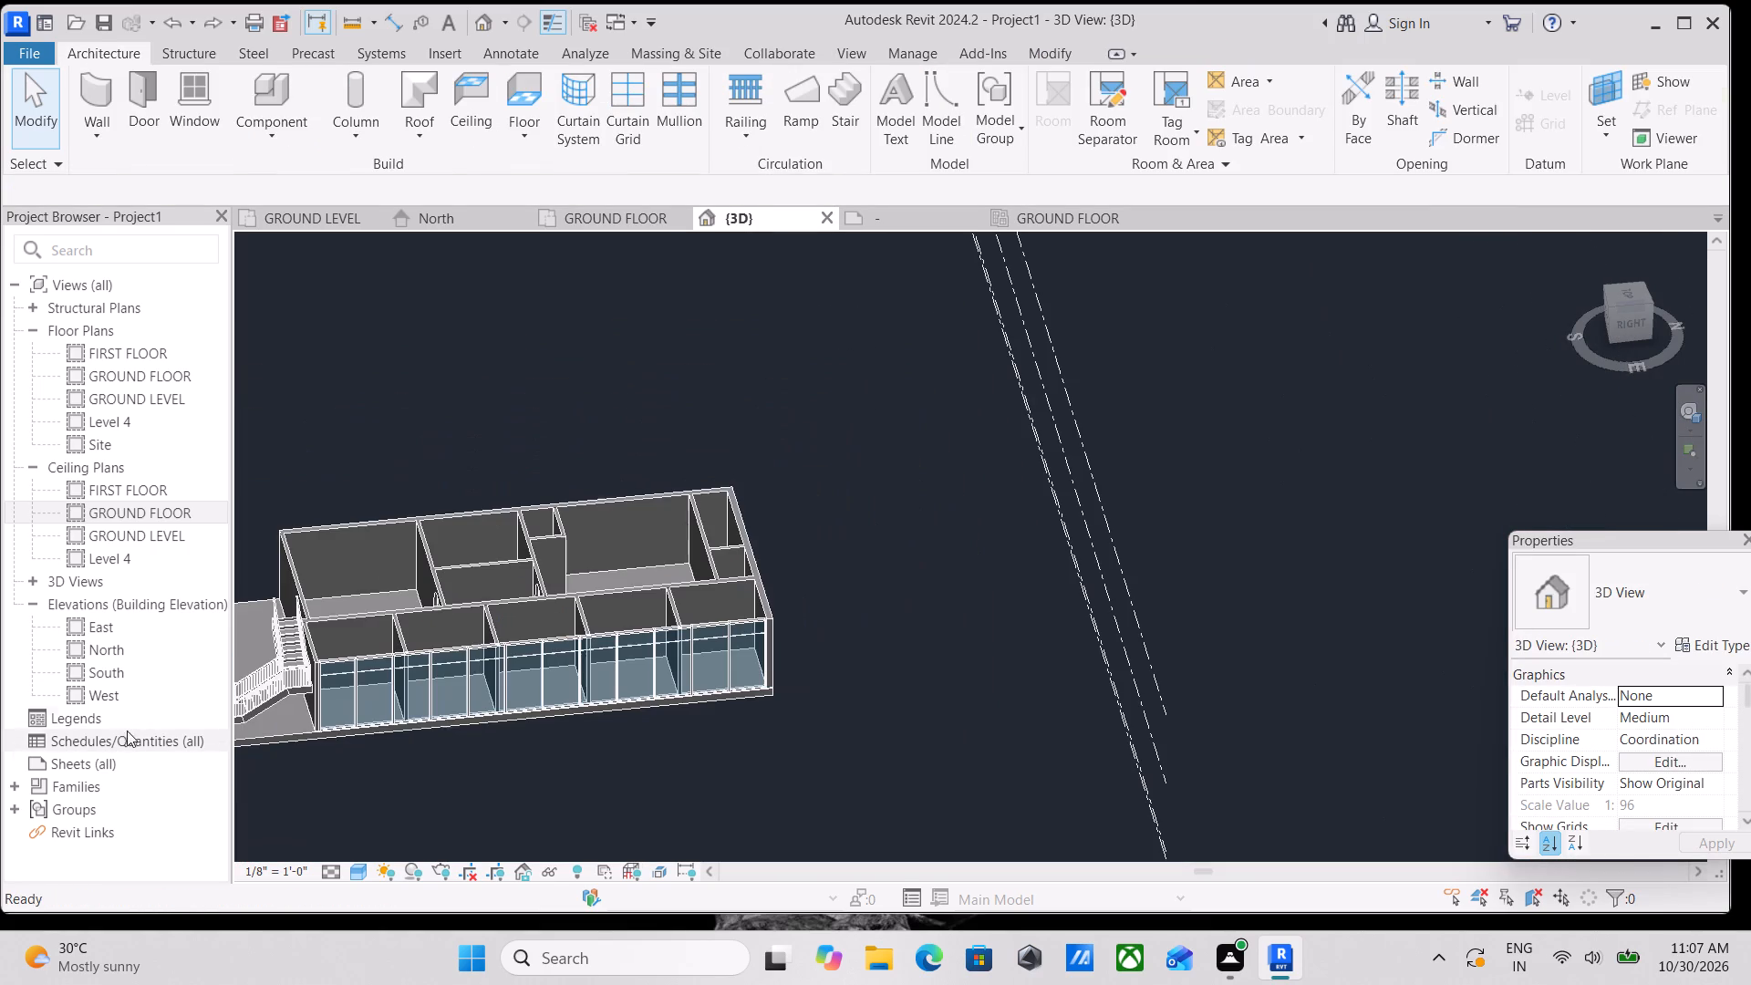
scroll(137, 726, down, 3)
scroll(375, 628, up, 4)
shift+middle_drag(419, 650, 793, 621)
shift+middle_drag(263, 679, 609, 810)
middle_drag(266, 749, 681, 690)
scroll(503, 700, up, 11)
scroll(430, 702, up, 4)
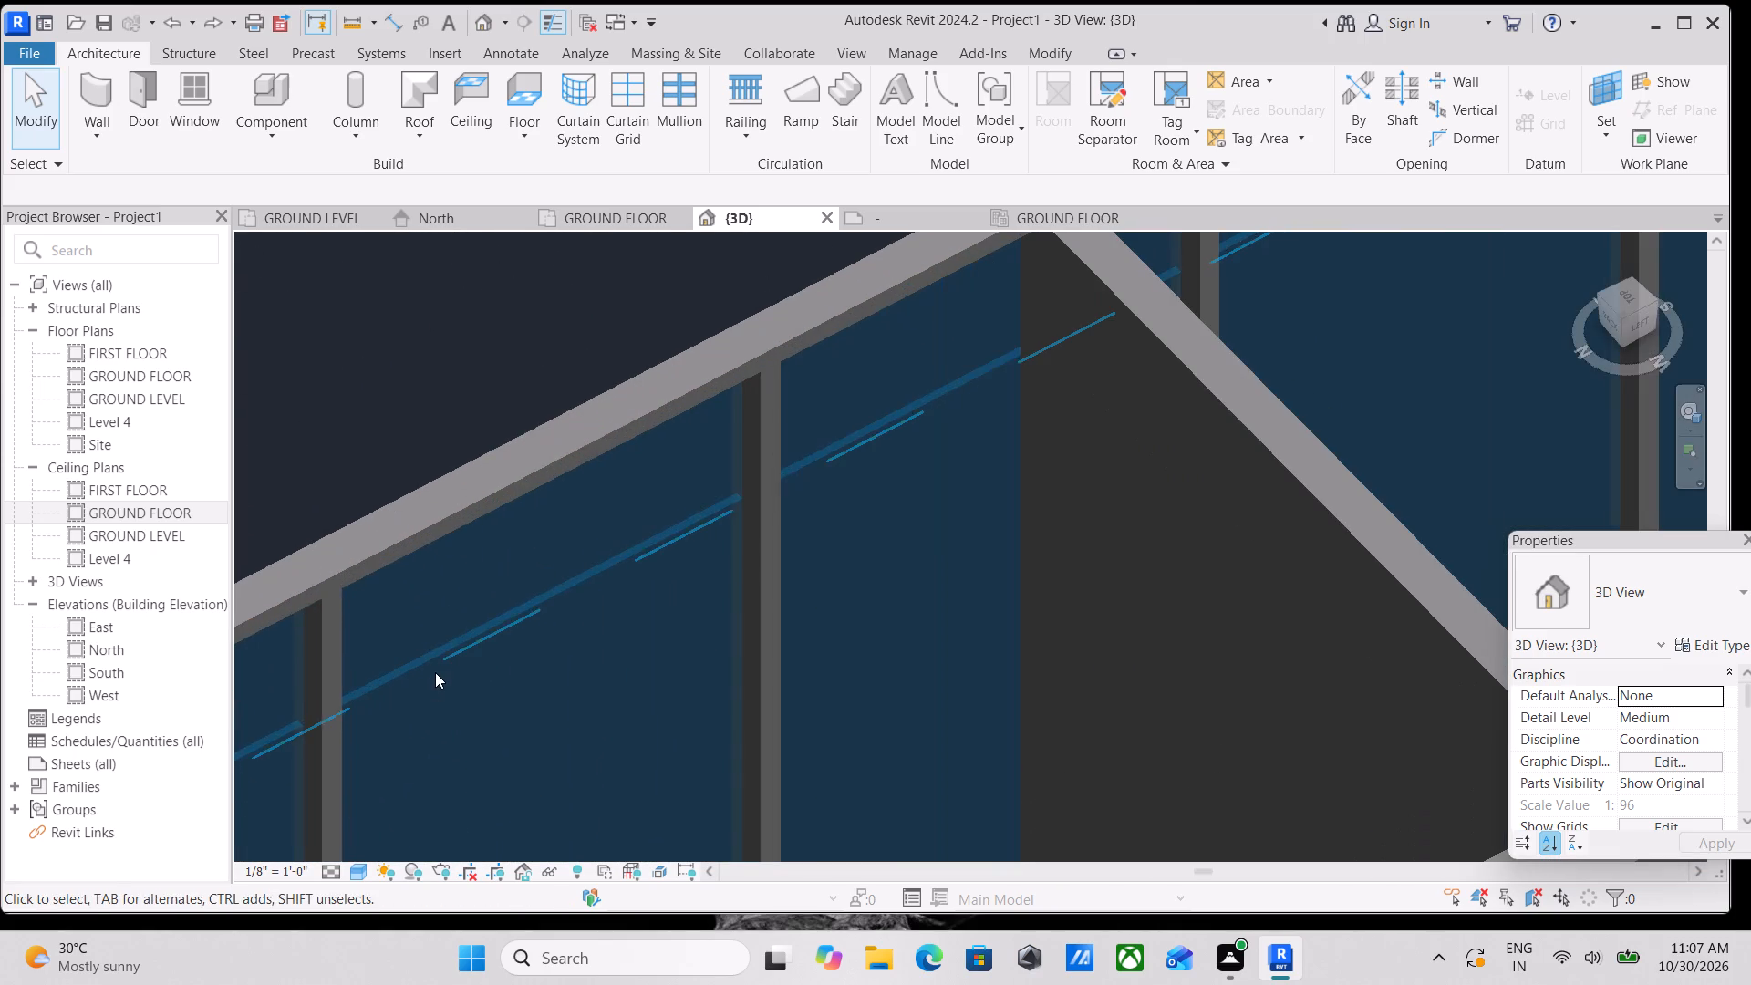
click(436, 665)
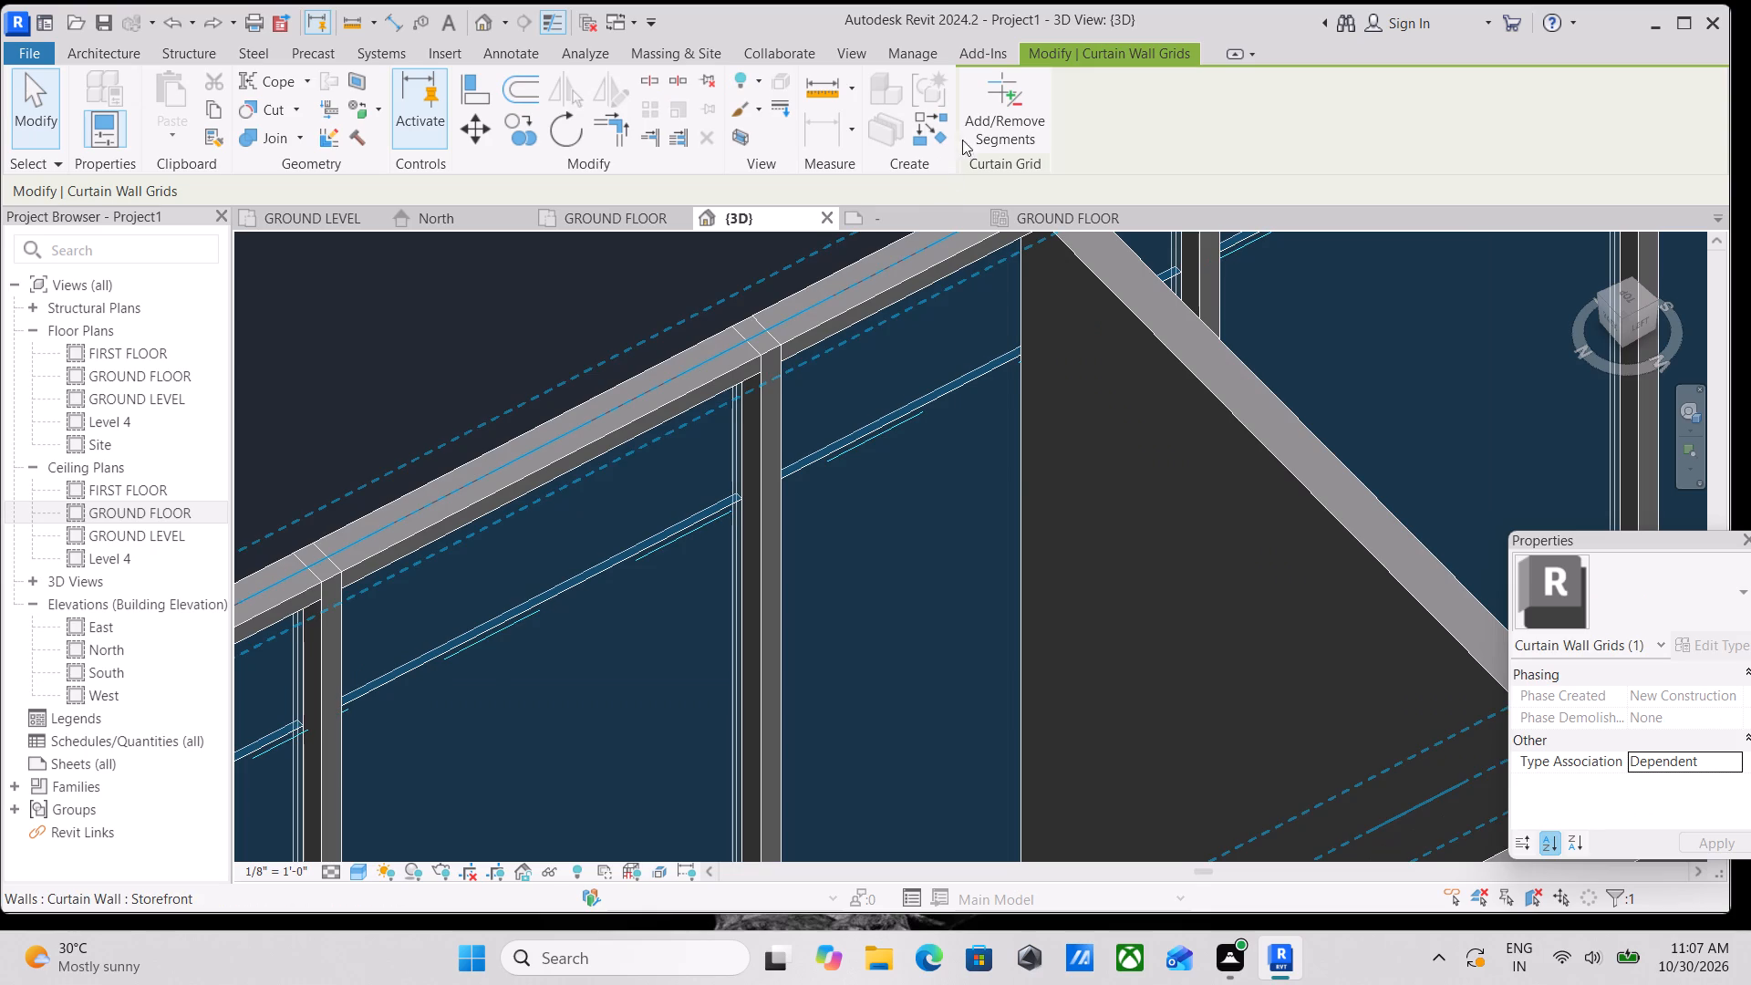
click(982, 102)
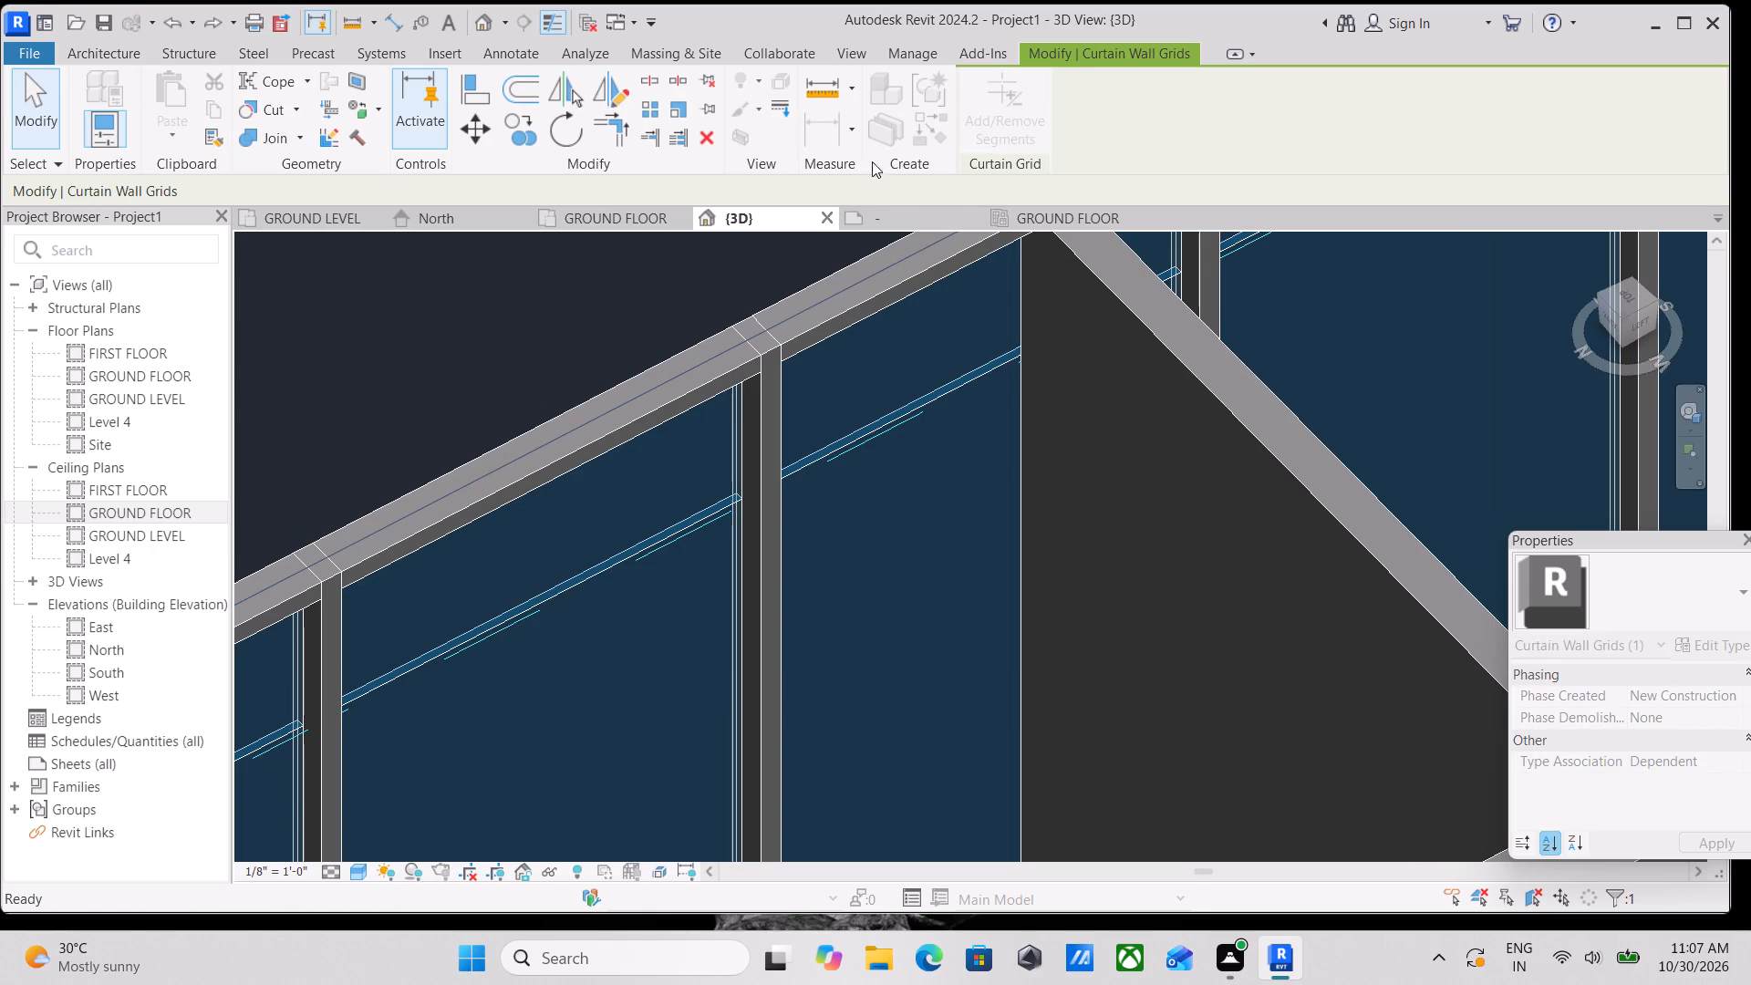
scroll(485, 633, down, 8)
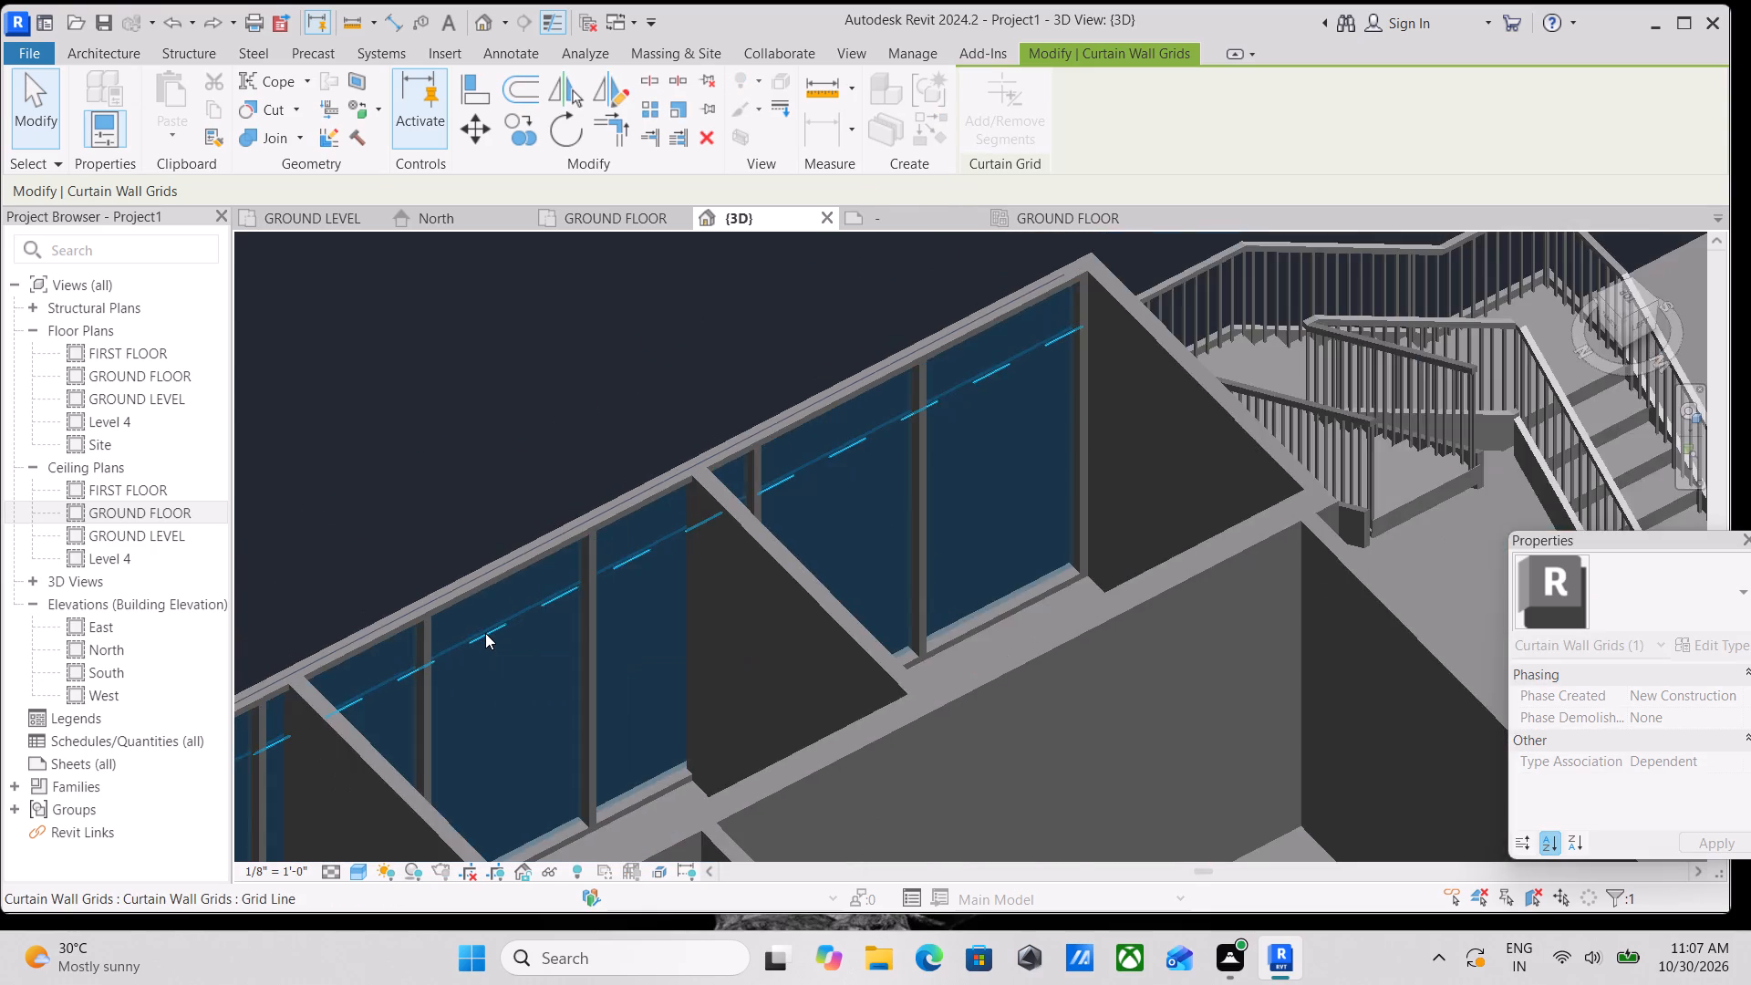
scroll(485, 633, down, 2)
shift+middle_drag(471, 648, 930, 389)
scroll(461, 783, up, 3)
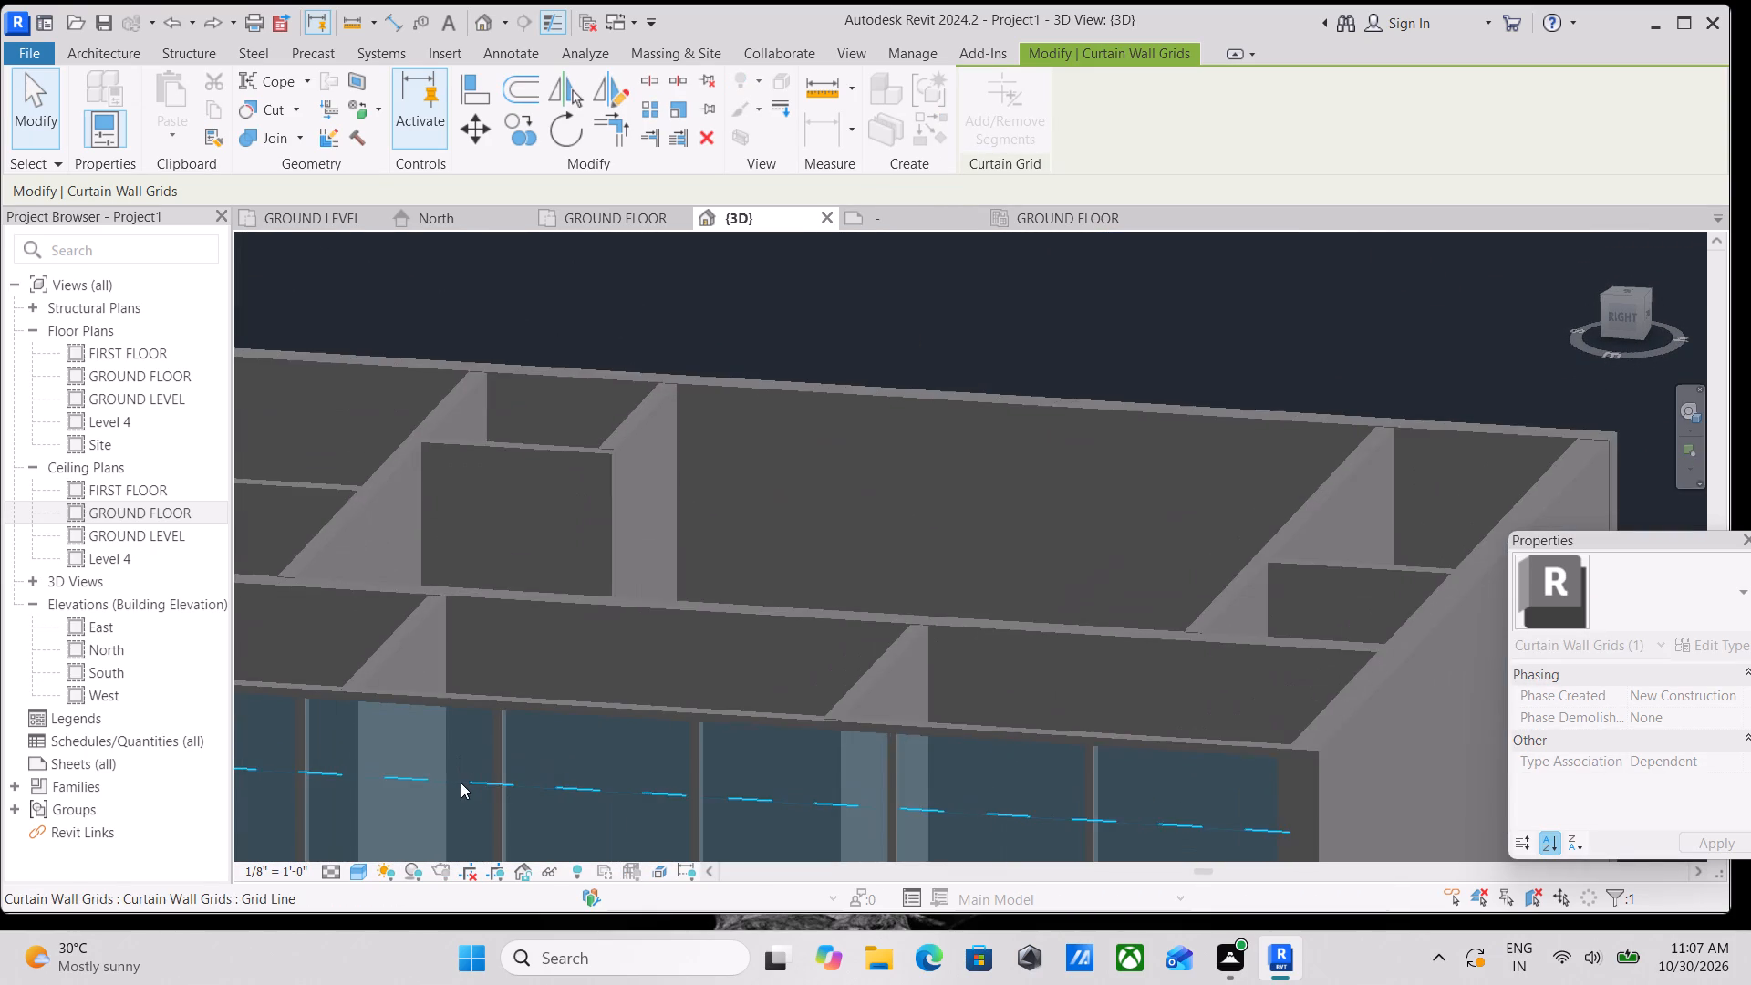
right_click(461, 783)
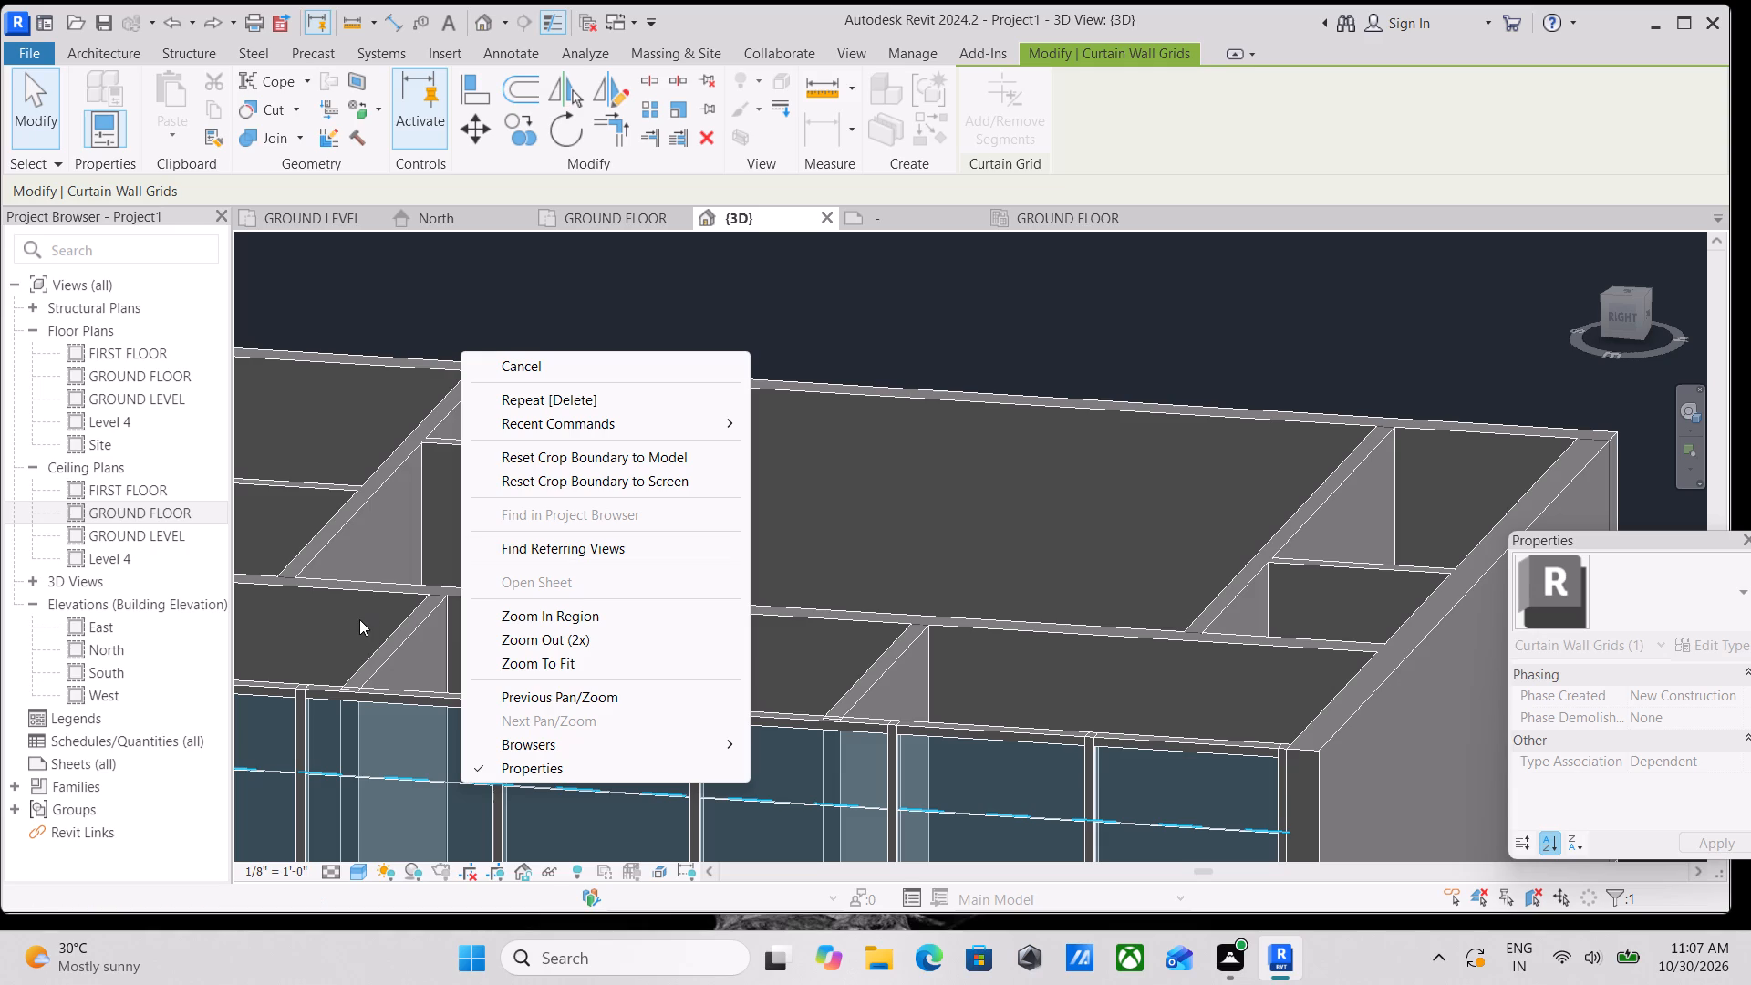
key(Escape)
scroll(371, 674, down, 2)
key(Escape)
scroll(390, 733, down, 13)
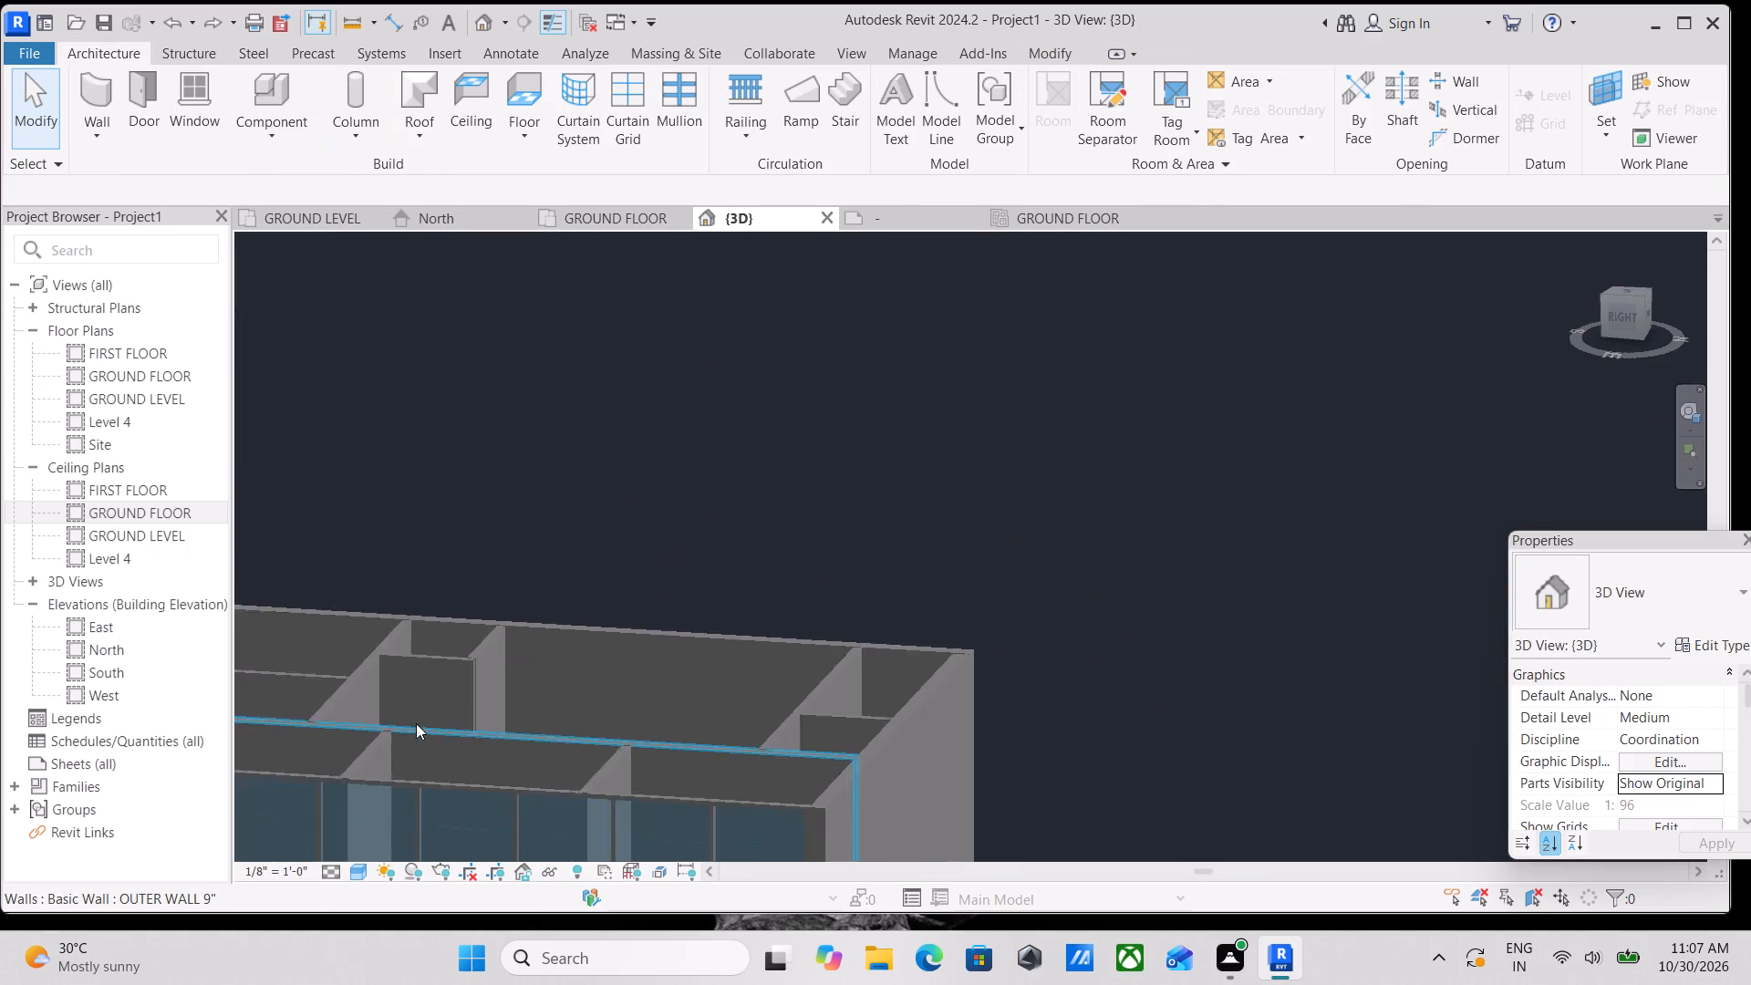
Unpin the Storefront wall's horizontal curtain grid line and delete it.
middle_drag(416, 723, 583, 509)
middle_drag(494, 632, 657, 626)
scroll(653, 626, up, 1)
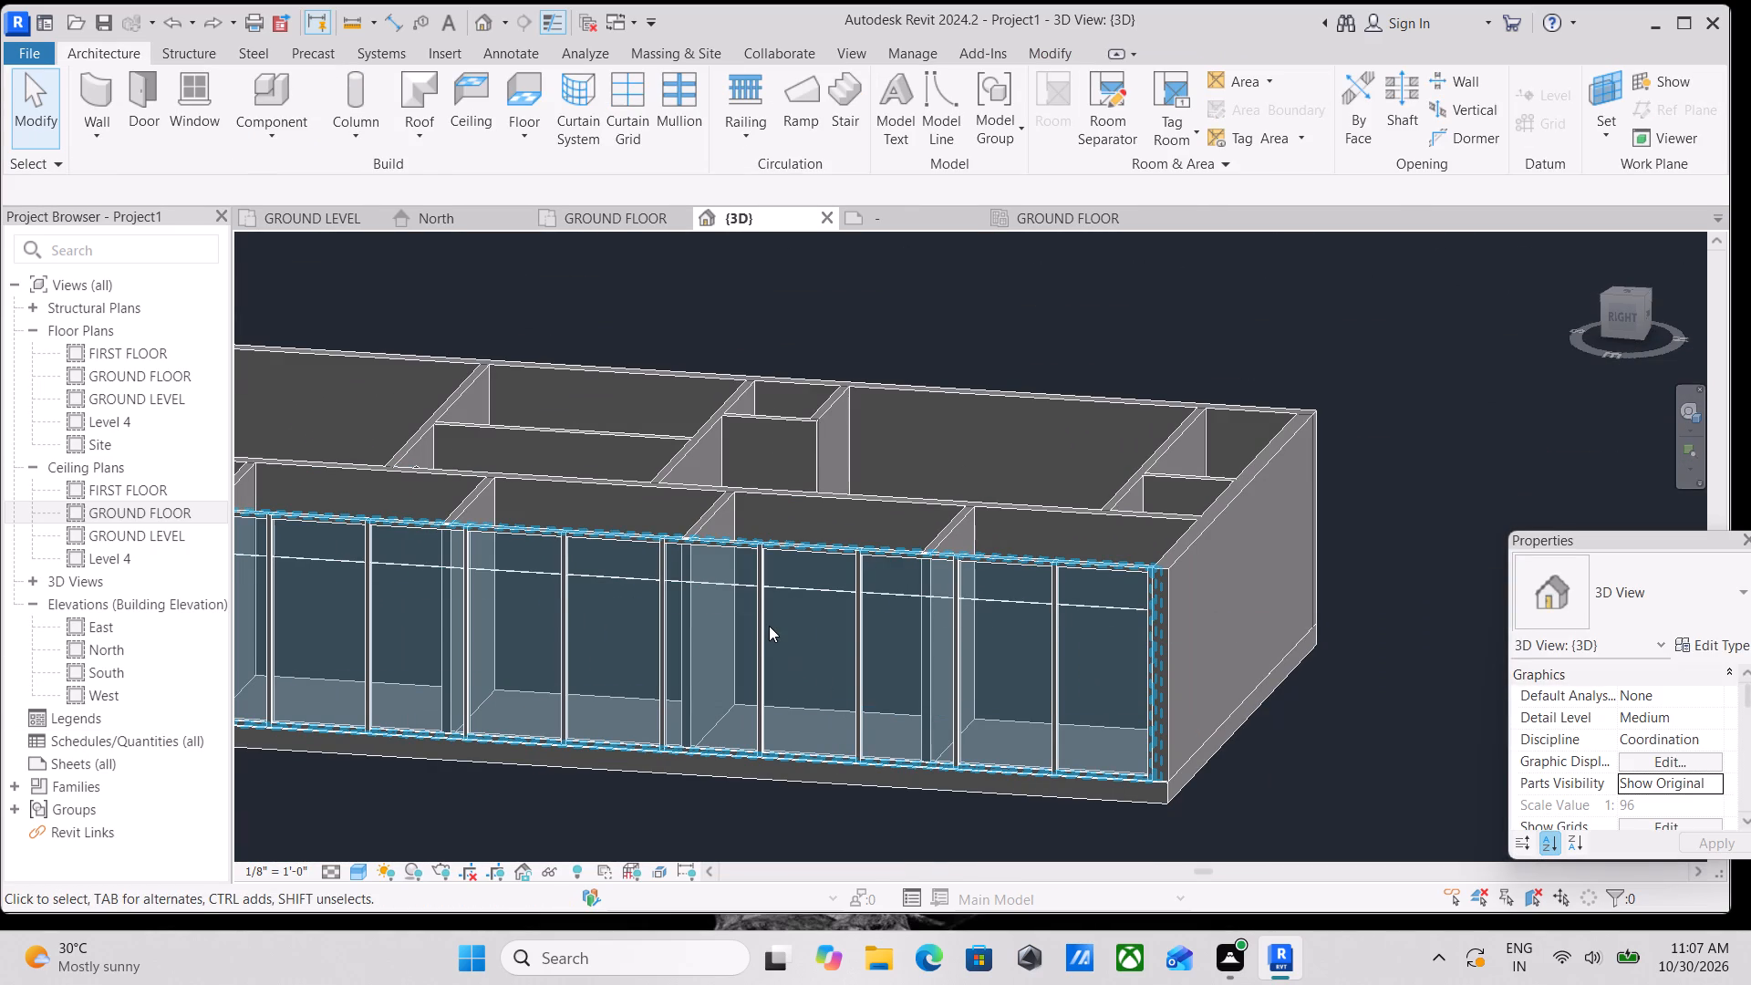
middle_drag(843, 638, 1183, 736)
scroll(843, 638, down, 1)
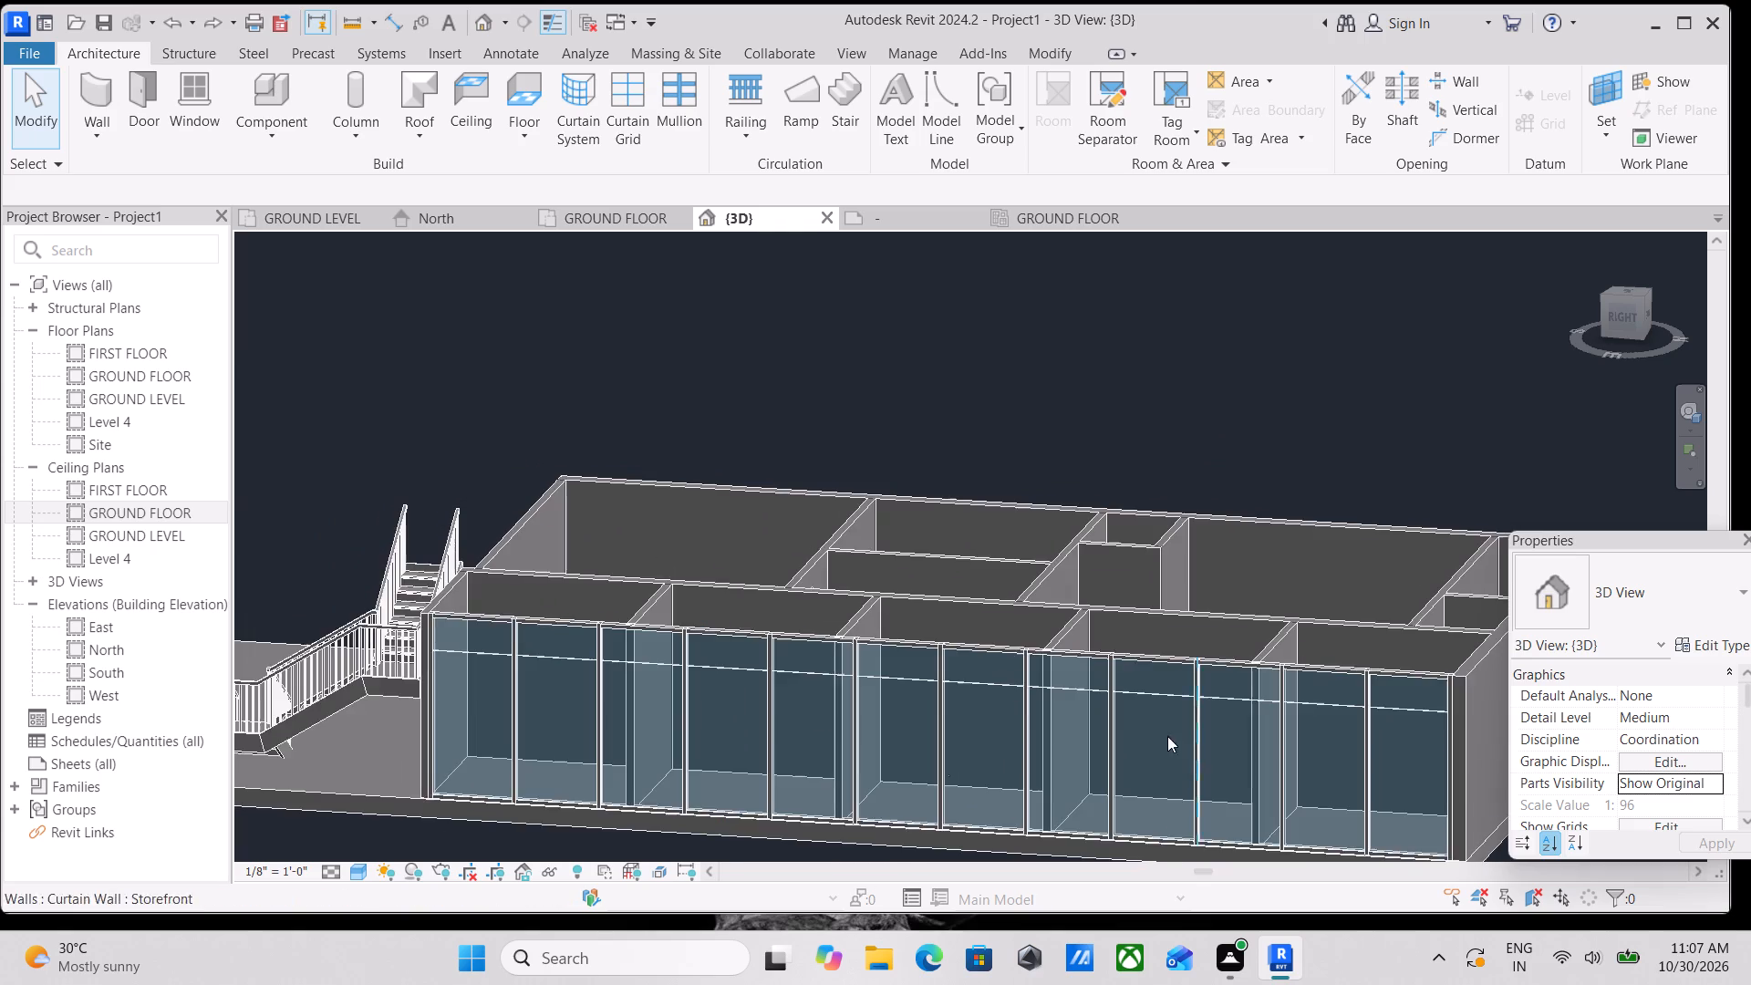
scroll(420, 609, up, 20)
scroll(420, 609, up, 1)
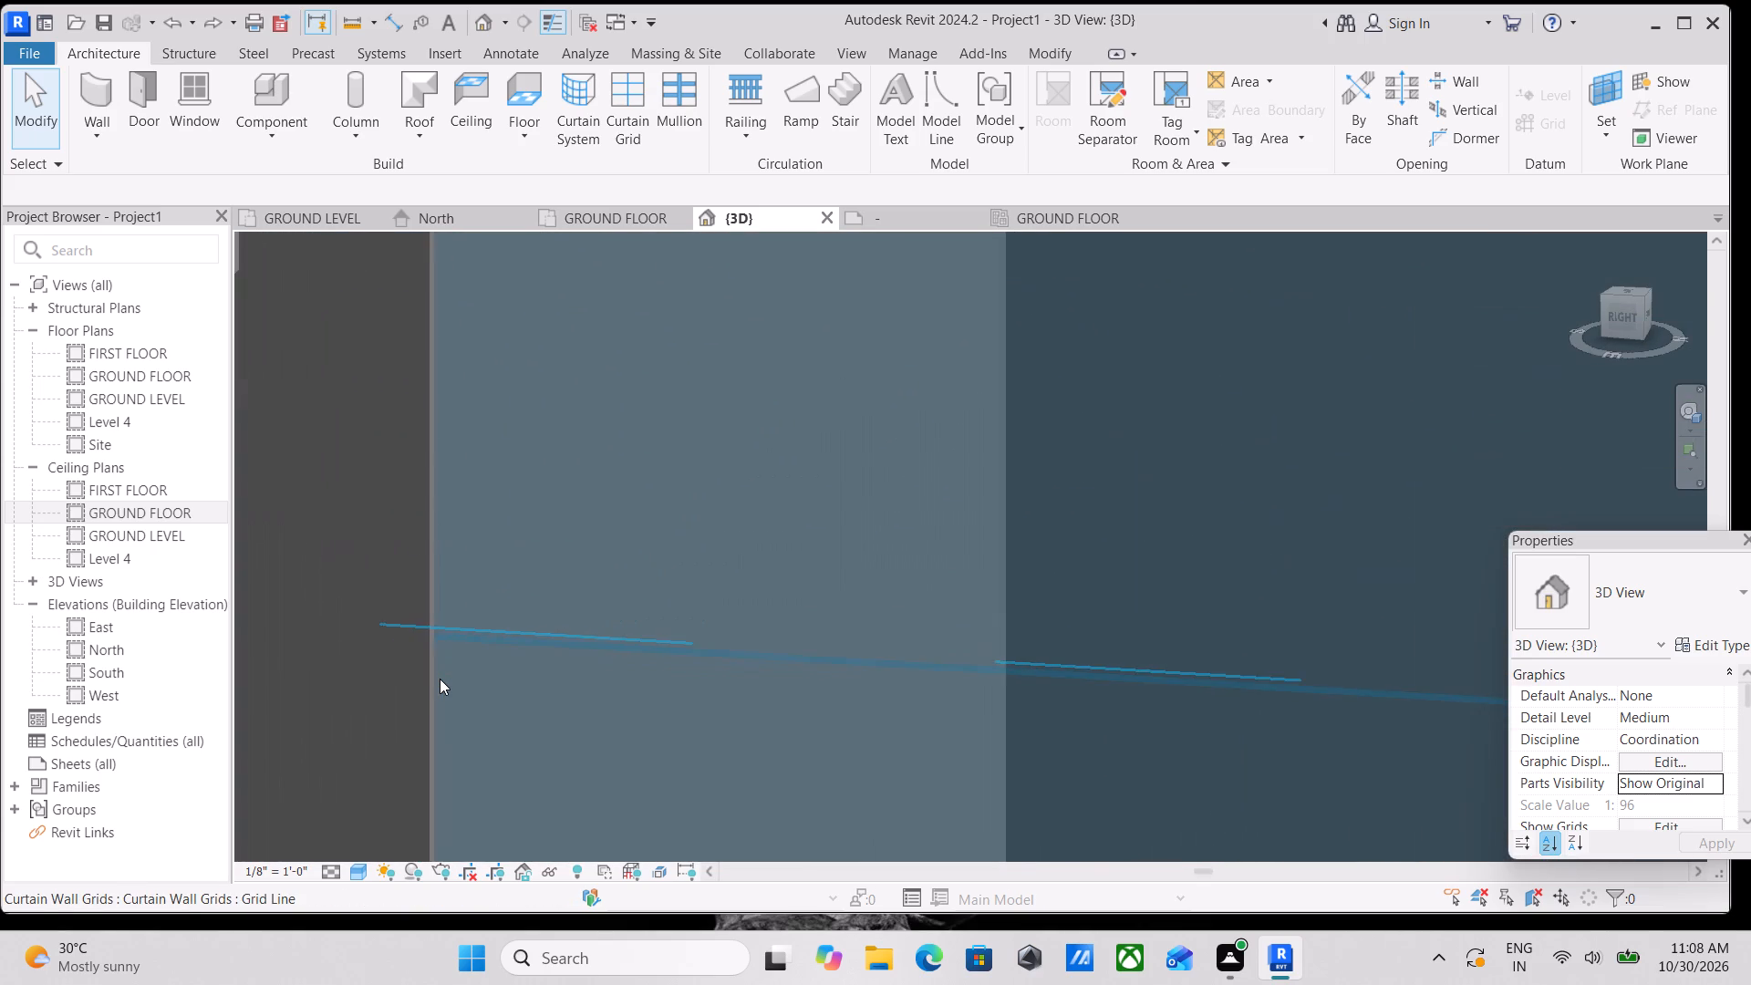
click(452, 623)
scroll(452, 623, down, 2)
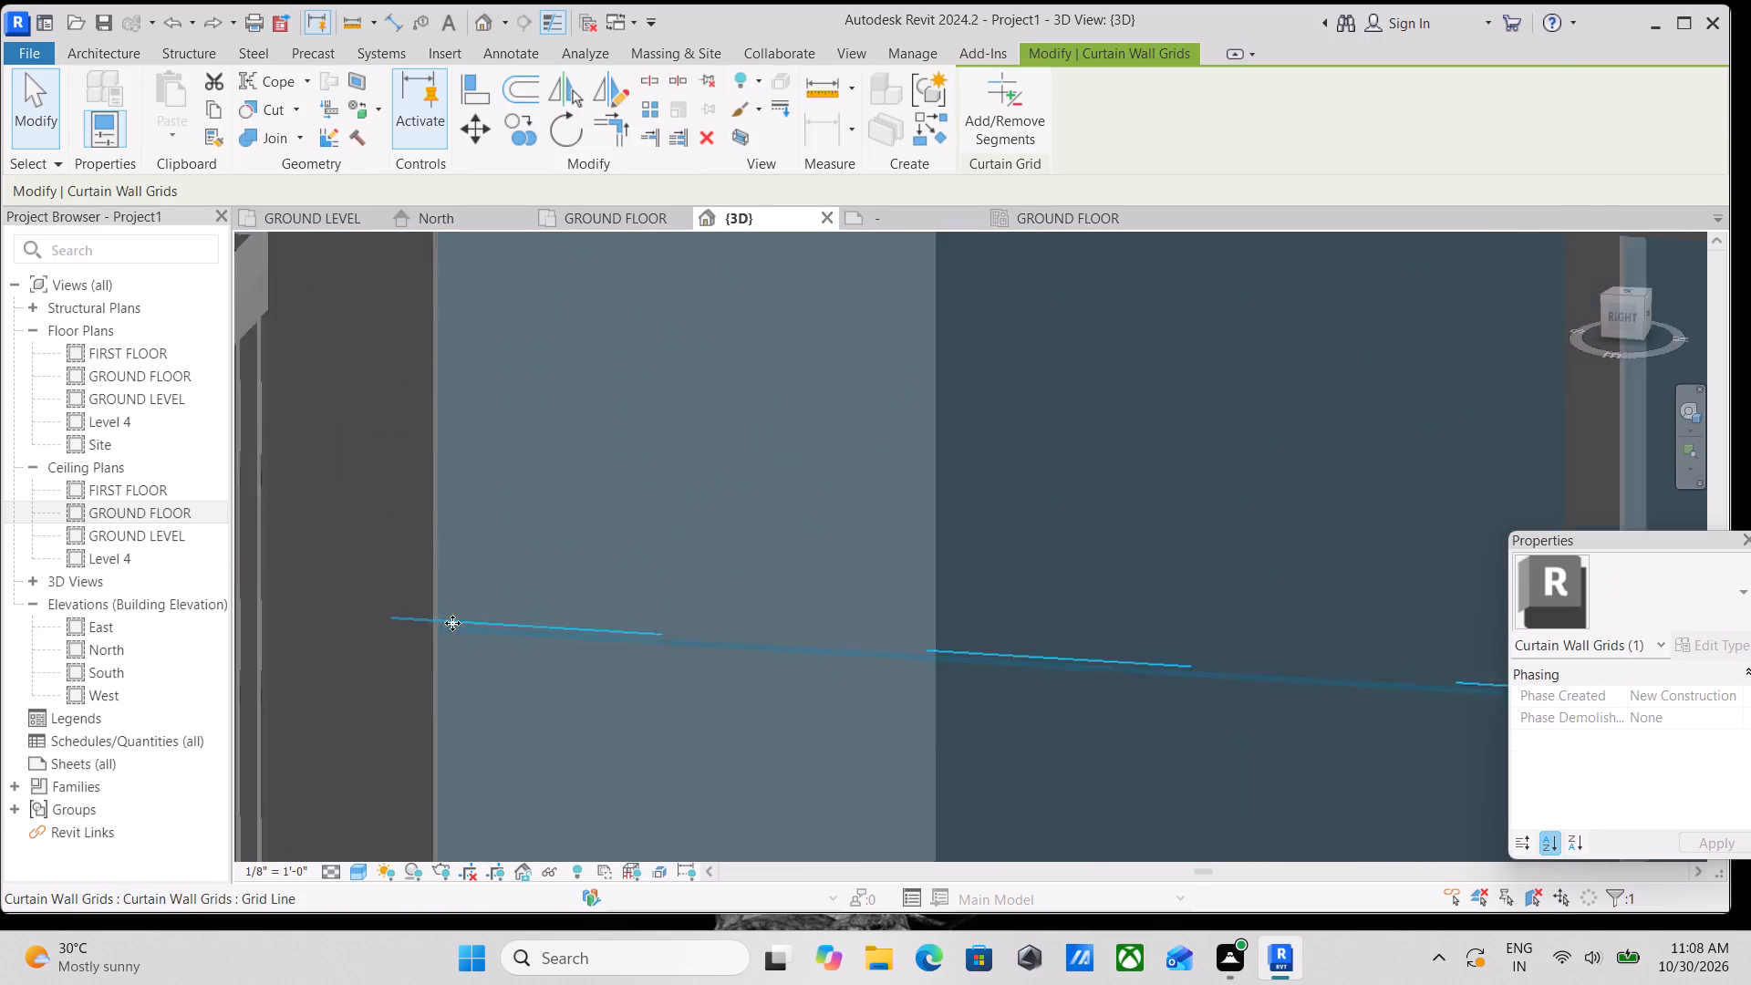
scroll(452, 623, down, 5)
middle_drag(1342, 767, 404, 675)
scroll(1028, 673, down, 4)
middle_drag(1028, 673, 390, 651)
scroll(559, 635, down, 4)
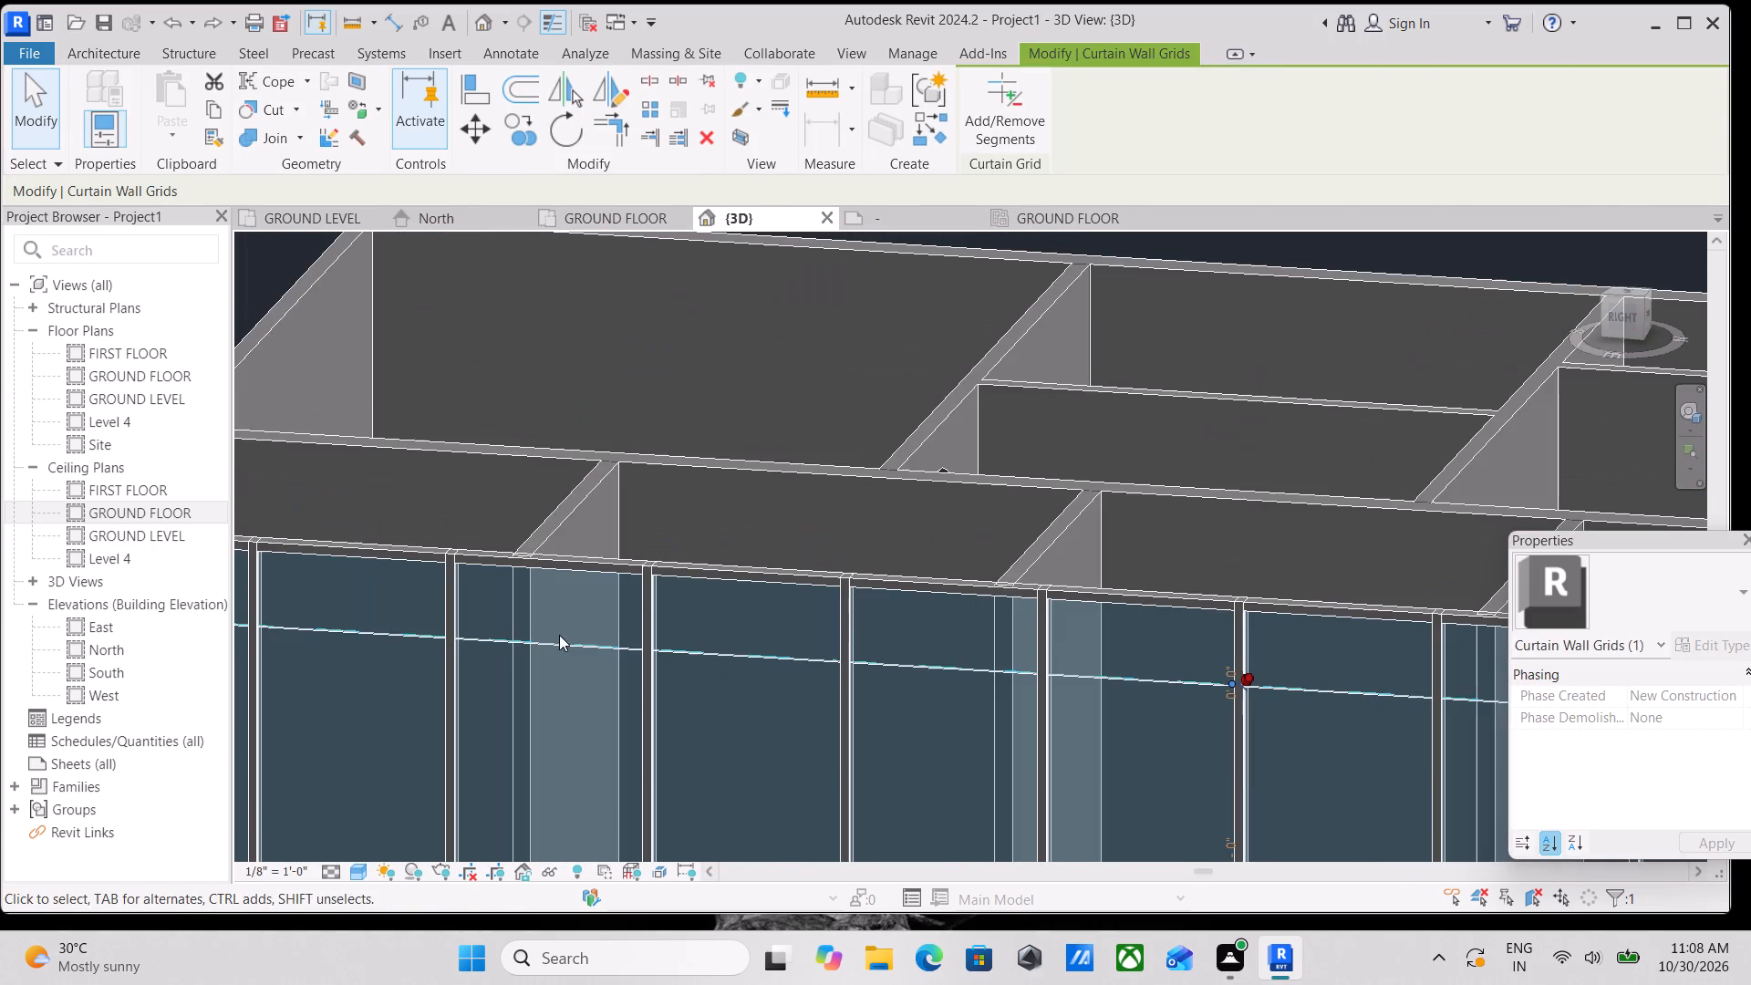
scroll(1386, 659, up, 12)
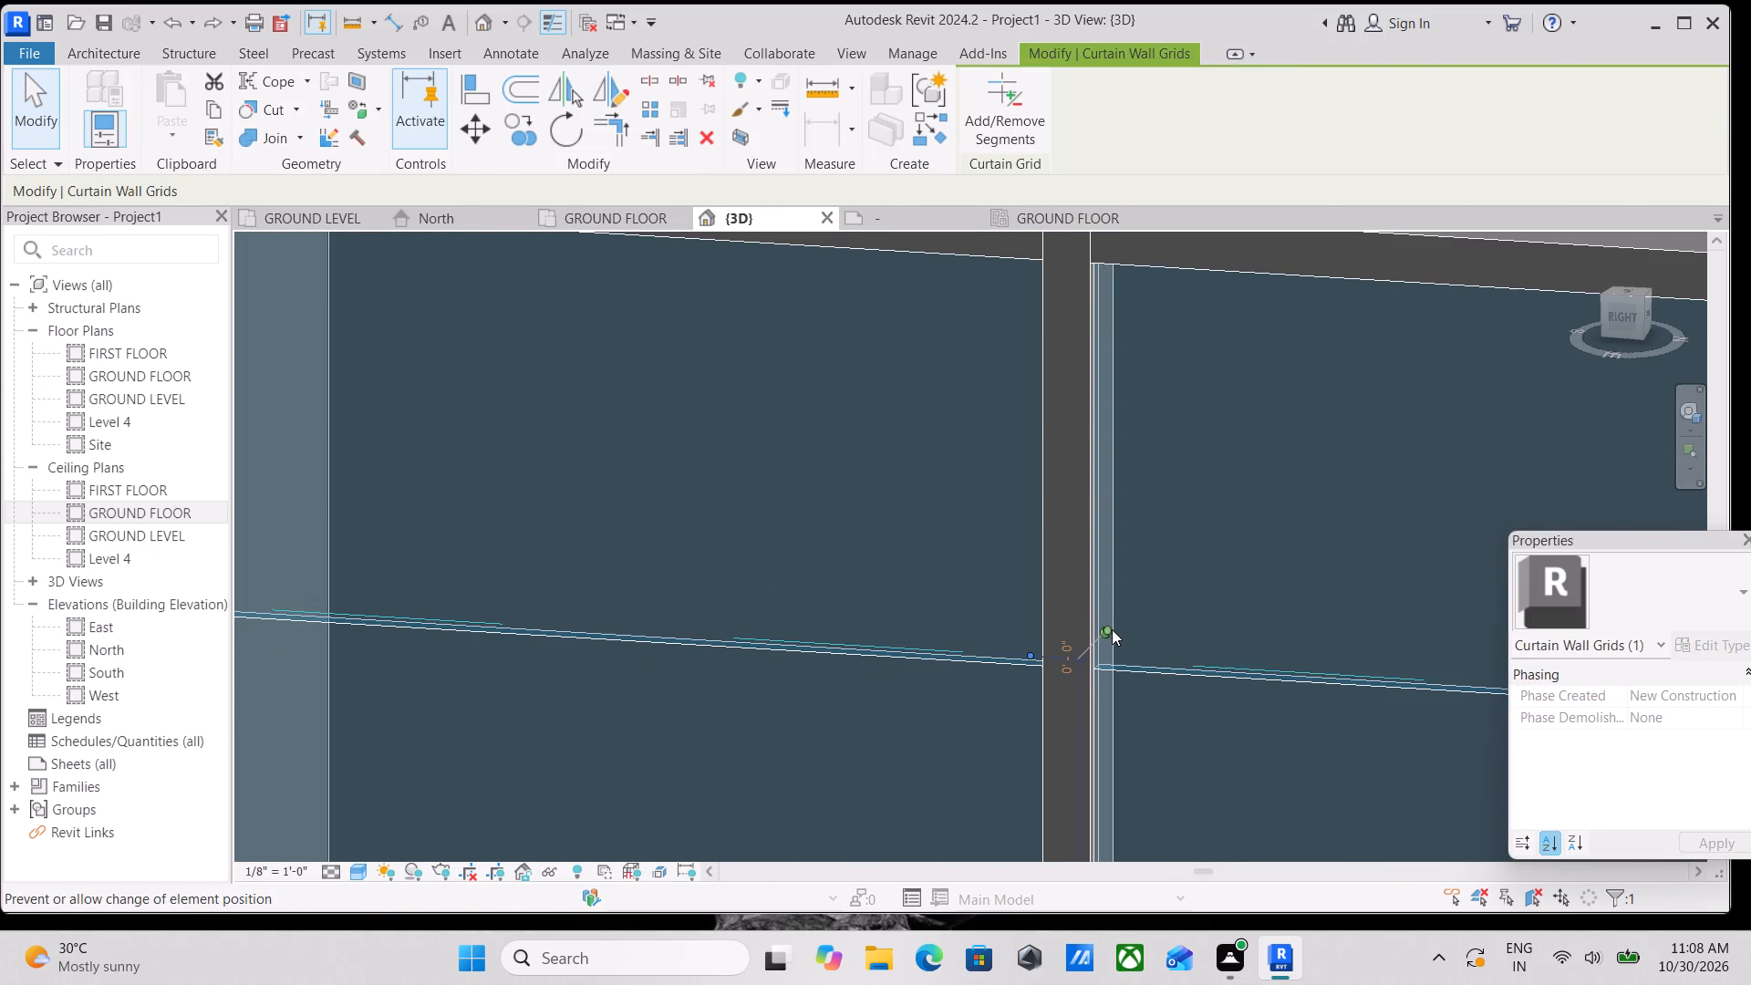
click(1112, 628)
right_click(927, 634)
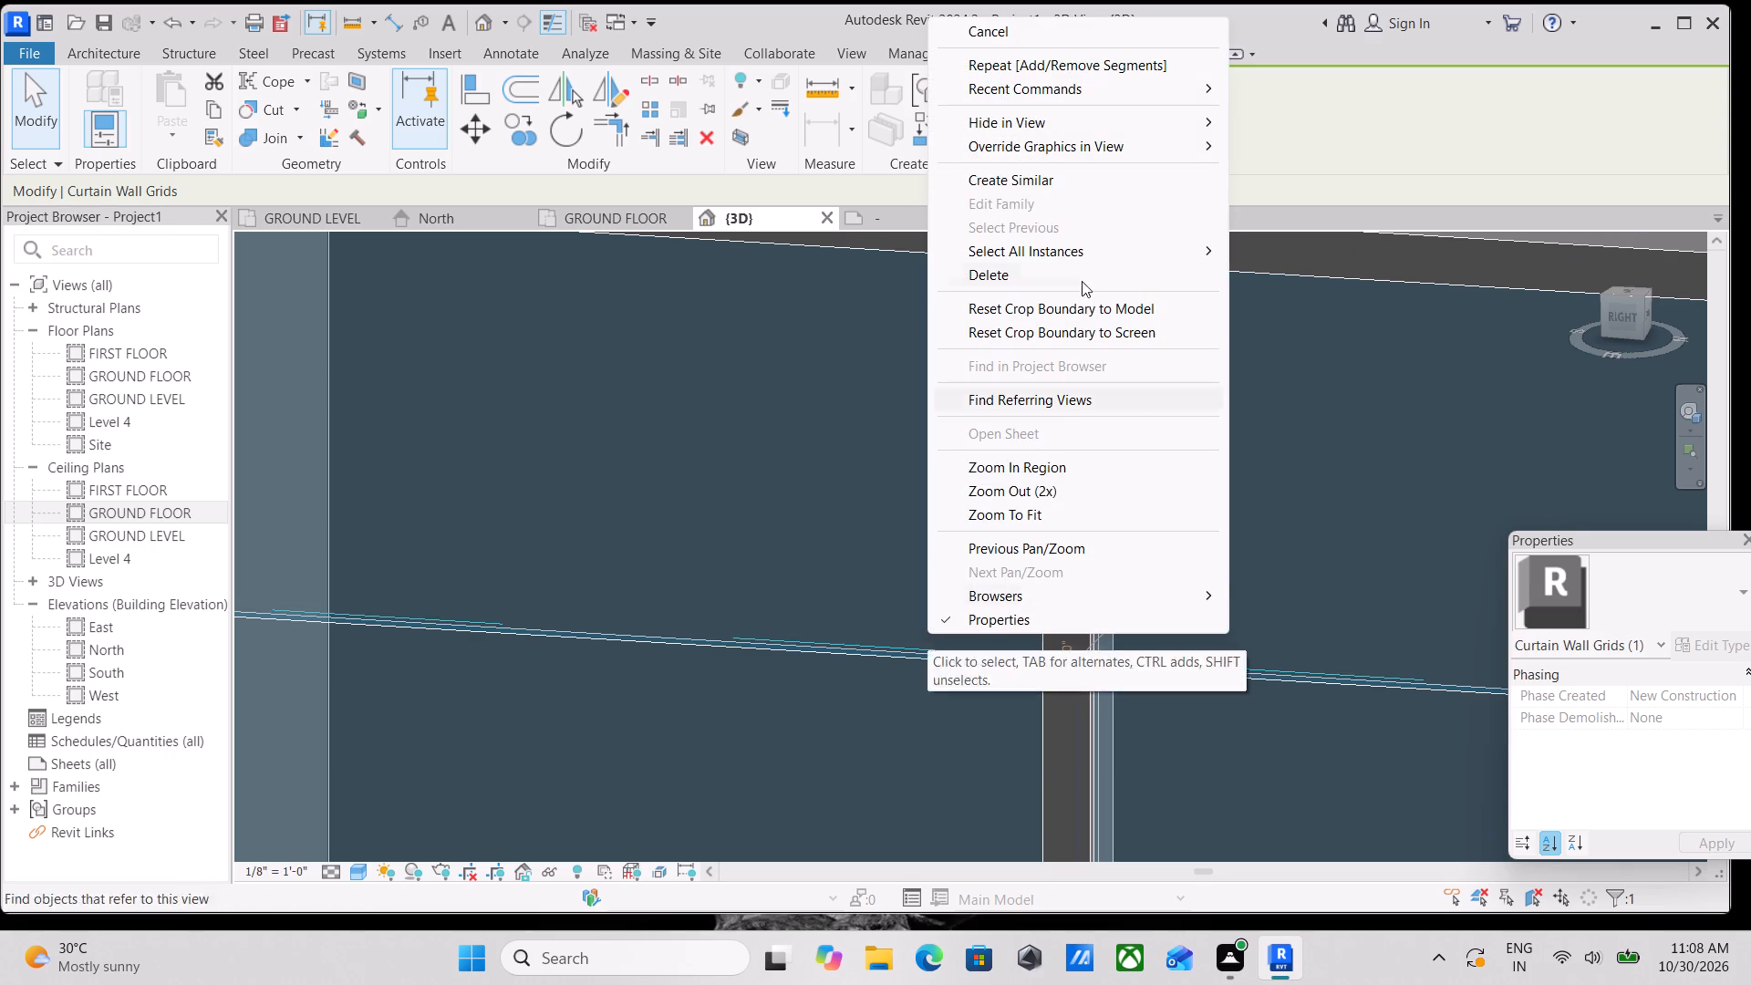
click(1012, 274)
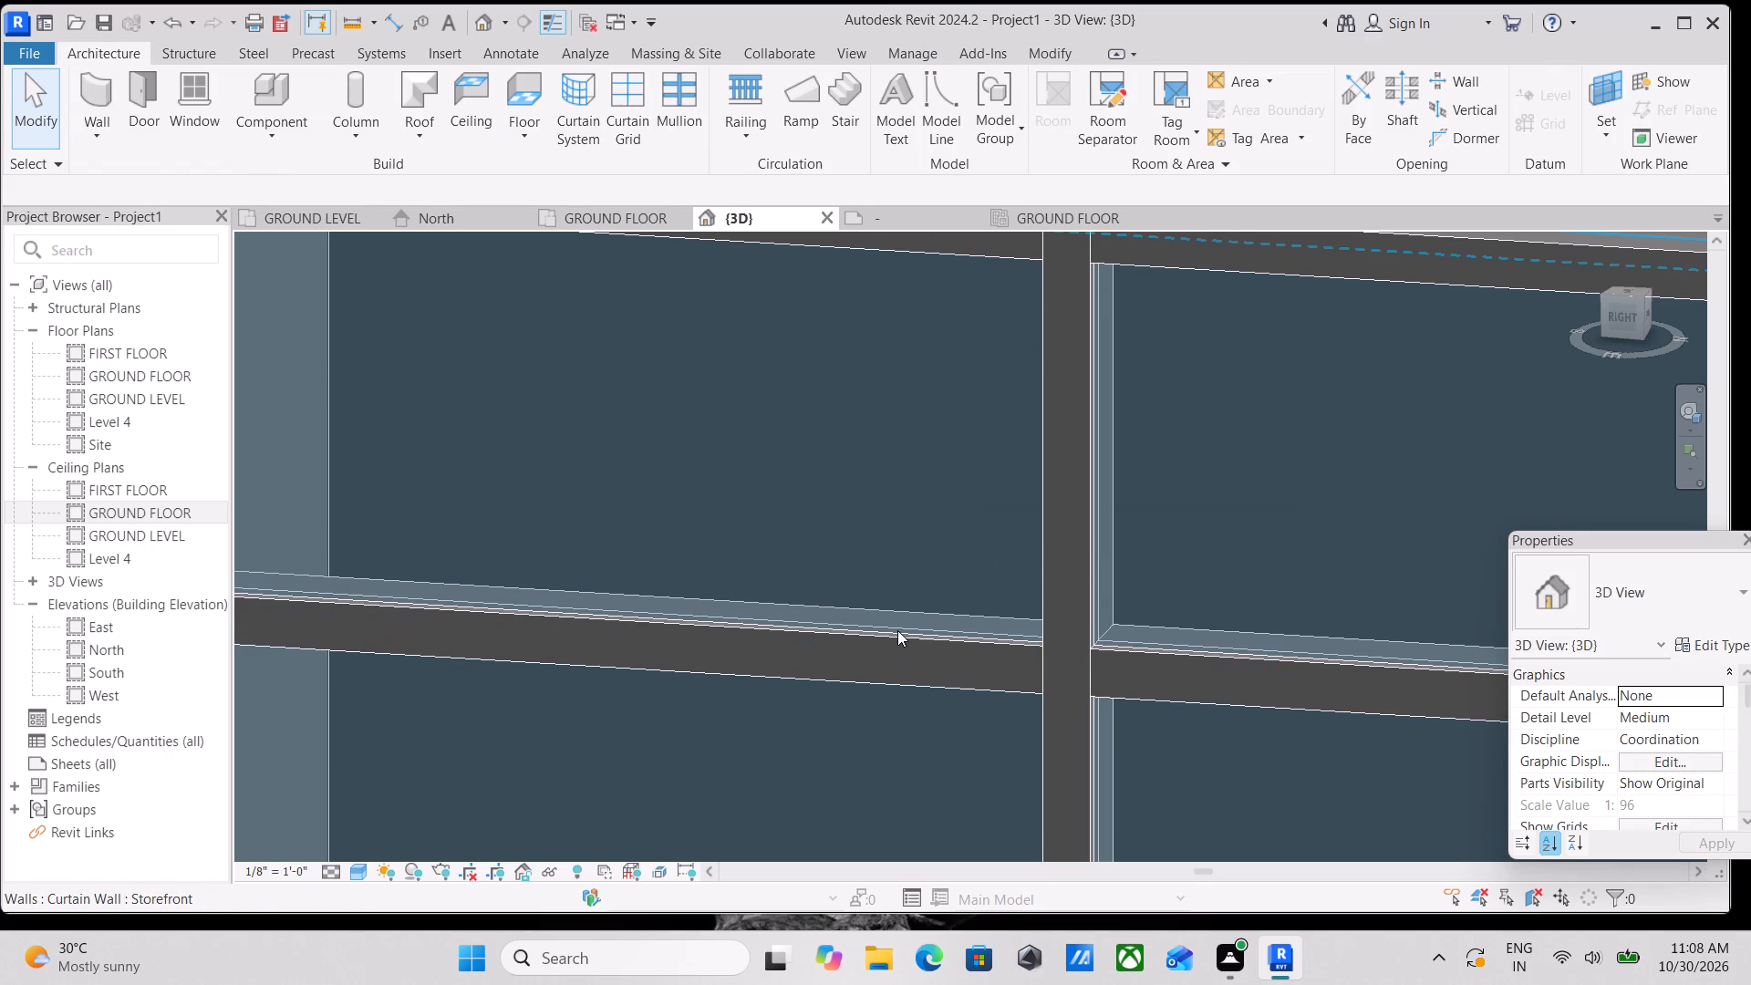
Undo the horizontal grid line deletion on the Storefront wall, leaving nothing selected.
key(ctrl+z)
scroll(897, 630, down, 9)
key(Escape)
Examine the glazed Storefront facade and its horizontal grid line from several angles outside the building.
scroll(917, 628, down, 3)
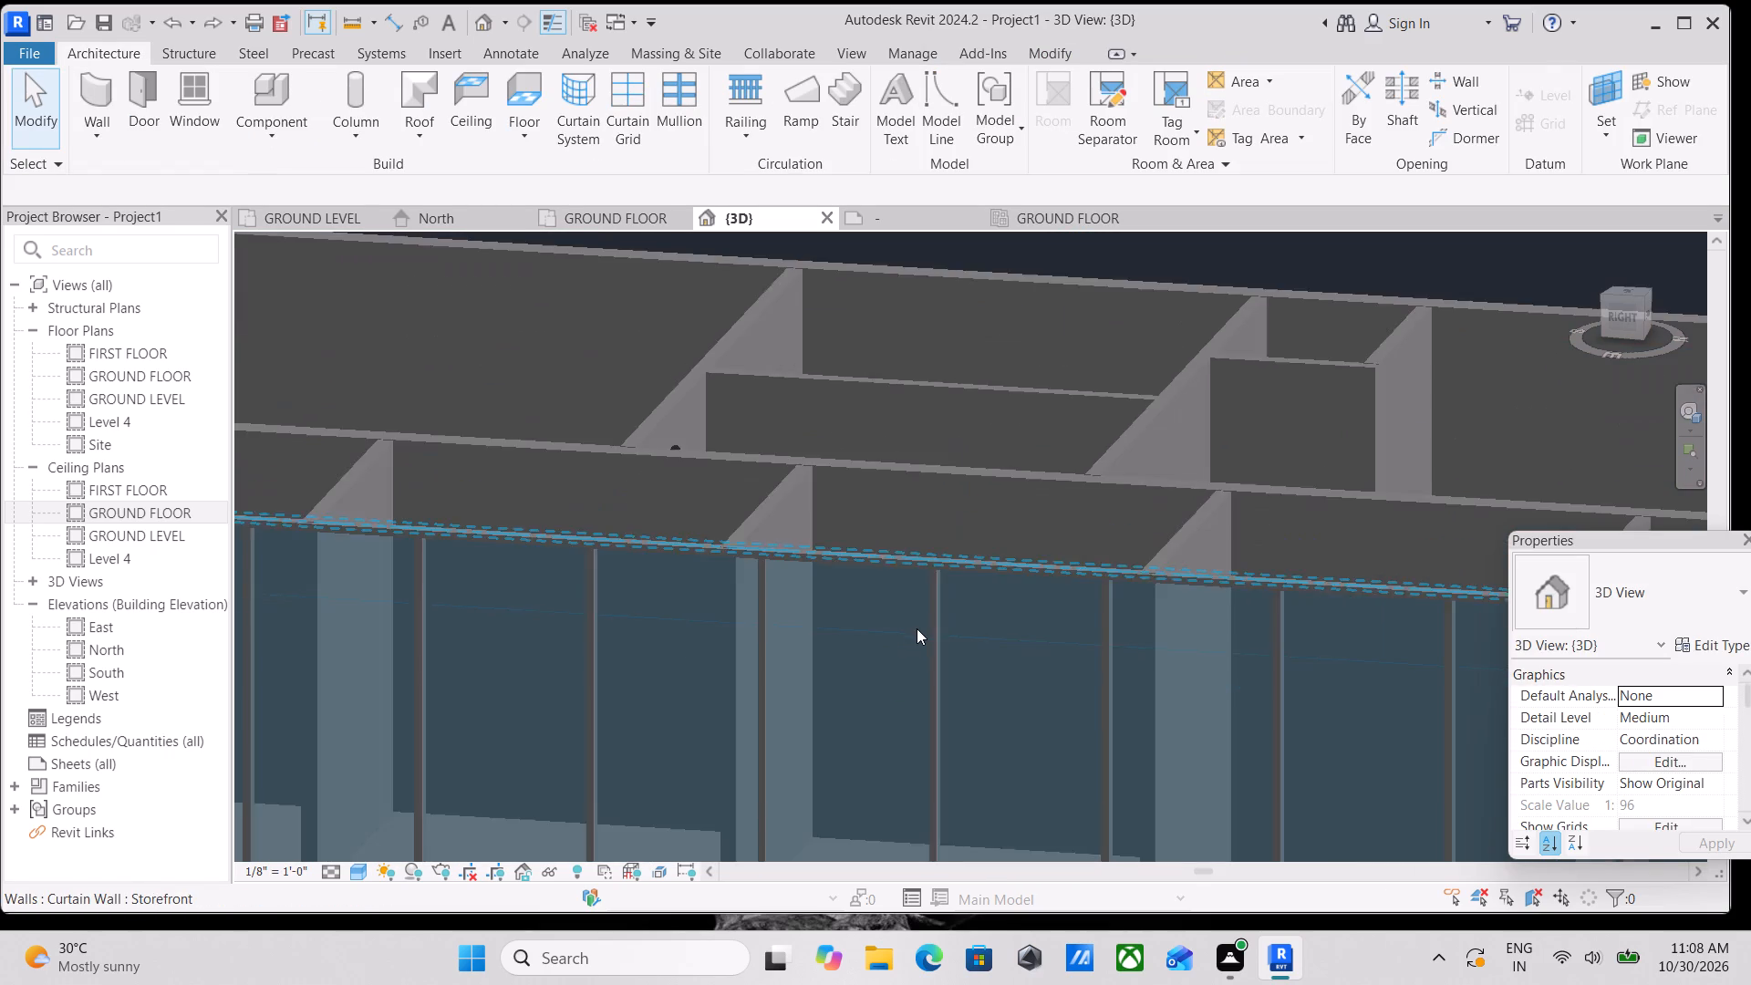
scroll(917, 628, down, 7)
scroll(730, 638, down, 1)
middle_click(638, 599)
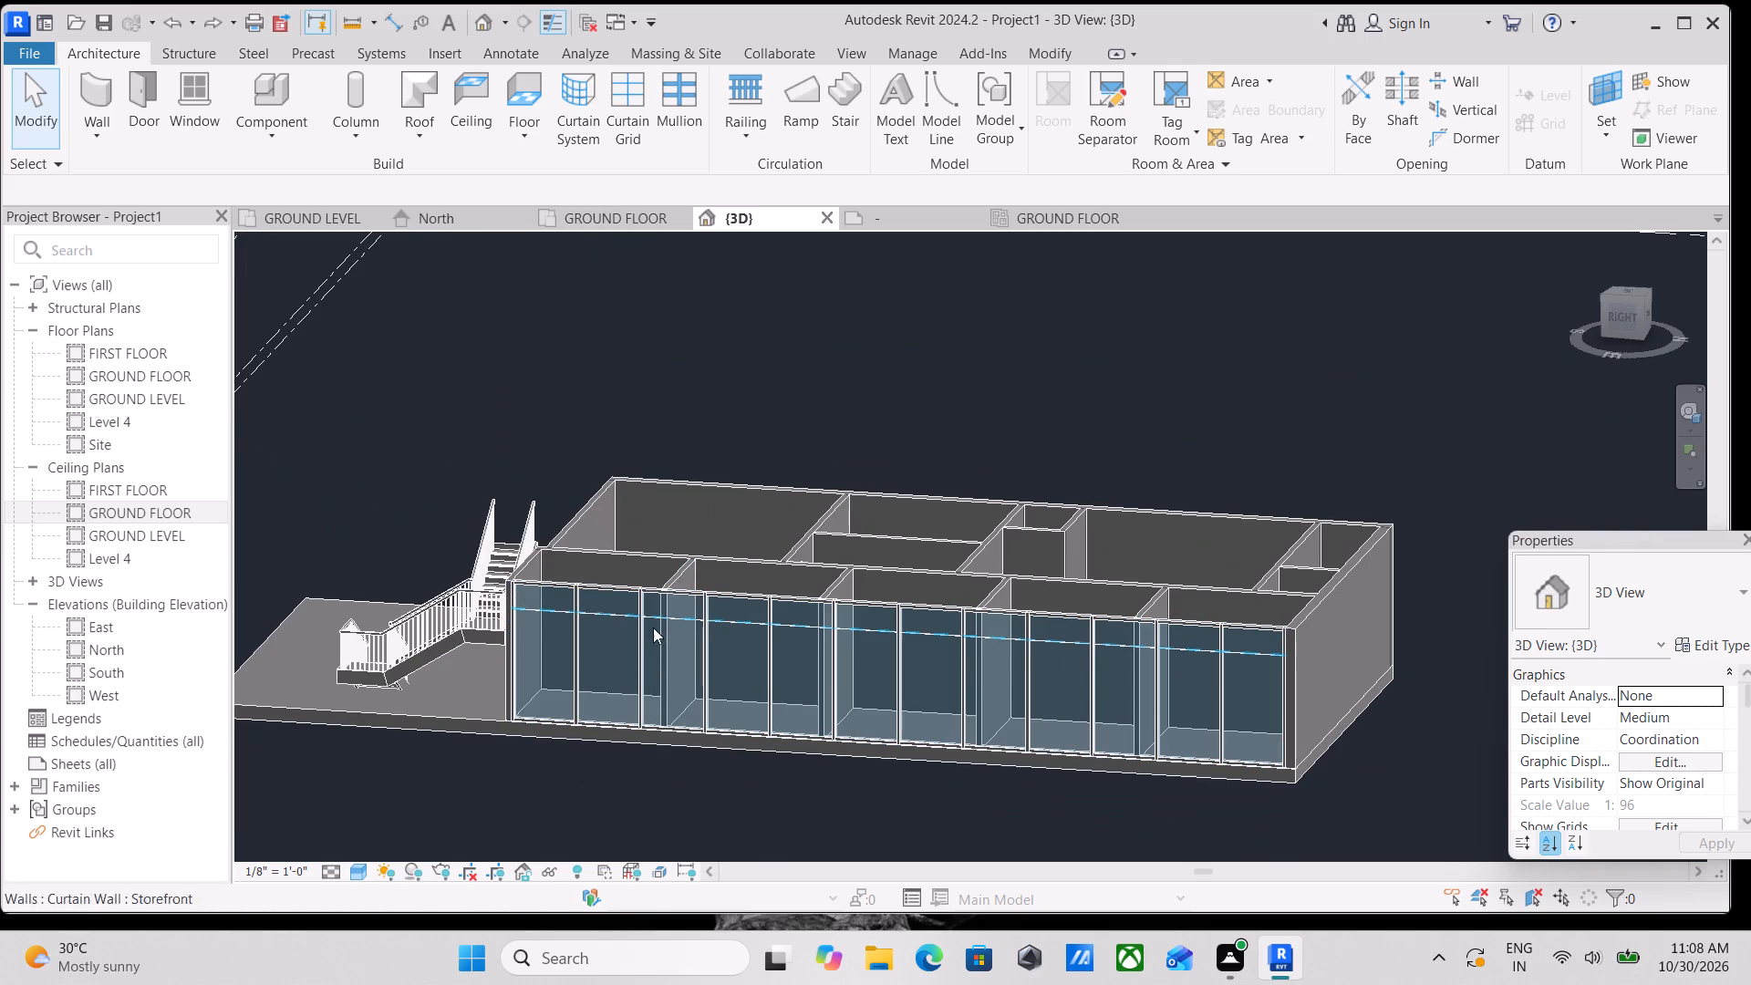
shift+middle_drag(627, 597, 699, 618)
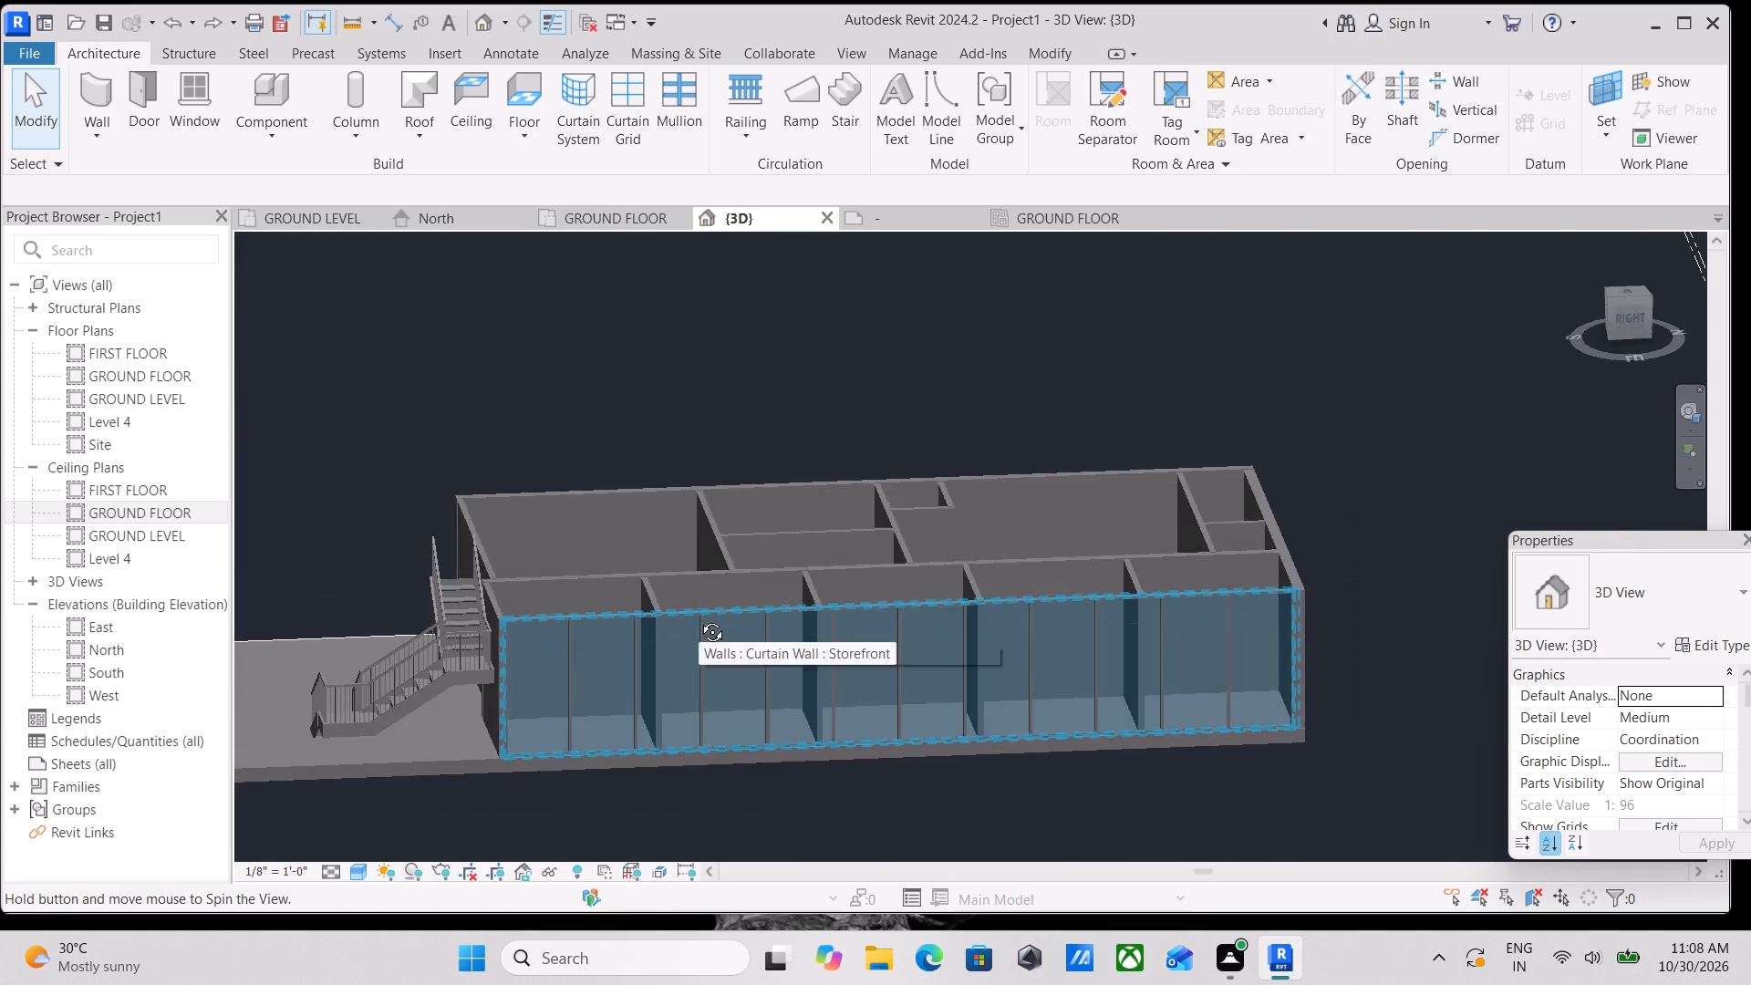
shift+middle_drag(699, 618, 798, 543)
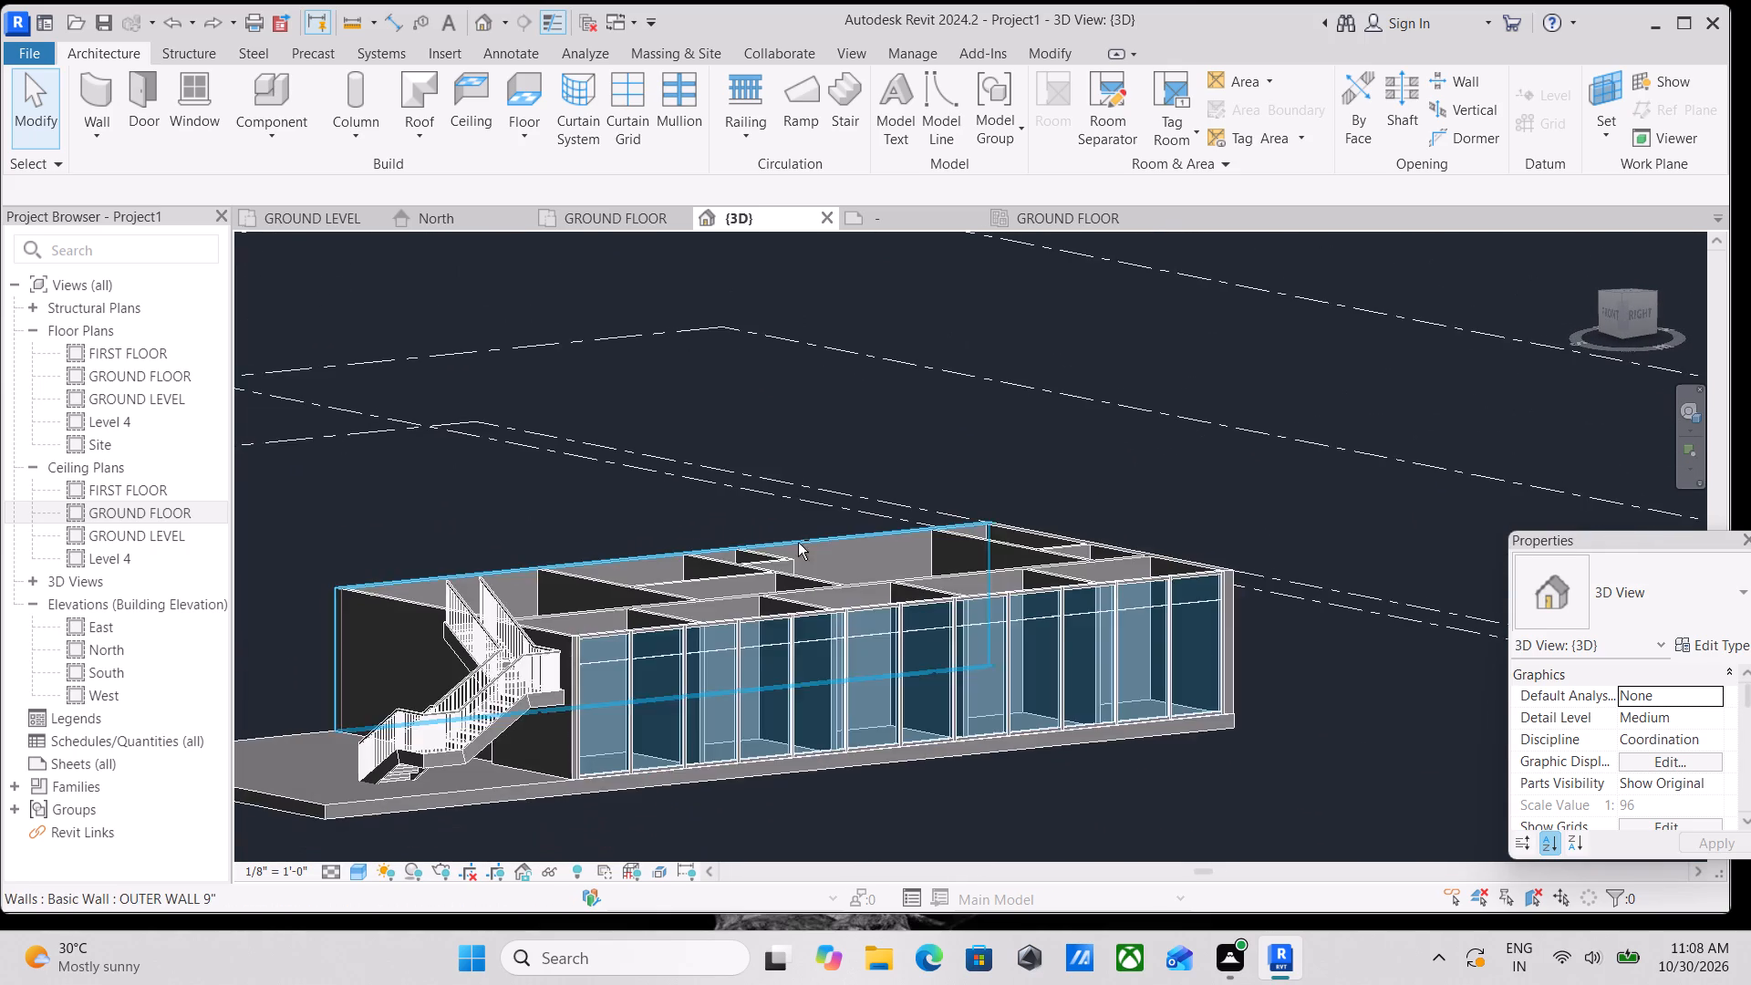
scroll(798, 560, down, 2)
shift+middle_drag(798, 561, 654, 652)
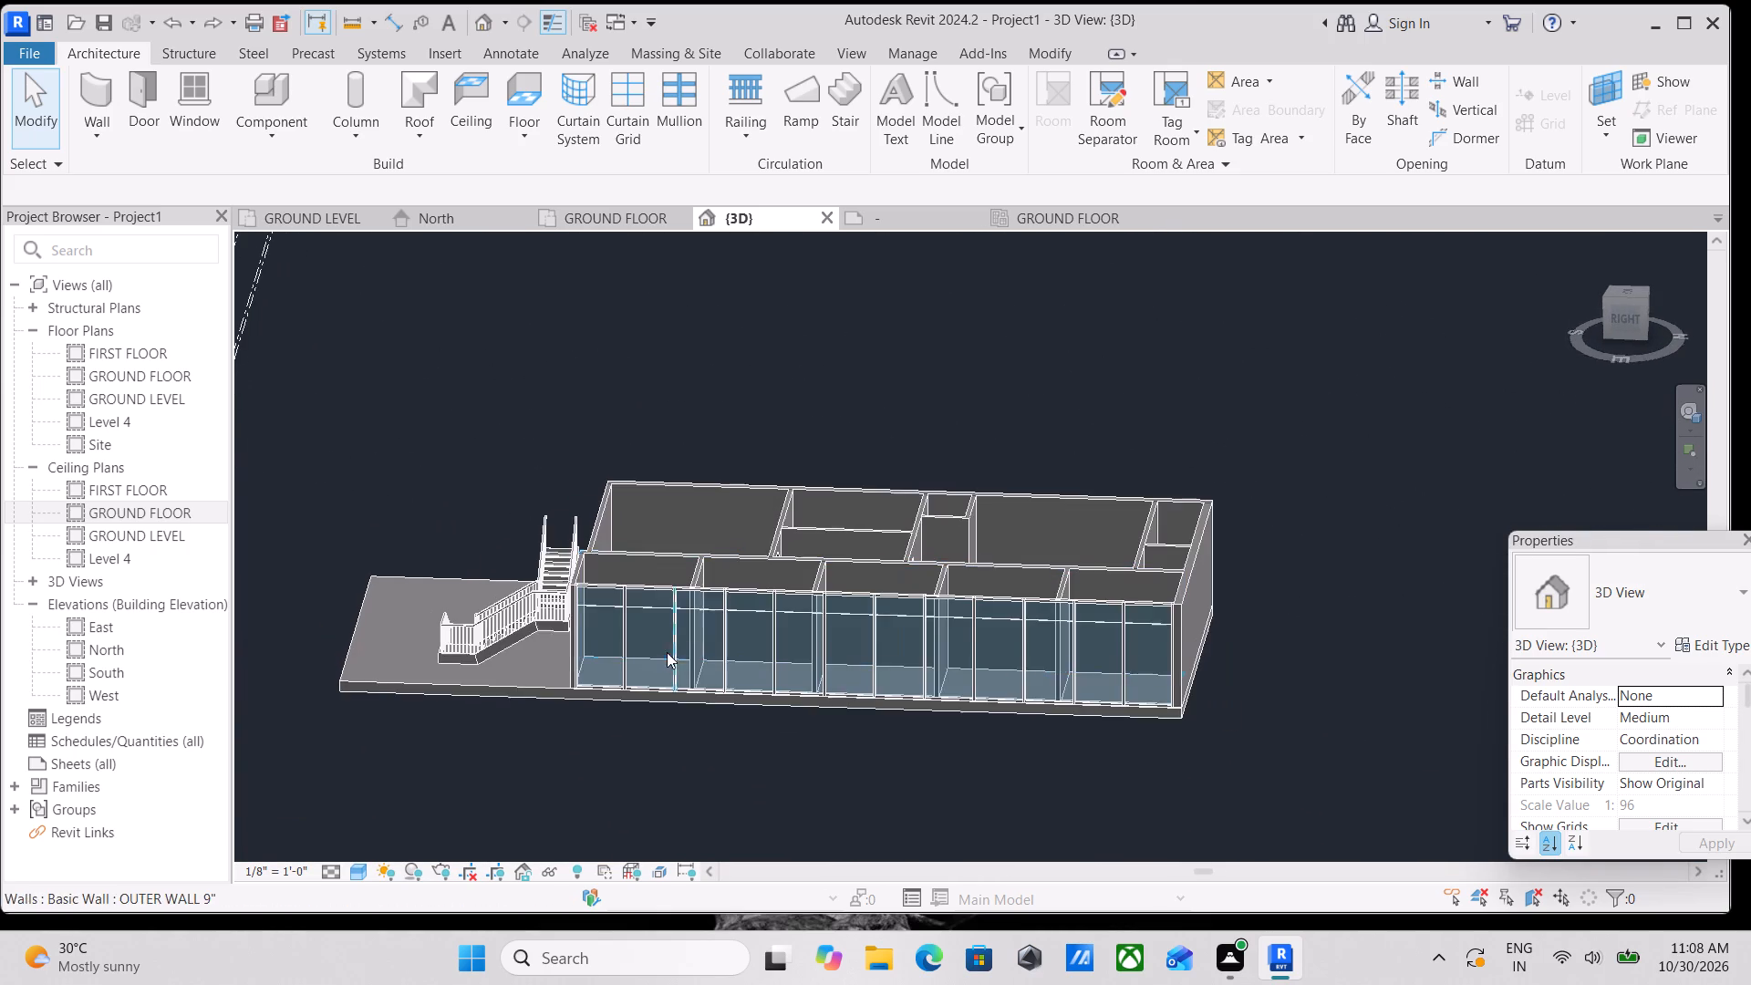
shift+middle_drag(674, 652, 762, 727)
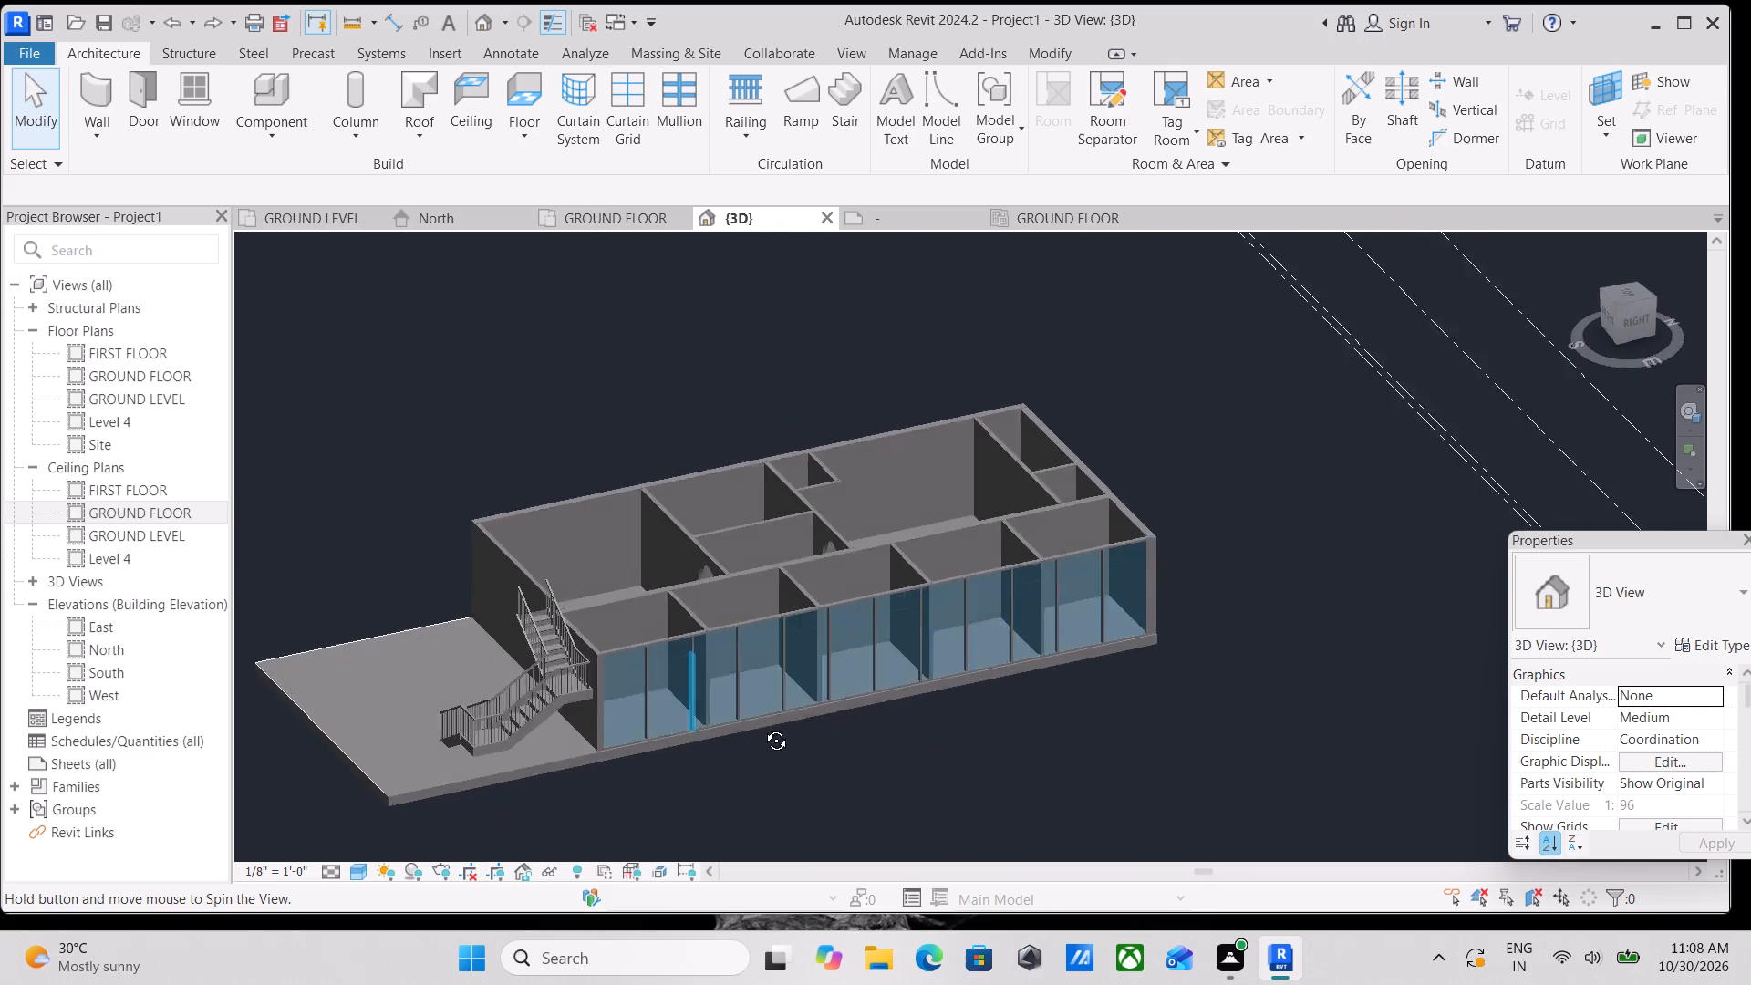
shift+middle_drag(762, 727, 749, 732)
scroll(834, 783, up, 2)
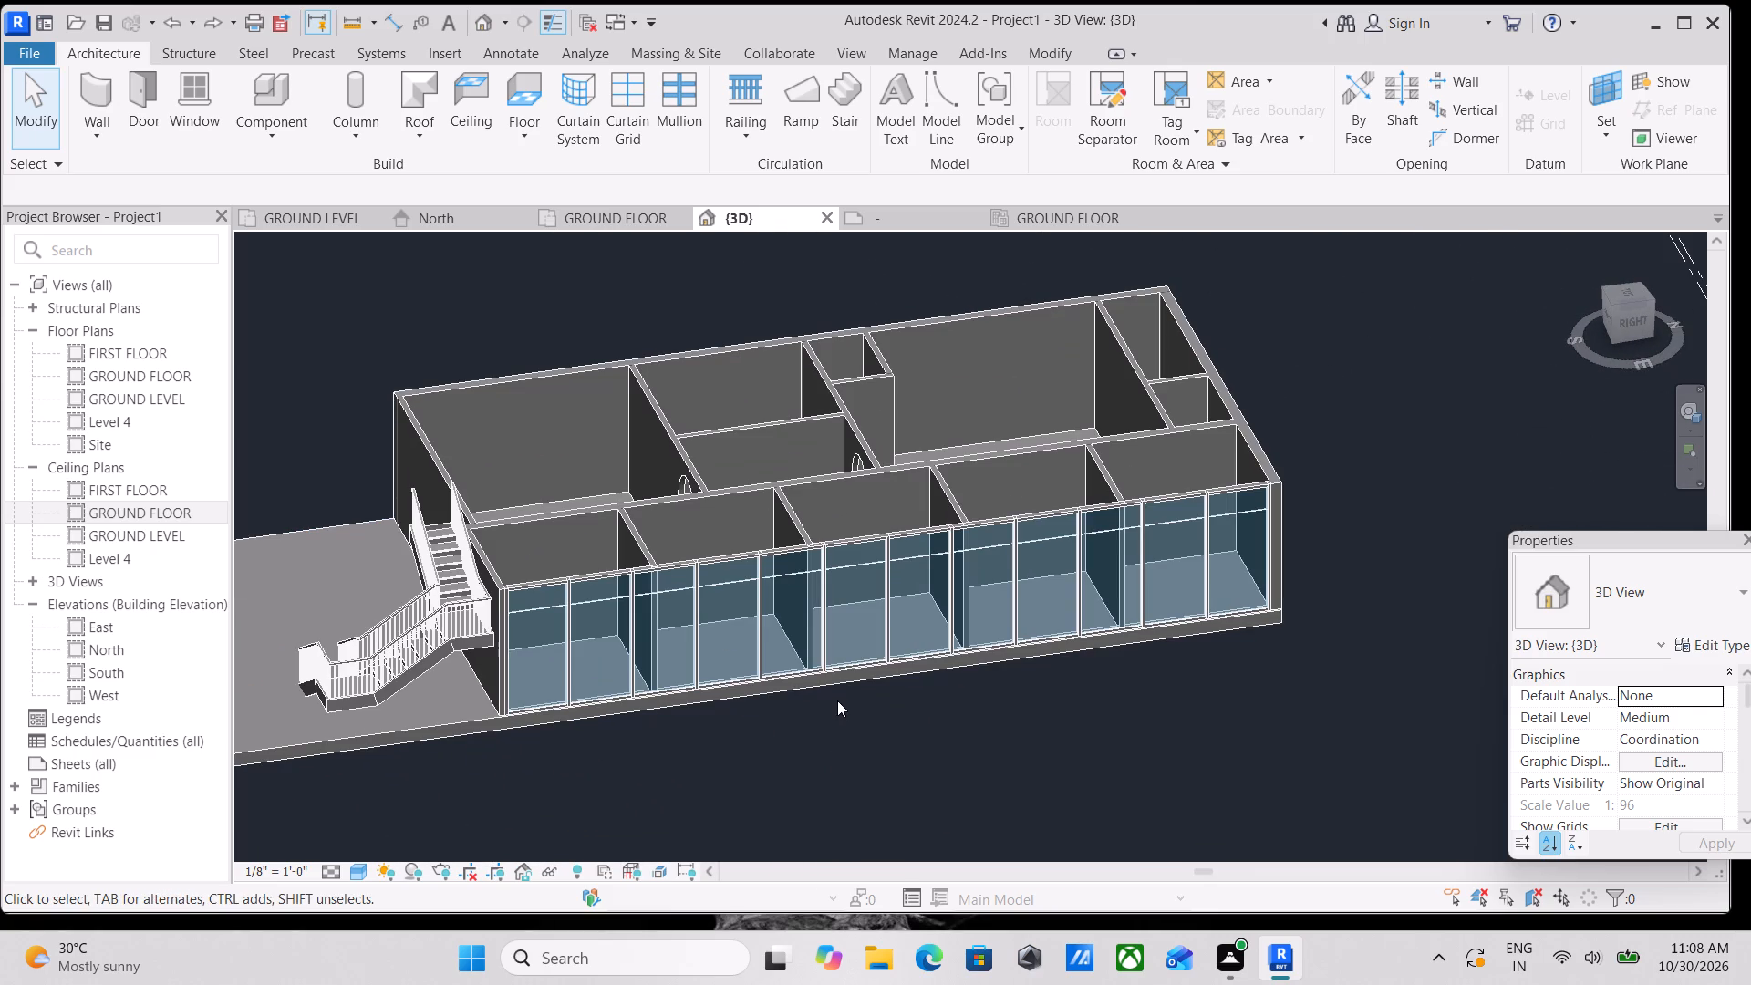
middle_drag(841, 696, 872, 586)
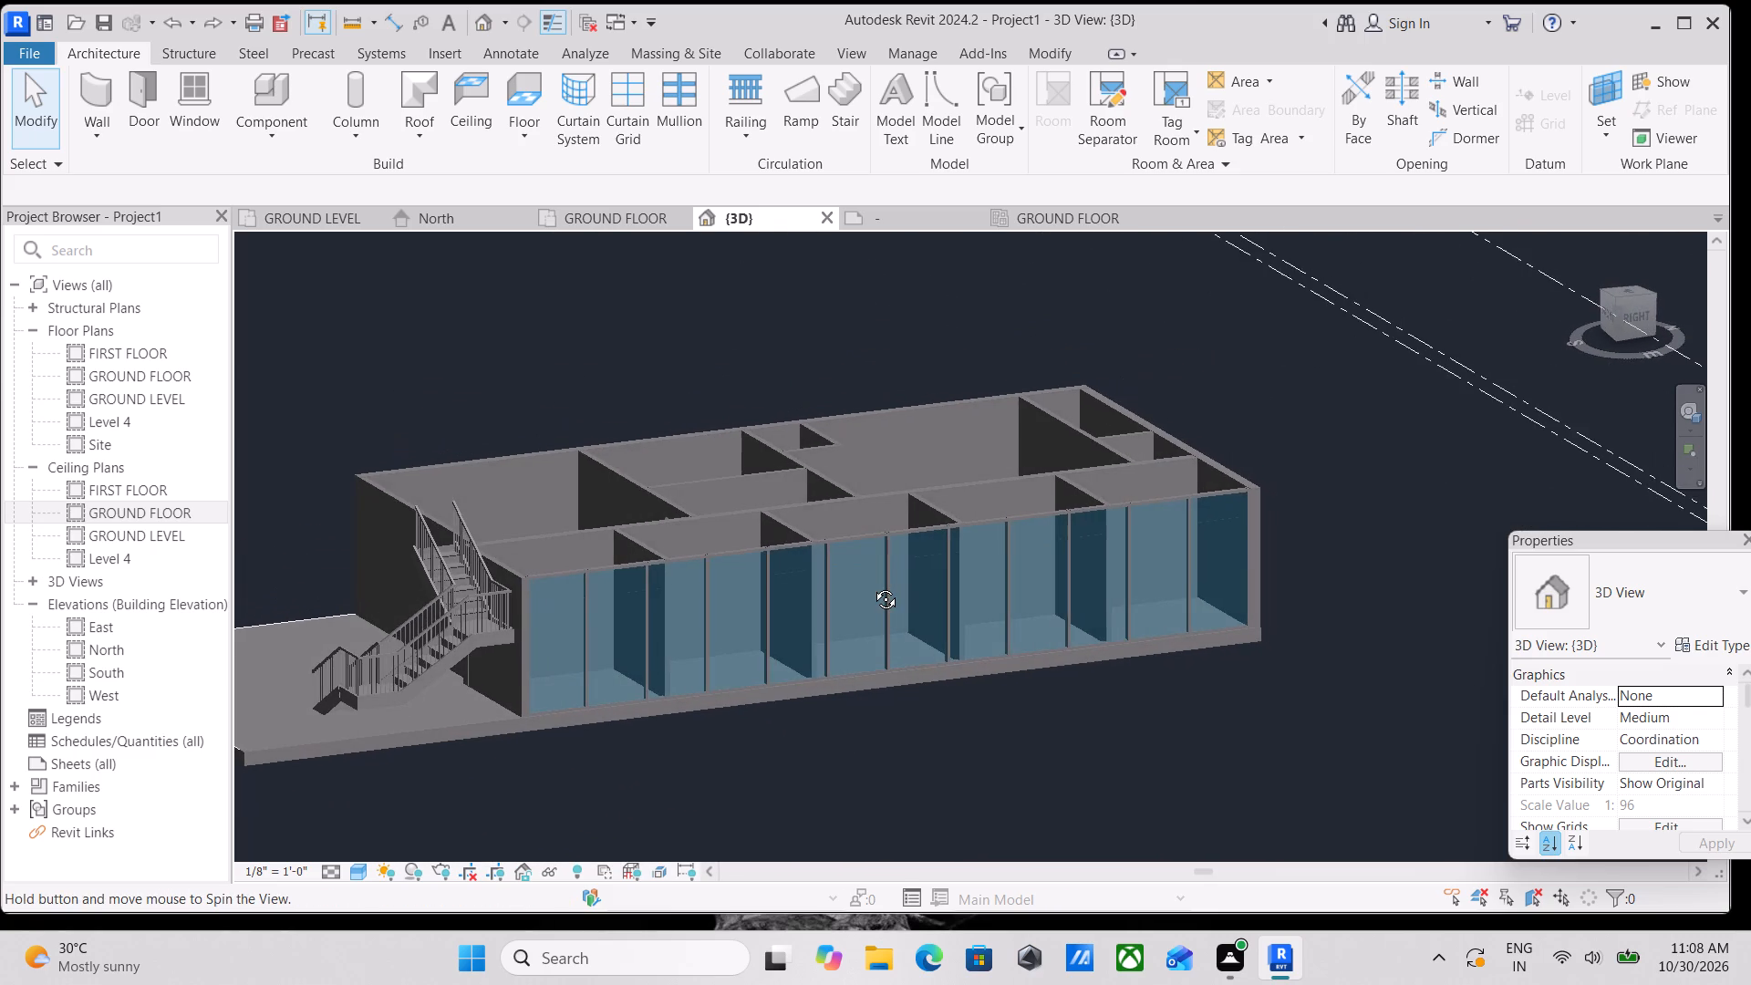
middle_drag(872, 586, 870, 669)
Examine the building's front end, including the entrance slab, the exterior stair with its railings and the arched openings.
shift+middle_drag(815, 672, 1170, 555)
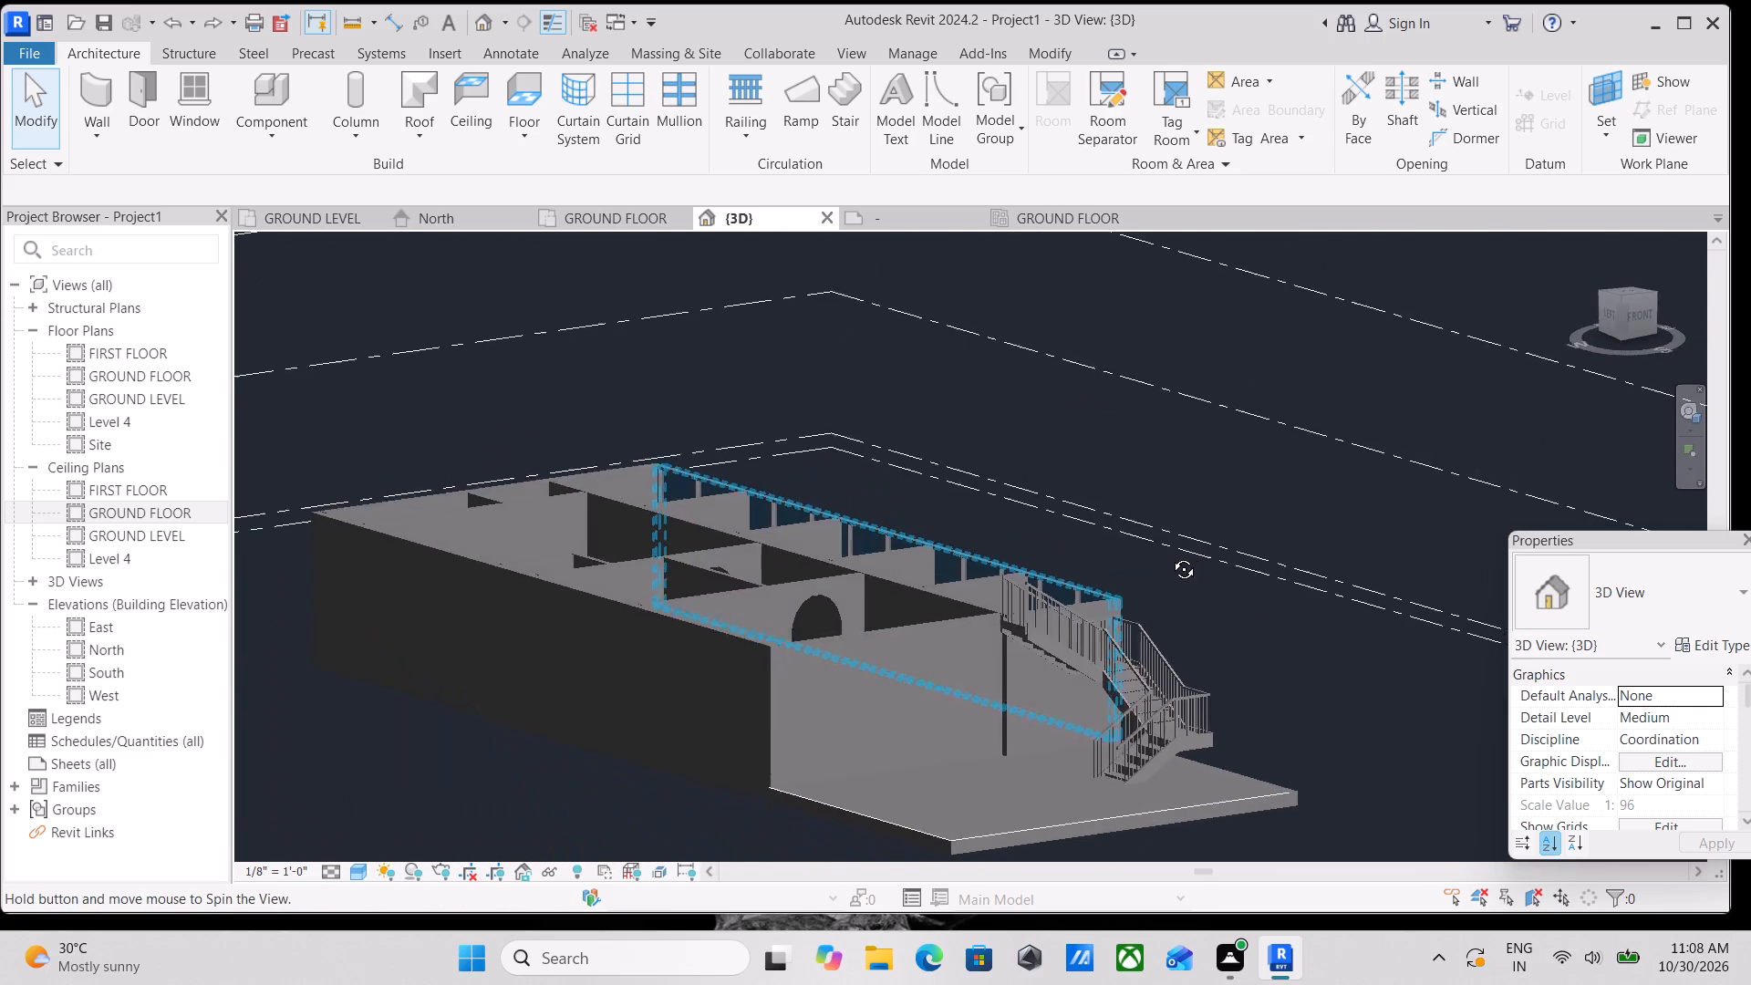
shift+middle_drag(1170, 555, 442, 642)
middle_drag(813, 677, 1225, 527)
shift+middle_drag(577, 649, 845, 784)
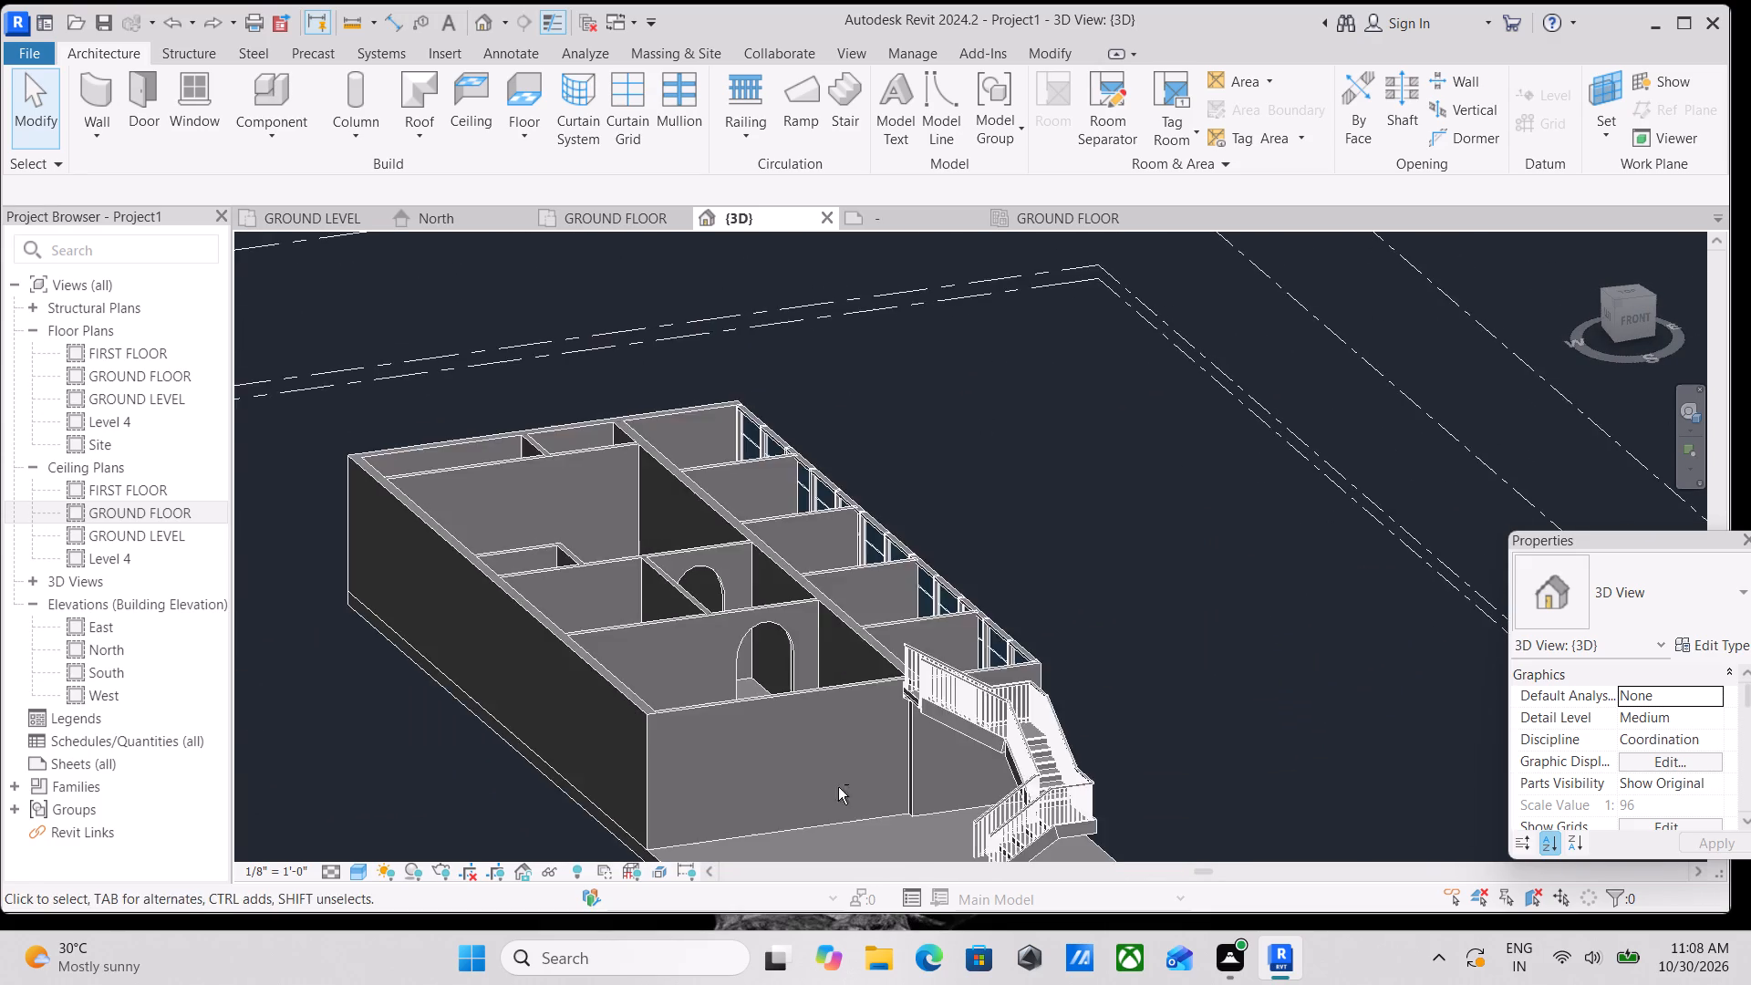
scroll(752, 776, down, 1)
middle_drag(752, 776, 694, 594)
scroll(757, 700, up, 2)
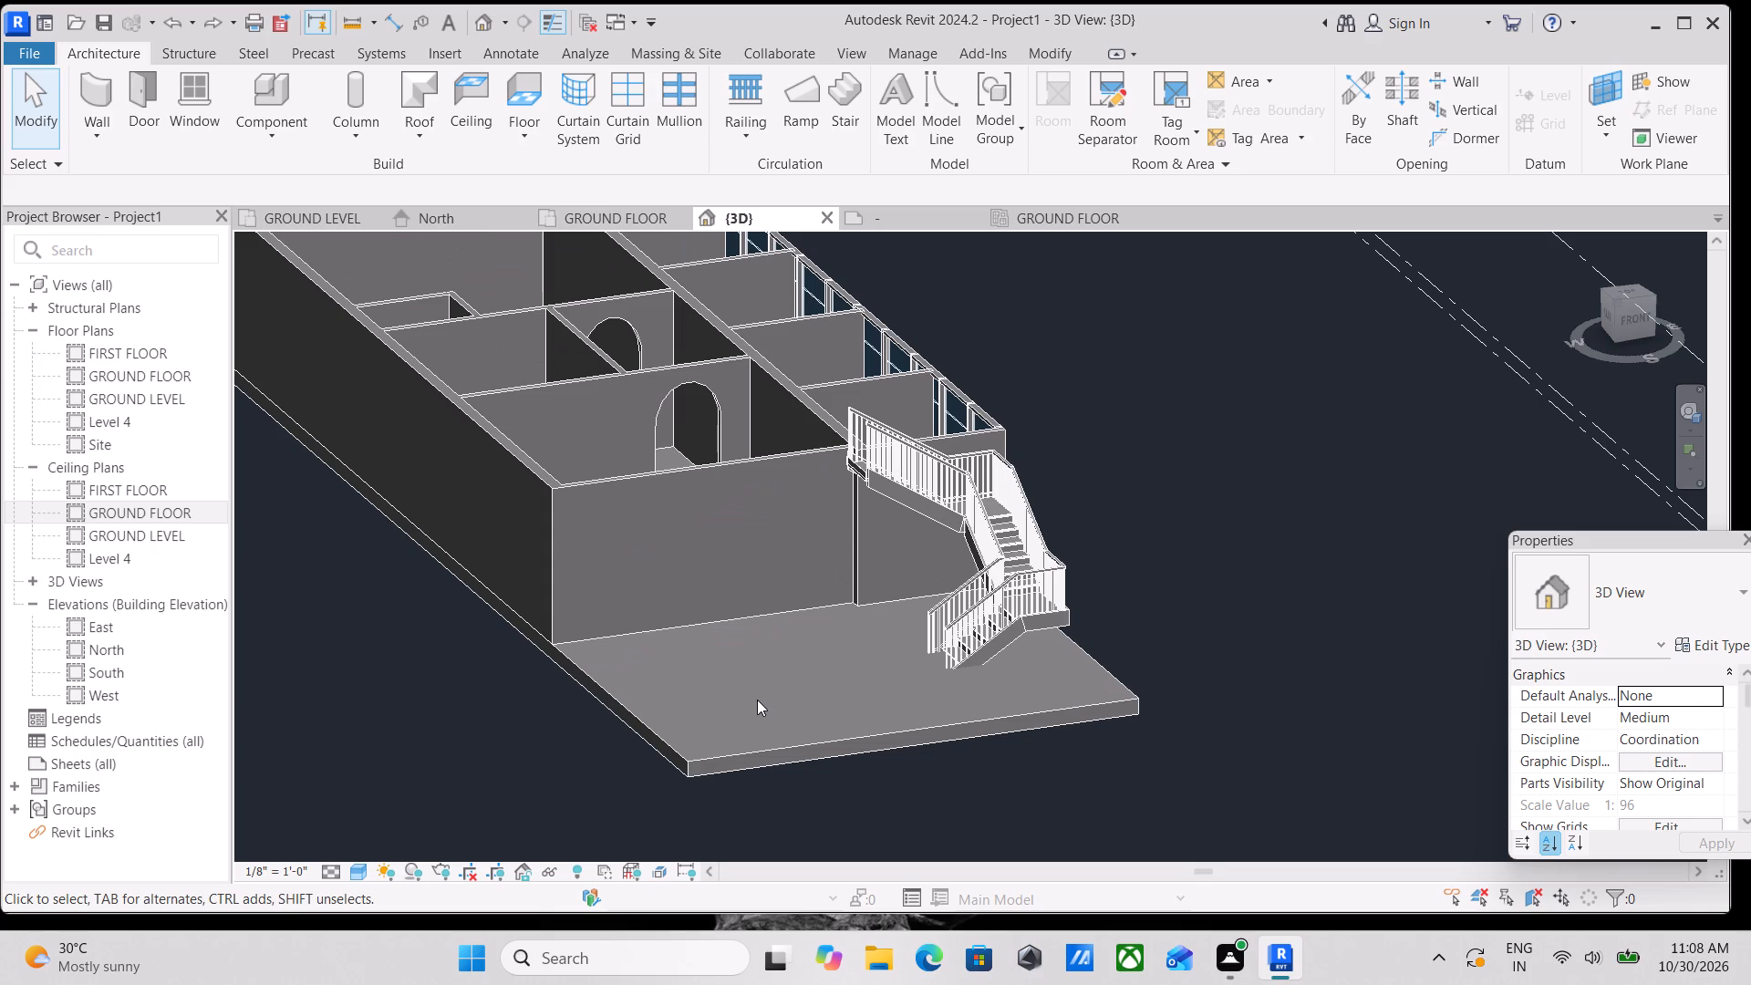
scroll(802, 643, down, 1)
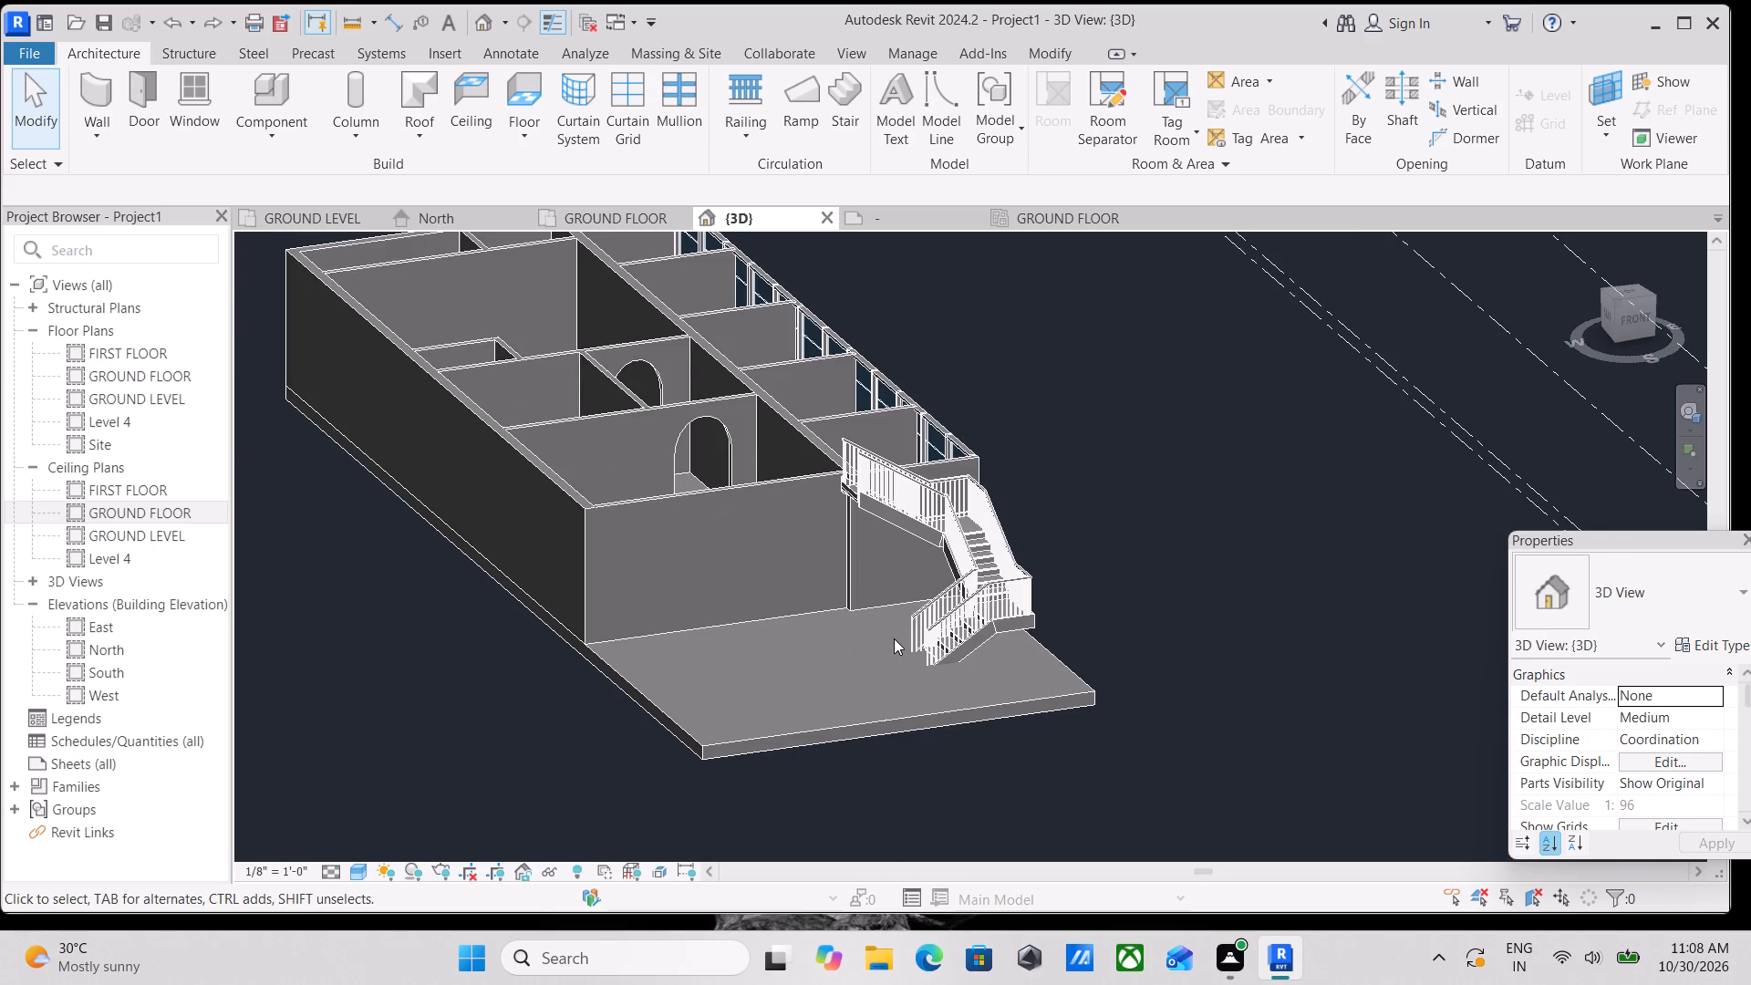
scroll(894, 638, up, 2)
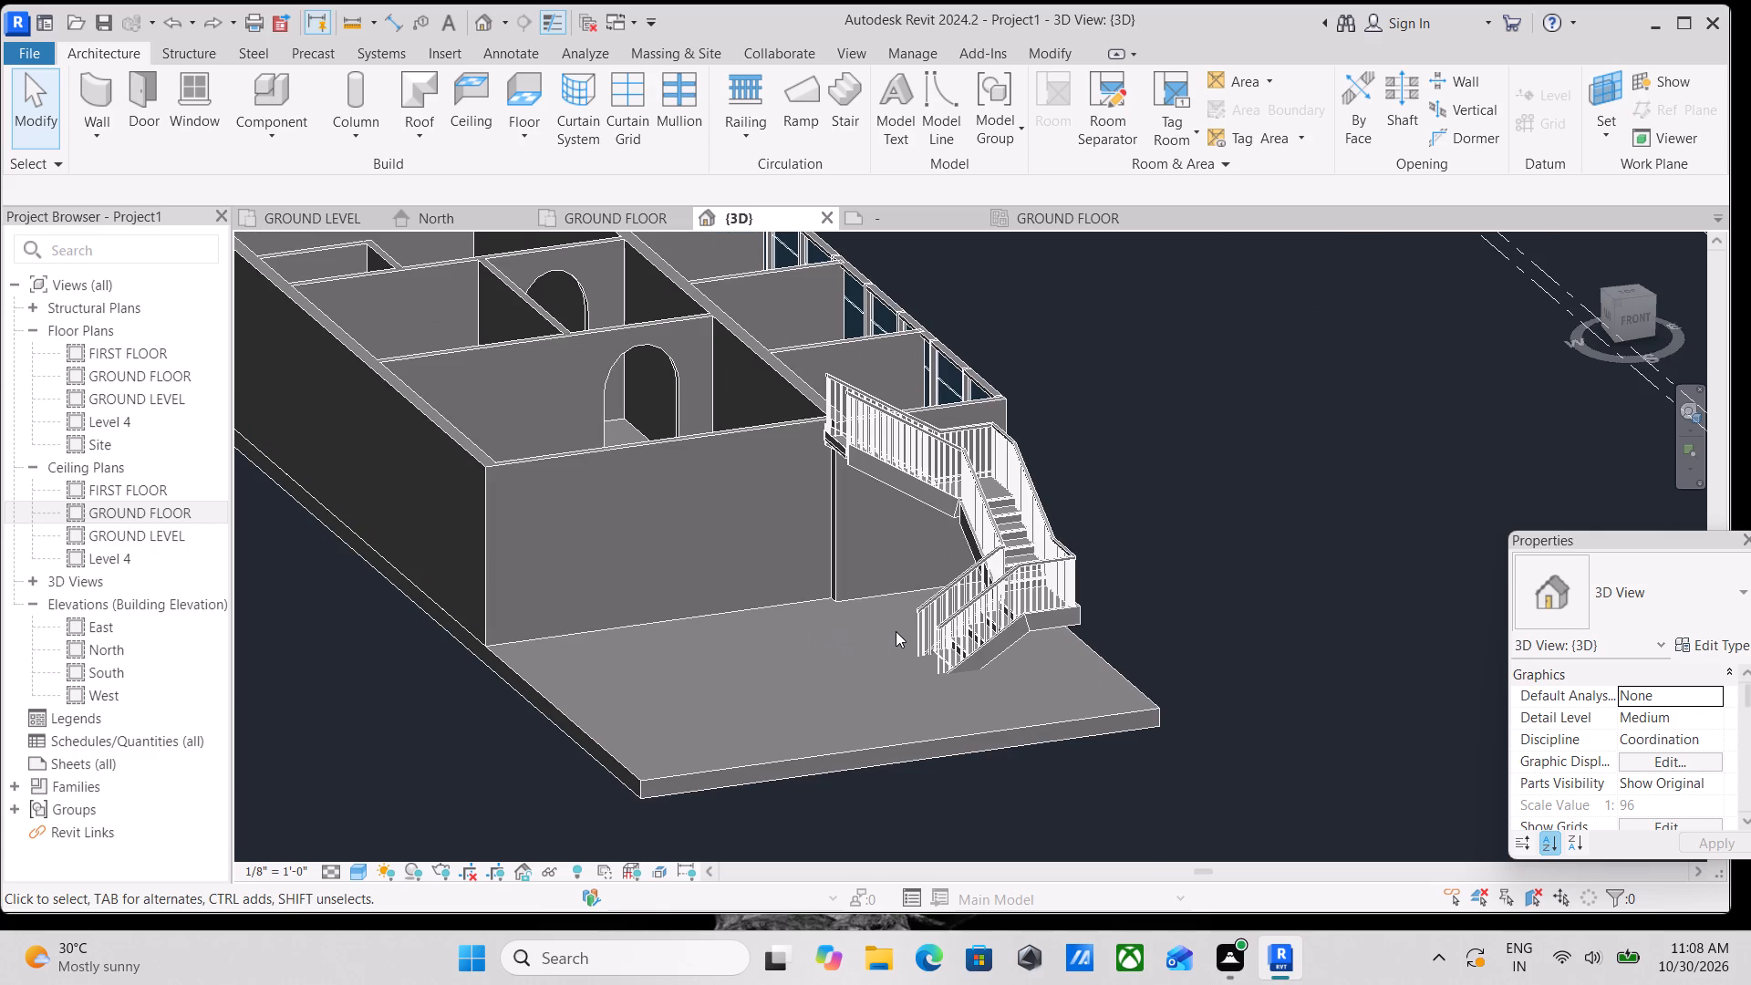
scroll(956, 647, down, 2)
scroll(964, 721, down, 2)
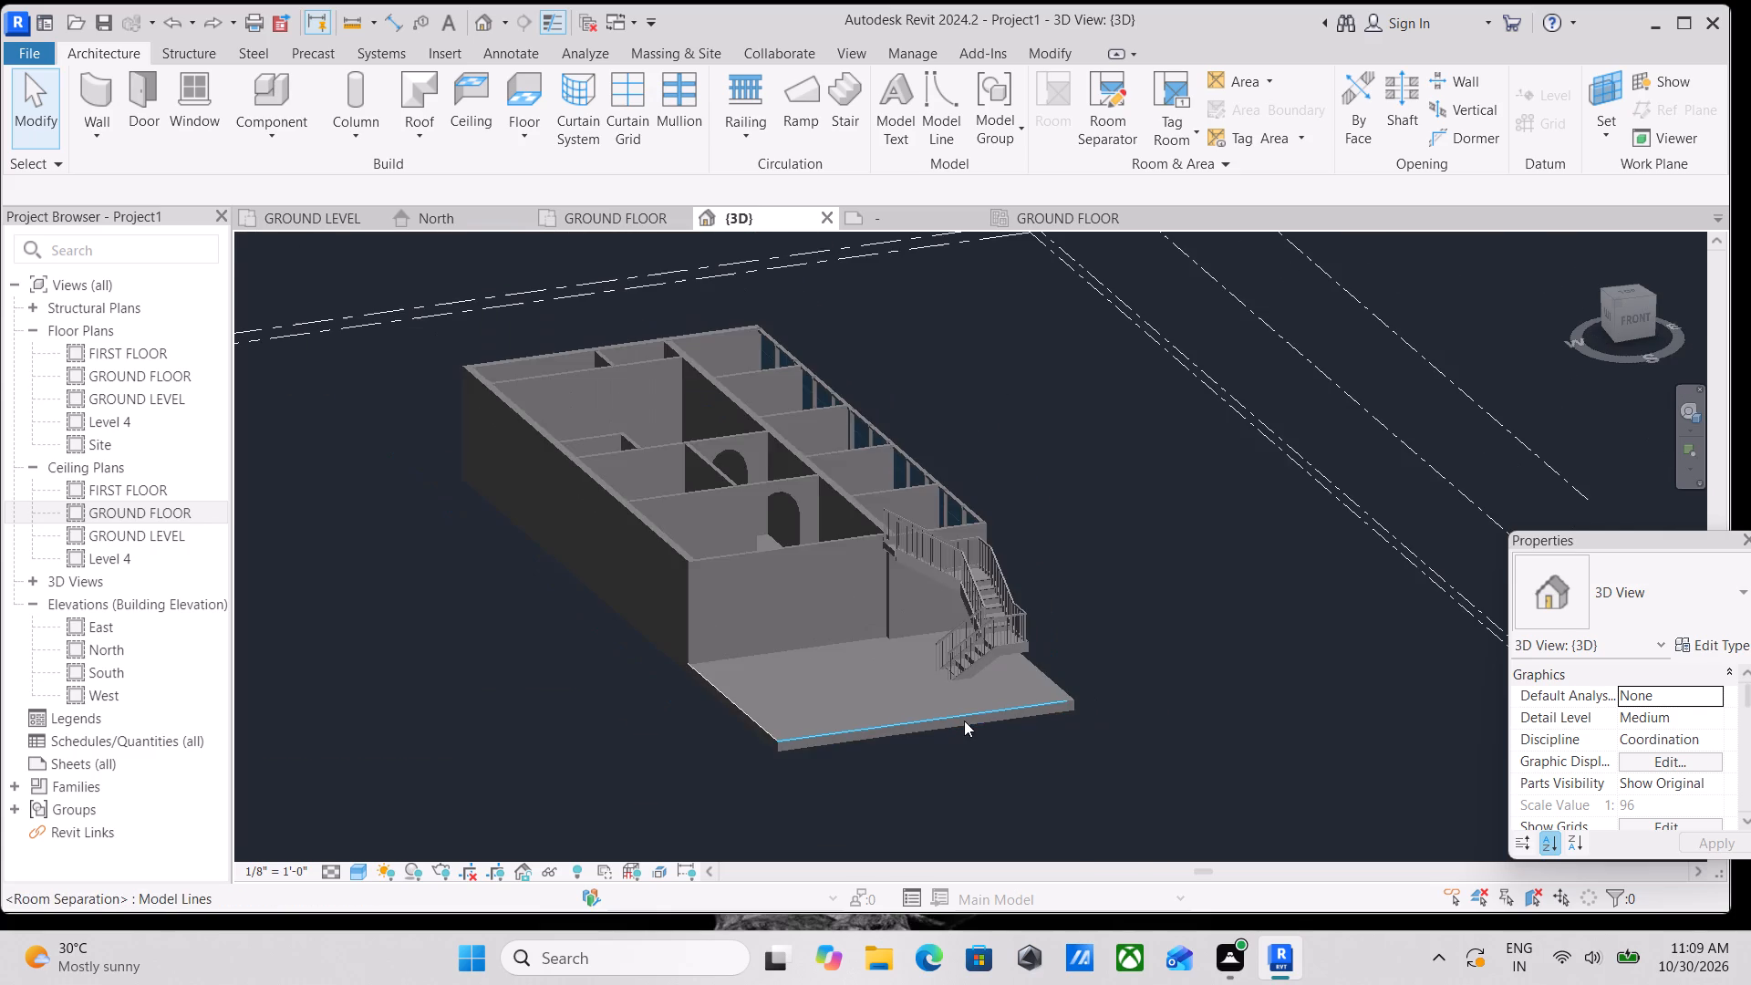
scroll(907, 688, up, 1)
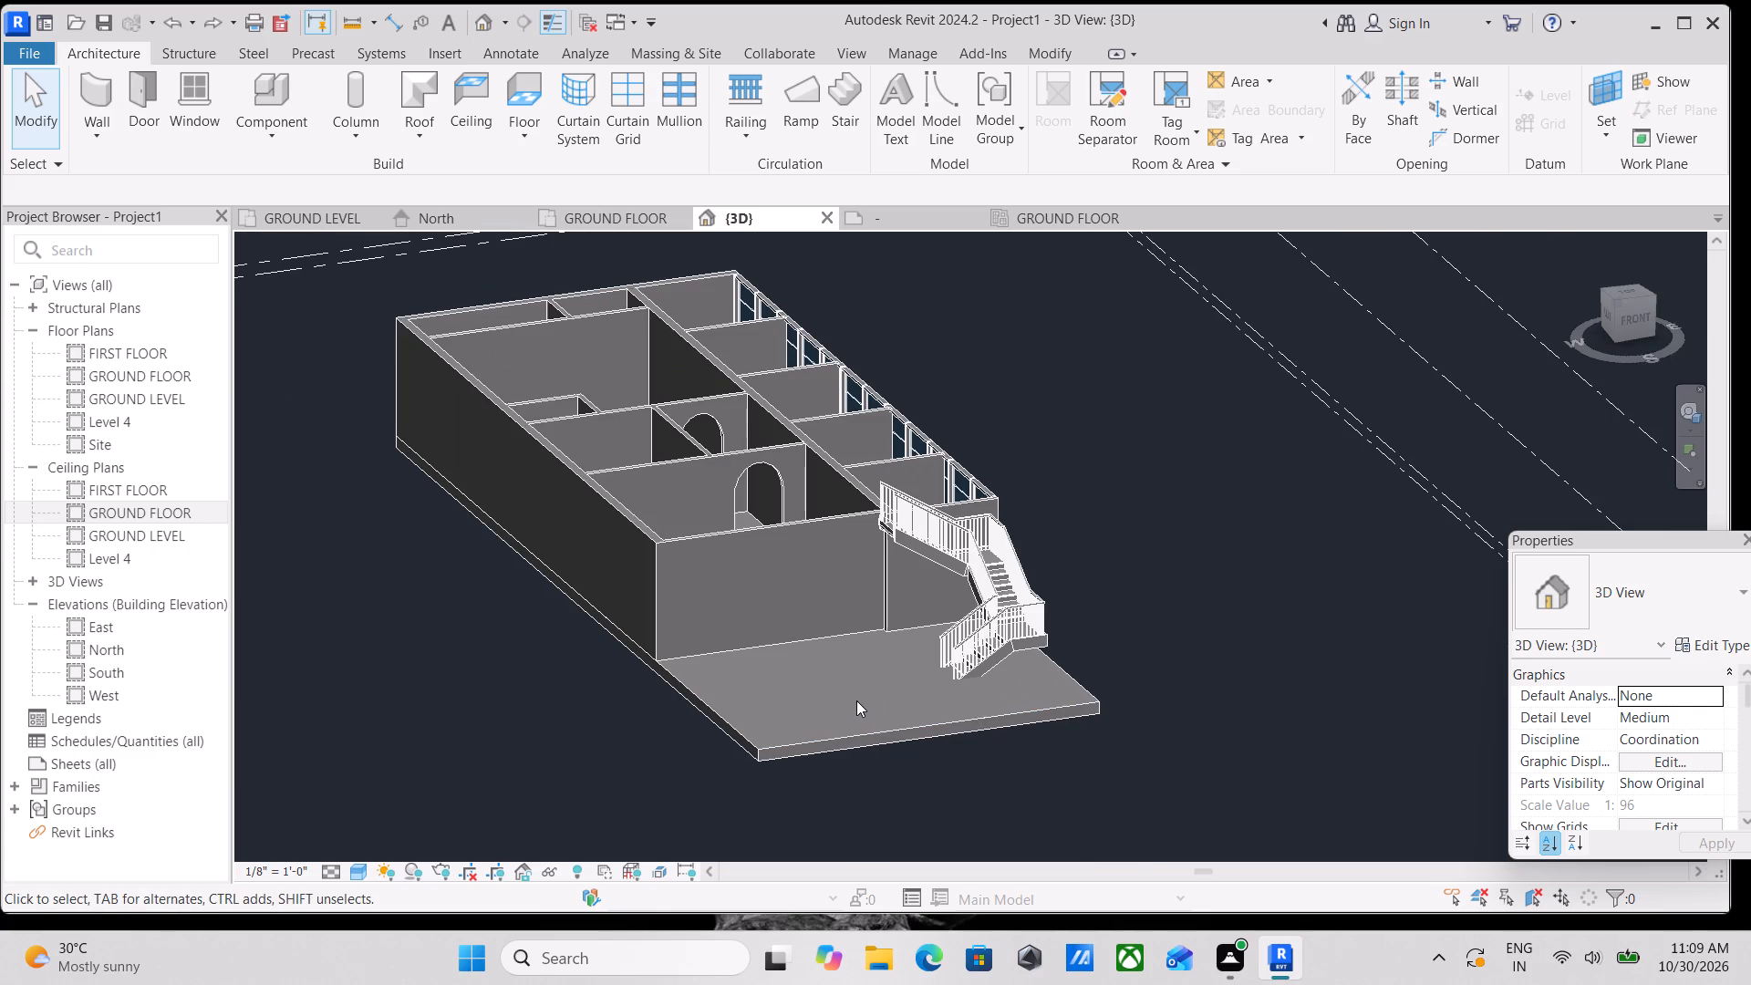
scroll(856, 700, down, 2)
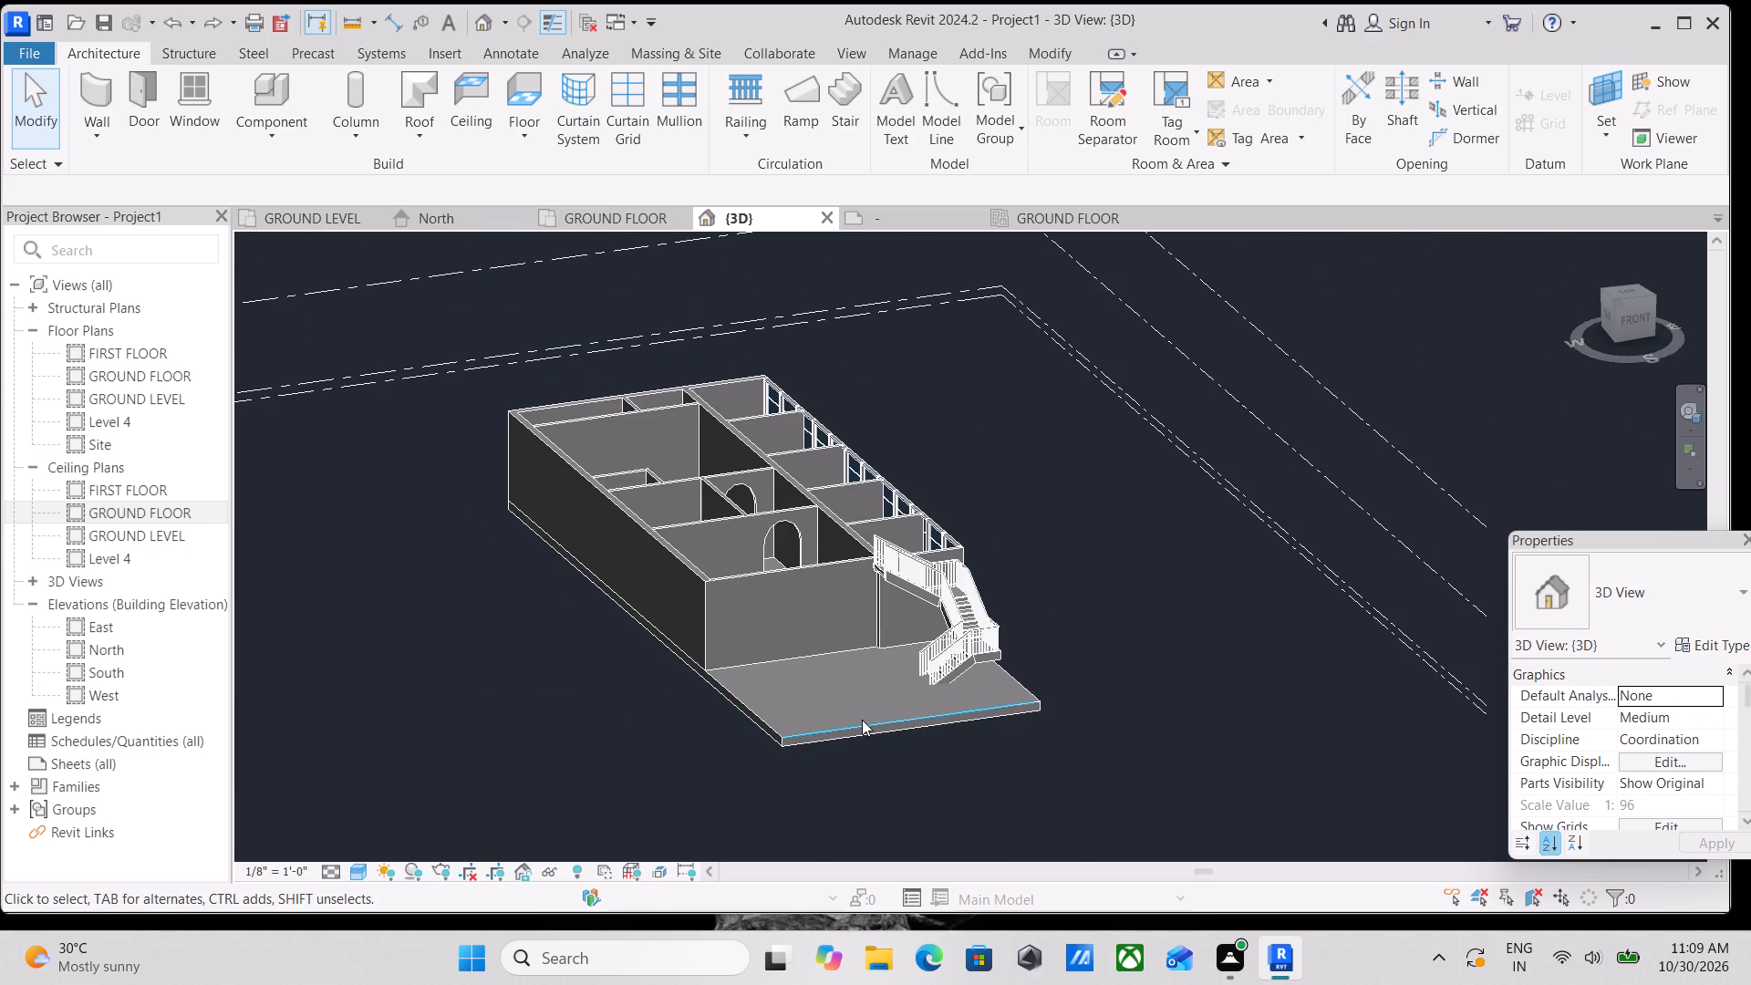
shift+middle_drag(852, 689, 739, 875)
scroll(829, 804, down, 2)
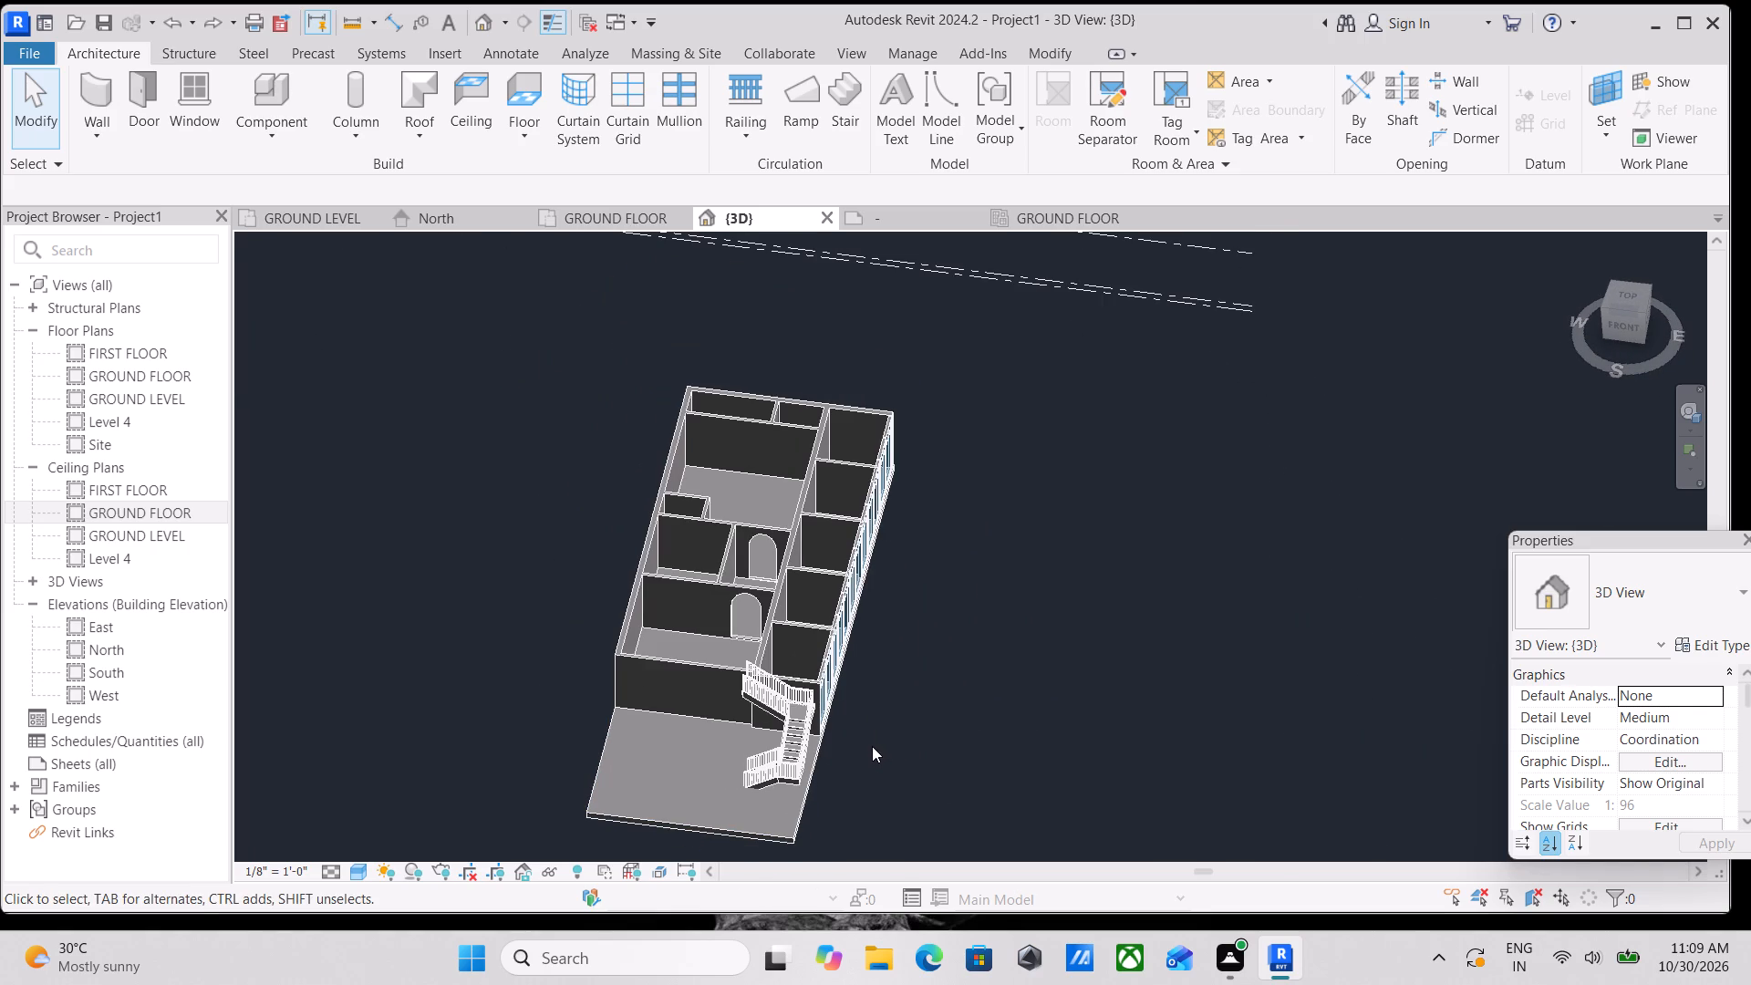
scroll(870, 727, up, 2)
middle_drag(671, 783, 896, 731)
scroll(969, 746, up, 2)
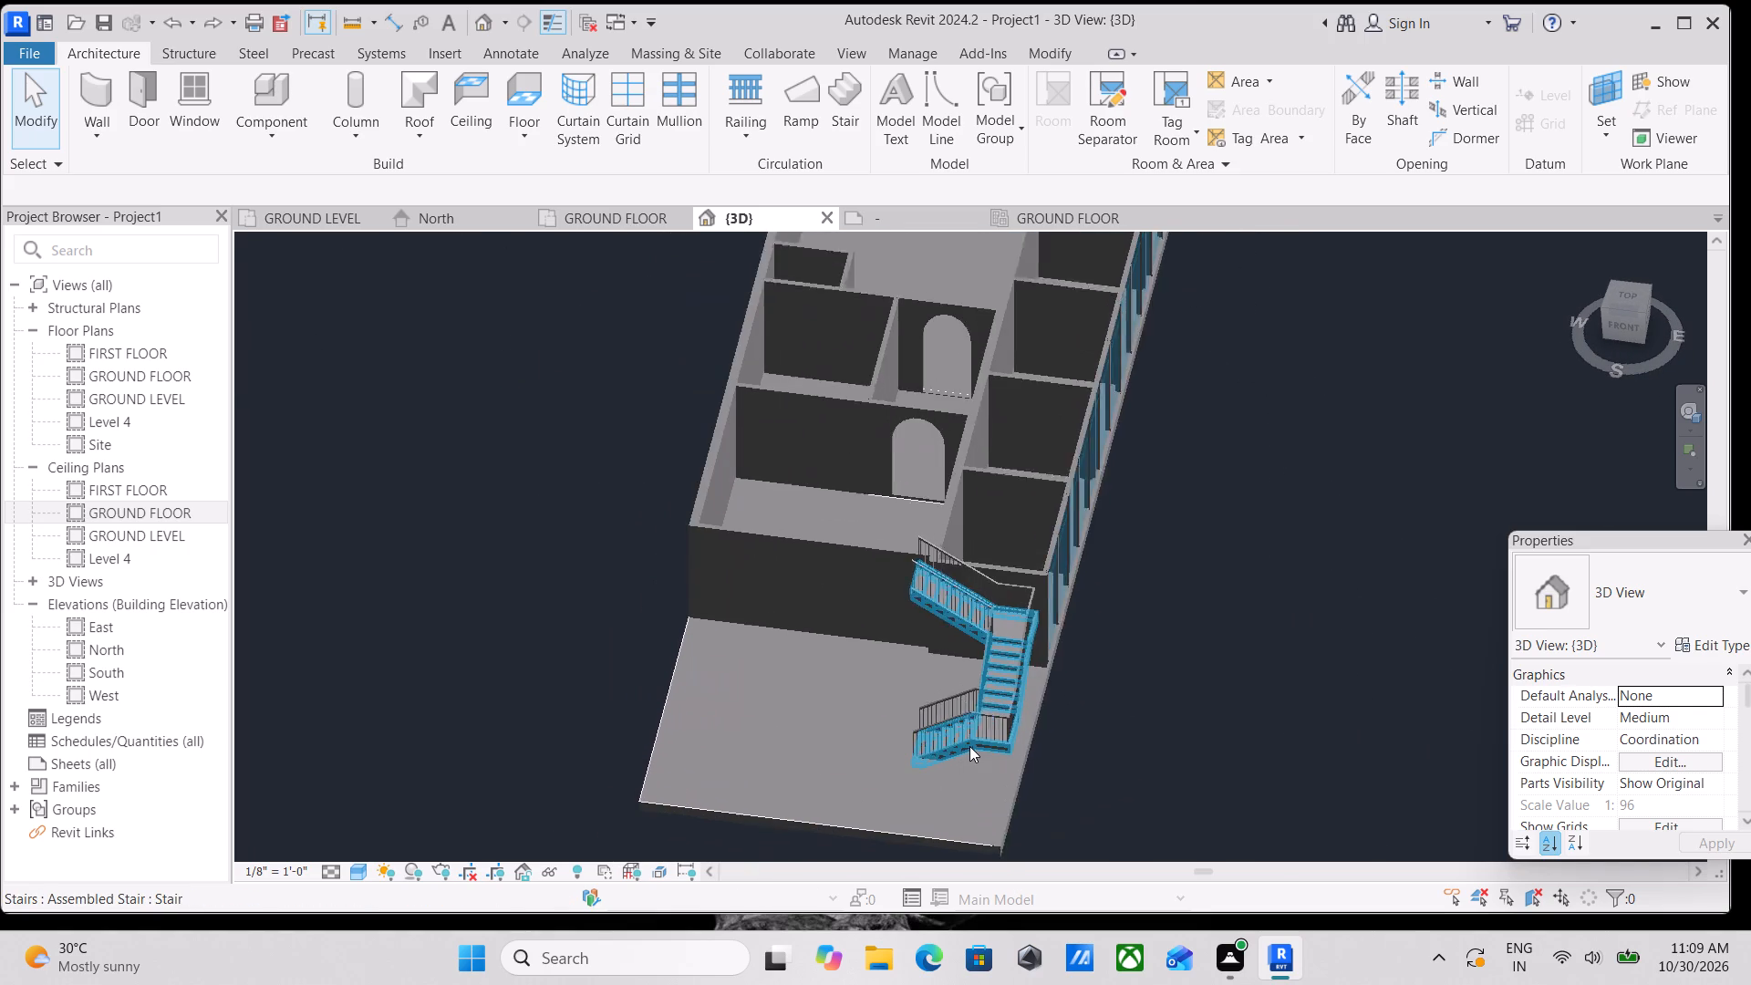
scroll(969, 746, up, 1)
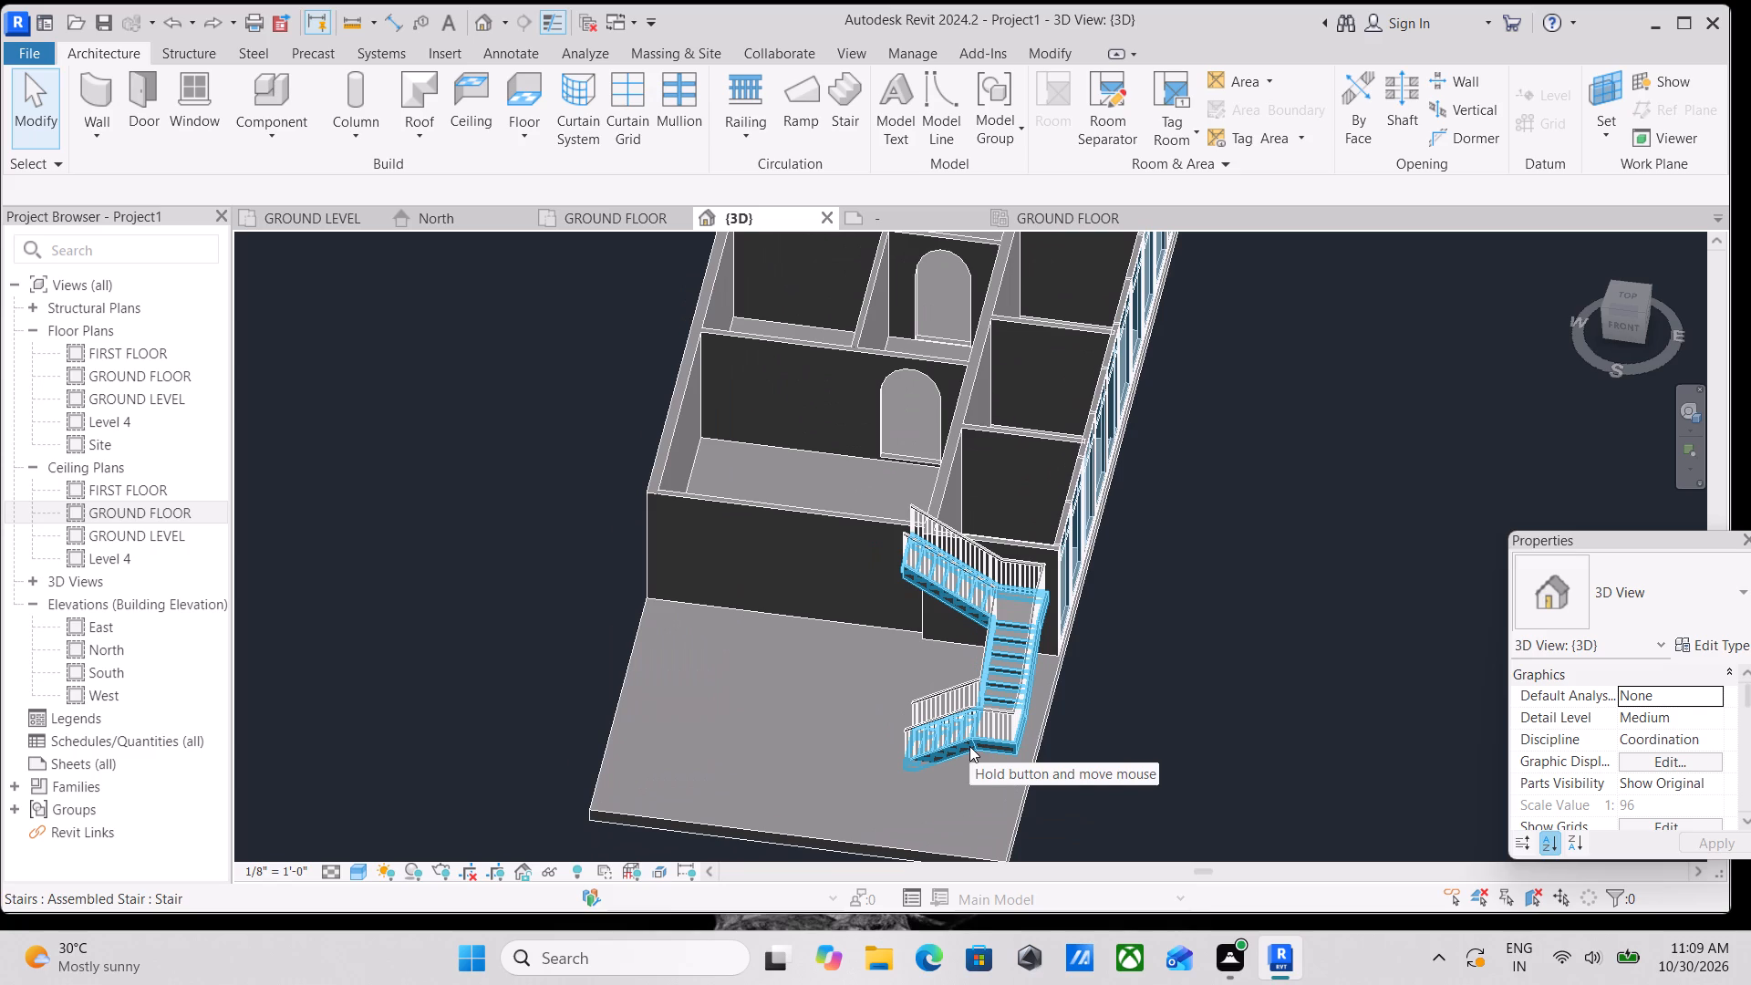
scroll(969, 746, up, 1)
scroll(969, 746, down, 2)
middle_click(969, 746)
scroll(976, 745, up, 1)
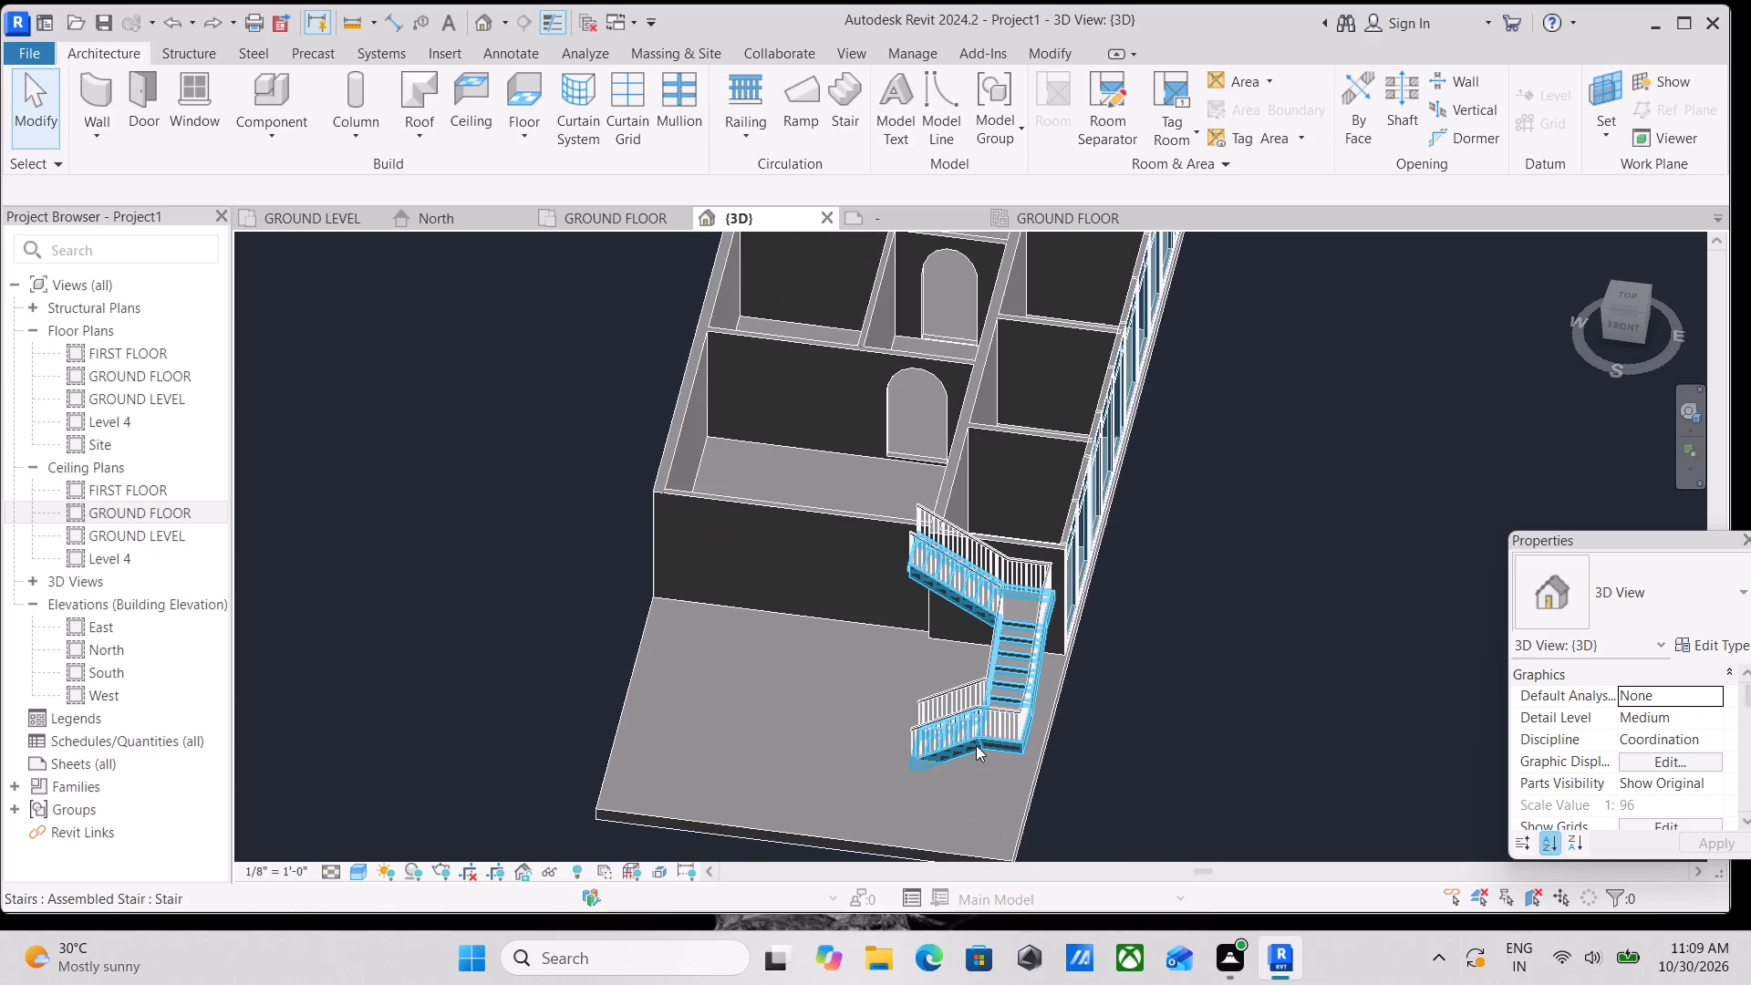
Draw an OUTER WALL 9" wall about 21'-6" long from the Storefront wall's front end along the slab's east edge to its front corner.
text(waa)
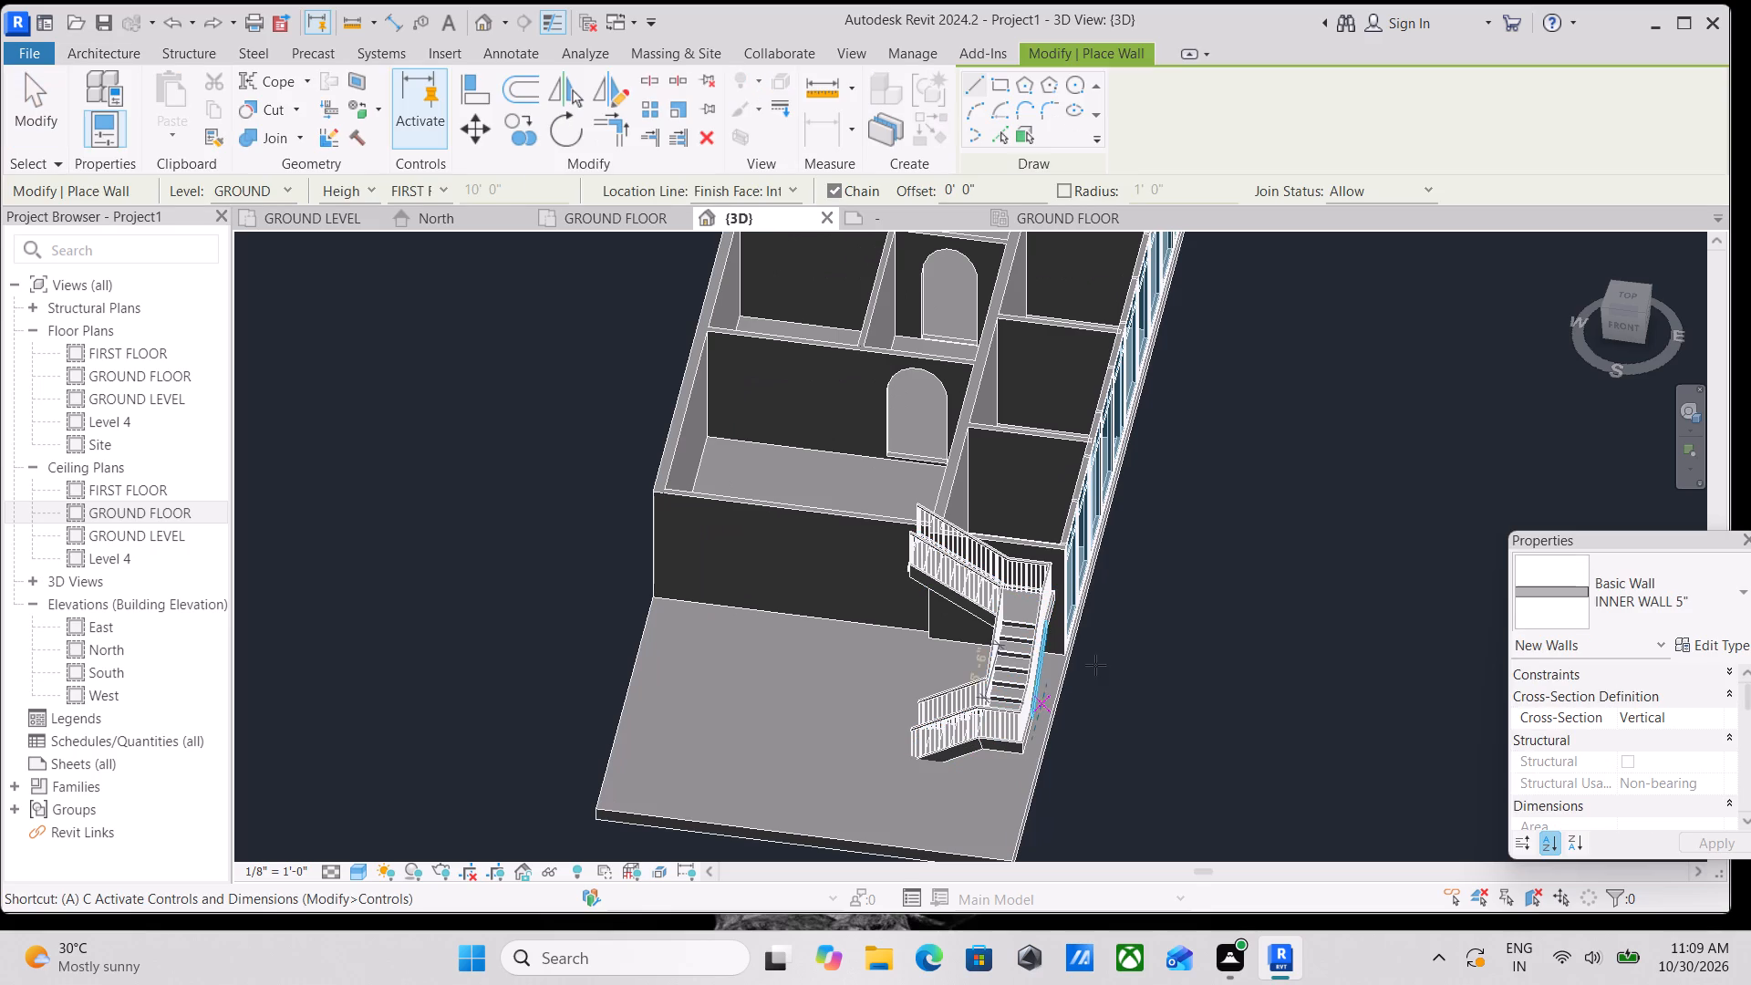
click(1749, 601)
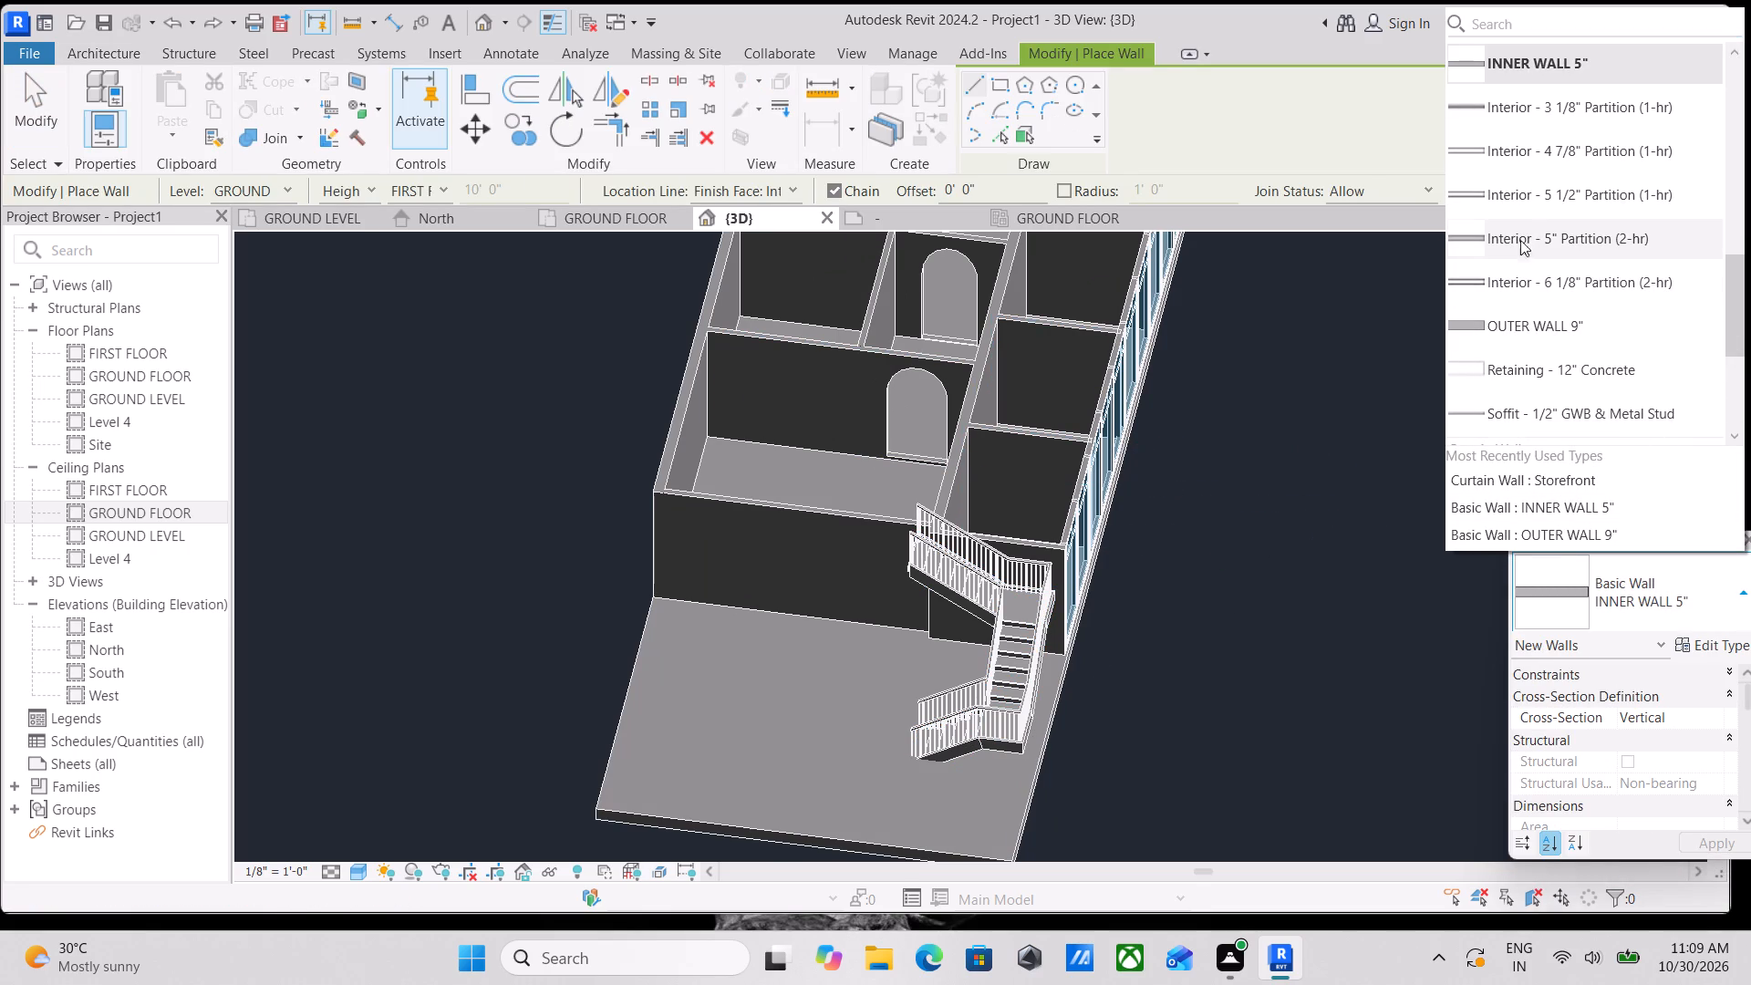
click(1581, 330)
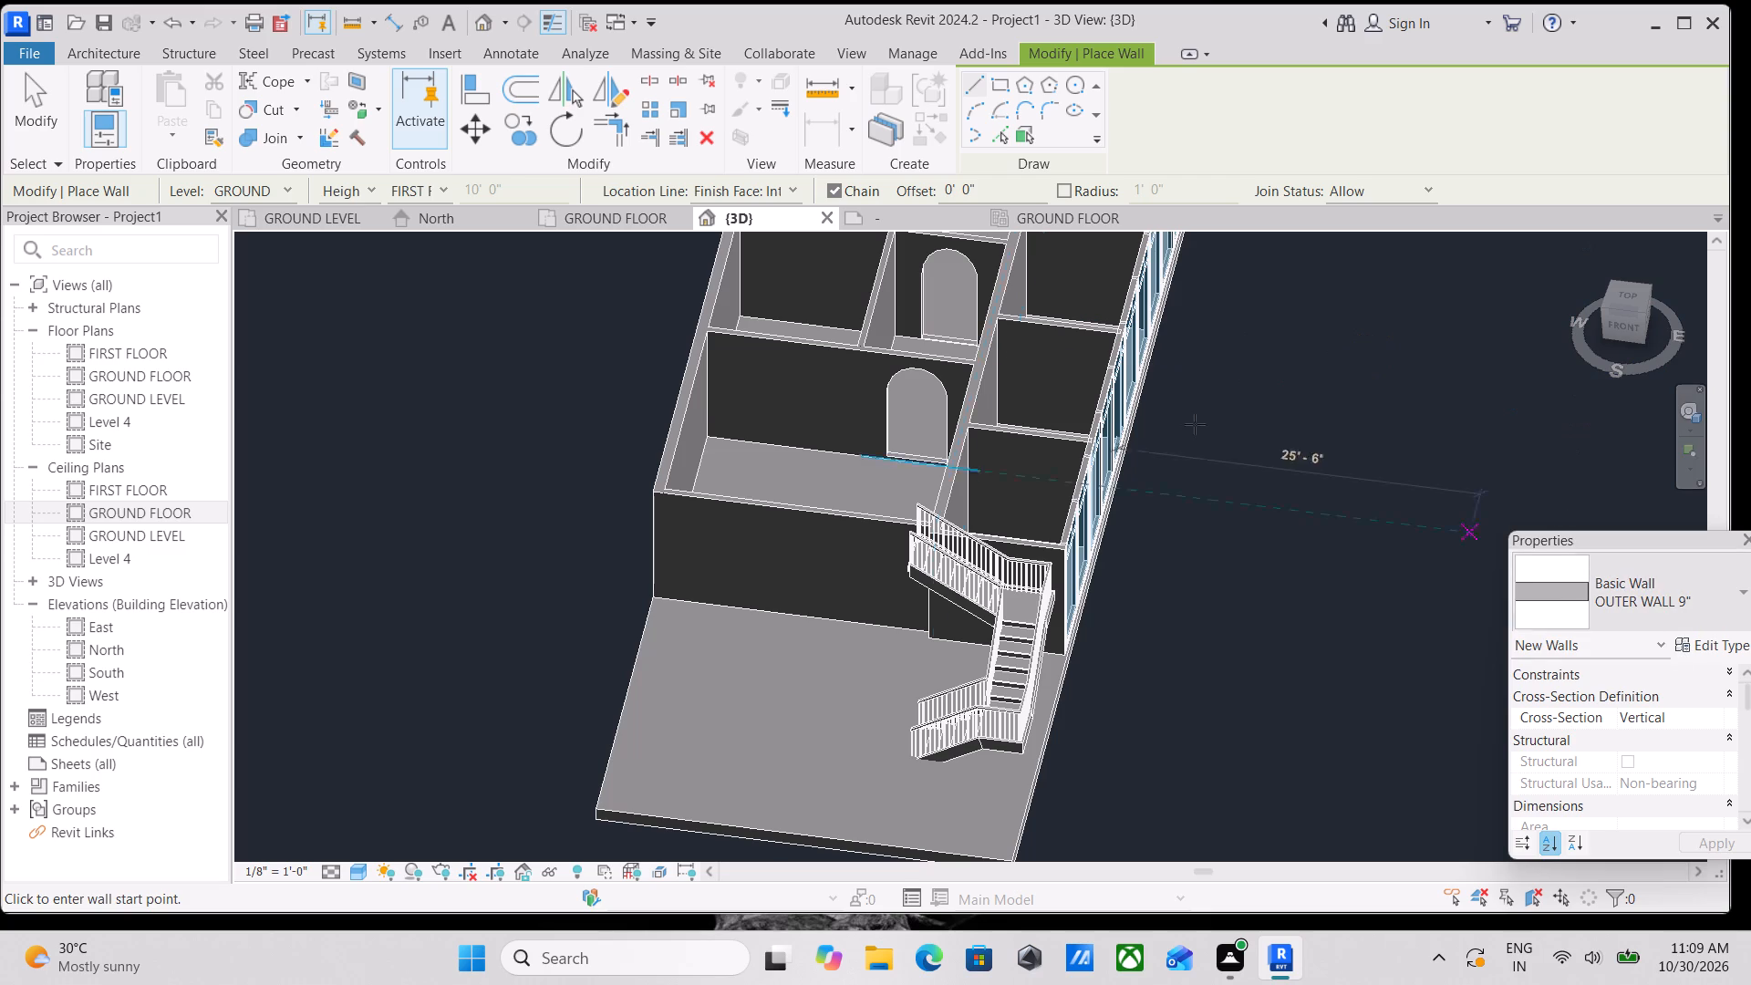
scroll(1067, 639, up, 8)
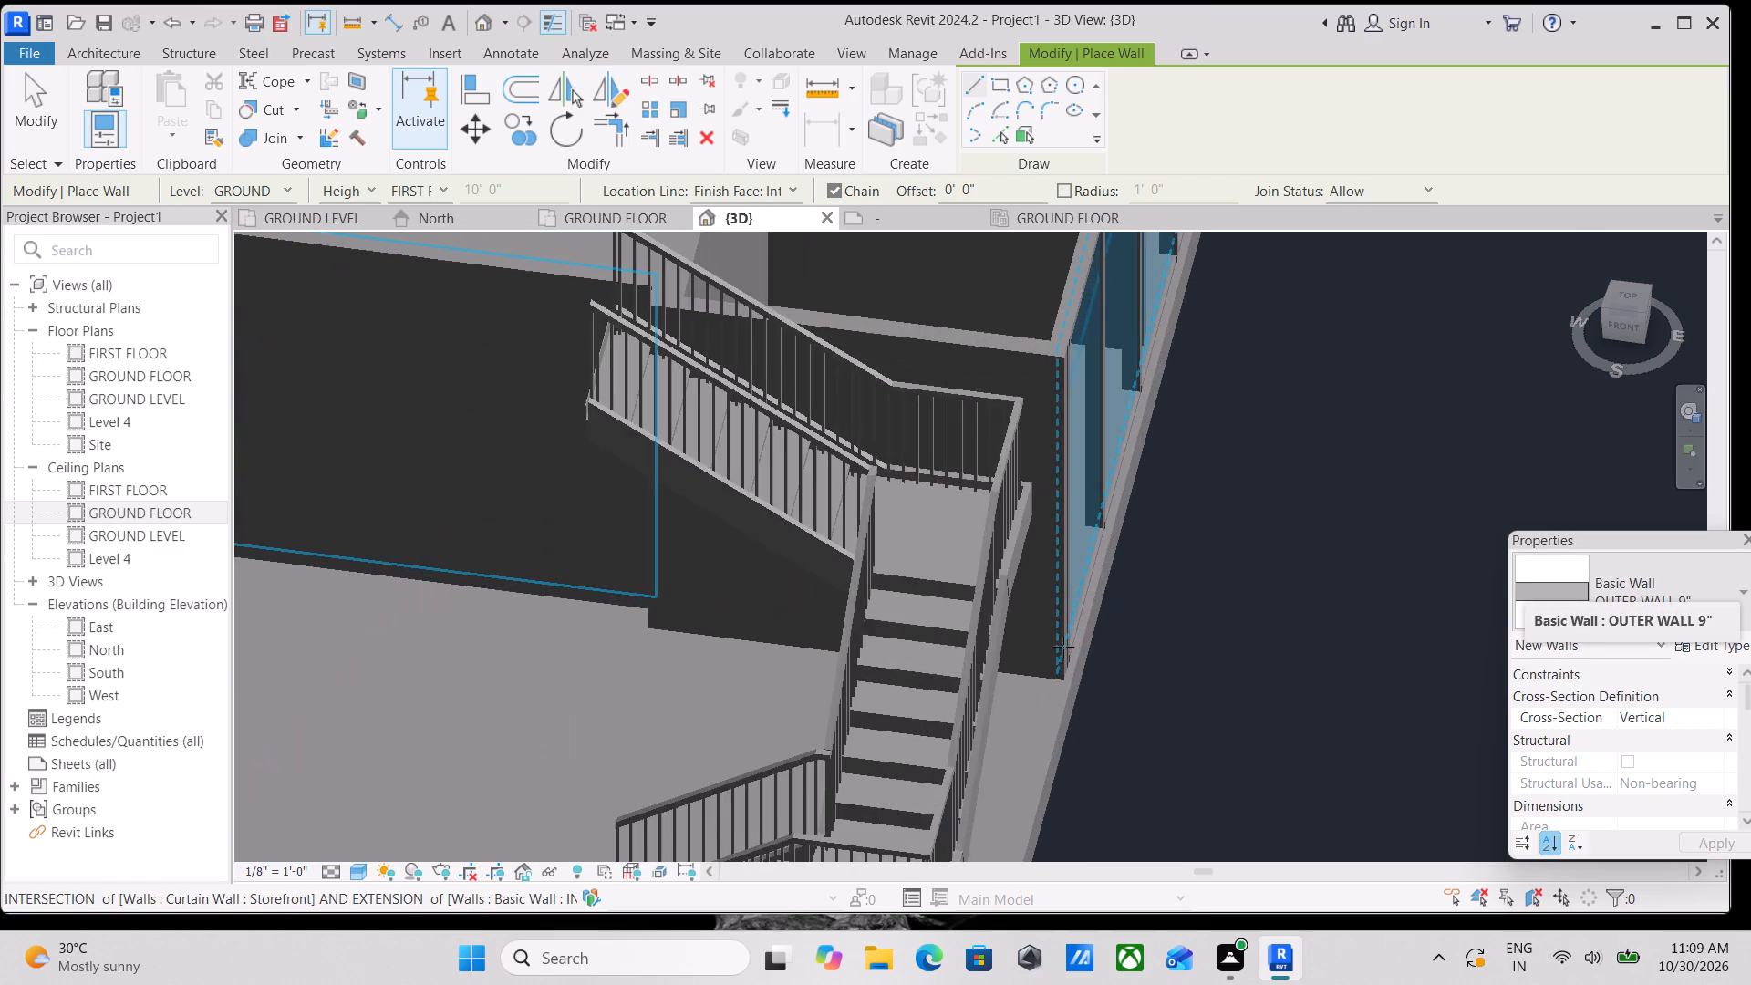
scroll(1063, 706, up, 1)
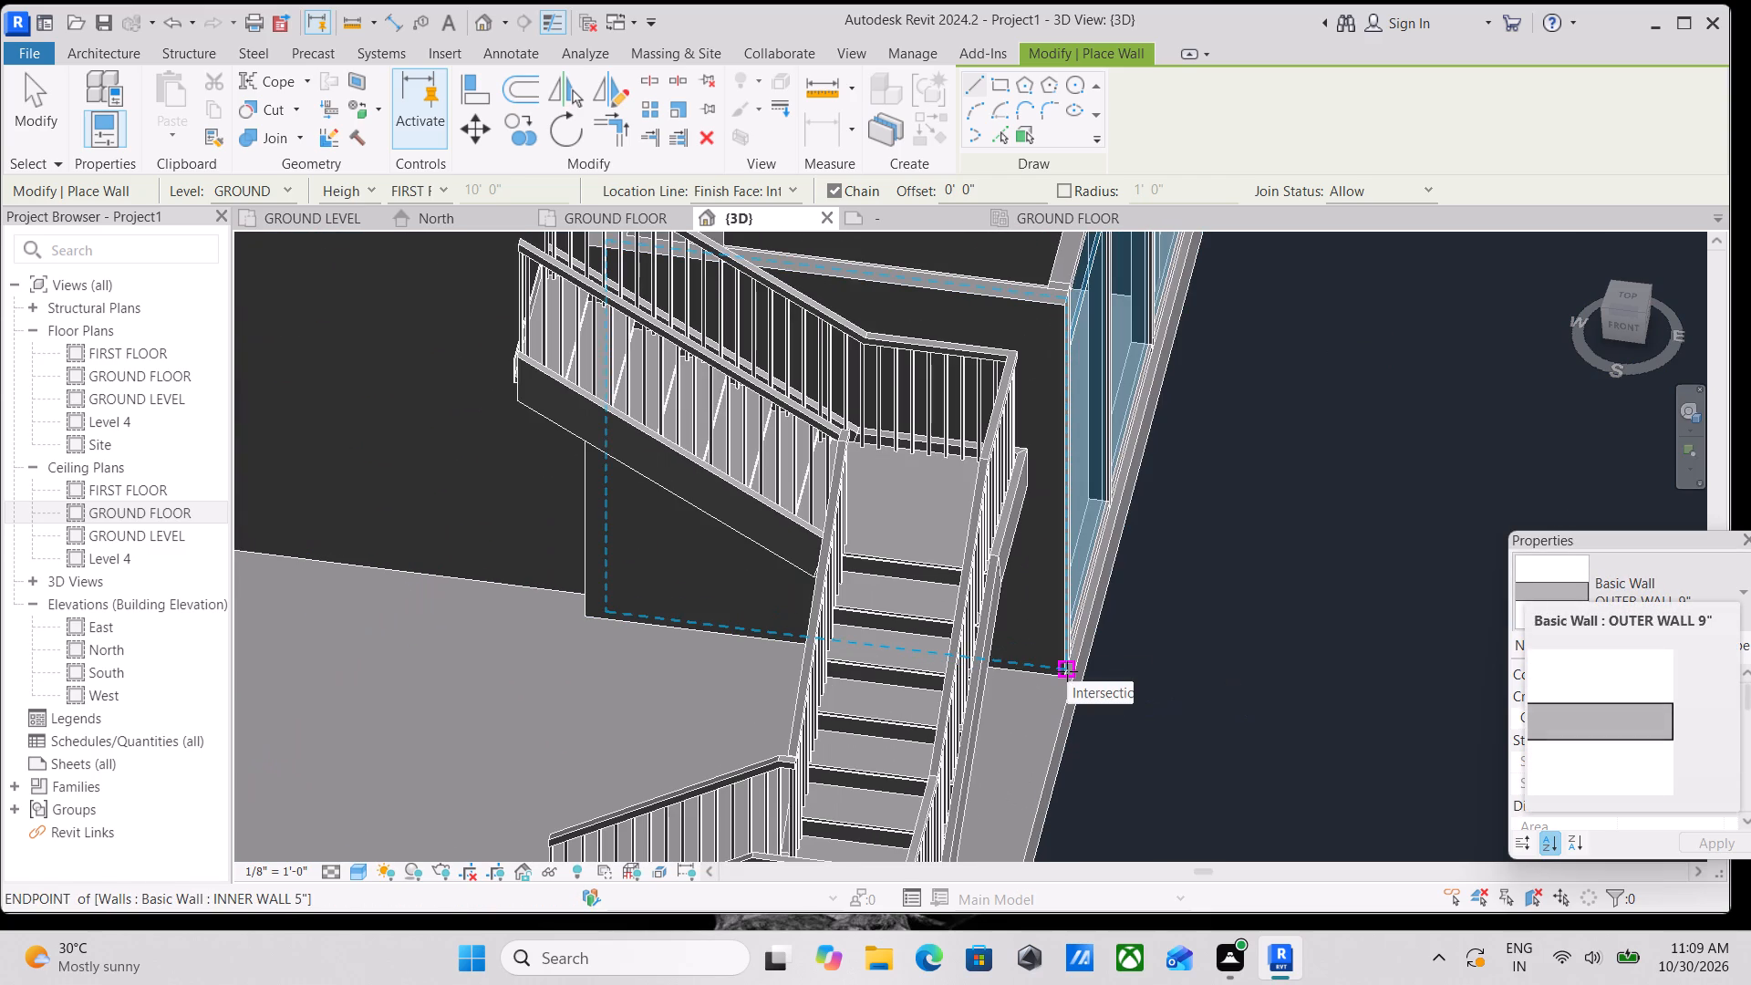
click(1067, 671)
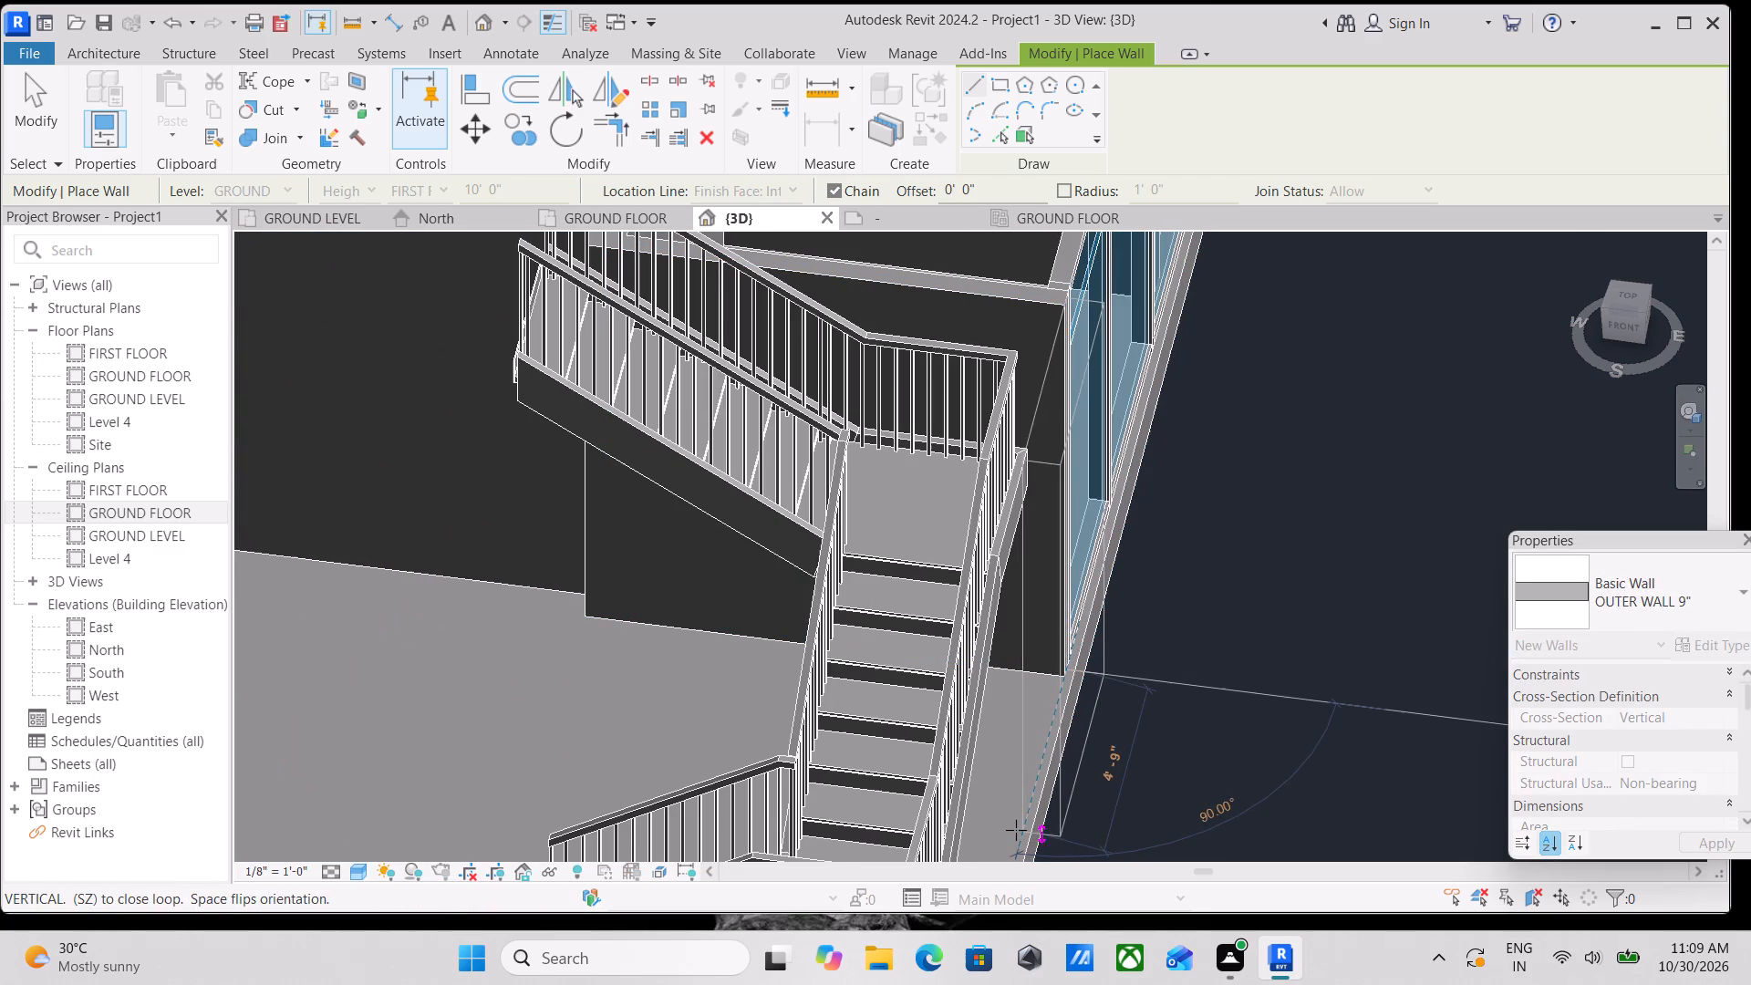
key(space)
middle_drag(1005, 847, 1081, 652)
scroll(1074, 691, down, 4)
middle_drag(1068, 714, 1091, 652)
scroll(1081, 689, down, 2)
middle_drag(1080, 692, 1094, 647)
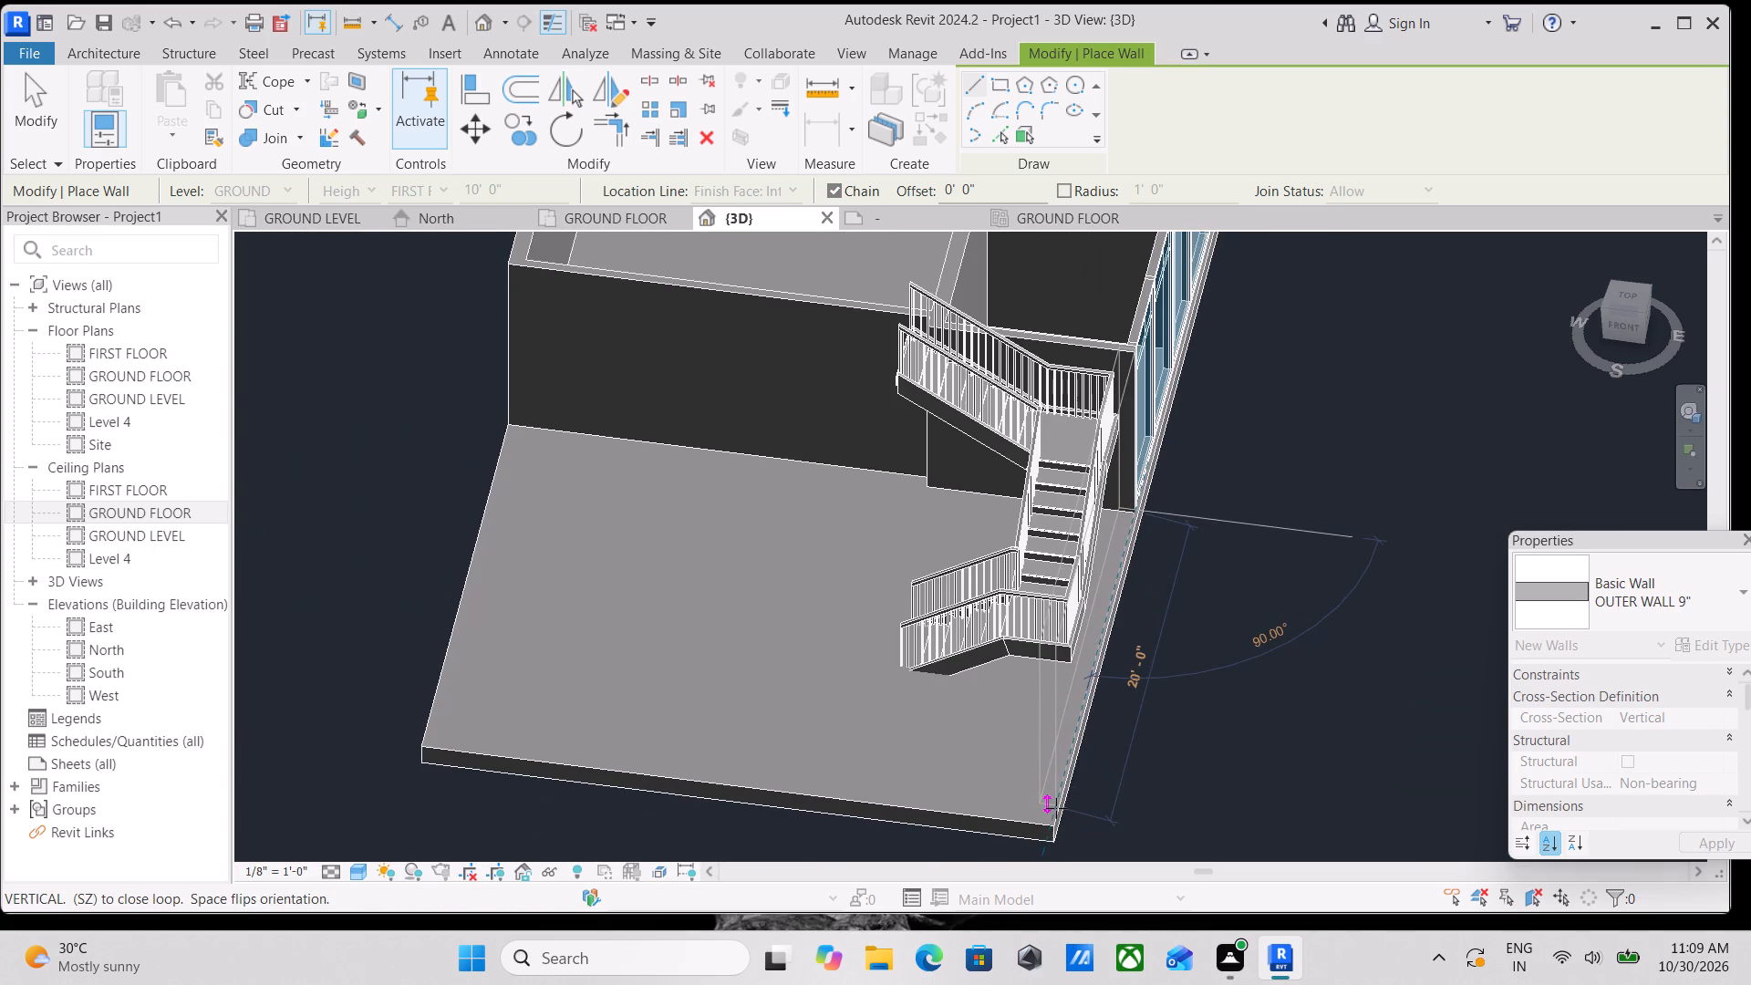
scroll(1056, 808, up, 2)
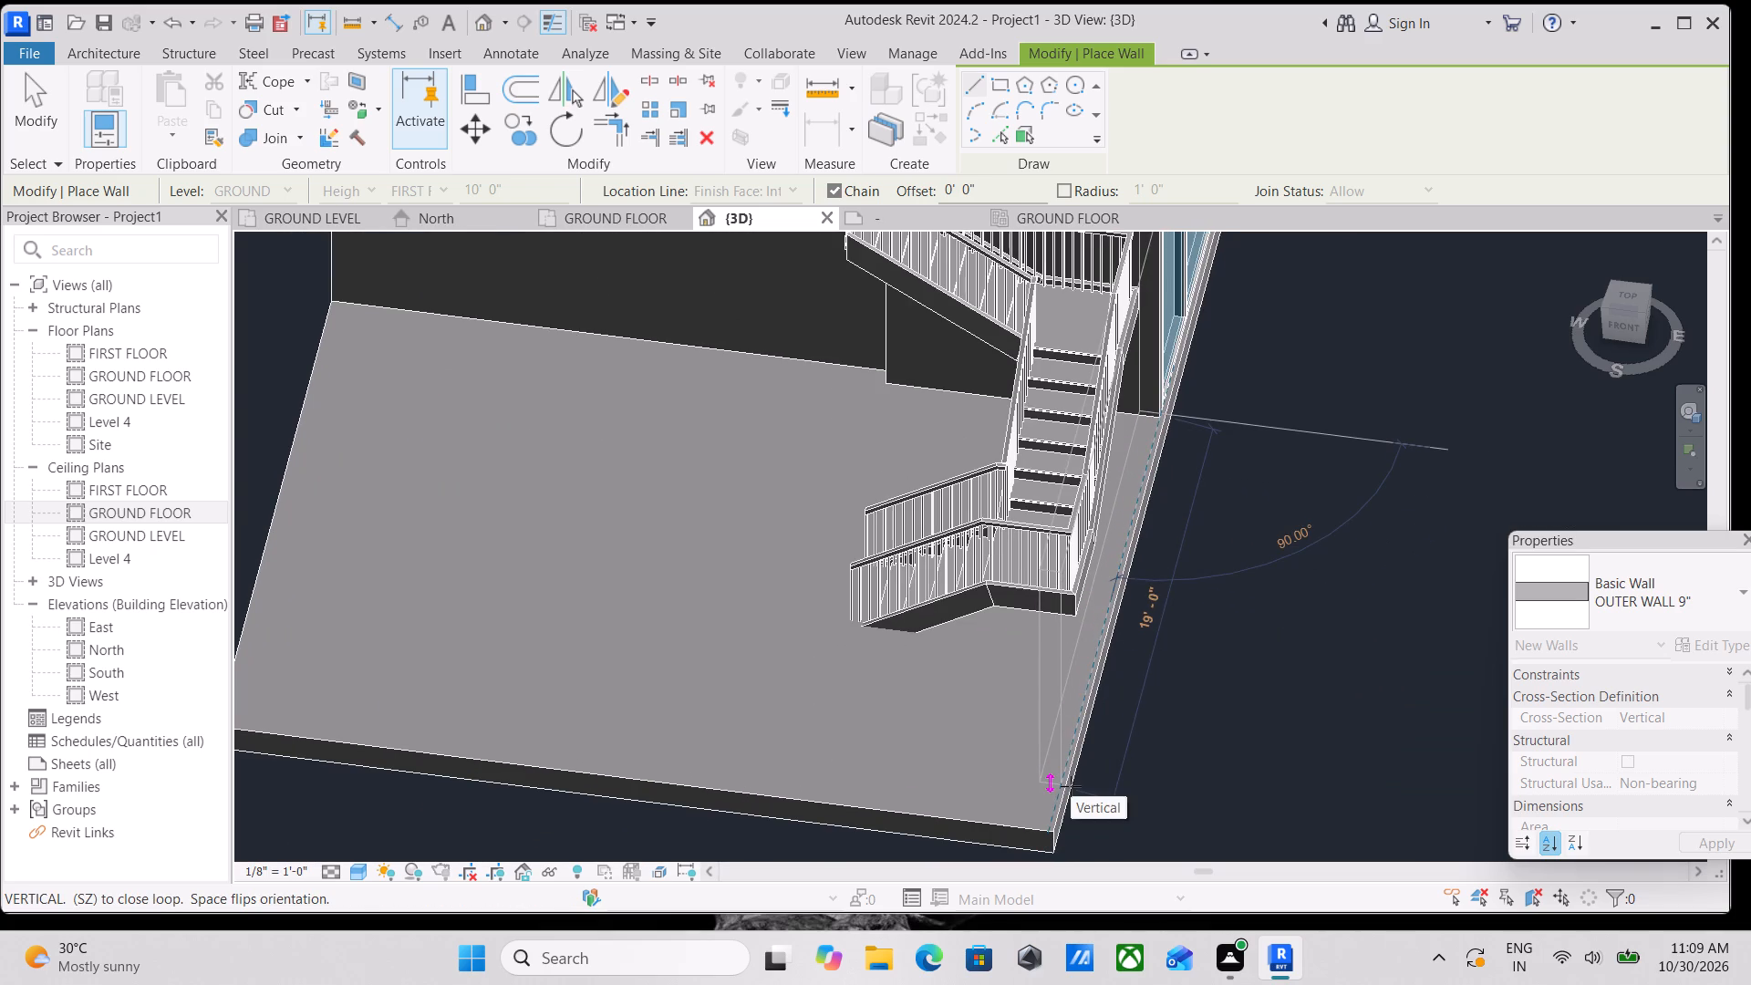
middle_drag(1058, 798, 1081, 677)
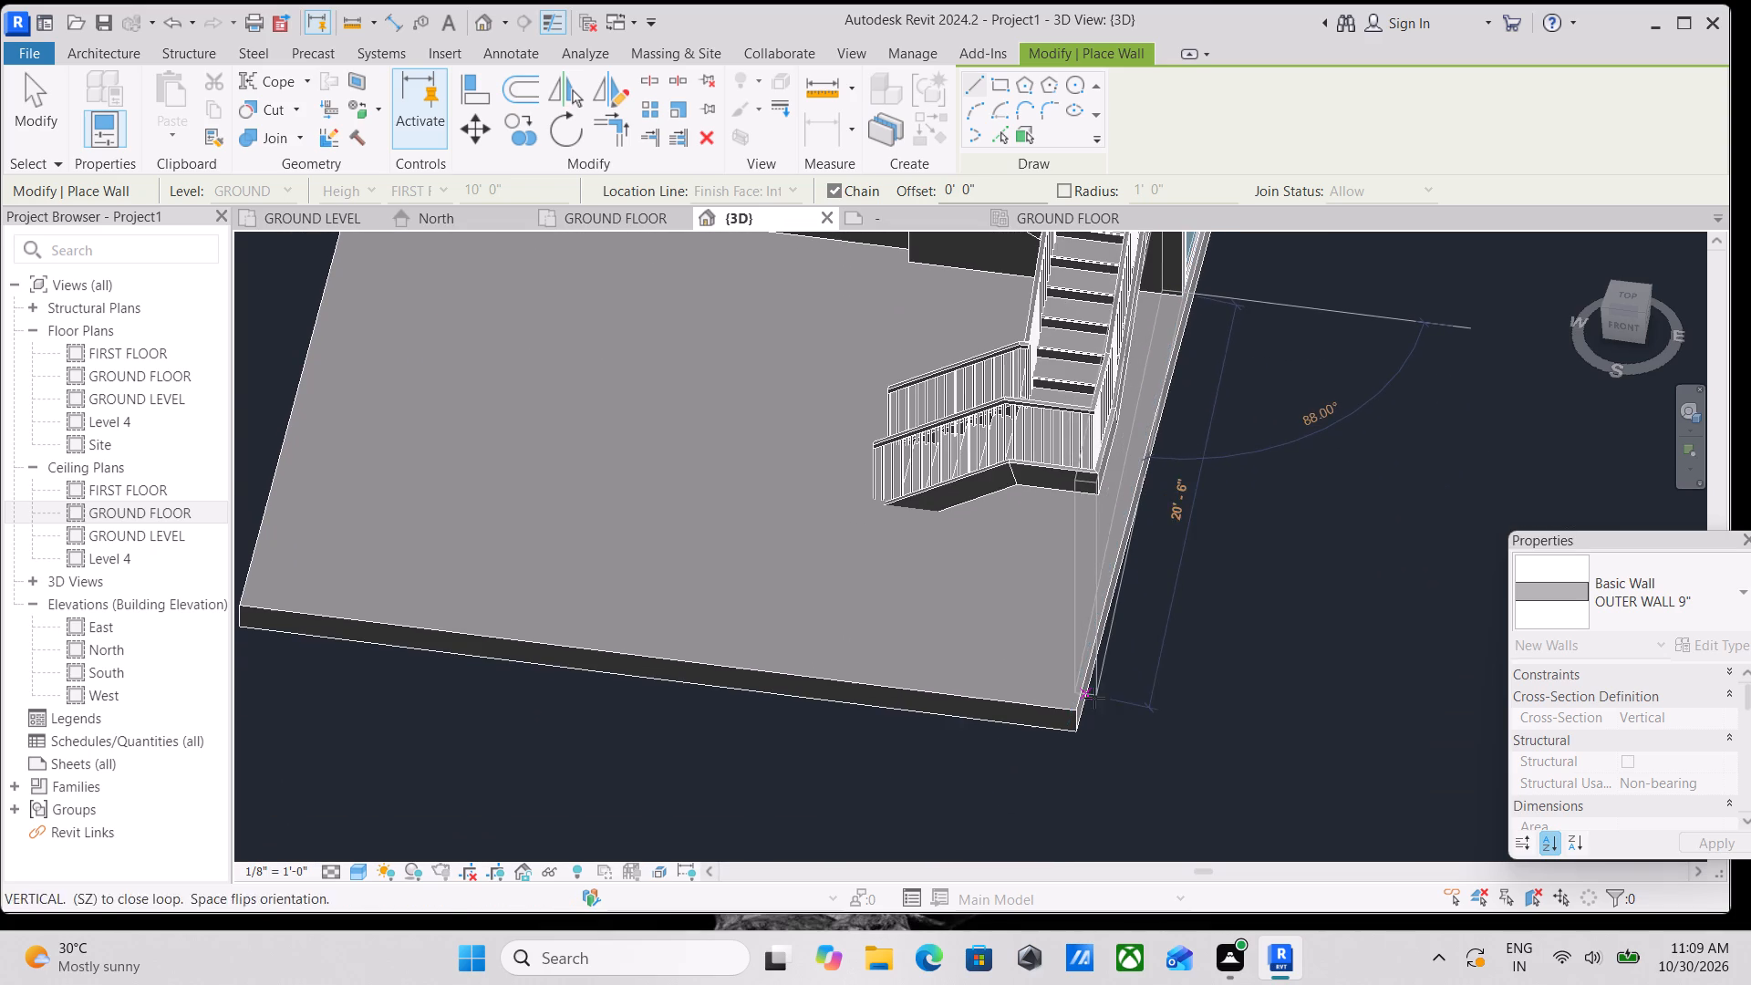
scroll(1083, 716, up, 3)
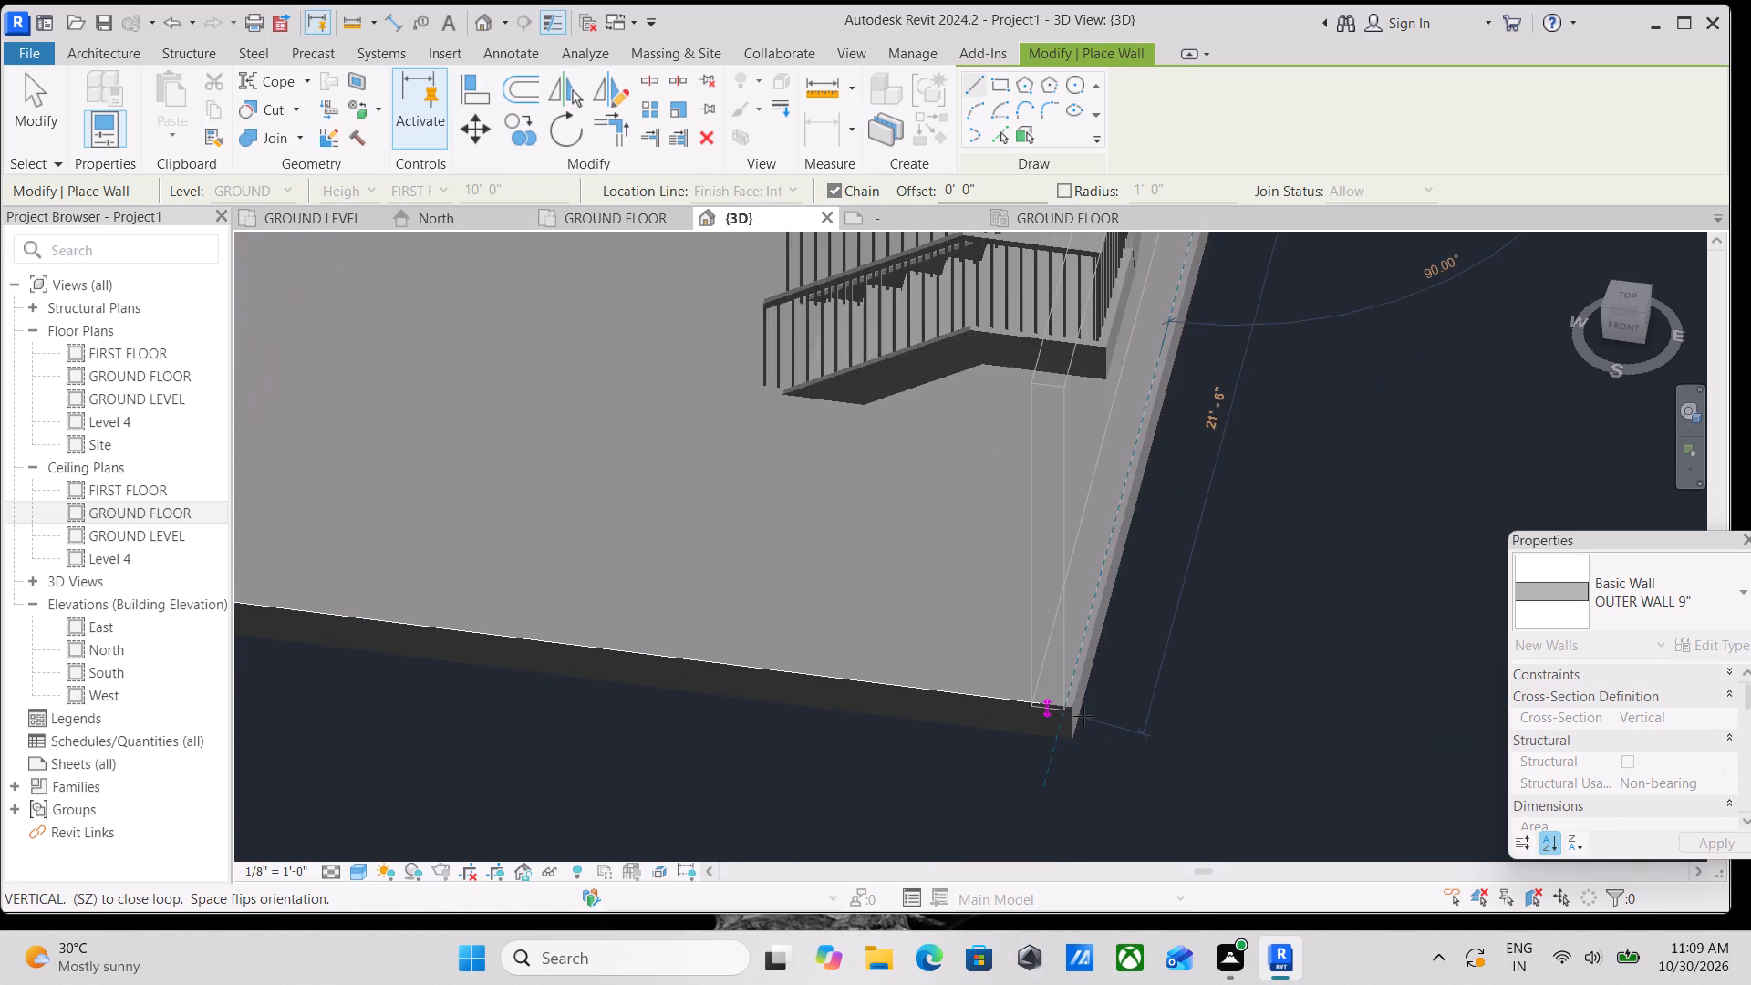
scroll(1083, 716, up, 4)
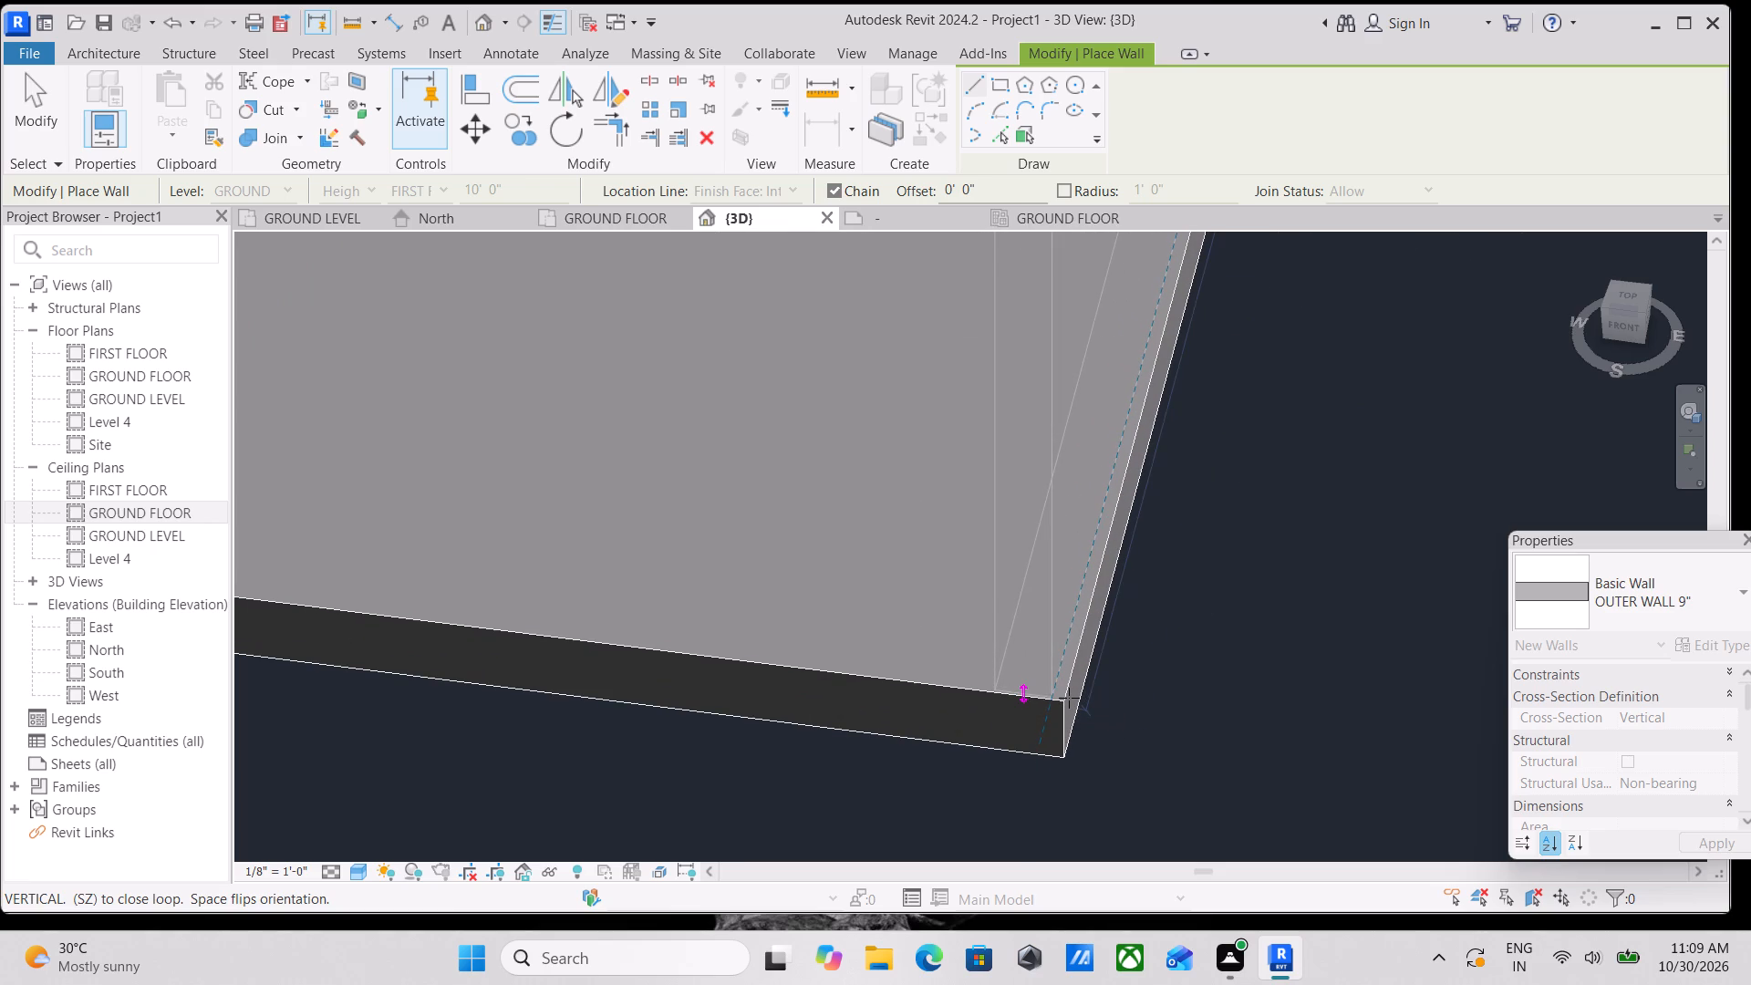
click(1069, 698)
key(grave)
scroll(966, 625, down, 3)
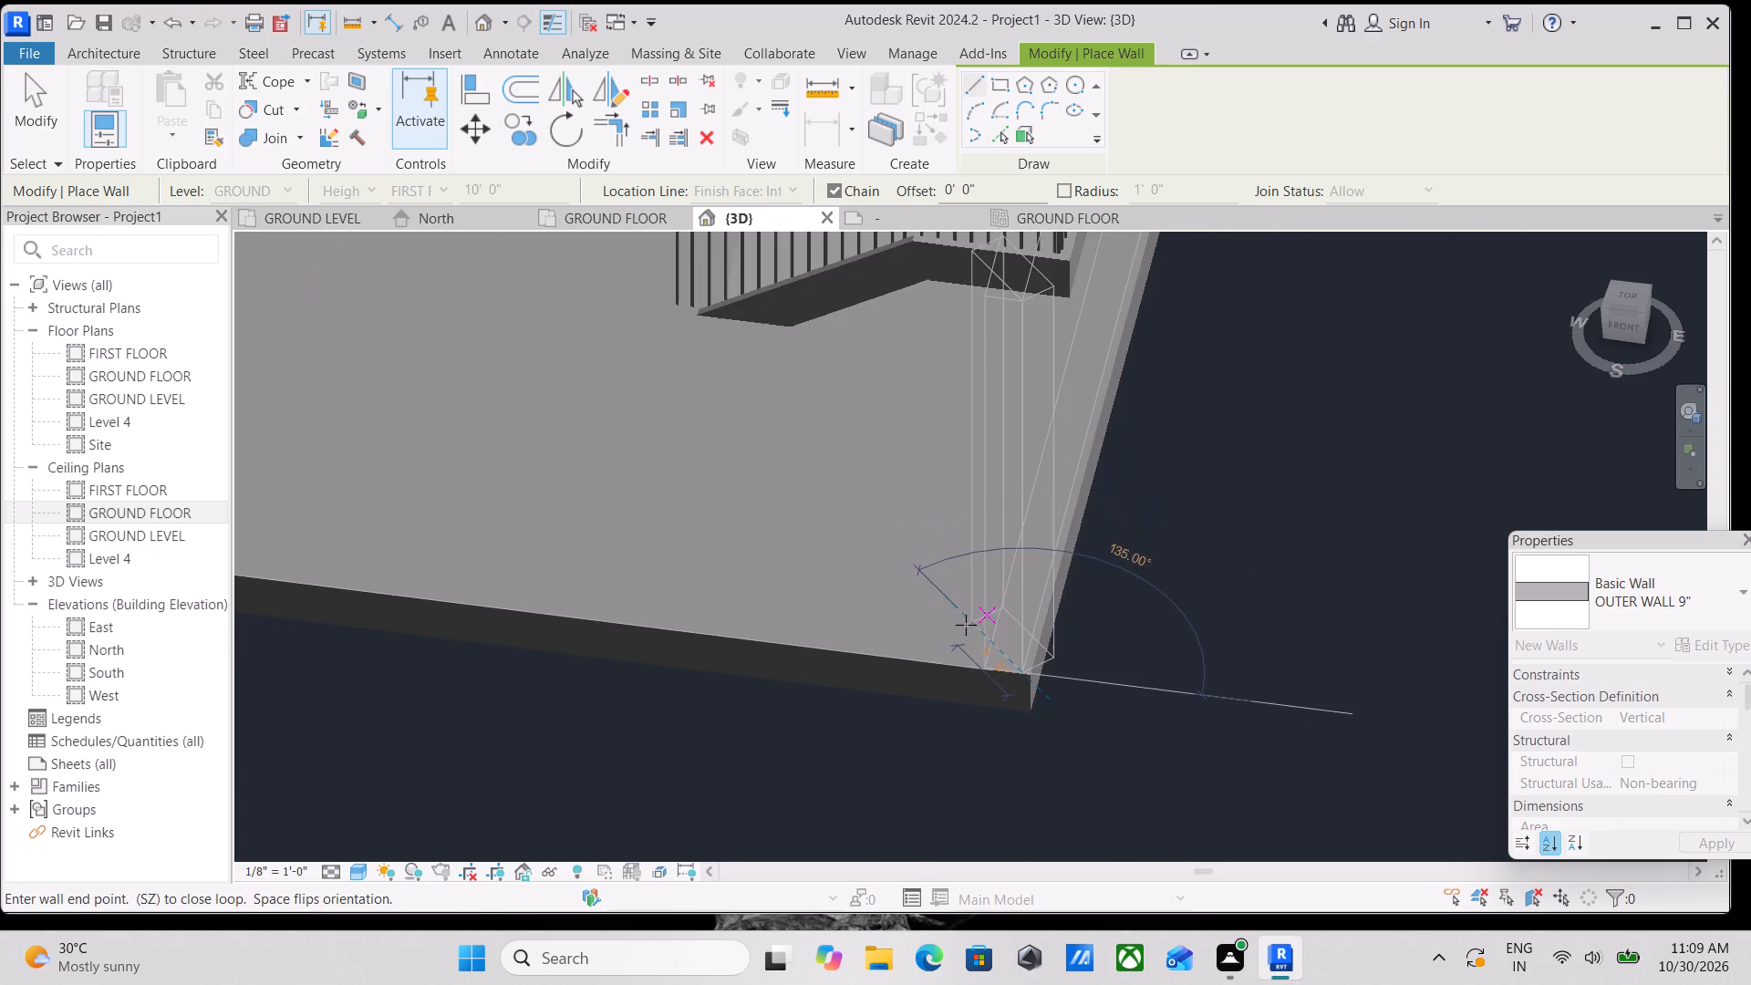
key(Escape)
scroll(1004, 602, down, 12)
shift+scroll(1058, 586, down, 2)
shift+middle_drag(1058, 586, 915, 687)
middle_drag(855, 613, 947, 818)
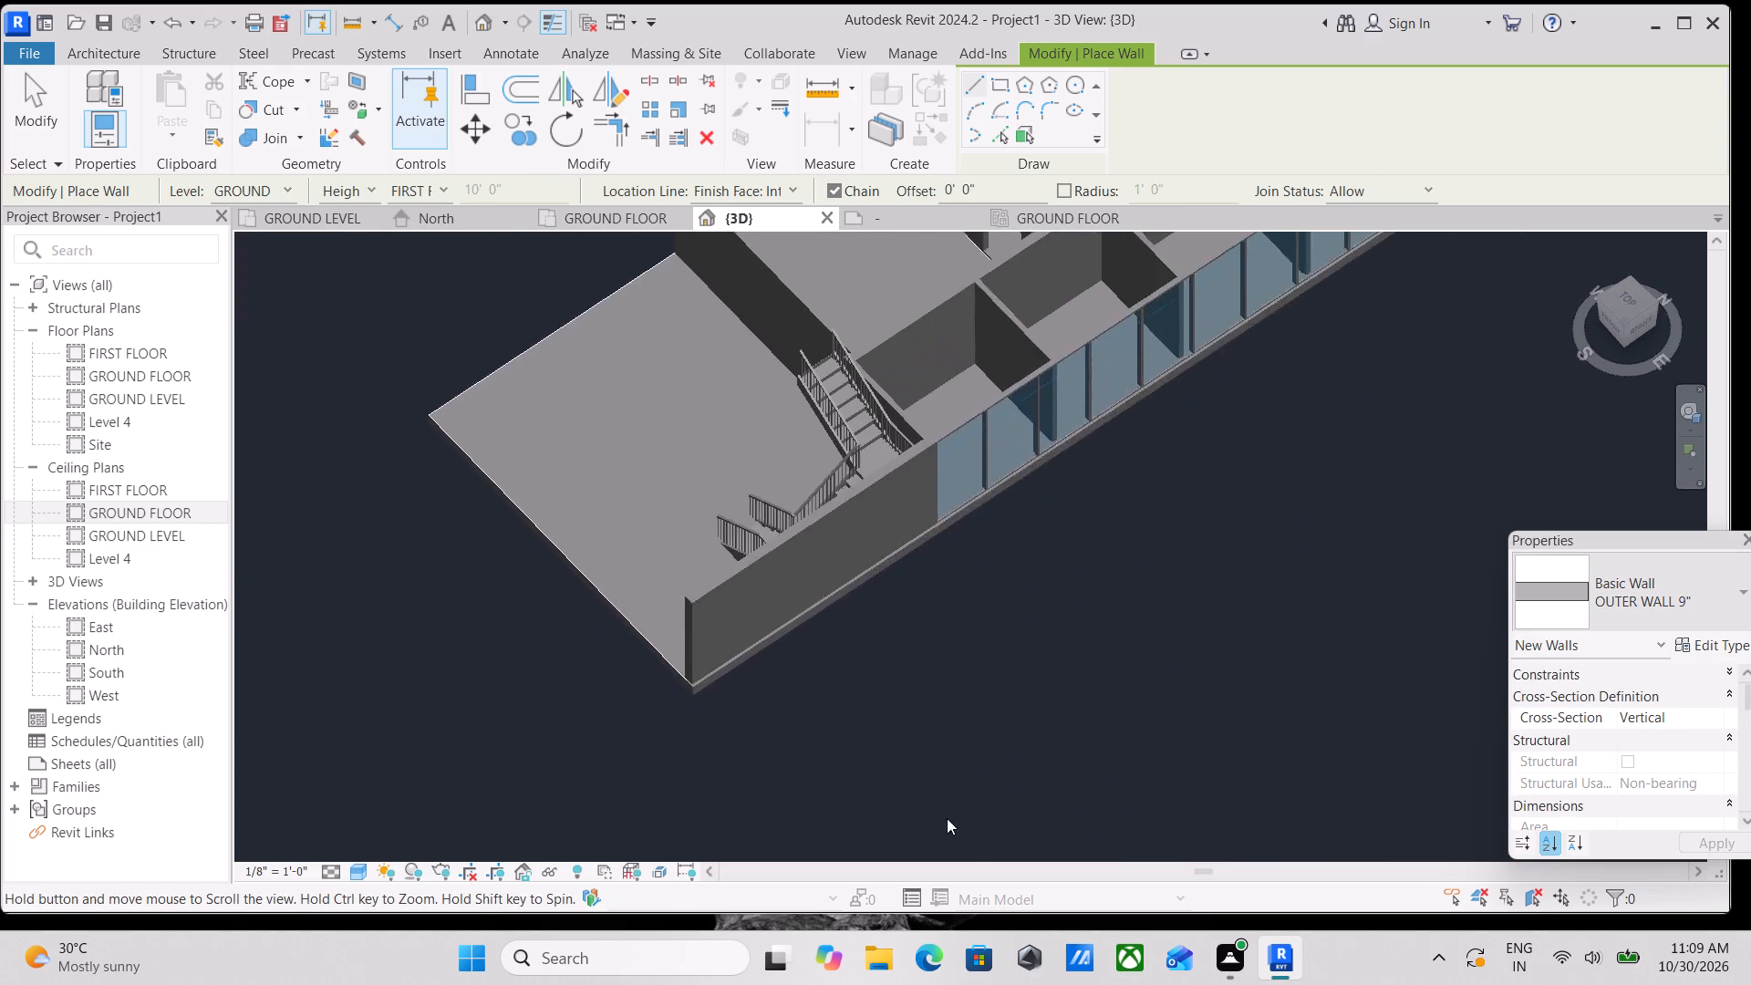
middle_drag(947, 818, 947, 817)
scroll(773, 728, up, 3)
key(Escape)
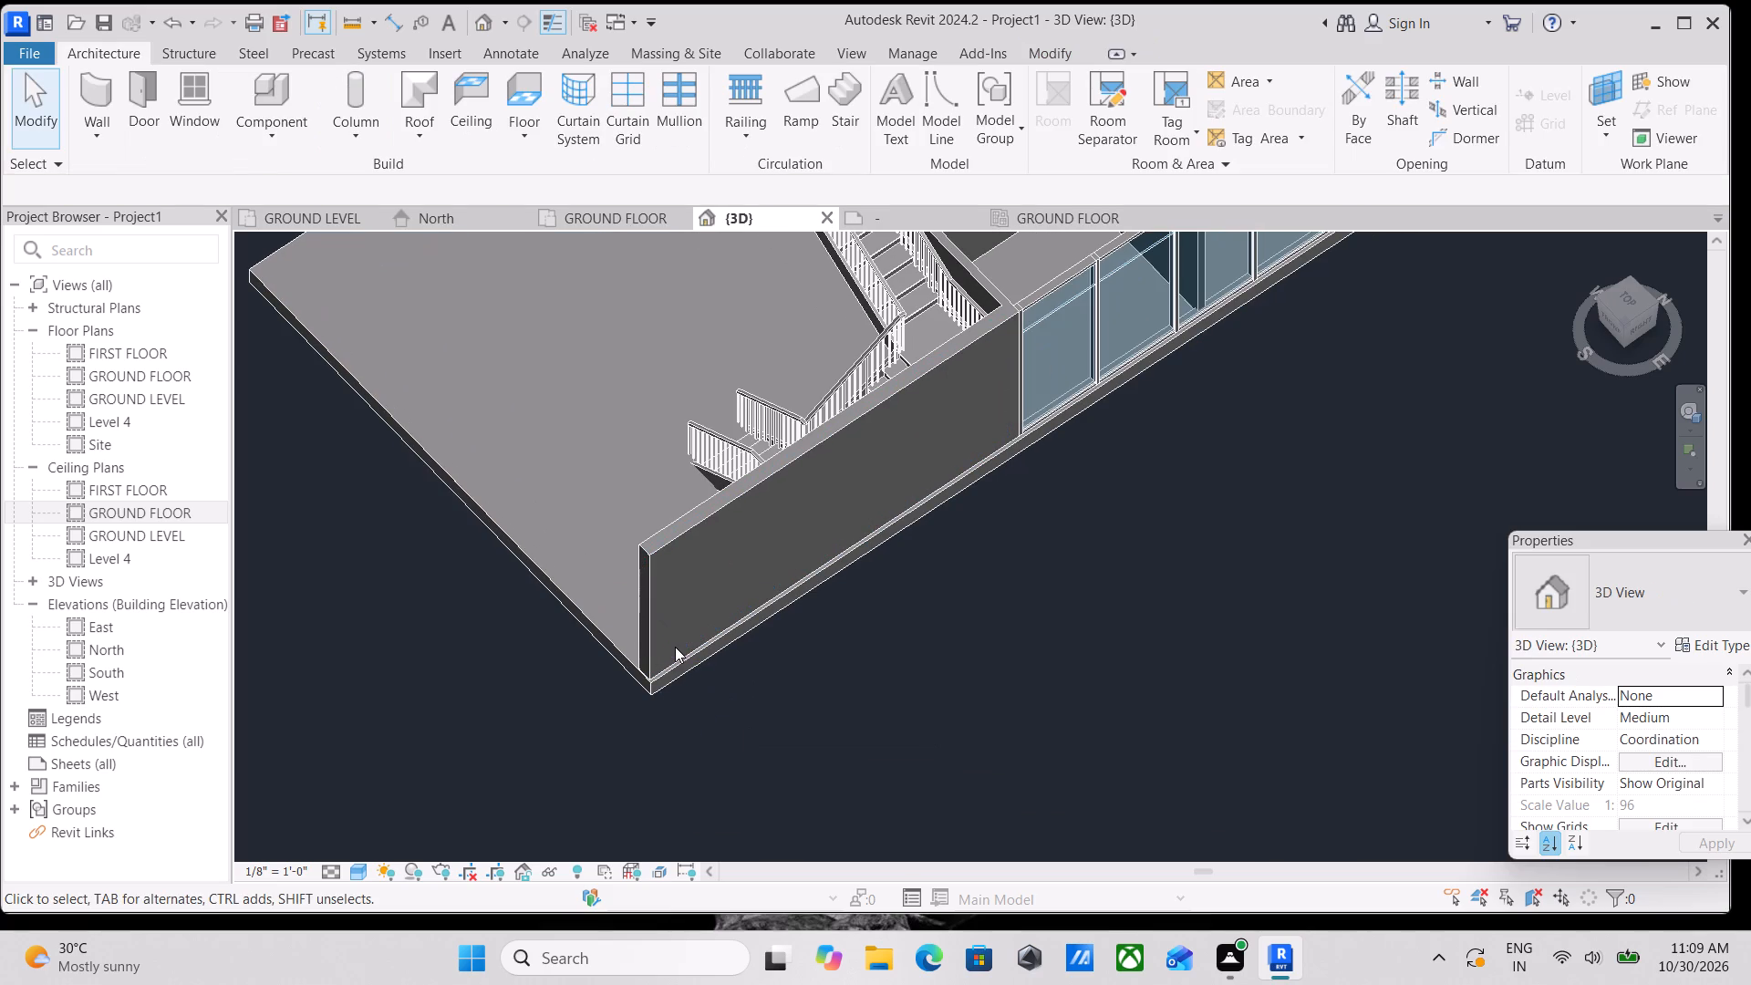
Examine the new outer wall beside the stair and the open front slab from several angles.
scroll(675, 647, up, 3)
scroll(677, 645, down, 3)
middle_drag(677, 645, 802, 697)
scroll(802, 697, up, 1)
scroll(802, 697, down, 5)
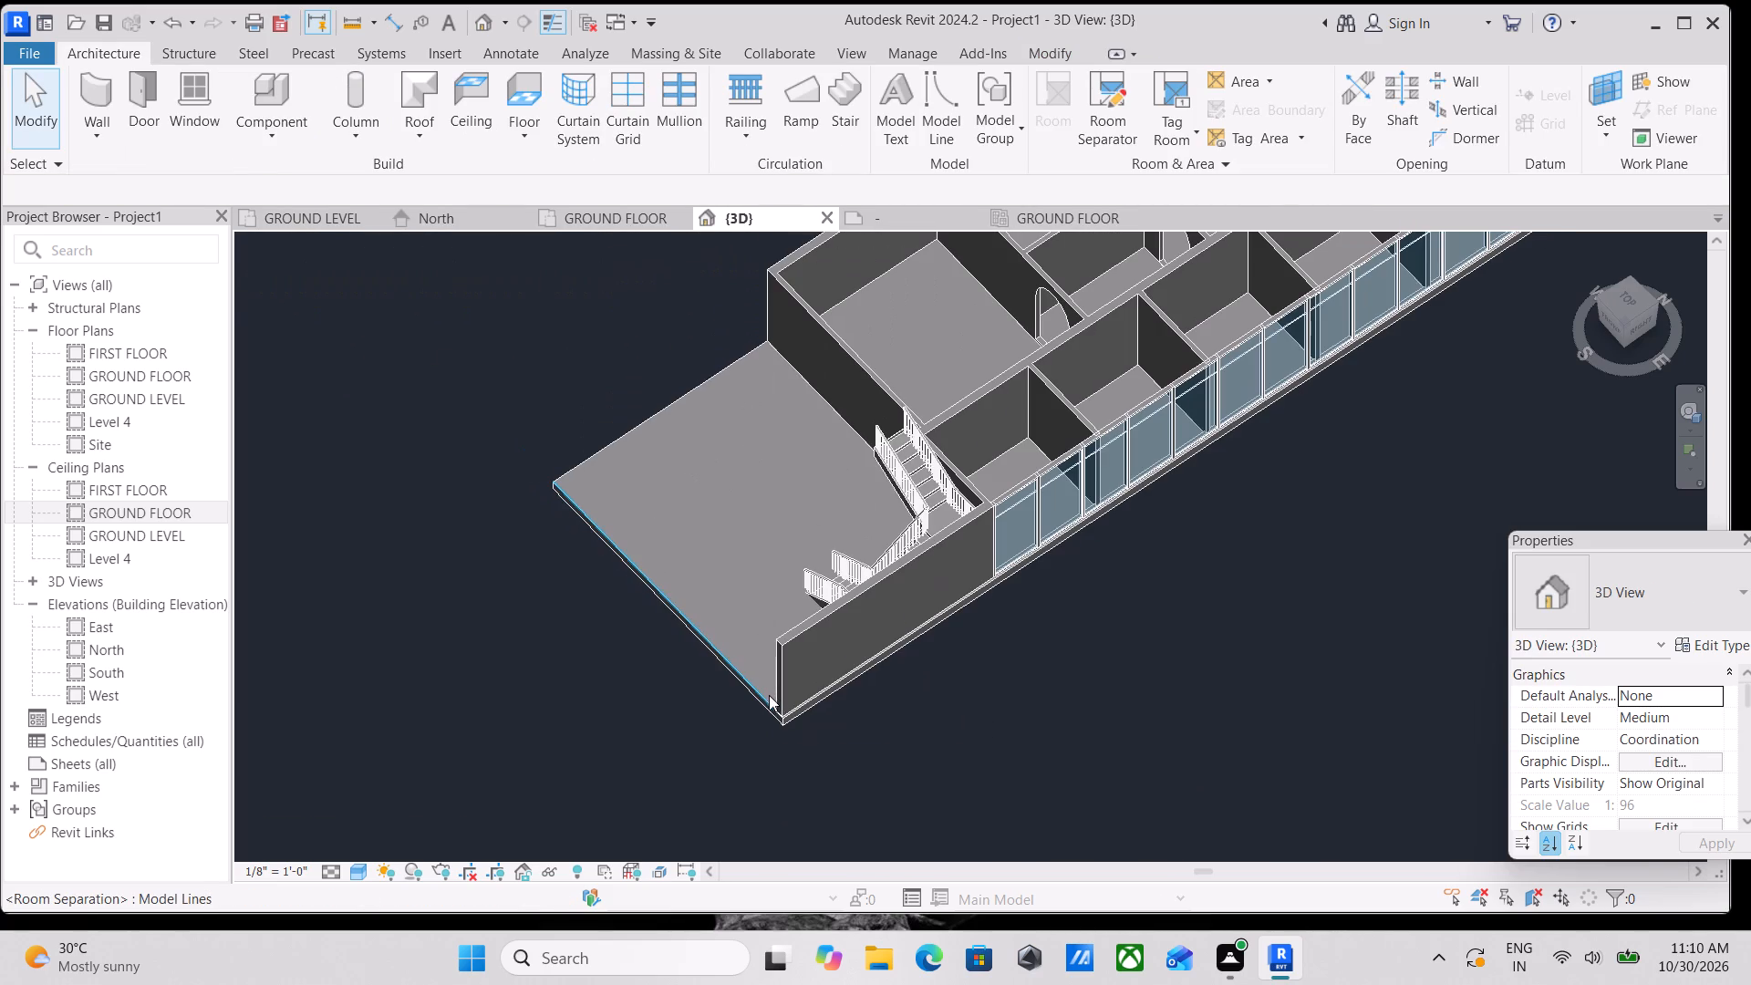
shift+middle_drag(757, 703, 1005, 661)
middle_drag(1064, 724, 775, 569)
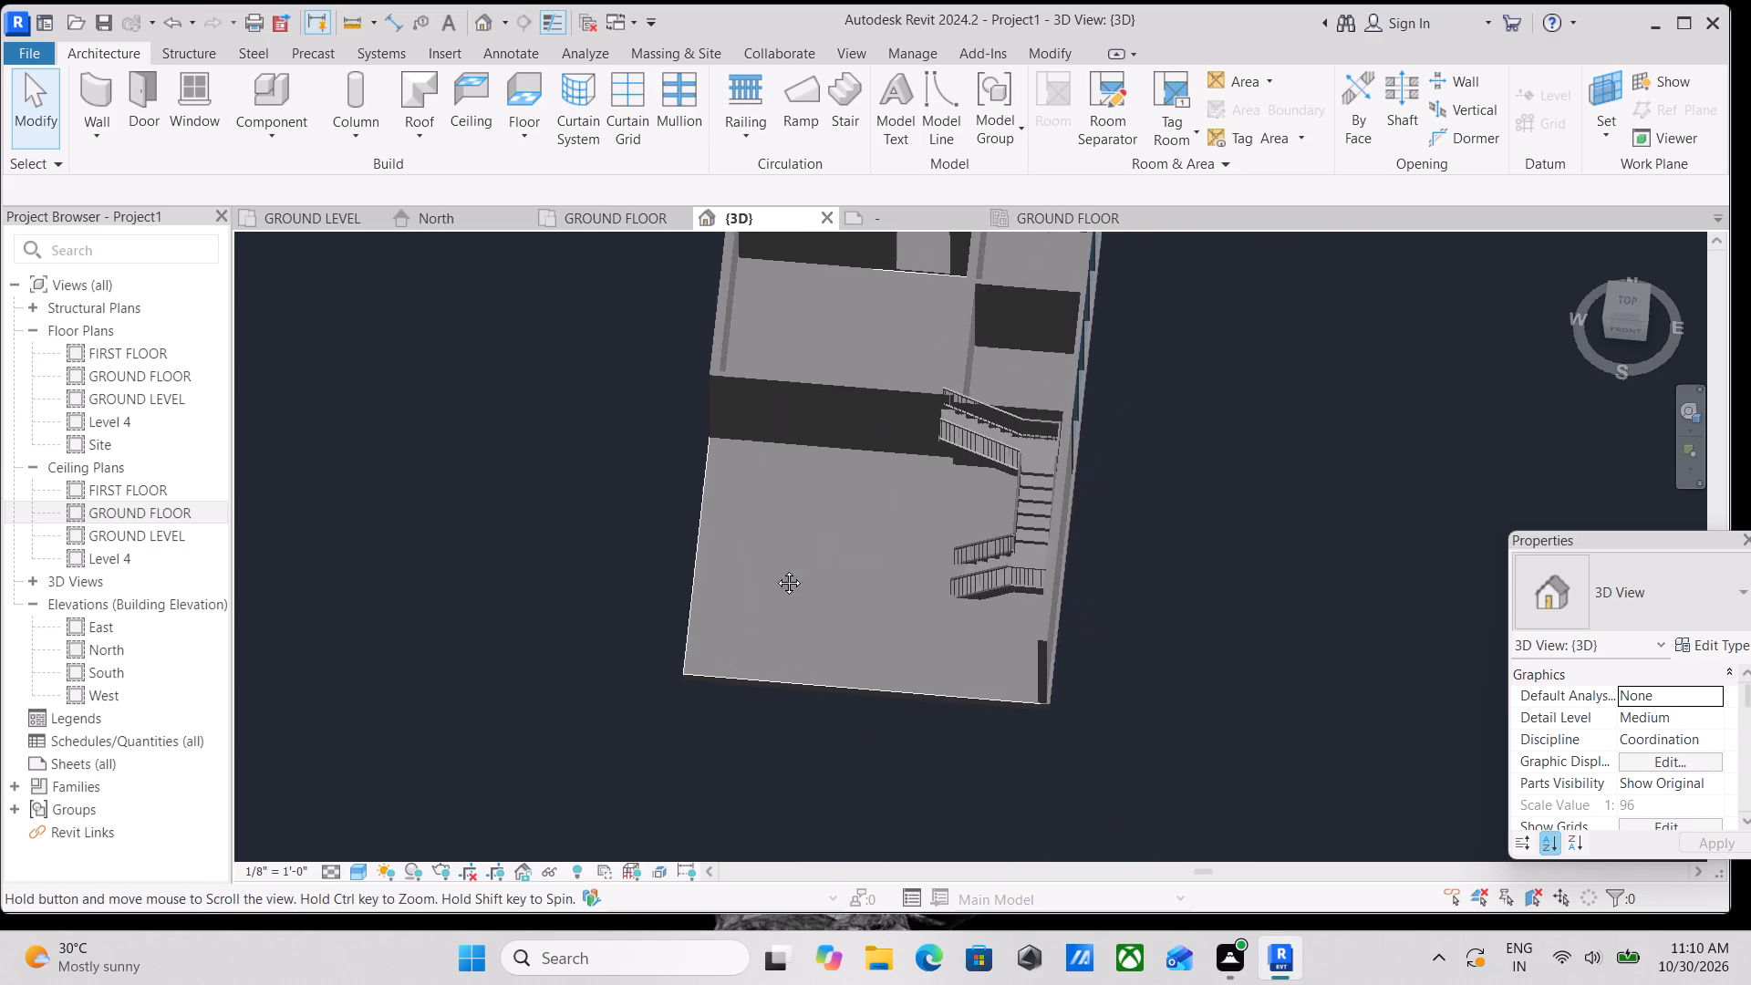
middle_drag(775, 569, 774, 568)
shift+middle_drag(809, 652, 979, 578)
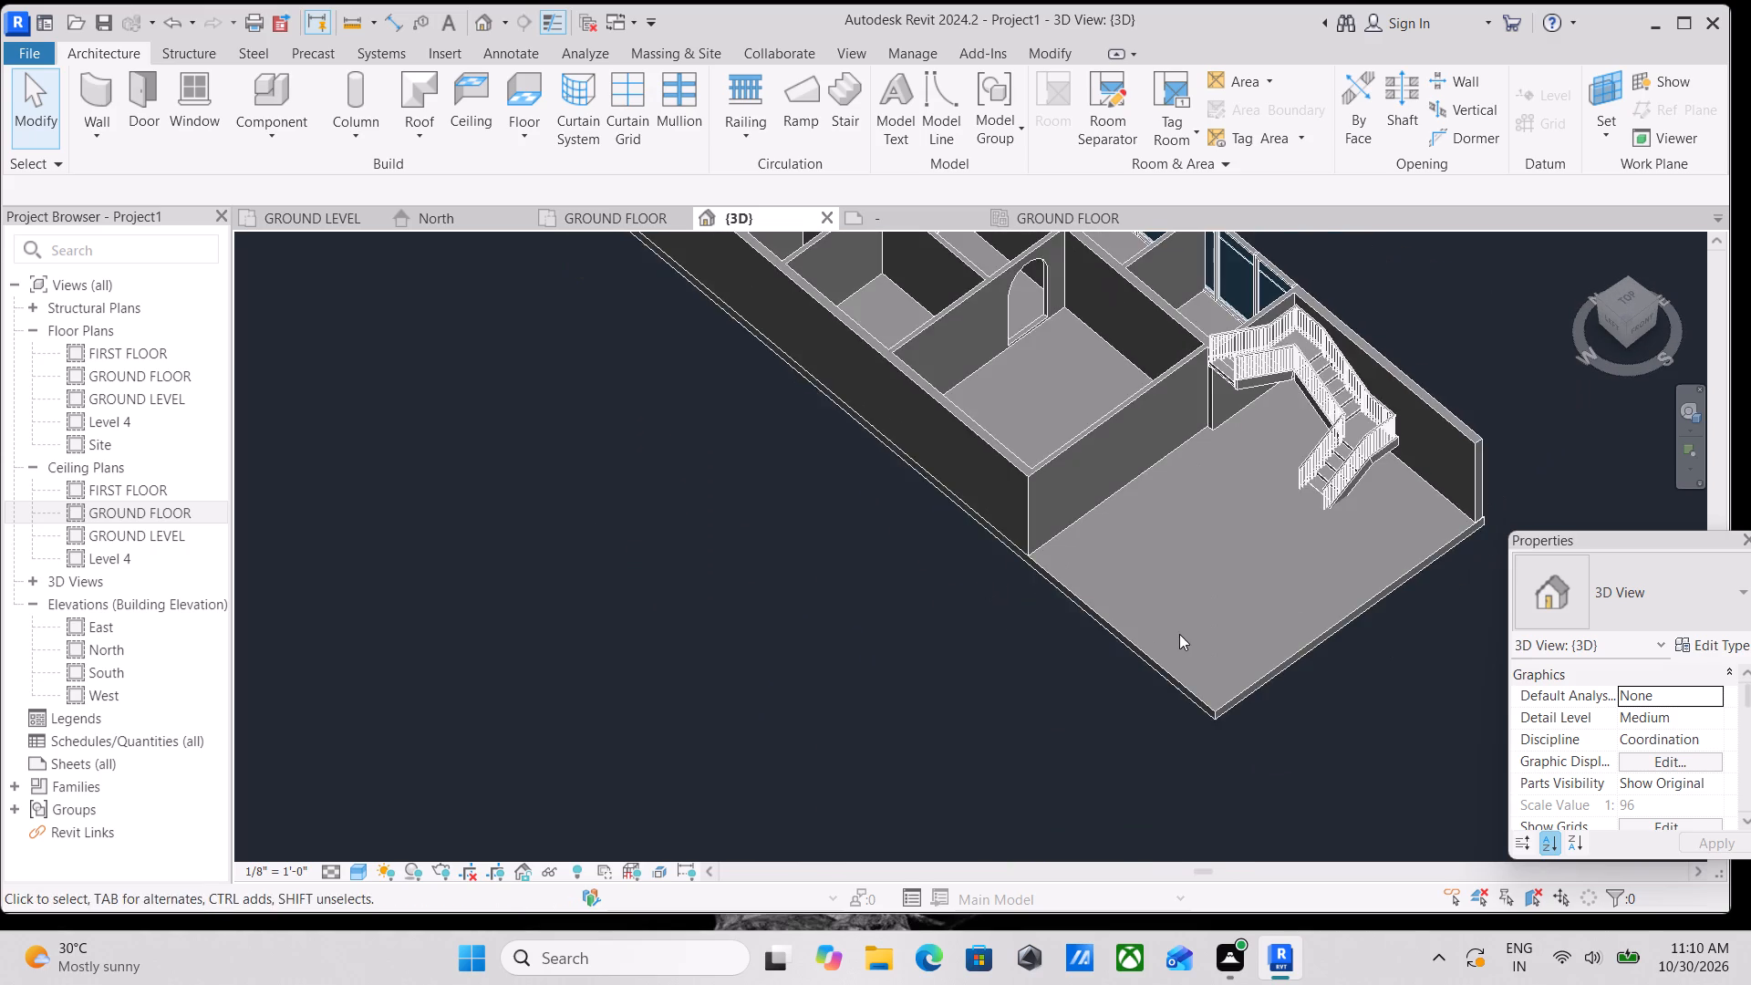
Draw an OUTER WALL 9" wall about 14 feet long from the slab's front east corner westward along its front edge.
middle_drag(1178, 634, 1037, 624)
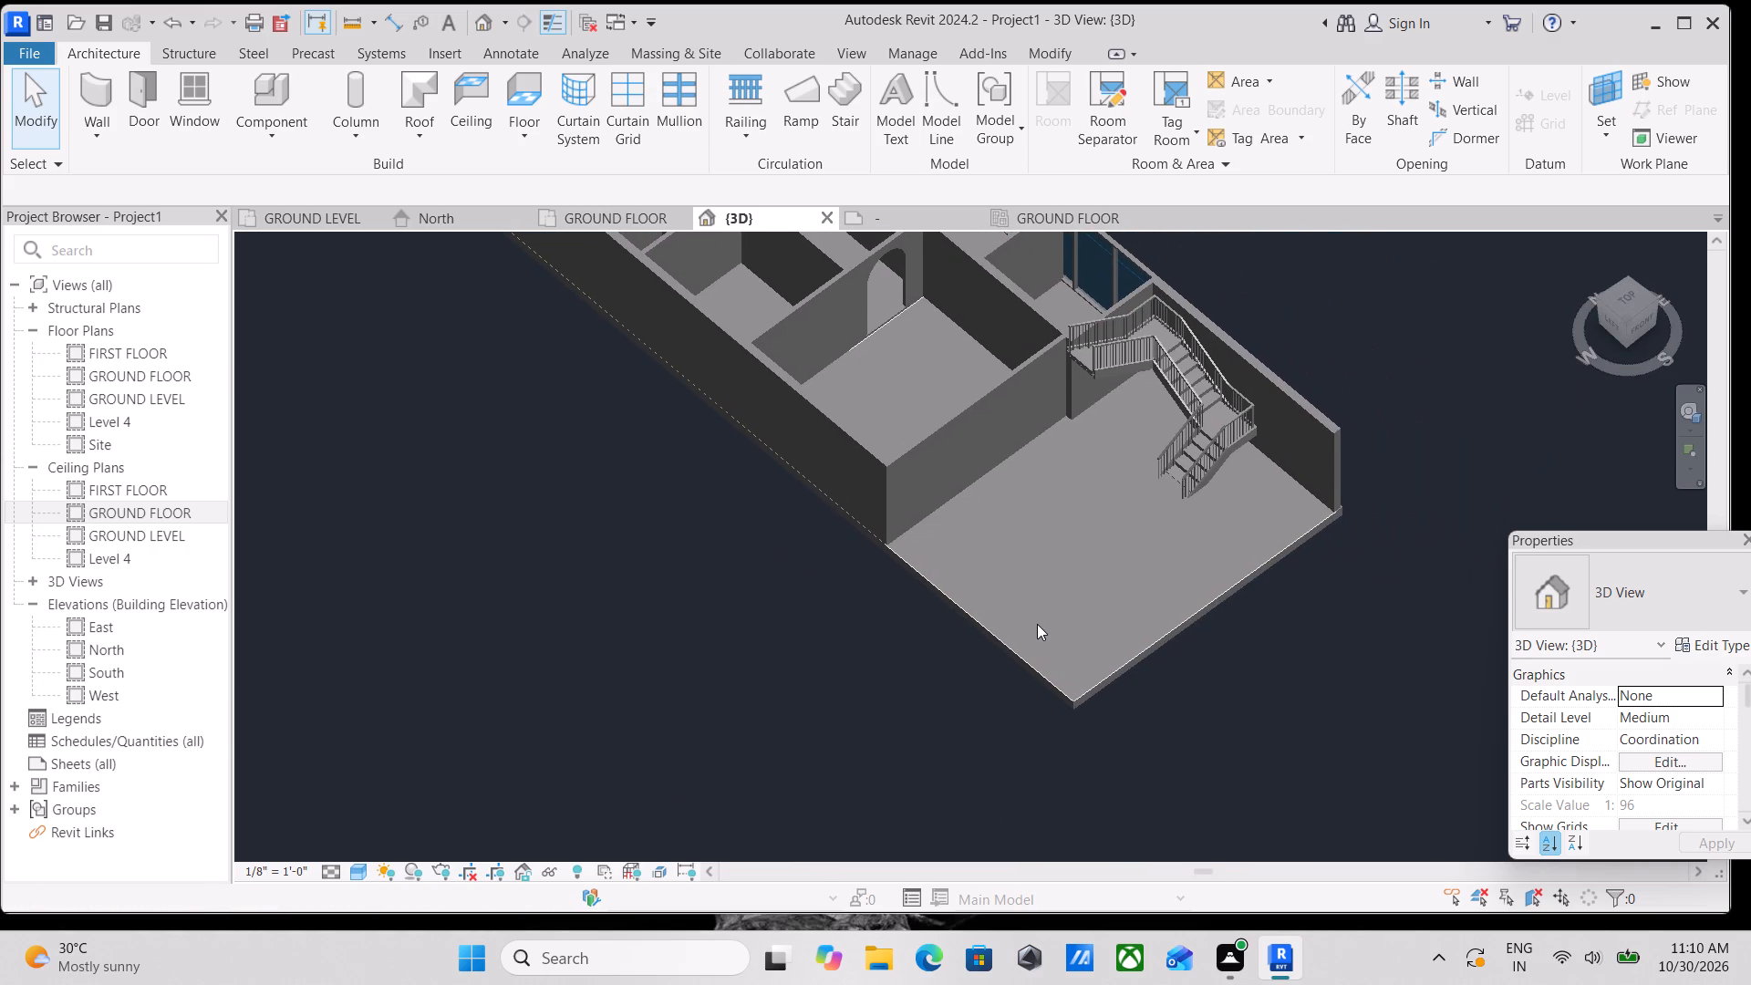
scroll(1112, 601, up, 3)
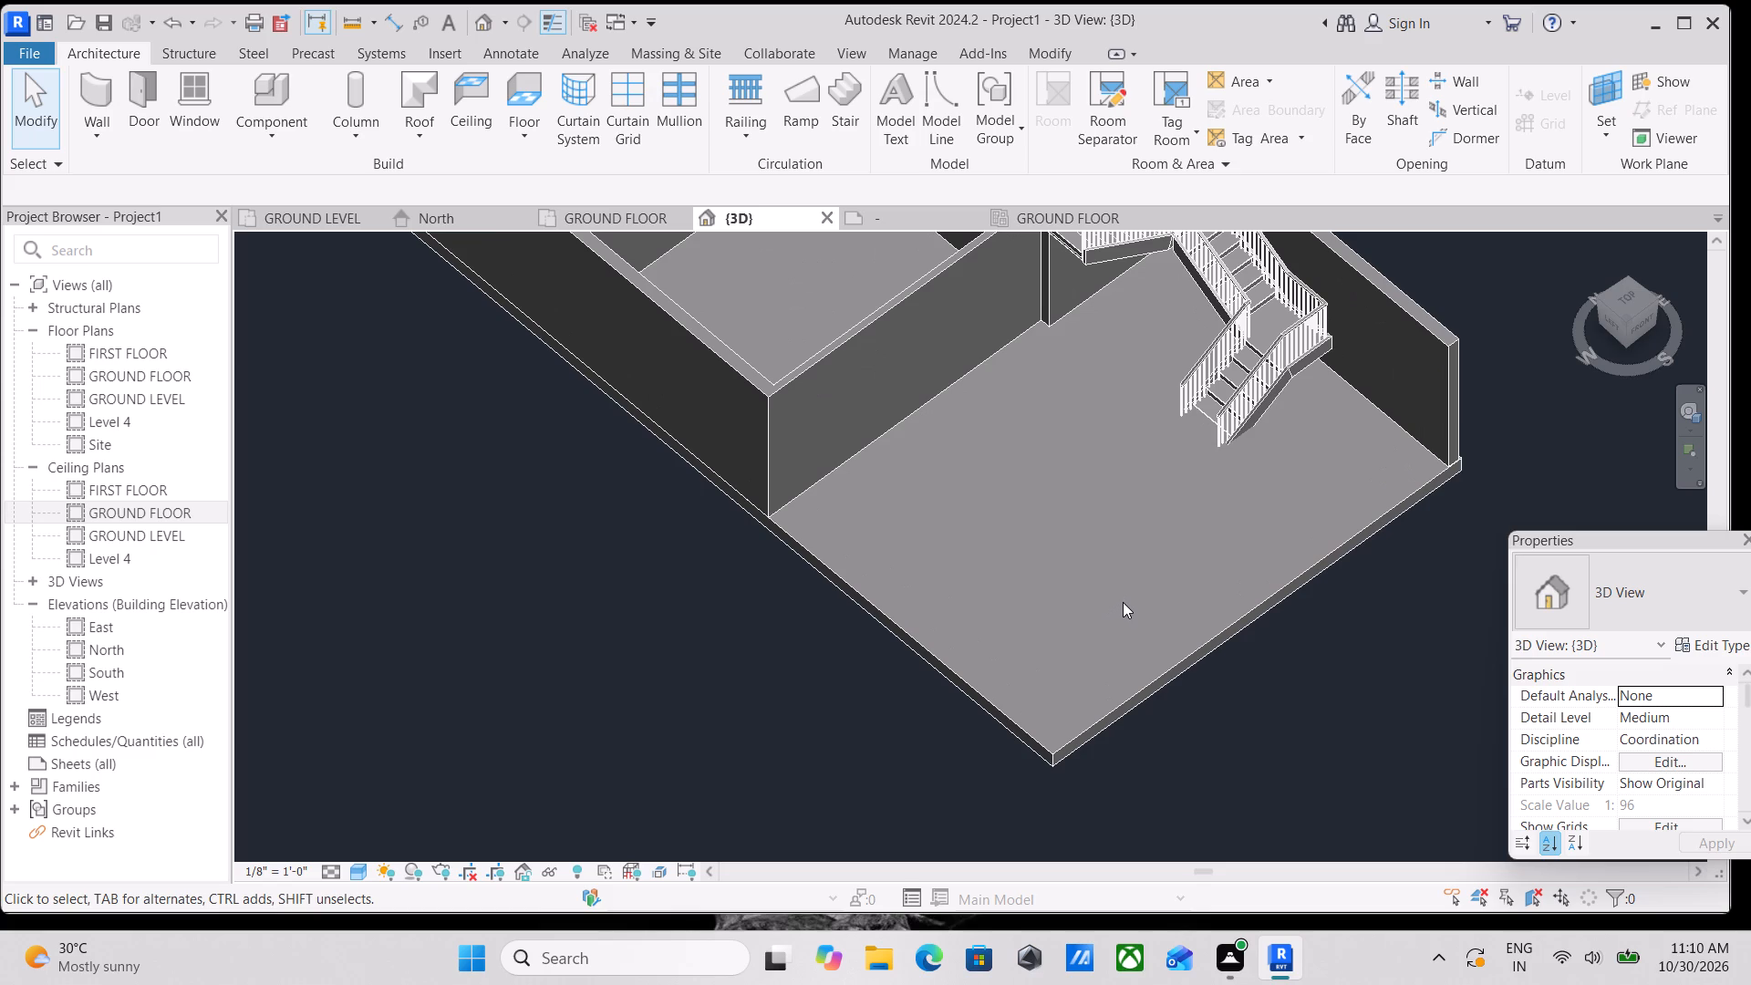
middle_drag(1123, 602, 1016, 640)
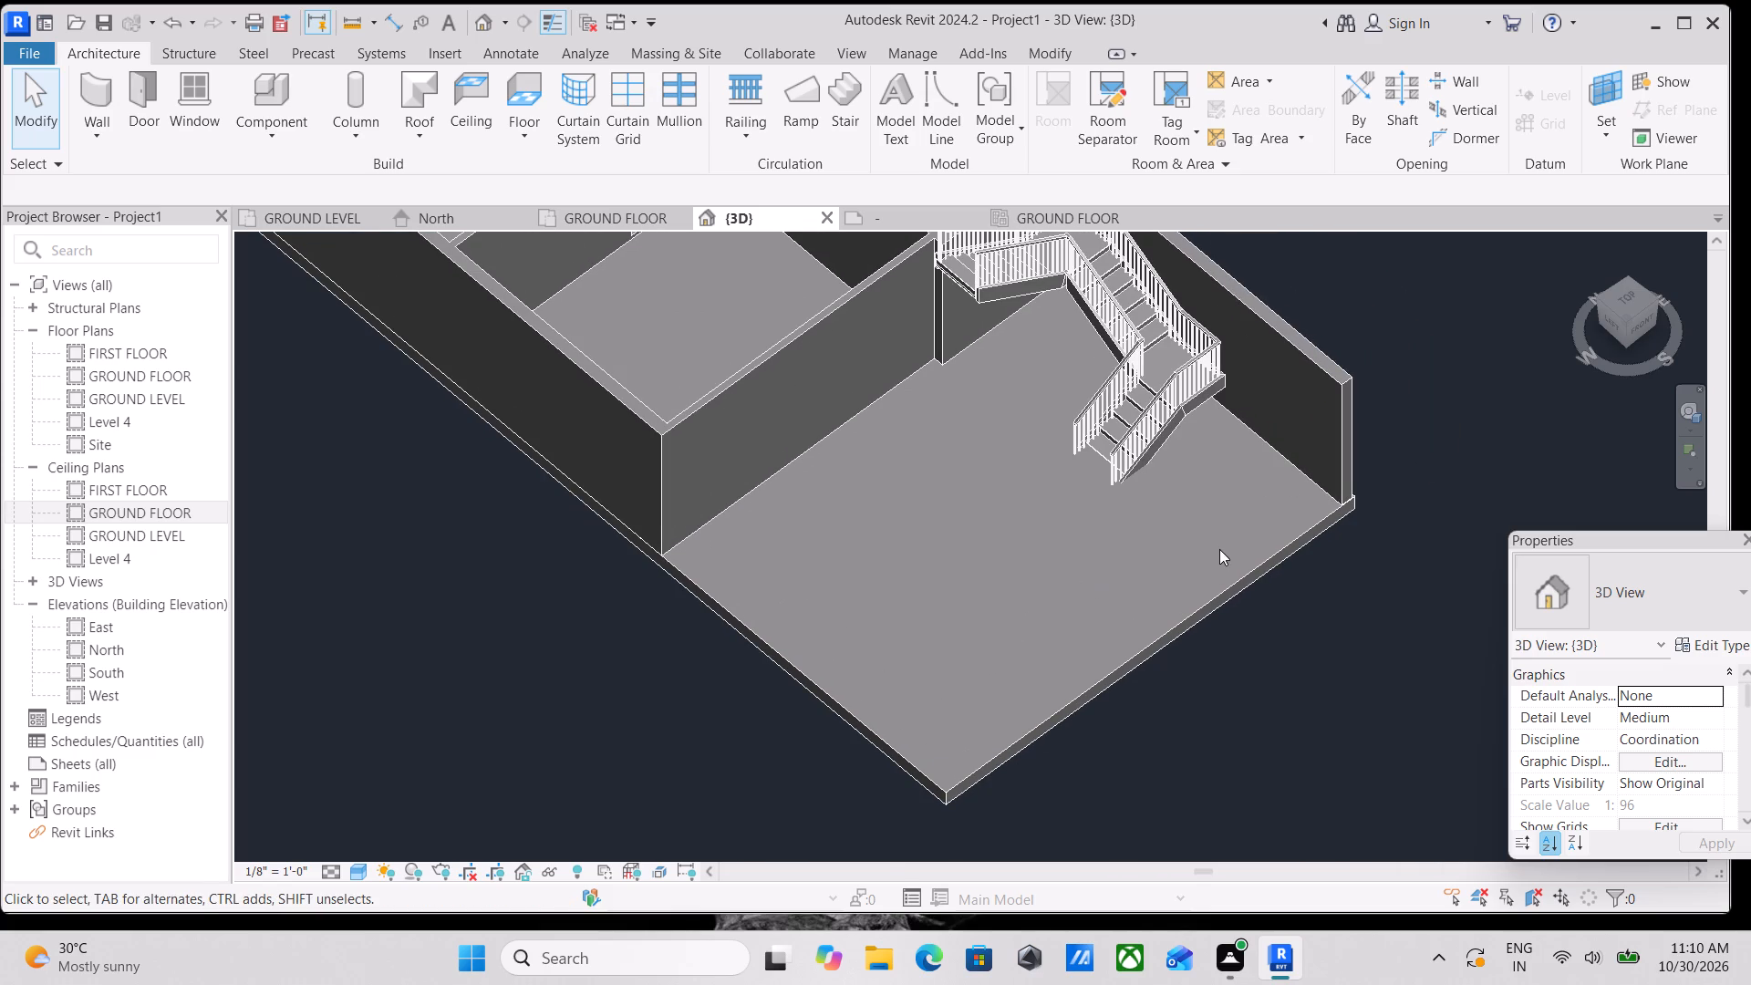
scroll(1223, 548, up, 2)
middle_drag(1226, 548, 1030, 696)
scroll(1029, 697, down, 2)
middle_drag(1029, 697, 1000, 721)
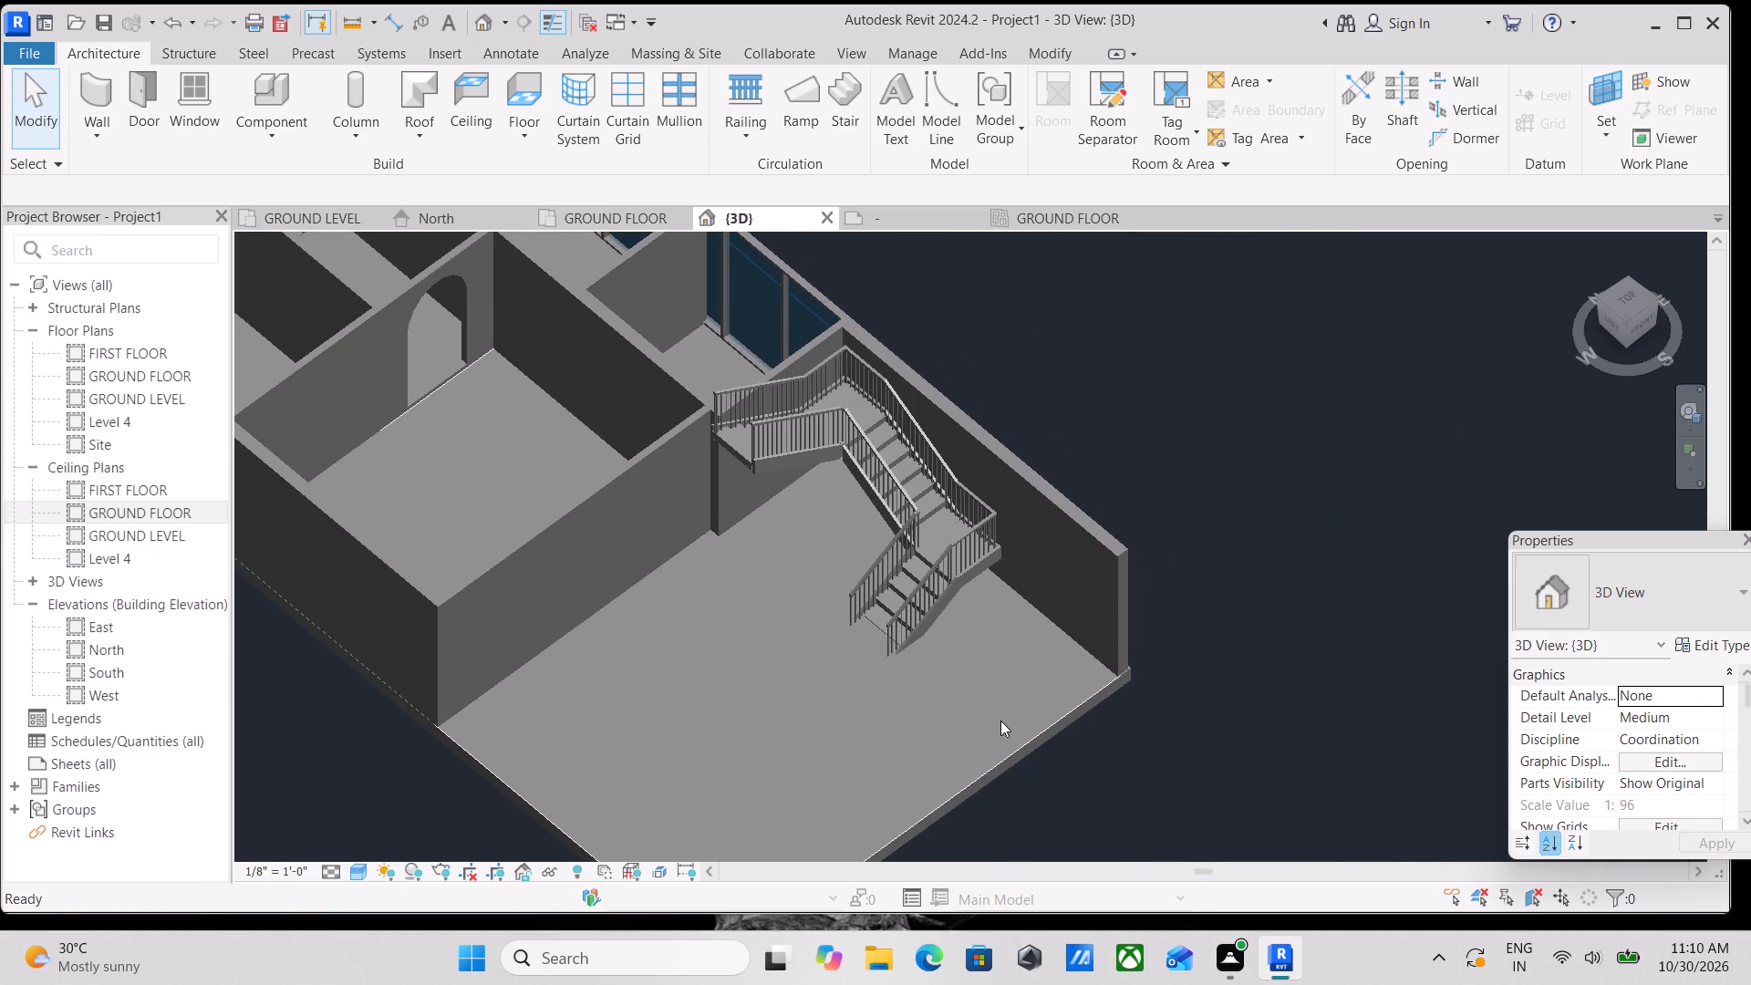
text(wa)
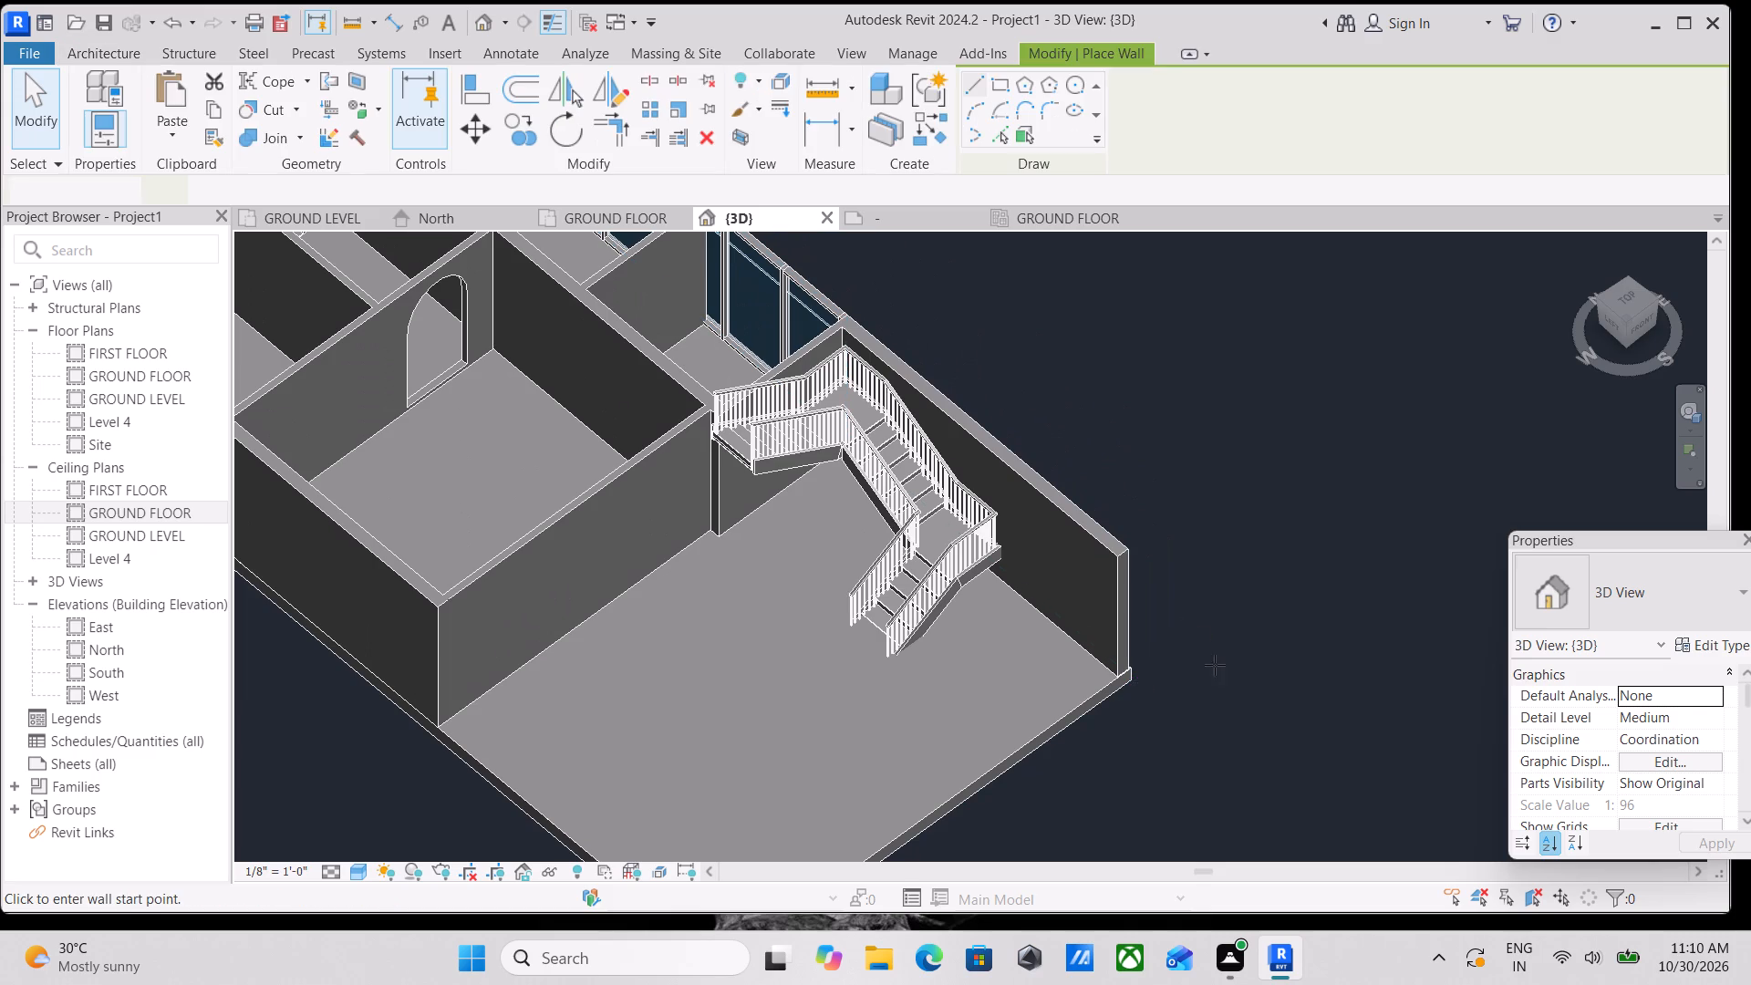
click(1112, 679)
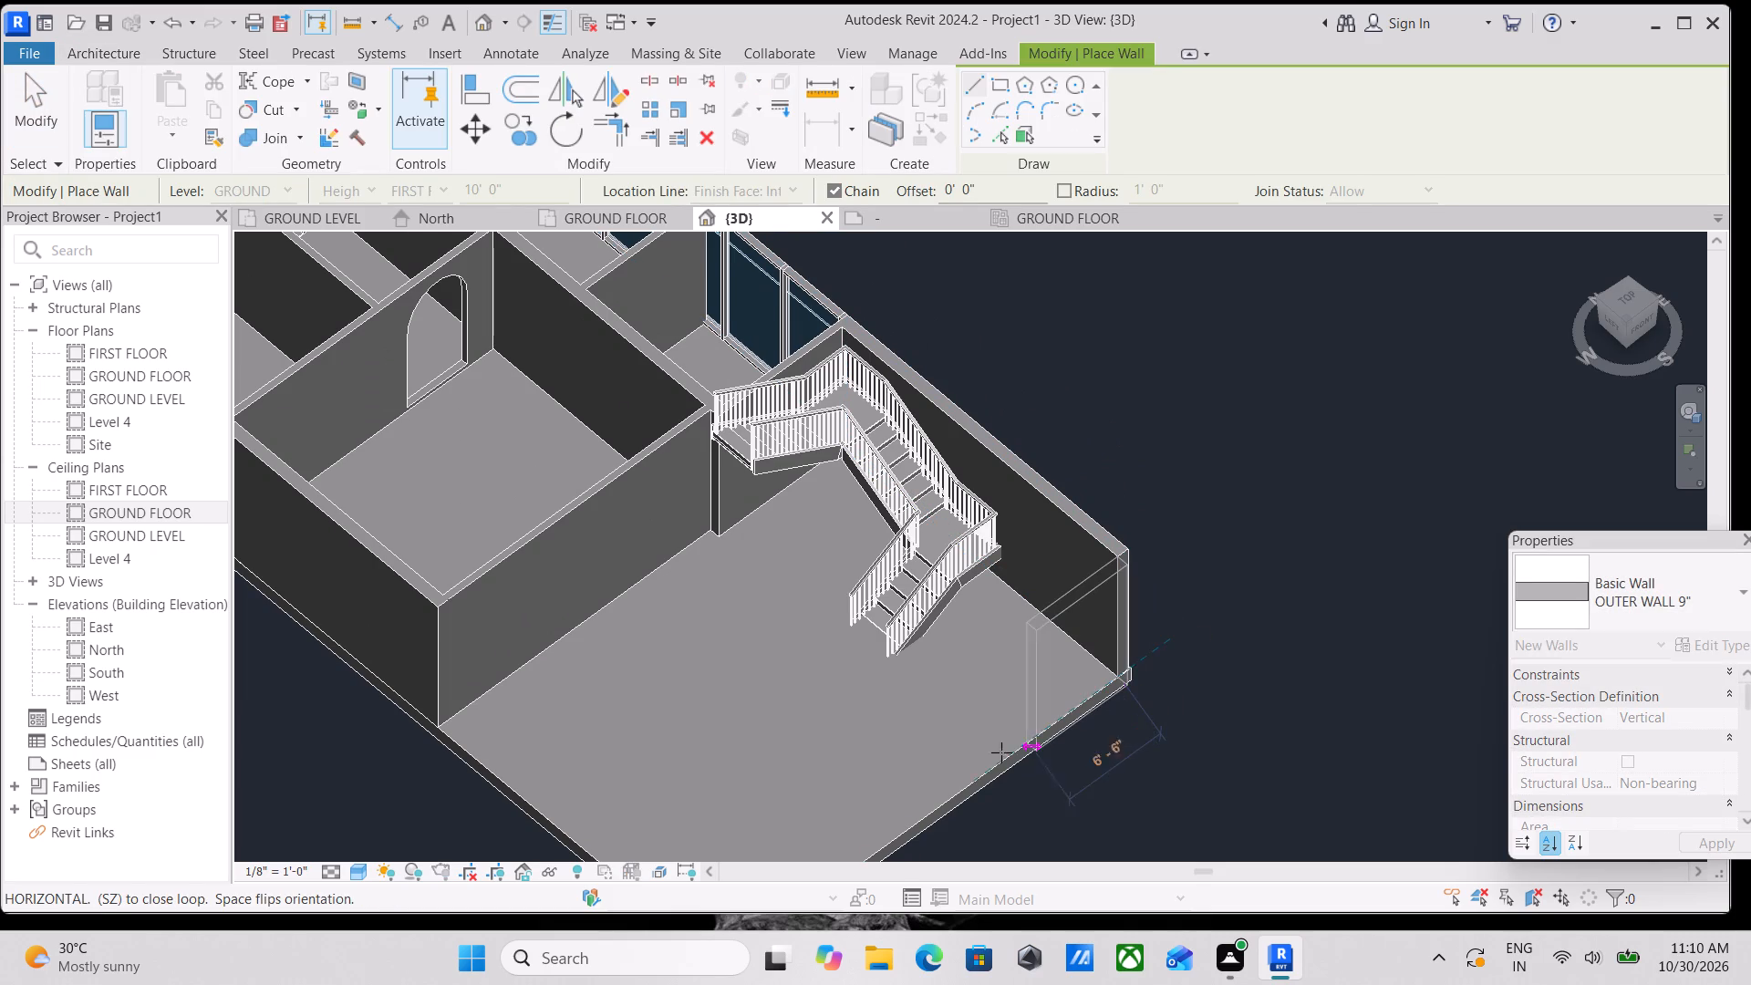
key(space)
middle_drag(932, 799, 977, 714)
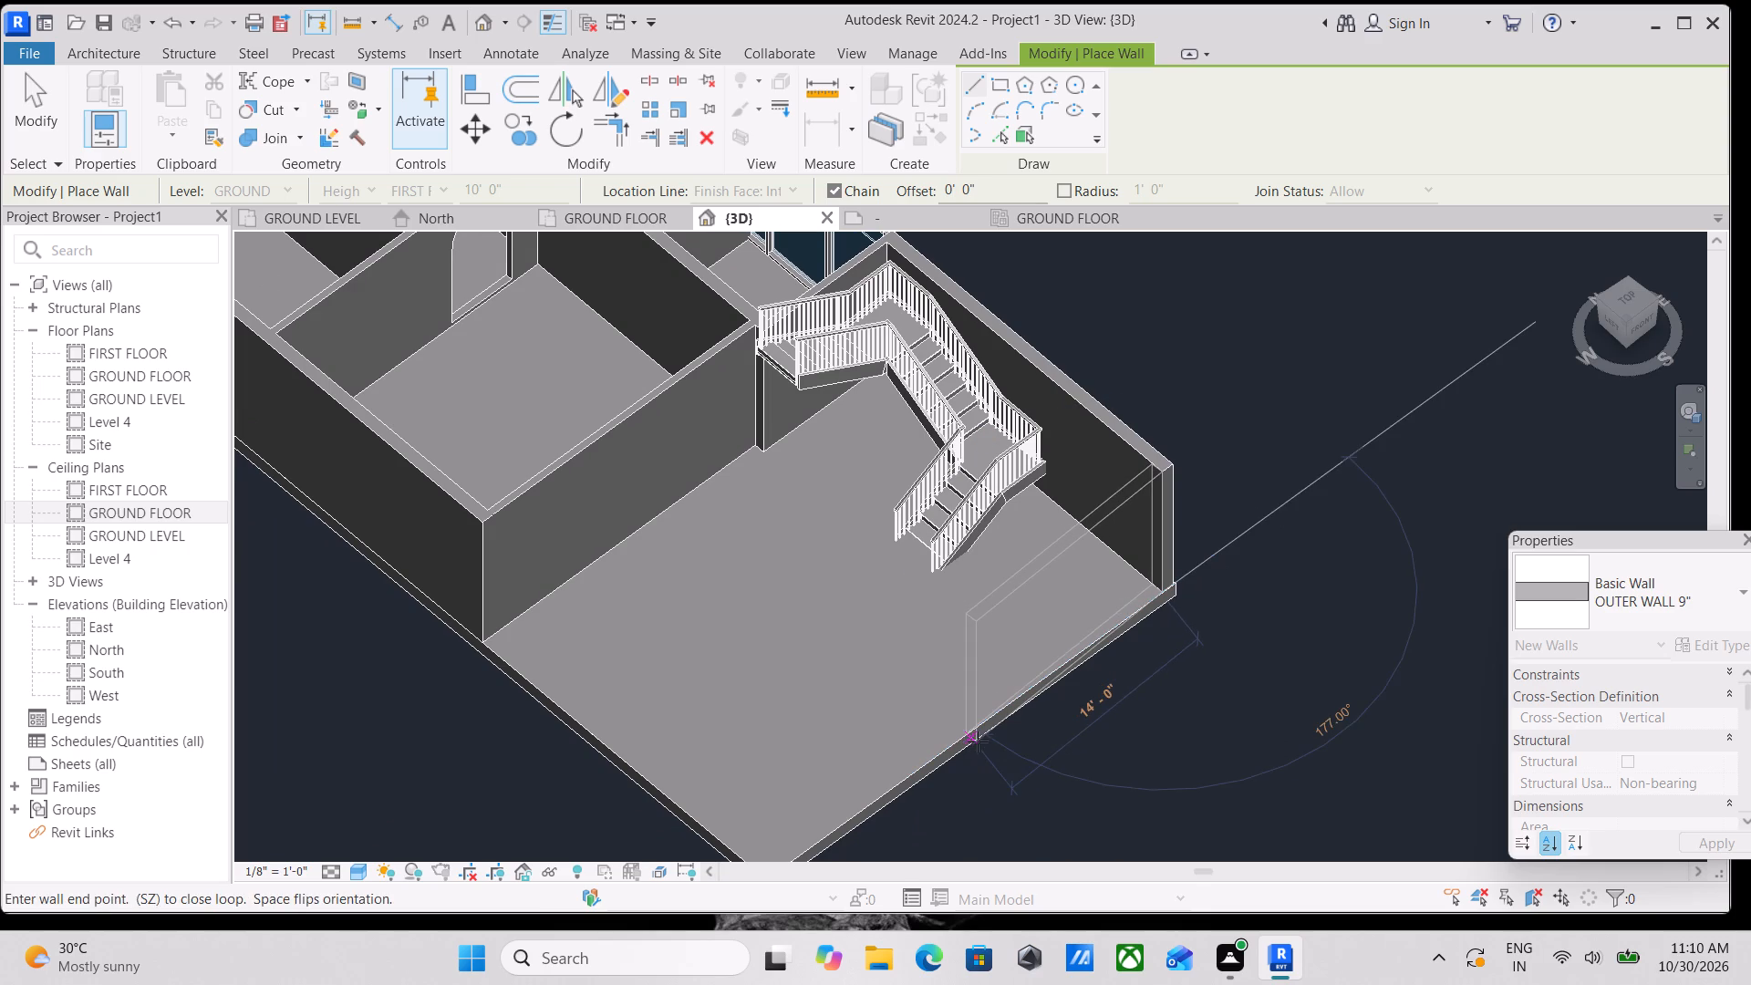
click(970, 738)
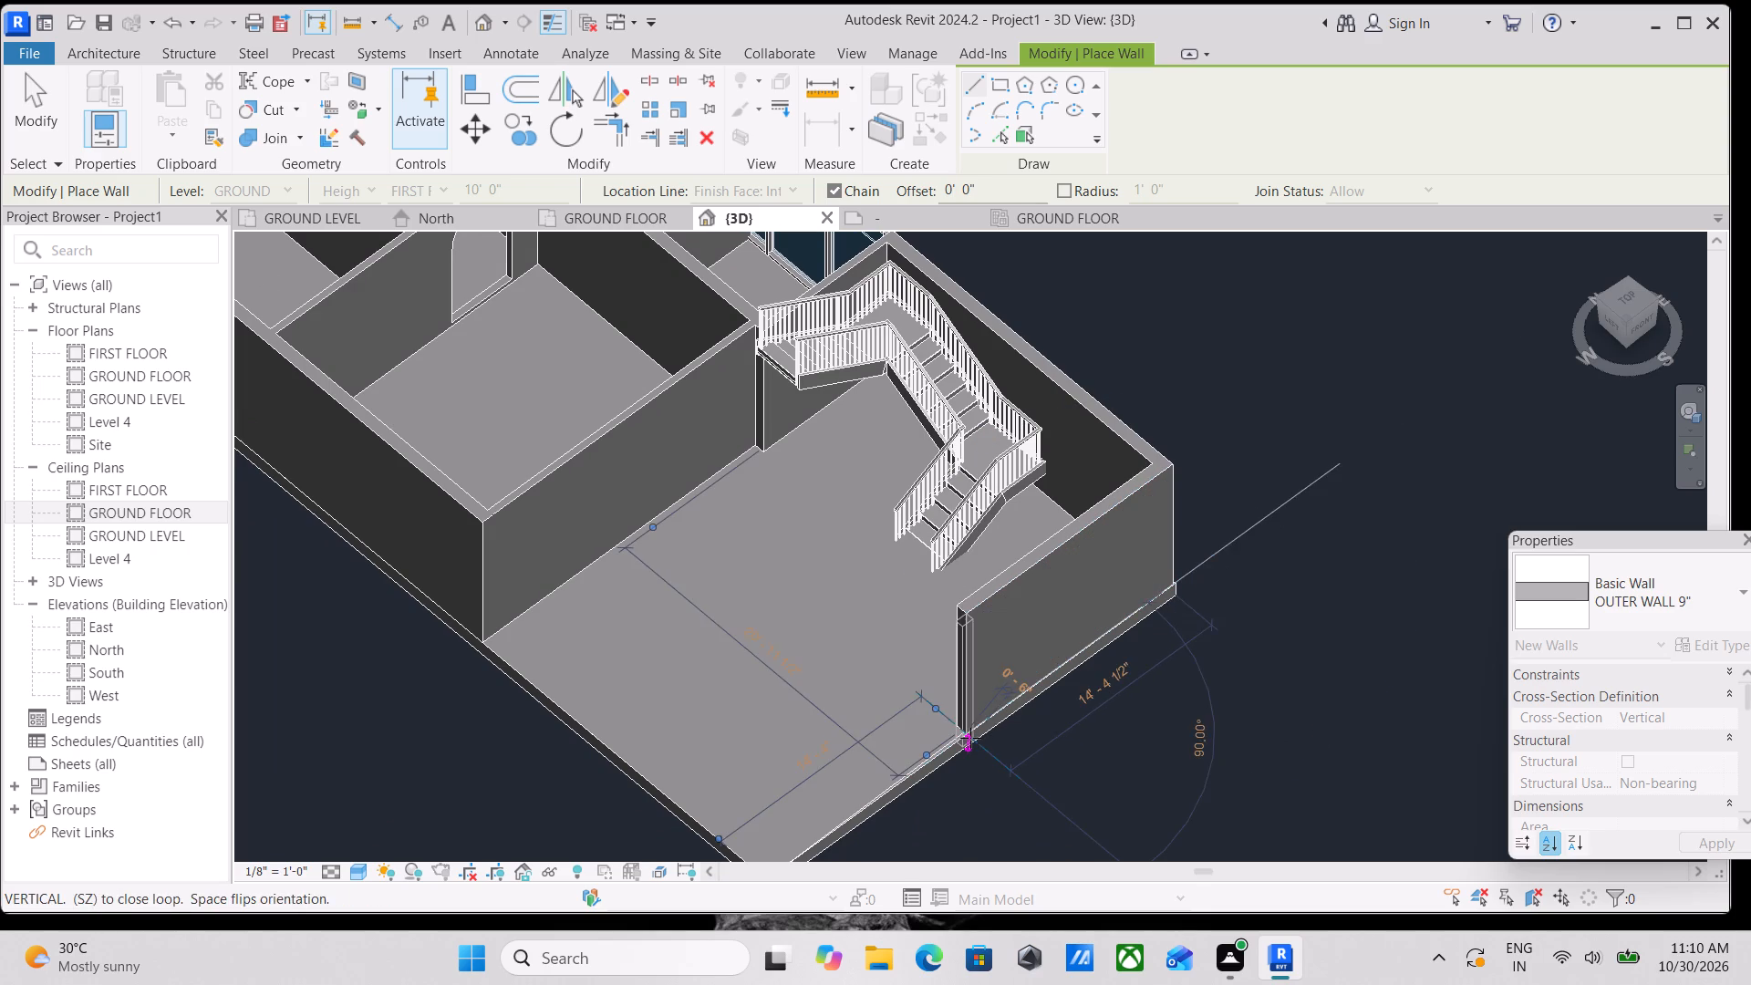
key(Escape)
scroll(972, 719, down, 7)
key(Escape)
scroll(1084, 617, down, 2)
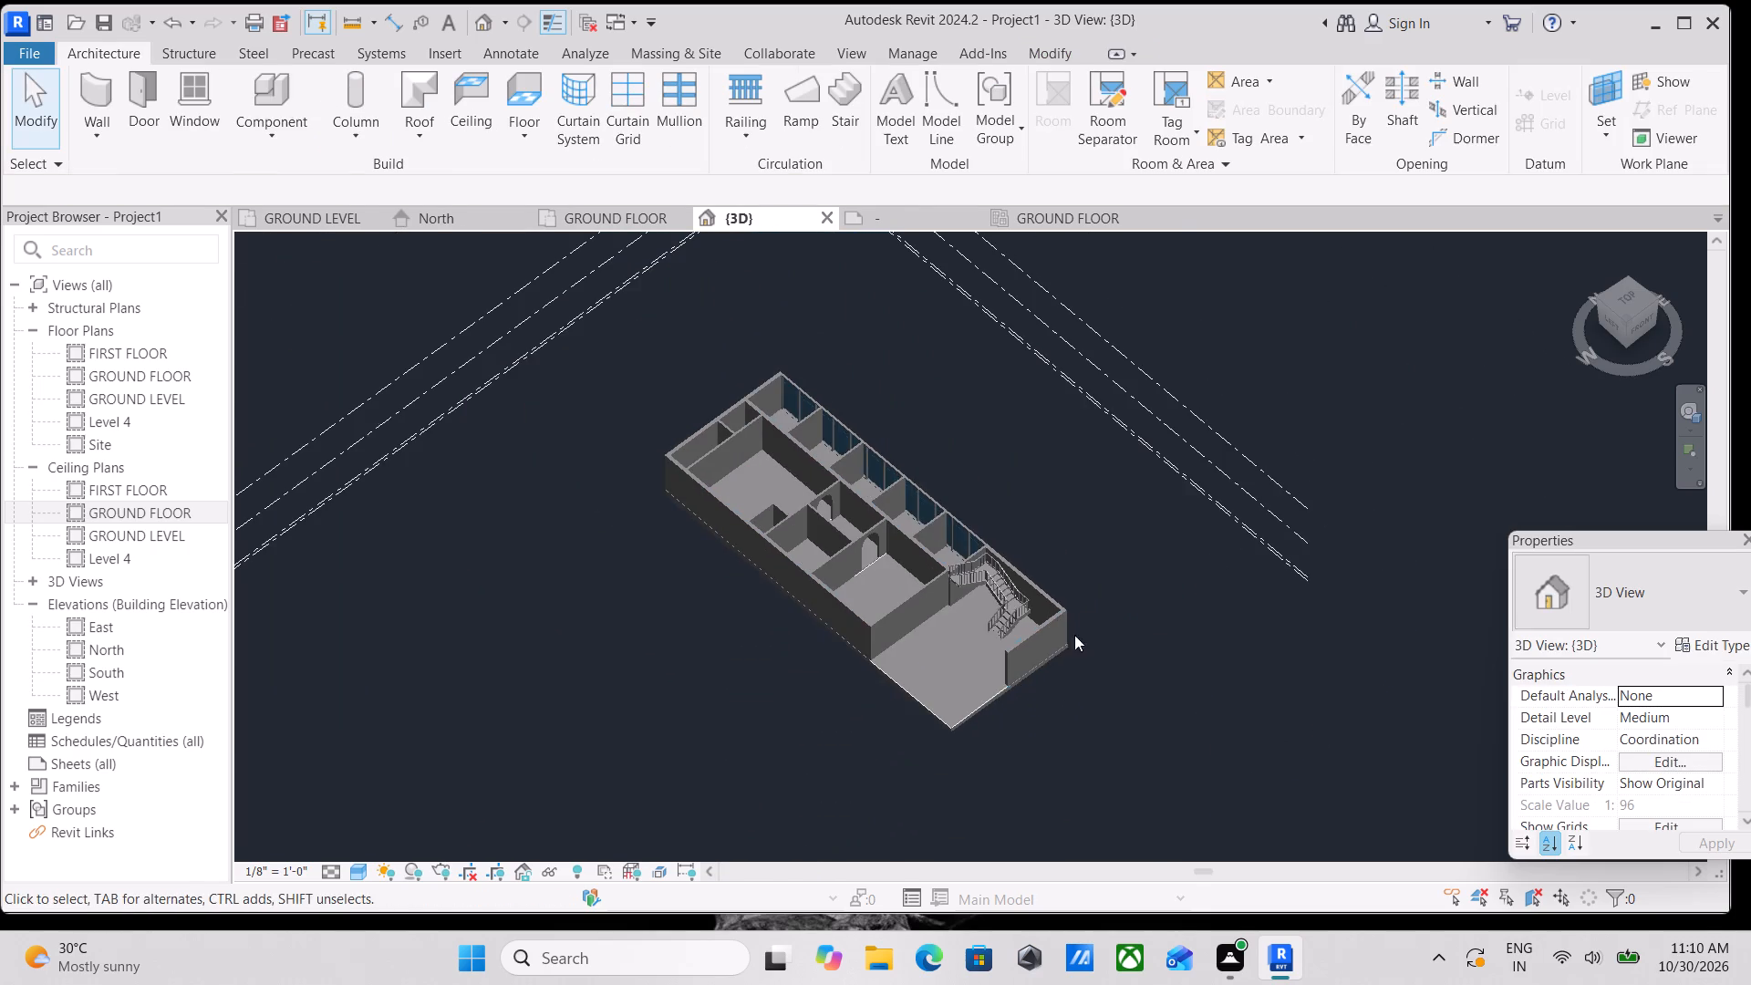
Examine the building with its new front walls from outside, including the foot of the stair behind them.
shift+middle_drag(1010, 746, 999, 610)
shift+middle_drag(1062, 720, 704, 548)
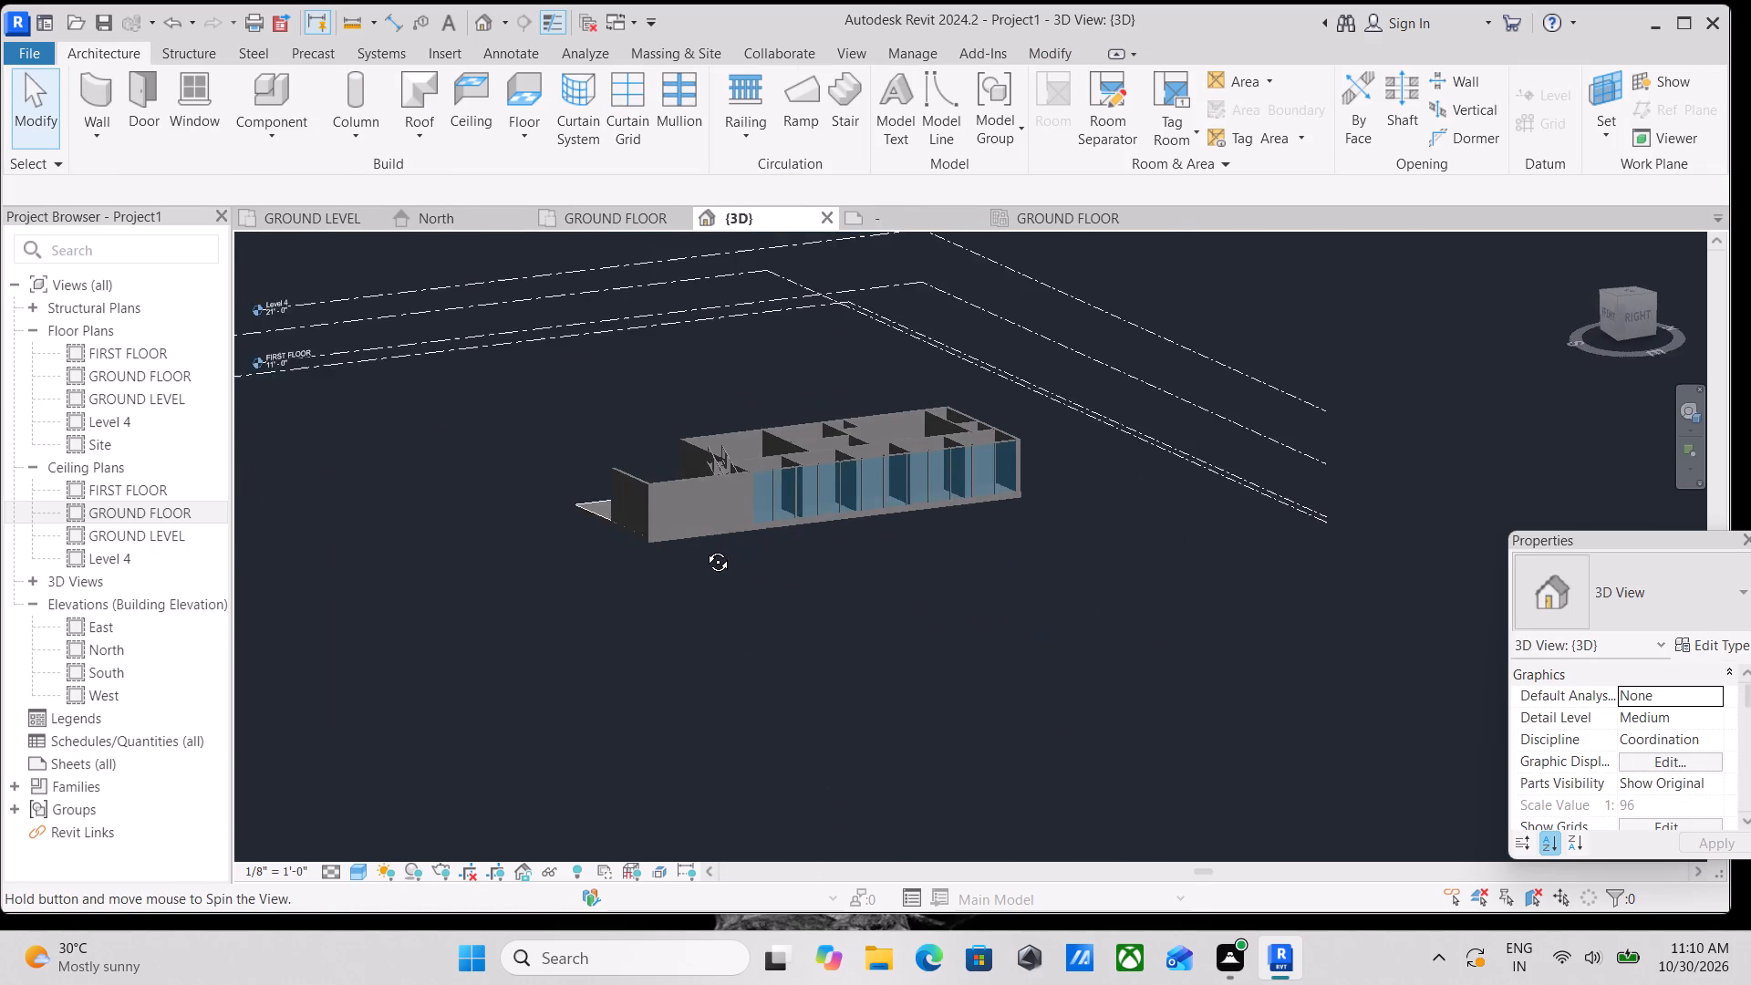
shift+middle_drag(704, 548, 1111, 584)
scroll(1113, 583, up, 3)
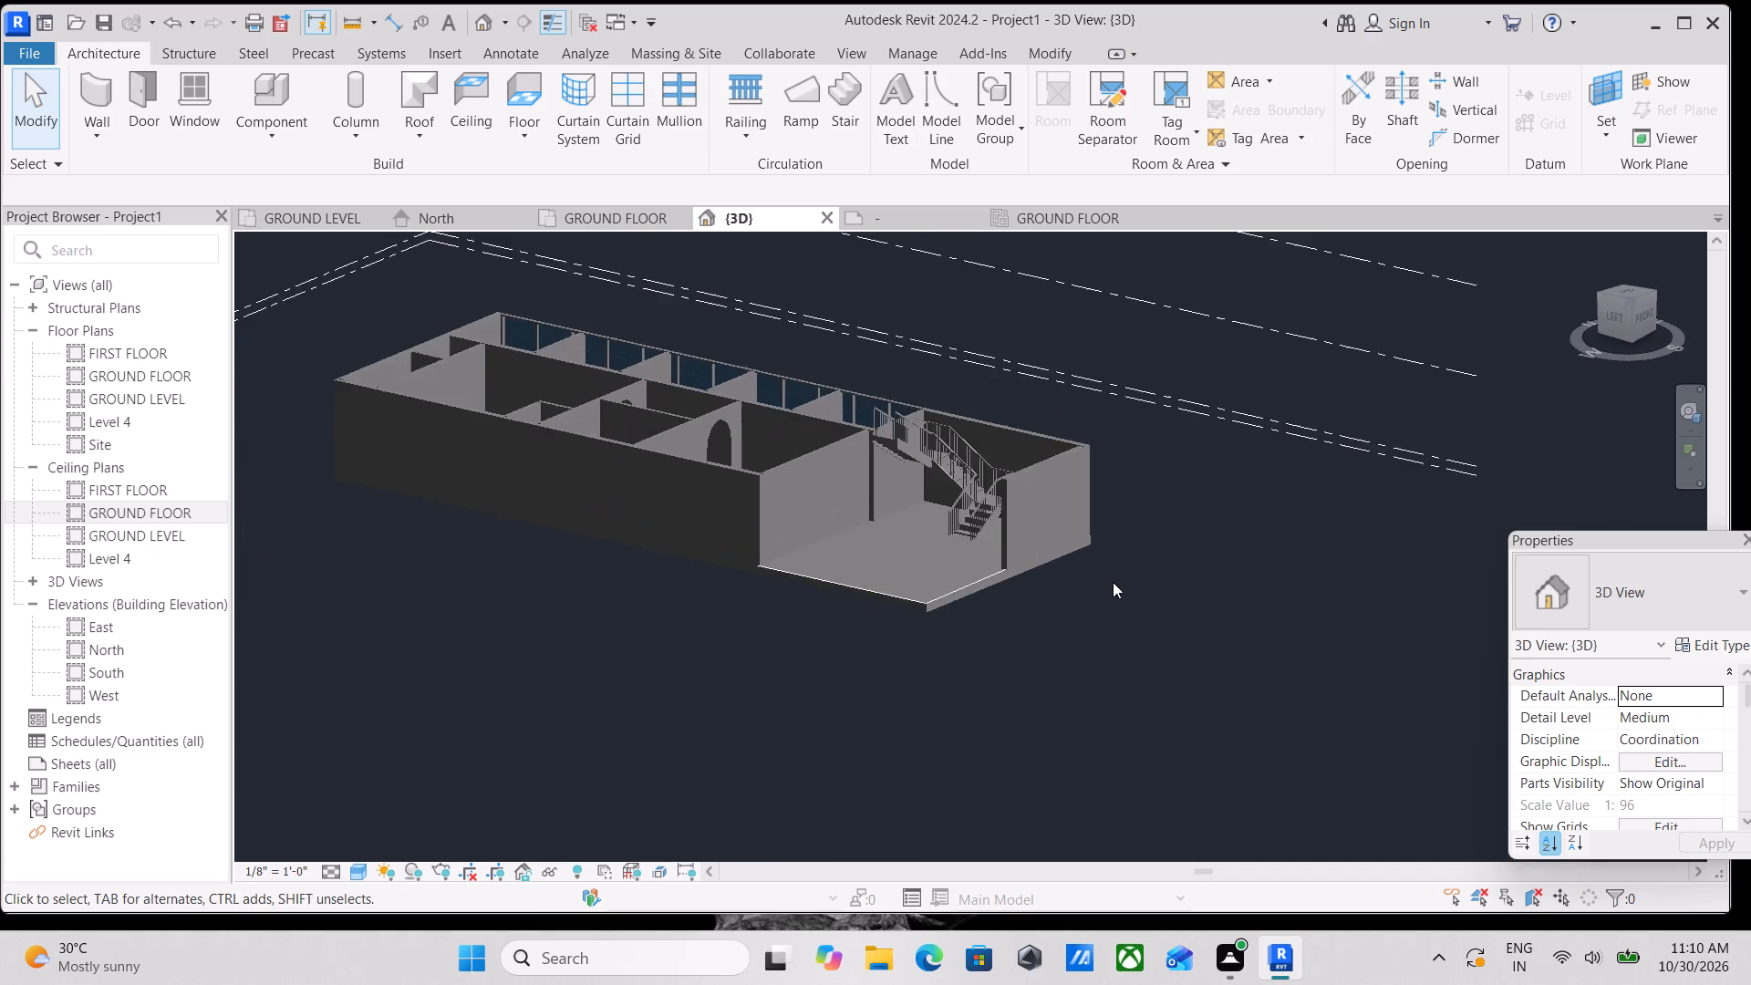
scroll(1113, 582, up, 5)
middle_drag(928, 556, 899, 729)
scroll(970, 649, up, 9)
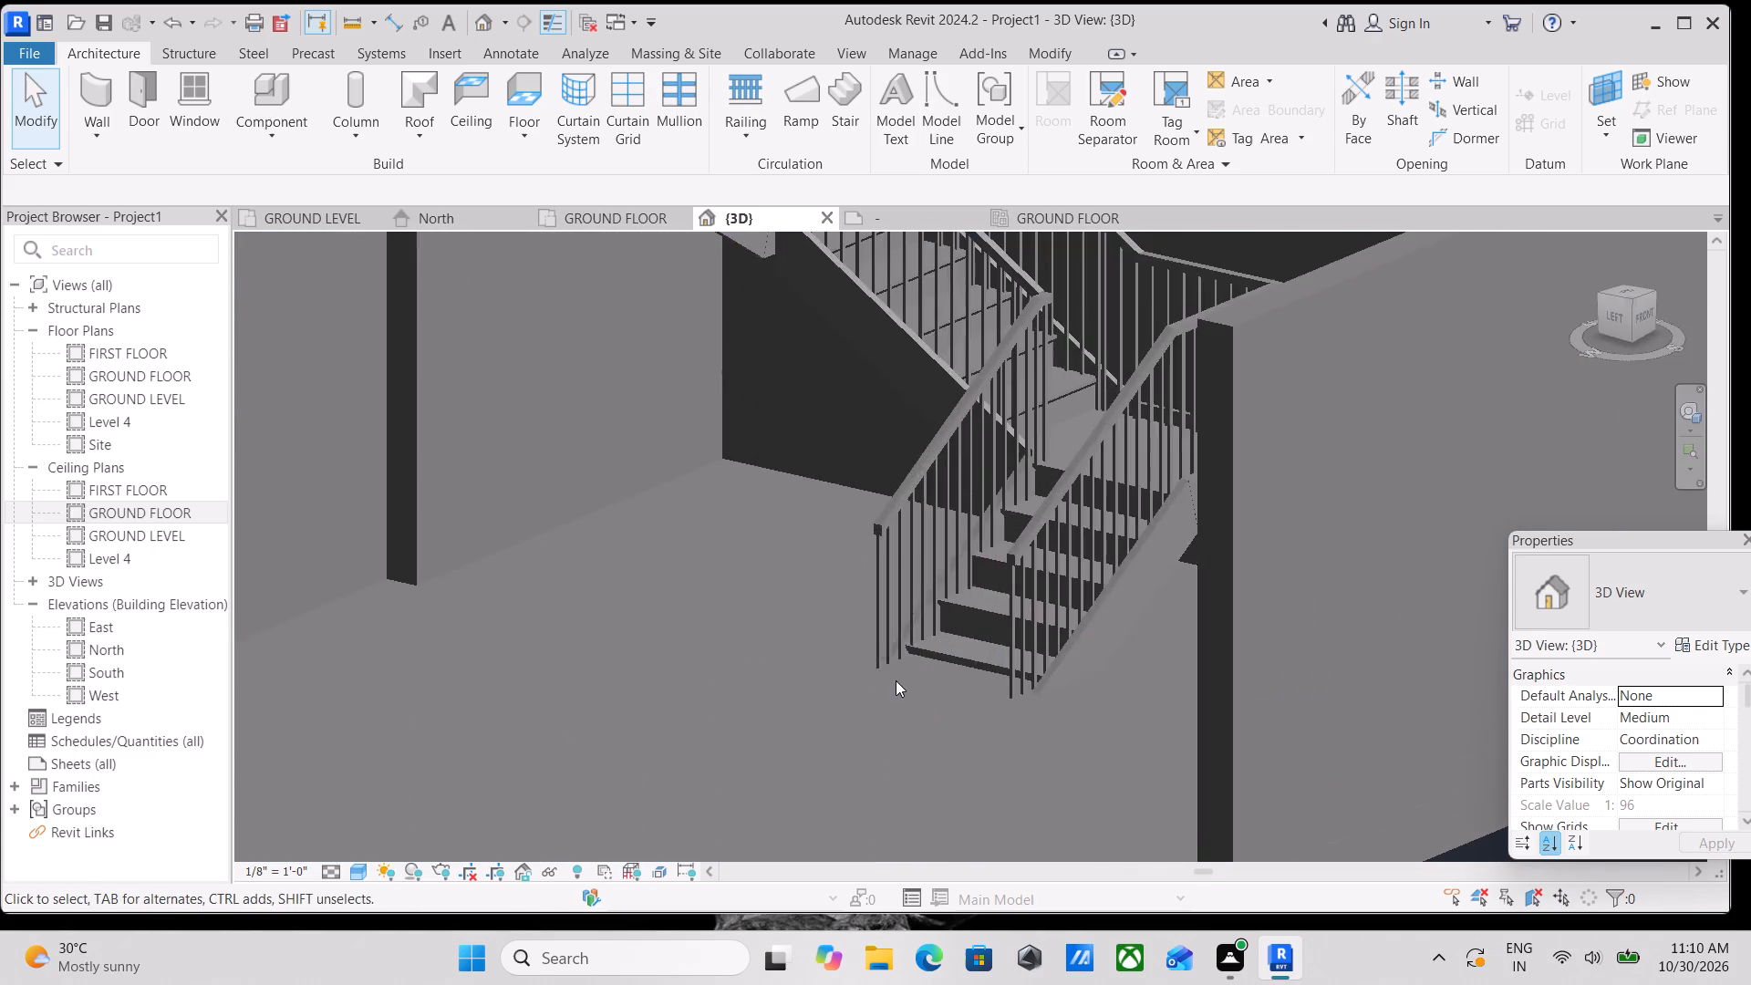
middle_drag(896, 680, 717, 779)
scroll(717, 779, up, 4)
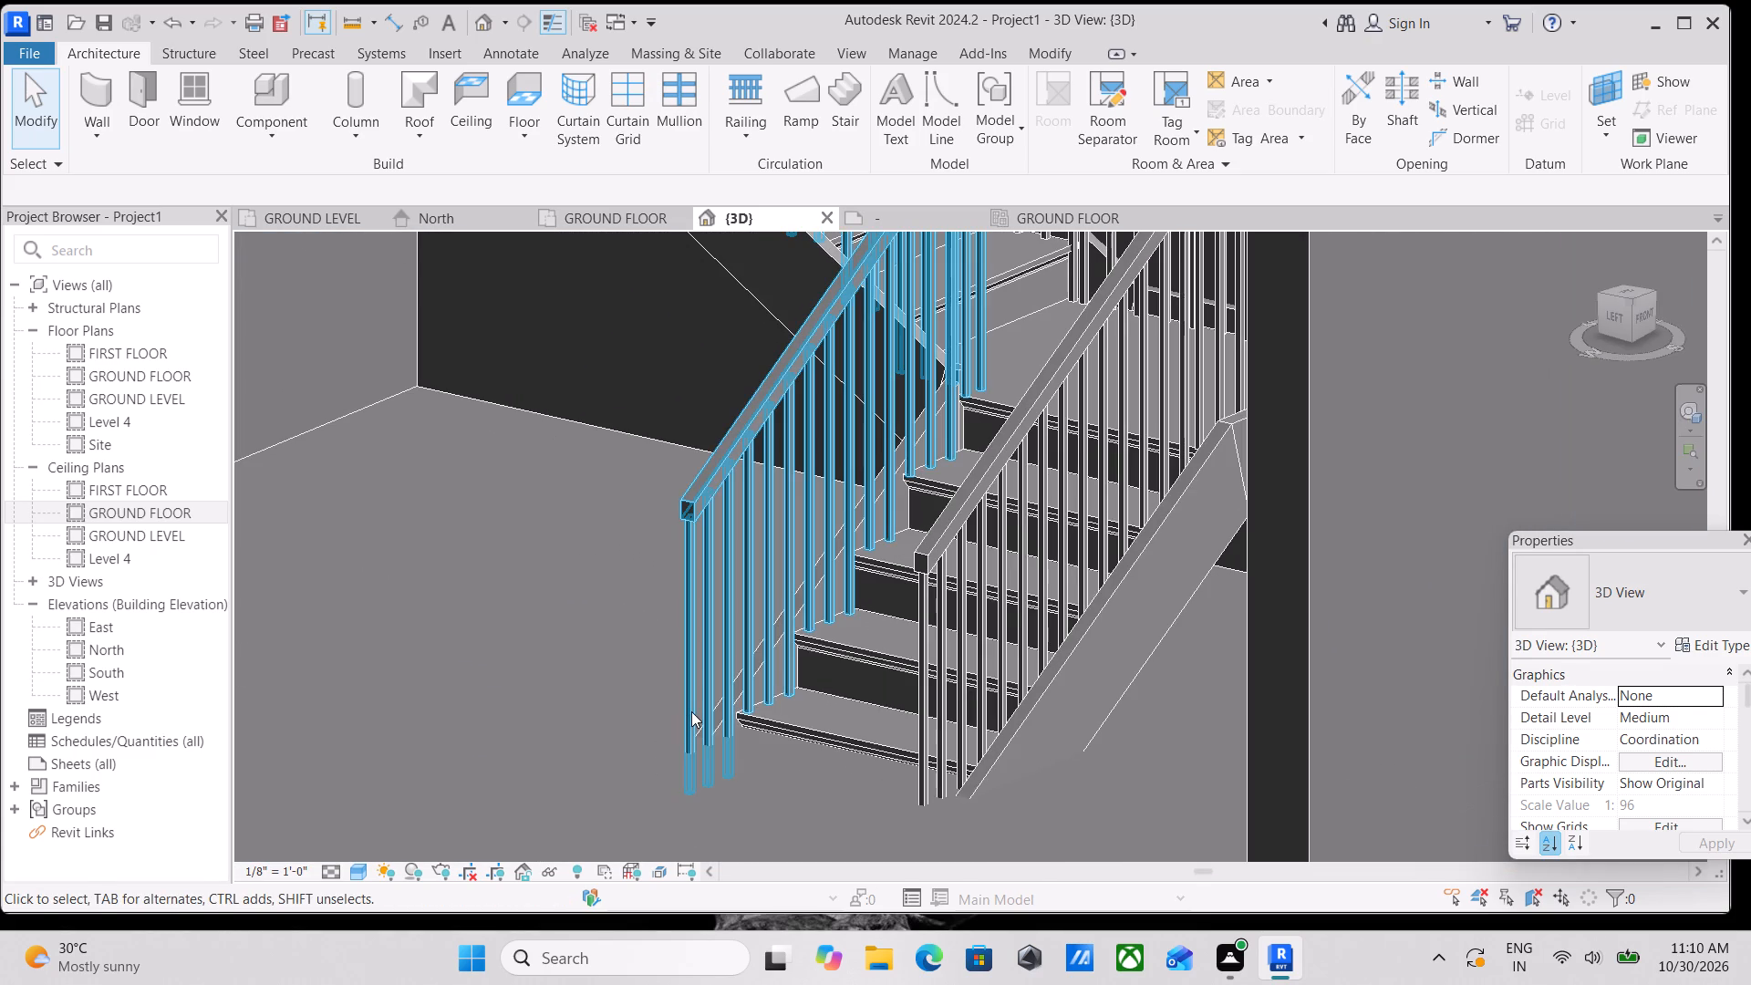
Inspect the stair's handrail and the assembled stair around its bottom flight, leaving nothing selected.
click(691, 711)
scroll(691, 711, down, 5)
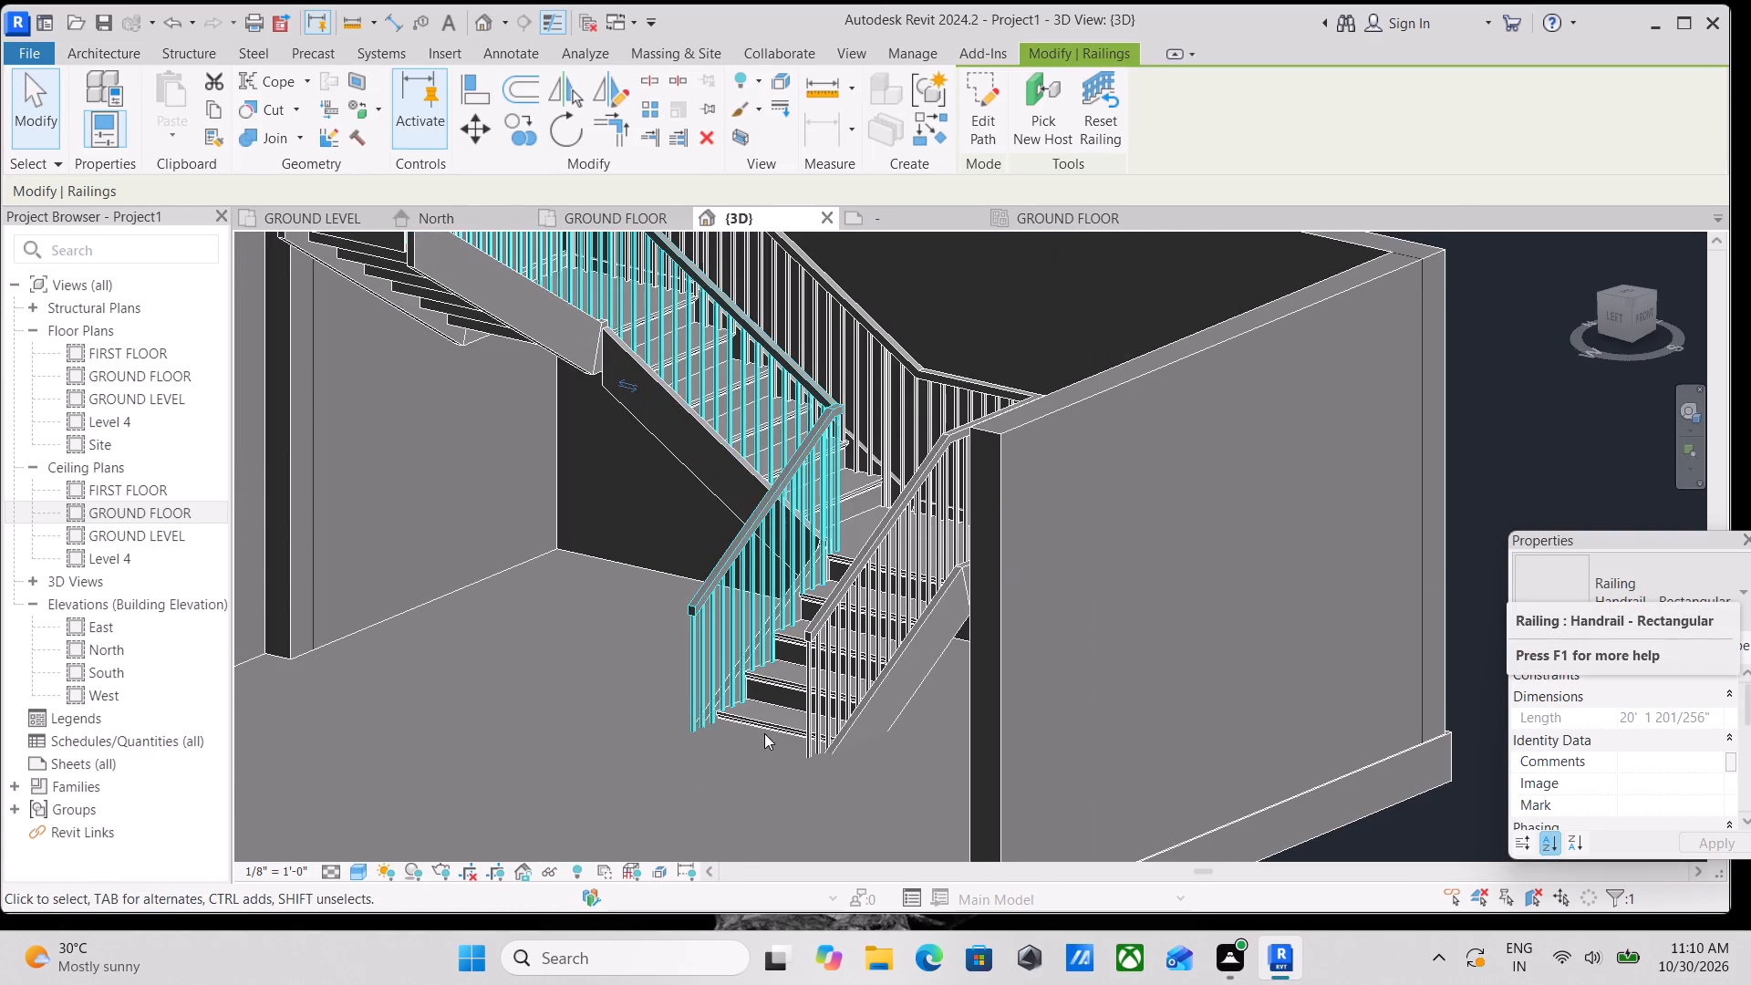
click(775, 716)
scroll(729, 762, down, 2)
middle_drag(729, 762, 892, 916)
scroll(906, 919, up, 1)
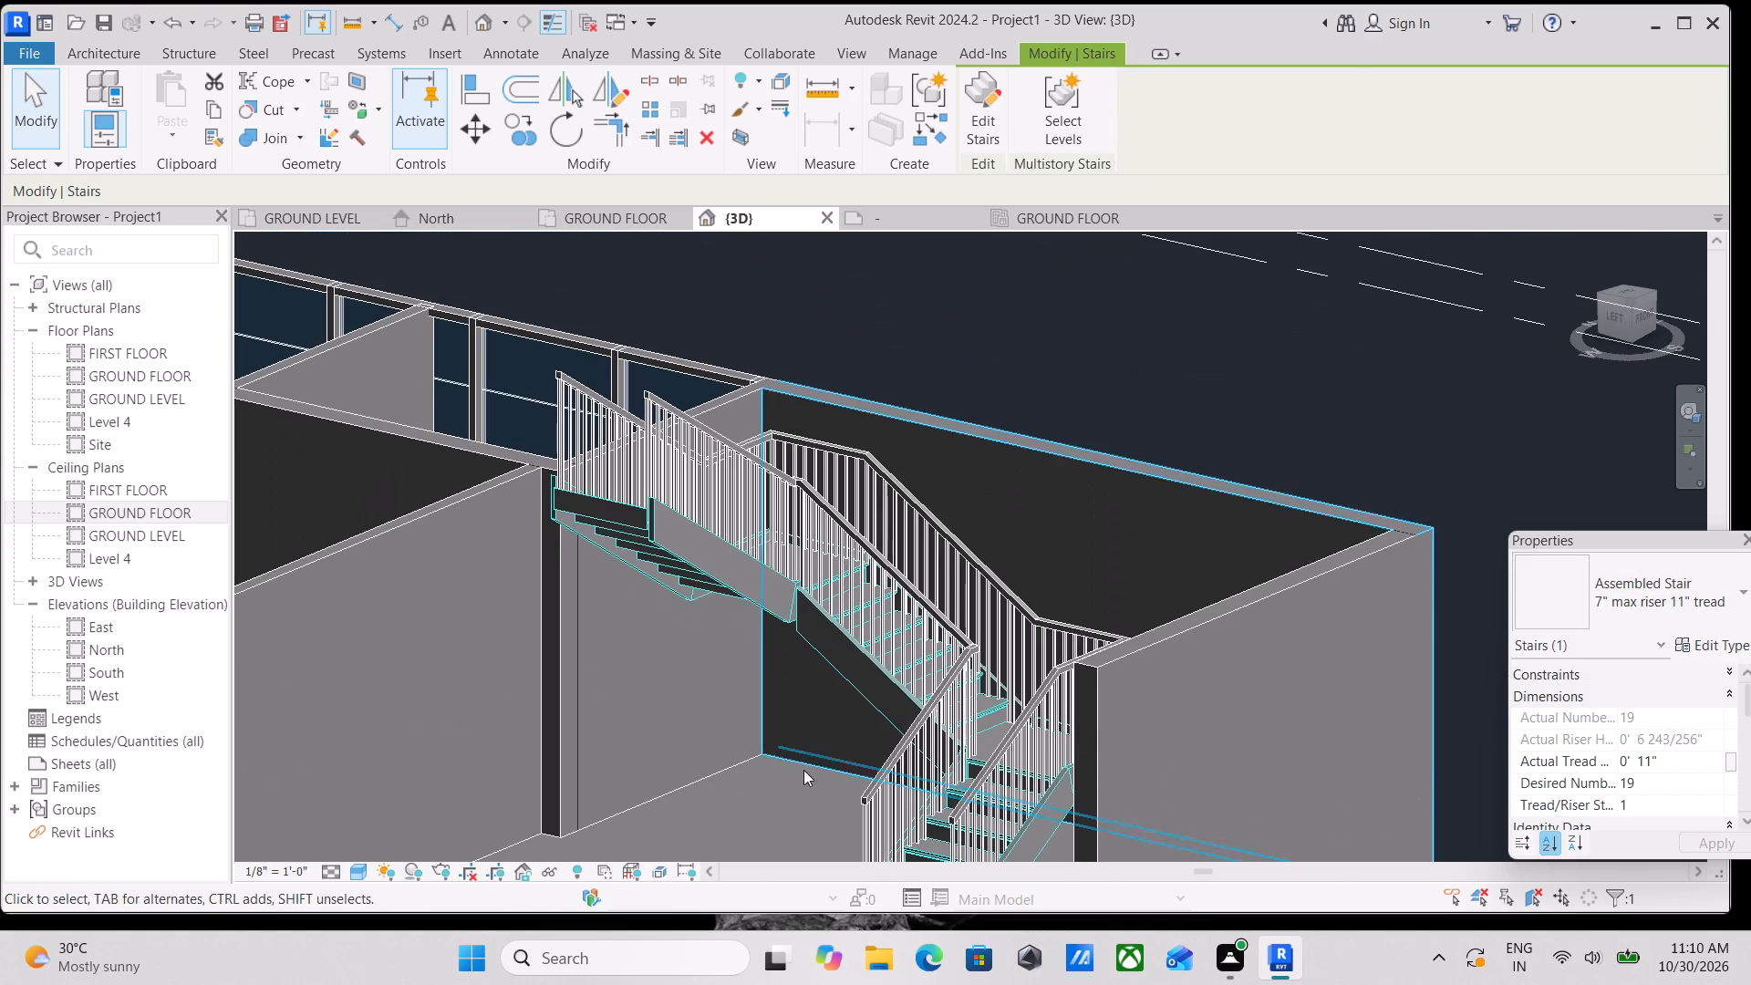
key(Escape)
scroll(790, 666, down, 3)
middle_drag(790, 666, 846, 595)
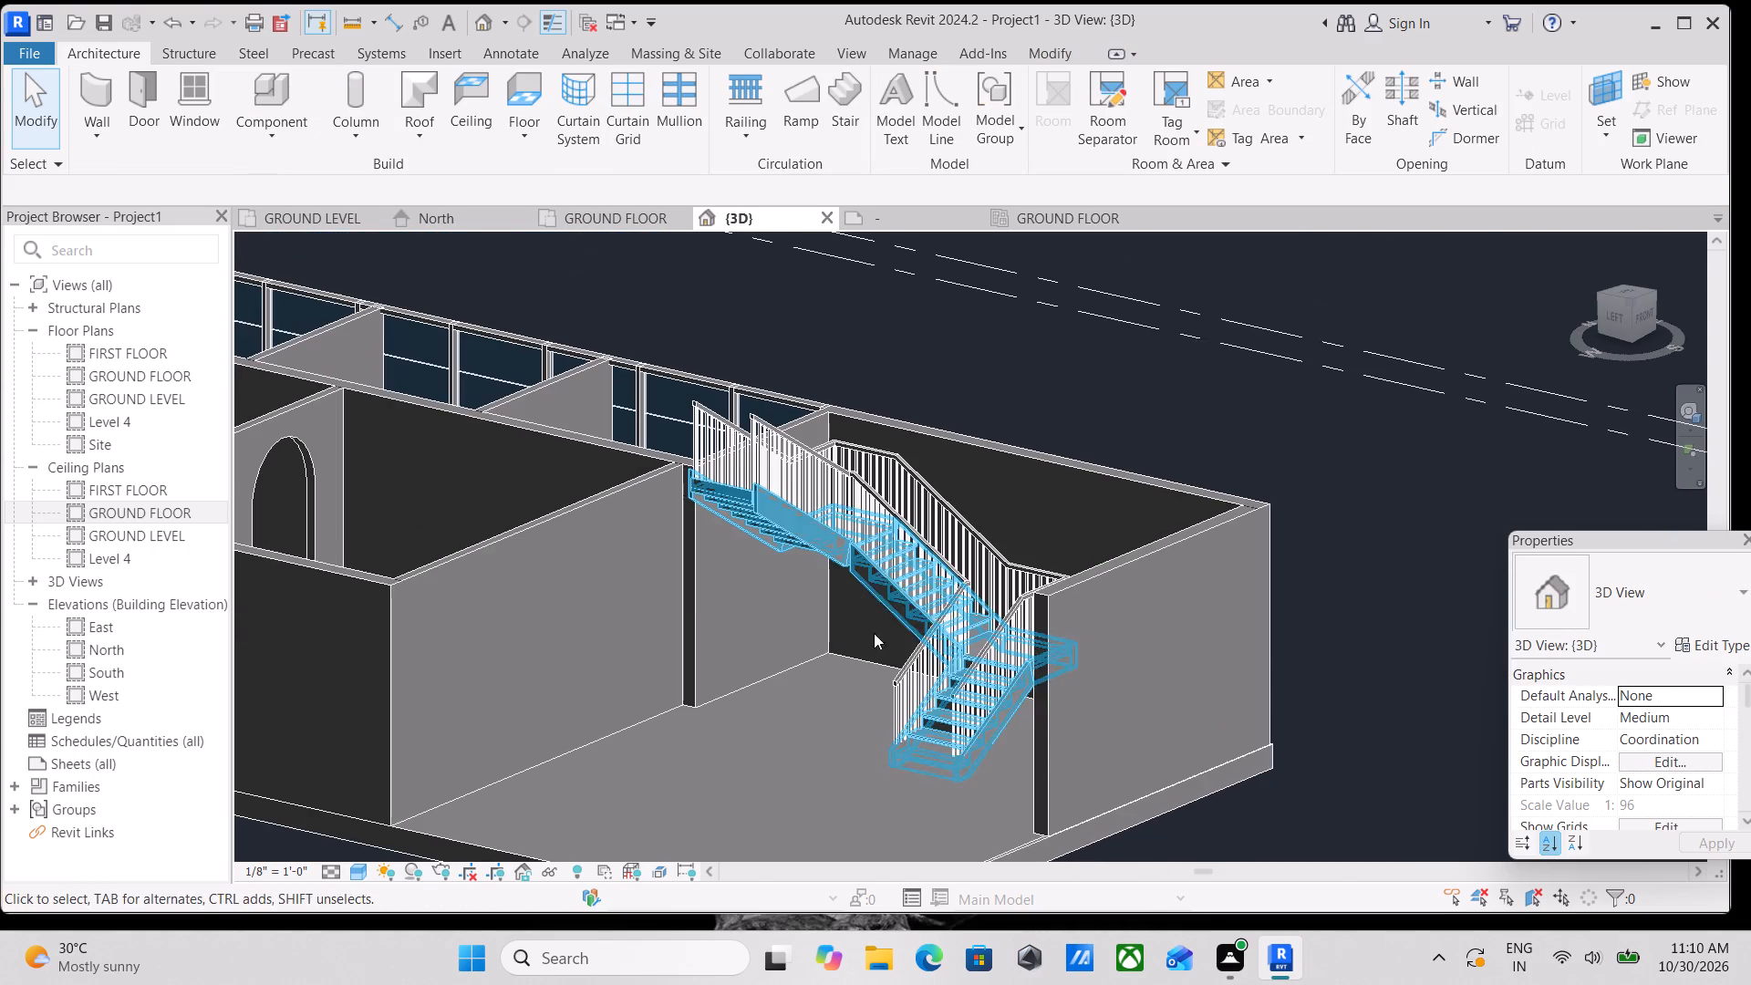
click(936, 727)
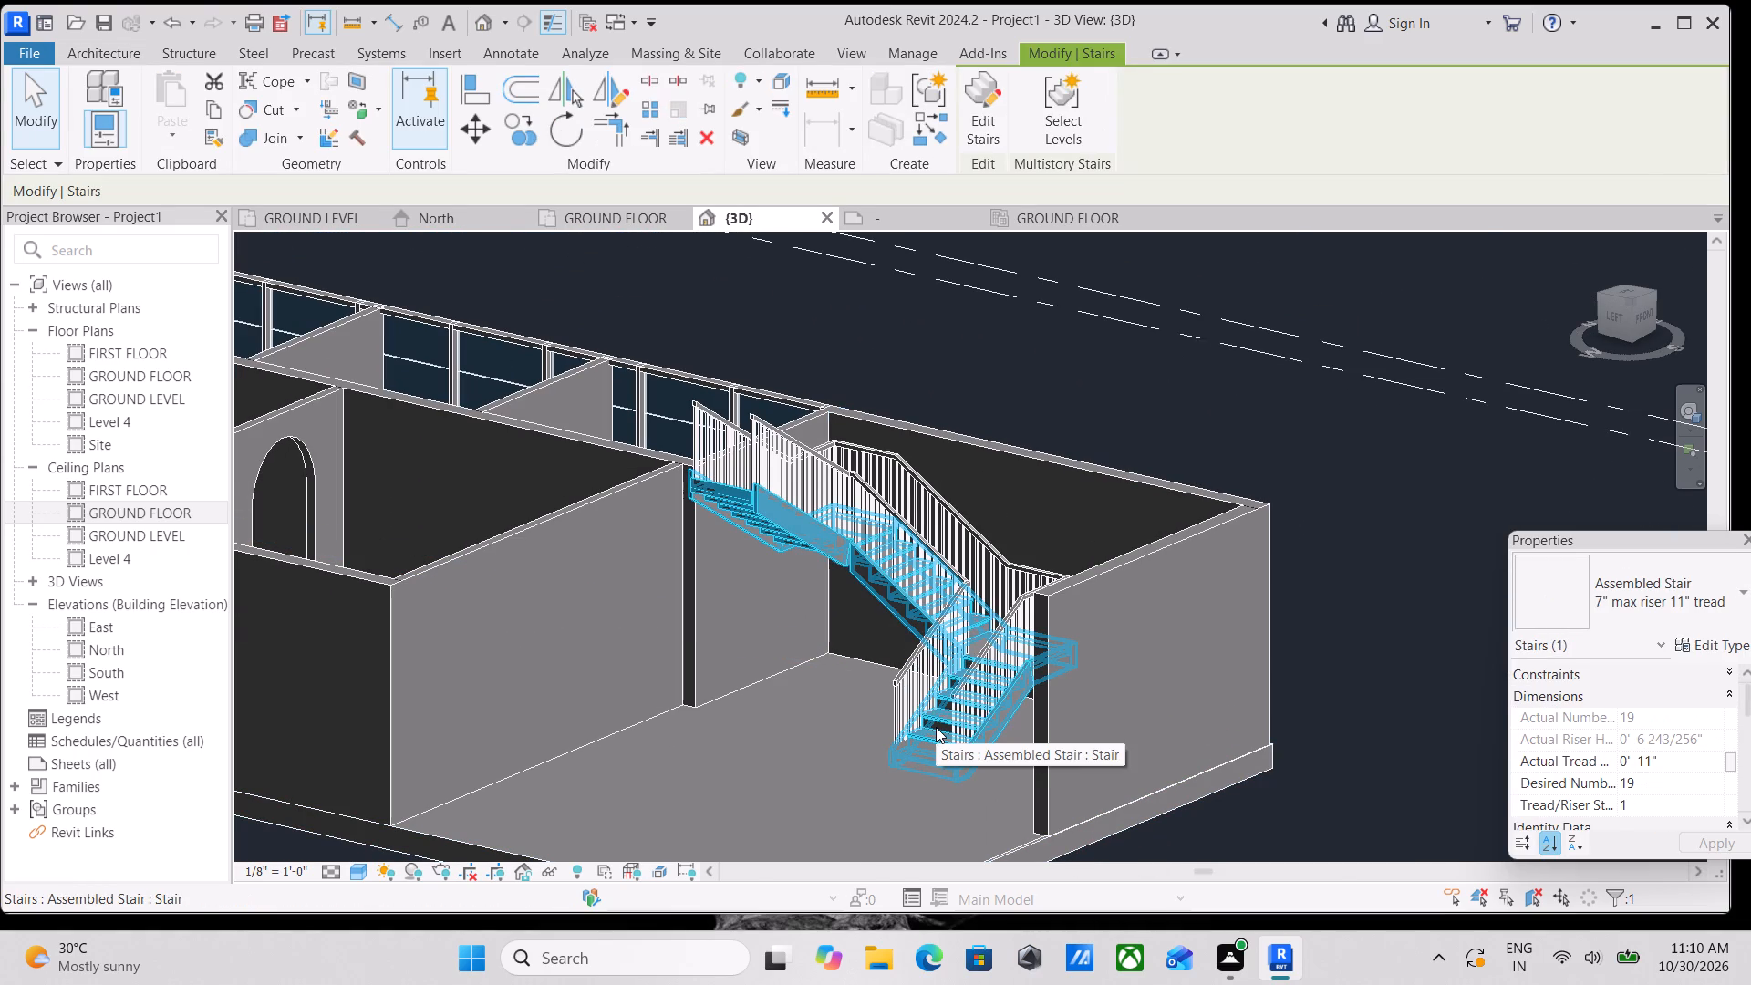
key(Escape)
scroll(966, 808, up, 5)
scroll(745, 718, up, 2)
scroll(880, 602, up, 1)
middle_drag(880, 602, 624, 669)
scroll(842, 753, down, 1)
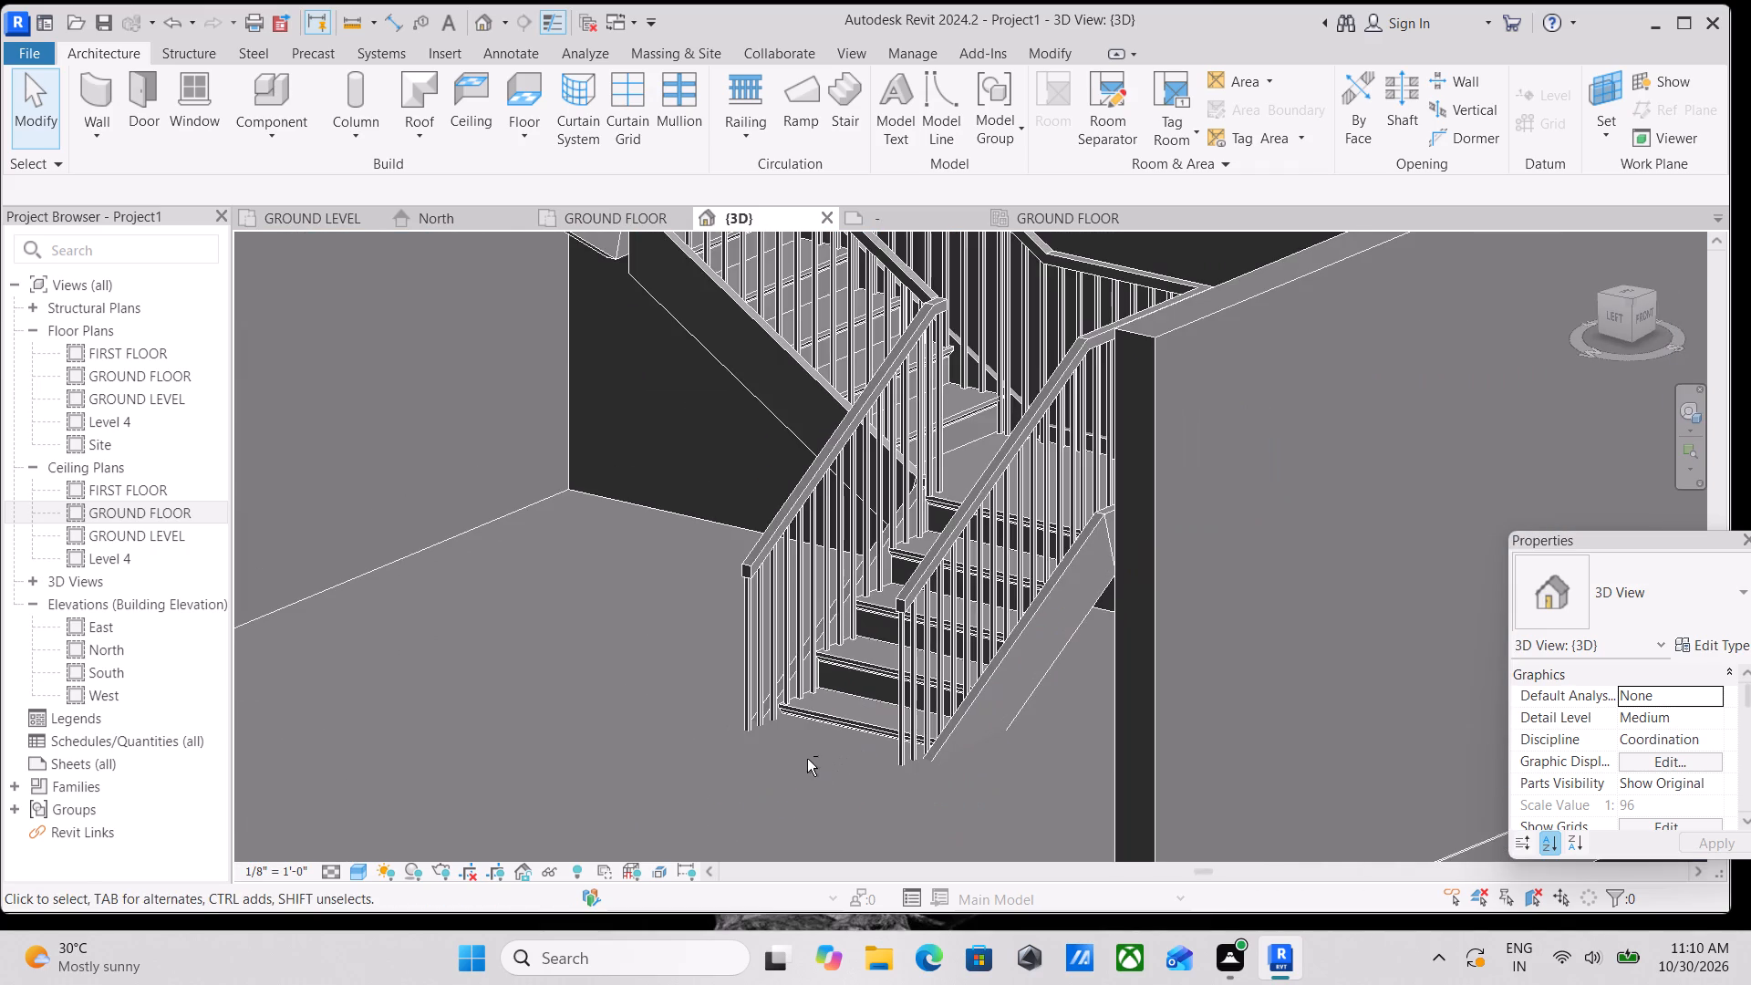
Examine the building's exterior and the front stair from several angles, ending close to the railing of the bottom flight.
shift+middle_drag(807, 759, 963, 550)
scroll(1016, 560, down, 12)
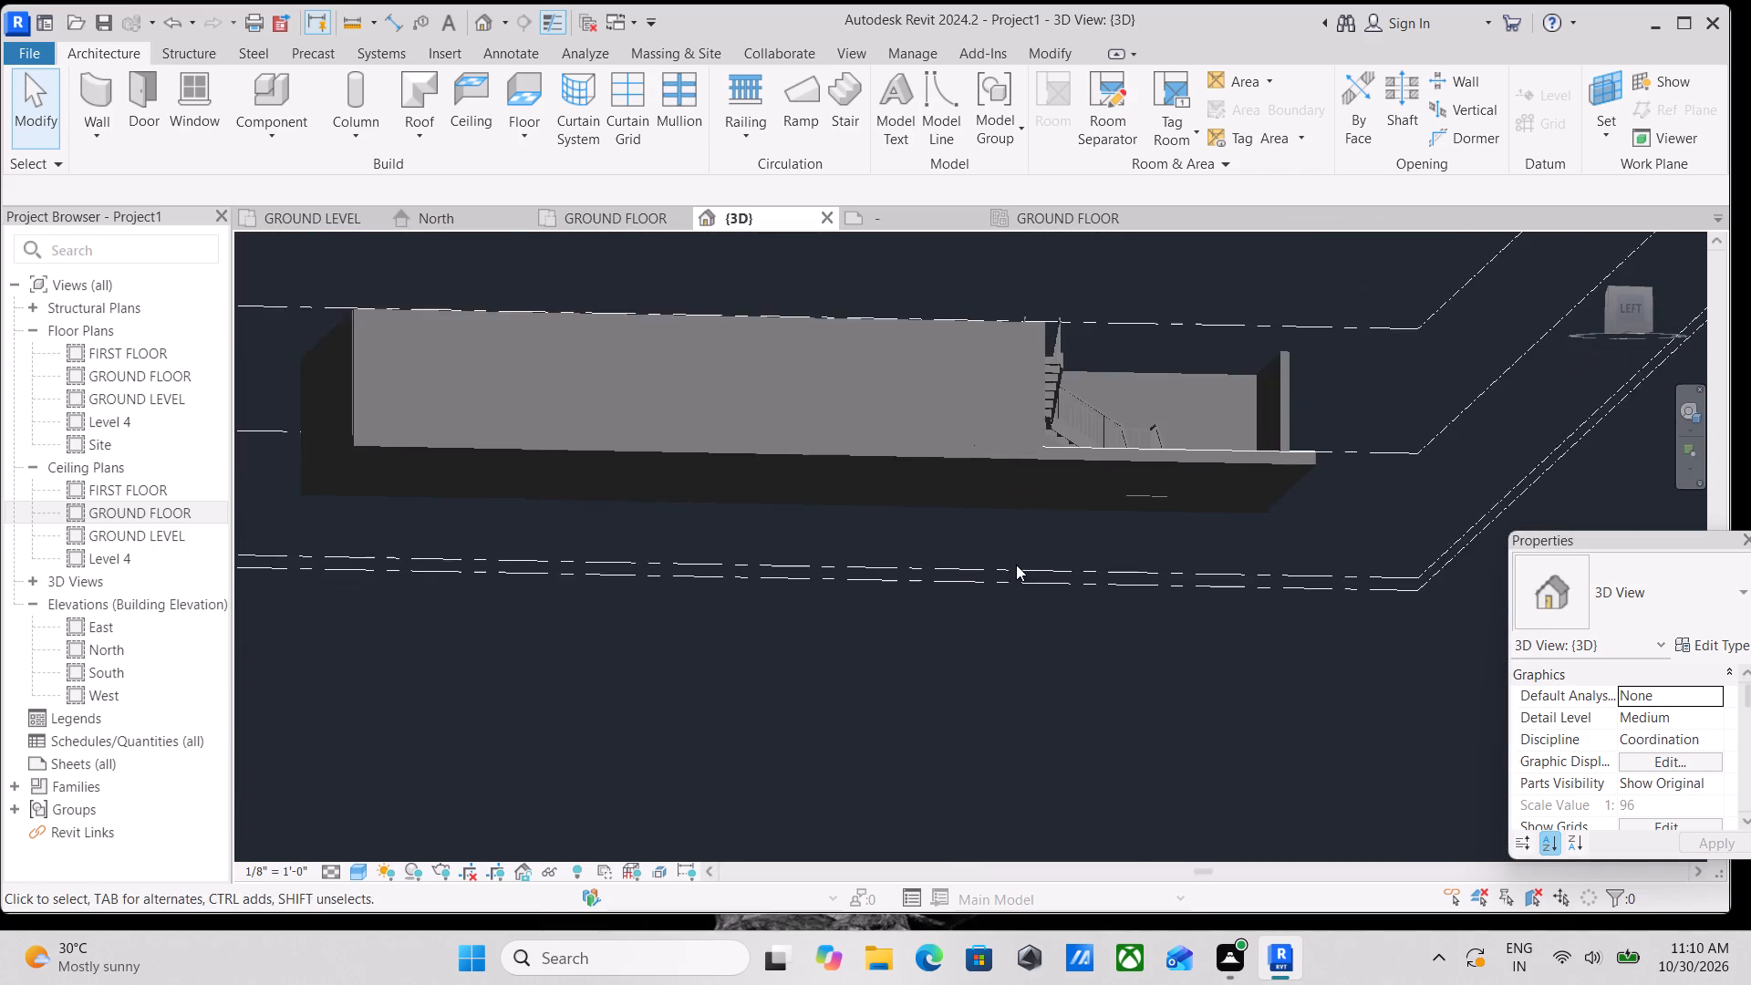
shift+middle_drag(1048, 544, 867, 708)
shift+middle_drag(927, 548, 920, 622)
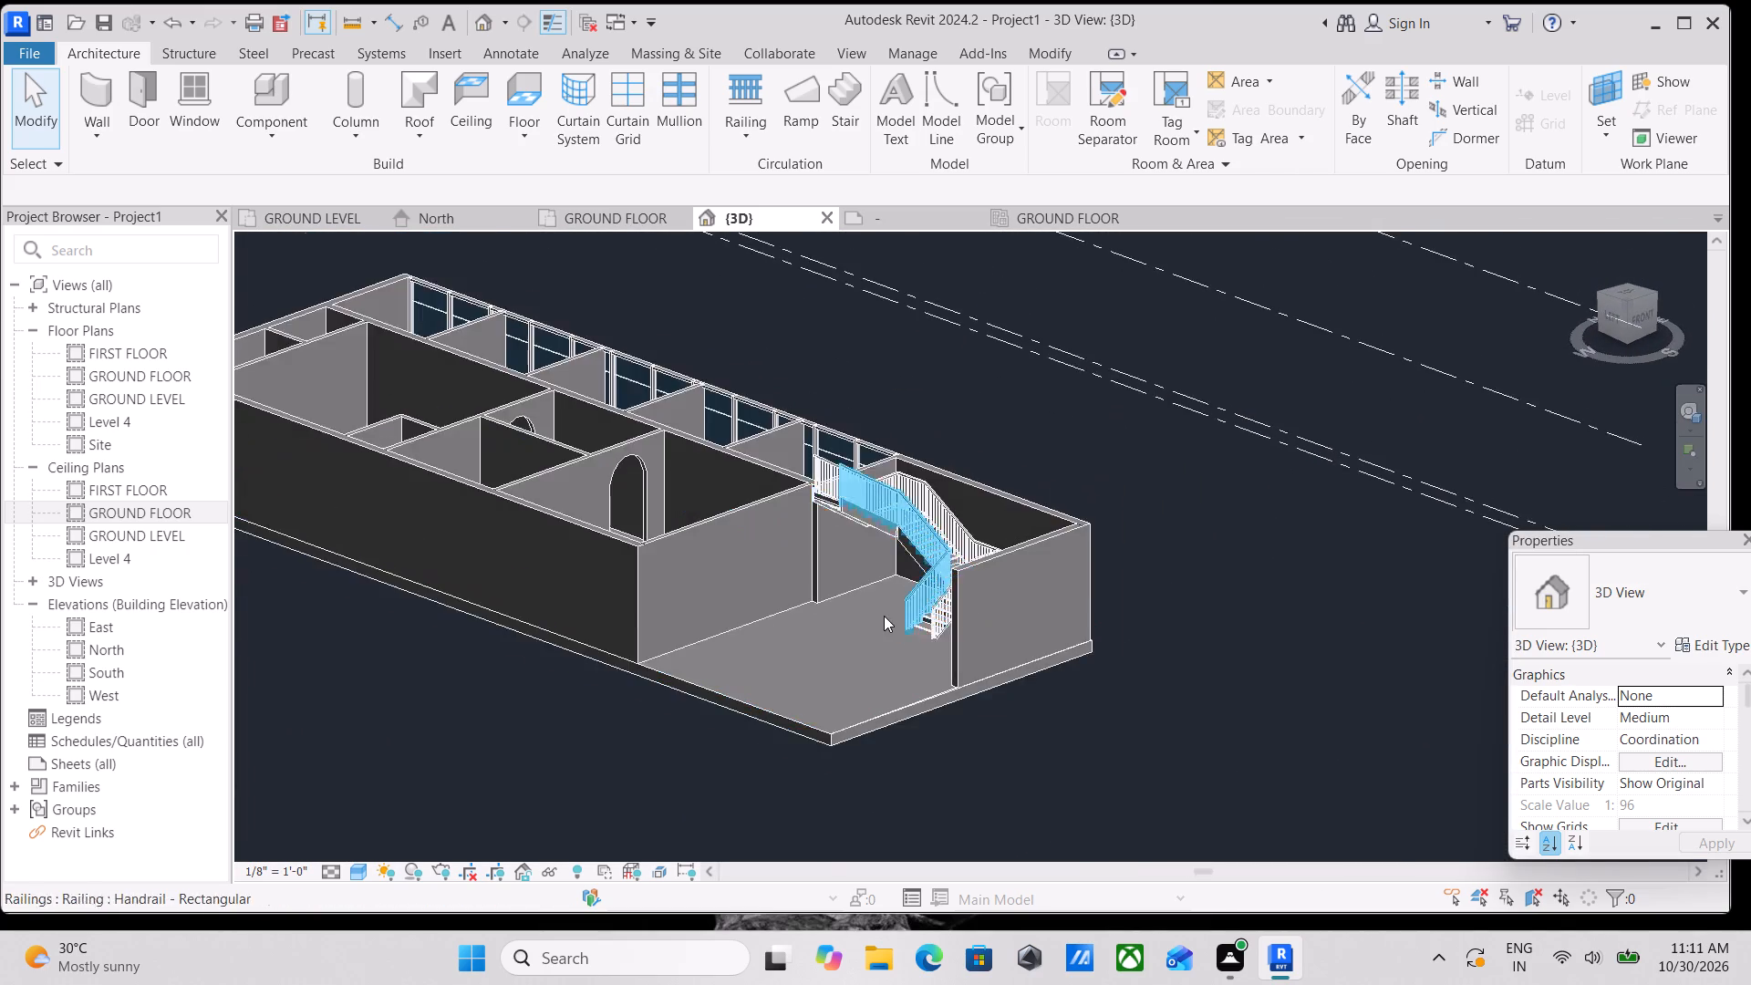
scroll(881, 614, up, 5)
shift+middle_drag(834, 637, 882, 732)
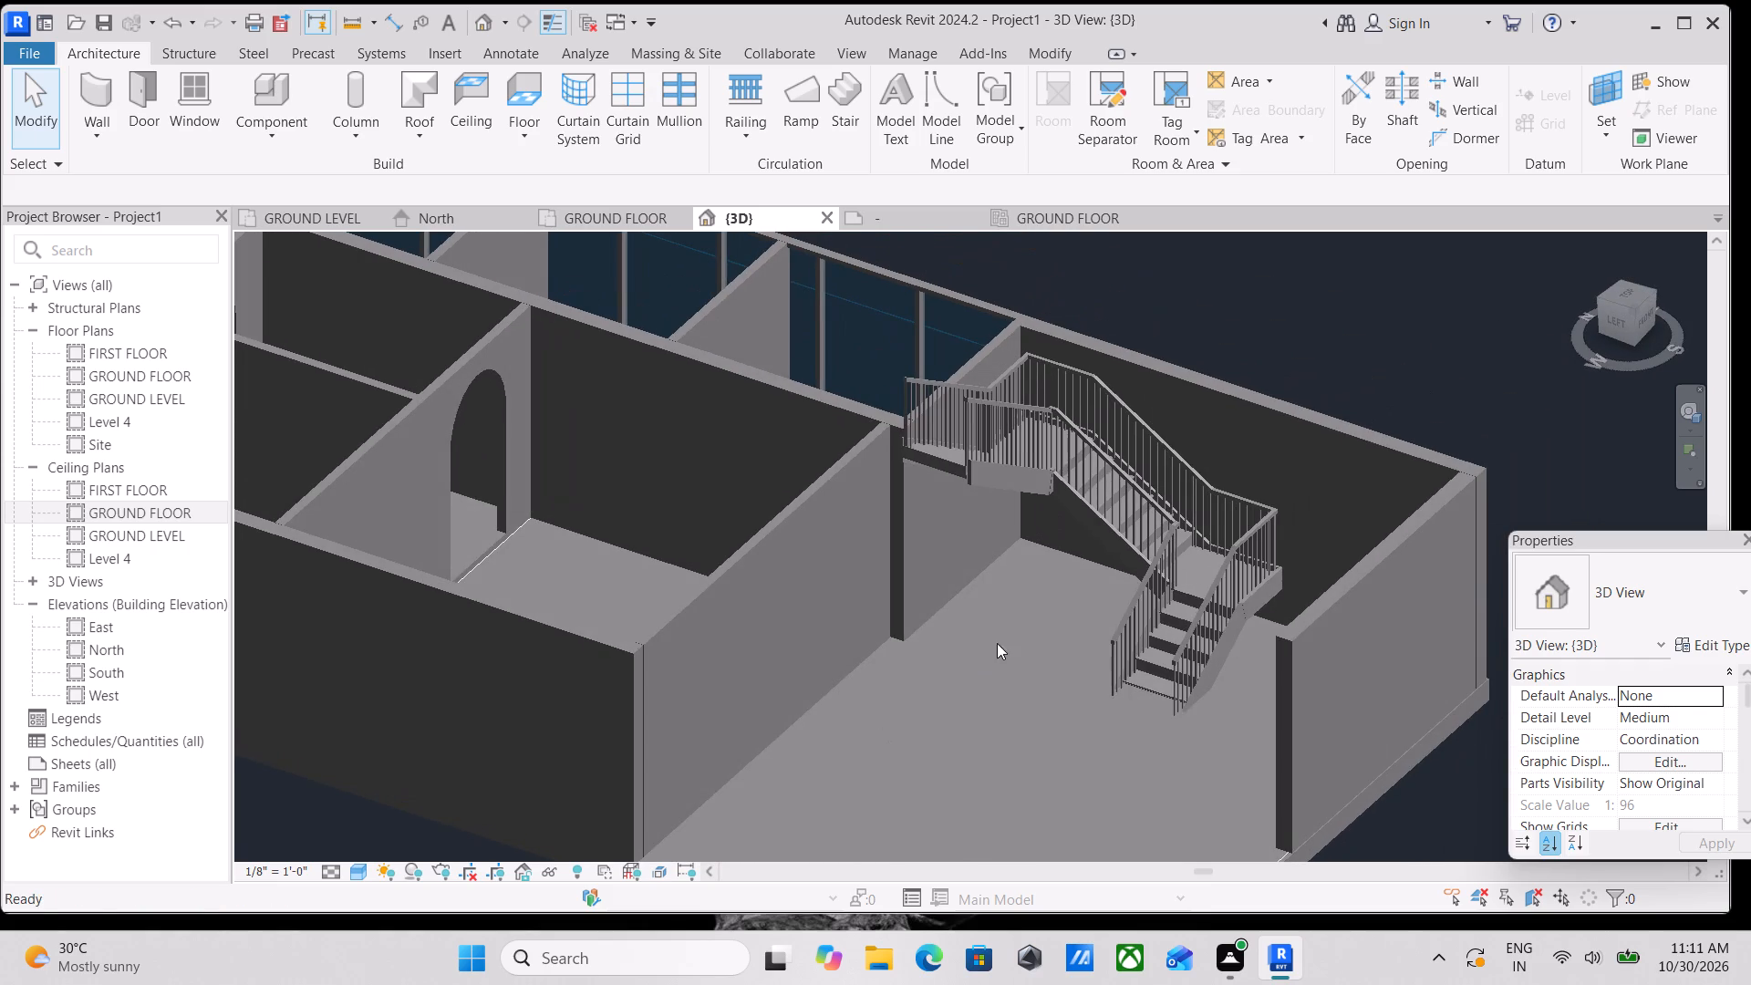
scroll(1103, 684, up, 3)
shift+middle_drag(1106, 687, 1135, 765)
shift+scroll(1117, 760, up, 1)
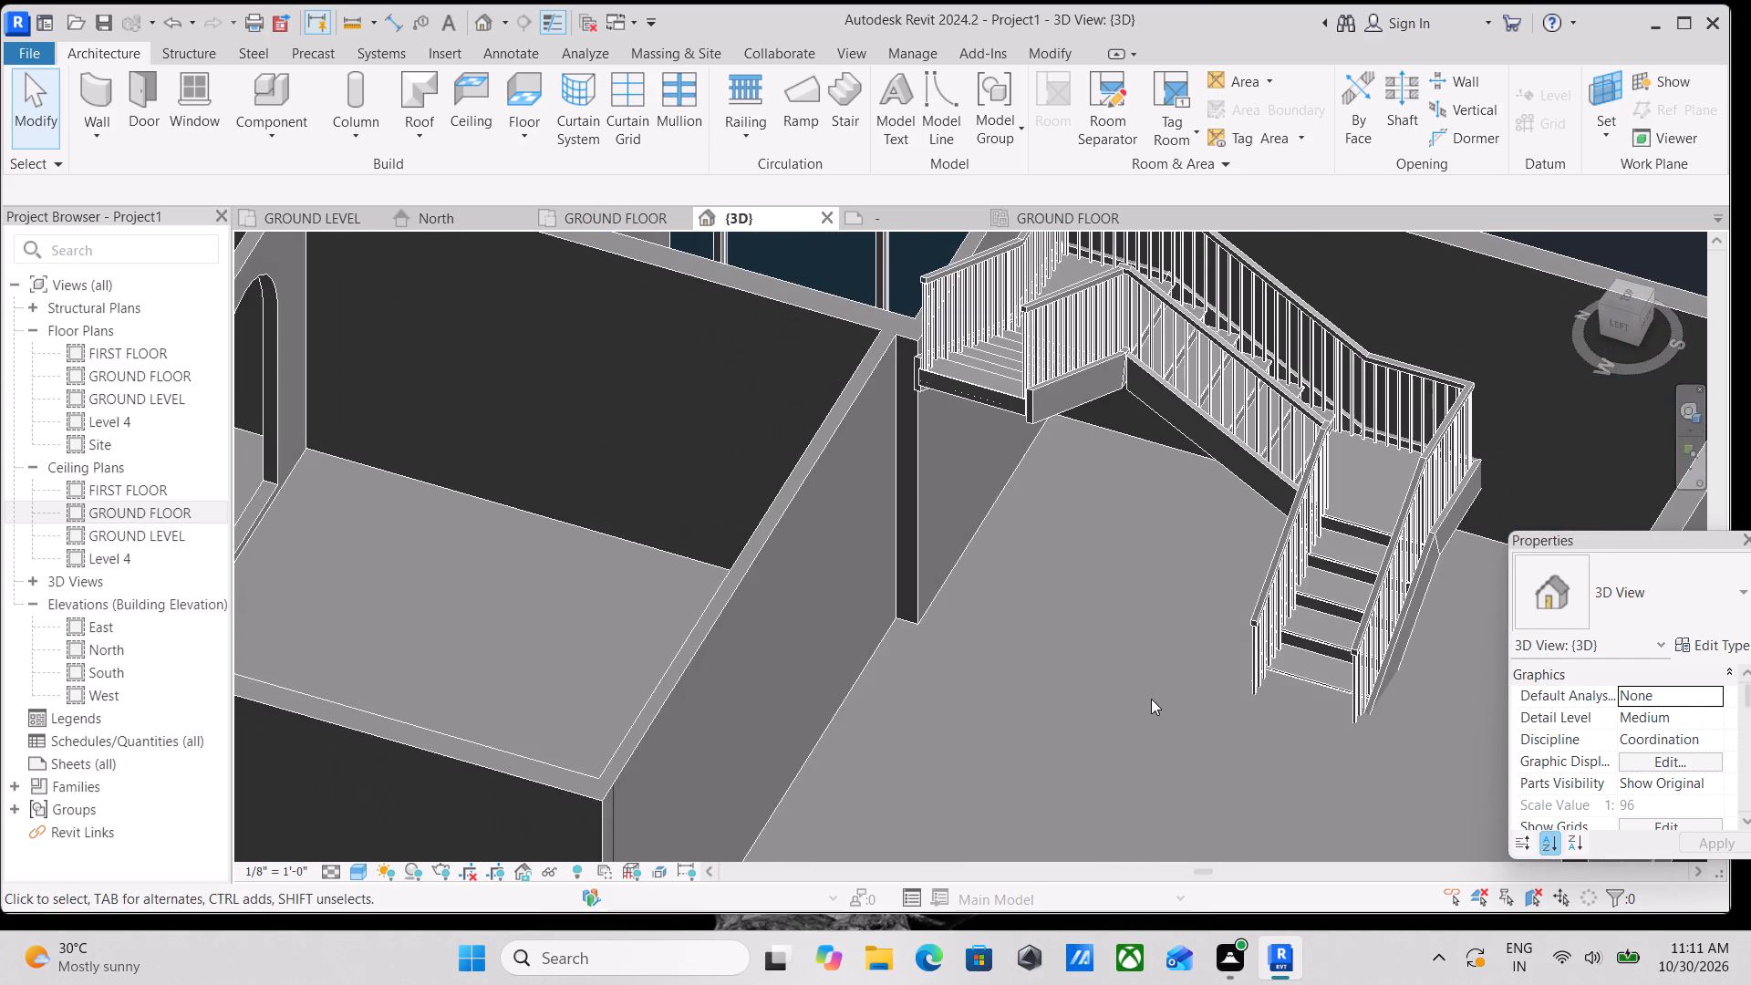
middle_drag(1151, 699, 736, 699)
scroll(785, 693, up, 4)
middle_drag(785, 693, 730, 755)
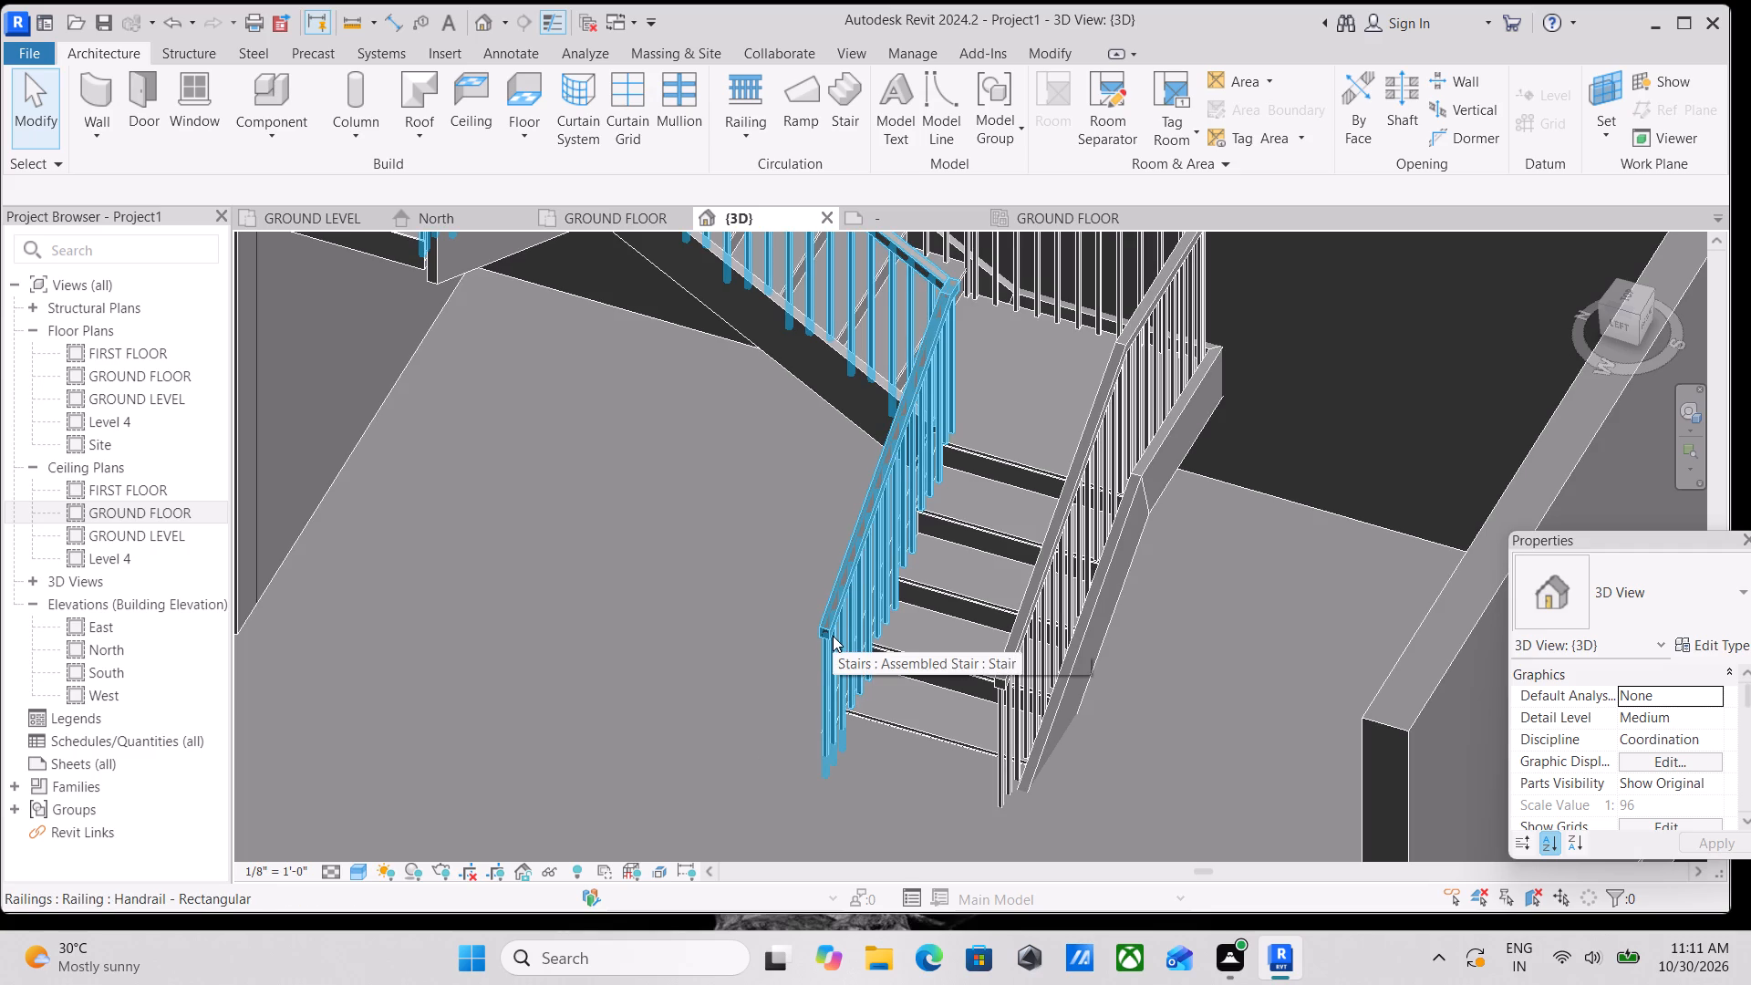
Duplicate the type of the stair's inner Handrail - Rectangular railing as BLACK MATERIAL RAILINGS.
scroll(863, 617, down, 2)
middle_drag(863, 617, 943, 615)
scroll(920, 696, up, 2)
click(920, 631)
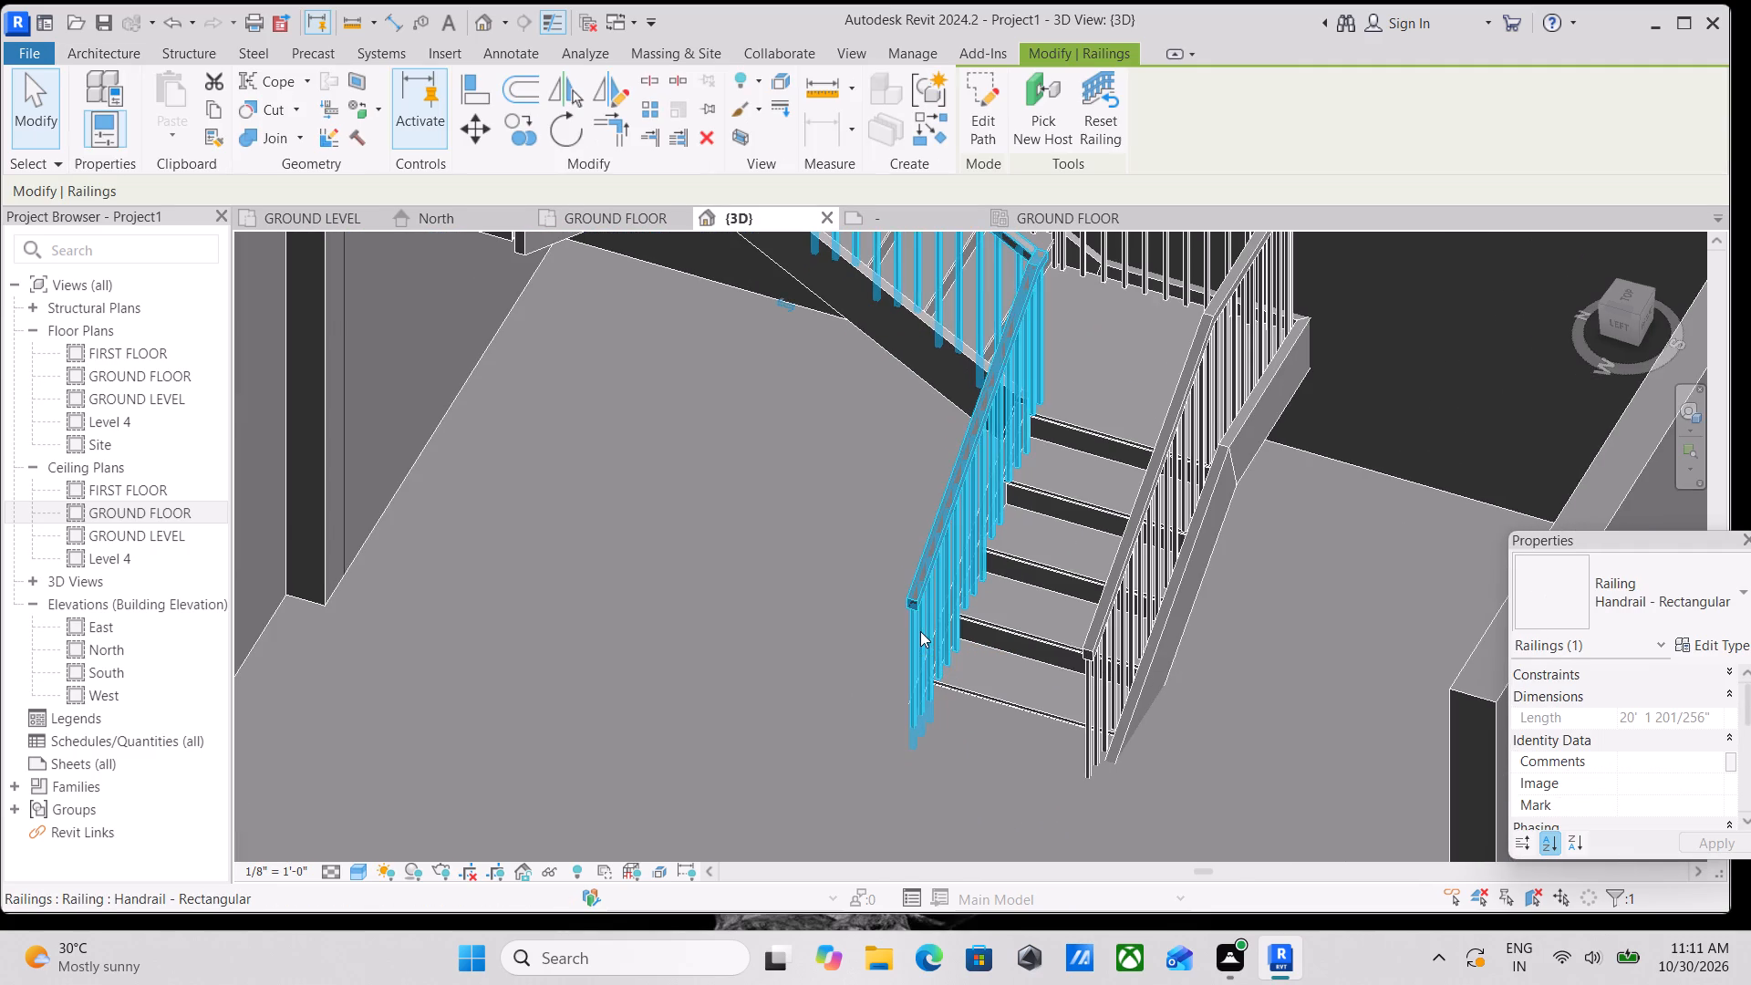
scroll(920, 631, down, 2)
middle_drag(920, 631, 917, 712)
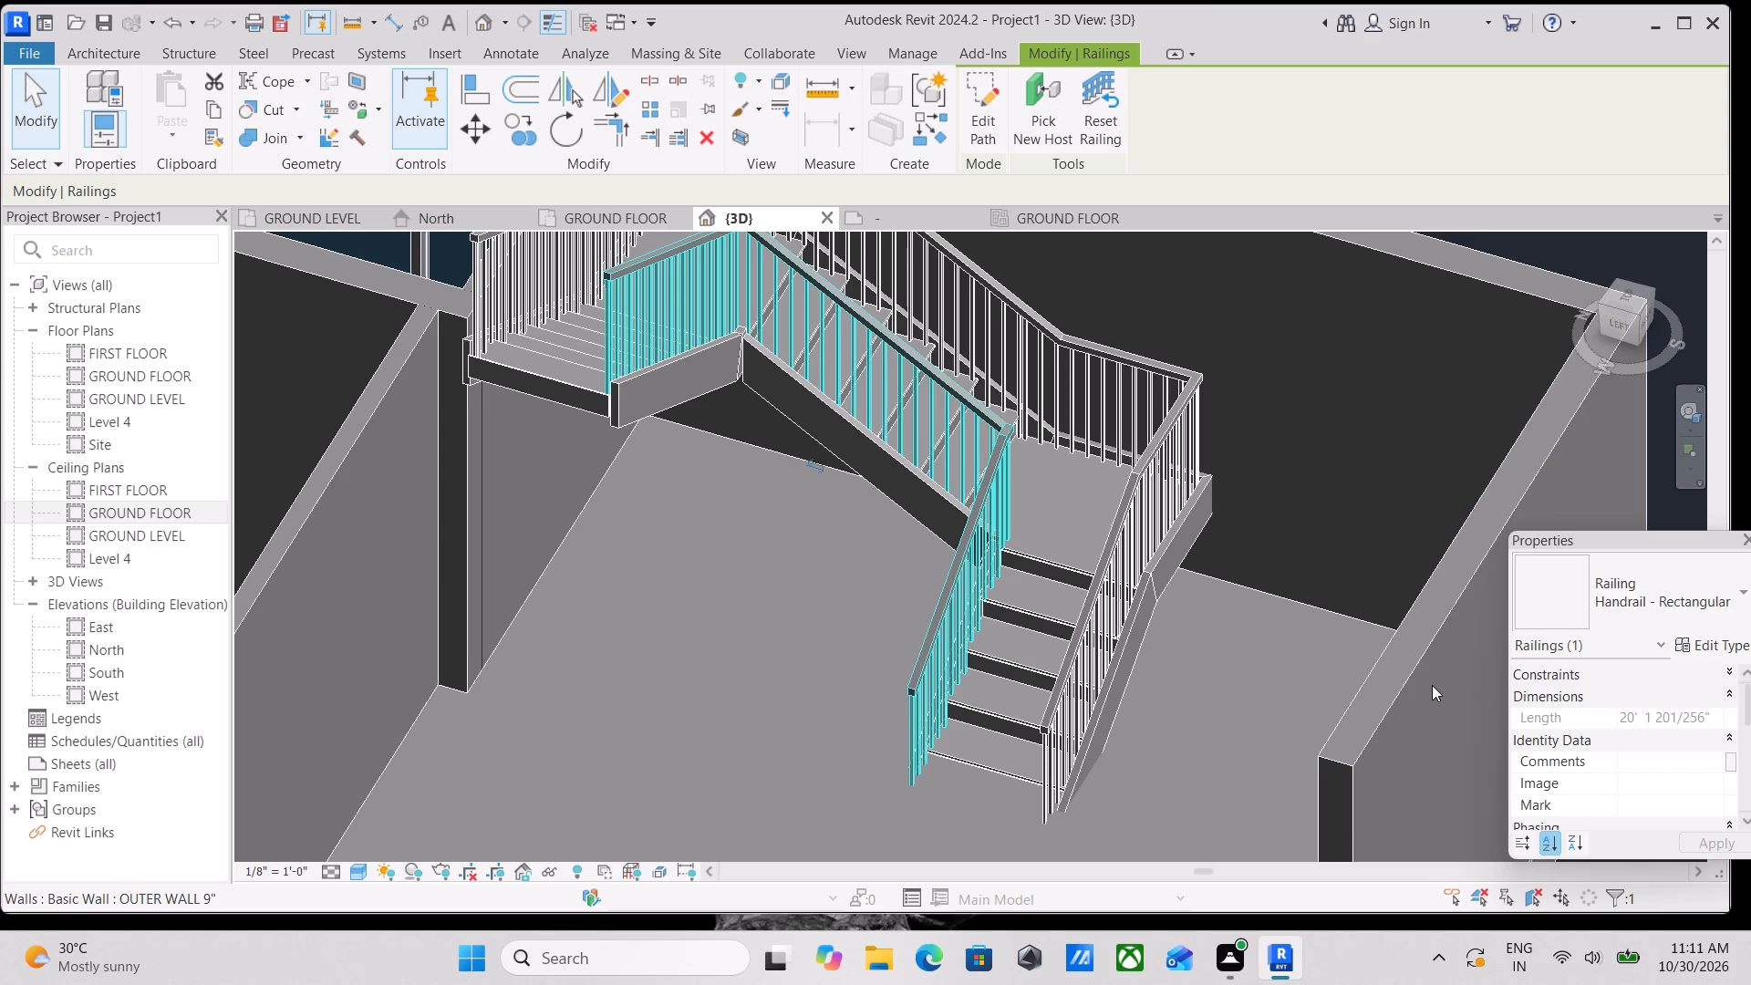
scroll(1488, 557, down, 3)
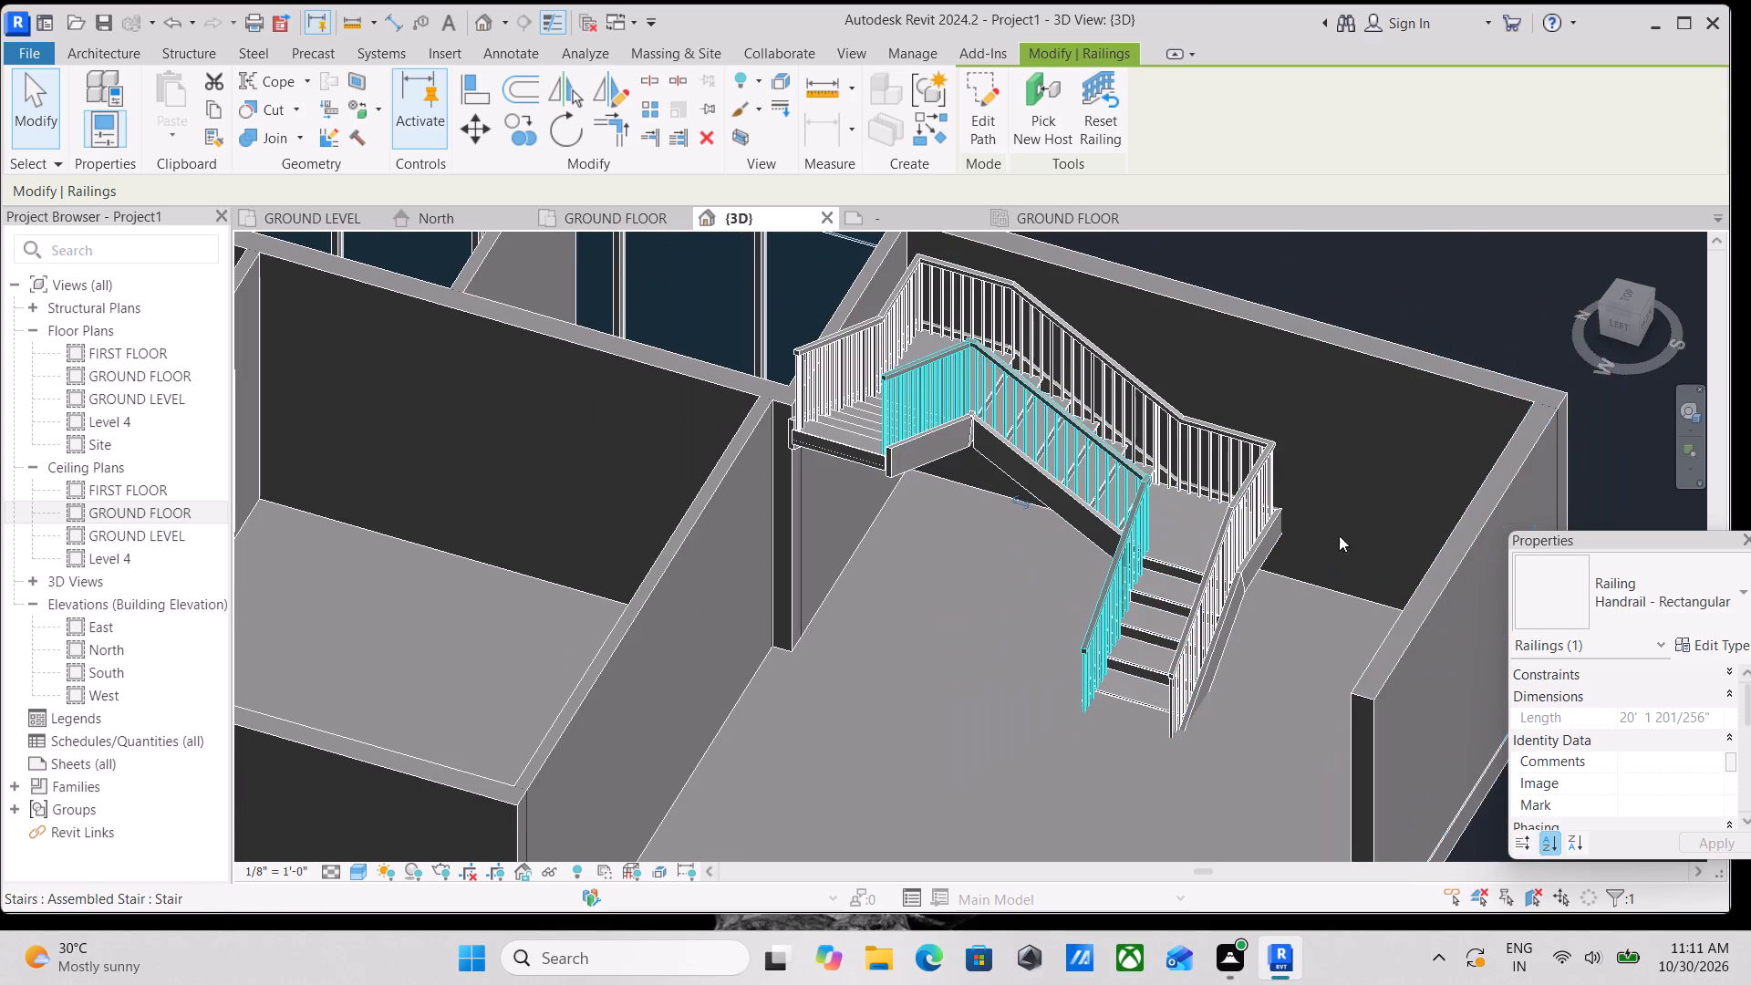
click(1724, 648)
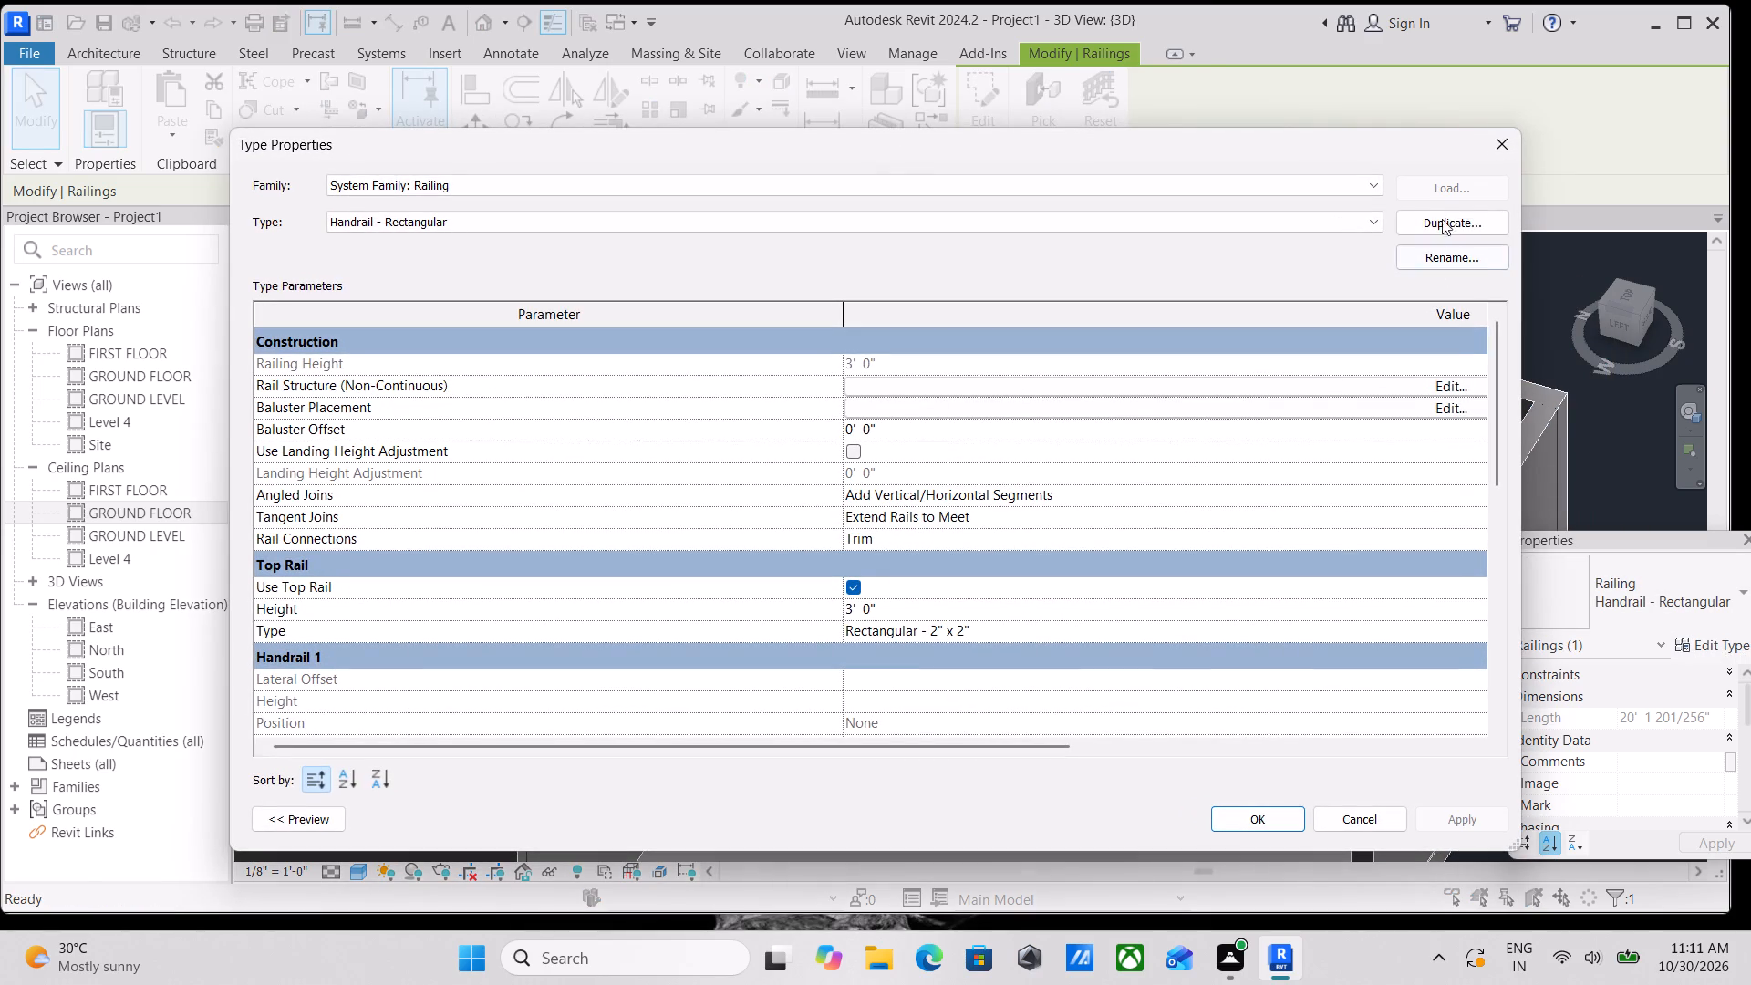
click(1433, 225)
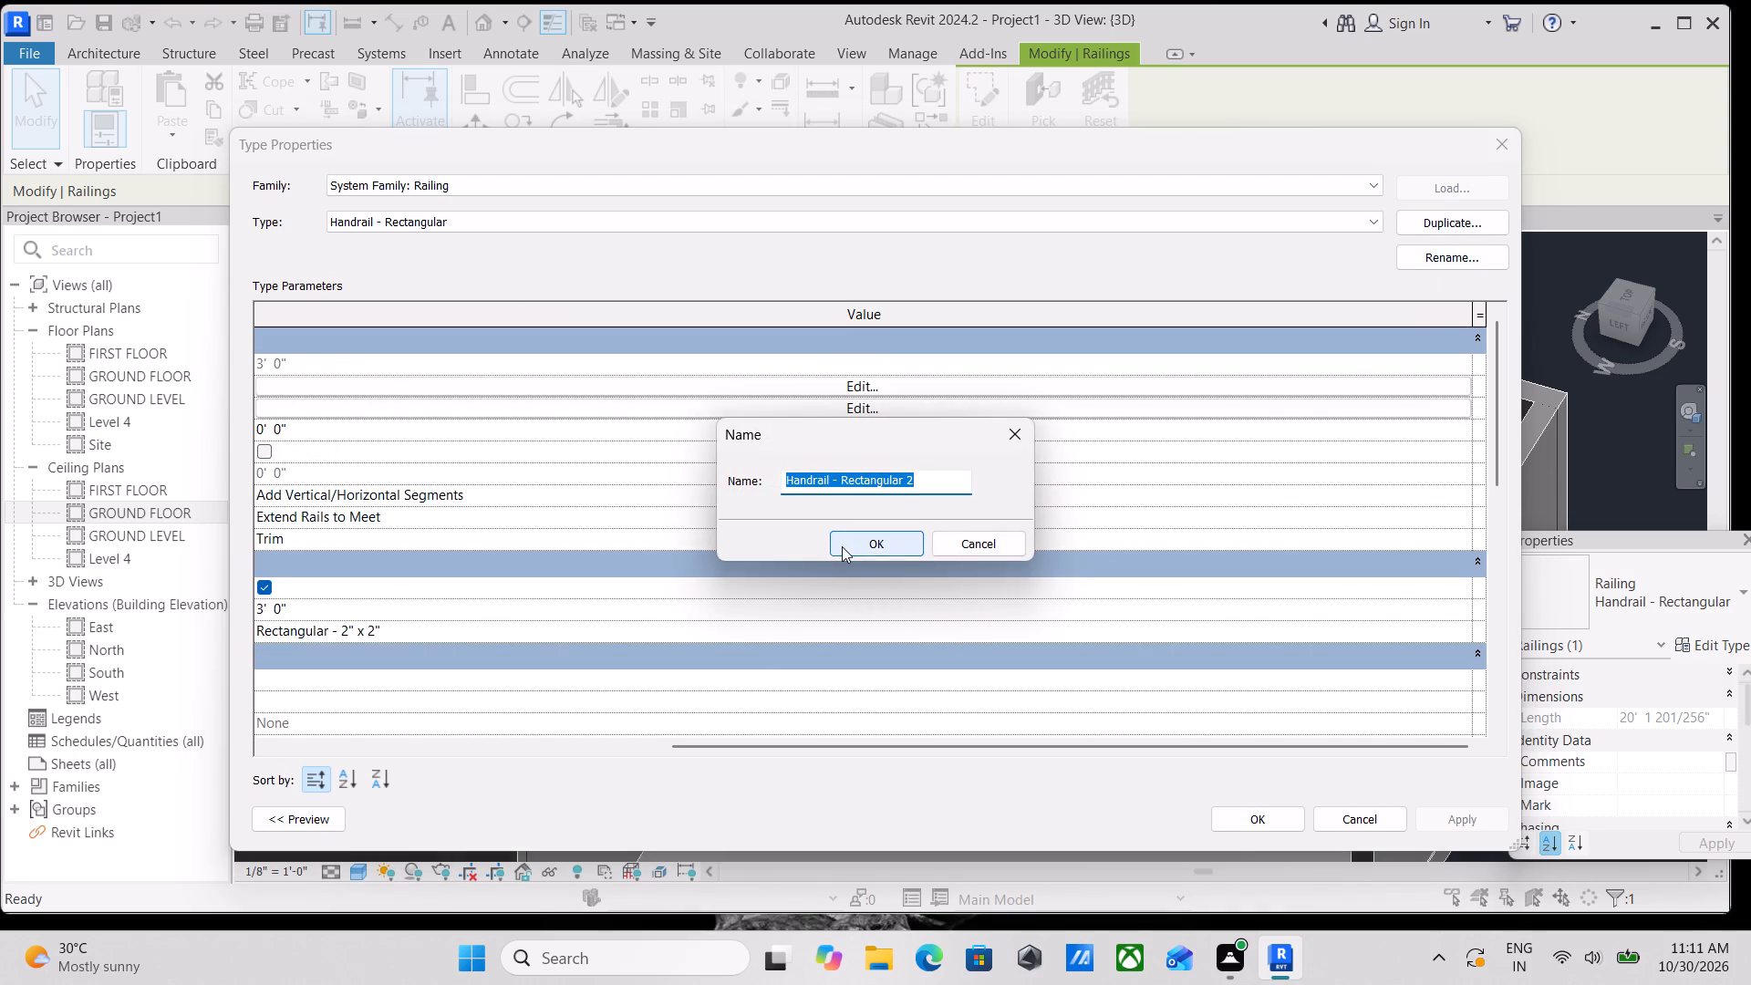
key(BackSpace)
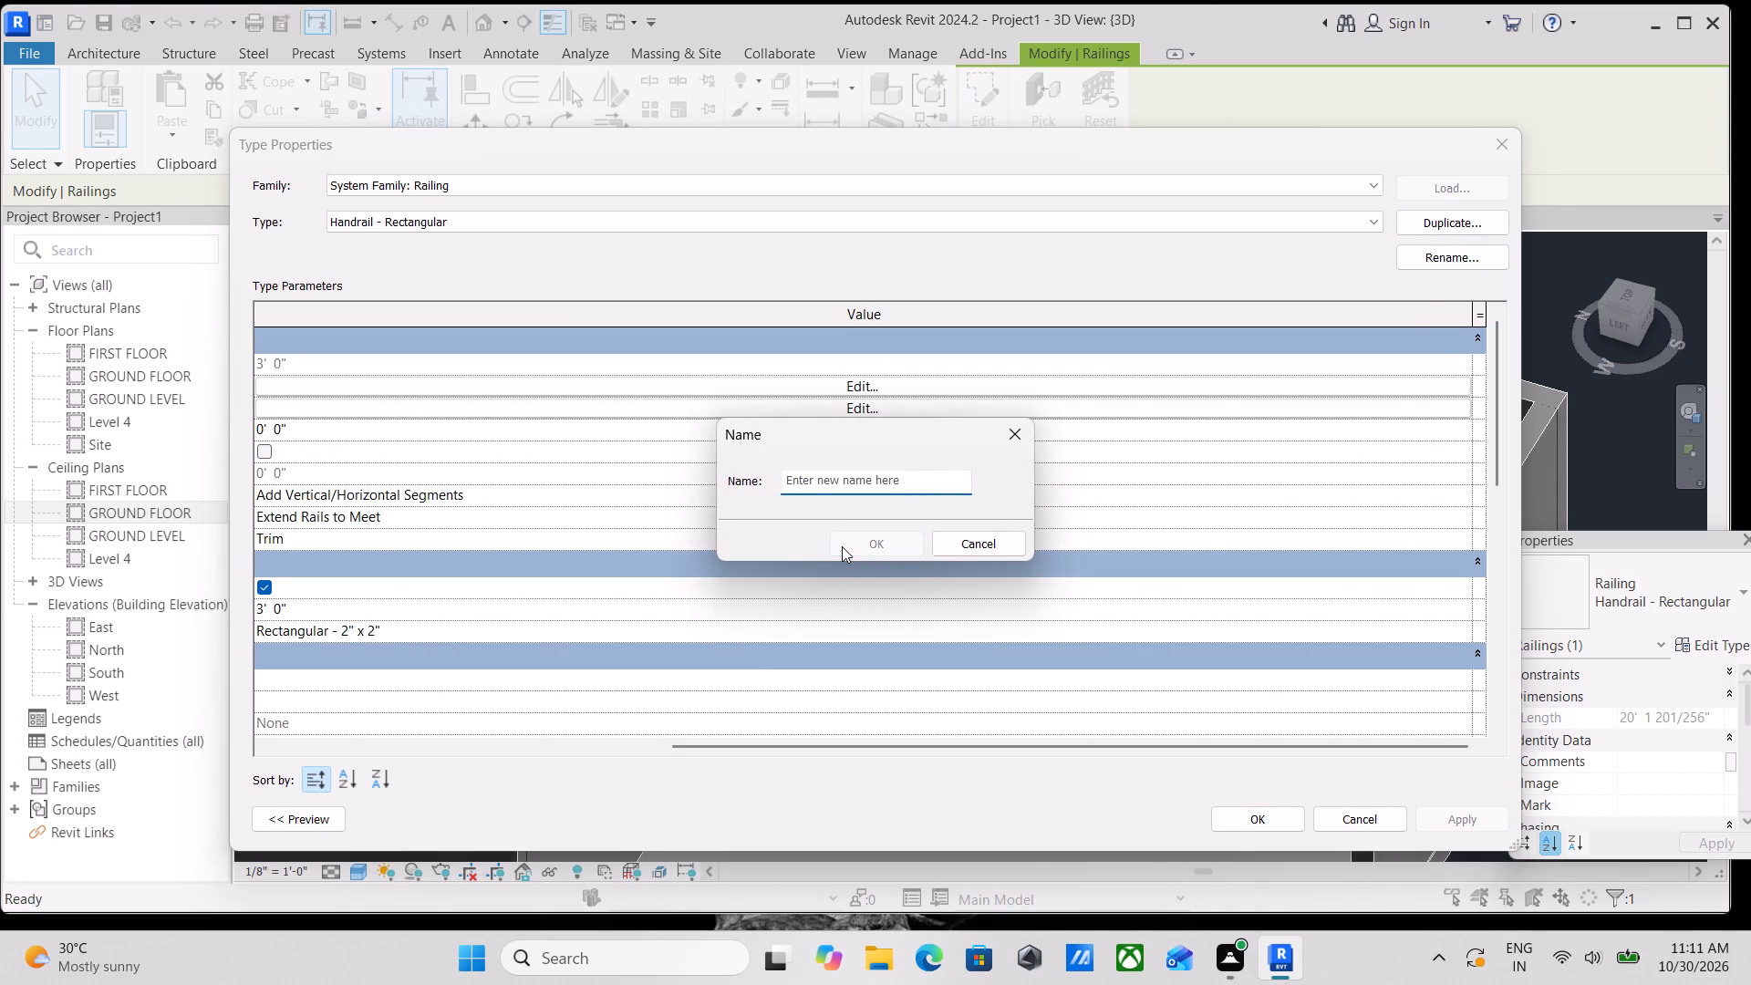
text(rai)
text(ling)
key(s)
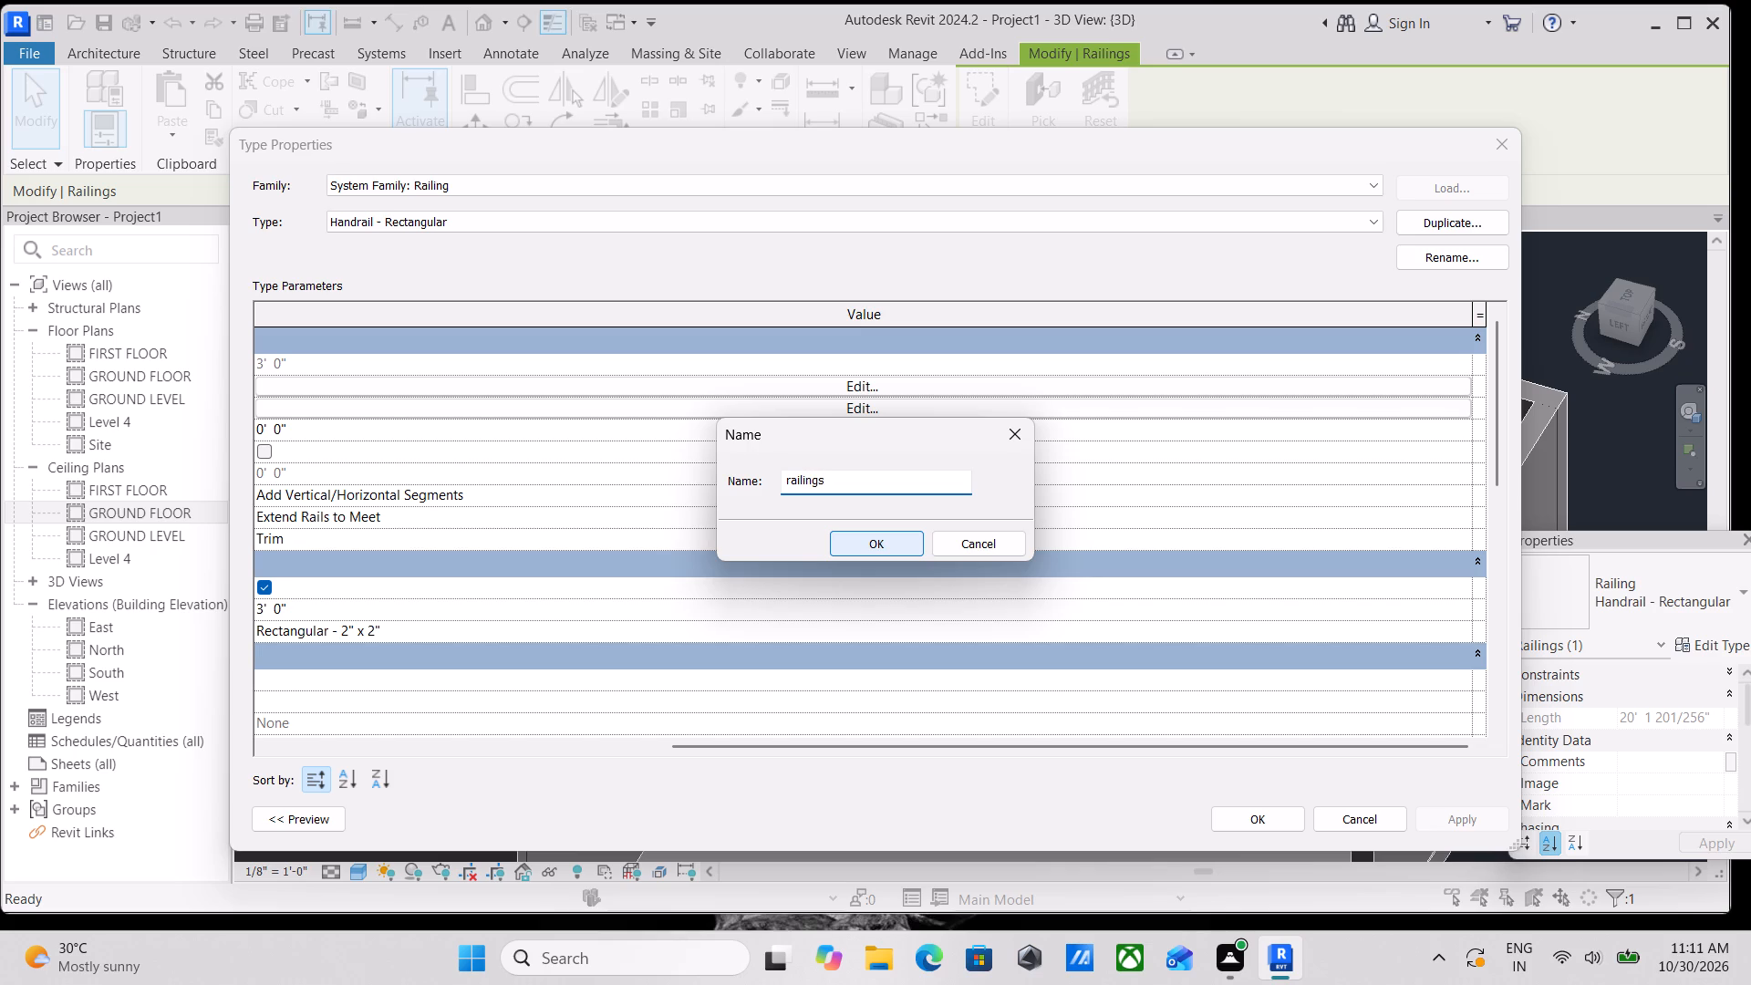
key(space)
key(BackSpace)
key(BackSpace)
key(BackSpace)
key(BackSpace)
key(BackSpace)
key(BackSpace)
key(BackSpace)
key(BackSpace)
key(BackSpace)
key(BackSpace)
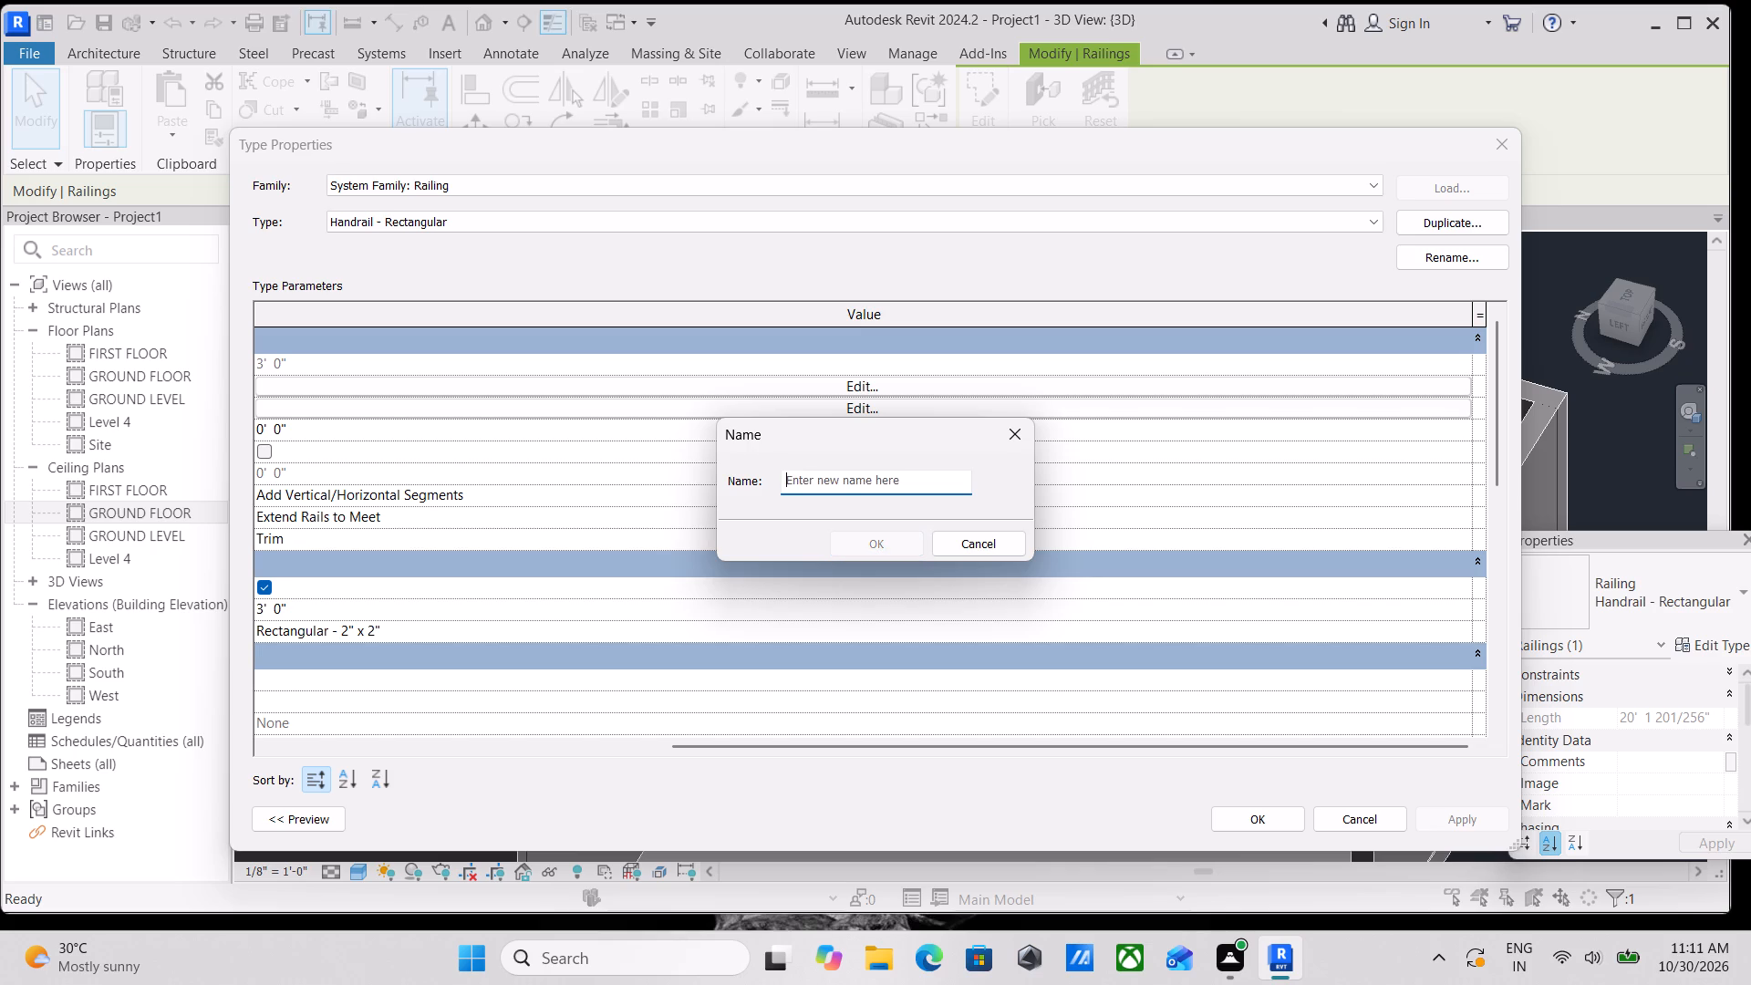
text(BLACK)
key(space)
text(MATERIAL)
key(space)
text(RAILINGS)
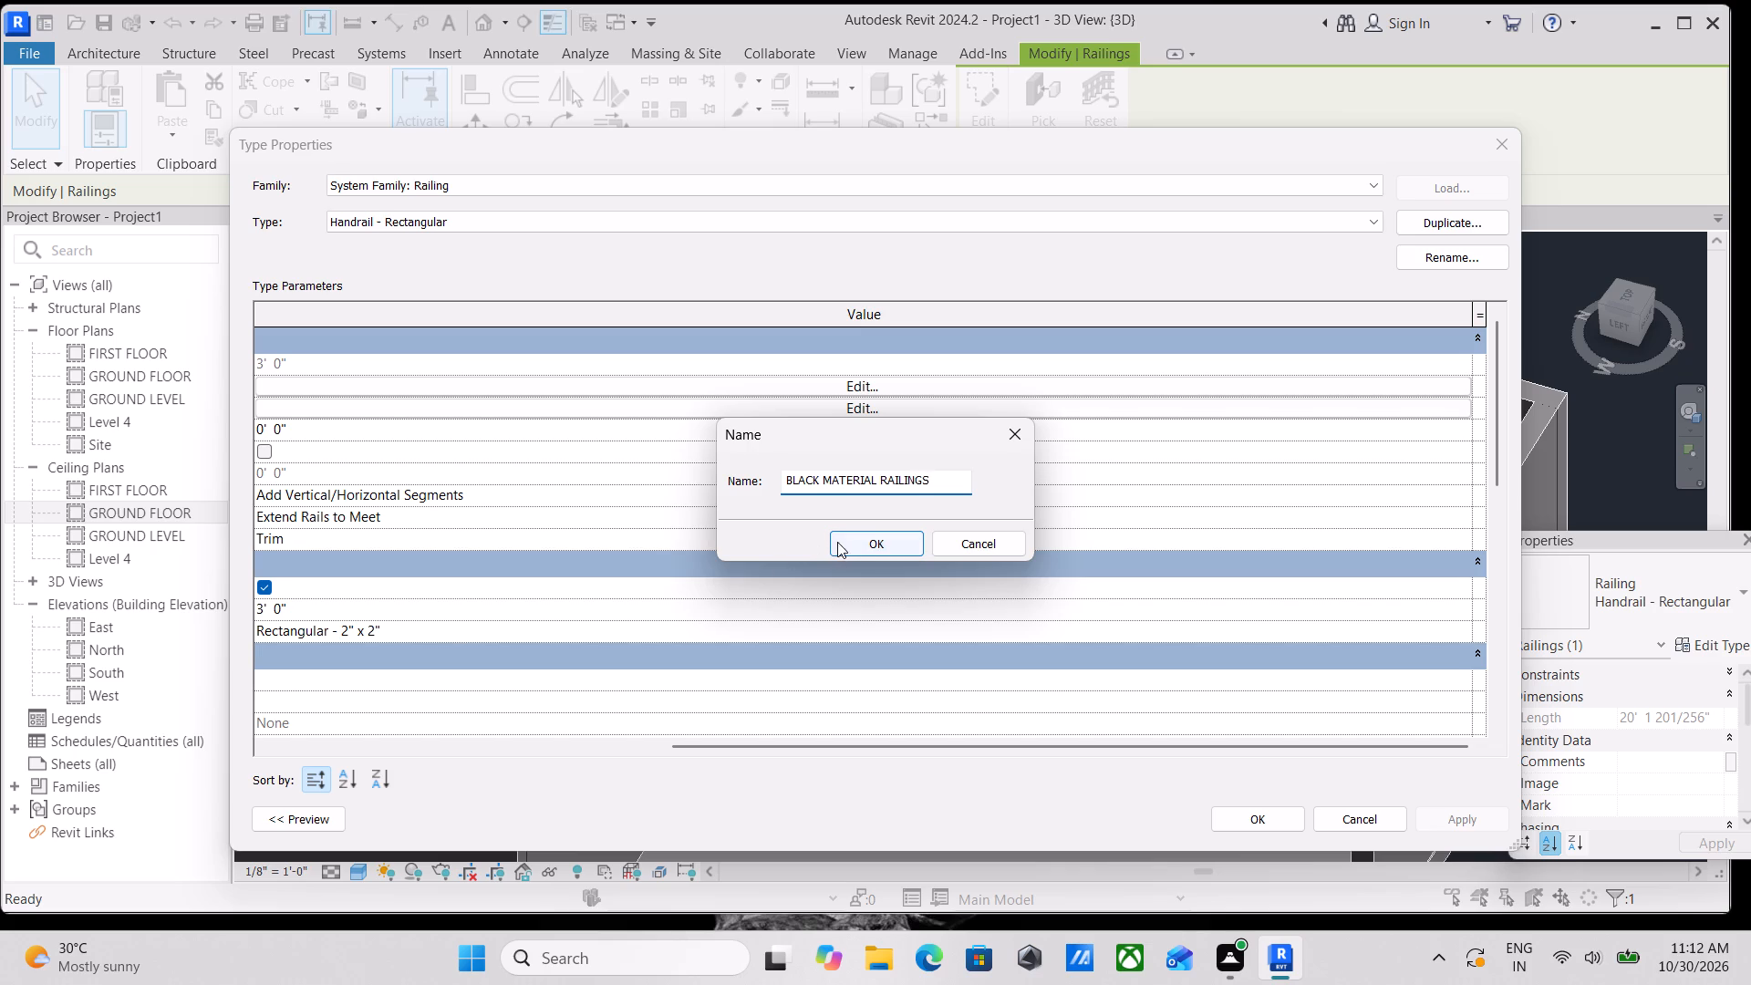
click(850, 547)
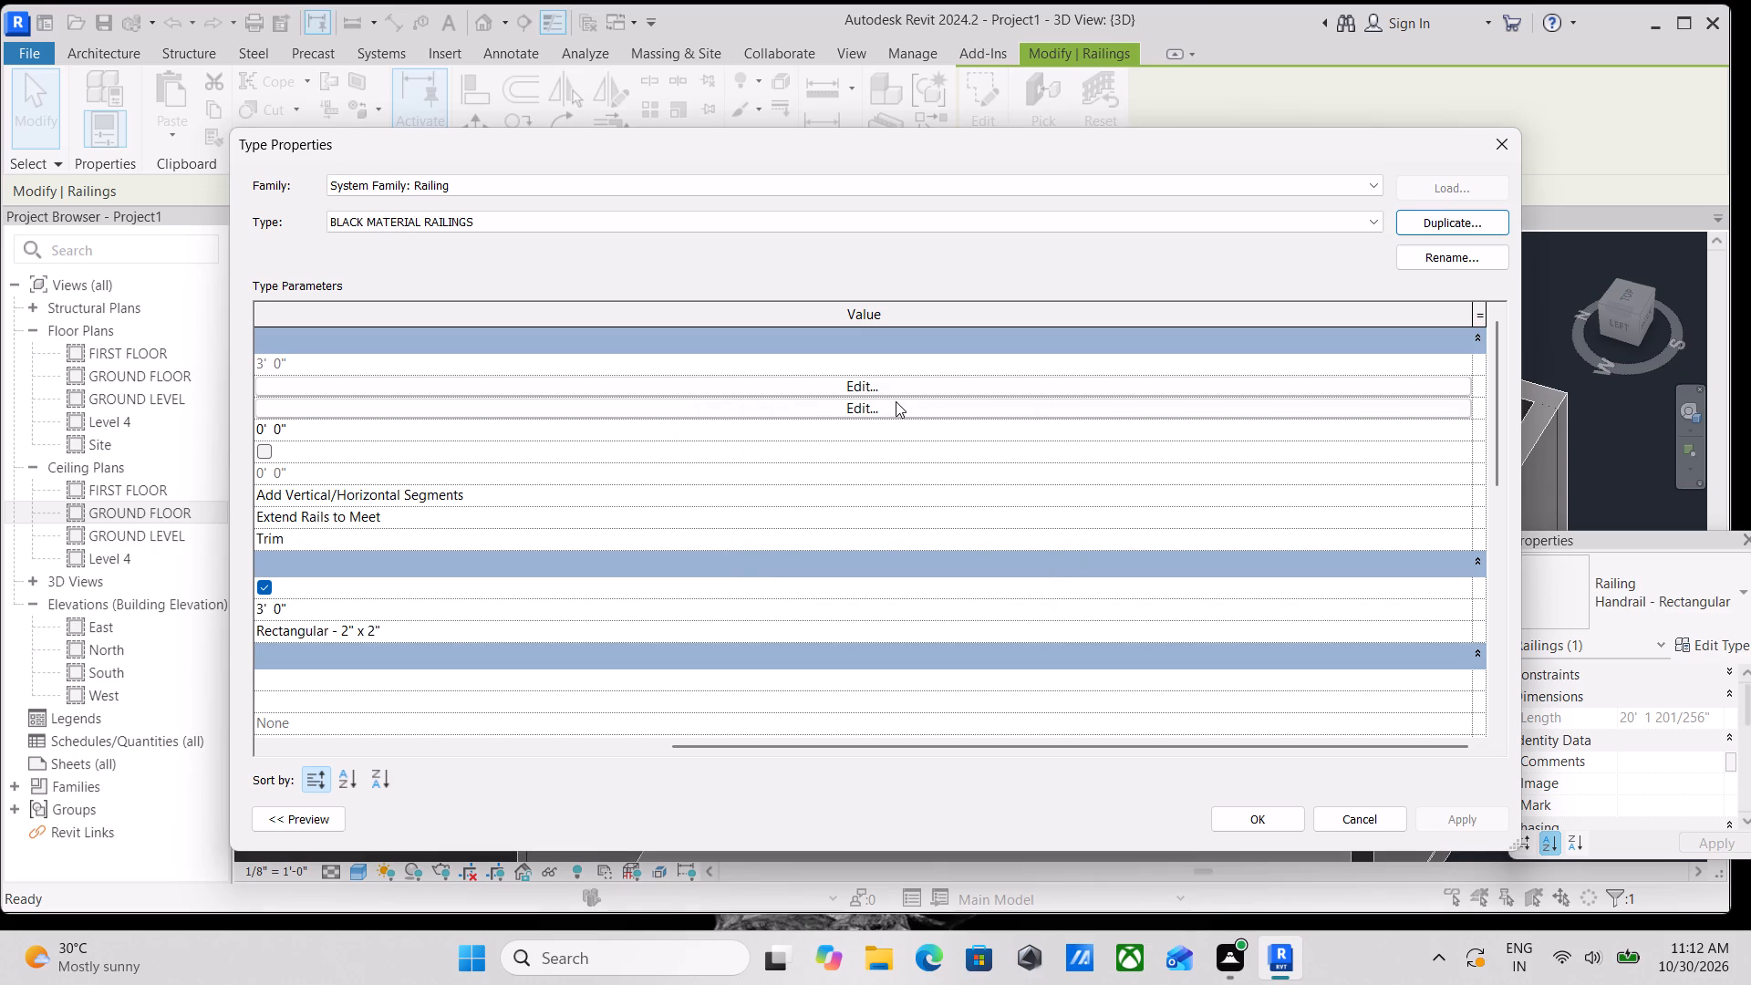
Check the non-continuous rail structure of the BLACK MATERIAL RAILINGS type and leave it without edits.
click(864, 384)
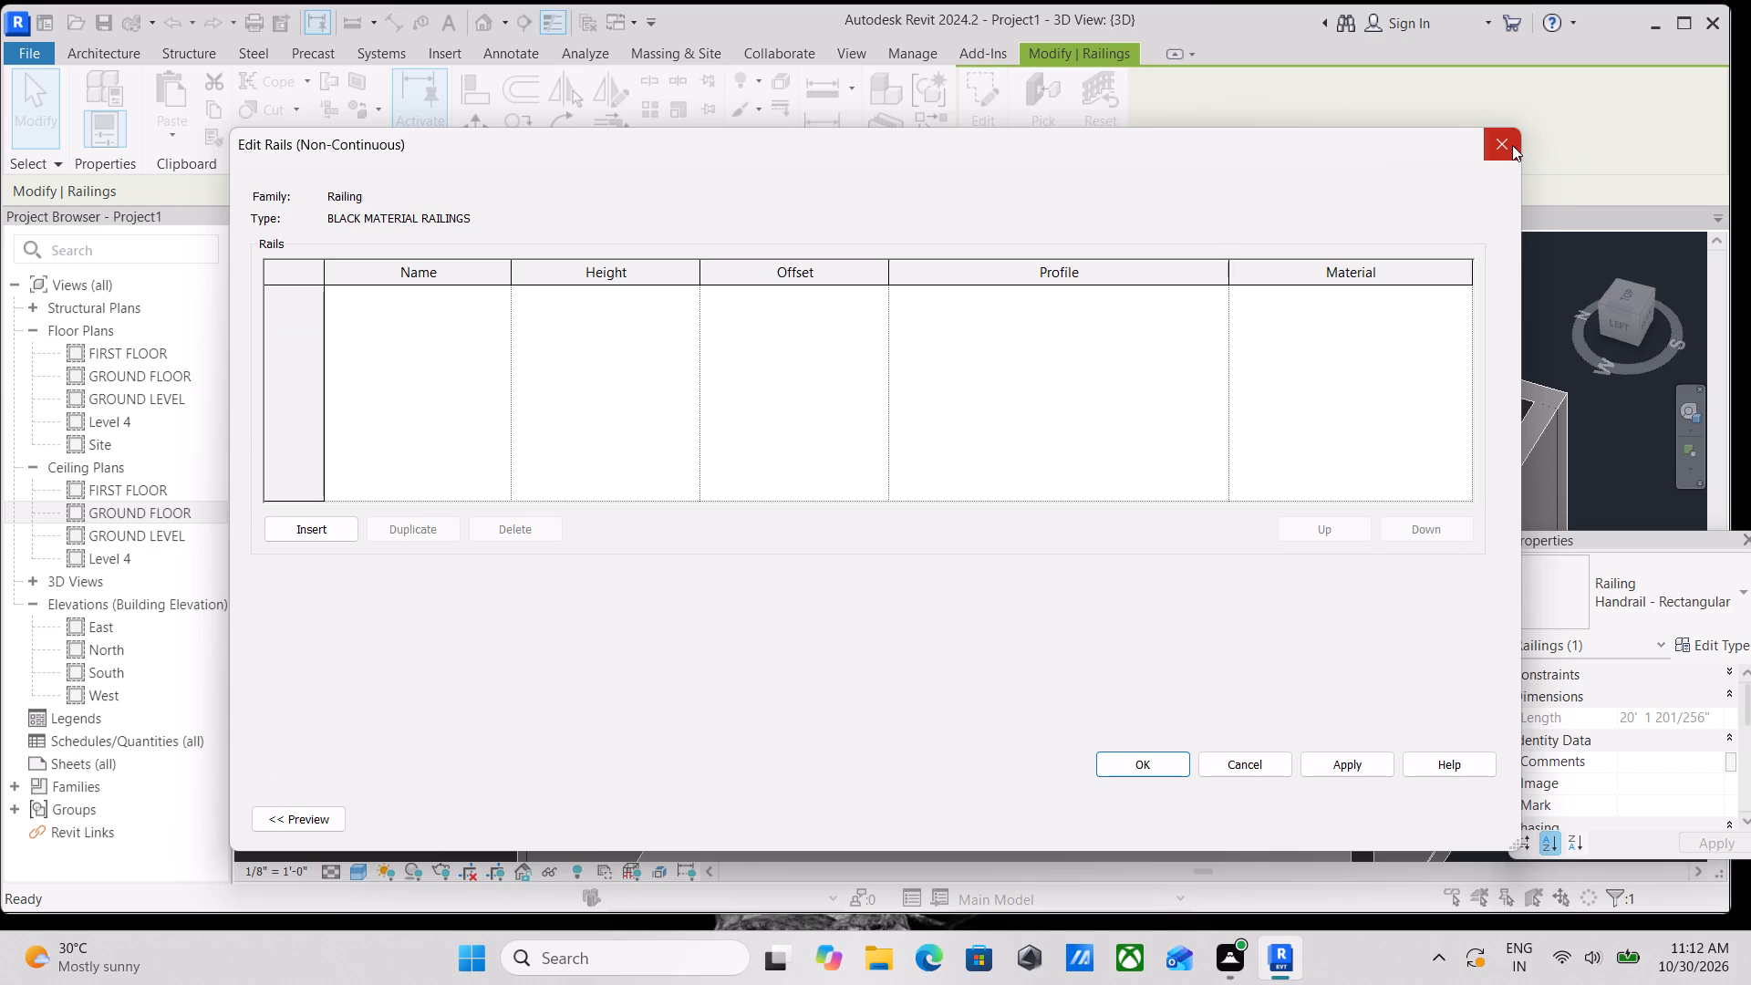
click(1512, 145)
Inspect the baluster family choices for the regular baluster and start post, keeping Baluster - Square : 3/4" for the start post.
click(864, 409)
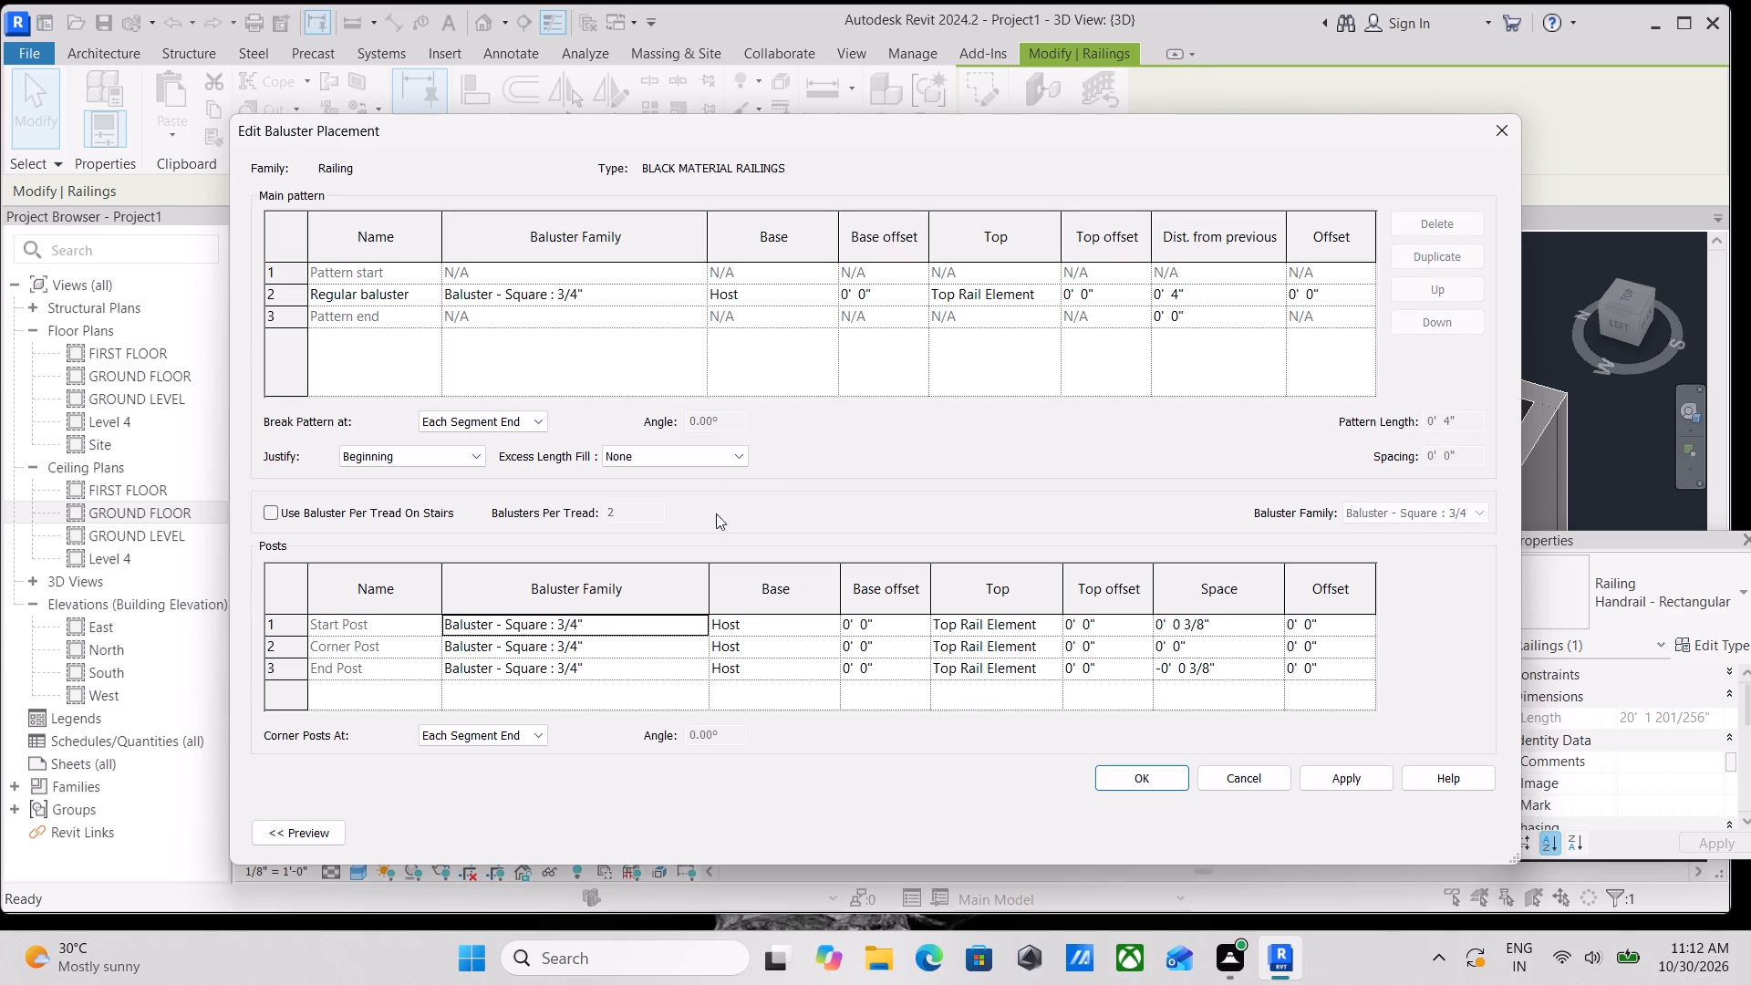
click(655, 295)
click(704, 285)
click(704, 285)
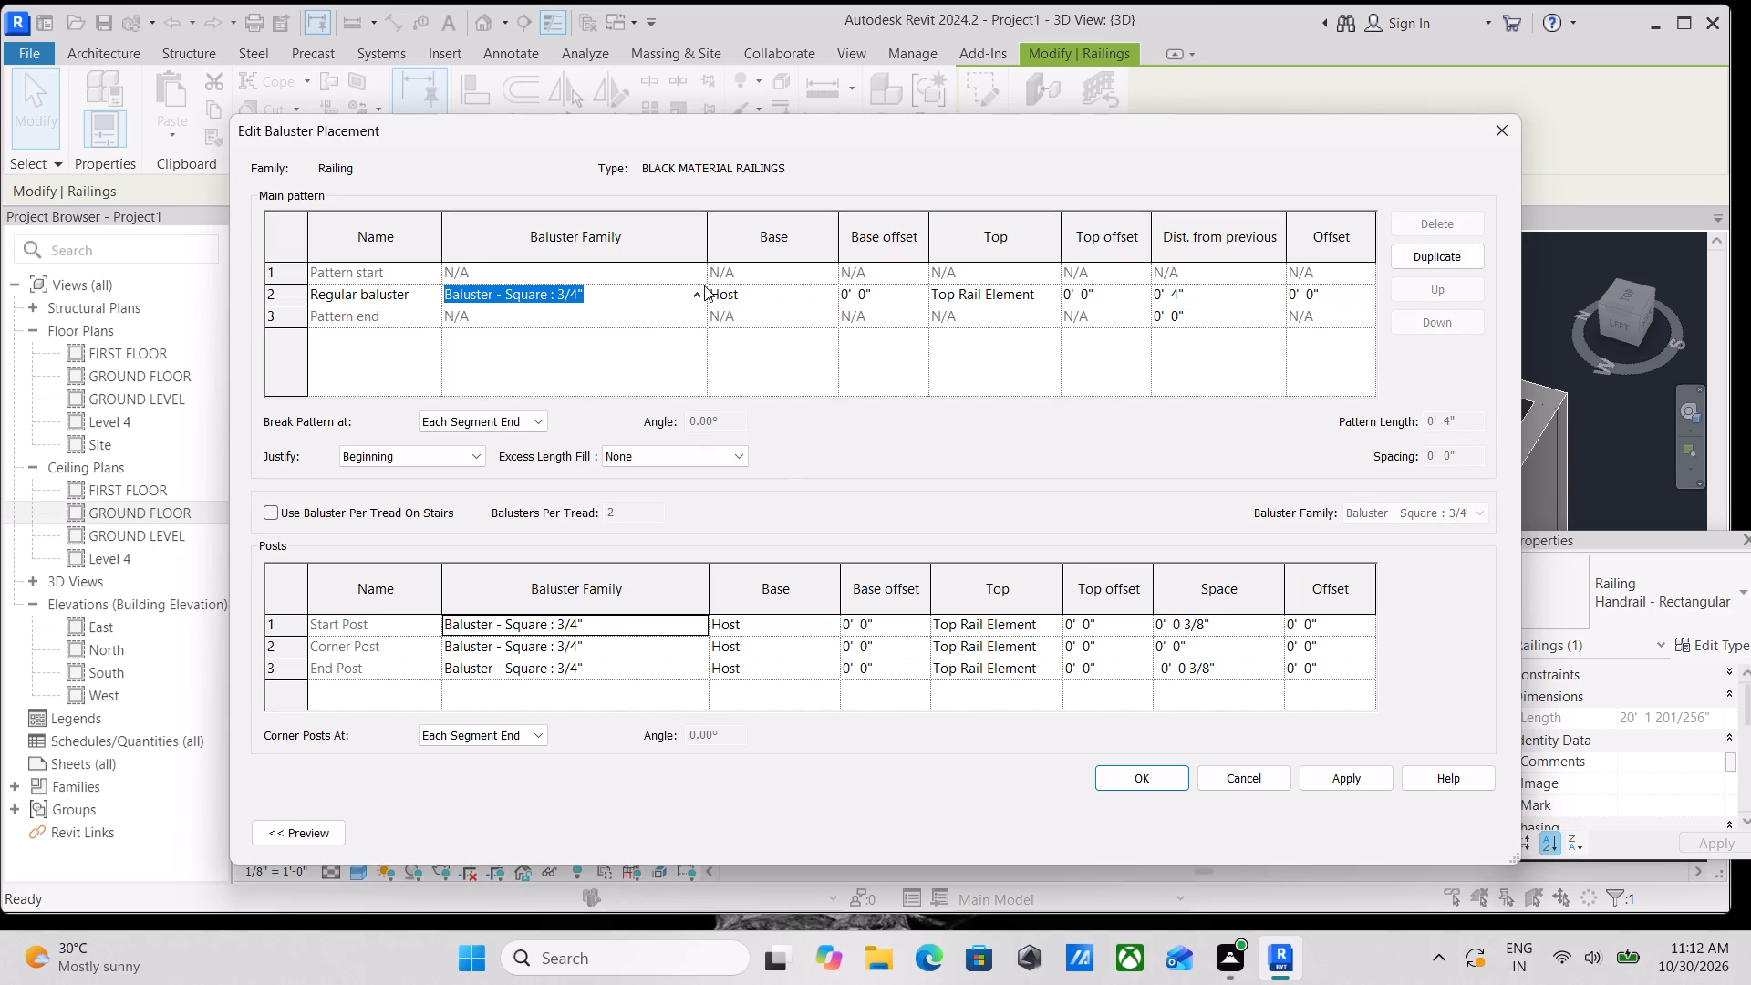
click(693, 627)
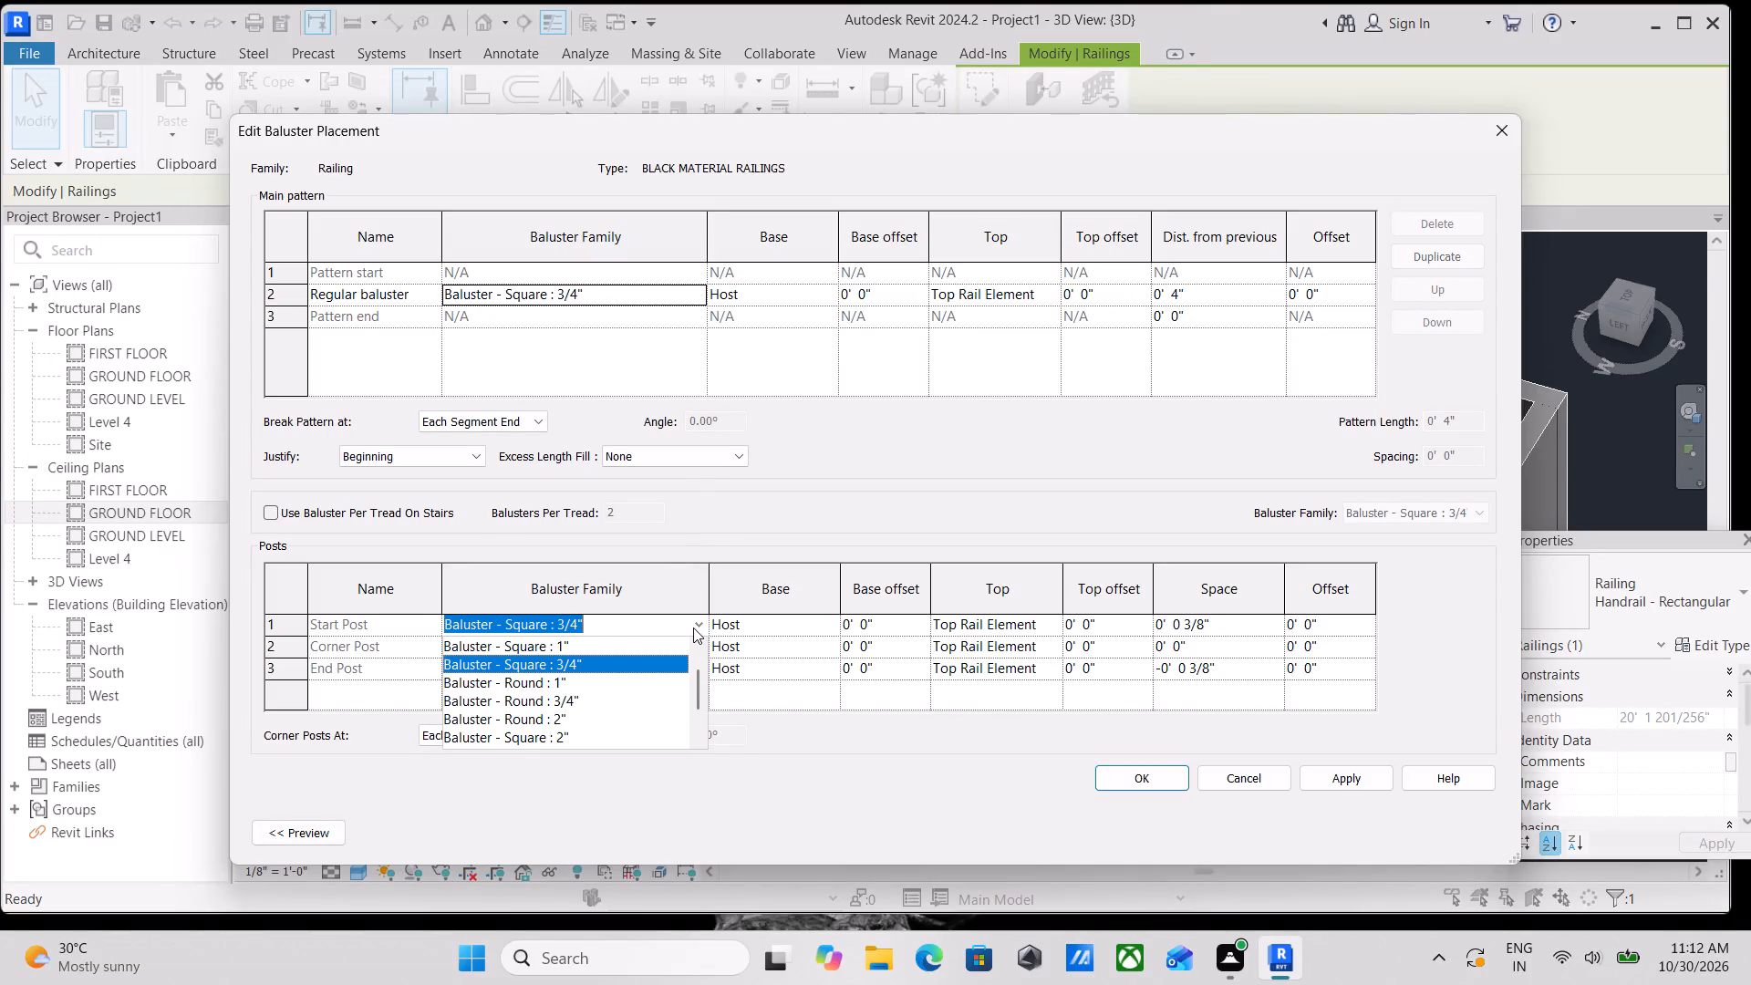
scroll(565, 708, down, 1)
scroll(574, 685, up, 1)
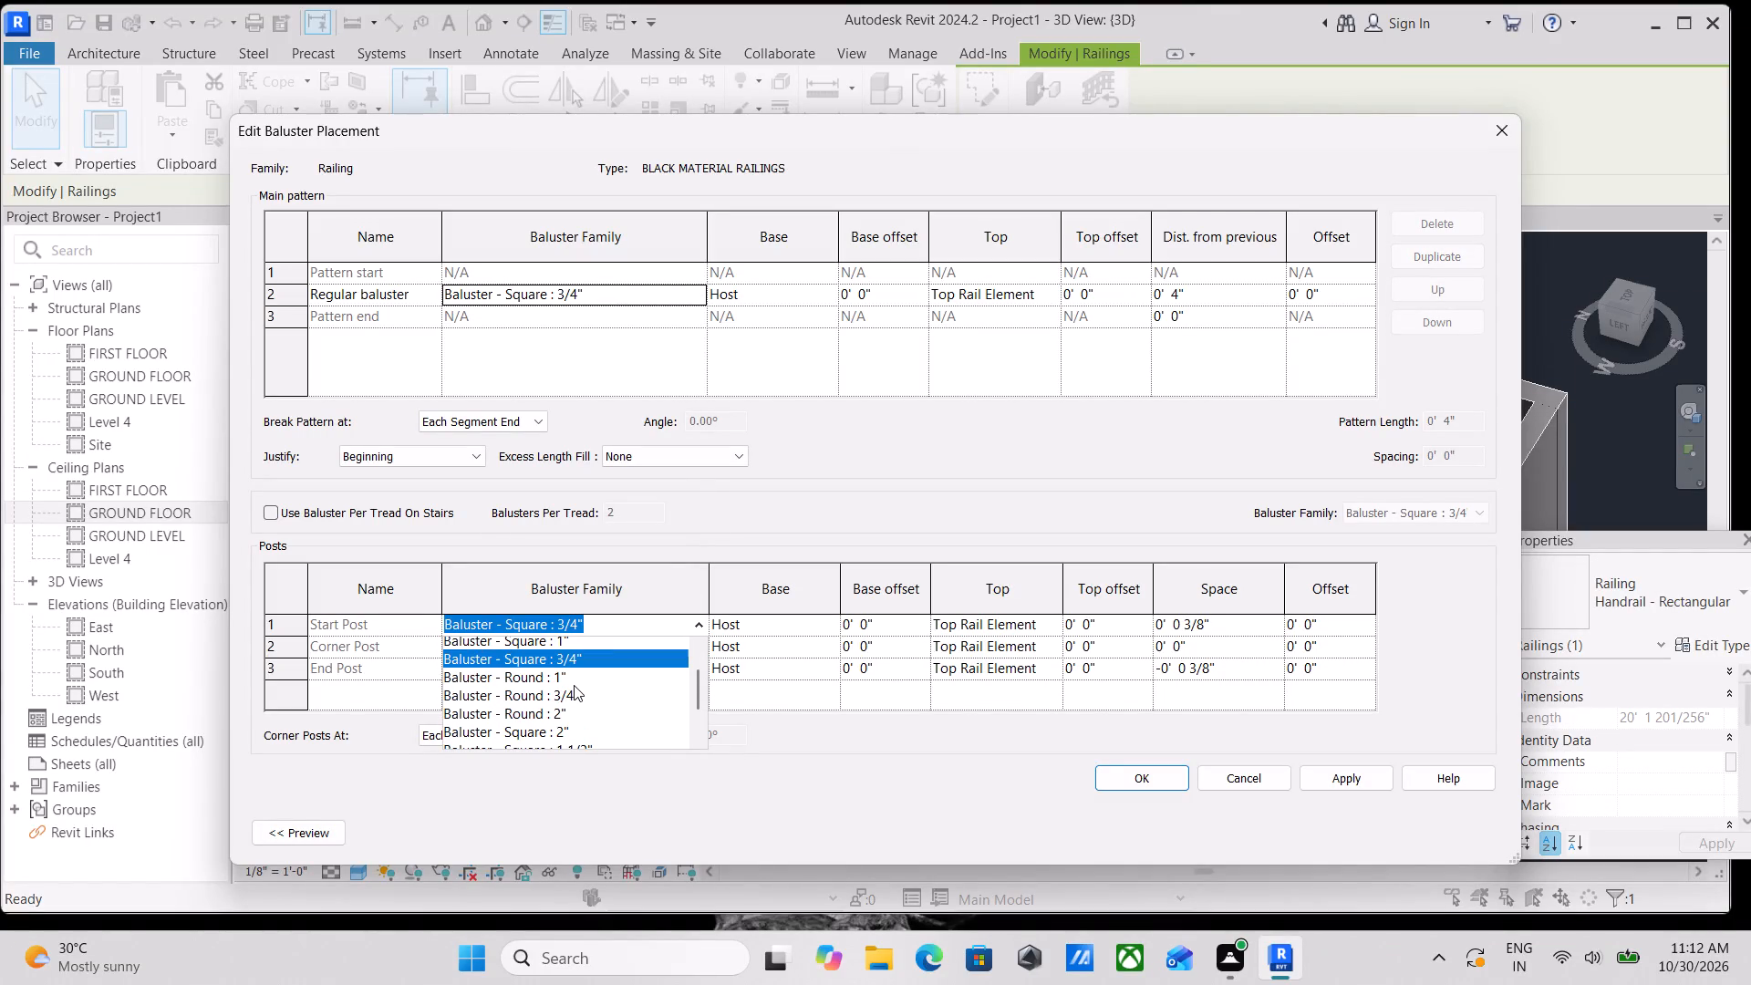
click(572, 662)
right_click(509, 623)
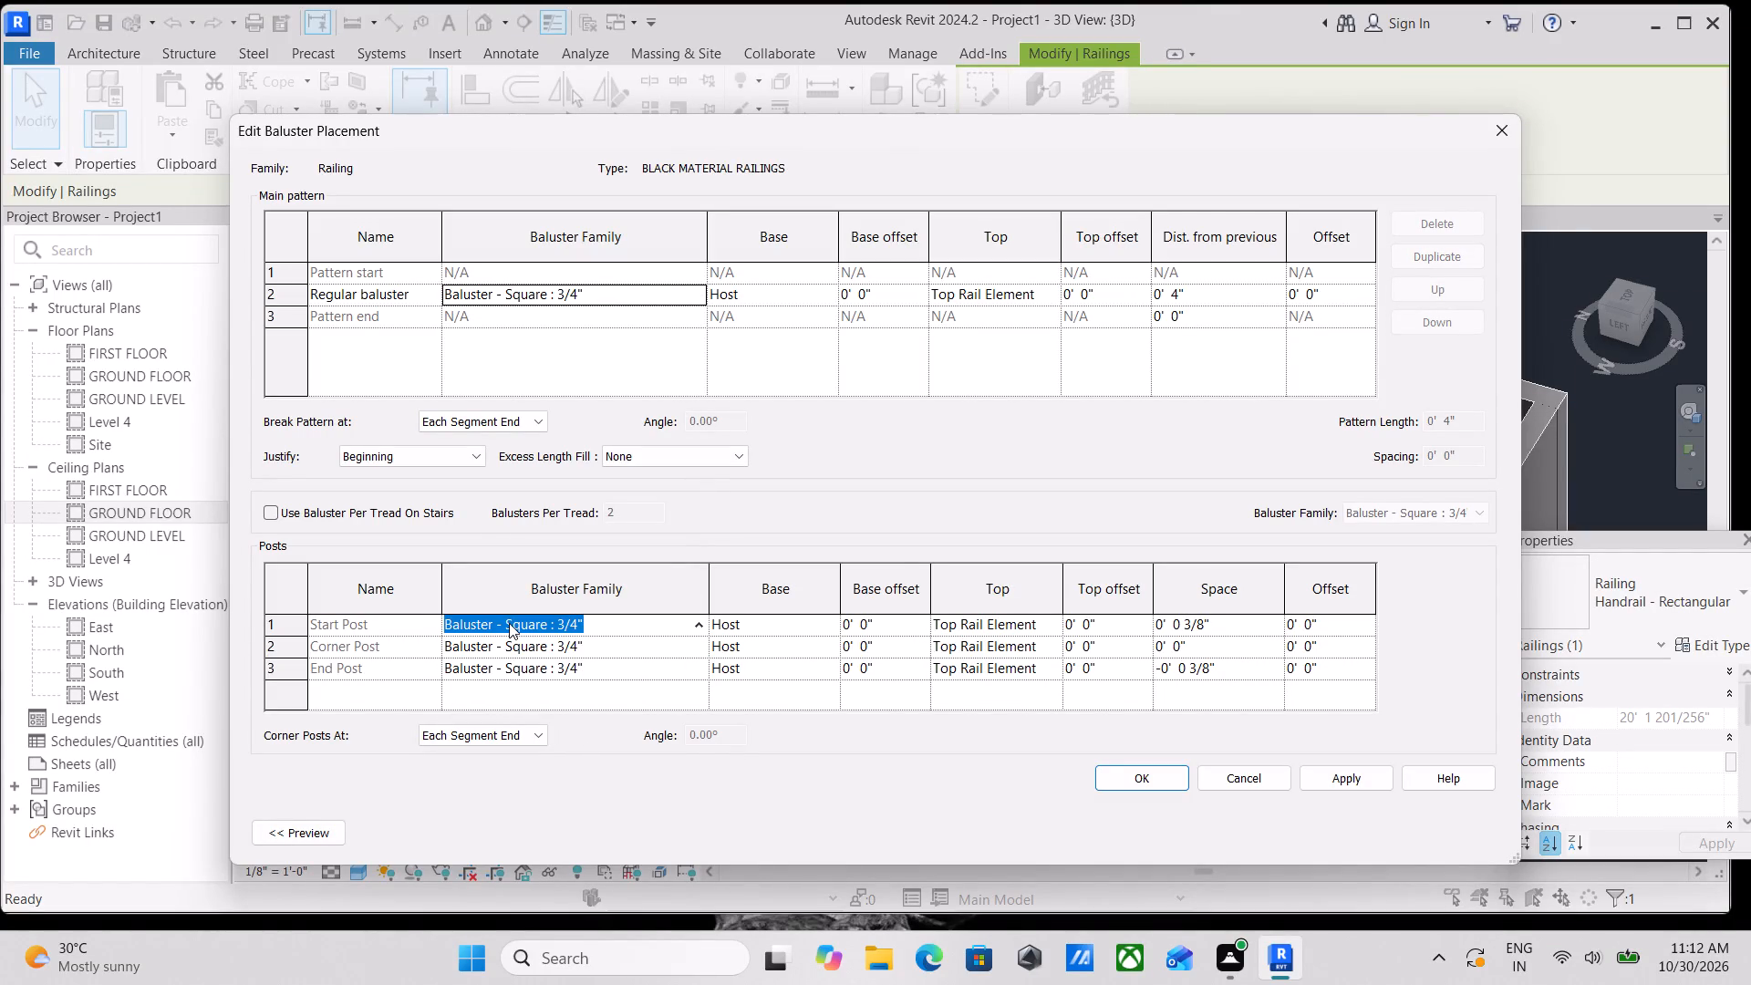
right_click(509, 623)
right_click(509, 623)
Show the railing preview, examine the start post's baluster settings, and leave the baluster placement without edits.
click(295, 829)
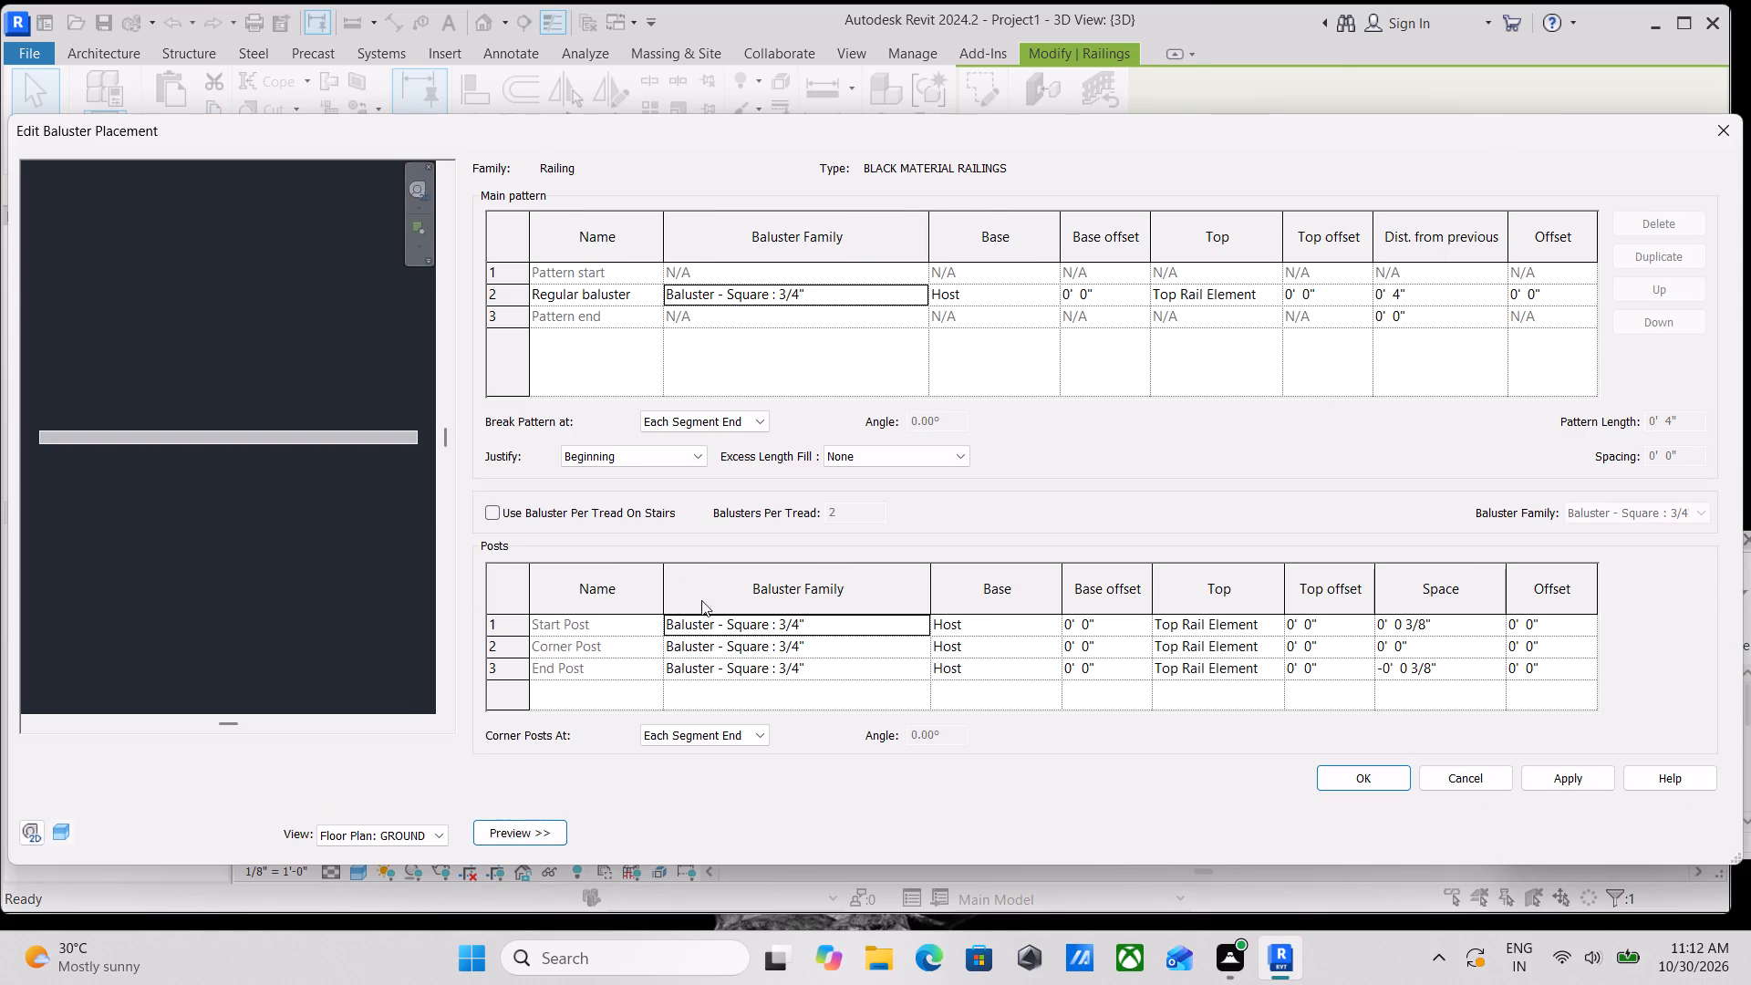
click(886, 628)
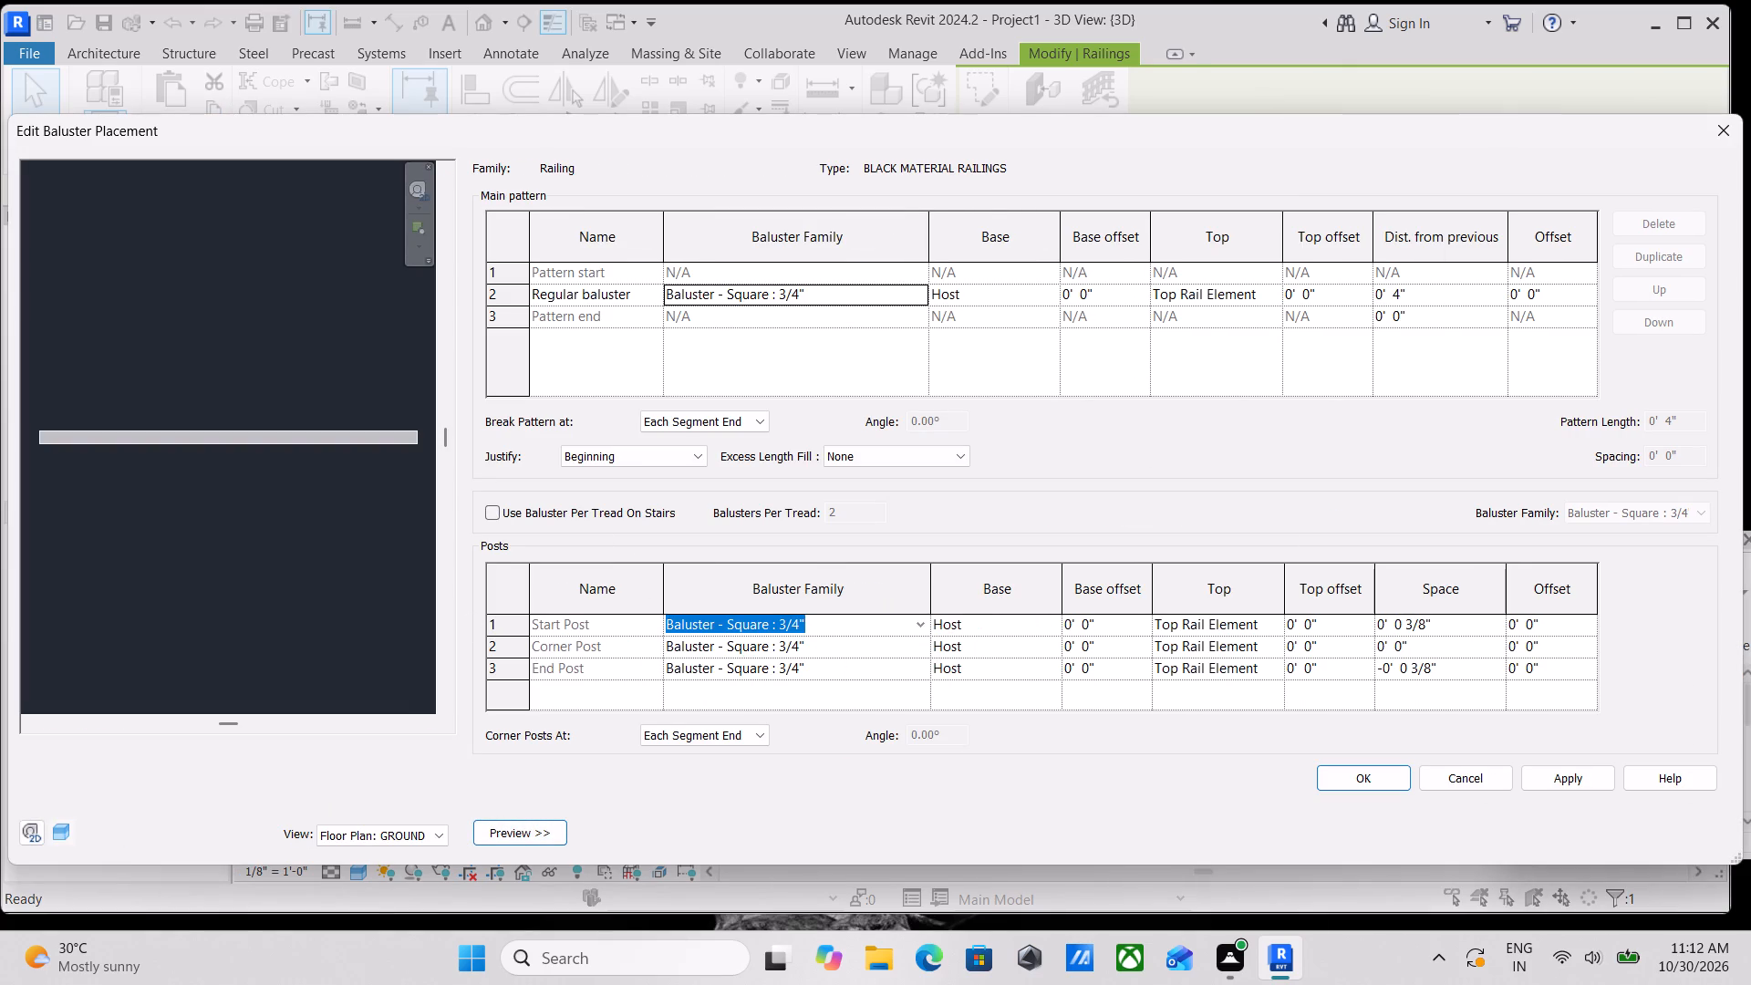
click(918, 625)
click(918, 625)
scroll(619, 728, down, 1)
scroll(1152, 511, down, 1)
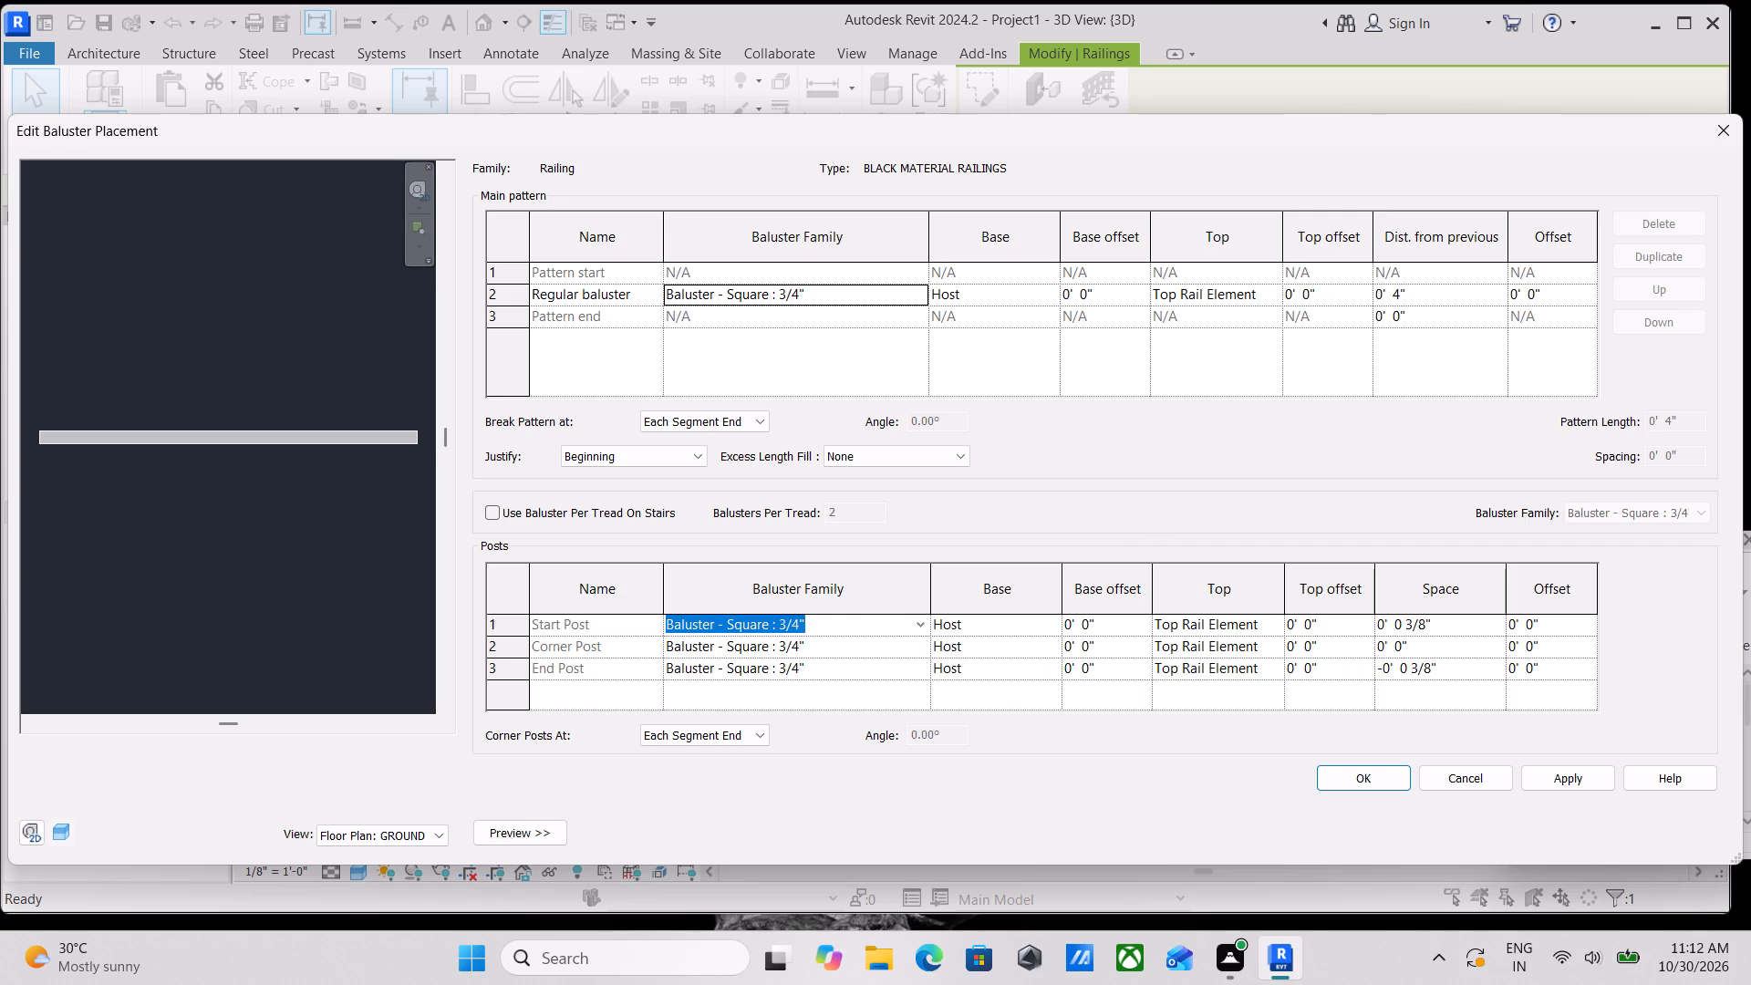
scroll(1254, 787, down, 1)
click(734, 630)
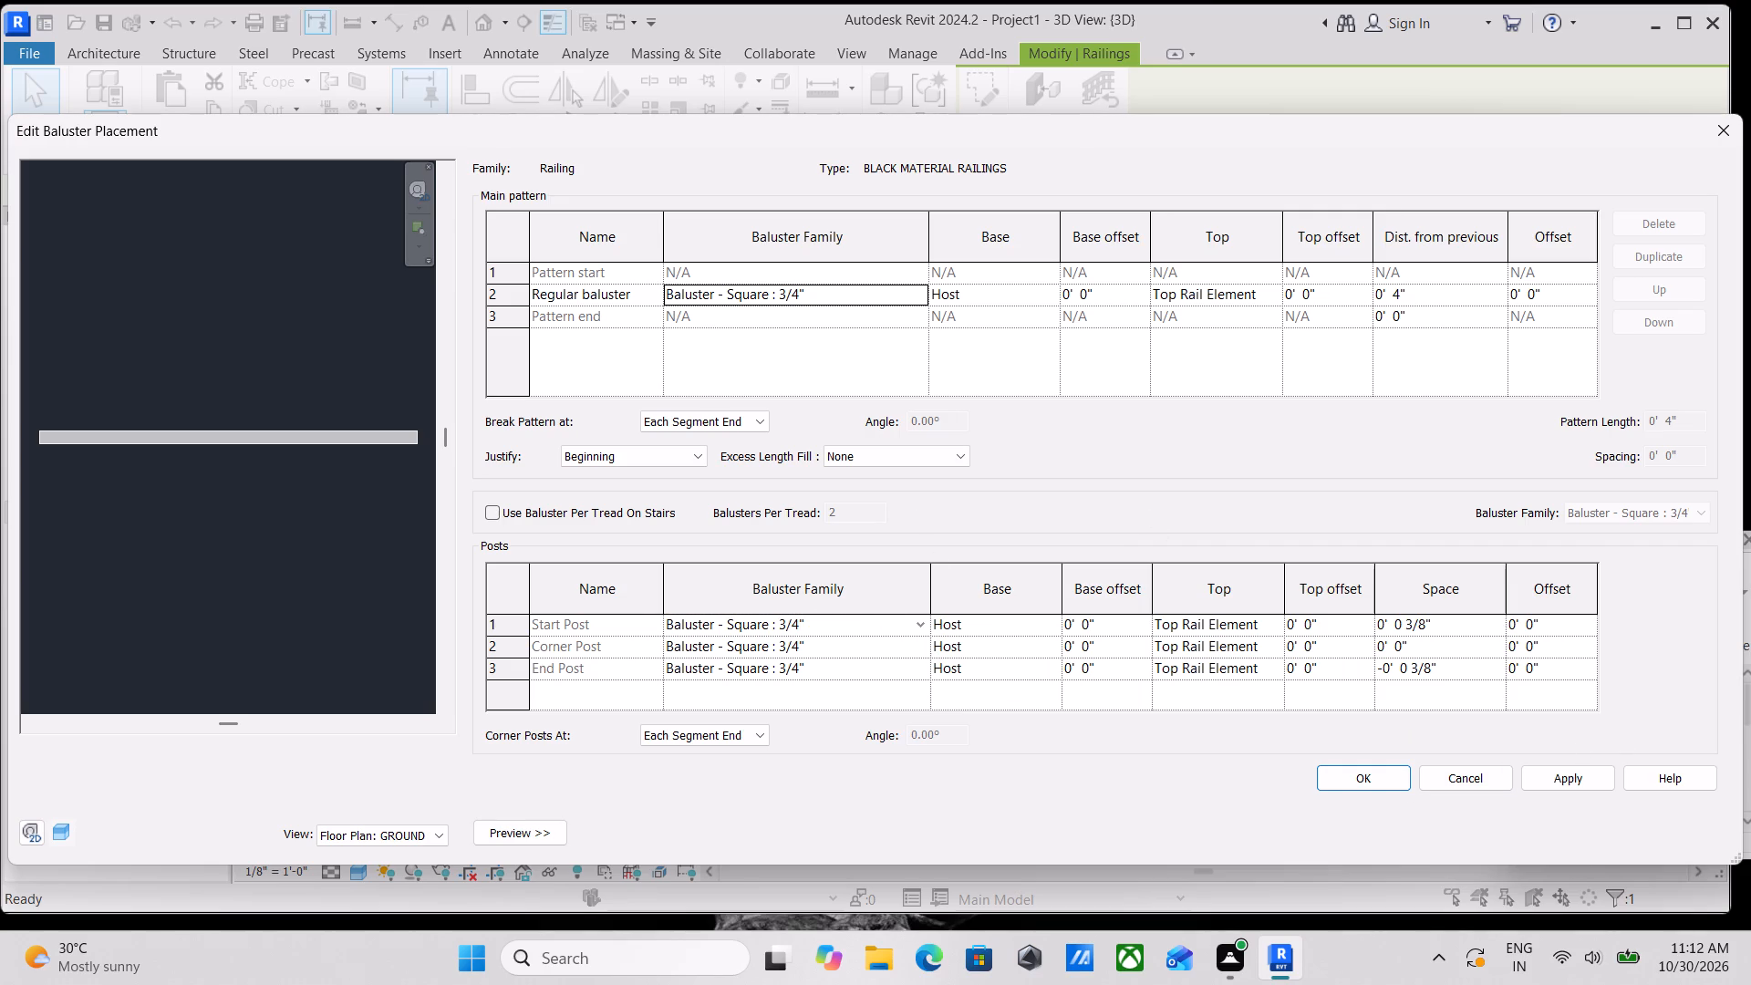
click(503, 620)
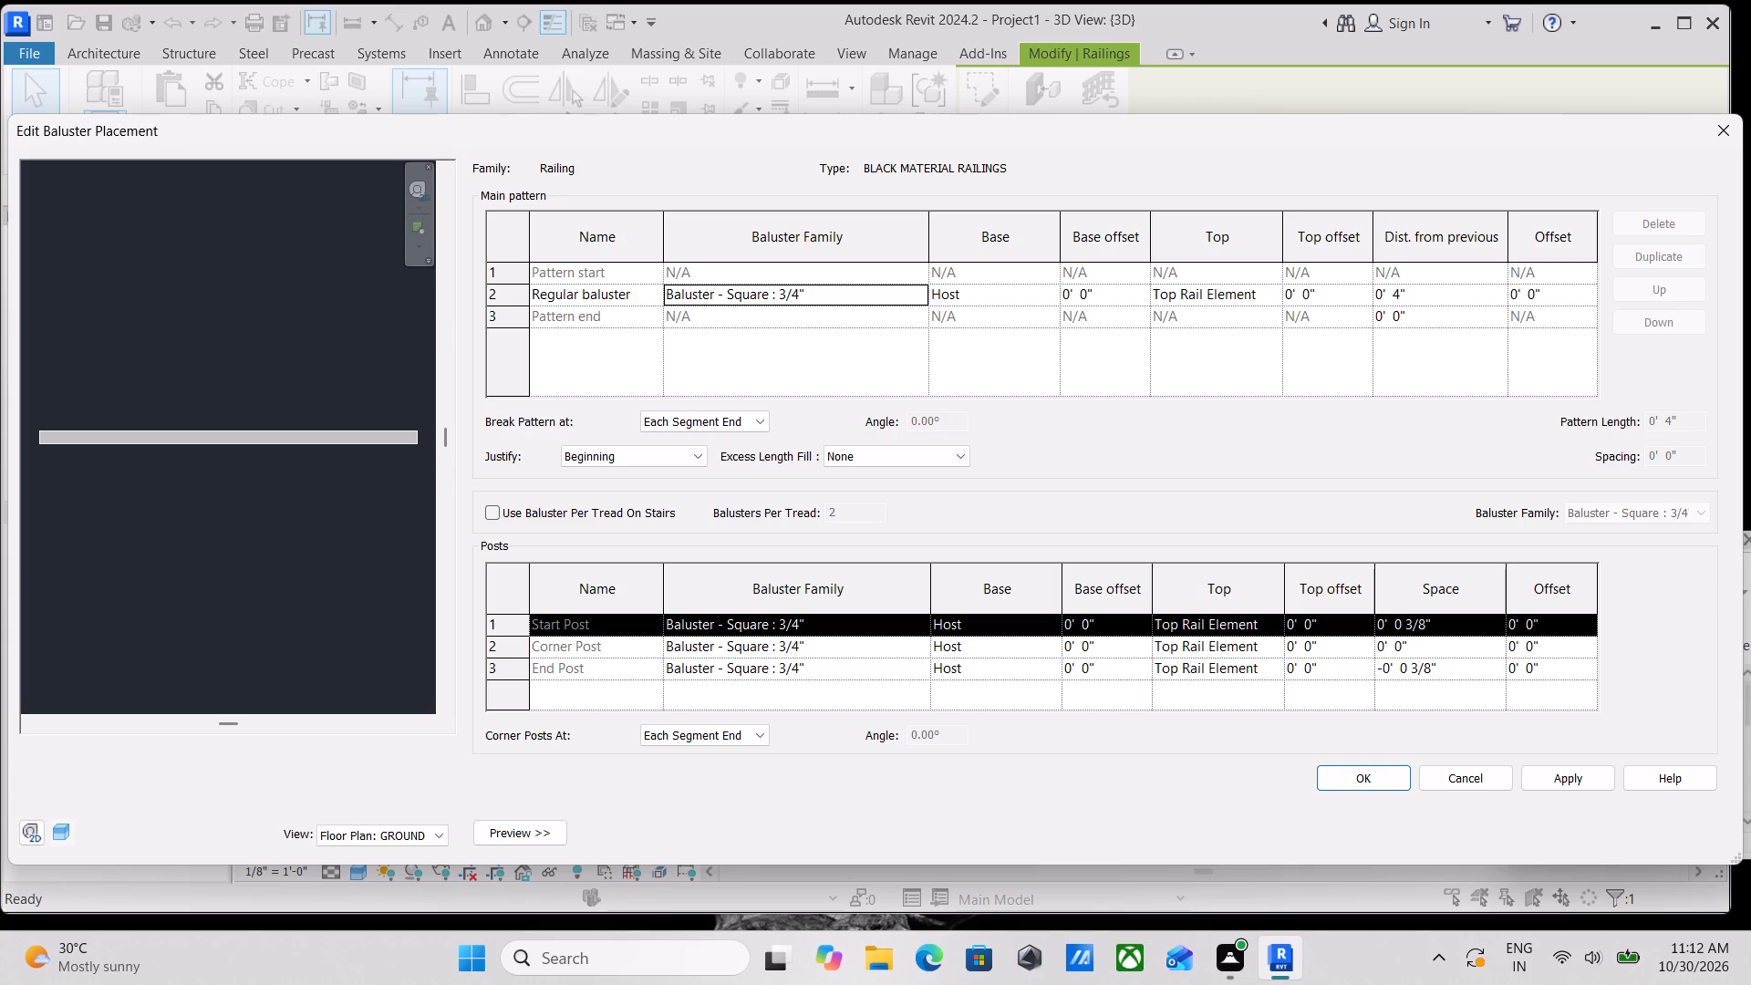
right_click(799, 627)
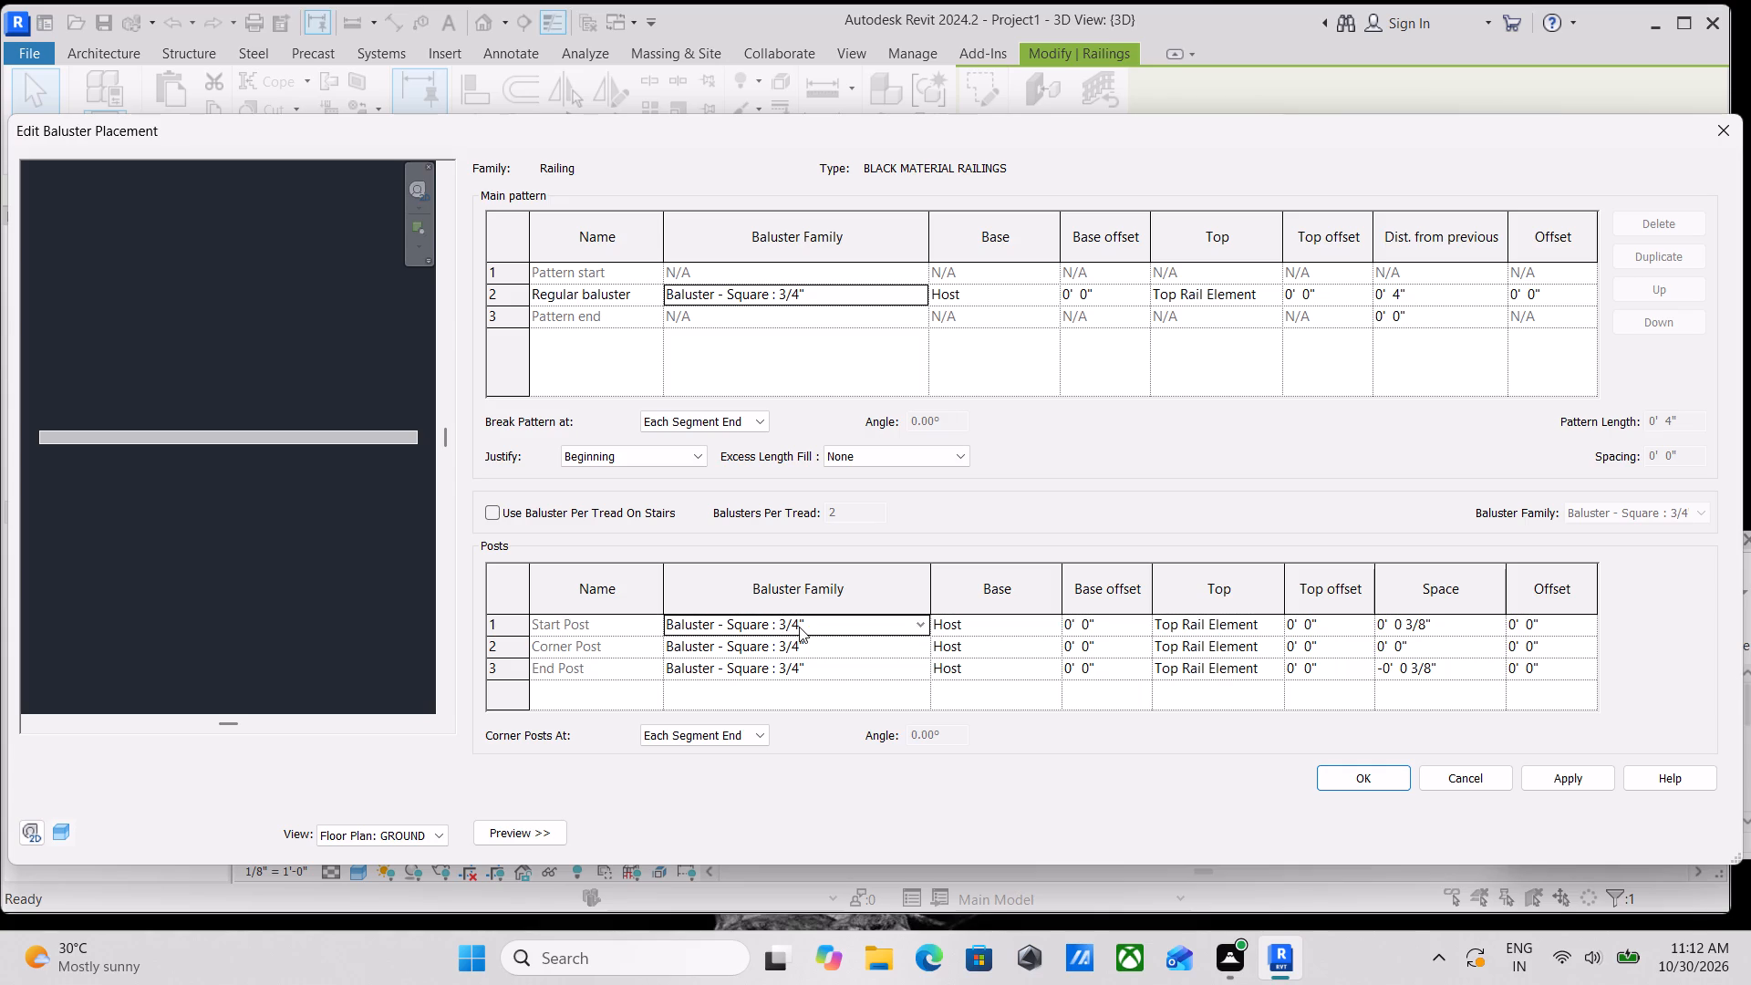
click(492, 626)
click(492, 626)
right_click(492, 626)
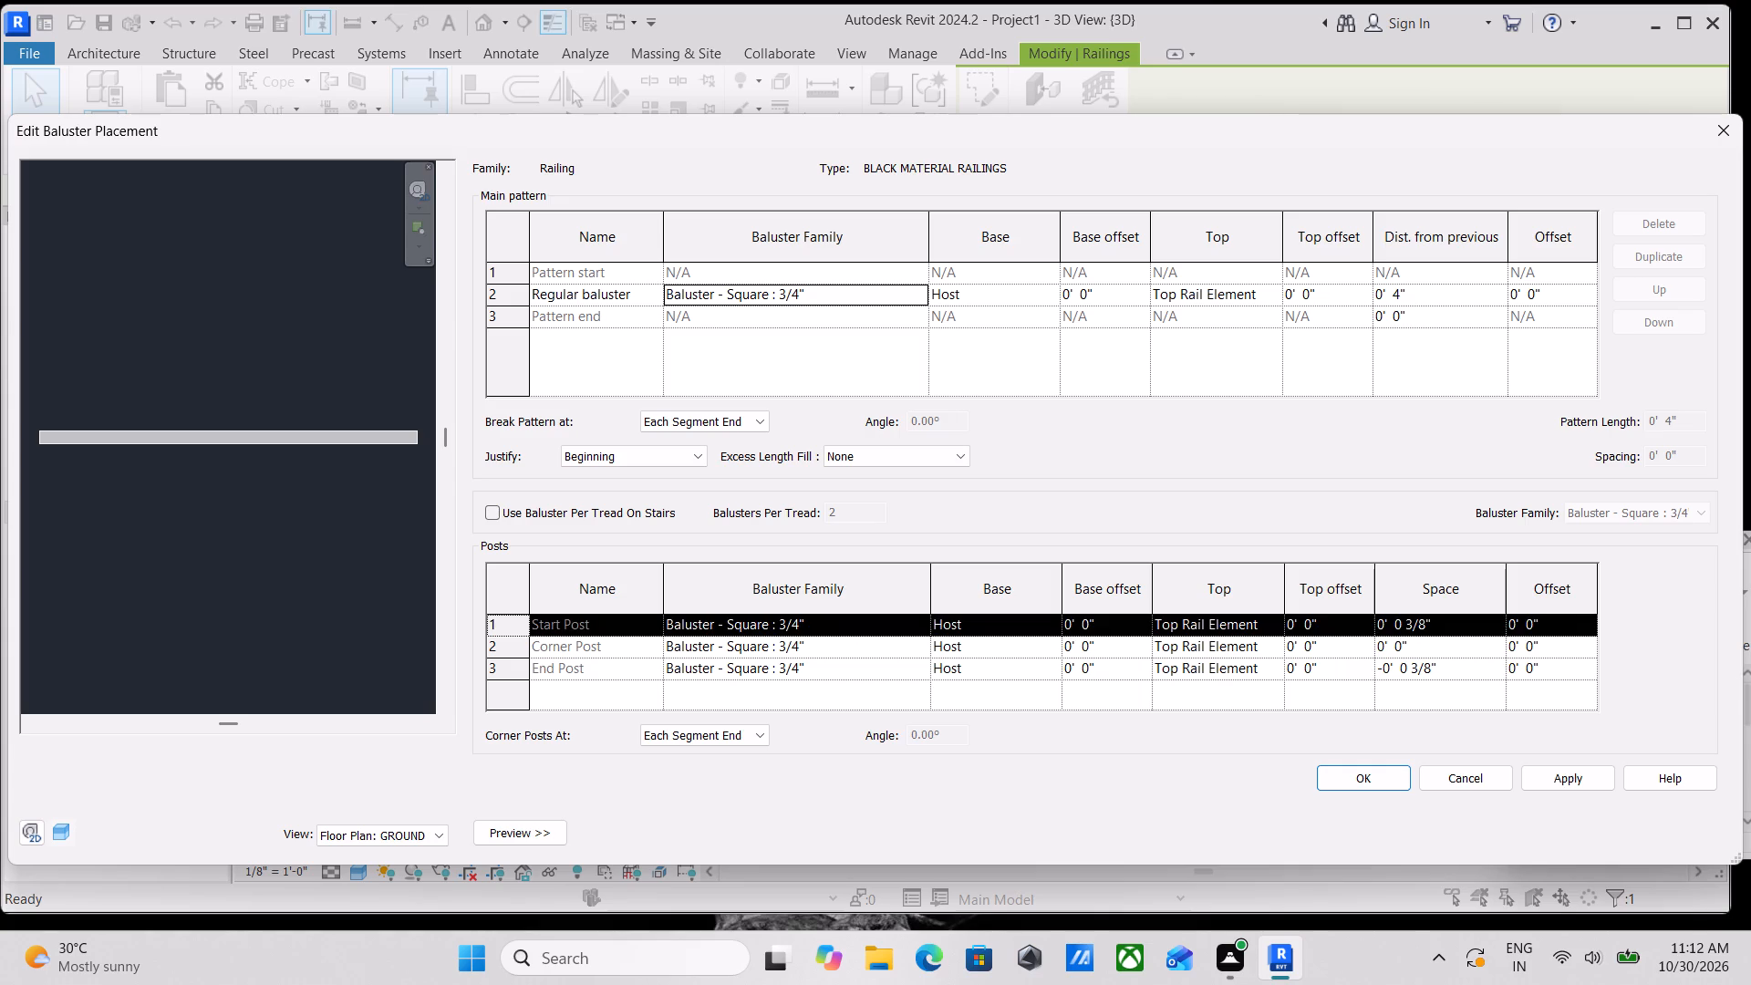
click(492, 626)
drag(545, 626, 545, 639)
click(1721, 130)
Hide the railing preview and look through the BLACK MATERIAL RAILINGS type parameters for the rail and handrail settings.
scroll(688, 484, down, 5)
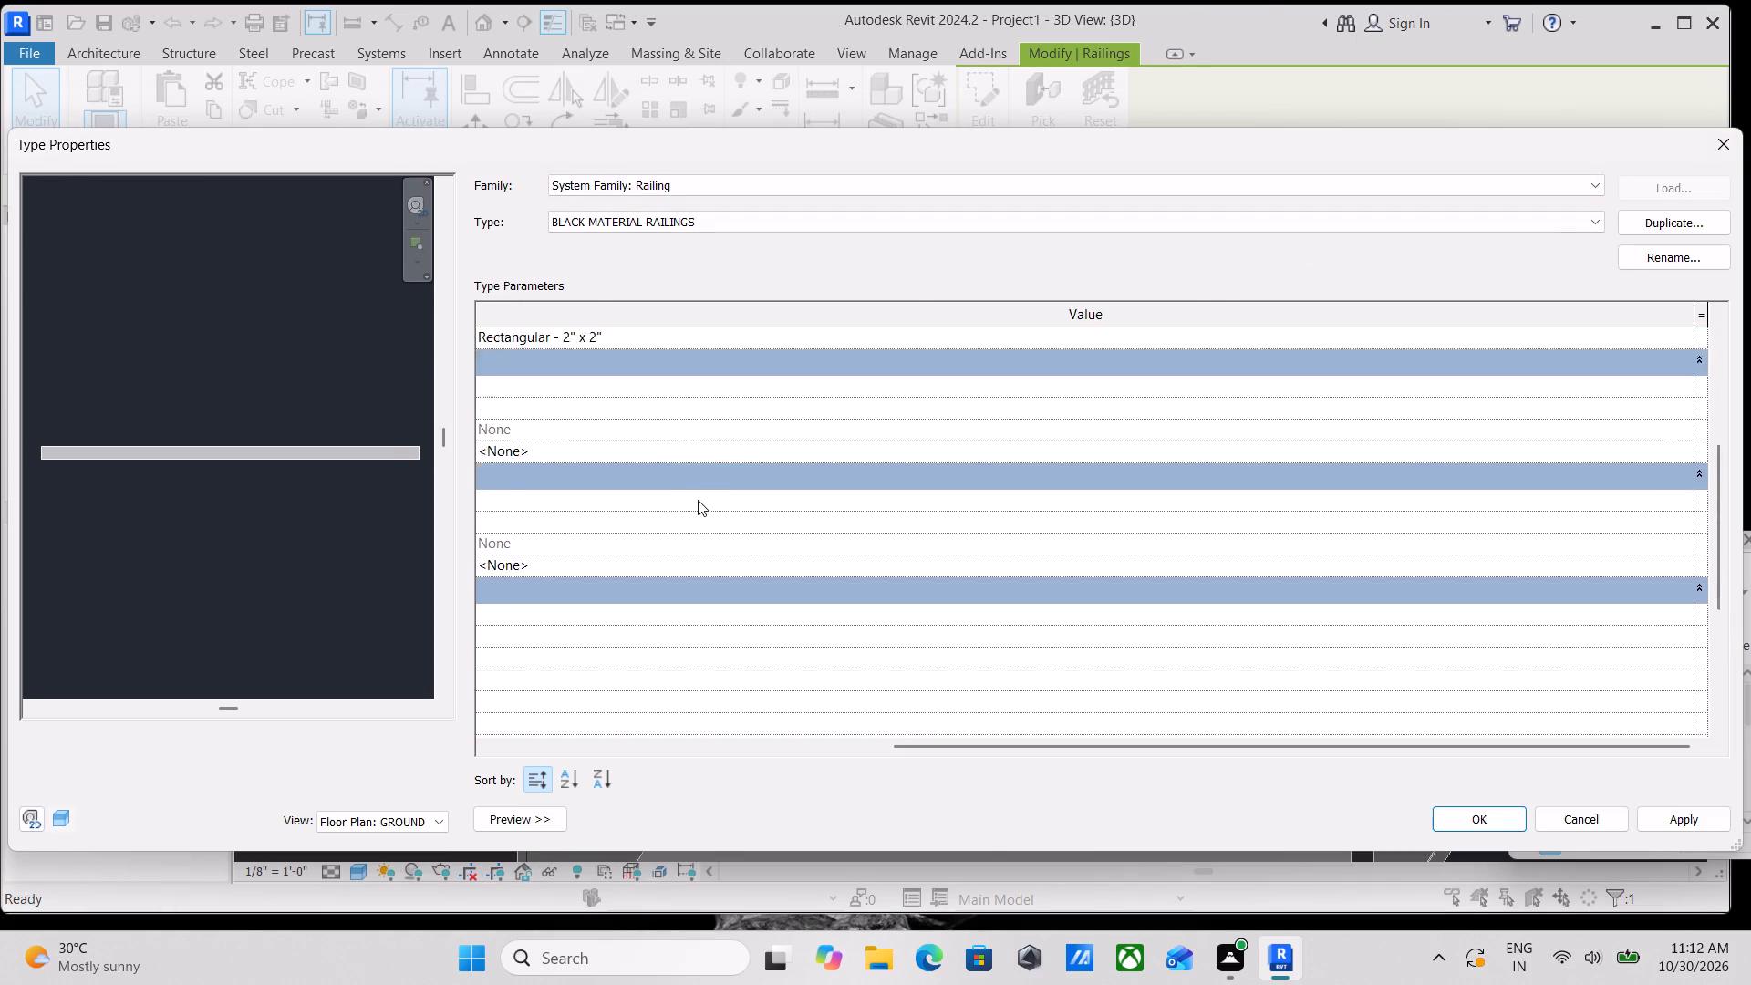
scroll(698, 500, down, 1)
scroll(698, 500, up, 8)
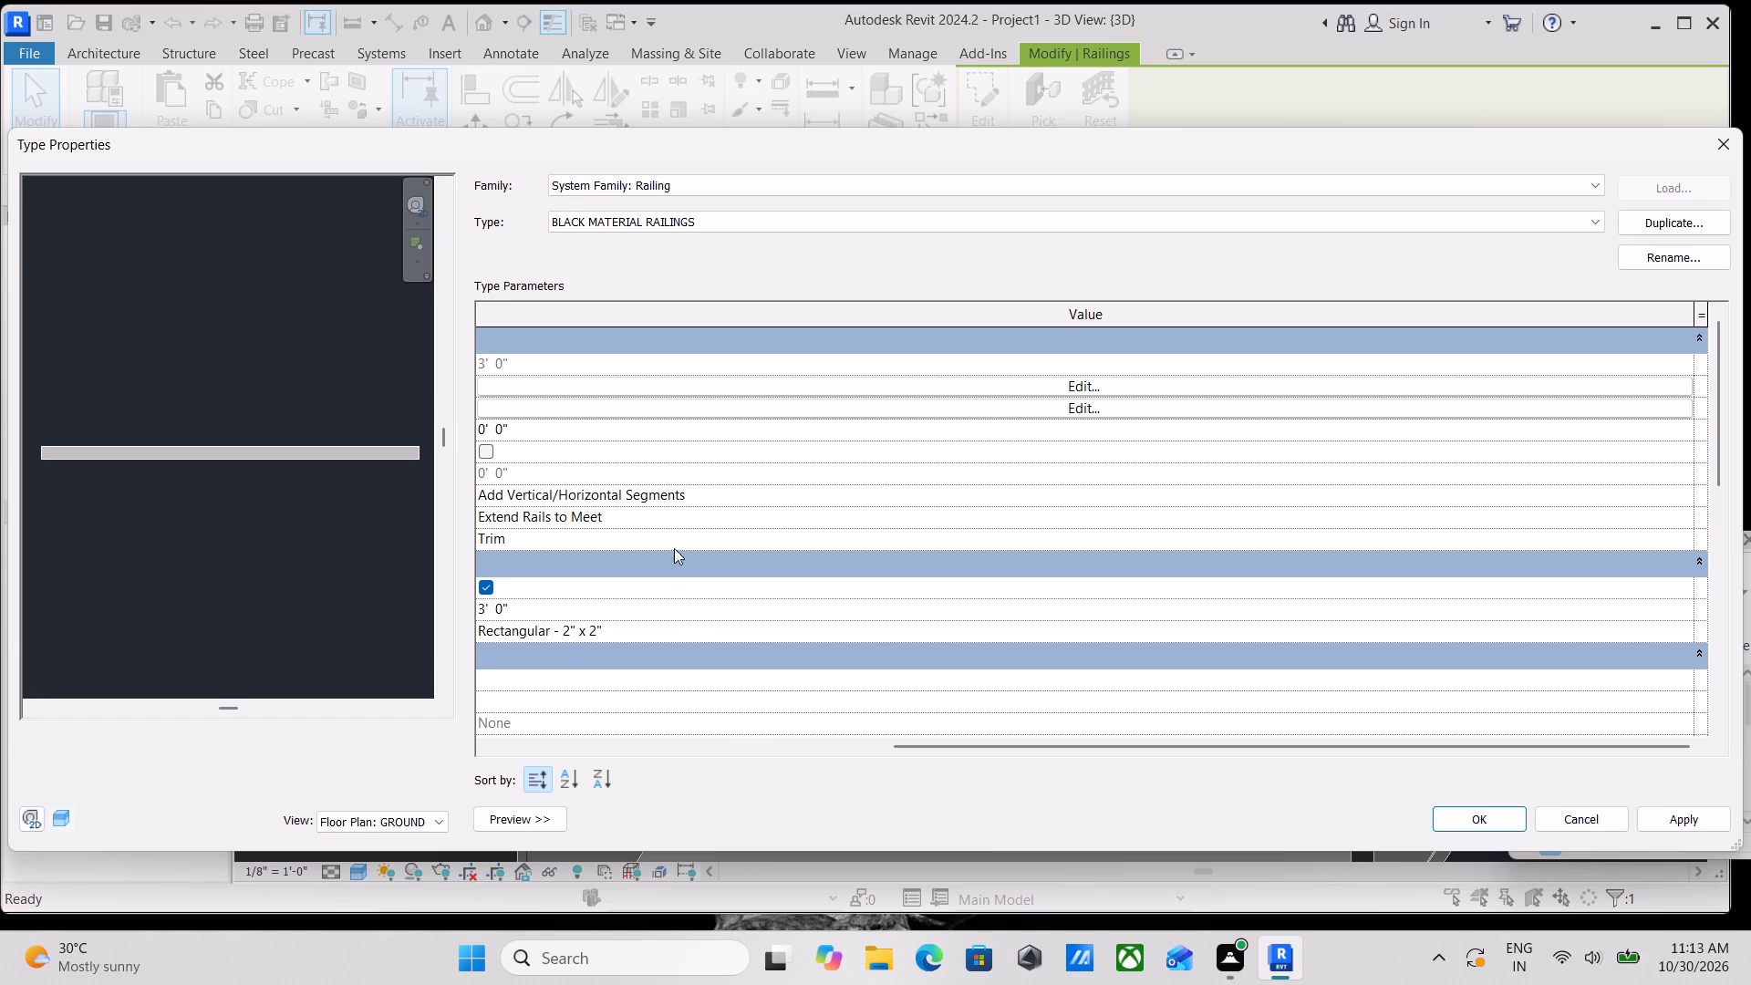
scroll(667, 557, down, 2)
scroll(535, 557, up, 3)
click(498, 814)
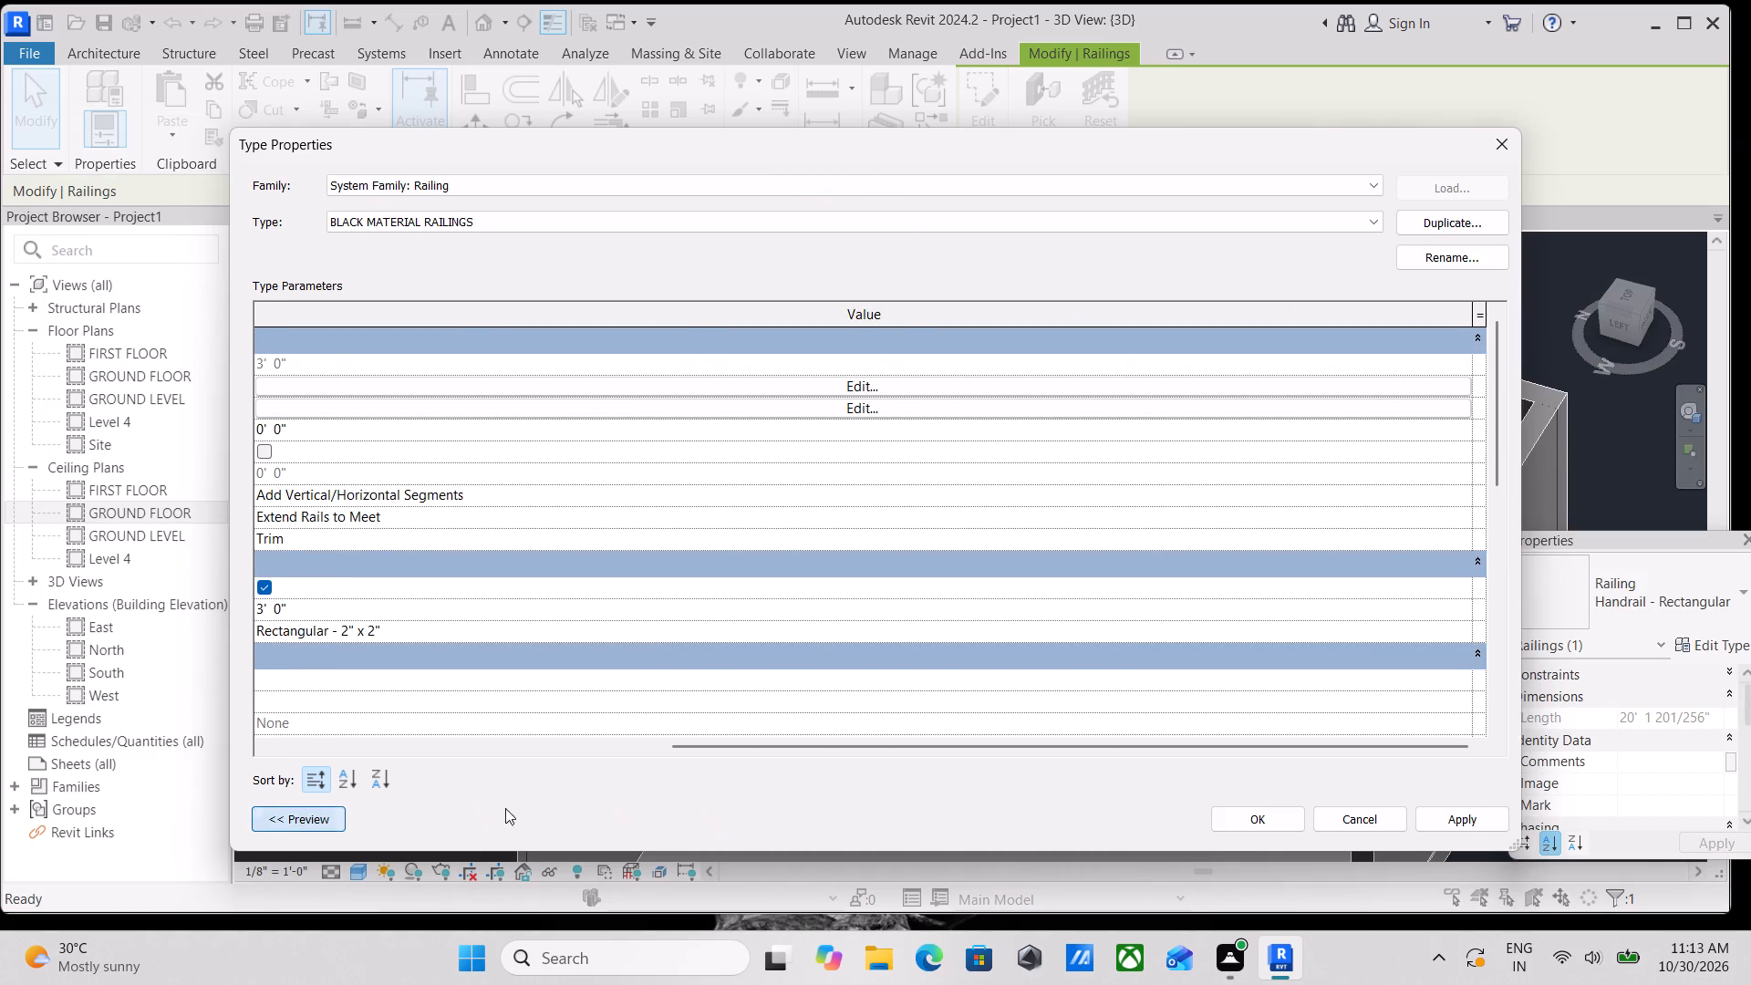
middle_drag(516, 709, 399, 690)
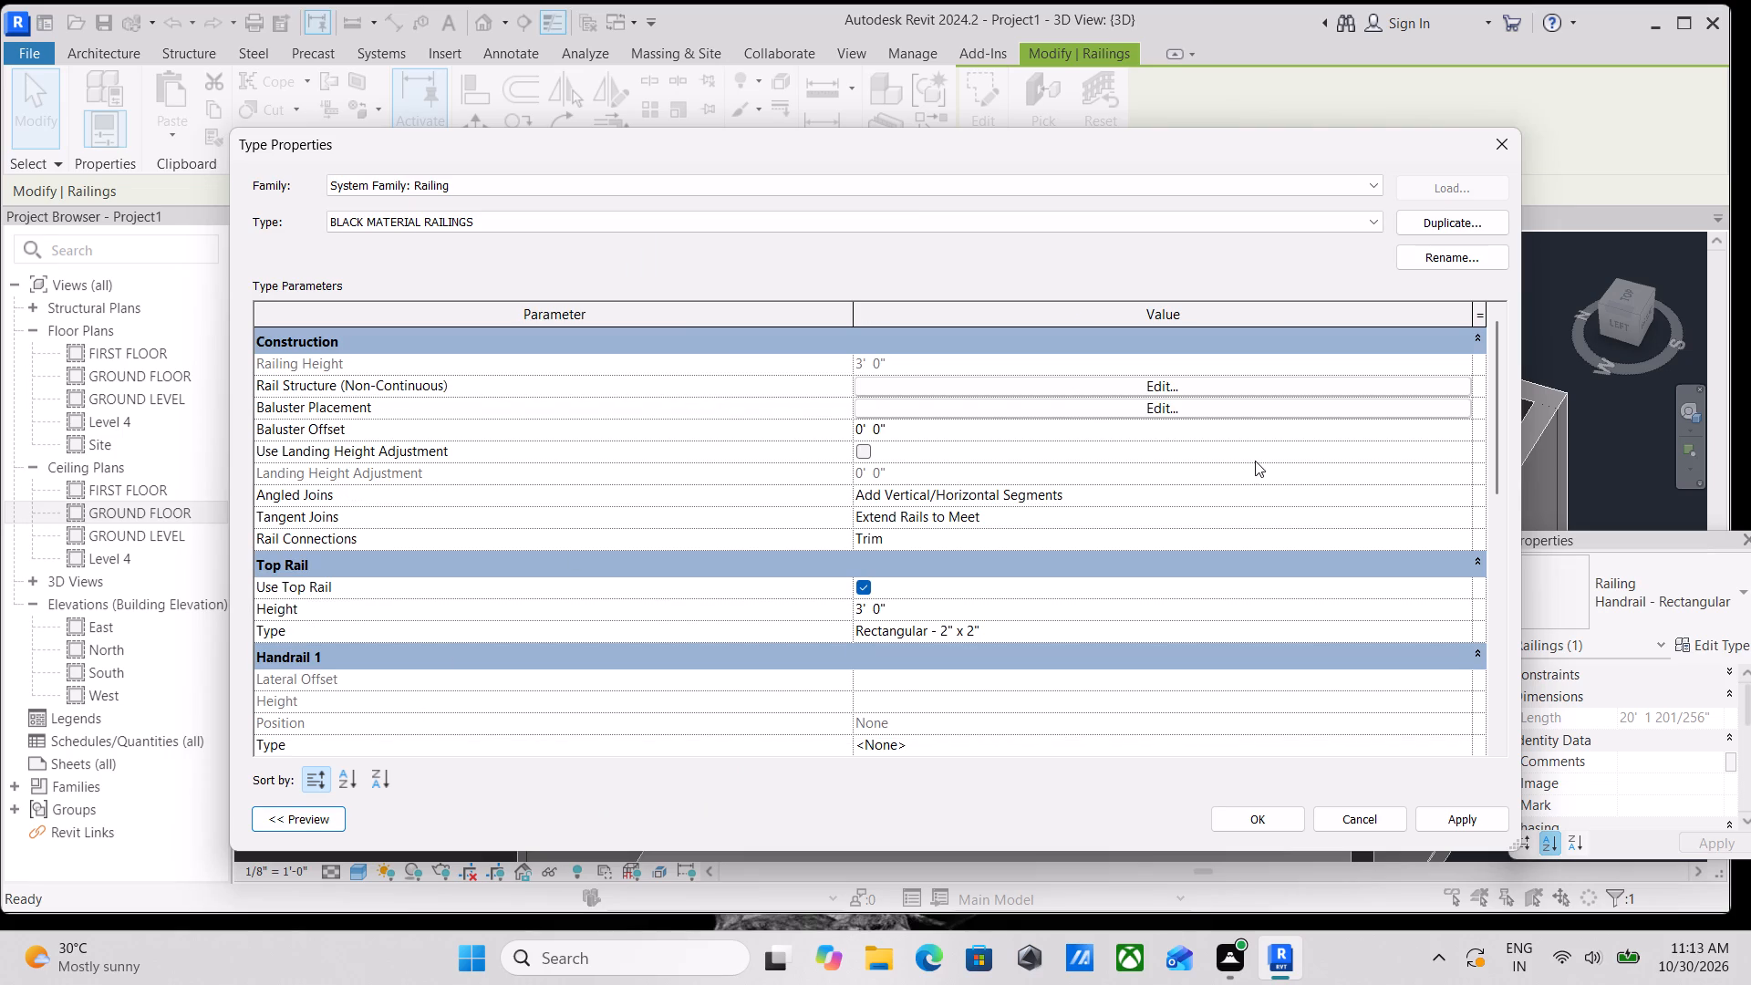
middle_drag(1255, 461, 732, 494)
middle_drag(496, 472, 895, 505)
middle_drag(1052, 511, 697, 521)
scroll(568, 472, up, 2)
scroll(1014, 411, down, 3)
scroll(1000, 546, down, 5)
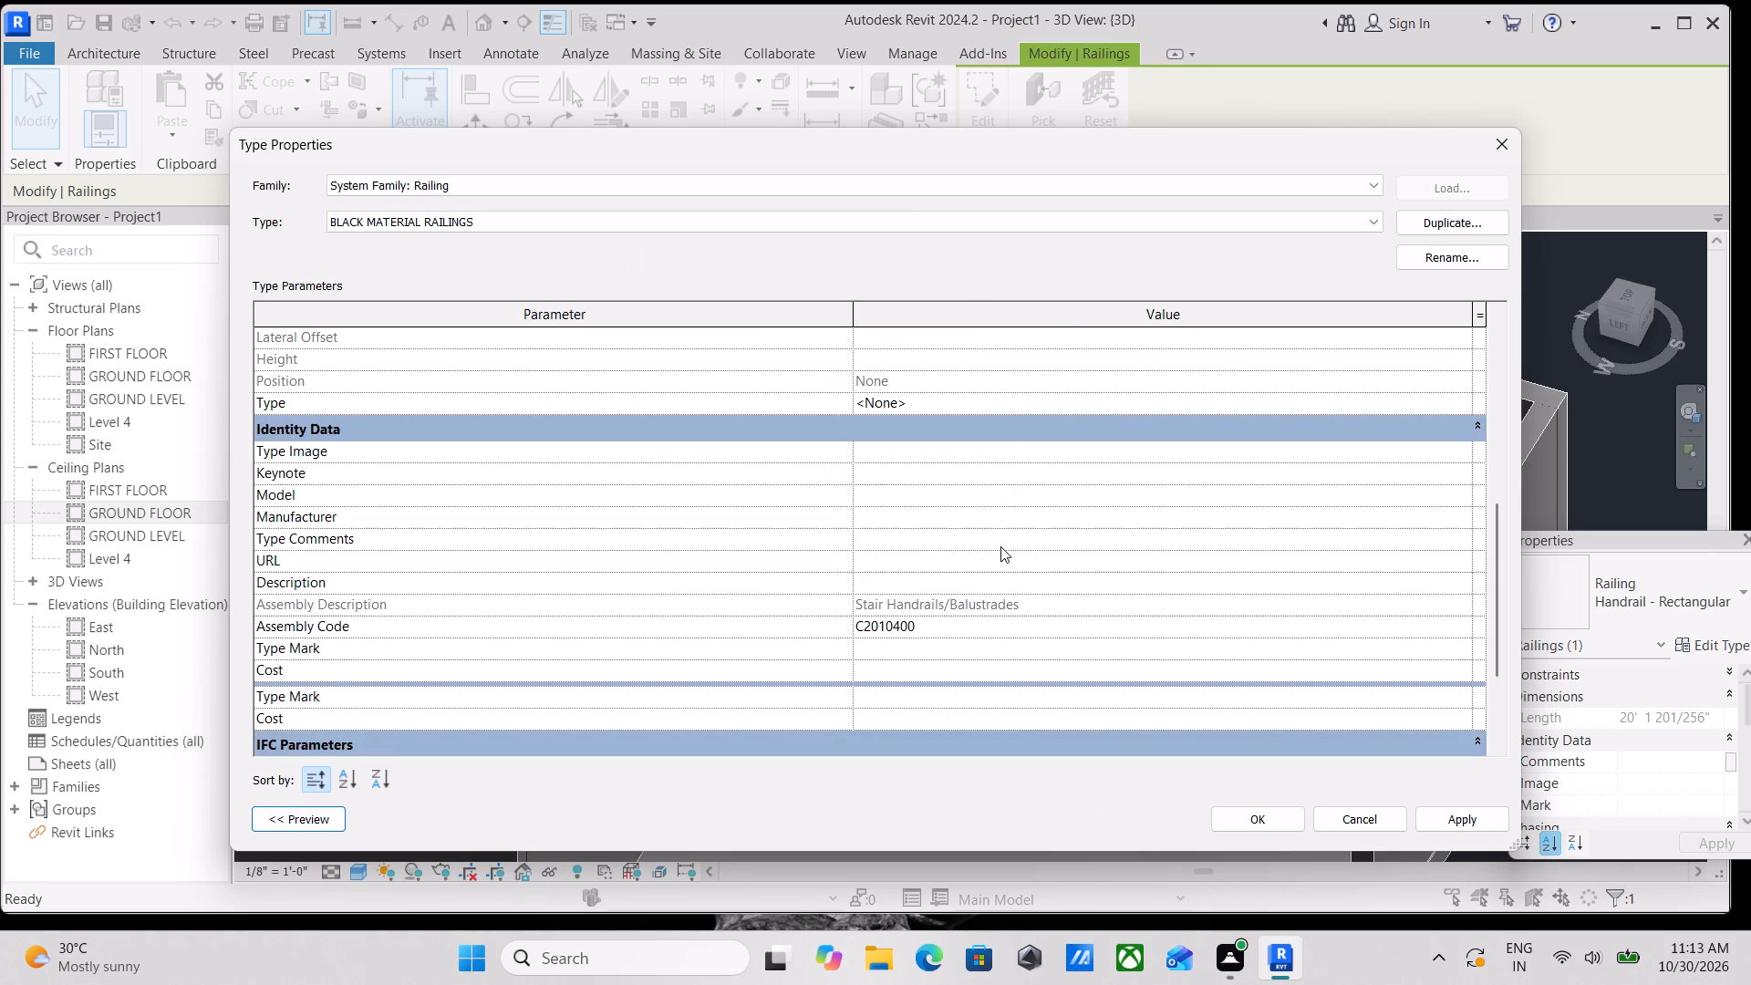
scroll(1003, 545, down, 9)
scroll(1003, 545, up, 5)
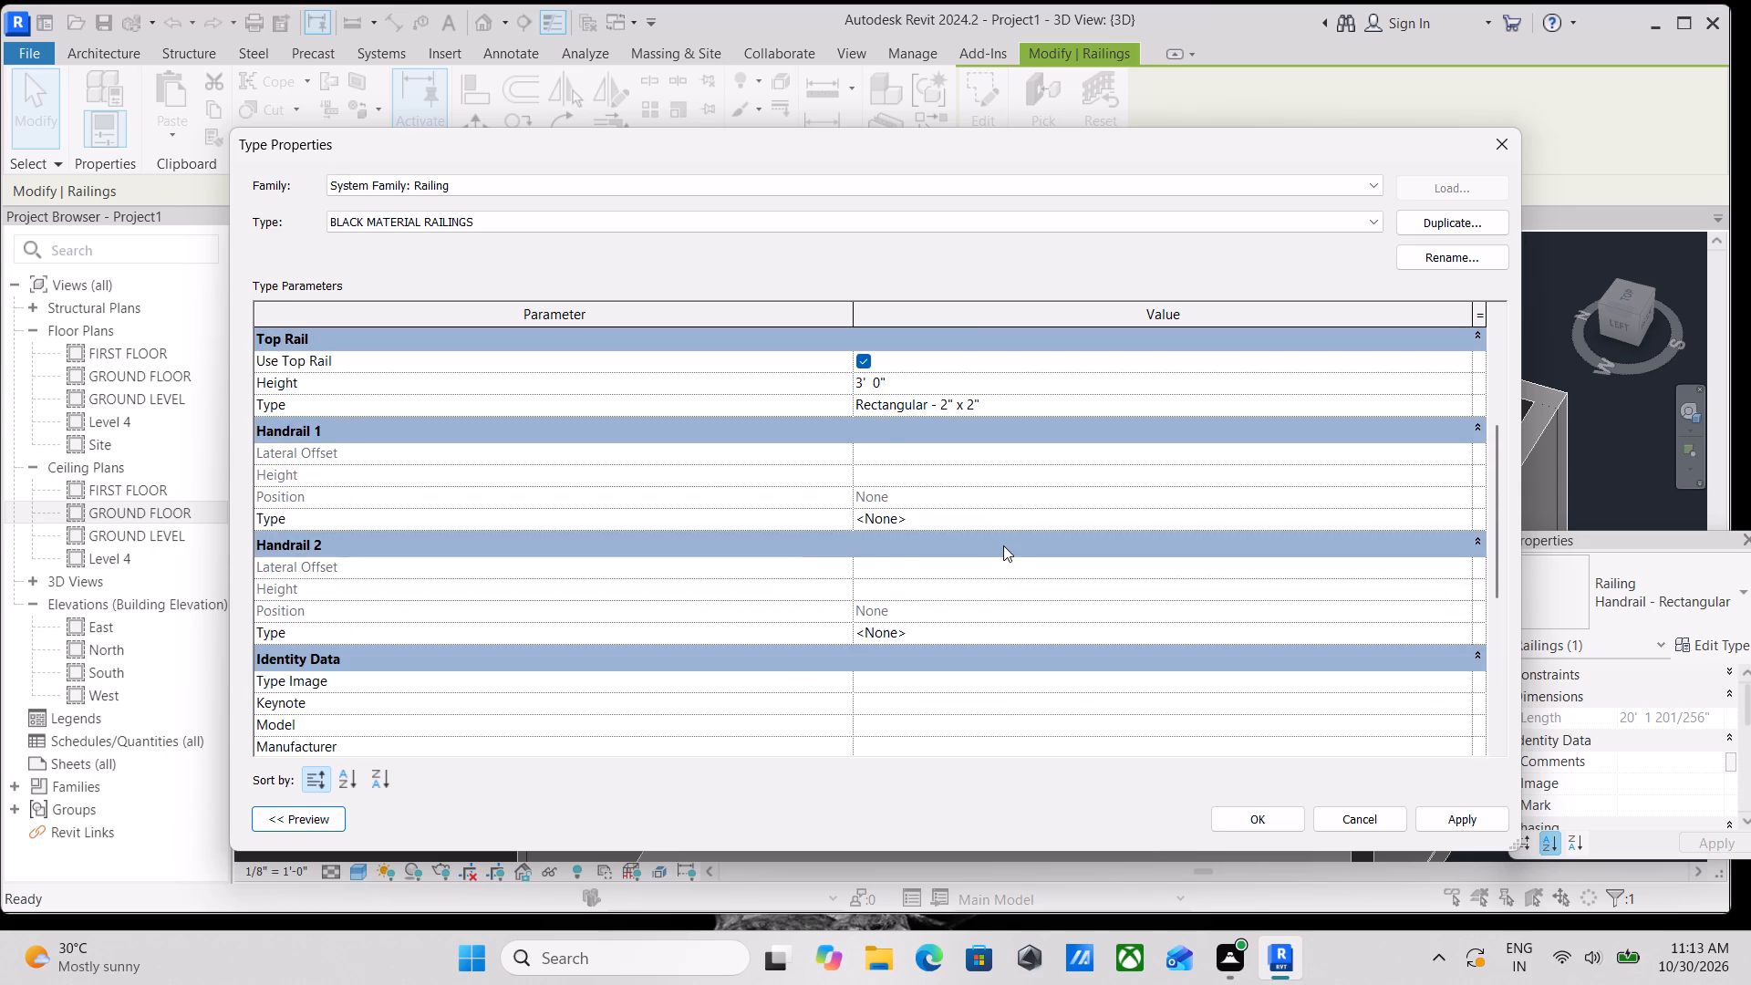
scroll(1003, 545, up, 1)
middle_drag(1003, 545, 747, 538)
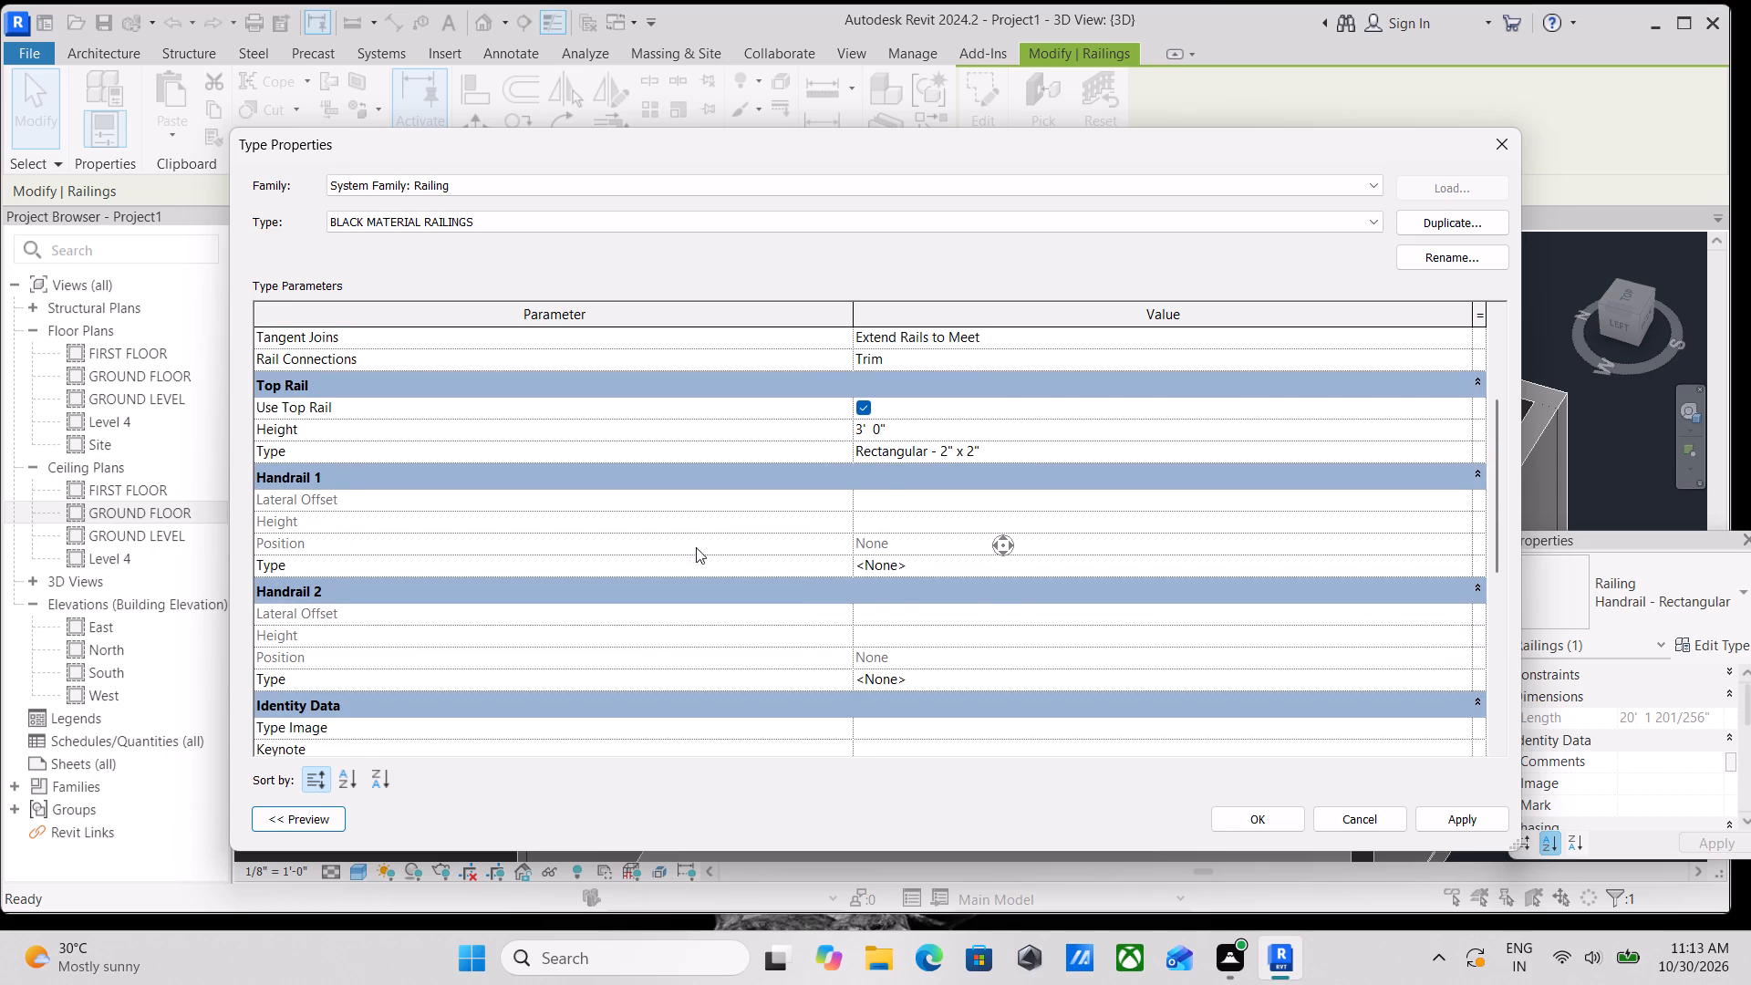
middle_drag(615, 544, 916, 534)
middle_drag(903, 512, 891, 586)
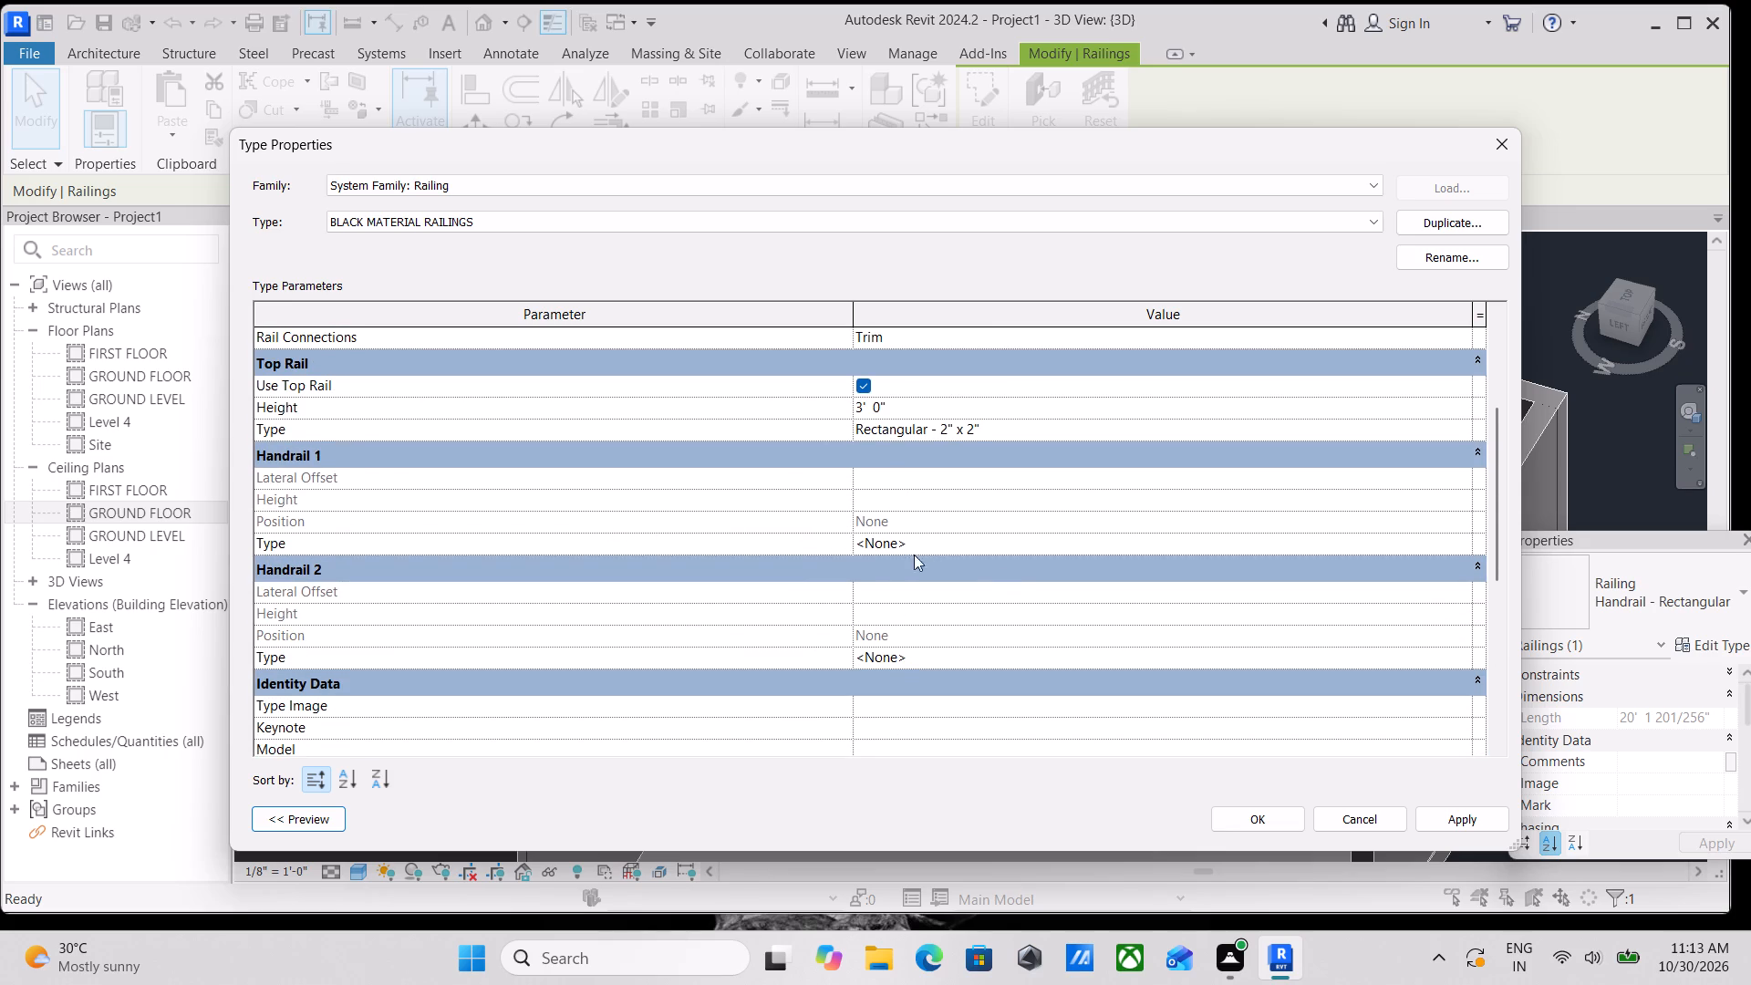
scroll(935, 456, up, 3)
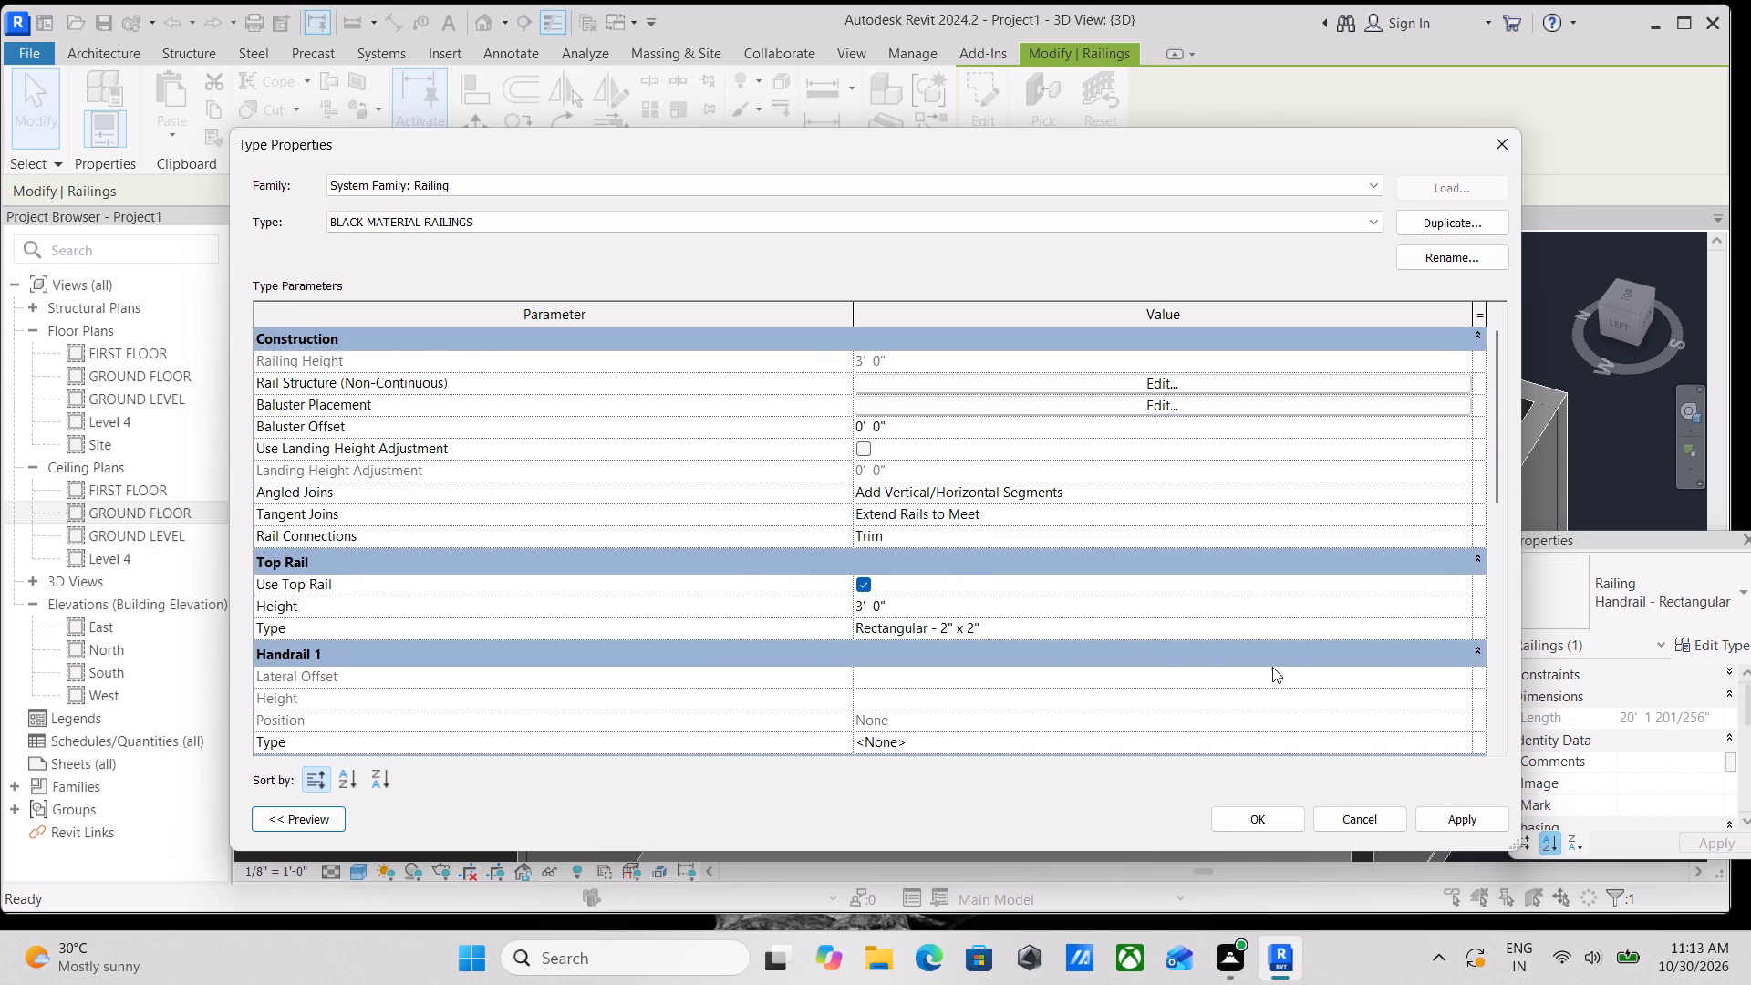
Set the material of the Rectangular - 2" x 2" top rail type to BLACK MATERIAL.
click(1472, 629)
click(1466, 625)
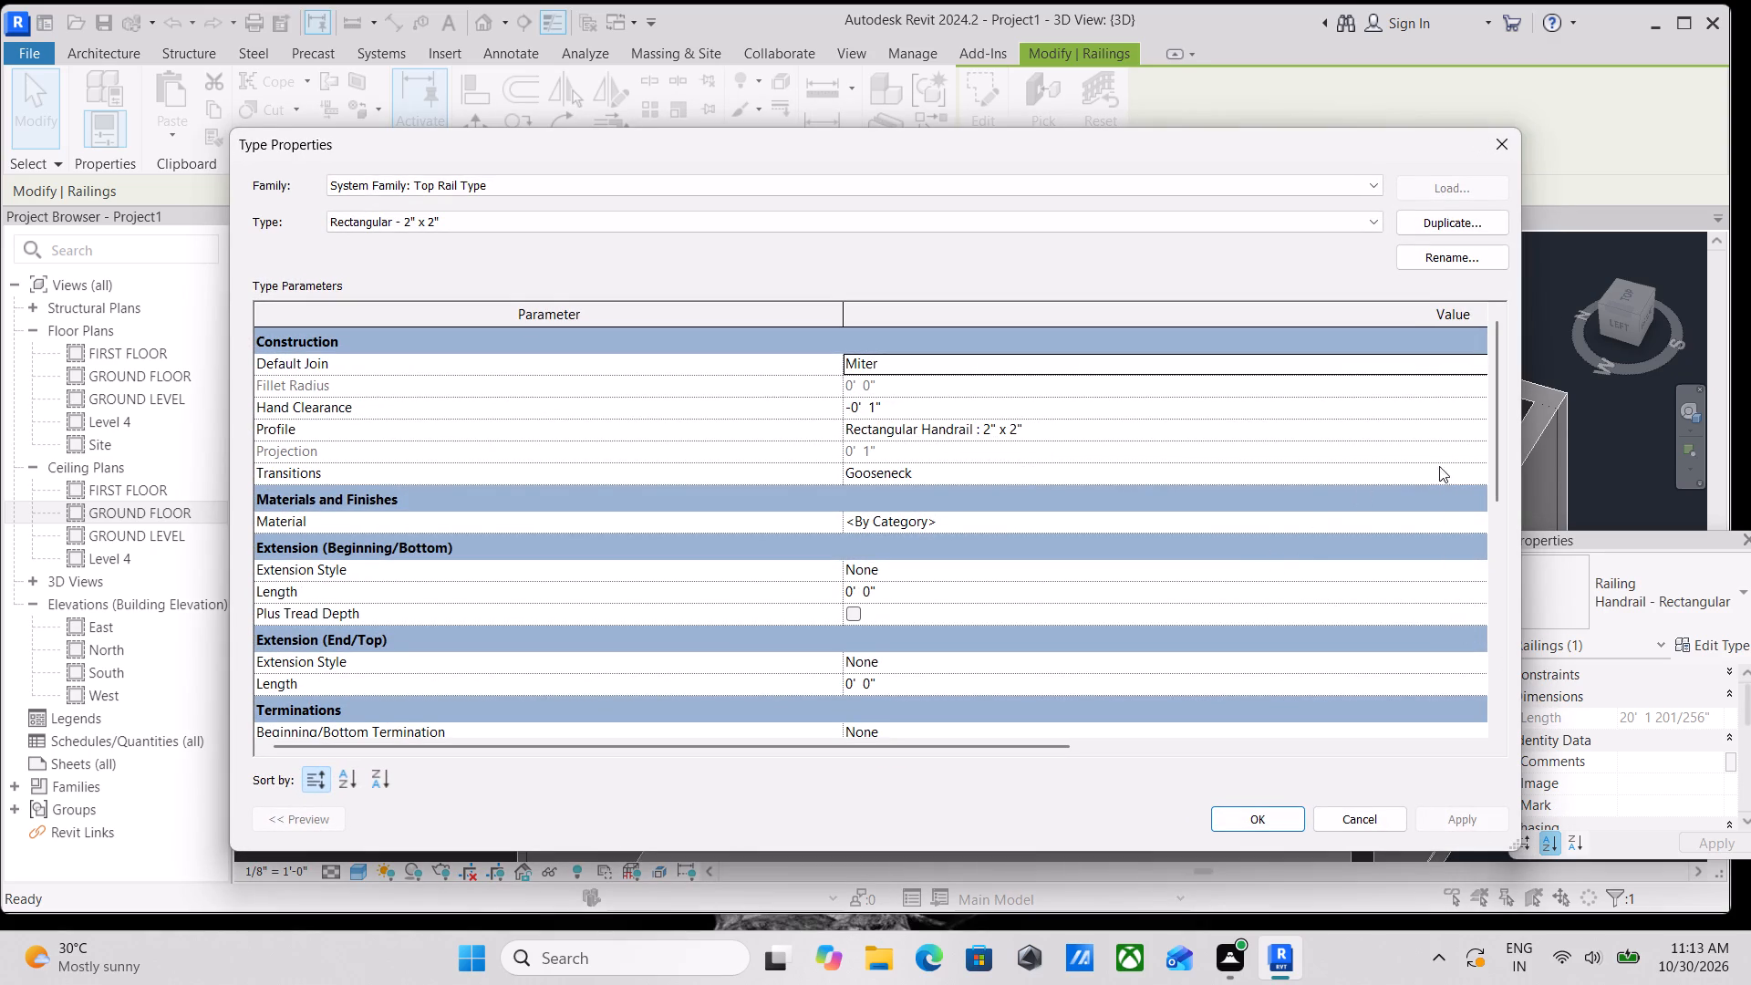
click(1472, 525)
click(1449, 522)
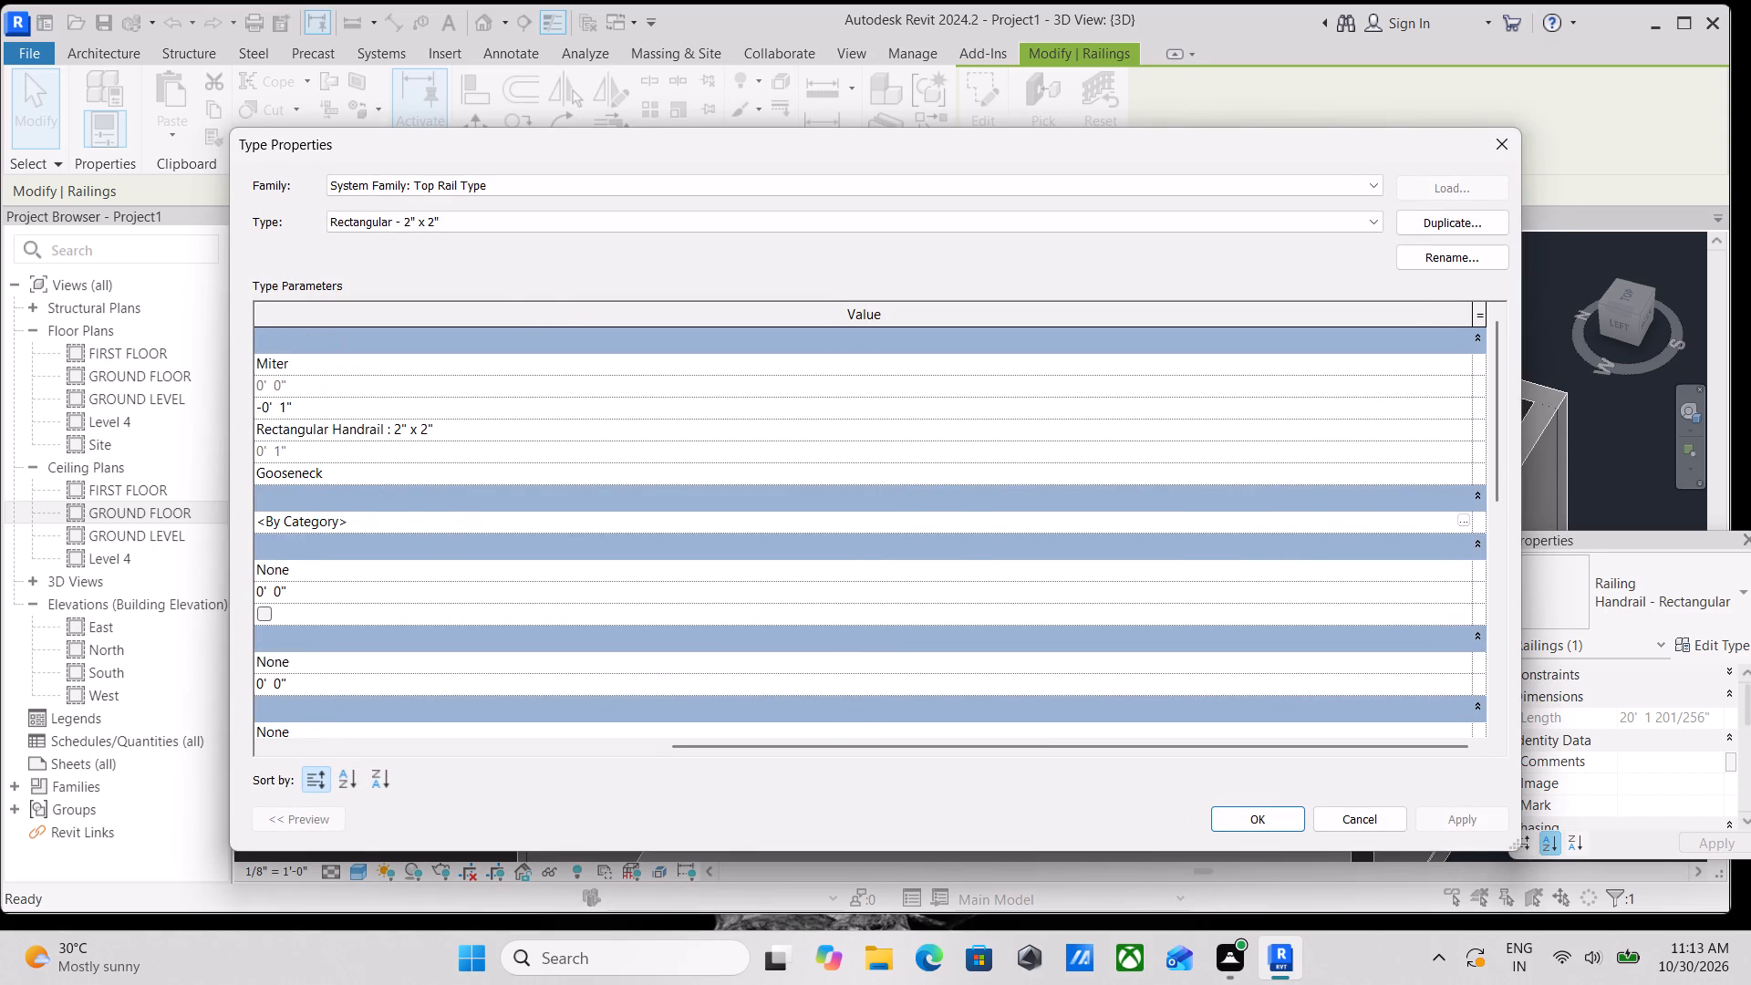
click(1460, 526)
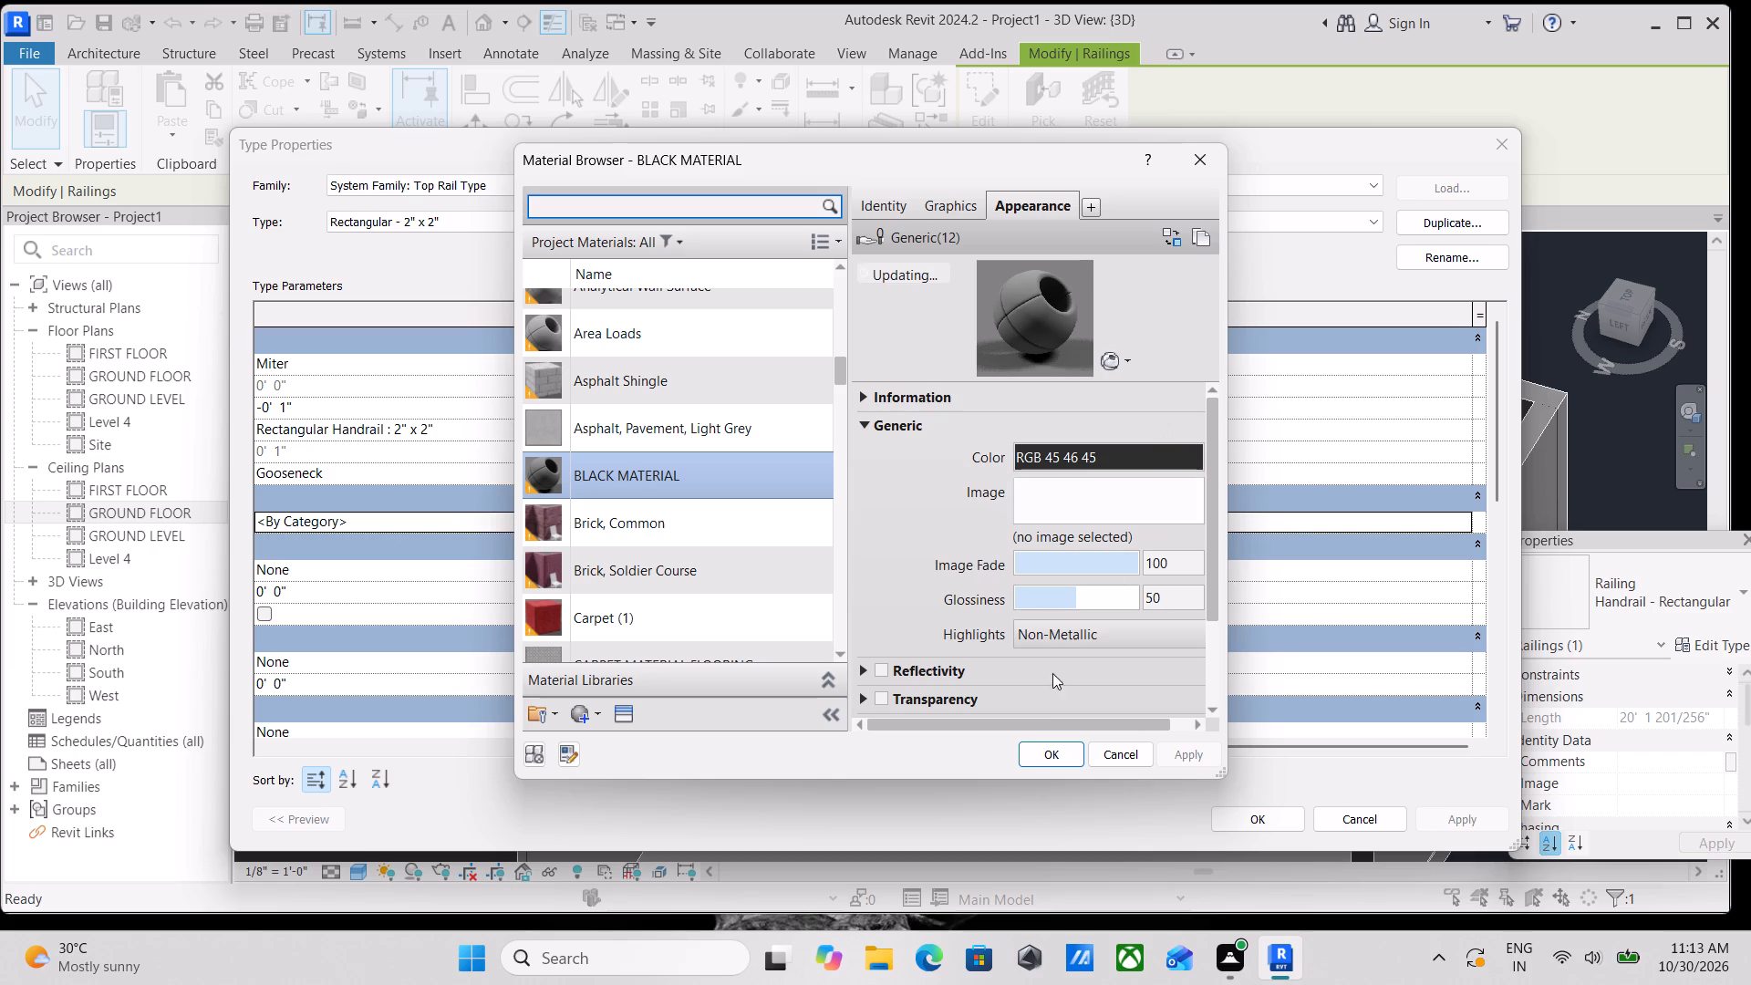
click(1046, 755)
scroll(601, 587, down, 1)
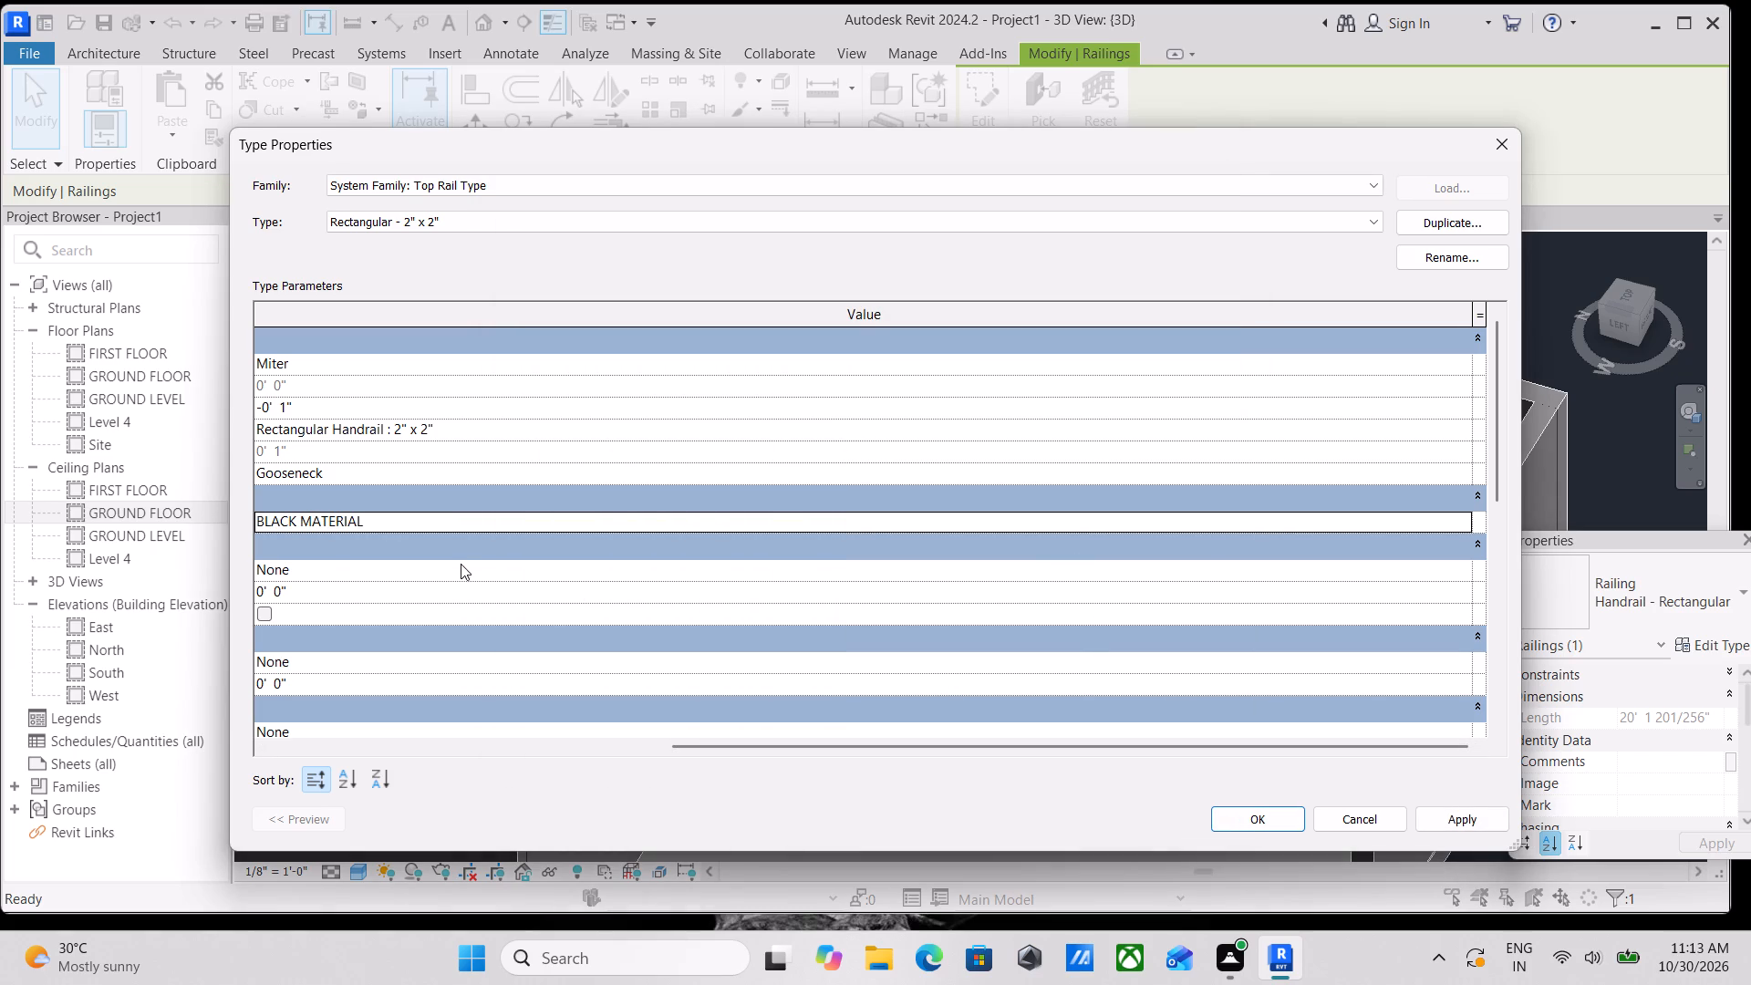
scroll(715, 500, up, 3)
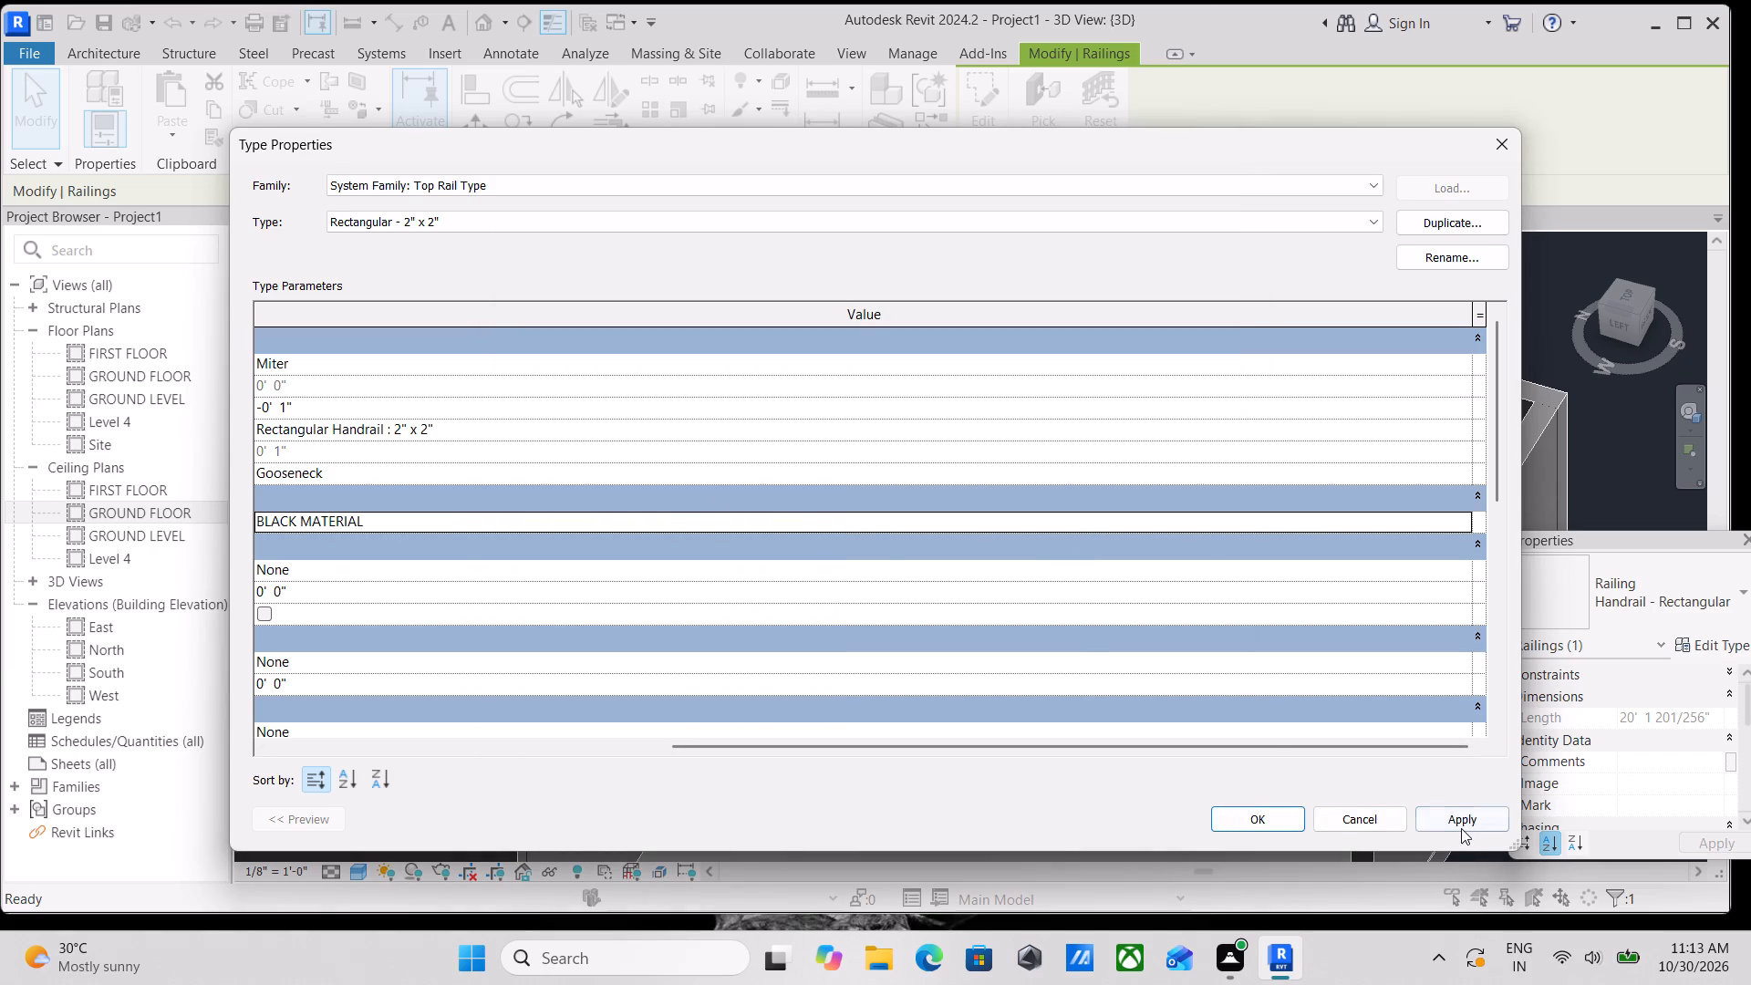
click(1461, 828)
click(1259, 818)
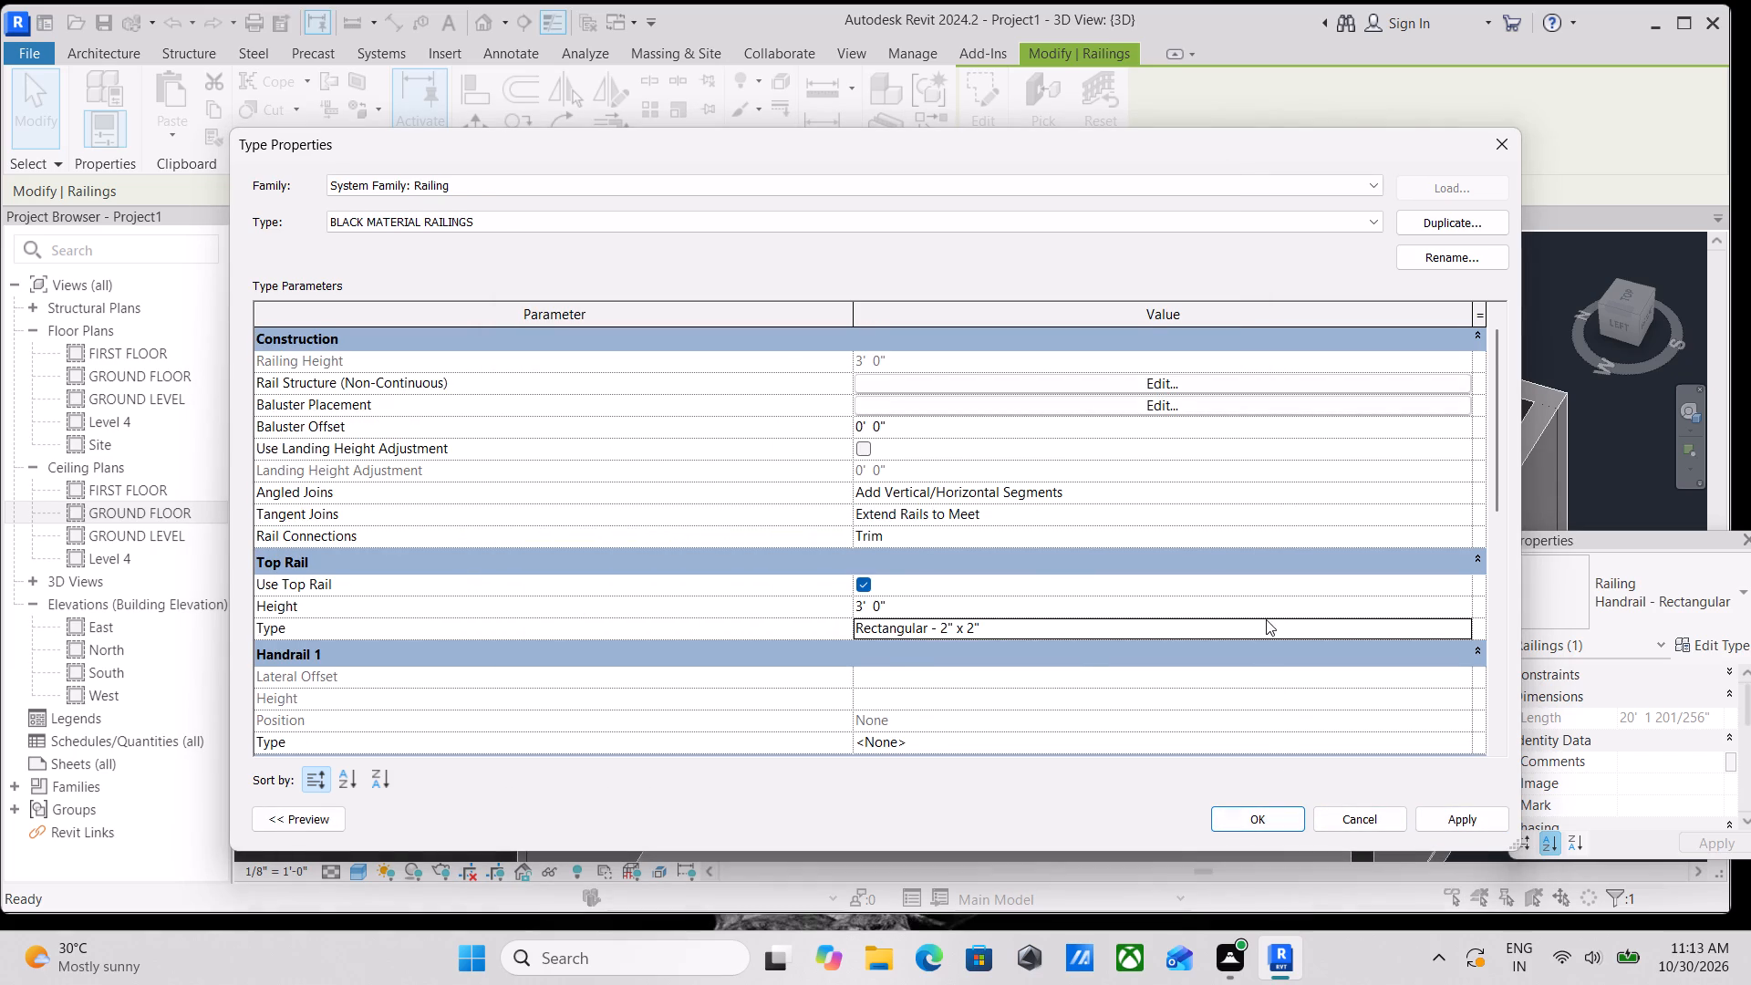
Assign the Circular - 1 1/2" type to Handrail 1 and set that handrail type's material to BLACK MATERIAL.
scroll(1266, 619, down, 1)
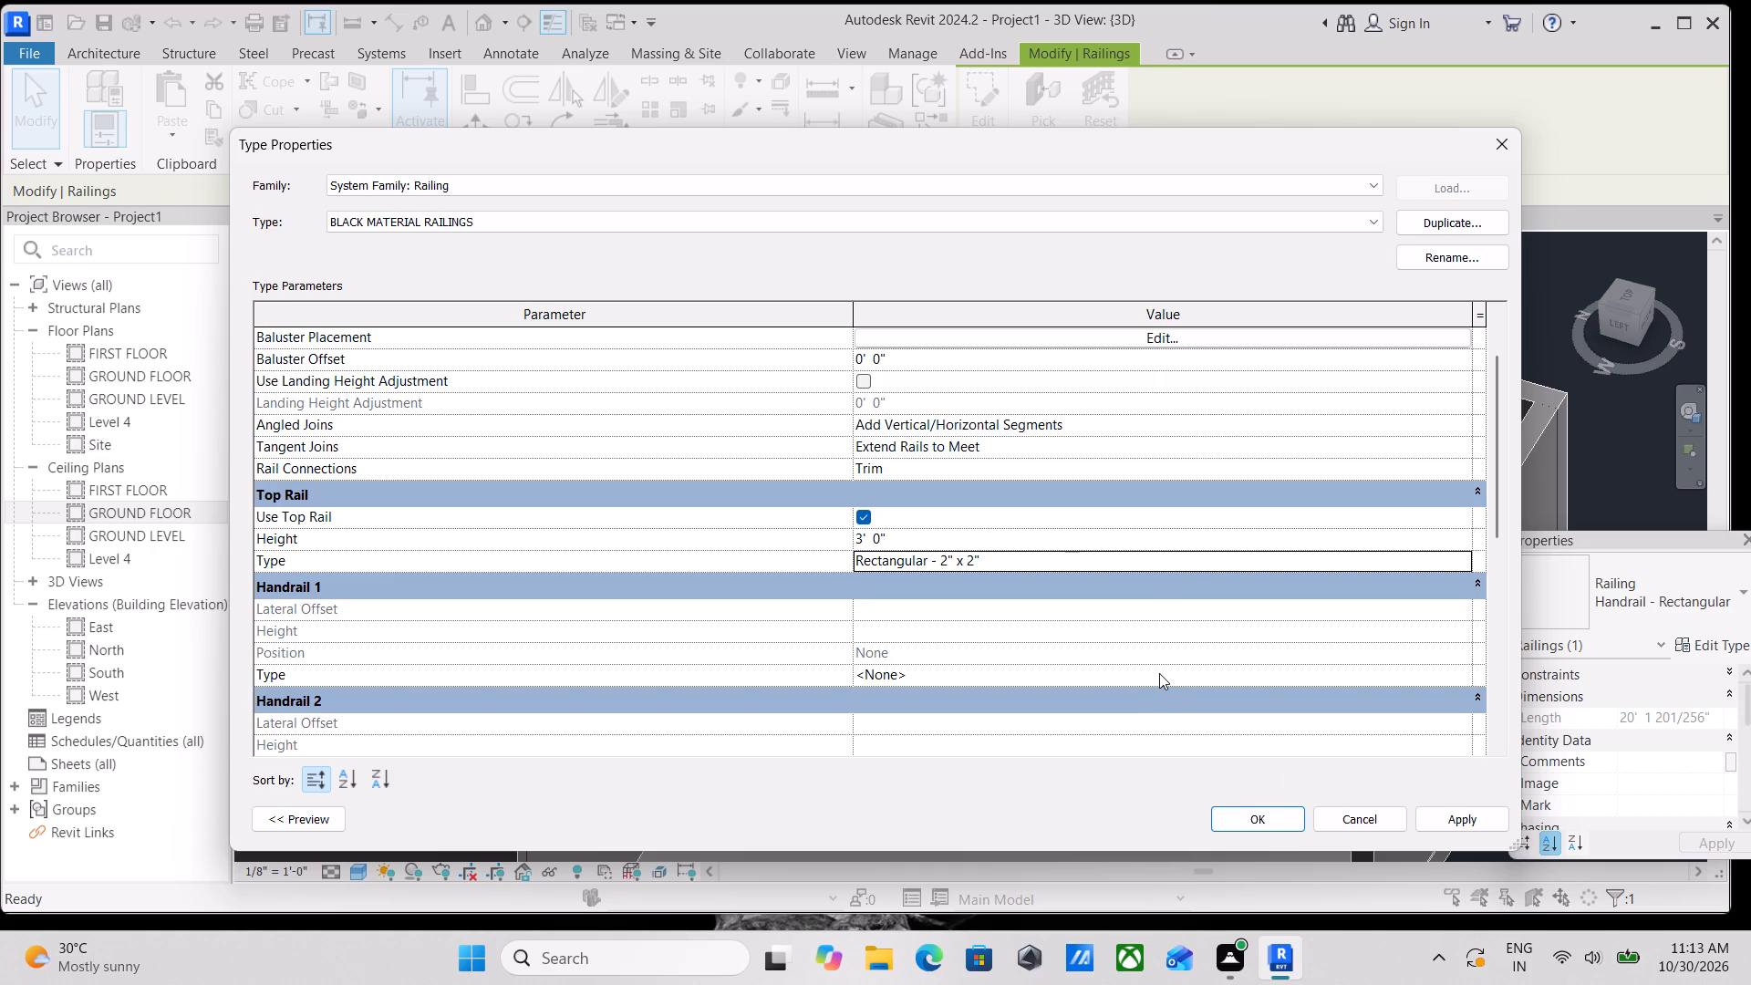
click(1349, 674)
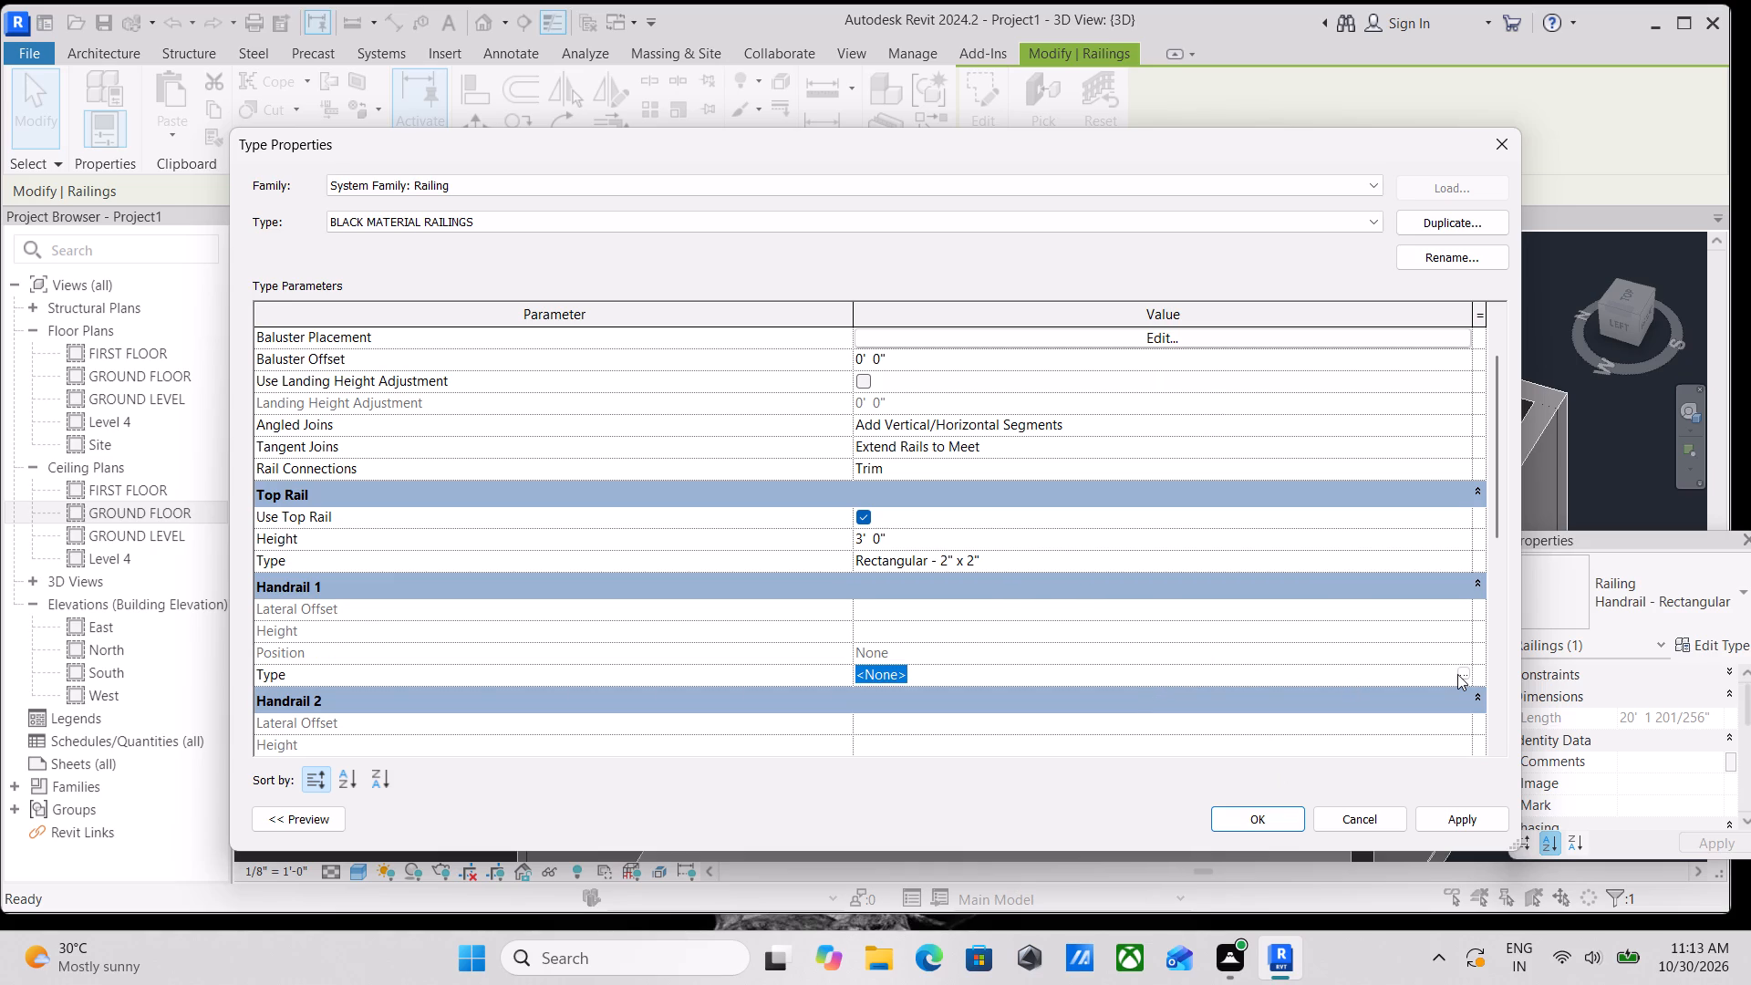
click(1457, 674)
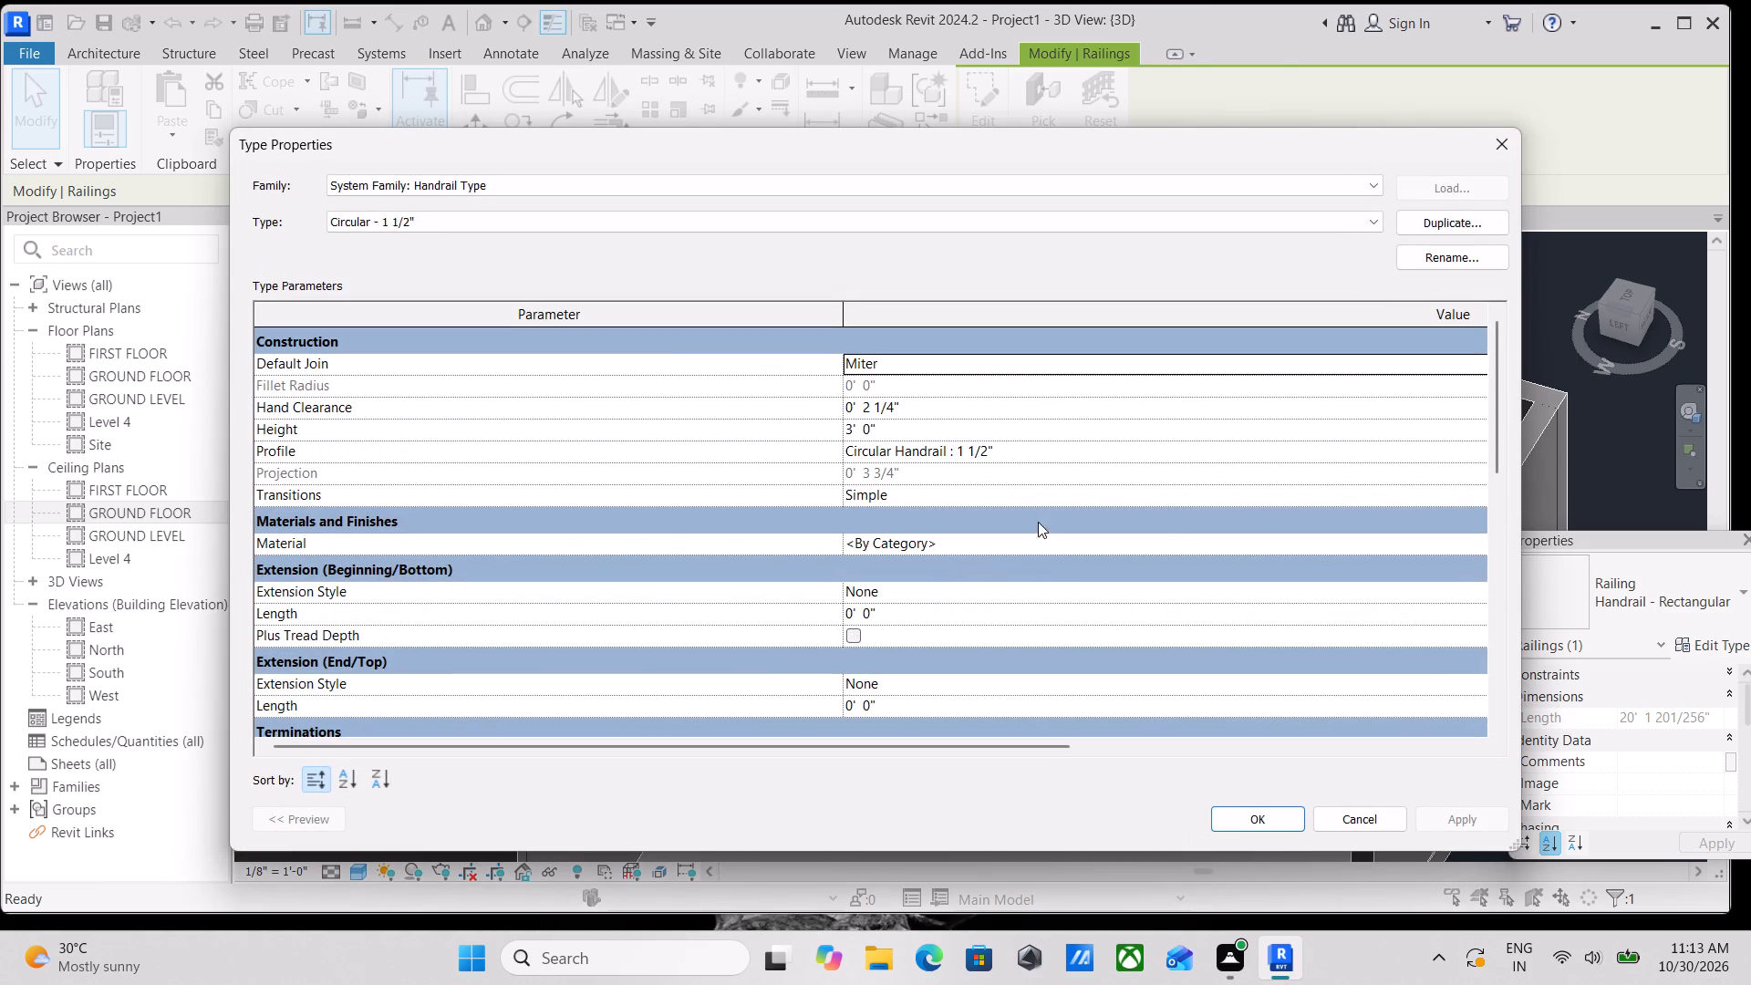
click(1411, 544)
click(1462, 542)
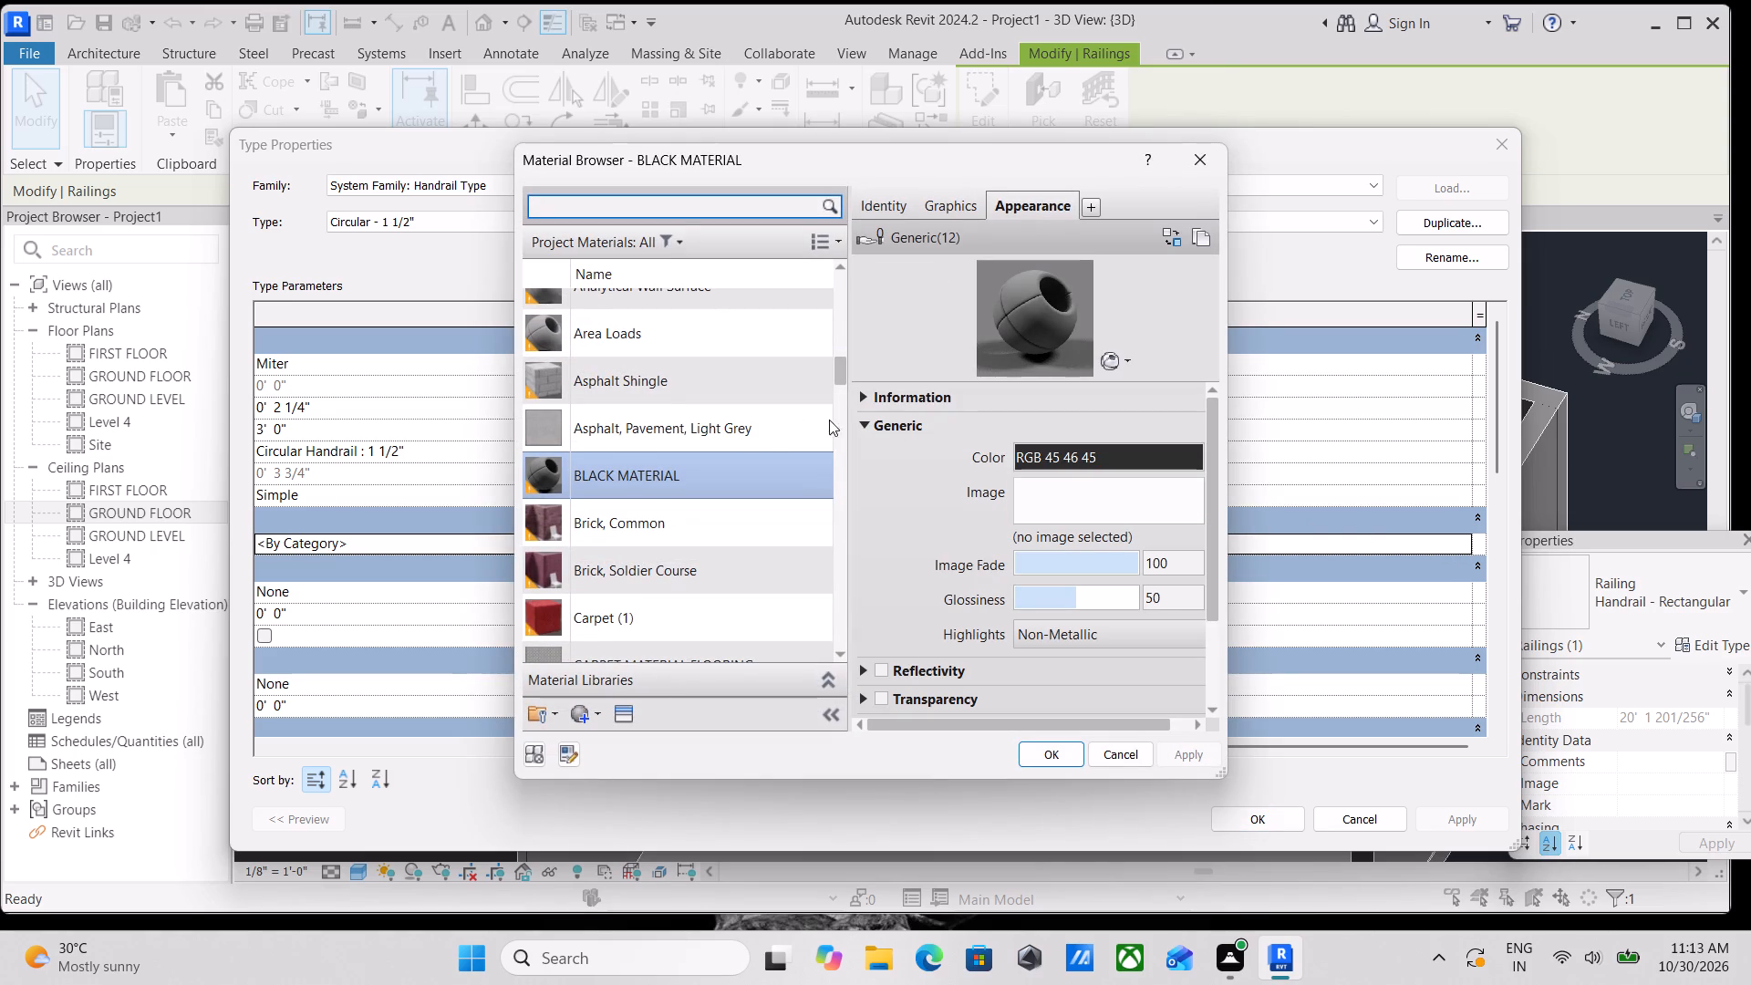
click(1048, 760)
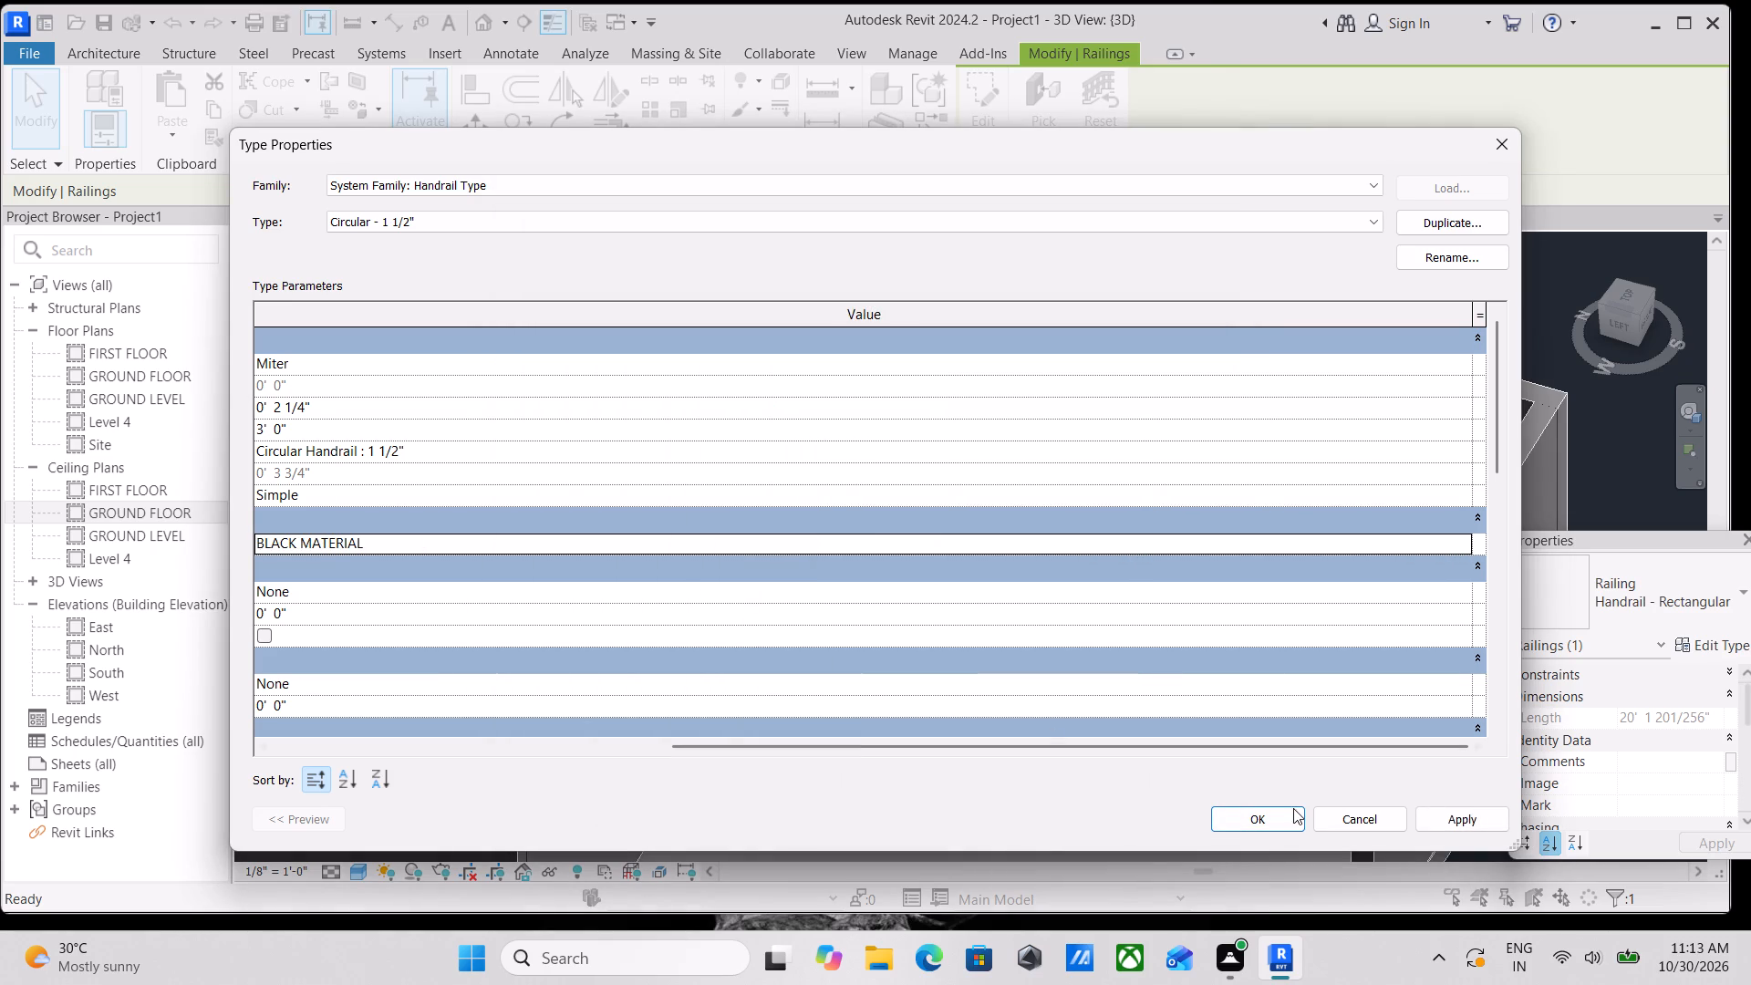
click(1447, 821)
click(1273, 814)
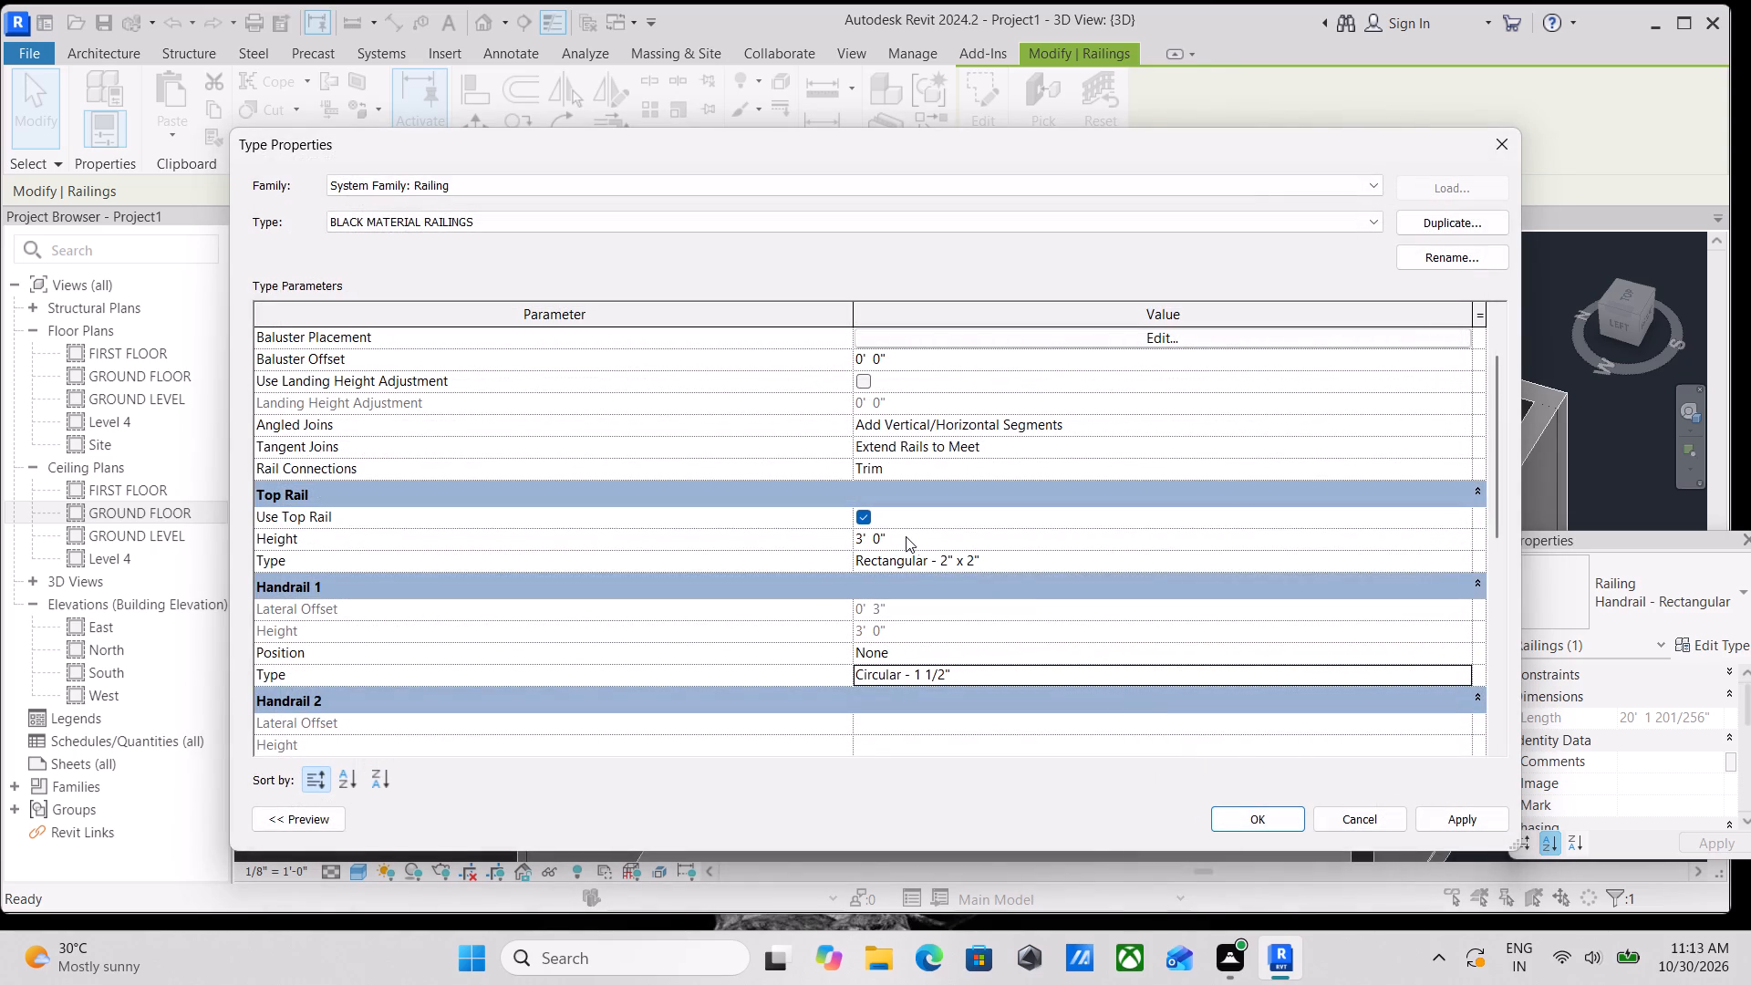
Assign the Circular - 1 1/2" handrail type to Handrail 2 of the railing type.
scroll(945, 643, down, 1)
middle_drag(945, 643, 943, 596)
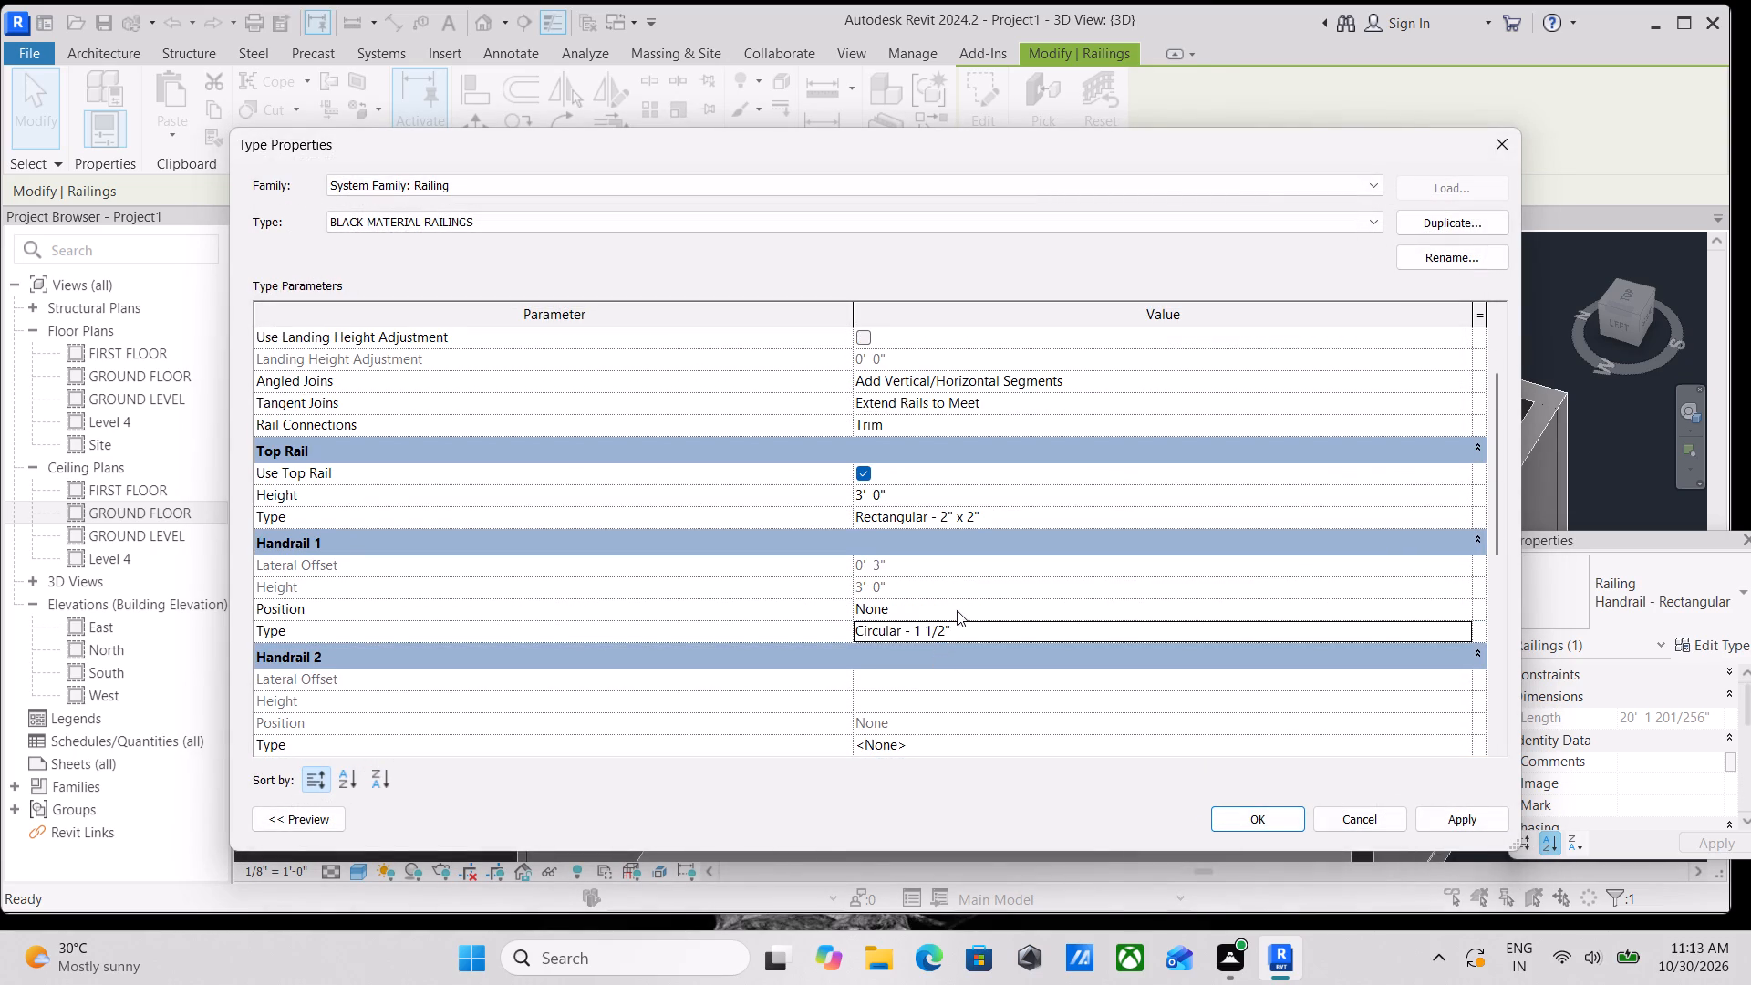
scroll(973, 602, down, 3)
scroll(973, 602, up, 1)
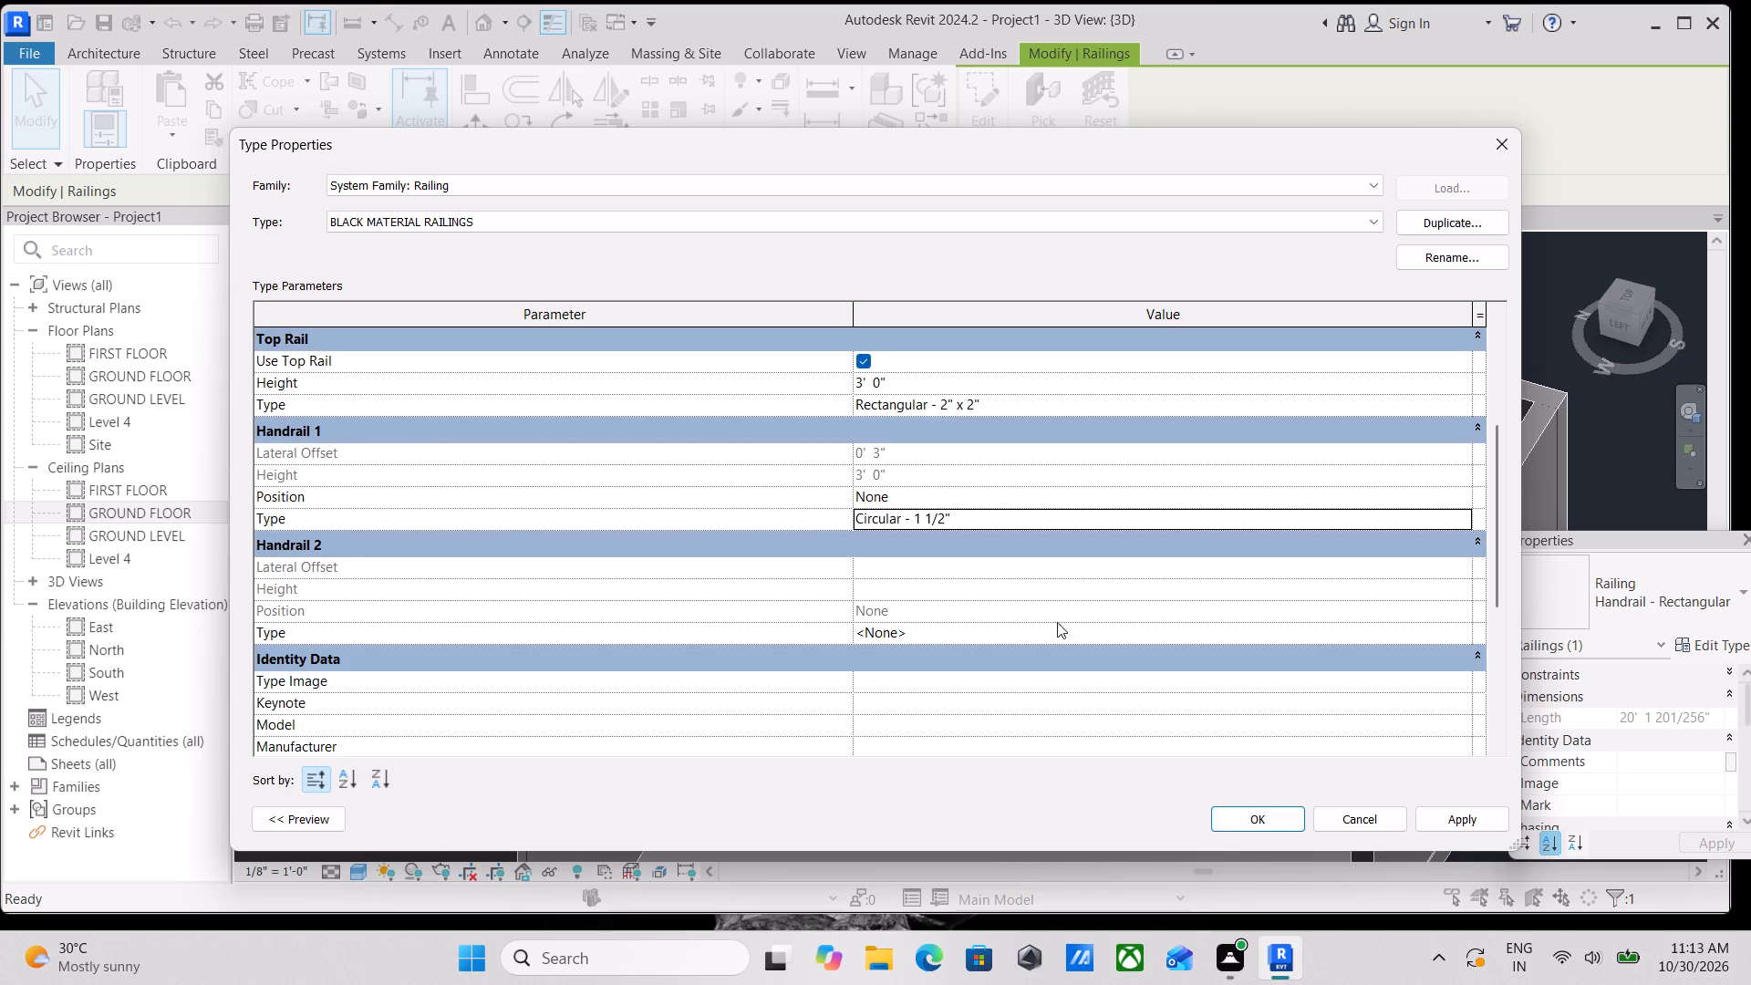
click(922, 631)
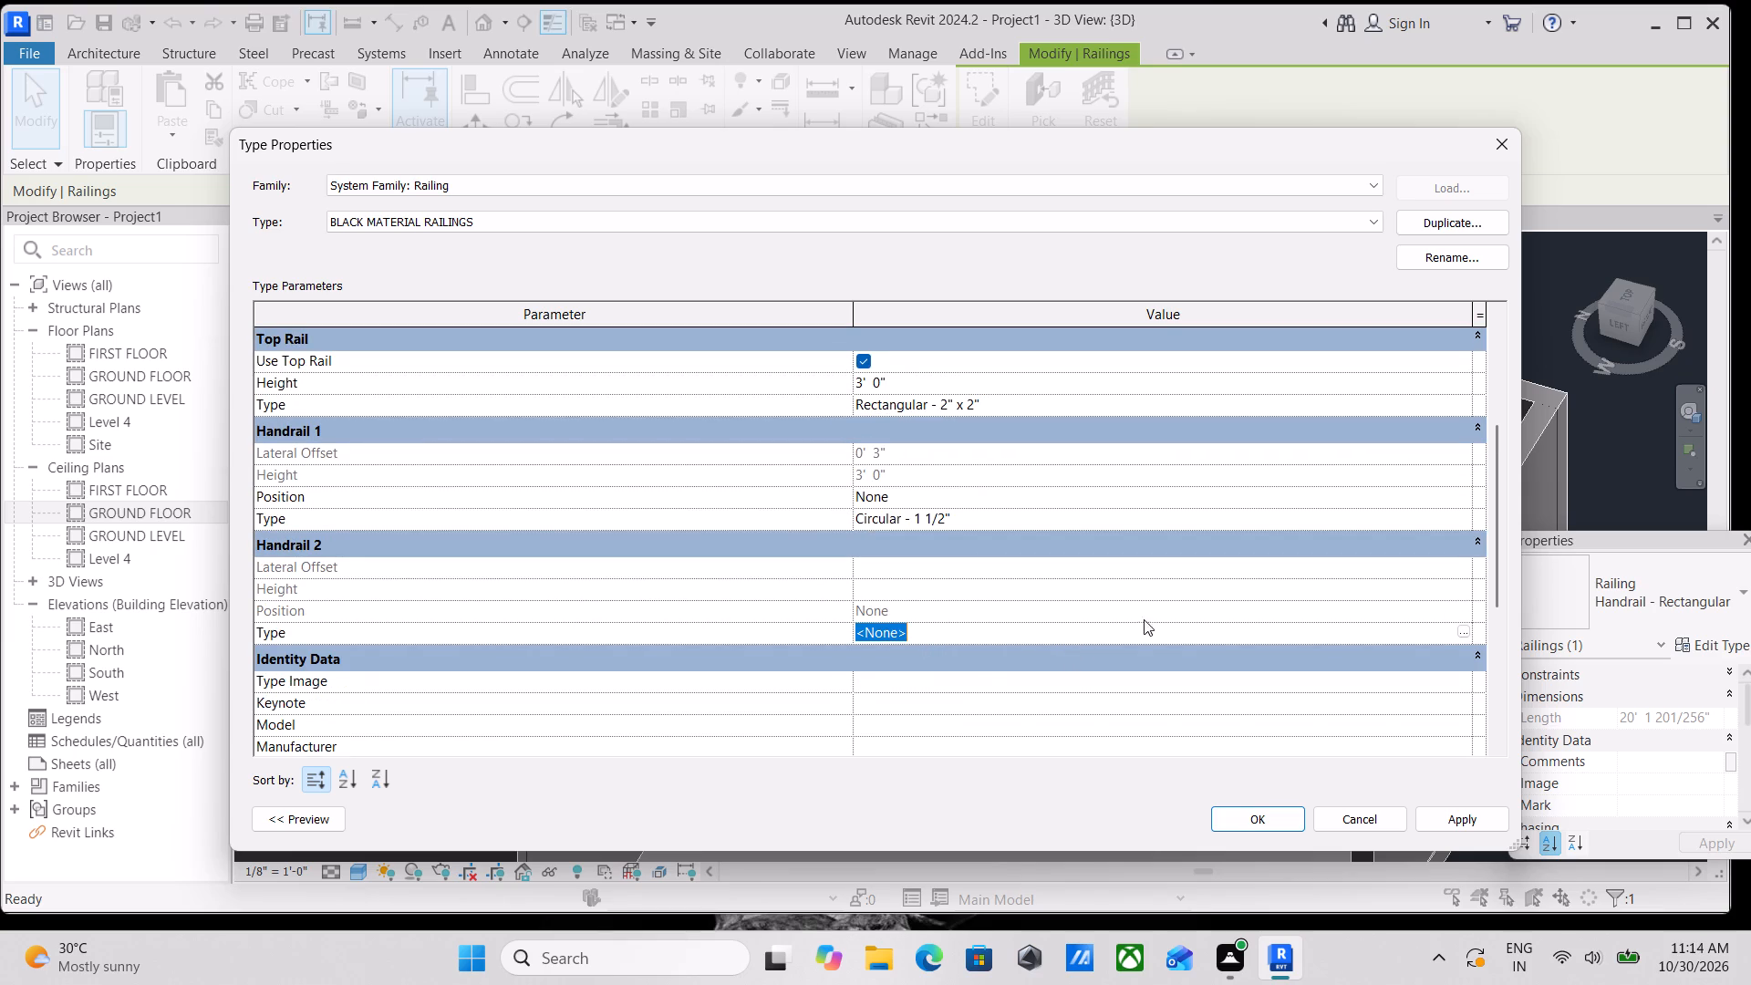
click(1461, 634)
scroll(817, 555, down, 5)
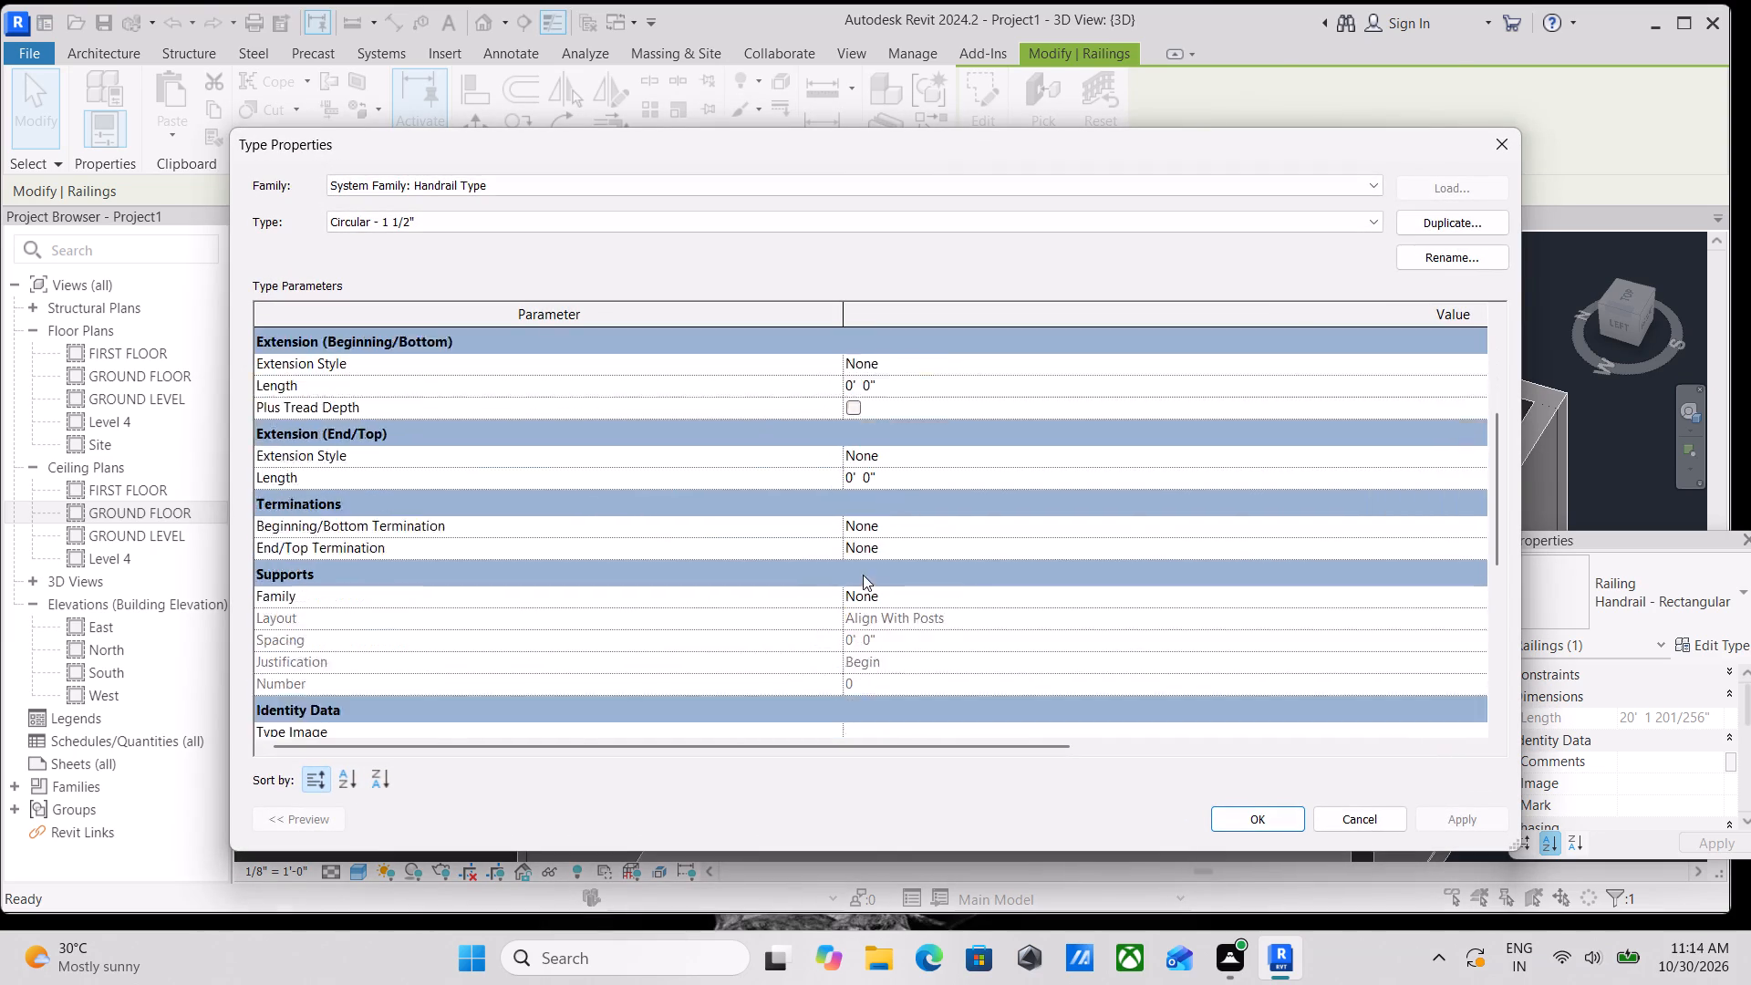
scroll(863, 575, down, 3)
scroll(1280, 787, down, 3)
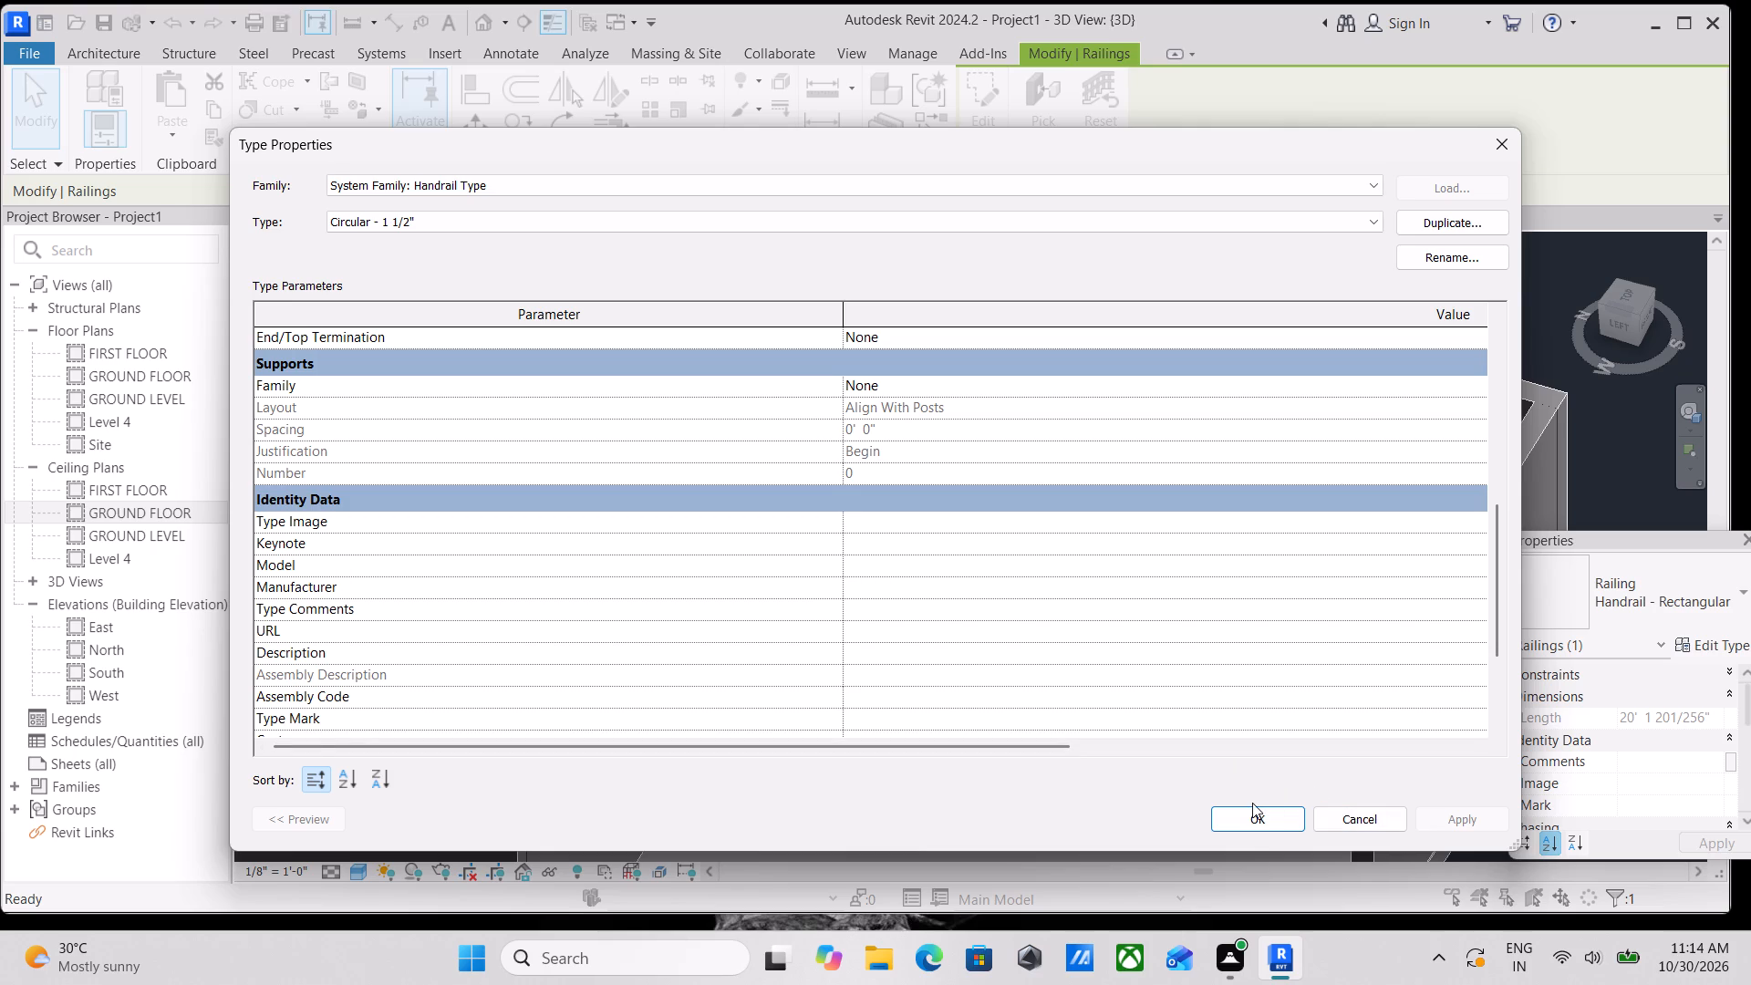
click(1252, 805)
Examine the baluster placement of the BLACK MATERIAL RAILINGS type and the family options for its regular baluster, then close the type's properties unapplied.
scroll(666, 498, down, 4)
scroll(733, 595, down, 2)
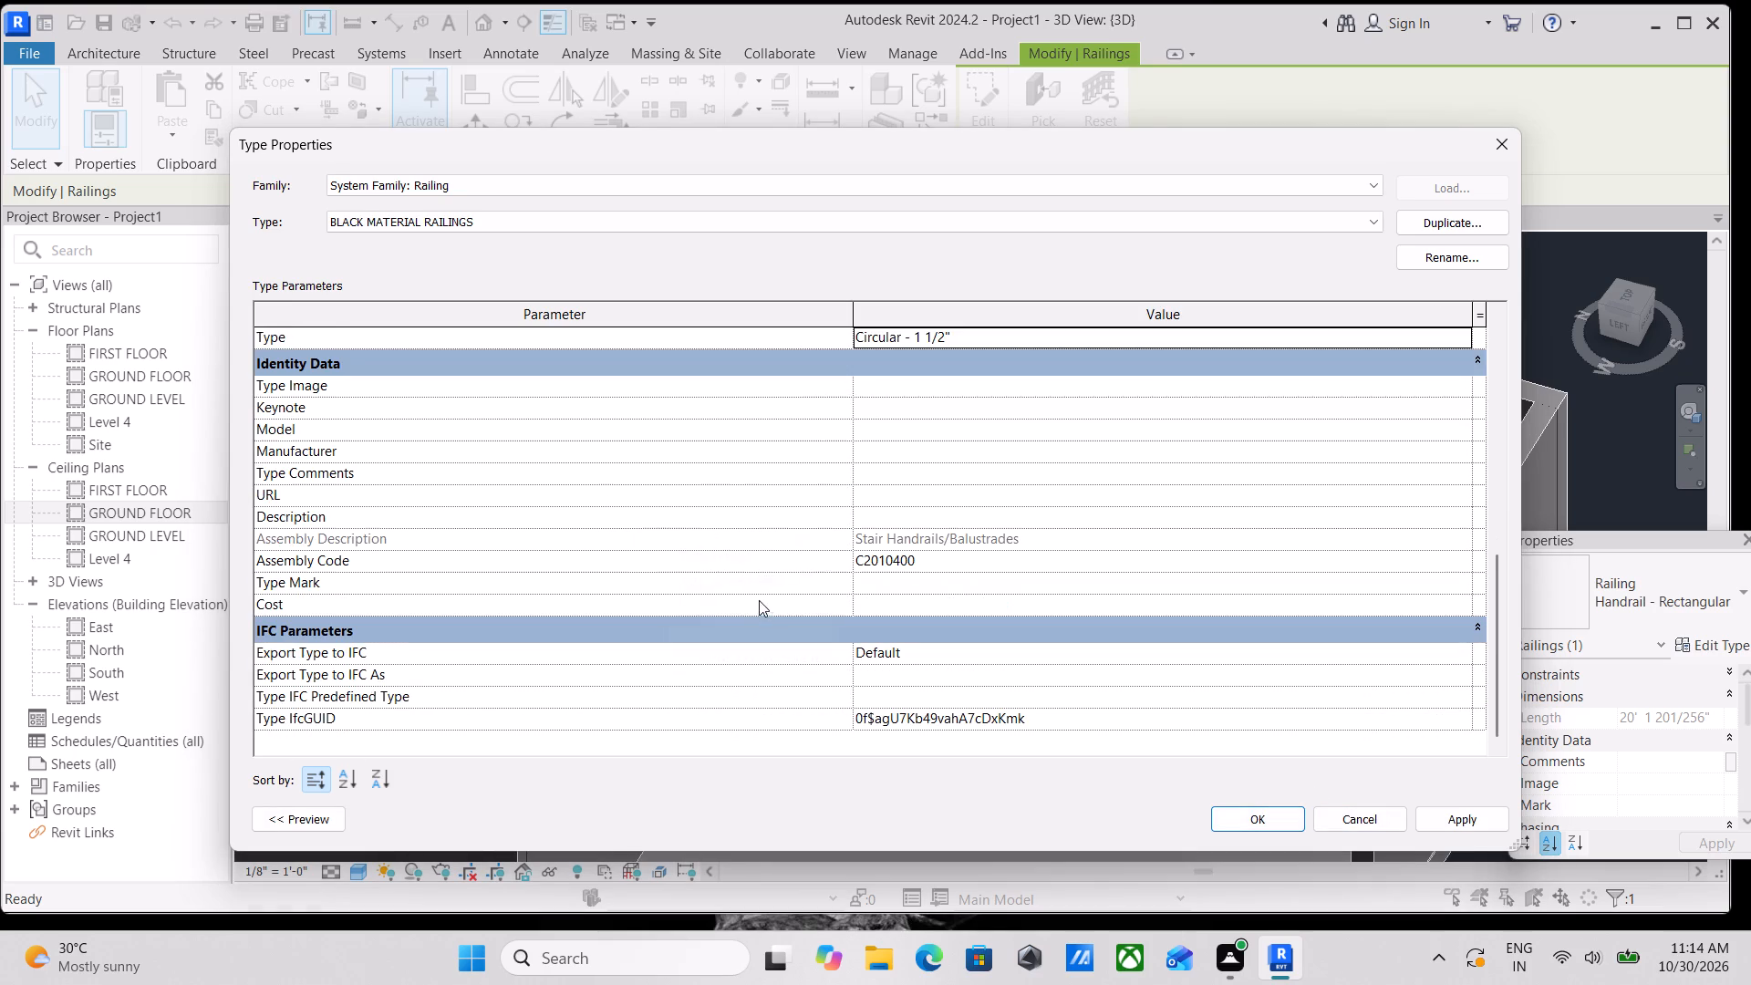
scroll(782, 604, down, 2)
scroll(791, 607, up, 13)
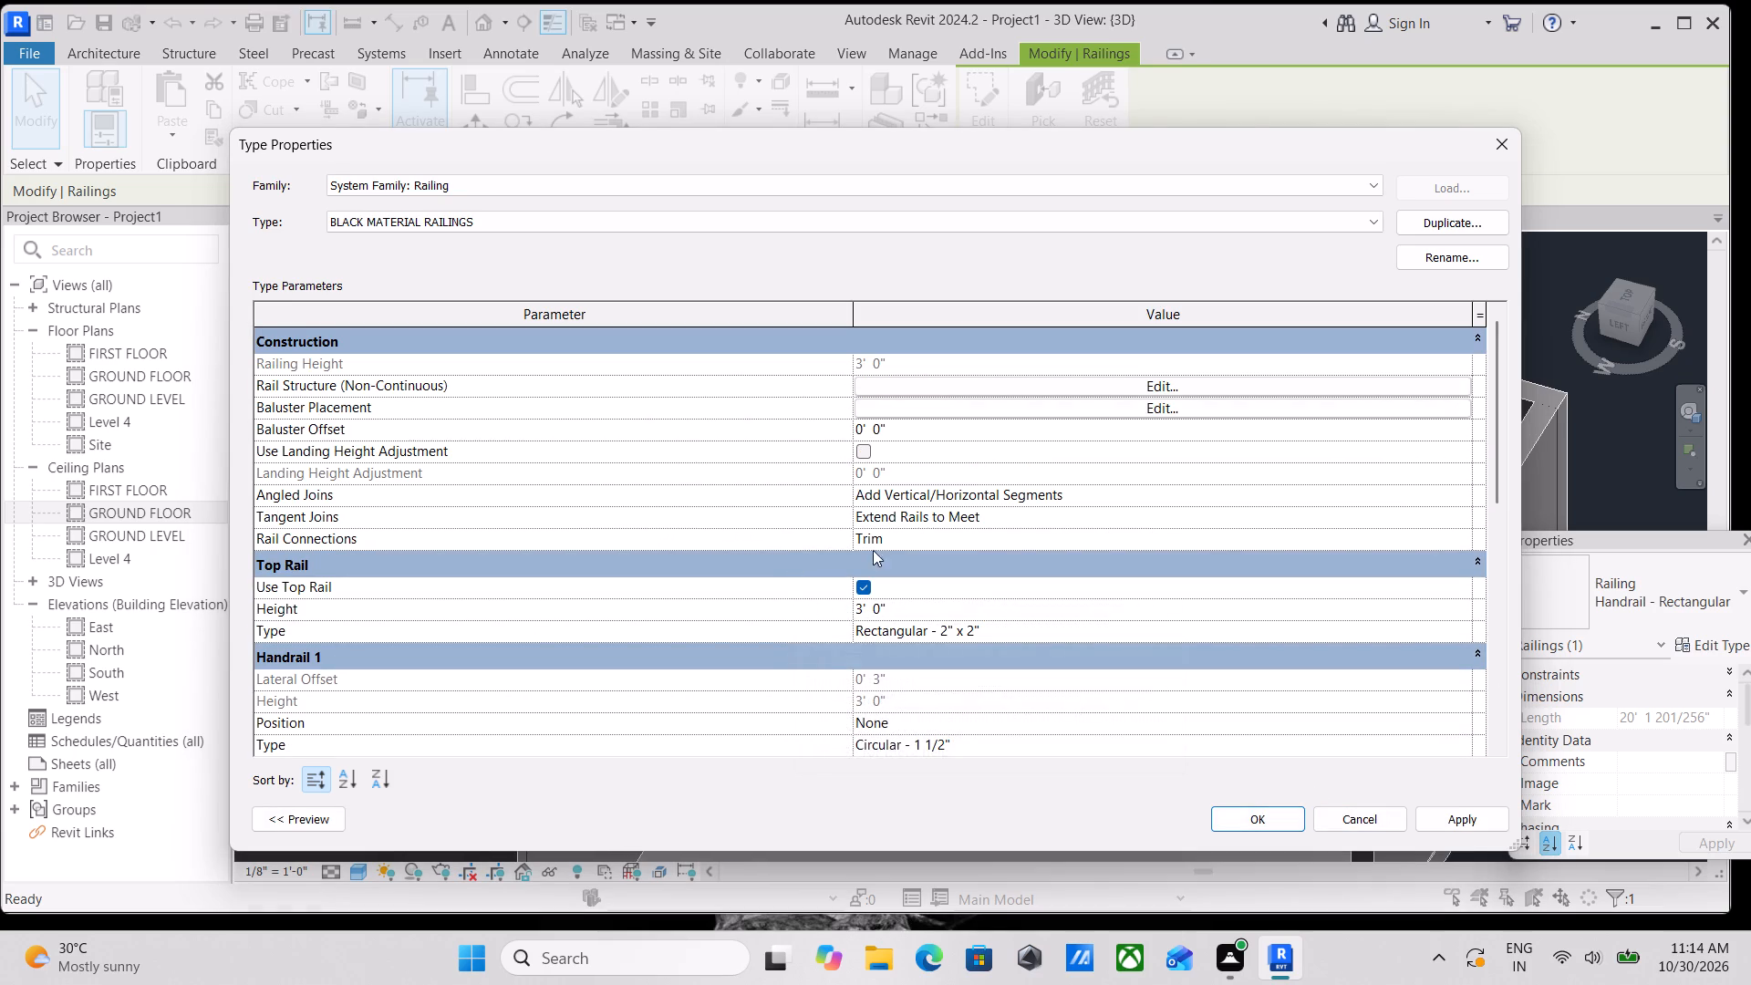
click(1064, 410)
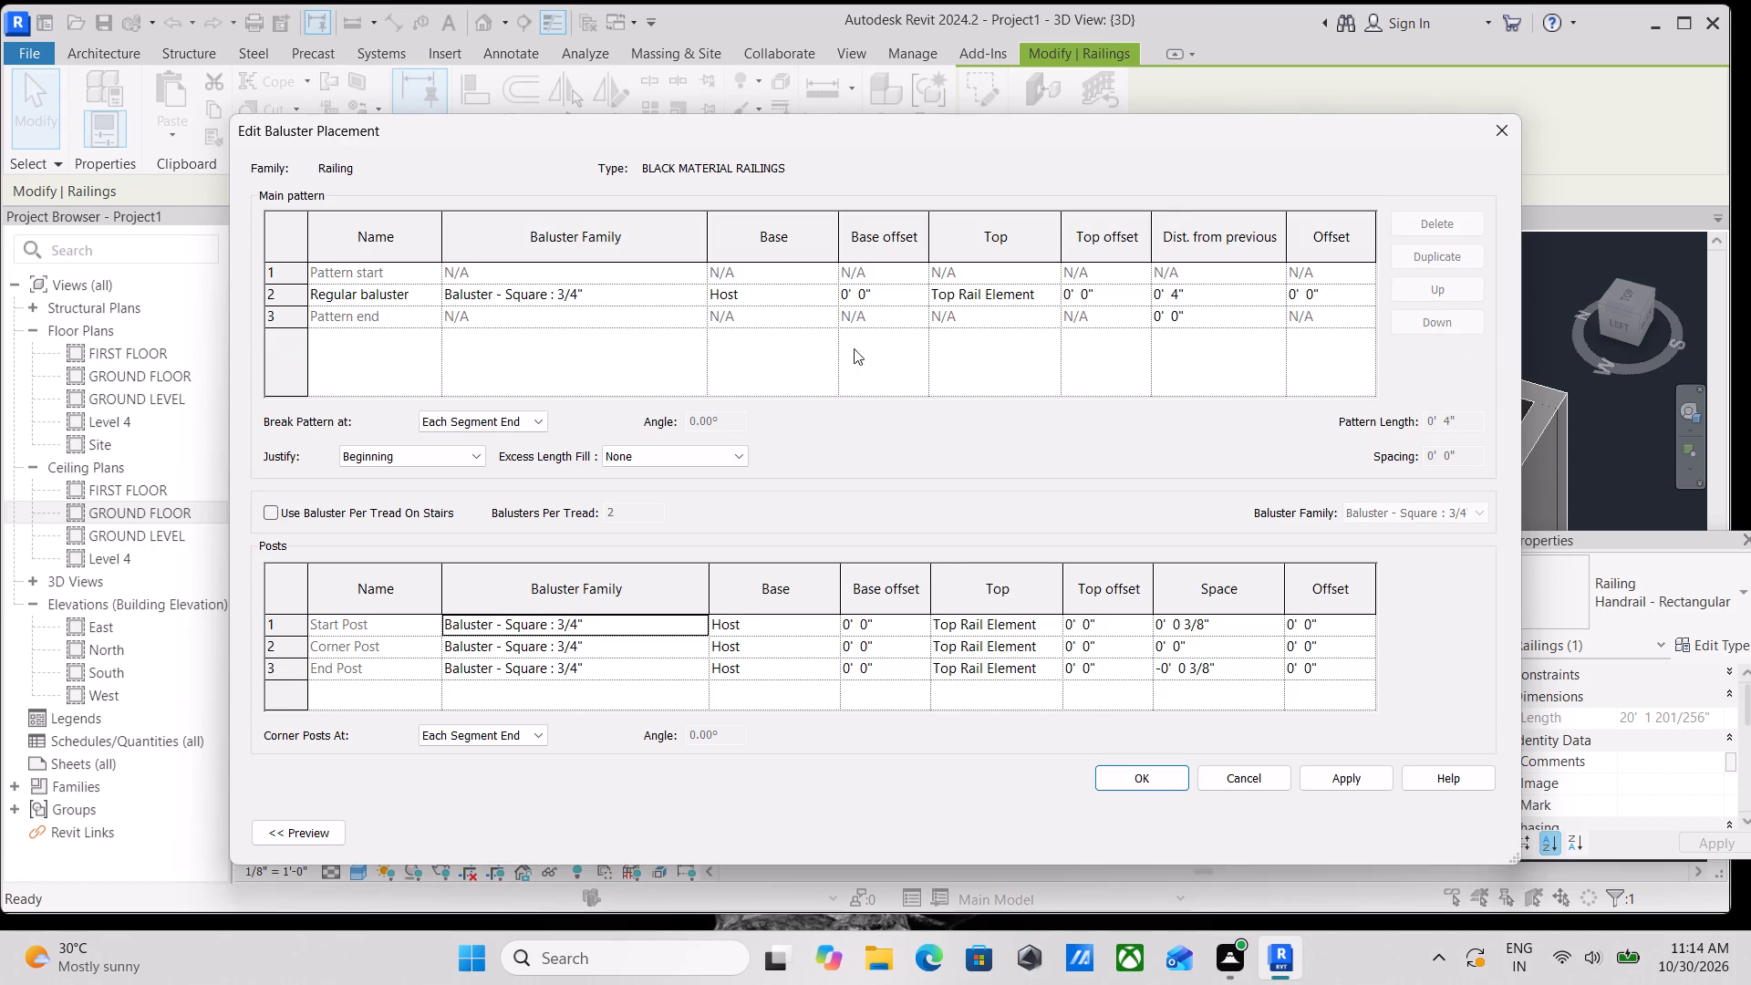
click(669, 300)
click(700, 282)
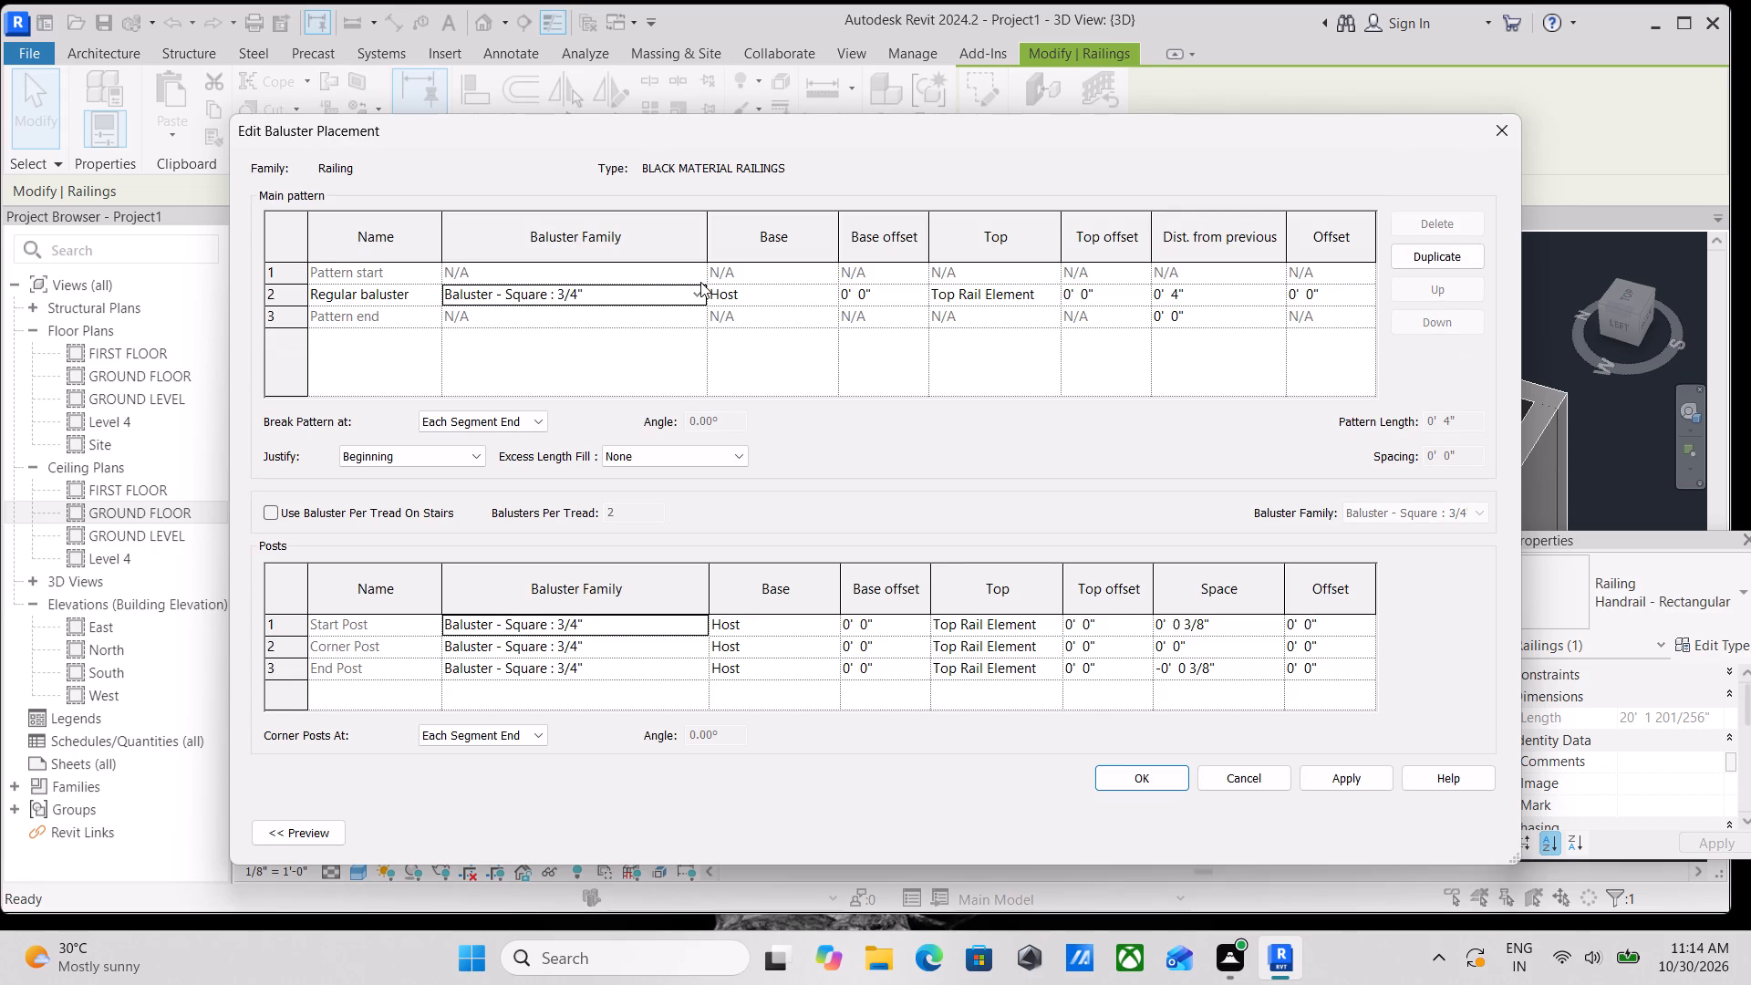
click(691, 285)
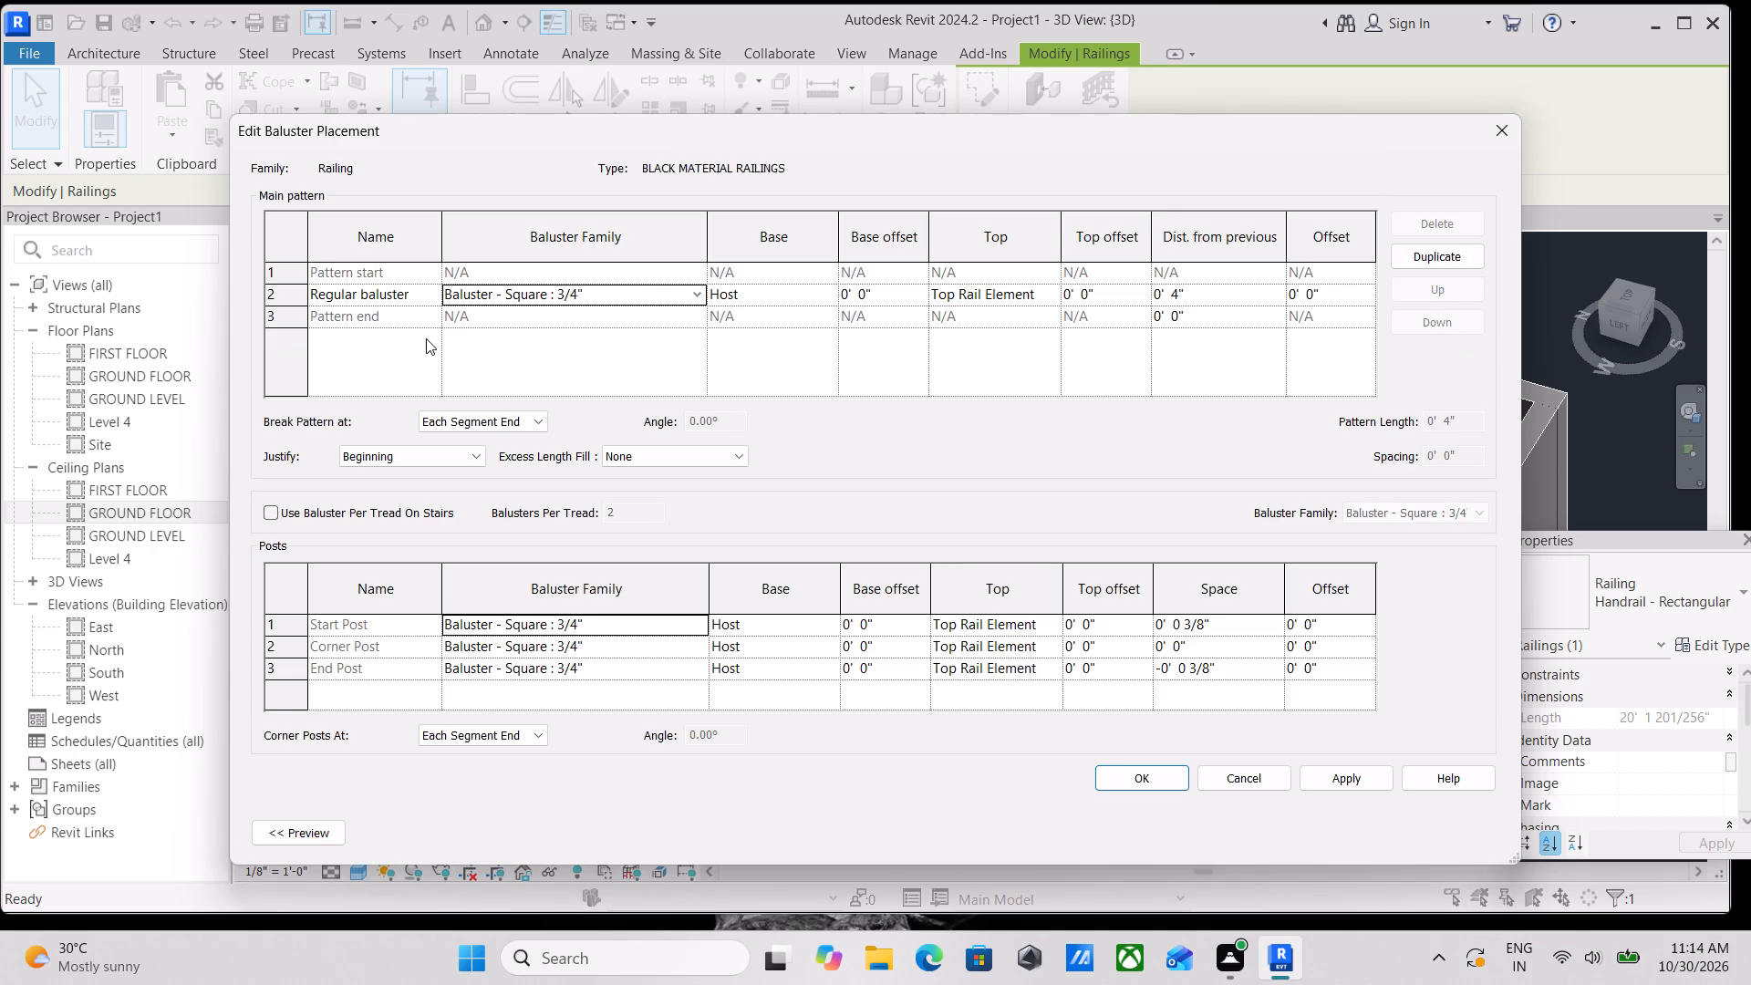
right_click(426, 338)
click(449, 305)
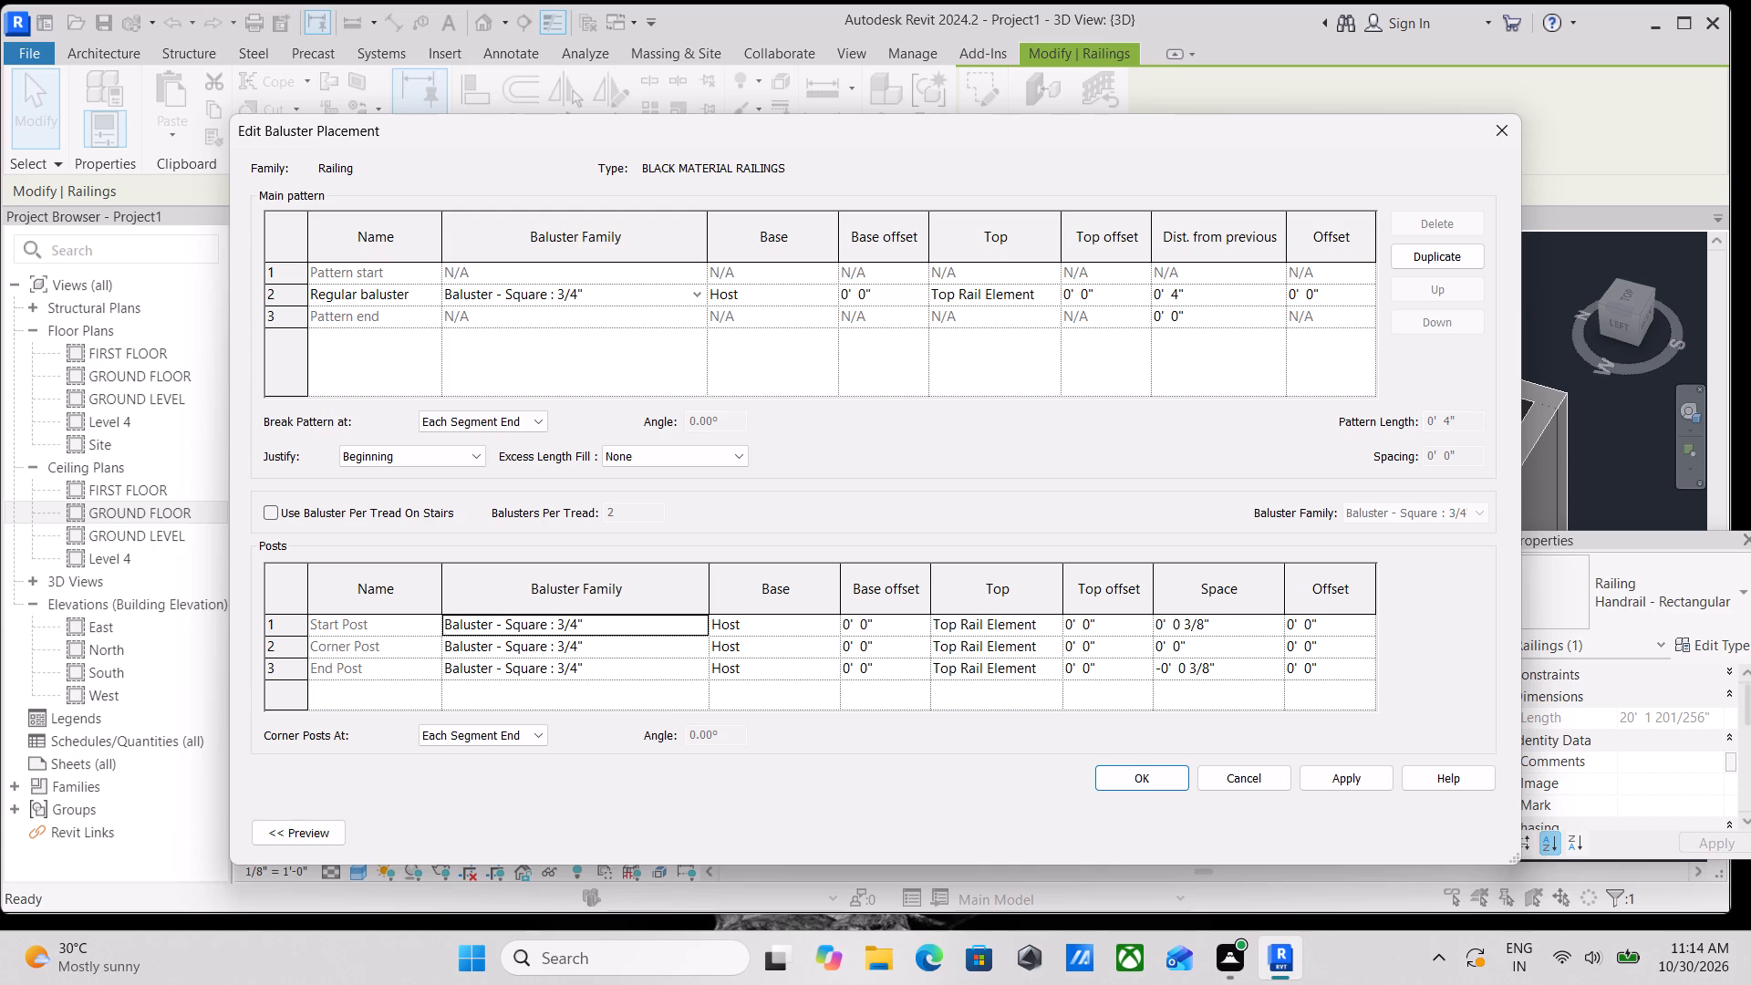
click(694, 293)
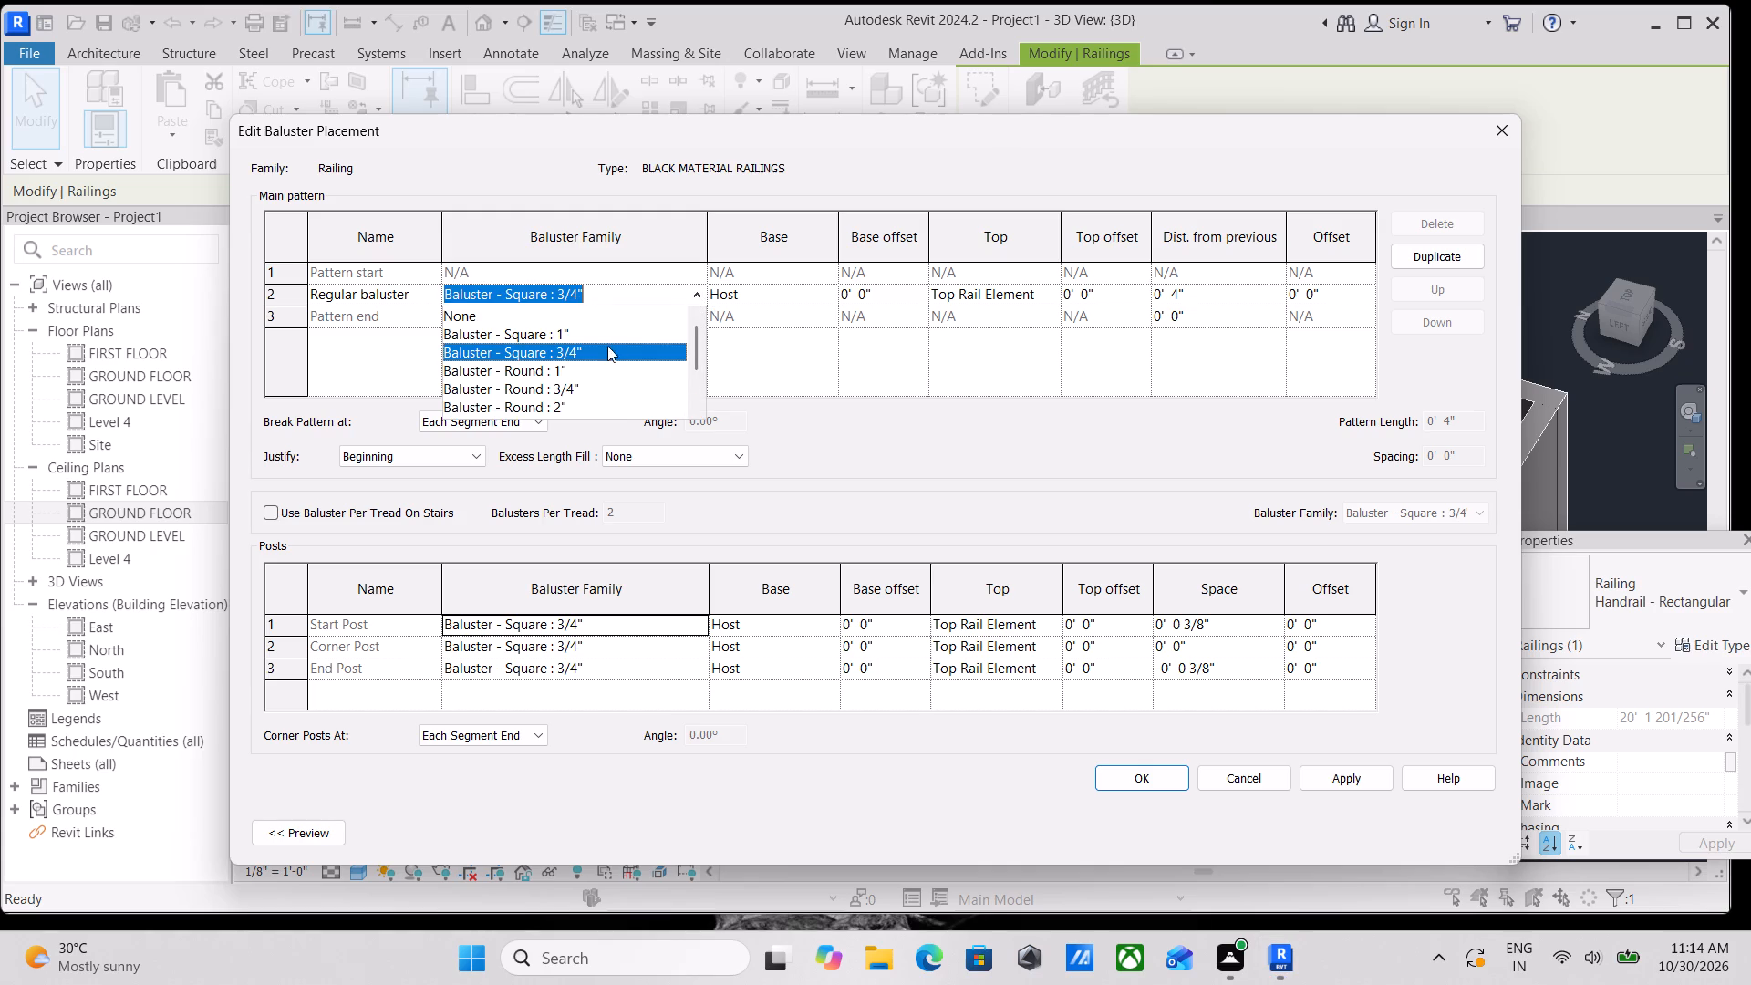
click(543, 351)
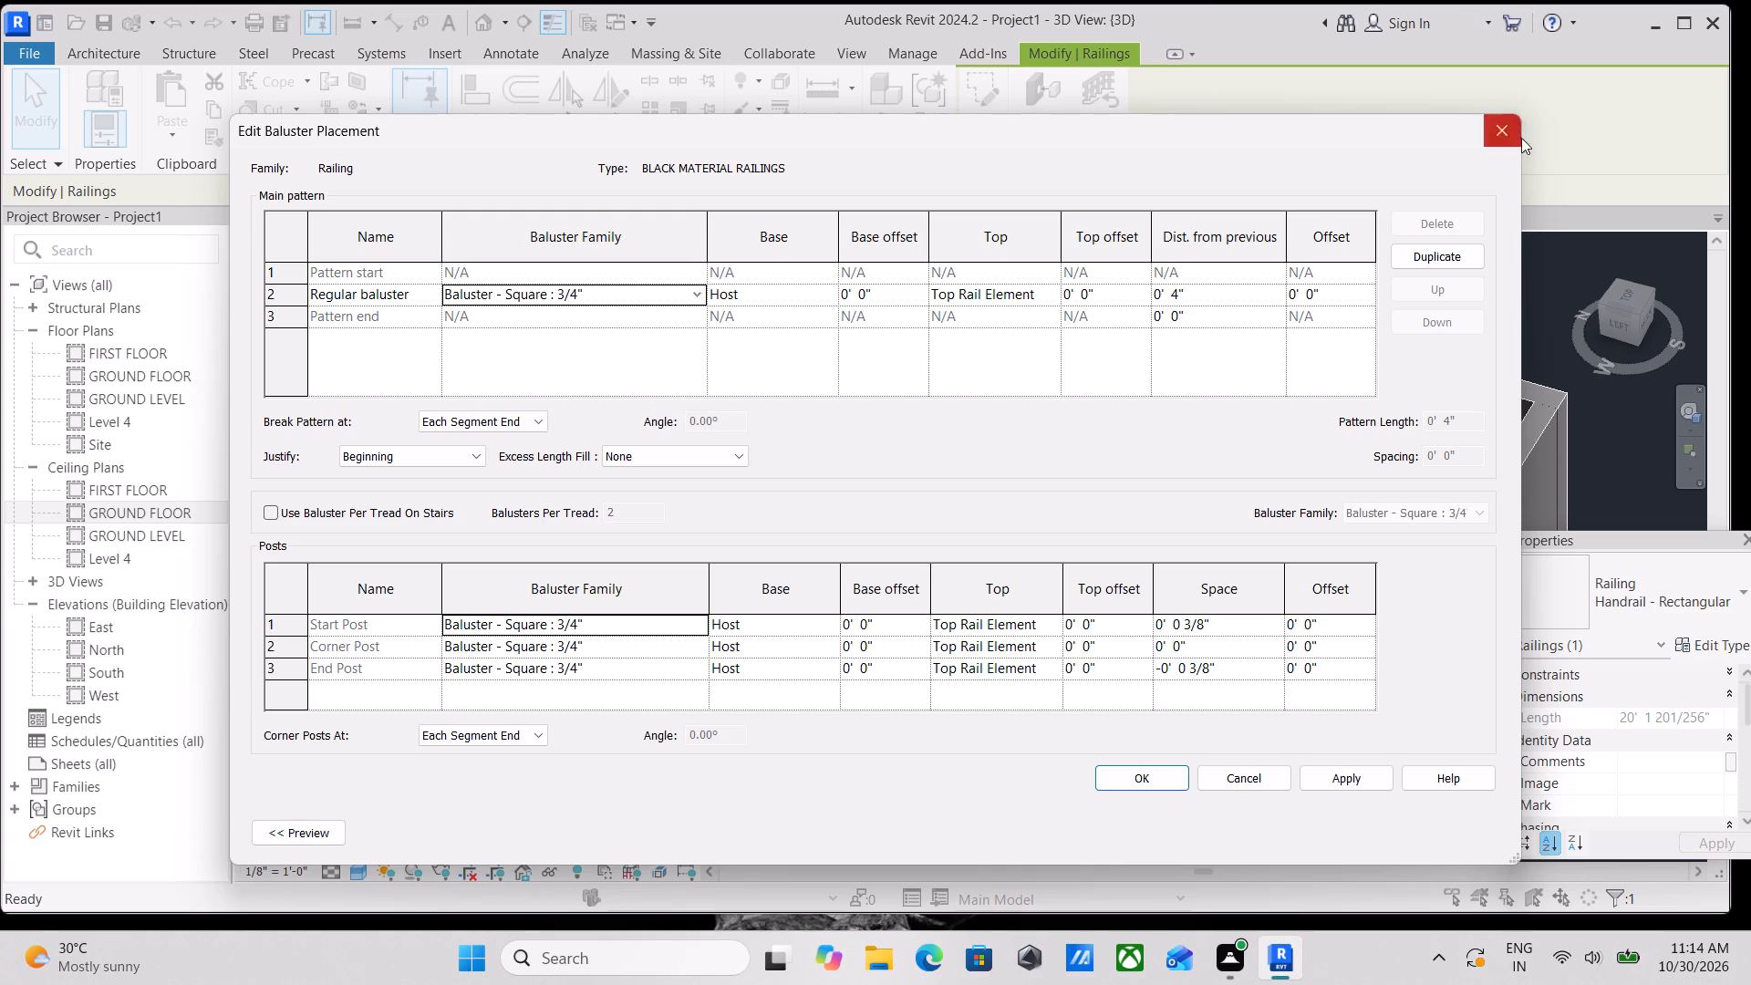
click(1502, 111)
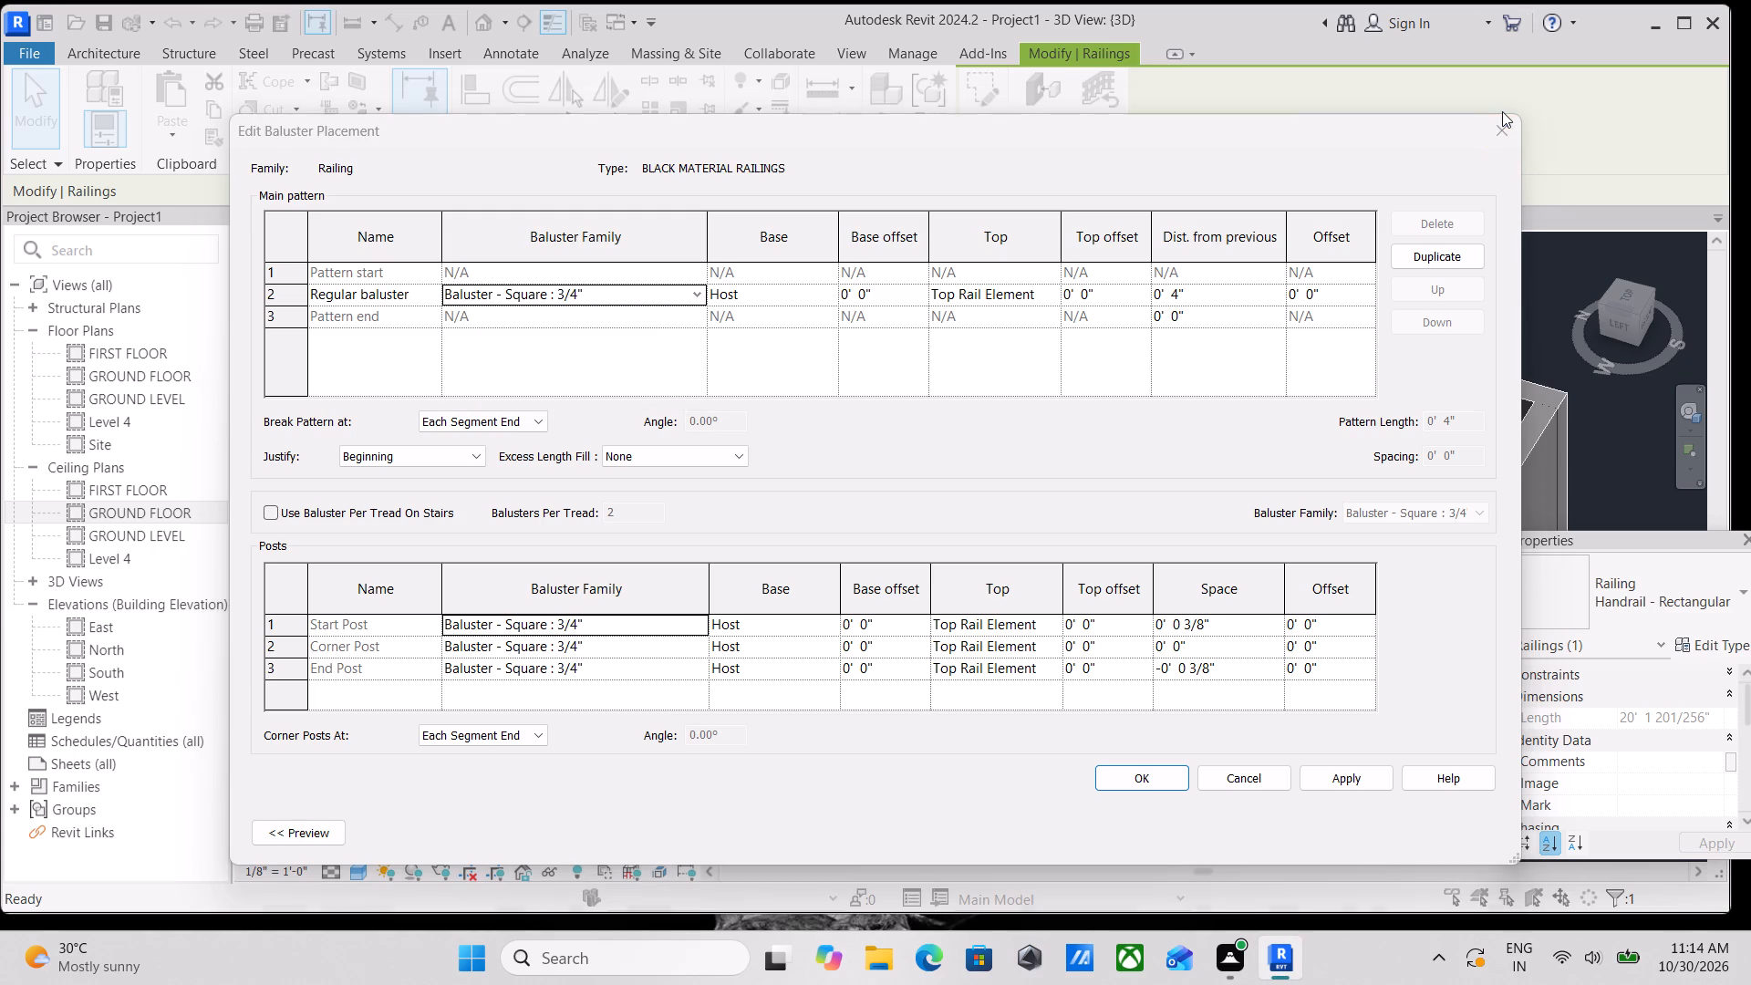
click(1510, 121)
click(1508, 129)
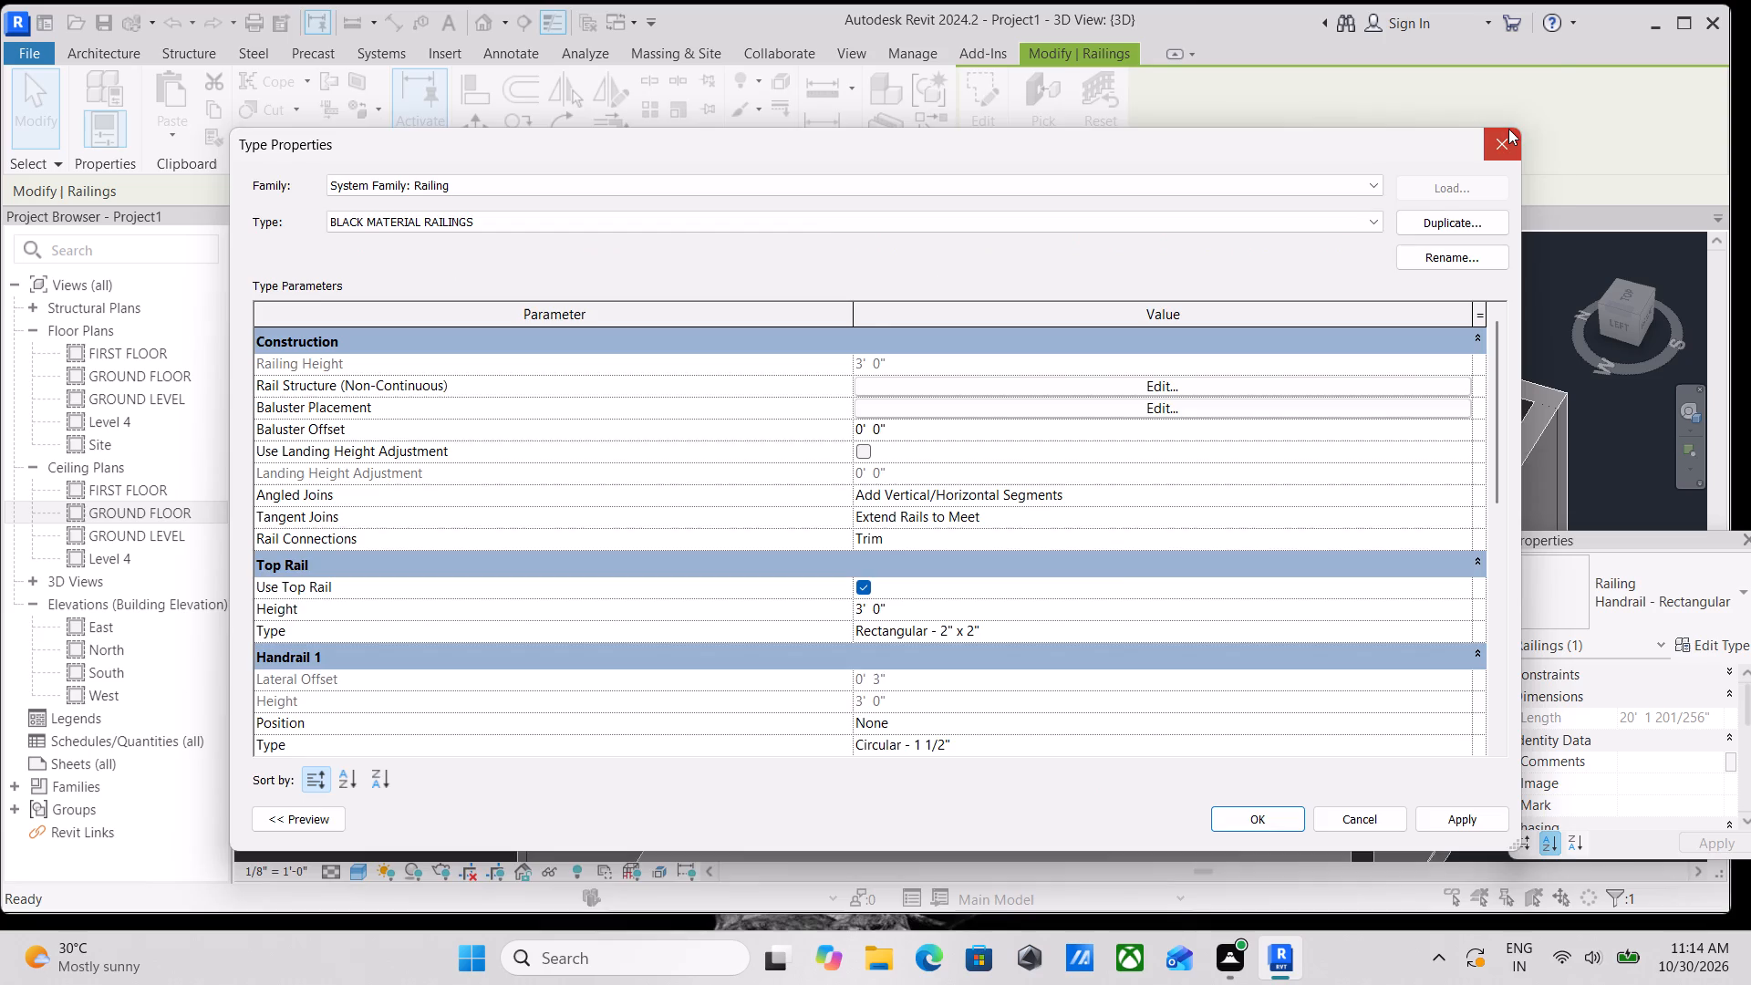
scroll(1076, 510, up, 3)
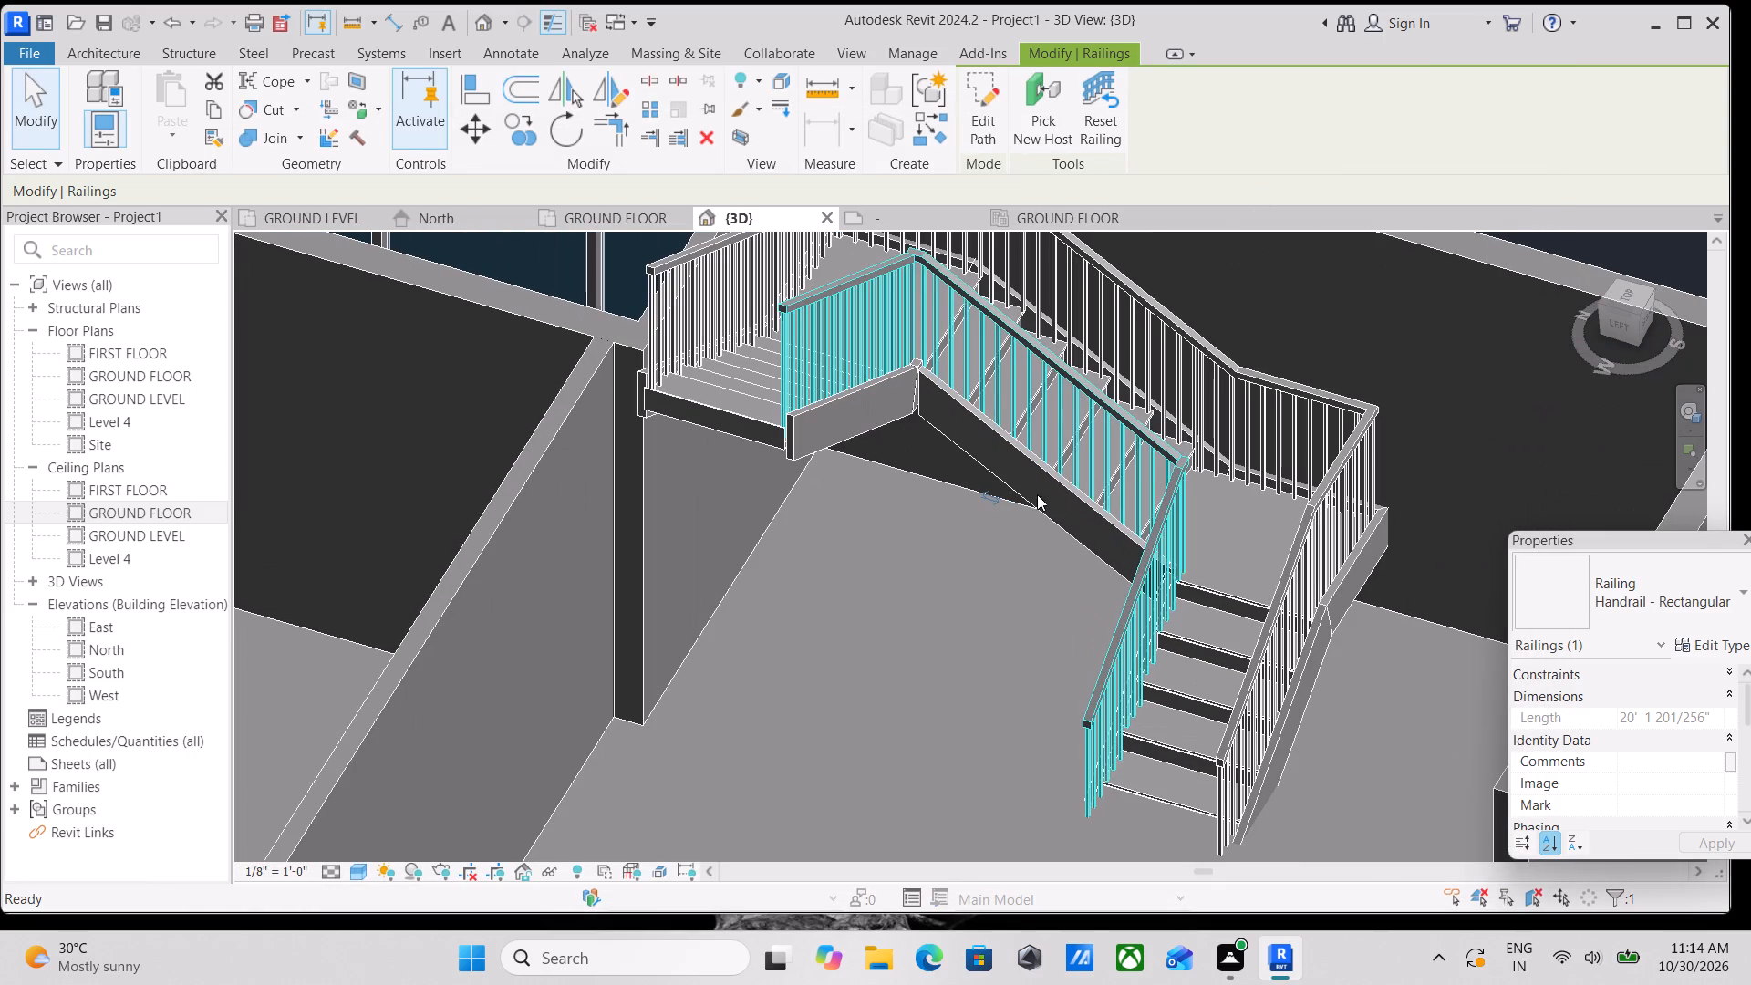
key(Escape)
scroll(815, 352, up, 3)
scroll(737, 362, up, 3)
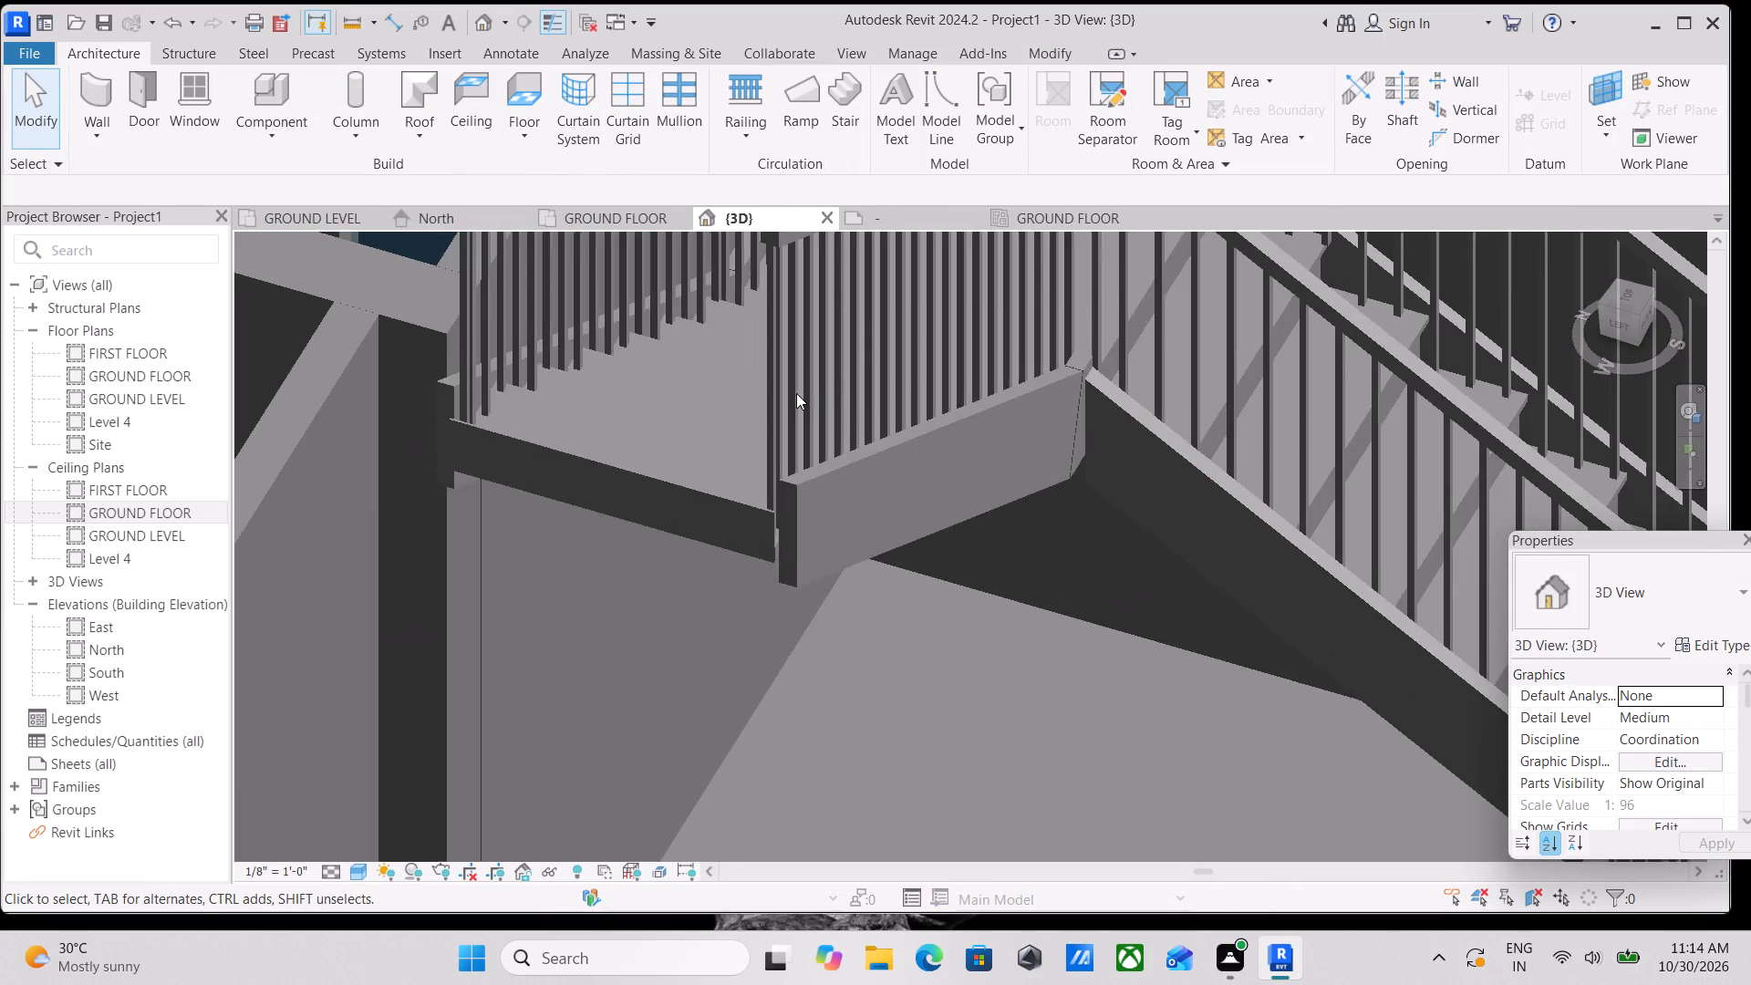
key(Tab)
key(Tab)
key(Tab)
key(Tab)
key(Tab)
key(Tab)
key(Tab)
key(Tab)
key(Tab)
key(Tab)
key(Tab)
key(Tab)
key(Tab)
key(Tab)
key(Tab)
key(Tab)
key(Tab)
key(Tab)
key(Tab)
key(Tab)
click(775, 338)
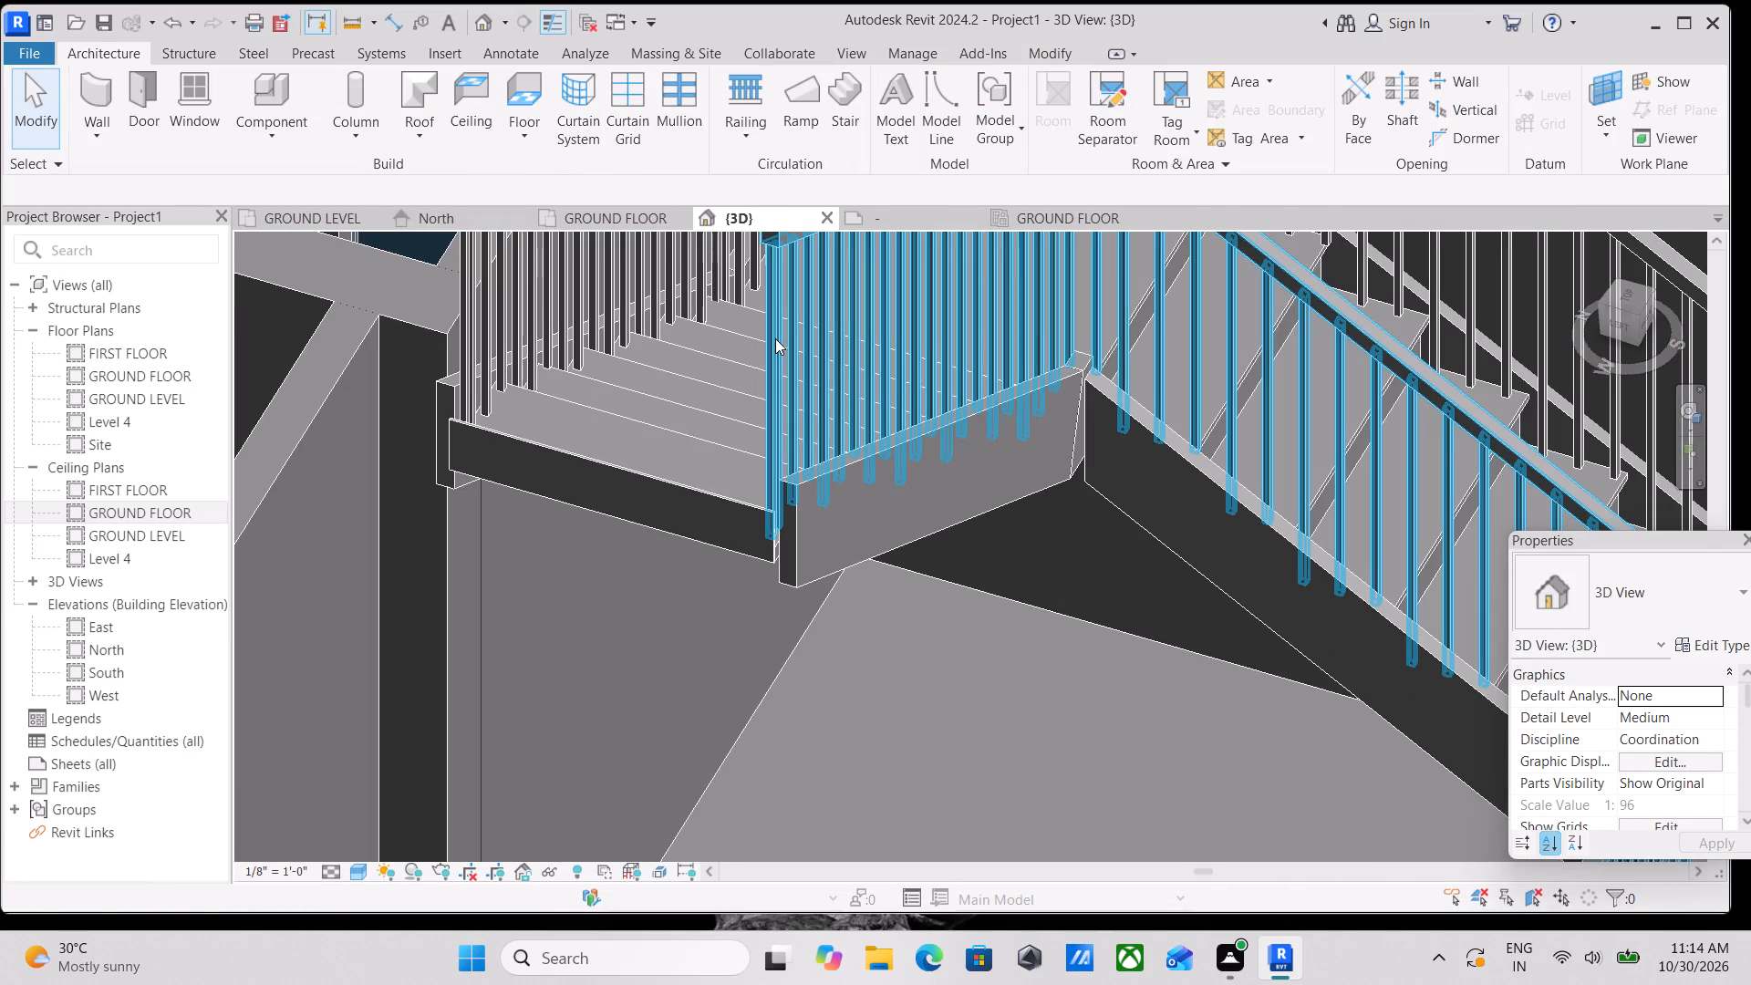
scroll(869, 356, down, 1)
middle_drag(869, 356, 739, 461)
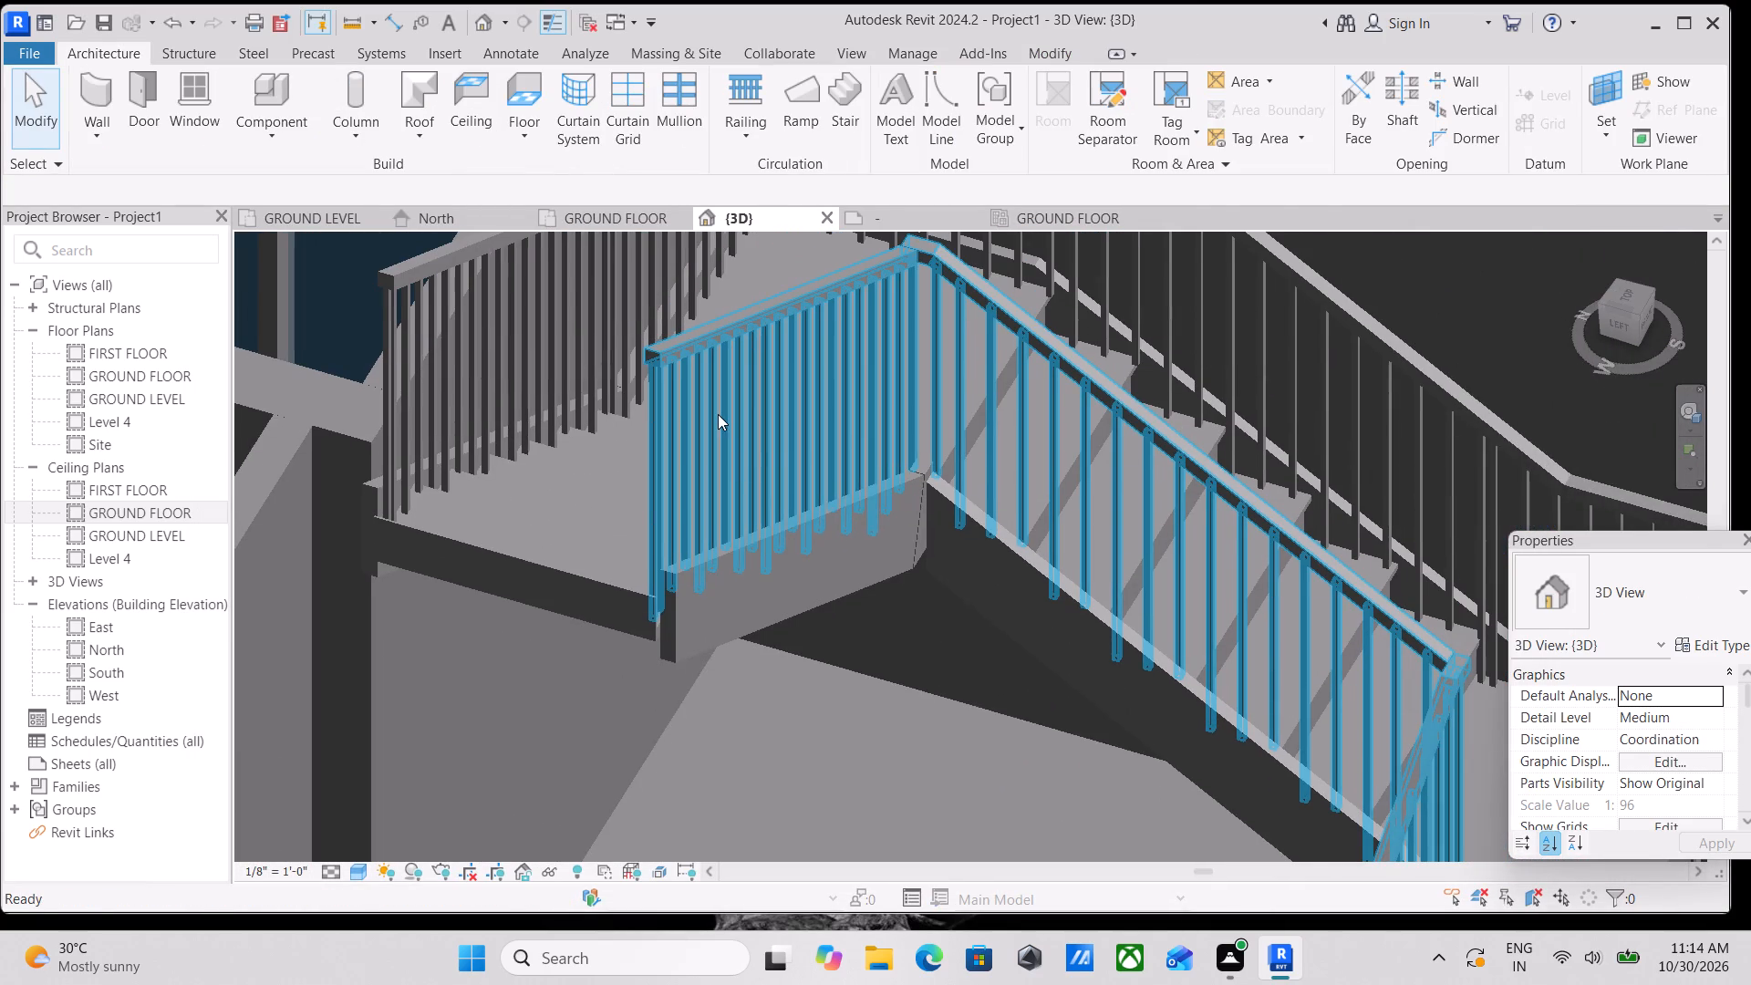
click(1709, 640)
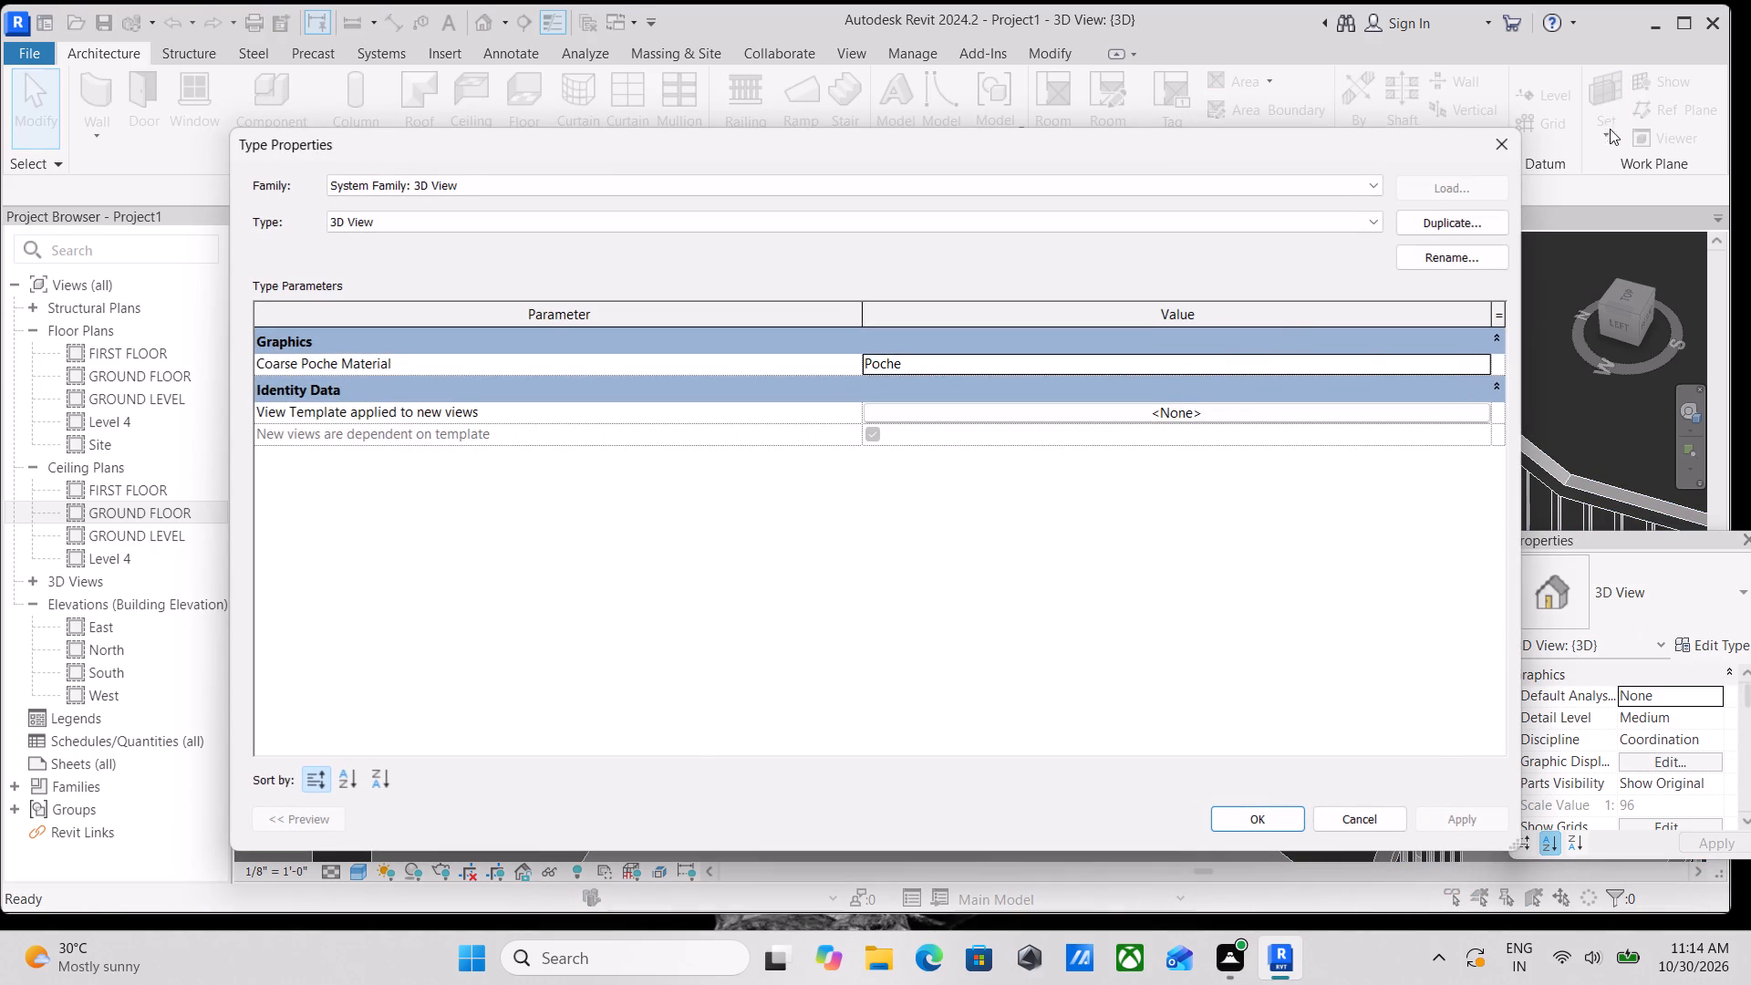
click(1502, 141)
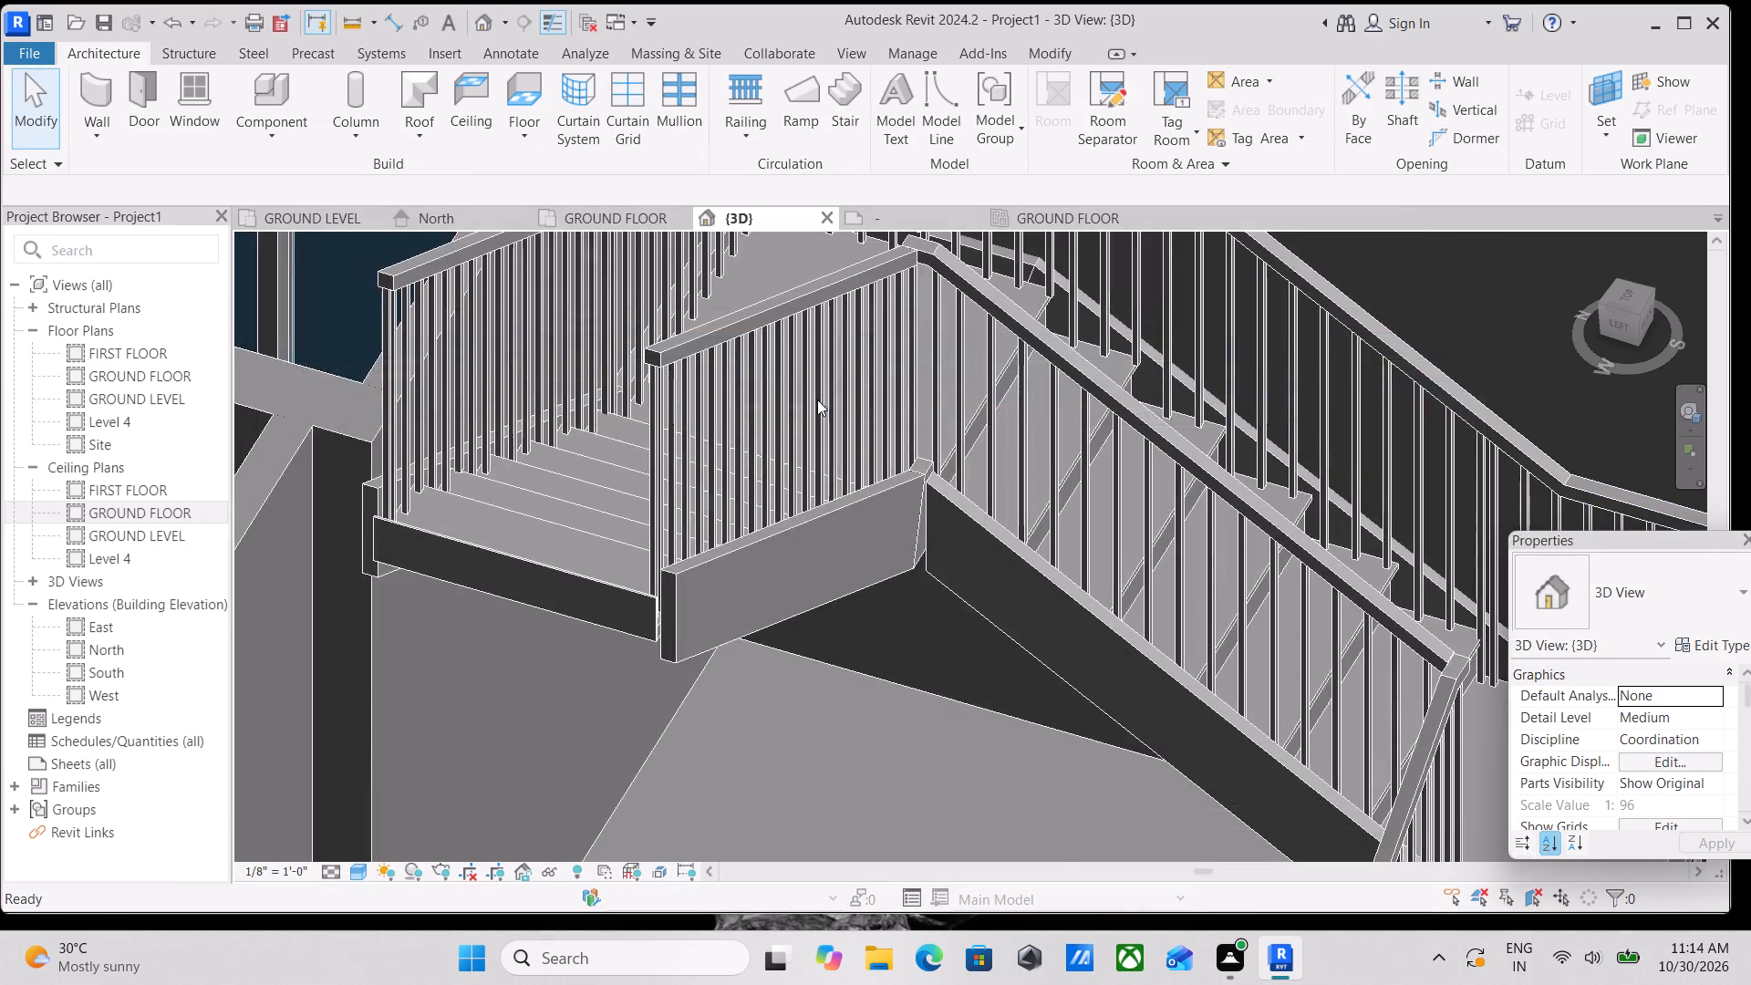
Select the near-side stair railing and look through the Handrail - Rectangular type parameters for its construction, top rail and handrails.
scroll(813, 401, up, 3)
key(Escape)
key(Tab)
key(Tab)
key(Tab)
key(Tab)
key(Tab)
key(Tab)
key(Tab)
key(Tab)
key(Tab)
key(Tab)
key(Tab)
key(Tab)
key(Tab)
key(Tab)
key(Tab)
key(Tab)
key(Tab)
key(Tab)
key(Tab)
key(Tab)
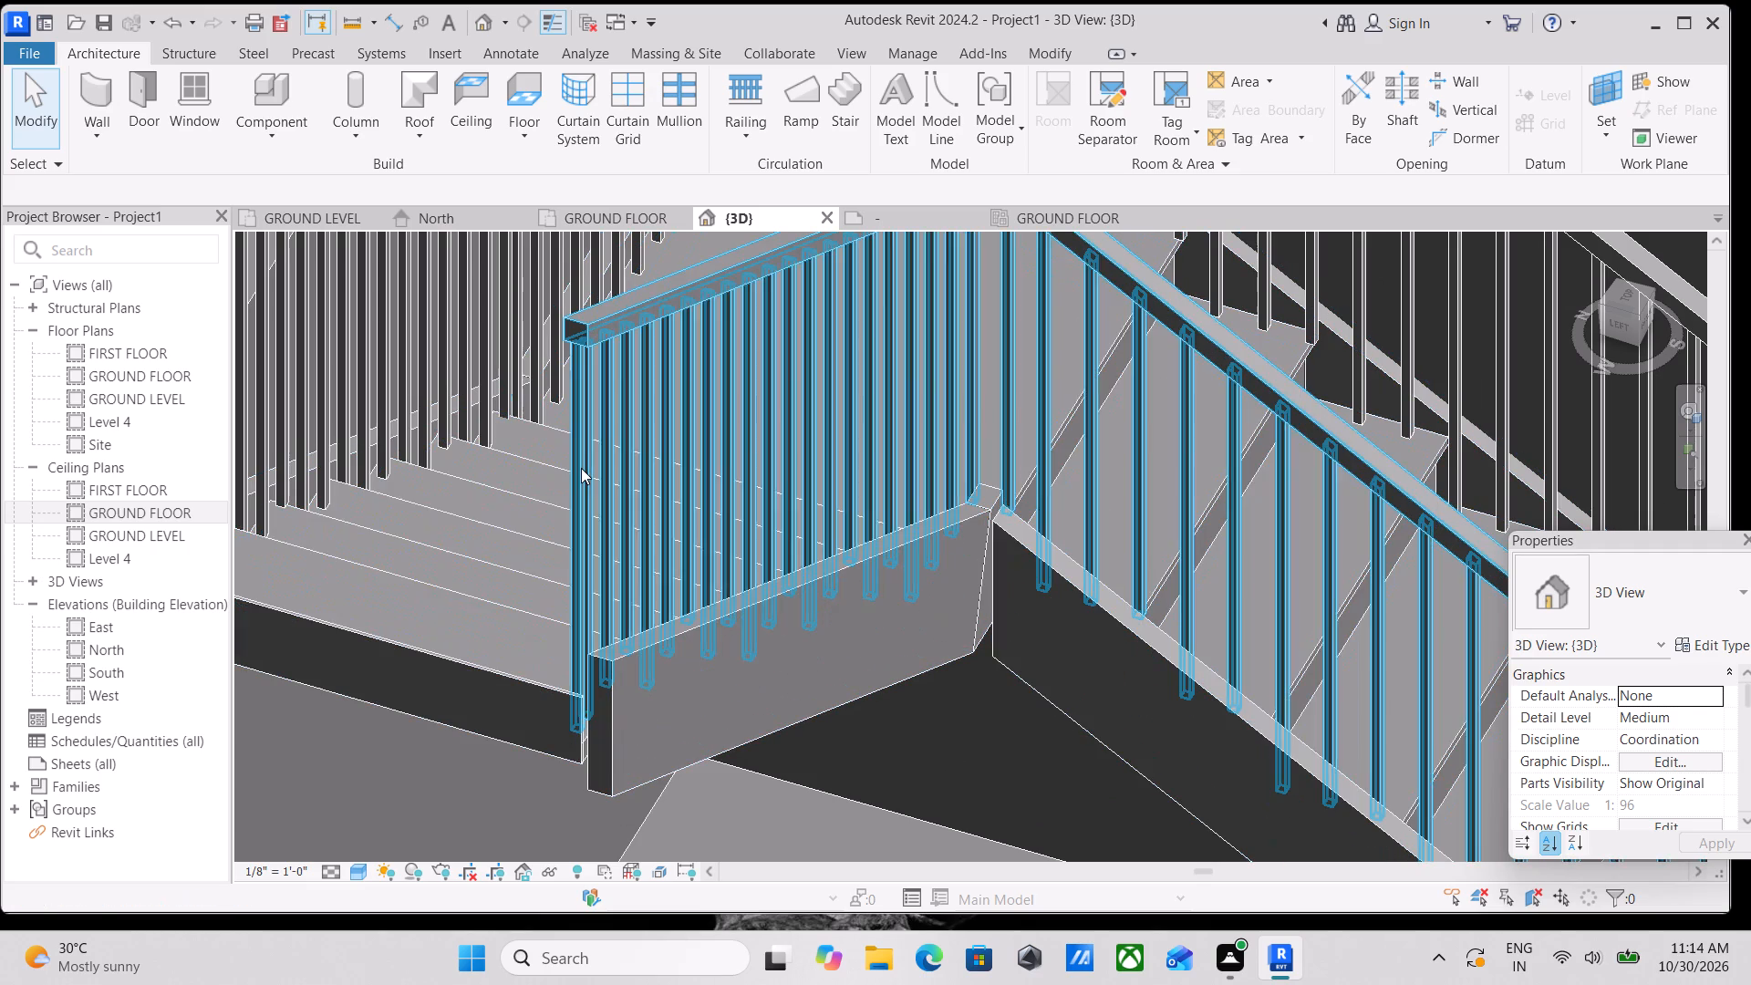
click(581, 468)
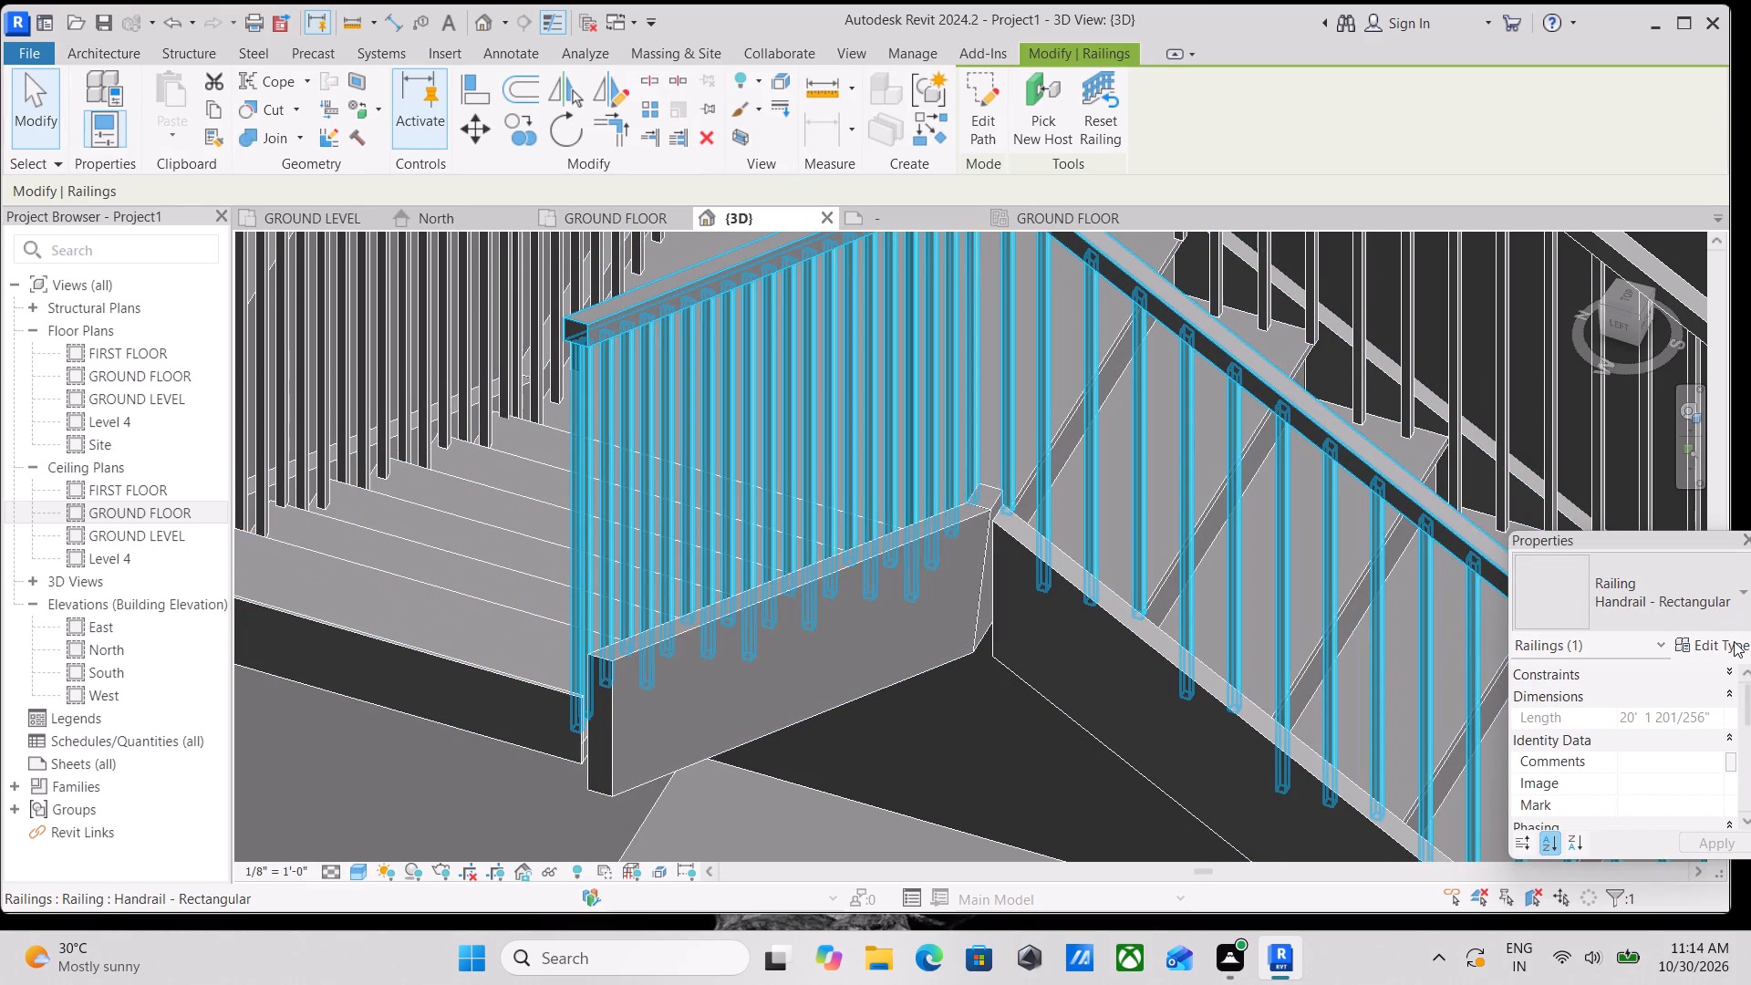
click(1734, 641)
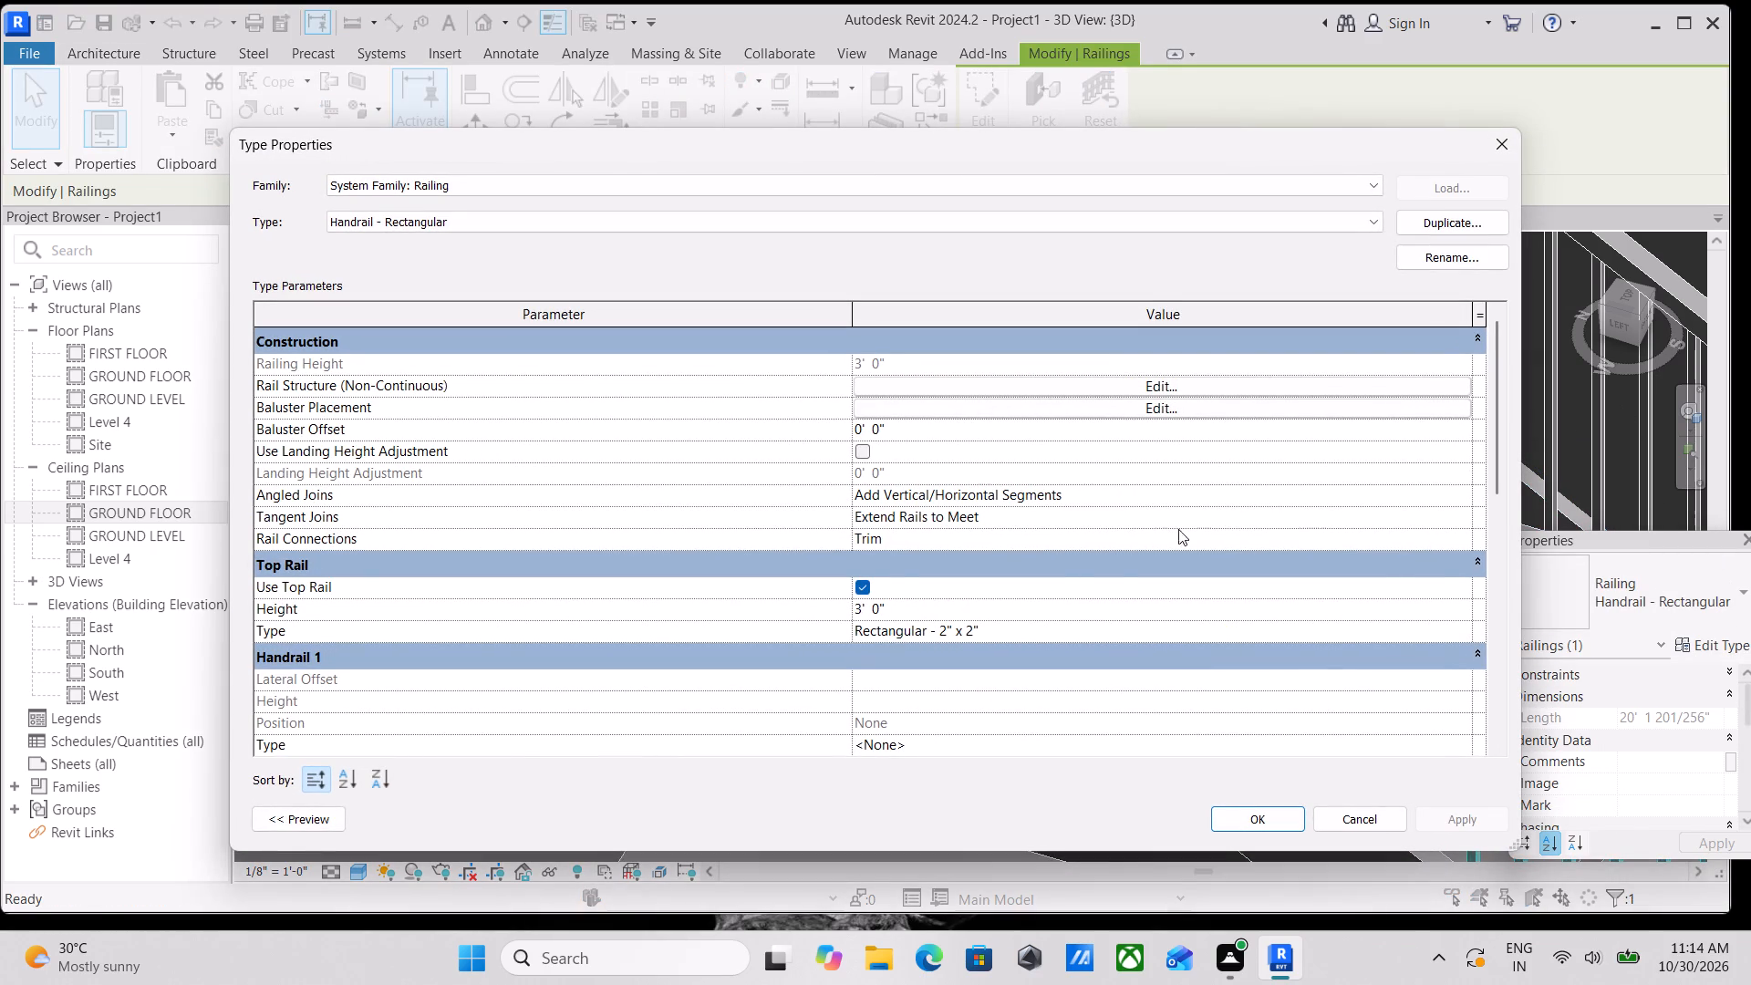
scroll(881, 525, down, 4)
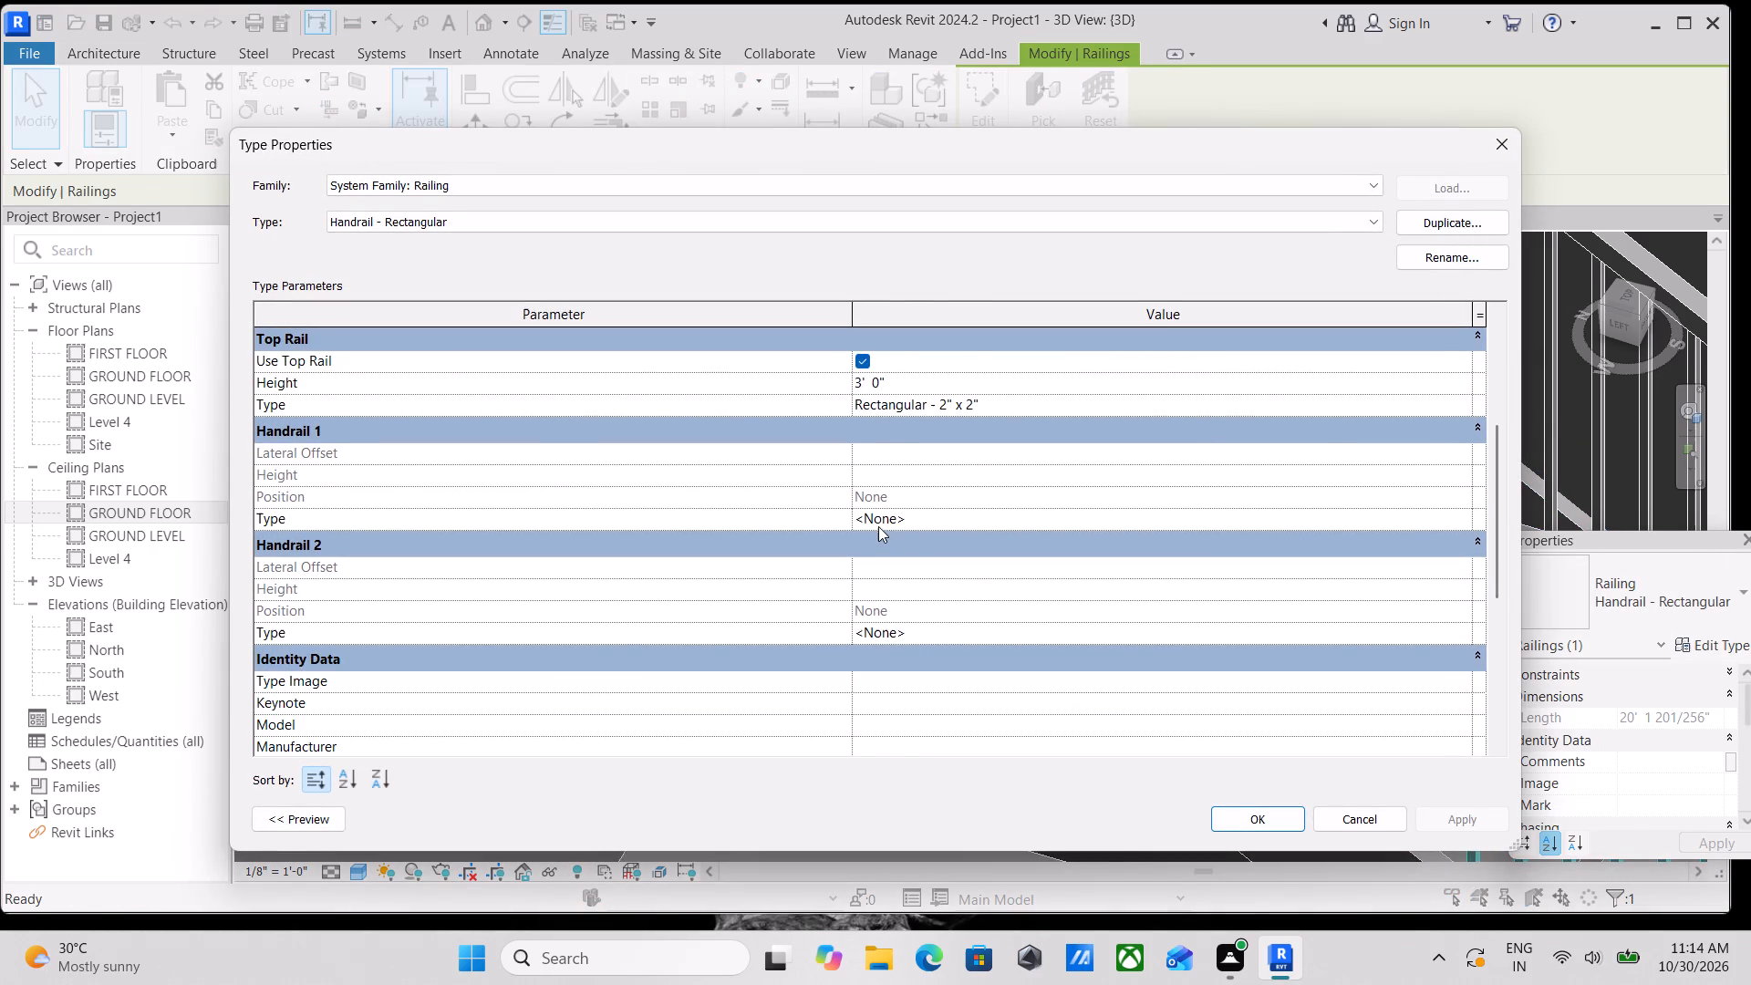
scroll(878, 526, down, 5)
scroll(878, 526, up, 3)
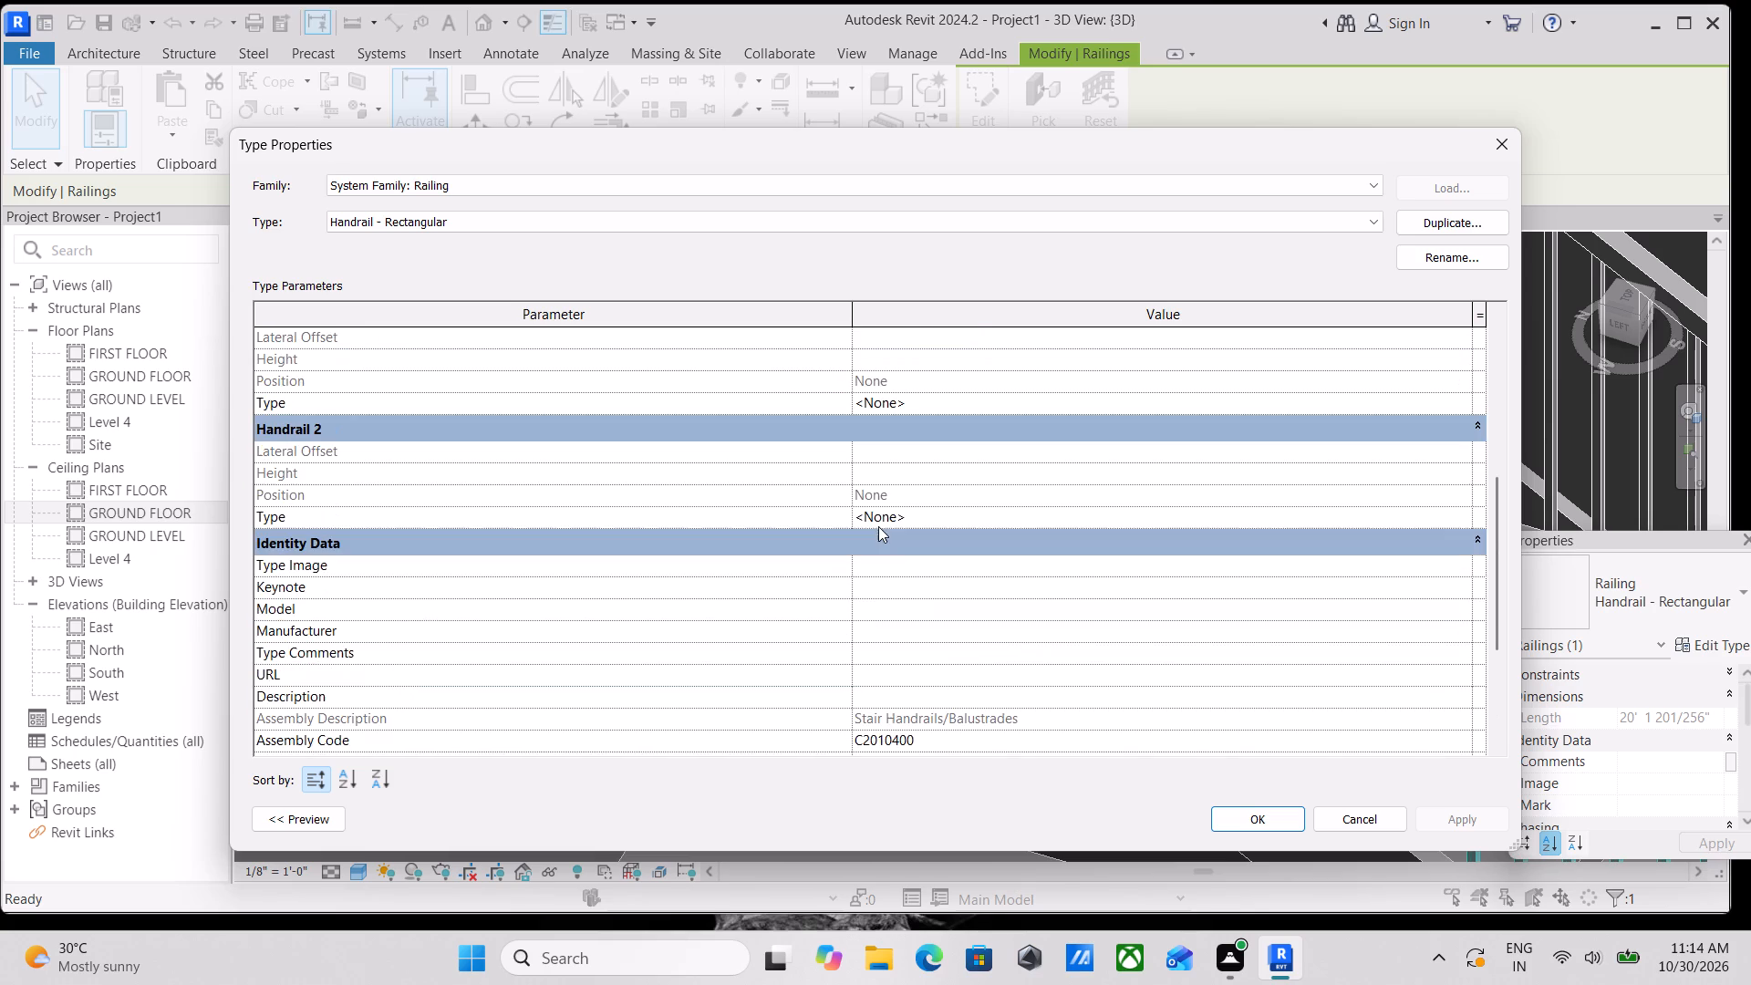
scroll(878, 526, up, 2)
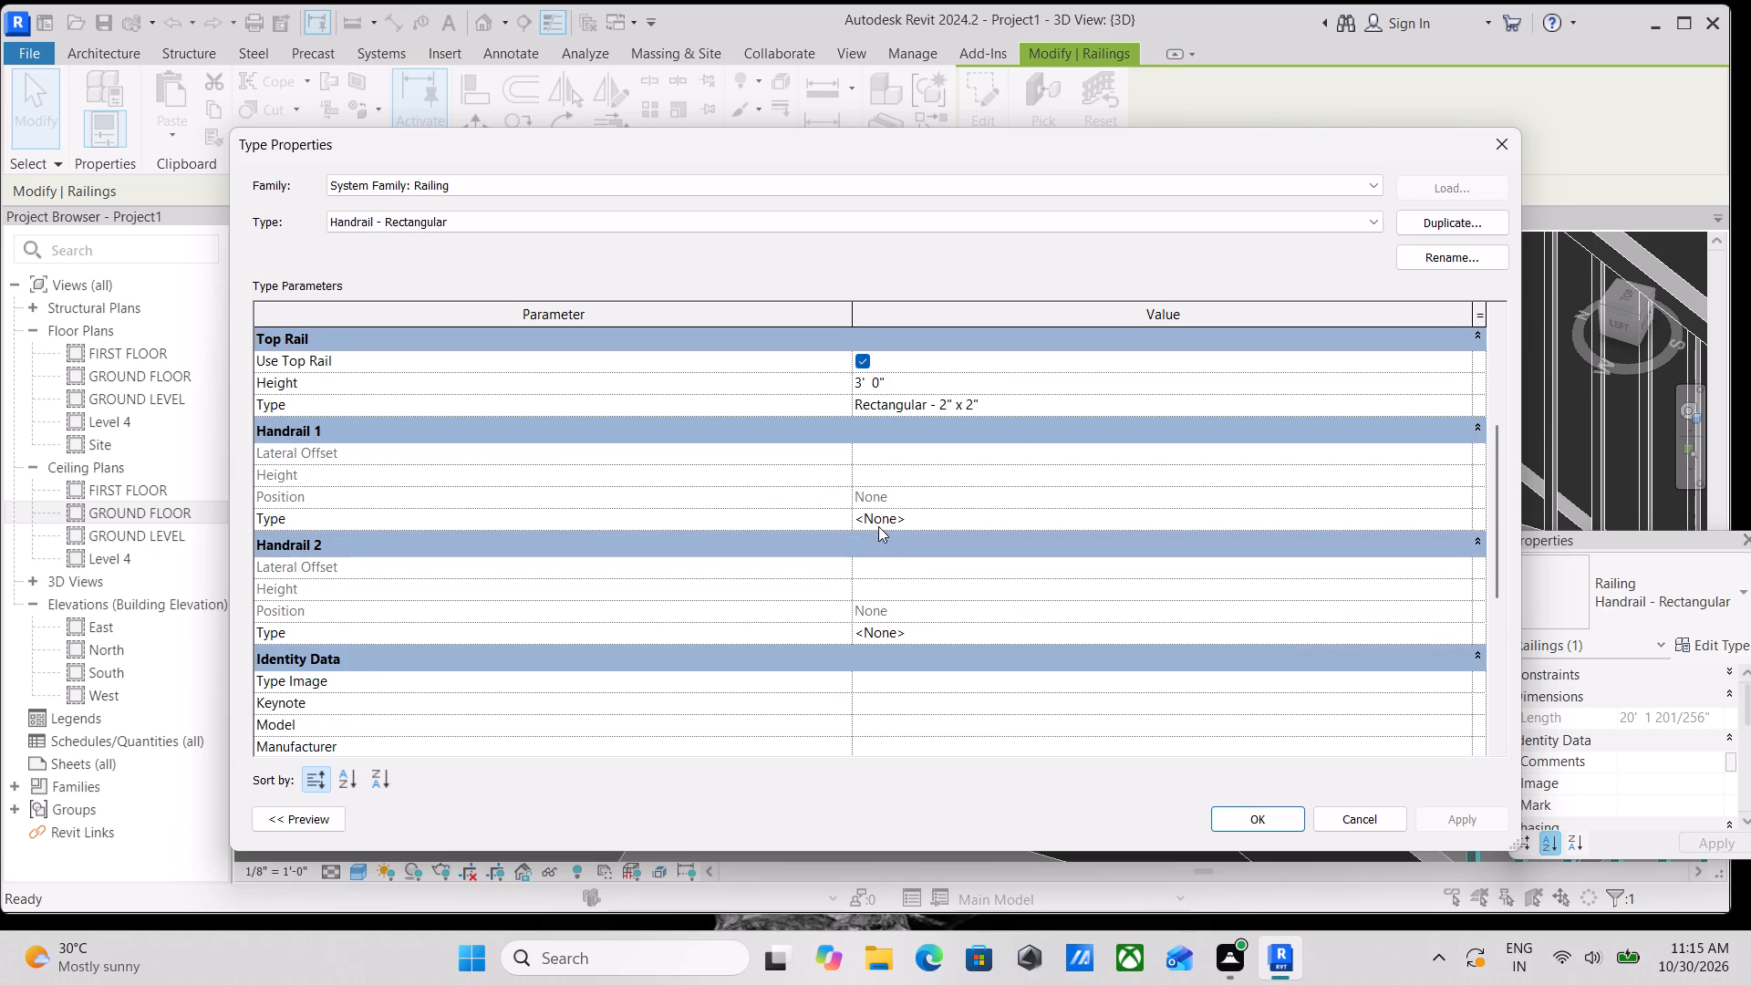
scroll(994, 517, up, 3)
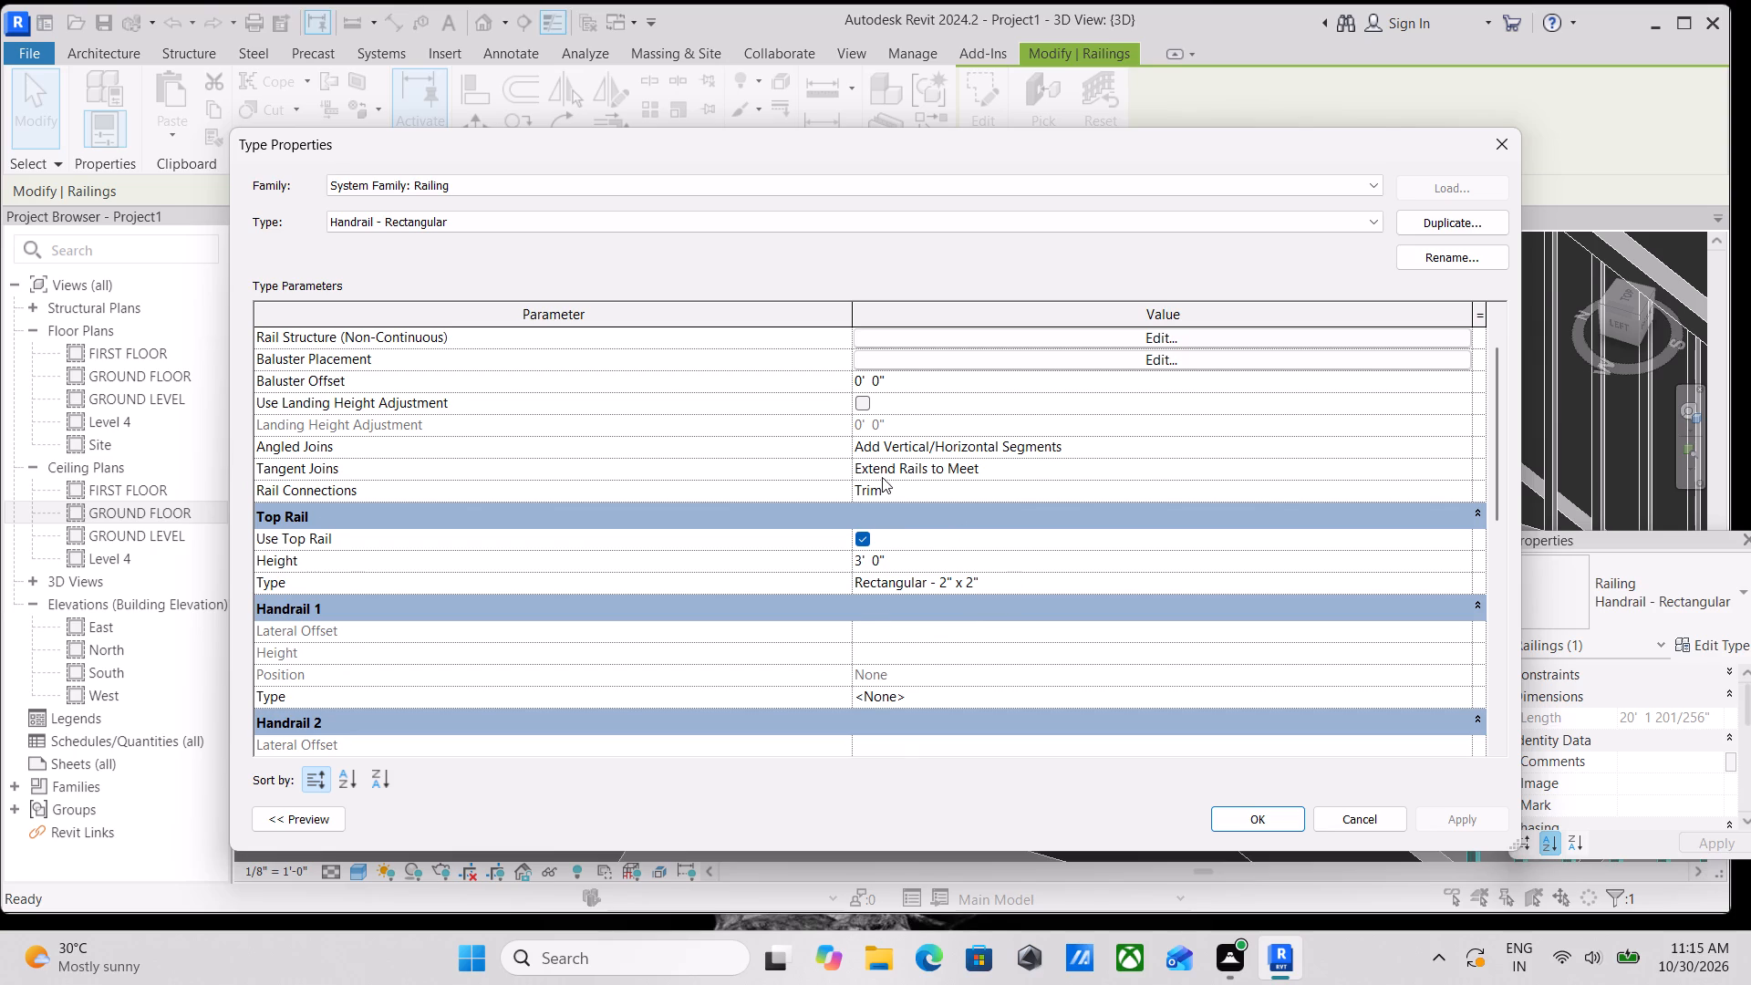
scroll(882, 463, up, 2)
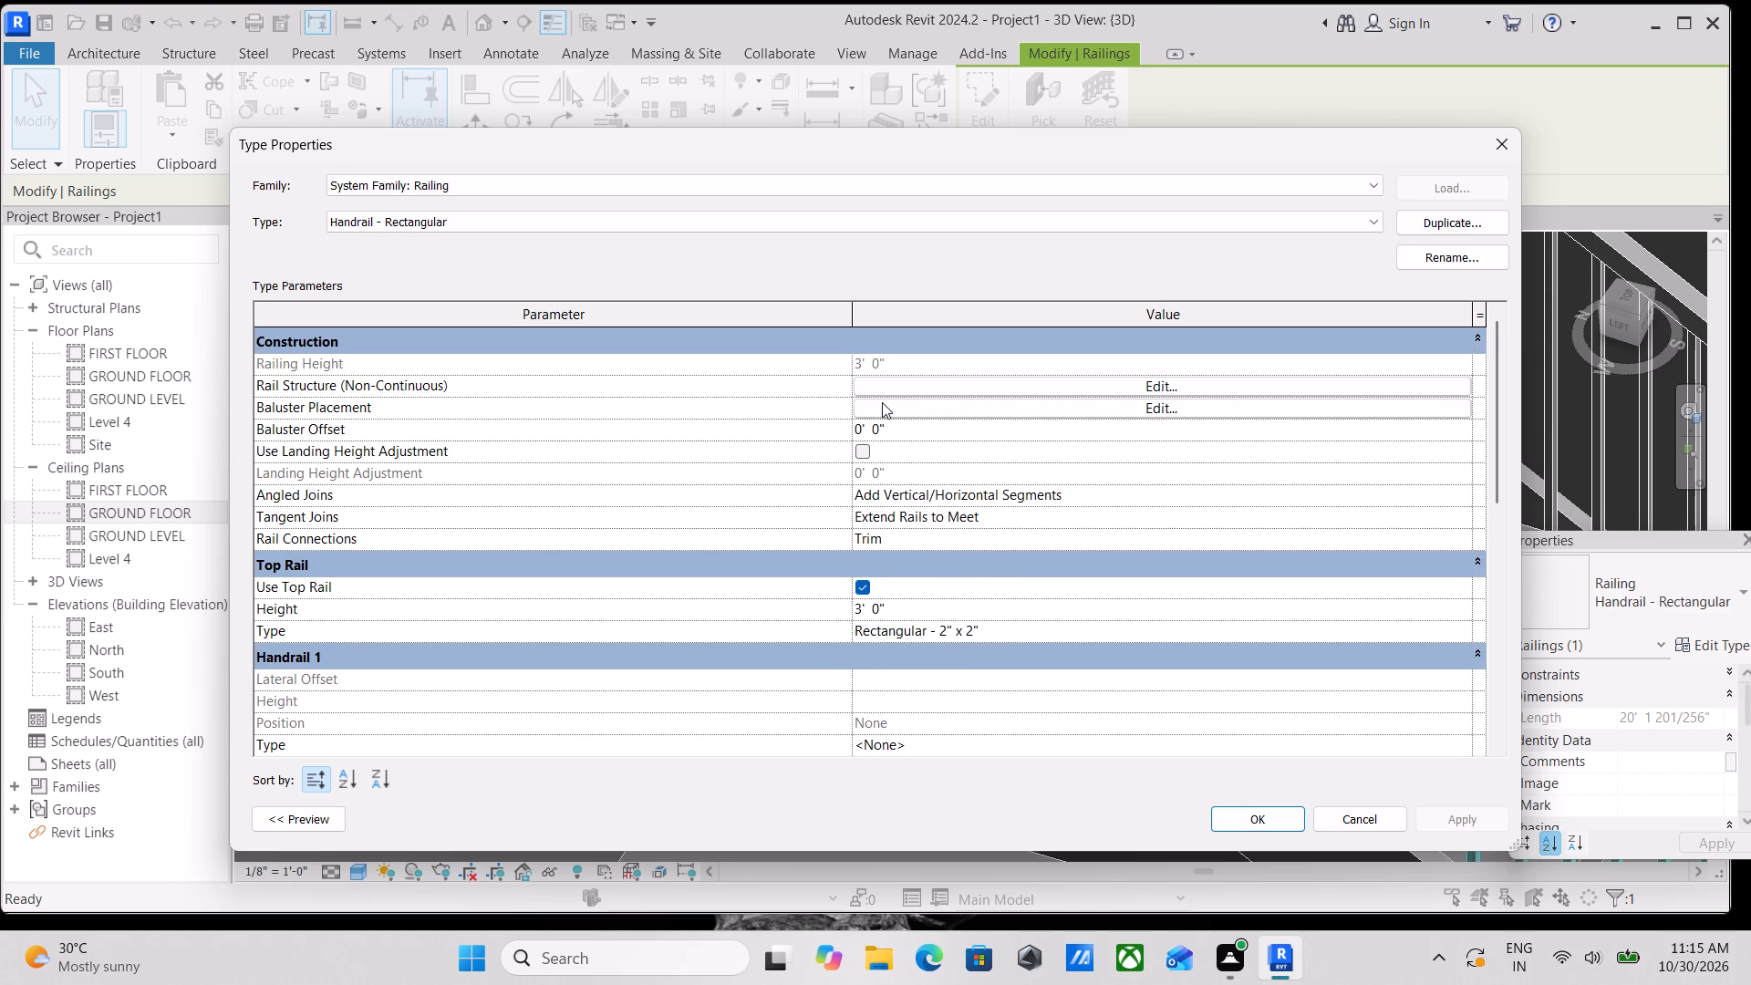
Duplicate the Regular baluster row in the main pattern of the Handrail - Rectangular type's baluster placement.
click(876, 403)
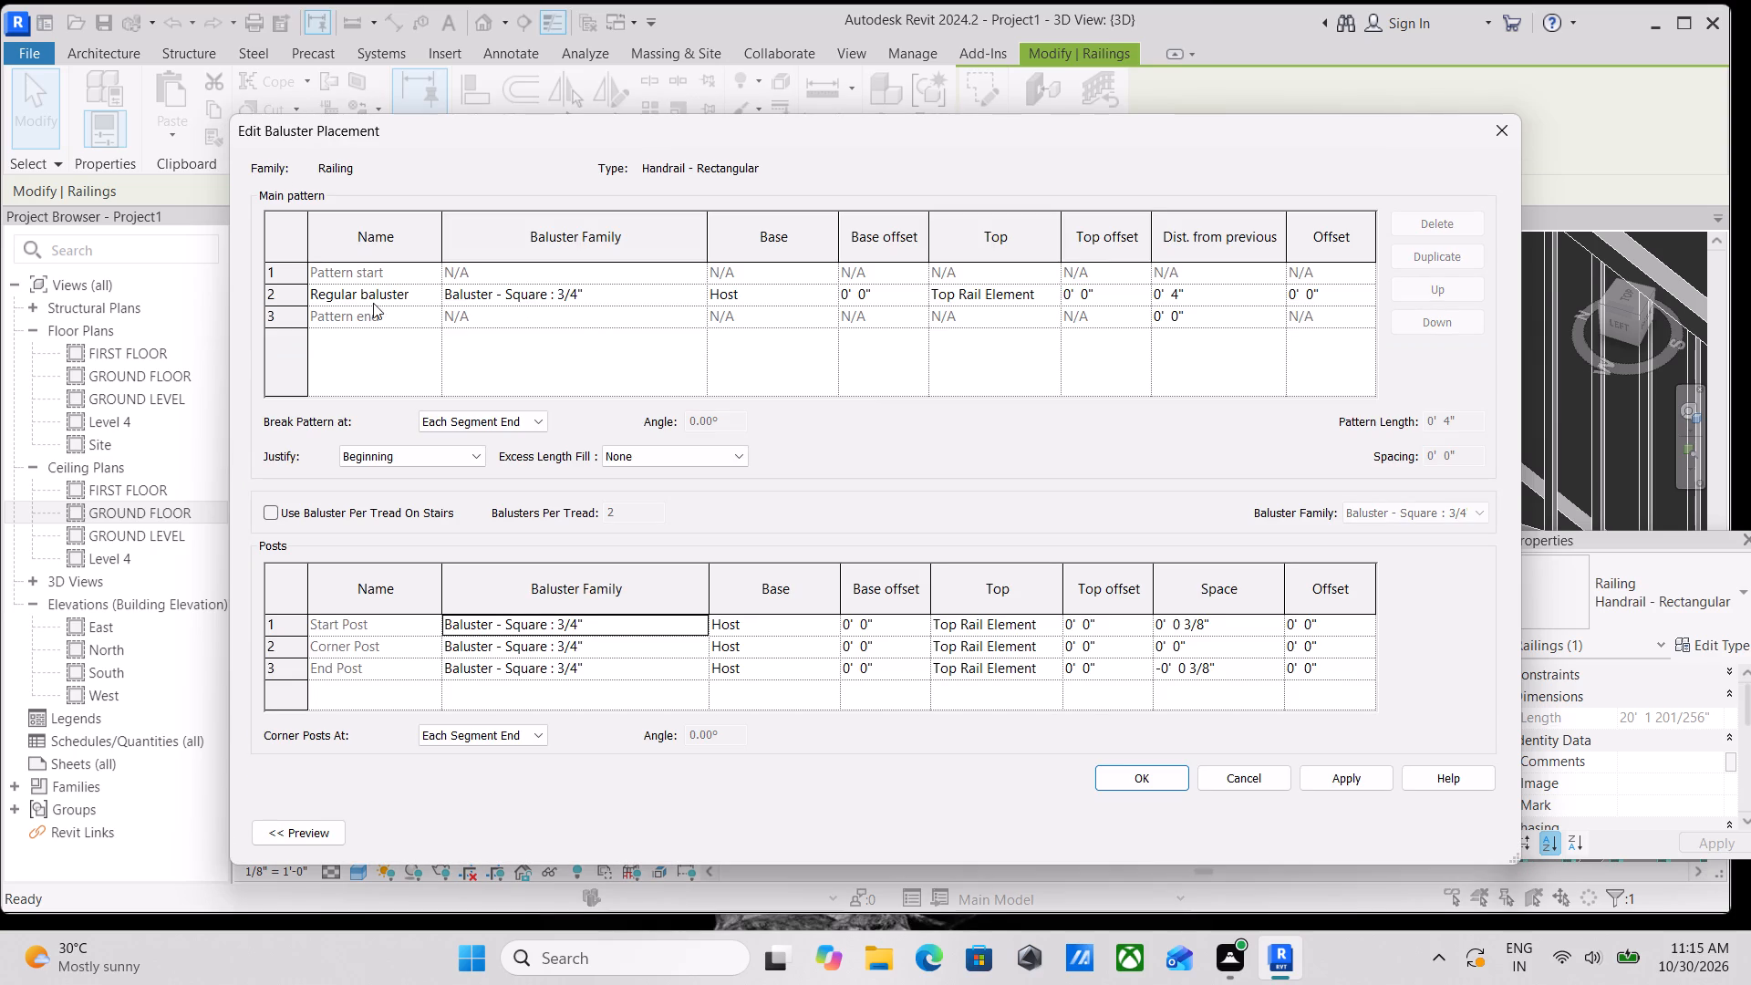
double_click(272, 294)
right_click(272, 294)
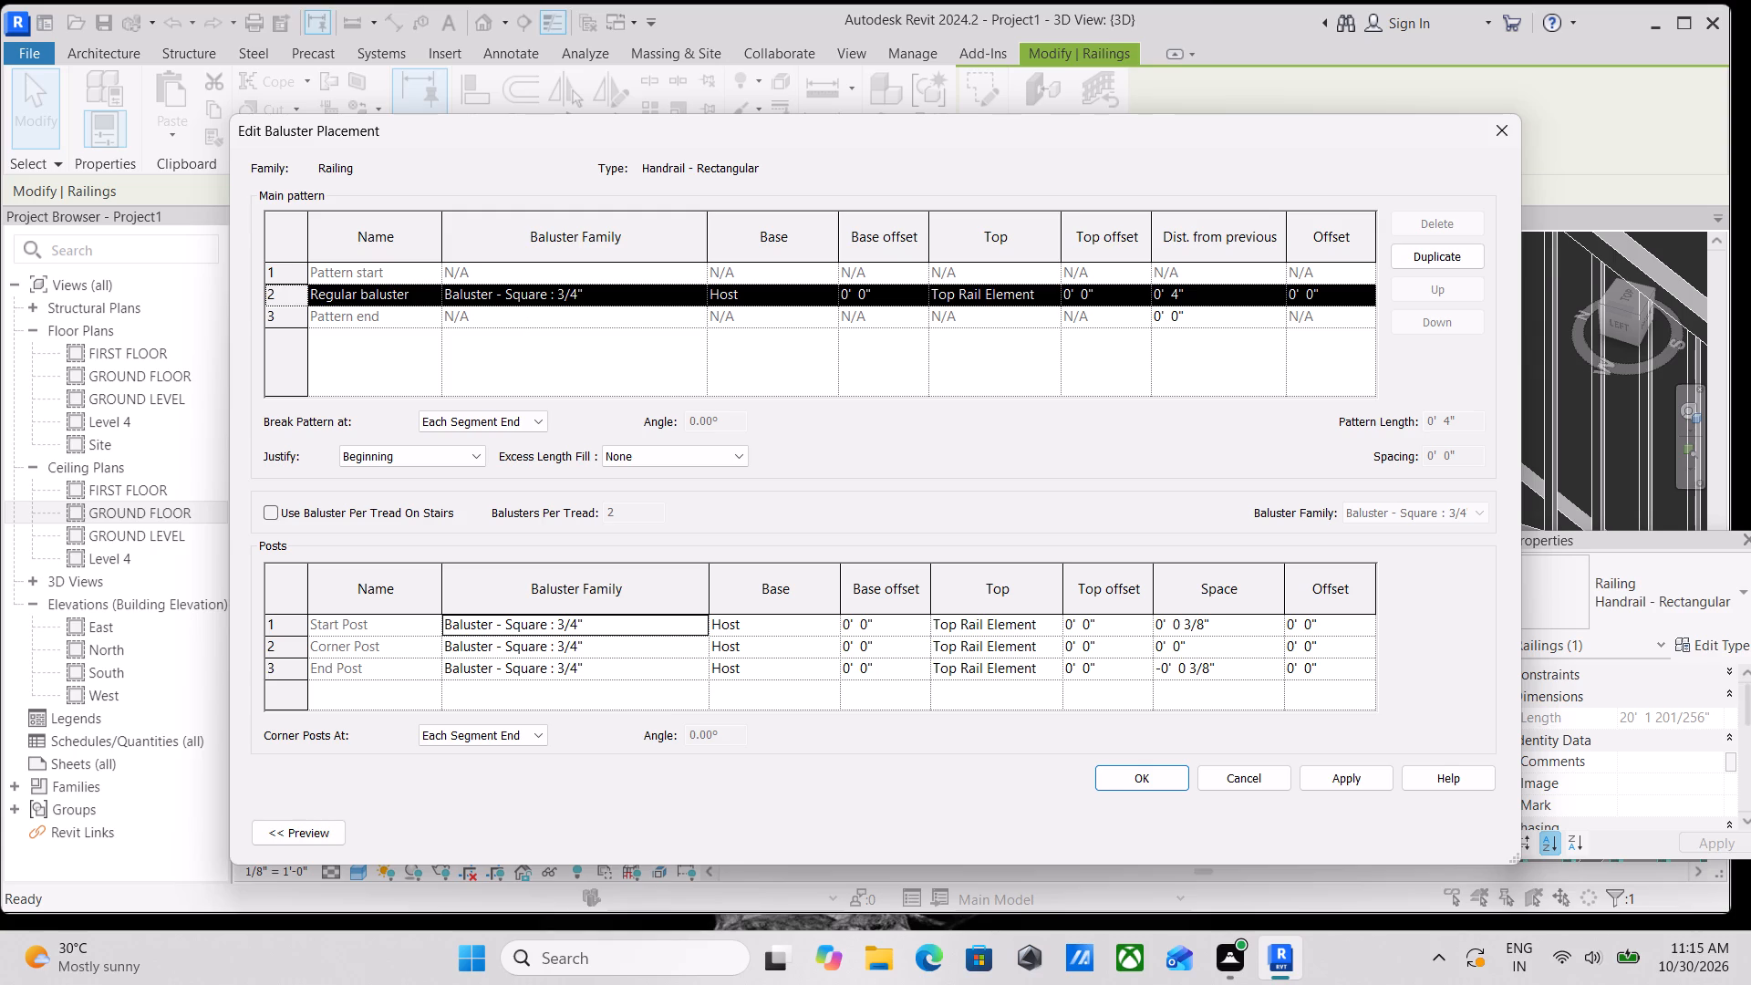
click(1455, 248)
Examine the duplicated Regular baluster row's fields, the corner post setting and the Excess Length Fill choices in the baluster placement.
click(316, 319)
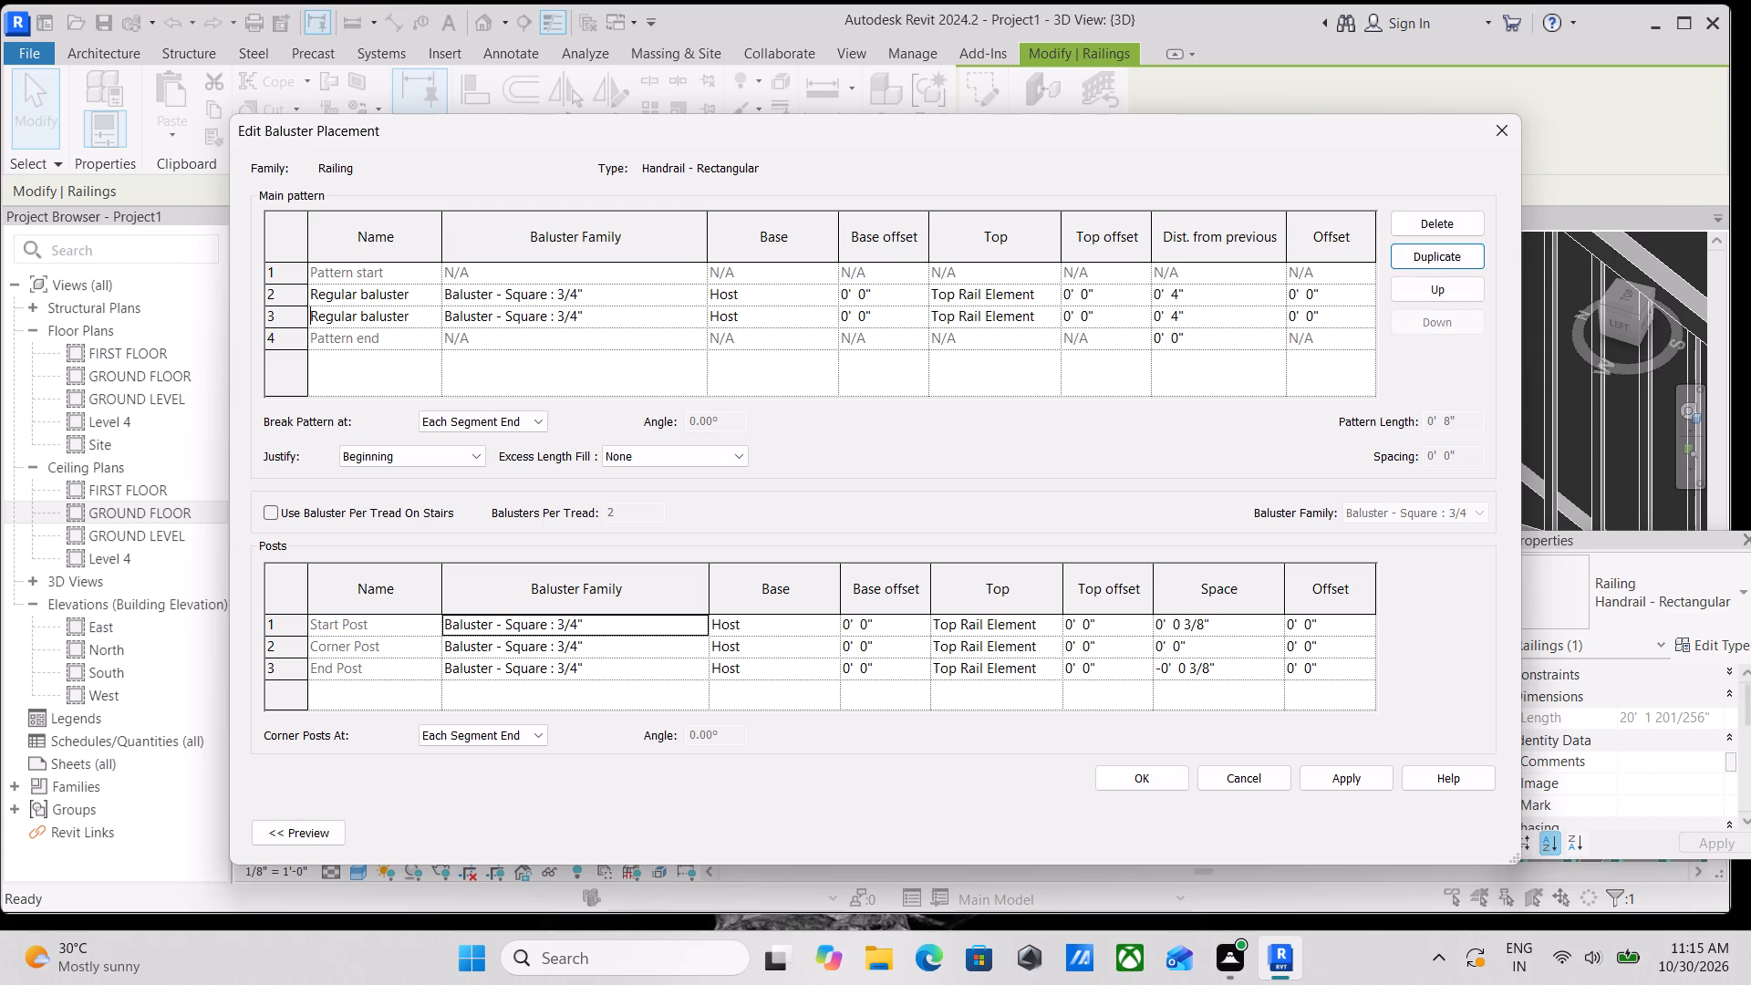
click(269, 314)
right_click(1111, 309)
click(1044, 312)
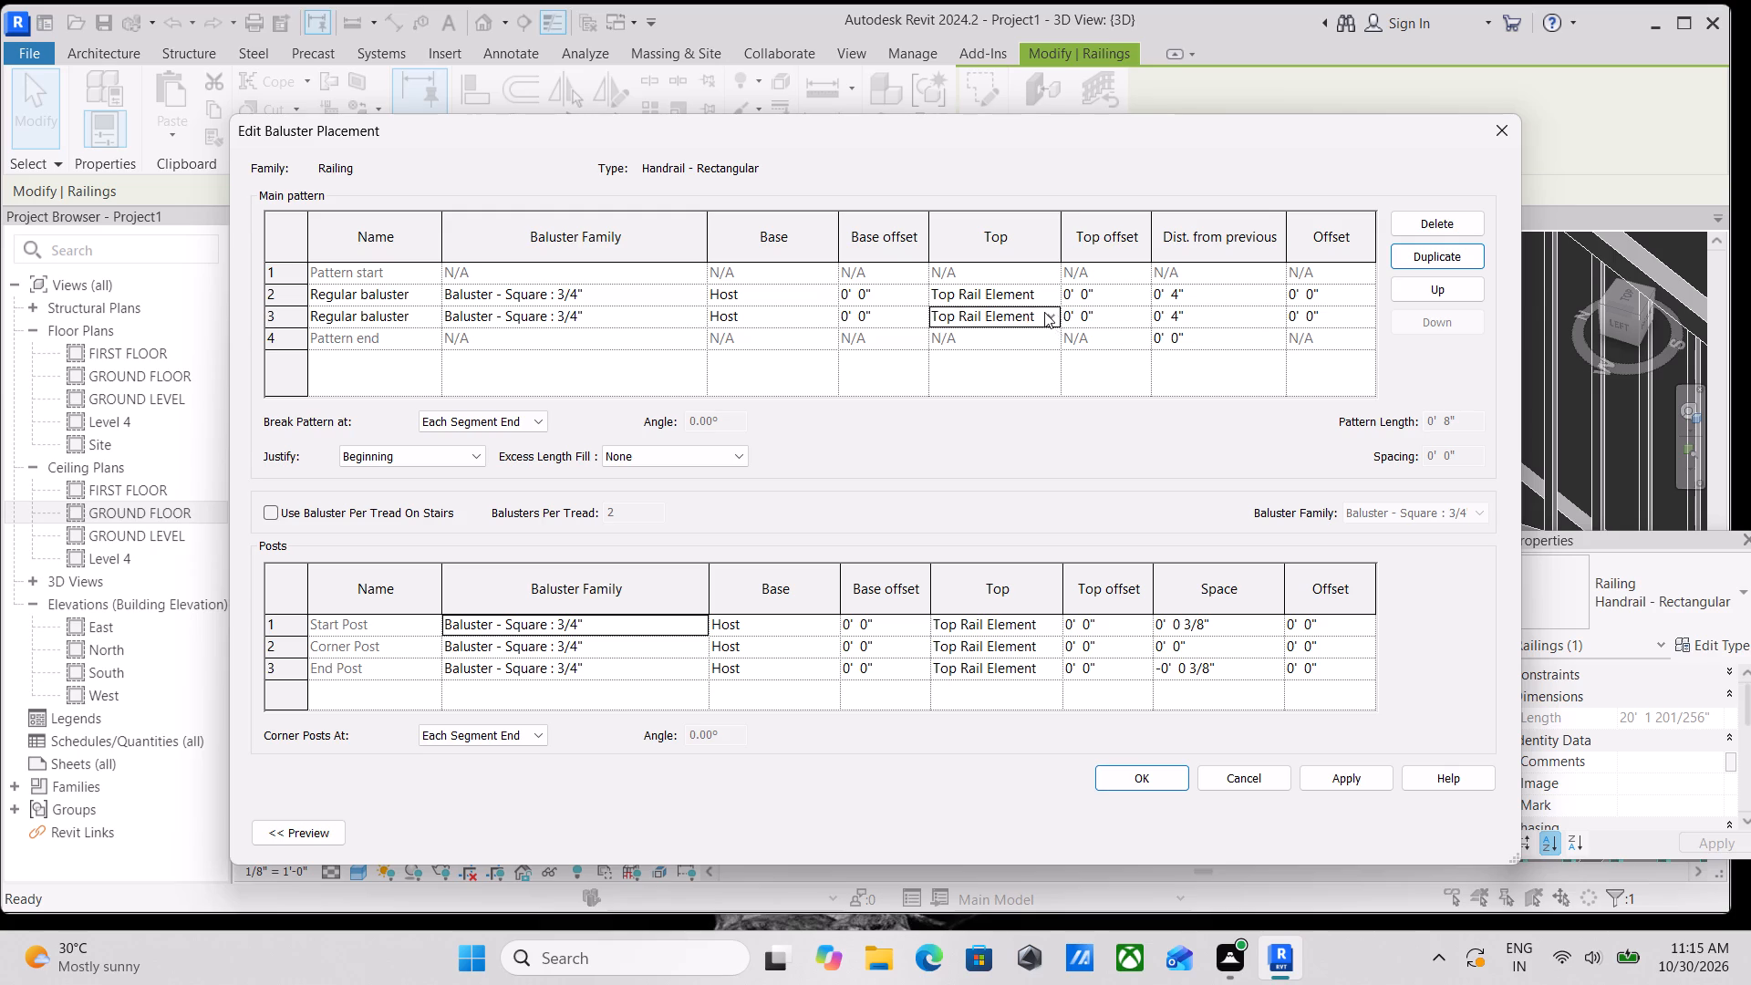
click(1052, 311)
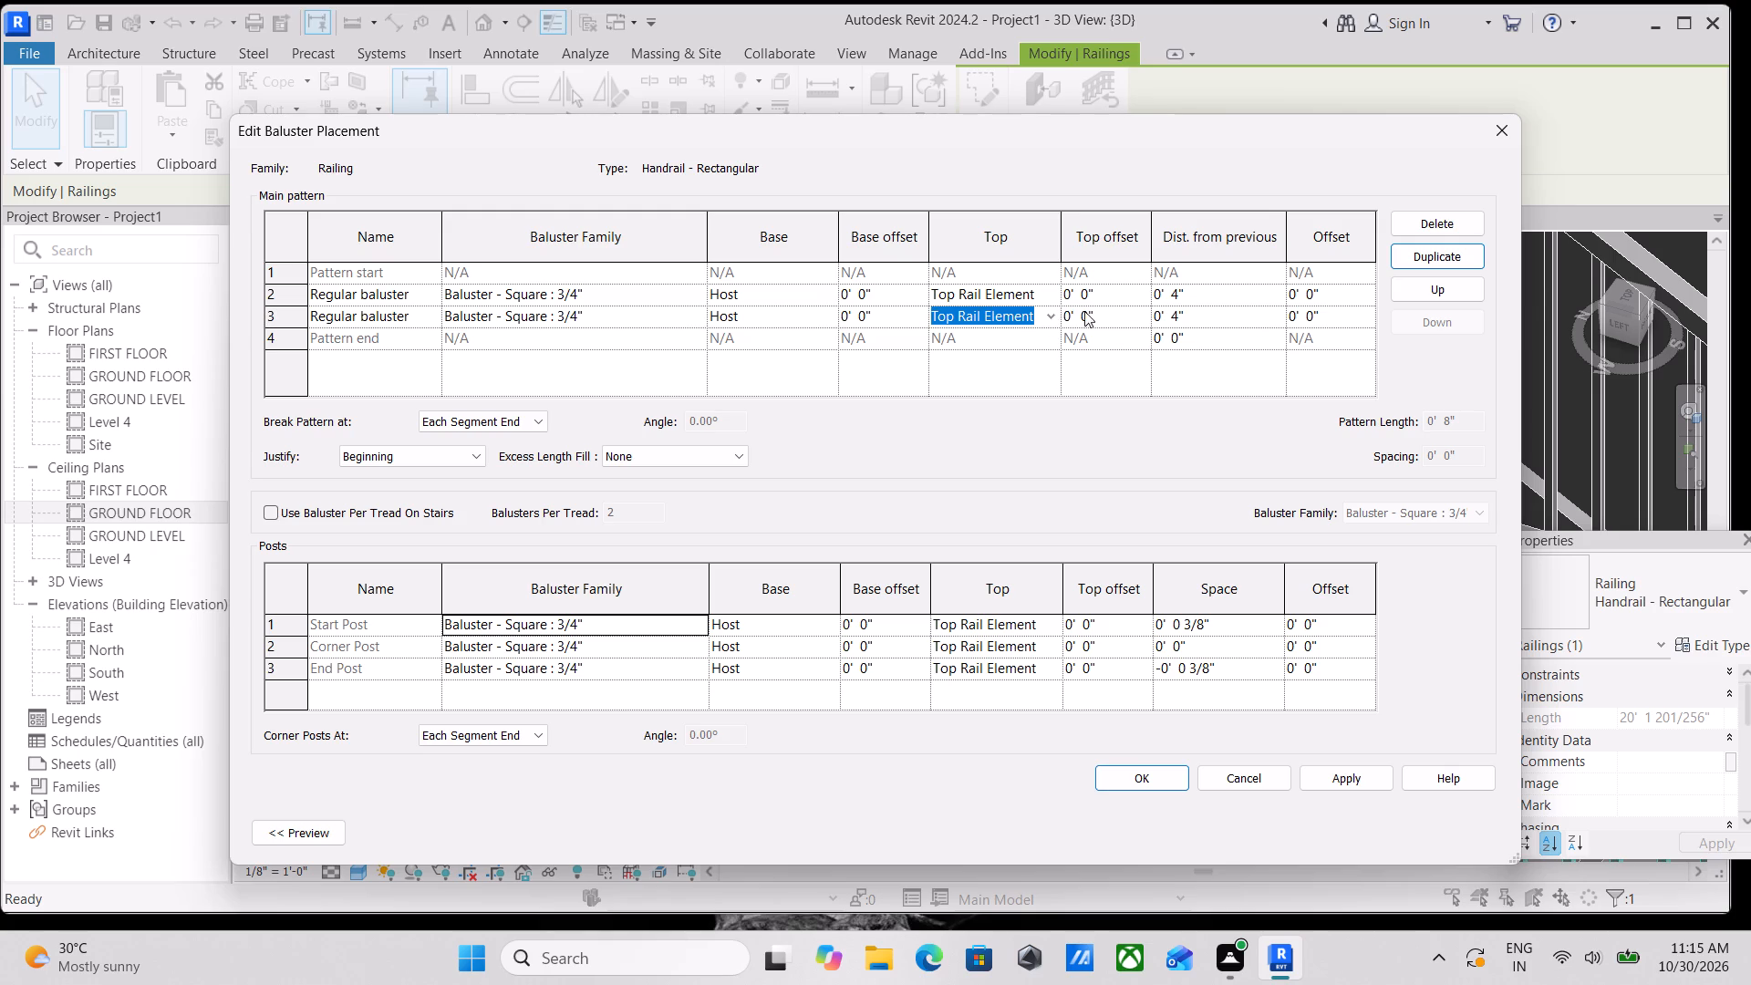
click(1093, 311)
click(1227, 306)
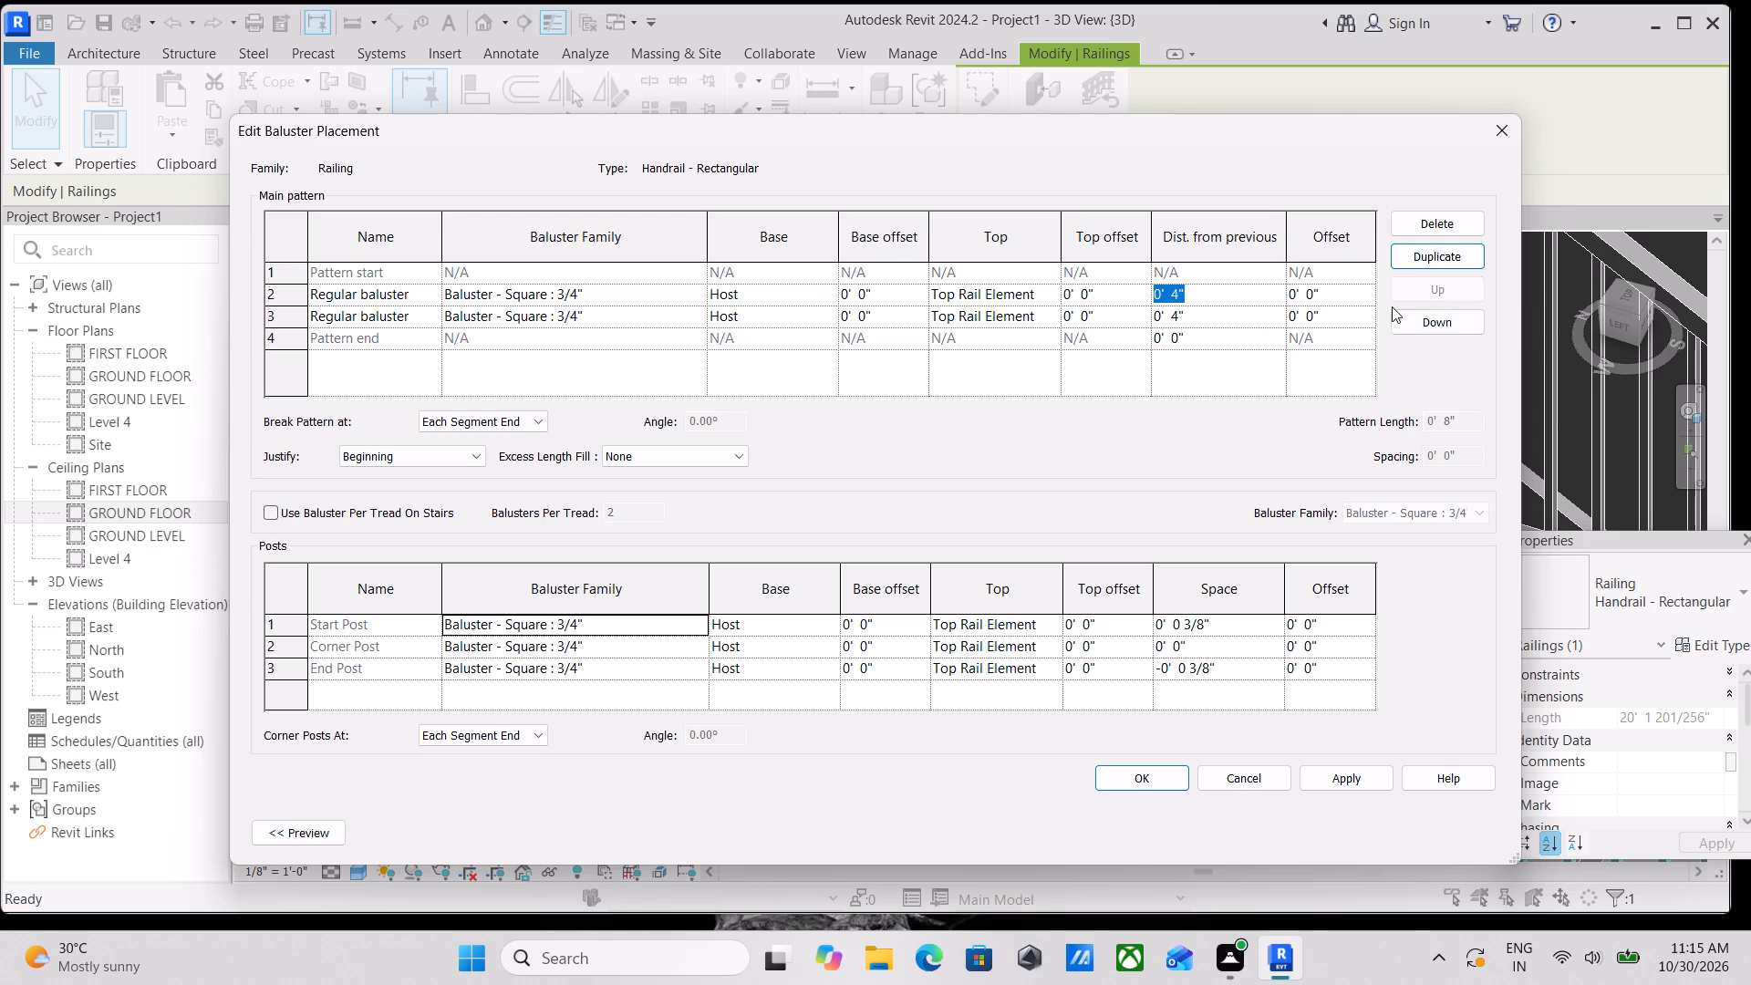
click(1353, 322)
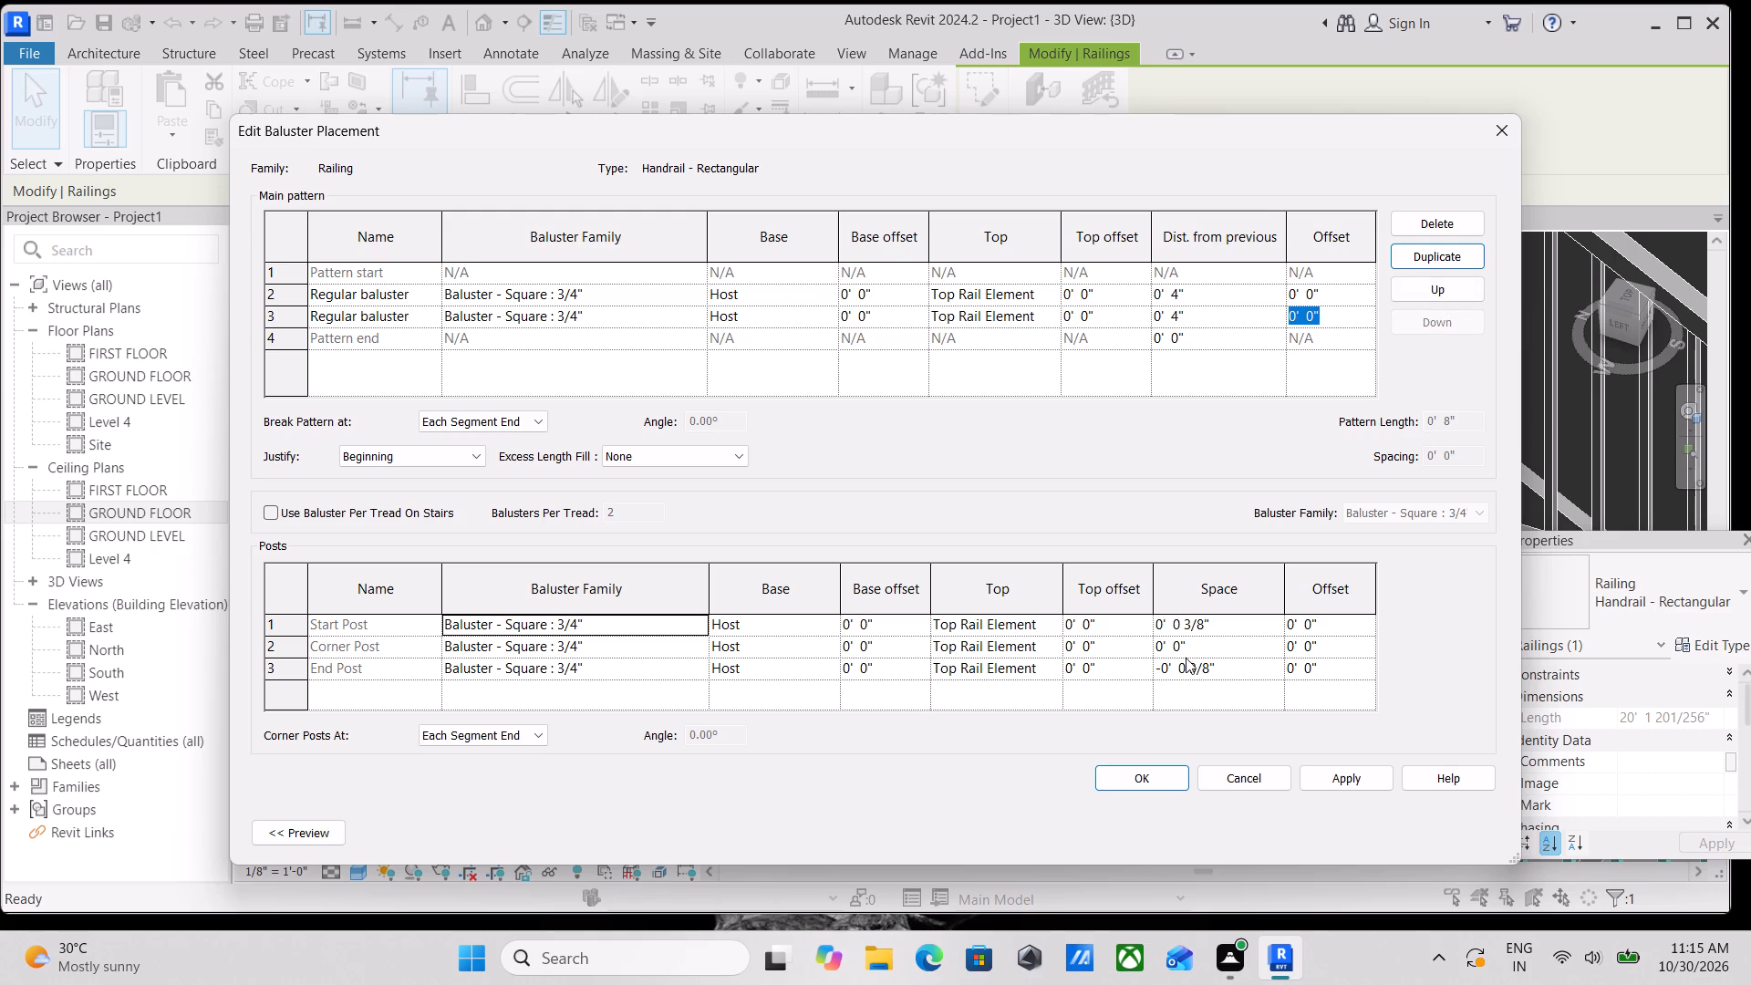
scroll(494, 666, down, 4)
scroll(609, 710, up, 3)
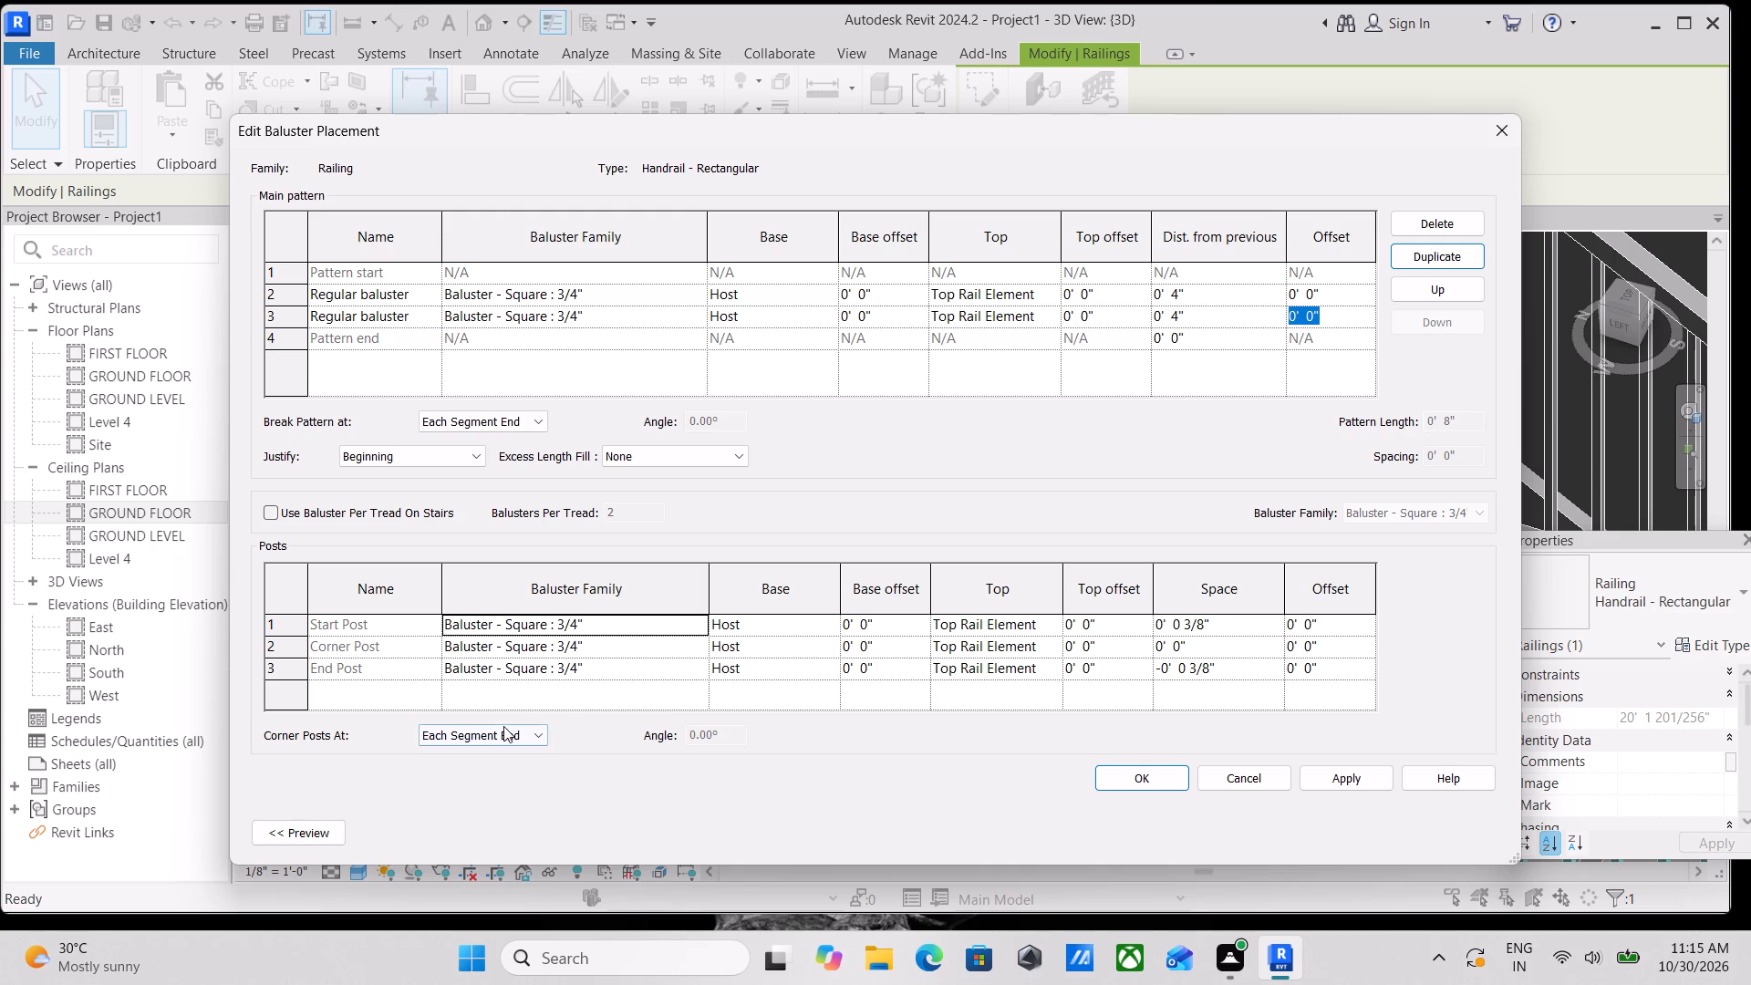
click(515, 730)
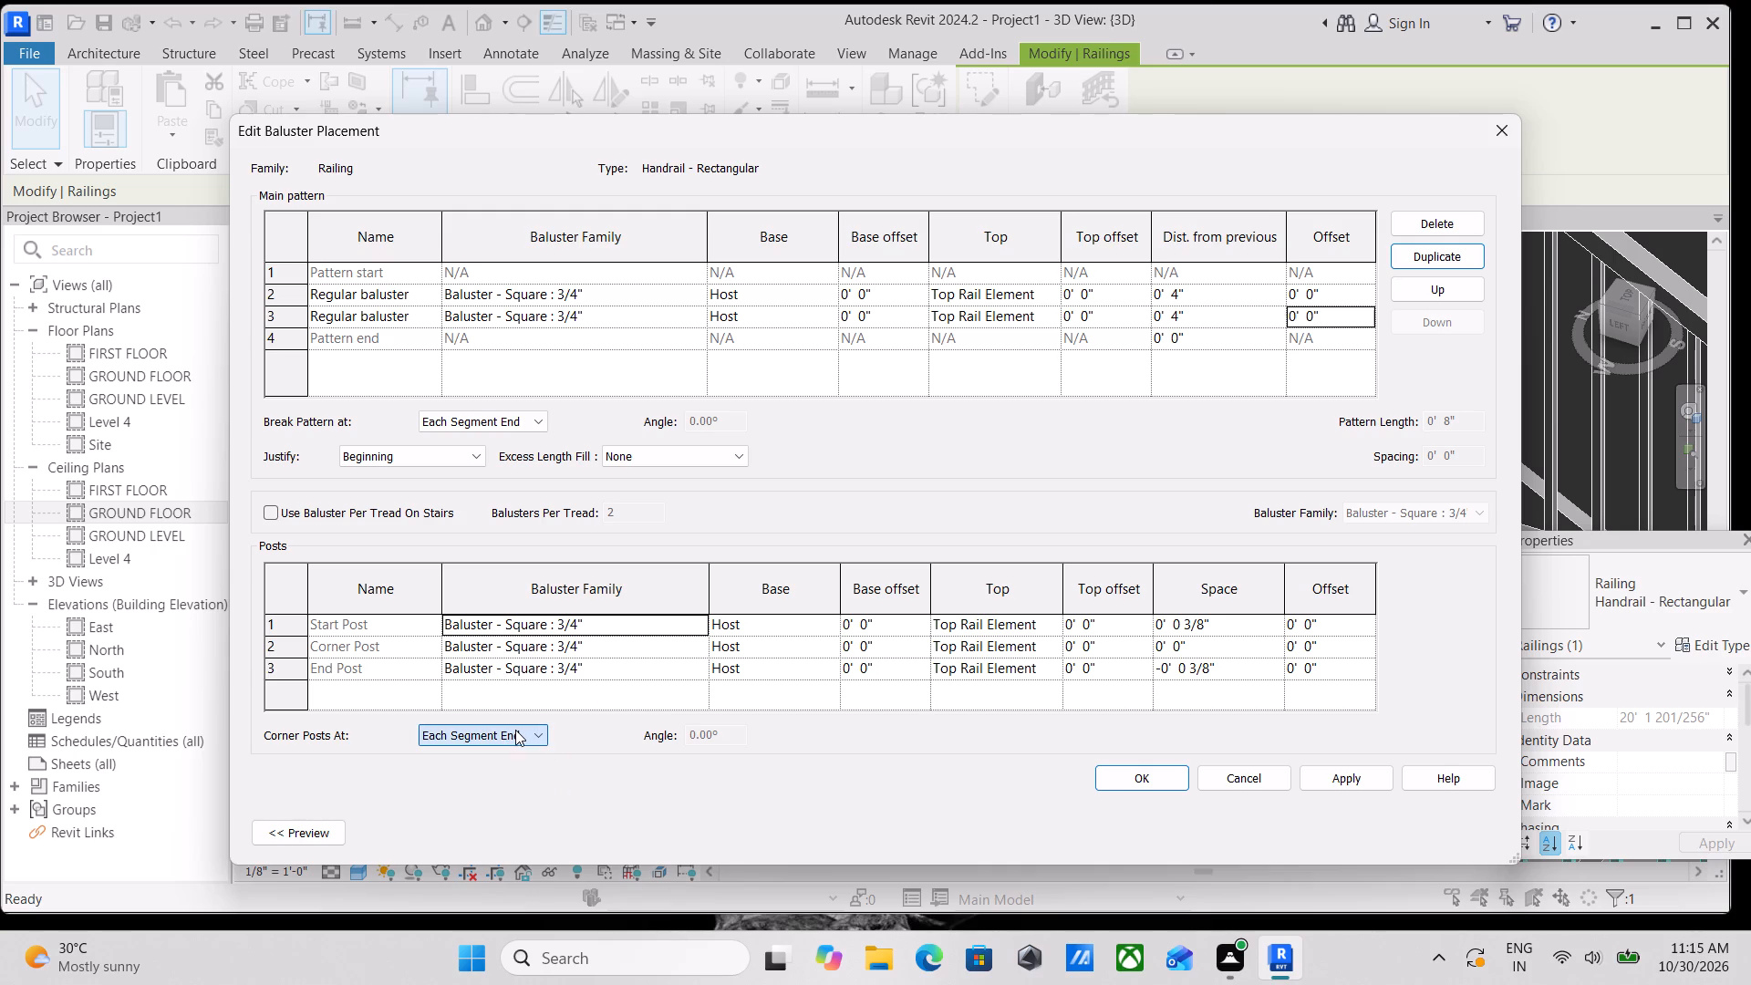
click(515, 730)
scroll(883, 622, down, 3)
scroll(1283, 707, down, 2)
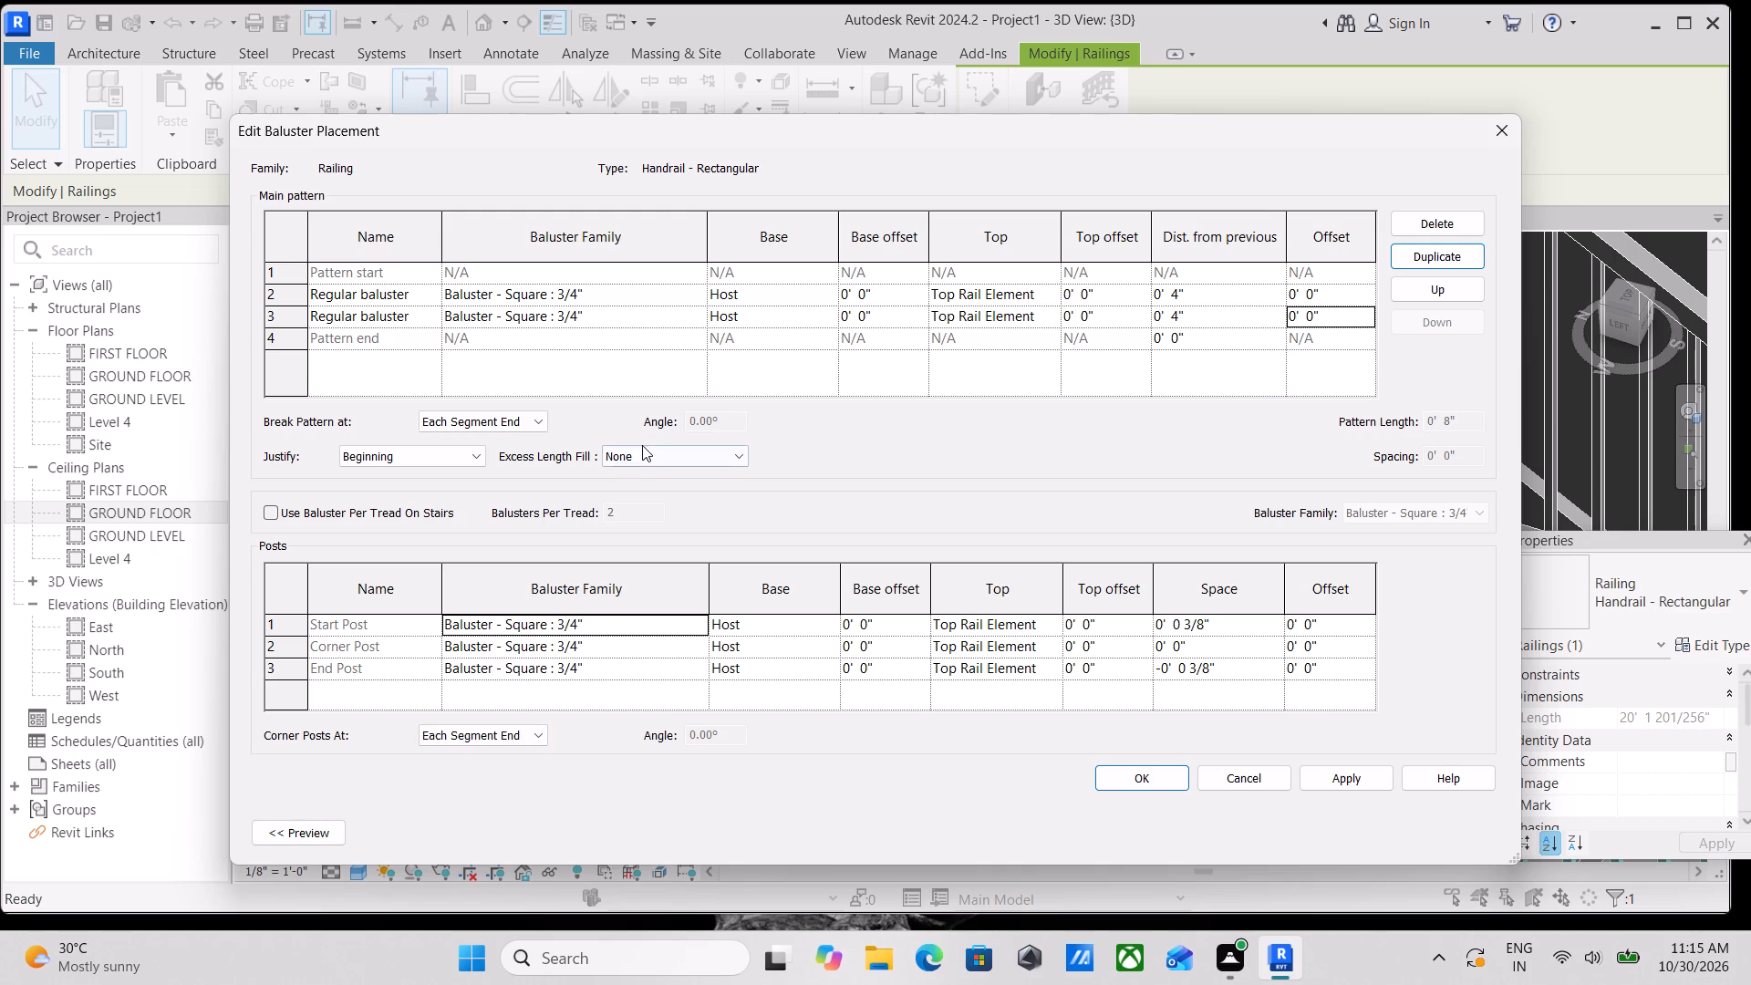
click(616, 461)
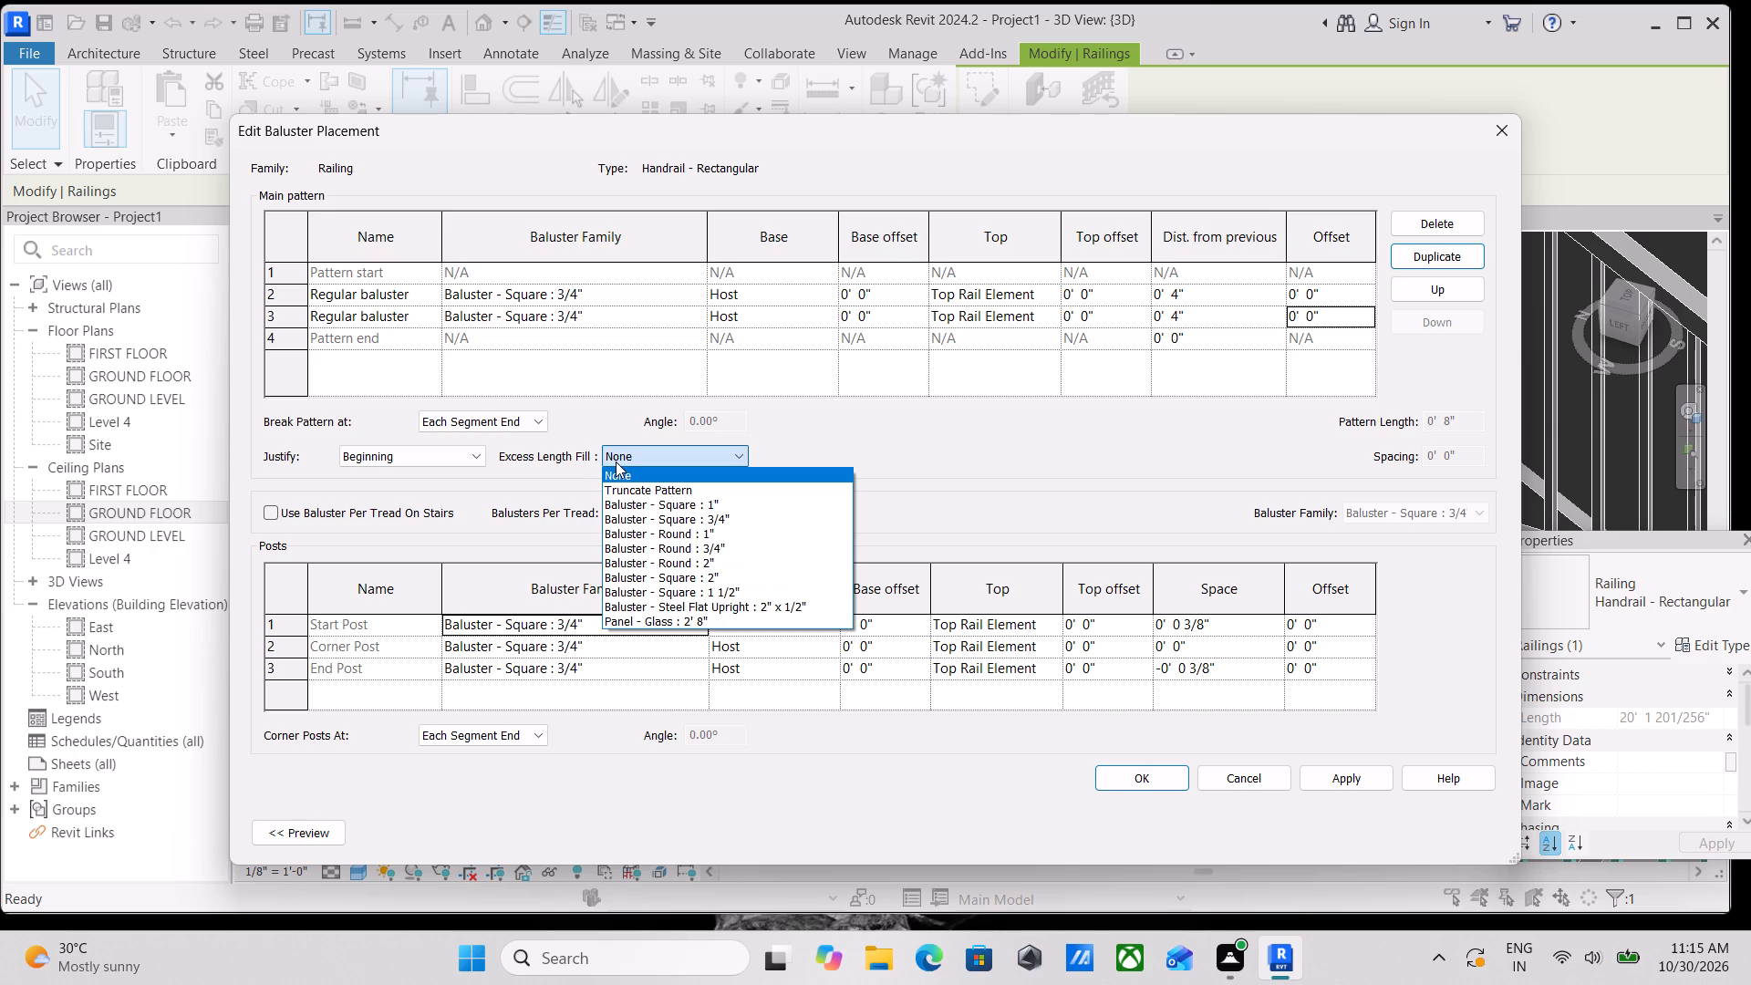
click(634, 452)
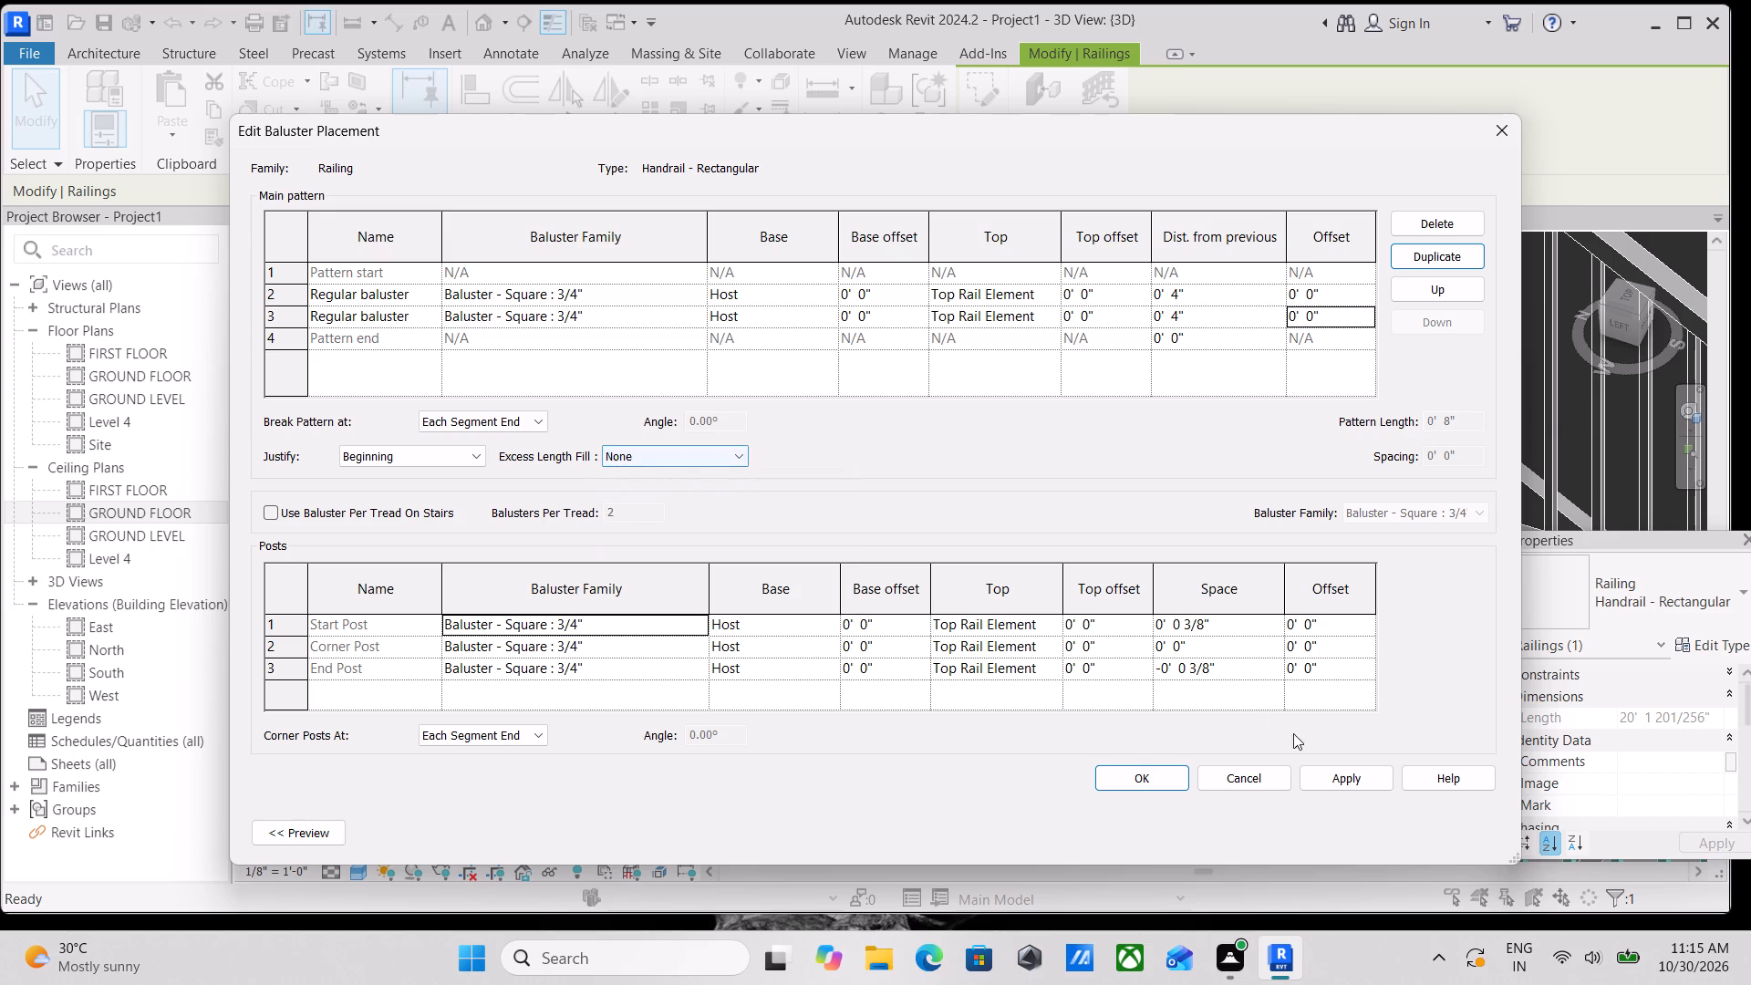
Apply the baluster placement with the duplicated row to the Handrail - Rectangular type and close its properties.
click(1345, 790)
click(1135, 769)
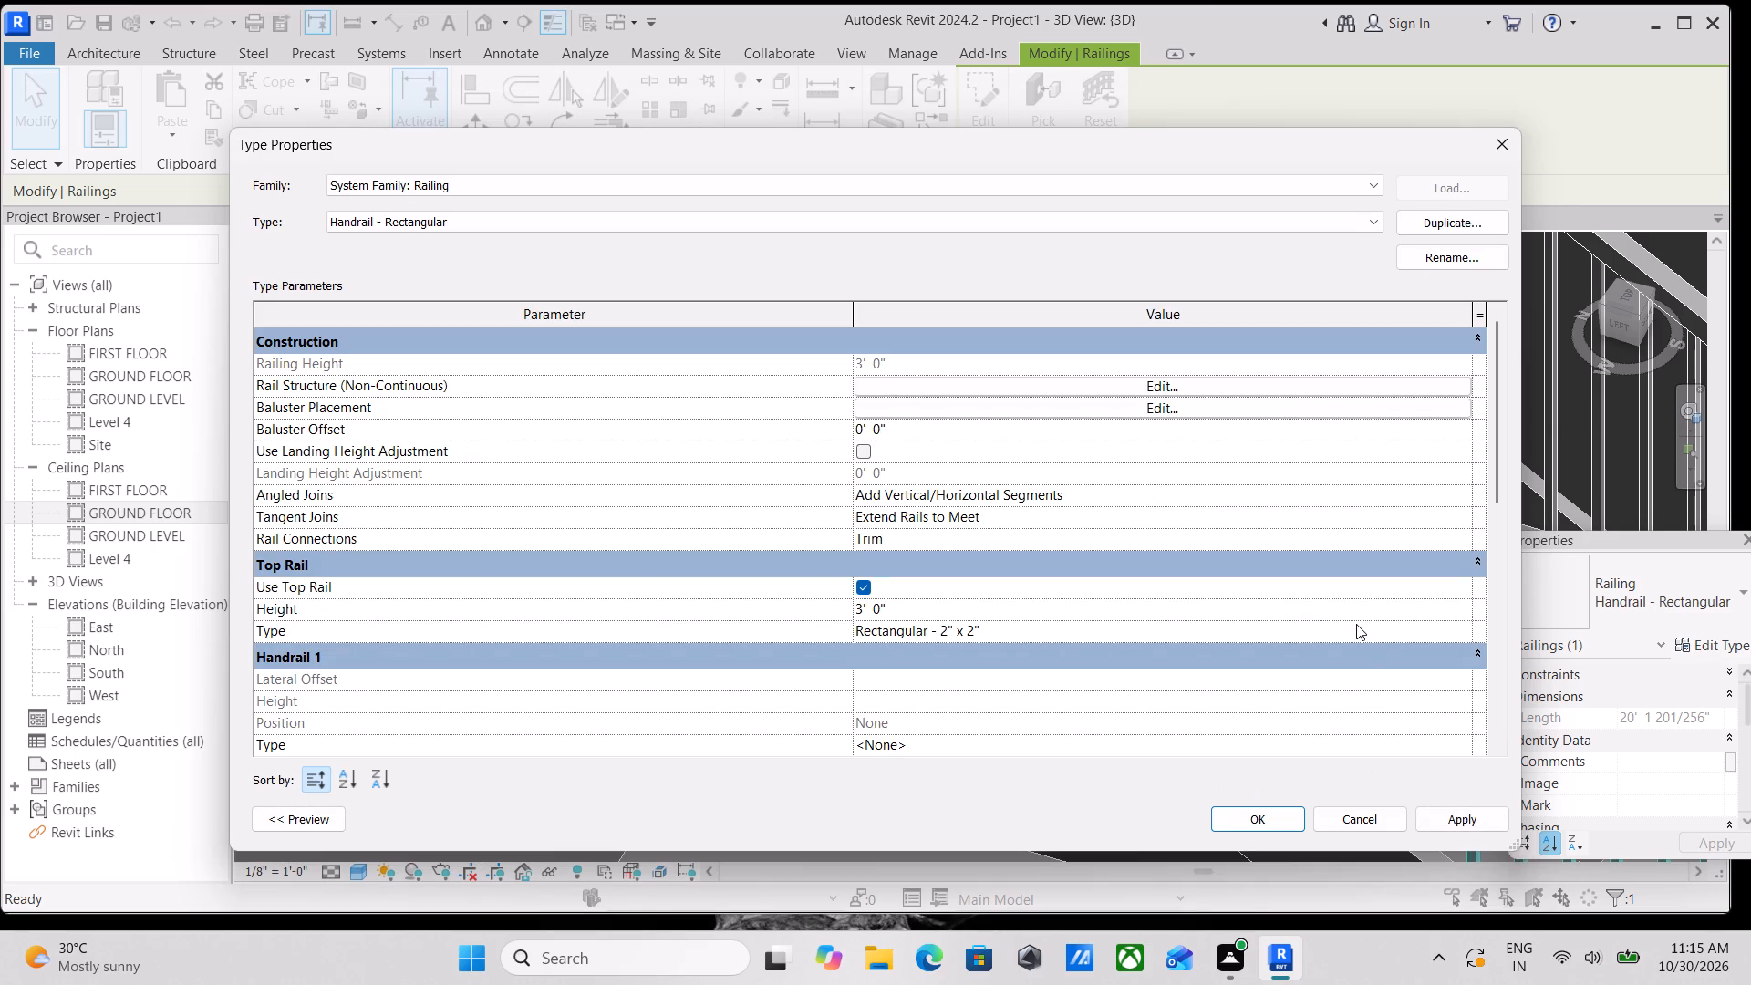
scroll(1271, 618, down, 10)
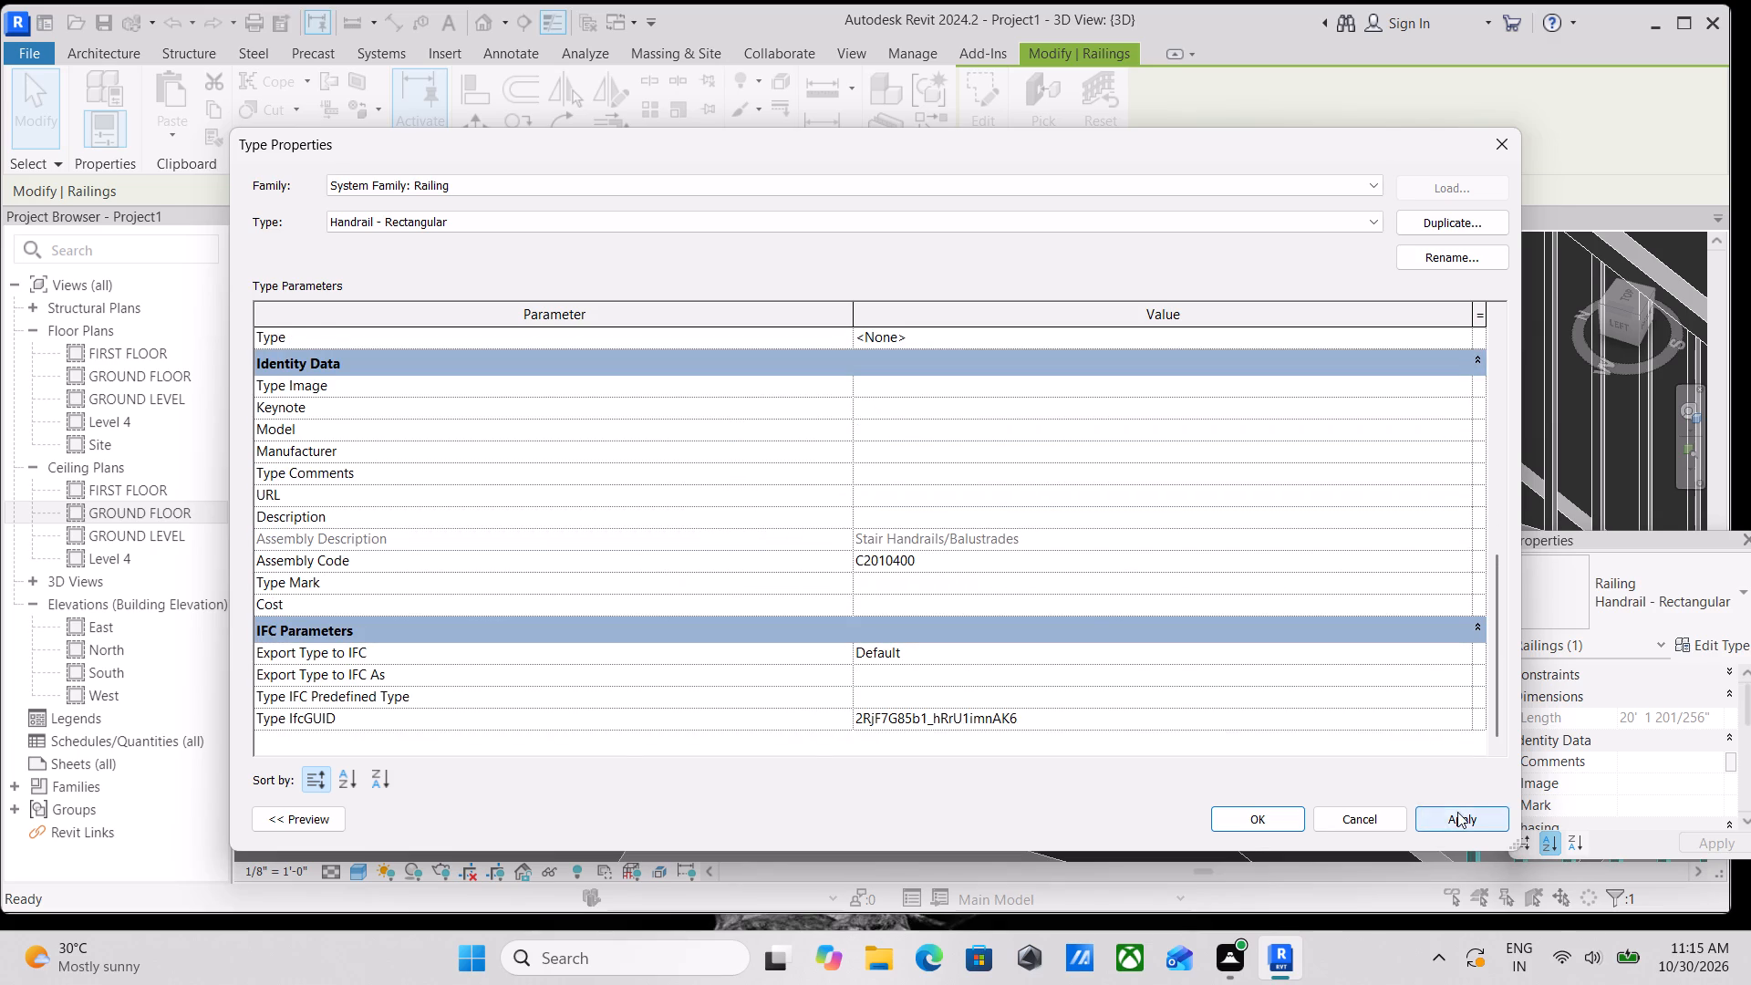
click(1457, 812)
click(1207, 810)
scroll(790, 700, down, 2)
scroll(1227, 676, down, 2)
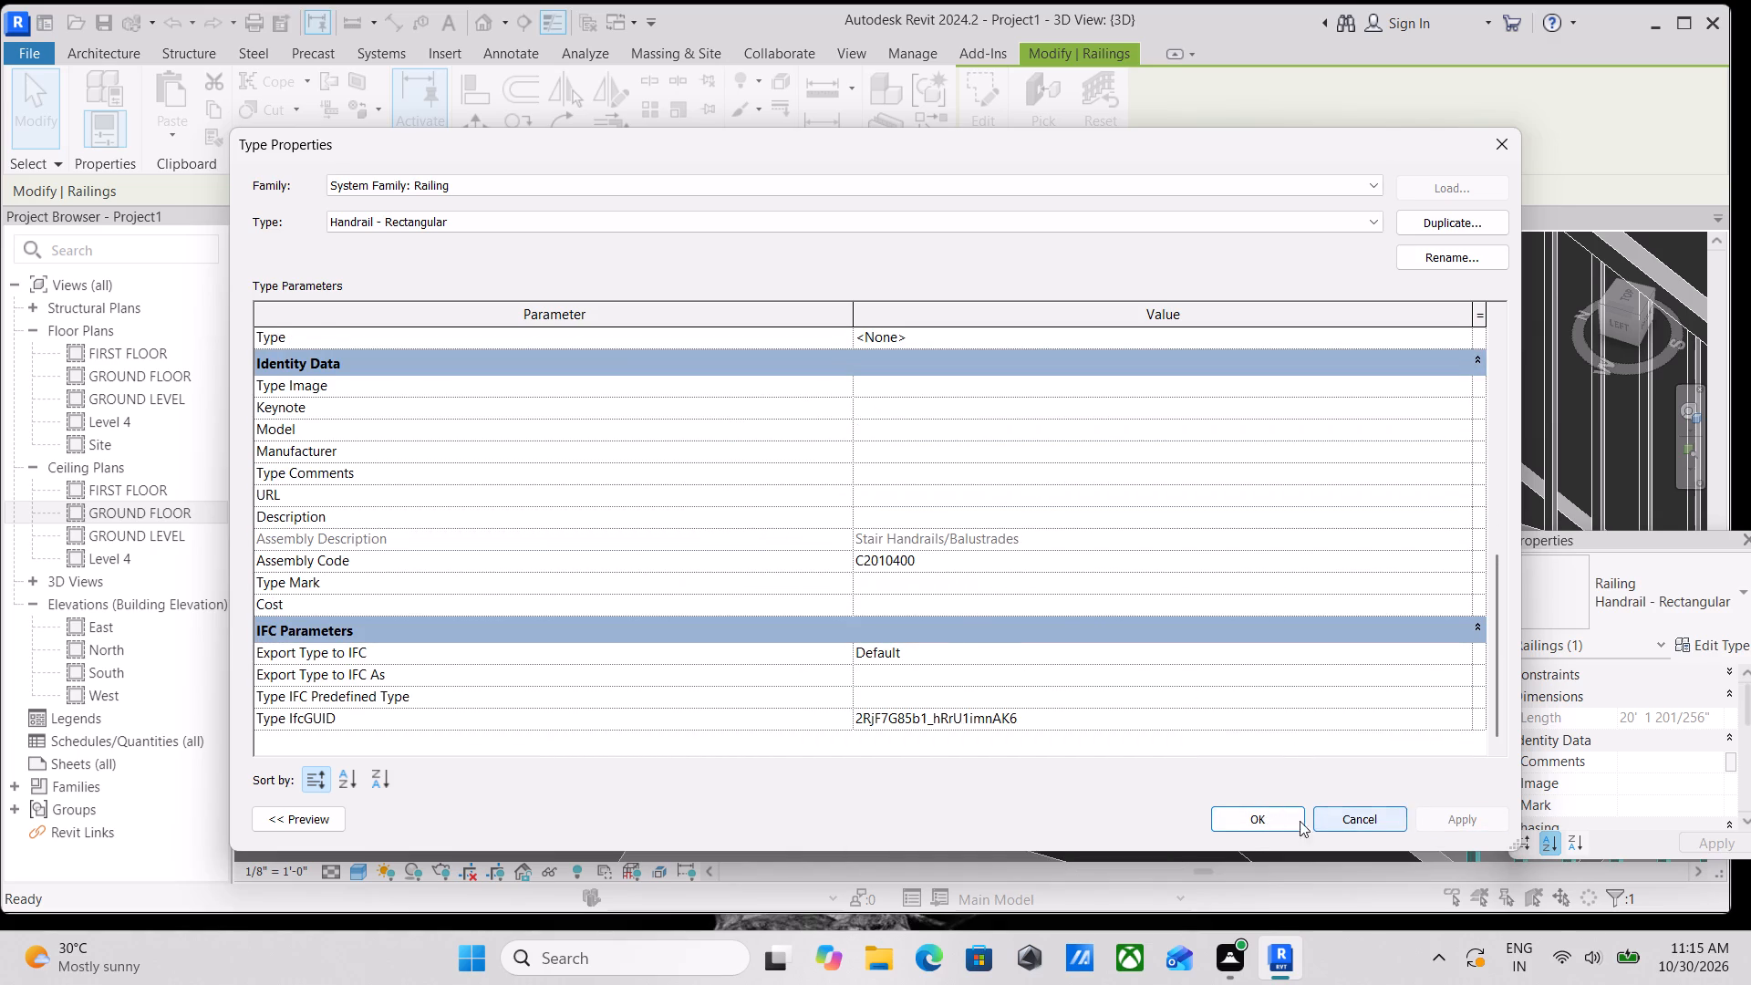
click(1237, 809)
Deselect the stair railing and set the 3D view's visual style to Realistic.
scroll(806, 581, down, 4)
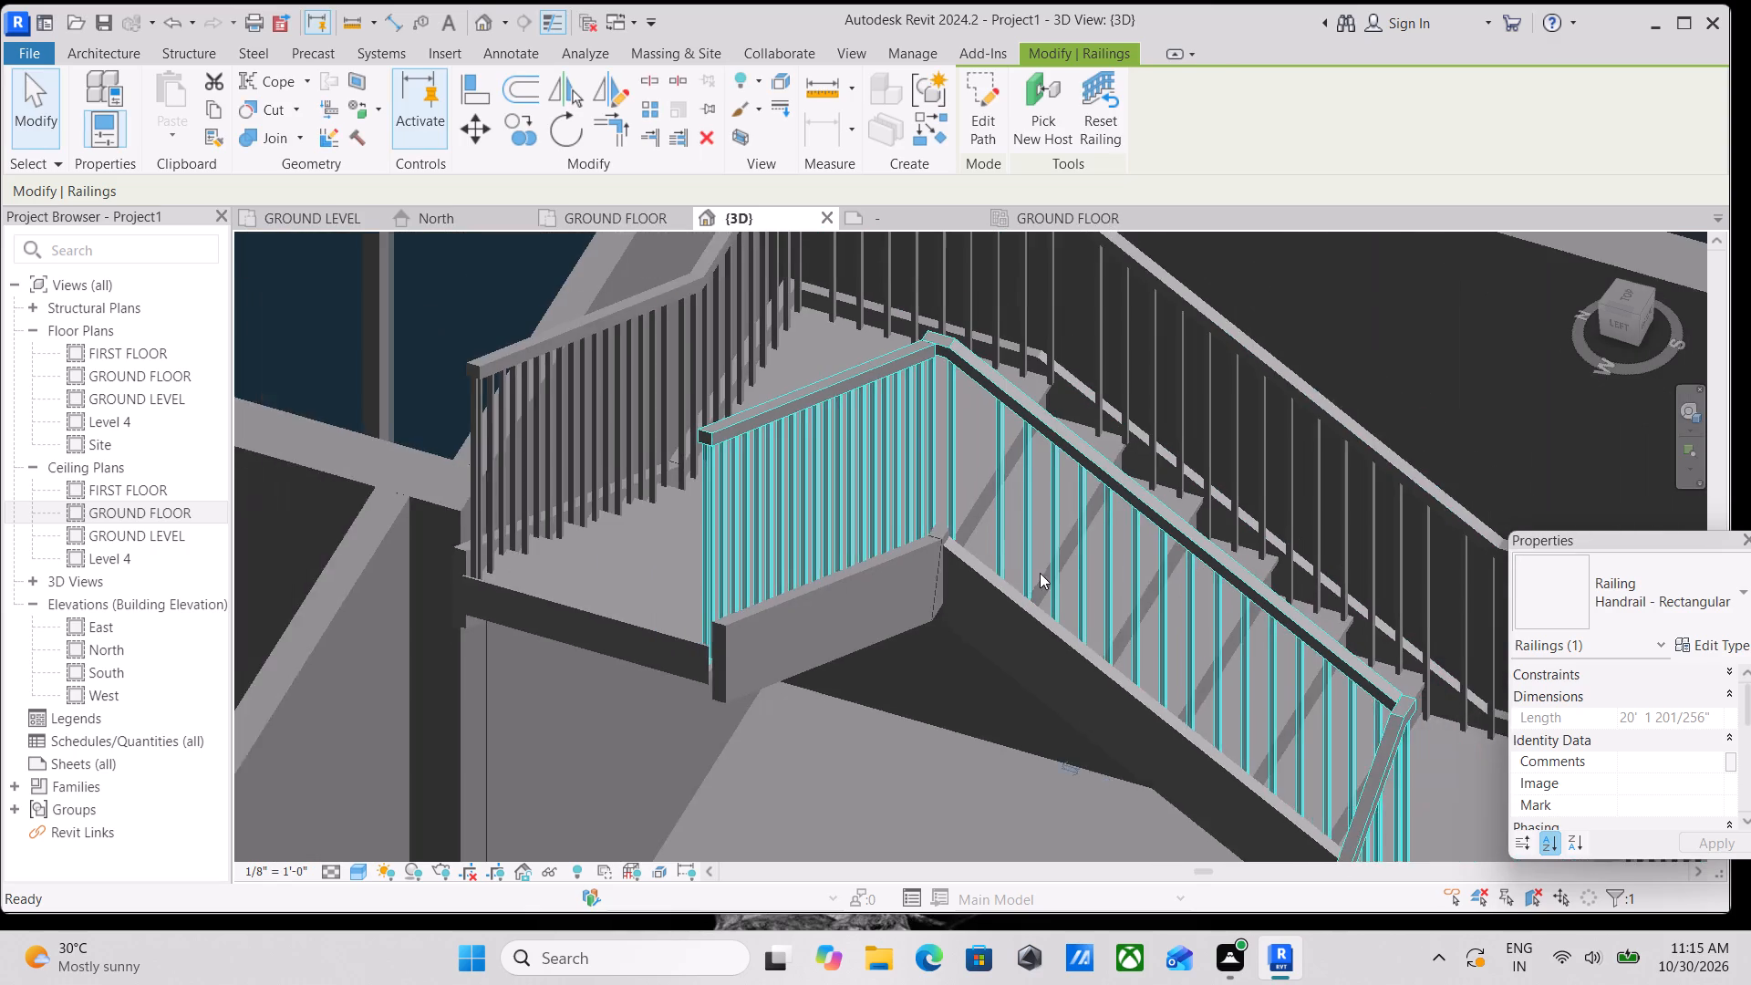
middle_drag(1040, 573, 823, 565)
key(Escape)
scroll(833, 555, down, 2)
scroll(851, 638, down, 1)
scroll(982, 586, up, 9)
scroll(1116, 680, up, 5)
scroll(1116, 680, down, 6)
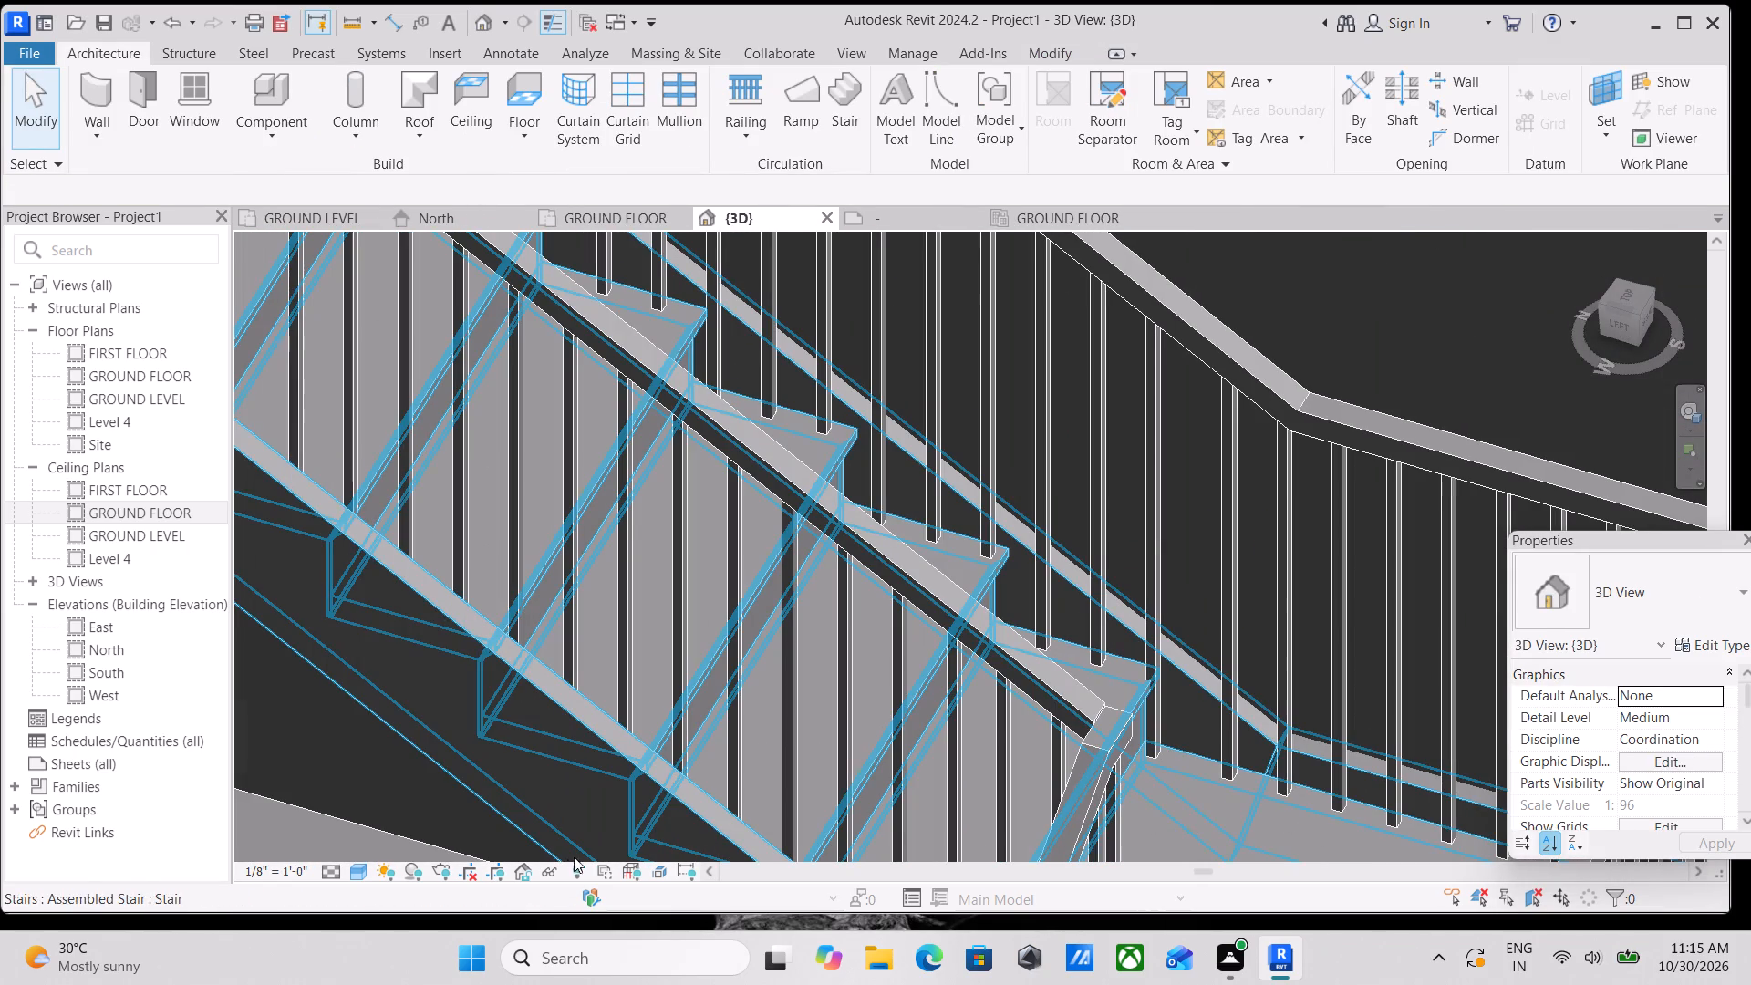
click(350, 869)
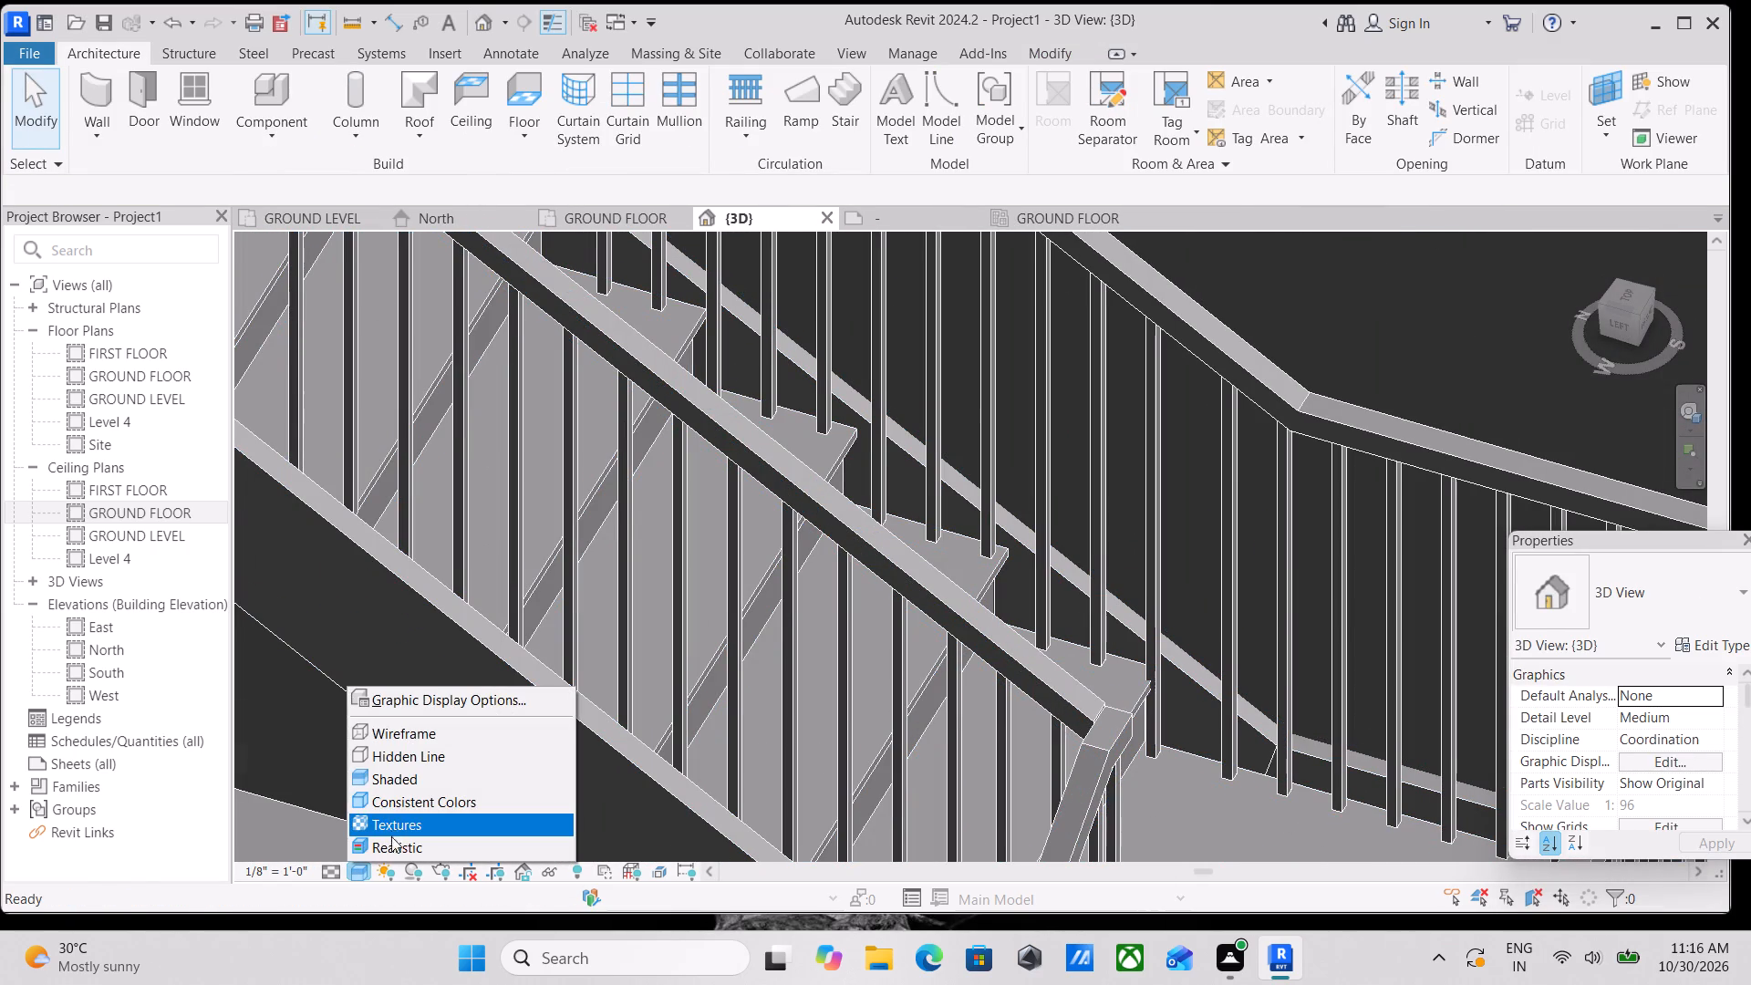
click(391, 846)
Change the stair's inner railing to the Handrail - Pipe type and deselect it.
scroll(702, 586, down, 5)
scroll(808, 567, down, 4)
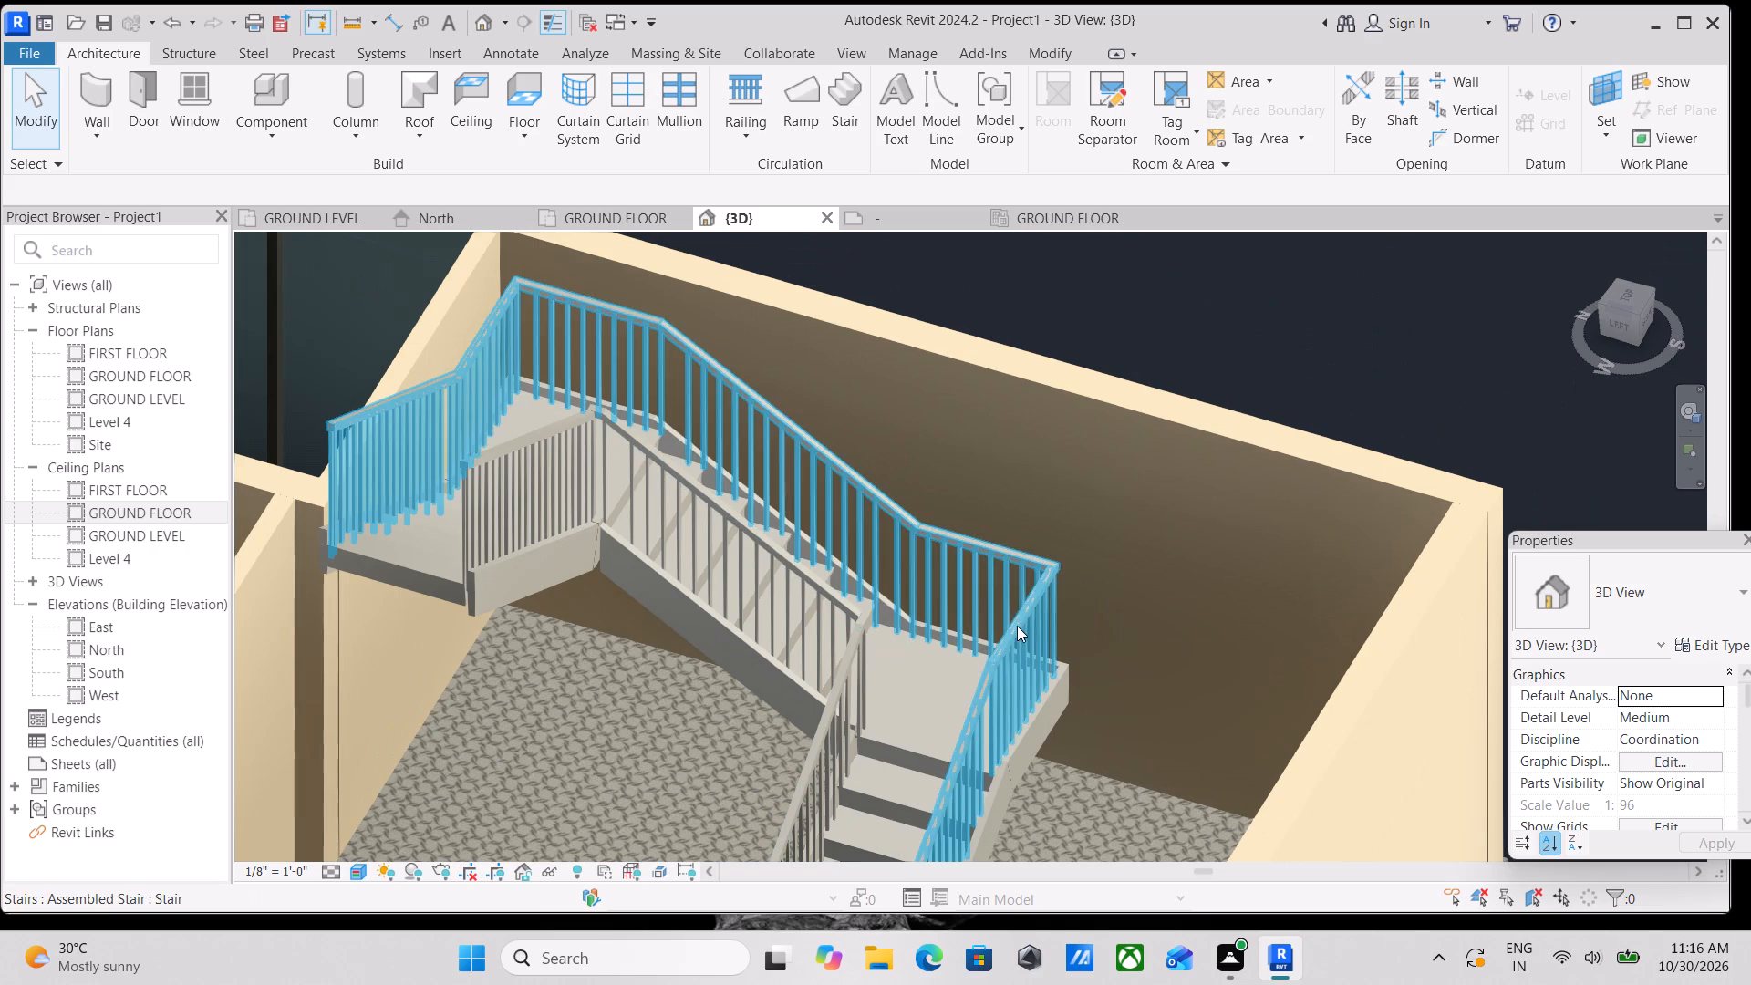
key(Escape)
scroll(836, 611, down, 2)
middle_drag(770, 634, 923, 751)
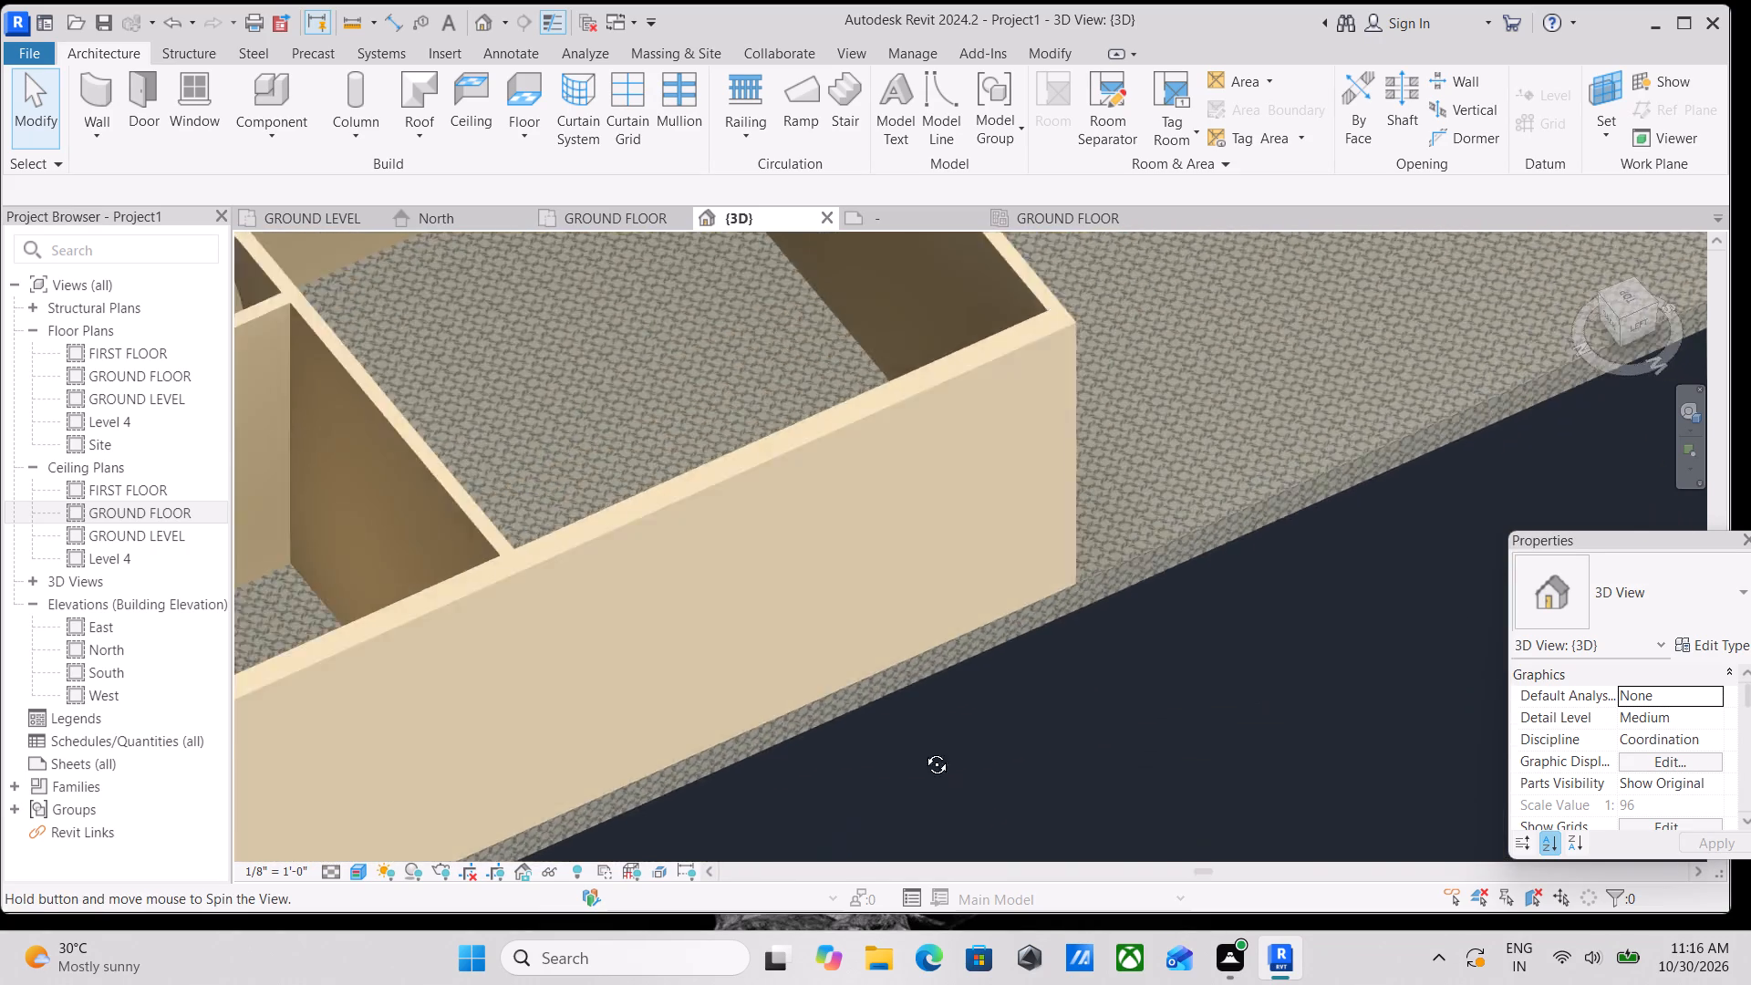
middle_drag(923, 751, 847, 888)
middle_drag(899, 639, 871, 950)
shift+middle_drag(929, 663, 786, 676)
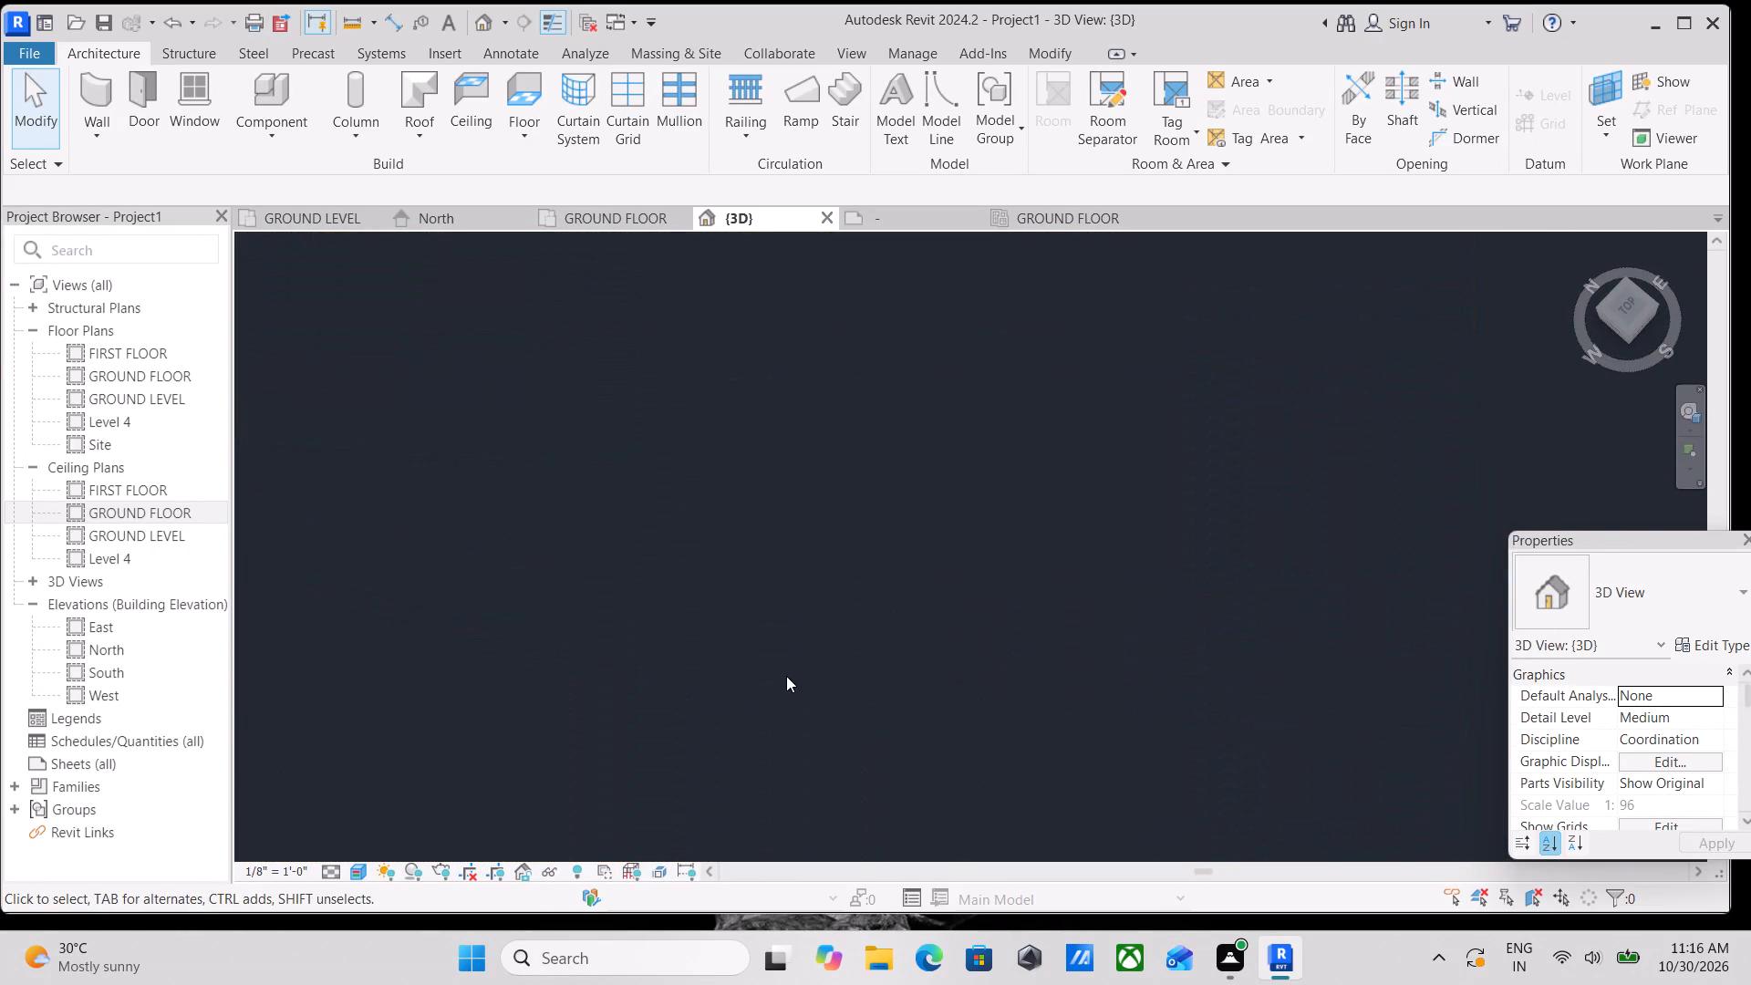
scroll(786, 676, down, 9)
middle_drag(822, 667, 1087, 513)
scroll(1008, 737, up, 10)
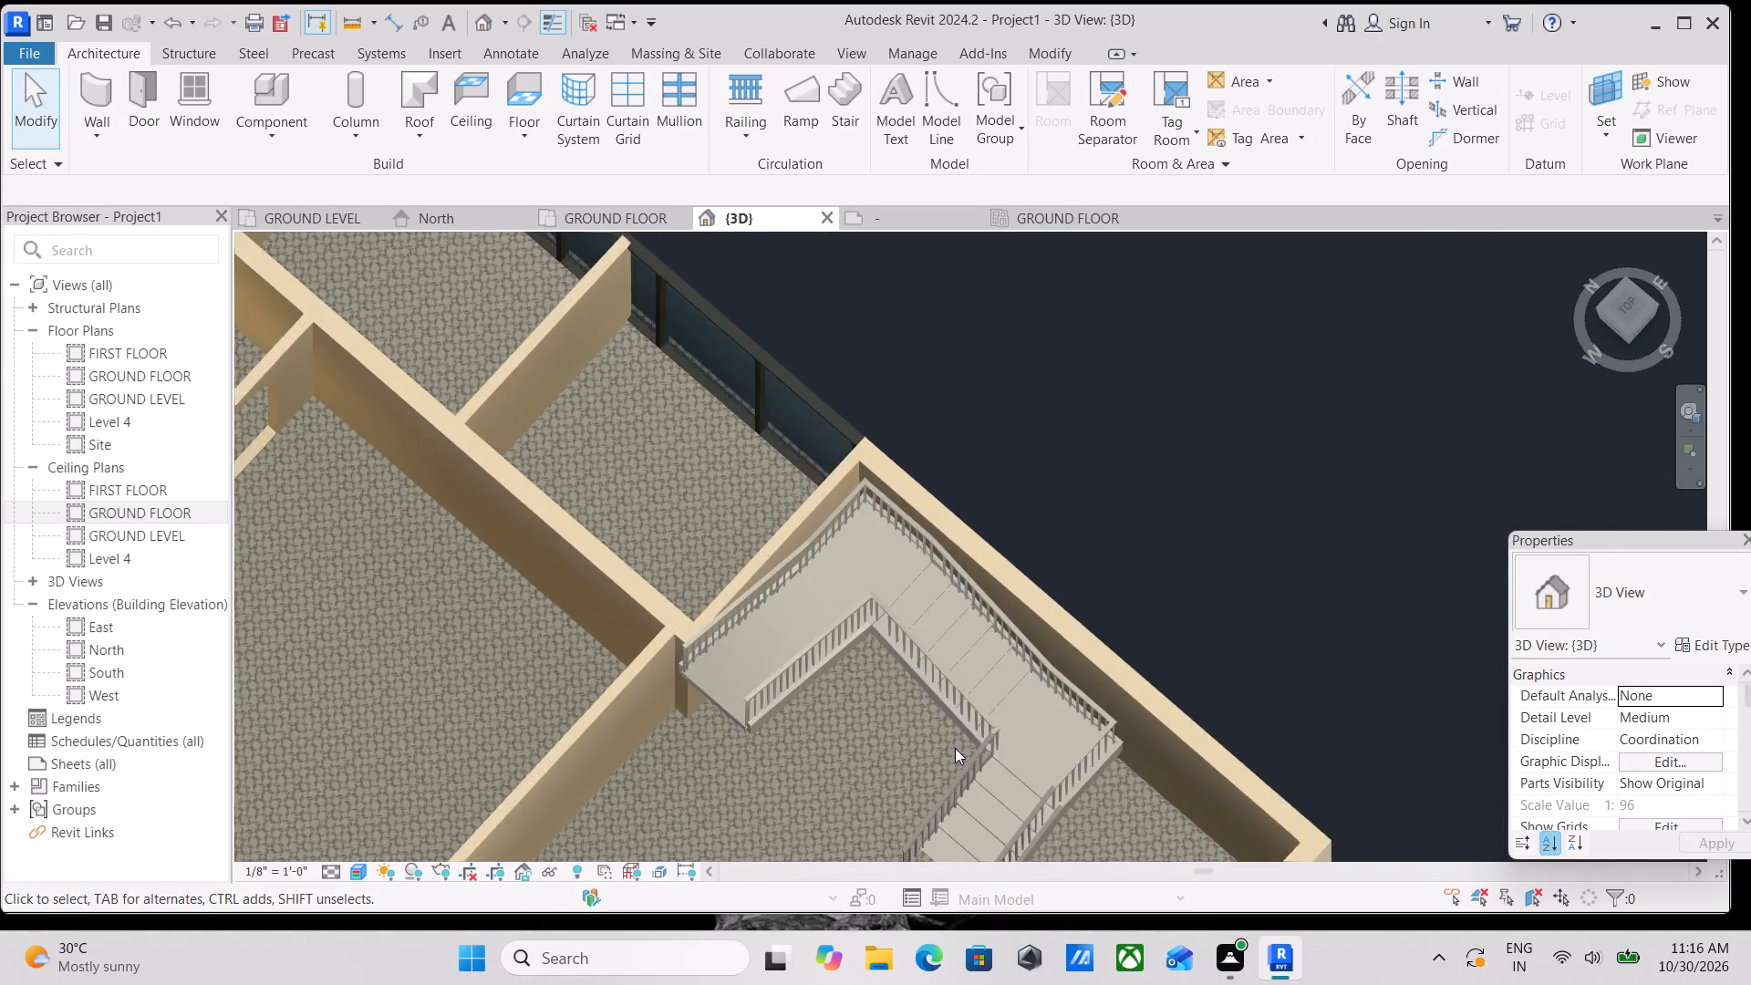
scroll(955, 748, up, 8)
click(1032, 598)
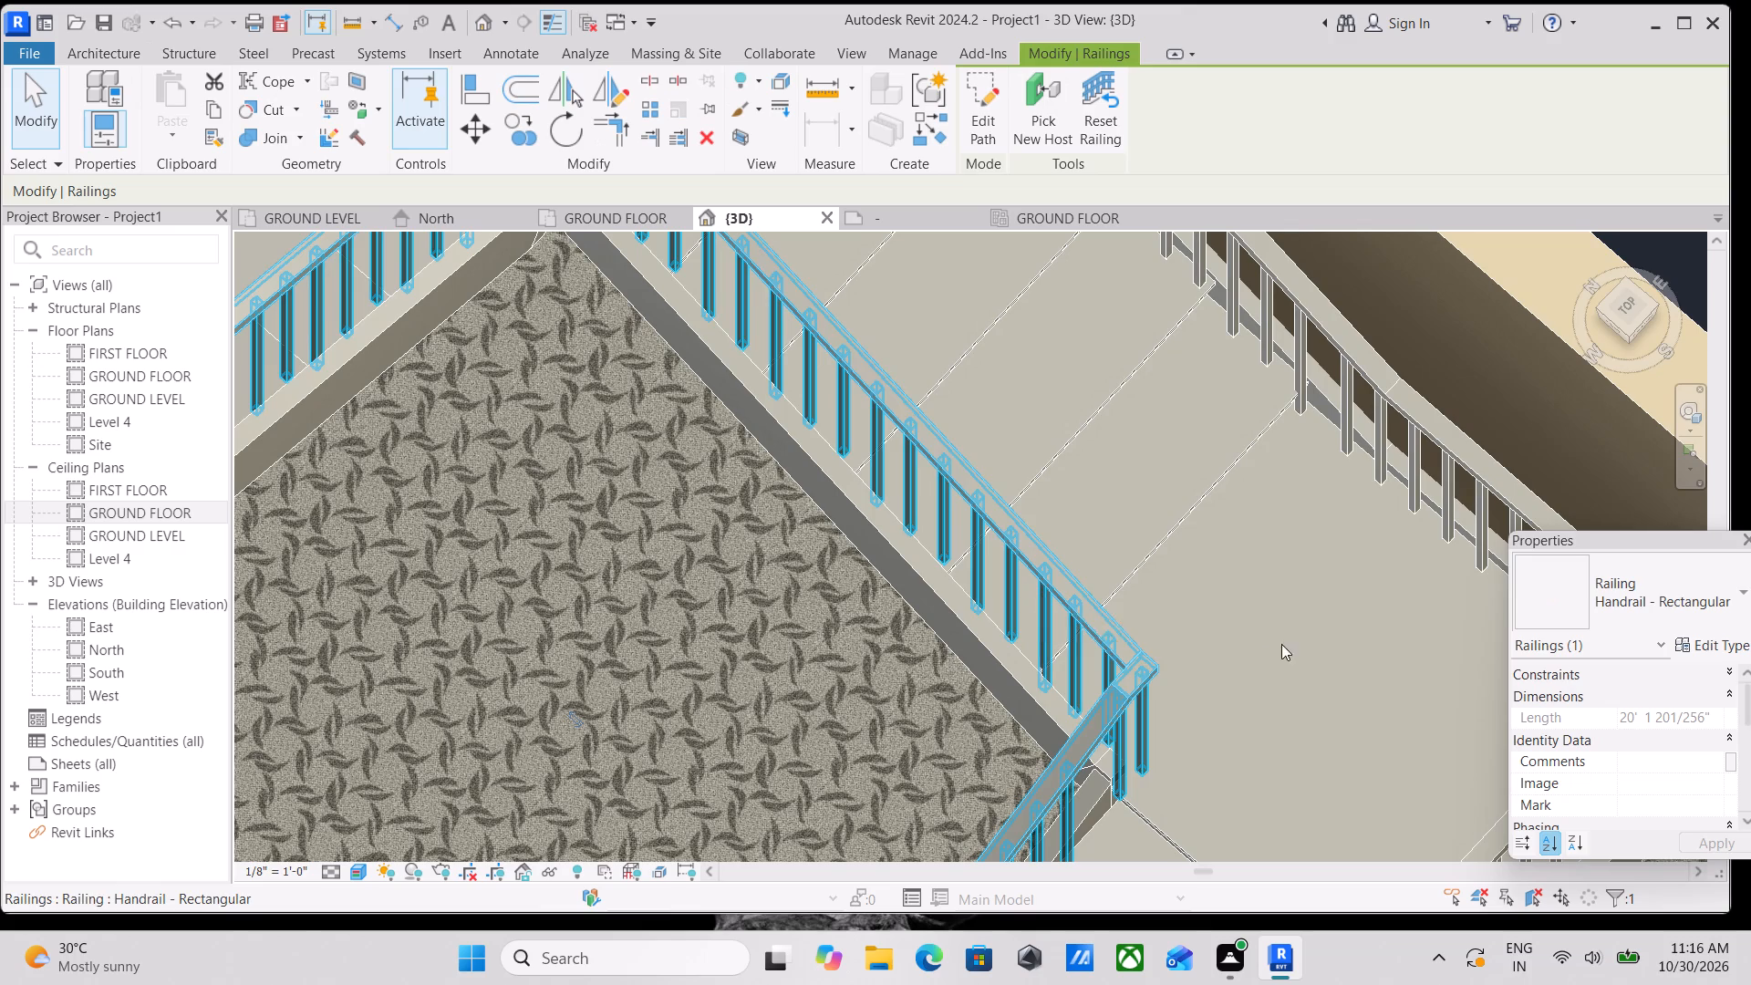
click(1689, 600)
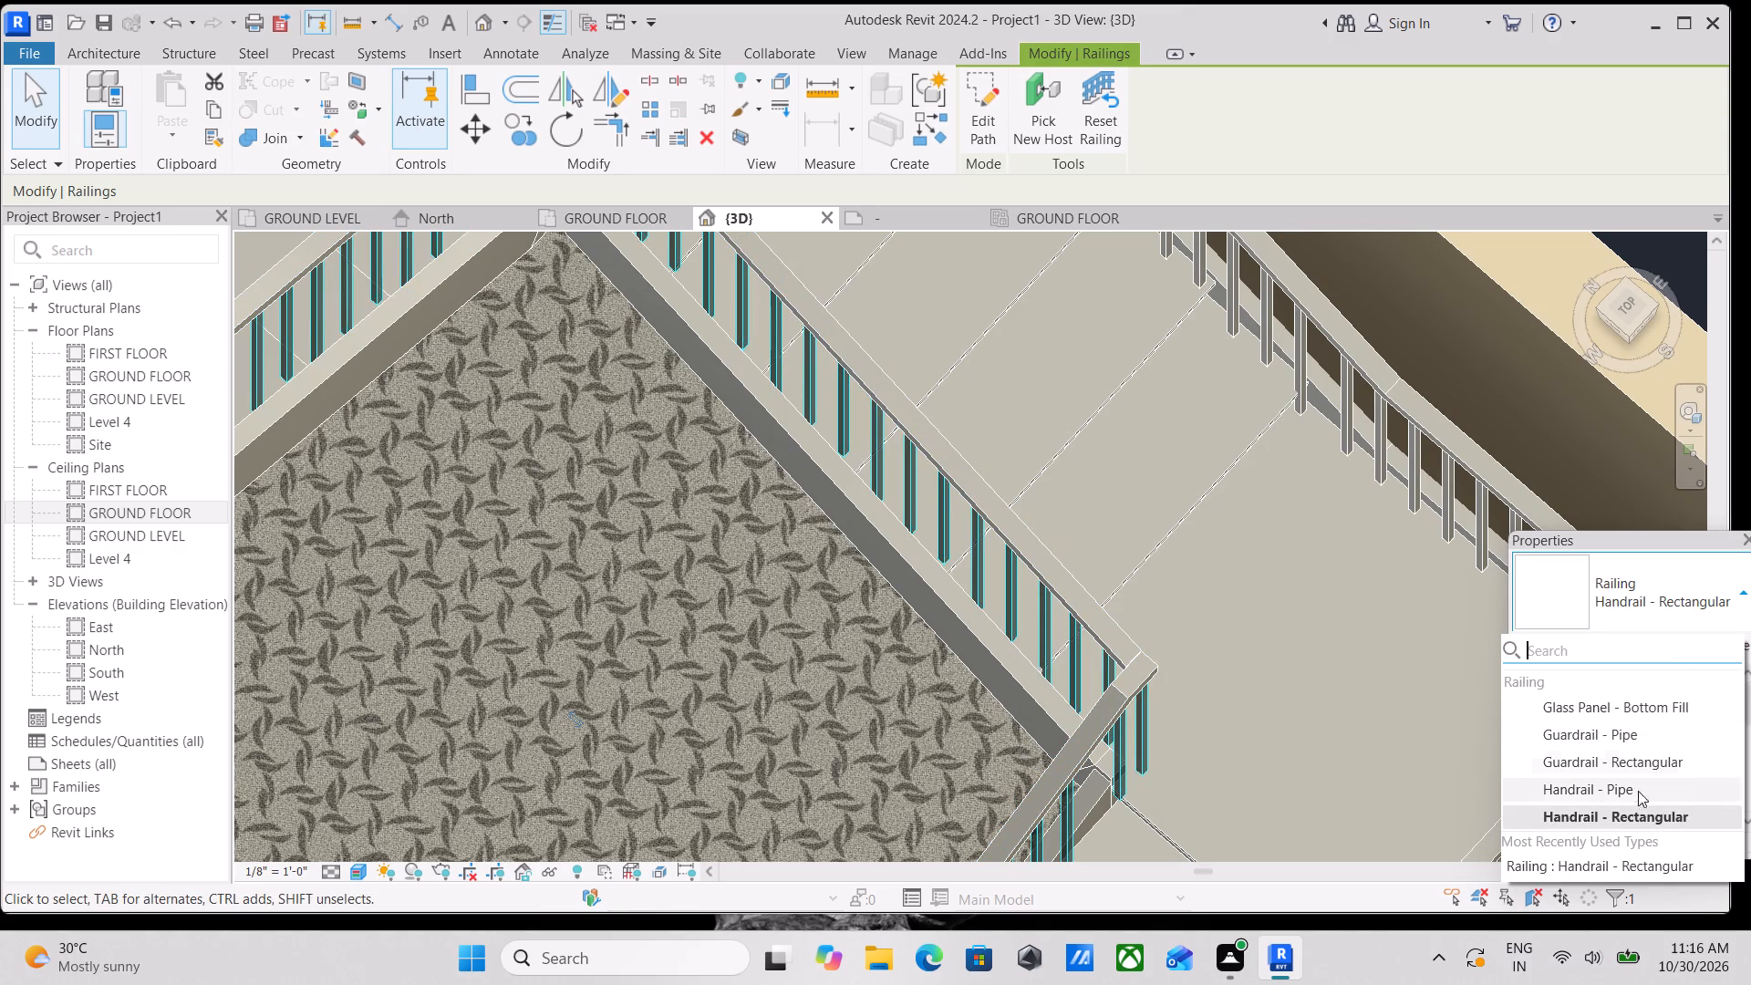
click(1621, 787)
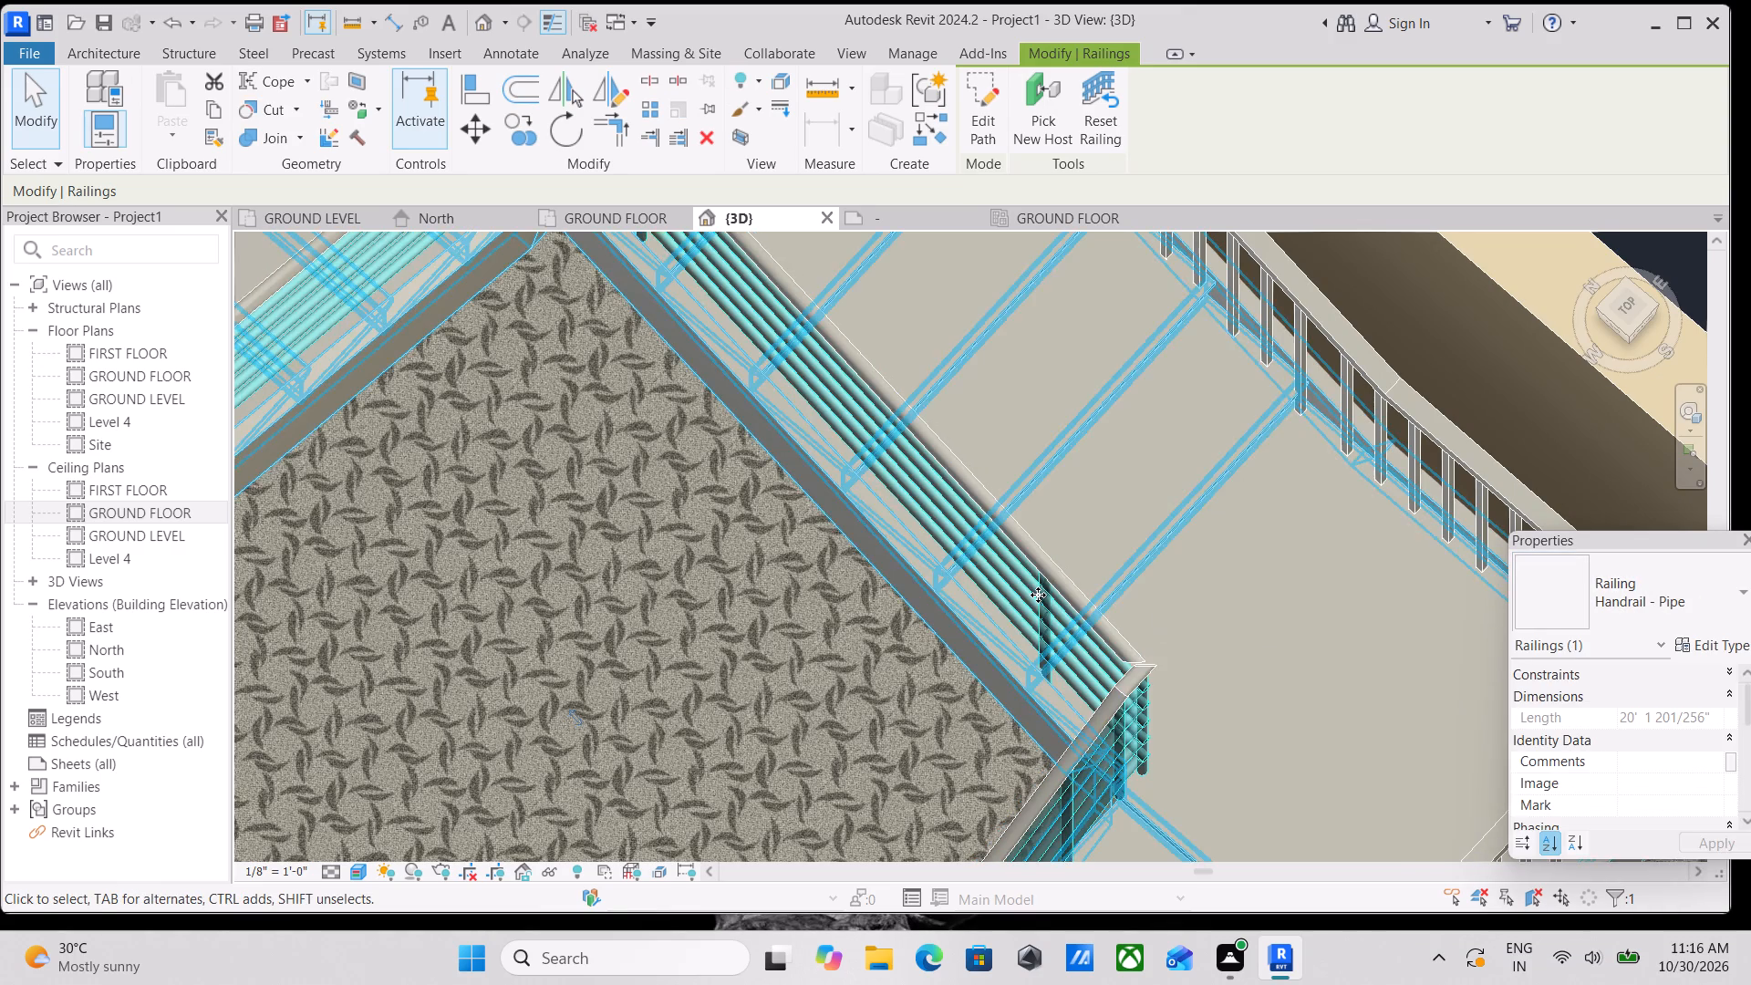
scroll(1038, 595, down, 1)
key(Escape)
Change the stair's outer wall-side railing to the Handrail - Pipe type and deselect it.
scroll(1145, 650, down, 3)
scroll(1041, 685, down, 1)
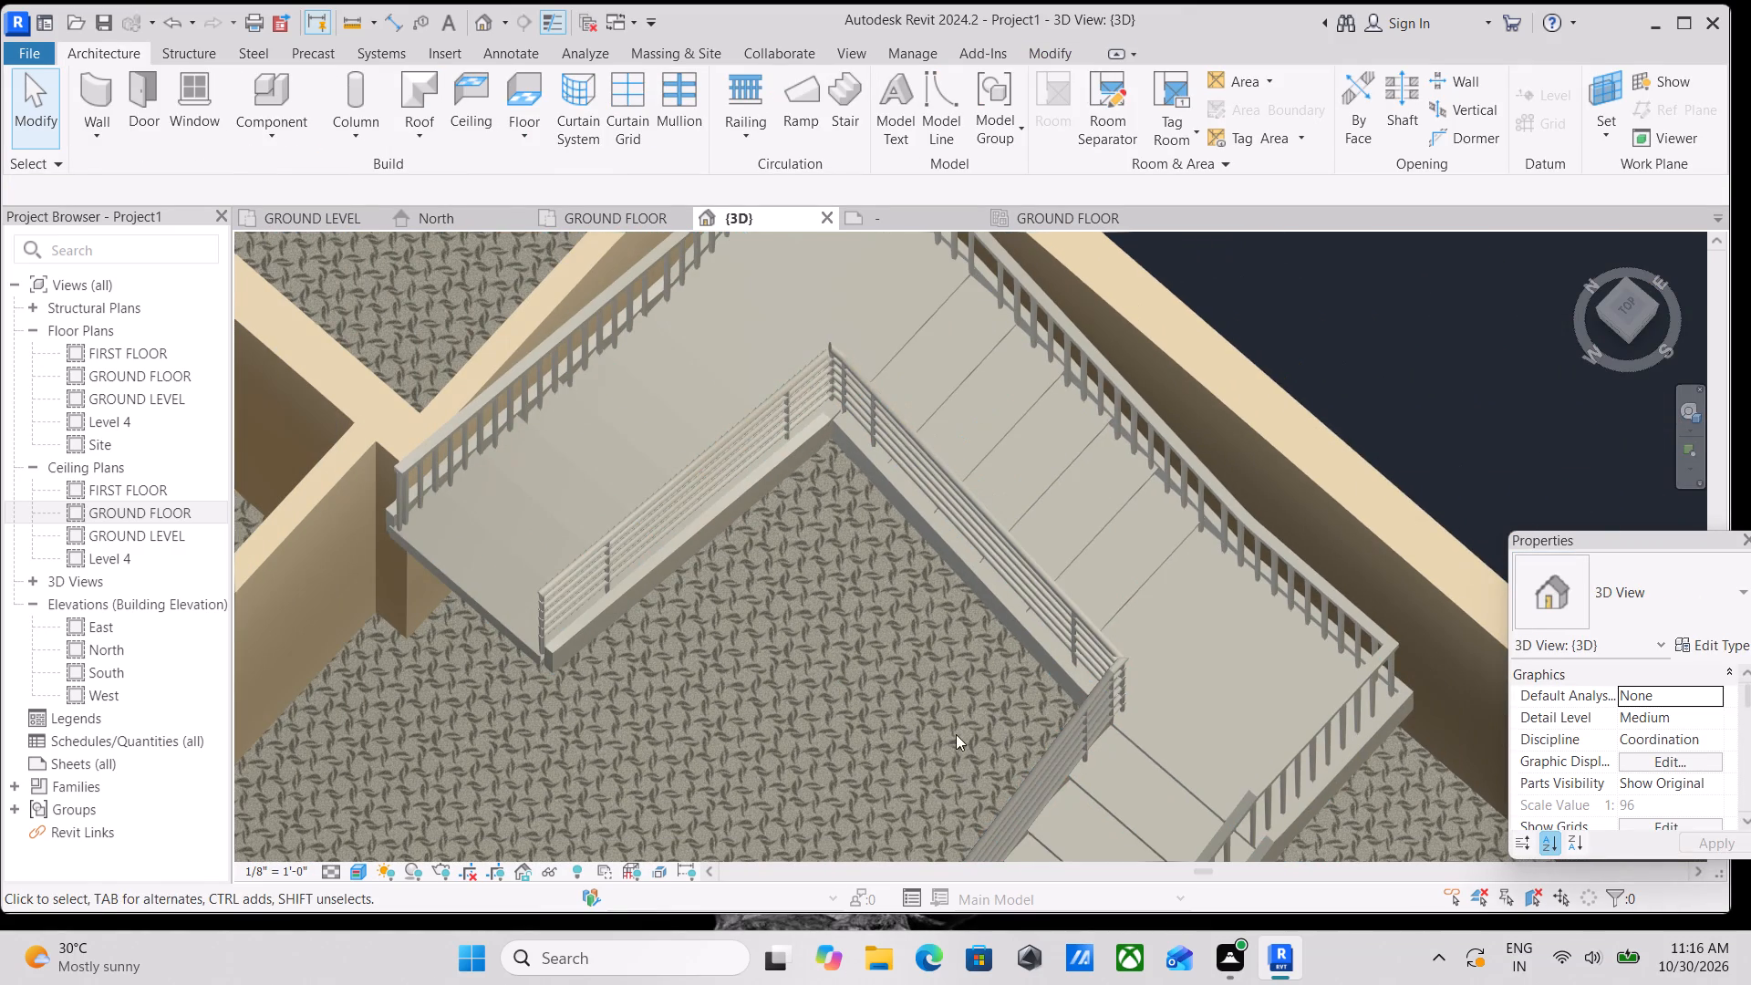
middle_drag(1131, 546, 973, 782)
shift+middle_drag(1096, 780, 1209, 627)
middle_drag(1162, 671, 705, 984)
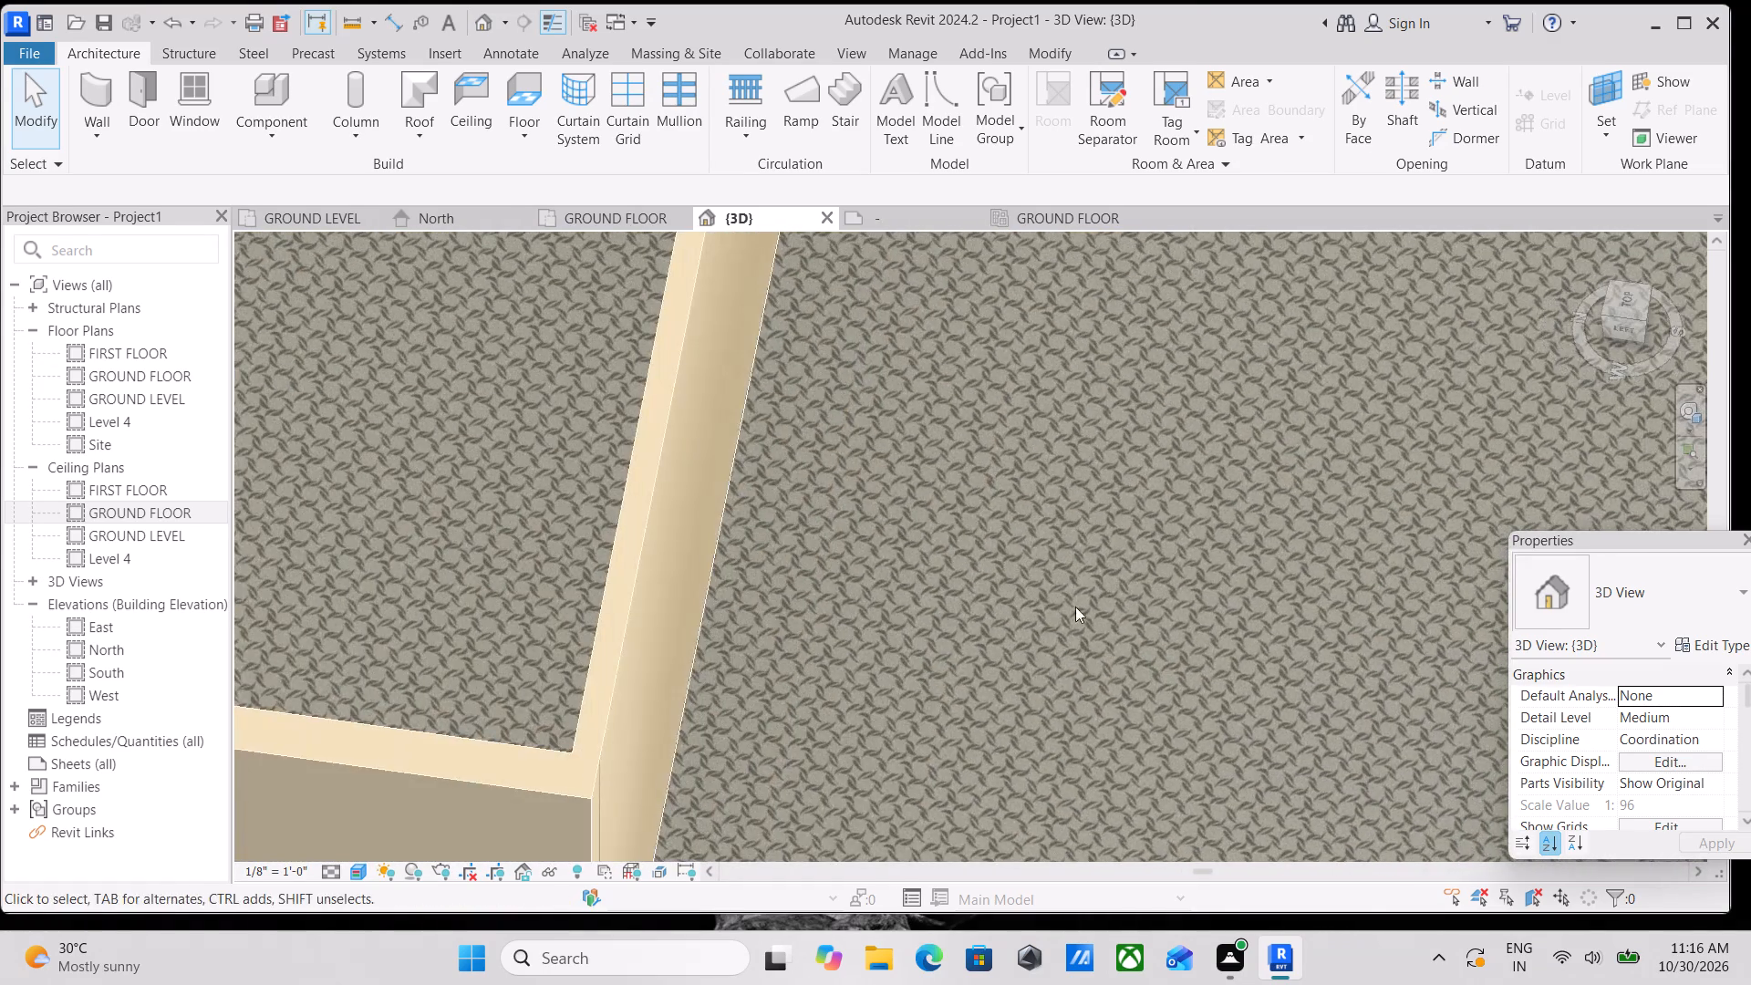
middle_drag(1410, 395, 695, 909)
middle_drag(1019, 587, 1039, 884)
middle_drag(891, 444, 926, 577)
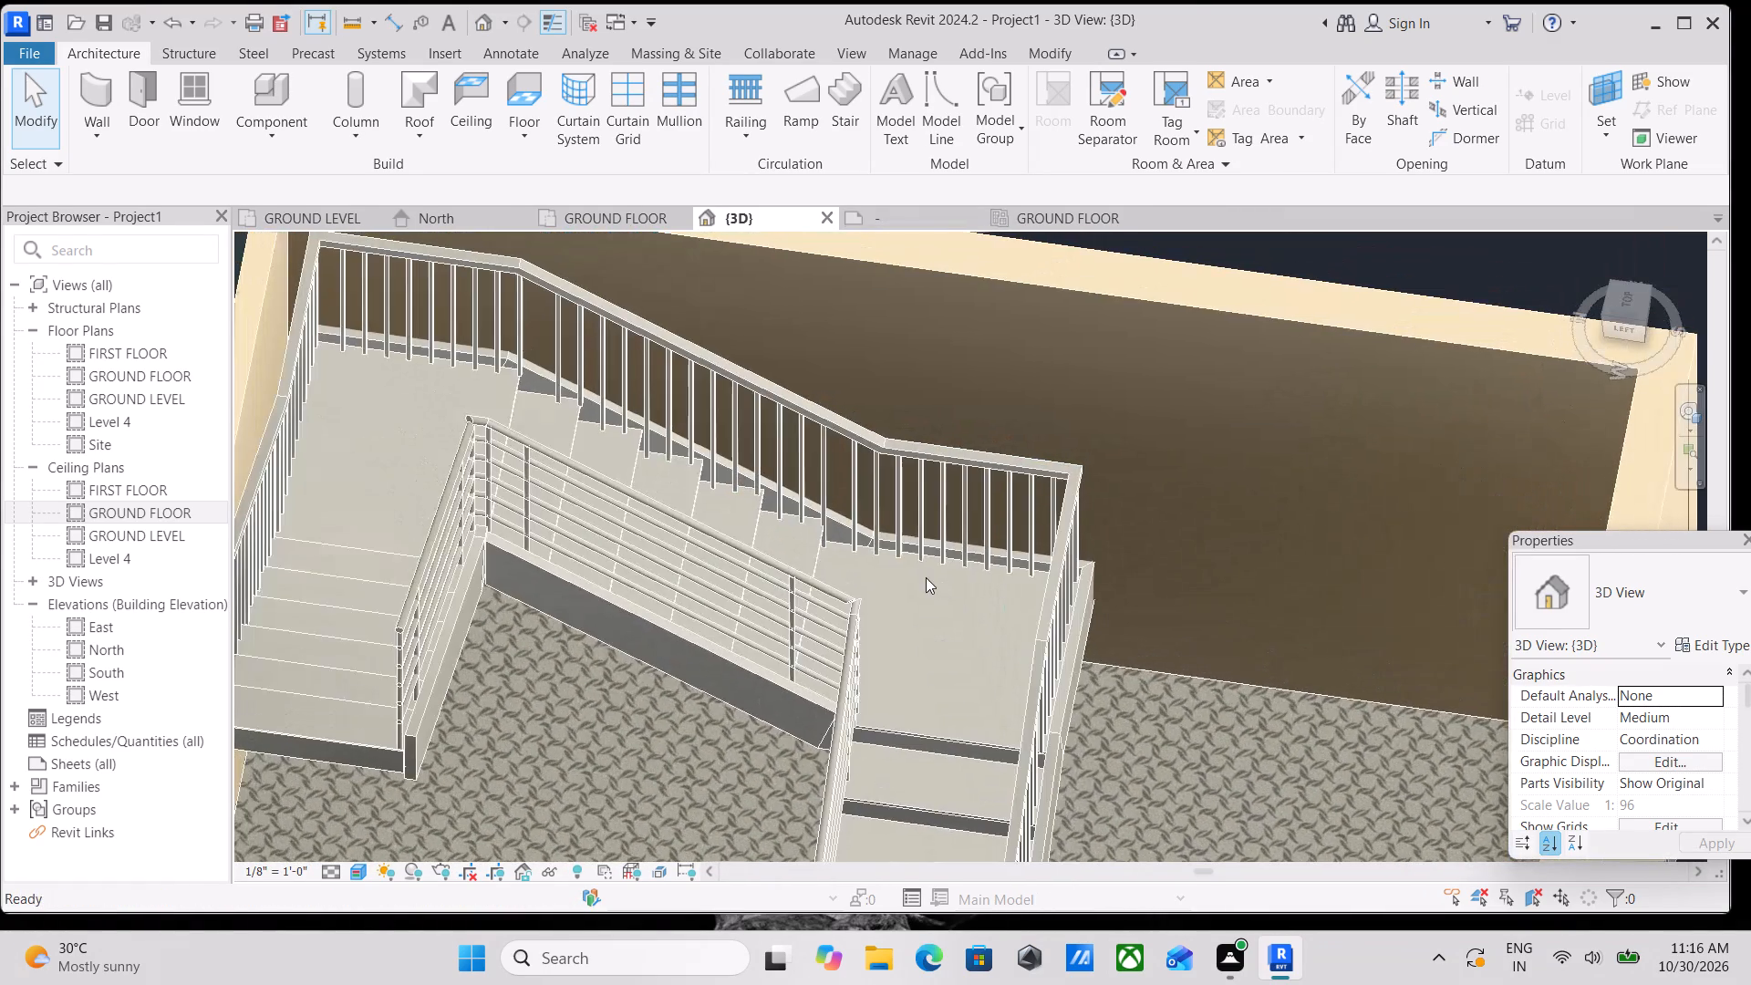
scroll(970, 552, up, 4)
click(912, 435)
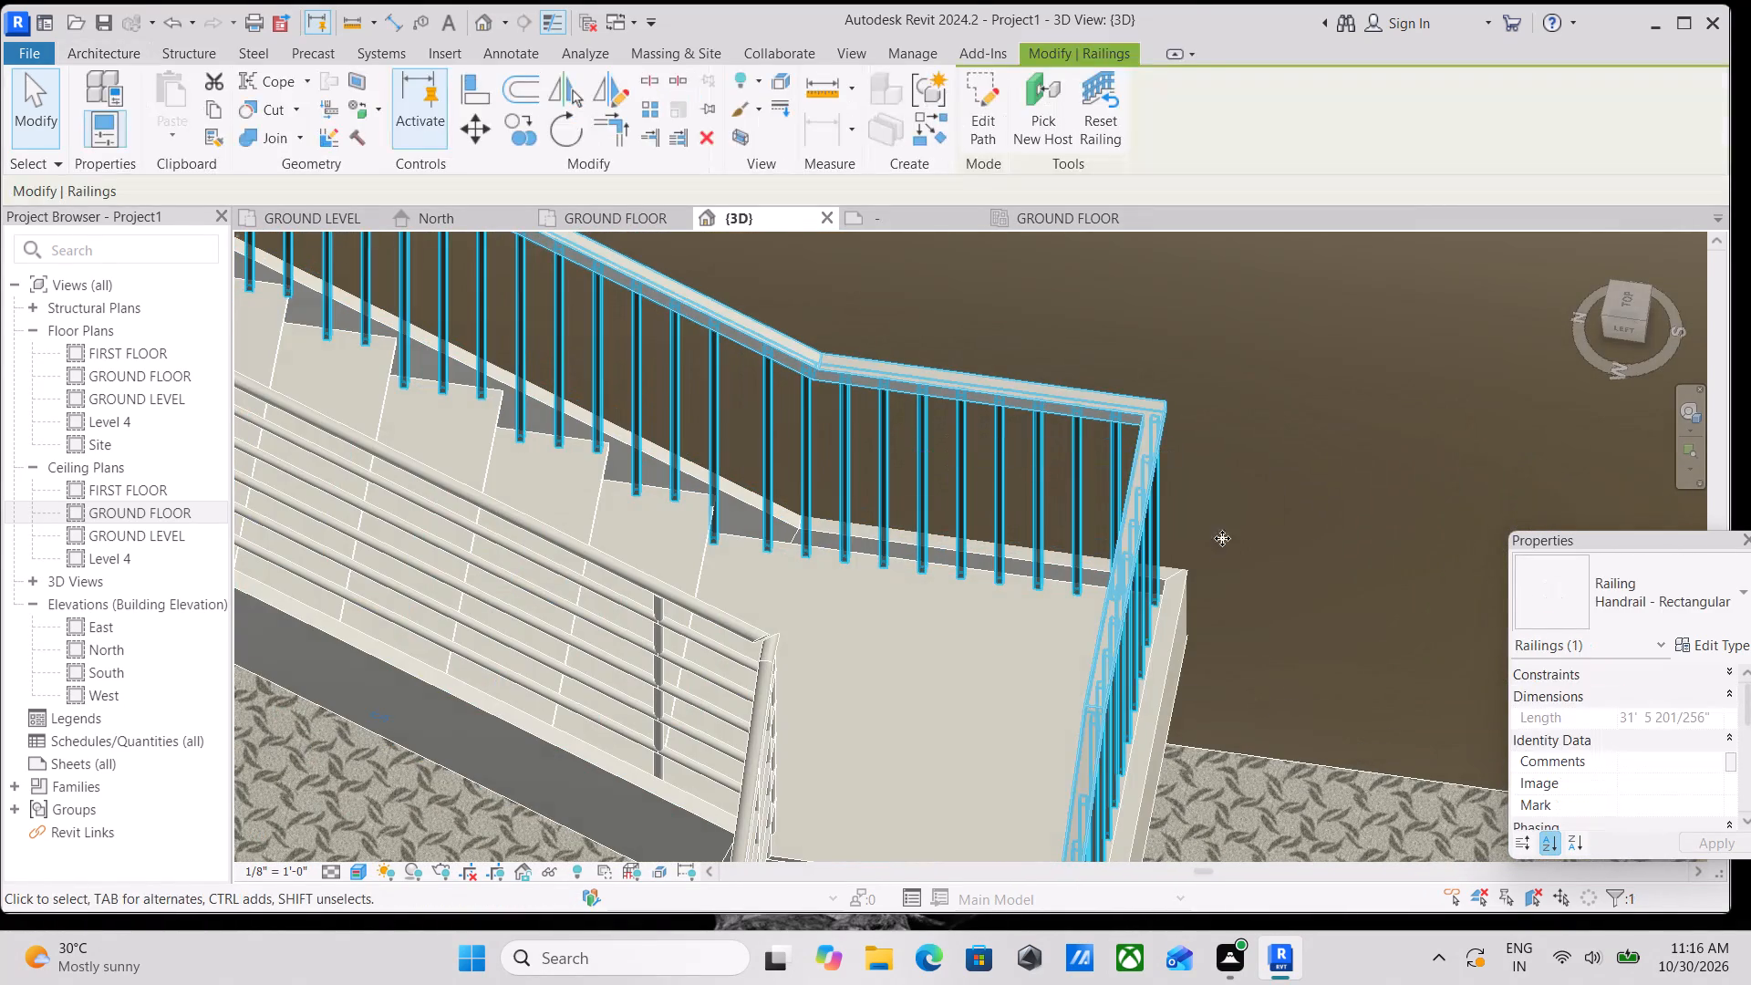
click(1739, 606)
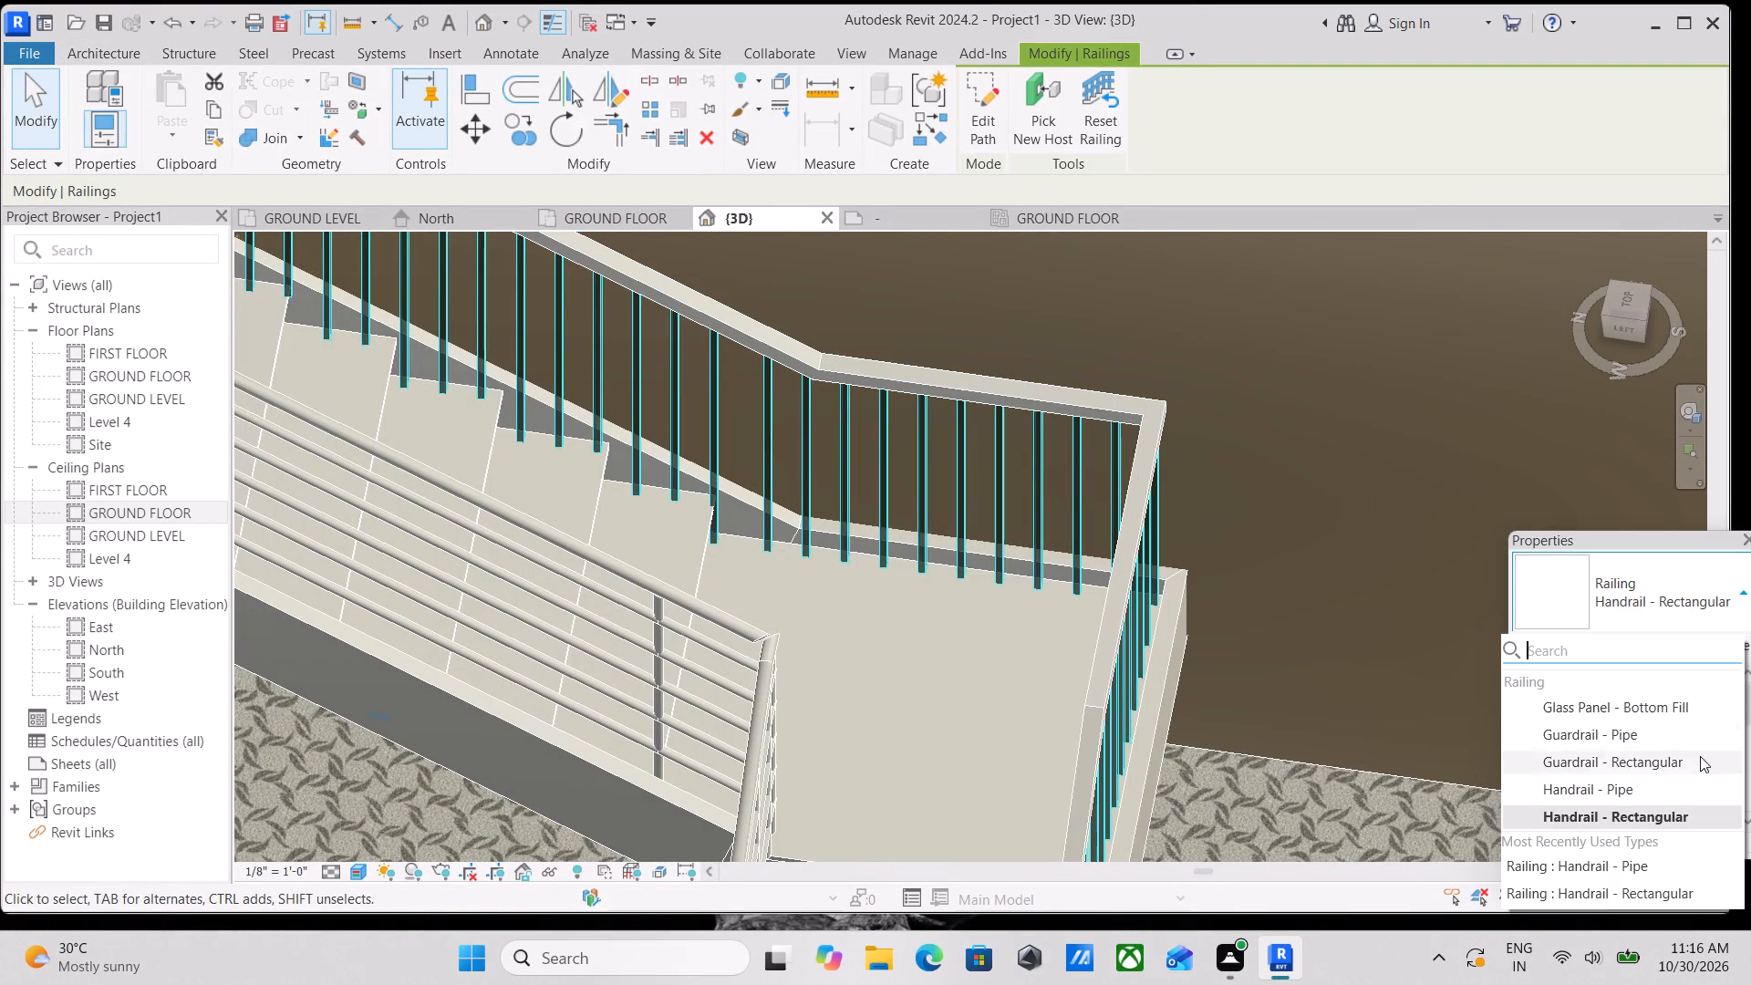
click(1652, 794)
scroll(1109, 604, down, 3)
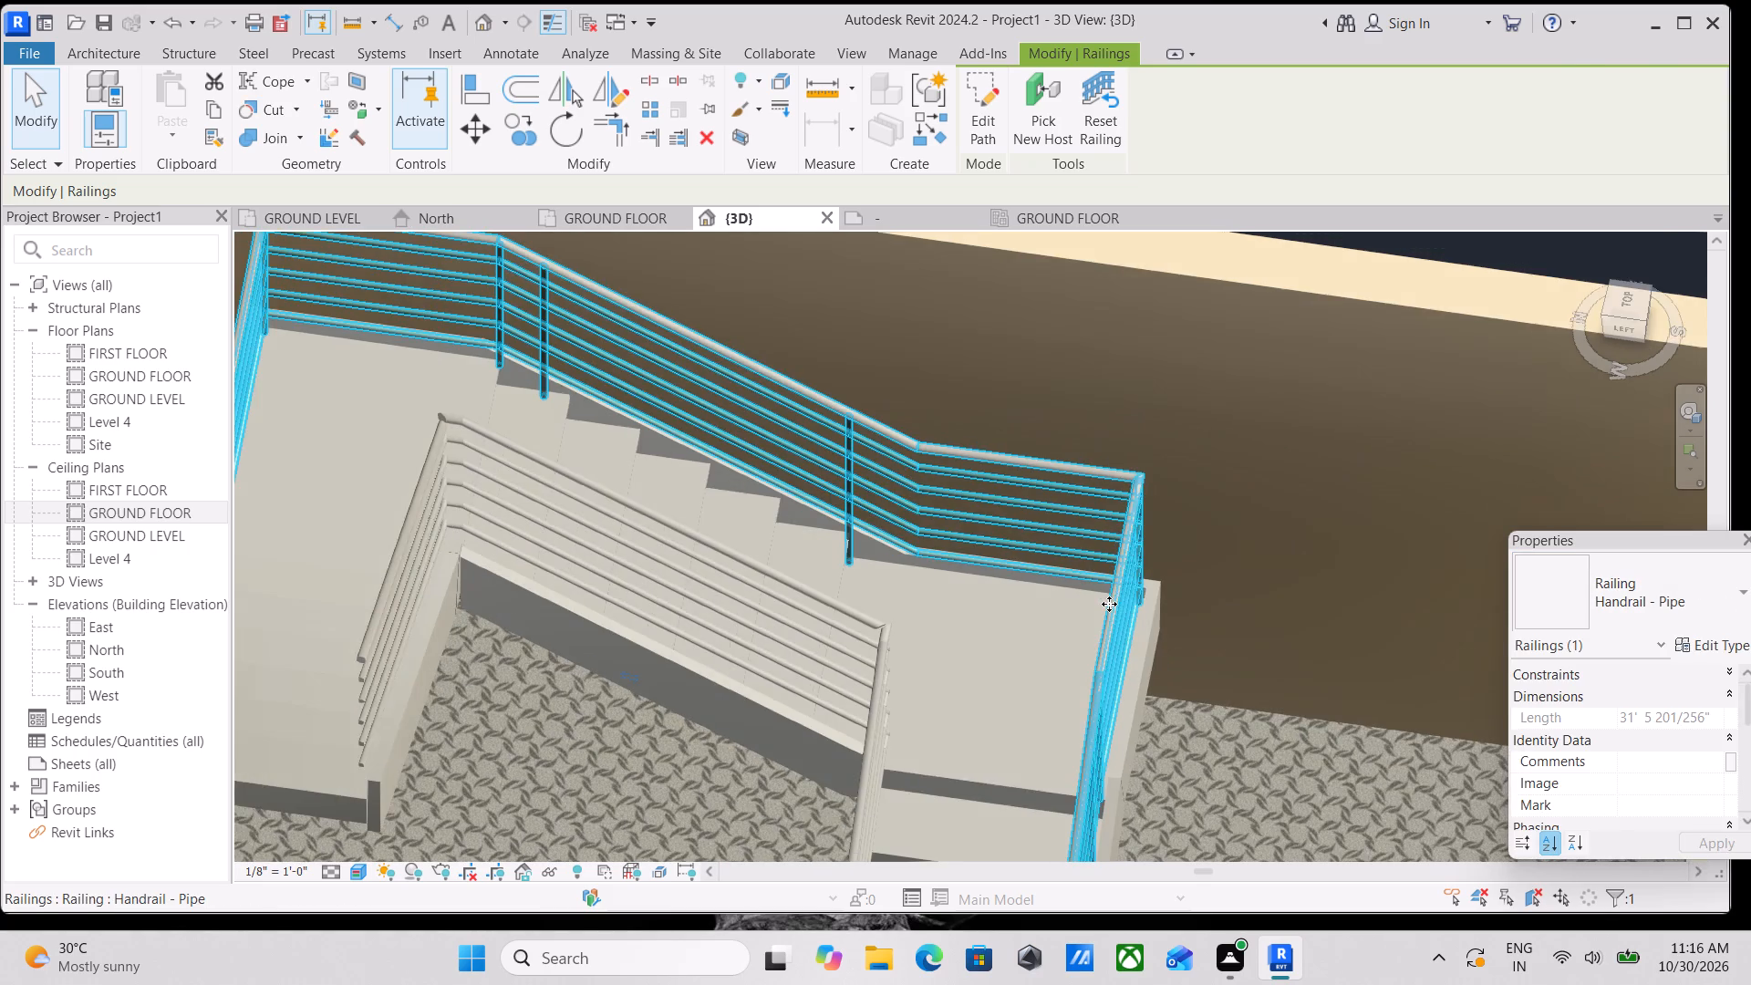
key(Escape)
Examine both pipe railings along the stair flights and landings from several angles, up close and in context.
scroll(1109, 602, down, 4)
middle_drag(1109, 602, 1170, 473)
scroll(1043, 668, up, 4)
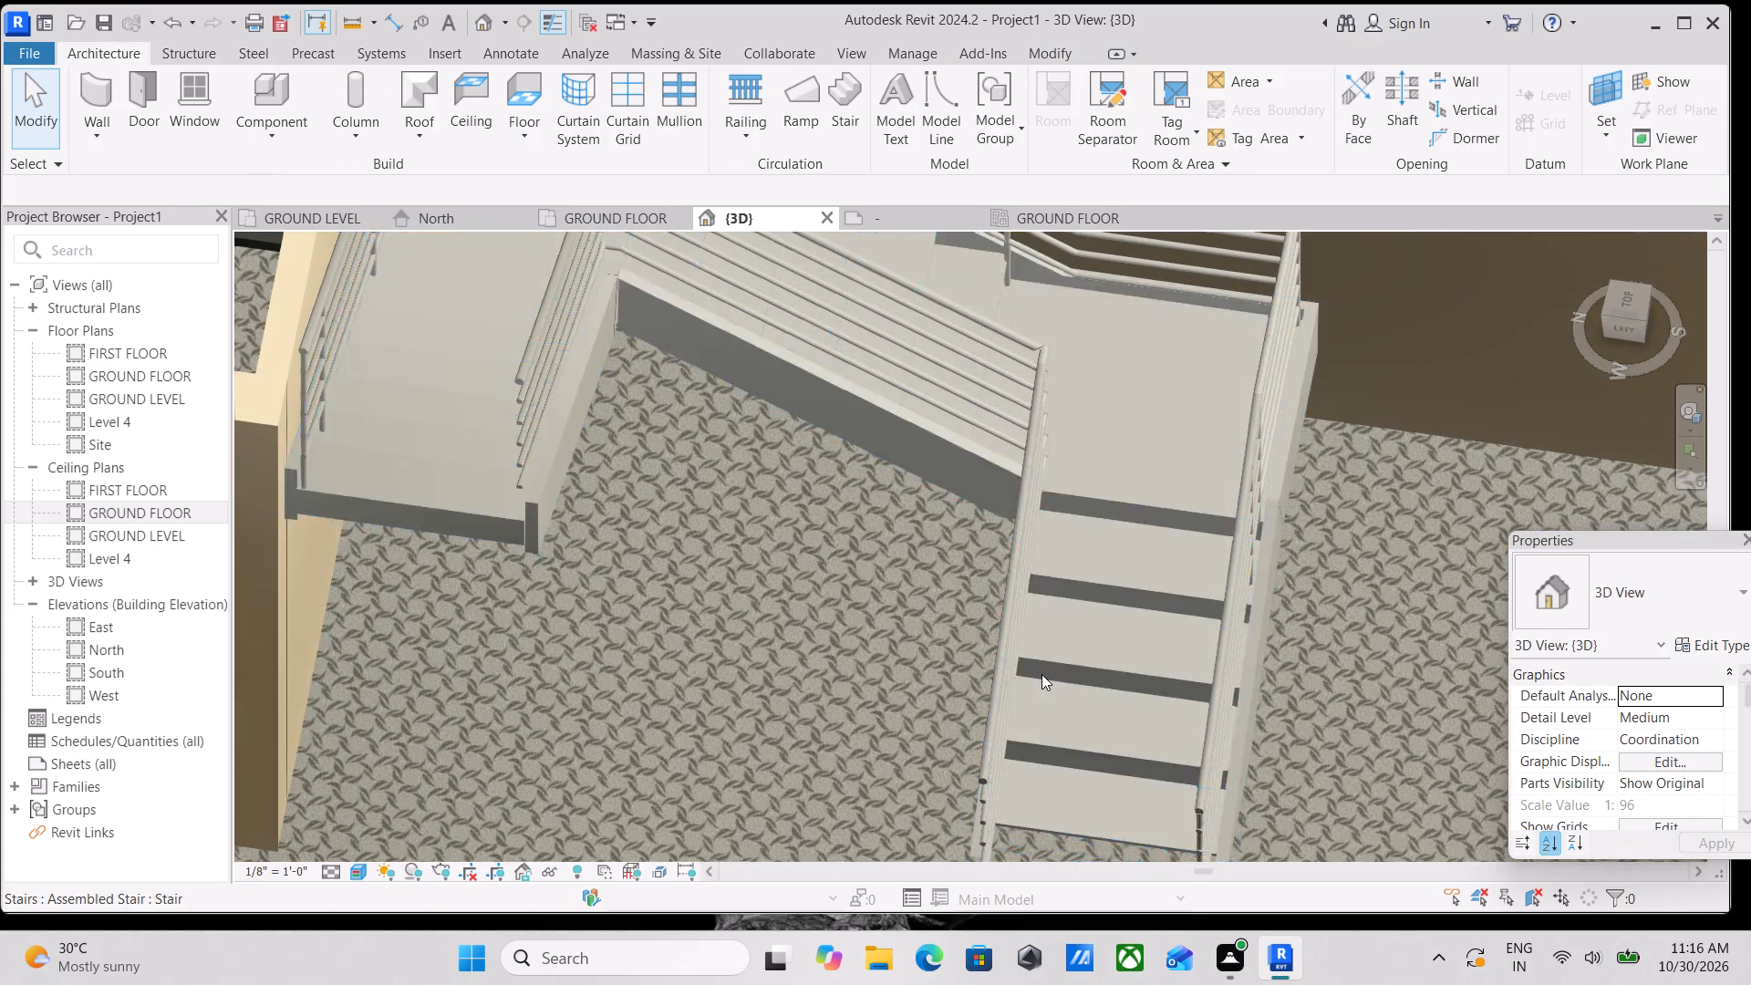
scroll(1041, 674, down, 5)
shift+middle_drag(1050, 672, 1159, 555)
middle_drag(931, 639, 759, 984)
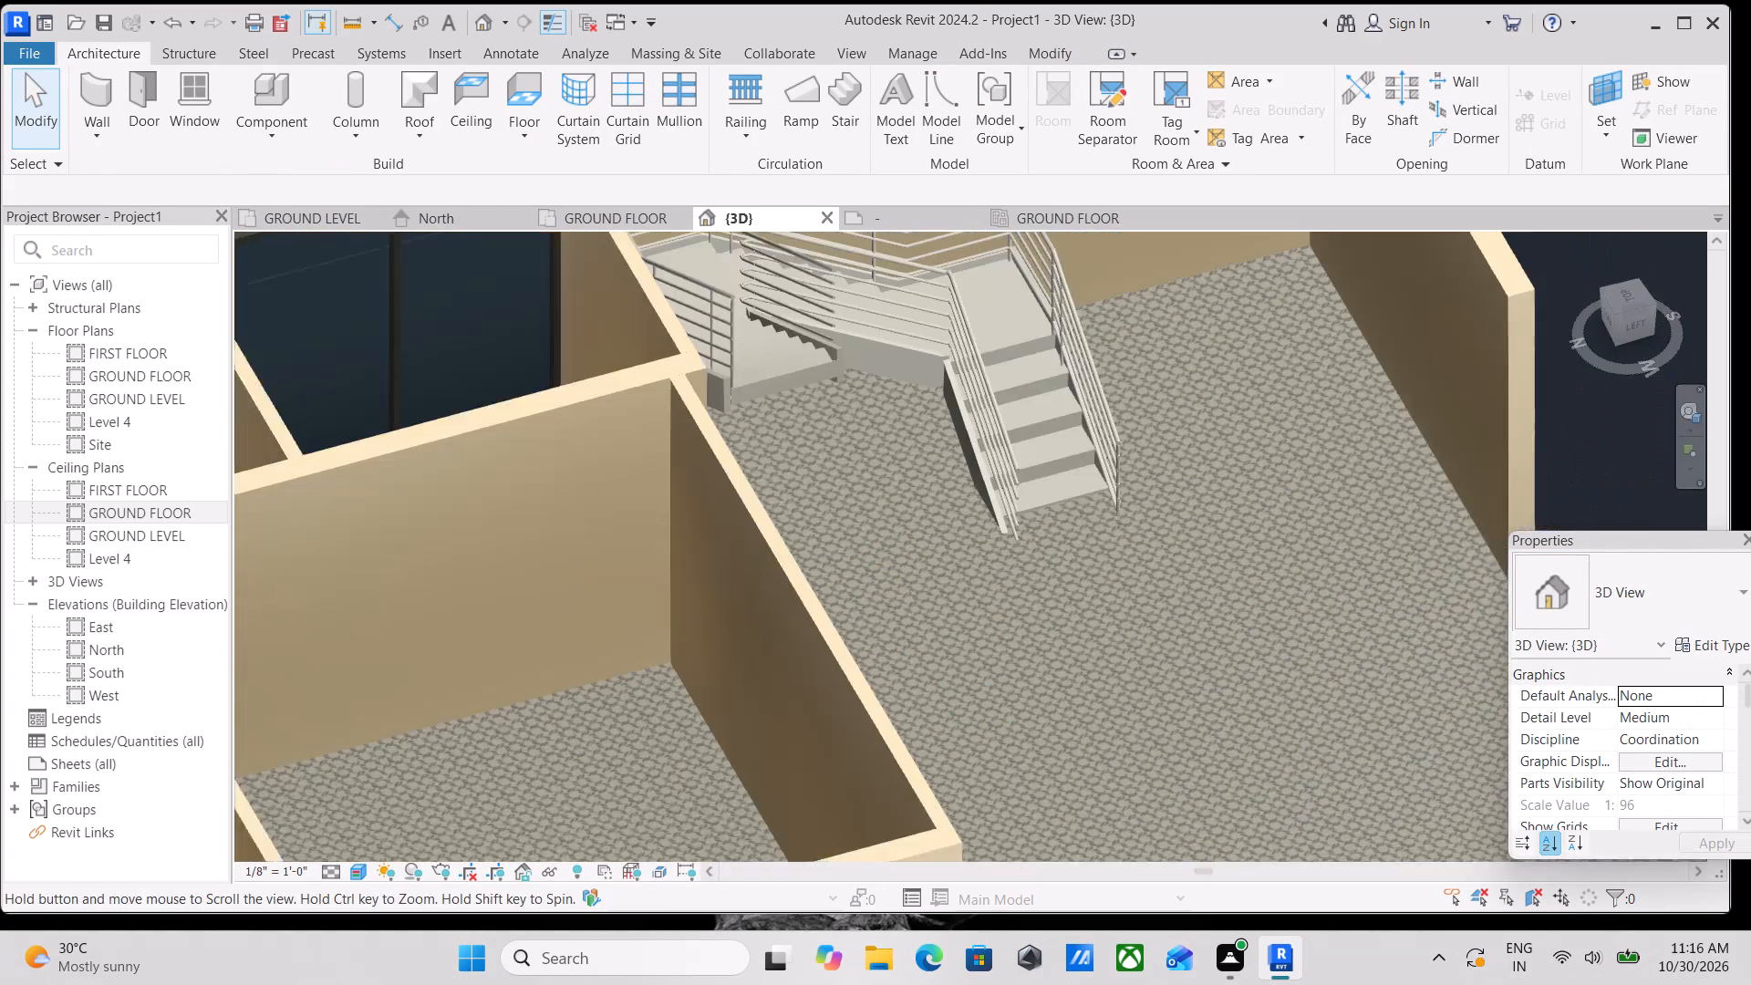
middle_drag(759, 984, 747, 984)
middle_drag(1000, 365, 984, 608)
scroll(984, 608, up, 1)
scroll(716, 617, up, 7)
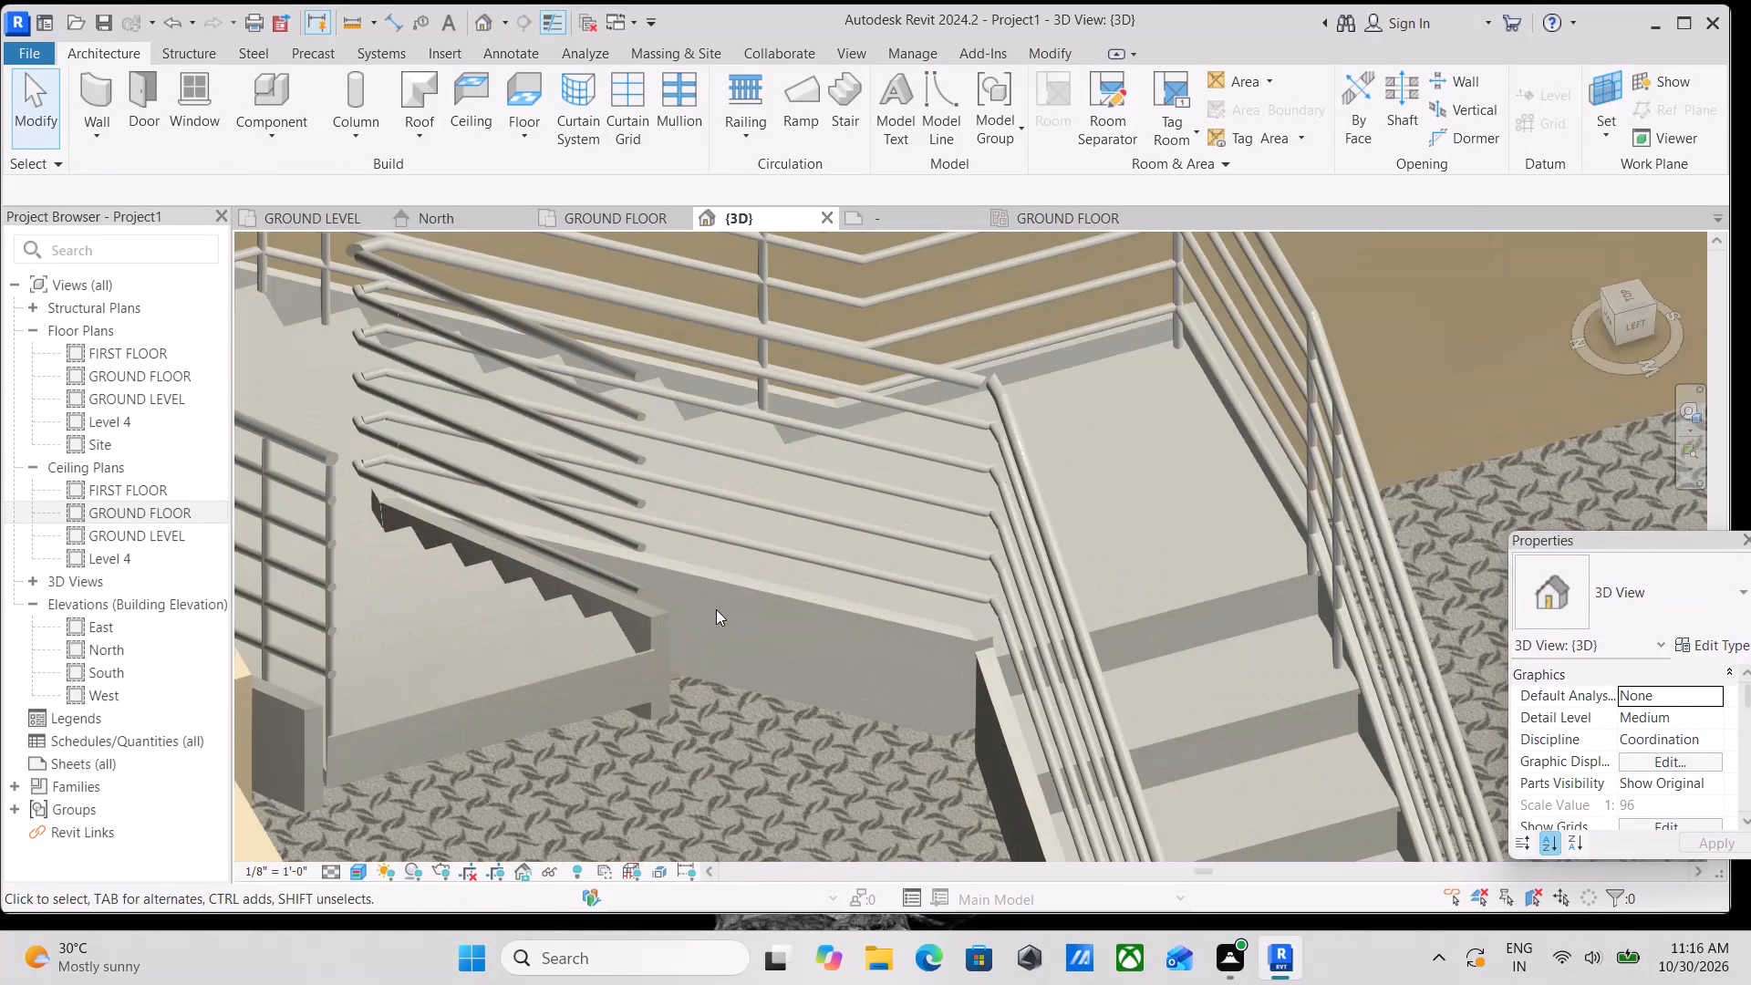
scroll(716, 609, down, 7)
middle_drag(716, 609, 855, 464)
scroll(812, 504, down, 1)
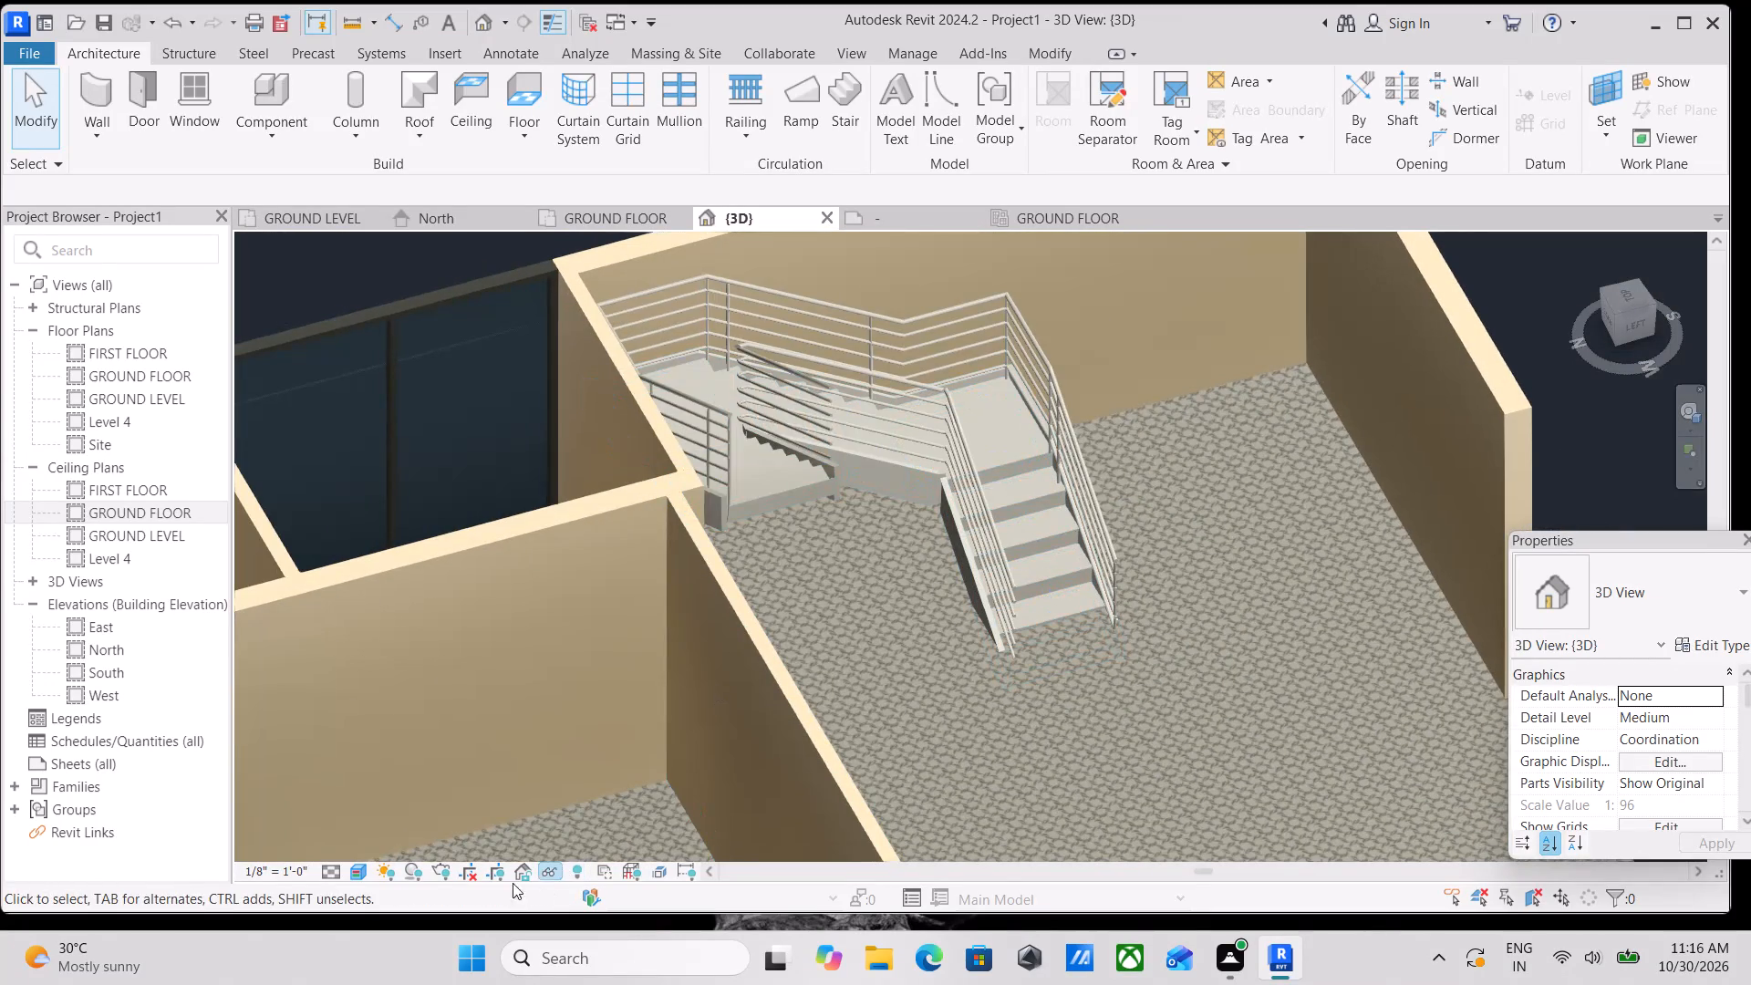
In the Handrail - Pipe type's non-continuous rail structure, assign BLACK MATERIAL to Rail 1, Rail 2 and Rail 3.
click(967, 440)
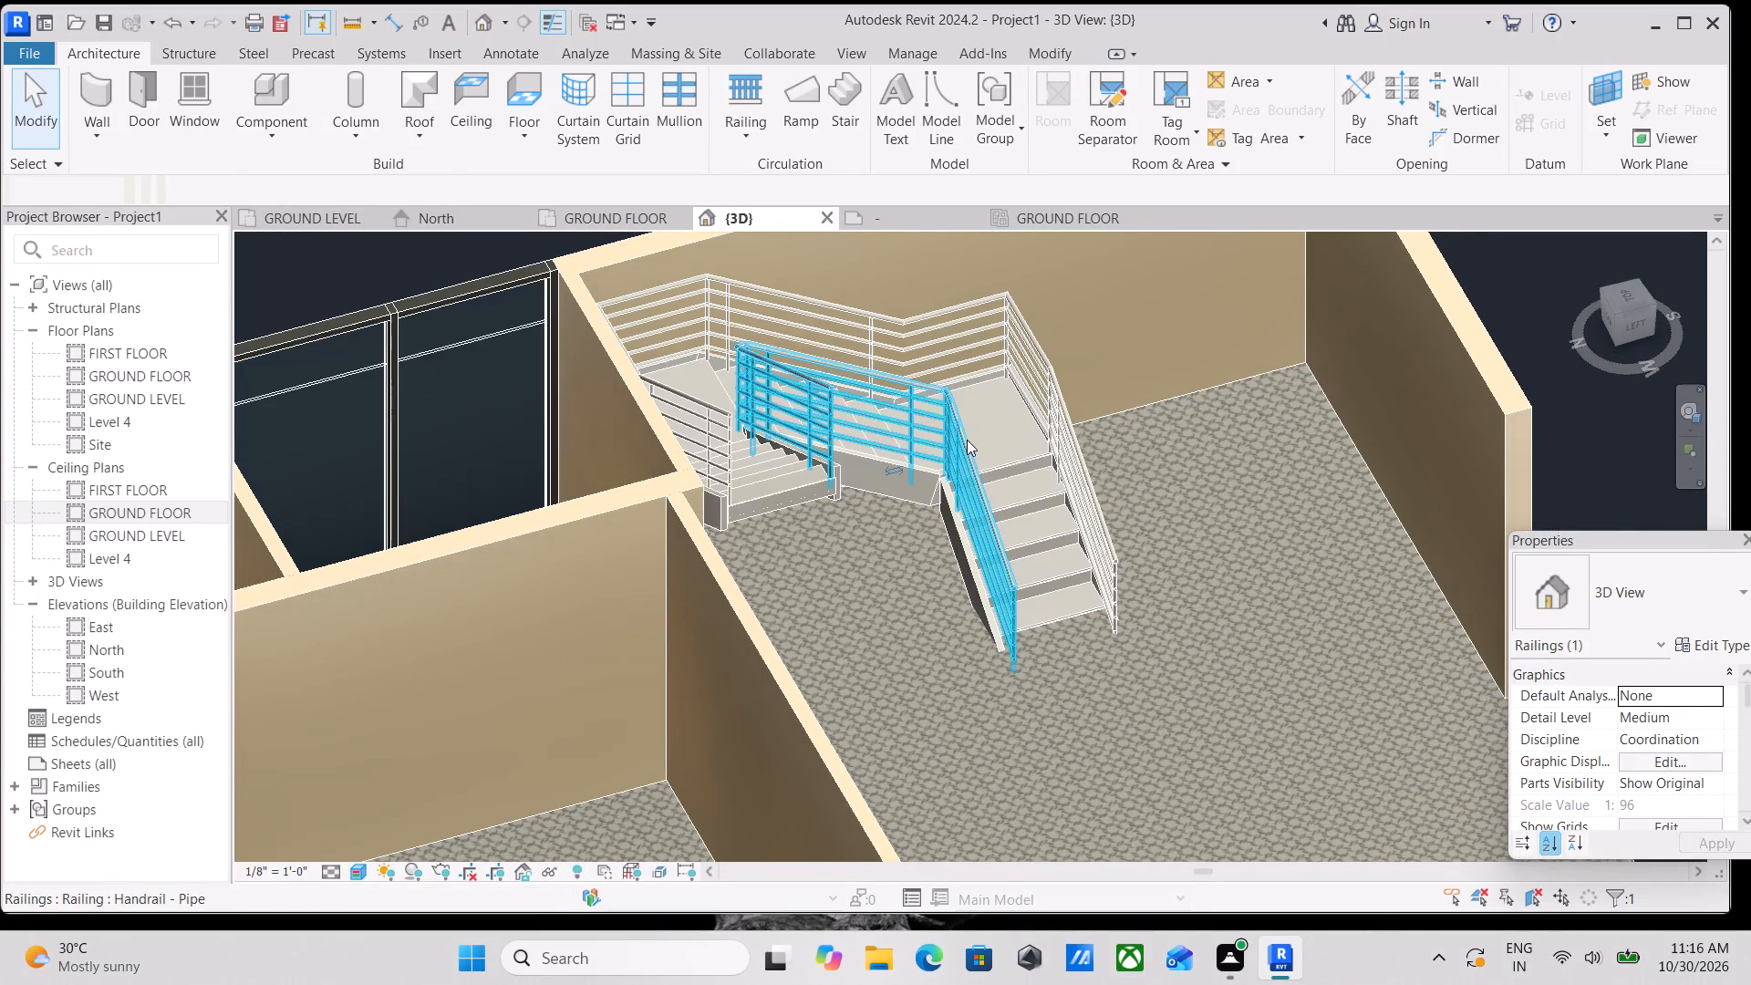
scroll(1035, 441, up, 4)
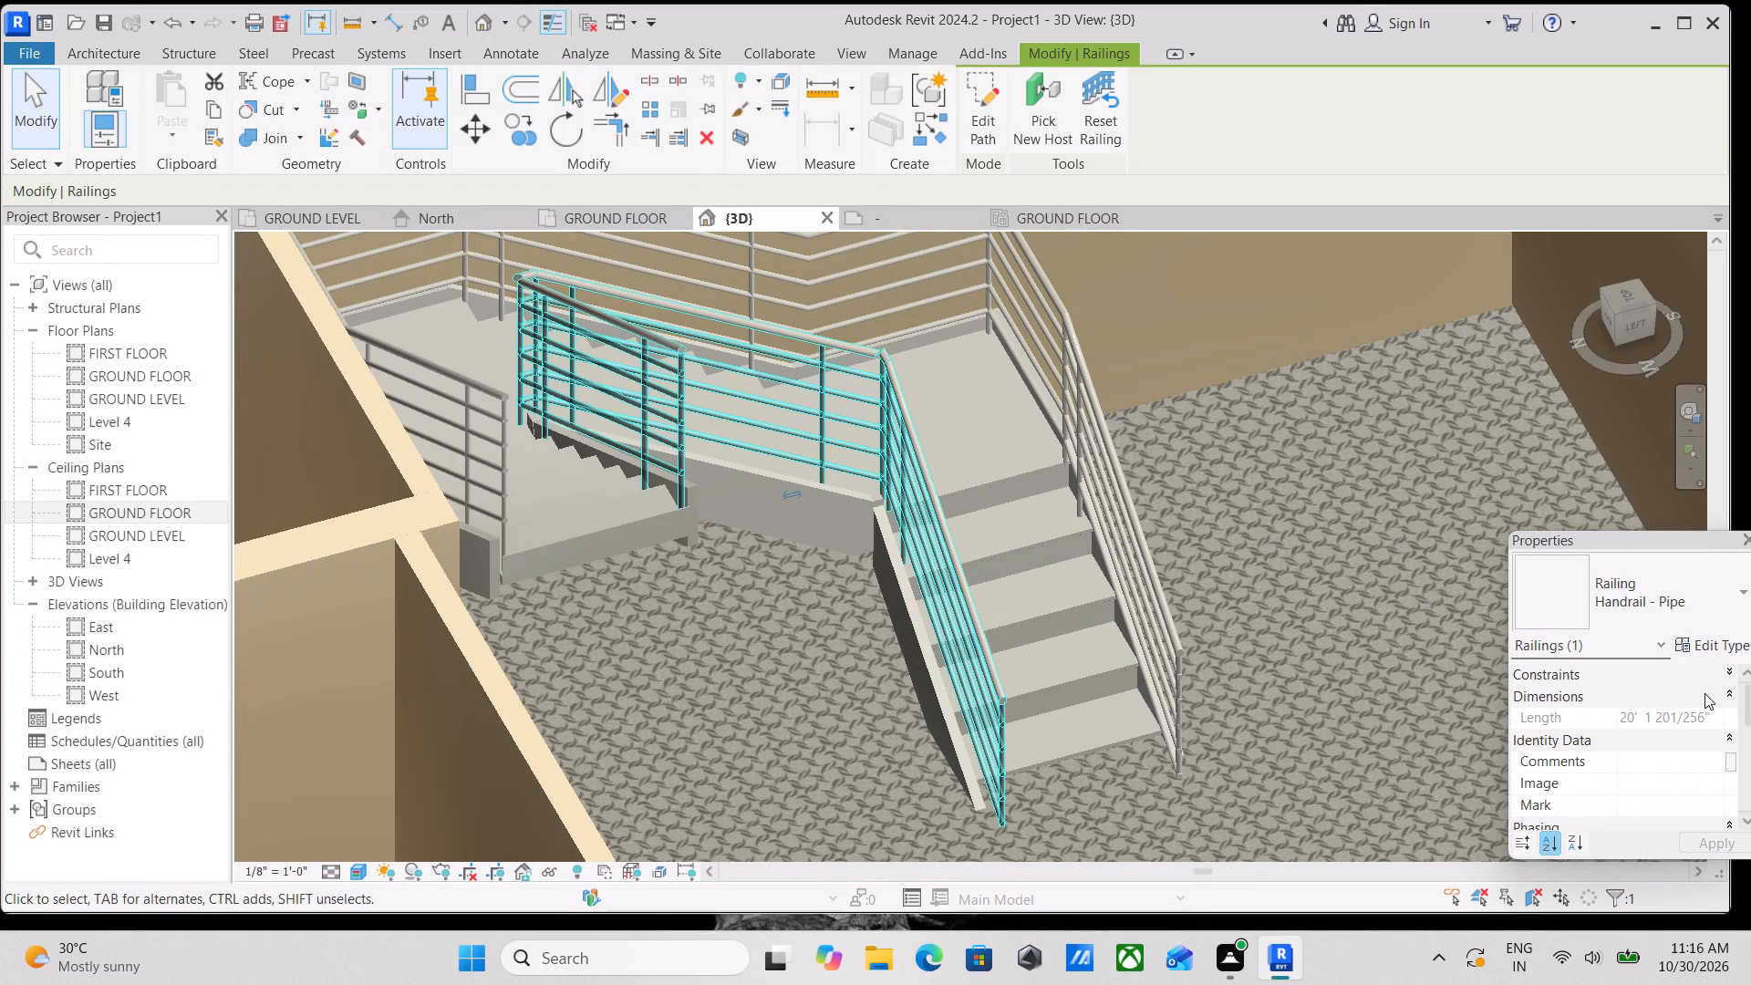
click(1698, 648)
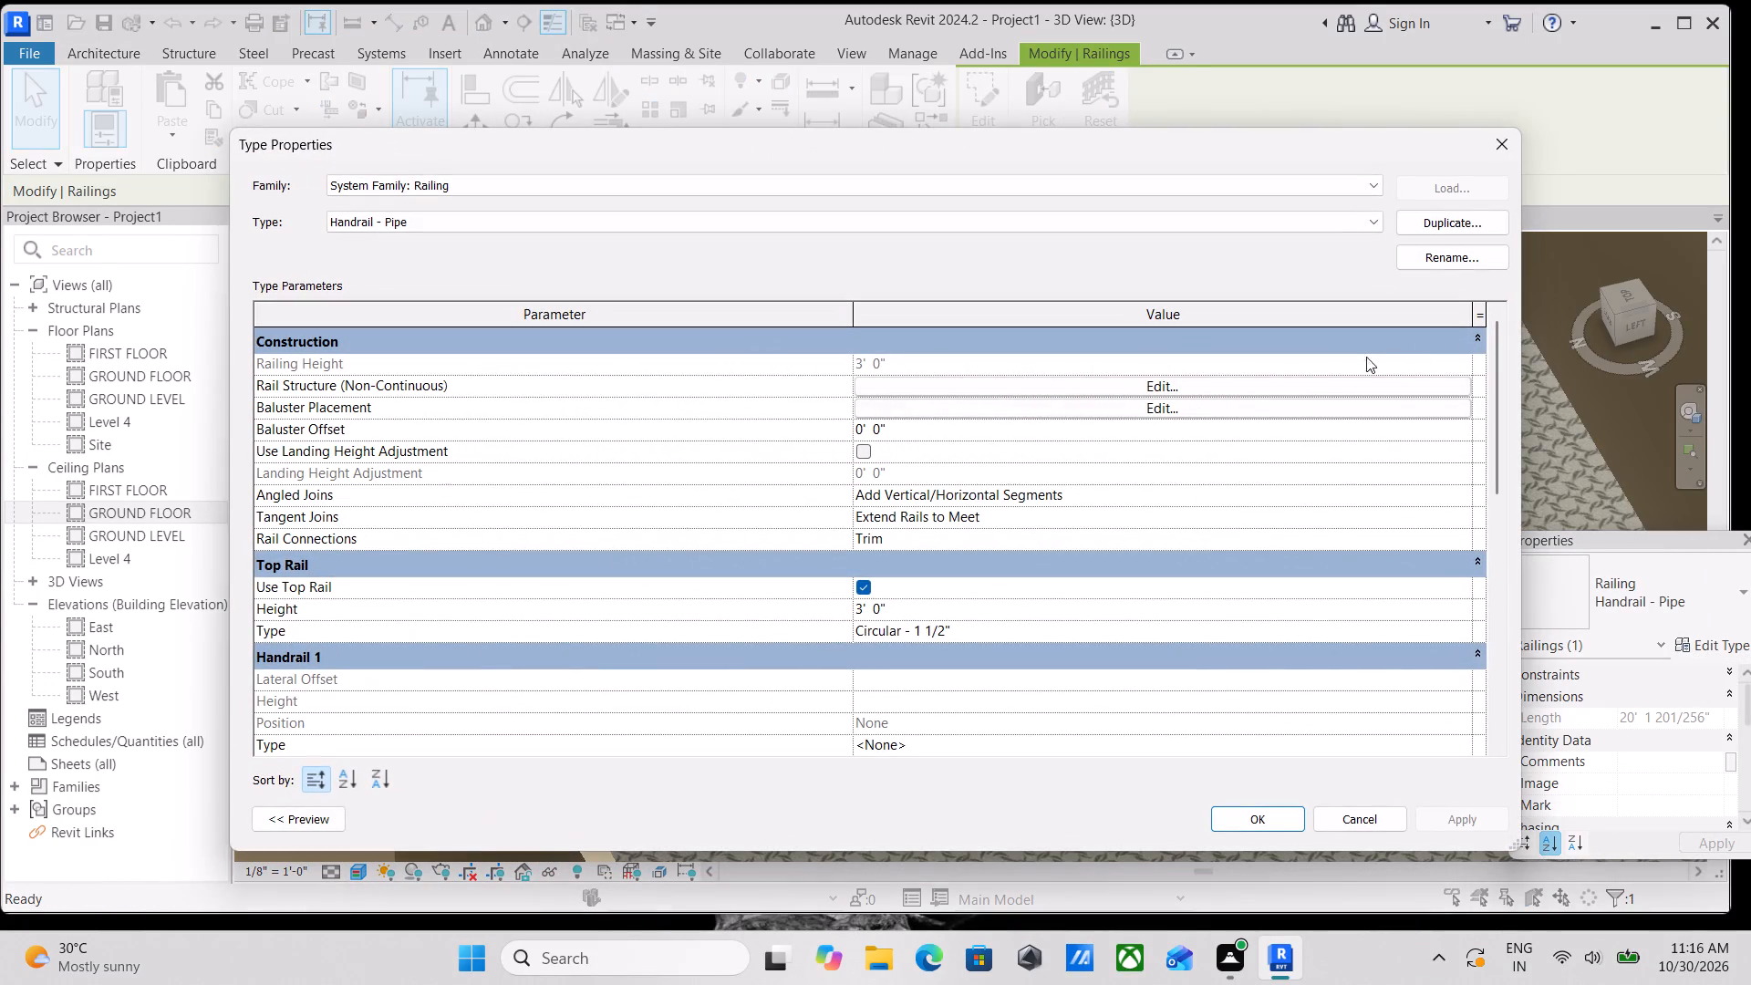
click(1127, 378)
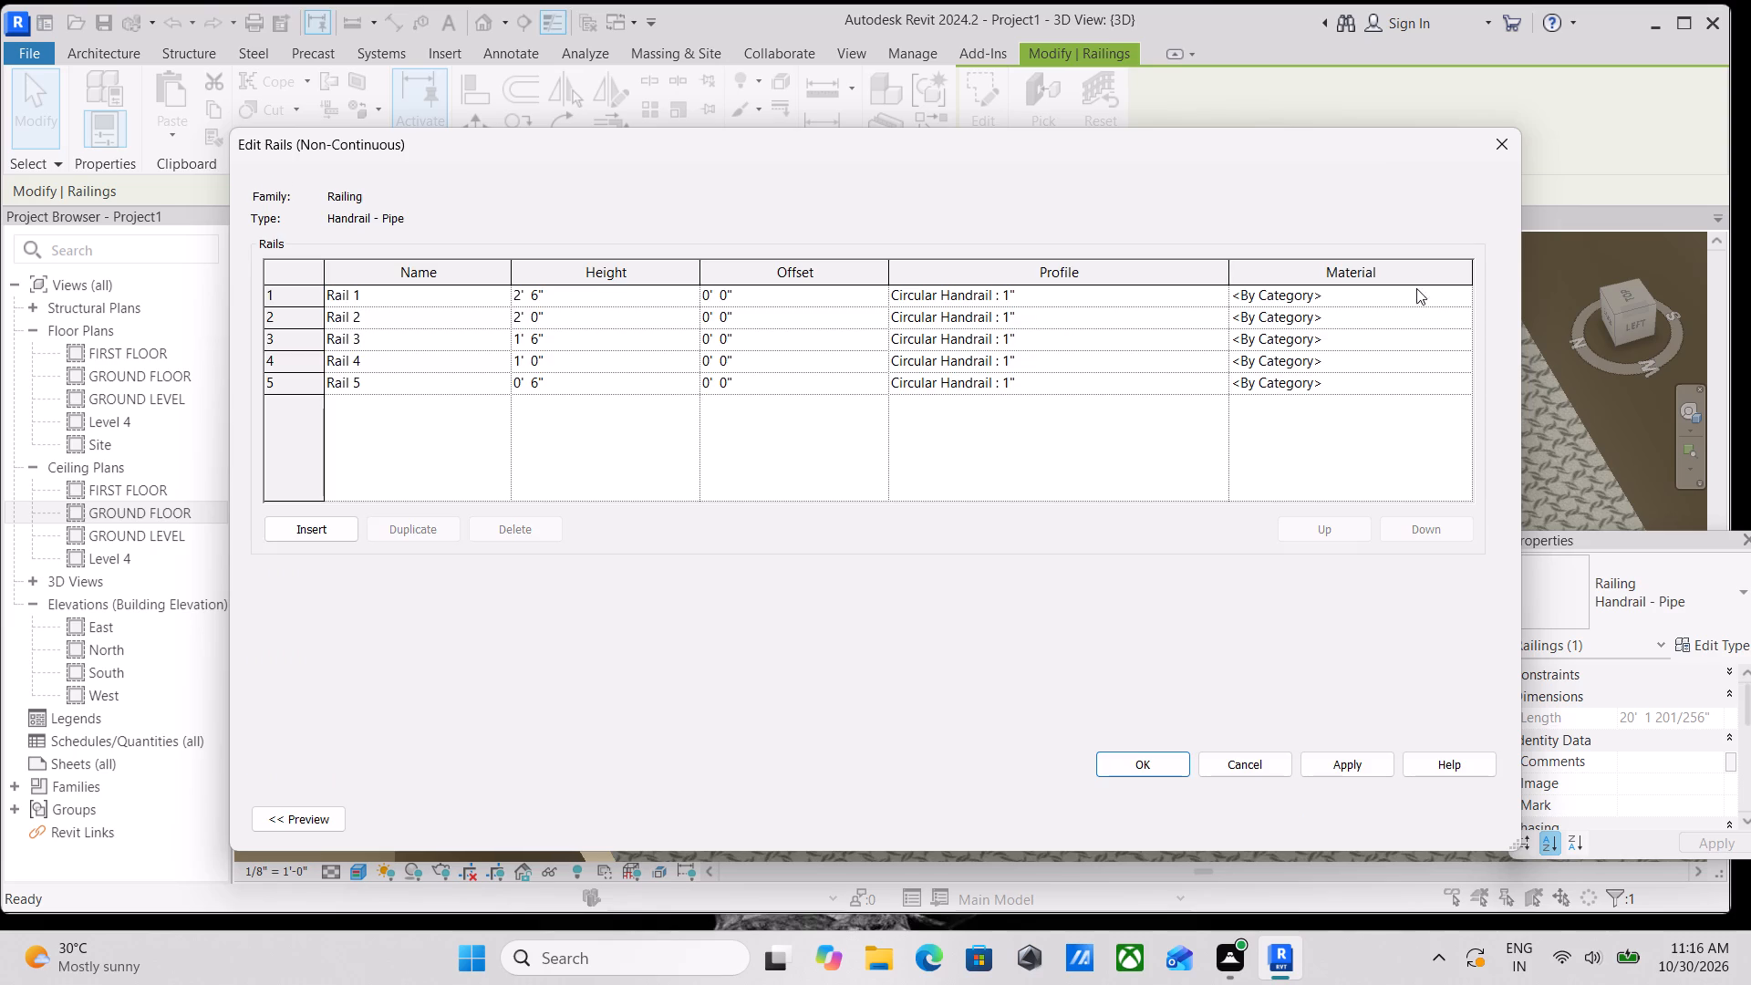
click(1449, 296)
click(1463, 295)
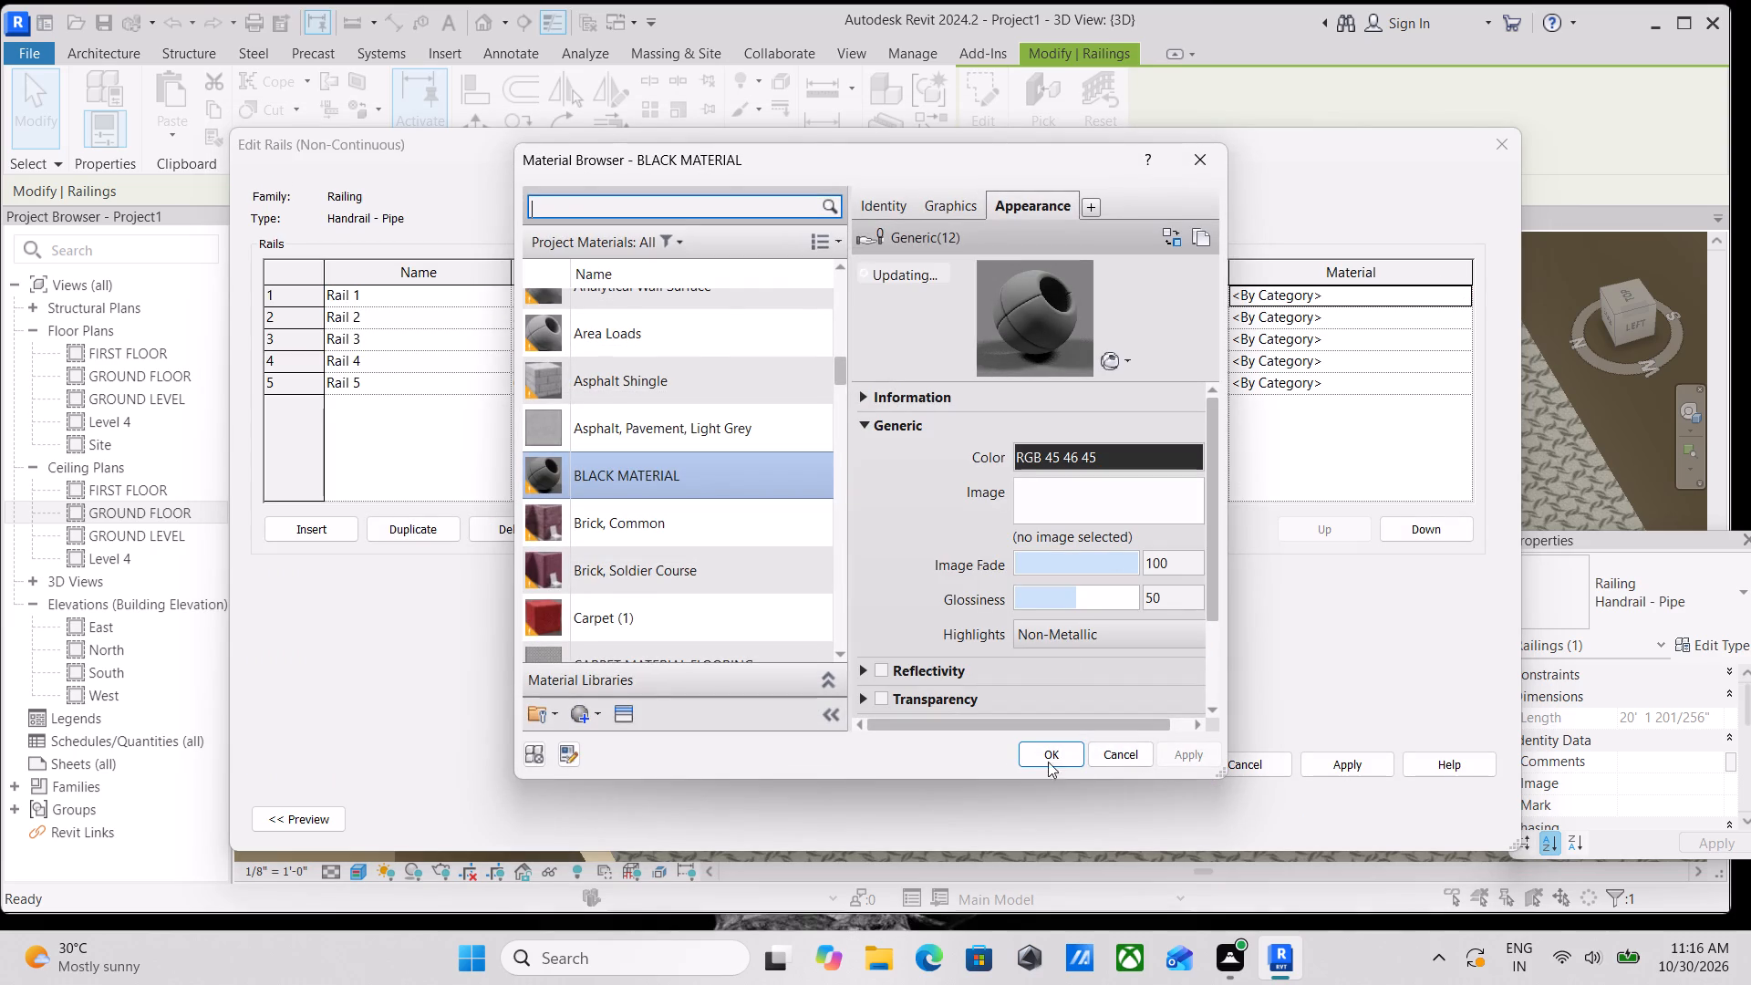
click(1048, 755)
click(1444, 314)
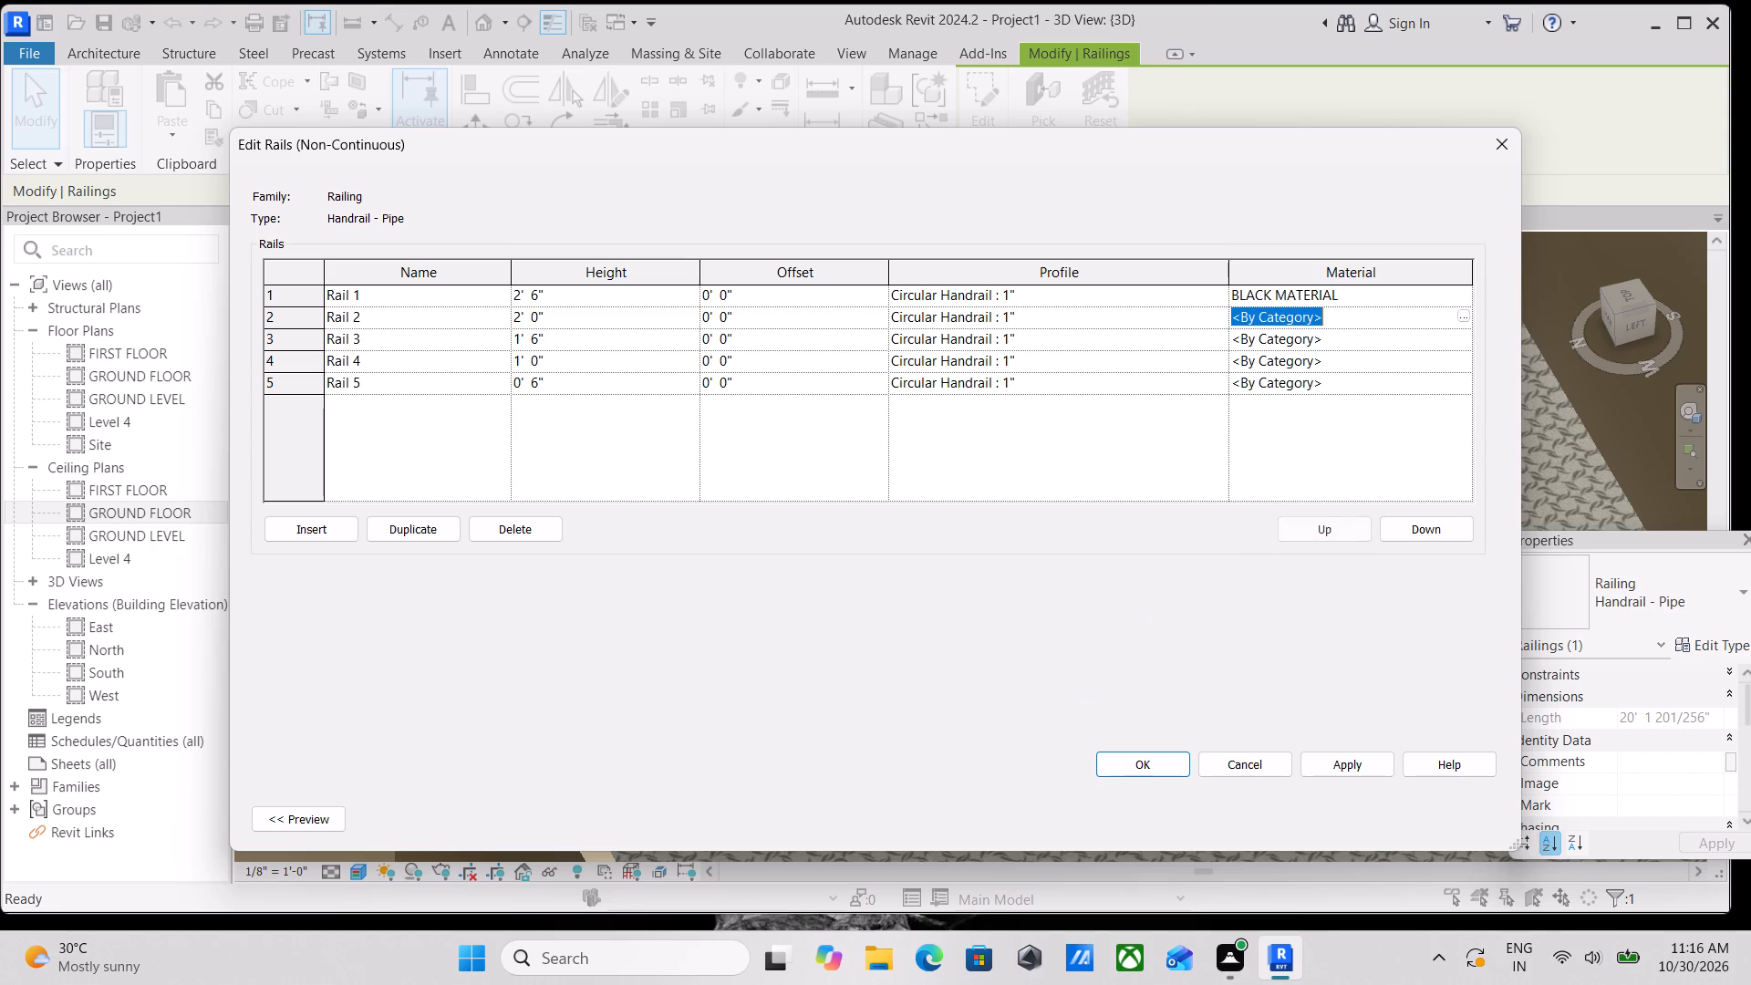
click(1463, 316)
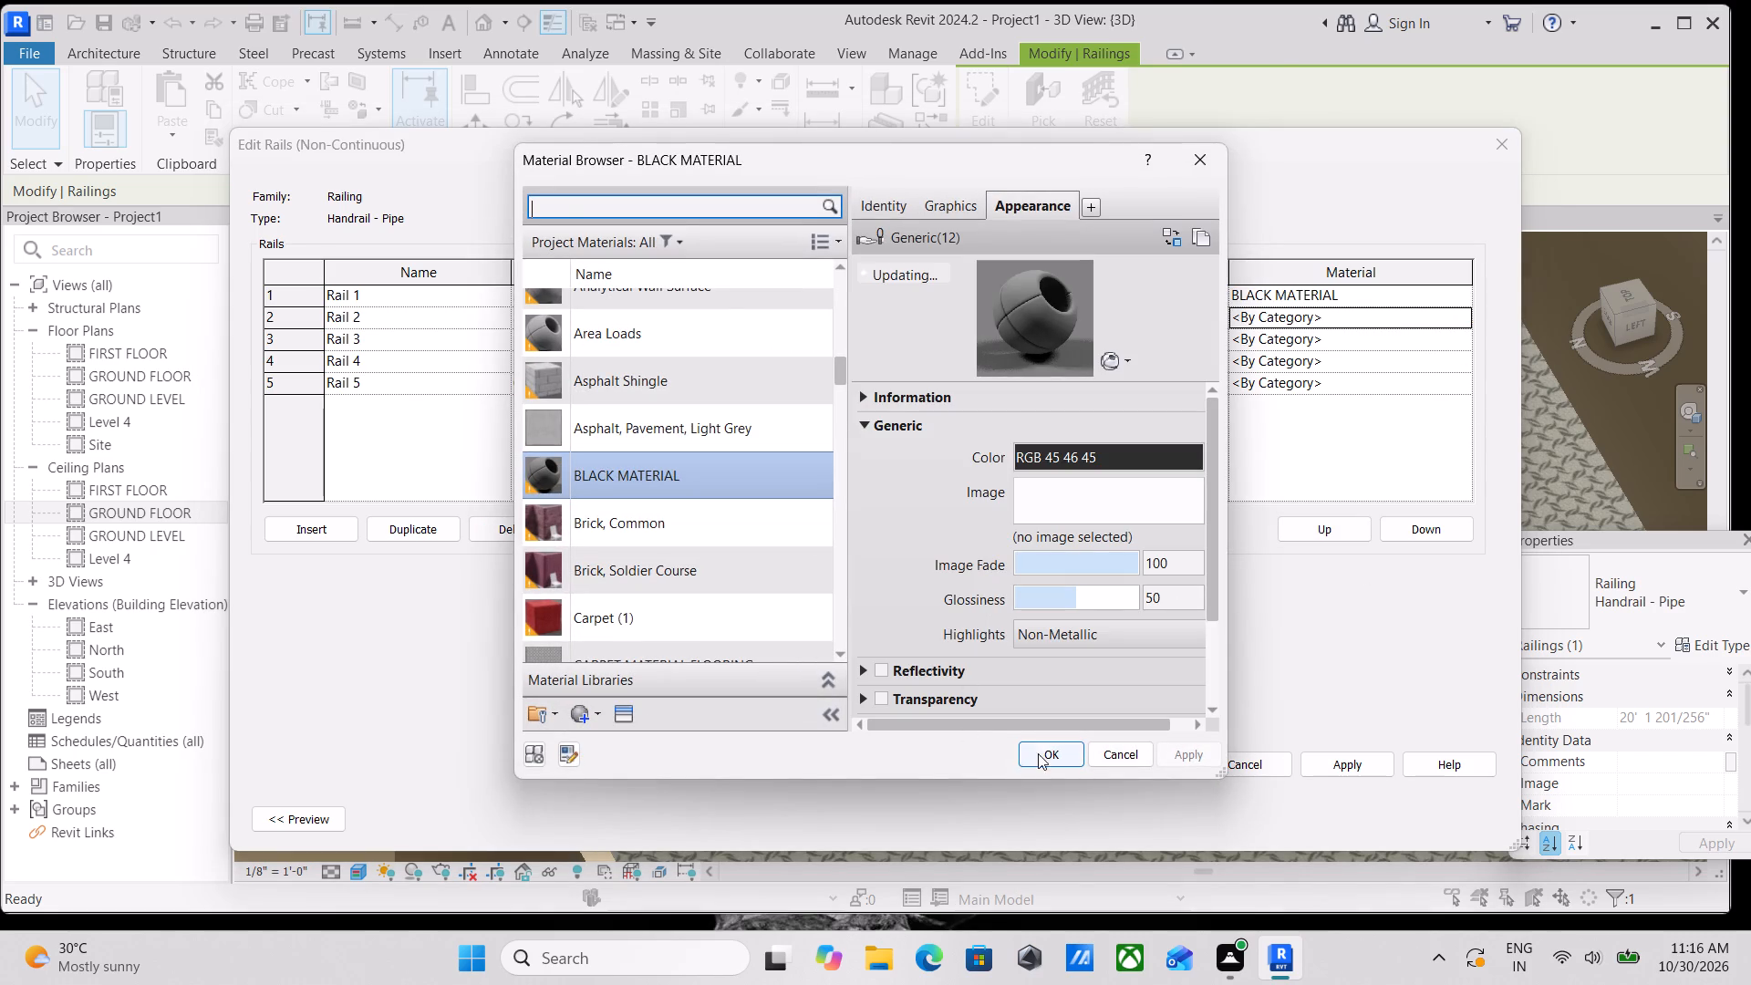
click(1040, 751)
click(1439, 344)
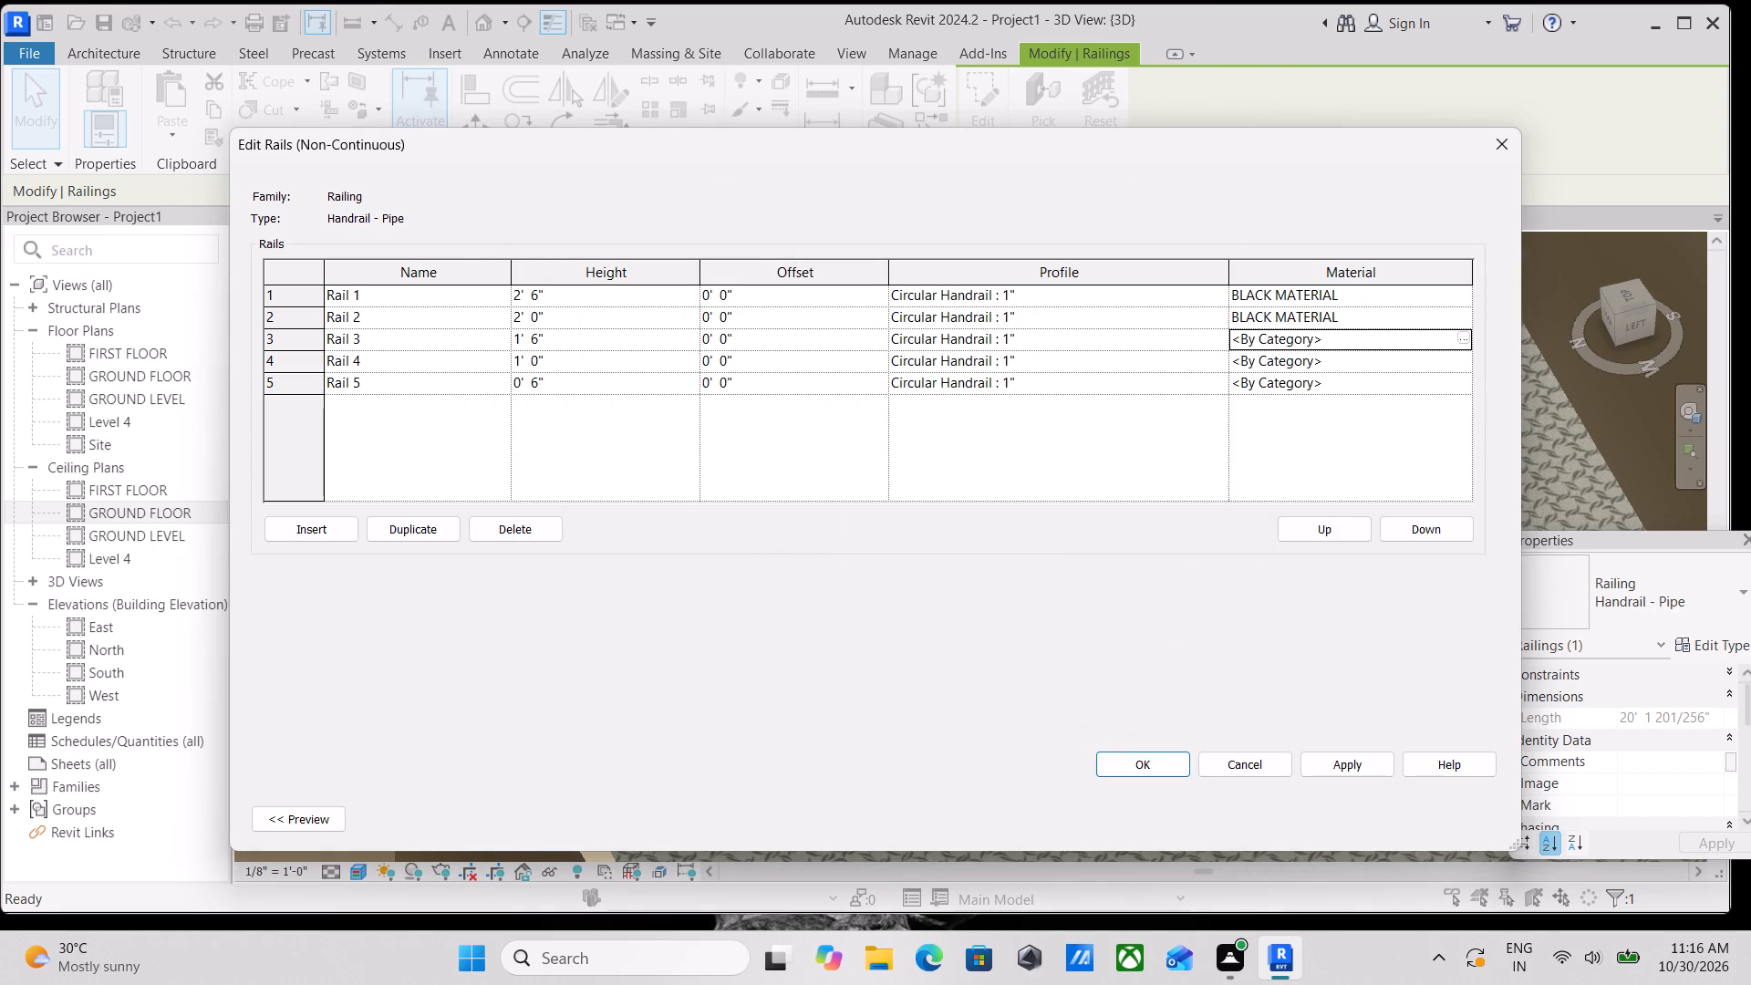
click(1464, 338)
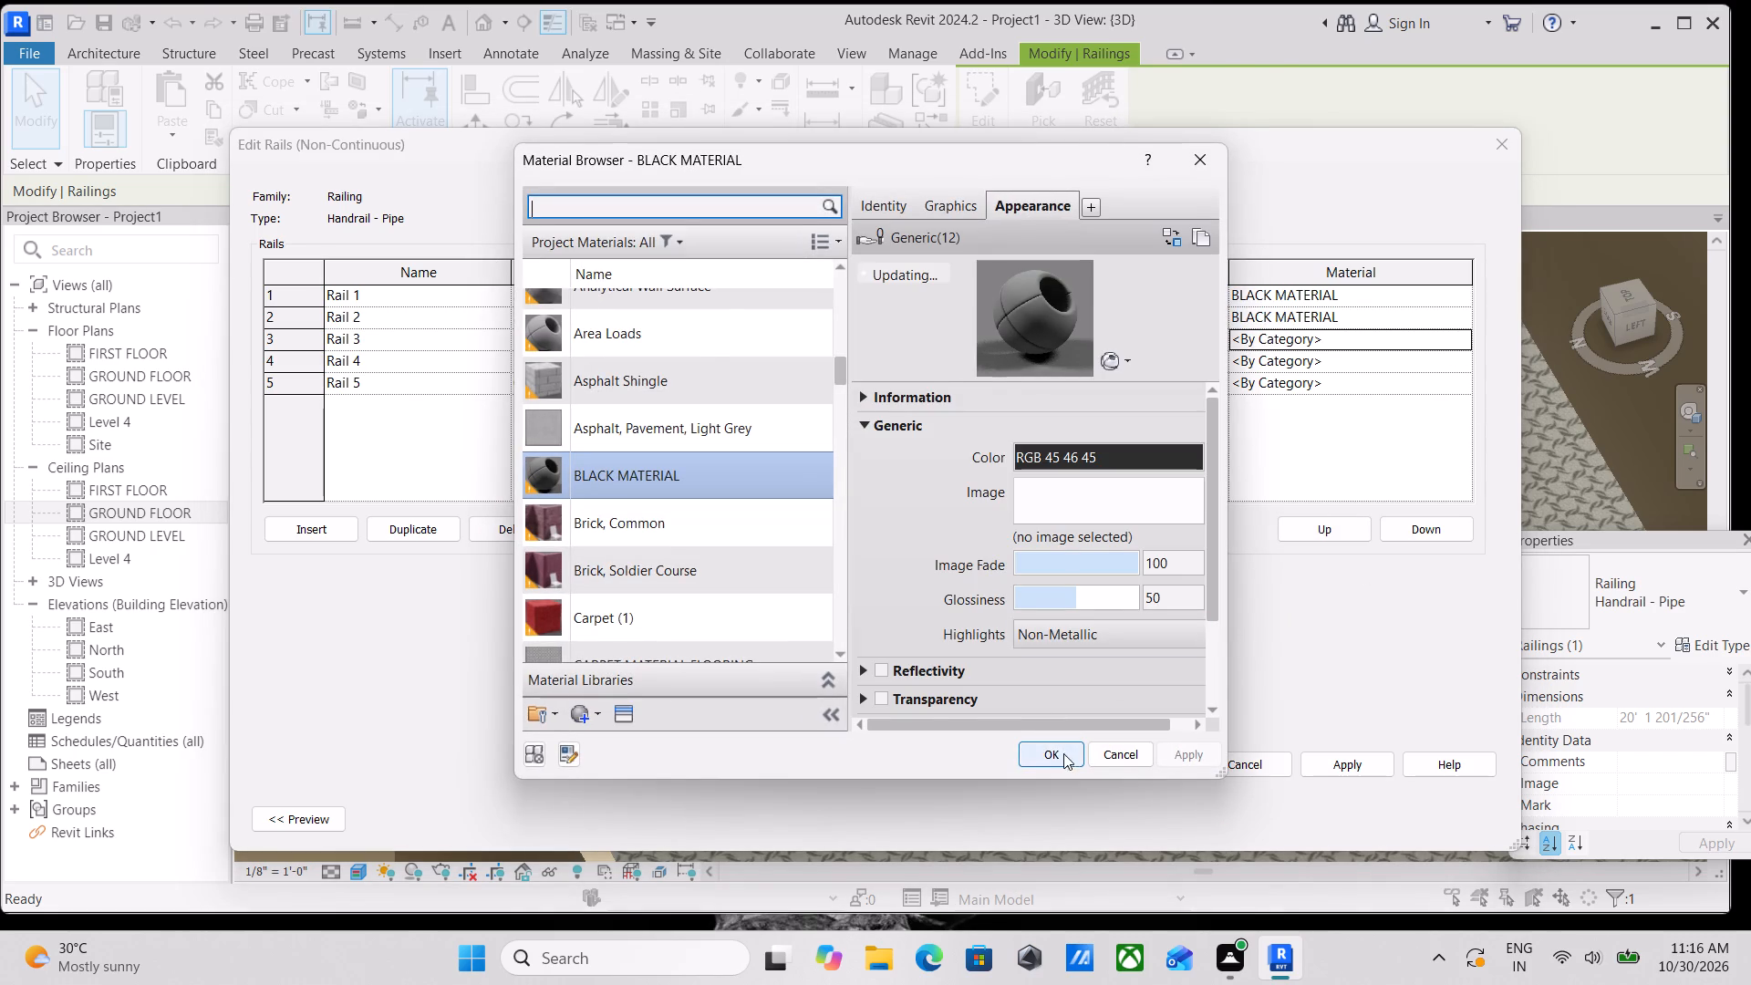
click(1060, 749)
Assign BLACK MATERIAL to Rail 4 and Rail 5, apply the Handrail - Pipe type changes, and deselect the railing.
click(1427, 367)
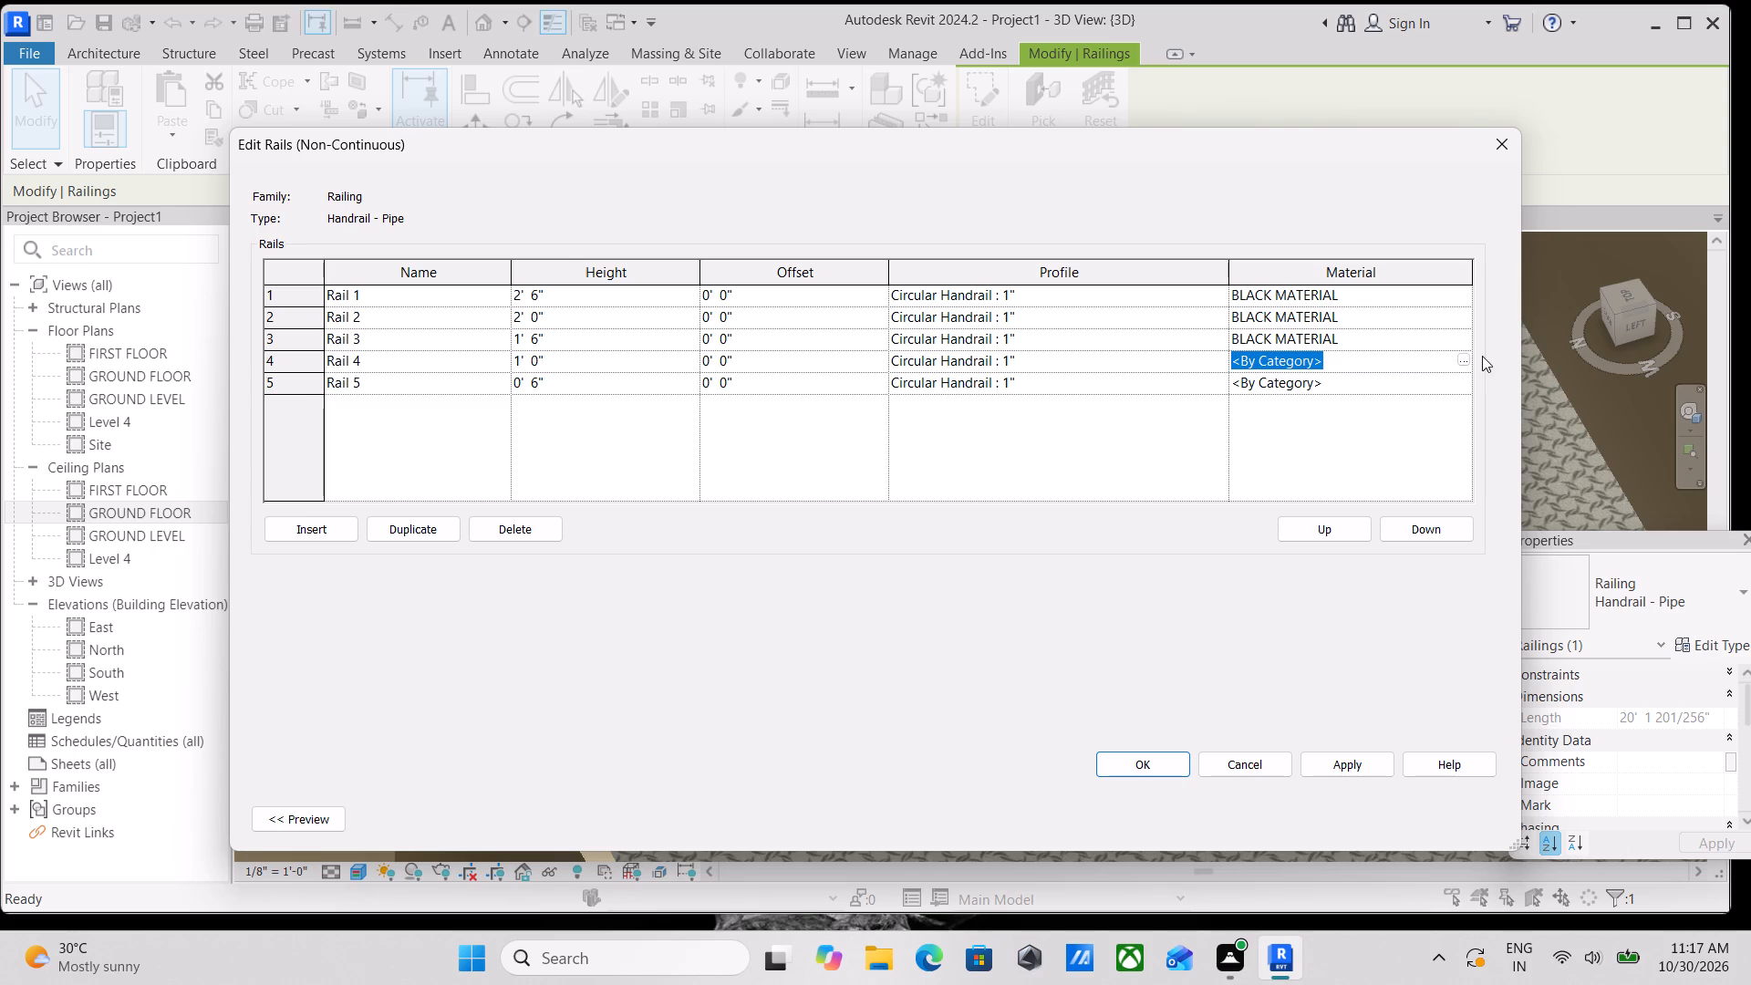
click(1464, 358)
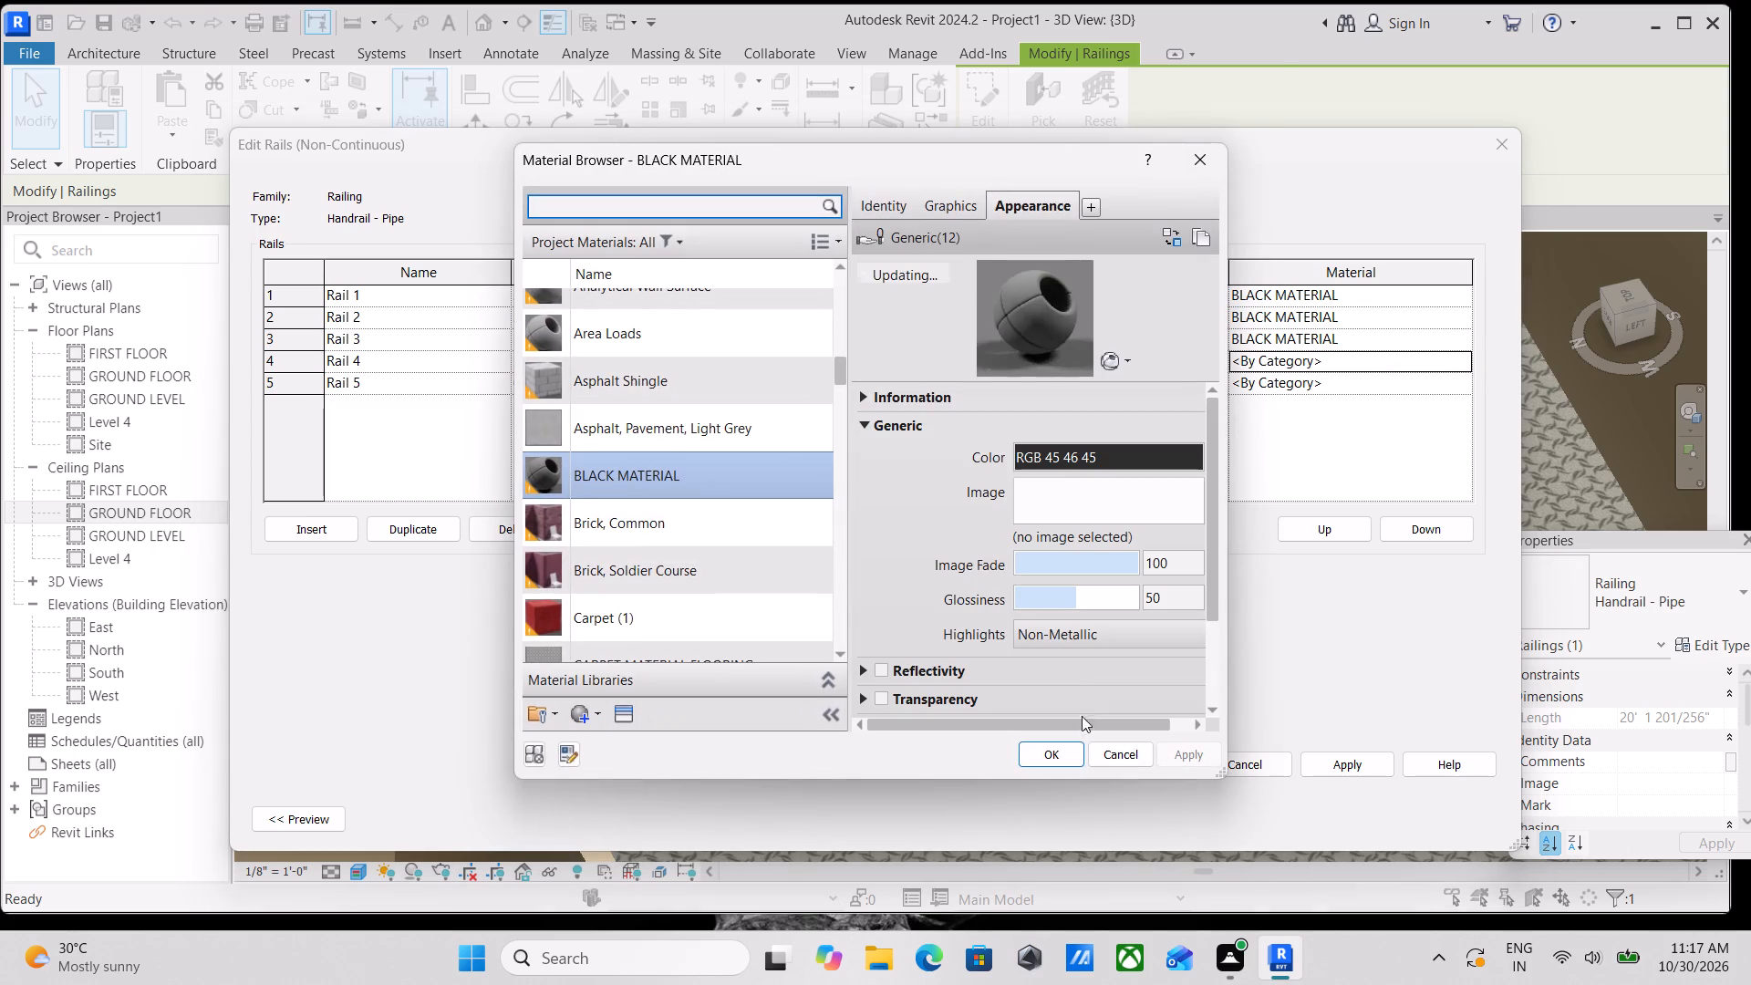
click(1034, 750)
click(1373, 383)
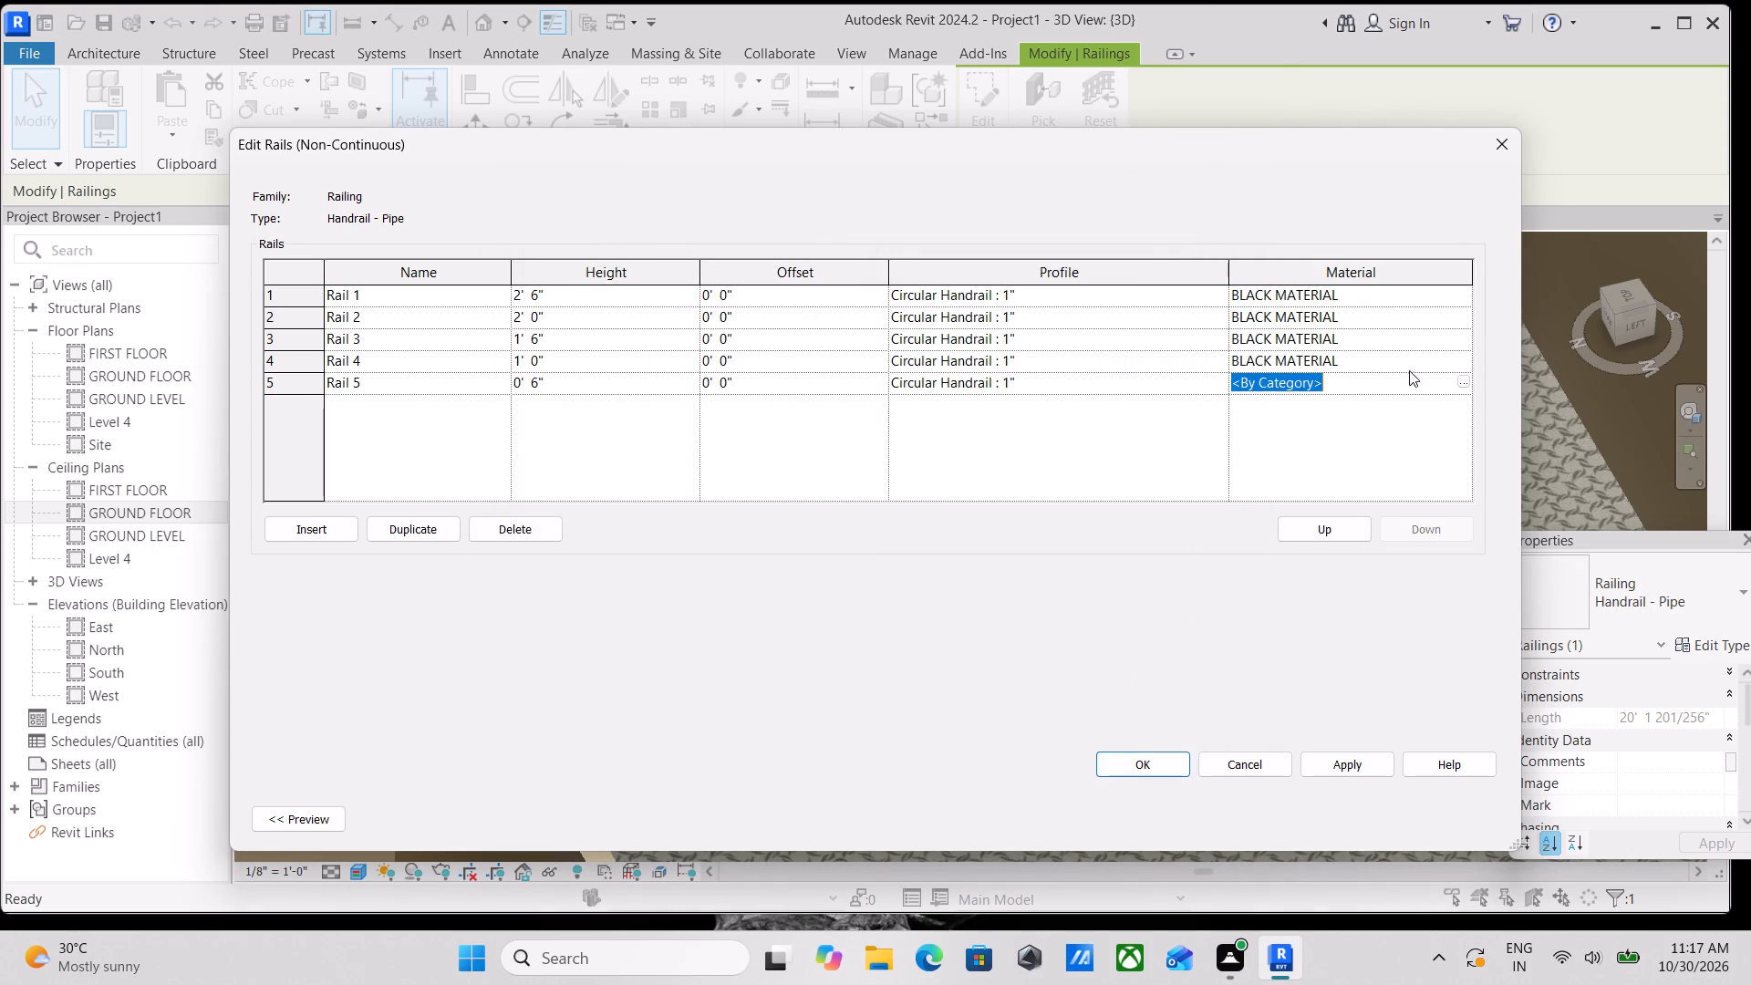
click(1466, 380)
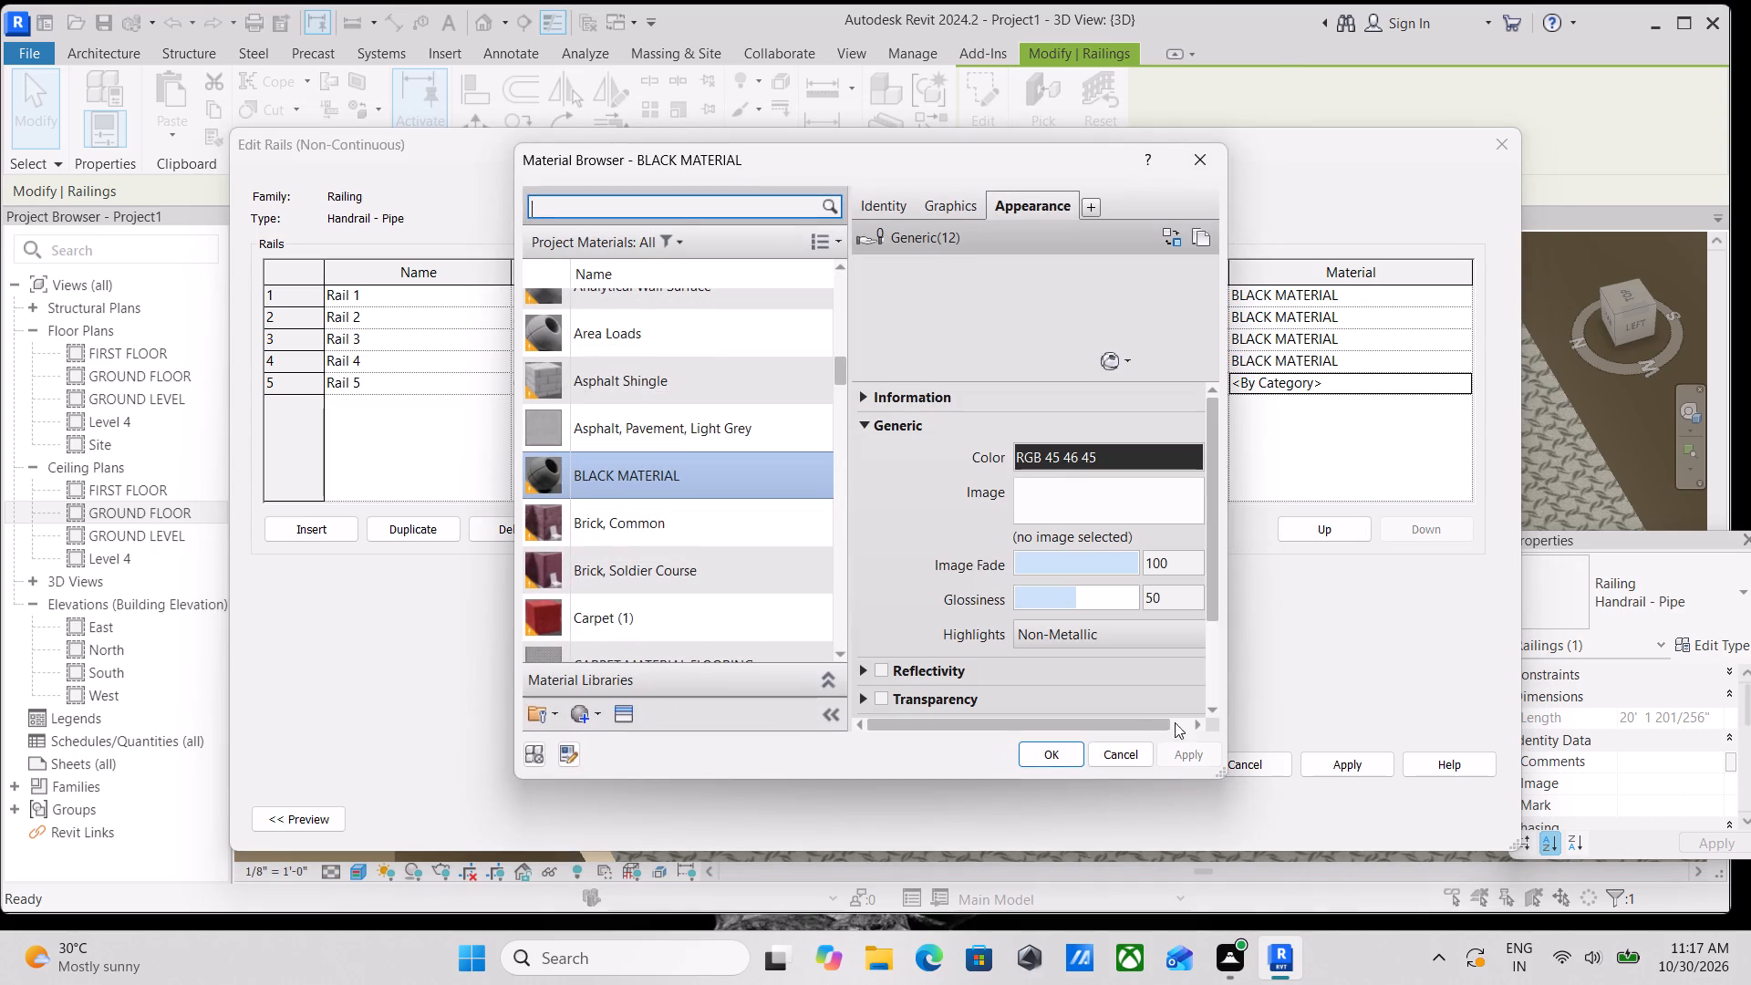
click(1041, 748)
scroll(784, 428, down, 1)
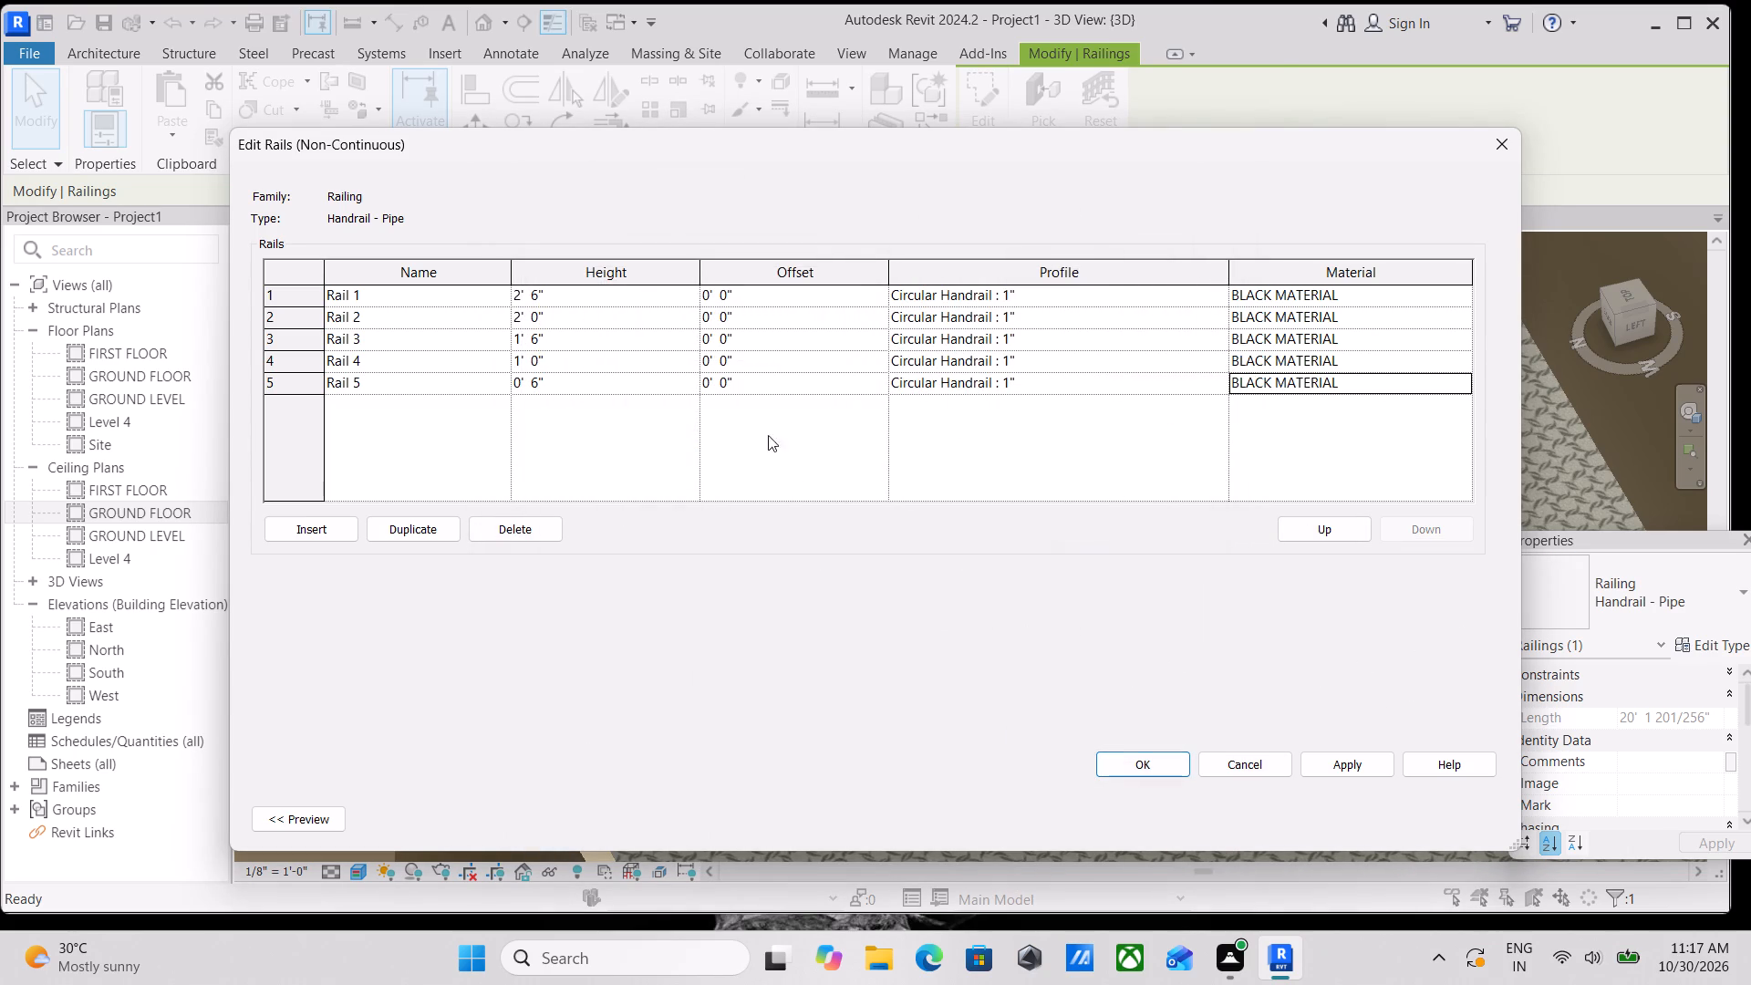
scroll(768, 435, down, 1)
click(1342, 768)
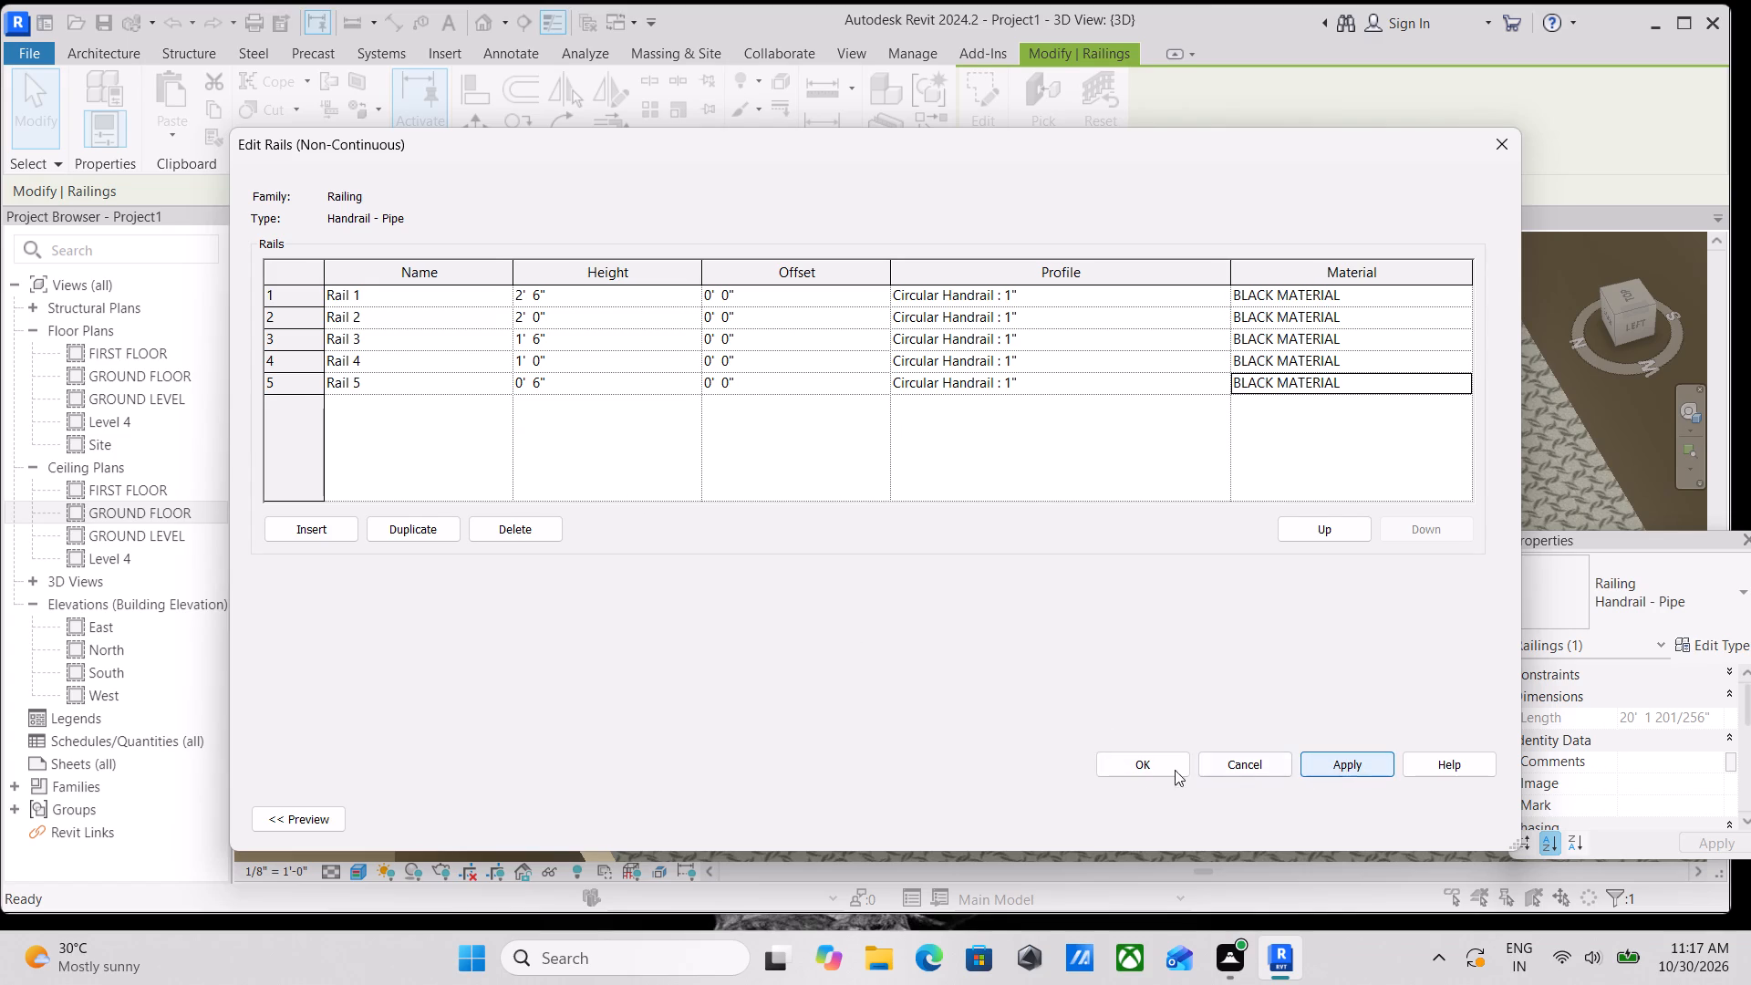
click(1380, 759)
click(1145, 759)
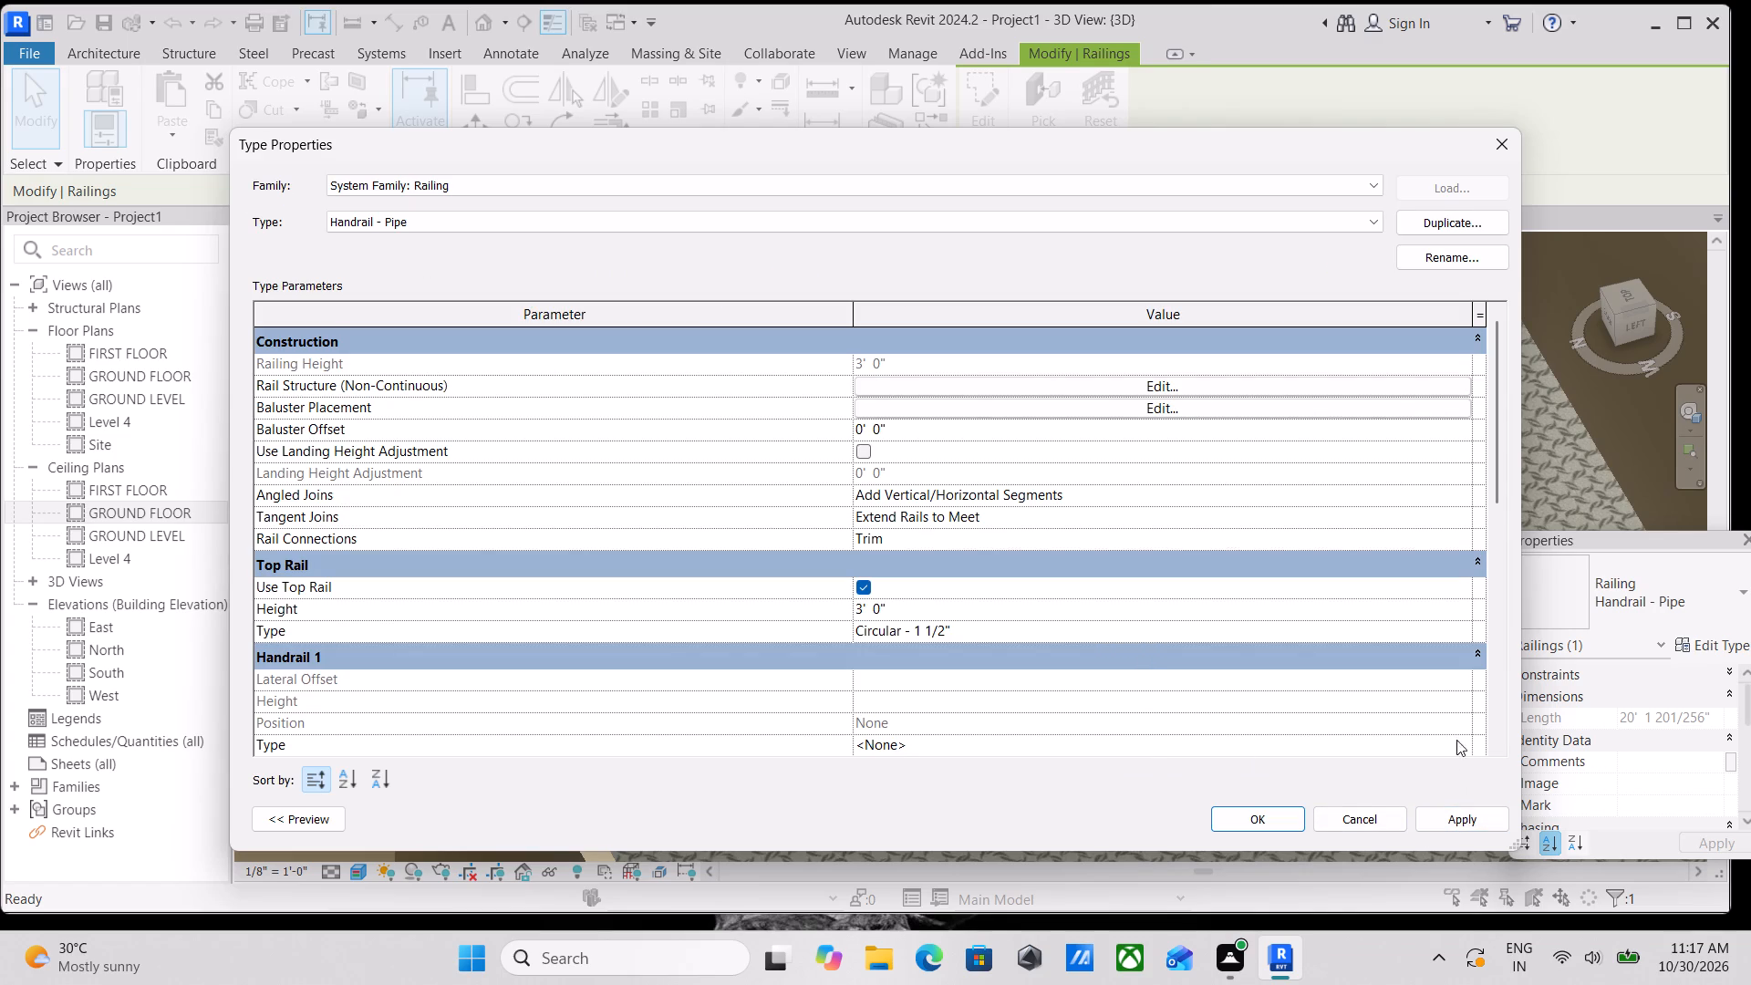
click(1450, 821)
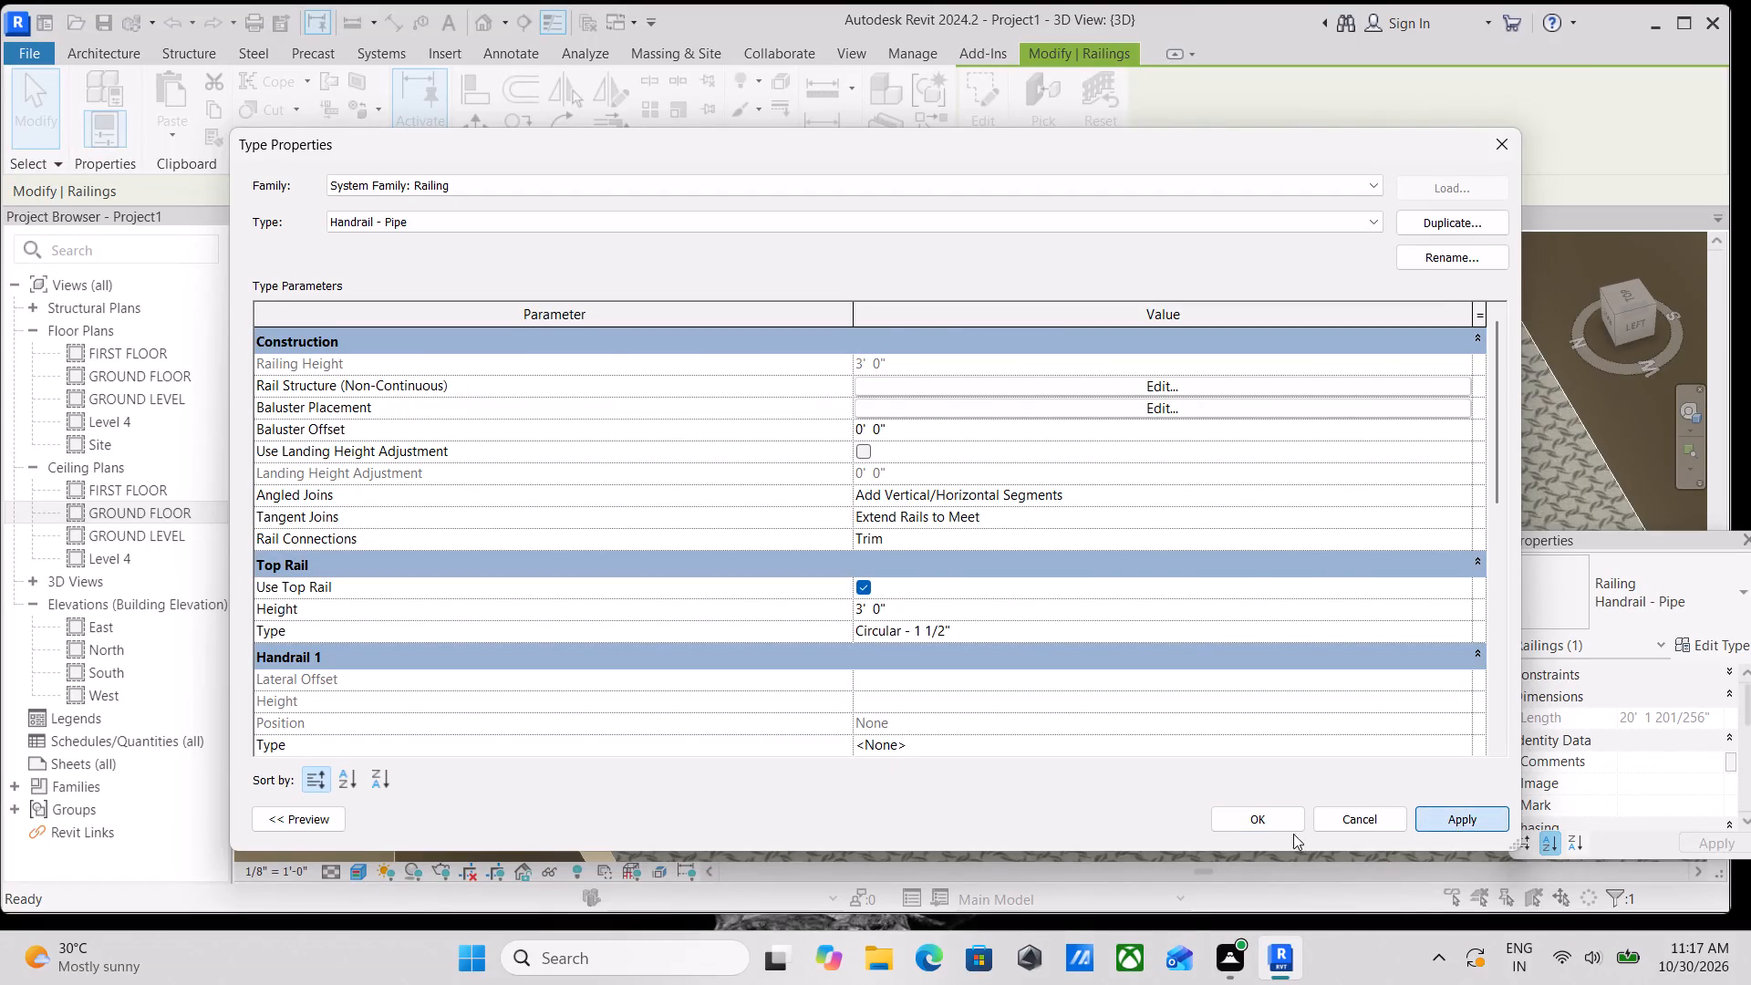
click(1257, 831)
scroll(1153, 620, down, 2)
key(Escape)
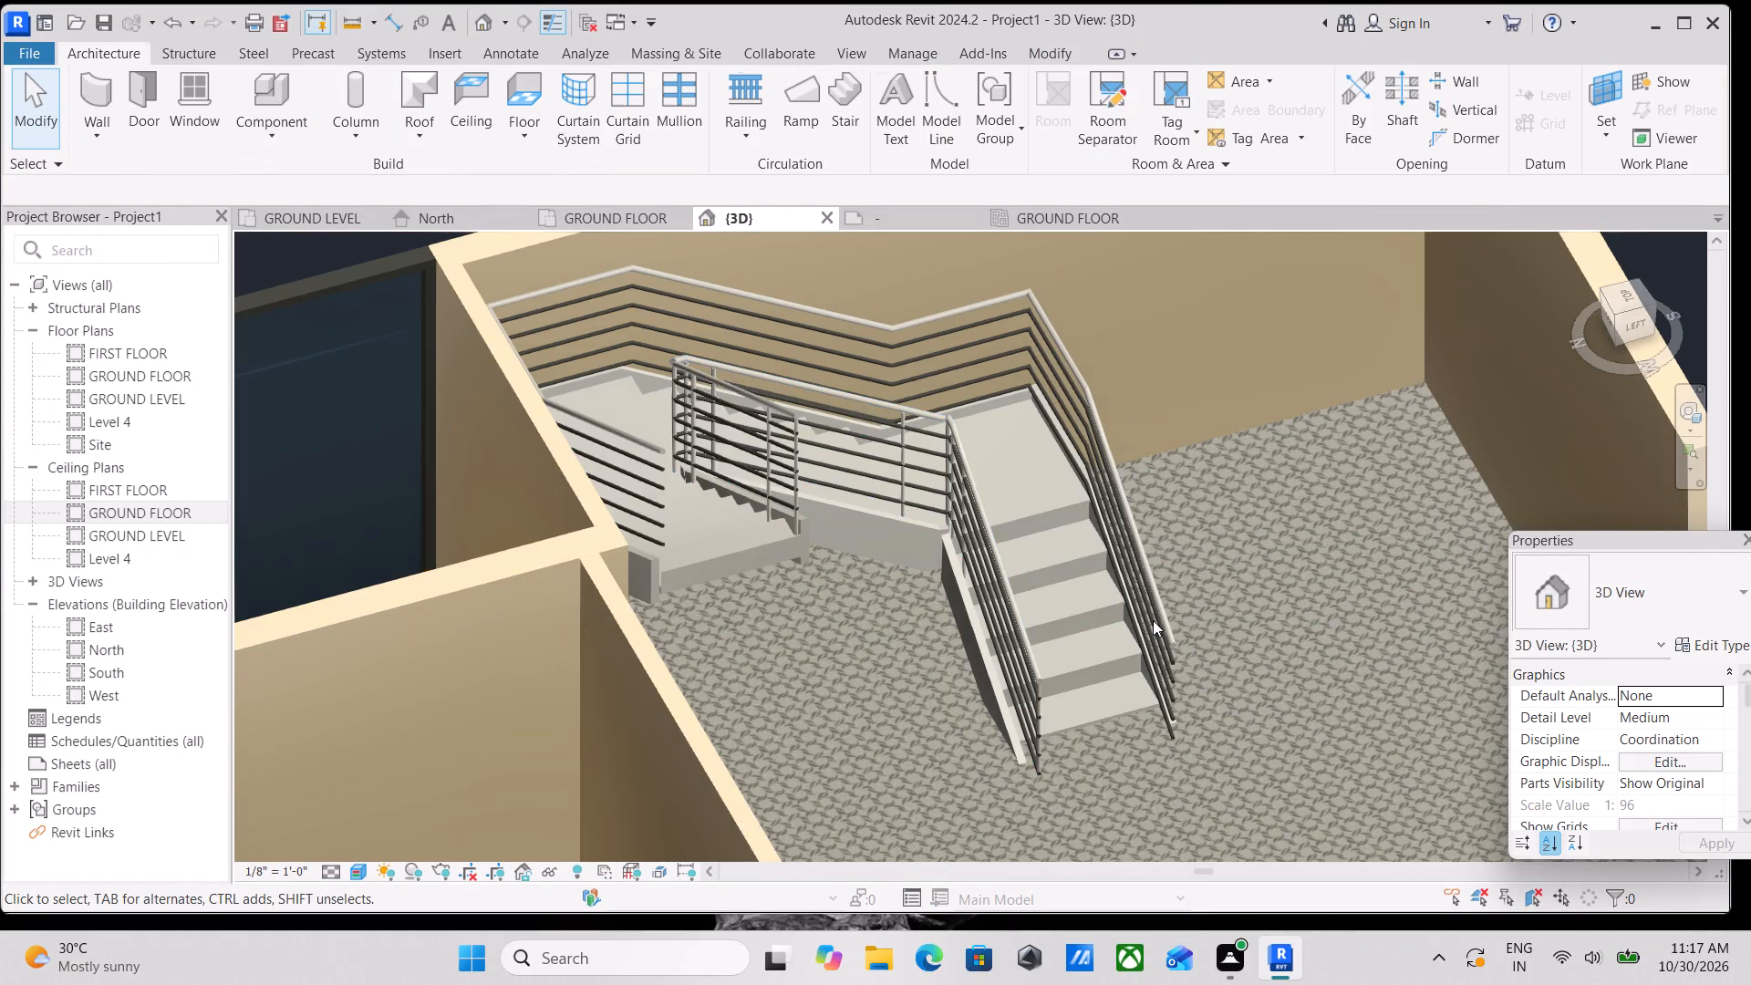
Examine the rails, top rail and balusters of the stair railings from several angles and close up.
scroll(1153, 620, down, 2)
shift+middle_drag(1007, 565, 820, 549)
scroll(862, 610, down, 2)
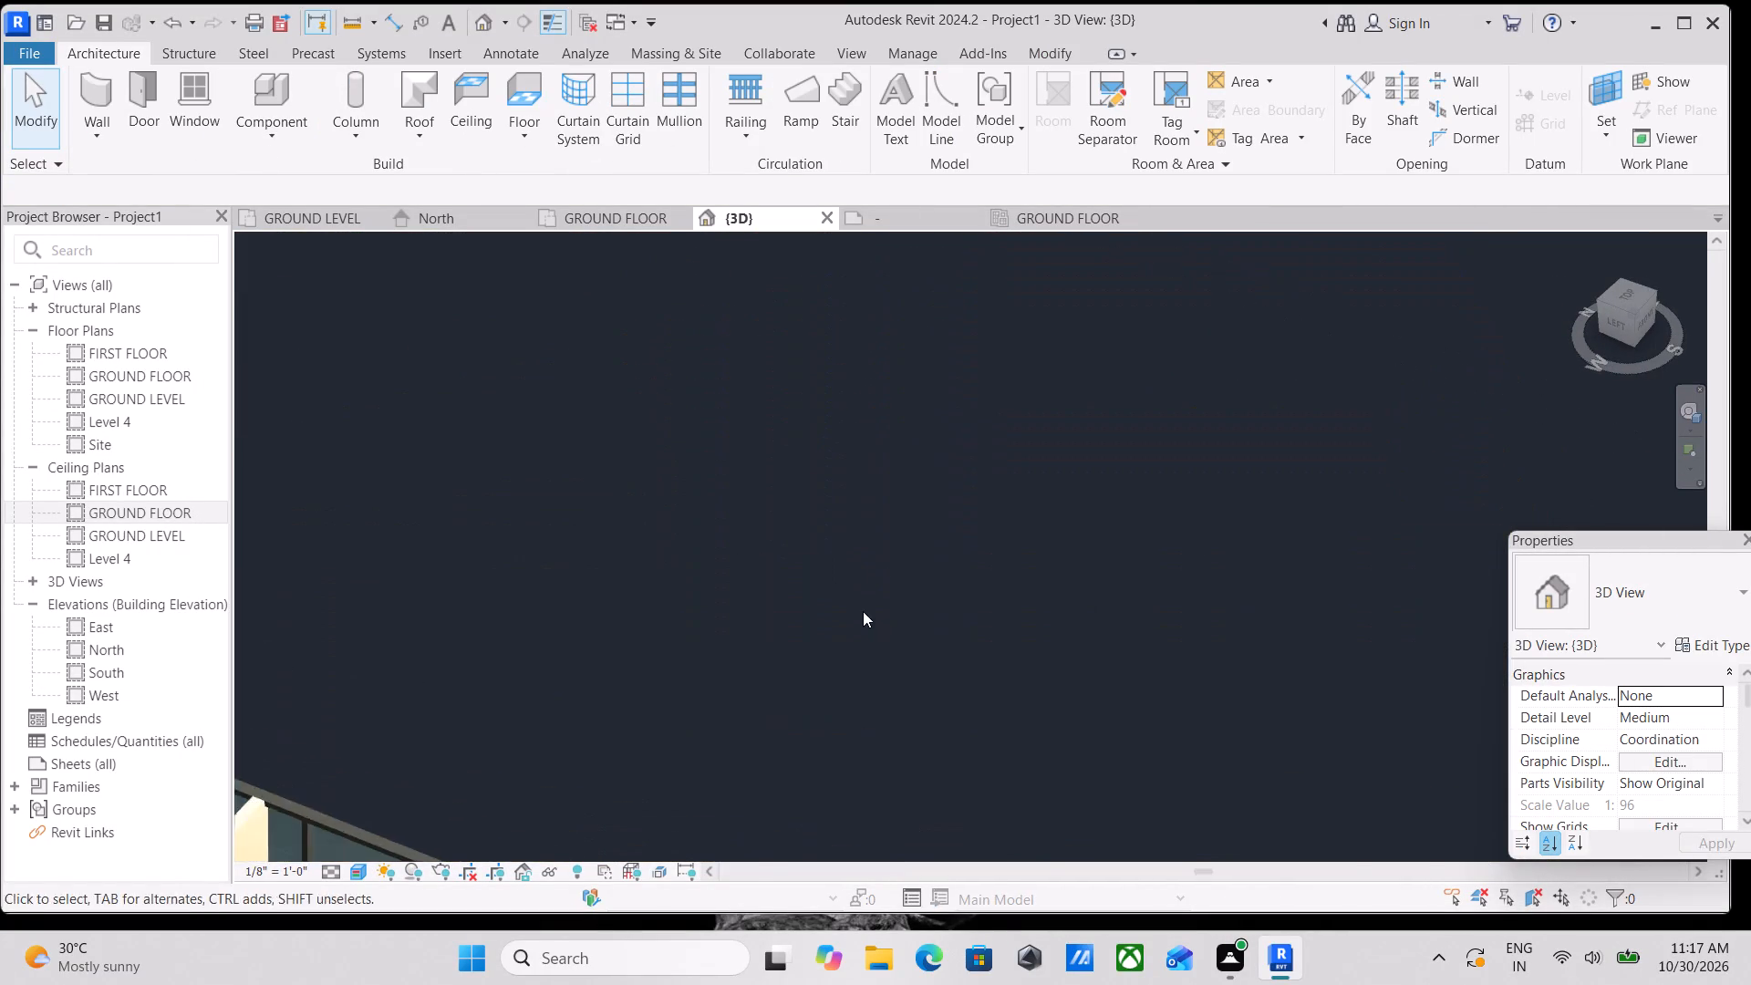
middle_drag(863, 611, 1269, 433)
middle_drag(1124, 731, 1128, 471)
scroll(1199, 753, up, 8)
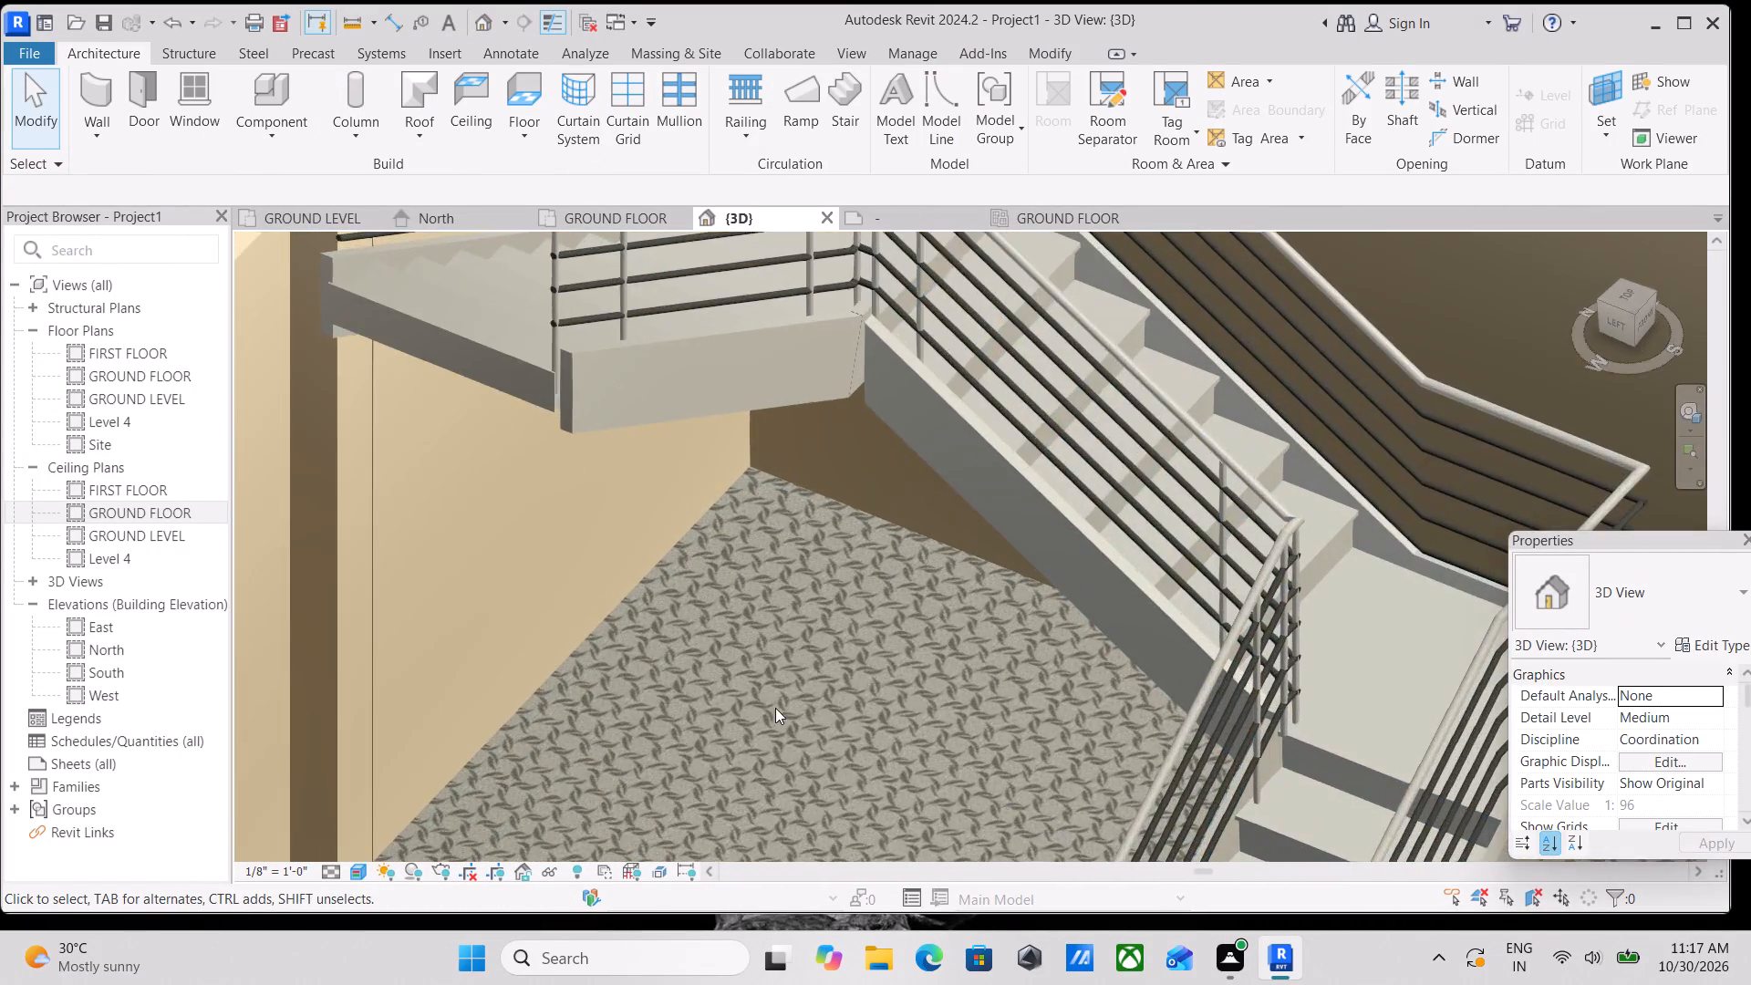
scroll(763, 679, up, 3)
middle_drag(831, 579, 666, 808)
scroll(666, 808, up, 1)
scroll(793, 665, down, 1)
middle_drag(786, 671, 668, 762)
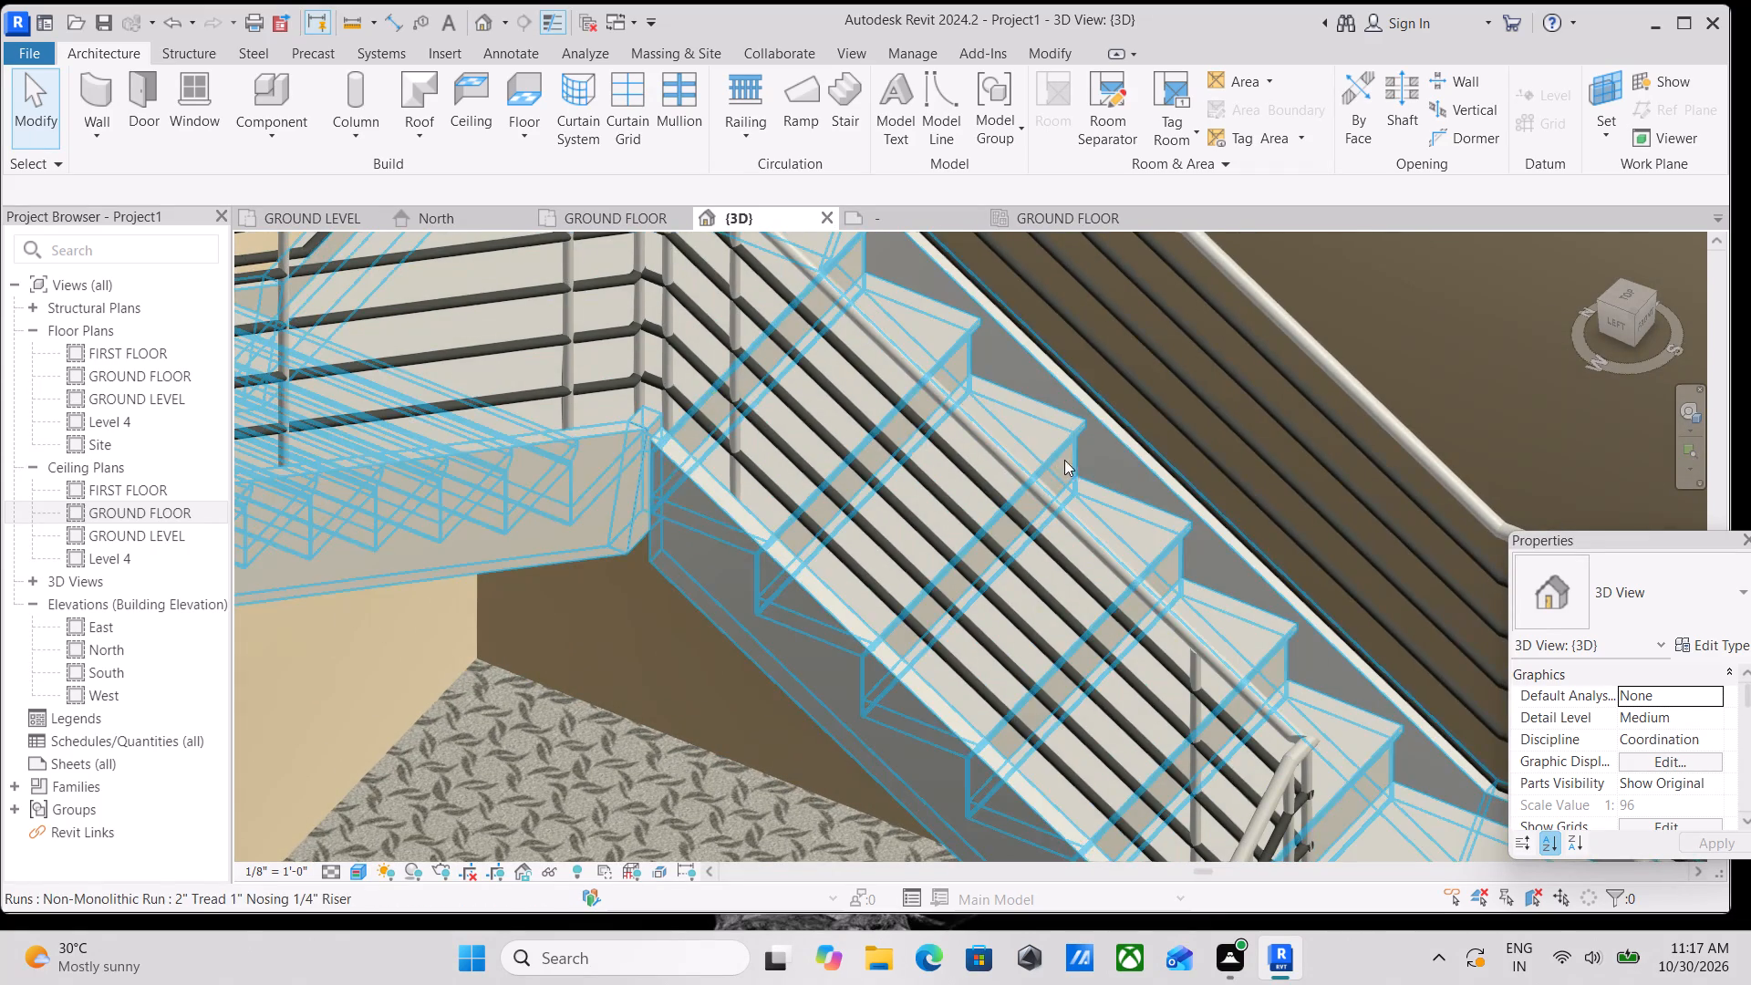
click(1028, 472)
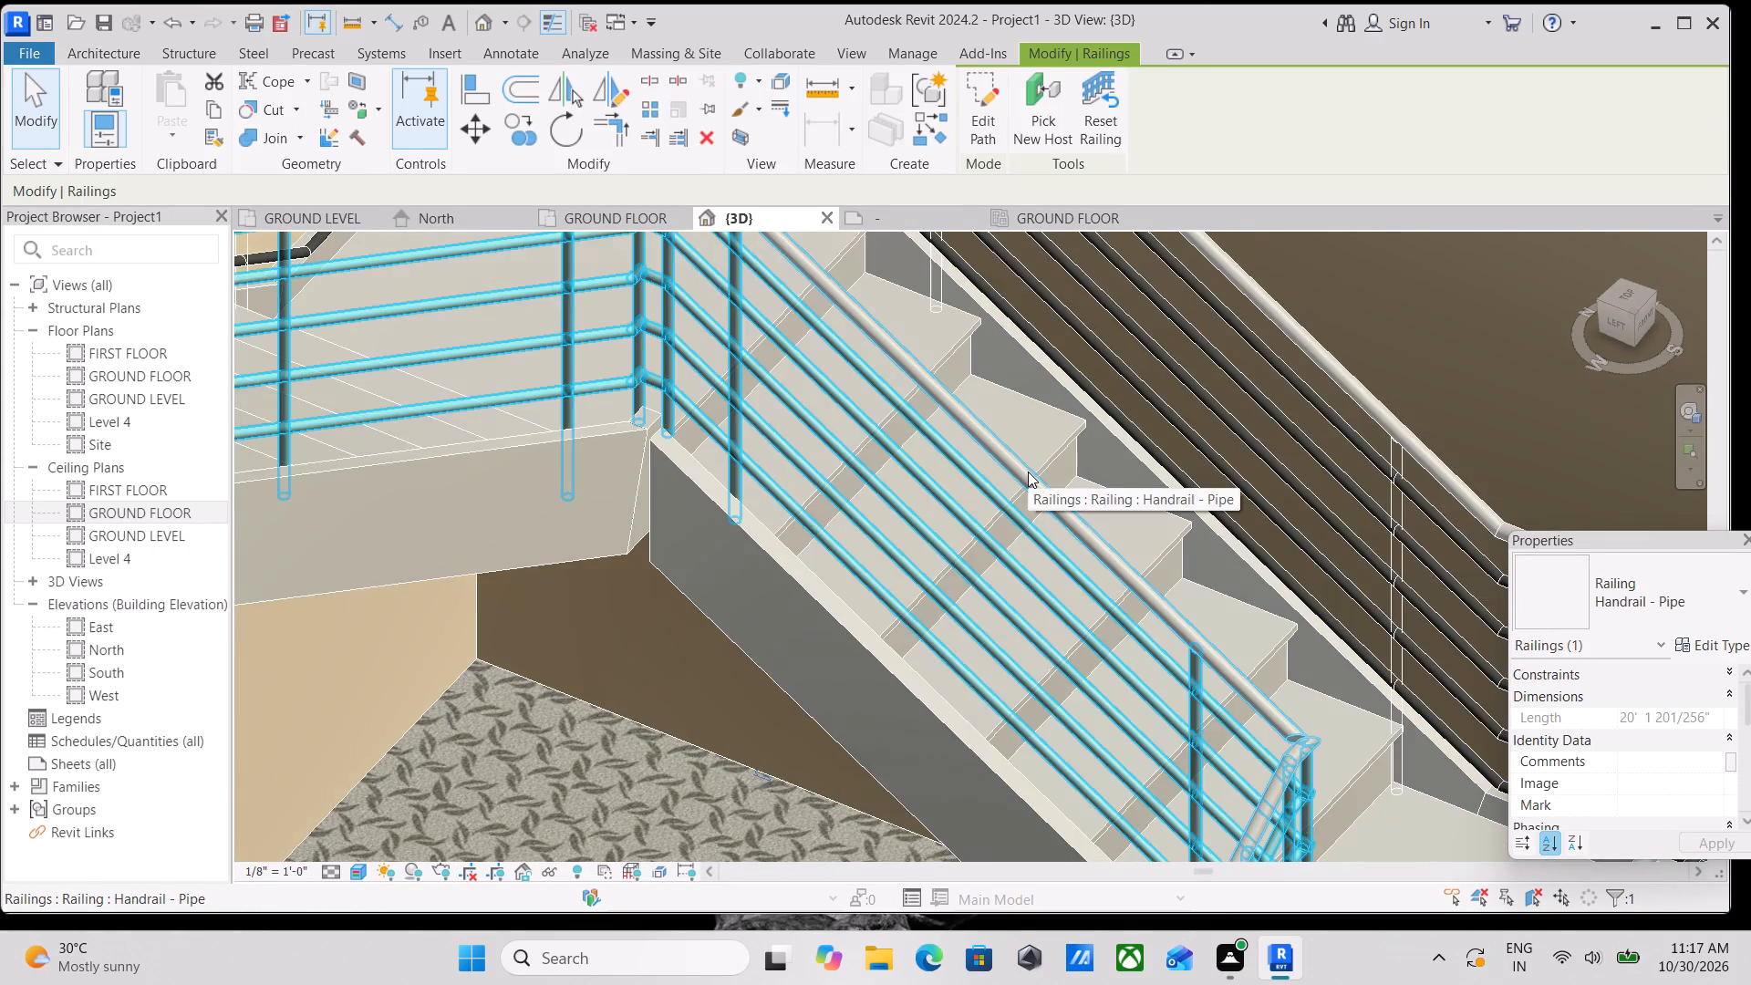
scroll(1028, 472, down, 4)
key(Escape)
Review the inner stair railing's type parameters, including its top rail settings and non-continuous rail structure.
click(551, 308)
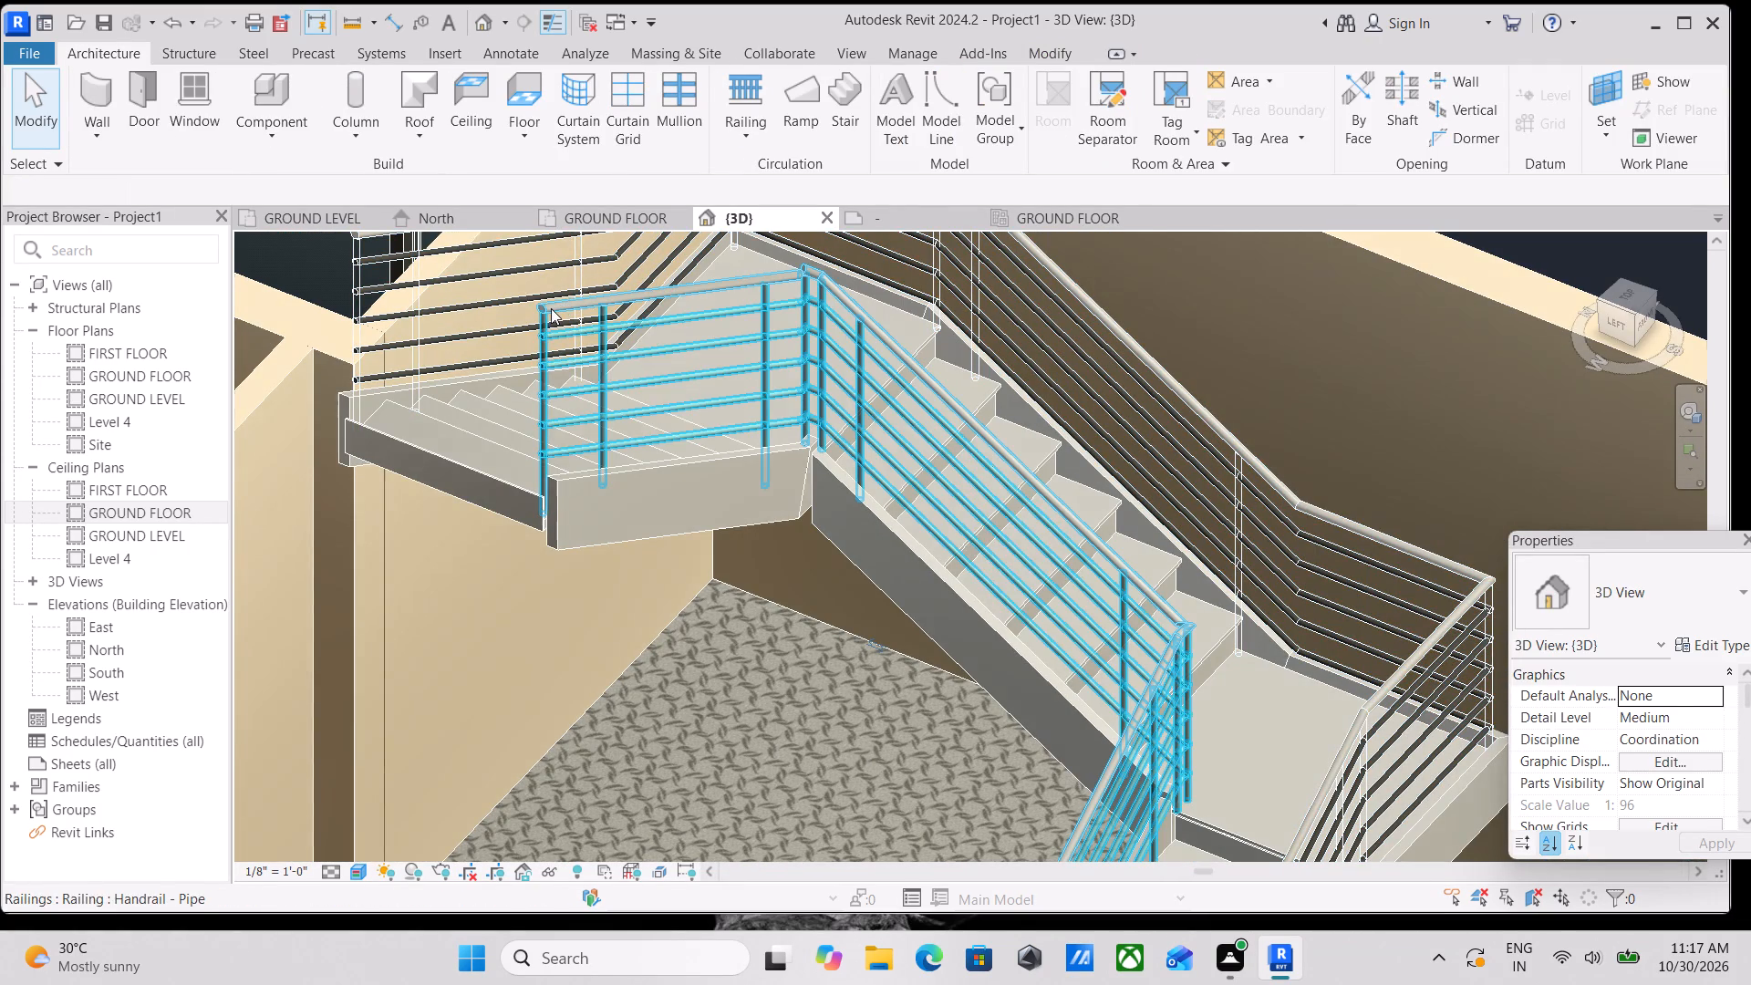
click(1746, 647)
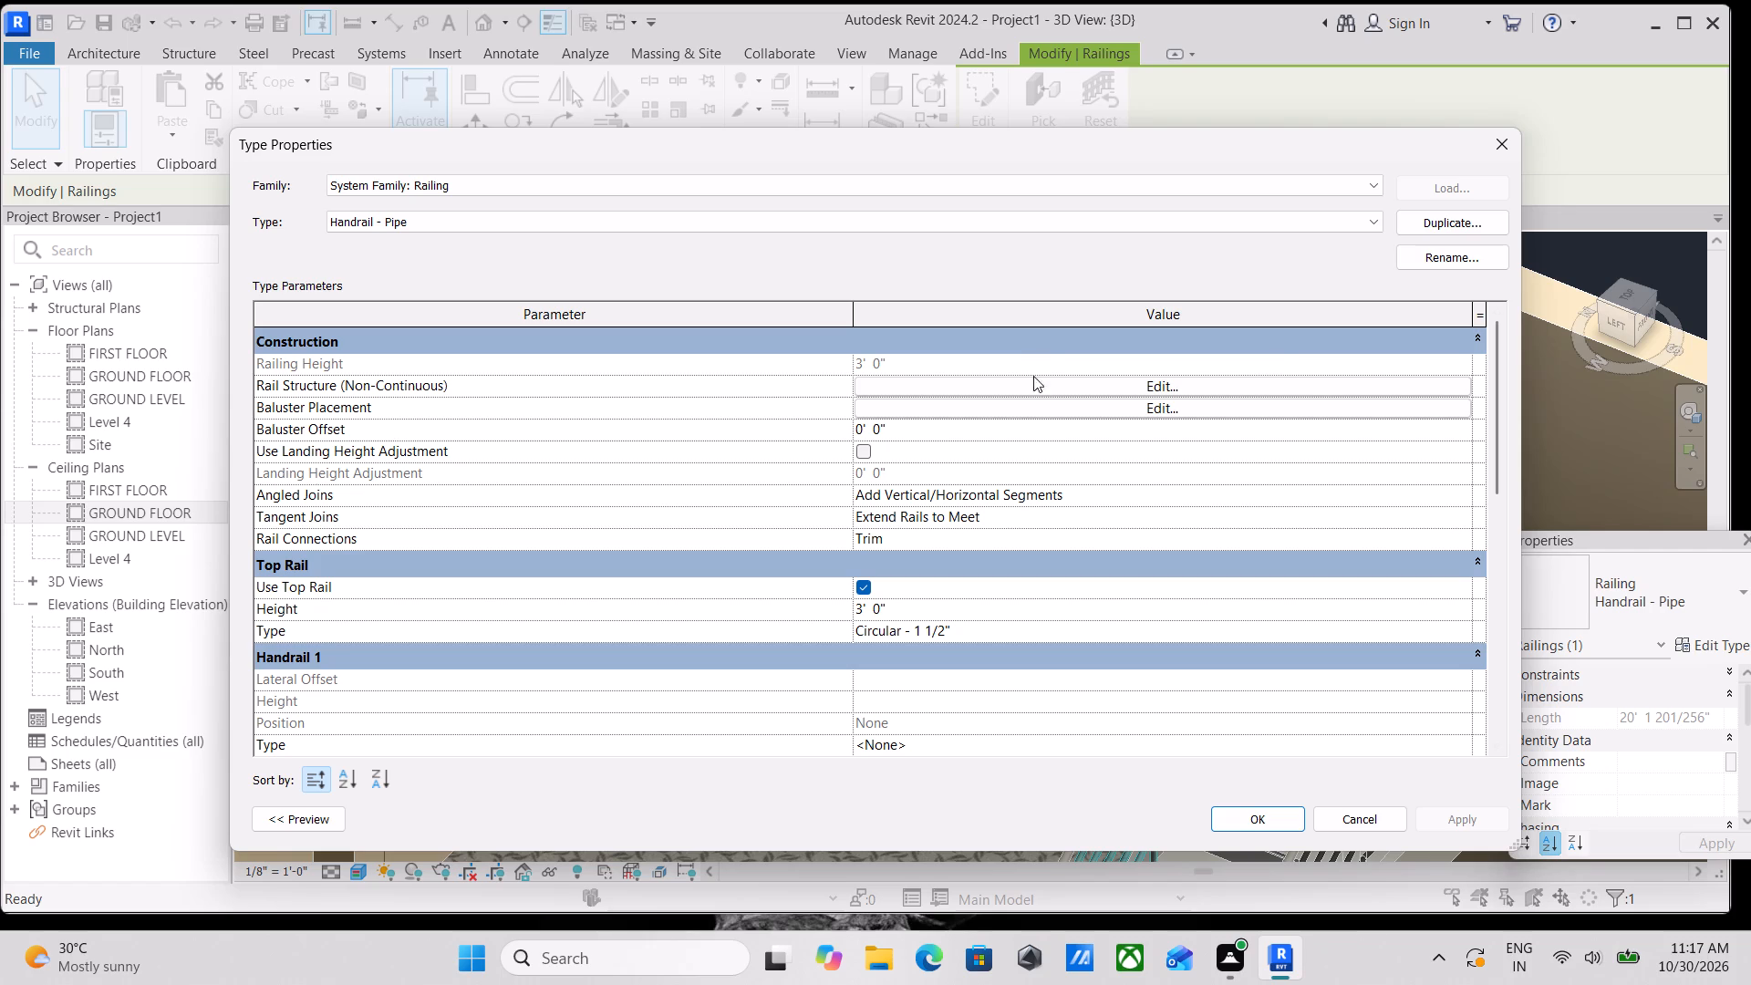
scroll(1034, 402, up, 1)
scroll(1021, 472, down, 1)
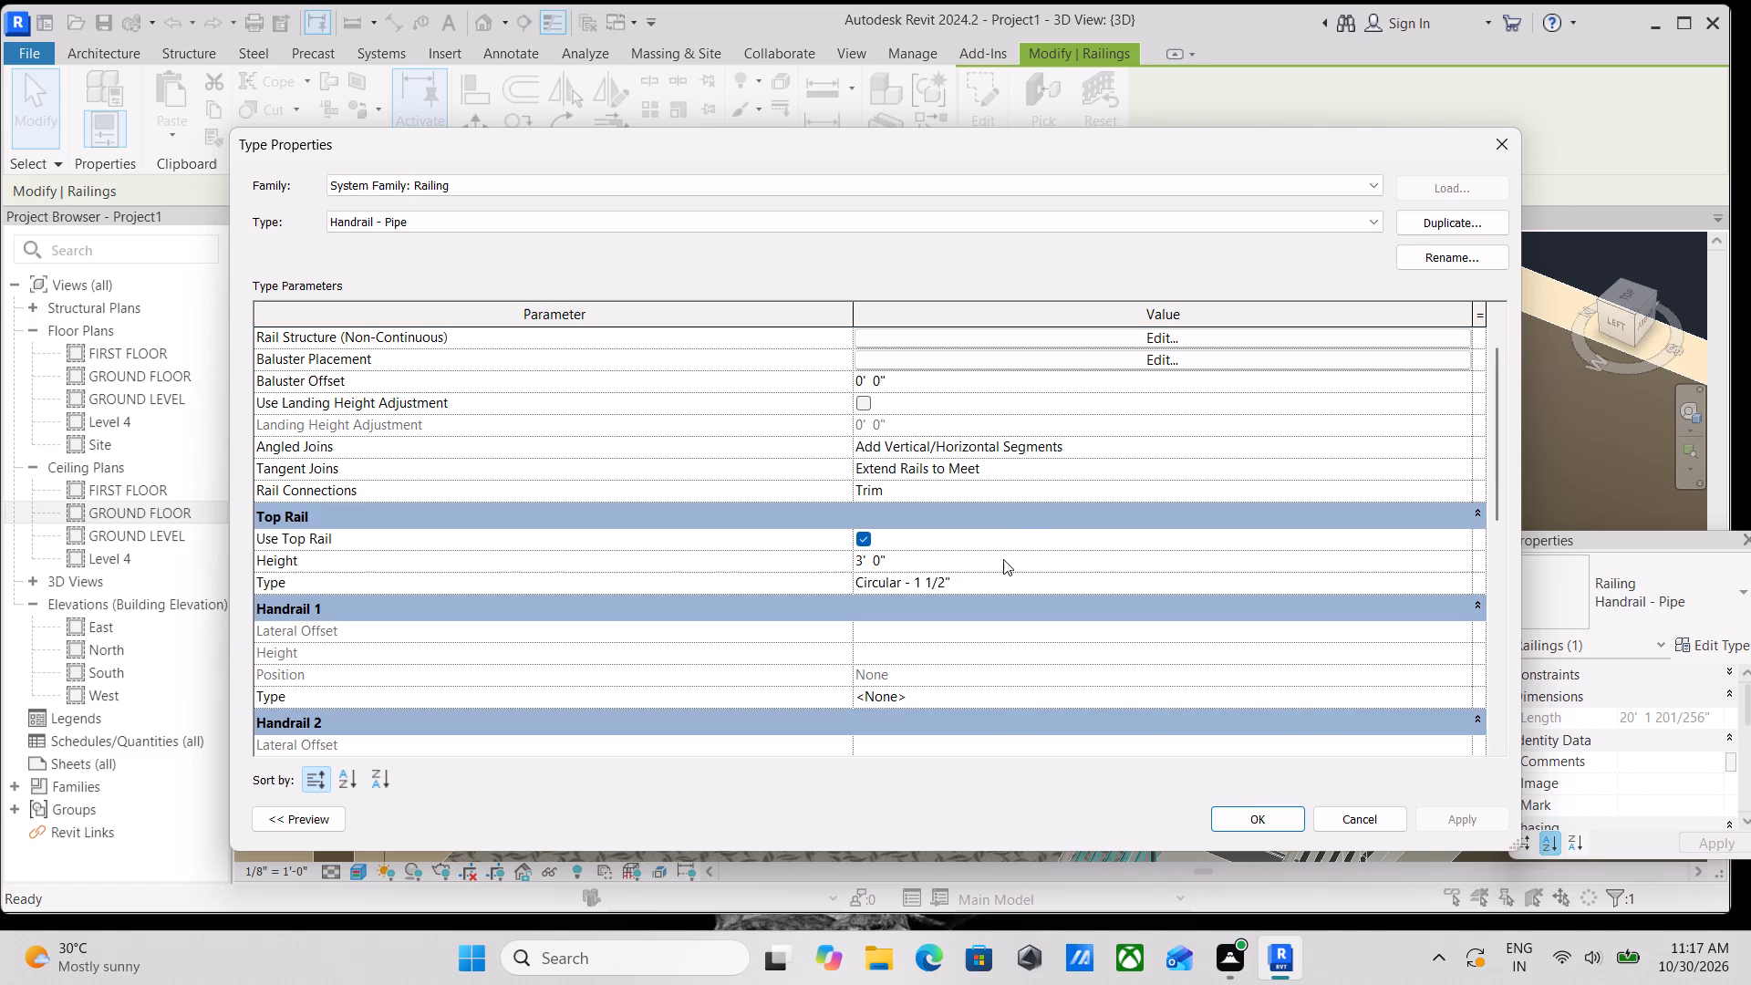
scroll(1146, 577, down, 1)
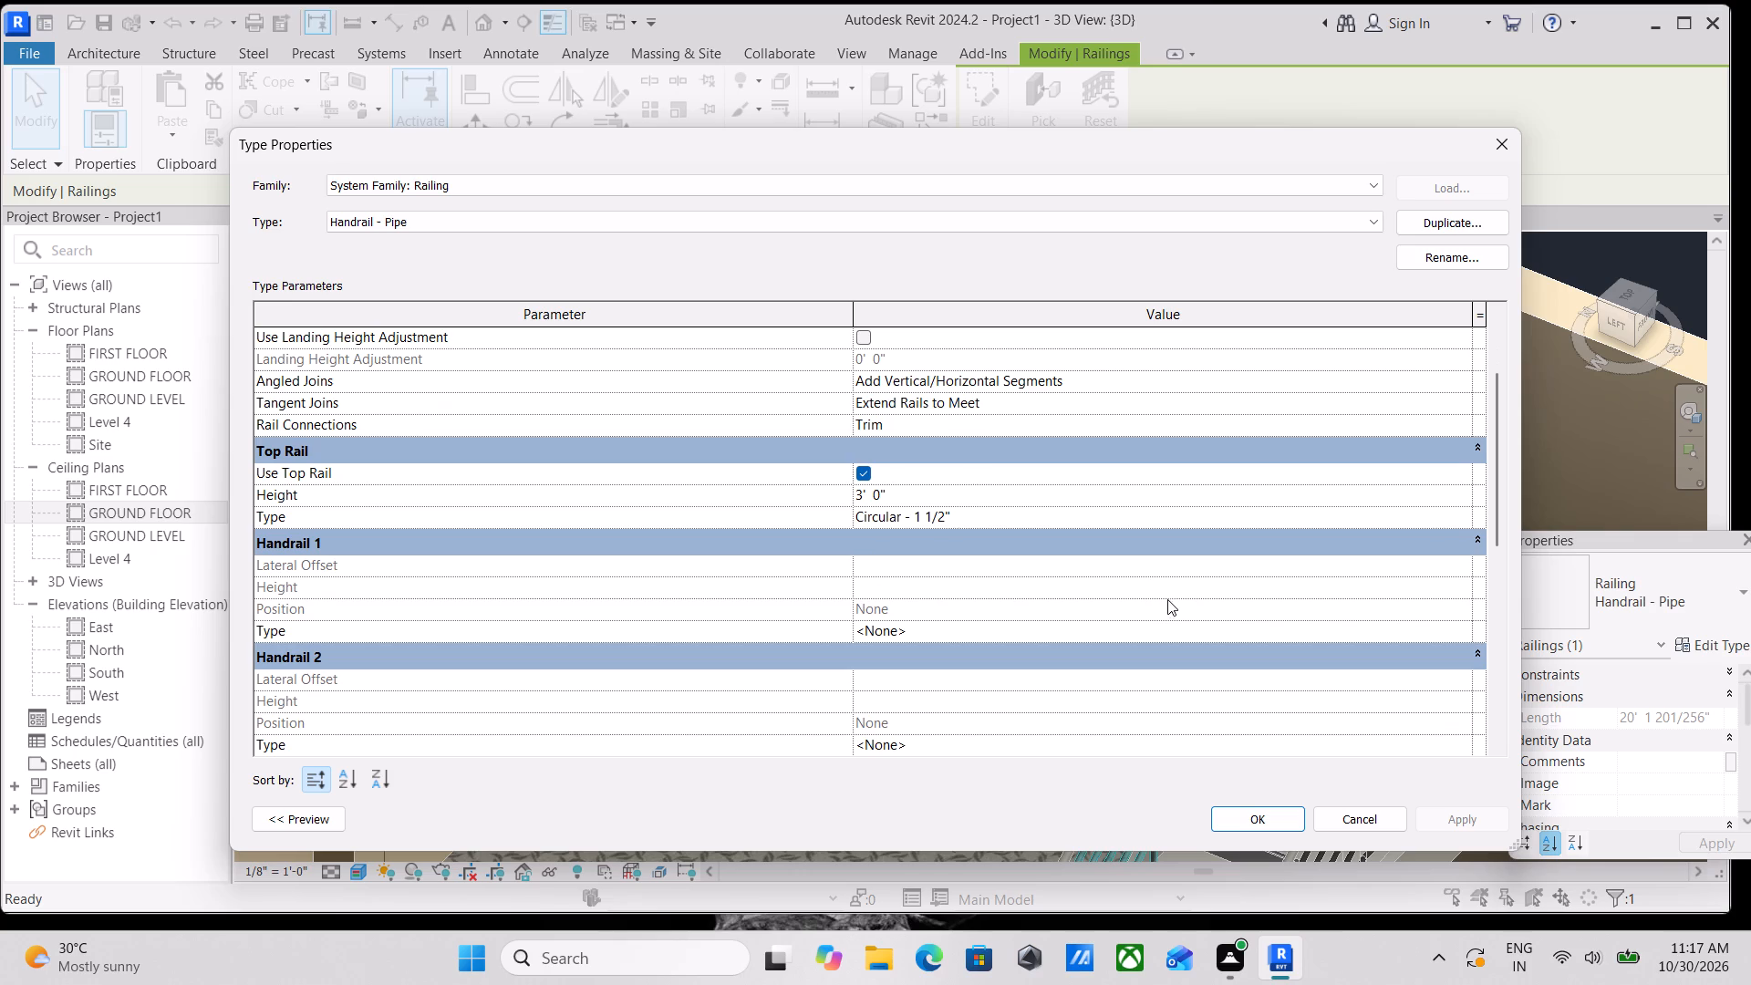
scroll(1154, 584, up, 3)
scroll(1131, 489, up, 2)
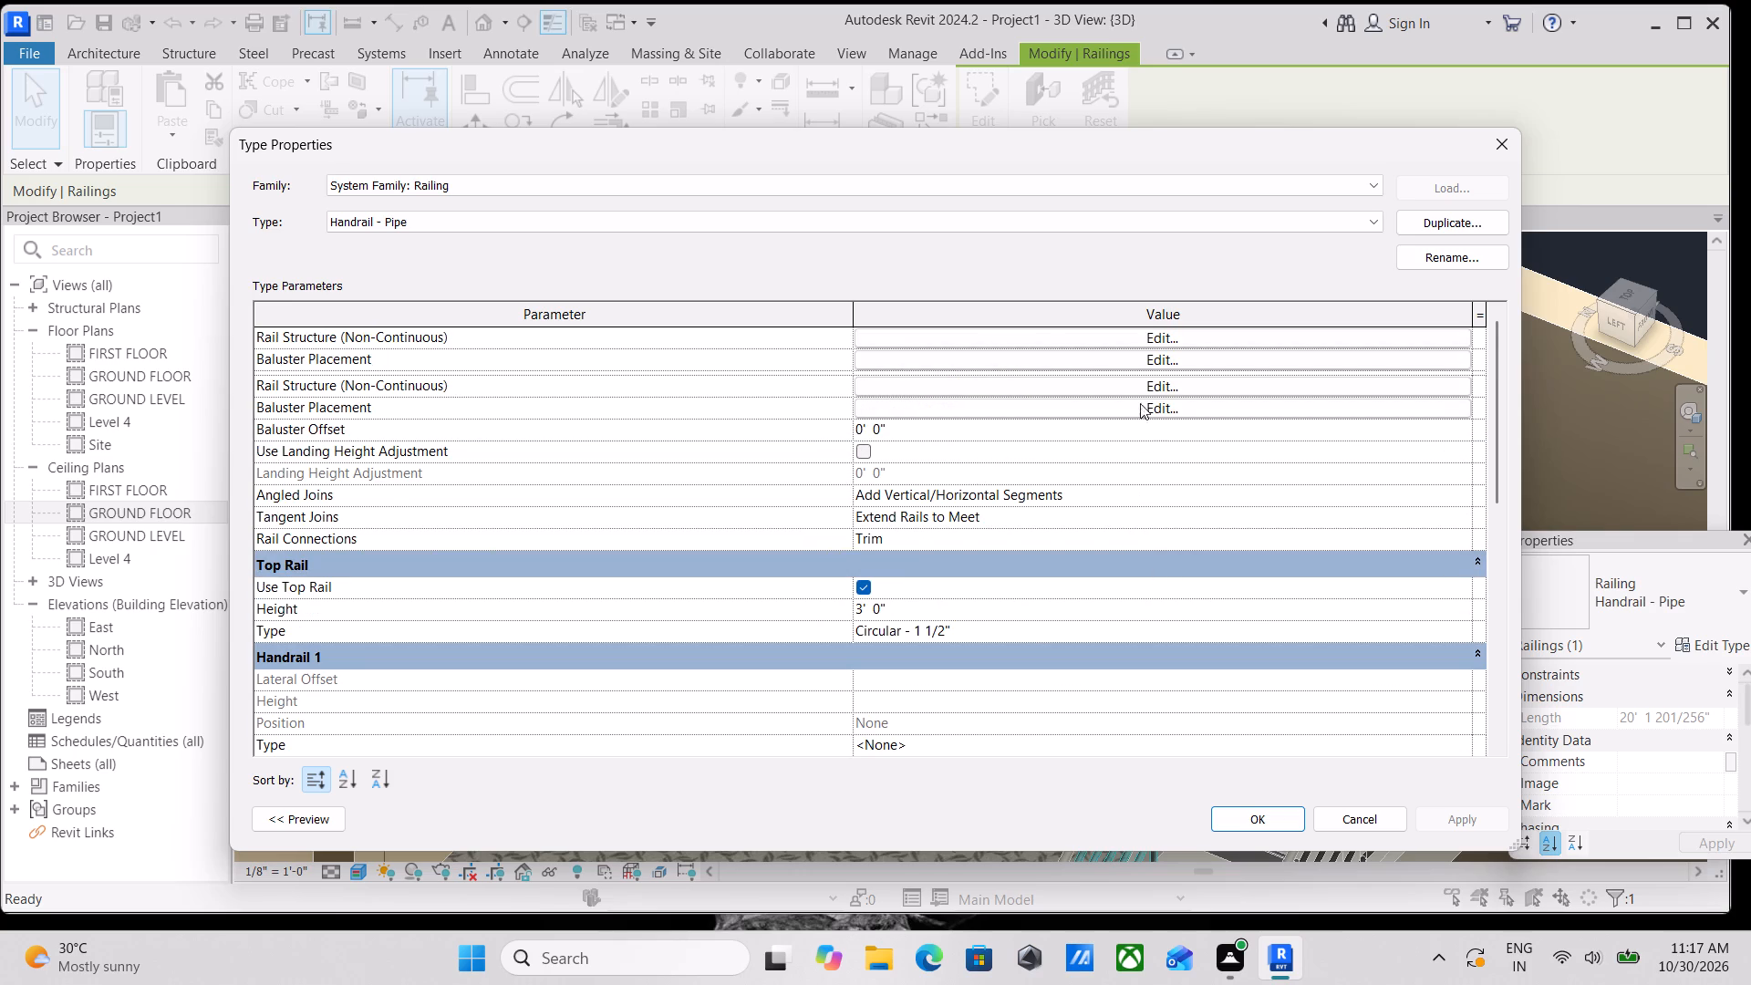
click(1144, 379)
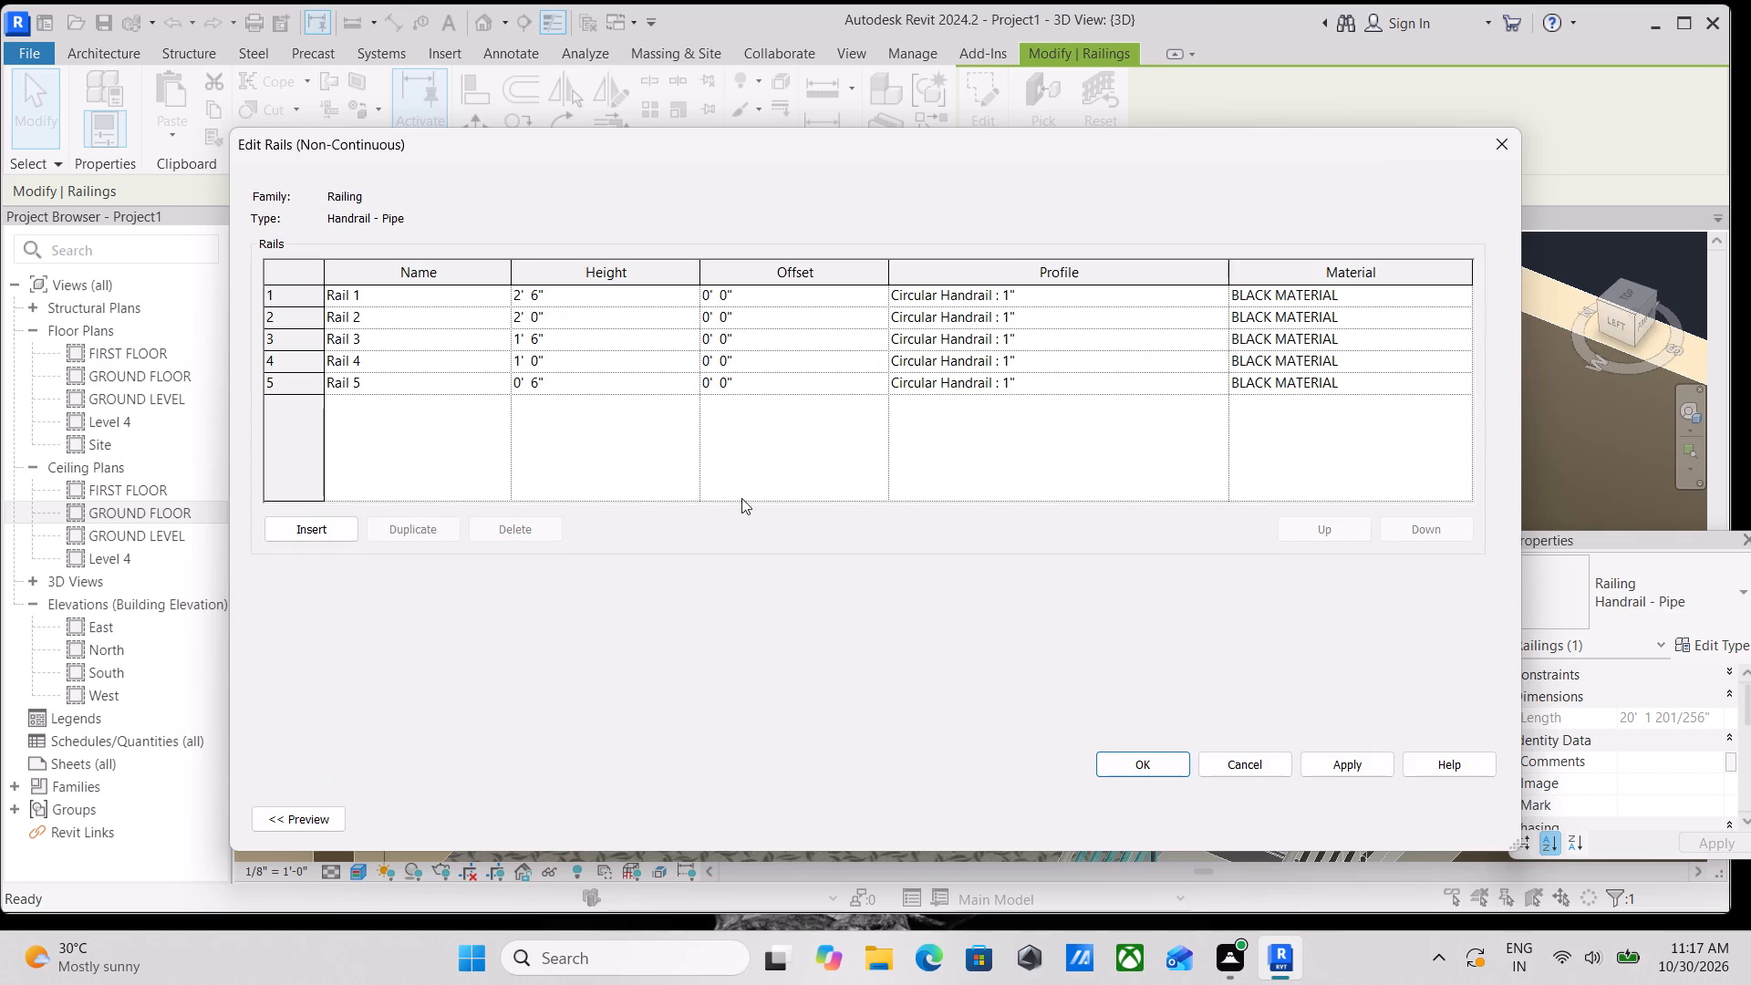
click(1142, 769)
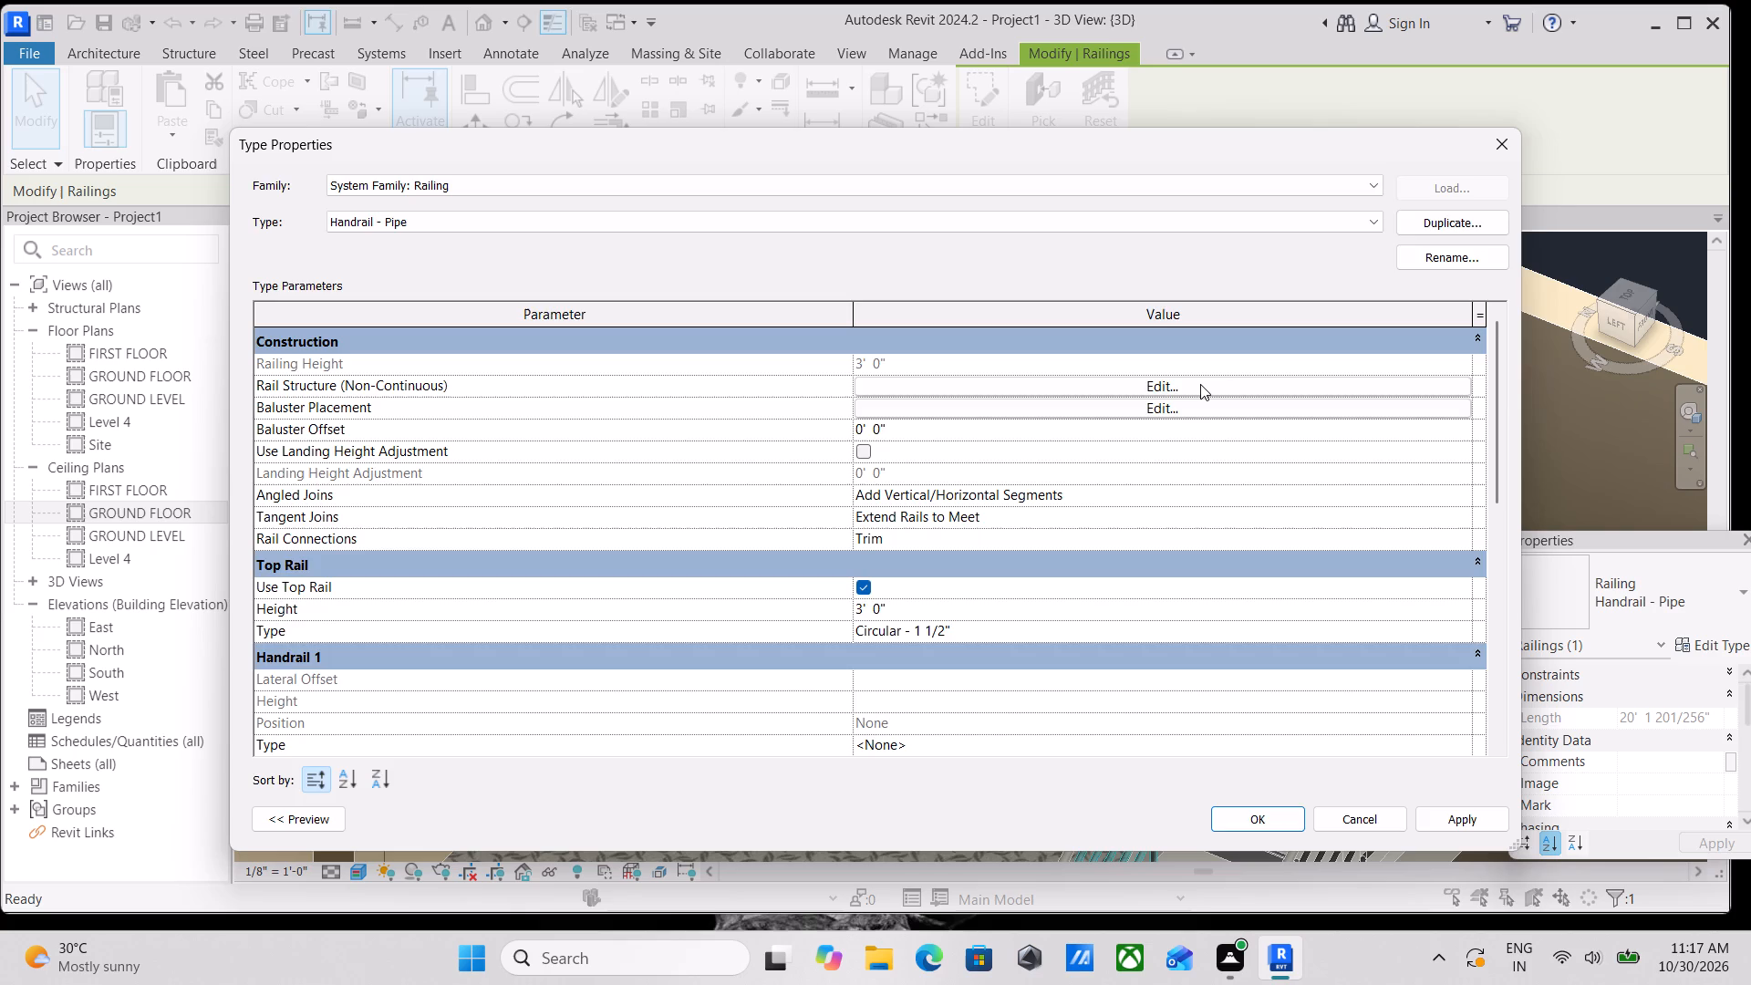
click(1200, 384)
click(1160, 776)
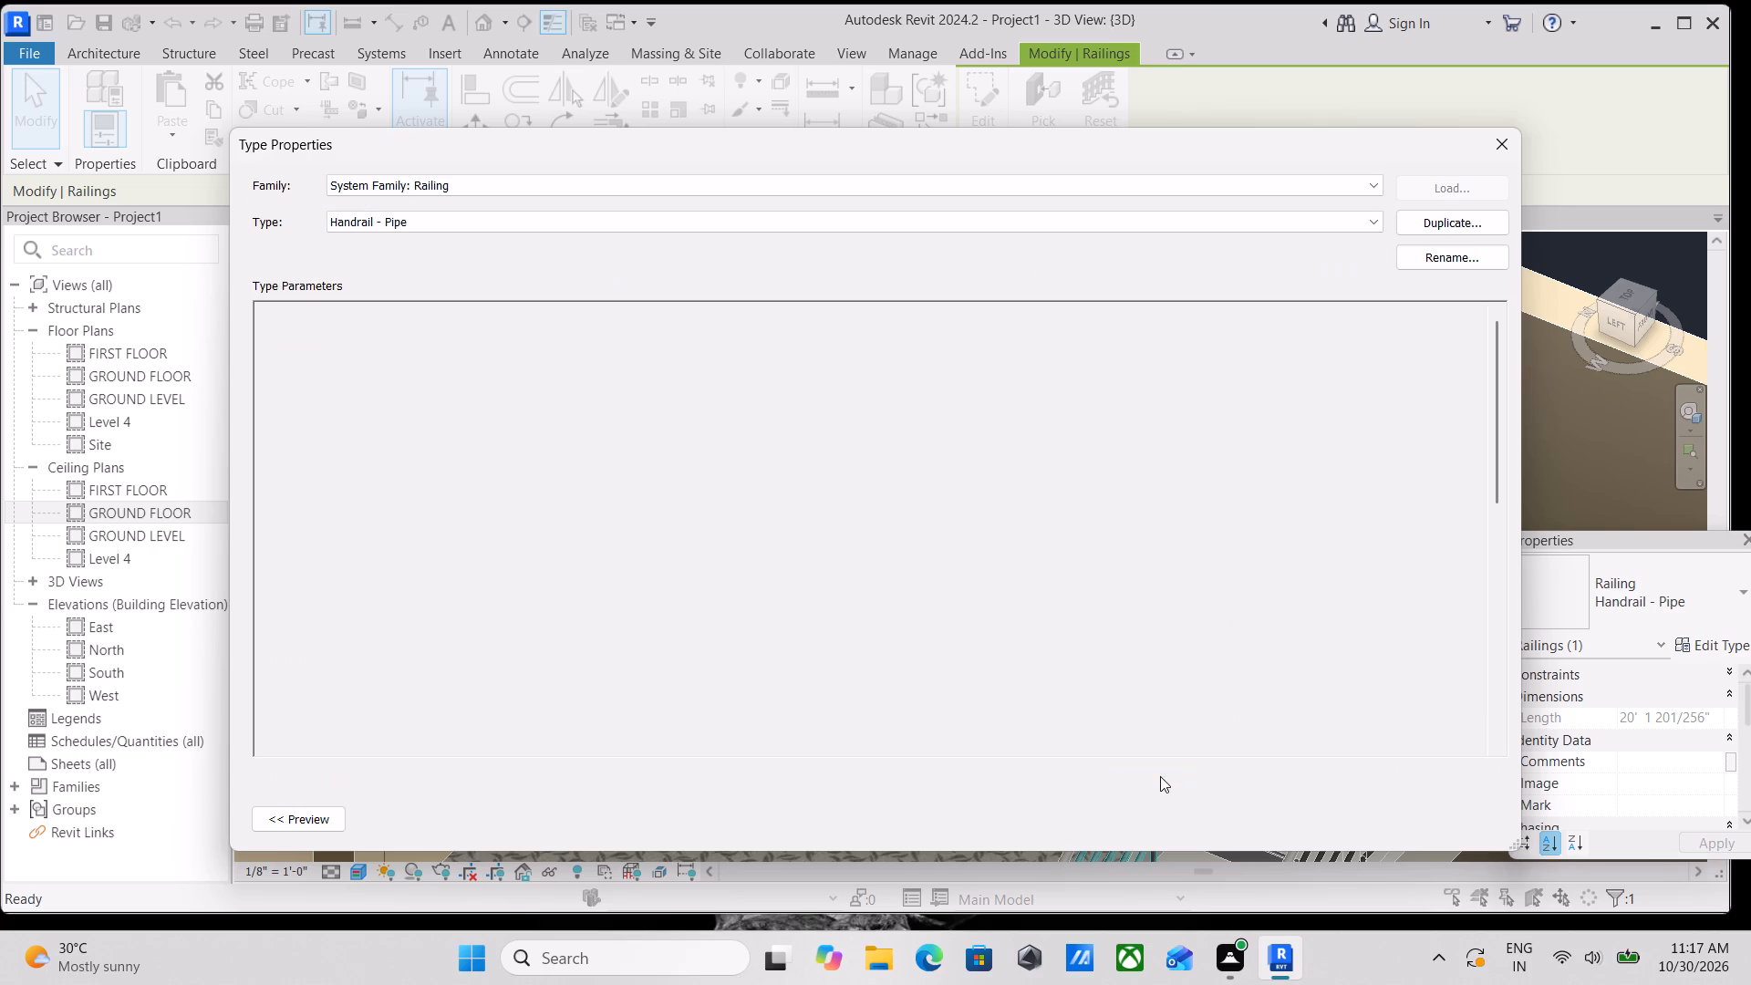
In the Handrail - Pipe baluster placement, set the start post to Baluster - Square : 2" and the corner and end posts to Baluster - Round : 2".
click(1223, 402)
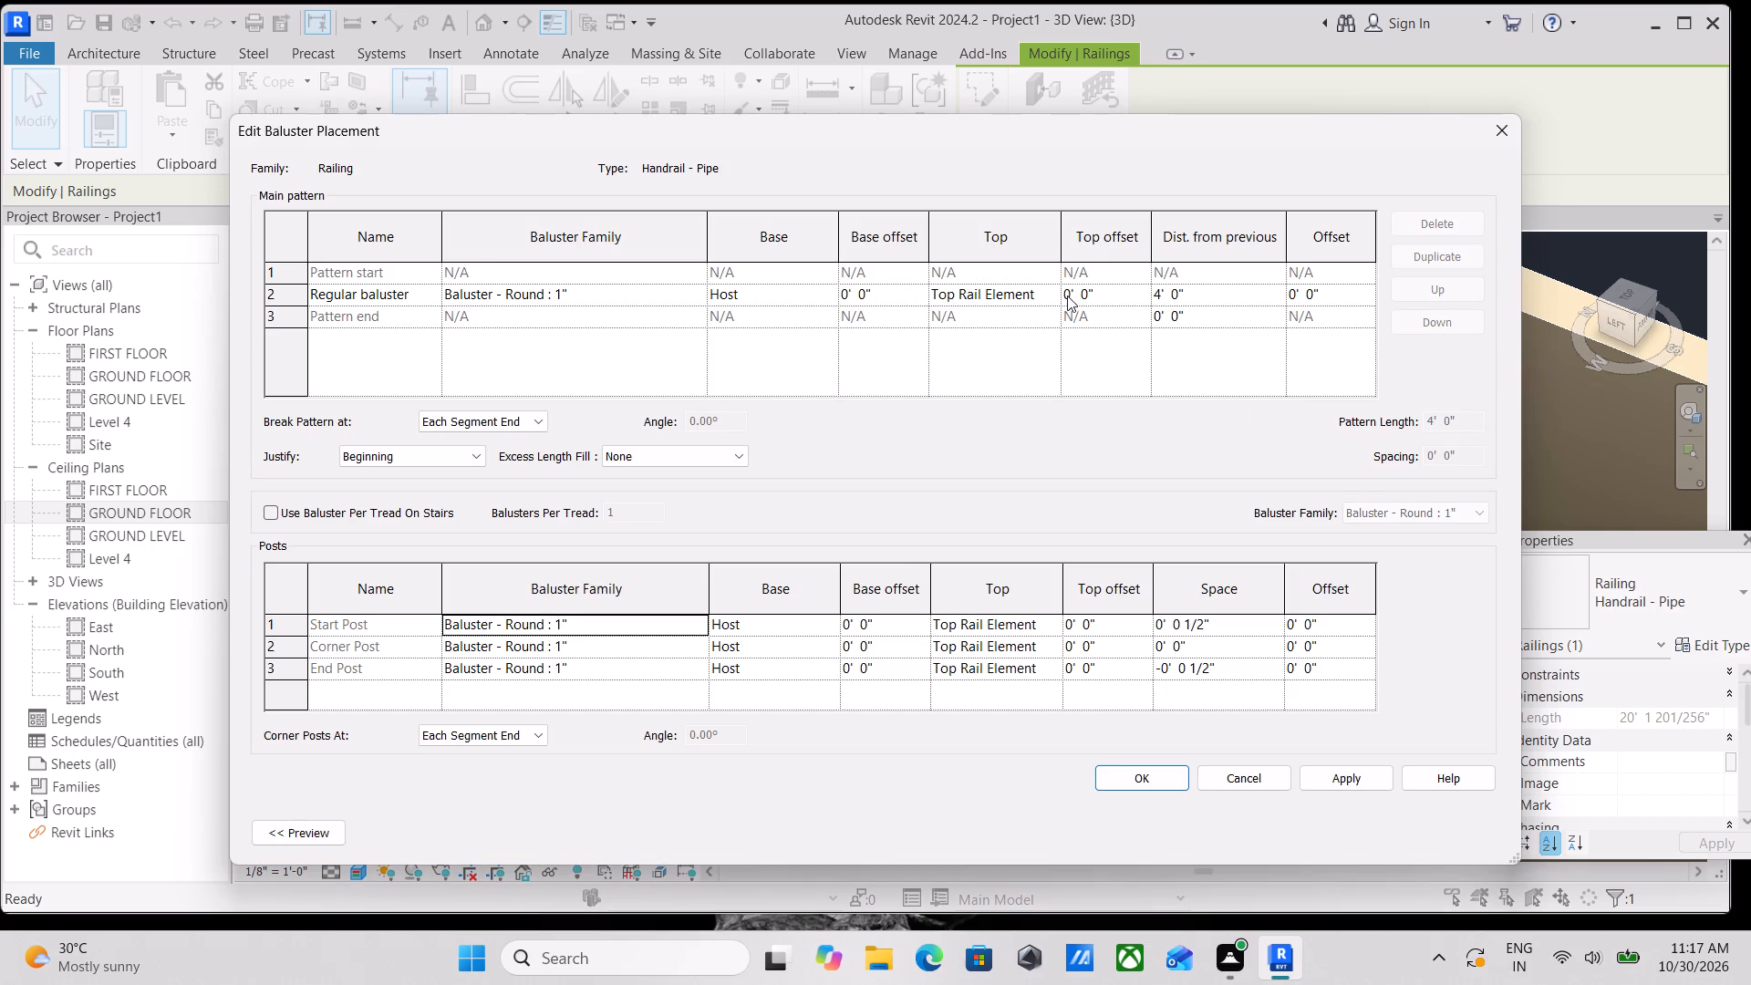
click(677, 627)
click(699, 627)
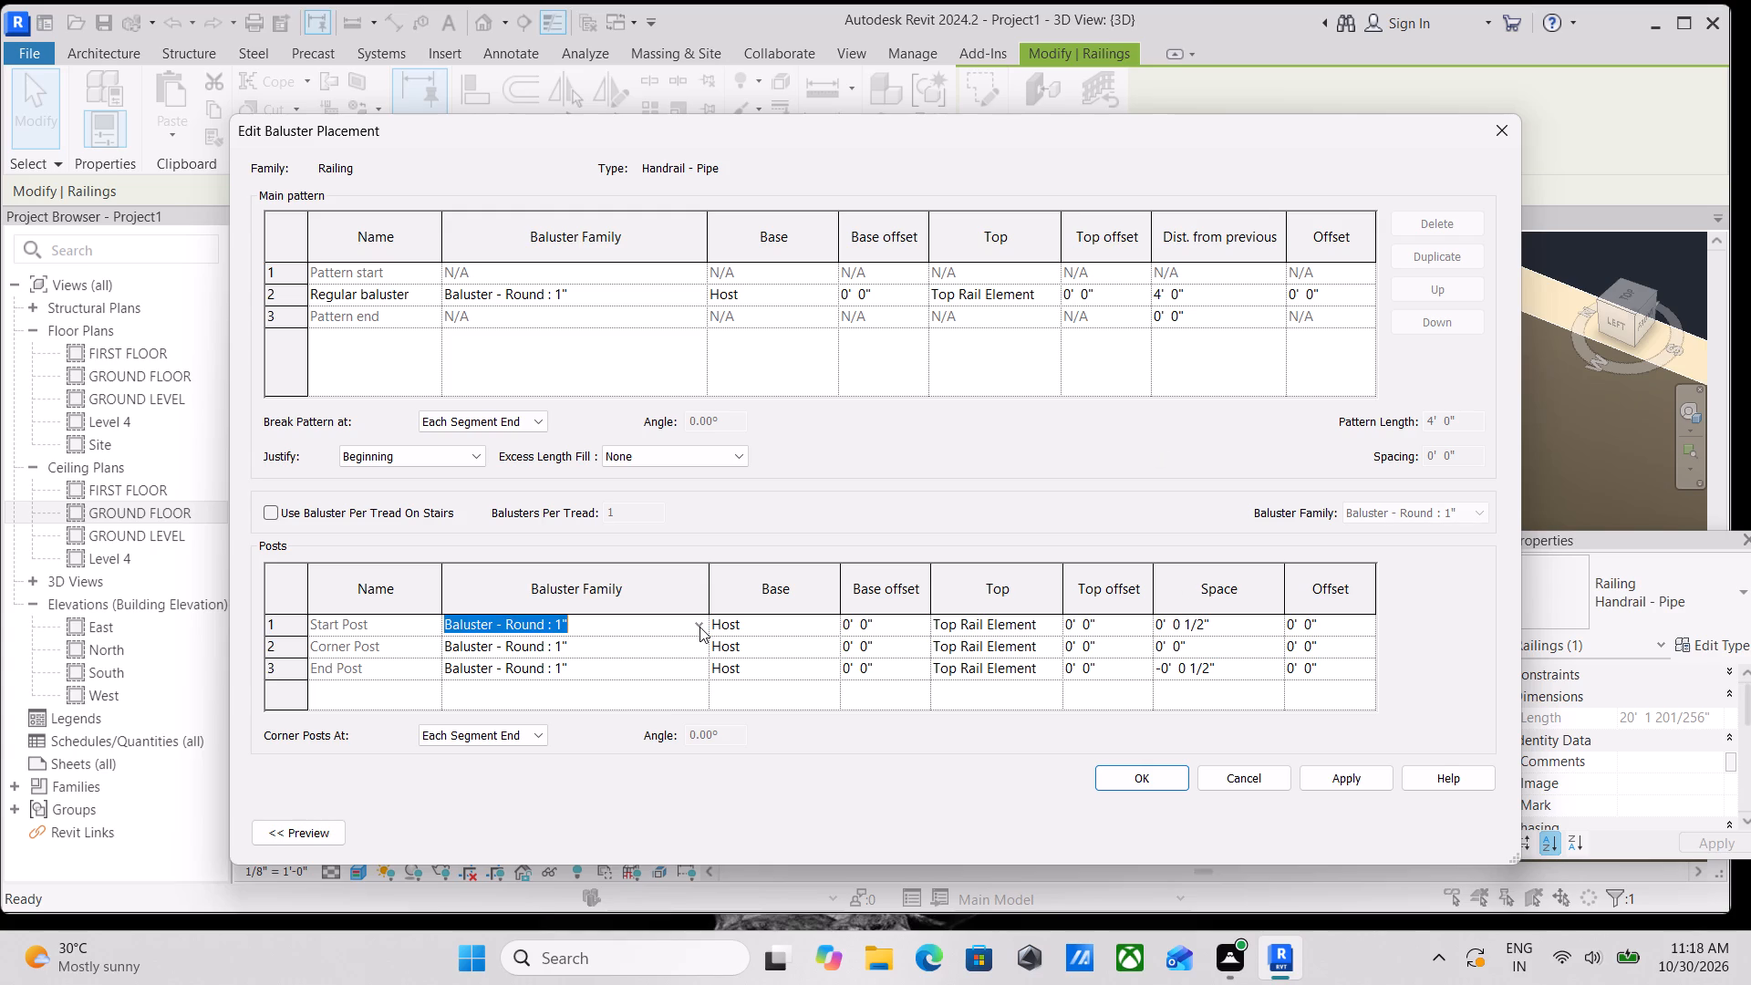
scroll(558, 721, down, 2)
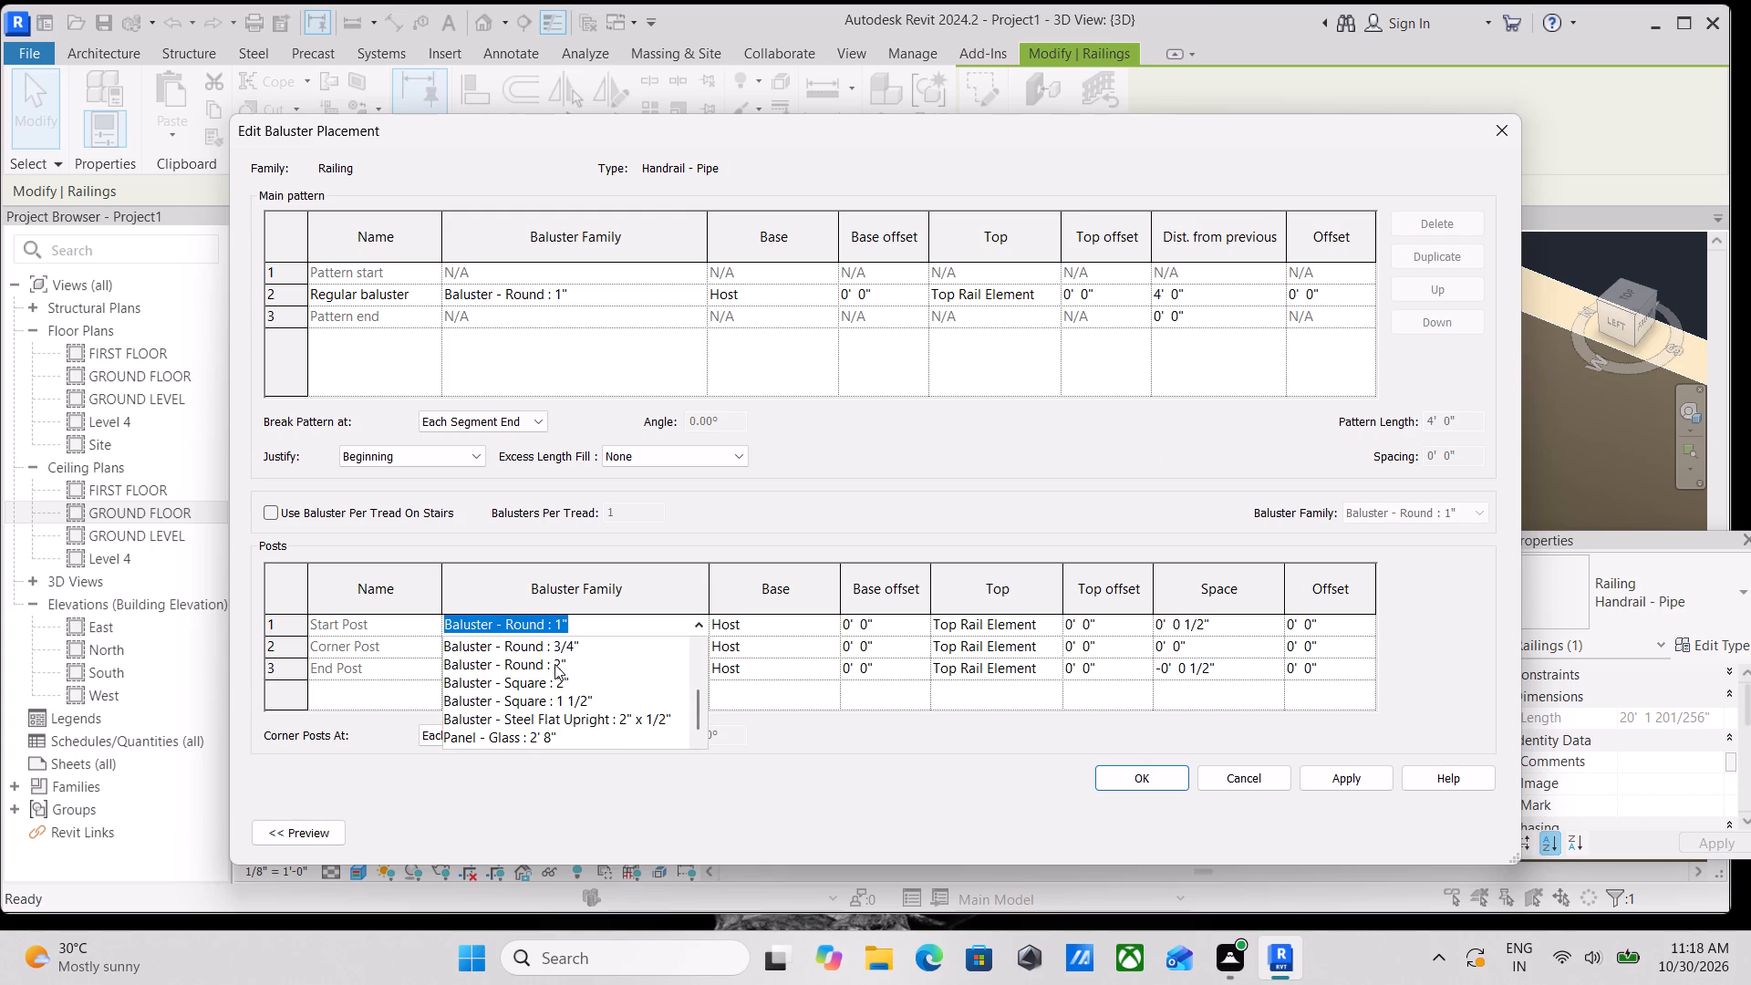
click(557, 678)
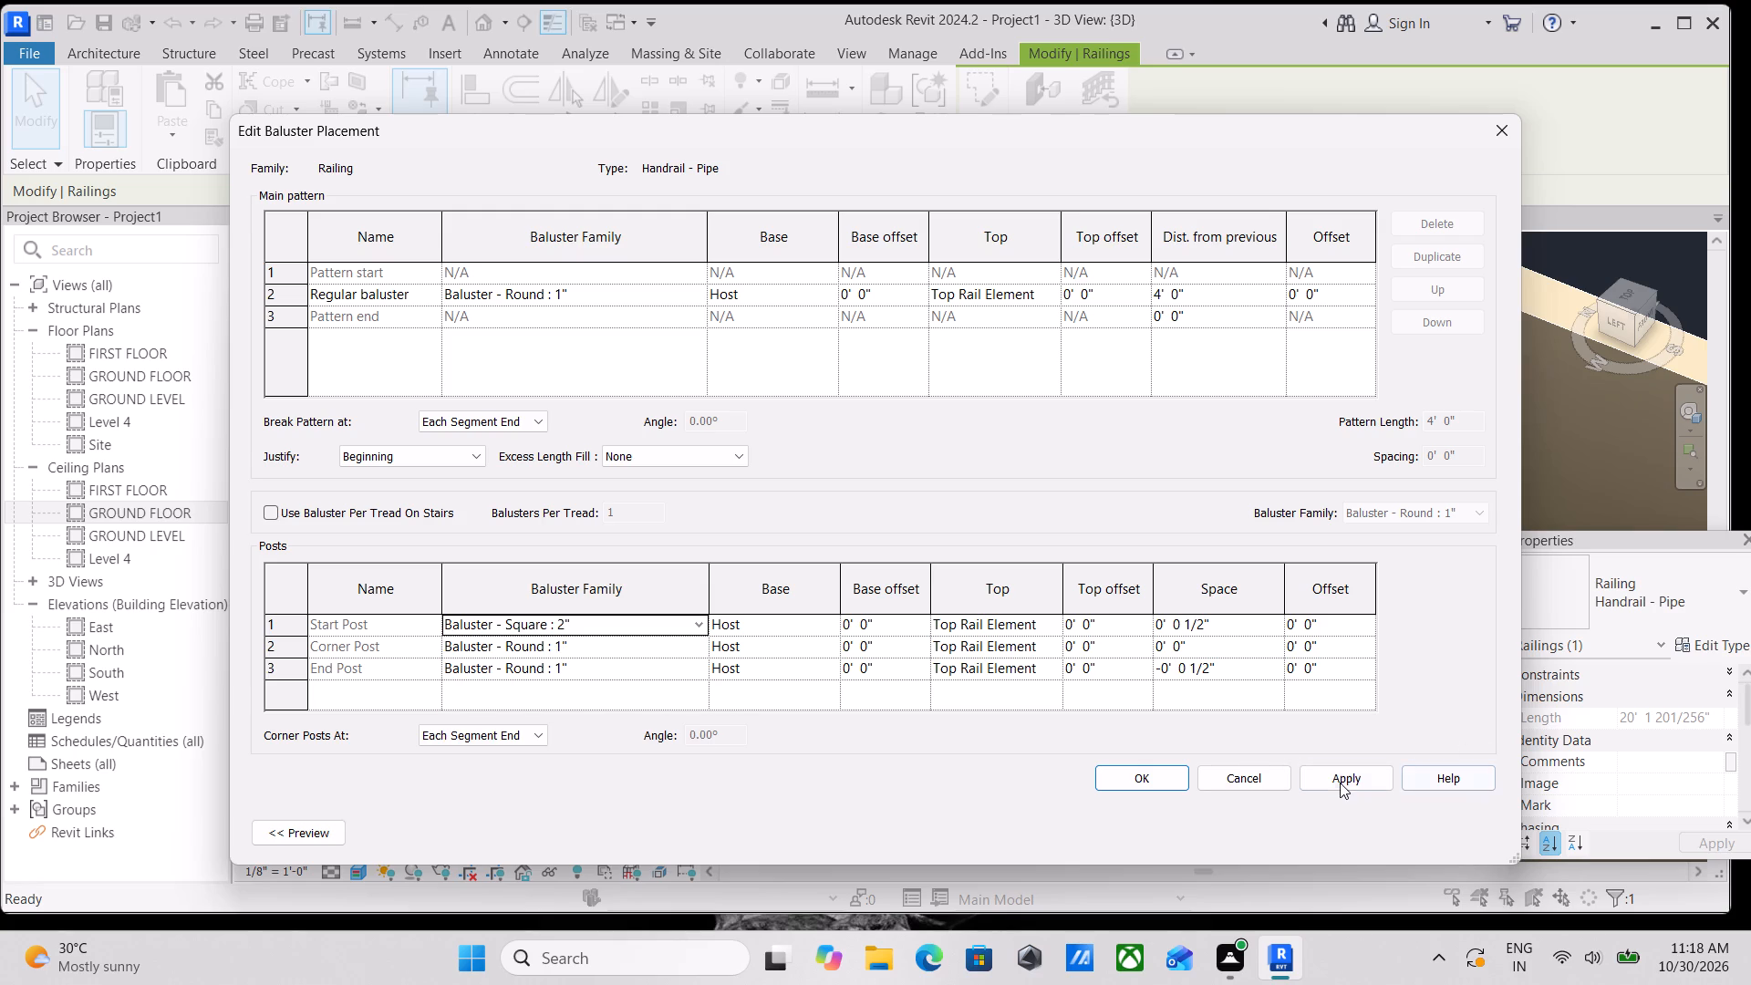
click(1340, 783)
click(692, 641)
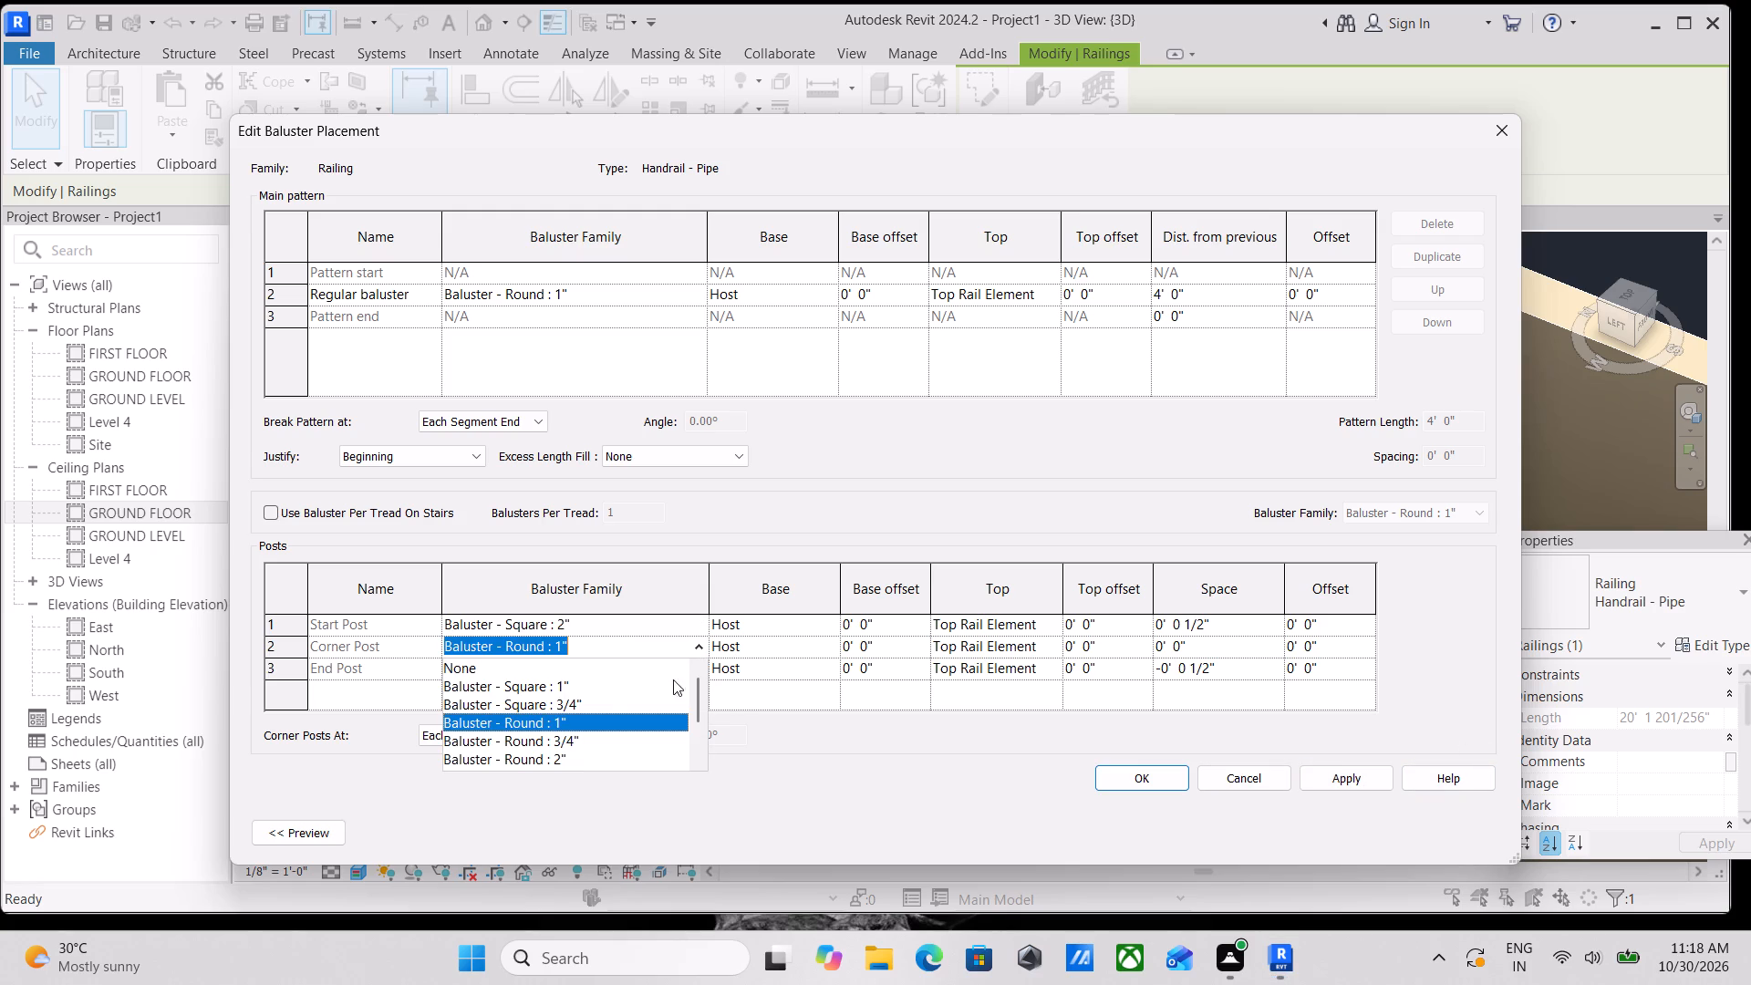
scroll(597, 703, down, 2)
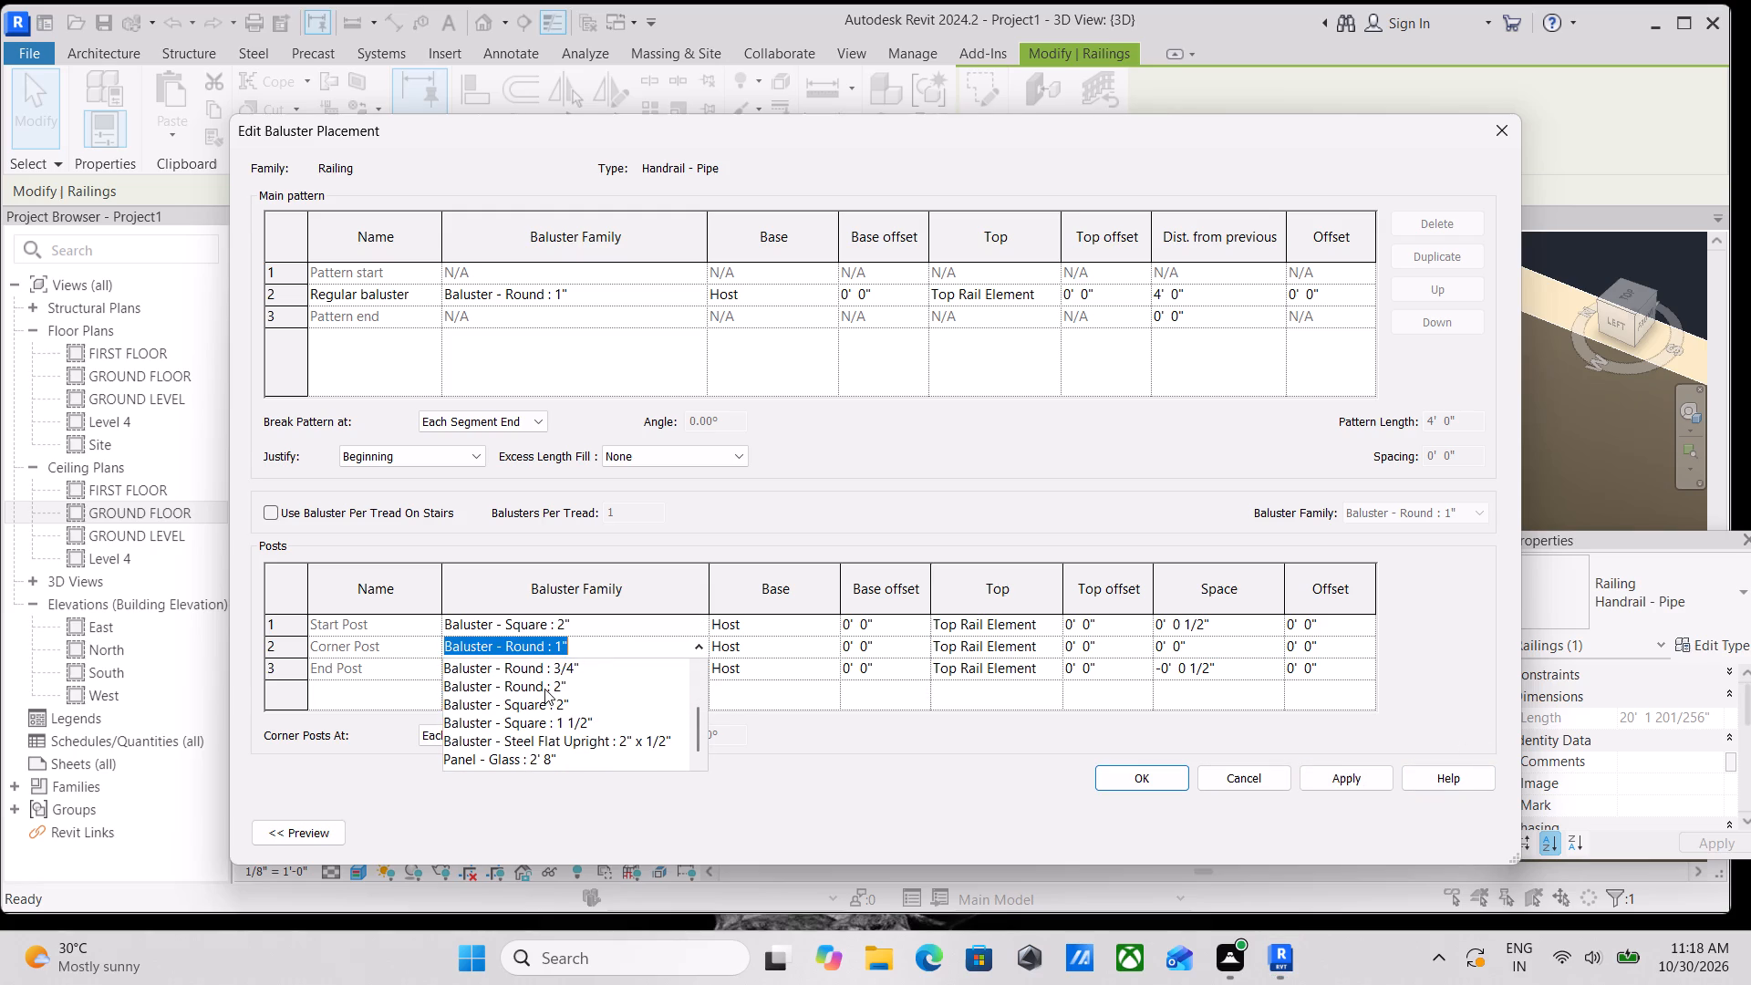
scroll(544, 689, up, 1)
click(535, 736)
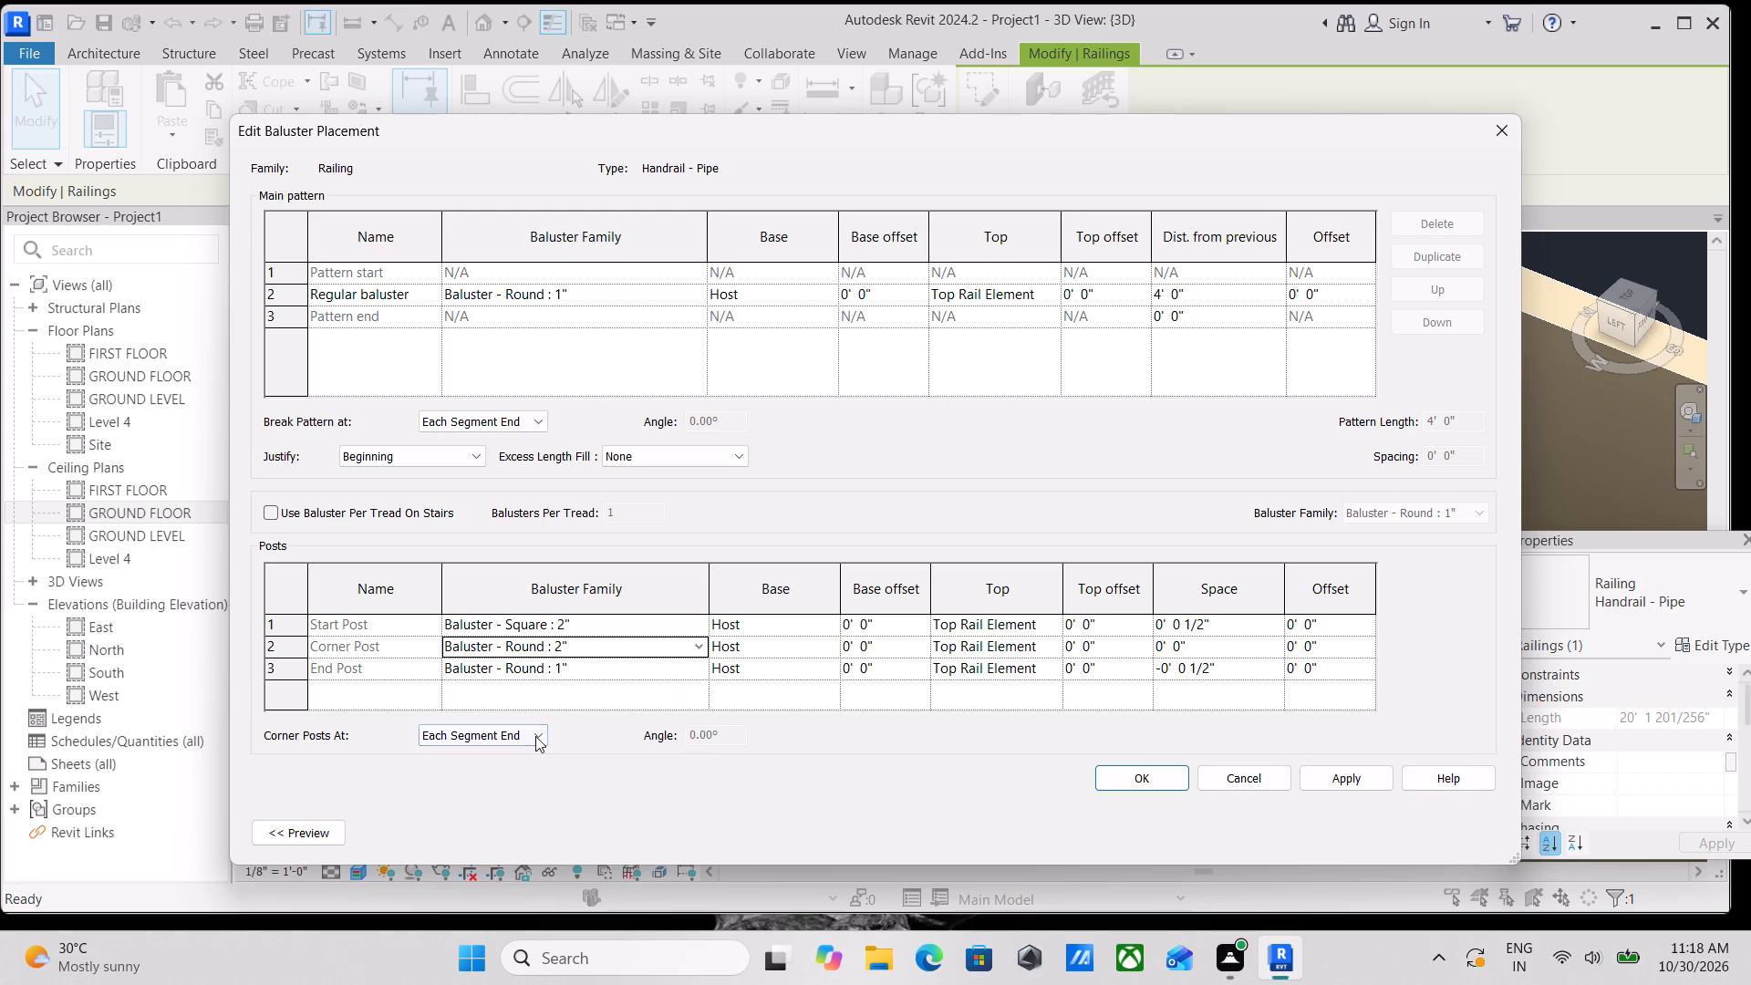
click(617, 675)
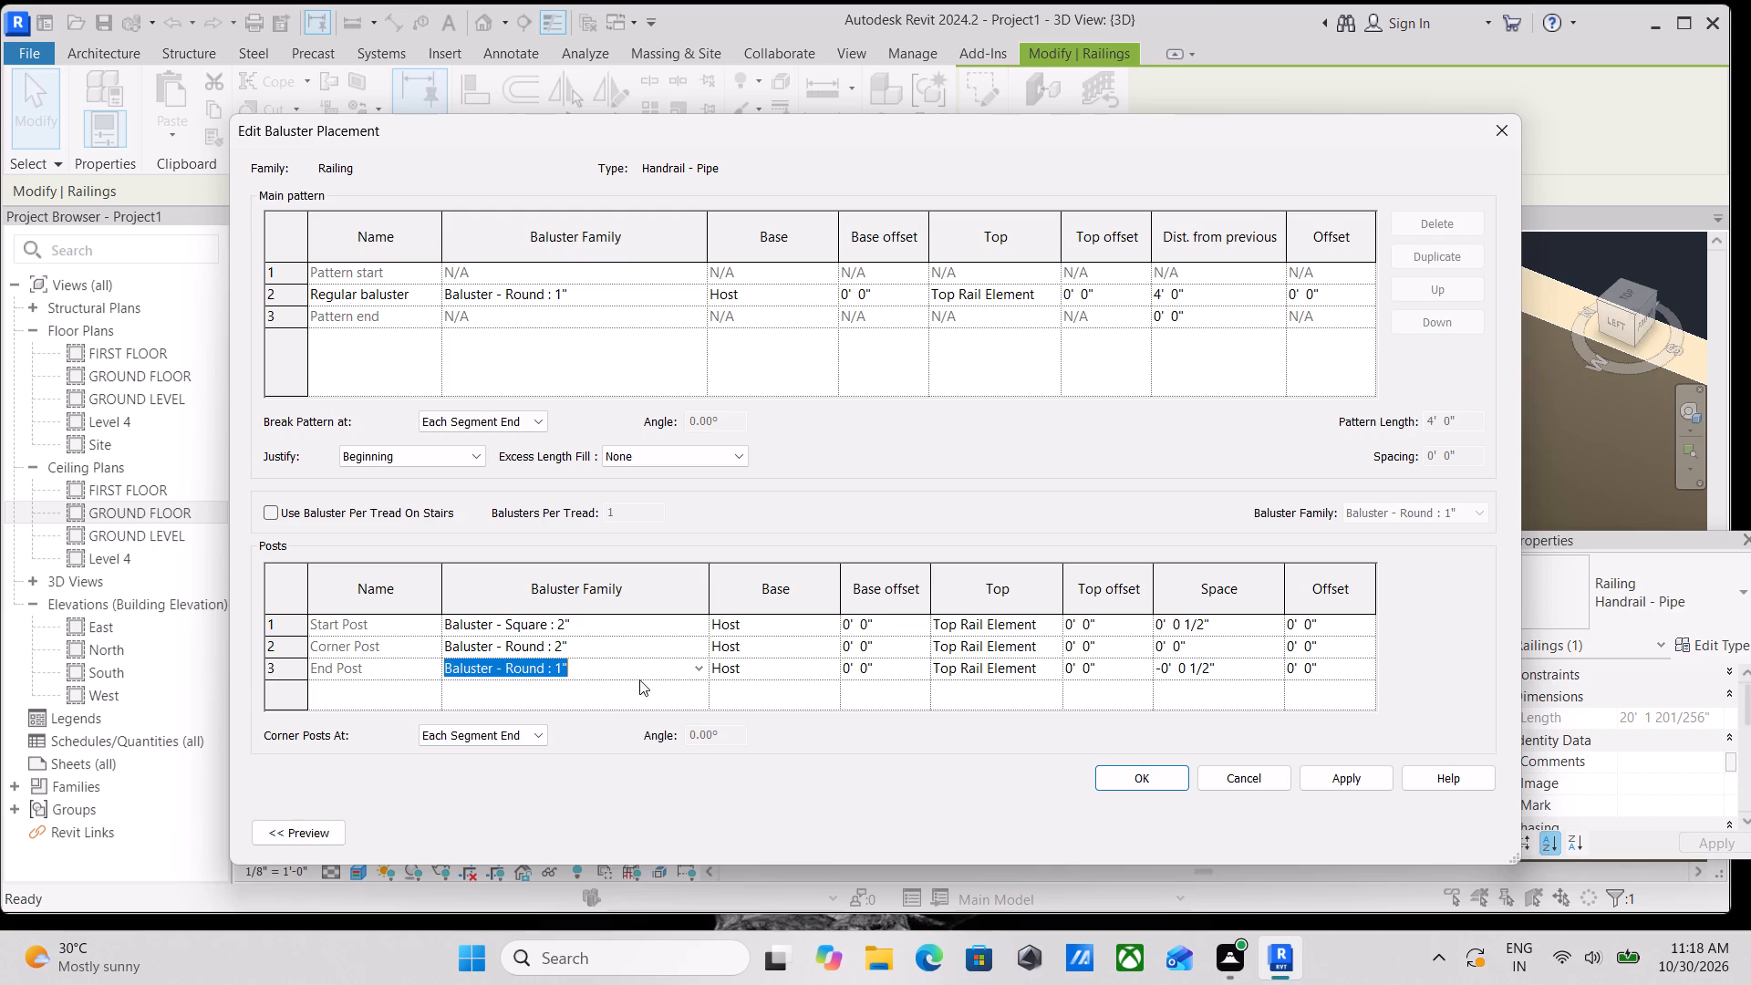
click(695, 669)
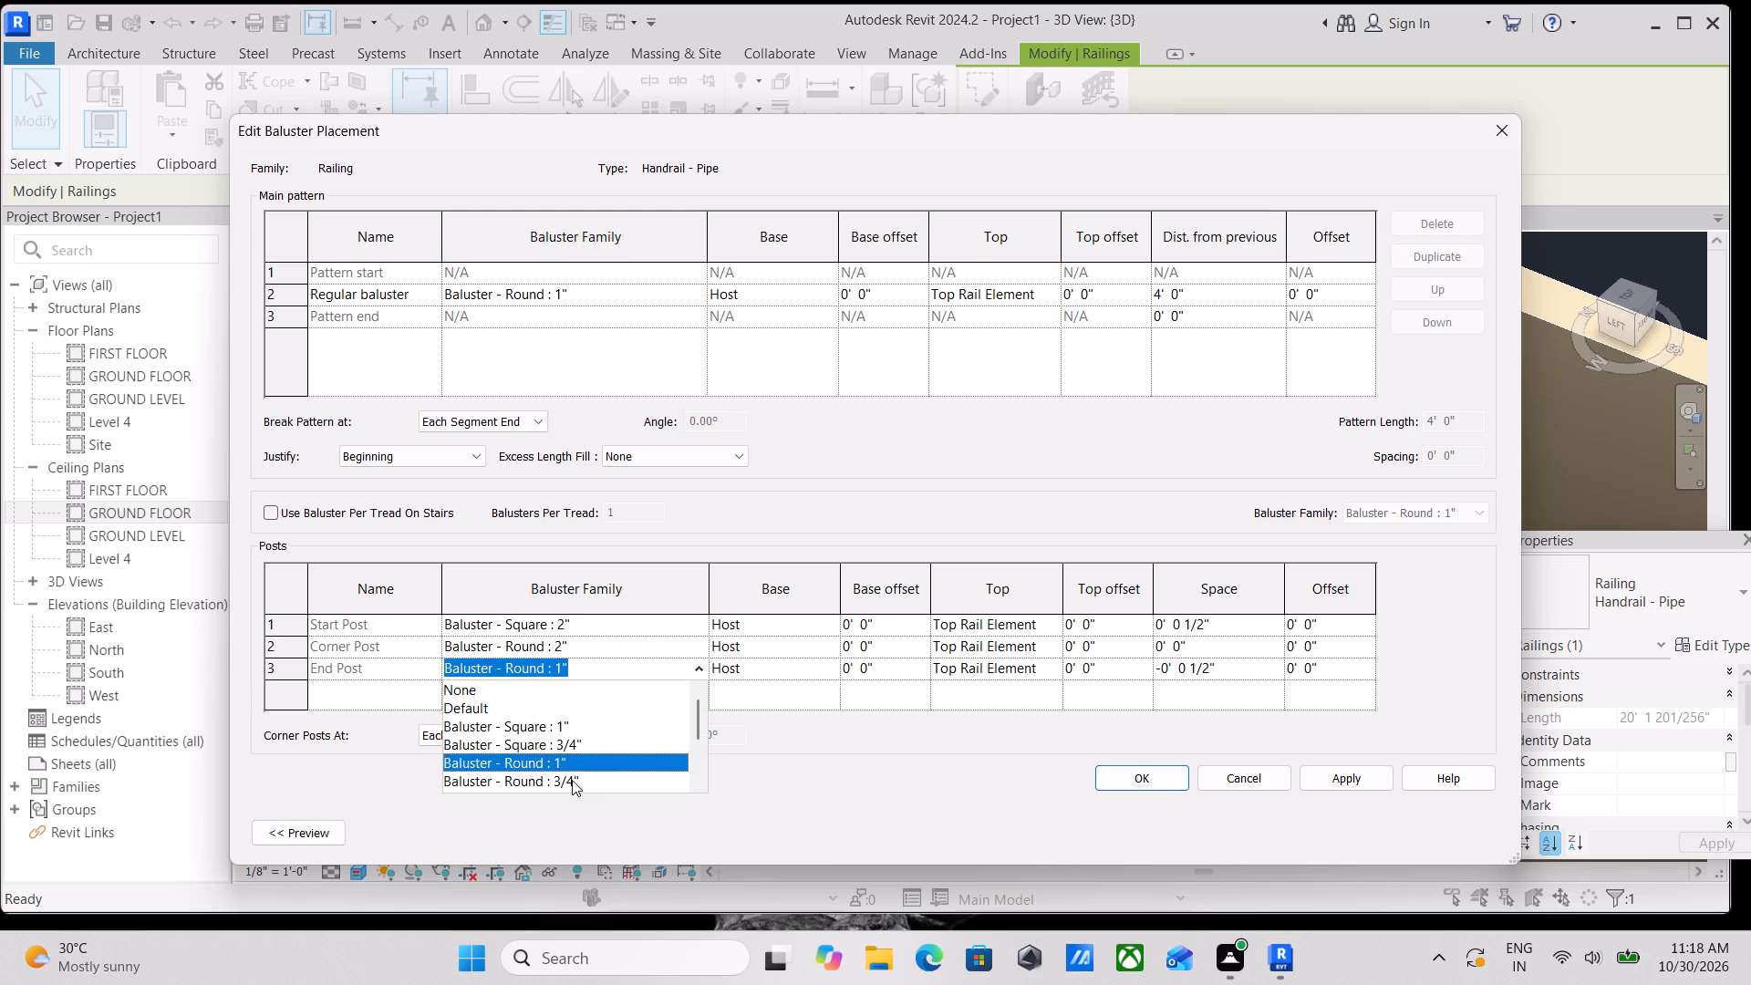
scroll(561, 774, down, 1)
click(560, 741)
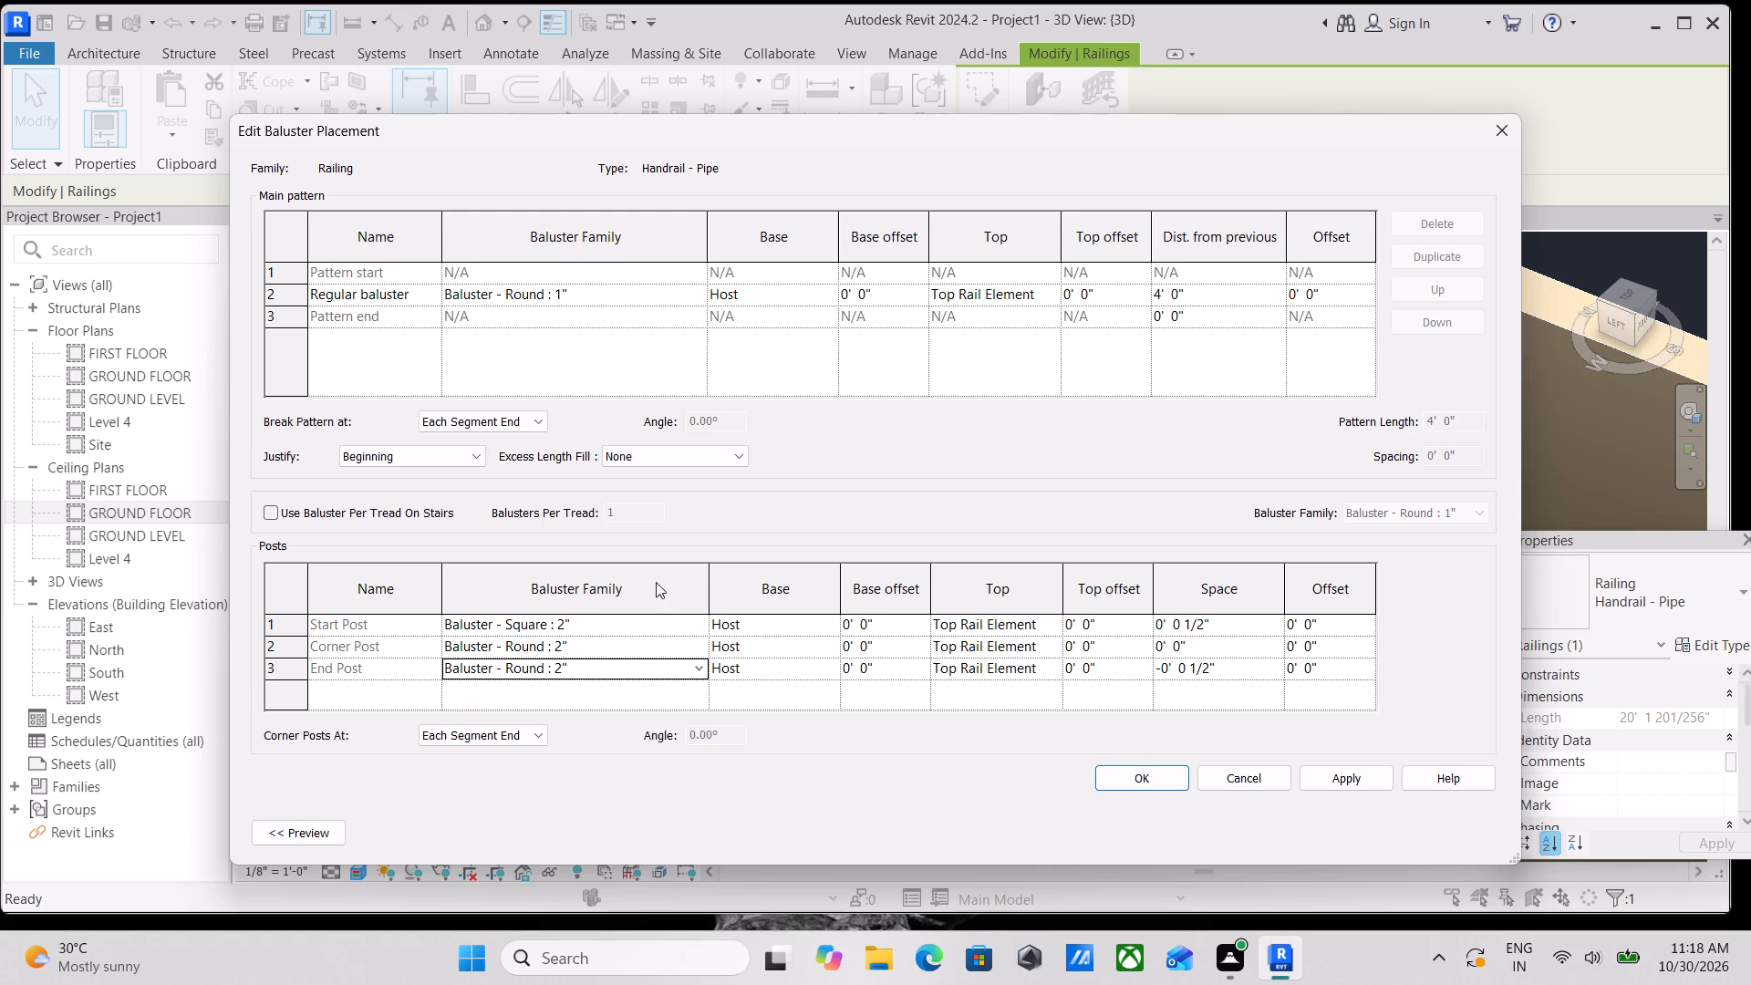
Change the start post to Baluster - Round : 2" and apply the baluster placement and Handrail - Pipe type changes.
click(668, 624)
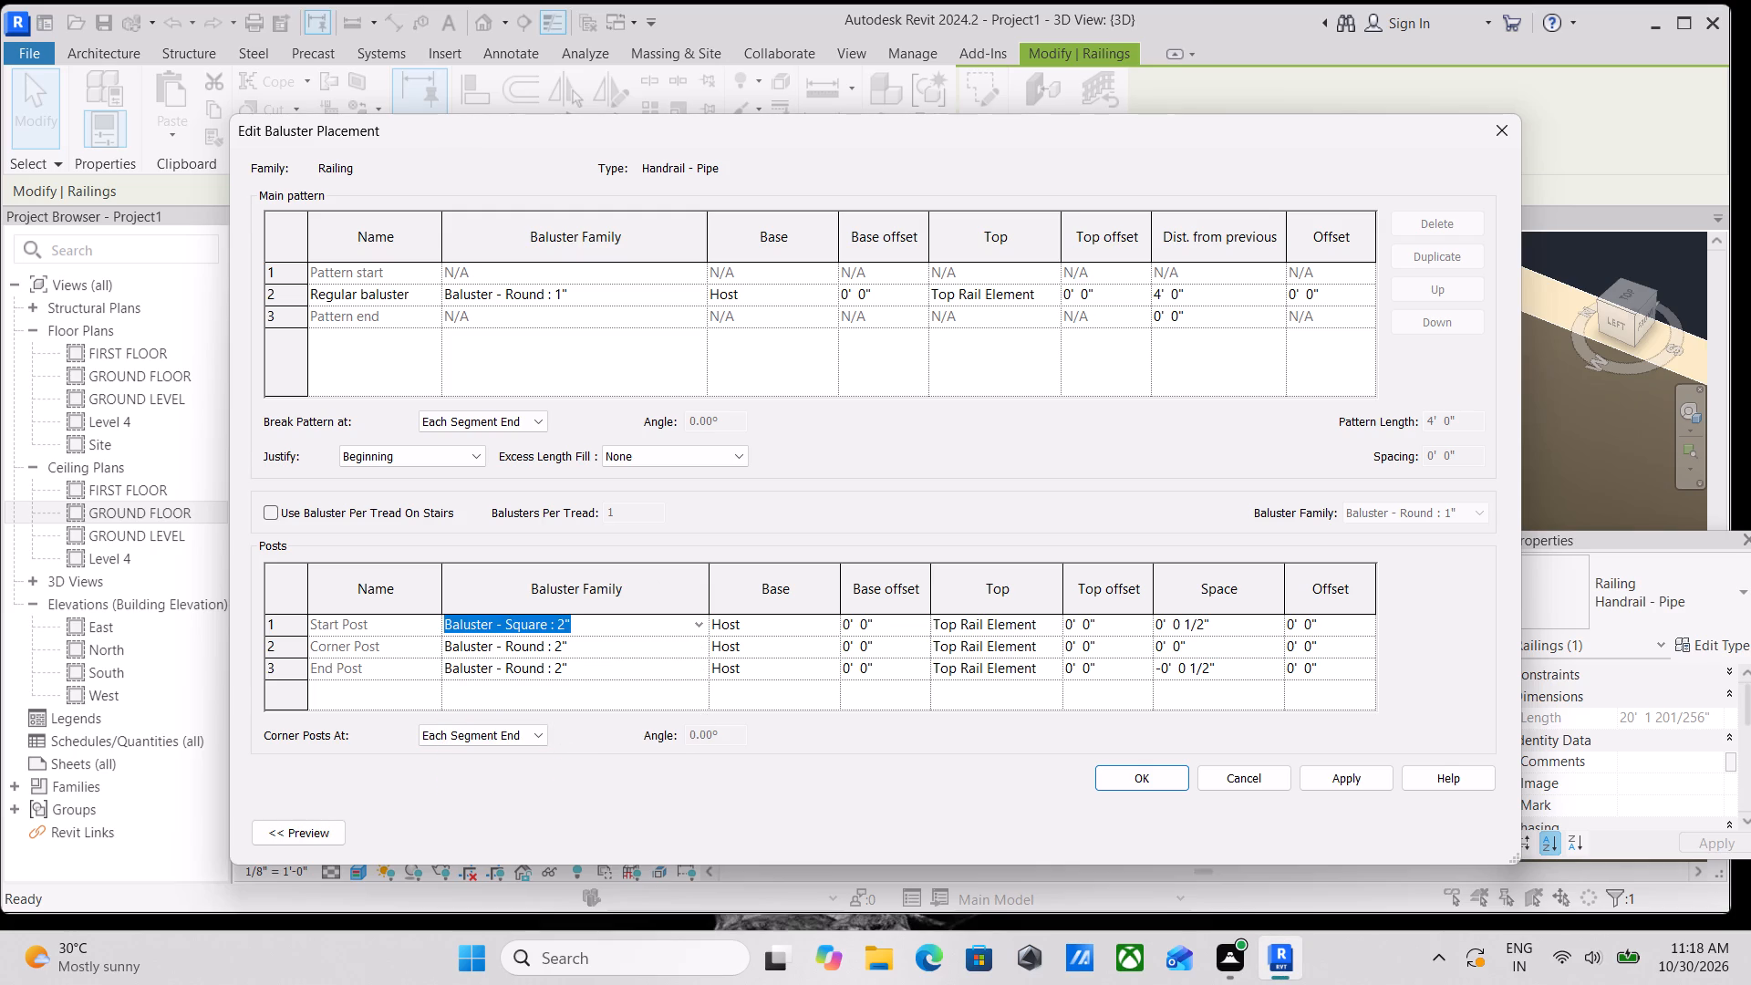
click(700, 630)
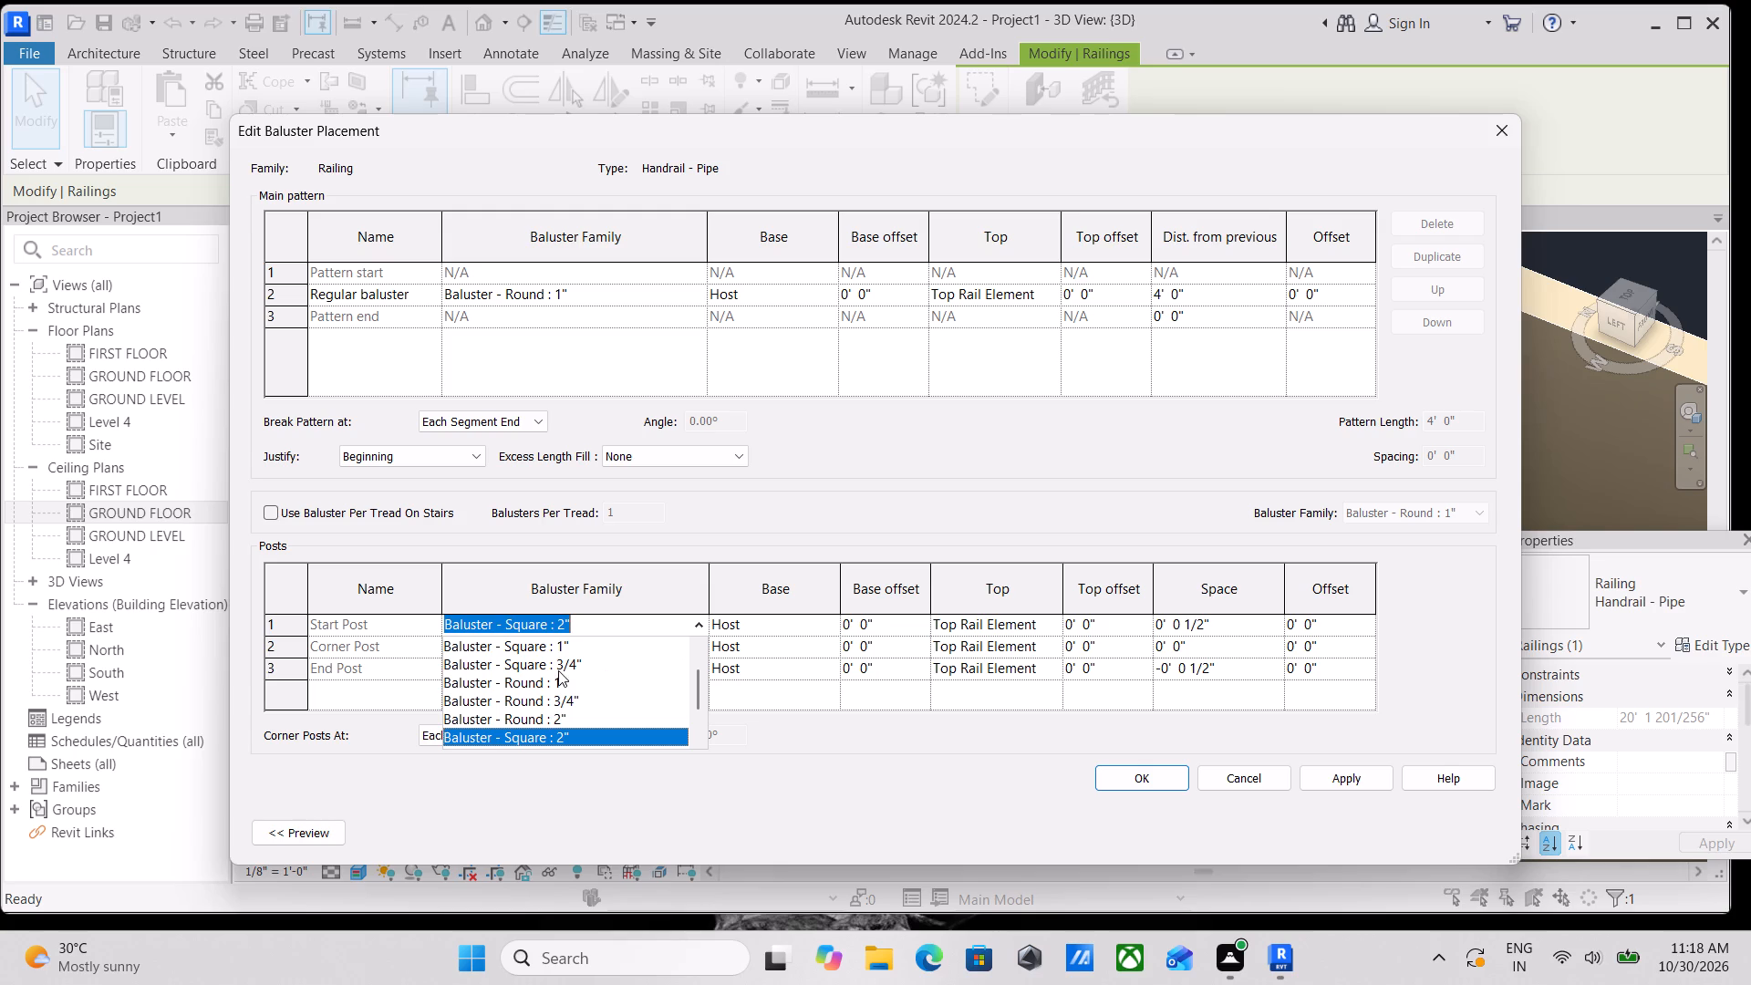
scroll(564, 696, down, 1)
click(555, 662)
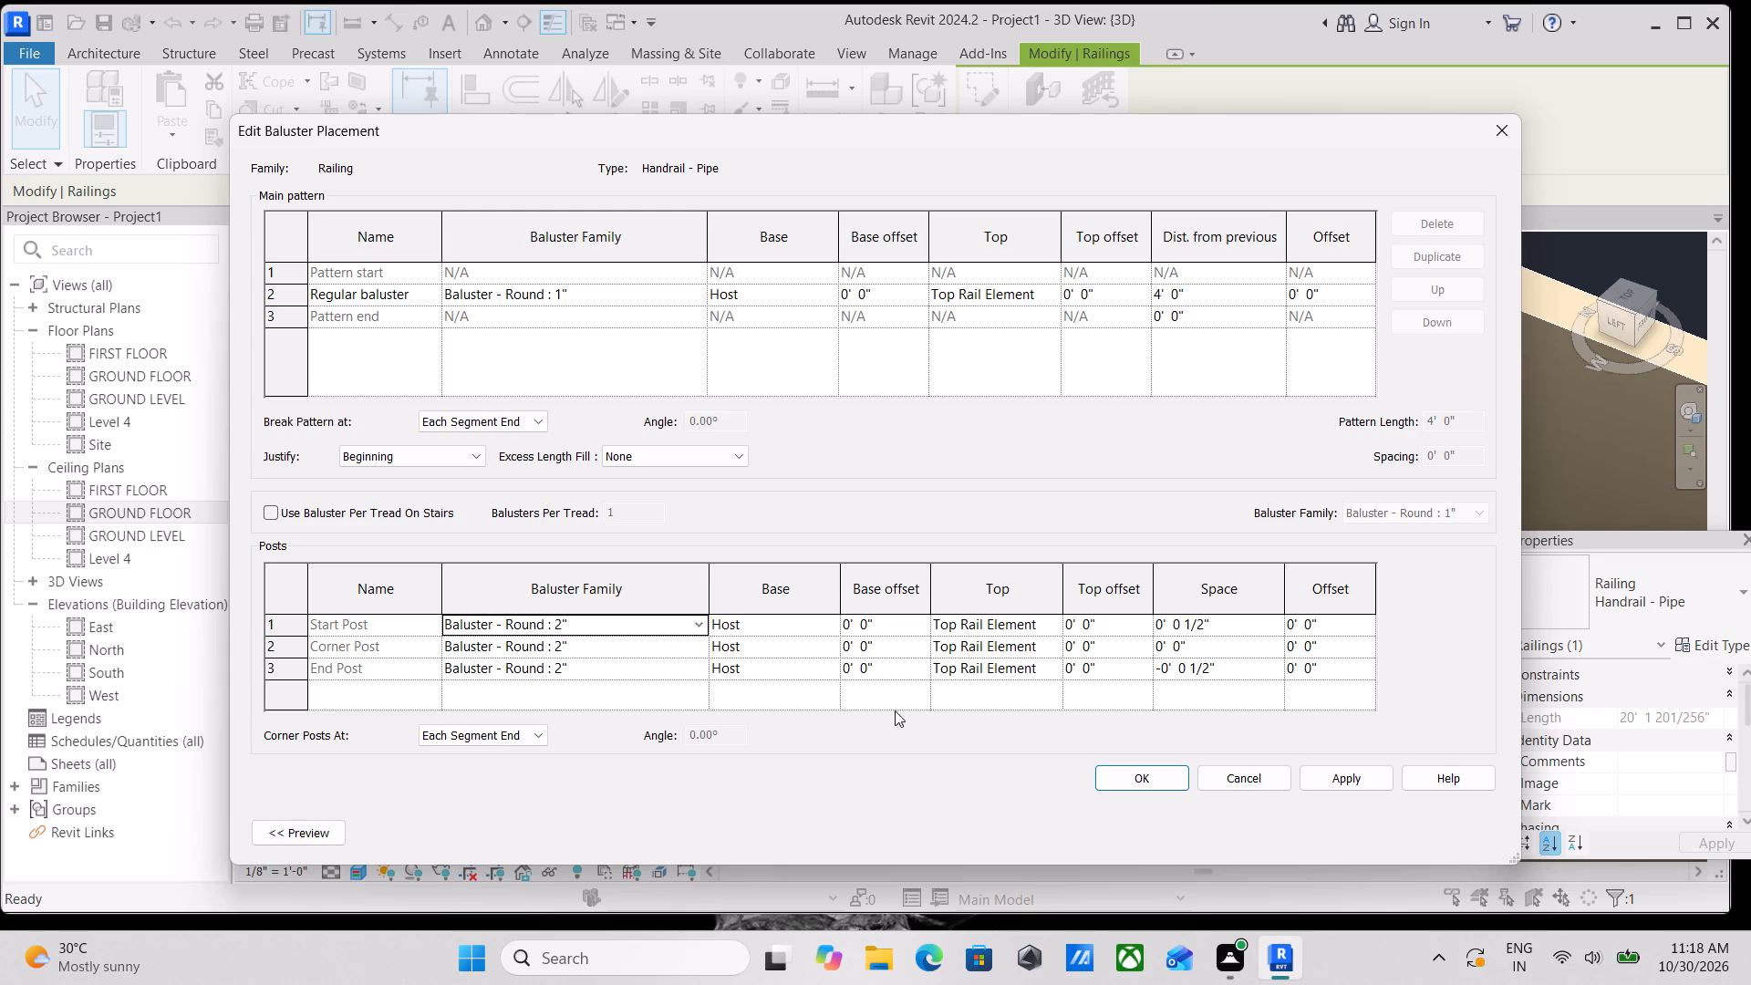
click(1348, 769)
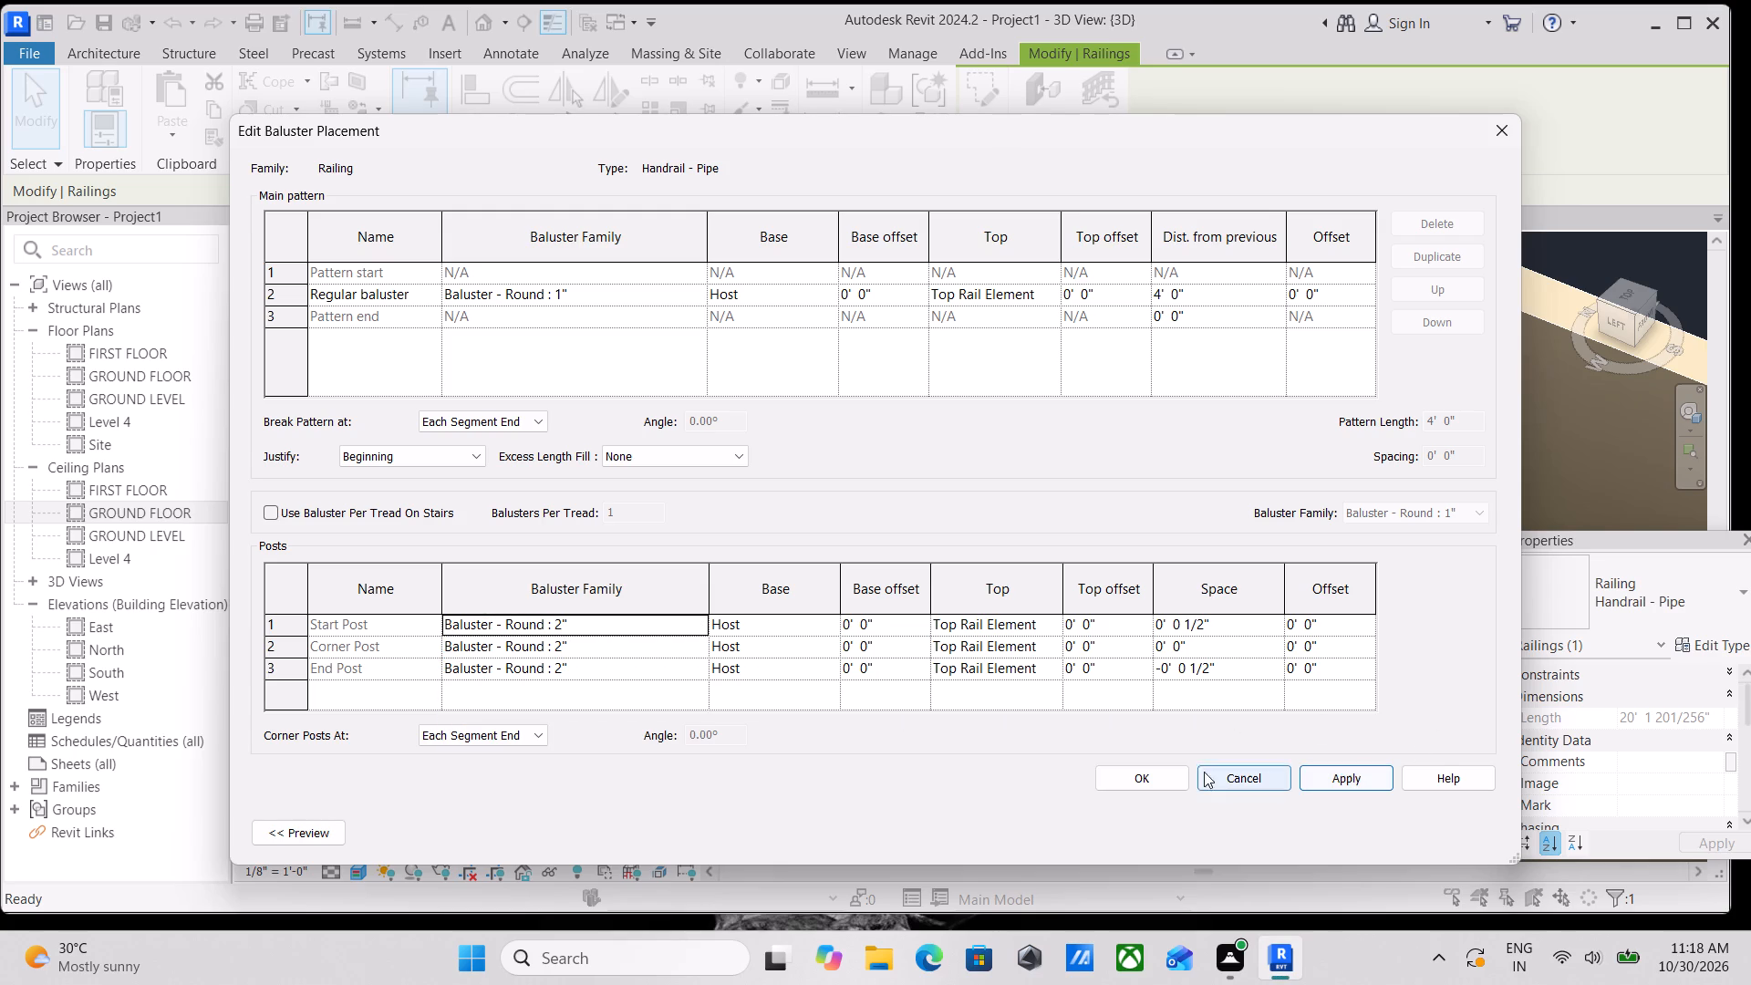
click(1137, 773)
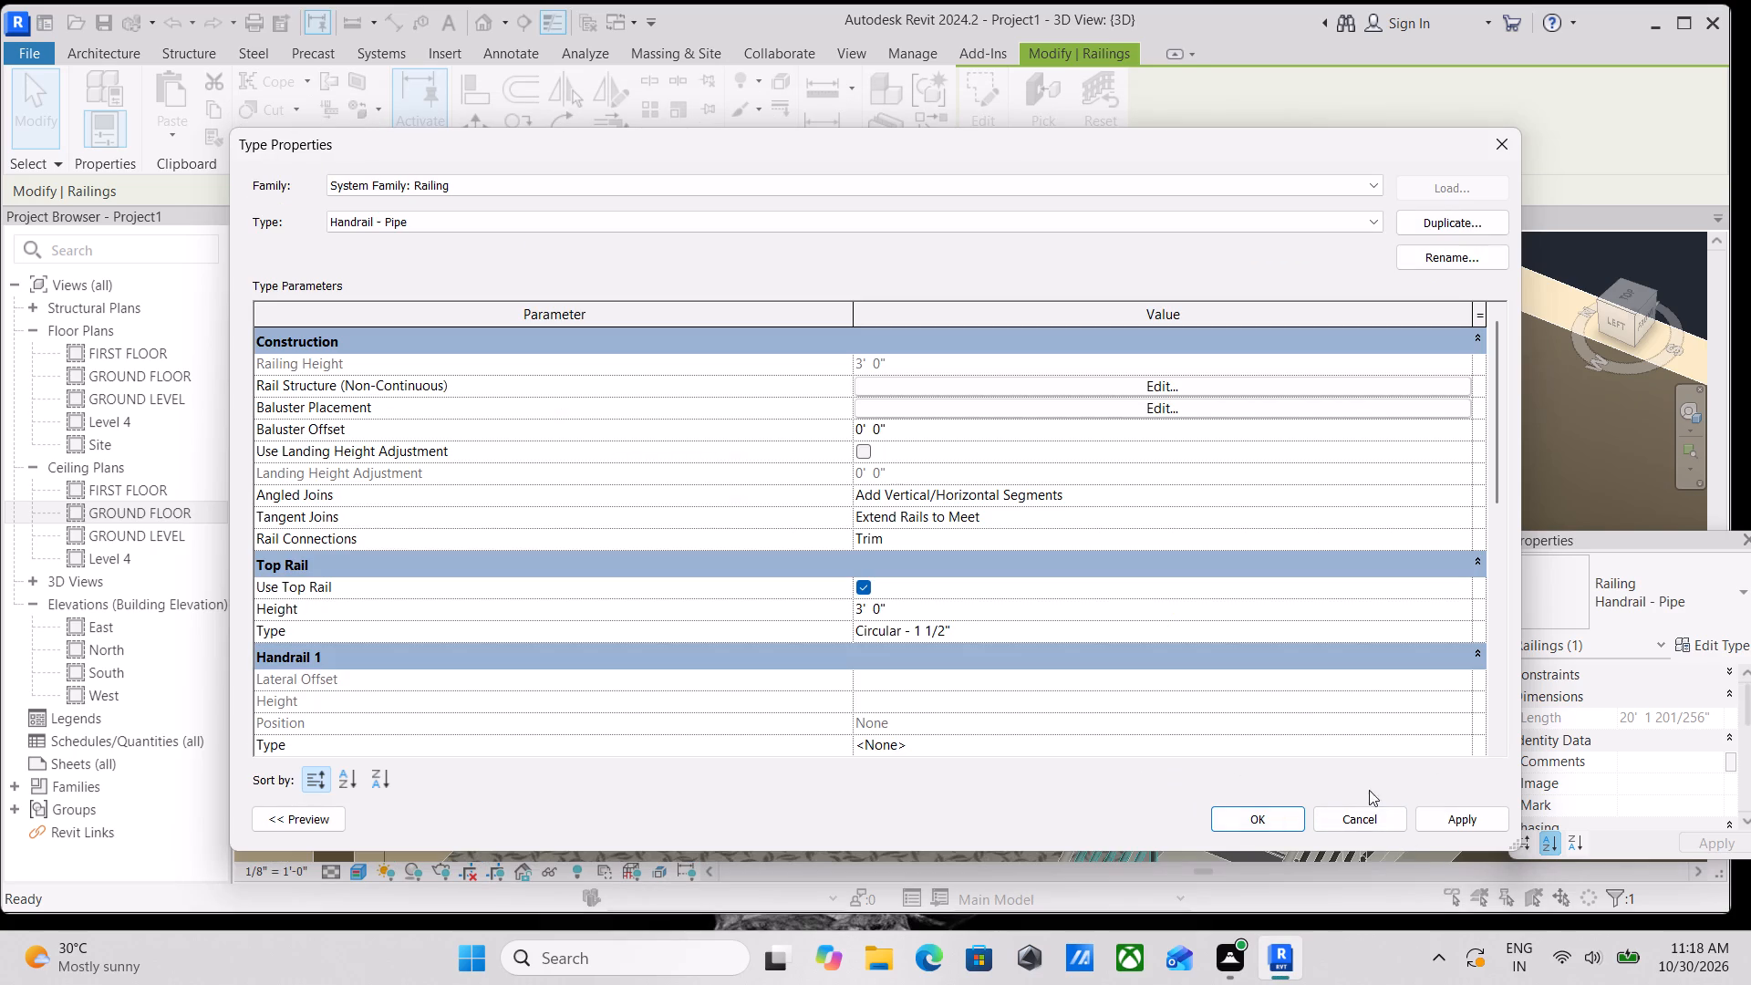
click(1447, 821)
click(1254, 813)
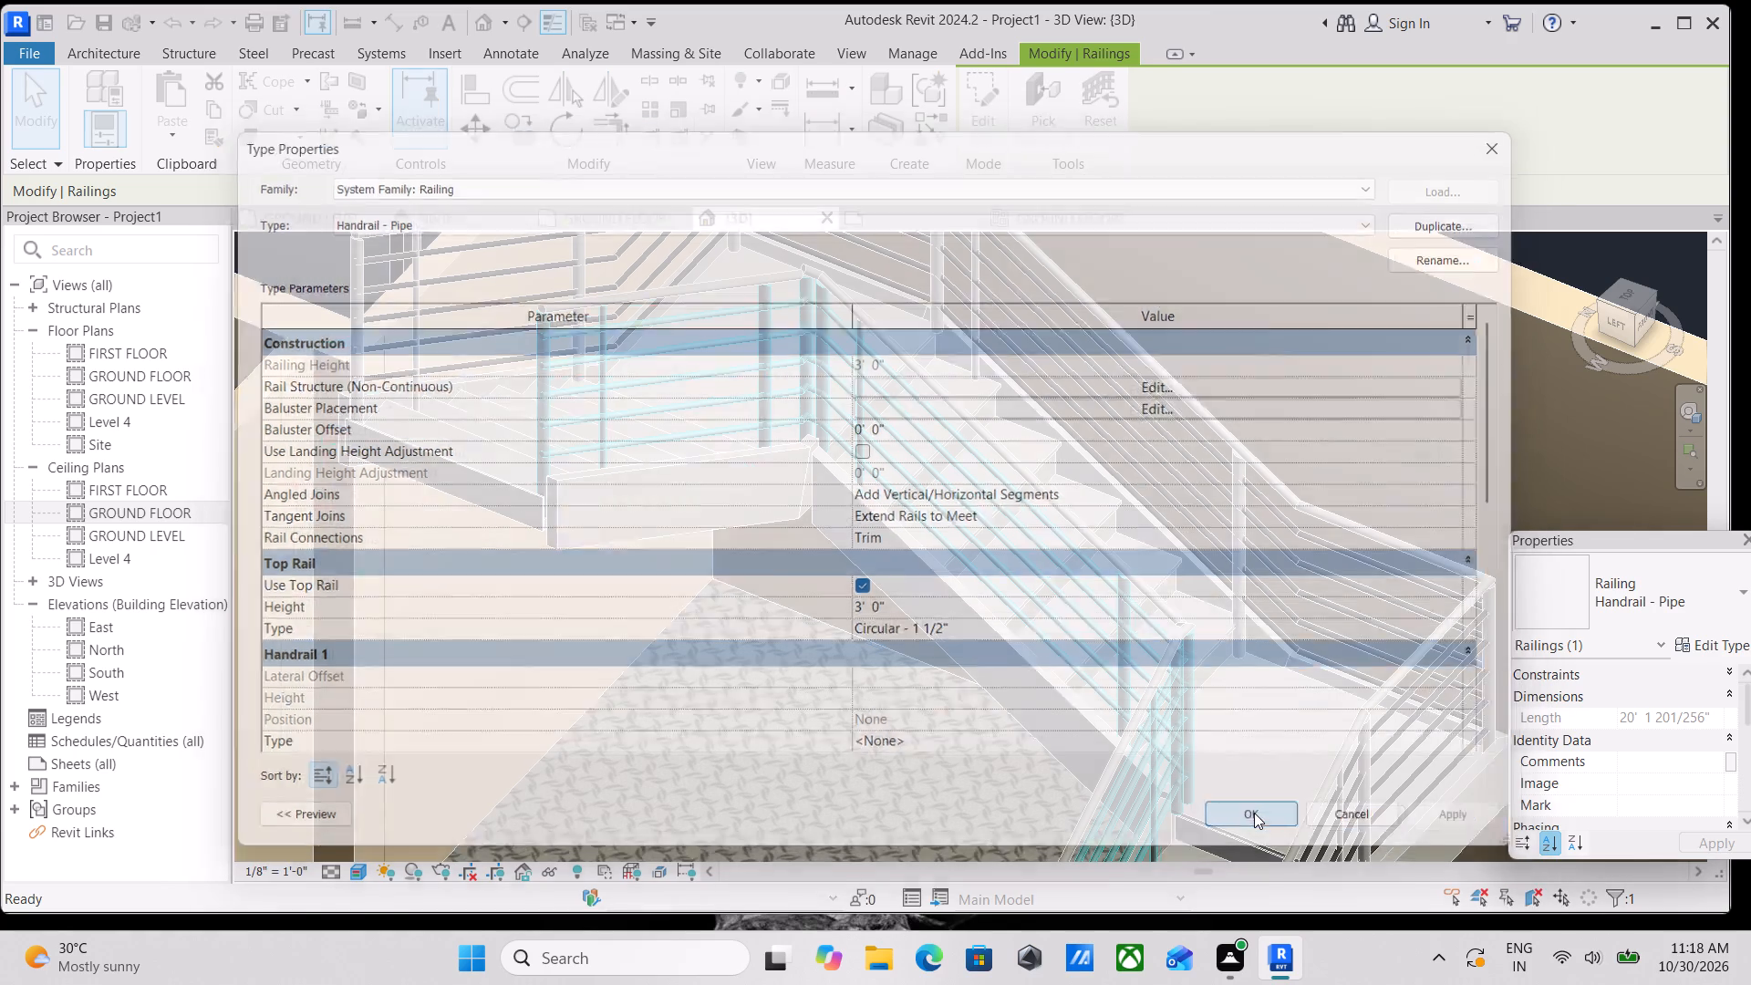
Deselect the railing and examine the posts, rails and top rails of both stair railings from several angles and close up.
scroll(1008, 617, down, 3)
middle_drag(1008, 617, 1233, 734)
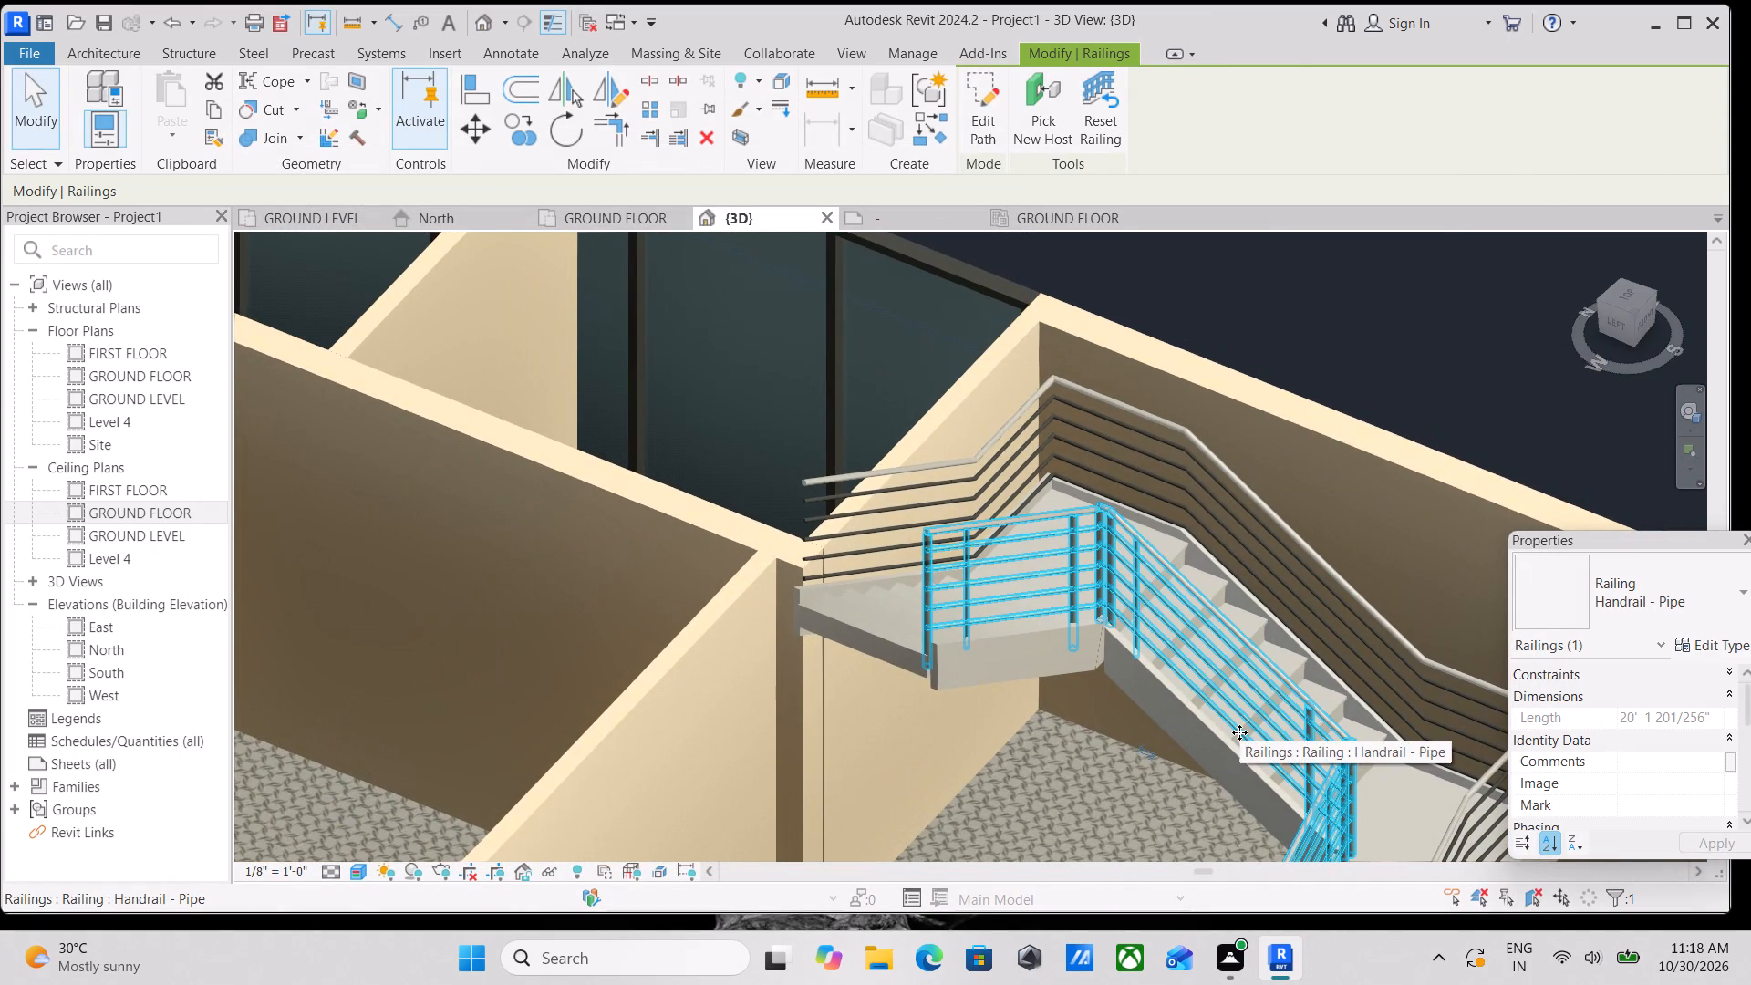
key(Escape)
scroll(1032, 566, down, 1)
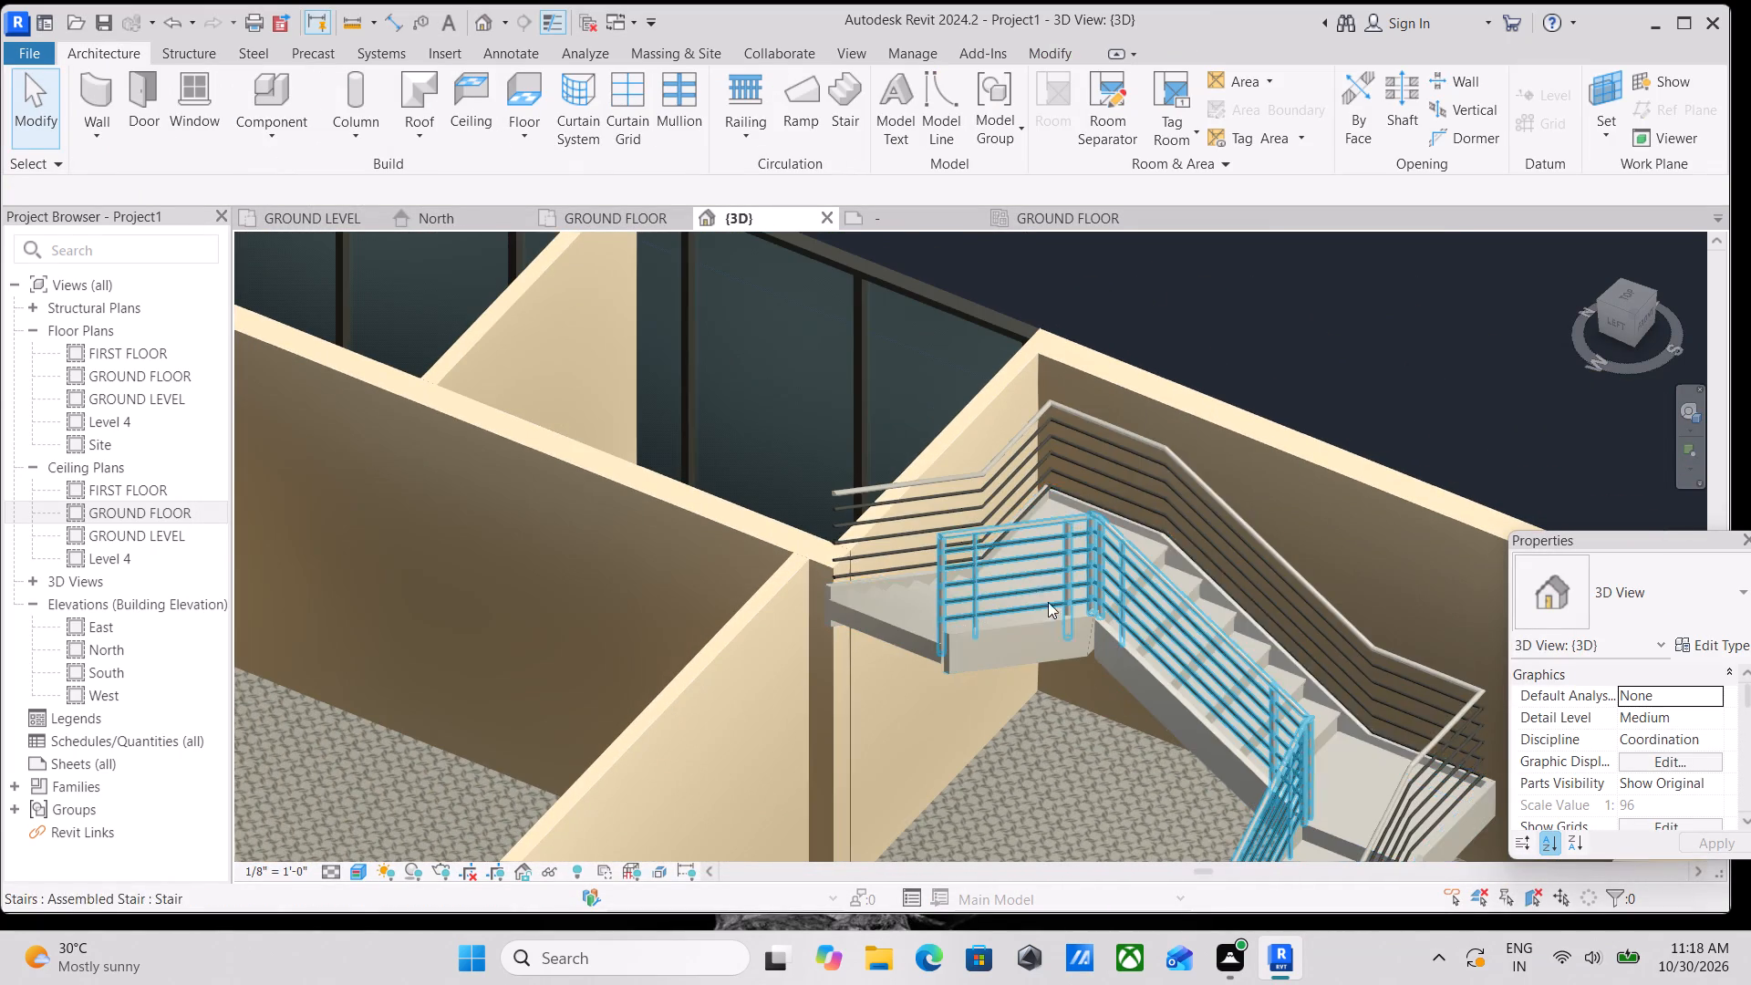
key(Escape)
click(832, 520)
key(Escape)
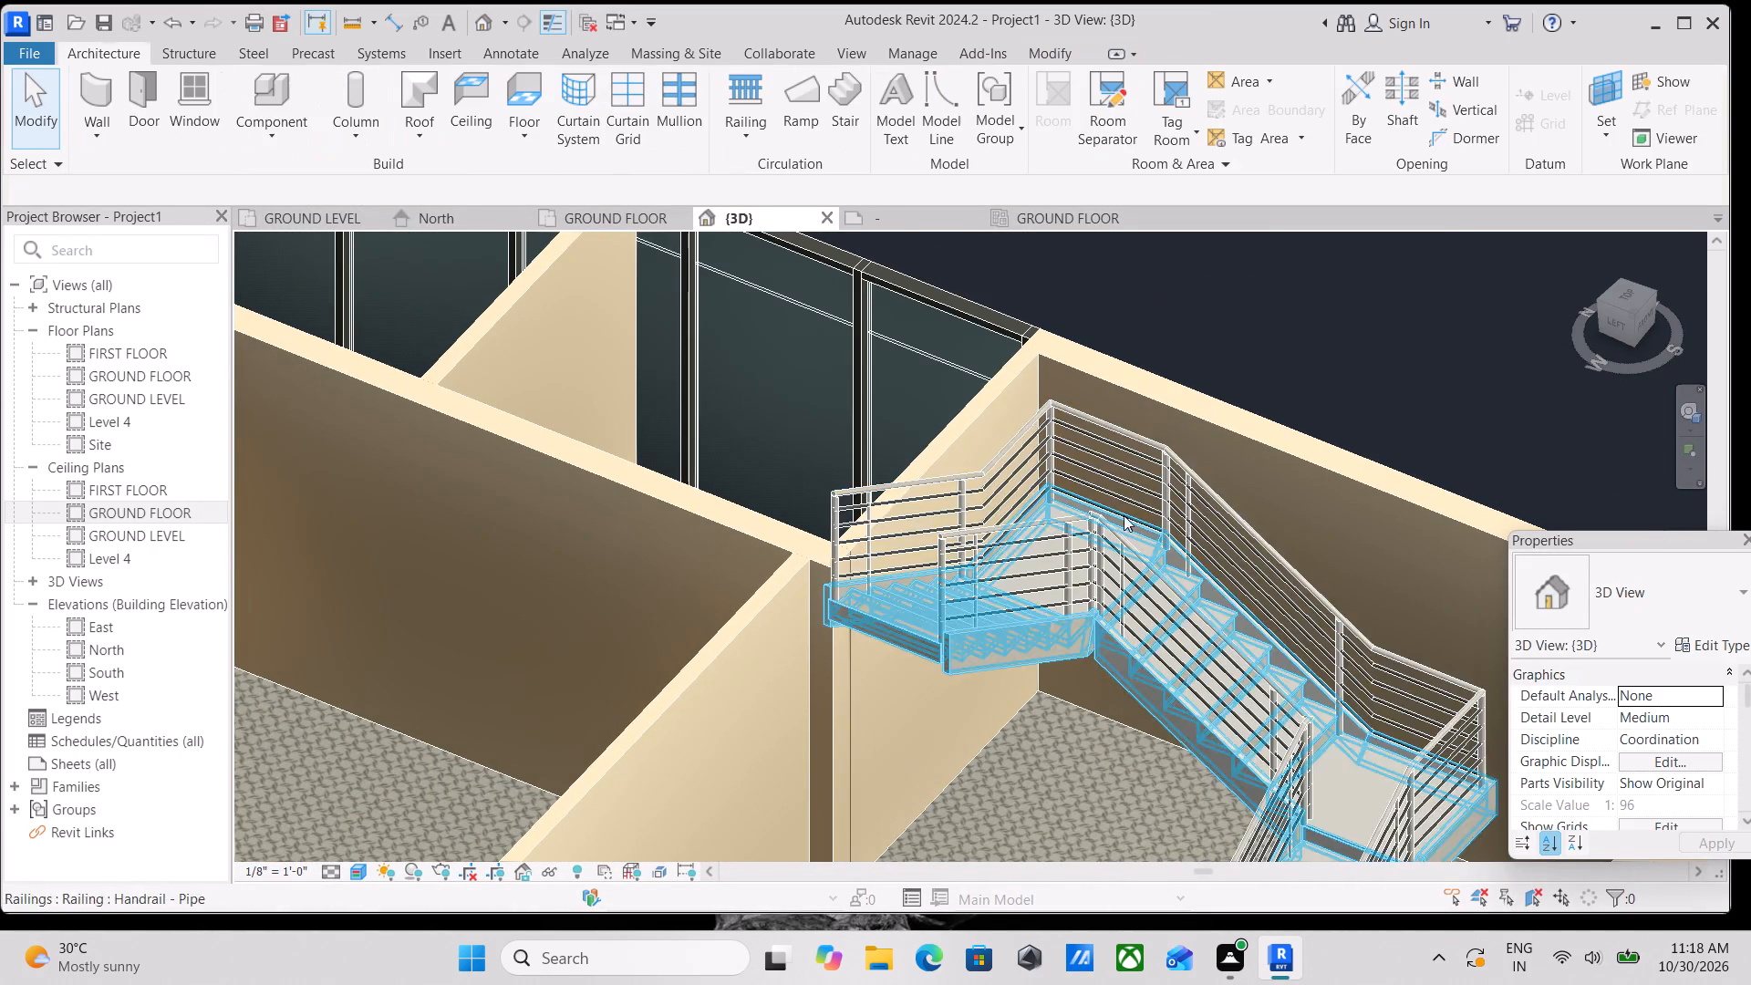
scroll(1166, 530, down, 1)
shift+middle_drag(1094, 669, 1319, 549)
middle_drag(1263, 571, 755, 685)
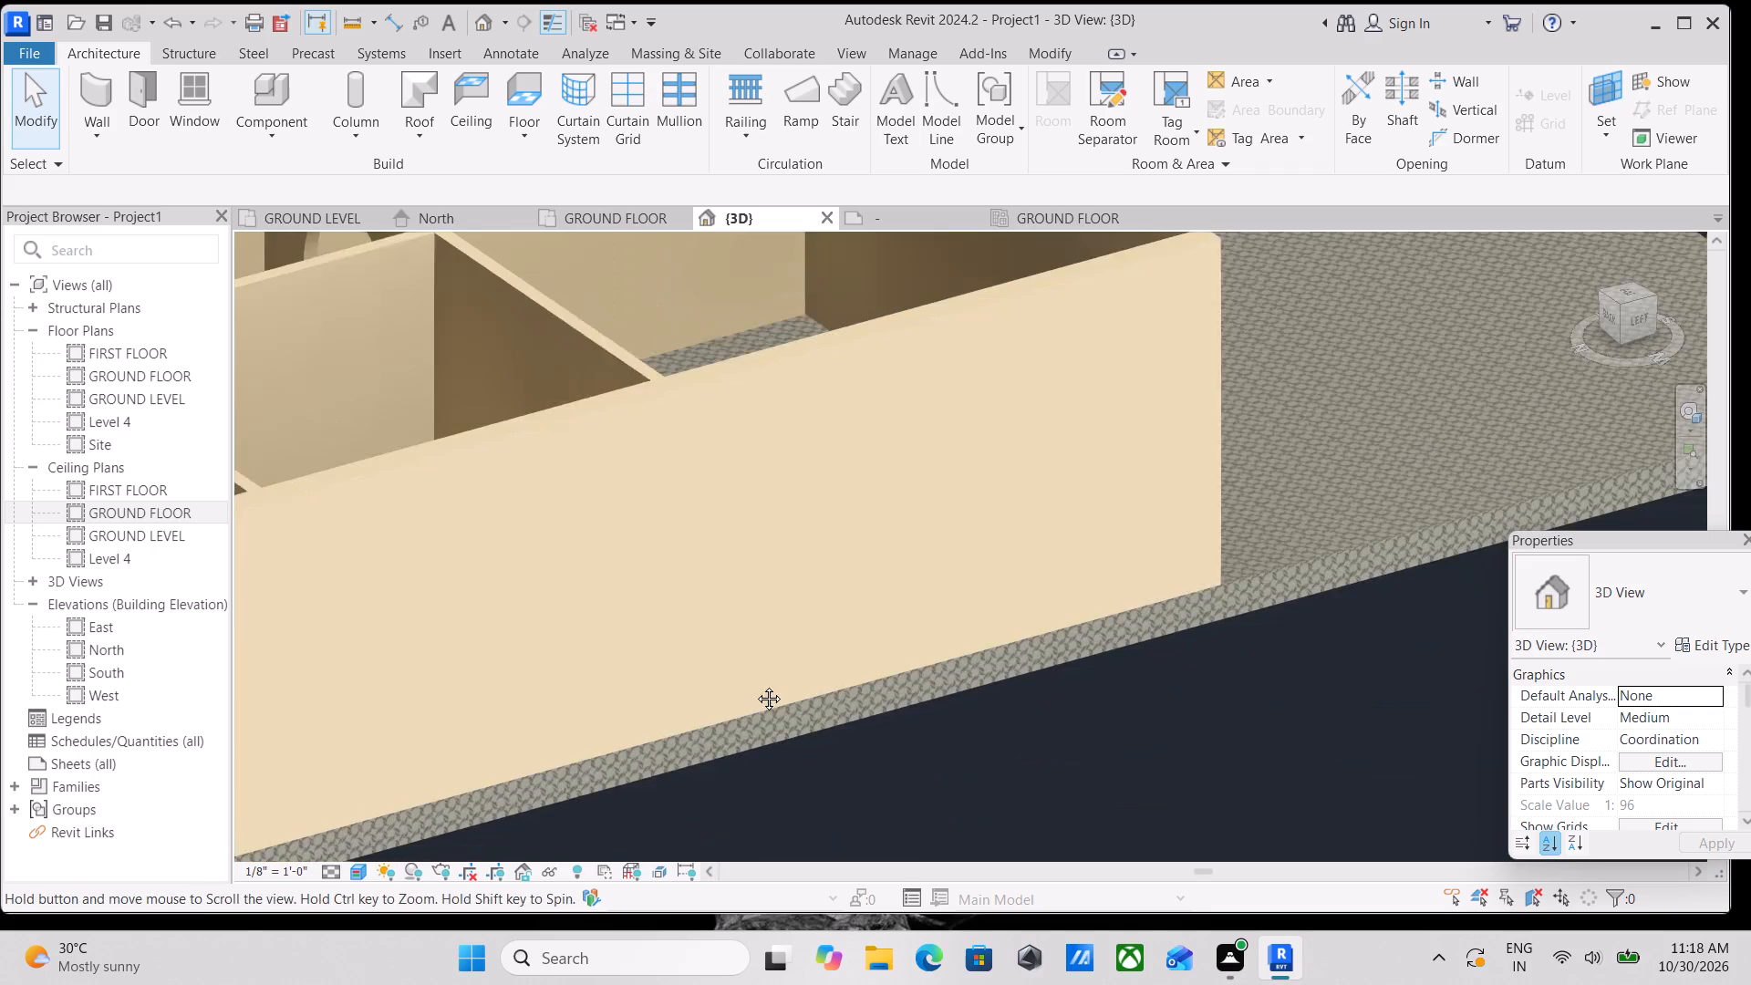
middle_drag(755, 685, 730, 695)
scroll(1081, 526, down, 2)
middle_drag(1081, 526, 875, 984)
middle_drag(902, 658, 905, 759)
scroll(786, 756, up, 12)
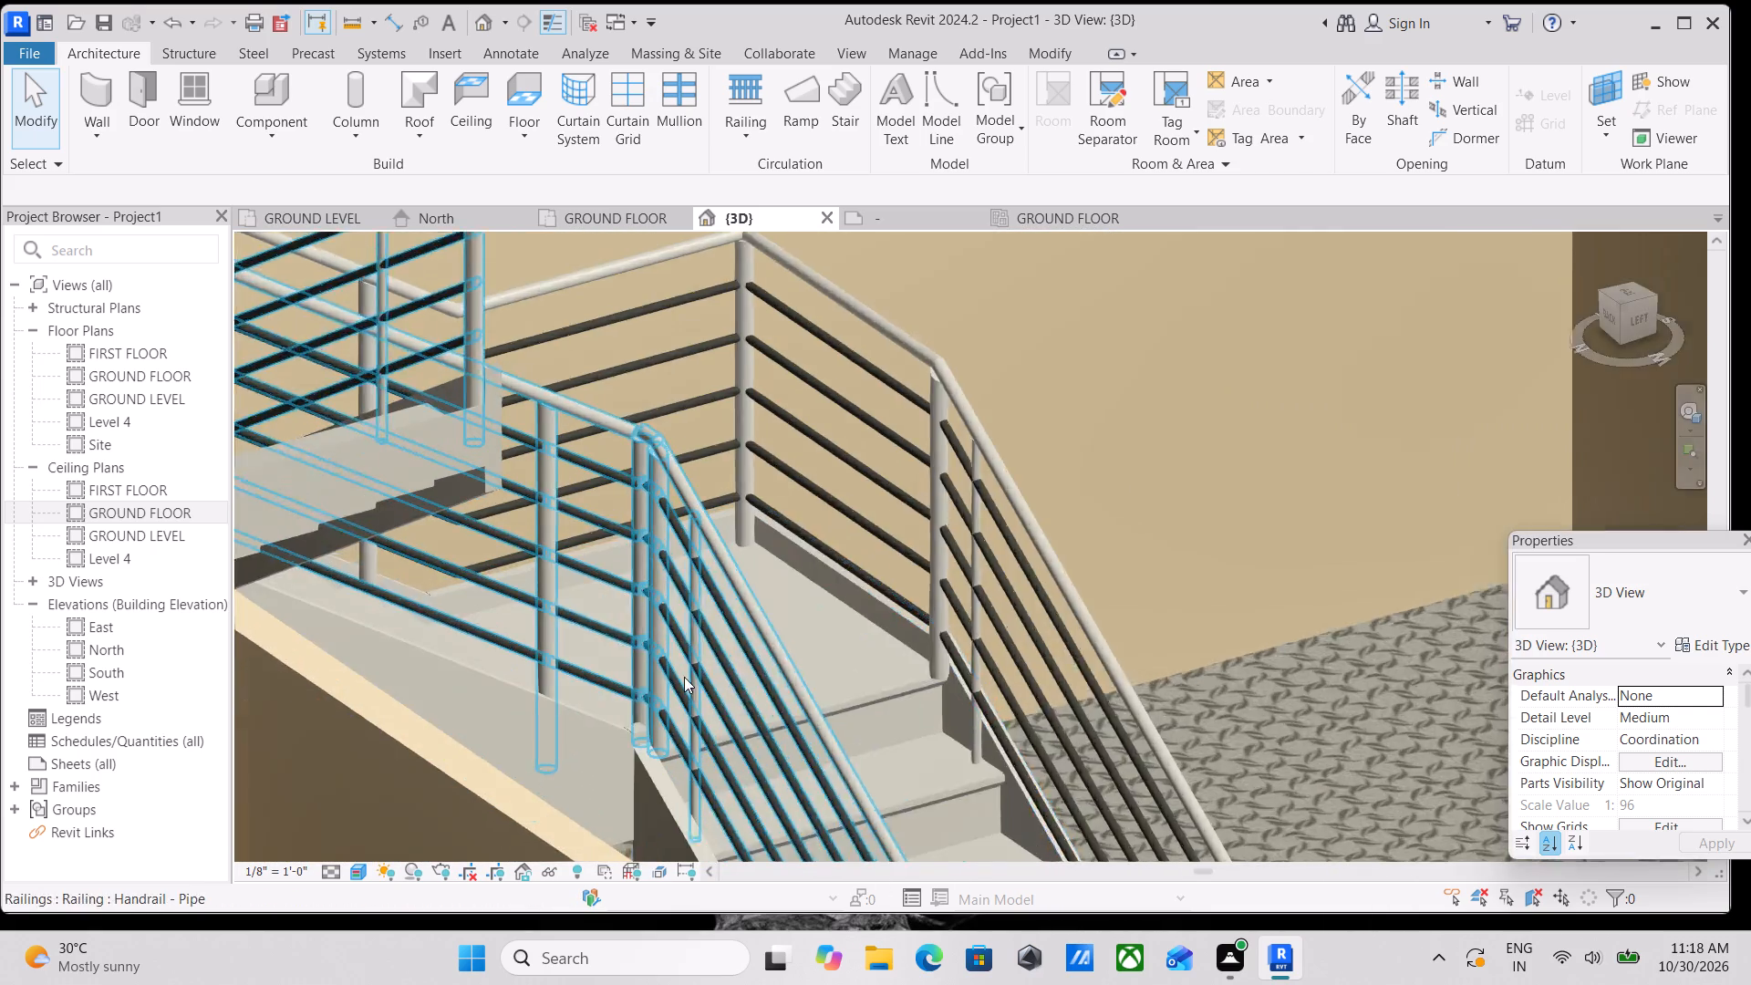
scroll(684, 677, up, 1)
middle_drag(668, 617, 675, 696)
middle_drag(1162, 450, 1118, 457)
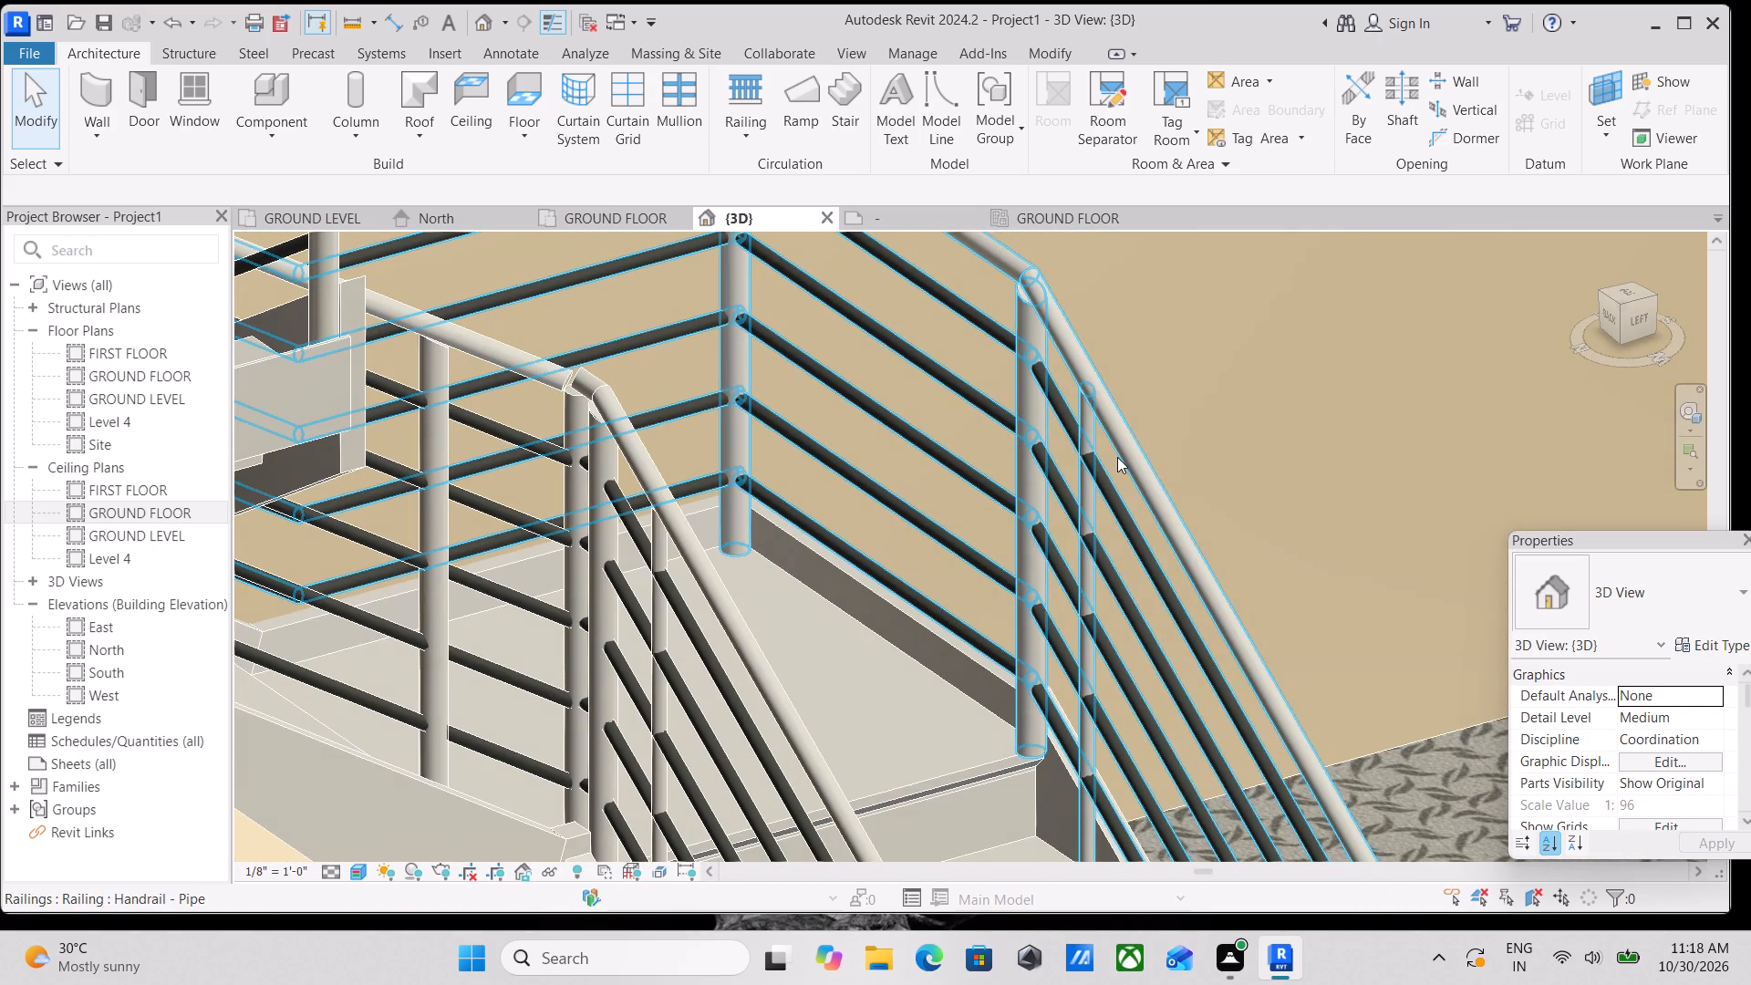
Paint the sloping top rail of the inner stair railing below the landing with BLACK MATERIAL.
key(p)
key(t)
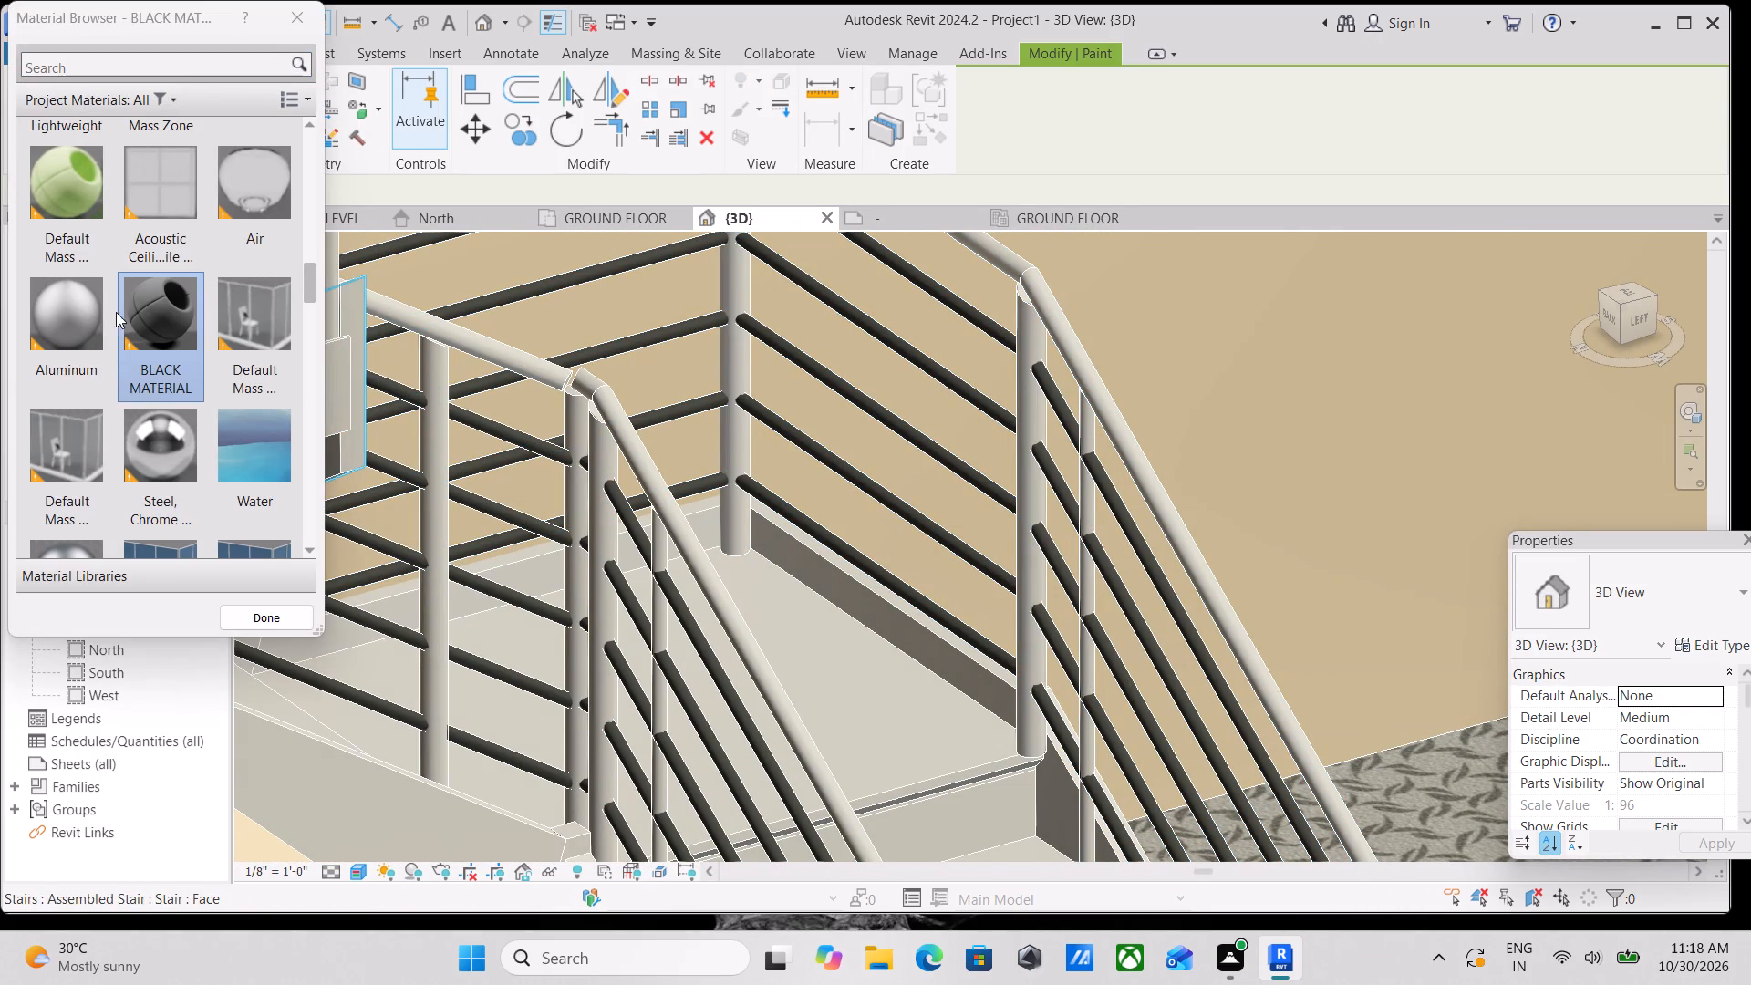
scroll(699, 536, up, 2)
click(686, 555)
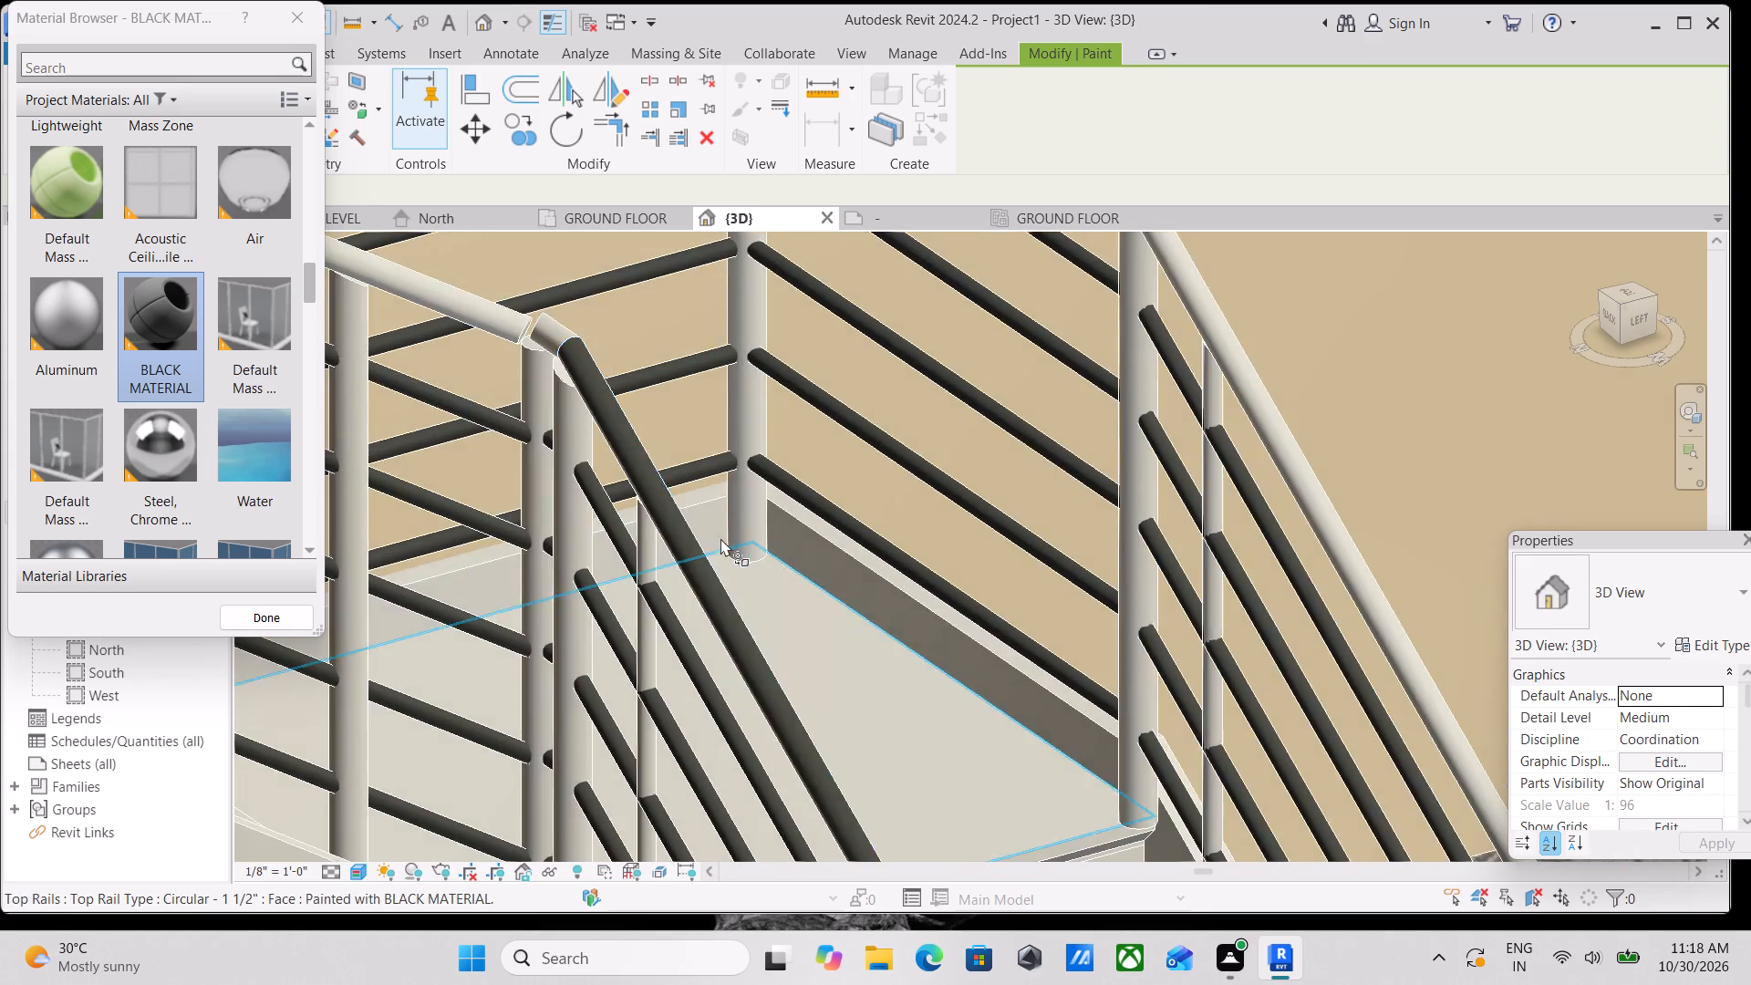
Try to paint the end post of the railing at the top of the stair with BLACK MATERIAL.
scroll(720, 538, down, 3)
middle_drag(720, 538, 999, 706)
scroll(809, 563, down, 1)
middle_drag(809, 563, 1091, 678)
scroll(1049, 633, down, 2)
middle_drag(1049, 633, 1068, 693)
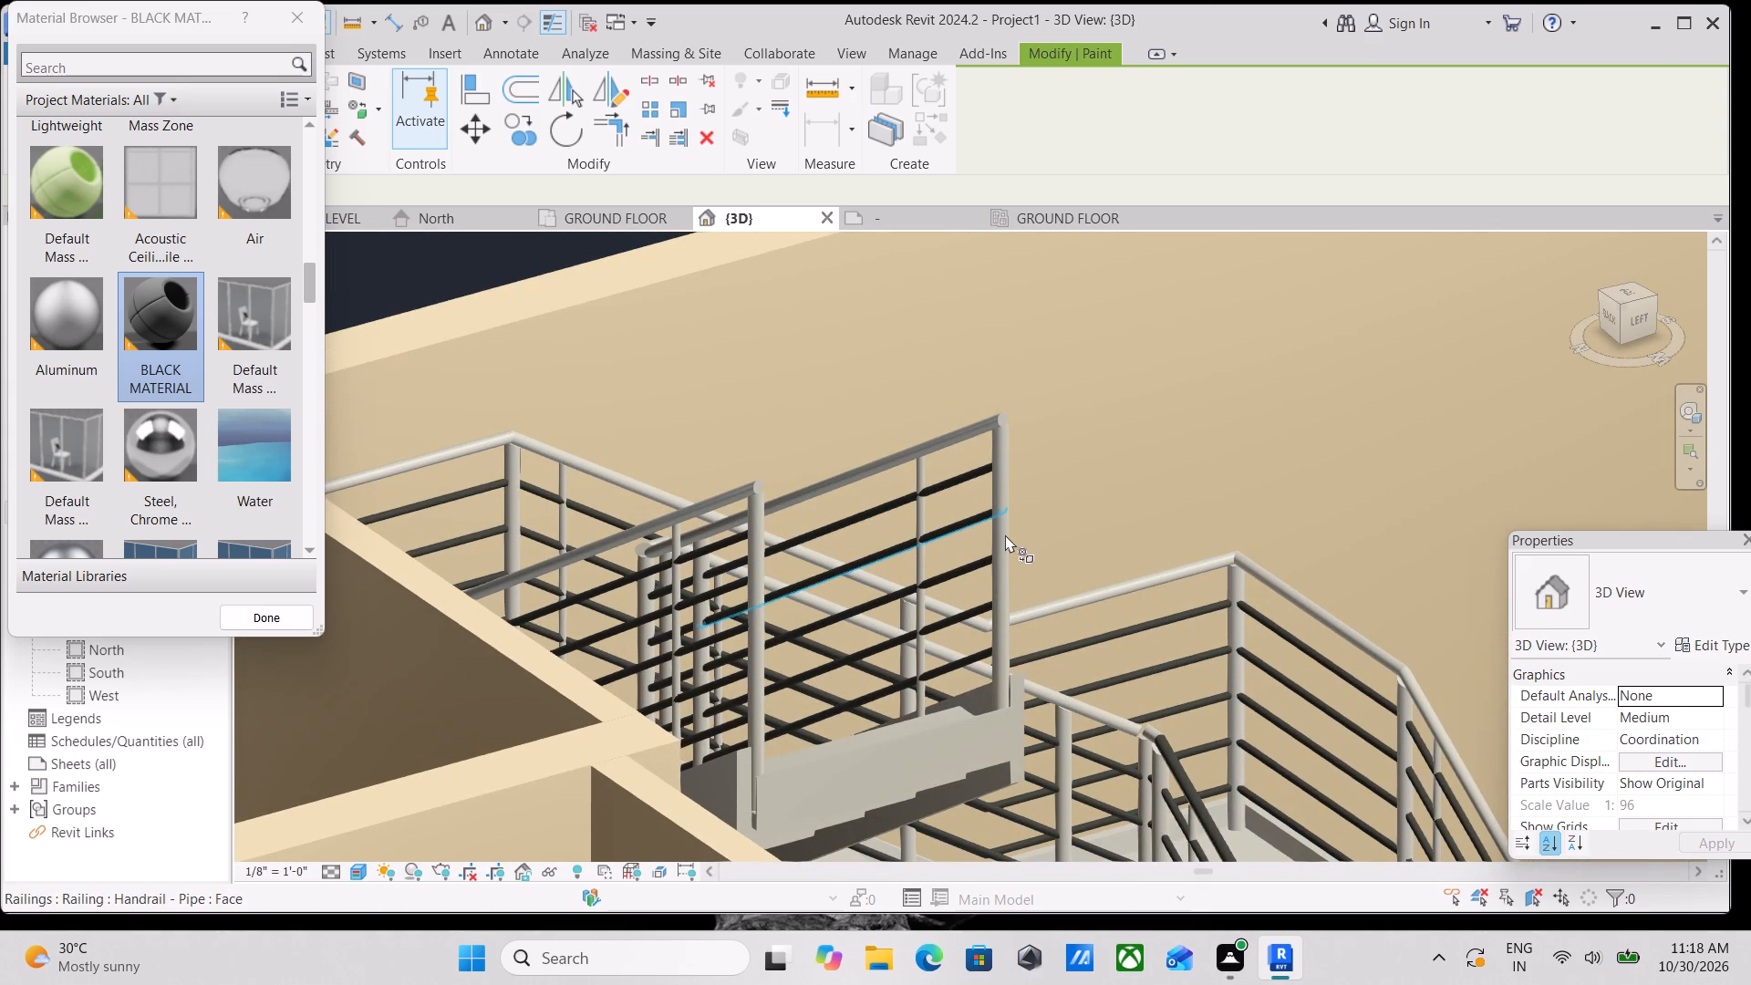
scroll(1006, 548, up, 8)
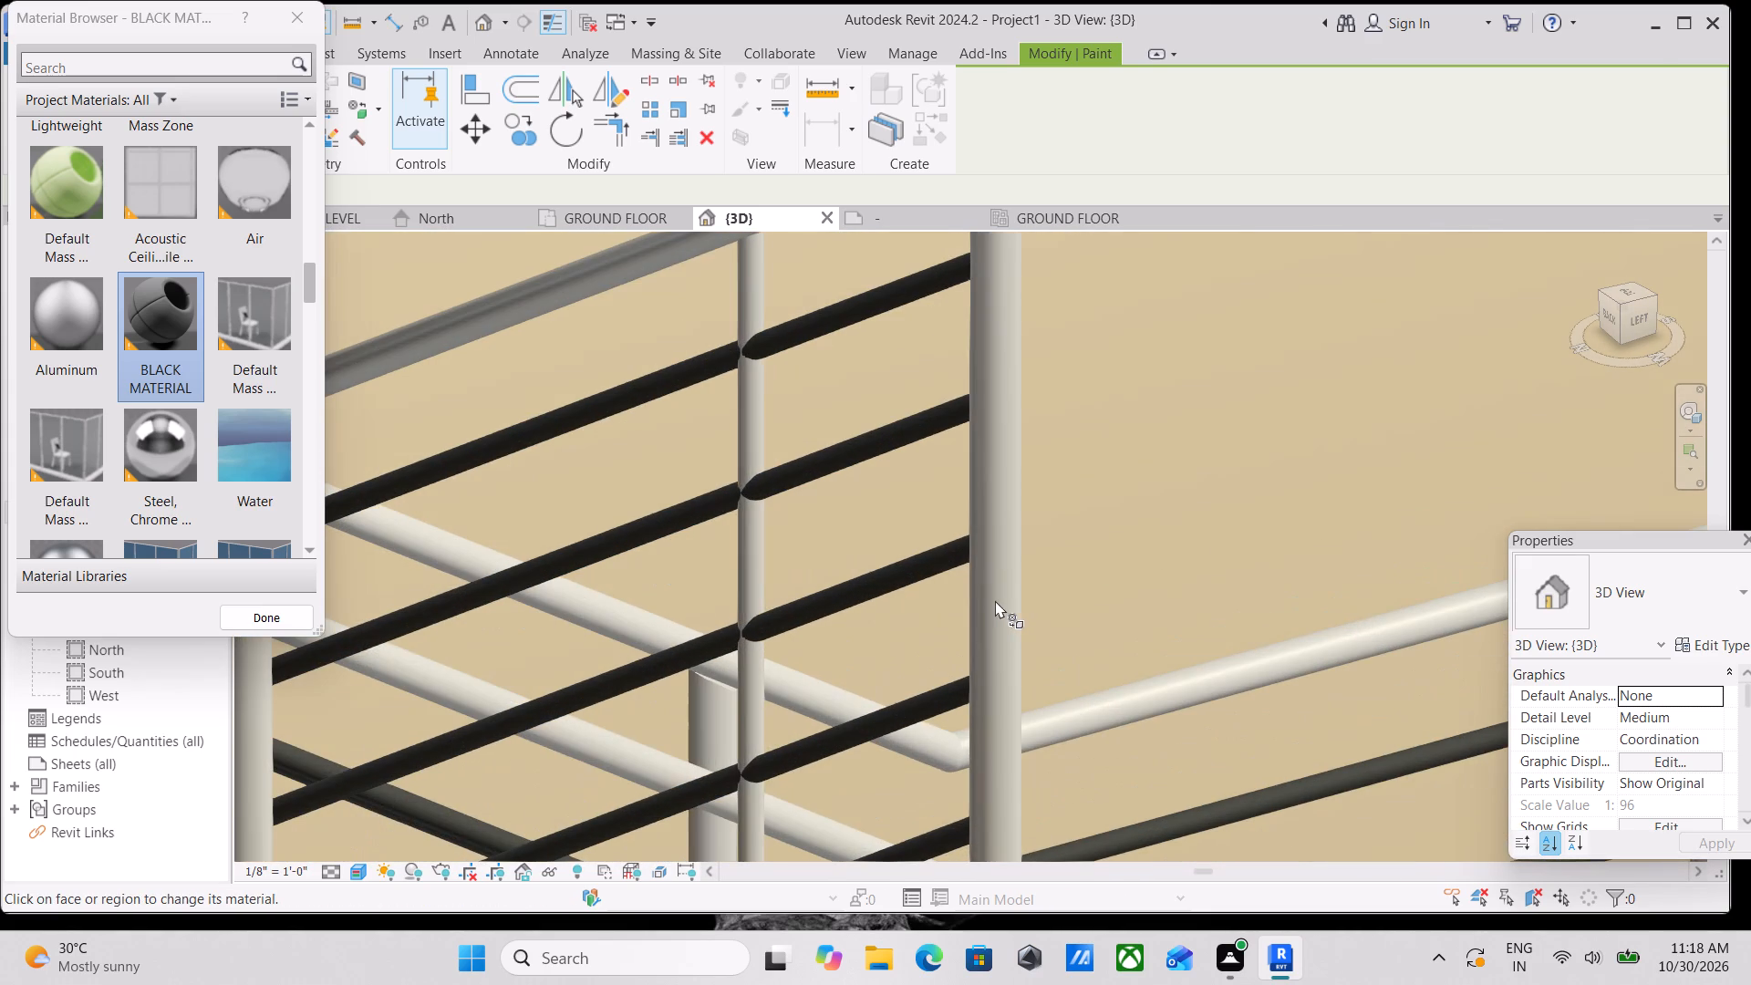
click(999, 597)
Paint the outer railing's top rail around the landing corner with BLACK MATERIAL, including the underside of the first segment.
scroll(1015, 578, down, 4)
middle_drag(1015, 578, 615, 625)
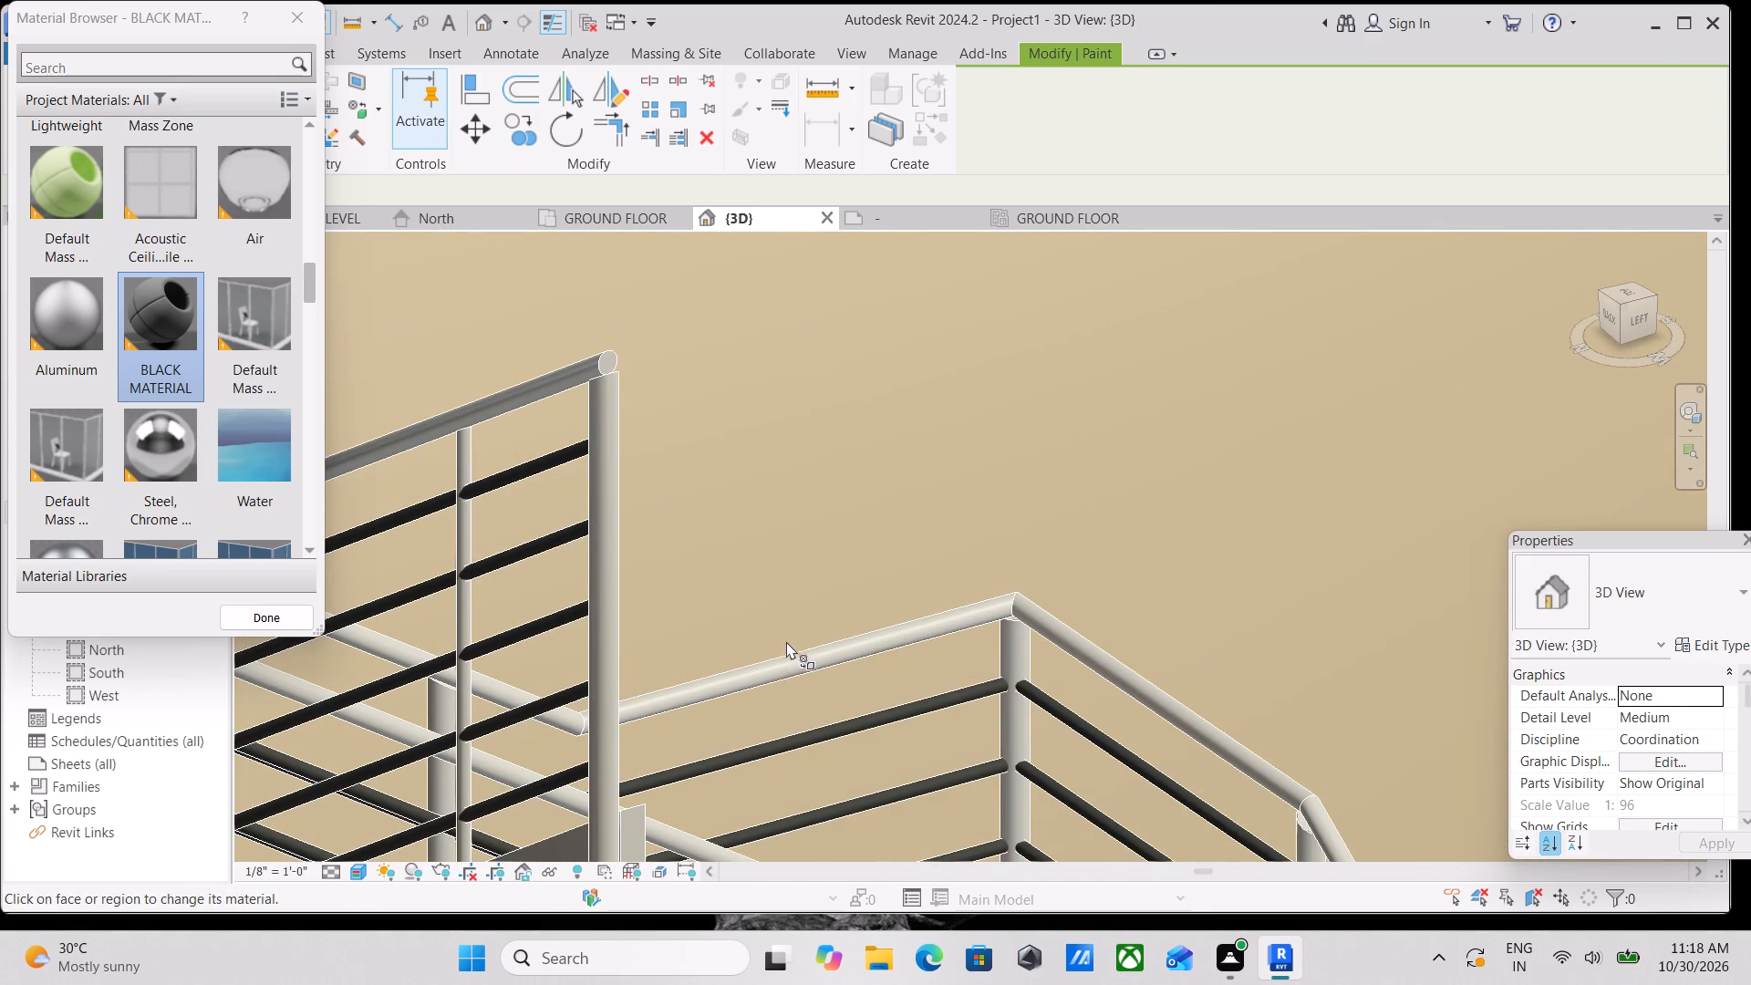
click(786, 653)
scroll(891, 638, down, 2)
middle_drag(891, 638, 608, 496)
scroll(724, 511, up, 2)
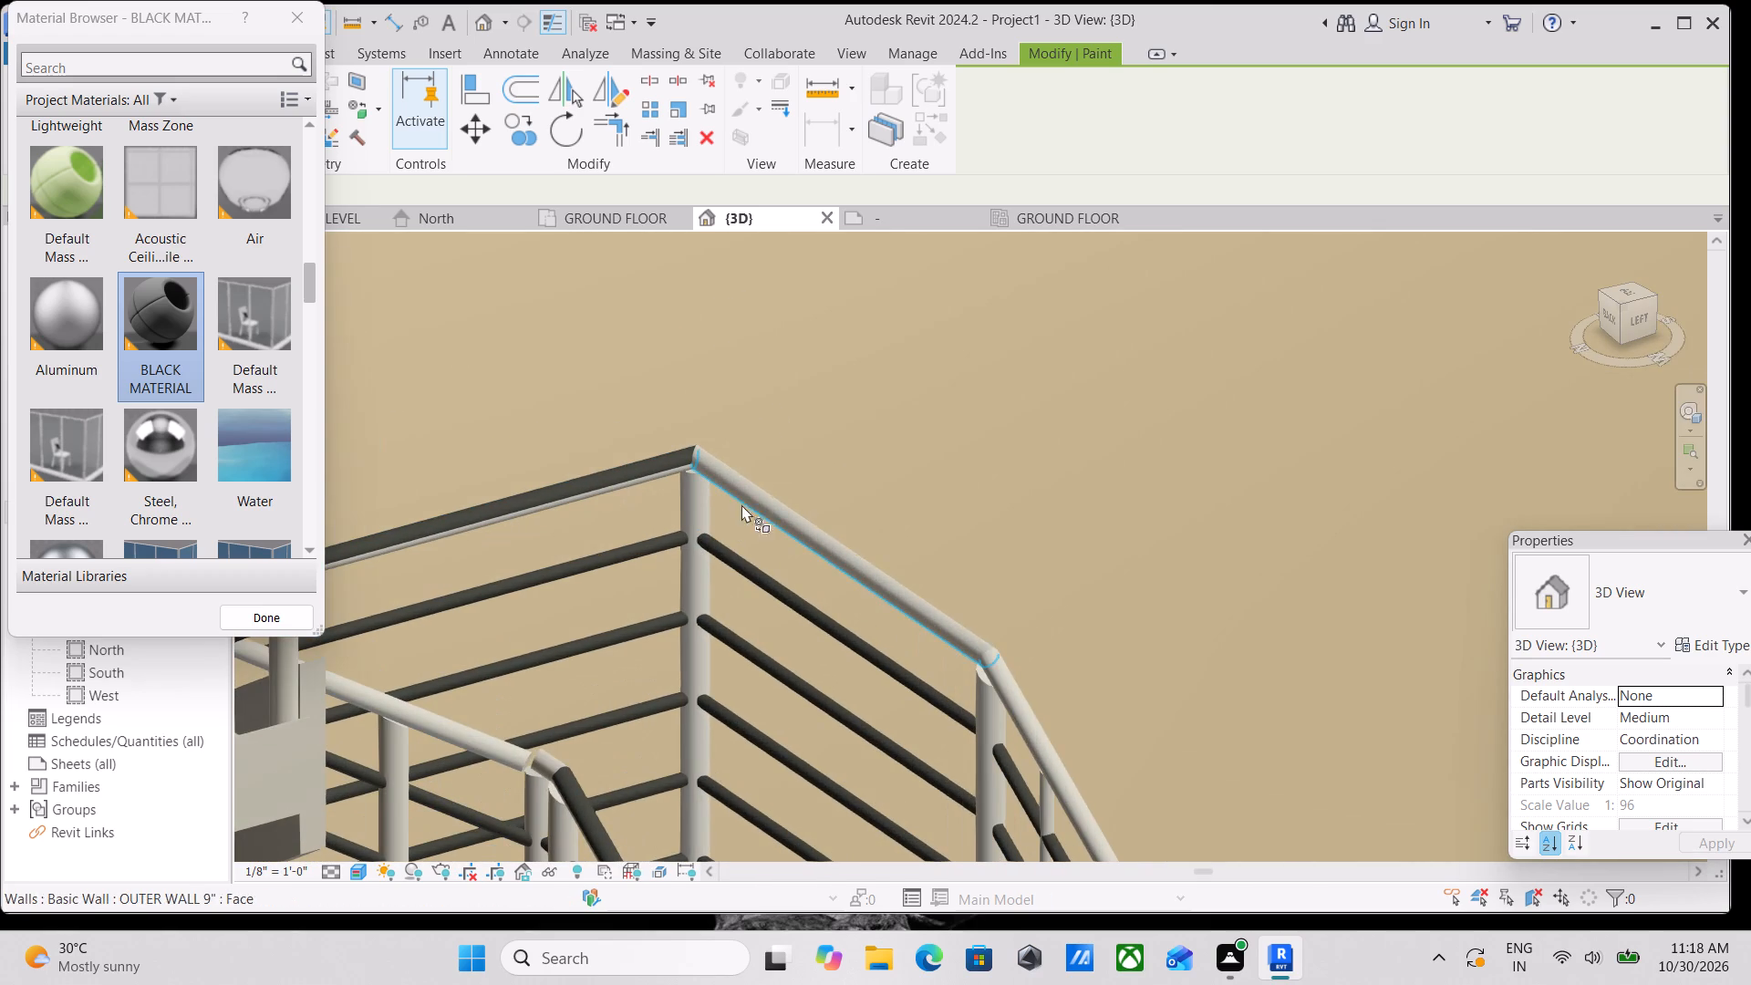
click(759, 495)
scroll(759, 495, up, 3)
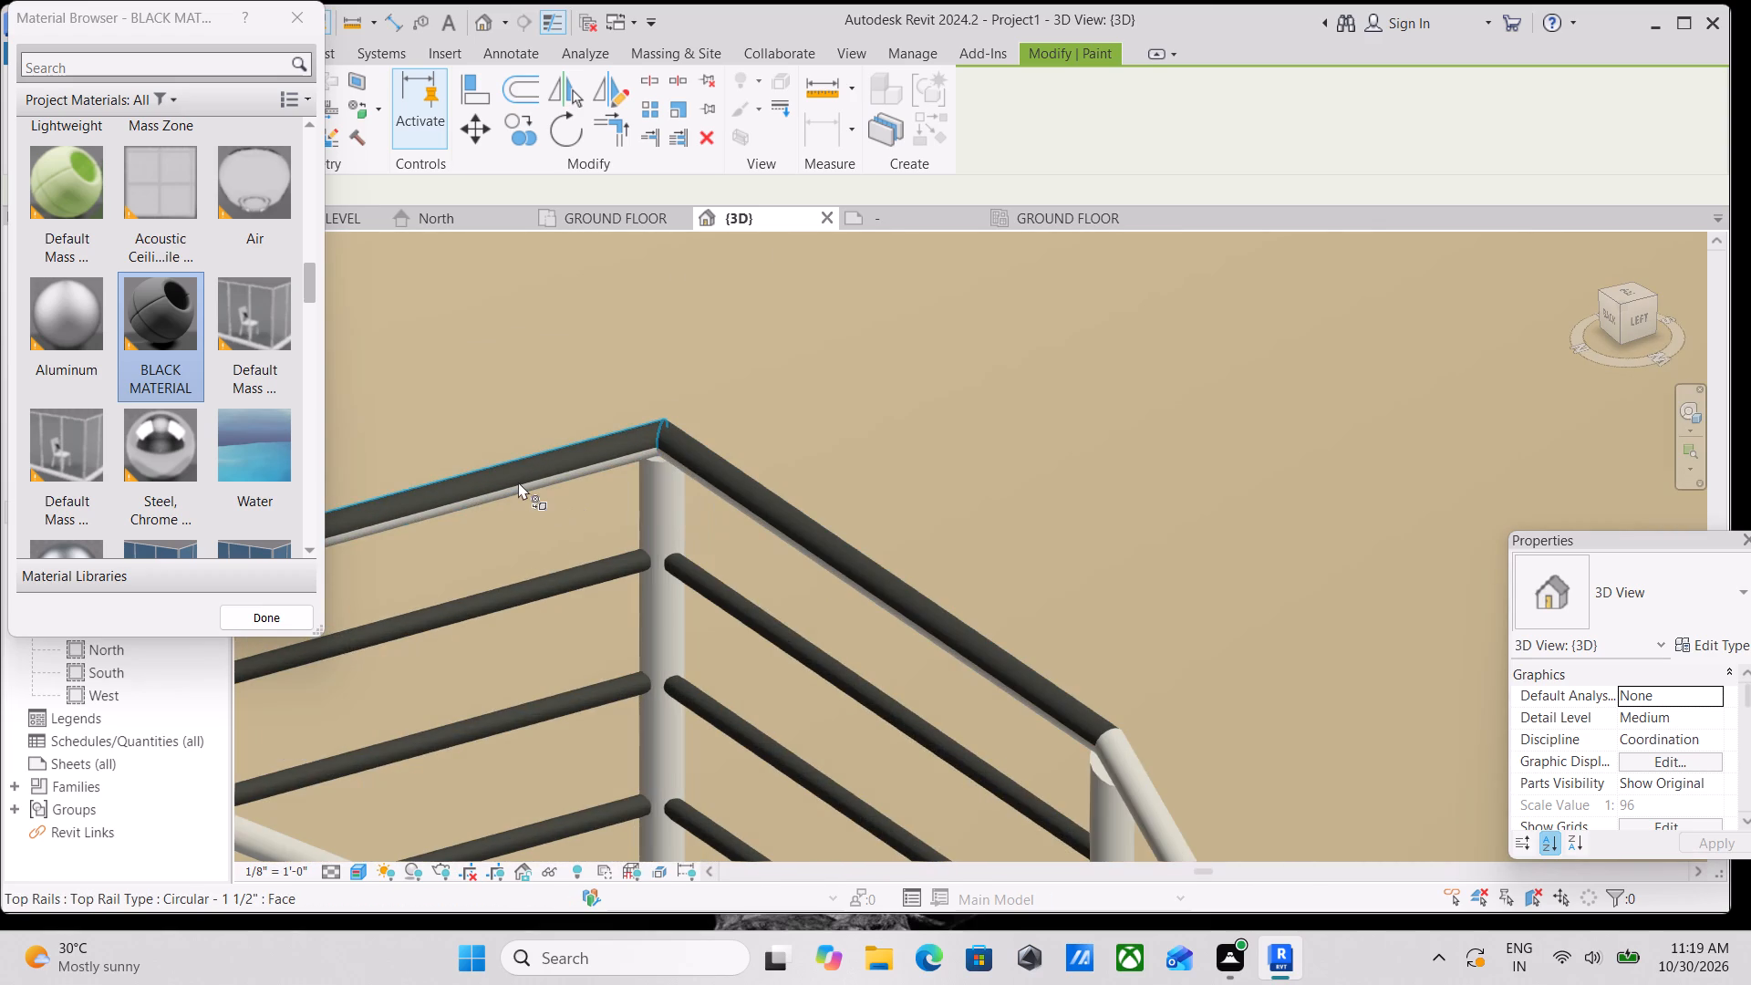
click(518, 487)
Paint the outer railing's top rail along the flight descending from the landing with BLACK MATERIAL.
middle_drag(706, 499, 368, 308)
scroll(722, 532, down, 2)
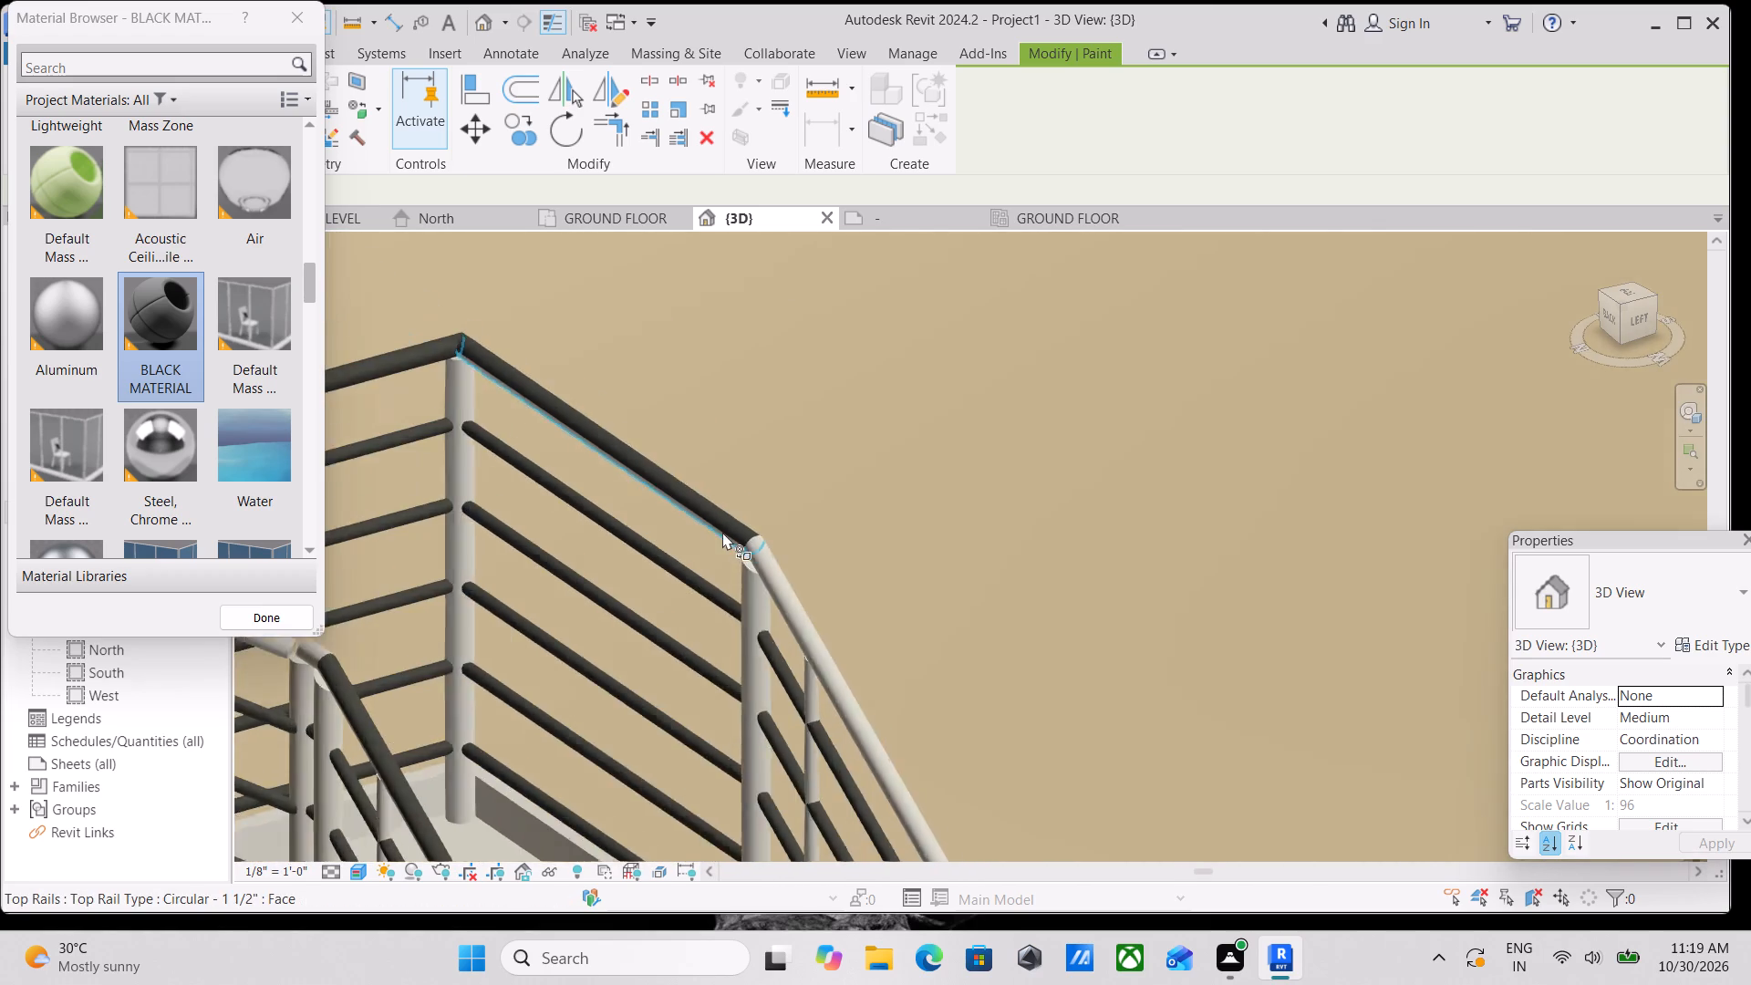
scroll(722, 532, down, 4)
middle_drag(746, 531, 855, 316)
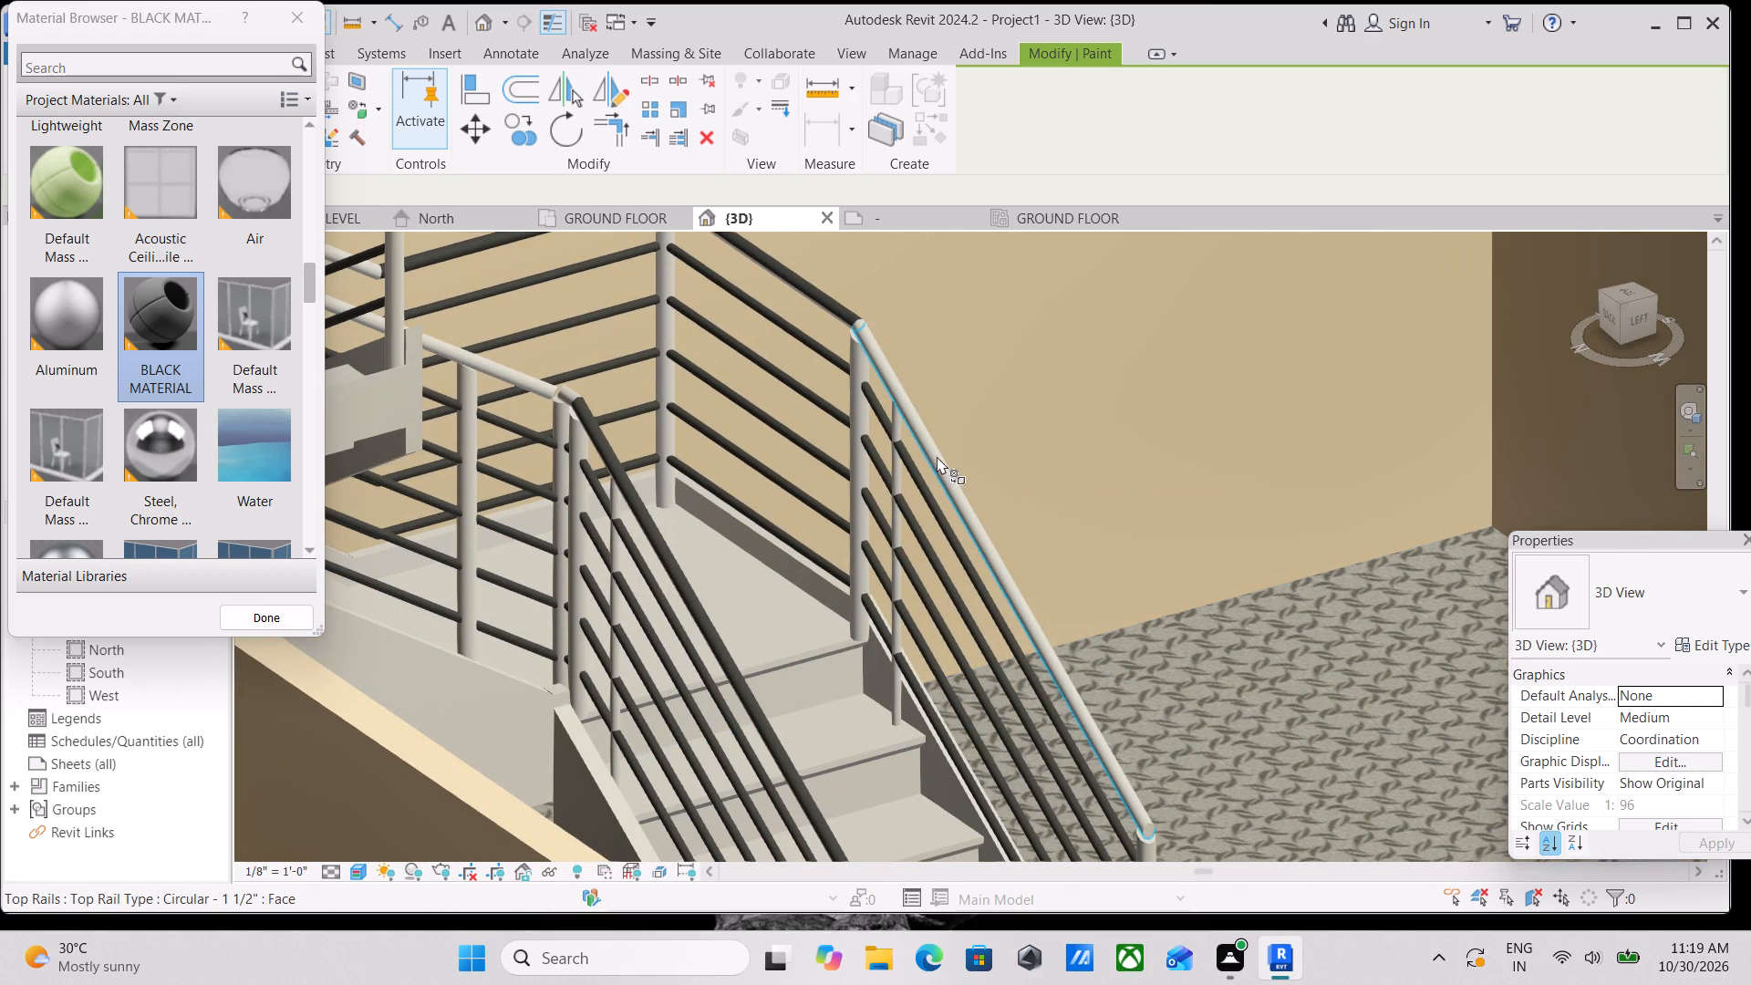
scroll(938, 457, up, 4)
click(962, 513)
scroll(958, 495, up, 3)
scroll(958, 495, down, 1)
middle_drag(958, 495, 981, 684)
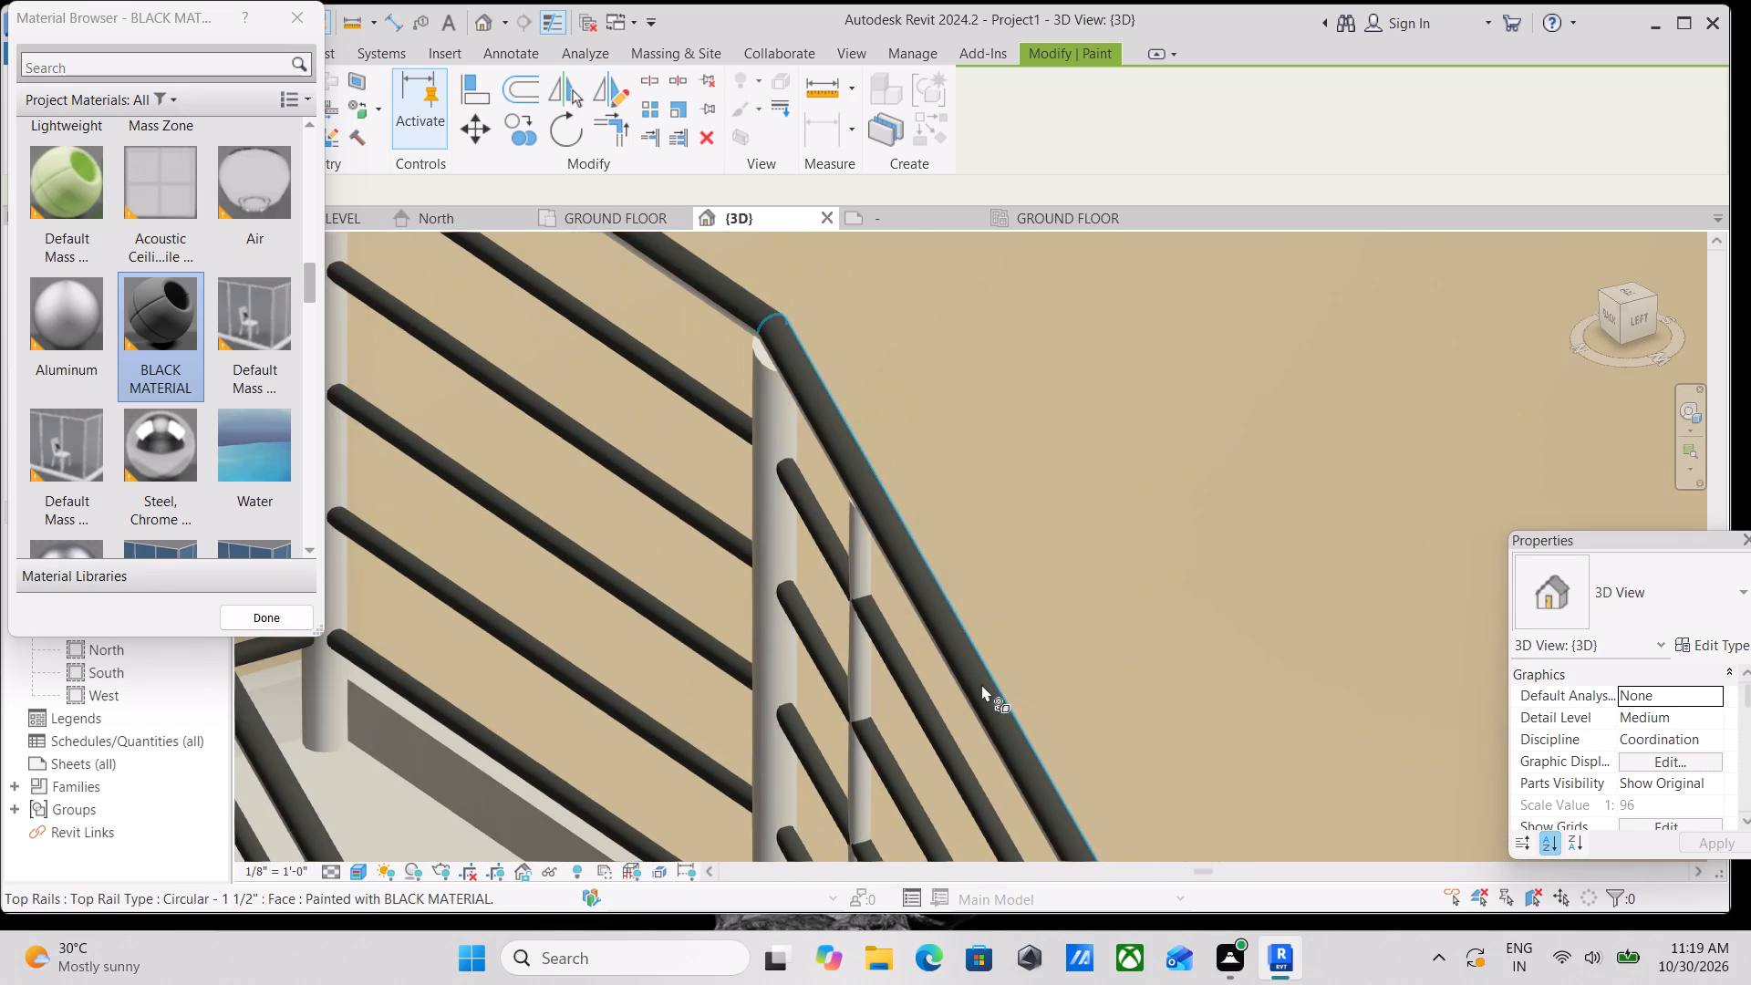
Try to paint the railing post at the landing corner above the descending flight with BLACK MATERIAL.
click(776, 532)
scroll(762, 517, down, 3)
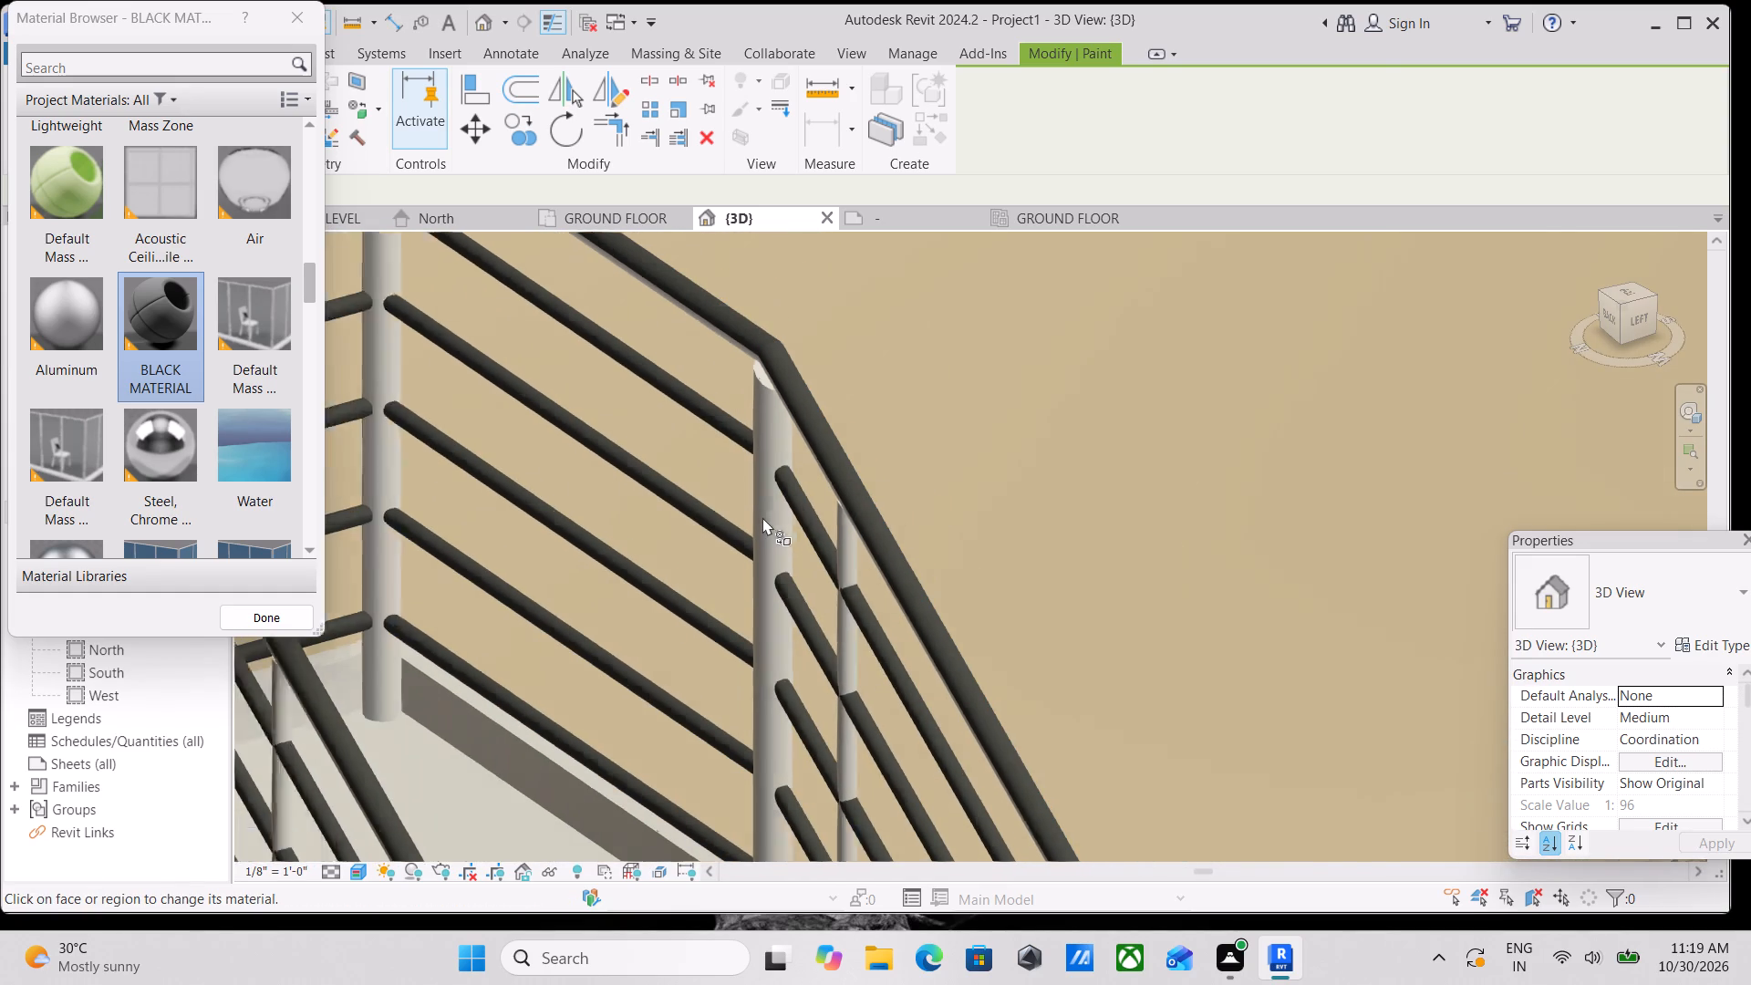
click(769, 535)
Paint the end faces of both top rails at the foot of the lower flight with BLACK MATERIAL and finish painting.
scroll(769, 535, down, 7)
middle_drag(769, 536, 840, 303)
scroll(966, 584, up, 11)
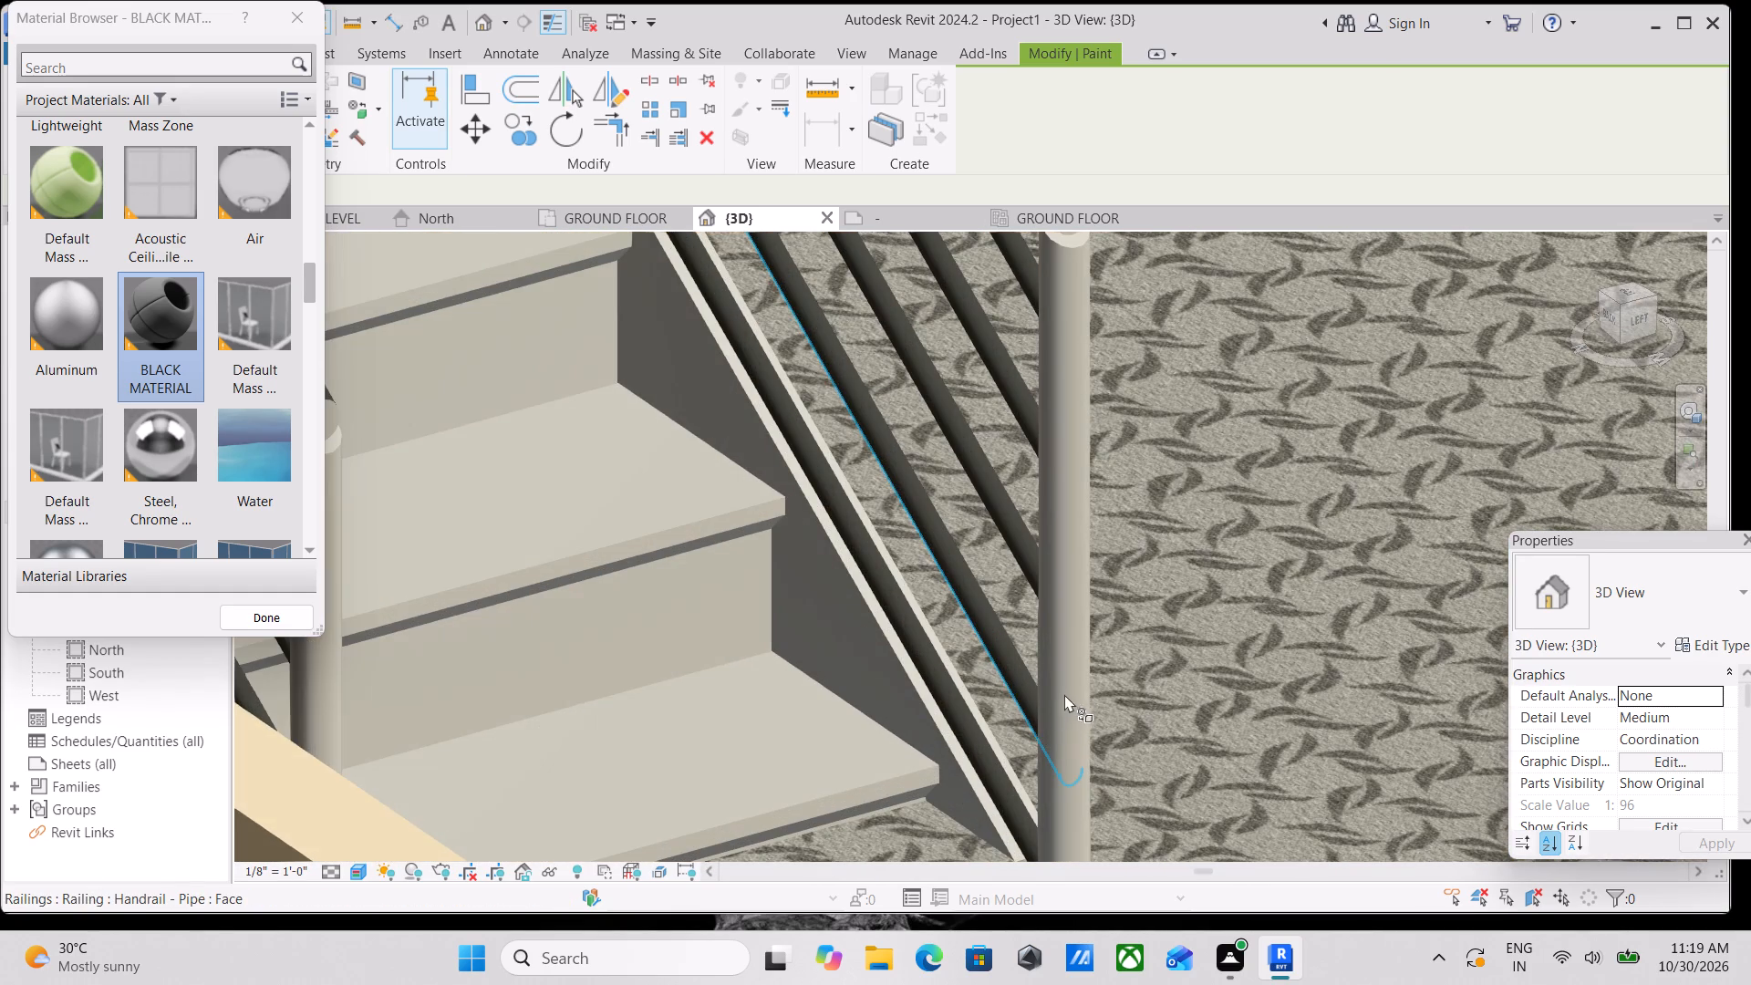
scroll(1078, 628, down, 3)
middle_drag(1073, 660, 1066, 711)
scroll(1058, 406, up, 3)
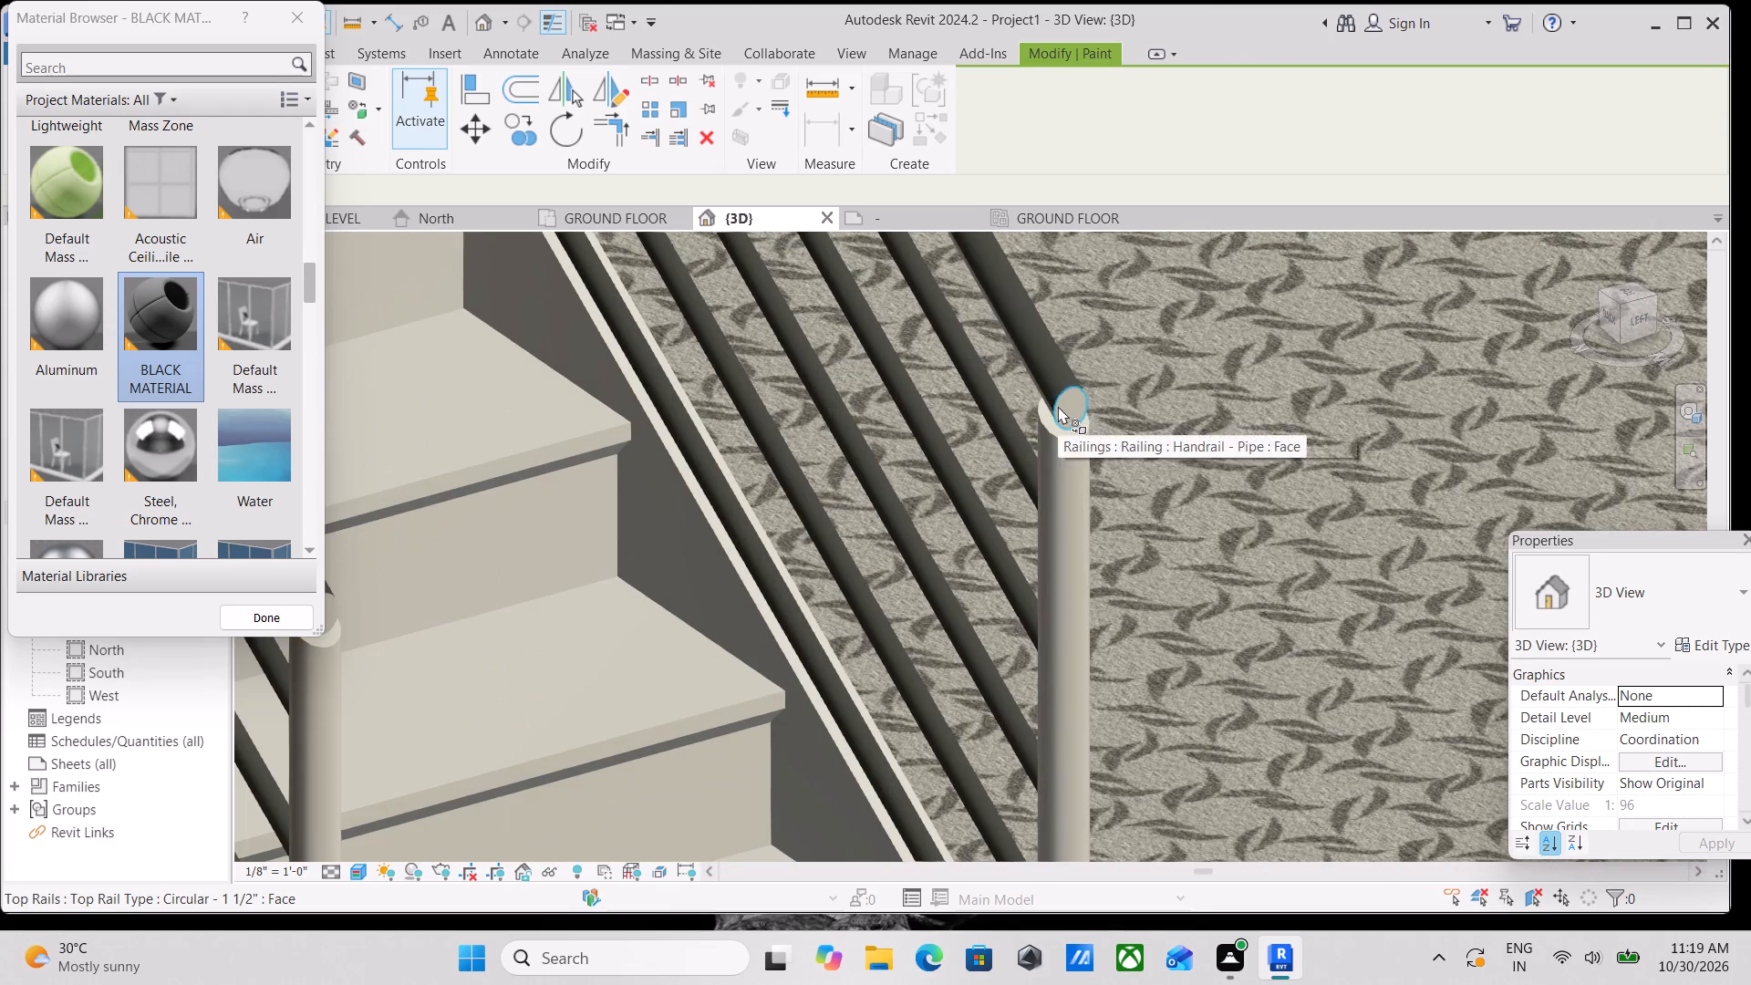
click(1058, 406)
scroll(1062, 451, up, 4)
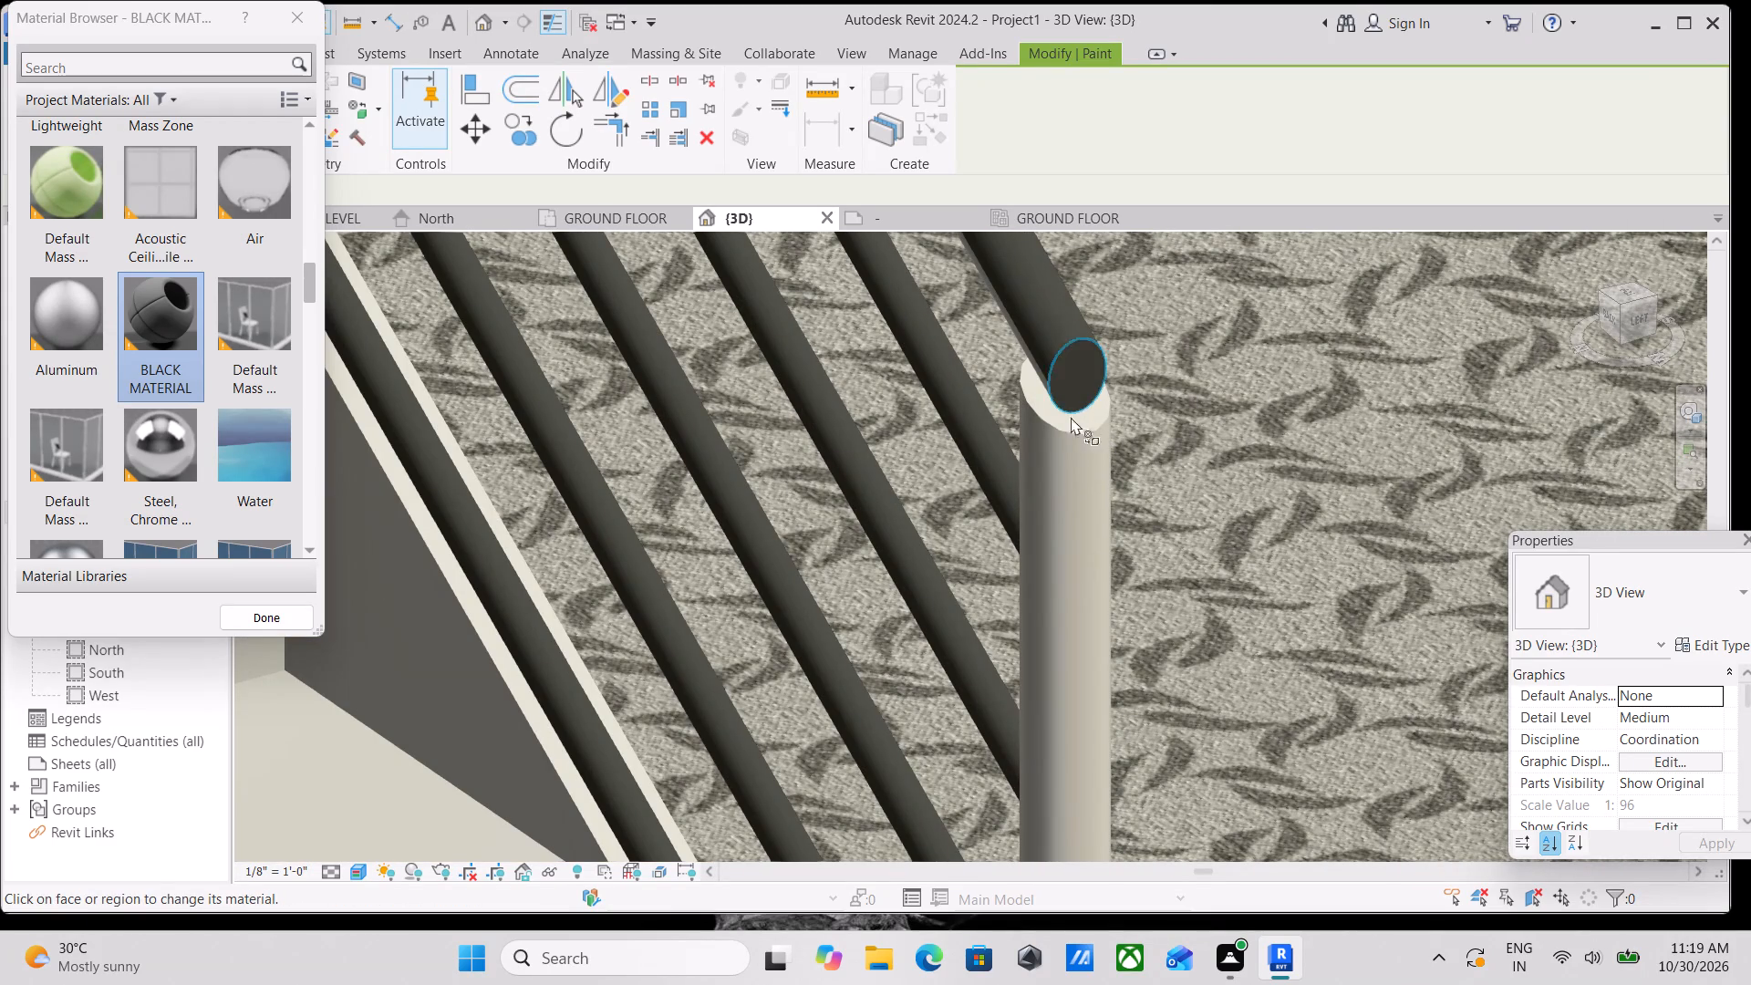
scroll(1025, 393, down, 9)
middle_drag(1052, 526, 1056, 472)
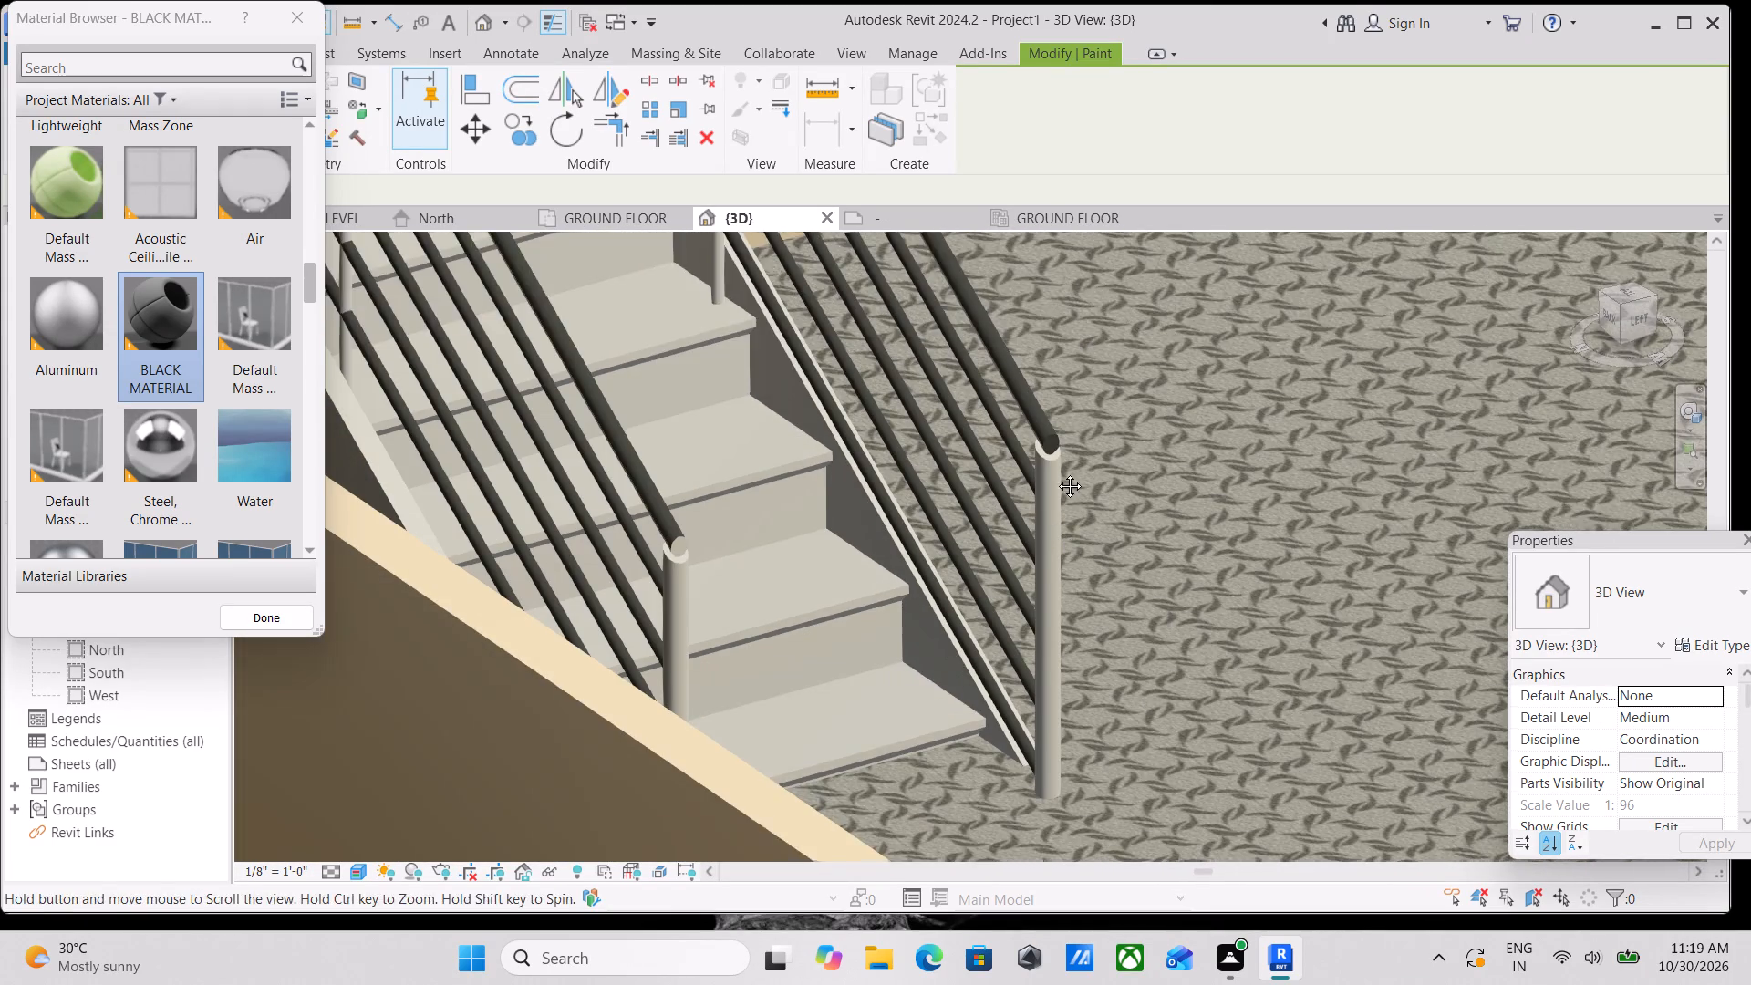
middle_drag(1056, 472, 1064, 396)
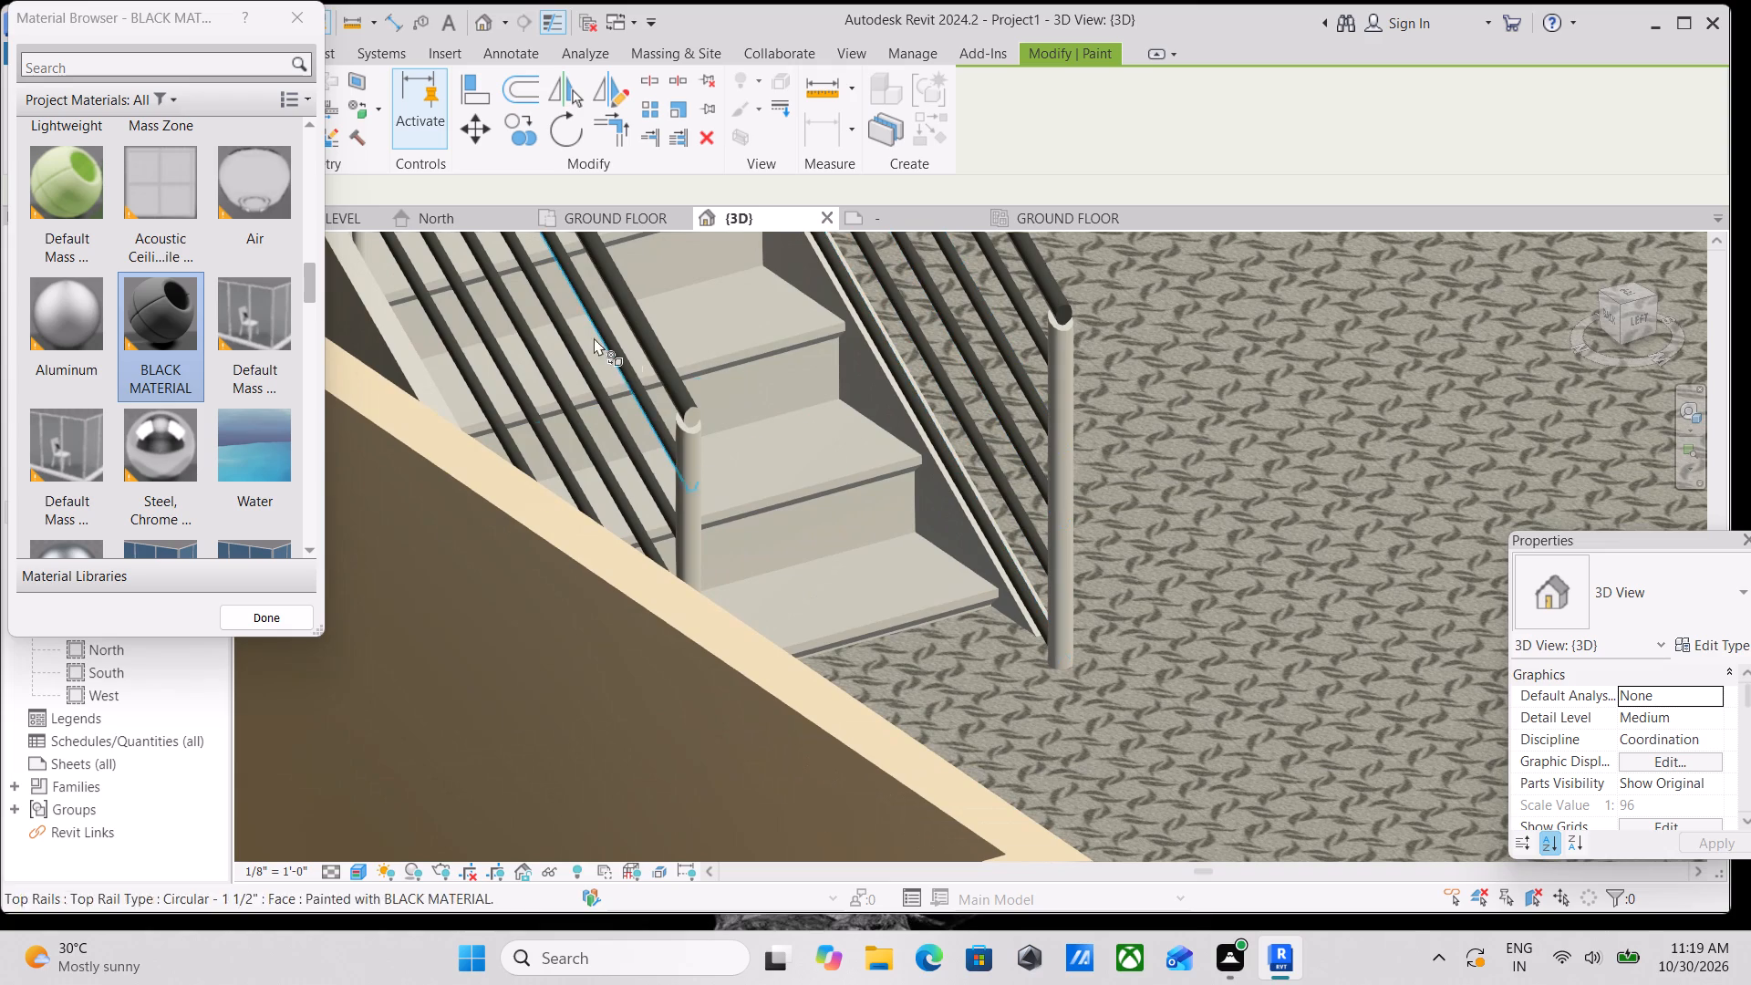
click(691, 411)
scroll(701, 453, up, 4)
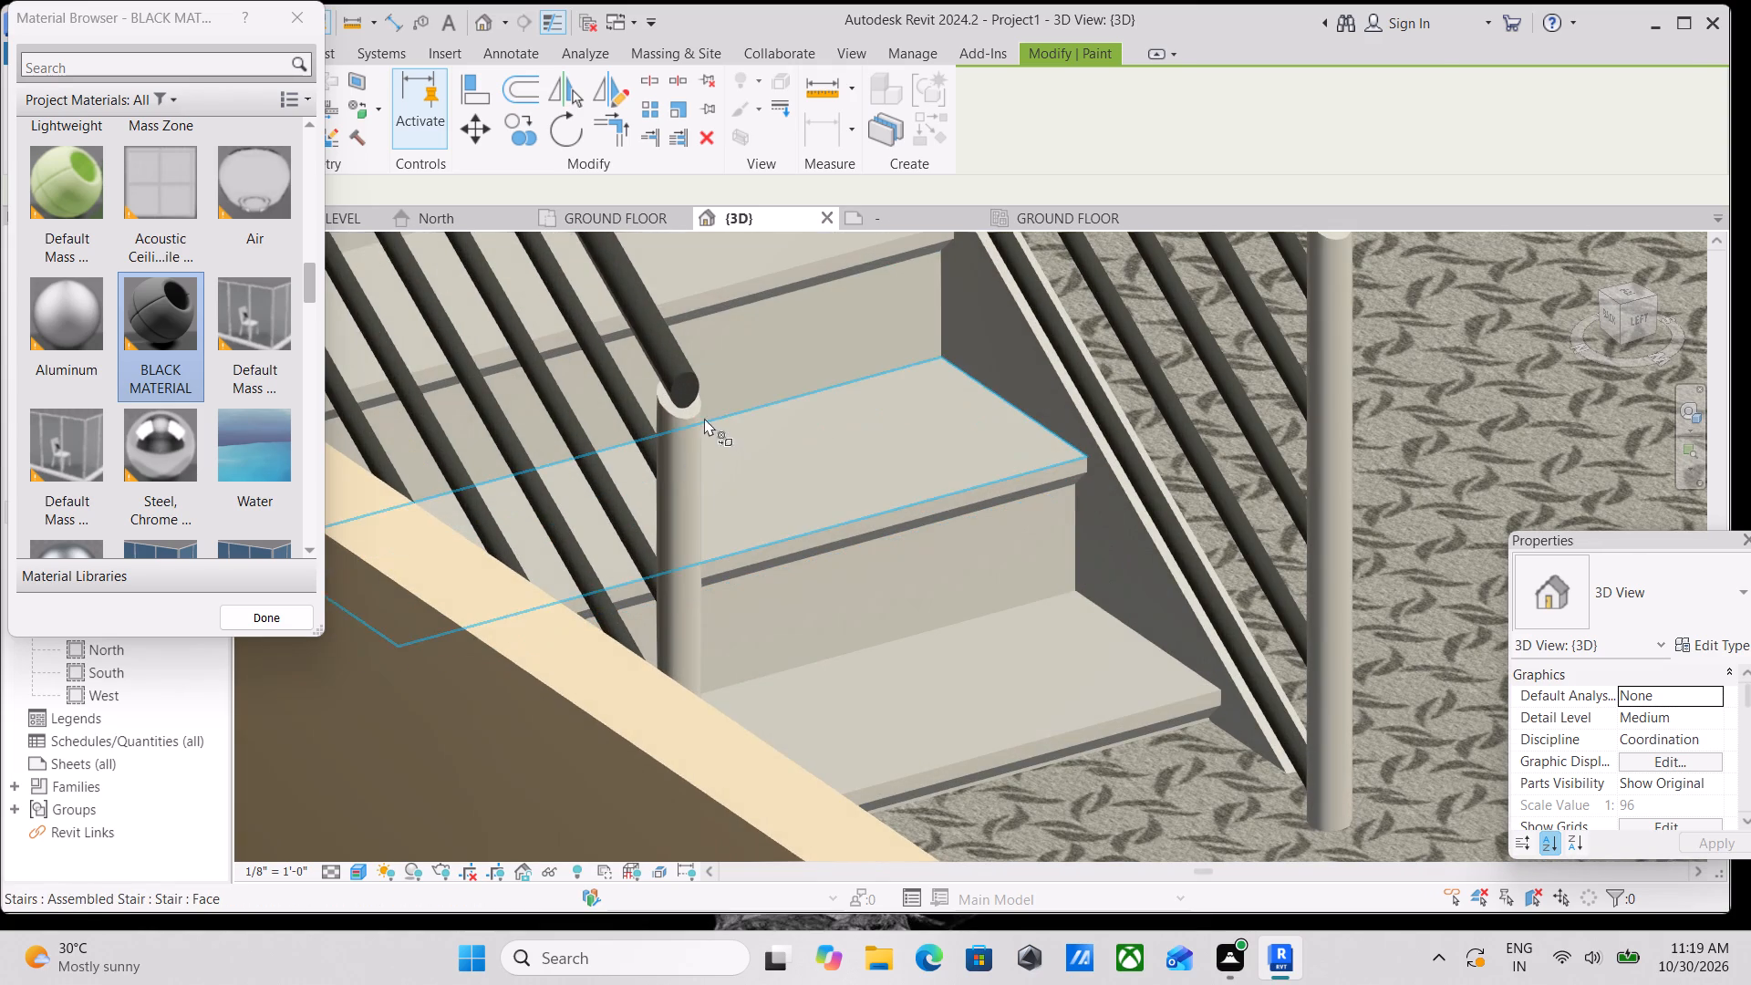
scroll(680, 466, up, 3)
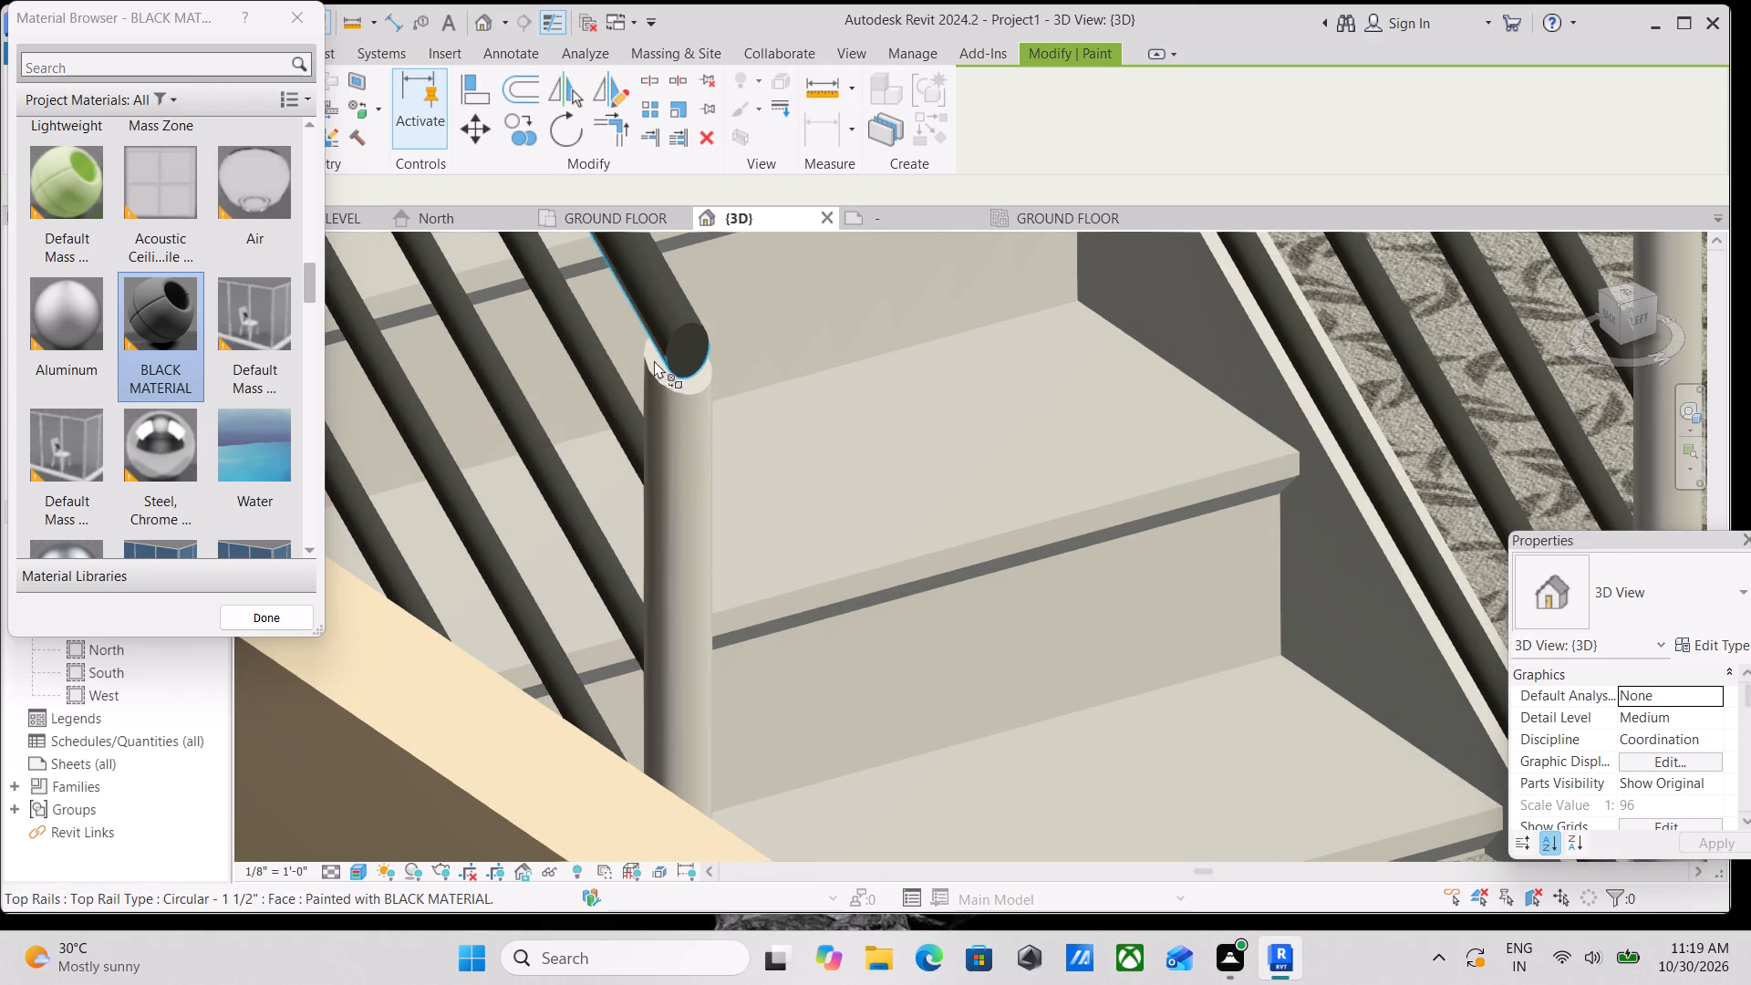
scroll(691, 406, down, 4)
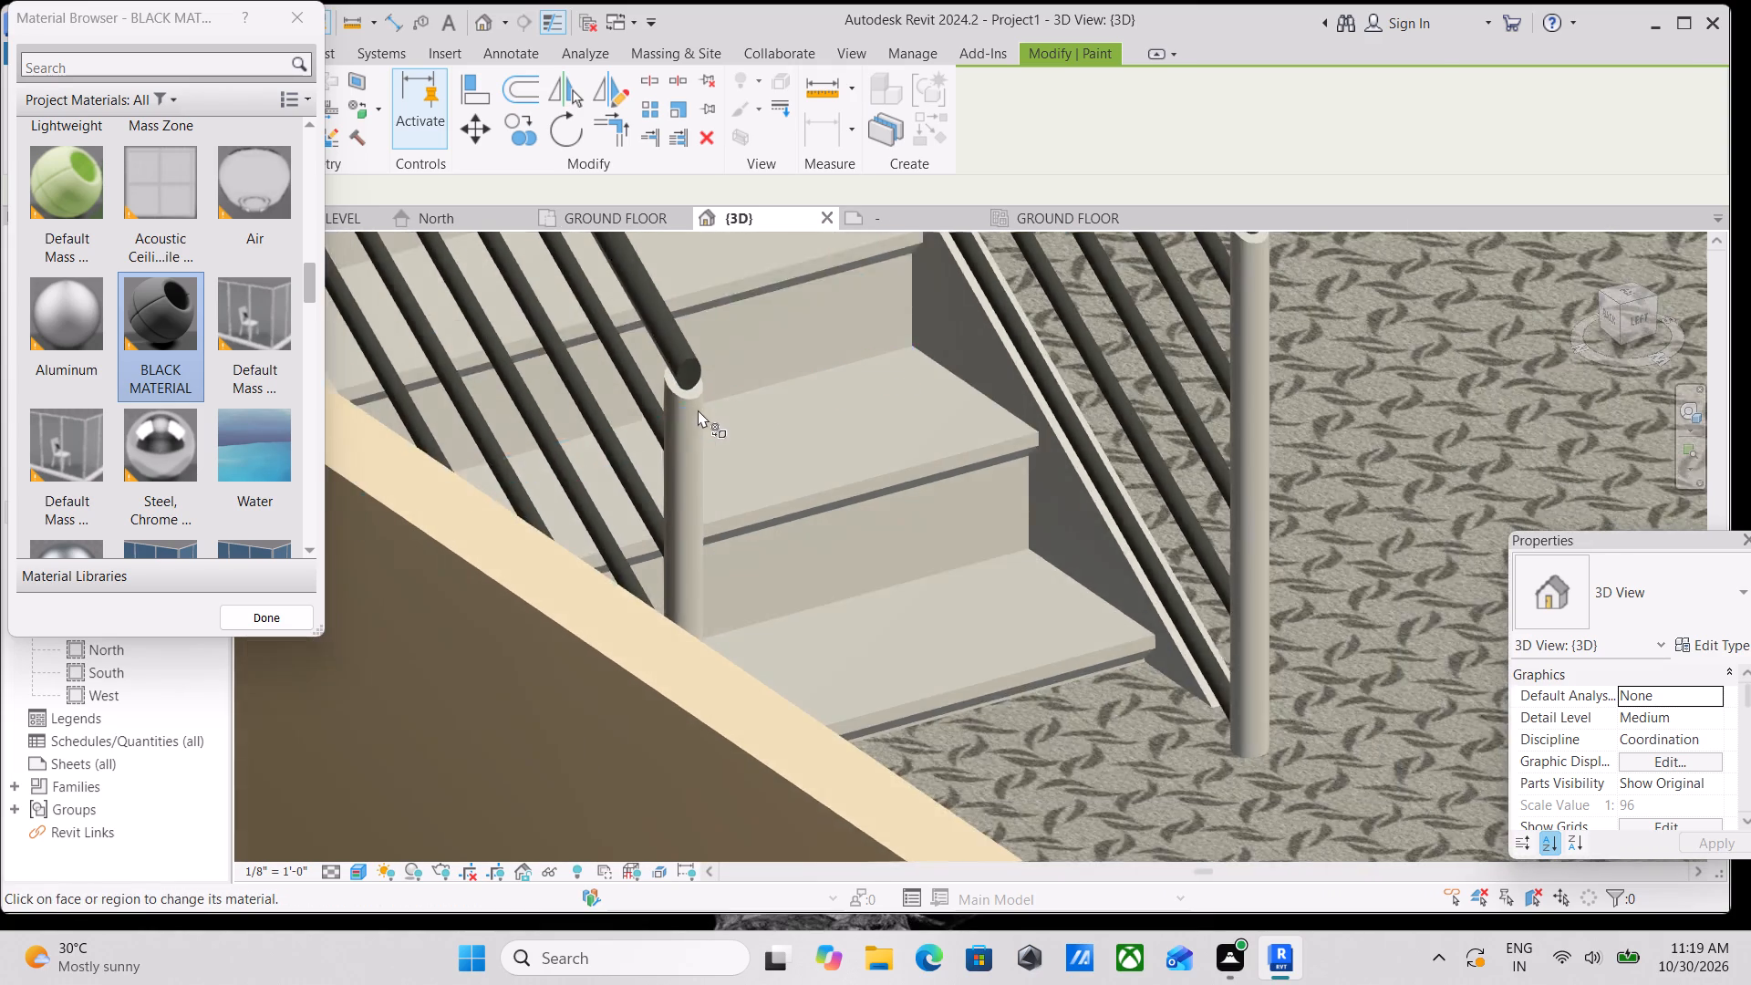
scroll(698, 410, down, 3)
click(300, 12)
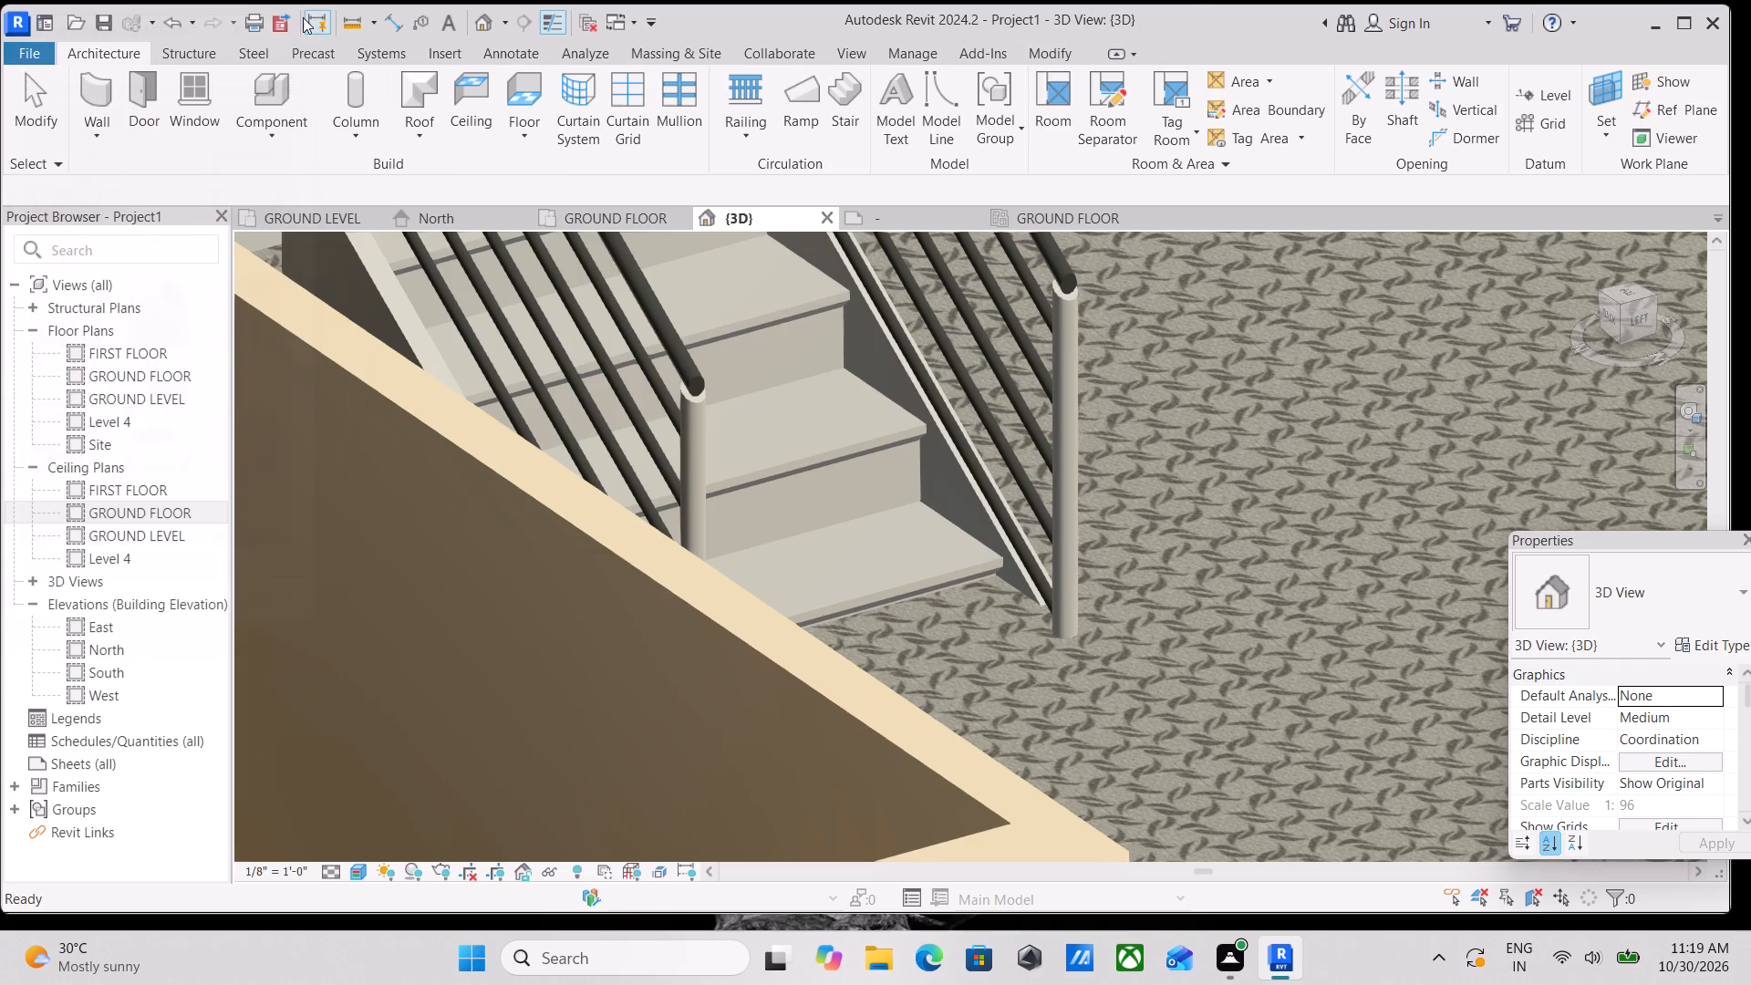
Restart Paint and examine the stair railings from the upper landing down to the foot of the lower flight for unpainted parts.
scroll(665, 383, down, 1)
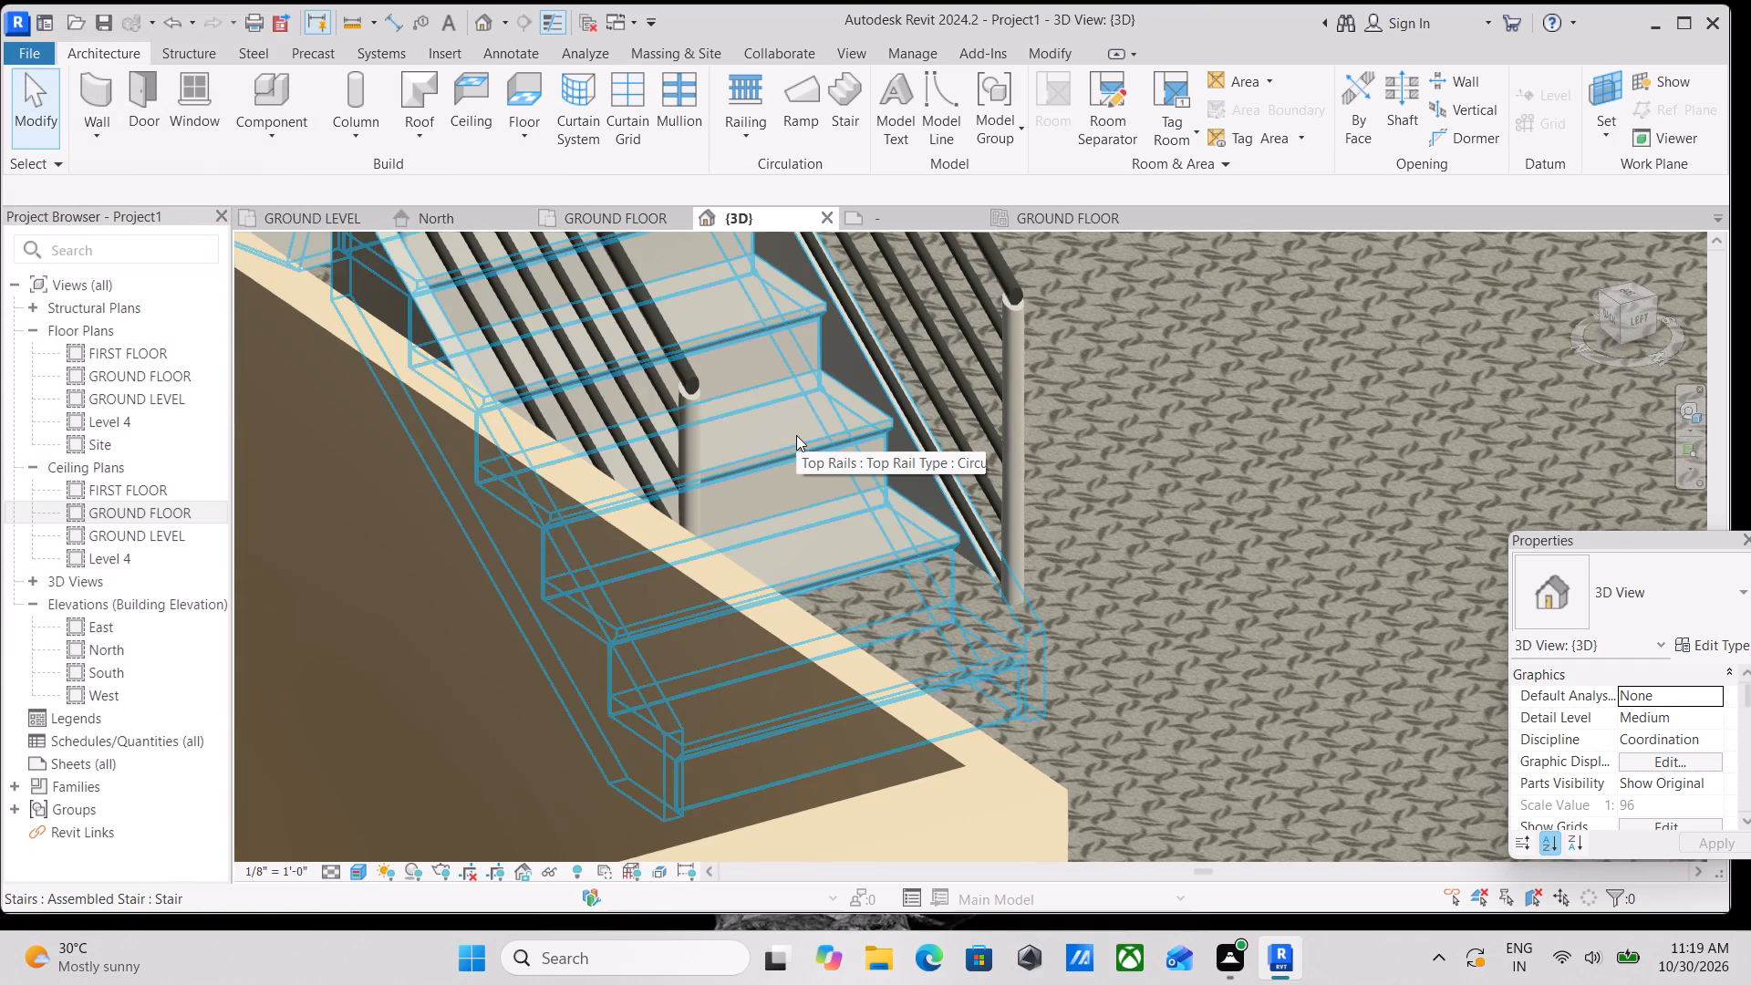
text(pt)
scroll(800, 426, down, 2)
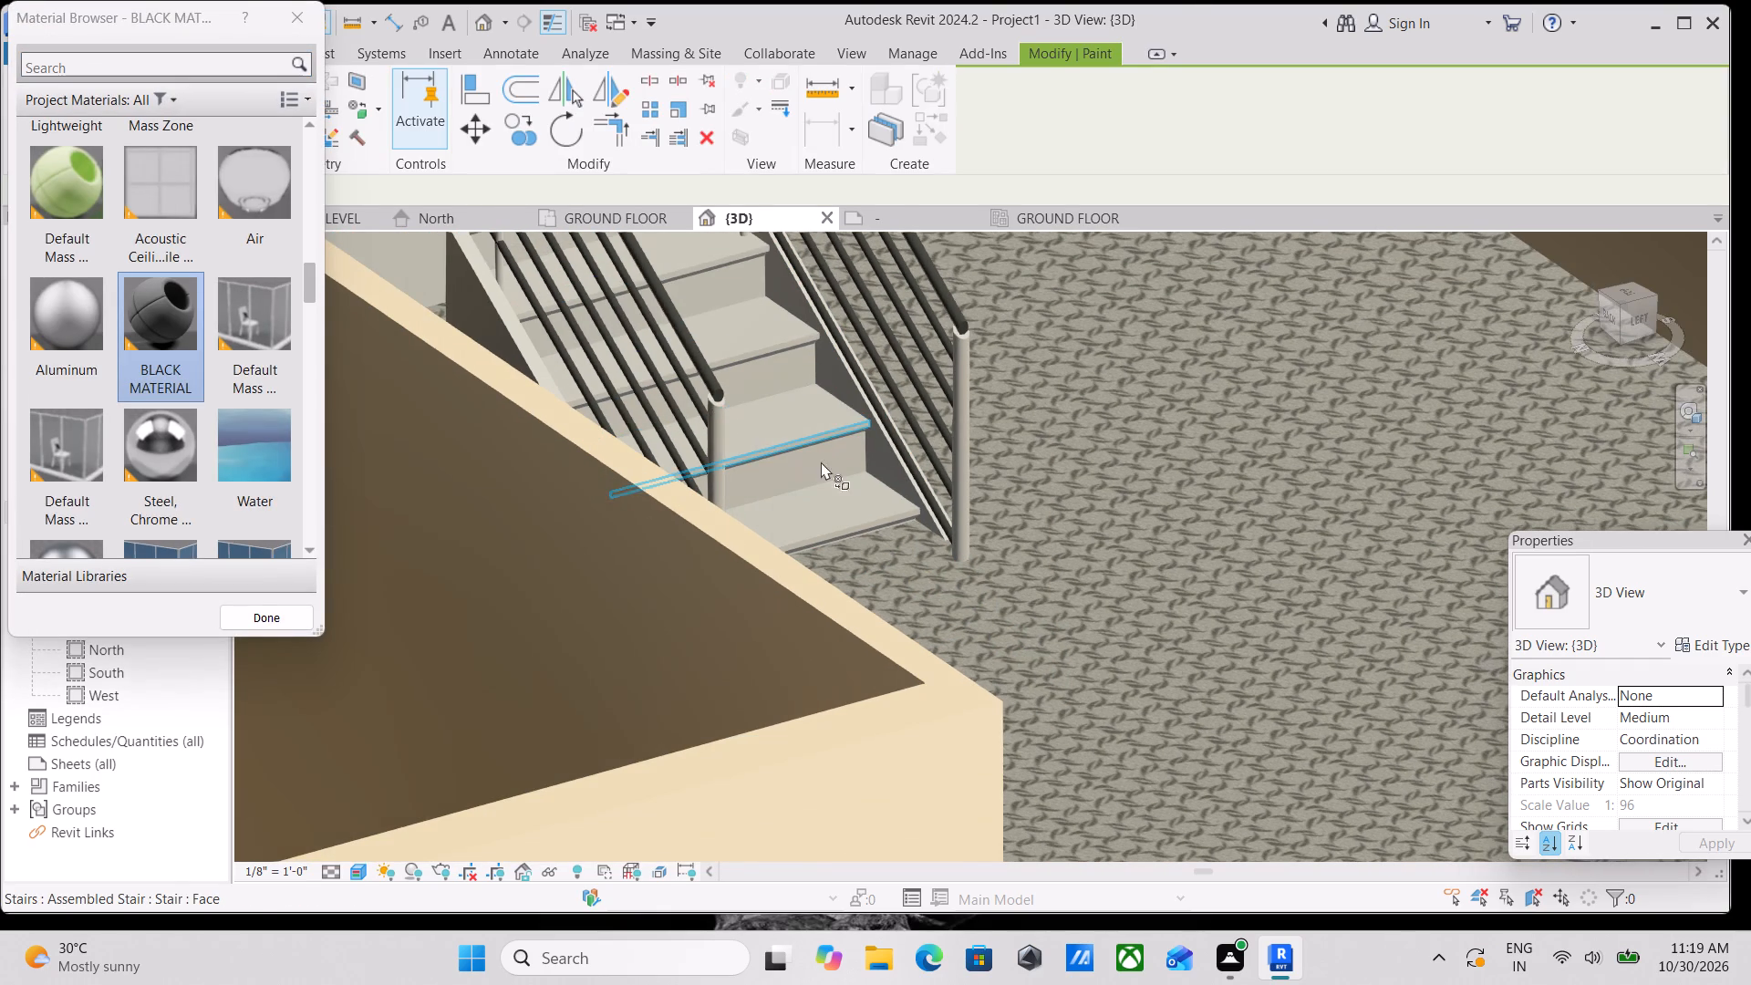
shift+middle_drag(827, 473, 655, 513)
shift+scroll(653, 513, up, 1)
scroll(655, 513, down, 4)
middle_drag(655, 513, 1019, 358)
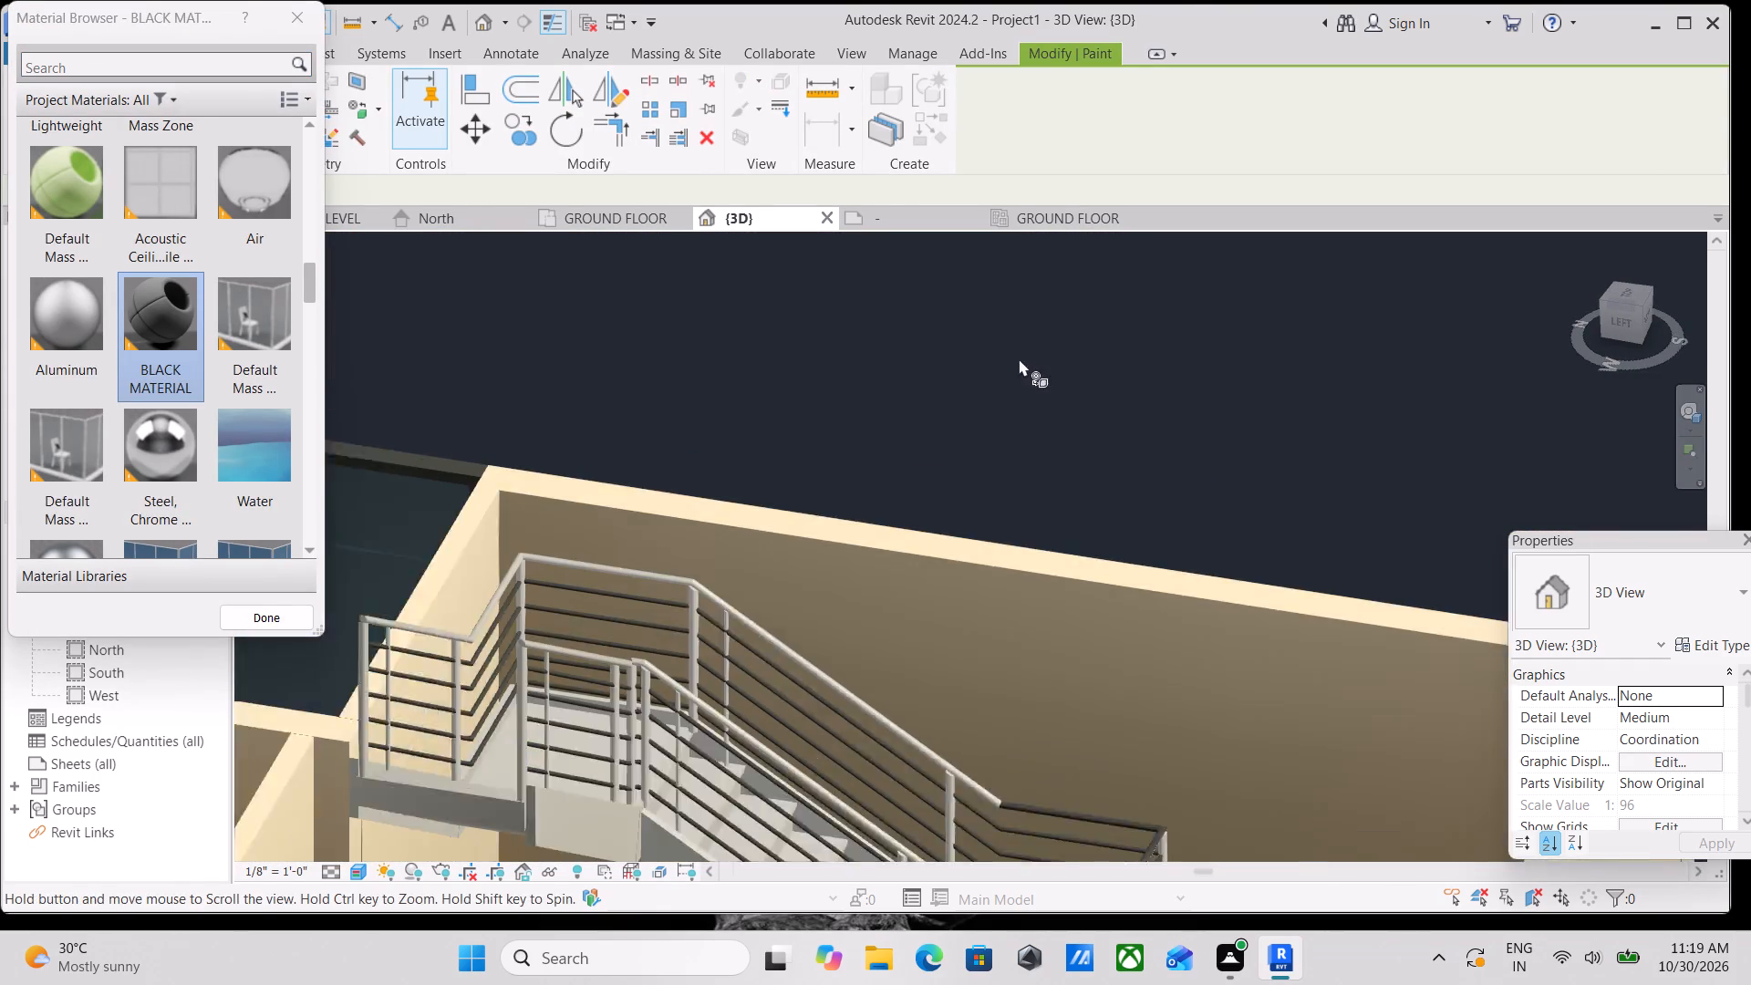
scroll(1015, 359, up, 1)
middle_drag(1019, 358, 999, 368)
scroll(779, 531, down, 3)
middle_drag(743, 550, 979, 339)
middle_drag(1102, 666, 1038, 485)
scroll(1285, 615, up, 3)
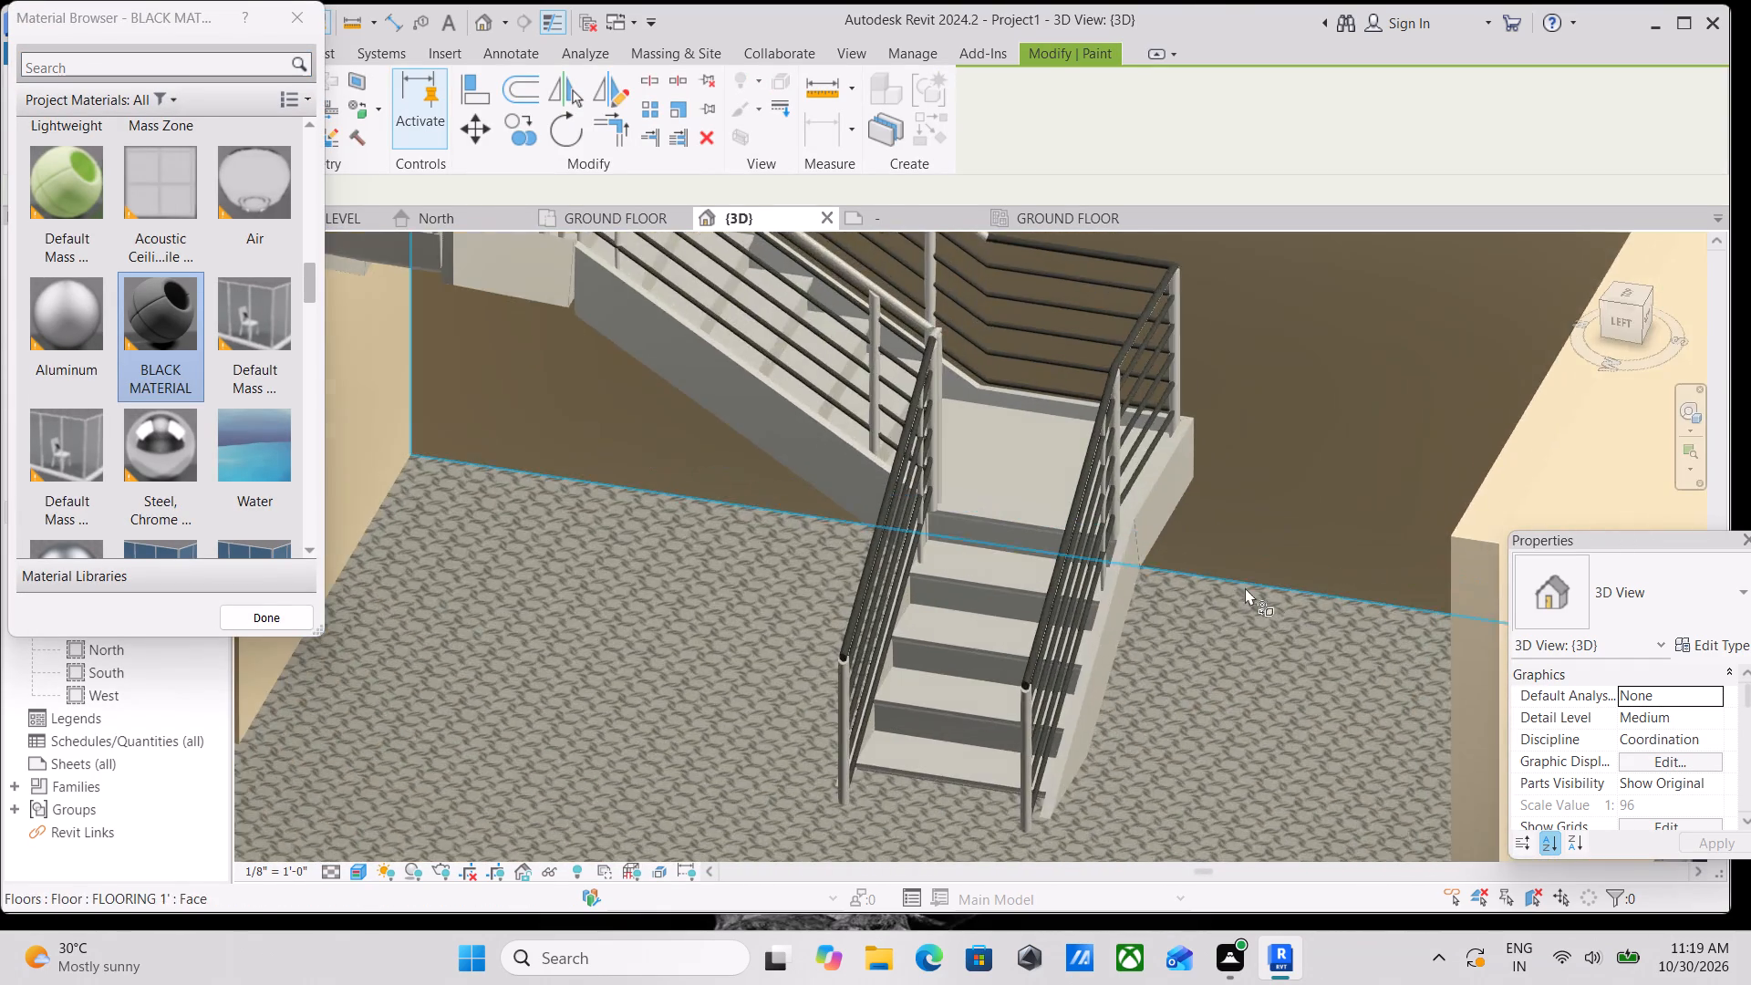
scroll(1061, 798, up, 13)
scroll(991, 700, down, 4)
middle_drag(991, 700, 984, 788)
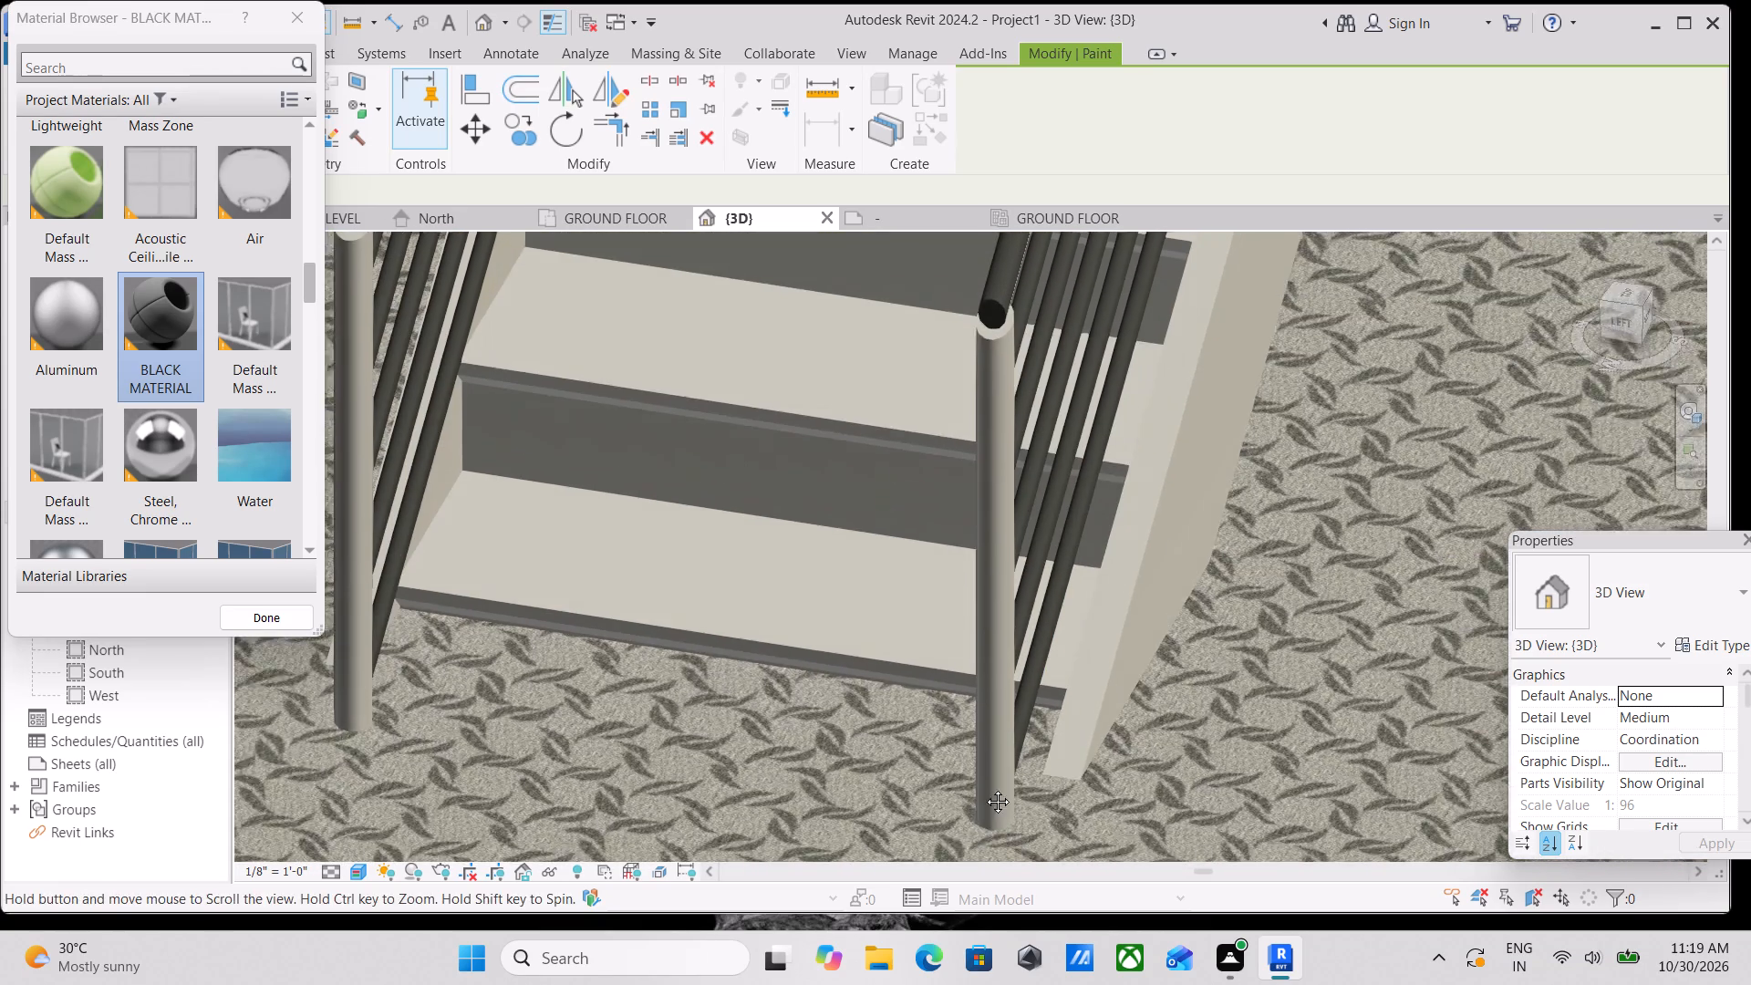
middle_drag(984, 788, 981, 835)
scroll(989, 465, up, 3)
scroll(1025, 554, down, 2)
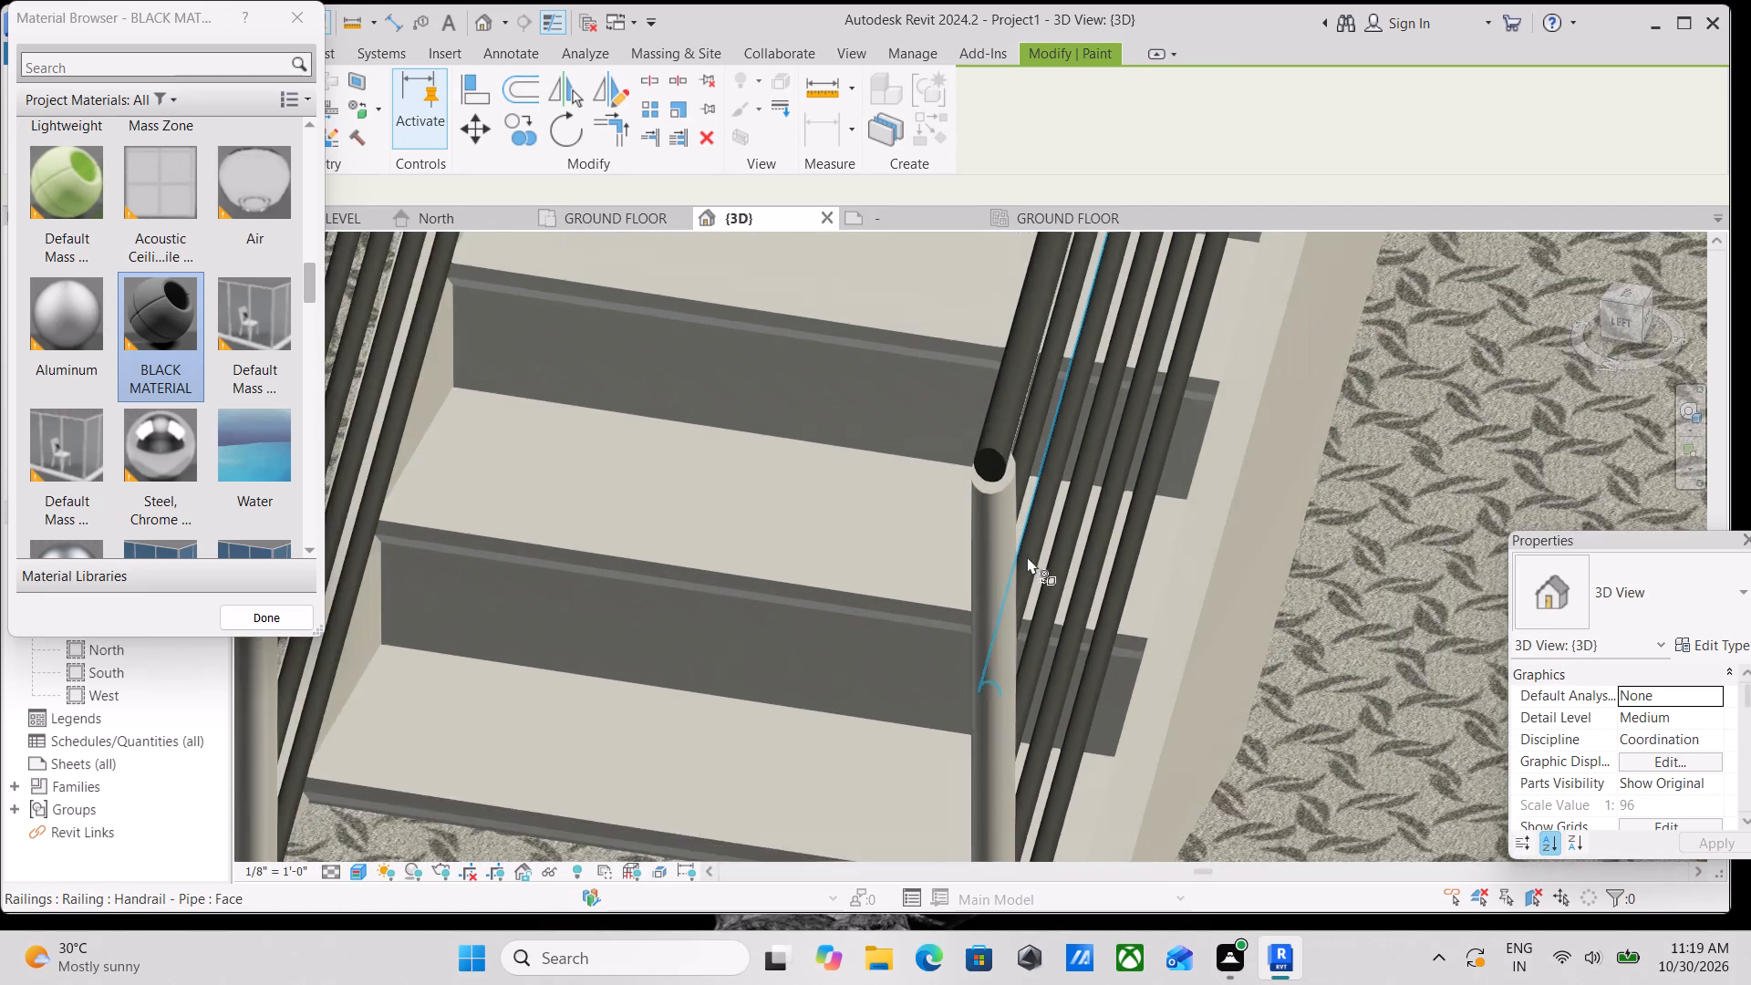
scroll(1027, 556, down, 2)
shift+middle_drag(1038, 555, 974, 544)
shift+scroll(974, 544, up, 1)
scroll(974, 544, down, 13)
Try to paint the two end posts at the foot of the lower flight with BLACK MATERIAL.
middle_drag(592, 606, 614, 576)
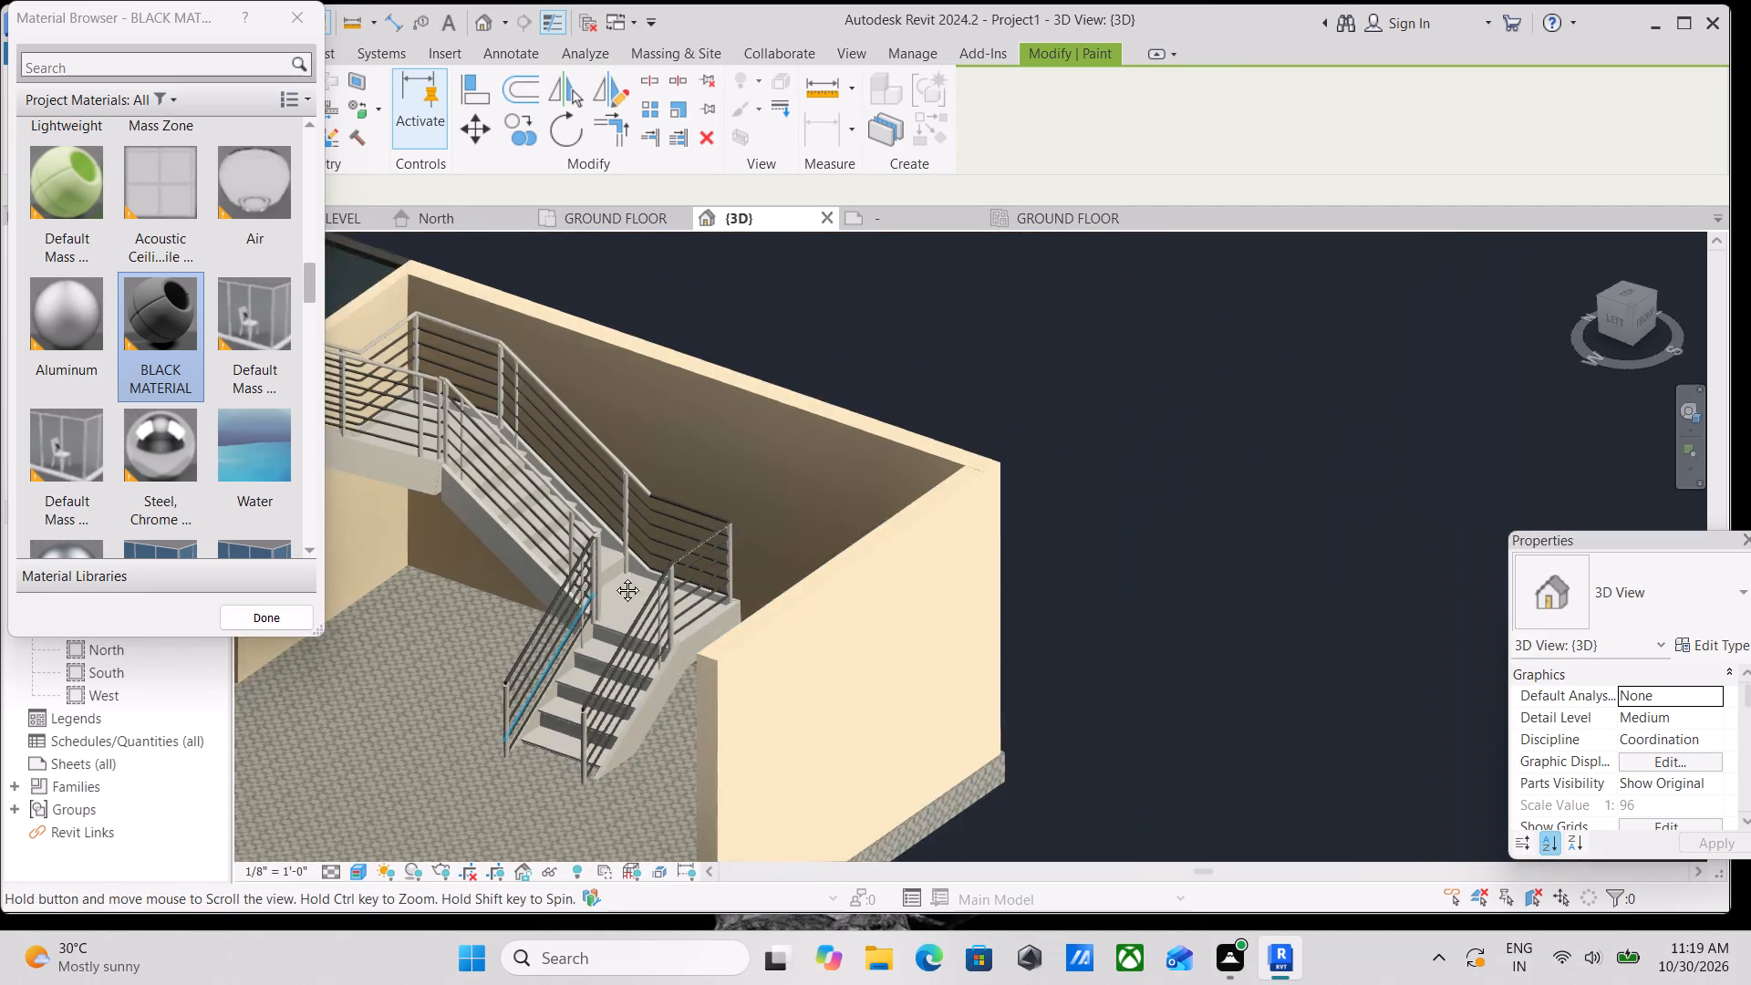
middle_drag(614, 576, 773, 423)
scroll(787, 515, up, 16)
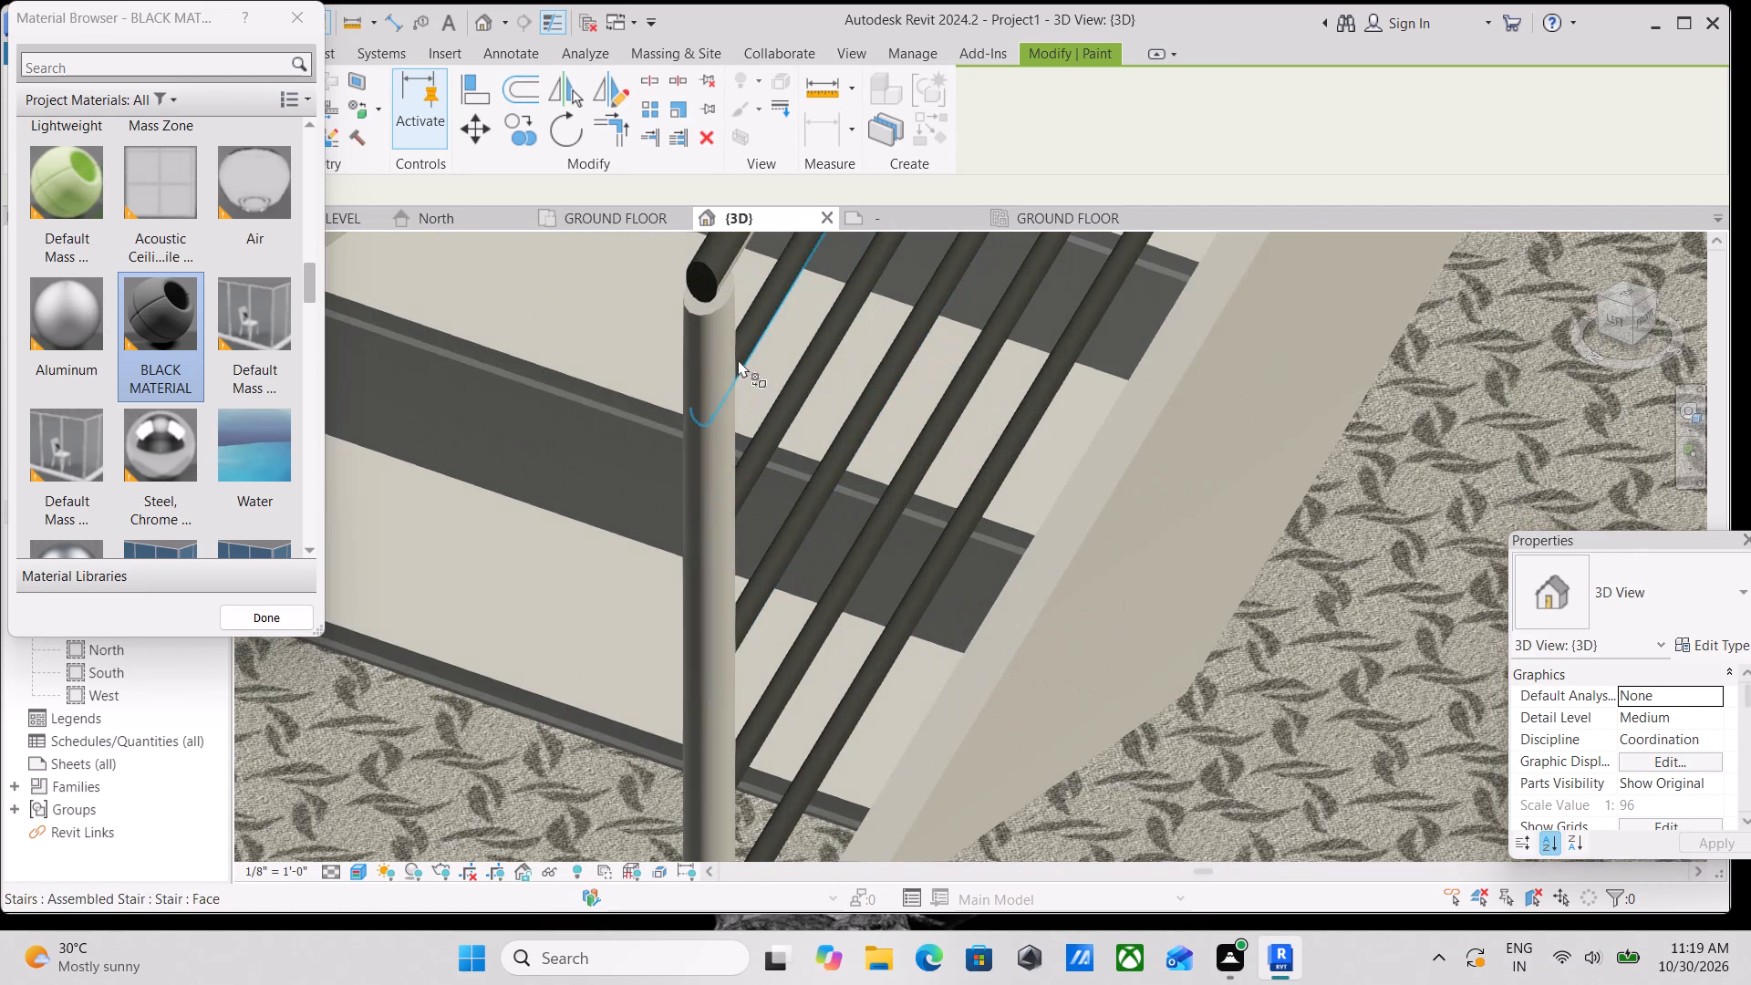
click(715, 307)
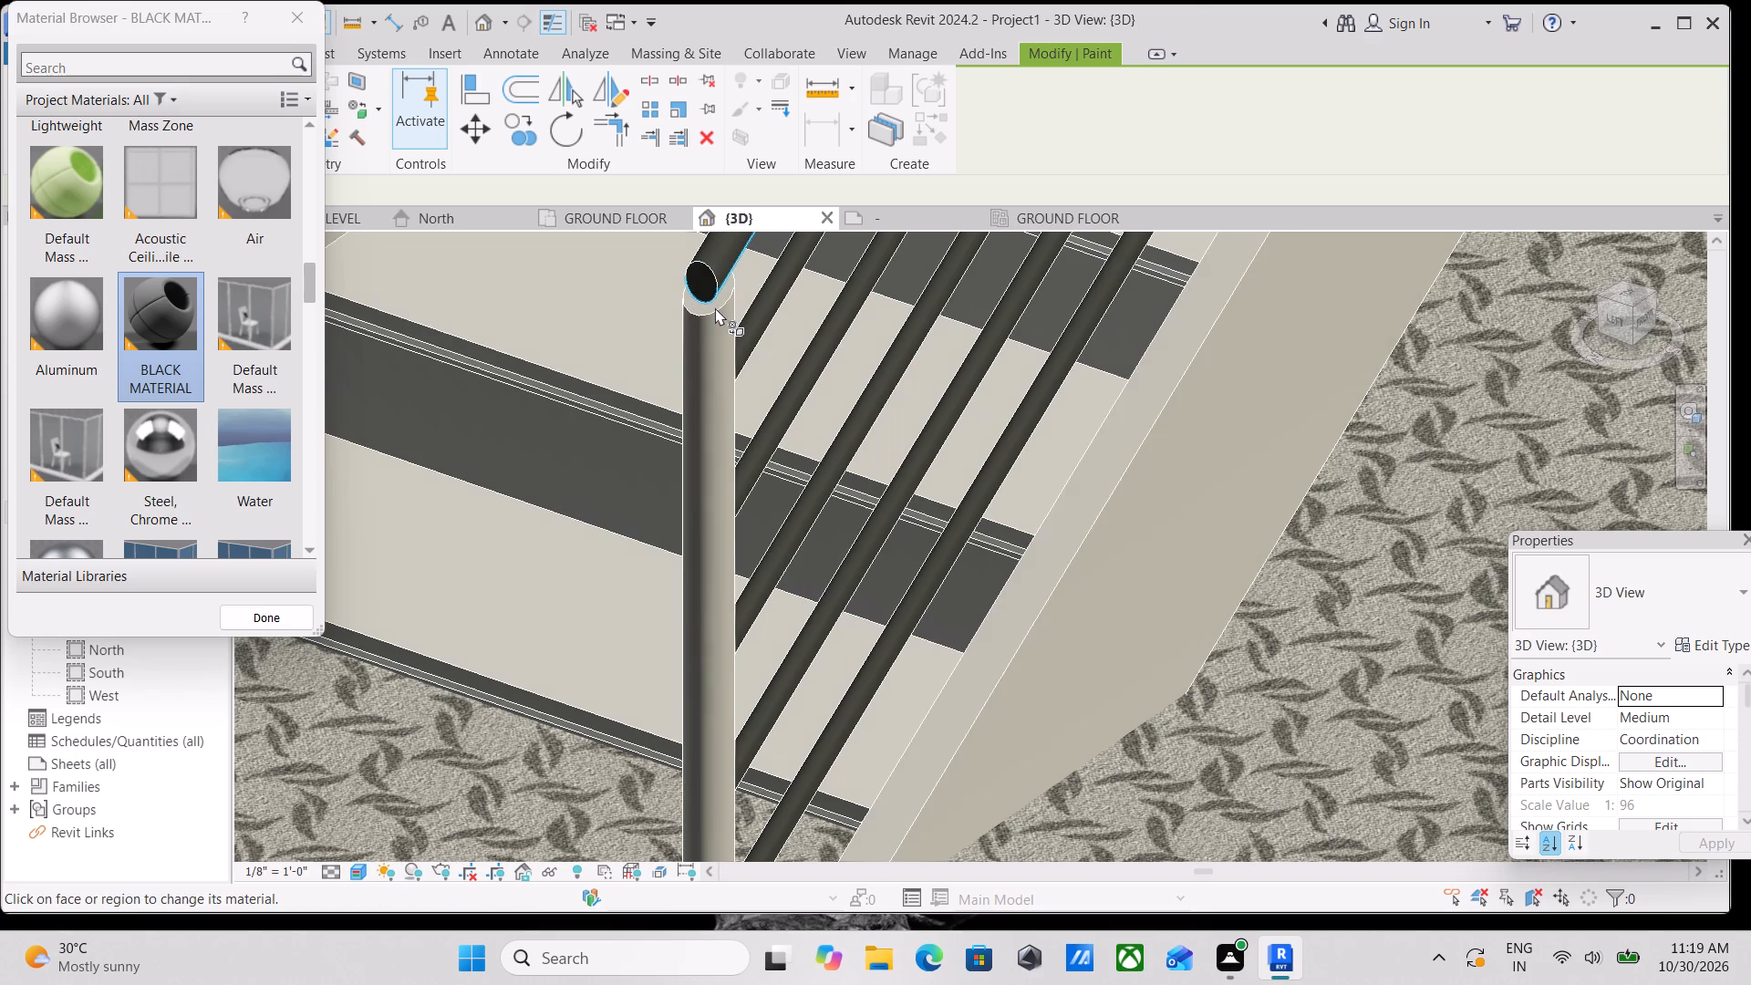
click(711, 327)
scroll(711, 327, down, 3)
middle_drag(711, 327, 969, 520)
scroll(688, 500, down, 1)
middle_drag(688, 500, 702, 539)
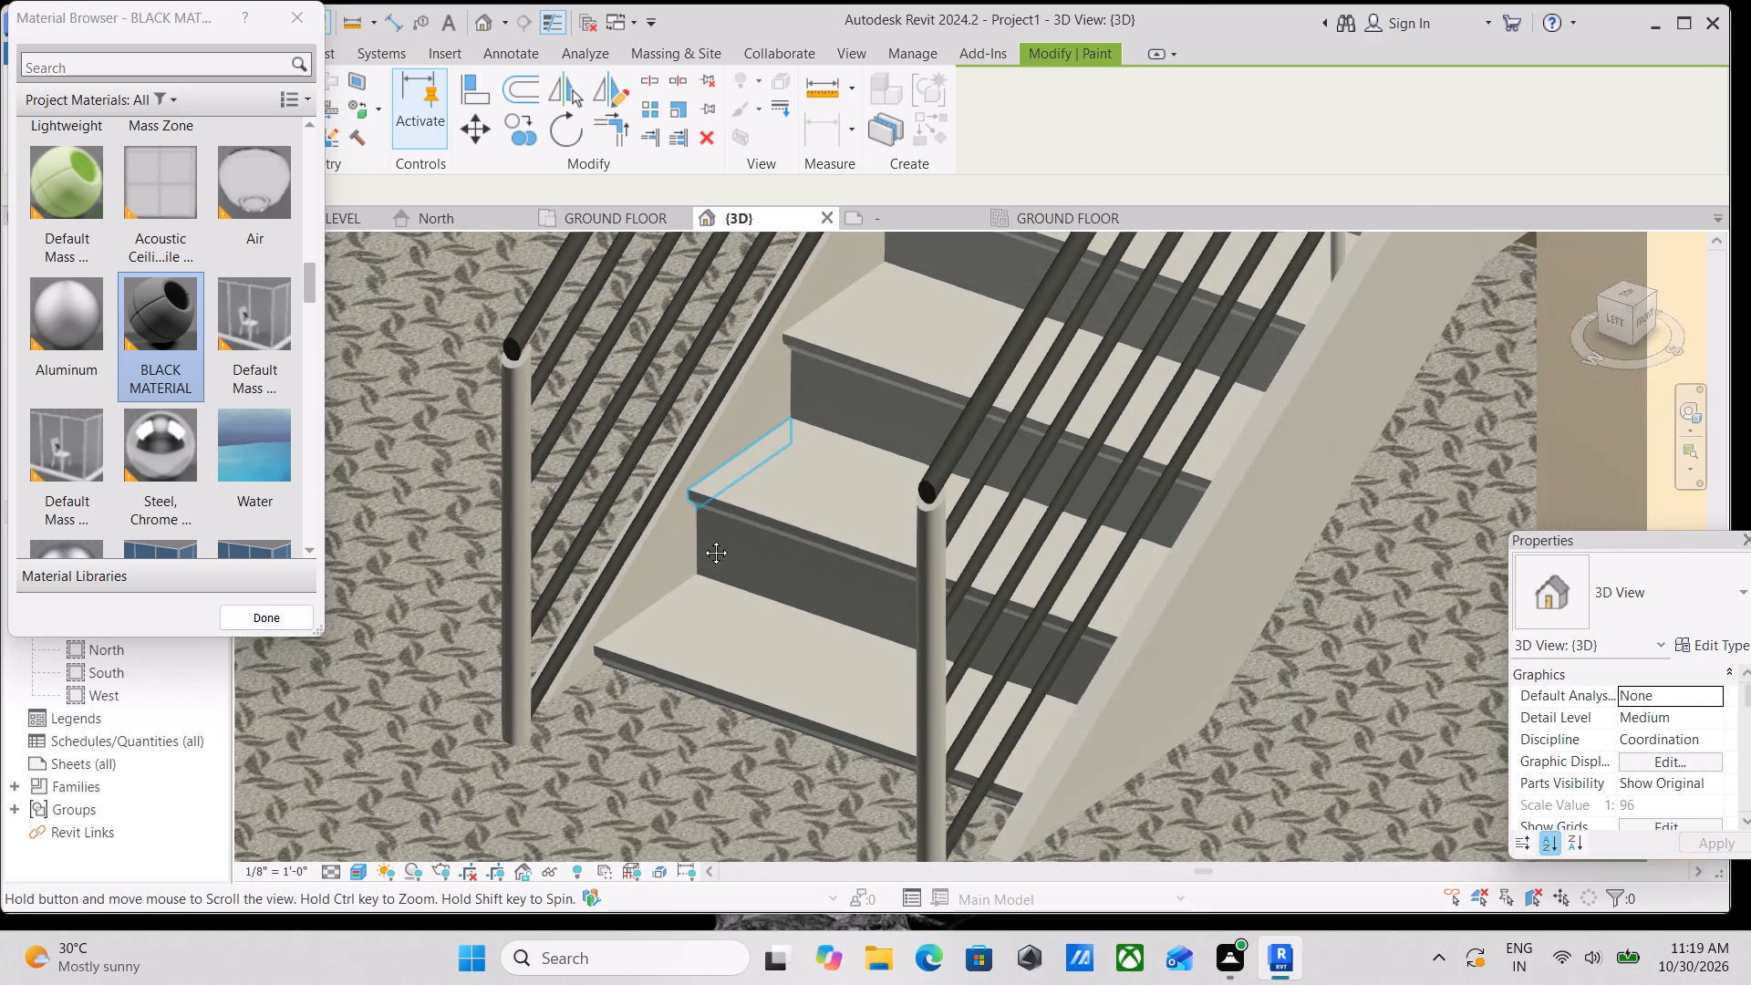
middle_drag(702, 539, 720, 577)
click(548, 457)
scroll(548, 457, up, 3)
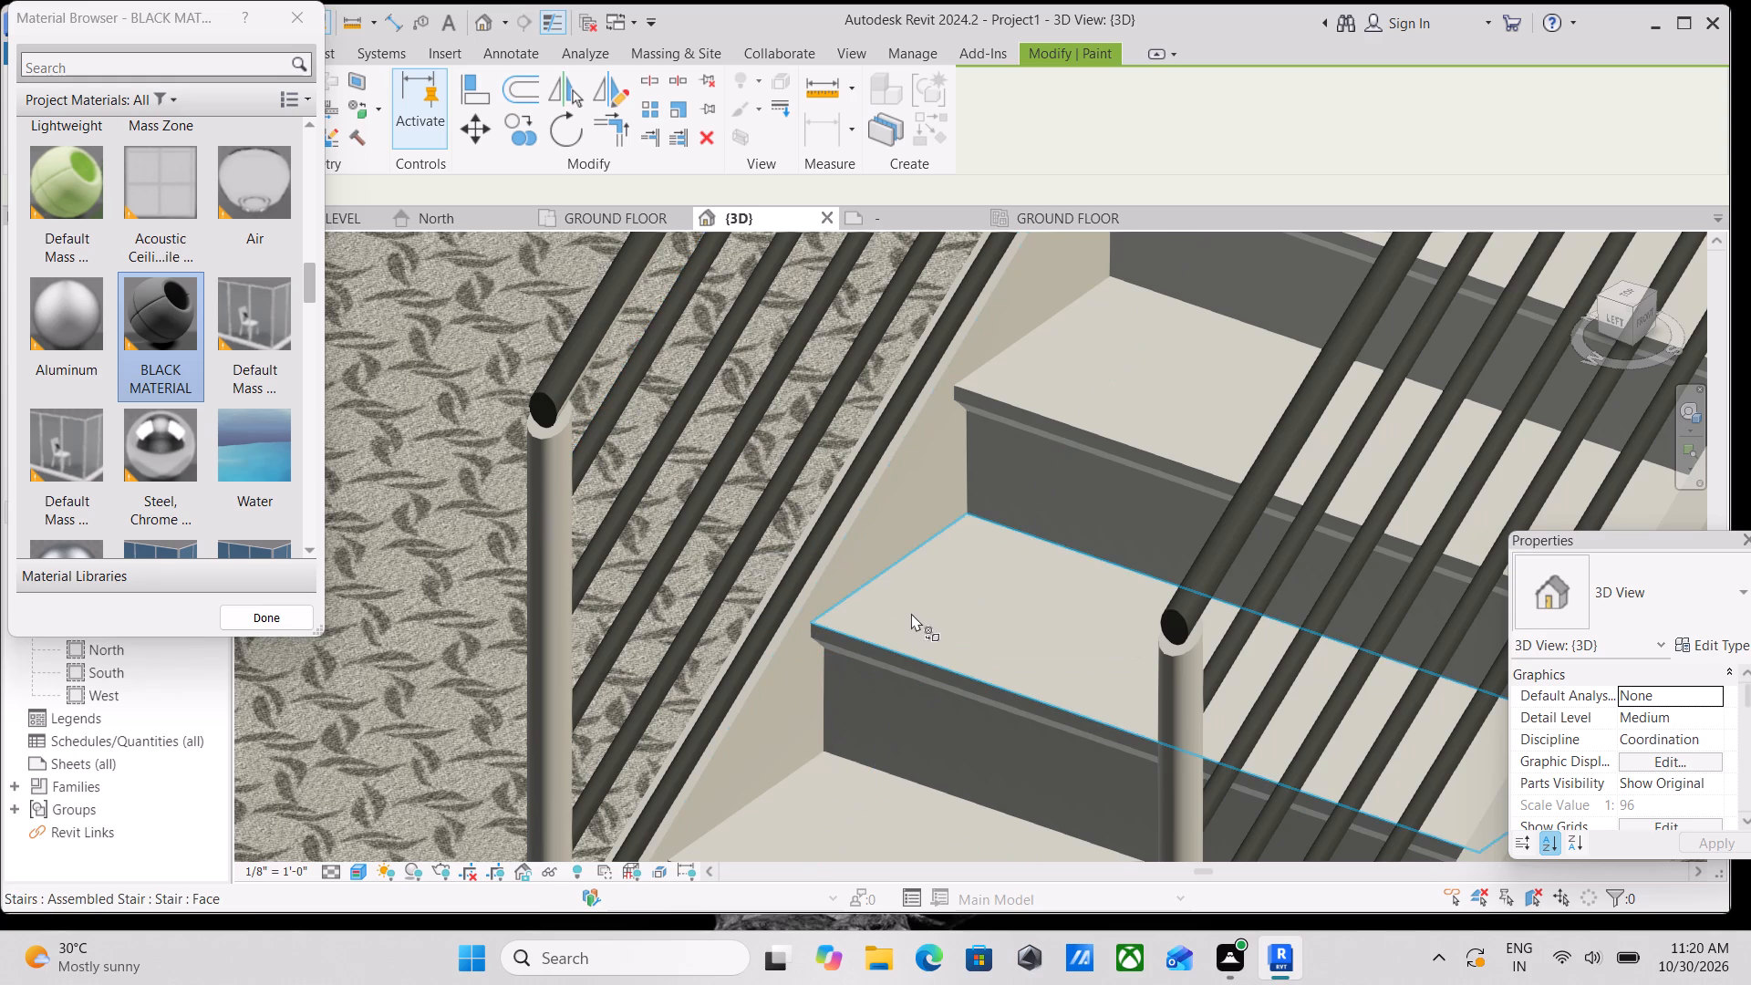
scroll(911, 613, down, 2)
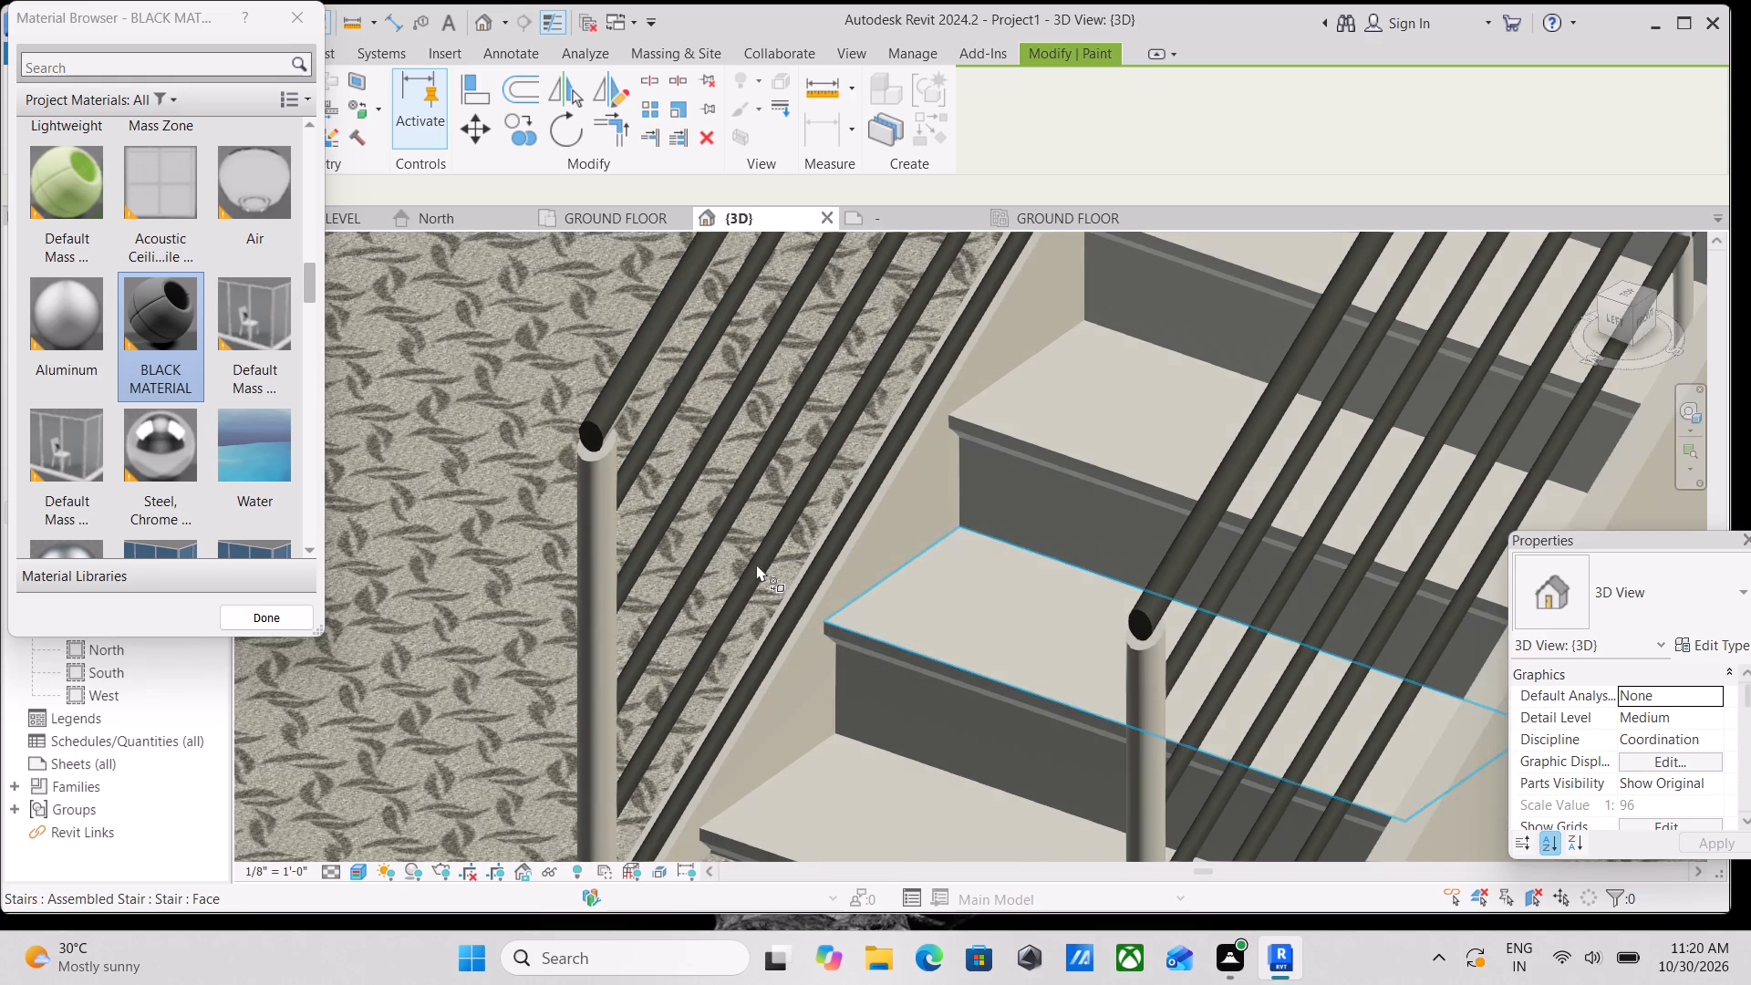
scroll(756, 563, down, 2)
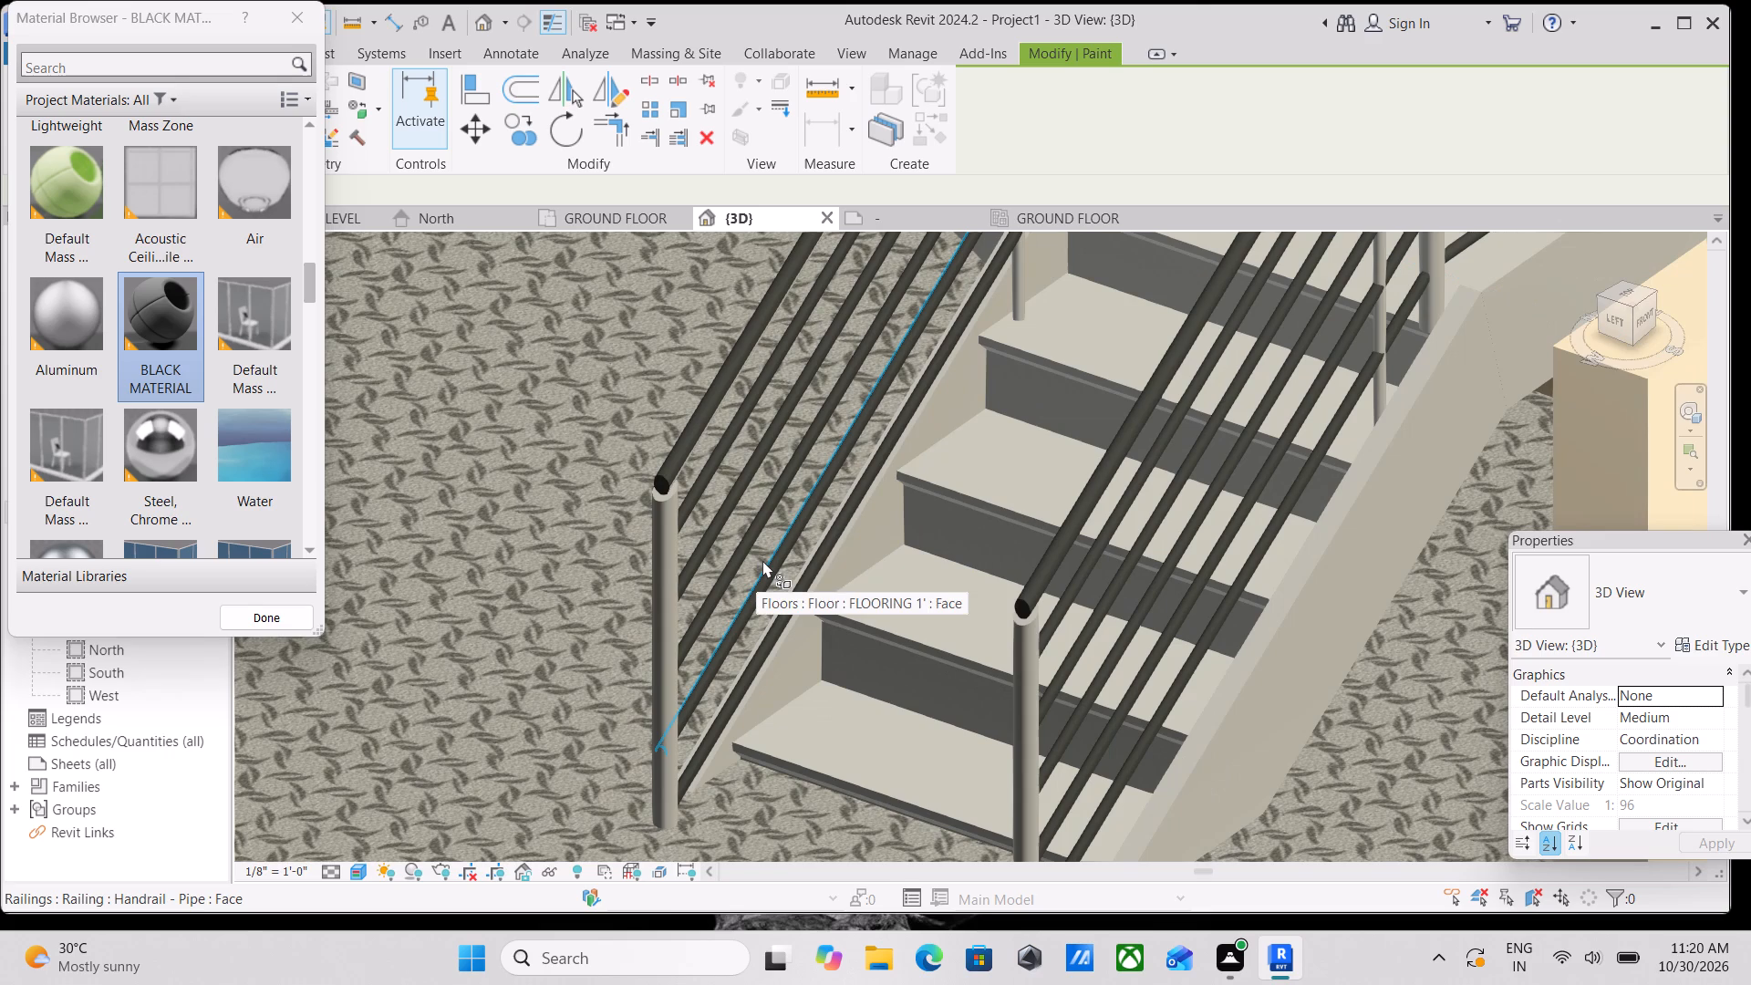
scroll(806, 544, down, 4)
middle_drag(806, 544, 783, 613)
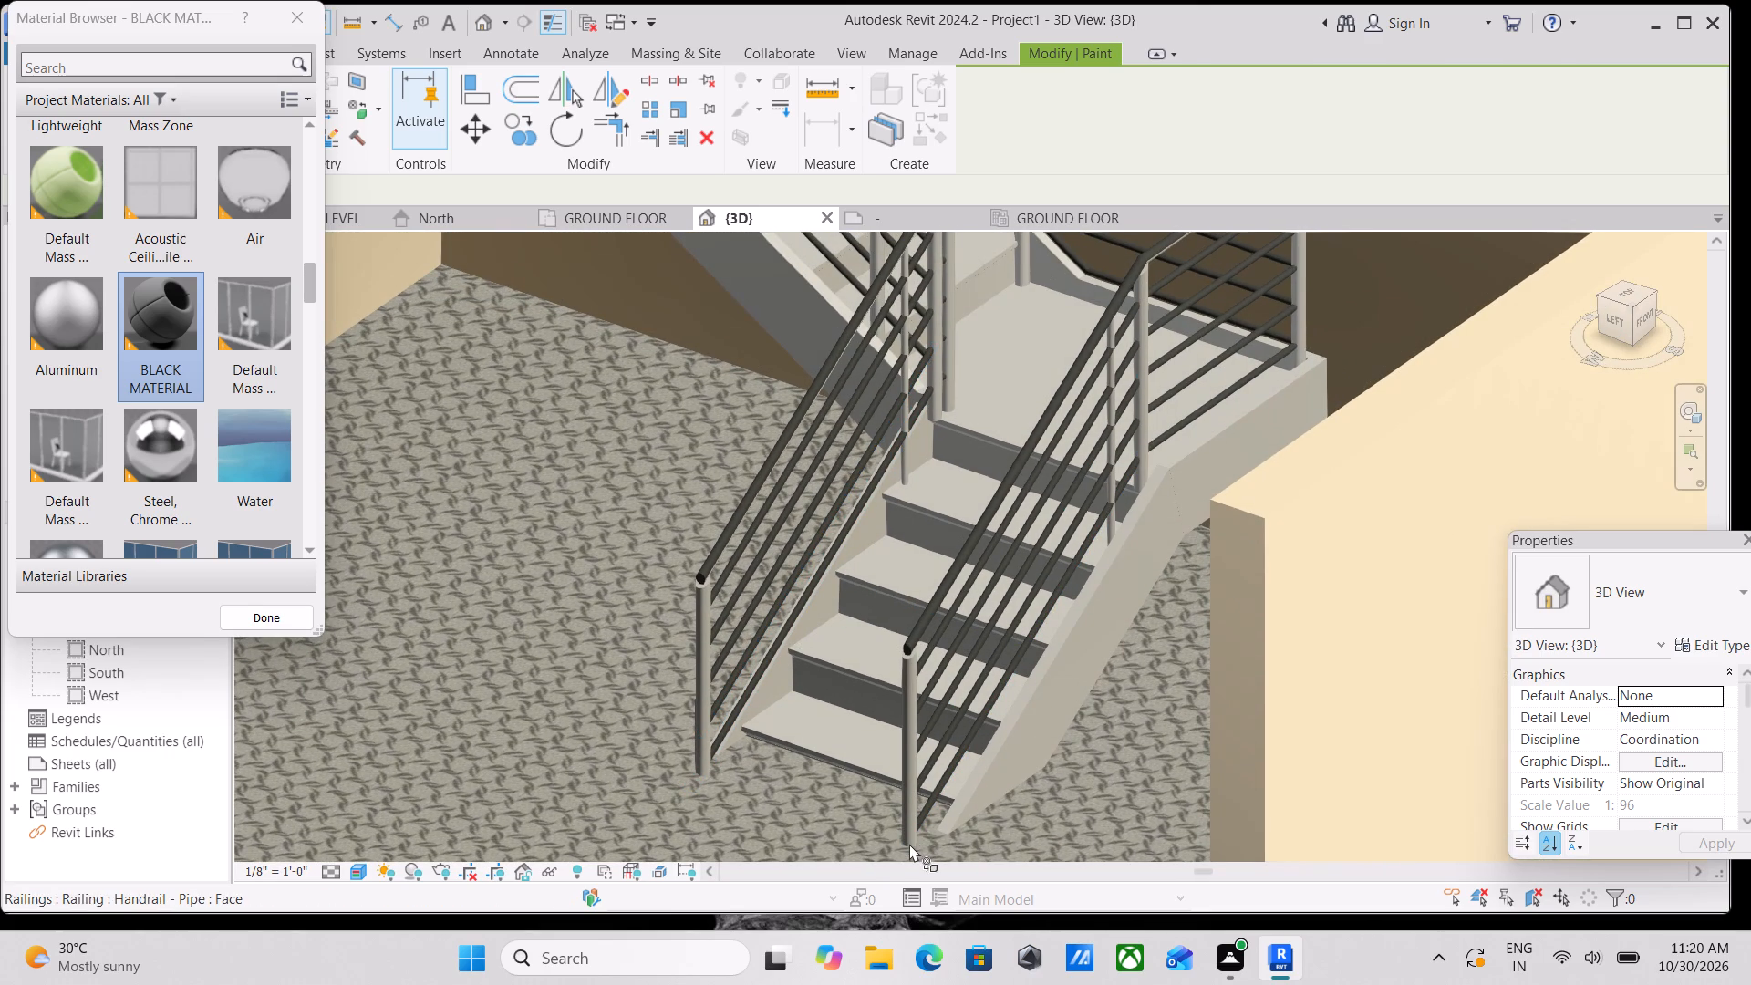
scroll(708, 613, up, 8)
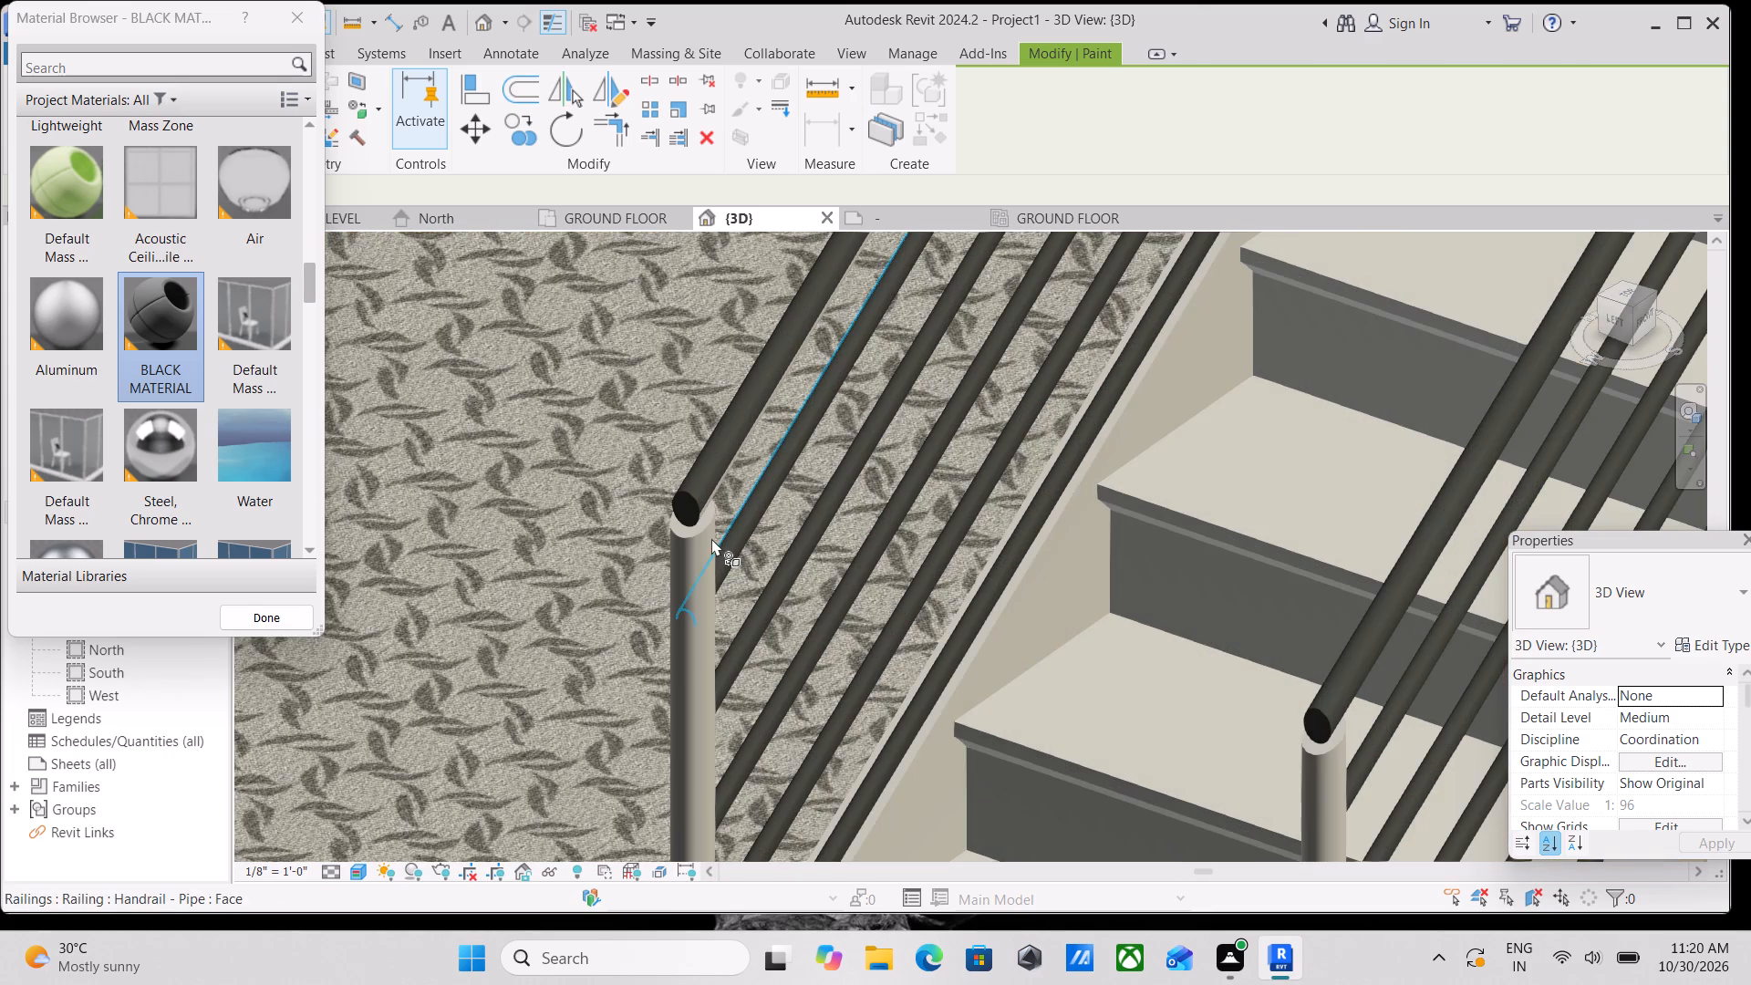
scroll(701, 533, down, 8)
Paint the inner railing's top rail at the intermediate landing bend and up along the upper flight with BLACK MATERIAL.
middle_drag(717, 524, 365, 879)
scroll(562, 601, down, 1)
middle_drag(562, 601, 589, 722)
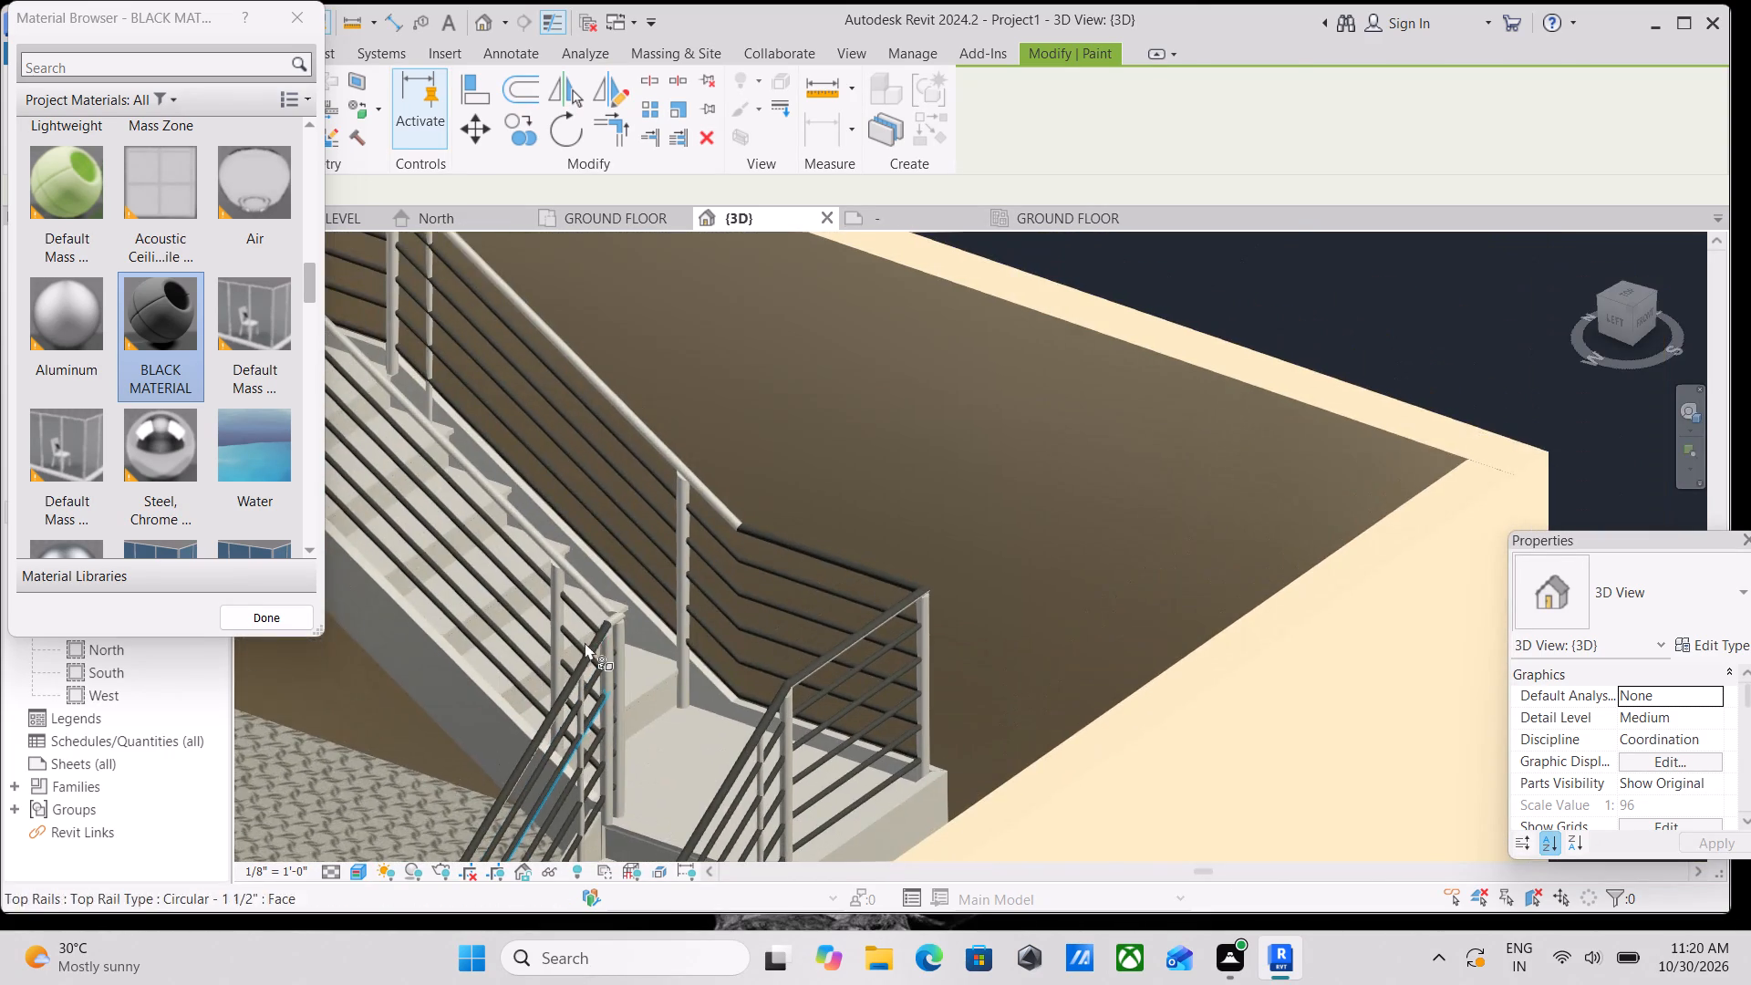
scroll(593, 644, up, 7)
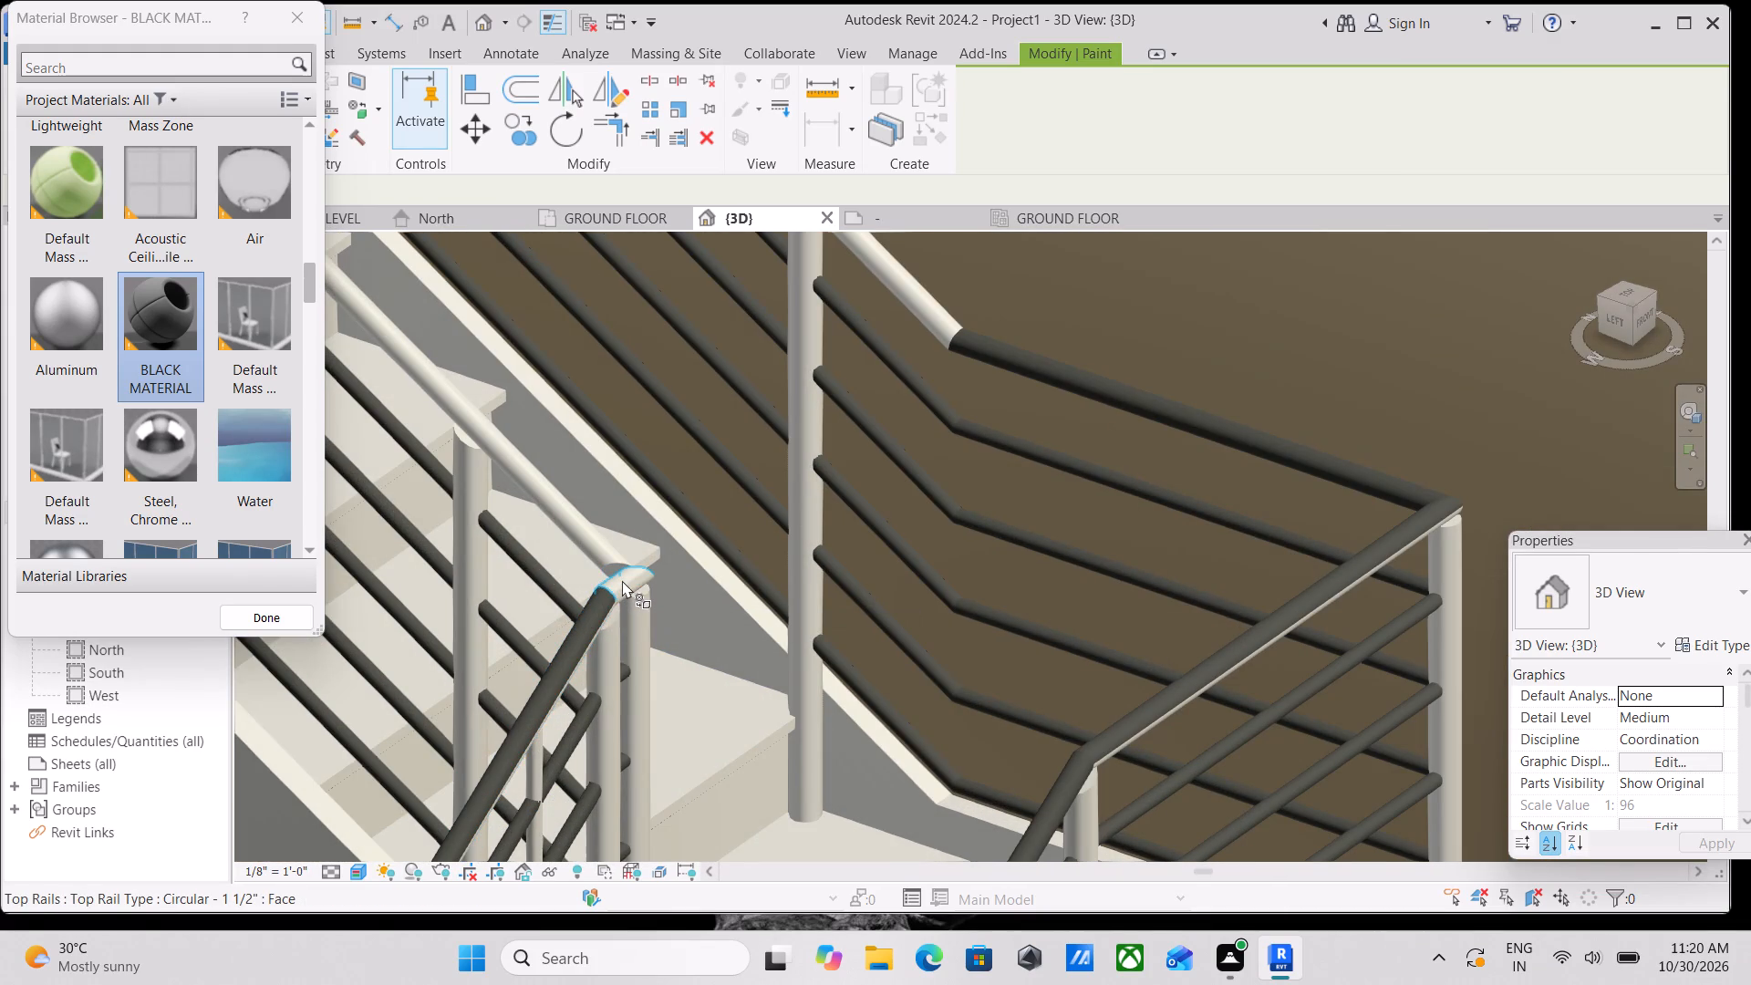
click(622, 580)
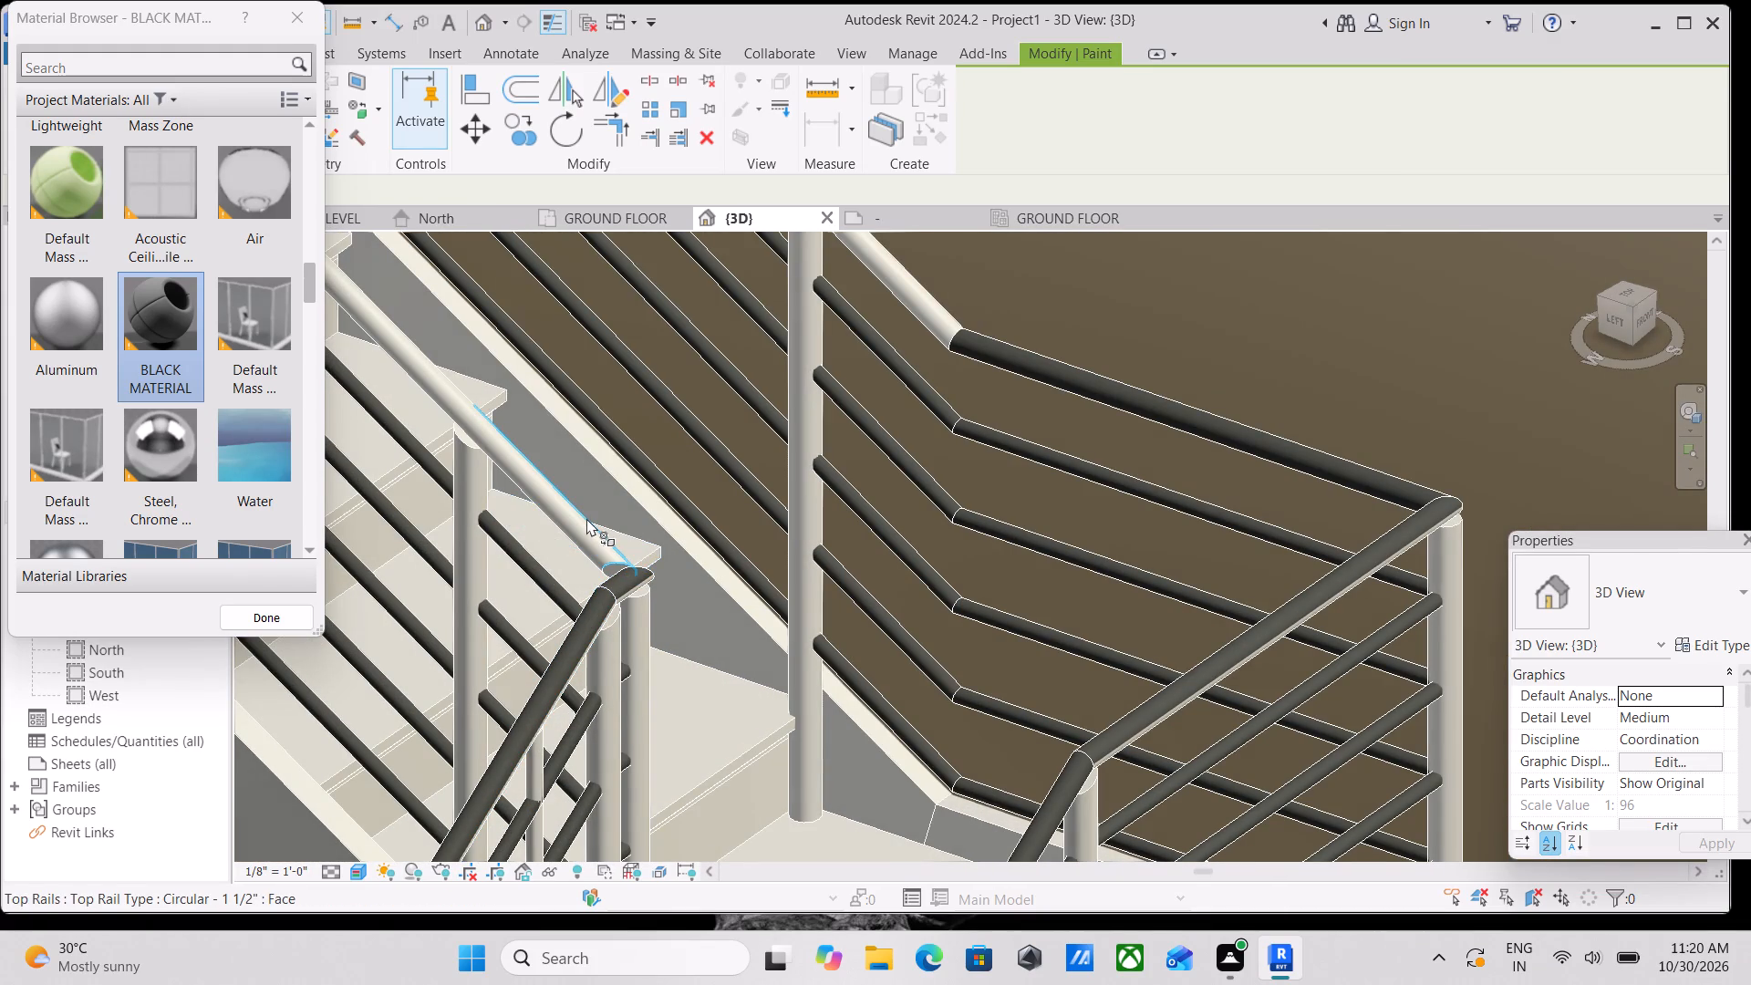
click(586, 518)
middle_drag(586, 518, 733, 863)
scroll(586, 518, down, 1)
scroll(584, 674, down, 2)
middle_drag(584, 674, 729, 714)
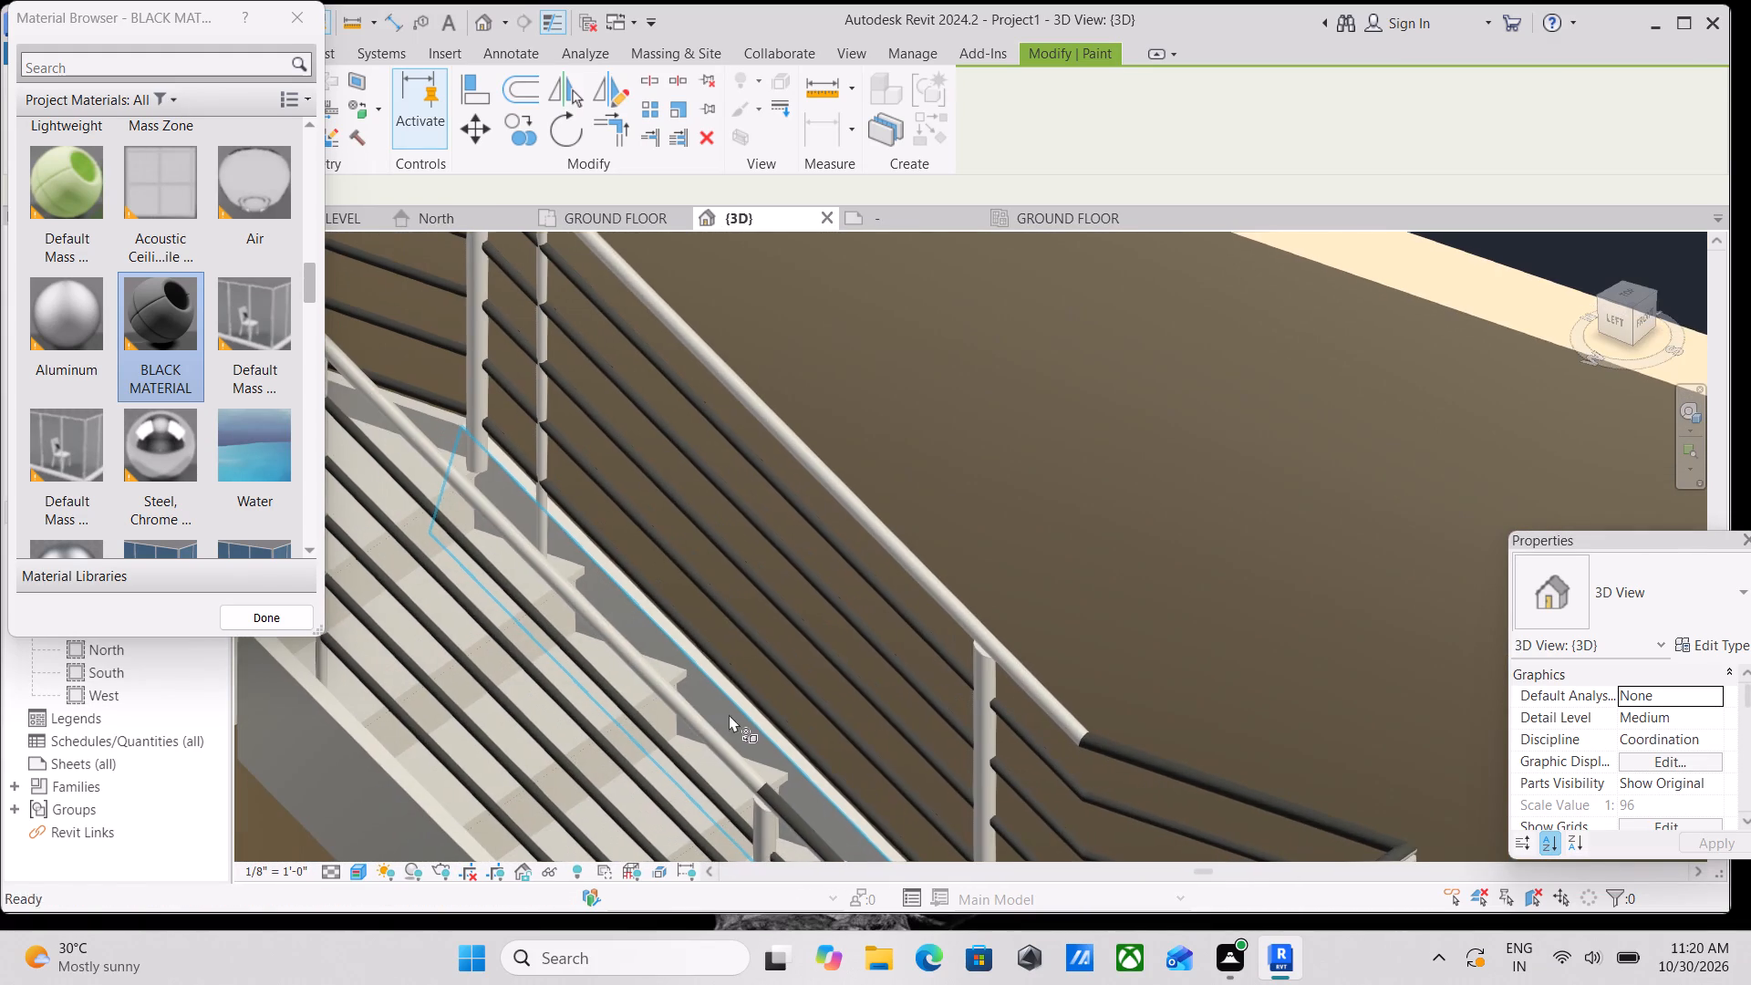
click(706, 723)
middle_drag(706, 720, 963, 841)
scroll(706, 720, down, 1)
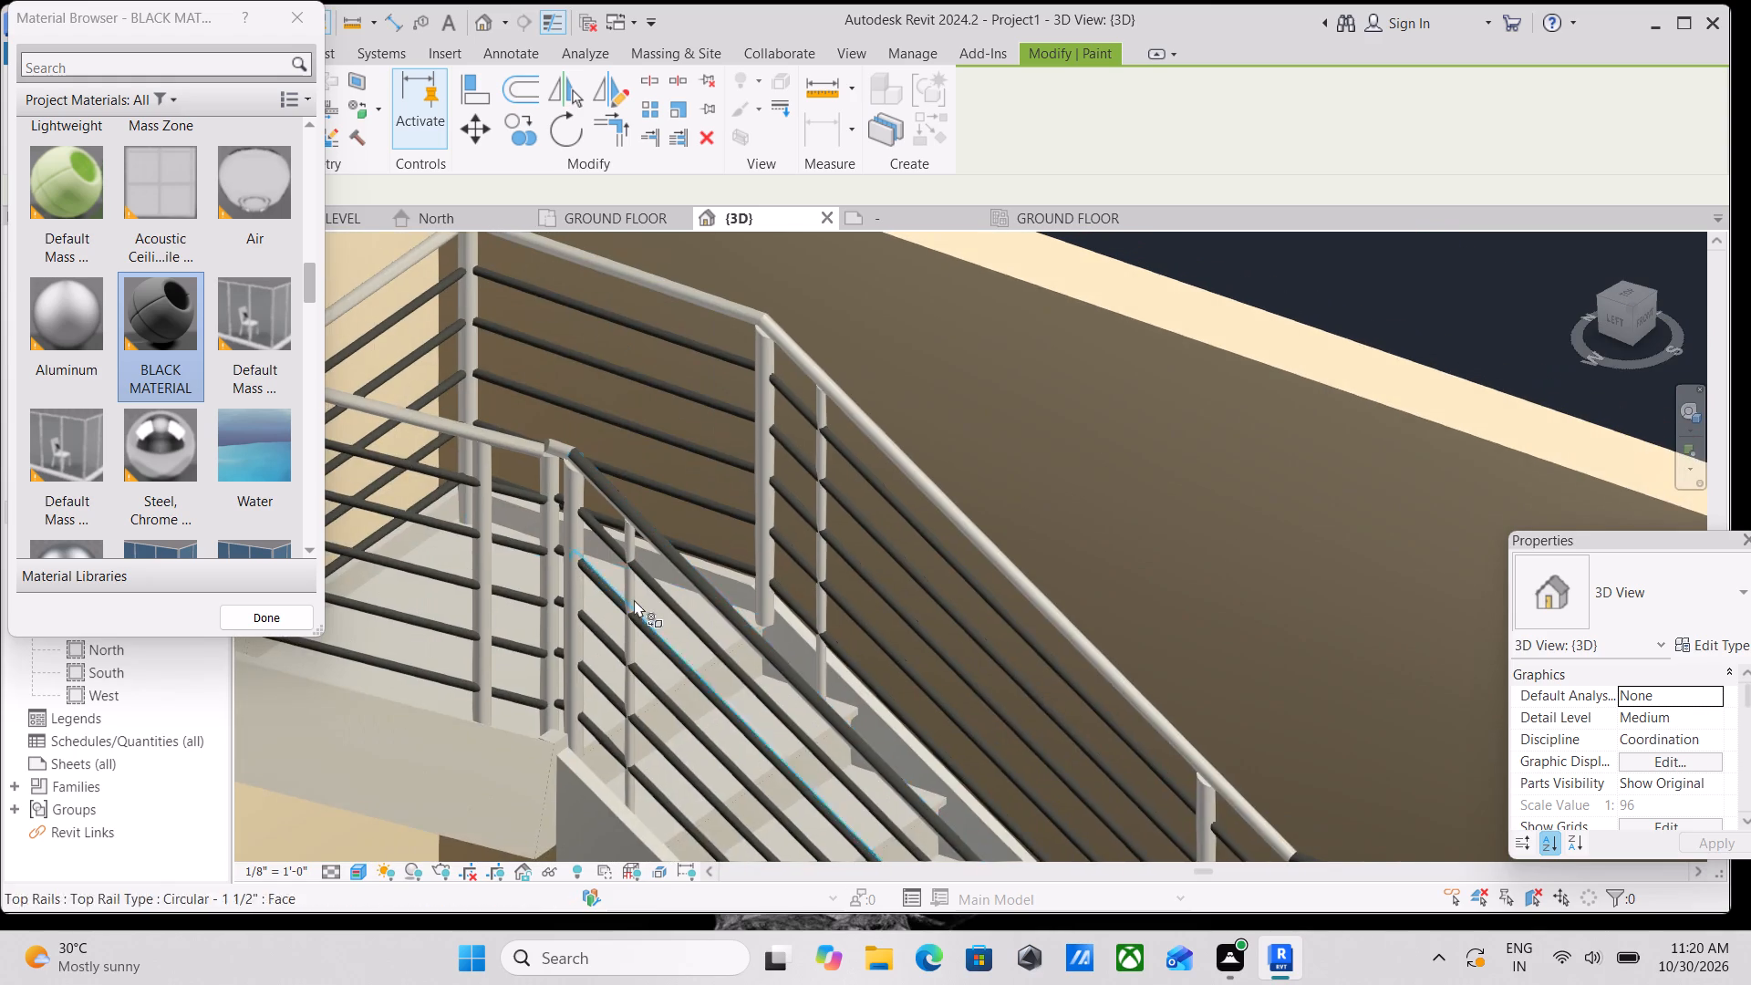
Paint the inner top rail at the top of the upper flight with BLACK MATERIAL, covering the short bend, its end face and the adjoining level segment.
scroll(634, 599, down, 1)
middle_drag(634, 599, 751, 701)
scroll(683, 553, up, 12)
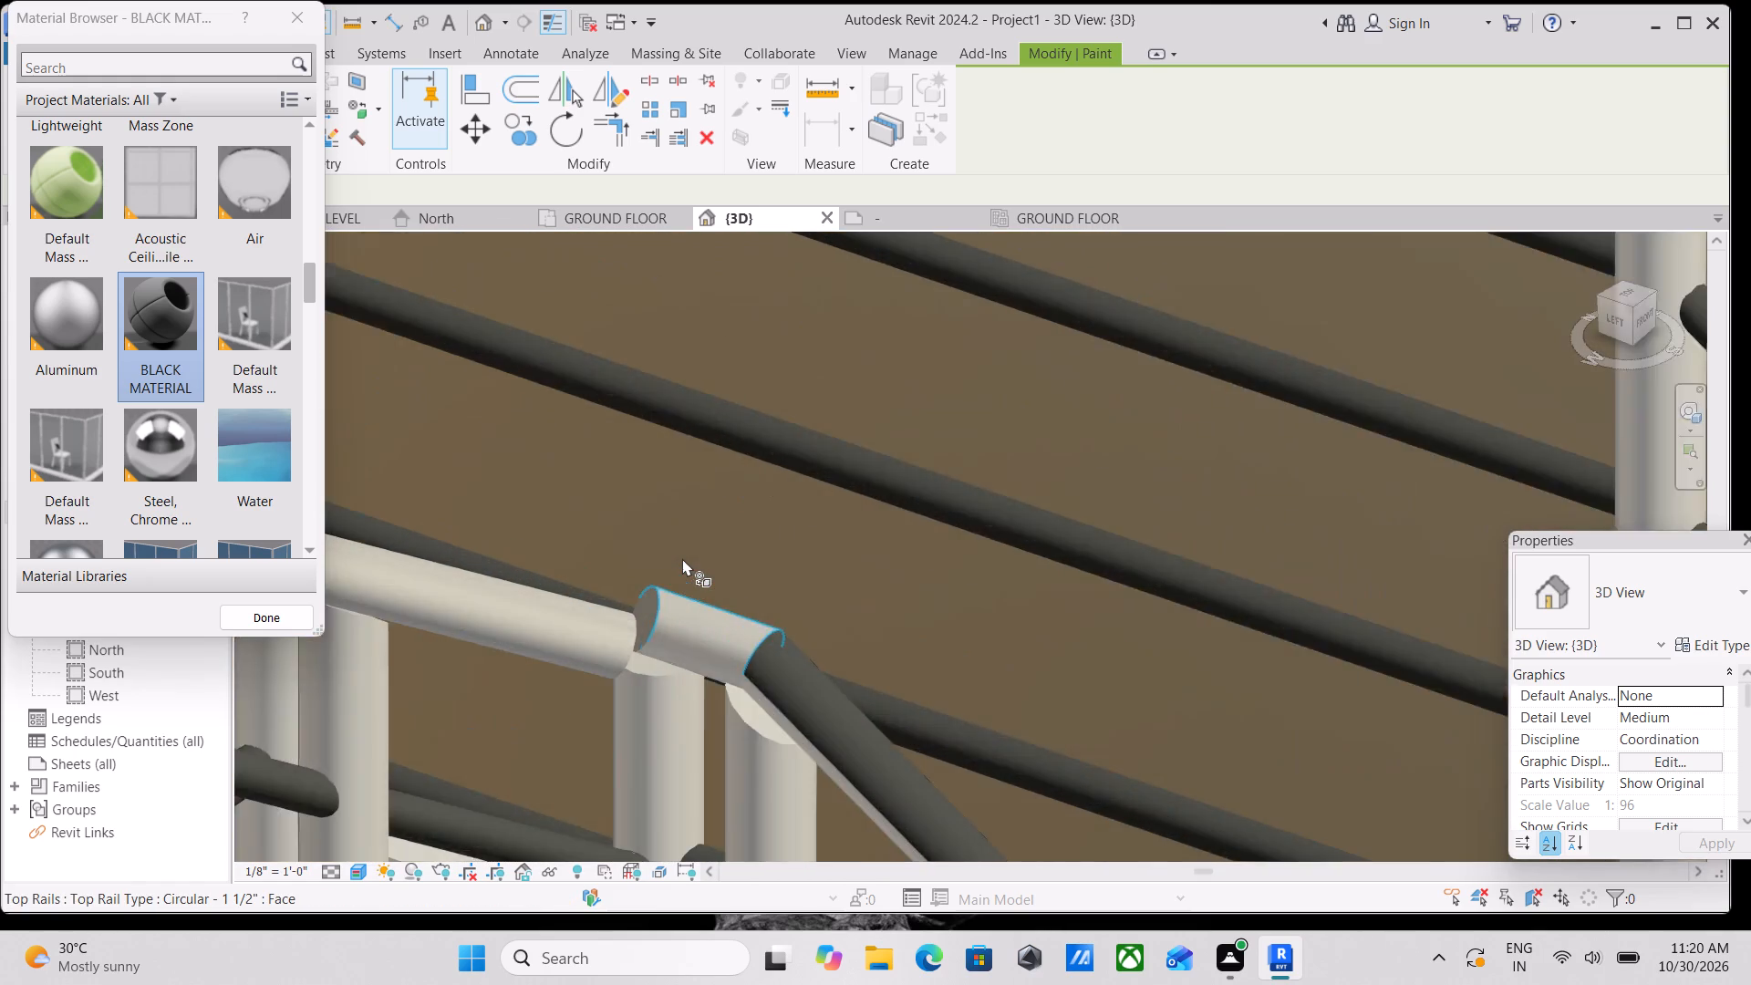
scroll(682, 558, up, 4)
click(663, 669)
scroll(653, 689, up, 2)
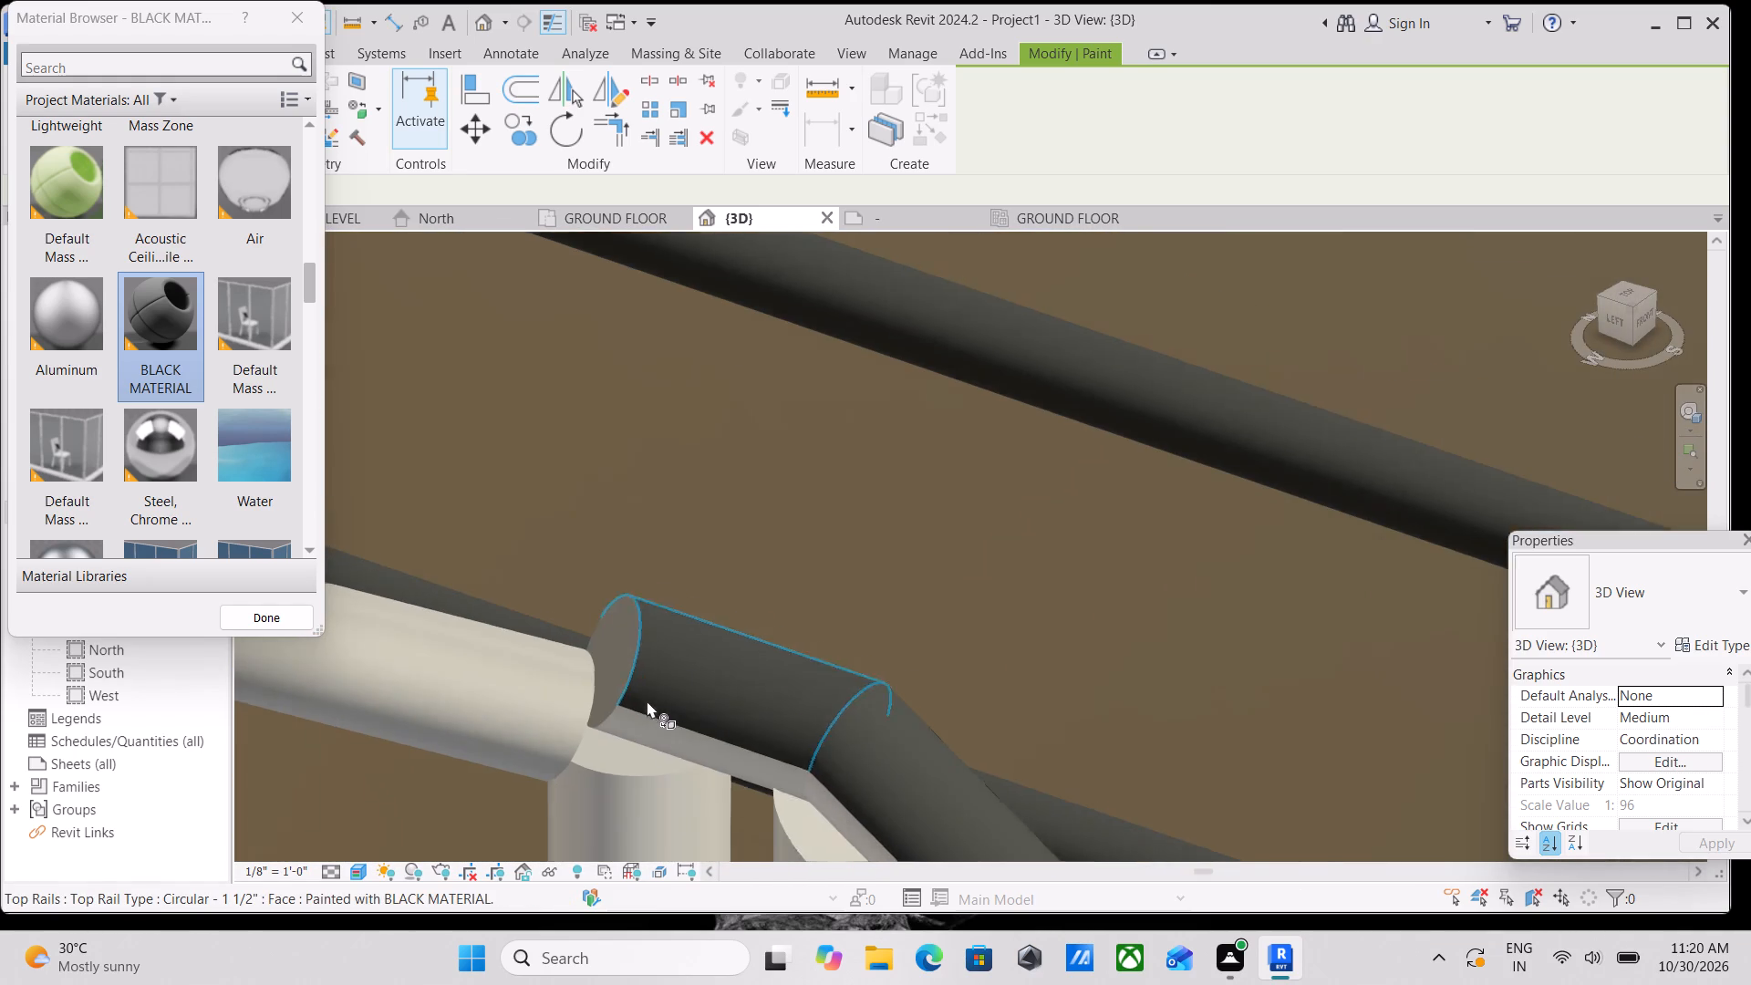
click(648, 729)
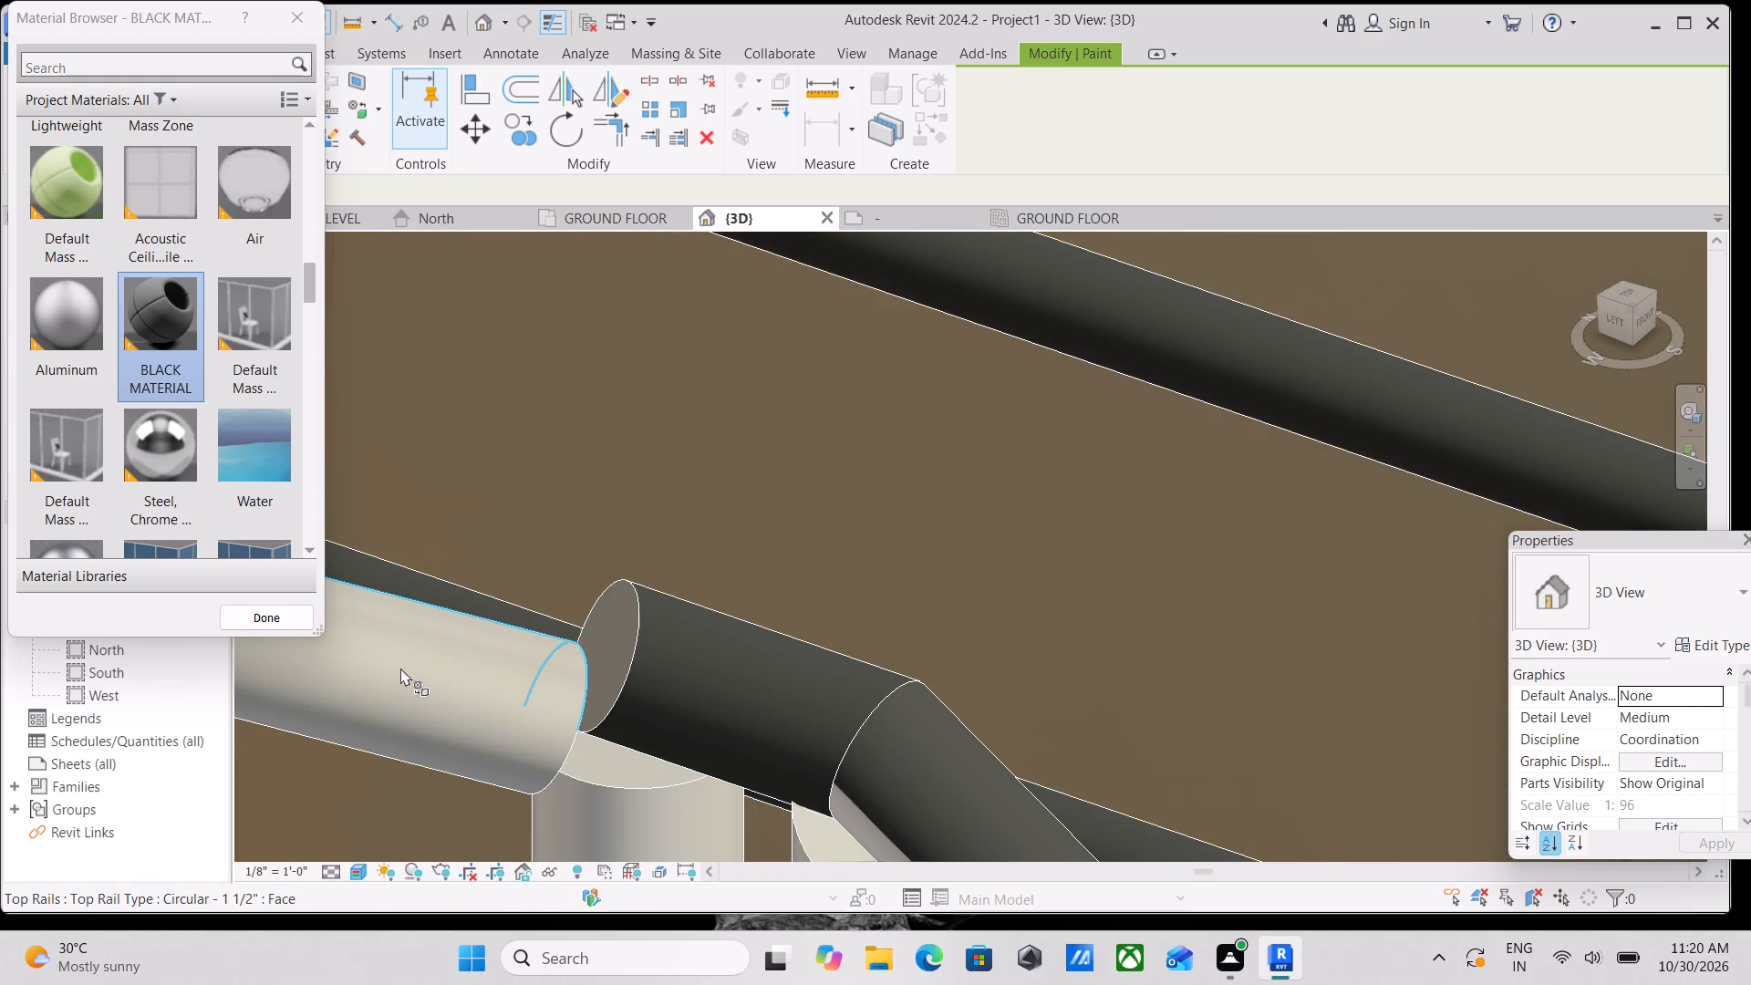
click(400, 668)
click(486, 744)
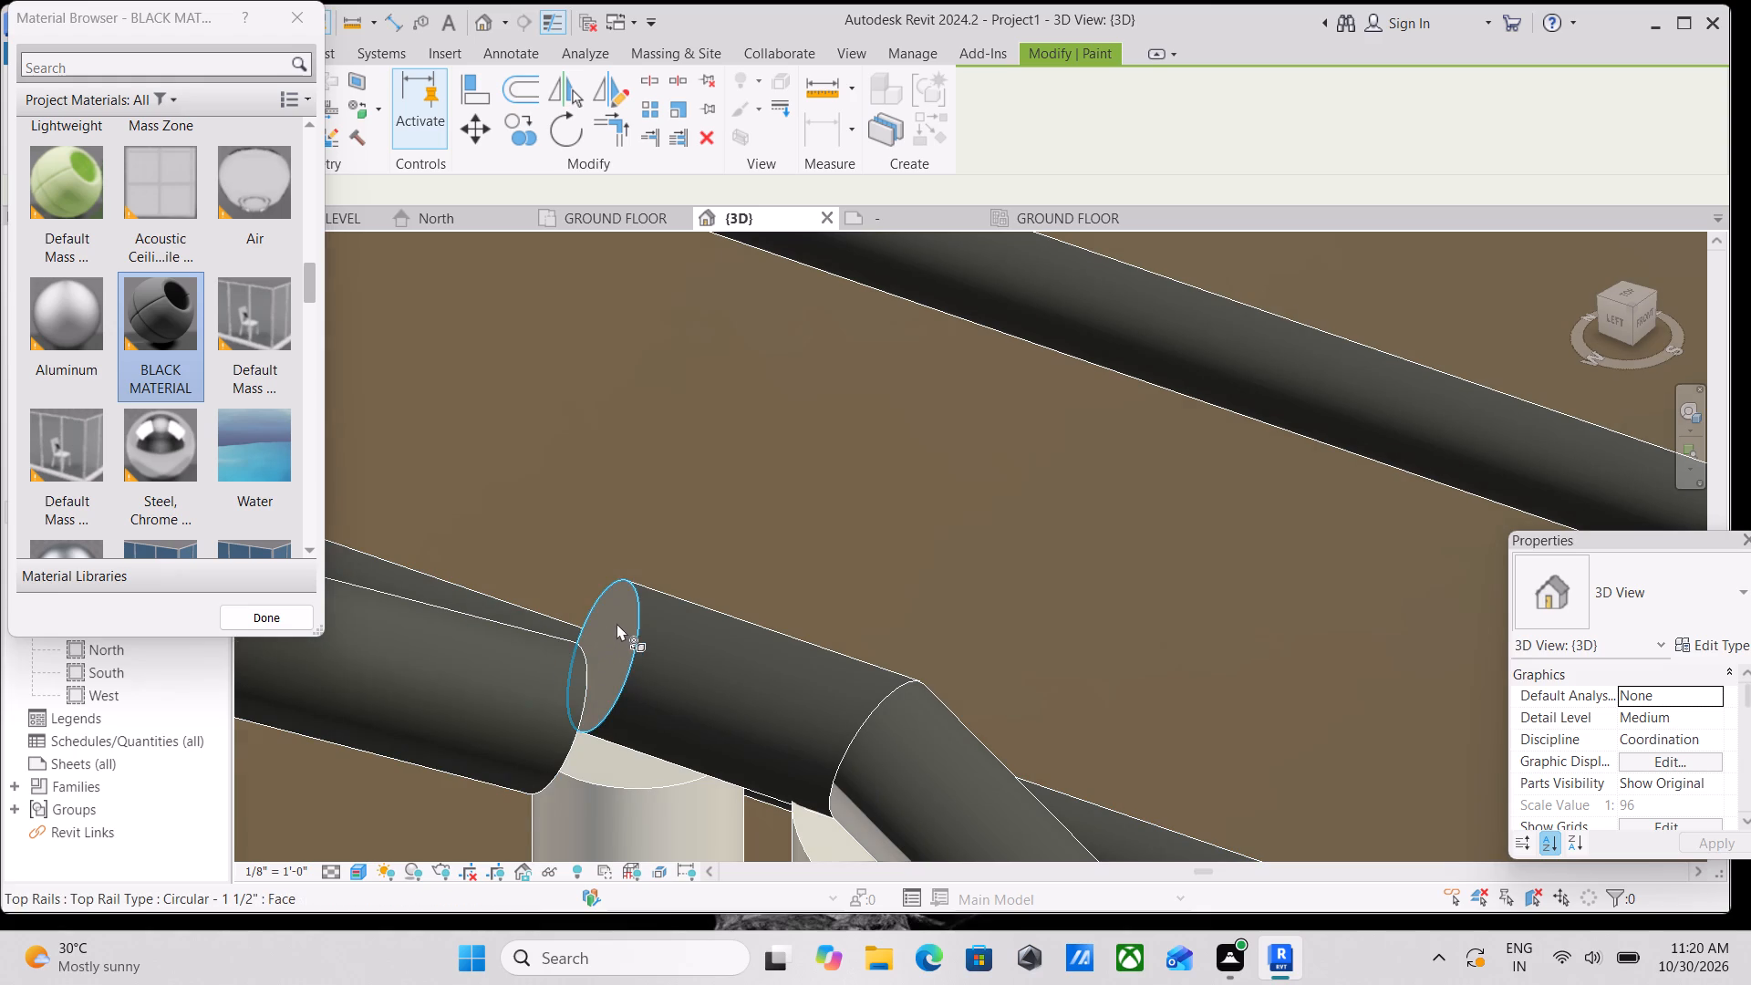
click(616, 623)
scroll(616, 623, down, 9)
middle_drag(616, 623, 782, 563)
scroll(784, 562, down, 9)
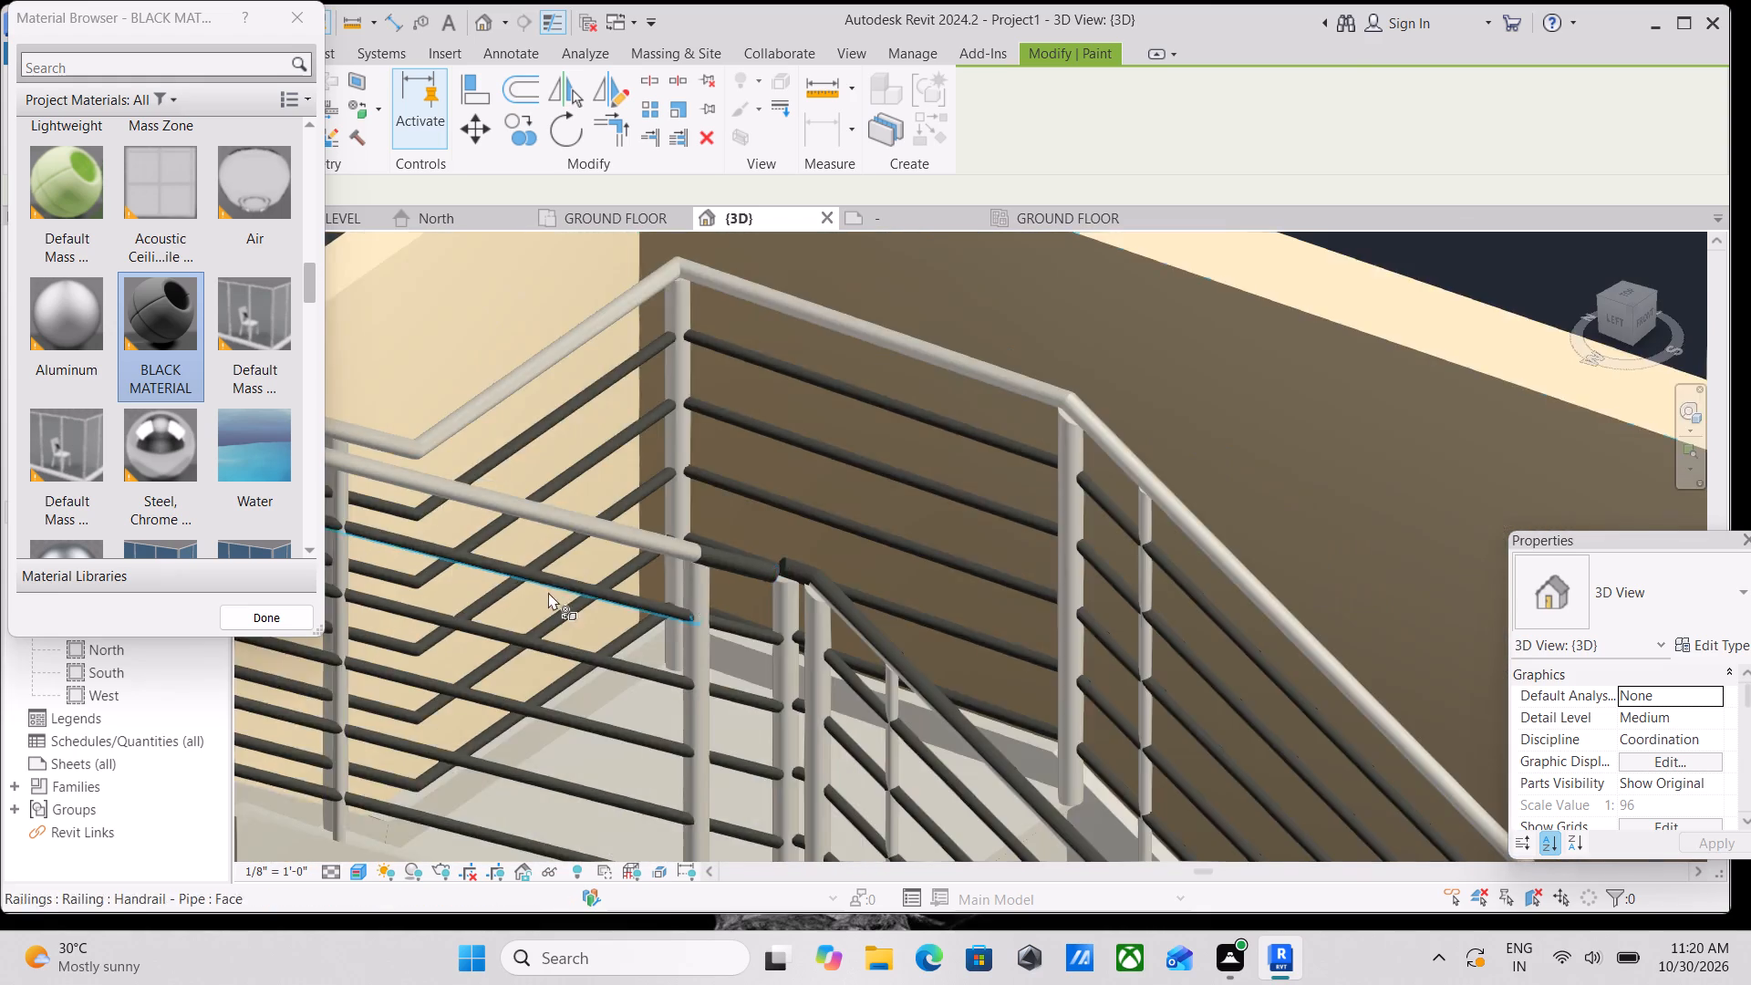
Paint the inner railing's level top rail along the upper landing with BLACK MATERIAL, covering both long faces and the free end face.
middle_drag(548, 592, 923, 705)
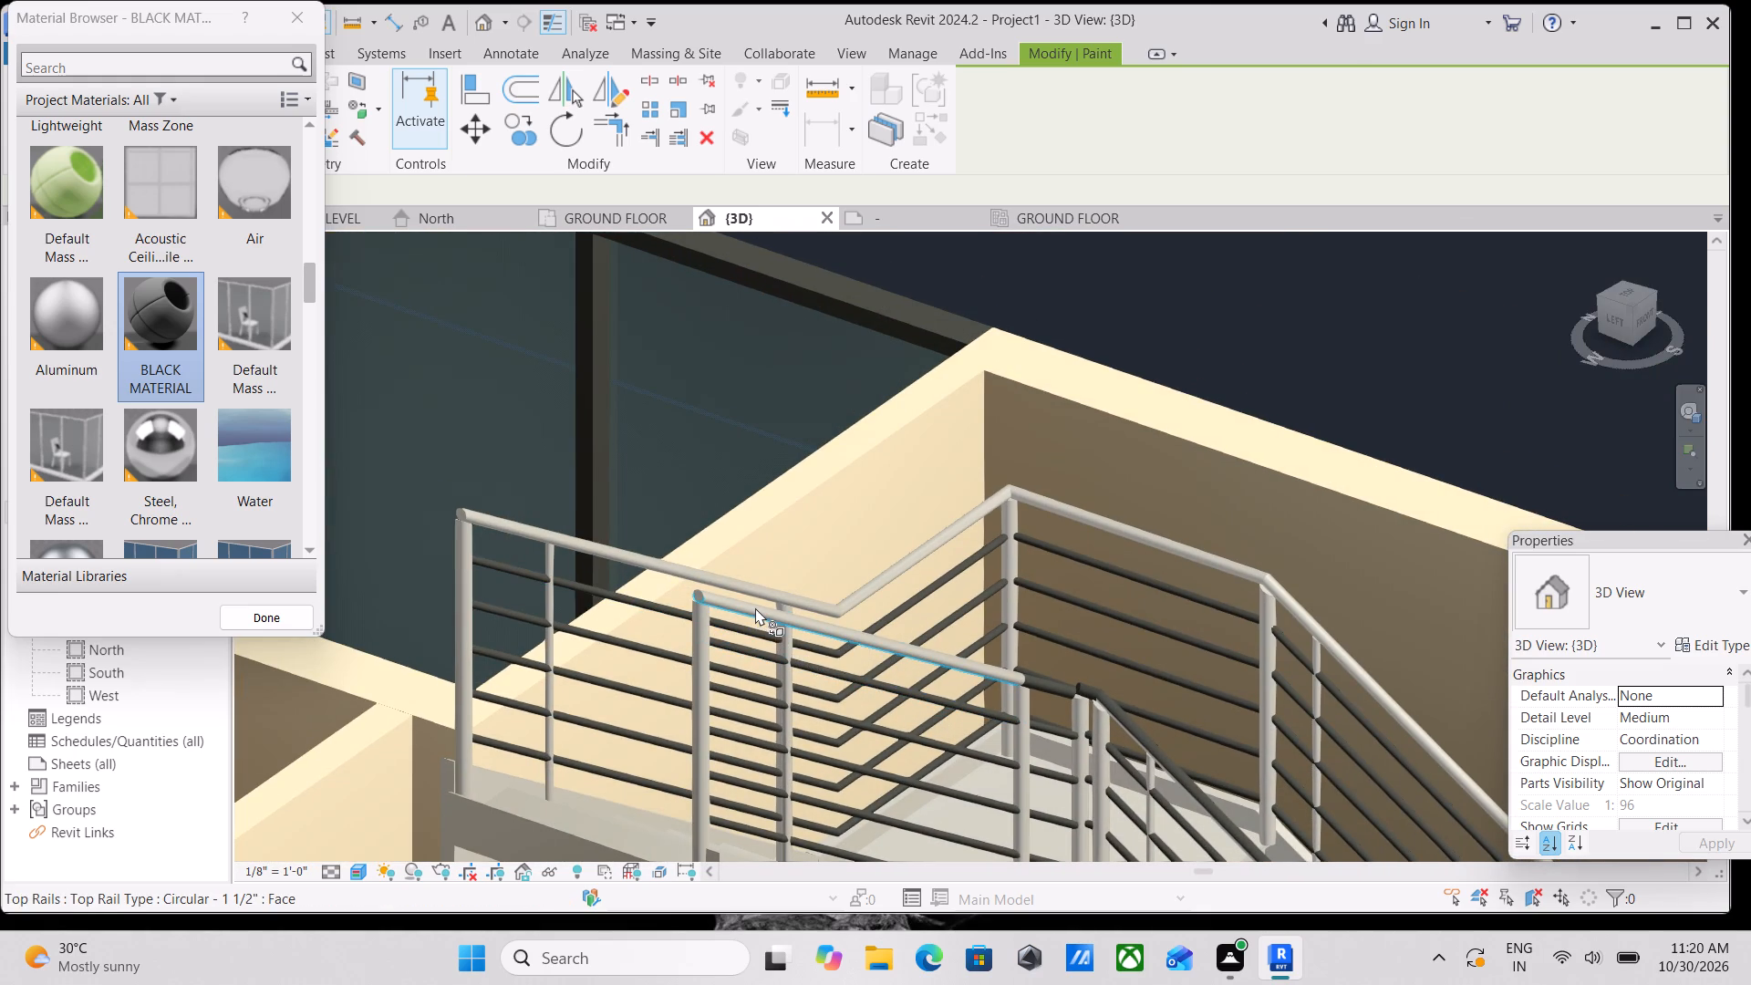
click(755, 607)
scroll(755, 607, up, 3)
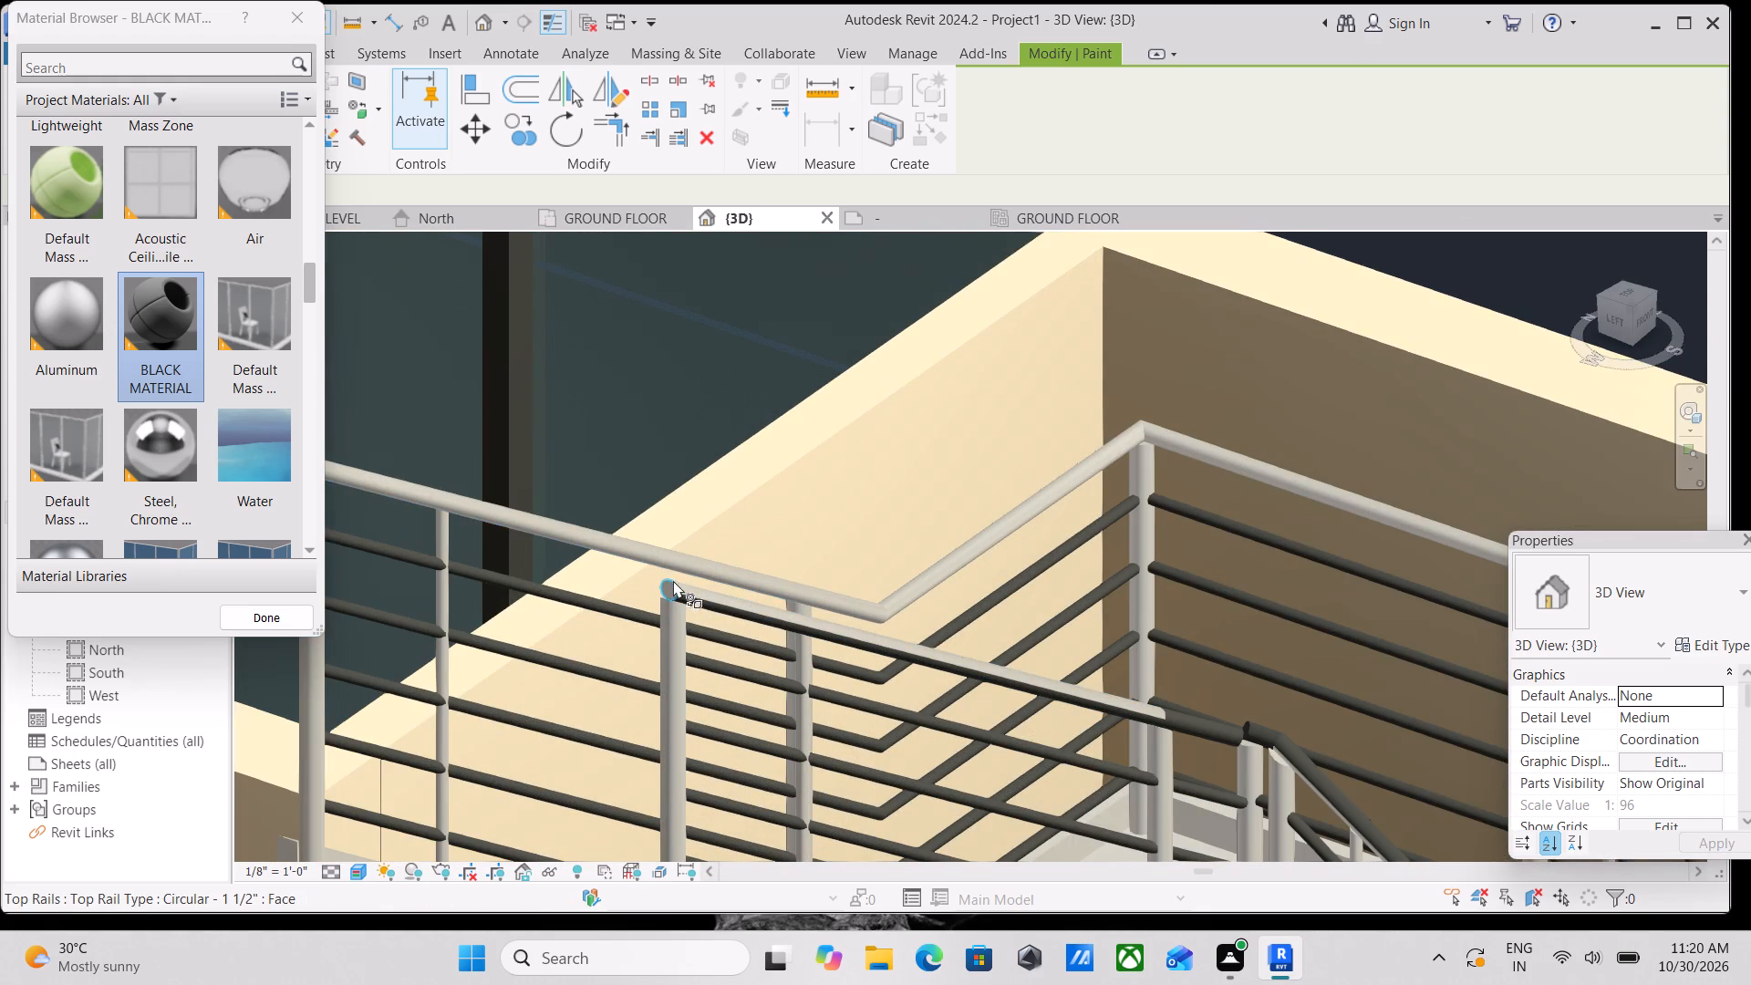
click(679, 586)
scroll(680, 586, up, 5)
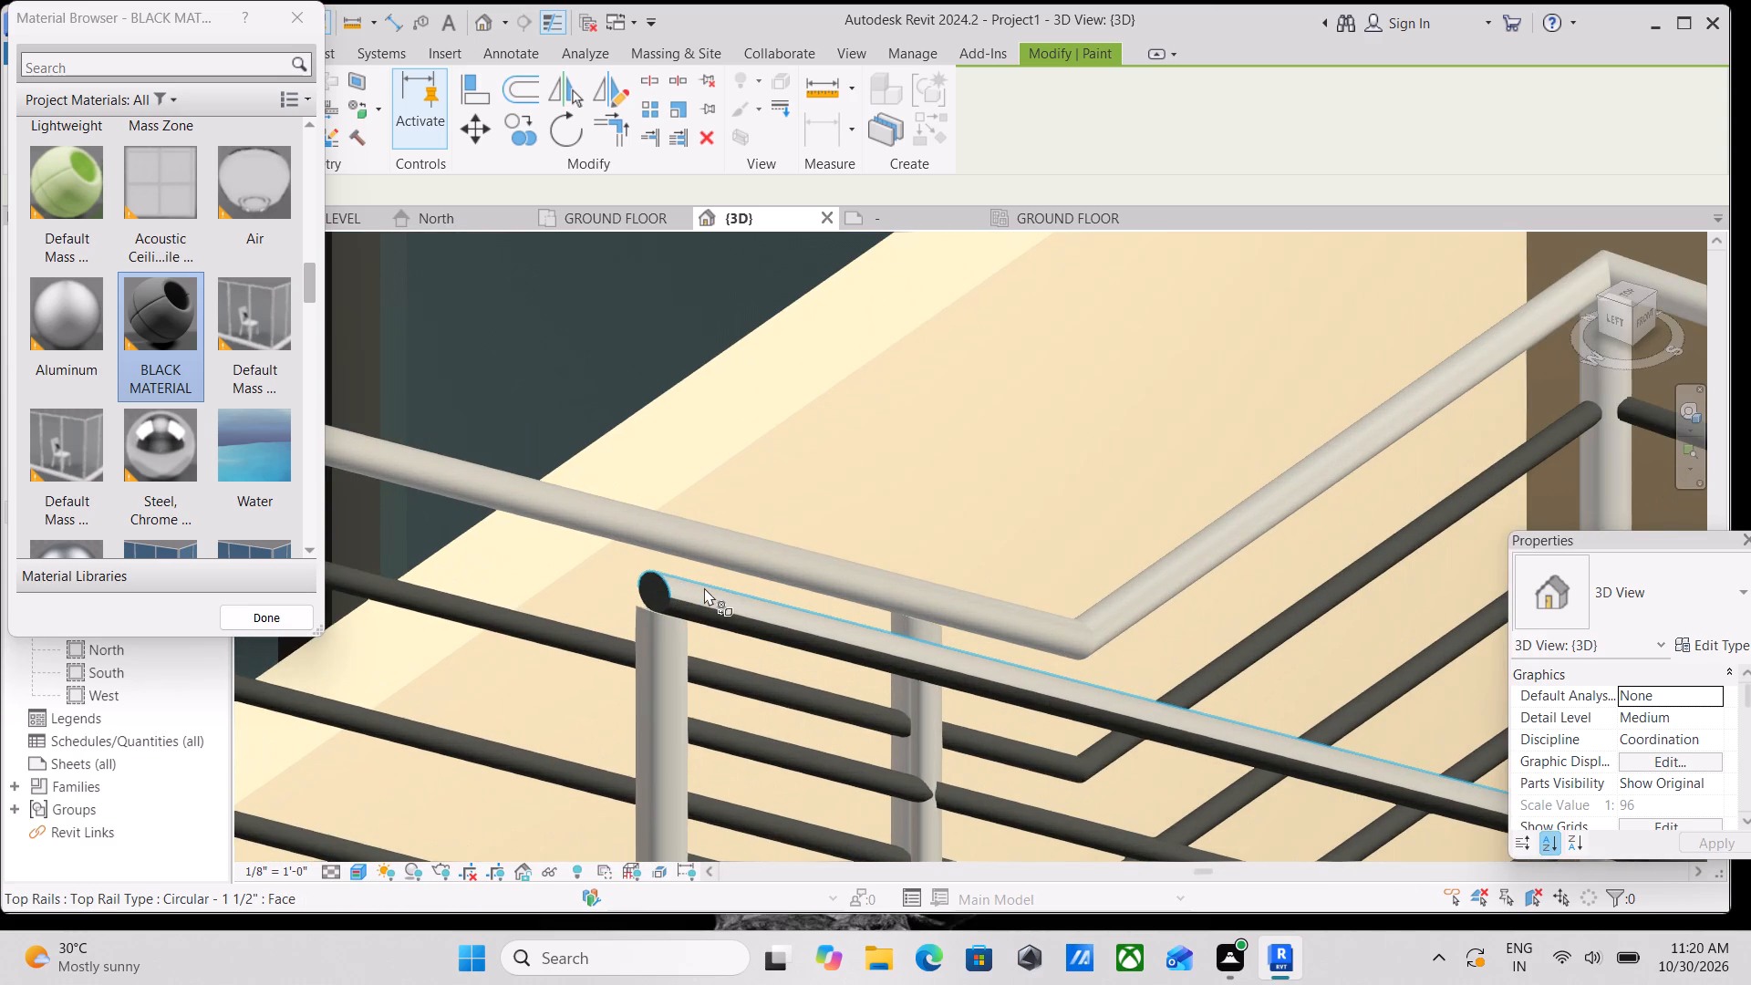
click(704, 587)
Paint the outer railing's top rail at its free end on the upper landing with BLACK MATERIAL, covering the end face and first straight segment.
scroll(704, 587, down, 7)
middle_drag(731, 582, 1004, 496)
scroll(943, 566, down, 3)
middle_drag(940, 570, 931, 566)
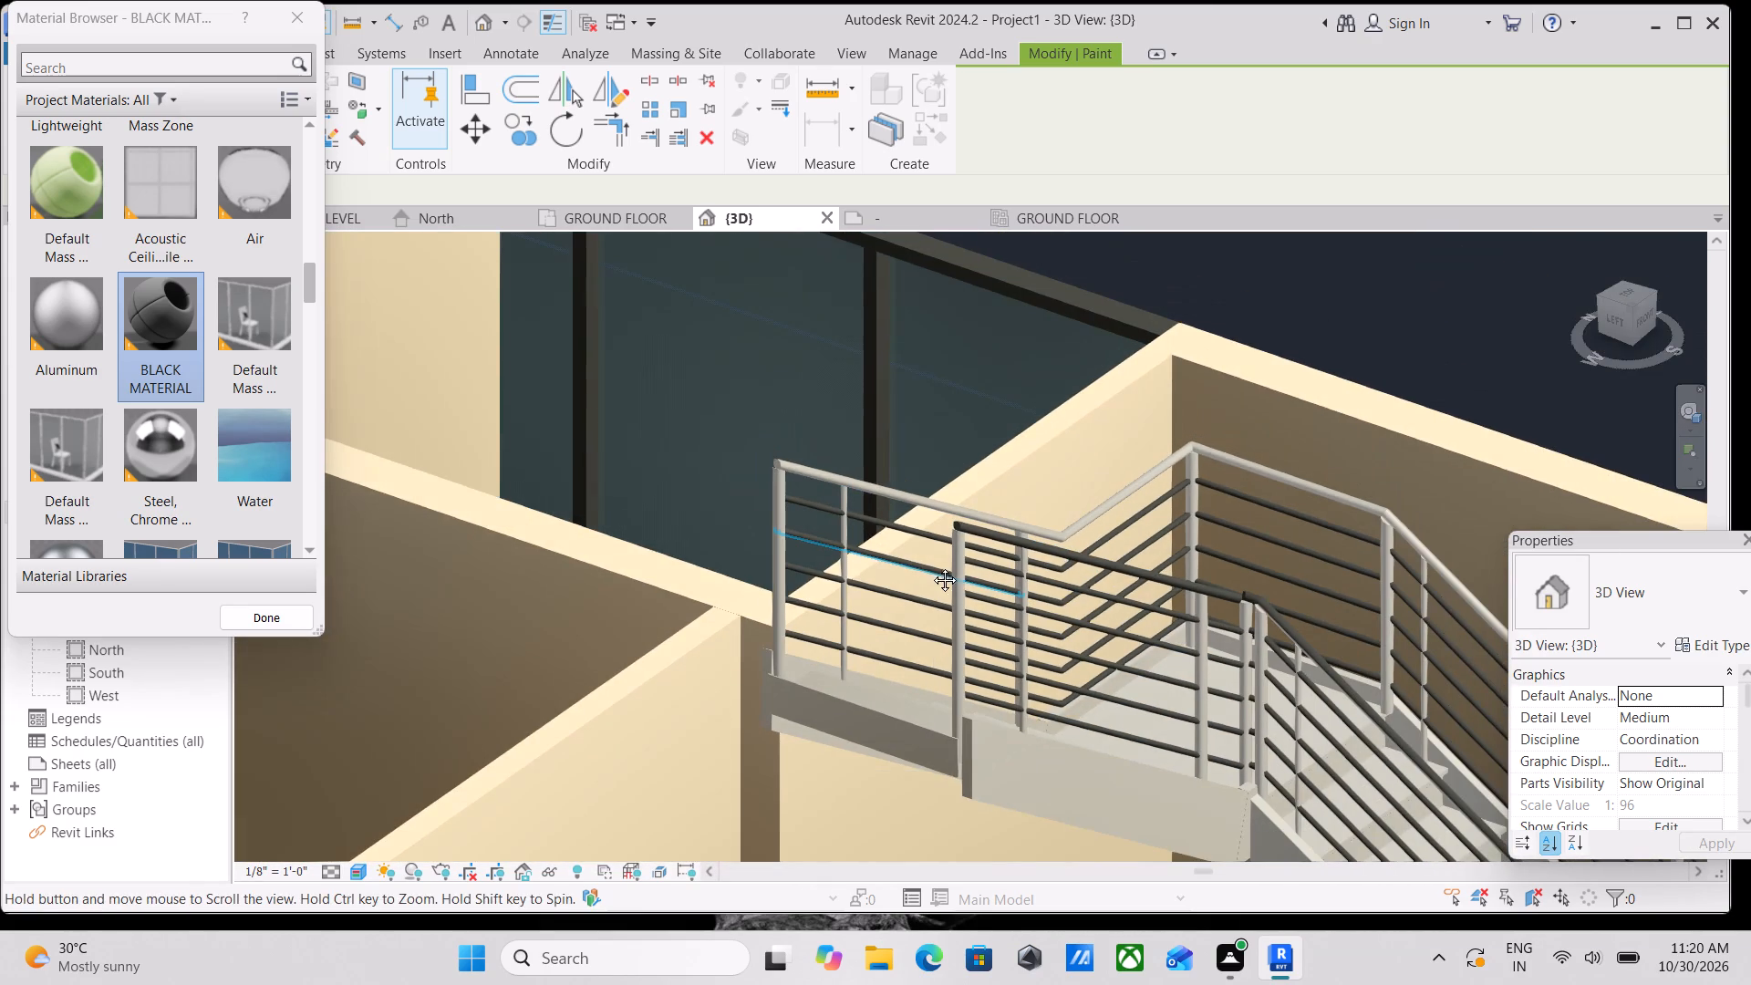
middle_drag(931, 566, 904, 549)
scroll(928, 649, up, 3)
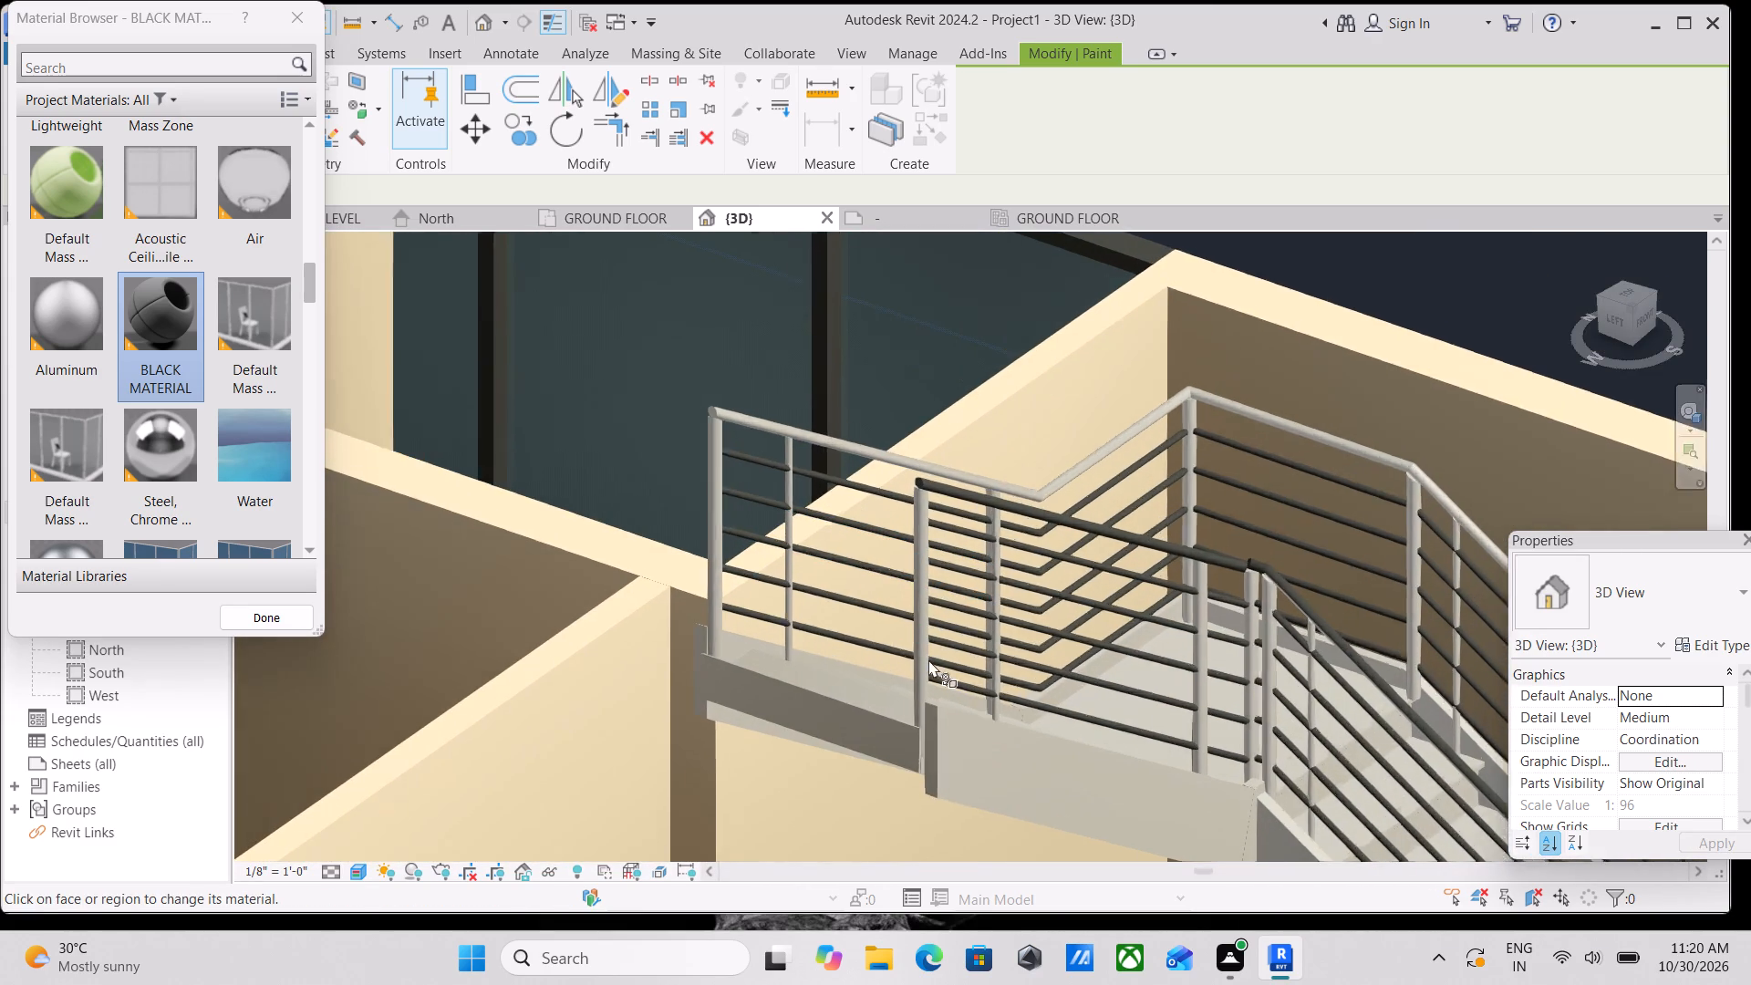
scroll(928, 659, up, 4)
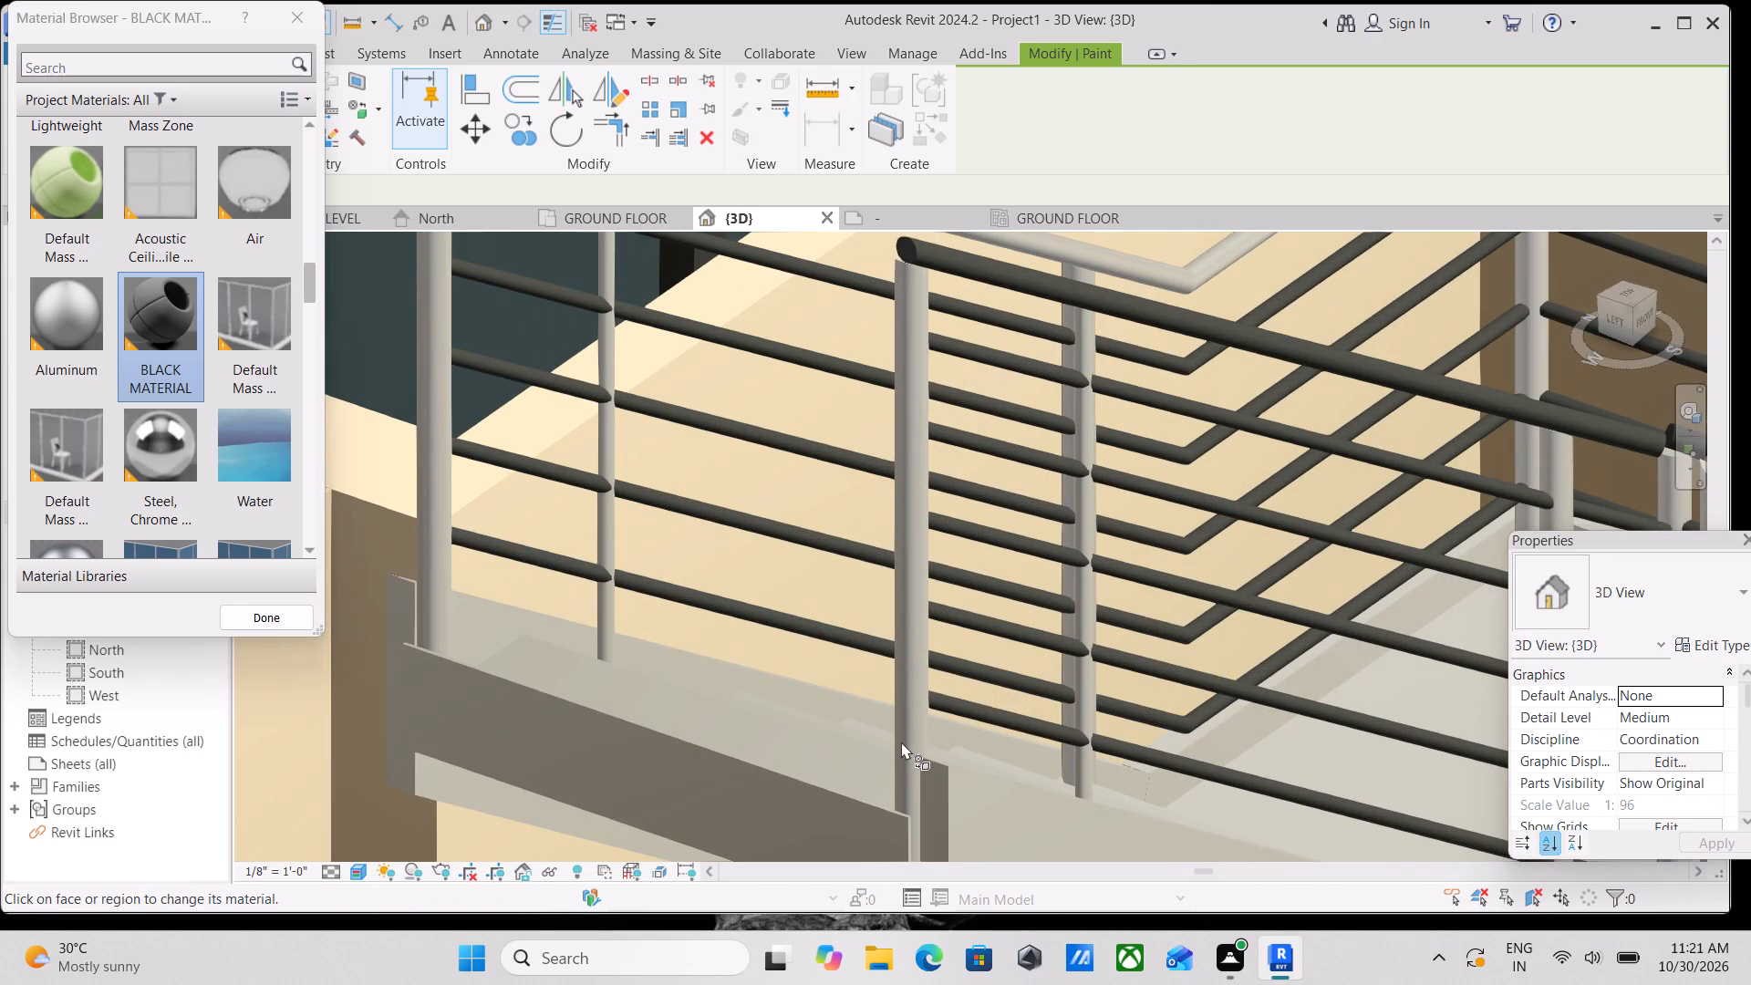
scroll(904, 673, down, 3)
middle_drag(904, 673, 831, 882)
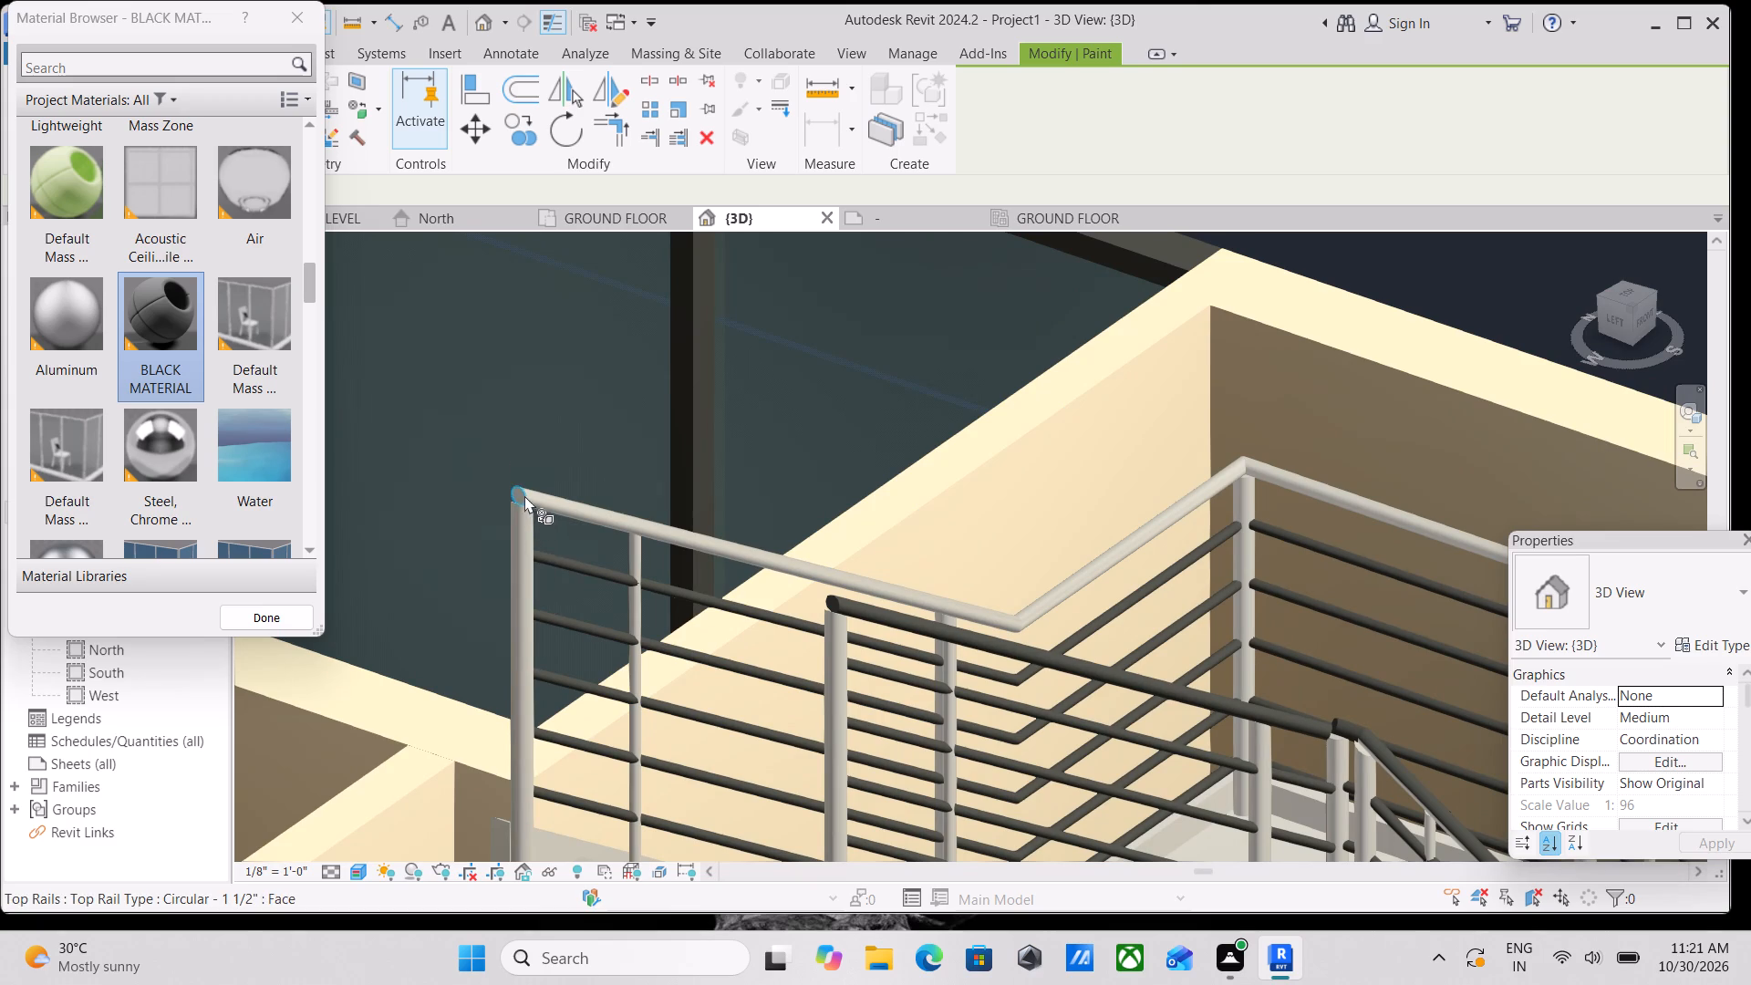
click(522, 491)
scroll(513, 505, up, 7)
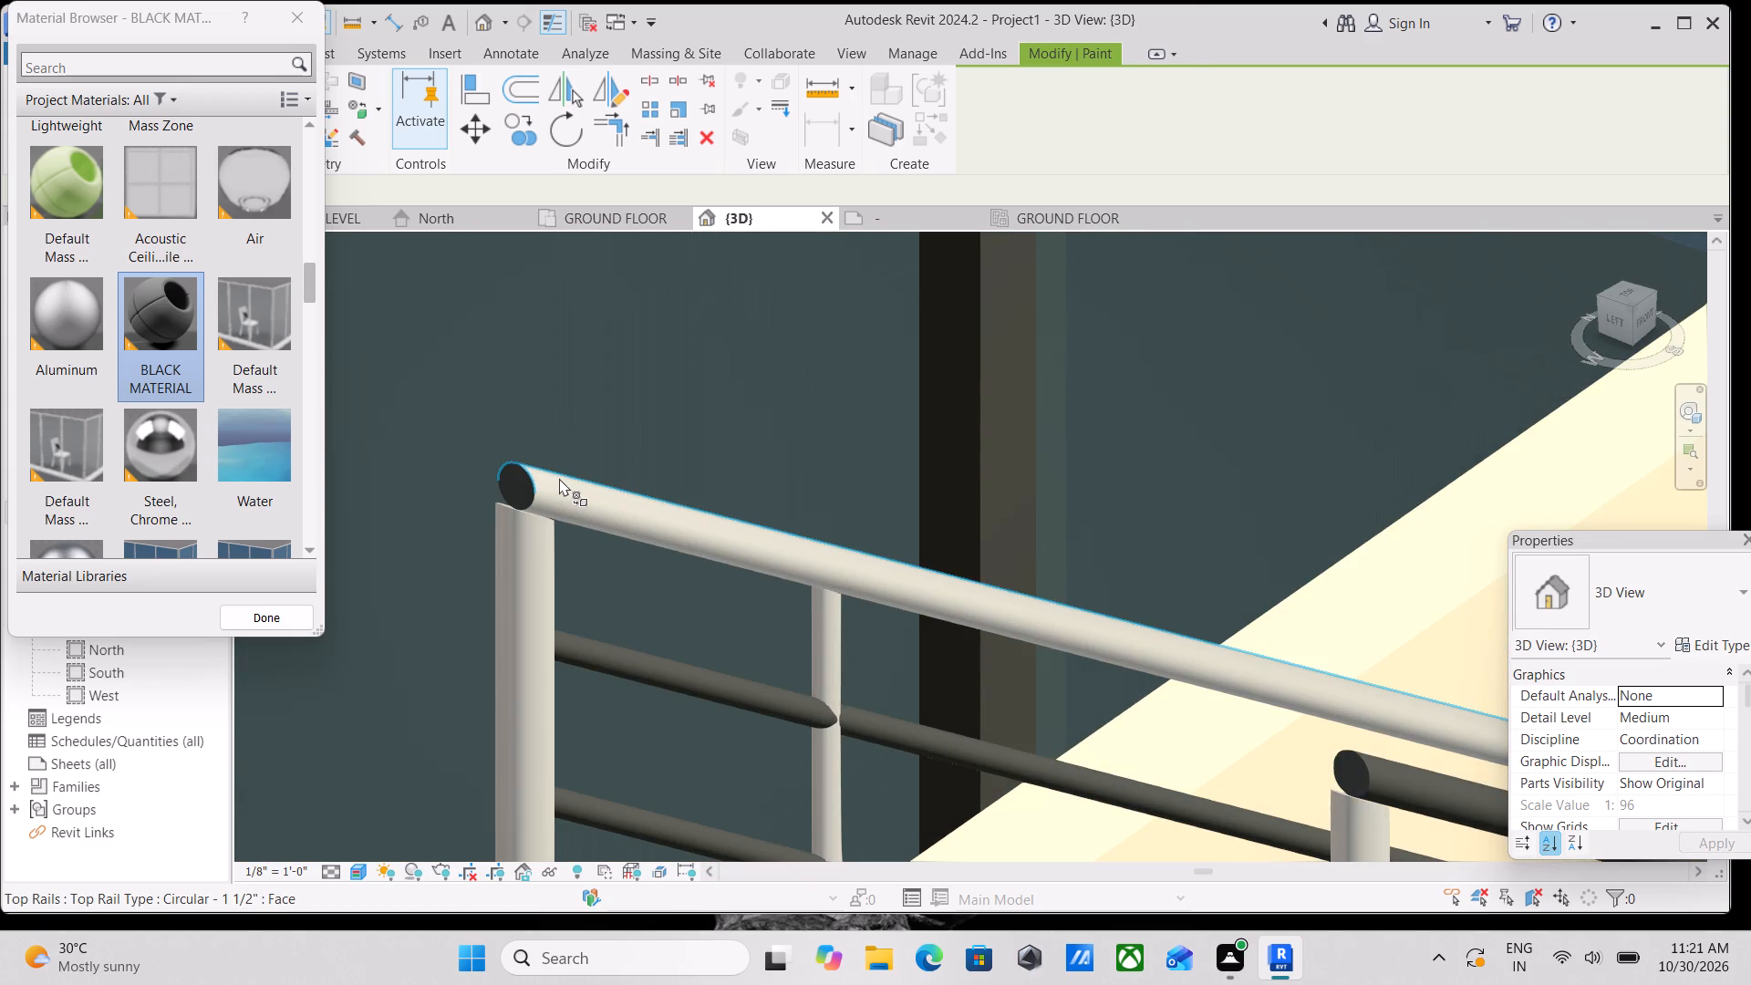
click(559, 478)
click(544, 507)
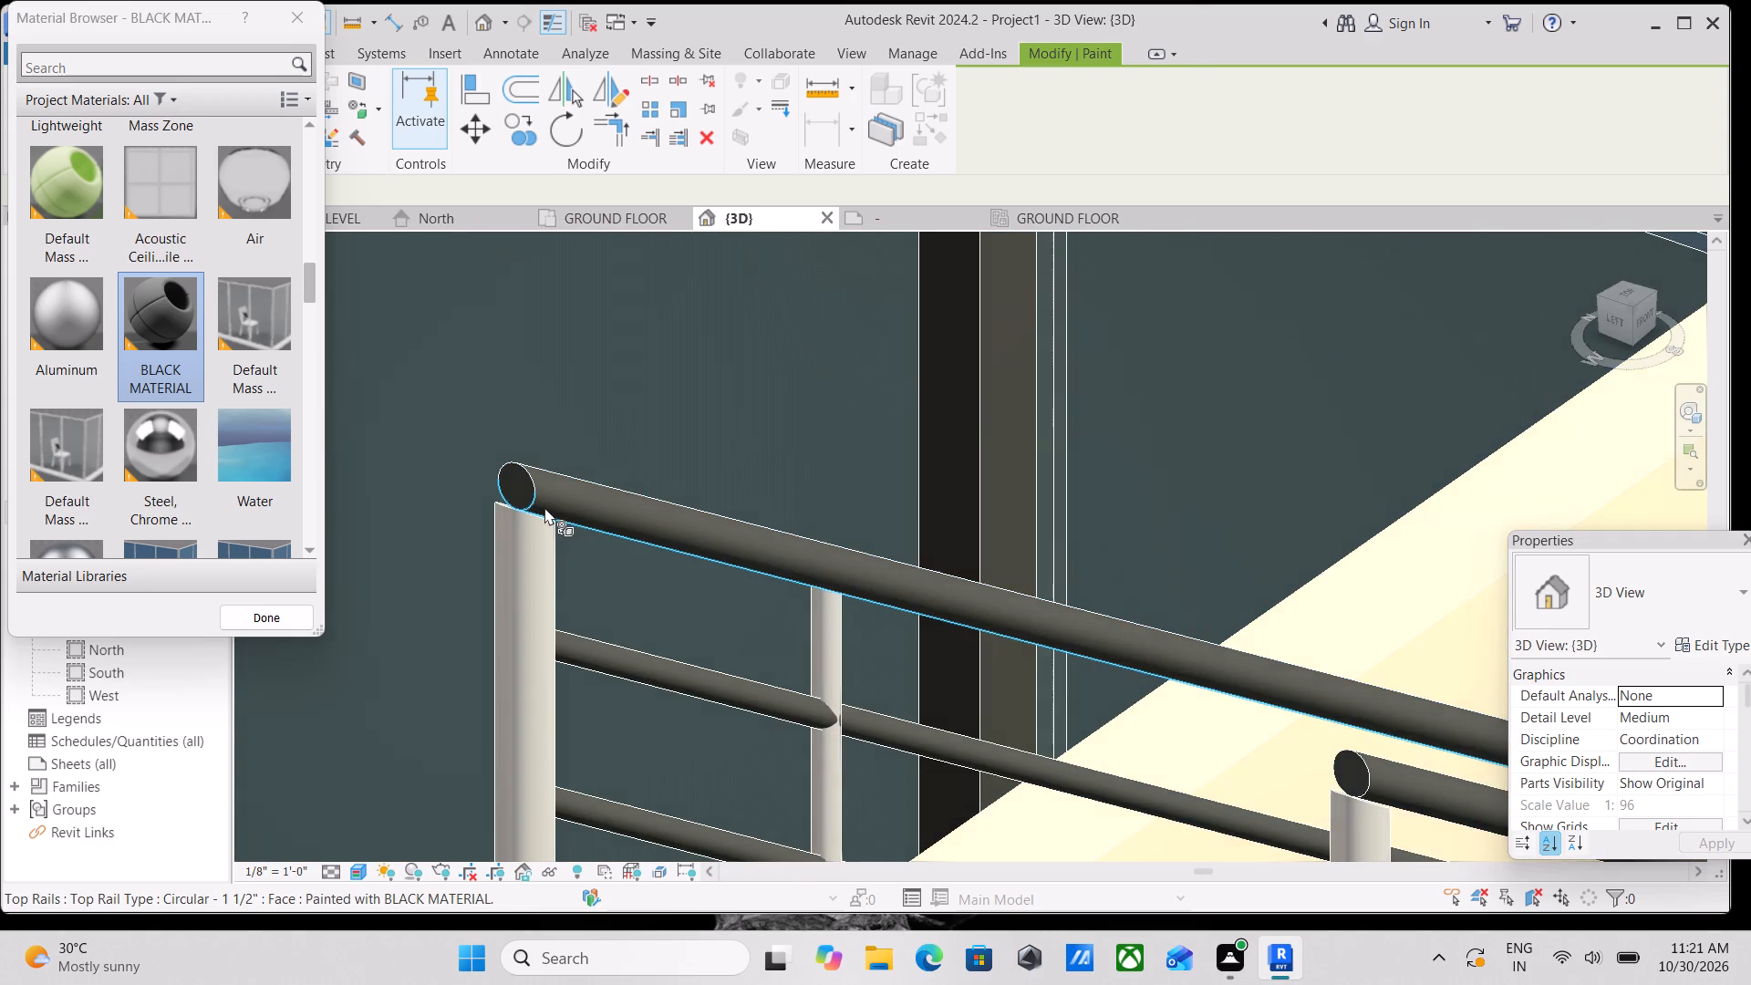
Continue BLACK MATERIAL along the outer top rail around the upper landing's two bends, including the segment beside the long stair wall.
scroll(544, 507, down, 3)
middle_drag(534, 500, 303, 393)
middle_drag(840, 559, 463, 578)
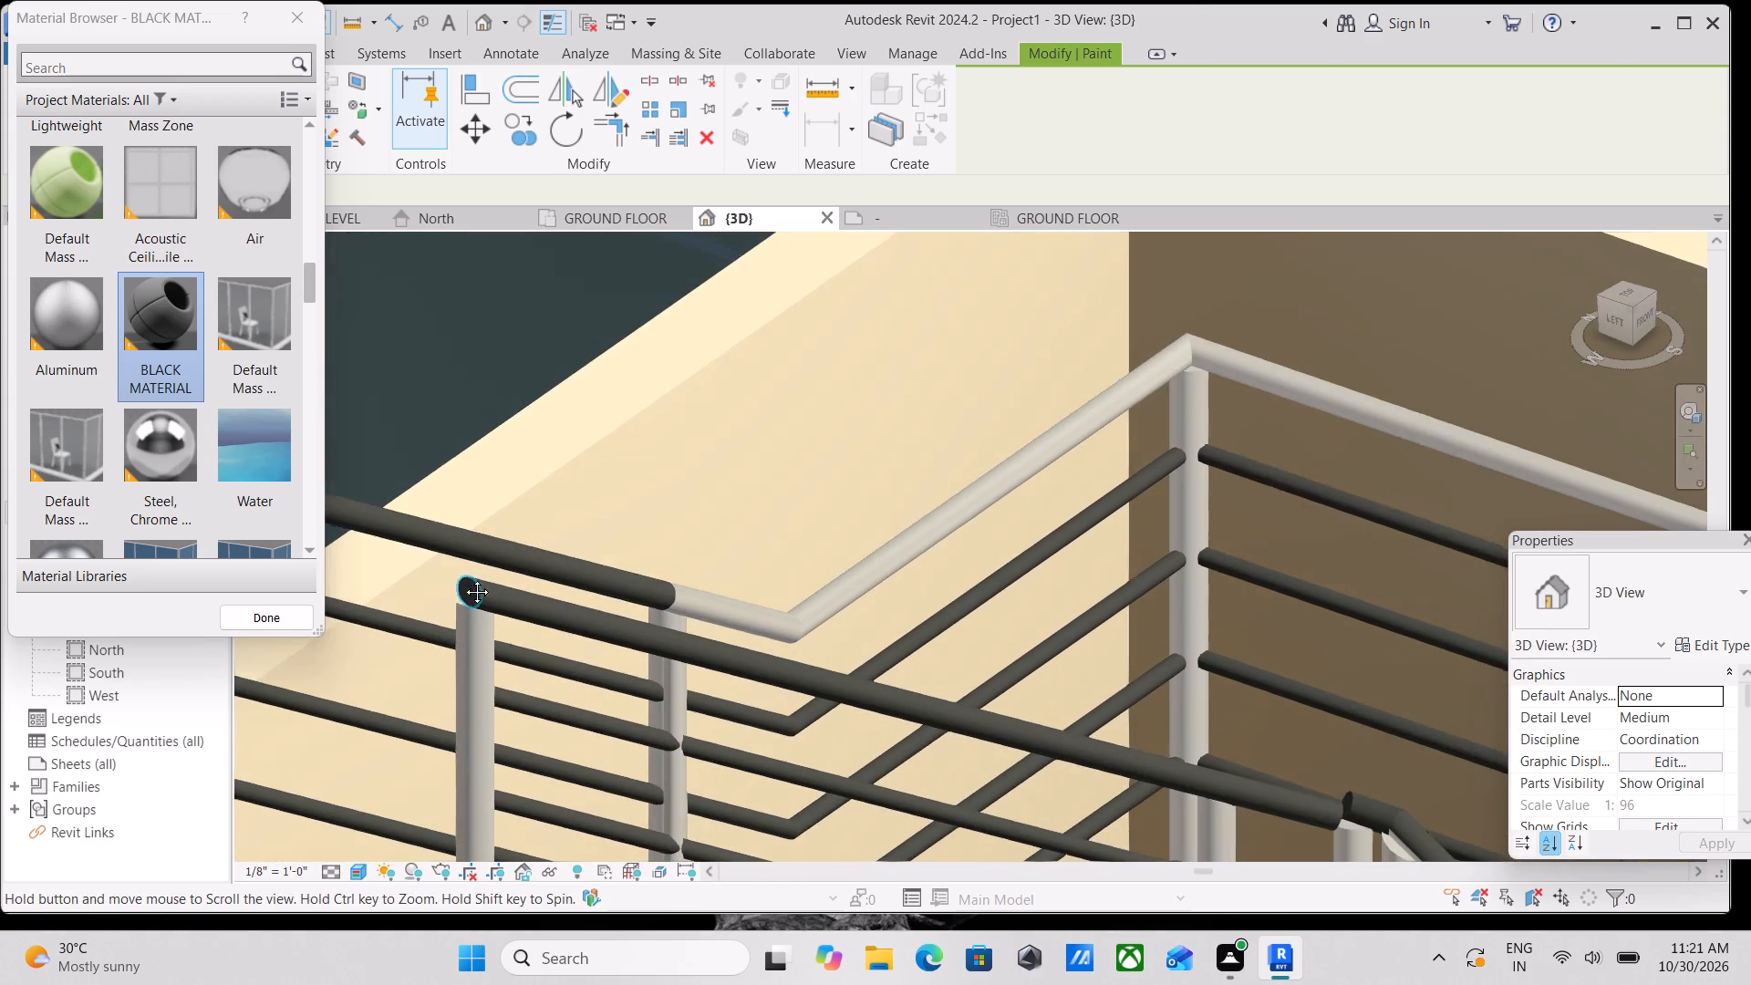
click(705, 598)
scroll(705, 602, up, 3)
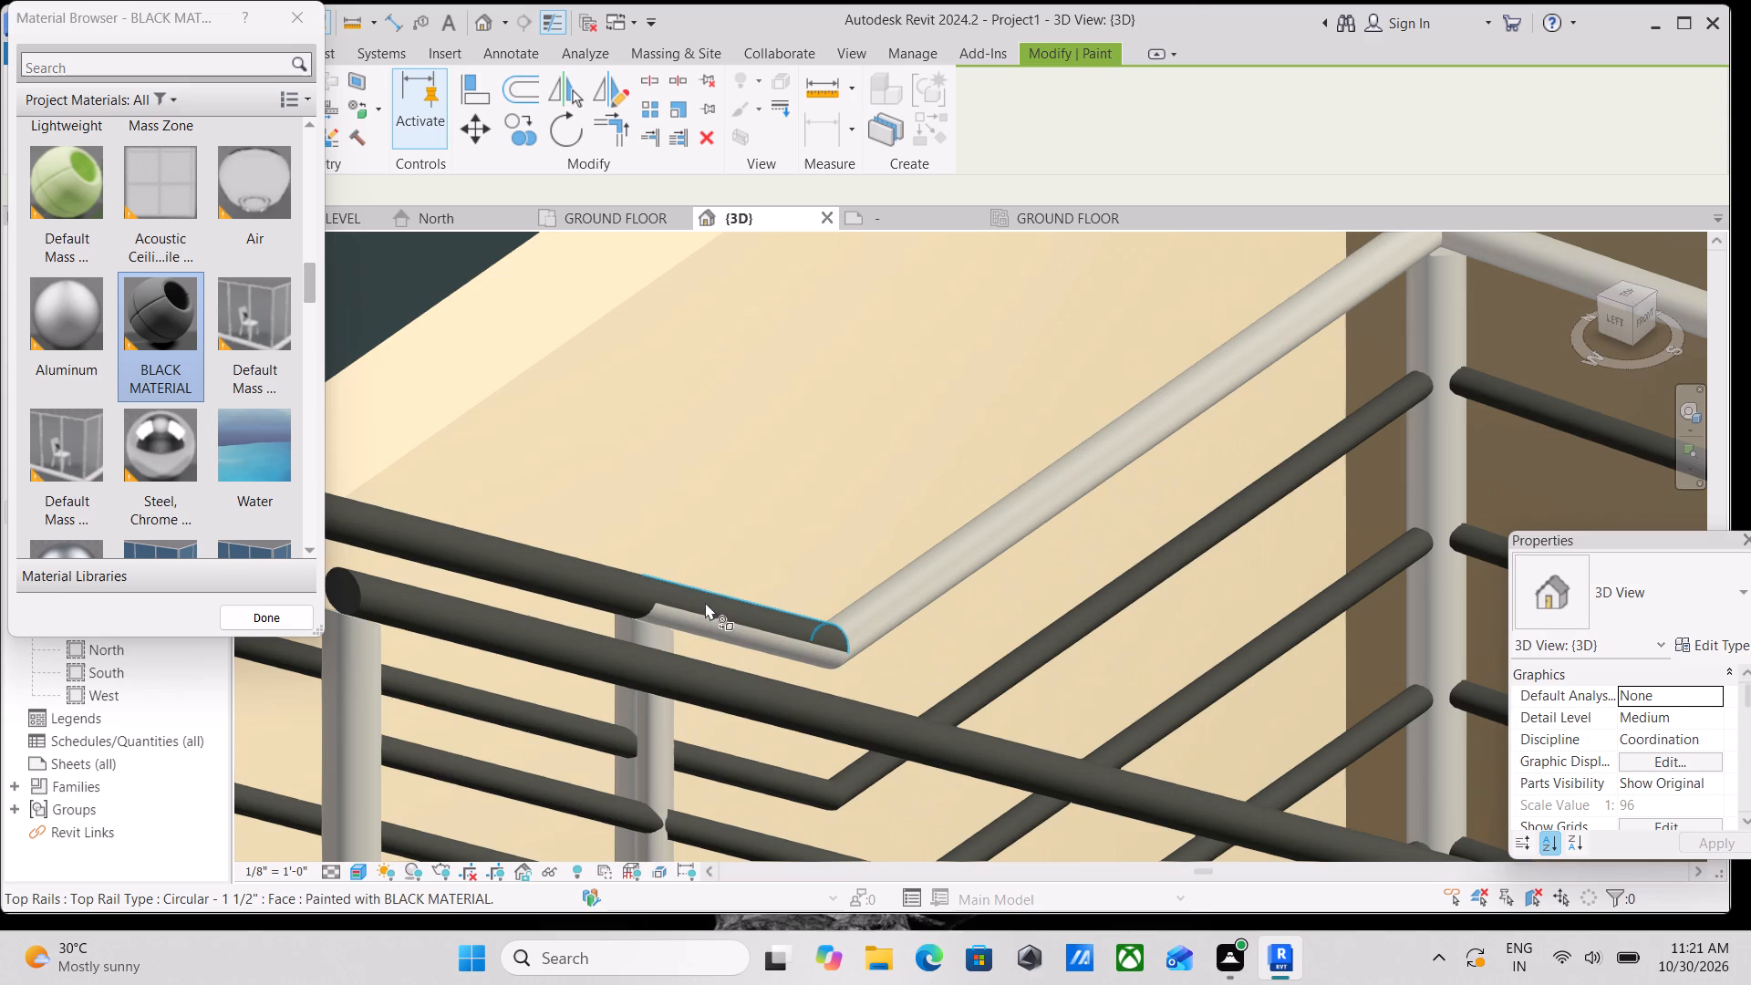
click(688, 624)
middle_drag(708, 598, 550, 672)
click(794, 613)
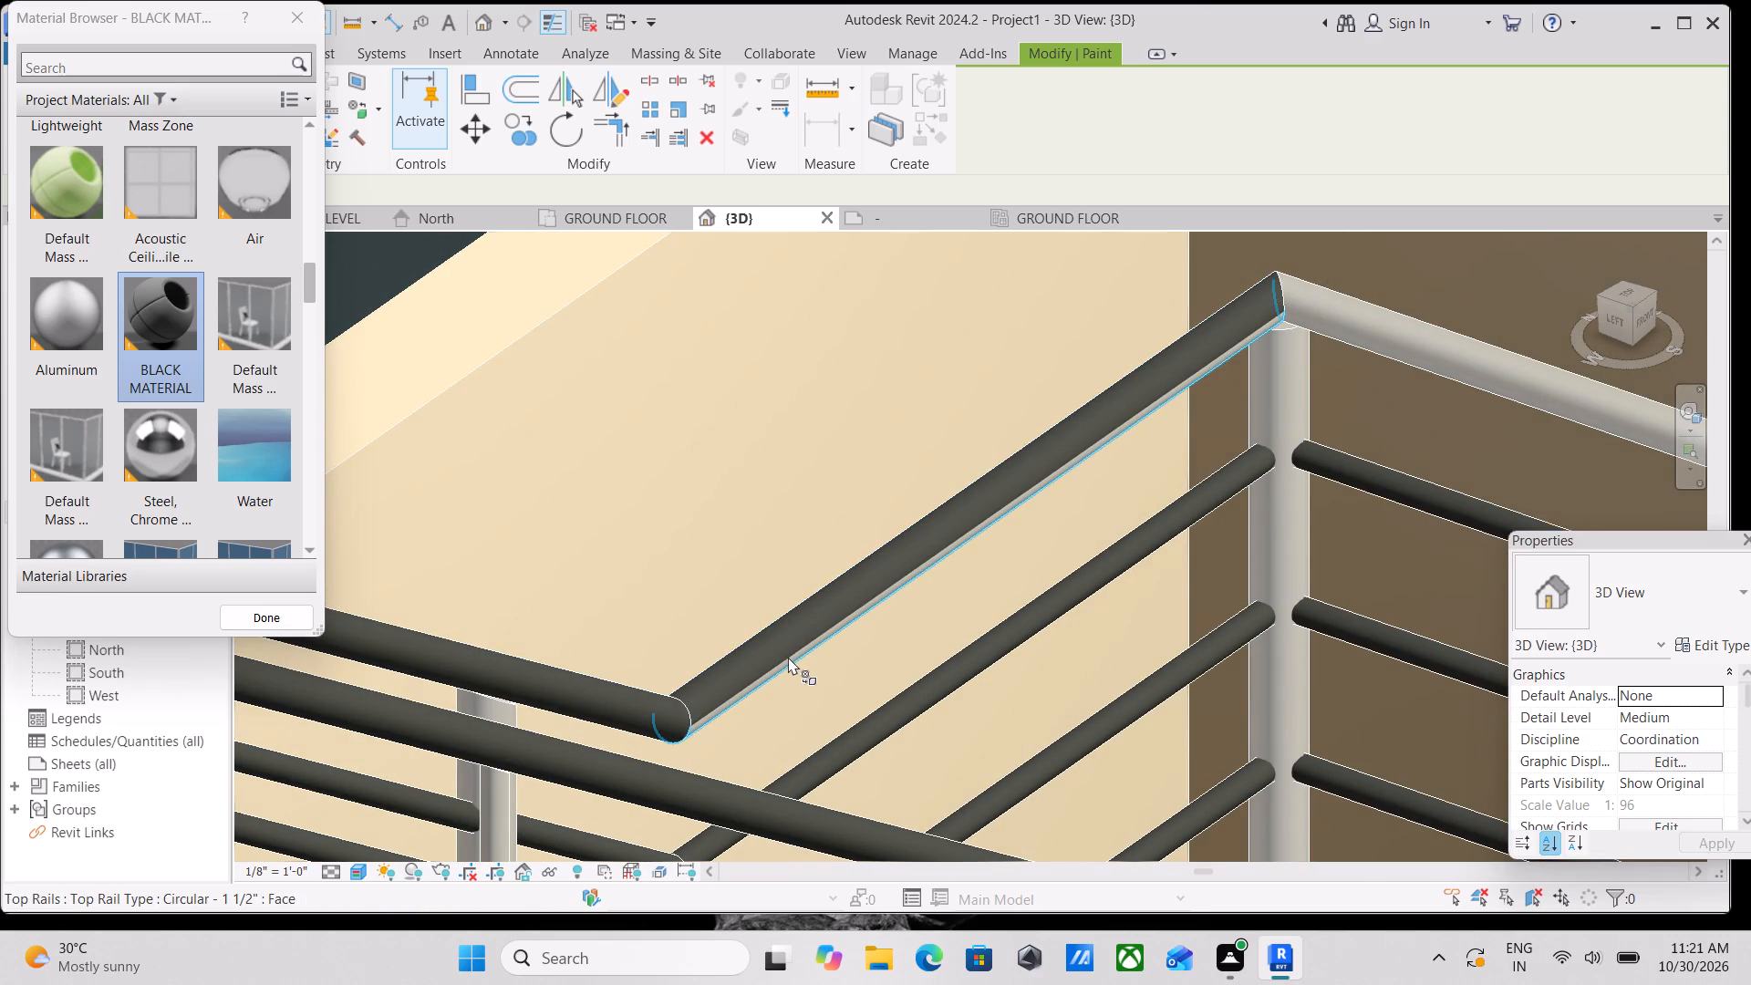
click(788, 657)
scroll(826, 627, down, 1)
middle_drag(826, 627, 508, 737)
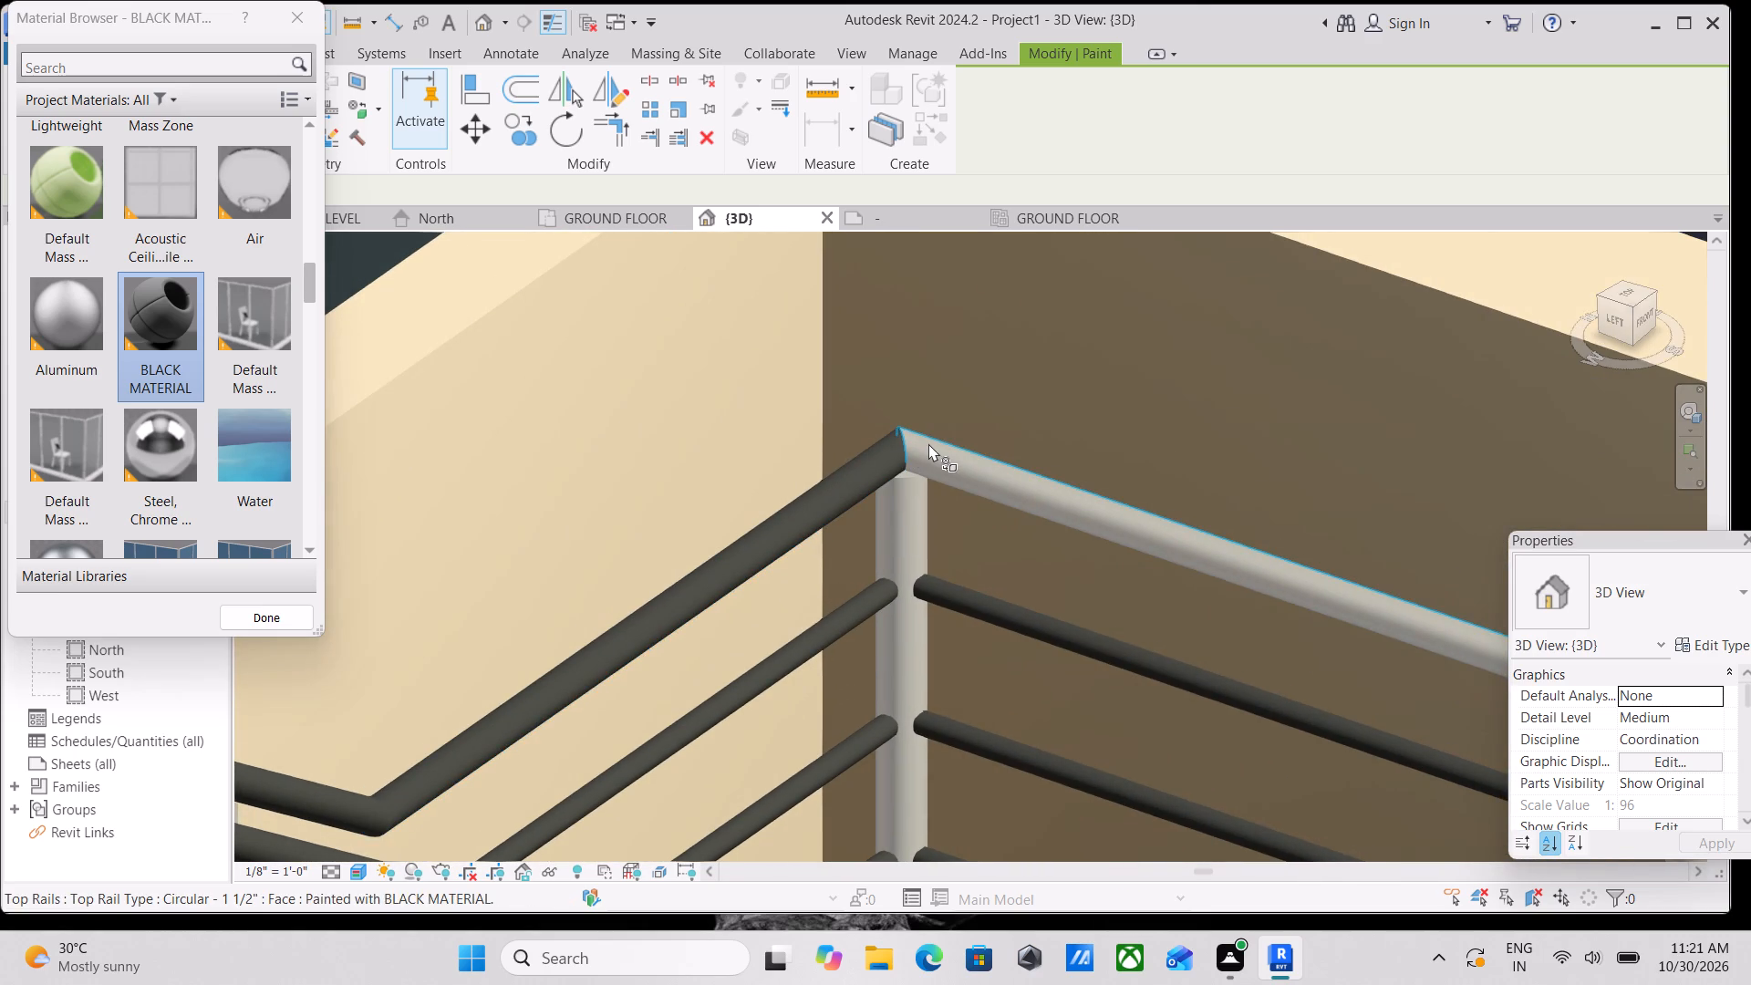
click(929, 443)
click(1002, 504)
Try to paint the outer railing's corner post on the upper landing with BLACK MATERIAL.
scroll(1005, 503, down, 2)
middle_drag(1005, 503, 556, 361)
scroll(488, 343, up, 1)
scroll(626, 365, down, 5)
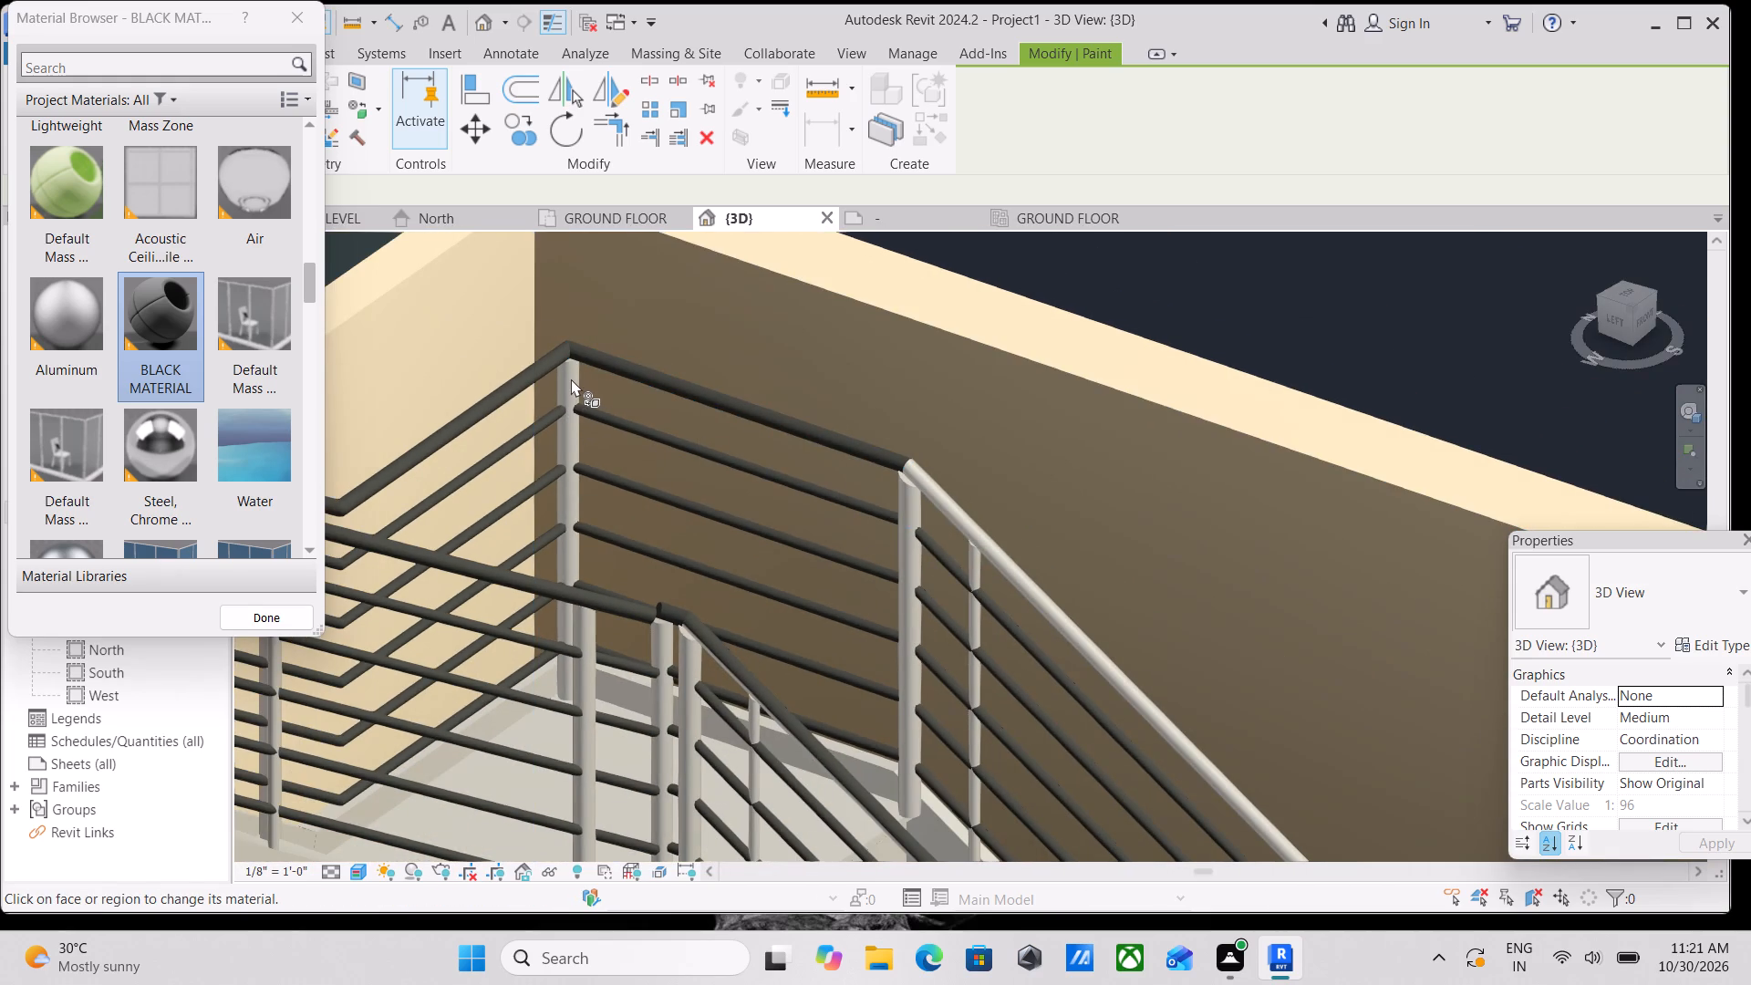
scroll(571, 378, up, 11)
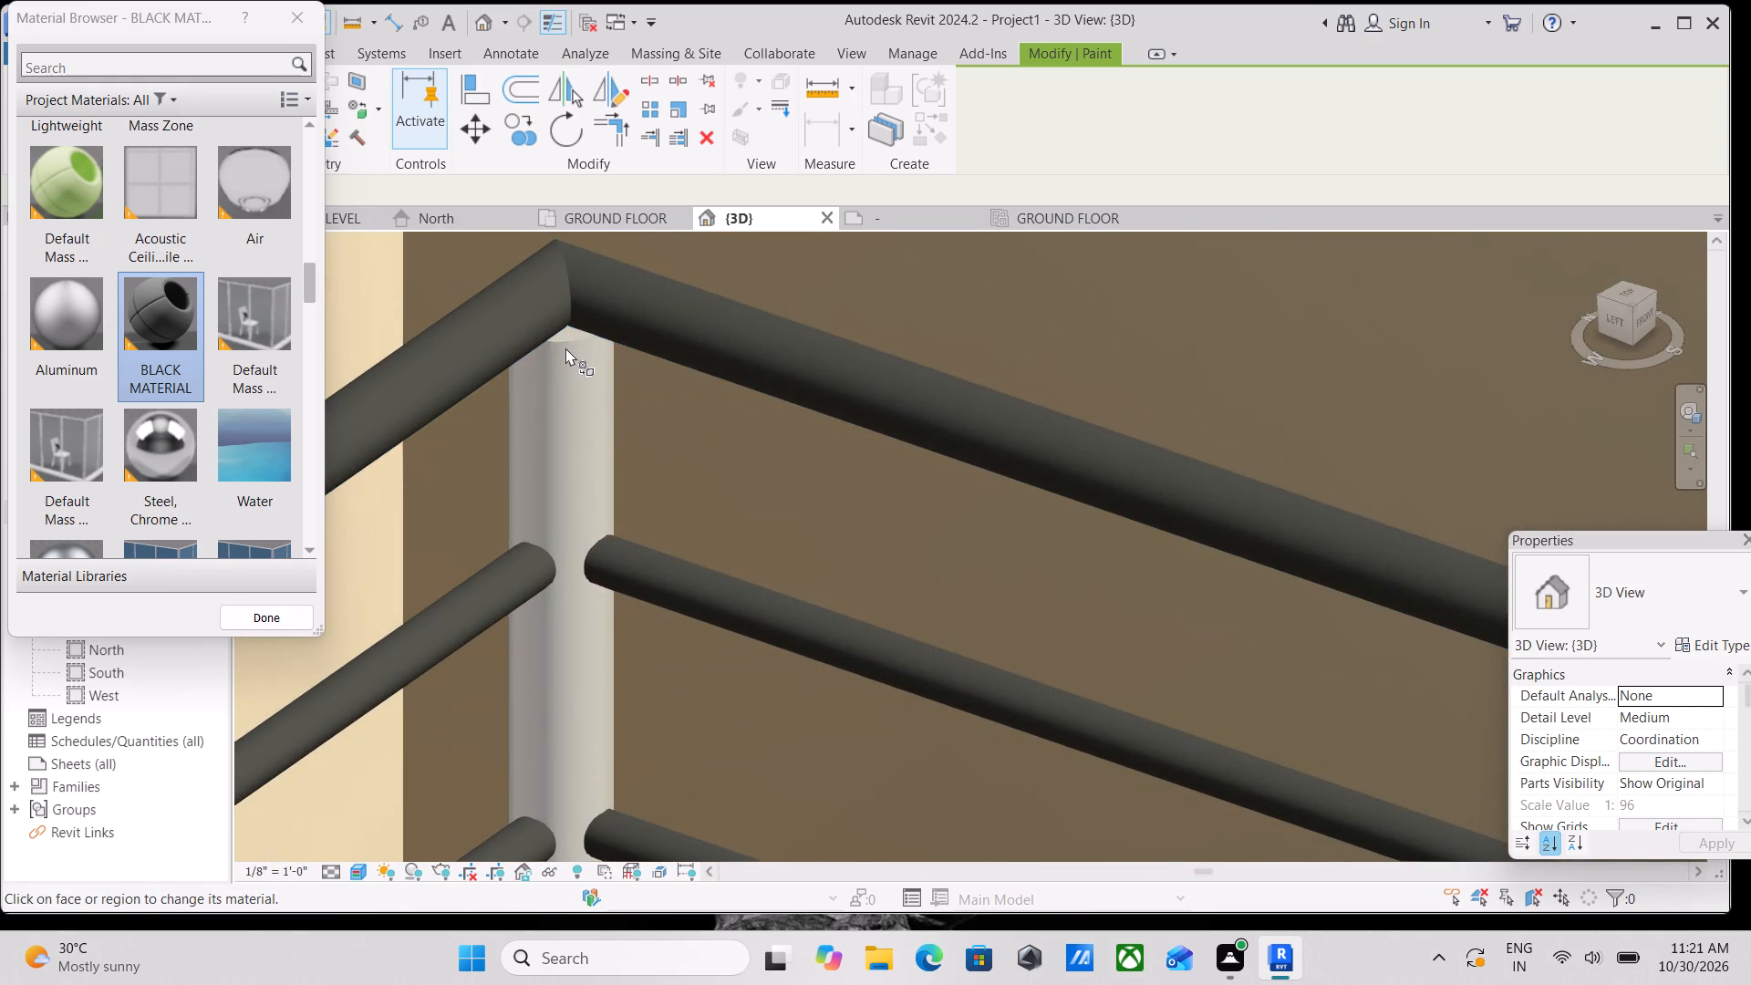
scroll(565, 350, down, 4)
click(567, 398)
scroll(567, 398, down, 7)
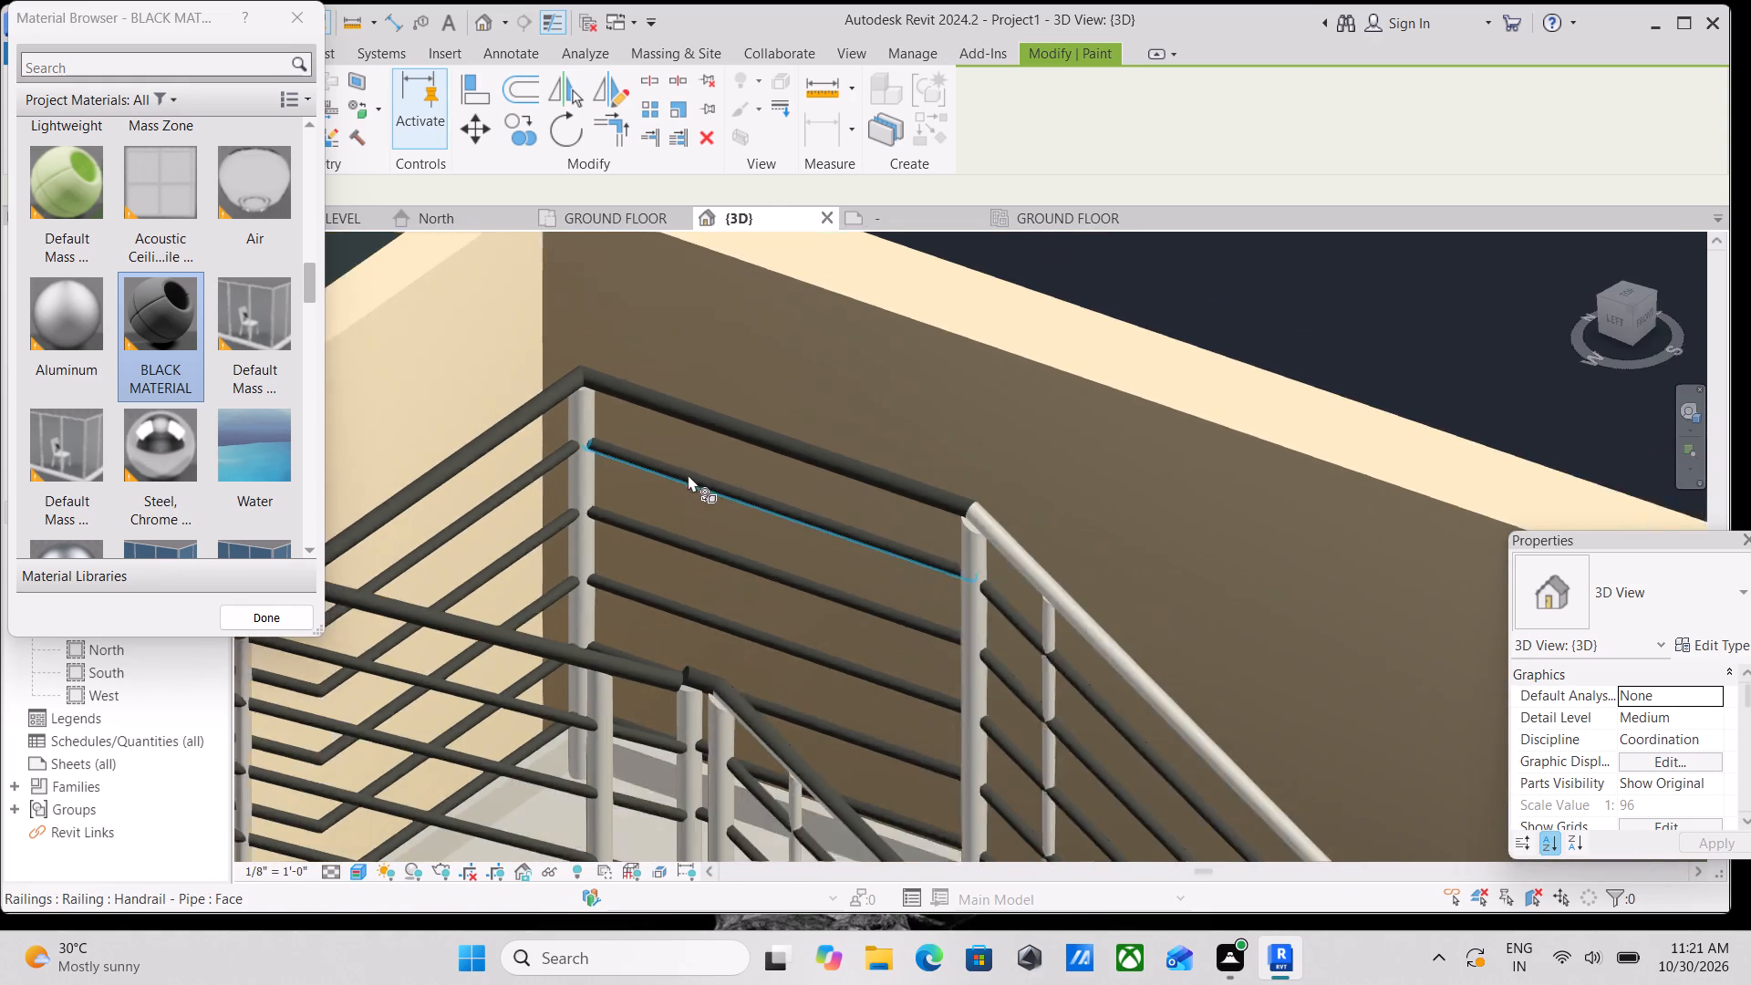
Paint both faces of the outer railing's sloping top rail along the upper flight with BLACK MATERIAL.
middle_drag(688, 474, 442, 361)
click(768, 473)
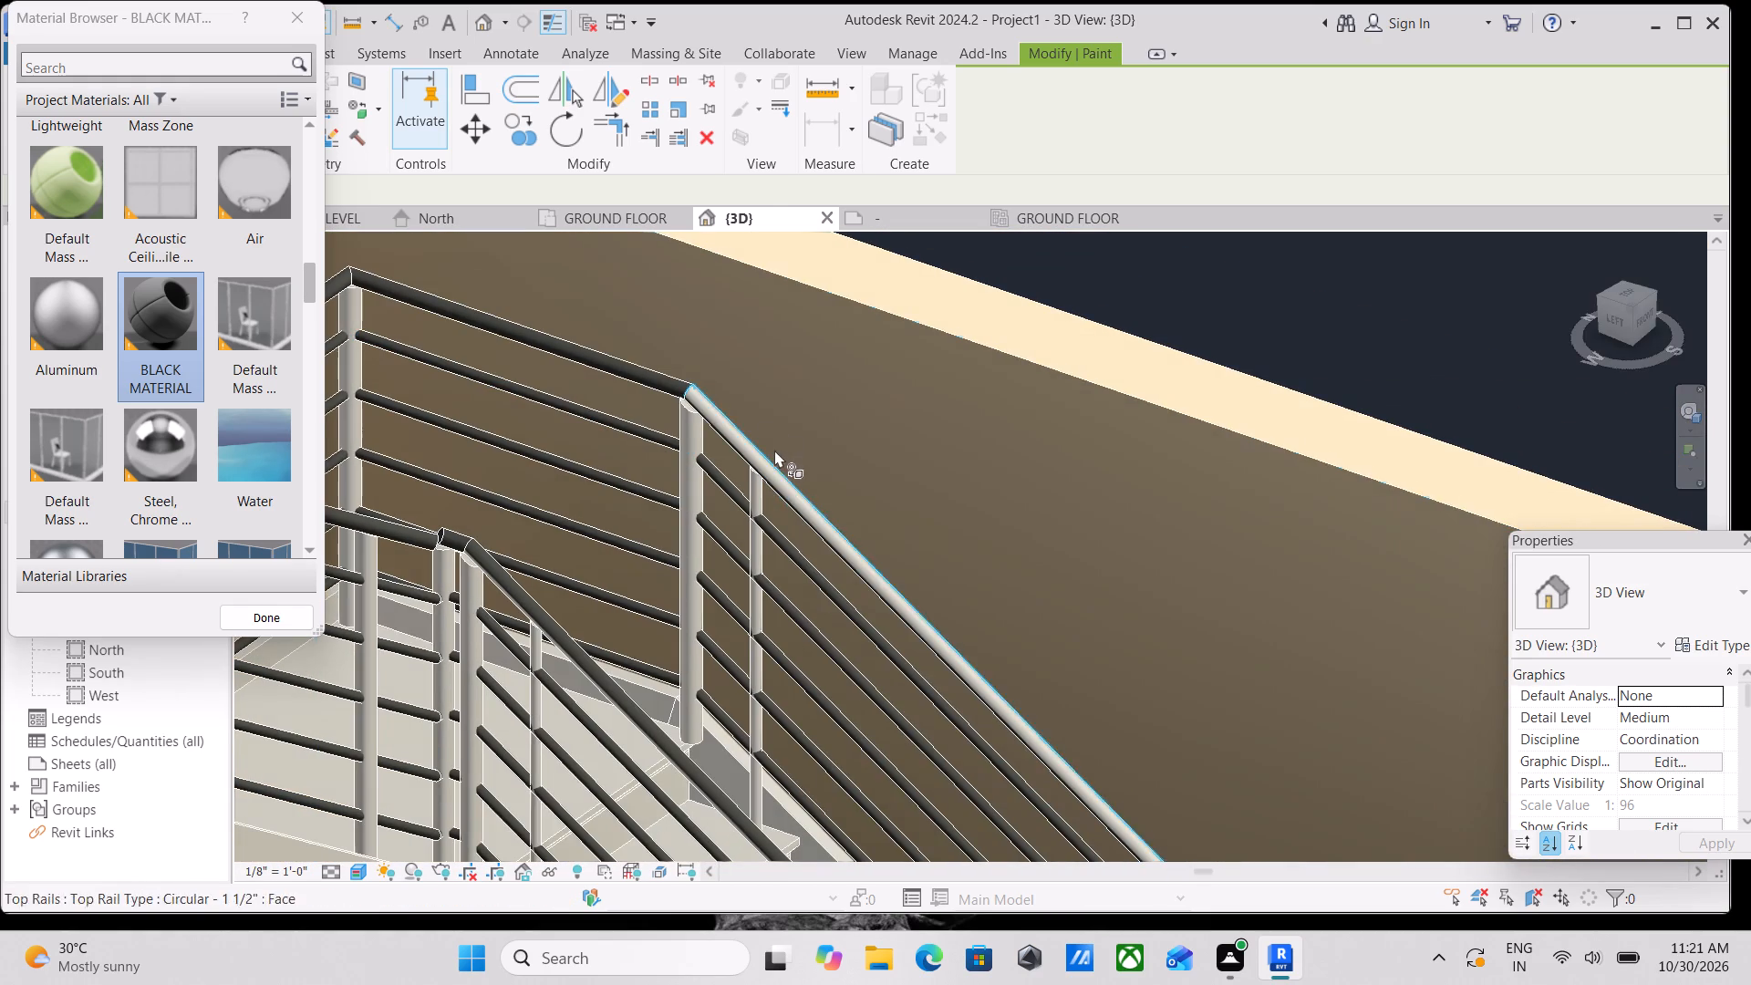
scroll(717, 398, up, 2)
click(716, 400)
scroll(711, 403, up, 3)
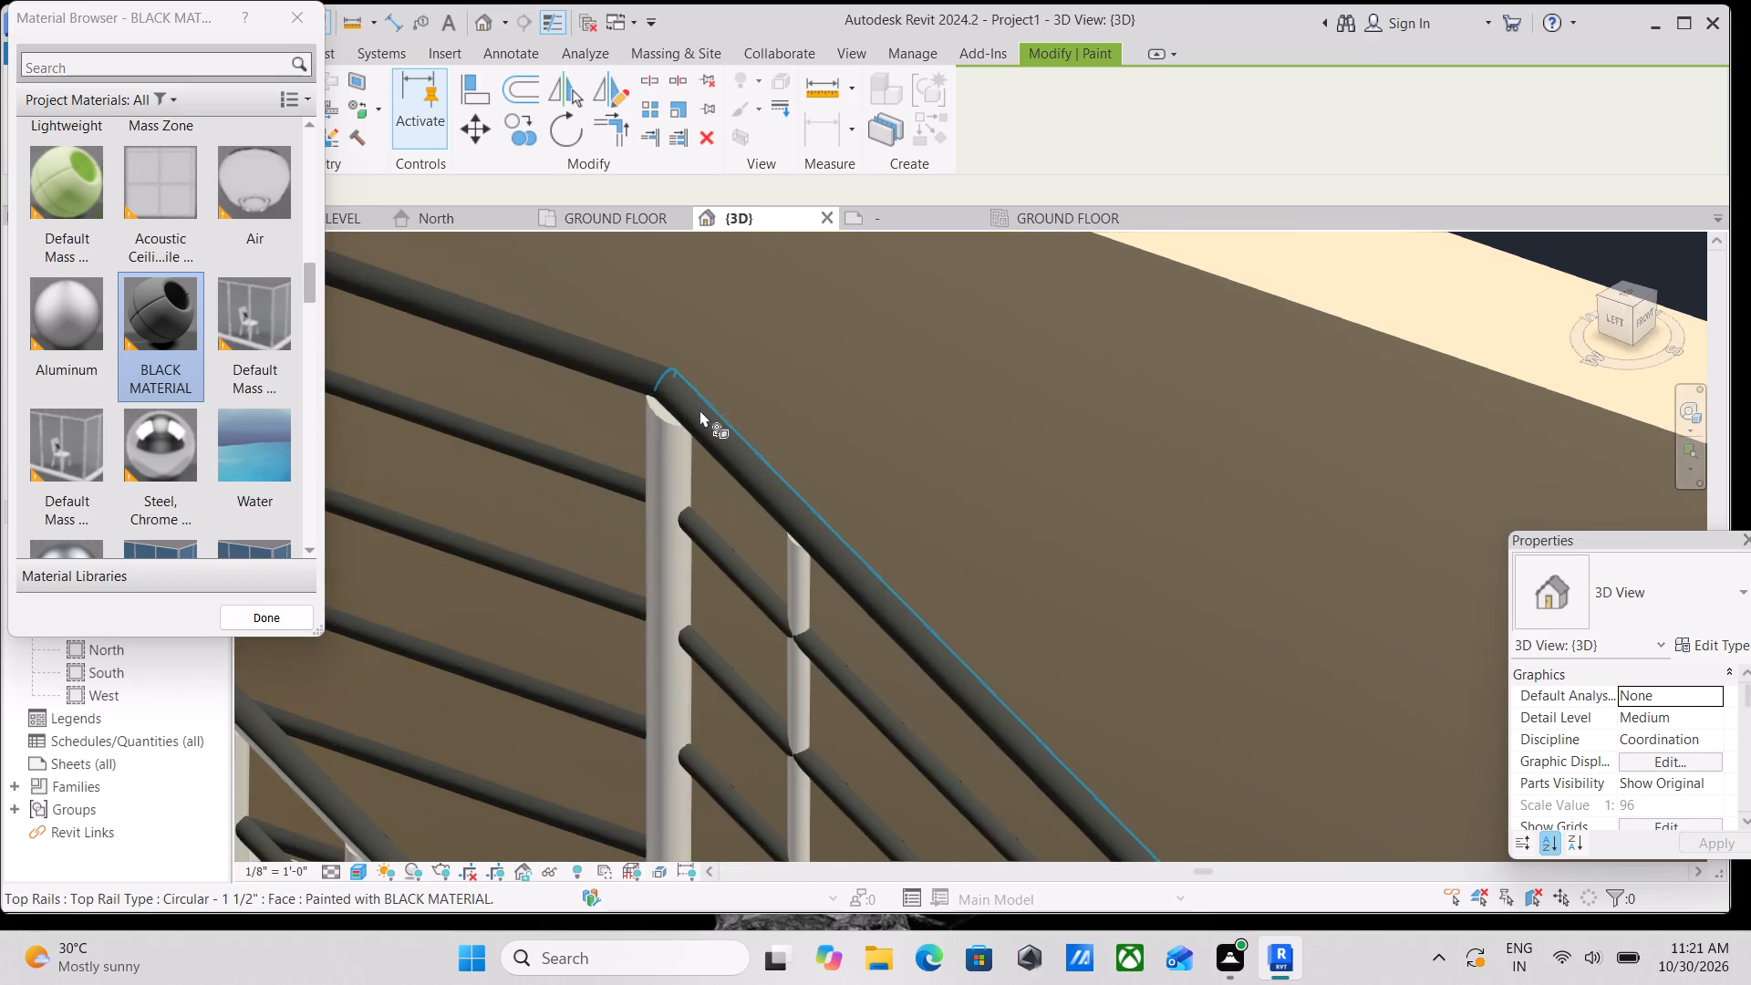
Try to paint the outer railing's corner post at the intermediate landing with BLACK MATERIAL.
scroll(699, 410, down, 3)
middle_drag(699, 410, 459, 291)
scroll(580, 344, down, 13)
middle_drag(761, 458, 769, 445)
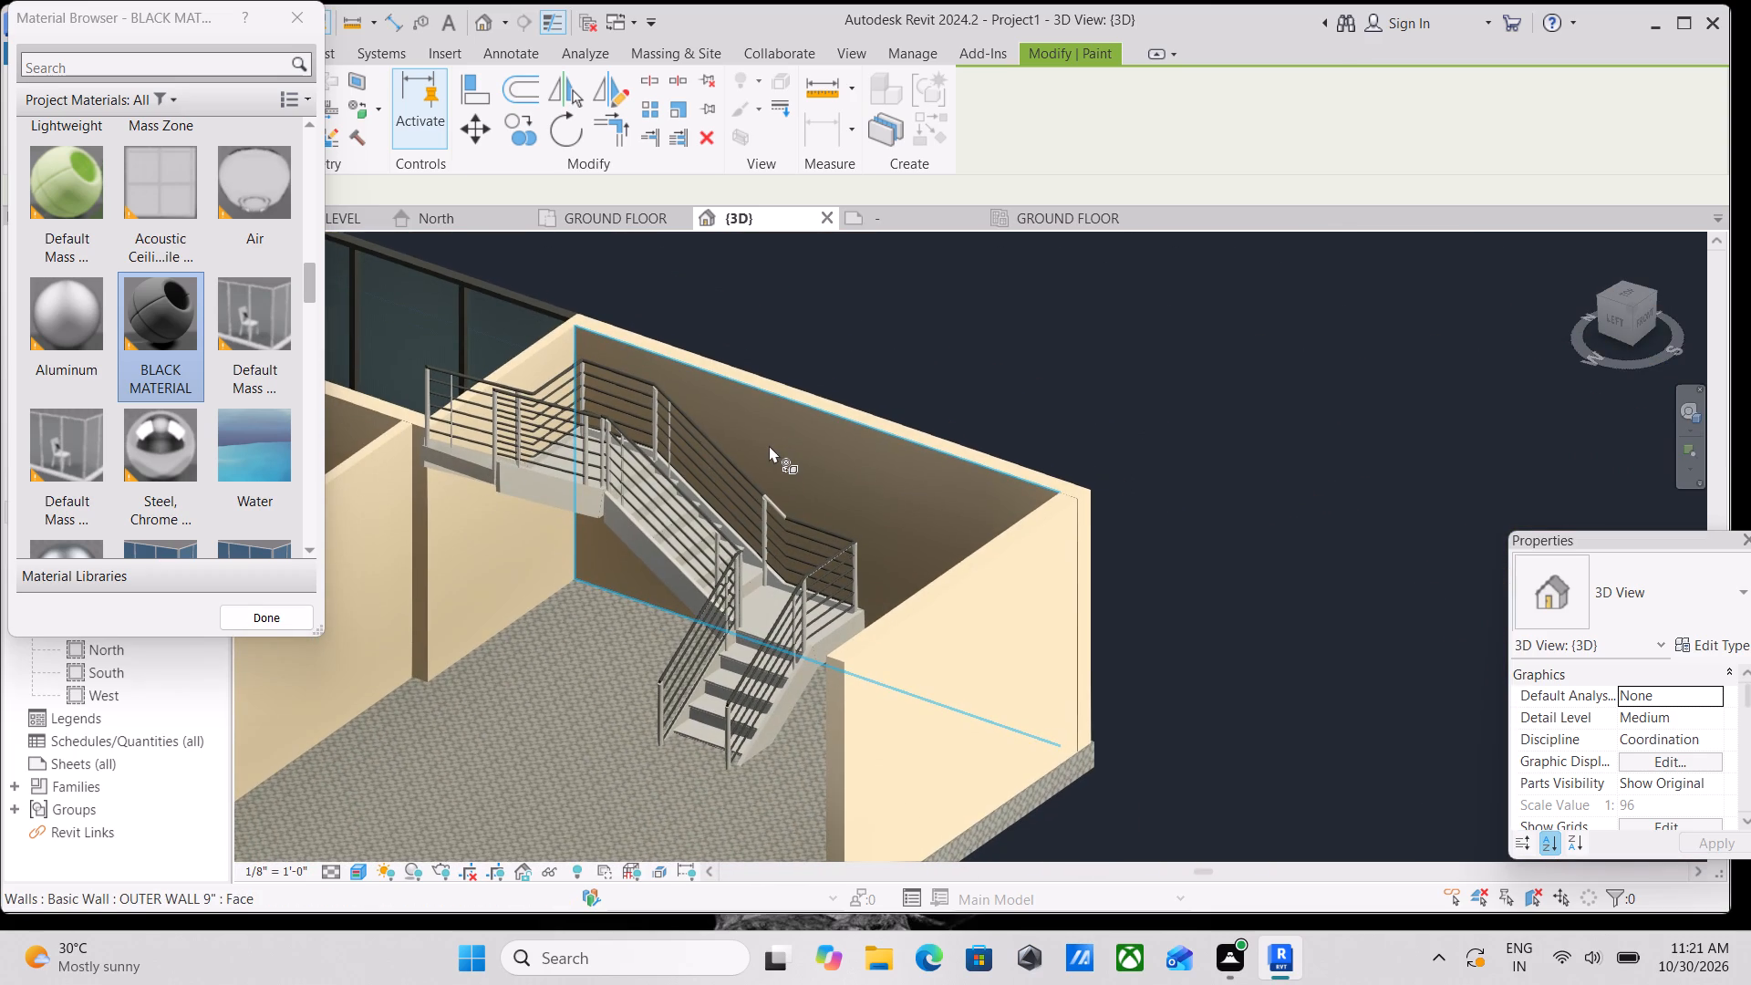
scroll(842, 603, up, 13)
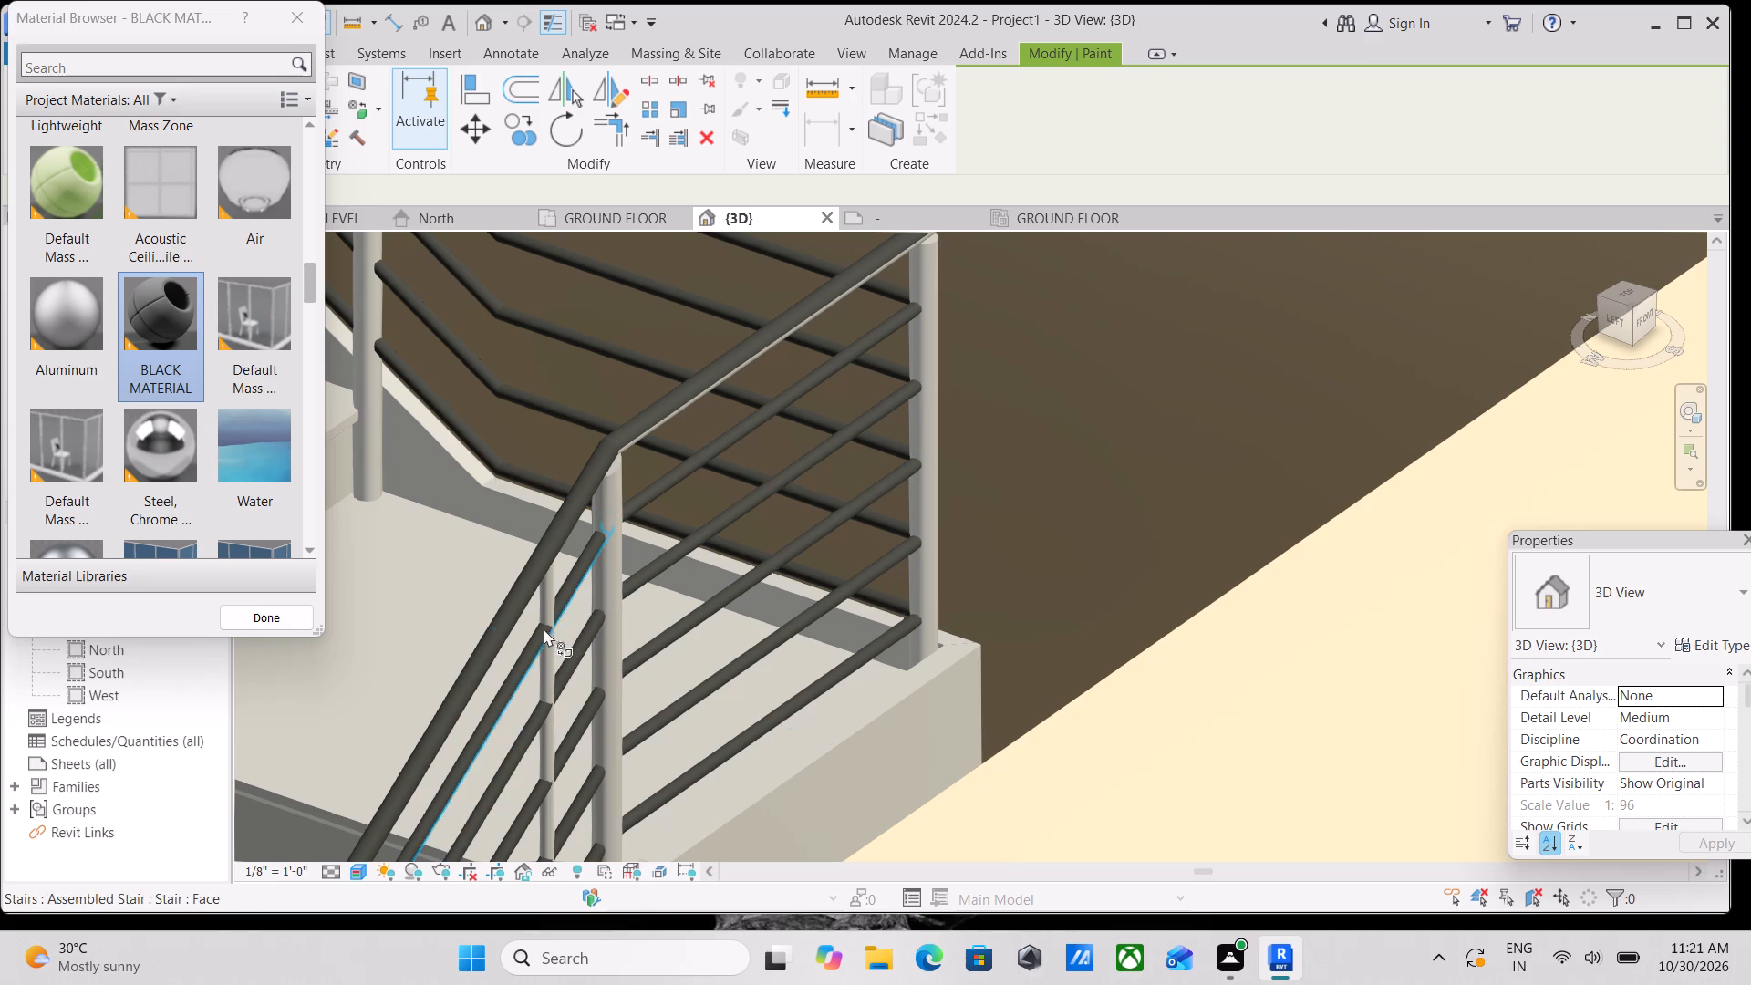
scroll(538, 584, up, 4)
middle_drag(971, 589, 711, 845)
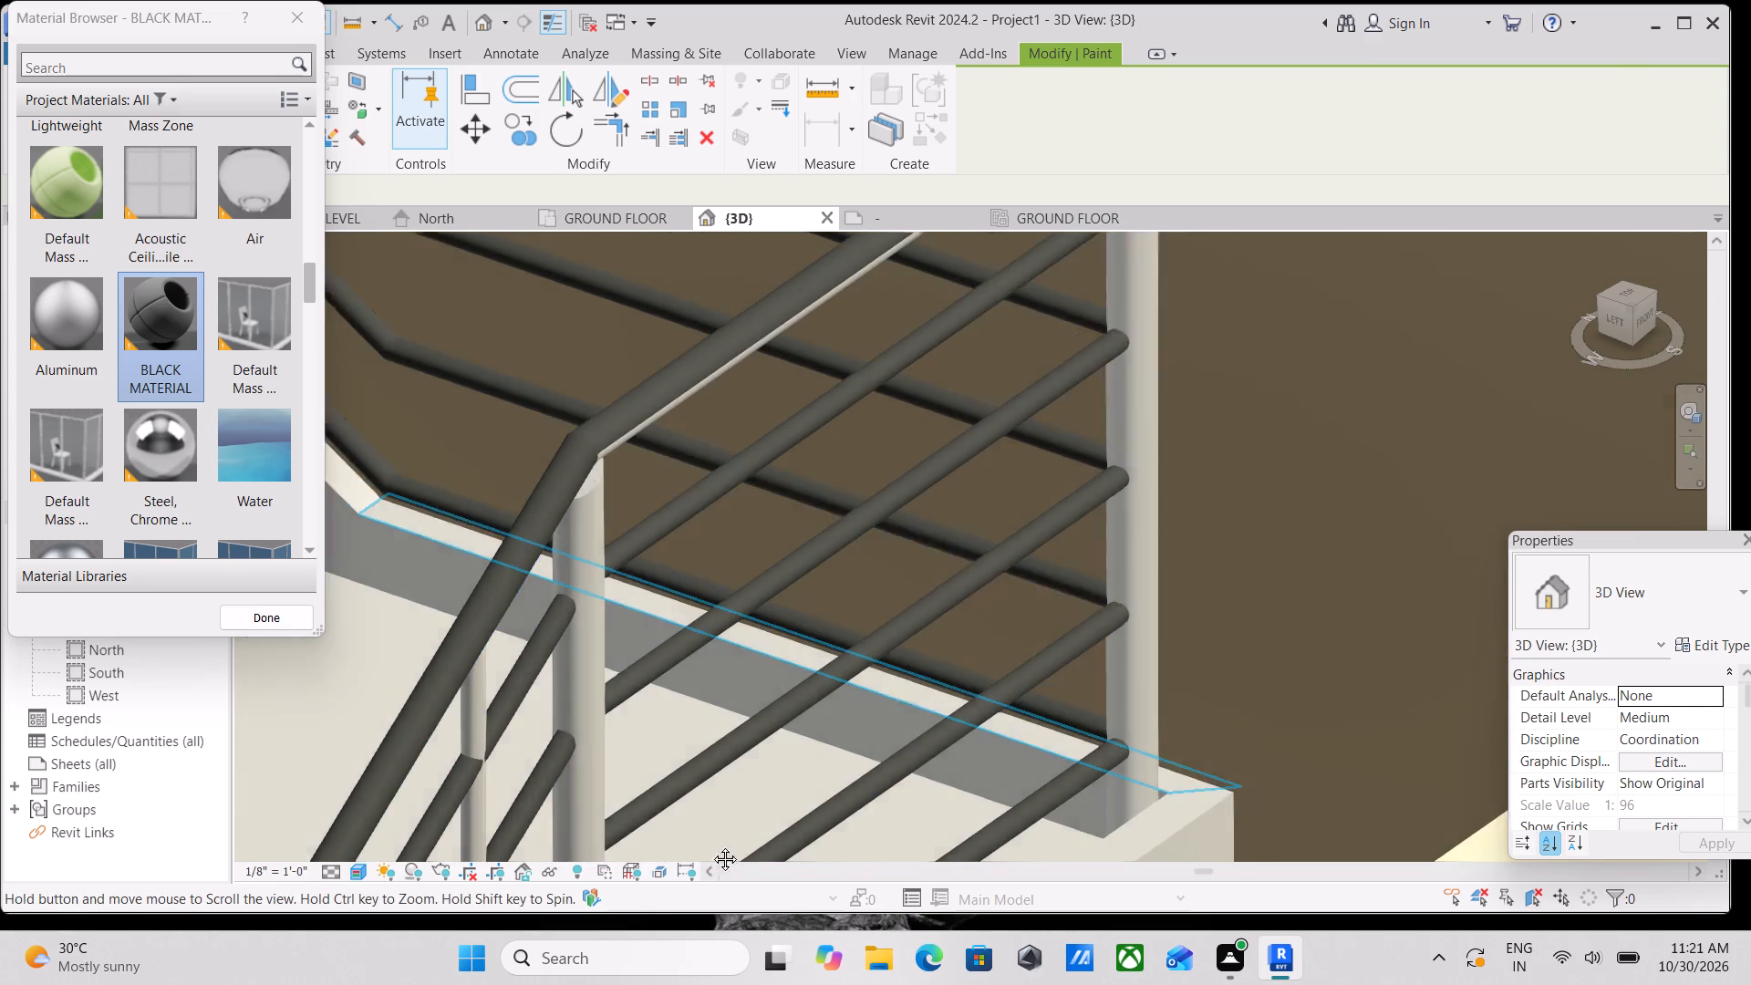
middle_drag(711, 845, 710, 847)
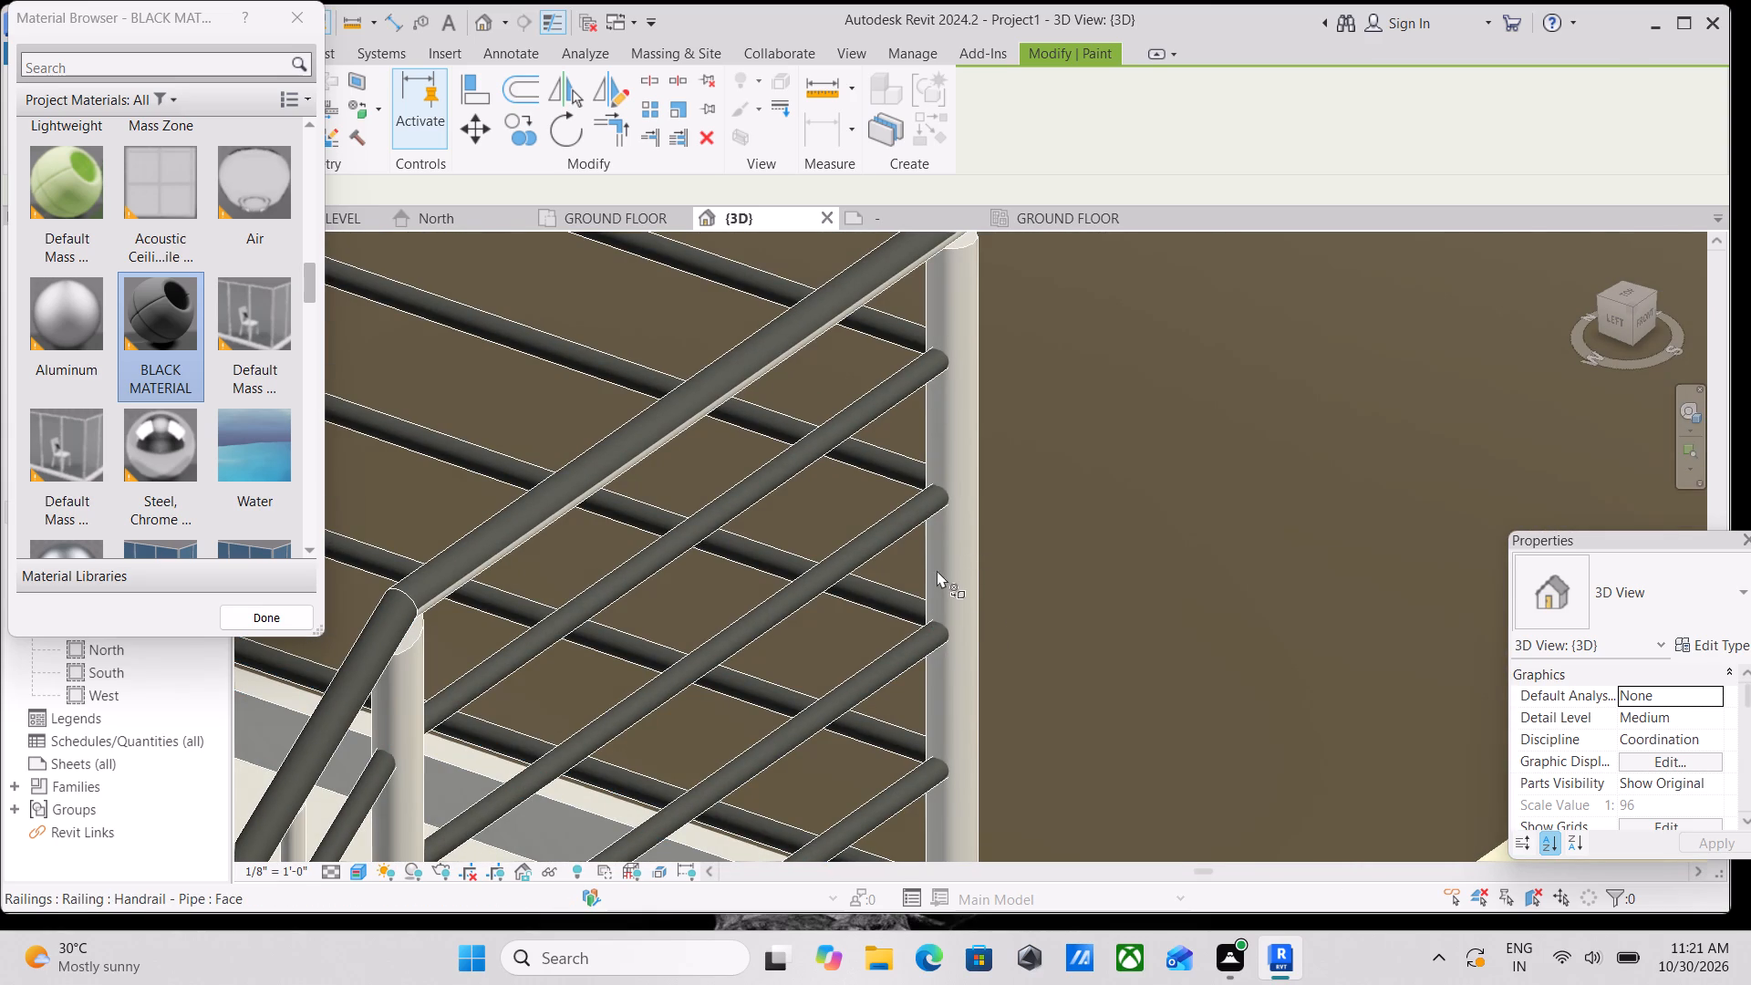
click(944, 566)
Paint the underside of the outer top rail across the intermediate landing with BLACK MATERIAL.
scroll(944, 566, down, 7)
scroll(794, 518, up, 2)
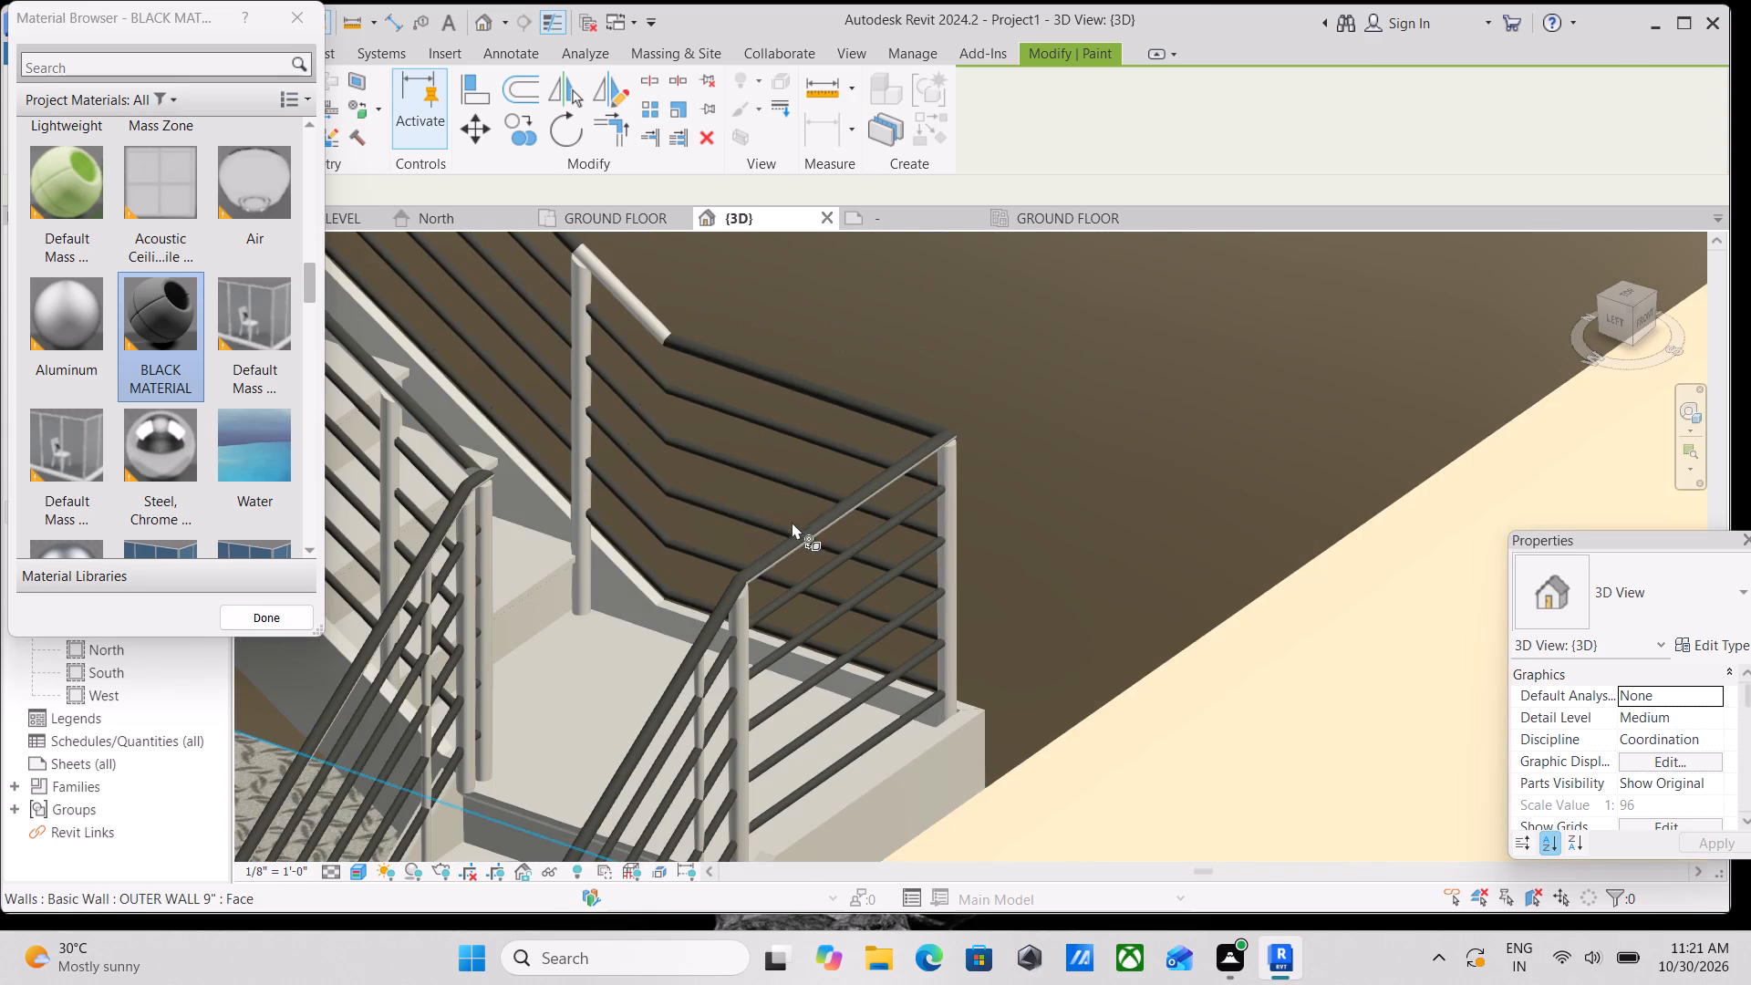
scroll(792, 522, up, 8)
click(740, 616)
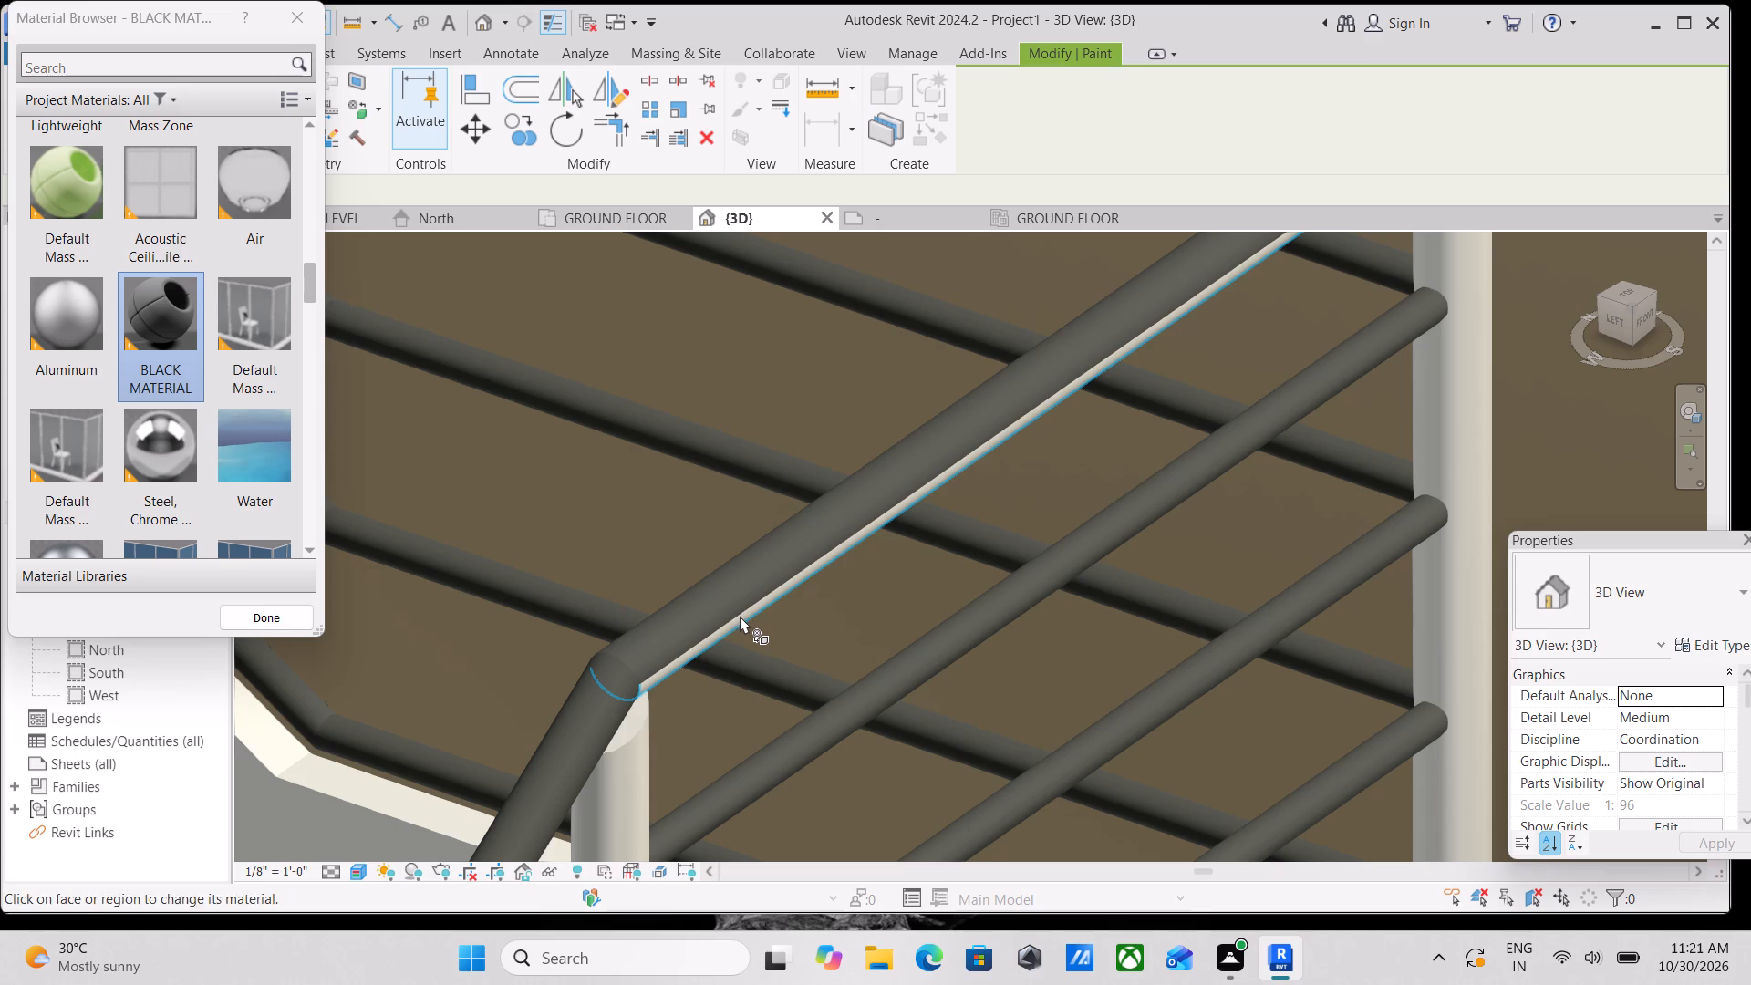
Examine the railings from the intermediate landing and lower flight back up to the upper landing for unpainted parts.
scroll(740, 616, down, 8)
middle_drag(539, 749, 875, 548)
scroll(723, 628, down, 1)
scroll(797, 572, down, 2)
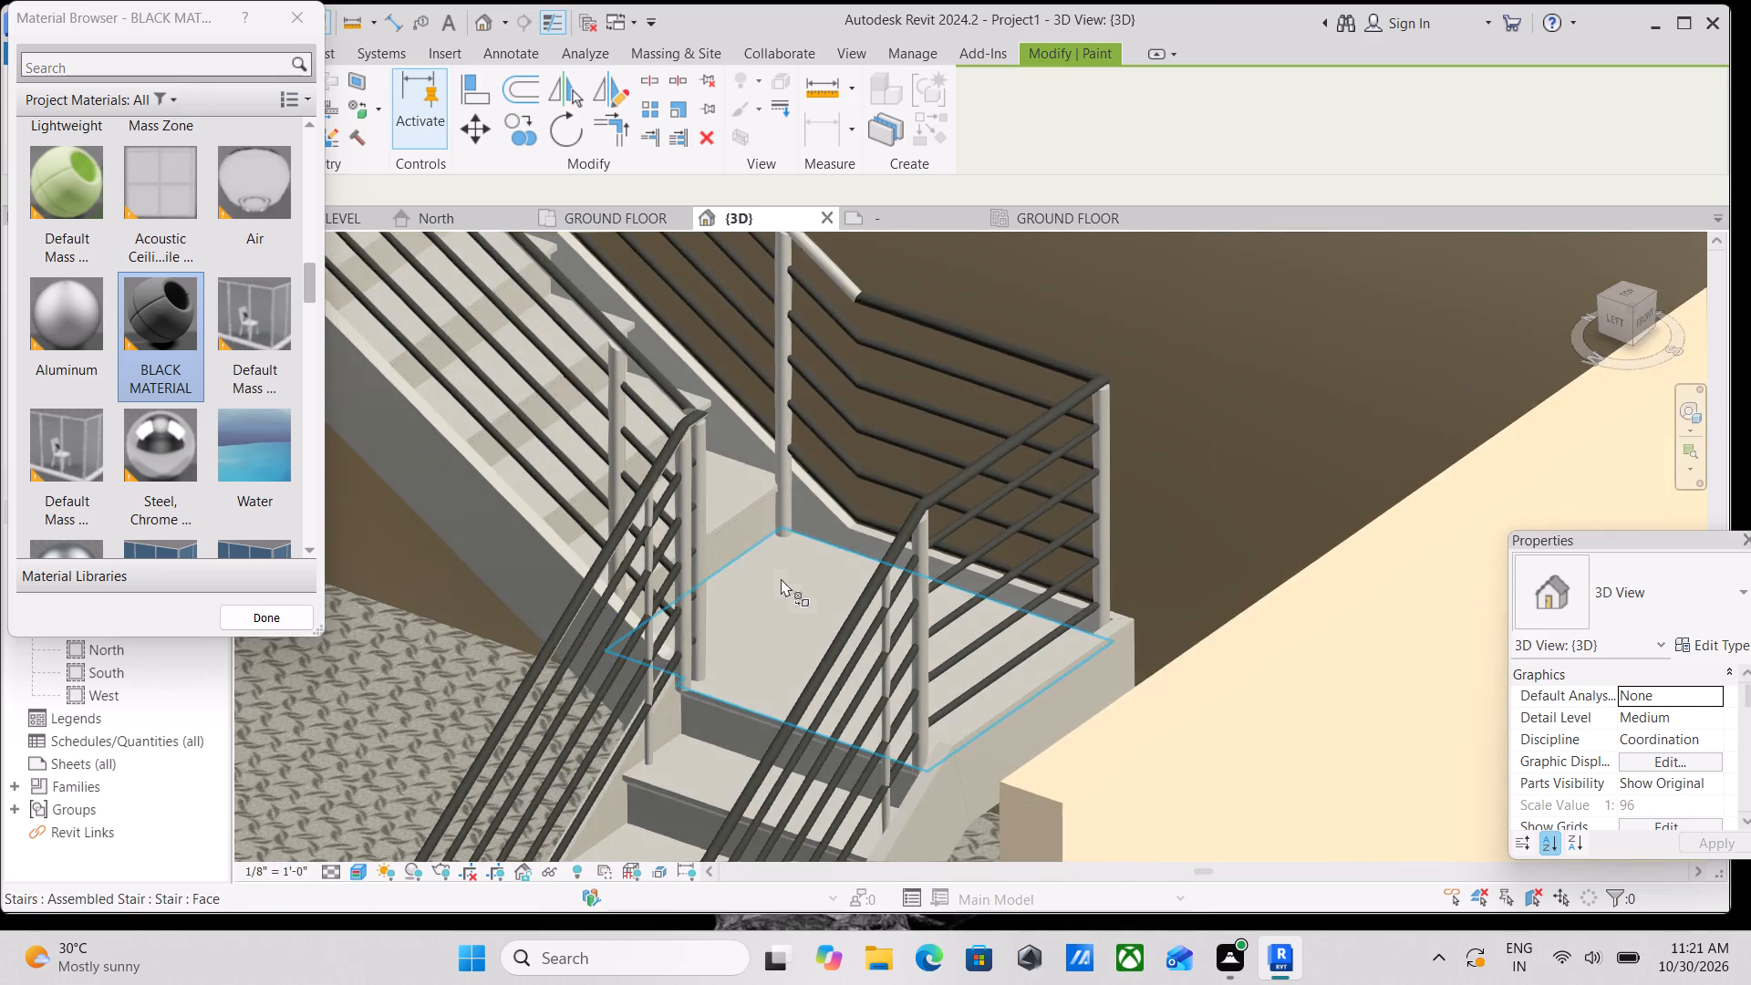
middle_drag(781, 578, 1032, 582)
scroll(885, 545, up, 3)
scroll(930, 617, up, 7)
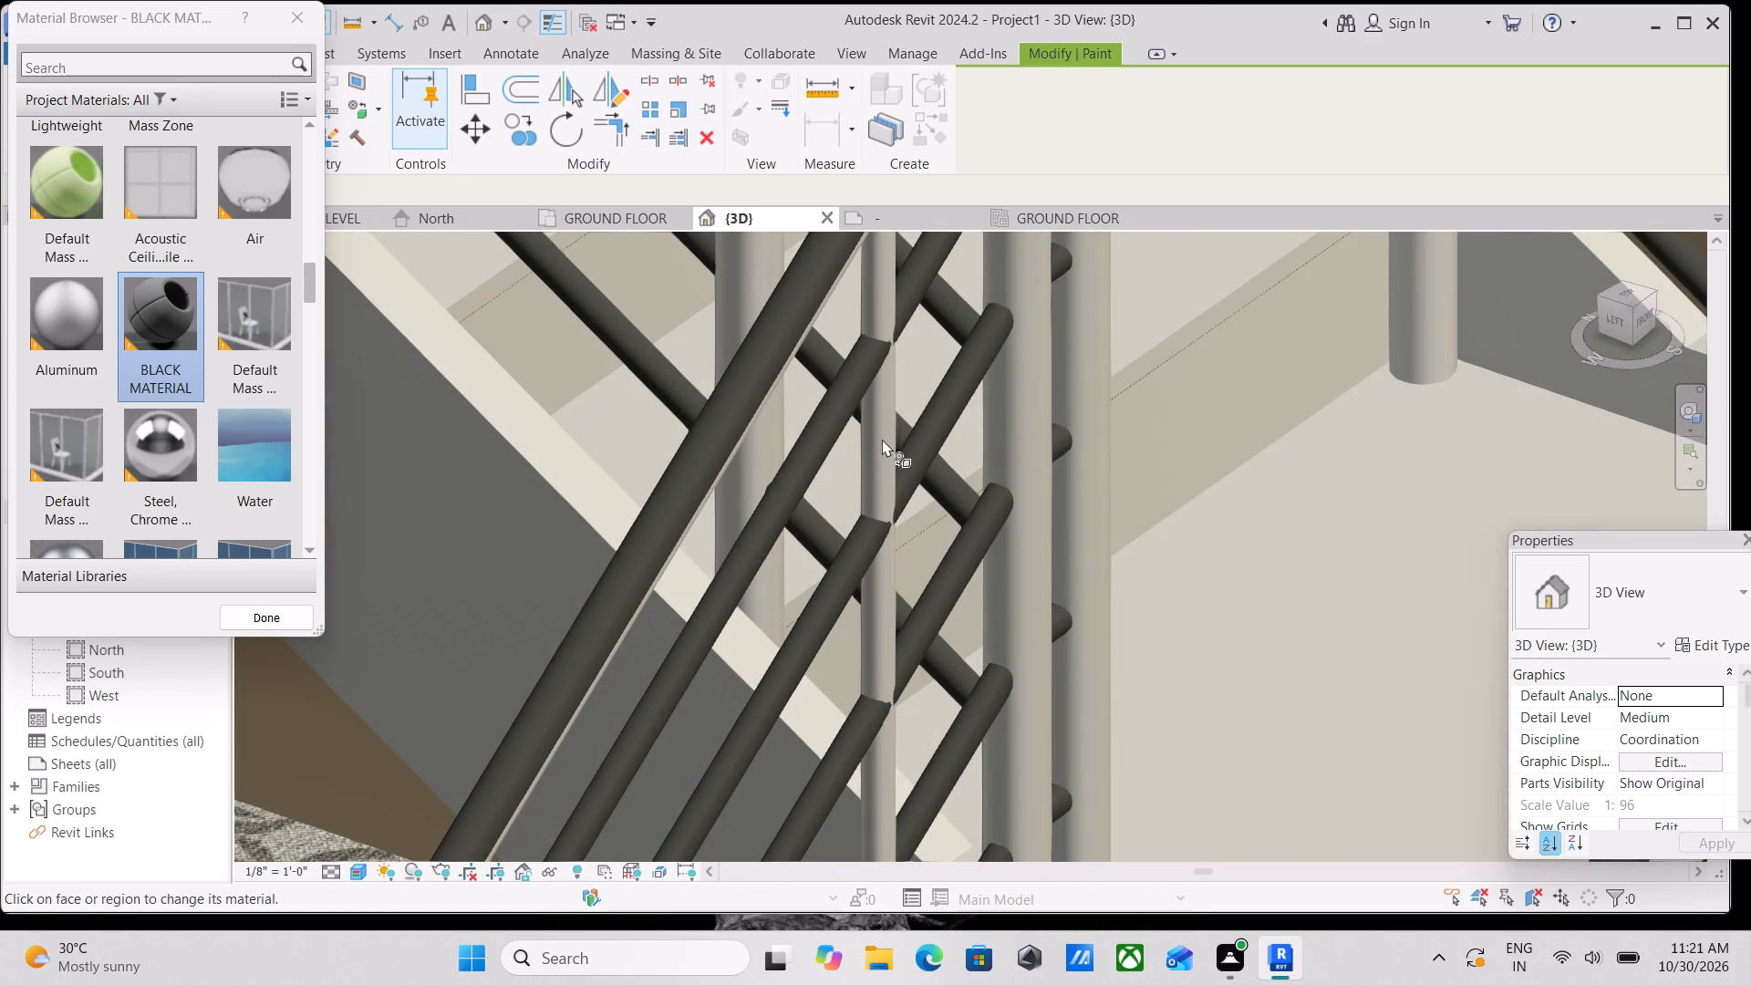
scroll(907, 590, down, 3)
middle_drag(907, 592, 1103, 565)
scroll(960, 625, down, 3)
middle_drag(960, 625, 1051, 802)
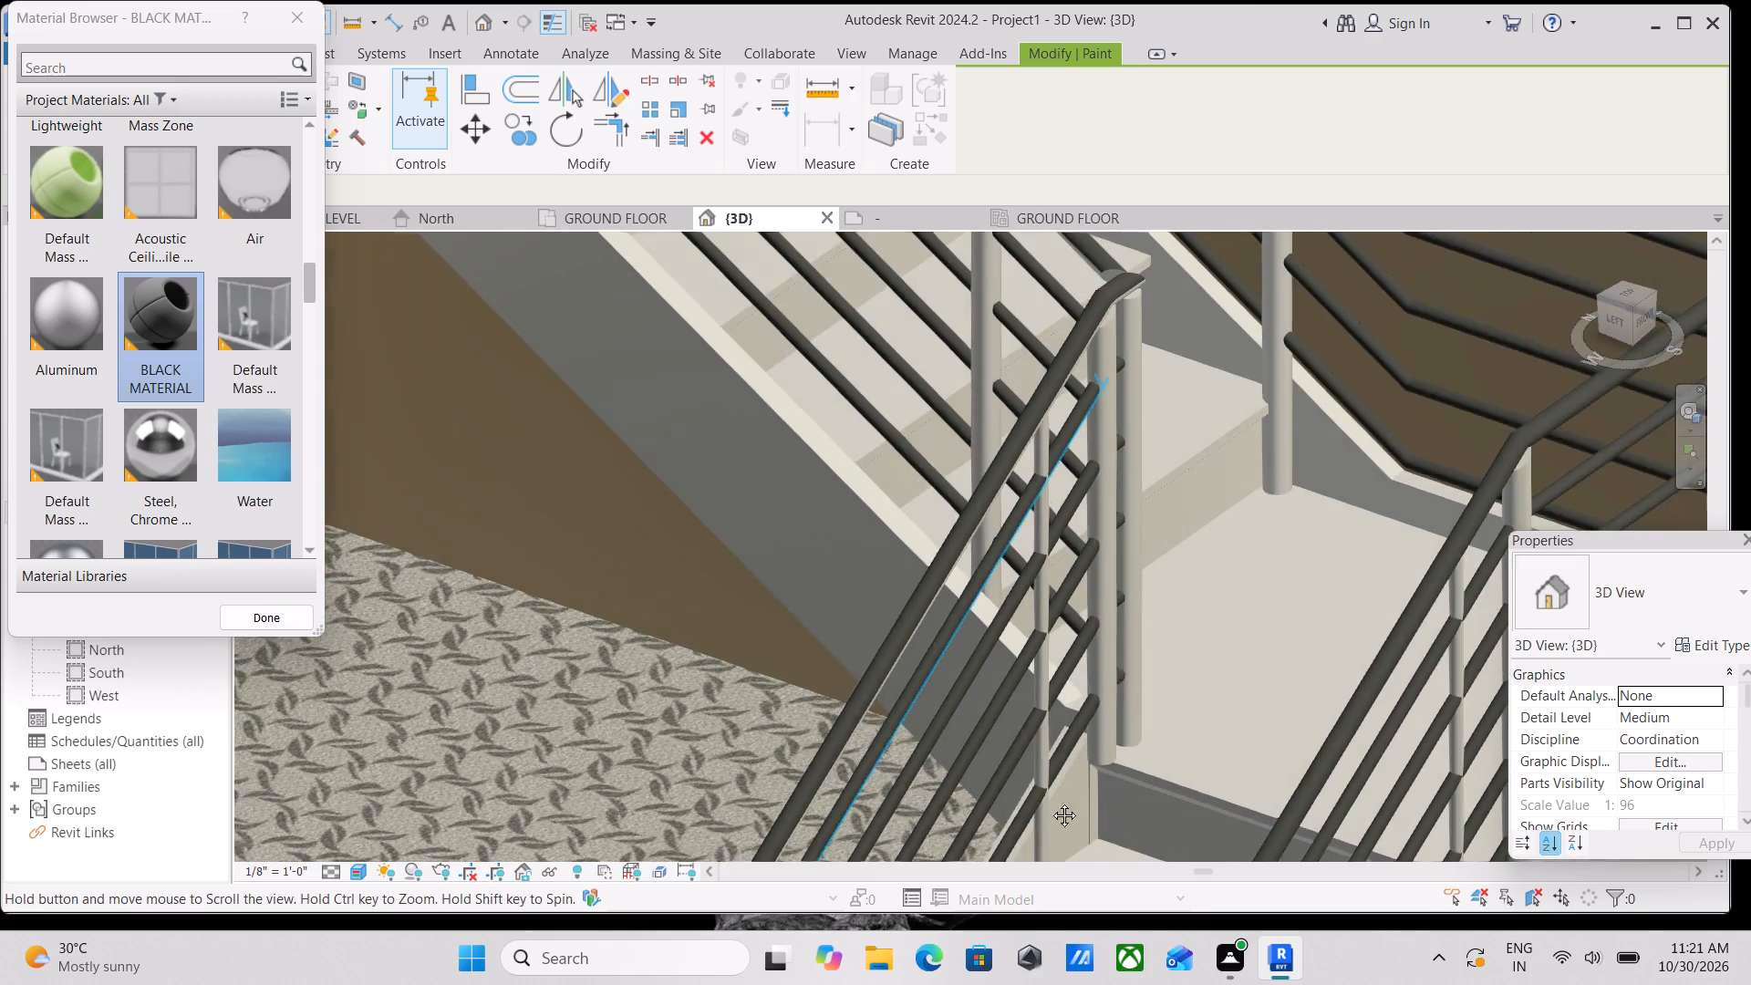
middle_drag(1051, 802, 1137, 925)
scroll(1065, 817, down, 4)
middle_drag(1065, 817, 1110, 898)
middle_drag(834, 666, 992, 837)
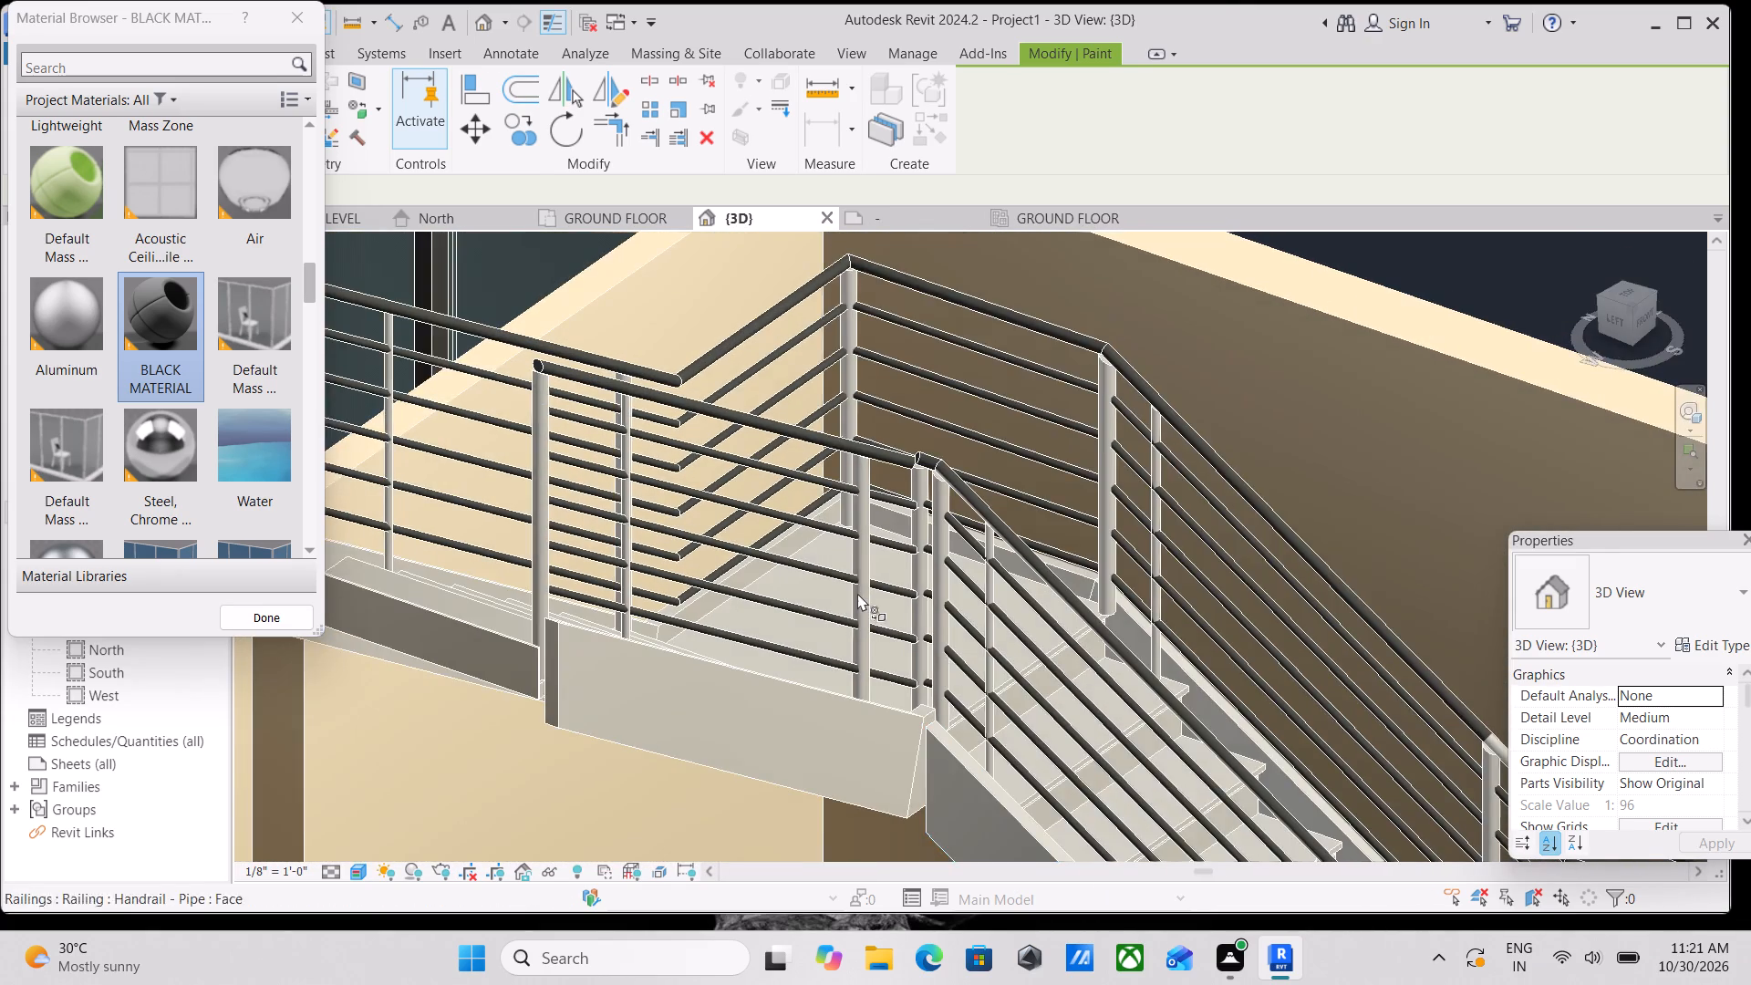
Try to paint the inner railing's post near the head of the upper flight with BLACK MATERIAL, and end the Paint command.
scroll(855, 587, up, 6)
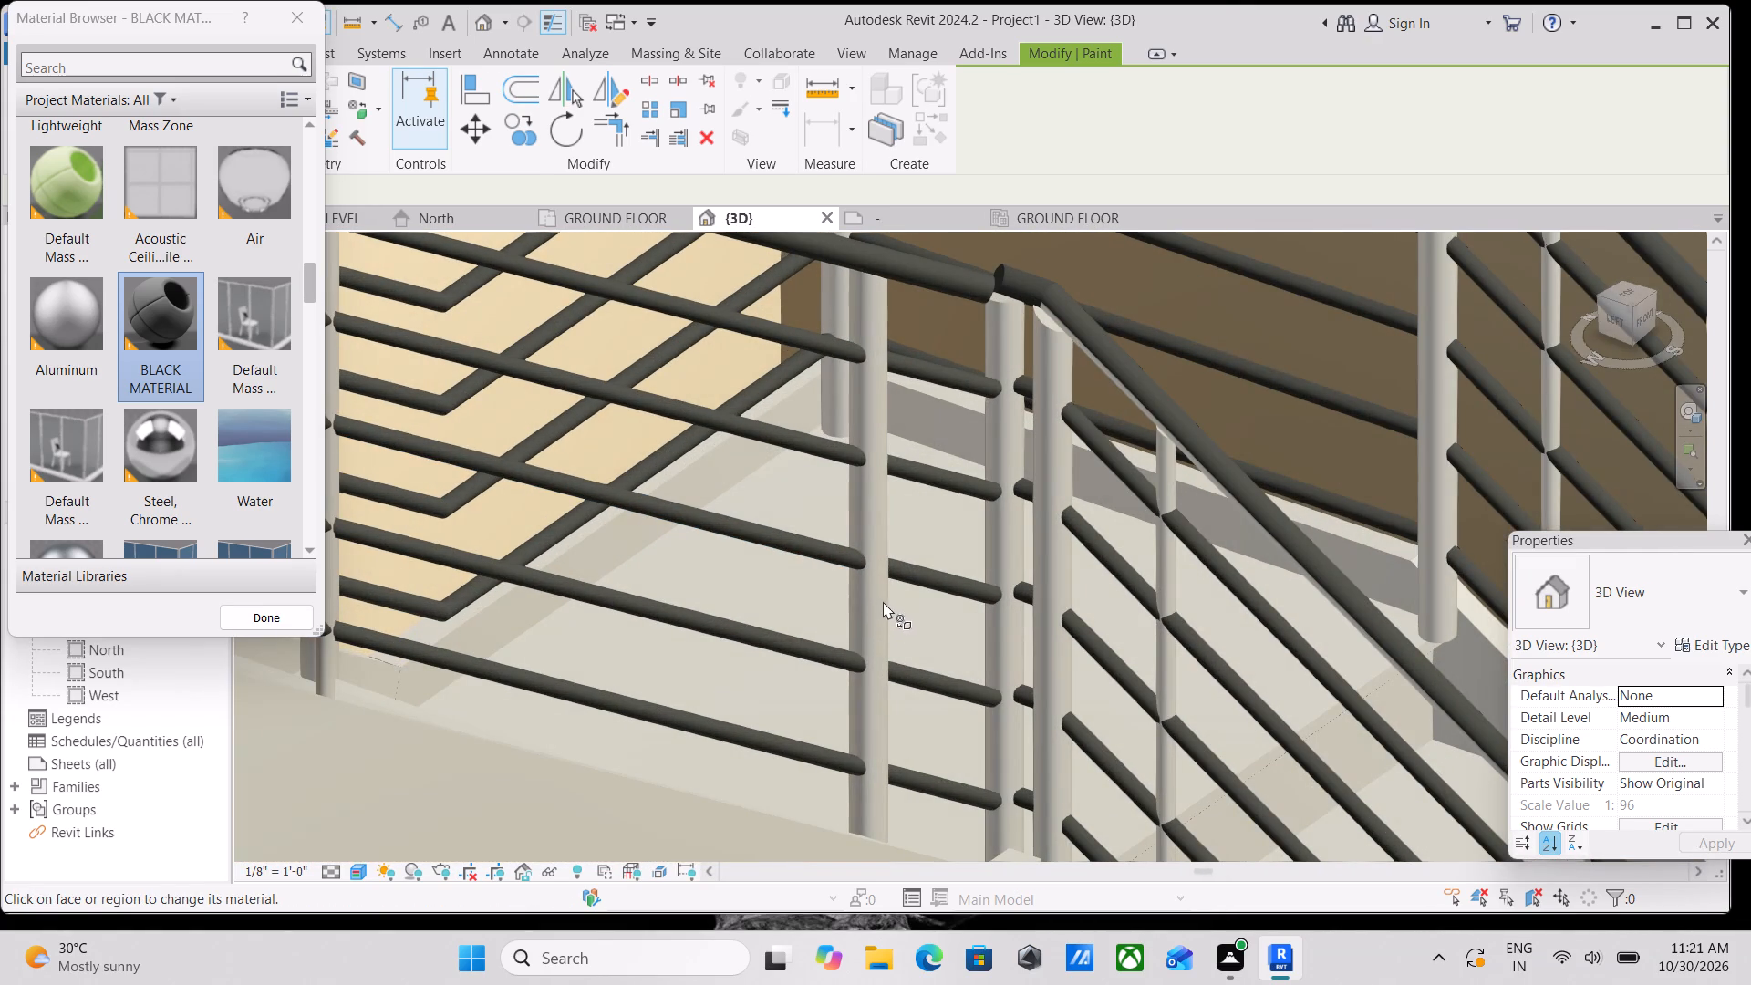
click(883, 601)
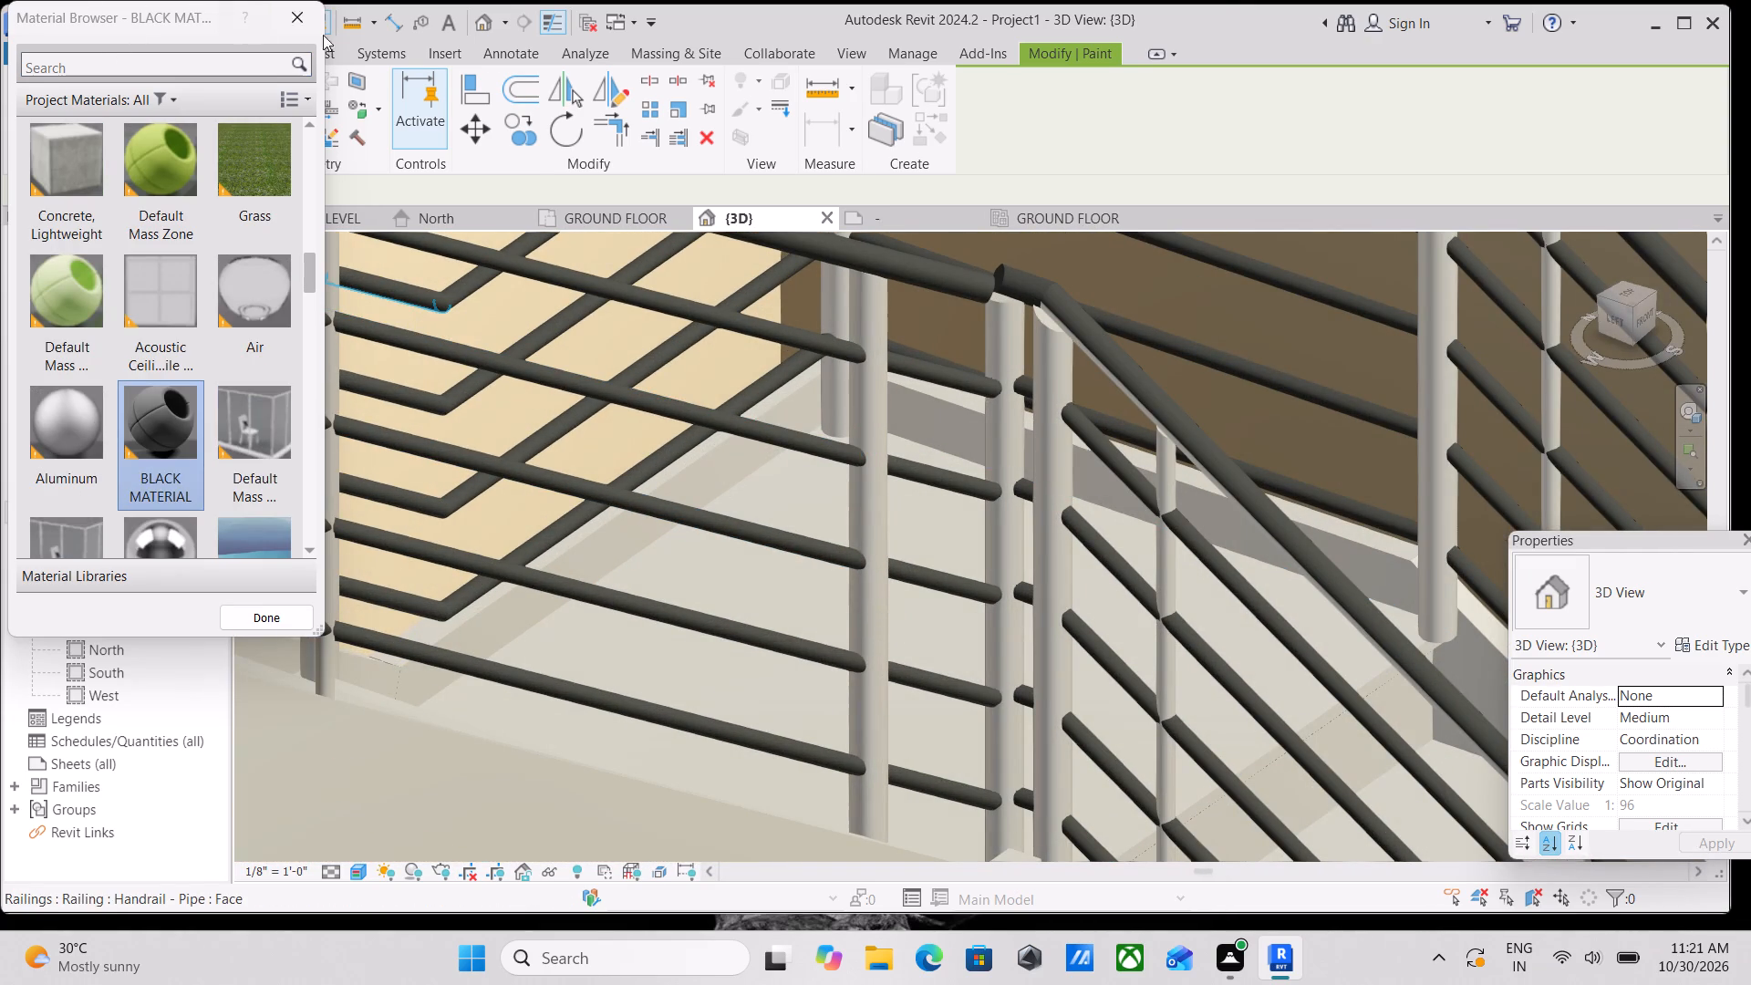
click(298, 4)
Examine the painted railings over the whole stair, from the upper landing down to the lower flight.
scroll(494, 388, down, 3)
middle_drag(529, 448, 575, 538)
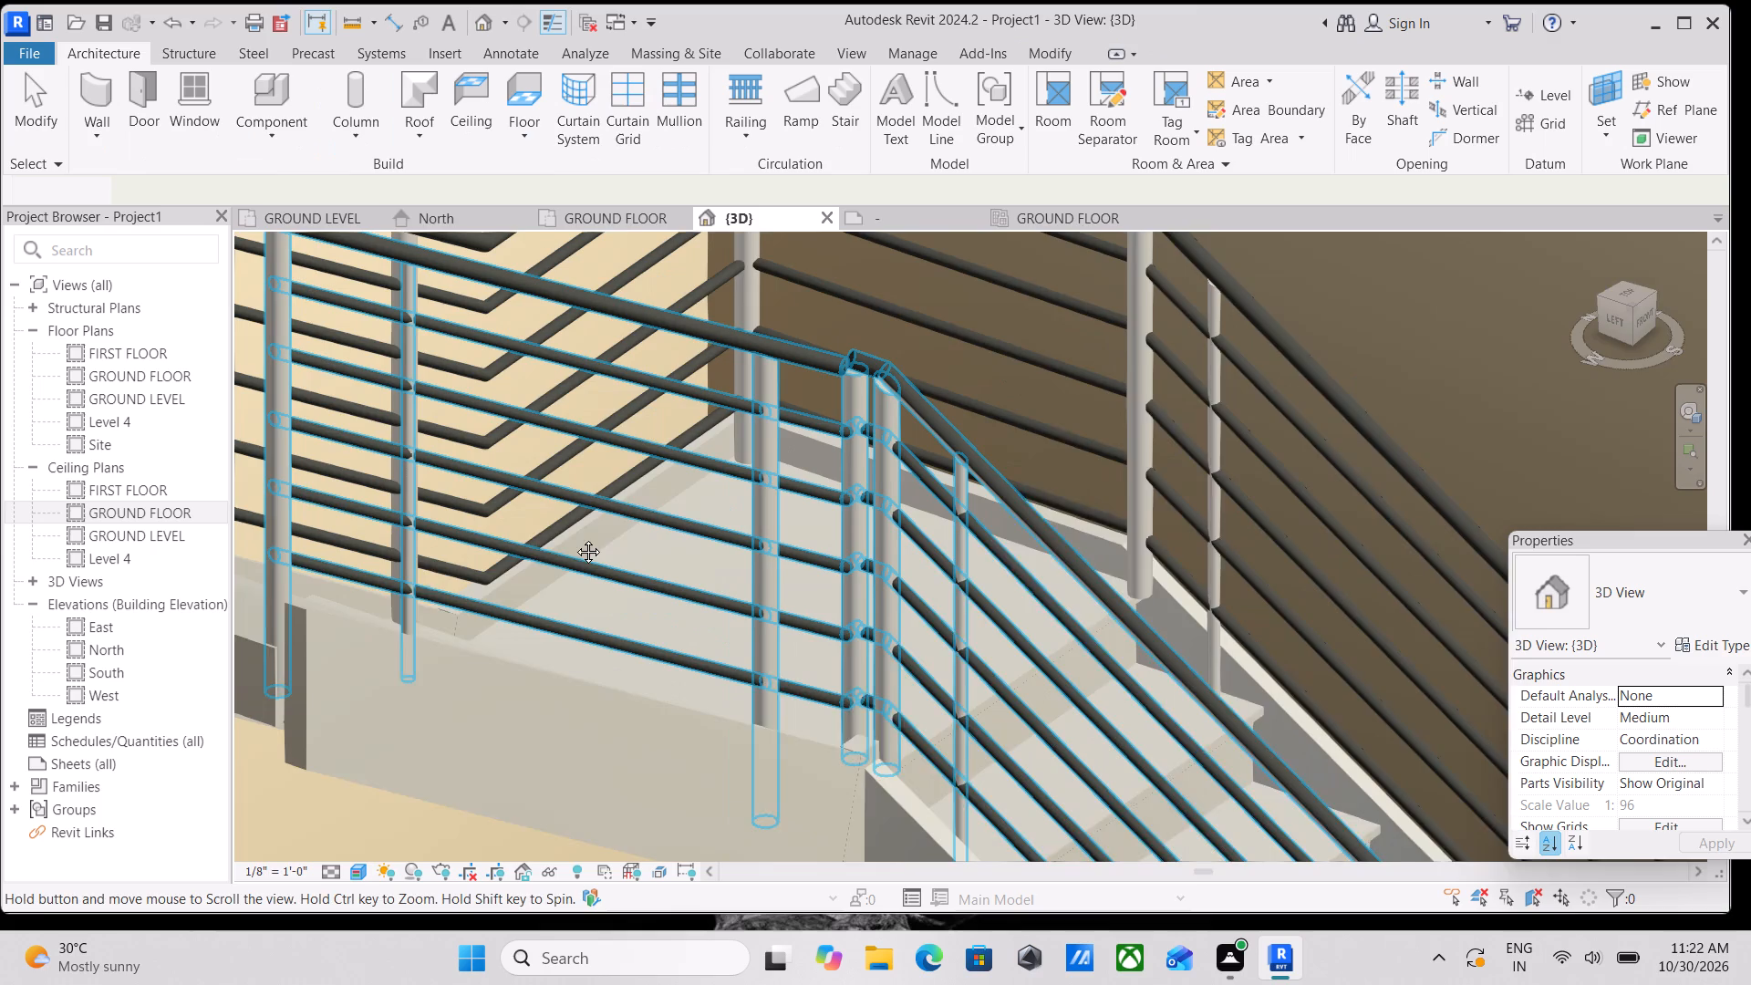
middle_drag(575, 538, 590, 586)
scroll(555, 563, down, 4)
middle_drag(555, 563, 945, 622)
scroll(945, 622, up, 1)
scroll(945, 622, down, 3)
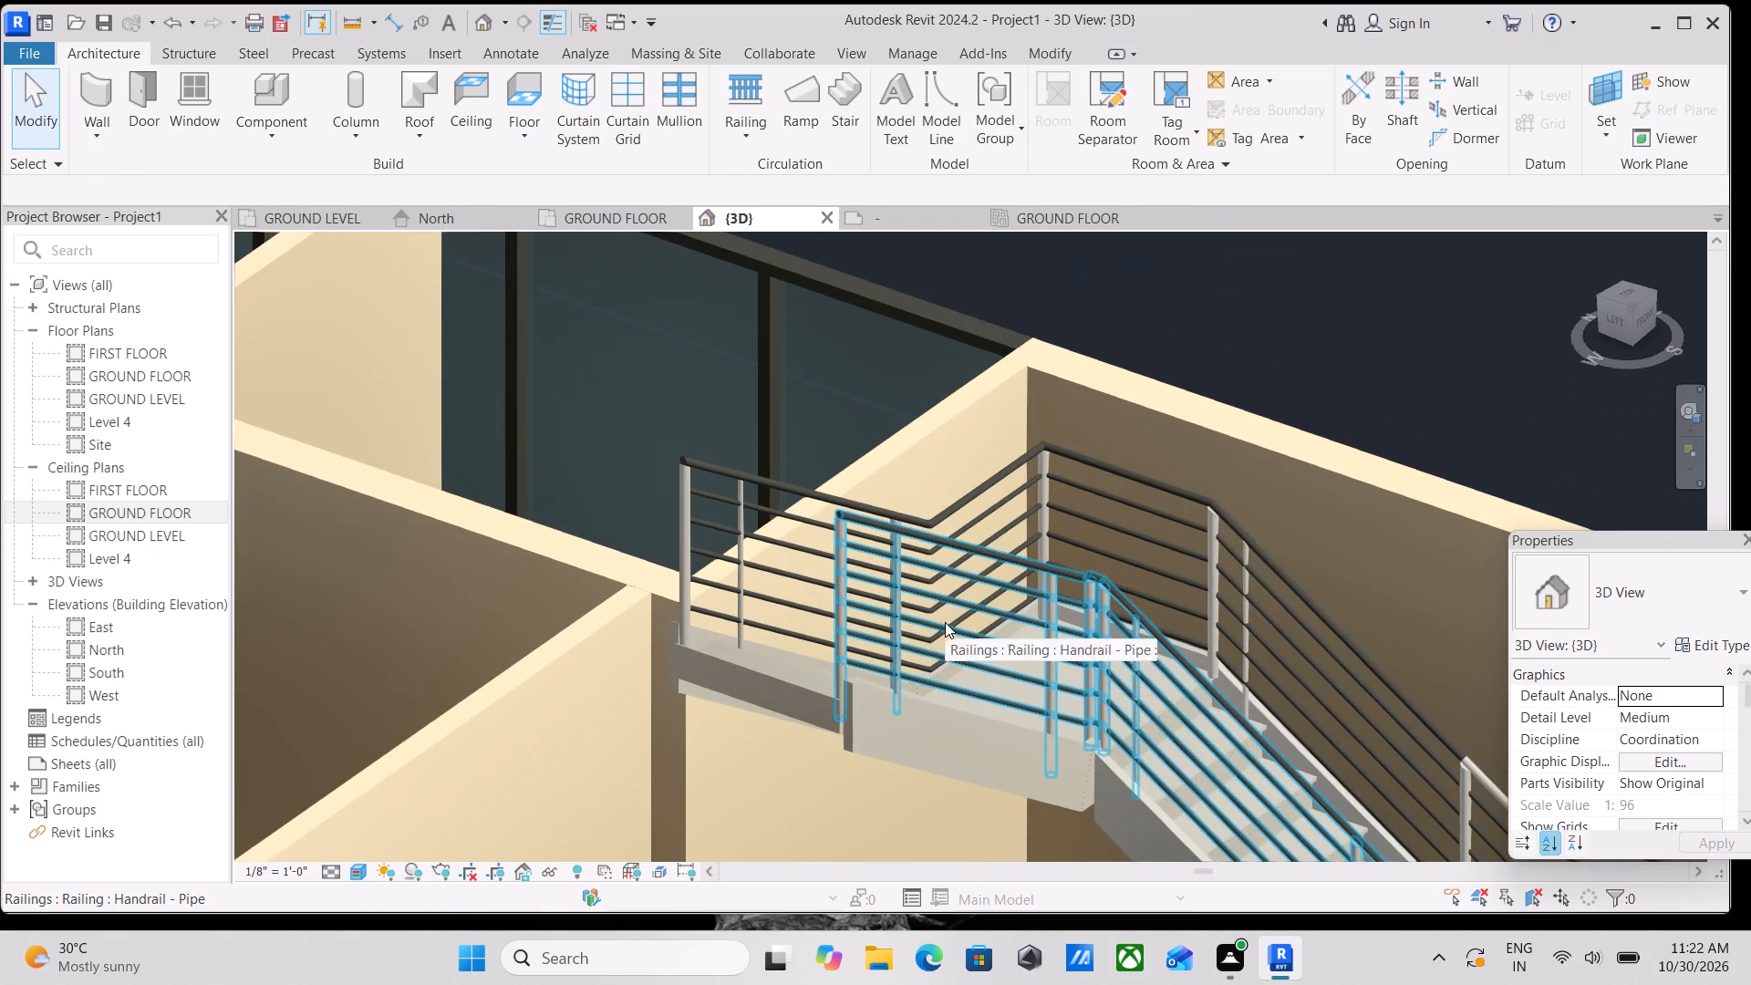
scroll(870, 698, down, 1)
middle_drag(870, 697, 468, 539)
scroll(651, 593, down, 3)
middle_drag(653, 596, 684, 550)
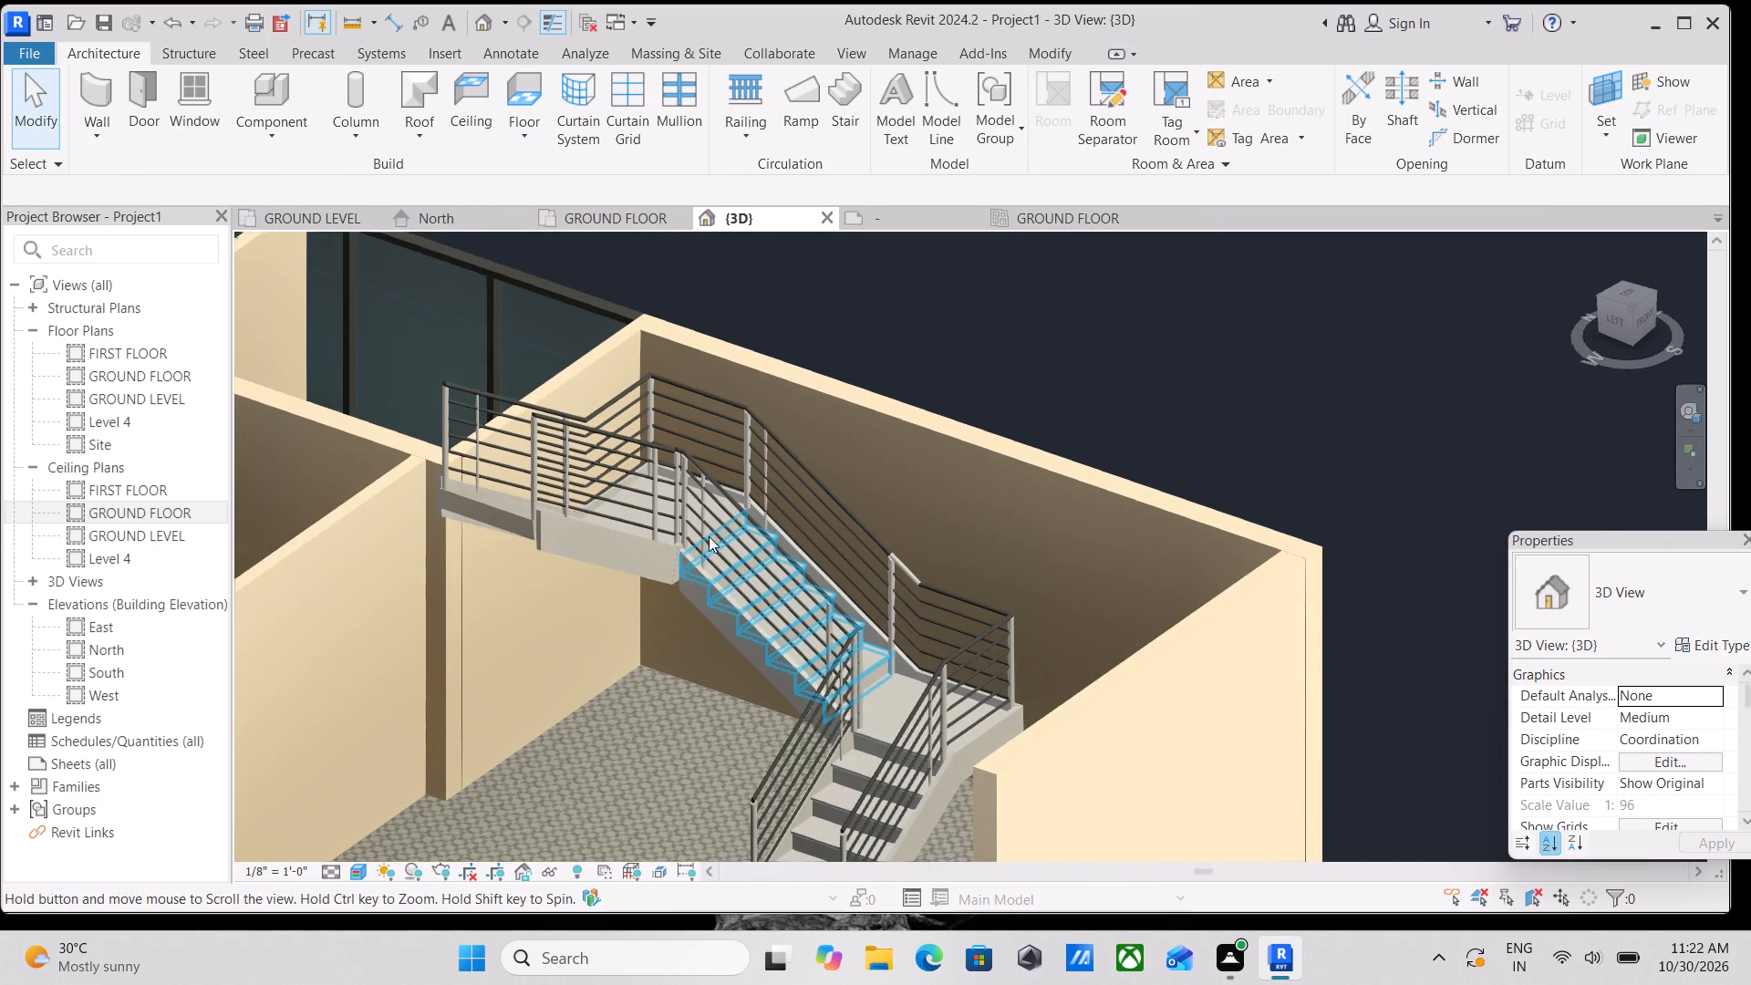
scroll(734, 723, up, 1)
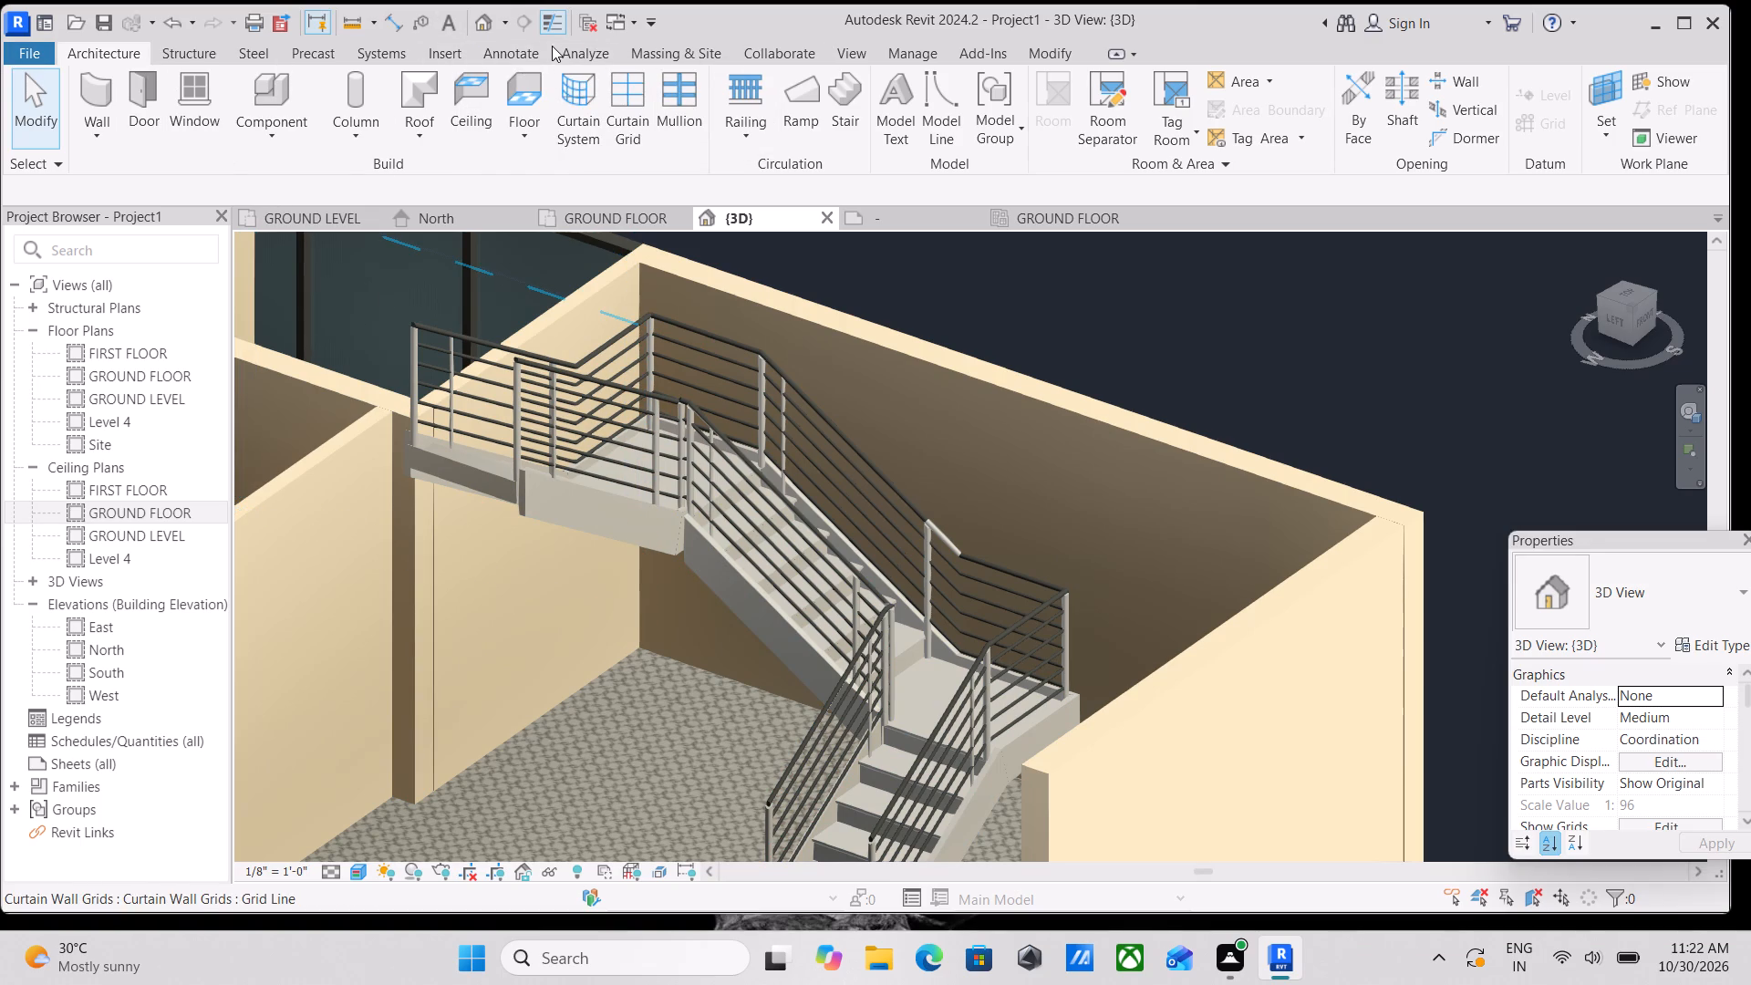
Create a new material in the project's Material Browser.
click(857, 52)
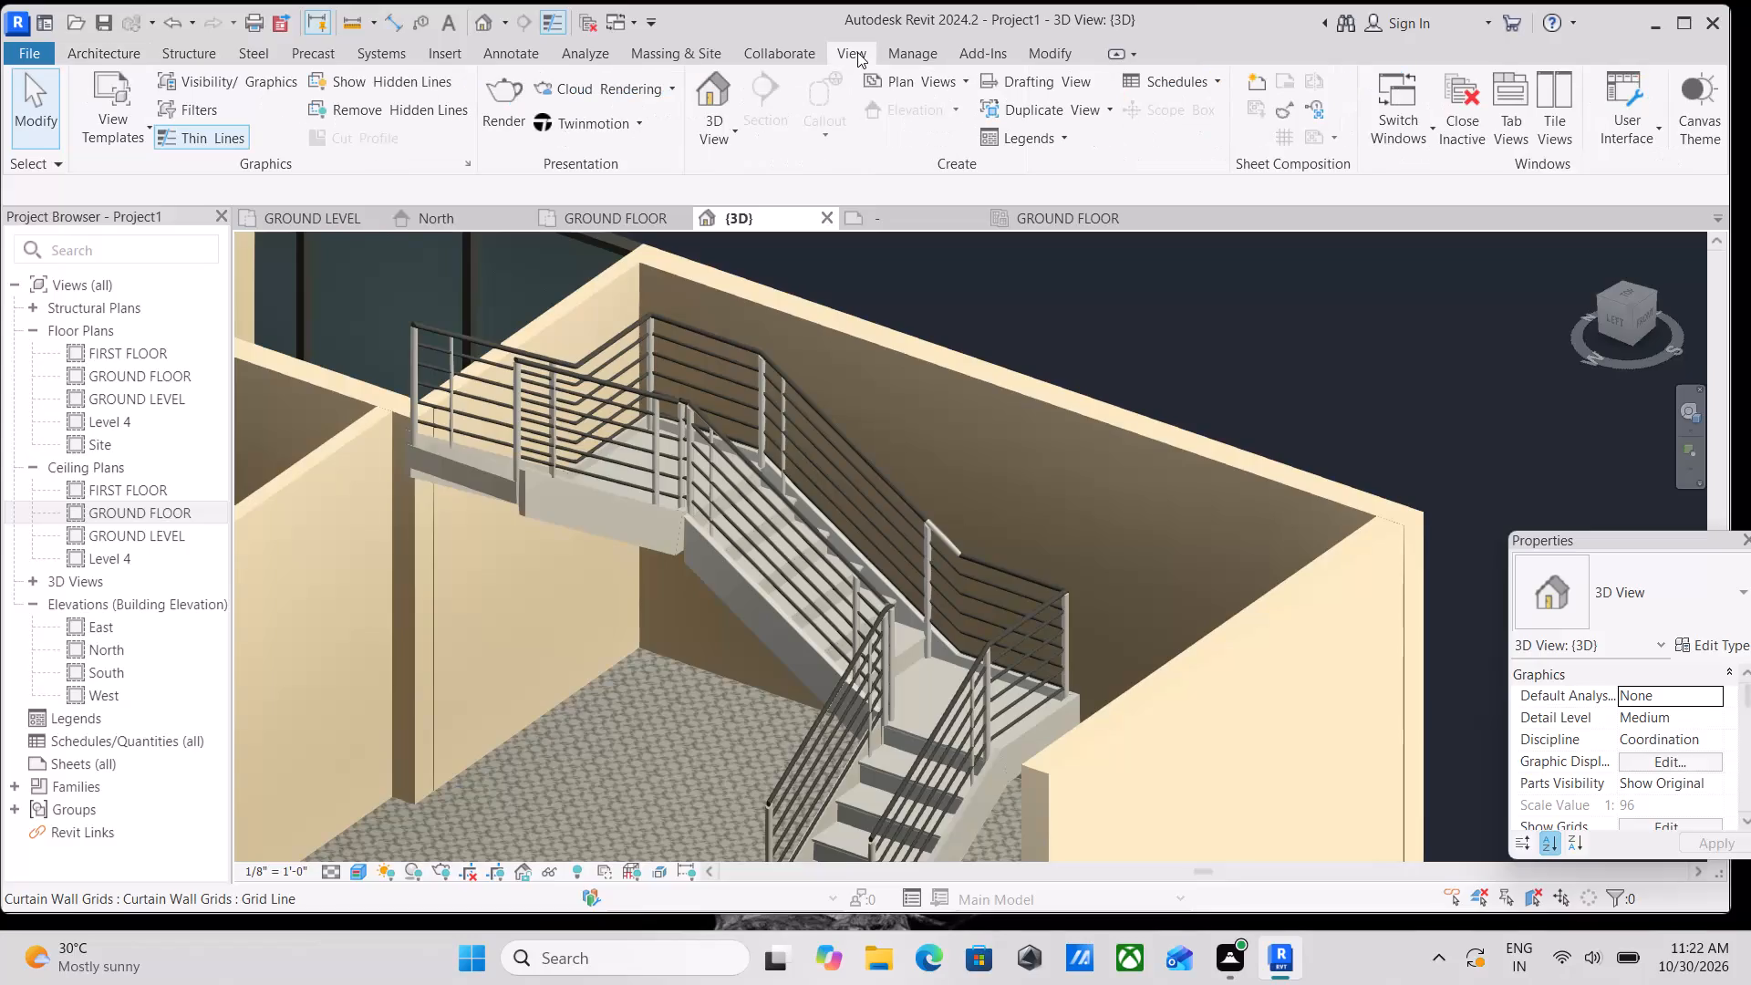
click(907, 51)
click(90, 90)
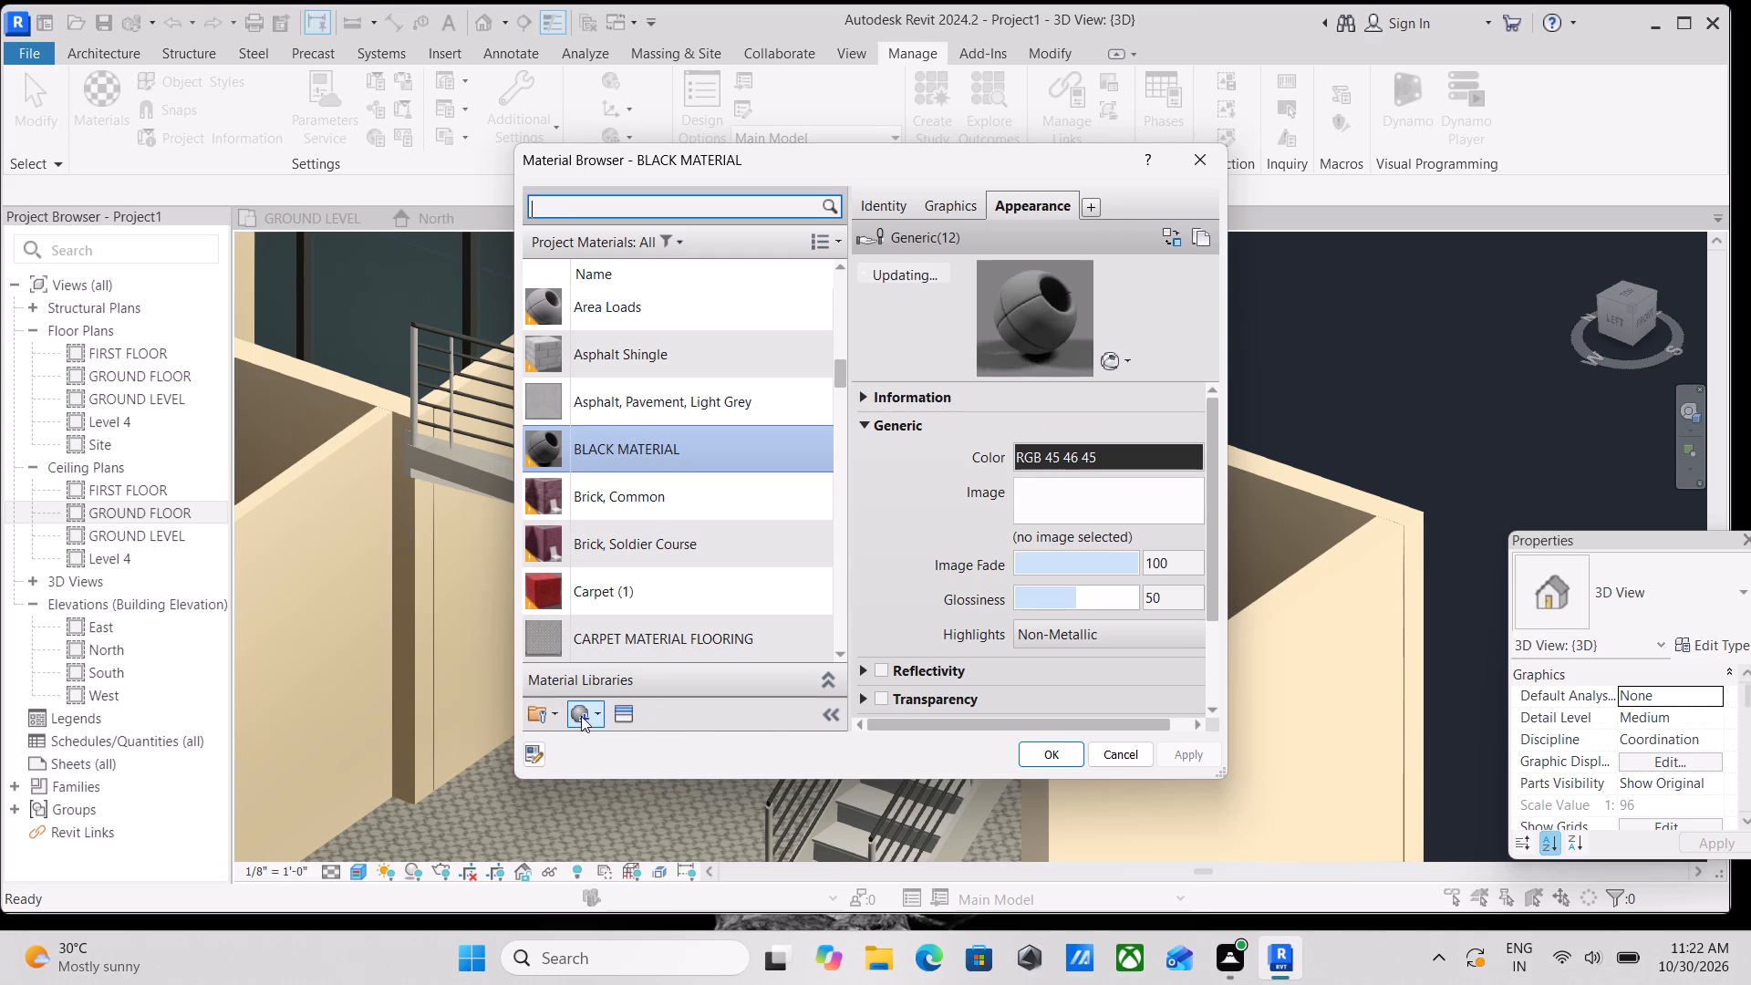
click(581, 716)
click(619, 738)
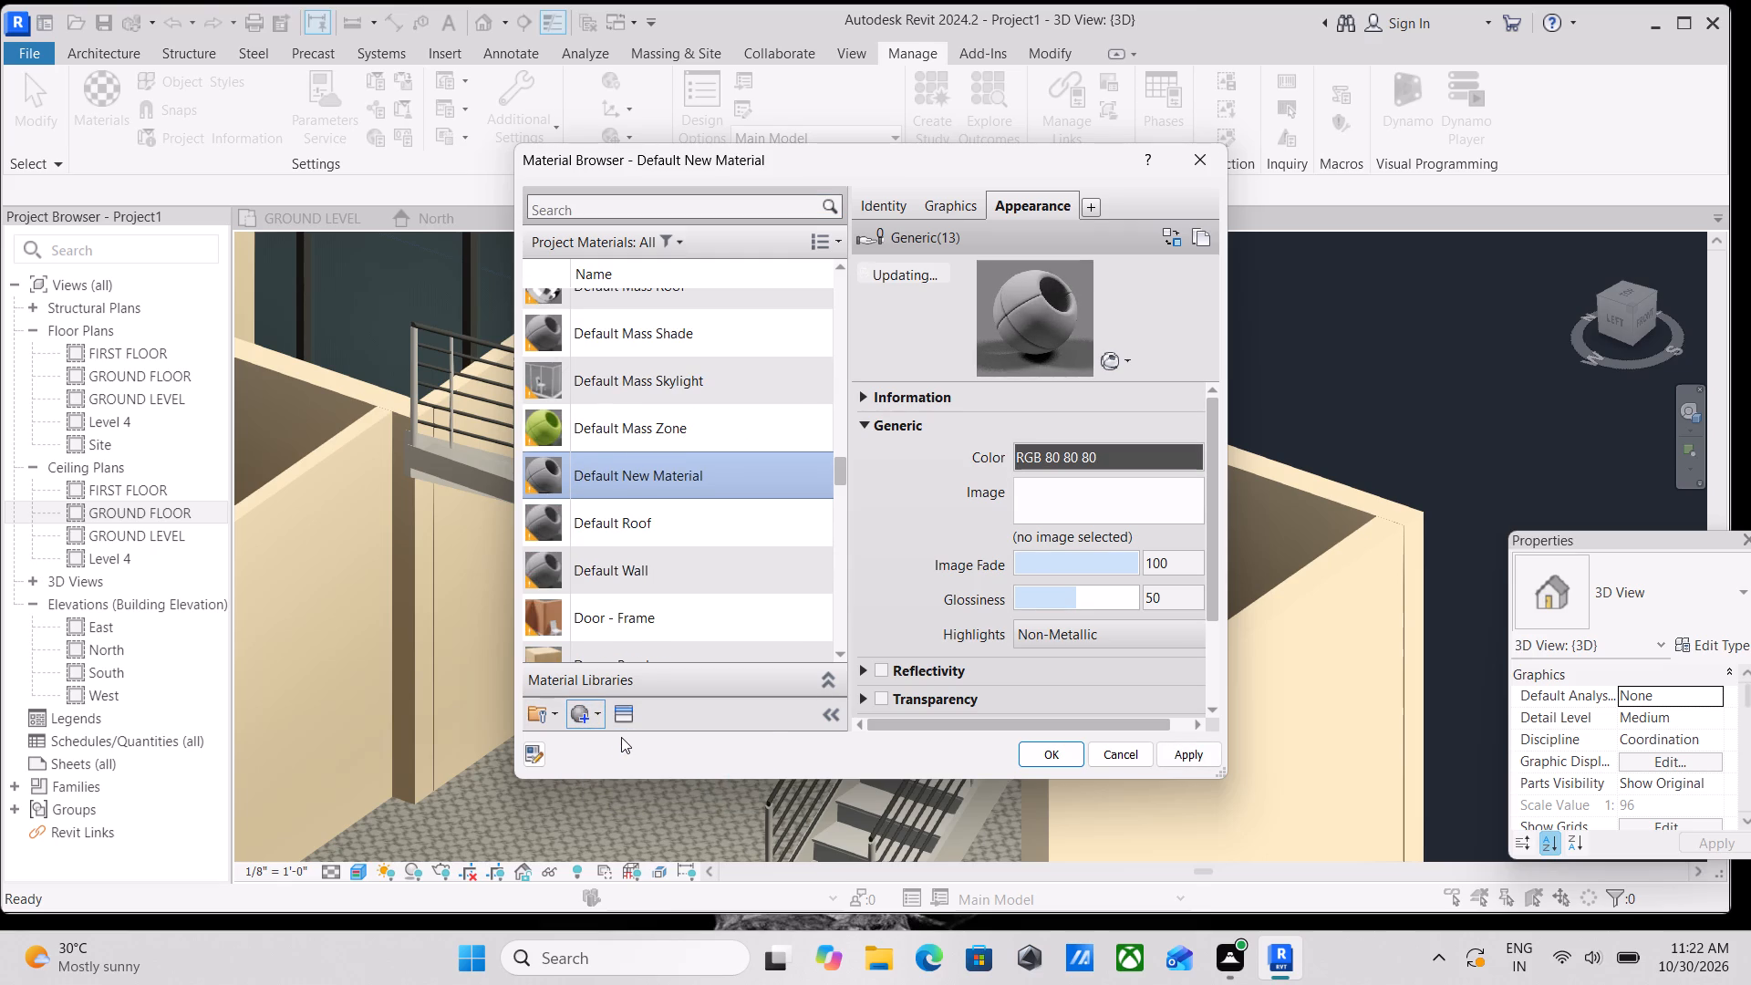
right_click(621, 737)
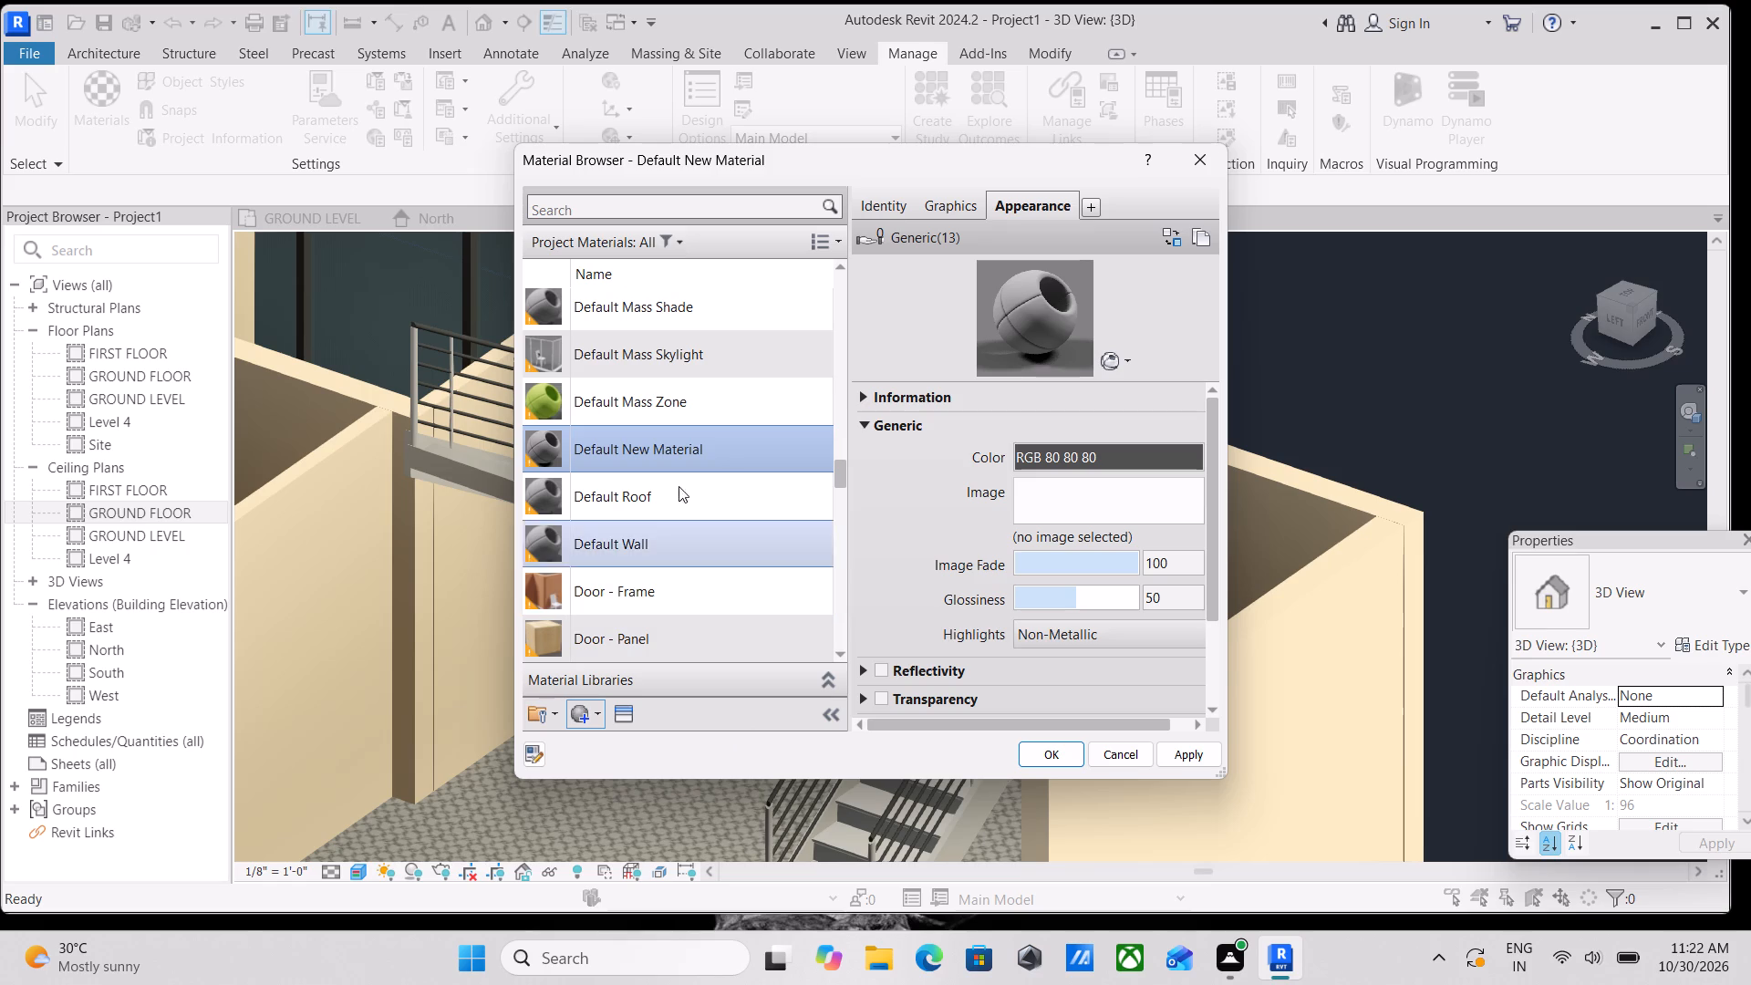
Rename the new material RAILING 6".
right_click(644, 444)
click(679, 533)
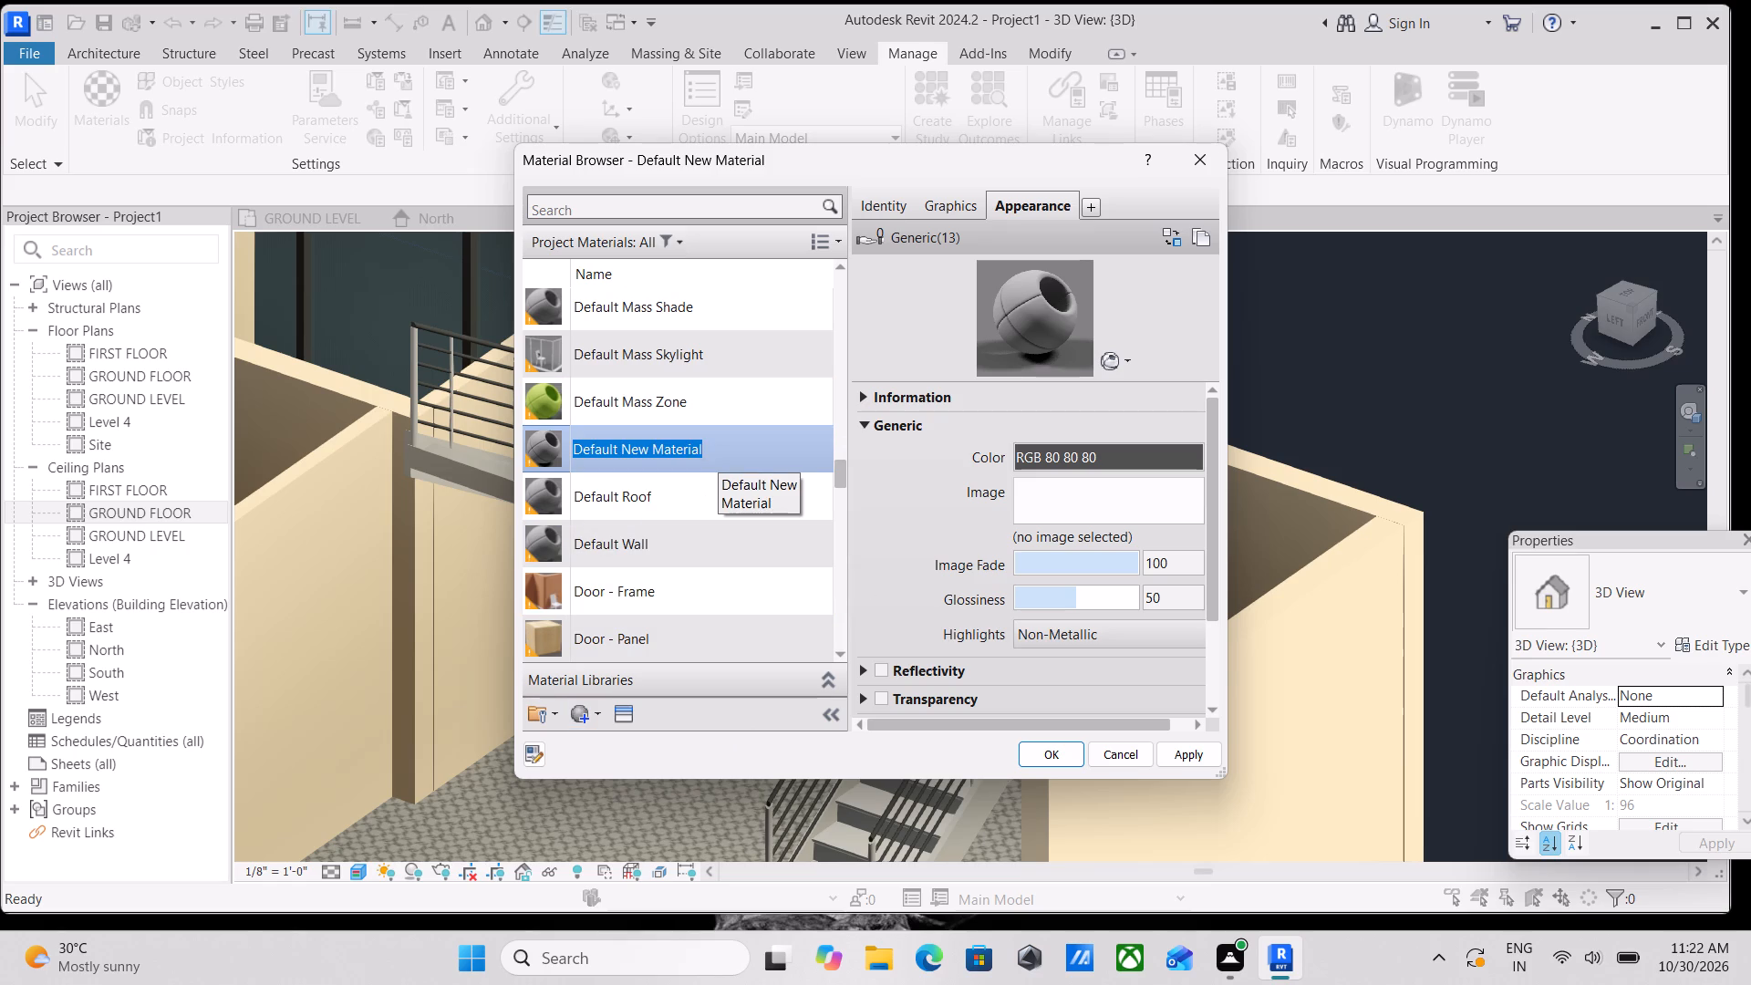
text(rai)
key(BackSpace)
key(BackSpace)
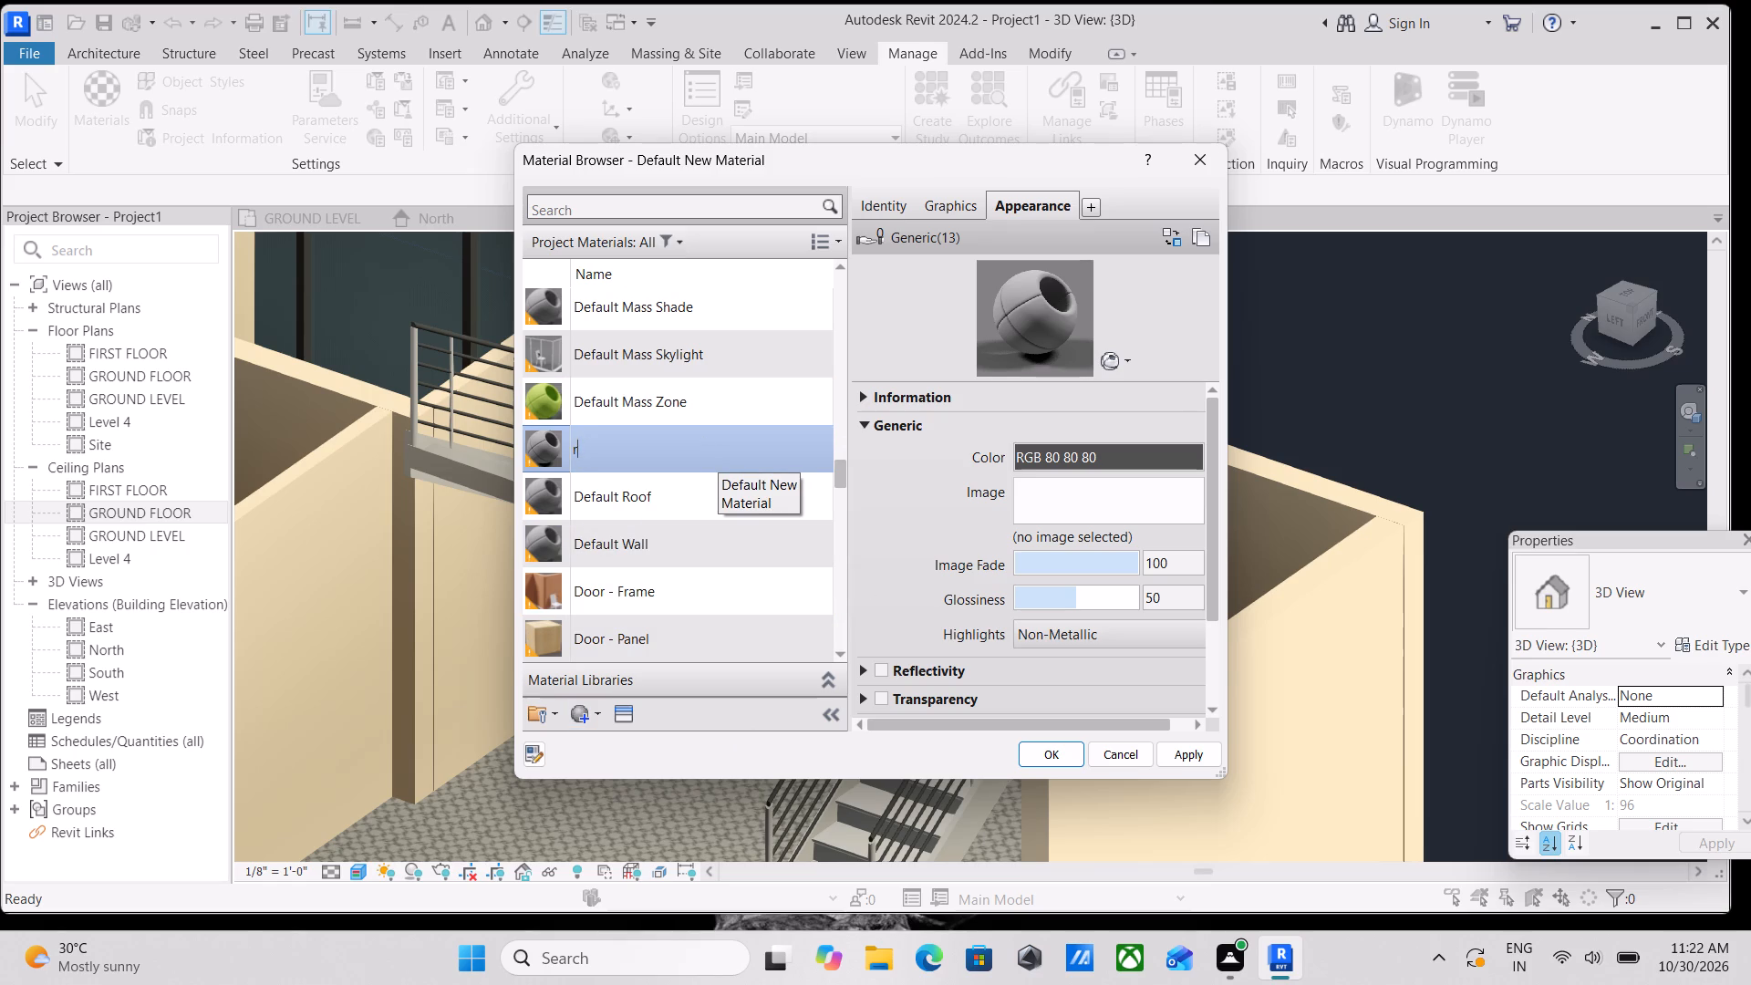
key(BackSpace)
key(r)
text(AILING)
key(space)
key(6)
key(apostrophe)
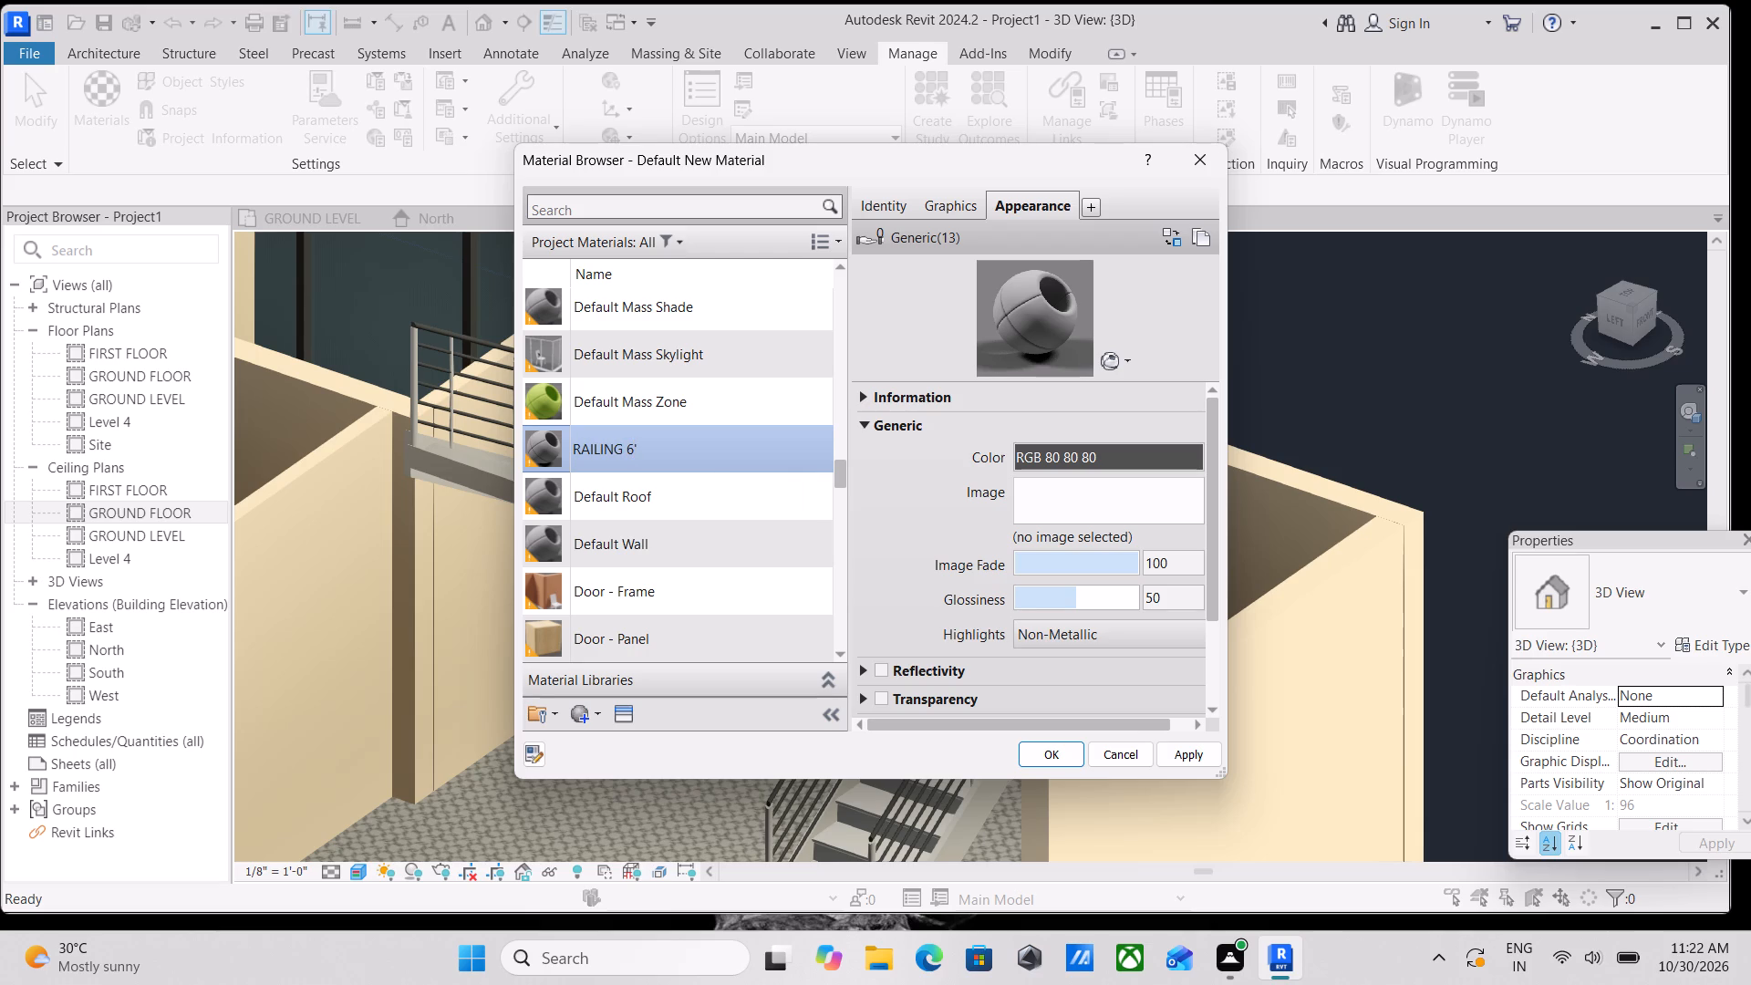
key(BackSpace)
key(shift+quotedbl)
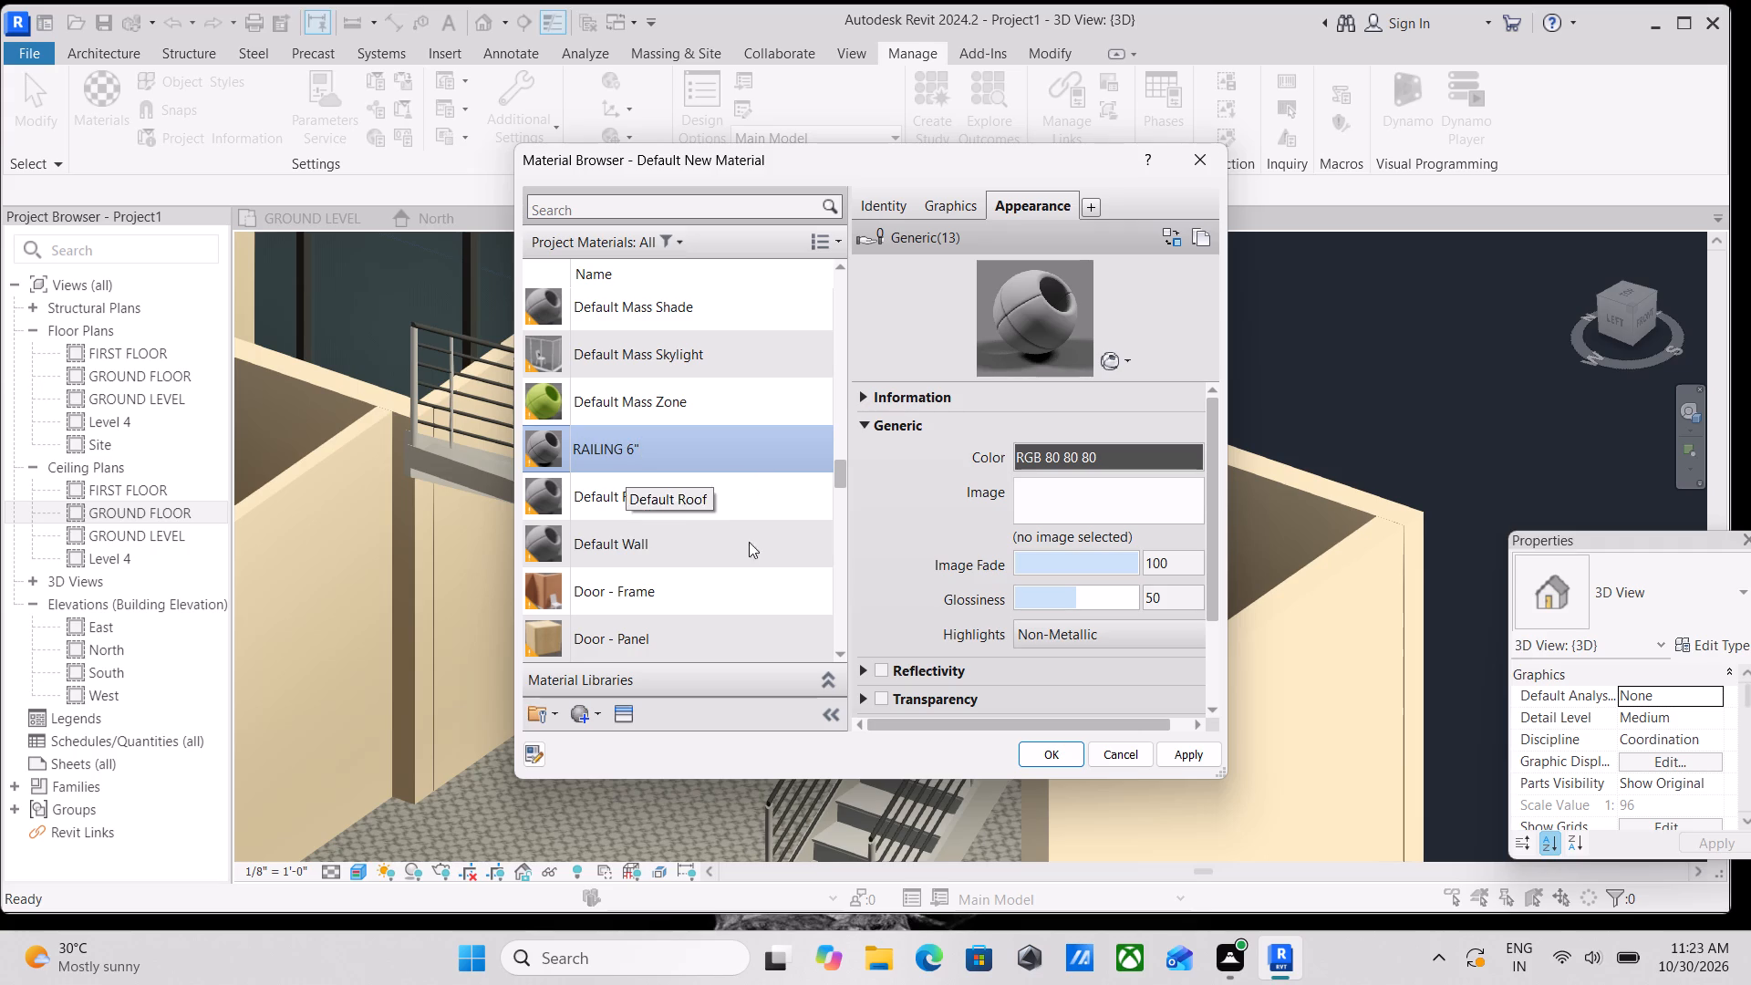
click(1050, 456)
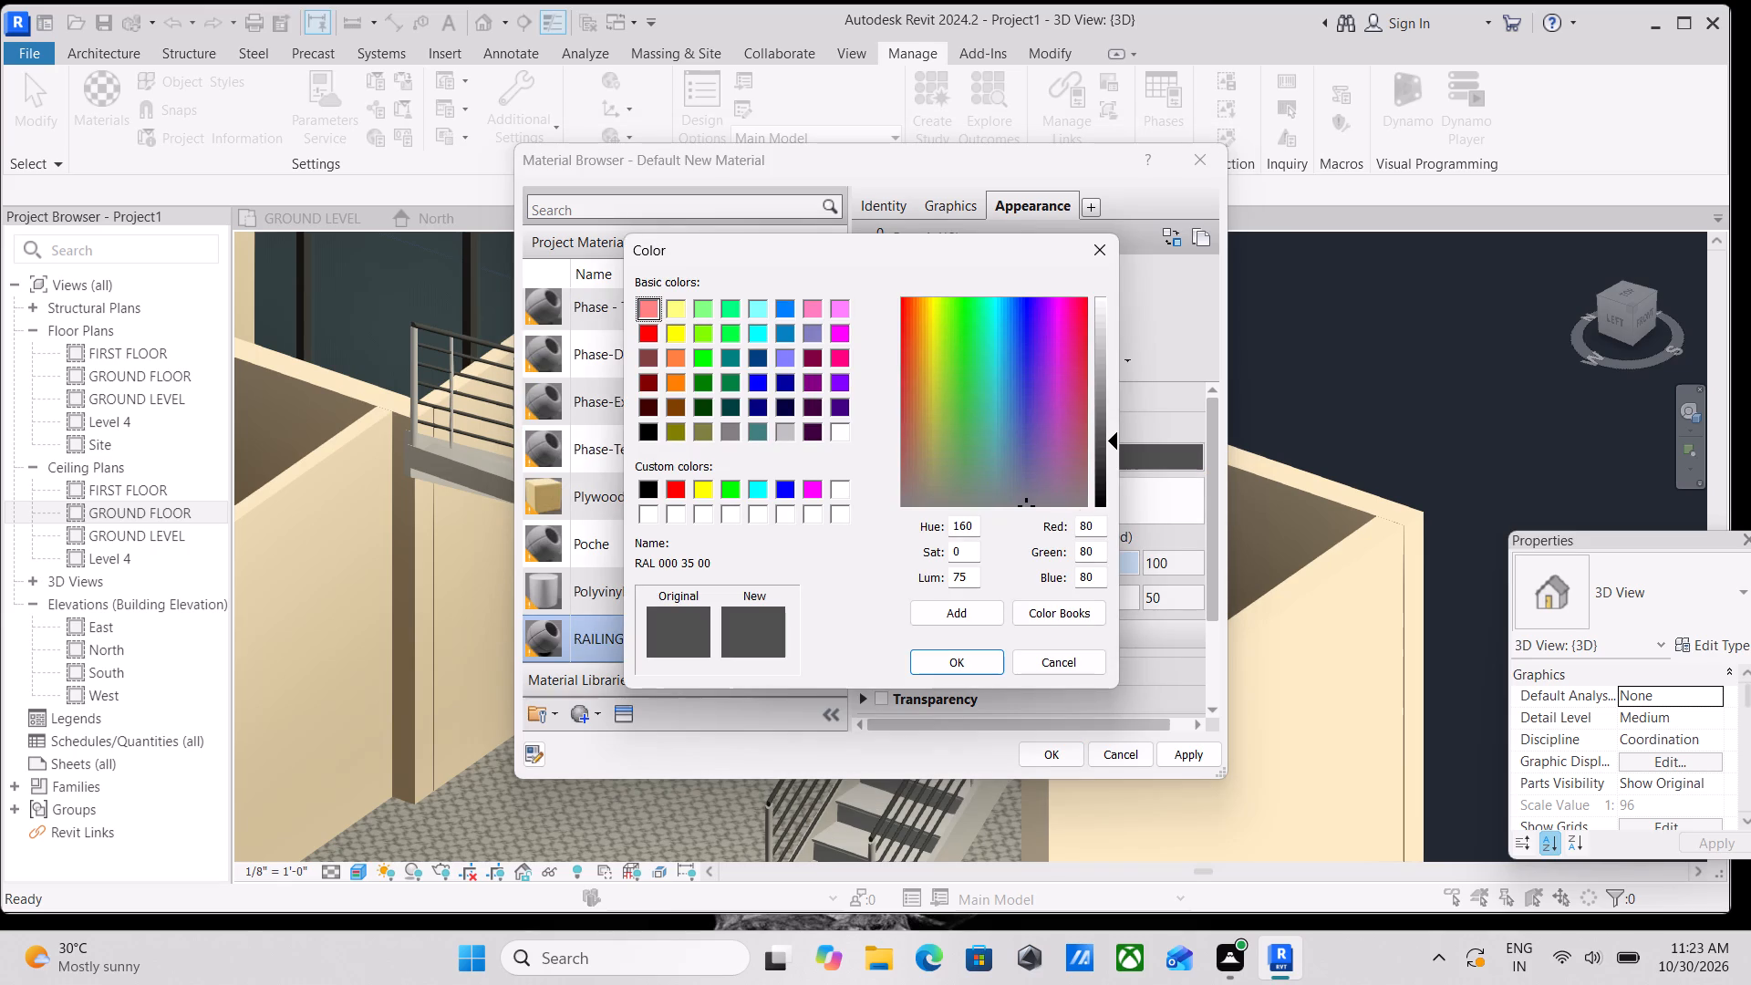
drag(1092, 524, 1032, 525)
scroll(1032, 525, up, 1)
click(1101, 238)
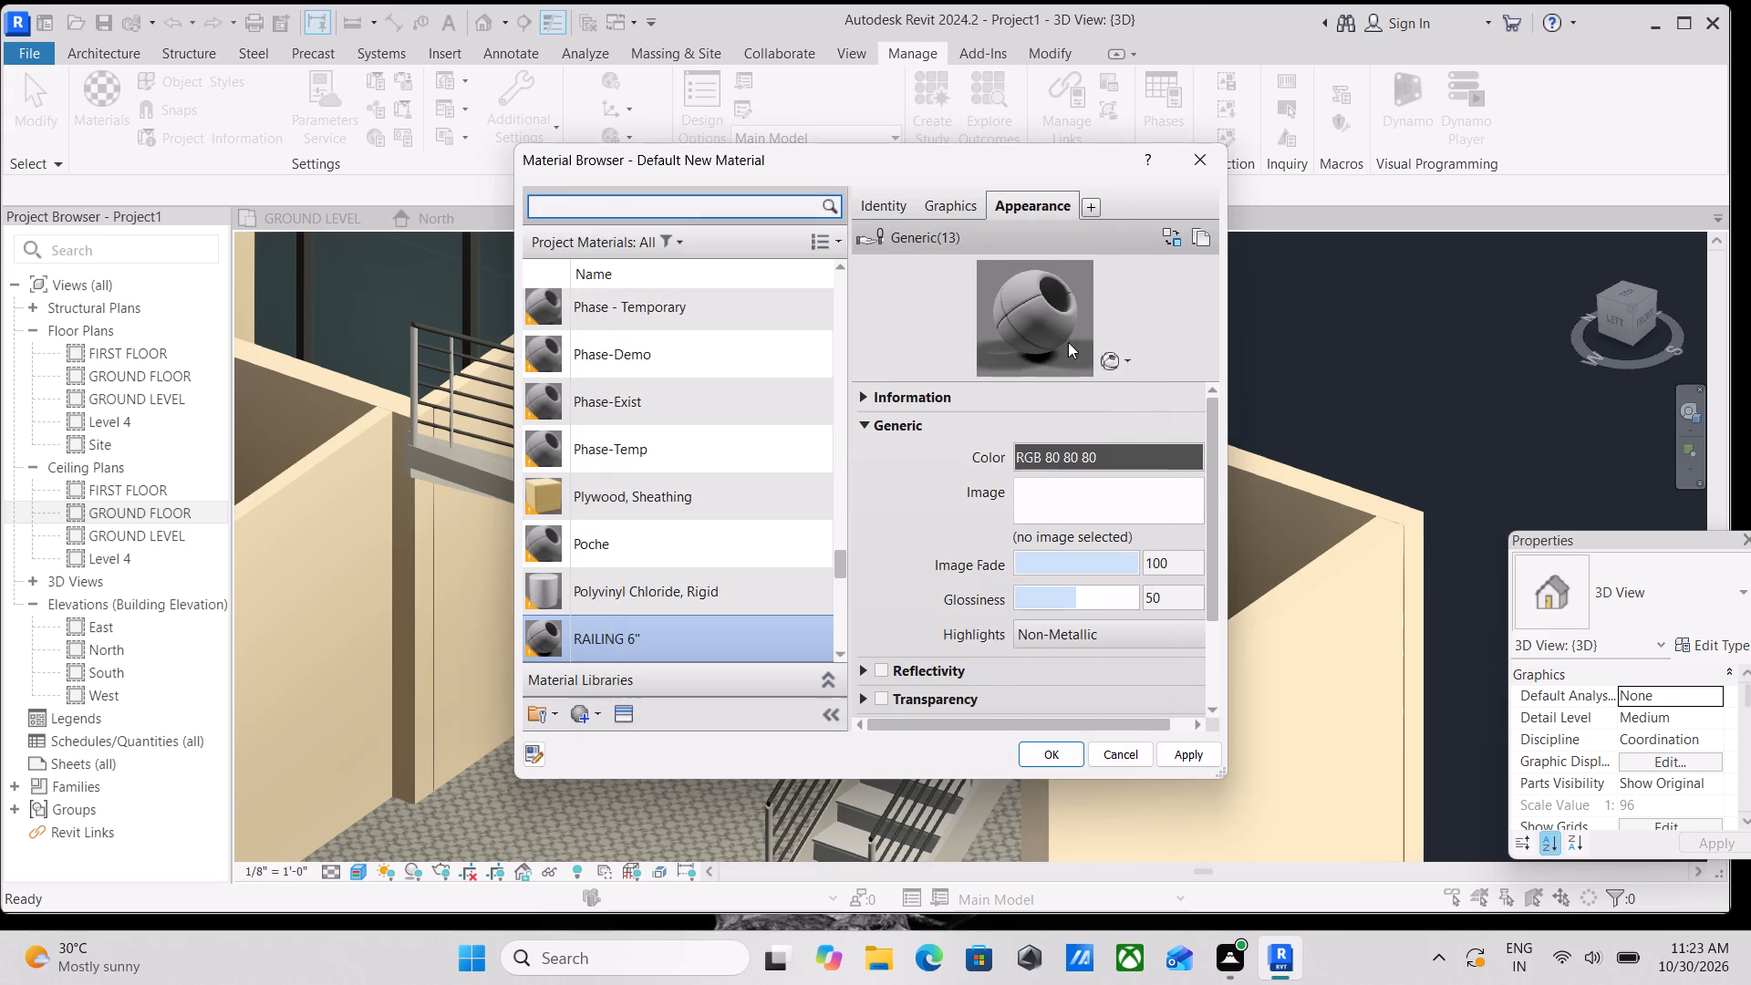
Rename the RAILING 6" material as MARBLE STAIRS 6".
right_click(611, 629)
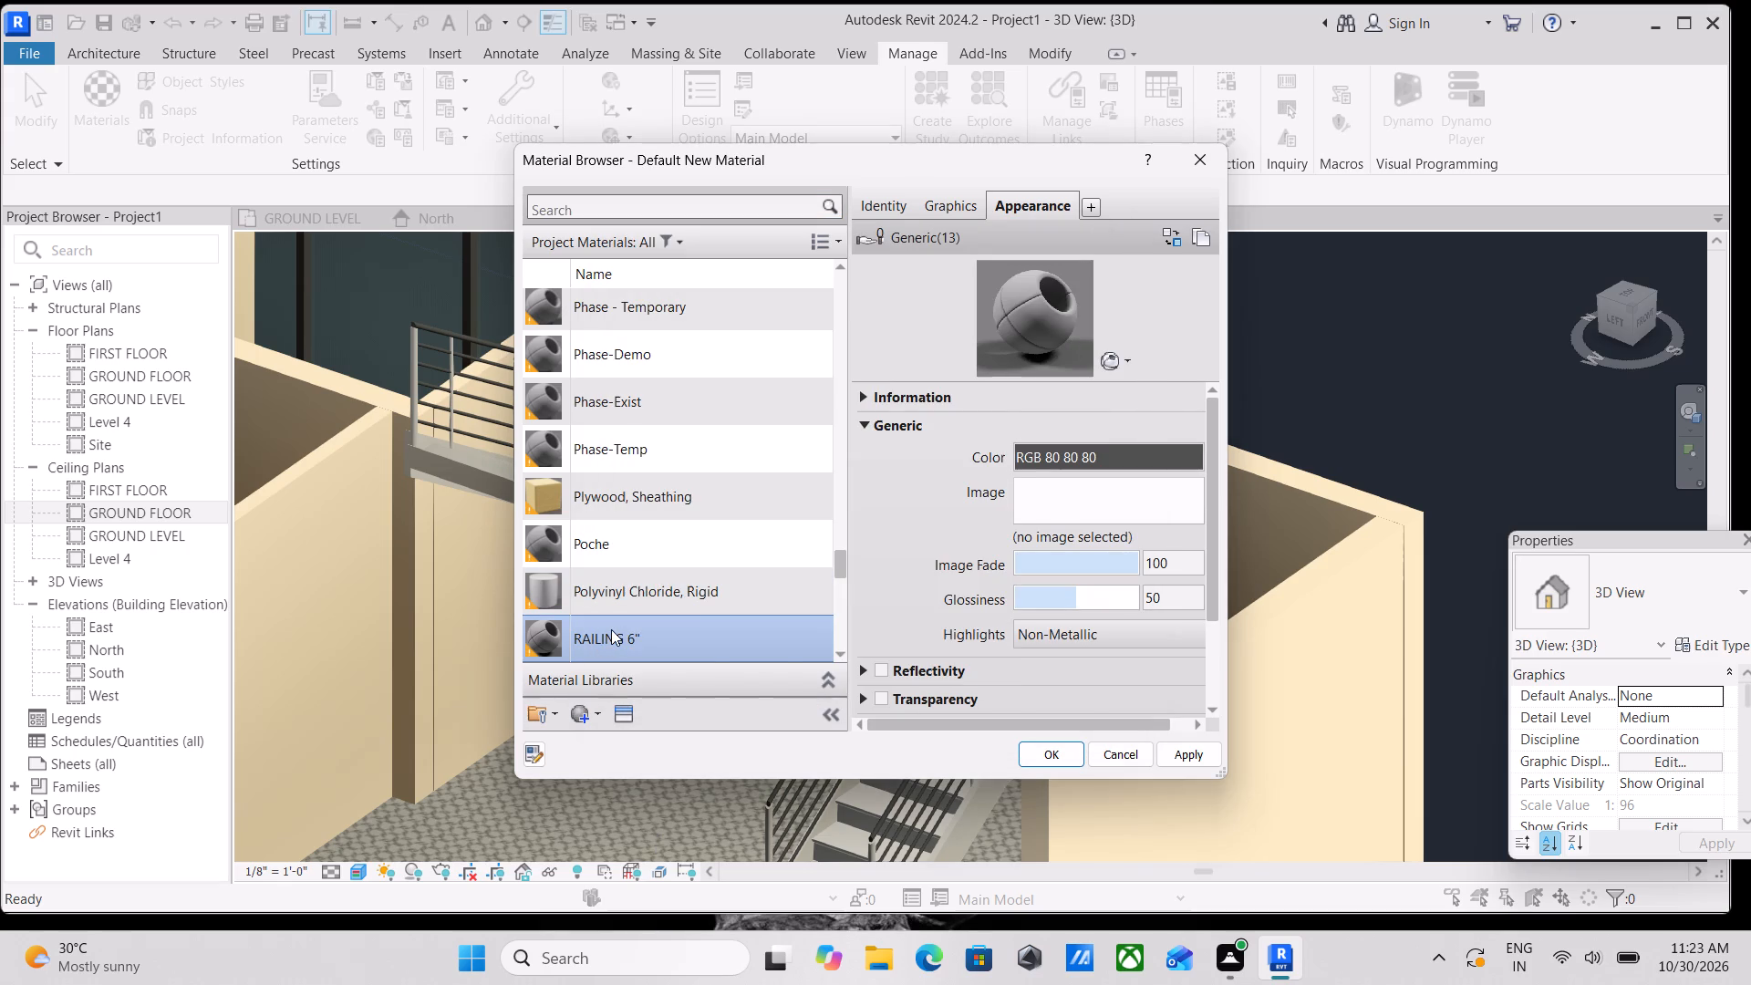
click(695, 719)
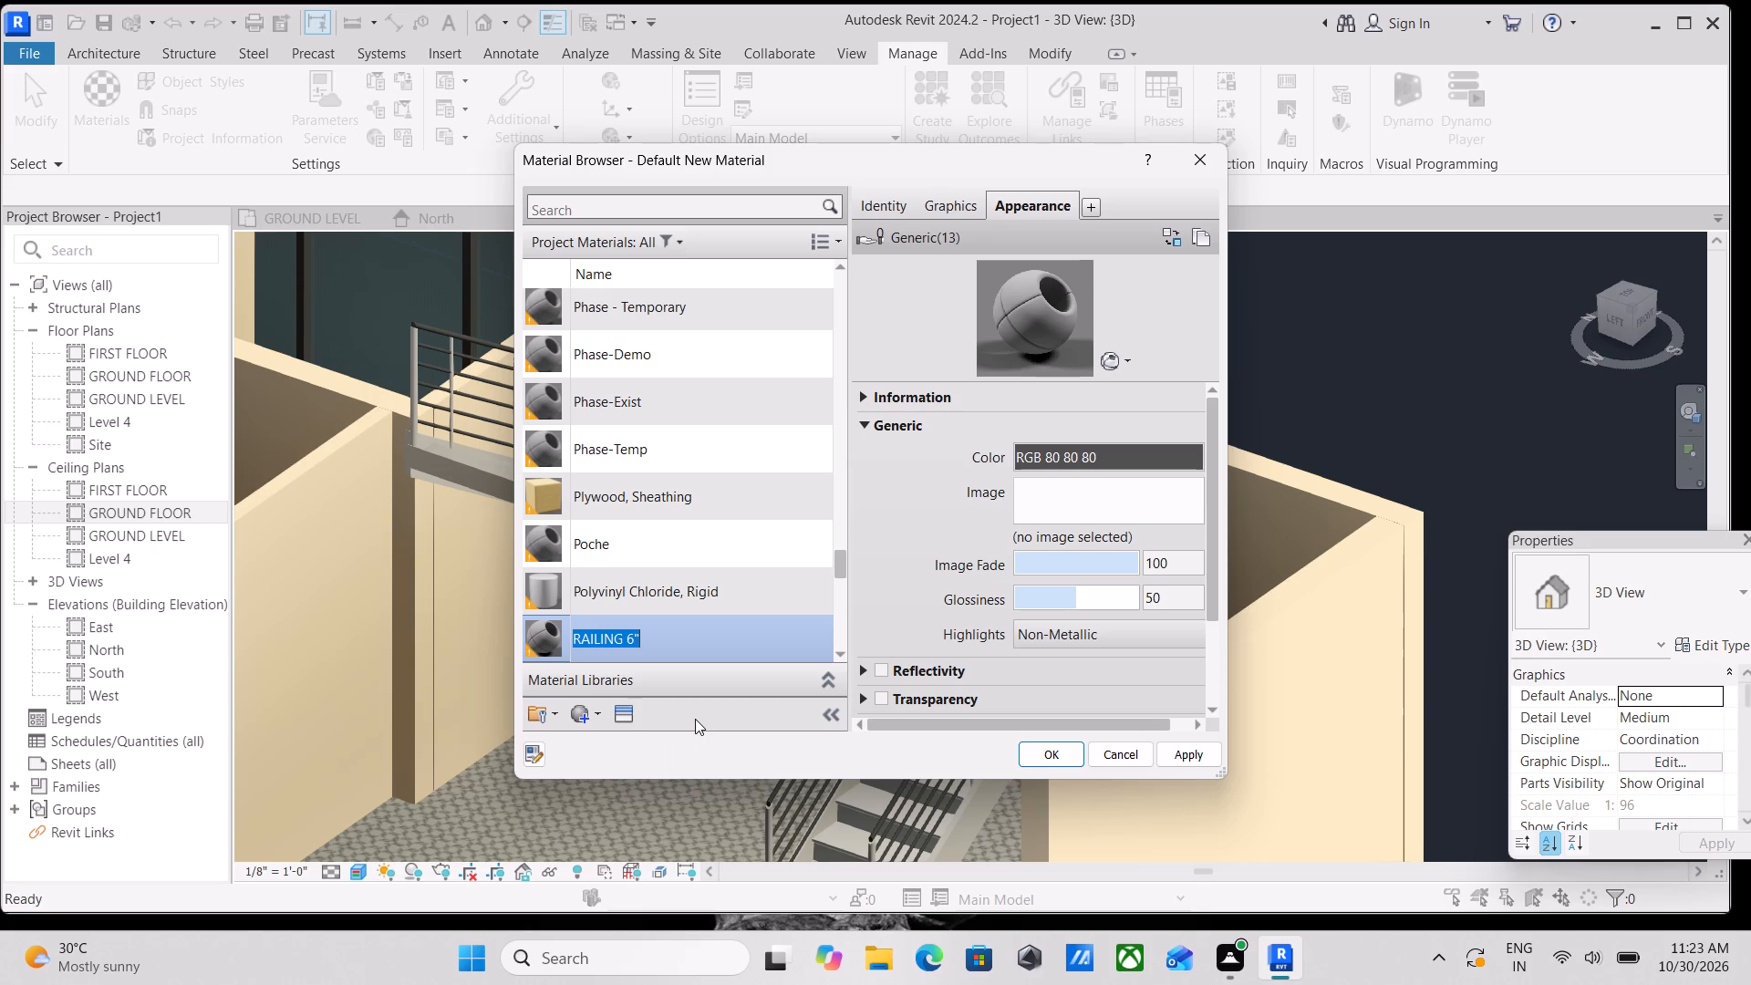
text(MARBLE)
key(space)
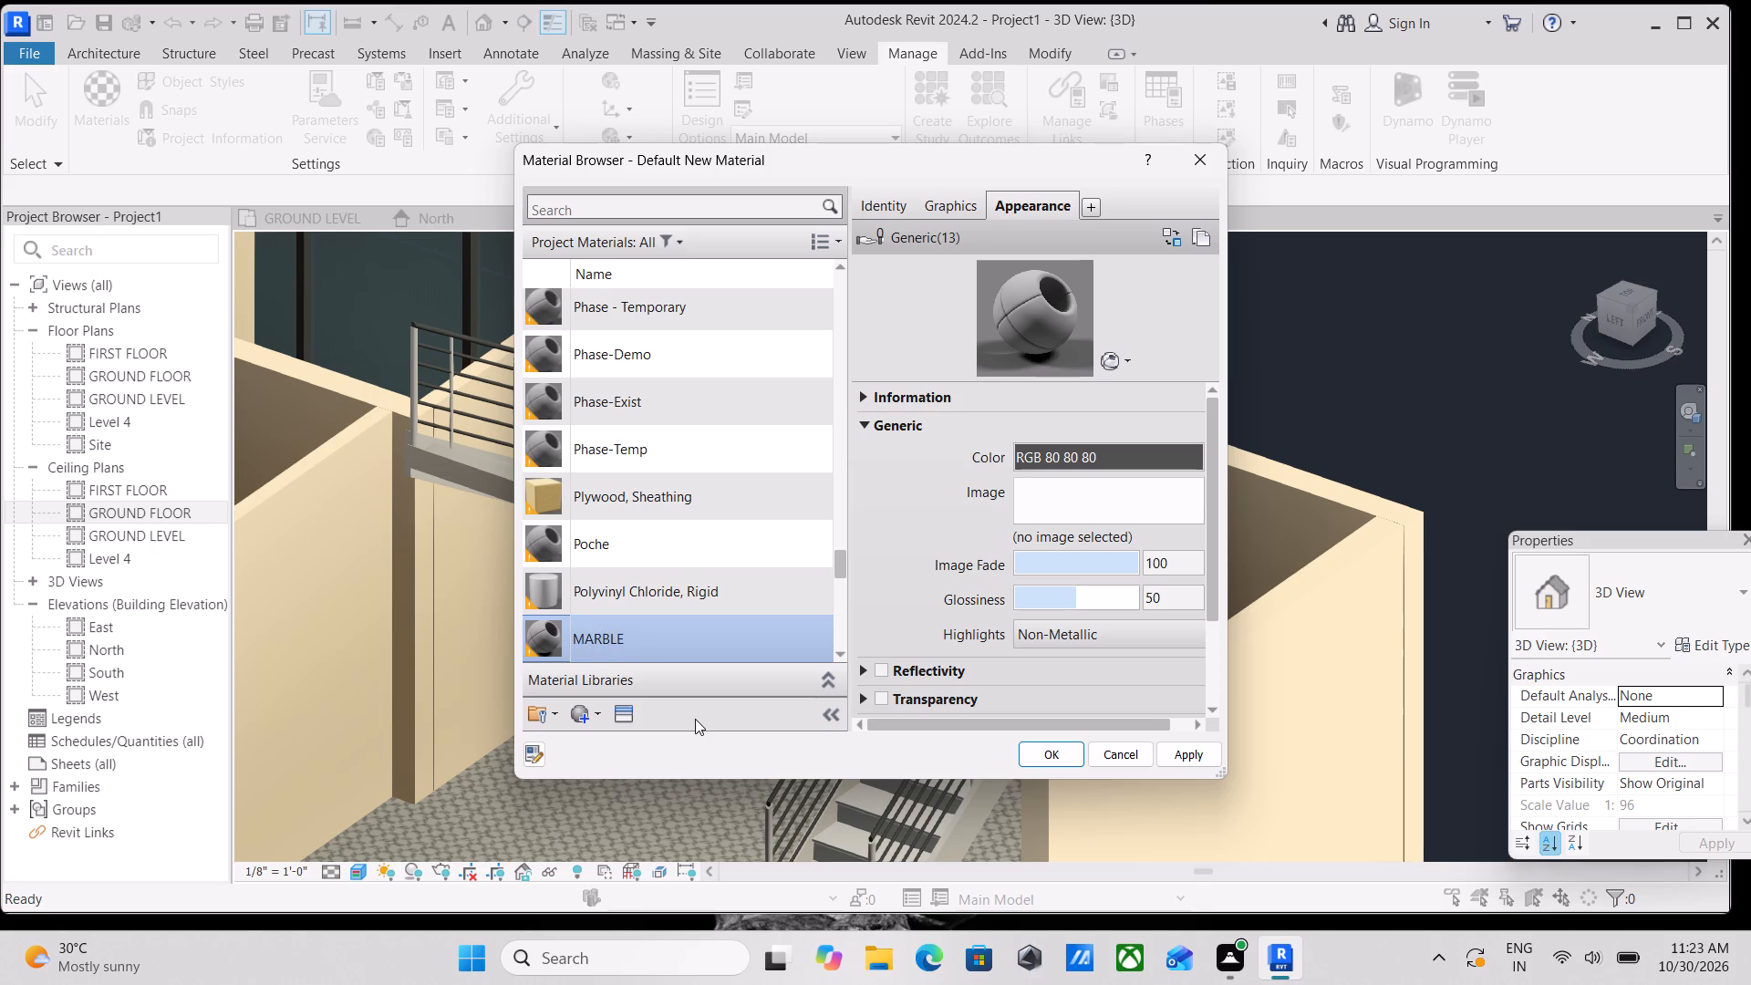
key(s)
key(BackSpace)
key(BackSpace)
key(BackSpace)
key(BackSpace)
key(BackSpace)
text(E T)
key(BackSpace)
key(BackSpace)
key(BackSpace)
text(BL)
text(E STAIRS)
key(space)
text(6)
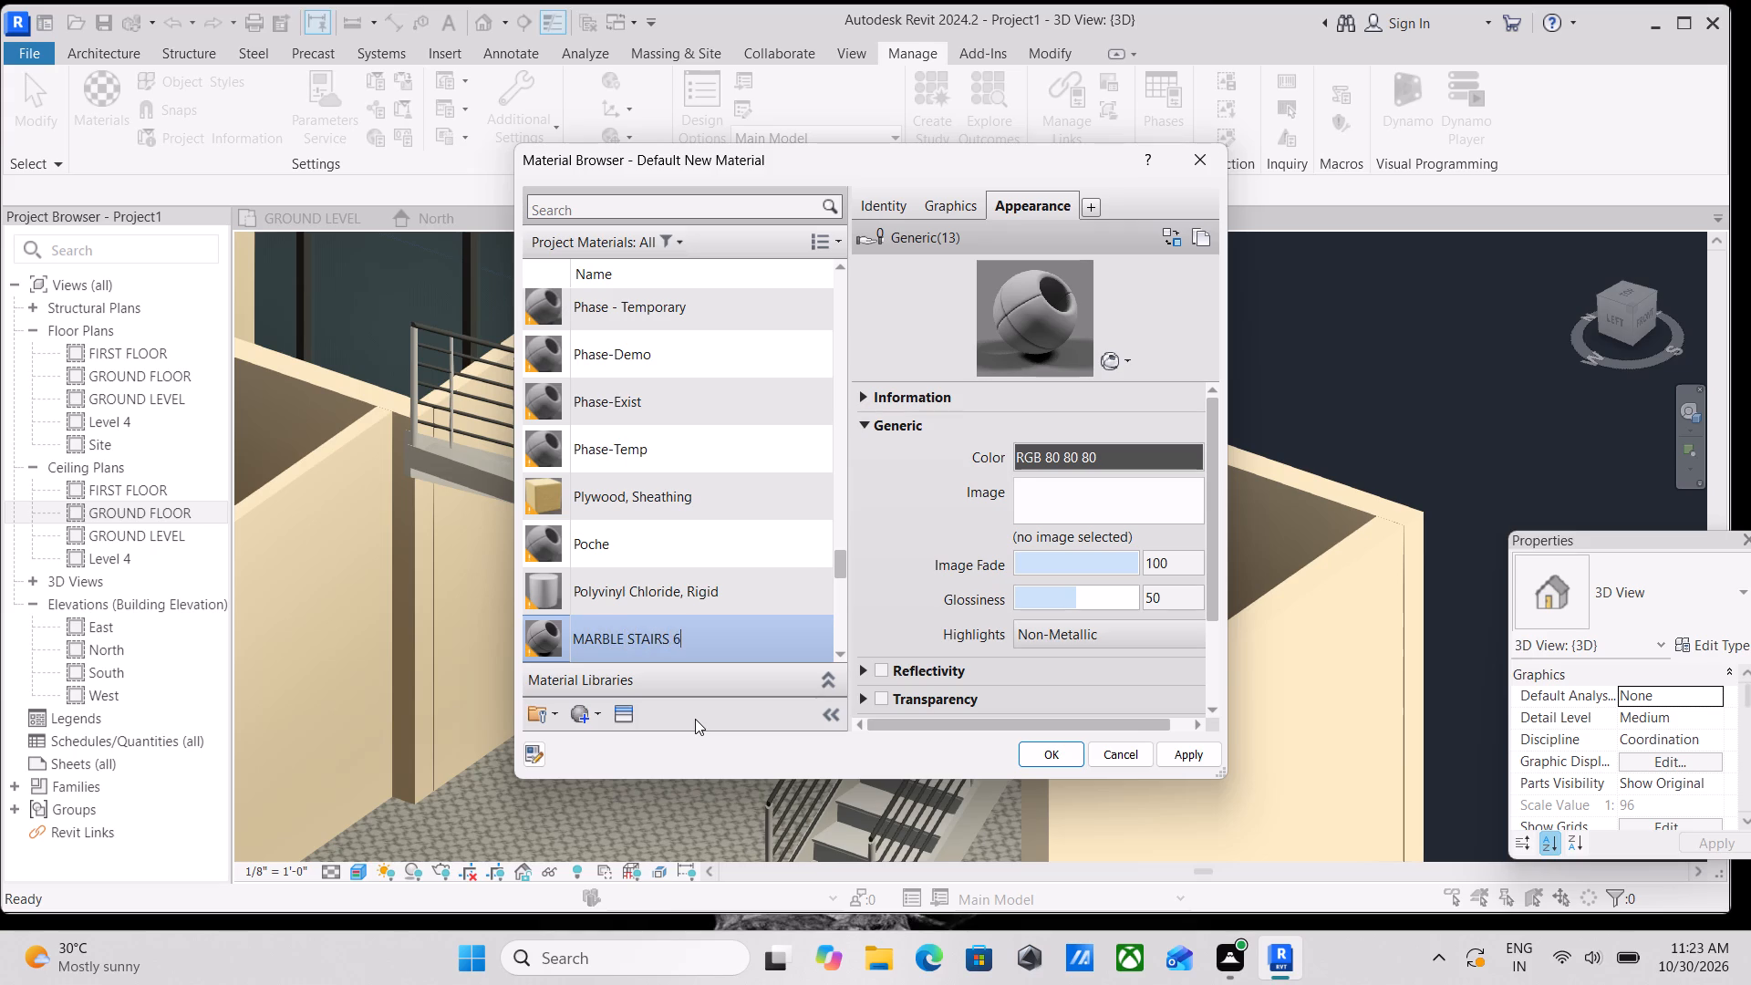
key(shift+quotedbl)
Replace the MARBLE STAIRS 6" appearance with the Rough - Pink asset from Stone: Granite in the Appearance Library and apply it.
click(620, 720)
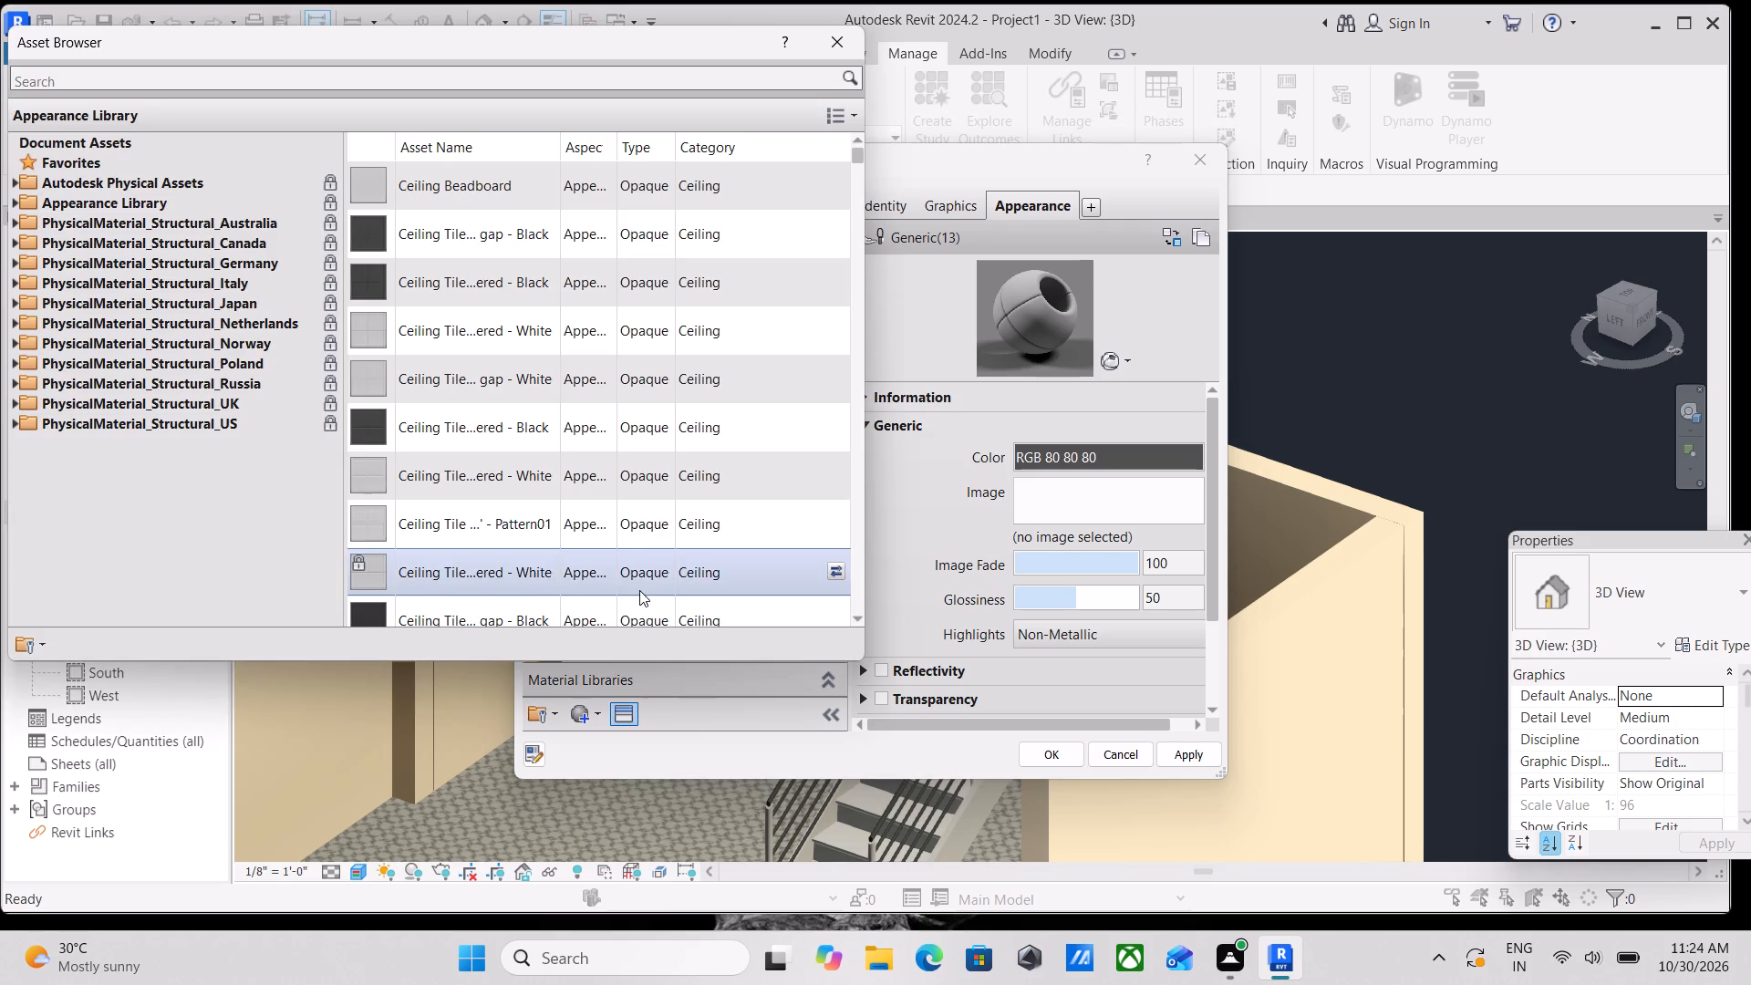
click(14, 199)
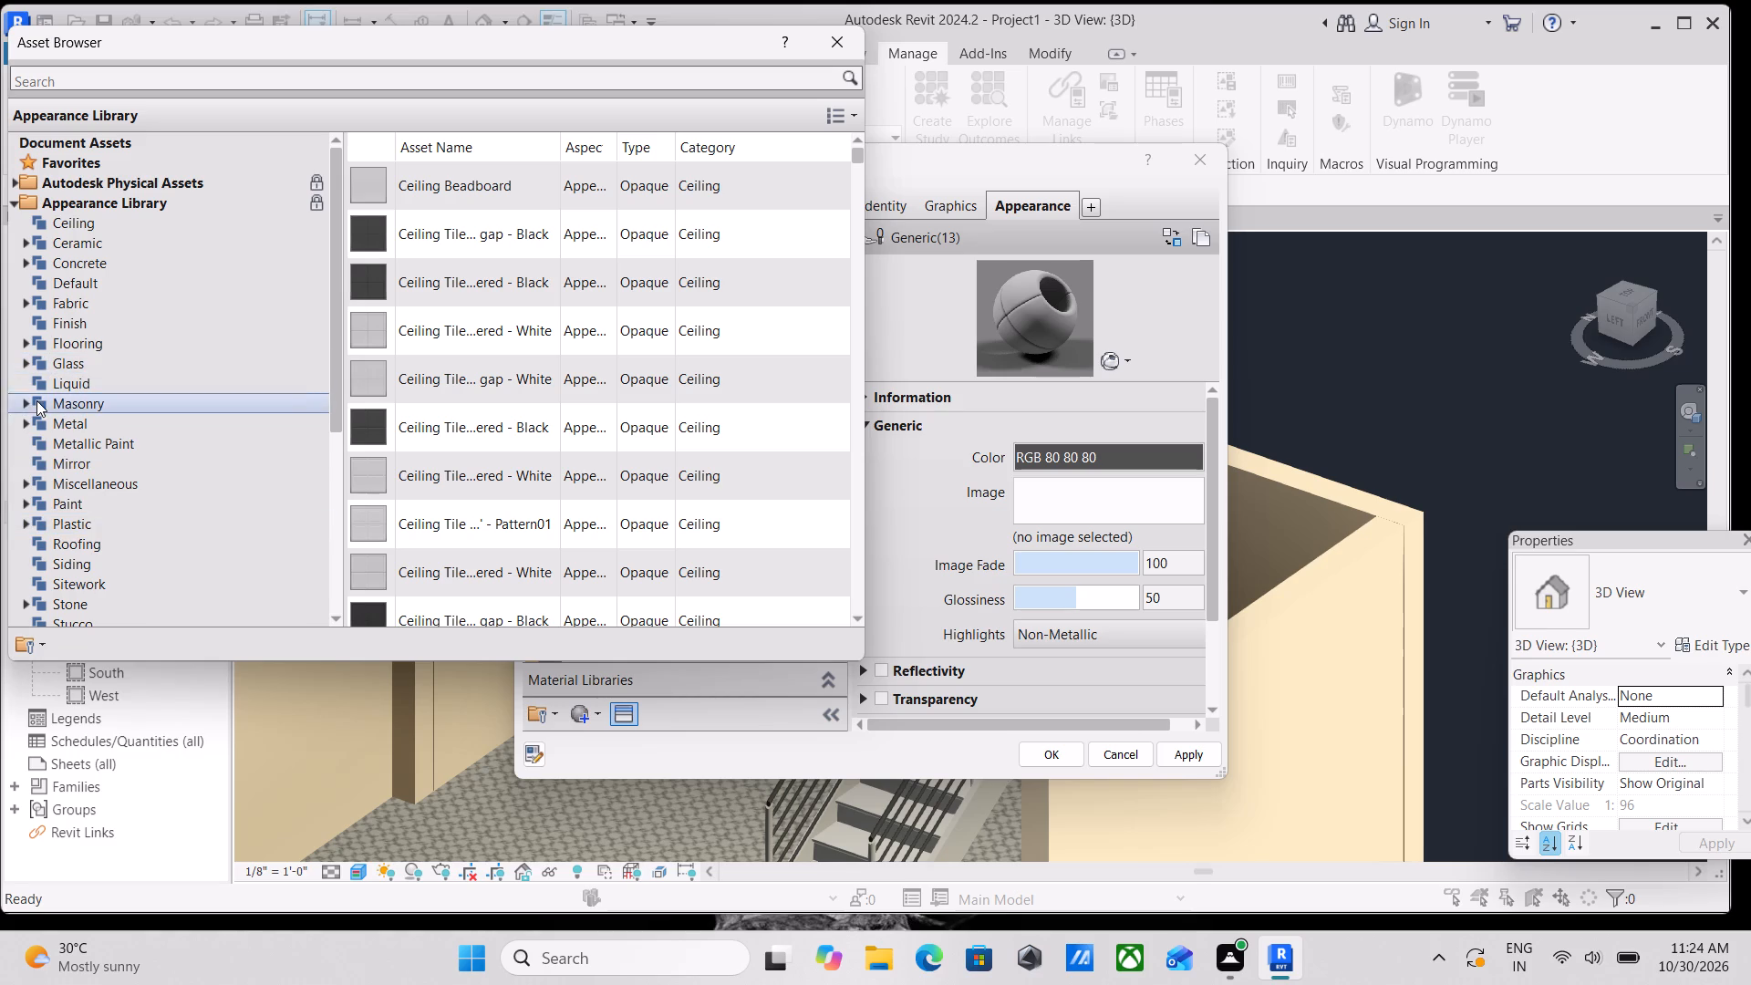
scroll(59, 532, down, 1)
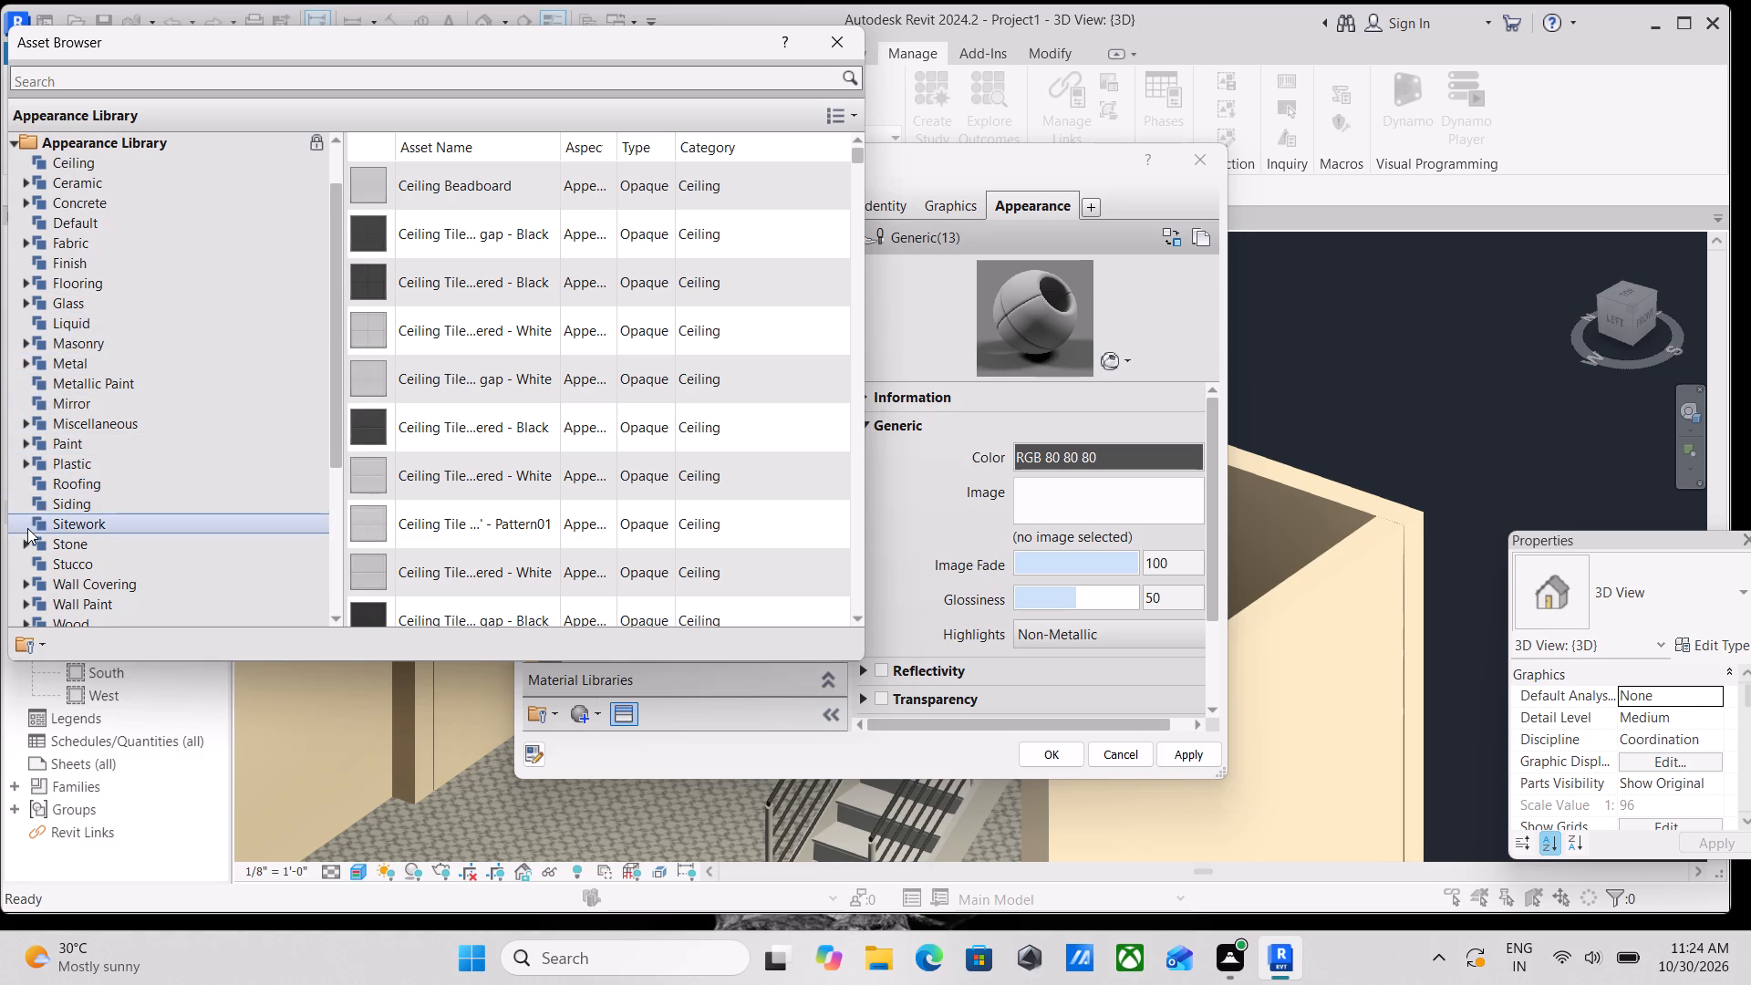
click(26, 542)
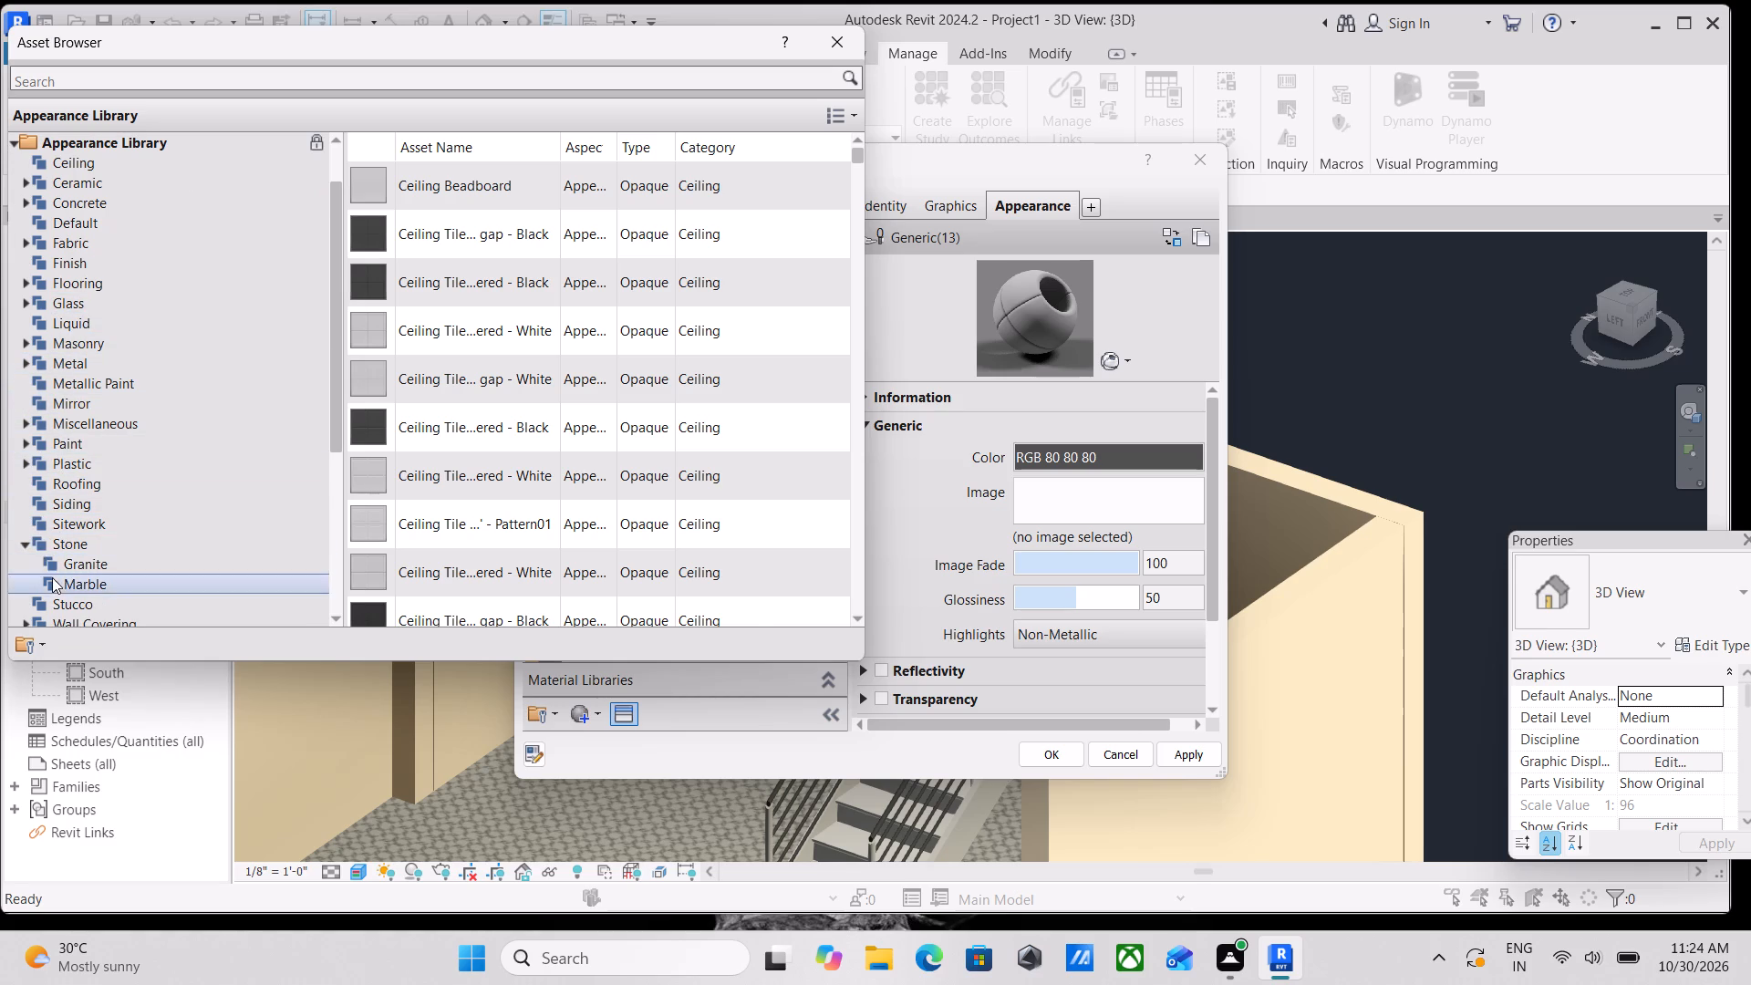
double_click(57, 564)
scroll(386, 452, down, 3)
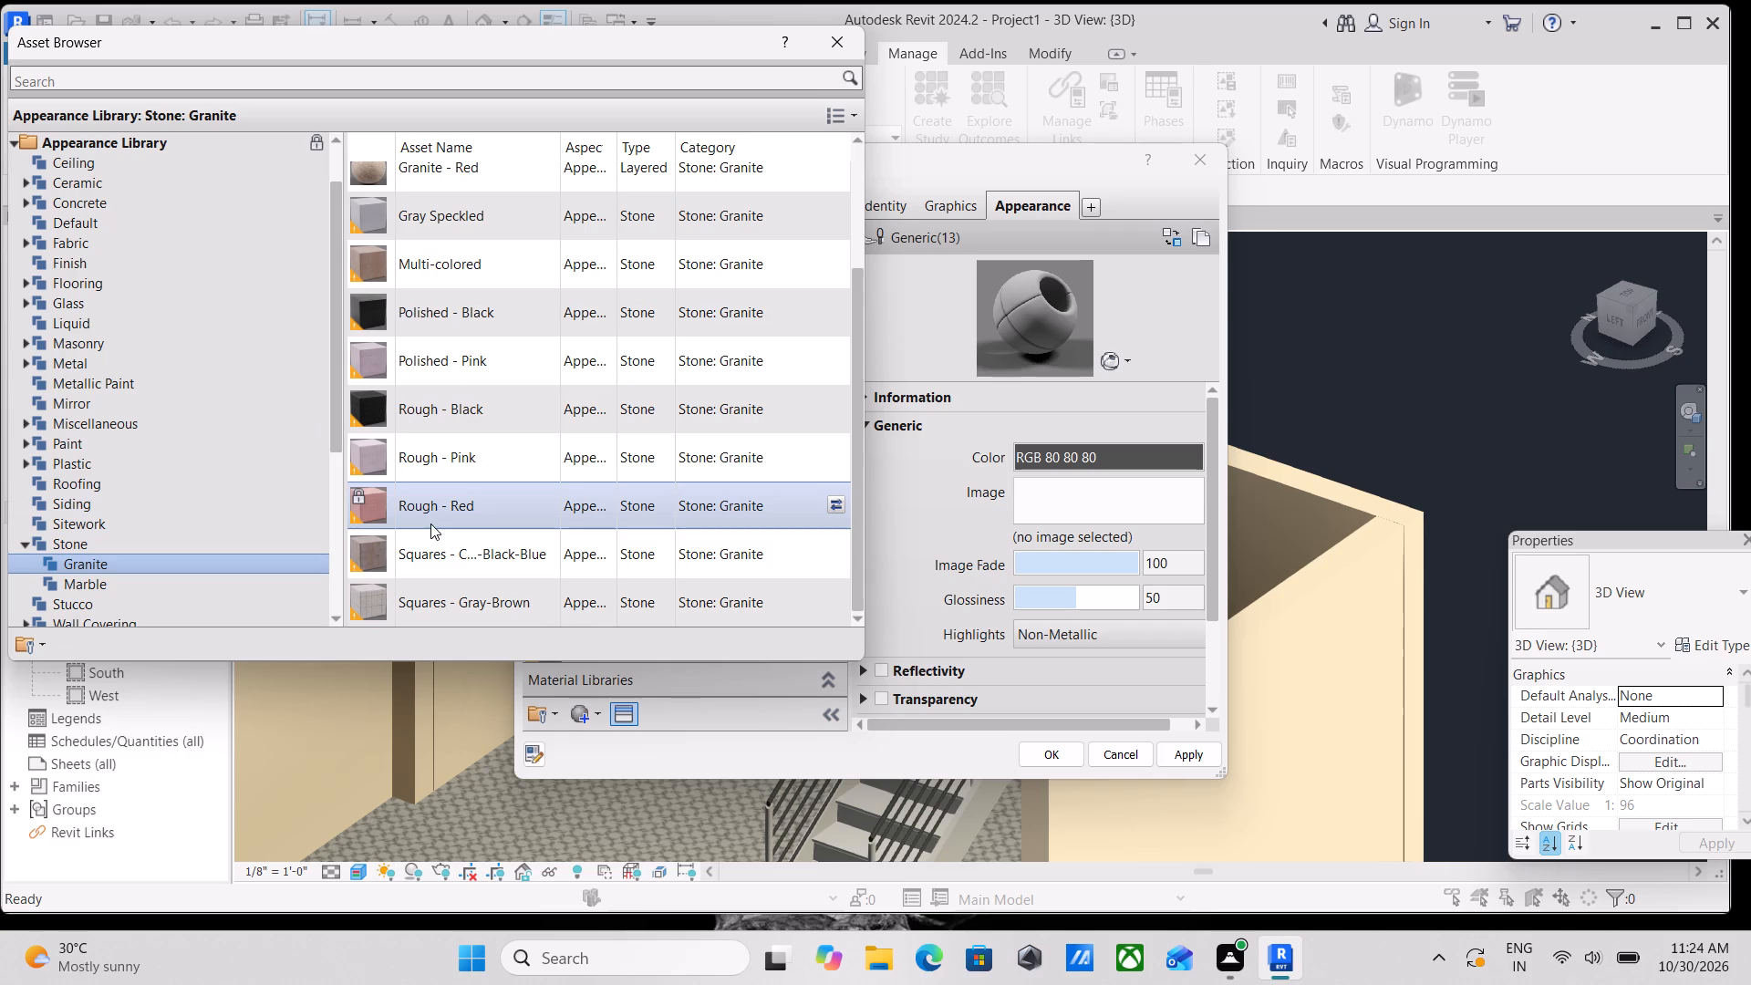
double_click(471, 456)
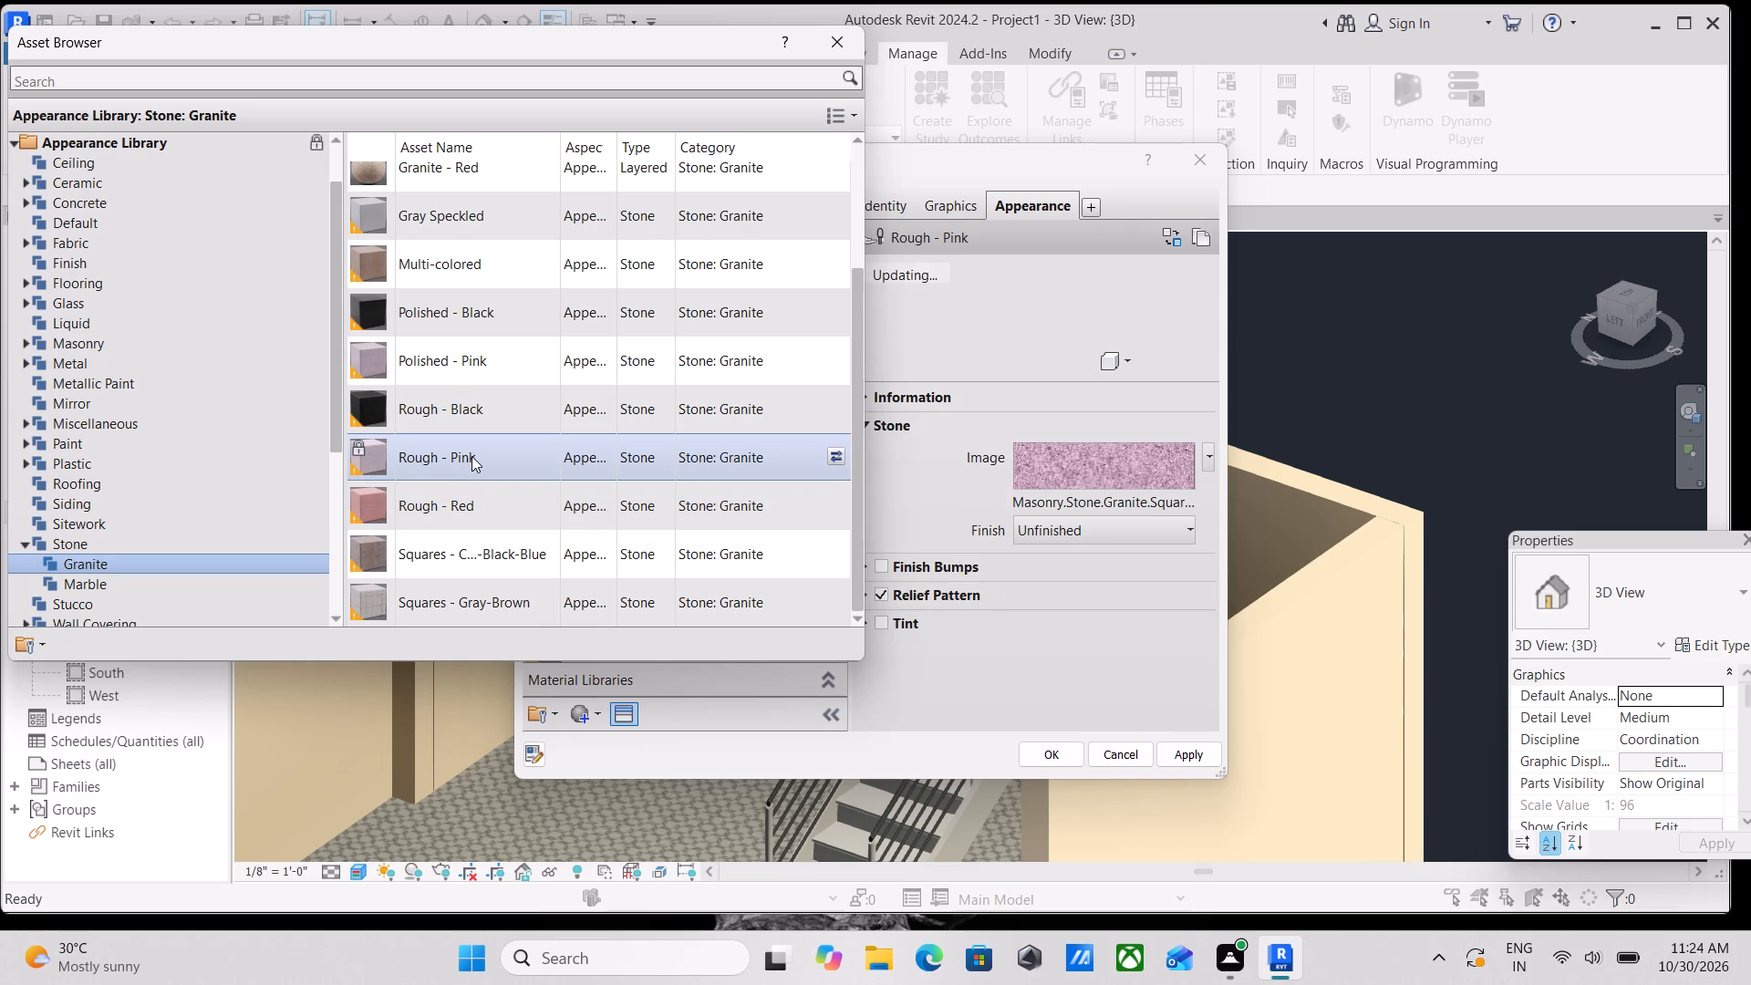
click(491, 412)
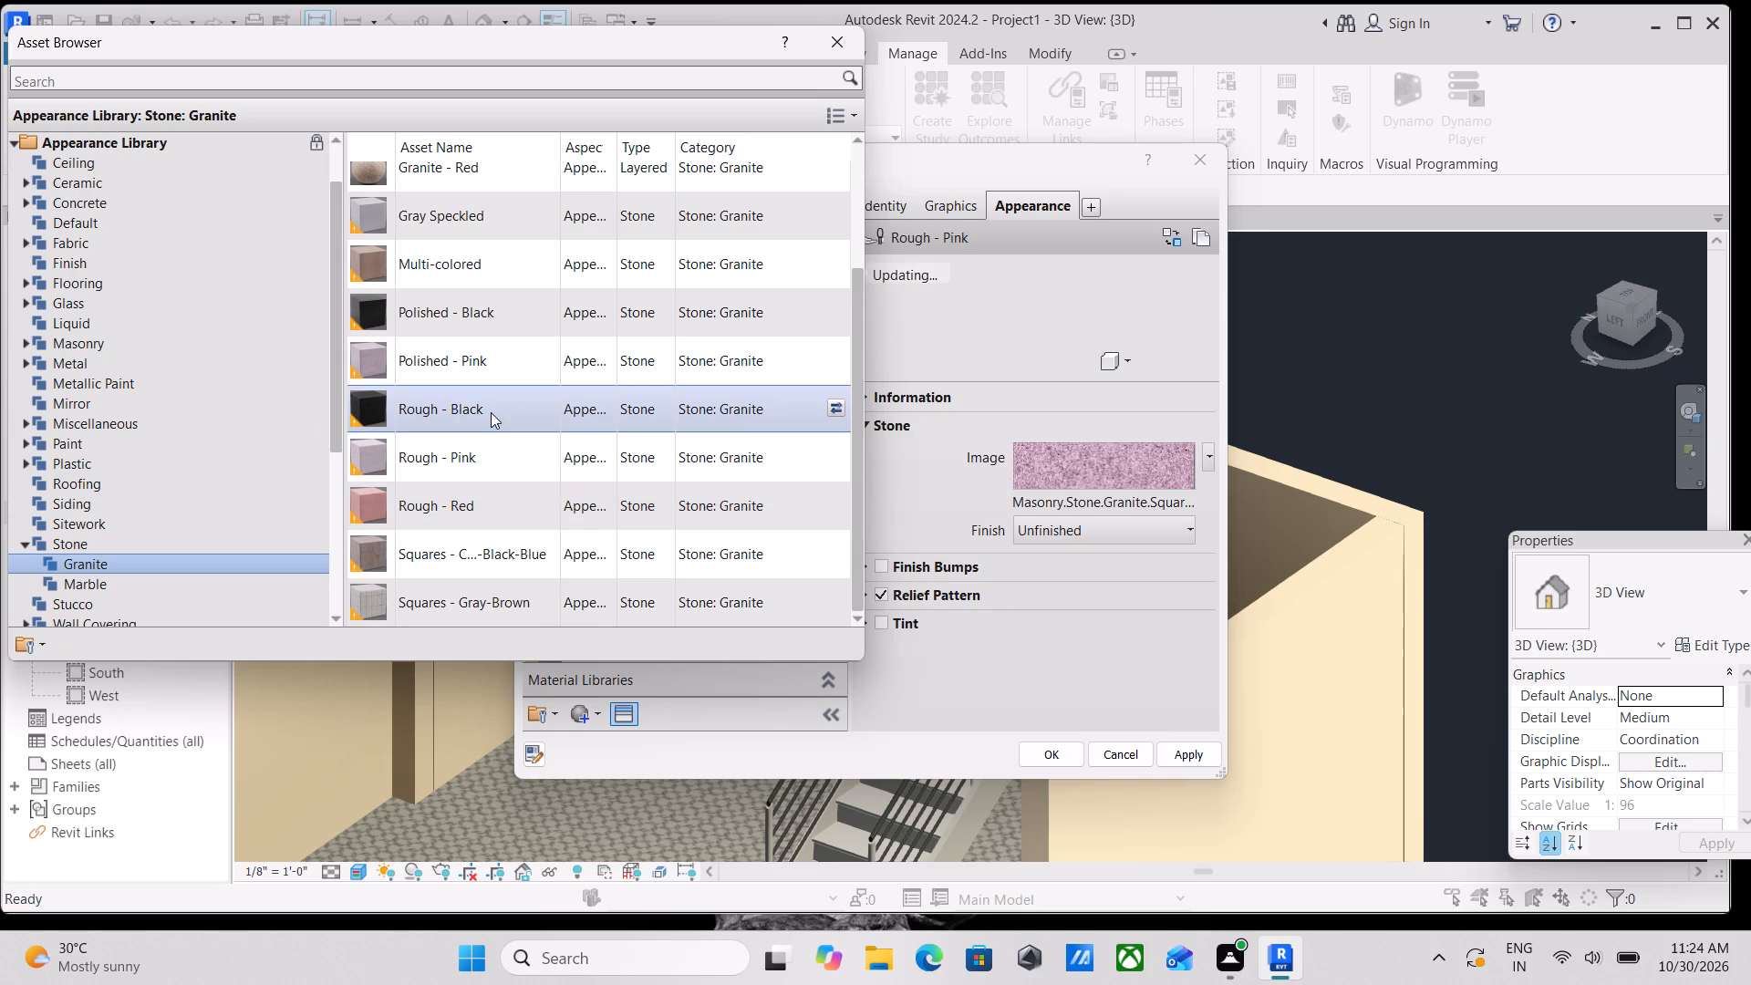
click(491, 412)
triple_click(463, 464)
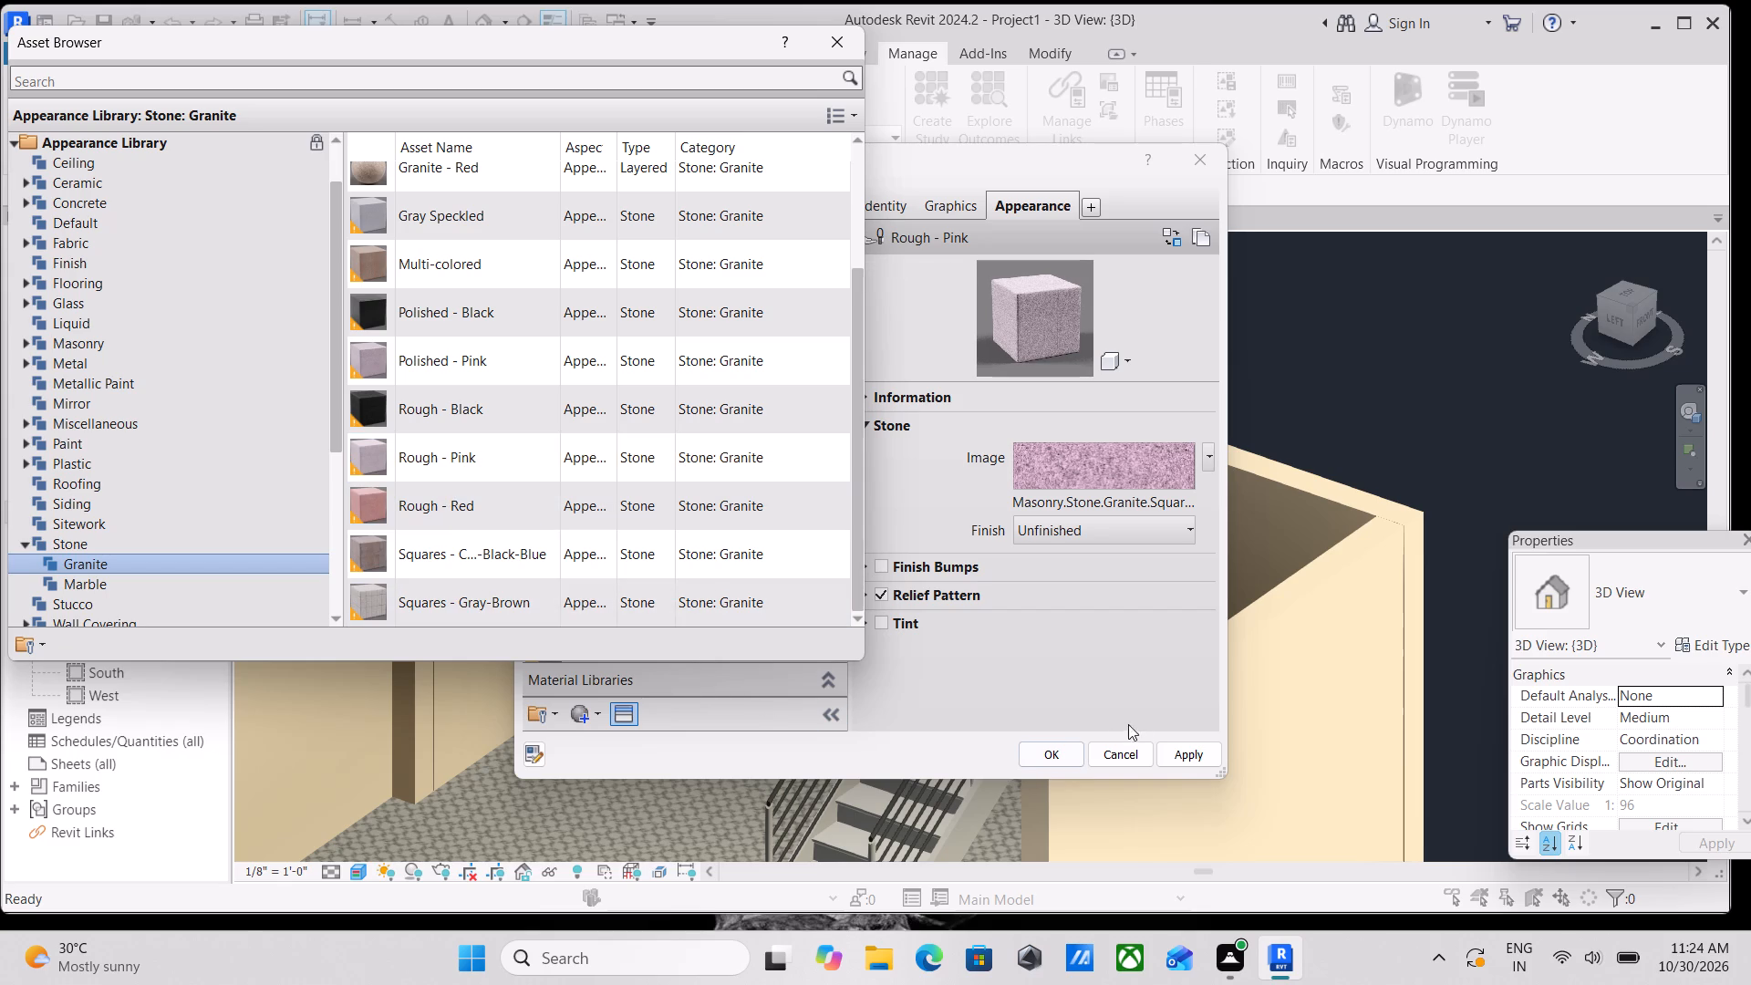
click(1173, 750)
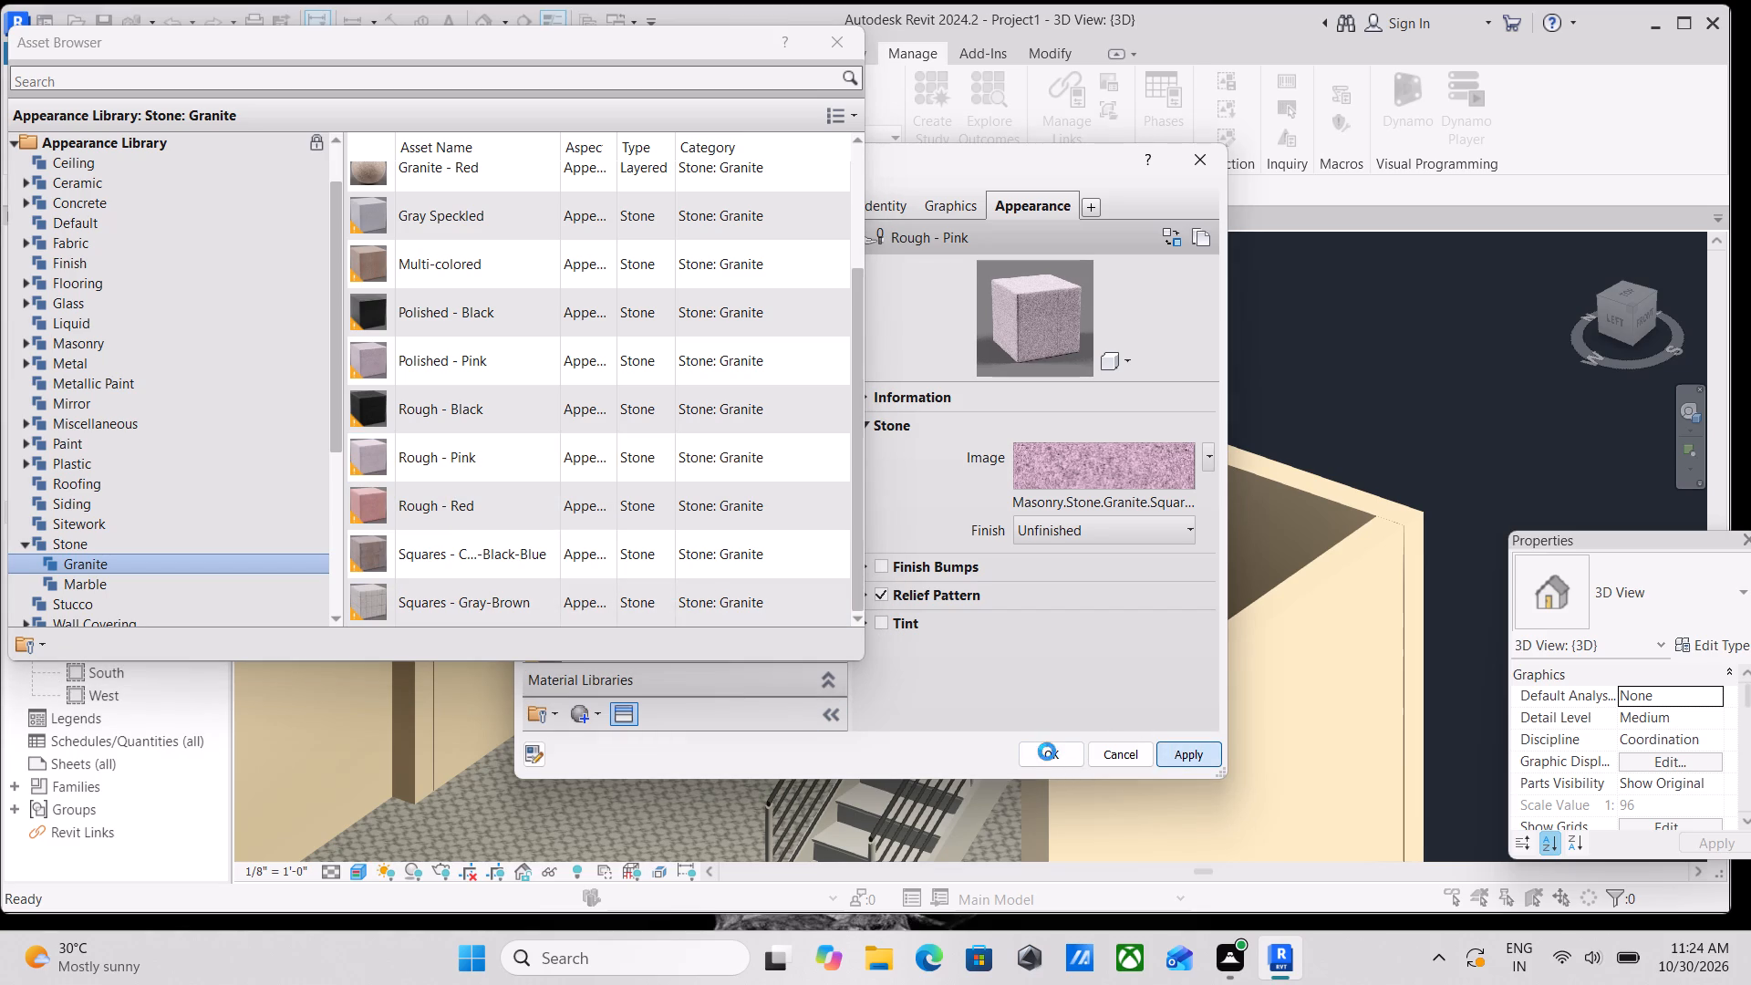
Accept the MARBLE STAIRS 6" material settings and close the Material Browser.
click(1037, 758)
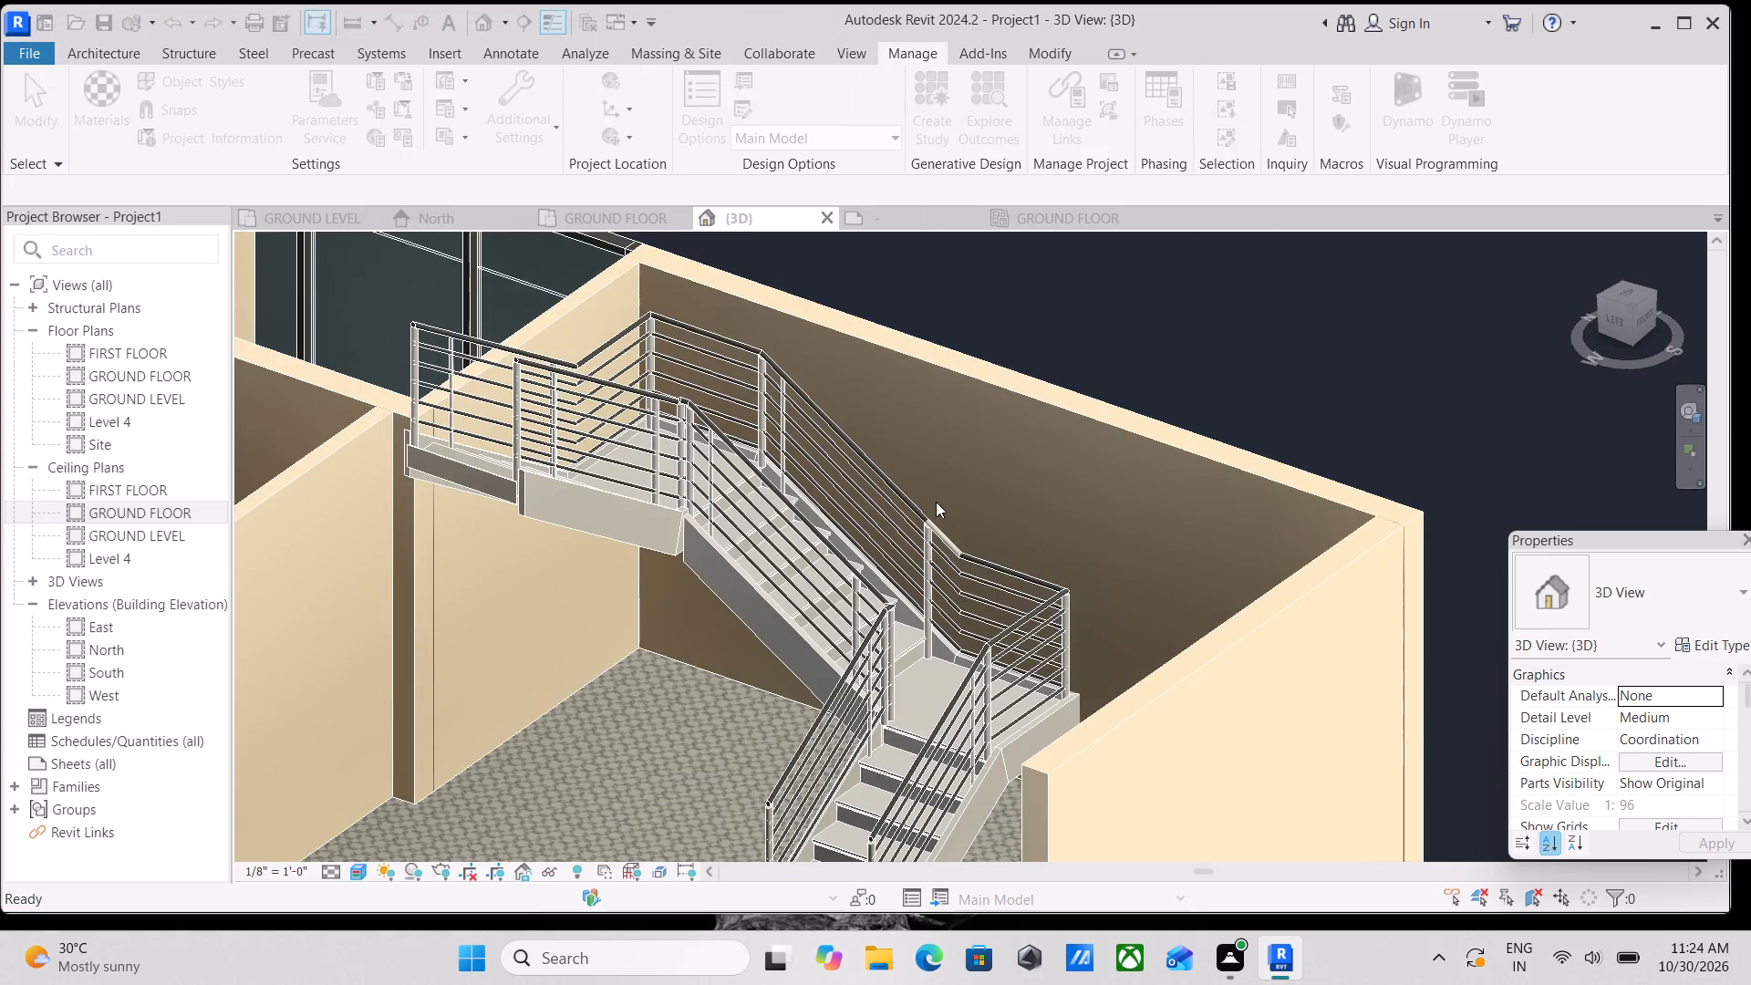
Start Paint, find the MARBLE STAIRS 6" material with the search MARBLE, and paint the front stair's lowest tread.
scroll(787, 626, down, 1)
middle_drag(787, 626, 813, 445)
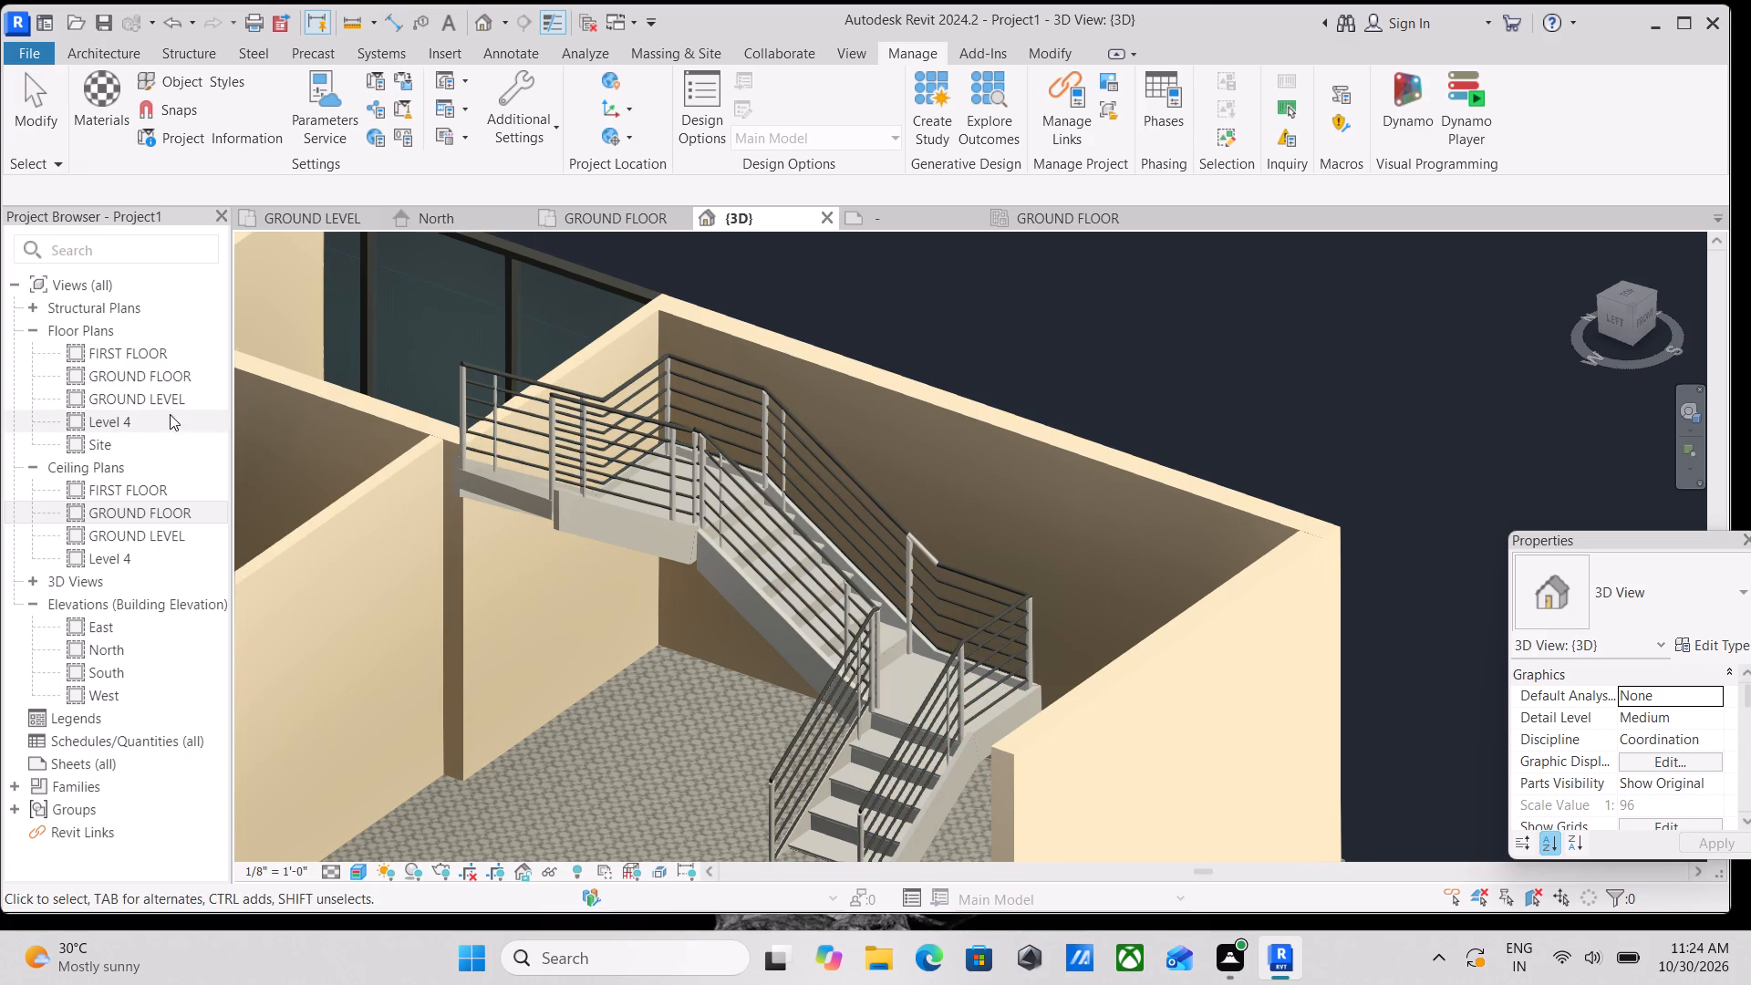
key(p)
key(t)
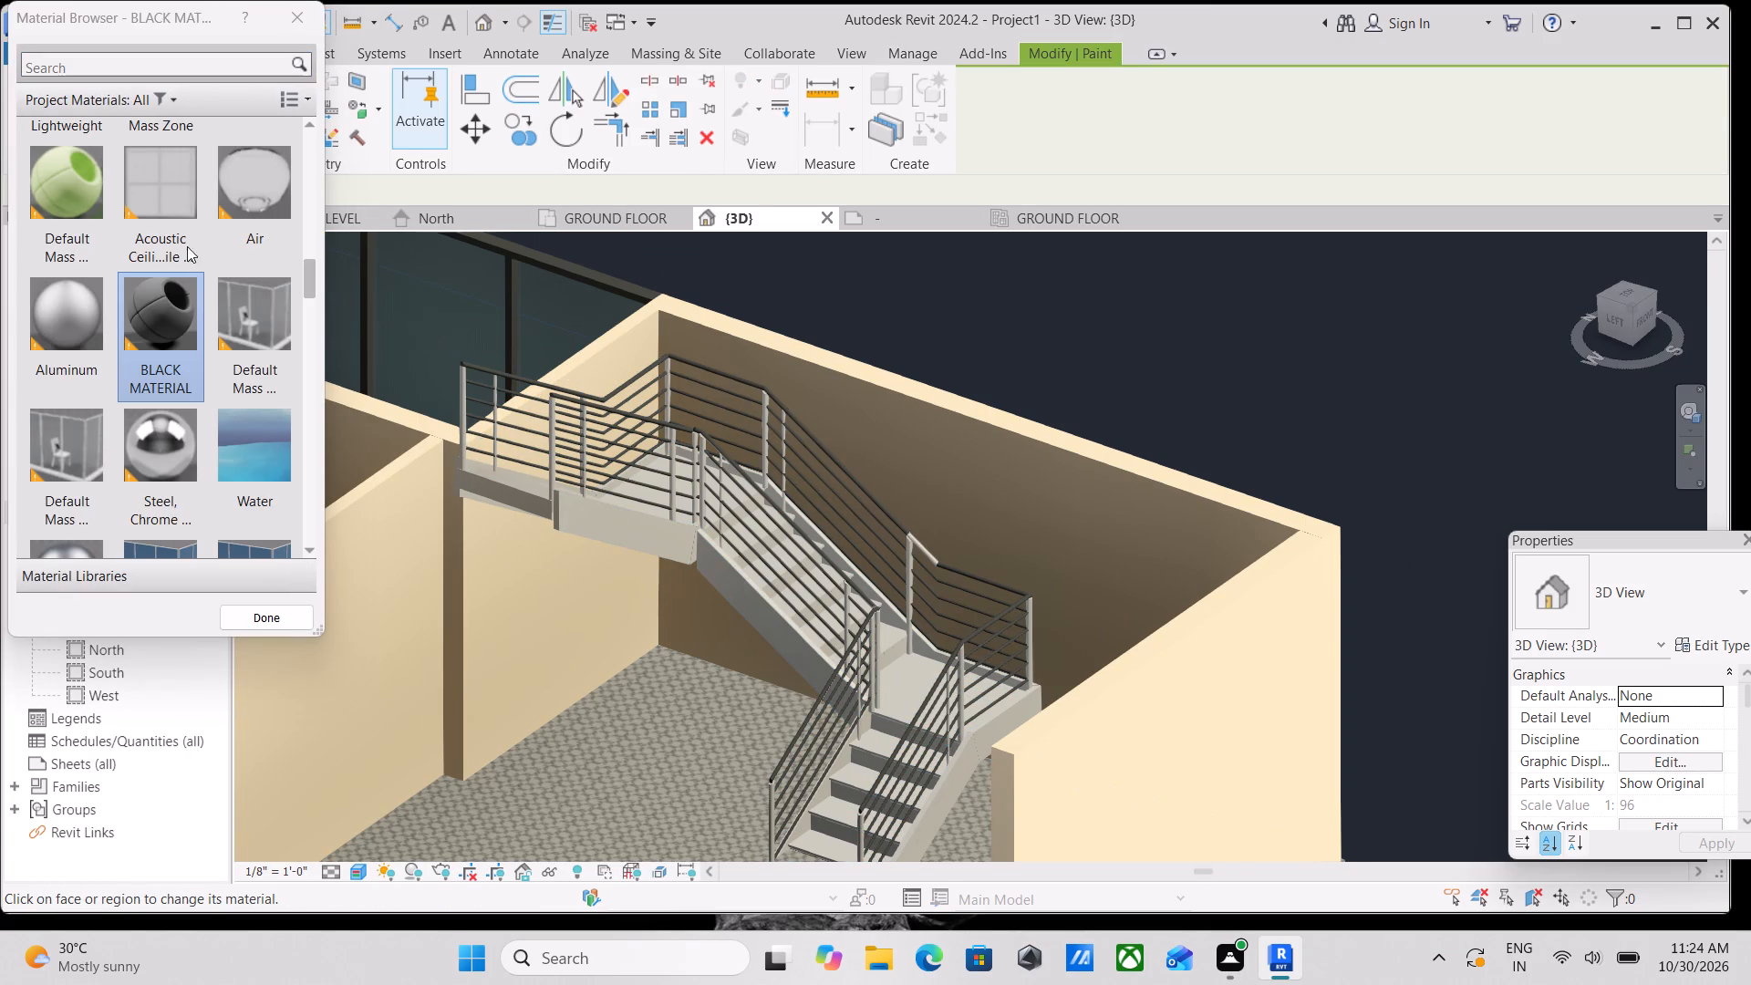
click(134, 60)
text(MARBLE)
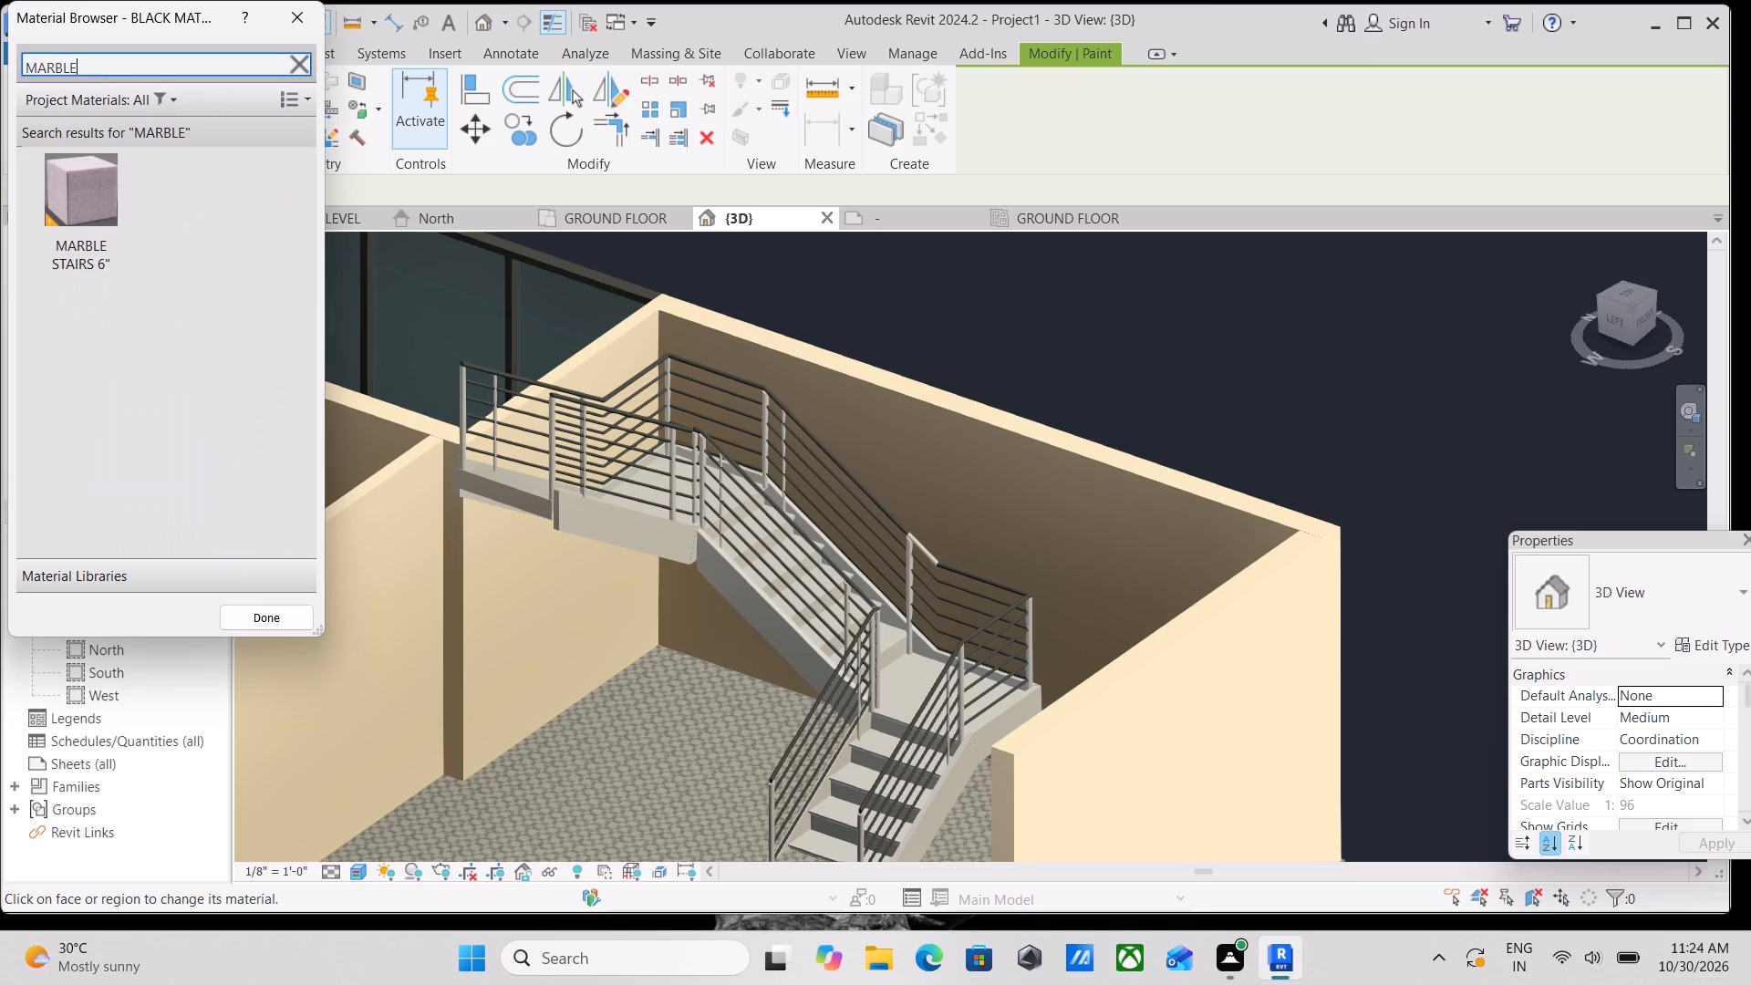
click(58, 179)
middle_drag(579, 461, 712, 226)
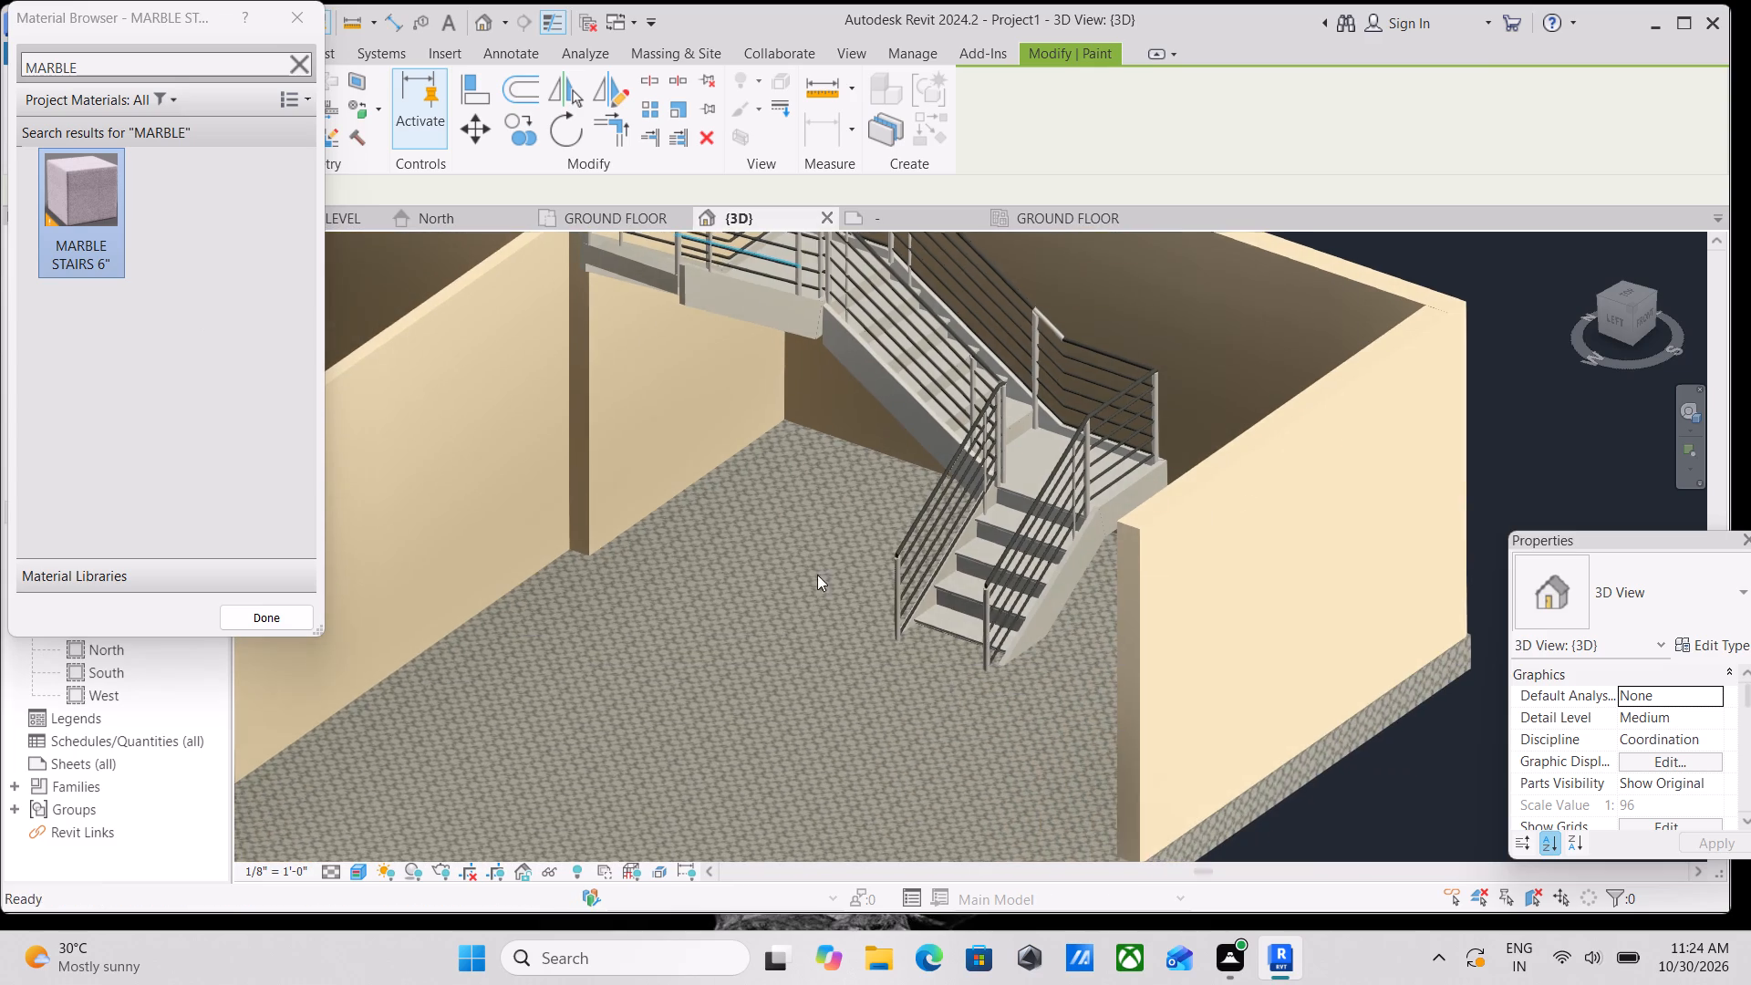
scroll(927, 645, up, 6)
click(955, 598)
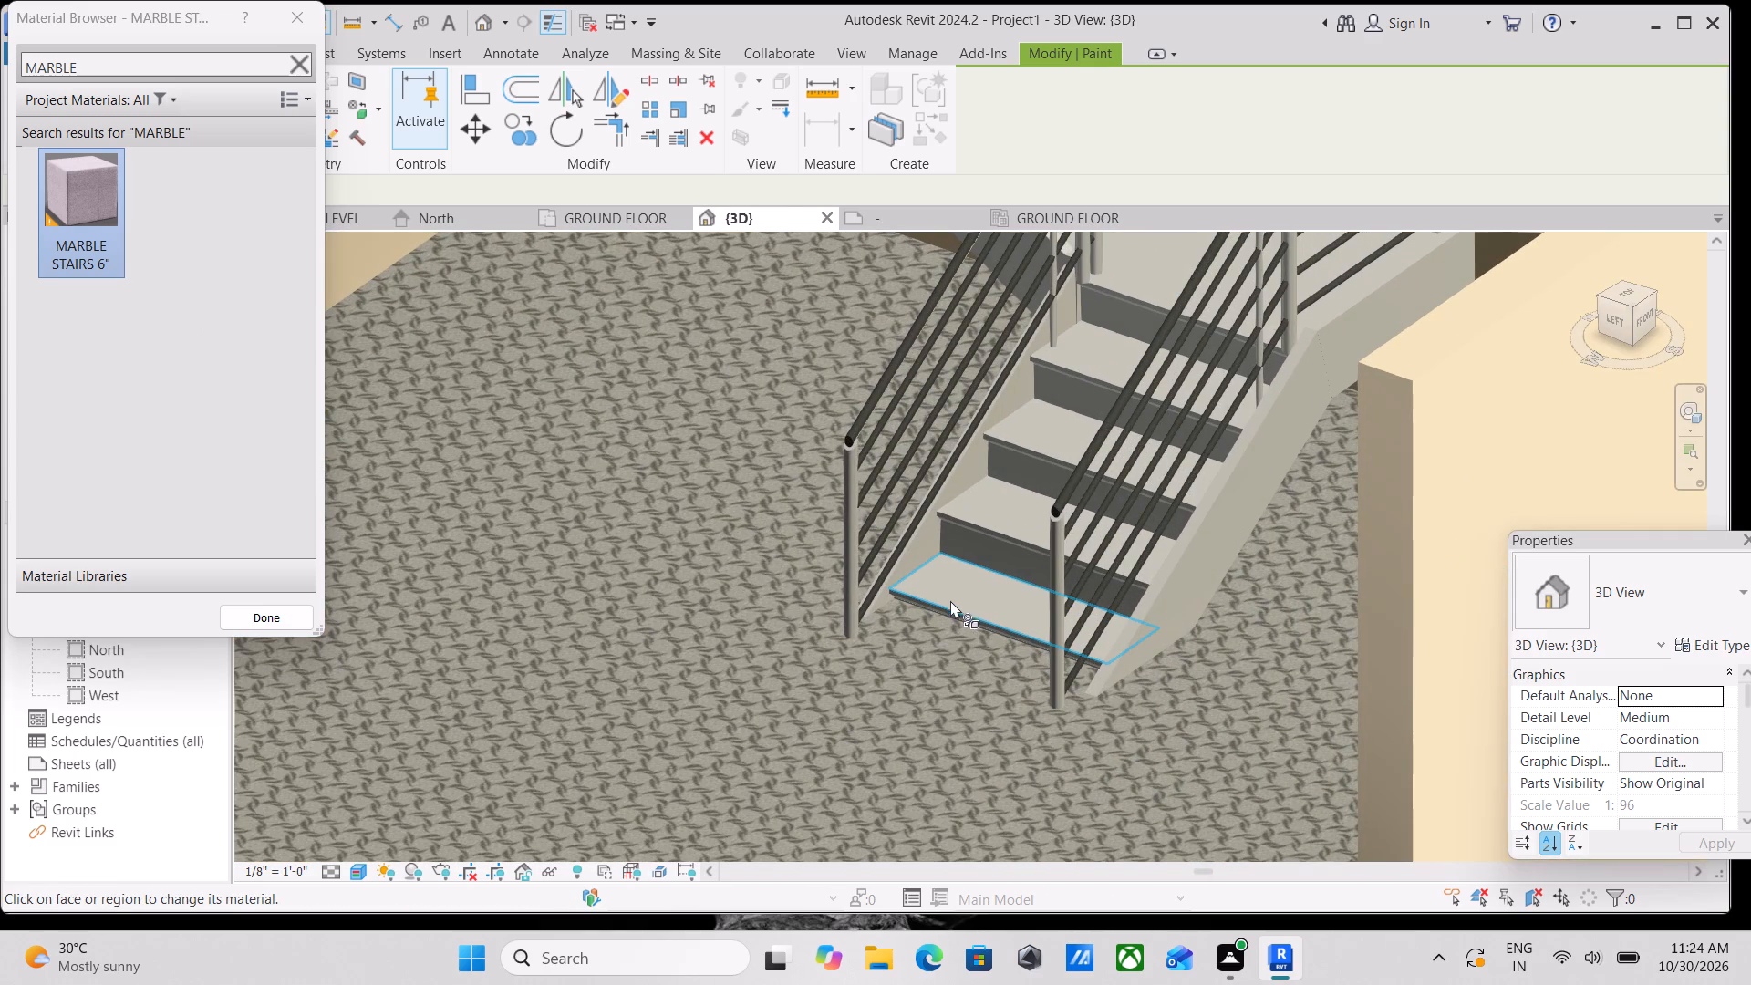
Paint the riser above the lowest tread, plus the second tread's front edge and top, with MARBLE STAIRS 6".
scroll(1006, 632, up, 3)
scroll(948, 562, down, 3)
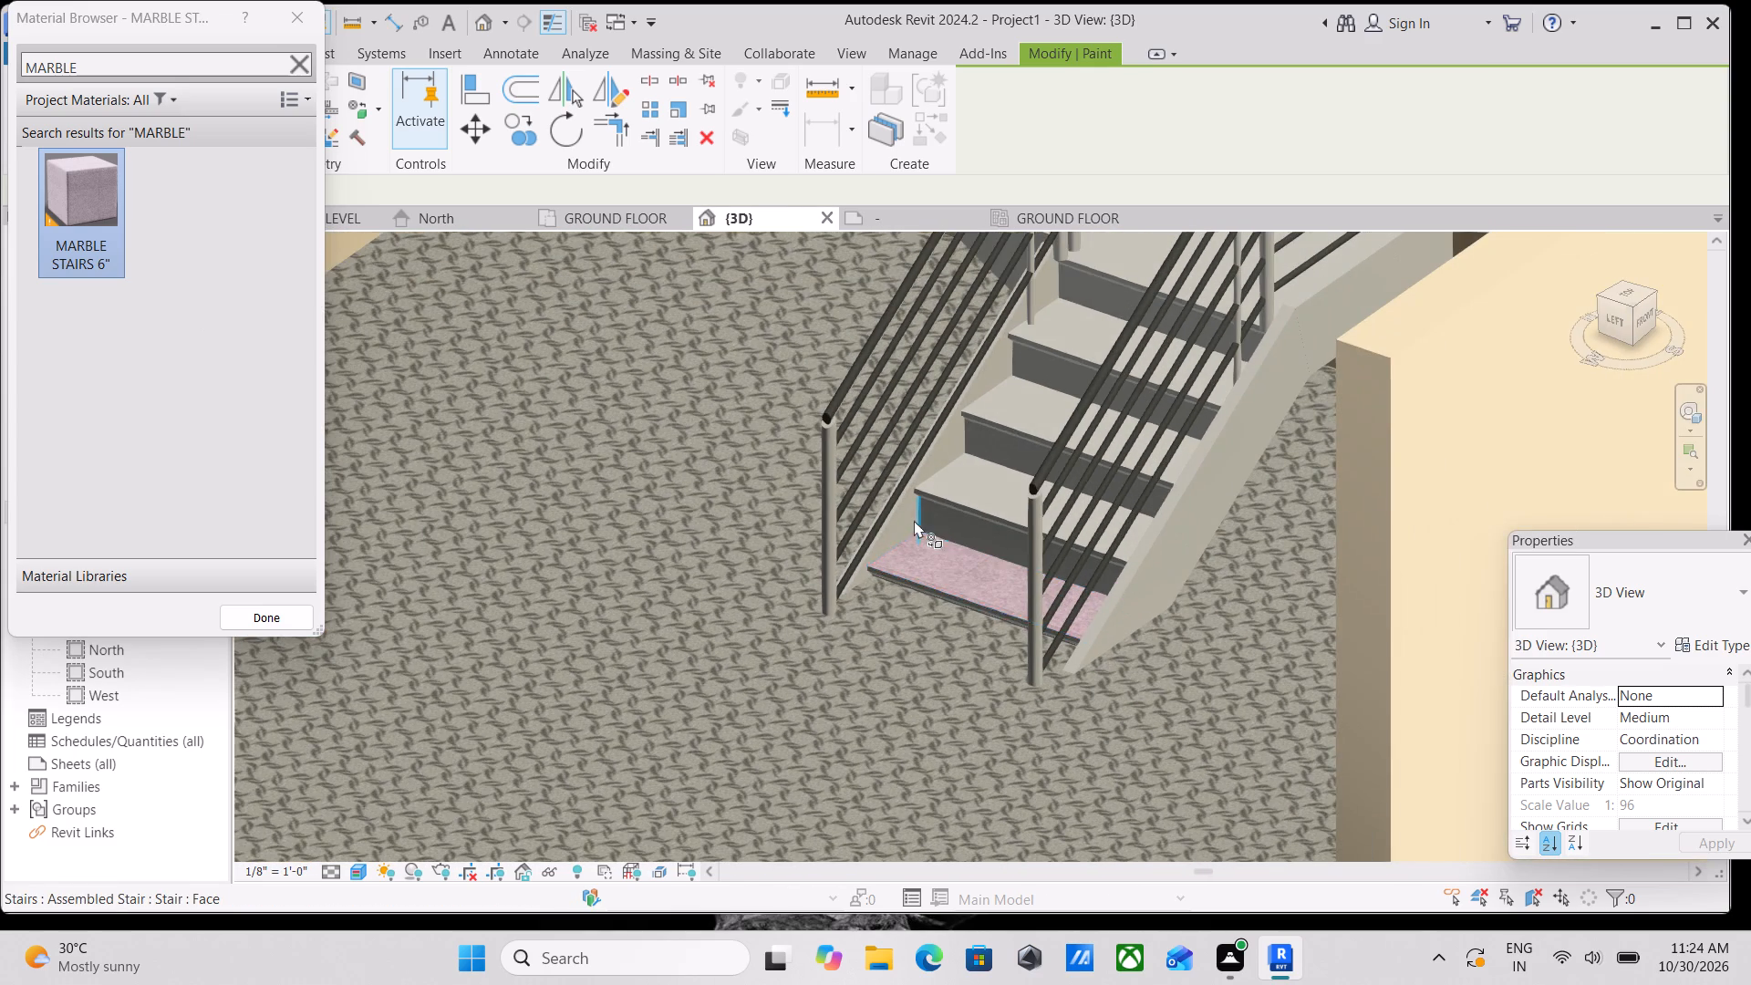
shift+middle_drag(914, 520, 1048, 689)
middle_drag(1055, 510, 347, 927)
middle_drag(775, 522, 47, 671)
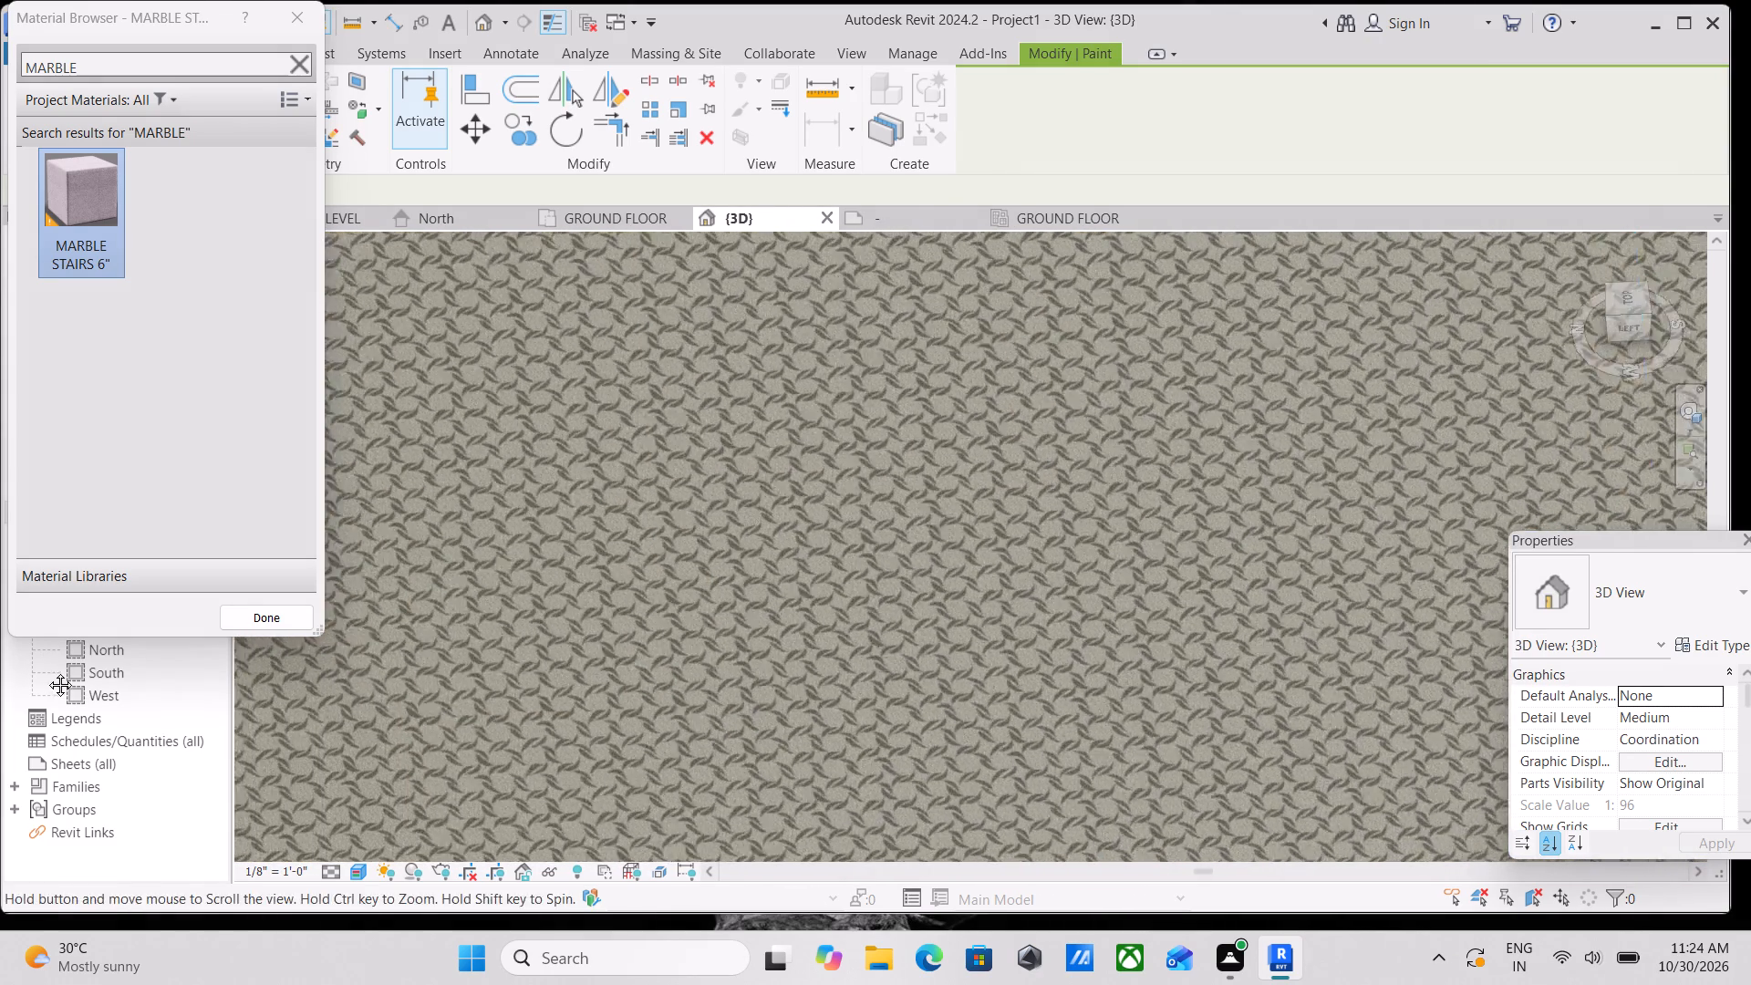
middle_drag(47, 671, 46, 672)
scroll(404, 517, down, 3)
middle_drag(404, 517, 372, 553)
scroll(372, 553, up, 1)
scroll(407, 537, down, 3)
middle_drag(407, 537, 518, 764)
scroll(587, 558, up, 2)
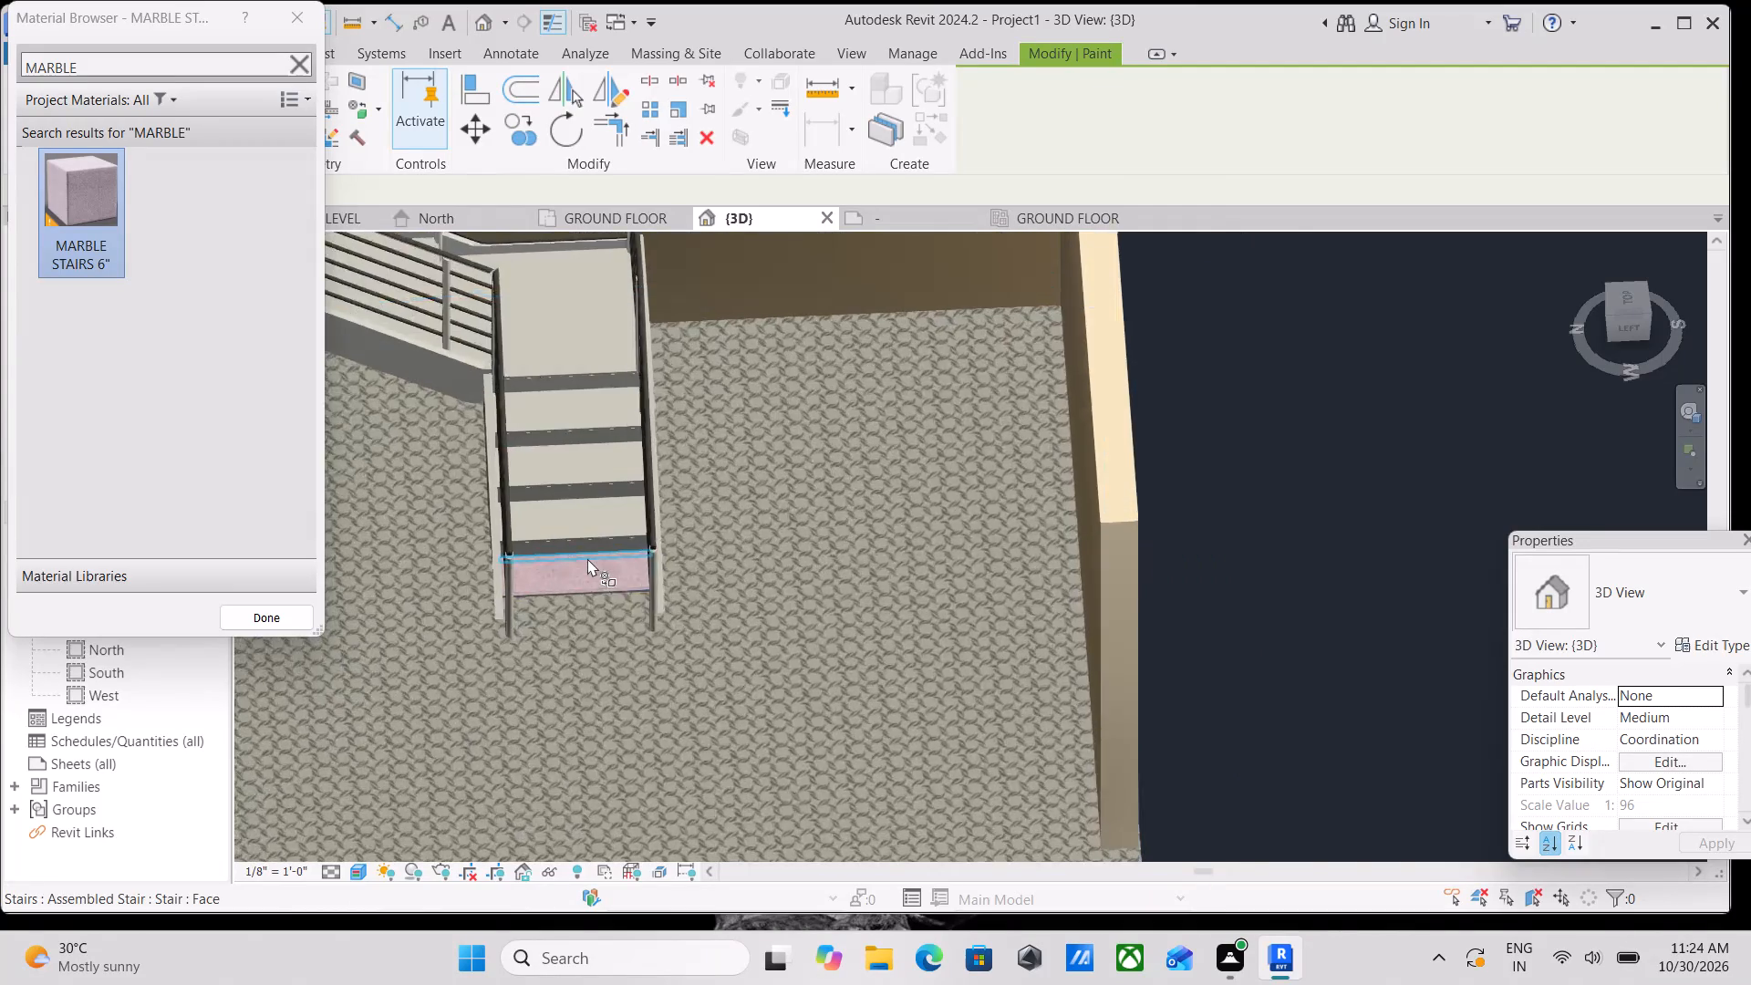
scroll(587, 558, up, 13)
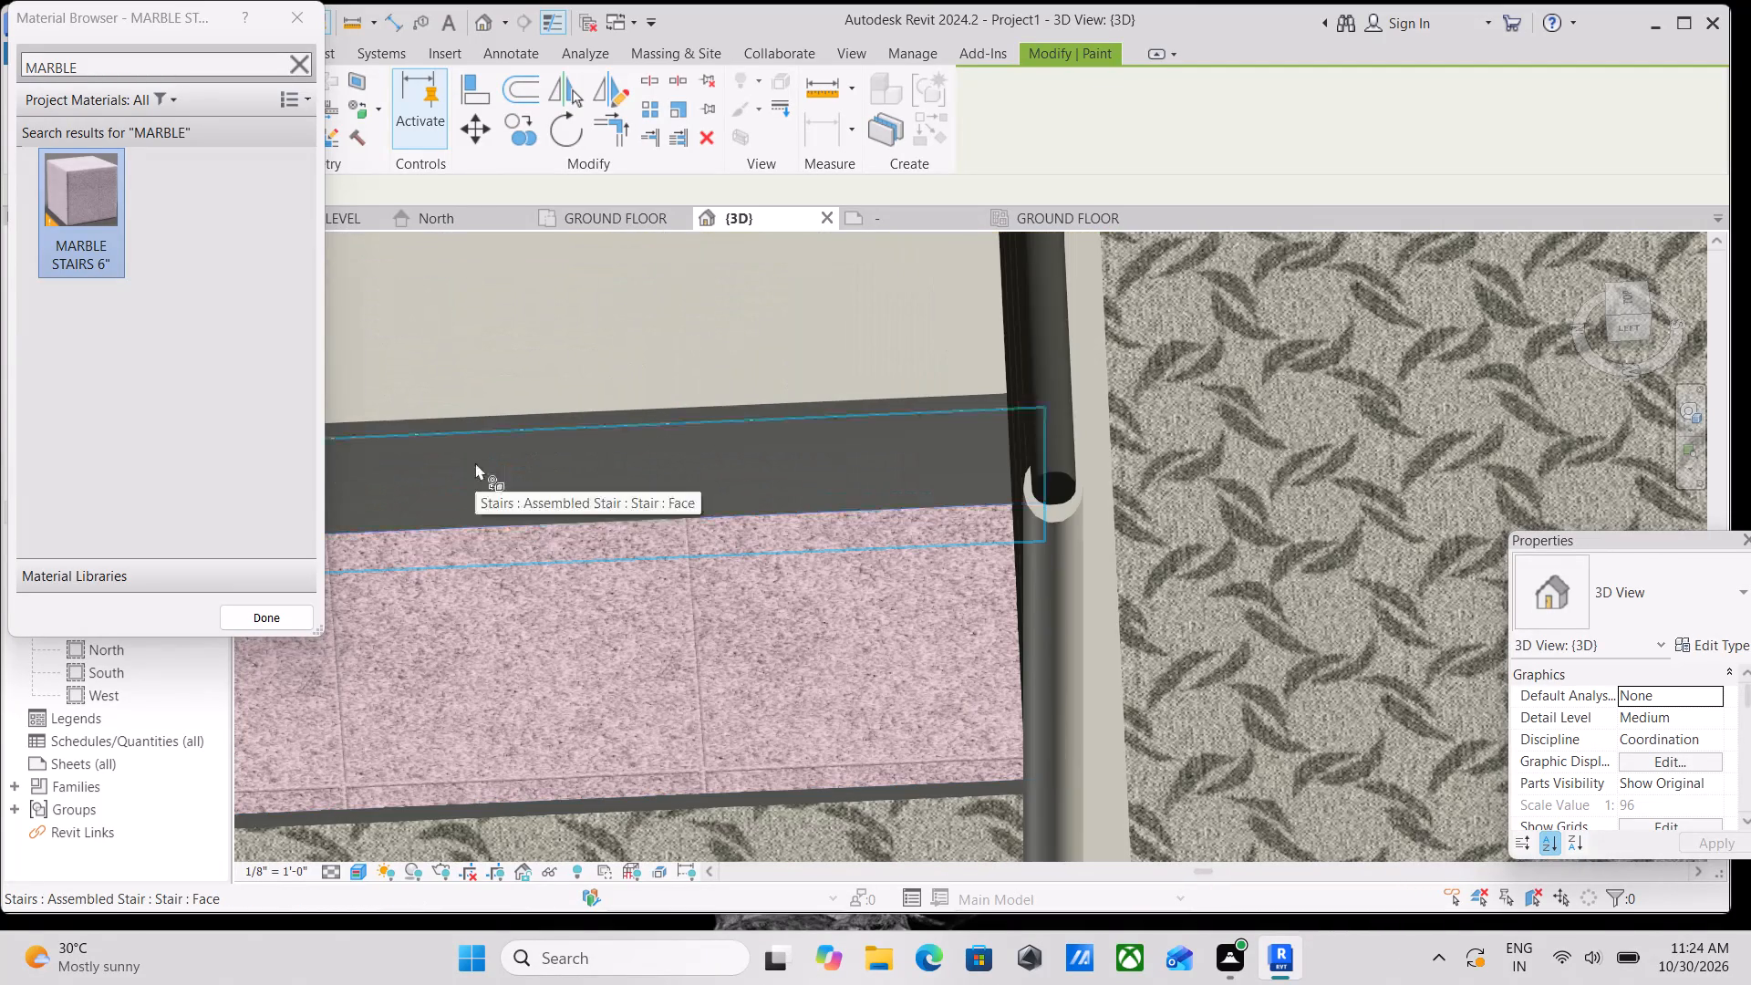
click(475, 462)
middle_drag(475, 462, 853, 657)
scroll(713, 627, up, 3)
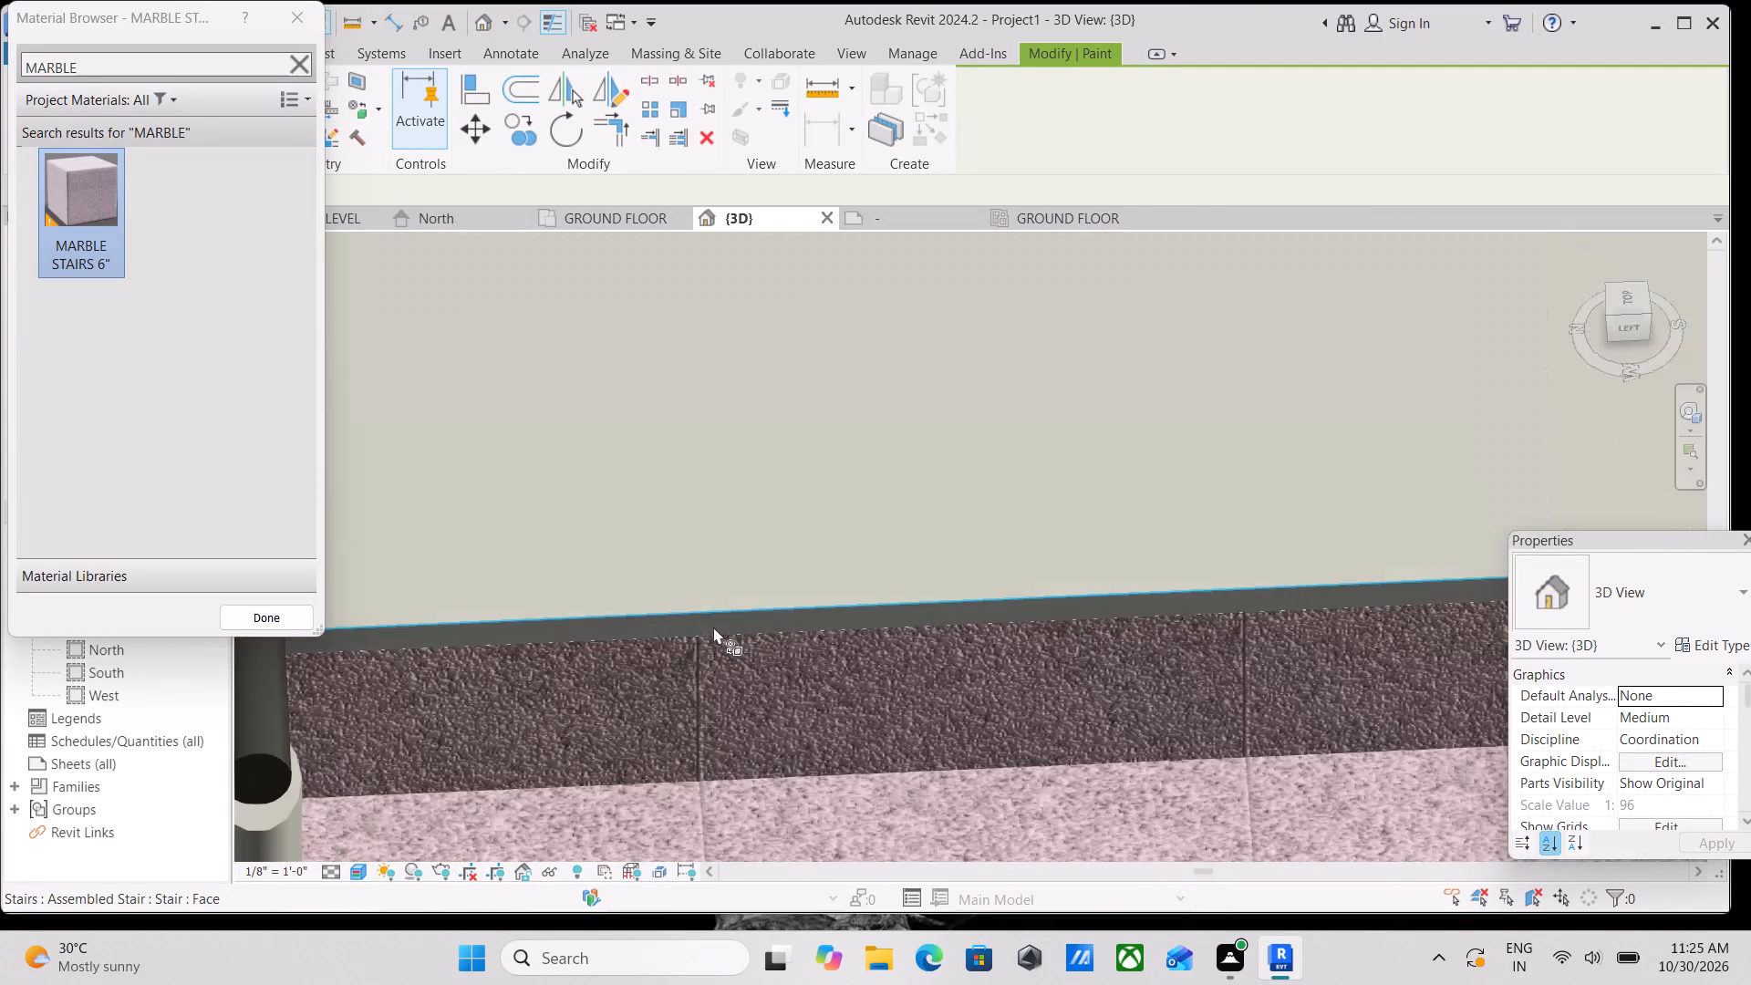
click(713, 625)
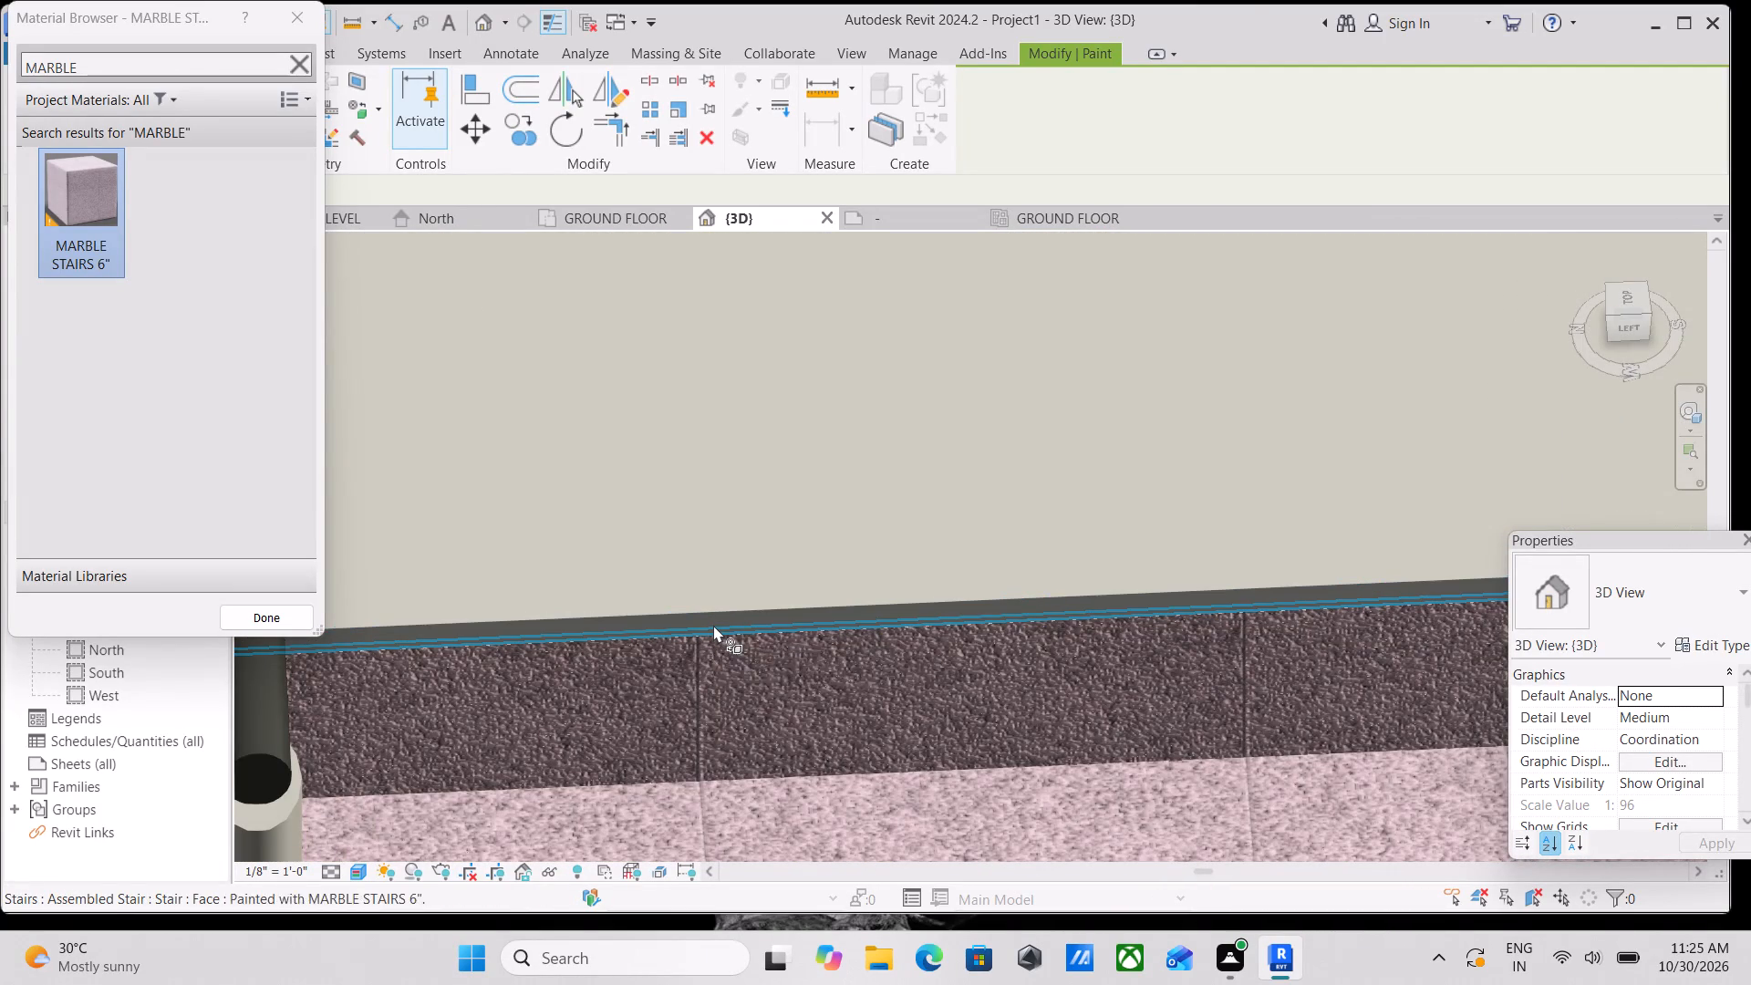
scroll(713, 625, up, 3)
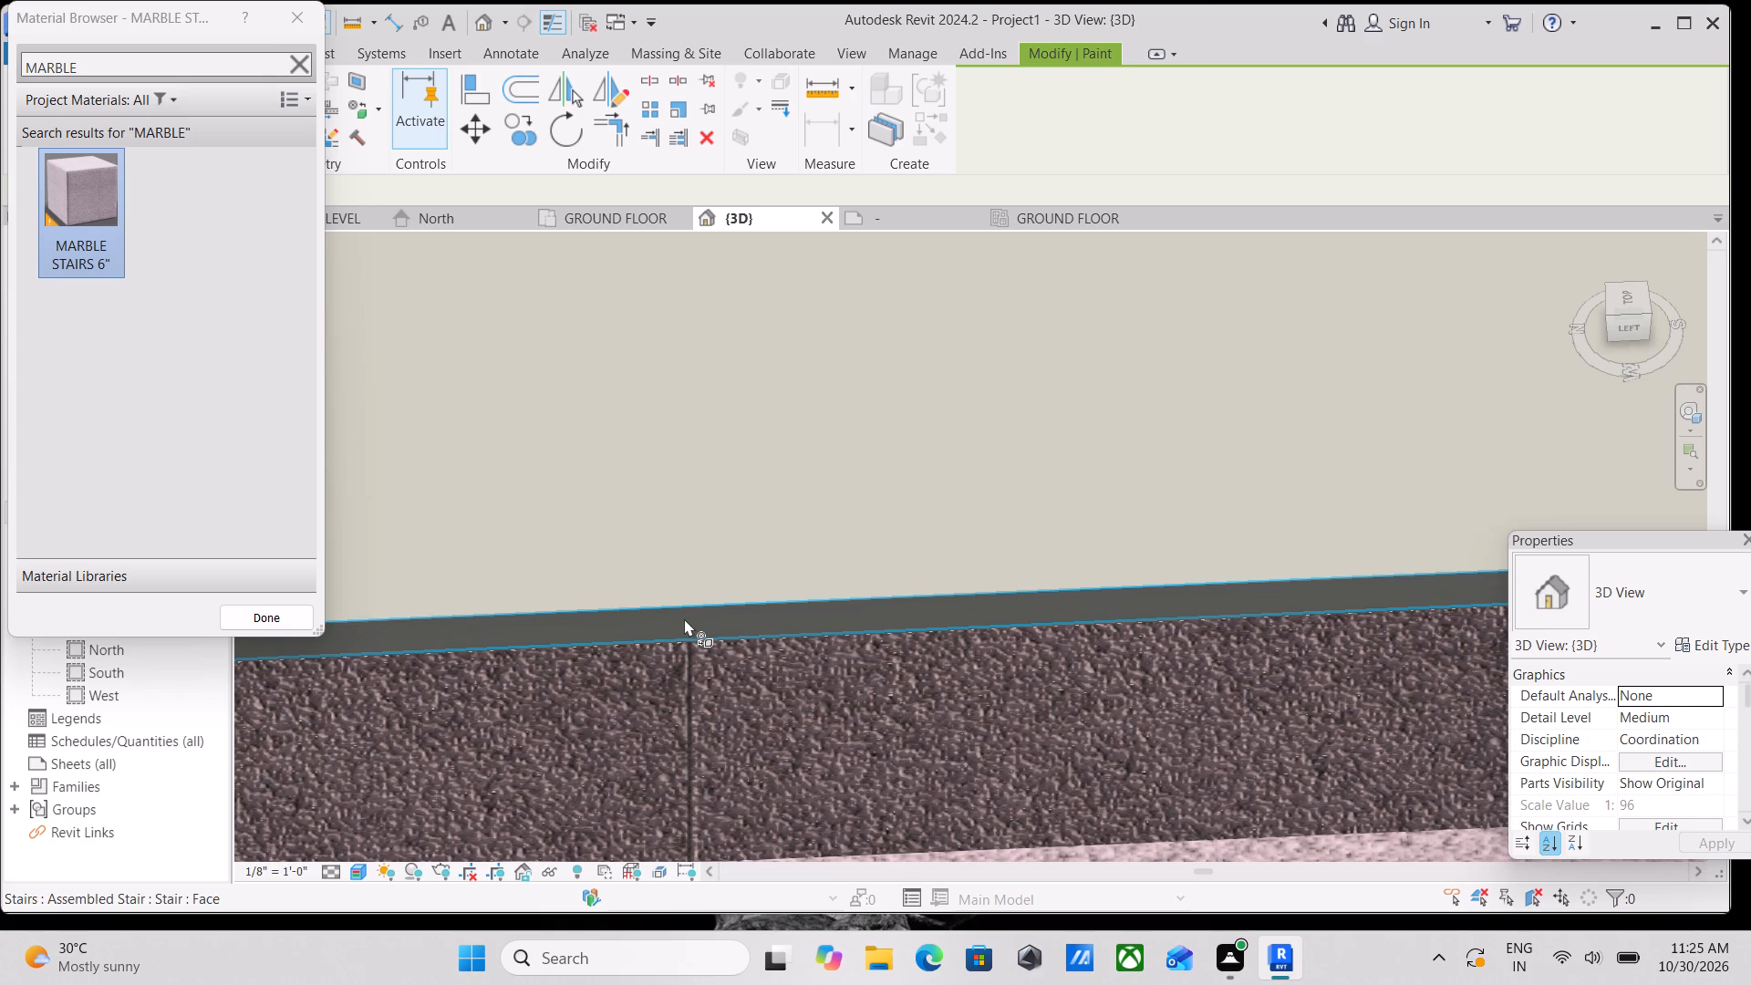
click(684, 618)
scroll(684, 618, down, 1)
middle_drag(684, 618, 687, 796)
click(677, 607)
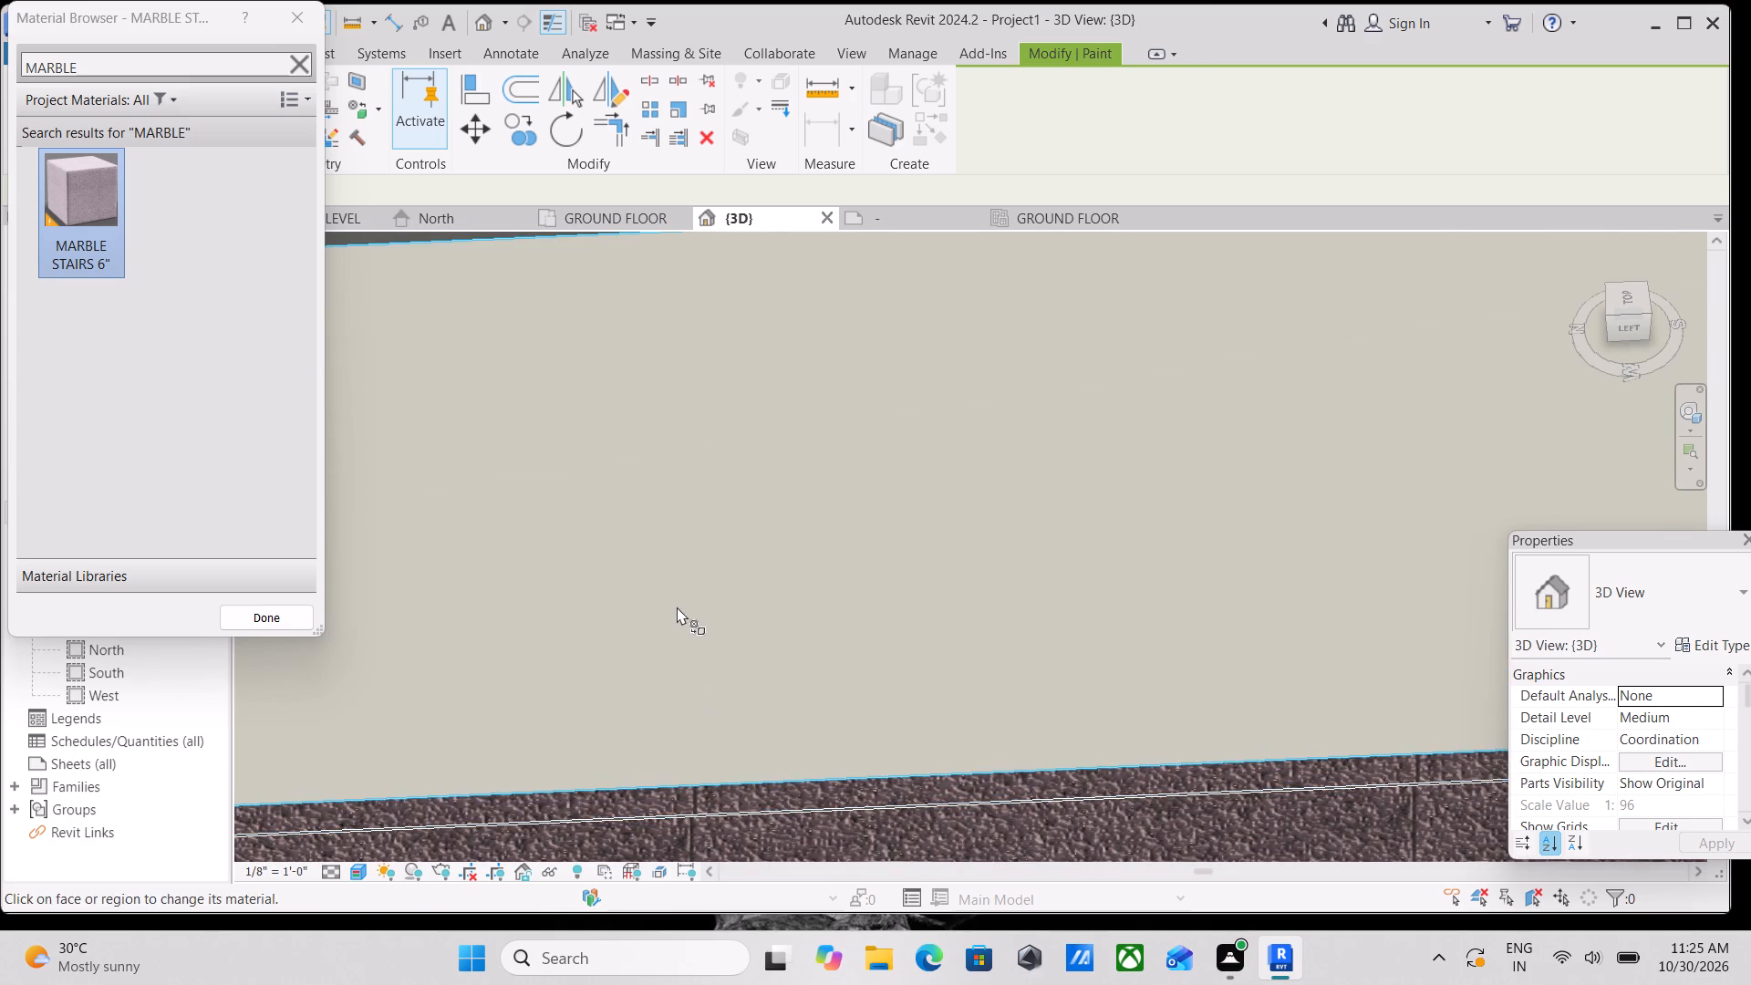
Paint the riser above the second tread, plus the third tread's top and front edge, with MARBLE STAIRS 6".
scroll(677, 607, down, 8)
middle_drag(677, 607, 665, 896)
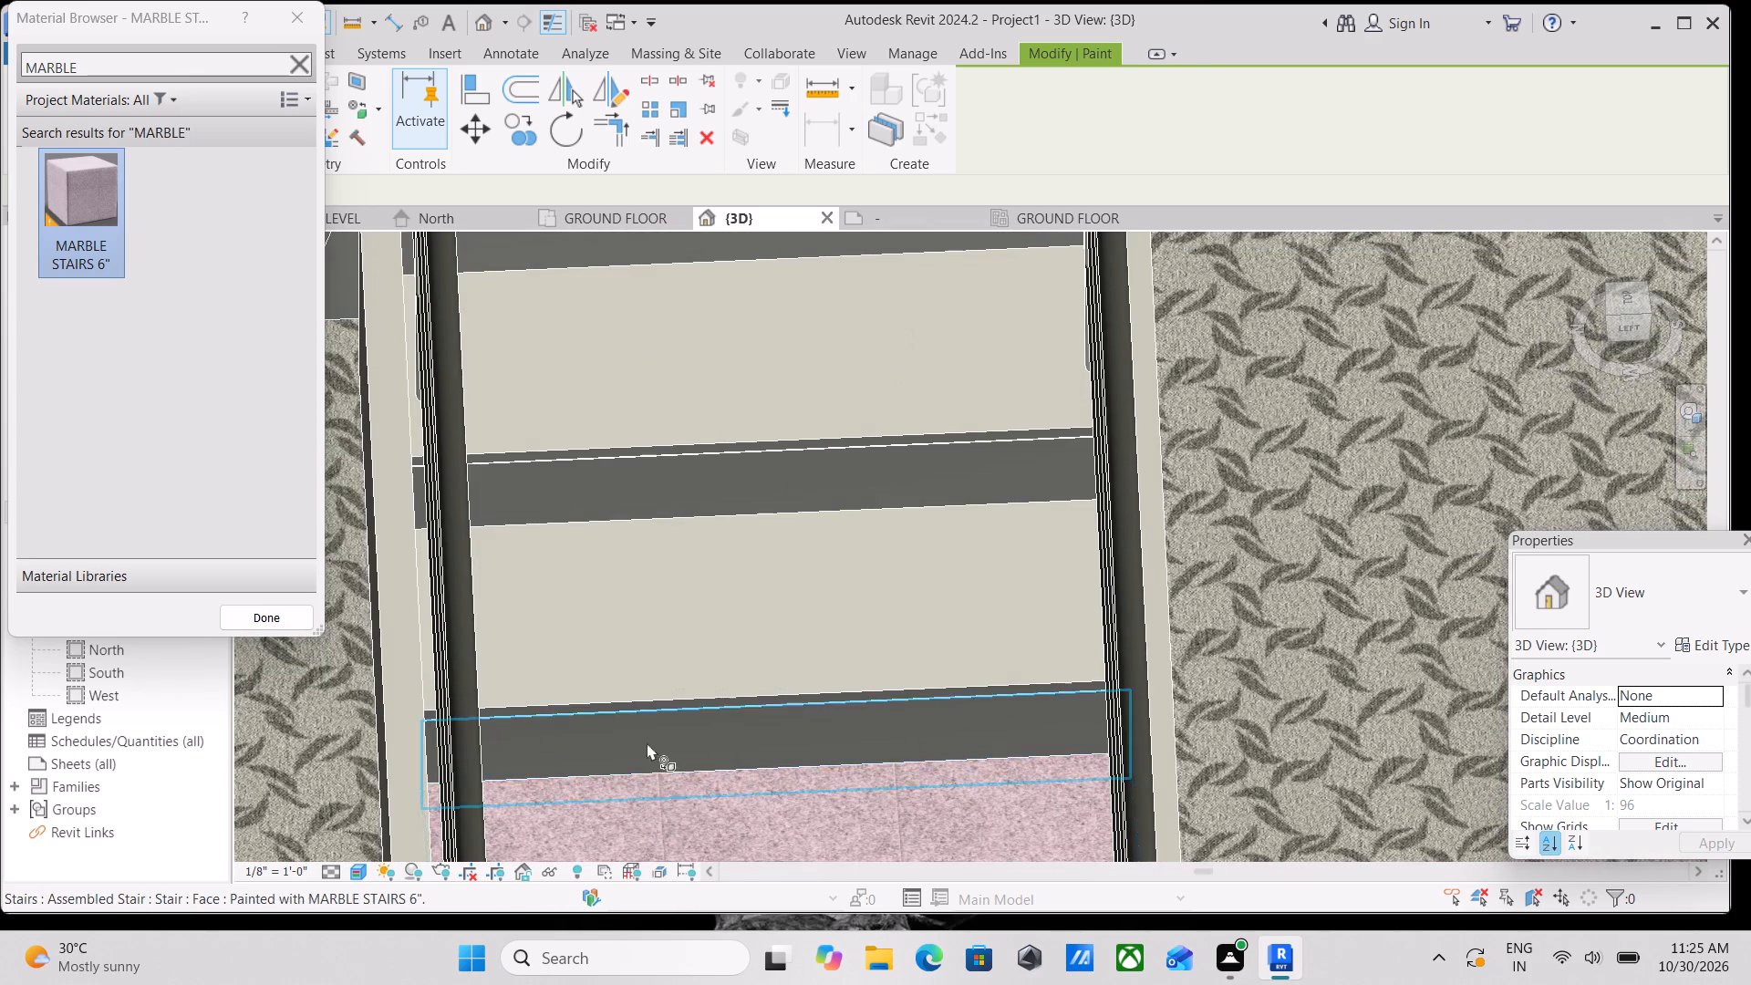
click(647, 726)
scroll(647, 721, up, 6)
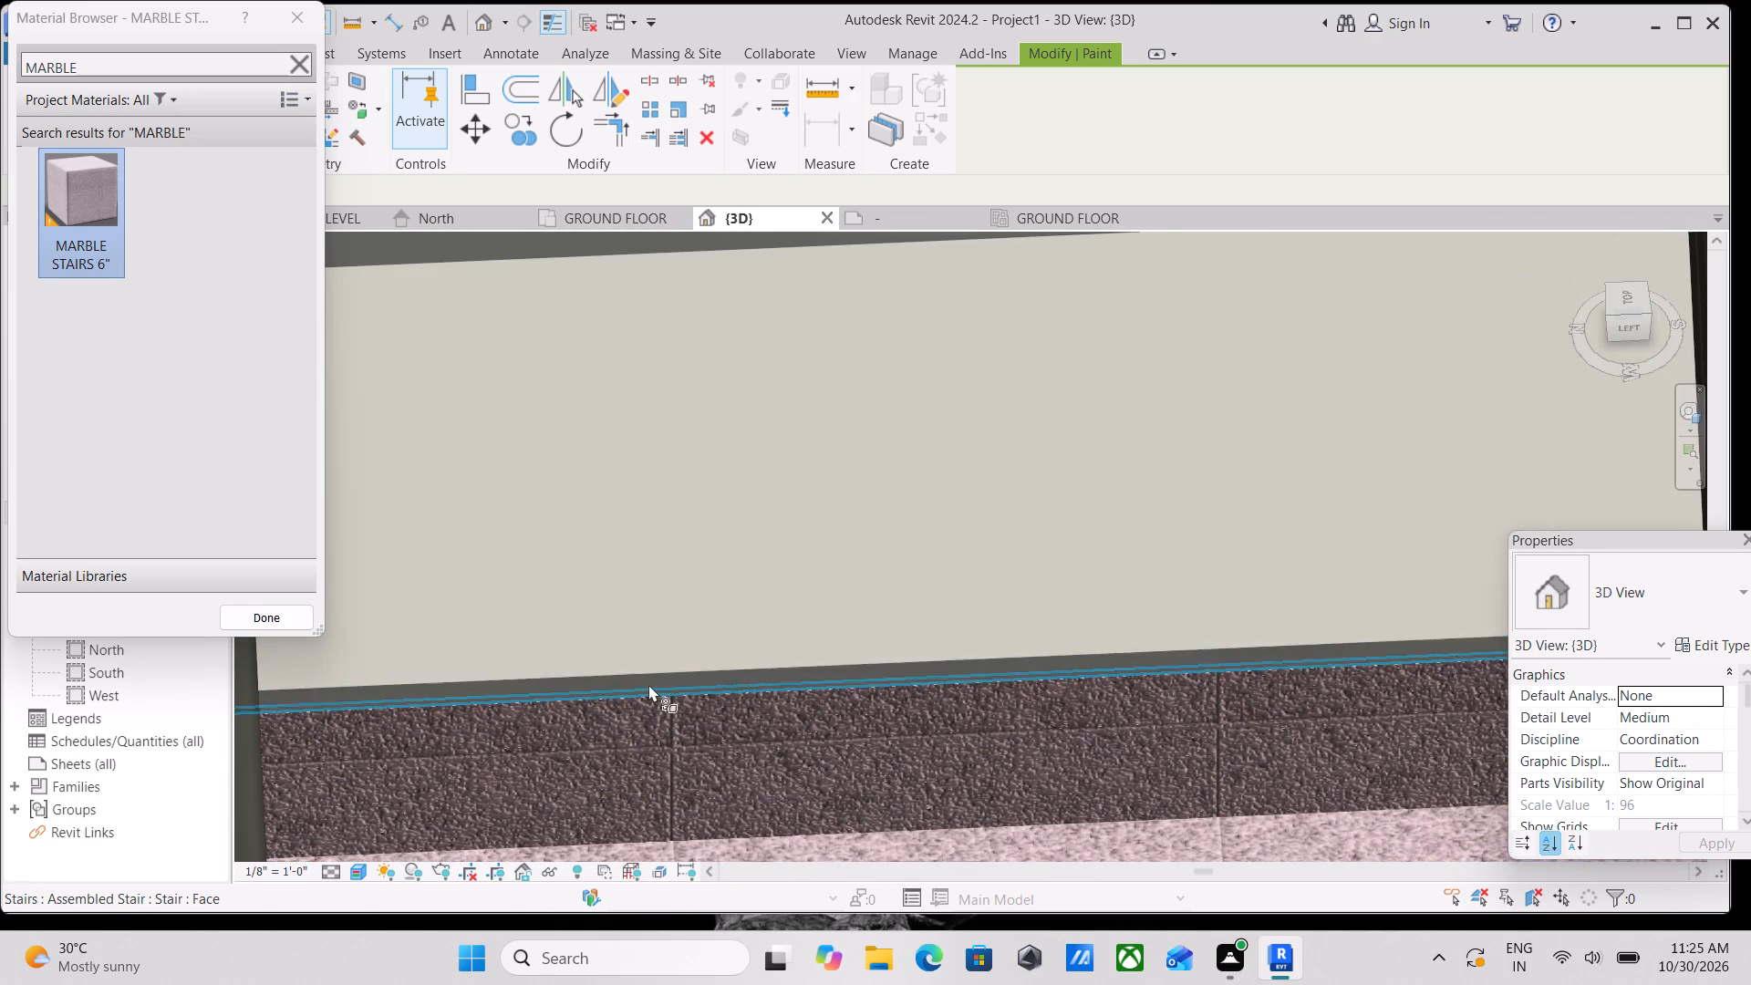
click(649, 674)
scroll(649, 674, down, 4)
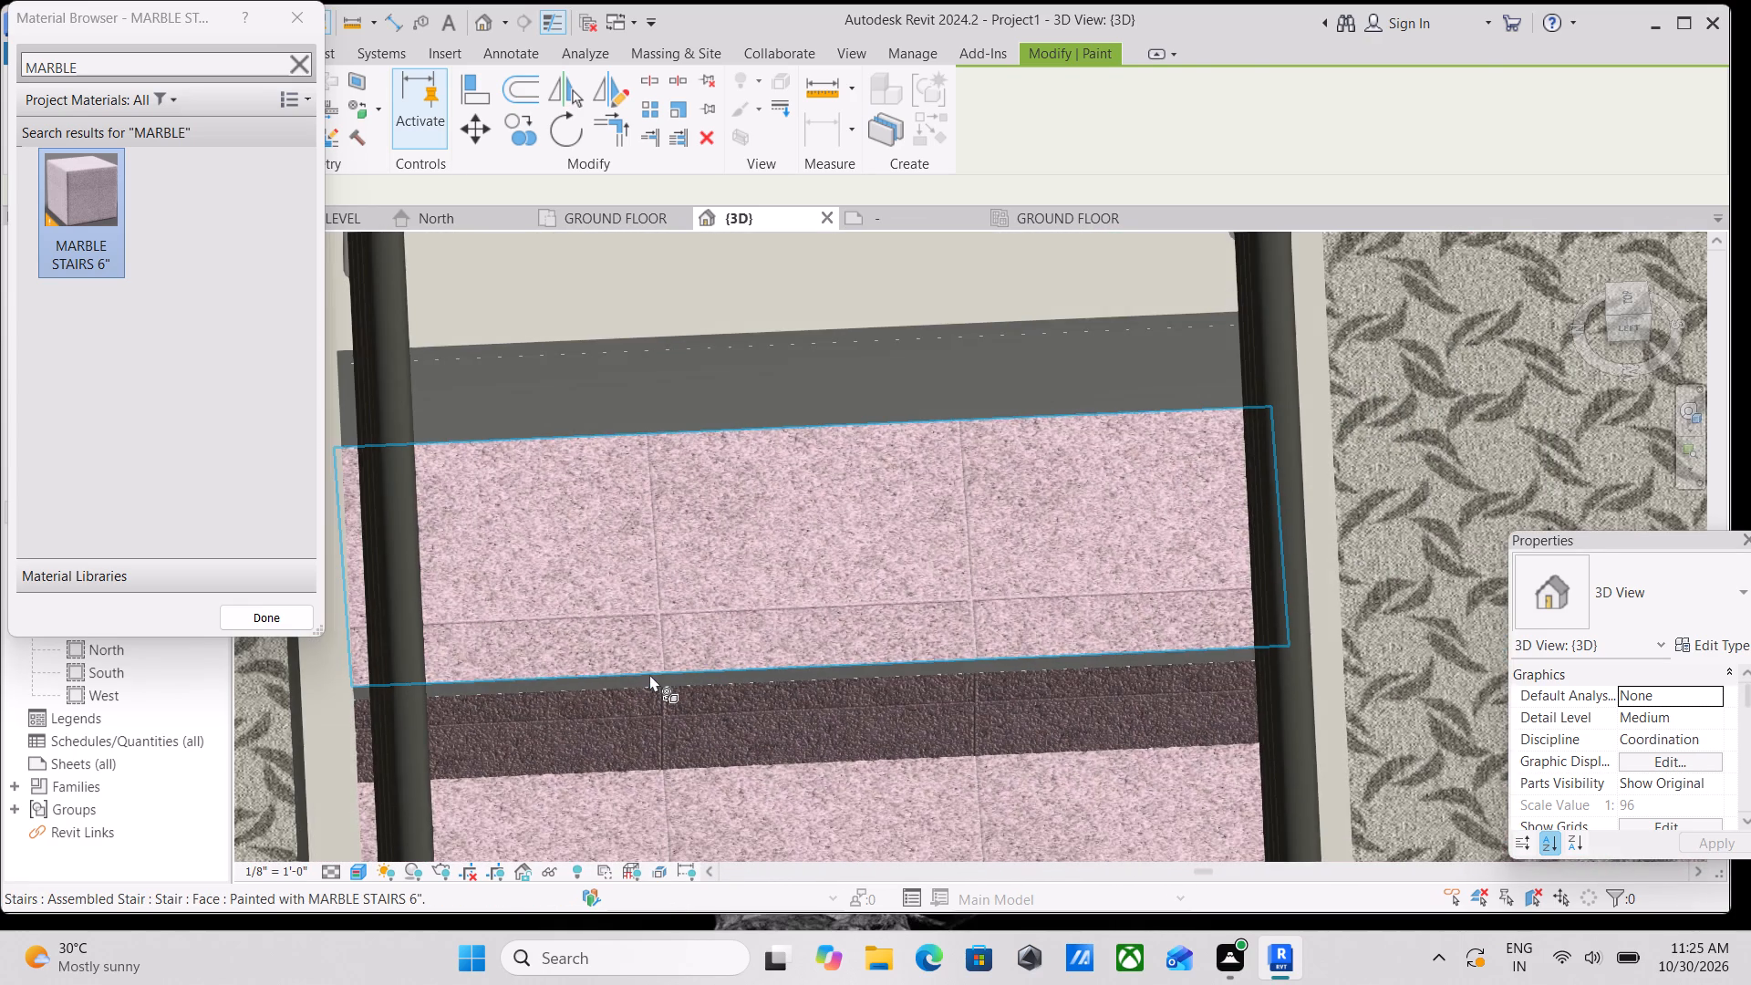
middle_click(649, 674)
scroll(649, 674, up, 4)
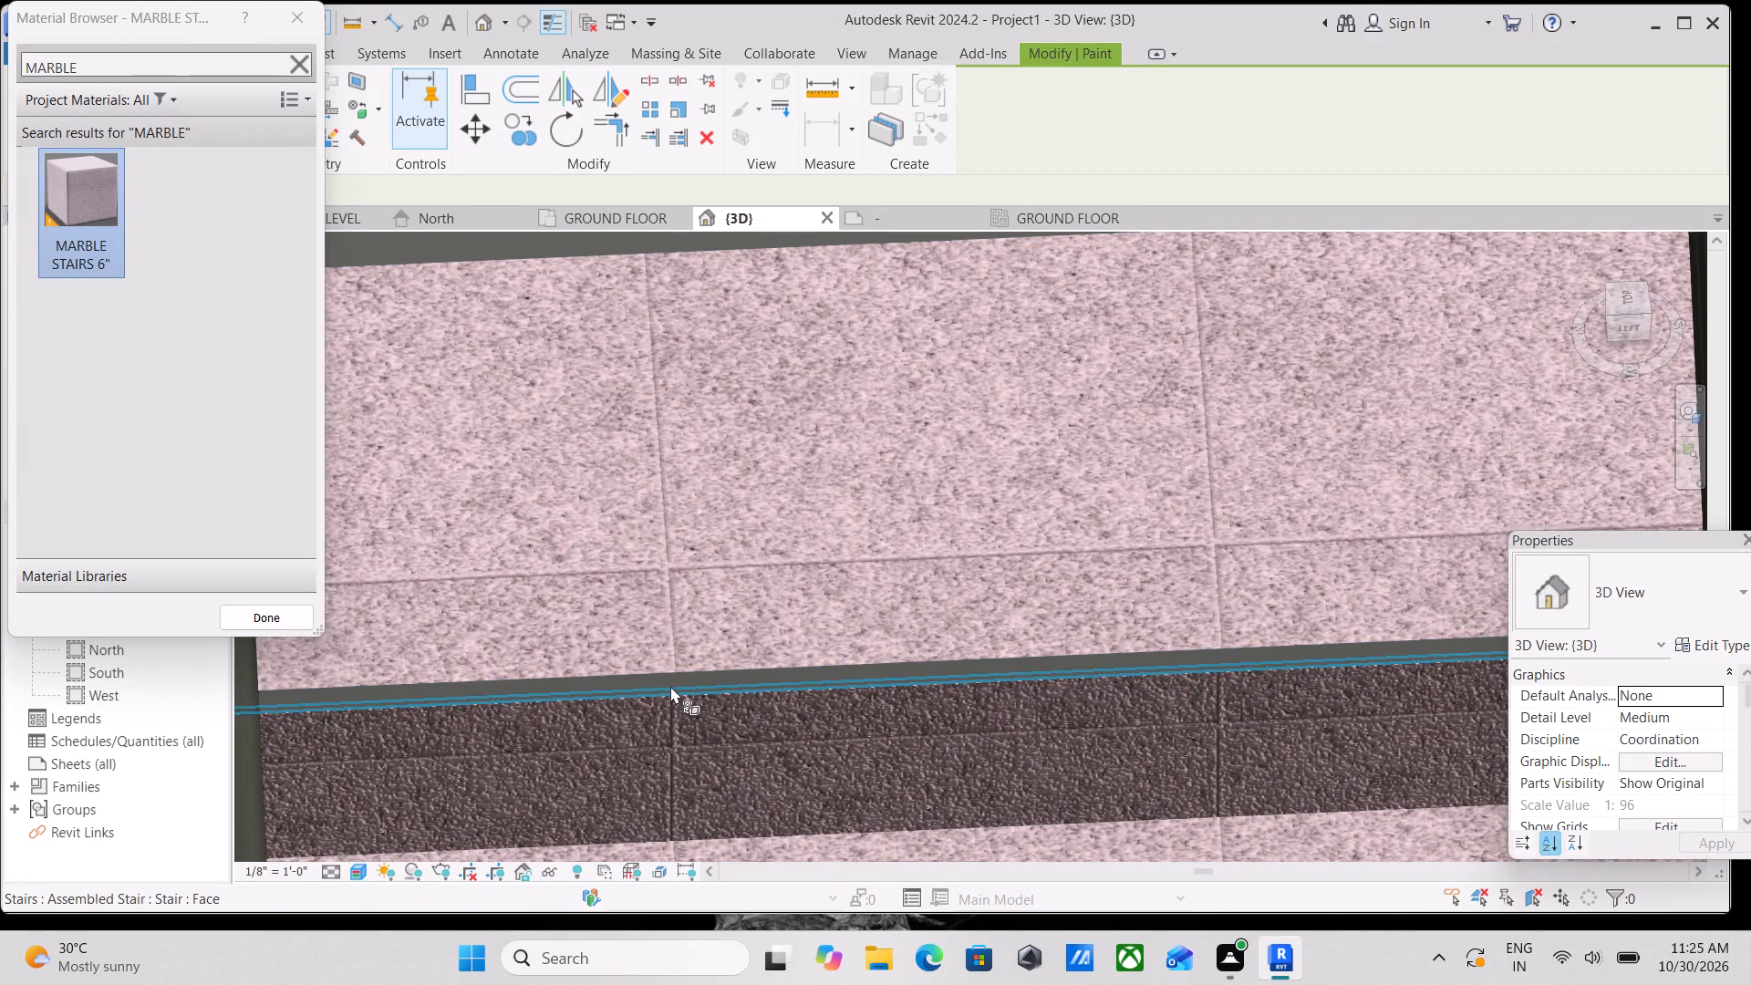
click(670, 686)
click(720, 681)
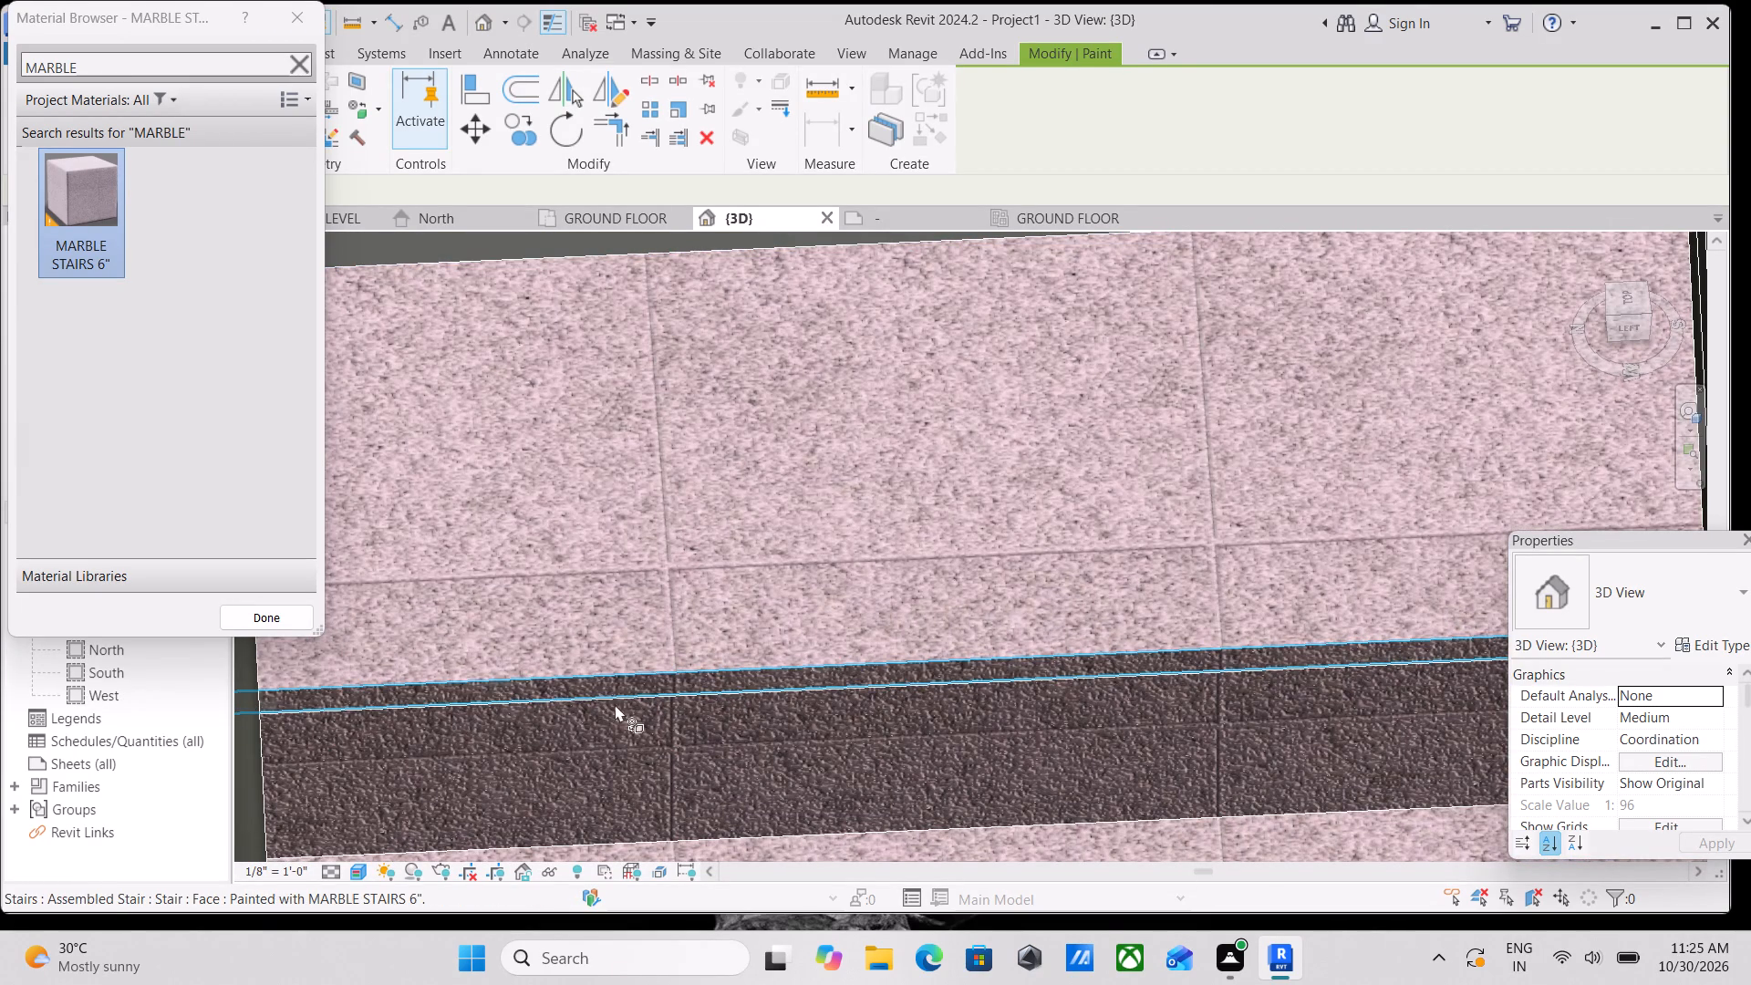
Paint the riser above the third tread, plus the fourth tread's front edge and top, with MARBLE STAIRS 6".
scroll(429, 685, down, 8)
middle_drag(560, 590, 599, 803)
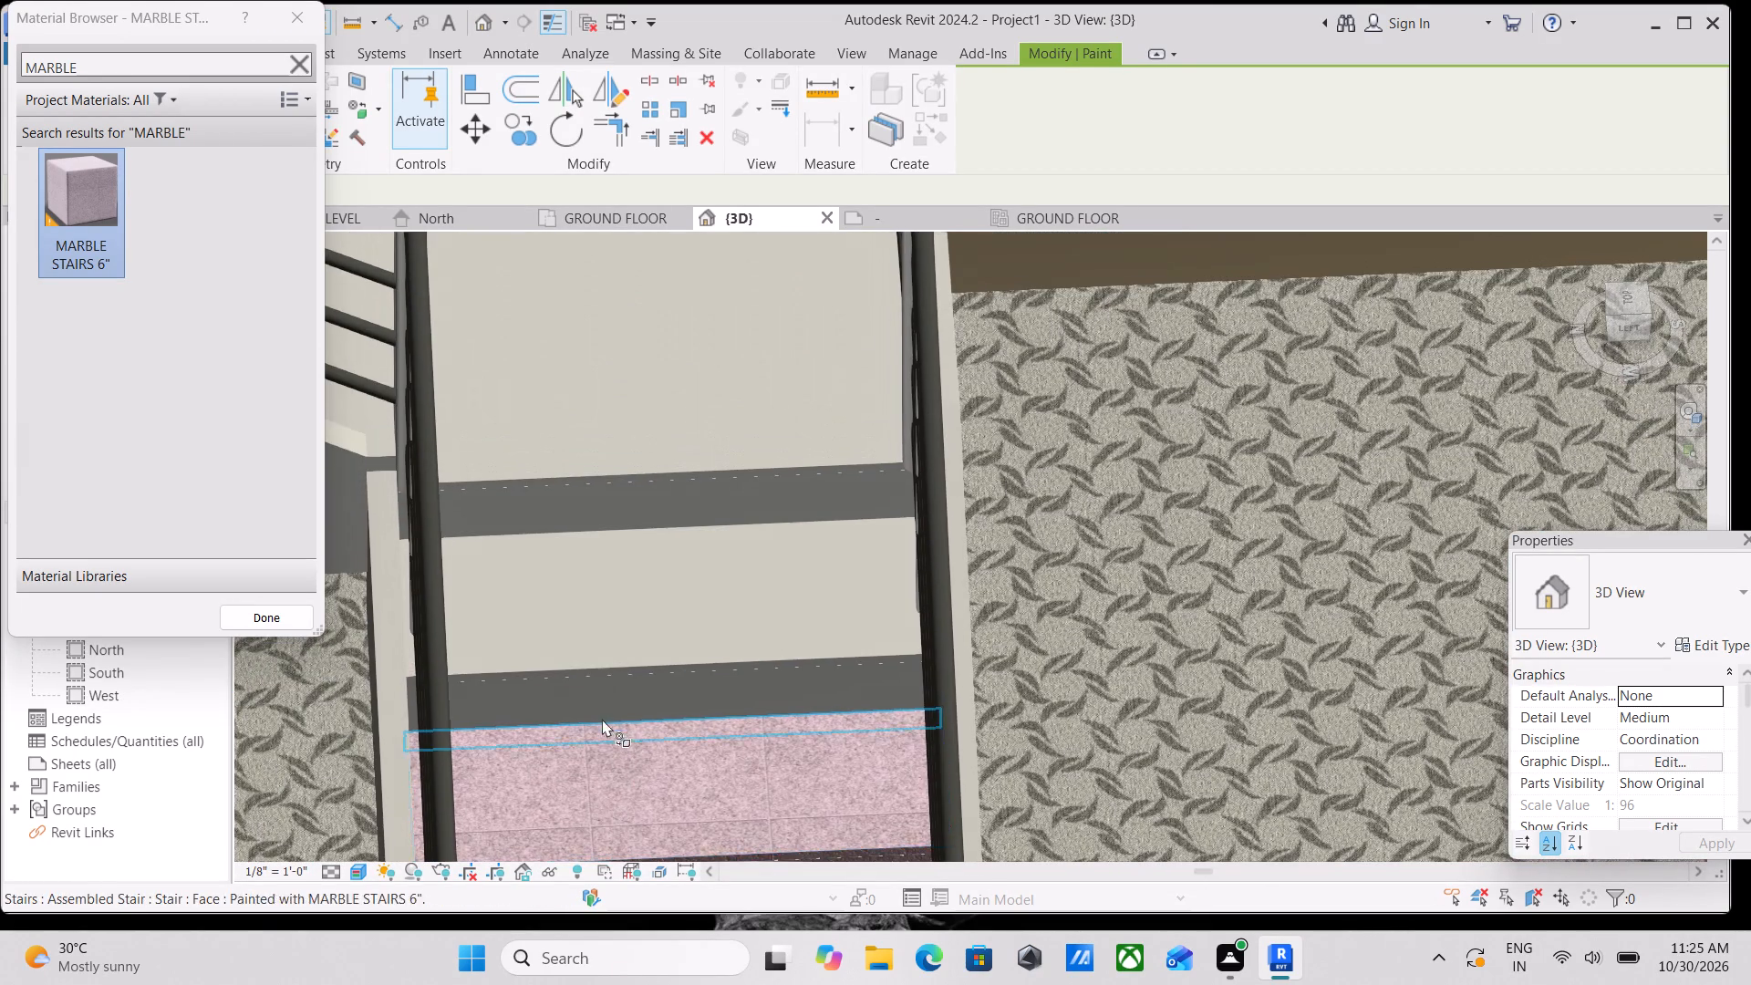
click(598, 694)
scroll(598, 694, up, 6)
scroll(496, 643, up, 5)
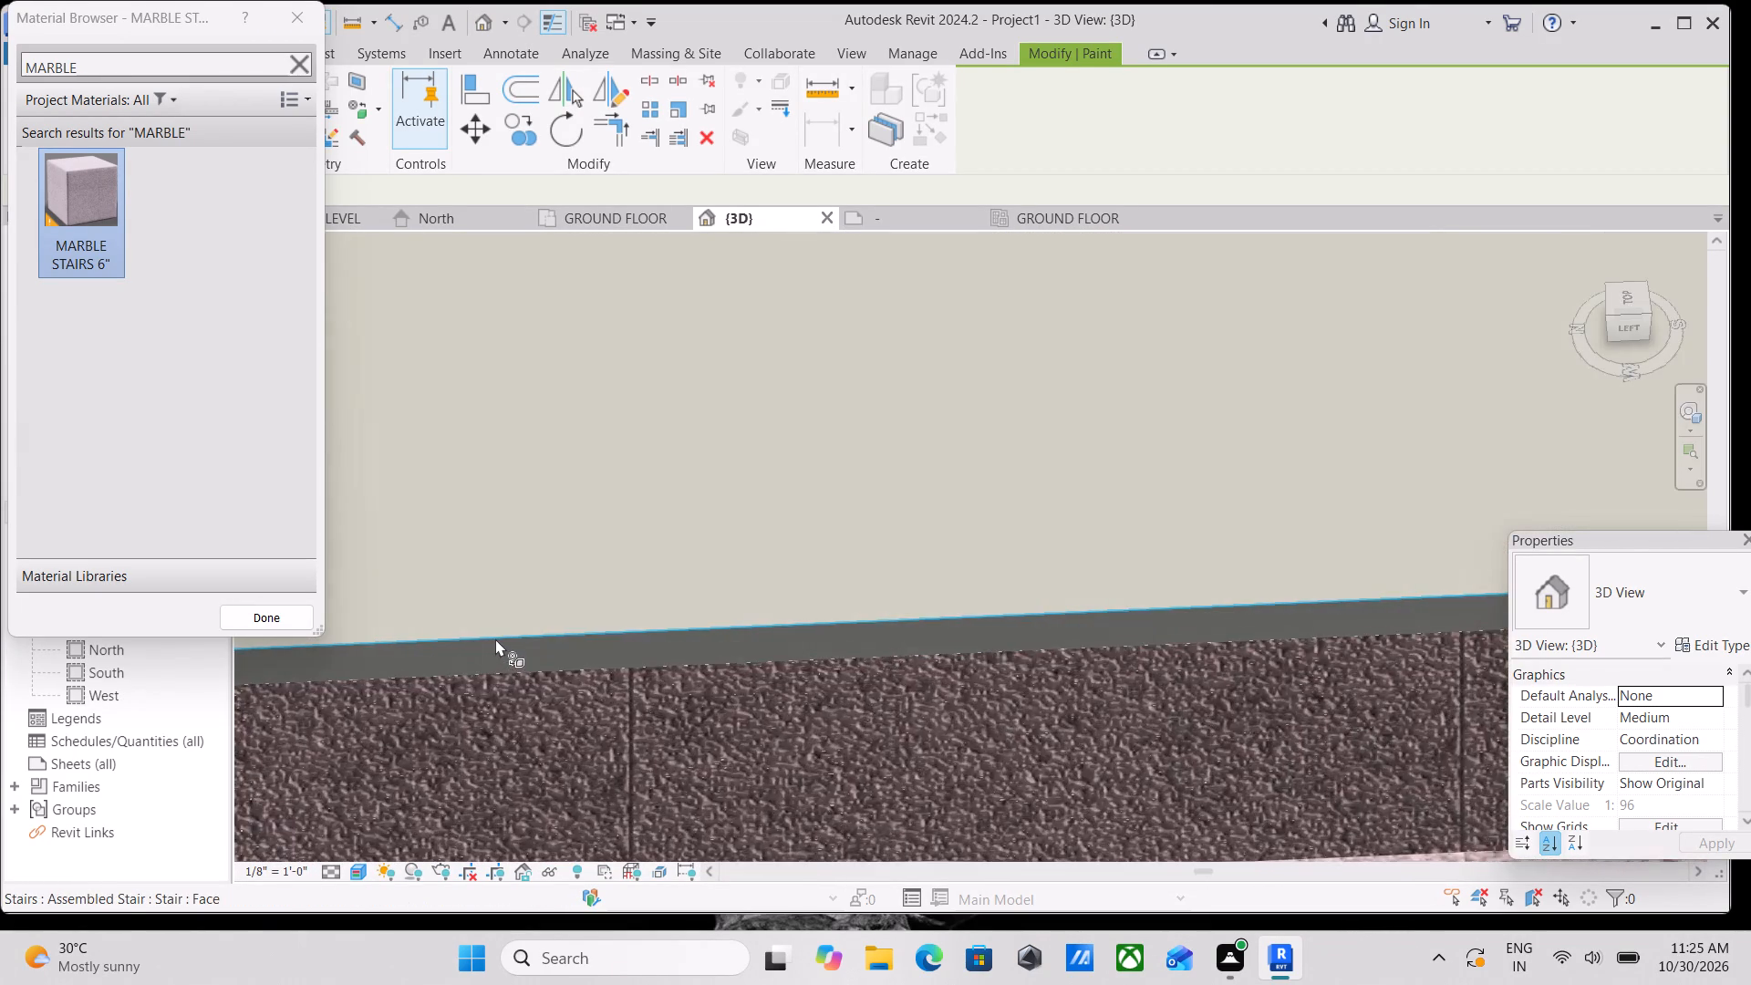
scroll(495, 638, up, 3)
click(516, 664)
scroll(516, 664, down, 6)
middle_drag(519, 663, 608, 846)
click(627, 655)
Paint the top riser of the lower flight, plus the first landing's front edge and surface, with MARBLE STAIRS 6".
scroll(627, 655, down, 6)
middle_drag(627, 655, 631, 775)
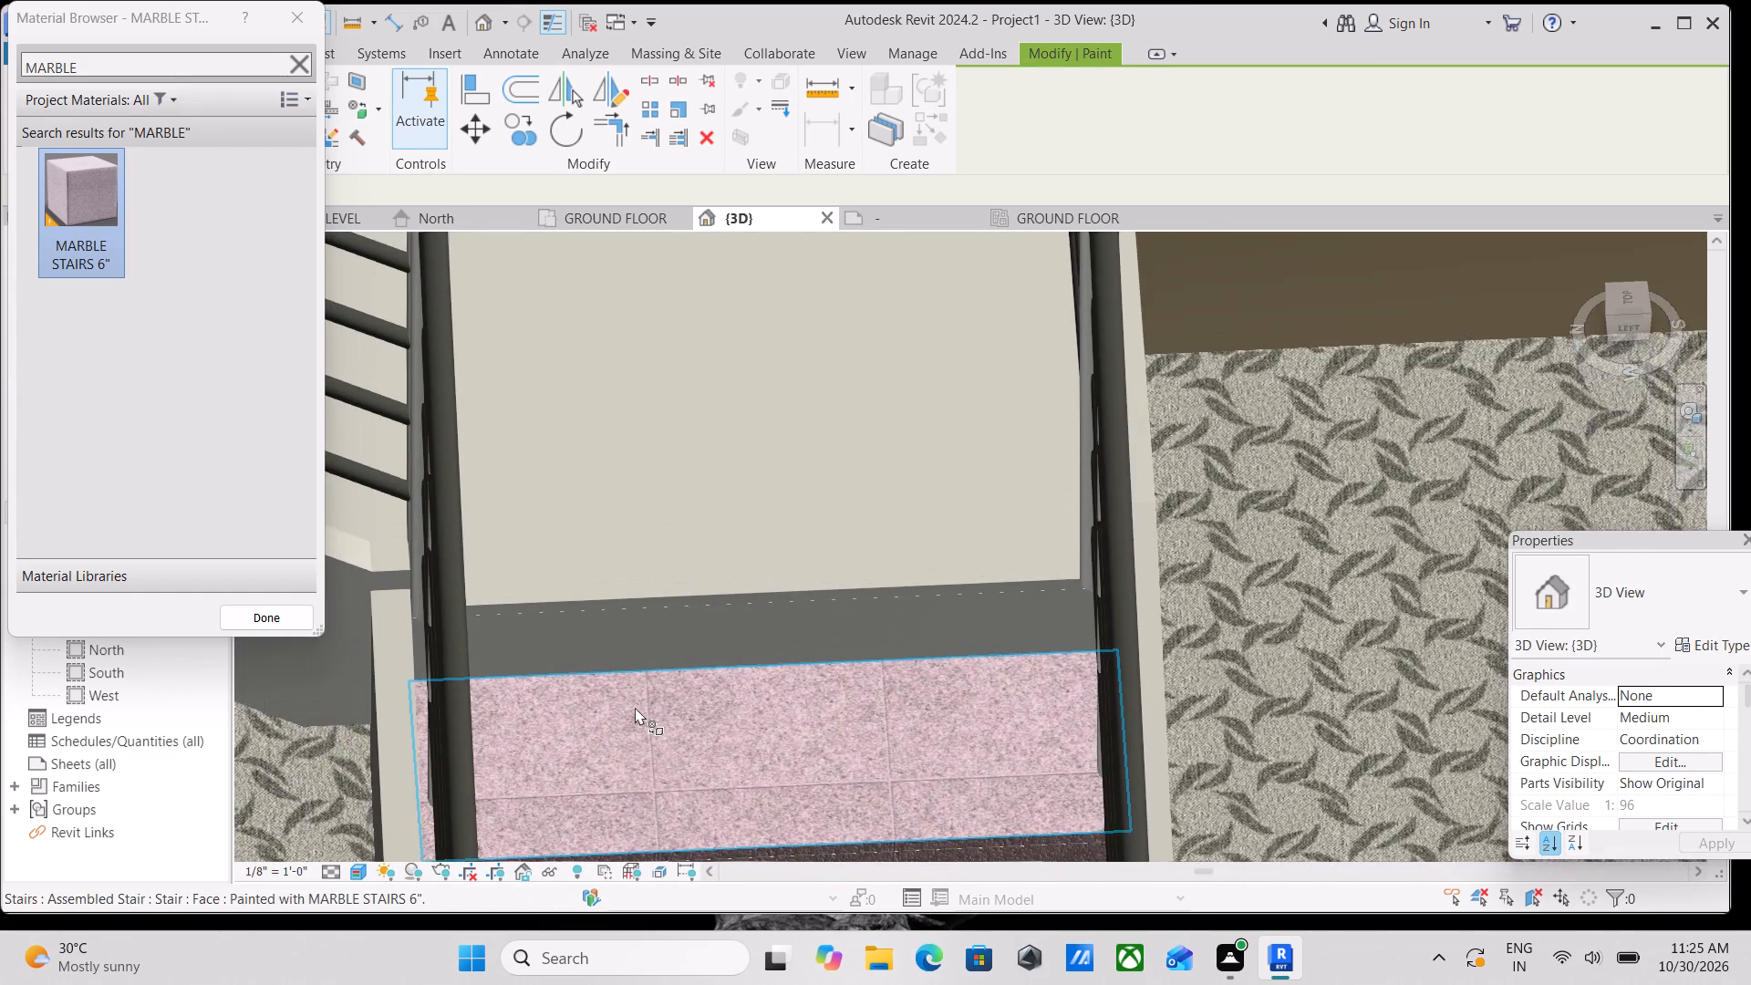
scroll(635, 707, up, 2)
click(603, 599)
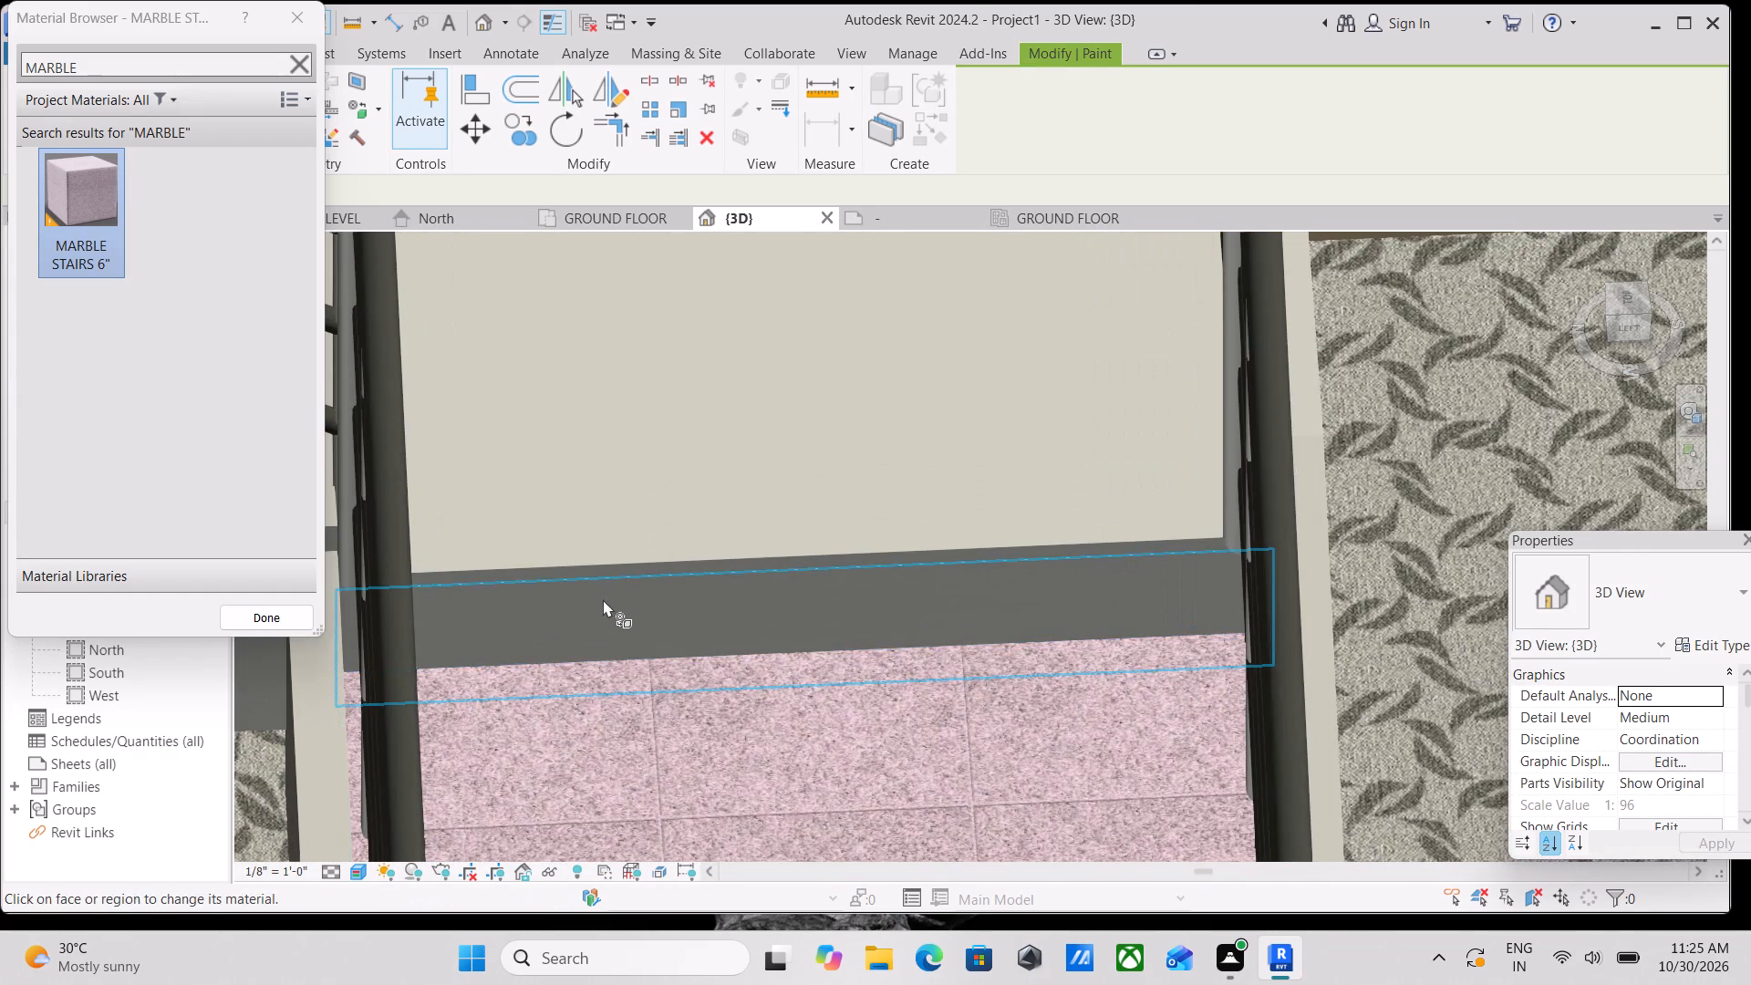
scroll(603, 599, up, 4)
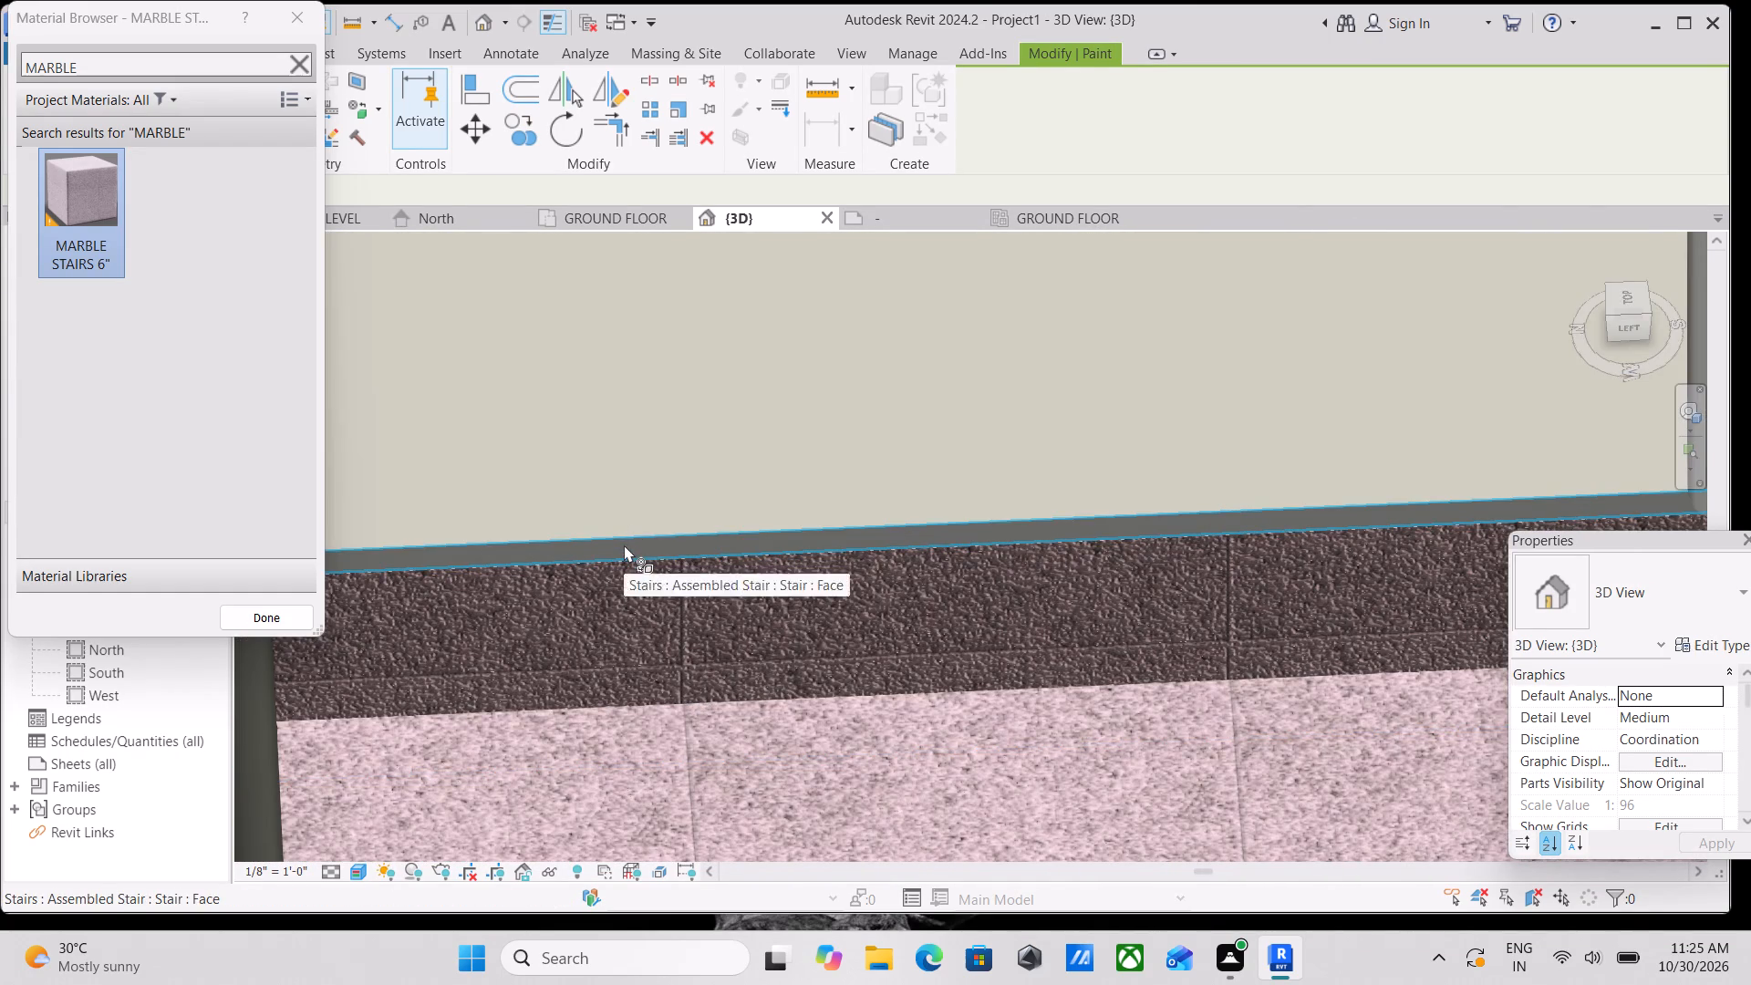
click(624, 544)
scroll(624, 592, down, 2)
middle_drag(624, 592, 659, 864)
click(679, 598)
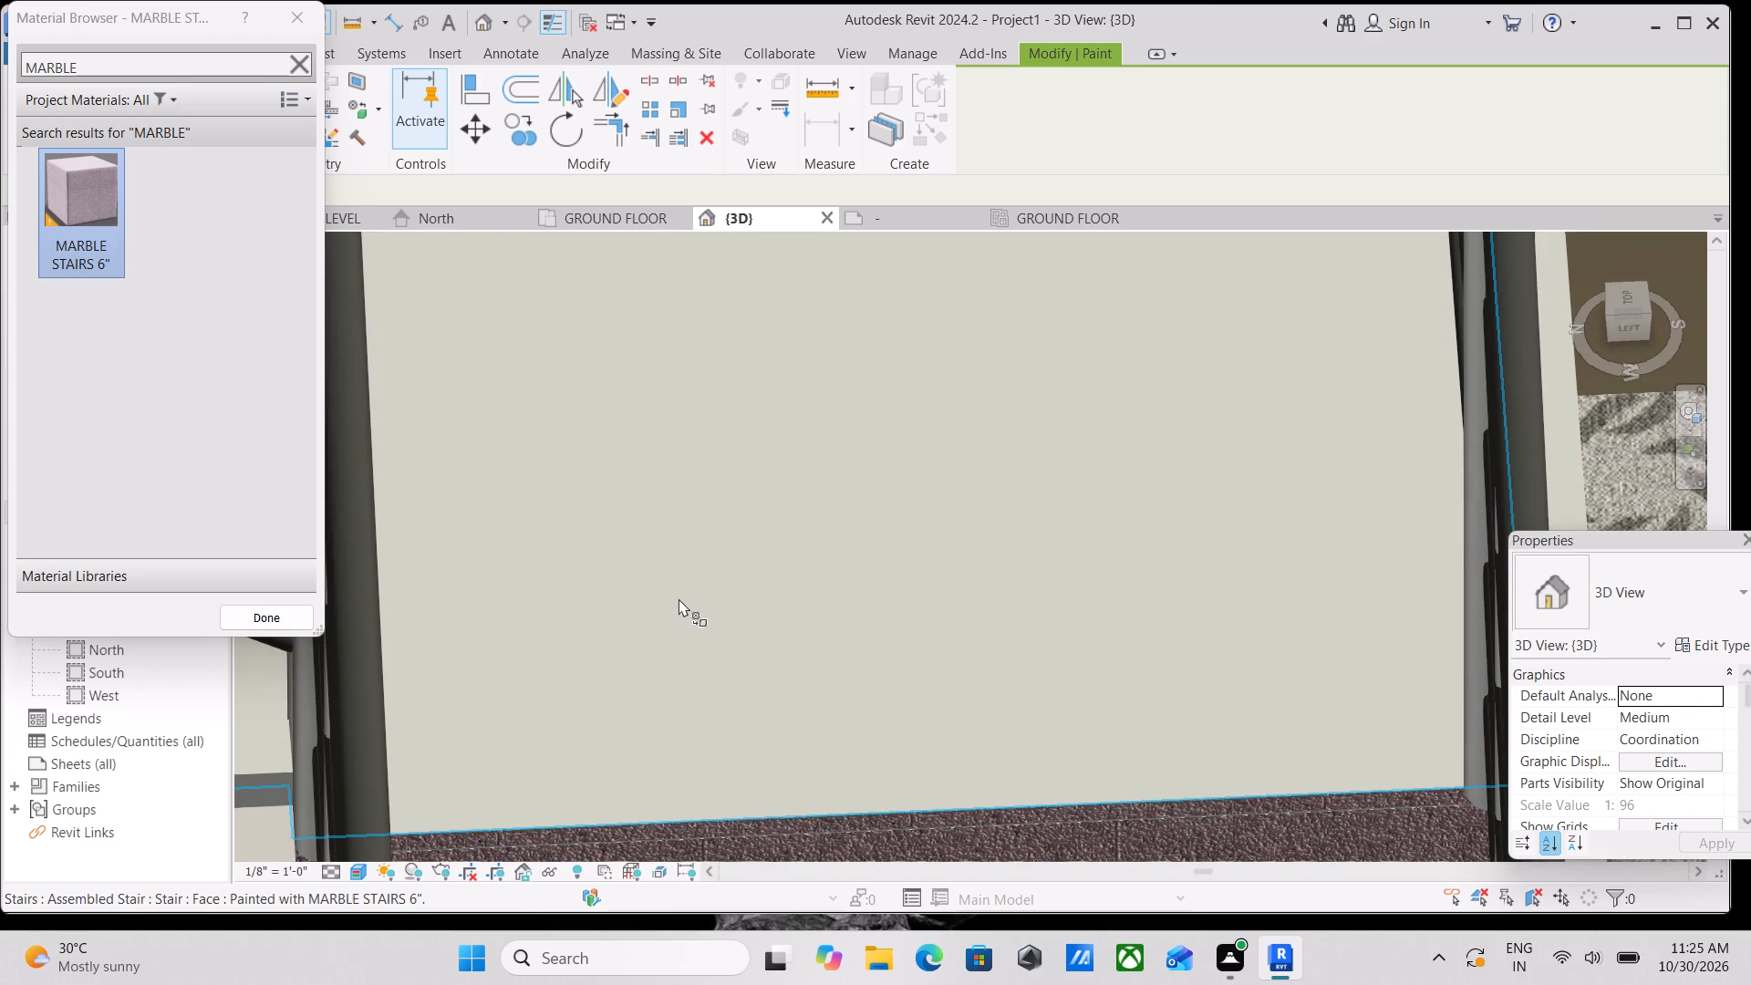
scroll(679, 598, down, 8)
middle_drag(679, 598, 794, 708)
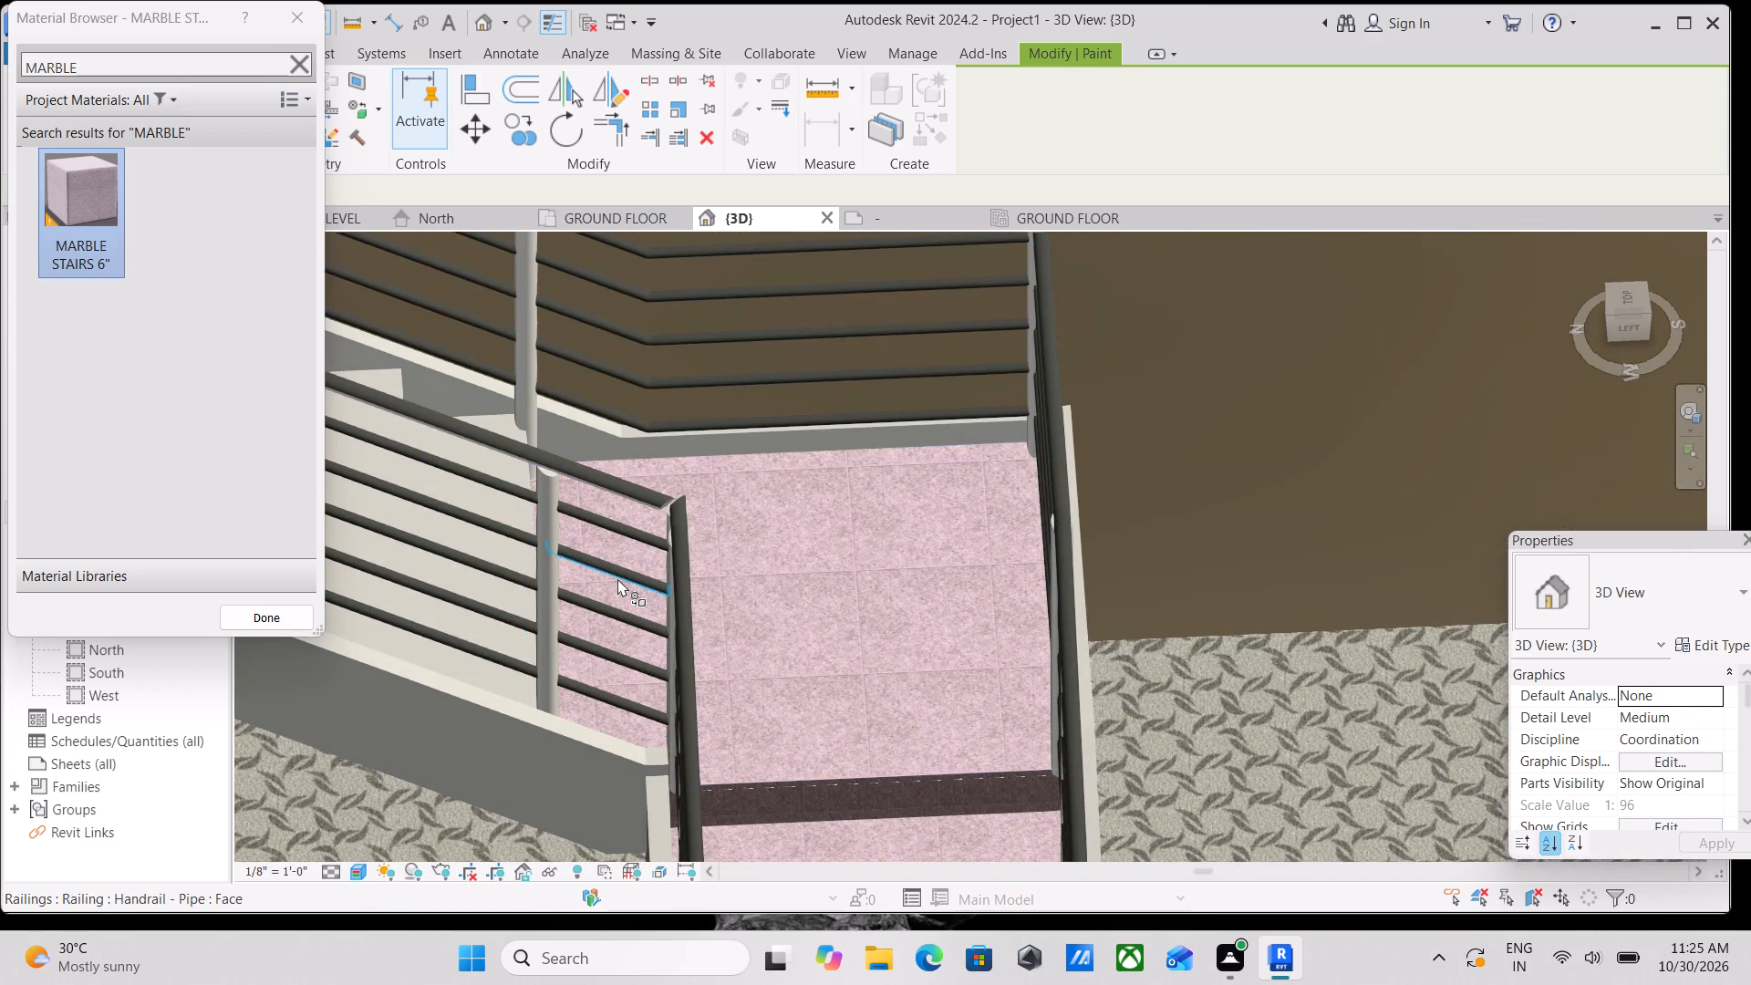
Paint the first tread above the landing on the middle flight with MARBLE STAIRS 6".
scroll(617, 578, down, 3)
scroll(706, 592, down, 2)
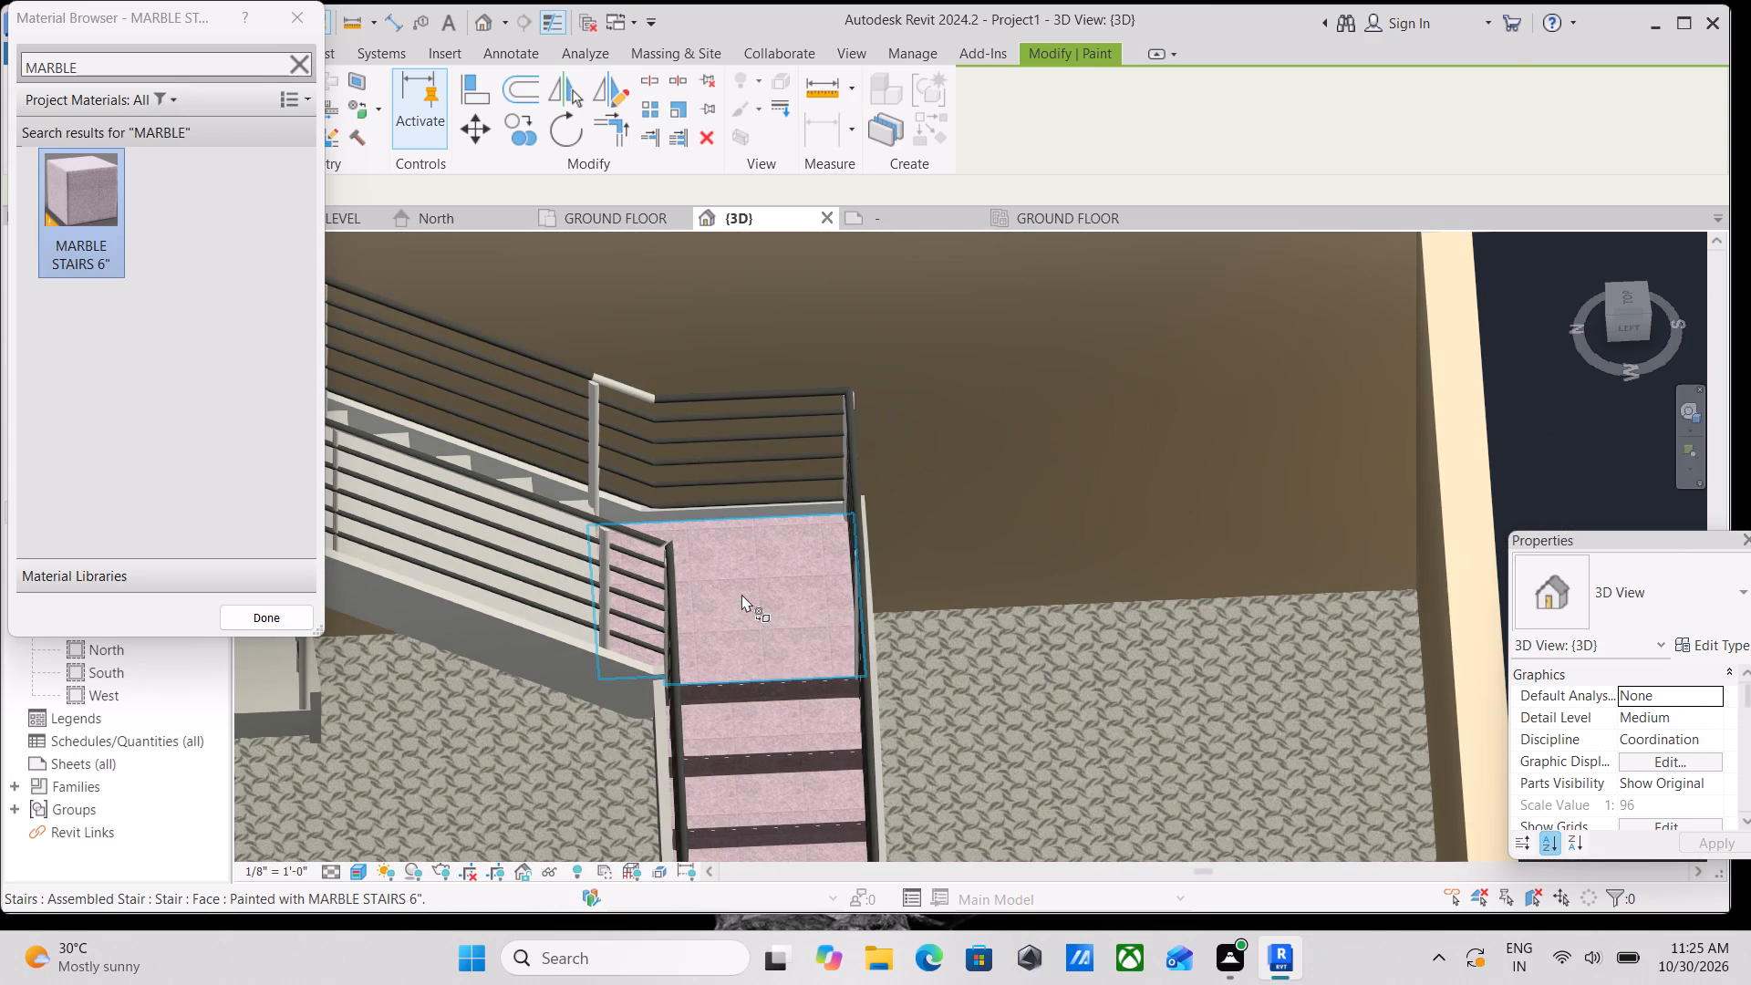
shift+middle_drag(741, 594, 670, 690)
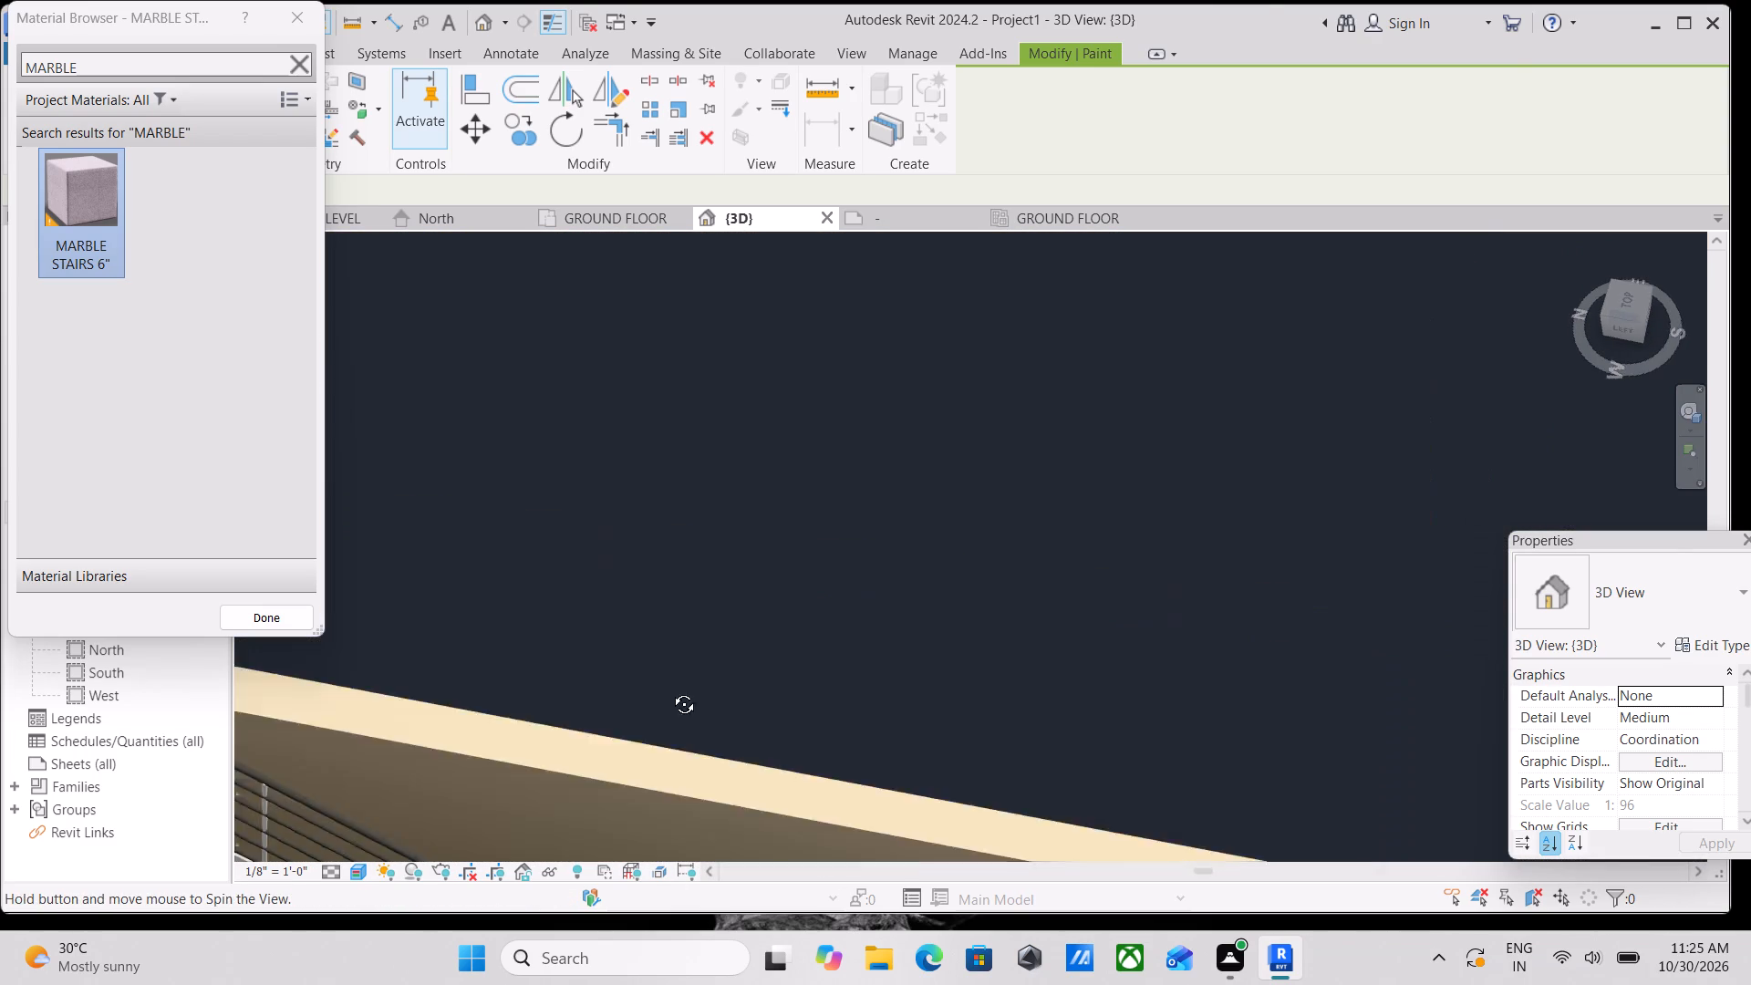
shift+middle_drag(670, 690, 652, 707)
scroll(652, 707, down, 10)
middle_drag(544, 644, 552, 623)
scroll(552, 623, down, 2)
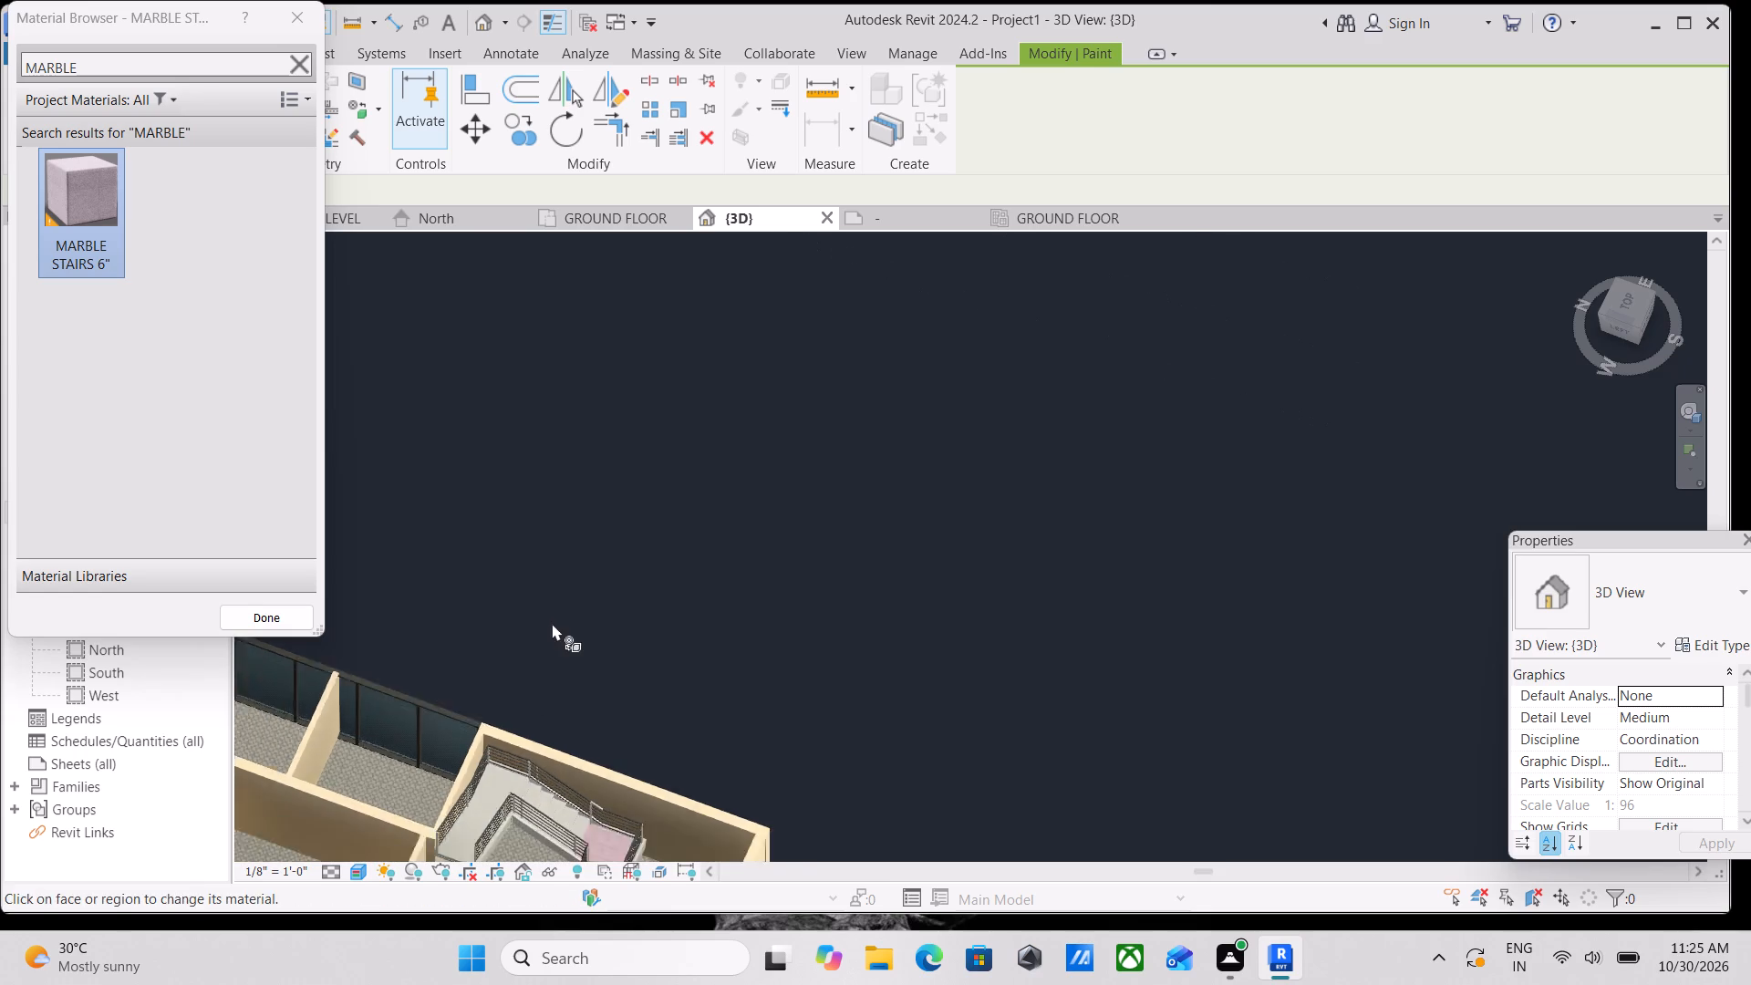
scroll(552, 623, down, 2)
scroll(572, 775, up, 17)
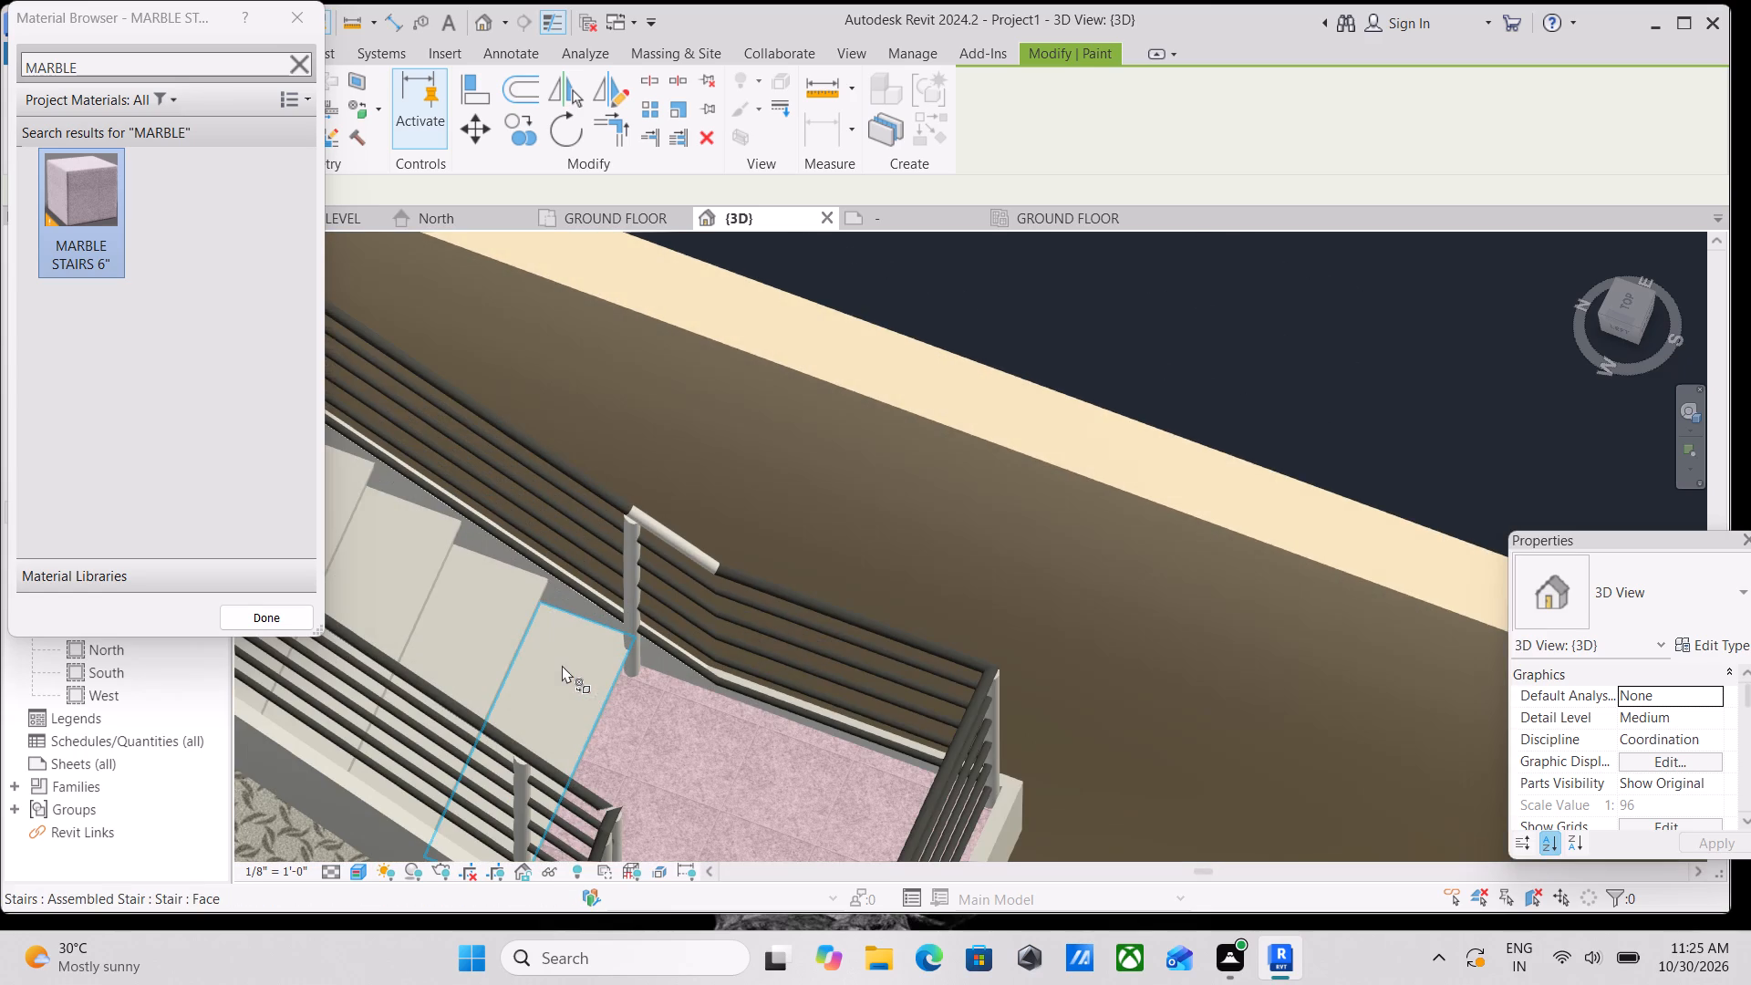
click(562, 665)
Paint the riser between the first landing and the middle flight's first tread, plus that tread's front edge, with MARBLE STAIRS 6".
scroll(633, 732, up, 8)
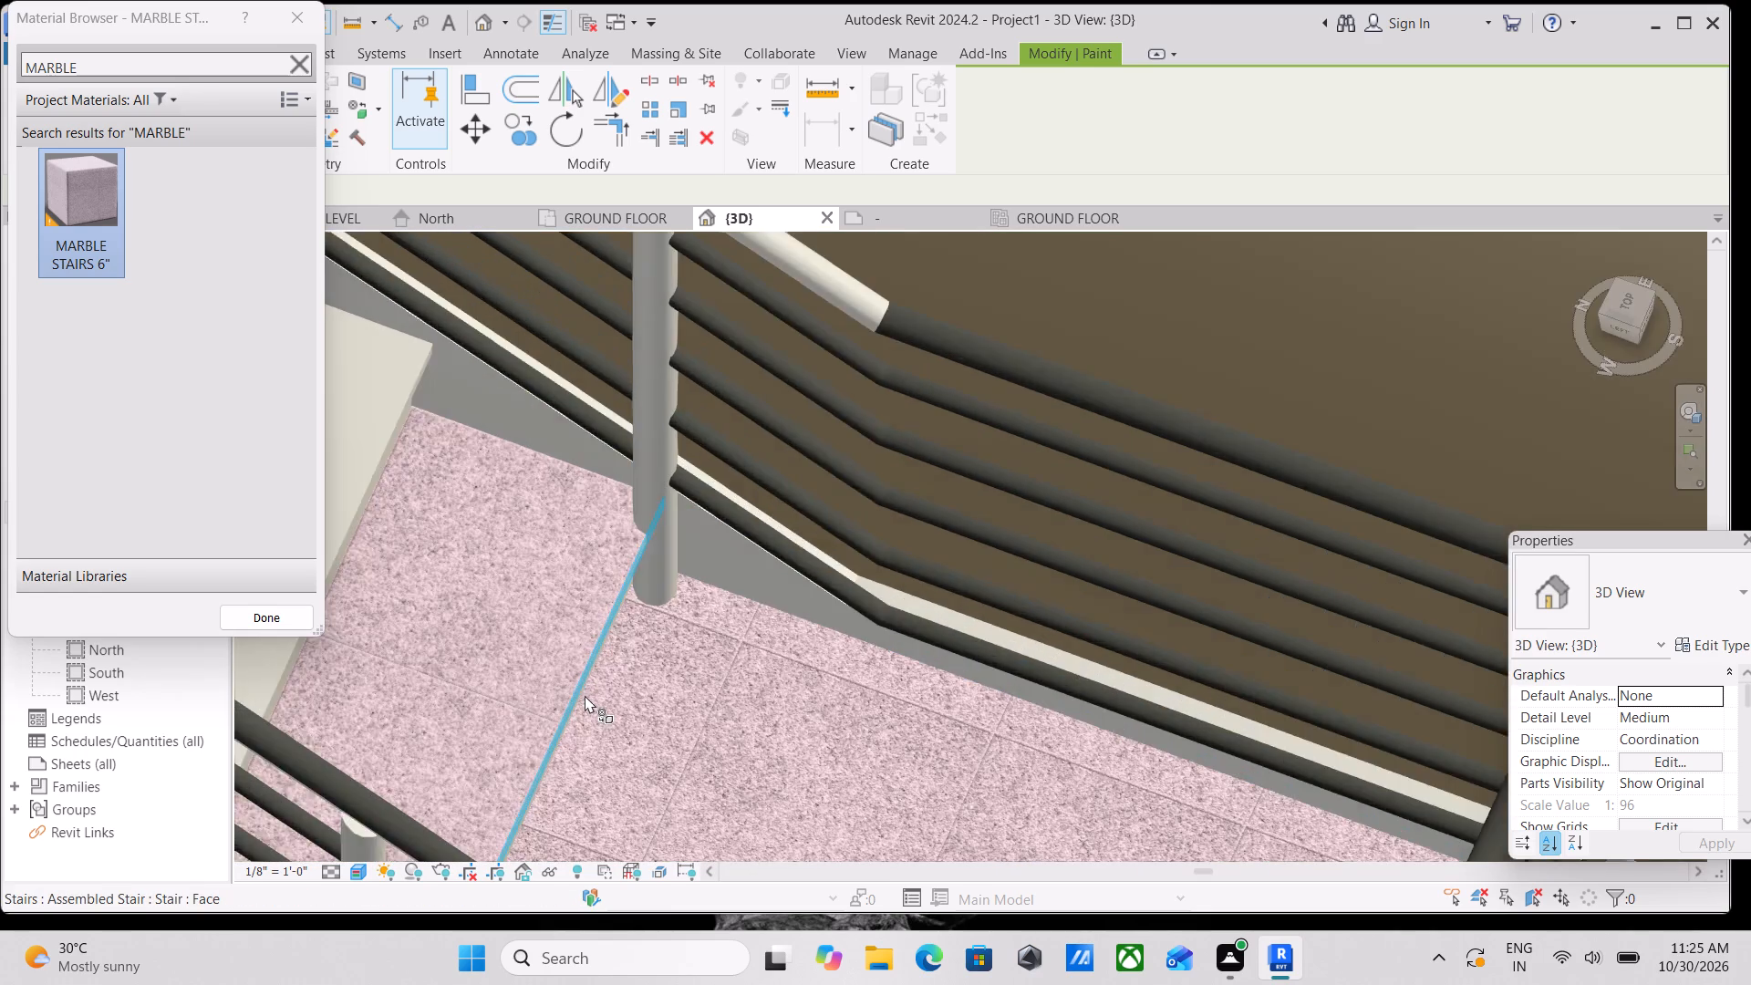
scroll(585, 695, up, 12)
scroll(606, 673, down, 3)
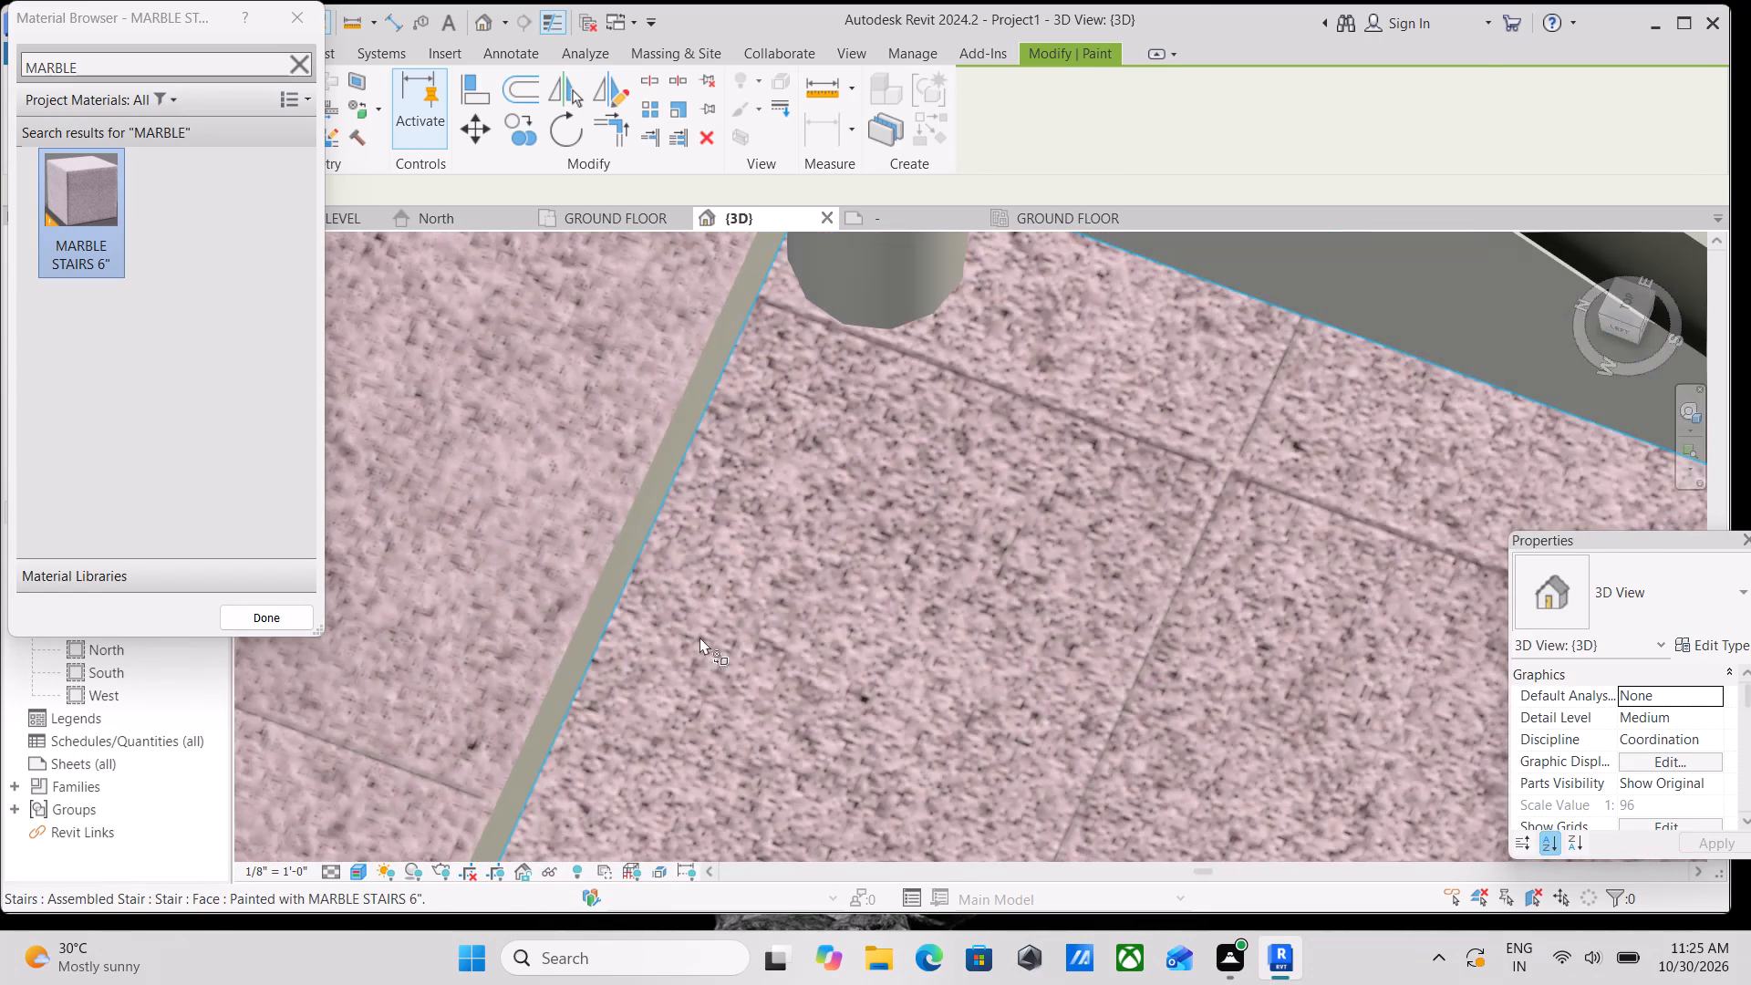
shift+middle_drag(712, 636, 677, 665)
scroll(676, 667, down, 11)
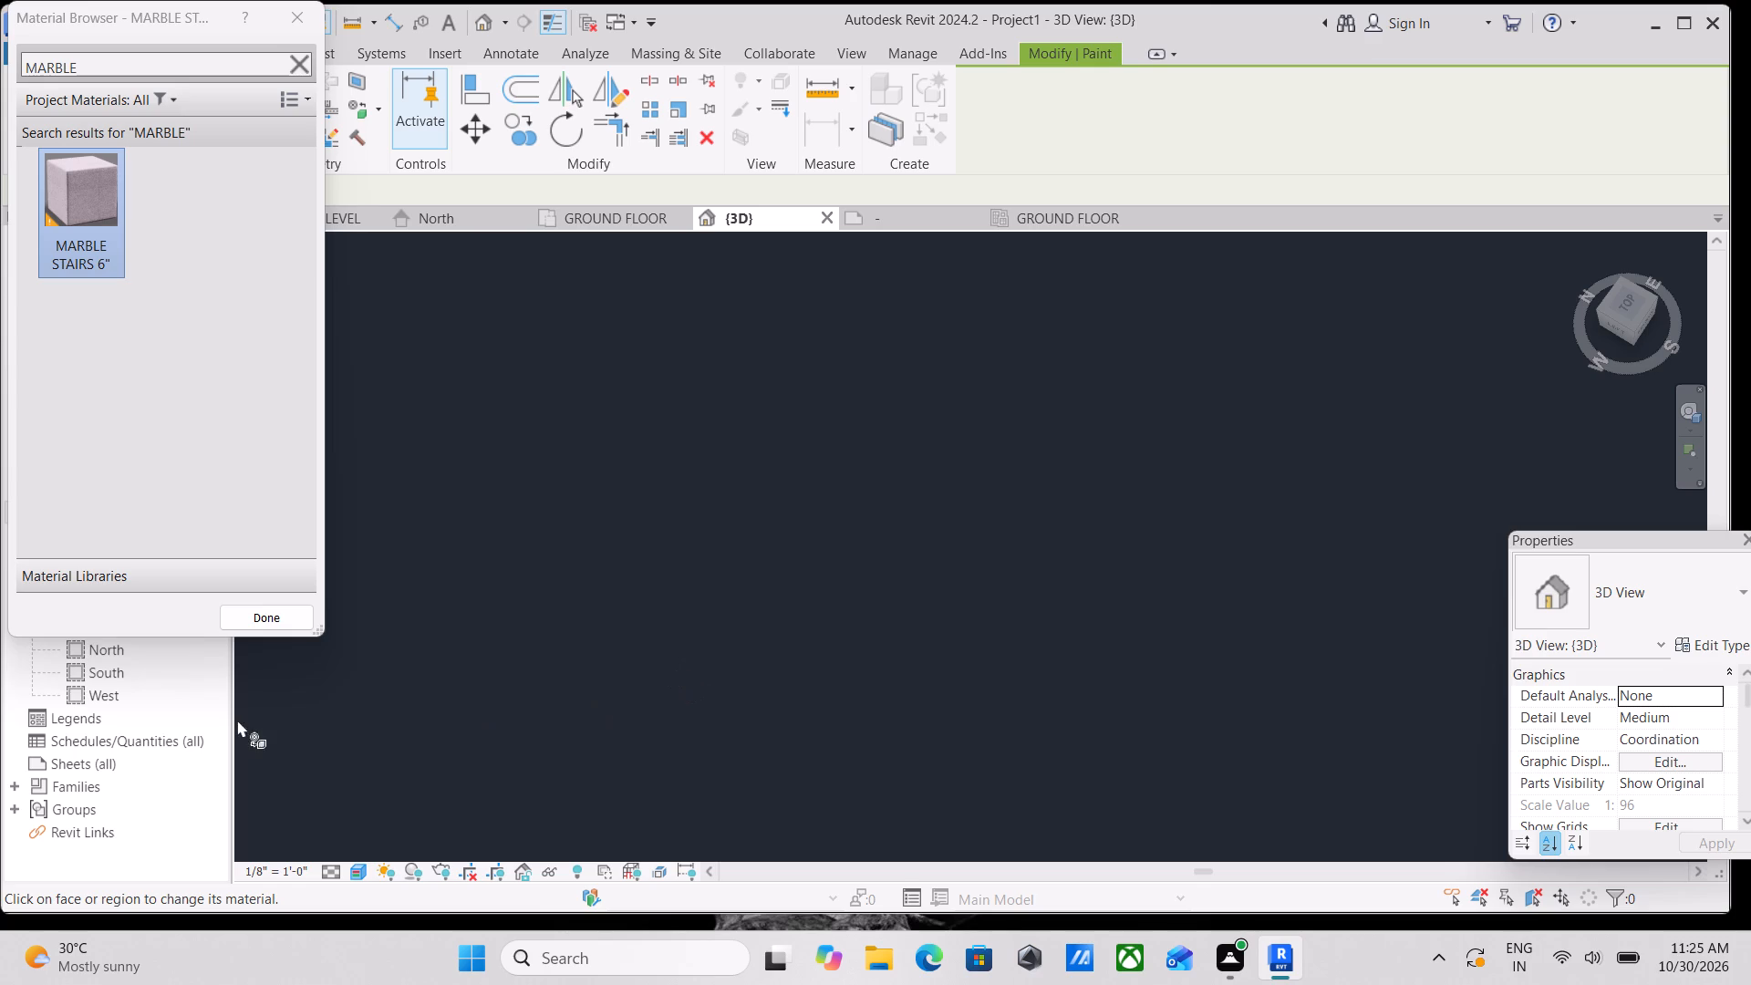
scroll(631, 558, down, 5)
scroll(715, 520, down, 4)
middle_drag(398, 672, 747, 513)
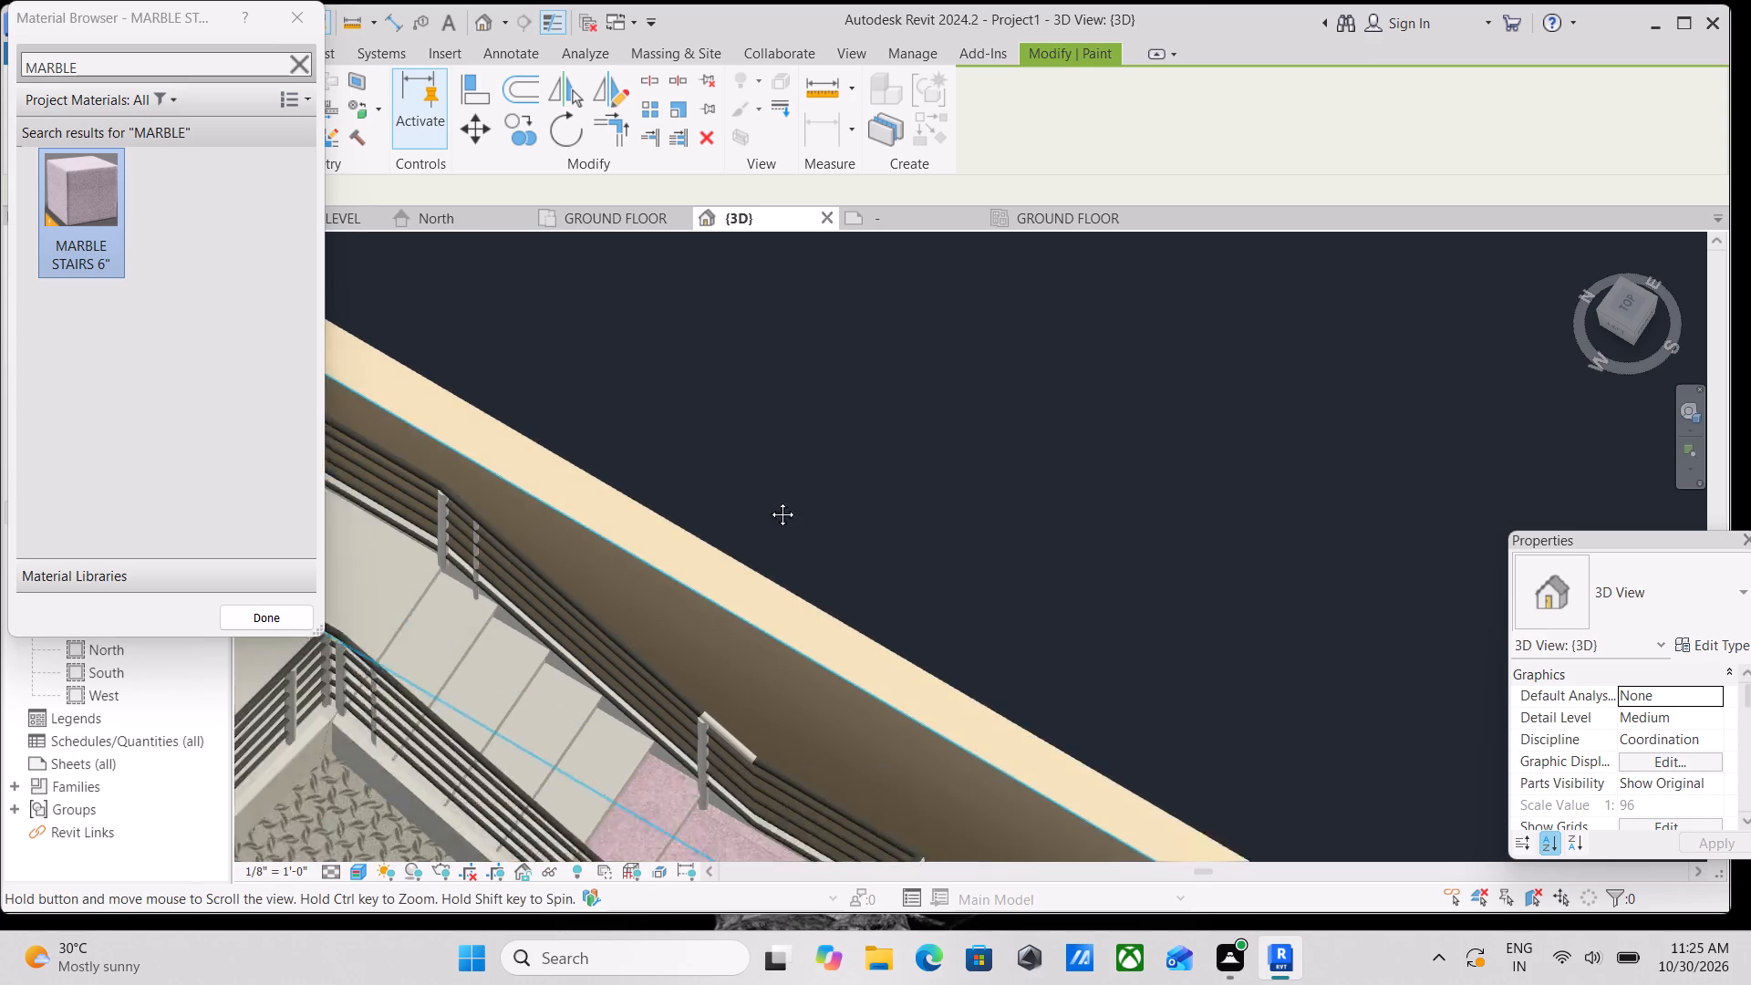
scroll(780, 495, down, 3)
shift+middle_drag(776, 744, 748, 748)
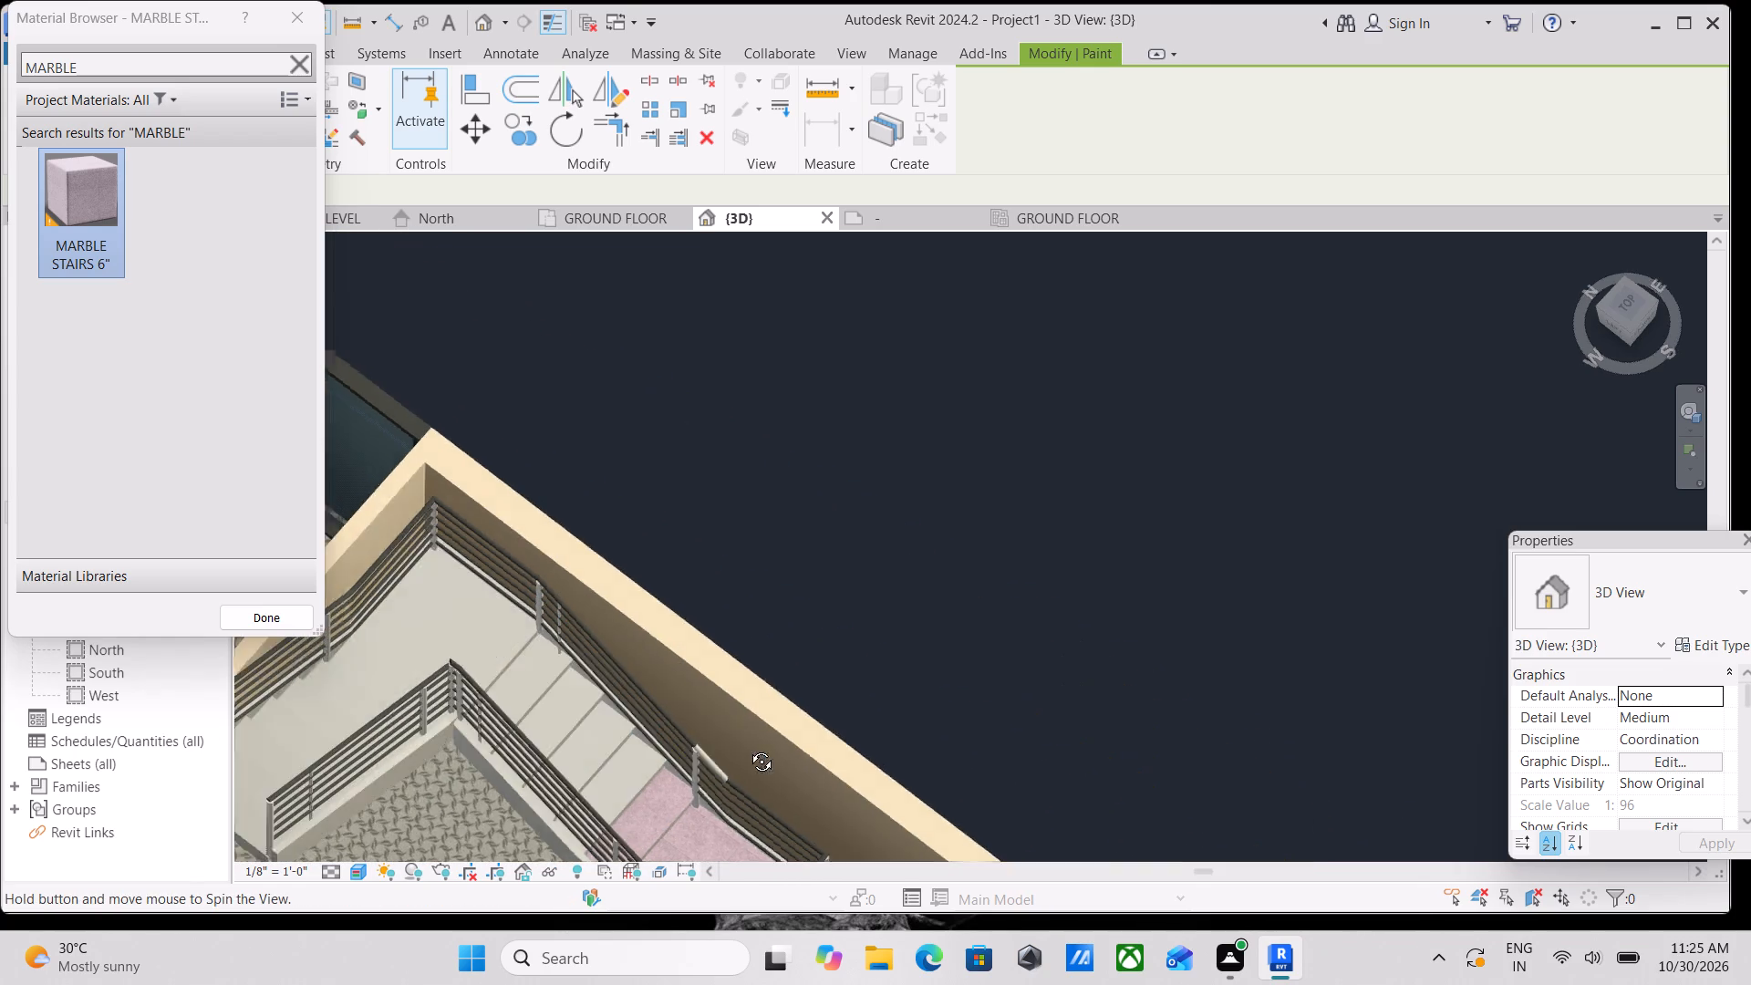
shift+middle_drag(748, 748, 714, 752)
scroll(709, 752, down, 4)
middle_drag(709, 752, 1264, 382)
scroll(1119, 580, down, 2)
shift+middle_drag(1095, 618, 1028, 594)
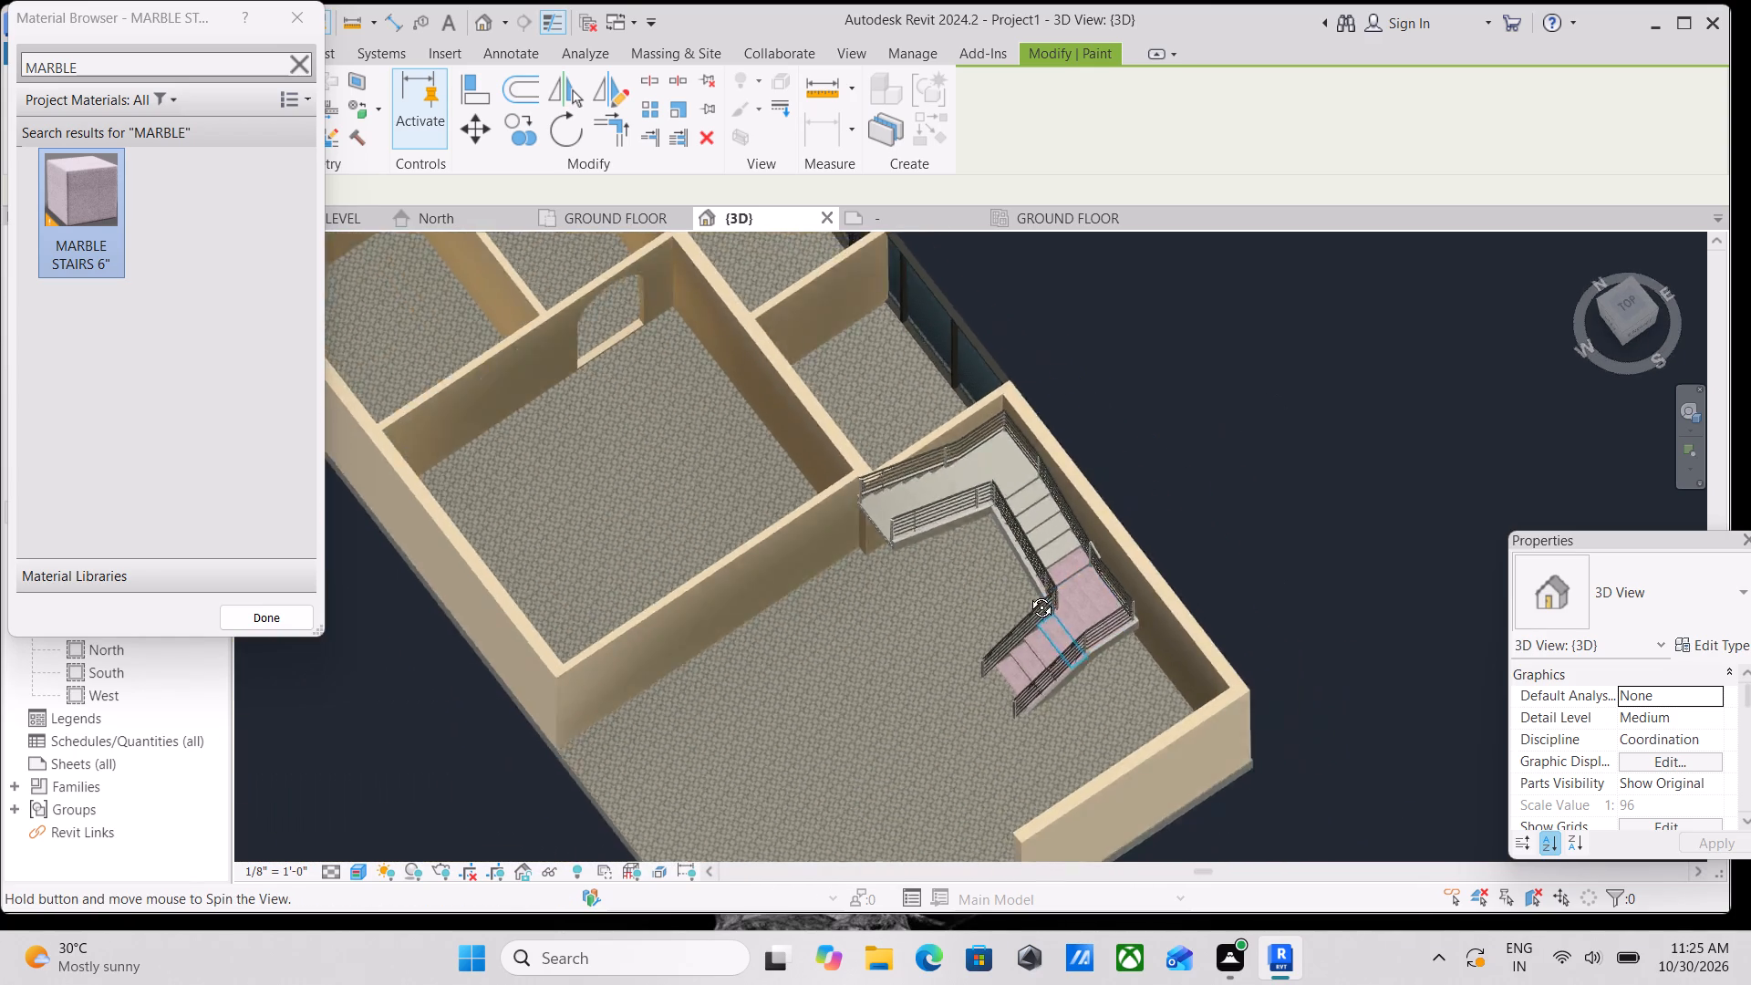
shift+middle_drag(1028, 594, 921, 514)
scroll(410, 664, up, 5)
scroll(470, 616, up, 5)
scroll(701, 480, up, 2)
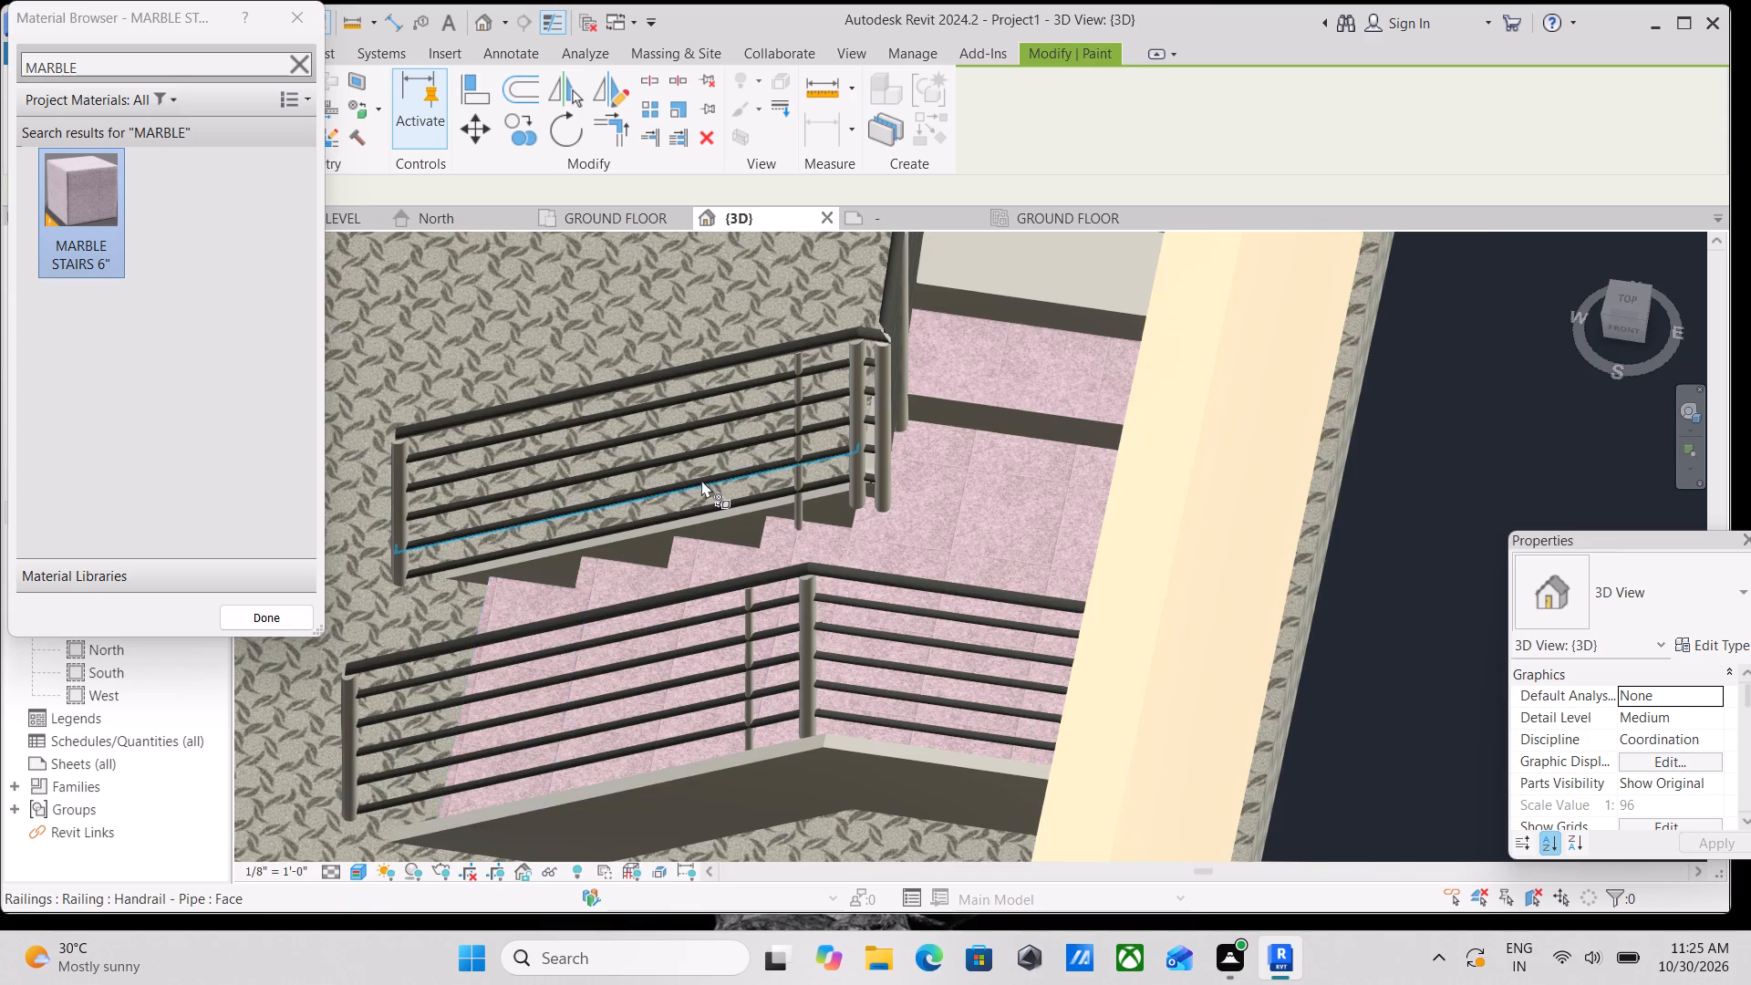
scroll(701, 480, up, 6)
scroll(1052, 441, up, 4)
middle_drag(1186, 387, 600, 580)
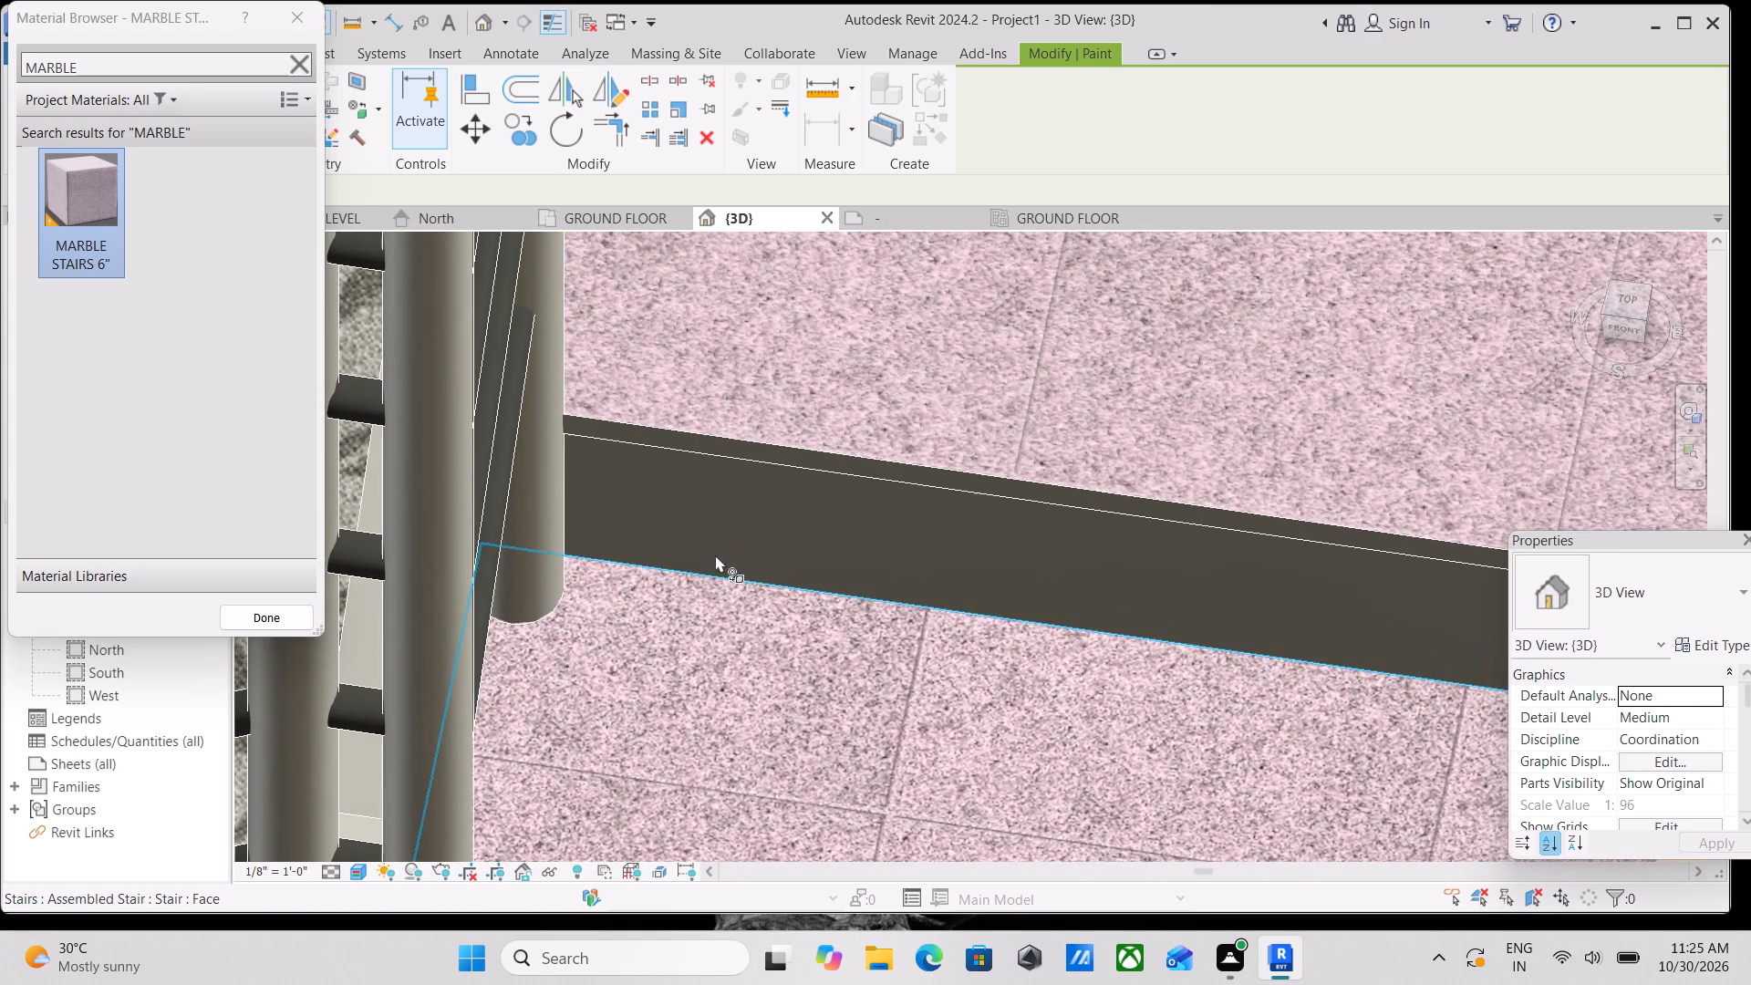
click(772, 534)
scroll(872, 452, up, 7)
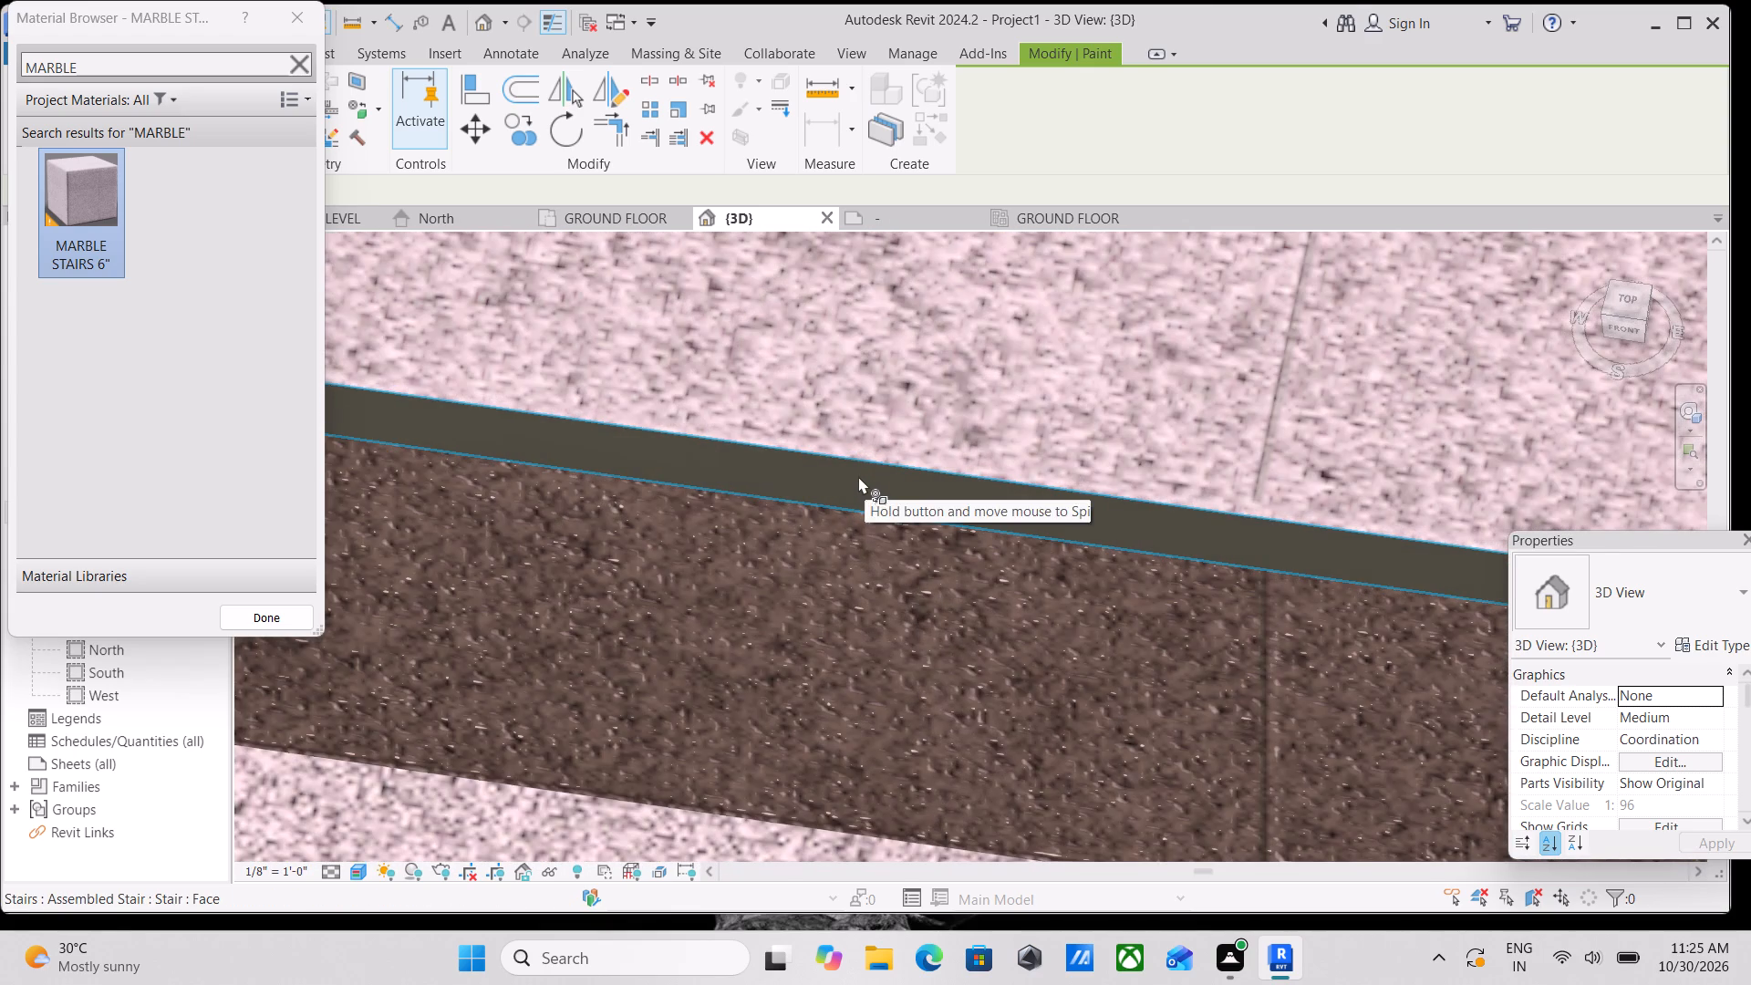
click(854, 476)
Paint the riser above the middle flight's first tread, plus the second tread's front edge and top, with MARBLE STAIRS 6".
scroll(854, 476, down, 7)
middle_drag(854, 476, 769, 739)
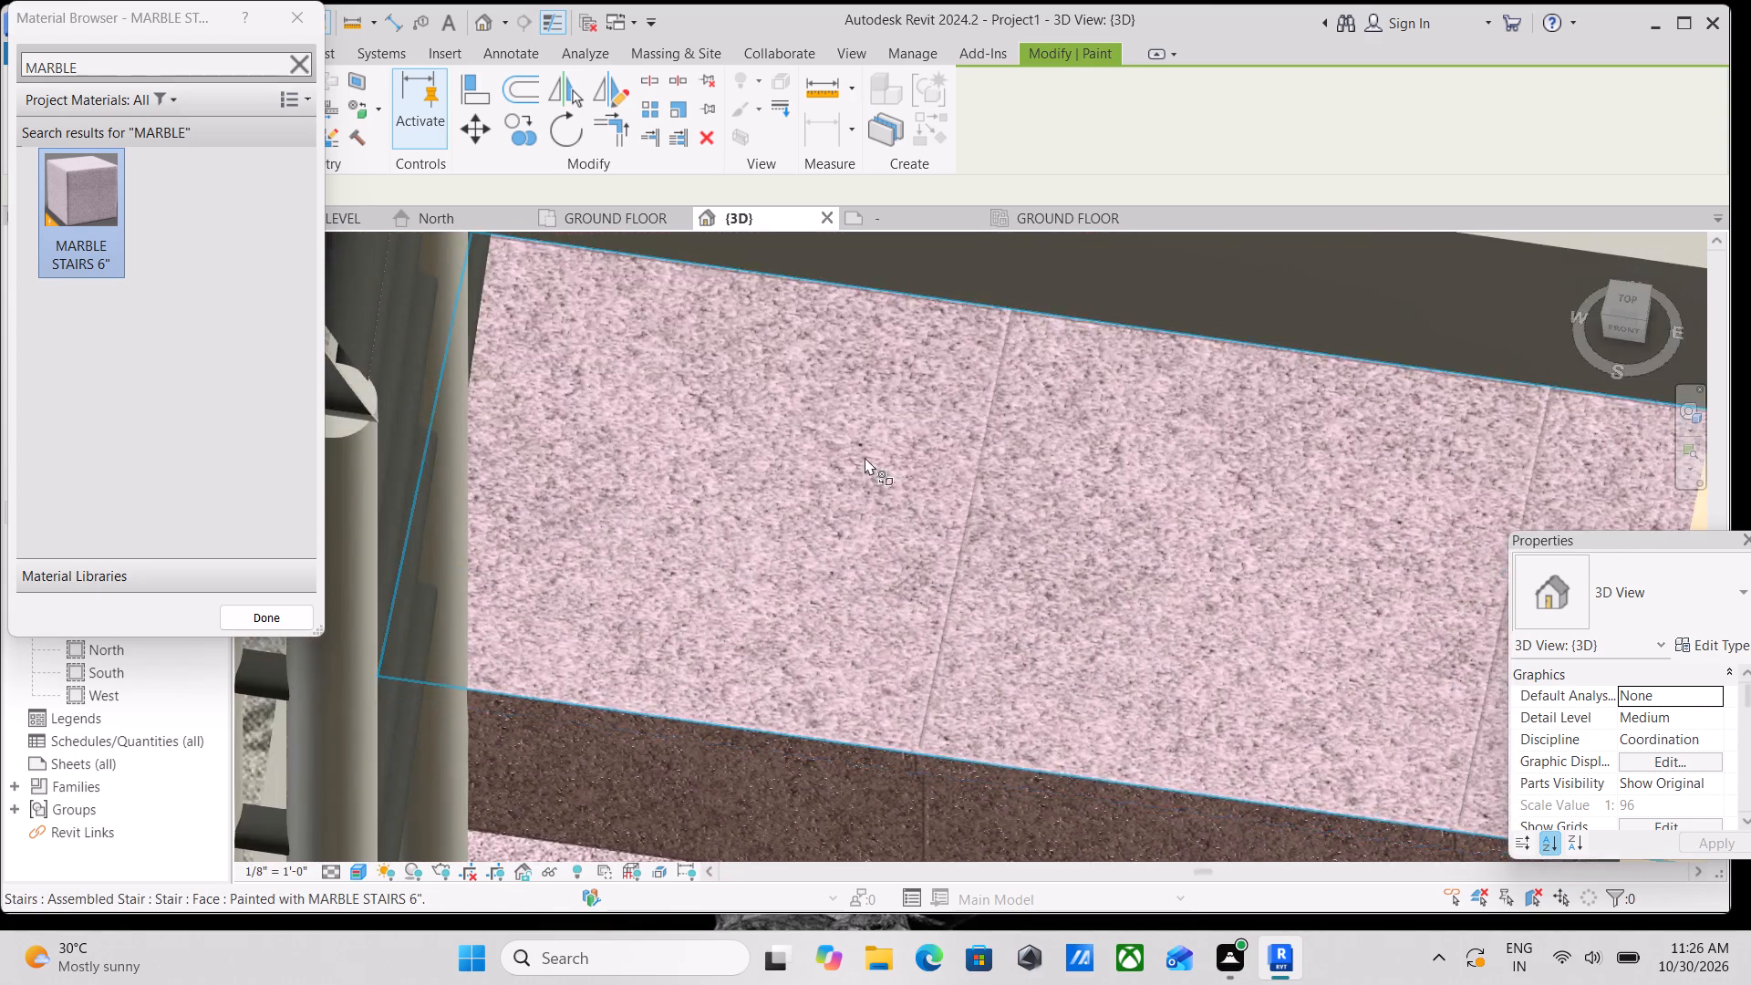
scroll(865, 457, down, 3)
middle_drag(865, 457, 768, 740)
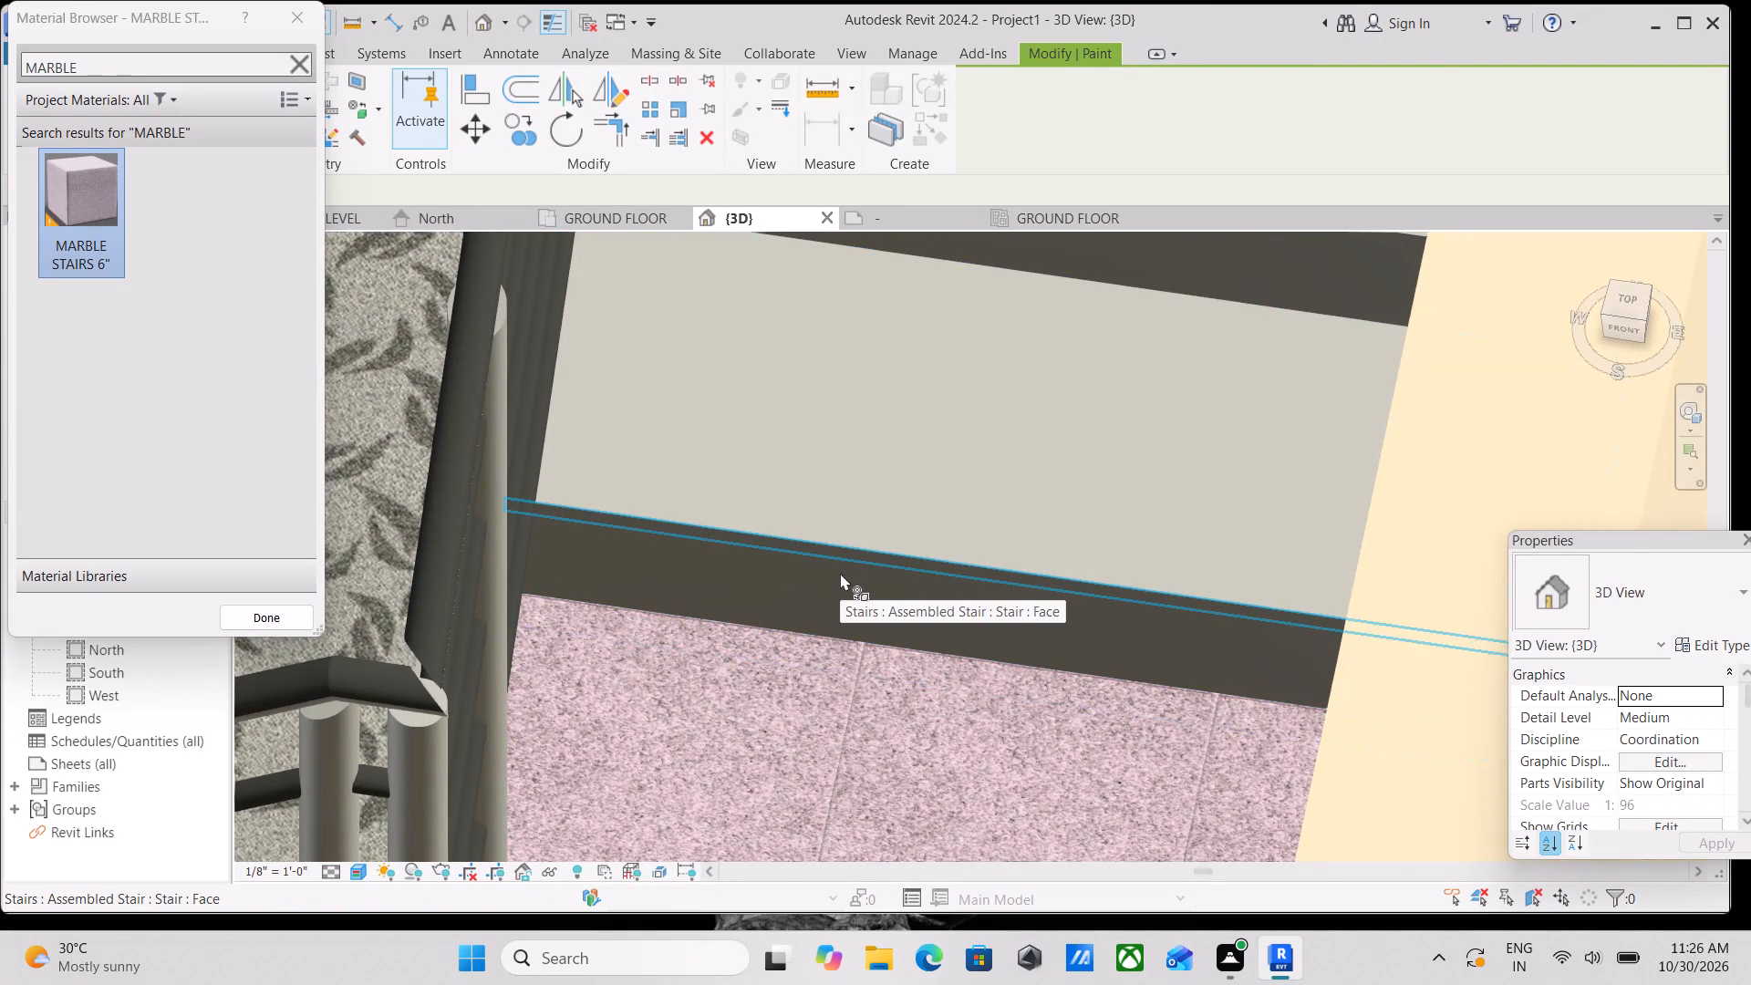
click(840, 573)
scroll(841, 546, up, 6)
click(831, 561)
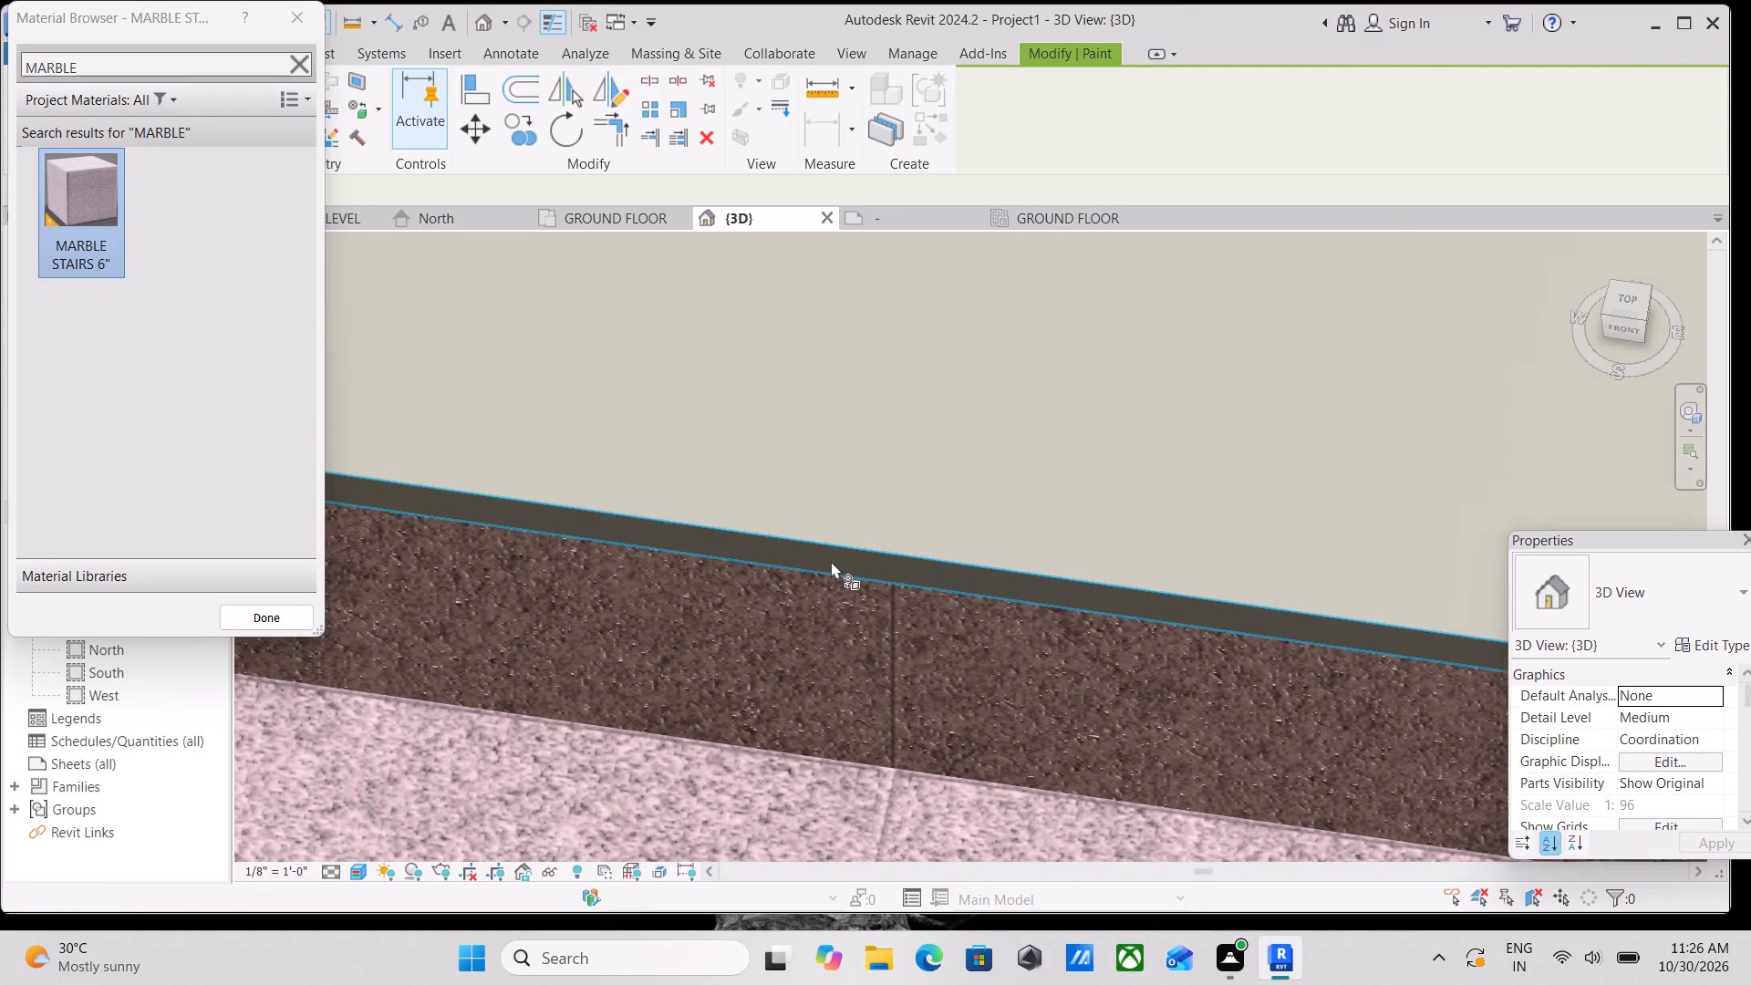
scroll(831, 561, down, 5)
middle_drag(876, 405, 882, 636)
click(882, 636)
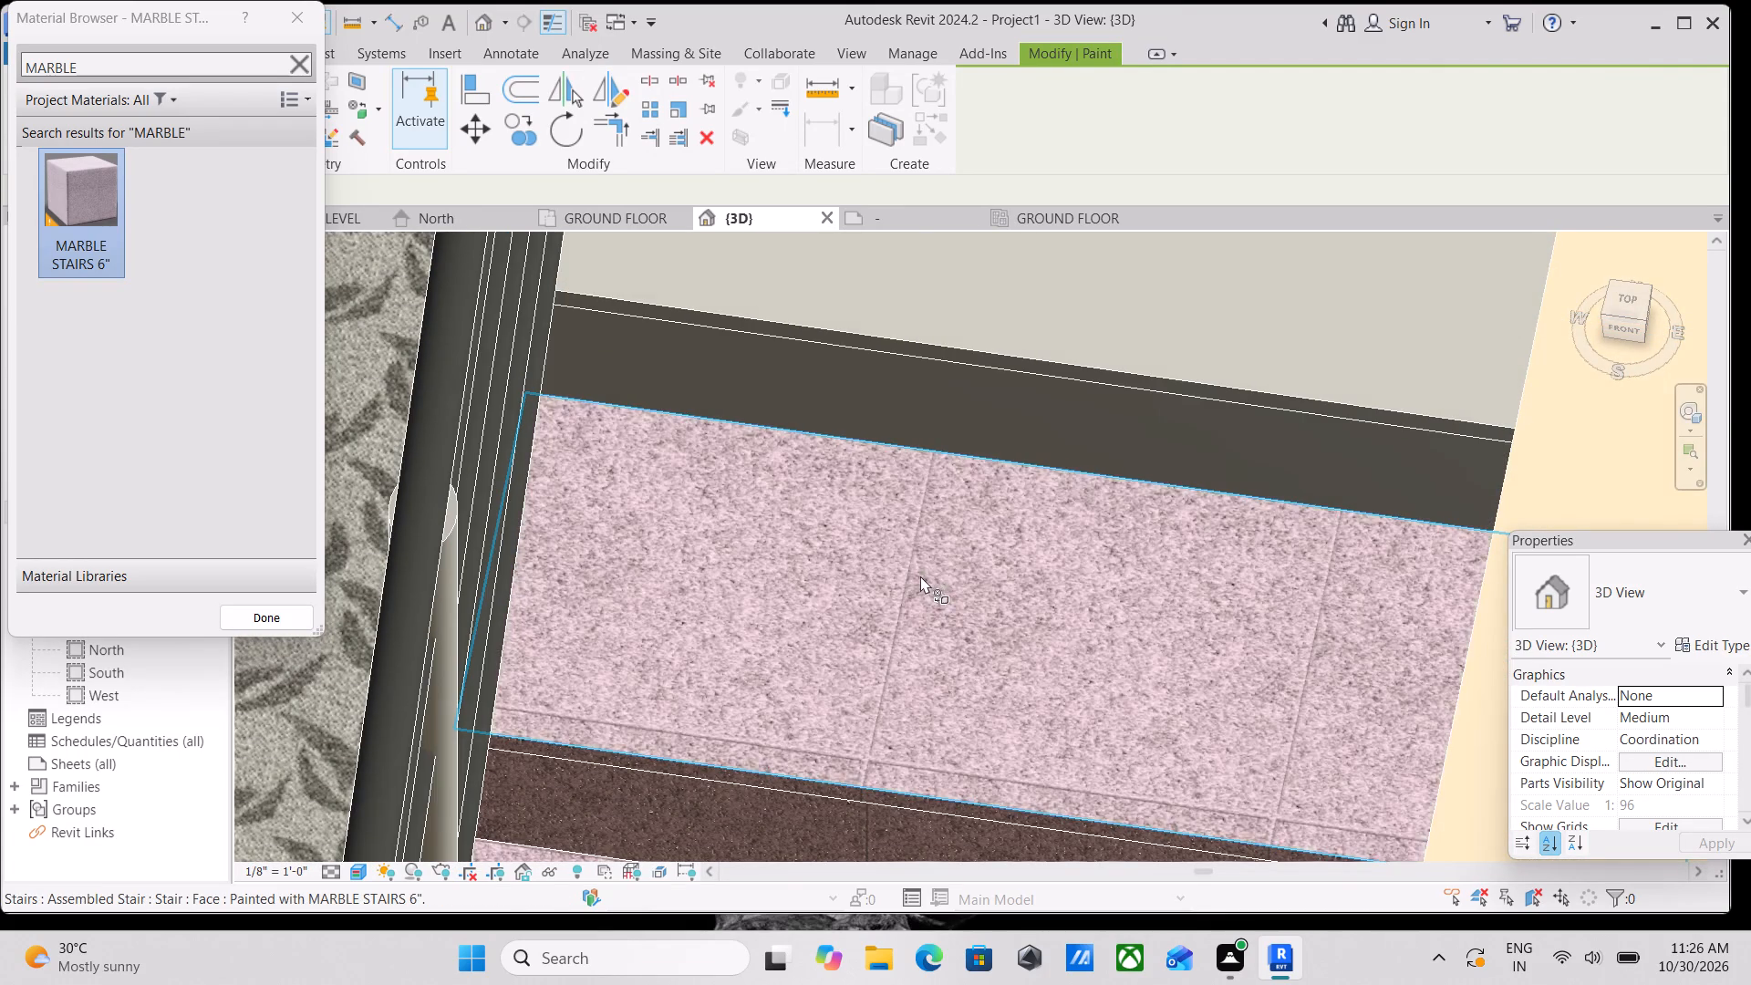
Paint the riser above the middle flight's second tread, plus the third tread's front edge and top, with MARBLE STAIRS 6".
scroll(924, 573, down, 3)
middle_drag(924, 573, 841, 785)
click(861, 678)
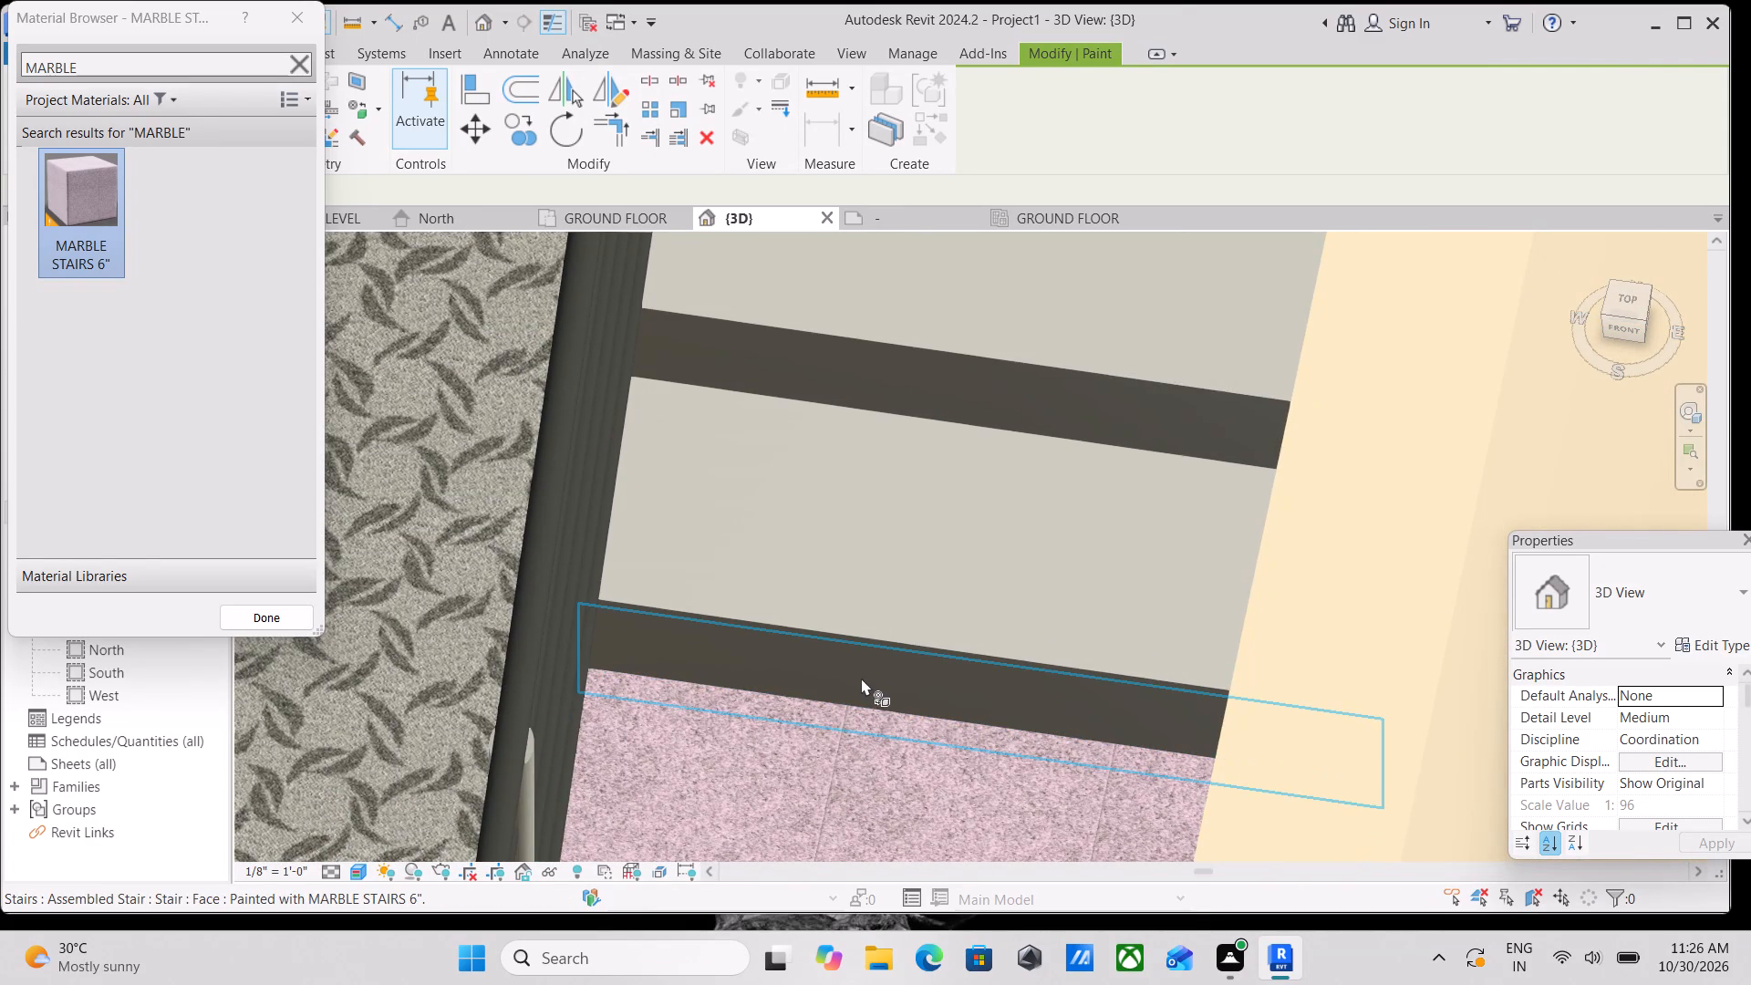
scroll(855, 646, up, 7)
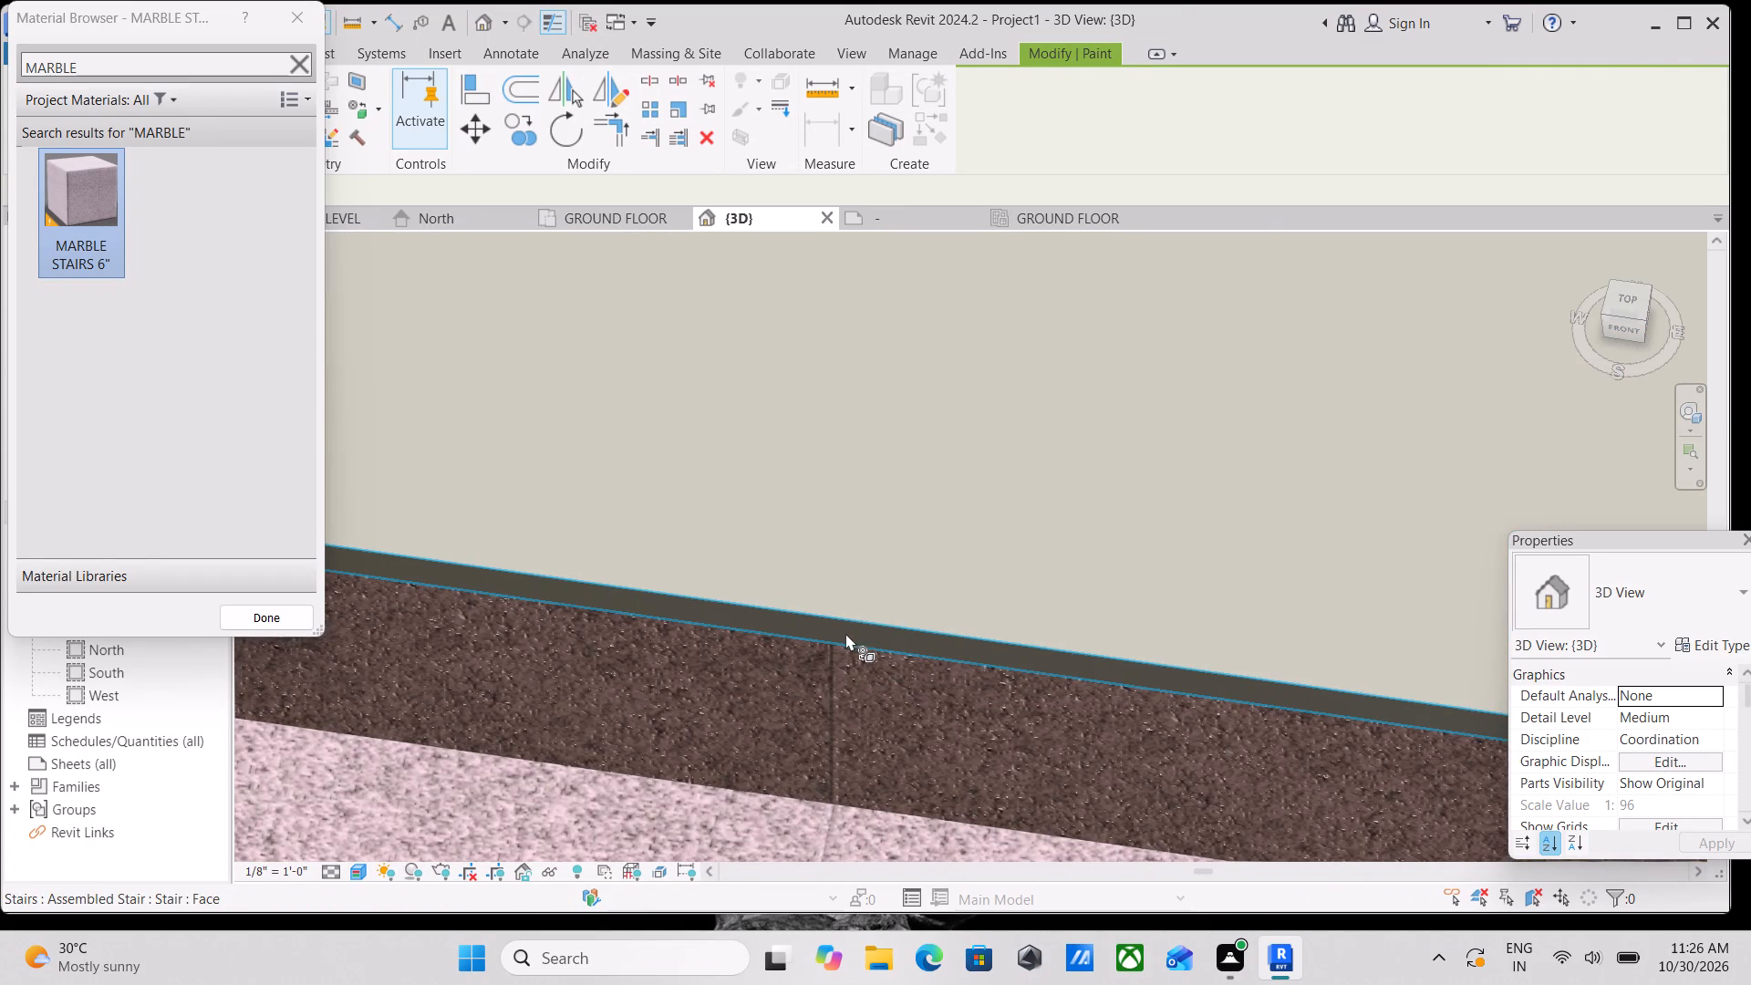
click(850, 631)
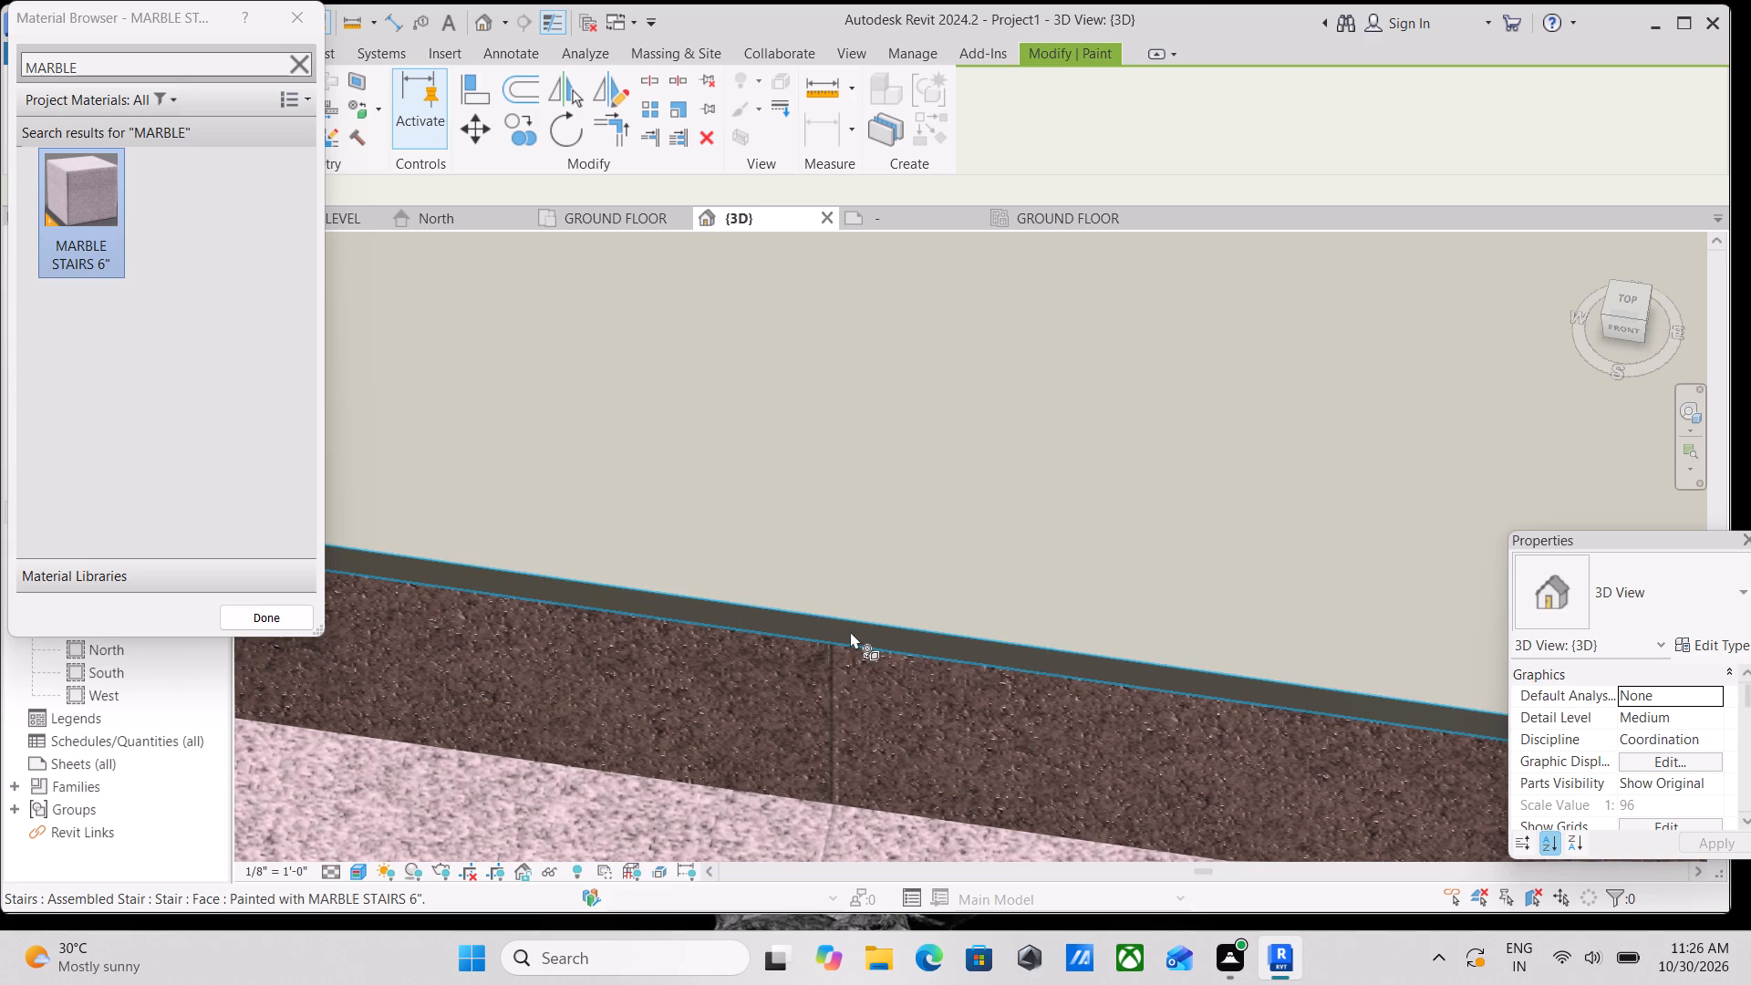
scroll(850, 631, down, 5)
middle_drag(858, 627, 842, 735)
click(856, 613)
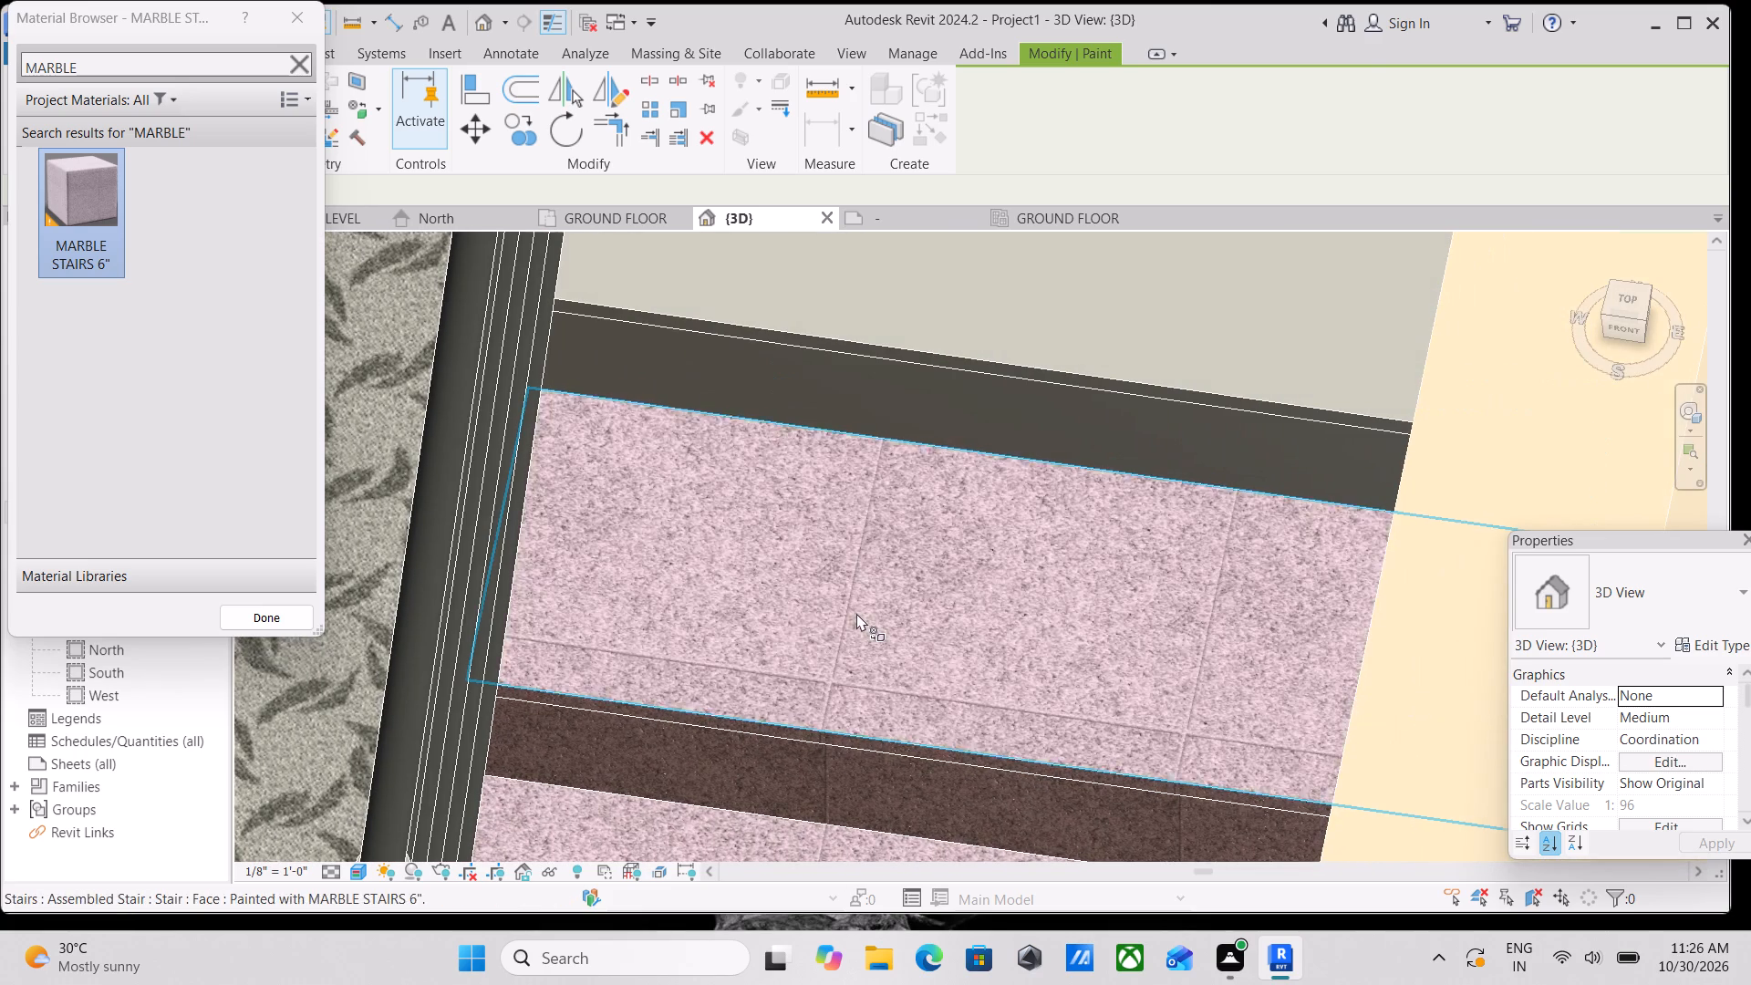
Paint the riser above the middle flight's third tread, plus the fourth tread's front edge and top, with MARBLE STAIRS 6".
scroll(856, 613, down, 3)
middle_drag(856, 613, 792, 800)
scroll(749, 702, up, 2)
click(772, 650)
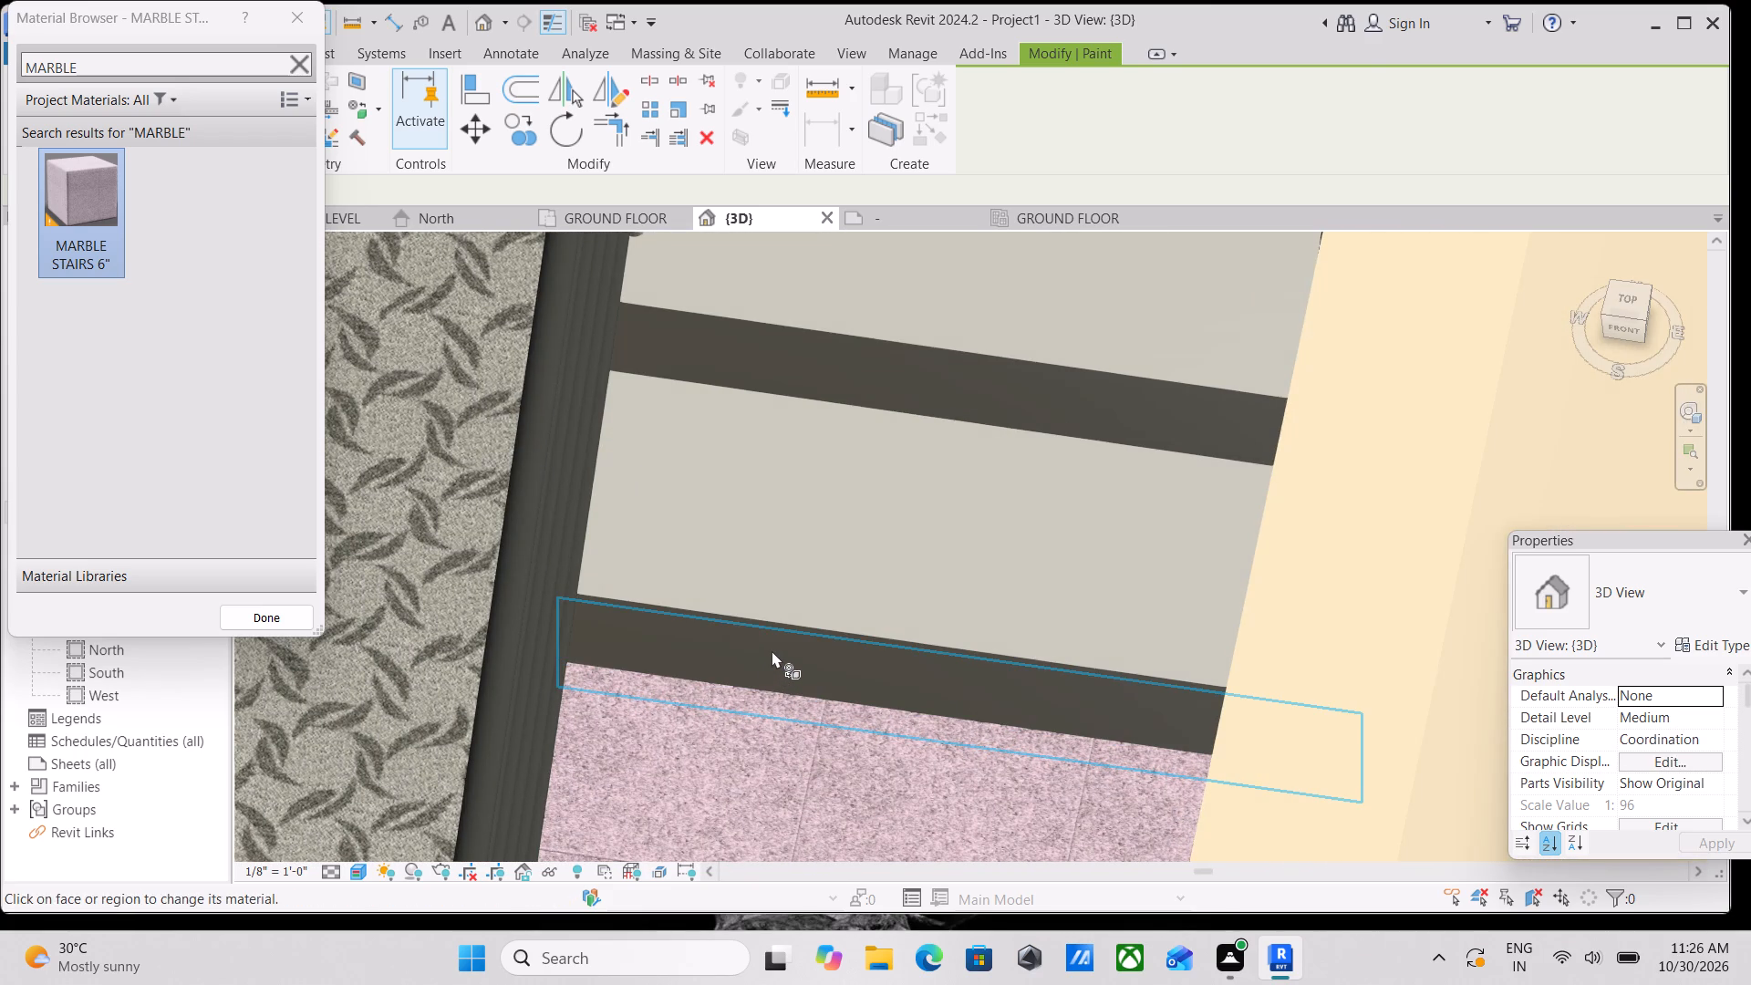
scroll(772, 650, up, 3)
scroll(552, 591, up, 4)
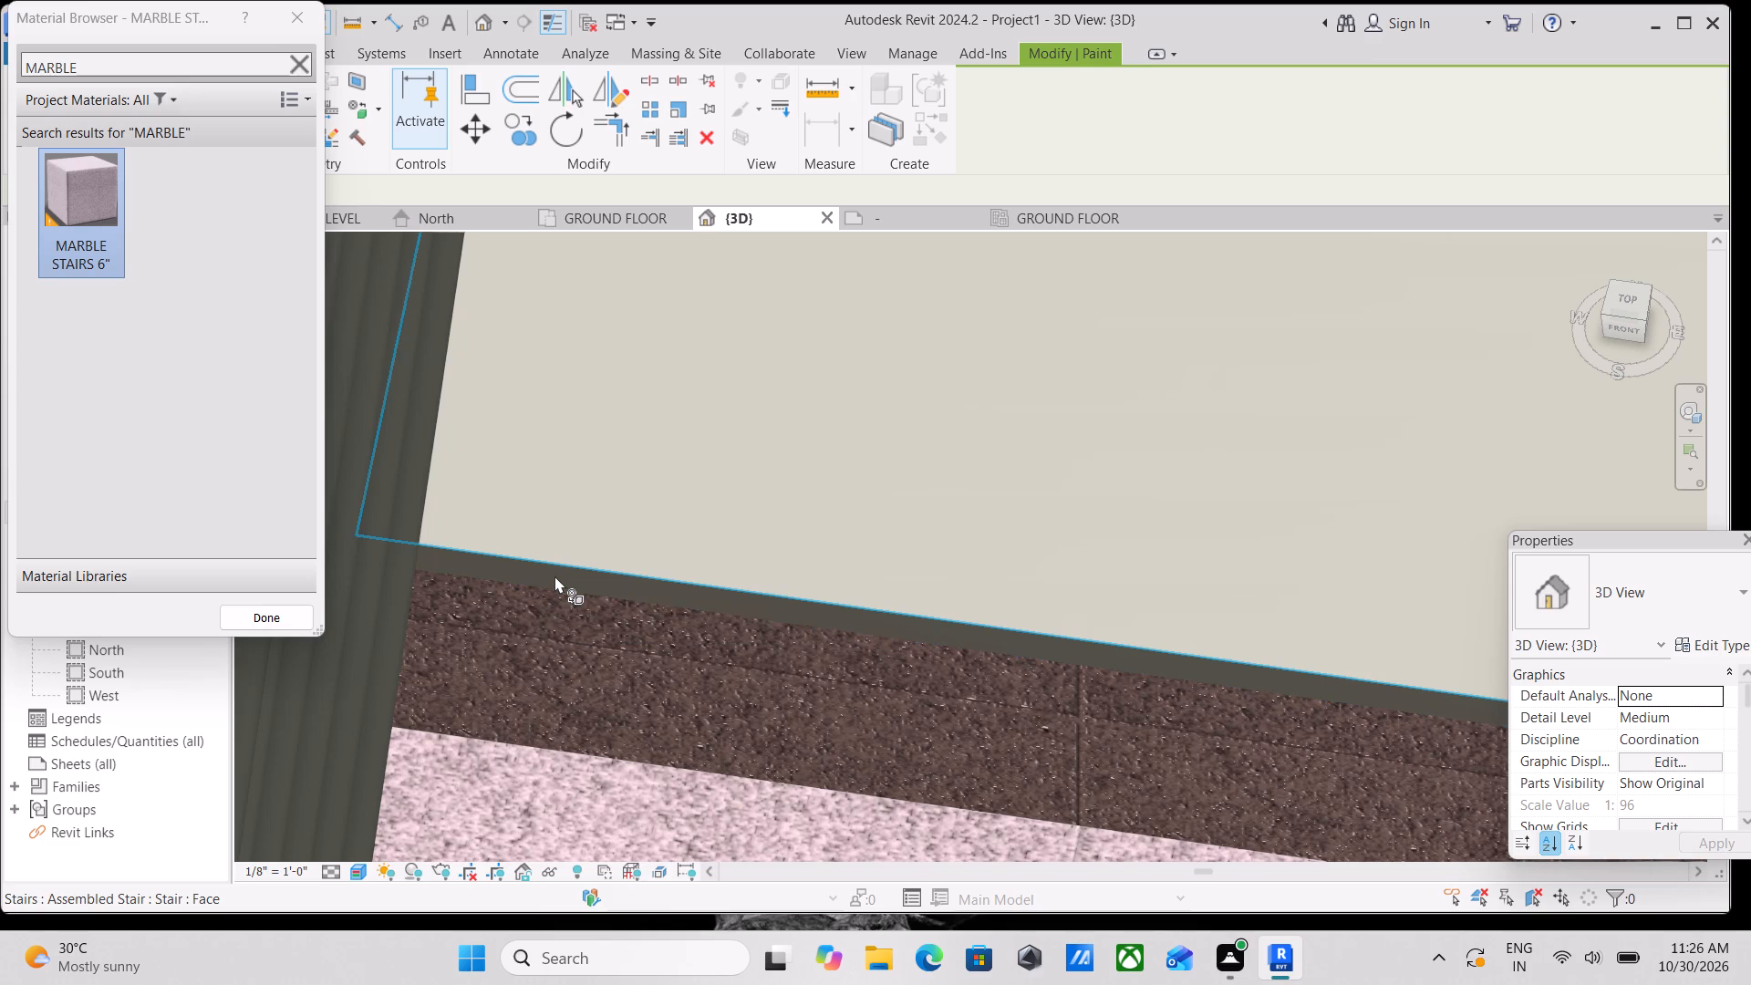
click(554, 577)
click(682, 494)
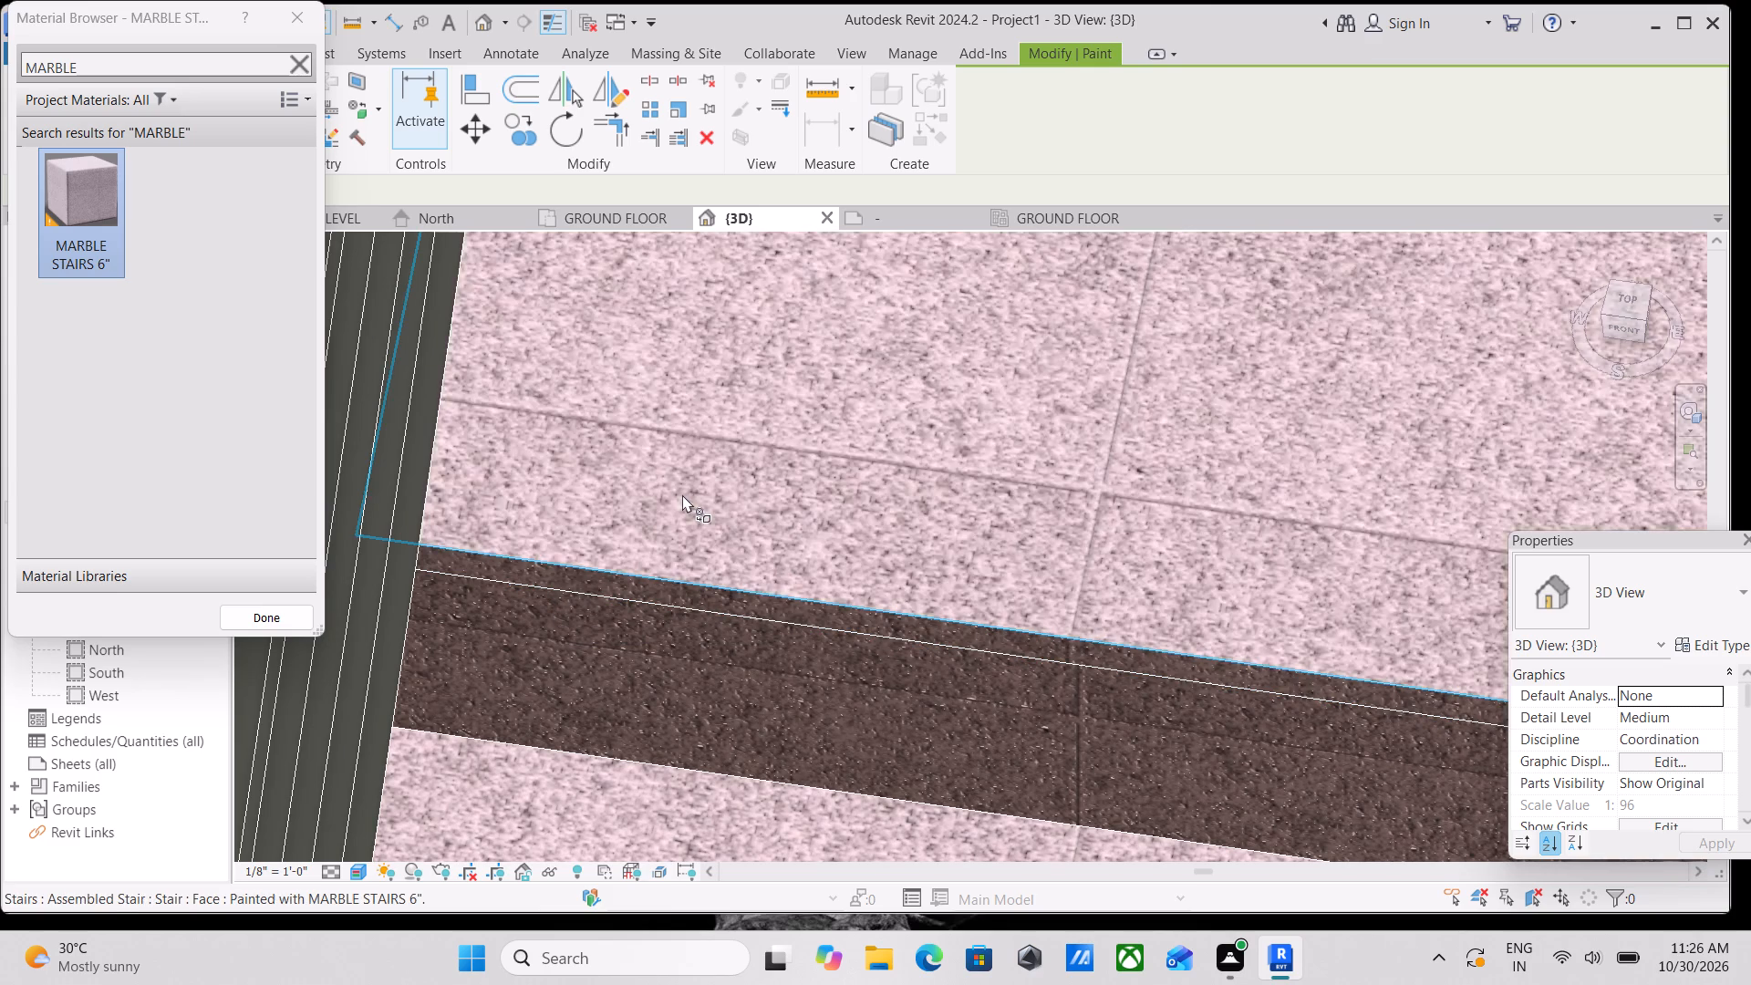
Paint the riser above the middle flight's fourth tread, plus the fifth tread's front edge and top, with MARBLE STAIRS 6".
scroll(682, 494, down, 7)
middle_drag(993, 471, 810, 795)
click(852, 617)
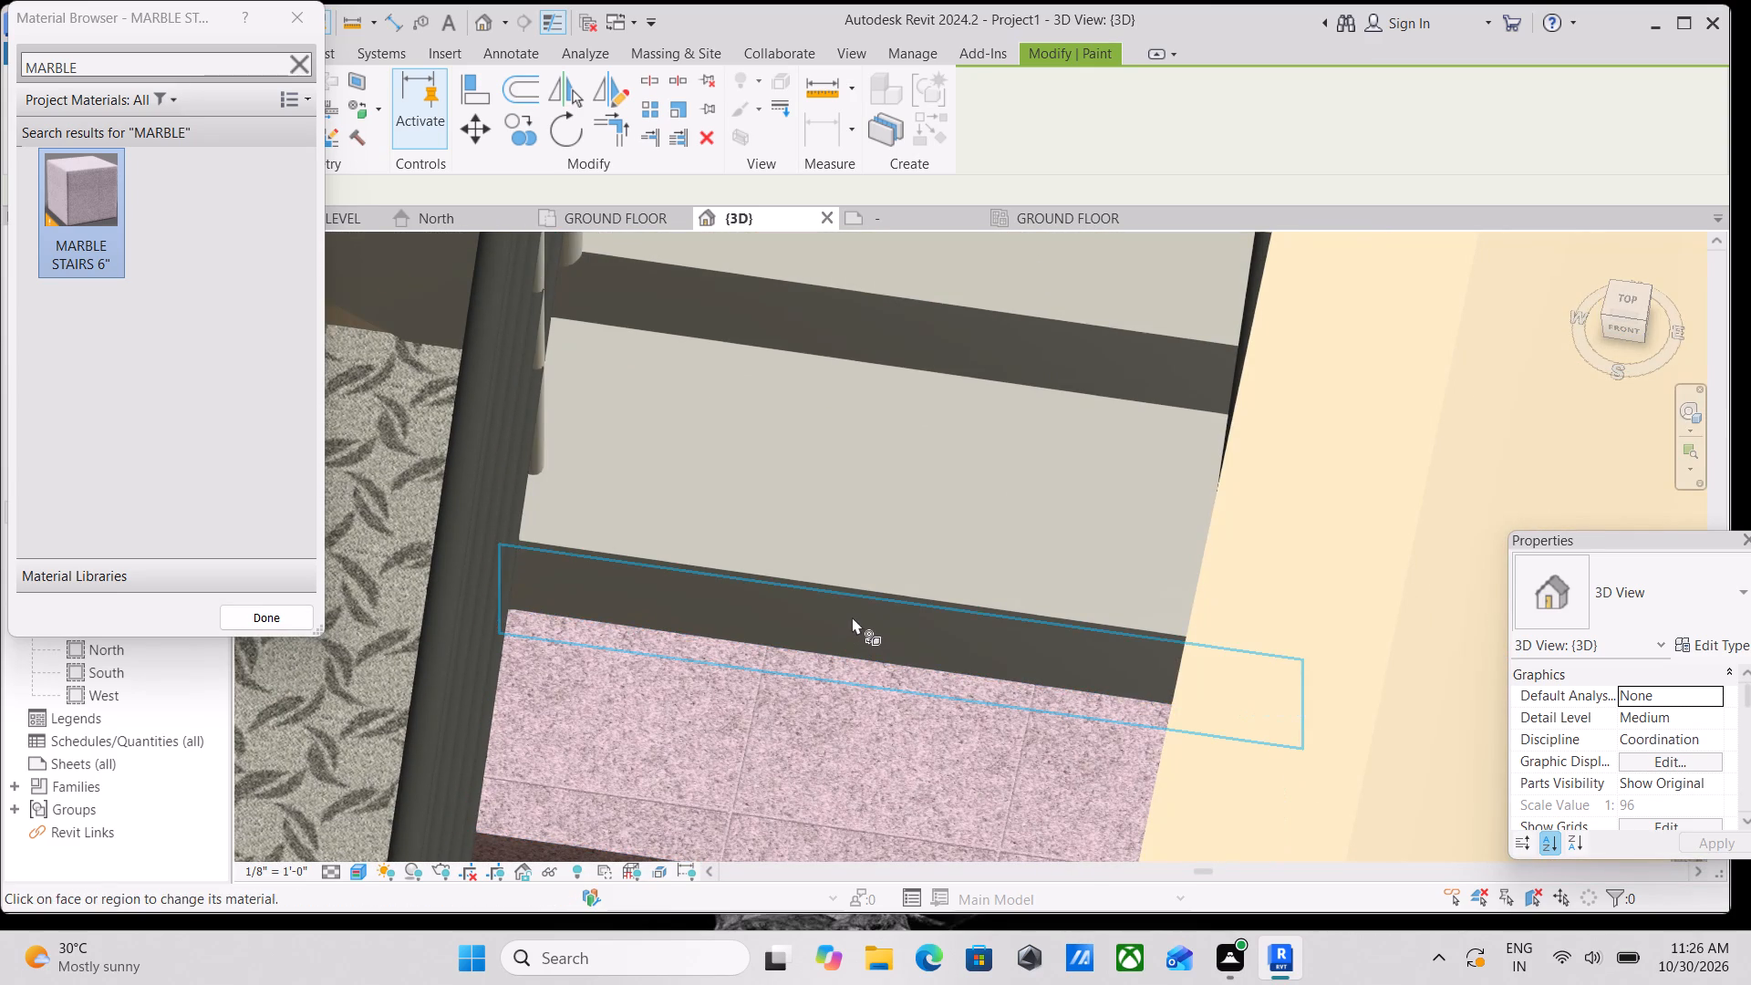
scroll(897, 586, up, 6)
click(902, 619)
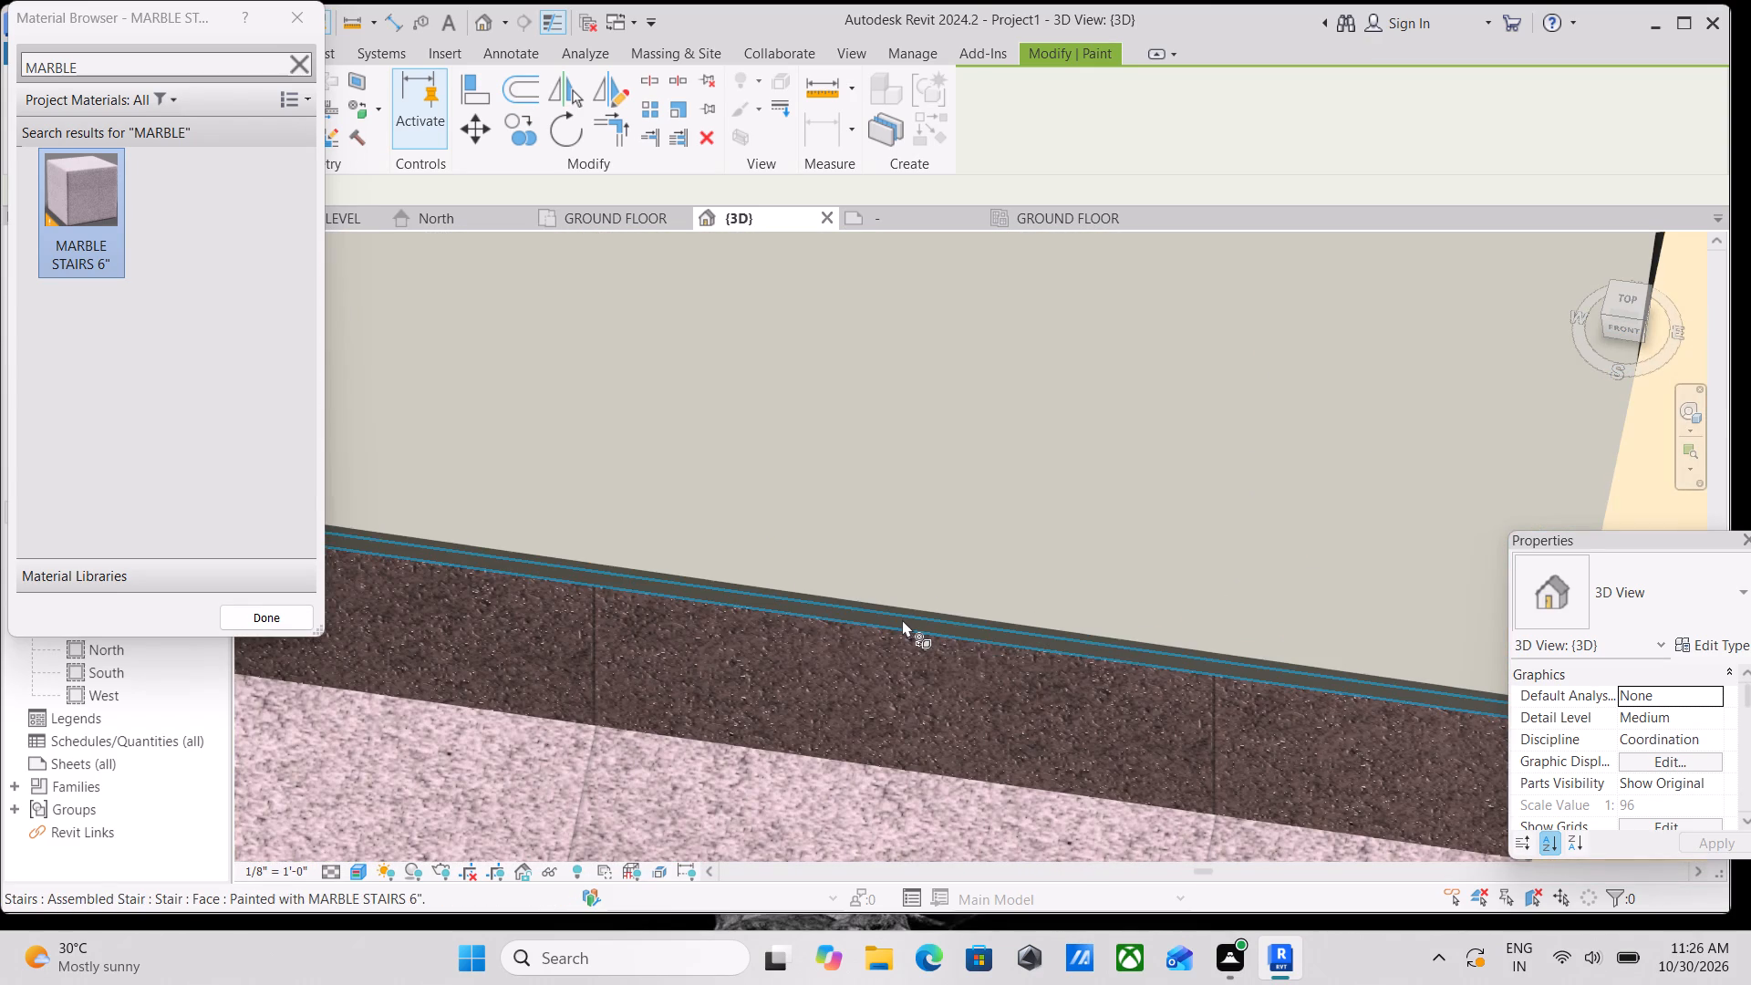
scroll(902, 619, up, 4)
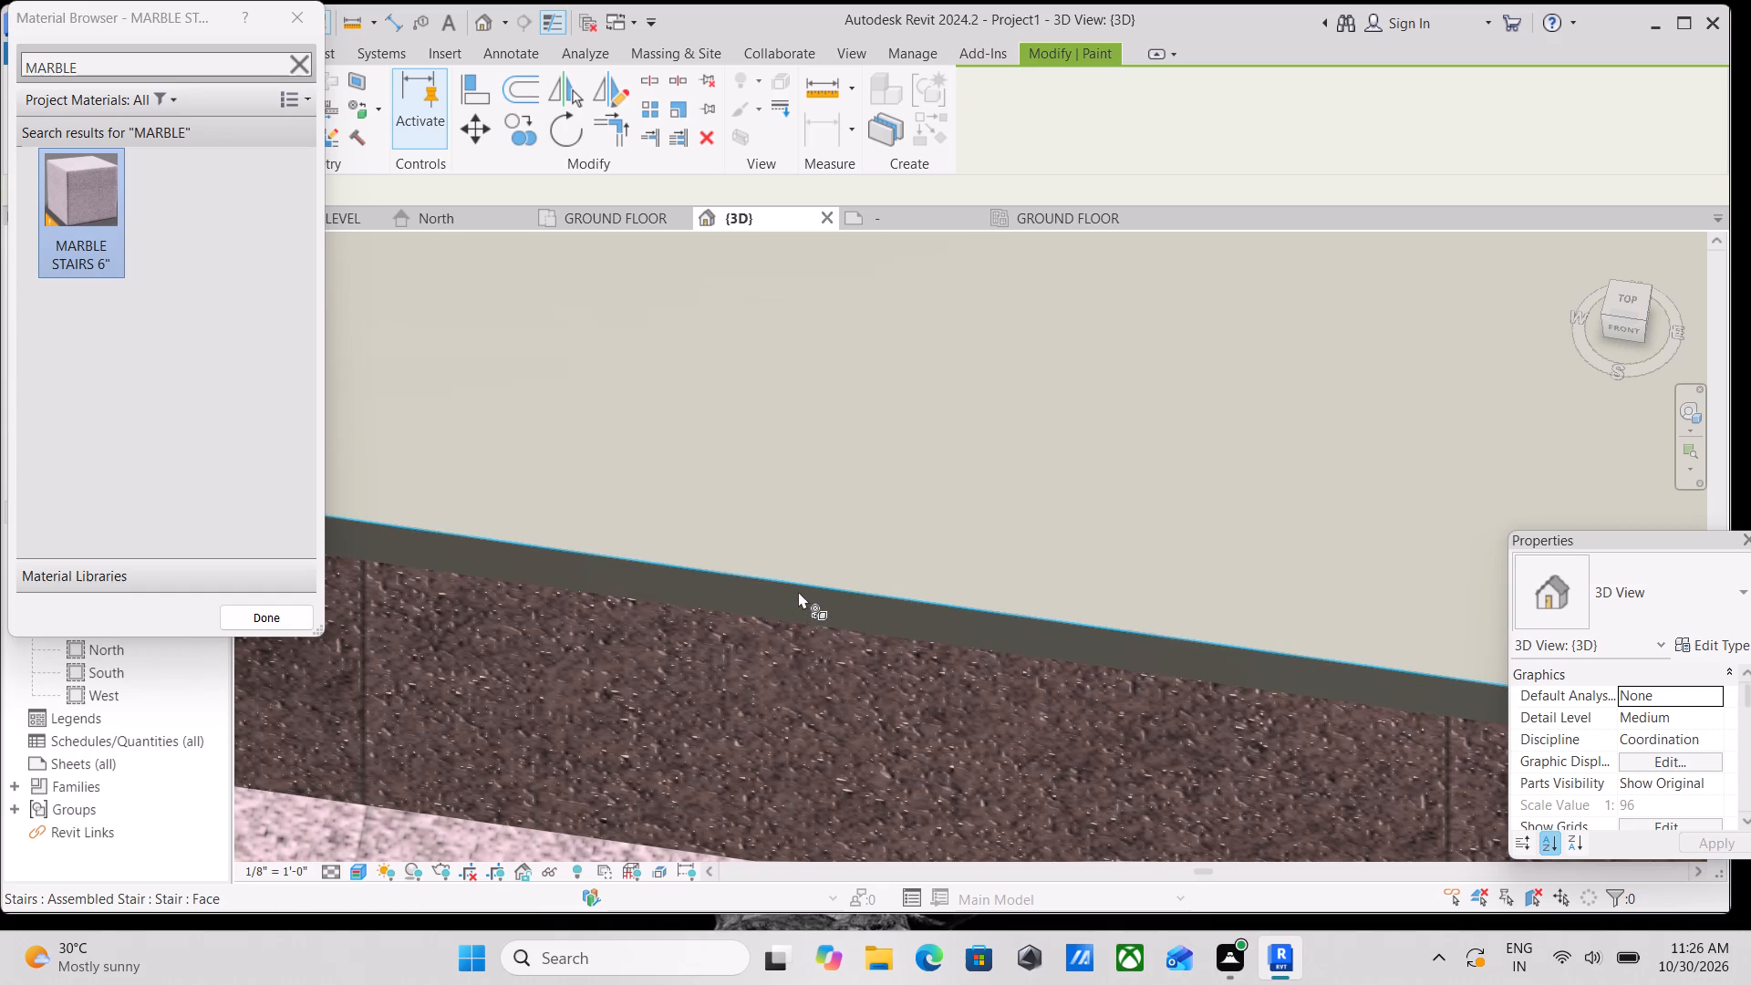
click(791, 597)
scroll(791, 597, down, 7)
middle_drag(772, 610, 817, 802)
click(822, 698)
Paint the top riser of the middle flight, plus the second landing's front edge and surface, with MARBLE STAIRS 6".
scroll(822, 698, down, 4)
middle_drag(822, 698, 933, 907)
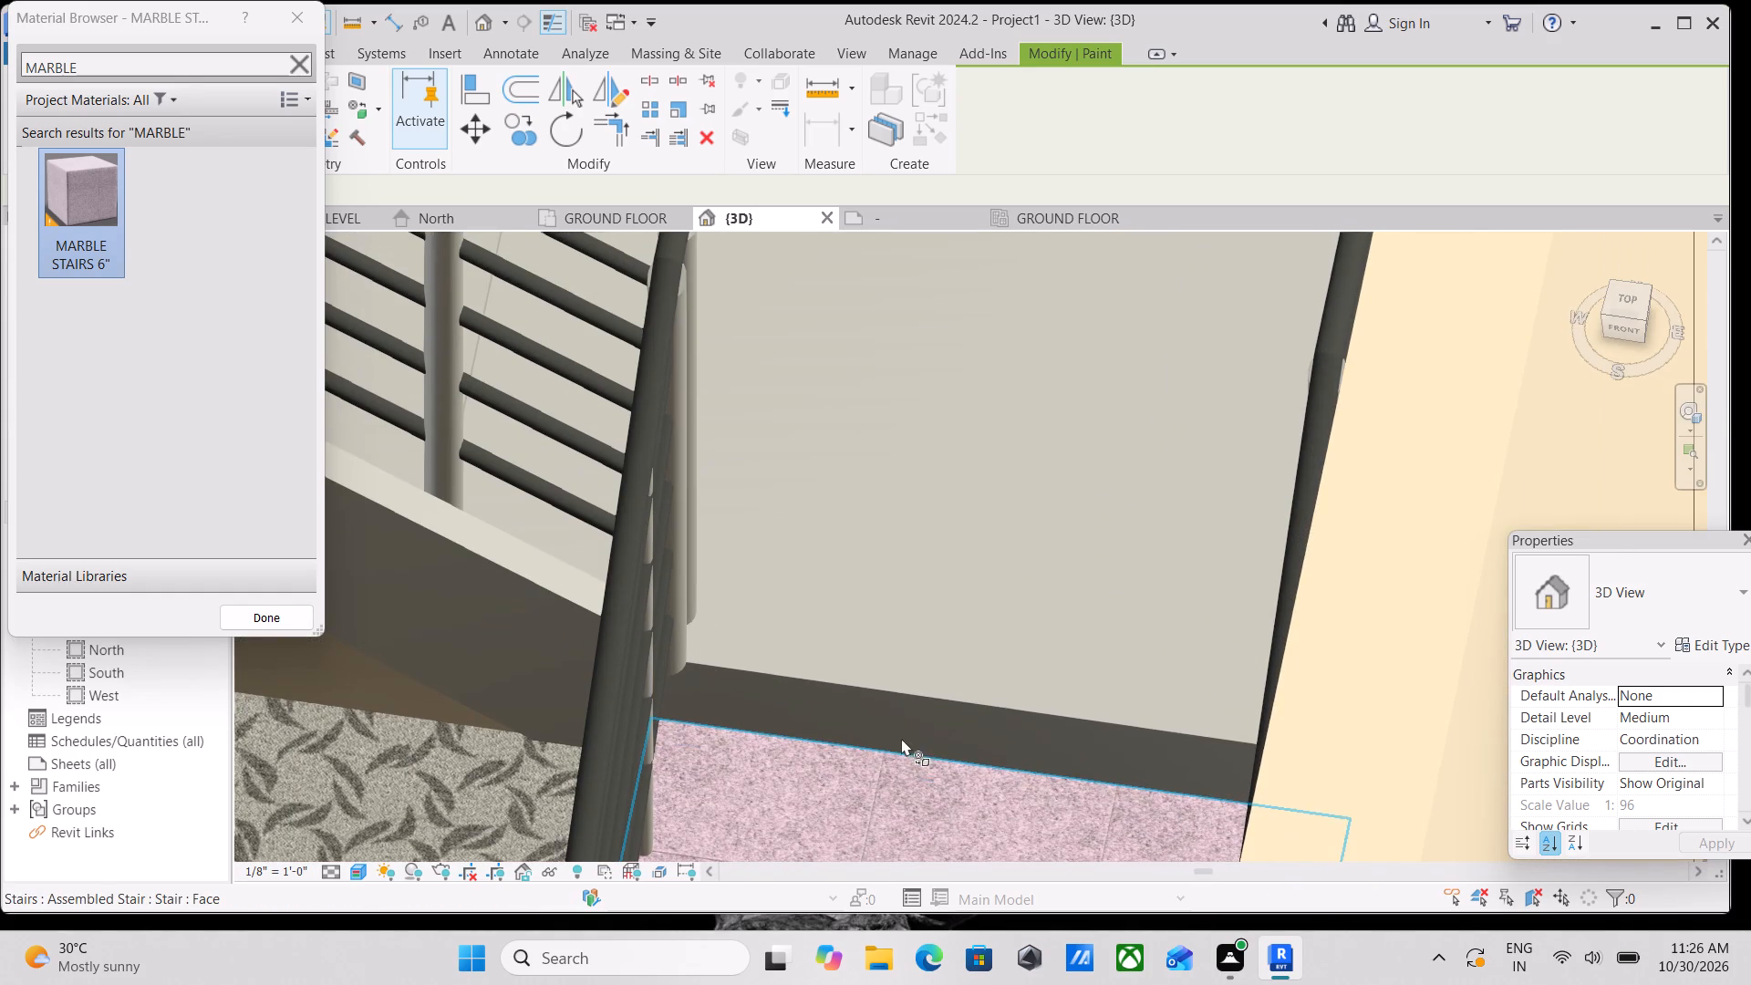
click(901, 718)
scroll(901, 718, up, 7)
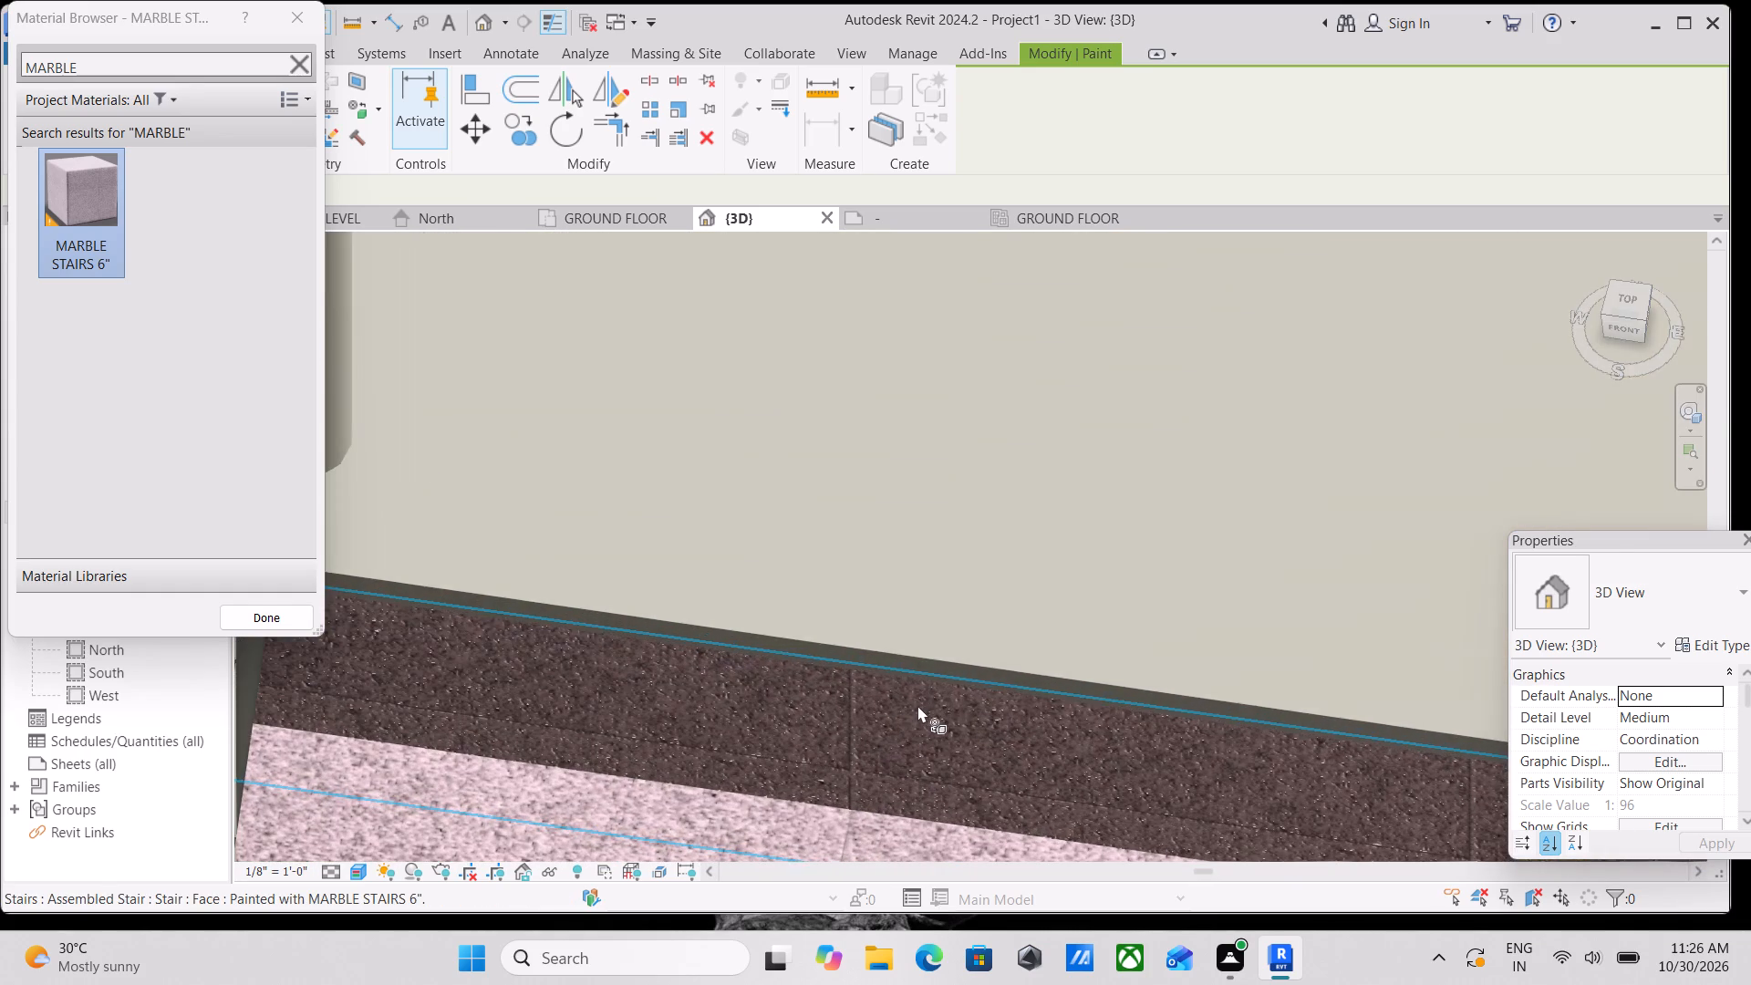
click(923, 662)
scroll(923, 662, down, 4)
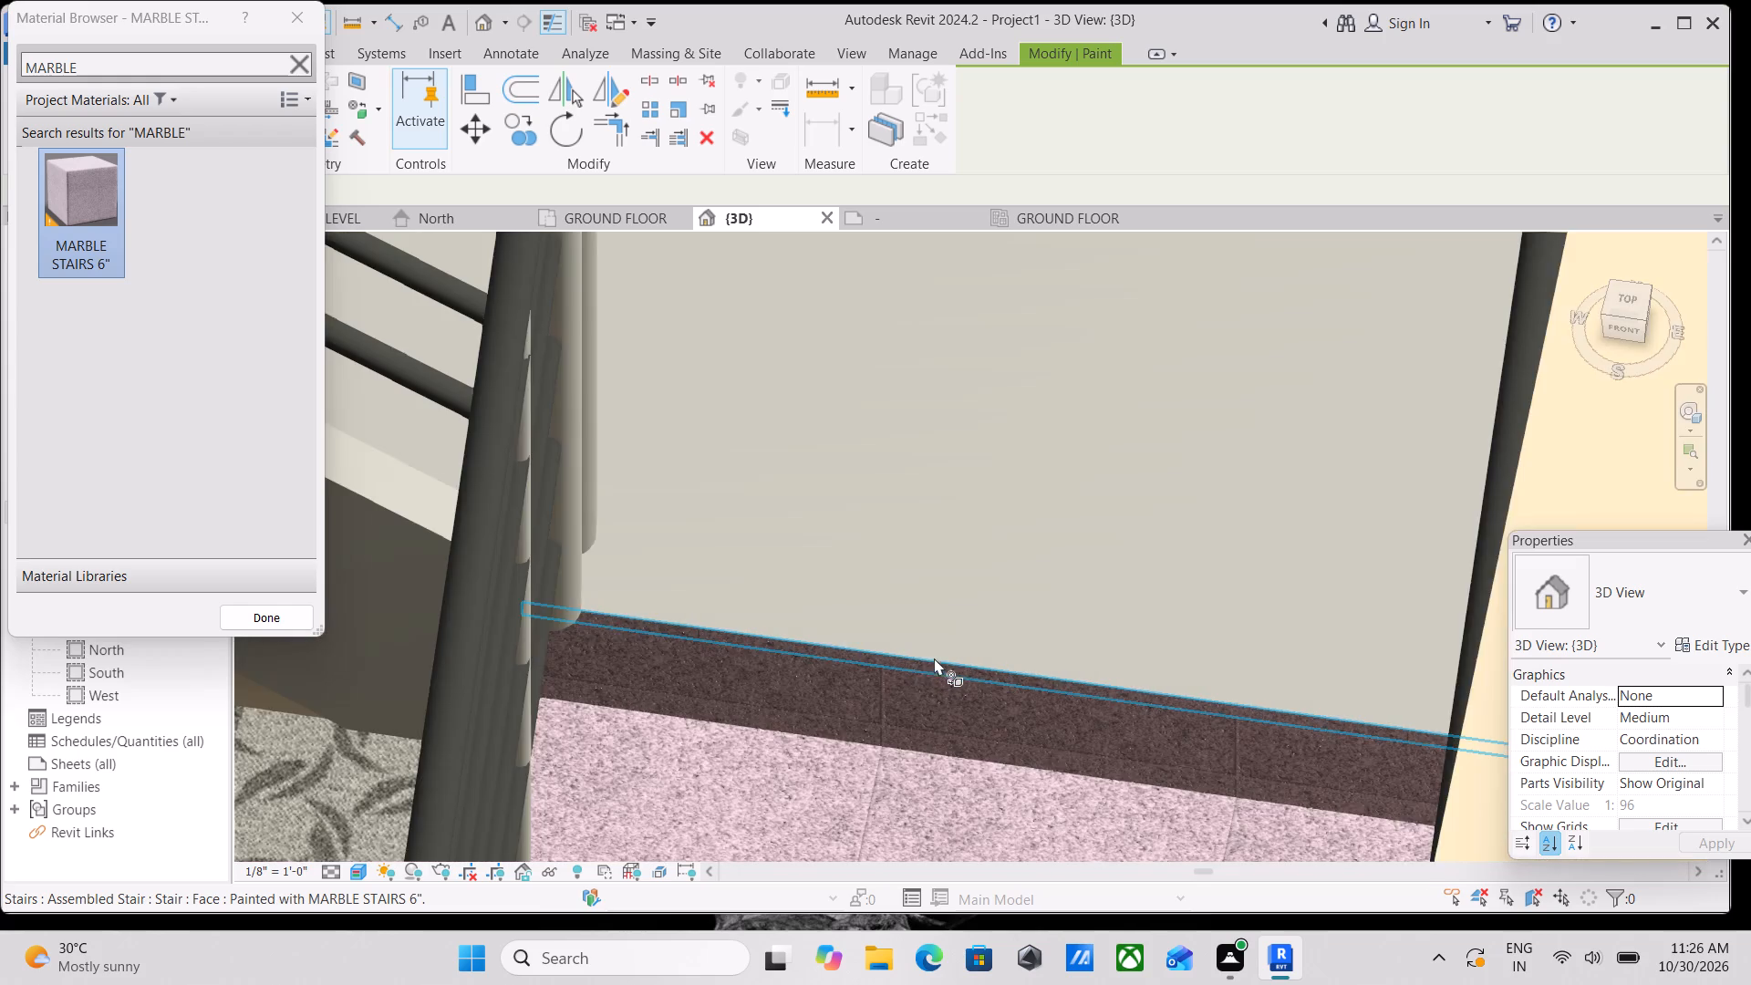
scroll(938, 656, down, 3)
shift+middle_drag(967, 607, 922, 664)
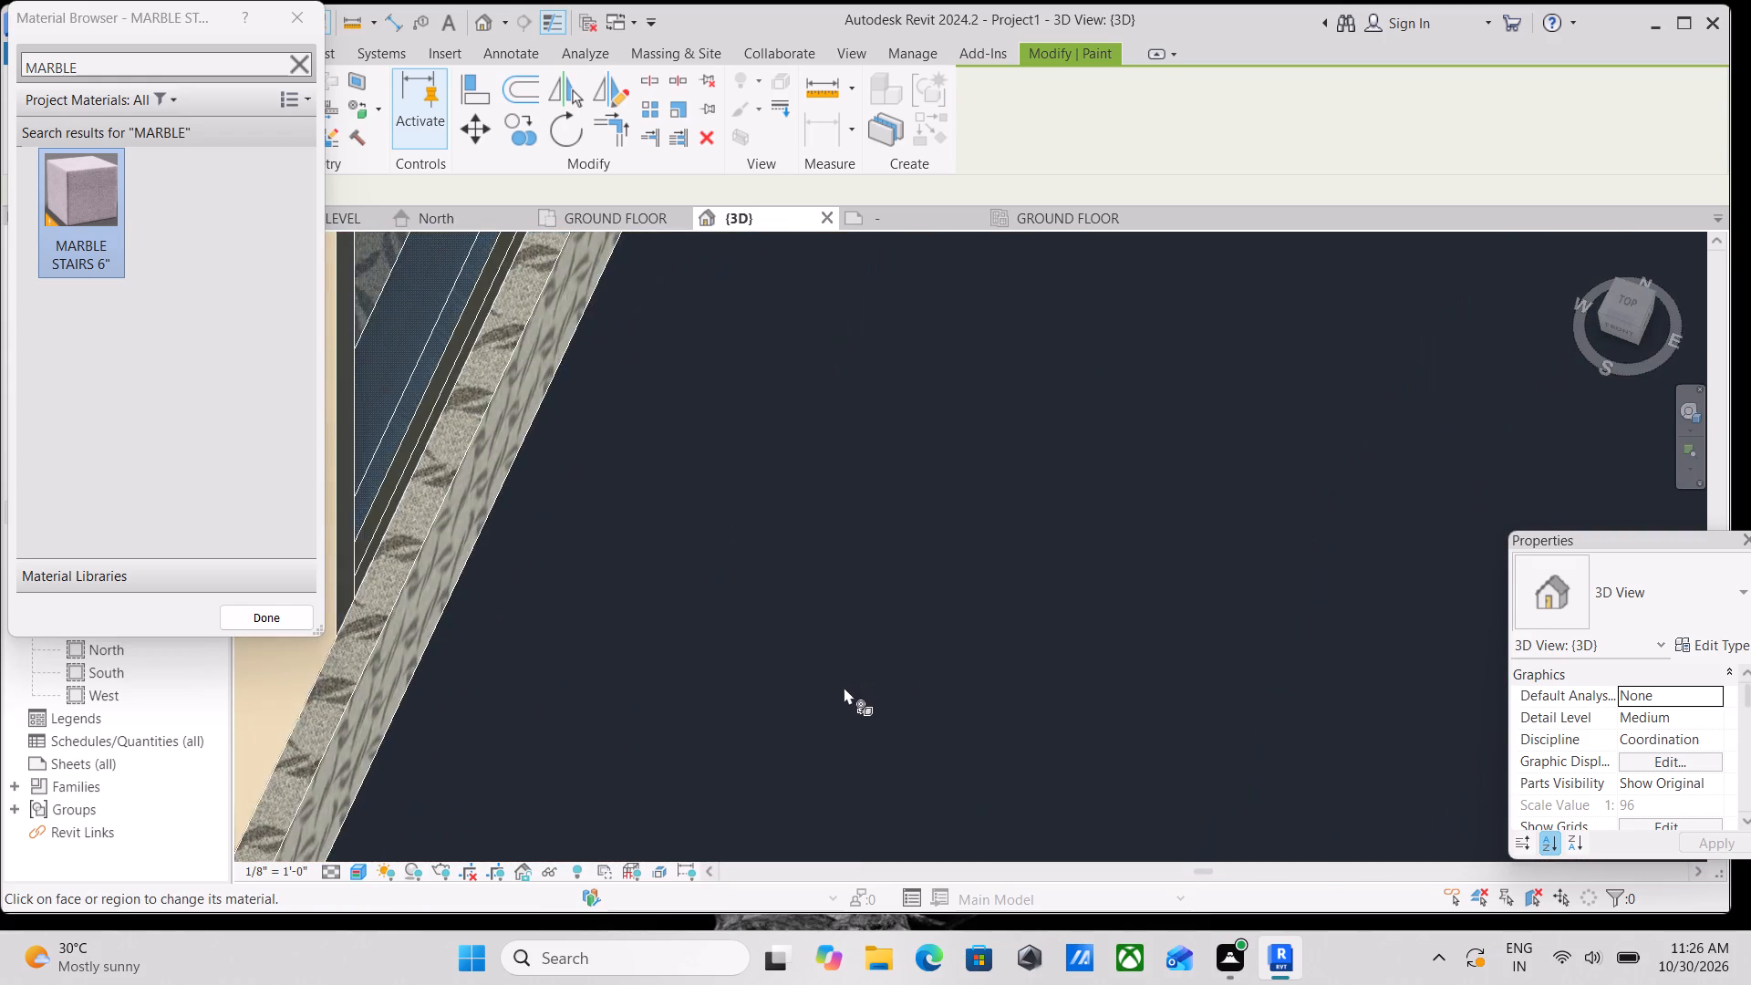
scroll(844, 687, down, 8)
middle_drag(860, 698, 1304, 865)
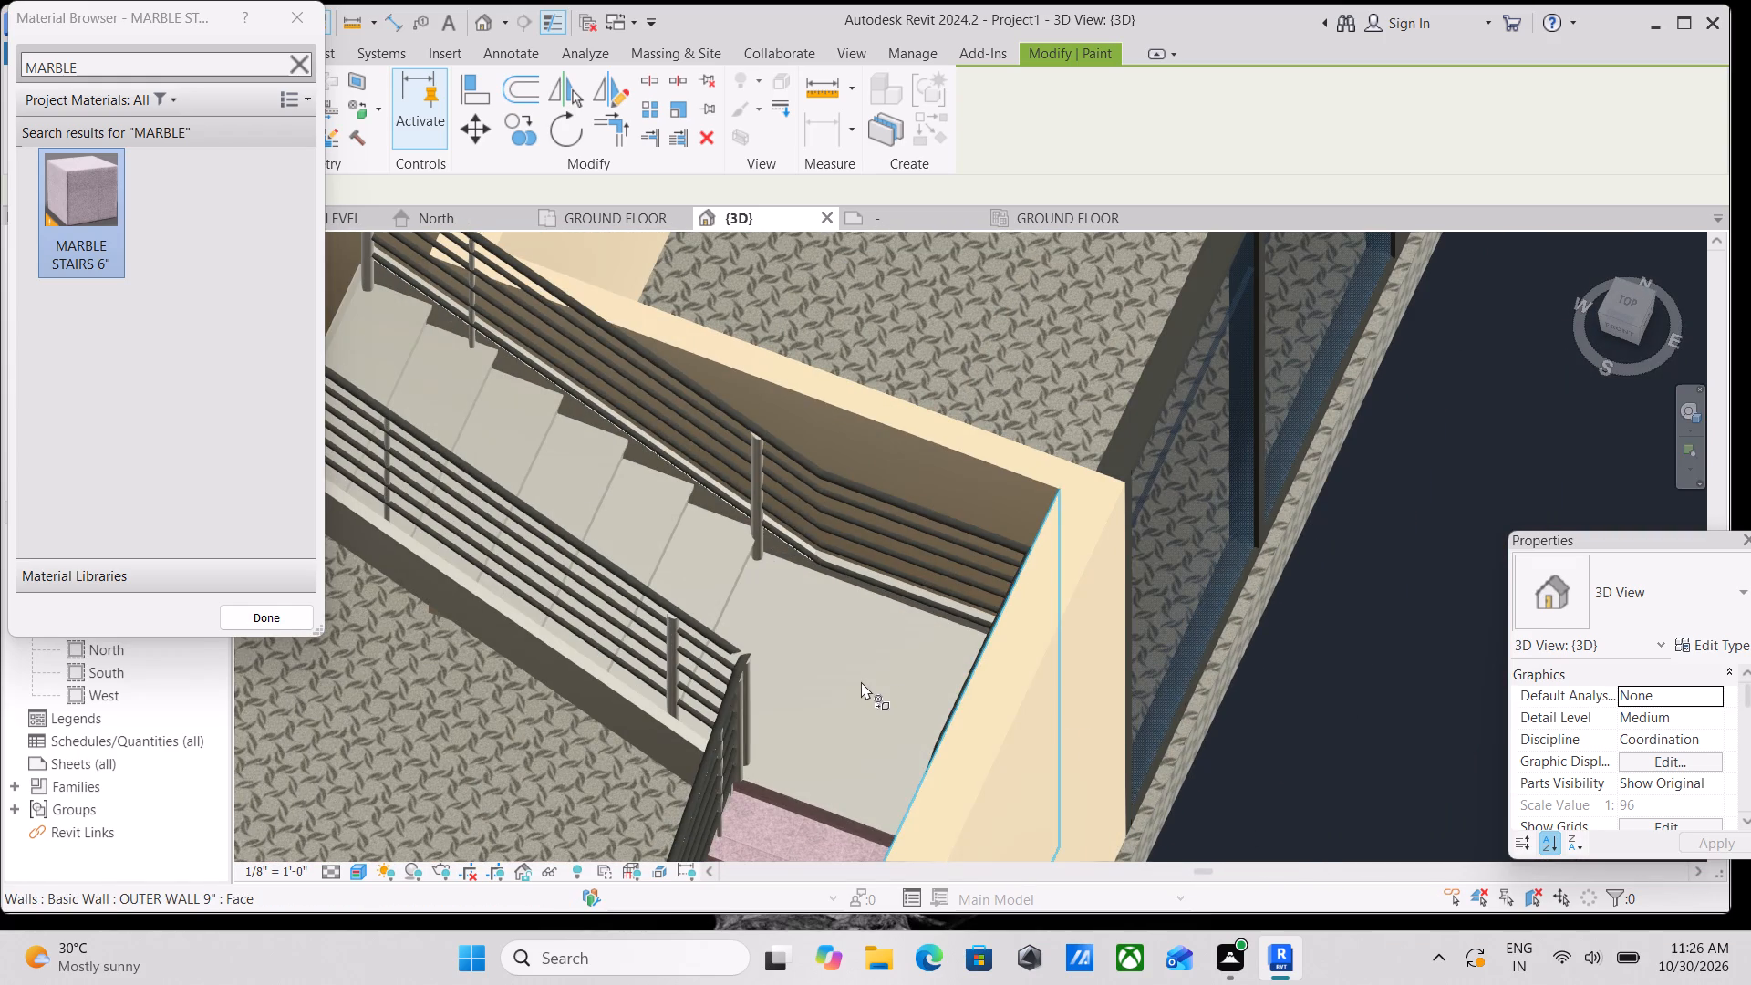
click(861, 681)
Paint the riser above the second landing, plus the upper flight's first tread's front edge and top, with MARBLE STAIRS 6".
scroll(841, 679, up, 2)
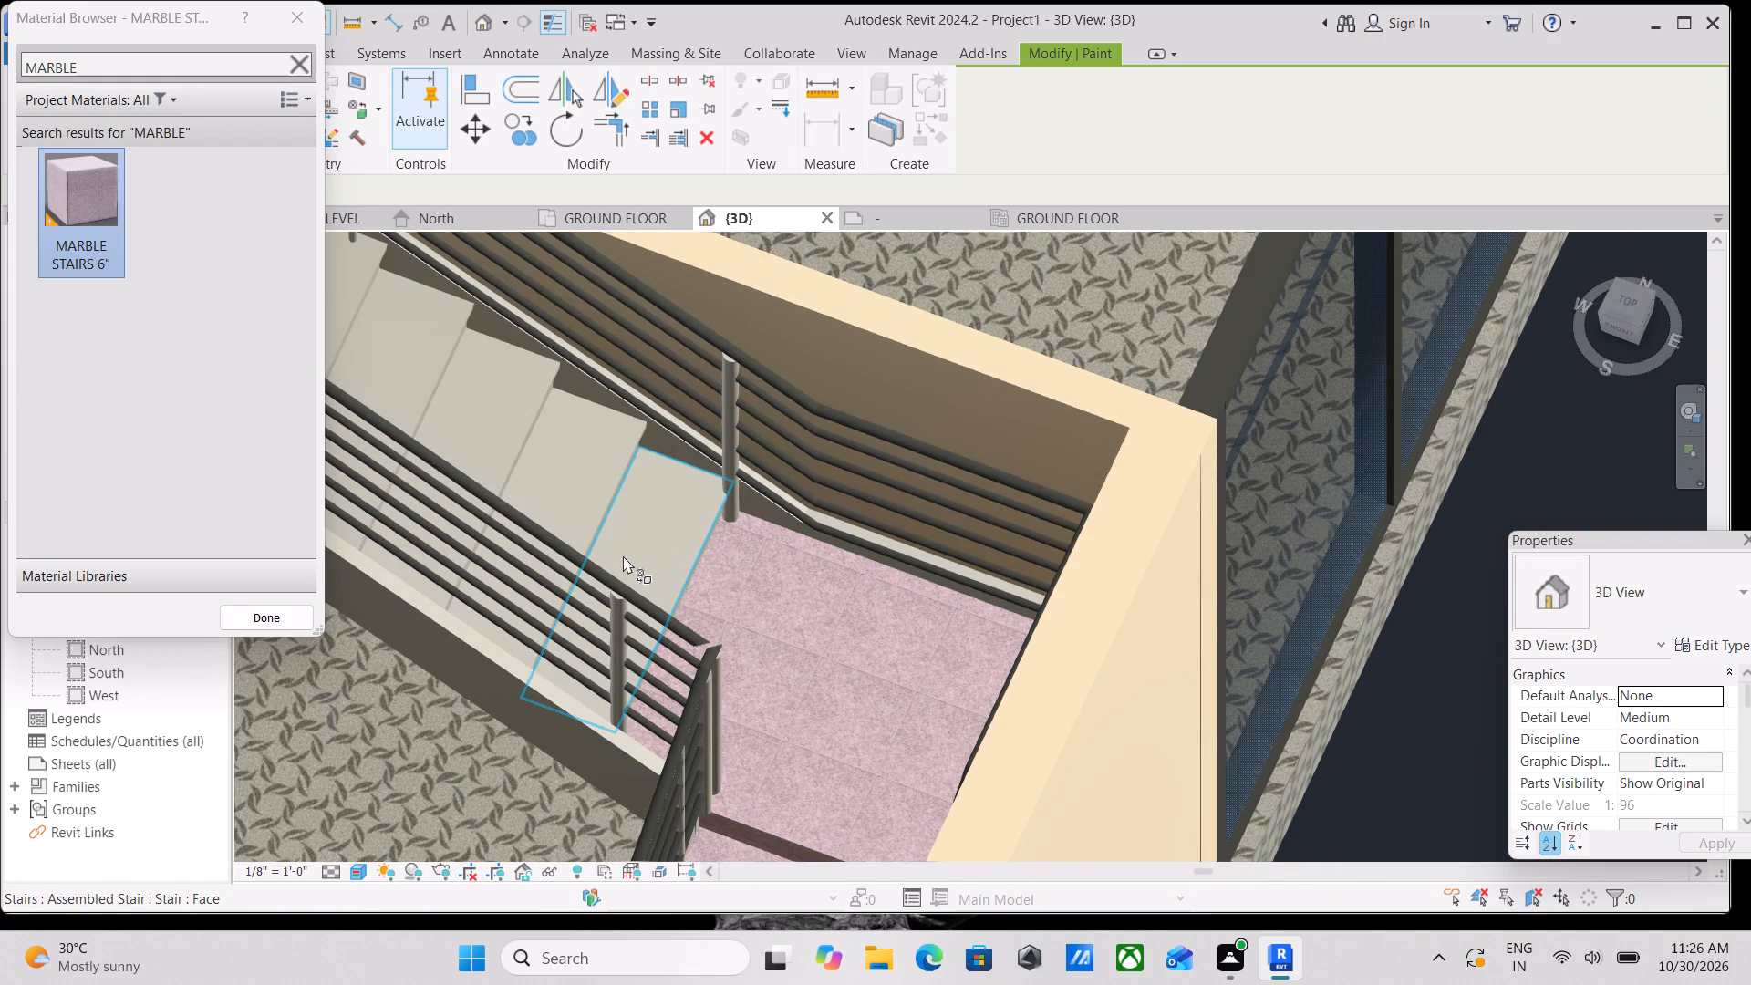
click(623, 555)
middle_drag(751, 568, 789, 591)
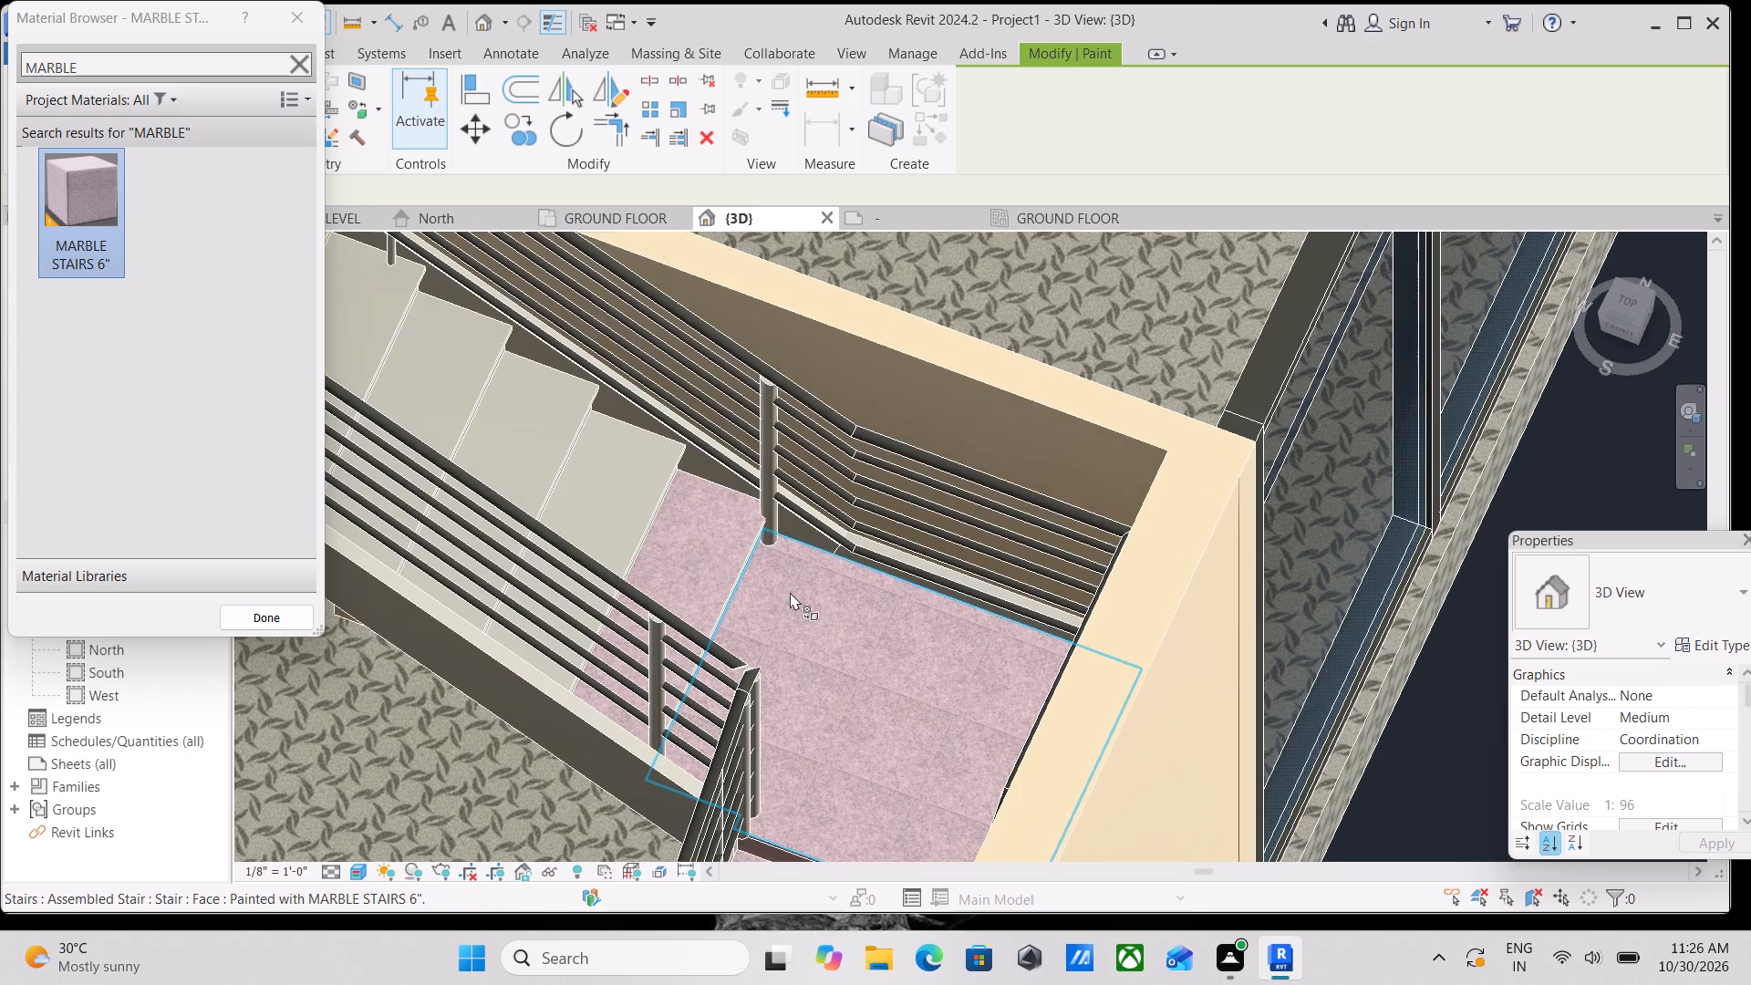
shift+middle_drag(757, 617, 673, 609)
scroll(673, 609, down, 2)
middle_drag(673, 609, 873, 895)
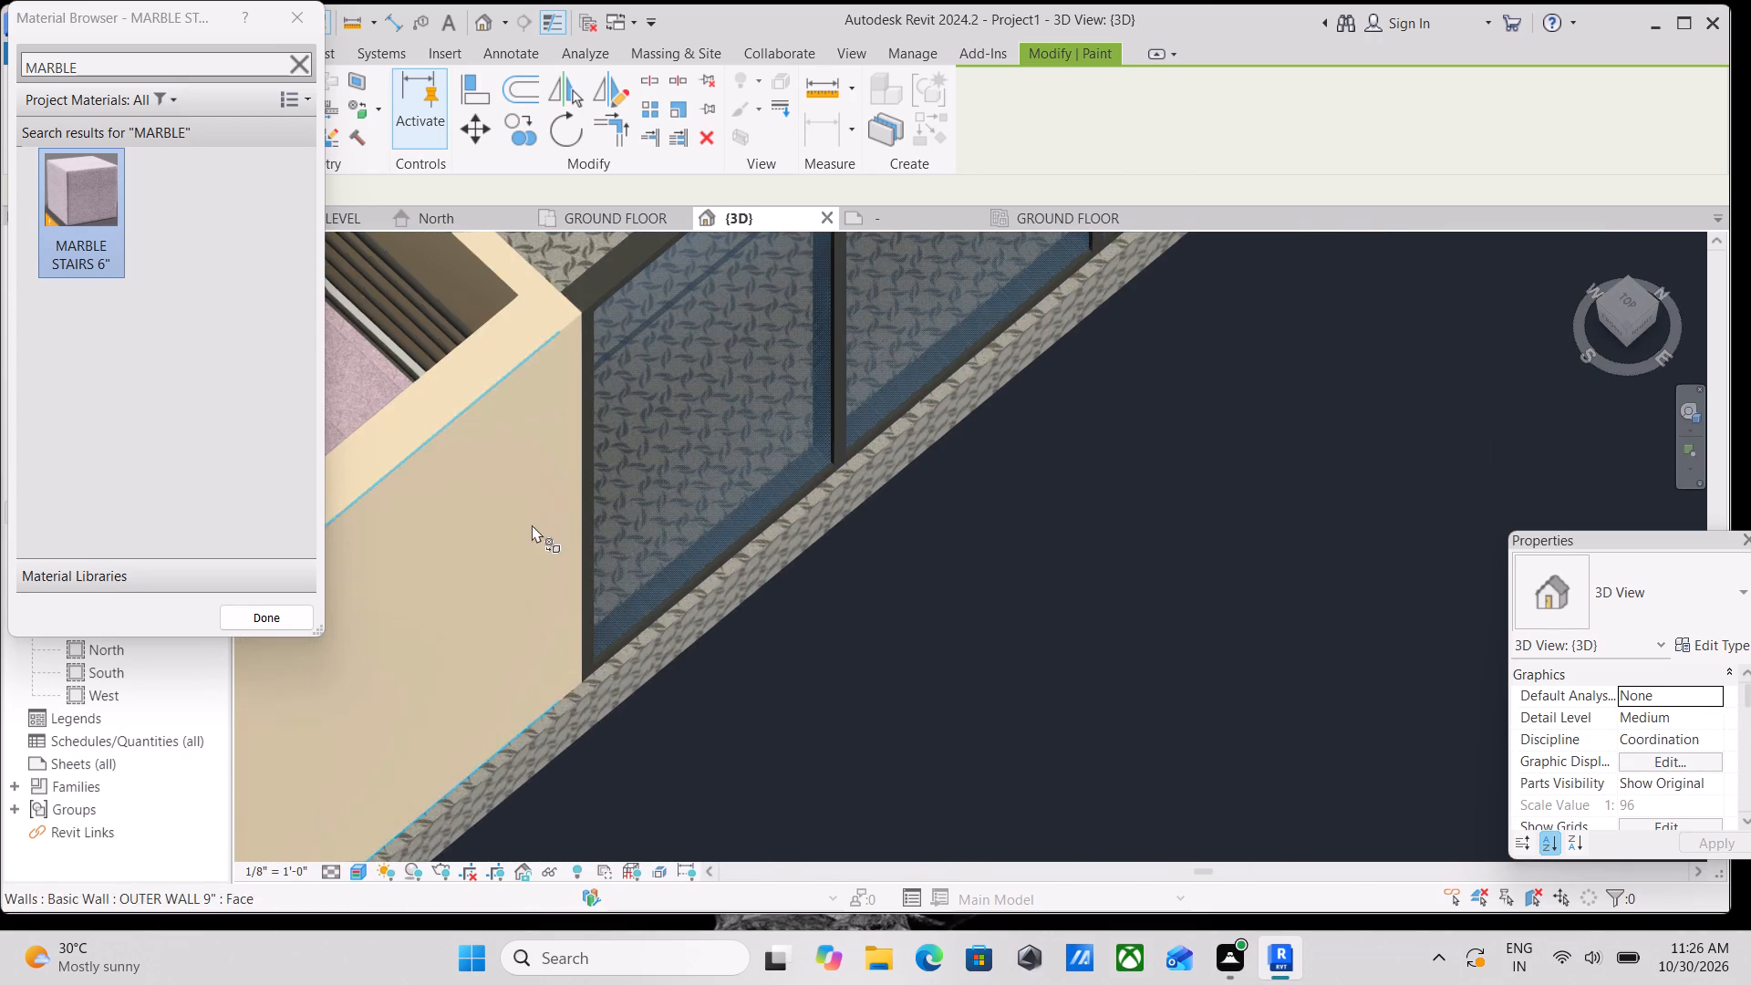
middle_drag(532, 524, 776, 800)
scroll(532, 524, down, 1)
middle_drag(582, 520, 654, 560)
scroll(536, 617, up, 8)
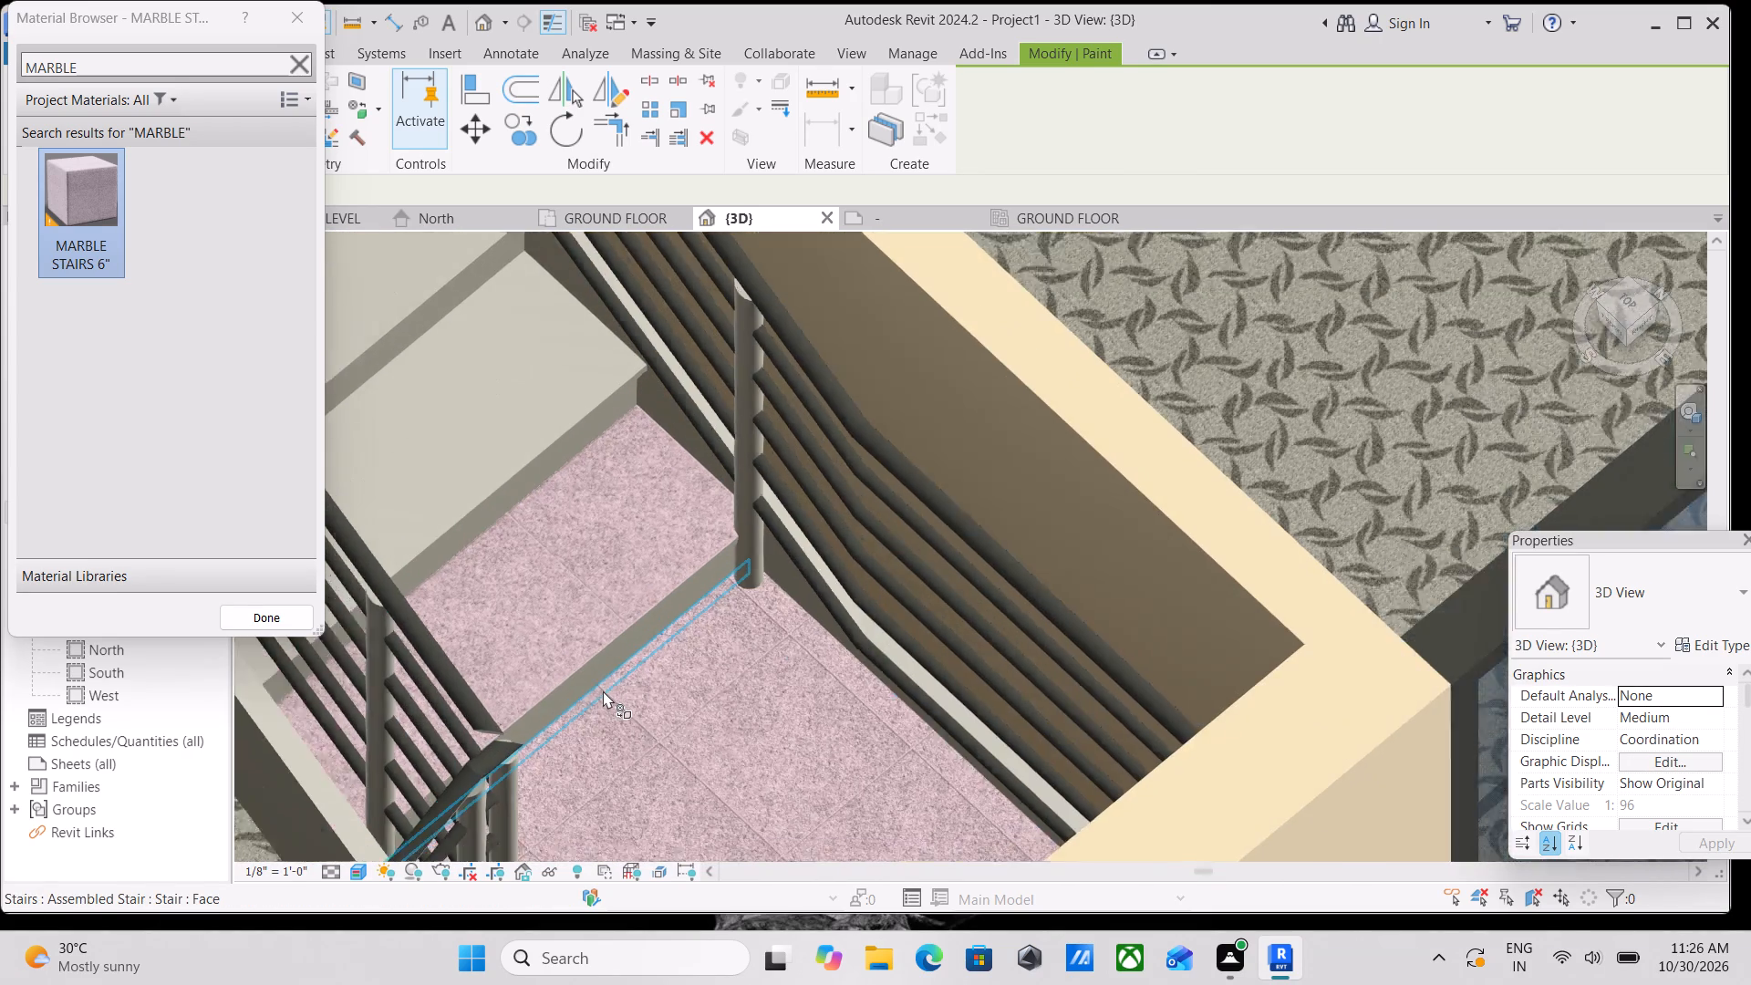
click(597, 685)
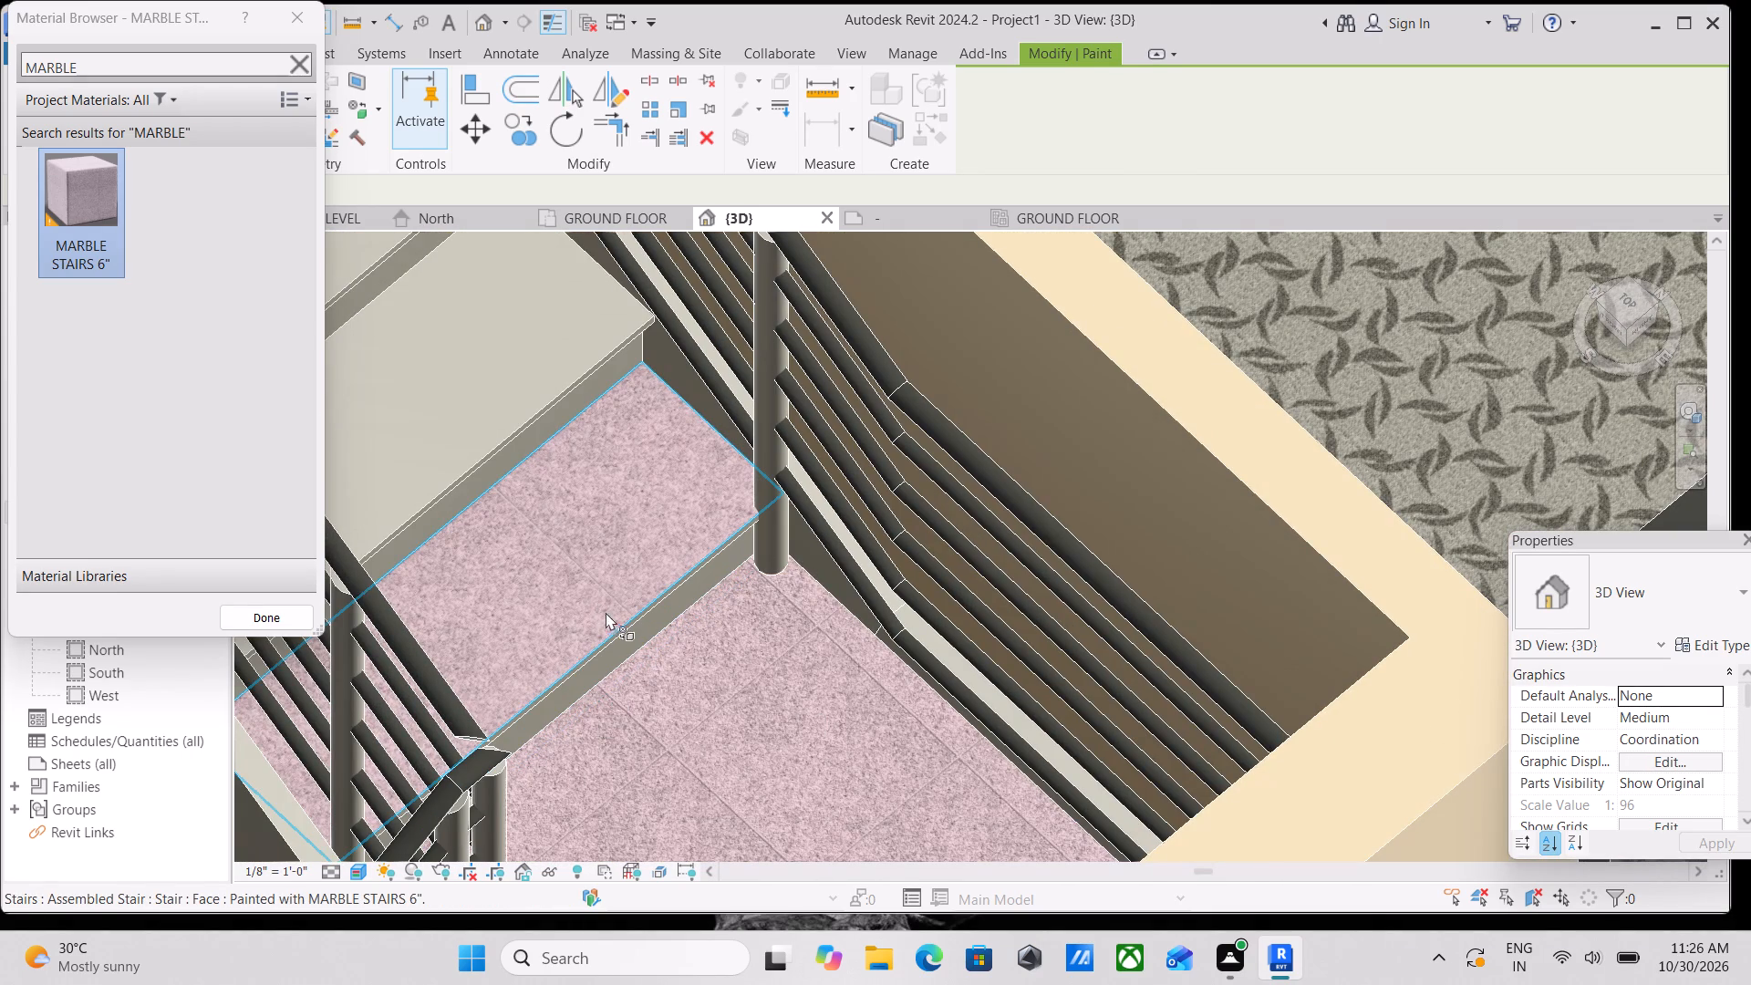
click(613, 643)
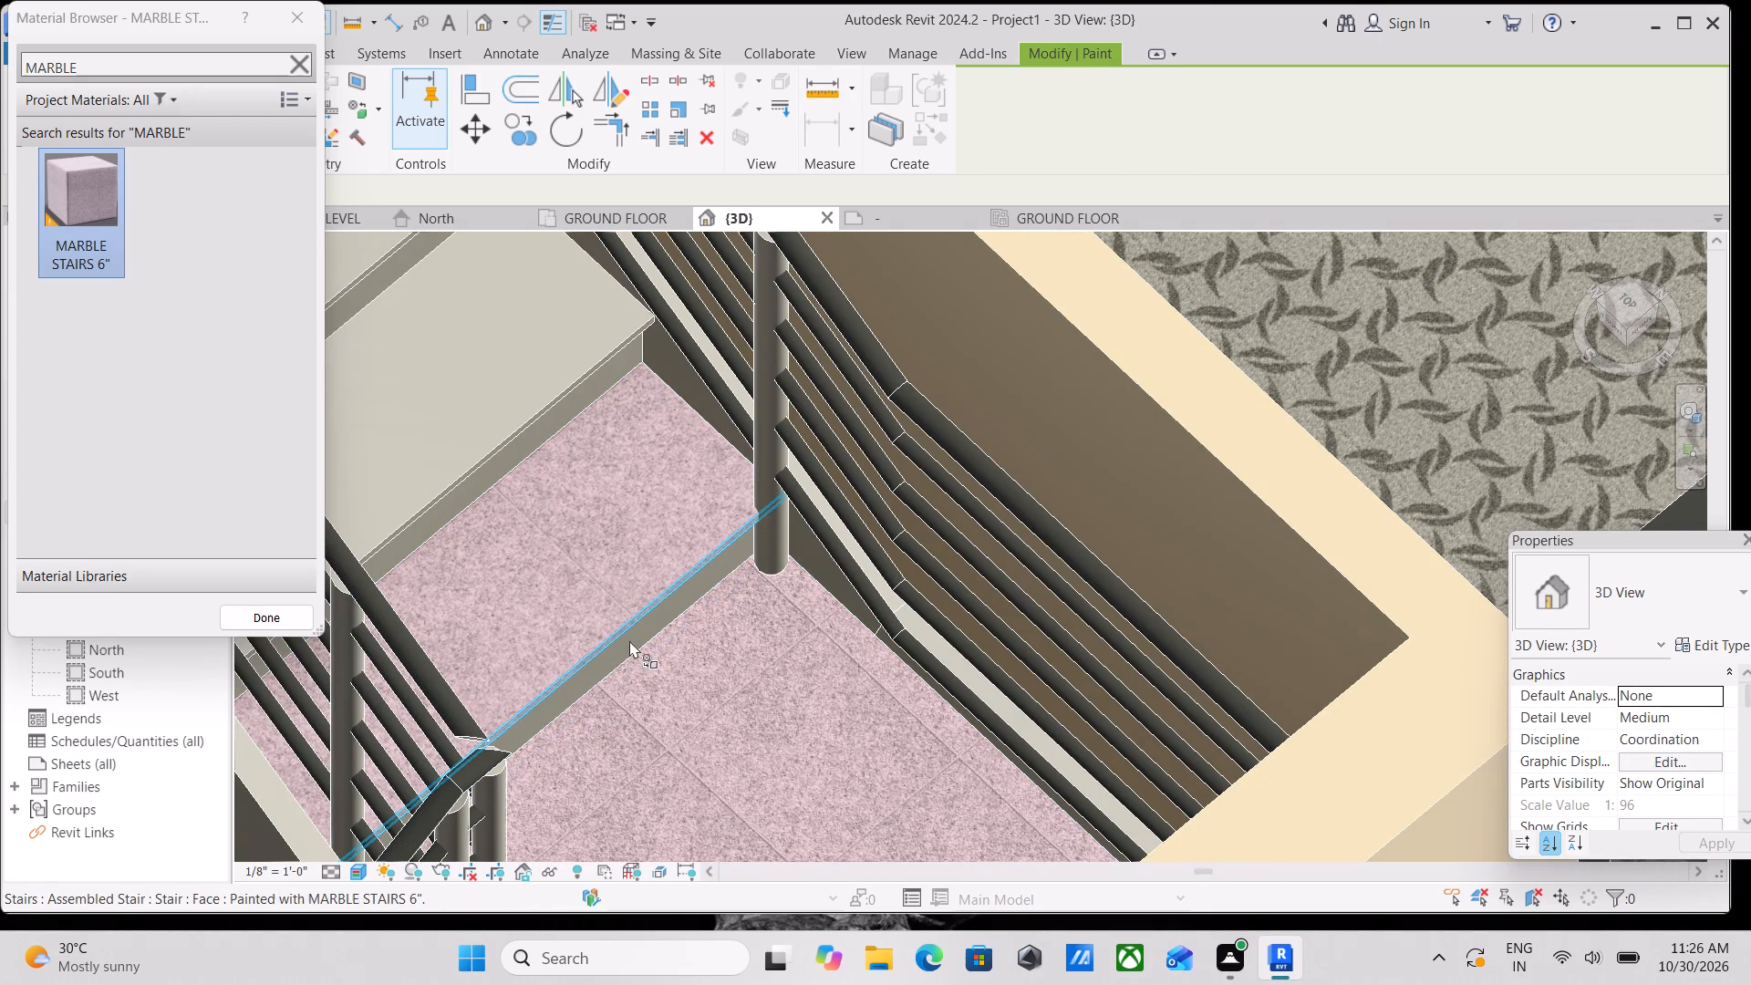
scroll(702, 574, up, 7)
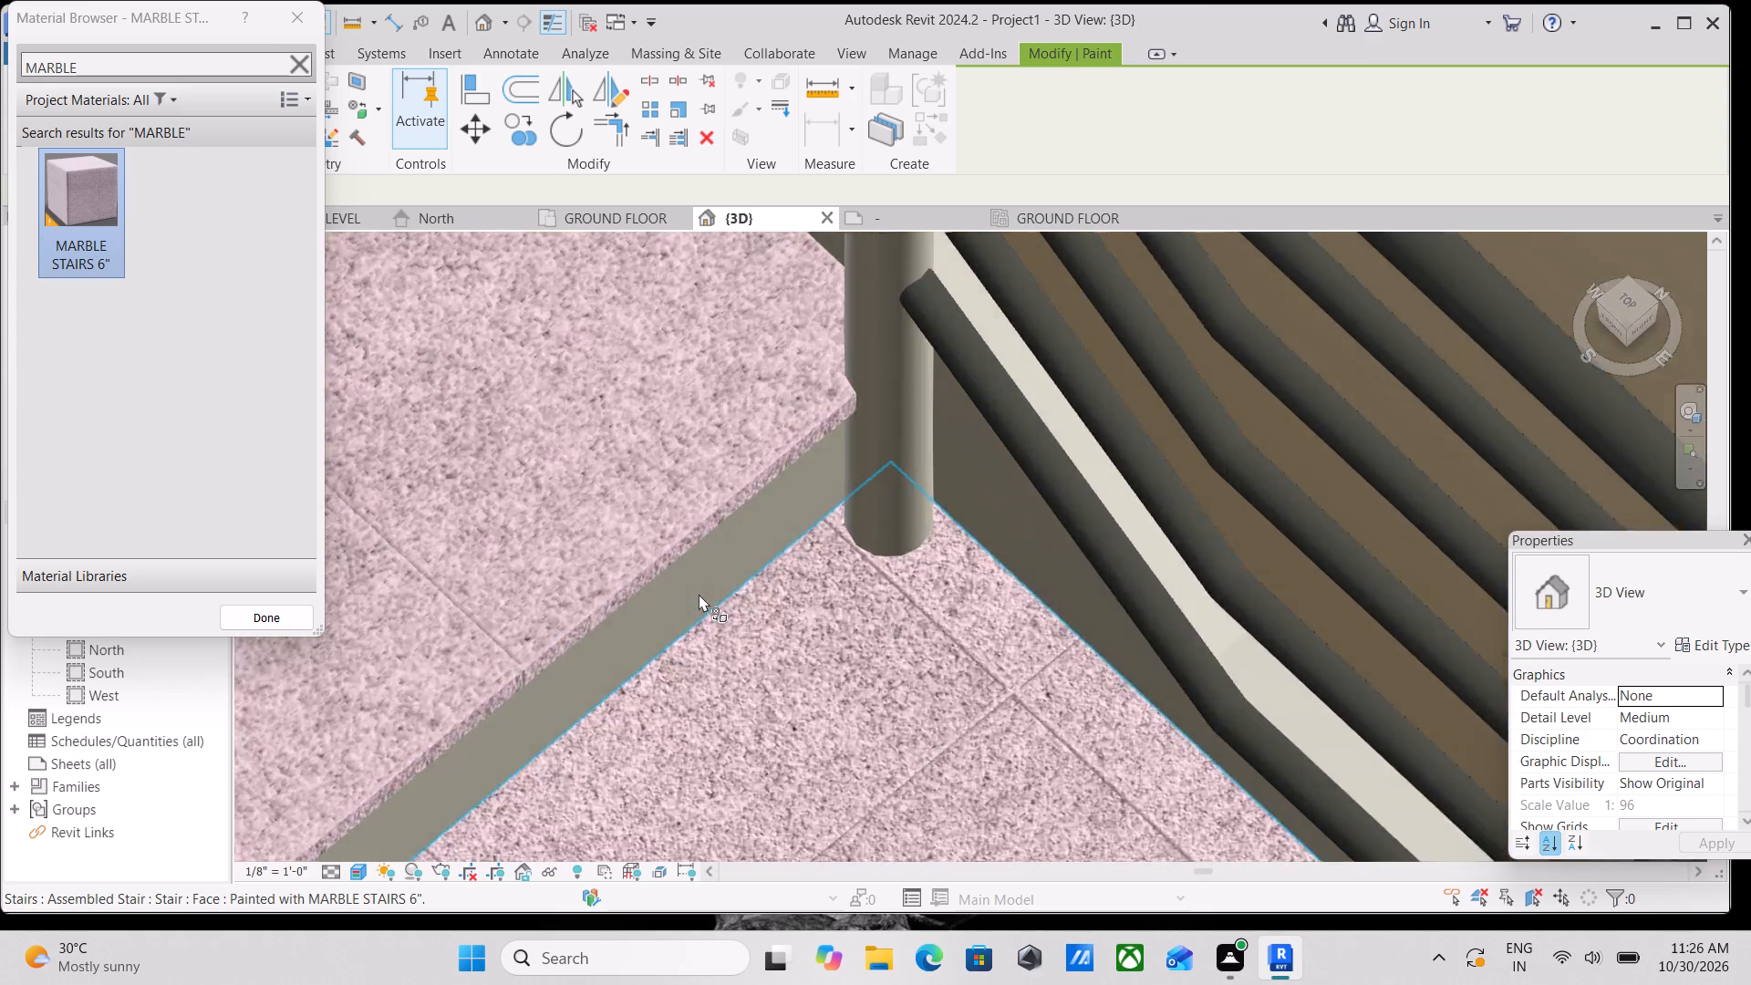
scroll(699, 594, up, 6)
click(668, 570)
Paint the riser above the upper flight's first tread, plus the second tread's top and front edge, with MARBLE STAIRS 6".
scroll(668, 570, down, 1)
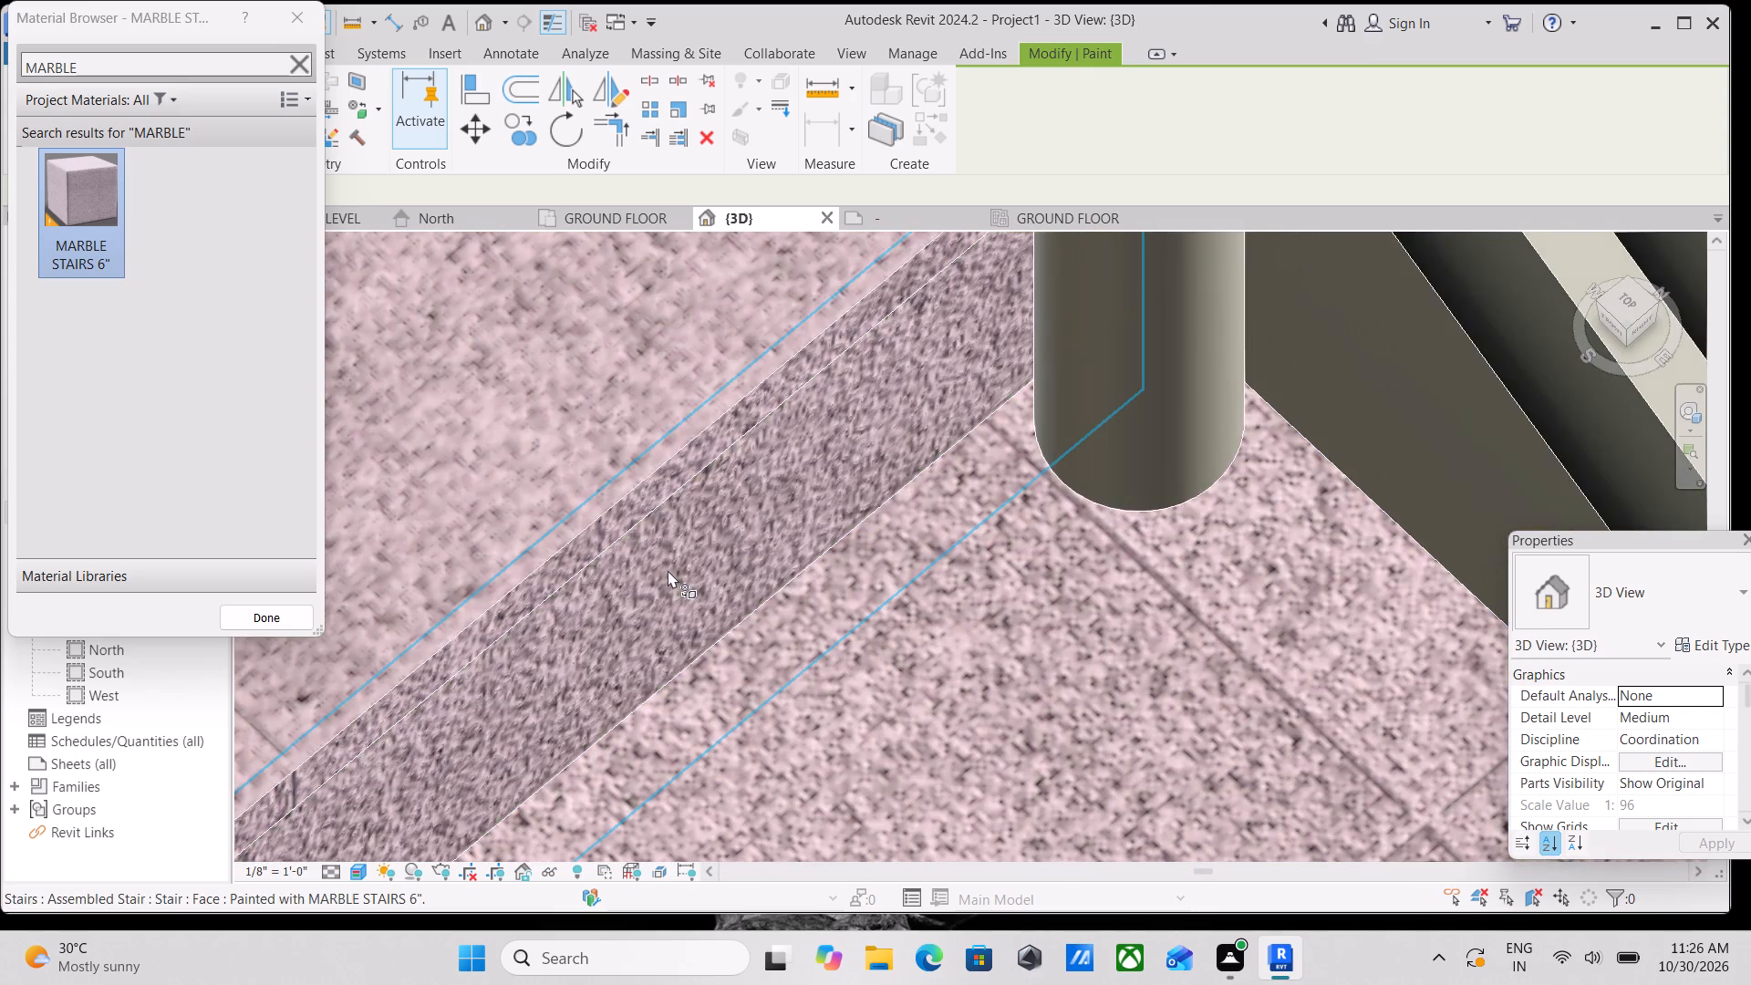
scroll(668, 570, down, 4)
middle_drag(668, 570, 1080, 712)
scroll(838, 681, down, 5)
middle_drag(838, 681, 1102, 761)
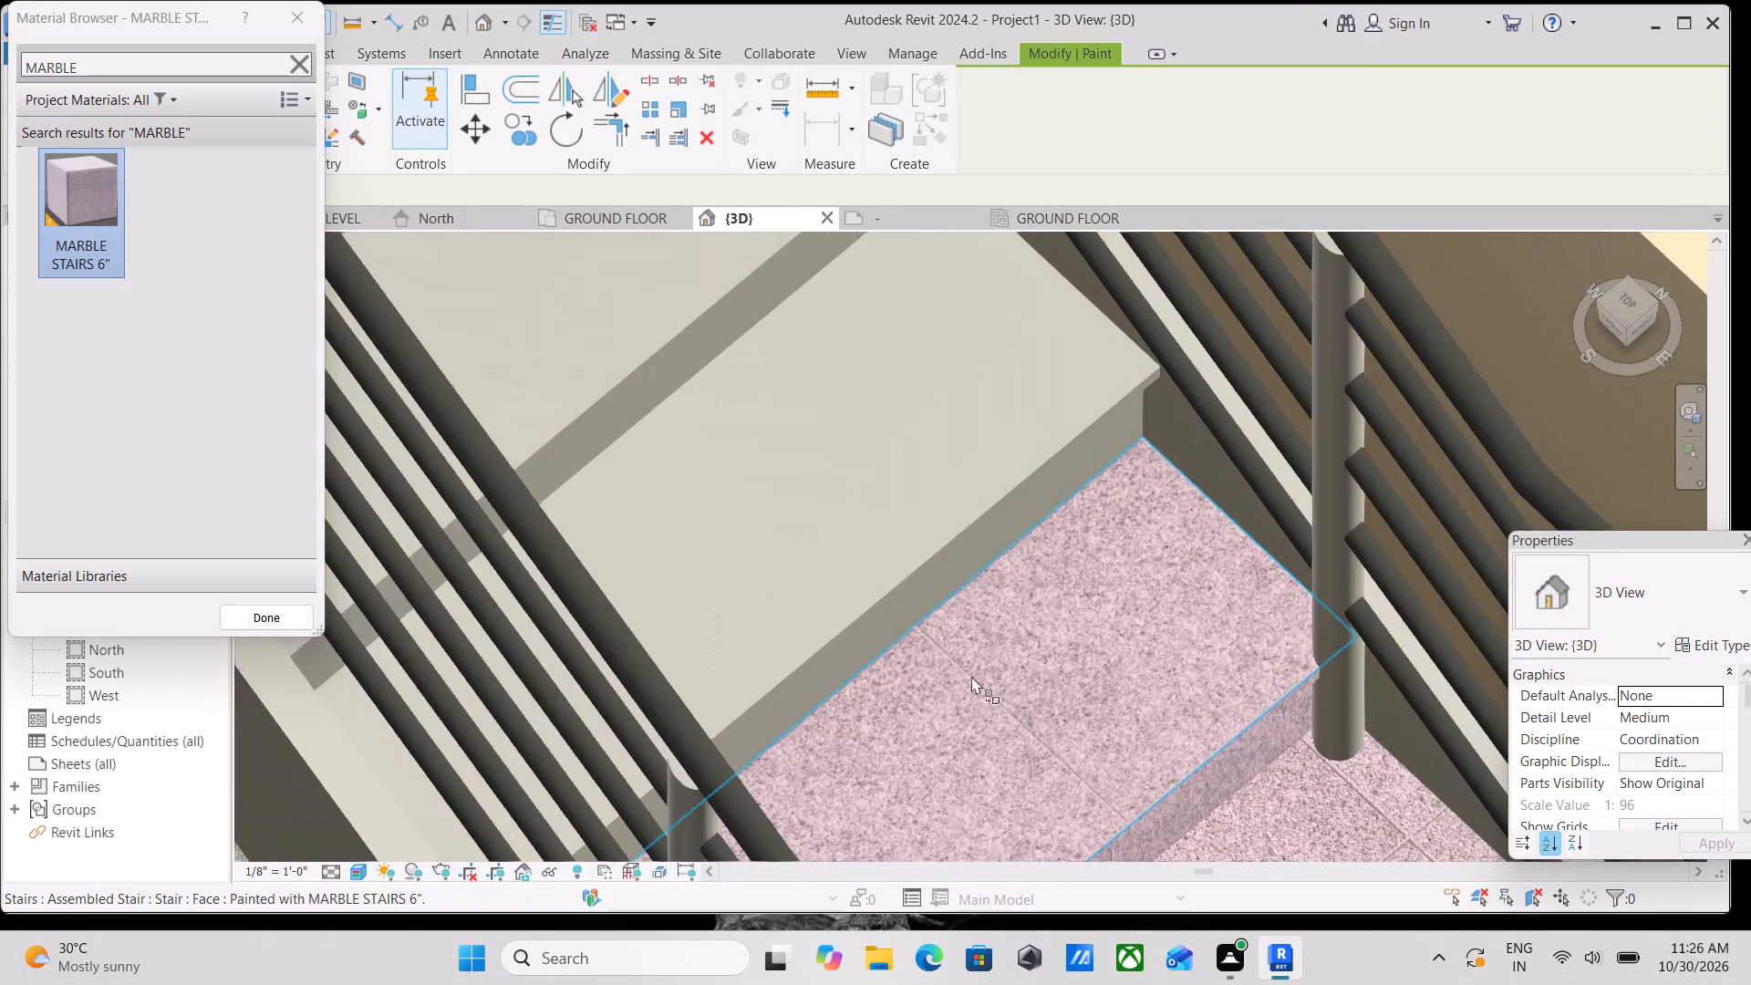
click(883, 630)
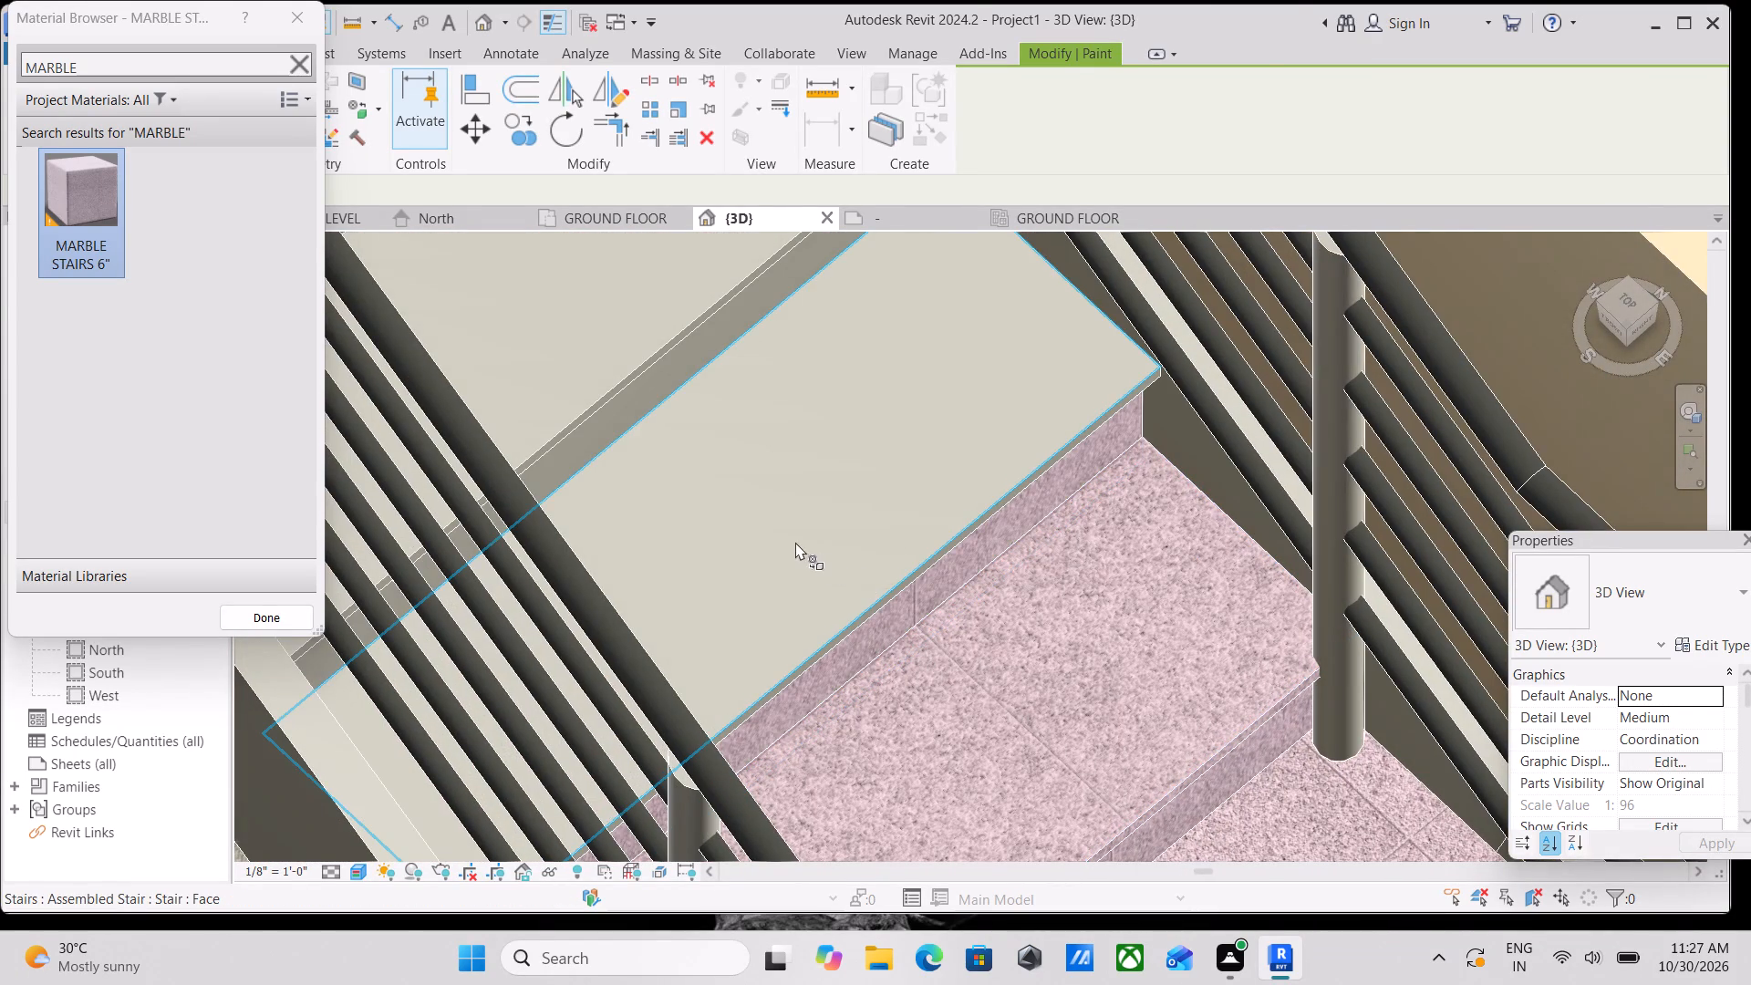
click(795, 542)
scroll(840, 581, up, 8)
scroll(885, 679, up, 4)
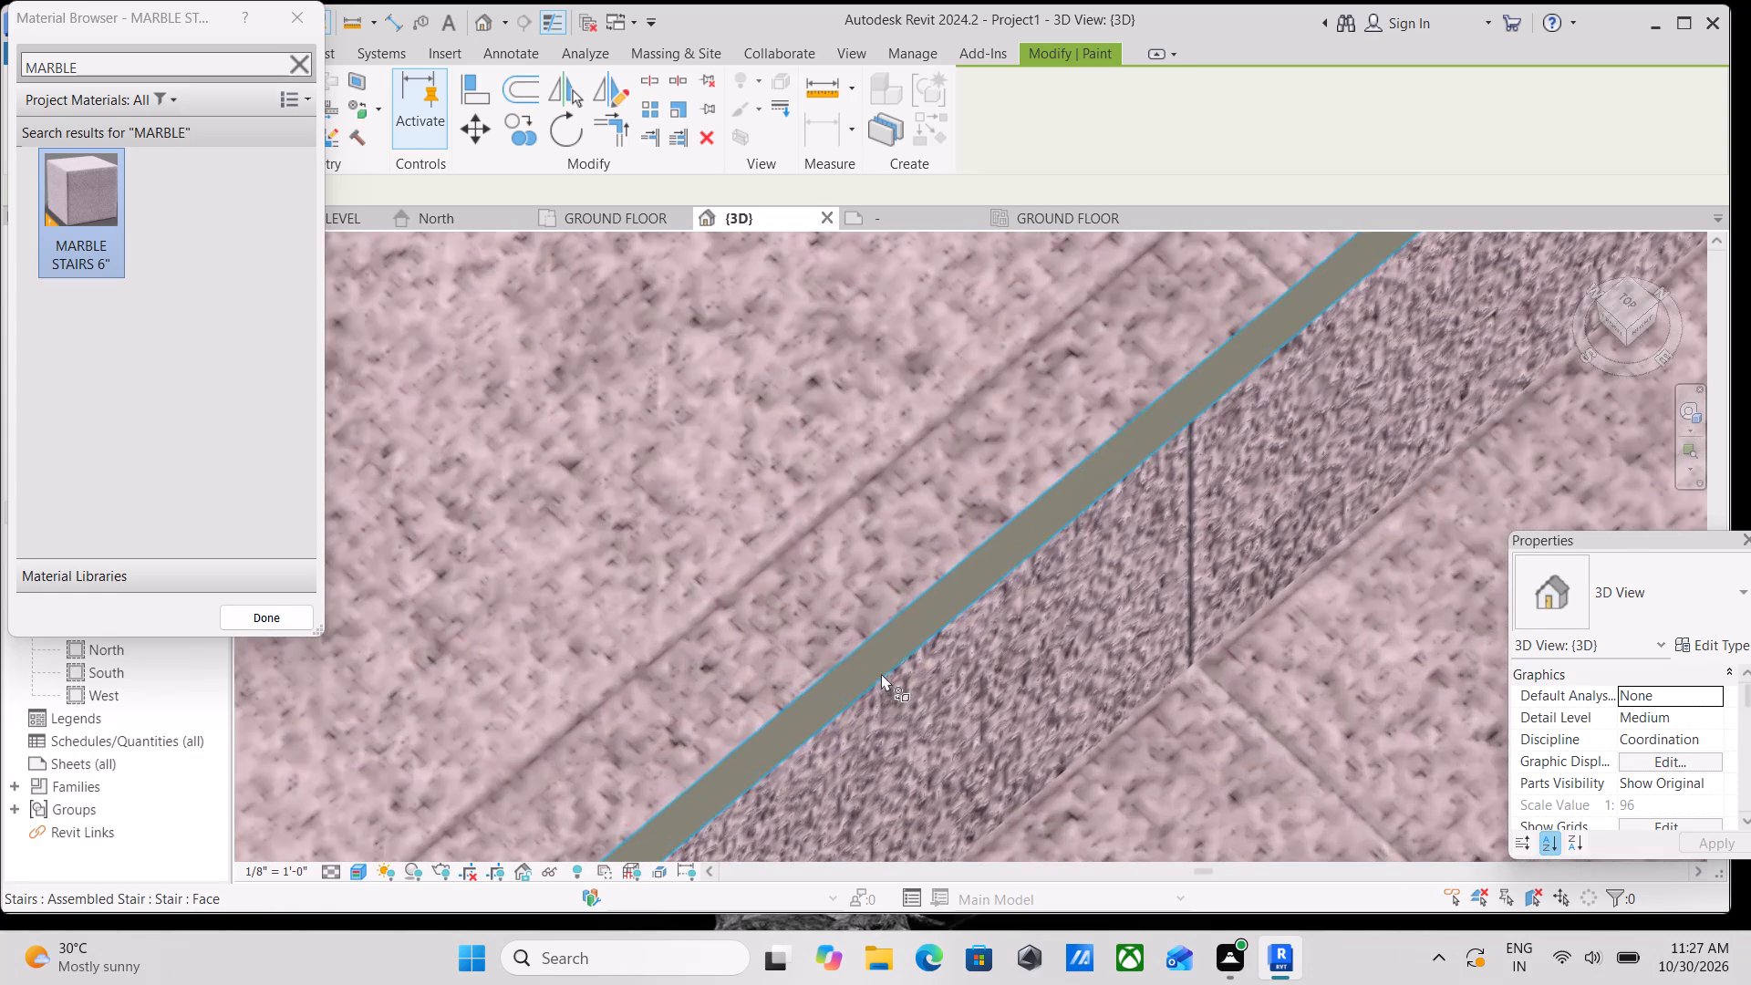
click(877, 662)
Paint the riser above the upper flight's second tread, plus the third tread's top and front edge, with MARBLE STAIRS 6".
scroll(877, 662, down, 12)
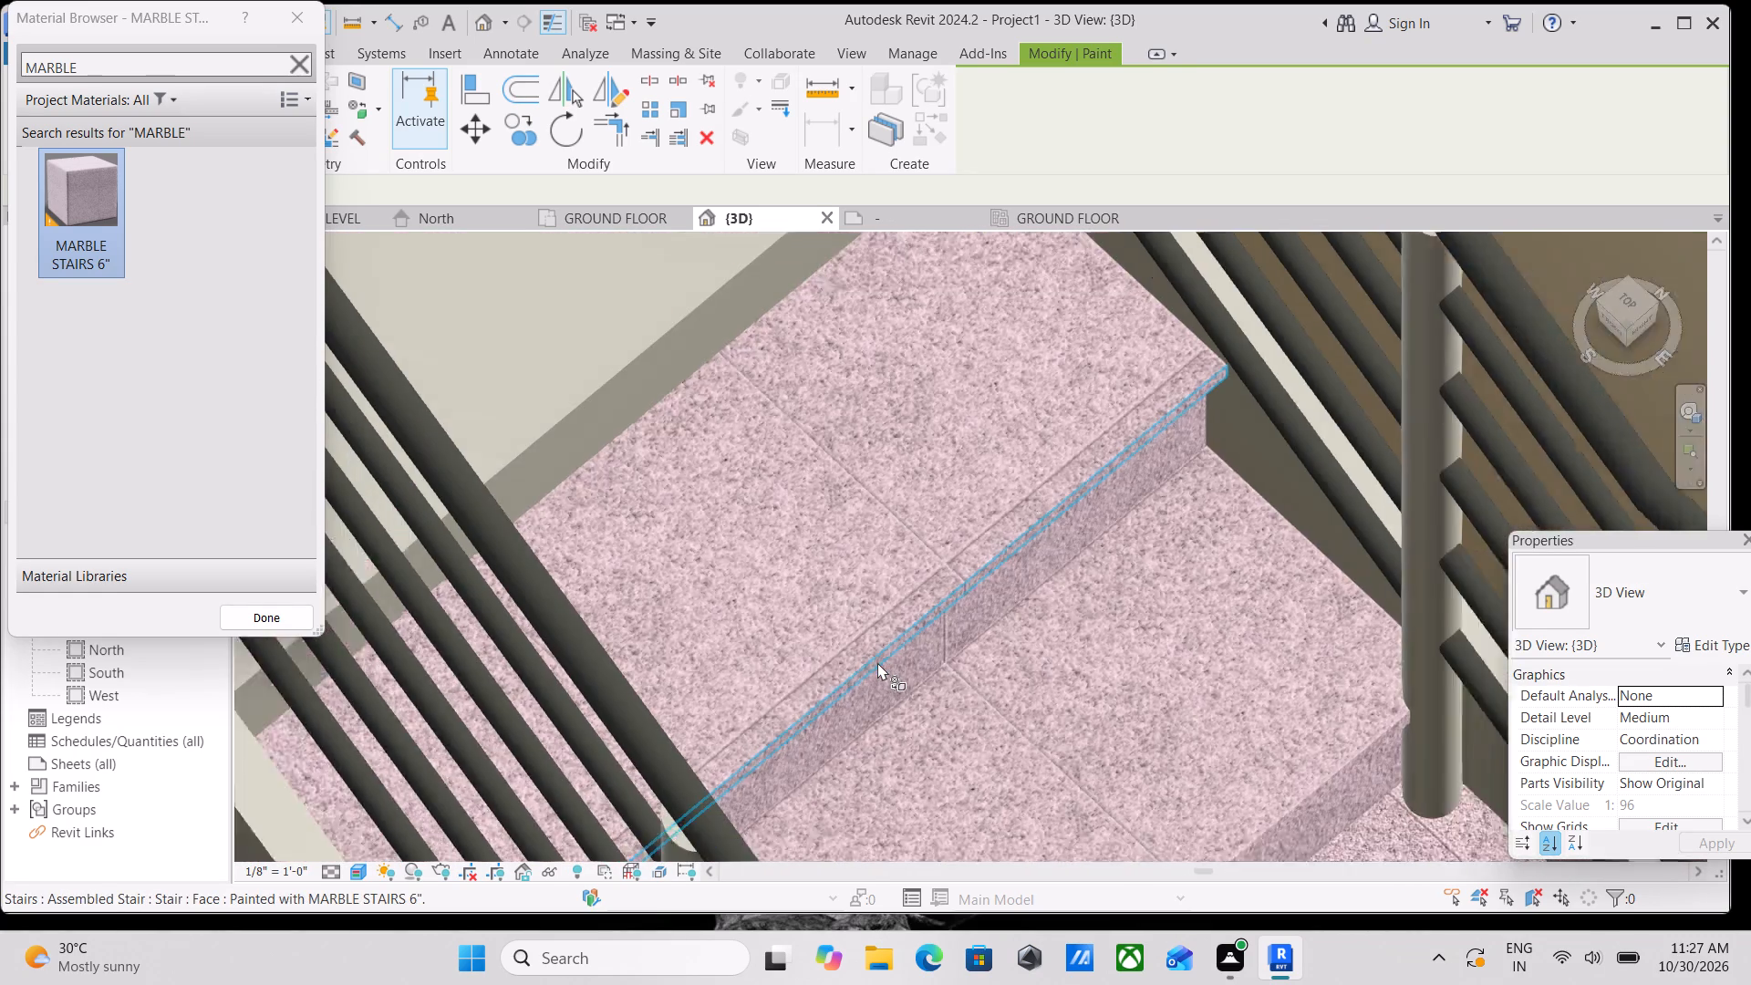
scroll(877, 662, down, 4)
middle_drag(877, 662, 982, 831)
click(847, 591)
scroll(883, 675, up, 11)
click(900, 689)
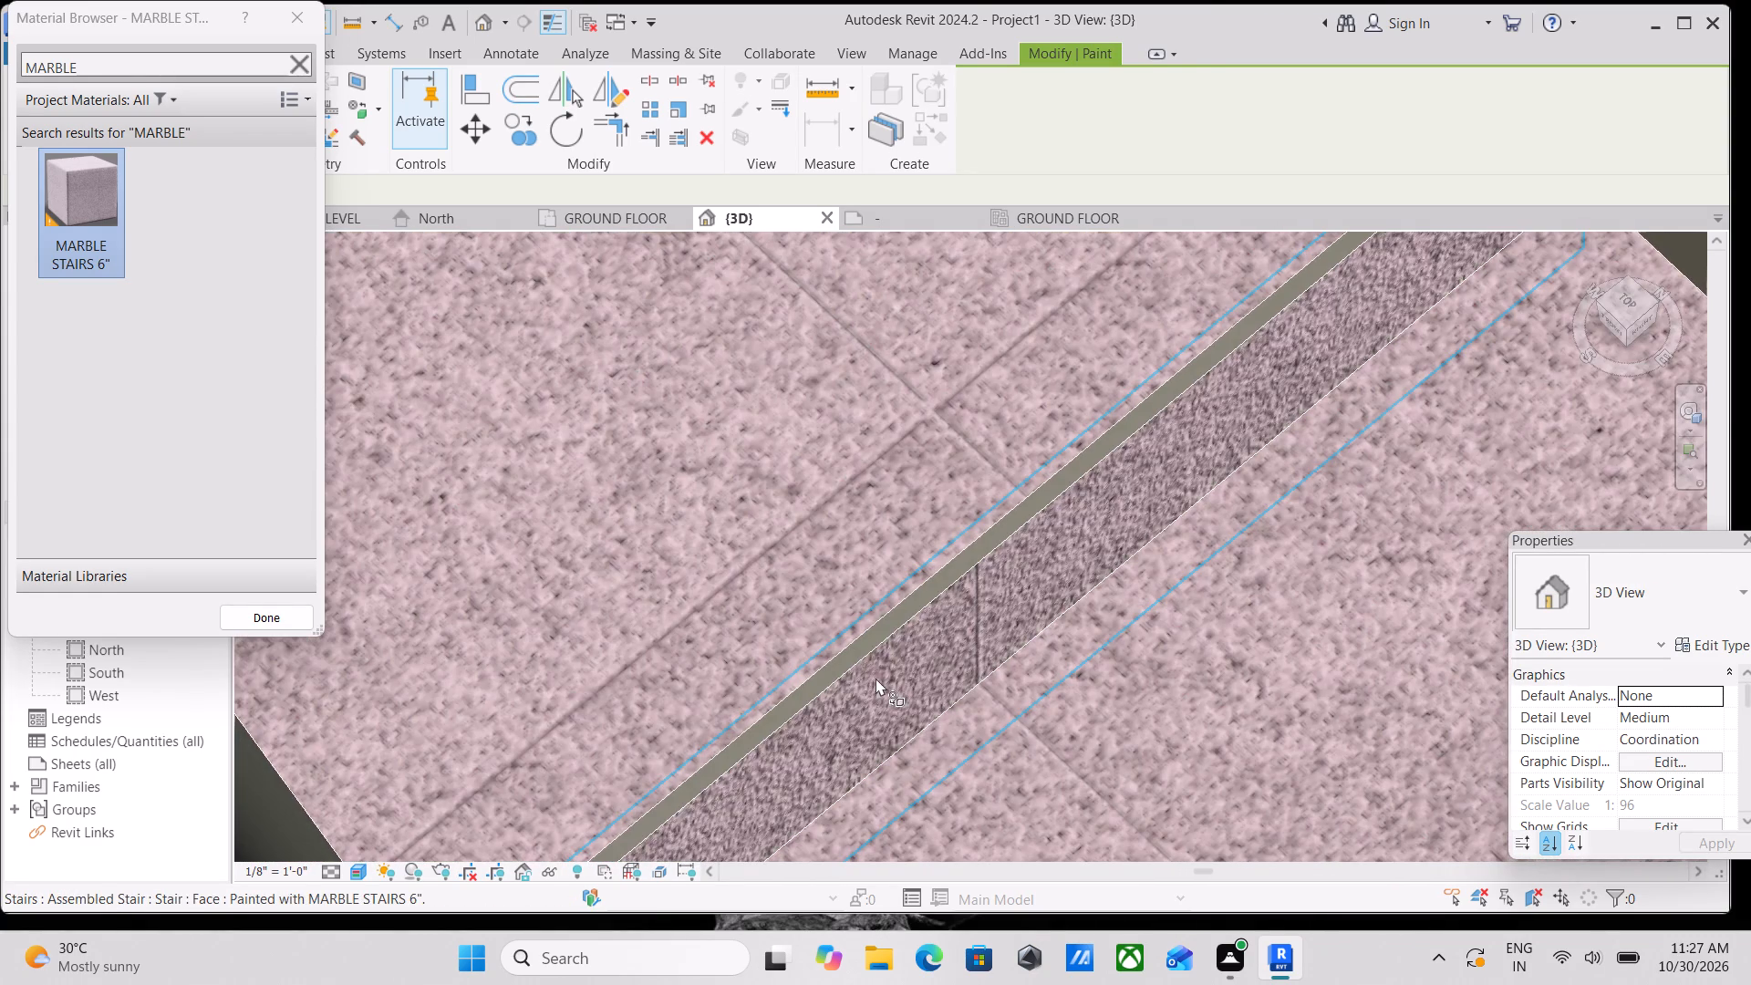
scroll(874, 678, up, 7)
click(802, 659)
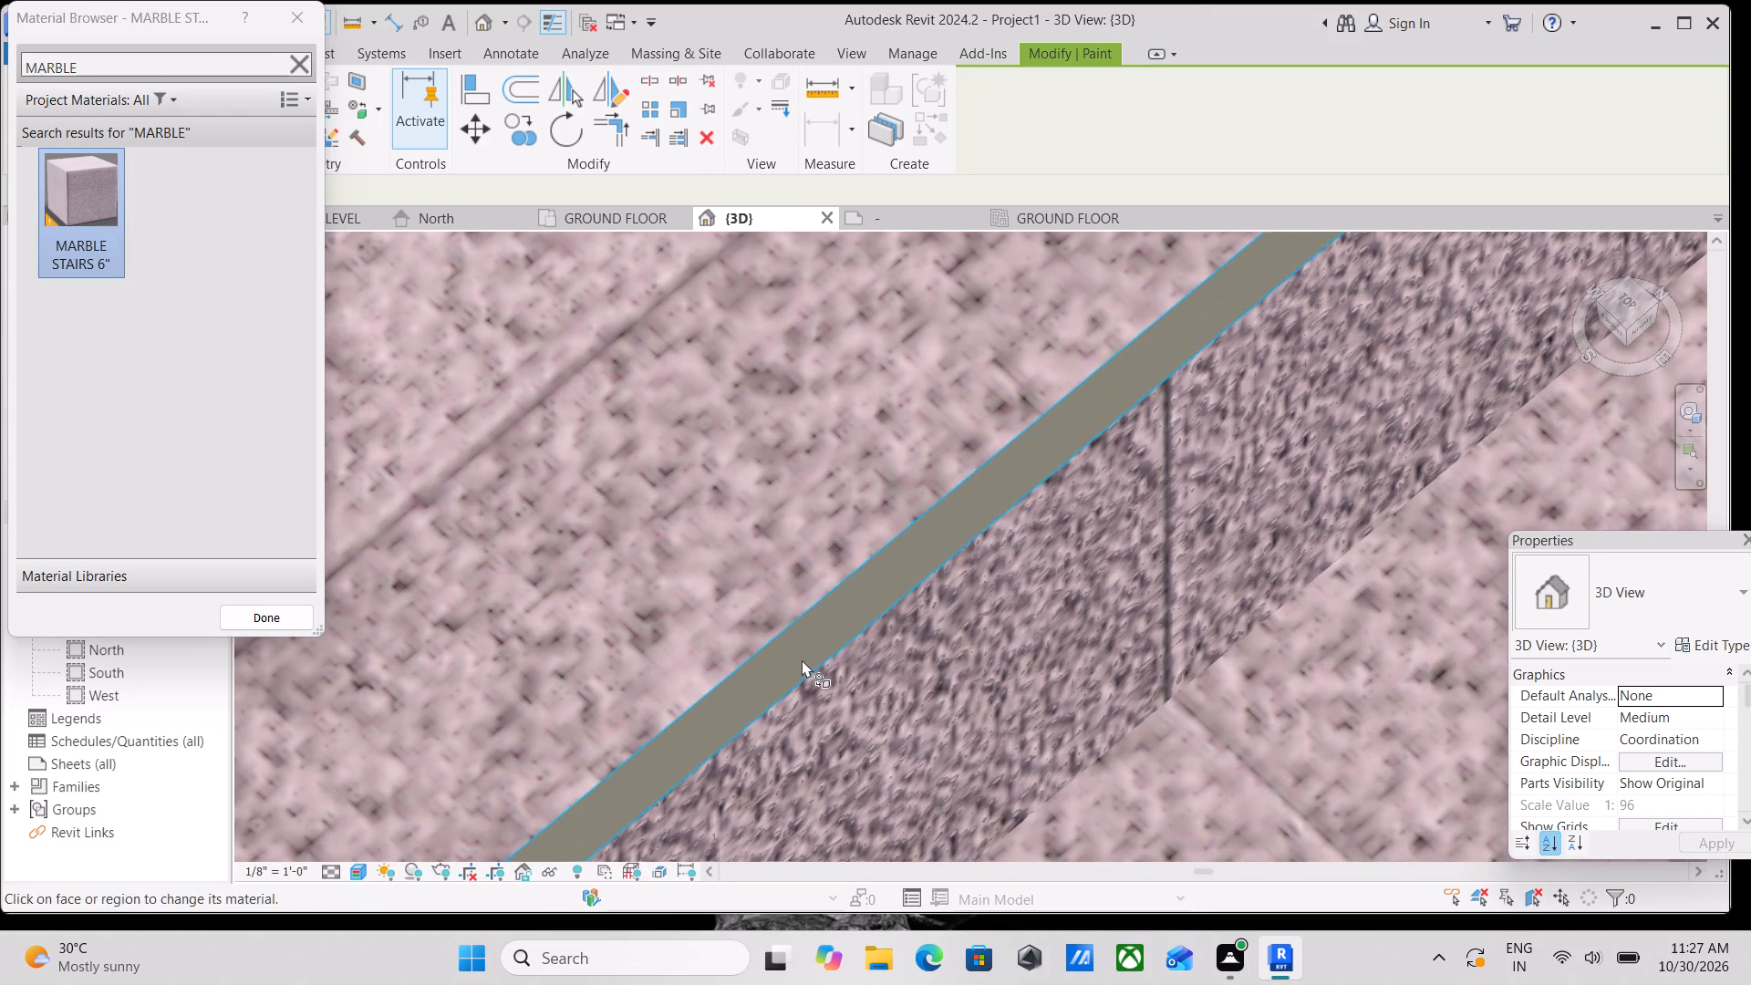
Paint the riser above the upper flight's third tread, plus the fourth tread's top and front edge, with MARBLE STAIRS 6".
scroll(802, 659, down, 17)
middle_drag(788, 657, 914, 876)
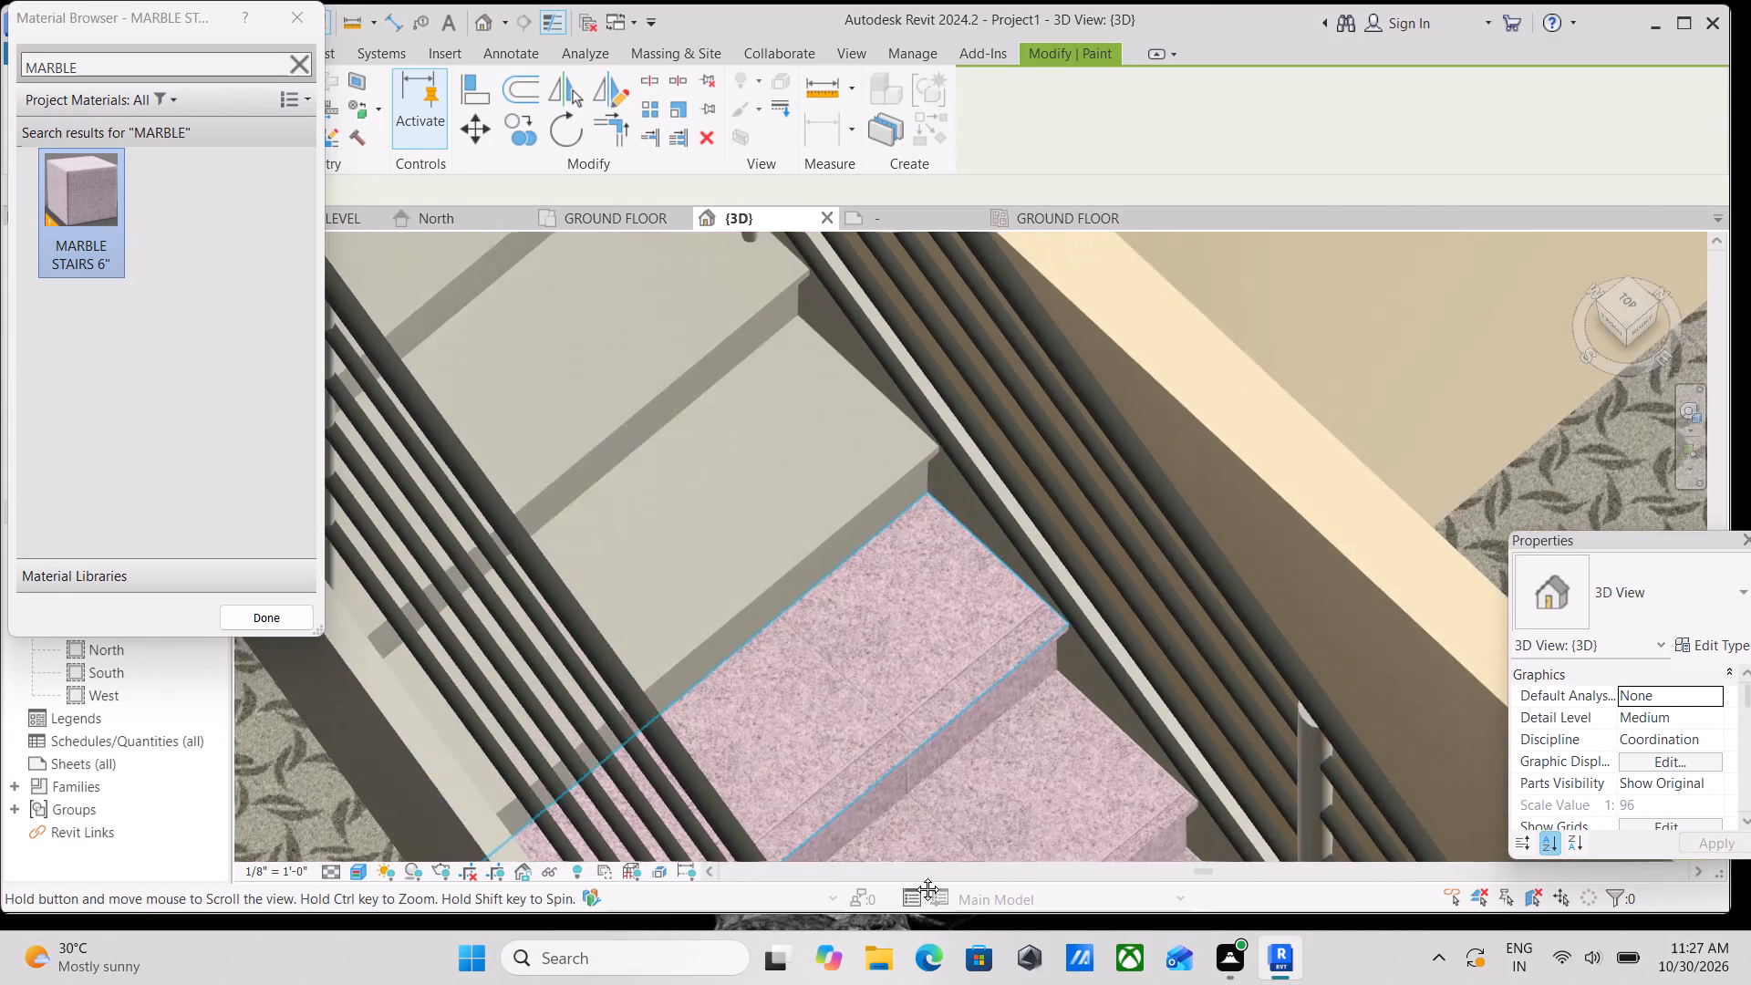
middle_drag(914, 876, 918, 894)
click(777, 609)
scroll(826, 709, up, 4)
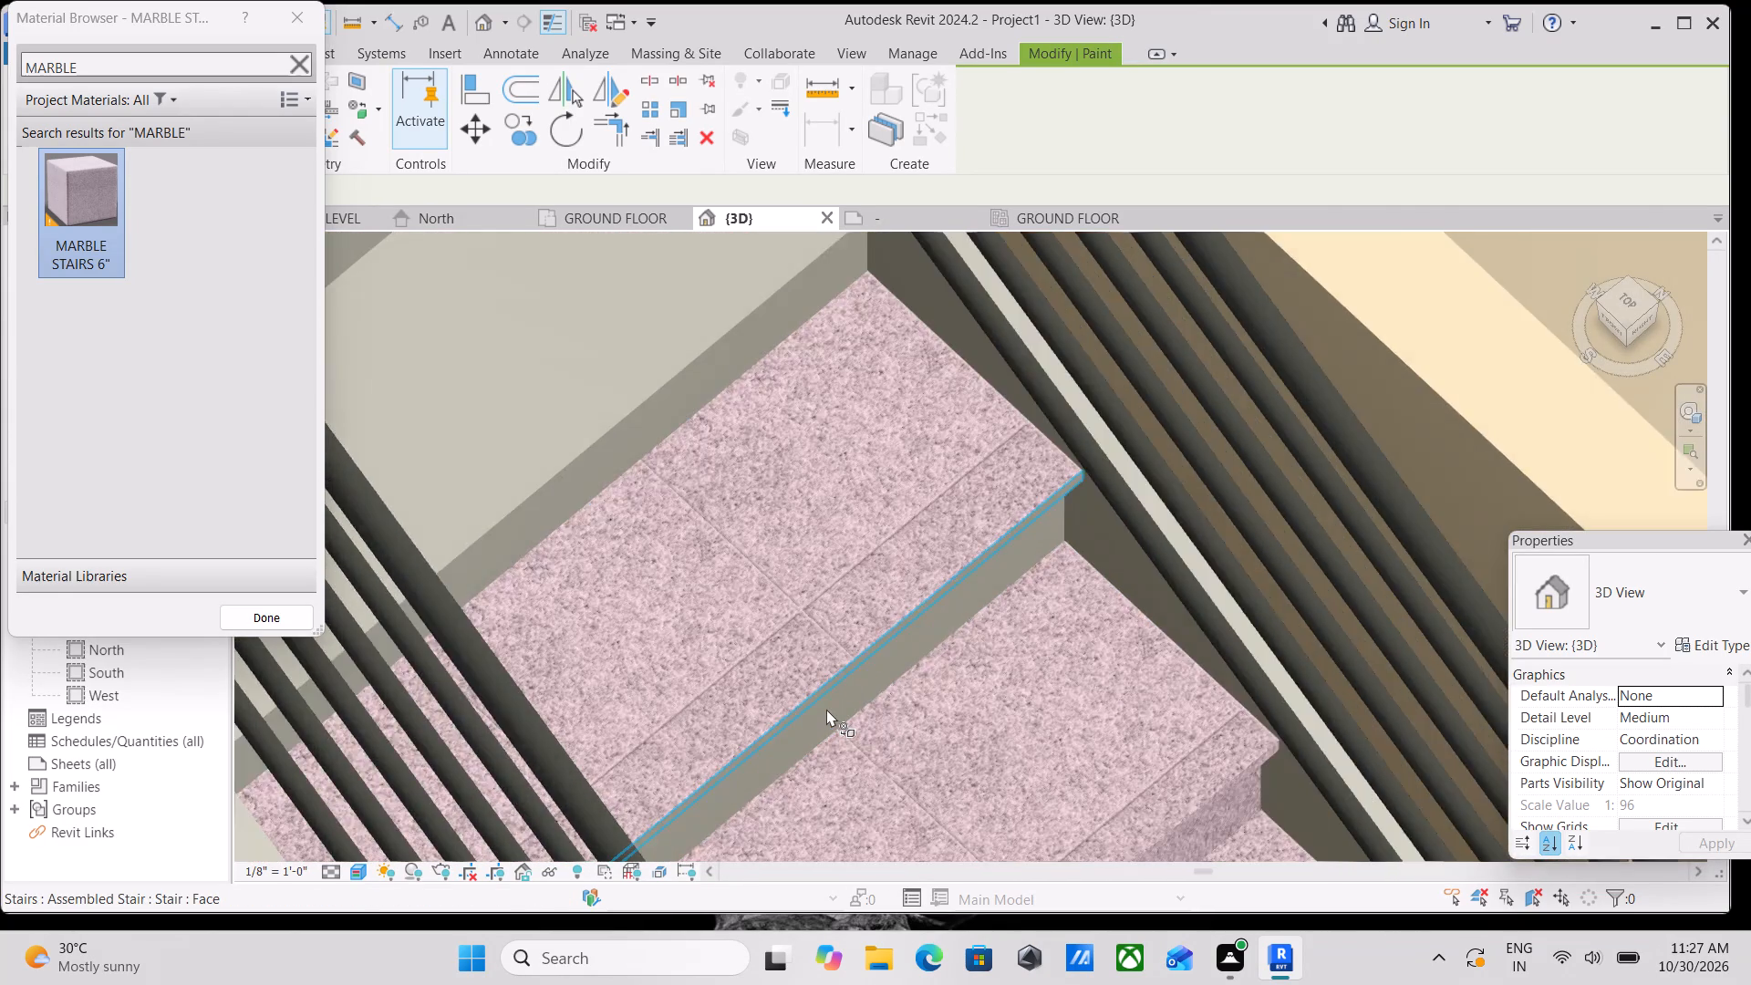
scroll(826, 709, up, 6)
click(849, 681)
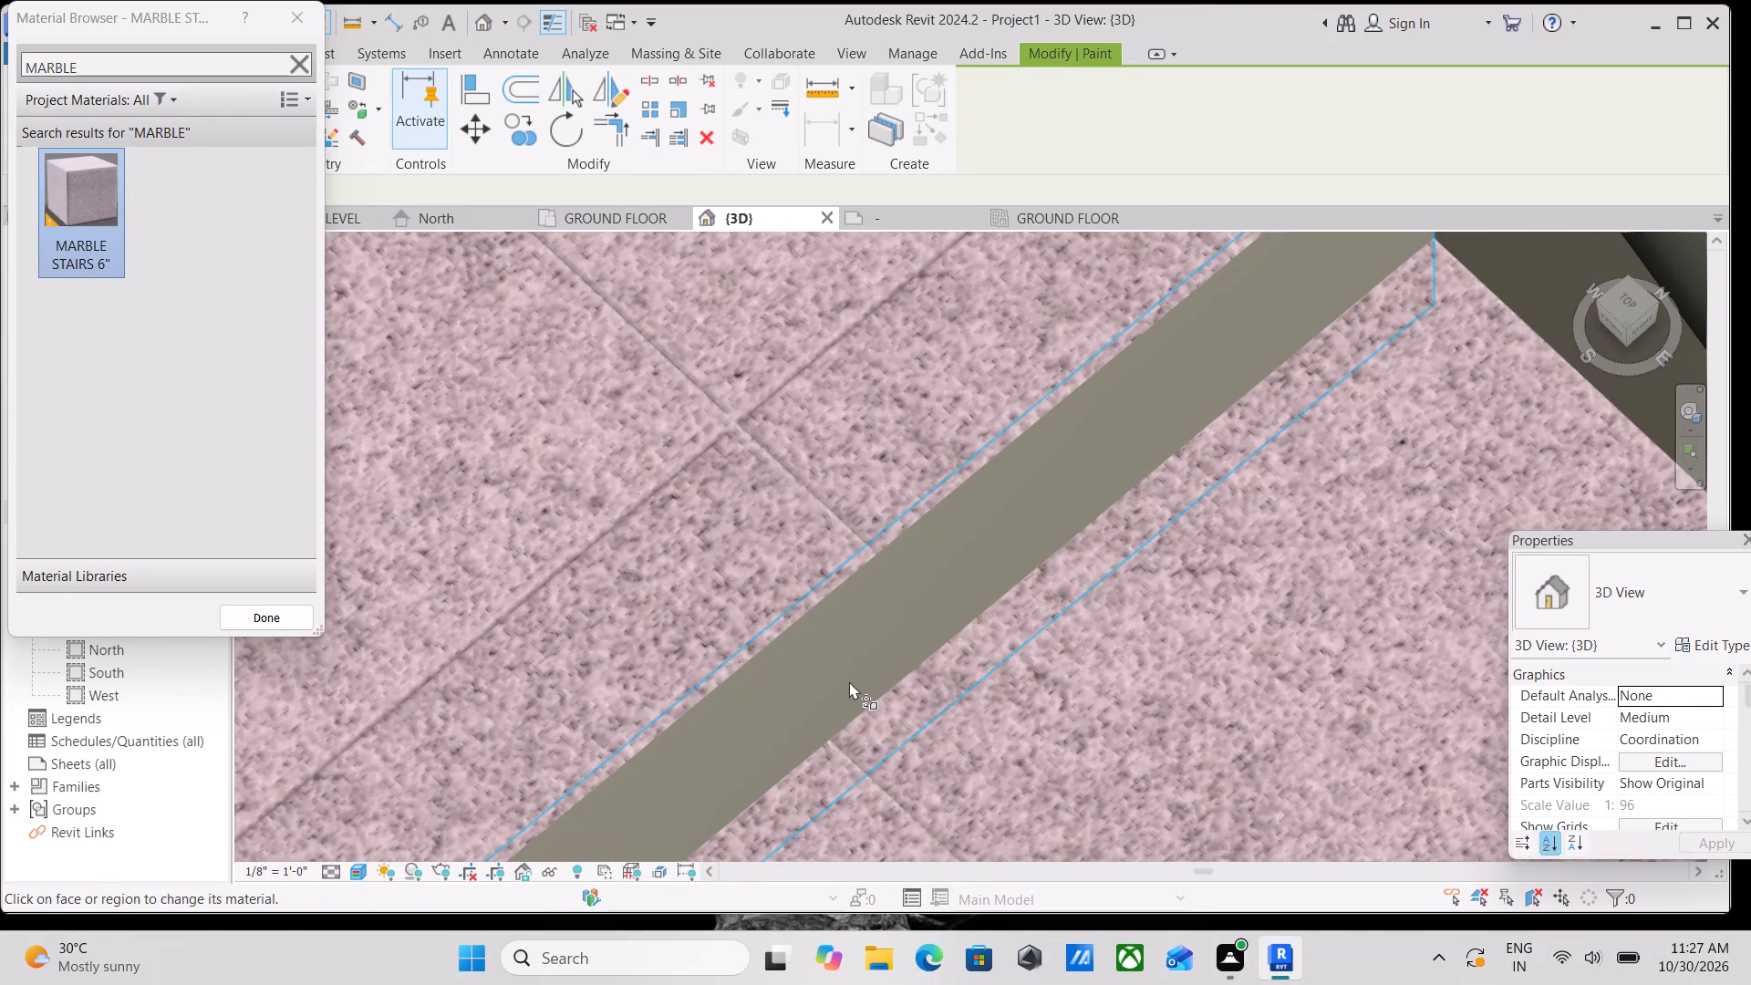
scroll(849, 681, up, 3)
scroll(658, 608, up, 2)
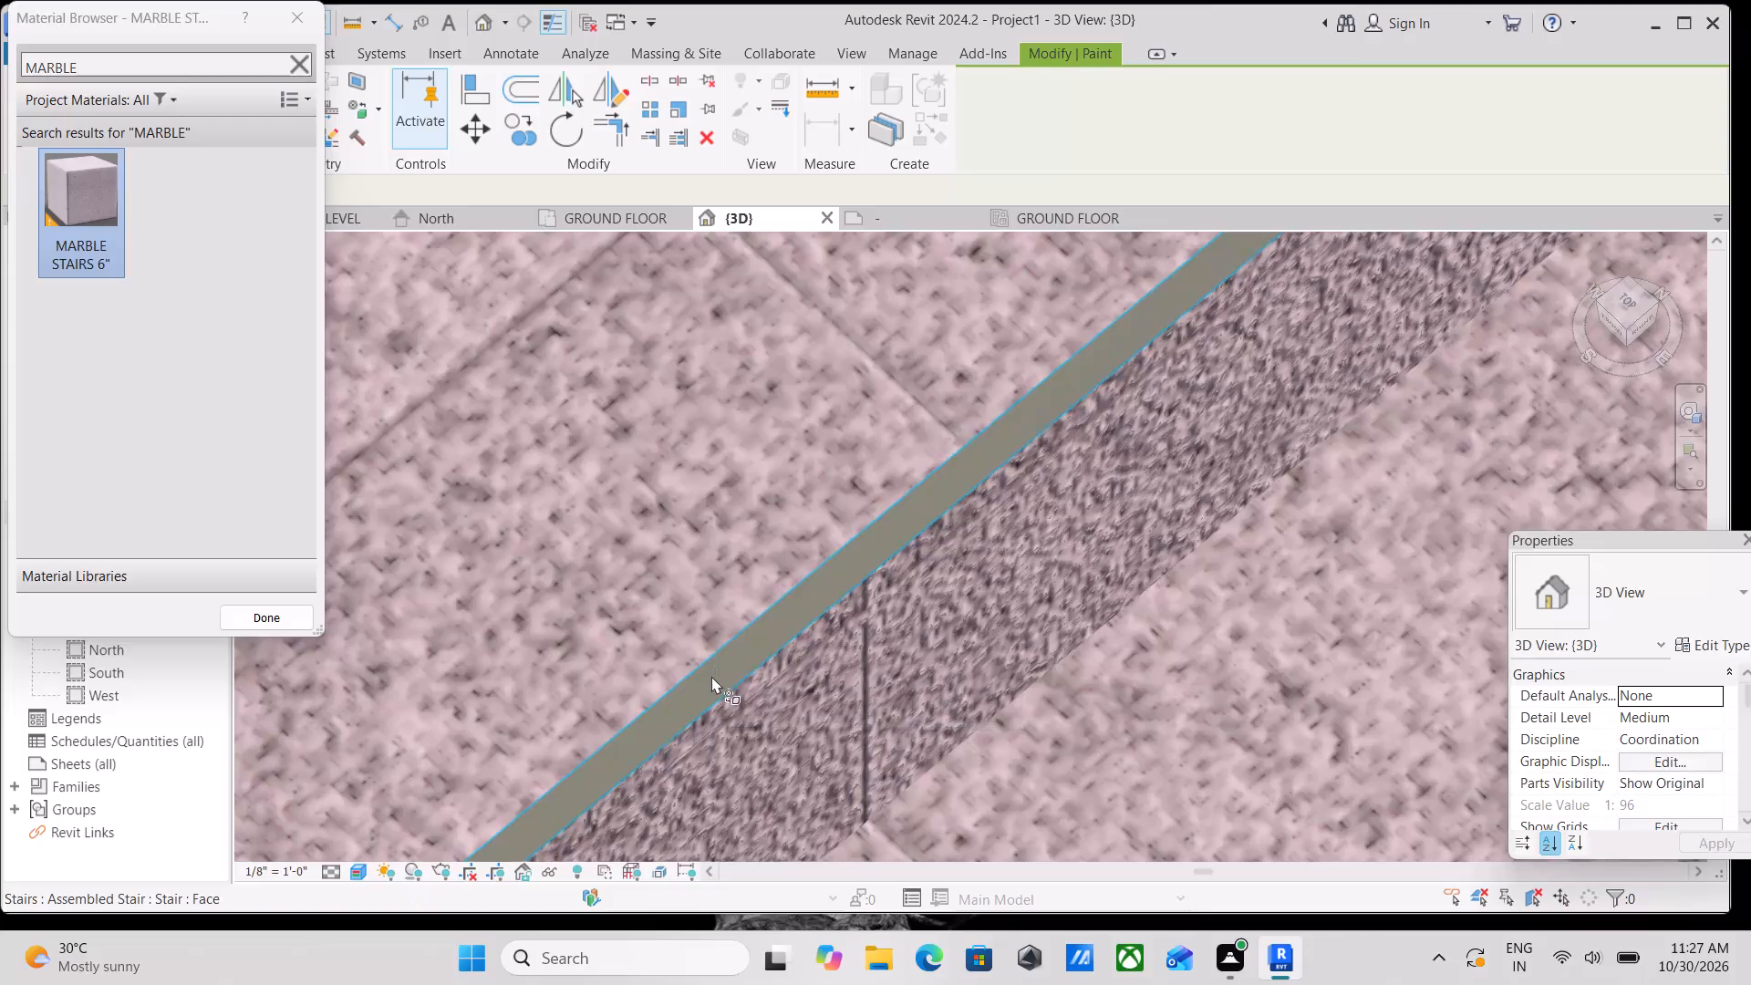
click(715, 690)
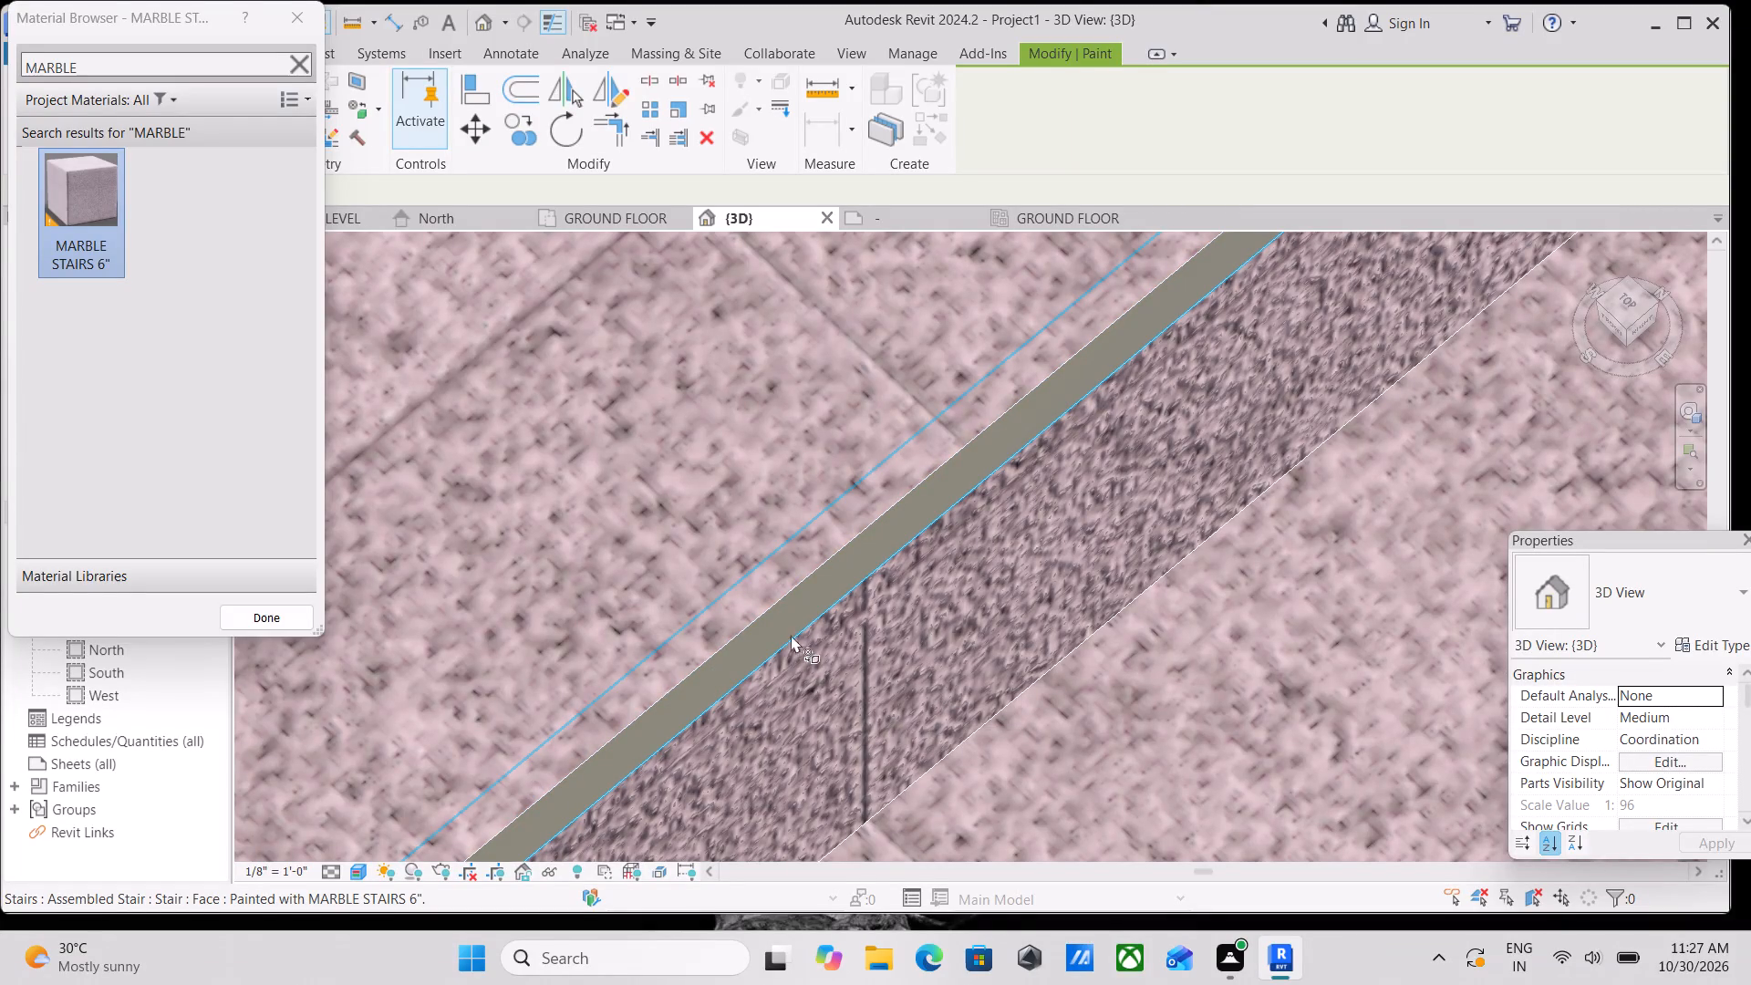
scroll(820, 596, down, 1)
click(820, 596)
Paint the riser above the upper flight's fourth tread, plus the fifth tread's top and front edge, with MARBLE STAIRS 6".
scroll(820, 596, down, 5)
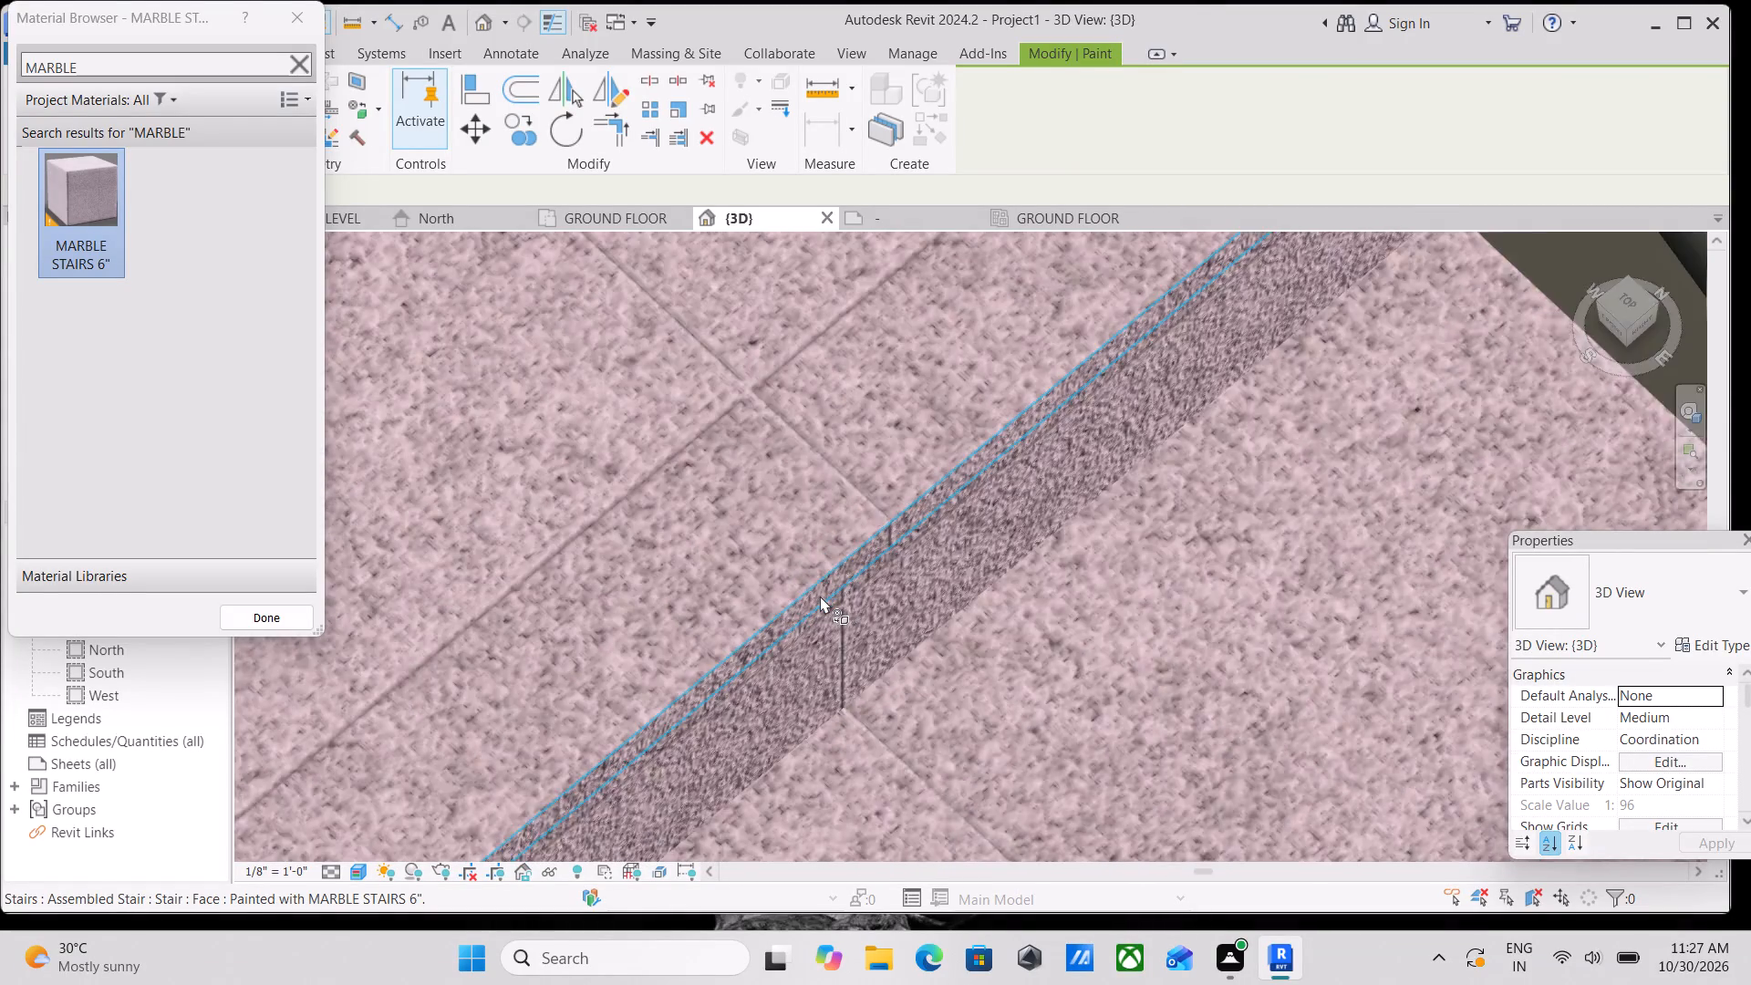
scroll(820, 596, down, 8)
middle_drag(820, 596, 906, 845)
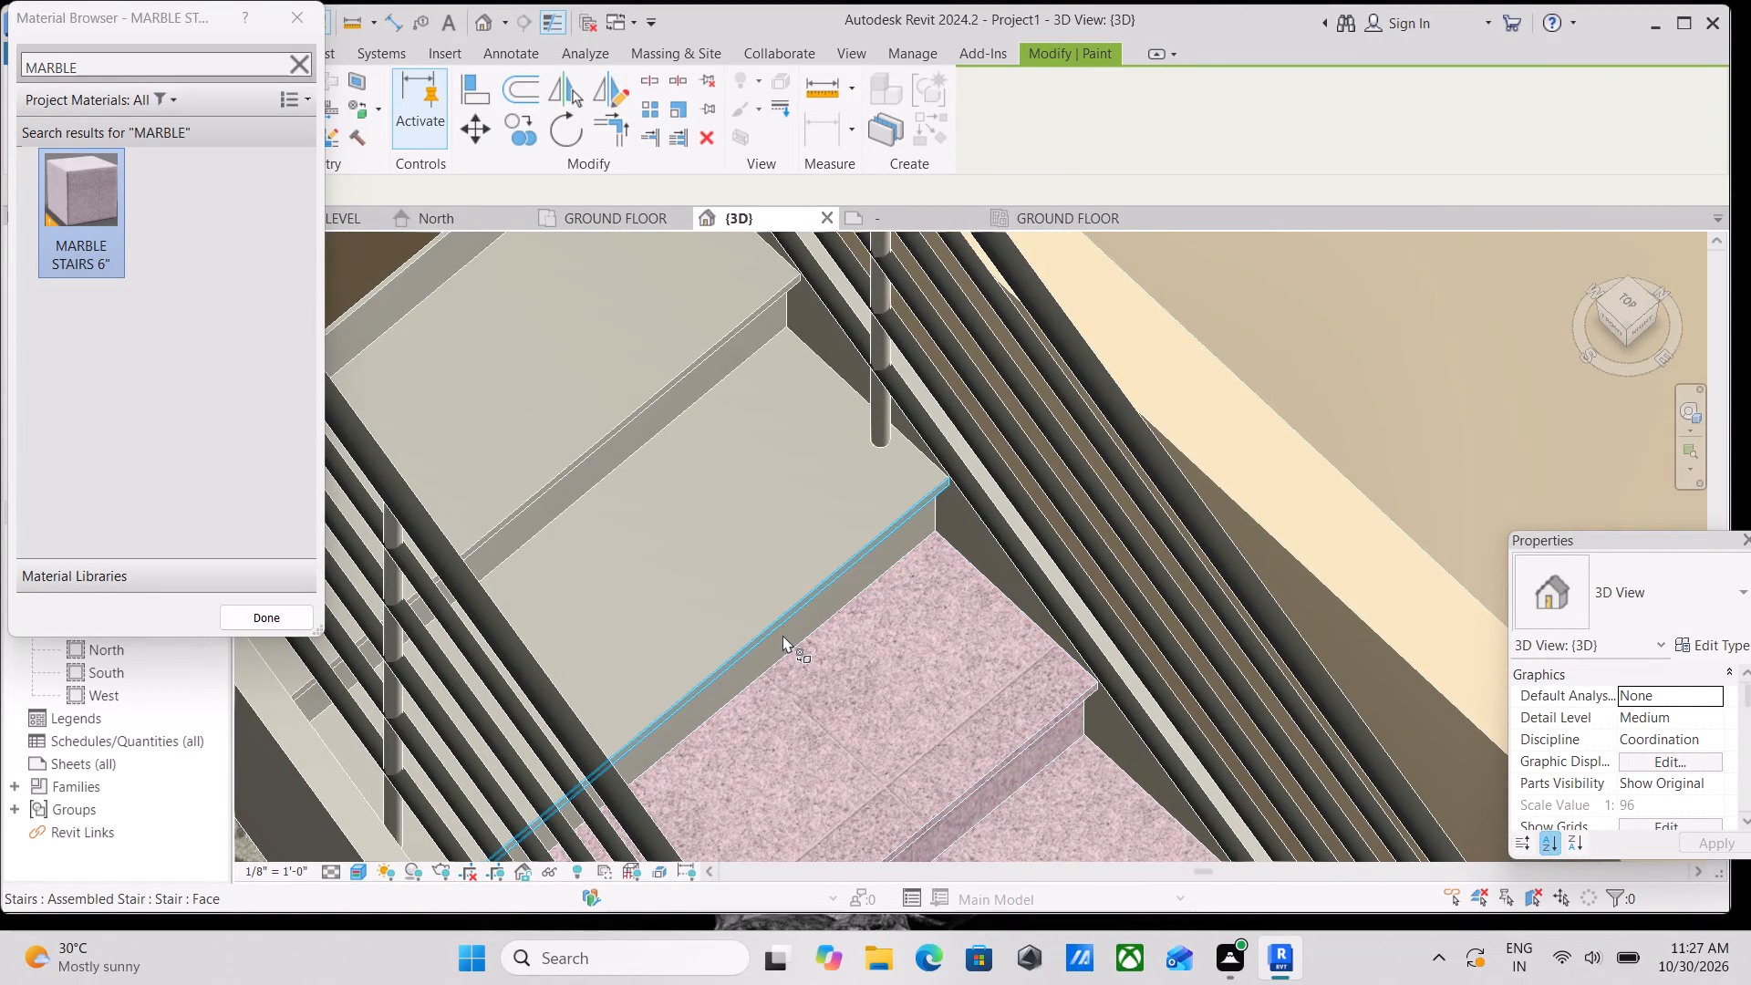
scroll(791, 636, up, 6)
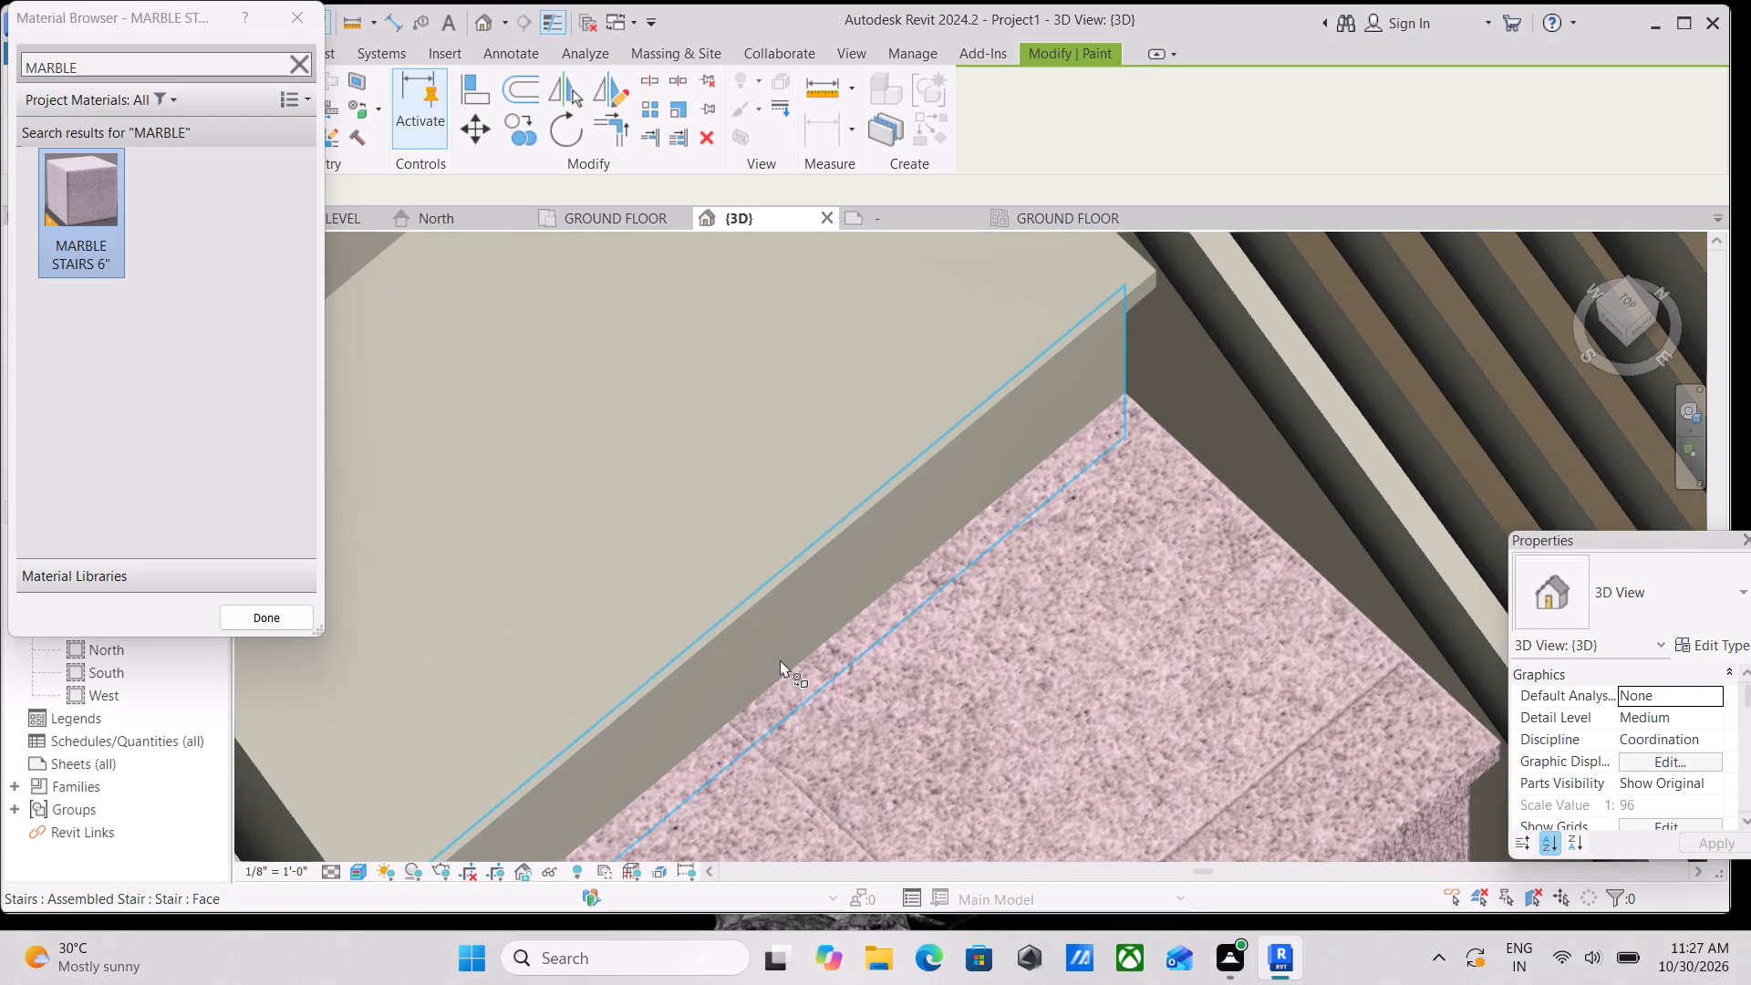
click(731, 680)
scroll(741, 678, down, 5)
middle_drag(741, 678, 984, 771)
click(894, 648)
scroll(940, 642, down, 3)
middle_drag(940, 642, 1010, 631)
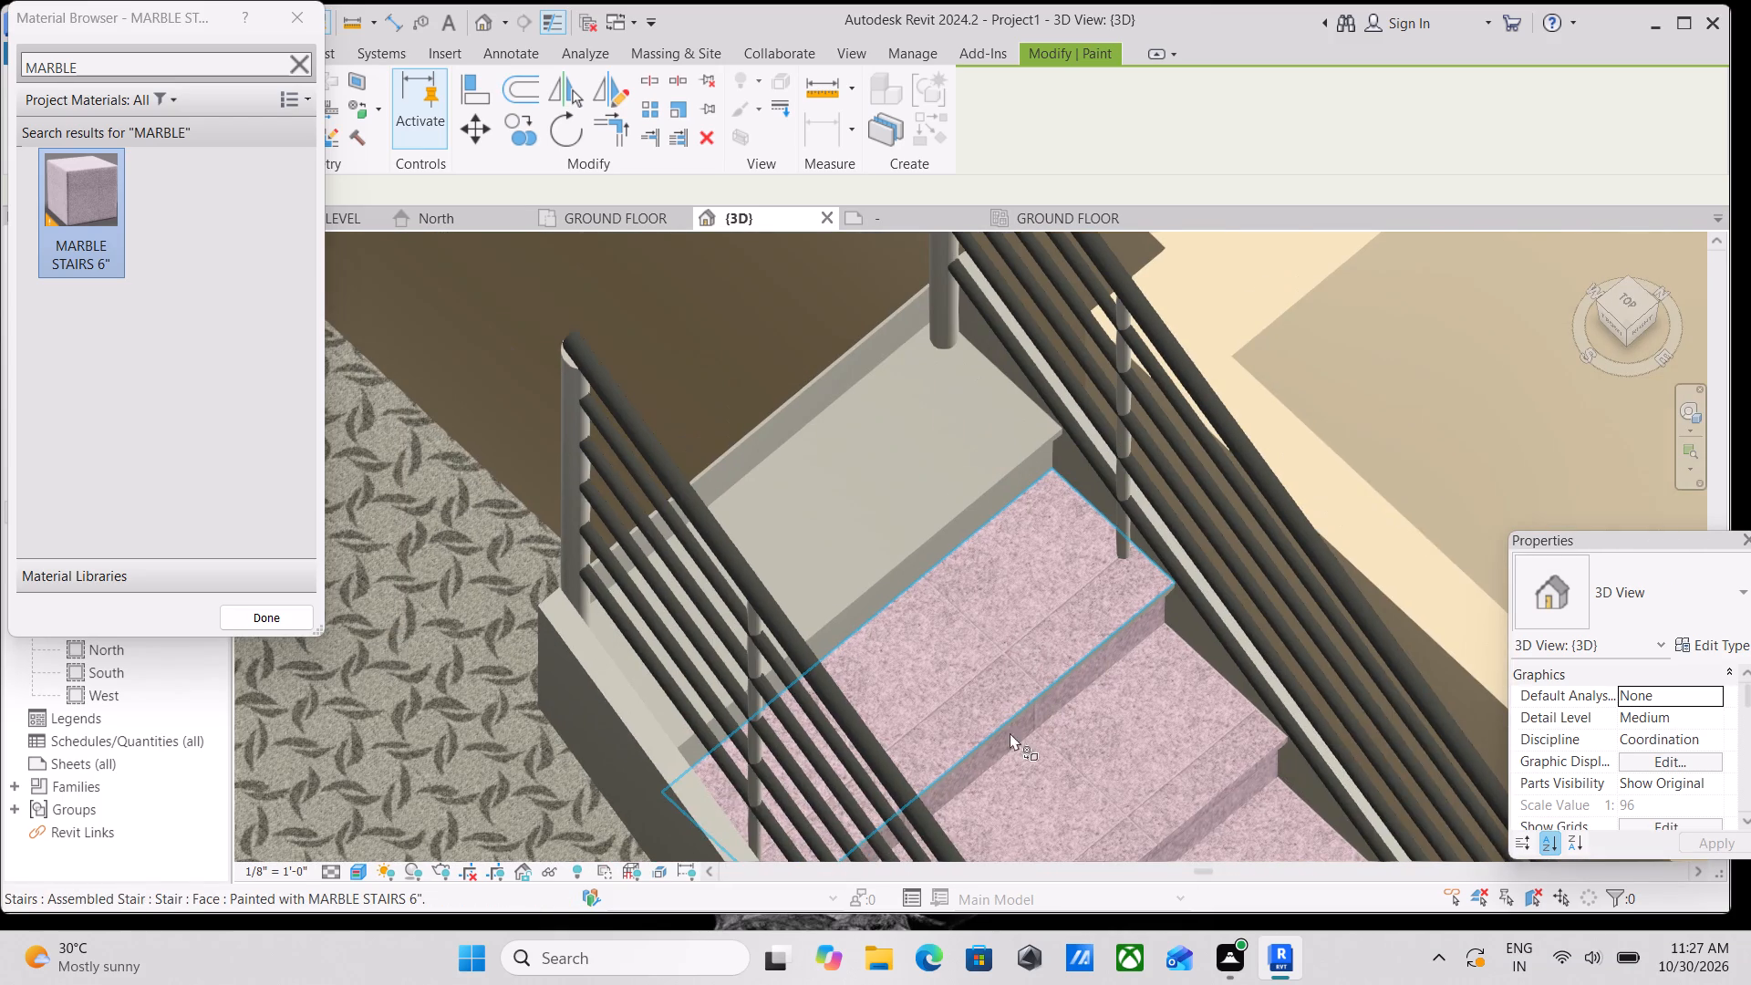
scroll(1021, 757, up, 10)
scroll(970, 661, up, 4)
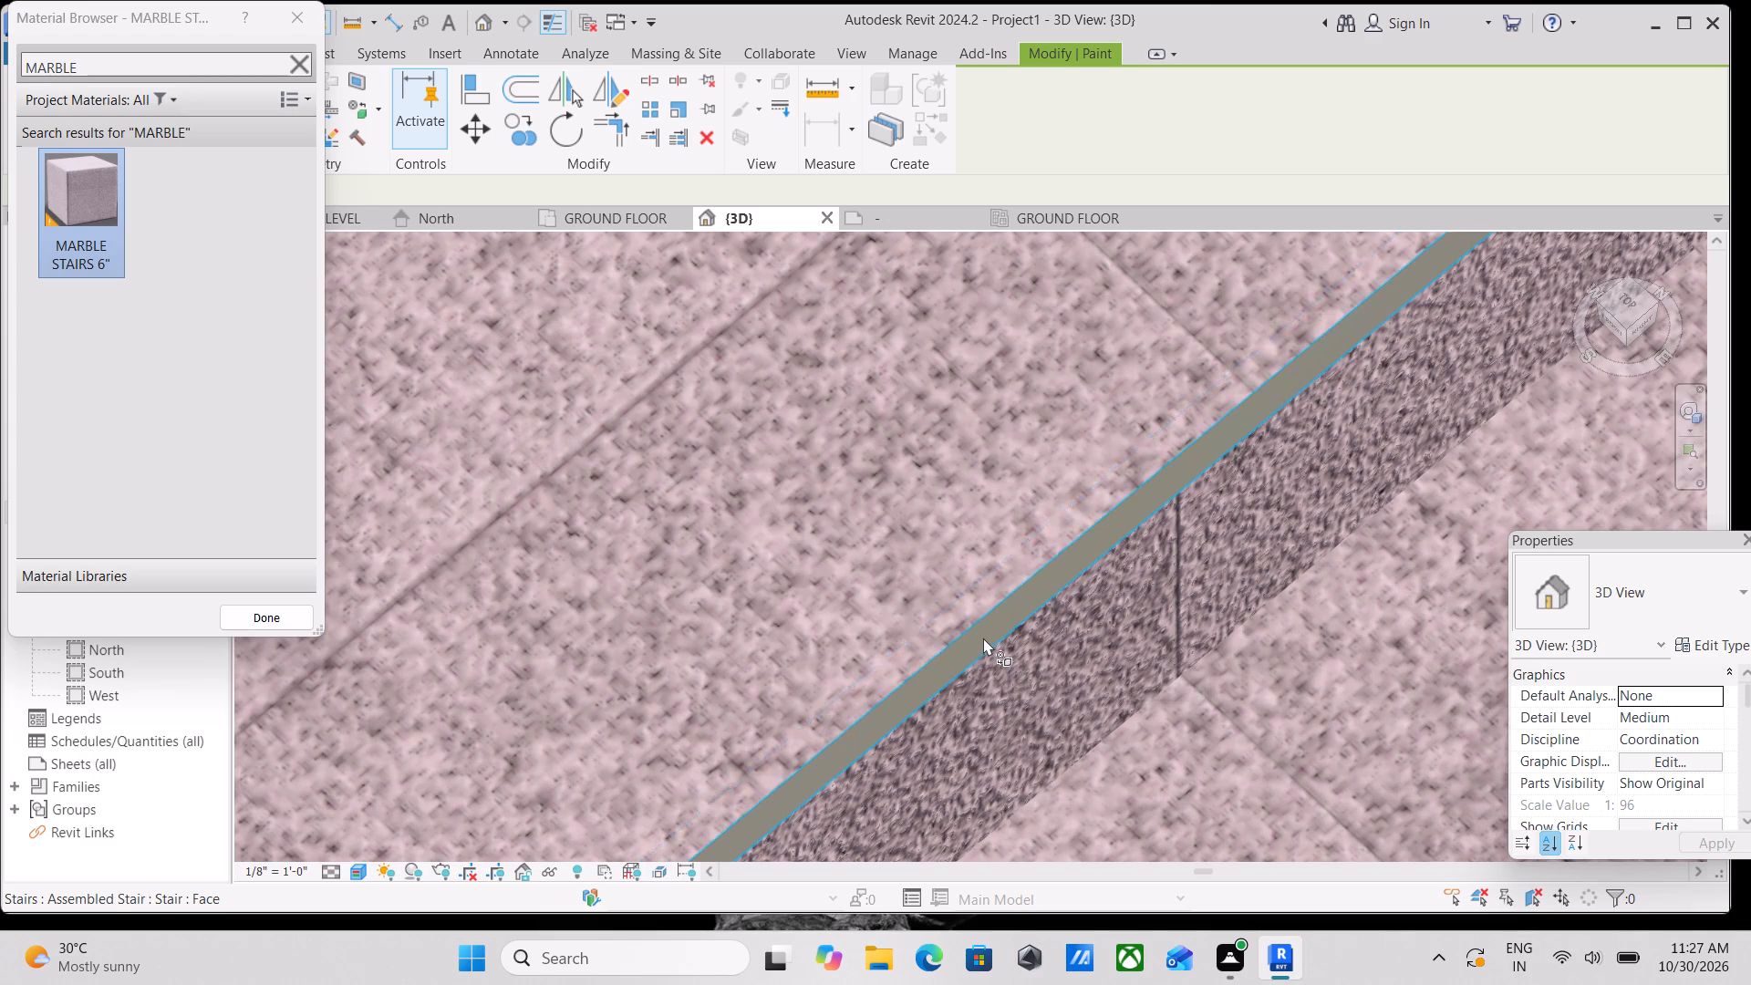
click(983, 638)
Paint the riser above the upper flight's fifth tread, plus the topmost tread's top and front edge, with MARBLE STAIRS 6".
scroll(983, 638, down, 7)
scroll(459, 488, down, 3)
middle_drag(459, 488, 625, 678)
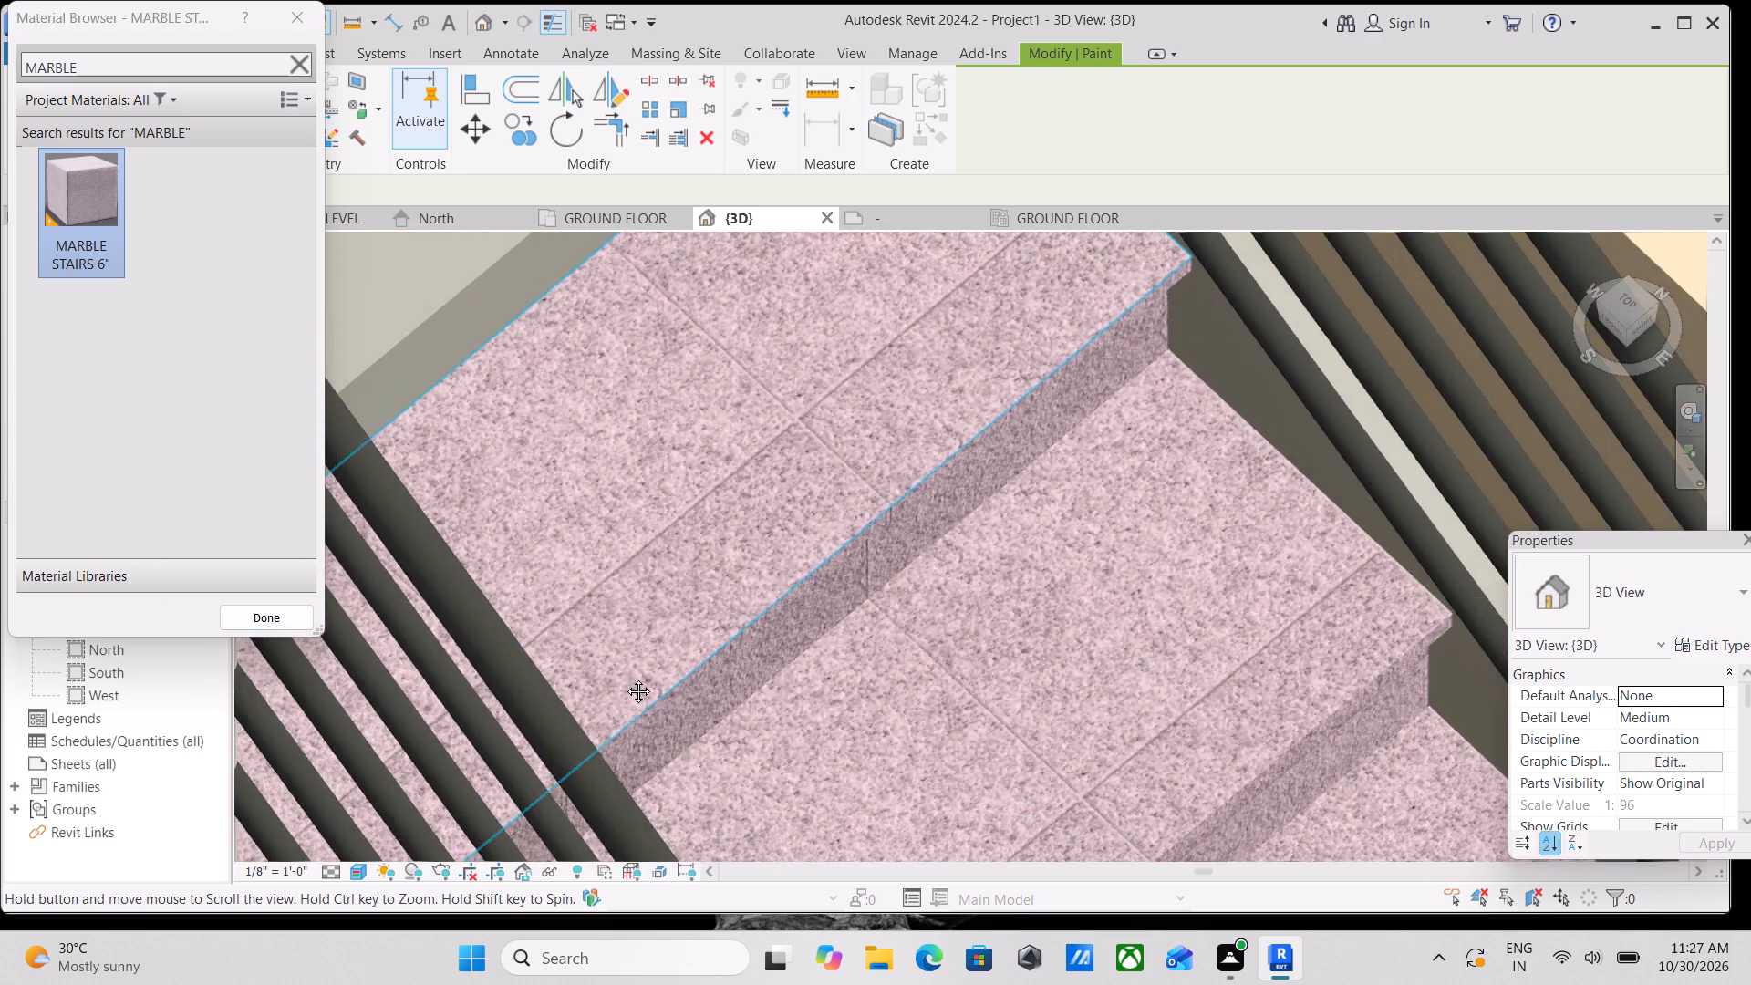
middle_drag(625, 678, 749, 762)
scroll(749, 762, up, 1)
middle_drag(752, 601, 874, 752)
click(728, 495)
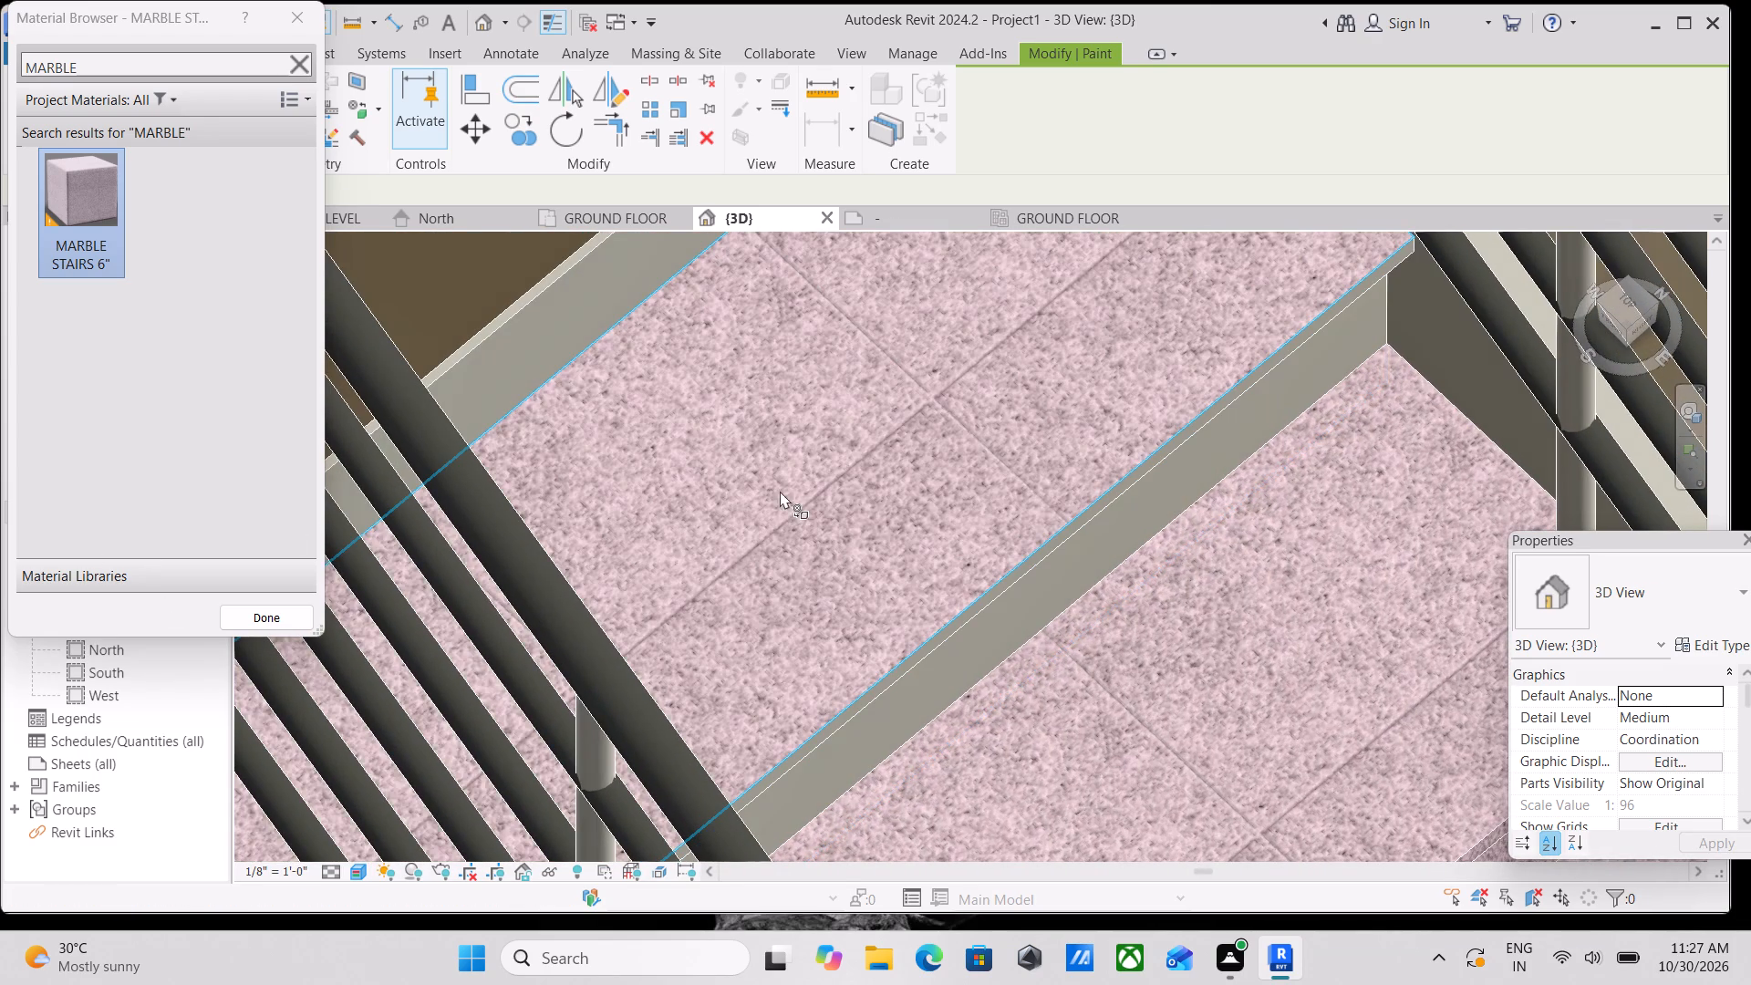
scroll(979, 669, up, 10)
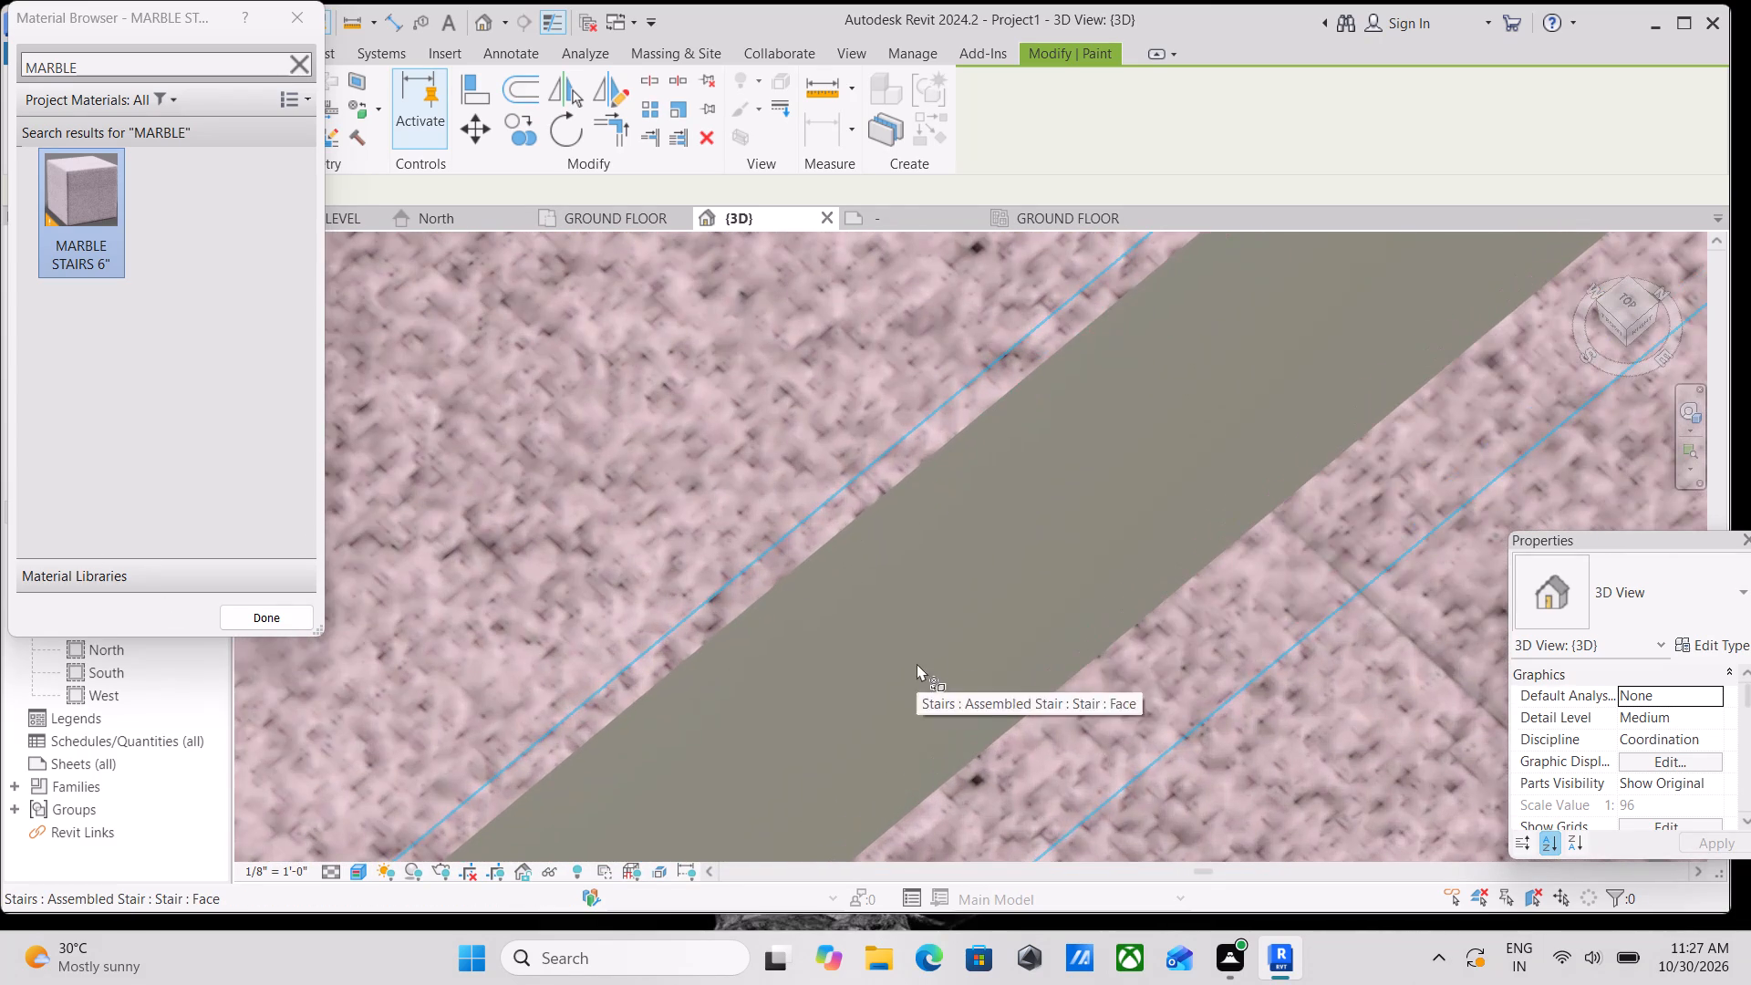
click(922, 636)
scroll(922, 636, down, 5)
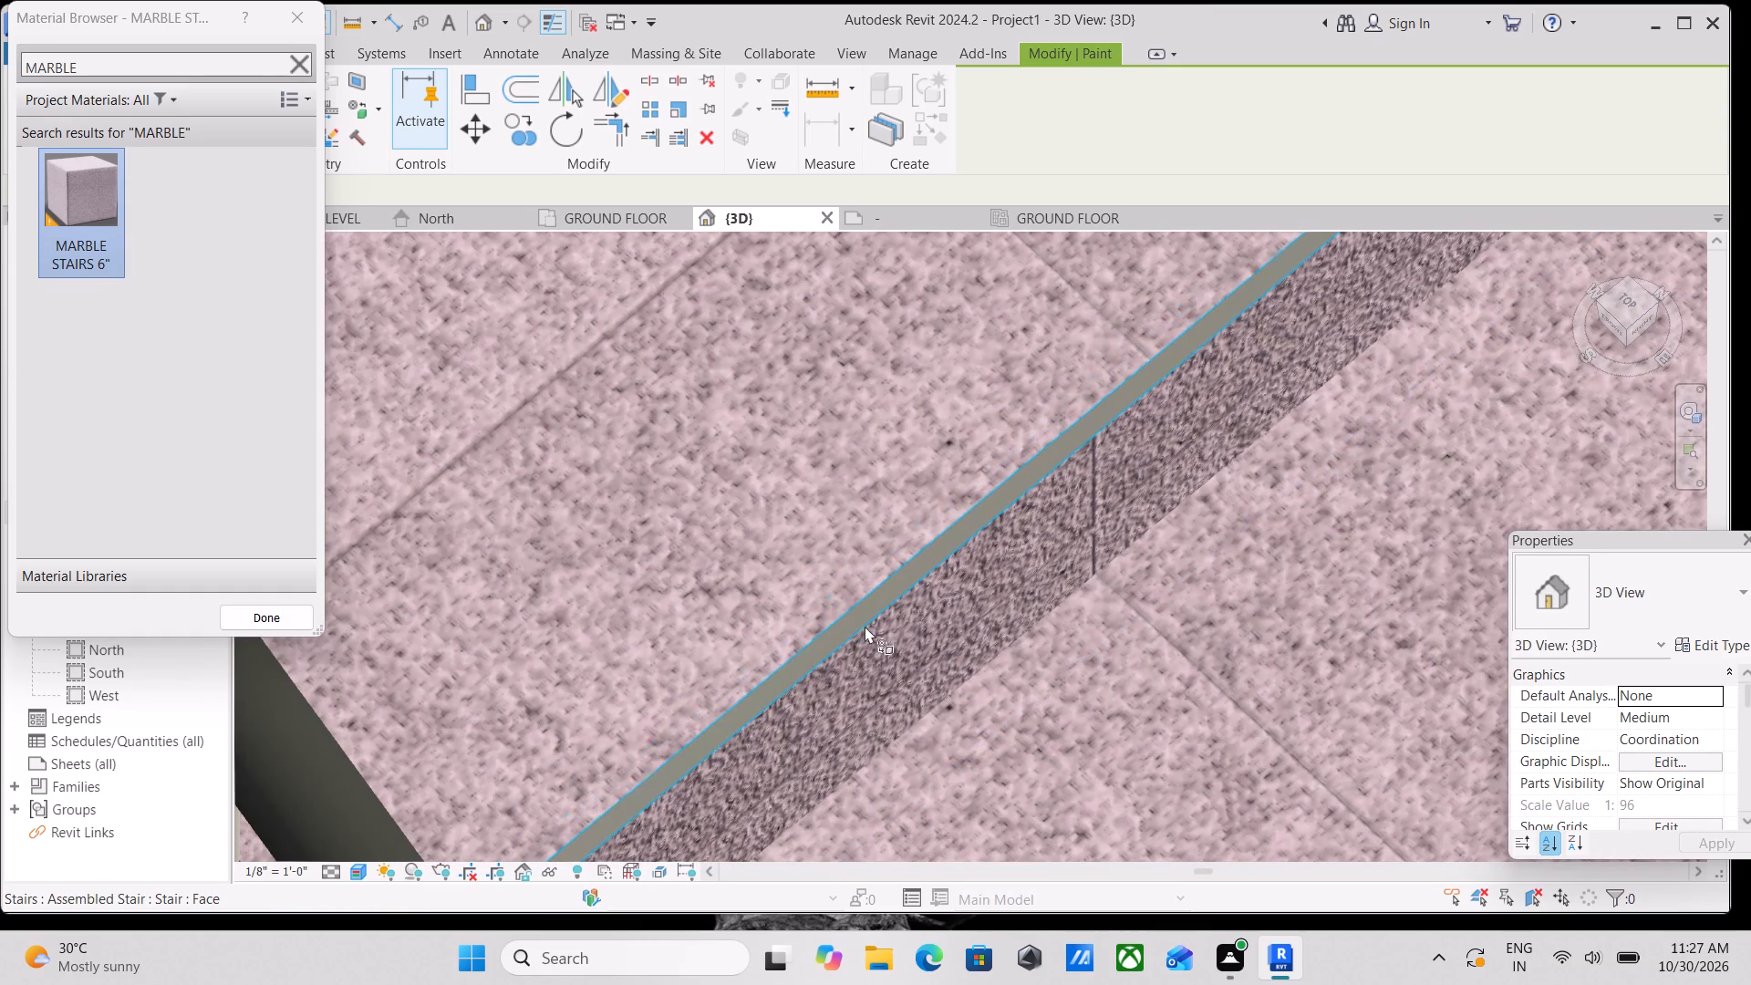
click(844, 631)
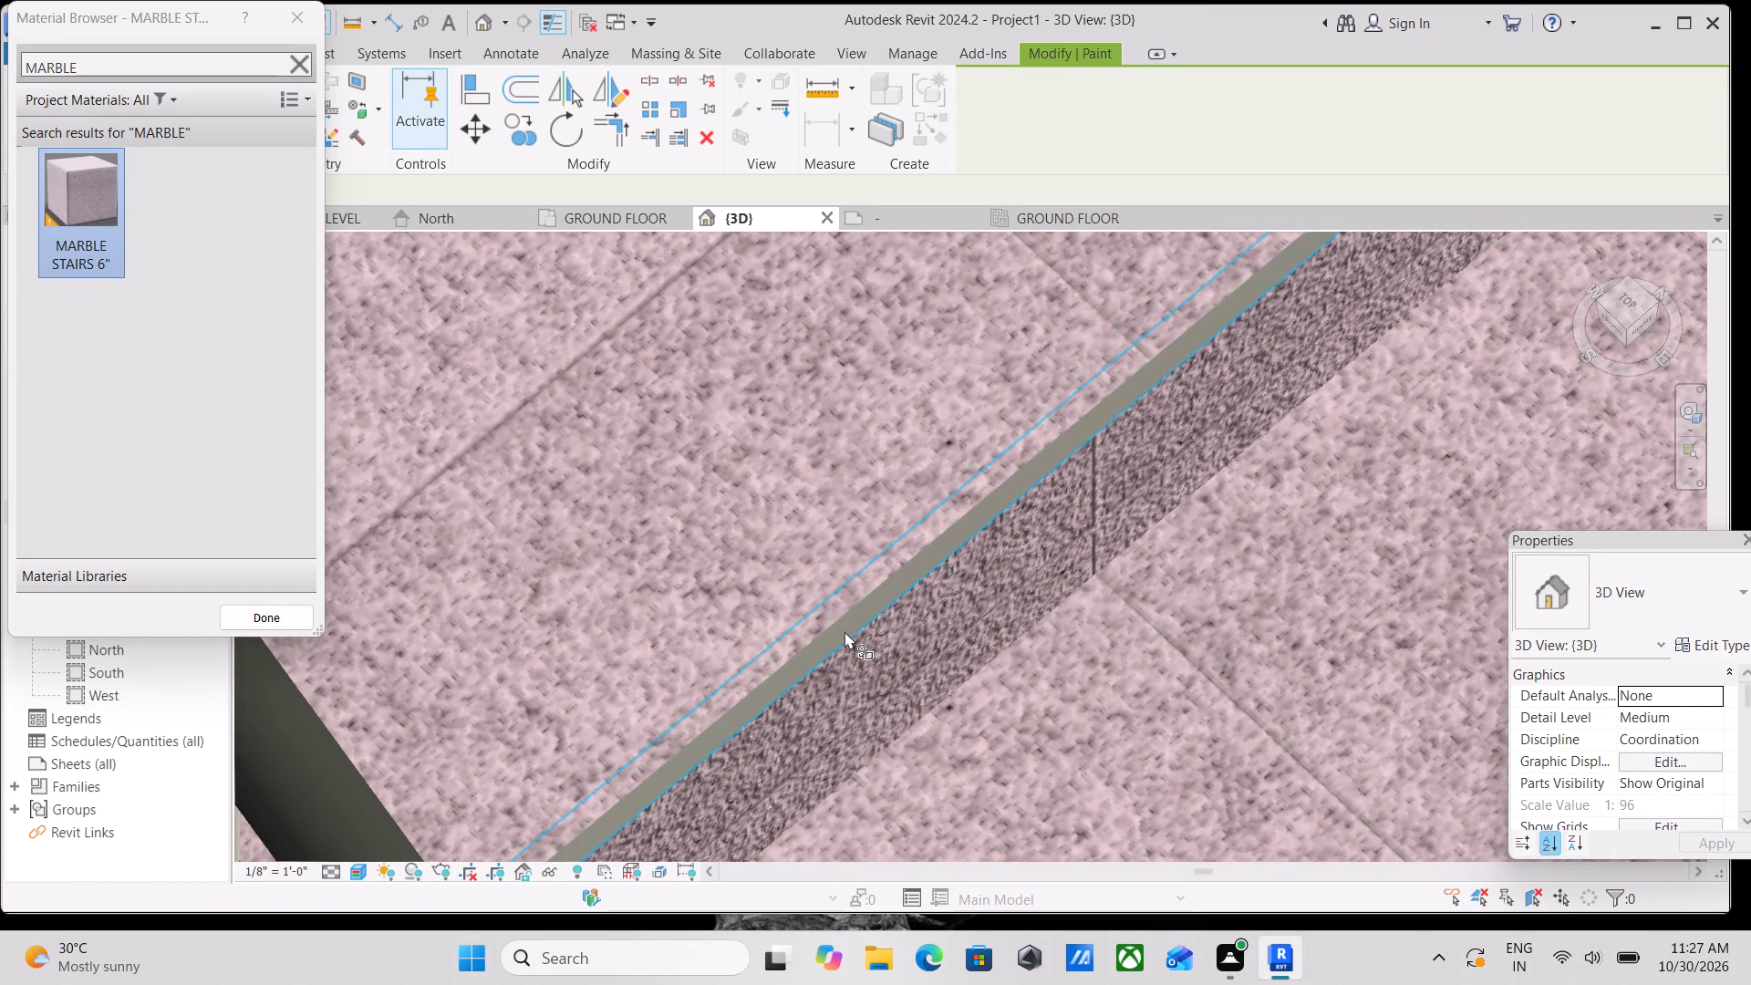
scroll(844, 631, down, 8)
scroll(840, 634, up, 7)
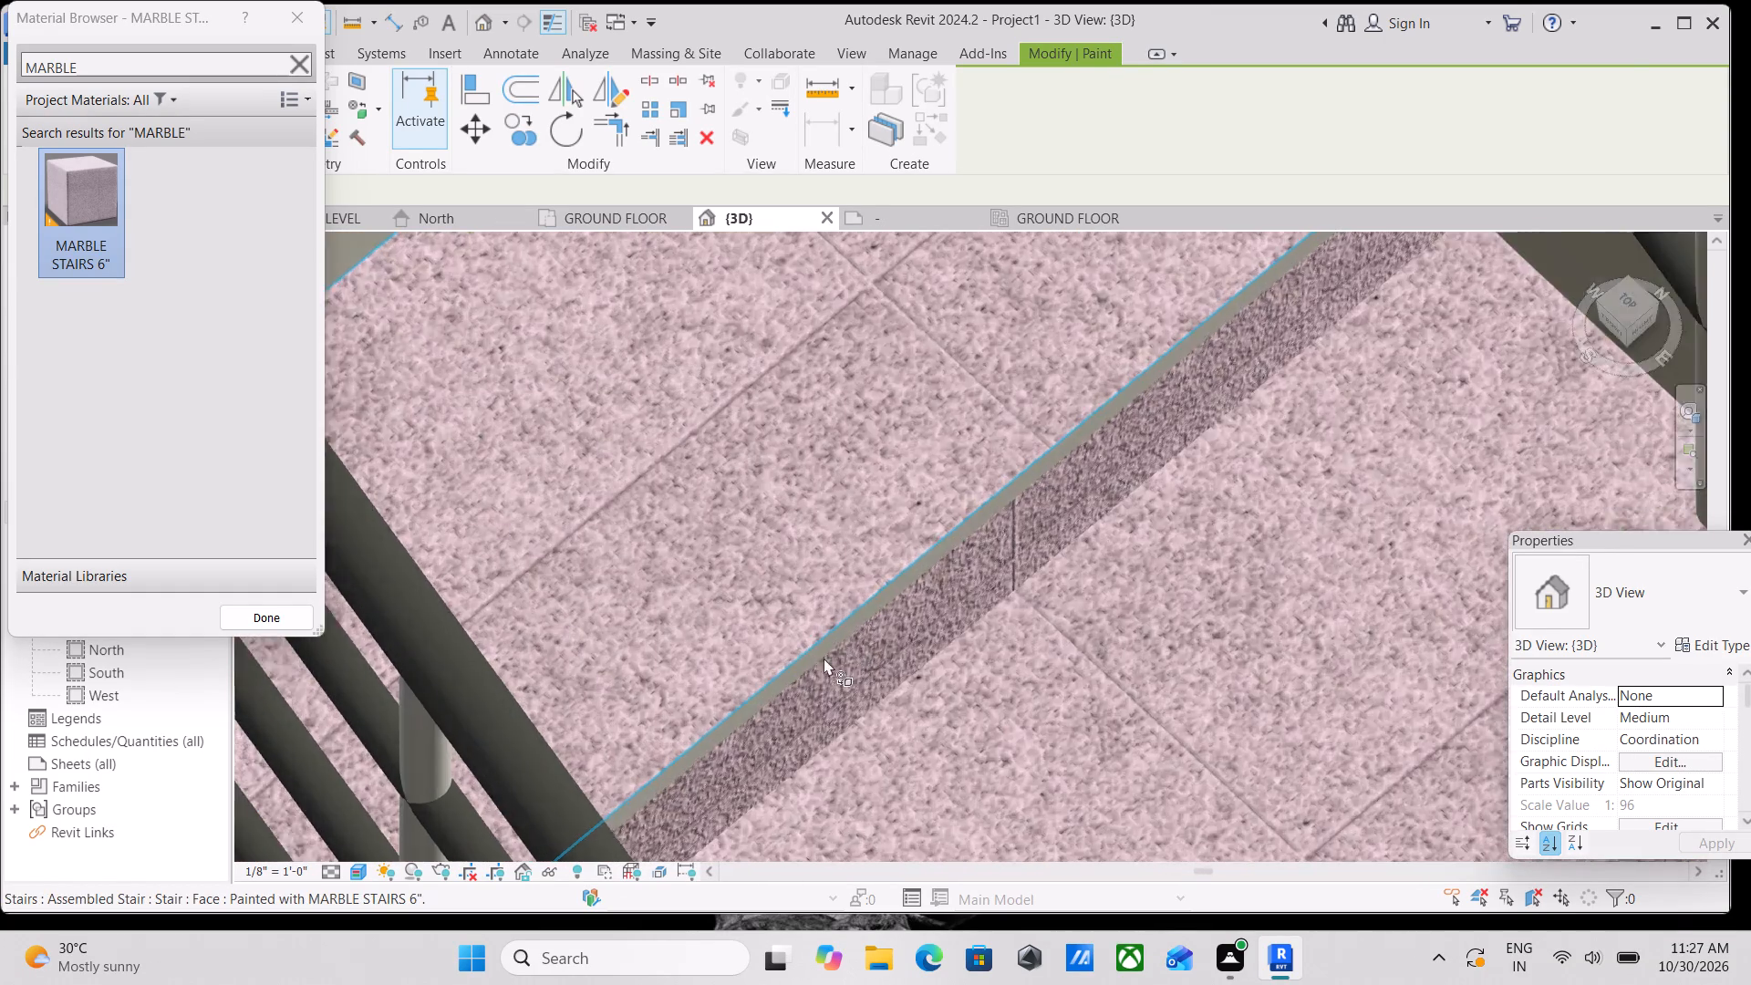
scroll(708, 768, up, 5)
click(720, 702)
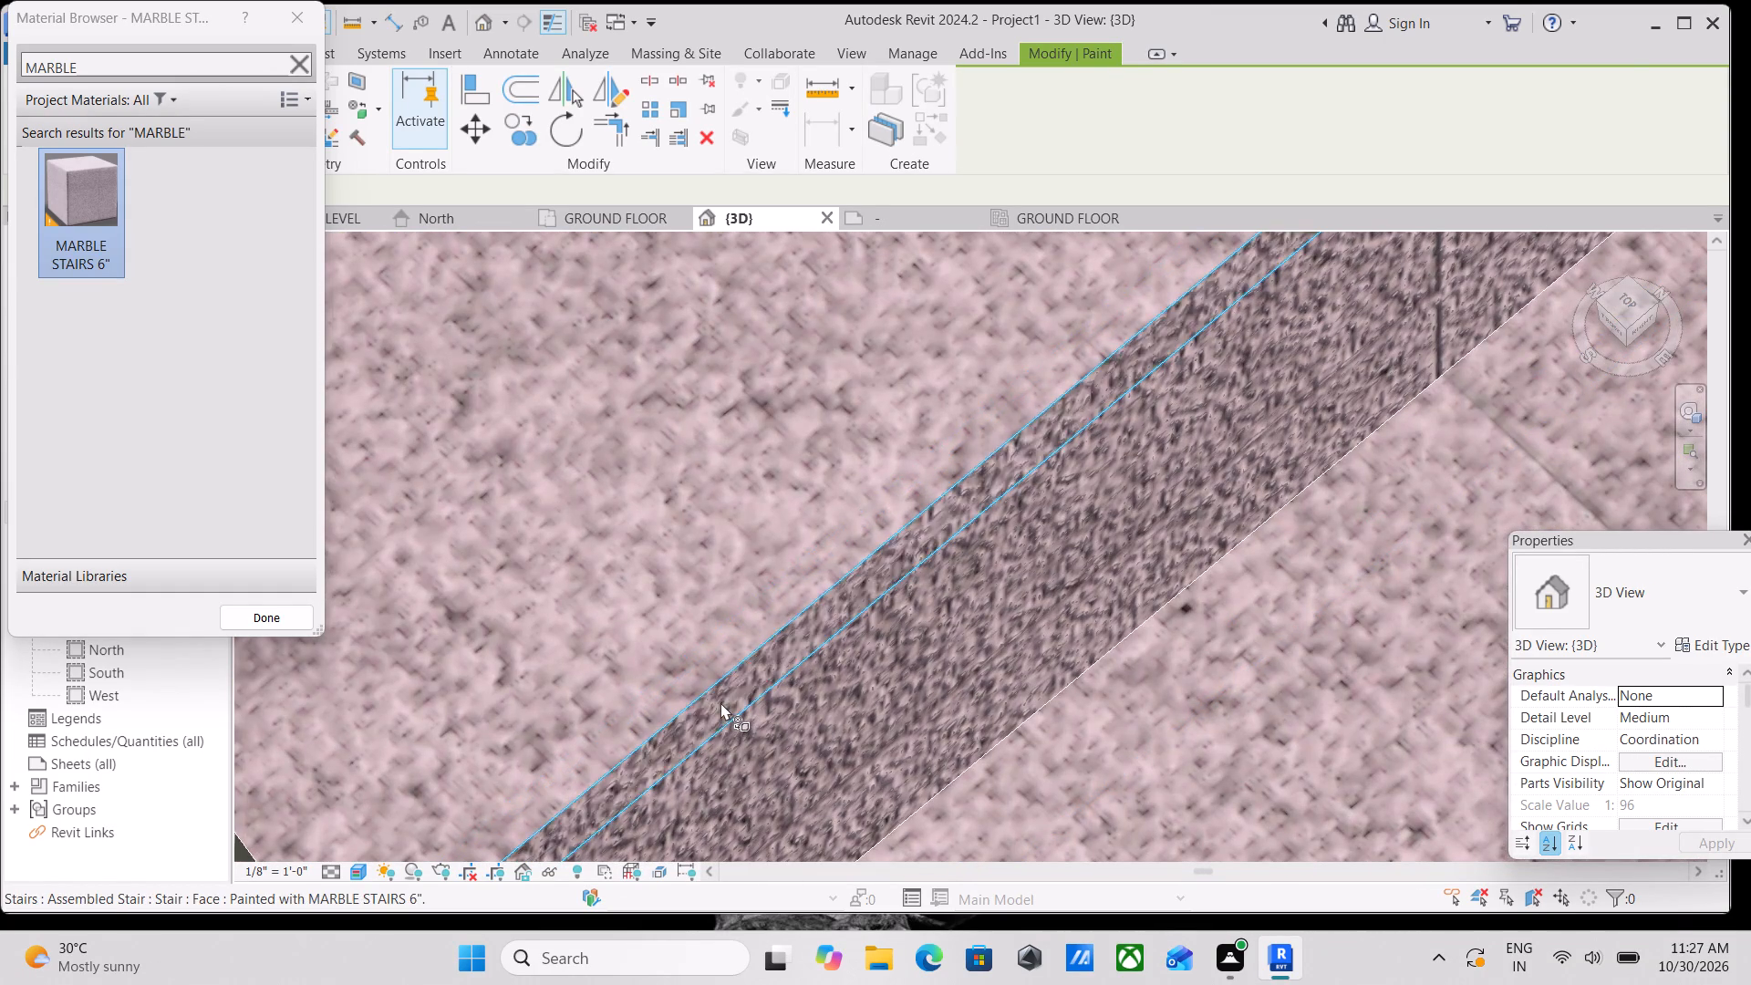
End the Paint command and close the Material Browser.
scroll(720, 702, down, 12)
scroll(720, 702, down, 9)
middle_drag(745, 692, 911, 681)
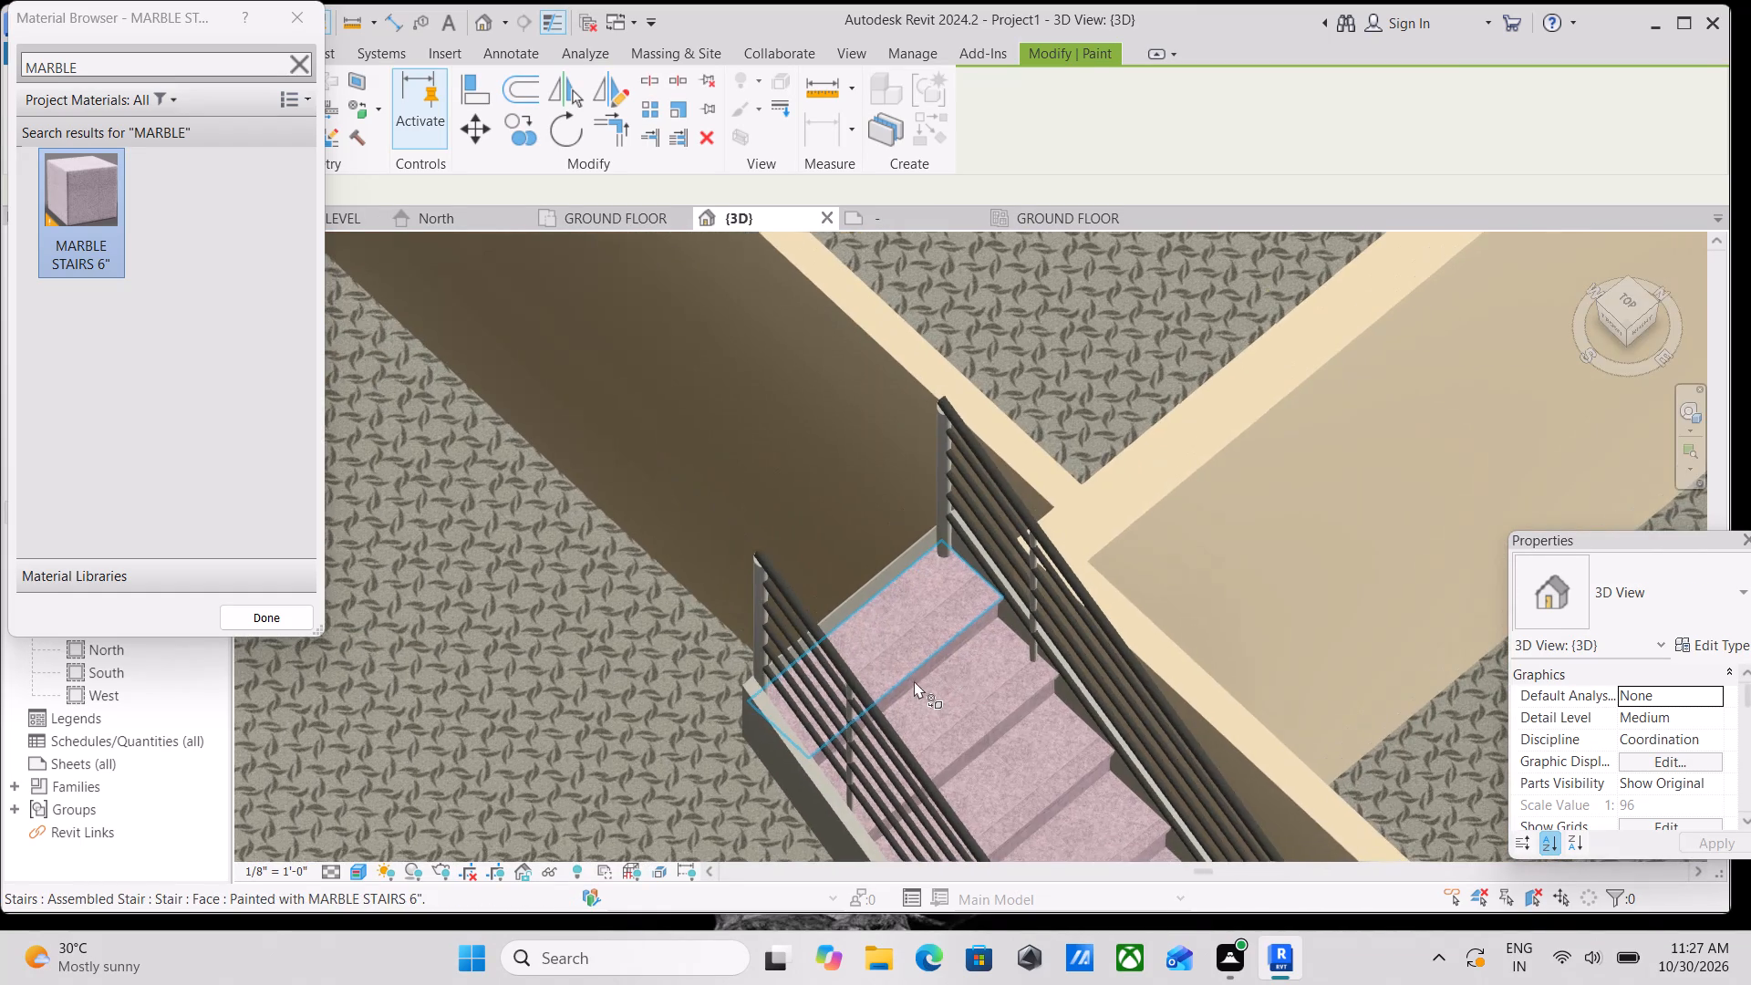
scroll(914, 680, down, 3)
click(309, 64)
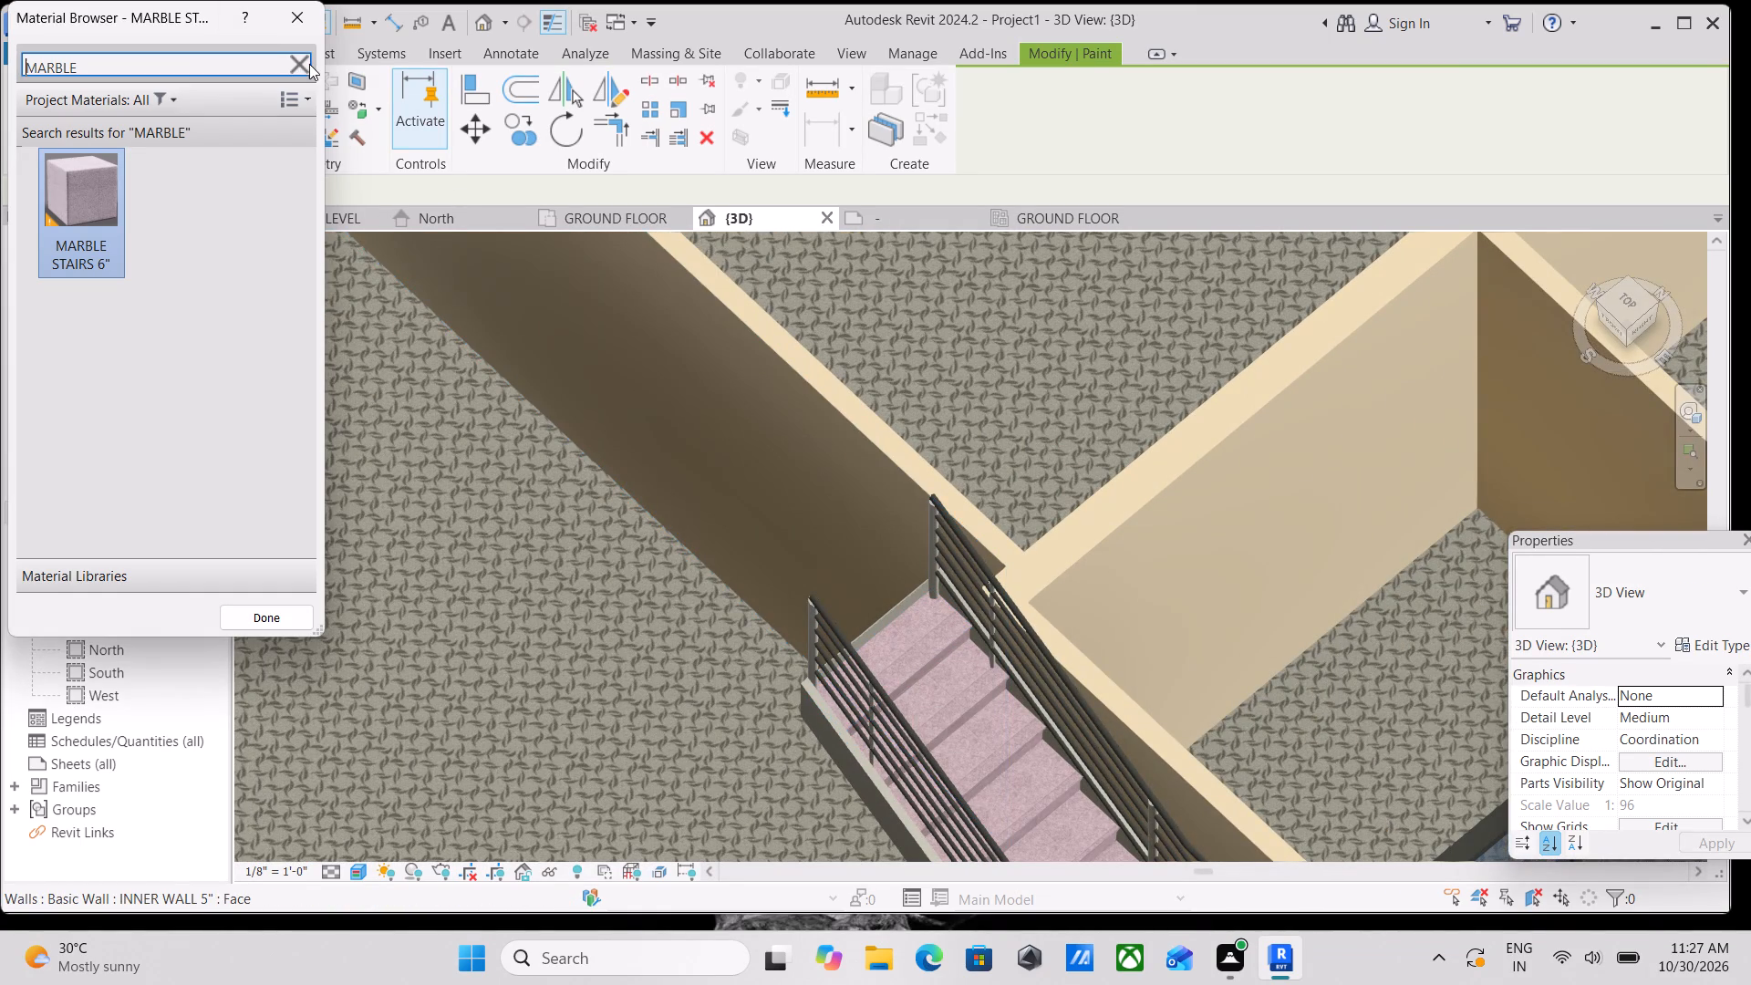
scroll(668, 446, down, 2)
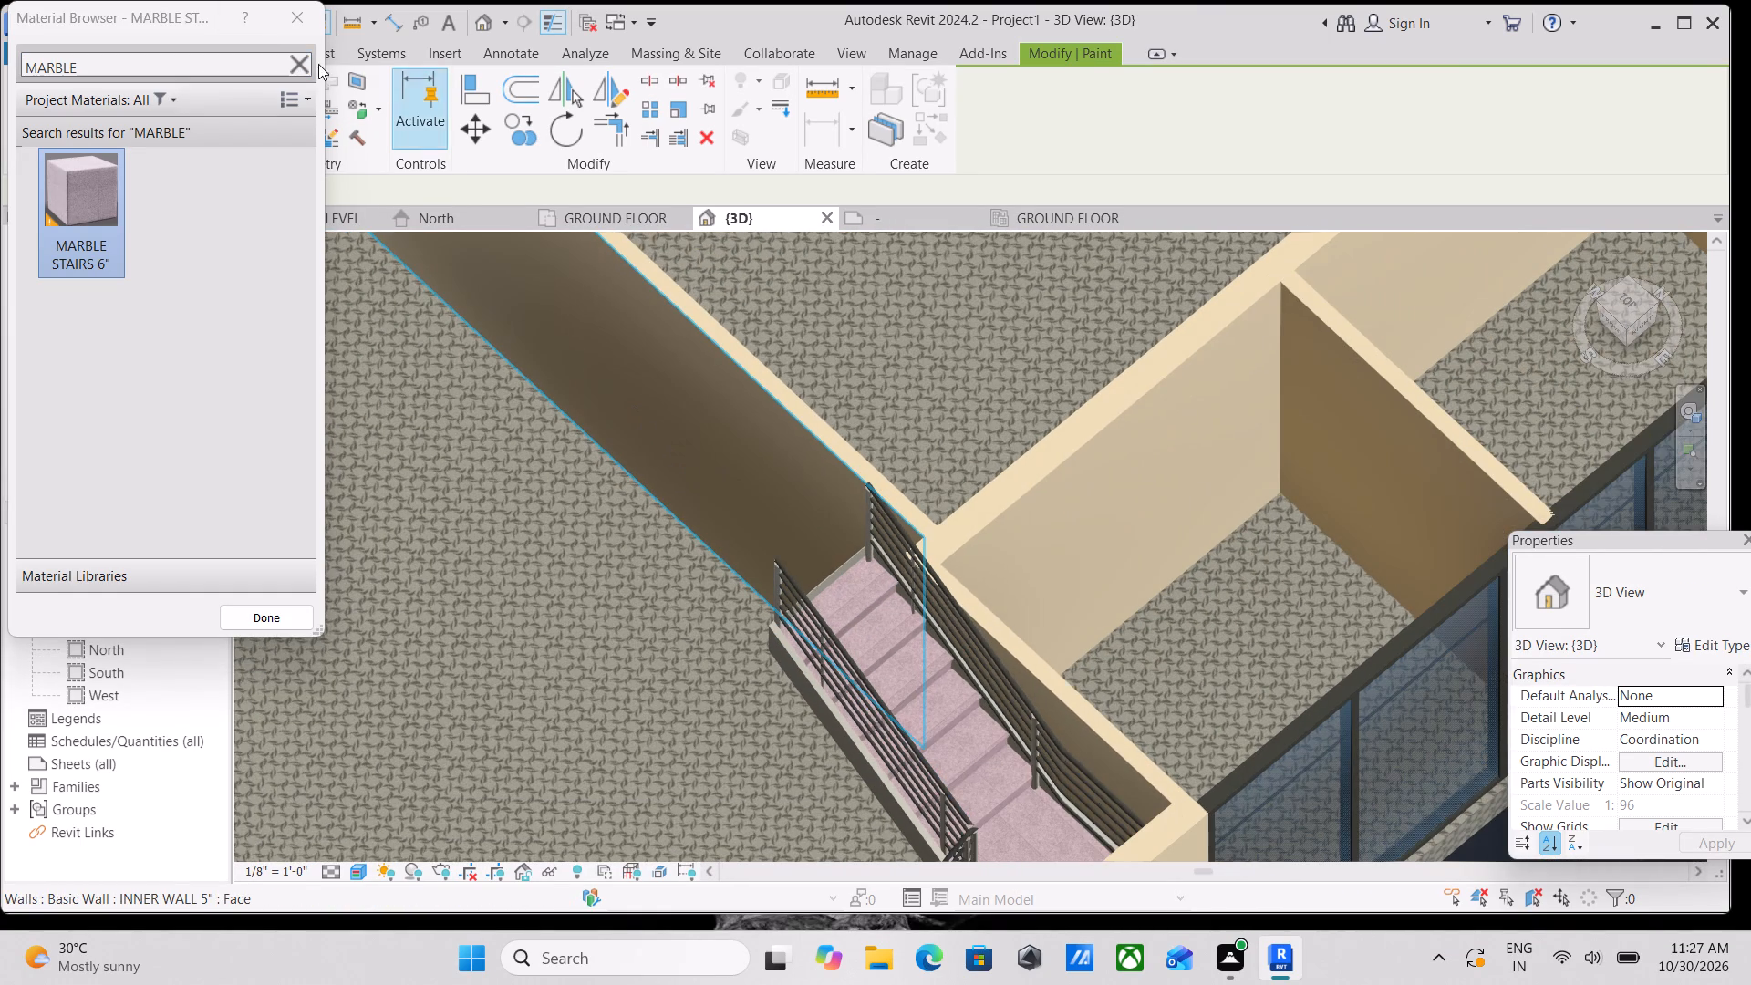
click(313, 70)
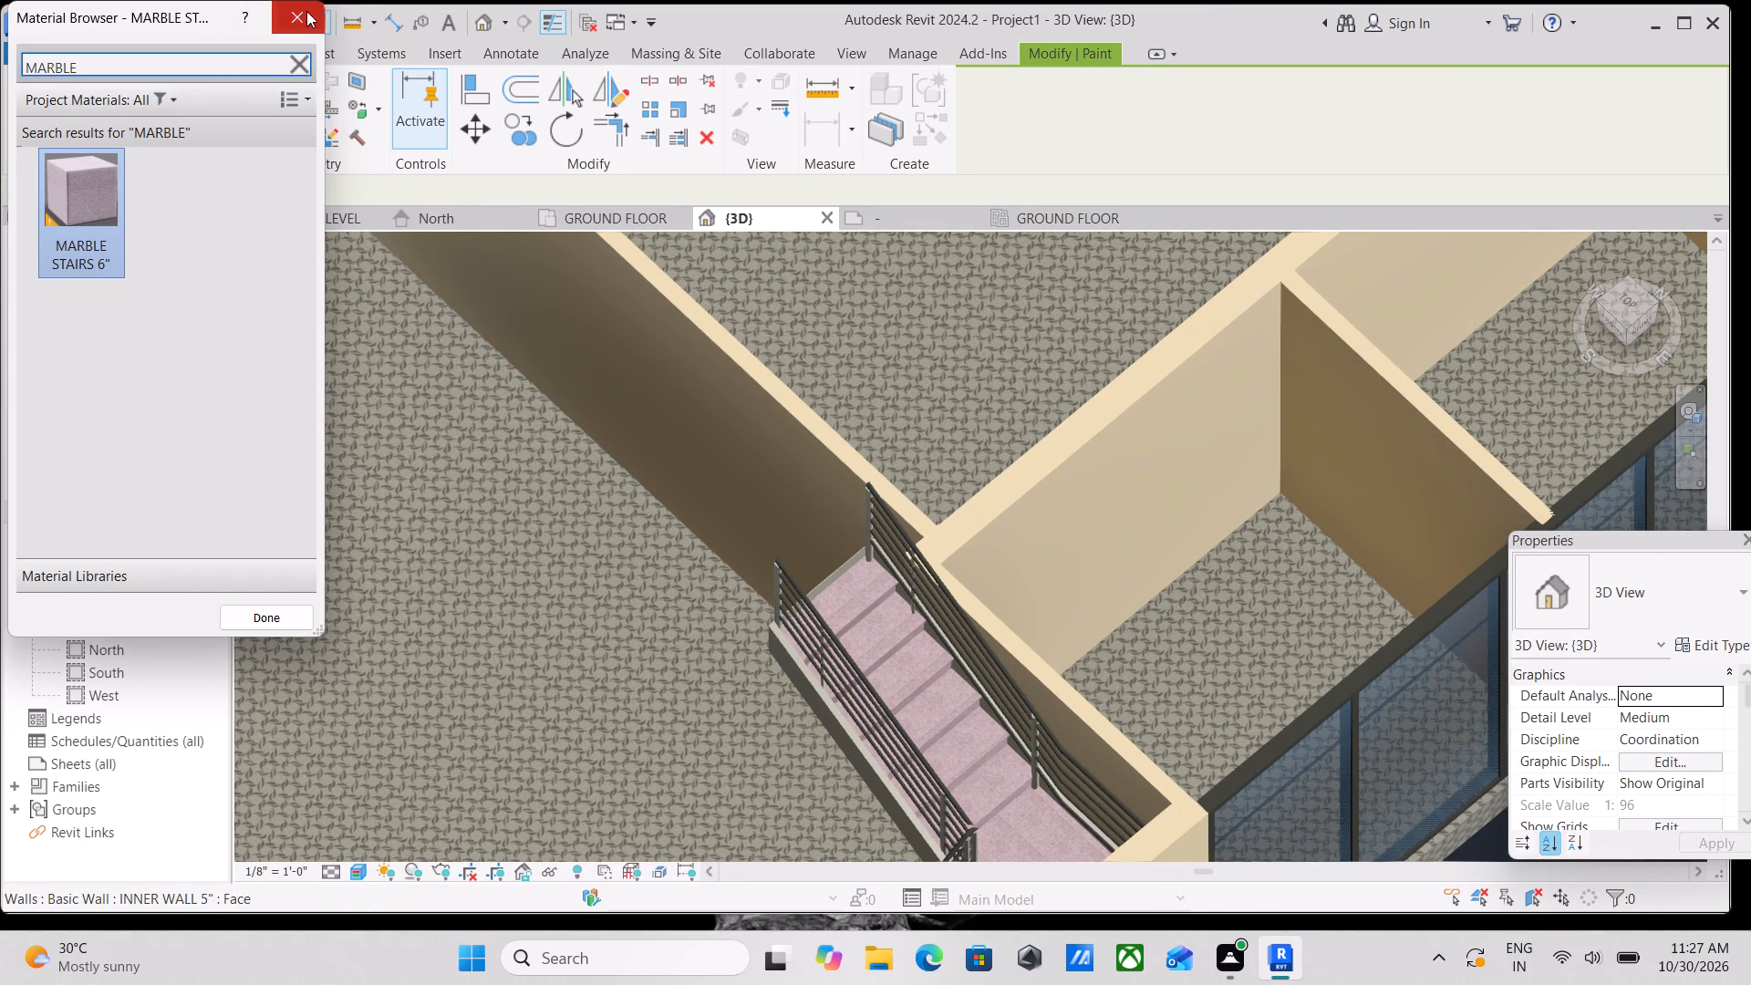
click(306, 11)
Paint the last riser above the upper flight's topmost tread and its narrow top edge with MARBLE STAIRS 6".
scroll(671, 461, down, 4)
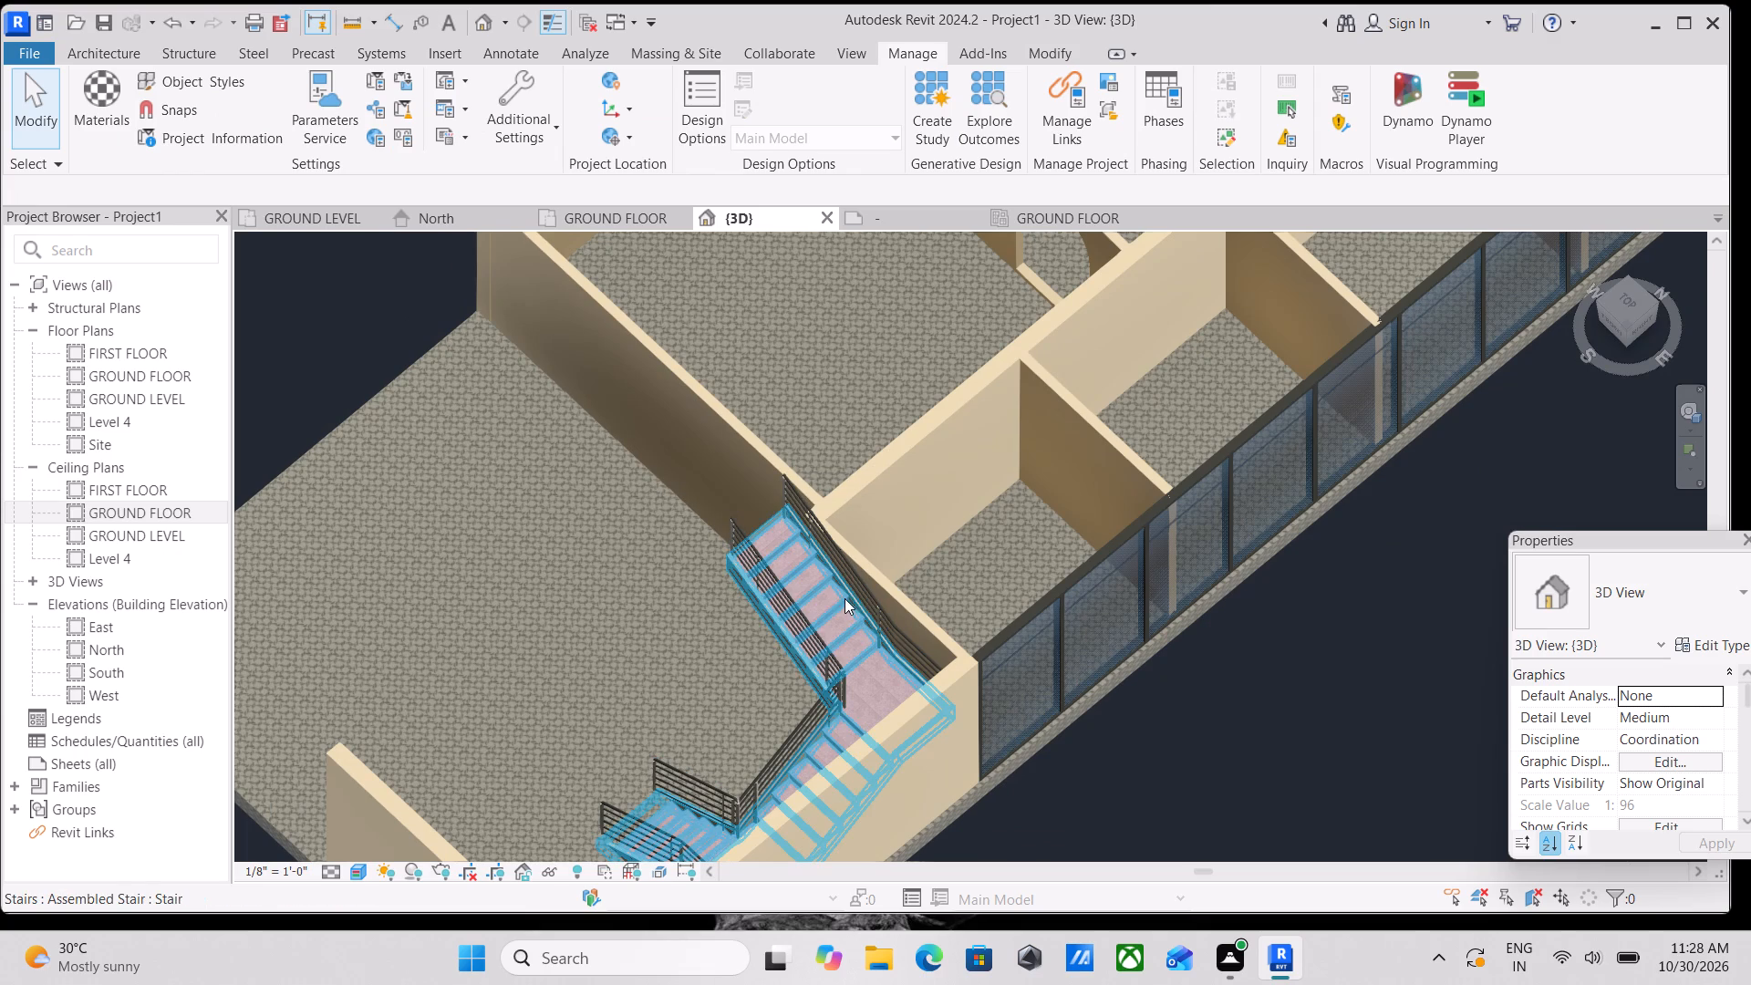
scroll(836, 587, up, 3)
scroll(784, 508, up, 5)
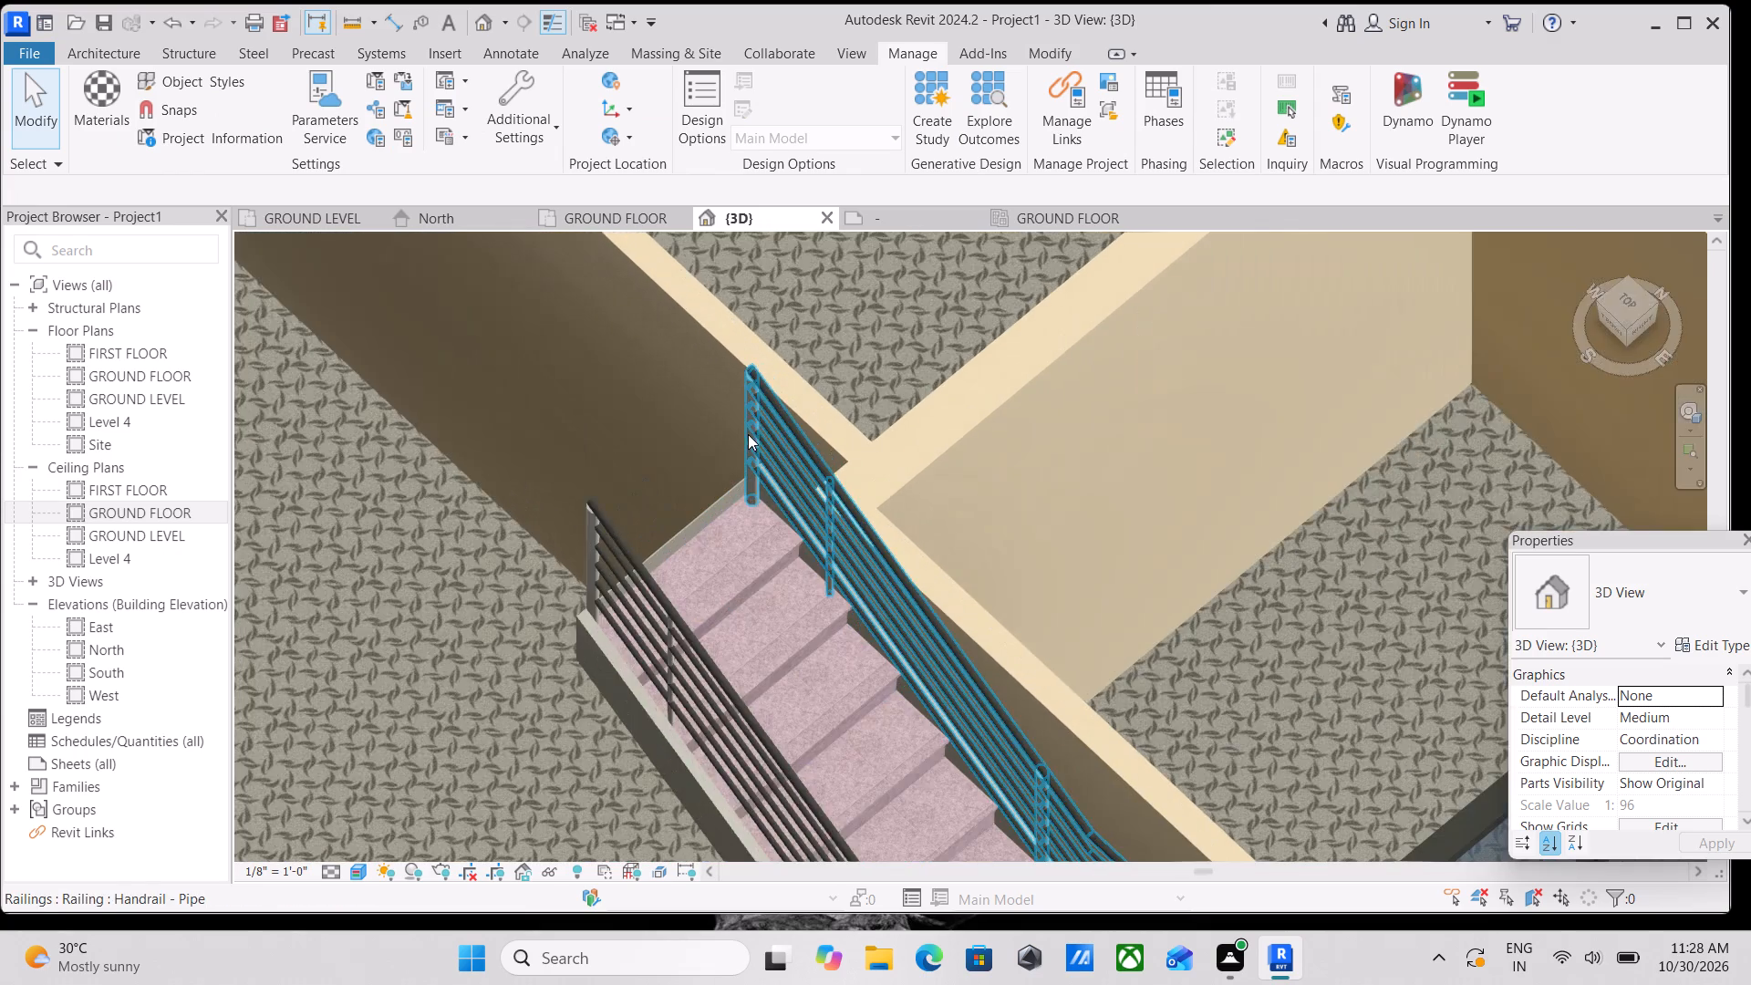
scroll(743, 438, up, 3)
scroll(695, 560, up, 6)
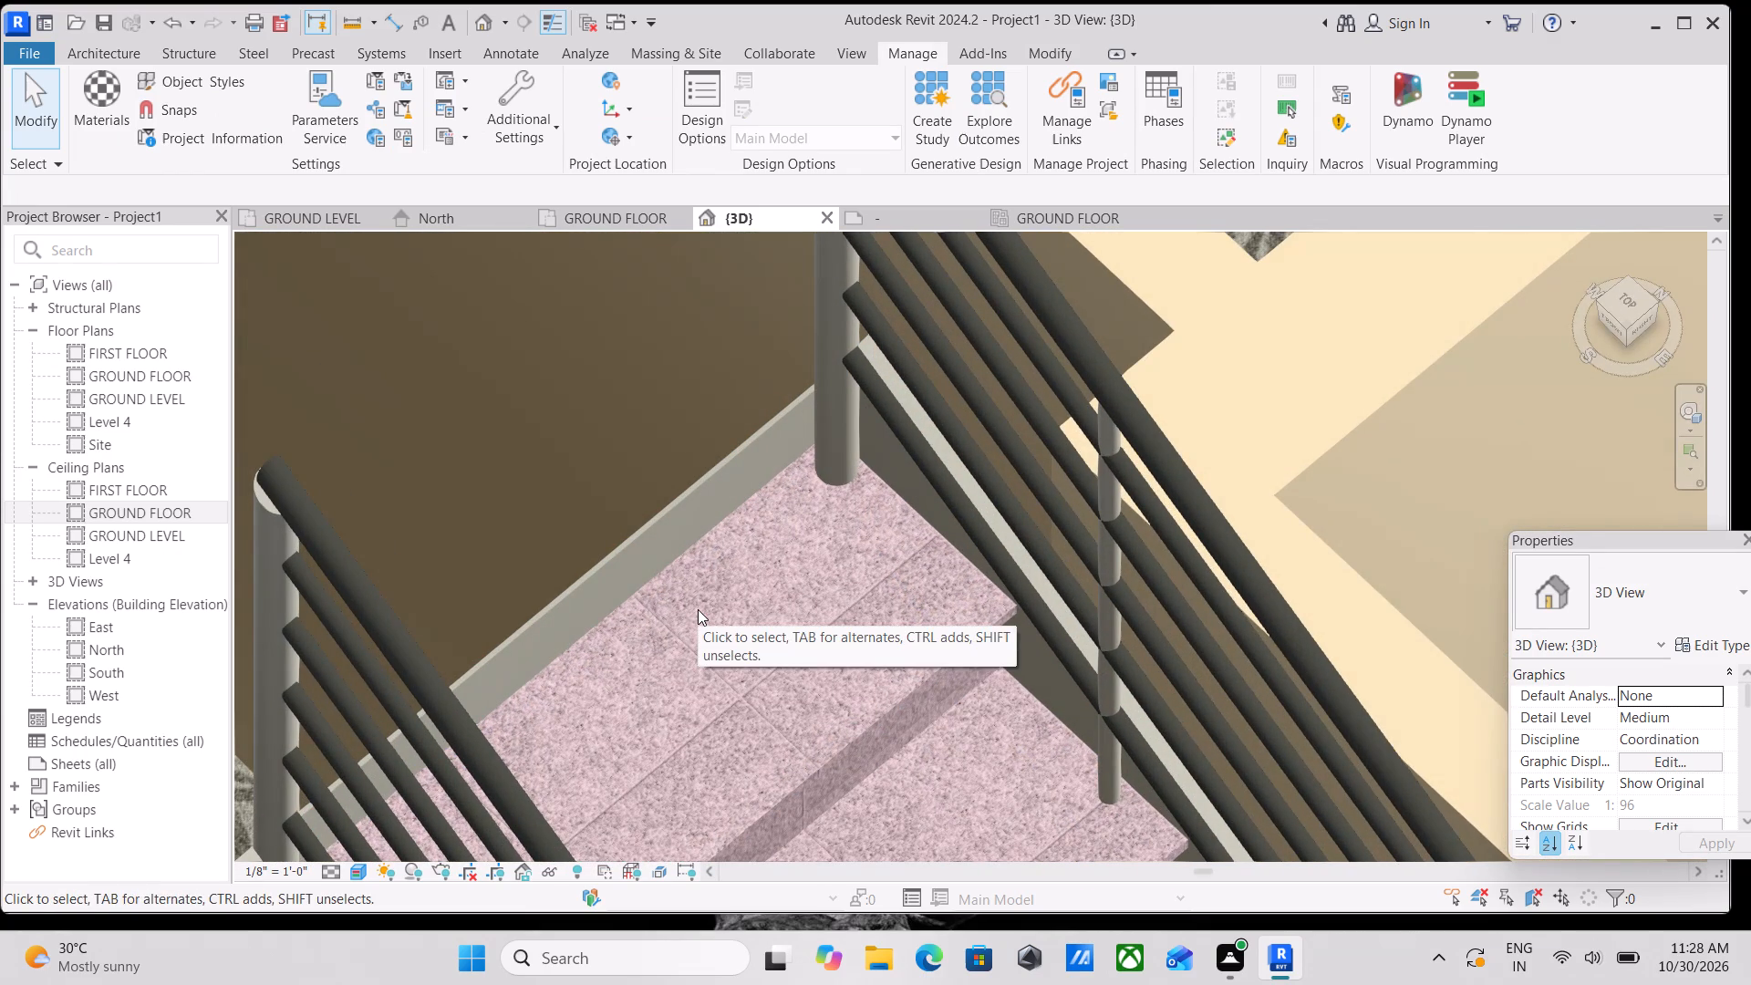
key(p)
key(t)
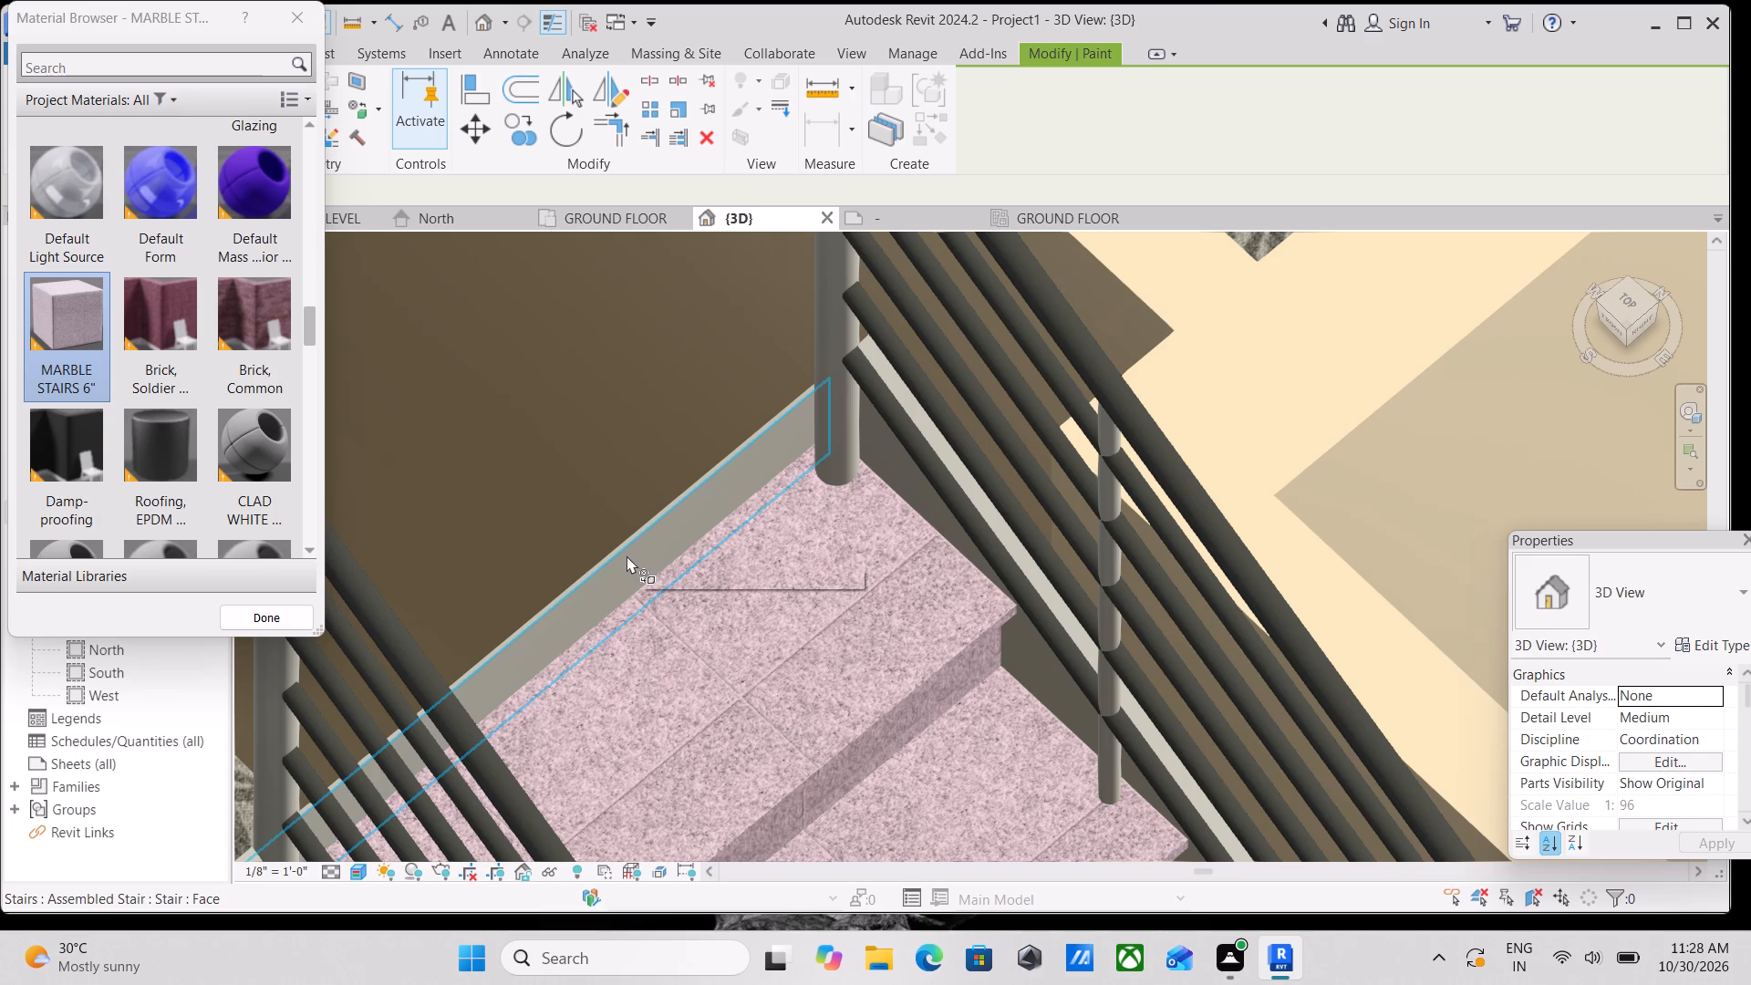
click(627, 564)
scroll(627, 564, down, 5)
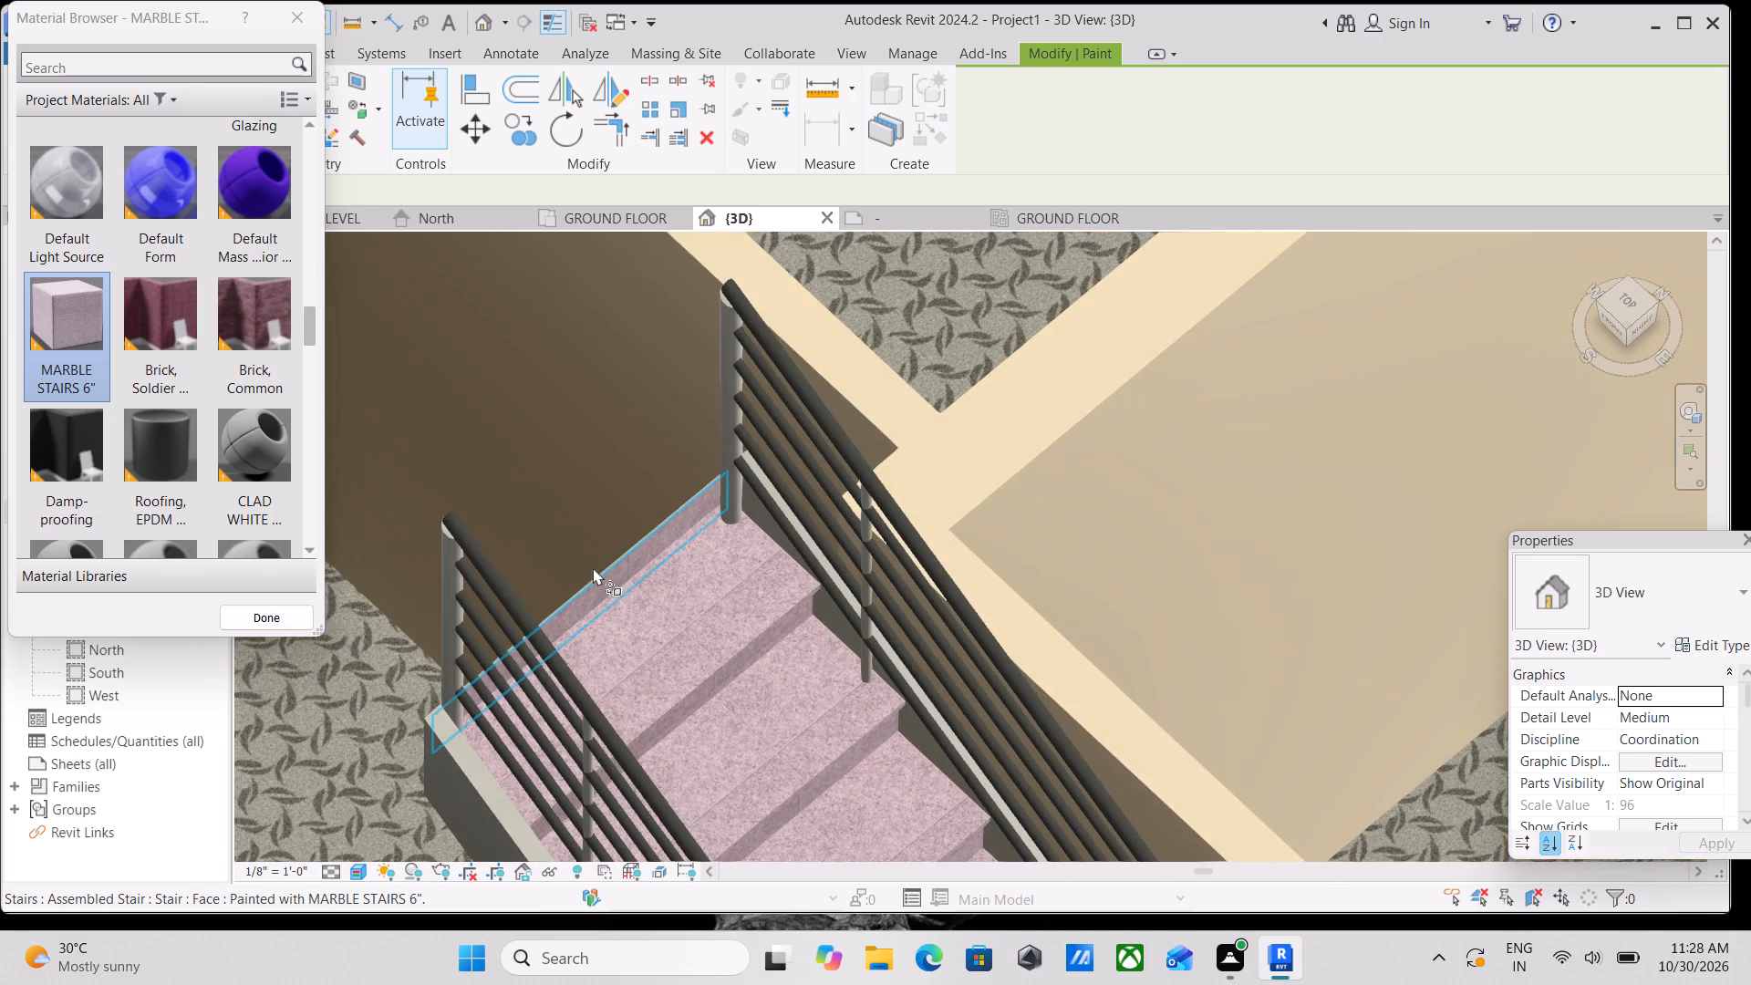
scroll(586, 571, up, 20)
scroll(586, 571, up, 2)
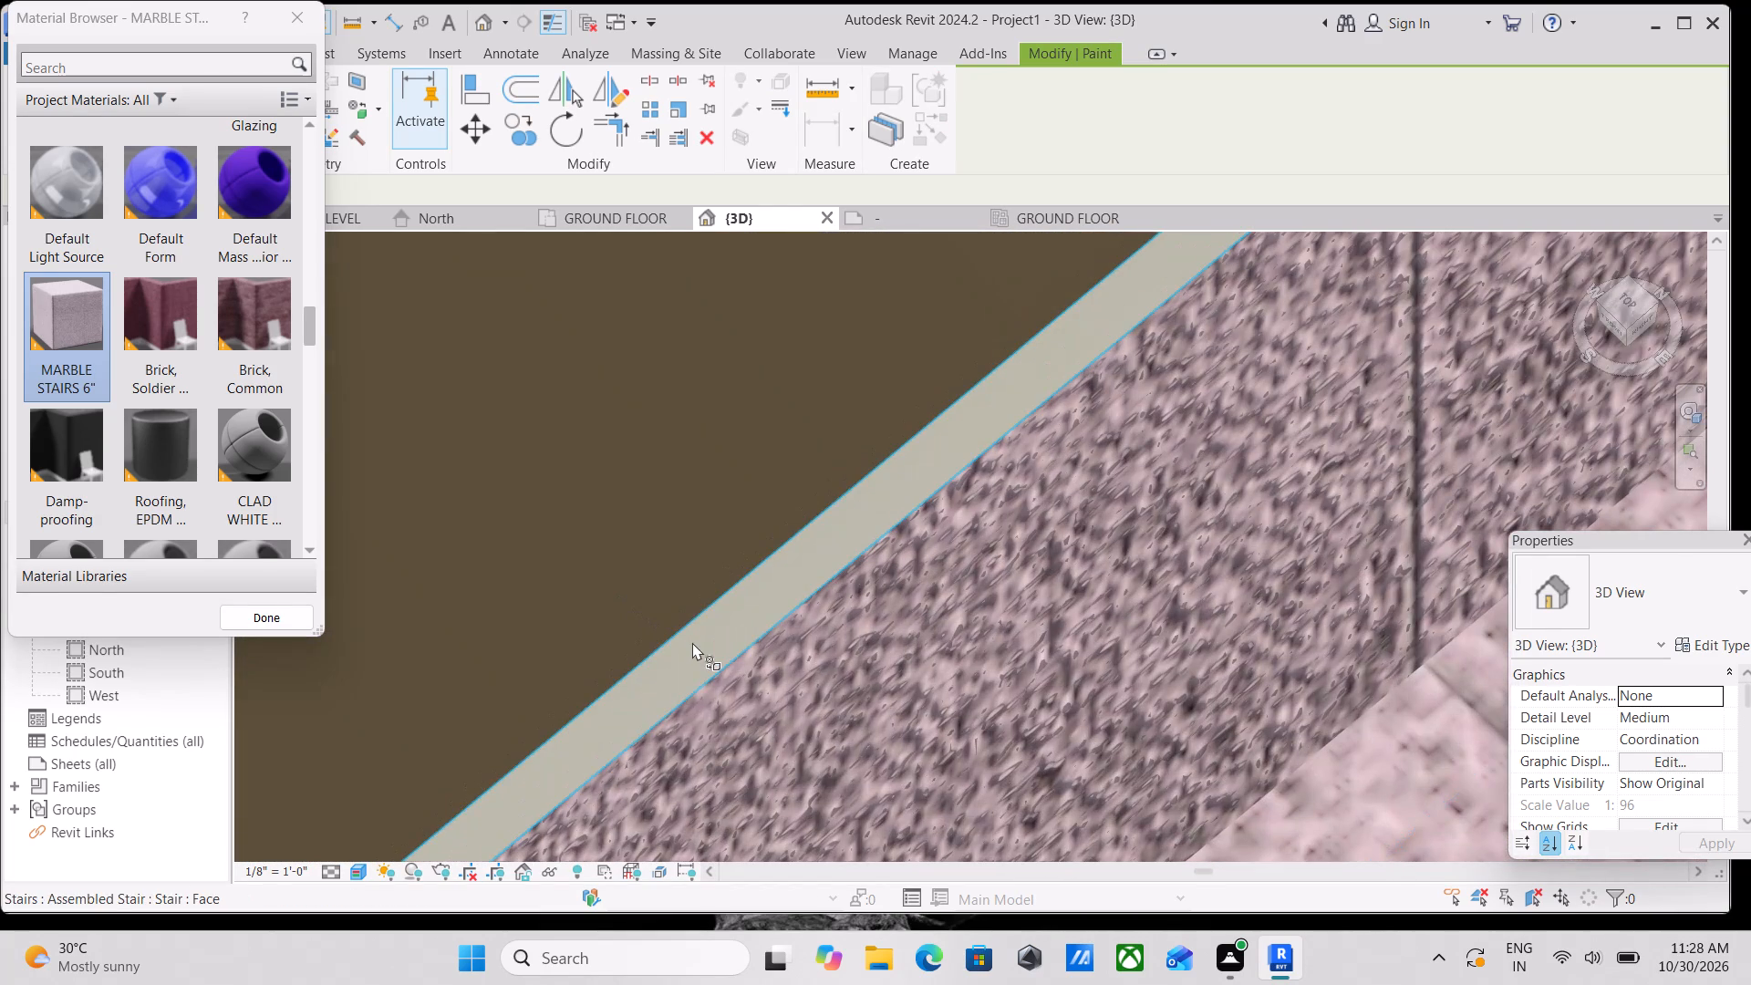
click(692, 642)
scroll(692, 642, down, 20)
scroll(692, 642, down, 3)
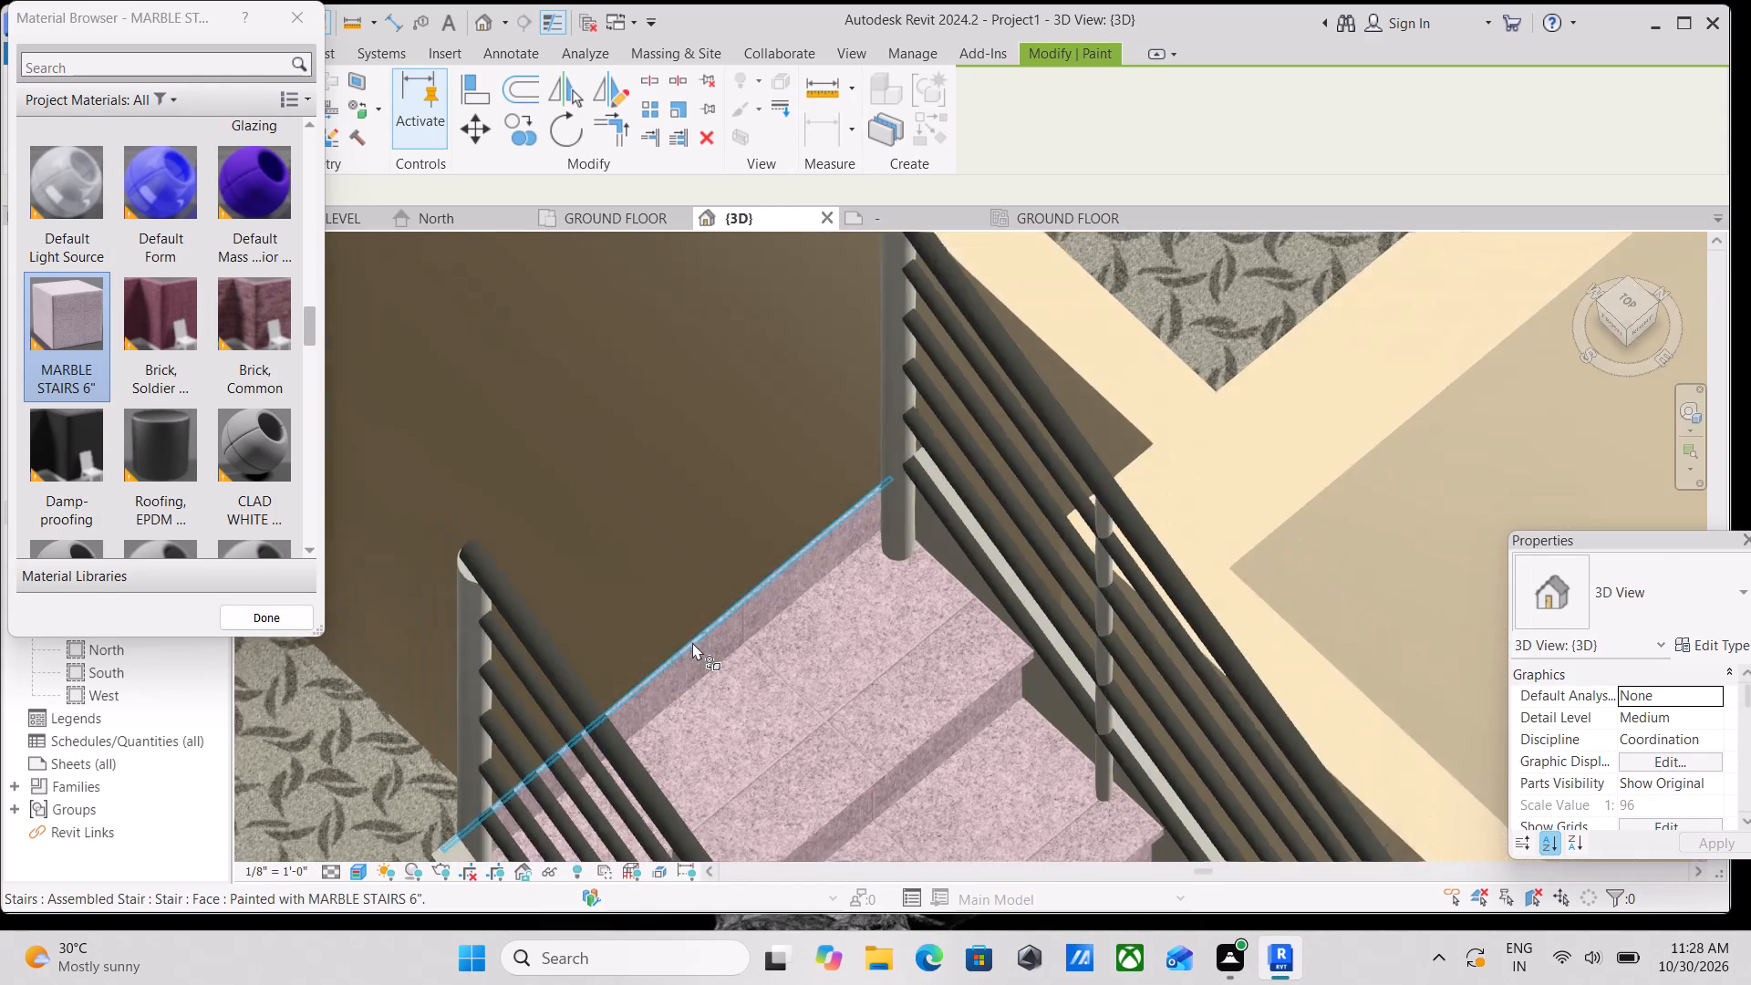
Paint the side face of the upper flight's open-side stringer with MARBLE STAIRS 6".
scroll(703, 671, down, 8)
shift+middle_drag(745, 661, 898, 503)
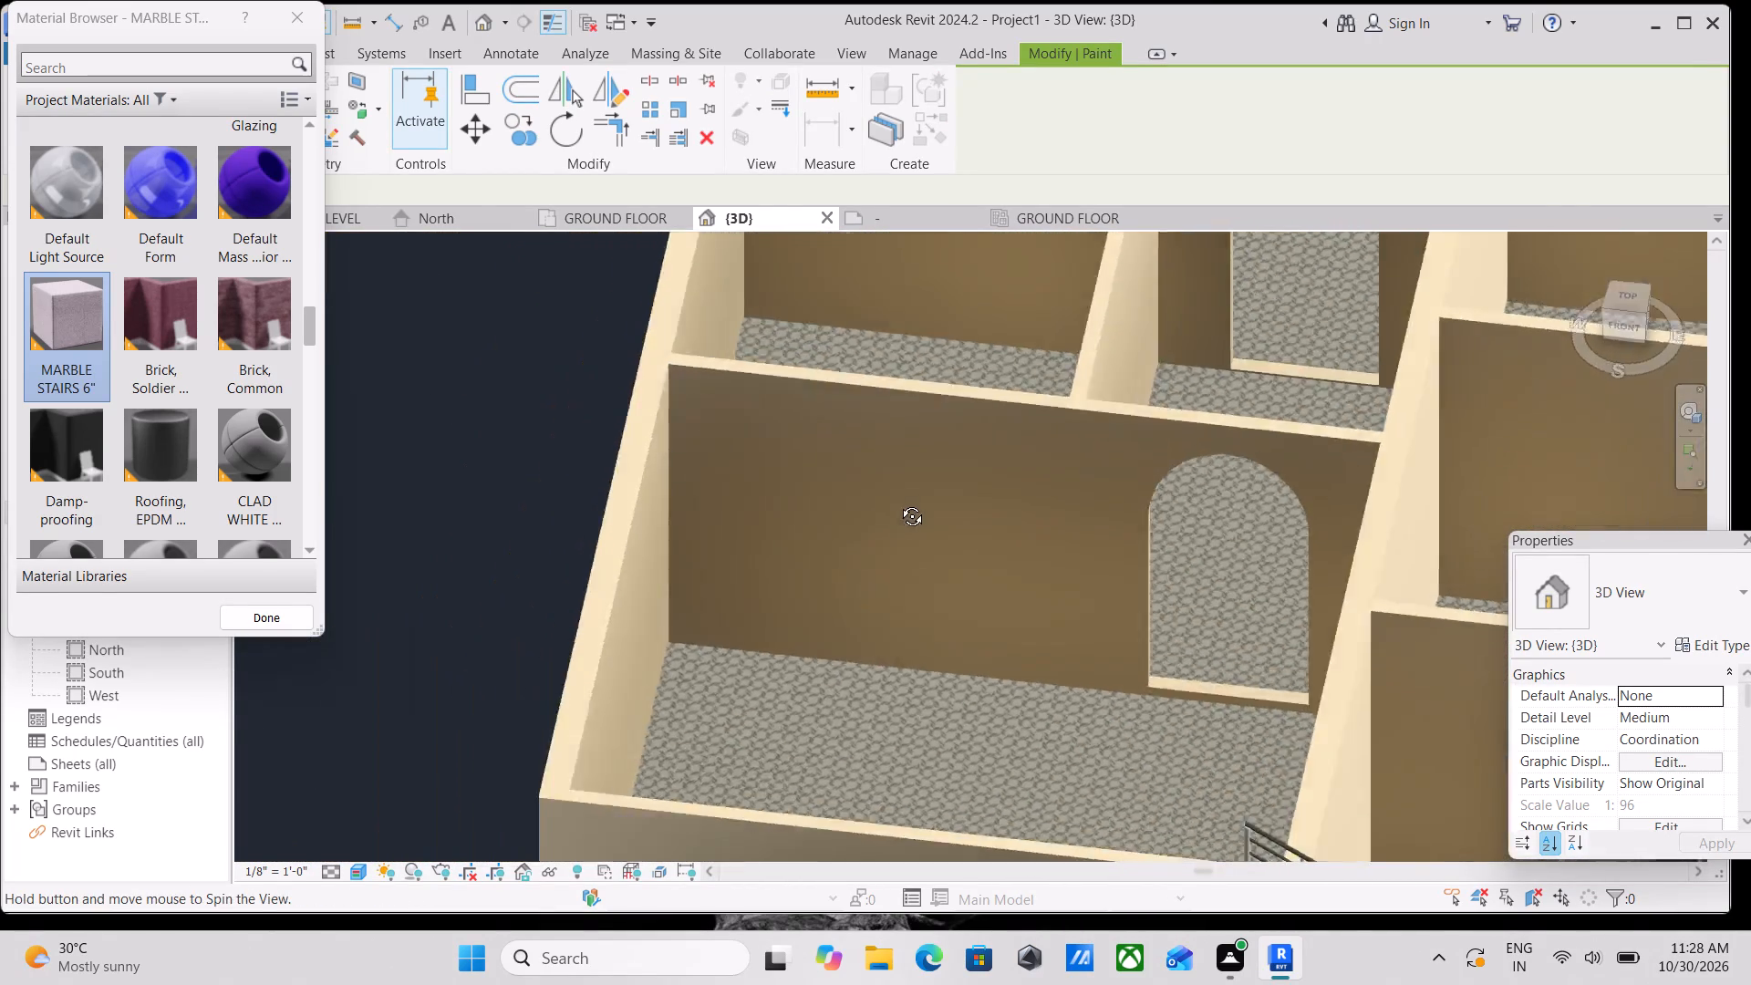
shift+middle_drag(898, 503, 899, 503)
middle_drag(947, 653, 637, 433)
scroll(841, 791, down, 1)
middle_drag(841, 786, 728, 554)
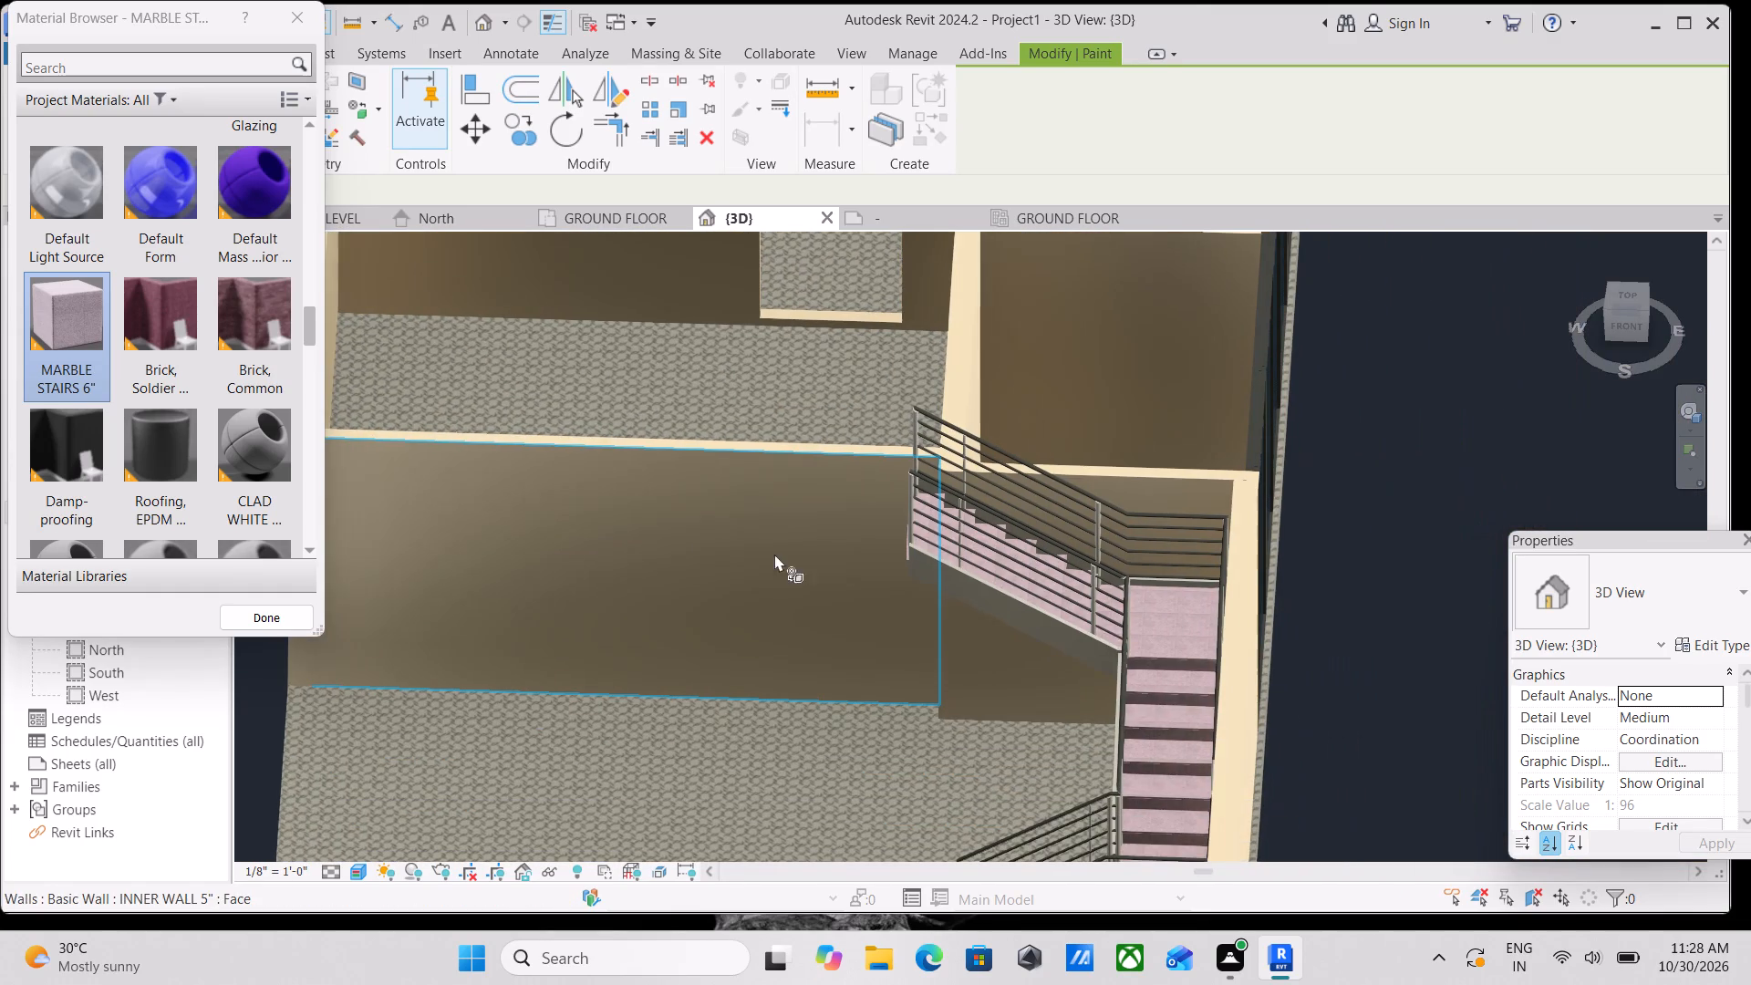
scroll(973, 734, up, 1)
middle_drag(973, 734, 868, 578)
scroll(937, 534, up, 3)
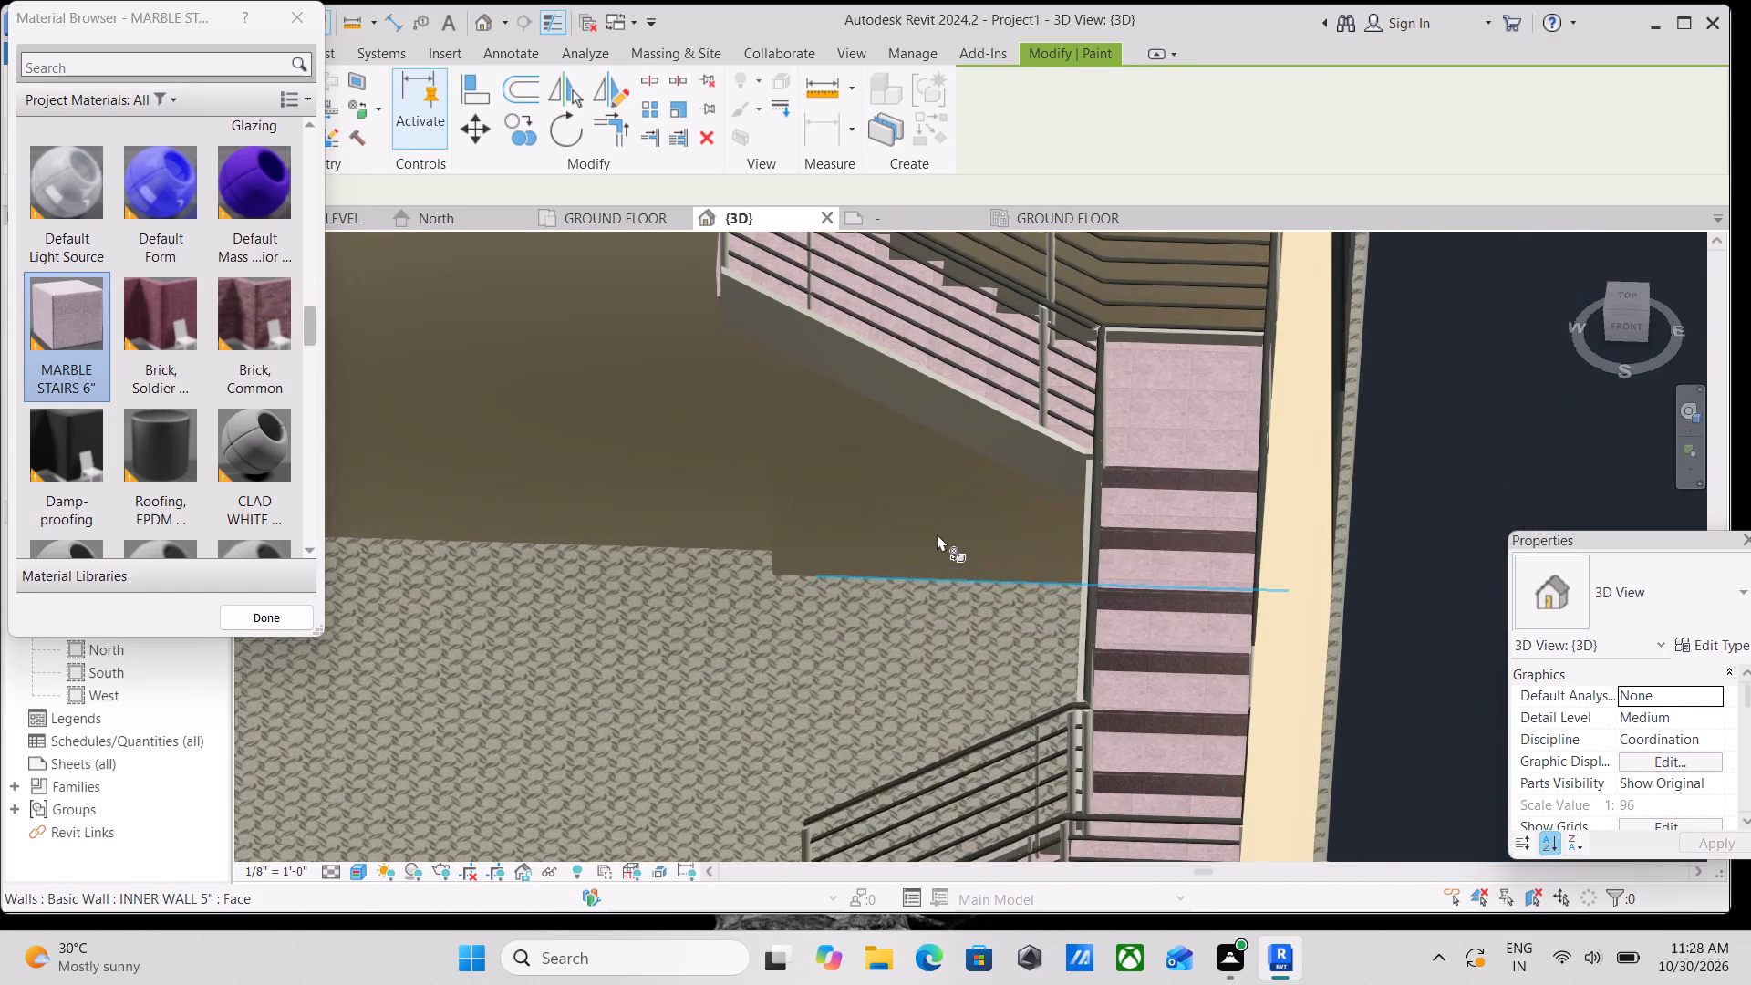
middle_drag(937, 534, 939, 627)
scroll(939, 627, up, 1)
scroll(872, 434, up, 3)
click(872, 434)
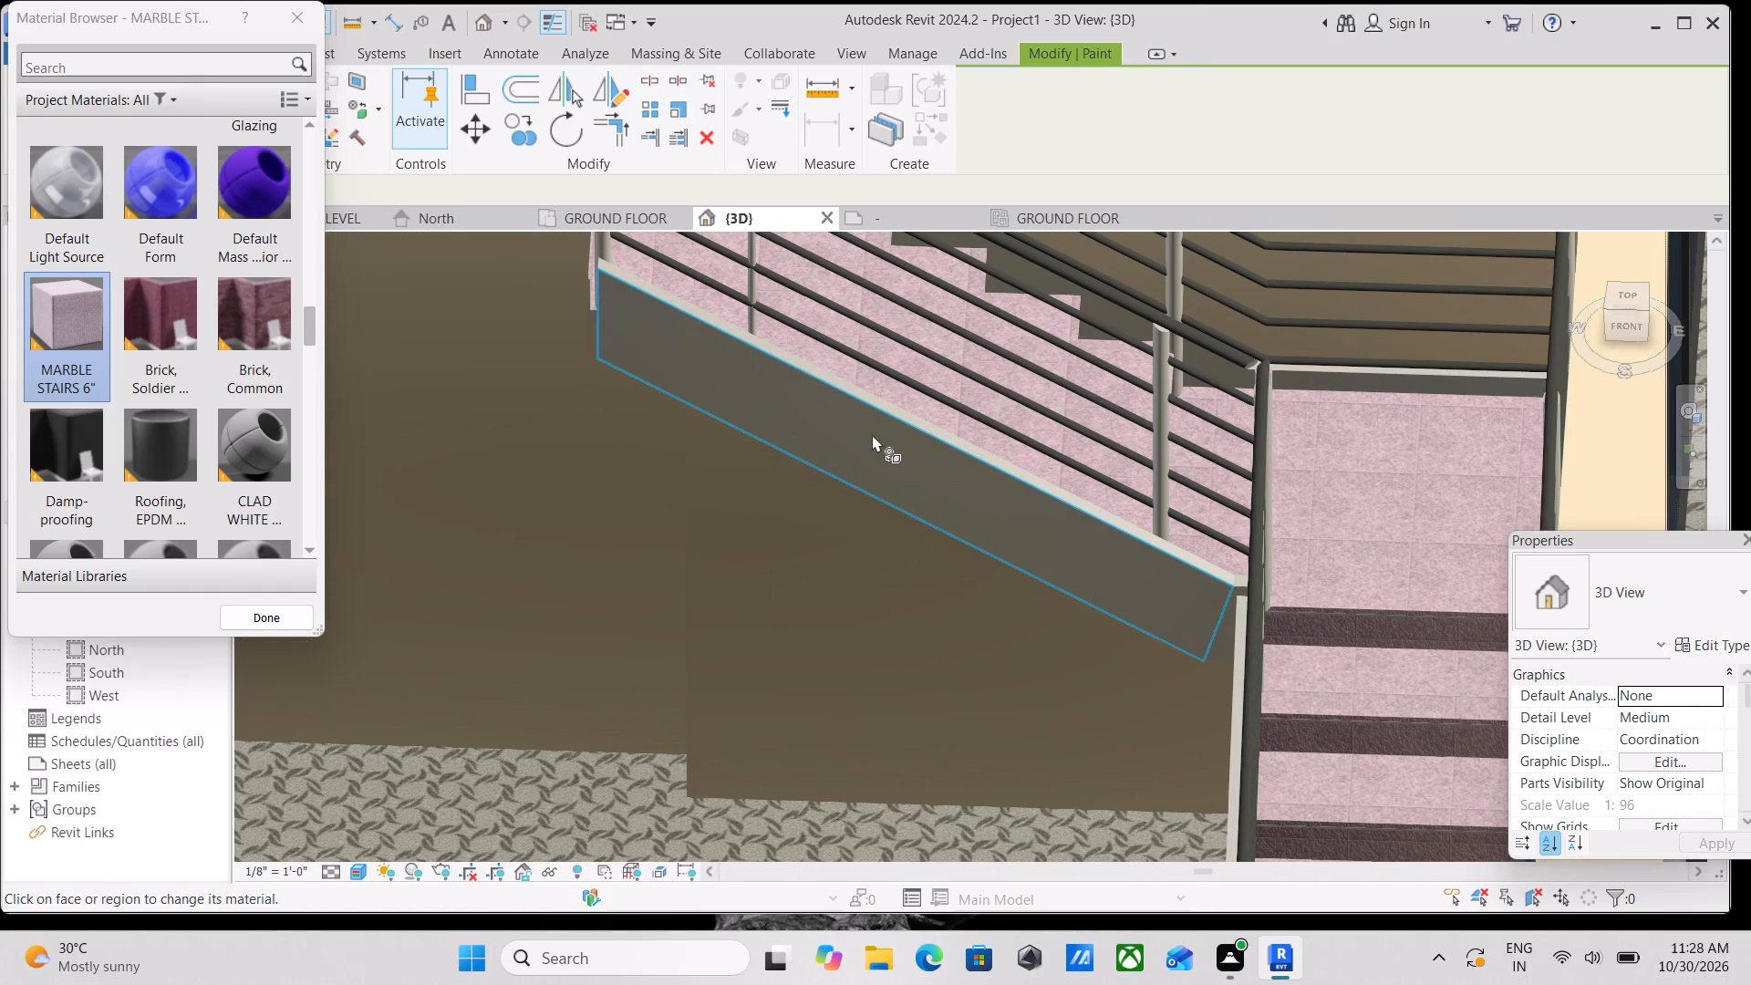
click(851, 431)
Paint the sloped top face of the upper flight's open-side stringer with MARBLE STAIRS 6".
scroll(856, 380, up, 3)
middle_click(856, 380)
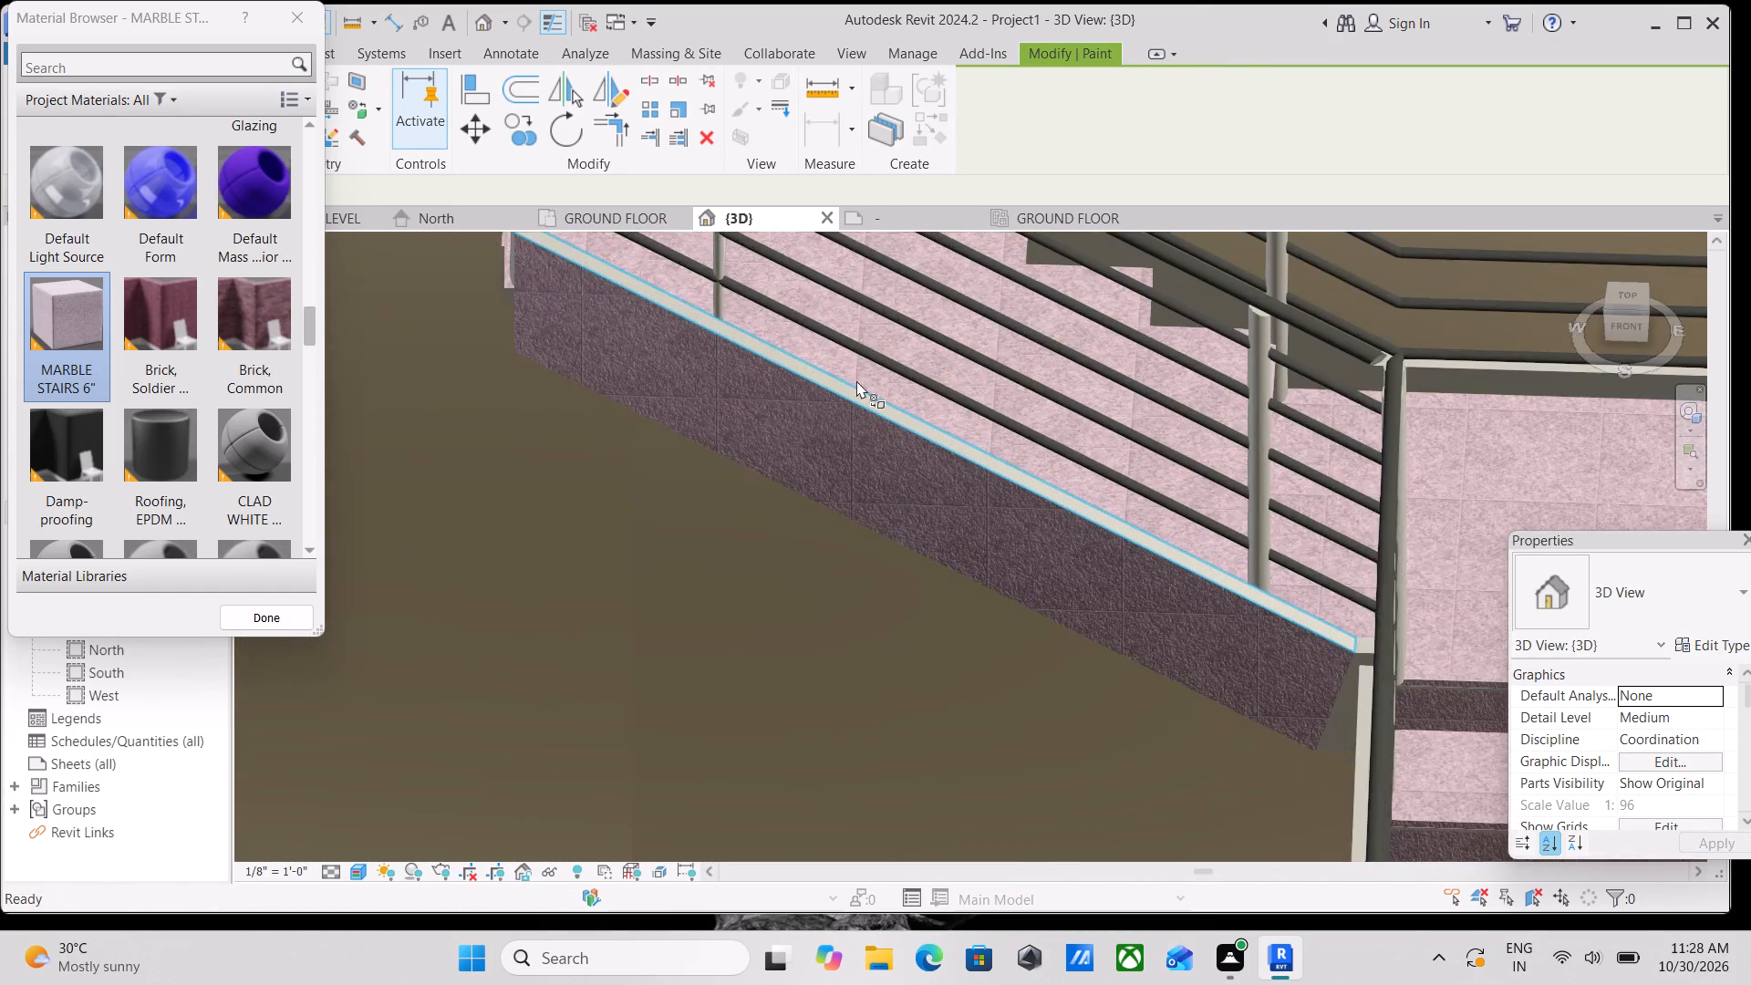
scroll(856, 380, up, 4)
scroll(860, 485, down, 2)
shift+middle_drag(851, 485, 809, 514)
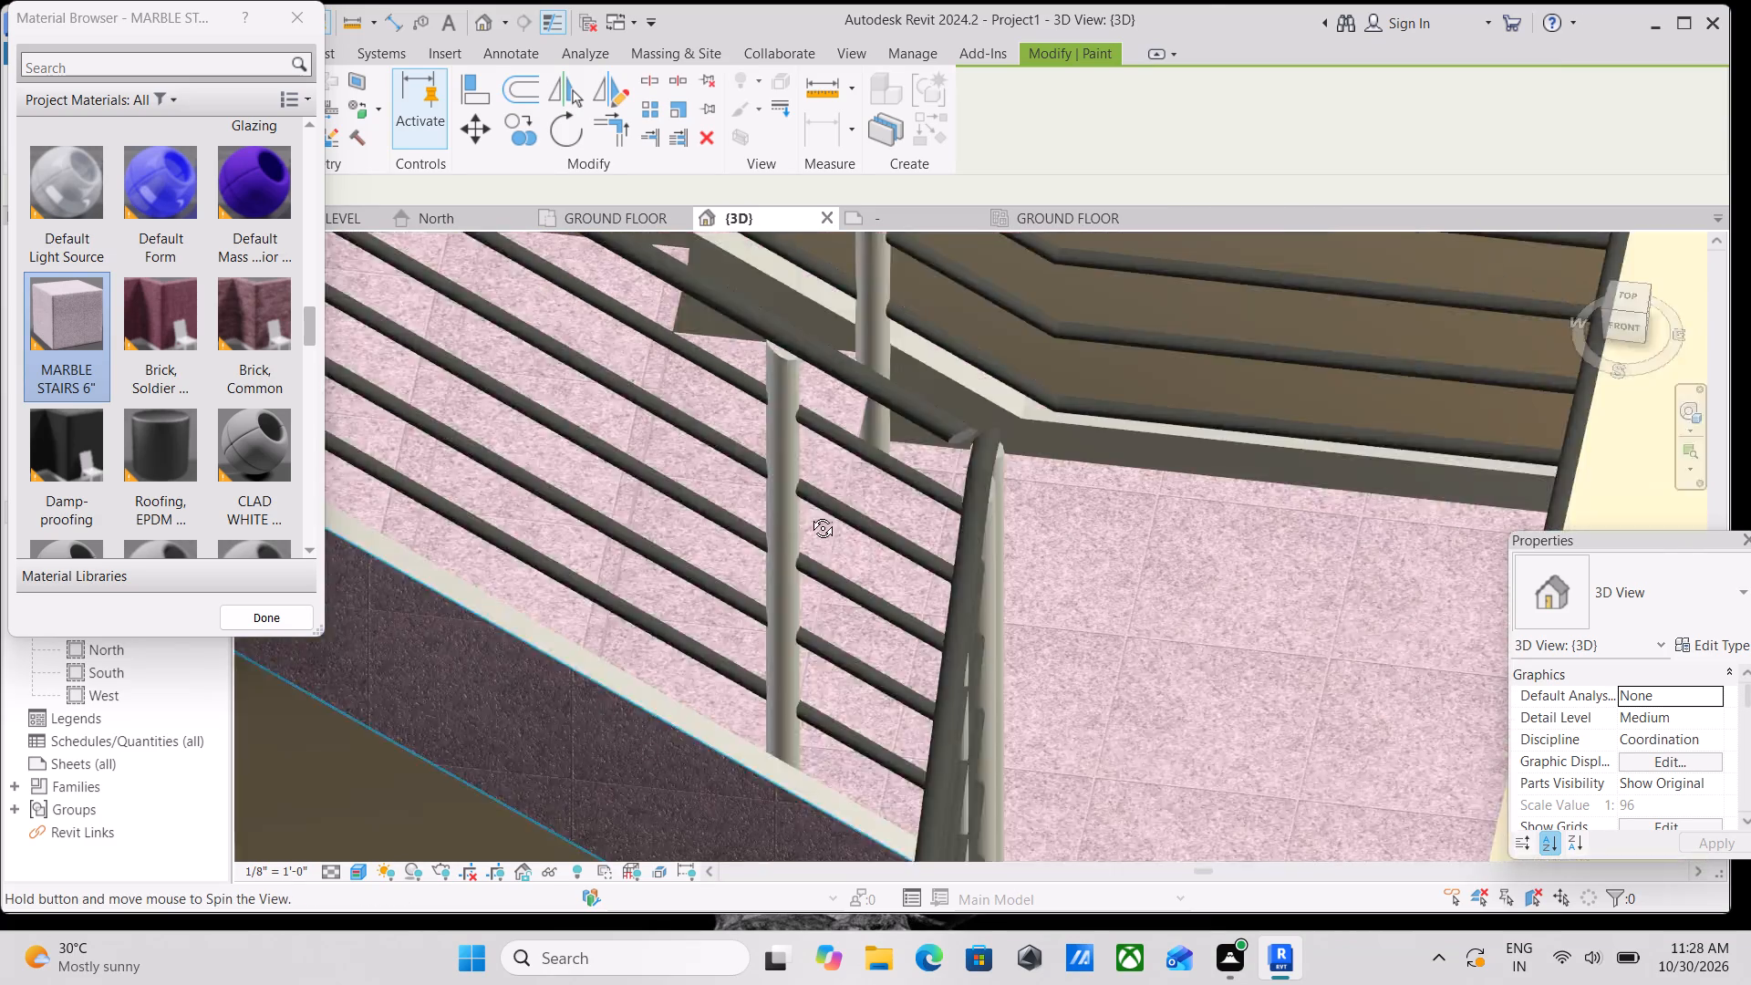
shift+middle_drag(809, 514, 781, 531)
shift+scroll(781, 531, up, 1)
scroll(781, 531, down, 10)
scroll(542, 526, down, 1)
middle_drag(542, 526, 776, 694)
scroll(553, 541, up, 10)
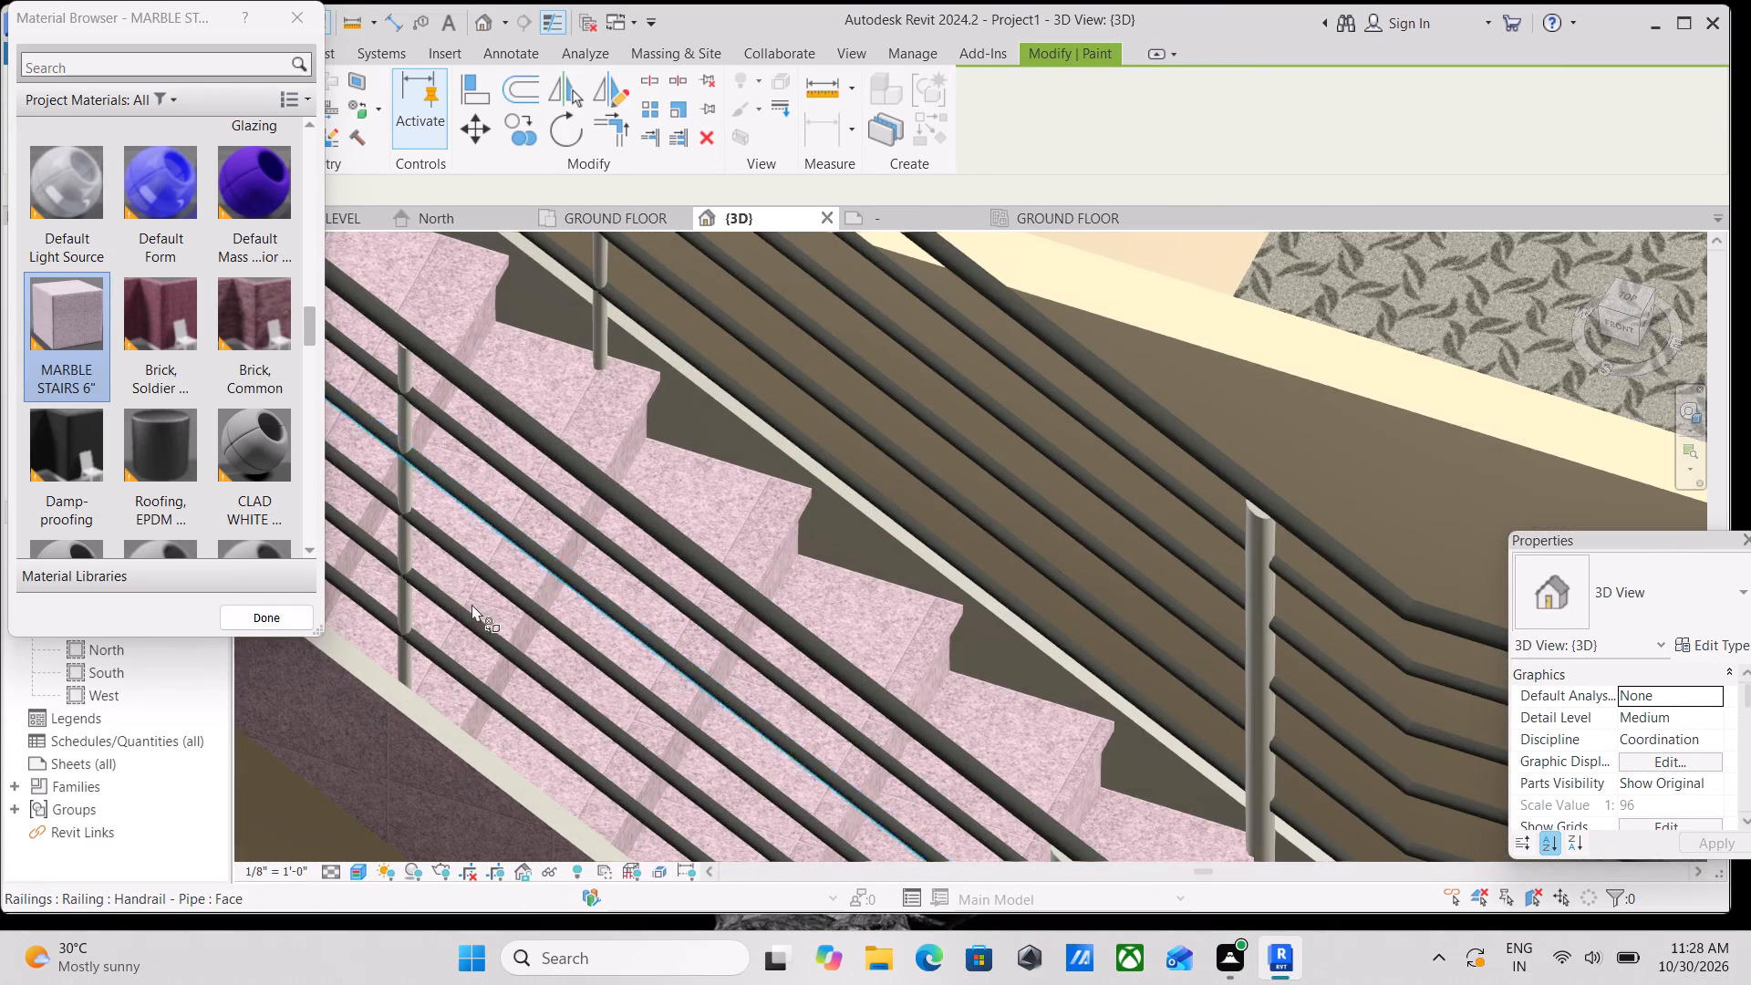
scroll(445, 610, up, 1)
middle_drag(445, 610, 751, 453)
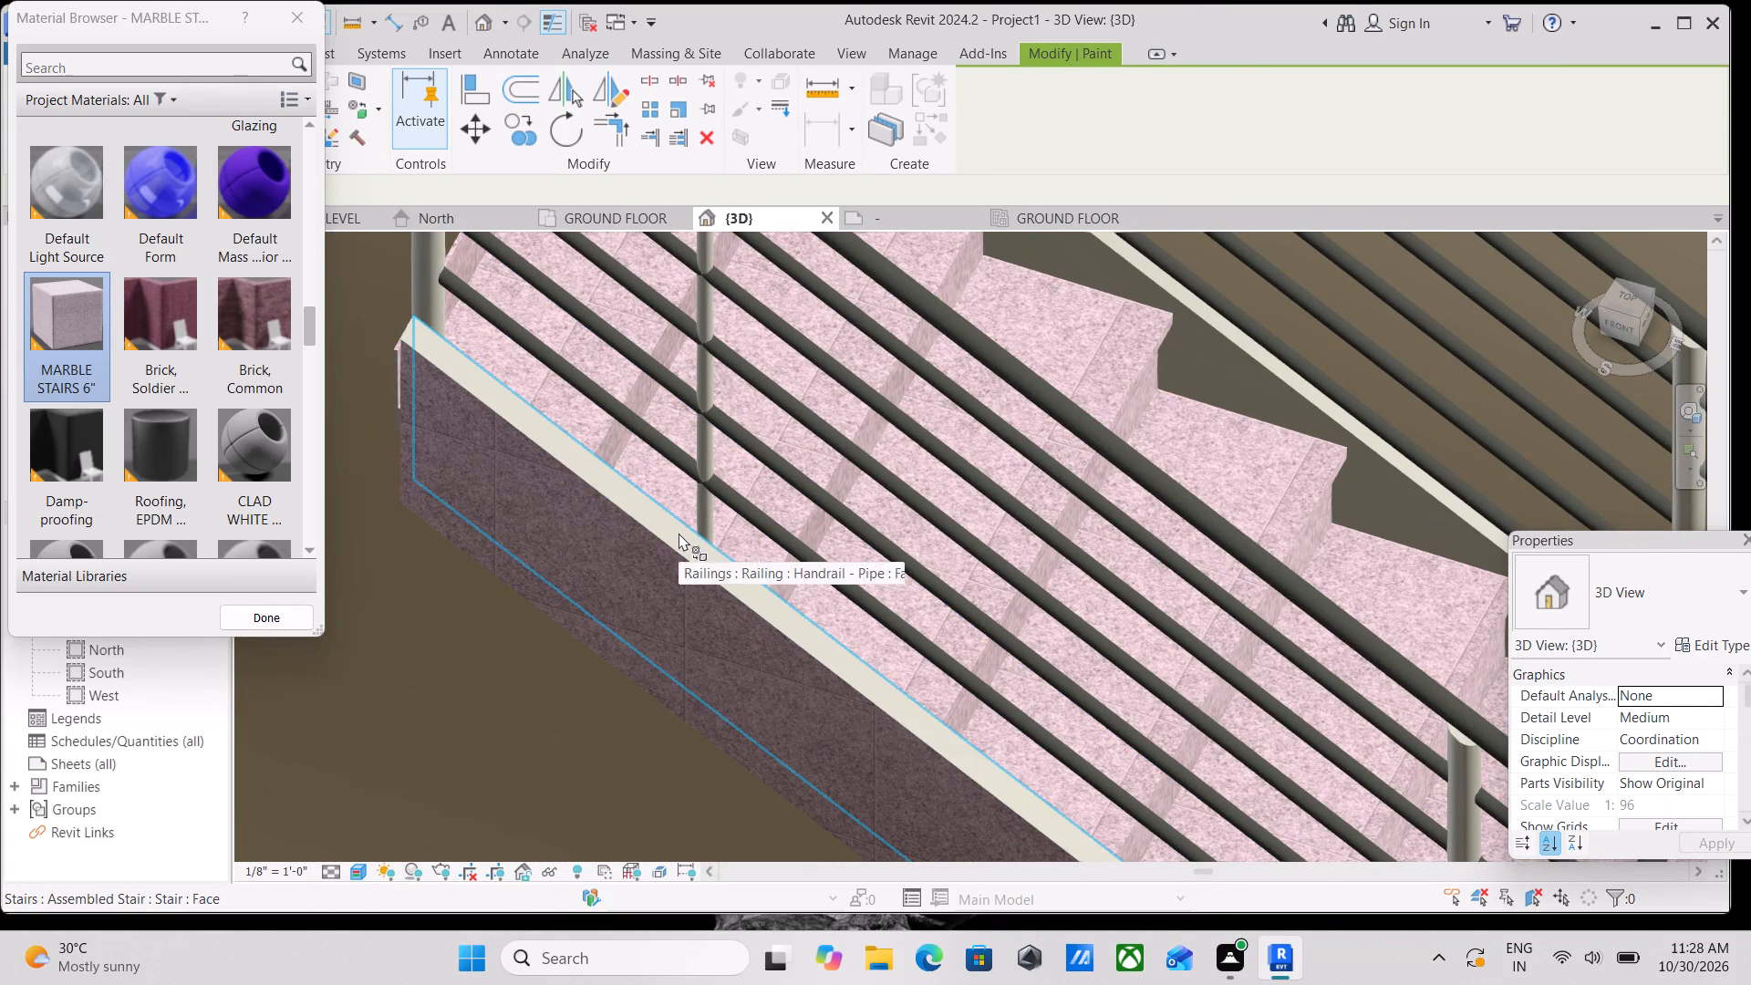
click(677, 519)
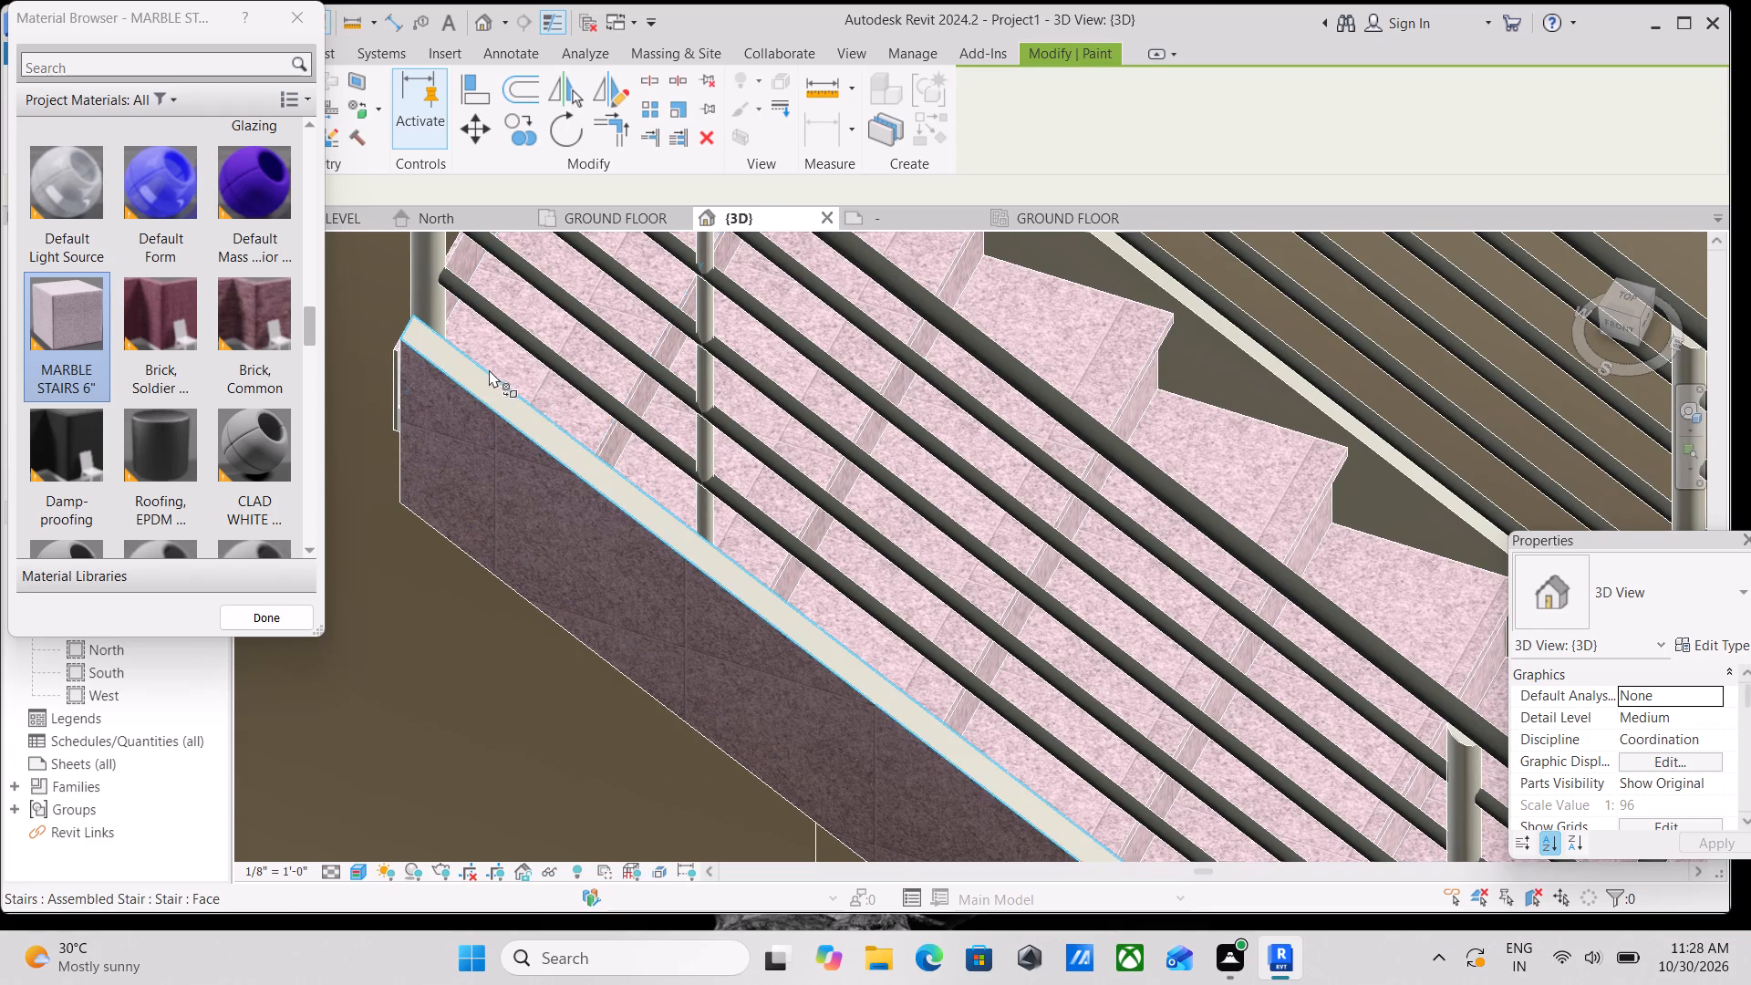
click(504, 404)
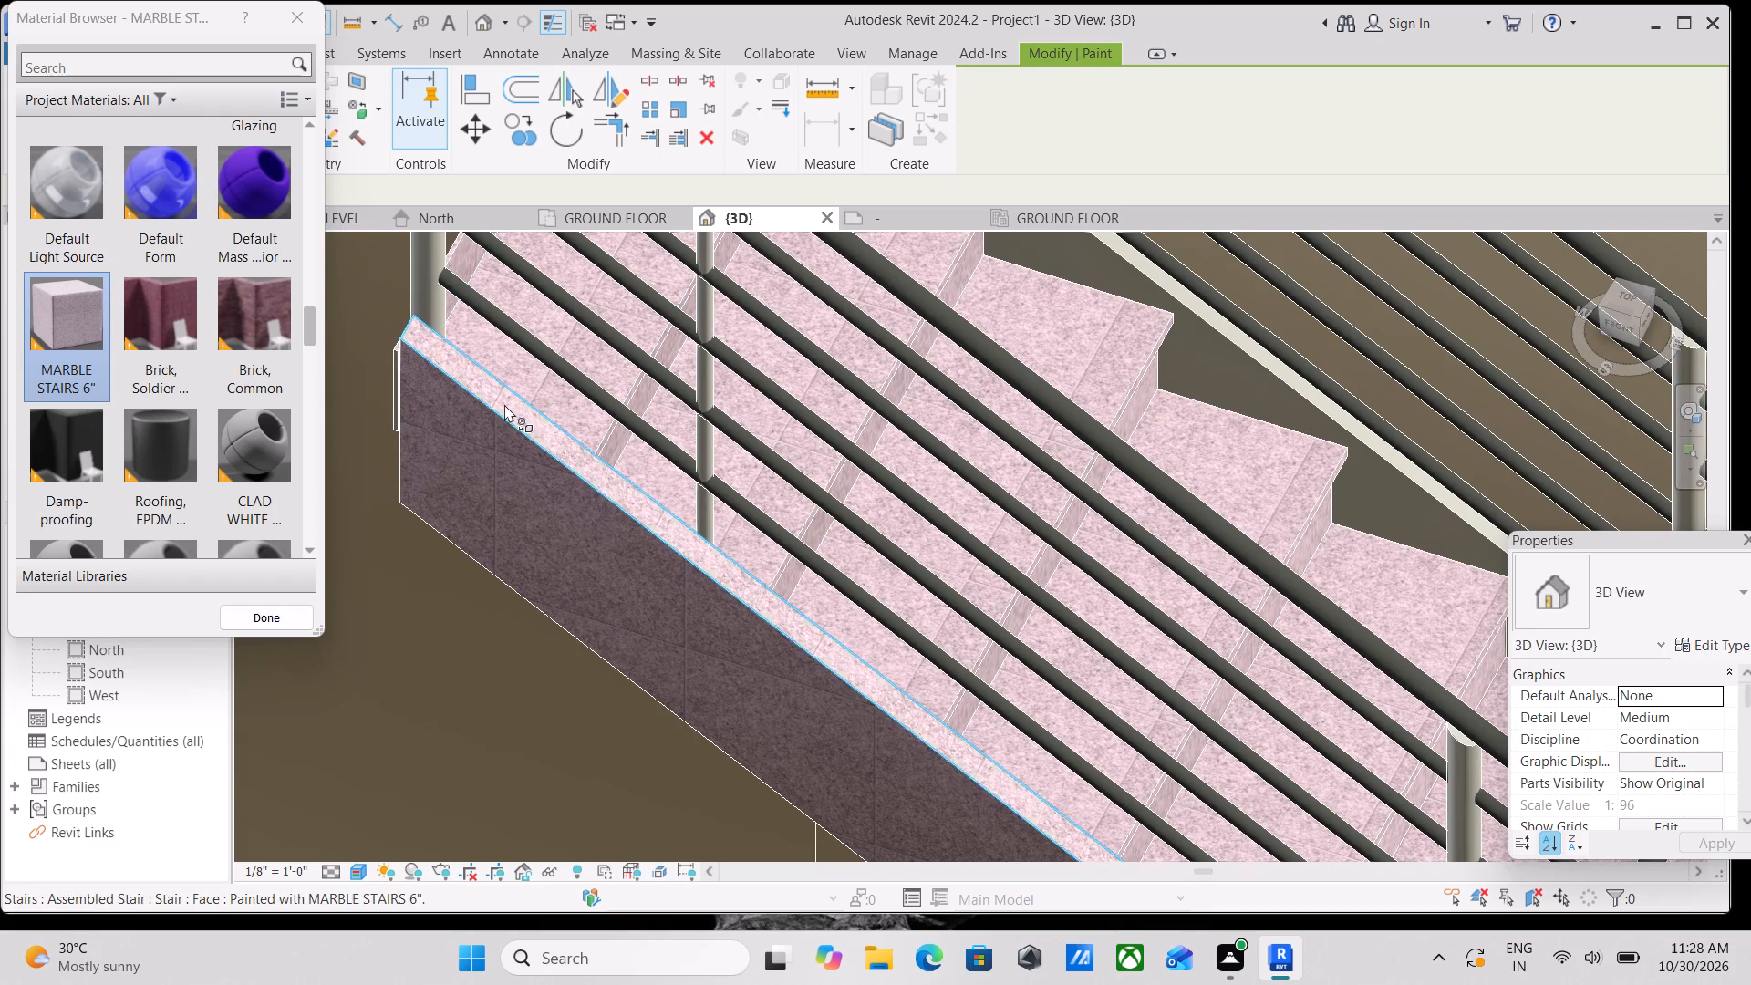
Paint the side face of the lowest flight's outer stringer with MARBLE STAIRS 6".
scroll(610, 472, down, 2)
middle_drag(611, 472, 418, 327)
scroll(735, 460, down, 3)
middle_drag(739, 463, 814, 400)
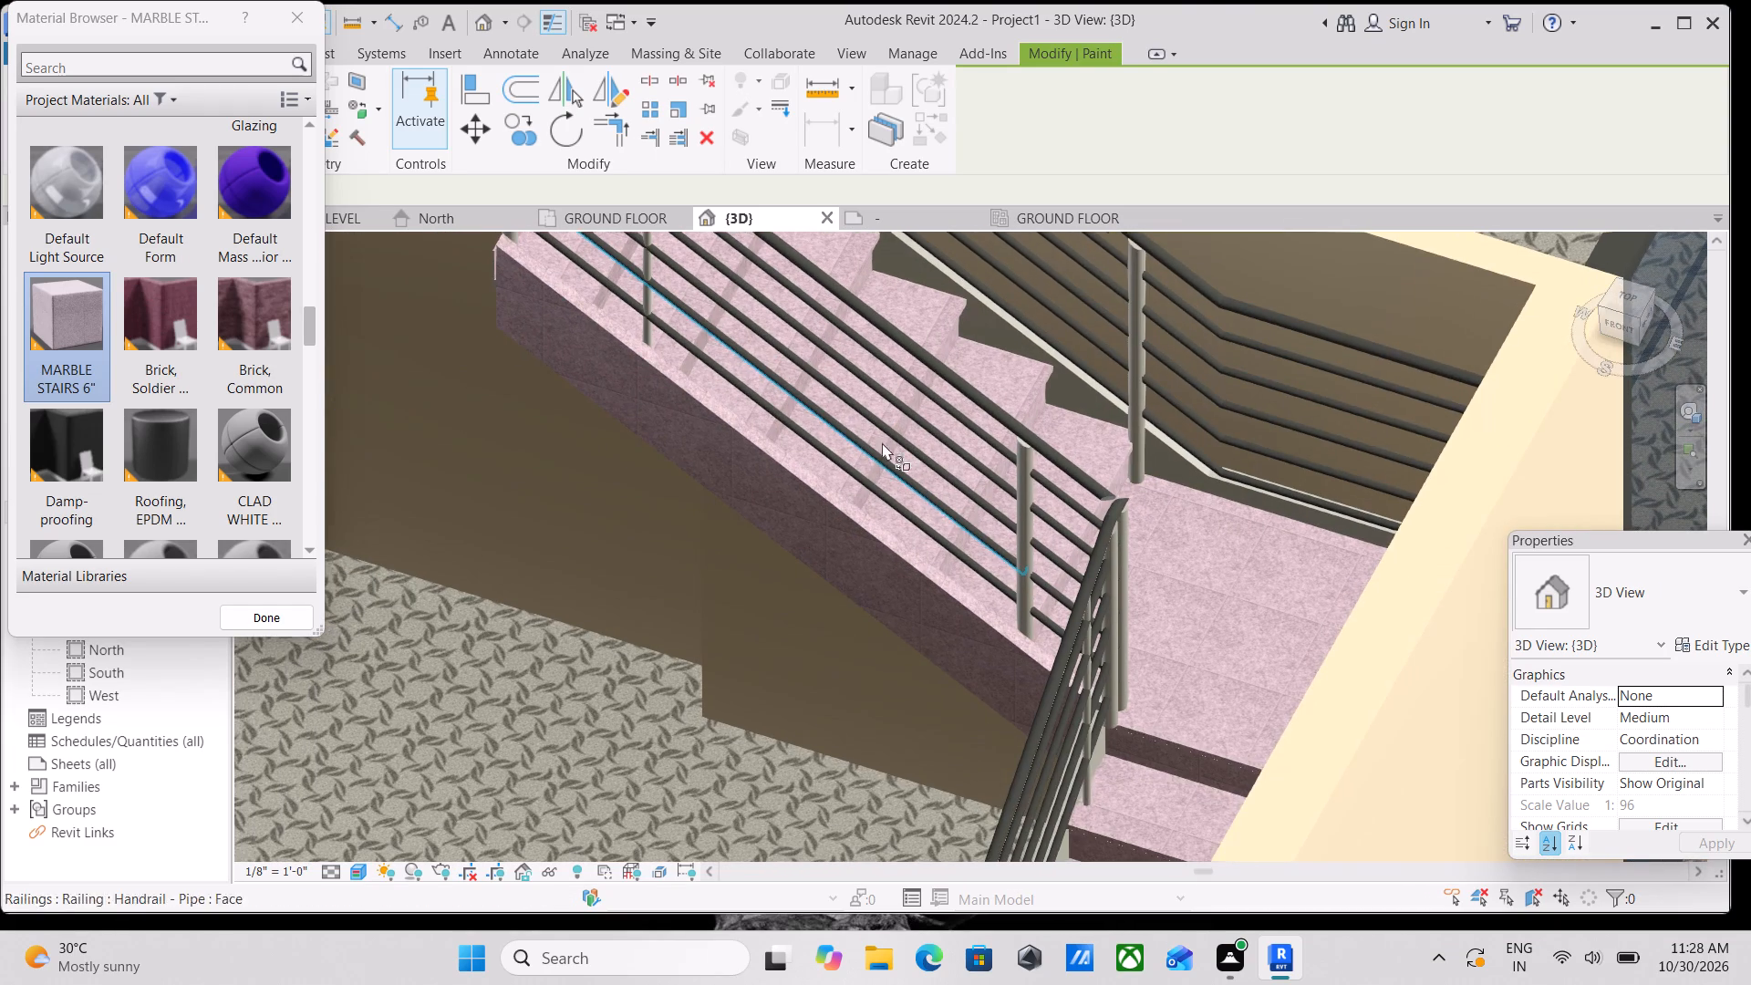
middle_drag(987, 770, 1049, 596)
scroll(1049, 596, up, 1)
scroll(1049, 596, down, 4)
scroll(859, 673, down, 2)
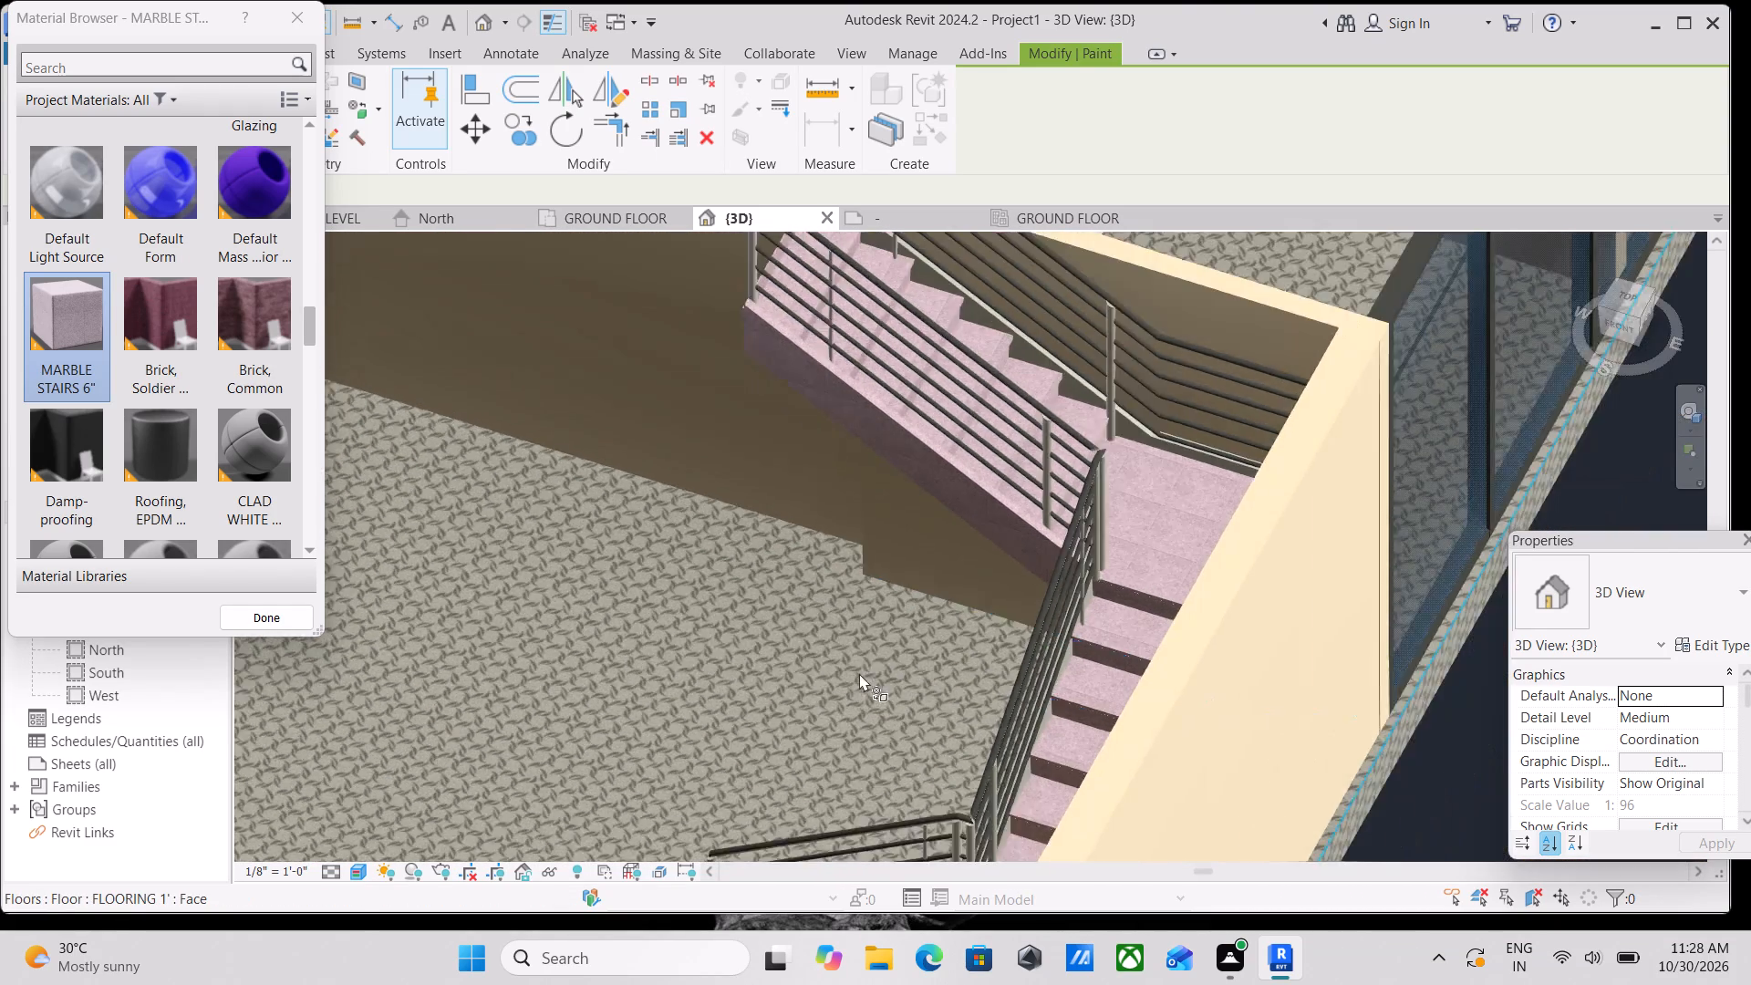
scroll(859, 673, down, 1)
scroll(887, 657, up, 1)
scroll(891, 653, down, 4)
middle_drag(891, 653, 1013, 505)
middle_drag(973, 609, 1069, 653)
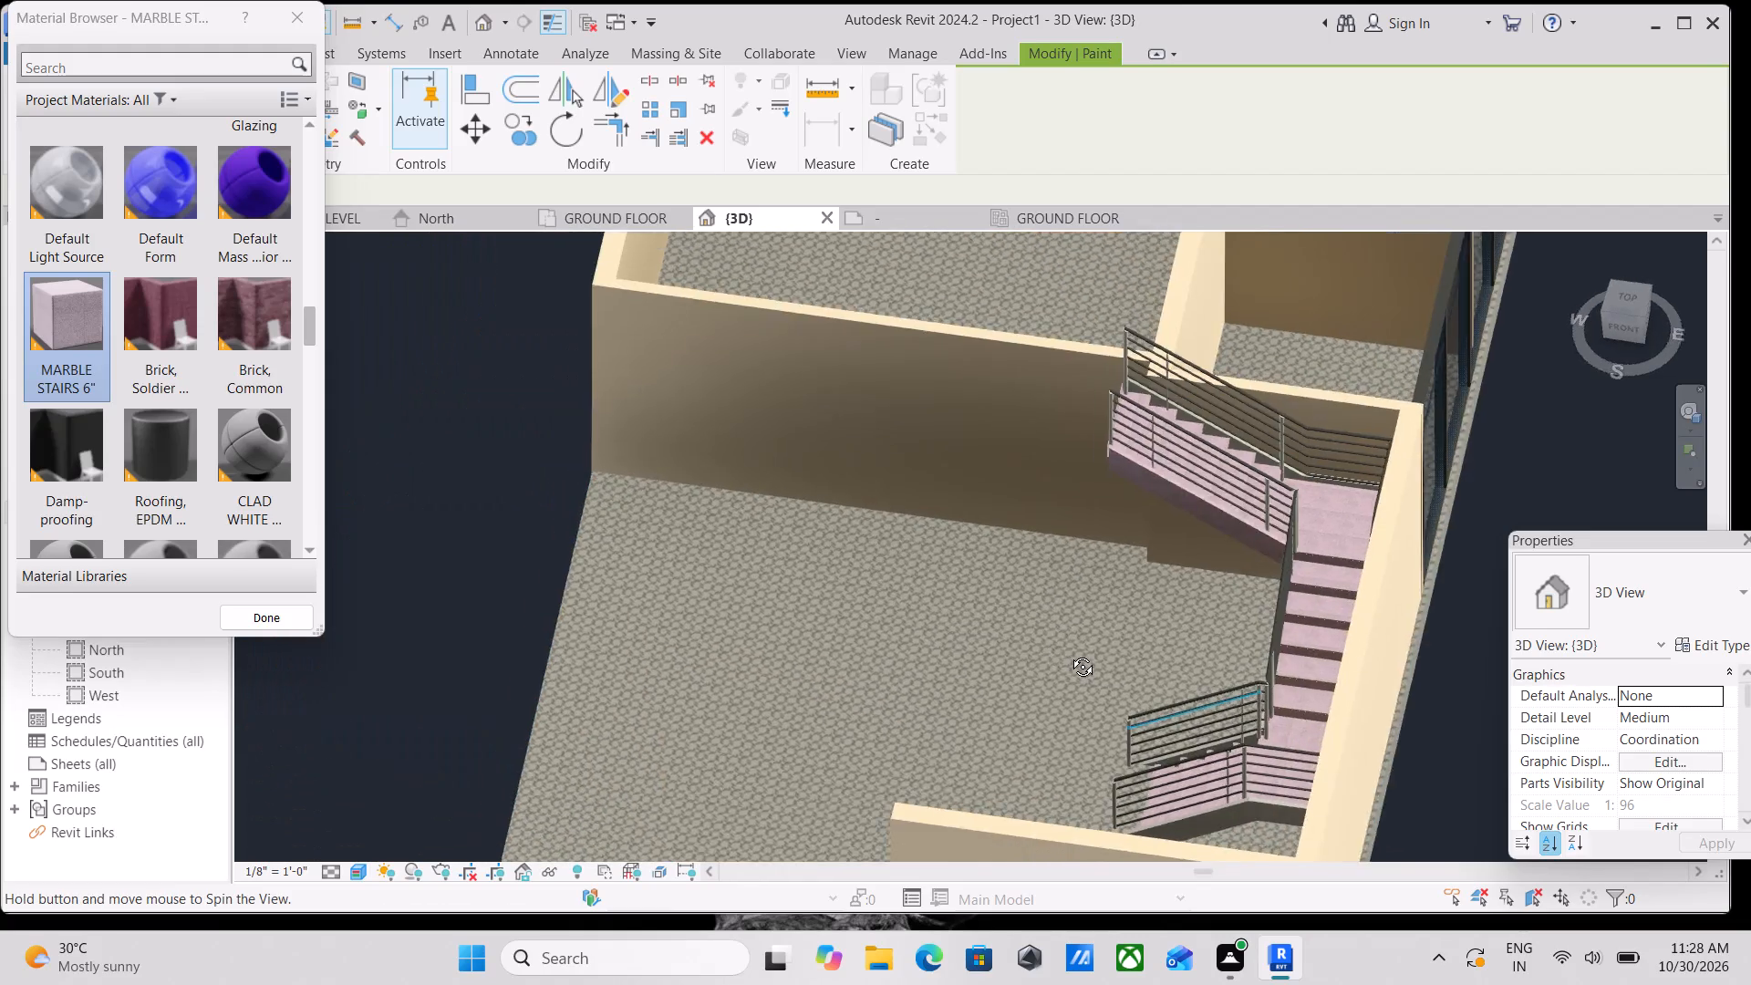
middle_drag(1069, 653, 1175, 686)
middle_drag(1188, 648, 434, 563)
middle_drag(1069, 632, 914, 534)
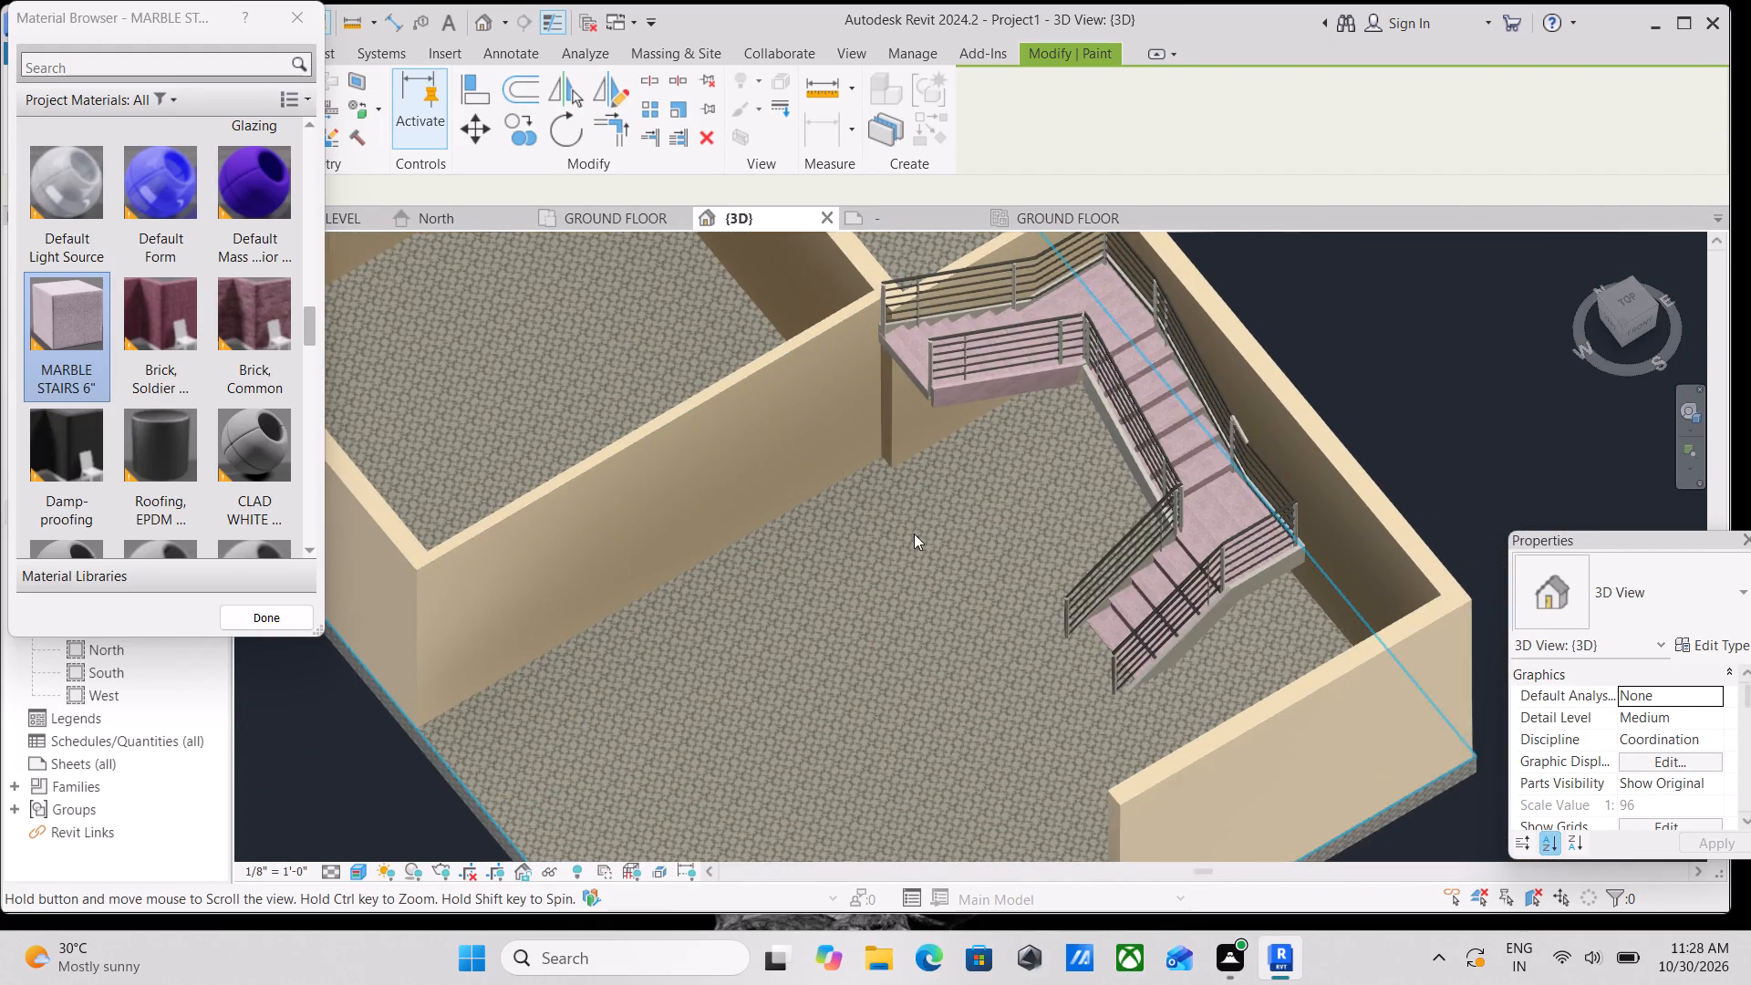
shift+middle_drag(921, 598, 1023, 633)
middle_drag(1073, 542, 654, 641)
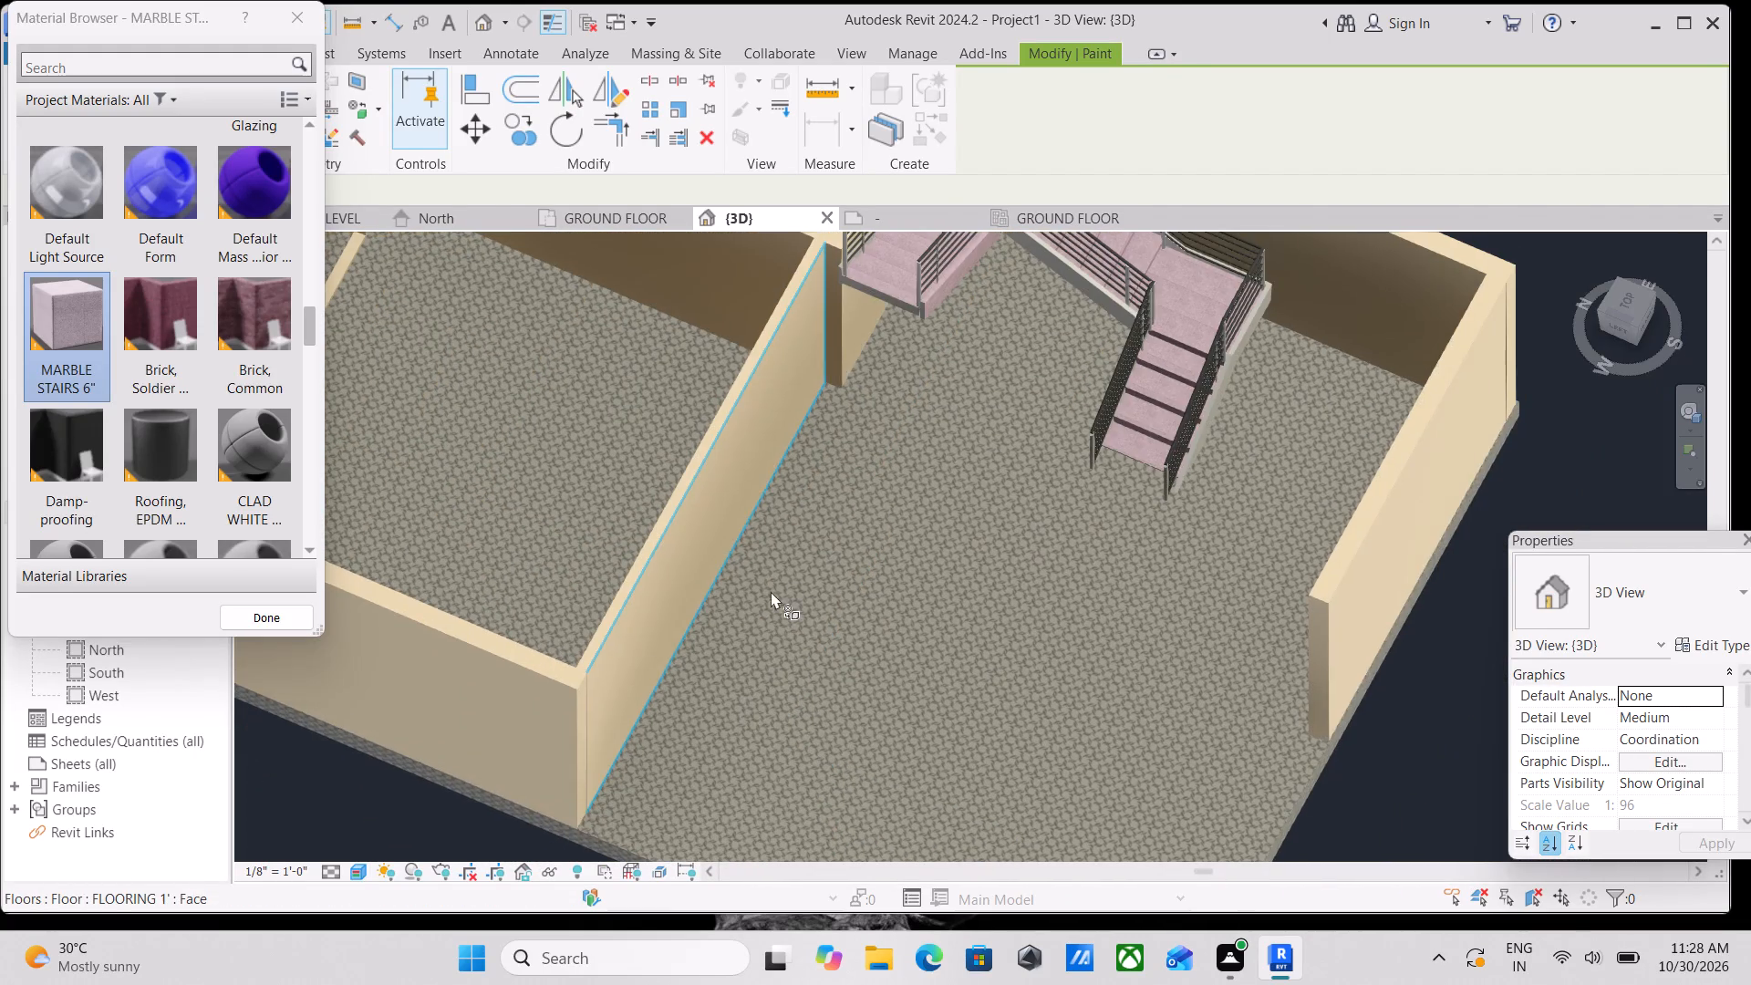
scroll(1220, 398, up, 8)
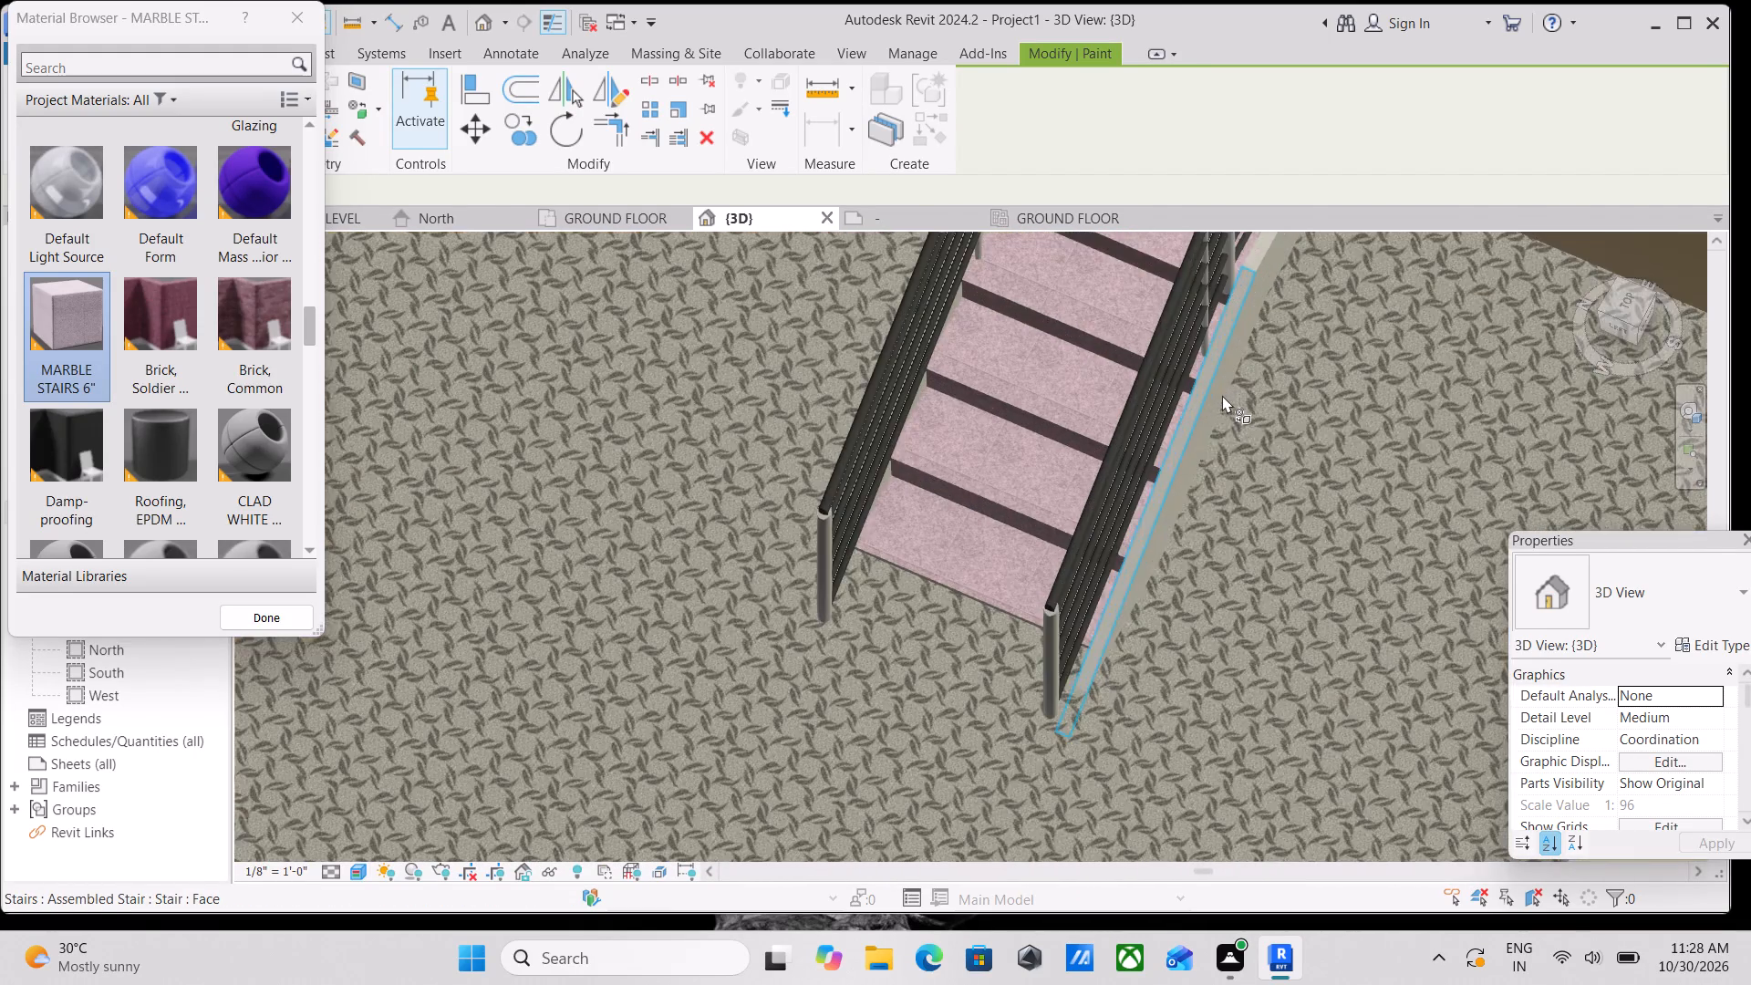
scroll(1222, 395, up, 7)
click(1167, 433)
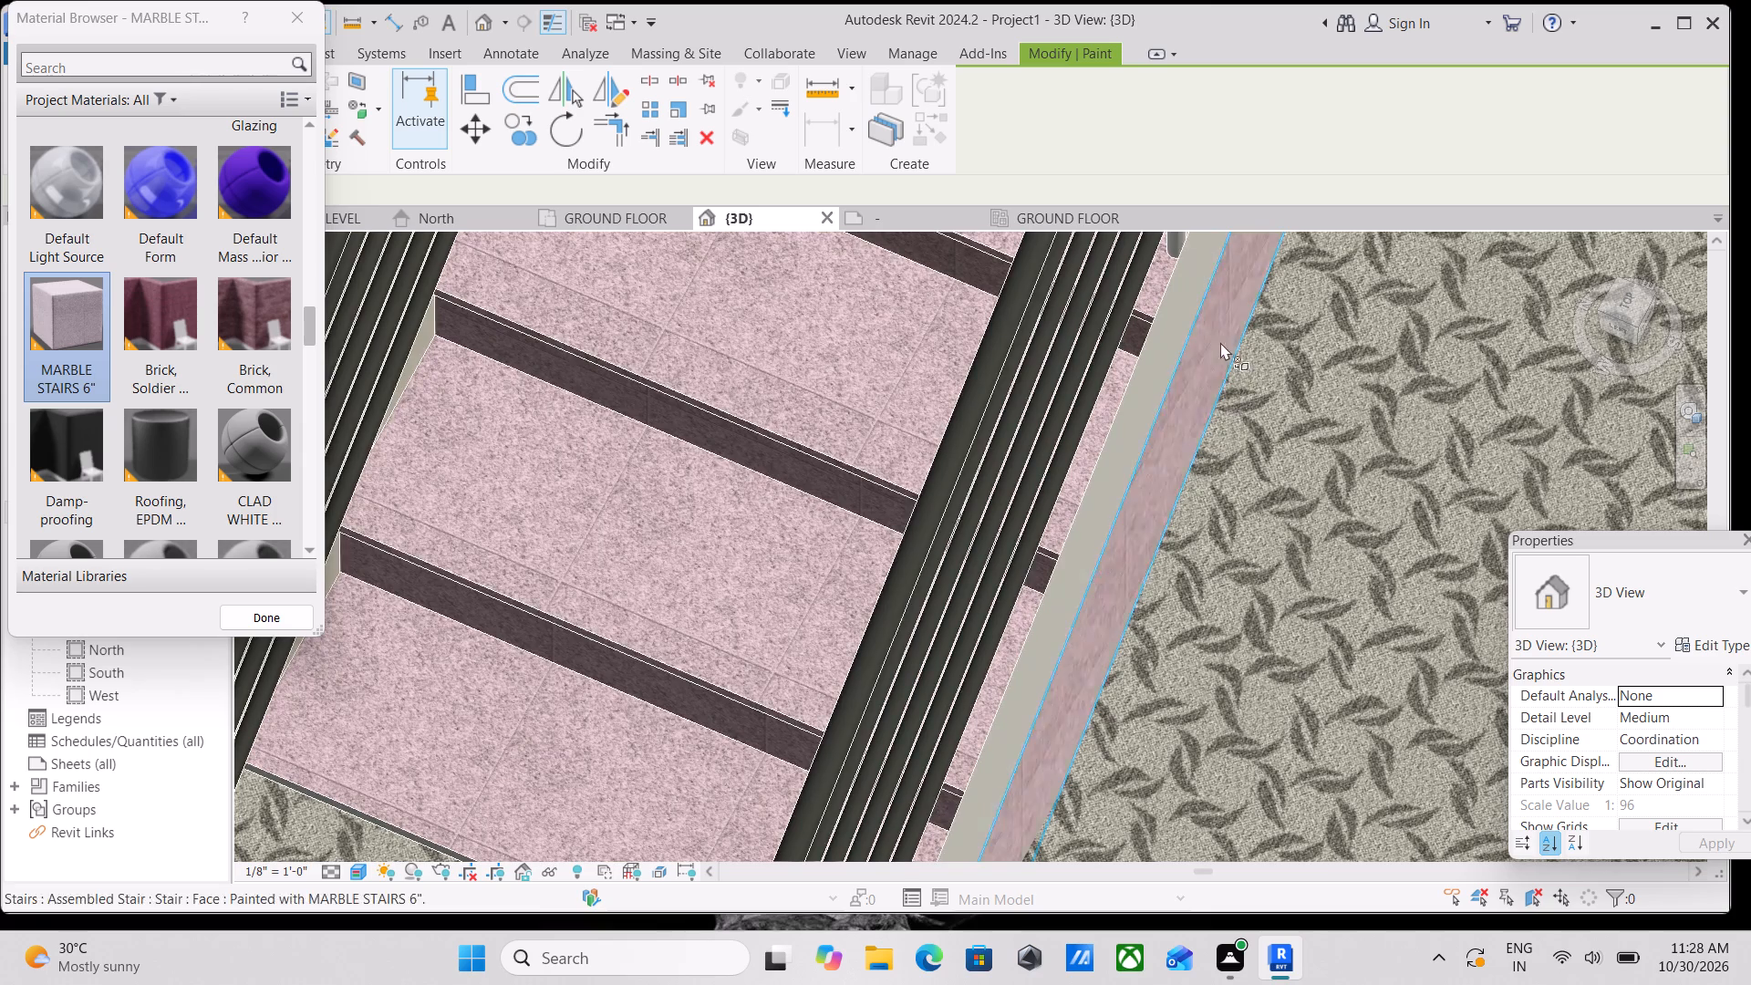
Paint the side and top faces of the lower landing's outer stringer with MARBLE STAIRS 6".
middle_drag(1220, 342, 910, 780)
middle_drag(982, 451, 921, 646)
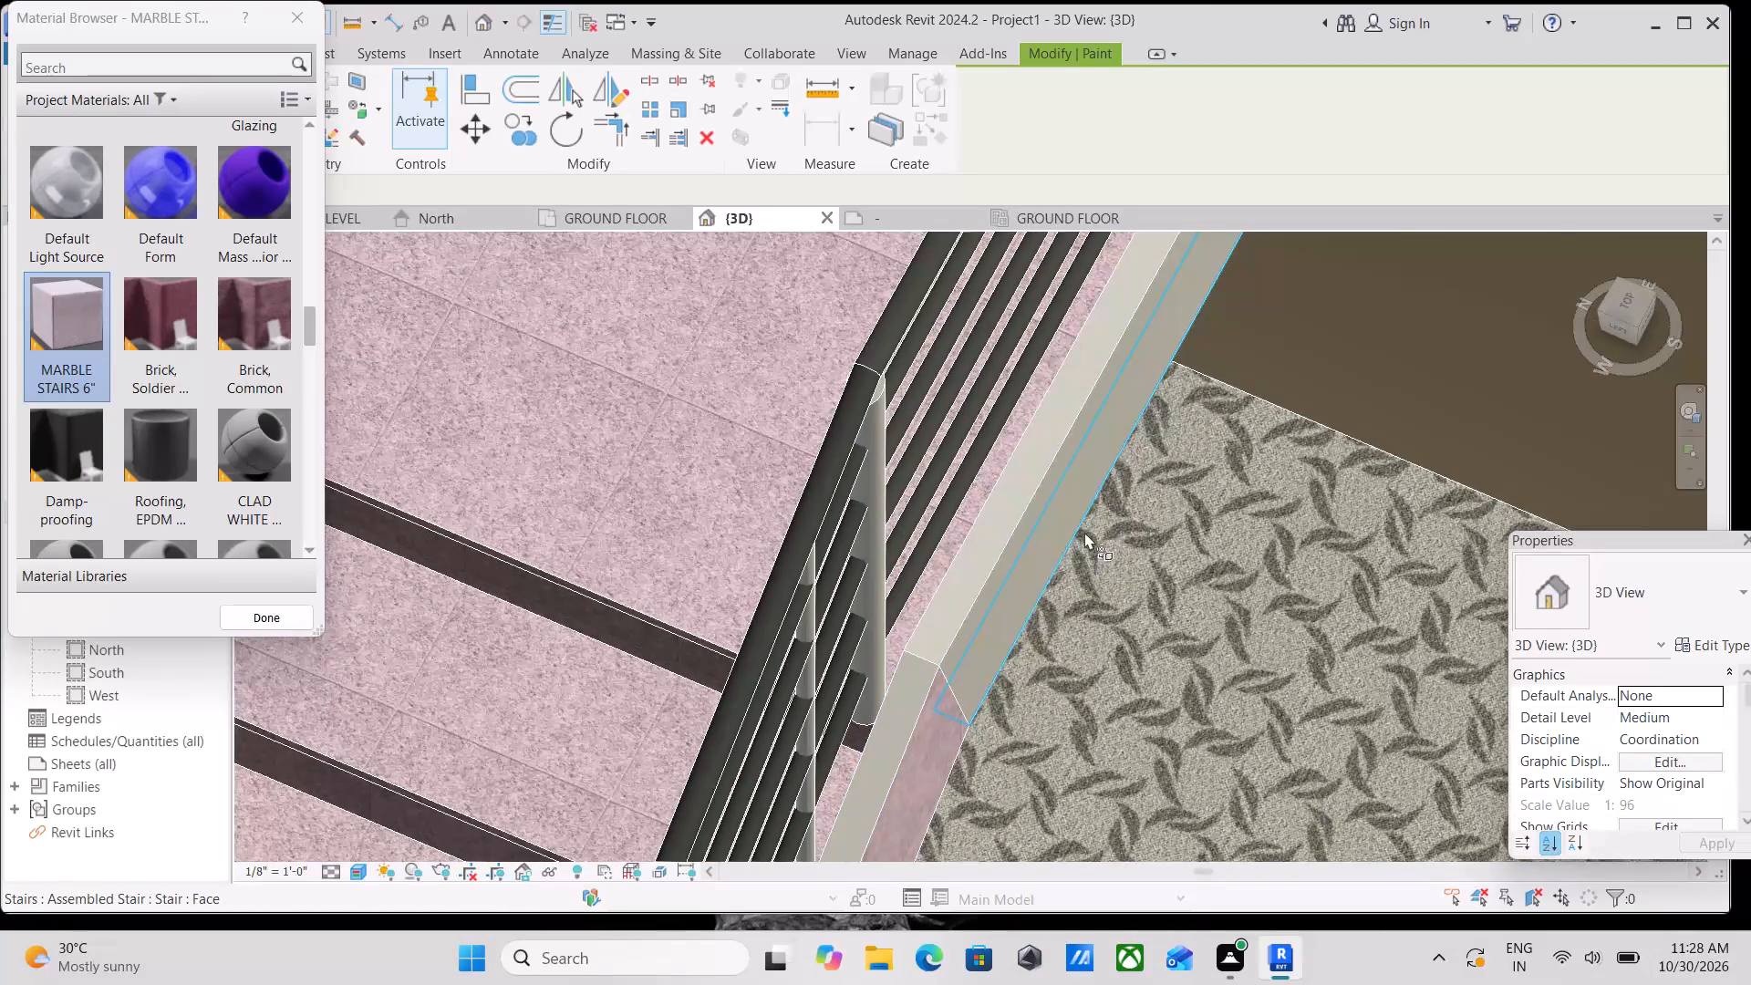
click(1067, 515)
scroll(1048, 528, up, 2)
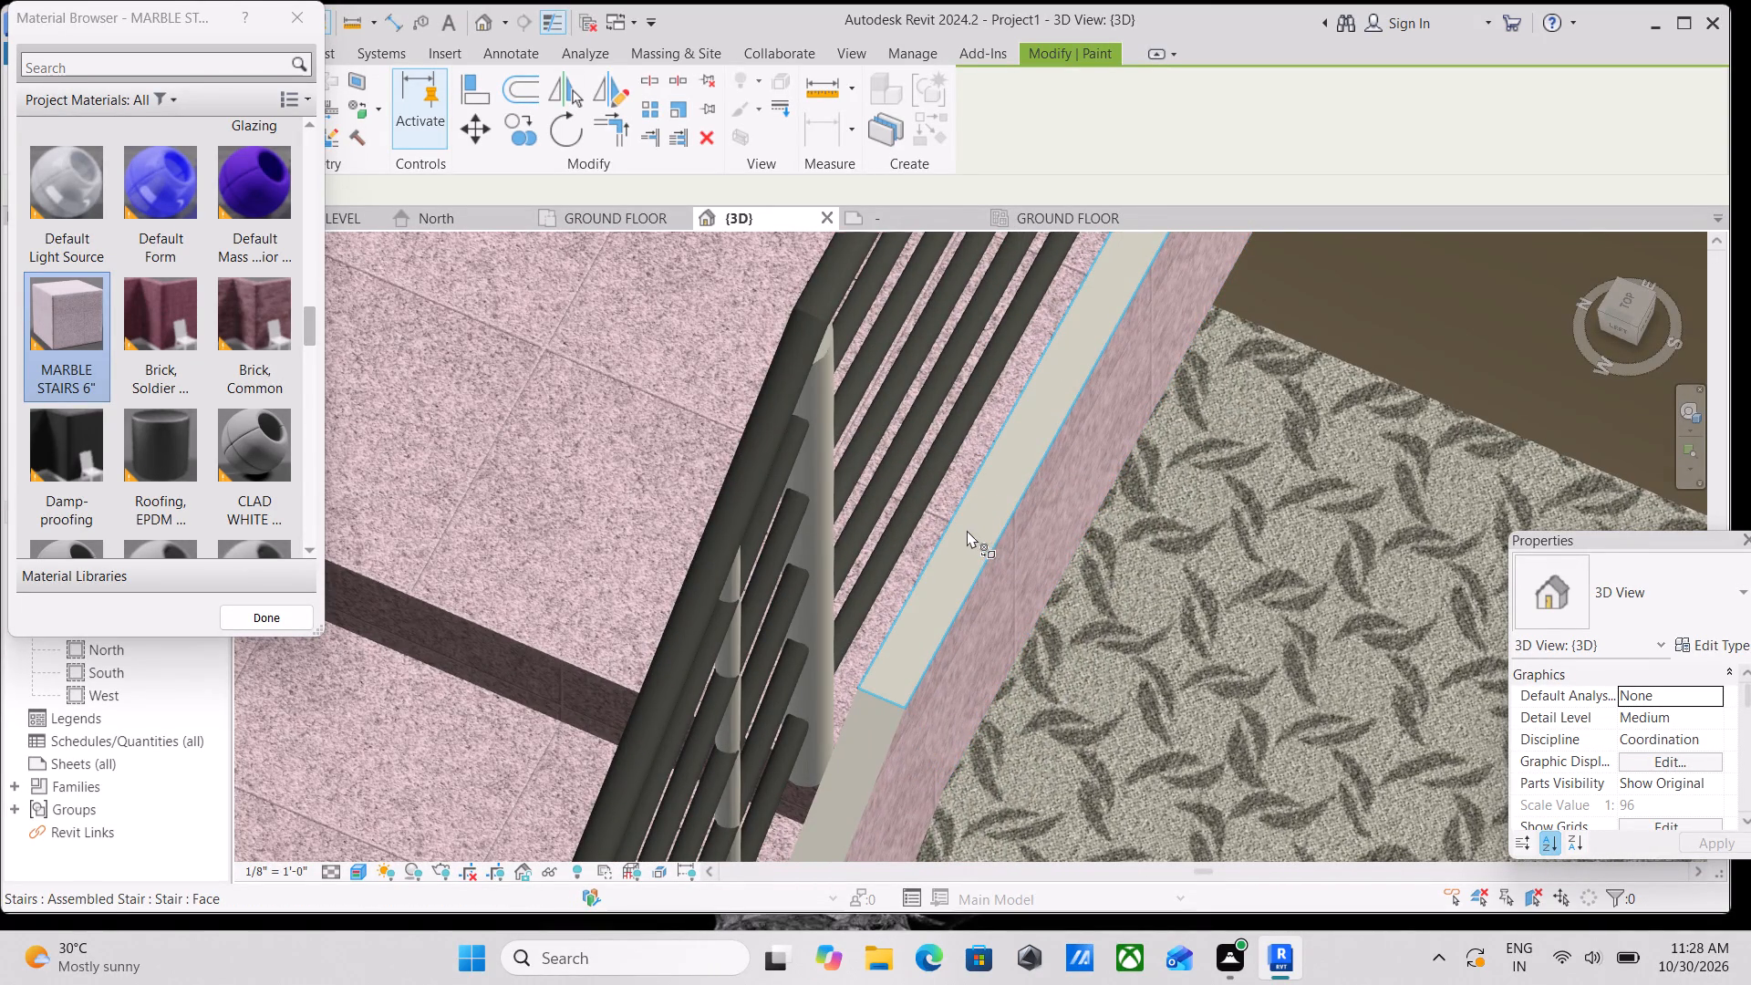
click(966, 530)
Paint the sloped top face of the lowest flight's outer stringer with MARBLE STAIRS 6".
scroll(966, 530, down, 3)
middle_drag(962, 571, 1058, 330)
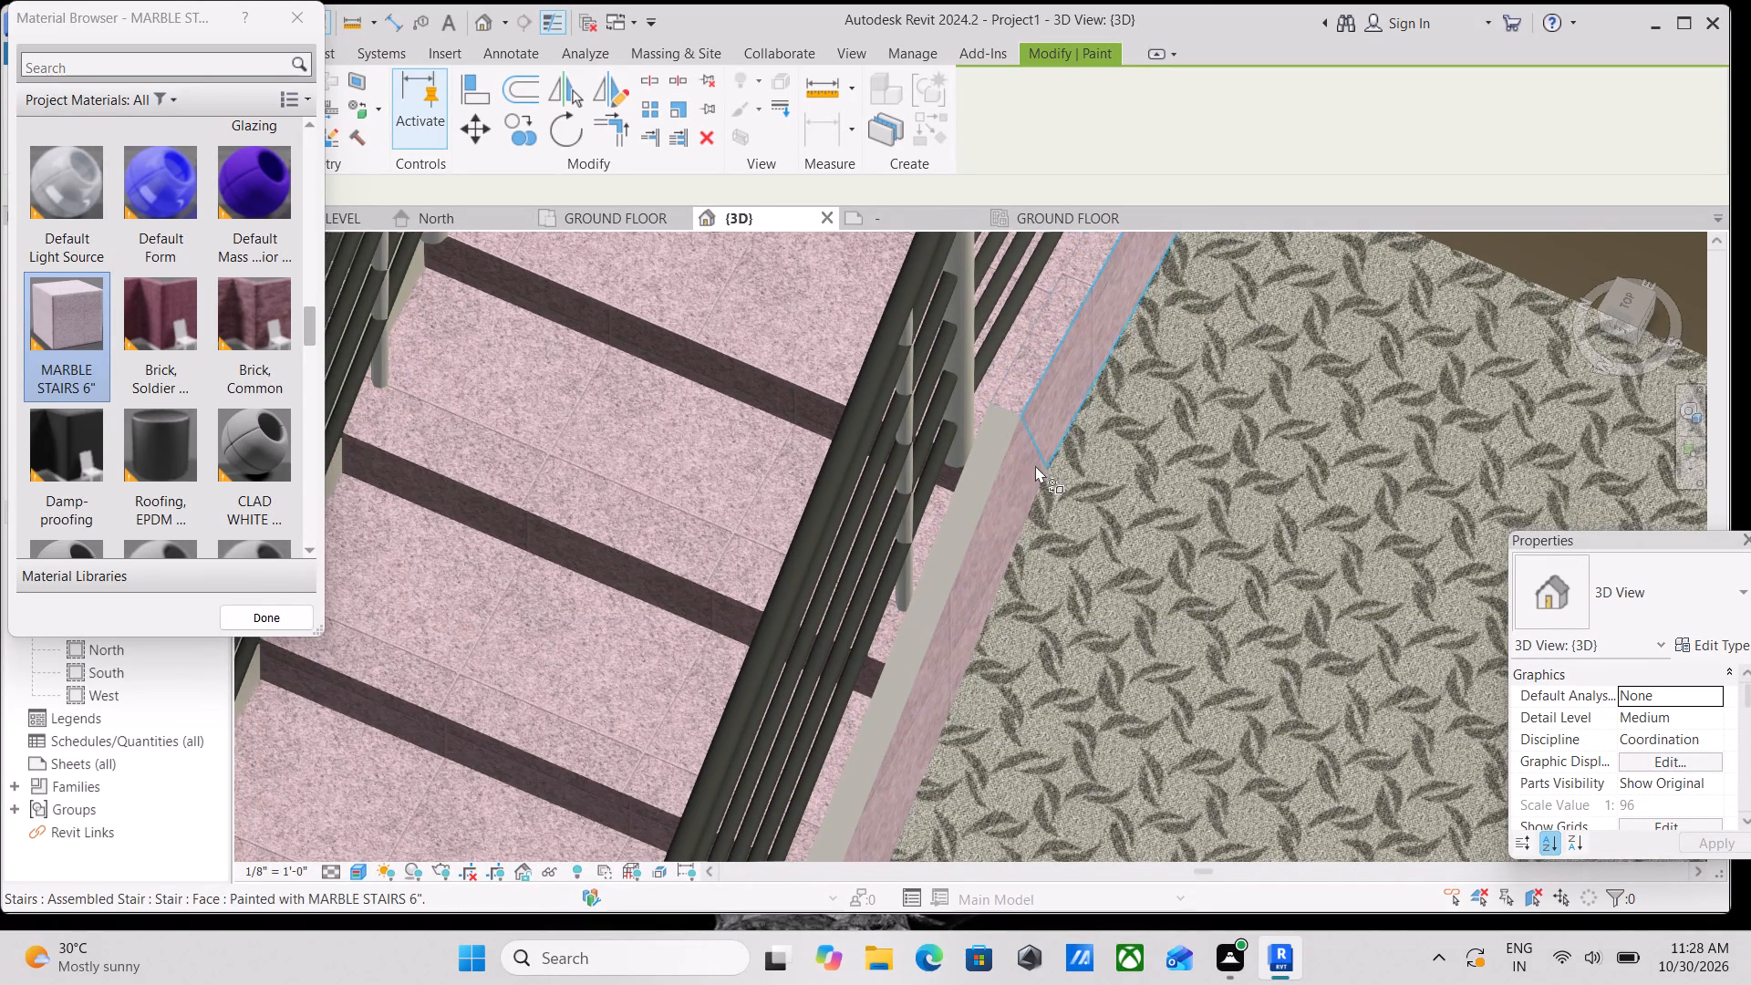
click(948, 528)
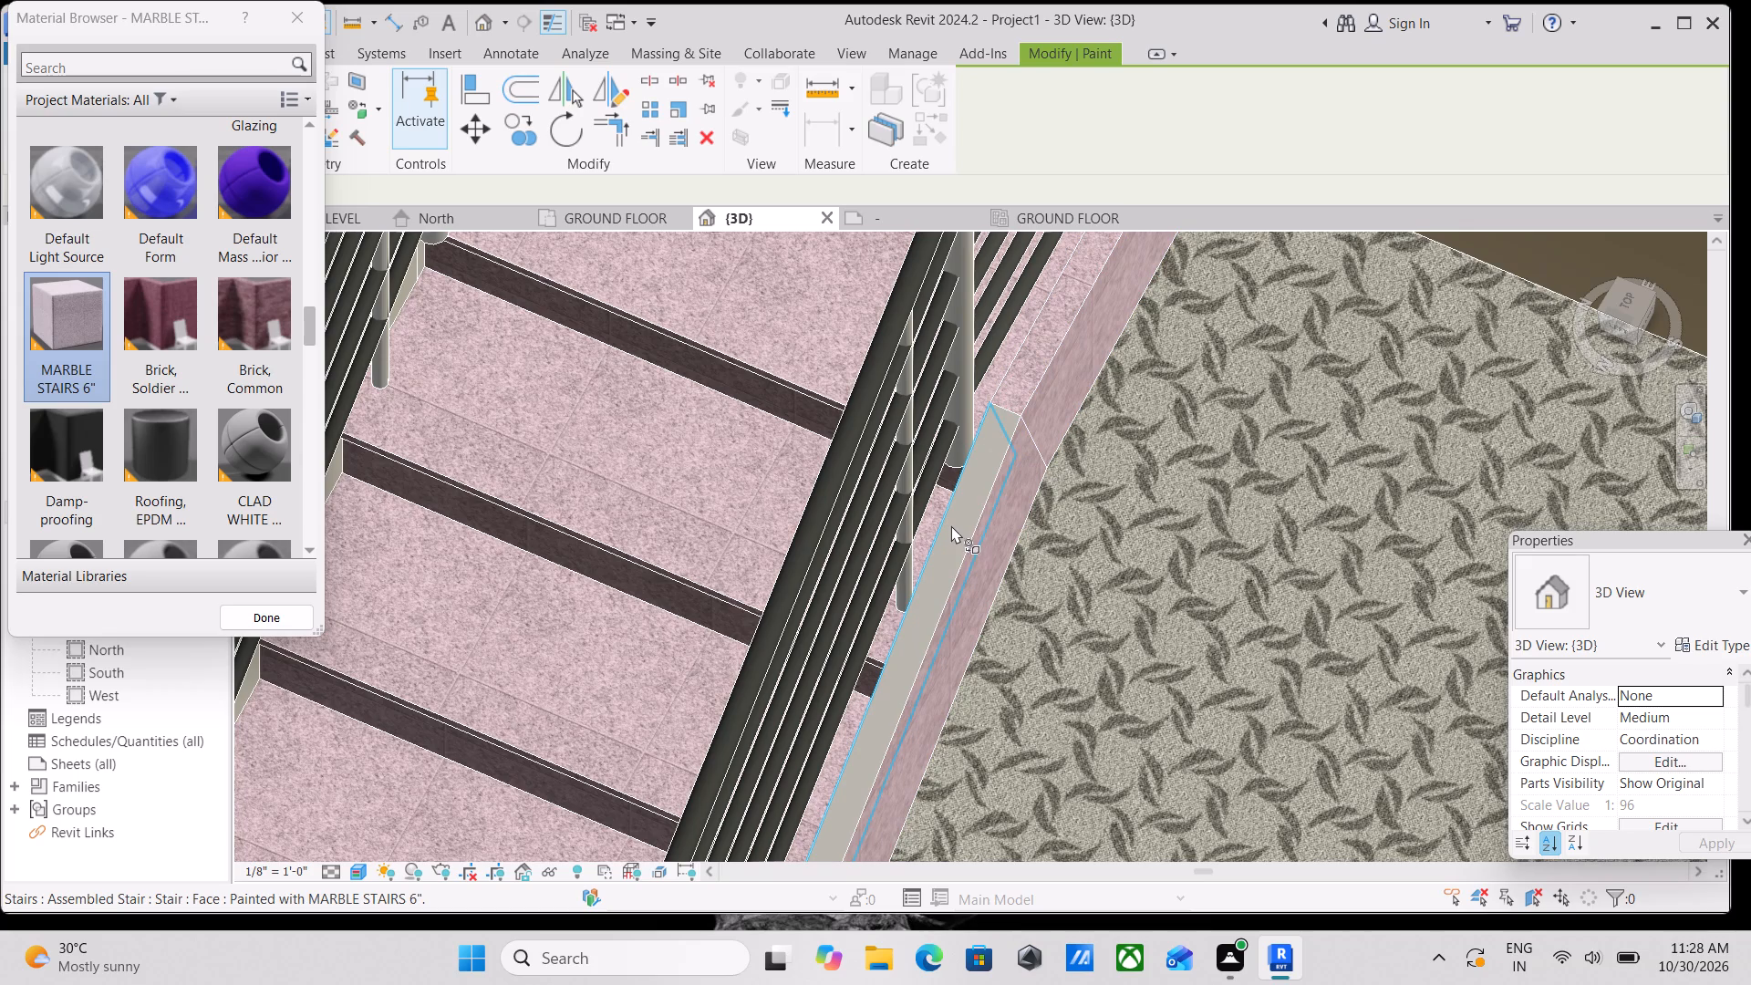
click(993, 472)
Paint the side face of the middle flight's inner stringer with MARBLE STAIRS 6".
scroll(993, 472, down, 3)
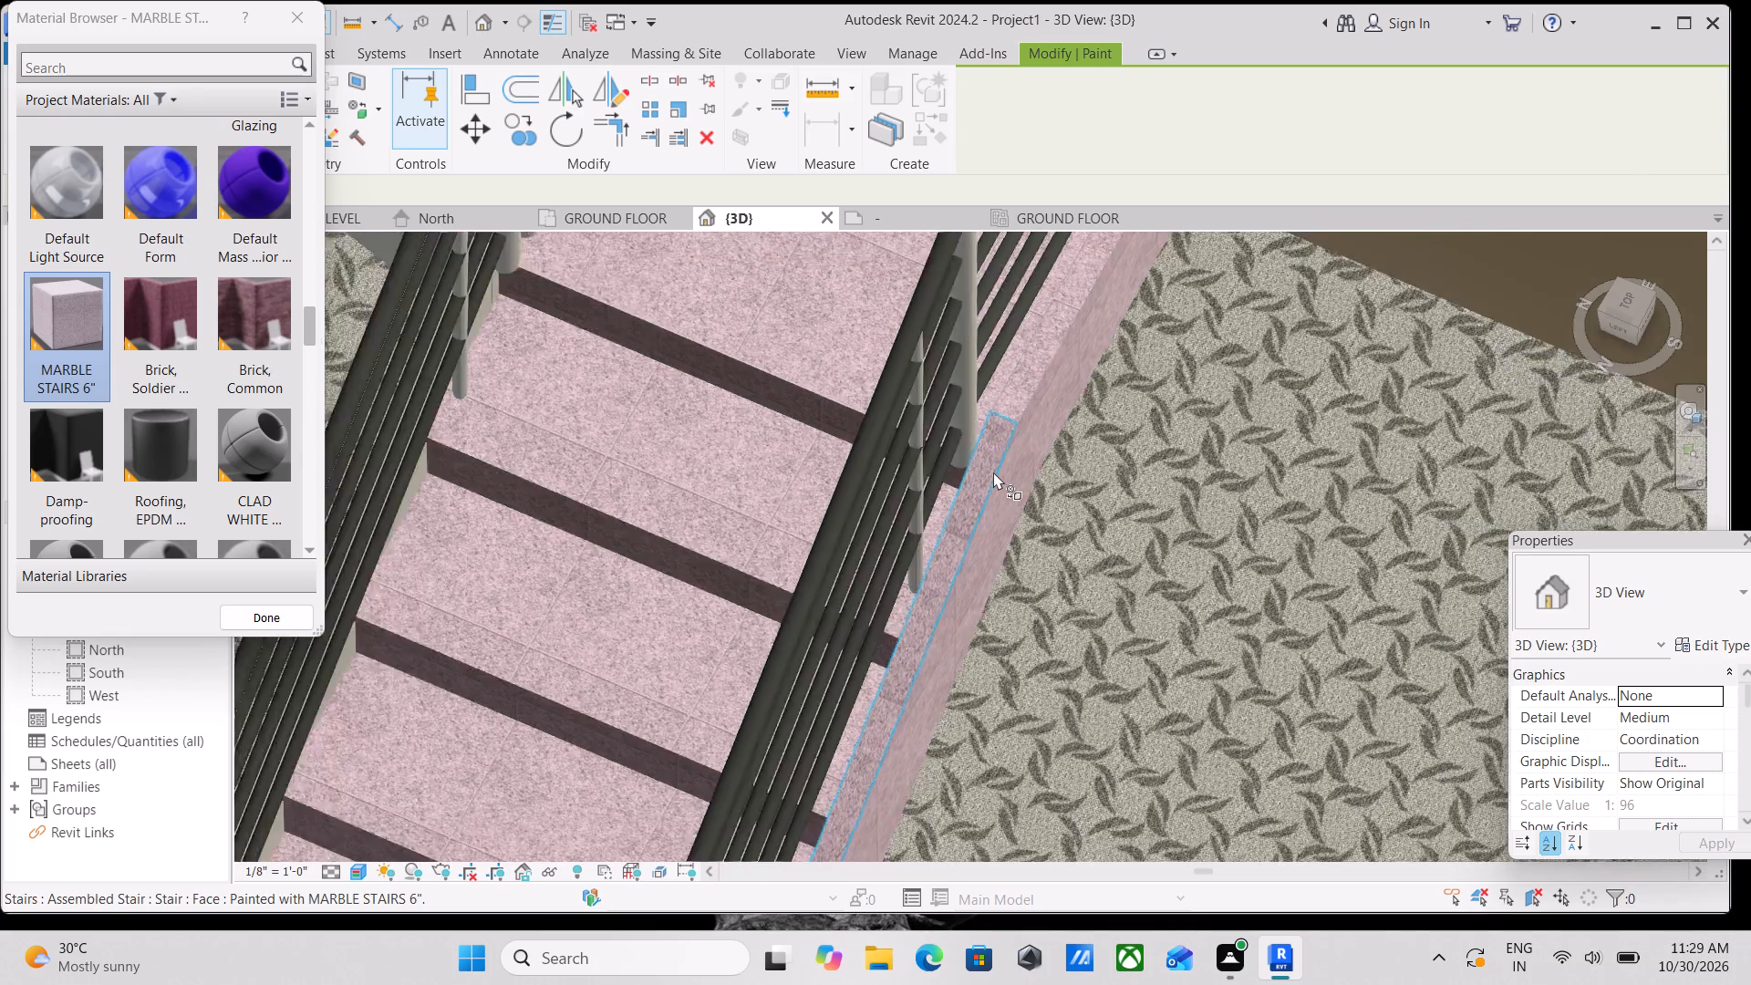
scroll(993, 472, down, 2)
scroll(927, 636, down, 3)
middle_drag(931, 631, 1059, 369)
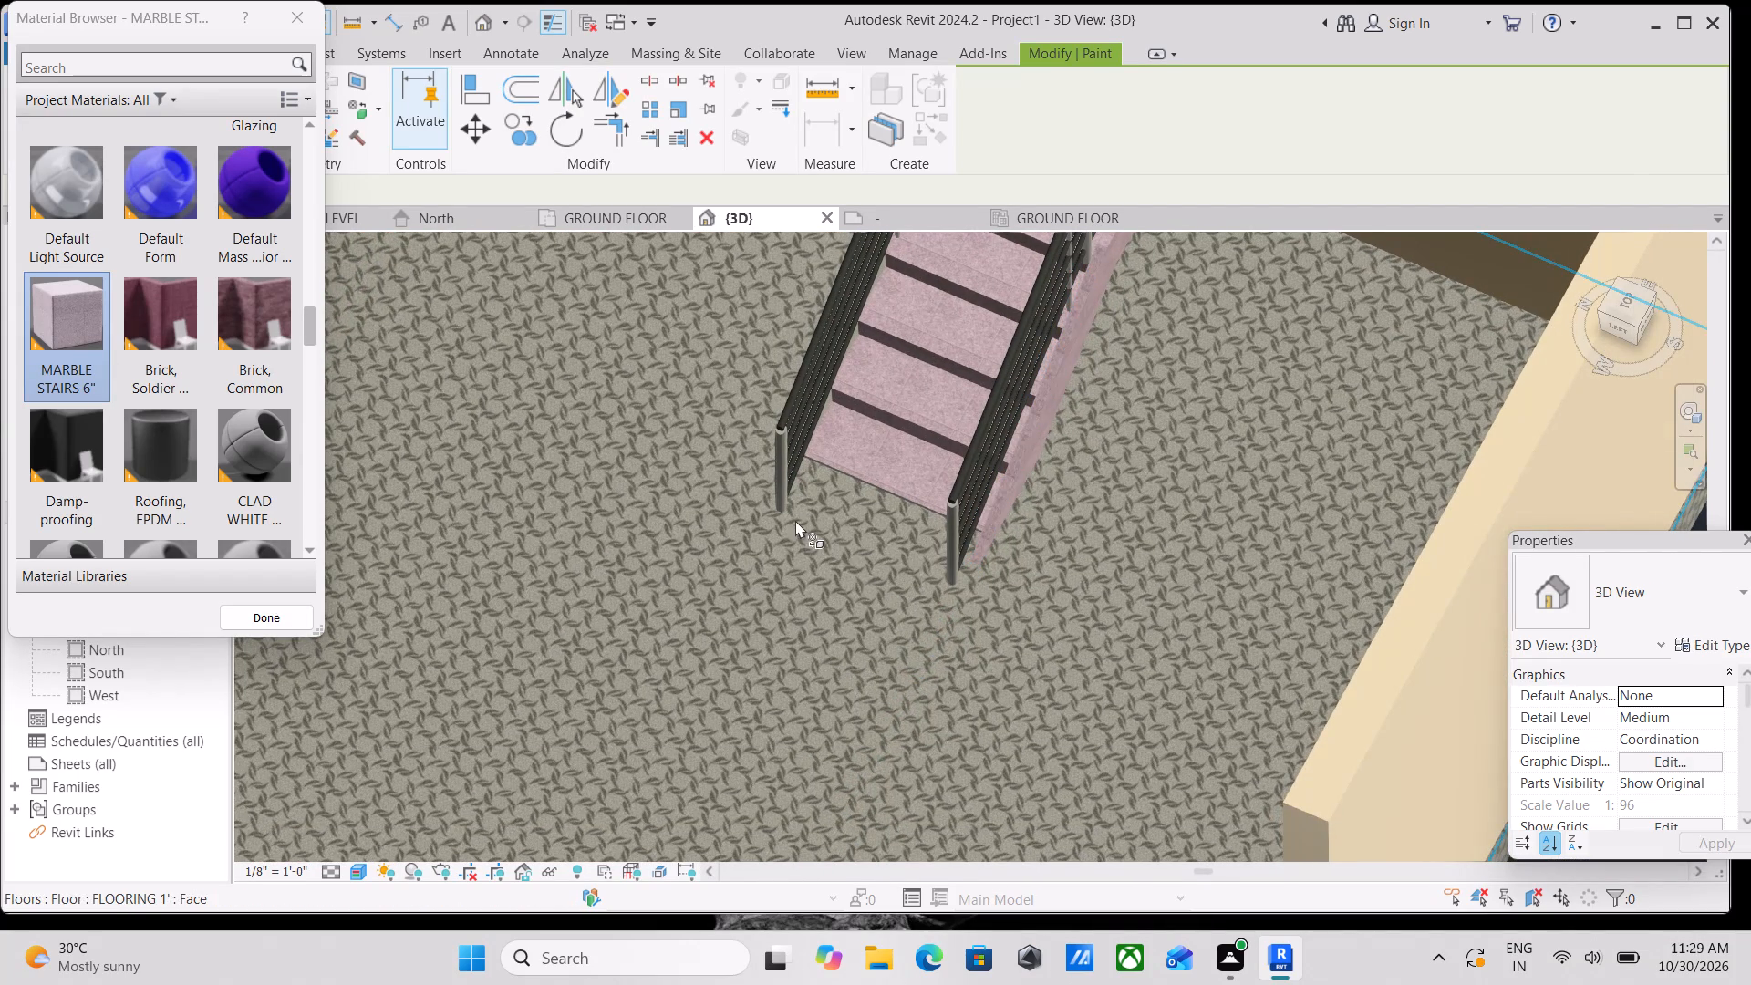
shift+middle_drag(860, 544, 1000, 426)
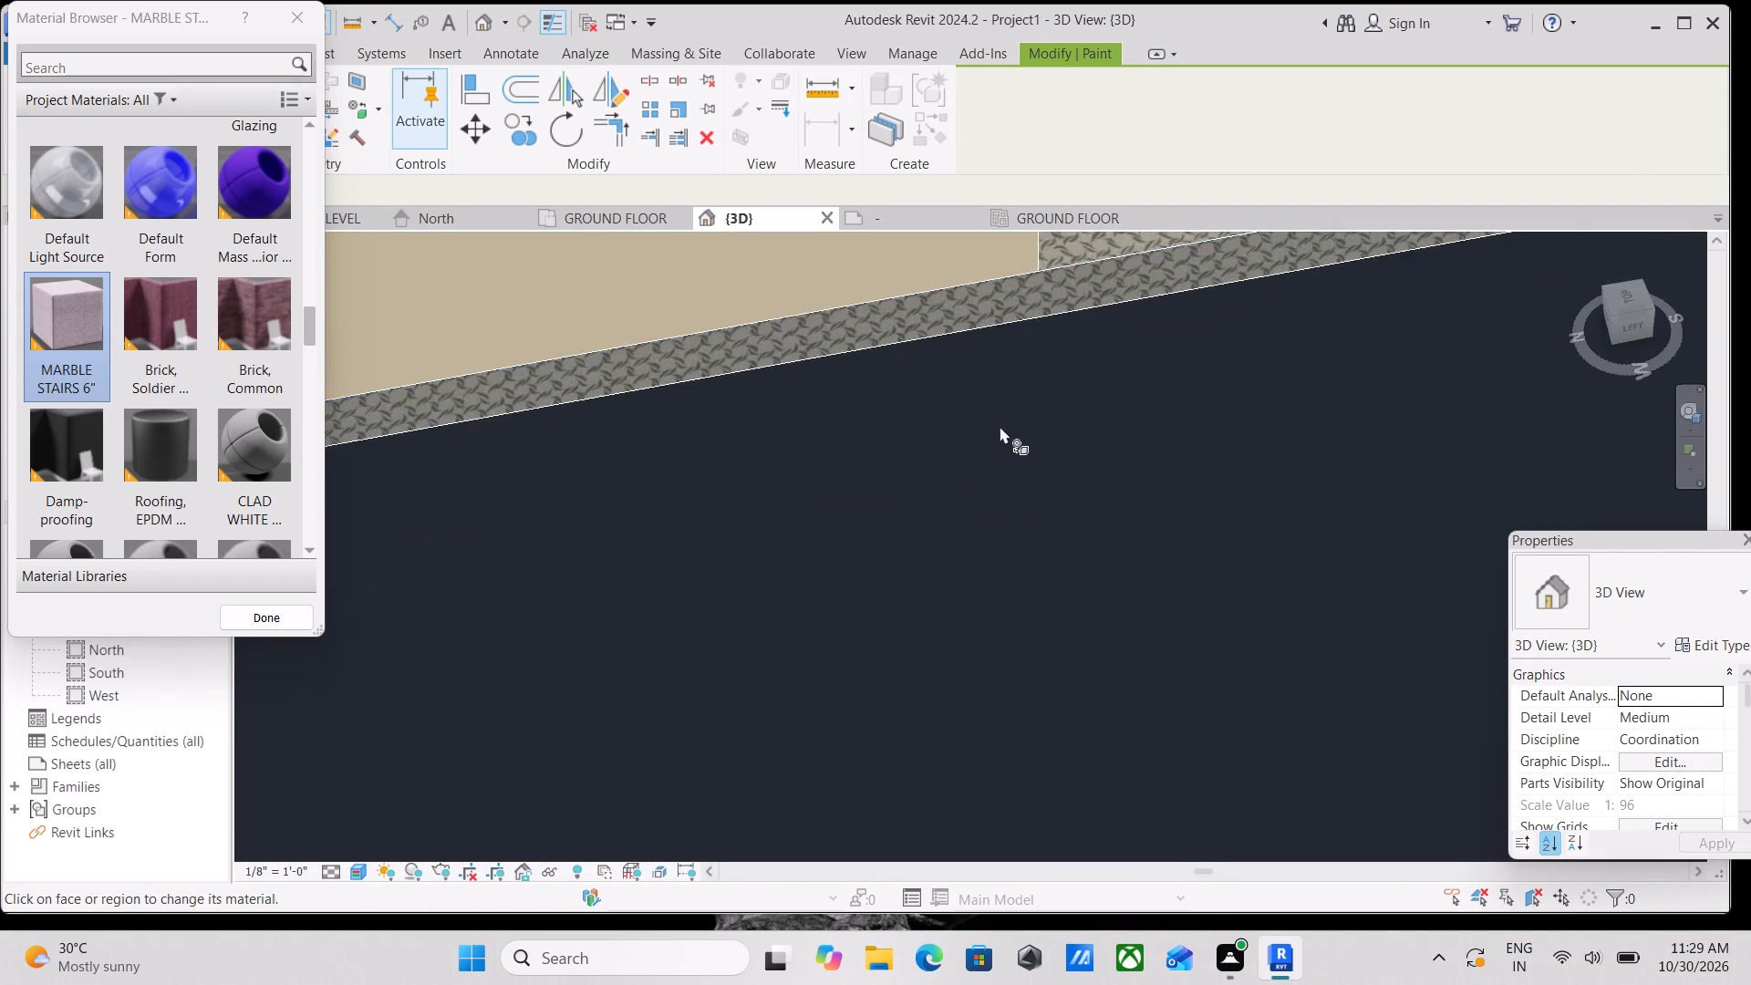
scroll(1000, 426, down, 1)
middle_drag(1000, 426, 1019, 921)
middle_drag(1035, 483, 824, 984)
middle_drag(967, 535, 941, 918)
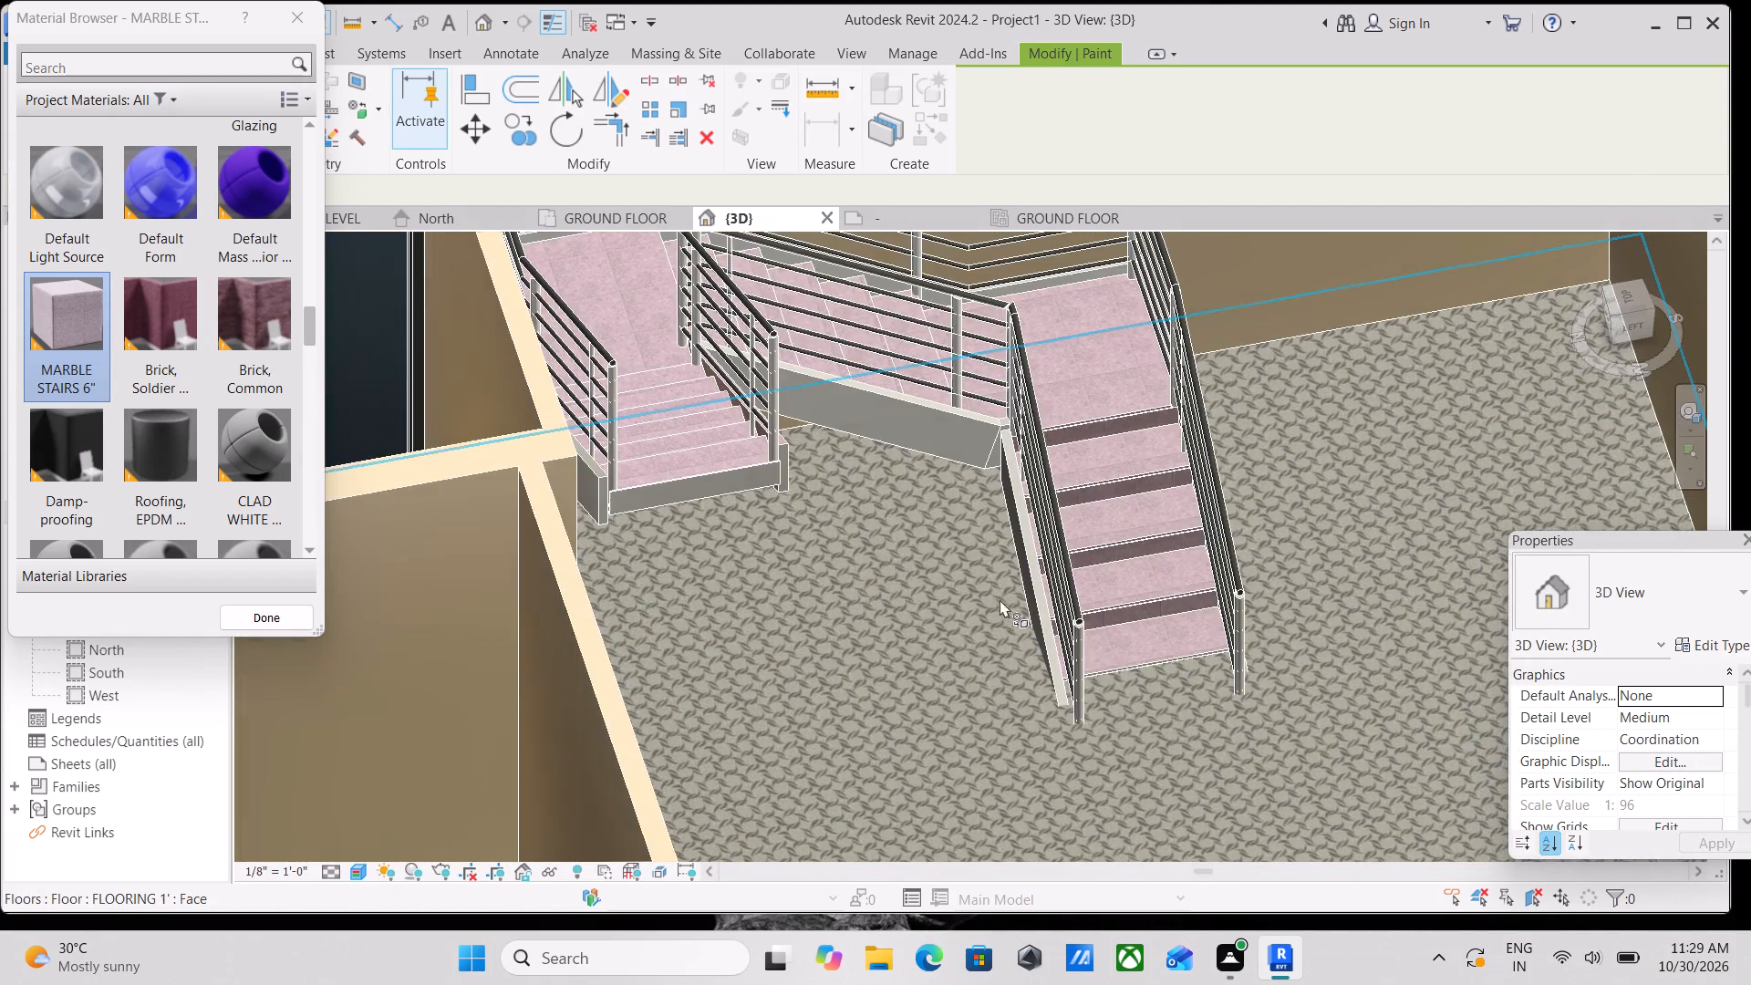
scroll(1001, 585, up, 4)
middle_drag(860, 387, 818, 625)
scroll(831, 484, up, 1)
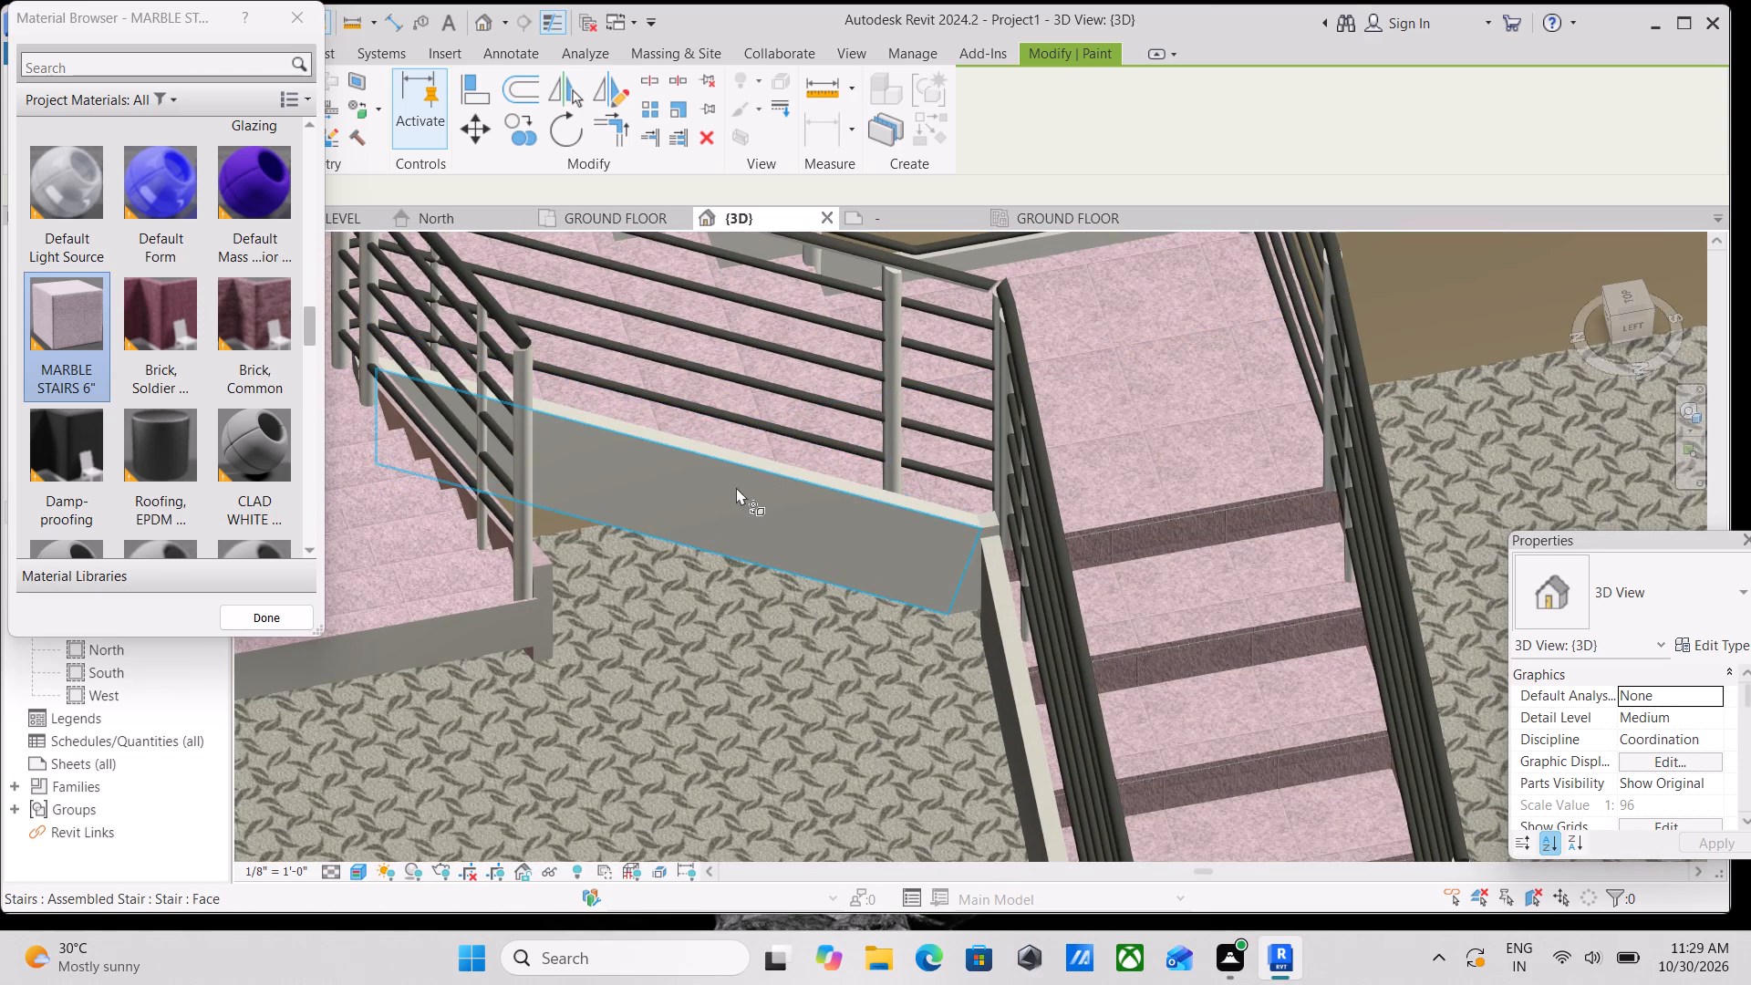
click(559, 445)
Paint the sloped top face of the middle flight's inner stringer with MARBLE STAIRS 6".
scroll(637, 400, up, 9)
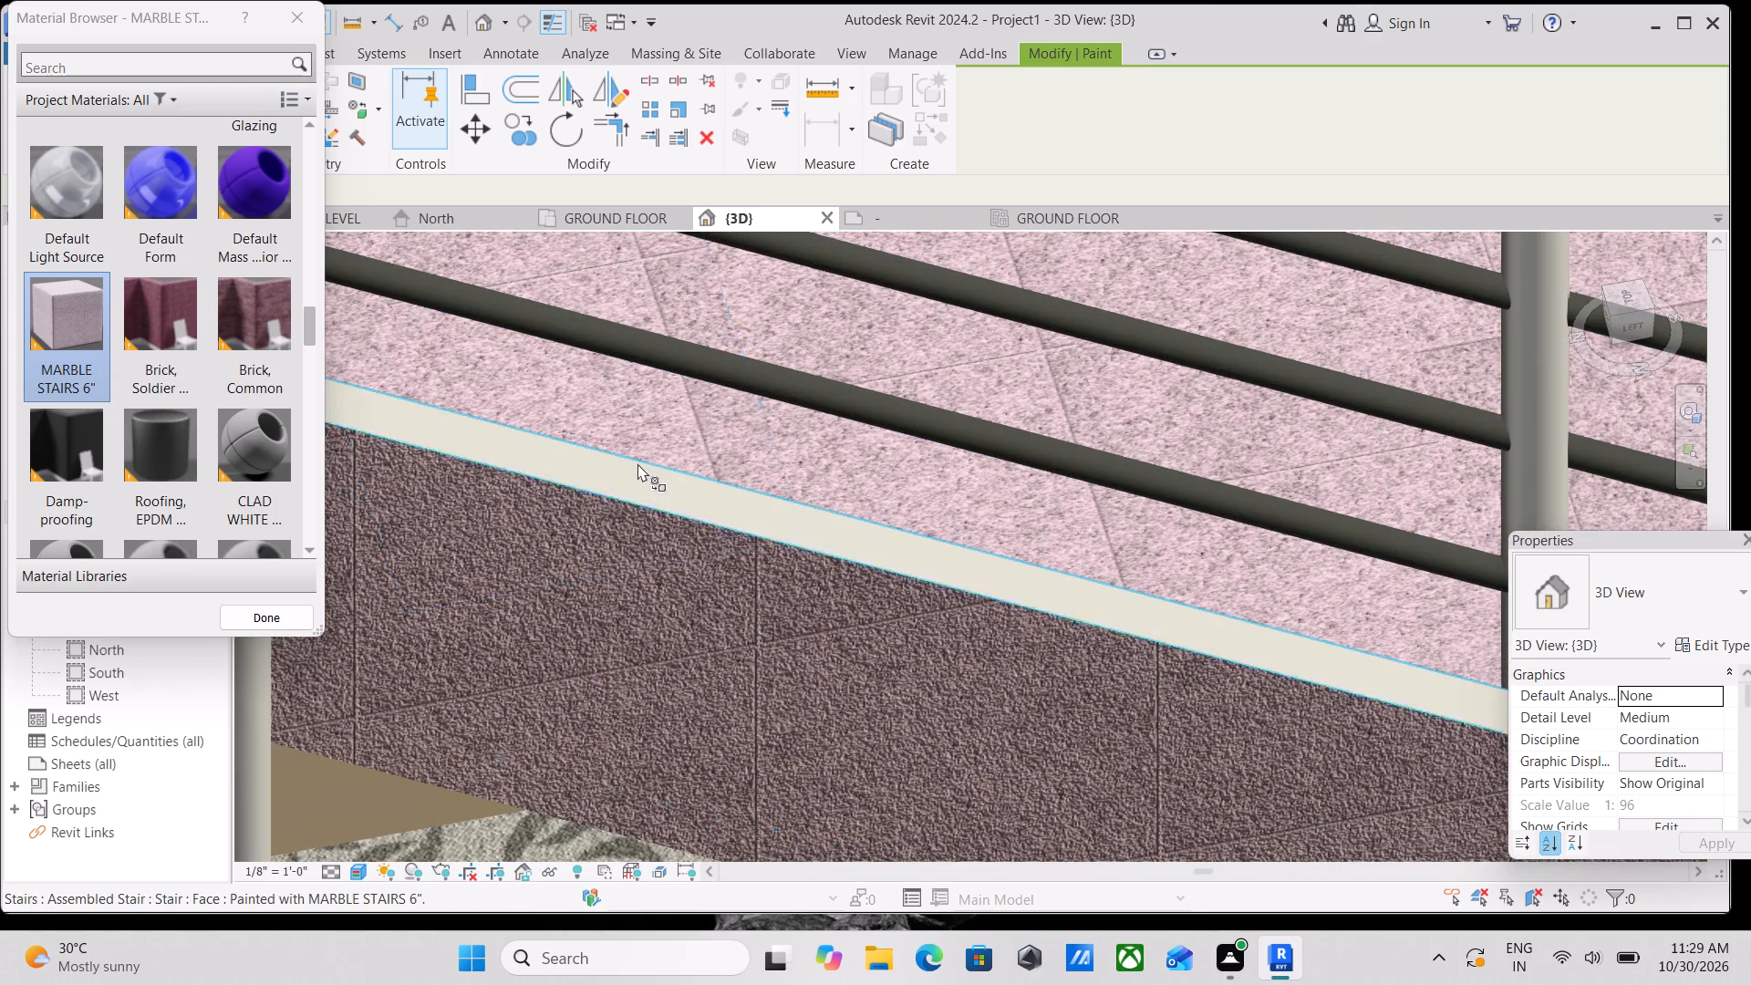
click(738, 521)
scroll(738, 521, down, 7)
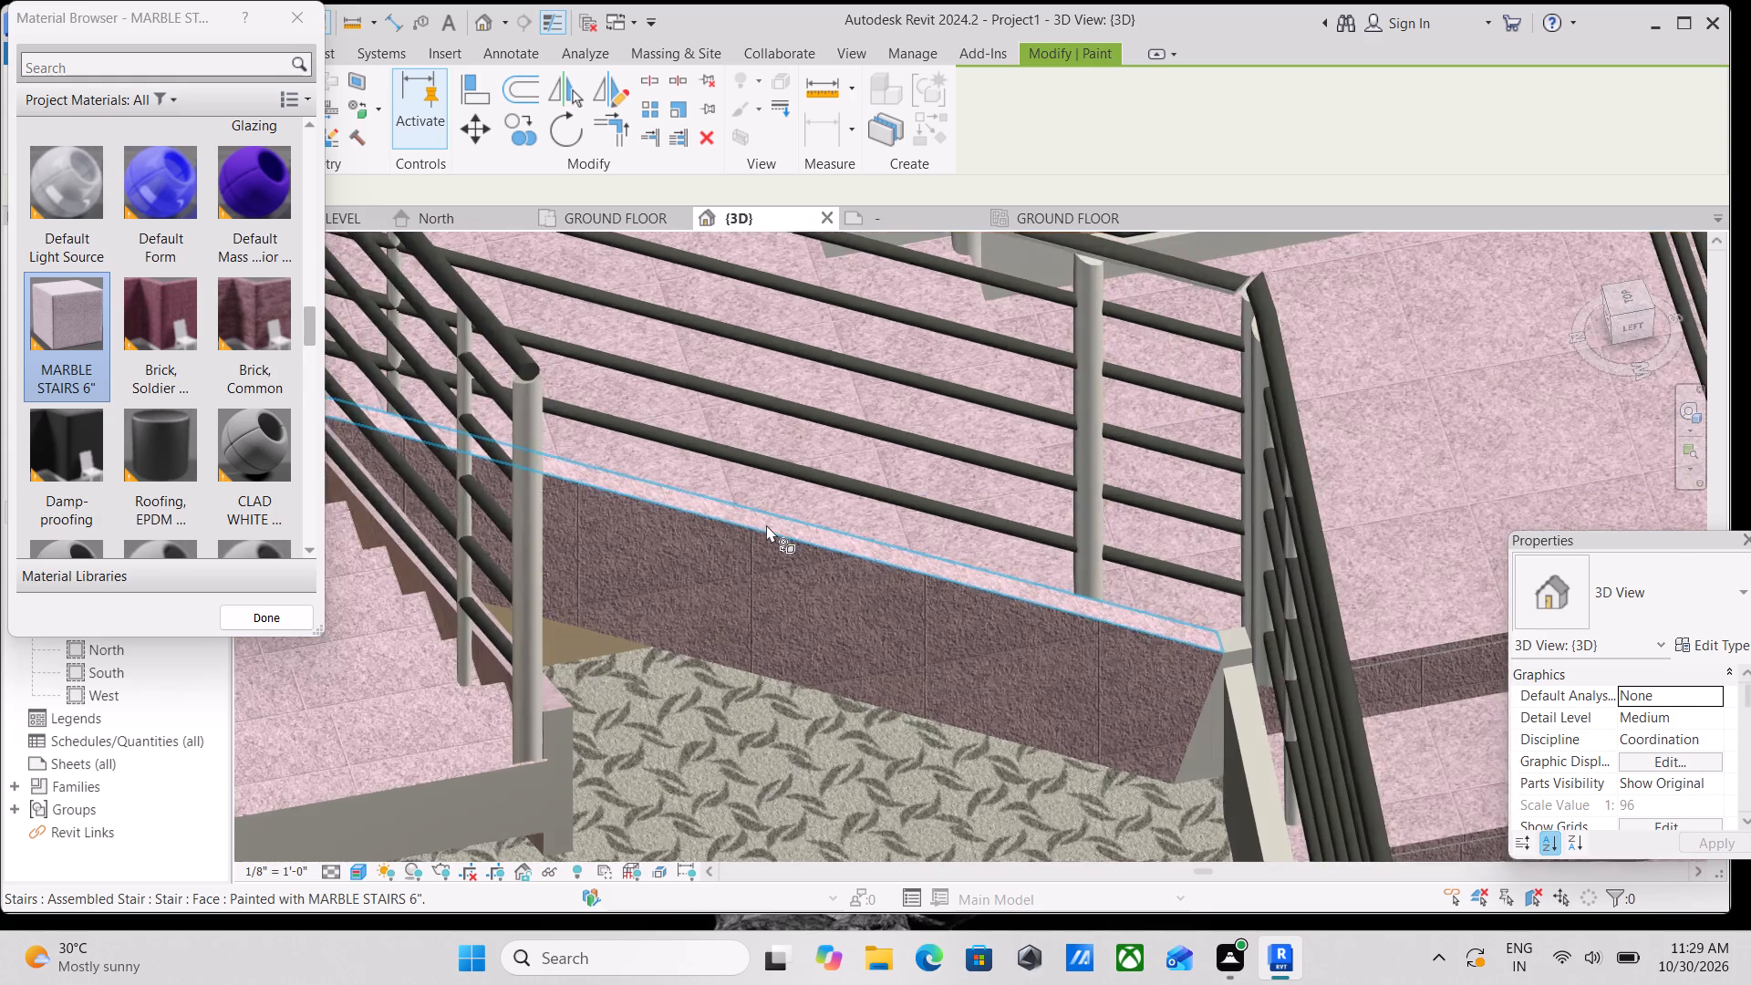
Paint the side and top faces of the short inner stringer piece at the lower landing with MARBLE STAIRS 6".
middle_drag(766, 524, 811, 399)
scroll(1177, 577, up, 3)
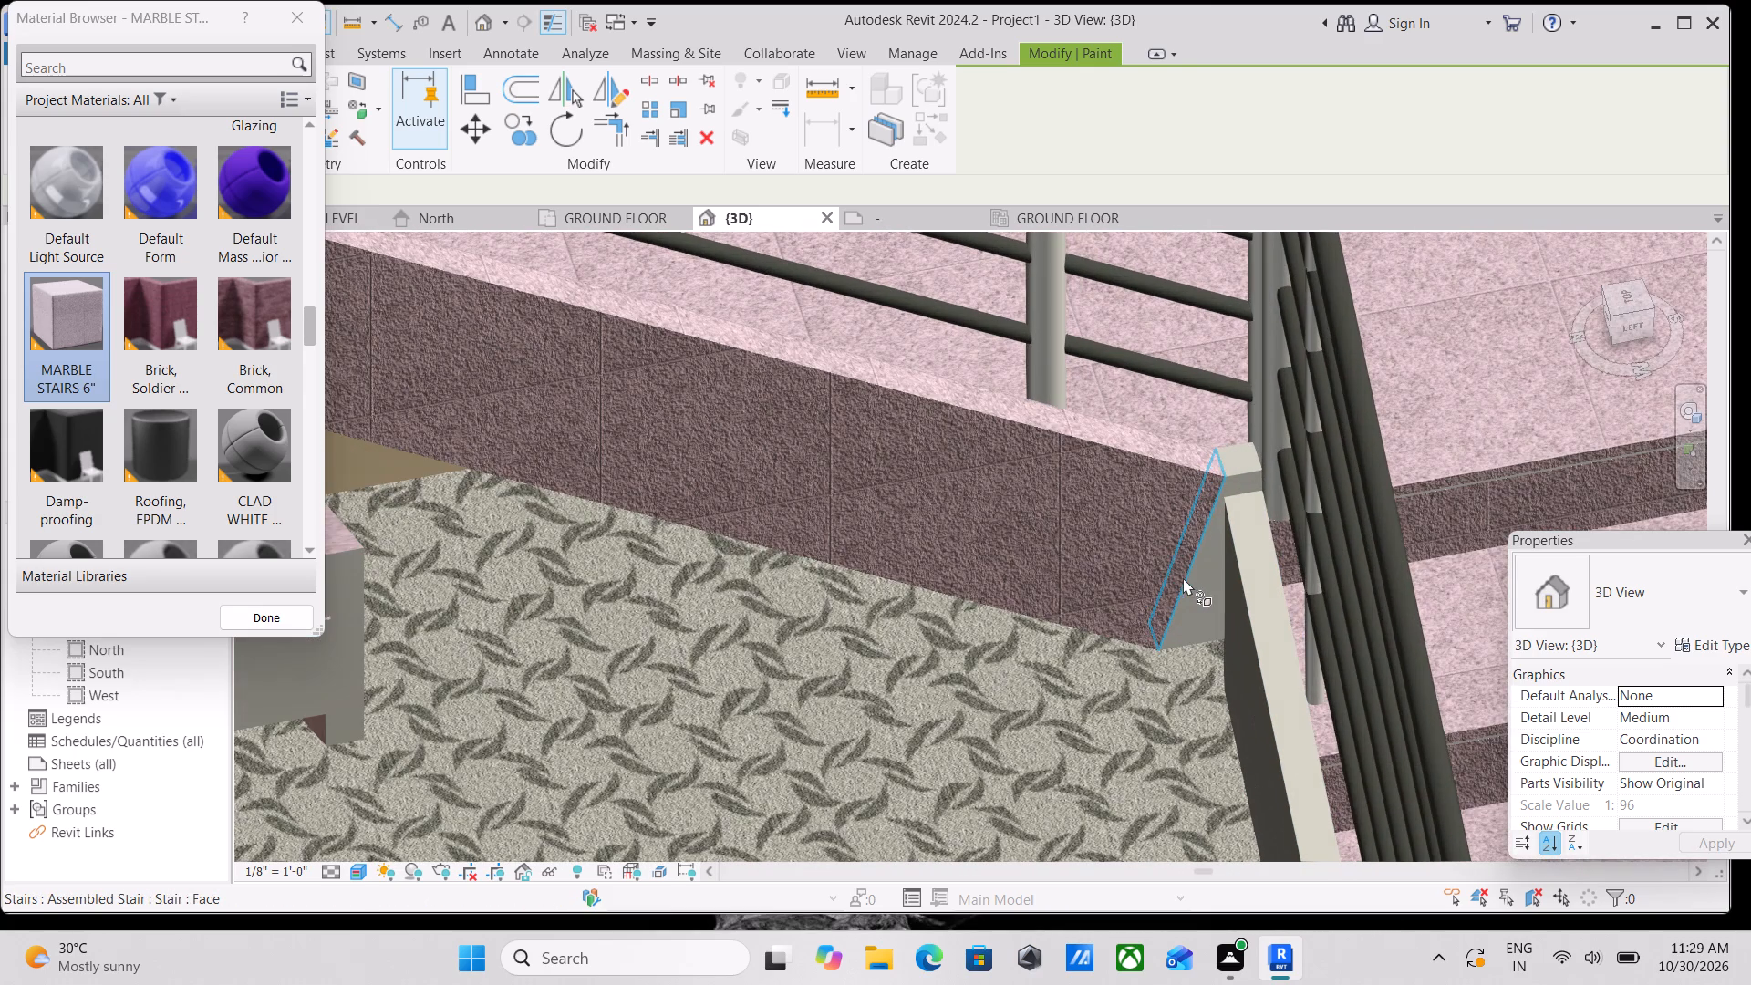
click(1198, 598)
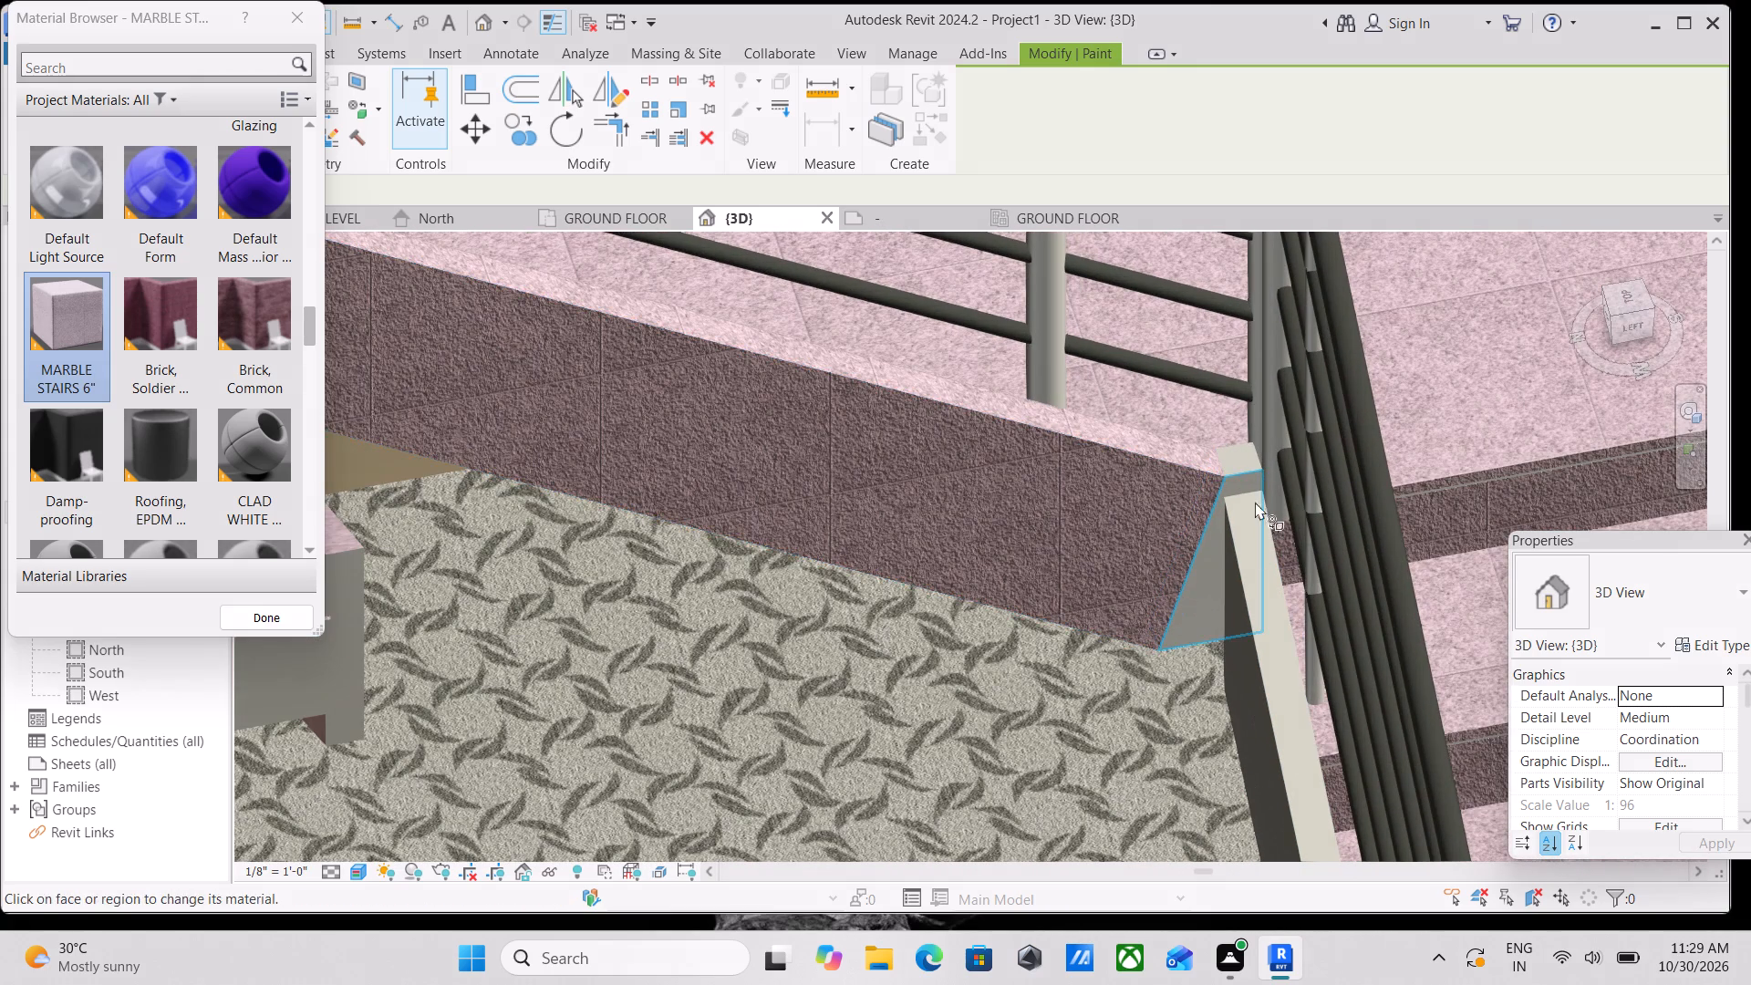
scroll(1255, 460, up, 1)
click(1230, 460)
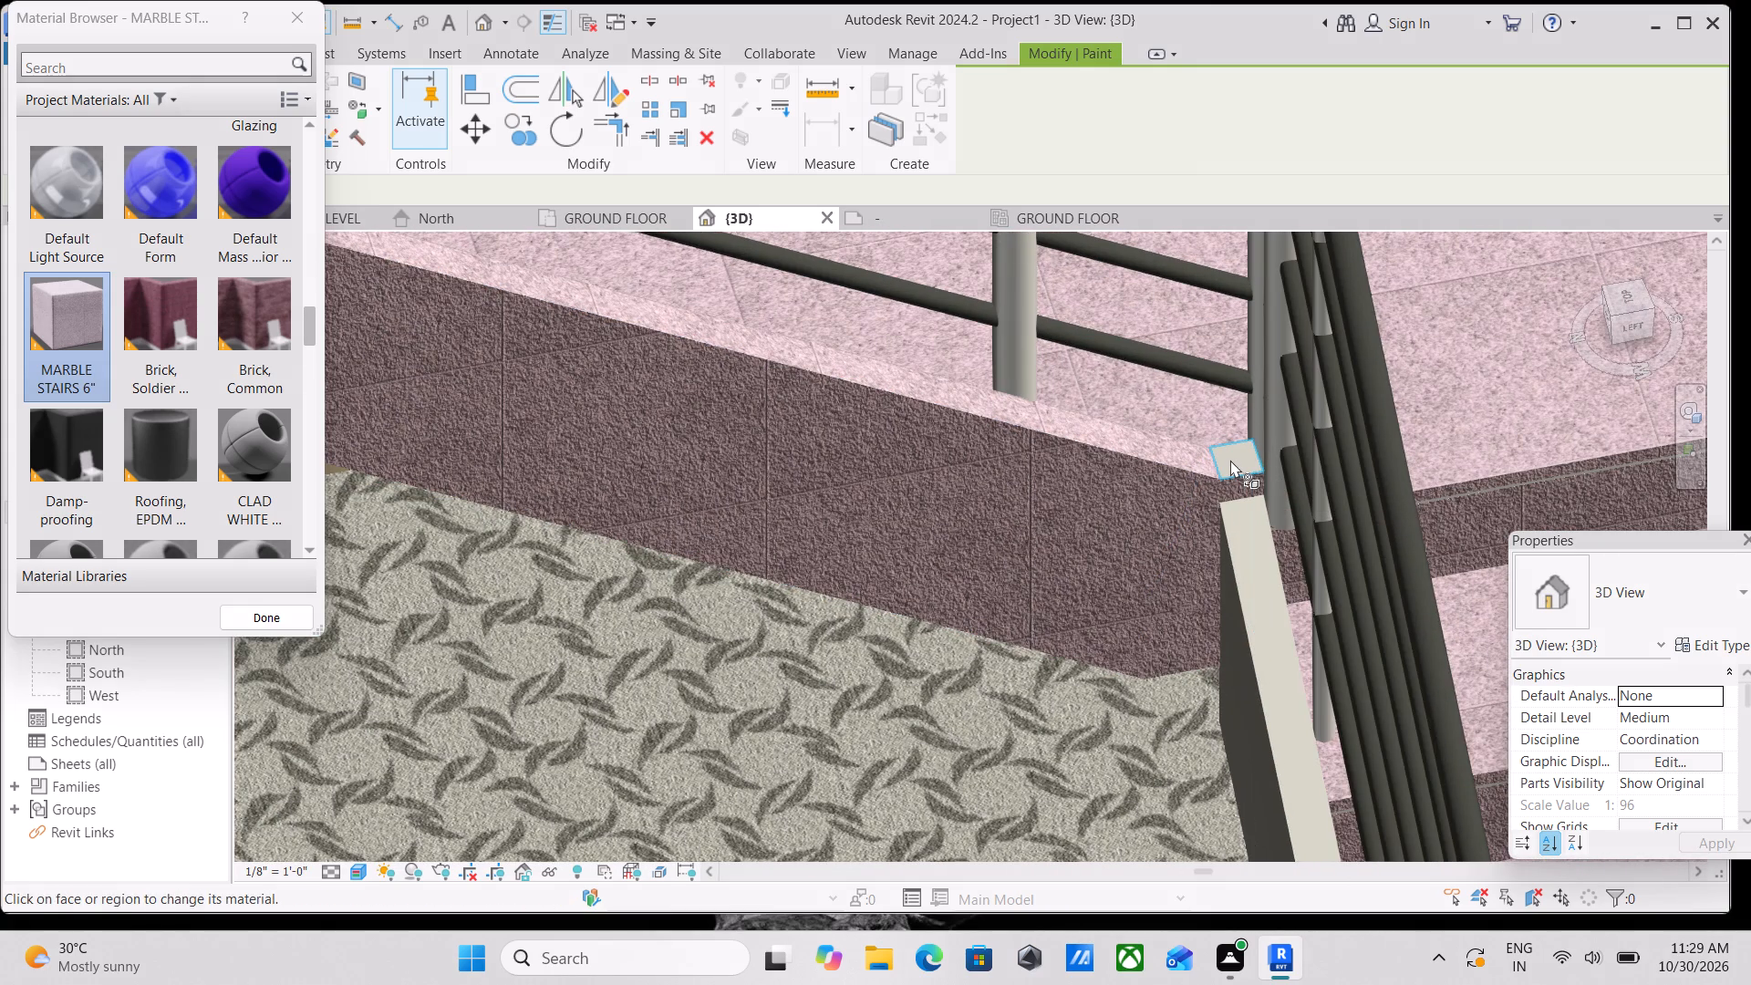
Paint the side face of the lowest flight's inner stringer with MARBLE STAIRS 6".
scroll(1249, 470, down, 4)
middle_drag(1249, 470, 1153, 389)
scroll(1249, 470, up, 1)
scroll(1109, 375, down, 8)
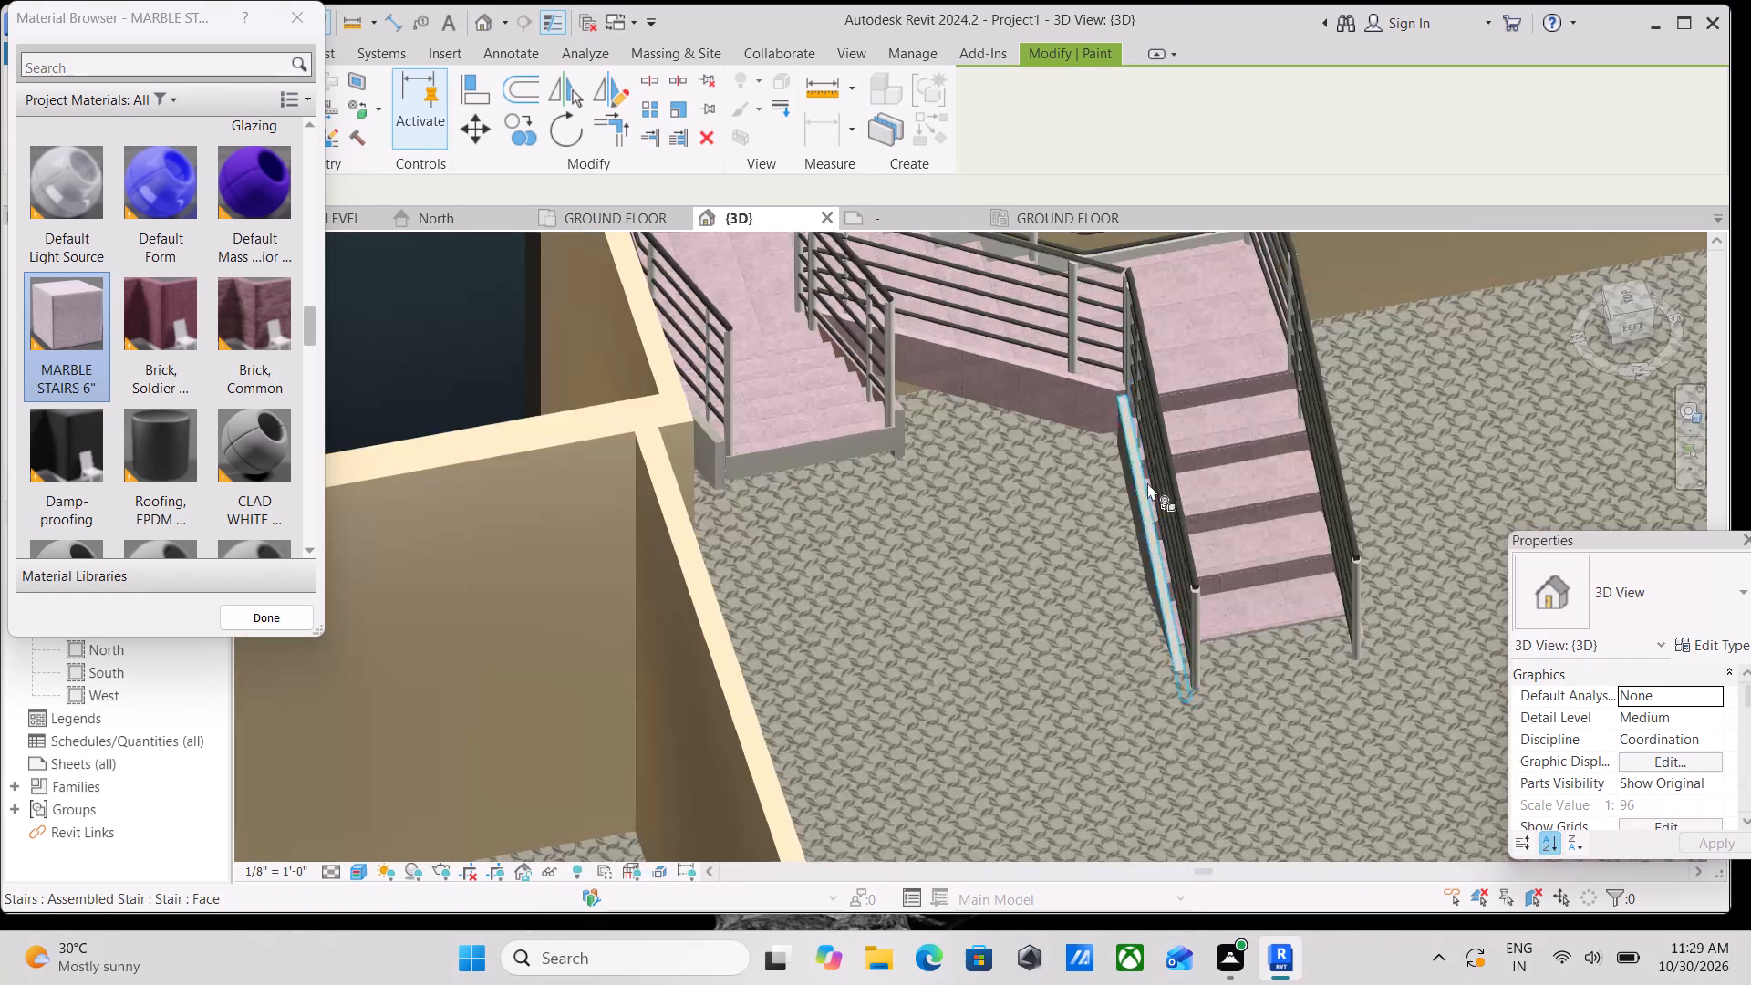
scroll(1114, 630, down, 1)
middle_drag(1114, 630, 1165, 522)
shift+middle_drag(1160, 523, 1263, 452)
middle_drag(1109, 429, 924, 931)
scroll(1109, 429, down, 1)
scroll(907, 931, up, 1)
middle_drag(757, 500, 792, 669)
scroll(757, 500, down, 1)
scroll(719, 570, up, 3)
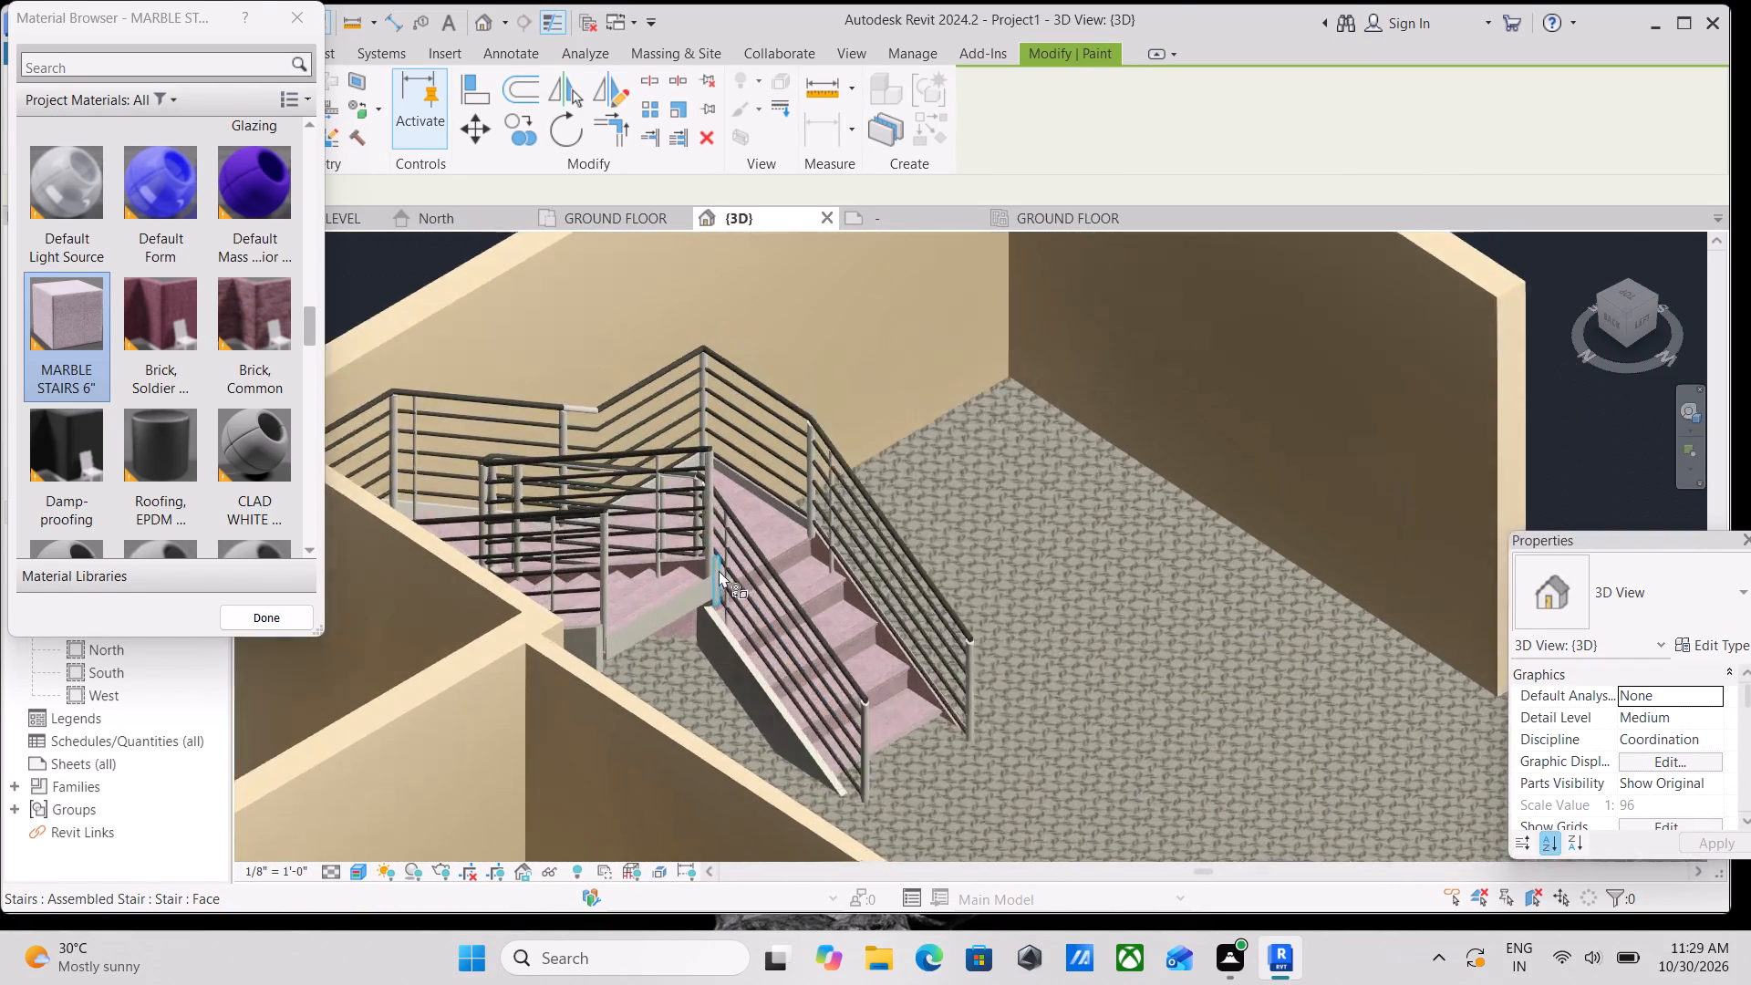
scroll(719, 570, up, 1)
scroll(696, 664, up, 3)
middle_drag(699, 668, 795, 491)
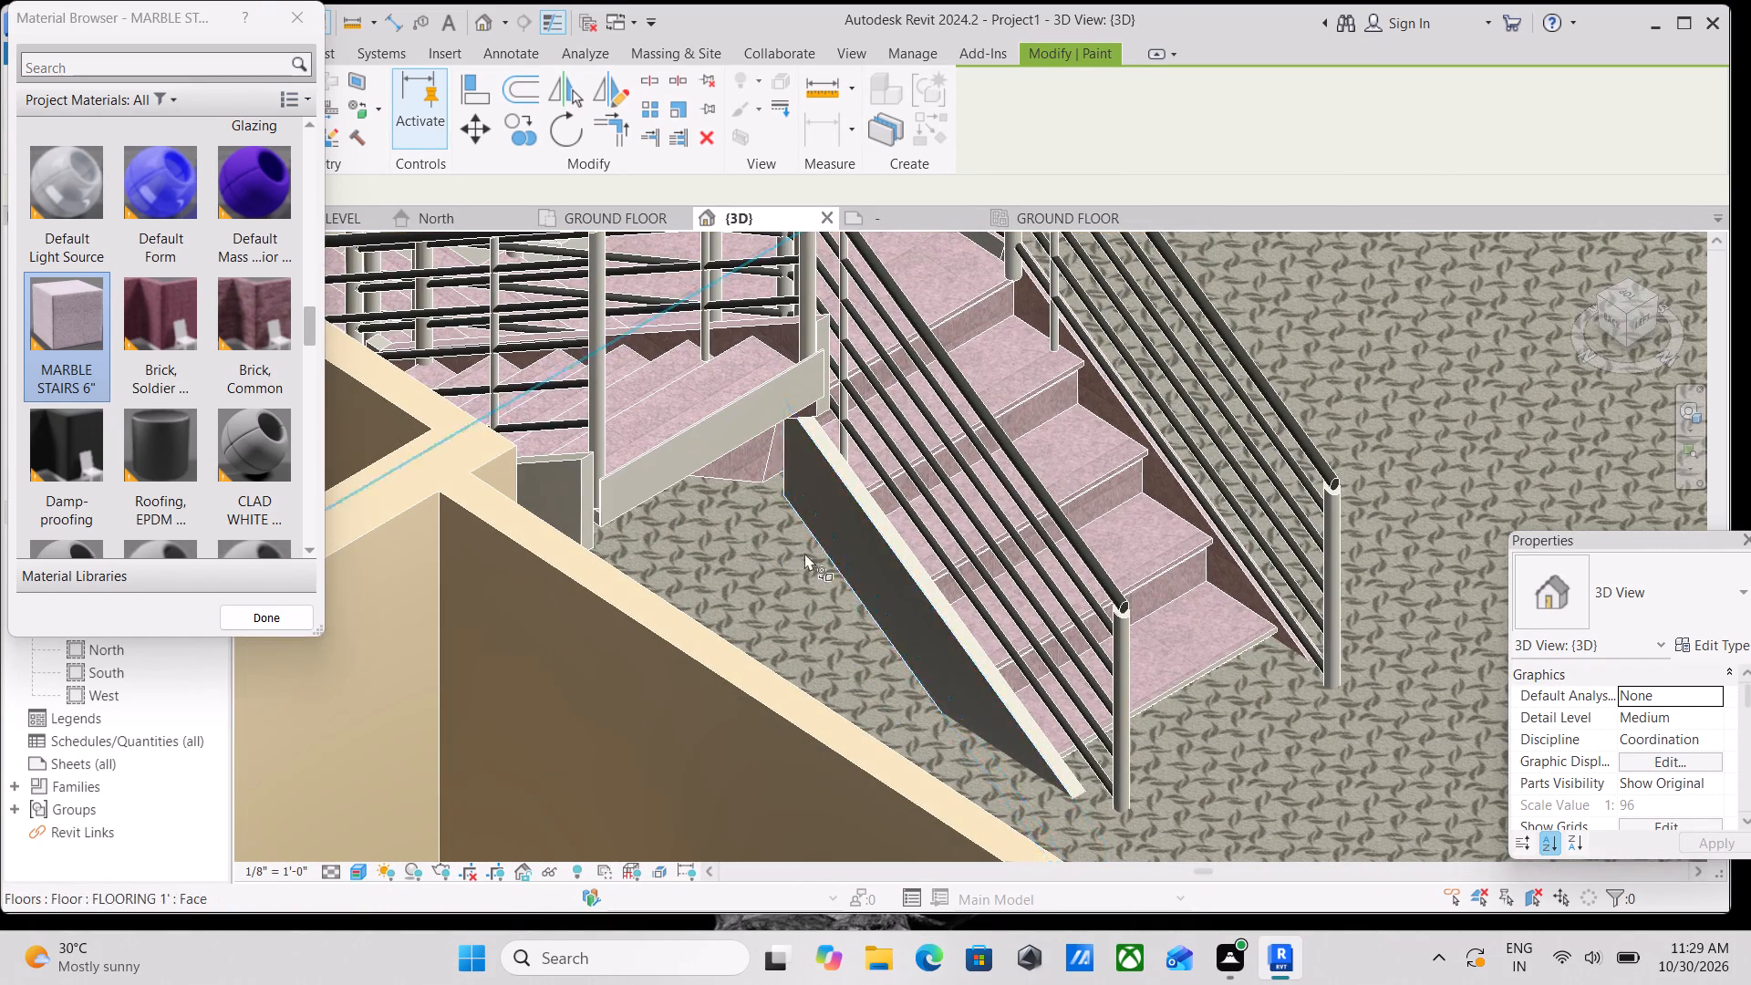
click(844, 551)
Paint the sloped top face of the lowest flight's inner stringer with MARBLE STAIRS 6".
scroll(836, 437, up, 8)
click(771, 436)
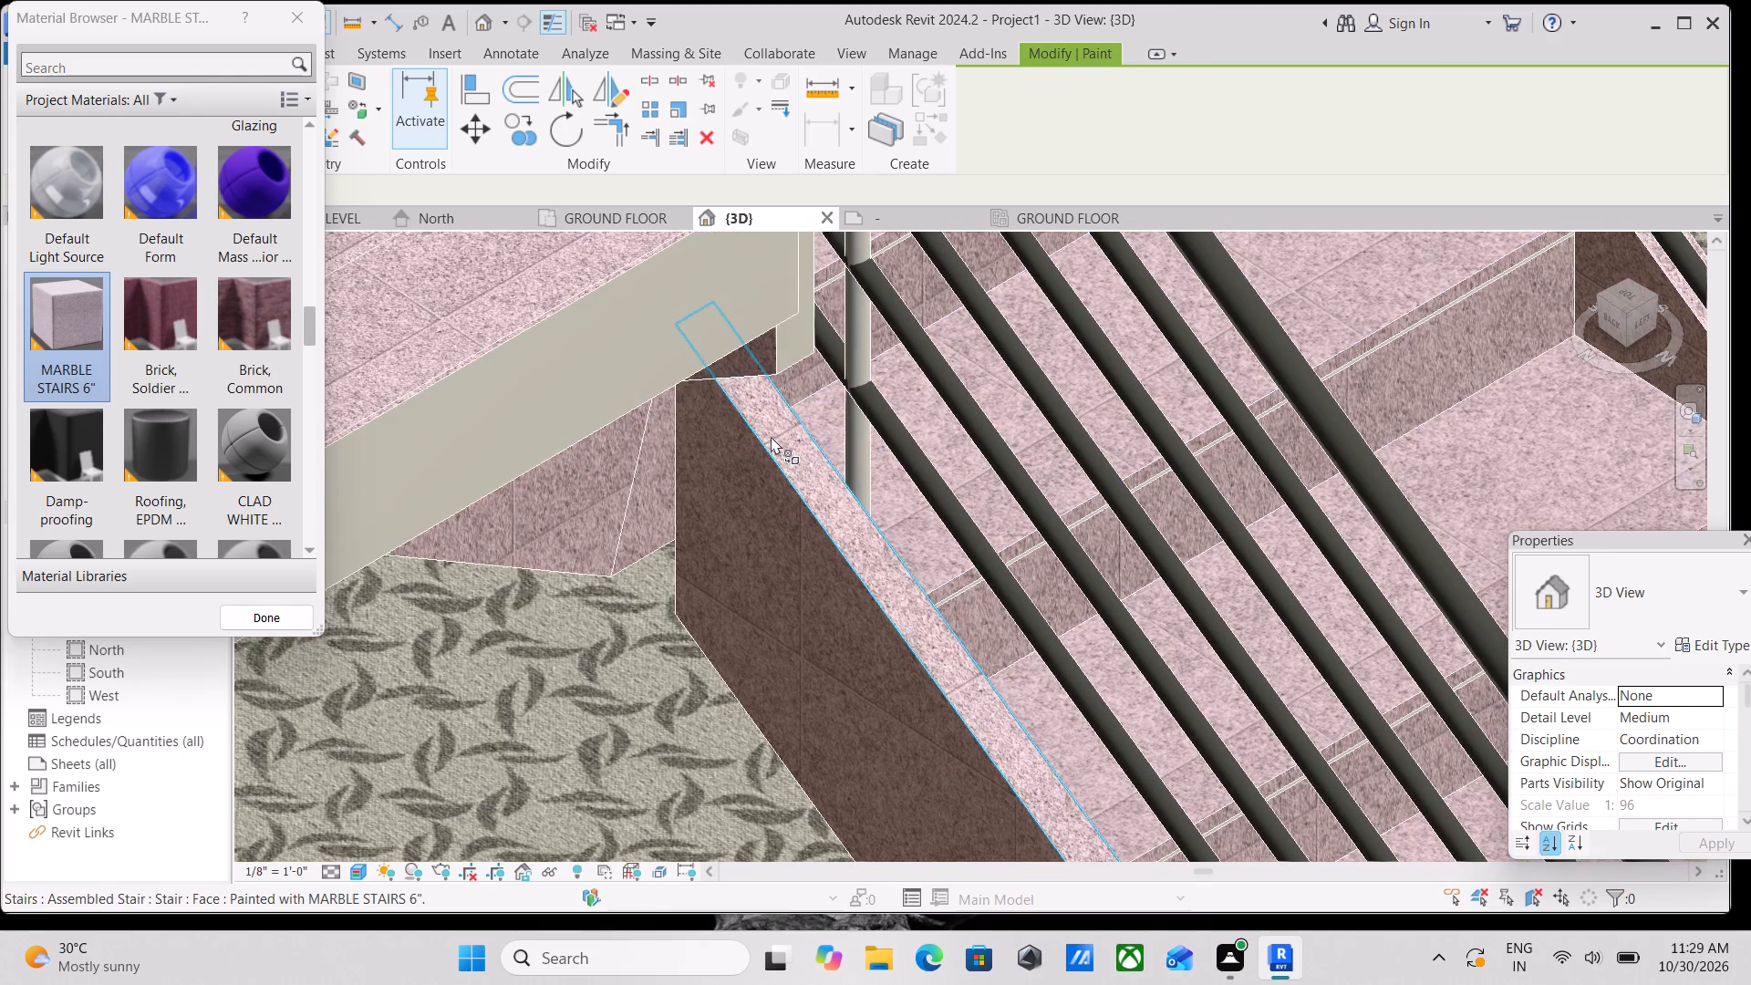
Paint the exposed end face between the upper flight's stringers with MARBLE STAIRS 6" and finish painting.
scroll(771, 436, down, 4)
scroll(883, 478, down, 2)
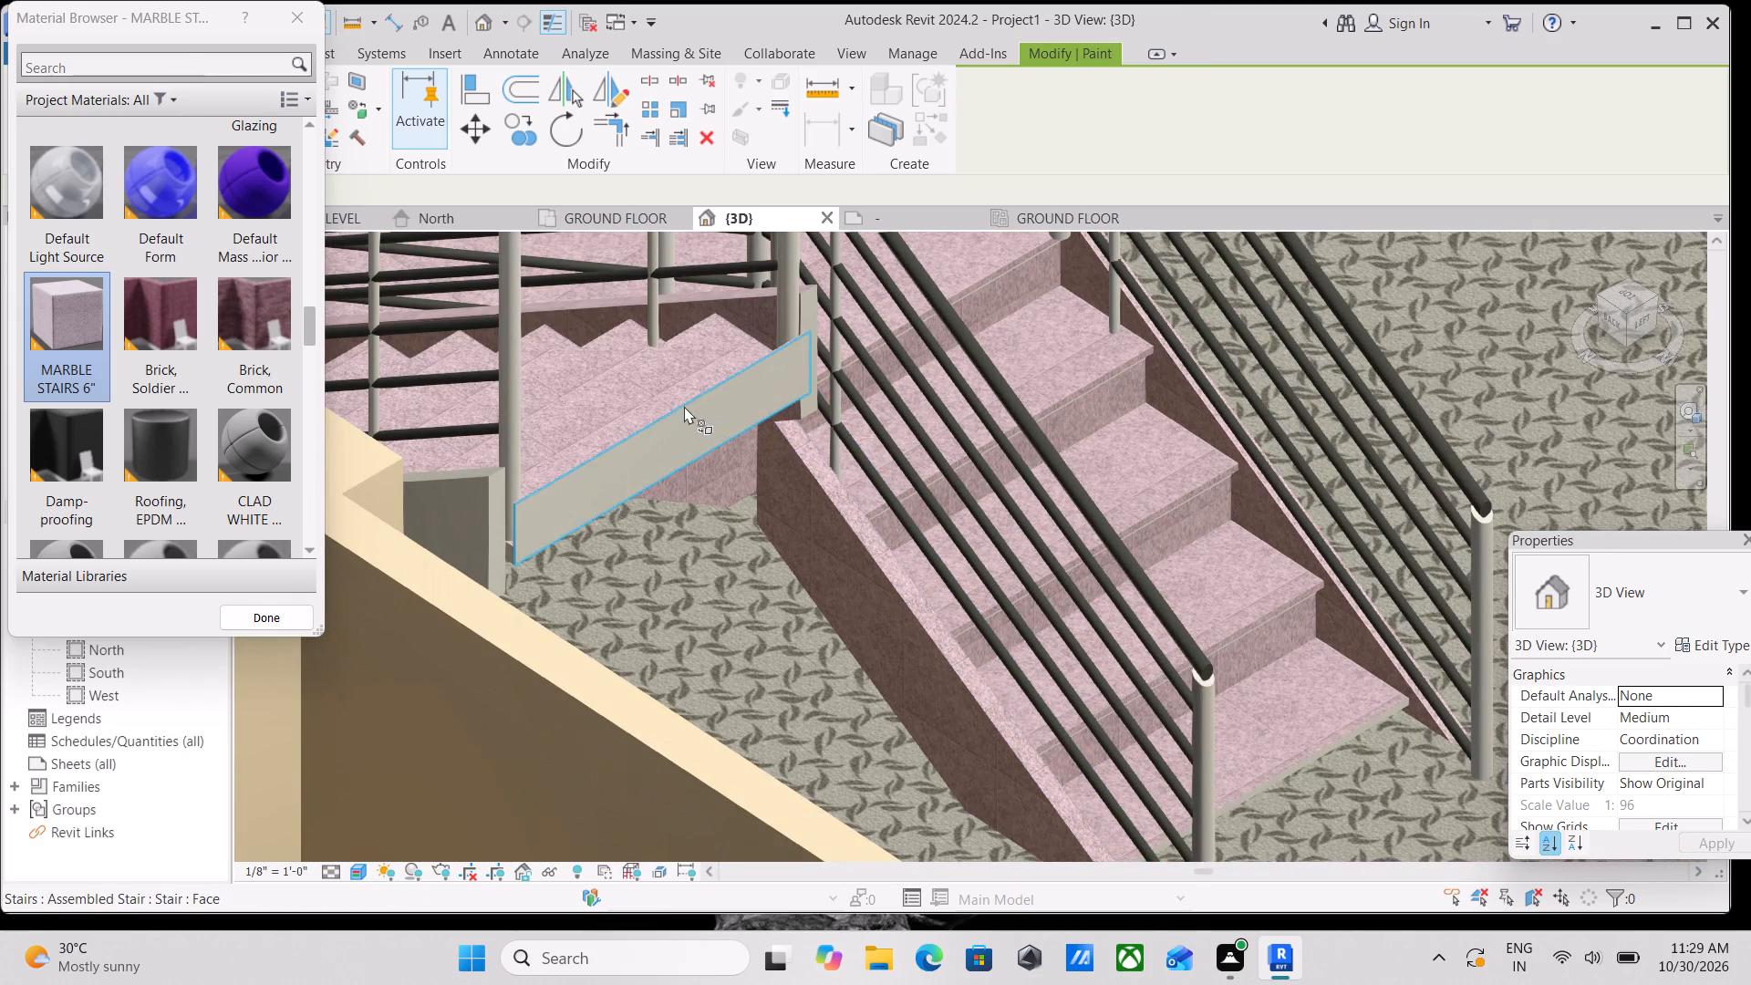
scroll(685, 410, down, 6)
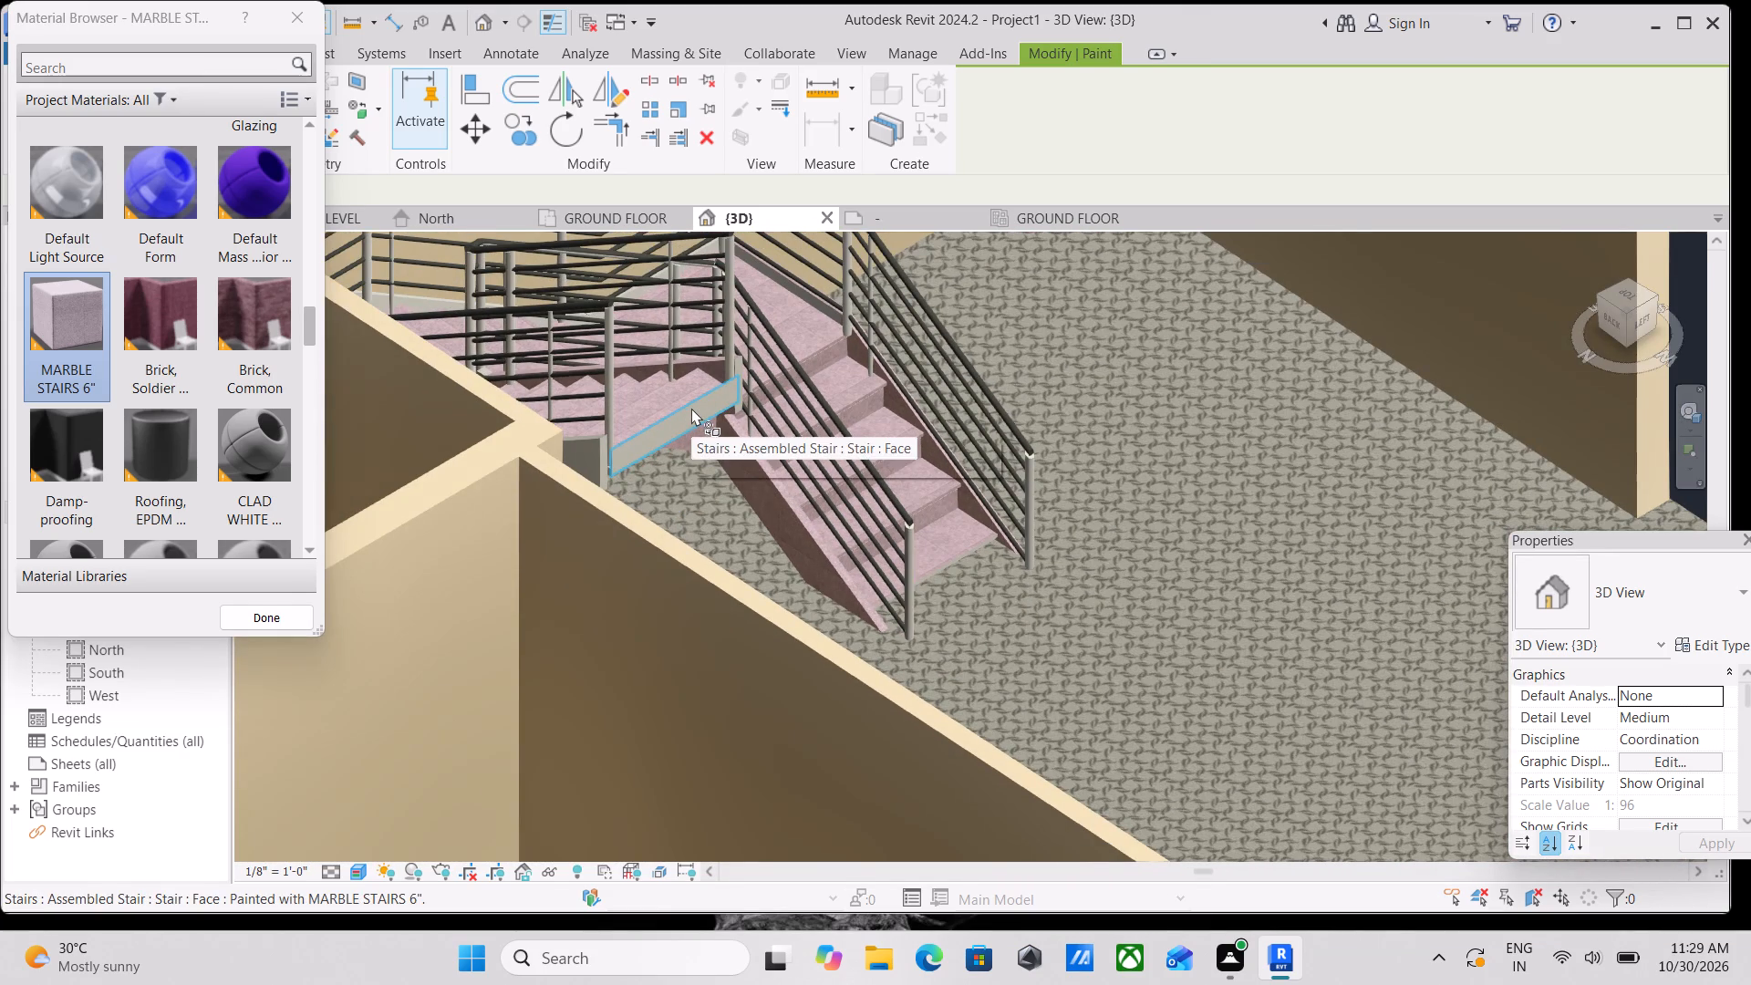
click(691, 408)
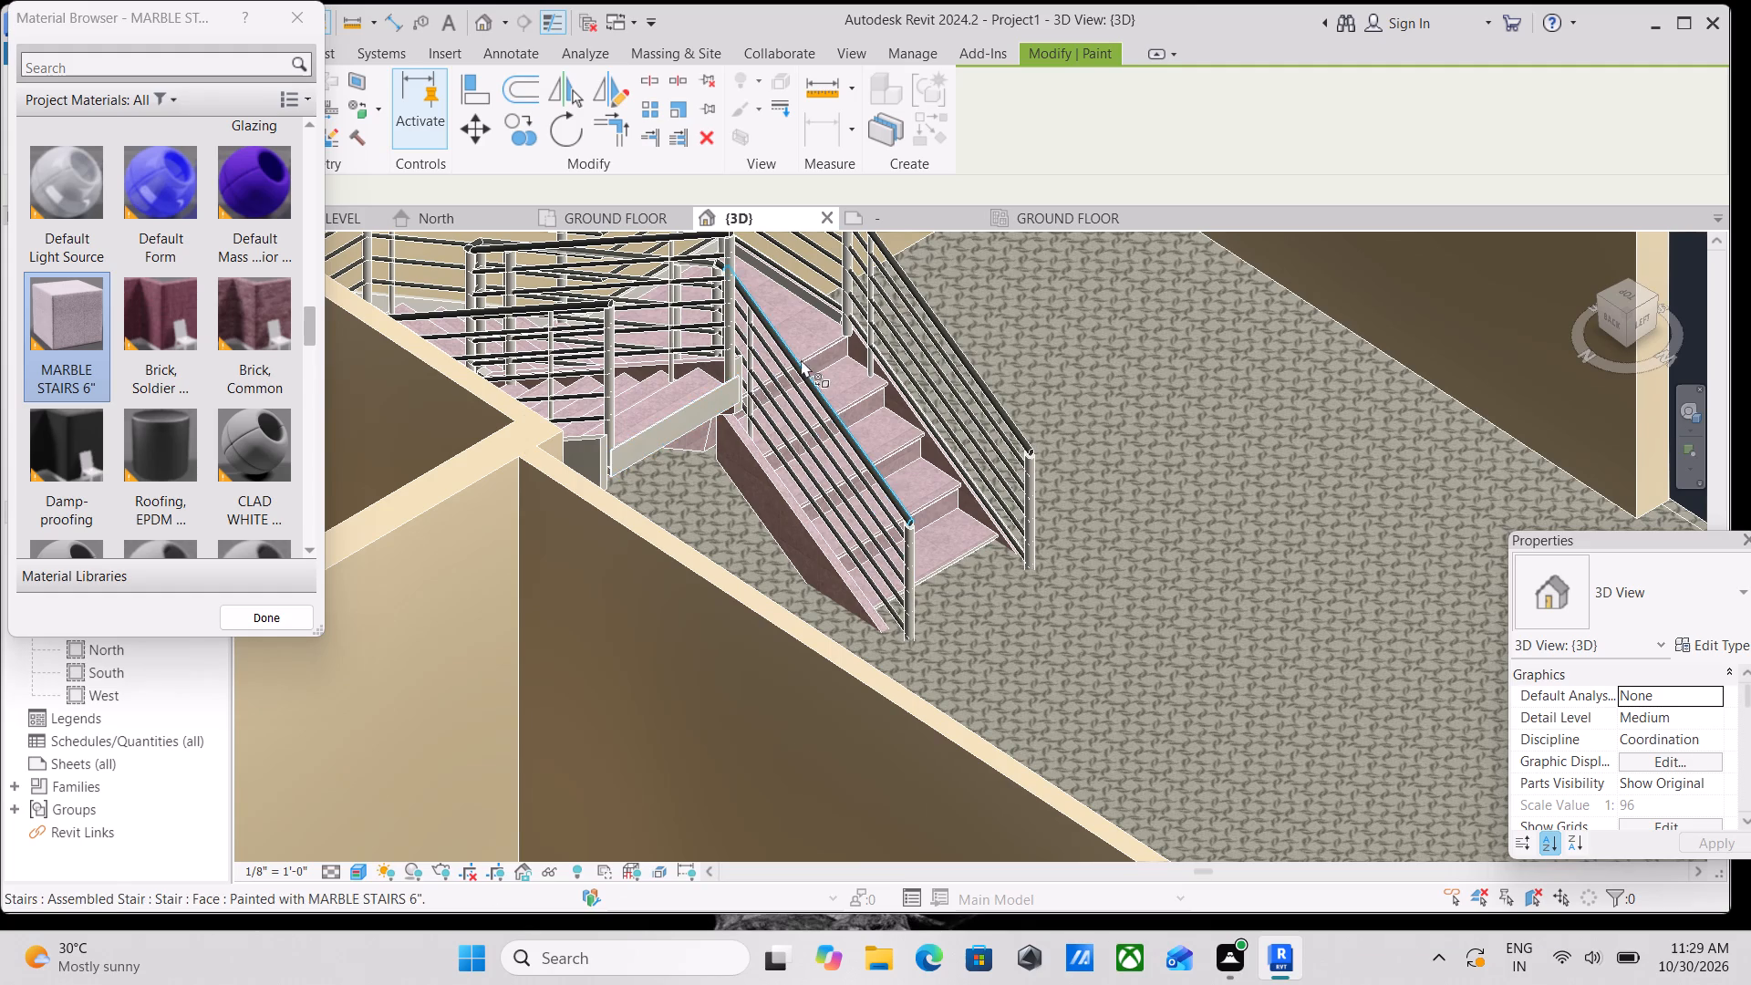
click(668, 420)
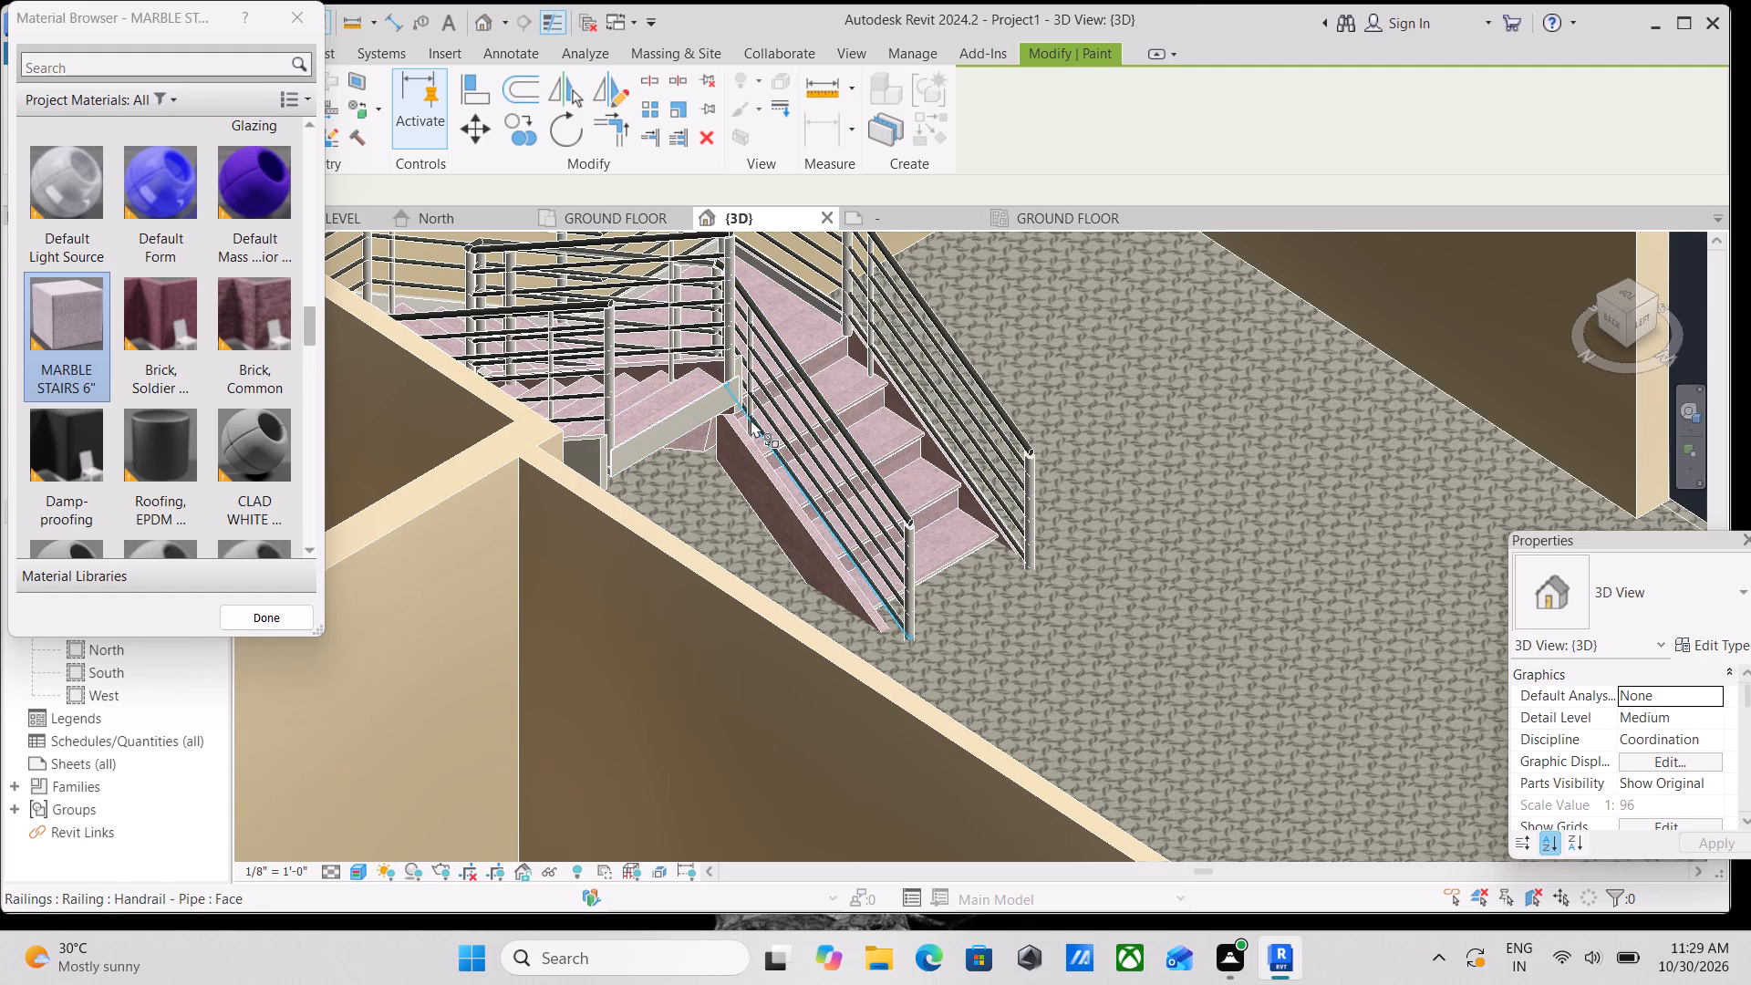
scroll(679, 420, up, 13)
click(521, 507)
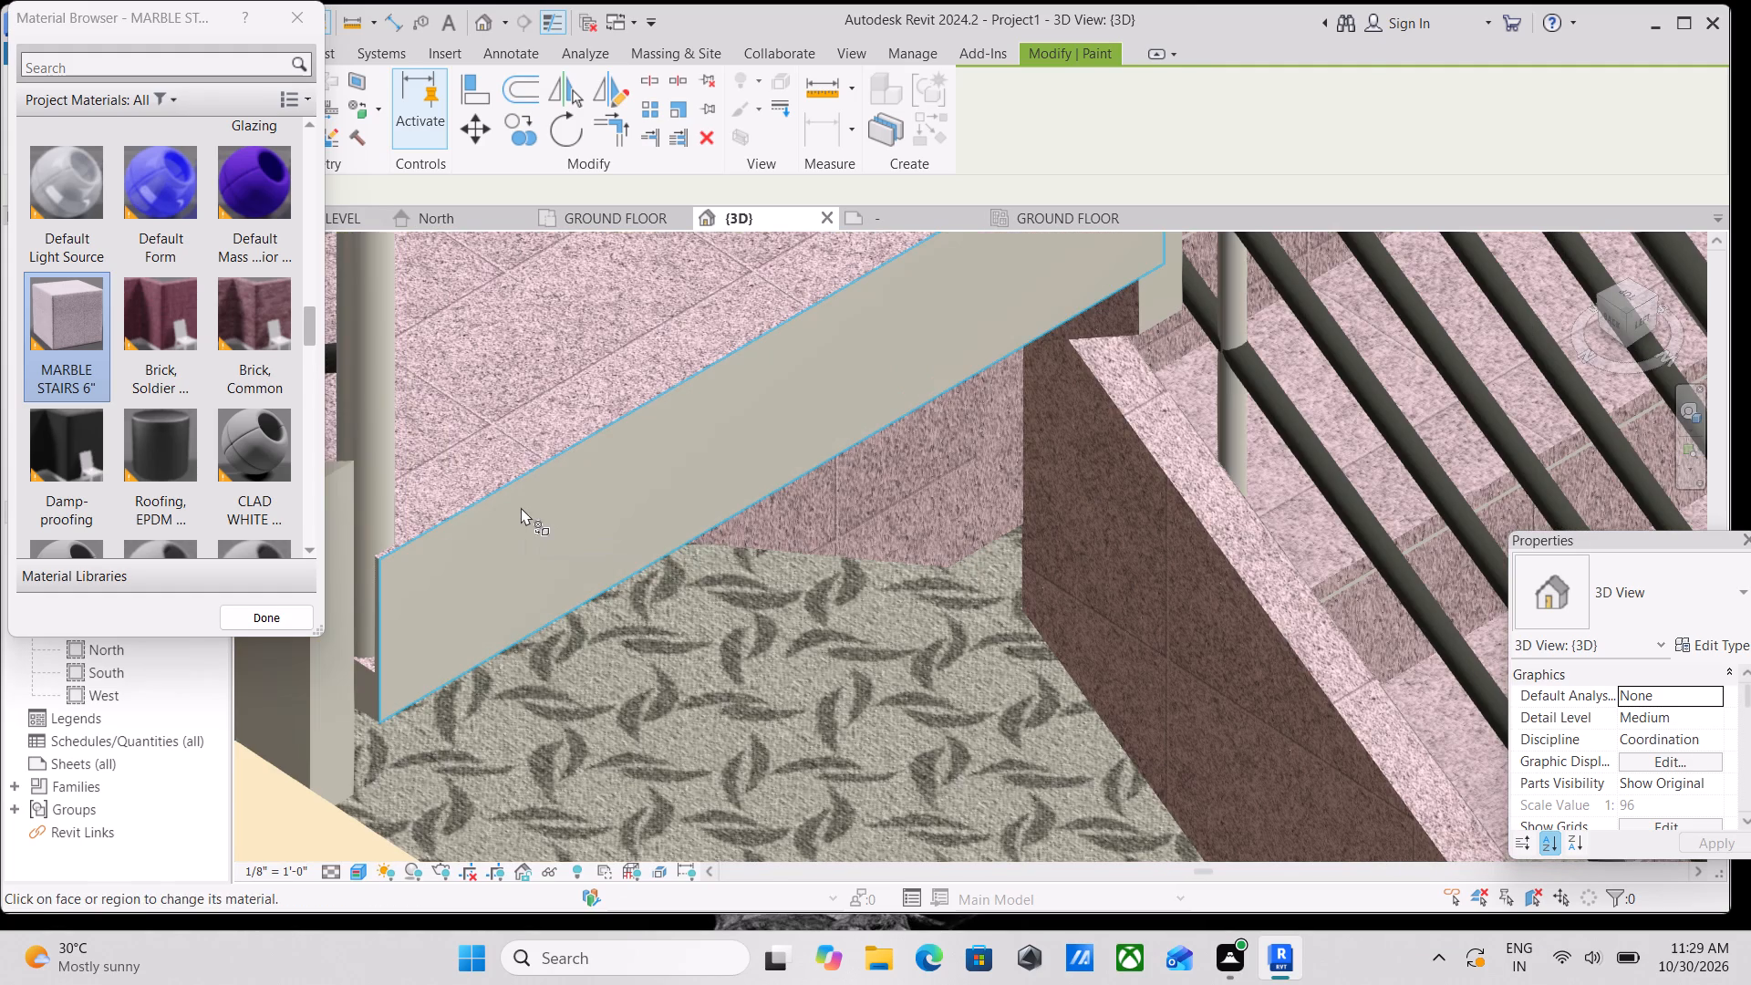
scroll(596, 496, down, 11)
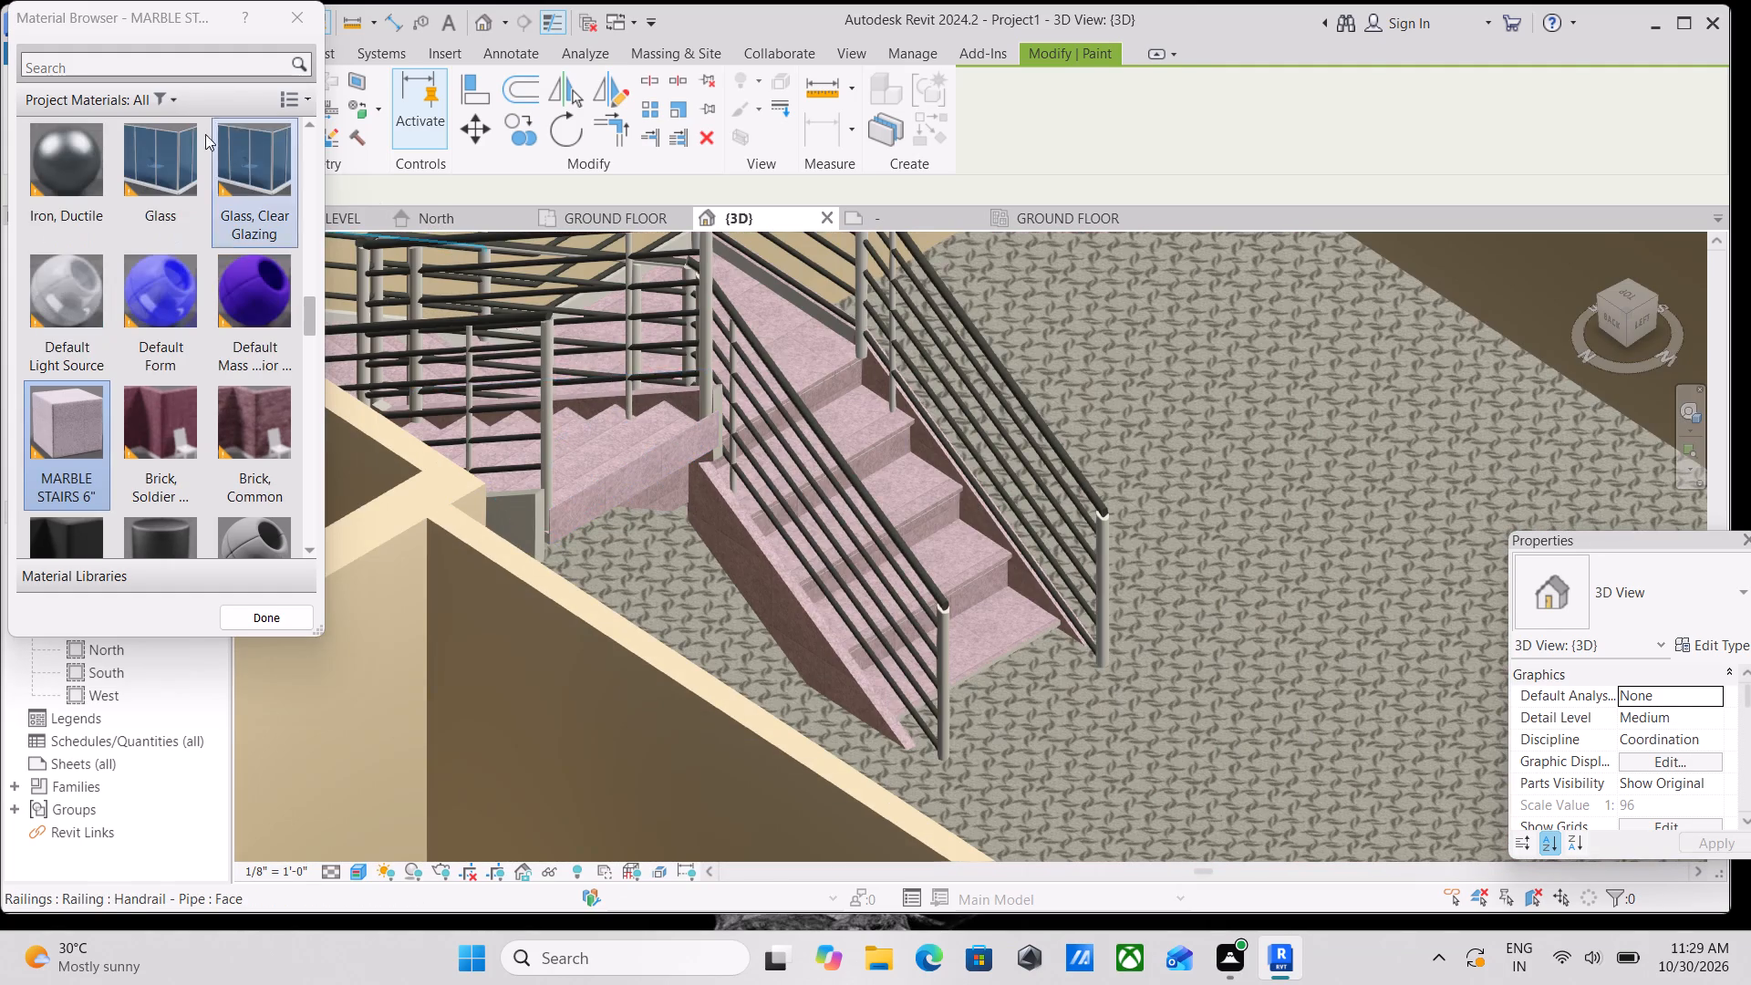
click(306, 17)
scroll(629, 475, down, 3)
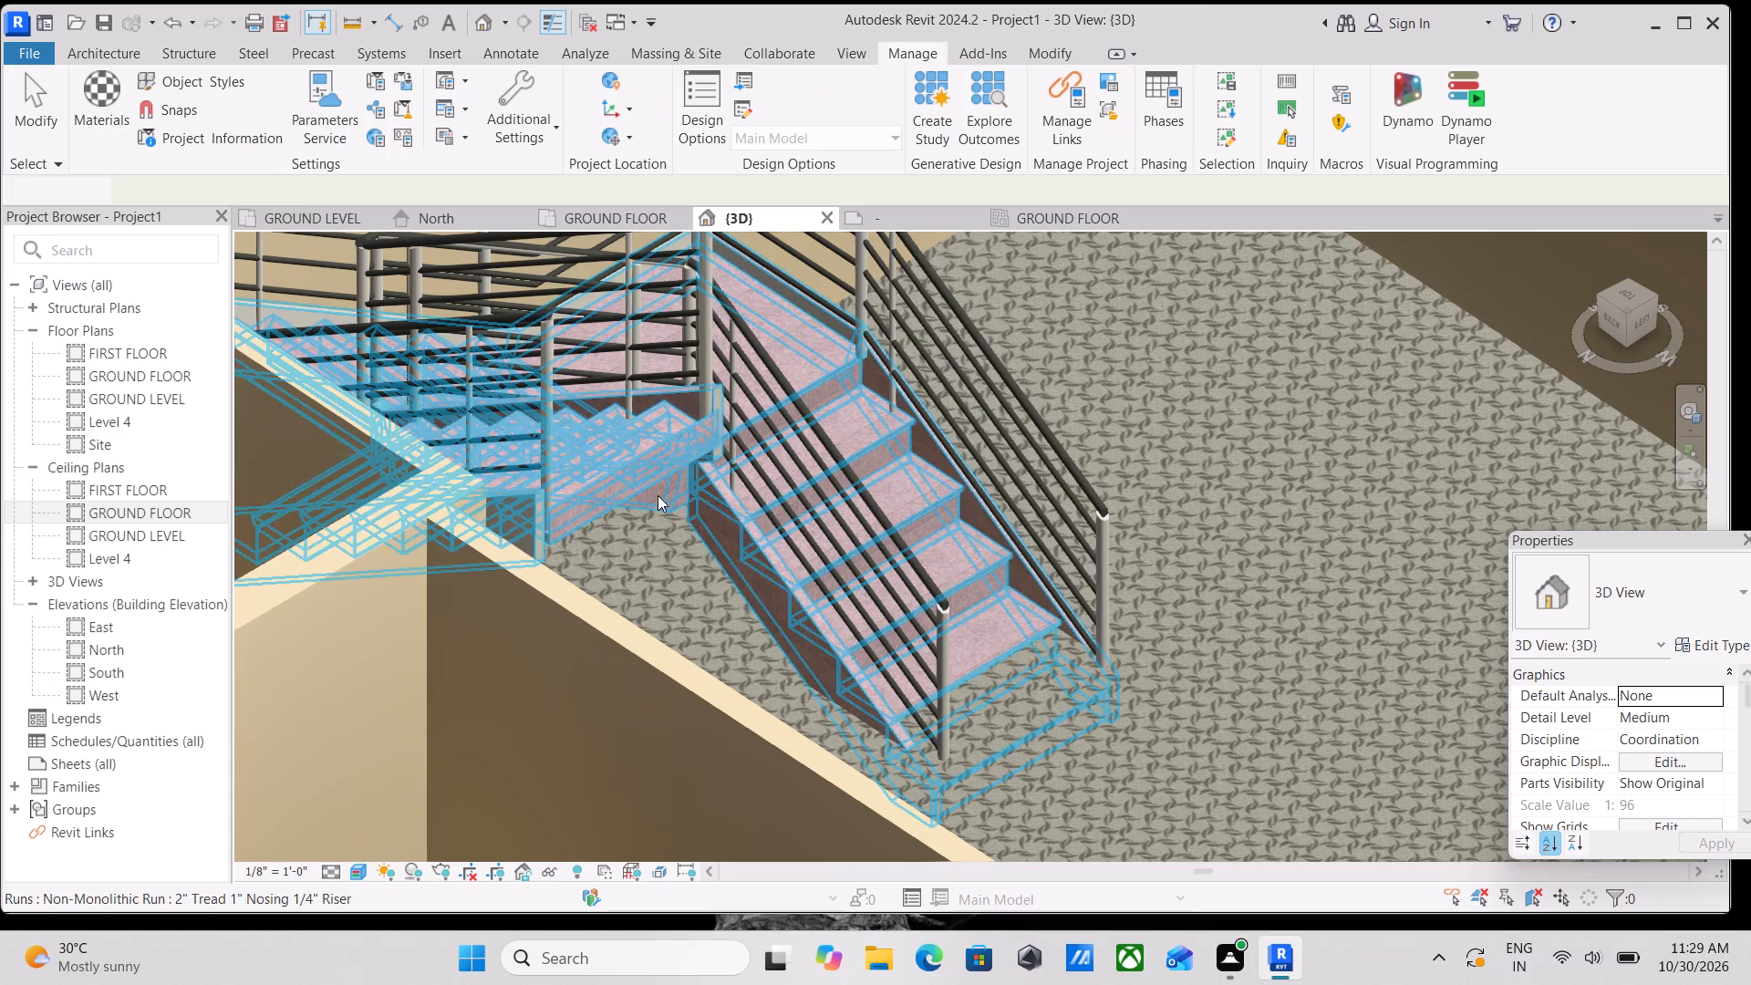
scroll(658, 495, down, 1)
scroll(739, 489, down, 3)
middle_drag(739, 489, 764, 526)
key(Escape)
Paint the short unpainted top rail segment at the bend of the wall-side railing with BLACK MATERIAL.
scroll(847, 468, down, 2)
scroll(720, 429, up, 3)
middle_drag(720, 429, 942, 707)
scroll(907, 627, up, 1)
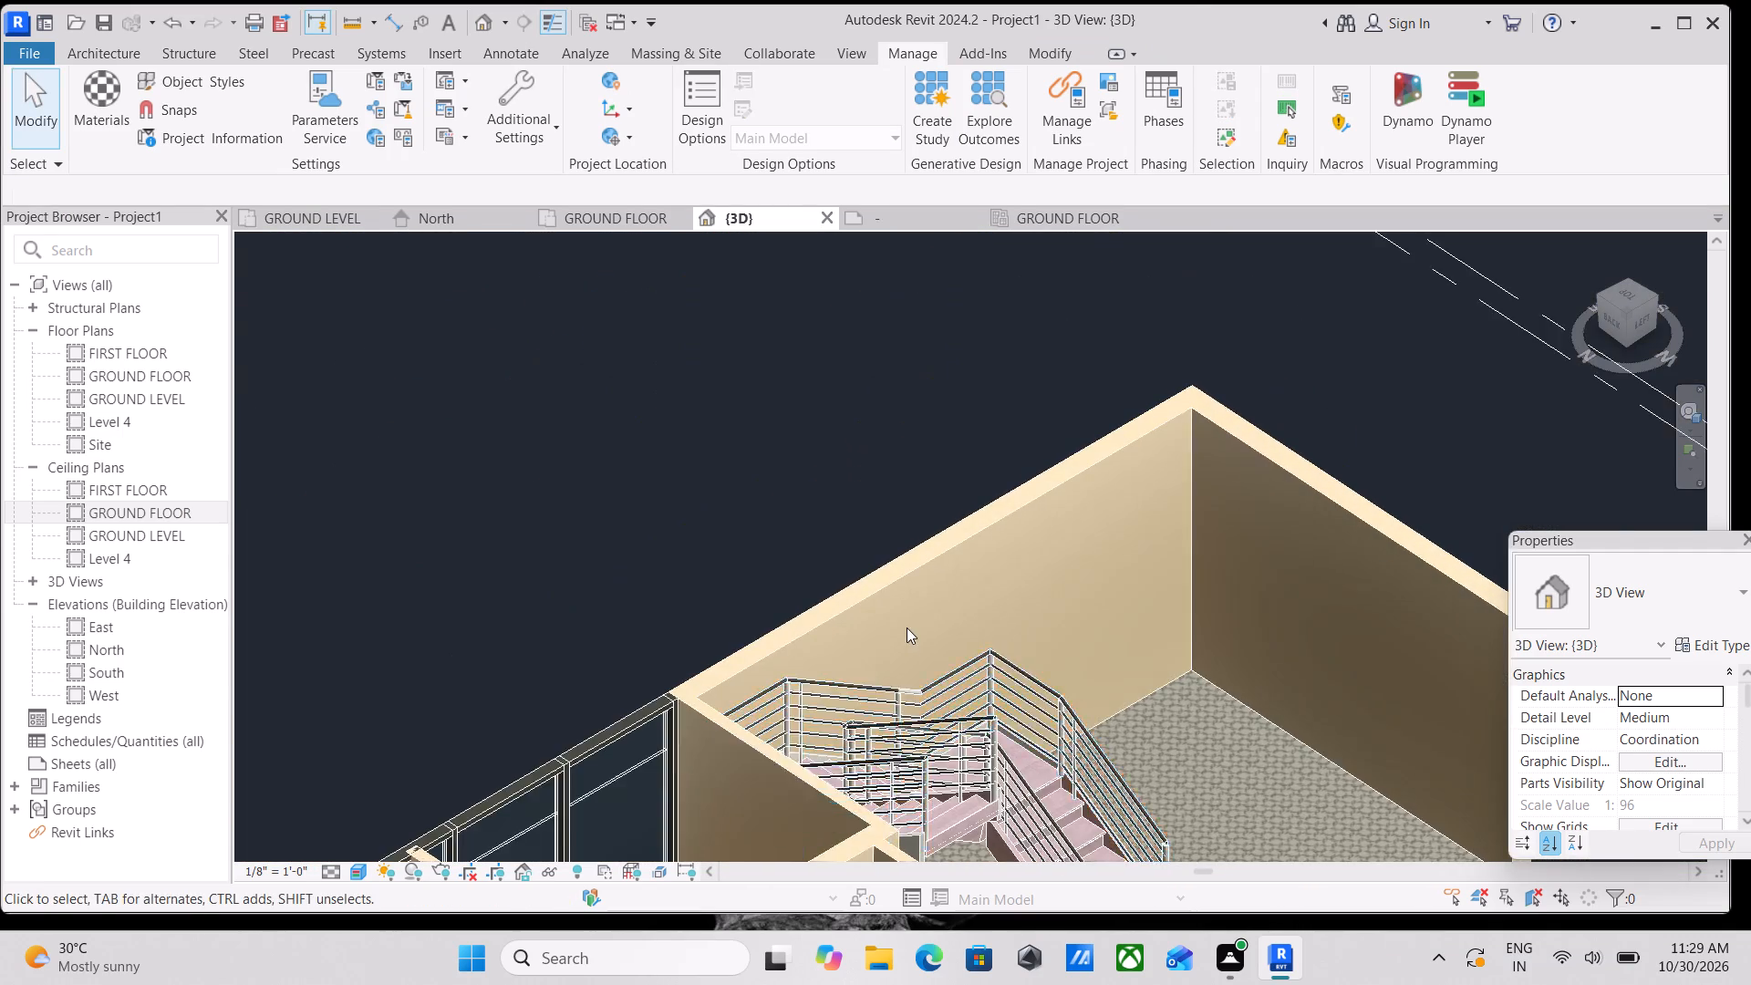
scroll(907, 627, up, 2)
middle_drag(918, 652, 842, 626)
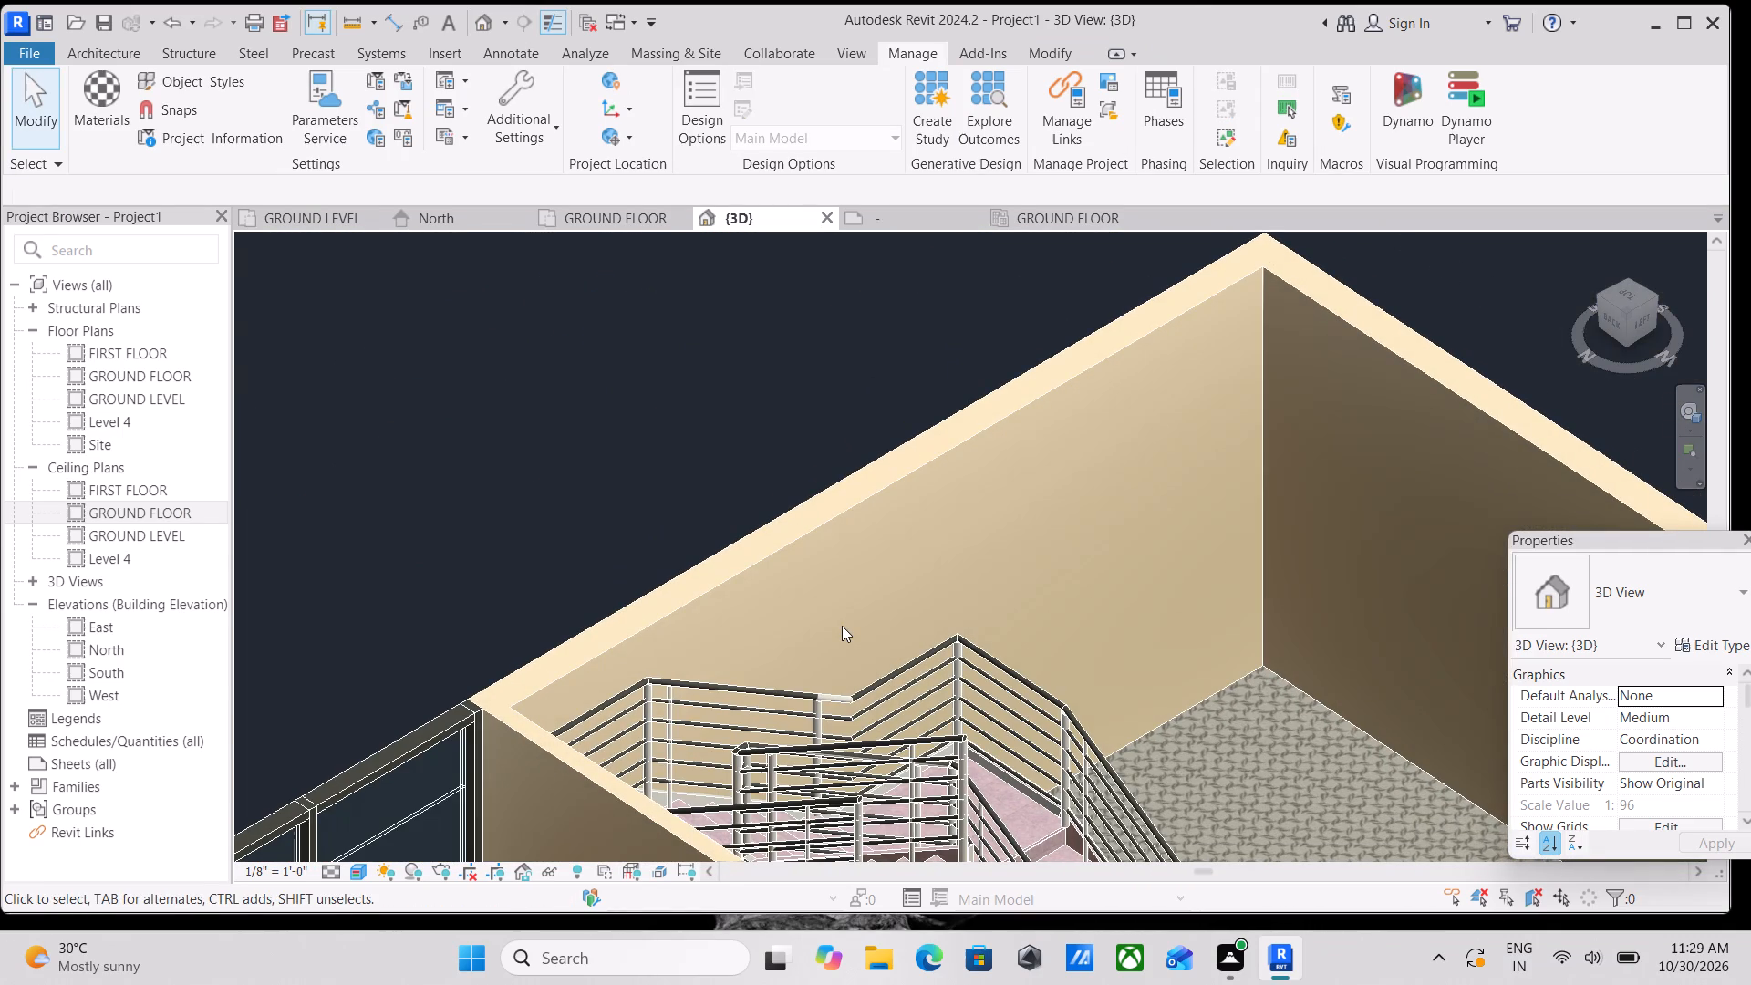
text(PT)
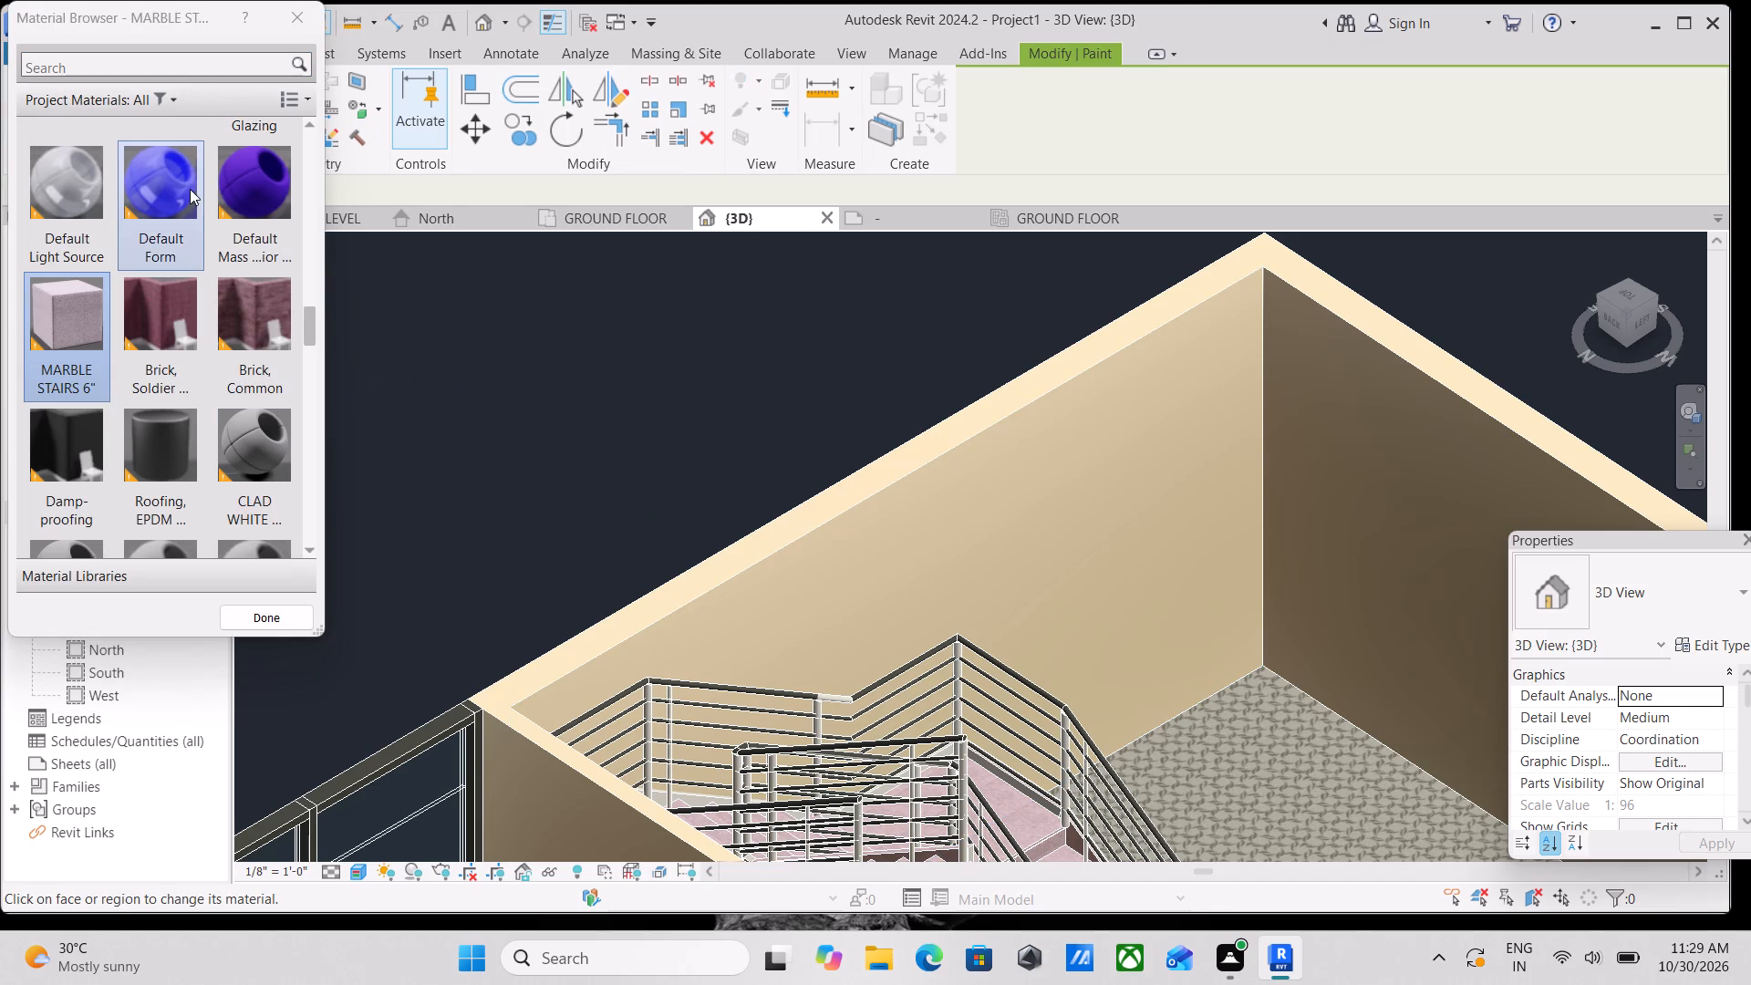
click(136, 65)
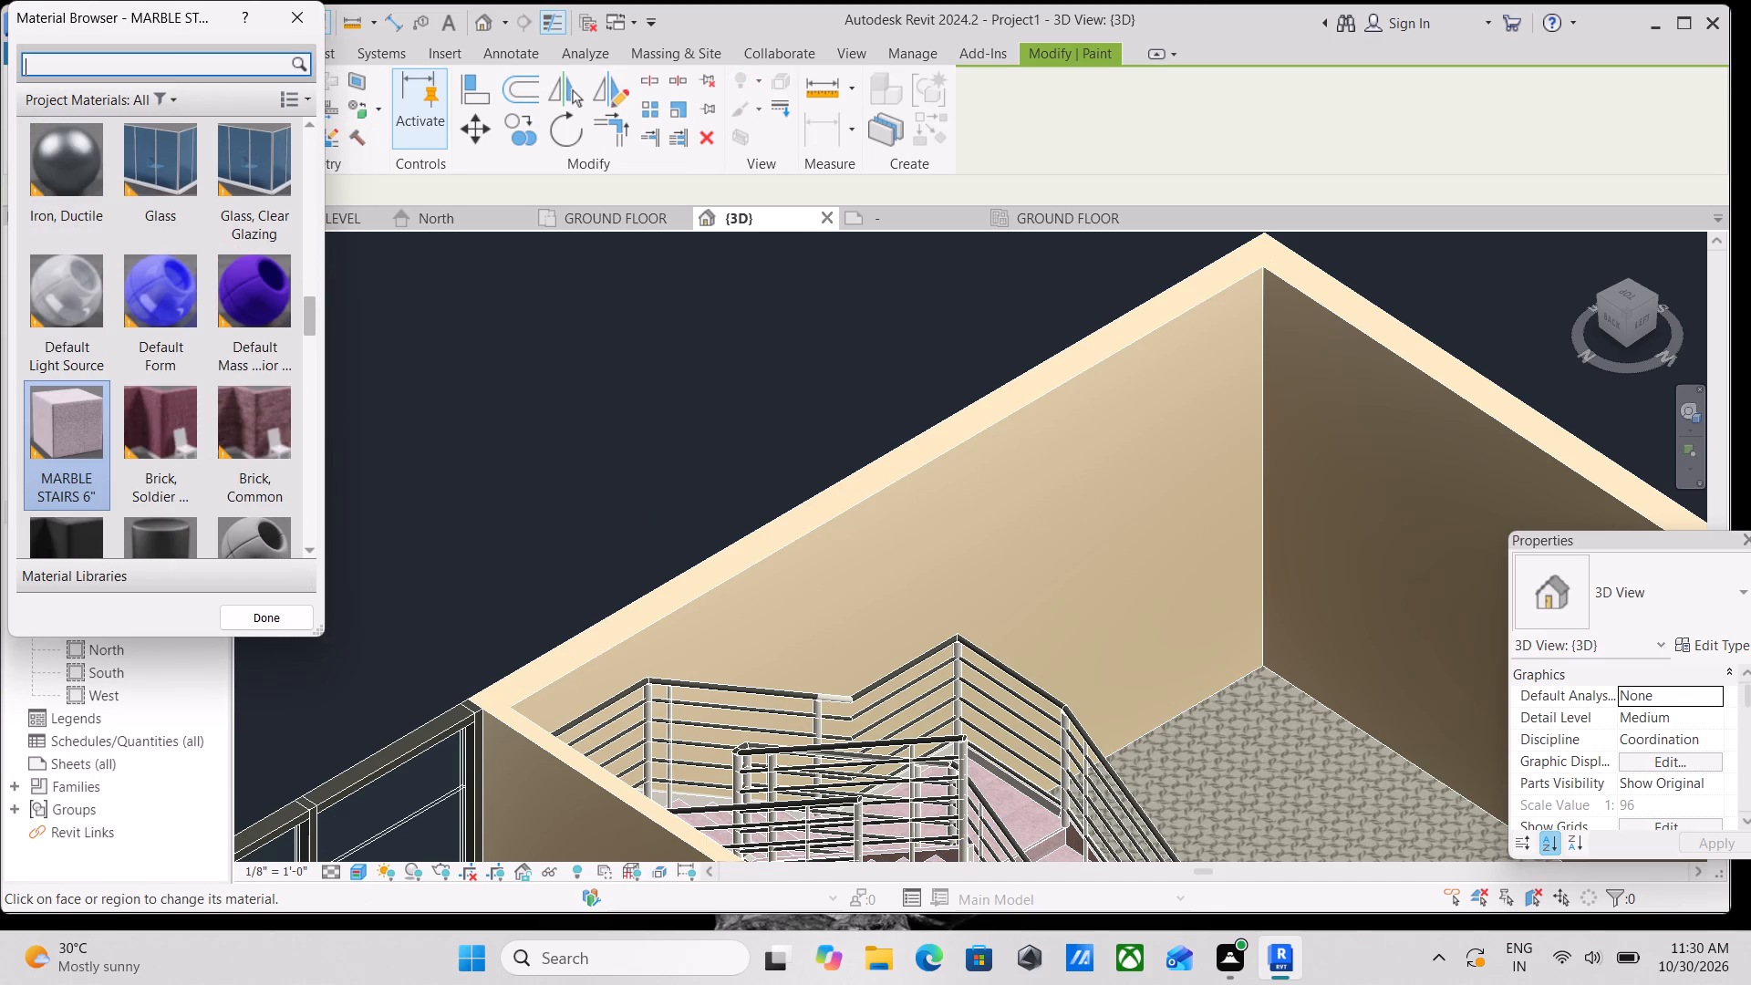
text(BLACK)
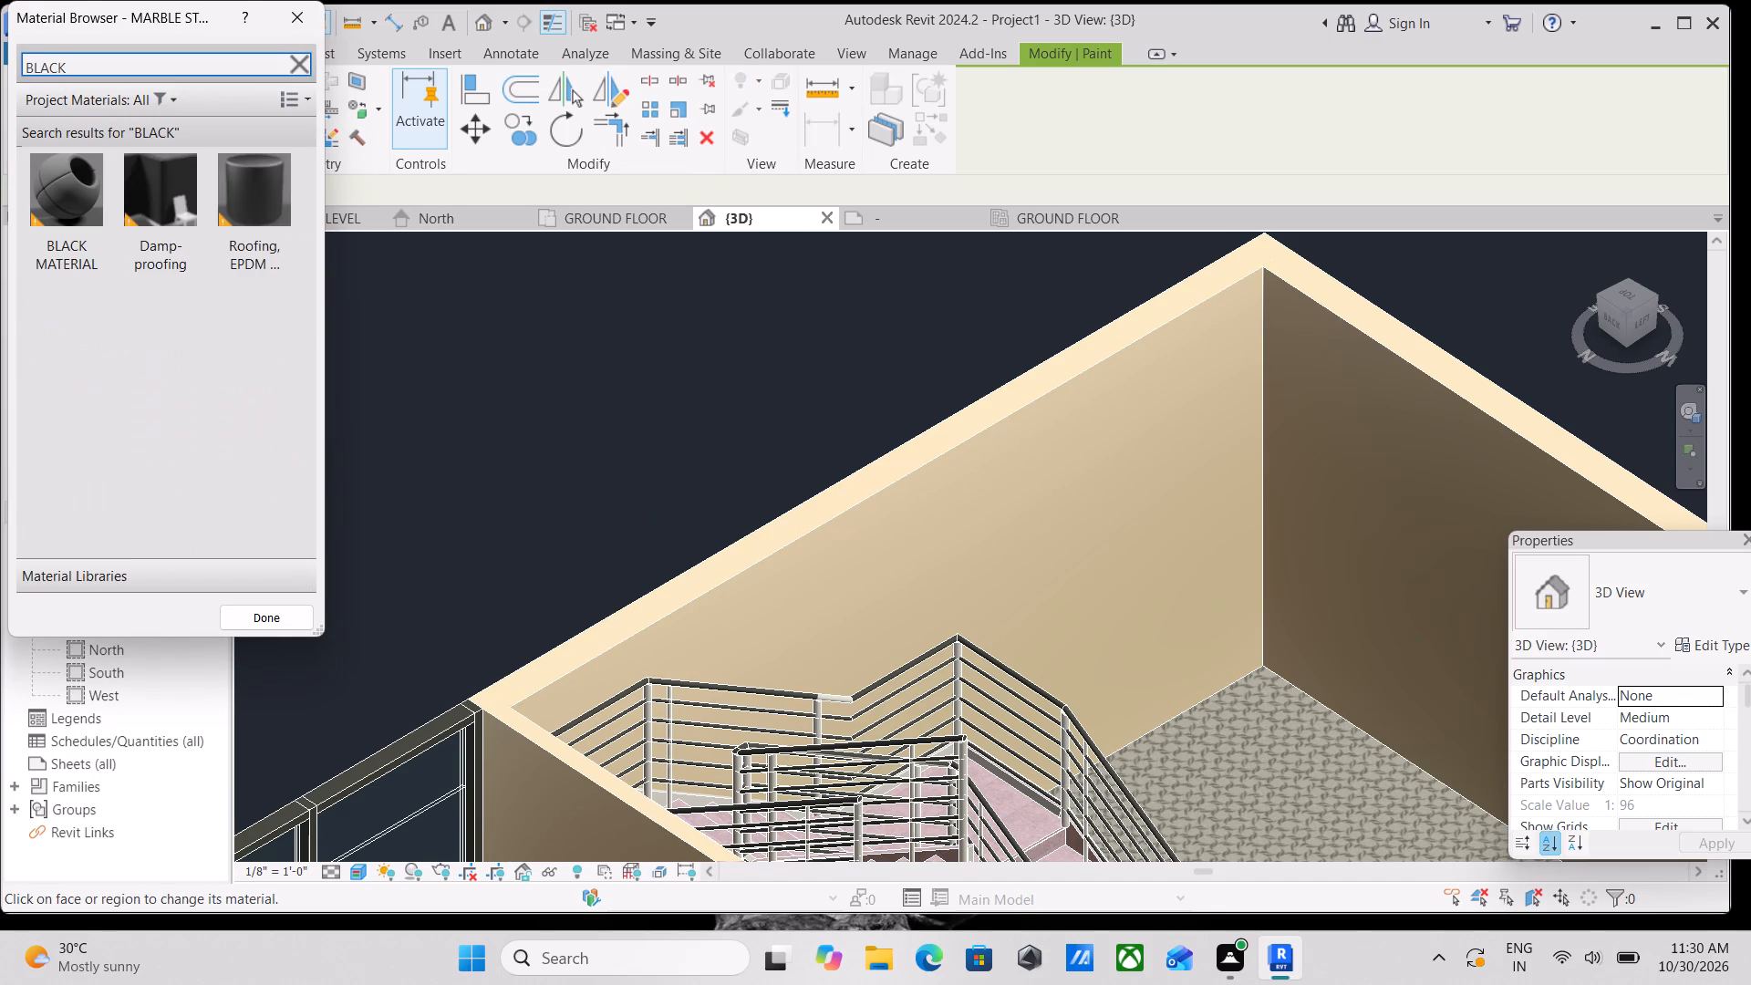
click(16, 208)
click(42, 197)
scroll(882, 717, up, 5)
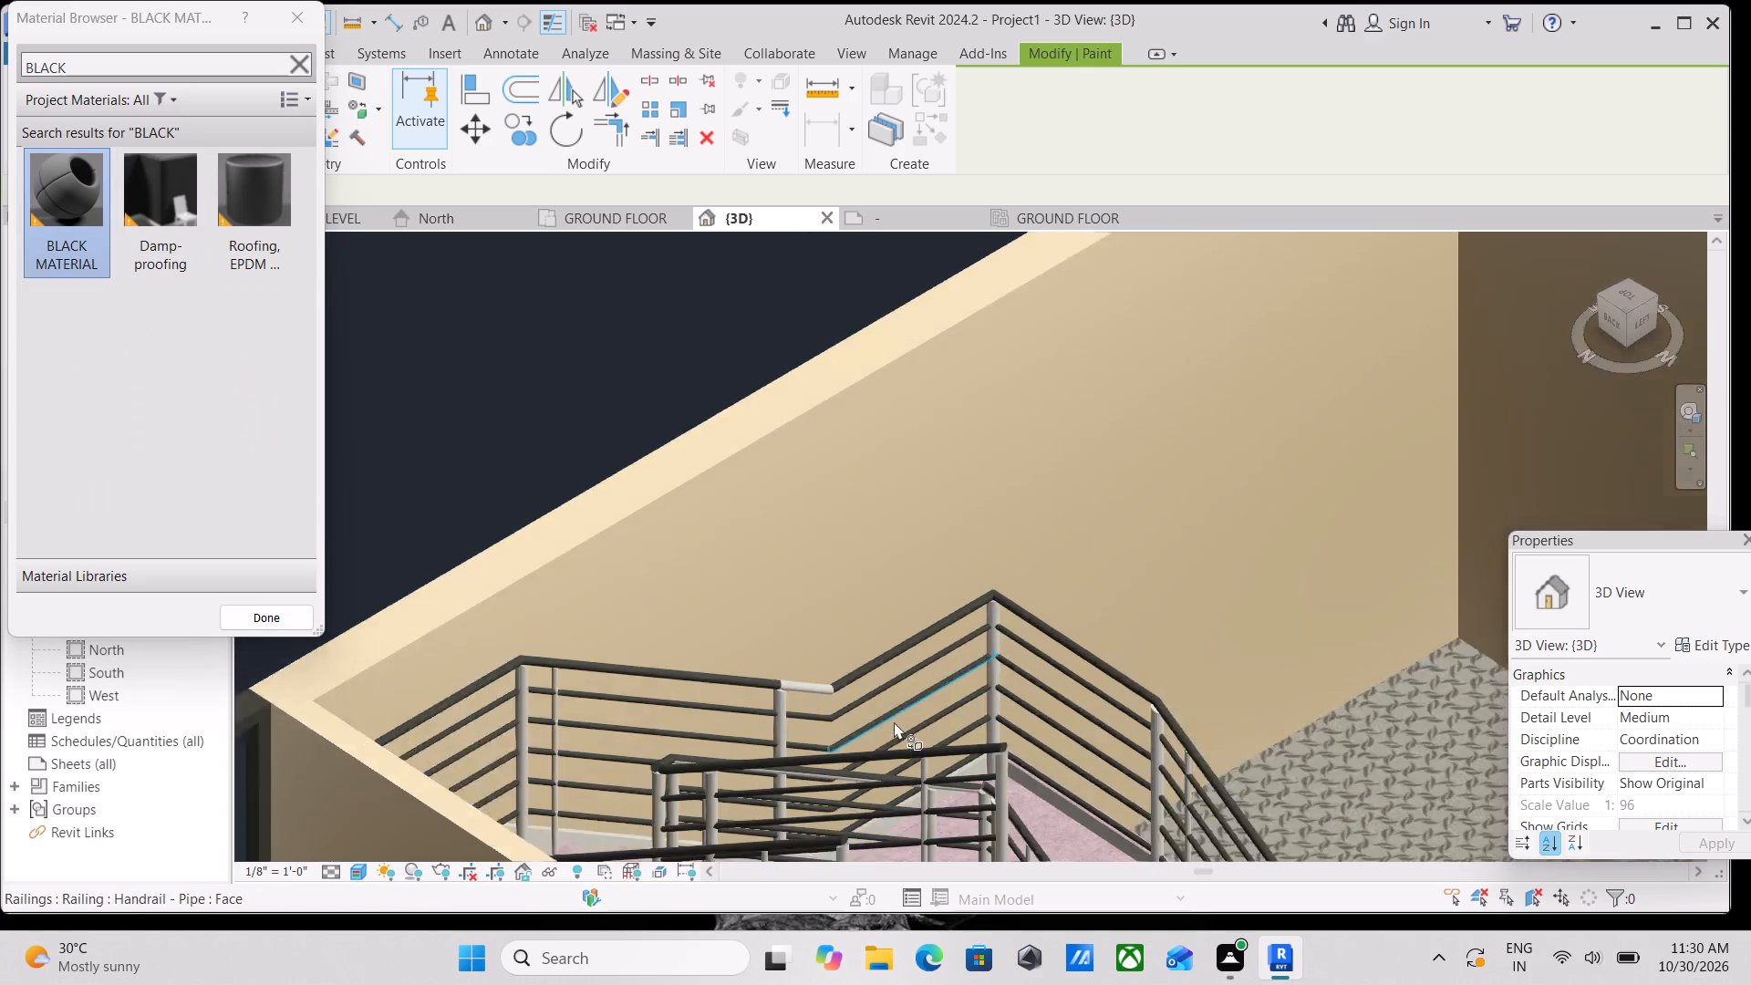
scroll(855, 720, up, 8)
click(747, 653)
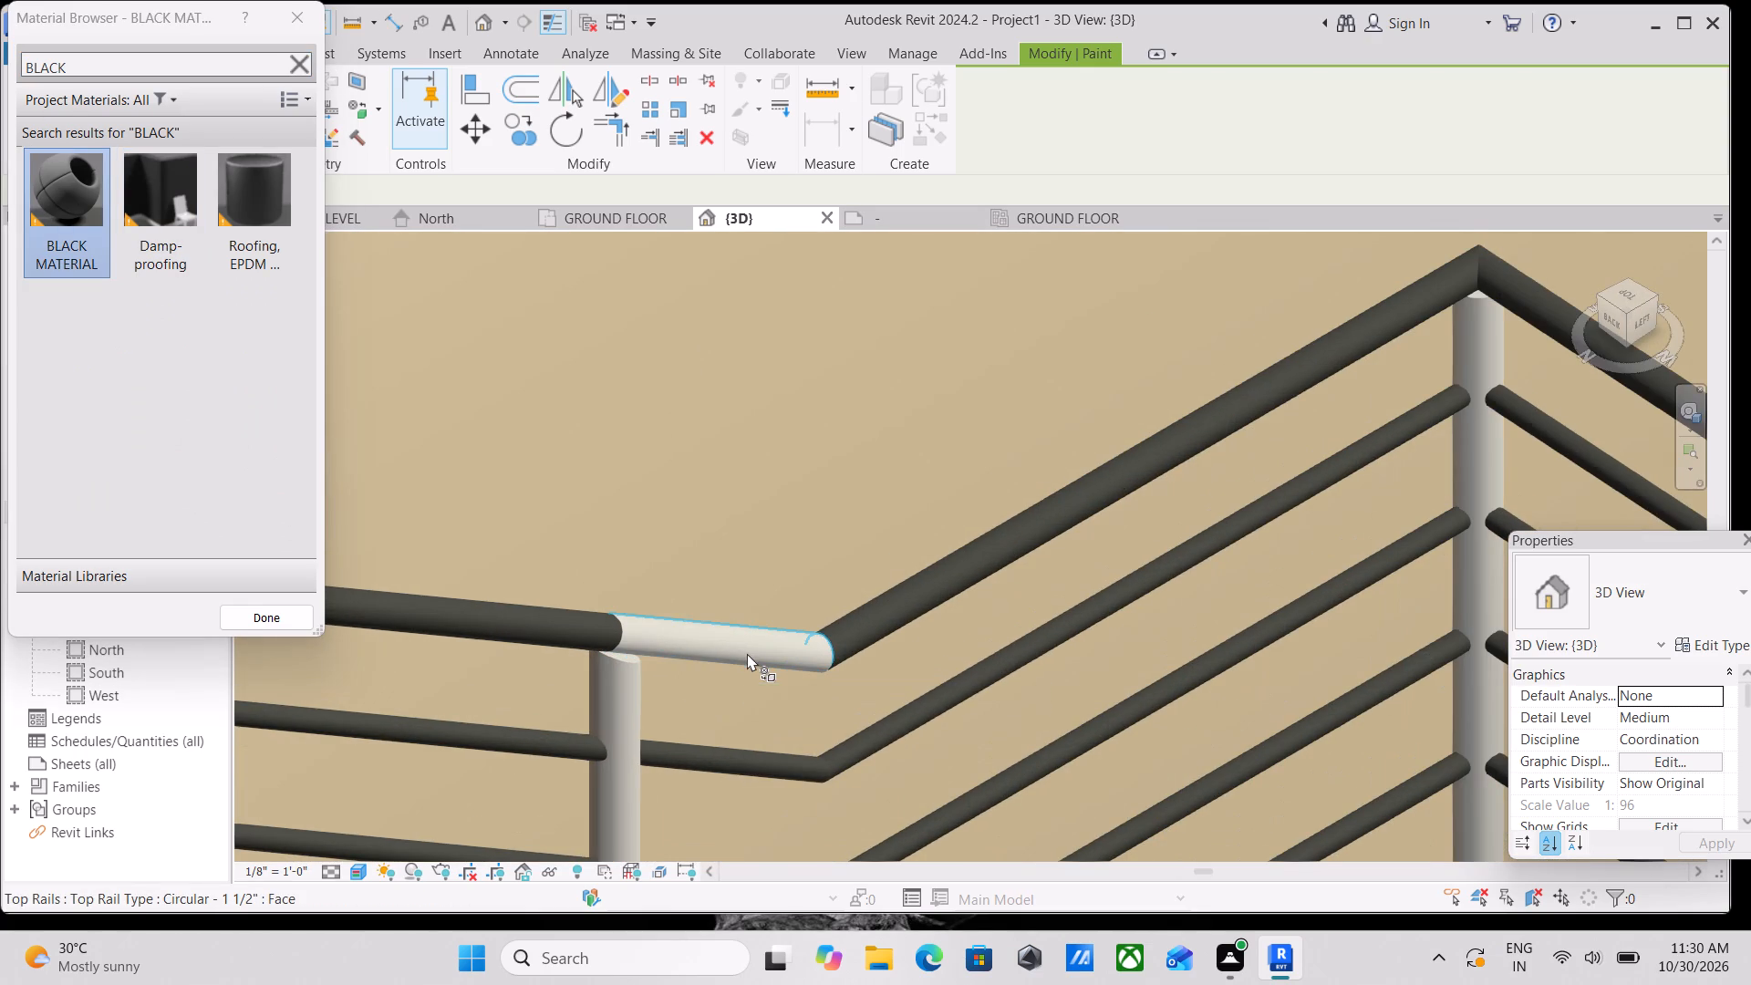
click(721, 653)
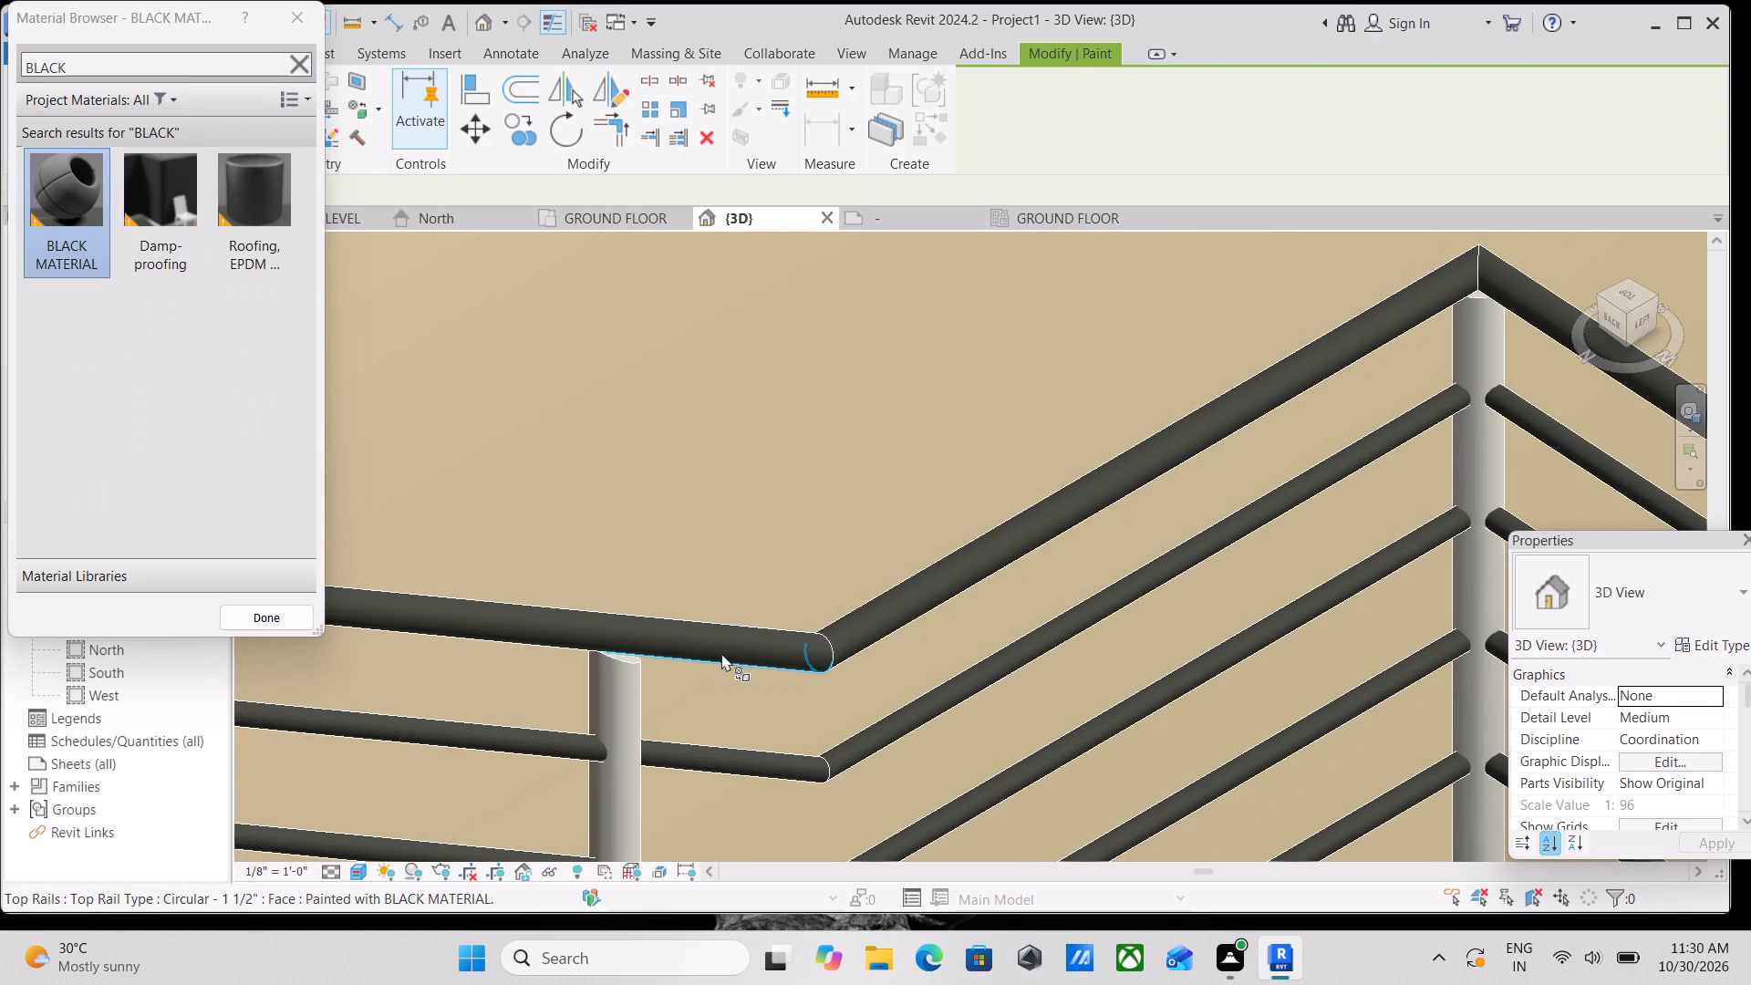
scroll(847, 654, up, 1)
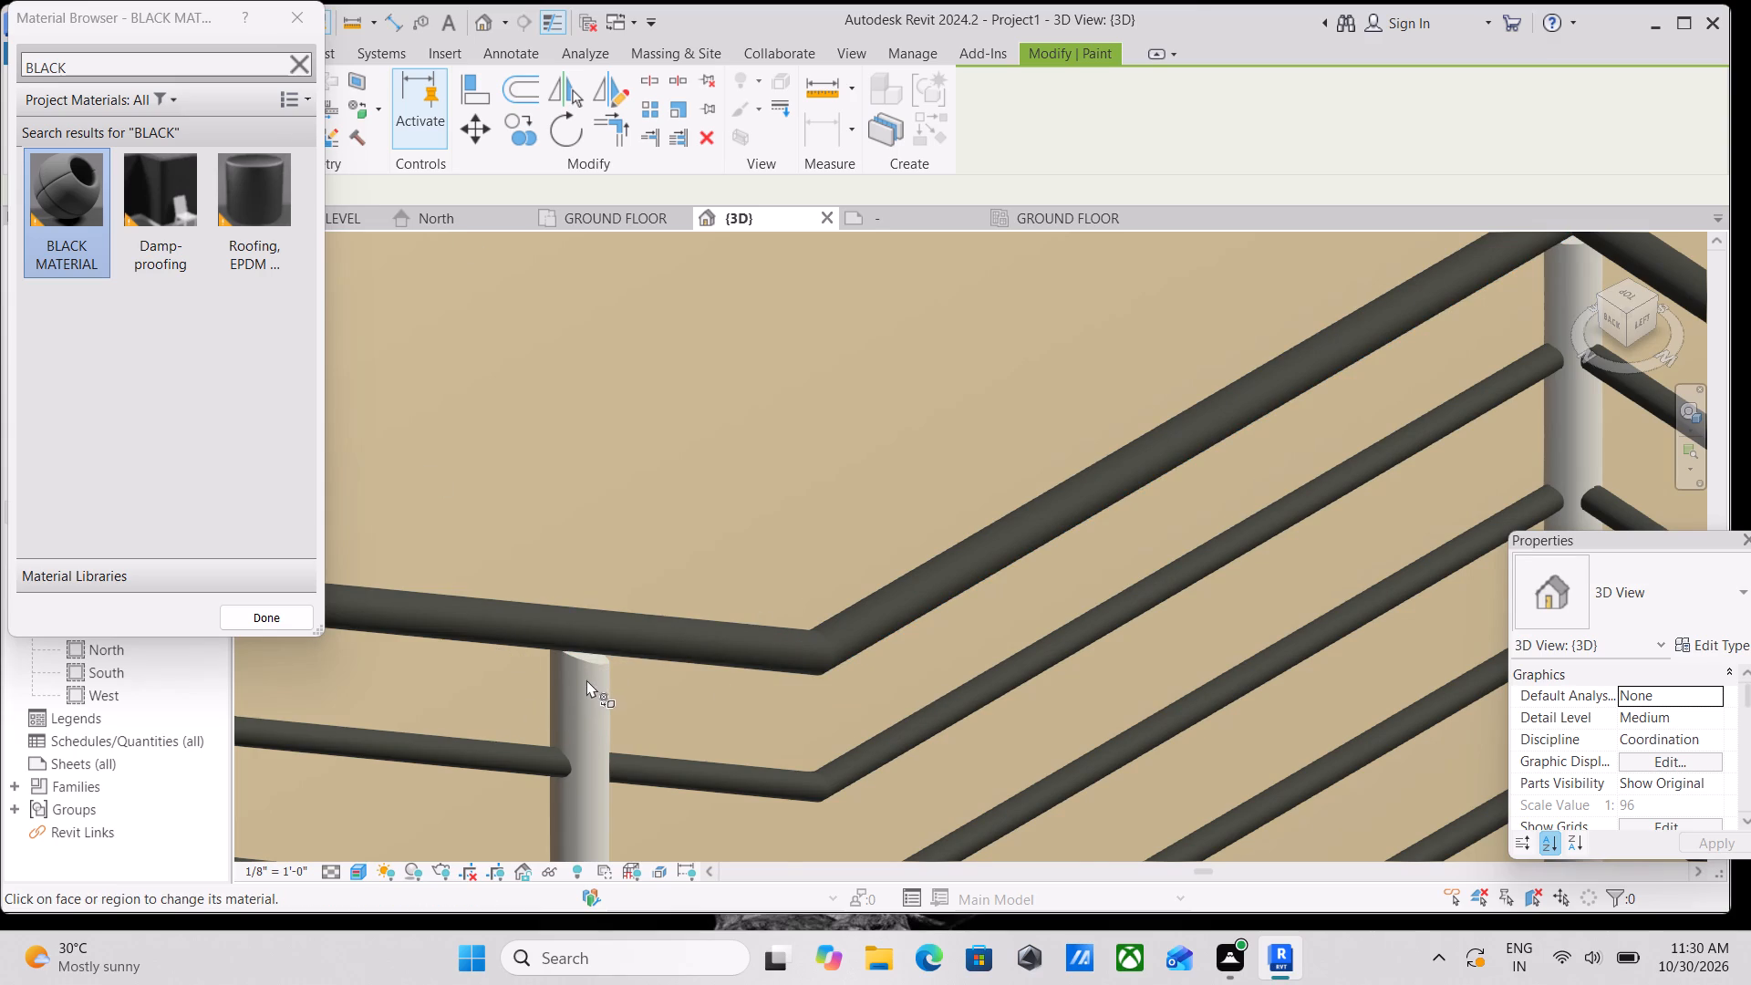
scroll(586, 679, down, 2)
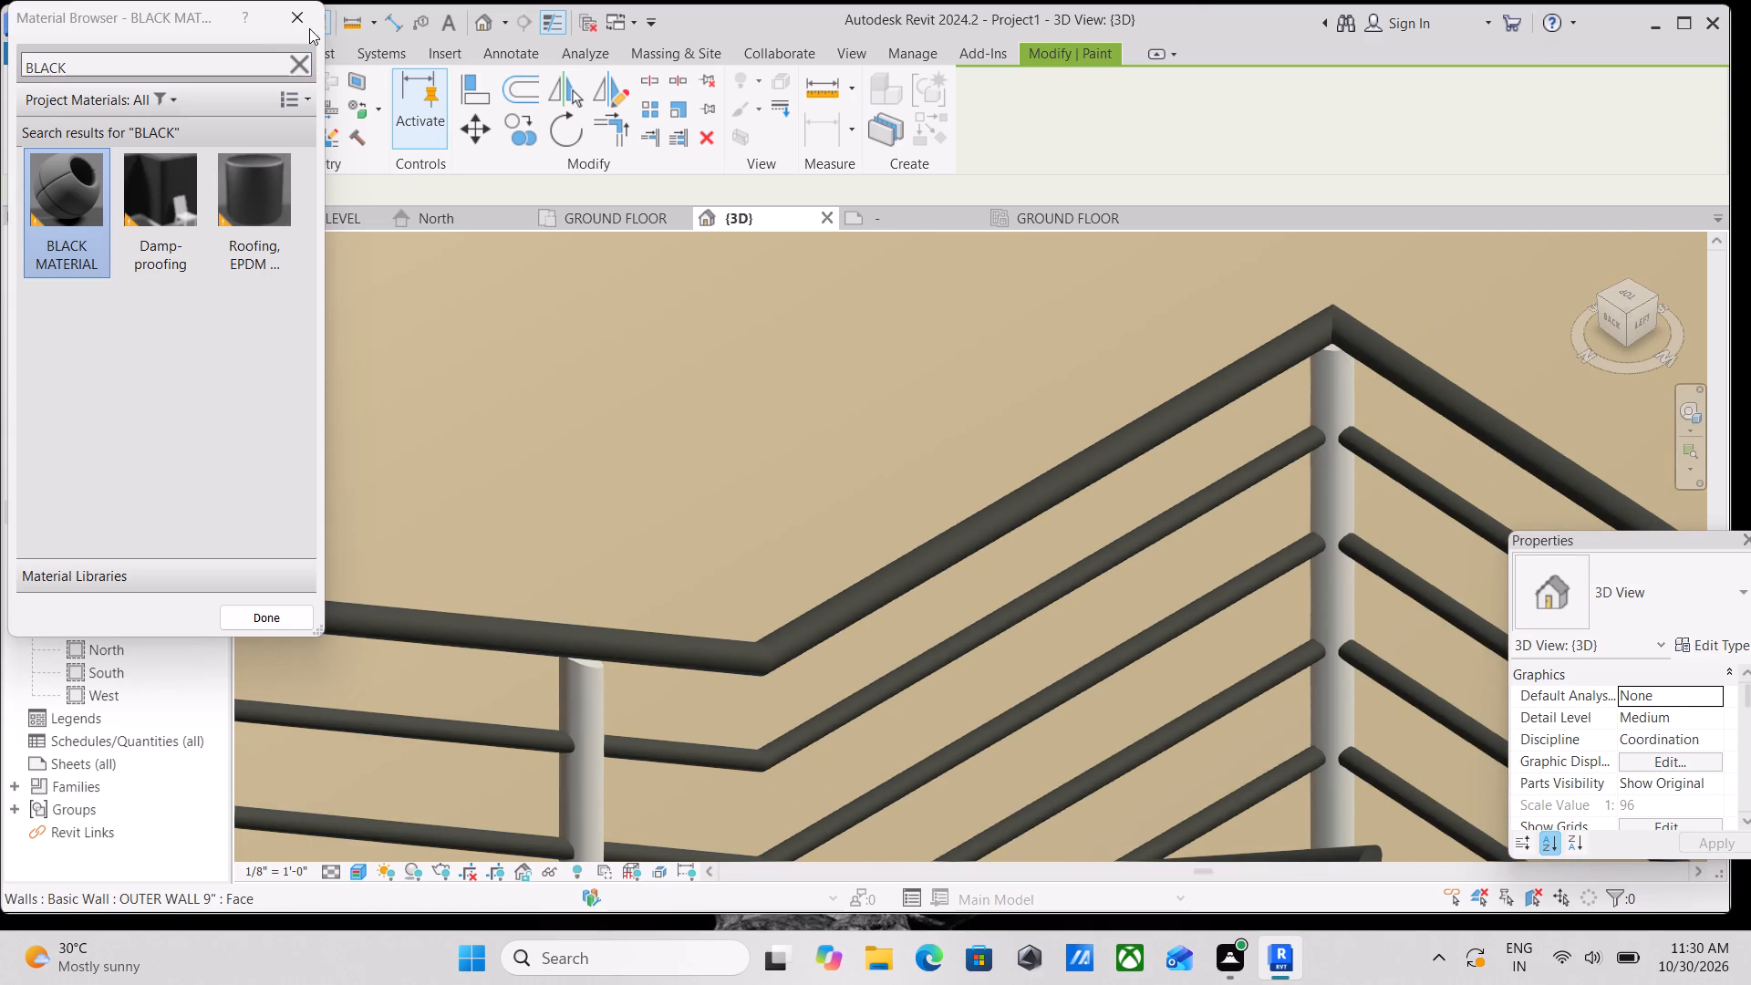
click(306, 19)
key(Escape)
Examine the painted stair and its railings within the surrounding walls from wider 3D views.
scroll(358, 316, down, 5)
scroll(428, 360, down, 5)
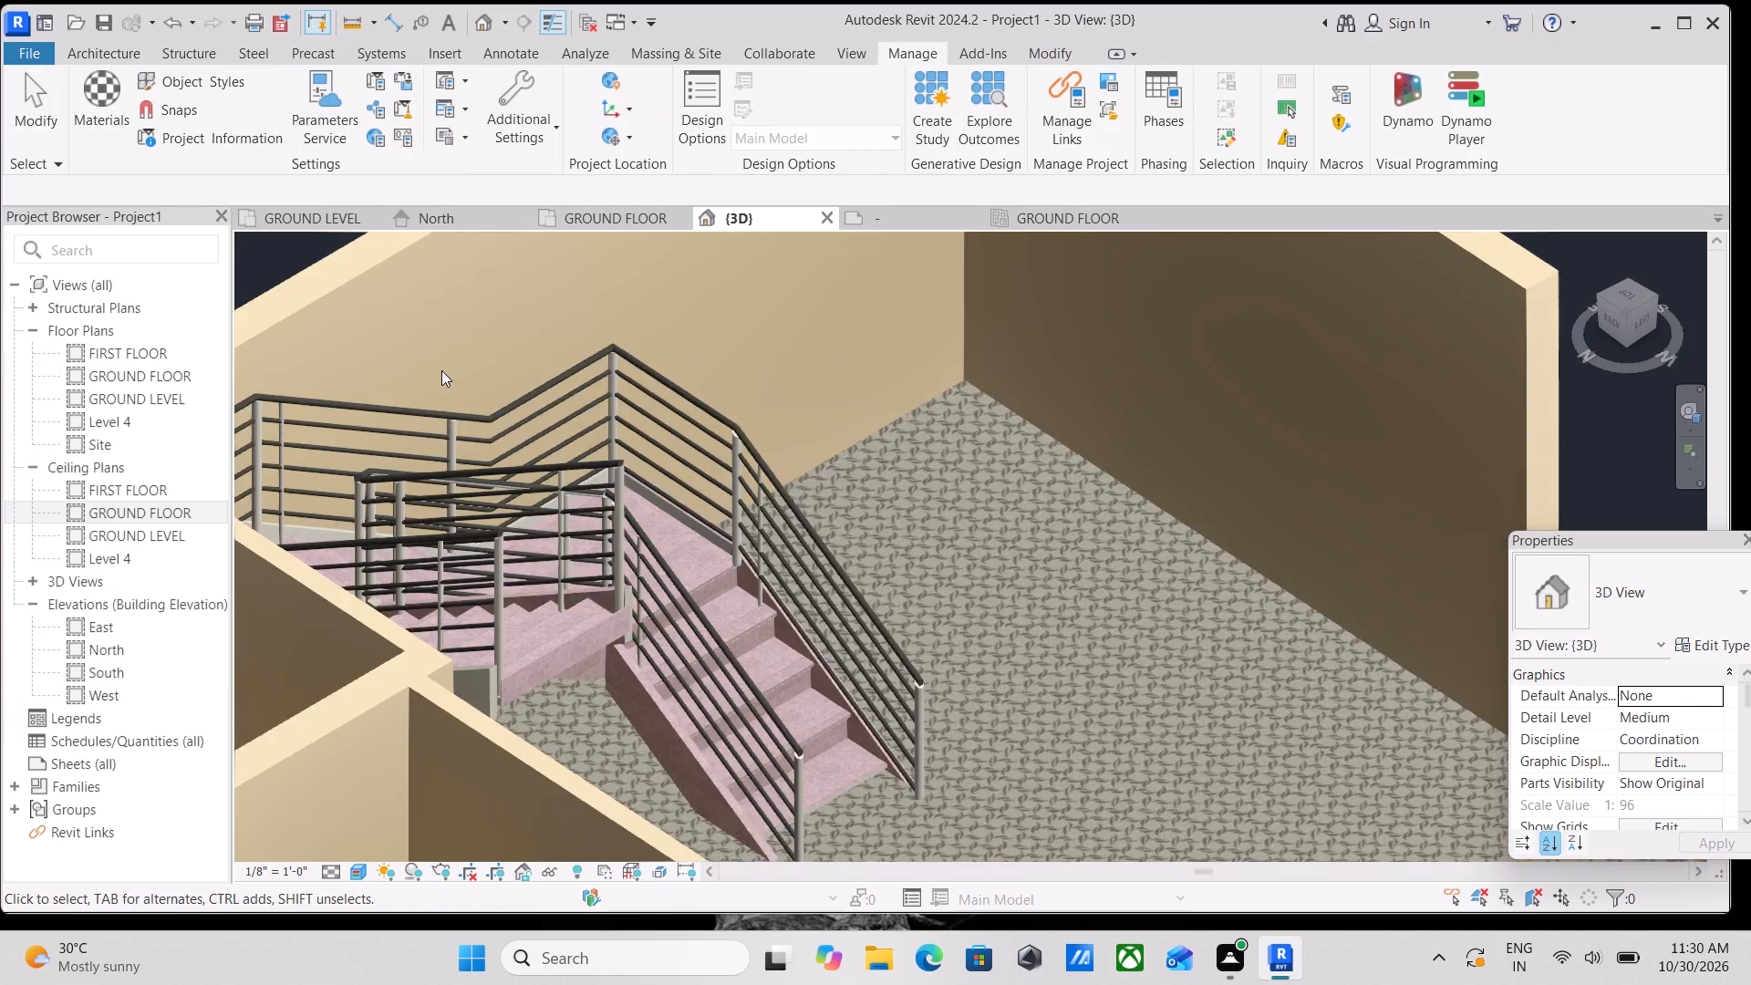
scroll(441, 370, down, 8)
scroll(484, 408, up, 2)
scroll(485, 409, down, 1)
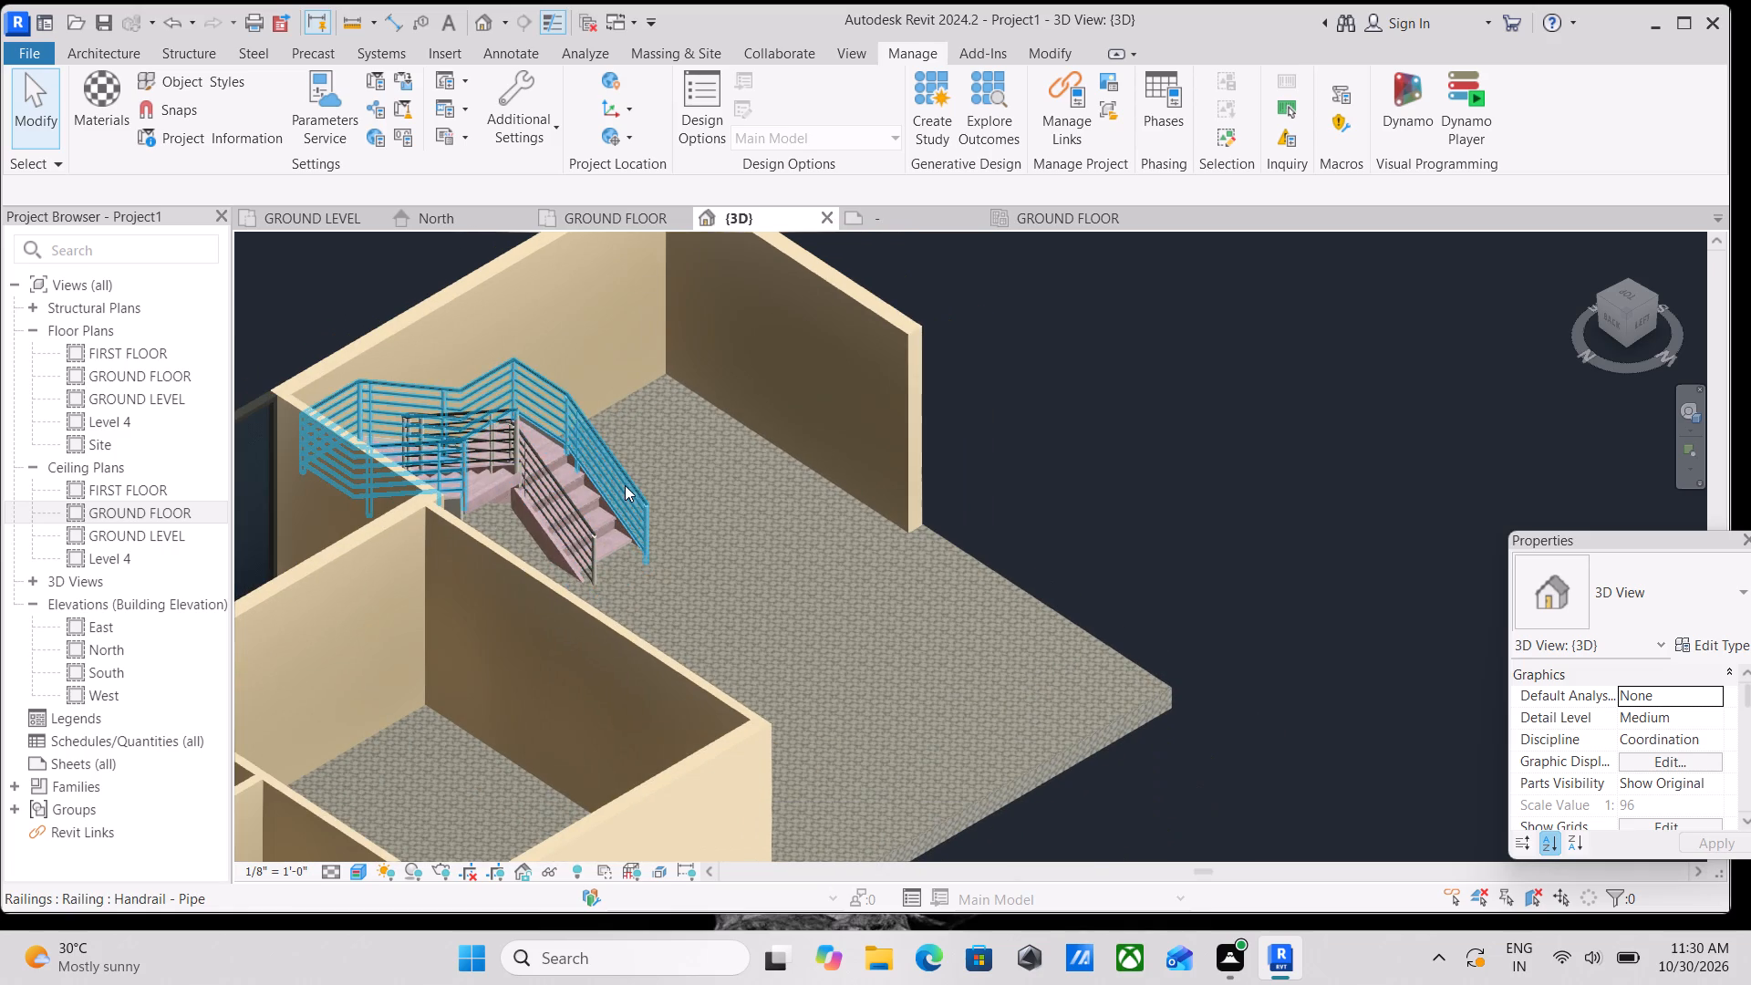
shift+middle_drag(625, 485, 534, 506)
shift+scroll(591, 487, down, 1)
shift+scroll(534, 506, up, 1)
scroll(534, 506, down, 3)
middle_drag(534, 453, 540, 375)
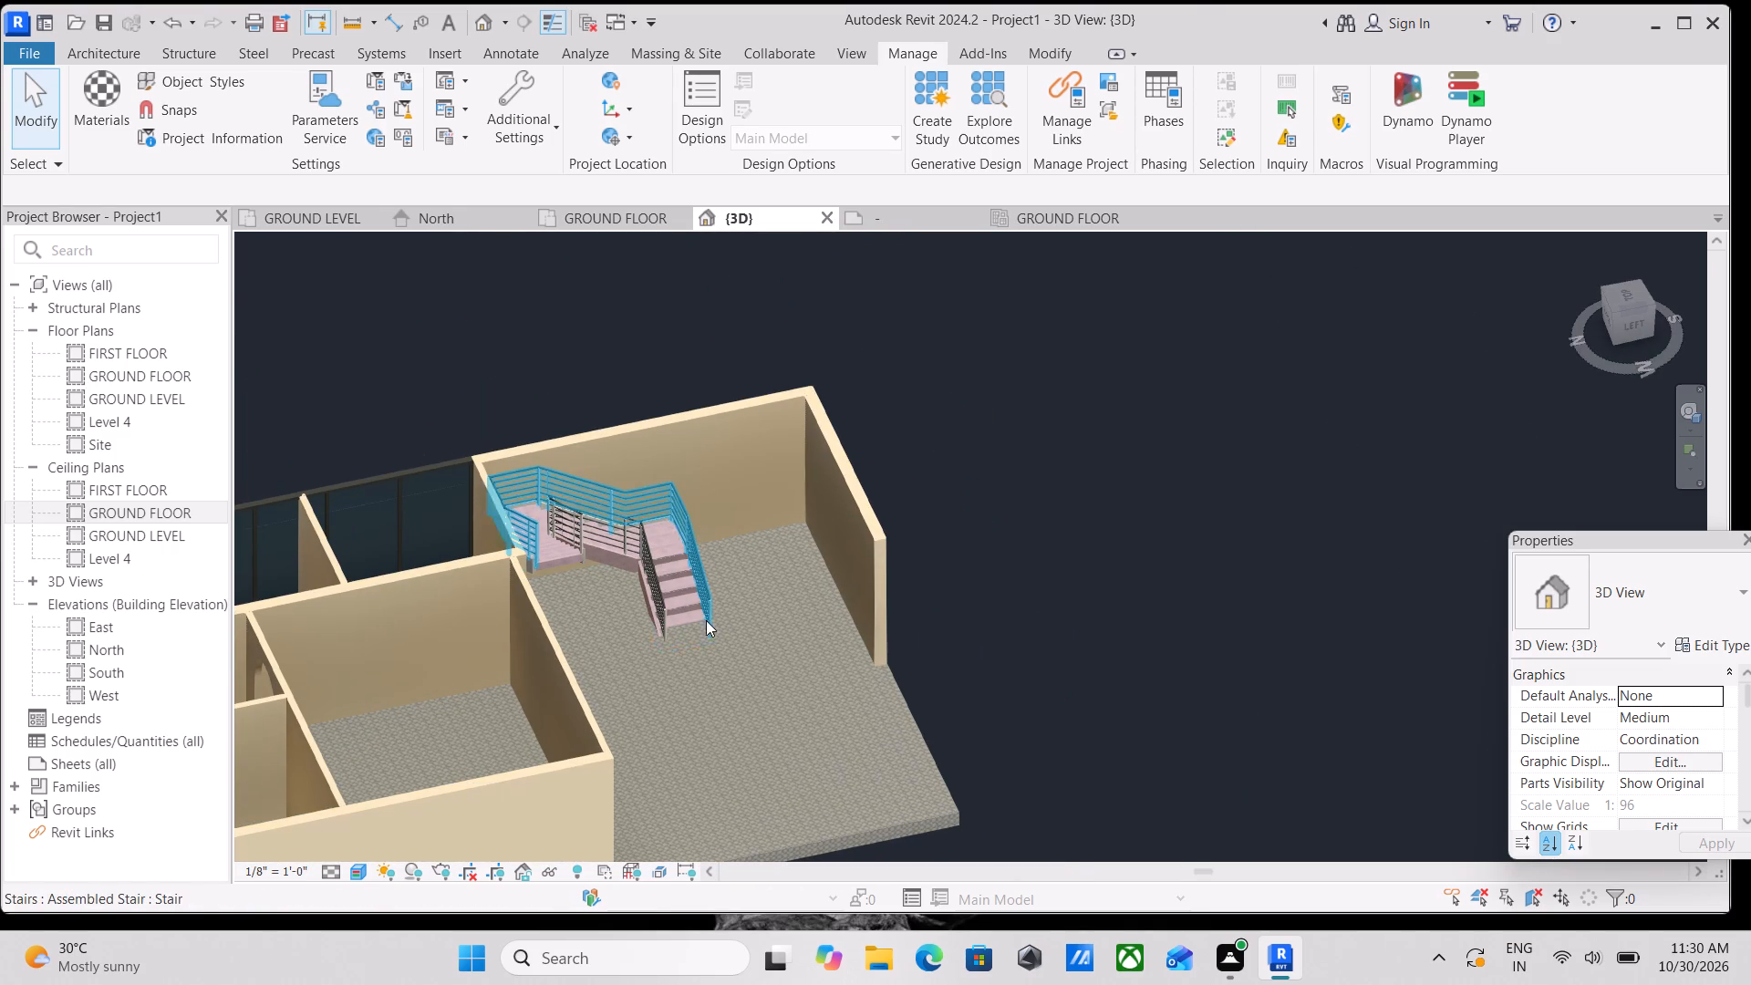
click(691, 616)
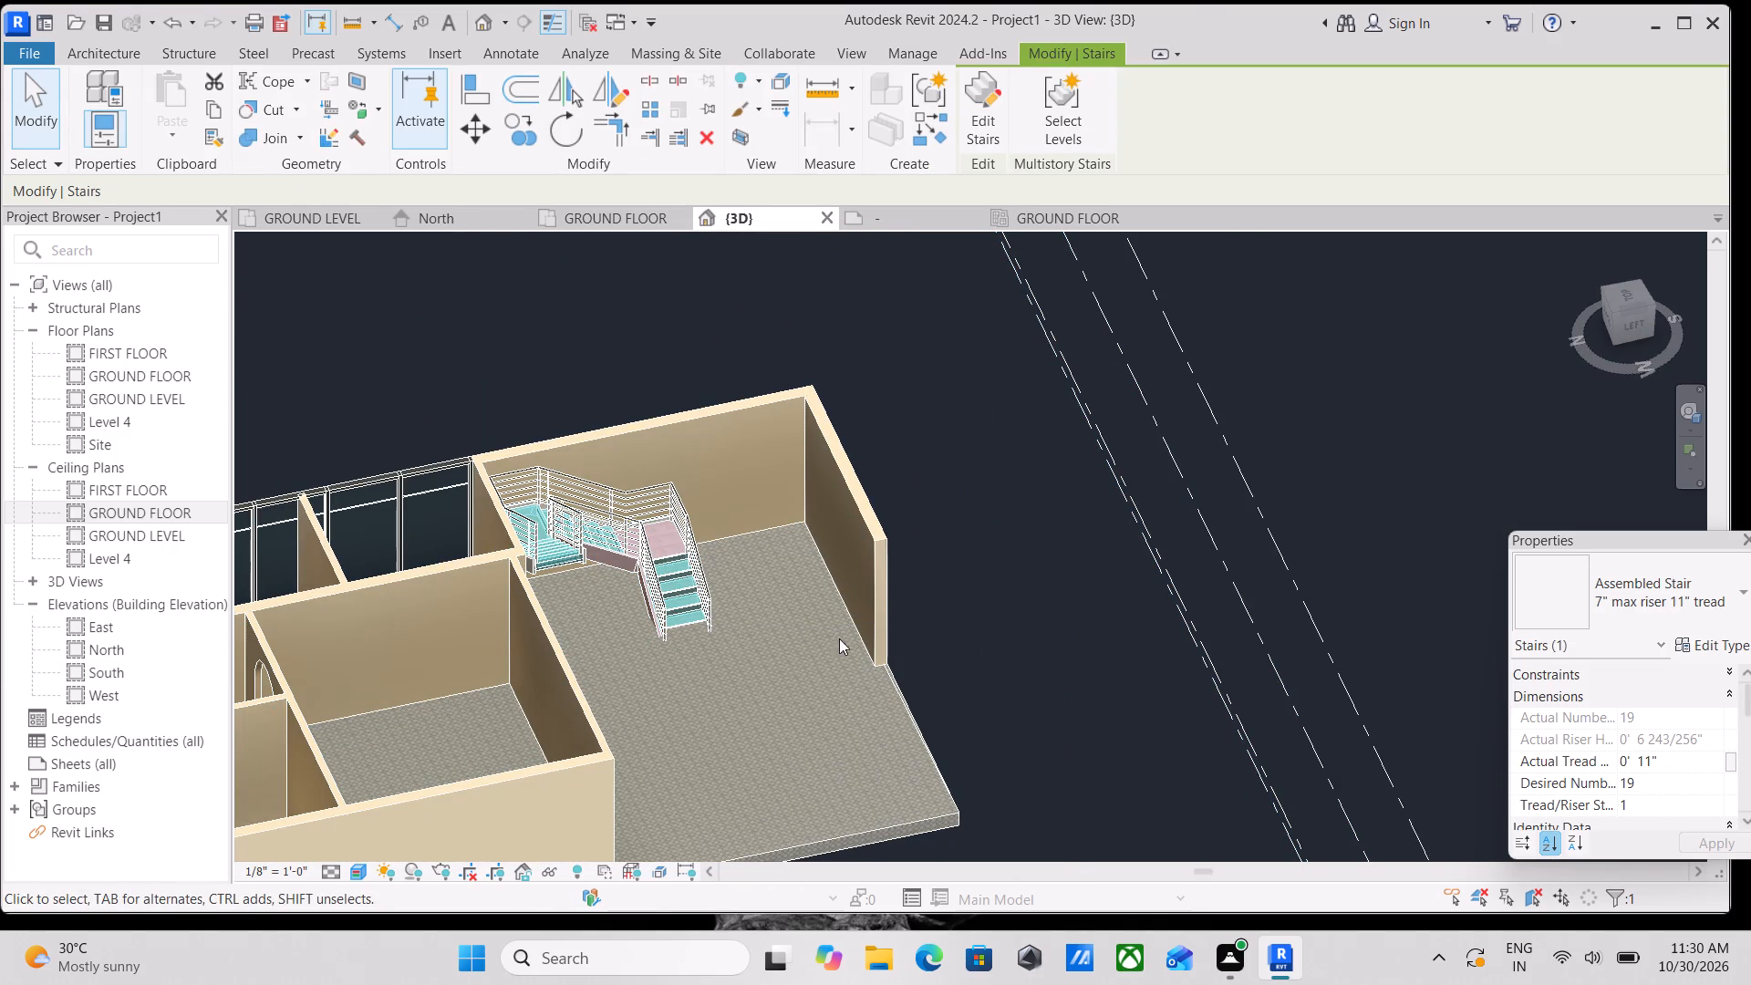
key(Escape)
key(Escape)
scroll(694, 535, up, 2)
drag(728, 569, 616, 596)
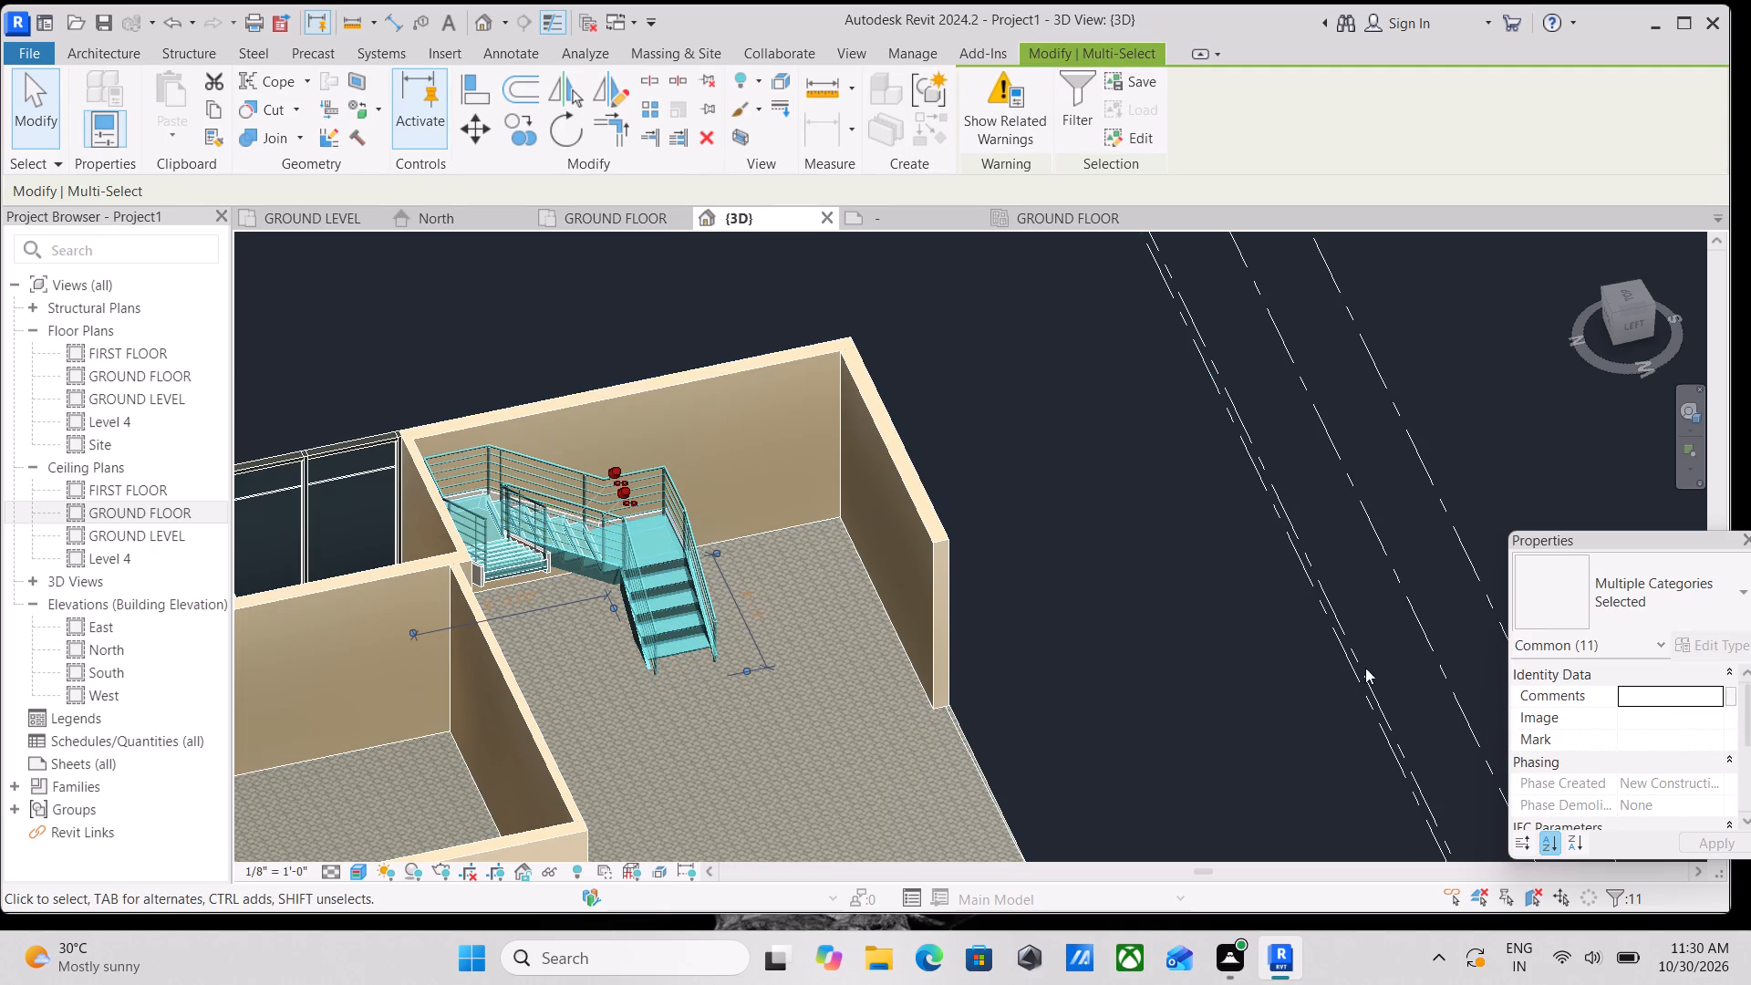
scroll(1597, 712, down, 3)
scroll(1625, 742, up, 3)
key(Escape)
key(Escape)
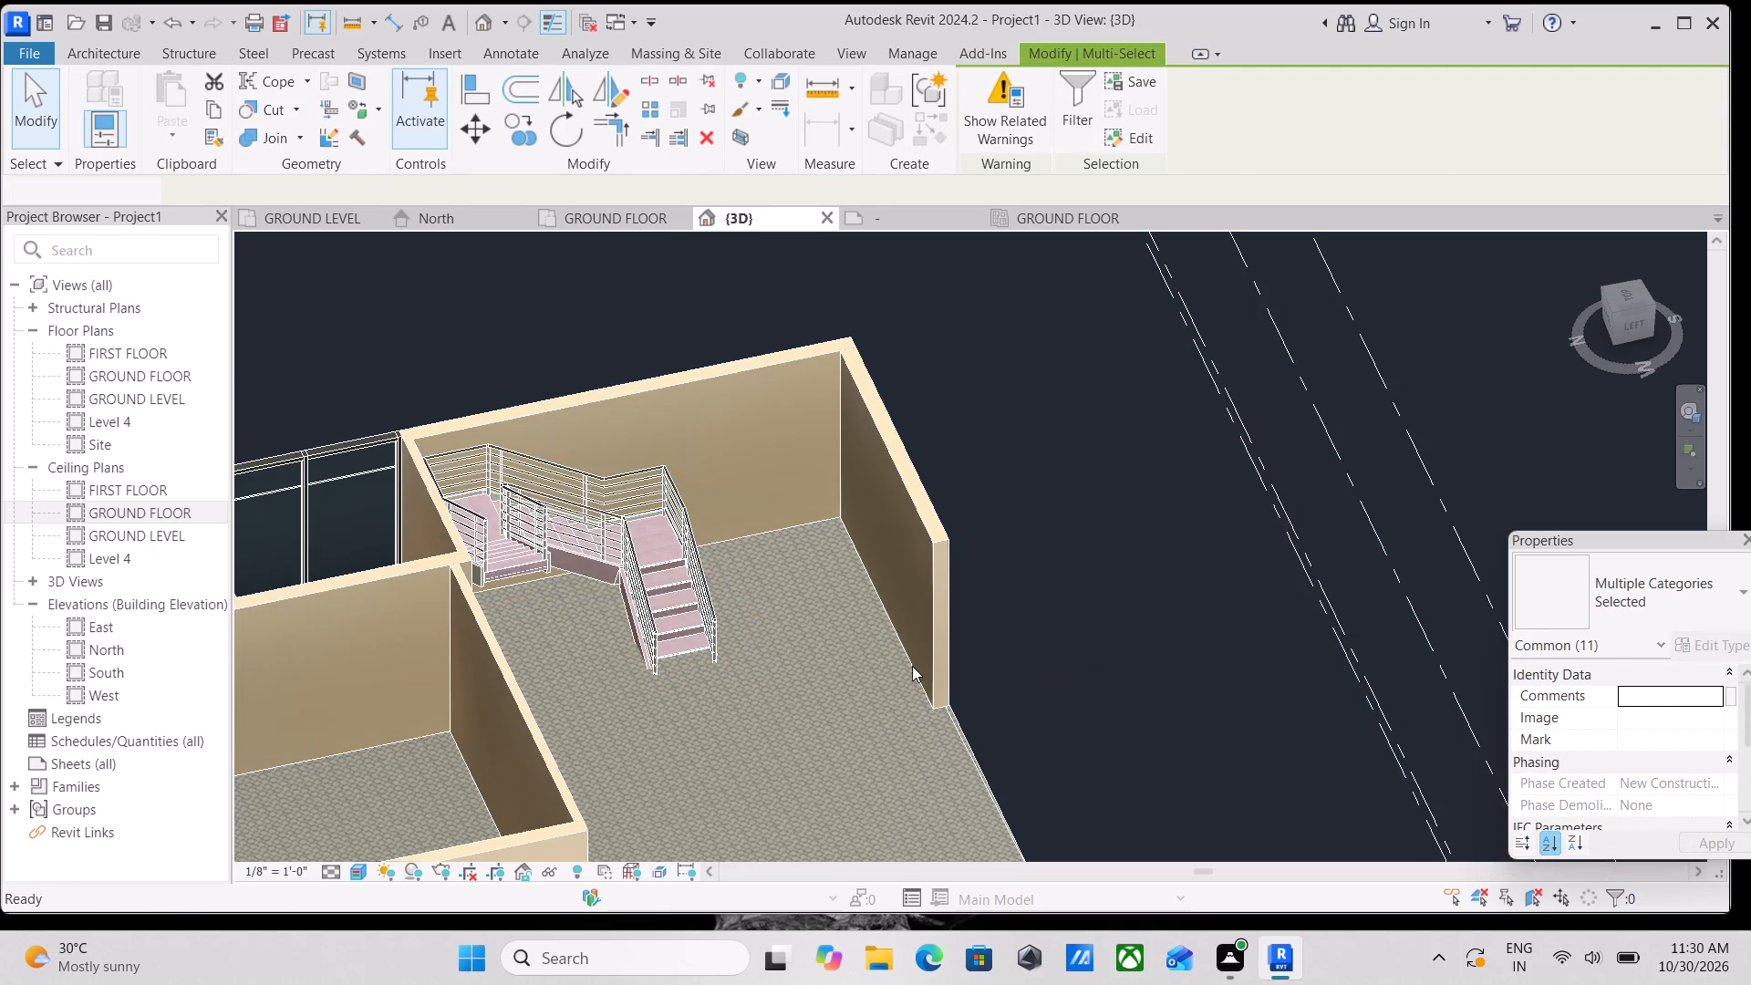
Examine the whole building in 3D from the rear, the glazed side and the front.
scroll(805, 666, down, 3)
middle_drag(871, 629, 1113, 495)
scroll(869, 718, down, 1)
middle_drag(883, 701, 979, 617)
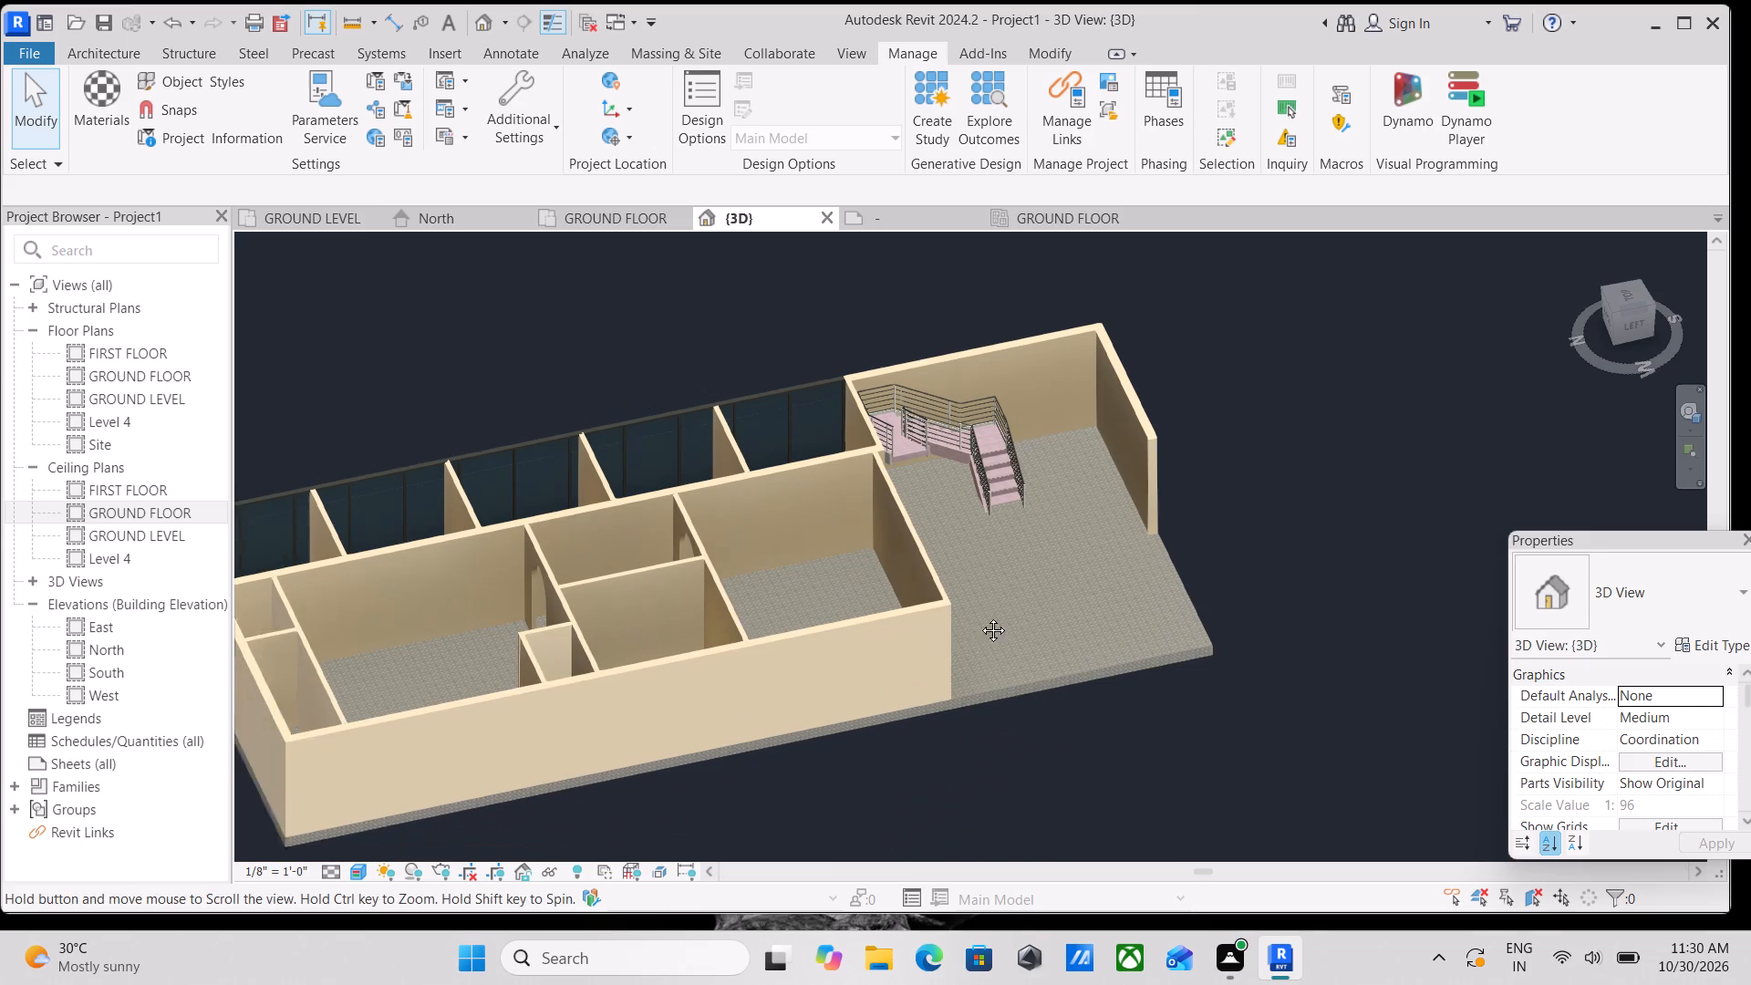
middle_drag(979, 617, 1034, 573)
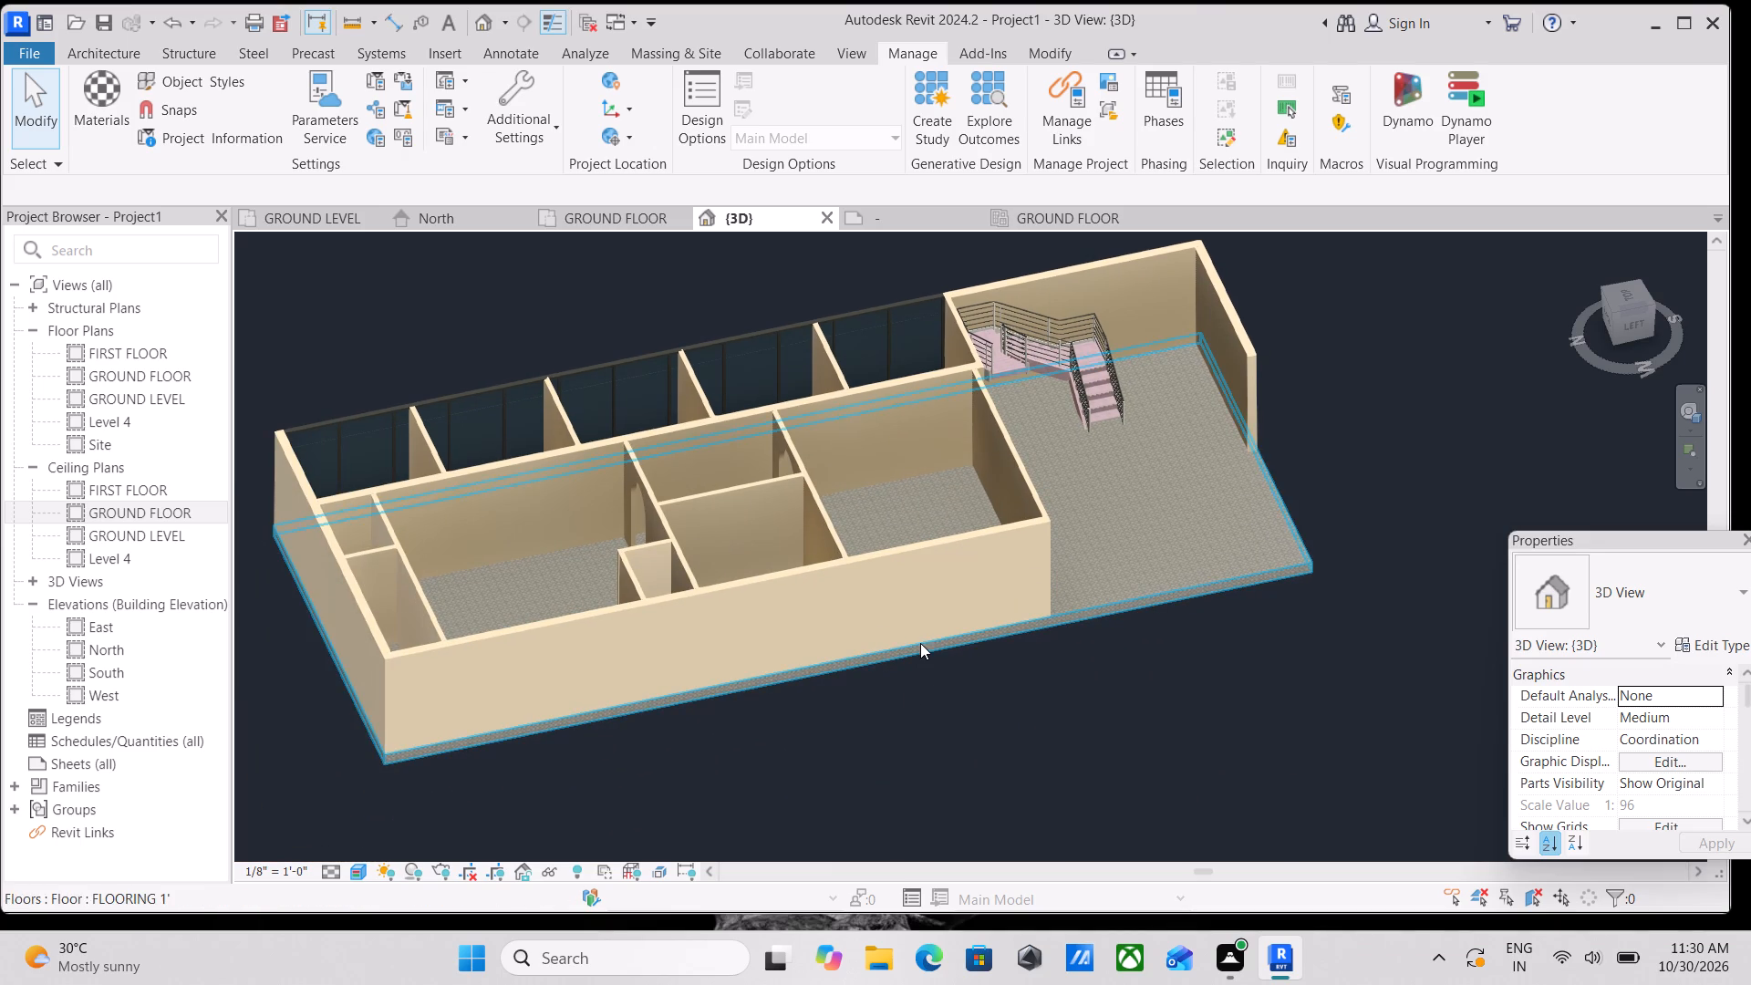
shift+middle_drag(903, 638, 1193, 510)
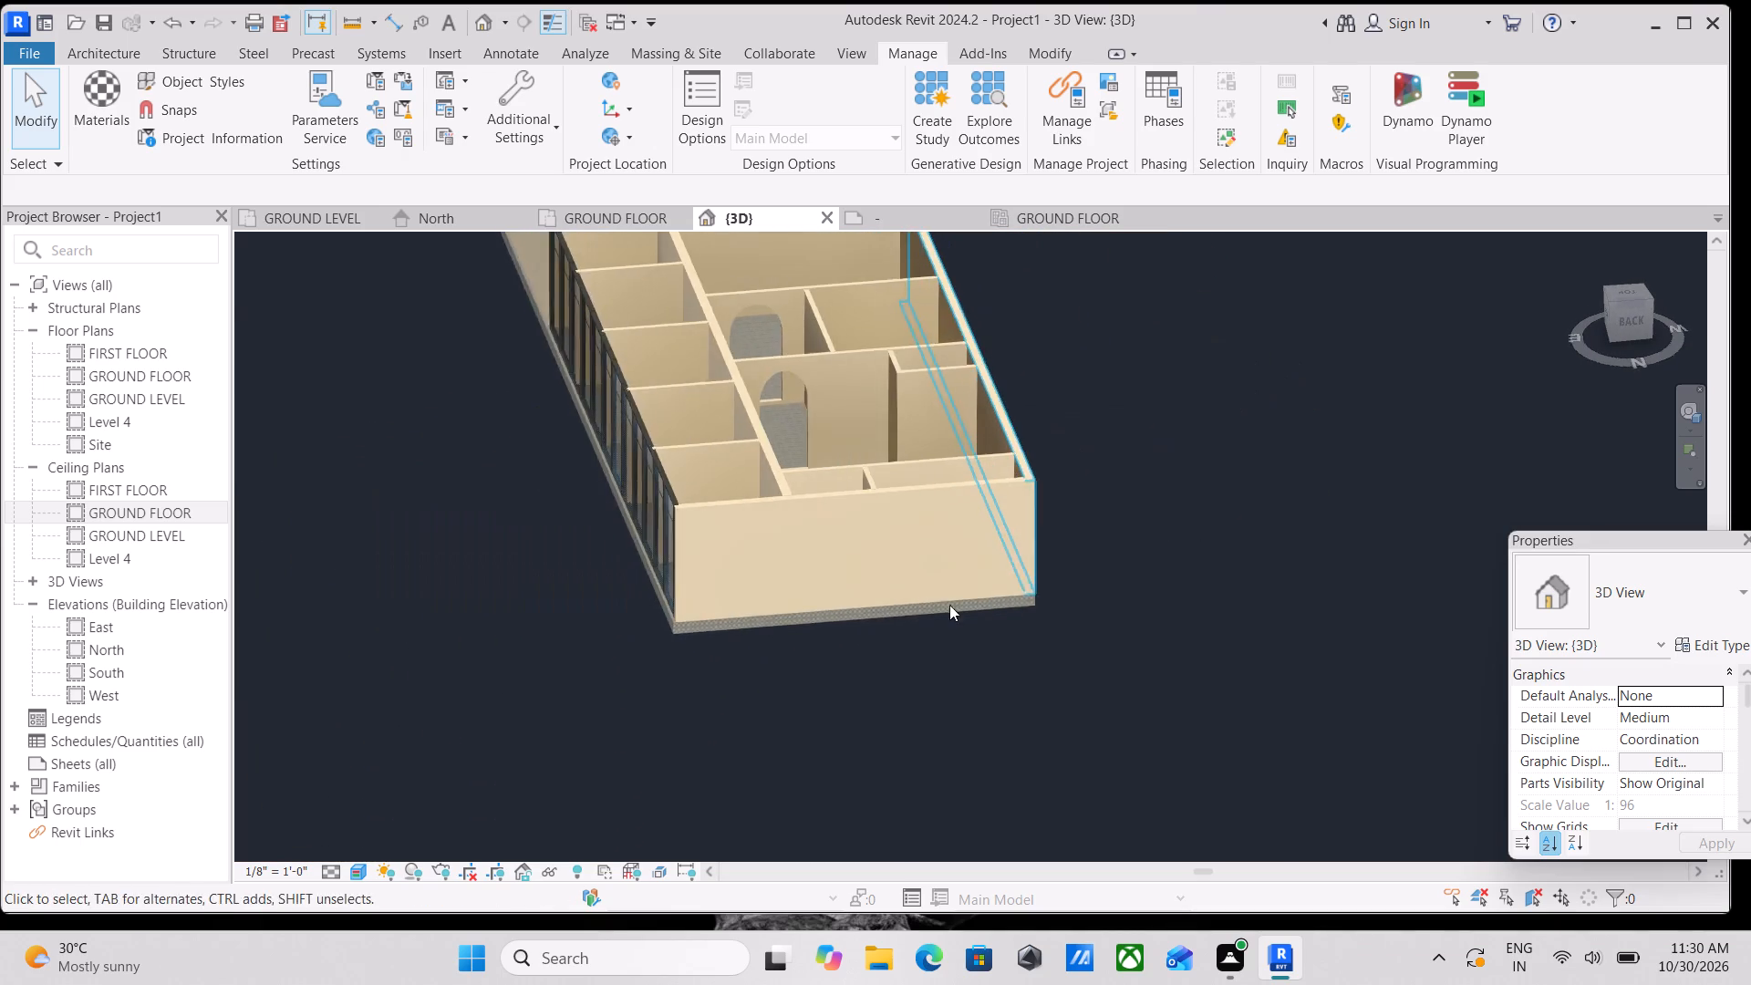
shift+middle_drag(875, 612, 1217, 534)
shift+middle_drag(438, 551, 635, 534)
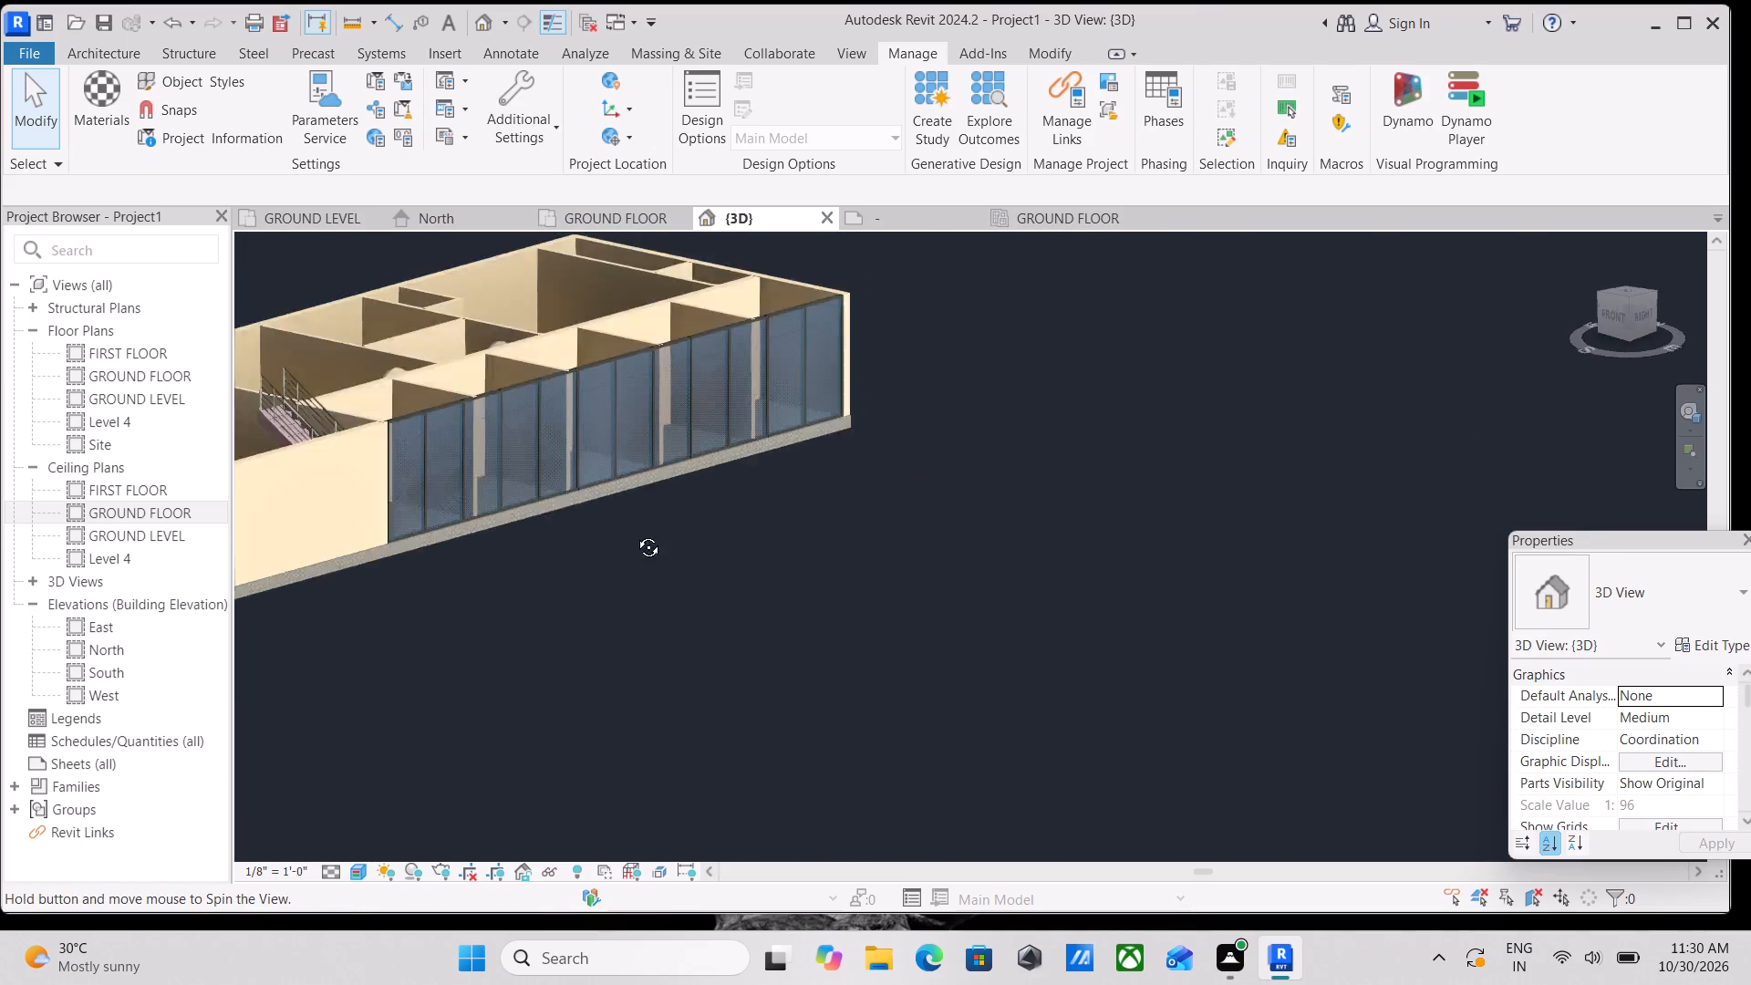
shift+middle_drag(635, 534, 770, 528)
scroll(770, 528, down, 2)
shift+middle_drag(770, 528, 736, 558)
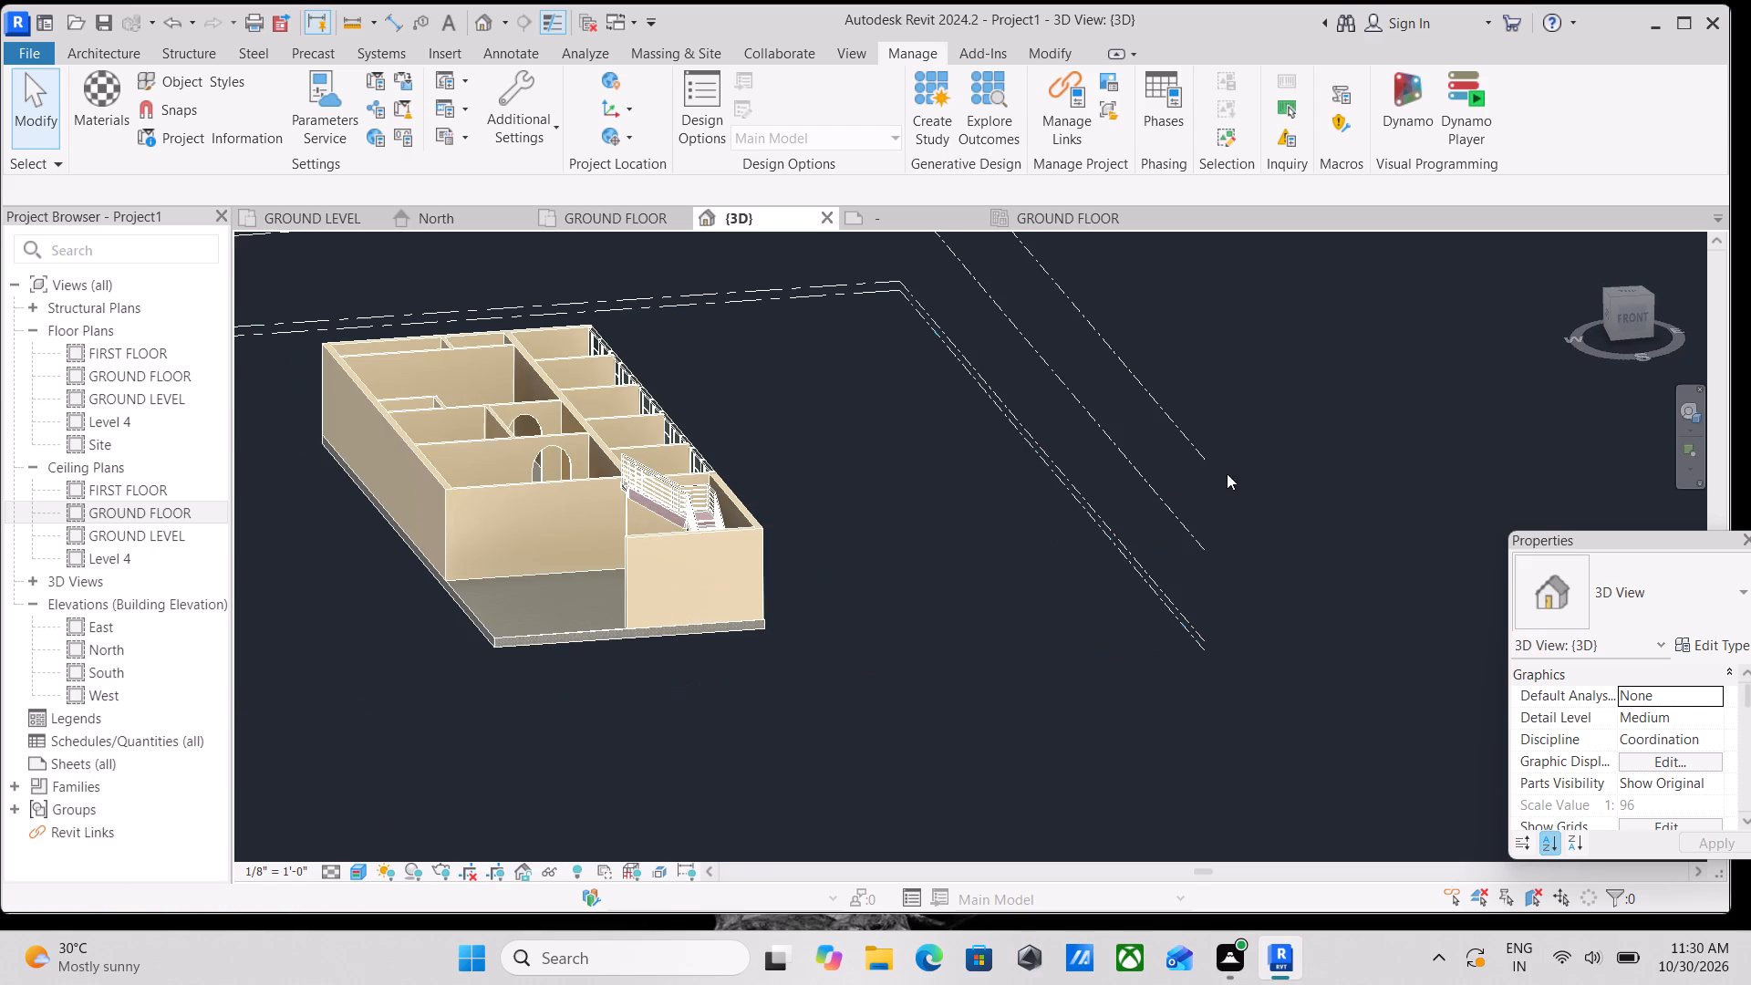
click(1628, 317)
scroll(906, 658, up, 2)
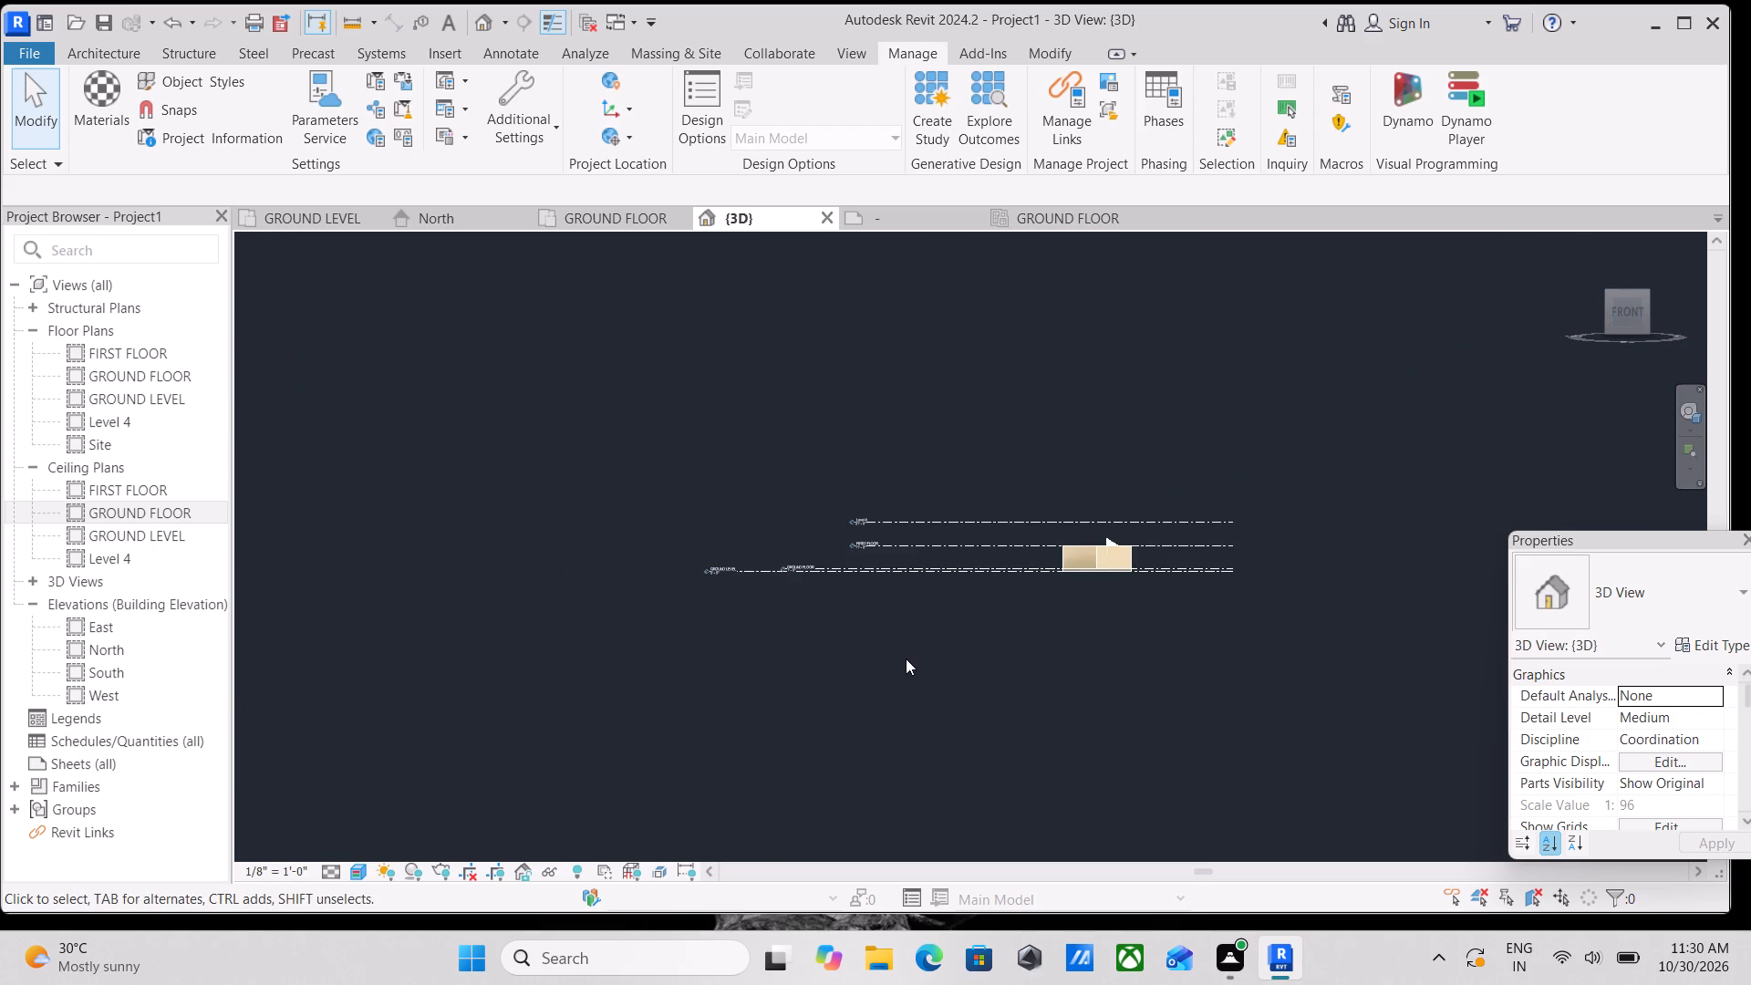
scroll(946, 623, up, 4)
middle_drag(969, 581, 574, 798)
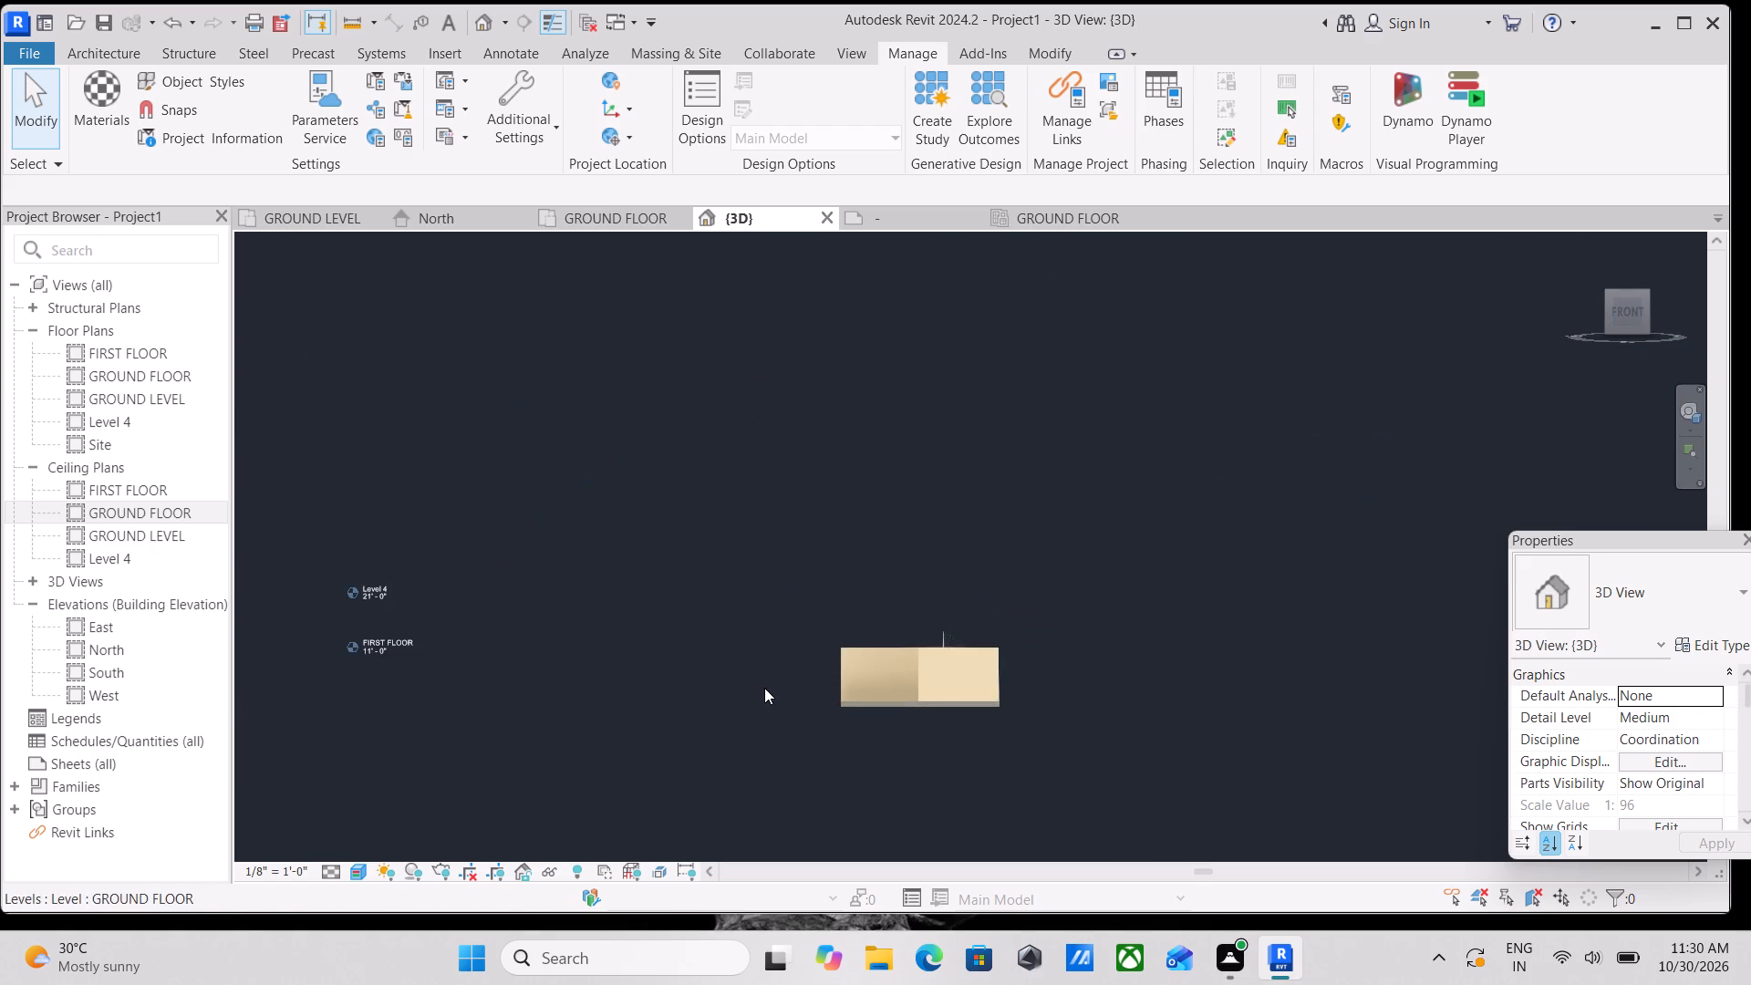
scroll(764, 688, down, 2)
shift+middle_drag(764, 672, 911, 984)
scroll(853, 660, up, 3)
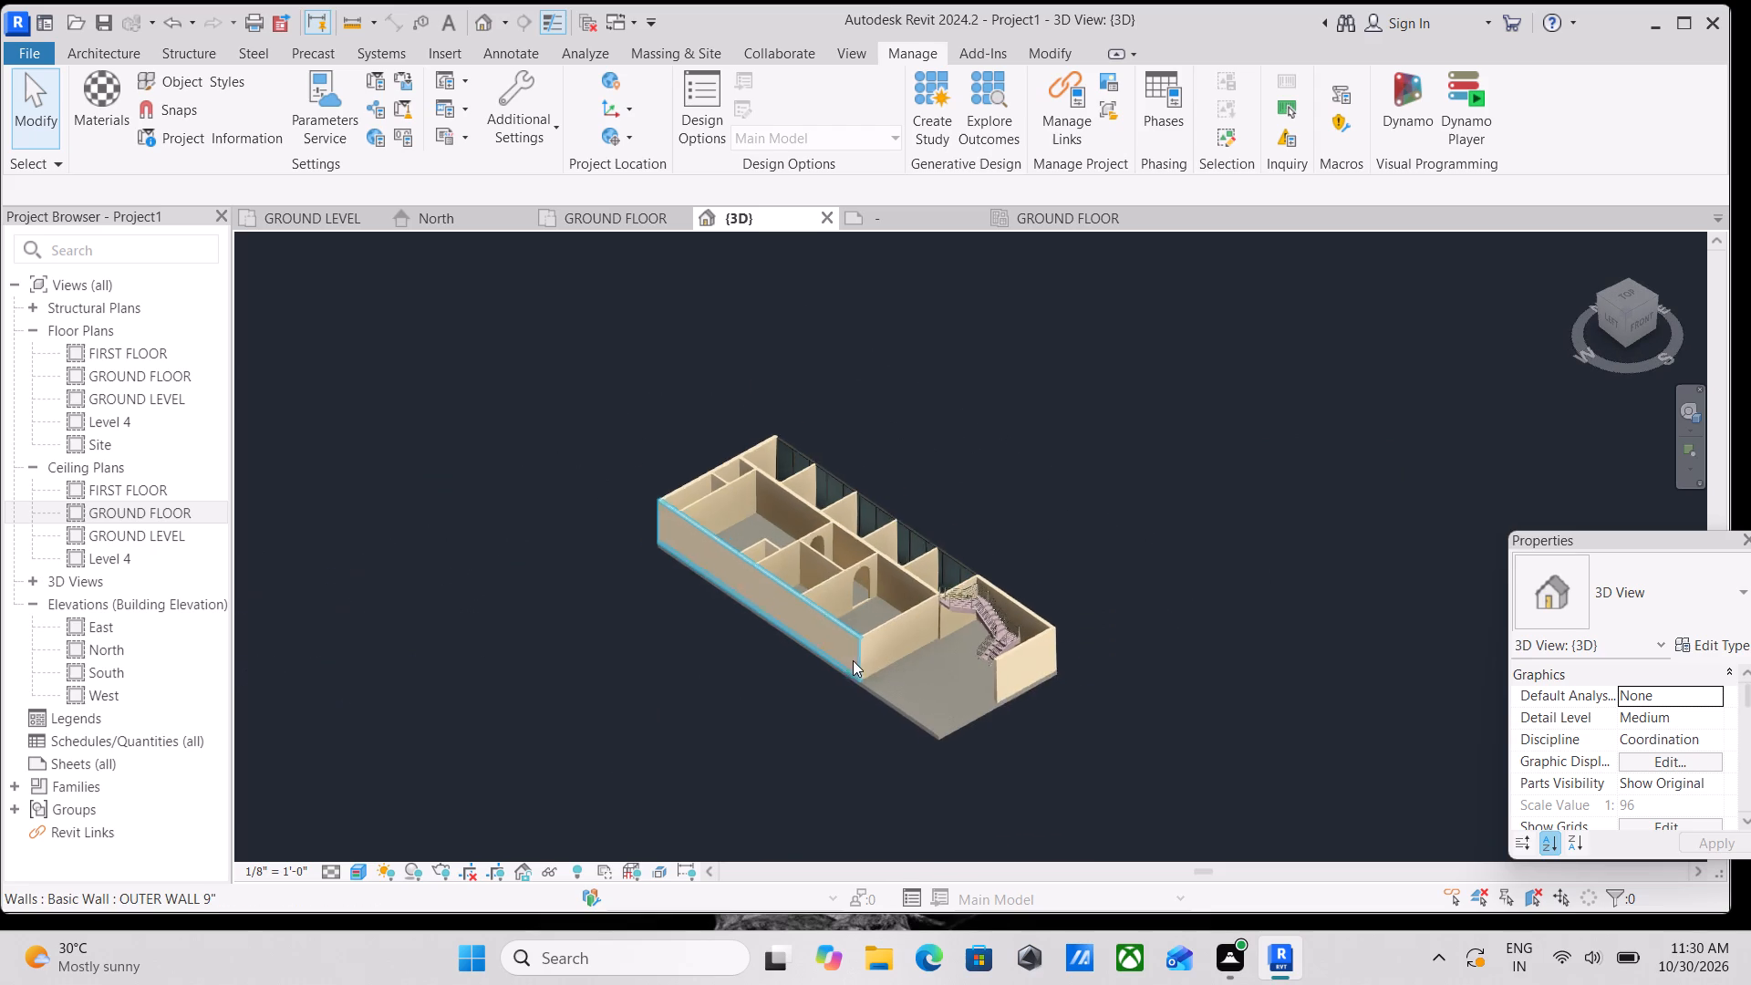
scroll(855, 617, up, 3)
scroll(855, 607, down, 2)
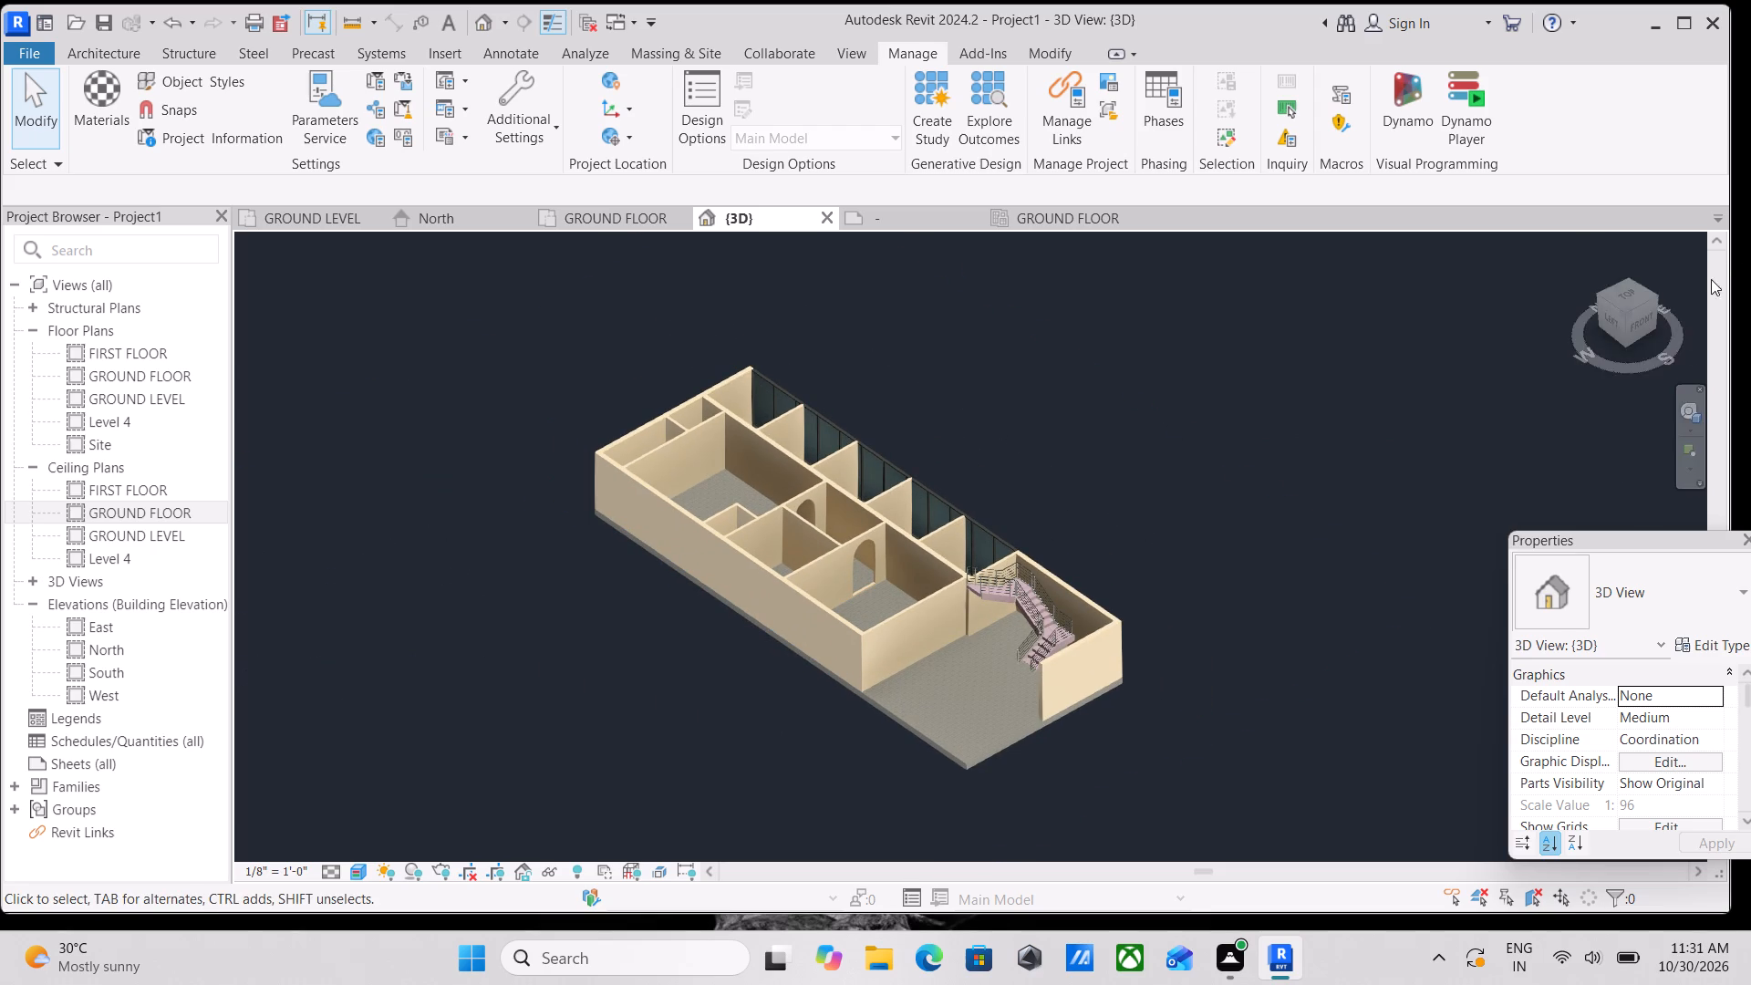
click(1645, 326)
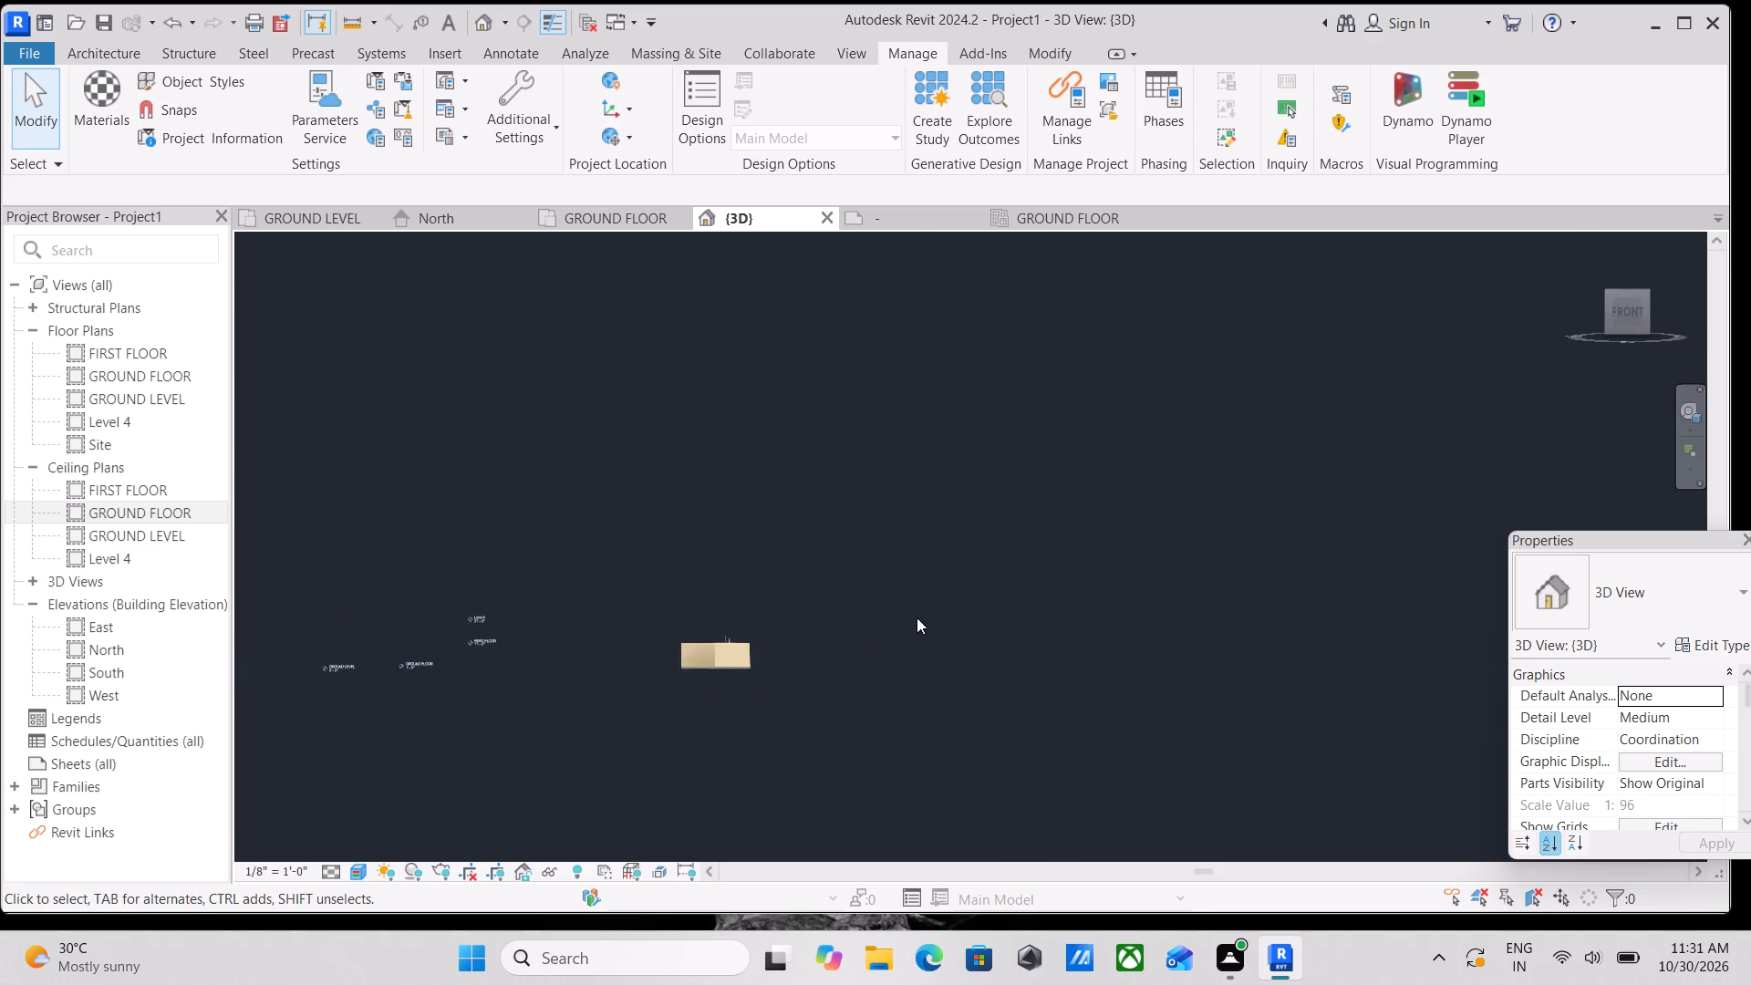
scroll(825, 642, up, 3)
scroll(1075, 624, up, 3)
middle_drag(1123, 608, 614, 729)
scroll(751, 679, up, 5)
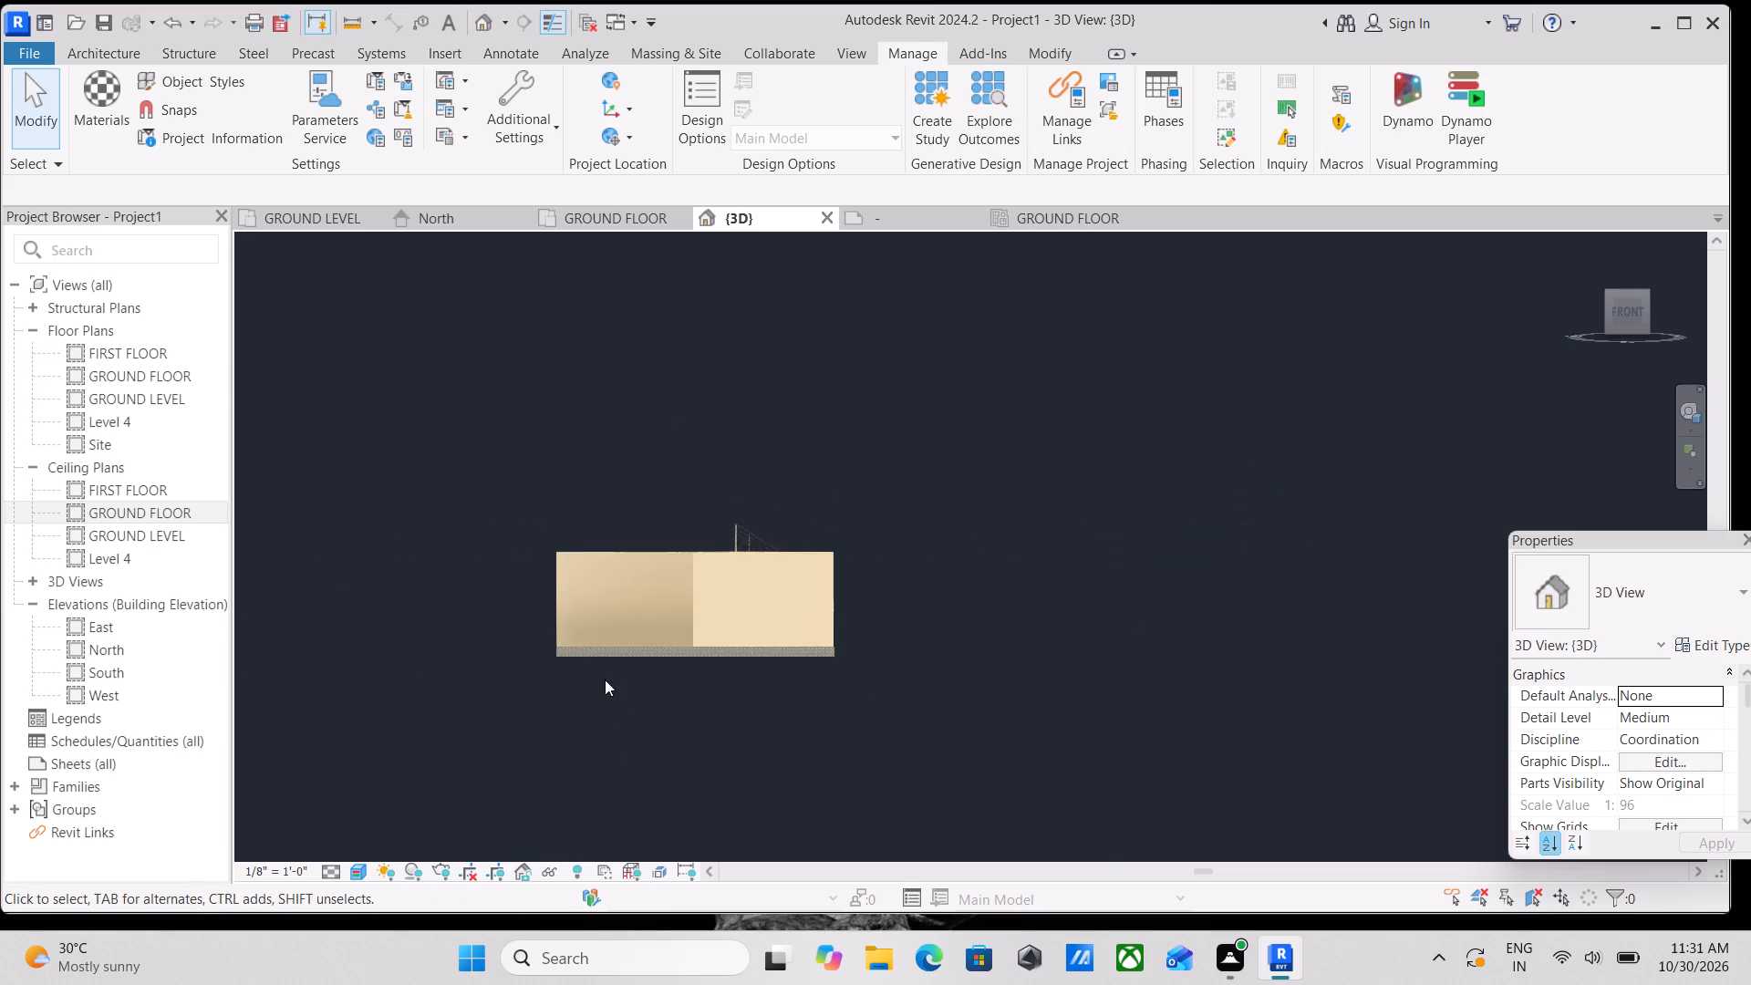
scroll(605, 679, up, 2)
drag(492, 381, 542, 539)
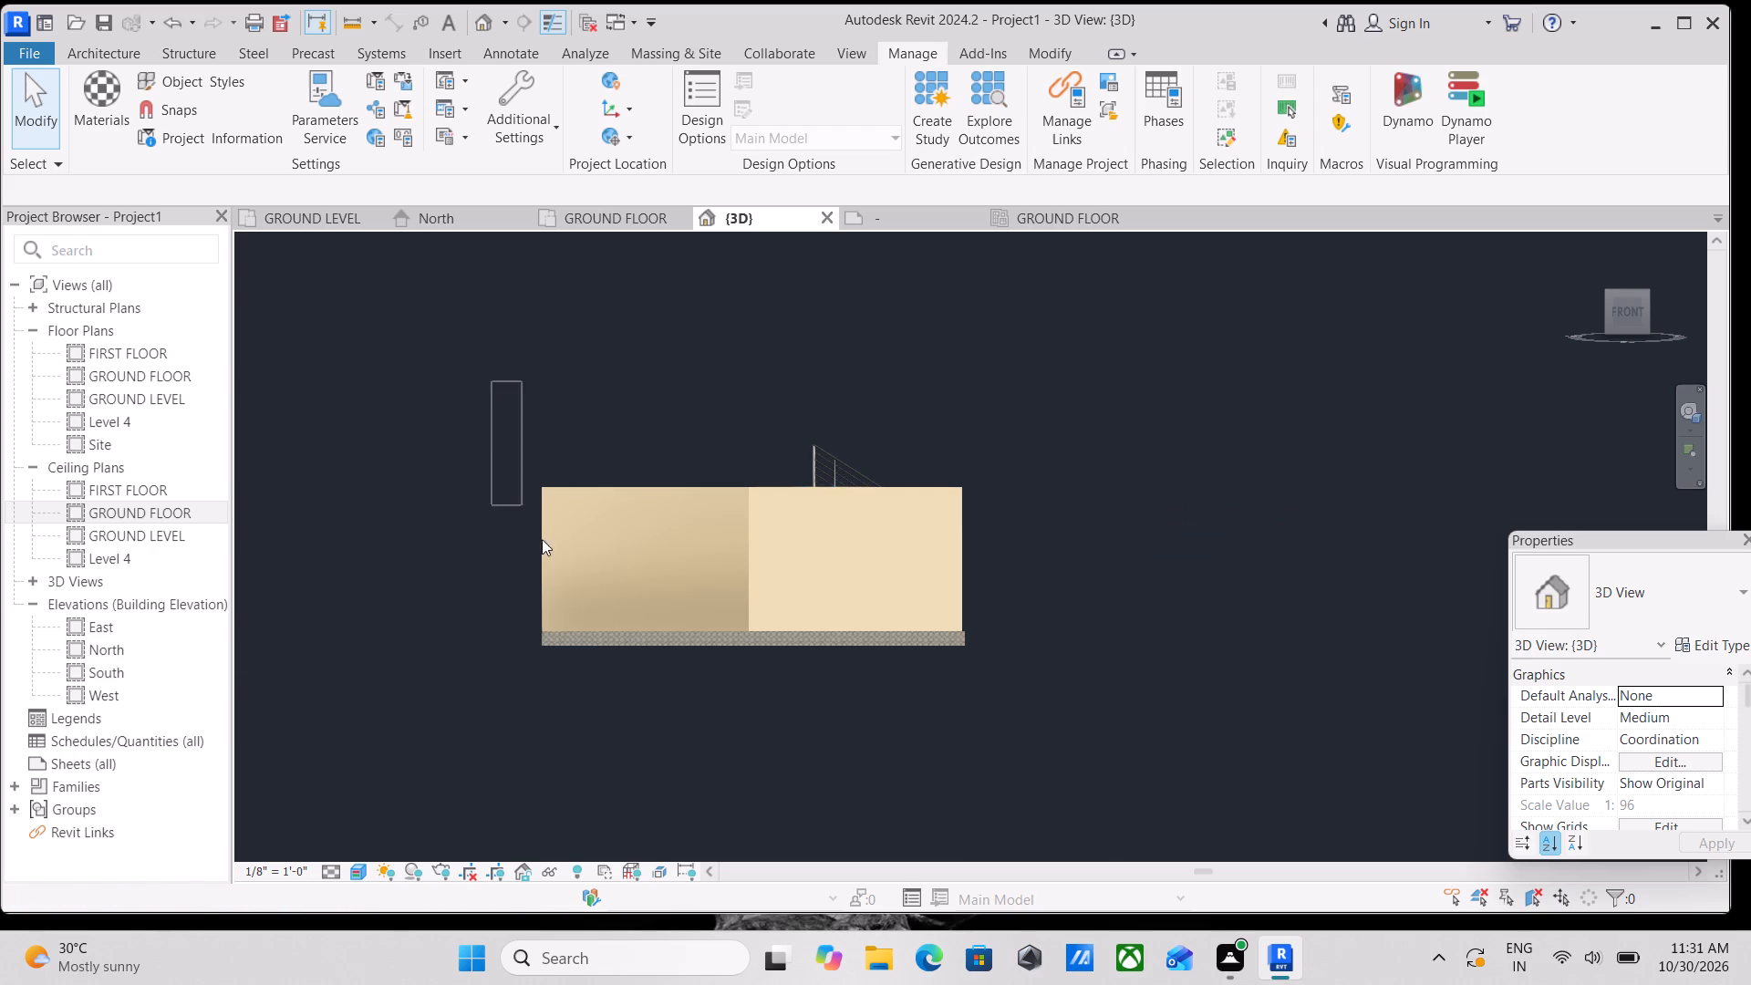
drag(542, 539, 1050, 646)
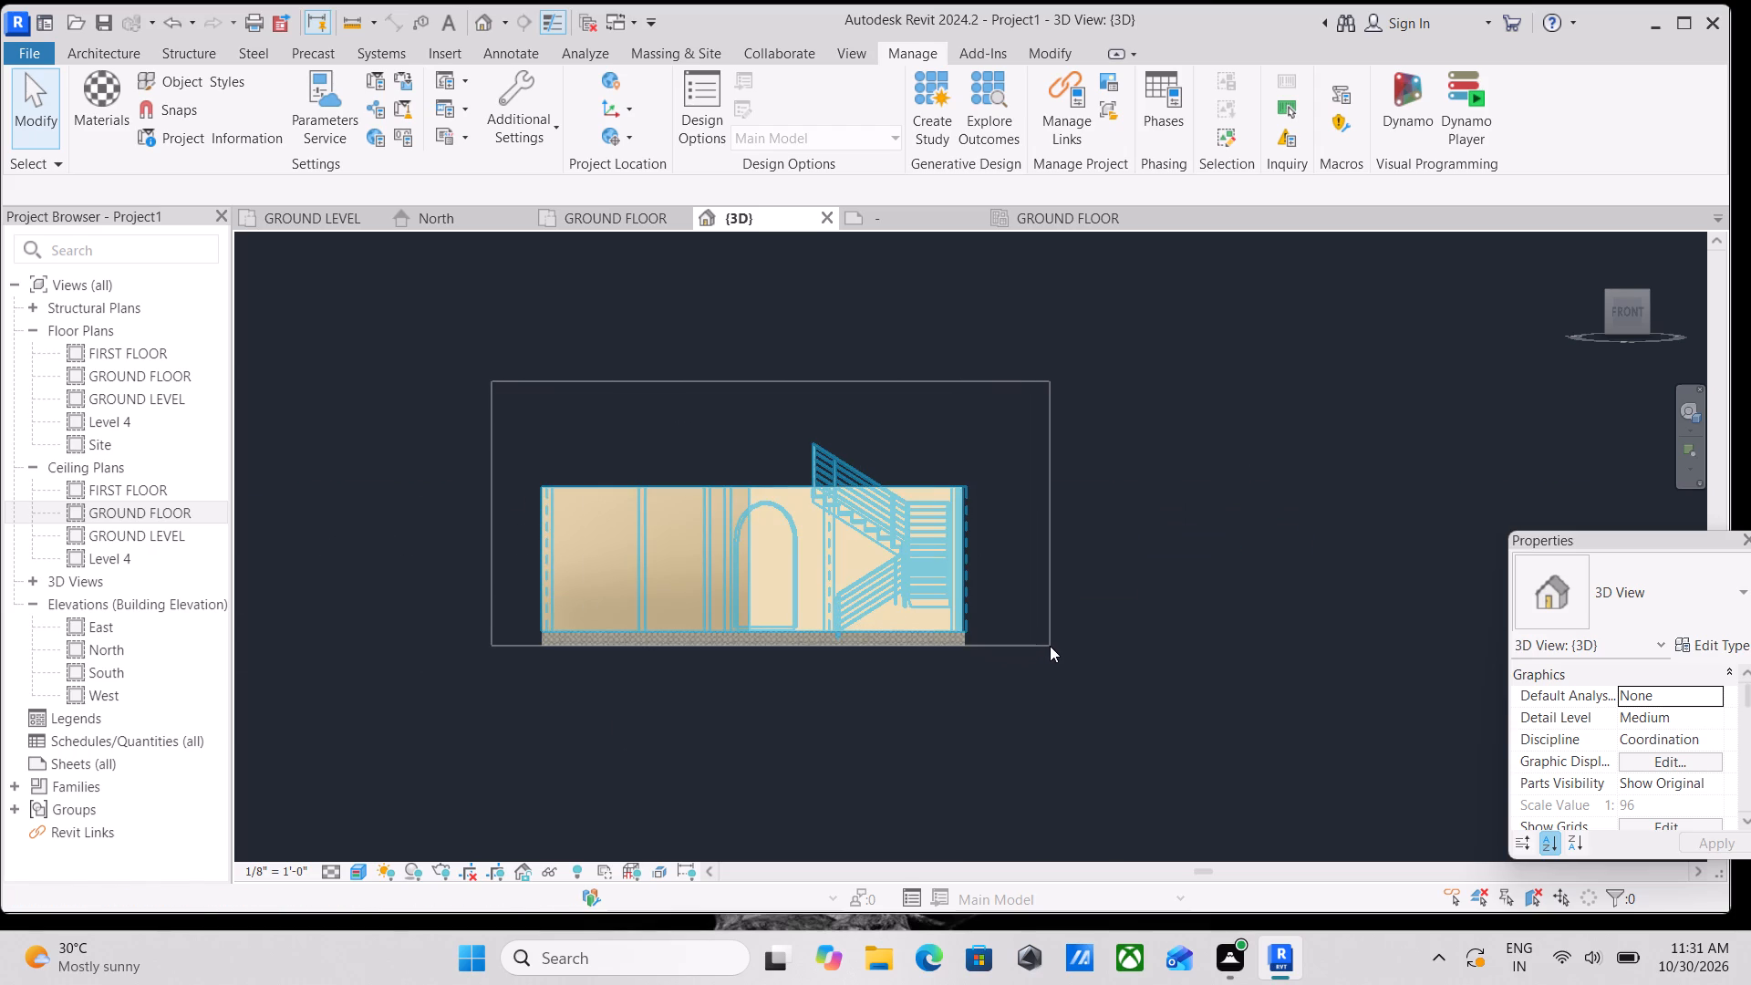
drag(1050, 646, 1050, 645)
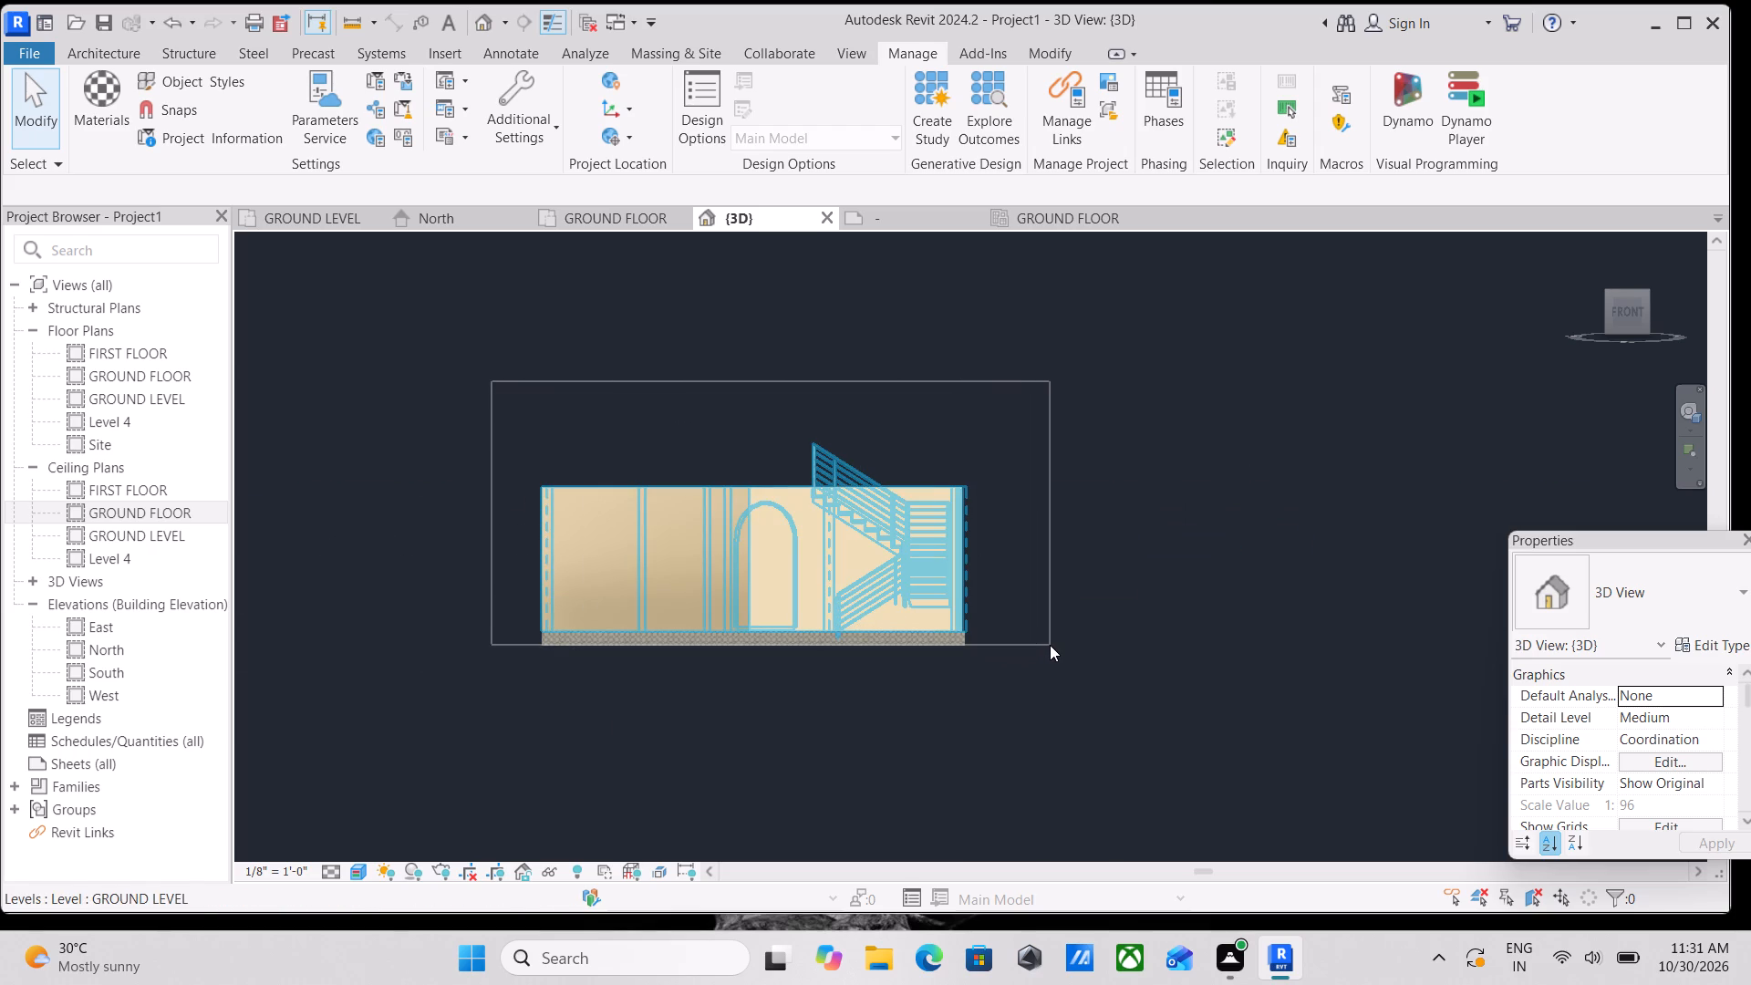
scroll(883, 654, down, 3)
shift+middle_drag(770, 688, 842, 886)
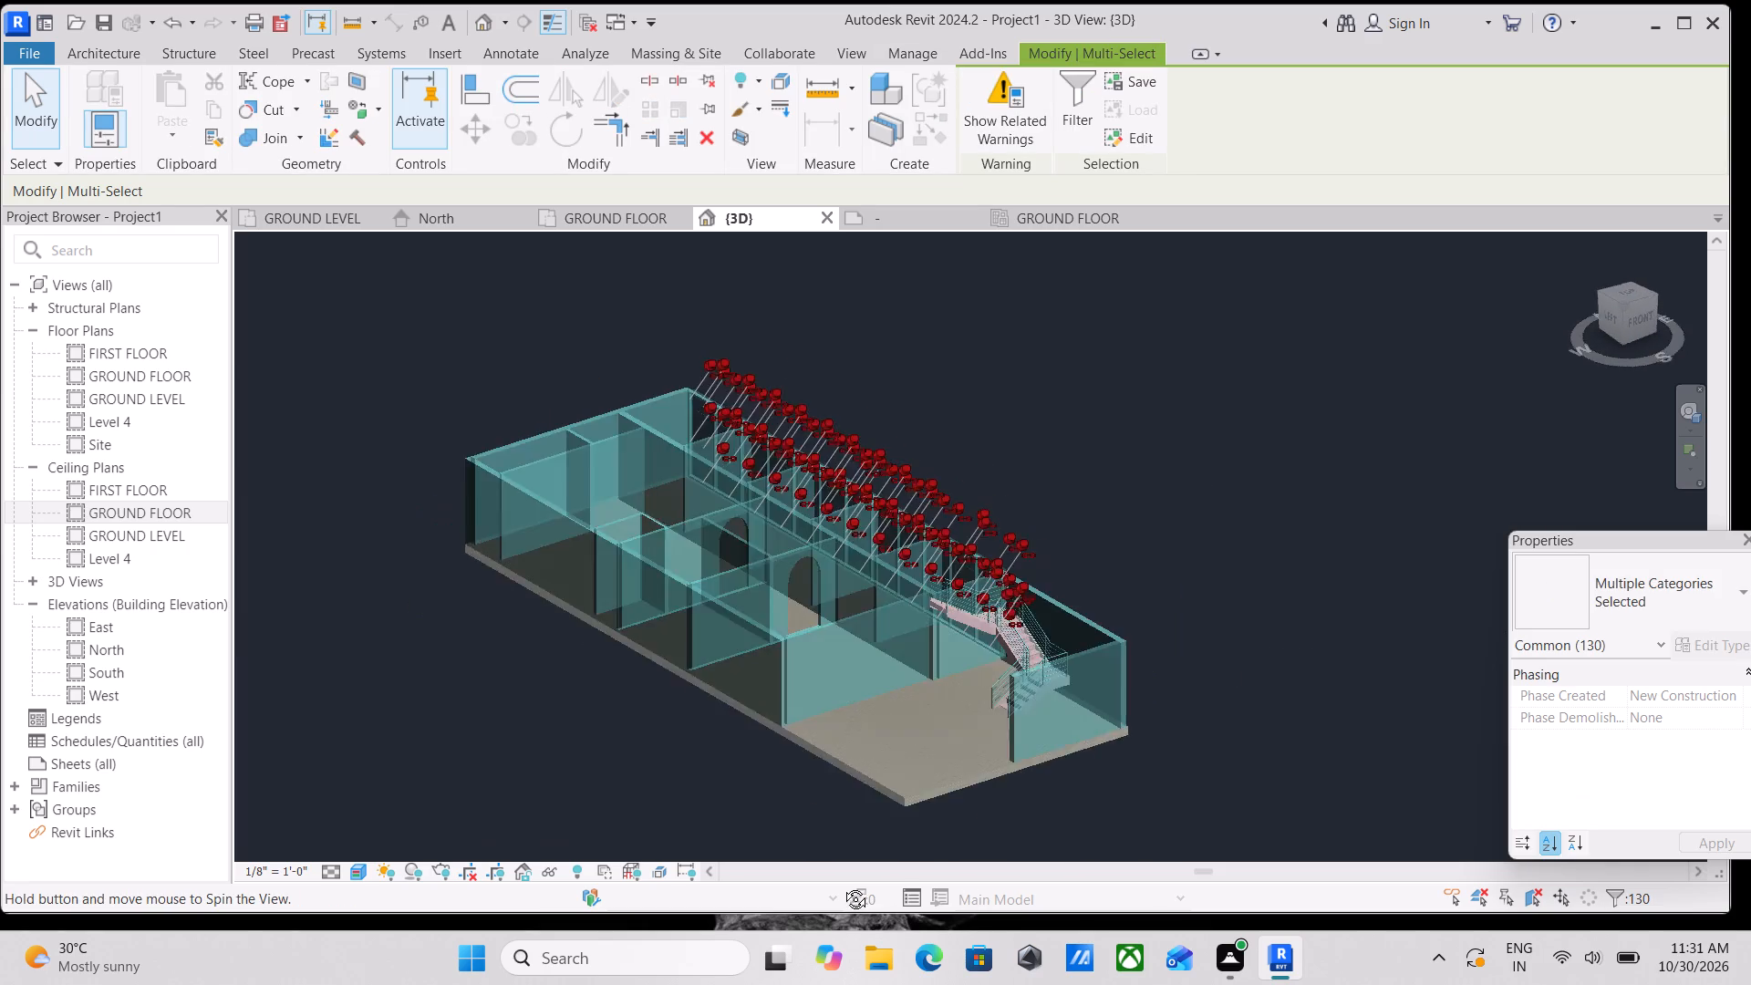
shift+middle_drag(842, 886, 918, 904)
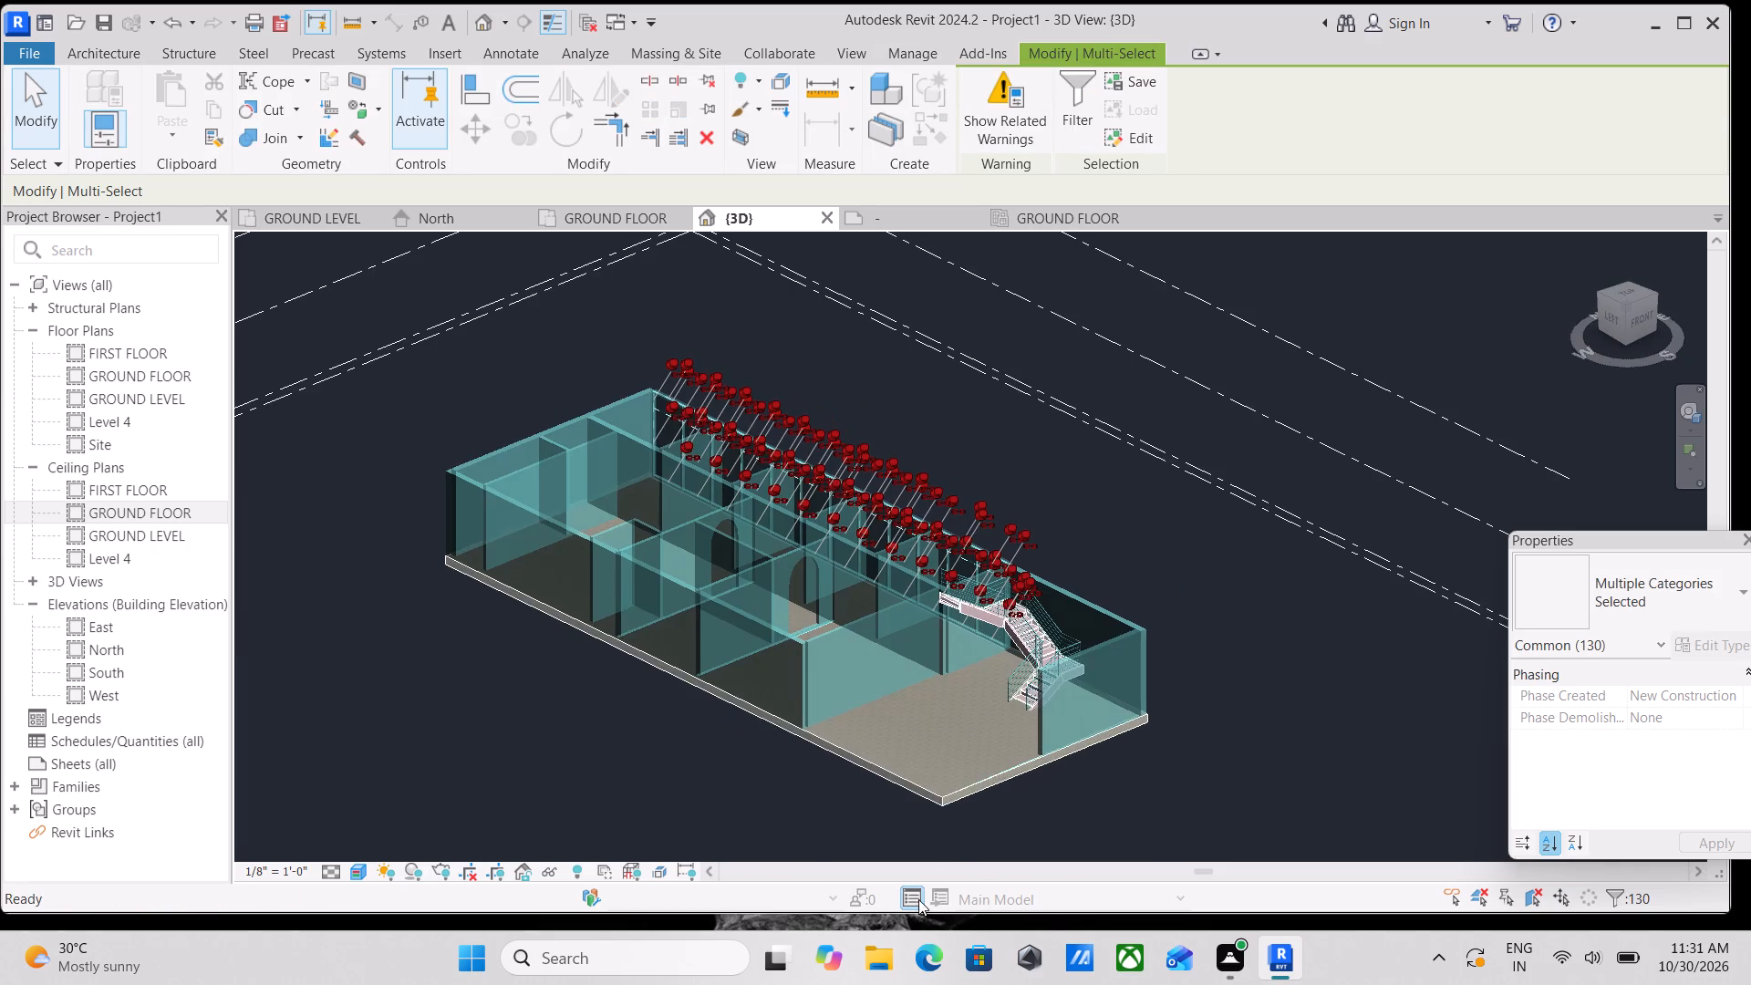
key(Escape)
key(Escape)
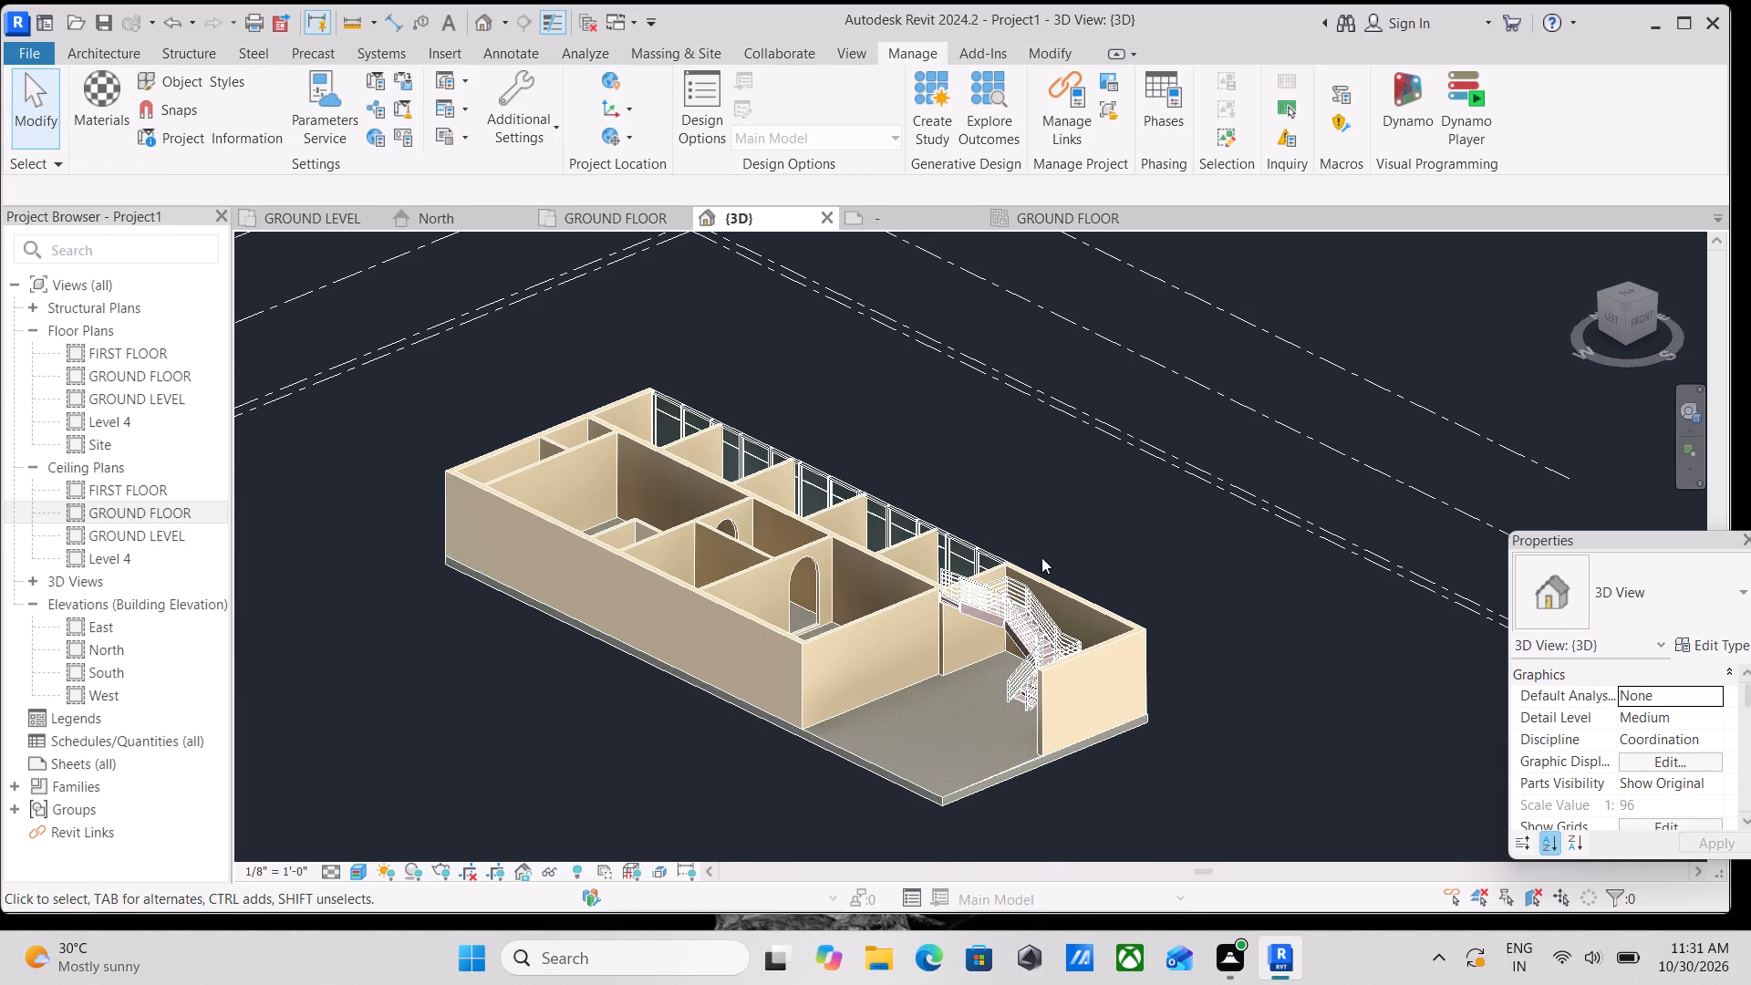
Select the entire building from the front 3D view and filter the Floors category out of the selection.
click(1636, 319)
scroll(755, 643, up, 2)
scroll(1022, 595, up, 1)
middle_drag(1022, 595, 741, 757)
scroll(815, 634, up, 3)
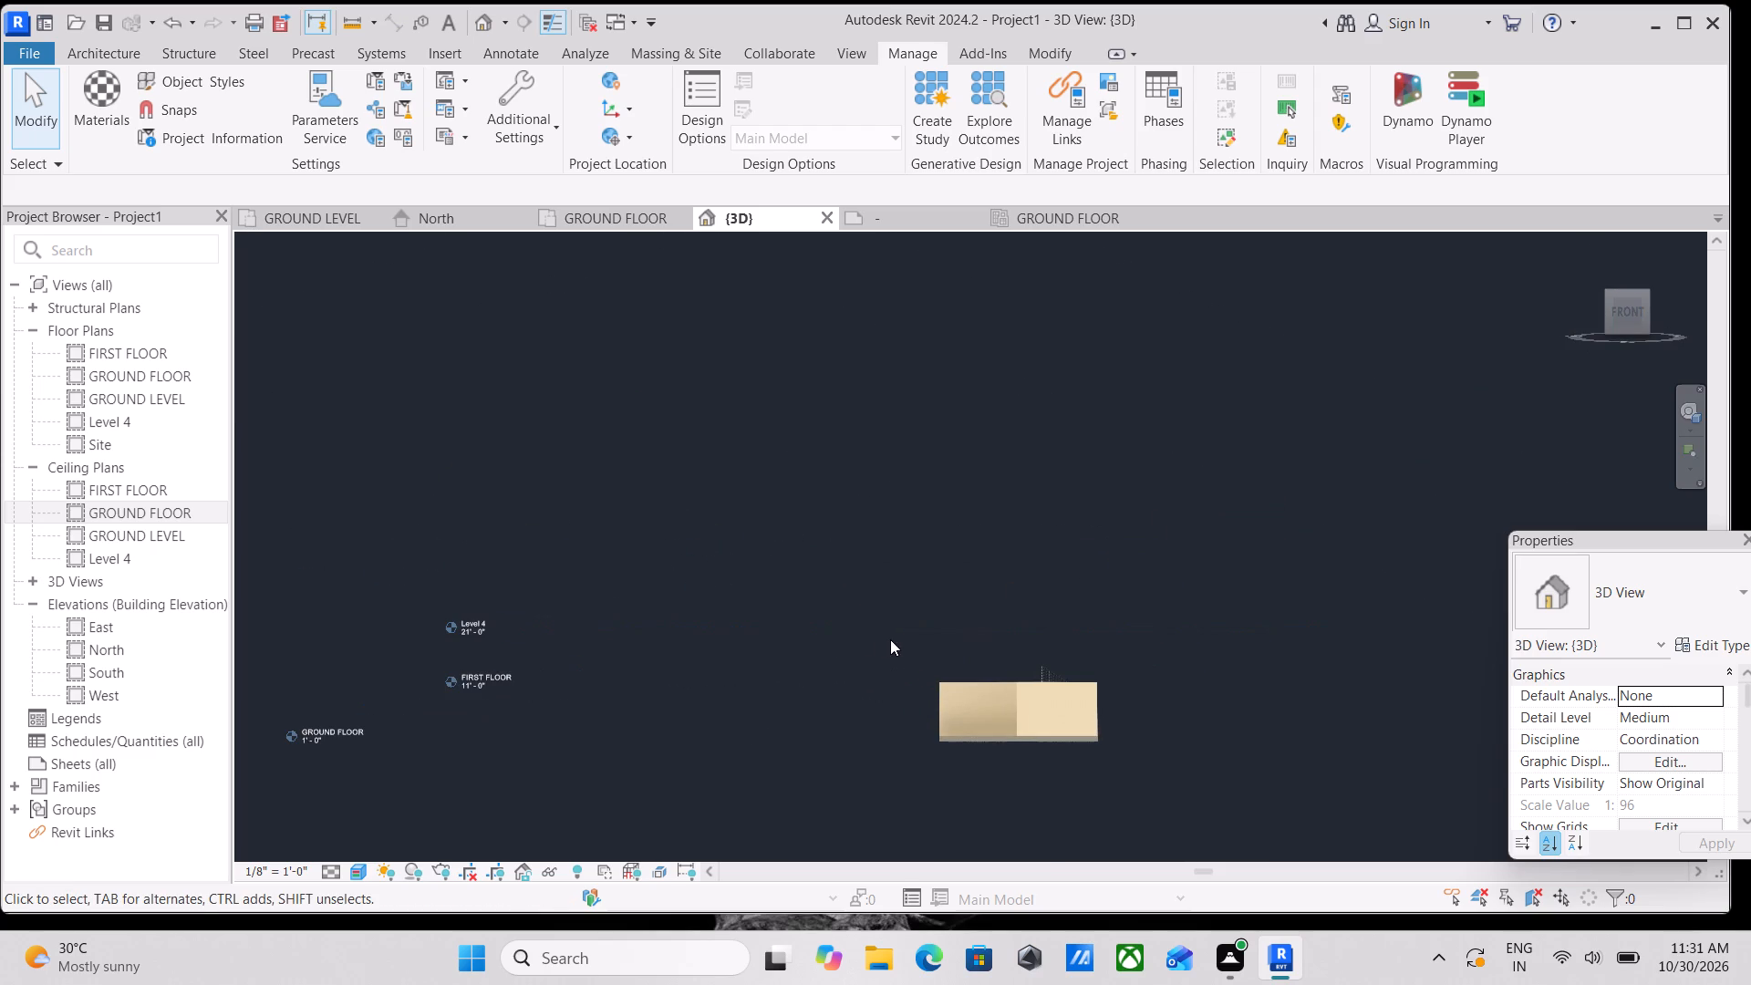
drag(890, 639, 1147, 786)
scroll(1059, 739, up, 2)
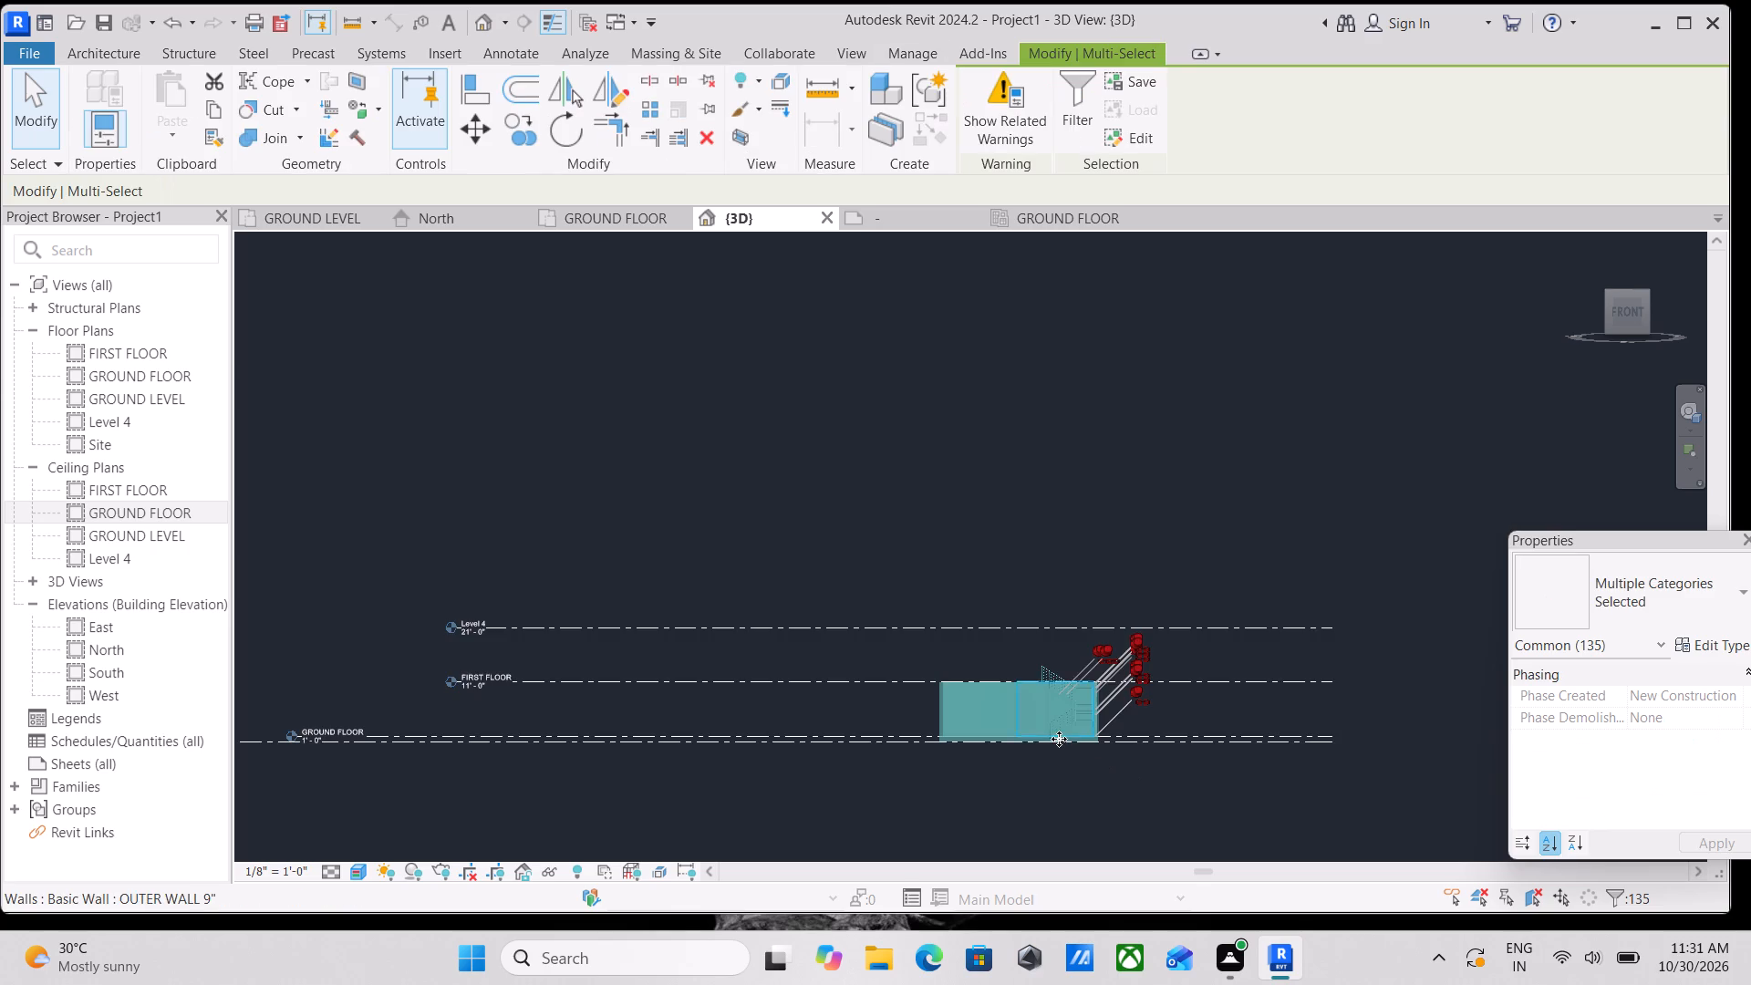
scroll(1034, 746, up, 7)
middle_drag(996, 804, 765, 837)
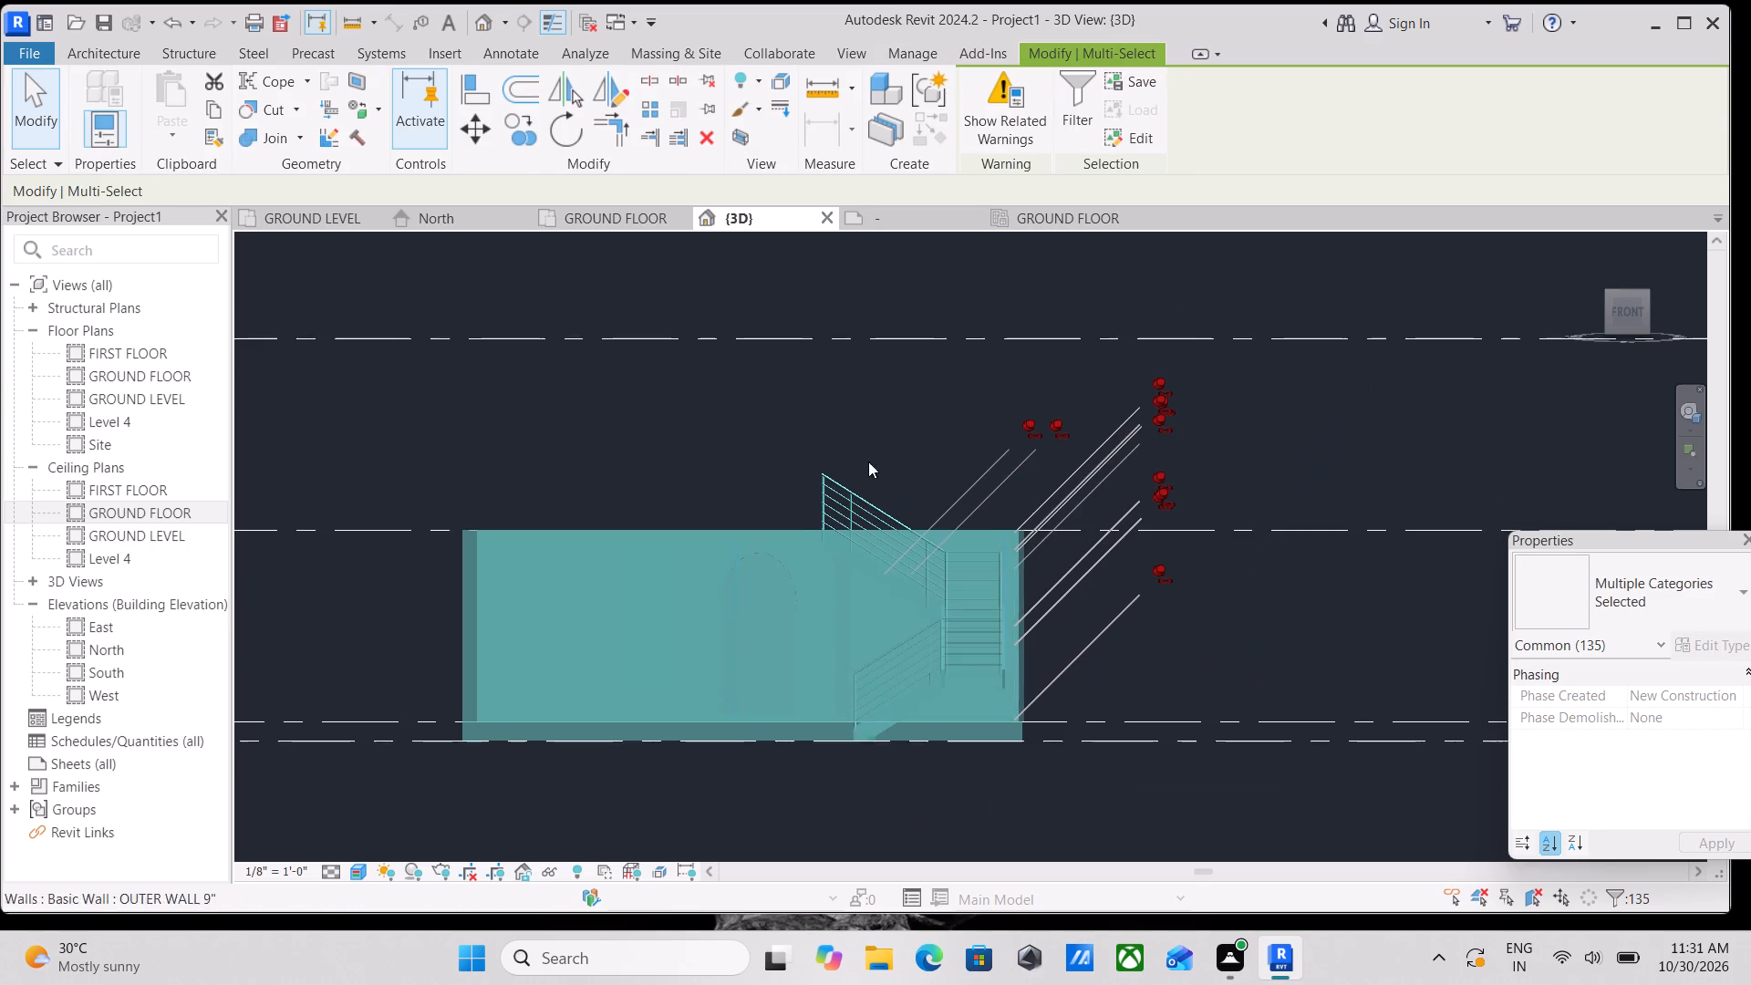
click(1061, 104)
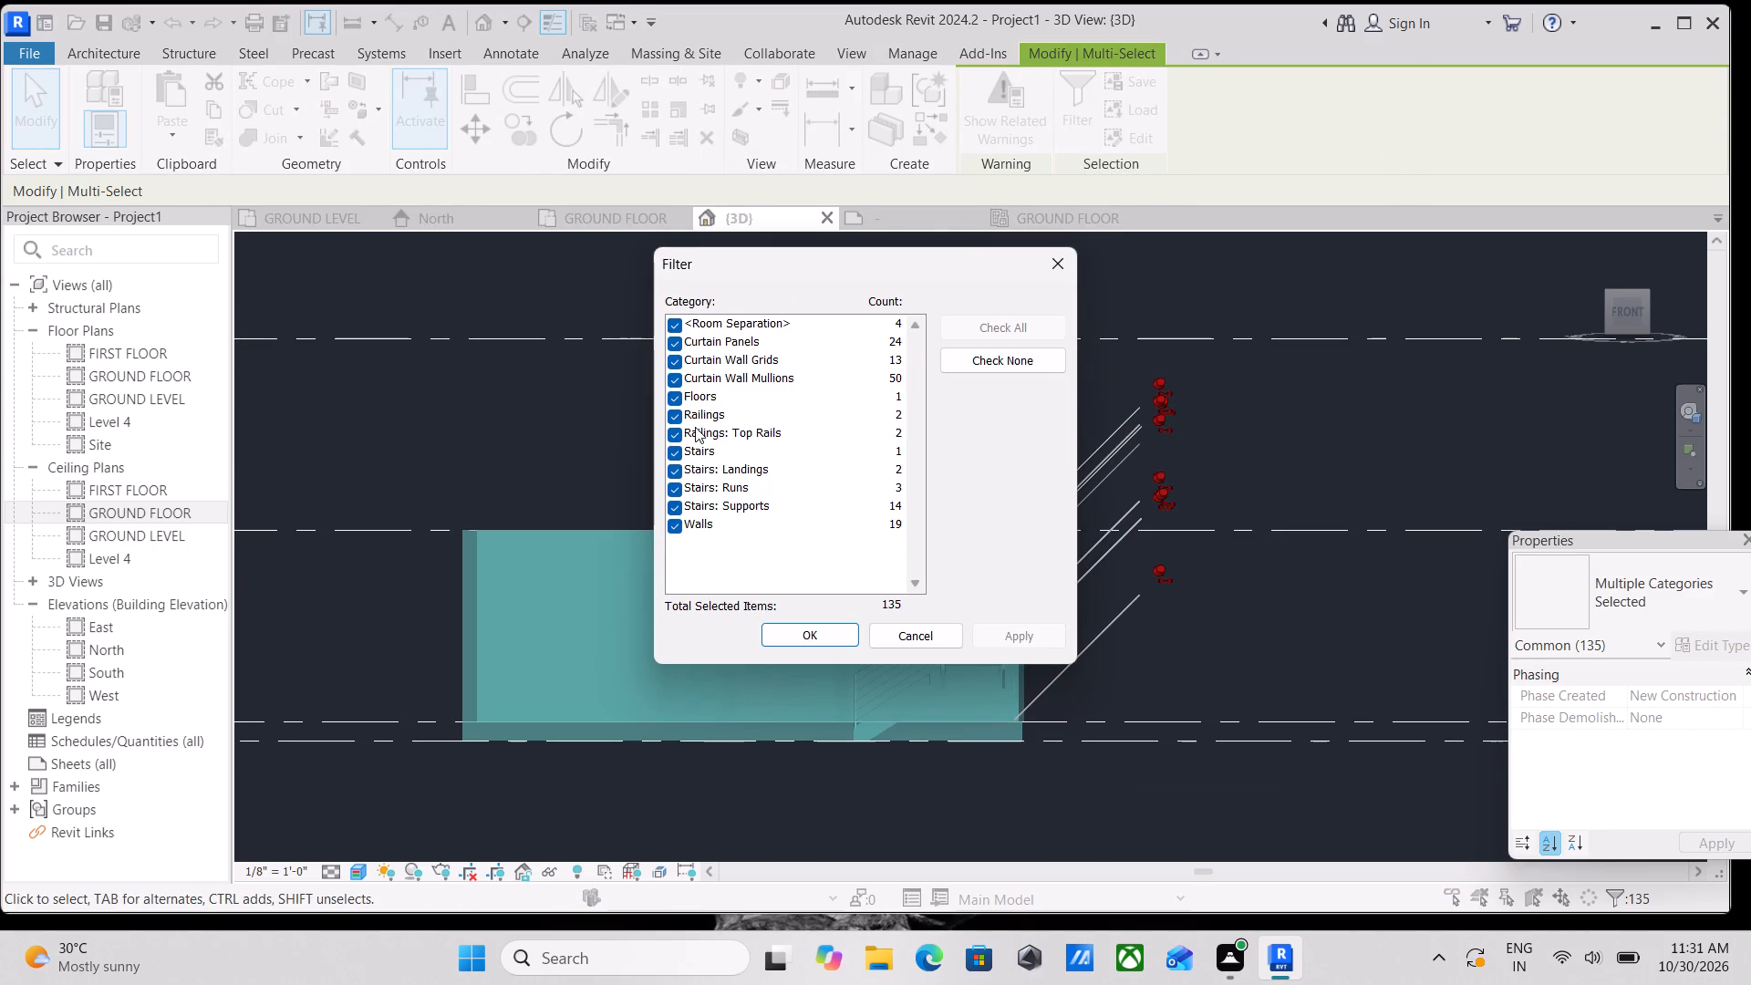
click(673, 396)
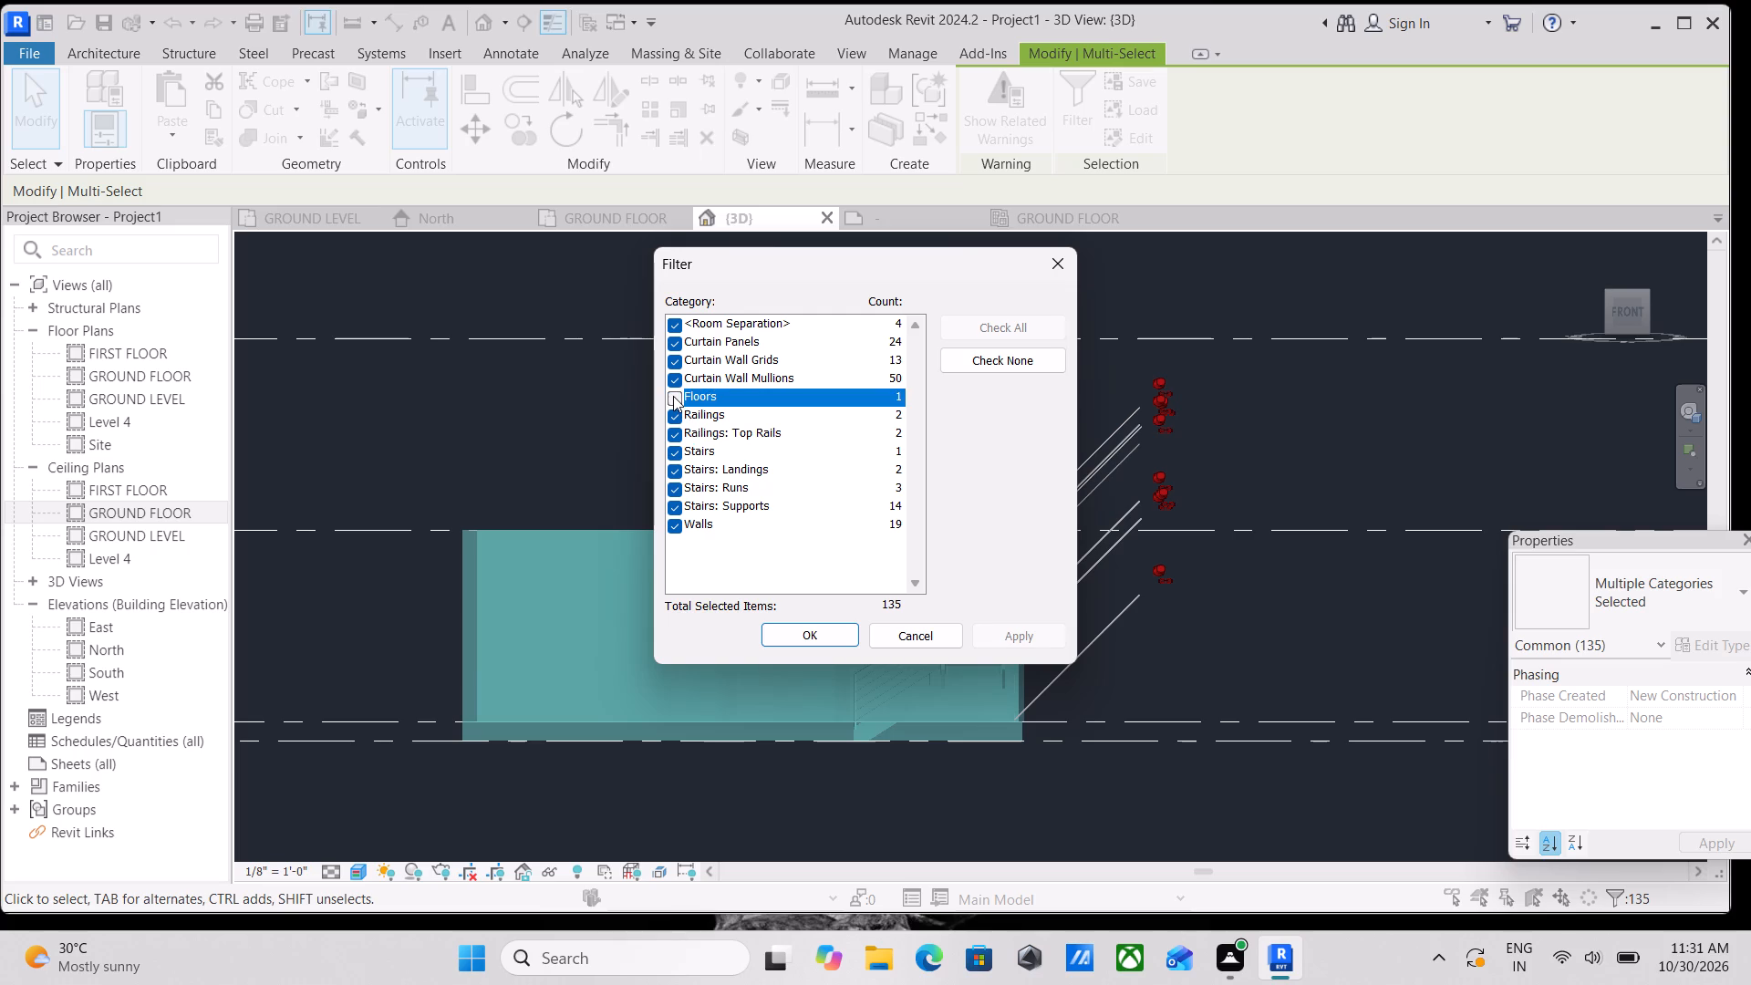
click(1035, 631)
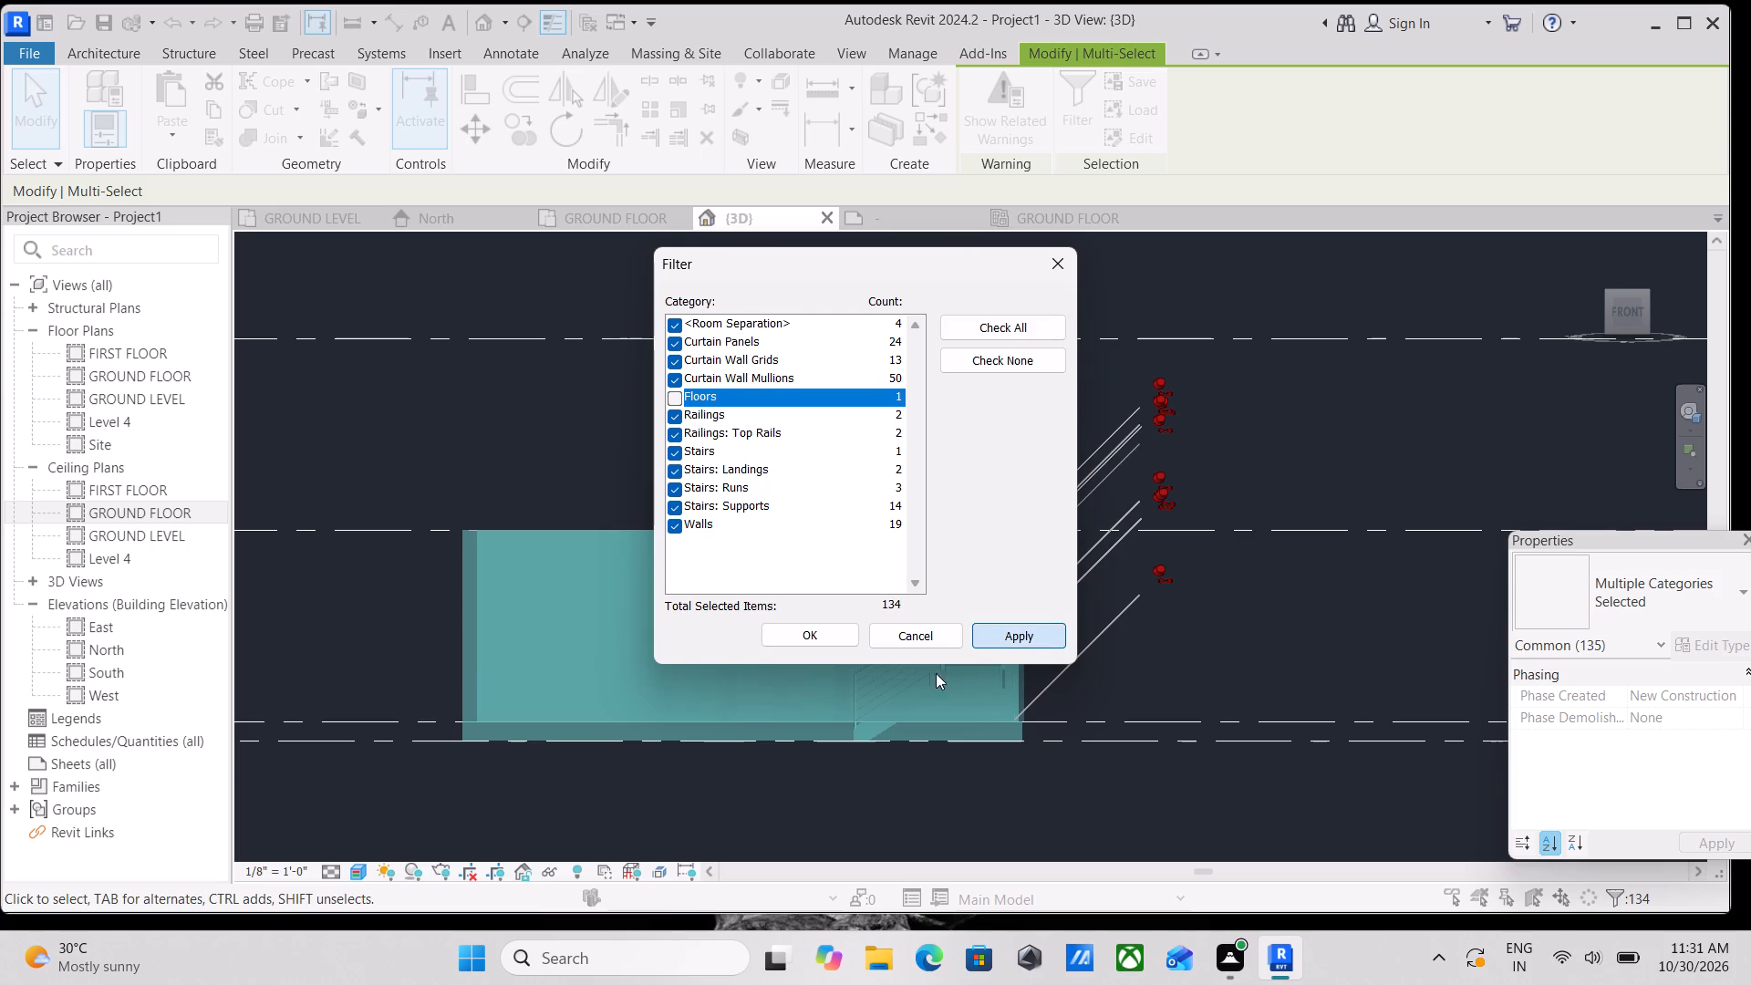
click(787, 621)
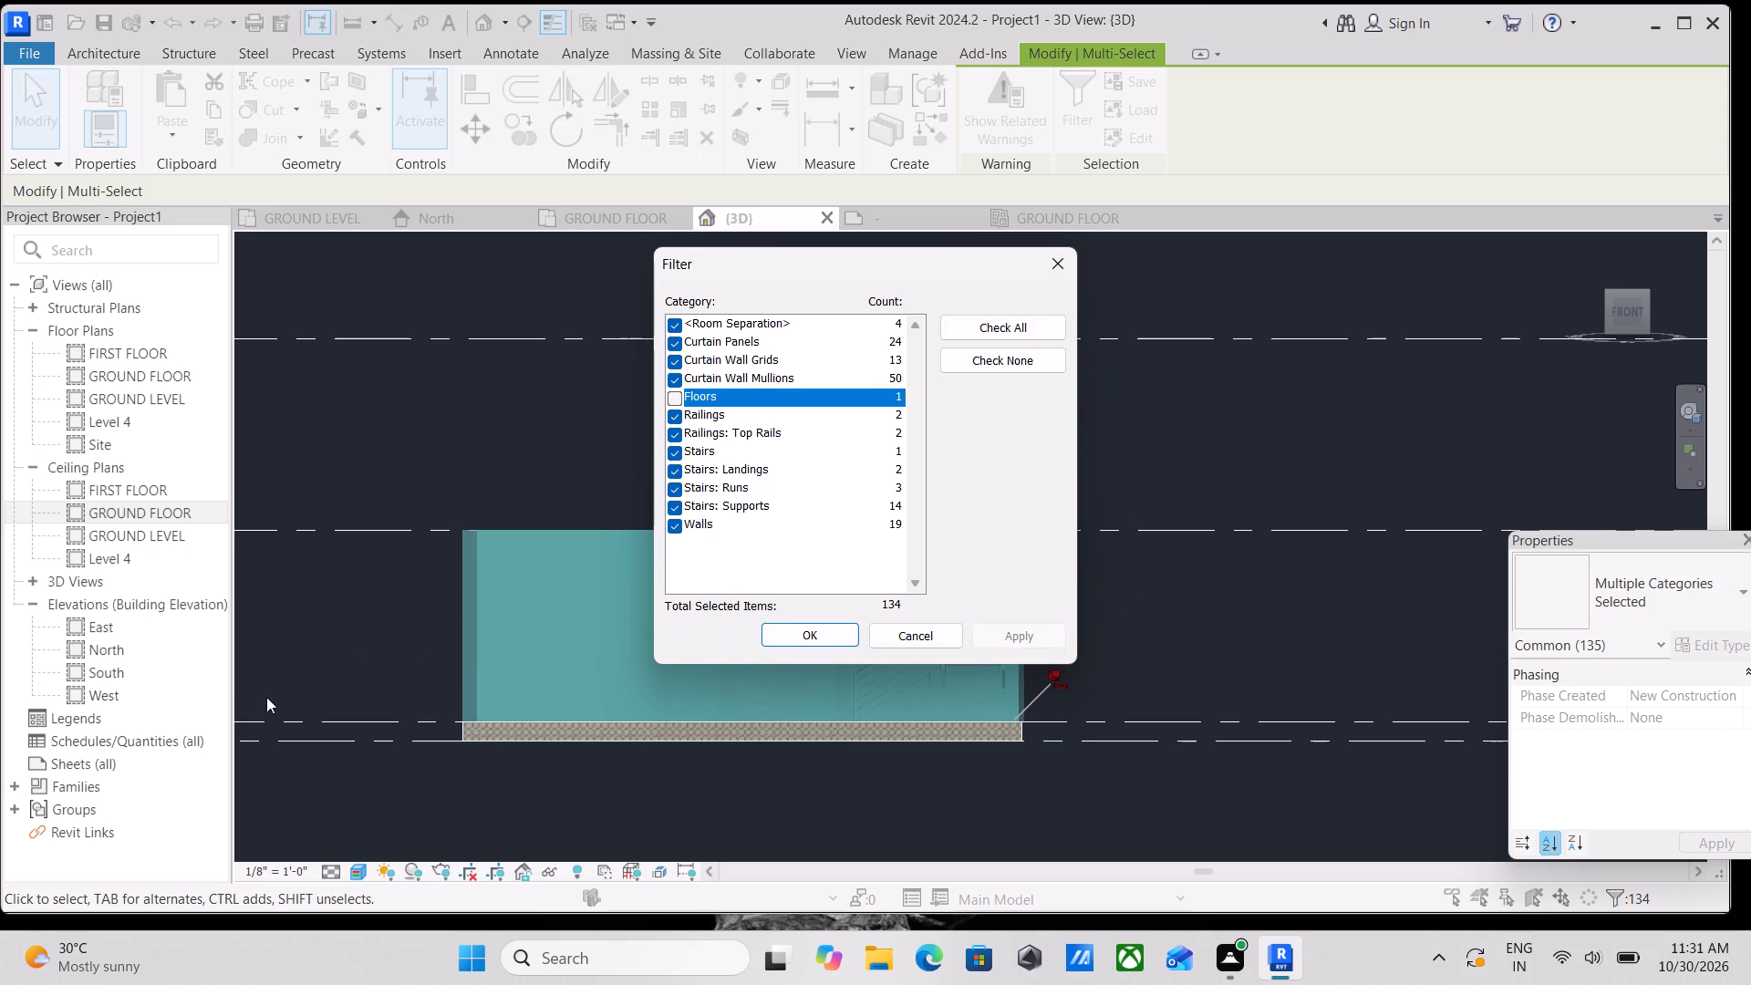
click(786, 636)
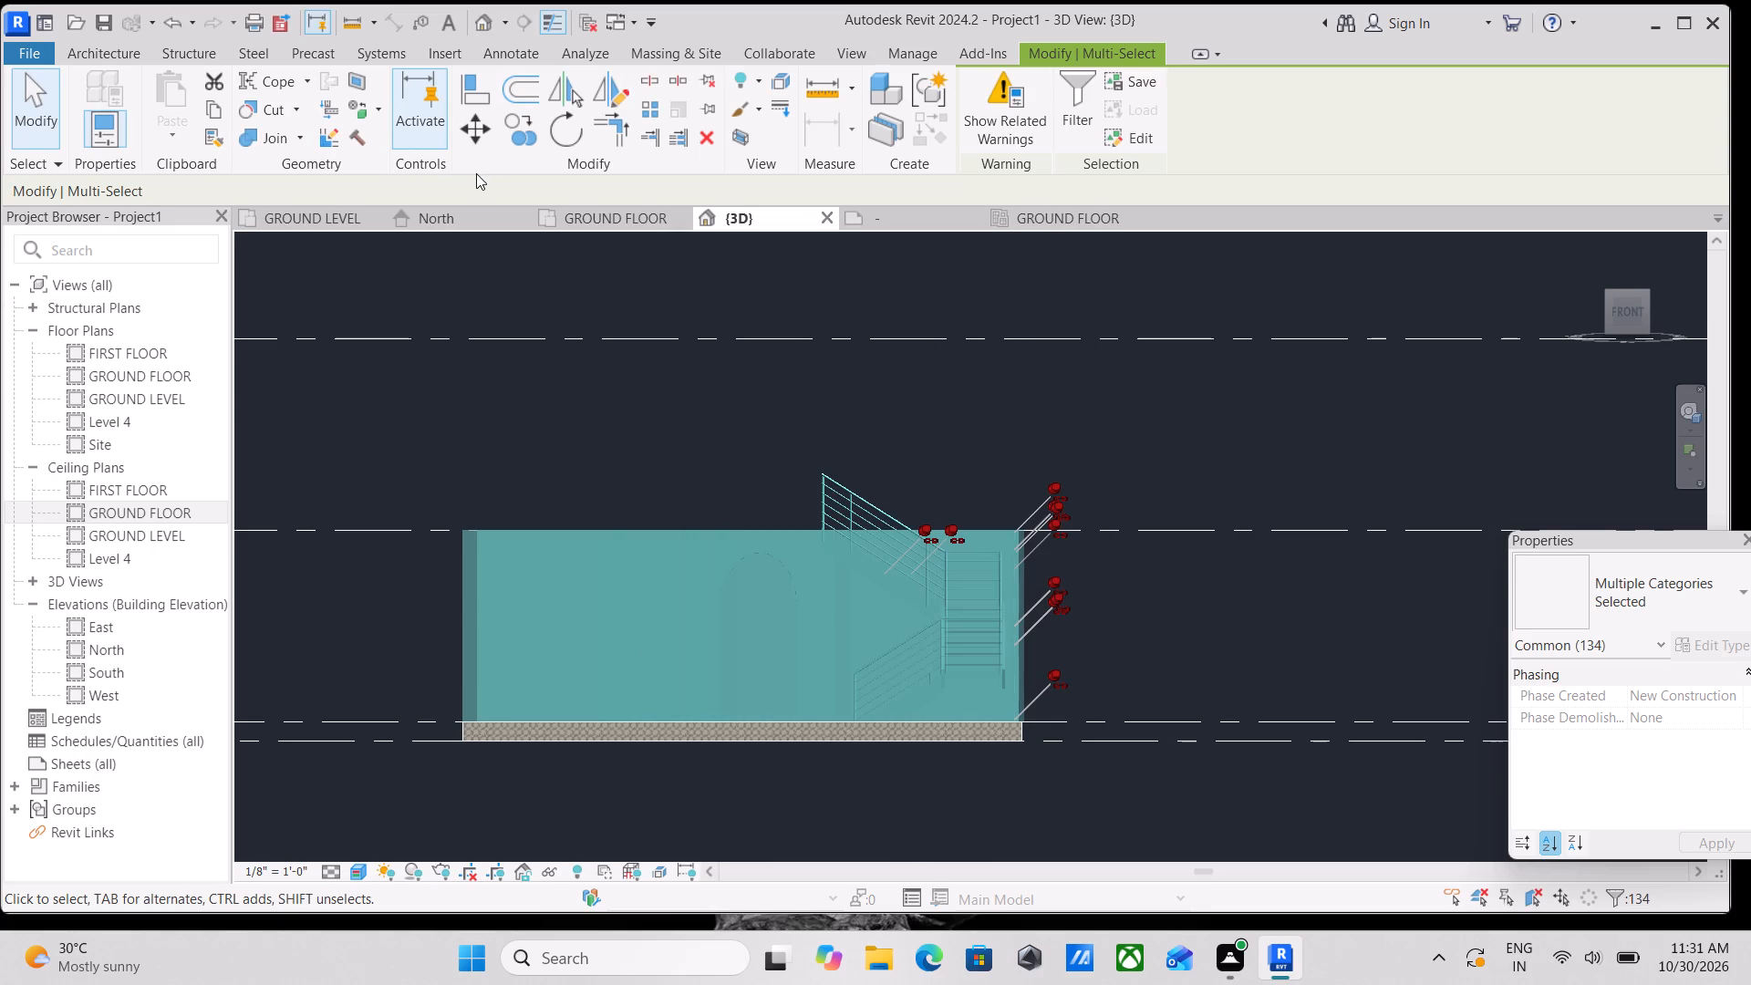
Copy the selected walls, glazing, stair and railings and paste them aligned to the FIRST FLOOR level.
click(219, 108)
click(176, 130)
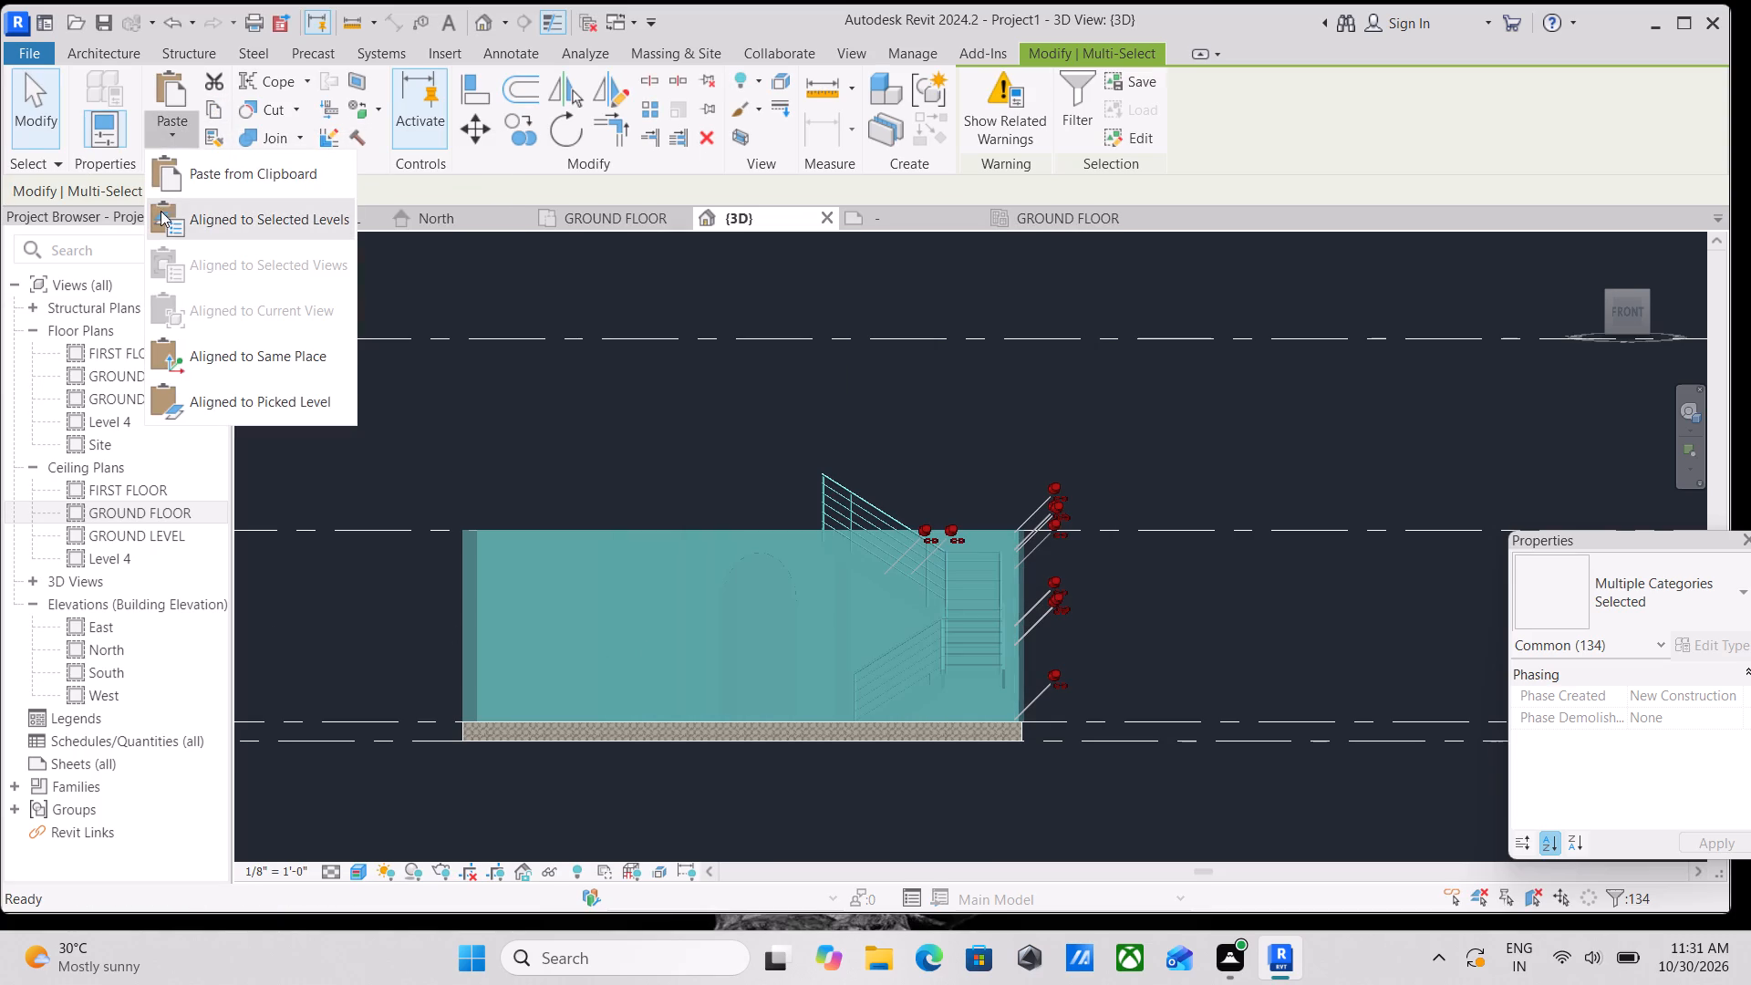
click(192, 220)
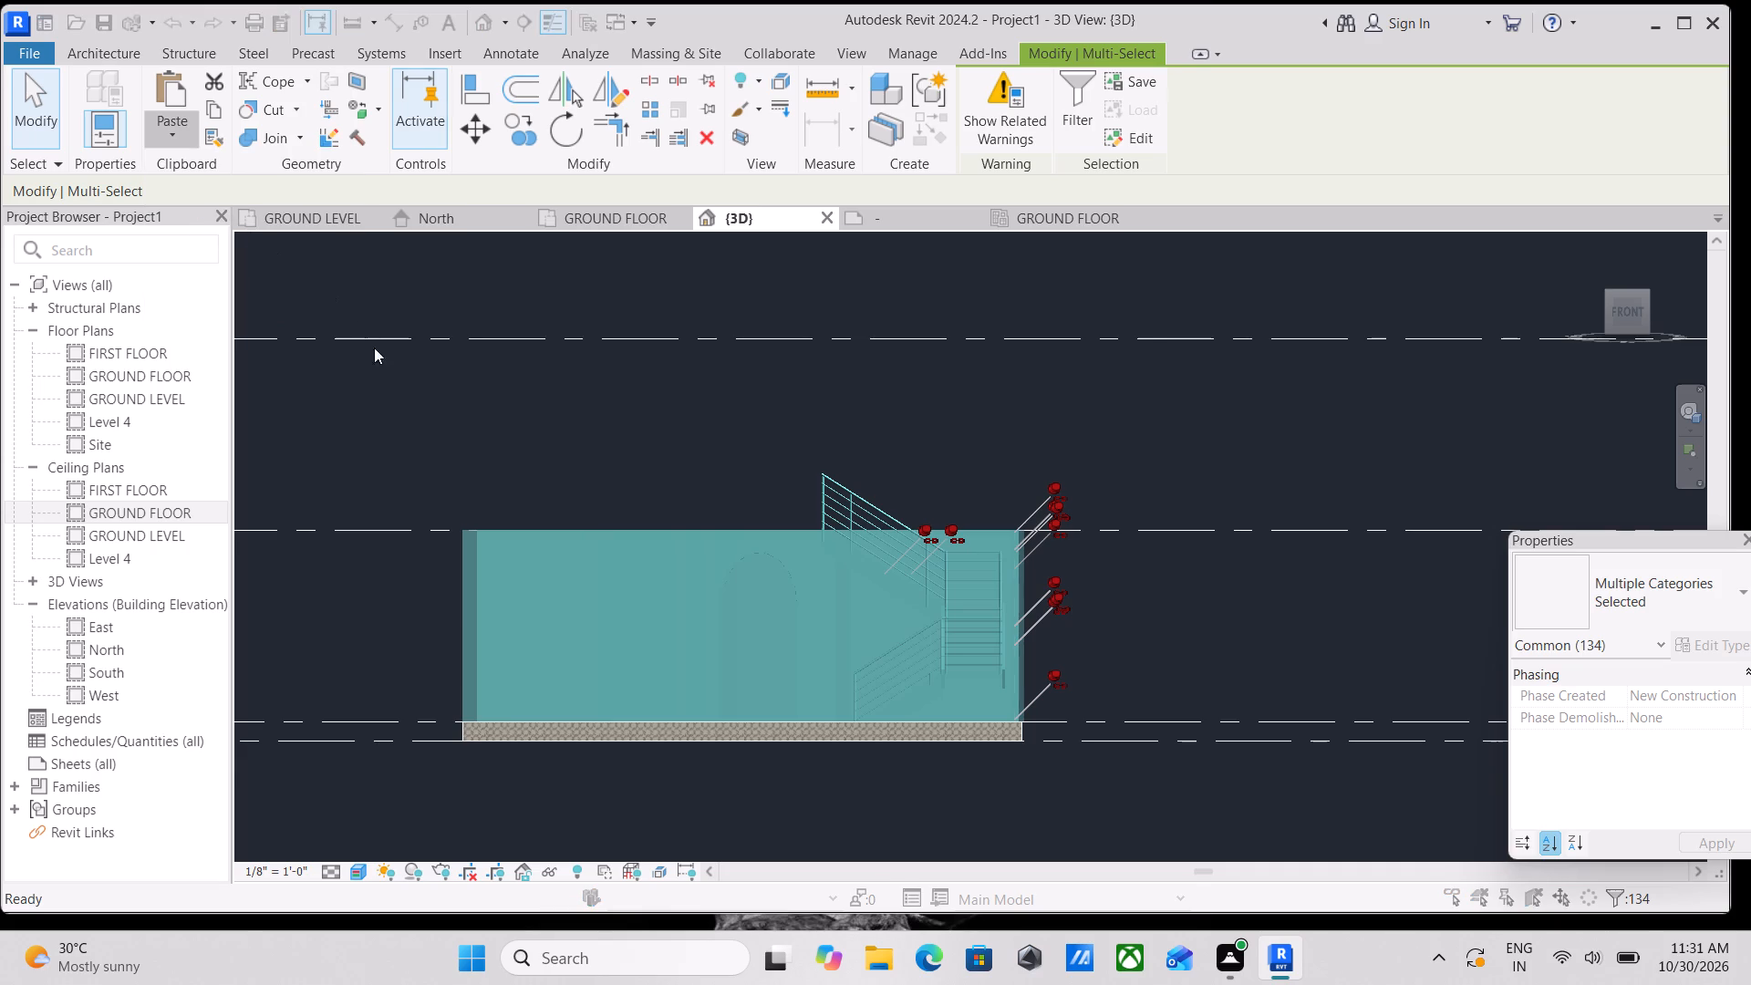
scroll(449, 392, down, 3)
middle_click(449, 392)
scroll(449, 392, down, 1)
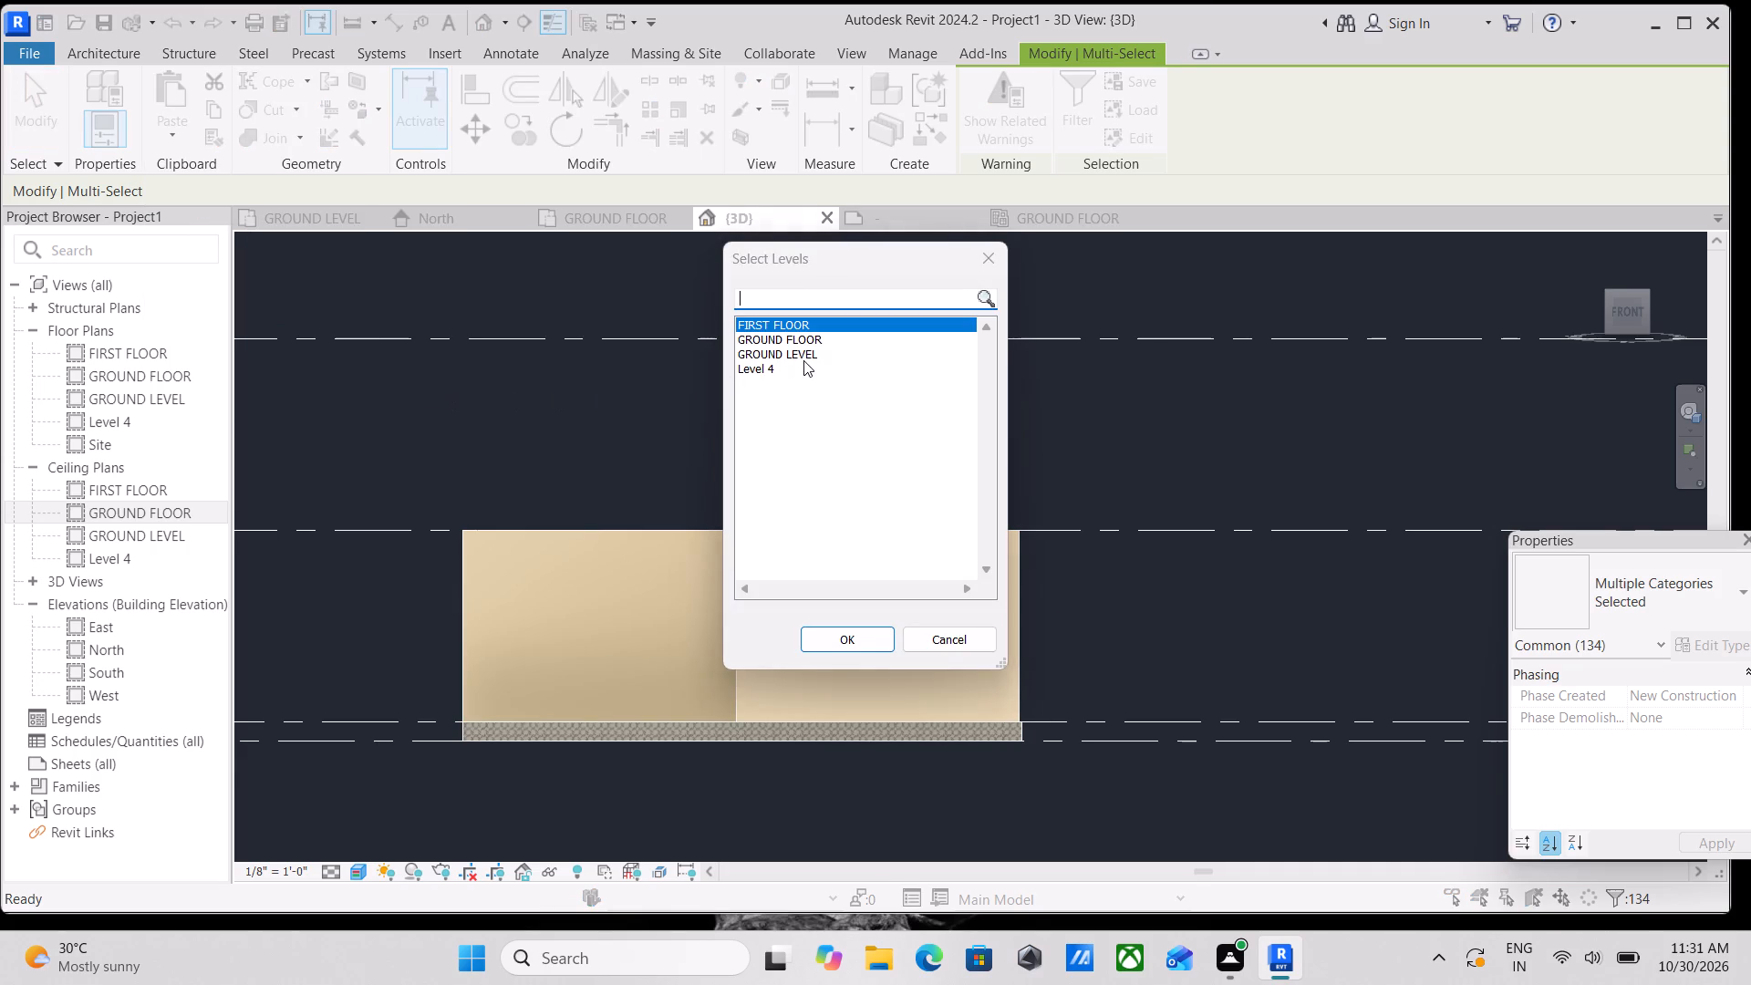
click(840, 636)
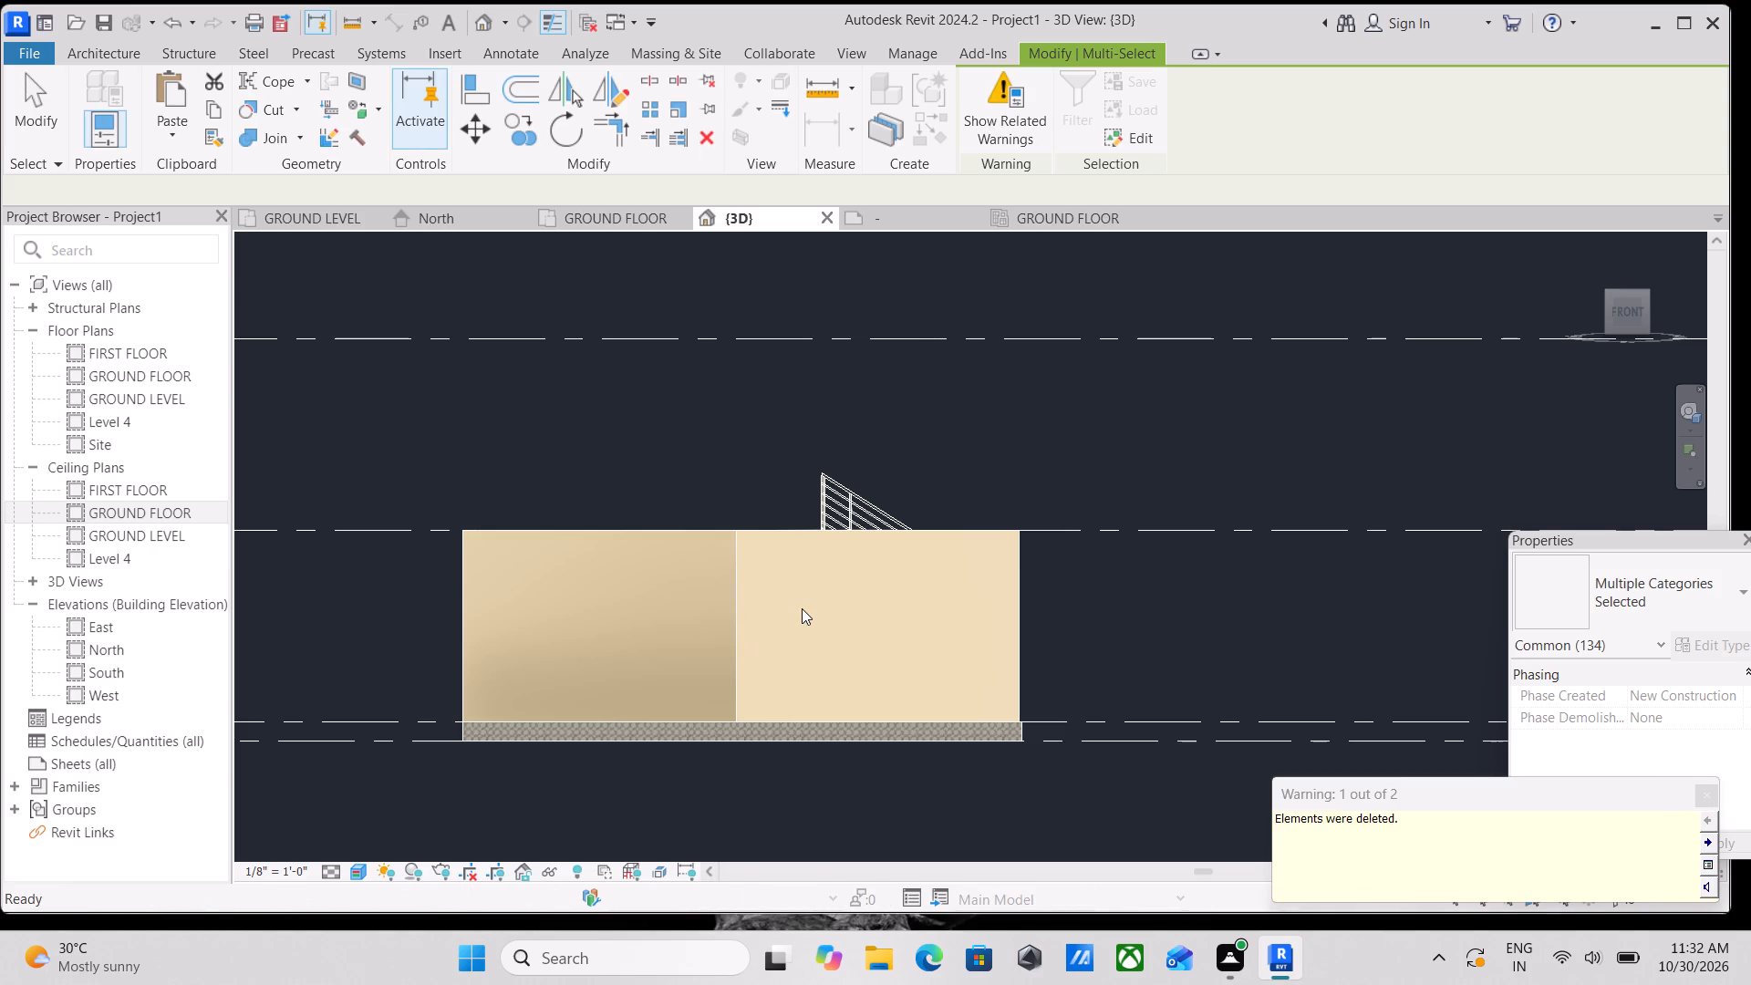
scroll(802, 608, down, 5)
shift+middle_drag(698, 571, 788, 696)
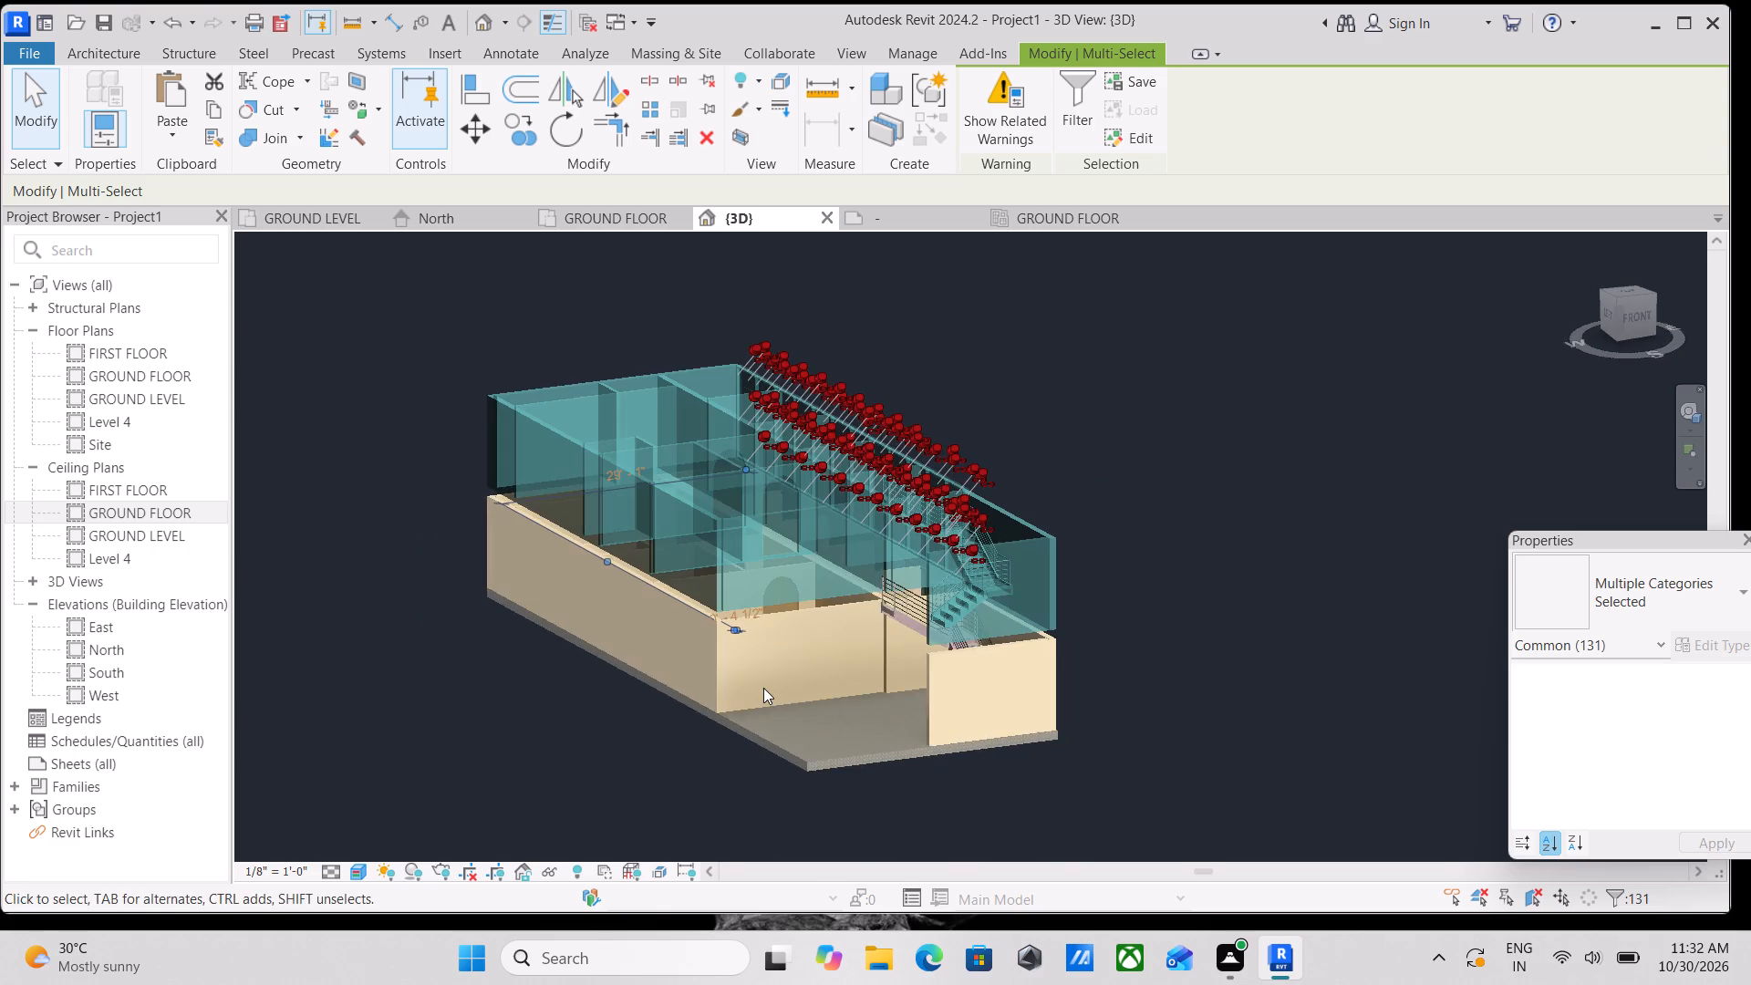
shift+middle_drag(763, 688, 526, 578)
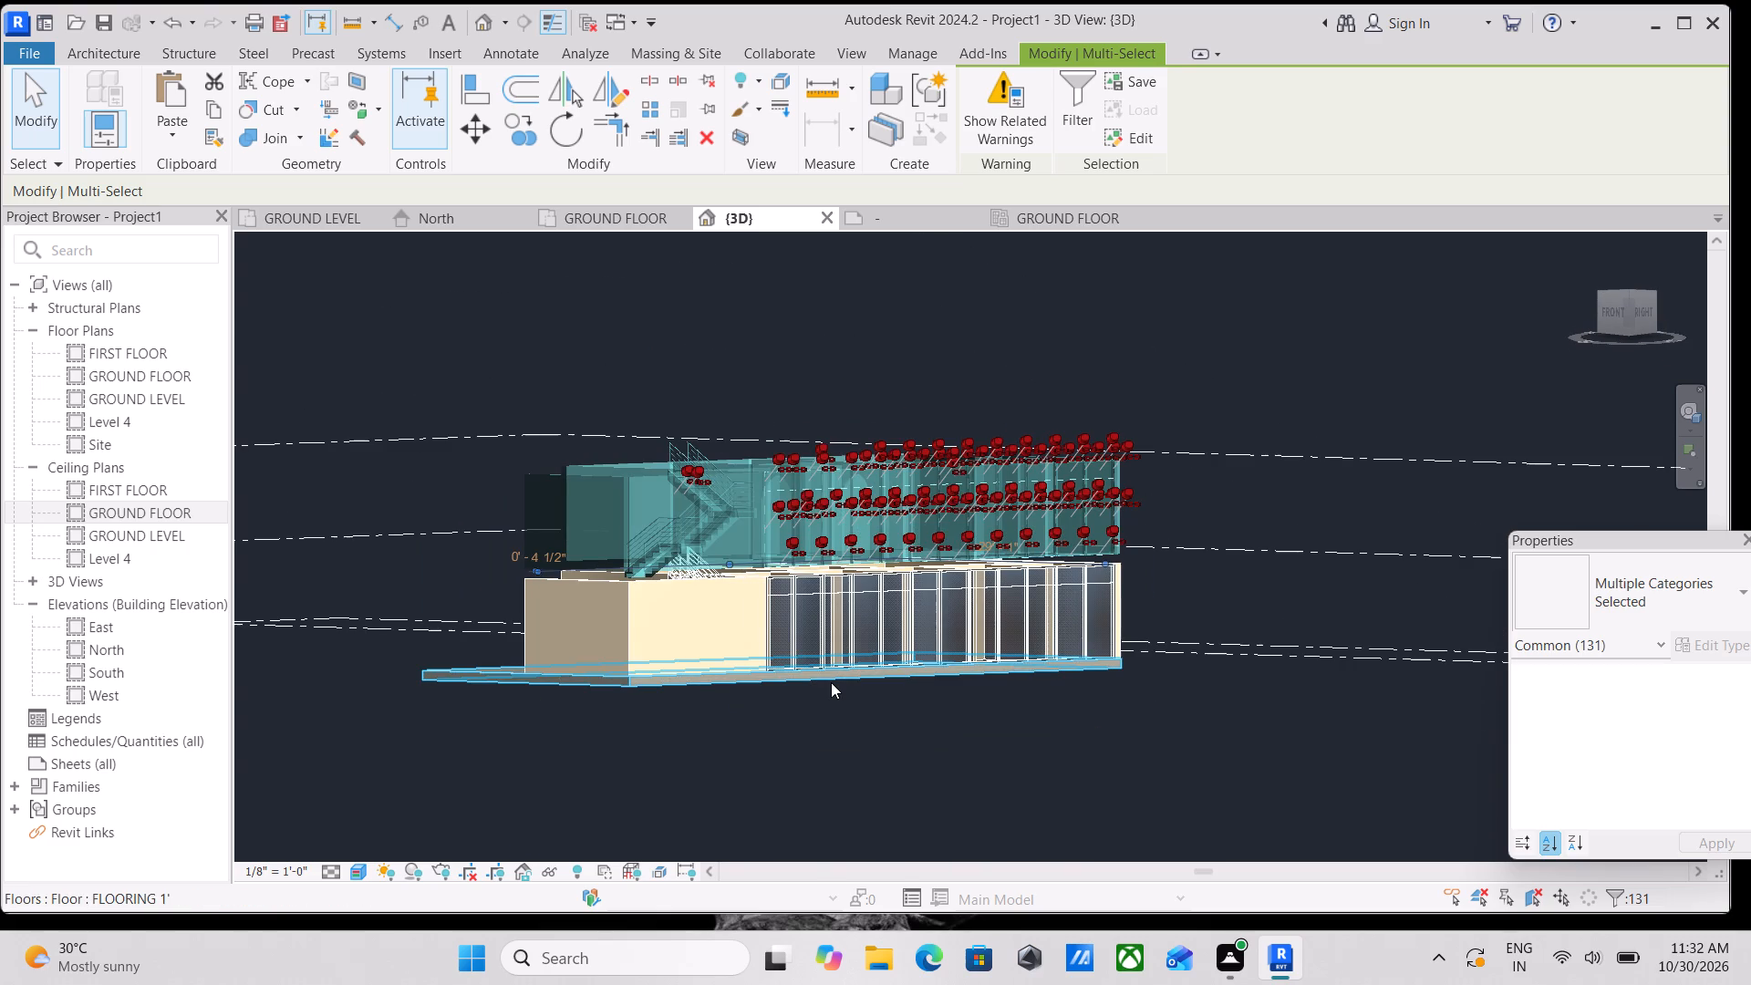
key(Escape)
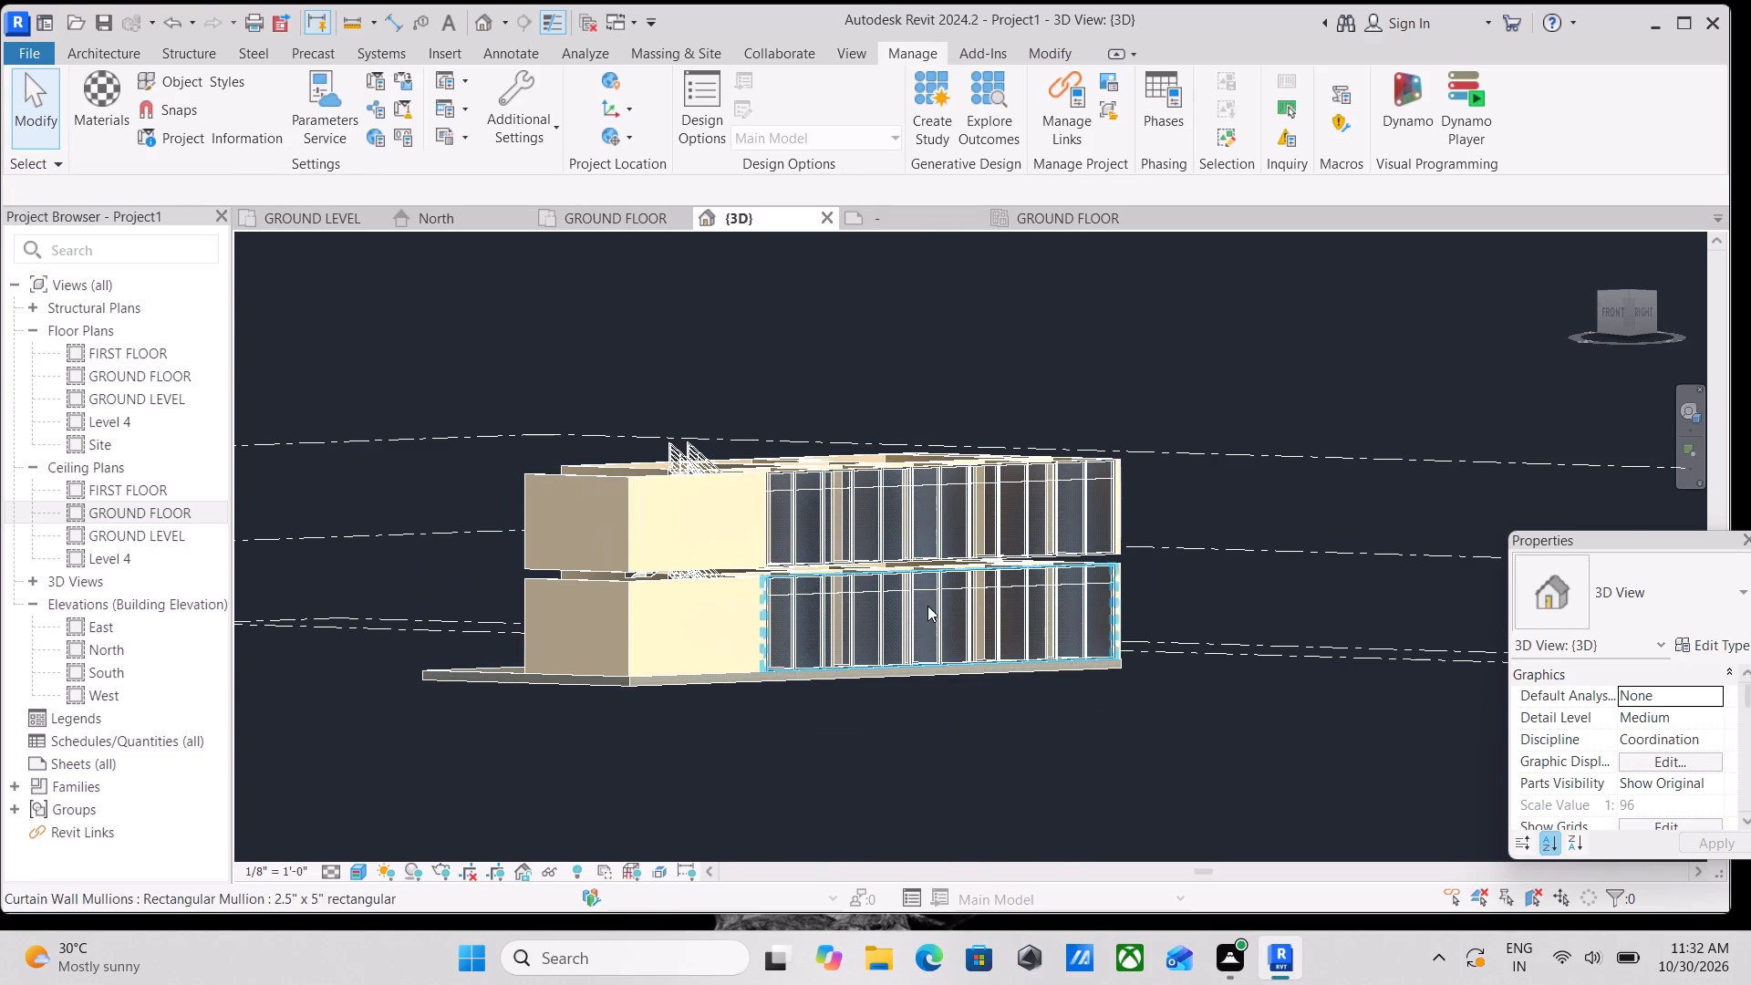
Select the whole upper storey from the glazed side and examine the properties listed for its element categories.
shift+middle_drag(809, 787, 770, 802)
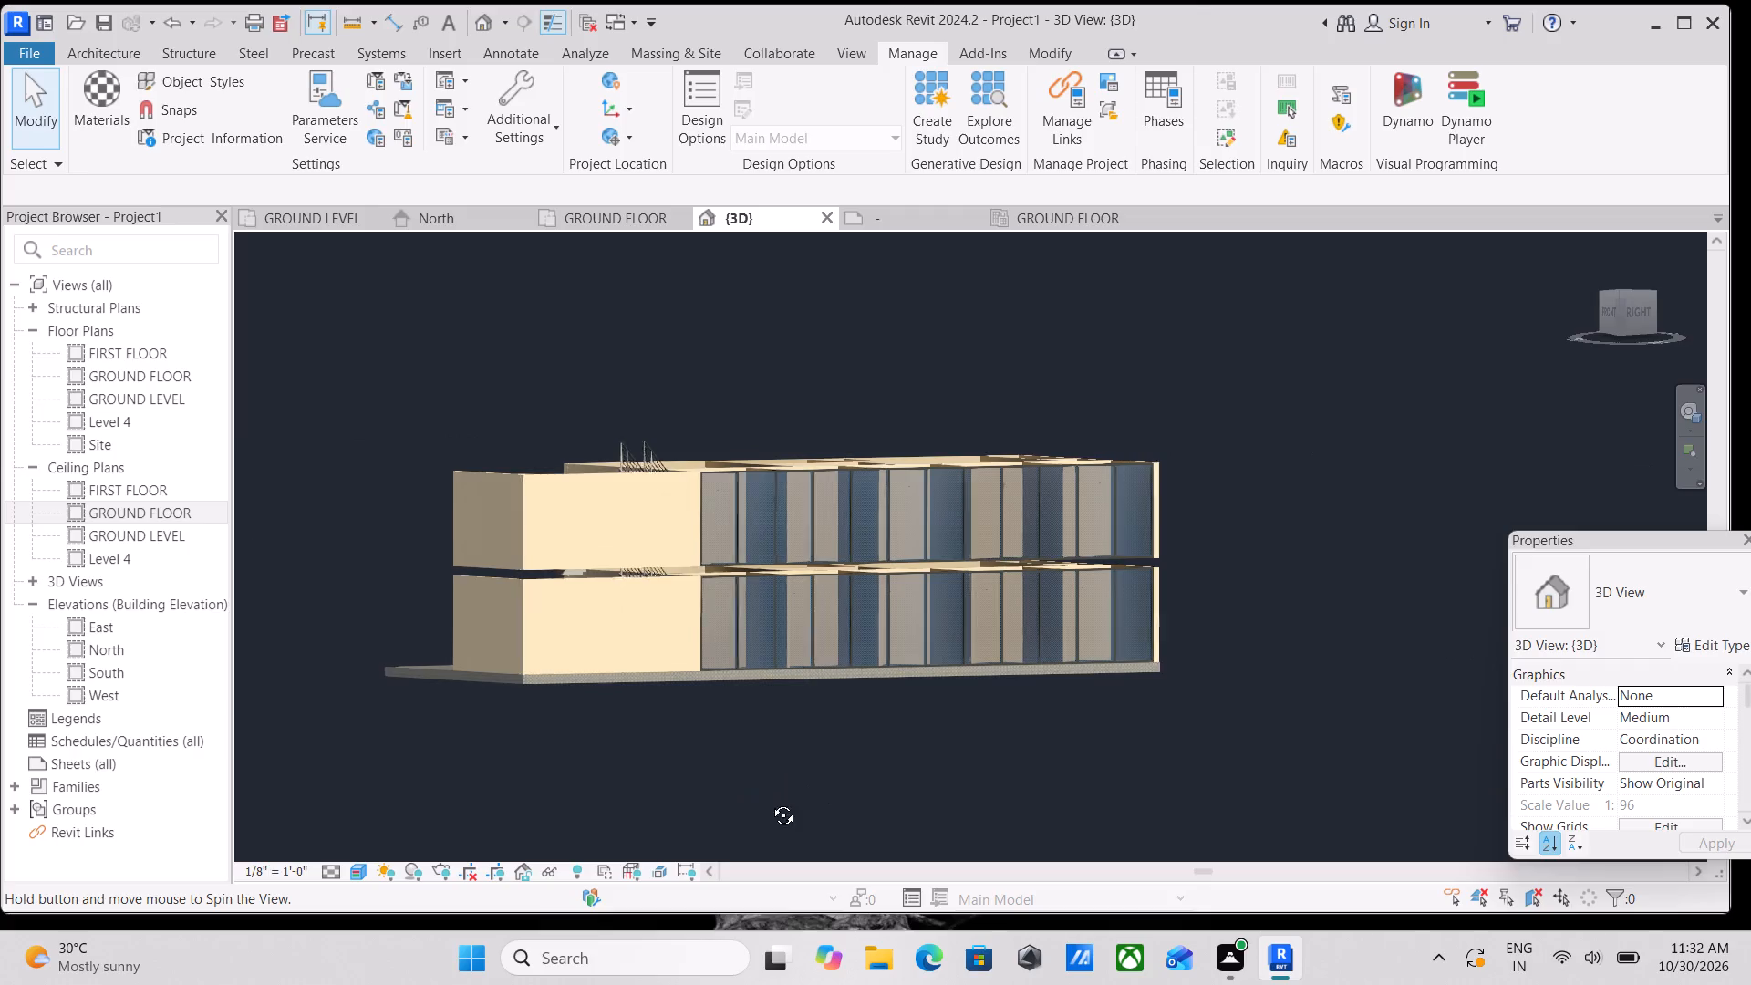
shift+middle_drag(770, 802, 679, 788)
middle_drag(606, 712, 550, 723)
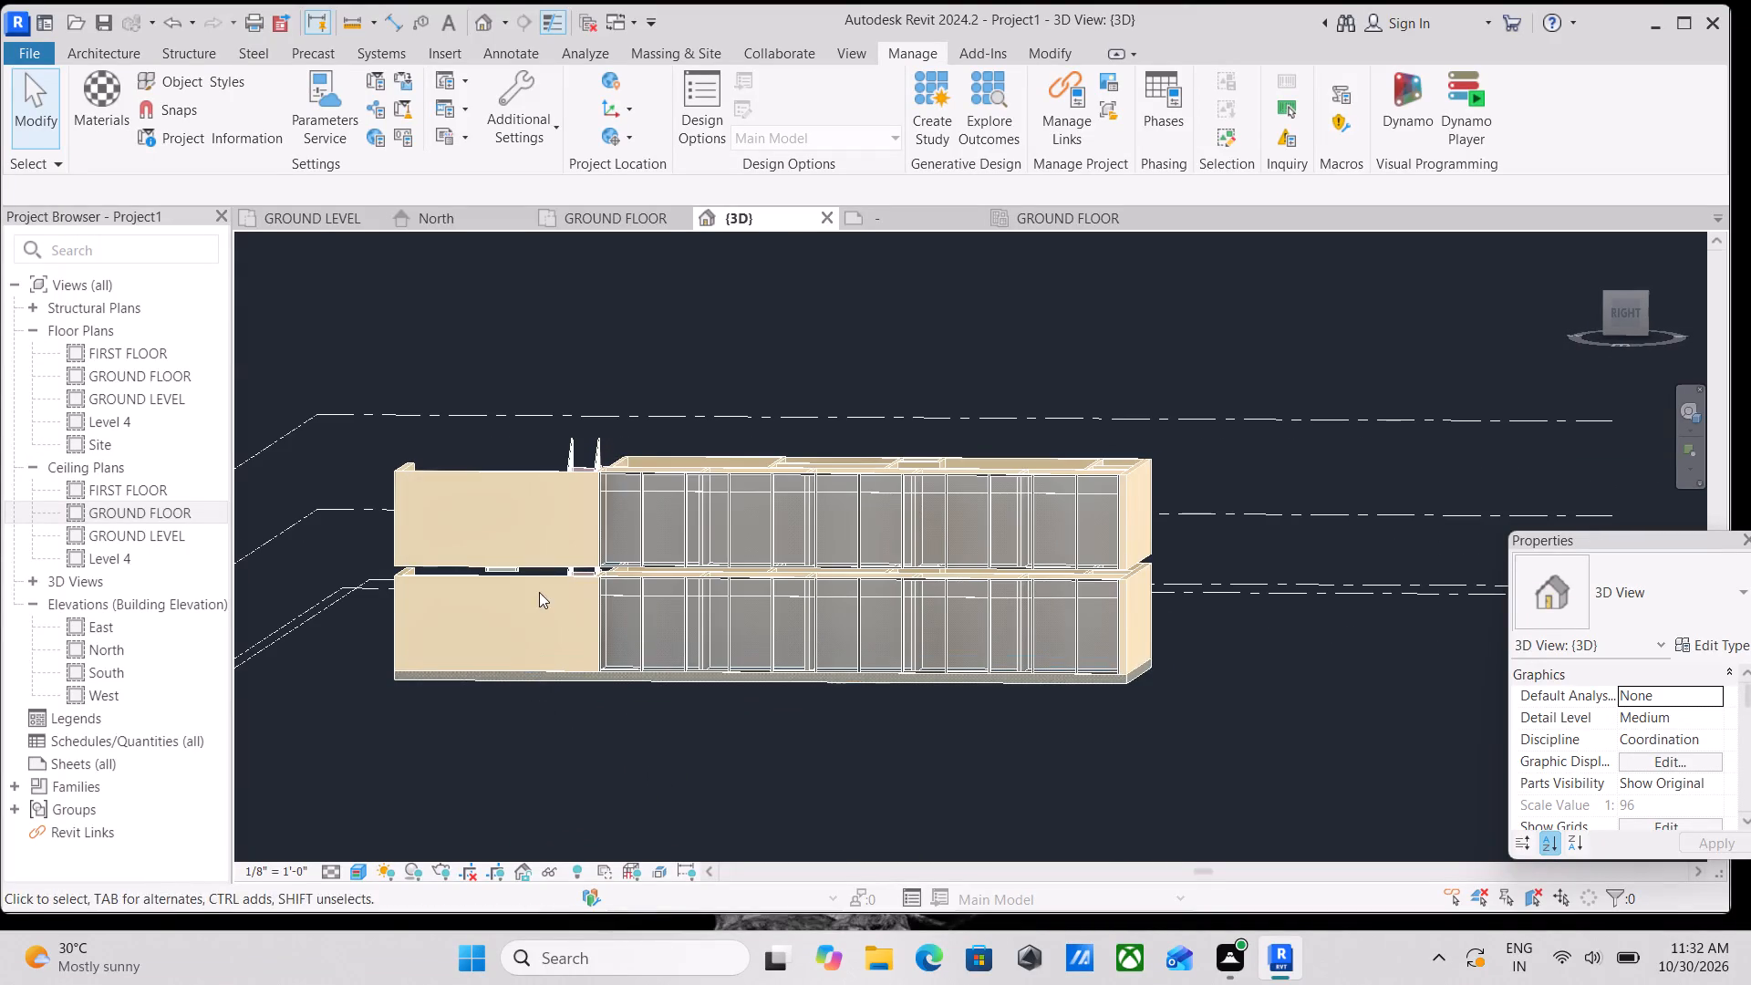
drag(363, 436, 1041, 587)
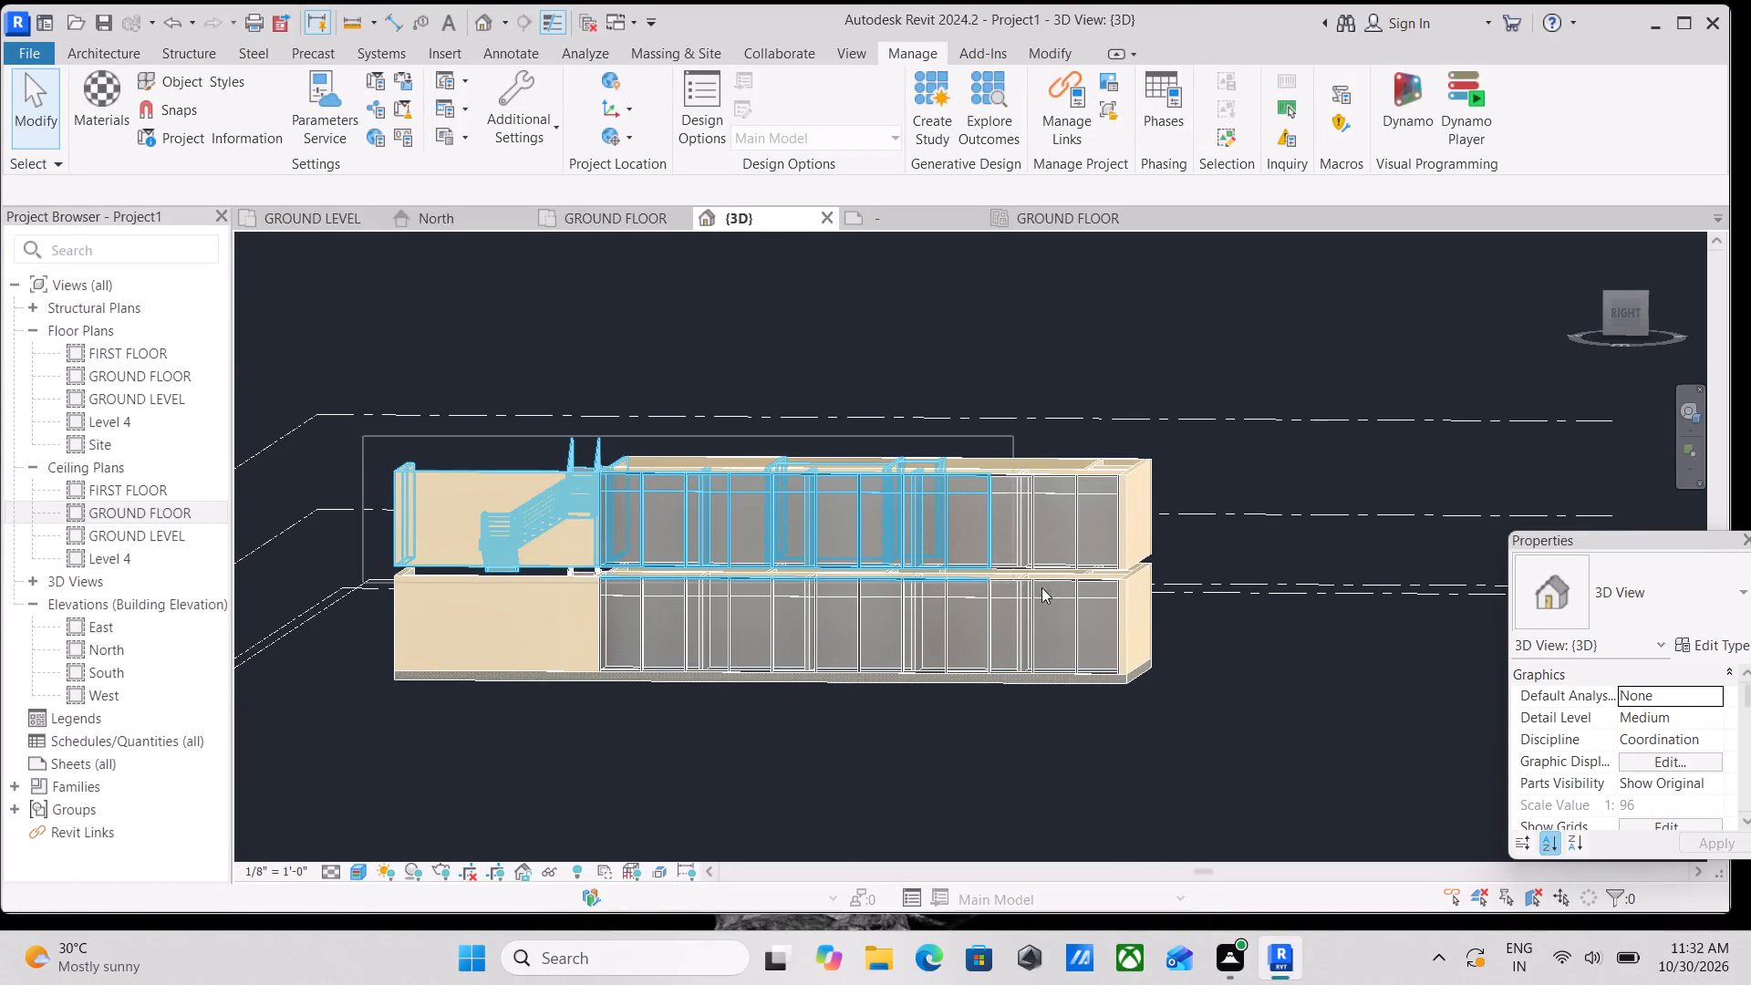
drag(1041, 587, 1205, 585)
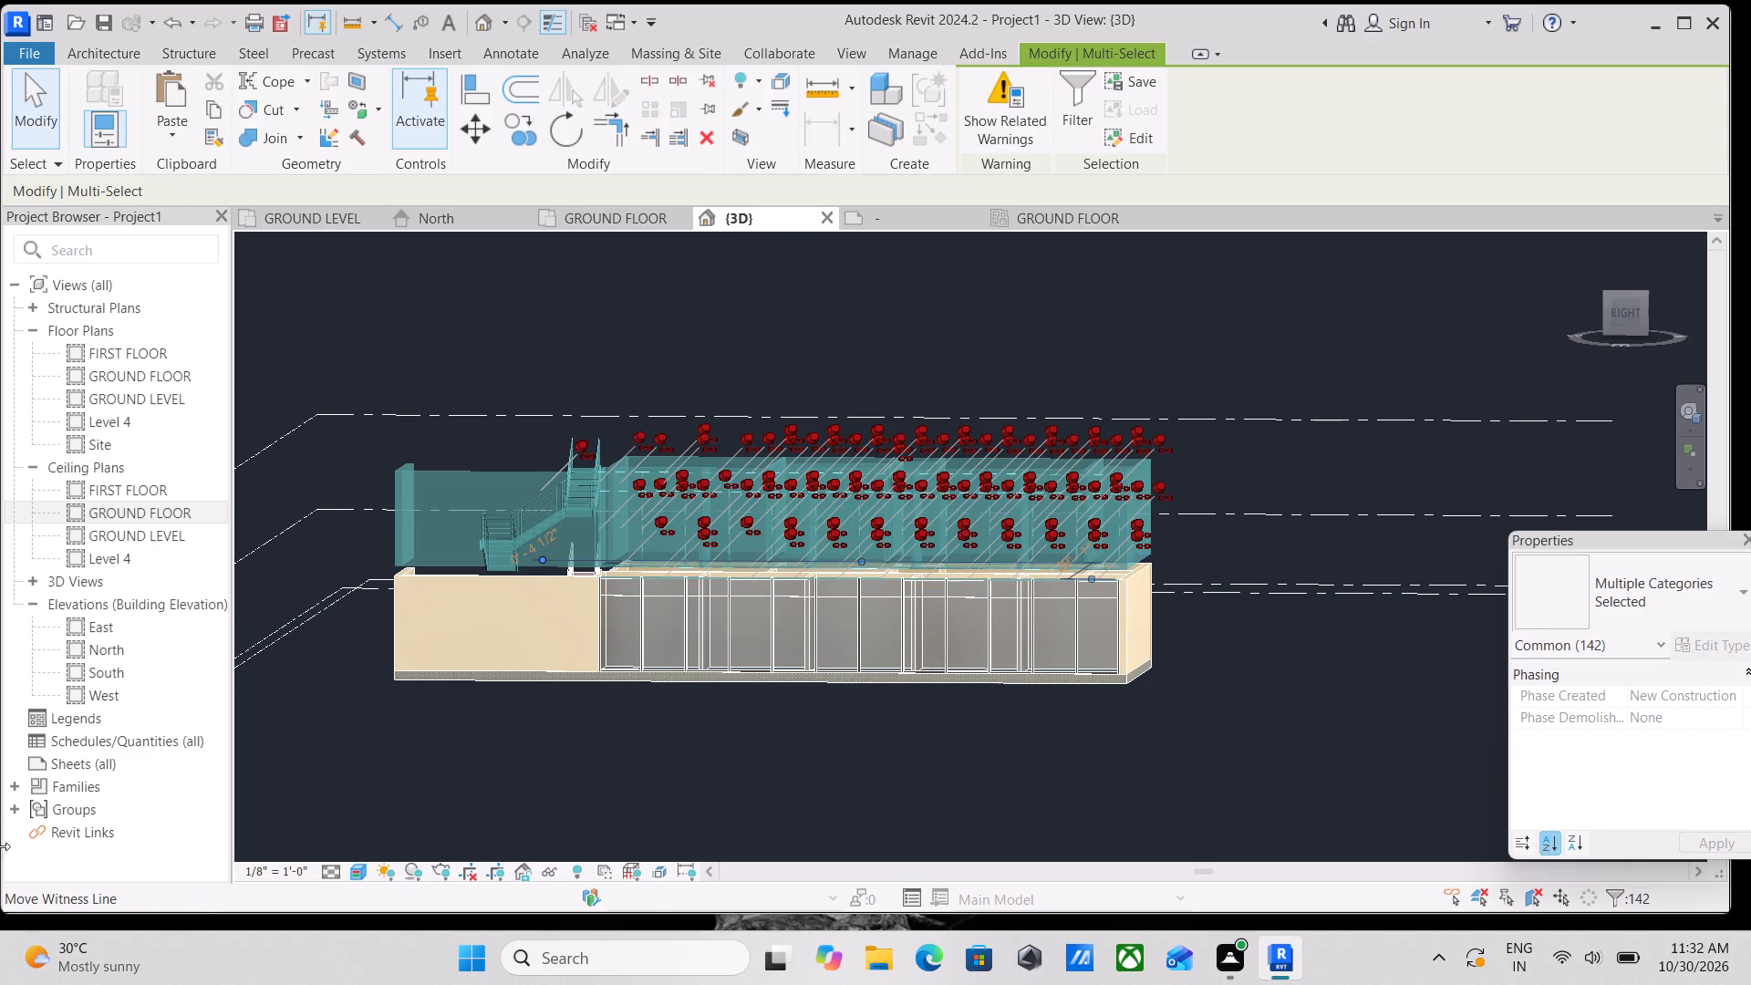
scroll(1619, 669, down, 3)
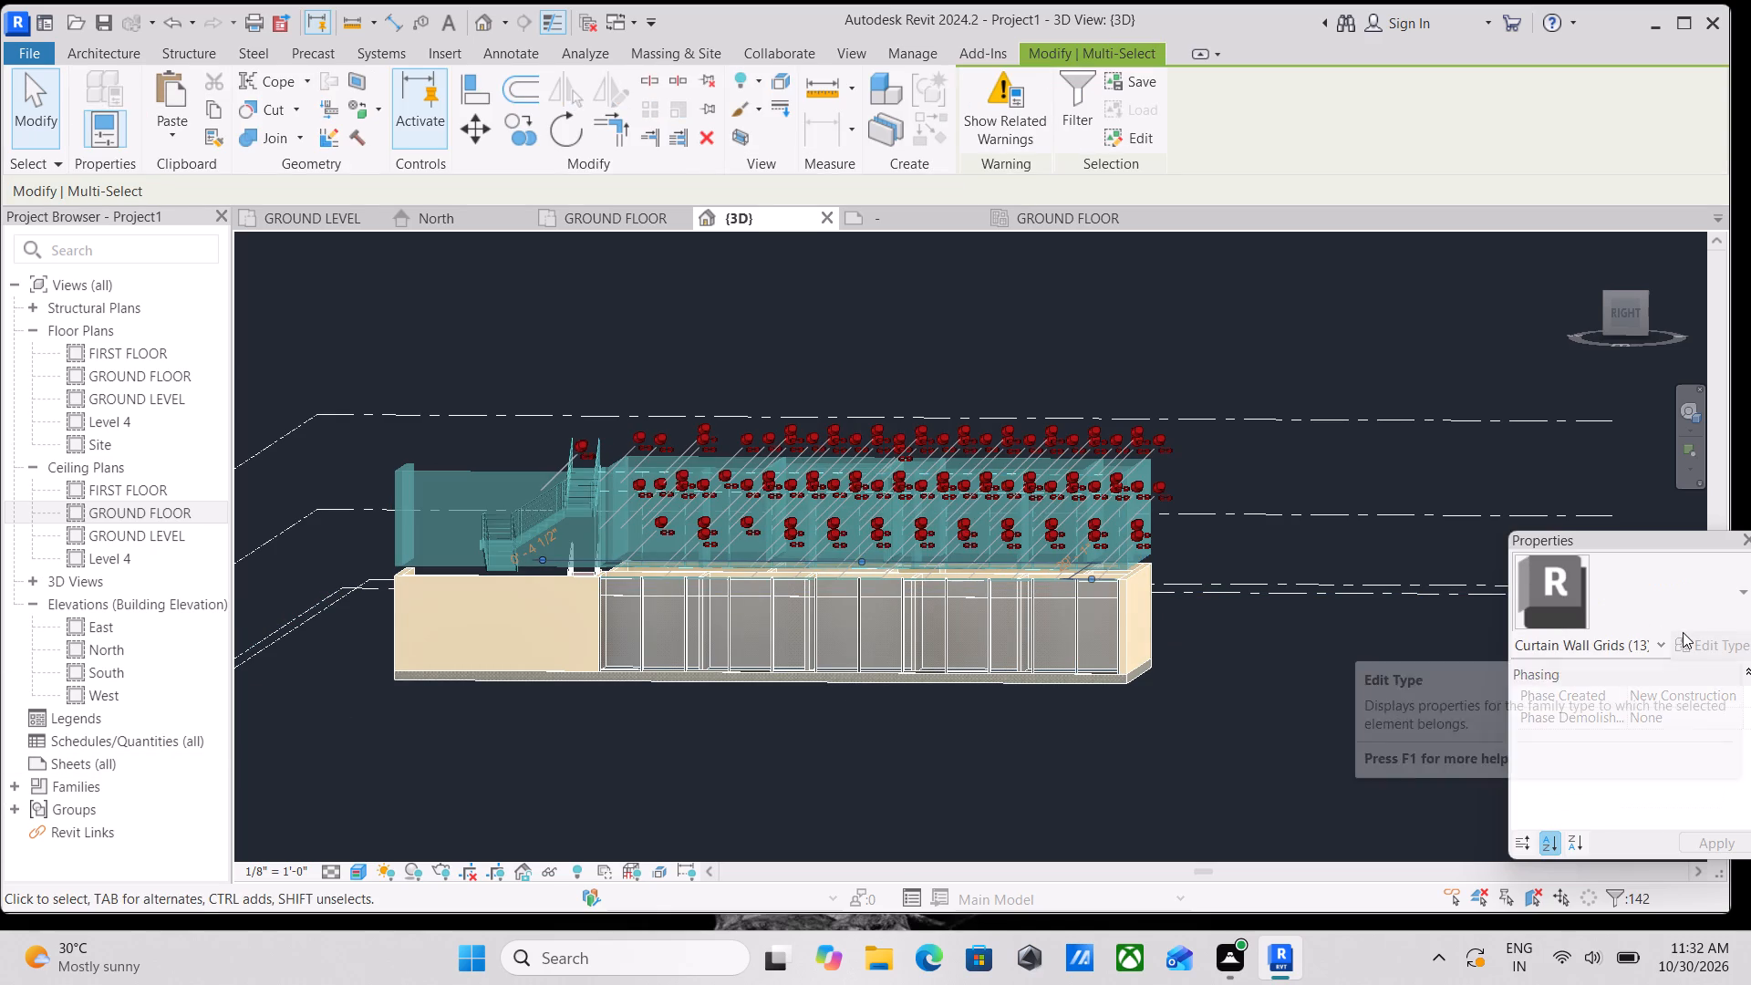
scroll(1683, 632, up, 9)
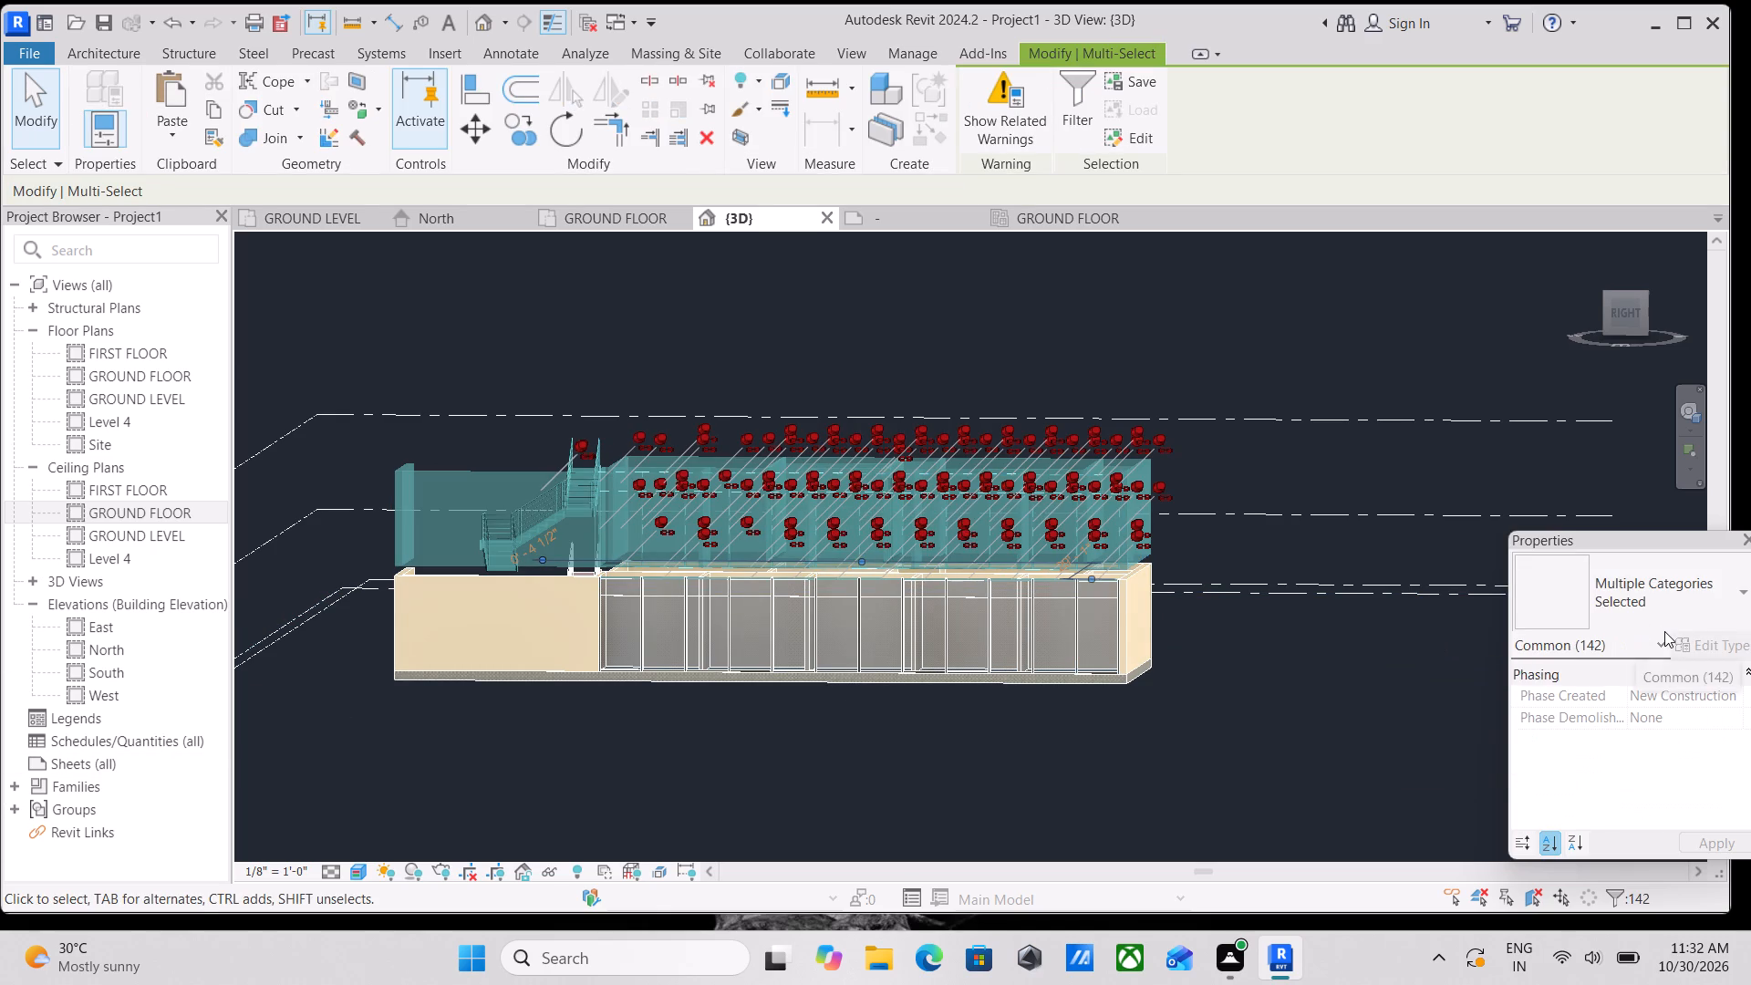
scroll(1664, 631, down, 19)
scroll(1664, 631, up, 11)
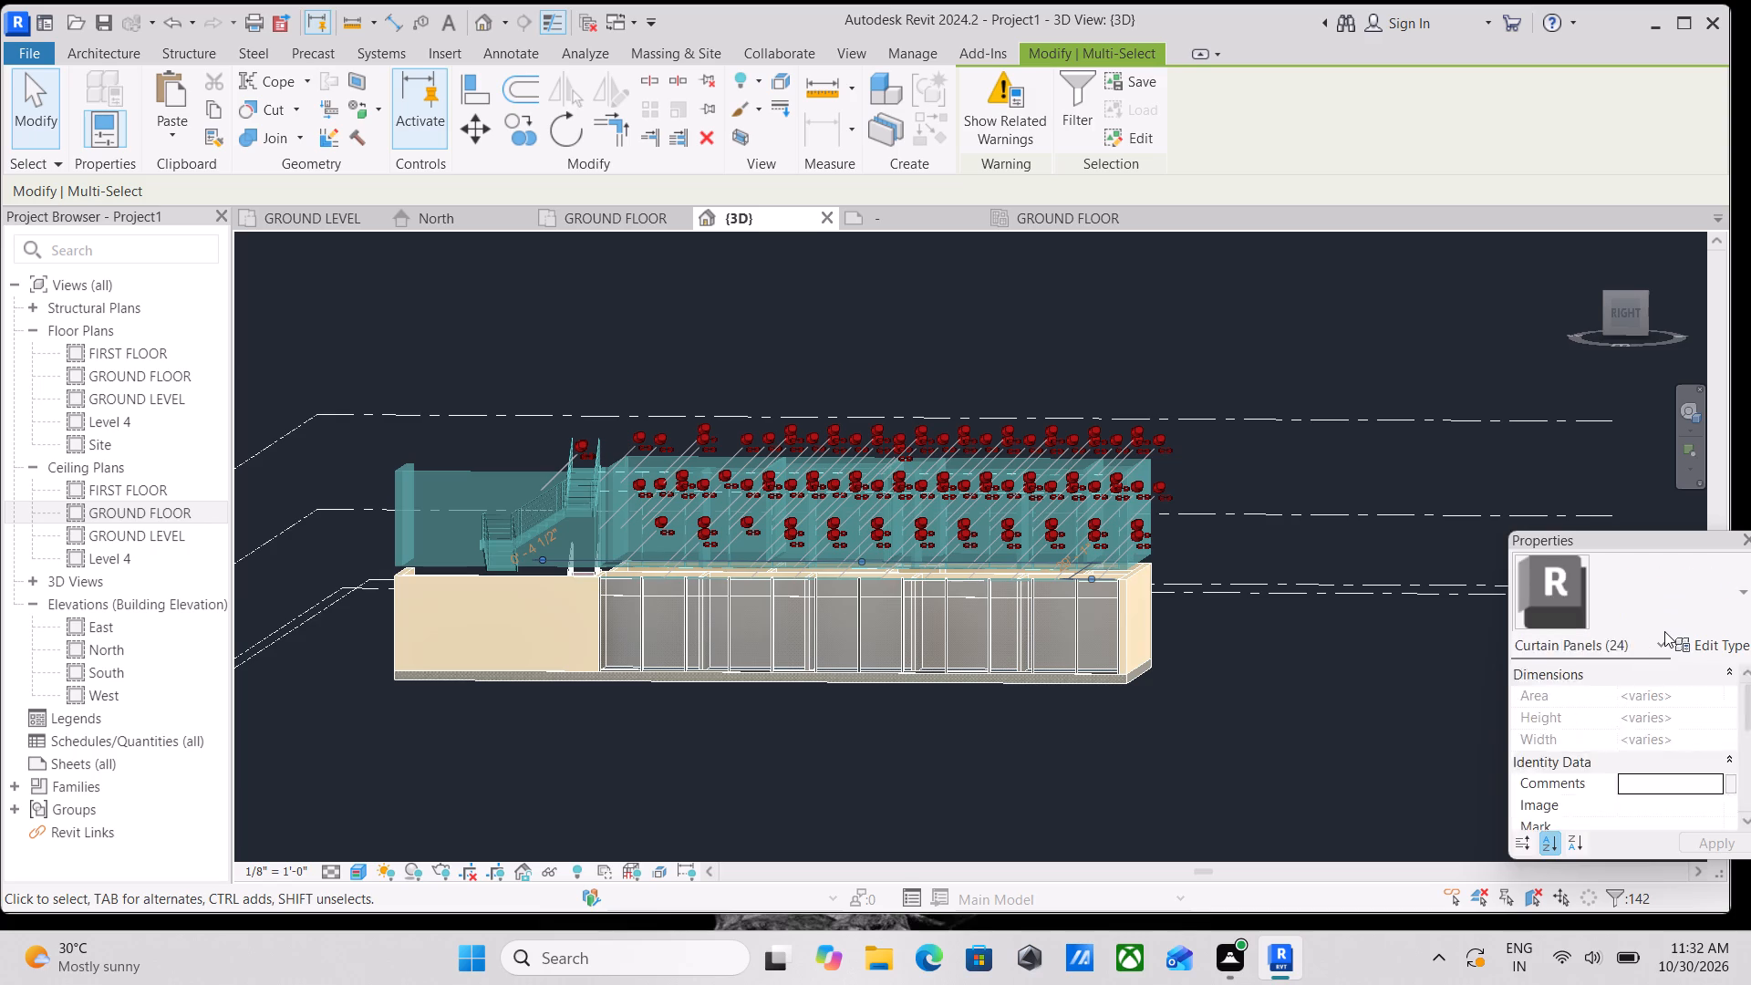
scroll(1664, 631, up, 2)
scroll(1664, 631, down, 8)
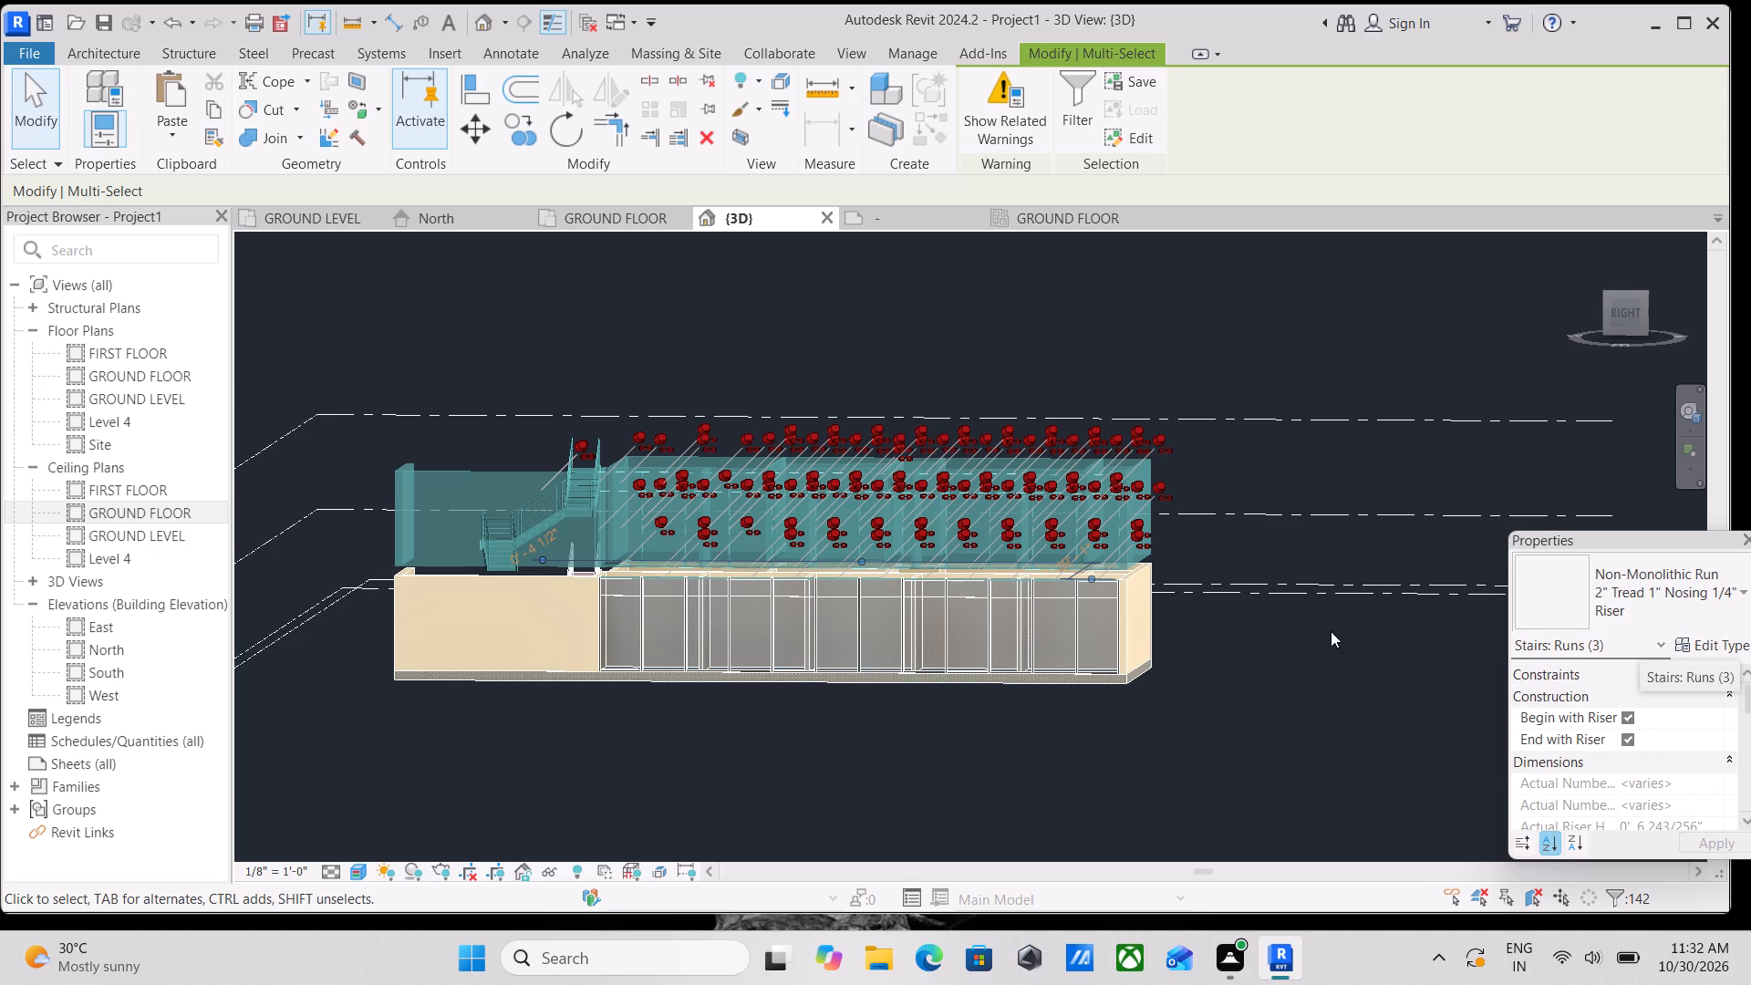
key(Escape)
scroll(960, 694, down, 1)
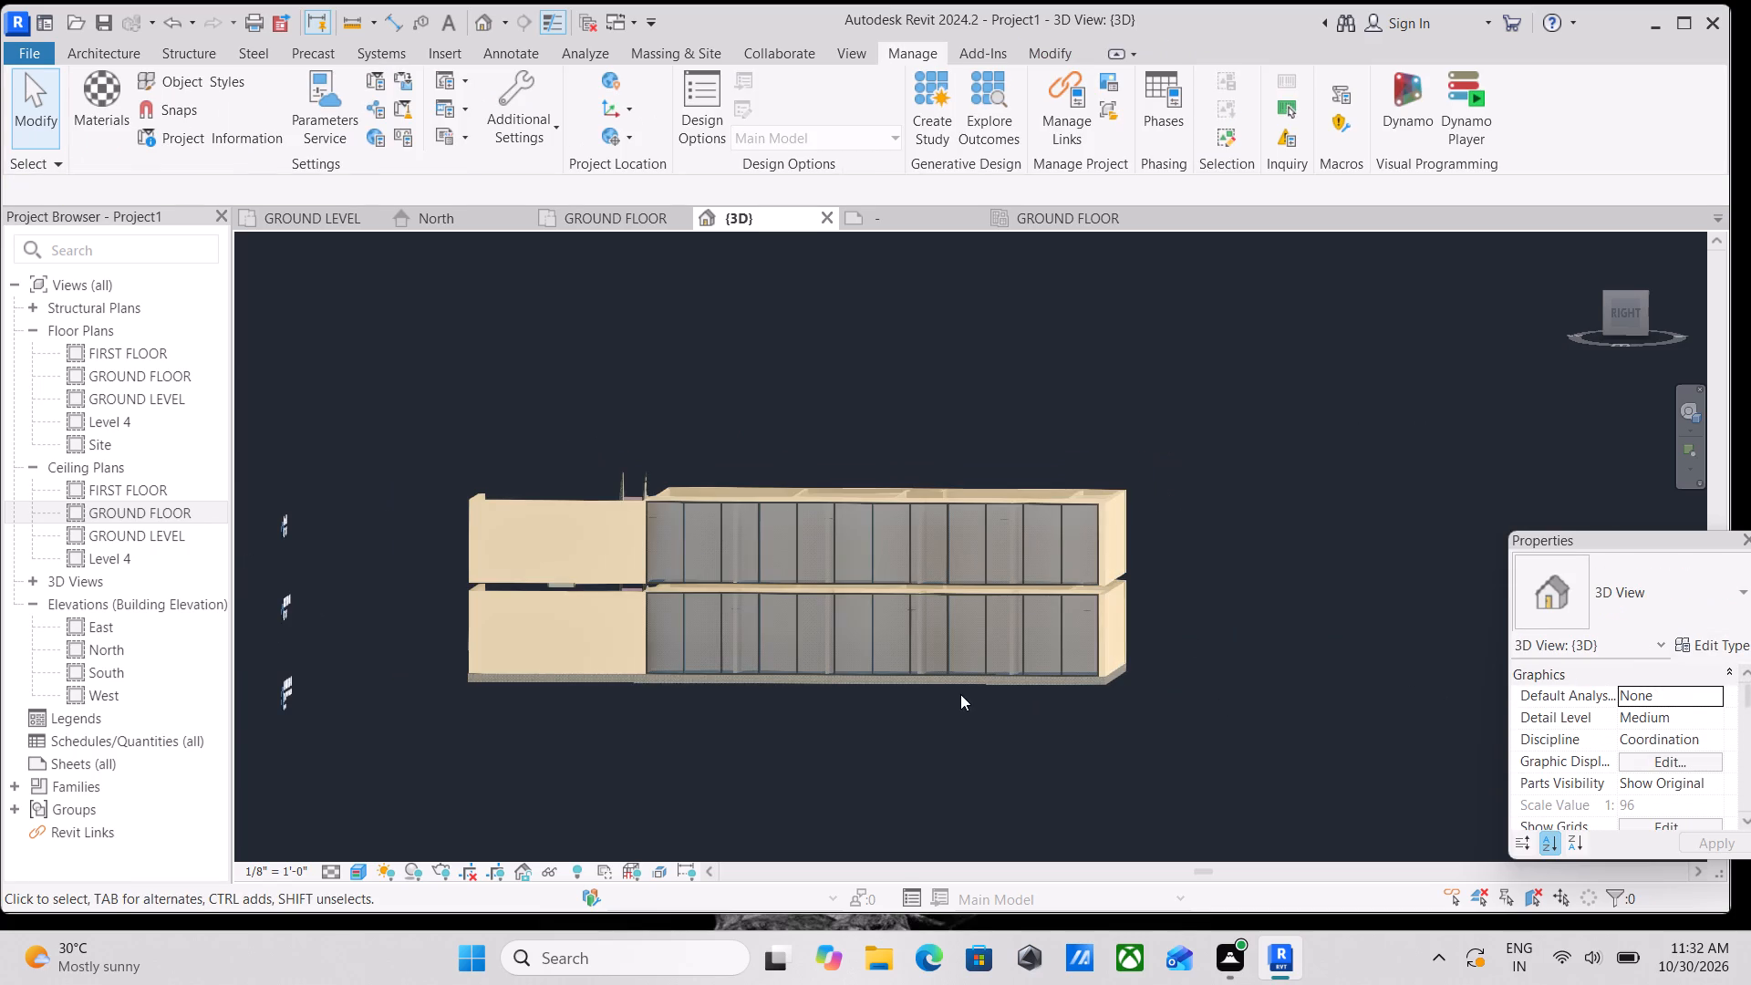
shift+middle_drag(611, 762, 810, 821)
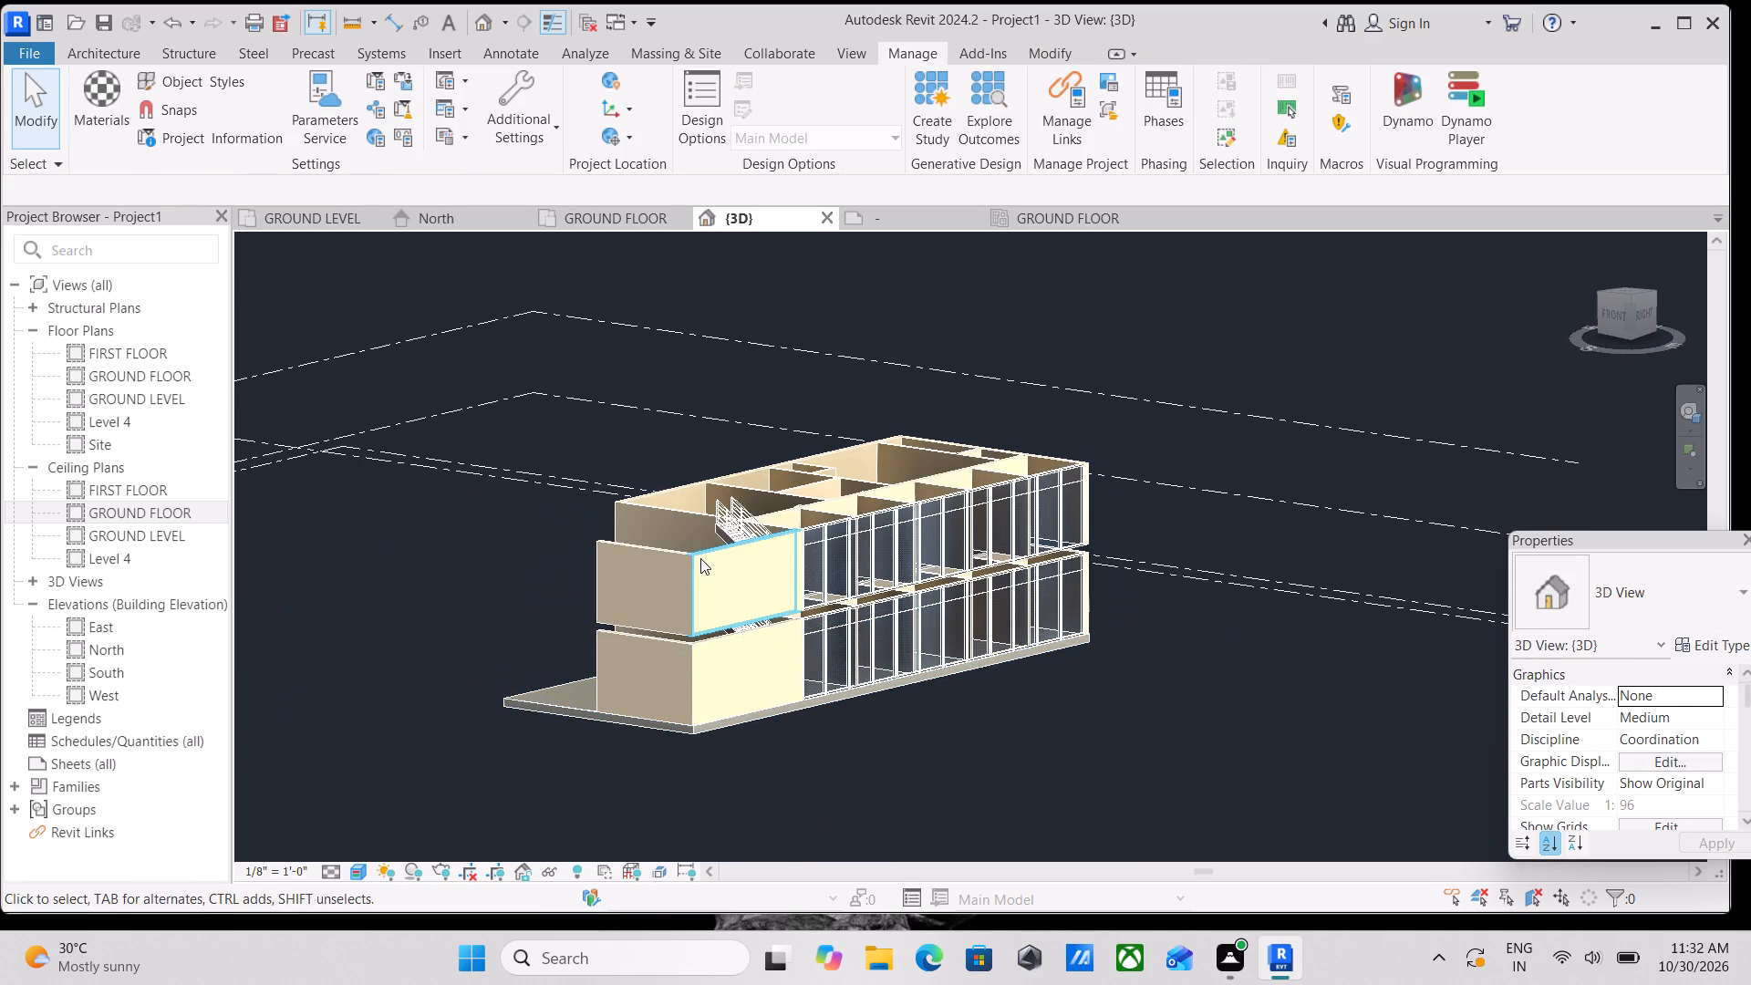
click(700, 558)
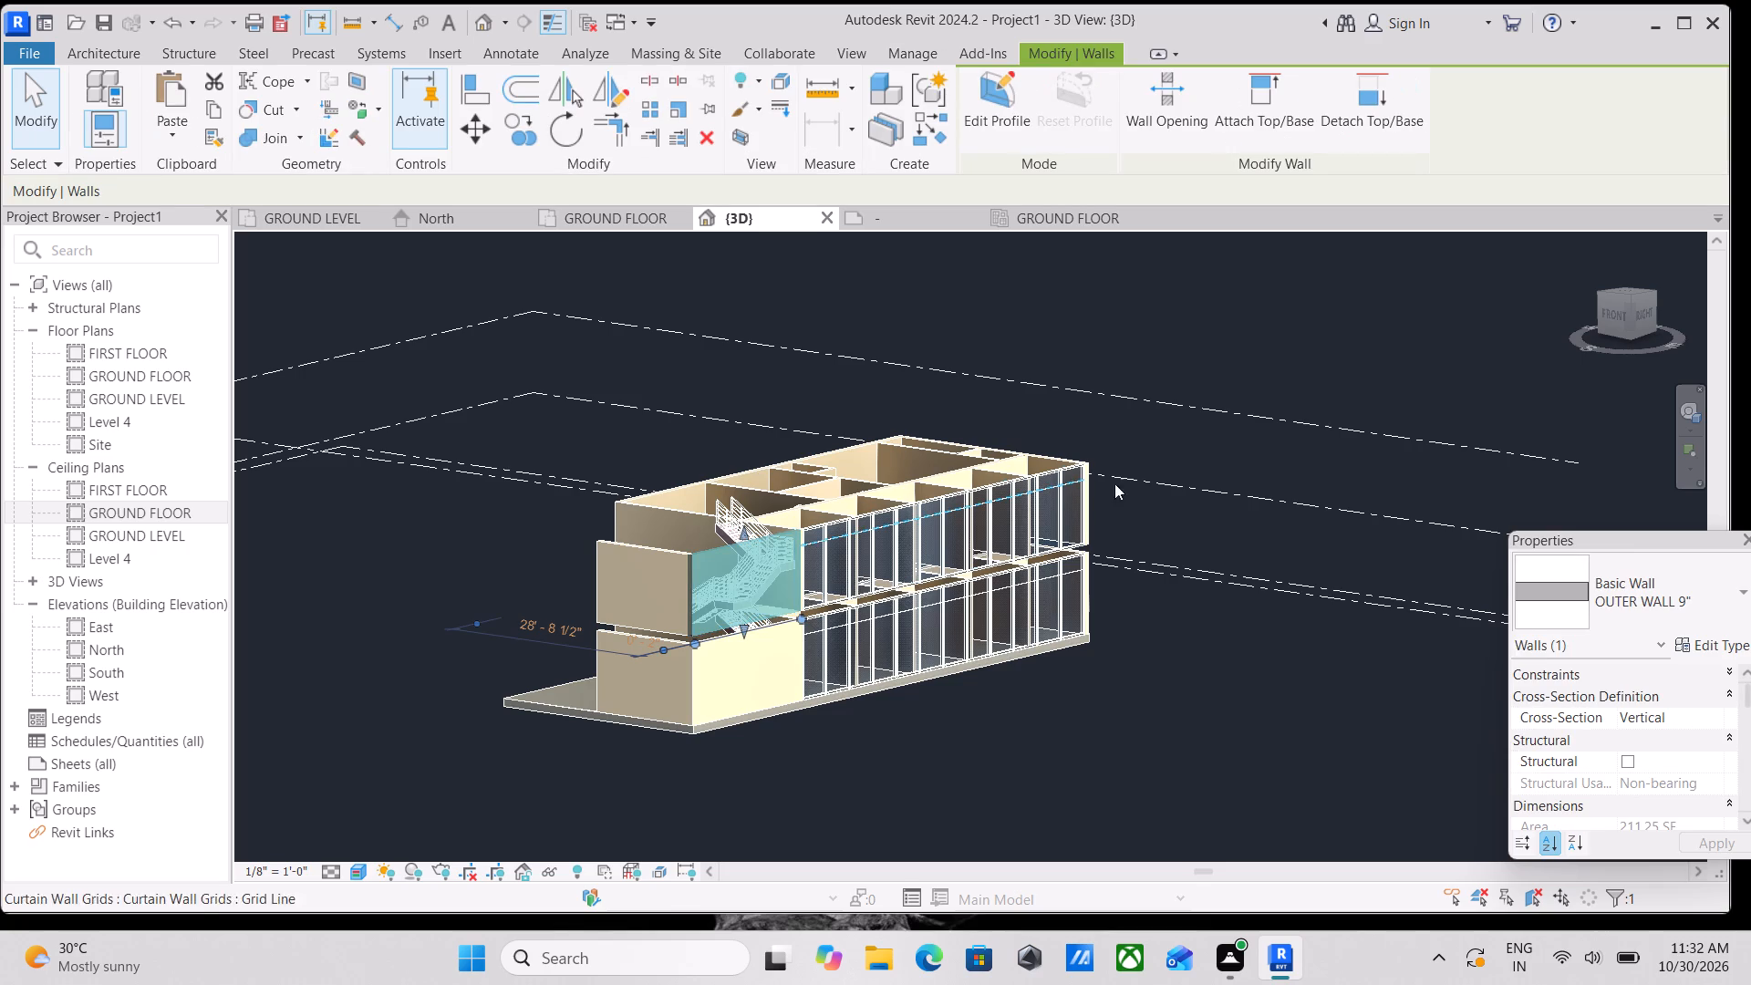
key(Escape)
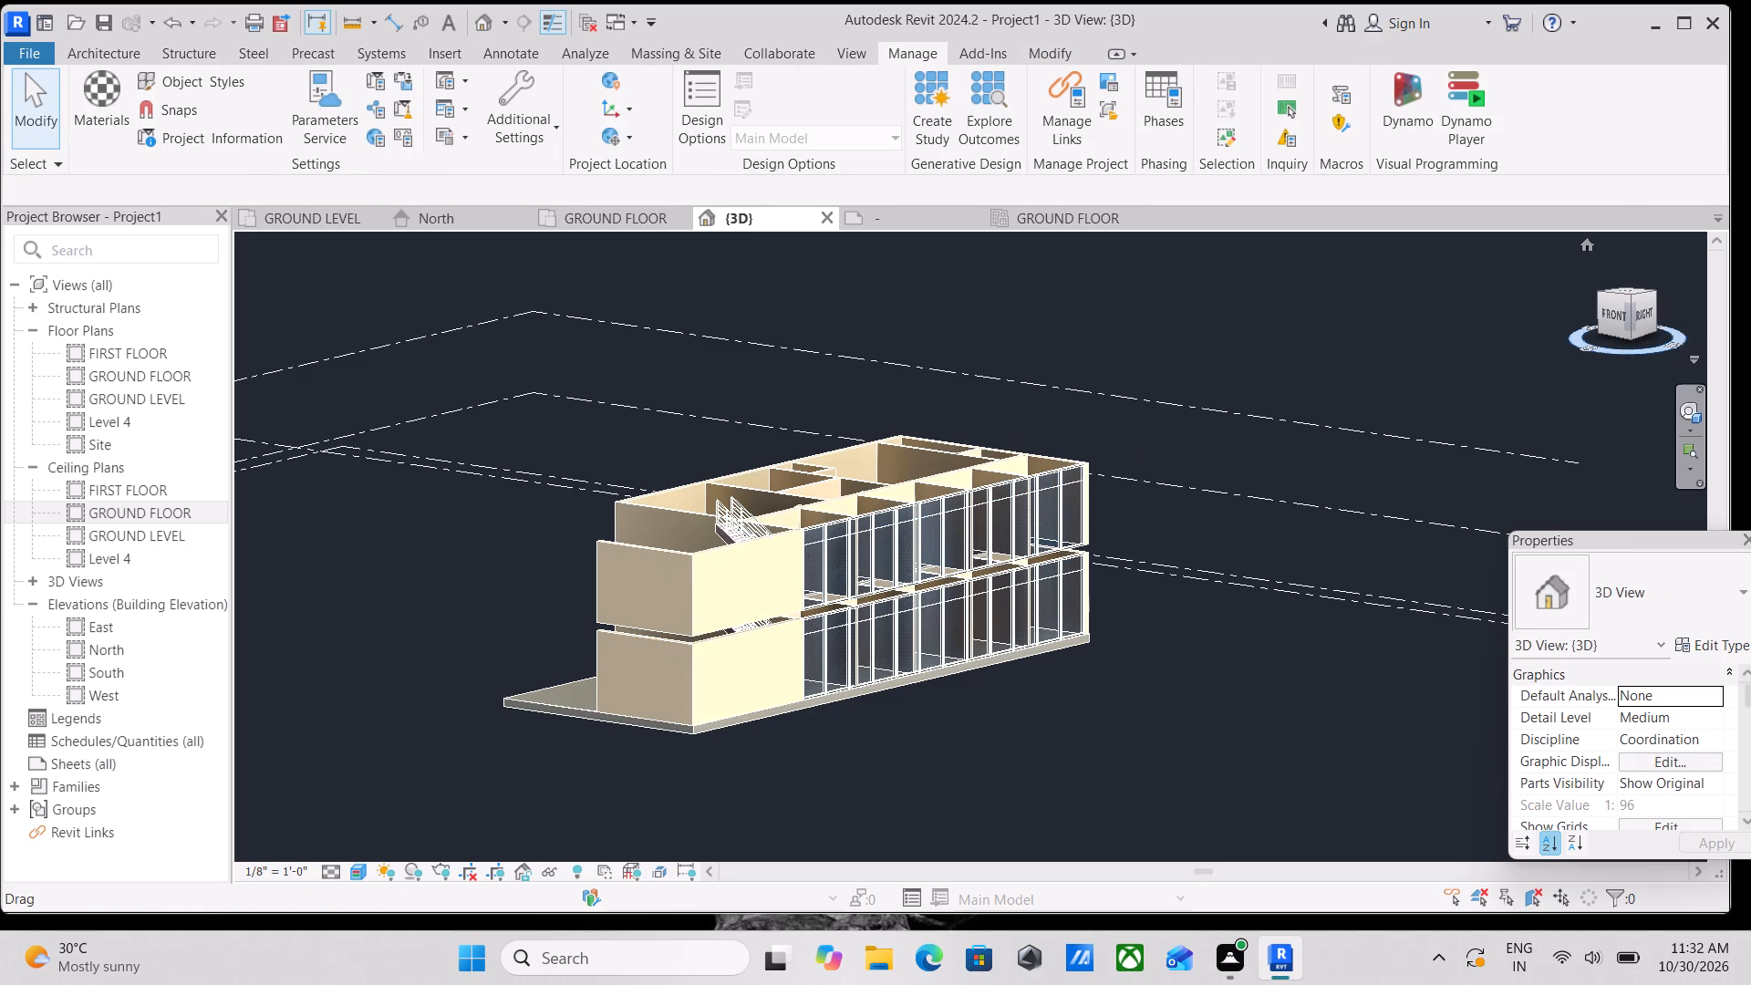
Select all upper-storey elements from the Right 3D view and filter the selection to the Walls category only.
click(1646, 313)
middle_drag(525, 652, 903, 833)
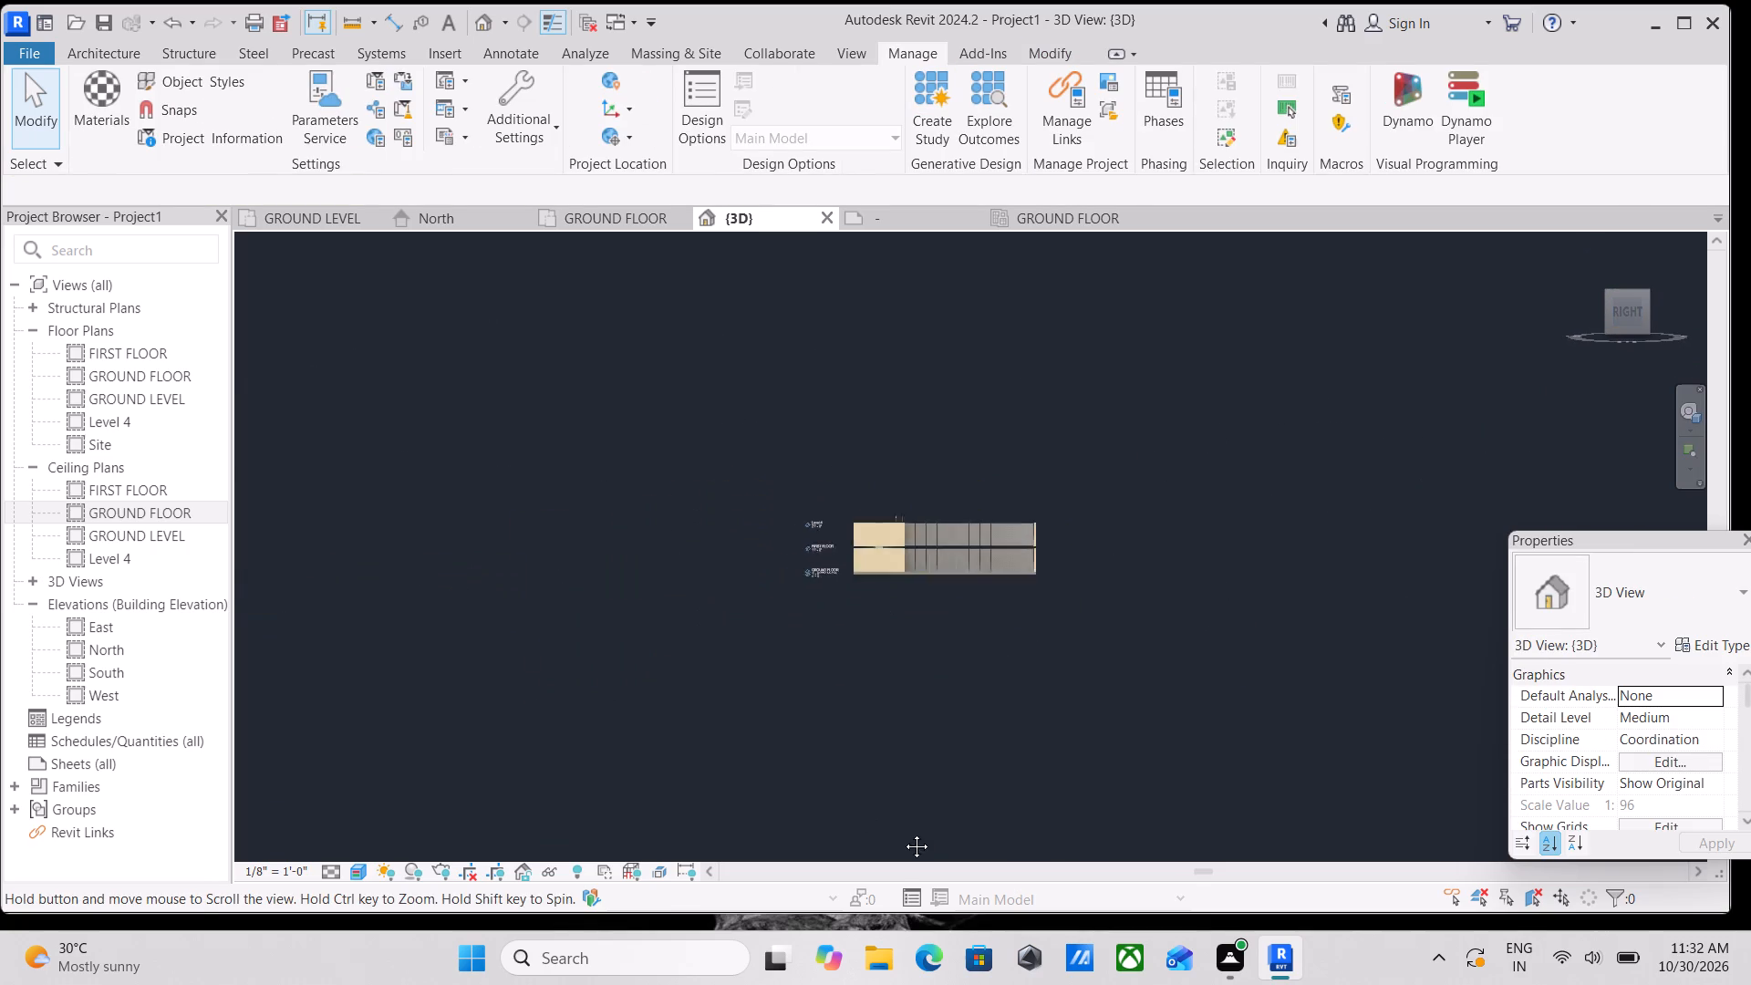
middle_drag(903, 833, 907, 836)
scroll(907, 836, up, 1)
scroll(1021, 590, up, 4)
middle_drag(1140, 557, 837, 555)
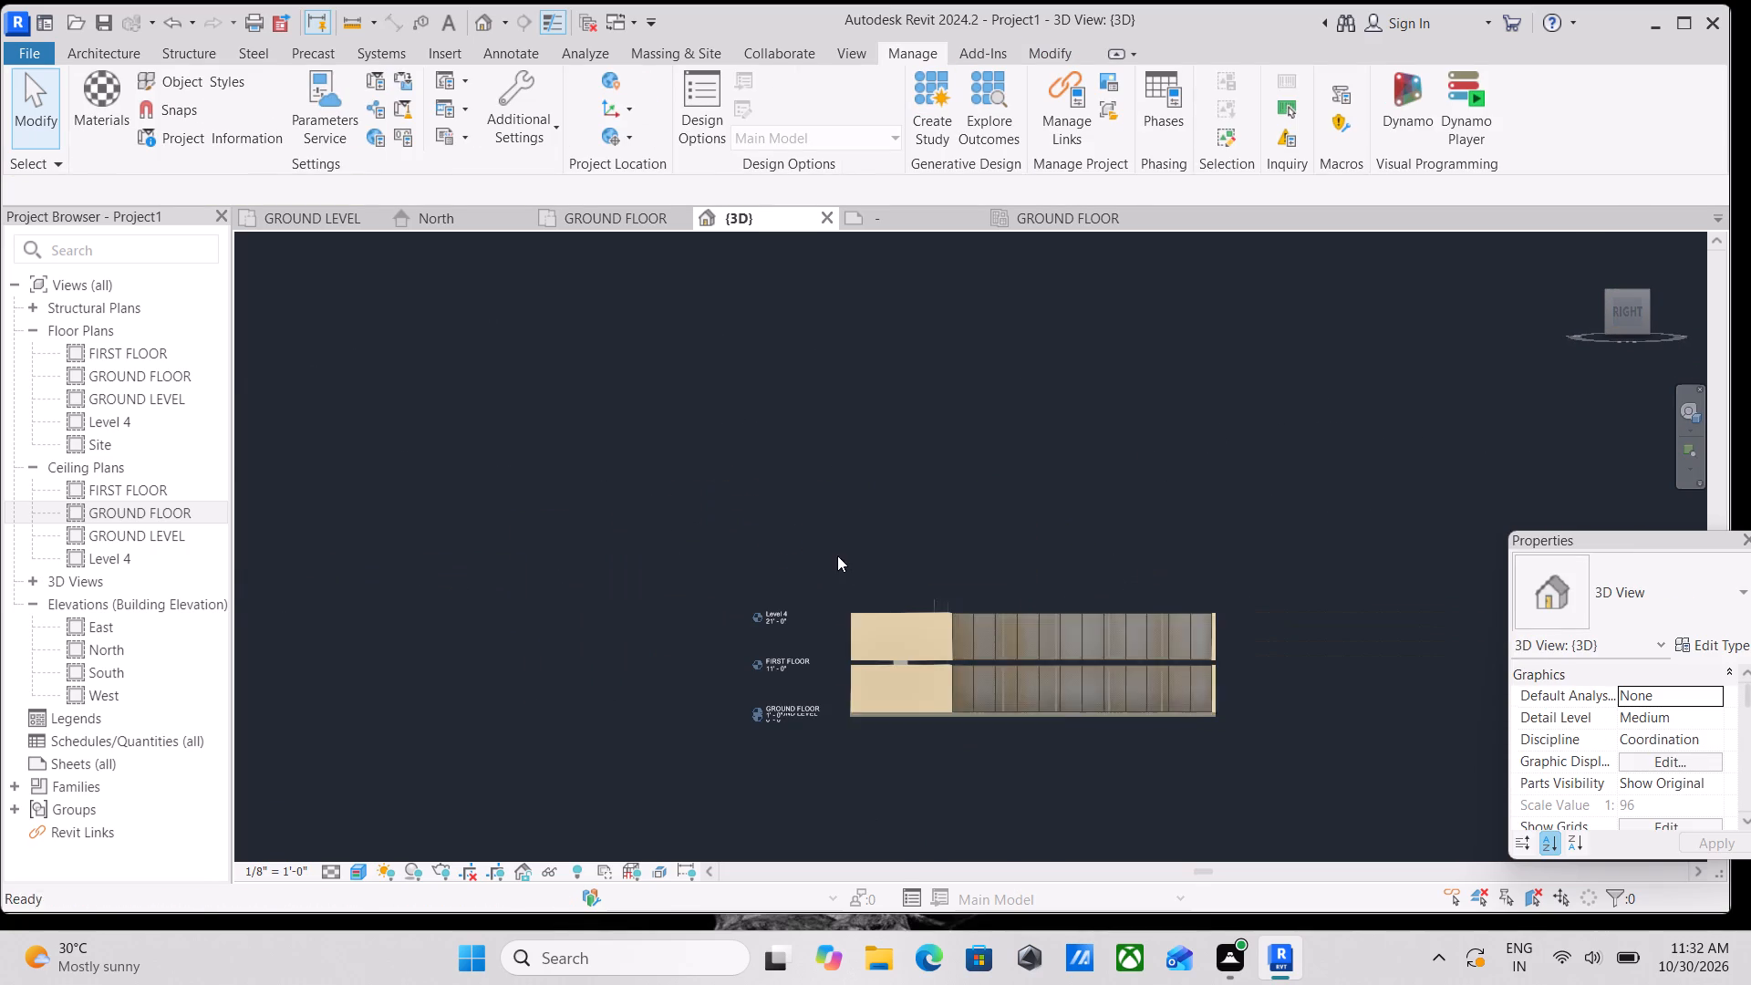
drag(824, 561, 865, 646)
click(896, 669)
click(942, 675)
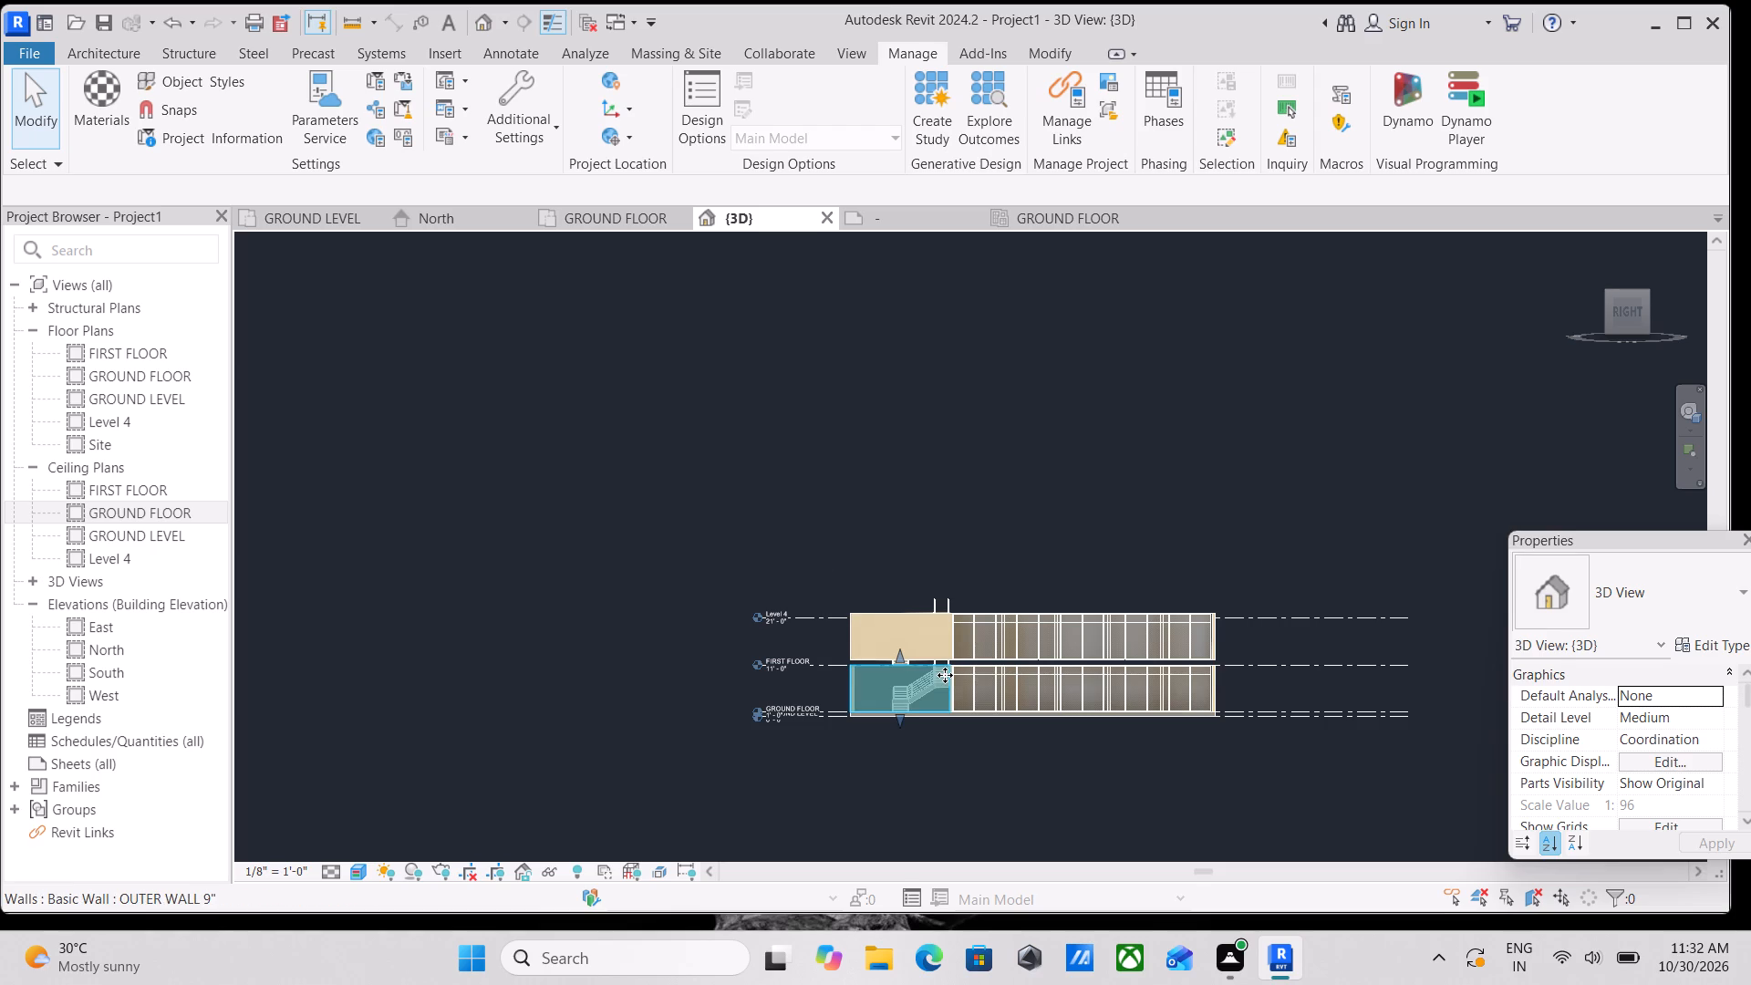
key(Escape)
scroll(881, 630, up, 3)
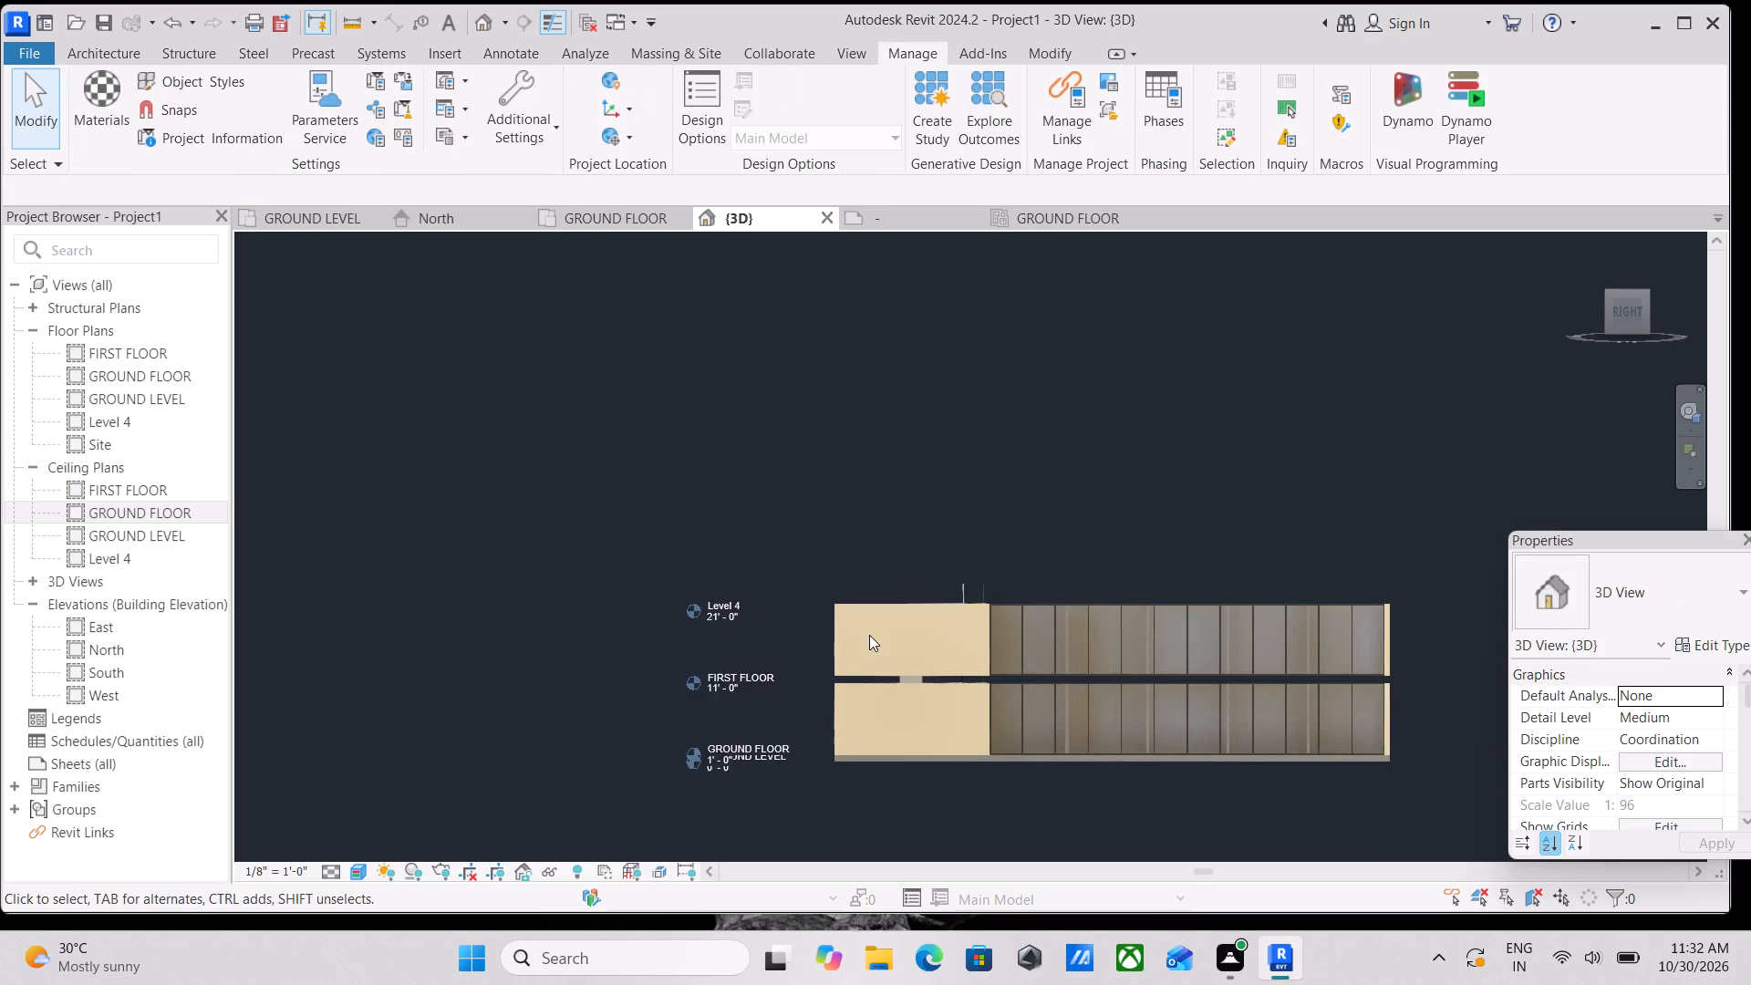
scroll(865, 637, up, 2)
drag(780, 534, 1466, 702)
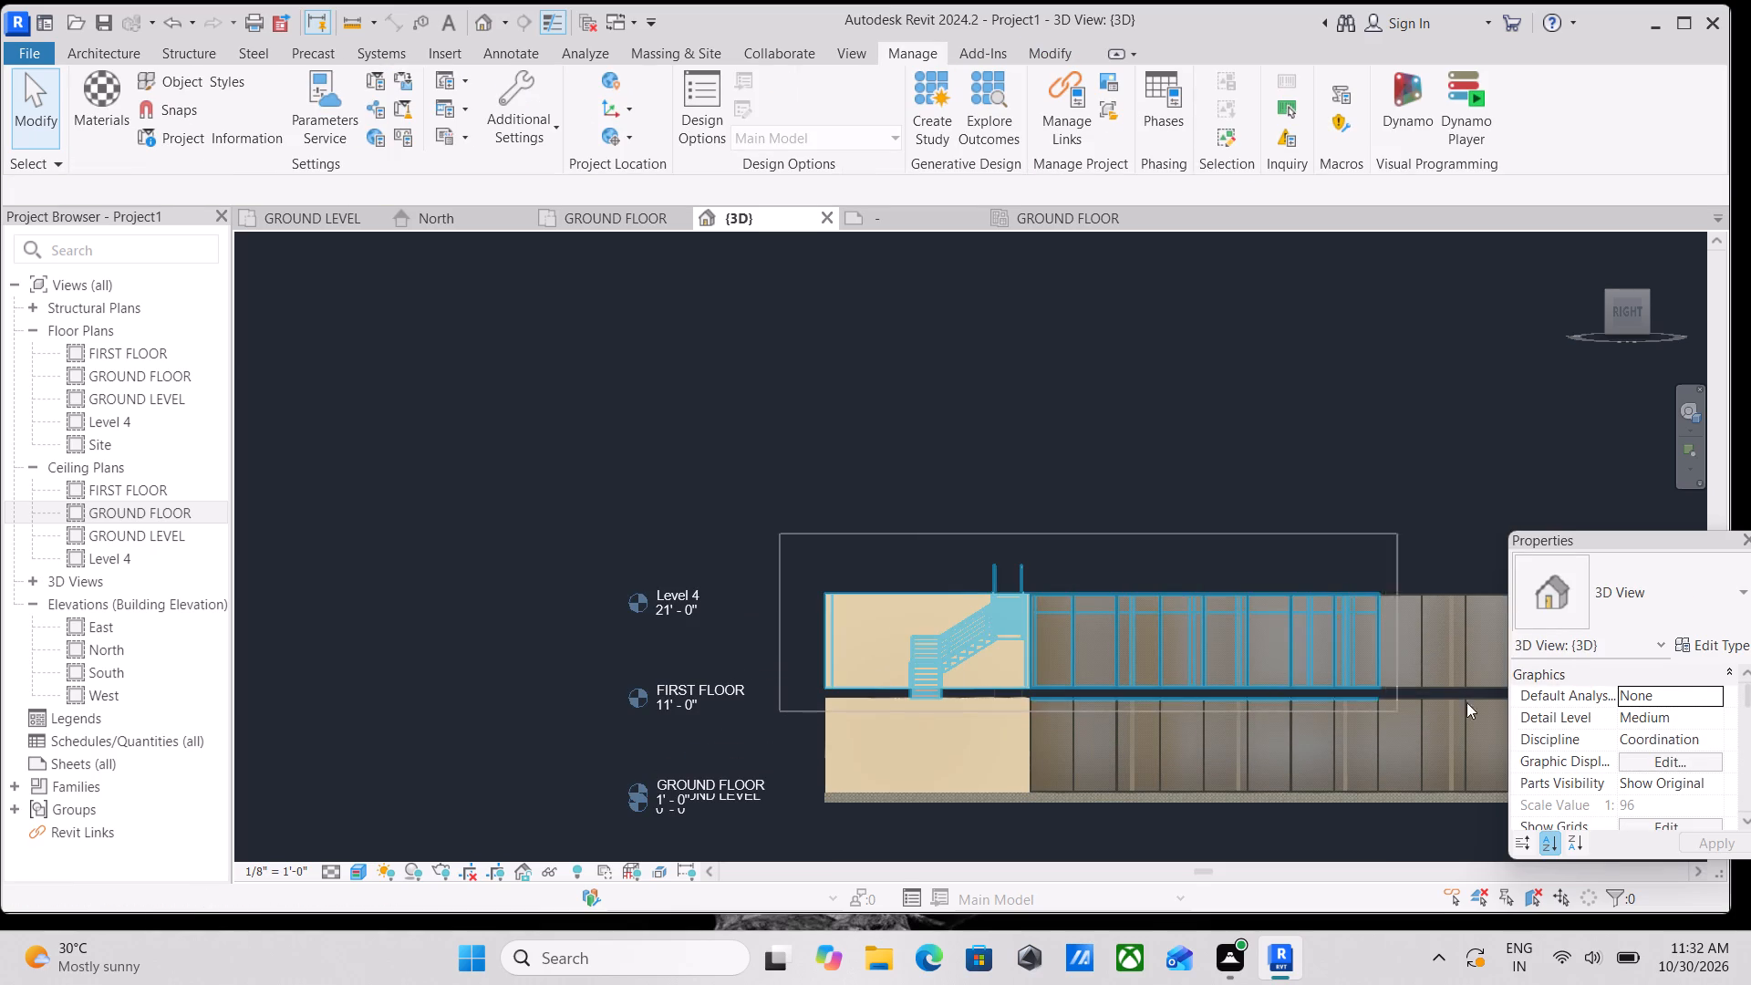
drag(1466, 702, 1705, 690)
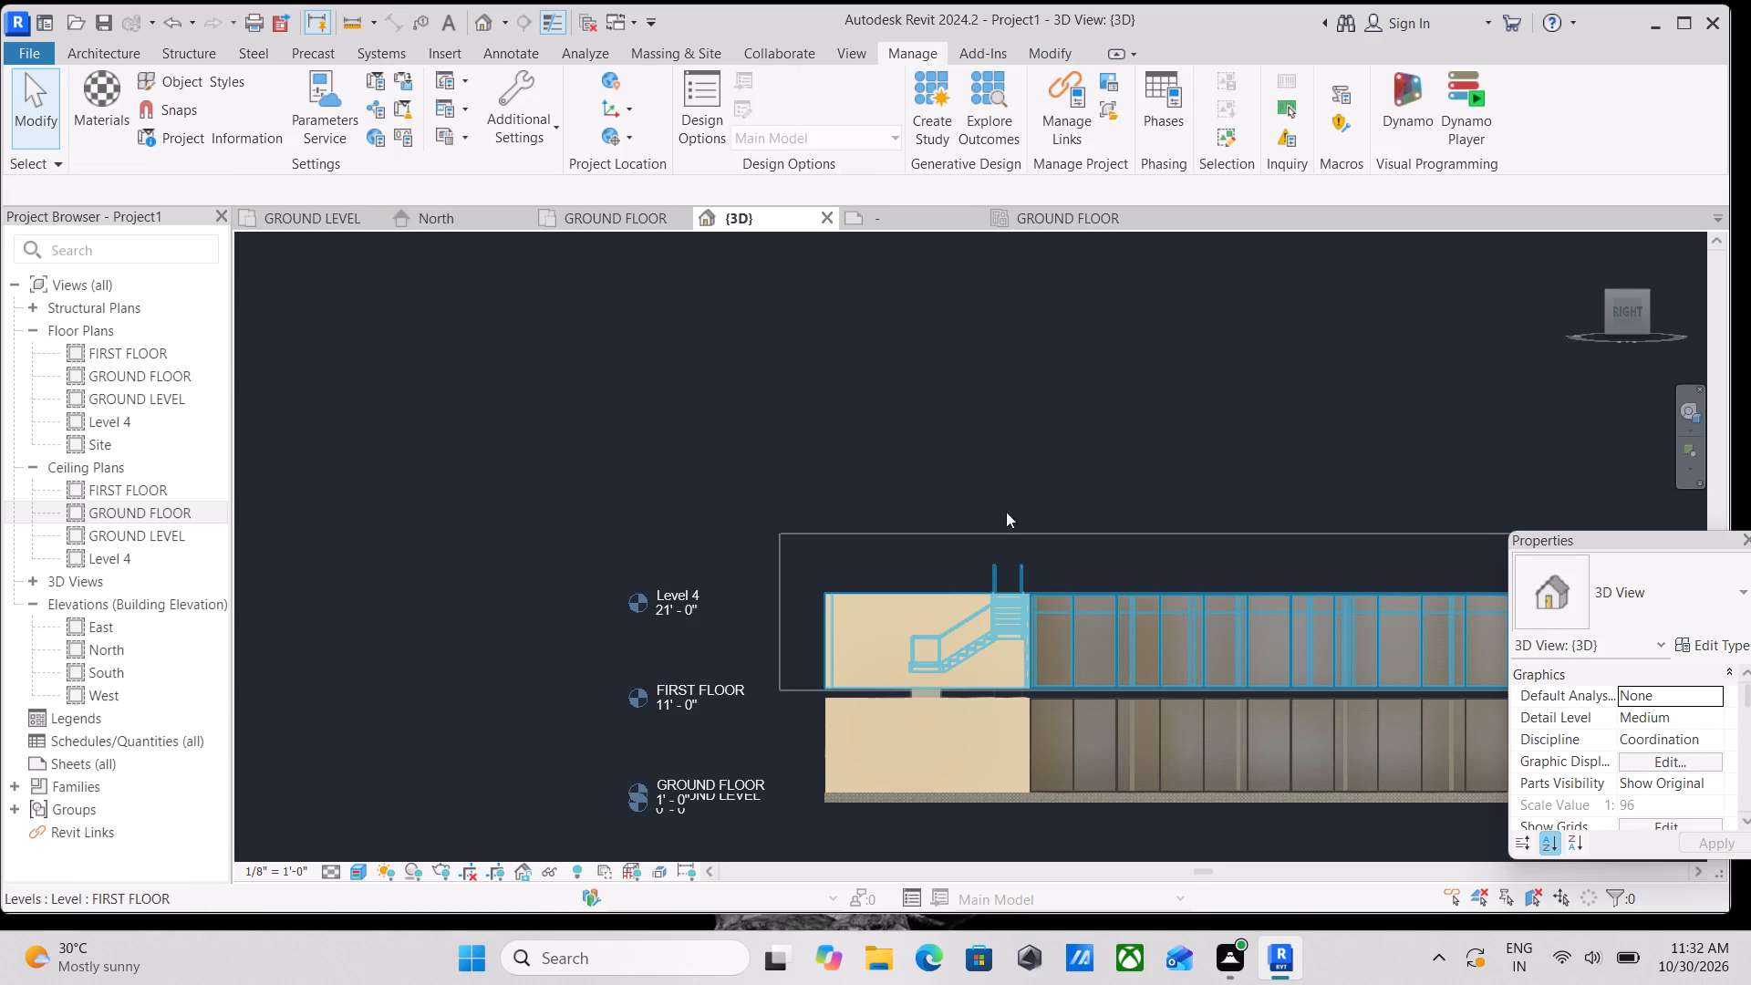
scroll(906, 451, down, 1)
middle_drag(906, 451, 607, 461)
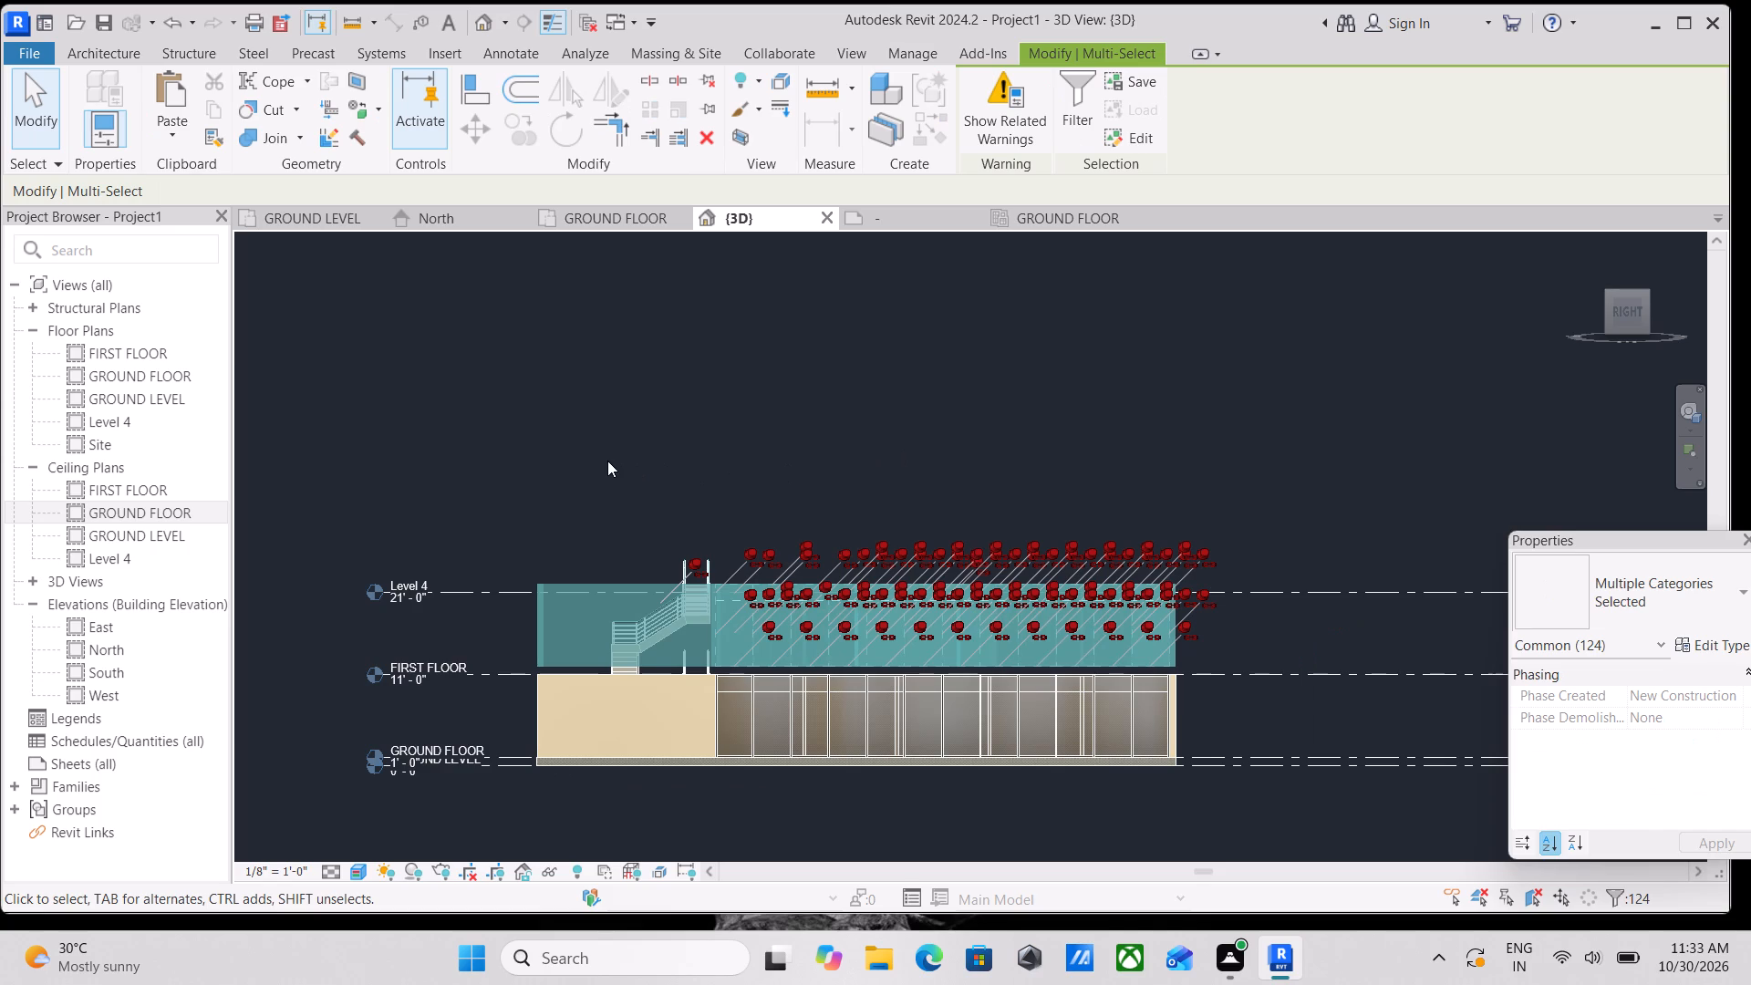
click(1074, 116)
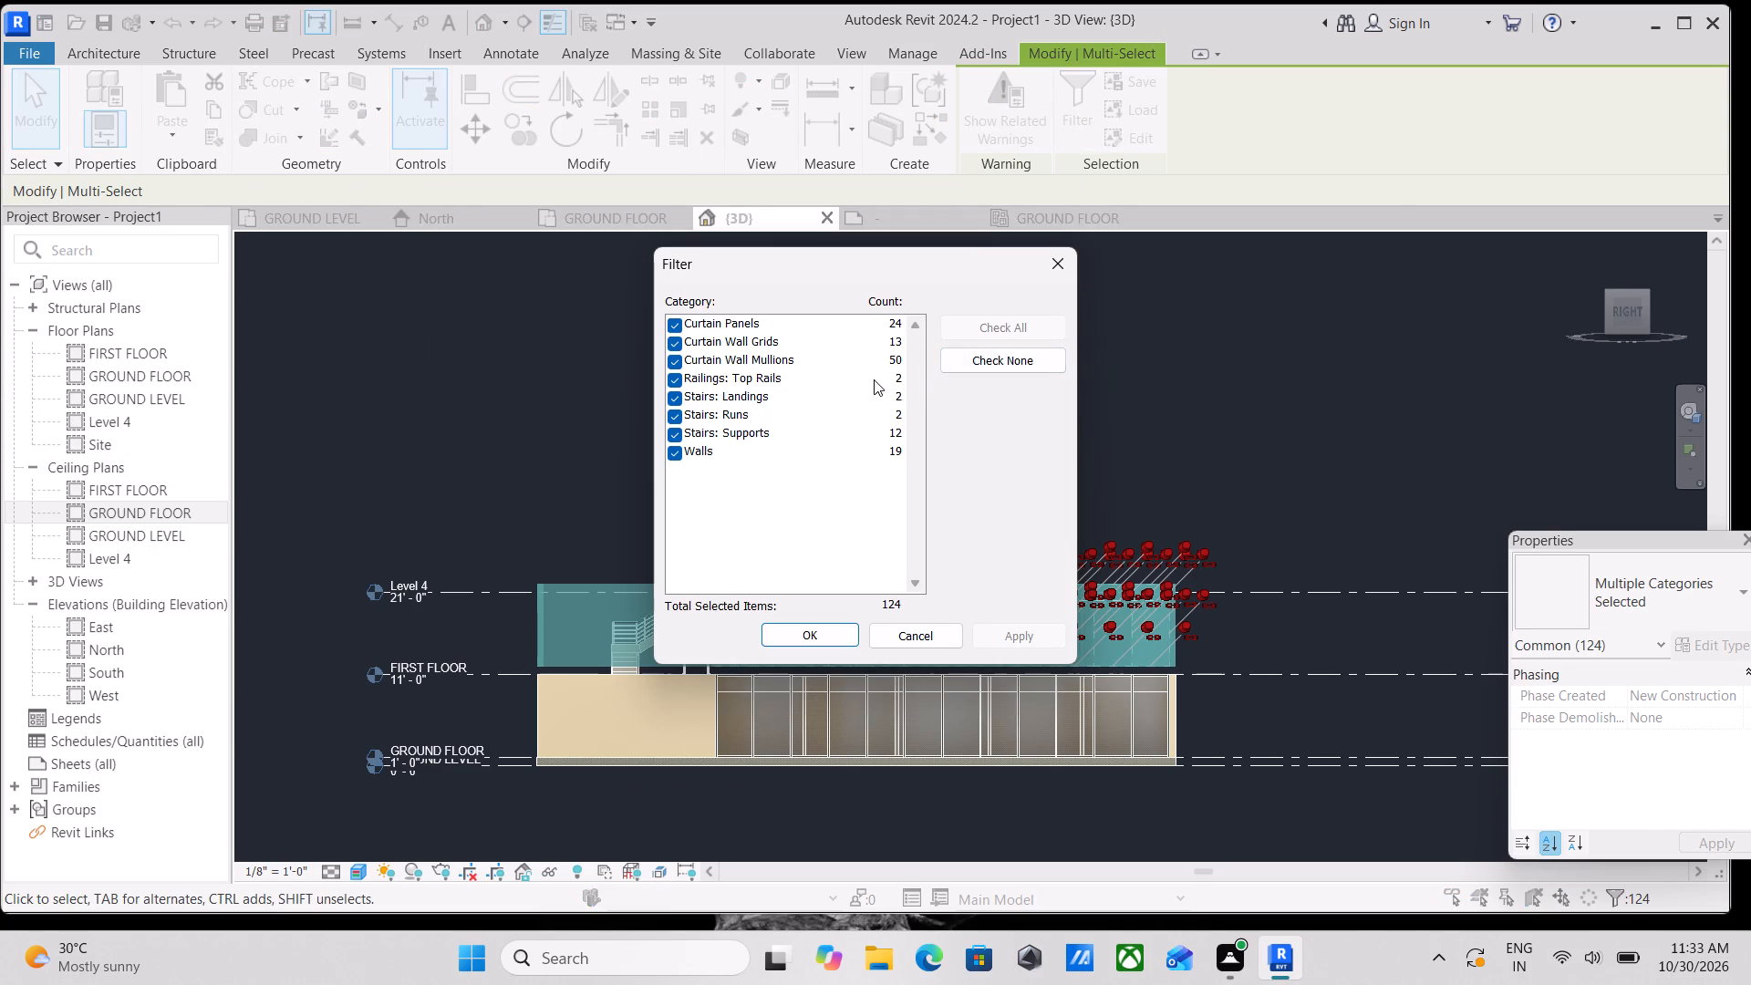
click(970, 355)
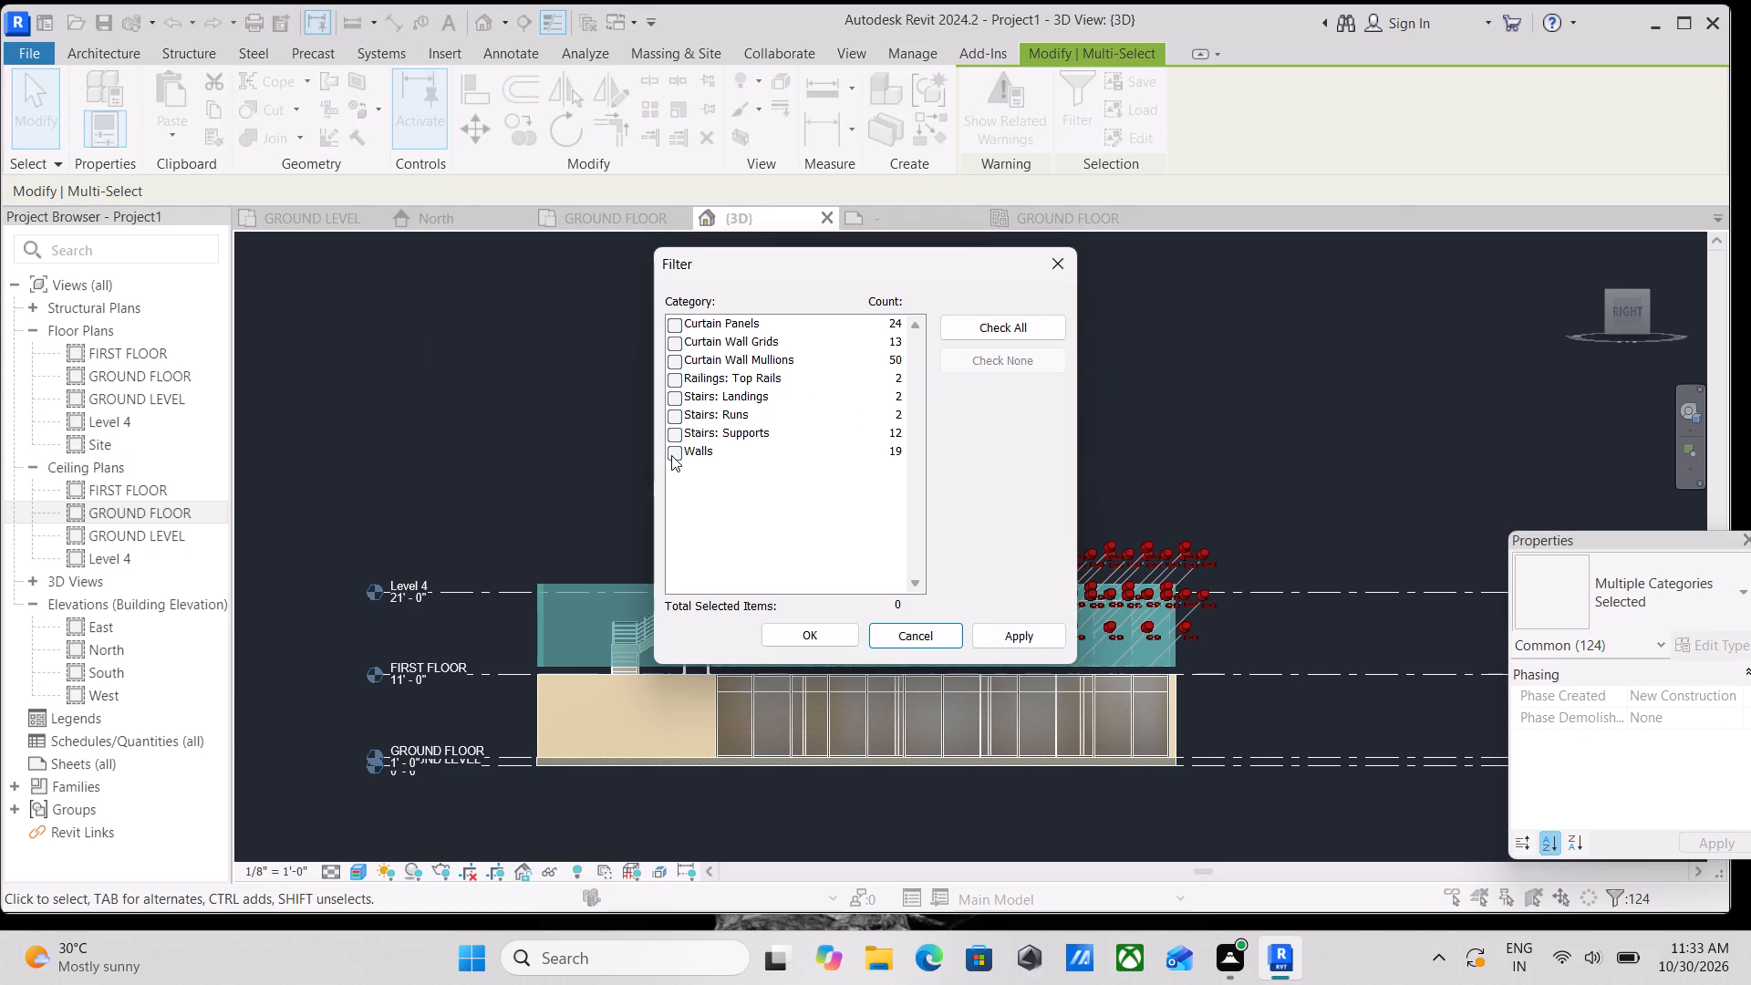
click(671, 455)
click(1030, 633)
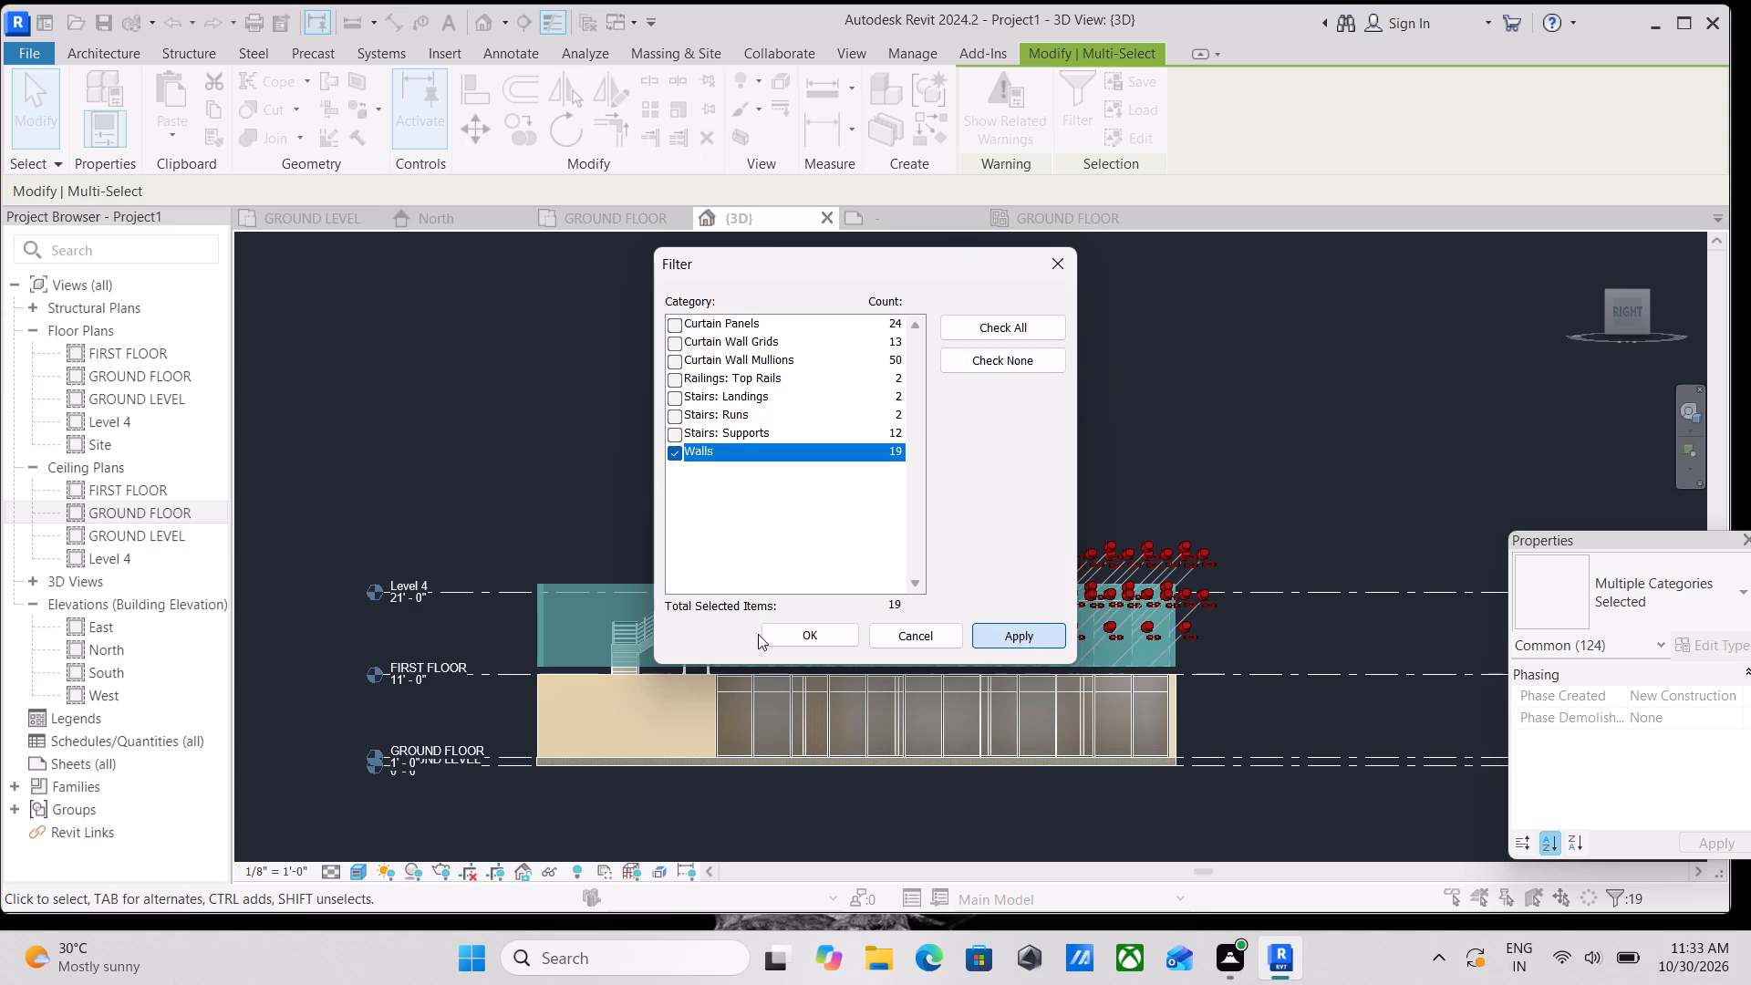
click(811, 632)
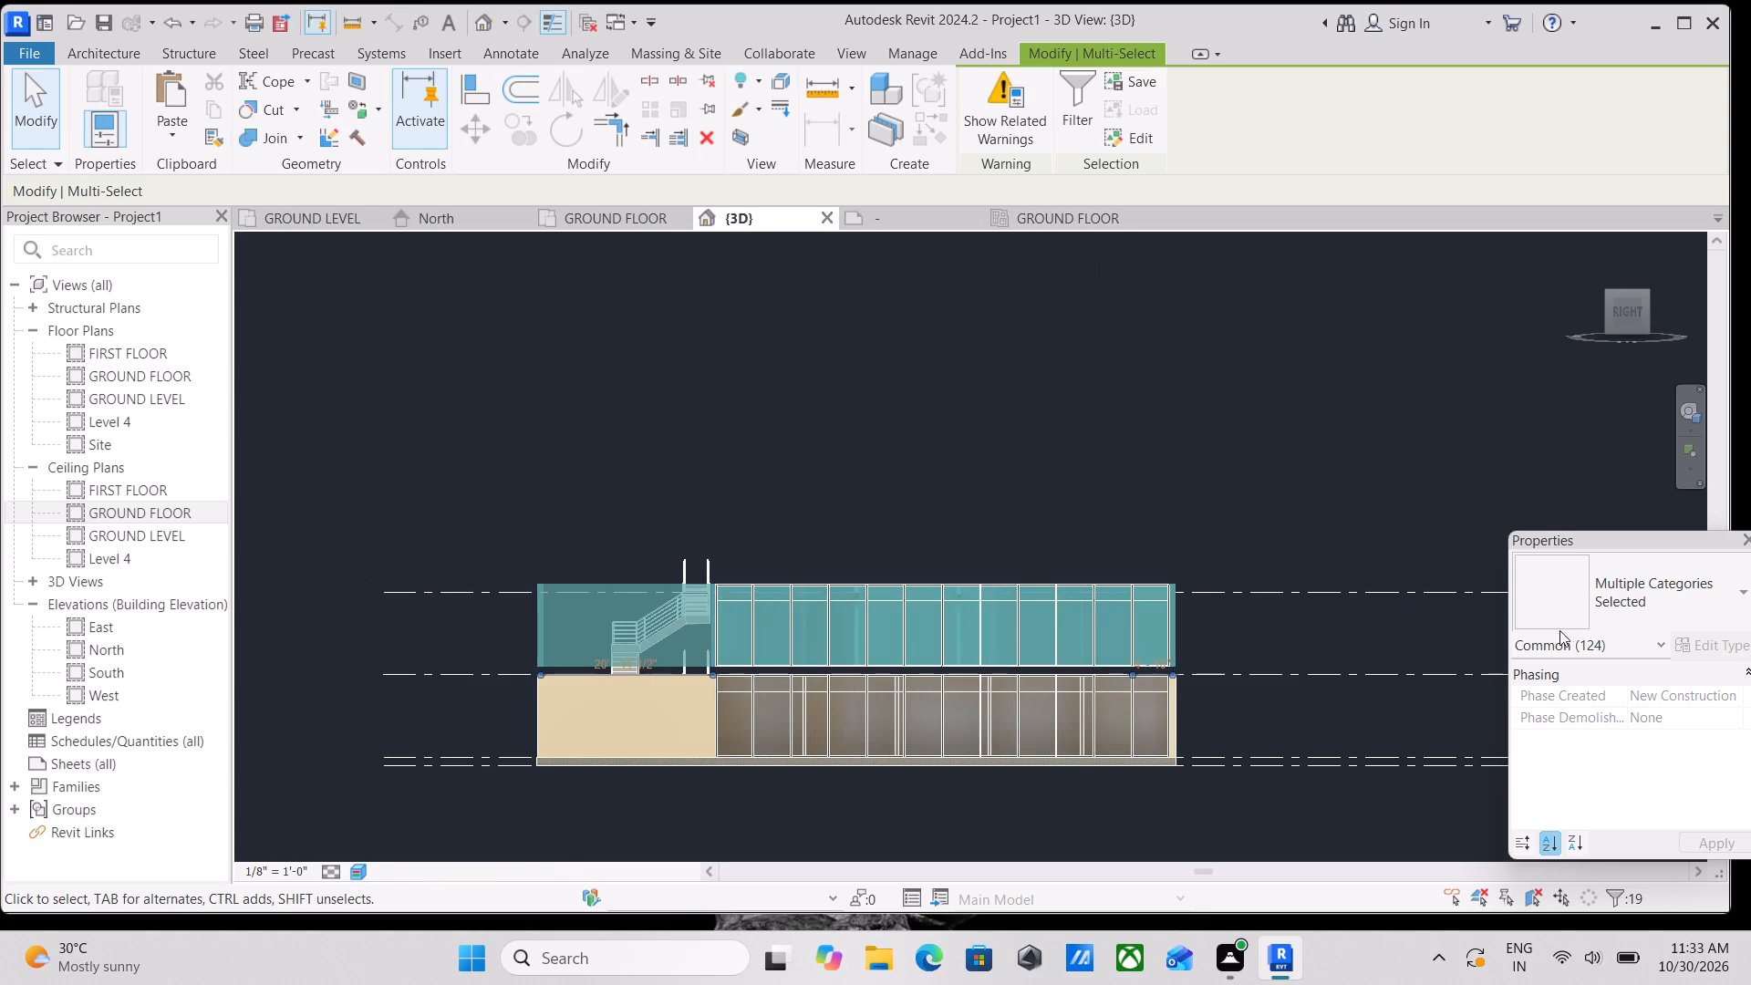
Examine the shared properties of the selected upper-storey walls and their layout in 3D, and clear the selection.
scroll(1731, 681, down, 2)
scroll(1699, 722, up, 2)
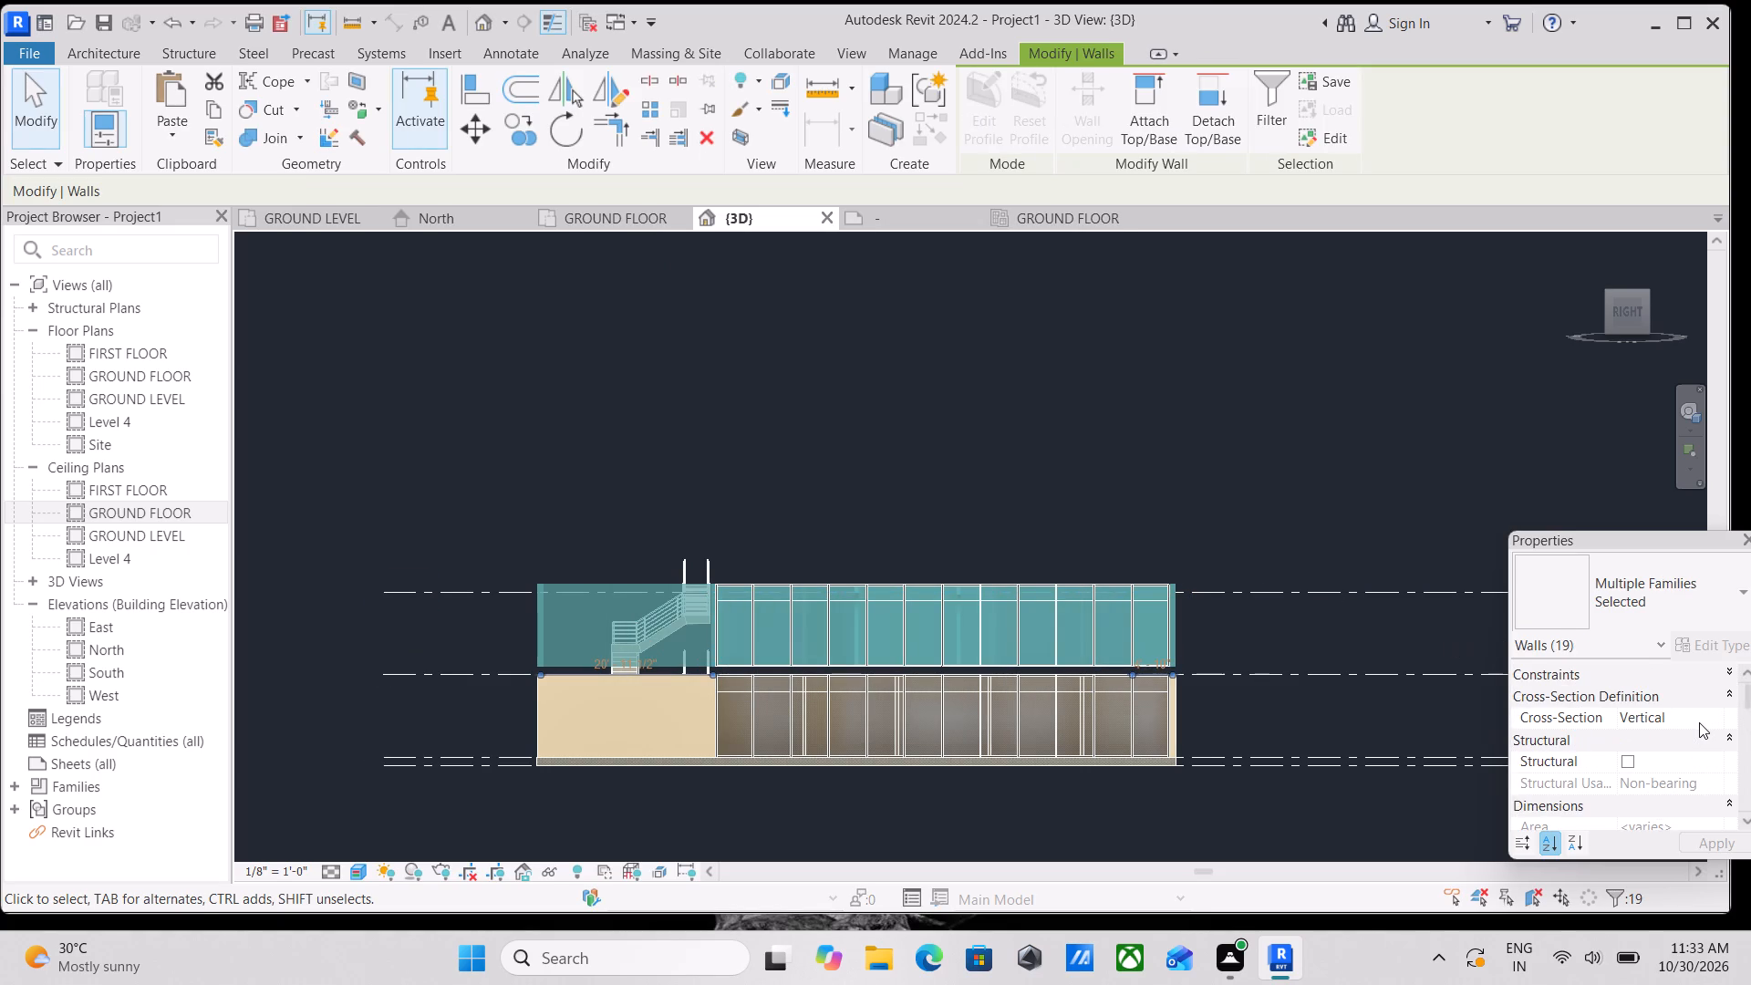
scroll(1699, 722, up, 2)
scroll(1699, 722, down, 2)
scroll(1626, 824, up, 2)
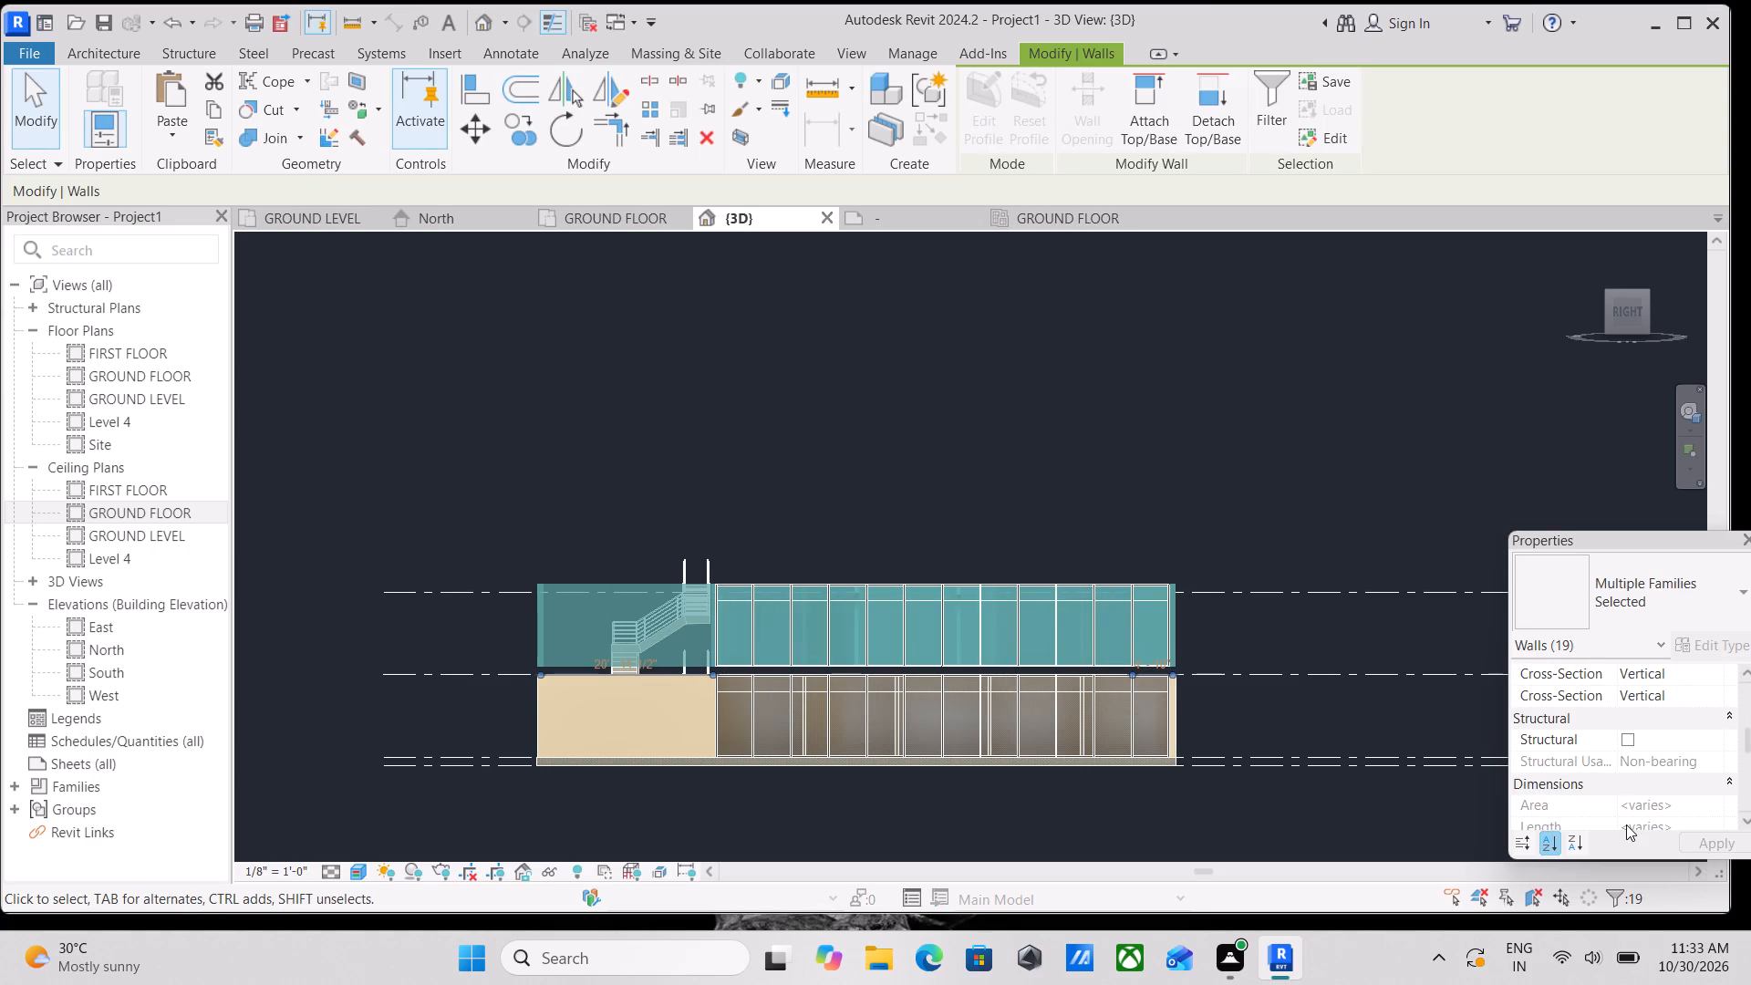
scroll(1626, 824, up, 7)
scroll(1658, 785, down, 2)
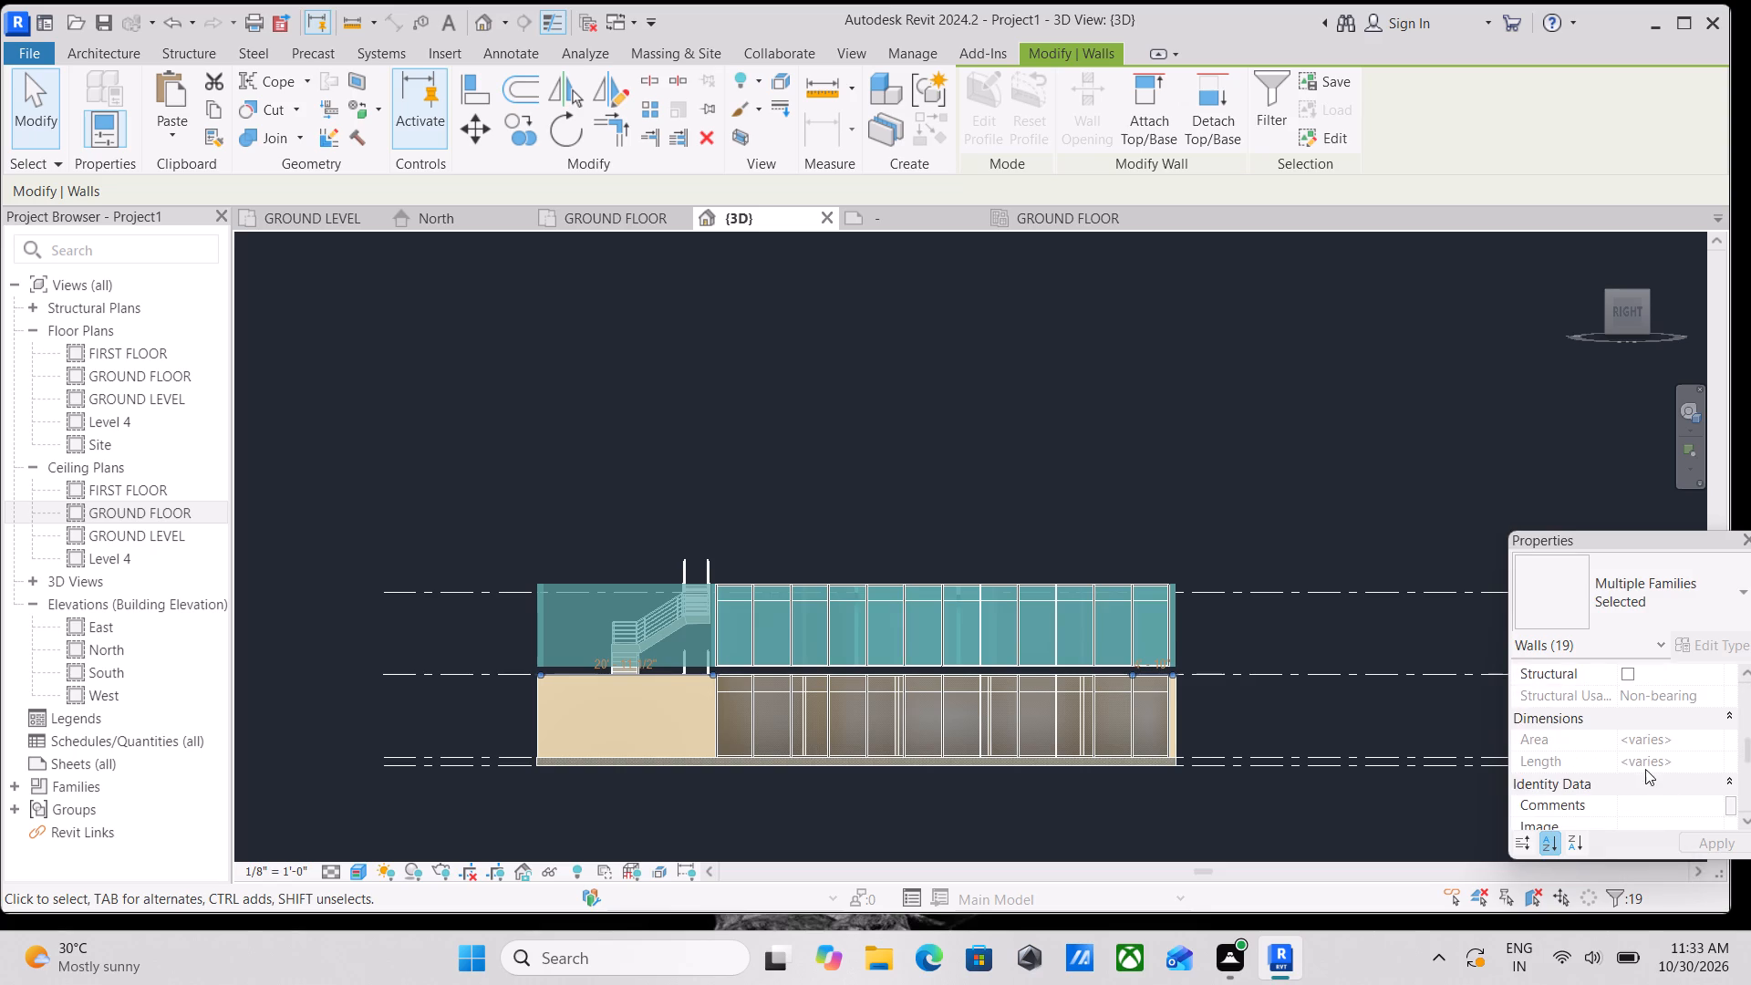
scroll(1644, 769, down, 9)
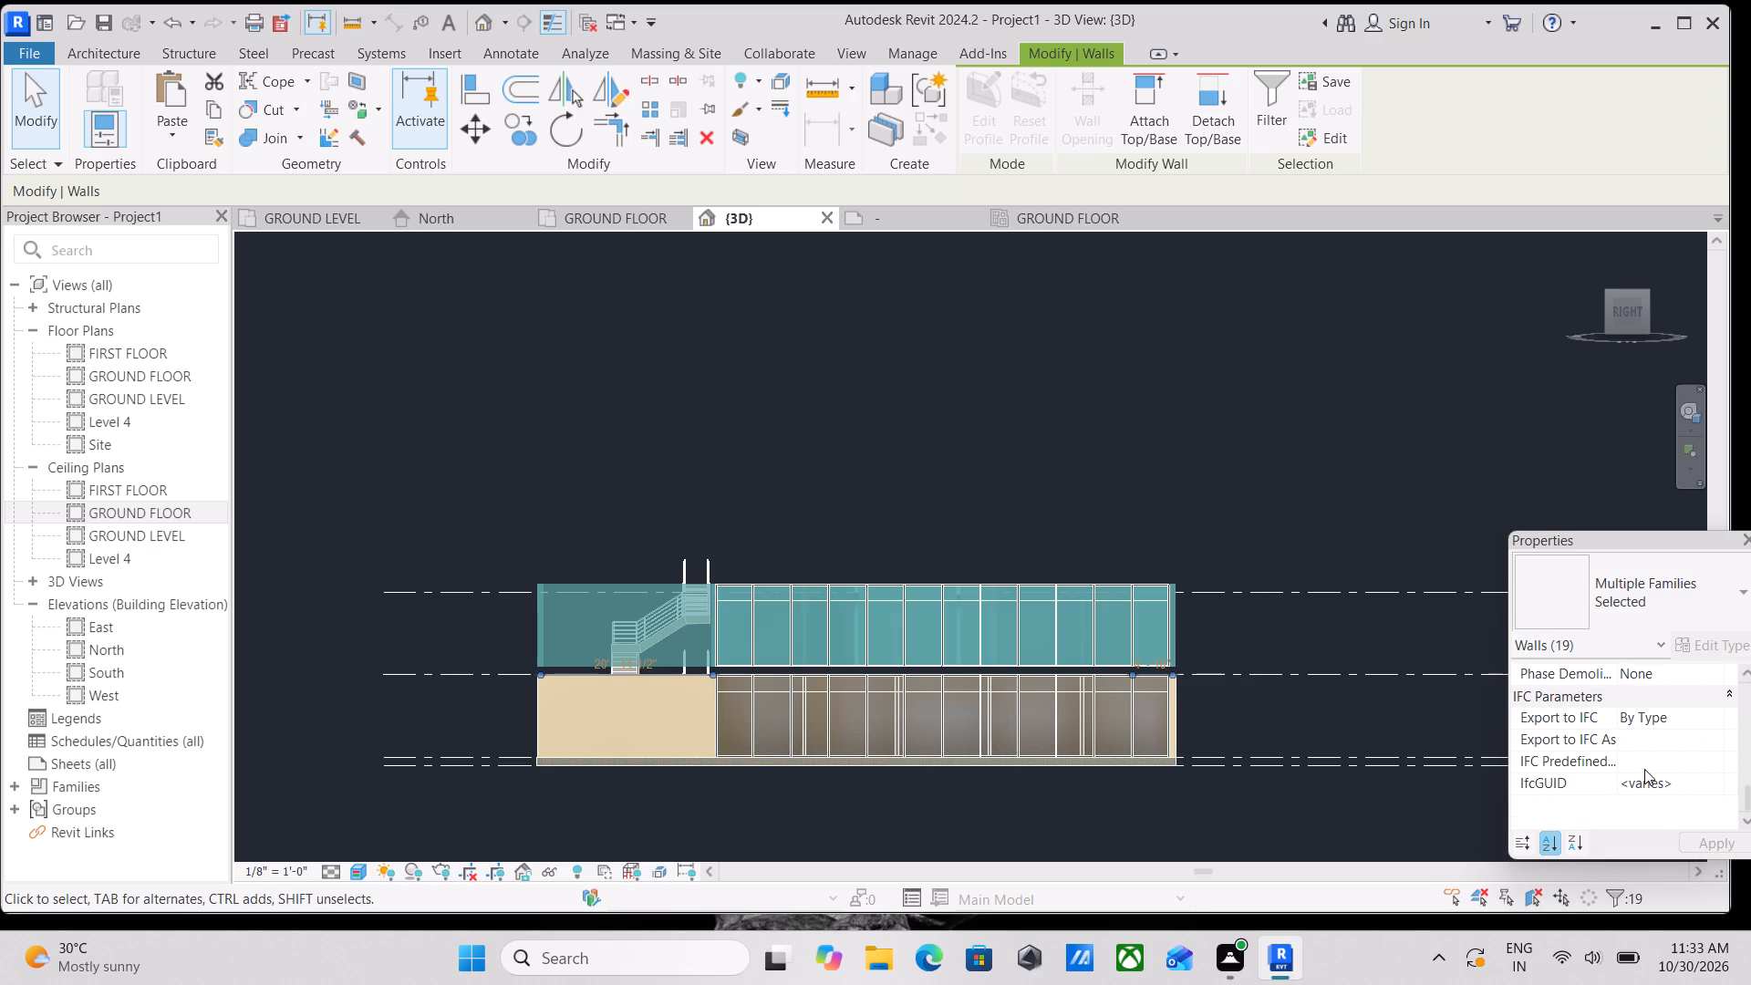
scroll(1644, 769, up, 11)
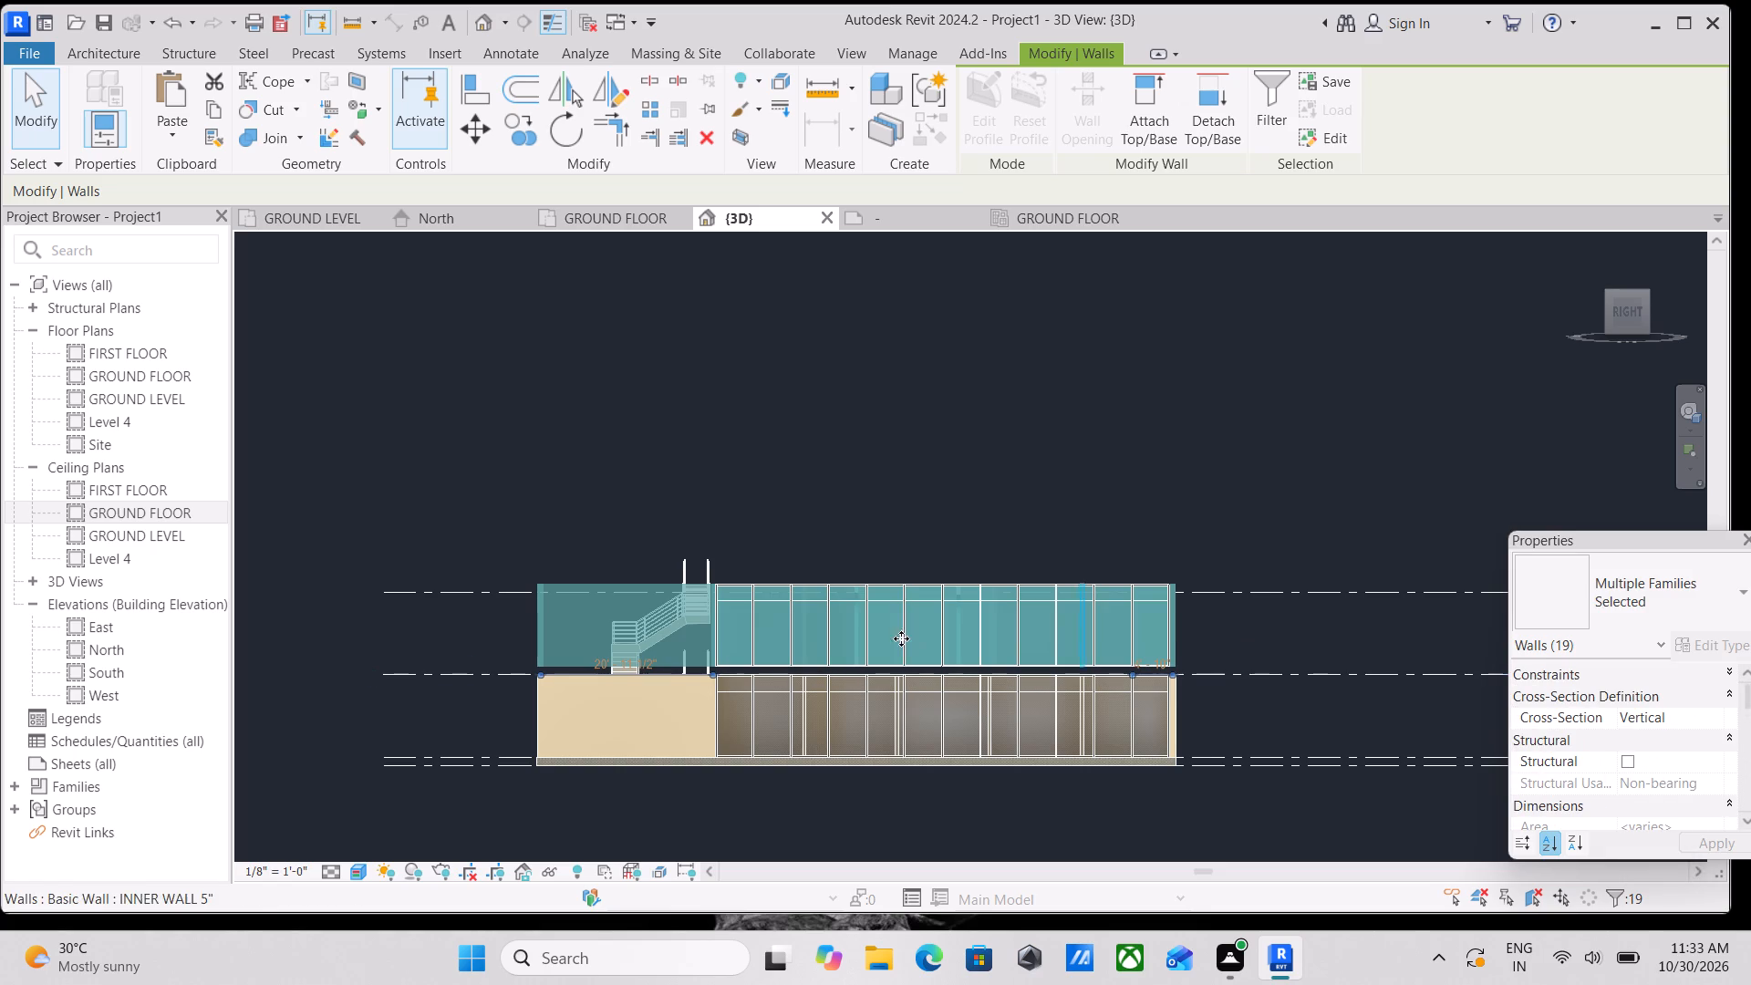
shift+middle_drag(829, 750, 1256, 860)
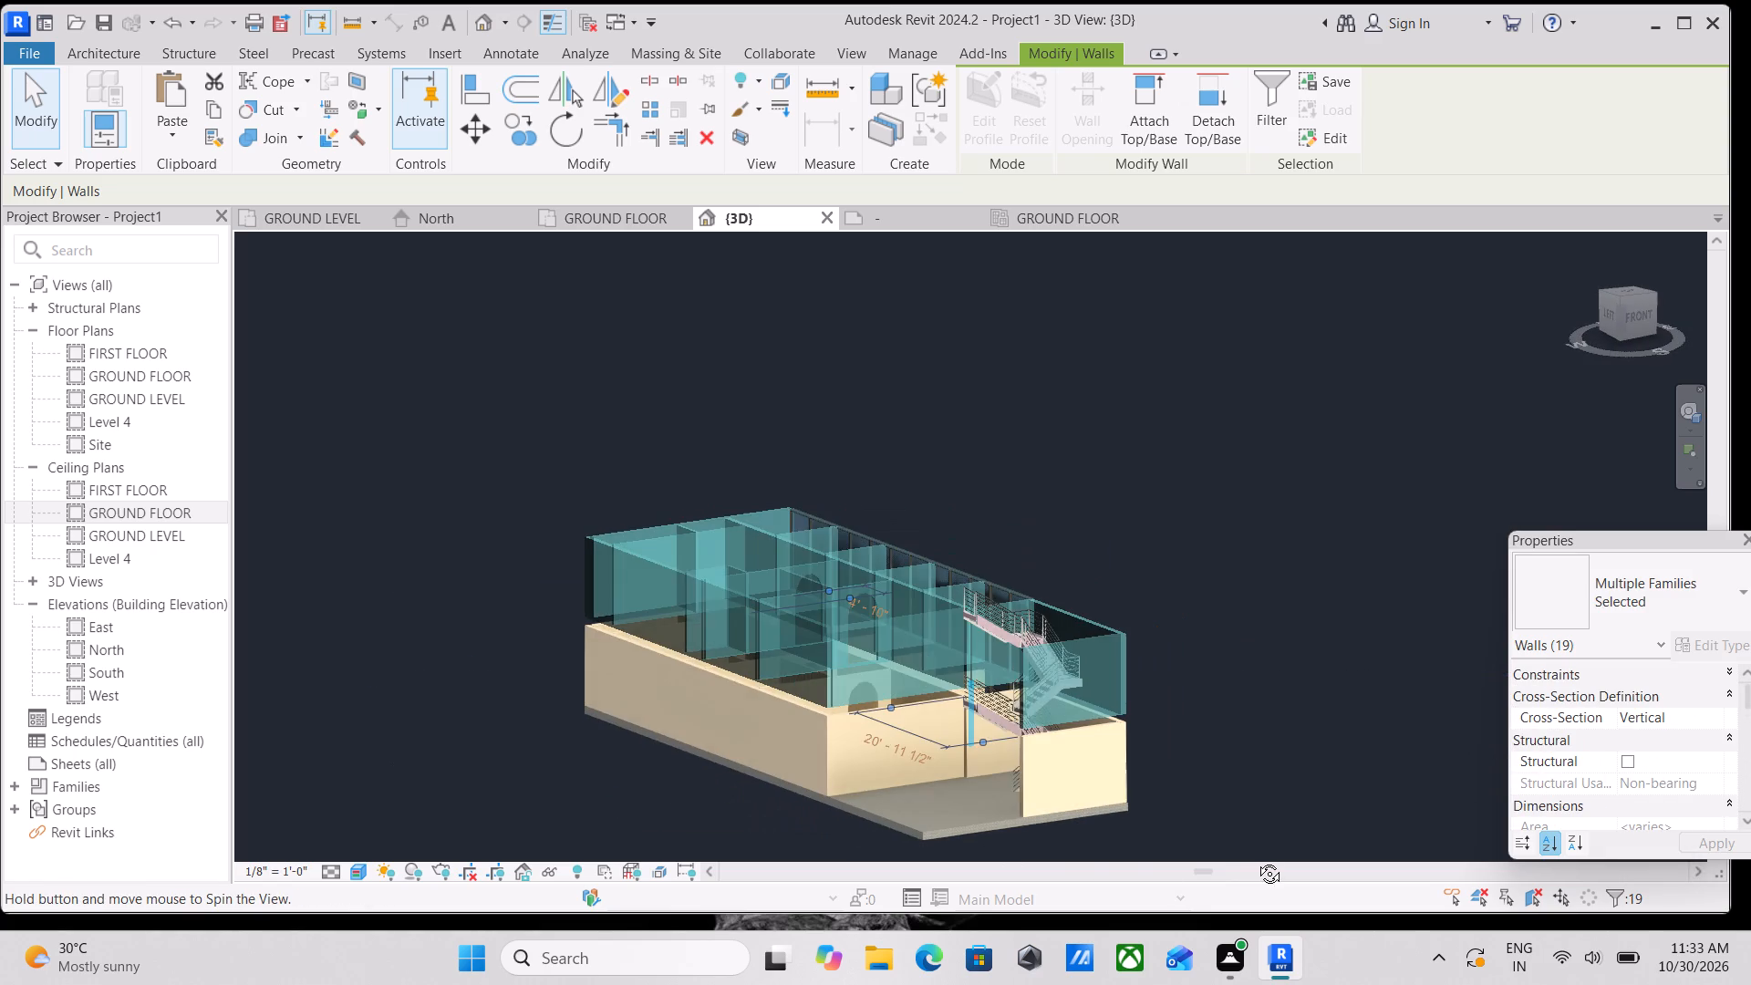
shift+middle_drag(1256, 860, 1343, 871)
scroll(906, 713, up, 1)
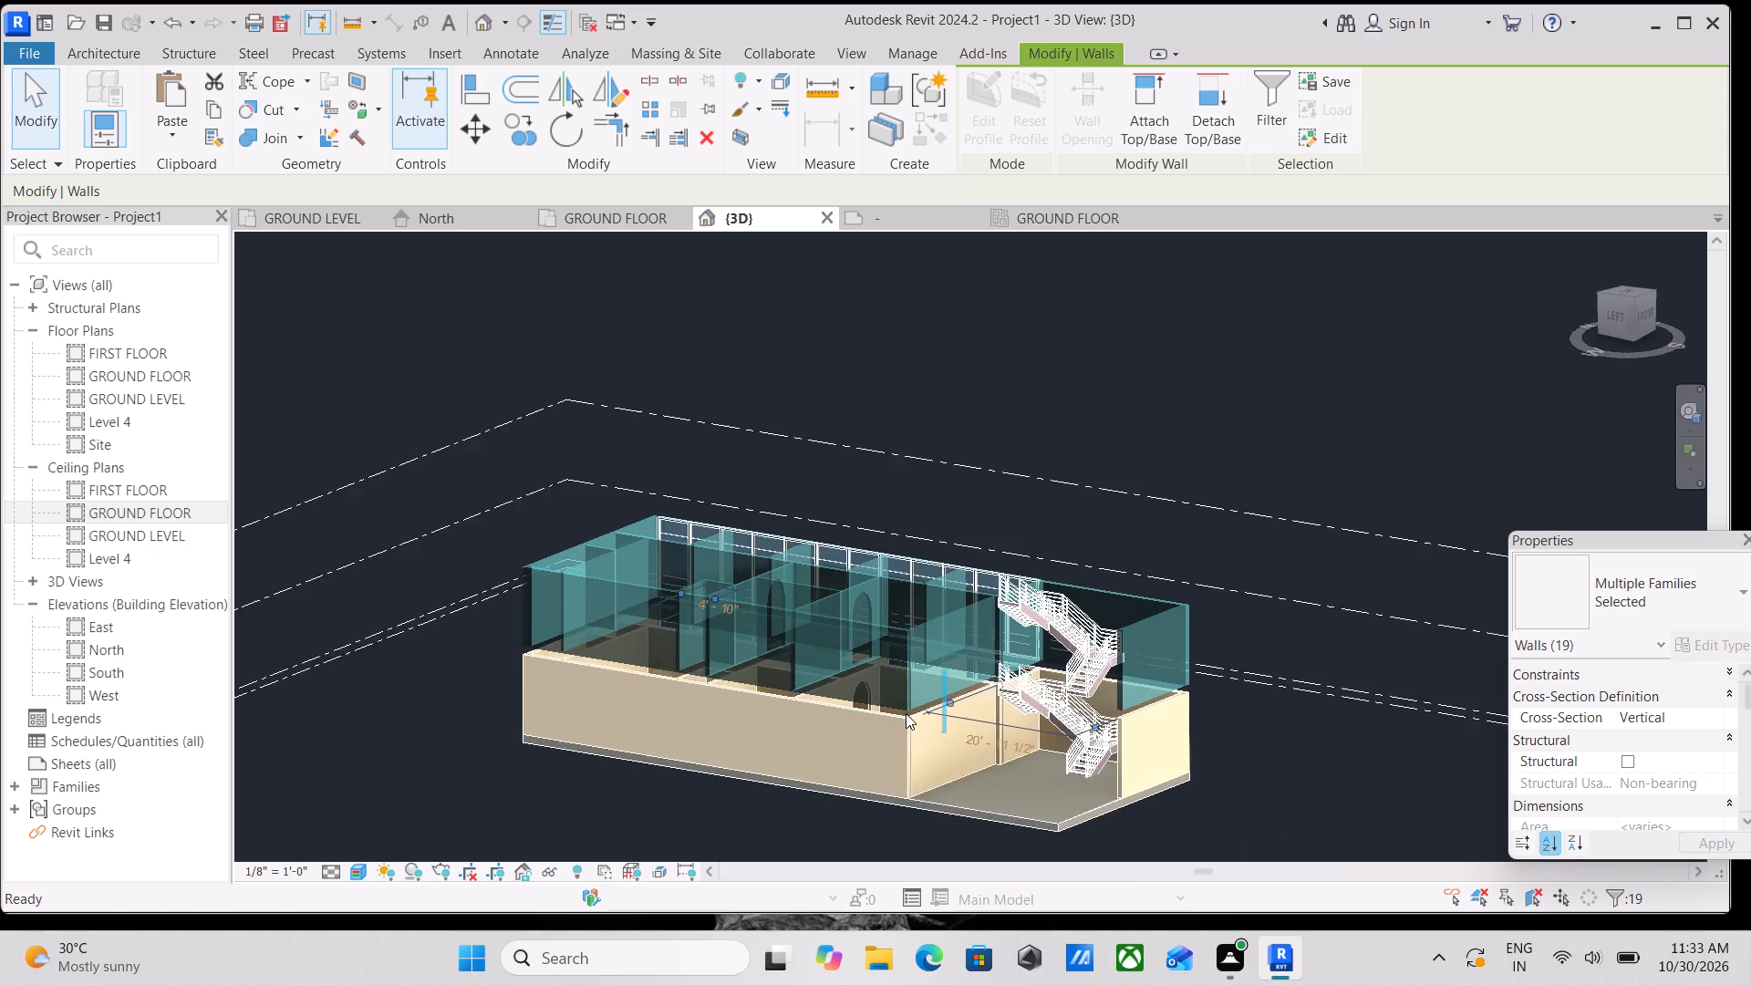
scroll(906, 713, up, 2)
key(Escape)
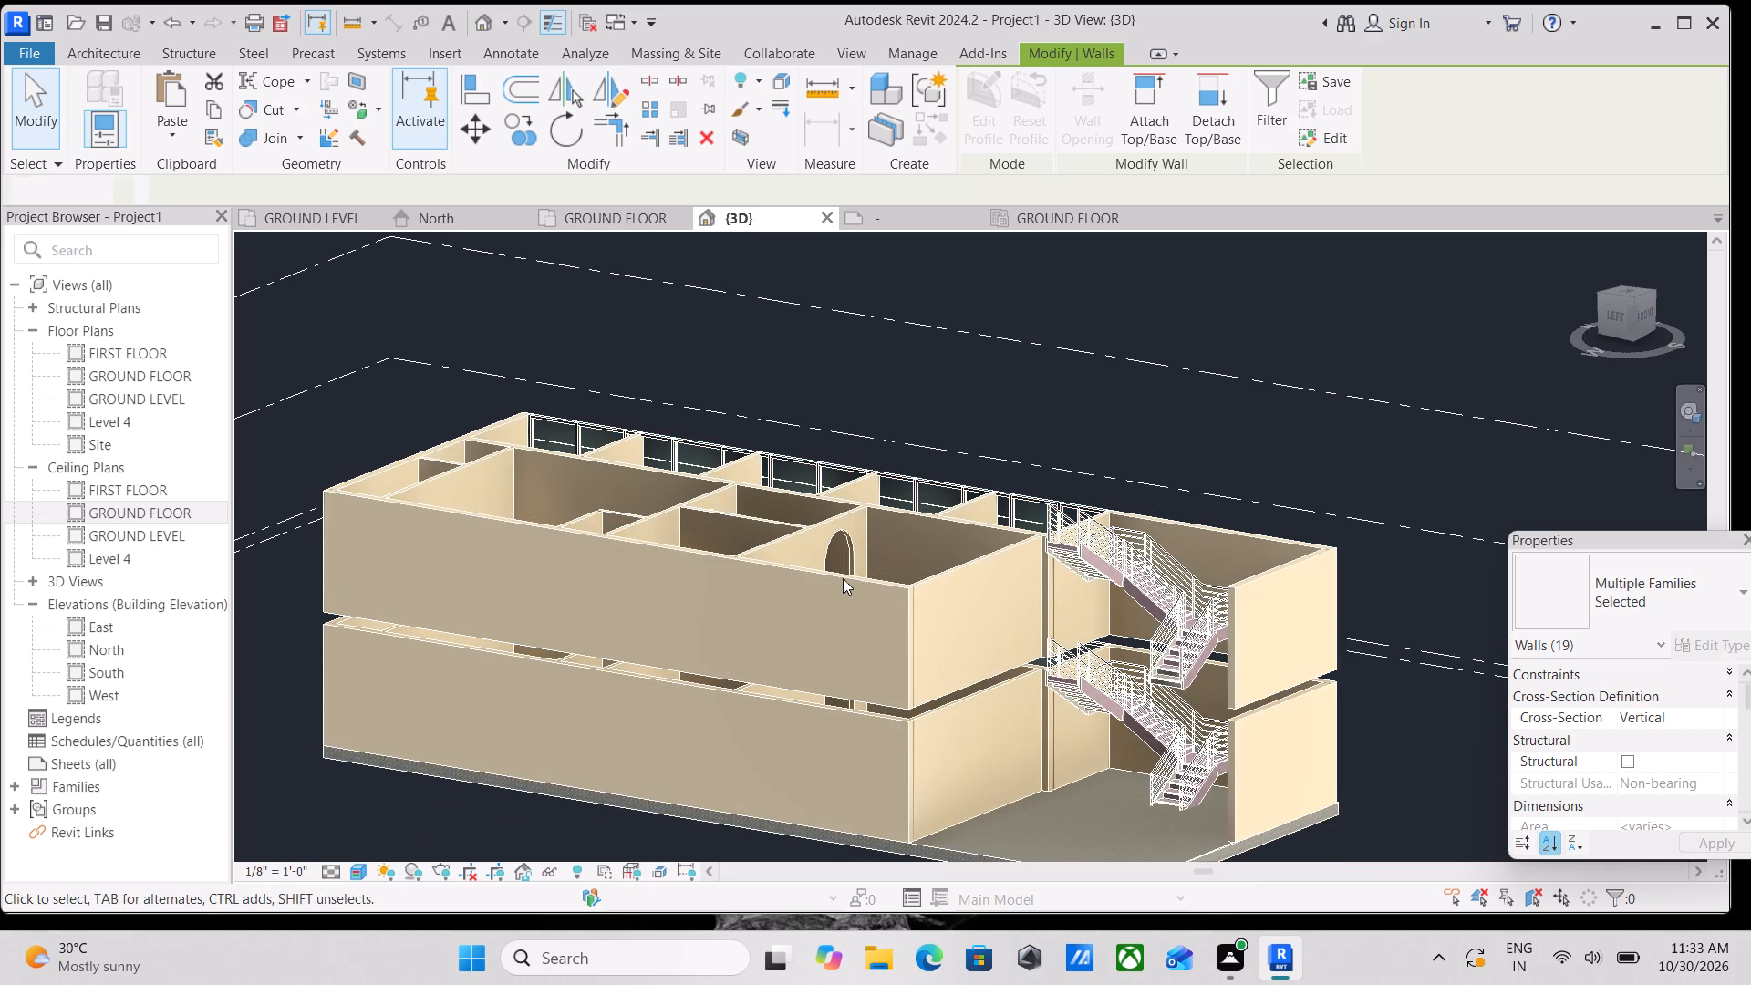
Select the upper storey's long OUTER WALL 9" opposite the glazed side, examine its instance properties, and clear the selection.
click(846, 573)
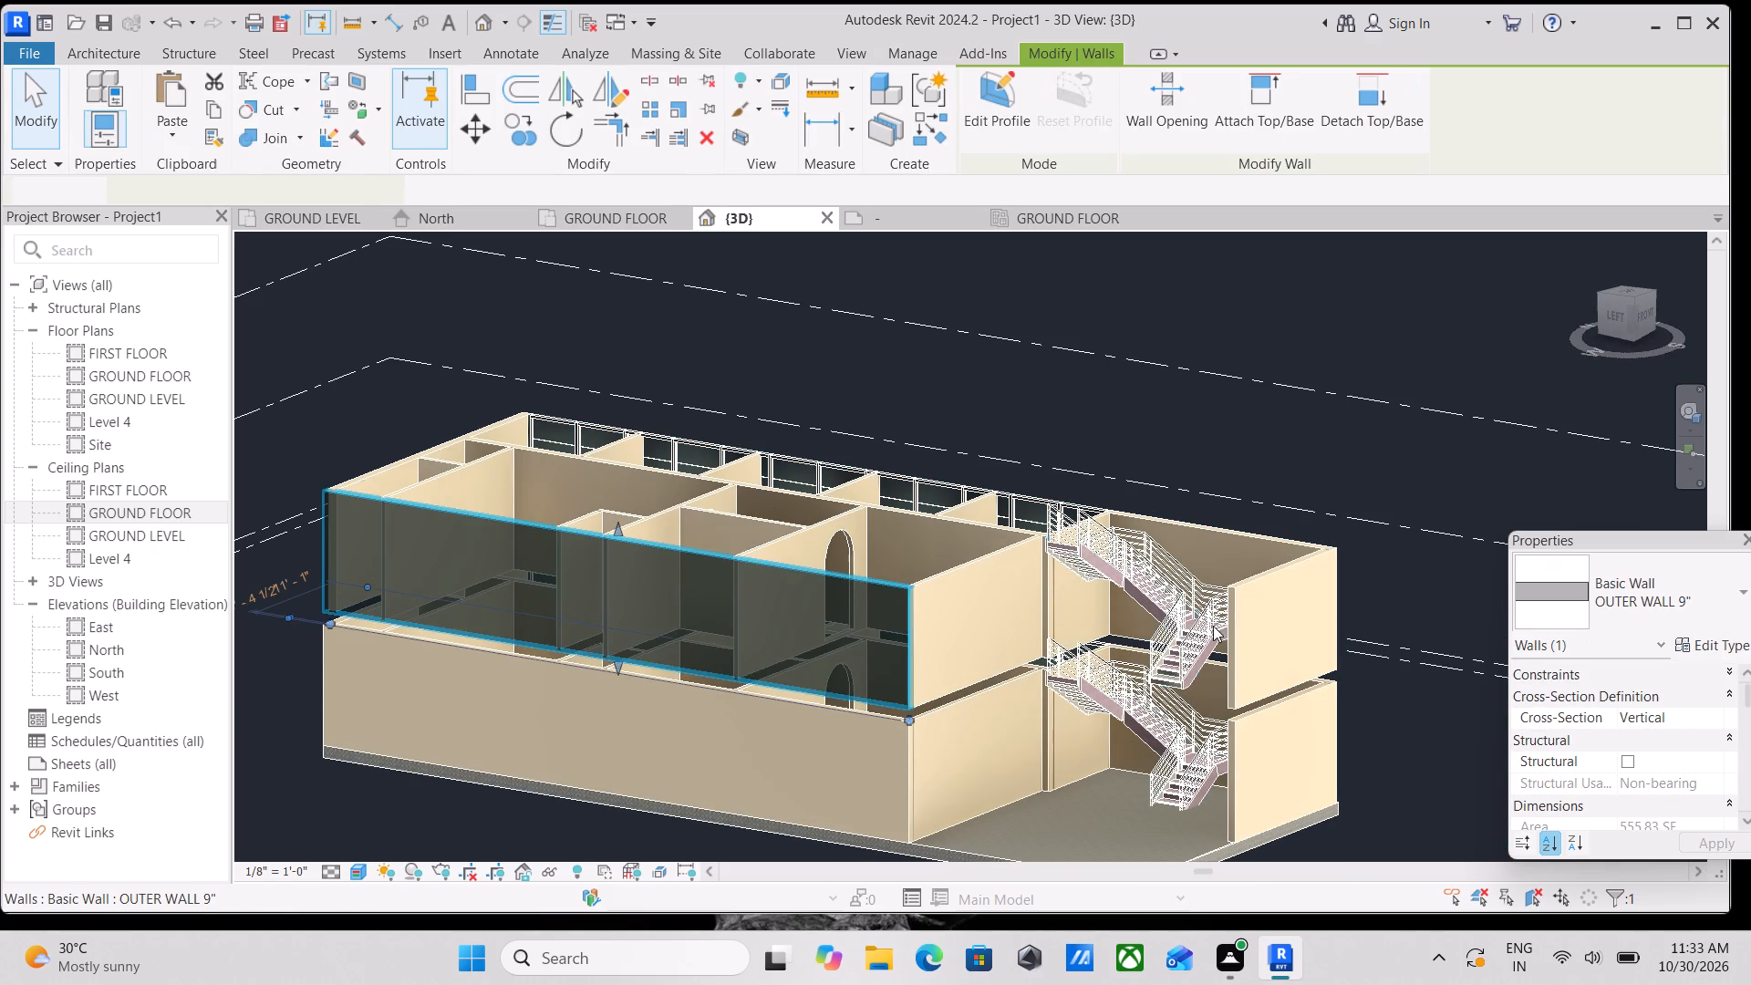
scroll(1650, 689, down, 3)
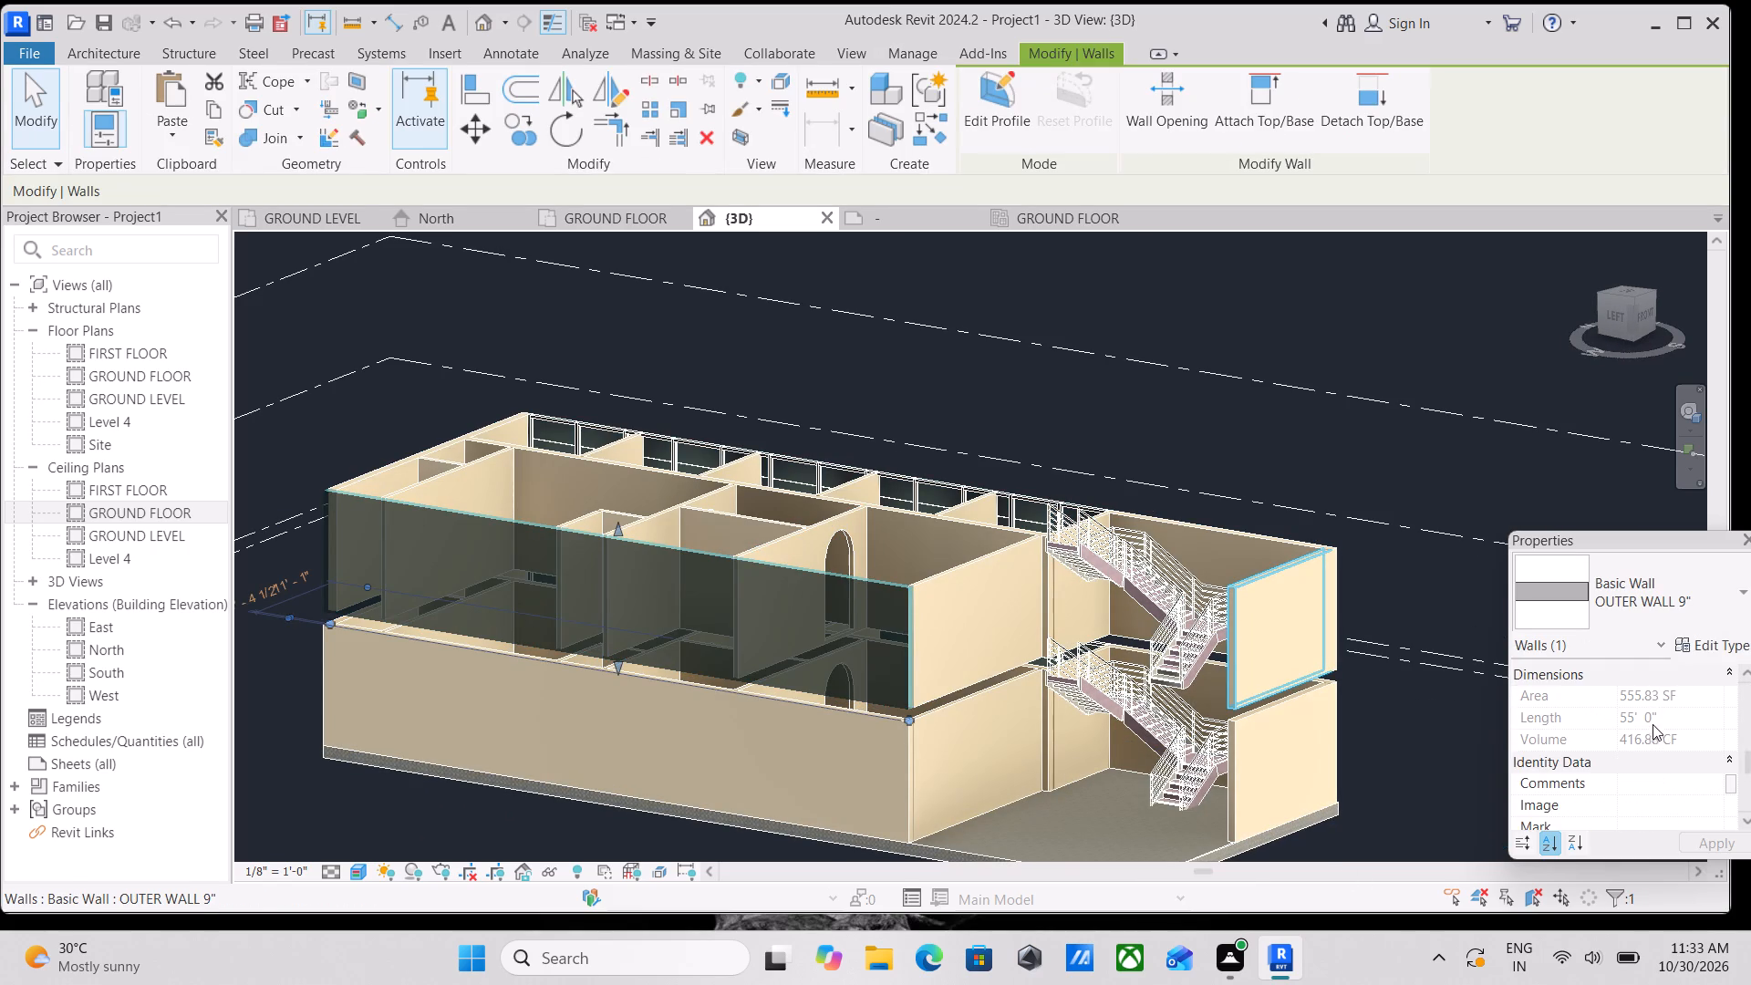
scroll(1653, 727, up, 5)
scroll(1653, 727, down, 5)
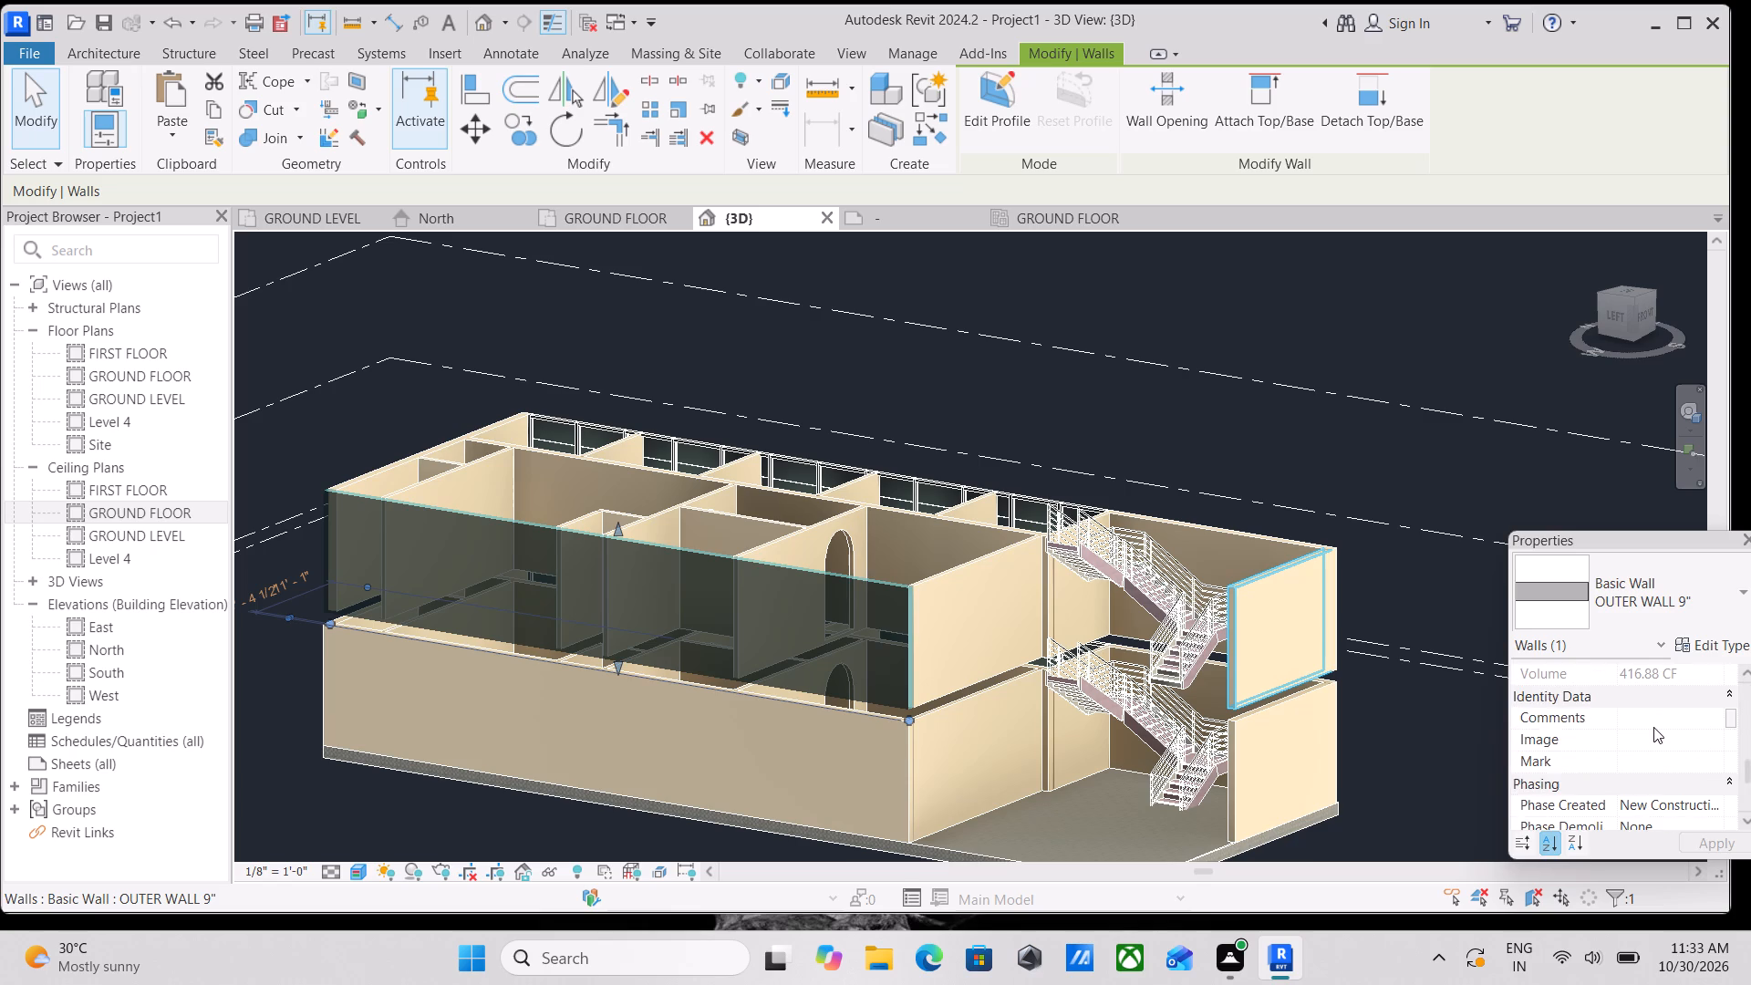
scroll(1653, 727, up, 8)
scroll(1653, 727, down, 4)
scroll(1653, 727, up, 2)
scroll(1653, 727, down, 1)
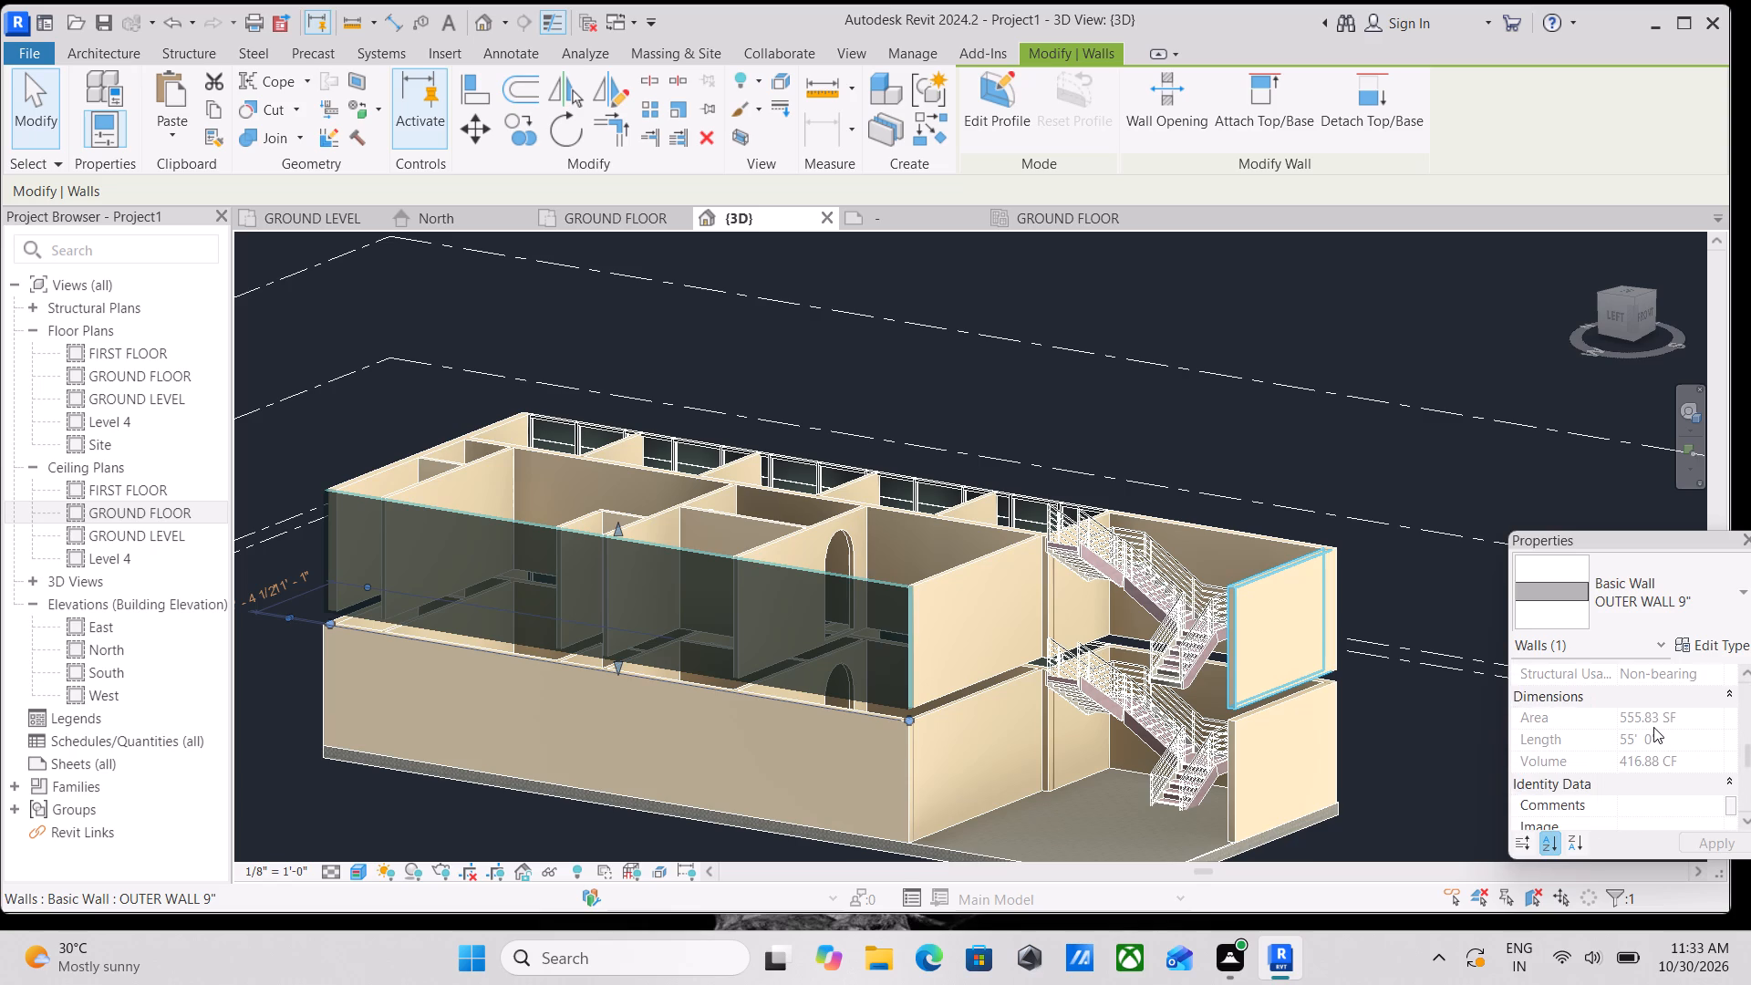
scroll(1653, 734, down, 7)
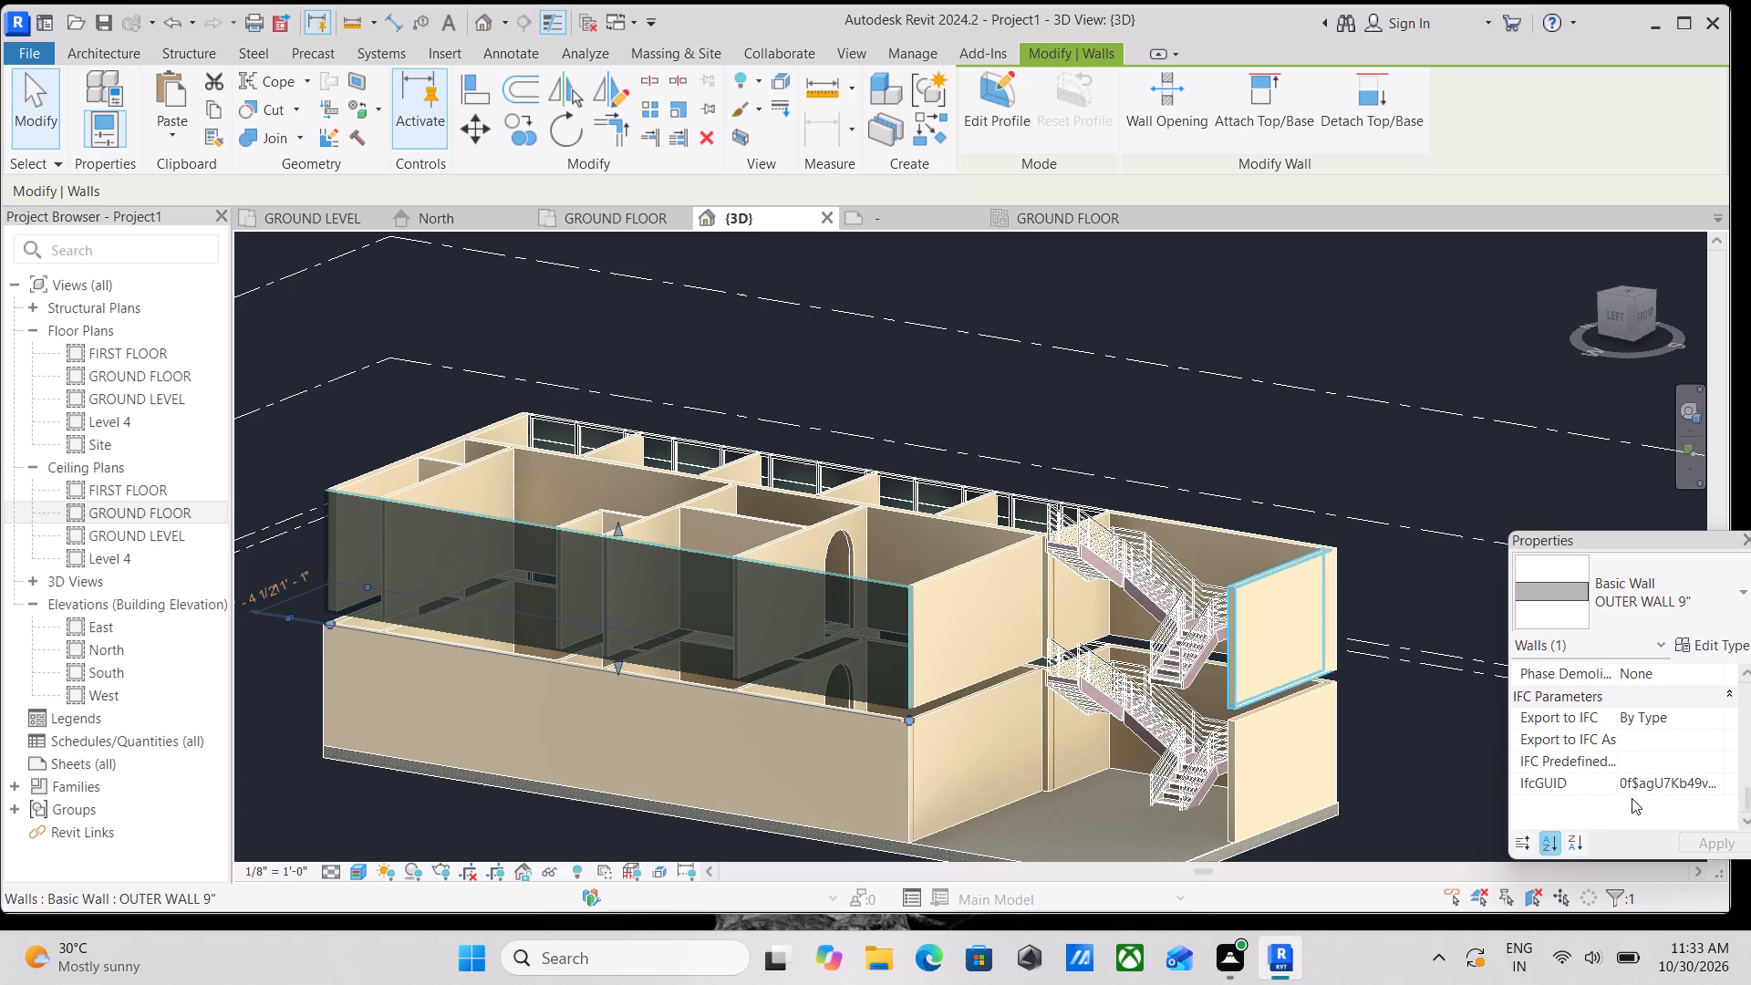
scroll(1611, 814, down, 3)
scroll(1316, 672, up, 3)
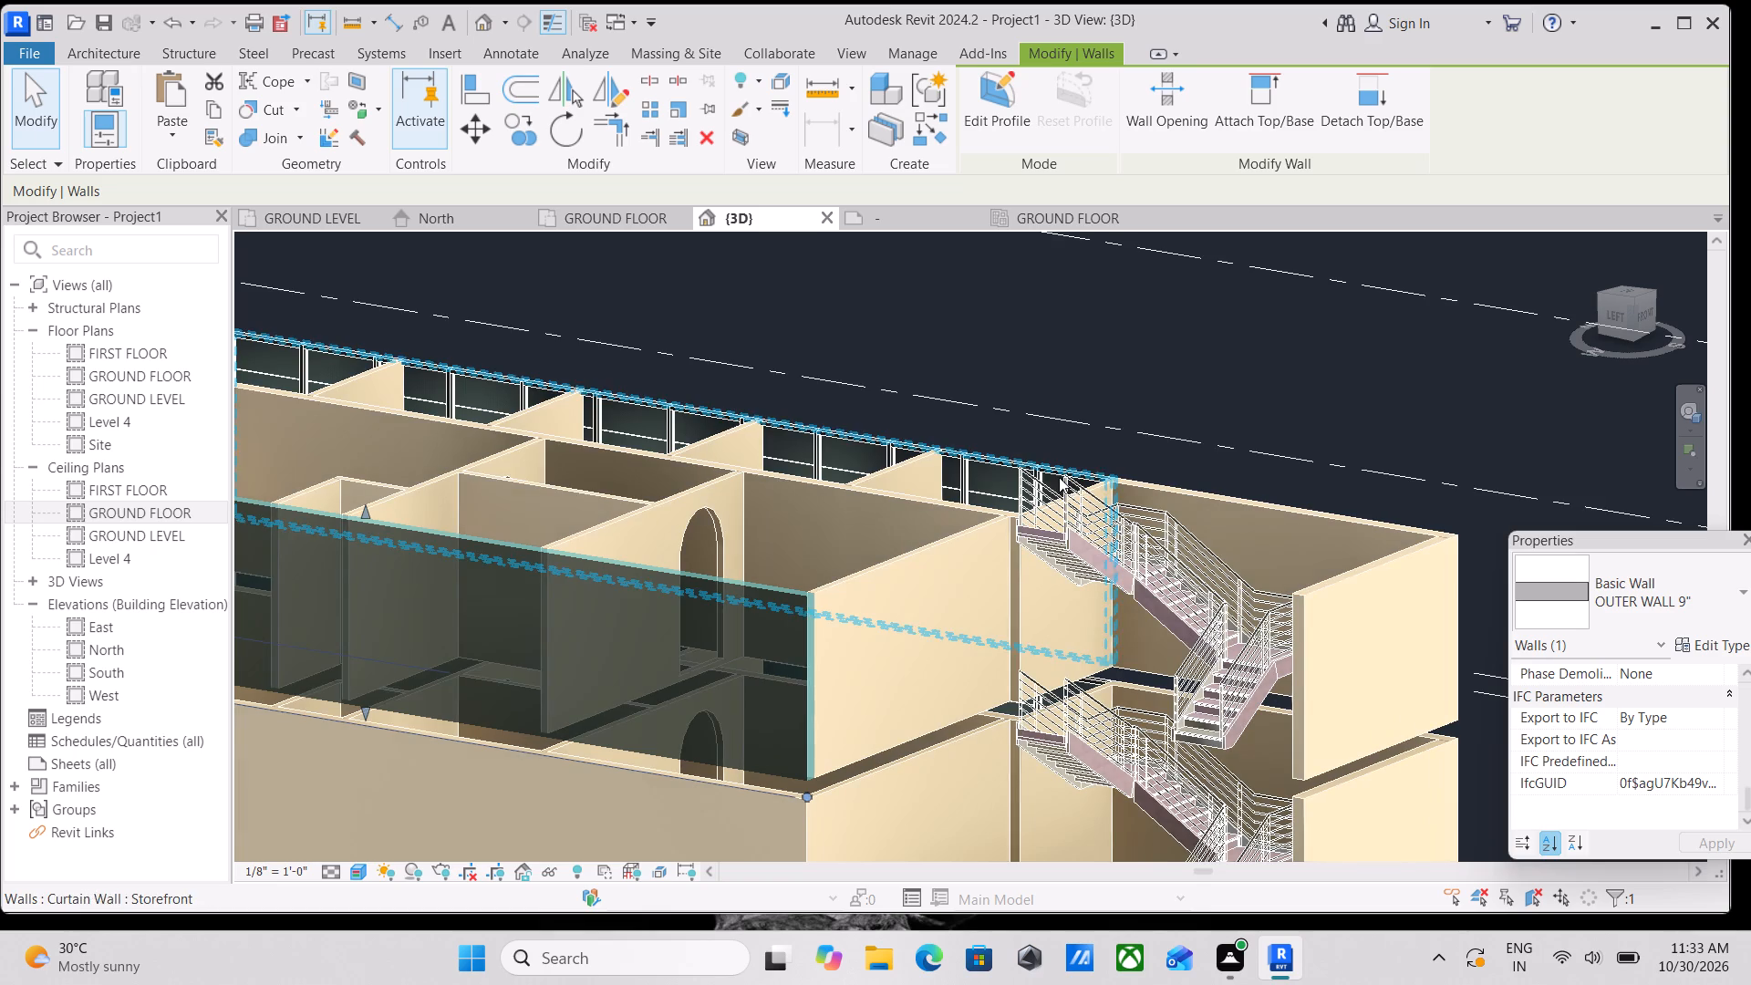
key(Escape)
Undo the paste of the walls, glazing, stair and railings onto the FIRST FLOOR level, with the 3D model in Front view.
scroll(1083, 461, down, 3)
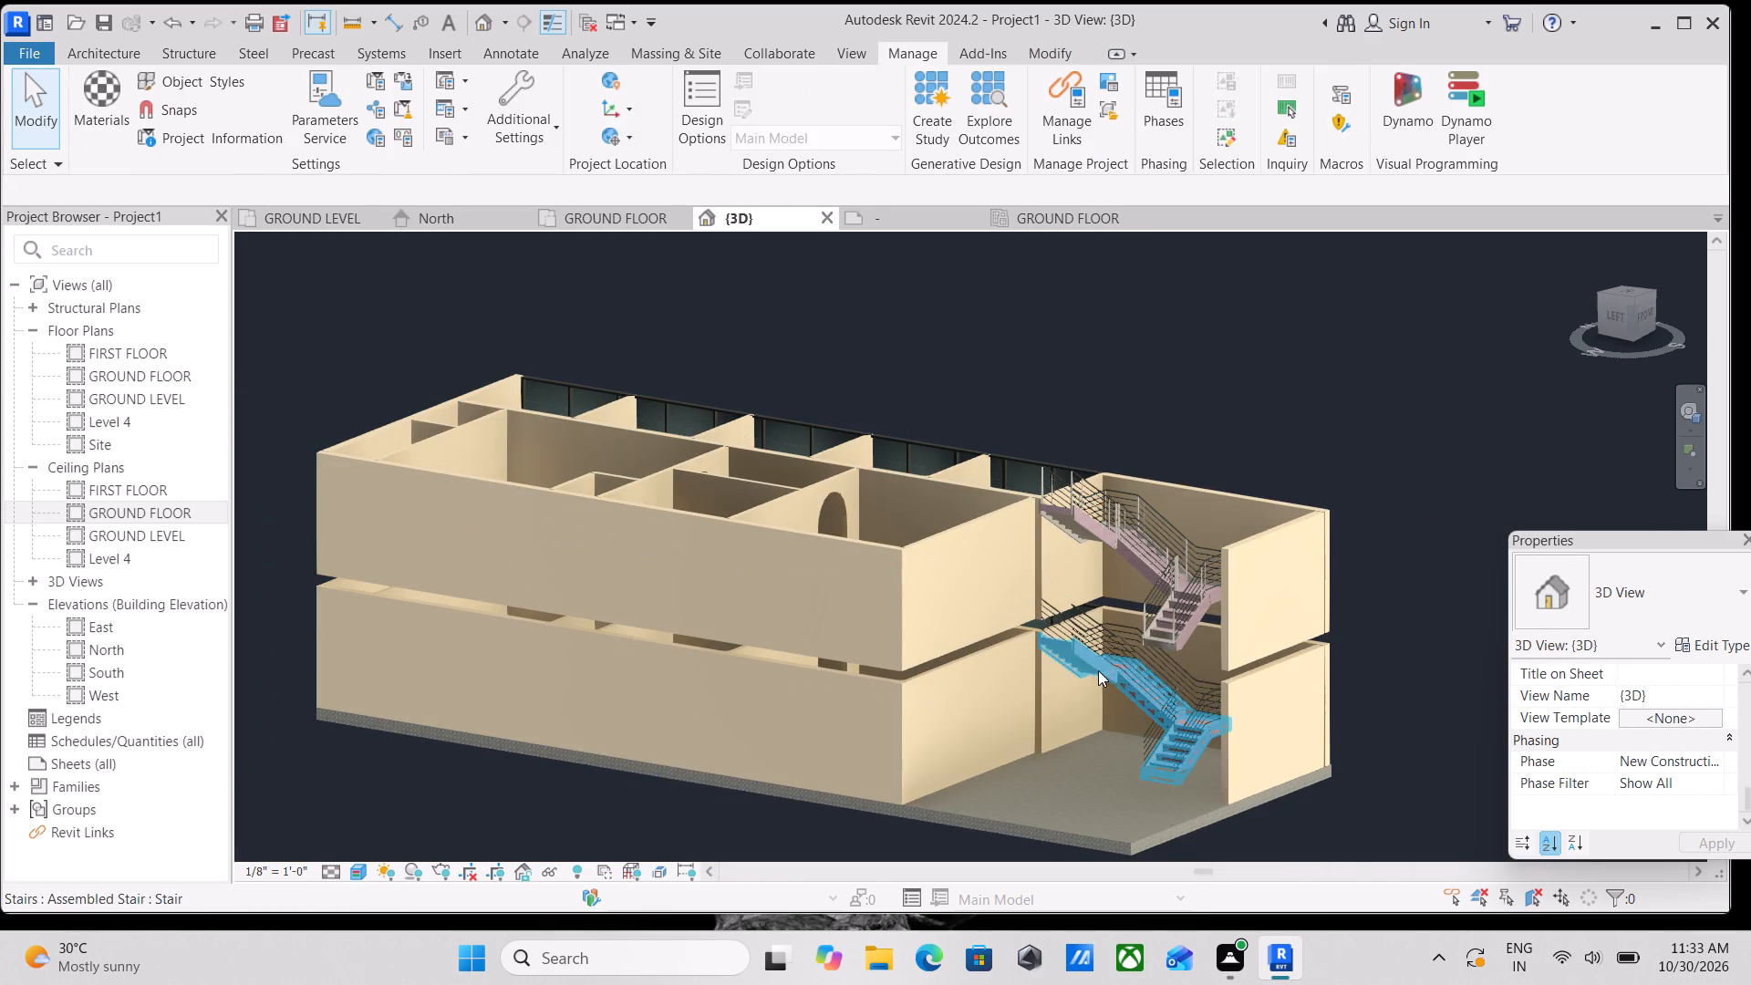
scroll(1100, 685, up, 3)
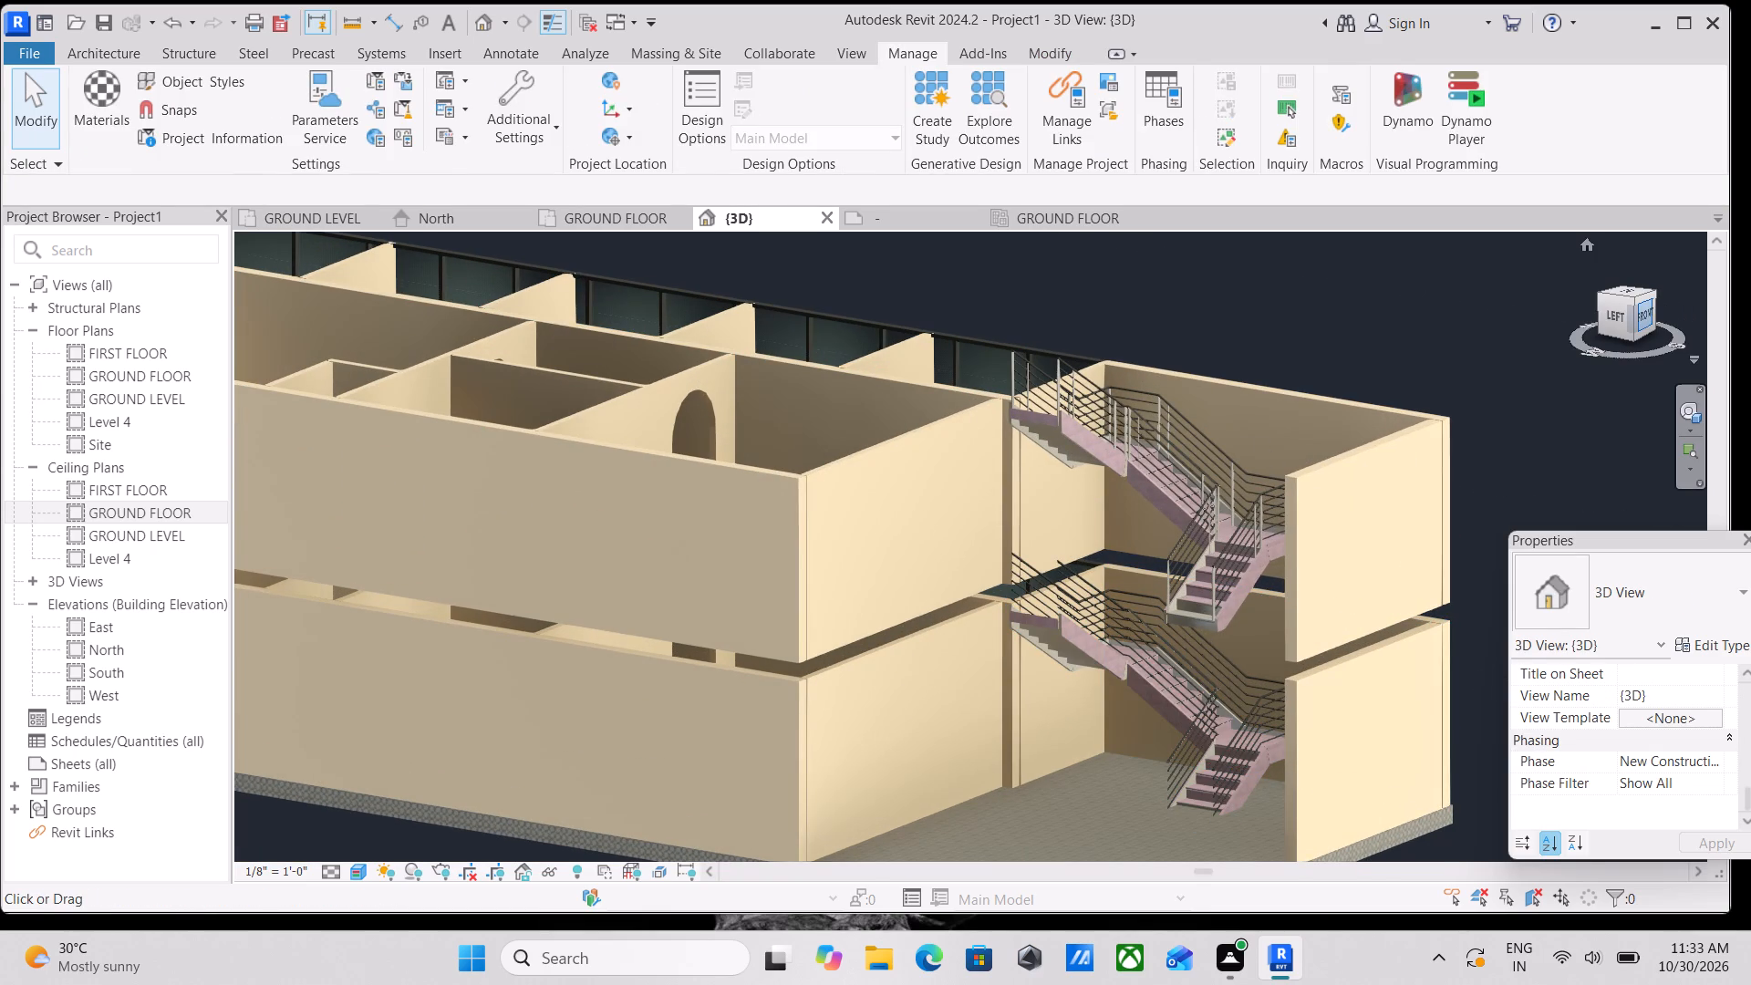
click(1647, 313)
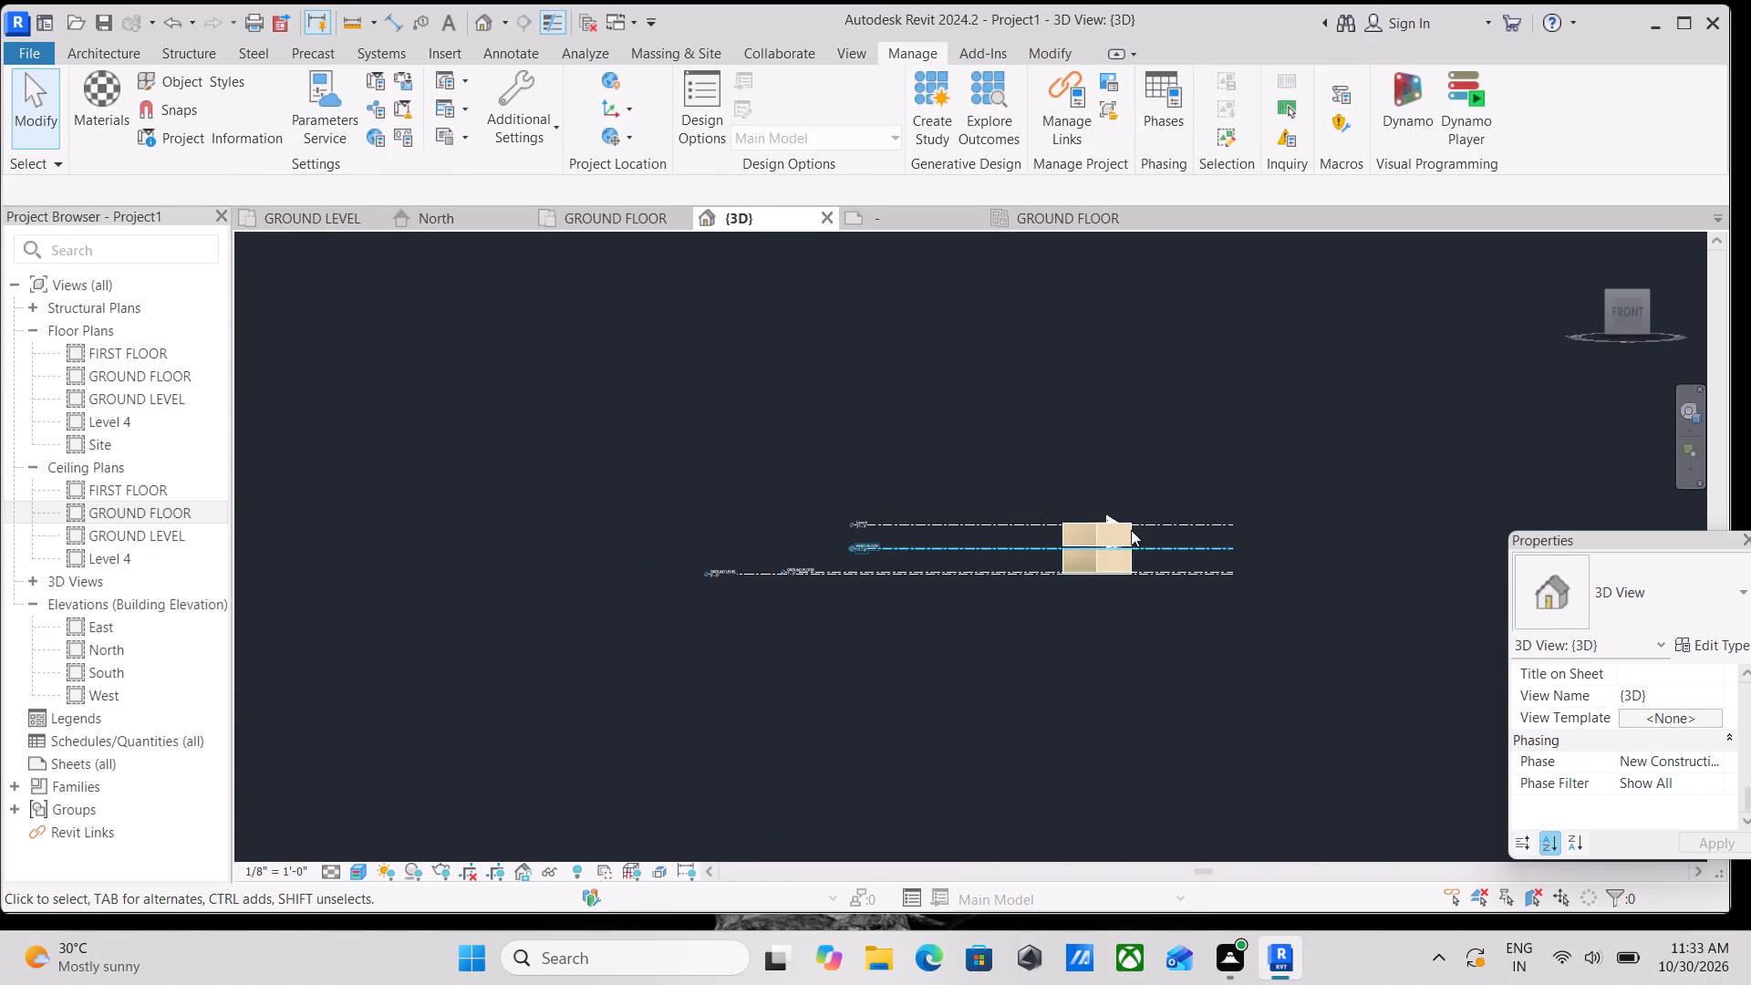
key(ctrl+z)
key(ctrl+z)
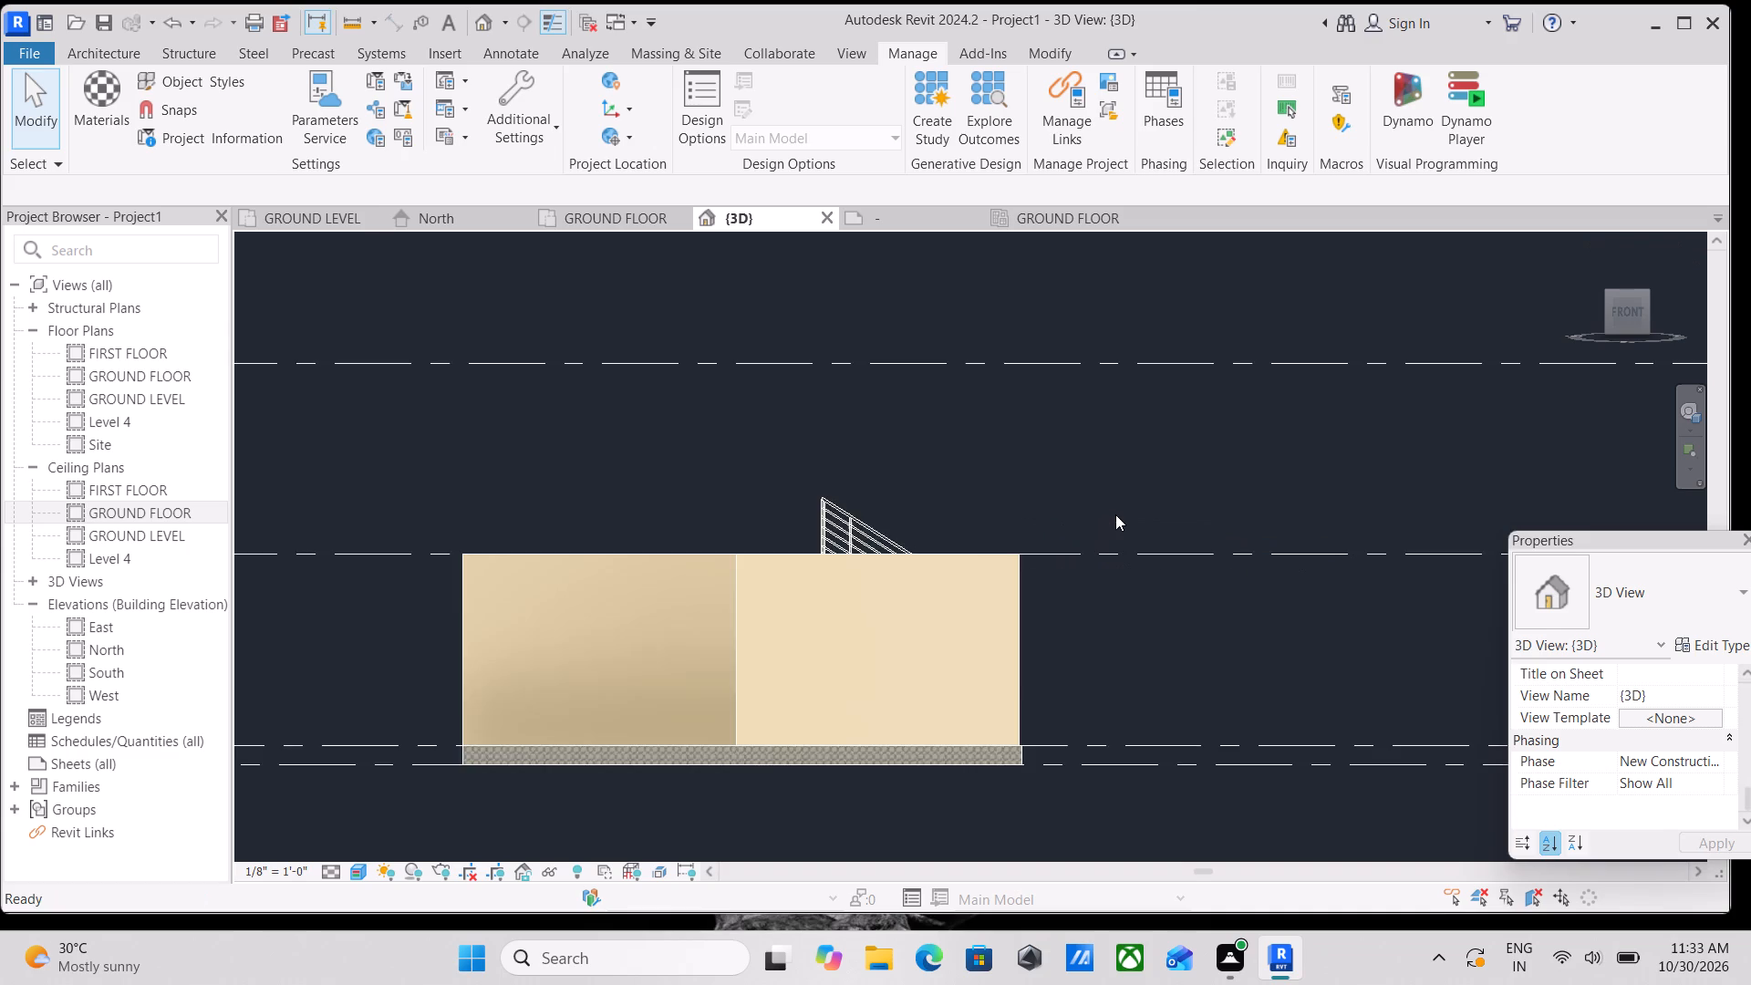
Examine the ground storey and its stair from an angled 3D view.
scroll(975, 615, down, 4)
scroll(1166, 515, down, 4)
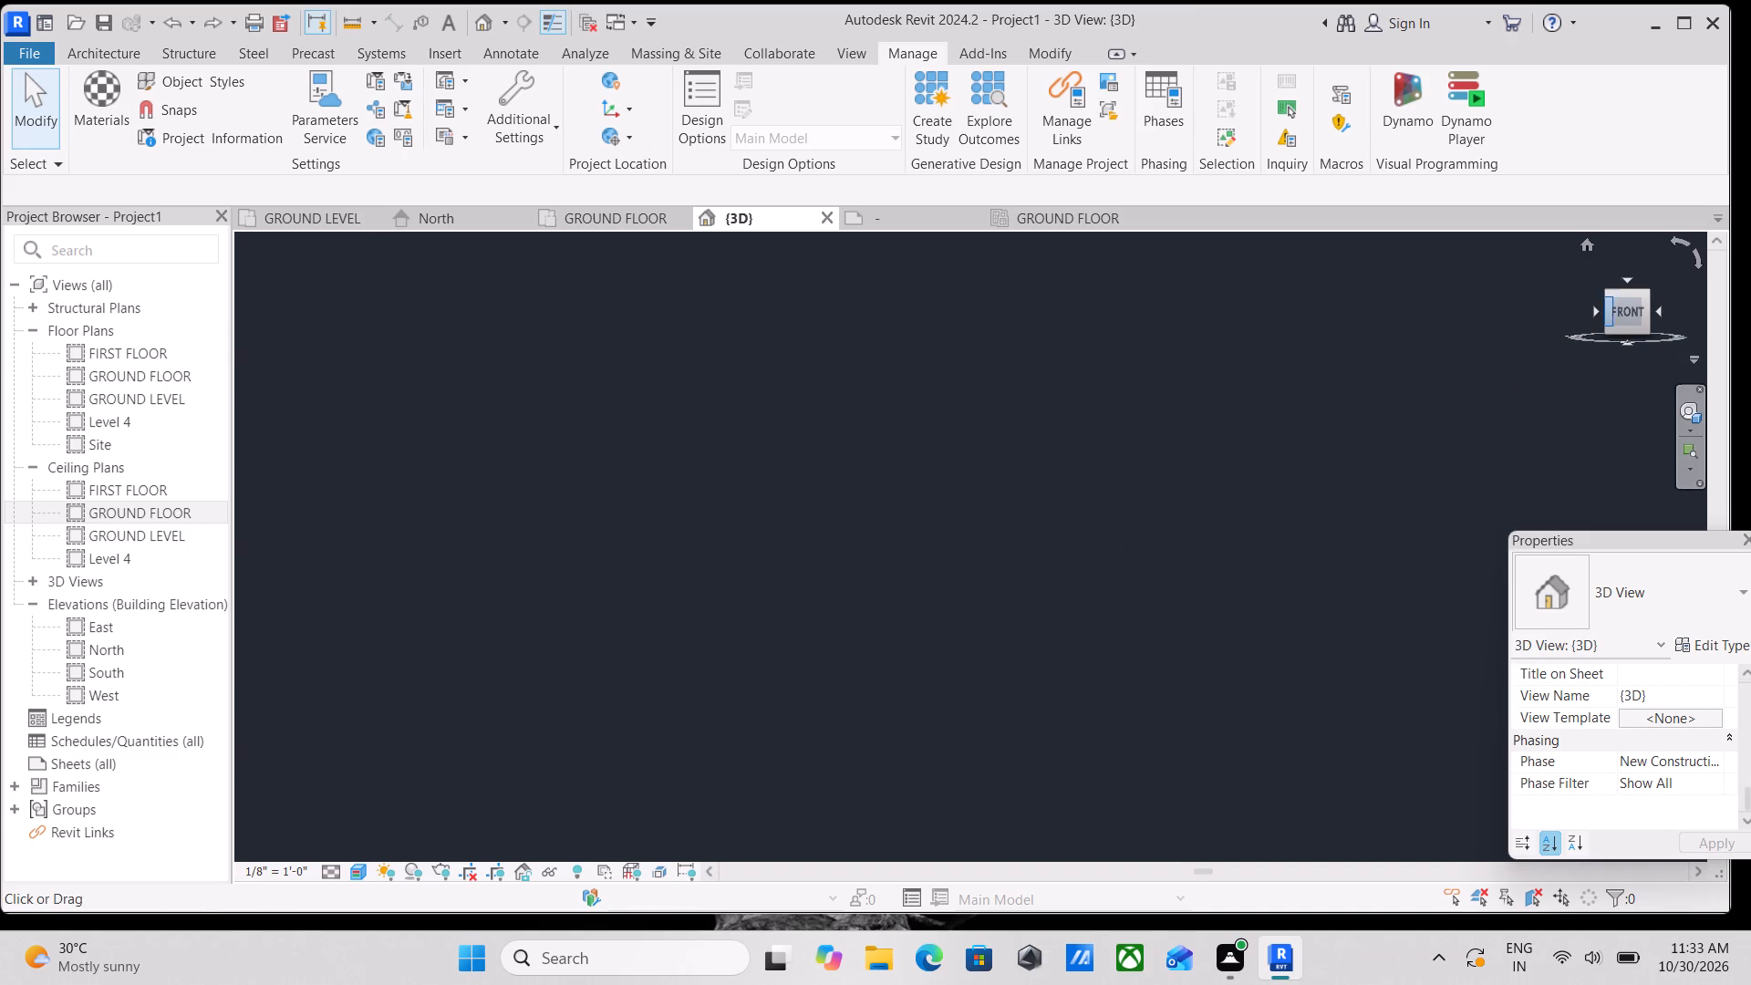
click(1608, 294)
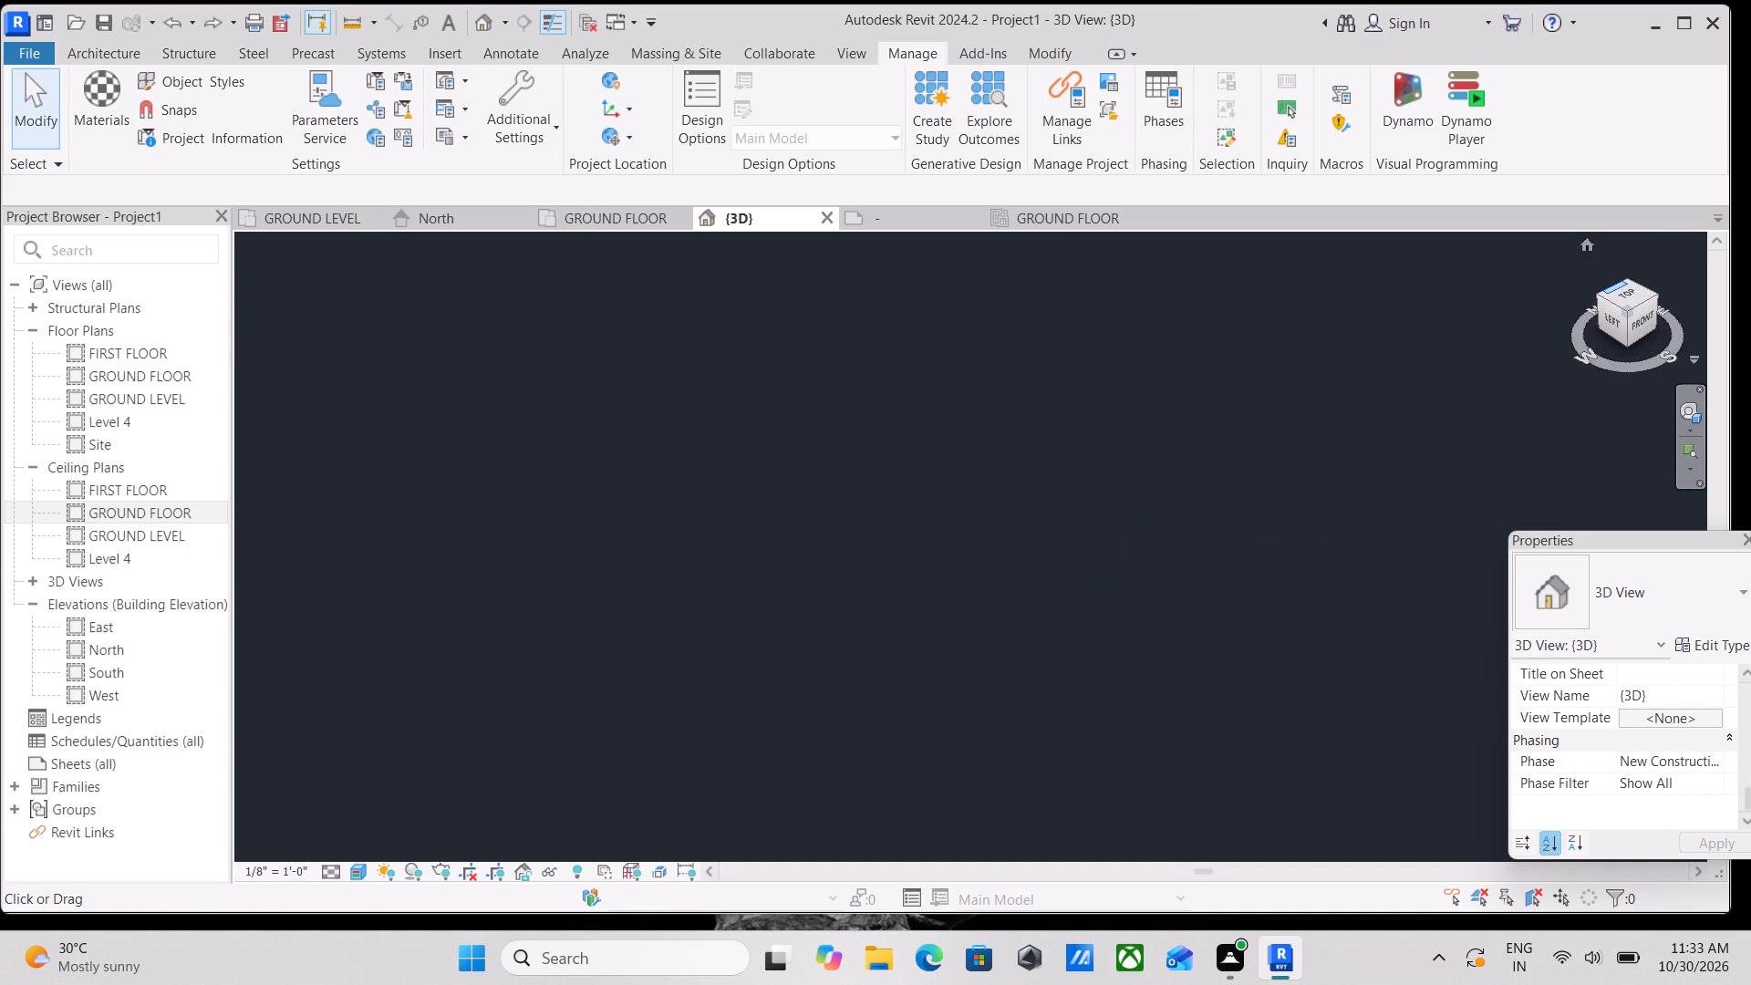
scroll(862, 461, down, 9)
scroll(938, 499, up, 13)
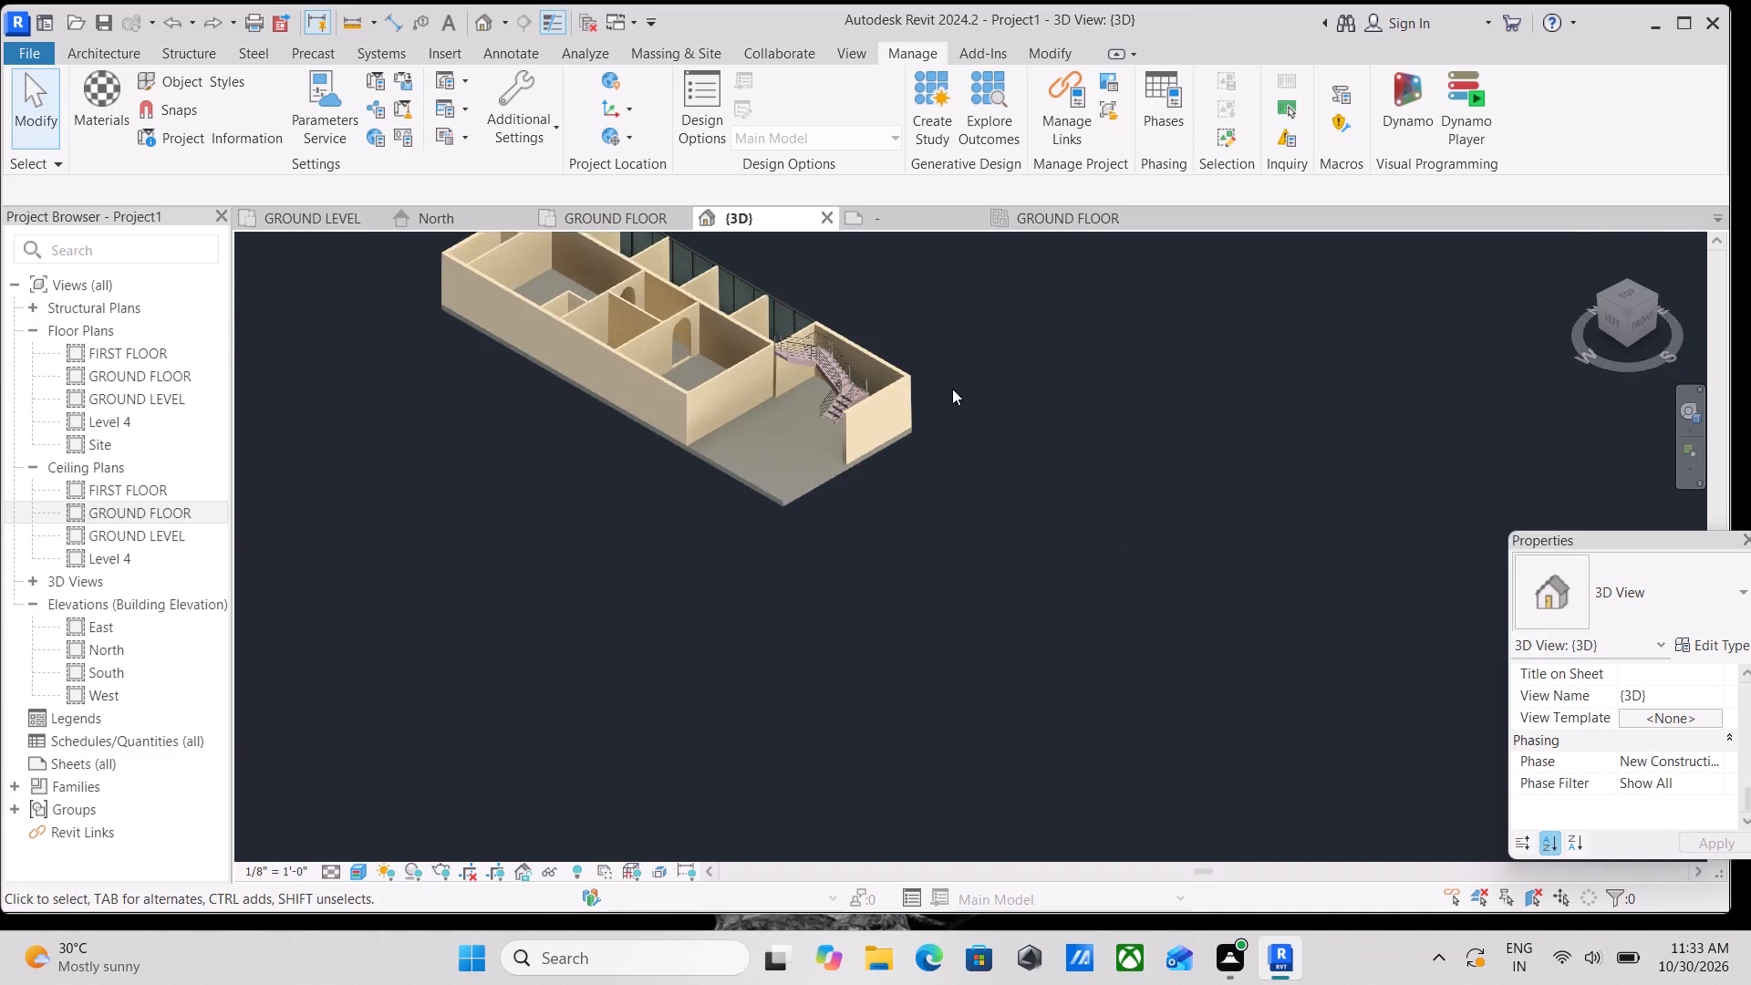
scroll(930, 378, up, 7)
scroll(714, 373, up, 4)
scroll(526, 451, up, 4)
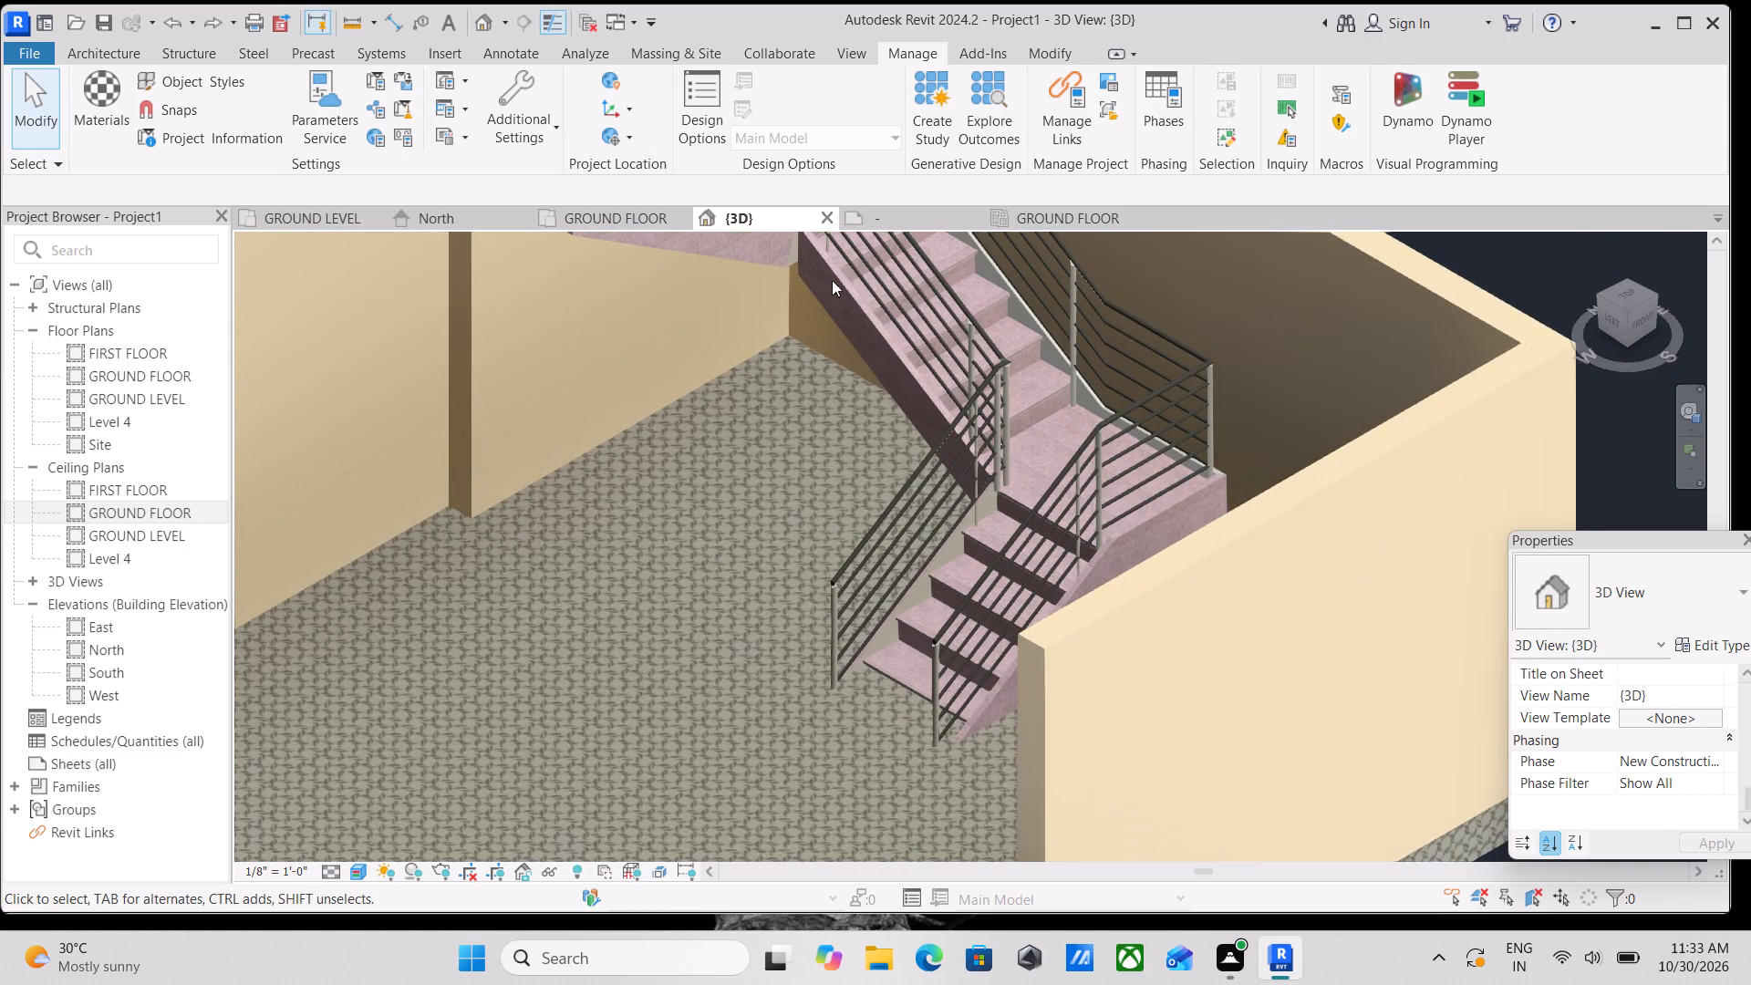
key(Escape)
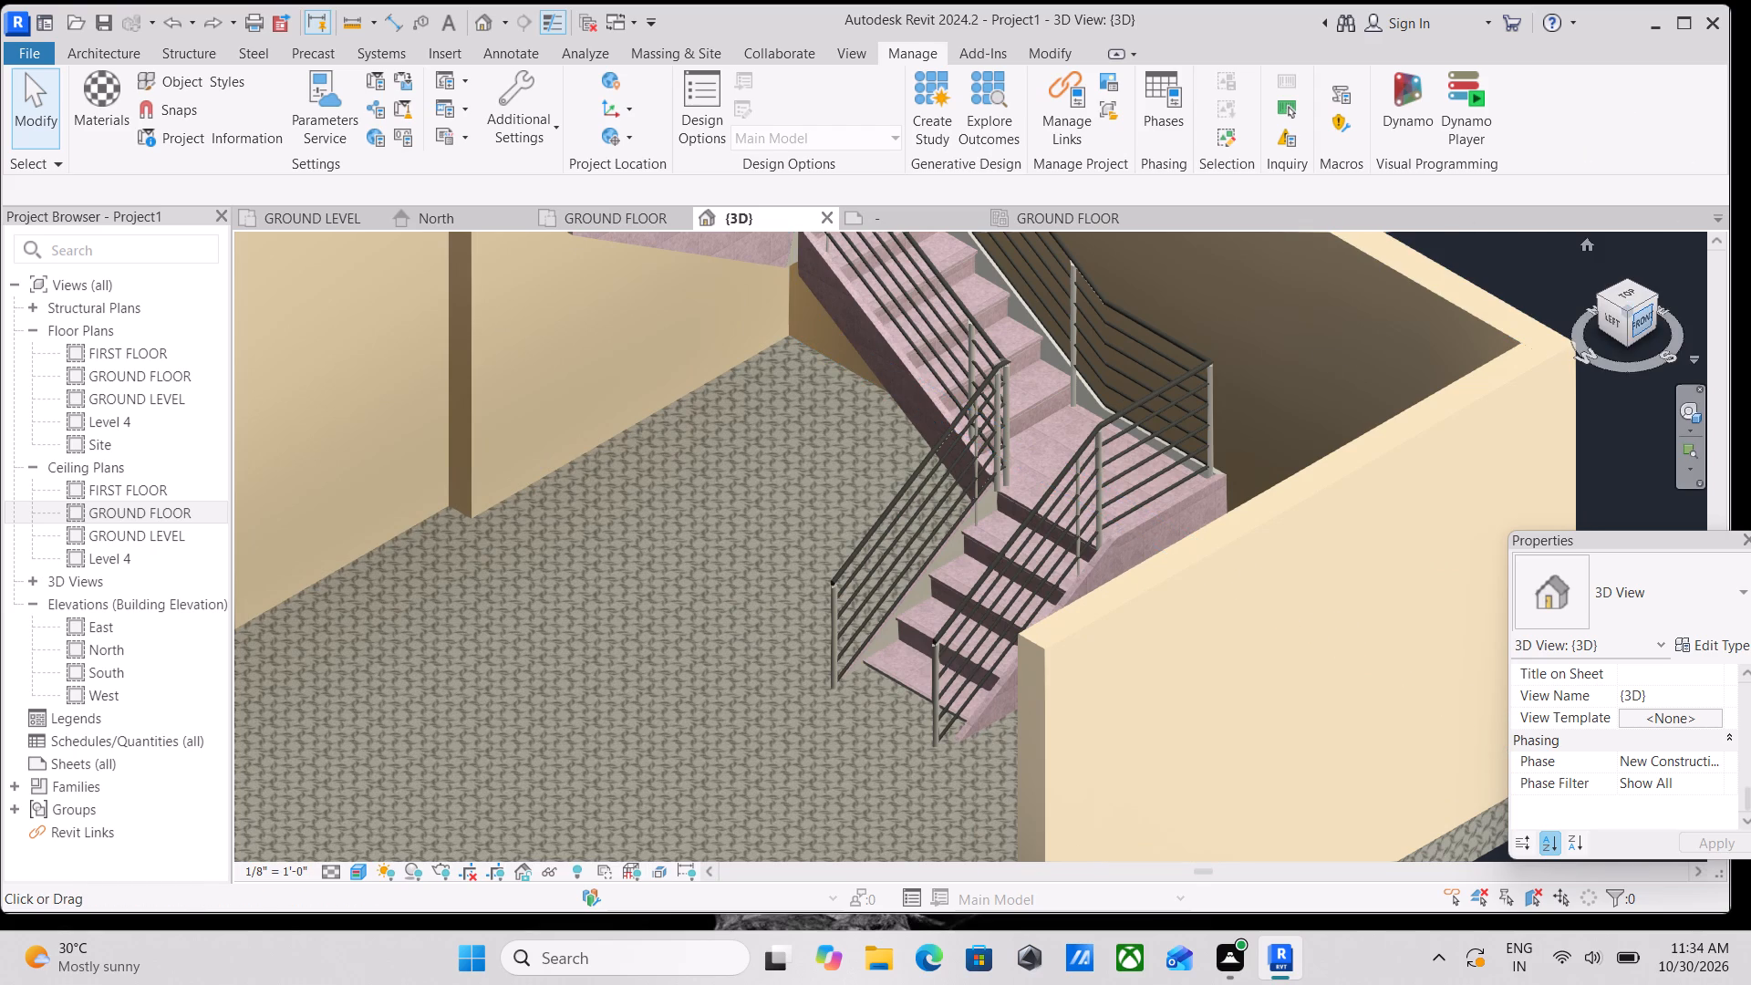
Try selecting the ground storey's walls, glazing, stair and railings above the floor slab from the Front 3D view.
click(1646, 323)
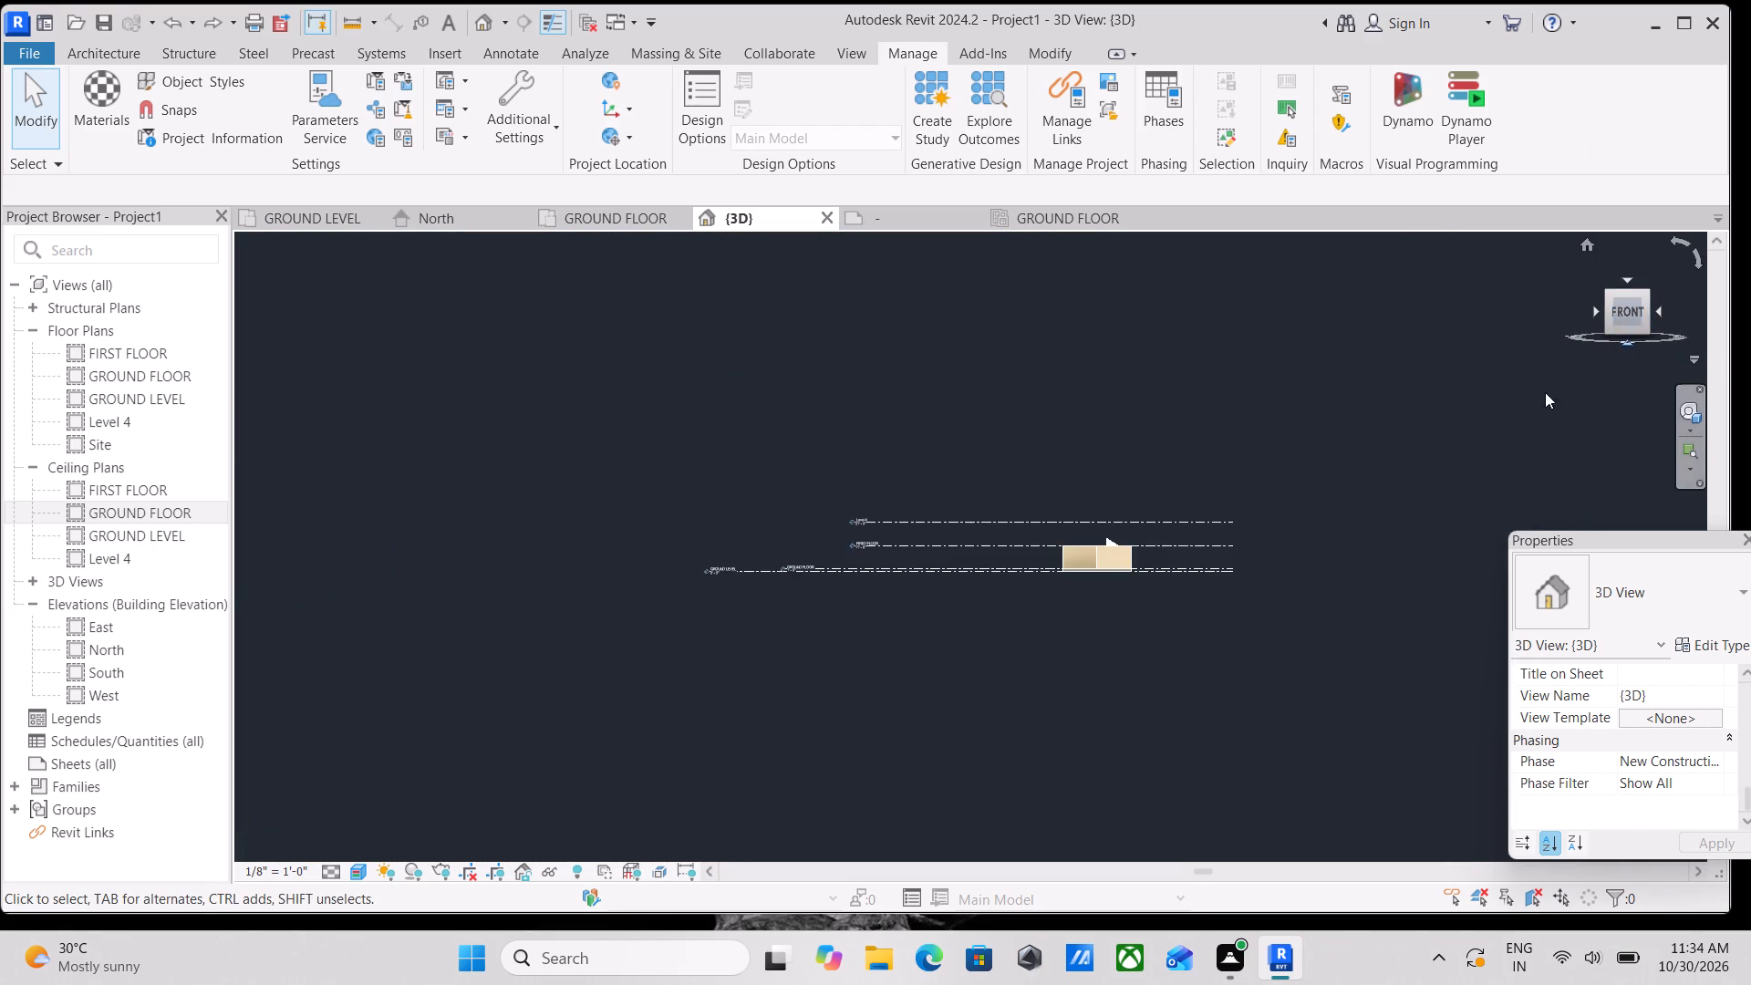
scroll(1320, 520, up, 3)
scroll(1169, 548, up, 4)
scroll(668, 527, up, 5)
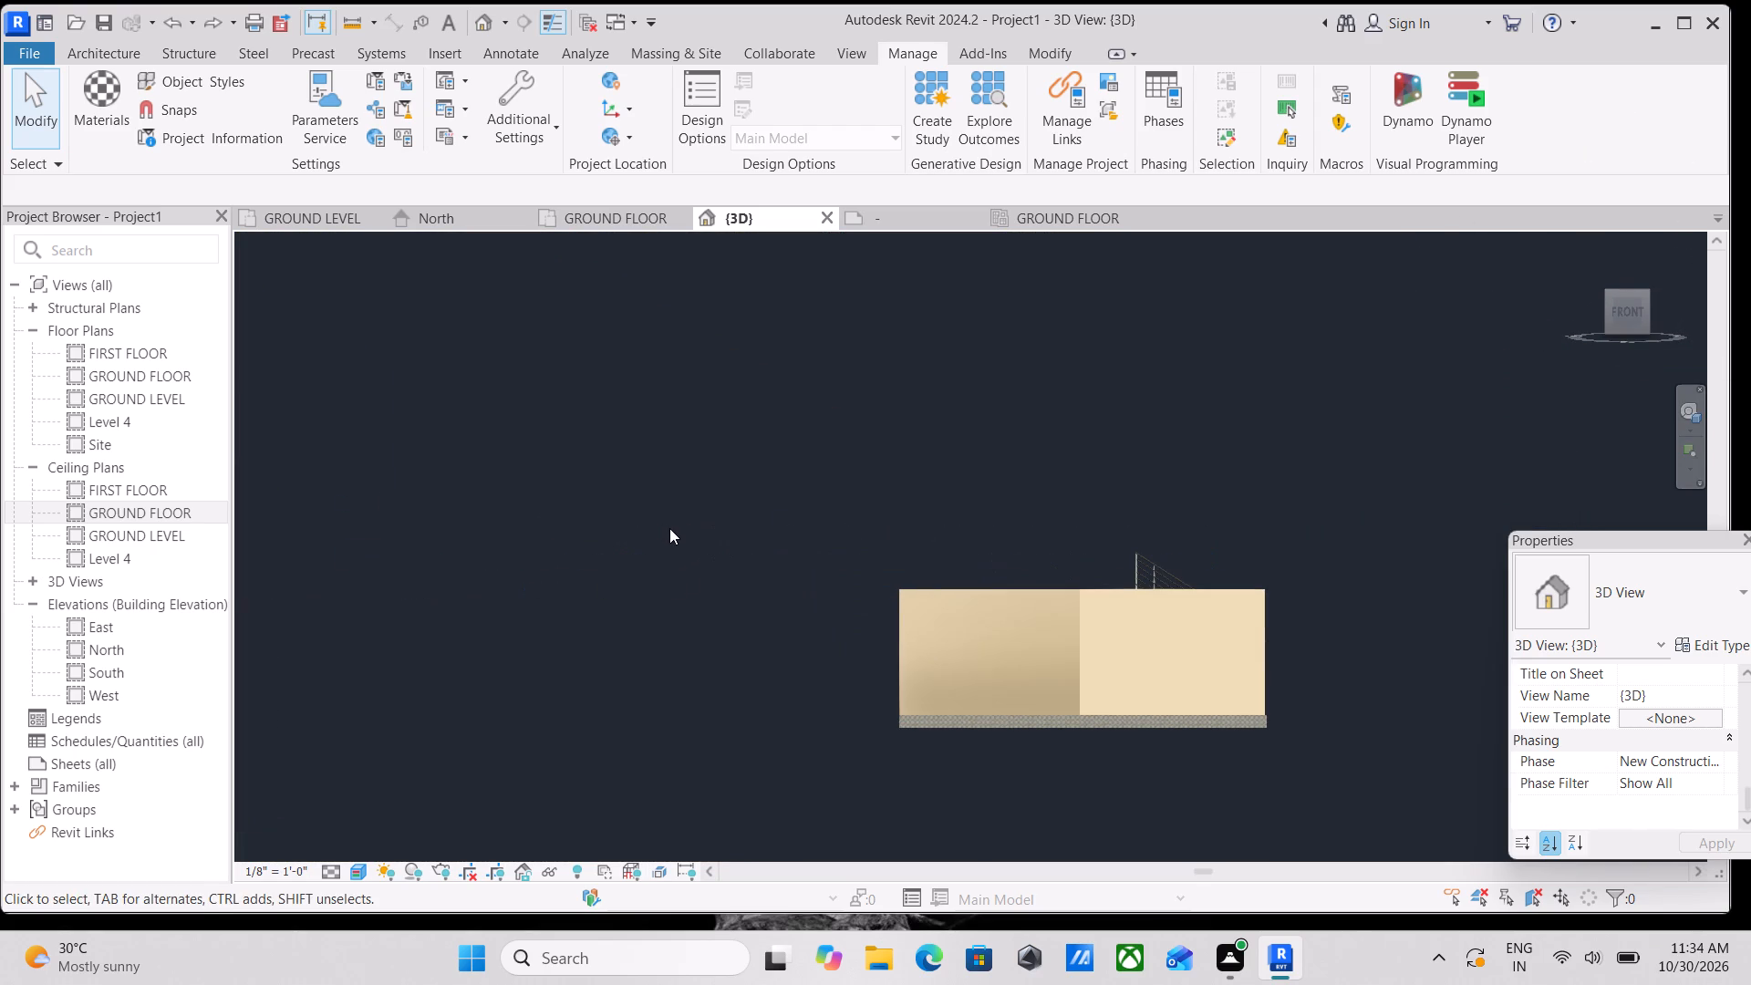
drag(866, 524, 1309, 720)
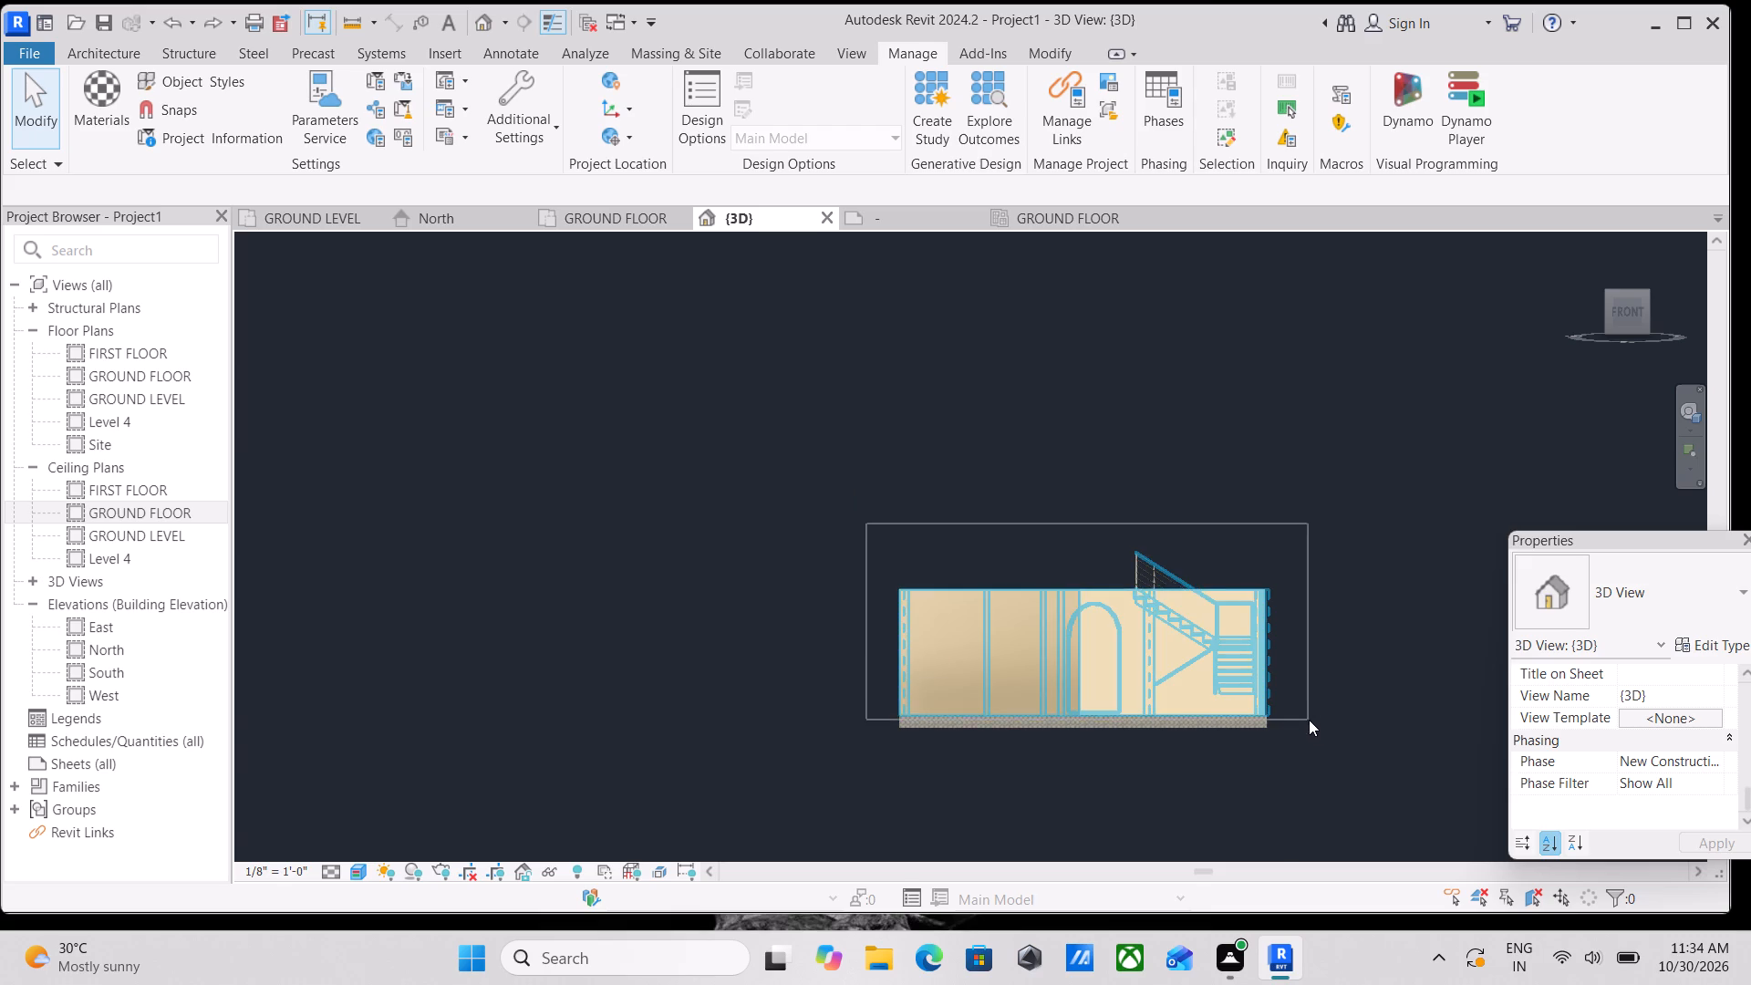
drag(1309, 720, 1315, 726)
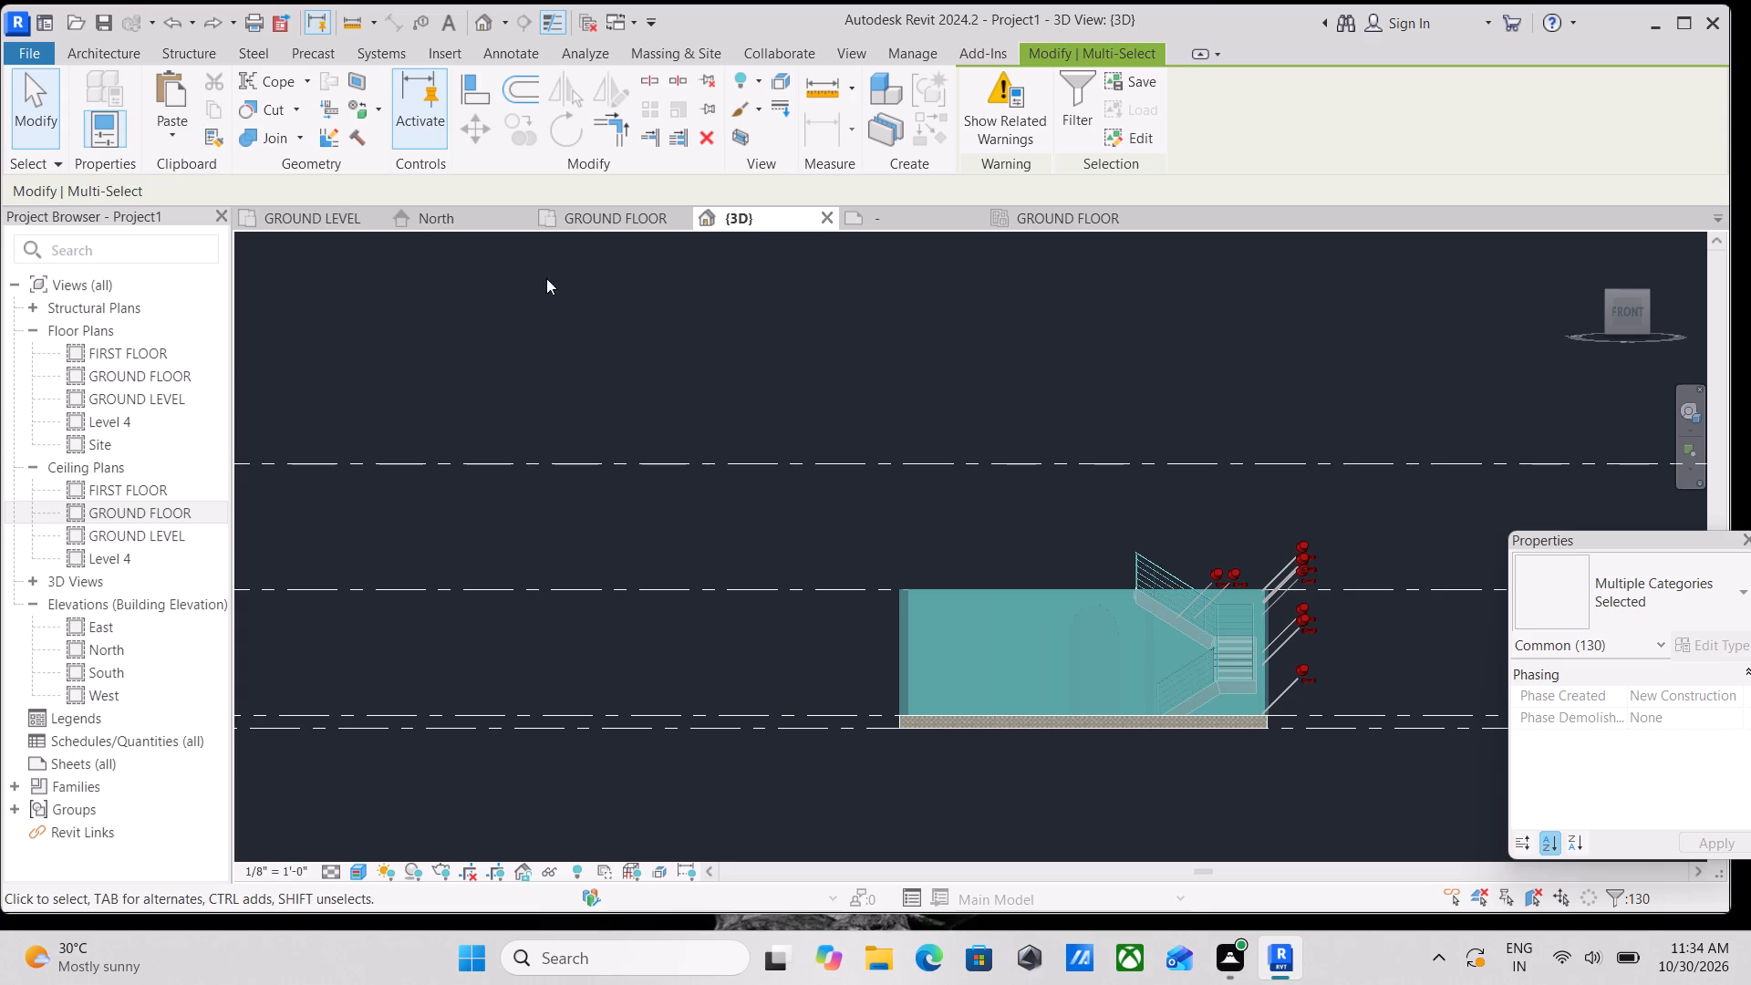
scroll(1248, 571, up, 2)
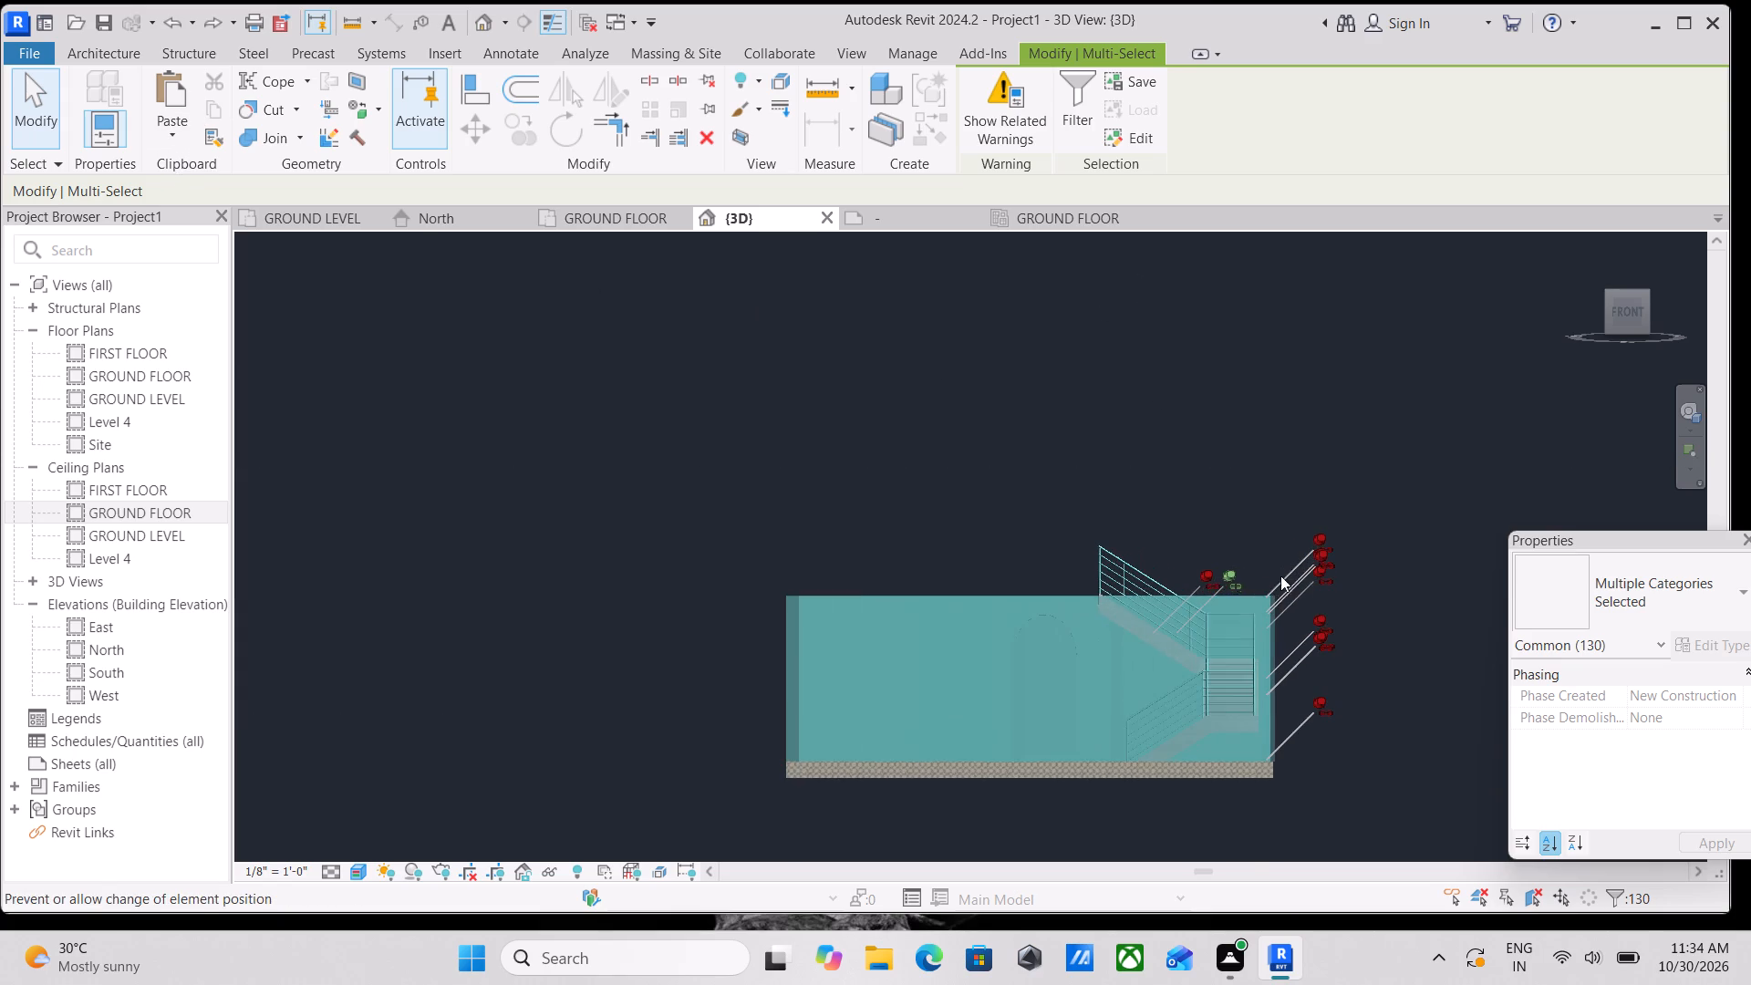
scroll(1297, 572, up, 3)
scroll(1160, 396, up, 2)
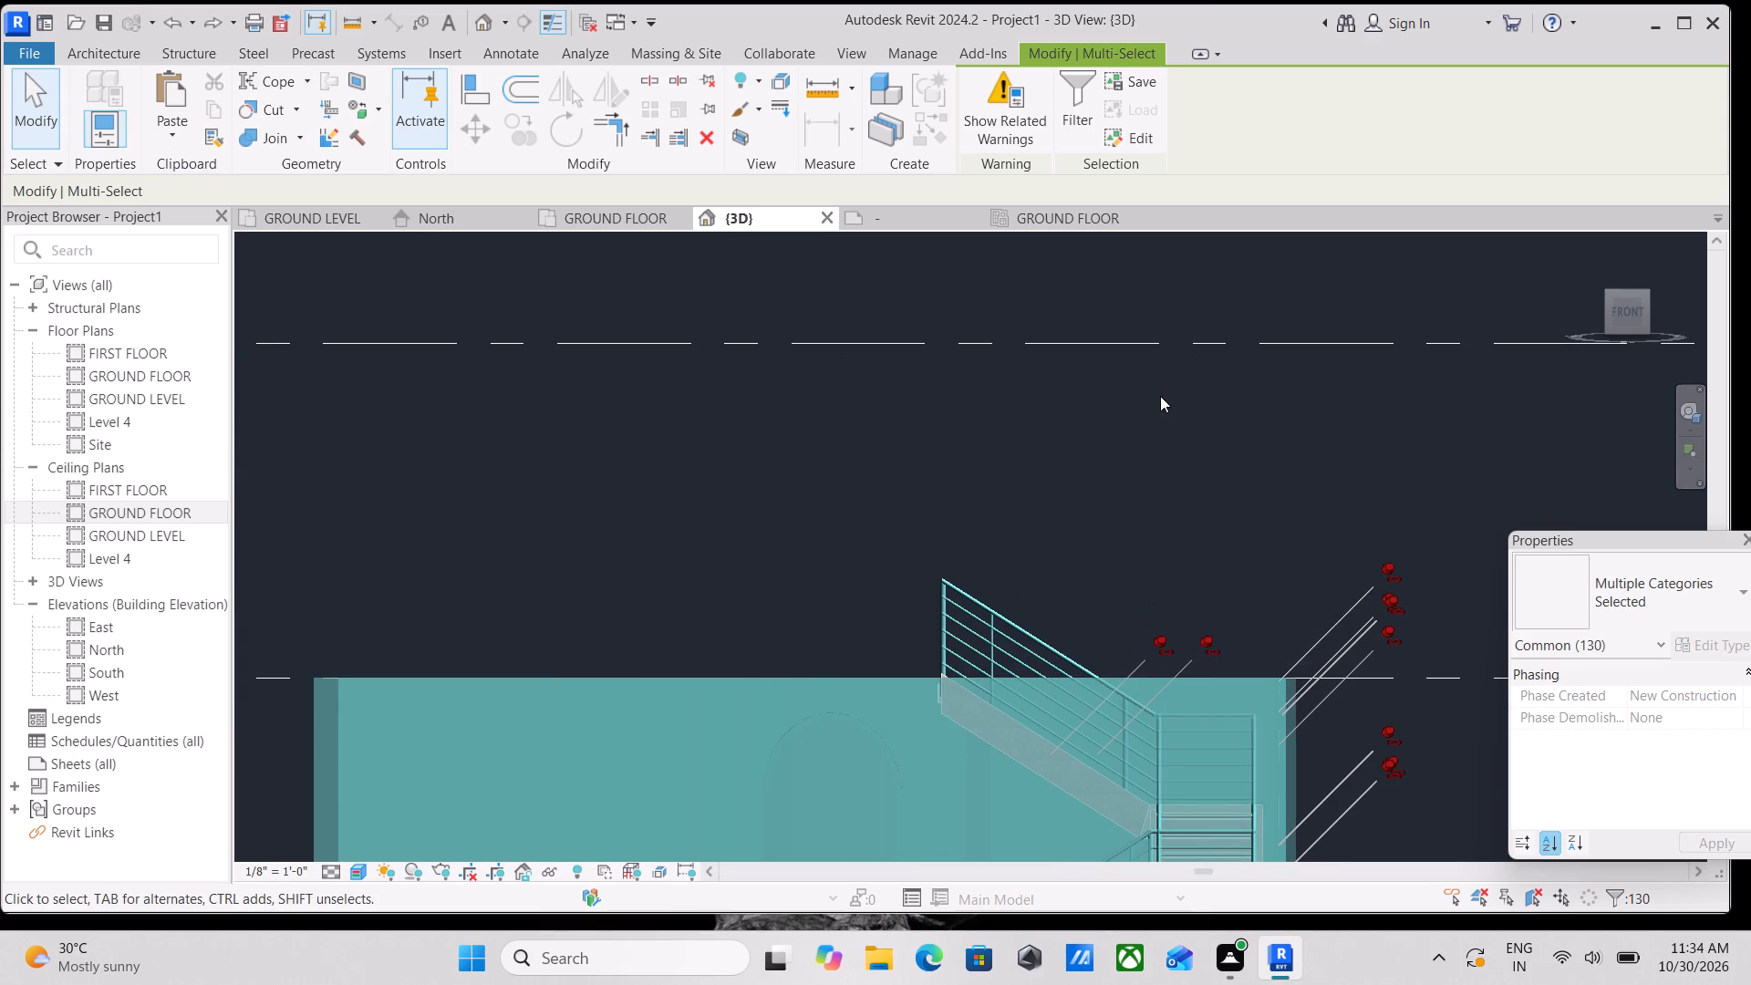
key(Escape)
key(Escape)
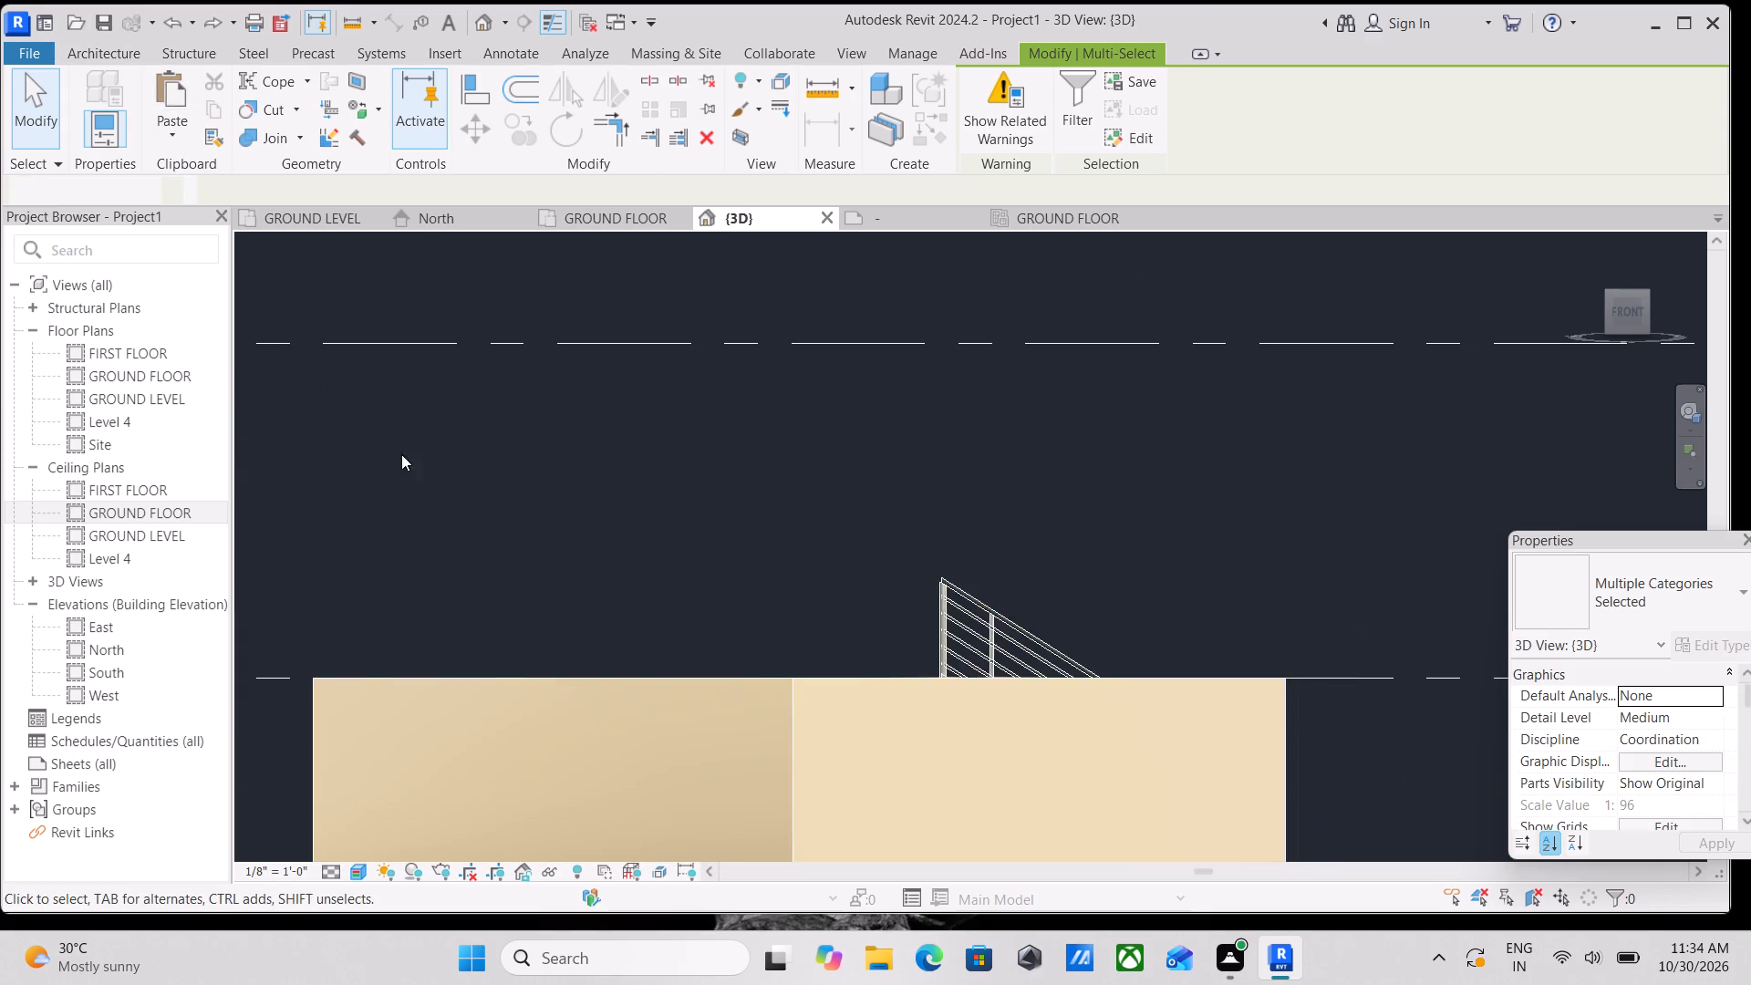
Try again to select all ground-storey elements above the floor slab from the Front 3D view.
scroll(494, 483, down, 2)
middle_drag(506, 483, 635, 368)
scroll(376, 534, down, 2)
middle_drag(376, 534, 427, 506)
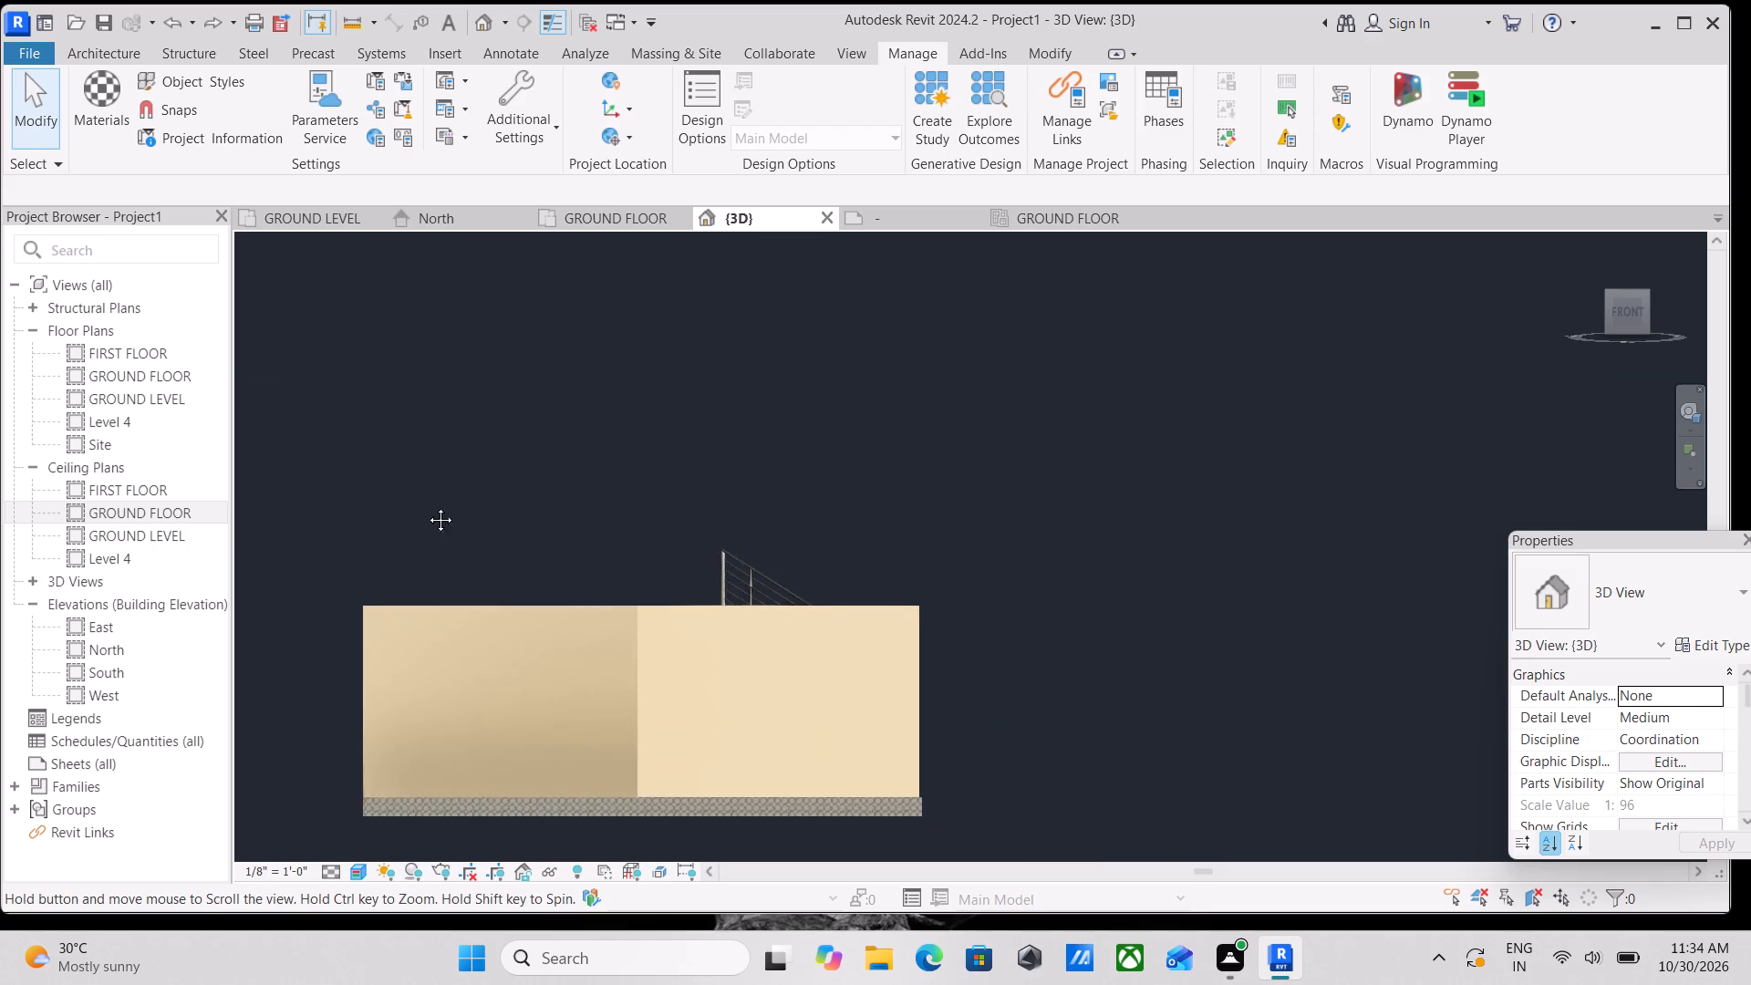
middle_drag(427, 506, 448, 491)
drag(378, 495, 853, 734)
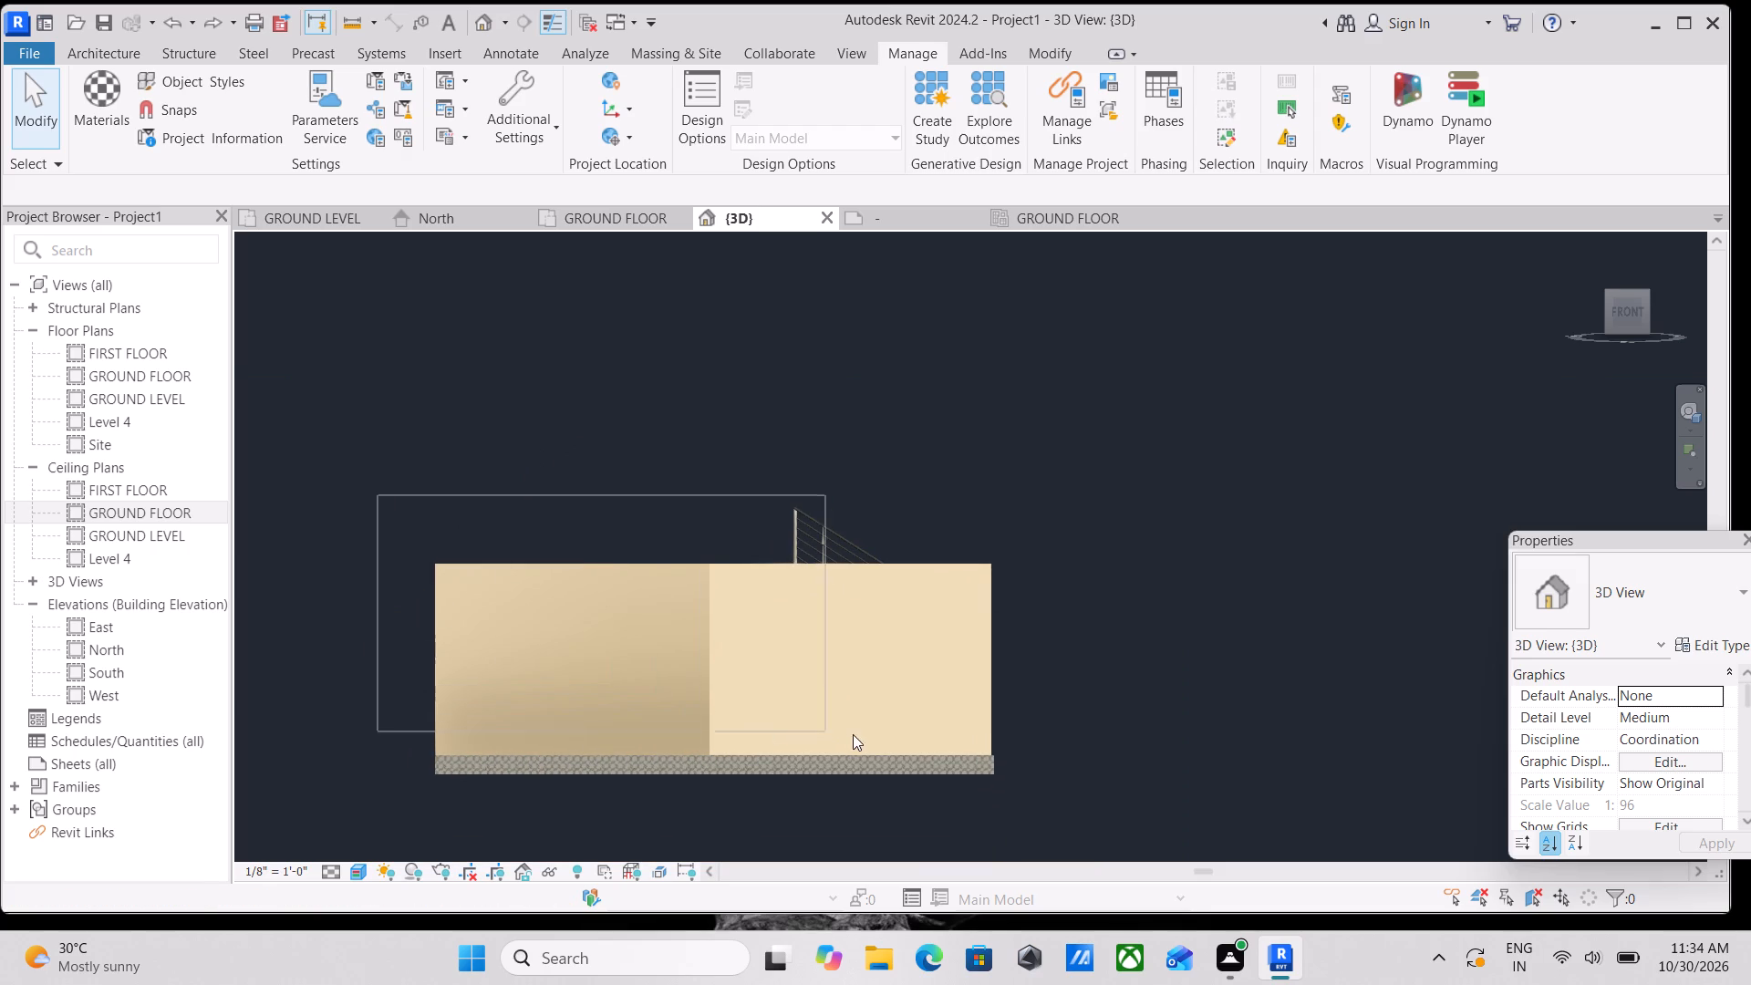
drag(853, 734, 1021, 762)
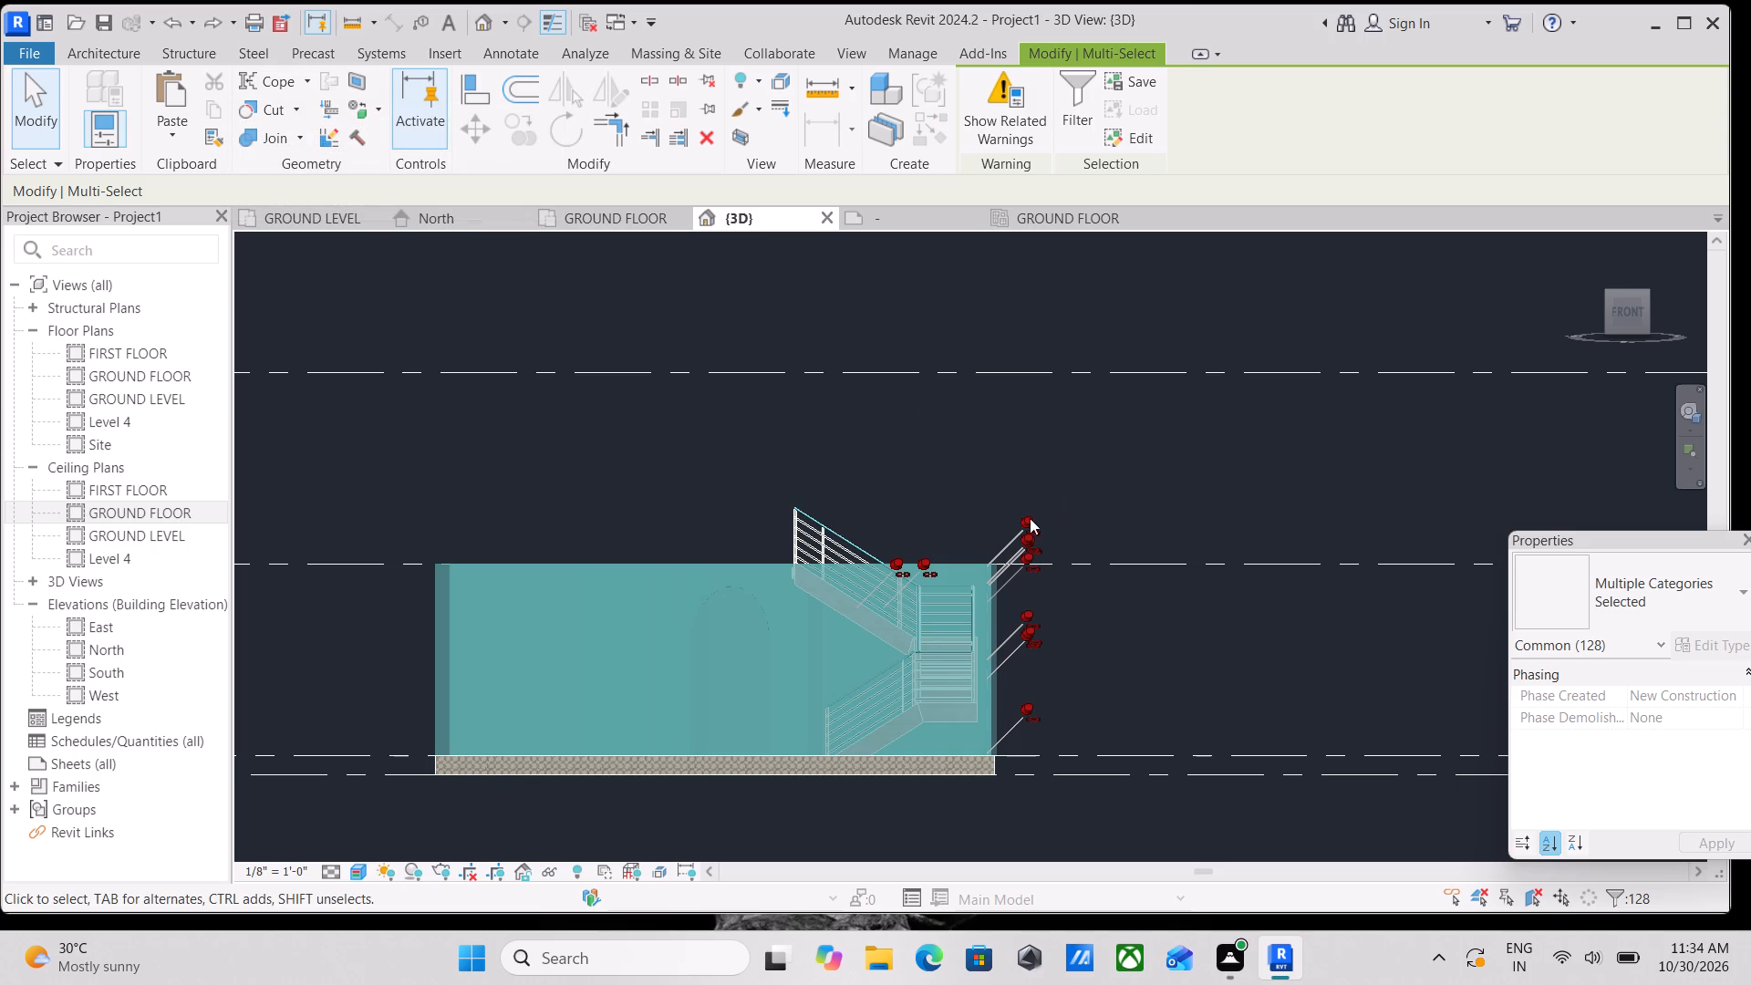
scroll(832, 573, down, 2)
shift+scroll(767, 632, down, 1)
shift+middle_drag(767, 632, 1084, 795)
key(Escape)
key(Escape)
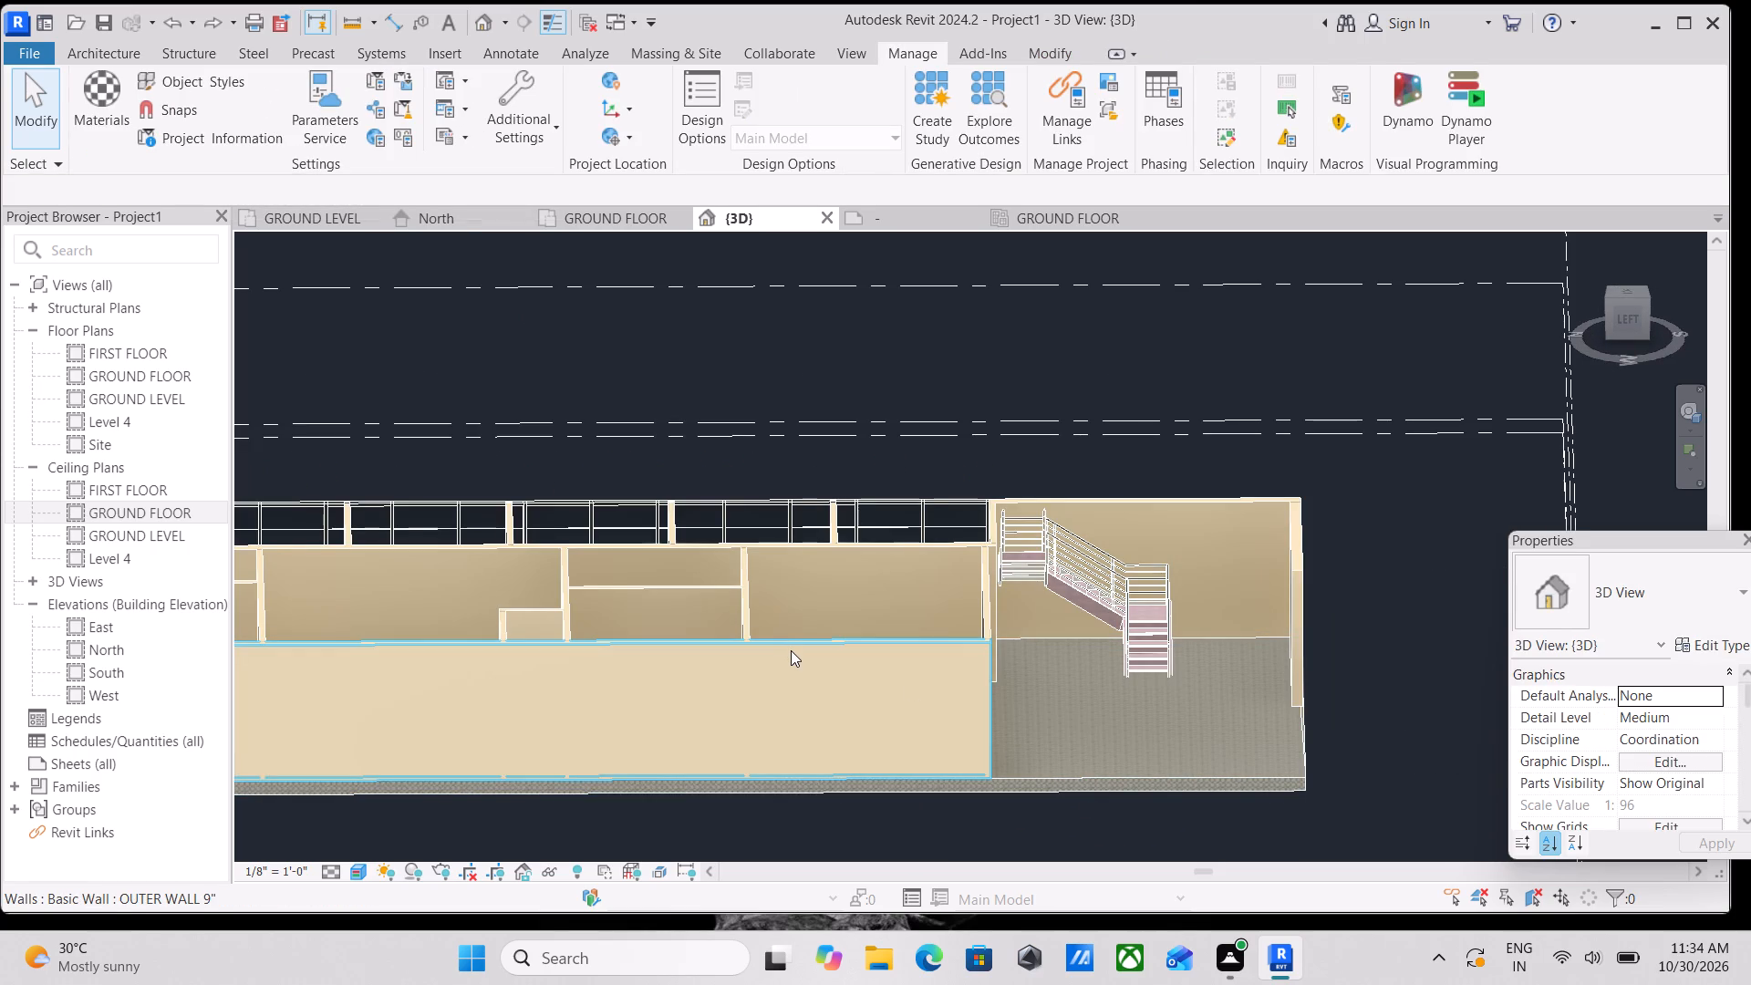
Copy all OUTER WALL 9" and INNER WALL 5" instances and paste them aligned to the FIRST FLOOR level.
click(791, 650)
text(SA)
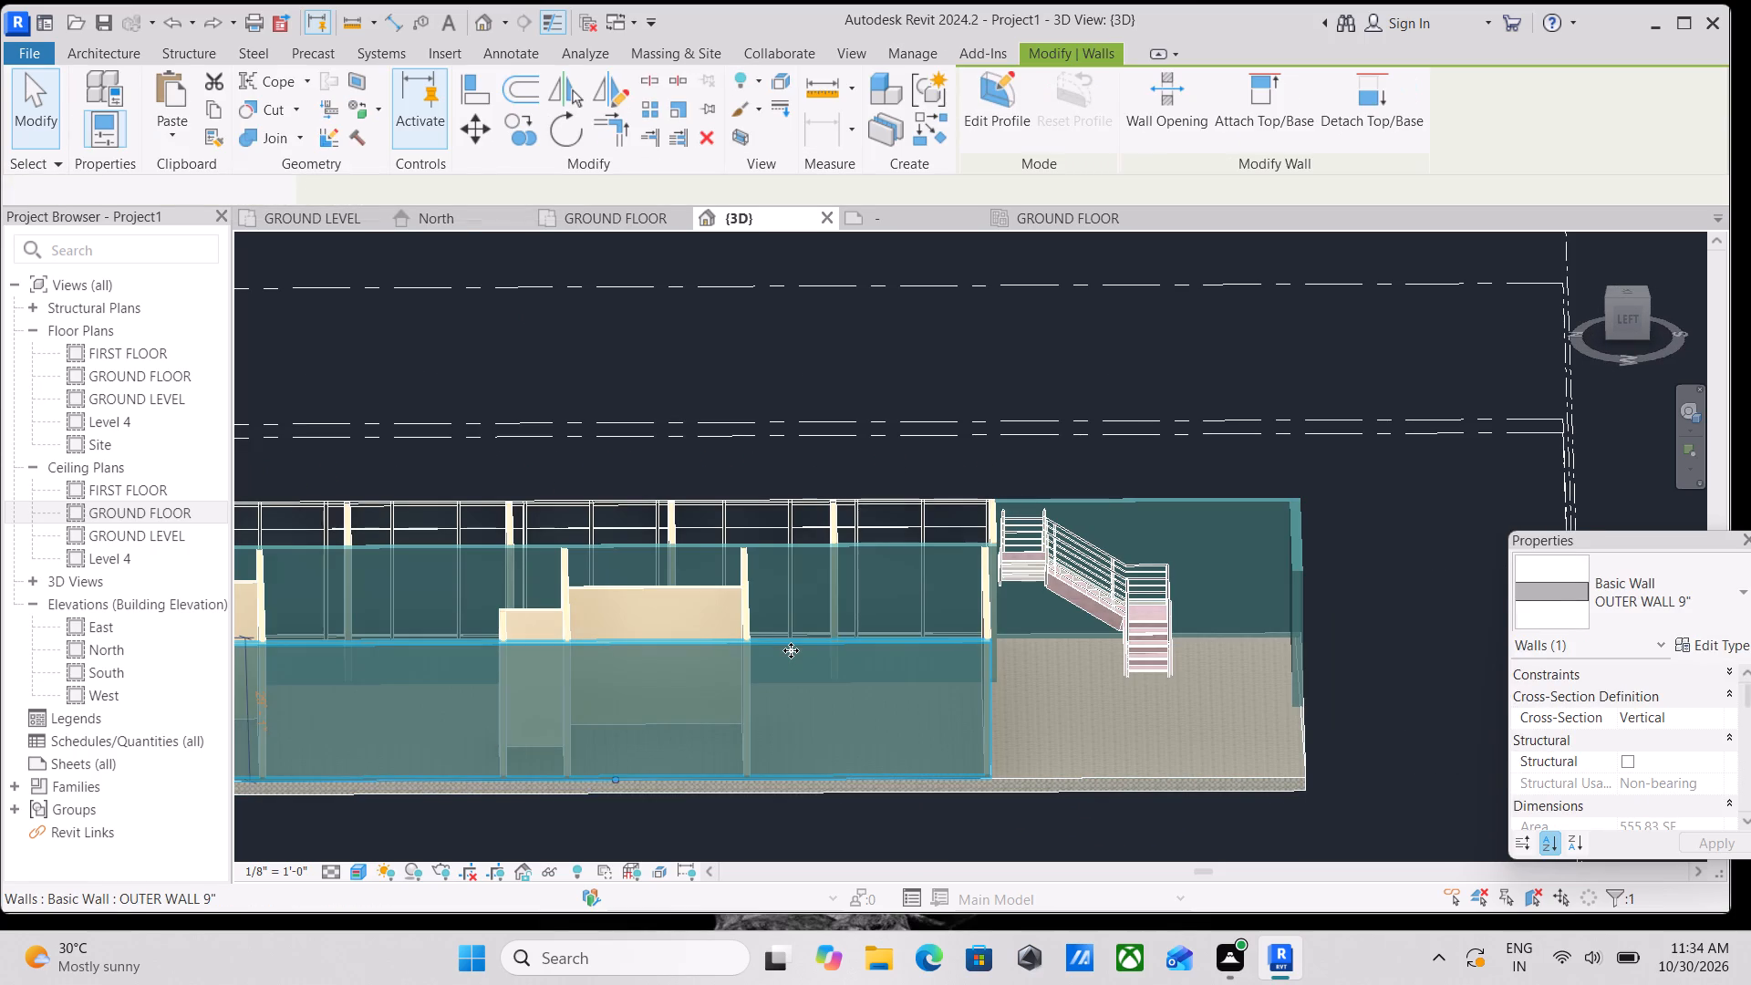
scroll(791, 650, down, 2)
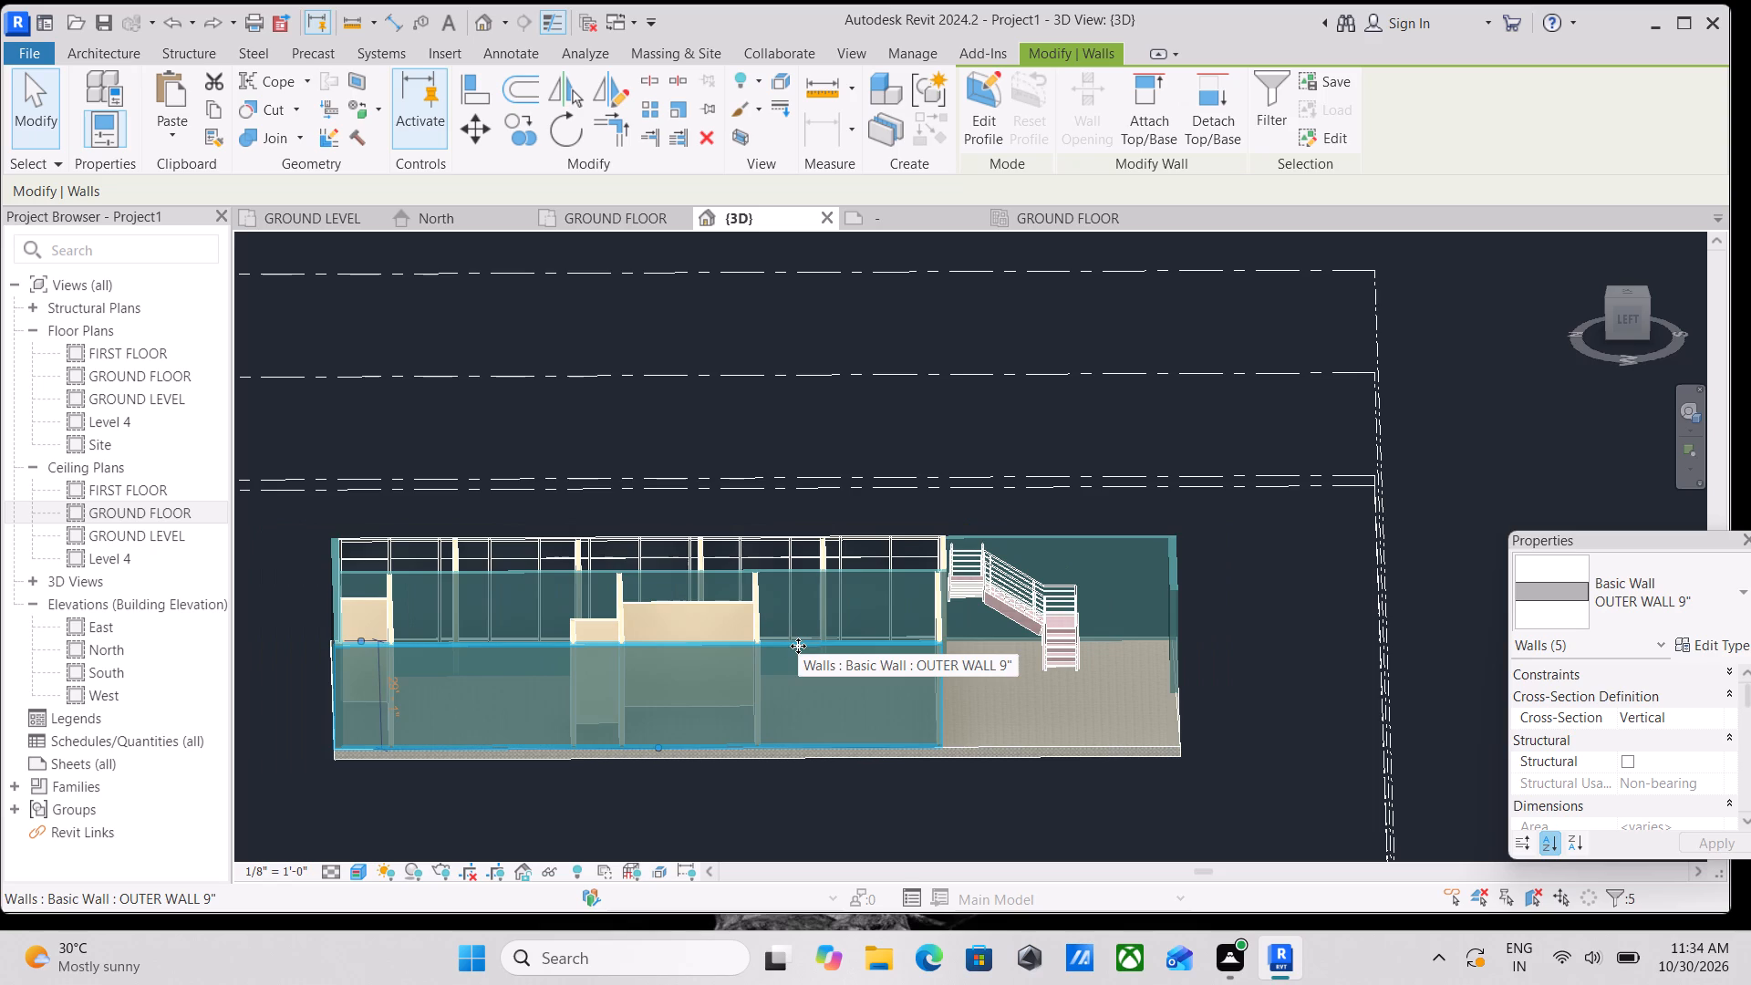
shift+middle_drag(798, 647, 628, 941)
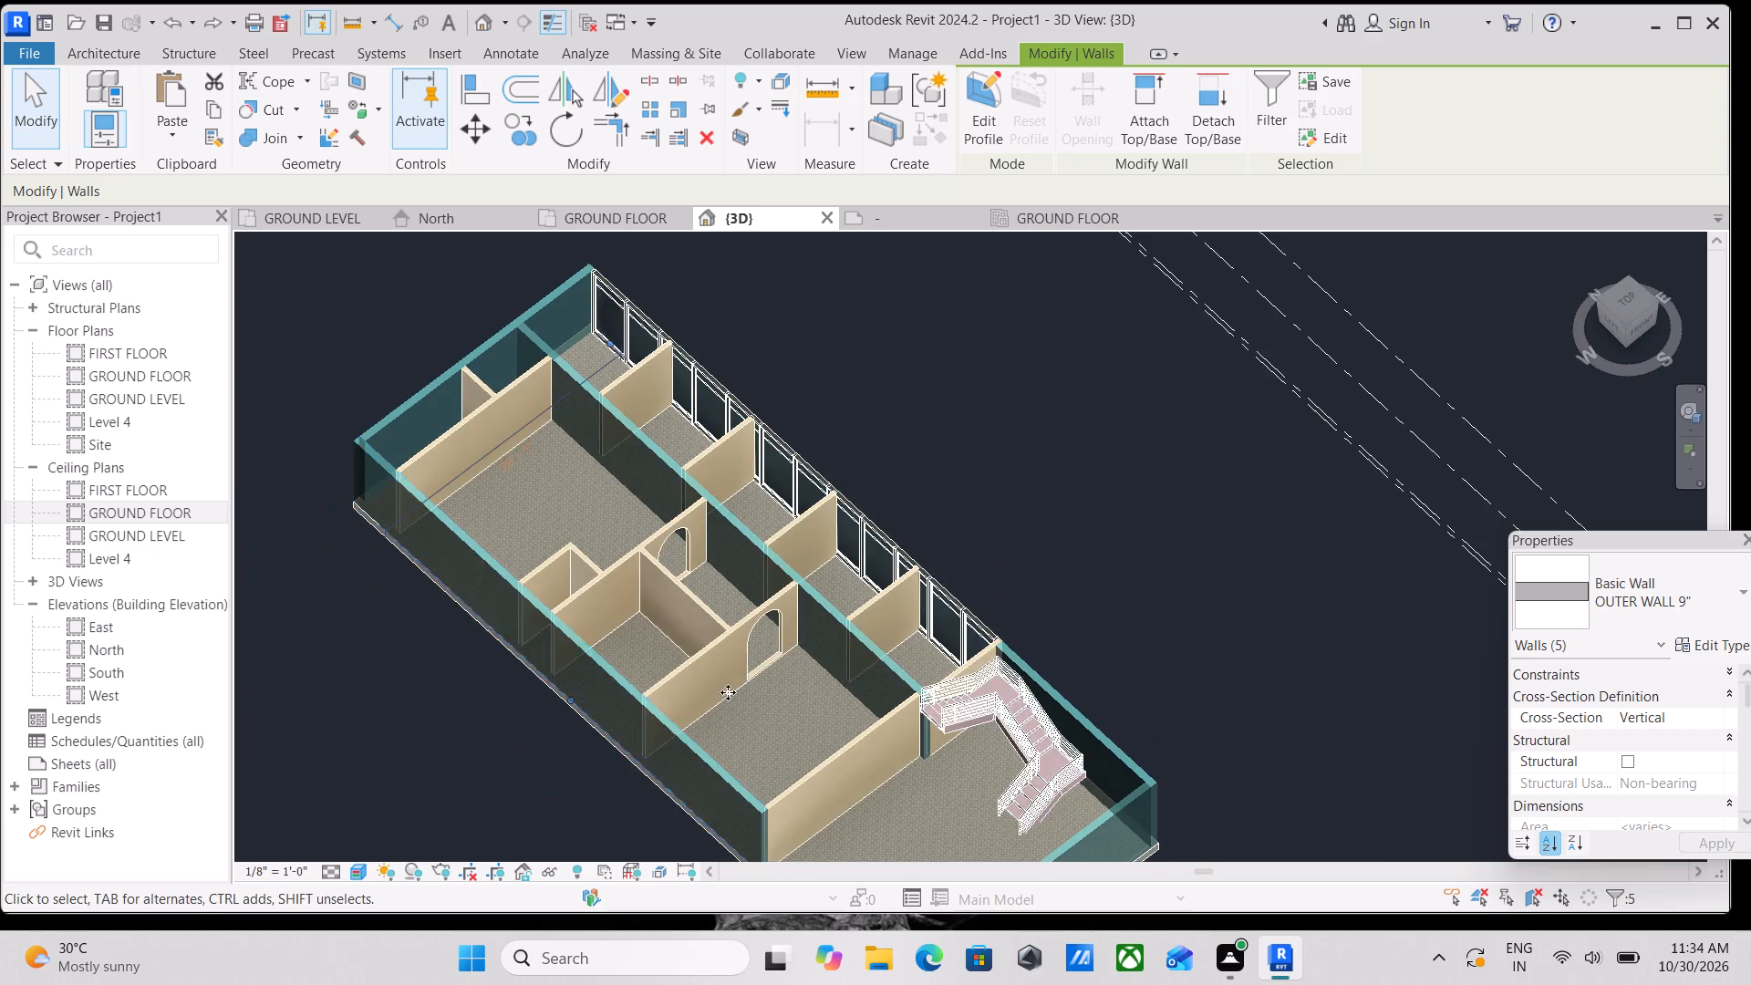
scroll(734, 665, up, 3)
ctrl+click(743, 608)
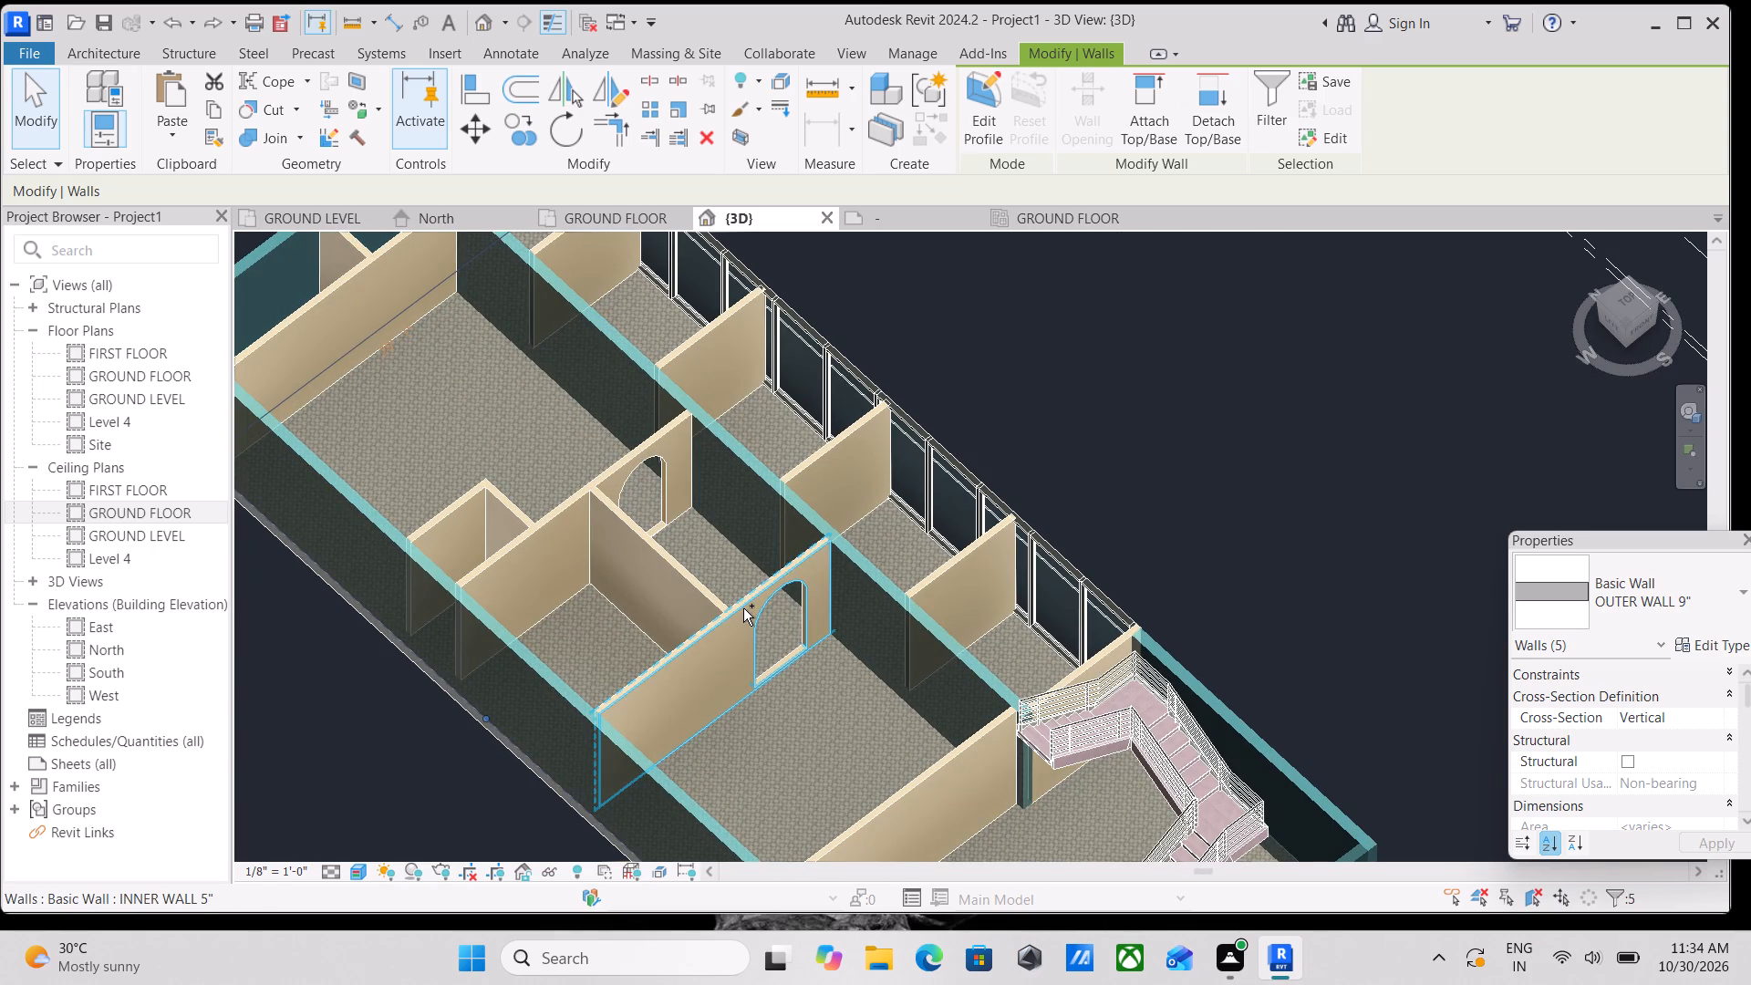
text(SA)
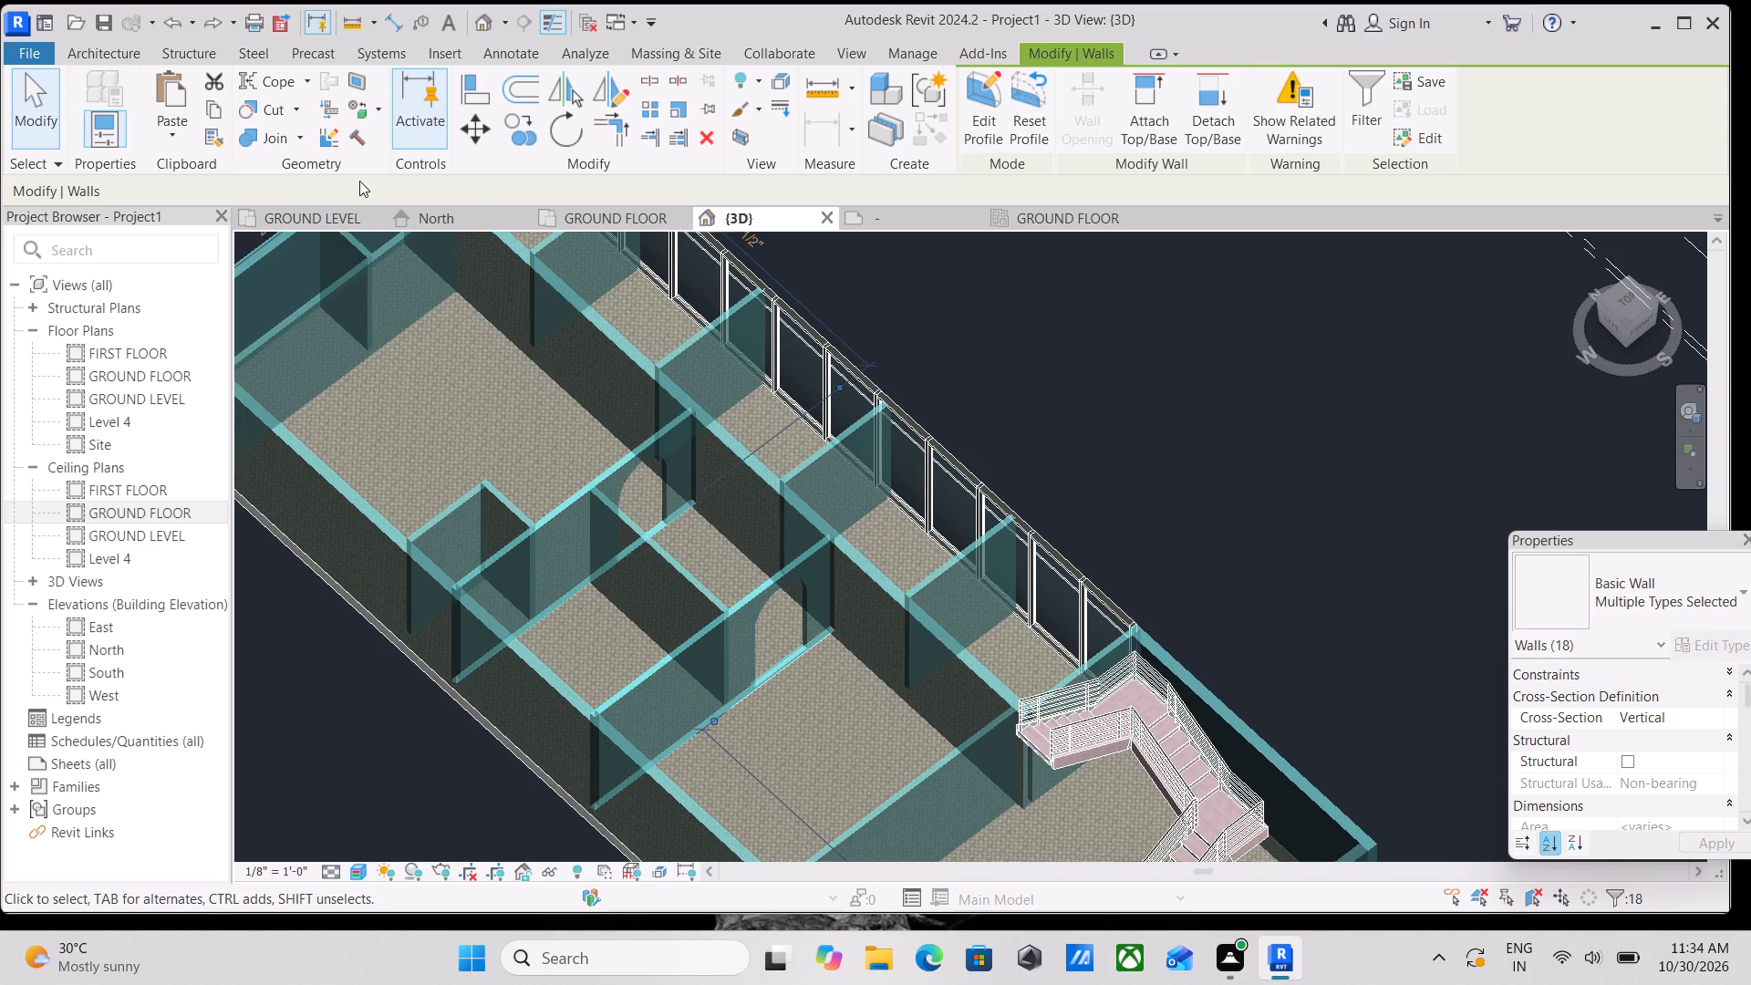
click(212, 103)
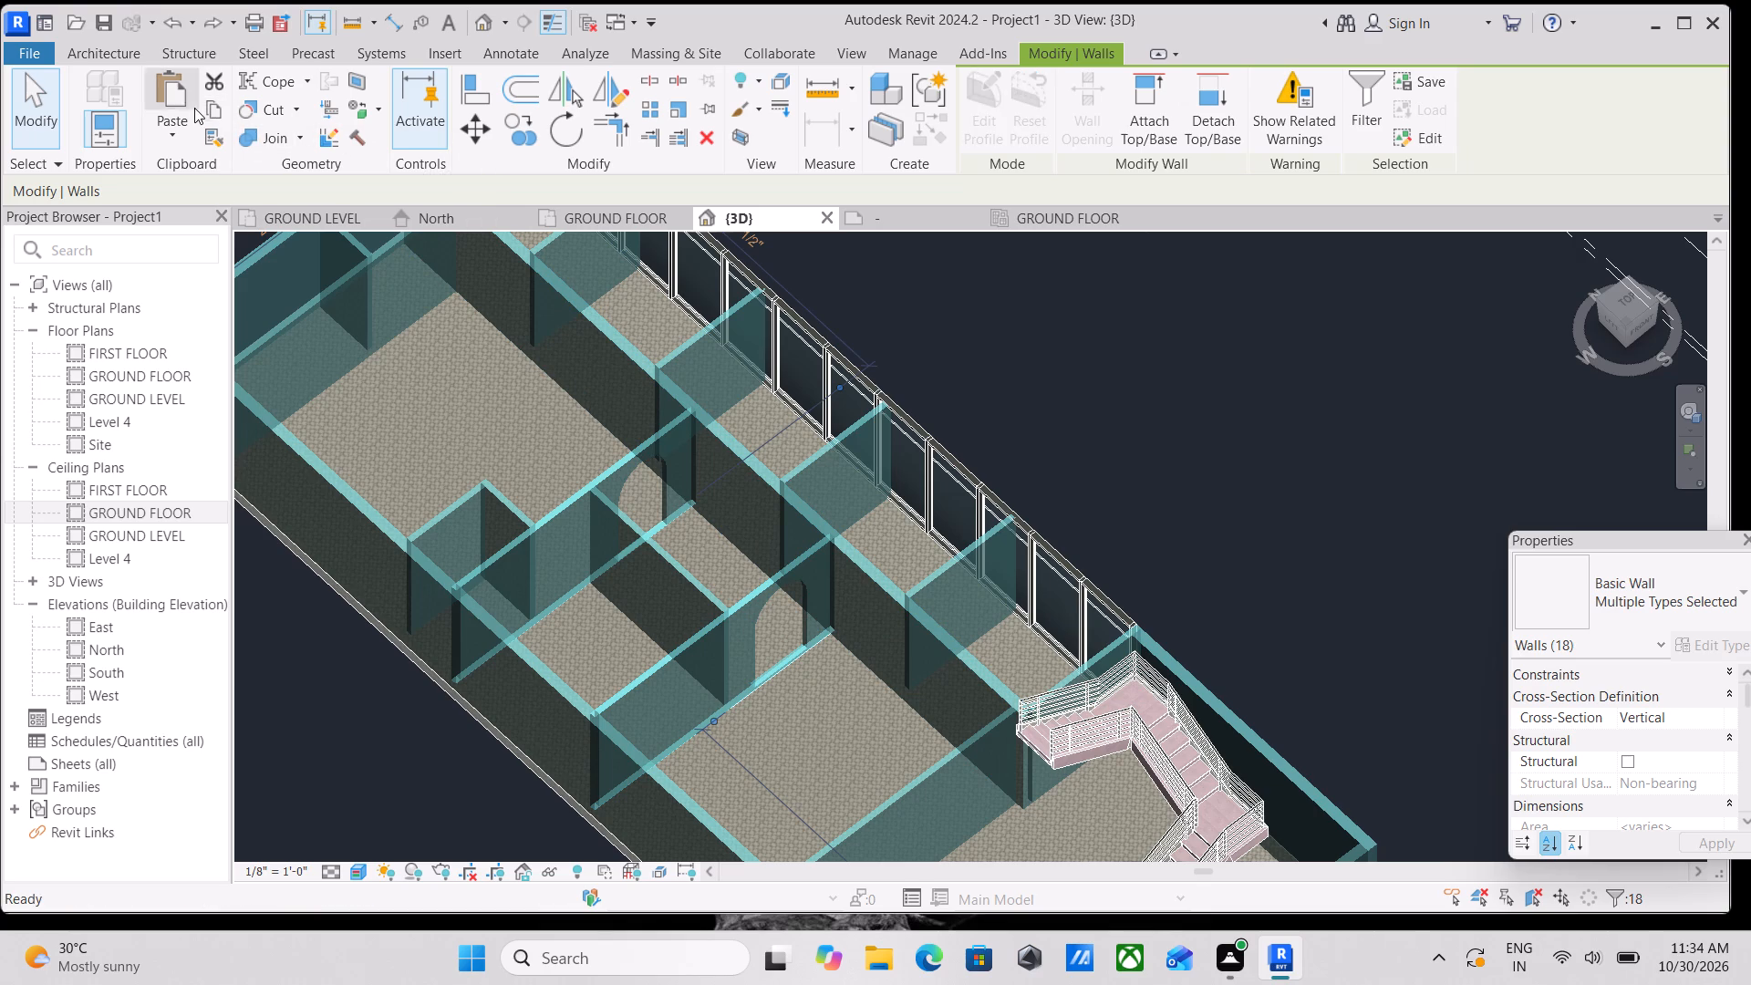
click(176, 126)
click(240, 223)
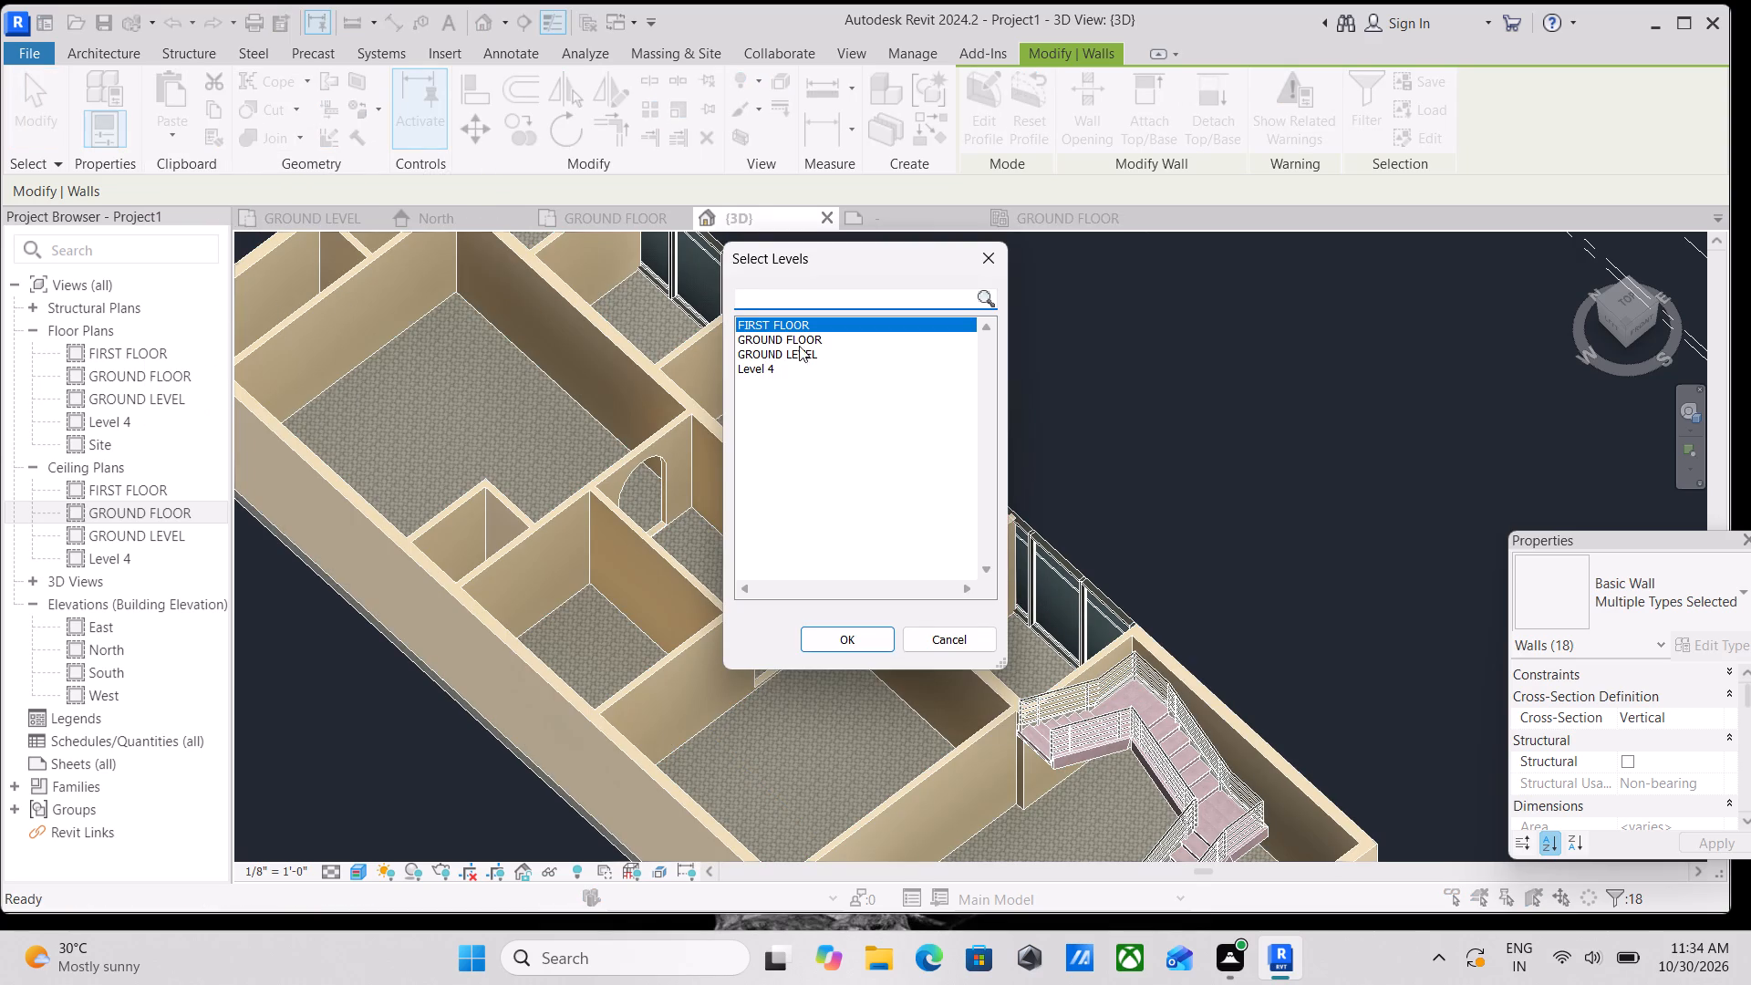
click(829, 634)
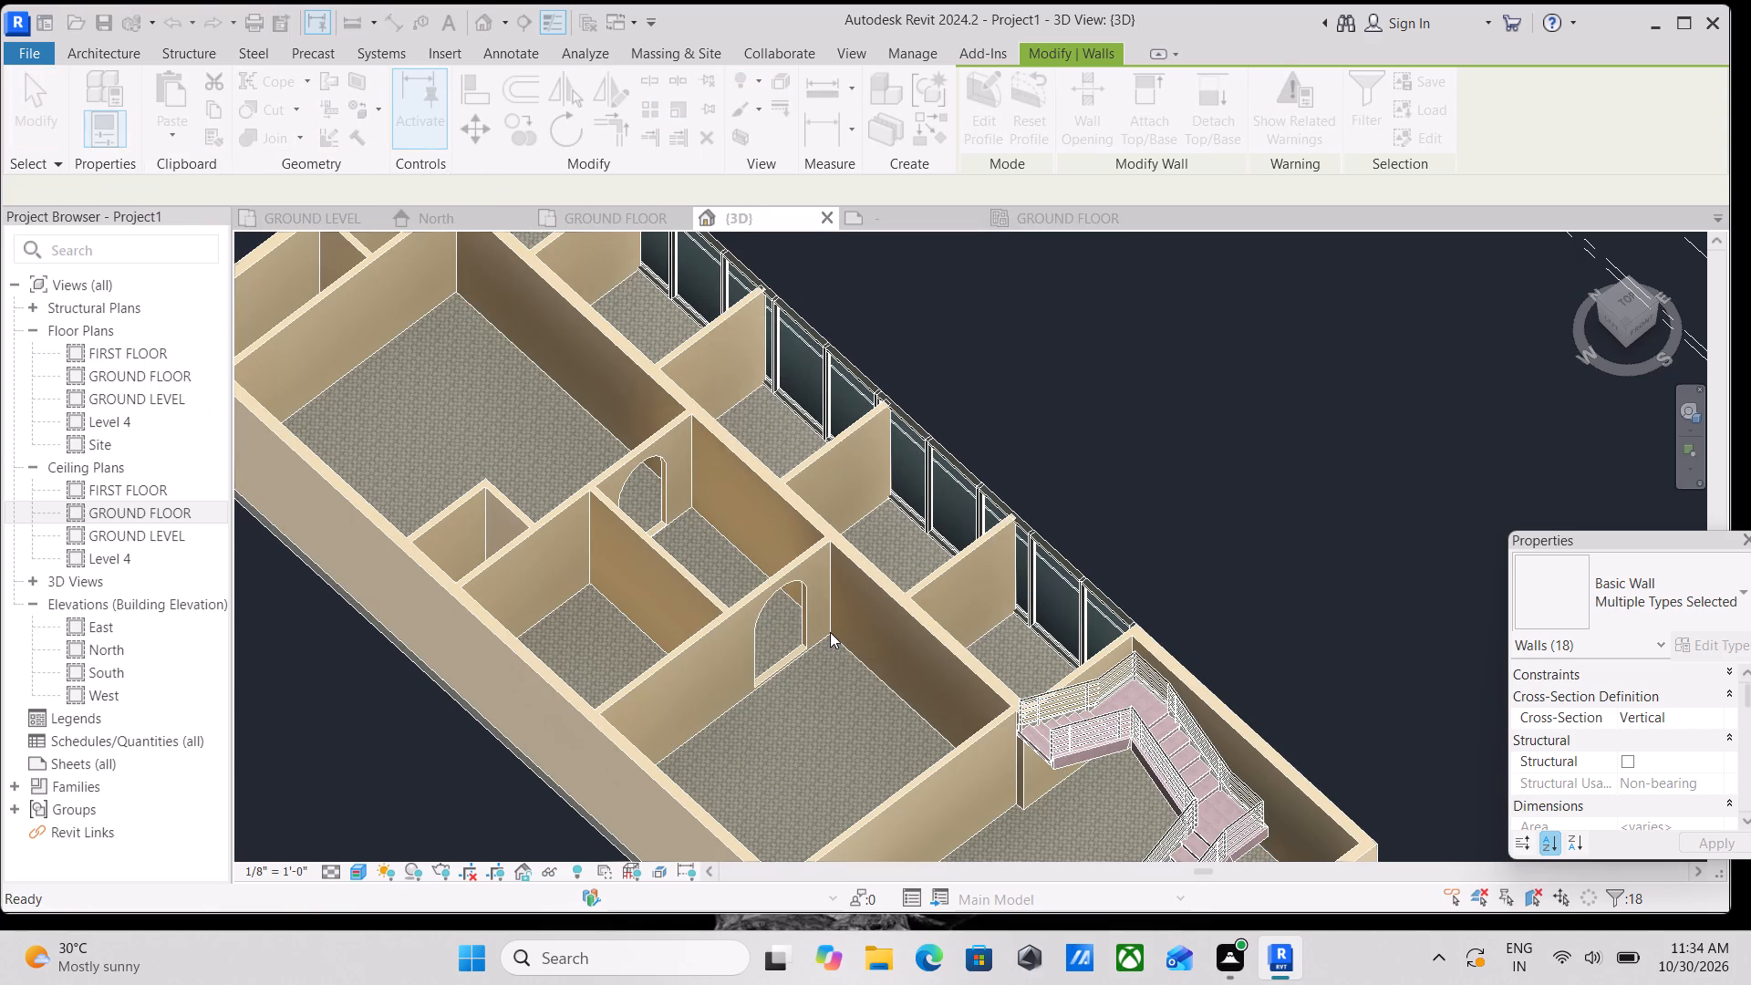
Examine the copied upper-storey walls above the ground floor from several angled 3D directions.
scroll(847, 632, down, 5)
shift+middle_drag(878, 728, 701, 541)
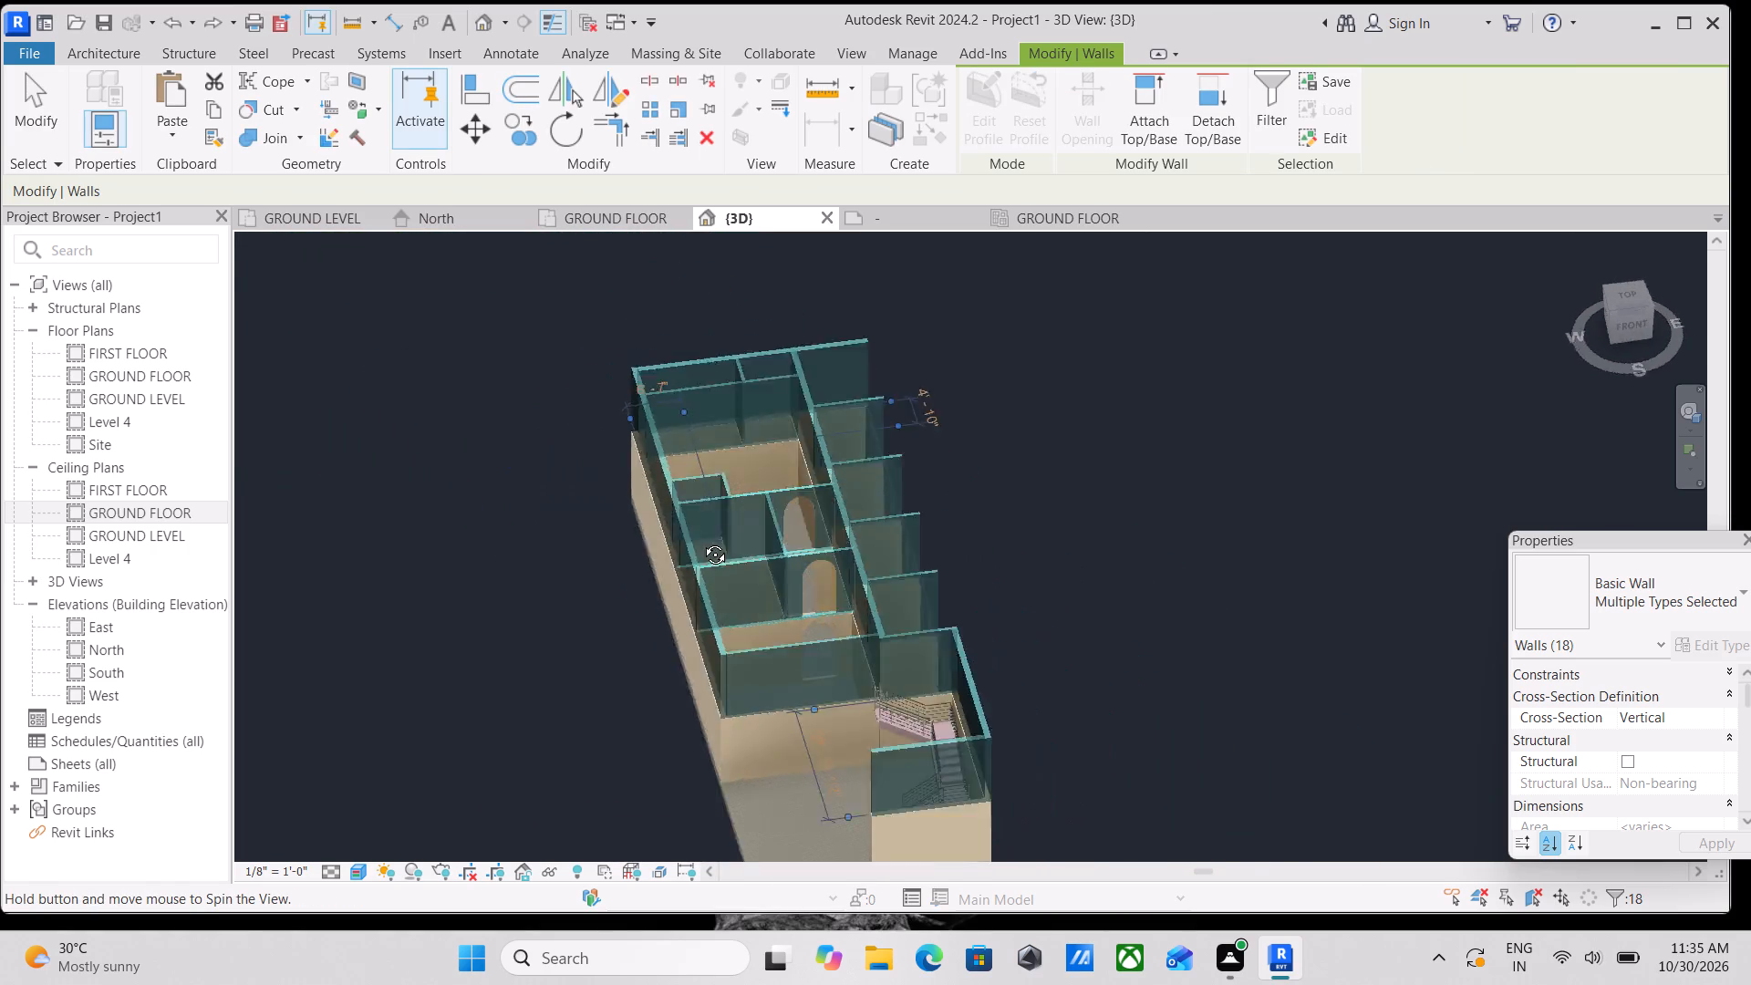
shift+middle_drag(701, 541, 698, 538)
shift+middle_drag(845, 669, 756, 522)
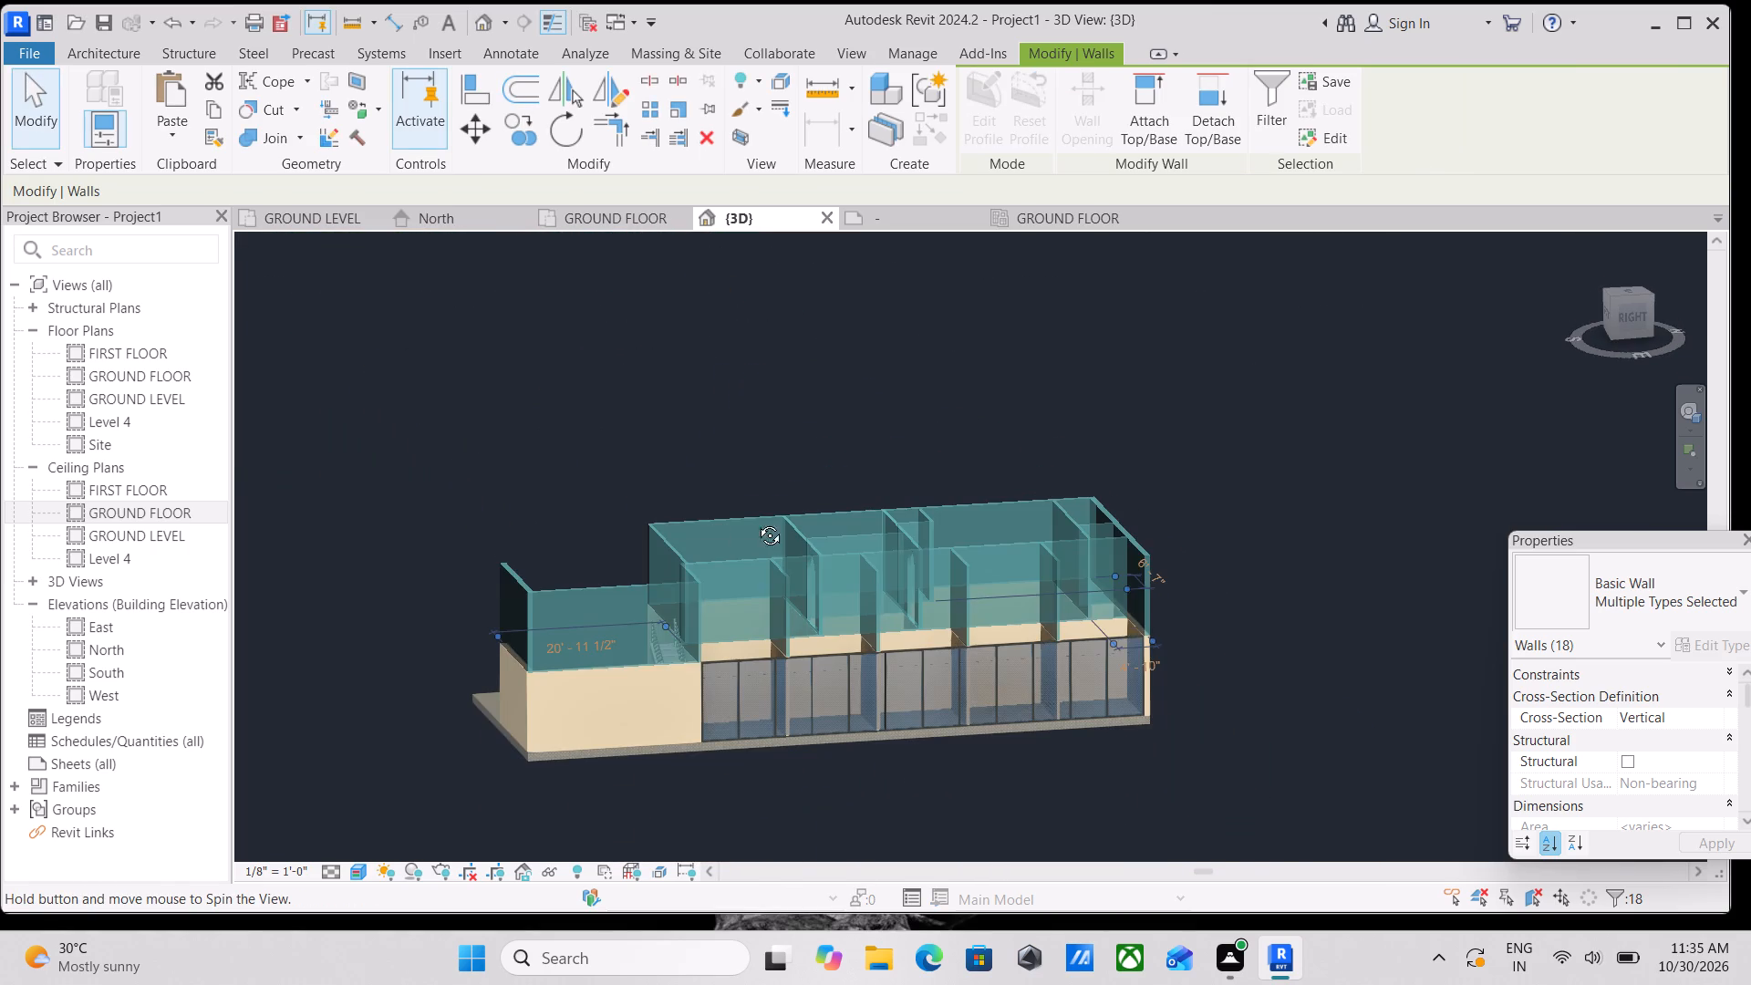
shift+middle_drag(756, 522, 947, 623)
key(Escape)
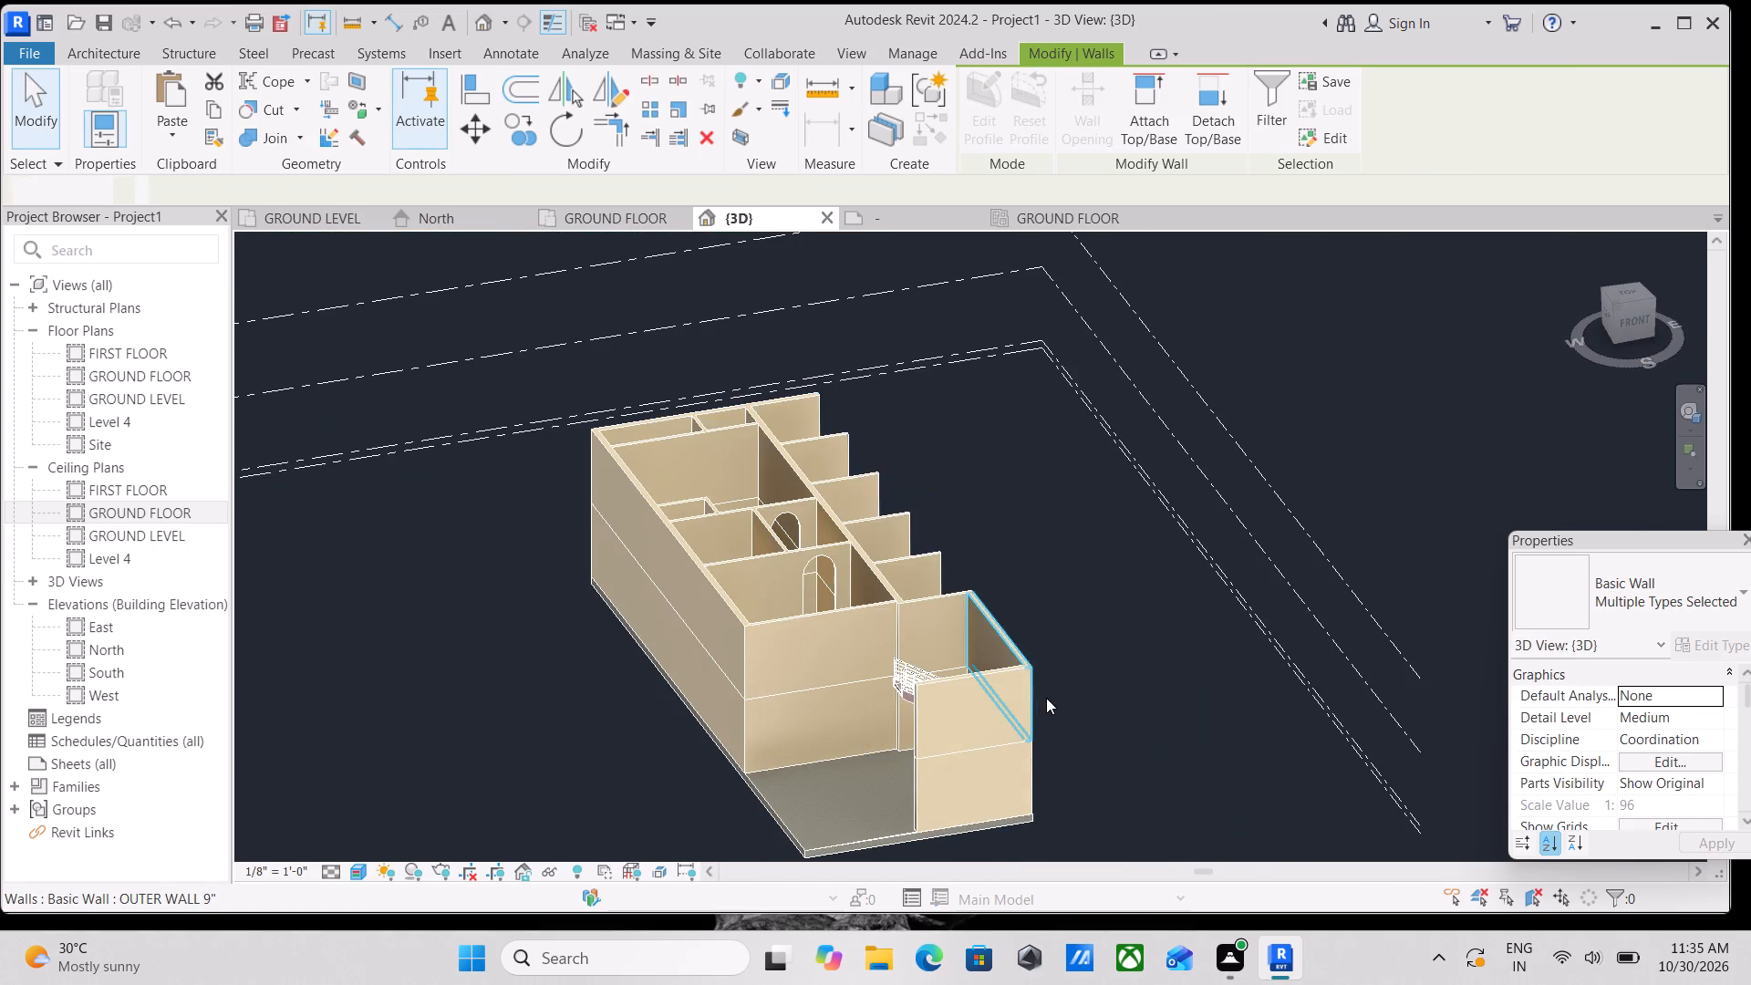
scroll(1046, 698, down, 1)
shift+middle_drag(943, 728, 1041, 717)
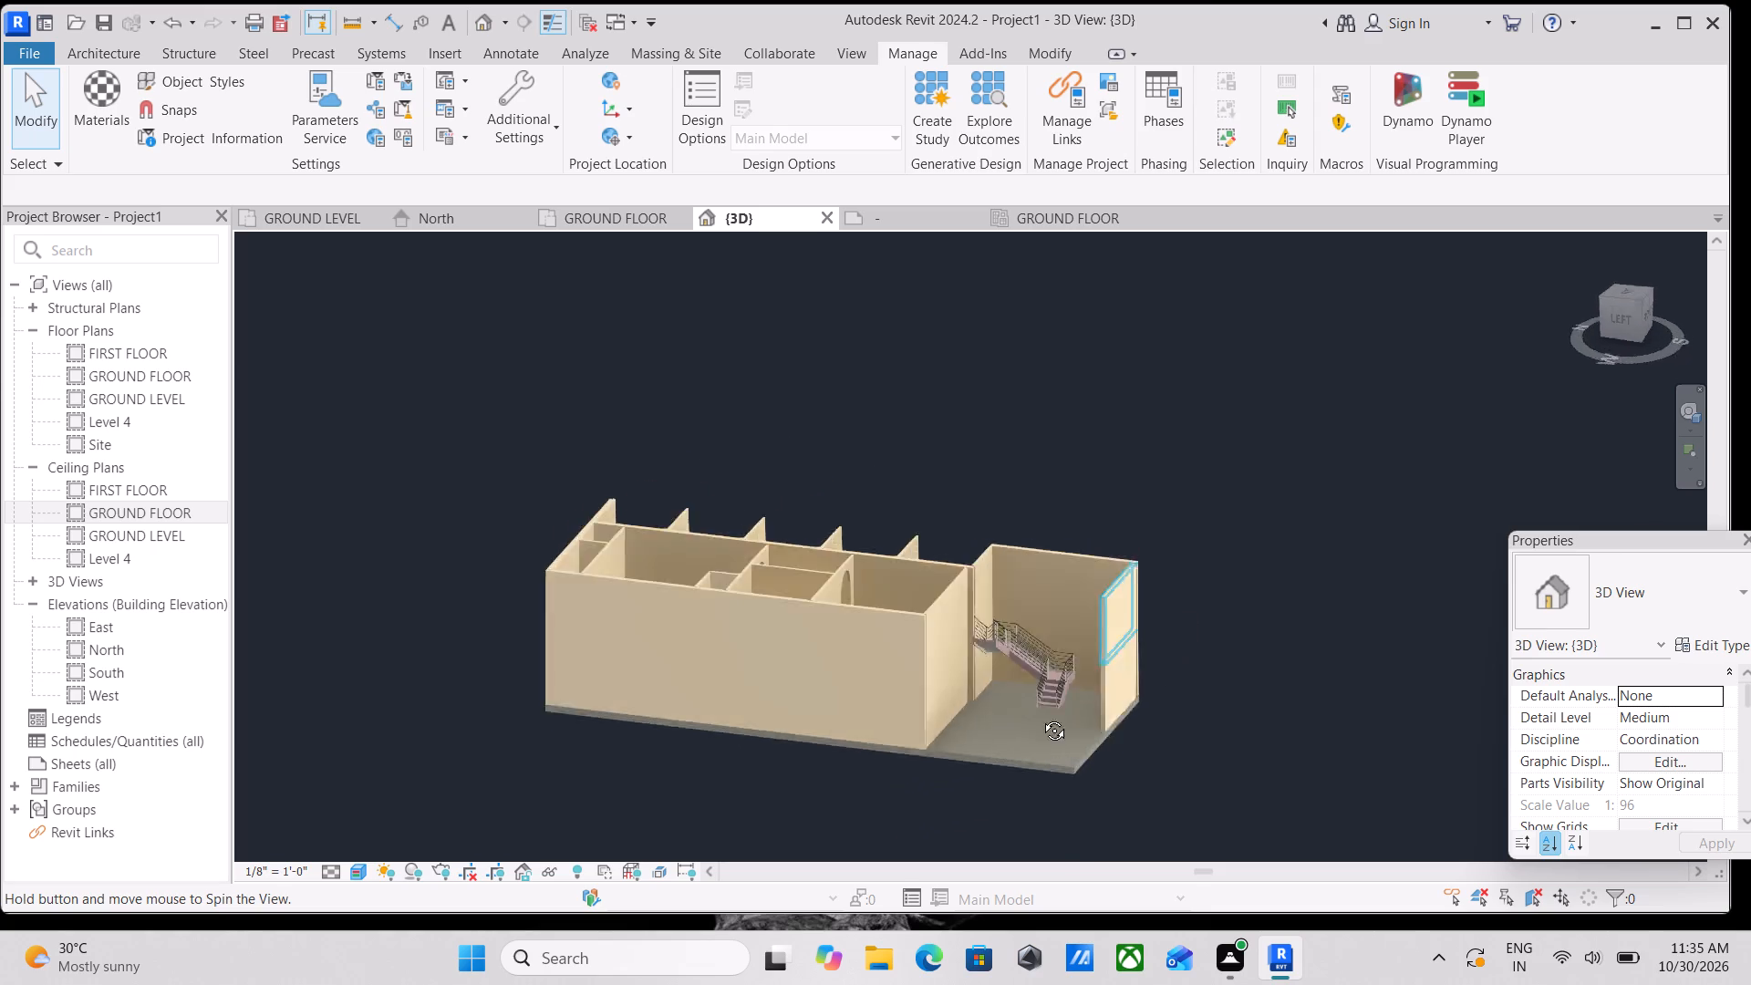
shift+middle_drag(1041, 717, 477, 792)
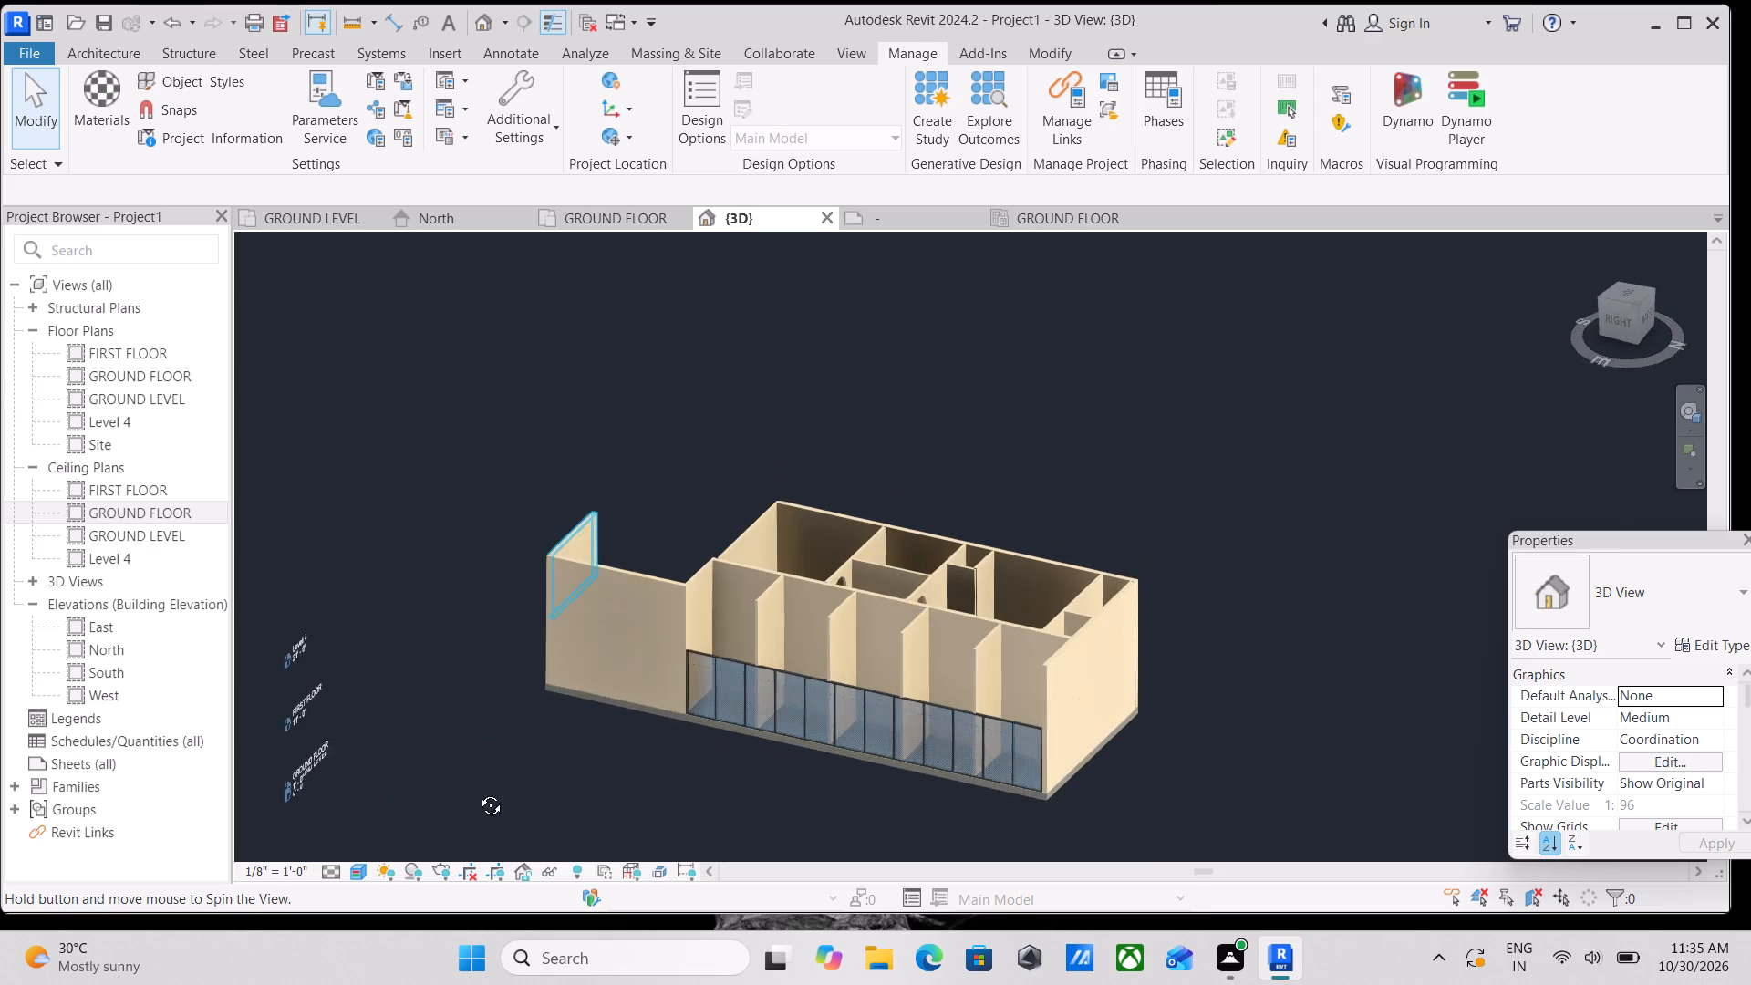
shift+middle_drag(477, 792, 480, 808)
shift+scroll(654, 653, down, 1)
shift+middle_drag(654, 653, 748, 932)
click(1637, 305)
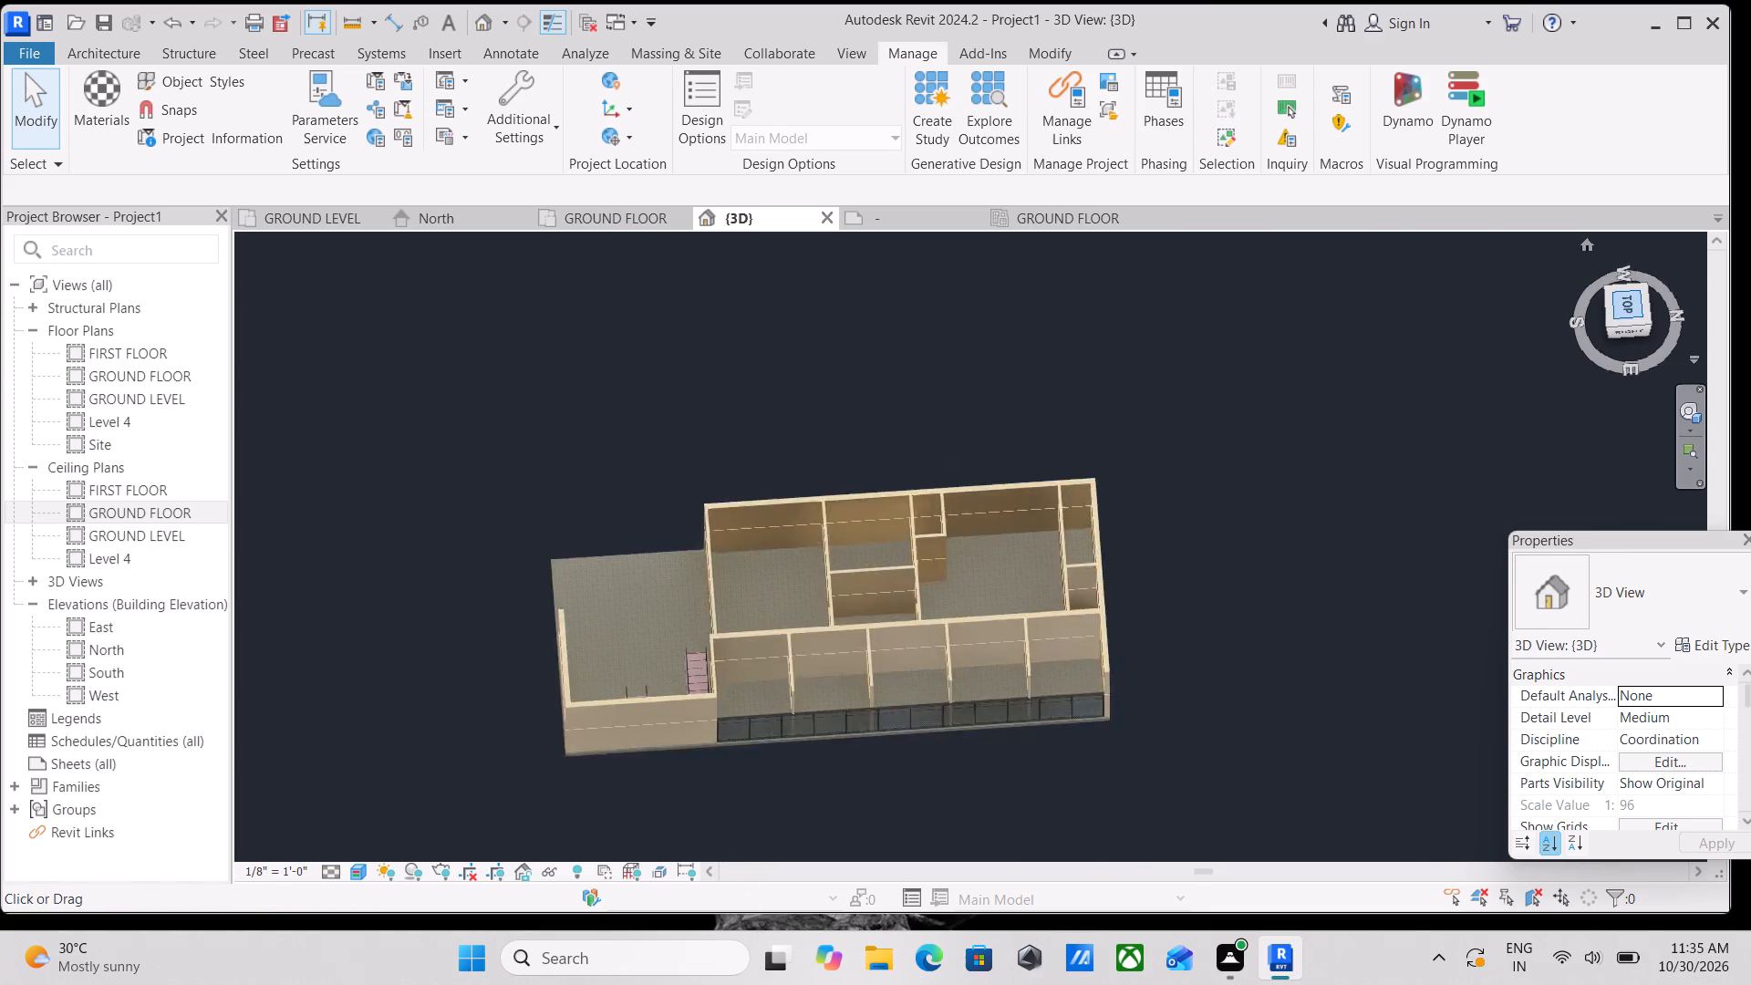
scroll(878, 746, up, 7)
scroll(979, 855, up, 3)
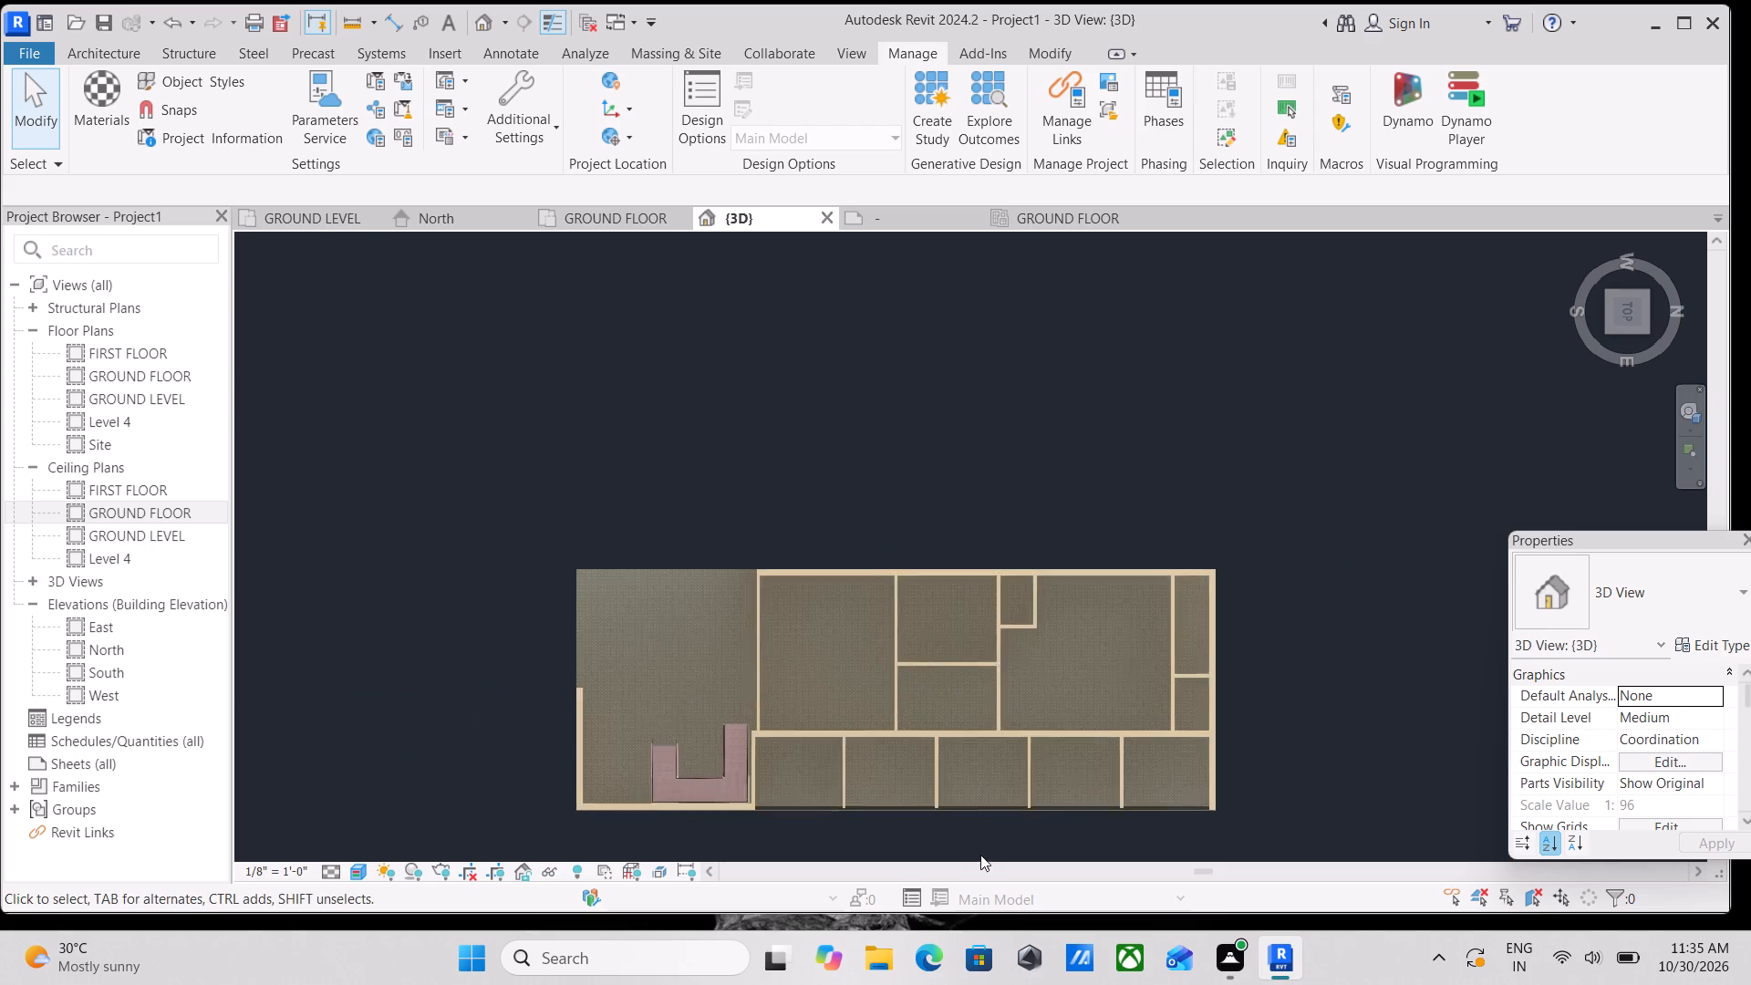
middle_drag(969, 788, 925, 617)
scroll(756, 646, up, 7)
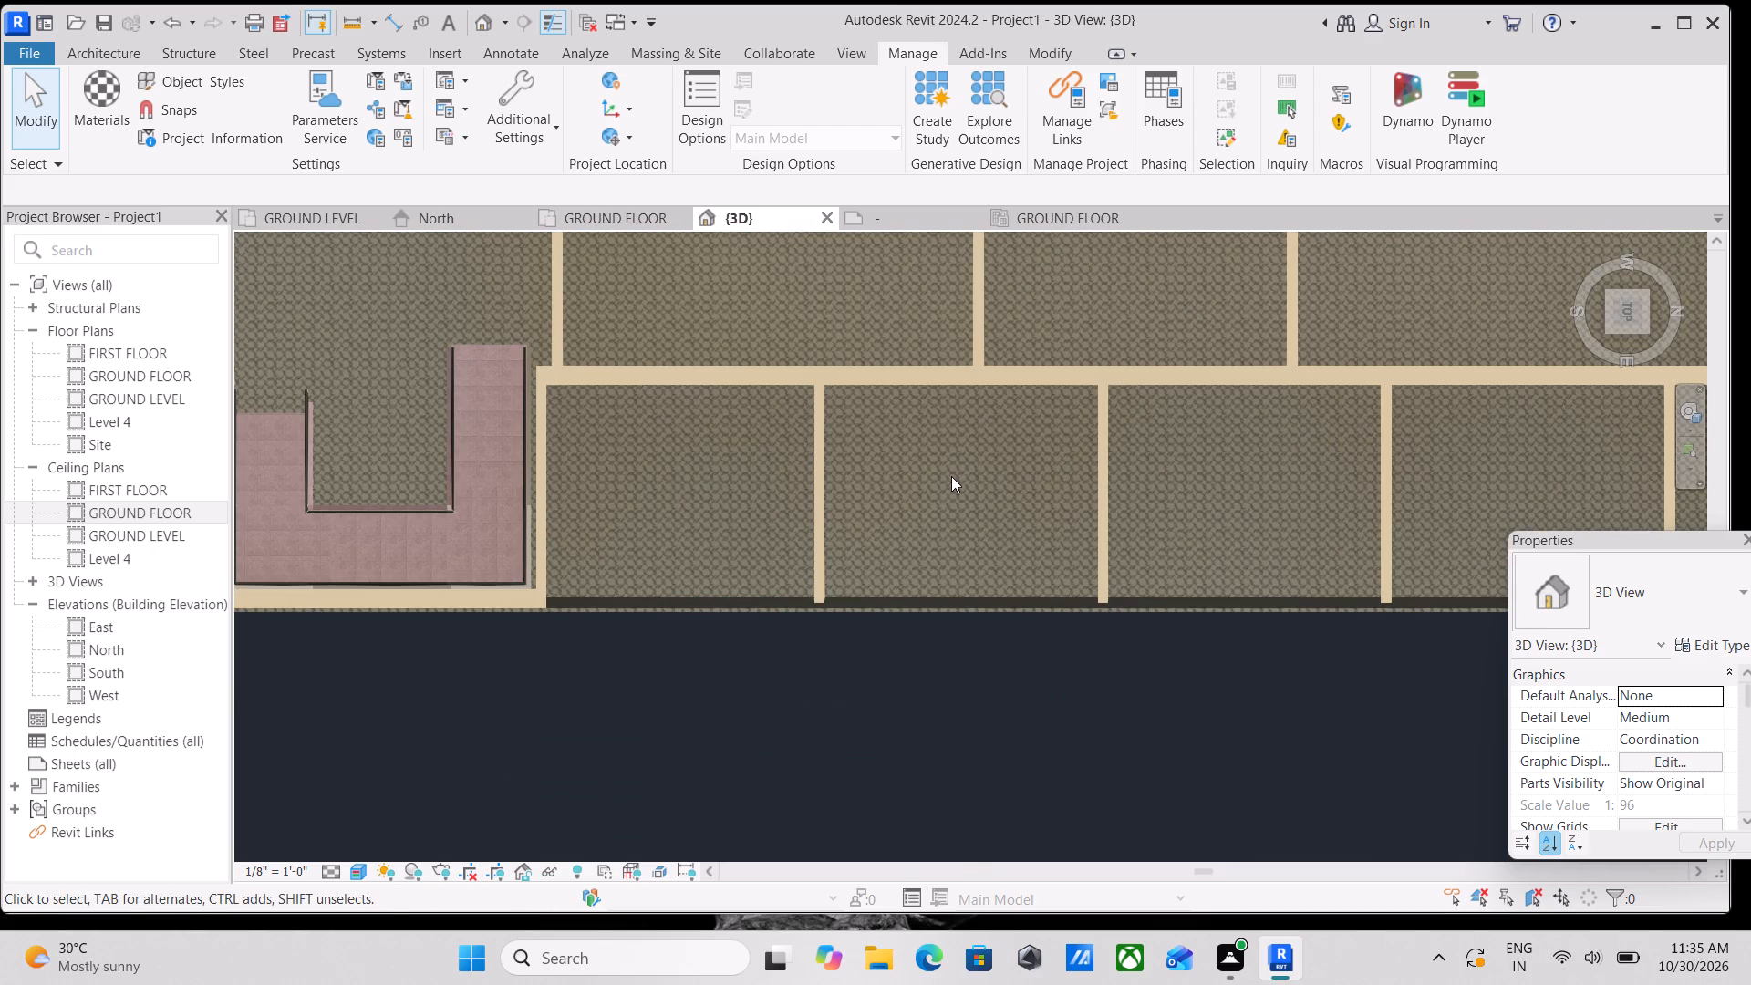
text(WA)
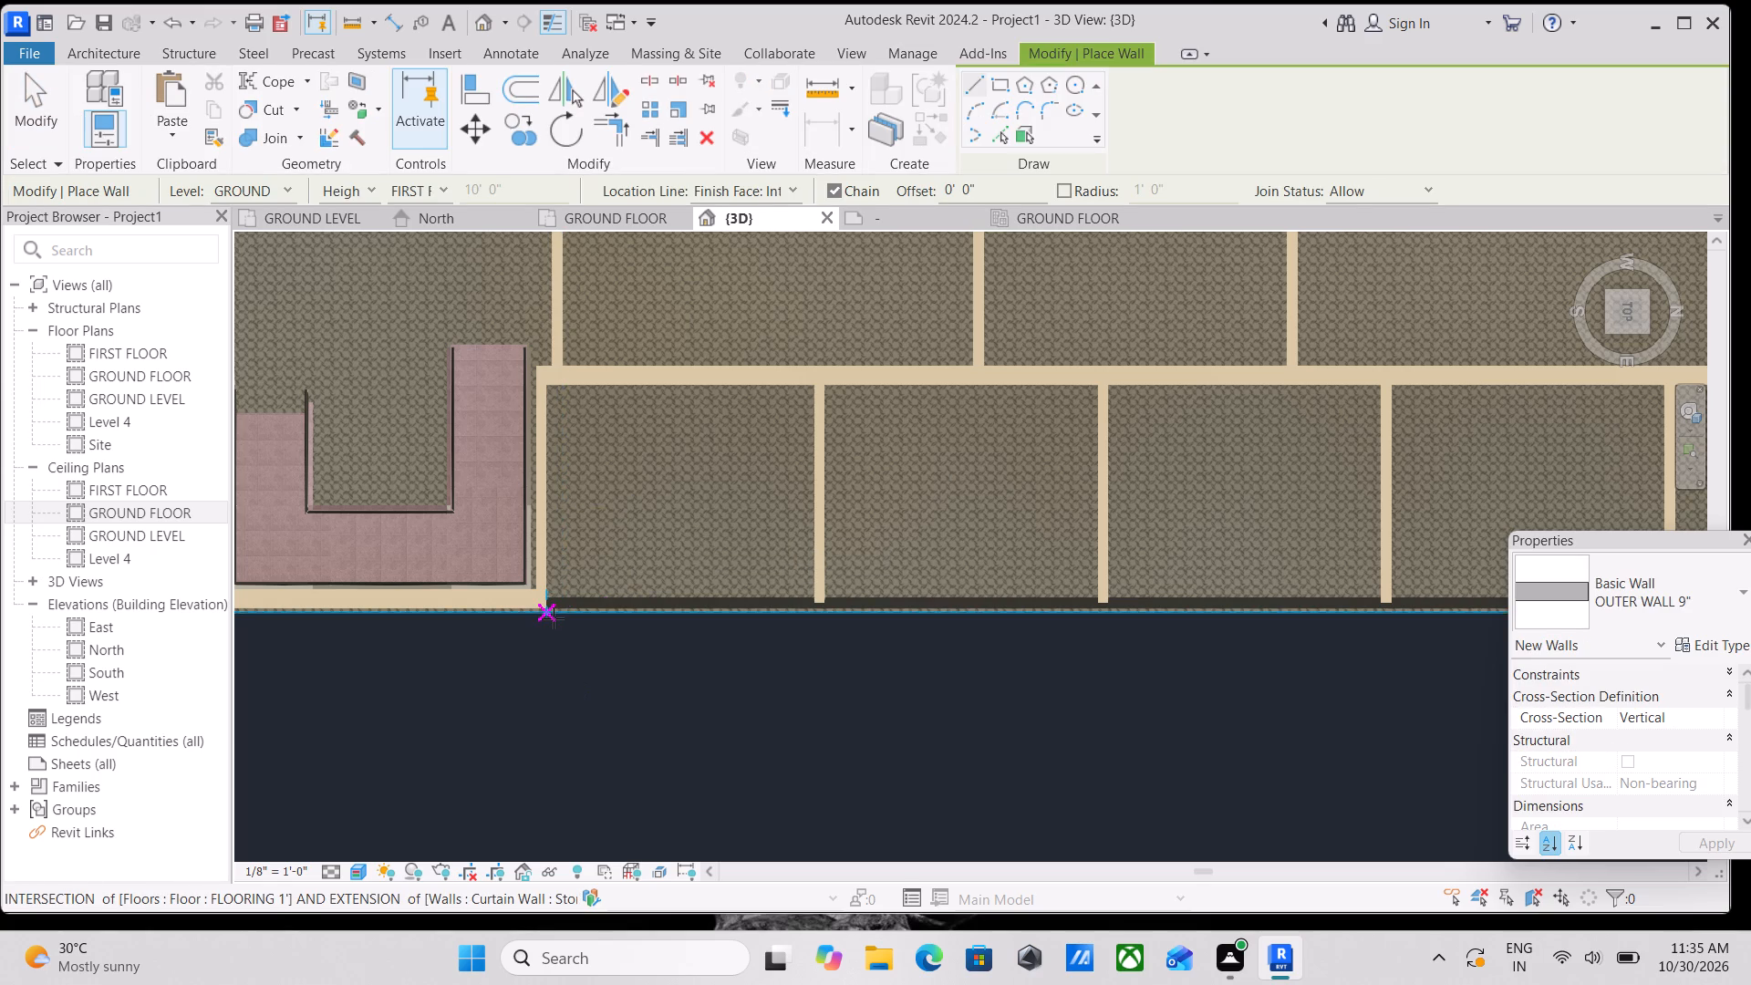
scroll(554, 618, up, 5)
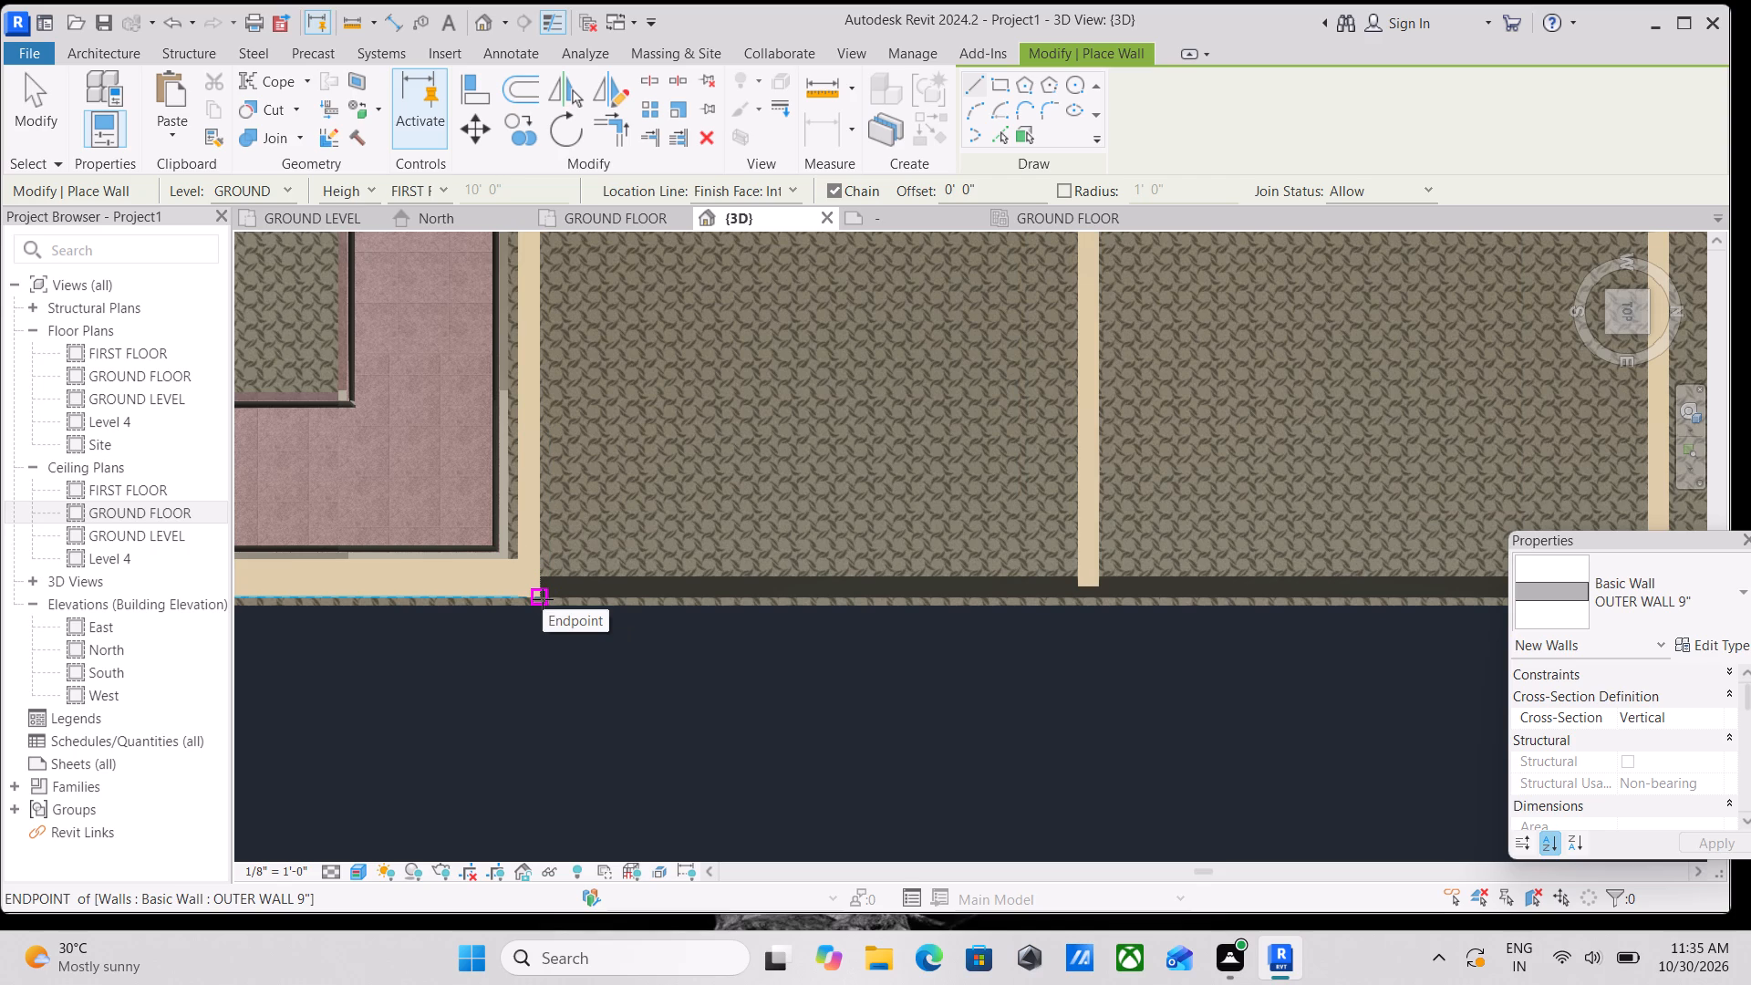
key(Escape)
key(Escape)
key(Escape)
Check the two-storey building against the level markers in the Back 3D view and from an angle.
scroll(548, 411, down, 3)
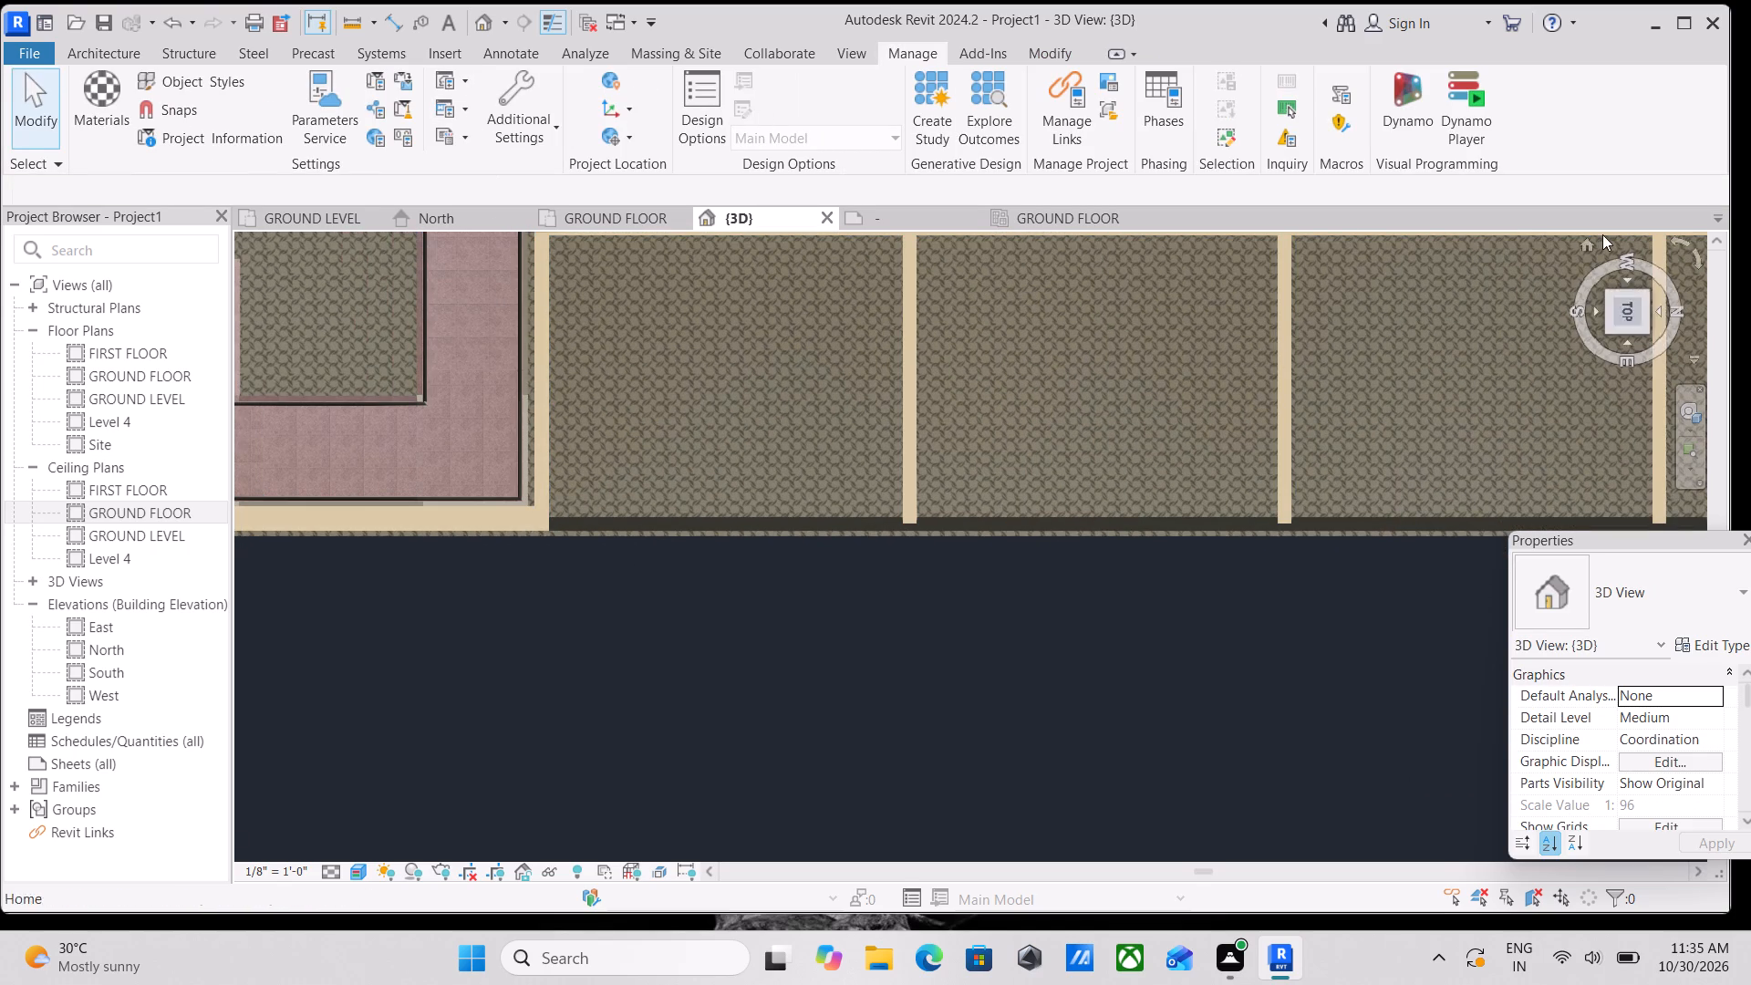
click(1647, 332)
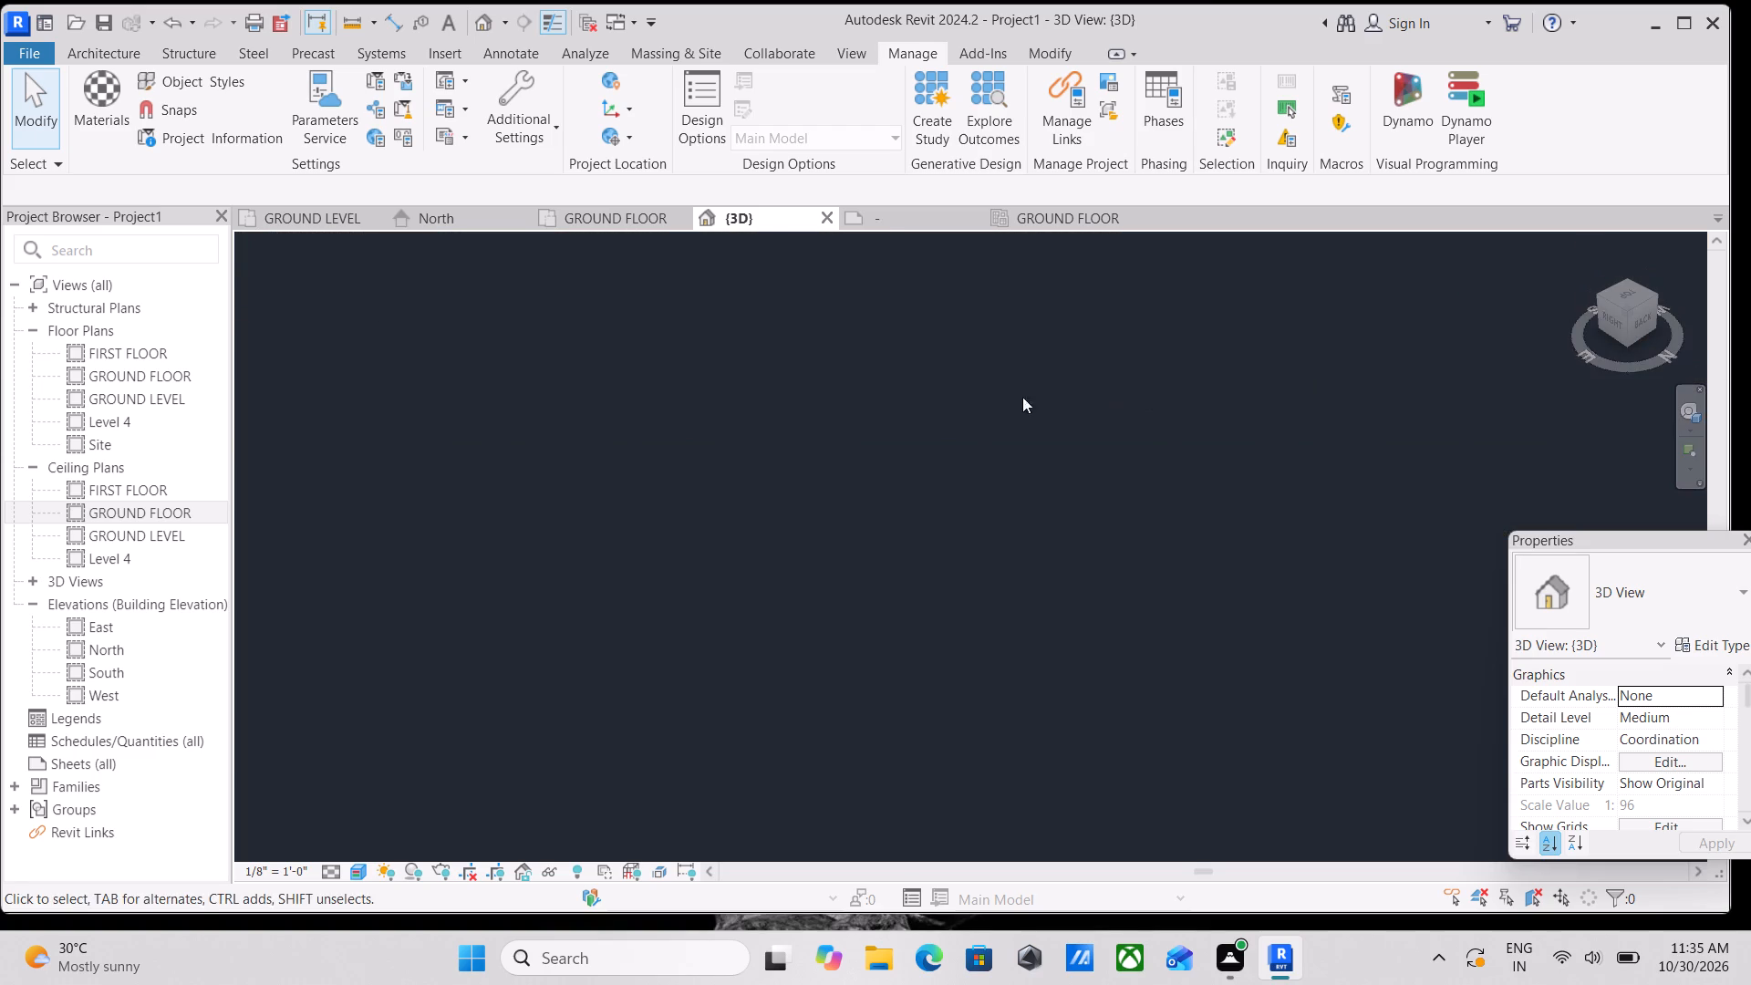
scroll(923, 442, up, 3)
scroll(806, 532, up, 5)
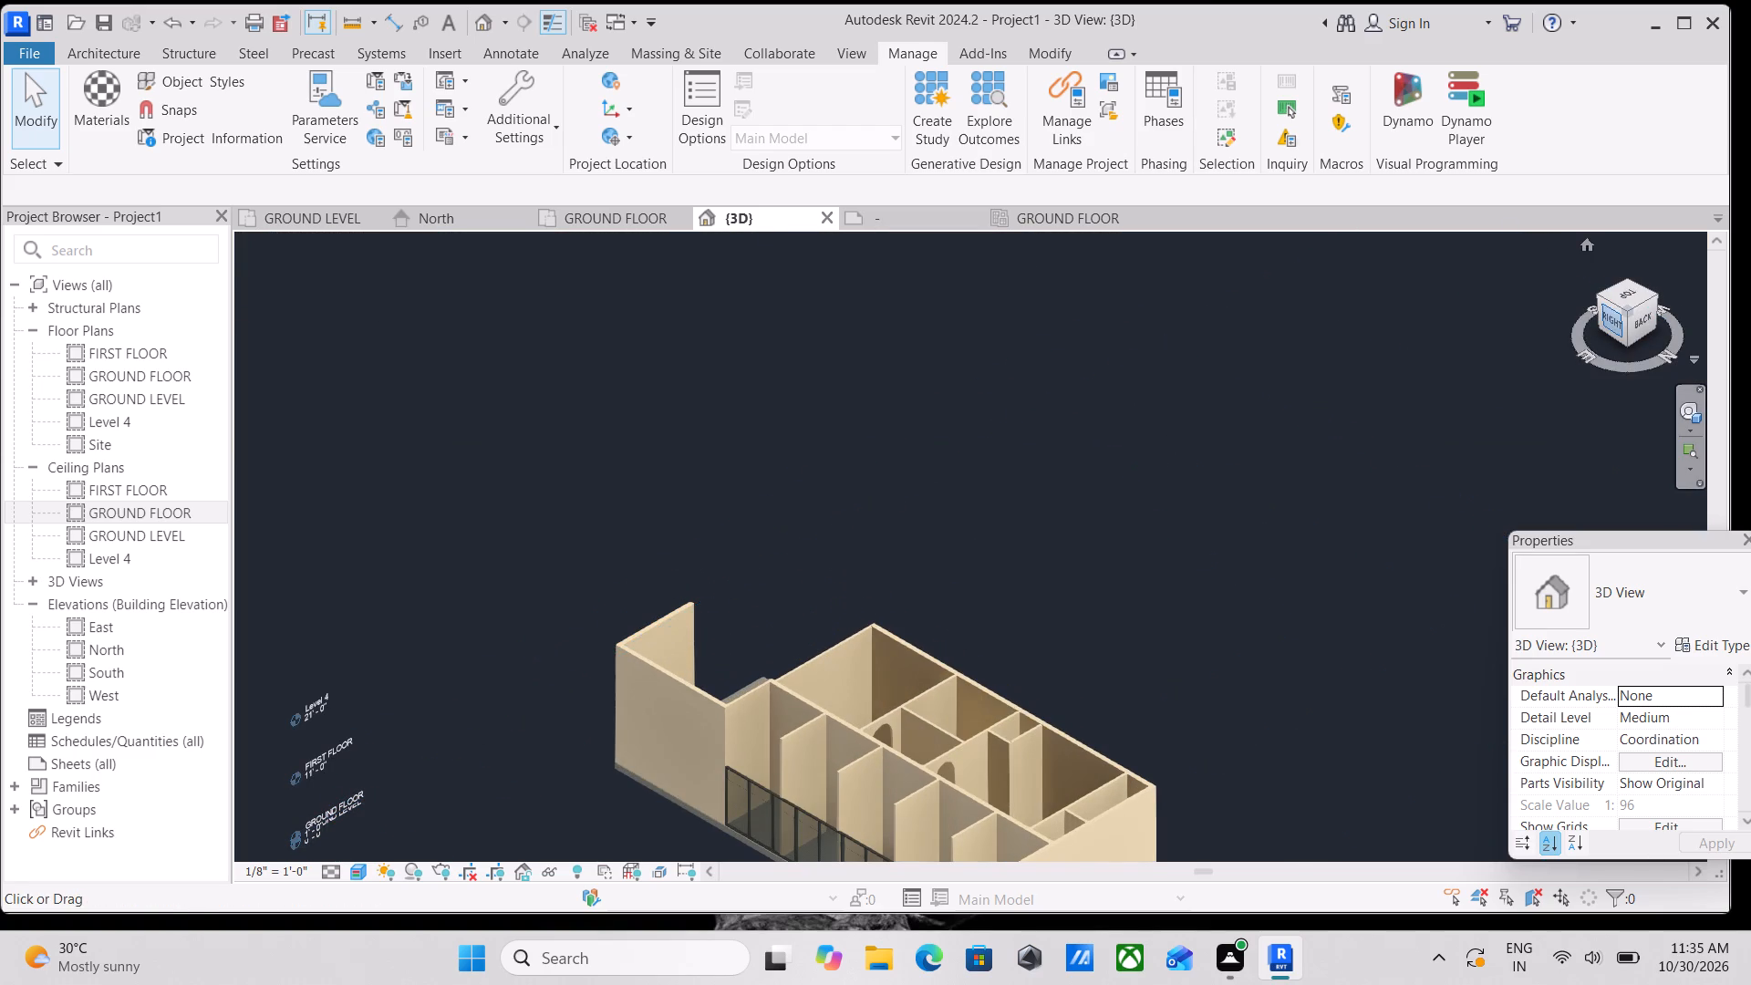
click(1642, 324)
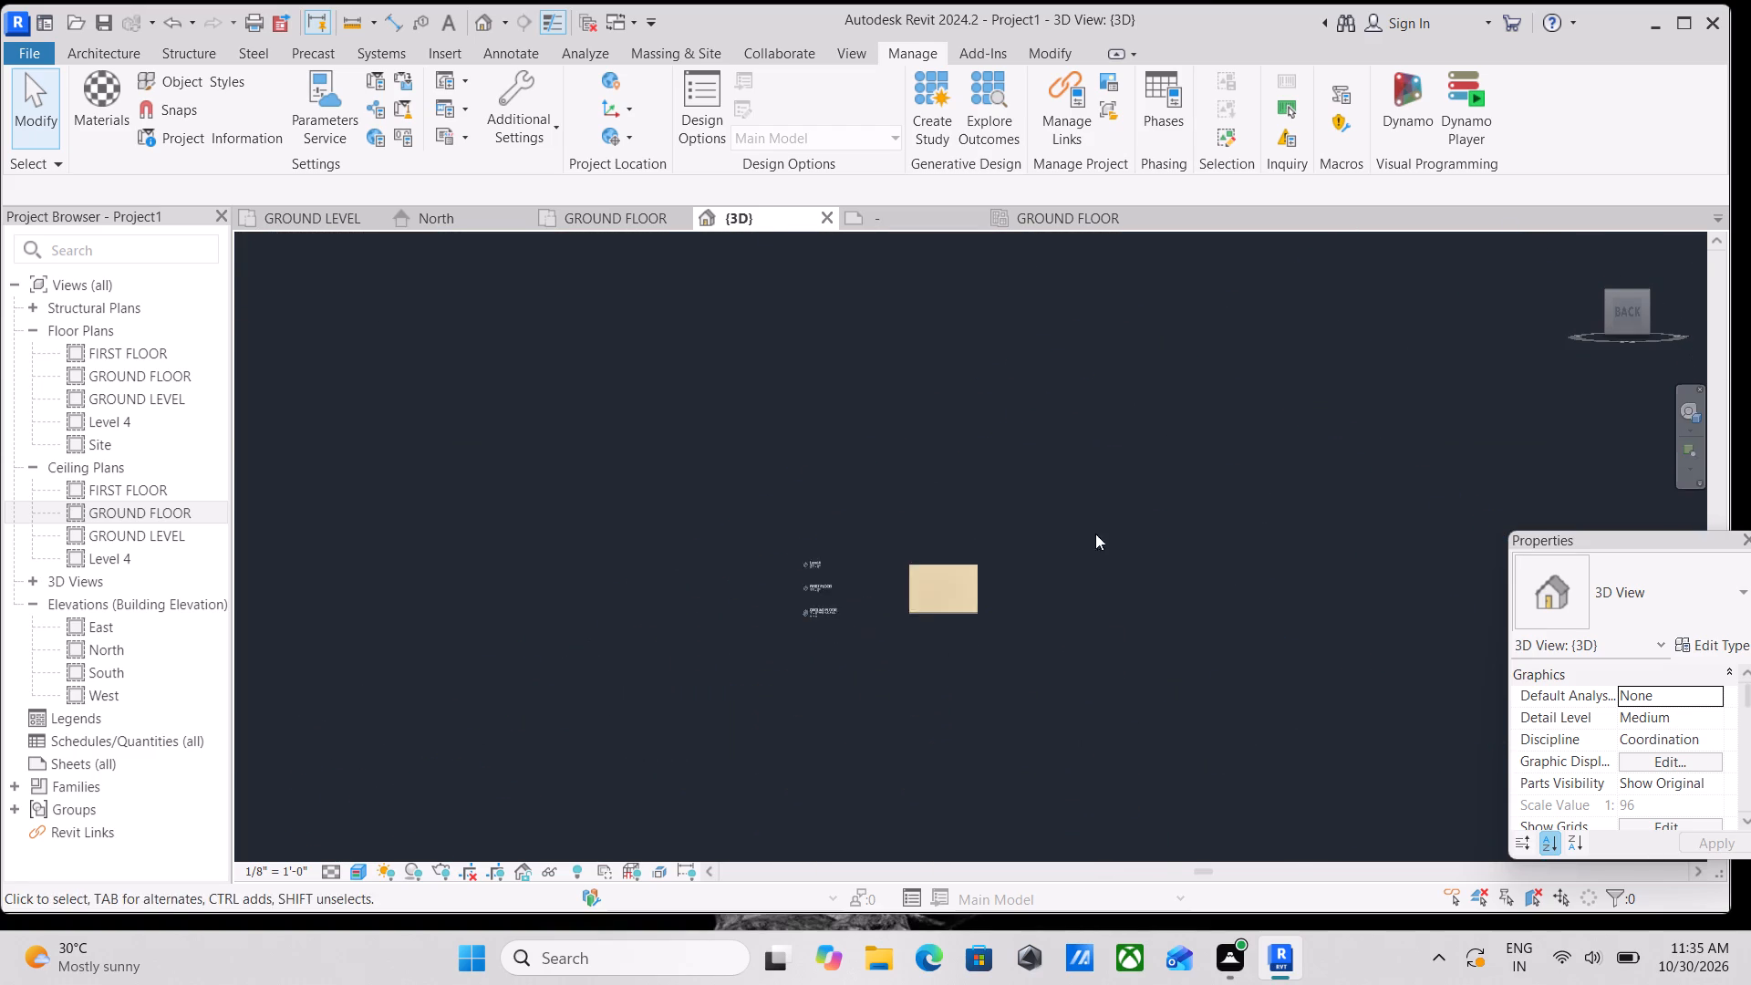
scroll(985, 539, up, 4)
scroll(855, 559, up, 4)
scroll(836, 434, down, 2)
middle_drag(836, 434, 965, 486)
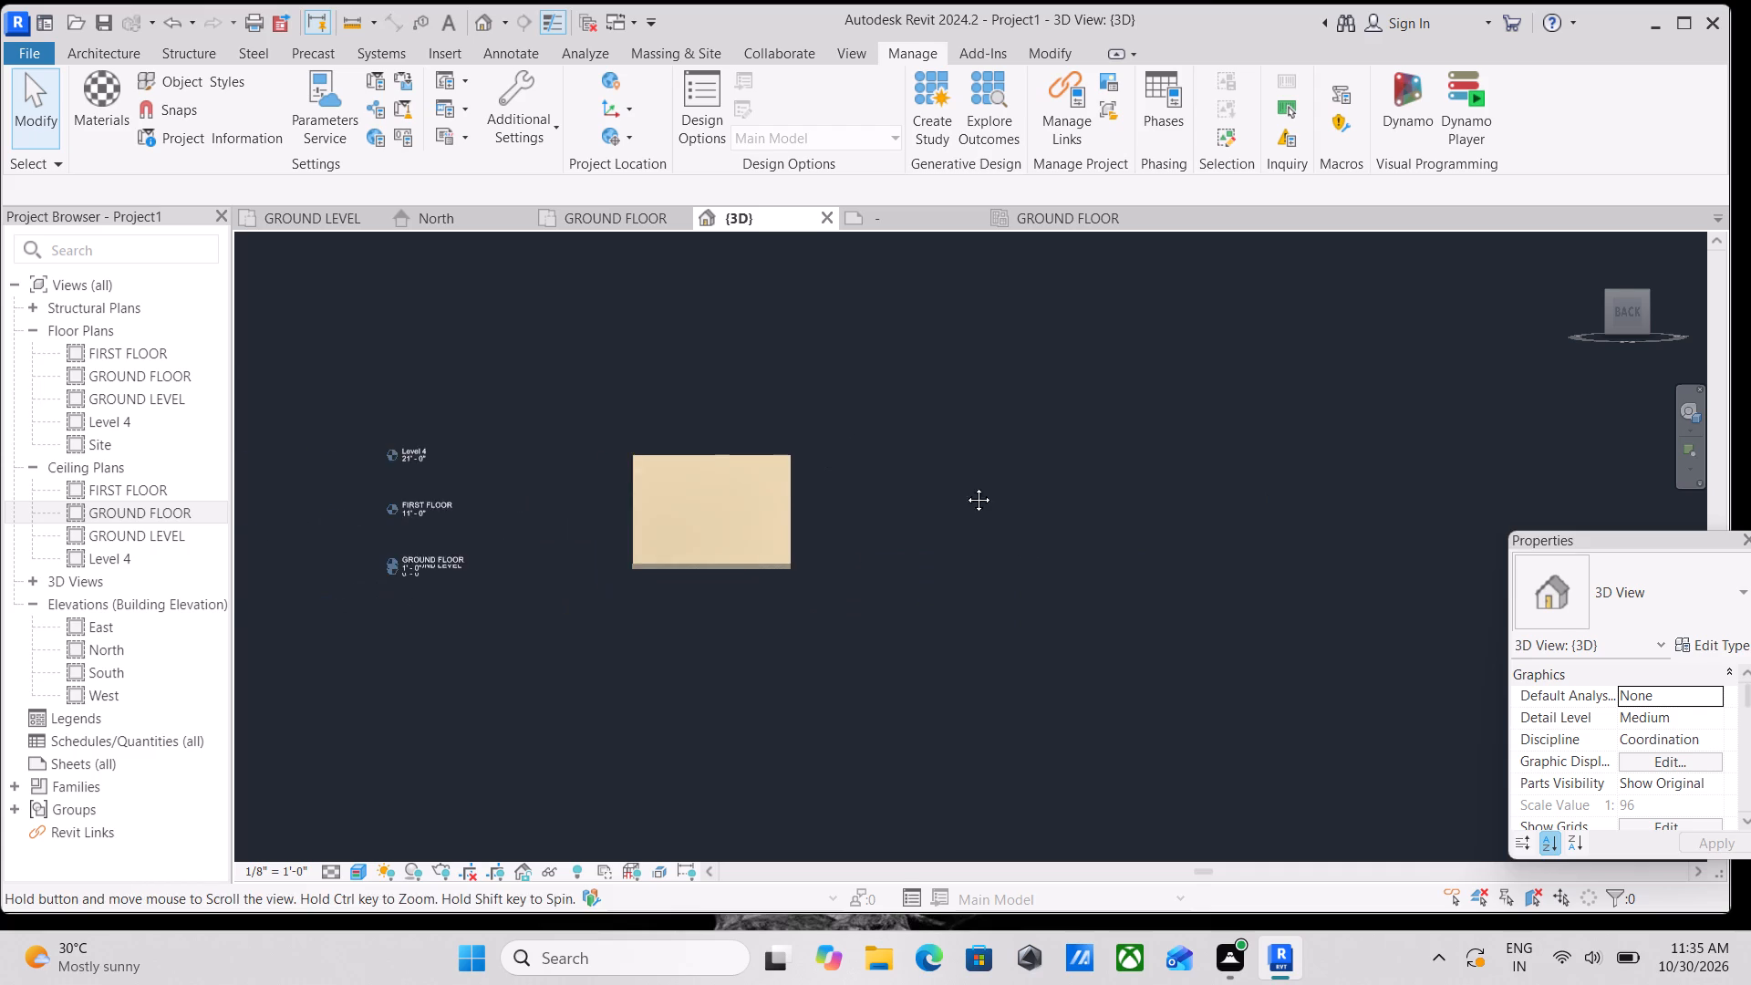
middle_drag(965, 486, 989, 499)
scroll(689, 502, up, 4)
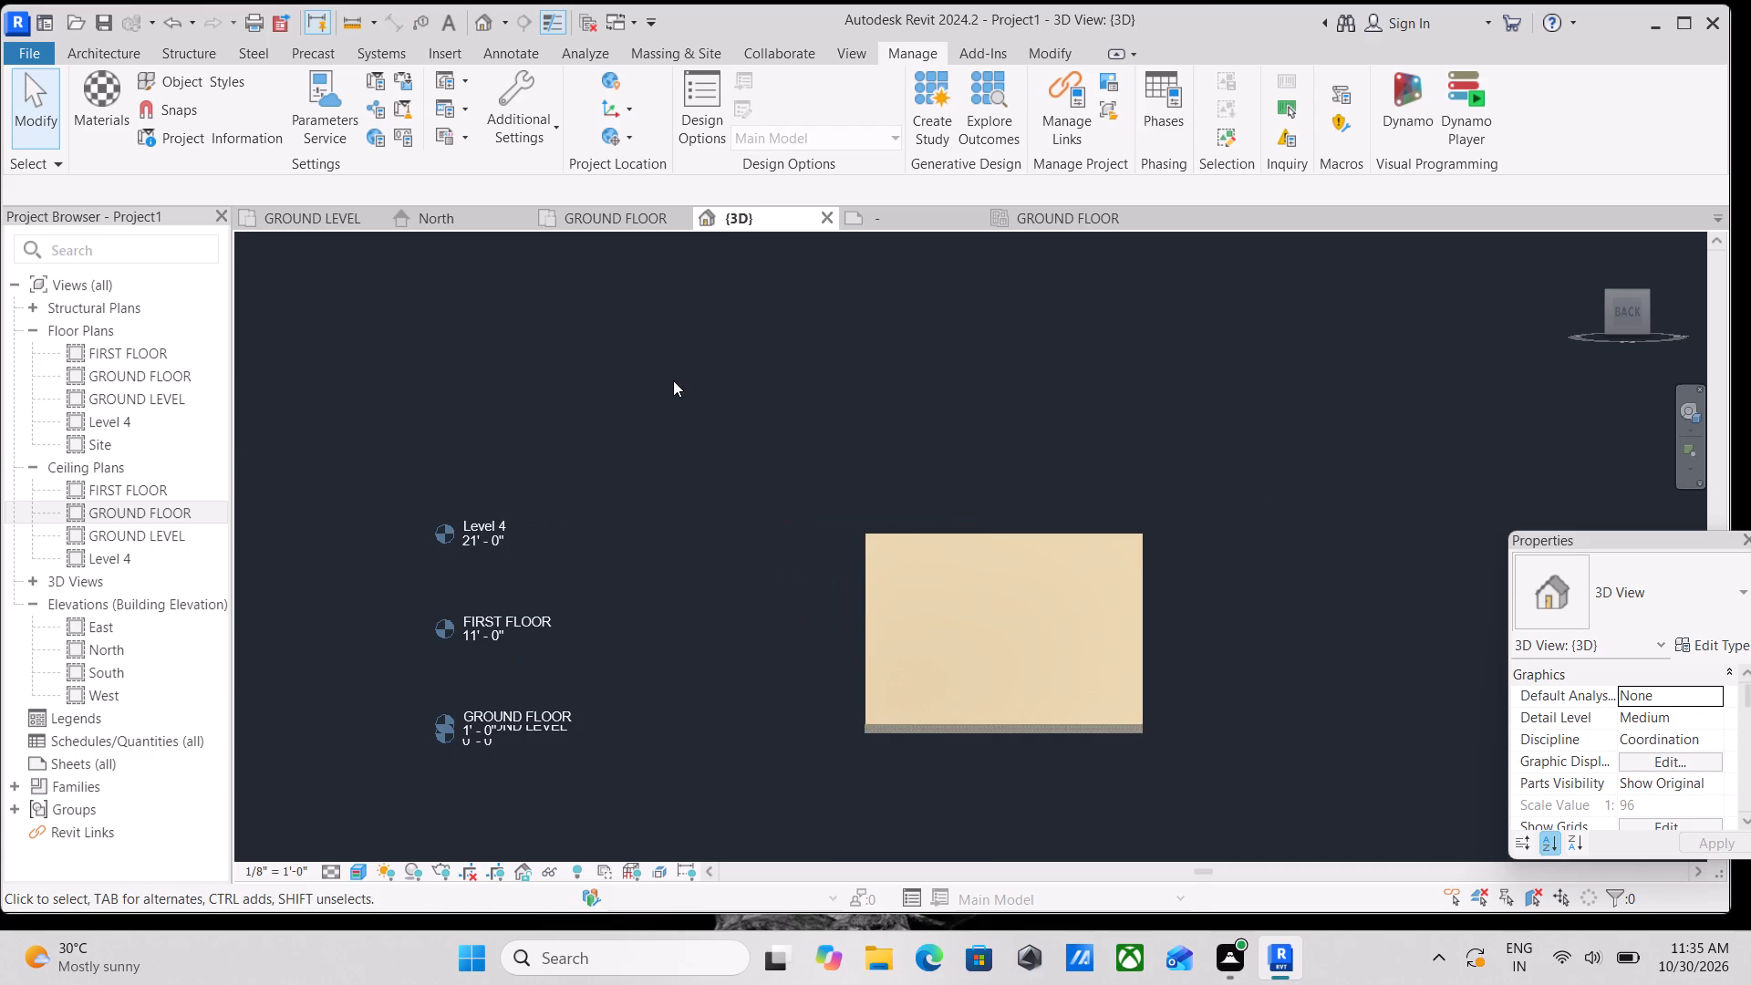
scroll(673, 380, down, 1)
middle_drag(673, 380, 611, 500)
text(LL)
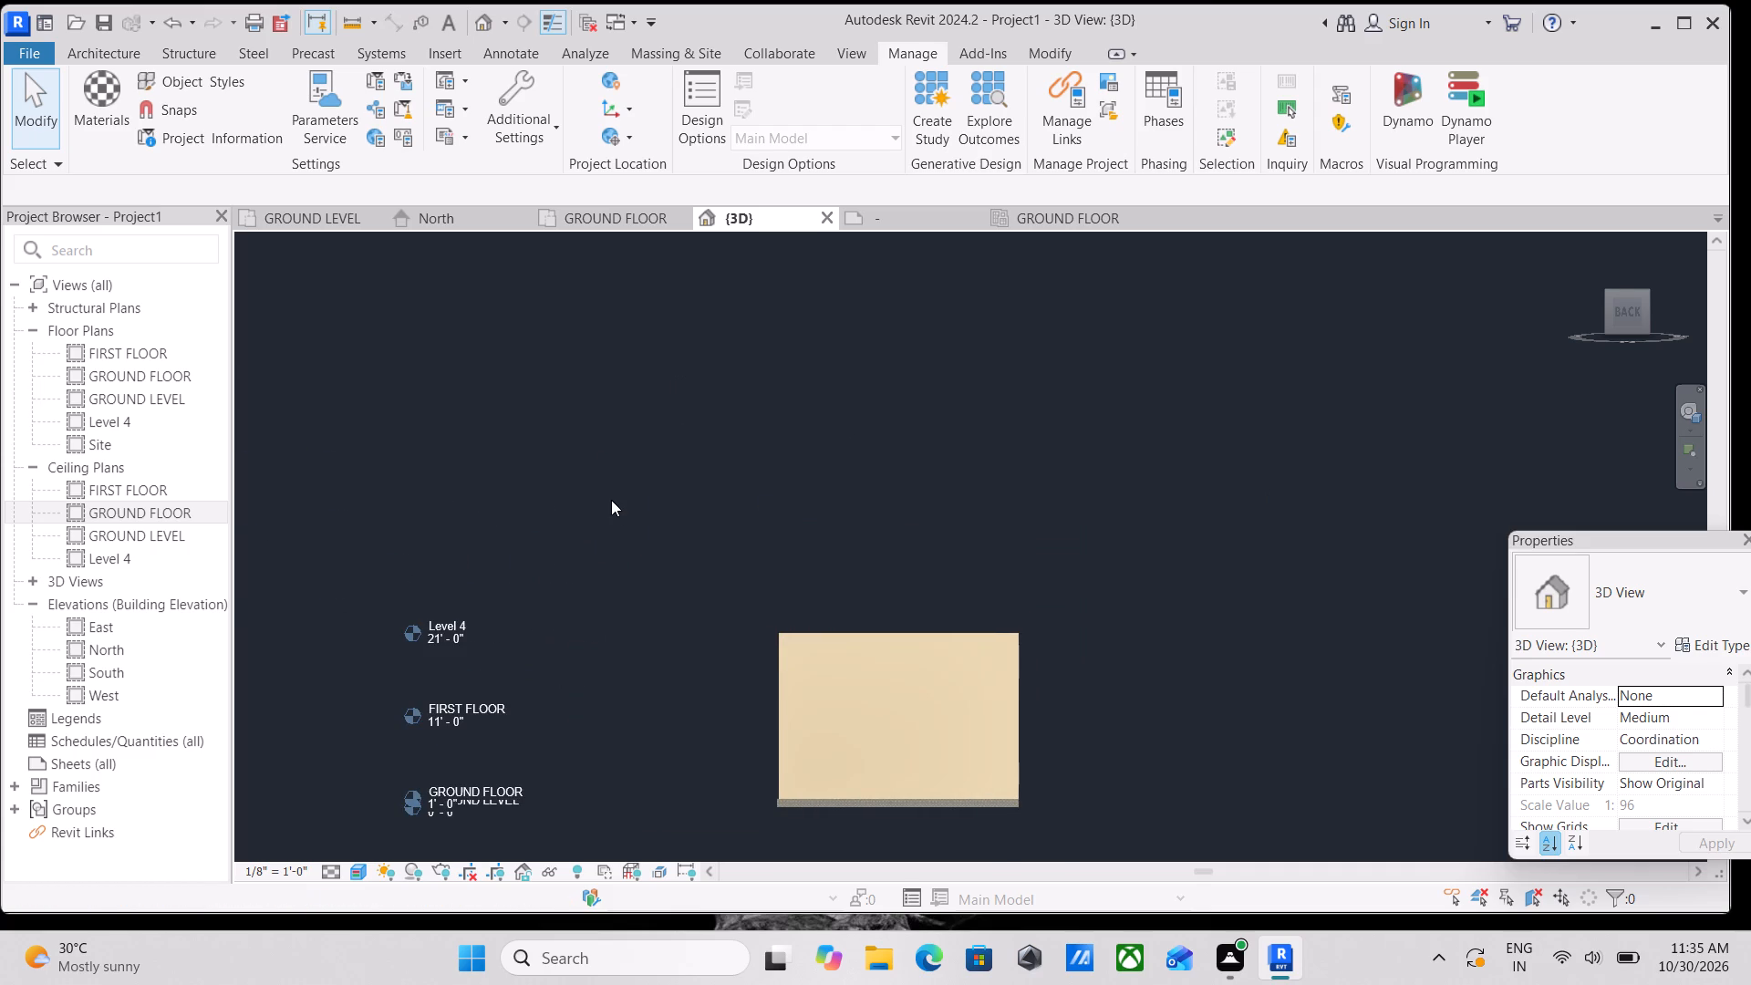
scroll(680, 568, down, 3)
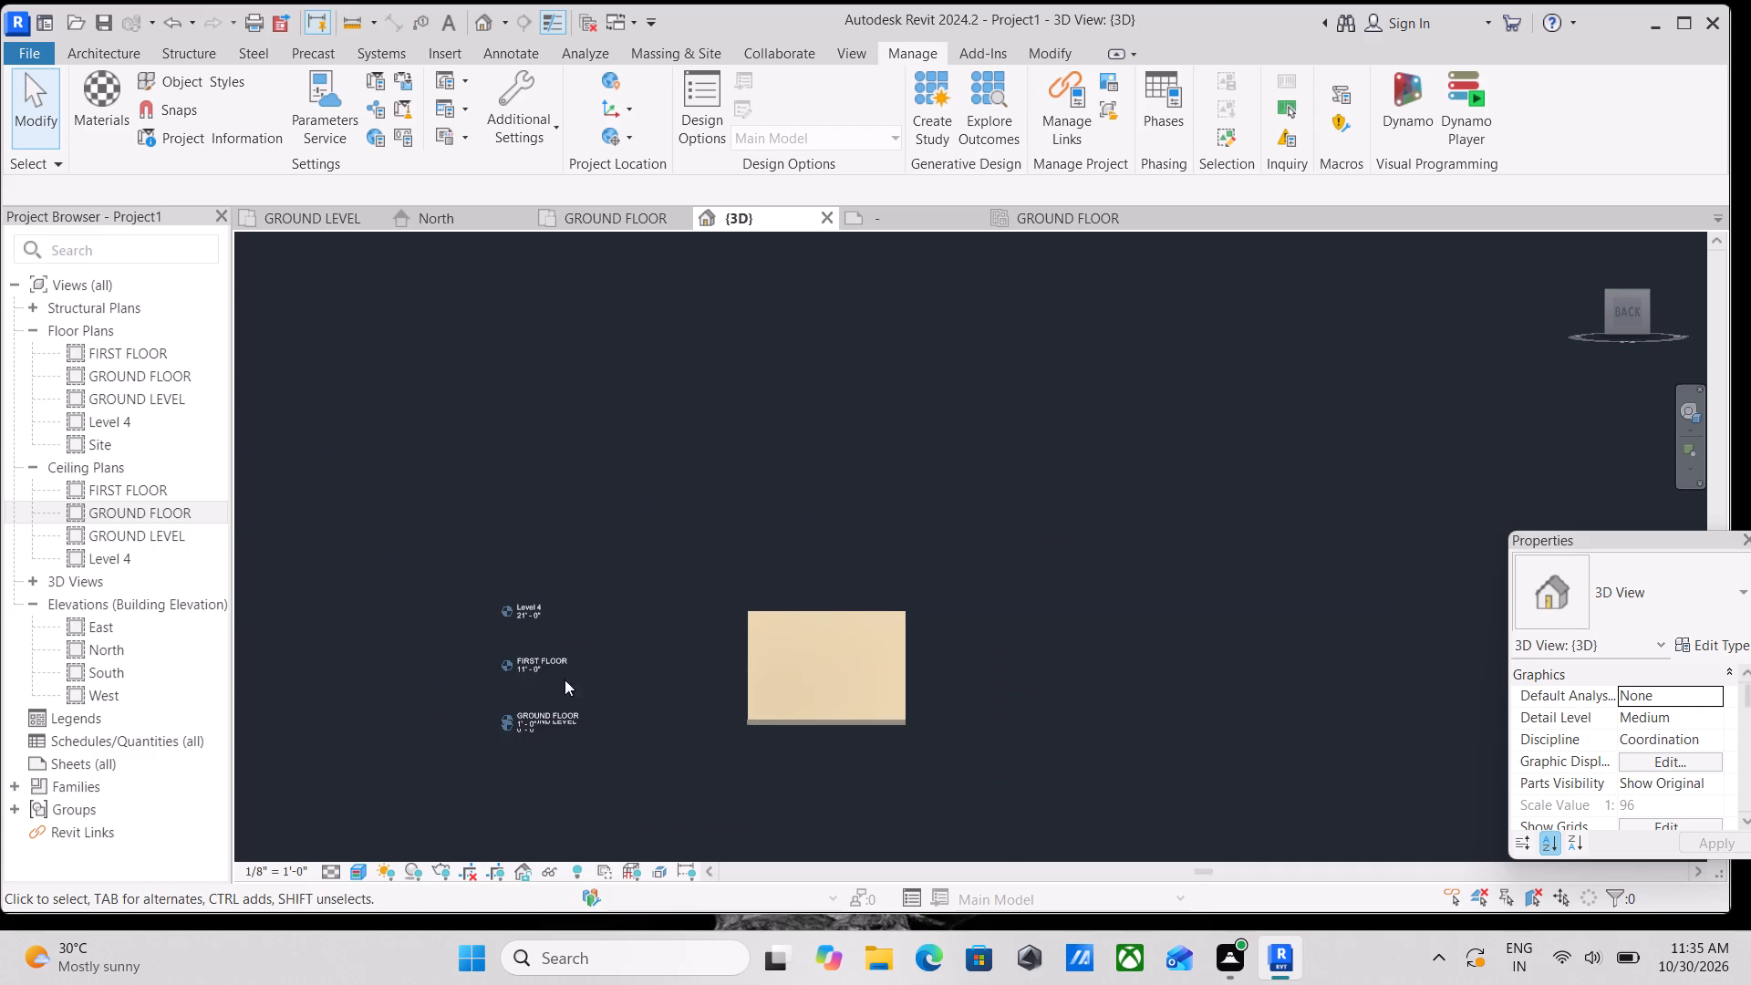
scroll(559, 684, up, 4)
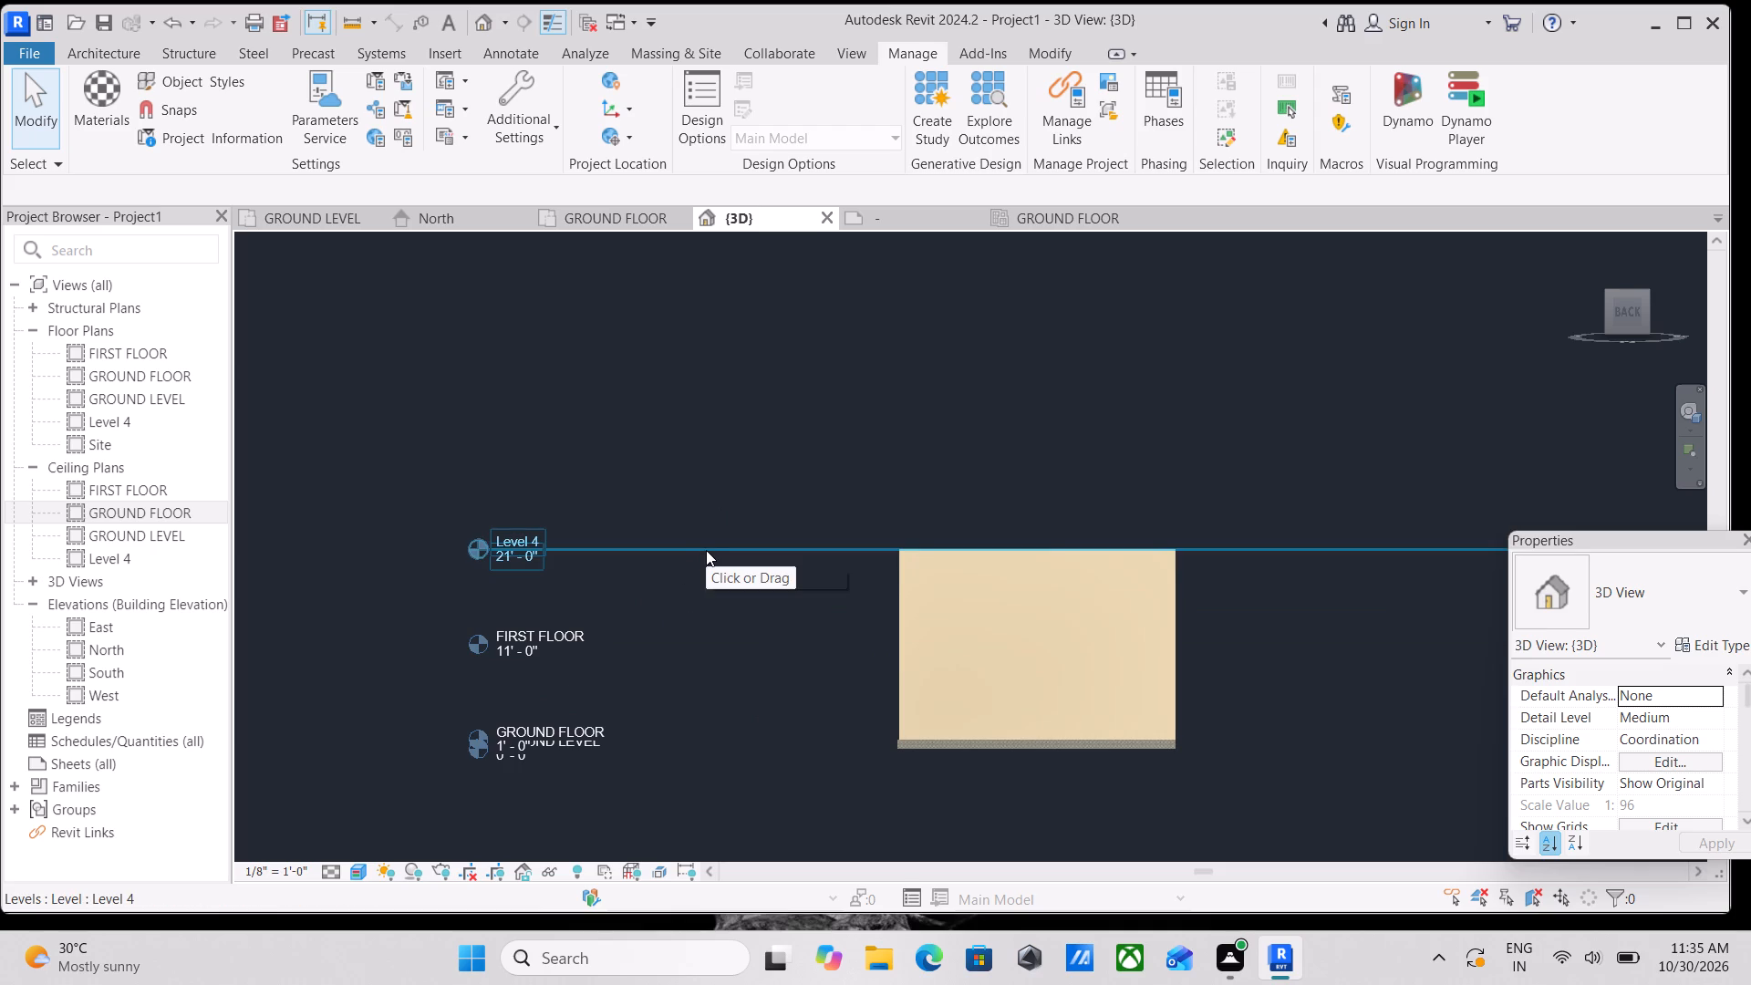
key(Escape)
scroll(706, 550, down, 3)
shift+middle_drag(706, 550, 1122, 810)
shift+scroll(706, 550, down, 1)
middle_drag(1071, 693, 720, 519)
key(Escape)
middle_drag(847, 524, 696, 515)
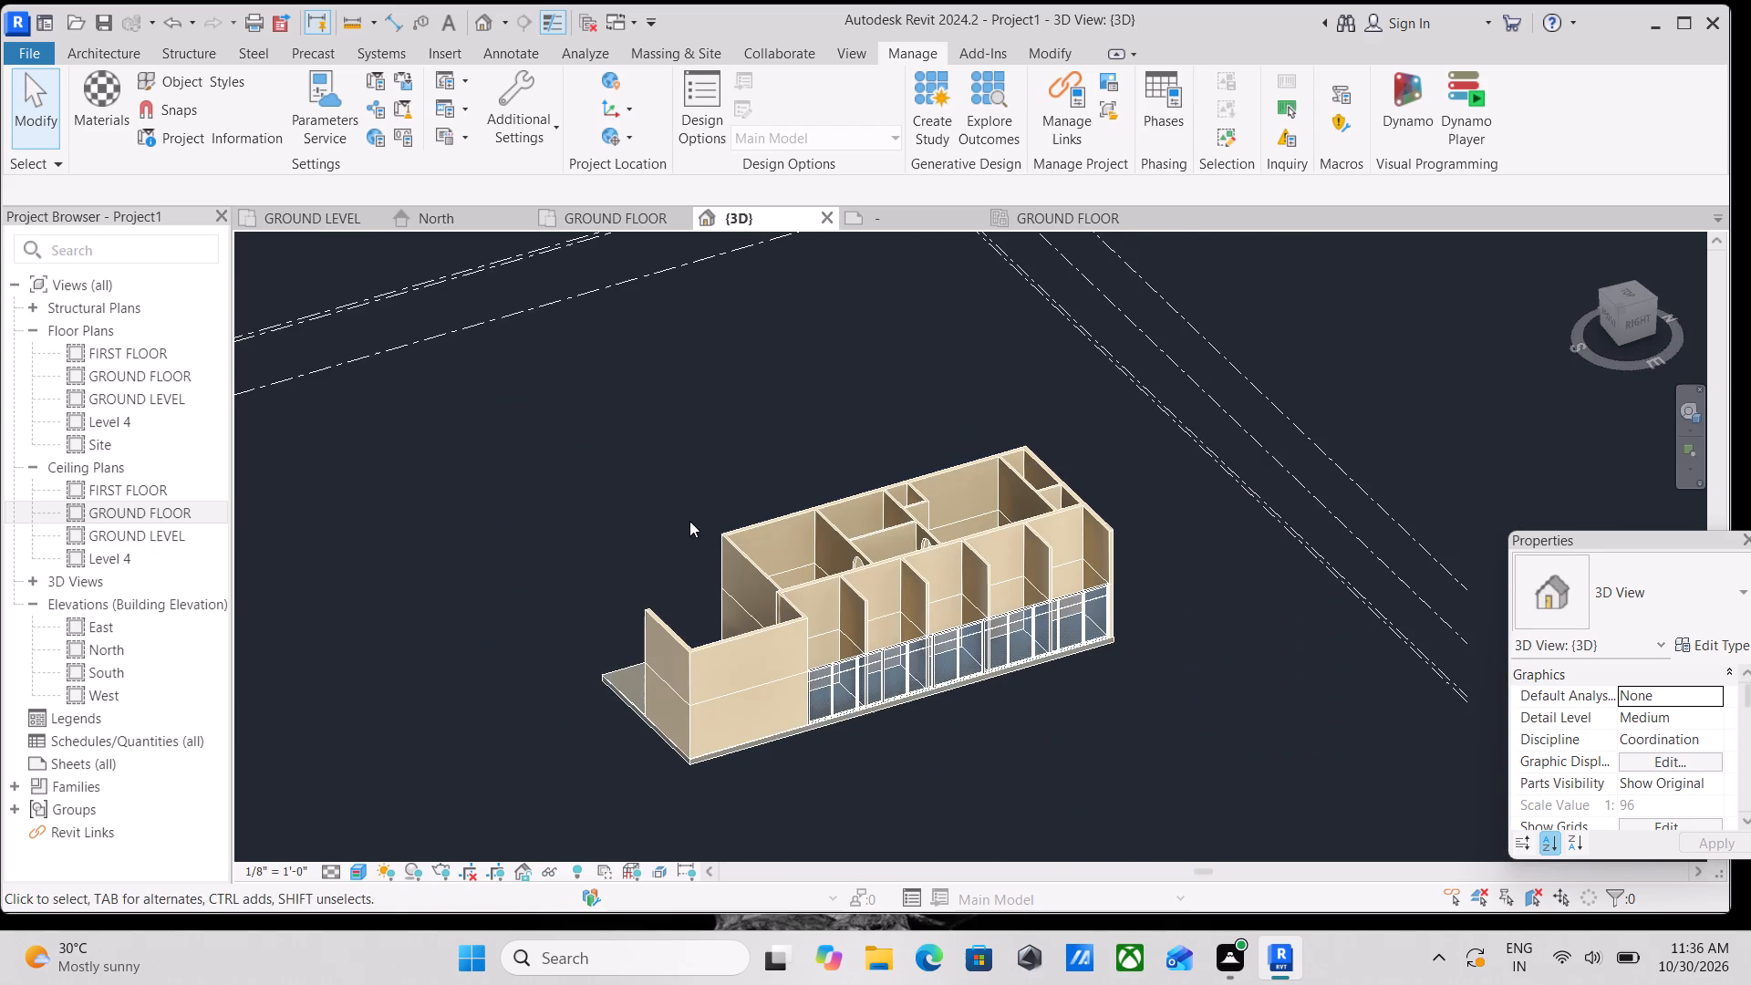
Set up a new OUTER WALL 9" with FIRST FLOOR as its base level and its height up to Level 4.
text(WA)
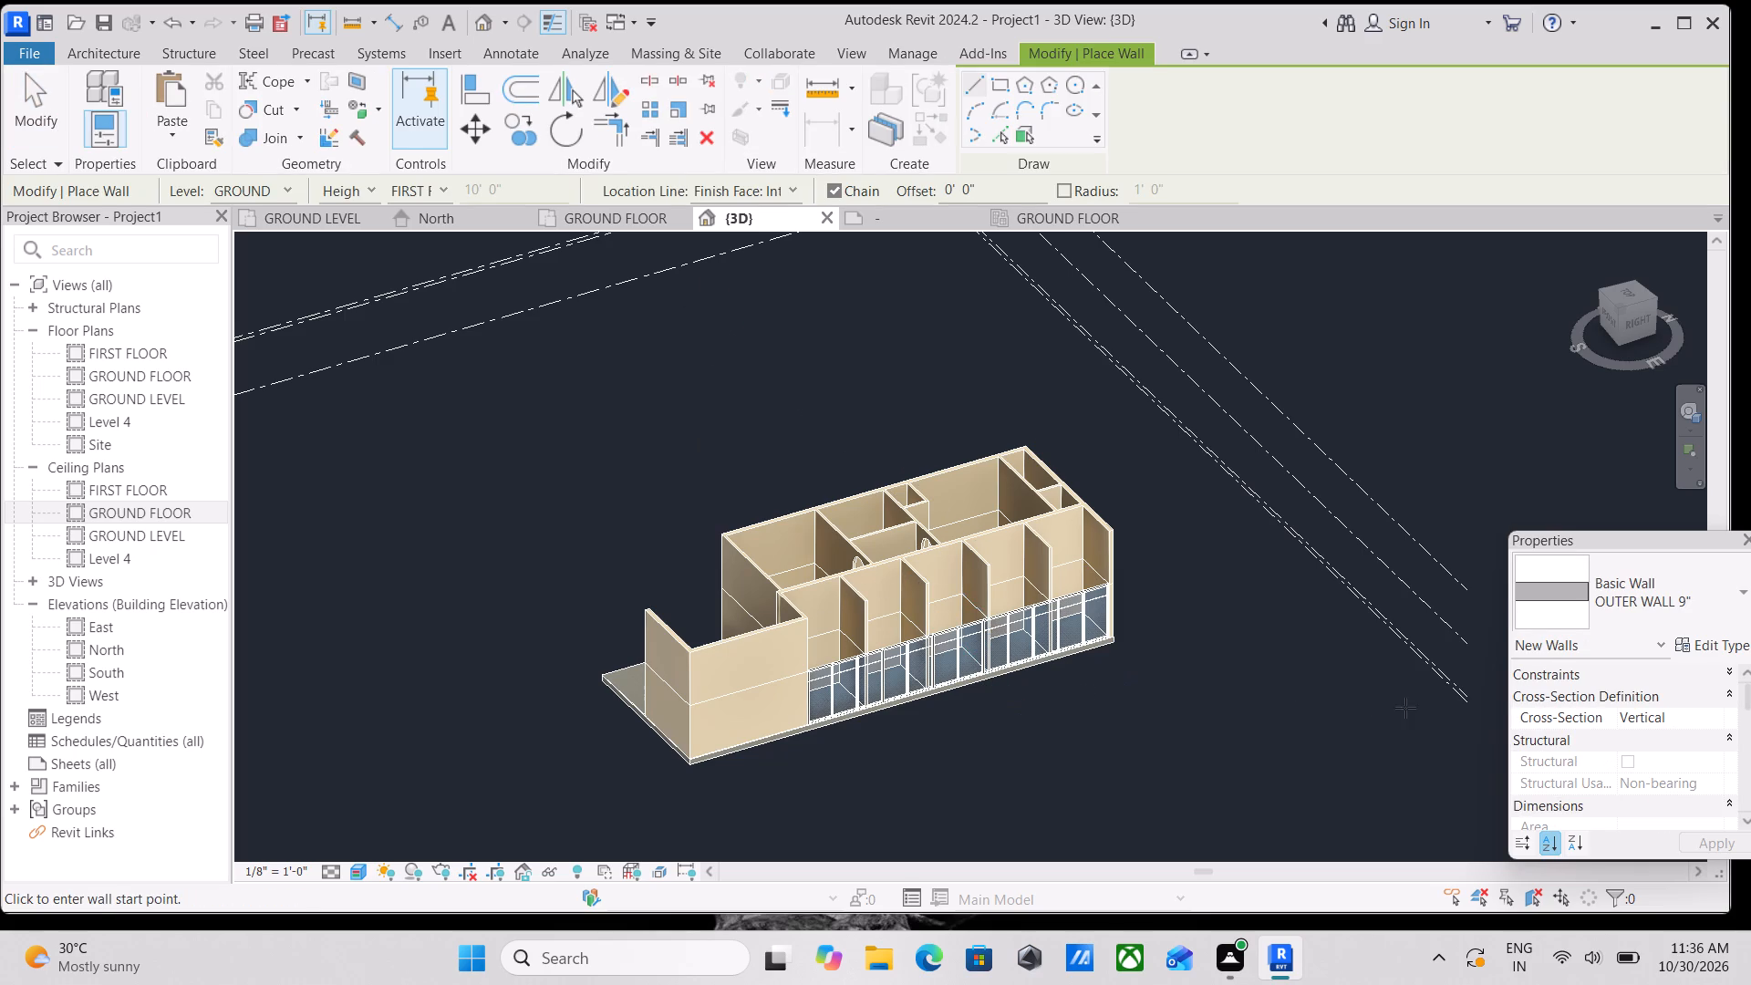
scroll(1423, 706, up, 1)
scroll(709, 528, down, 1)
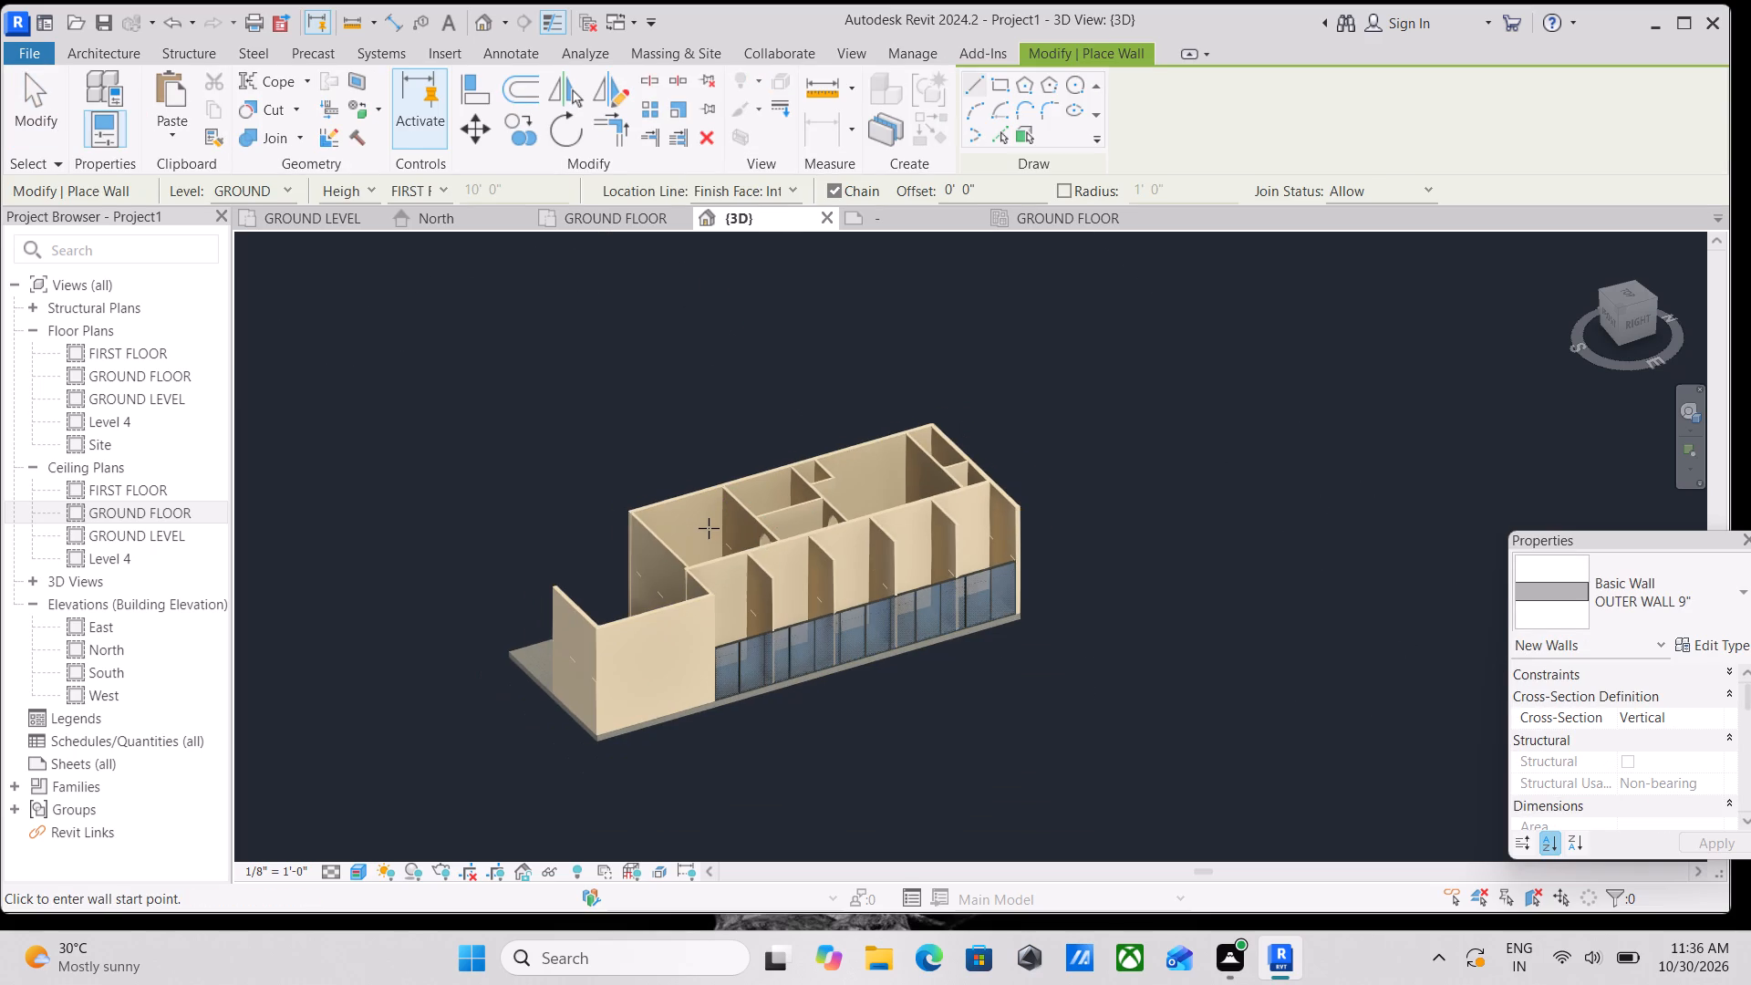
shift+middle_drag(709, 528, 651, 735)
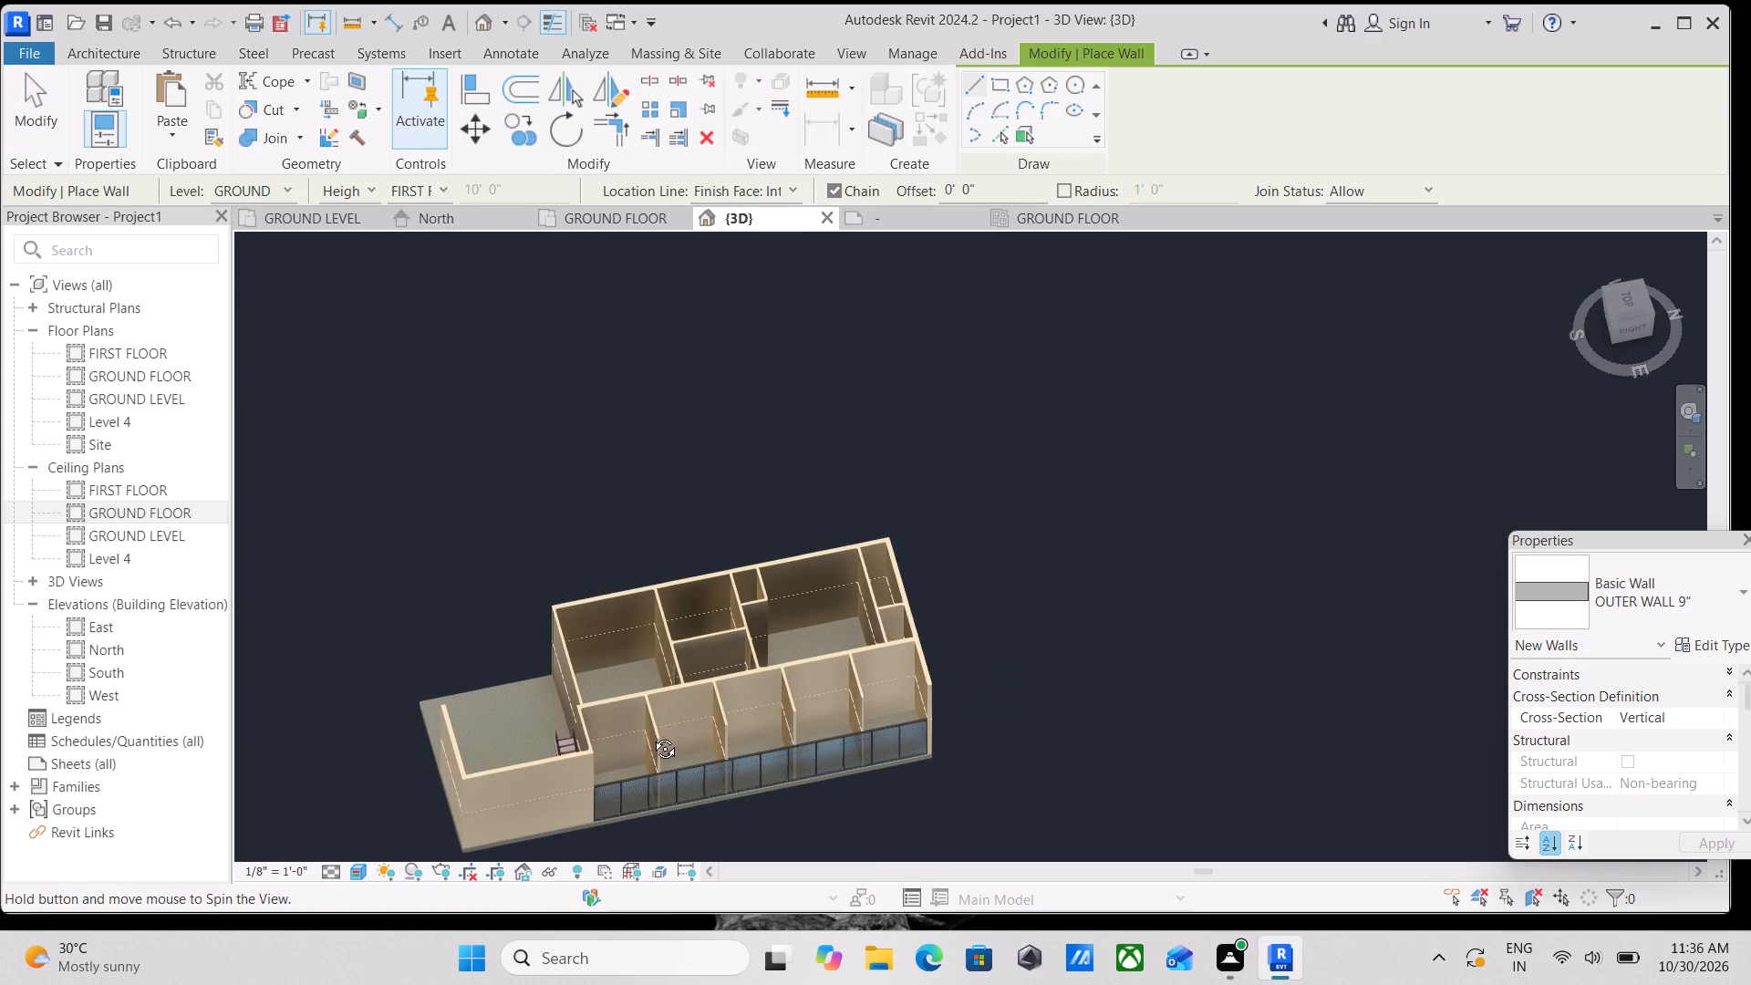
shift+middle_drag(651, 735, 645, 754)
scroll(673, 717, up, 4)
middle_drag(683, 706, 826, 554)
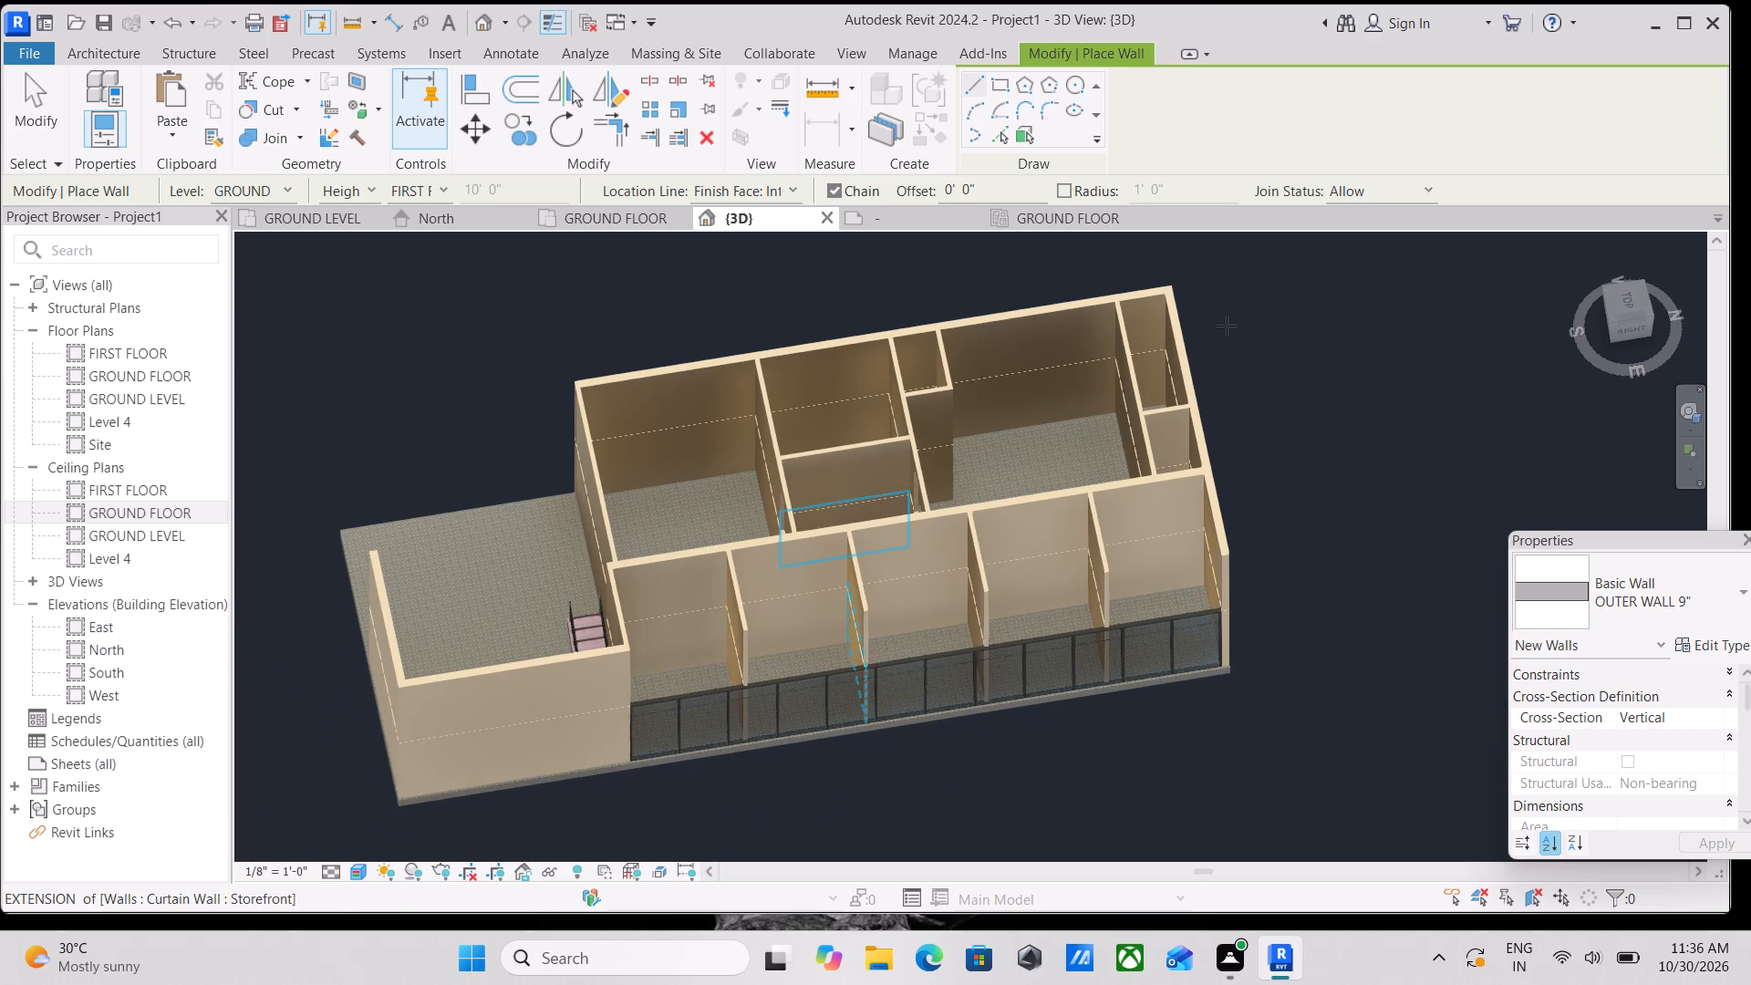
click(1635, 306)
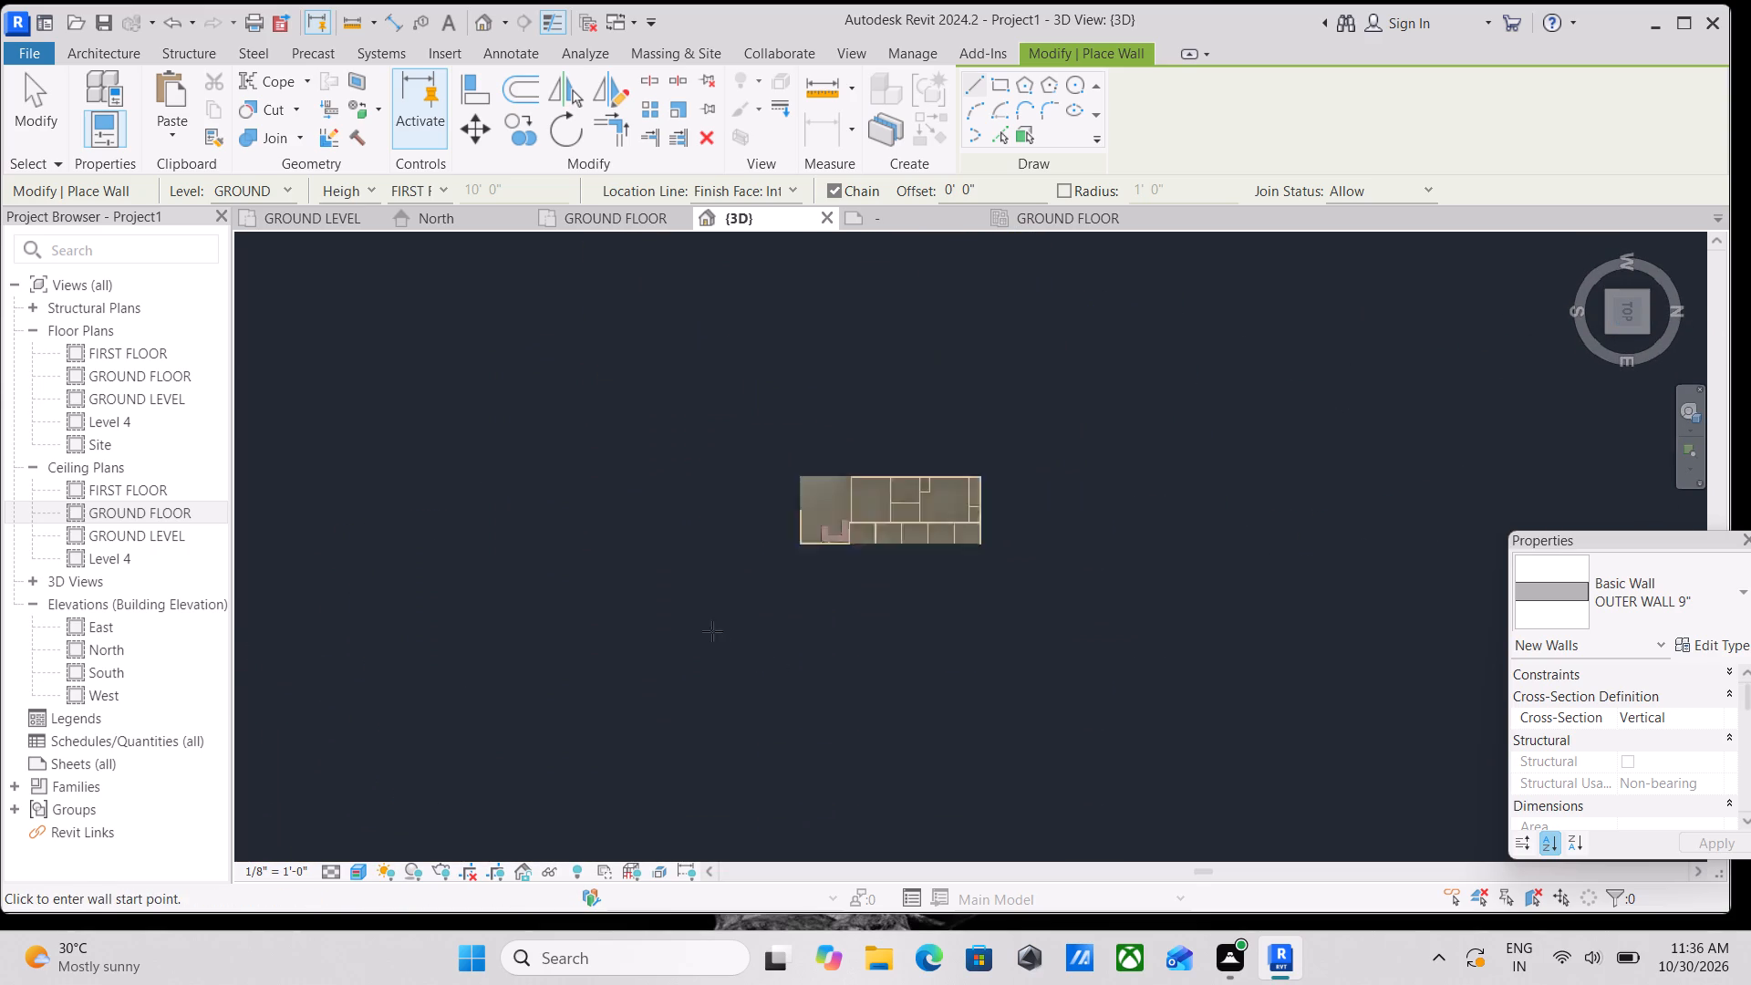
scroll(710, 630, up, 3)
scroll(907, 769, up, 5)
scroll(1026, 766, up, 7)
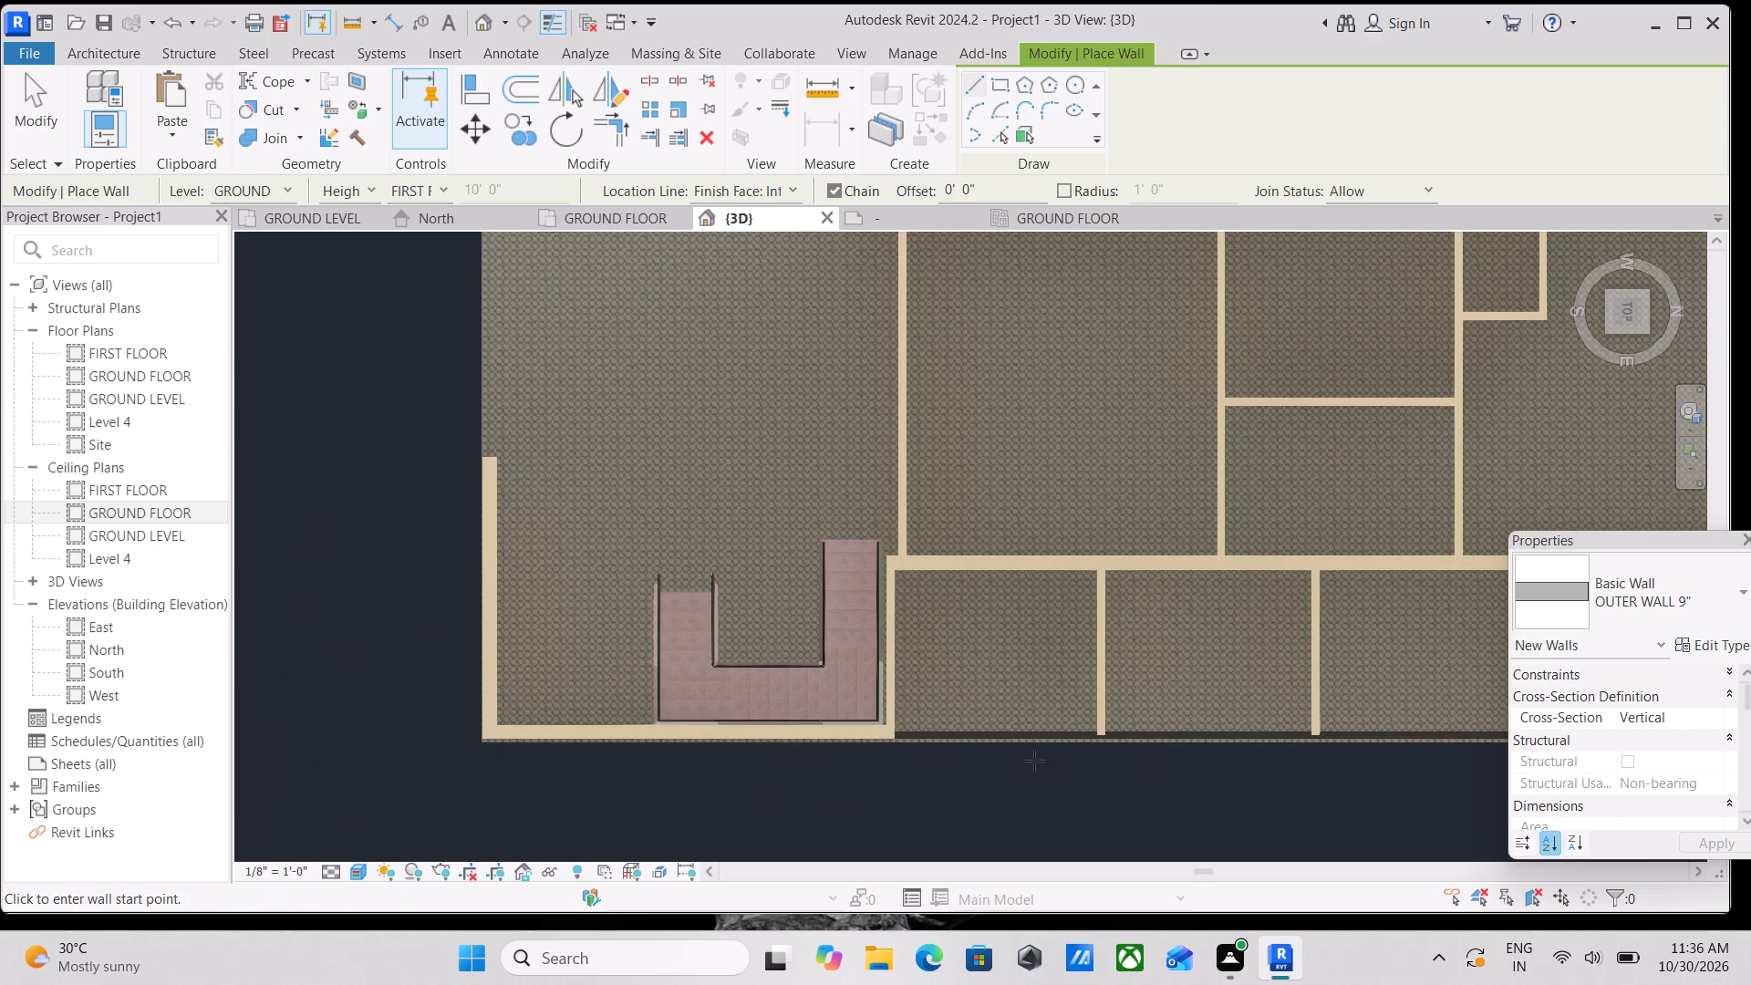
click(374, 189)
click(365, 233)
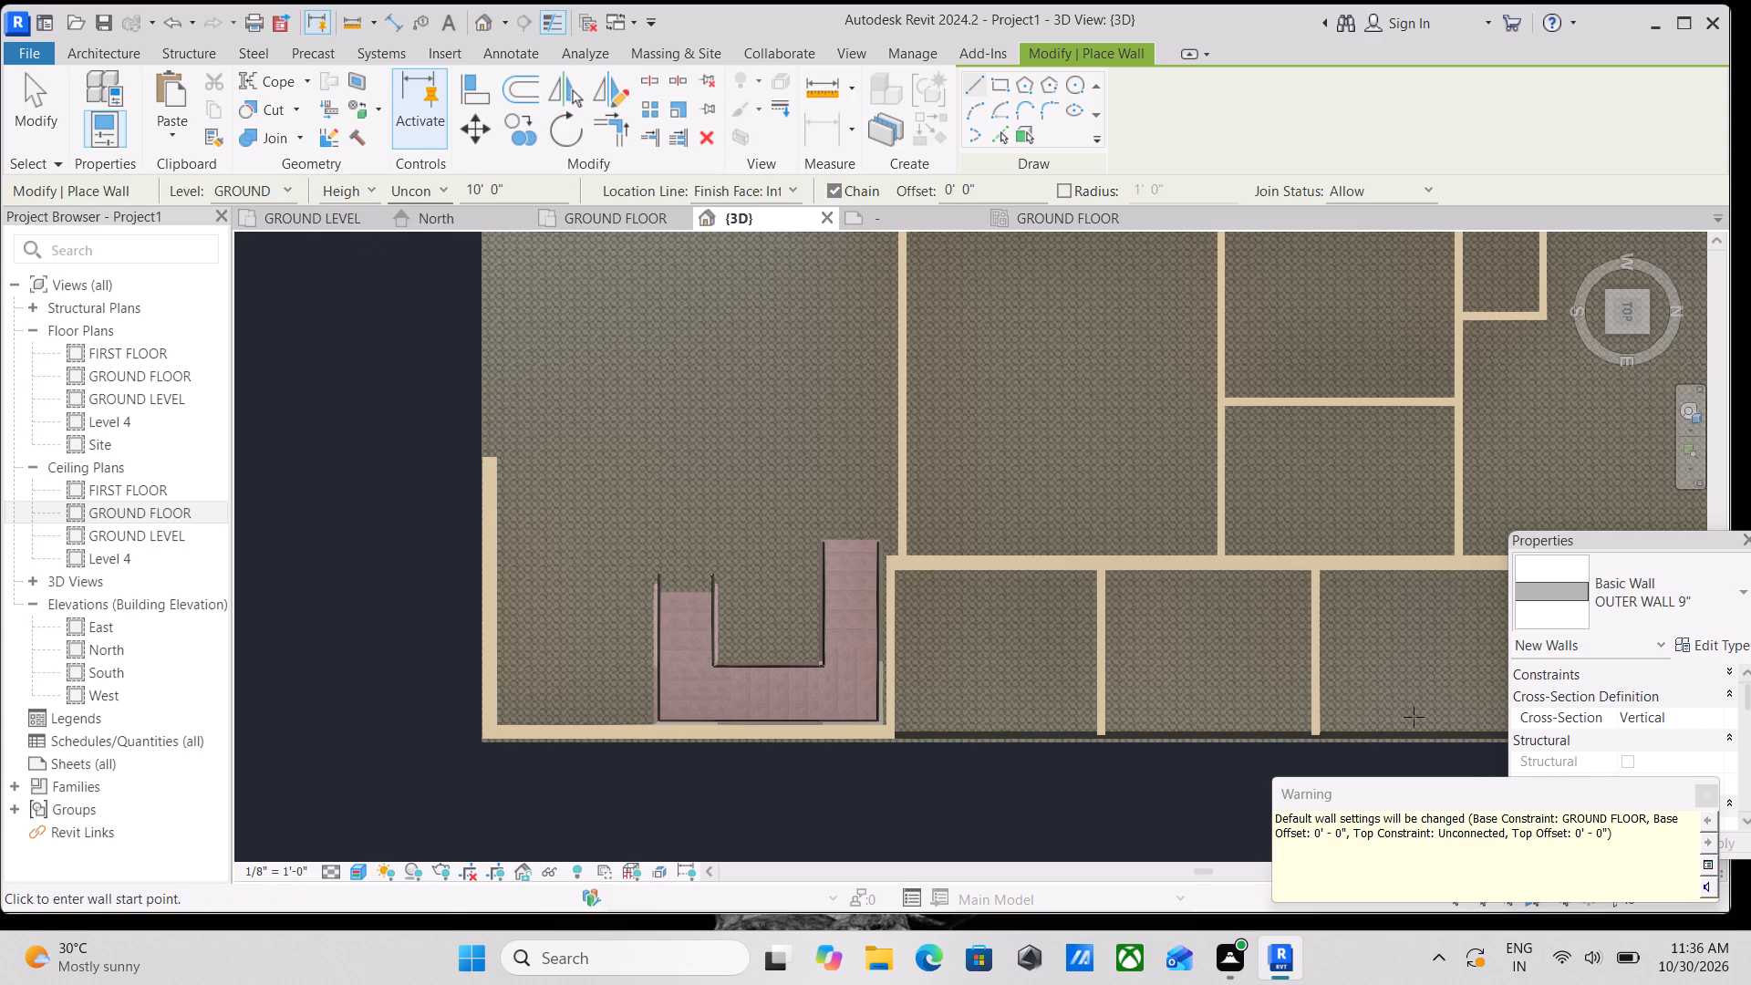
click(1704, 792)
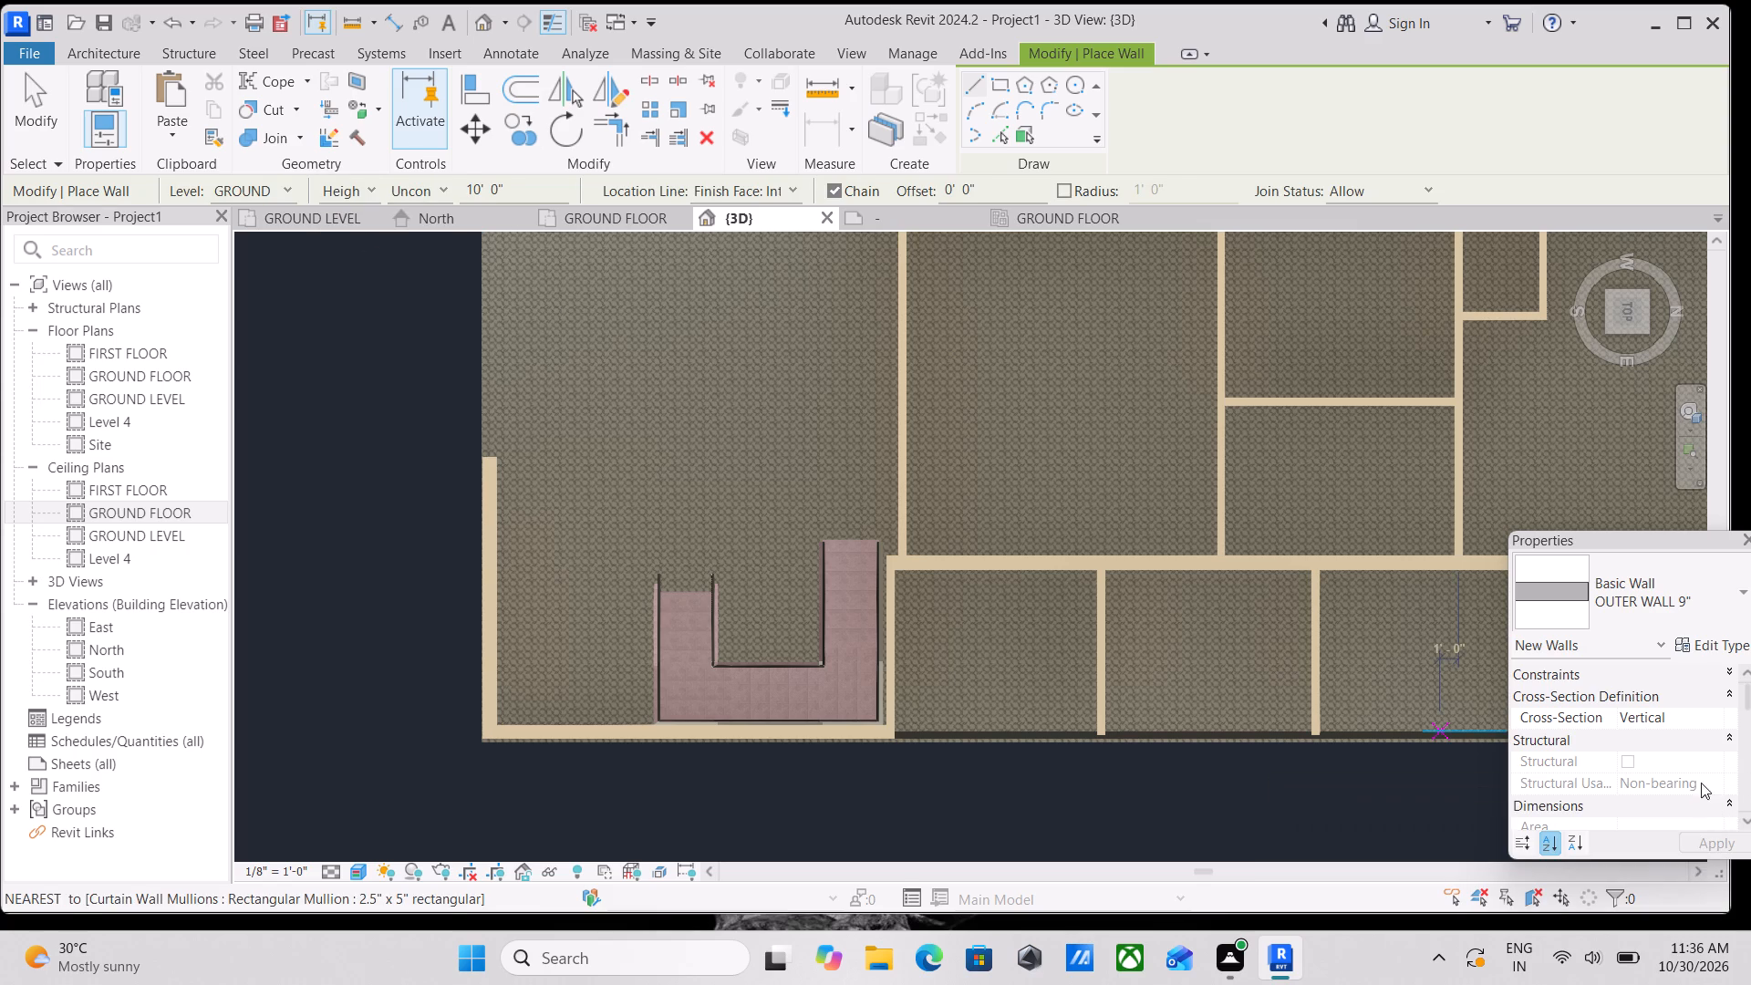
click(440, 190)
click(430, 268)
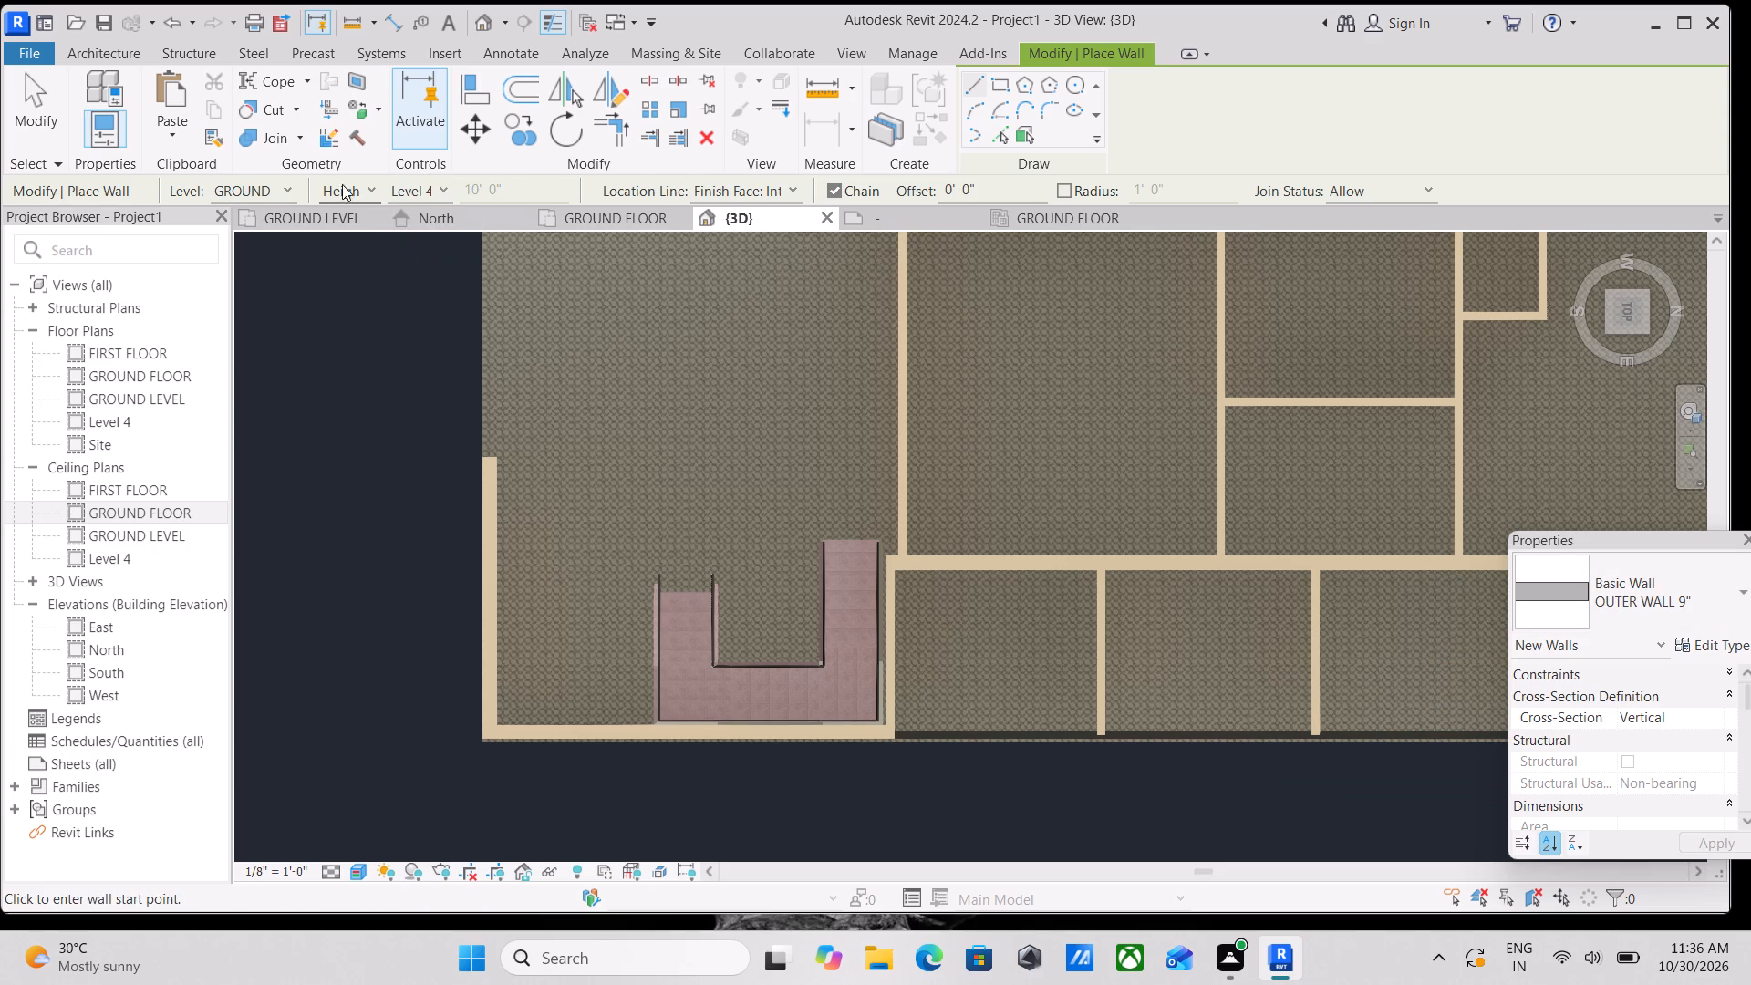
click(283, 190)
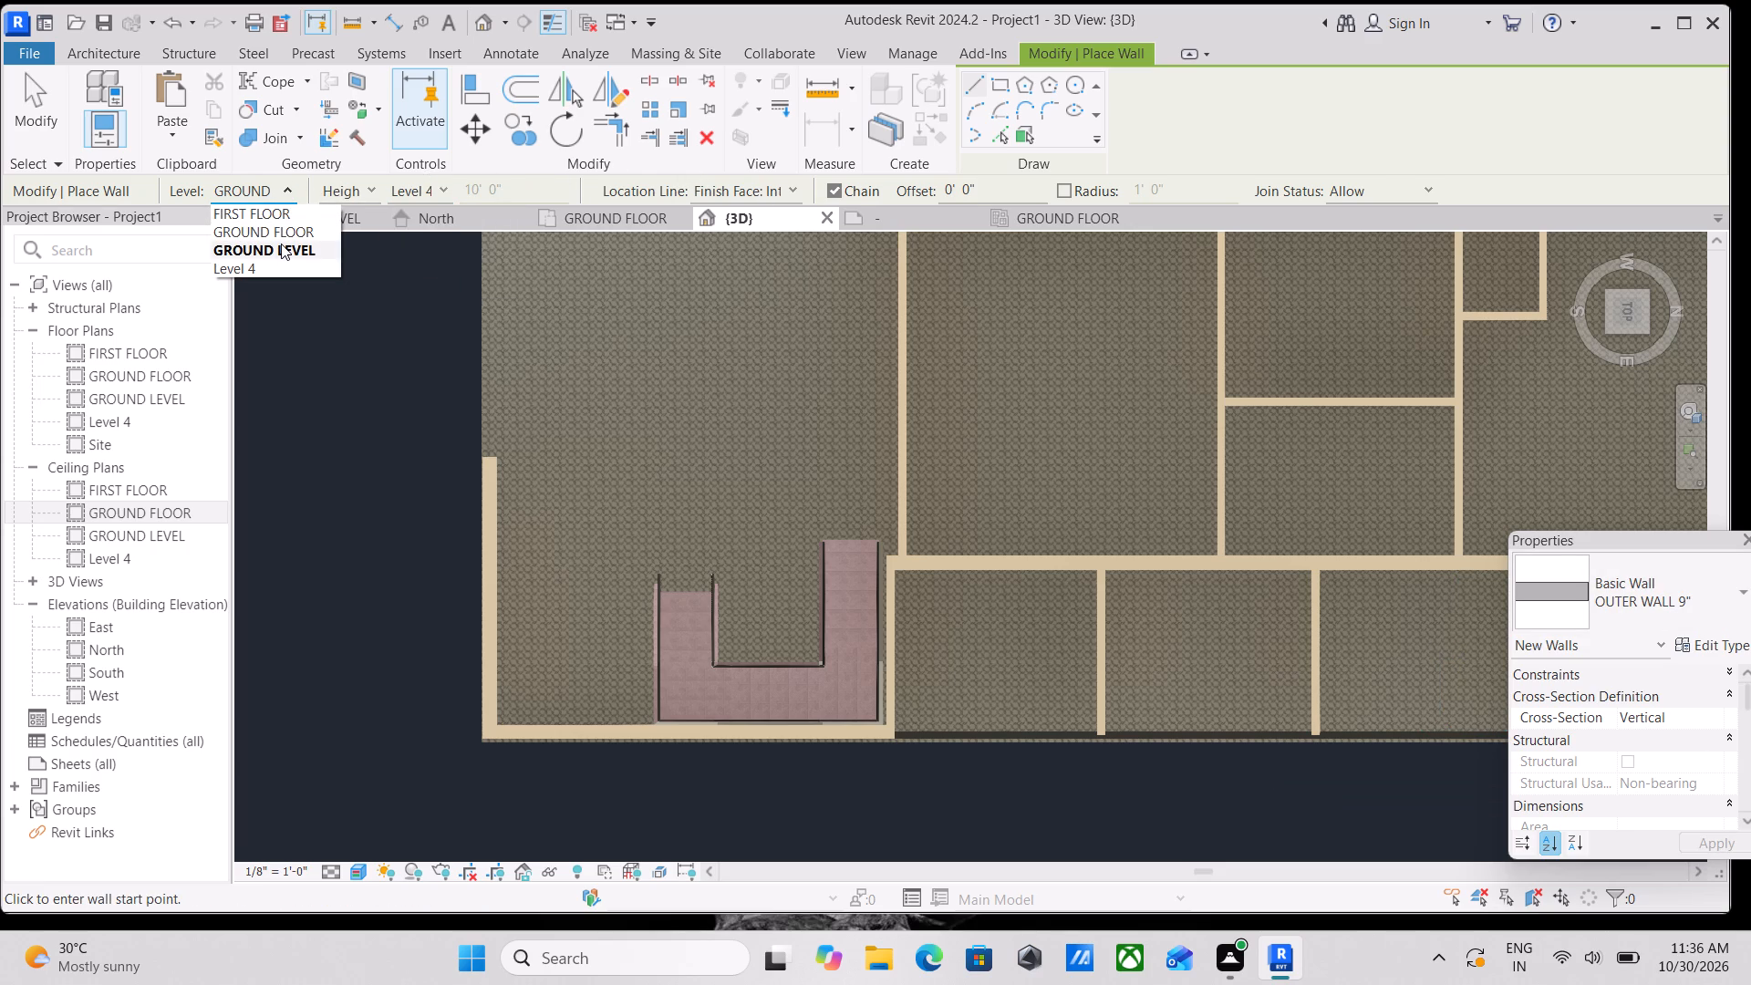
click(286, 214)
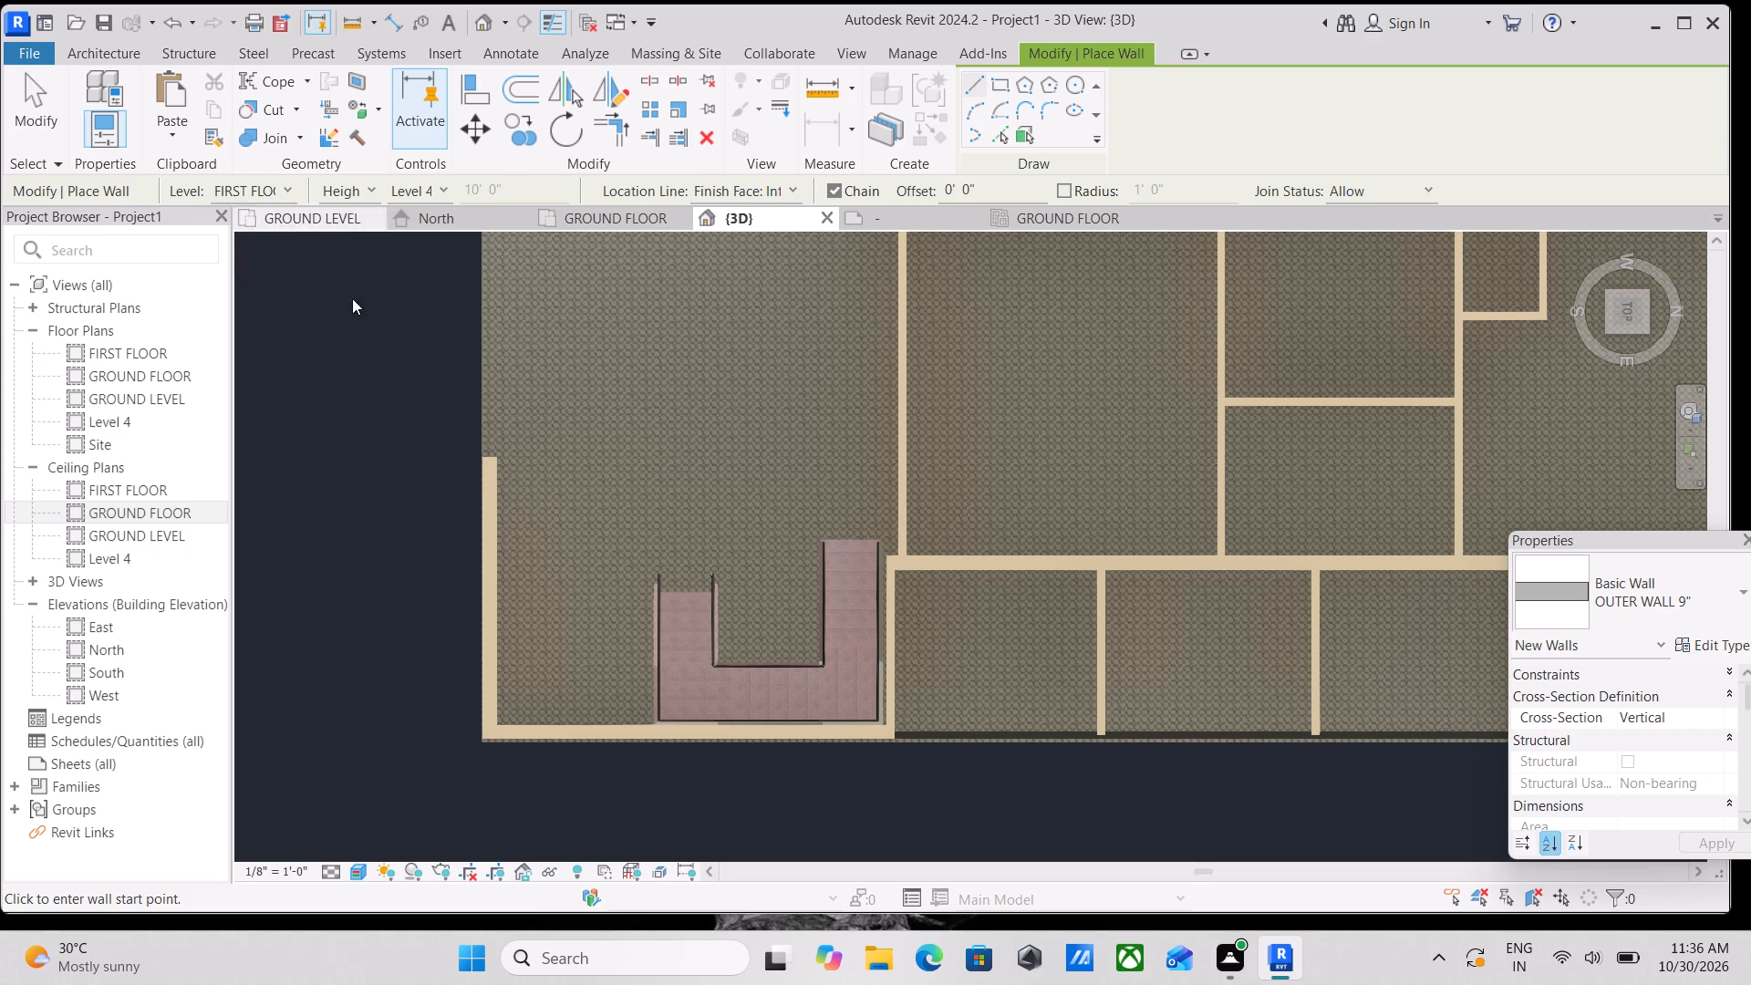
Draw the upper OUTER WALL 9" above the storefront, from the corner beside the staircase to the far outer wall.
middle_drag(1172, 639, 1036, 388)
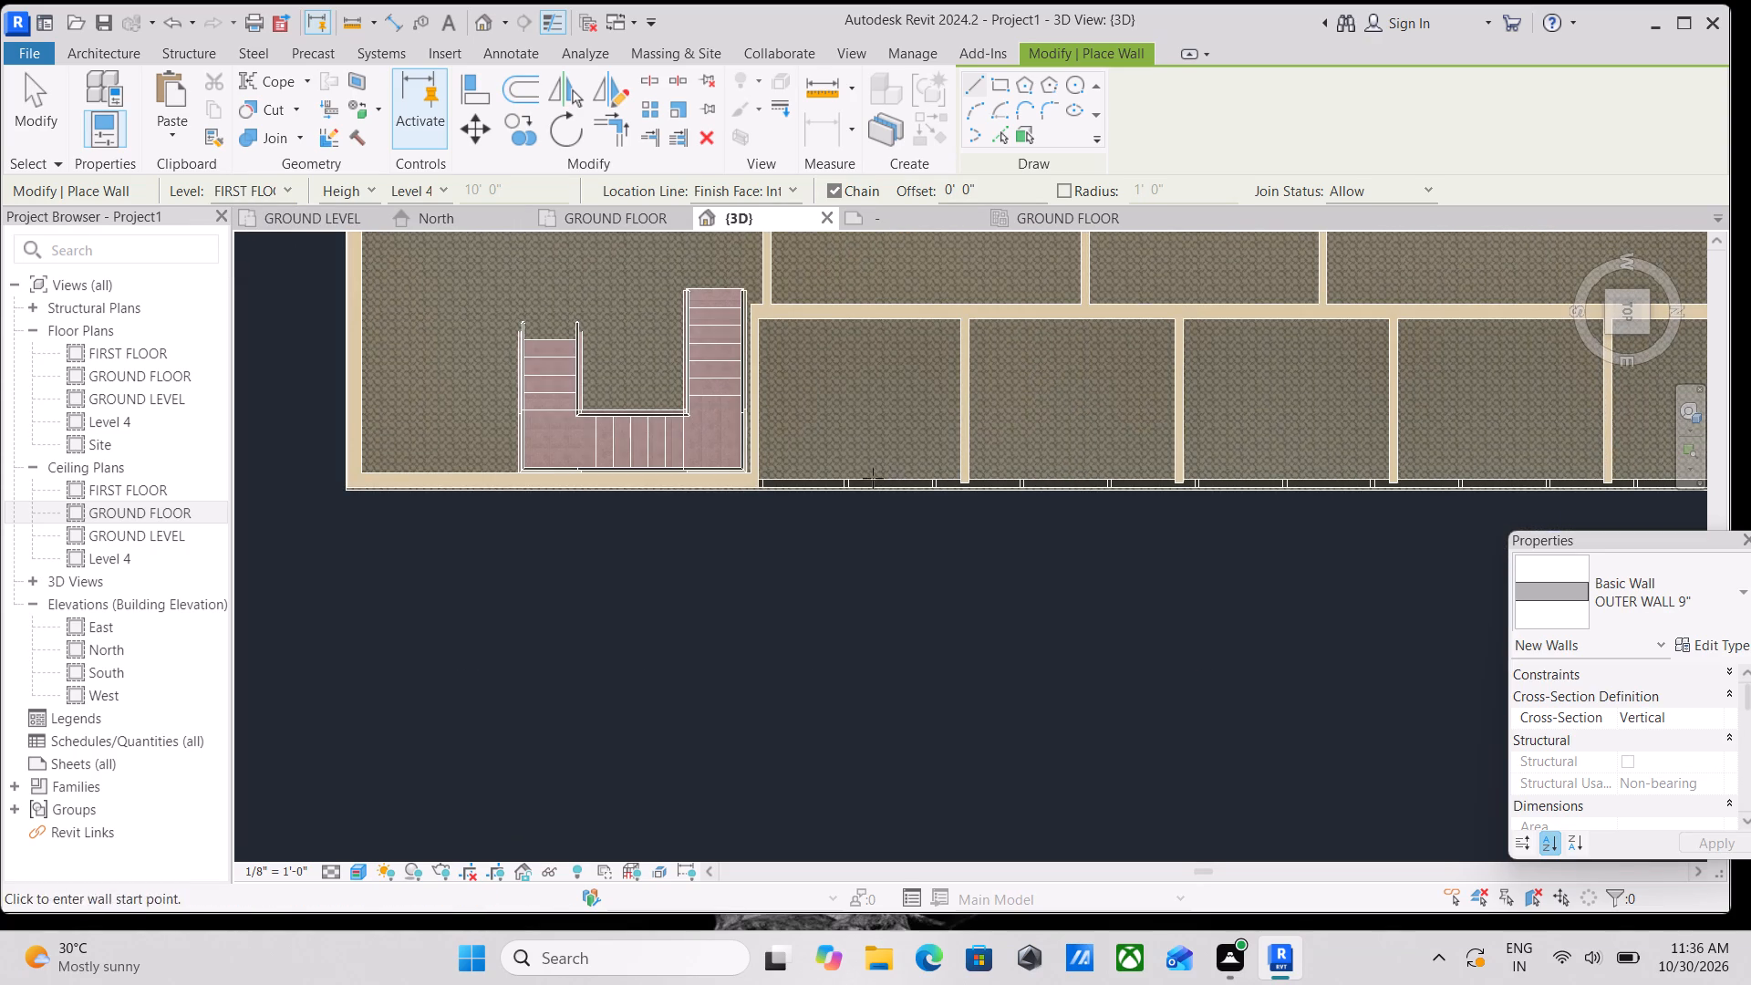
scroll(792, 499, up, 7)
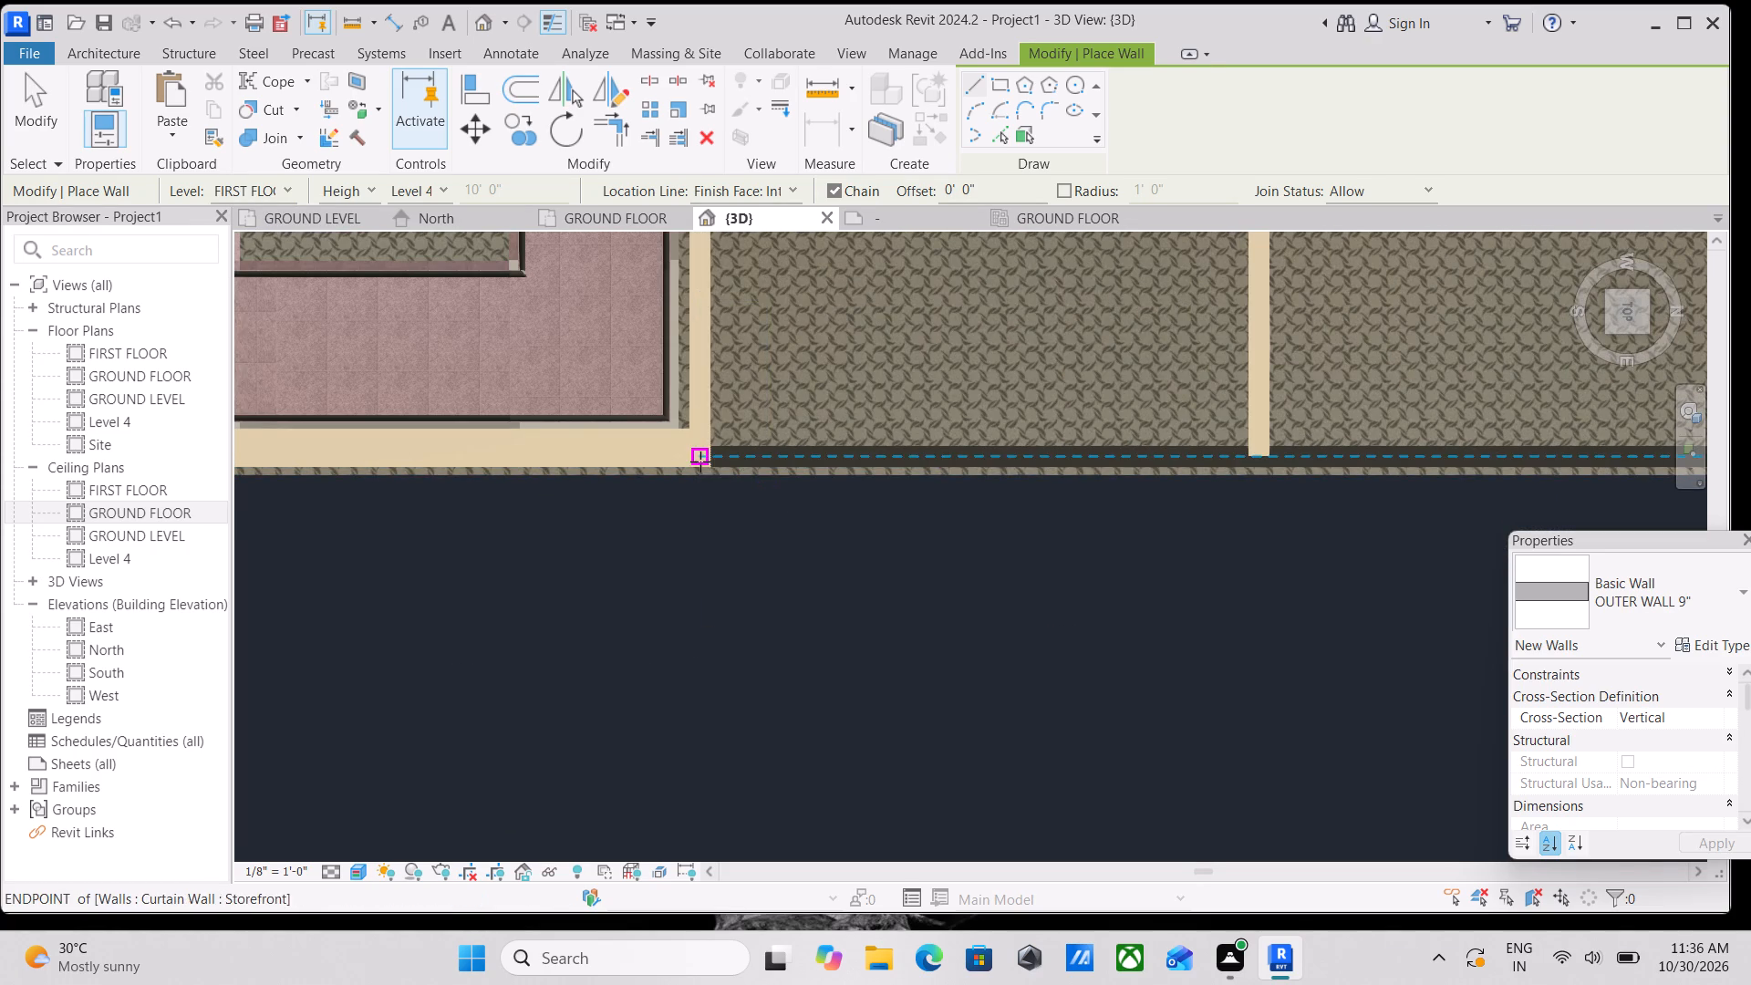
click(711, 470)
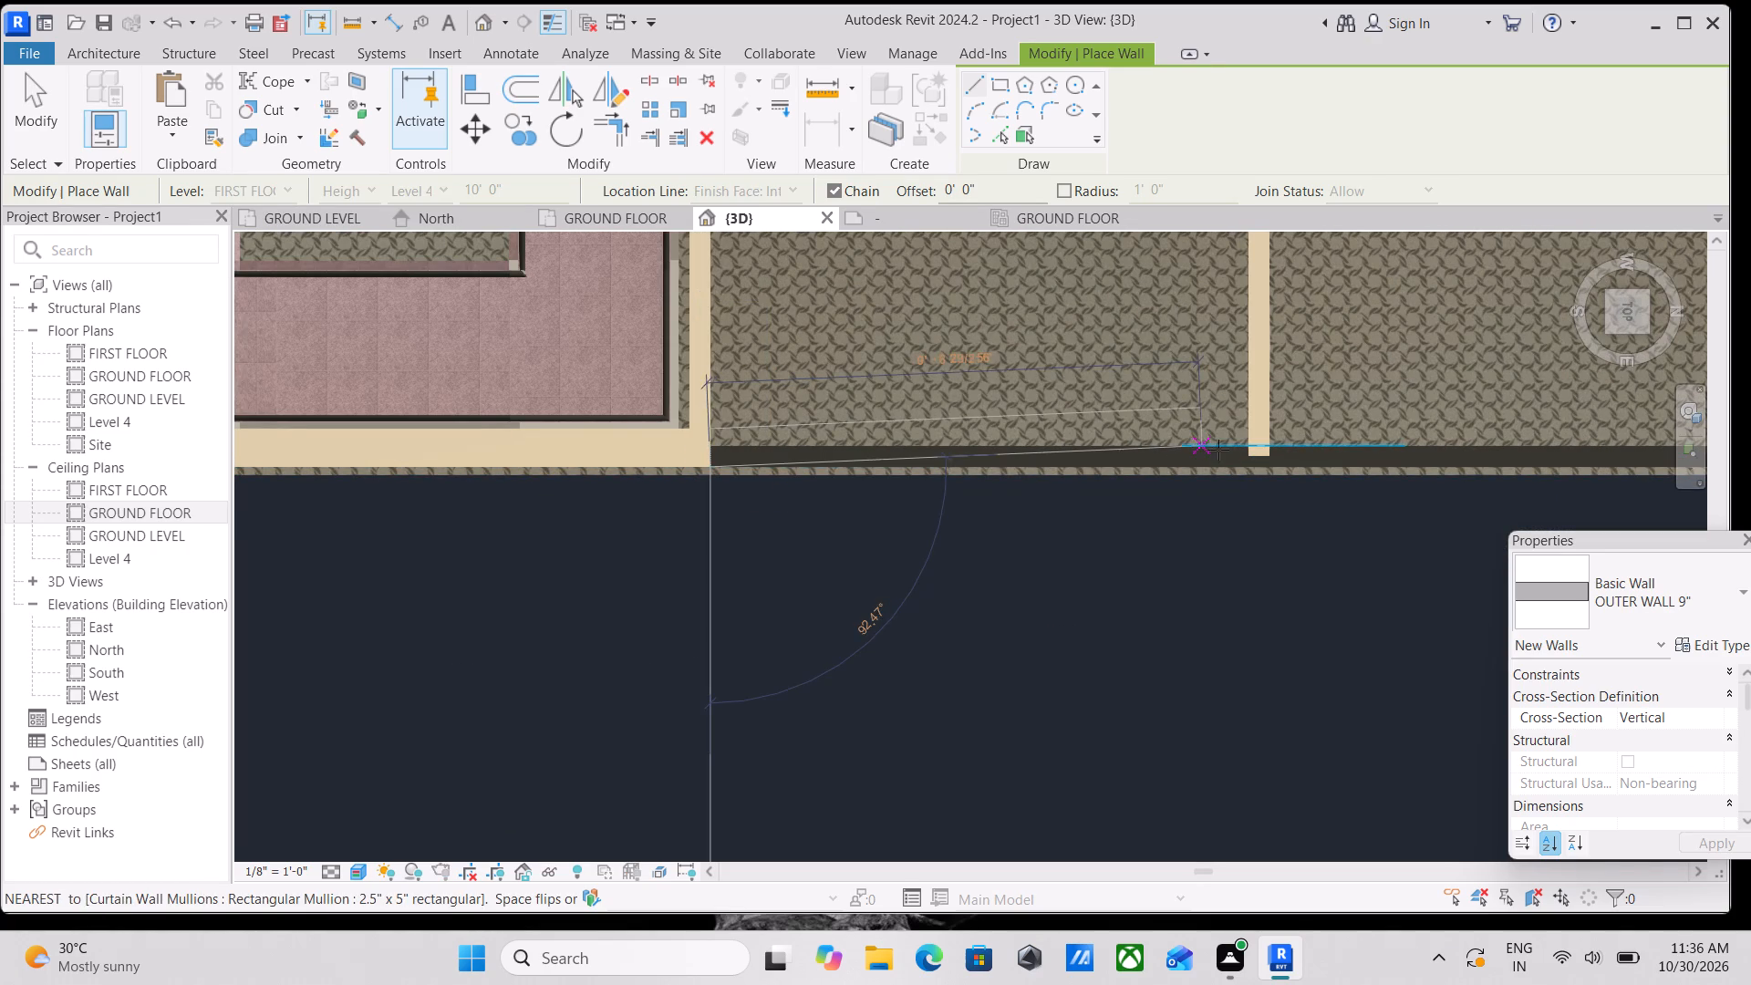
middle_drag(1230, 456, 977, 453)
middle_drag(1393, 443, 959, 444)
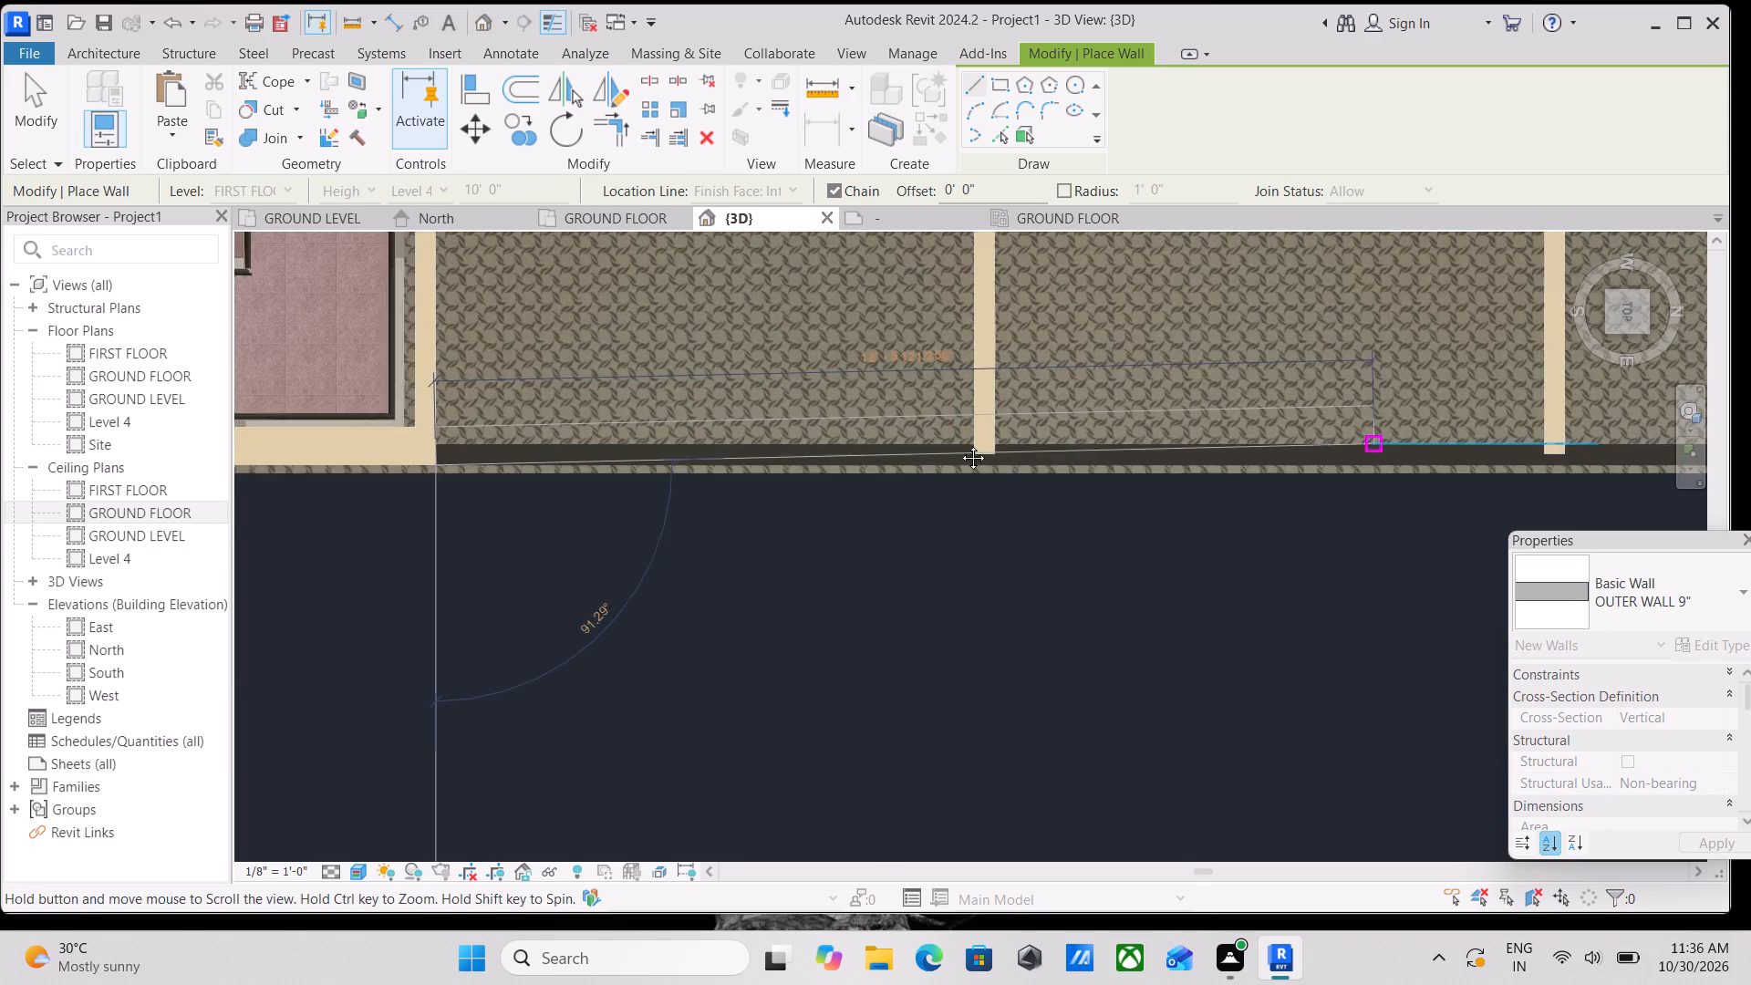
middle_drag(959, 444, 656, 438)
scroll(1210, 491, down, 2)
middle_drag(1210, 491, 912, 490)
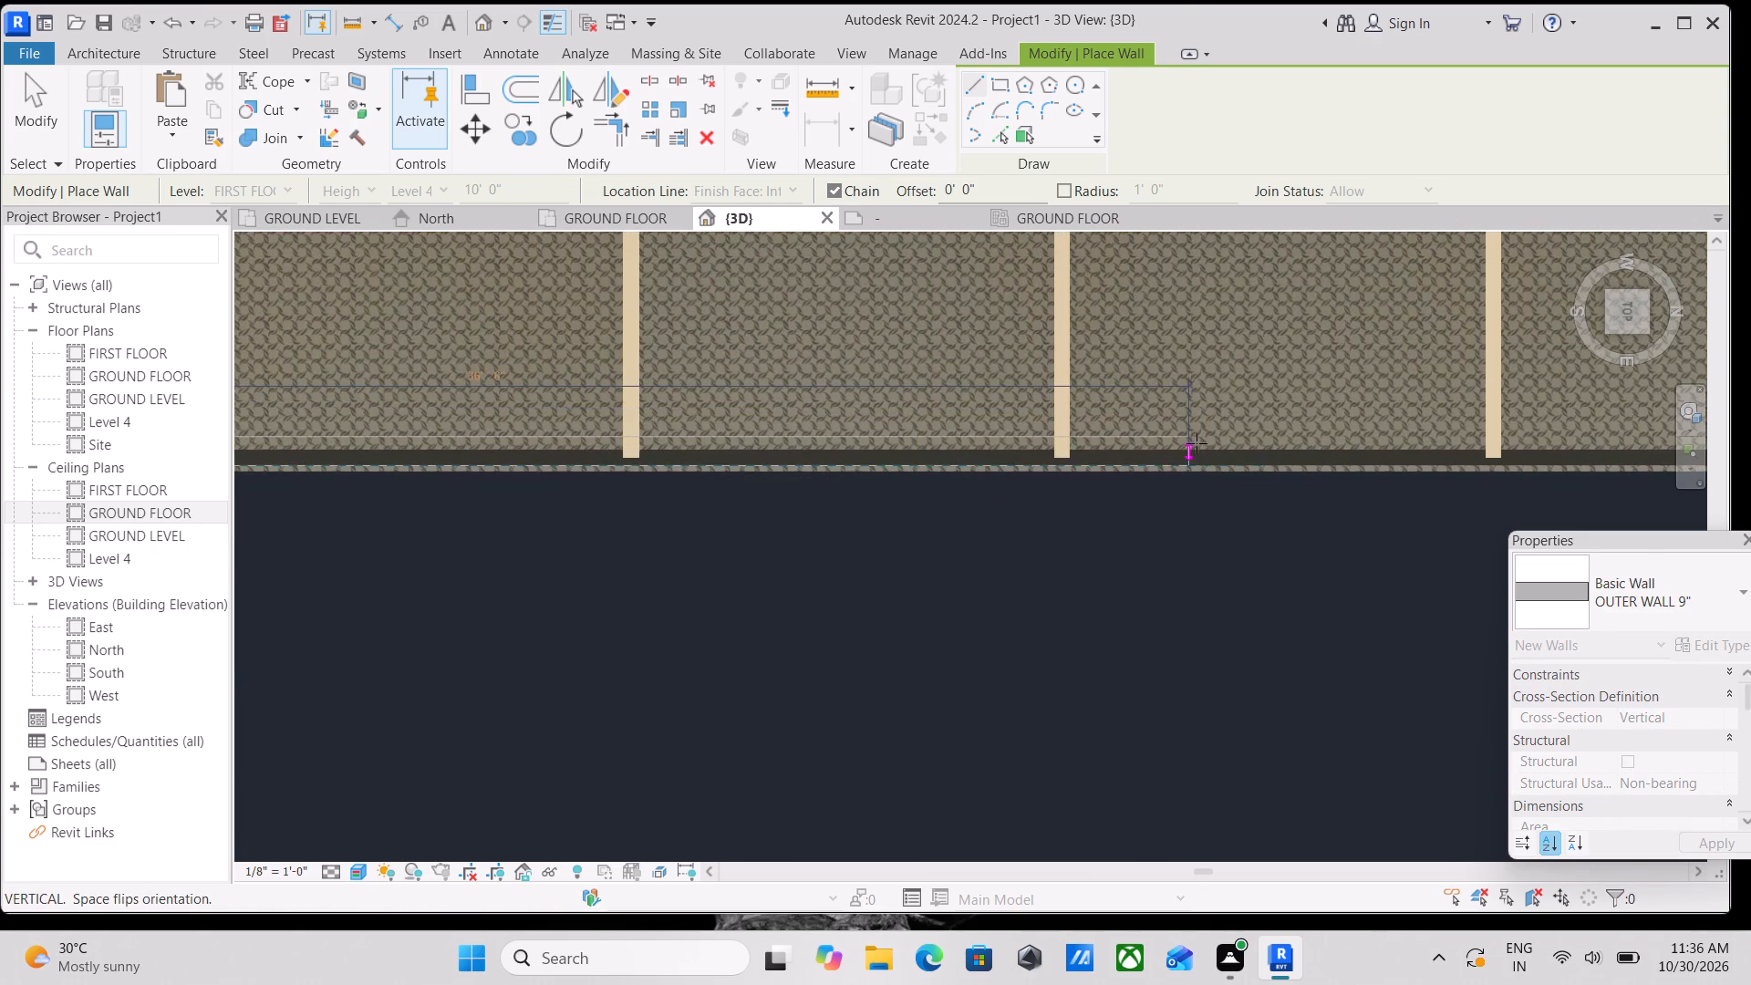
middle_drag(1197, 443, 745, 465)
scroll(1457, 486, up, 1)
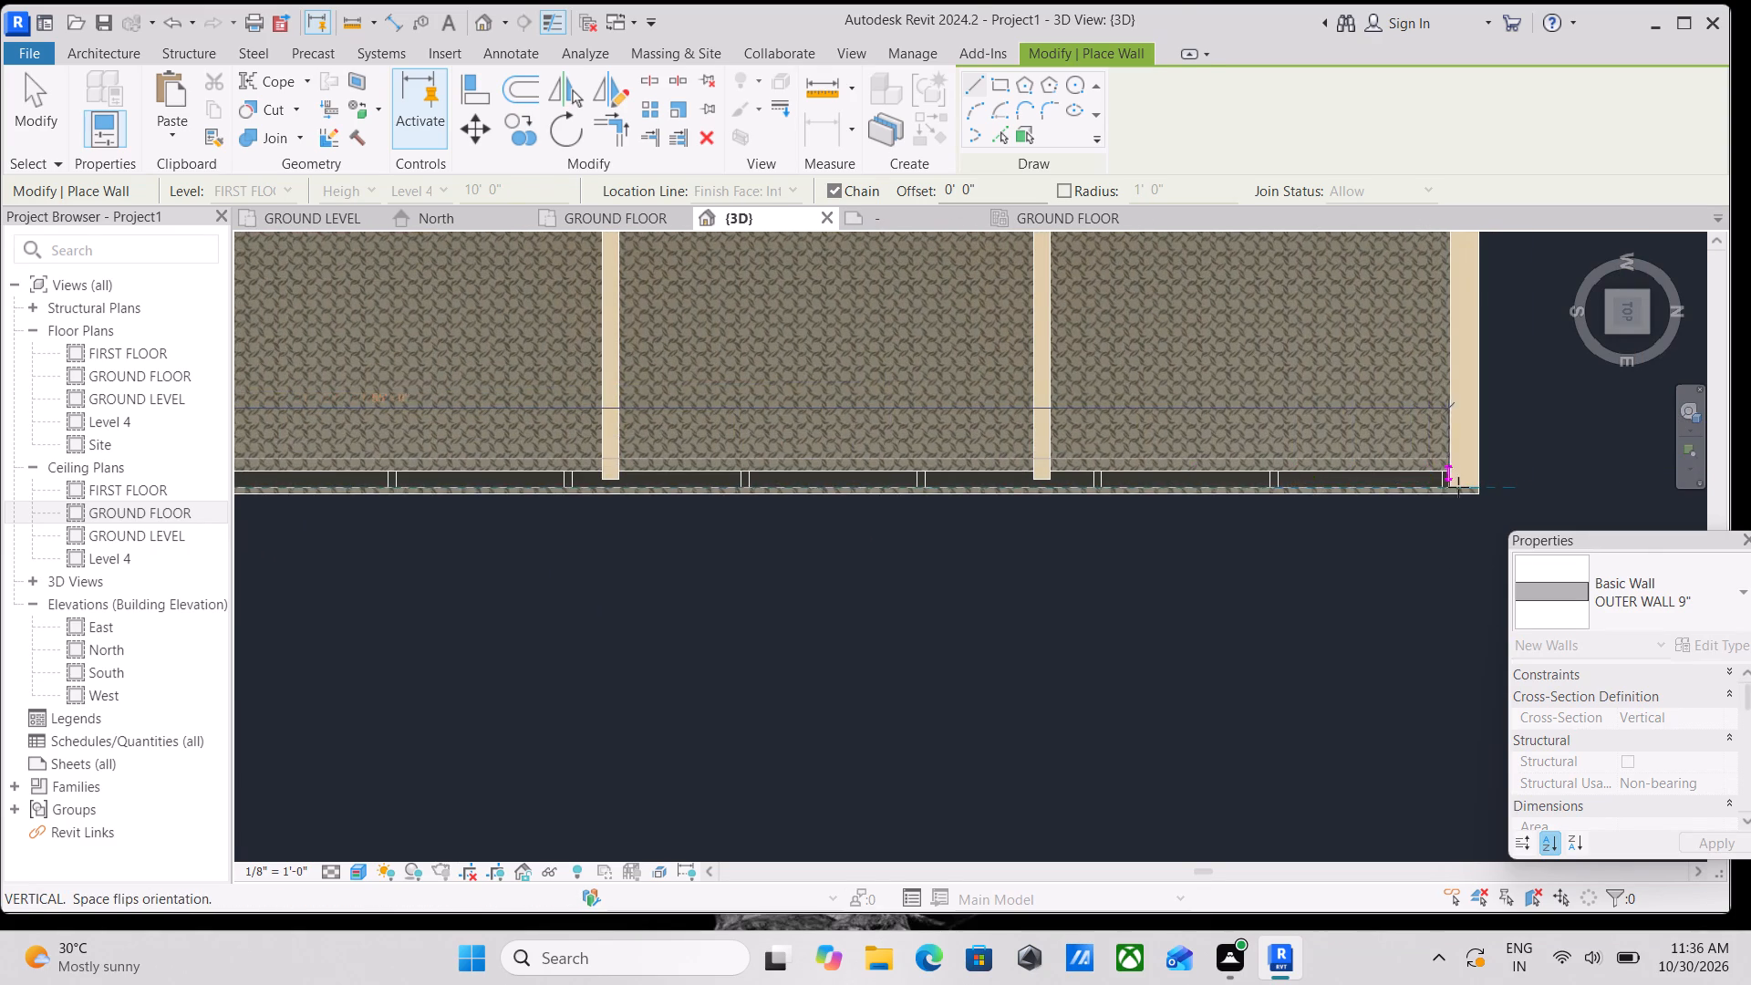
scroll(1458, 487, up, 2)
click(1448, 486)
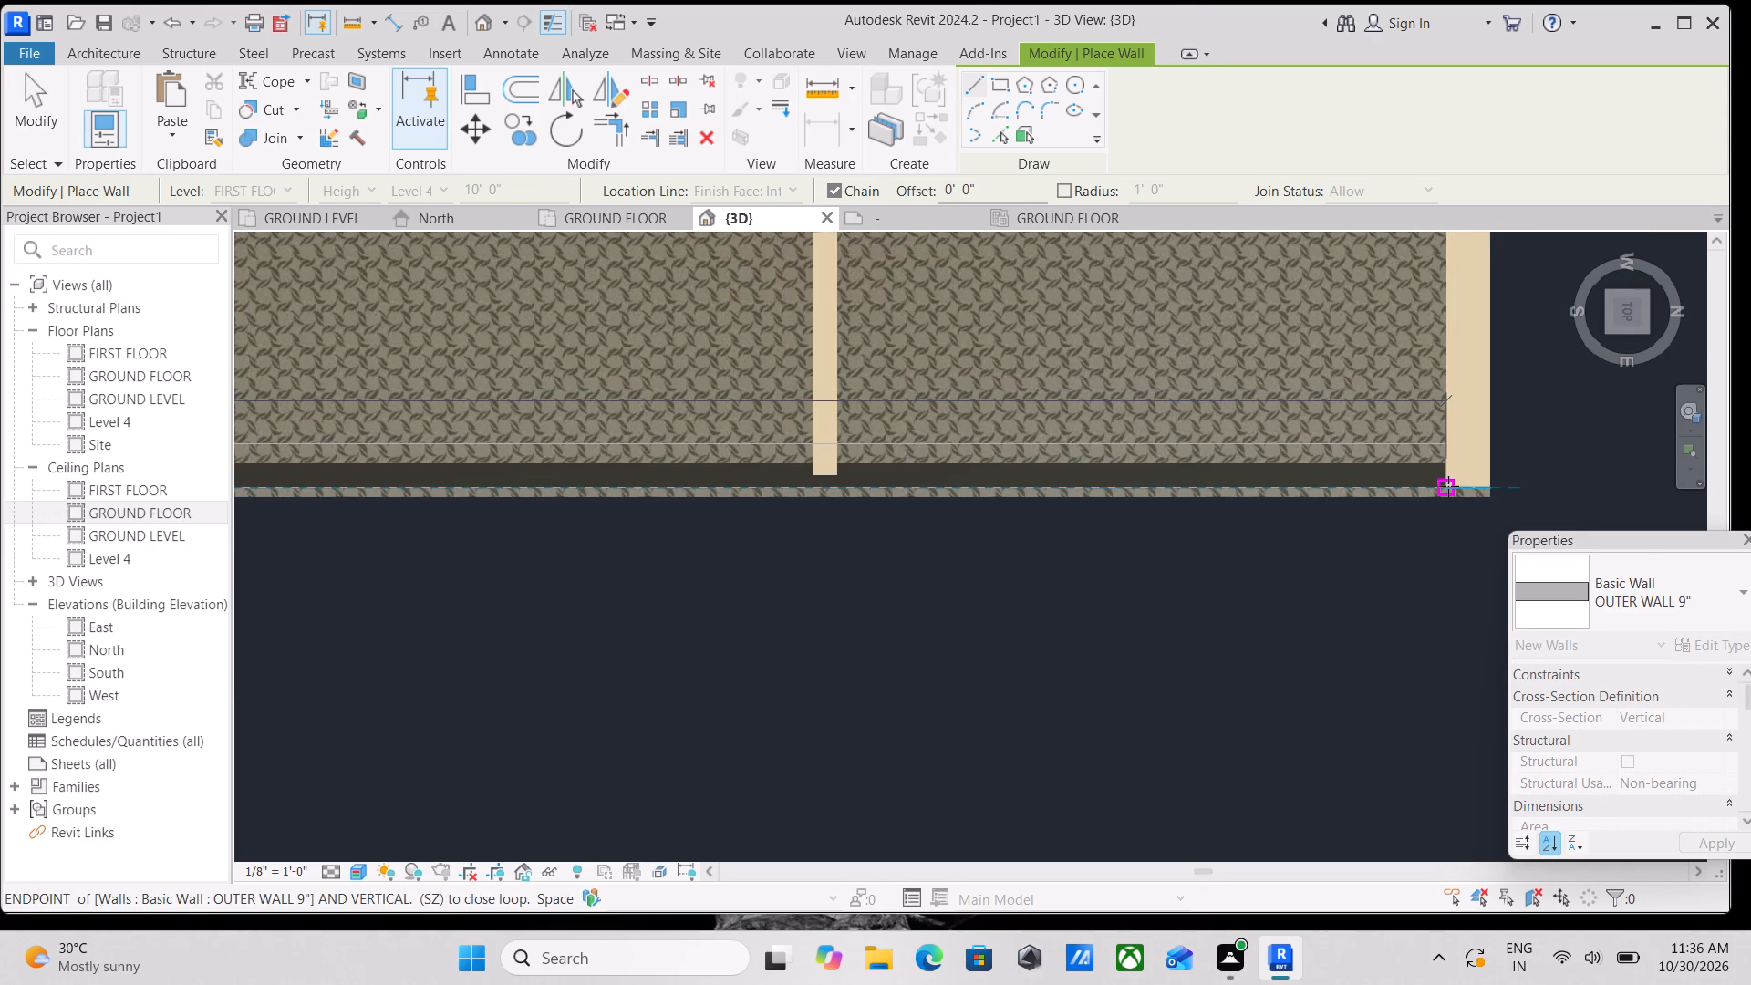
key(Escape)
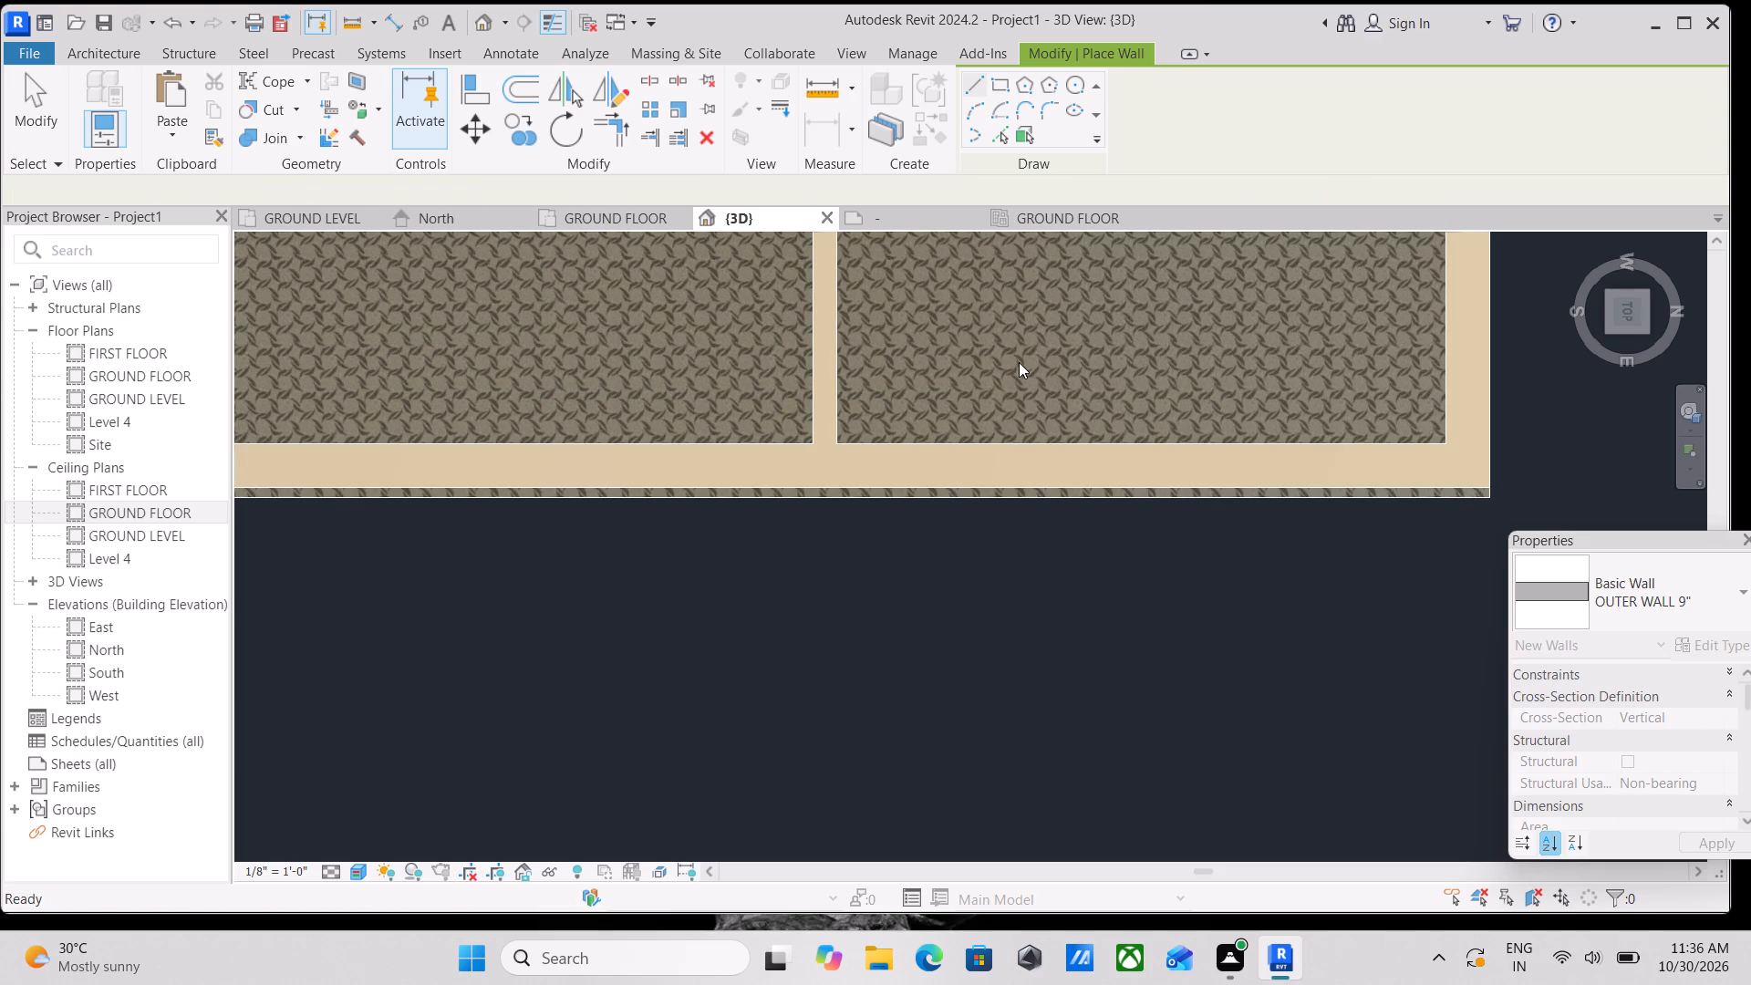
key(Escape)
scroll(1015, 362, down, 6)
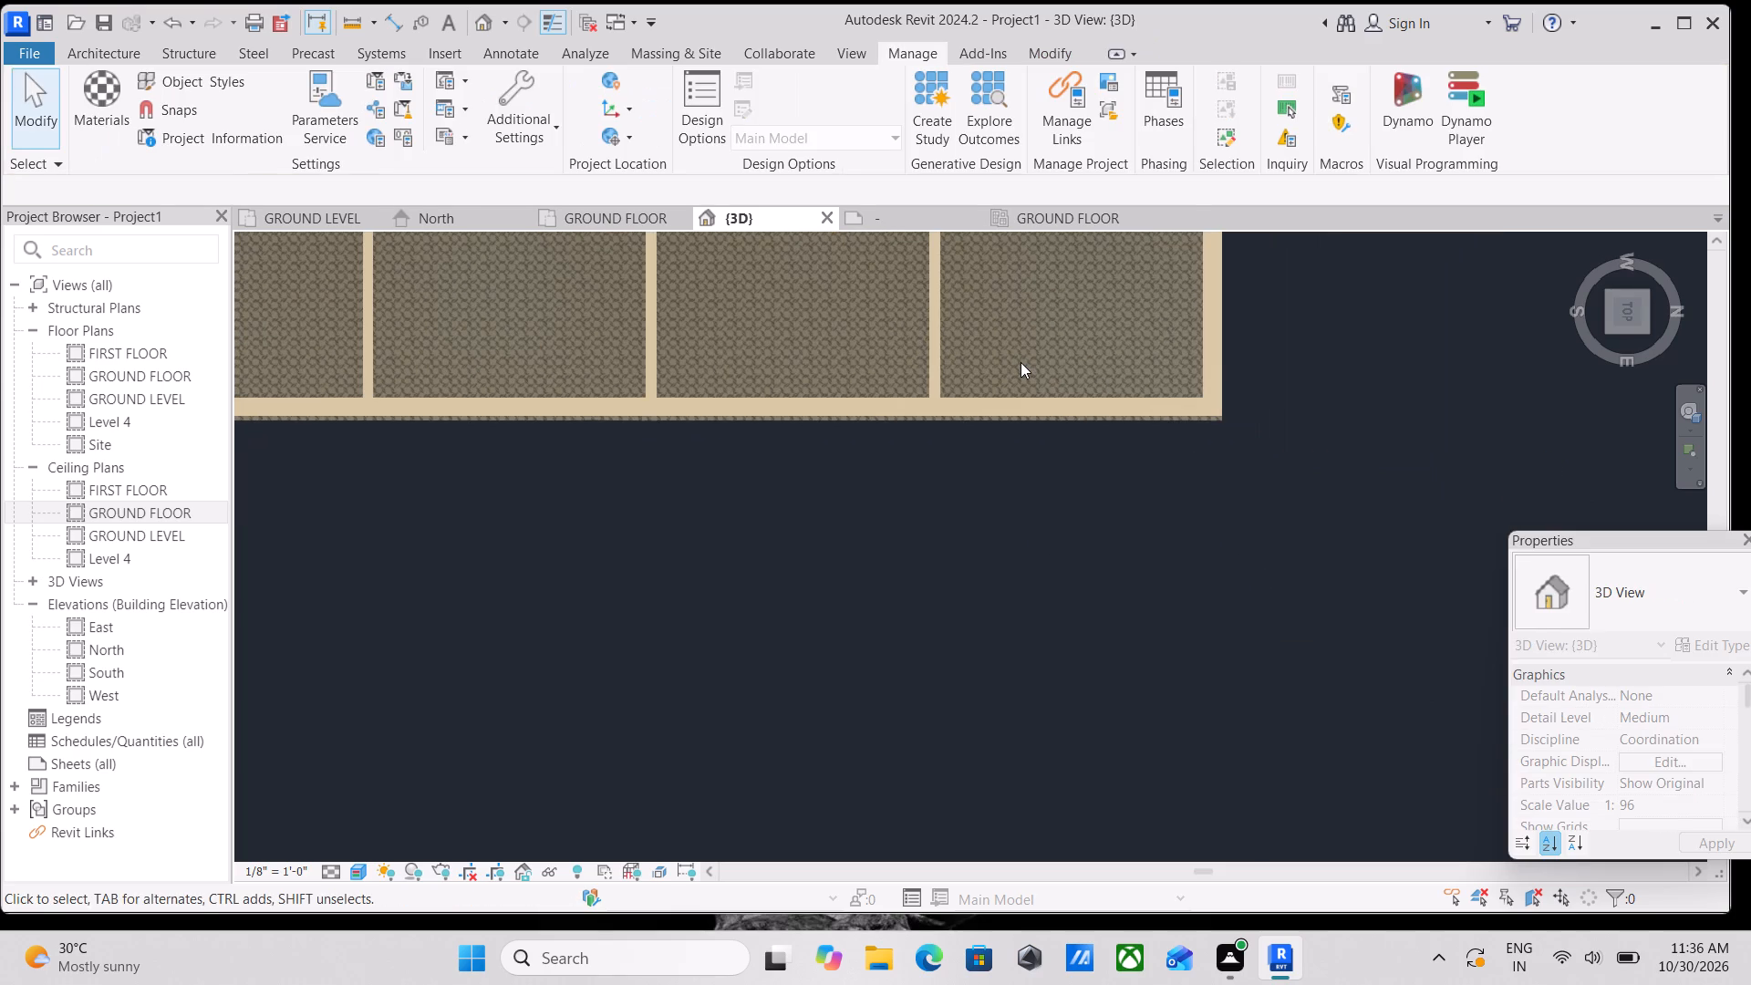
key(Escape)
Examine the new upper wall above the storefront, the staircase area and the upper rooms from several angled 3D directions.
scroll(1005, 448, down, 3)
scroll(958, 505, down, 3)
shift+middle_drag(951, 507, 952, 475)
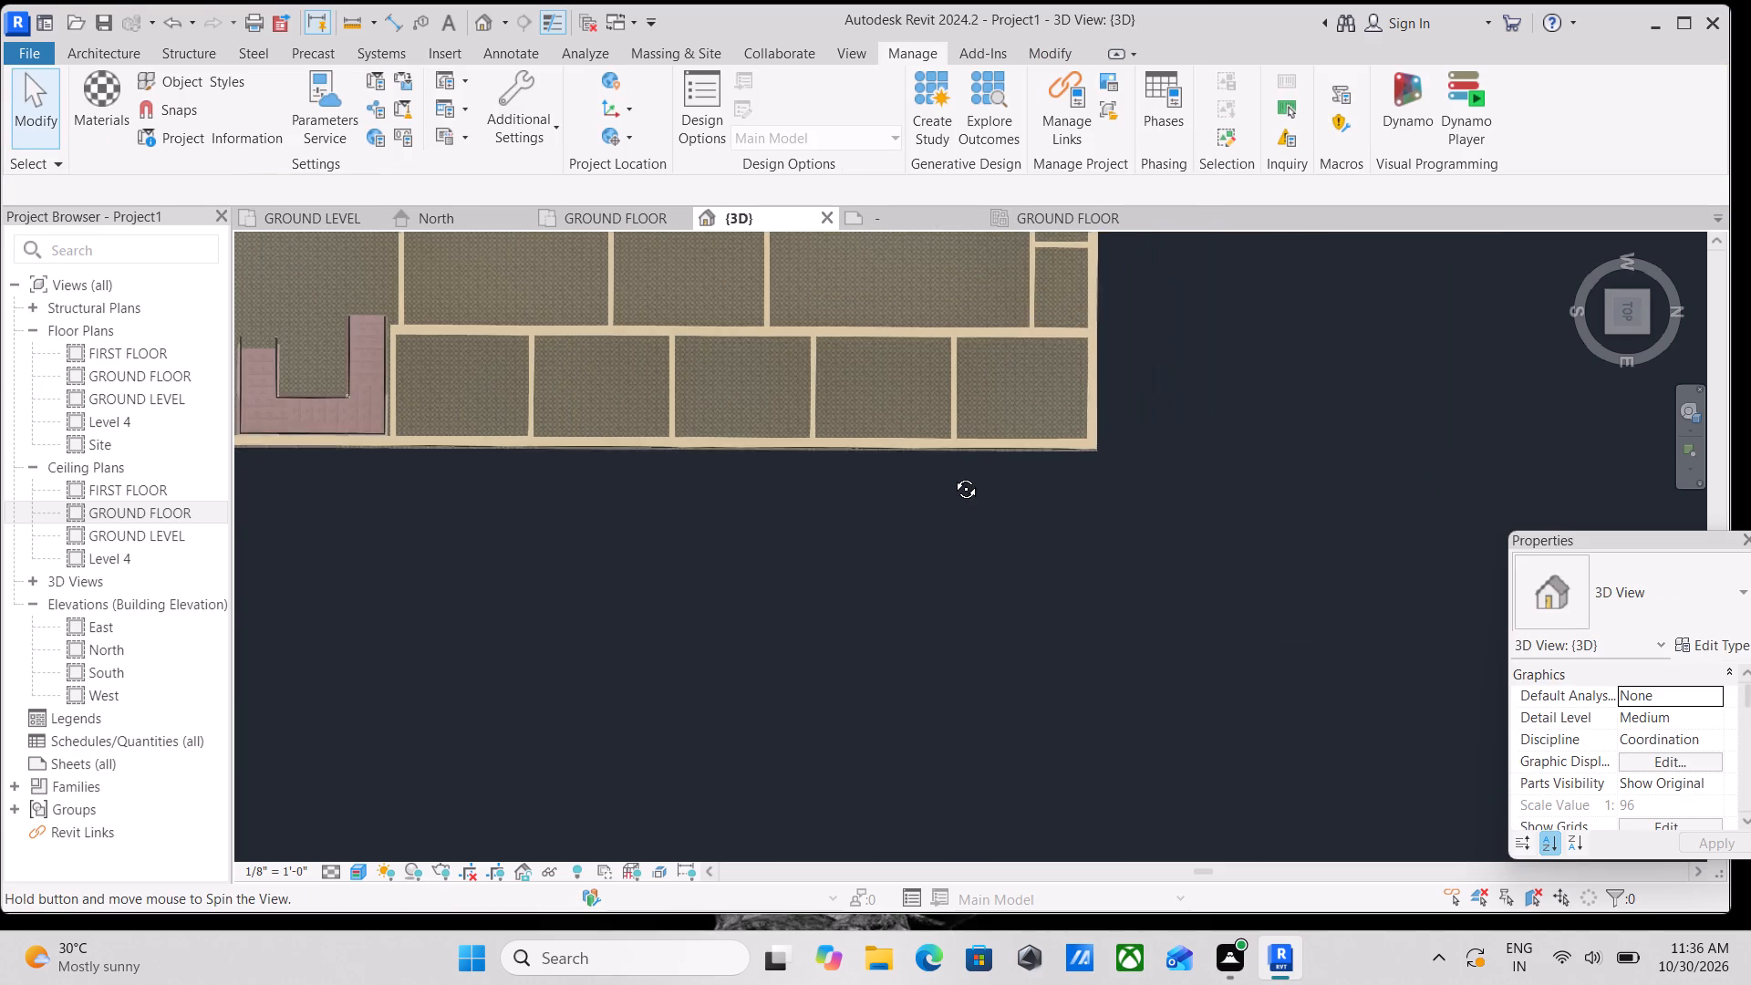
shift+middle_drag(952, 475, 1100, 298)
shift+middle_drag(1049, 553, 1009, 358)
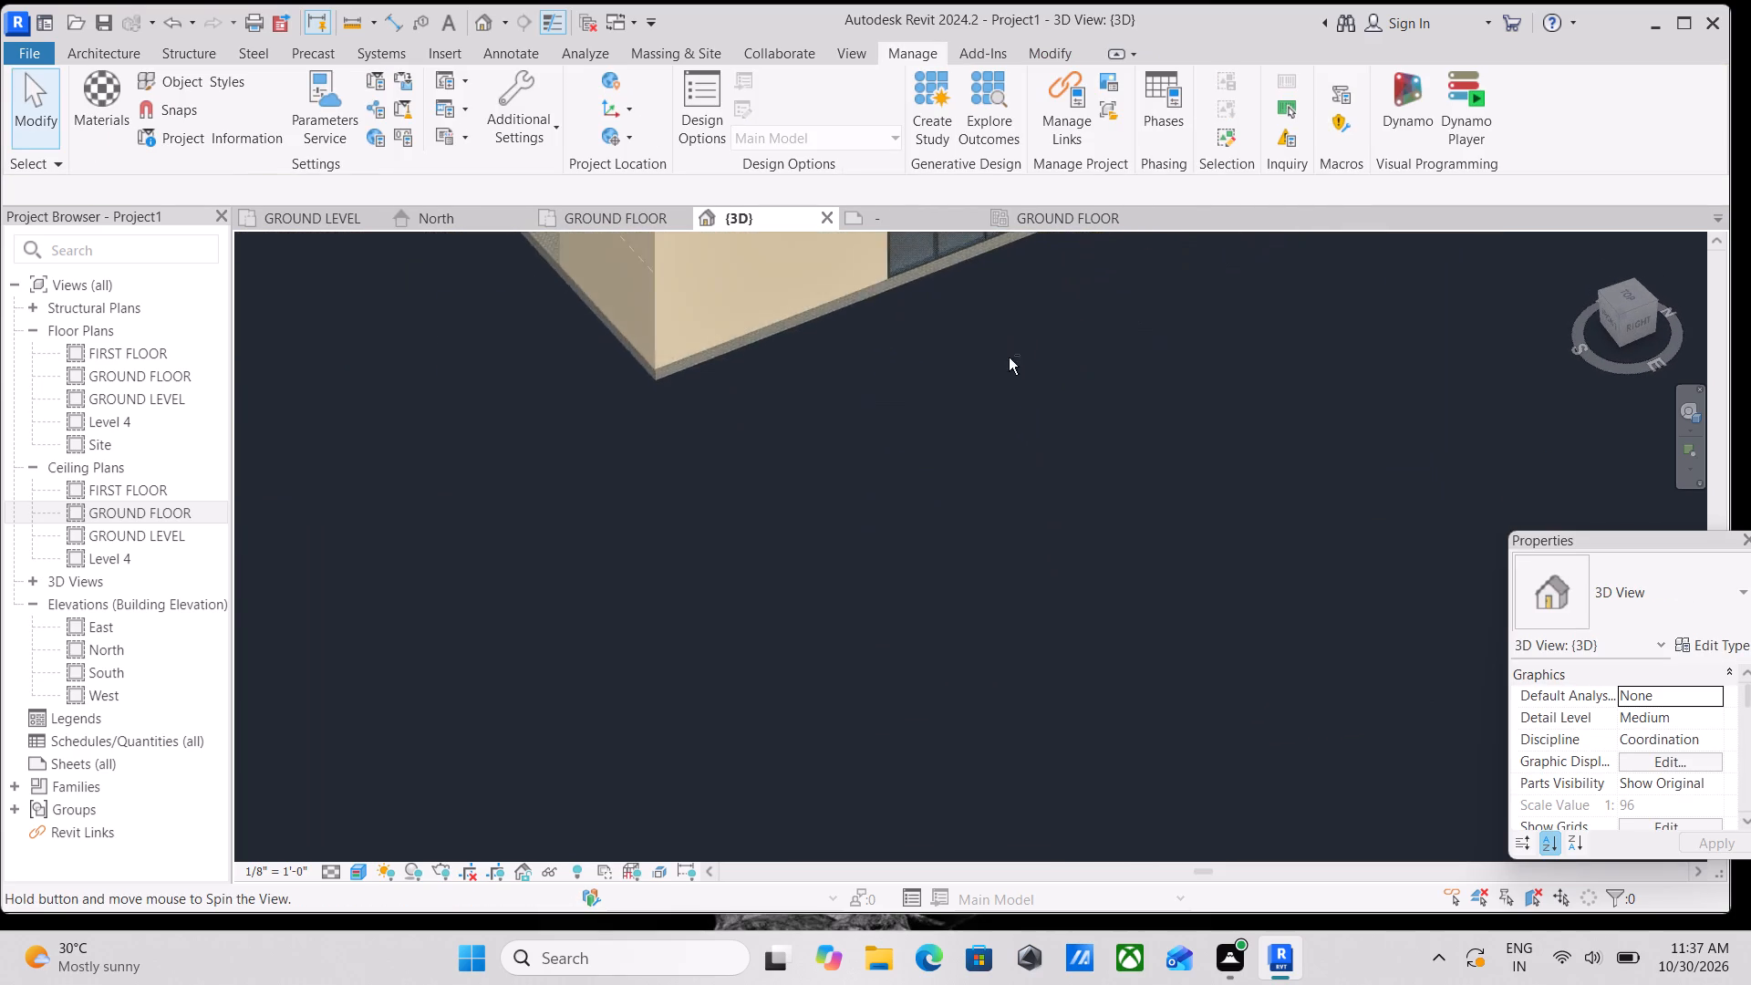
middle_drag(999, 397, 859, 788)
shift+middle_drag(914, 671, 899, 546)
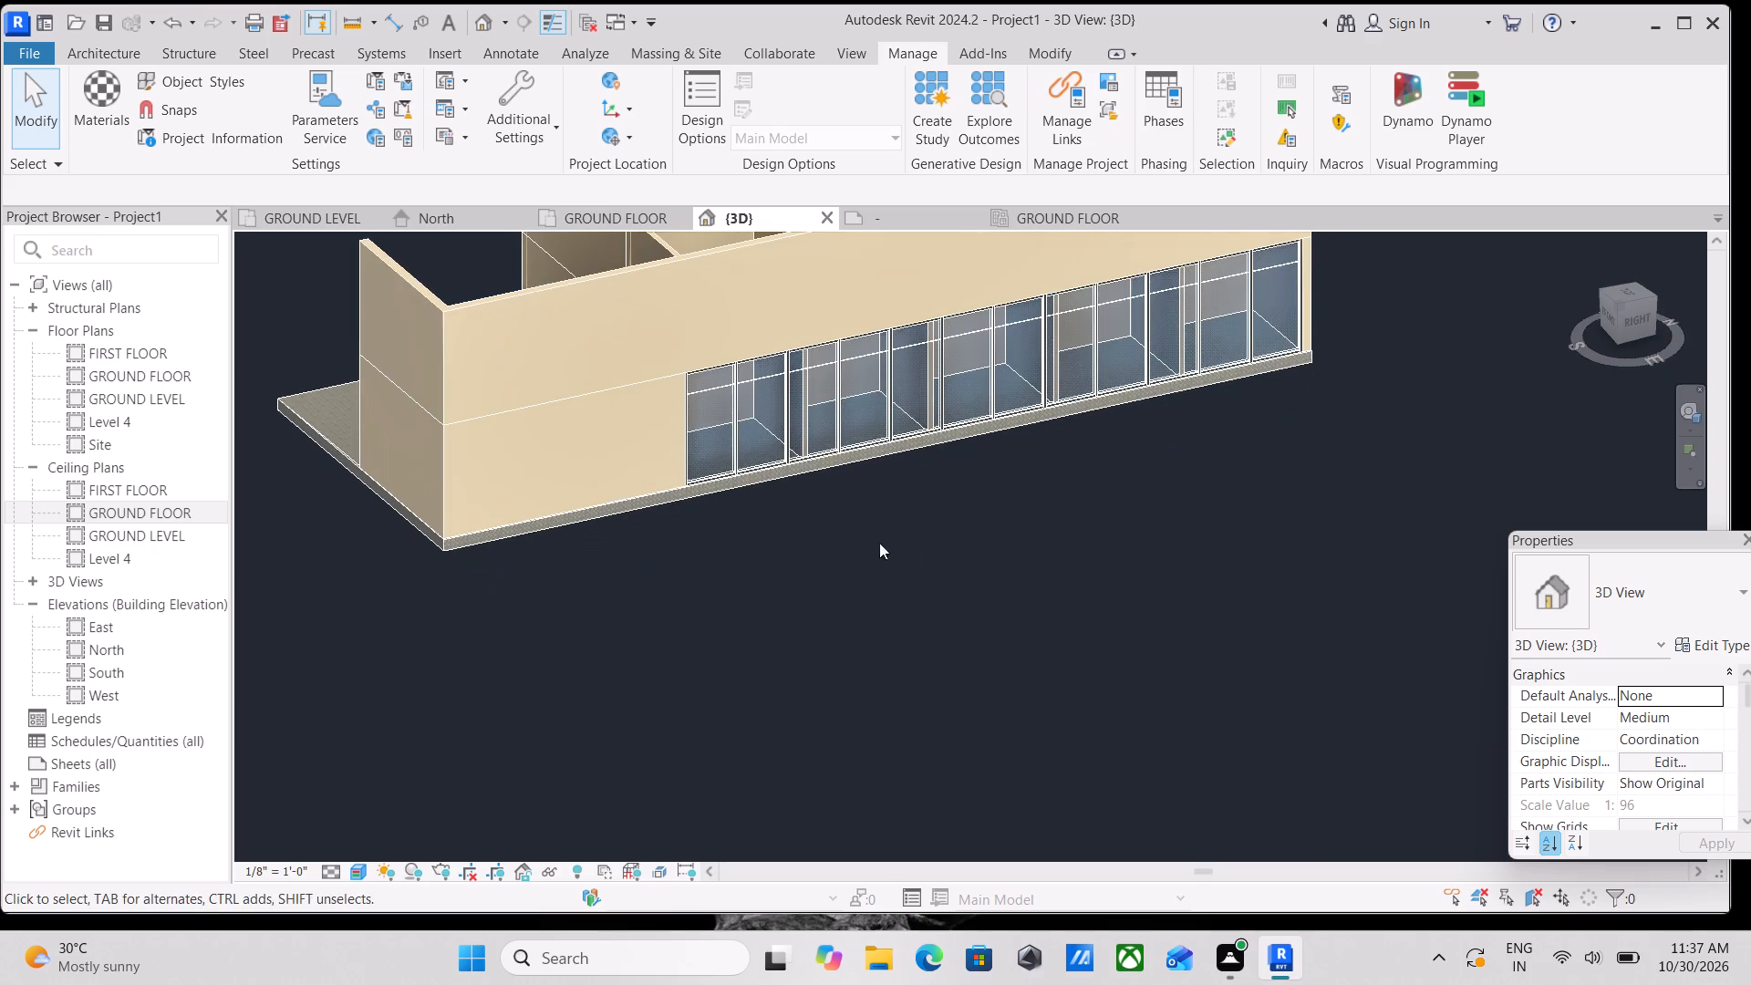
shift+middle_drag(860, 534, 994, 830)
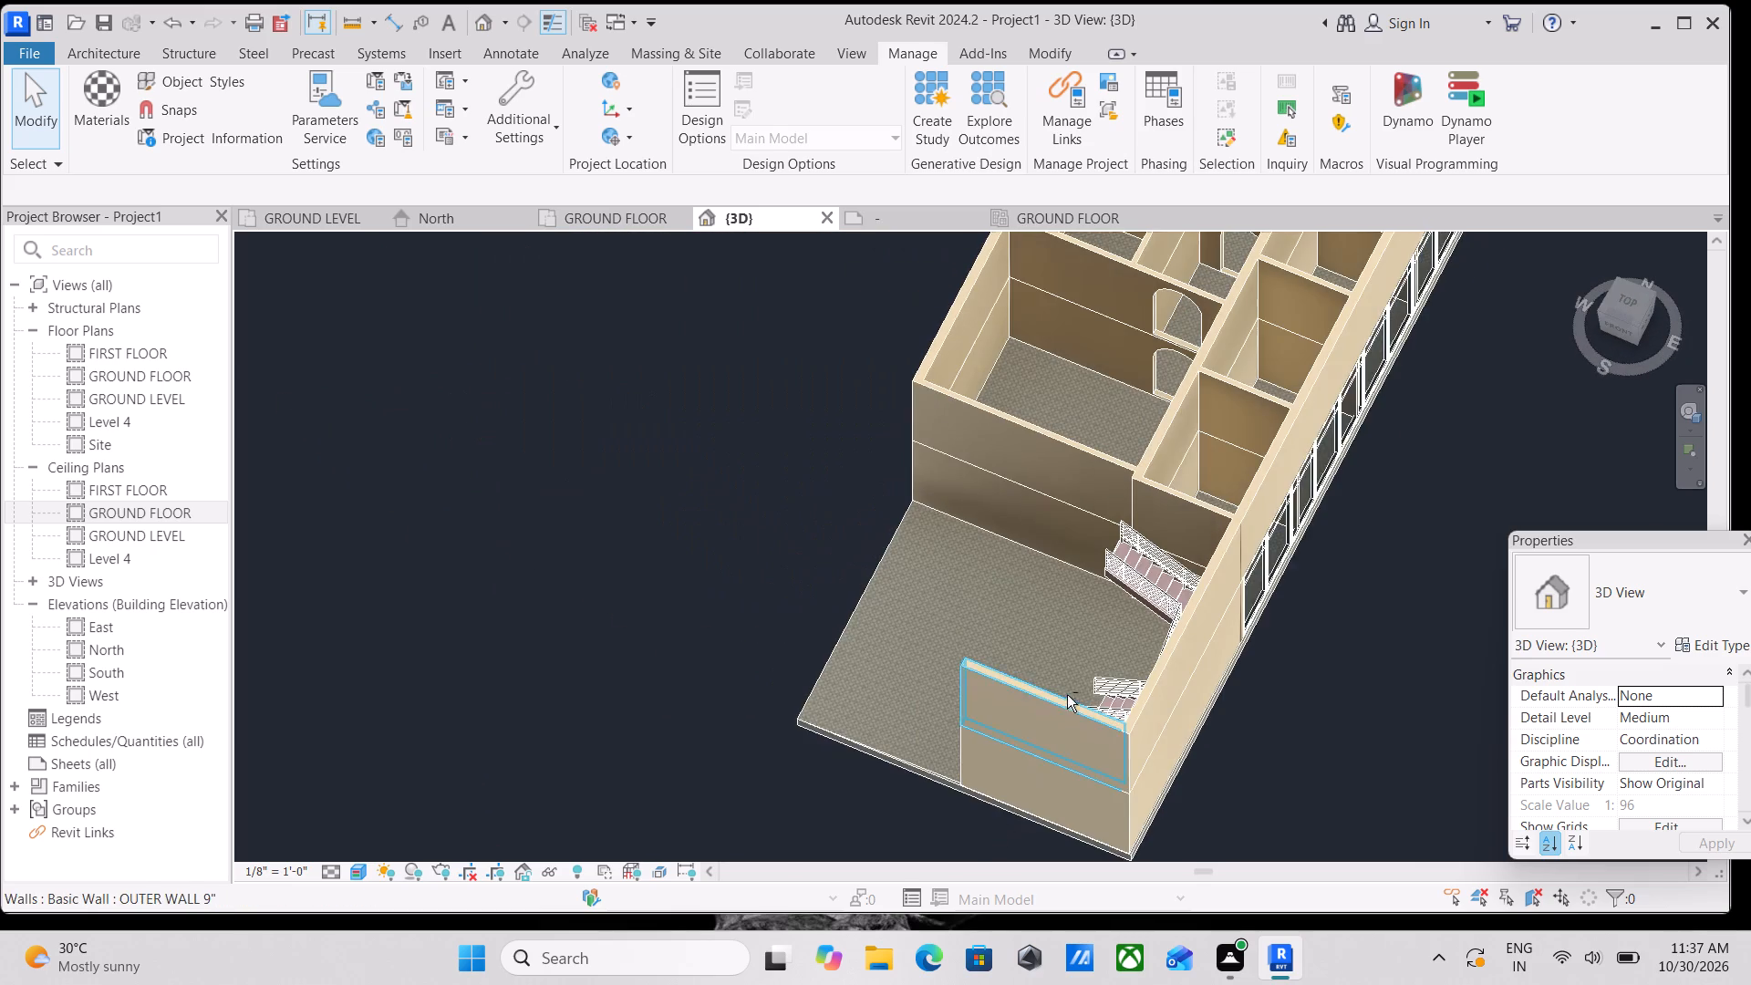
shift+middle_drag(1067, 695, 929, 543)
scroll(838, 586, up, 3)
scroll(742, 576, down, 1)
middle_drag(742, 576, 743, 577)
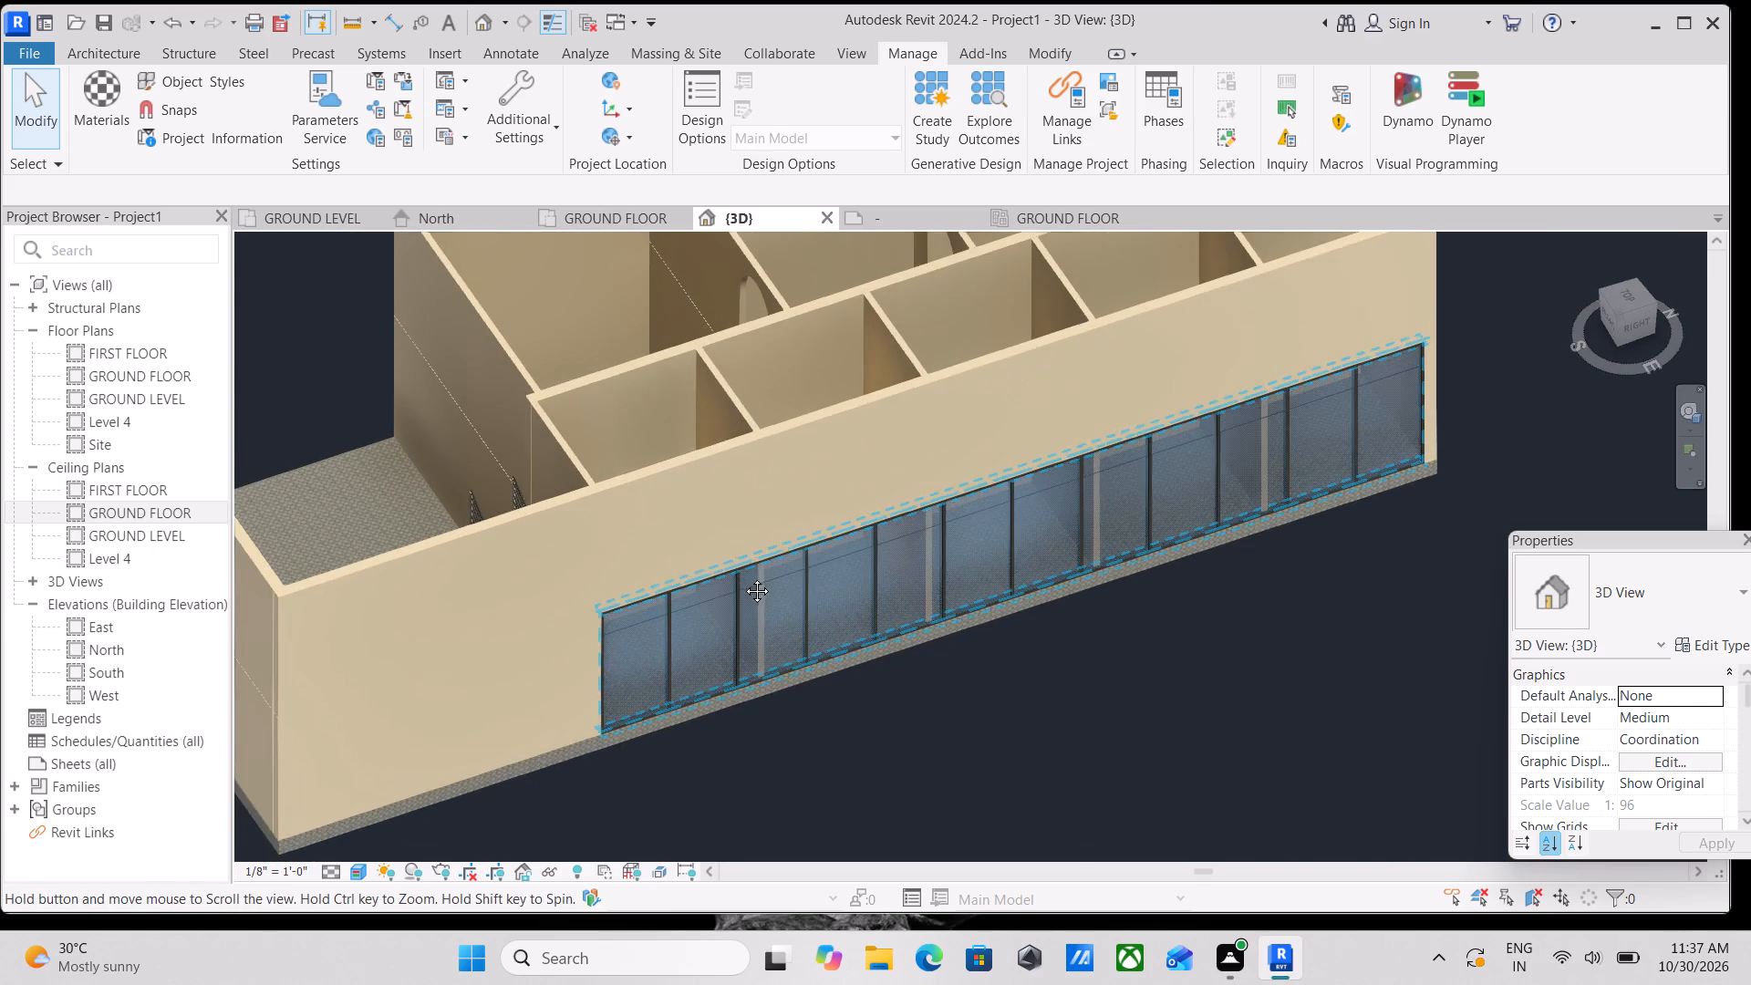
middle_drag(743, 577, 849, 632)
scroll(849, 632, up, 1)
scroll(849, 632, down, 6)
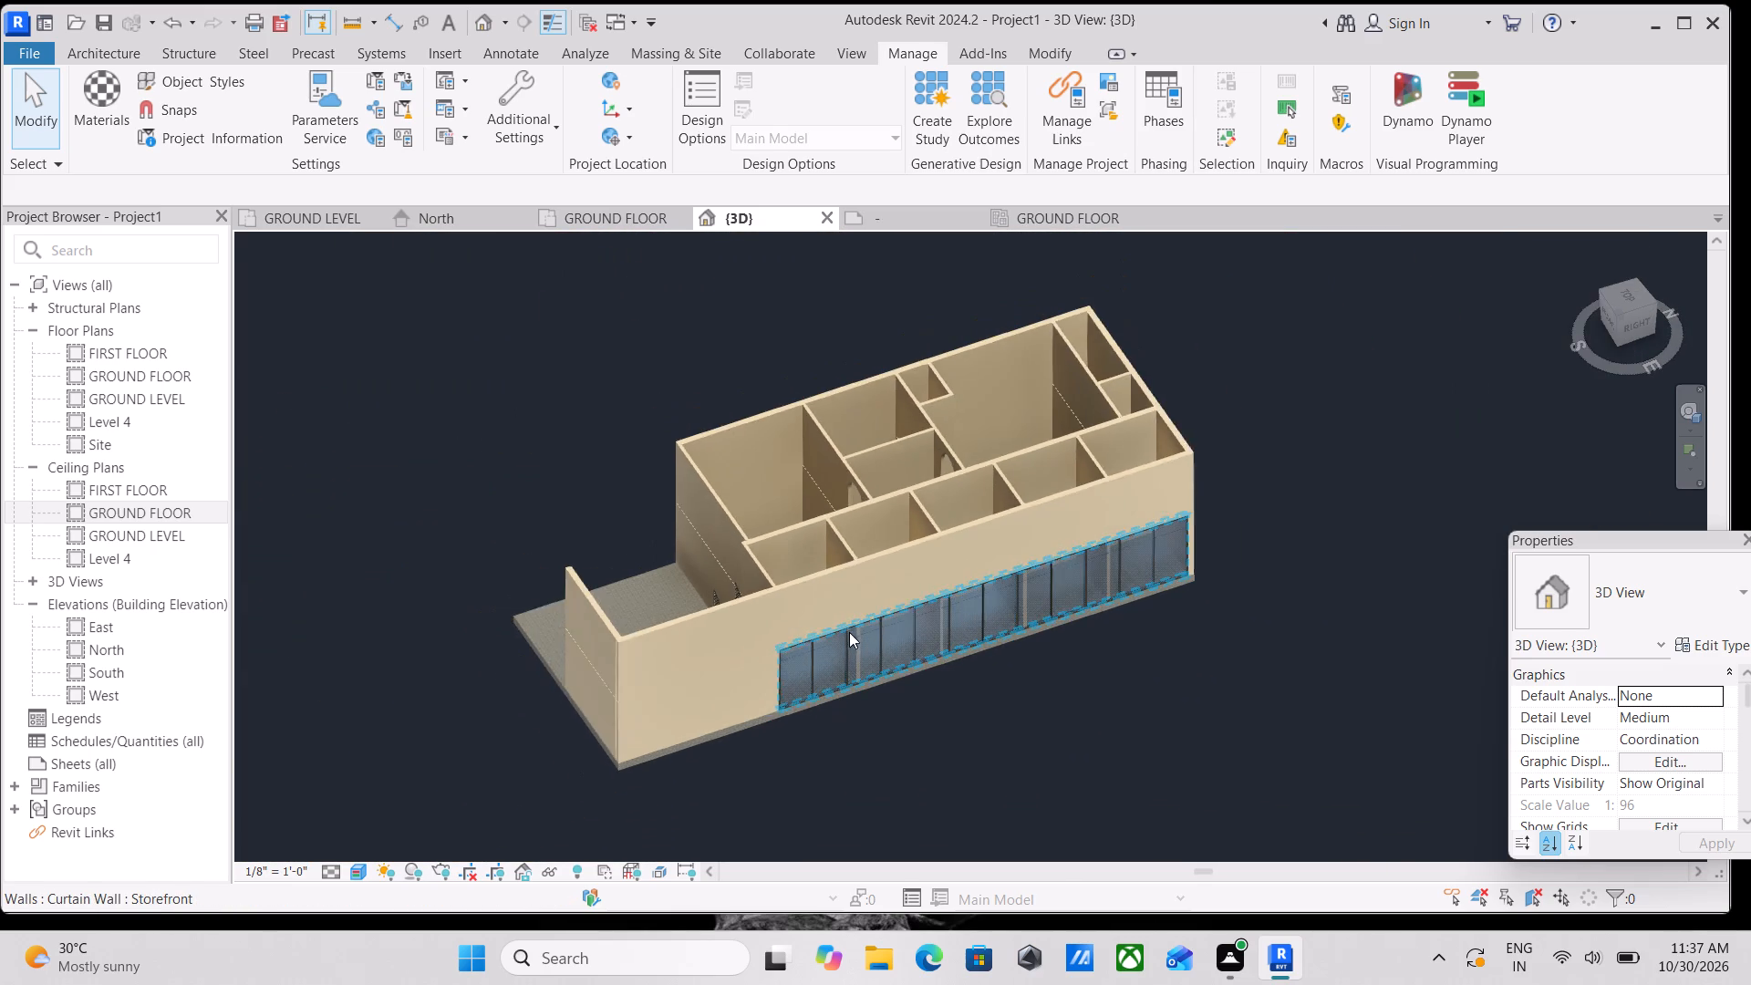
shift+middle_drag(849, 632, 975, 733)
shift+middle_drag(979, 676, 1032, 732)
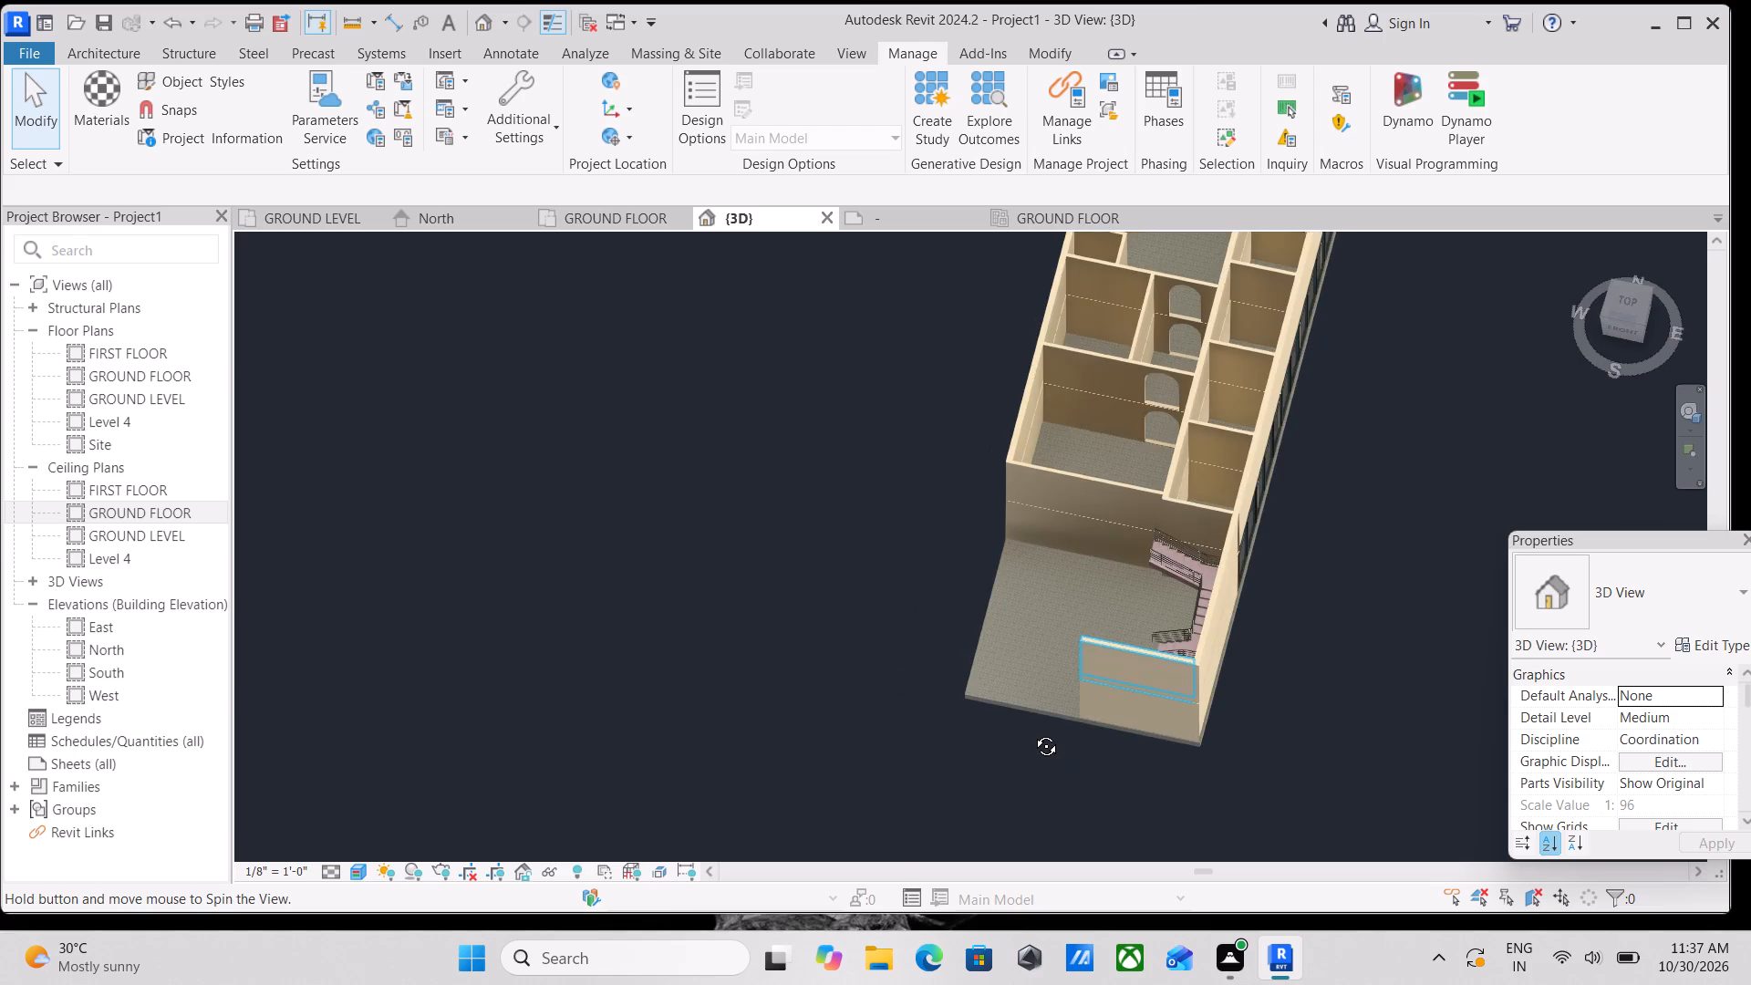
shift+middle_drag(1032, 732, 1033, 732)
middle_drag(1096, 634, 978, 740)
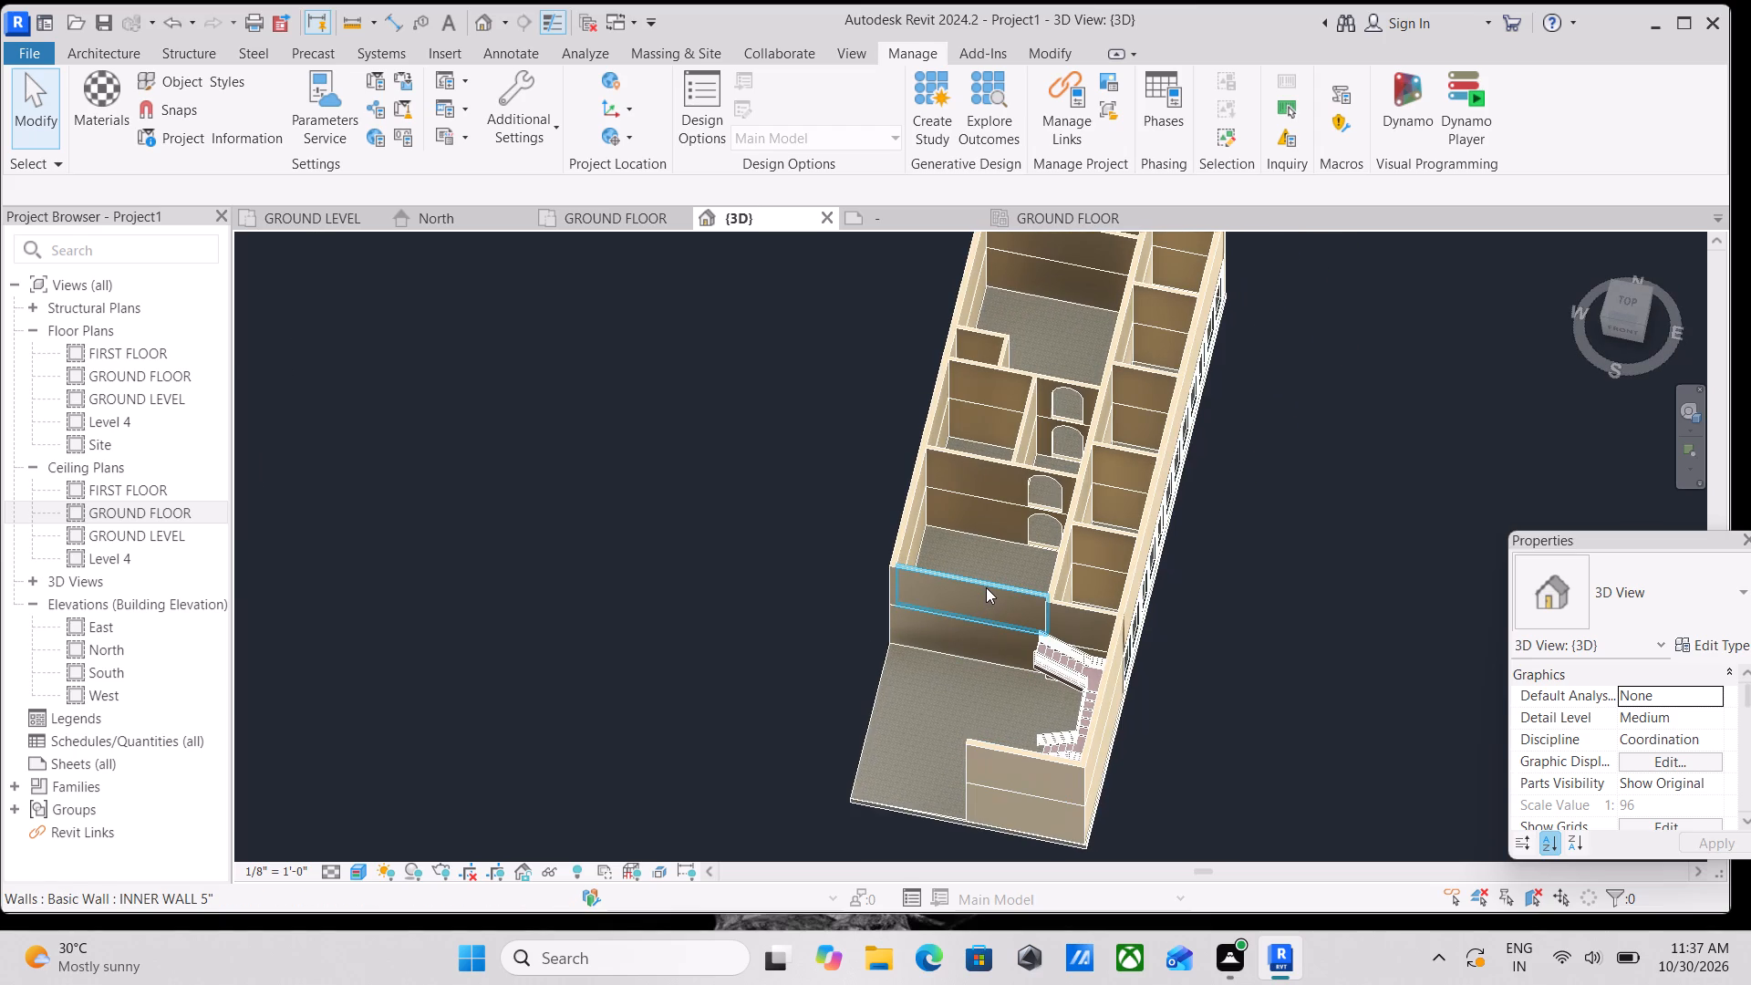
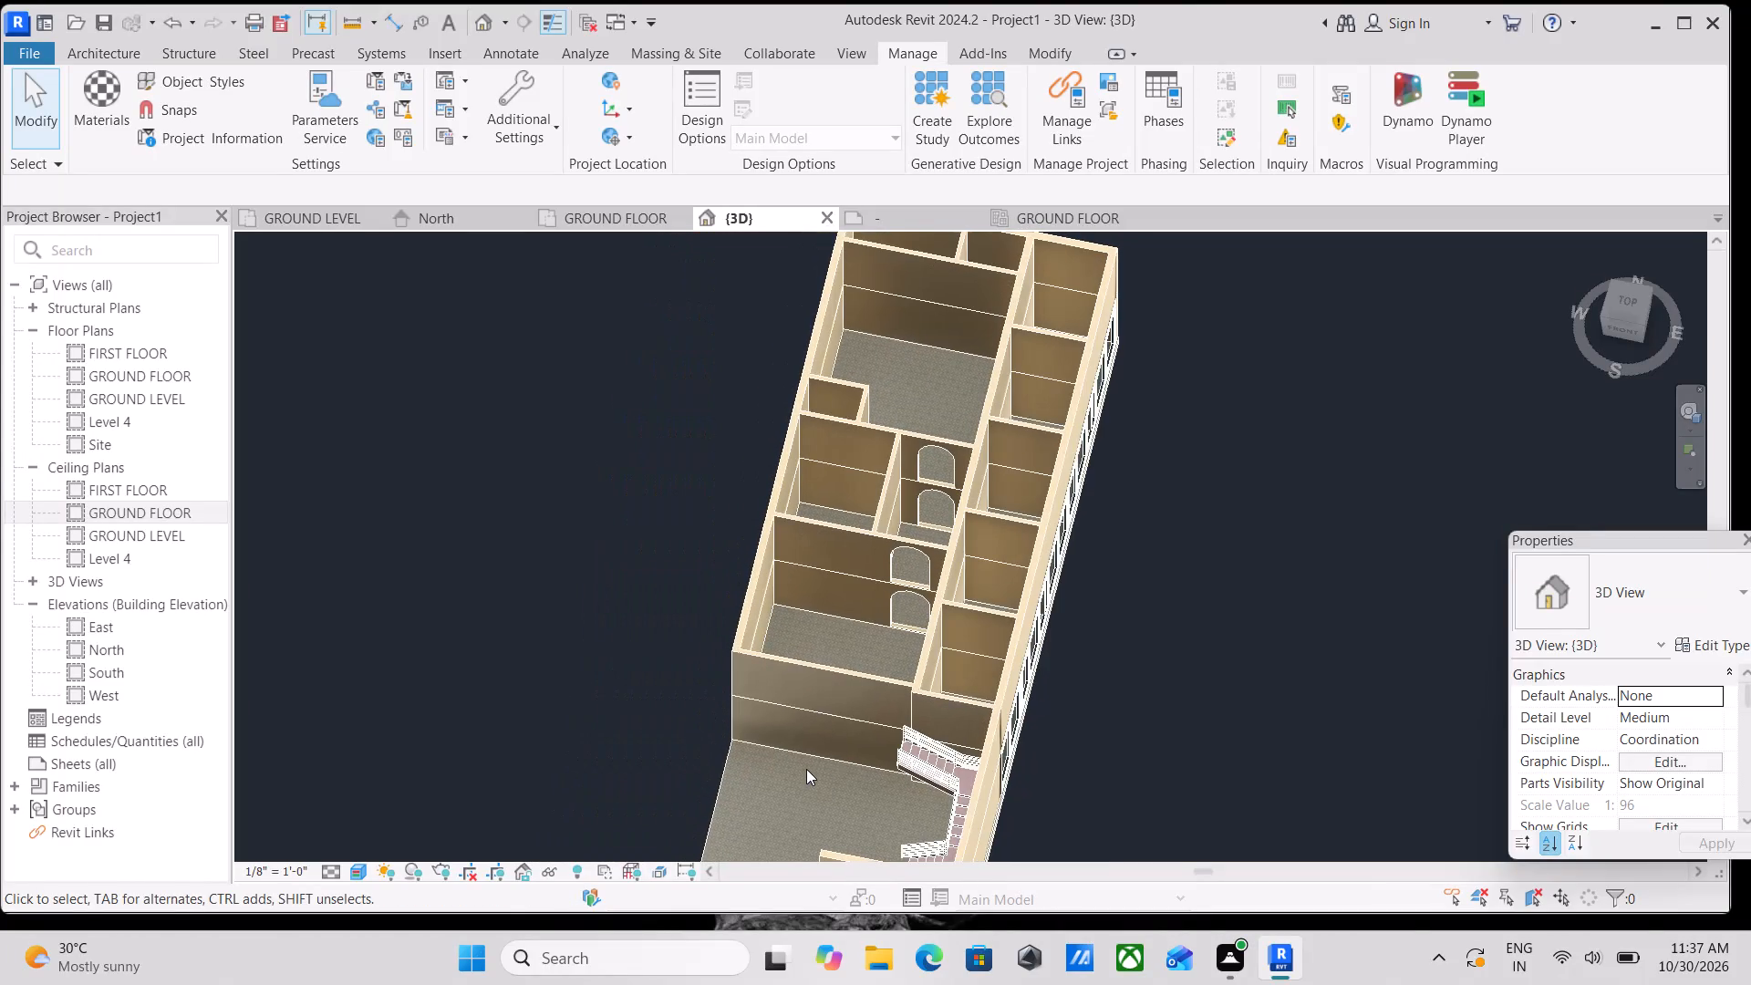
Open the FIRST FLOOR floor plan view and dismiss the save reminder without saving the project.
scroll(802, 733, down, 1)
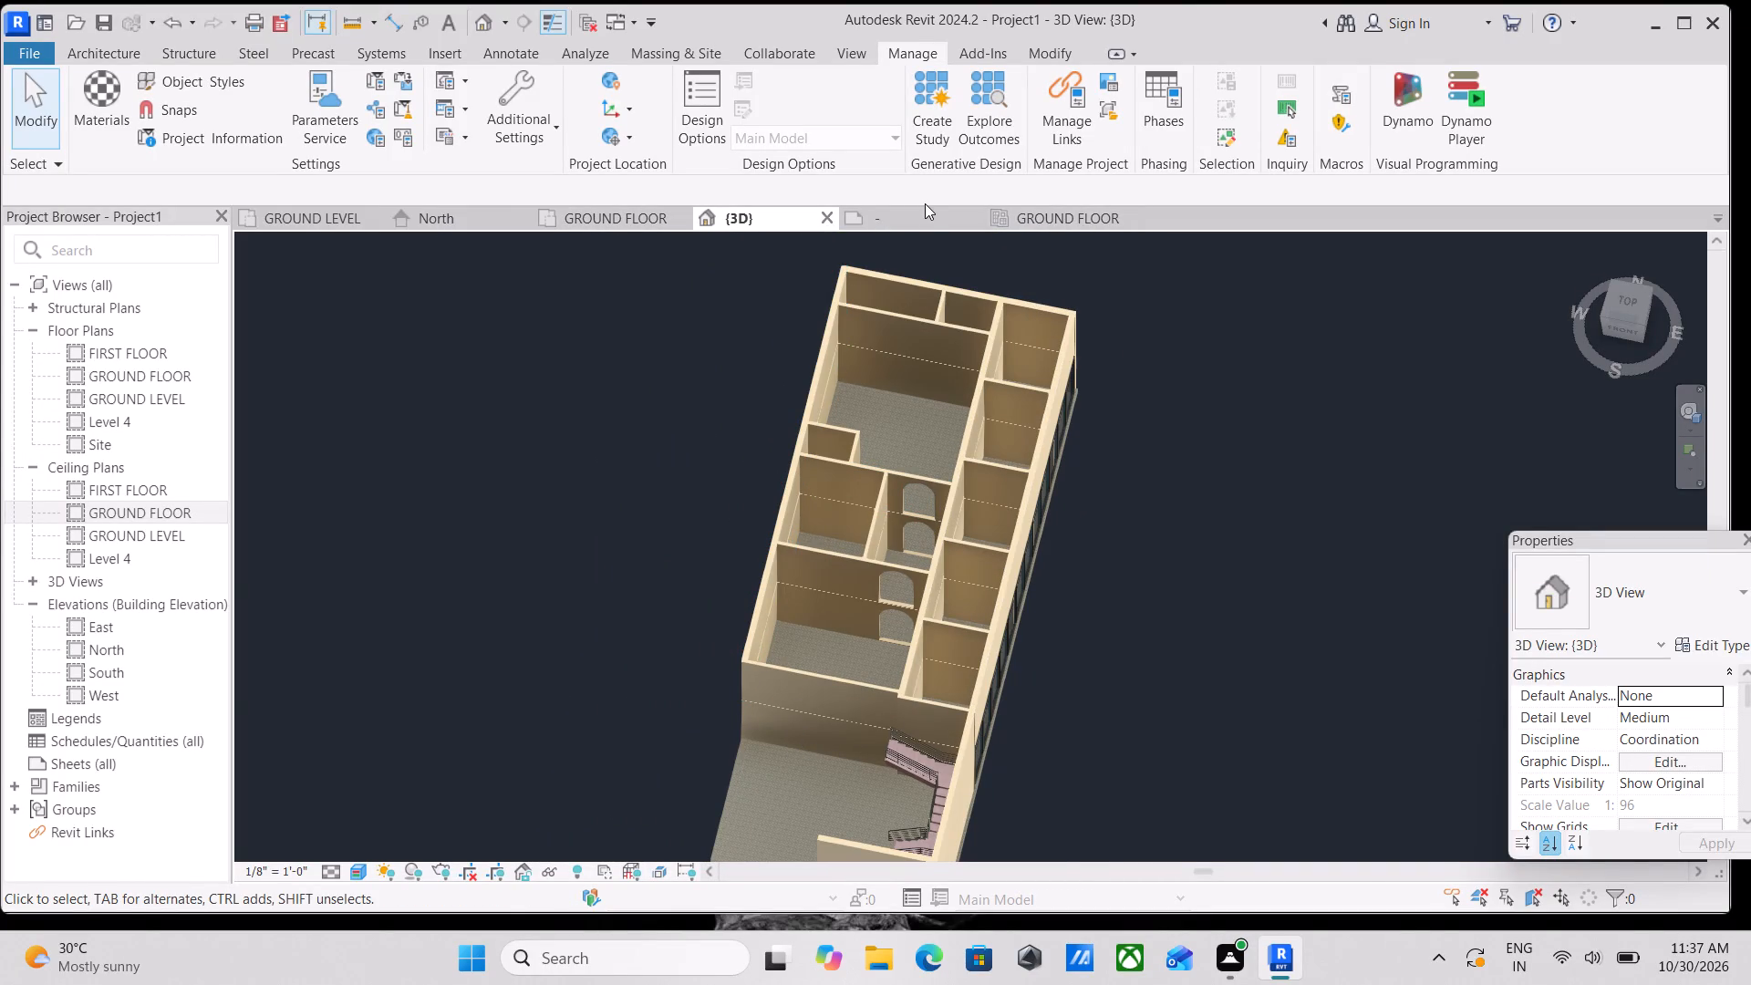
double_click(138, 349)
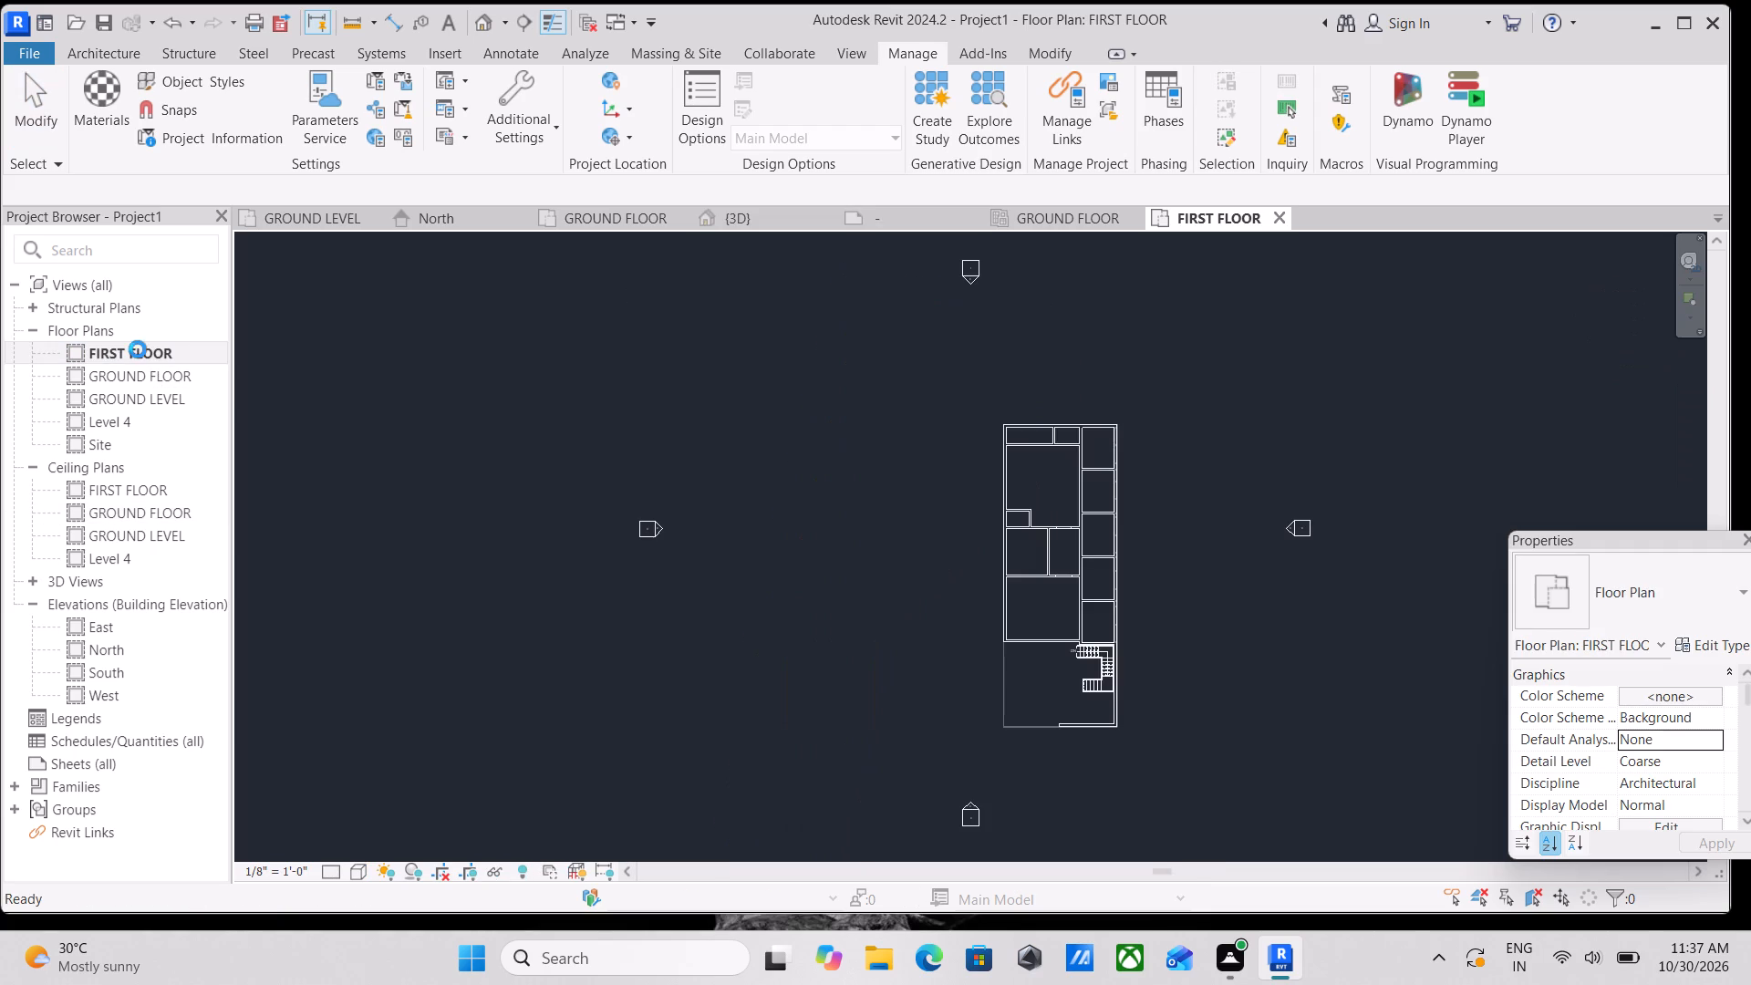
scroll(1084, 609, up, 3)
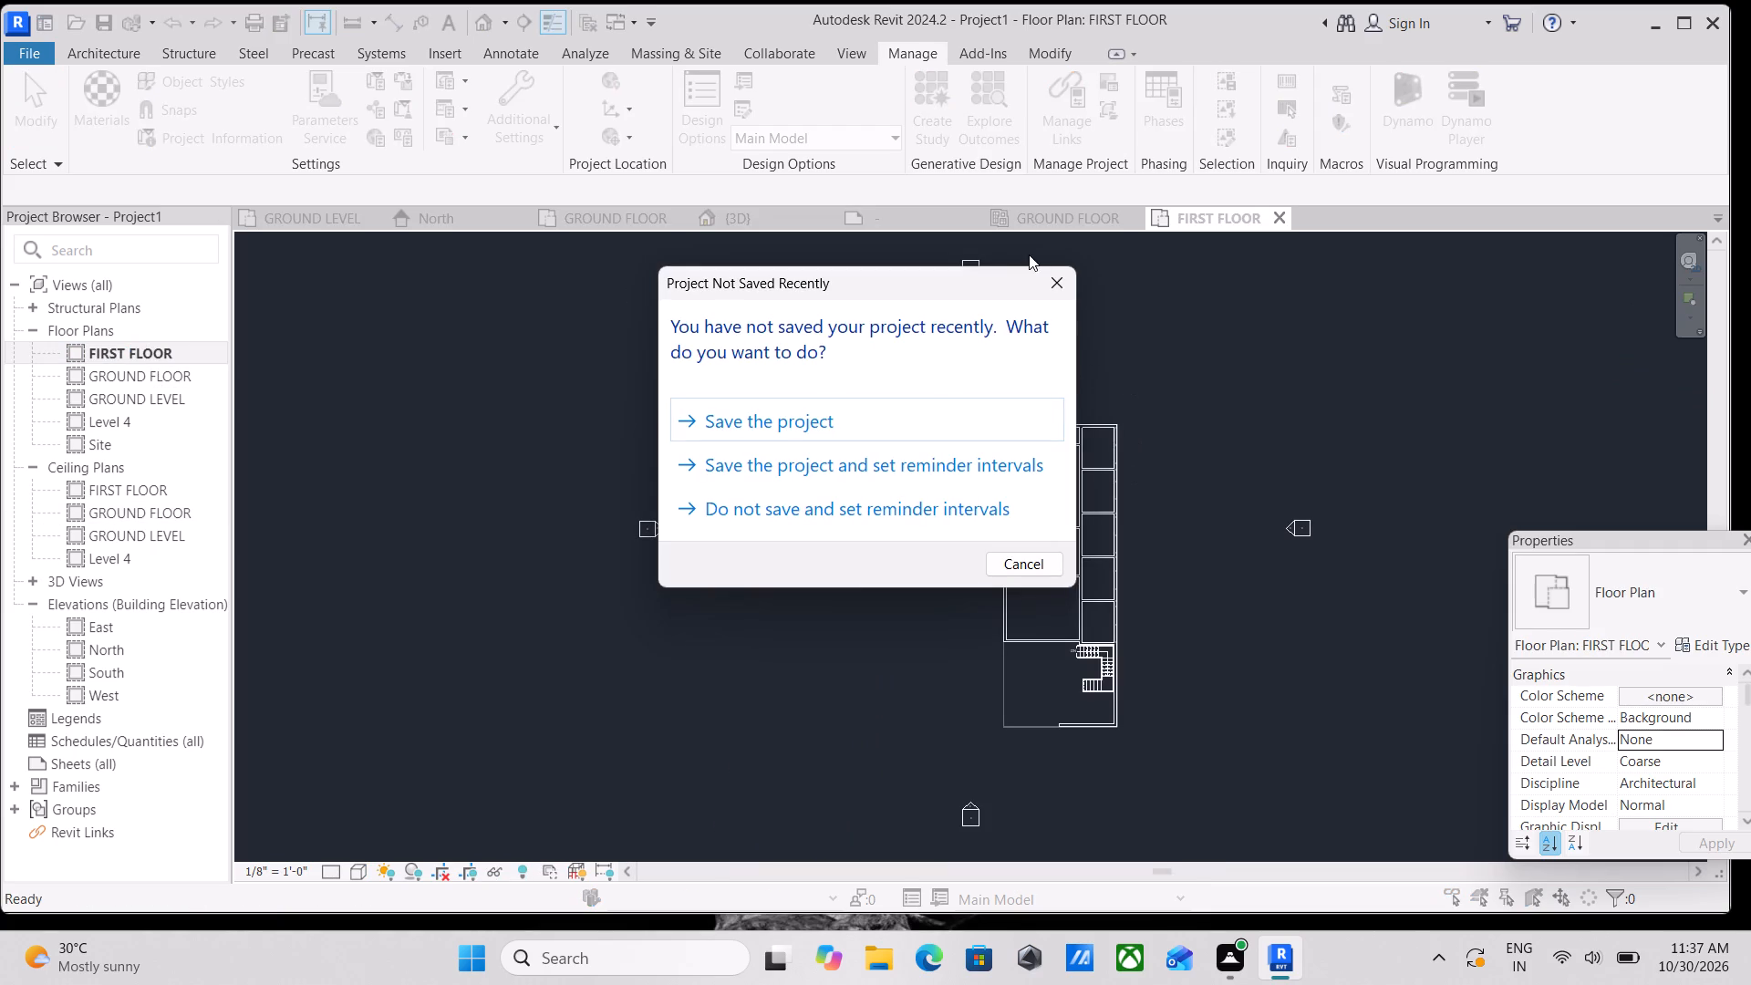
click(1058, 275)
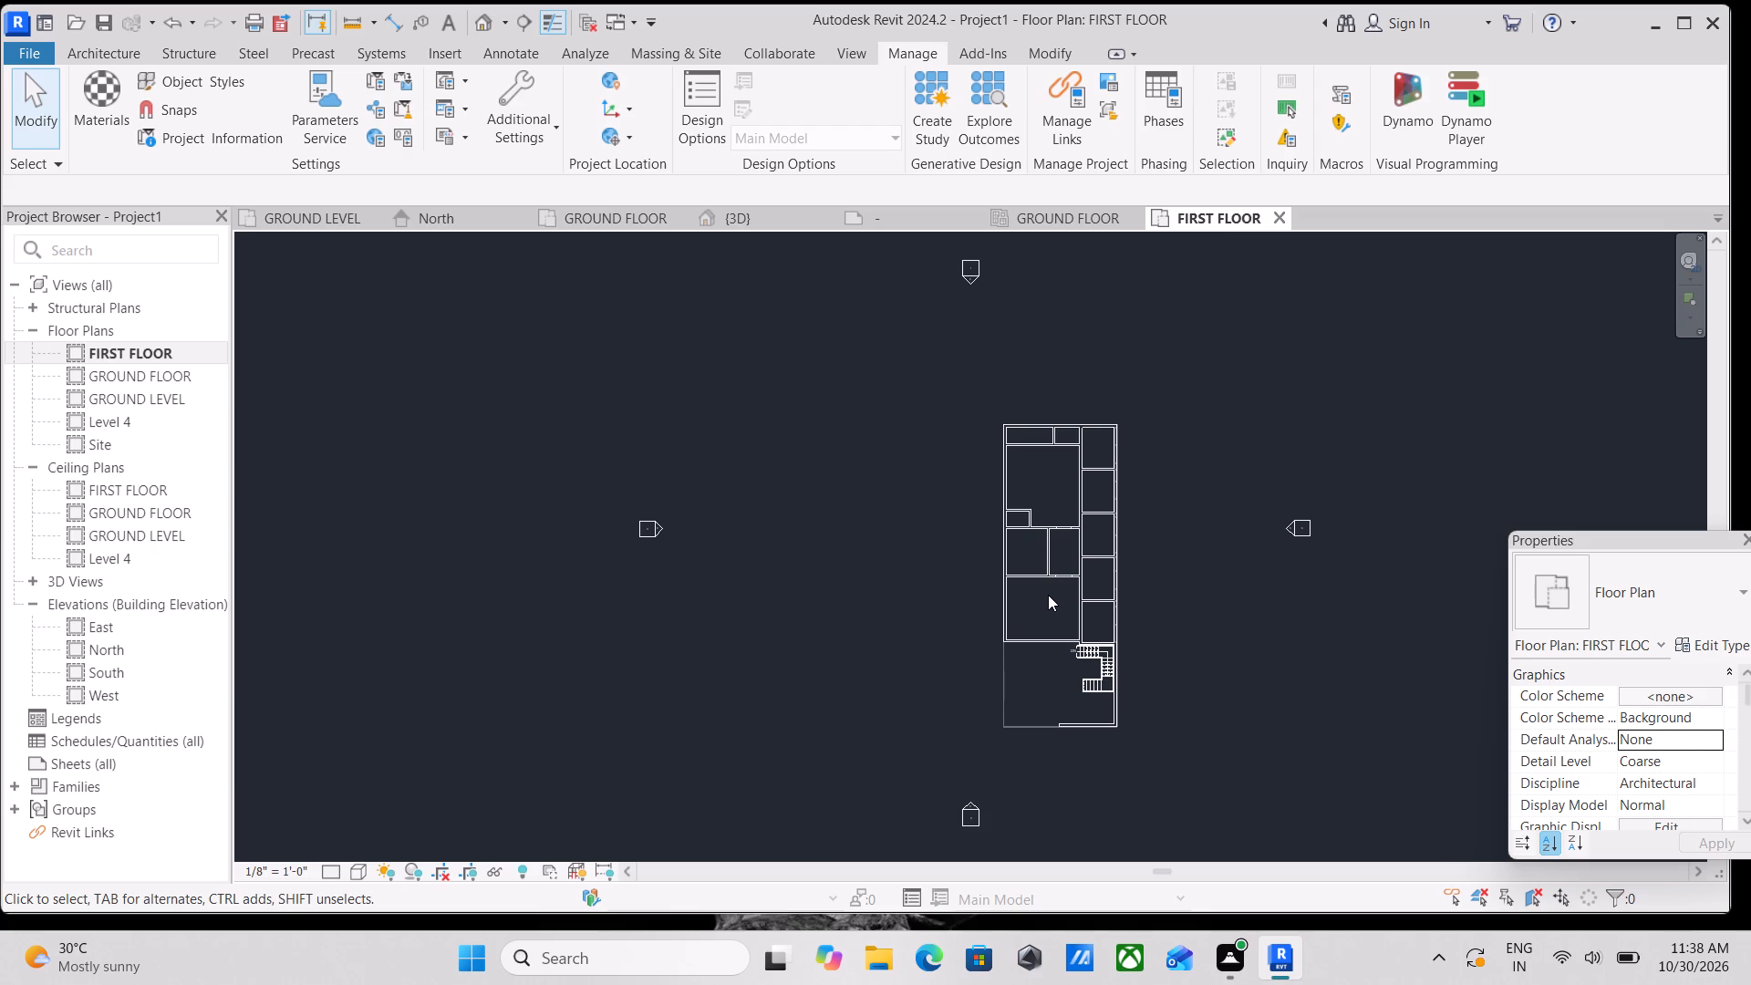
Start an architectural floor and duplicate the FLOORING 1' type under the name FLOORING 6".
scroll(1093, 458, up, 2)
scroll(973, 478, up, 1)
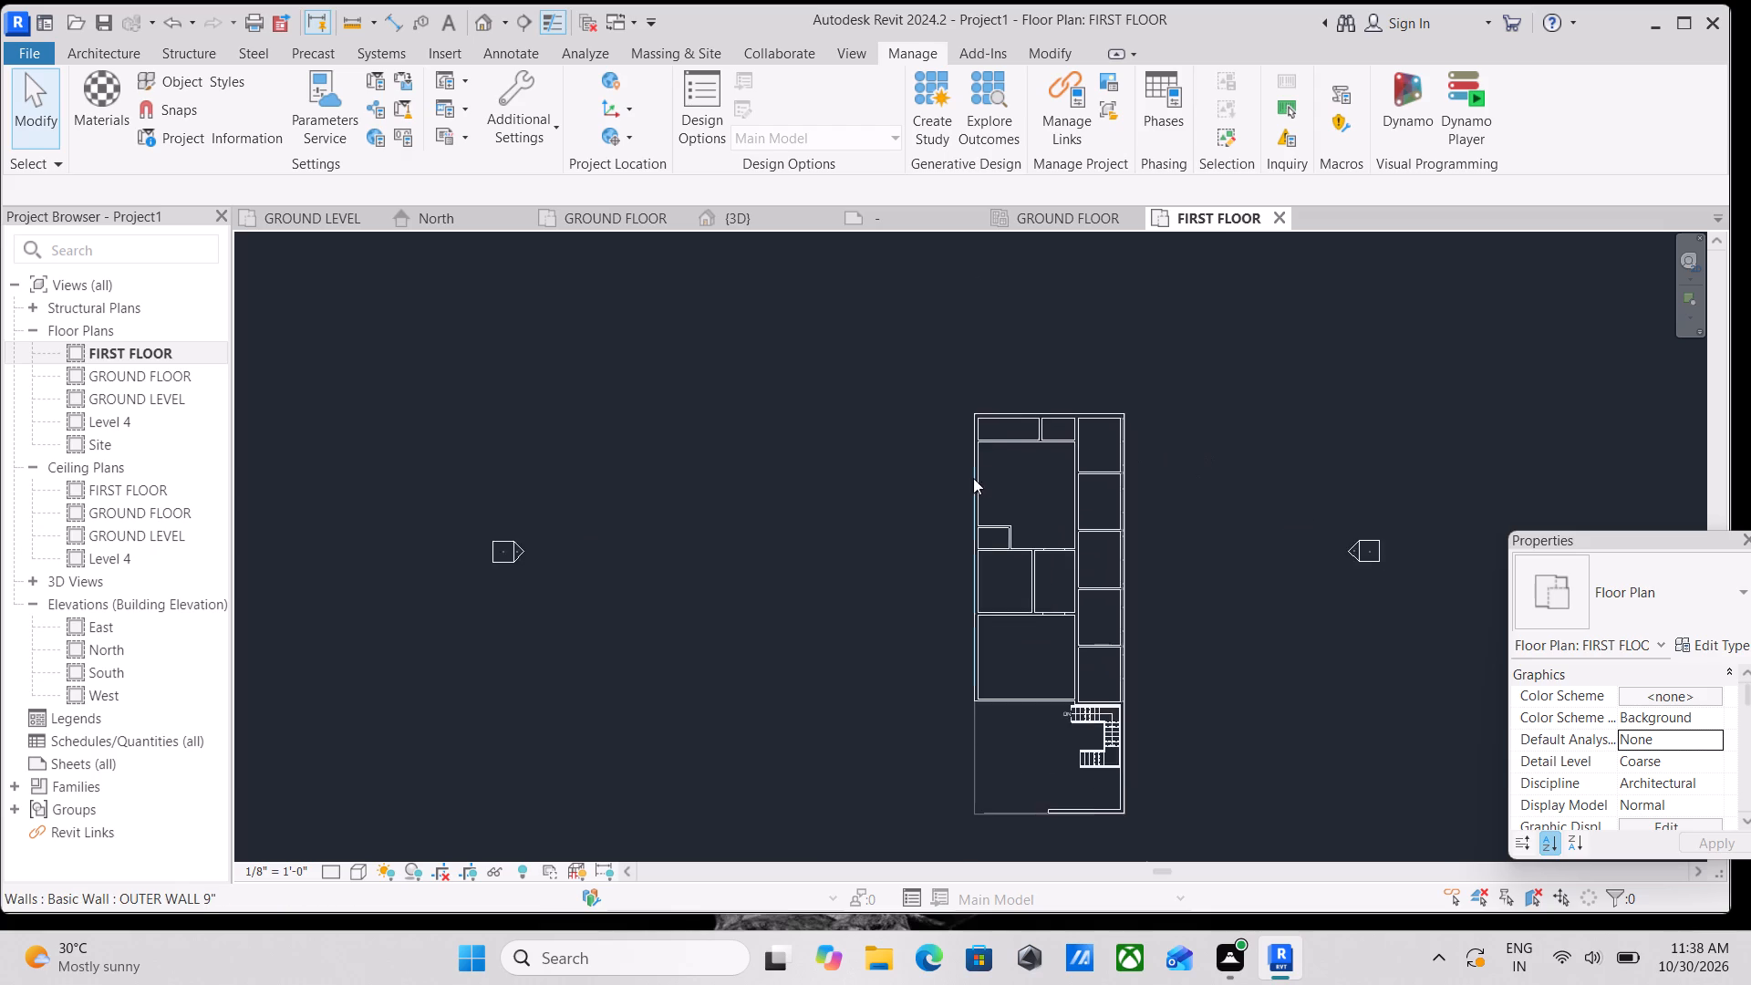
scroll(973, 478, up, 4)
middle_drag(1026, 464, 780, 627)
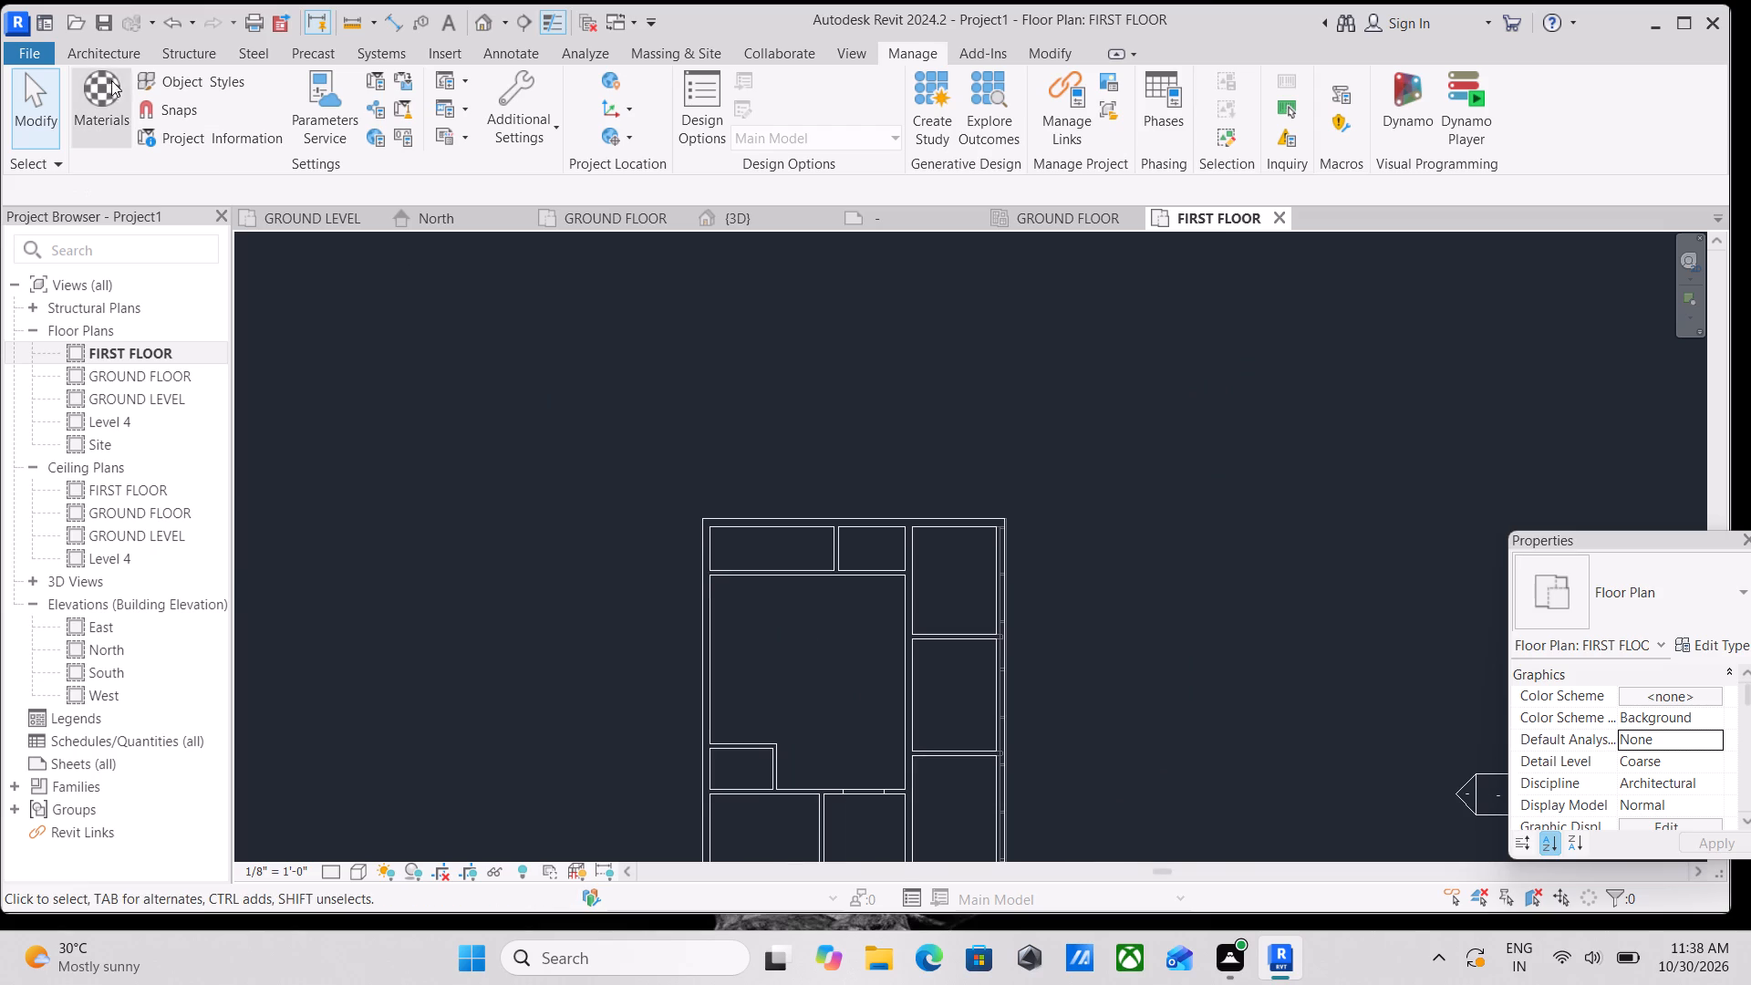
click(88, 49)
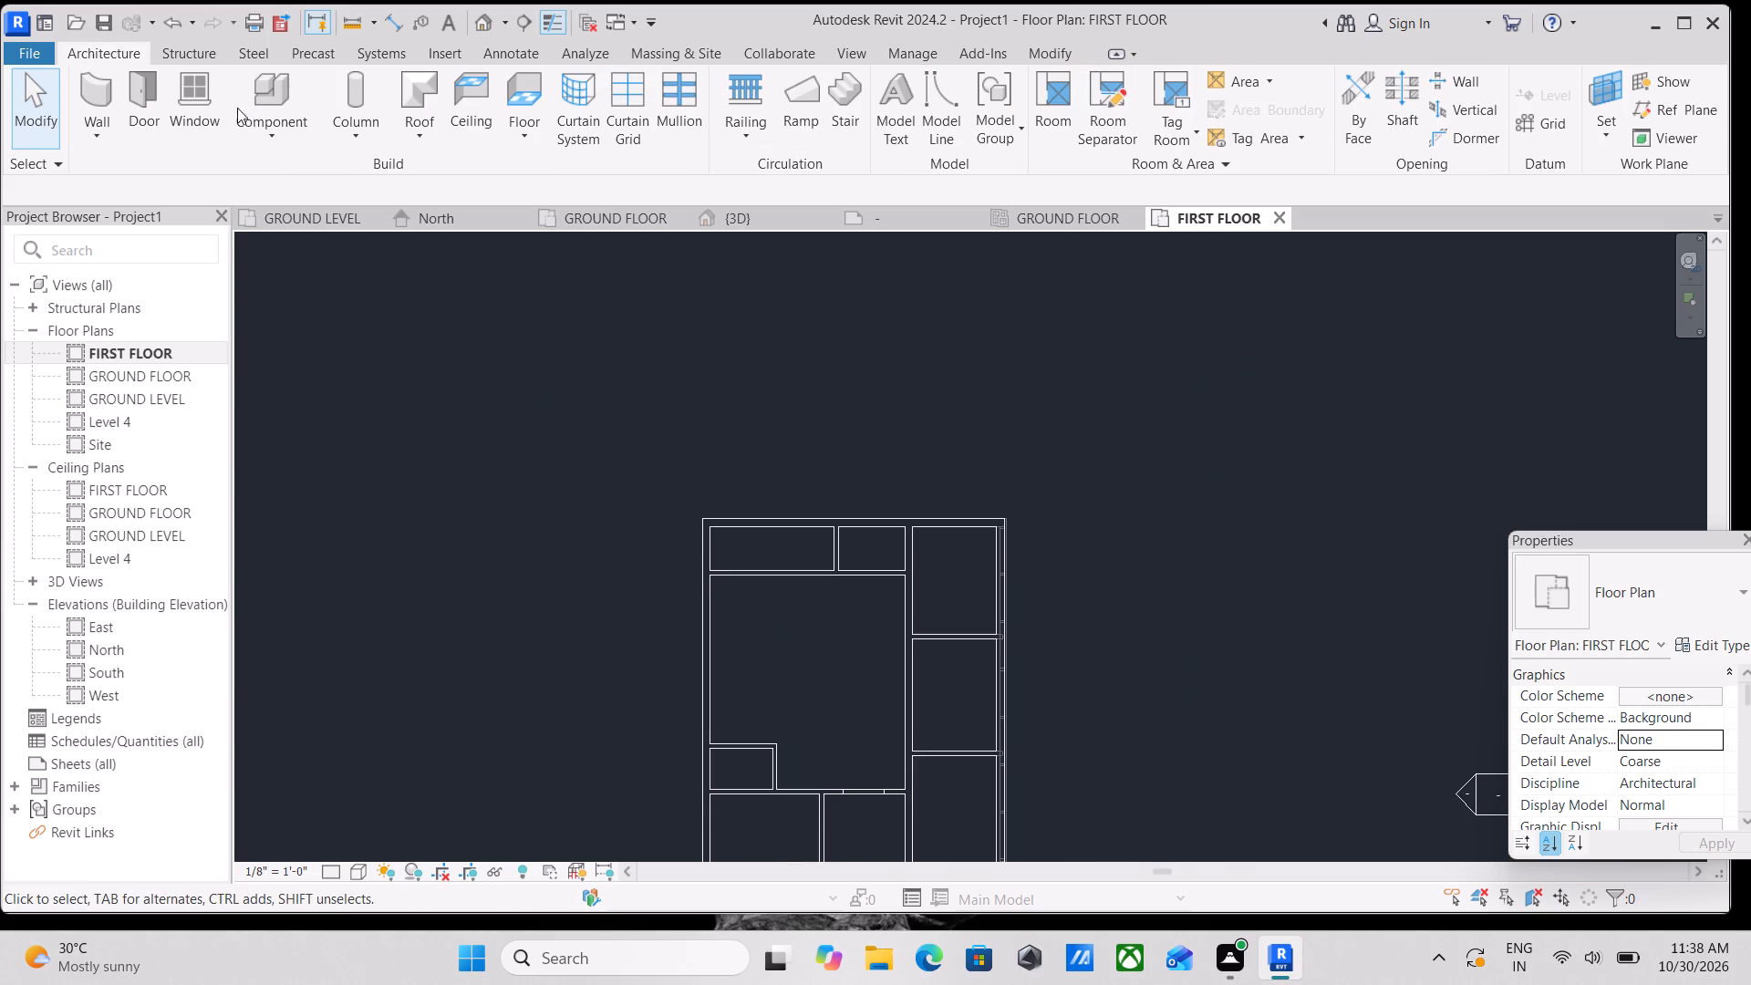
click(530, 135)
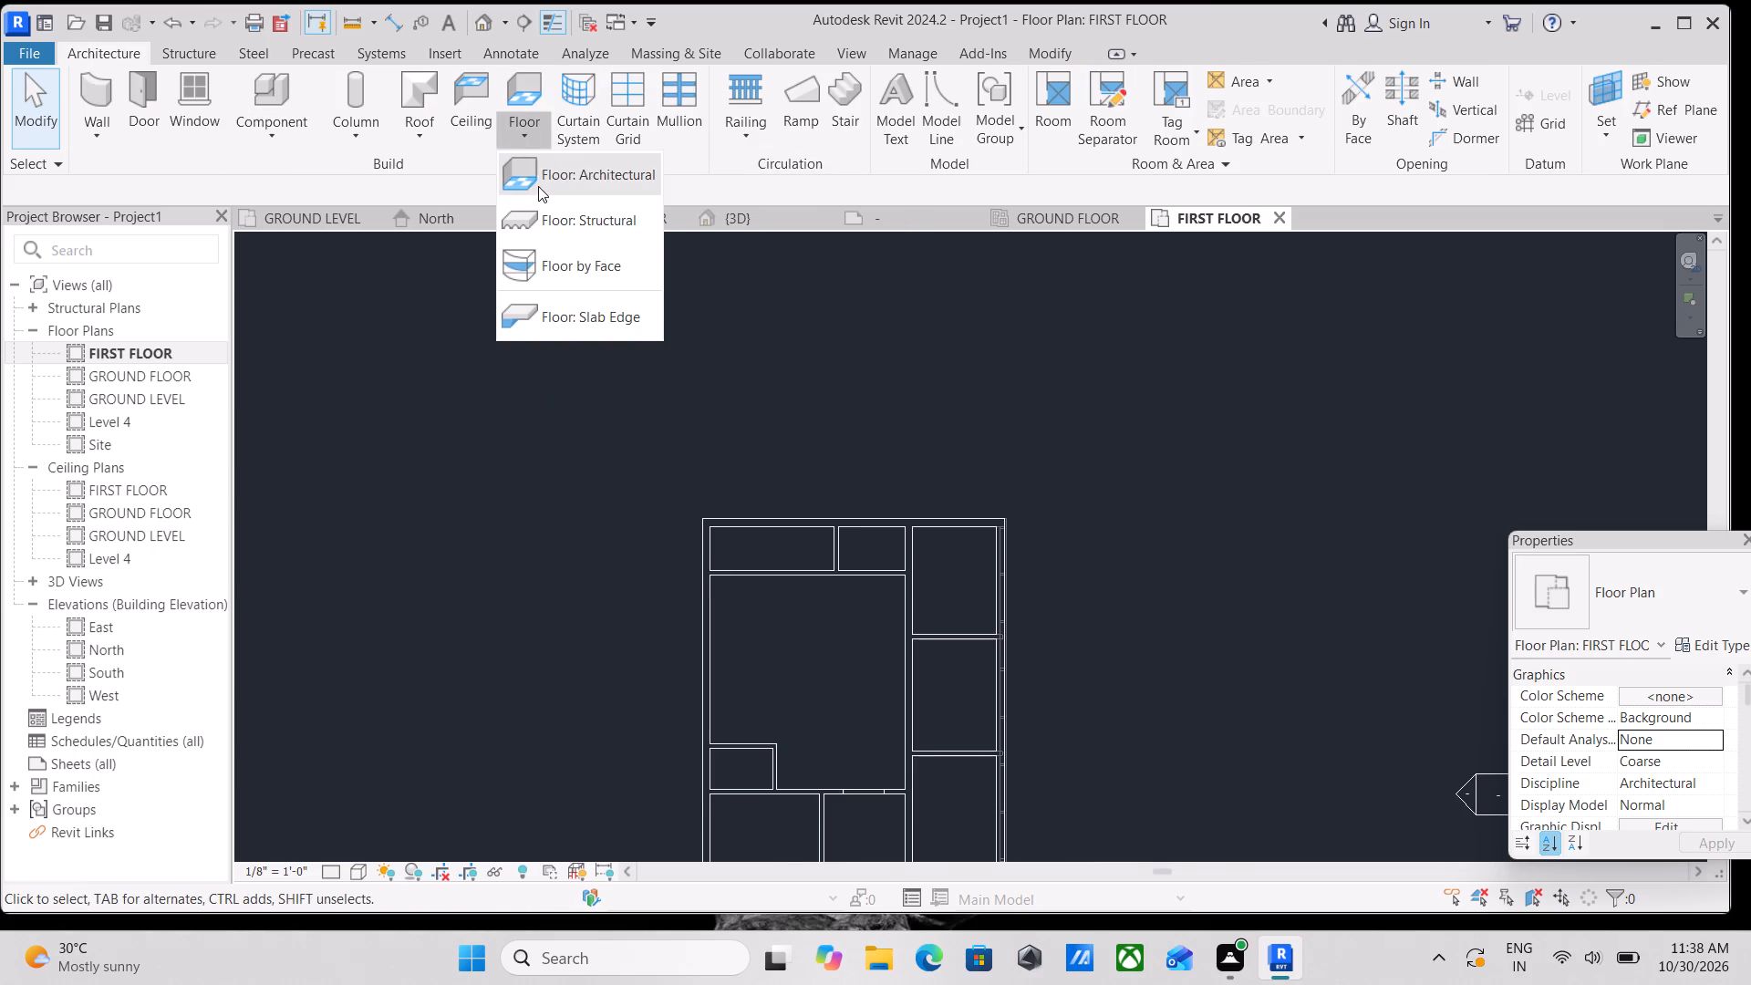
click(538, 186)
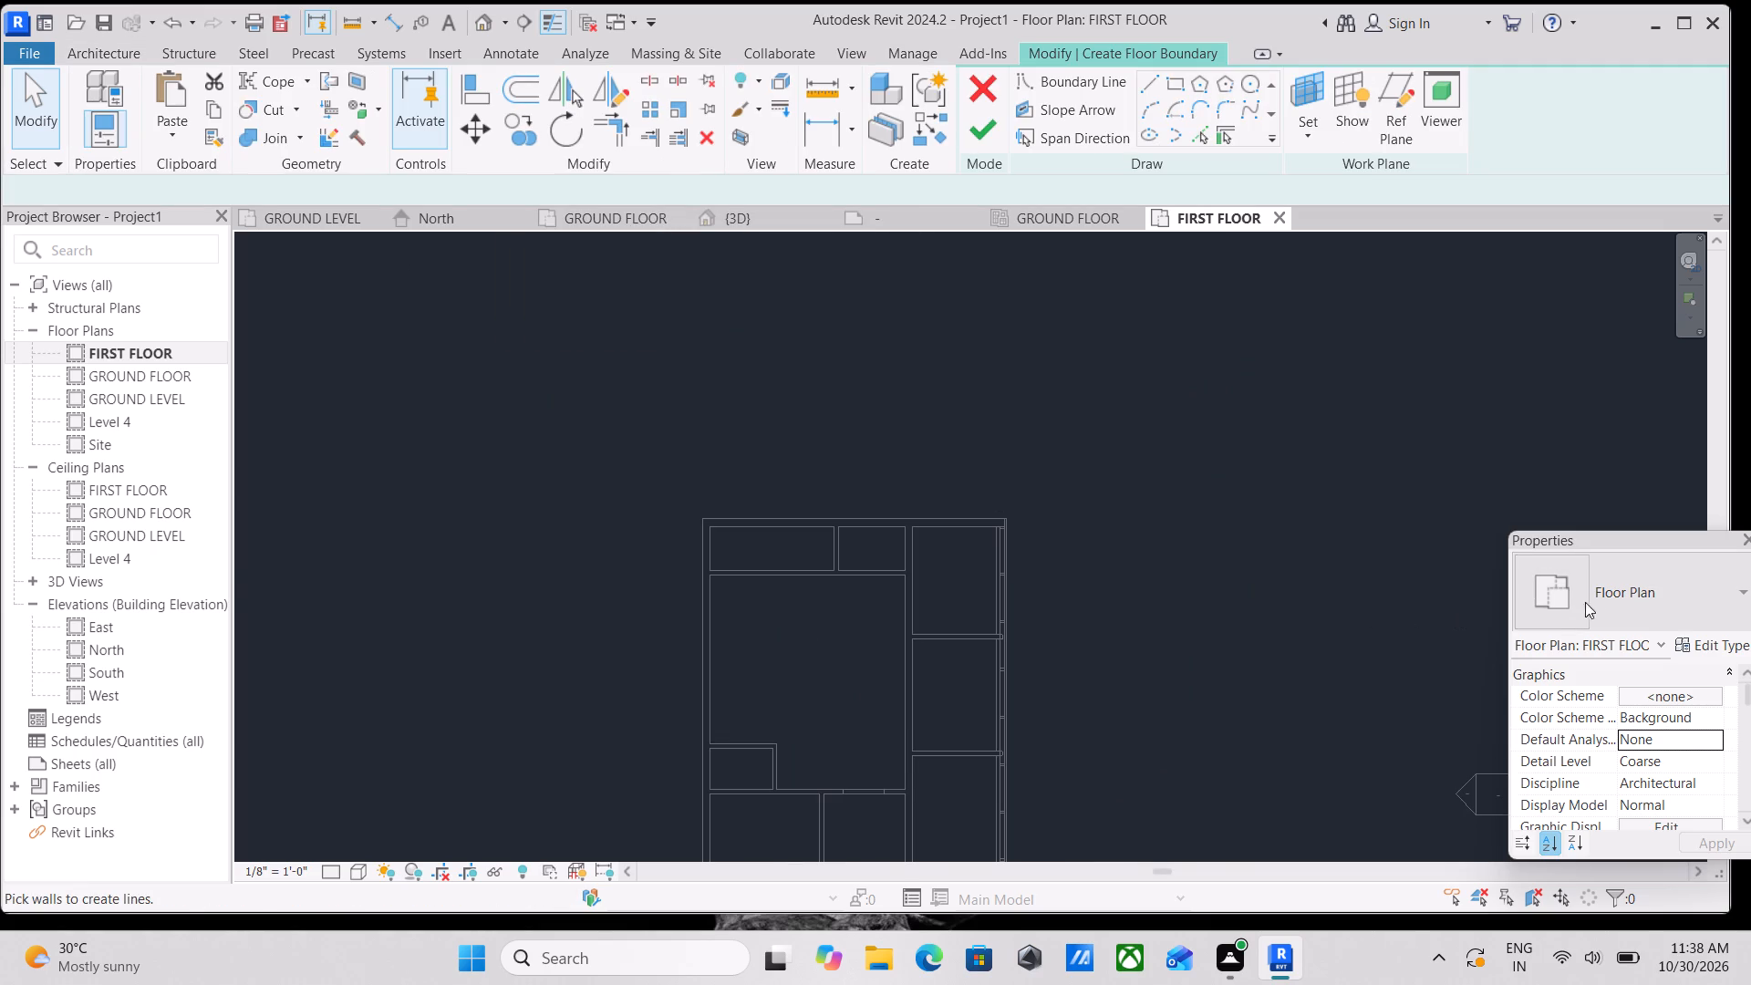
click(1730, 649)
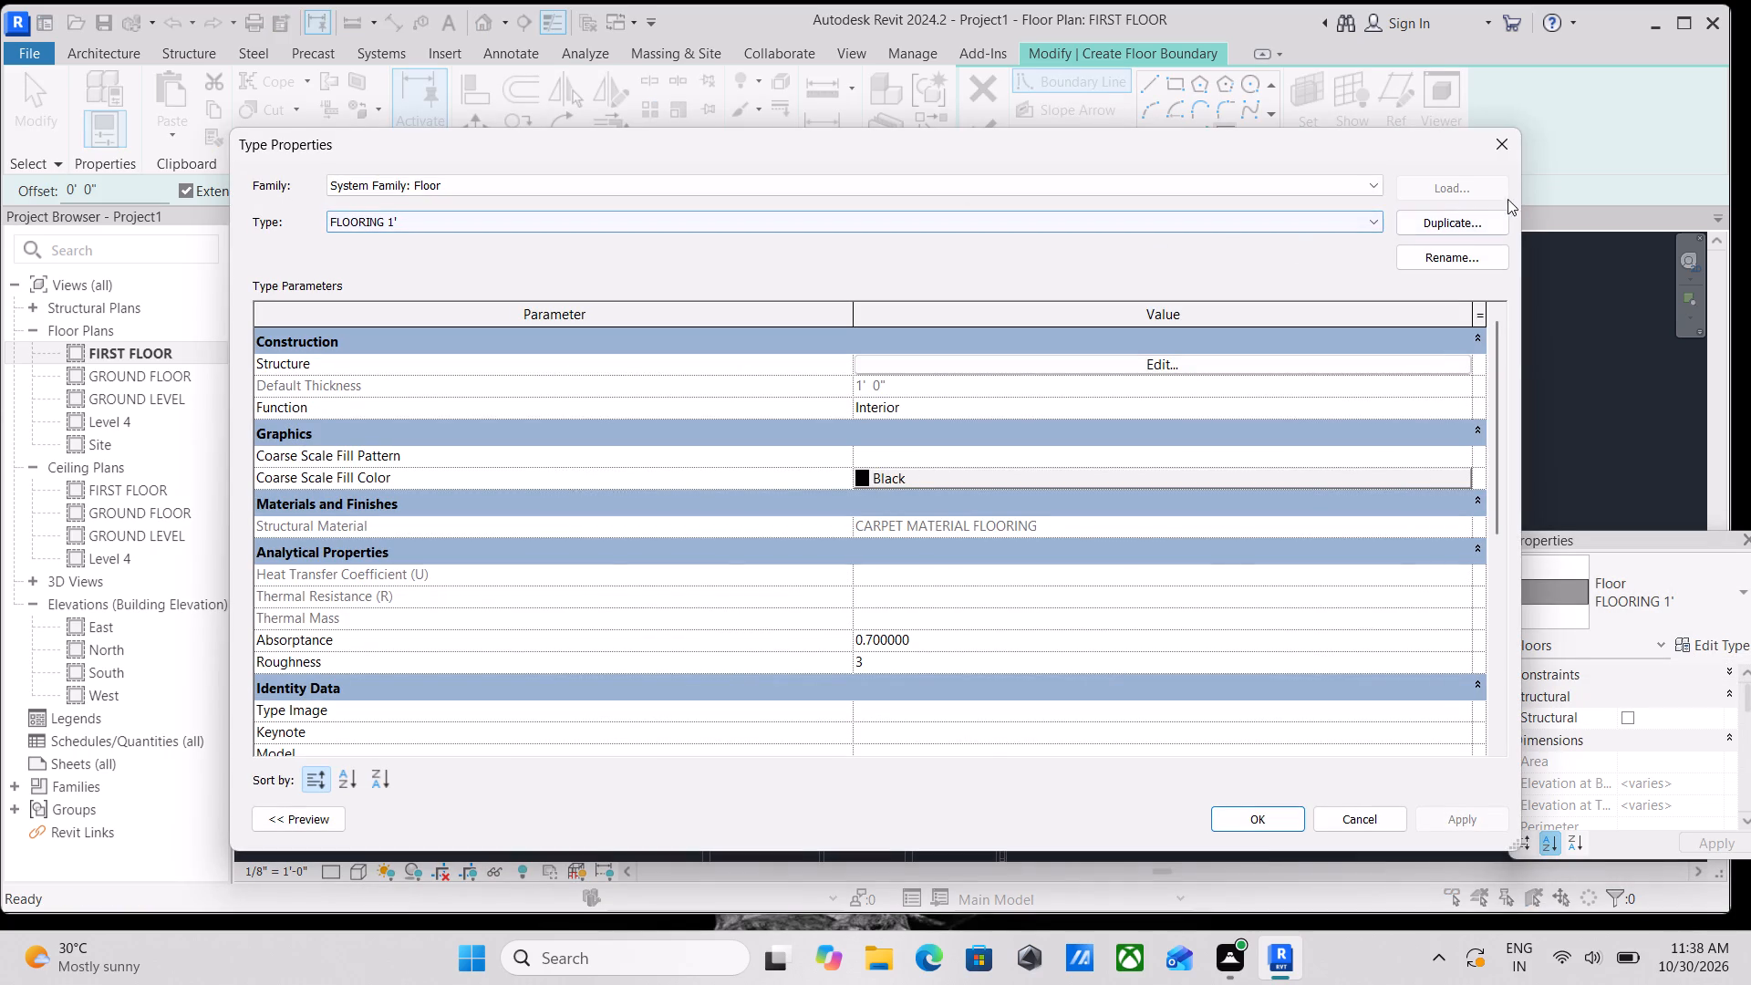
click(1464, 219)
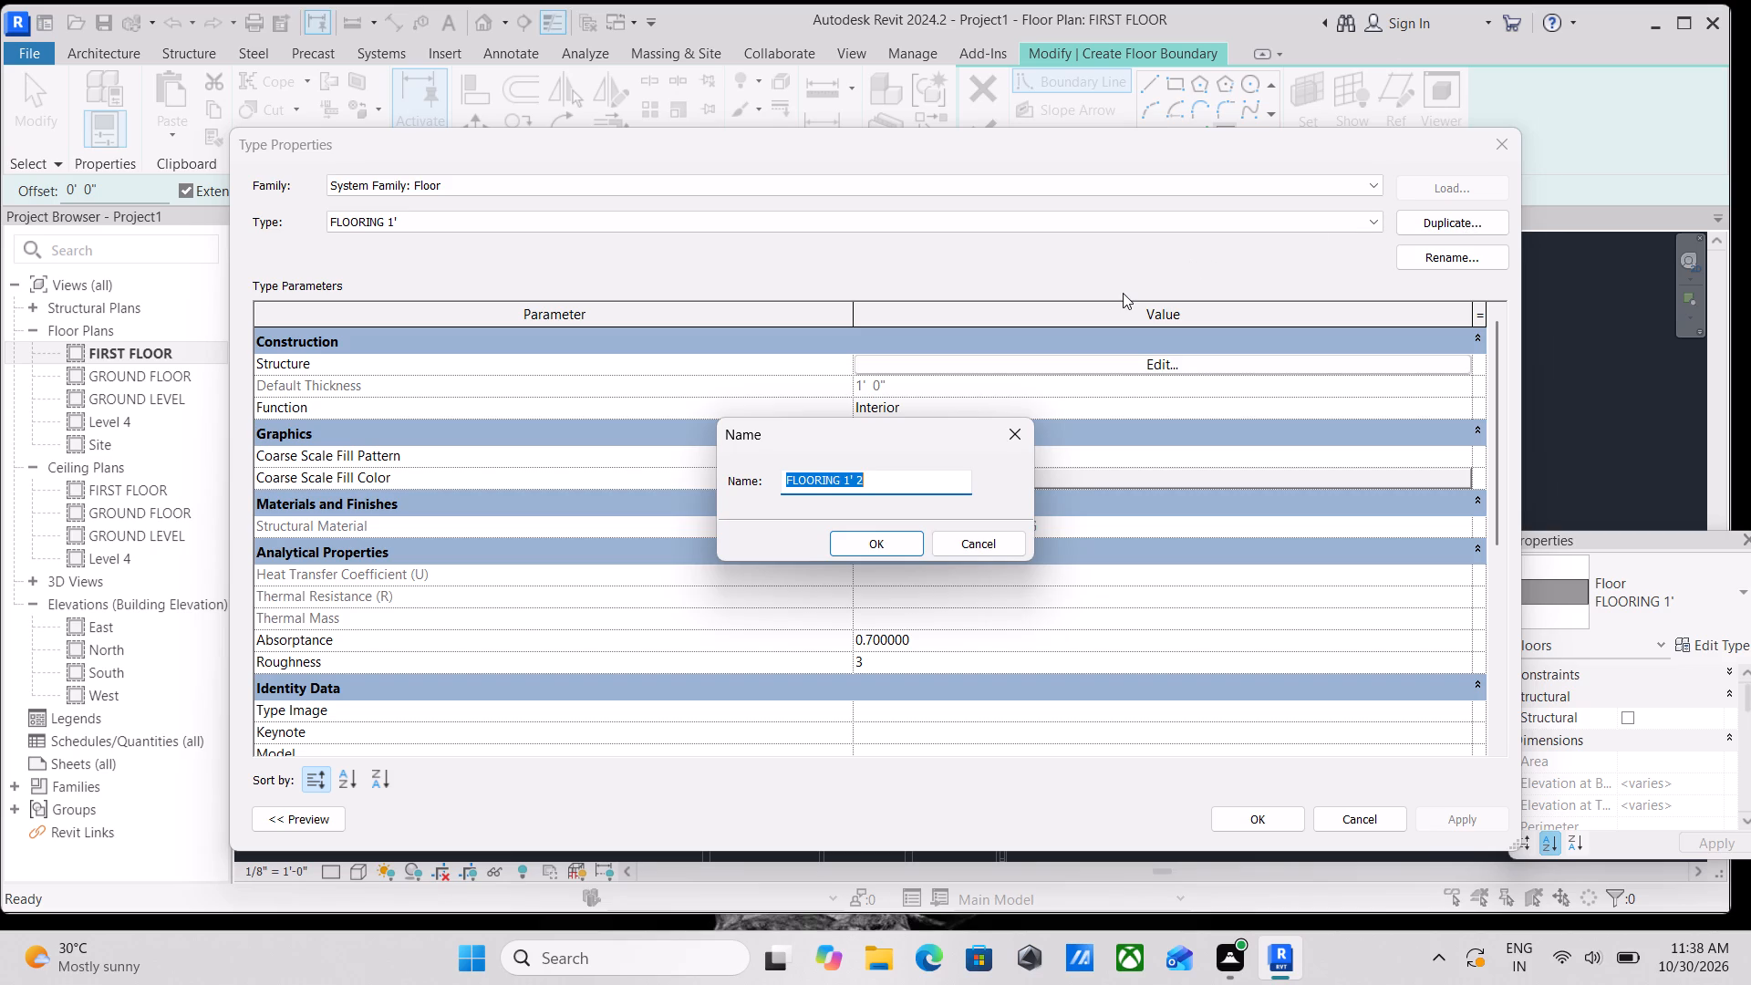
text(FLOOR)
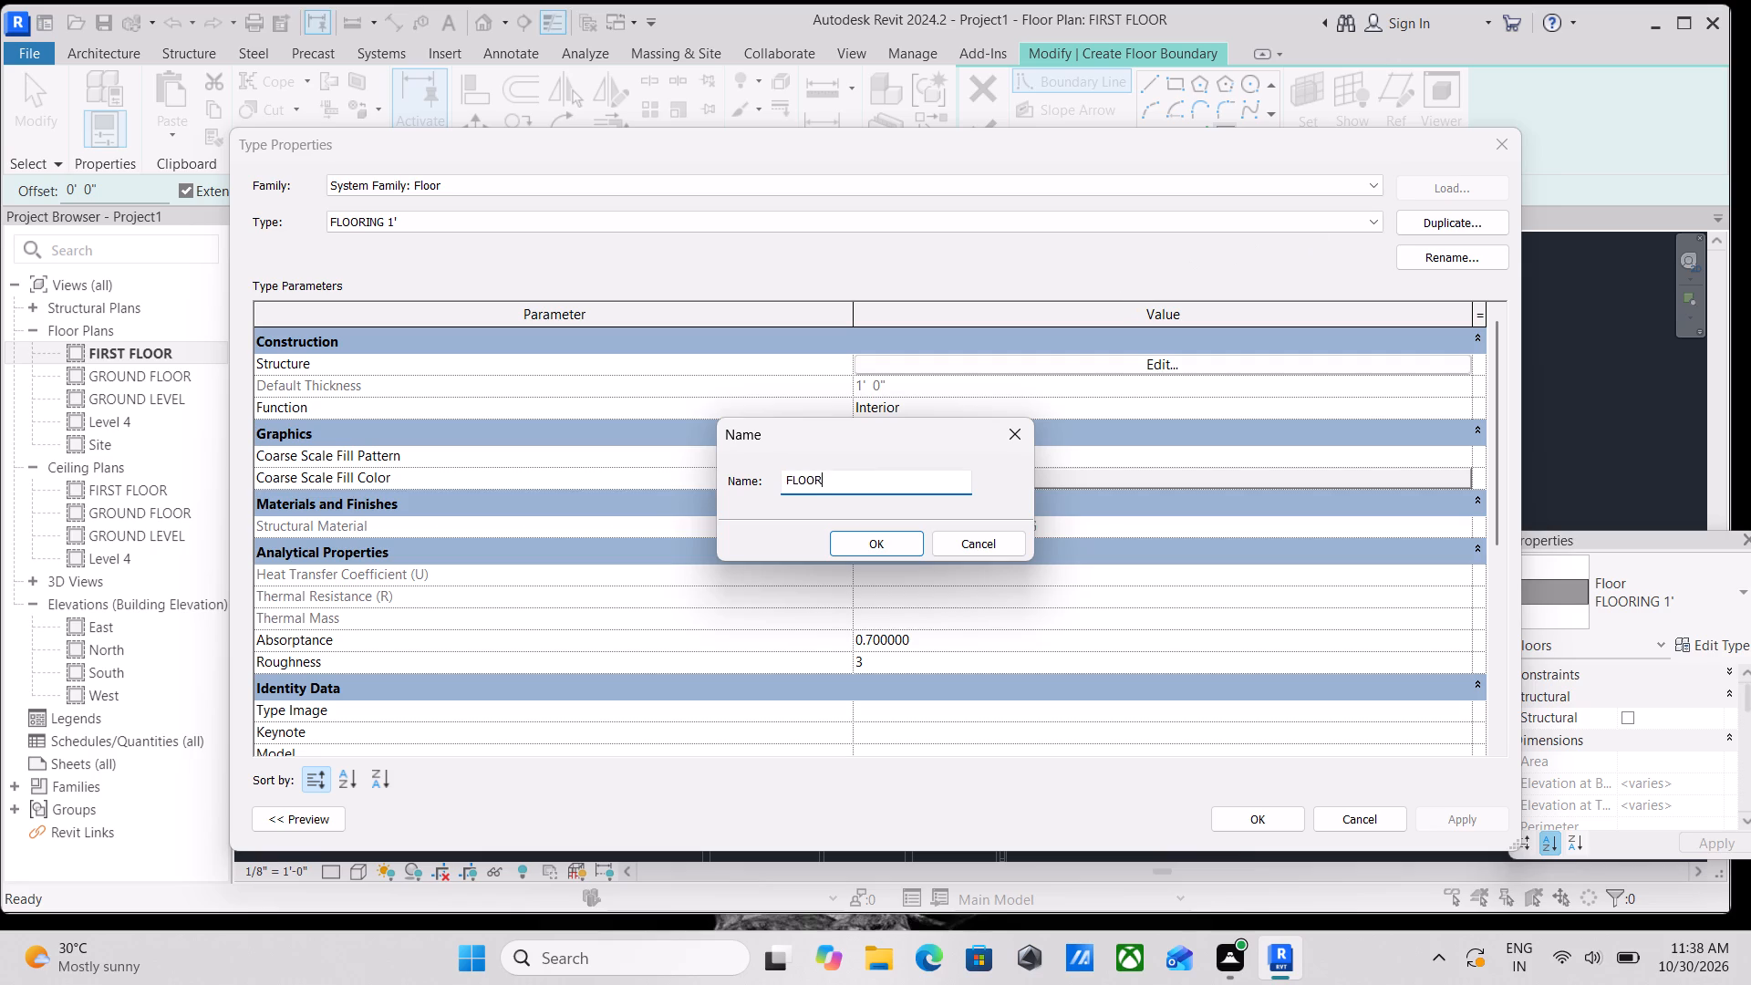
text(ING)
key(space)
key(6)
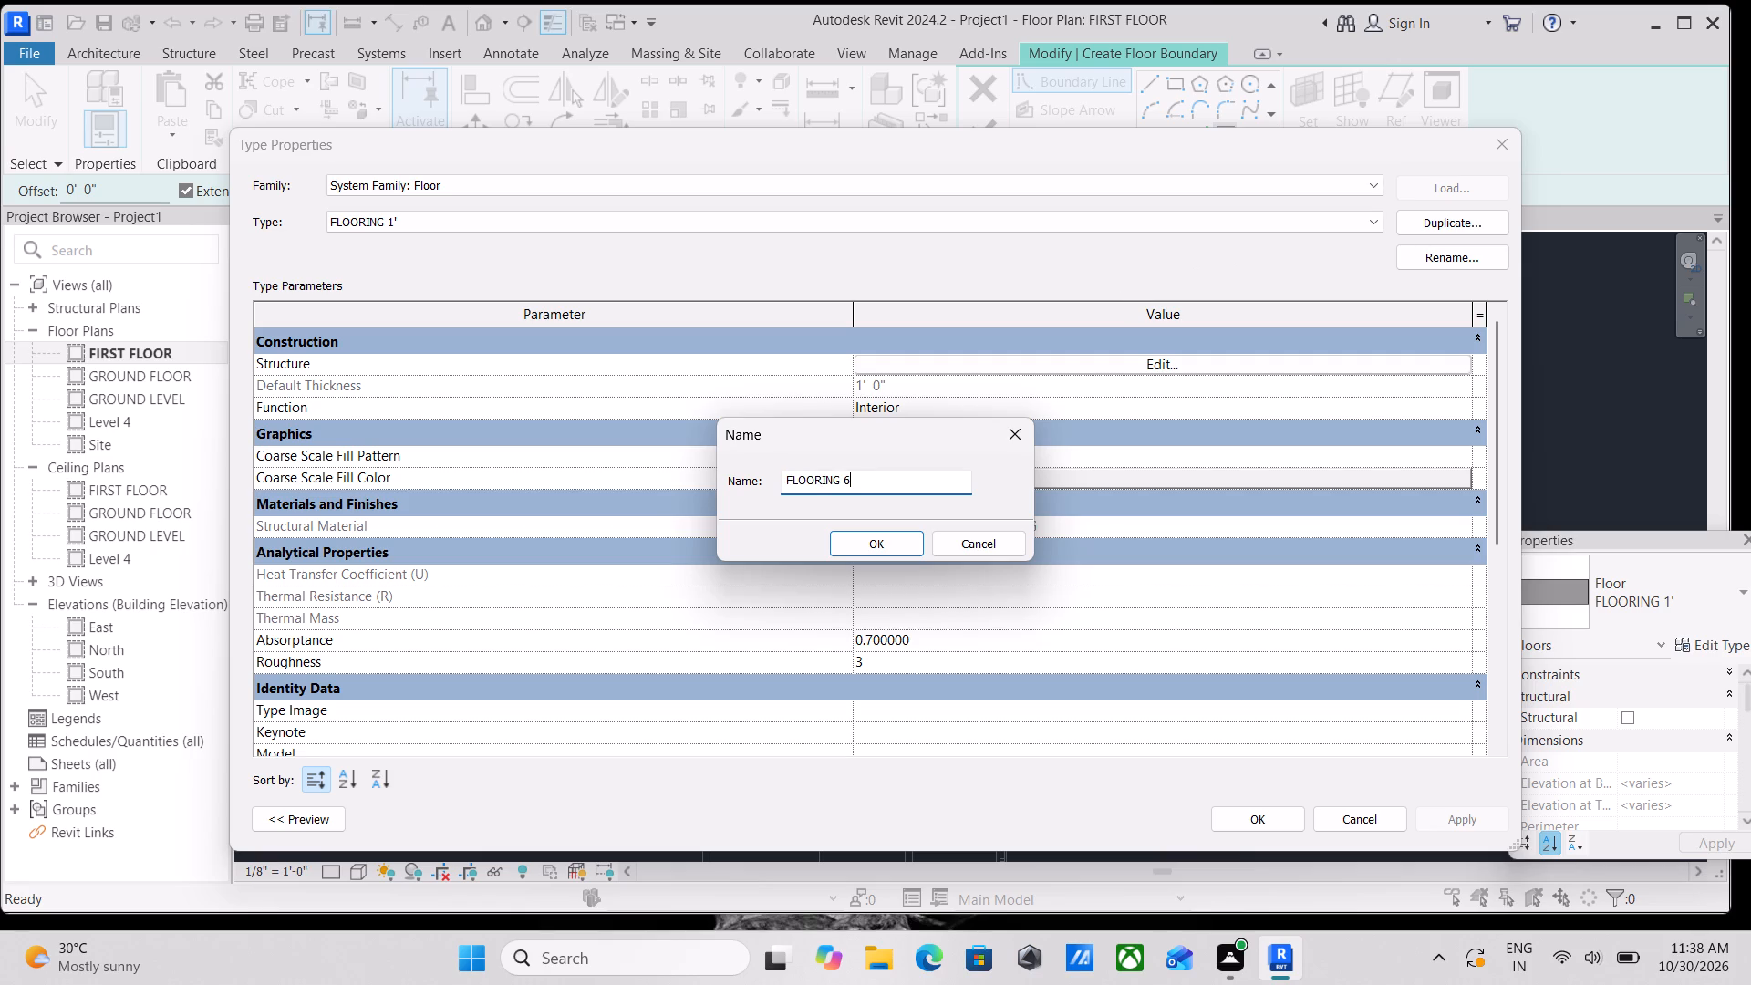
key(shift+quotedbl)
click(864, 549)
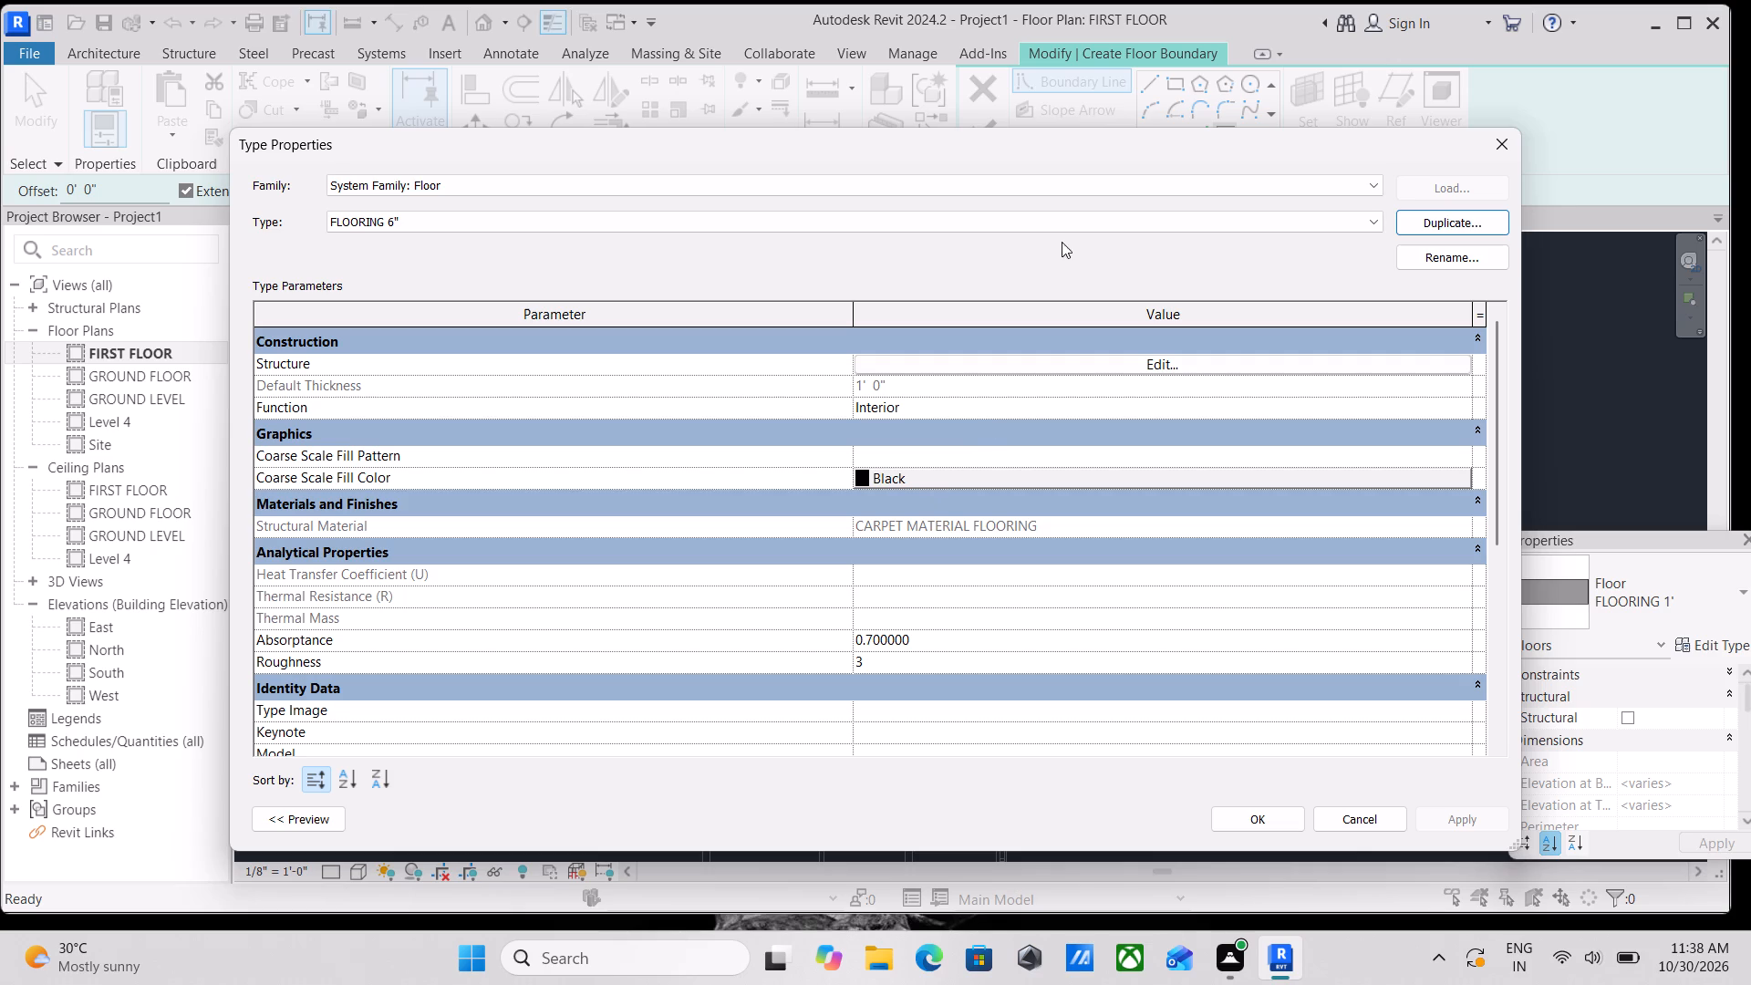
Set the structure layer thickness of the FLOORING 6" type to 6" and apply the type to the floor.
click(1151, 353)
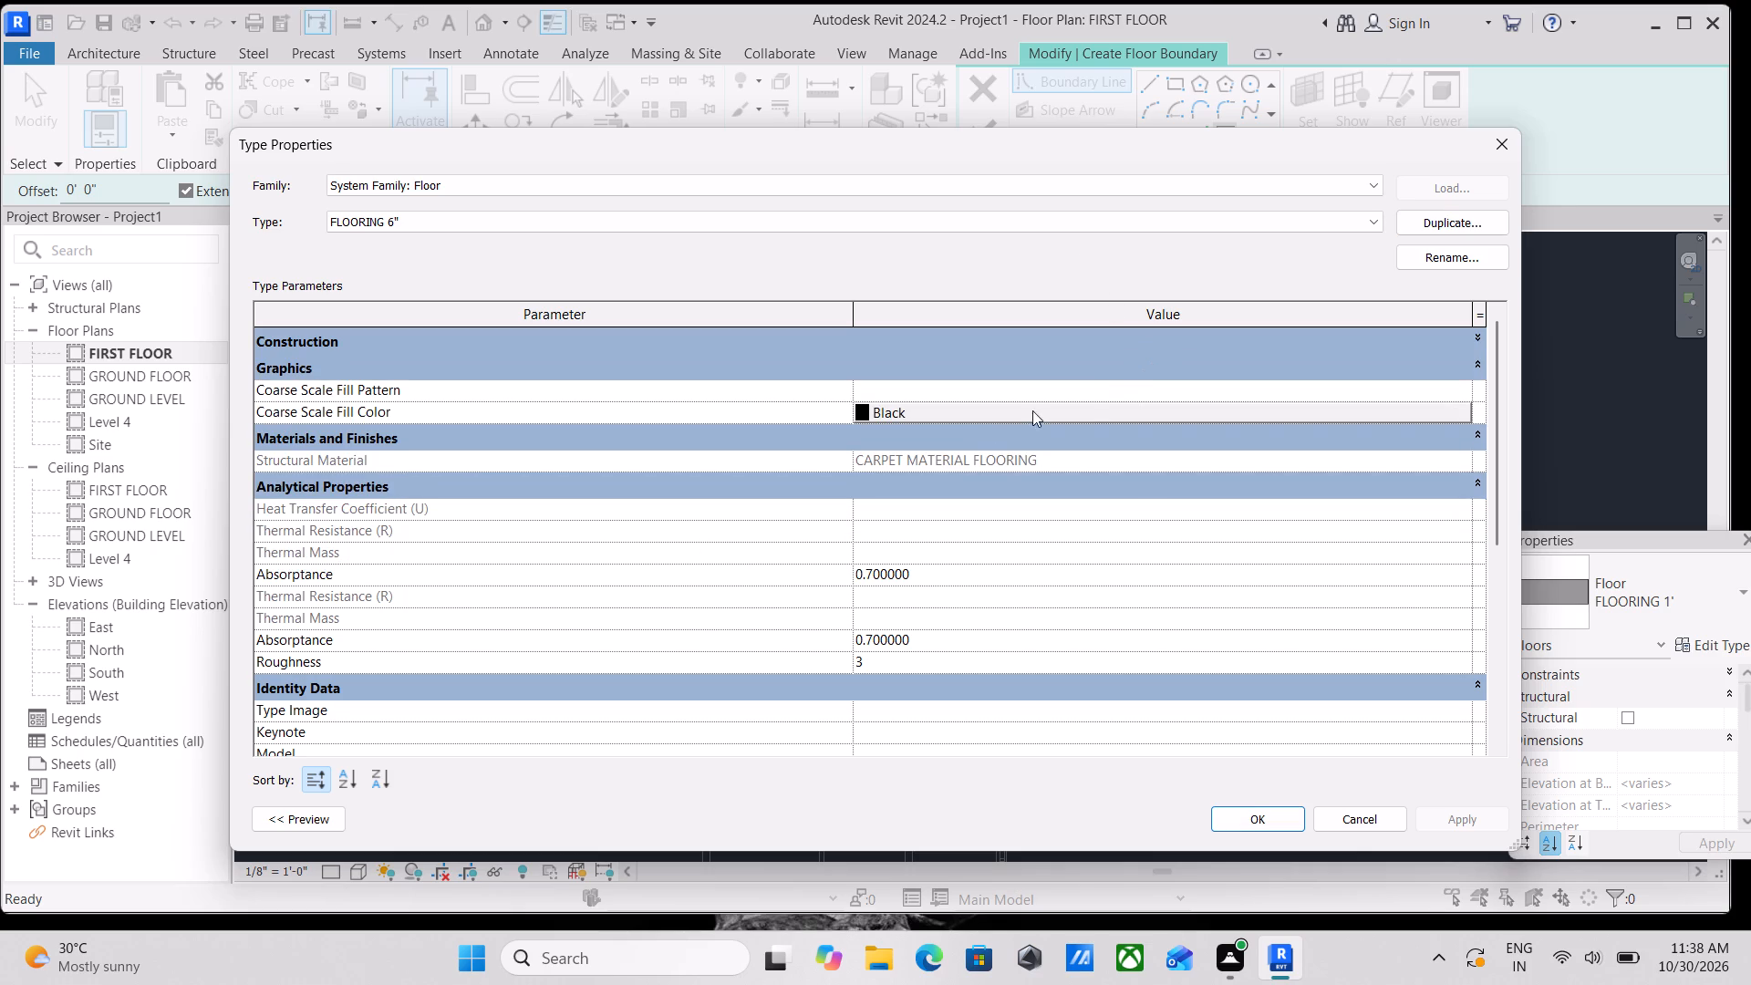
click(1125, 371)
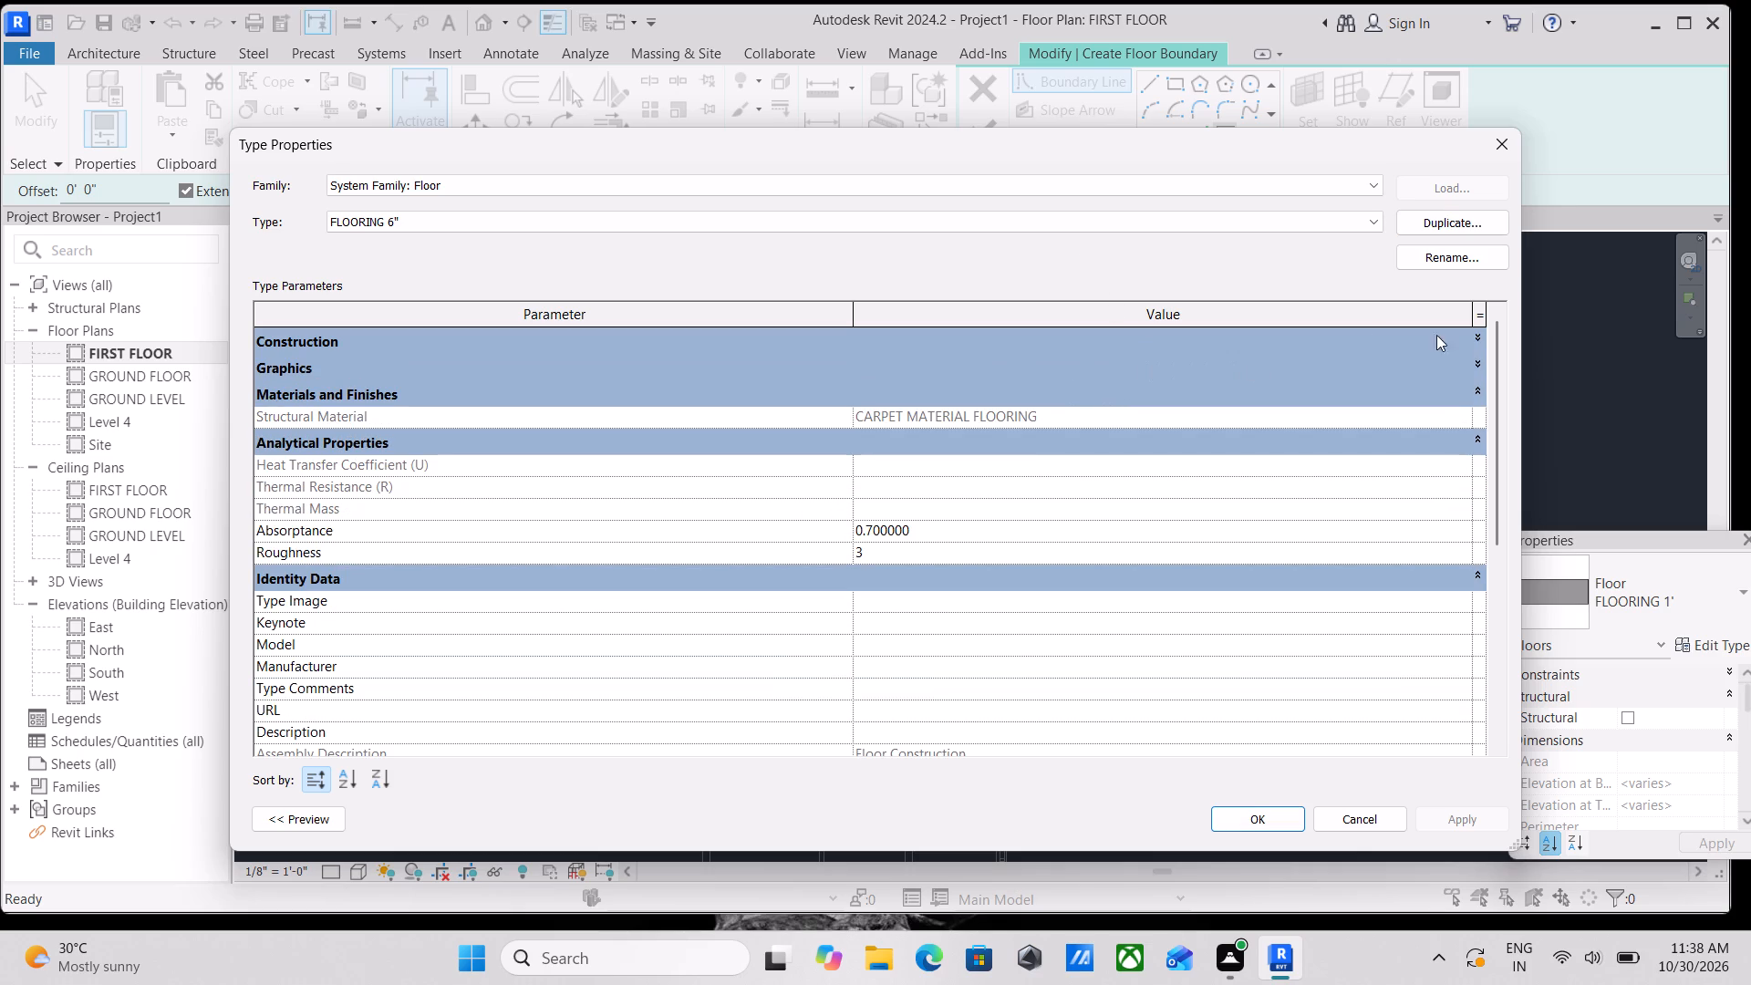
click(1470, 337)
click(1169, 364)
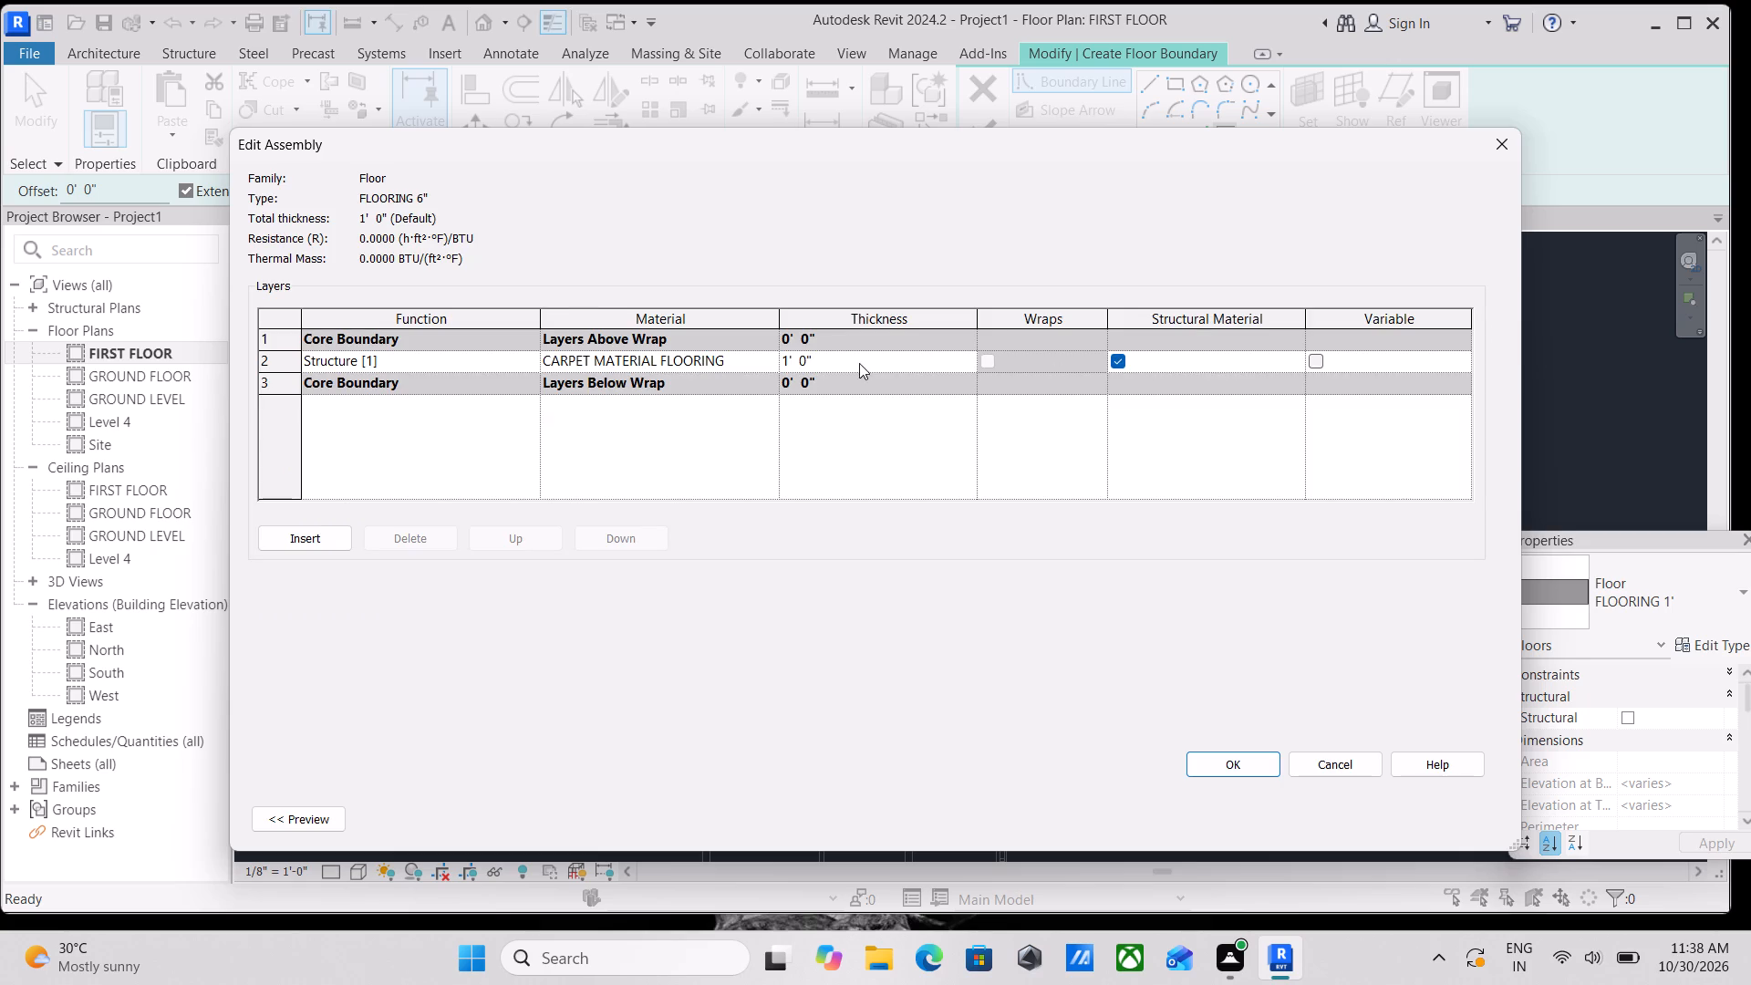
click(859, 363)
key(6)
key(shift+quotedbl)
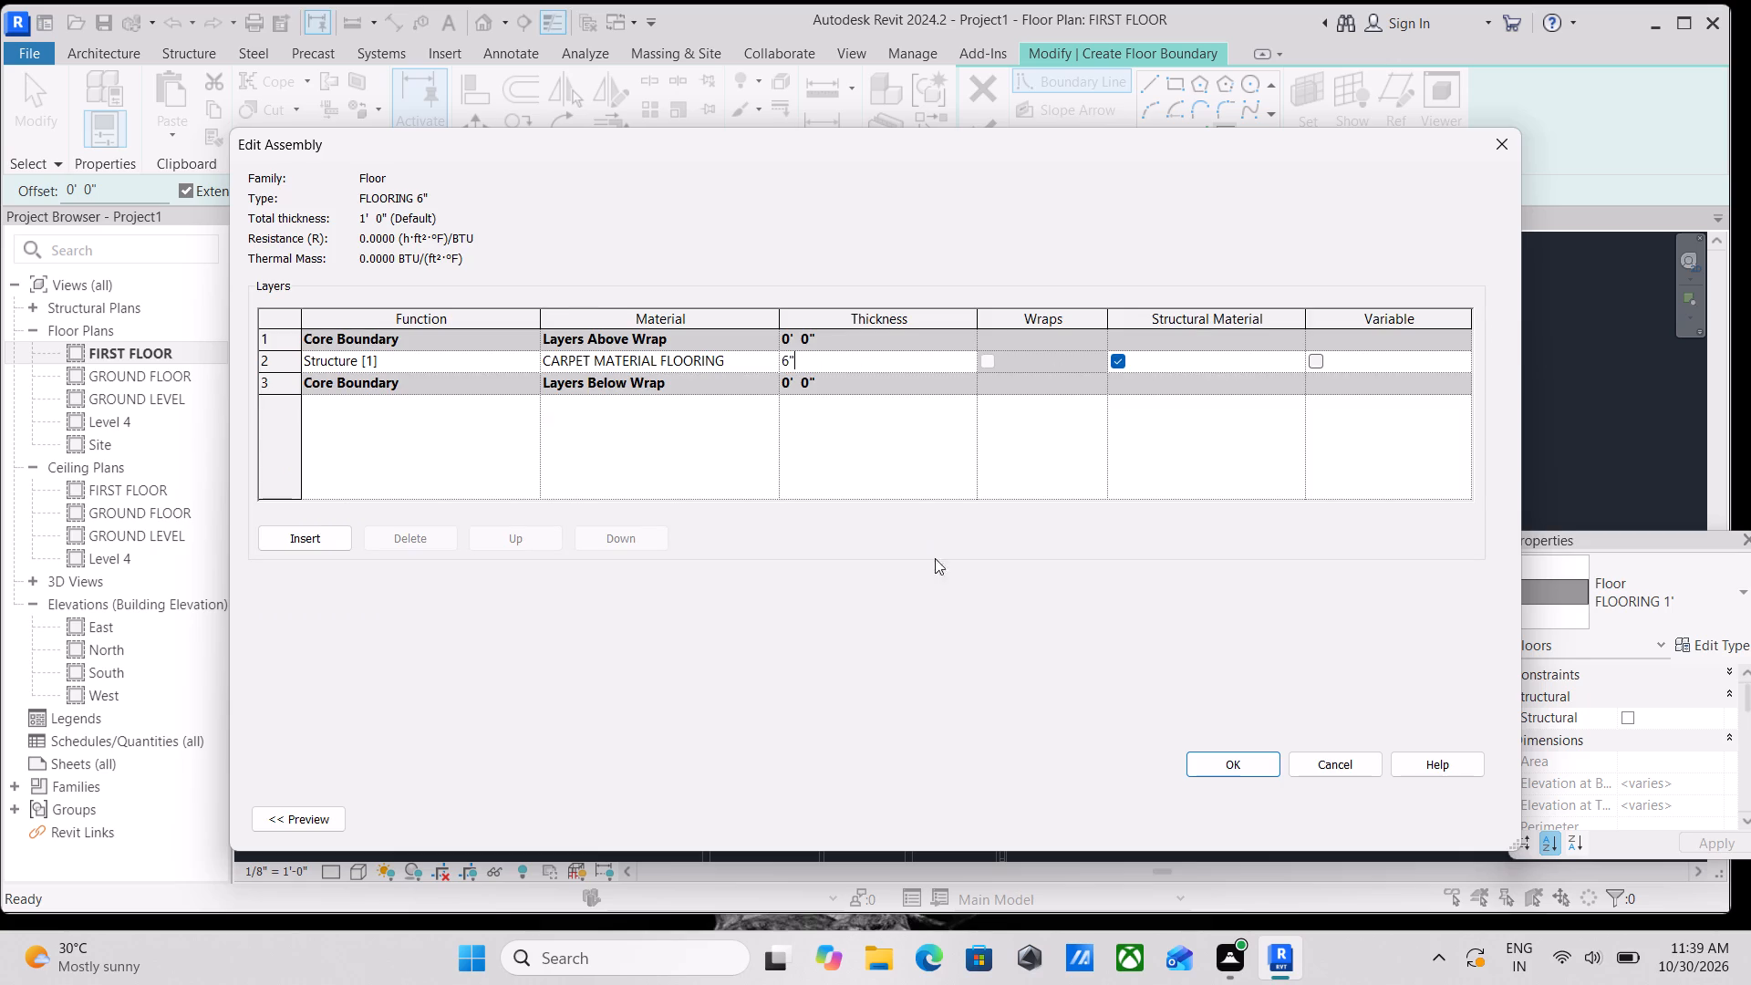
click(1207, 762)
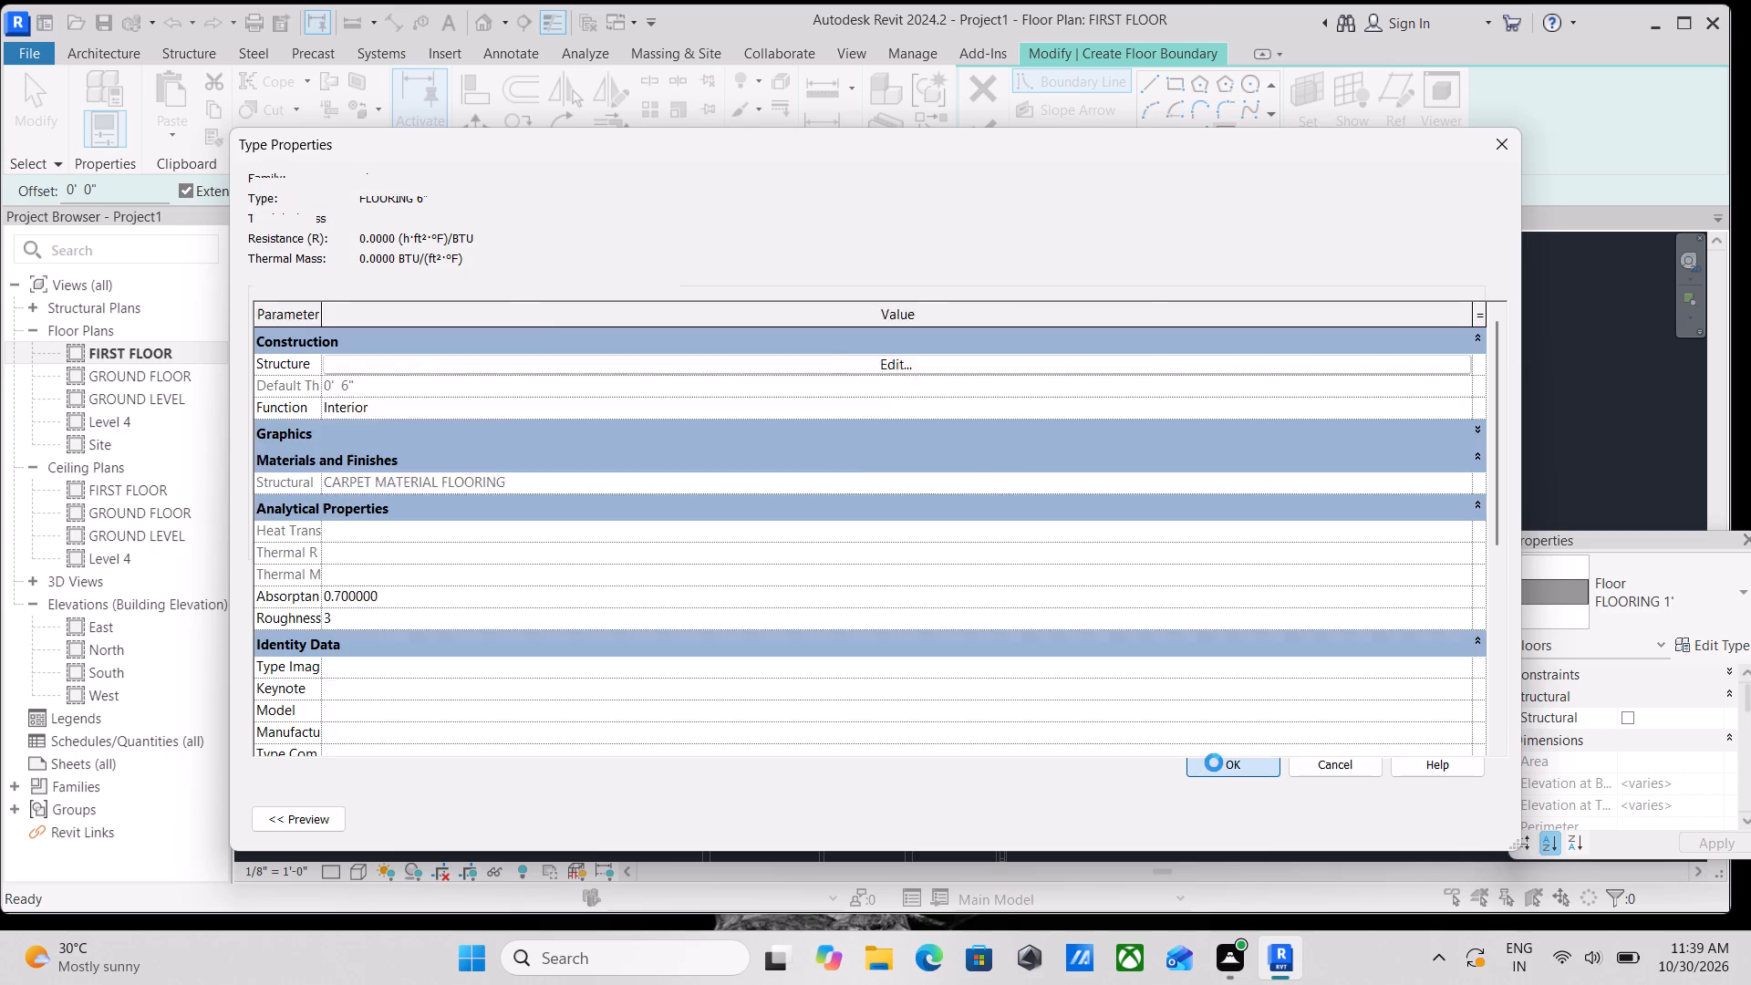
click(1457, 821)
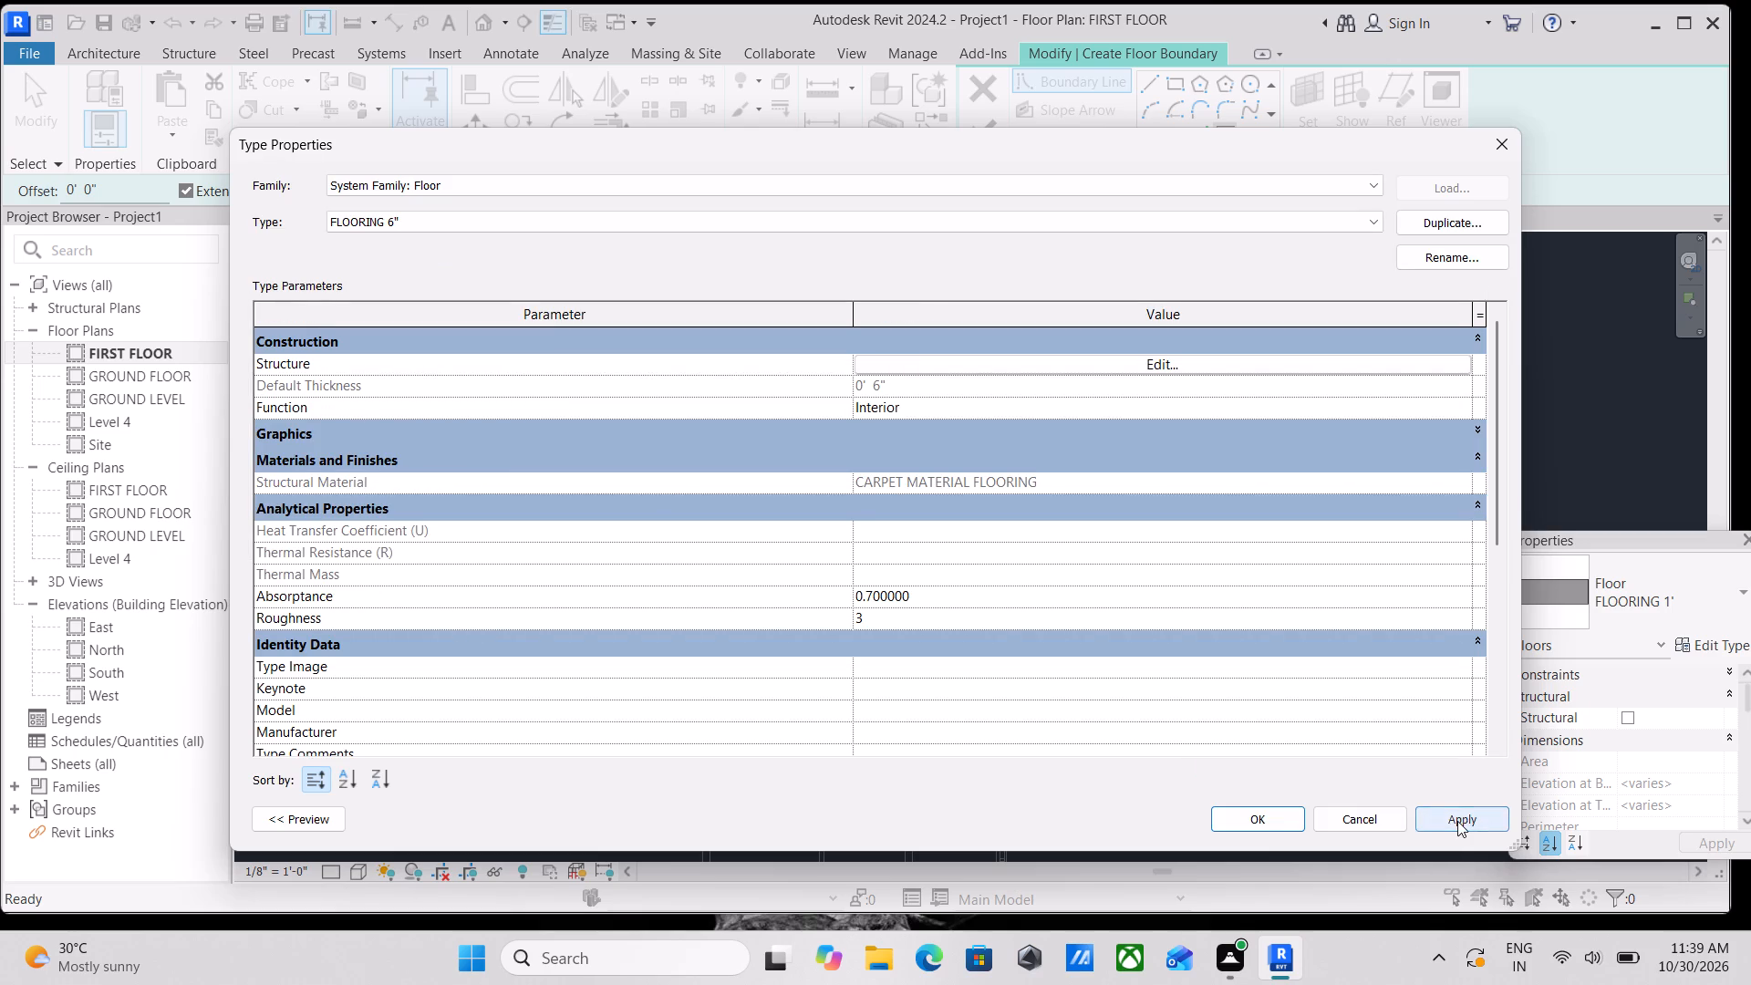
click(1258, 816)
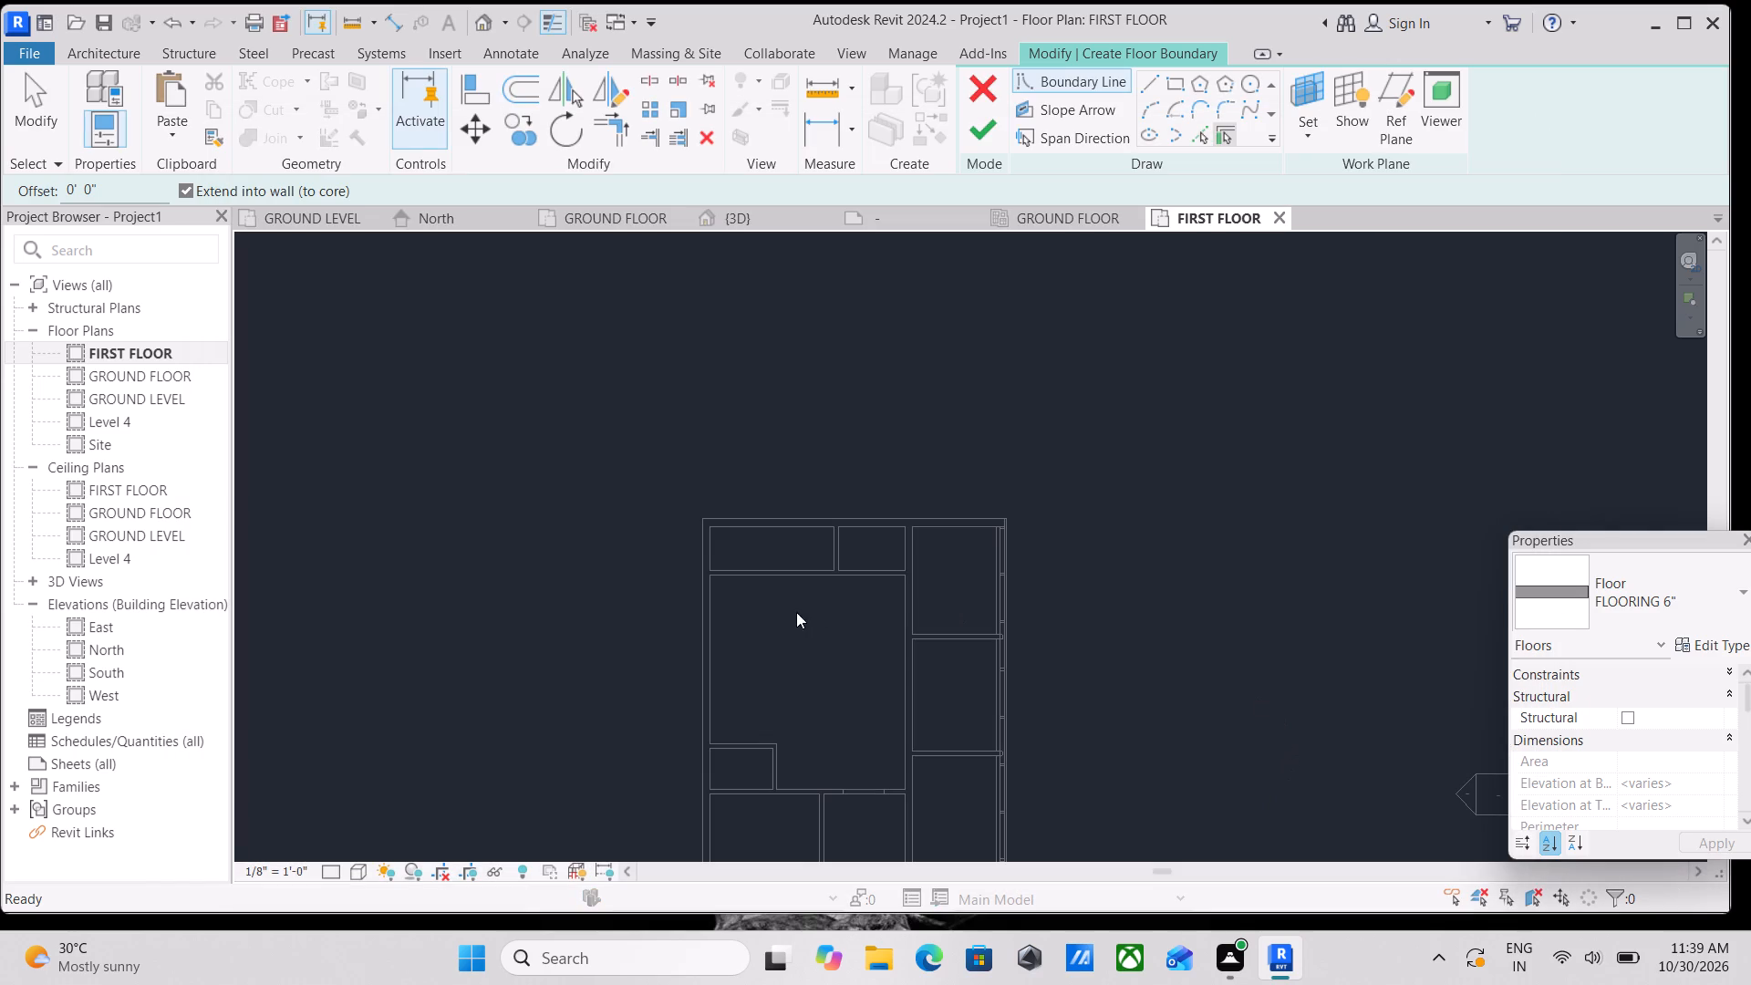
Draw a rectangular floor boundary along the inner wall faces of the northwest corner room, about 11'-11" by 4'-3".
click(1173, 83)
scroll(734, 536, up, 8)
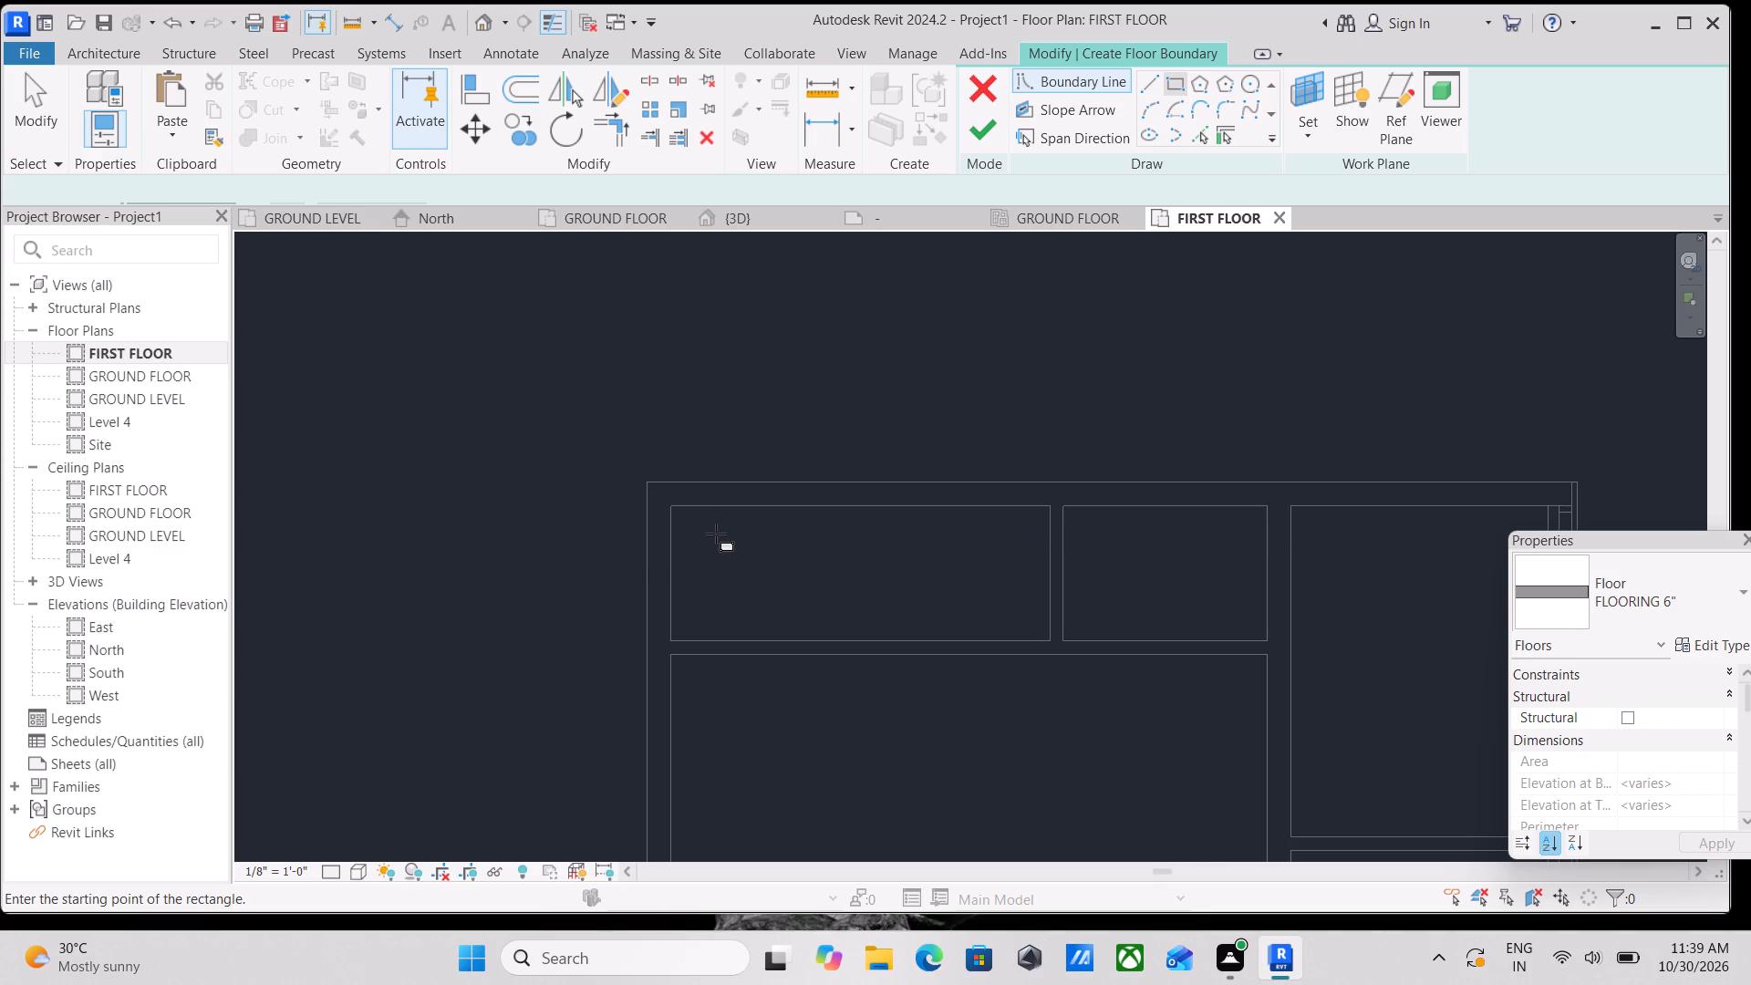
scroll(716, 534, up, 4)
click(636, 490)
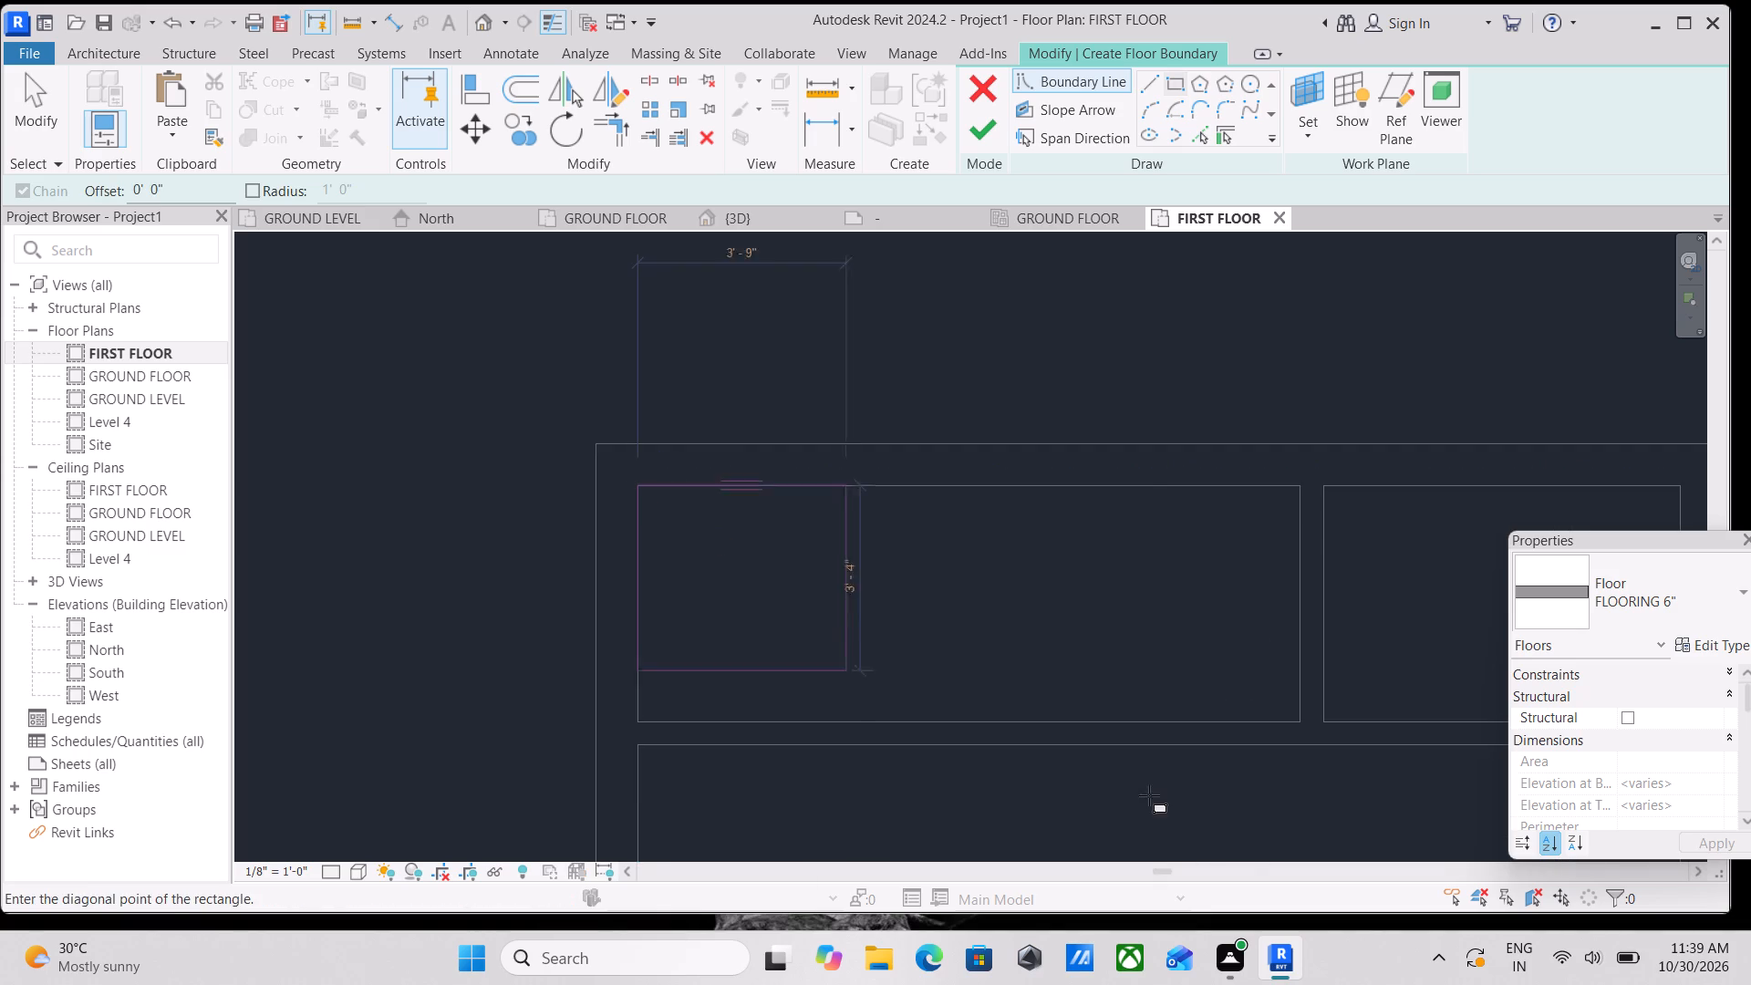
click(1301, 718)
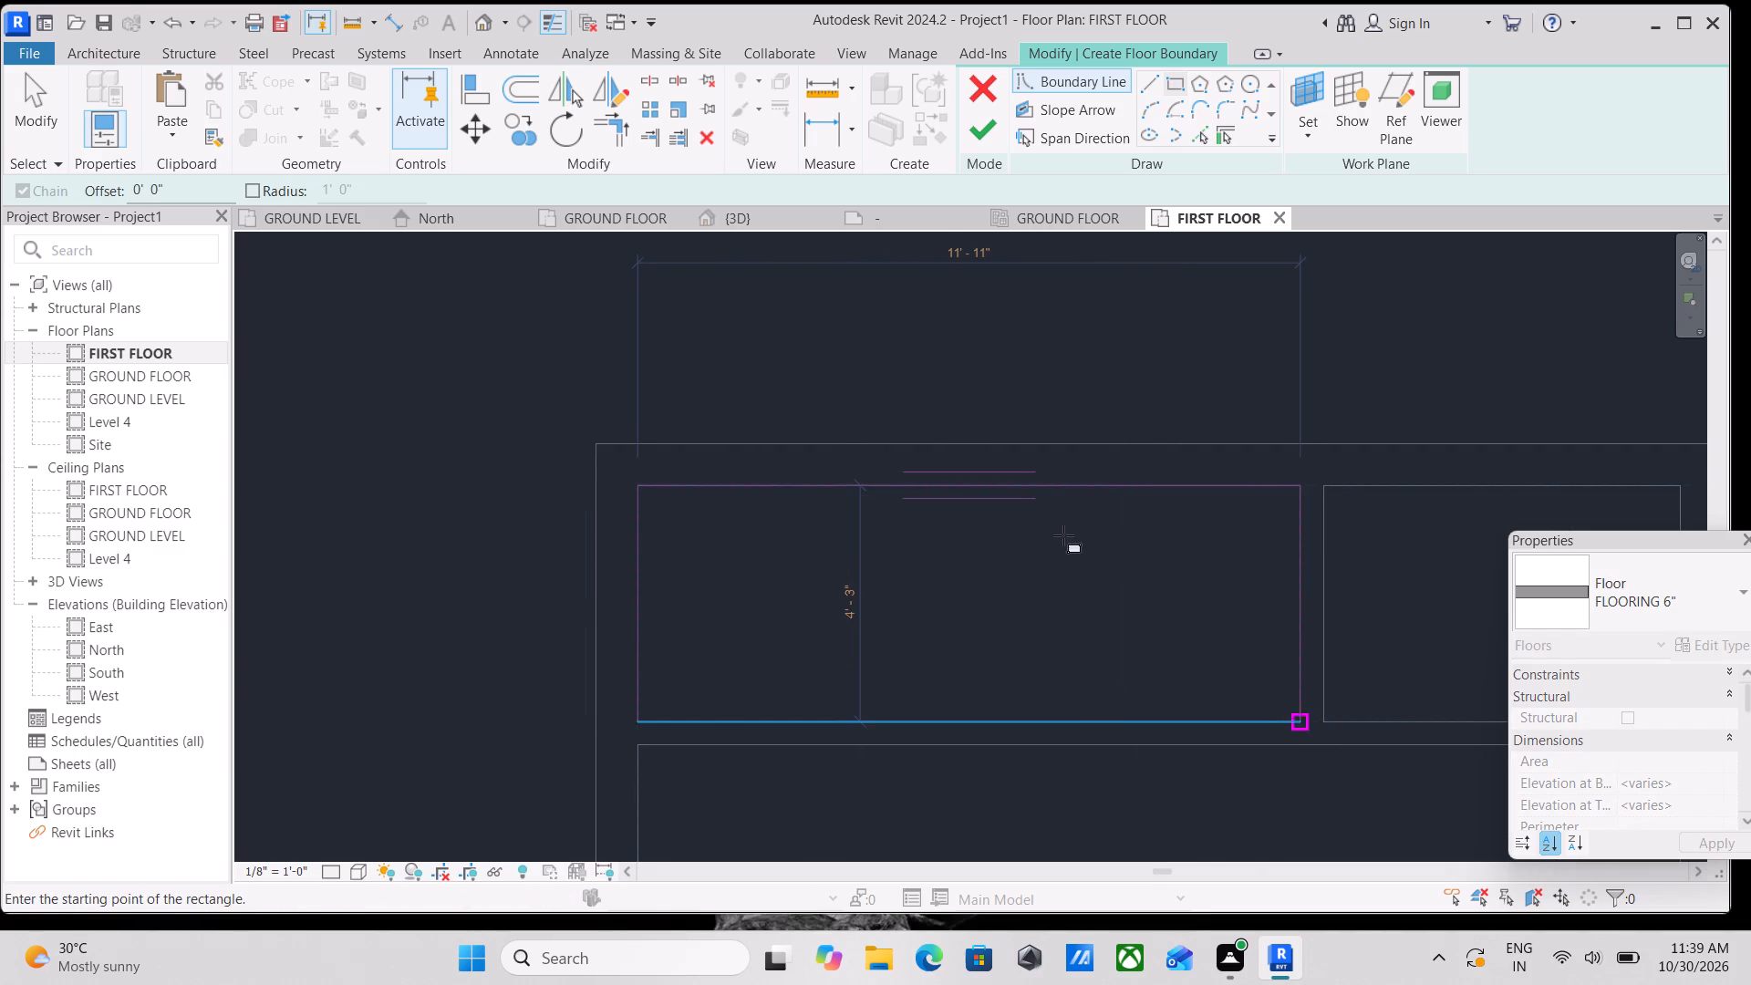
Draw a rectangular floor boundary inside the small middle room on the north side, about 6'-5" by 4'-3".
scroll(1056, 535, down, 1)
middle_drag(1050, 535, 695, 538)
scroll(937, 498, up, 3)
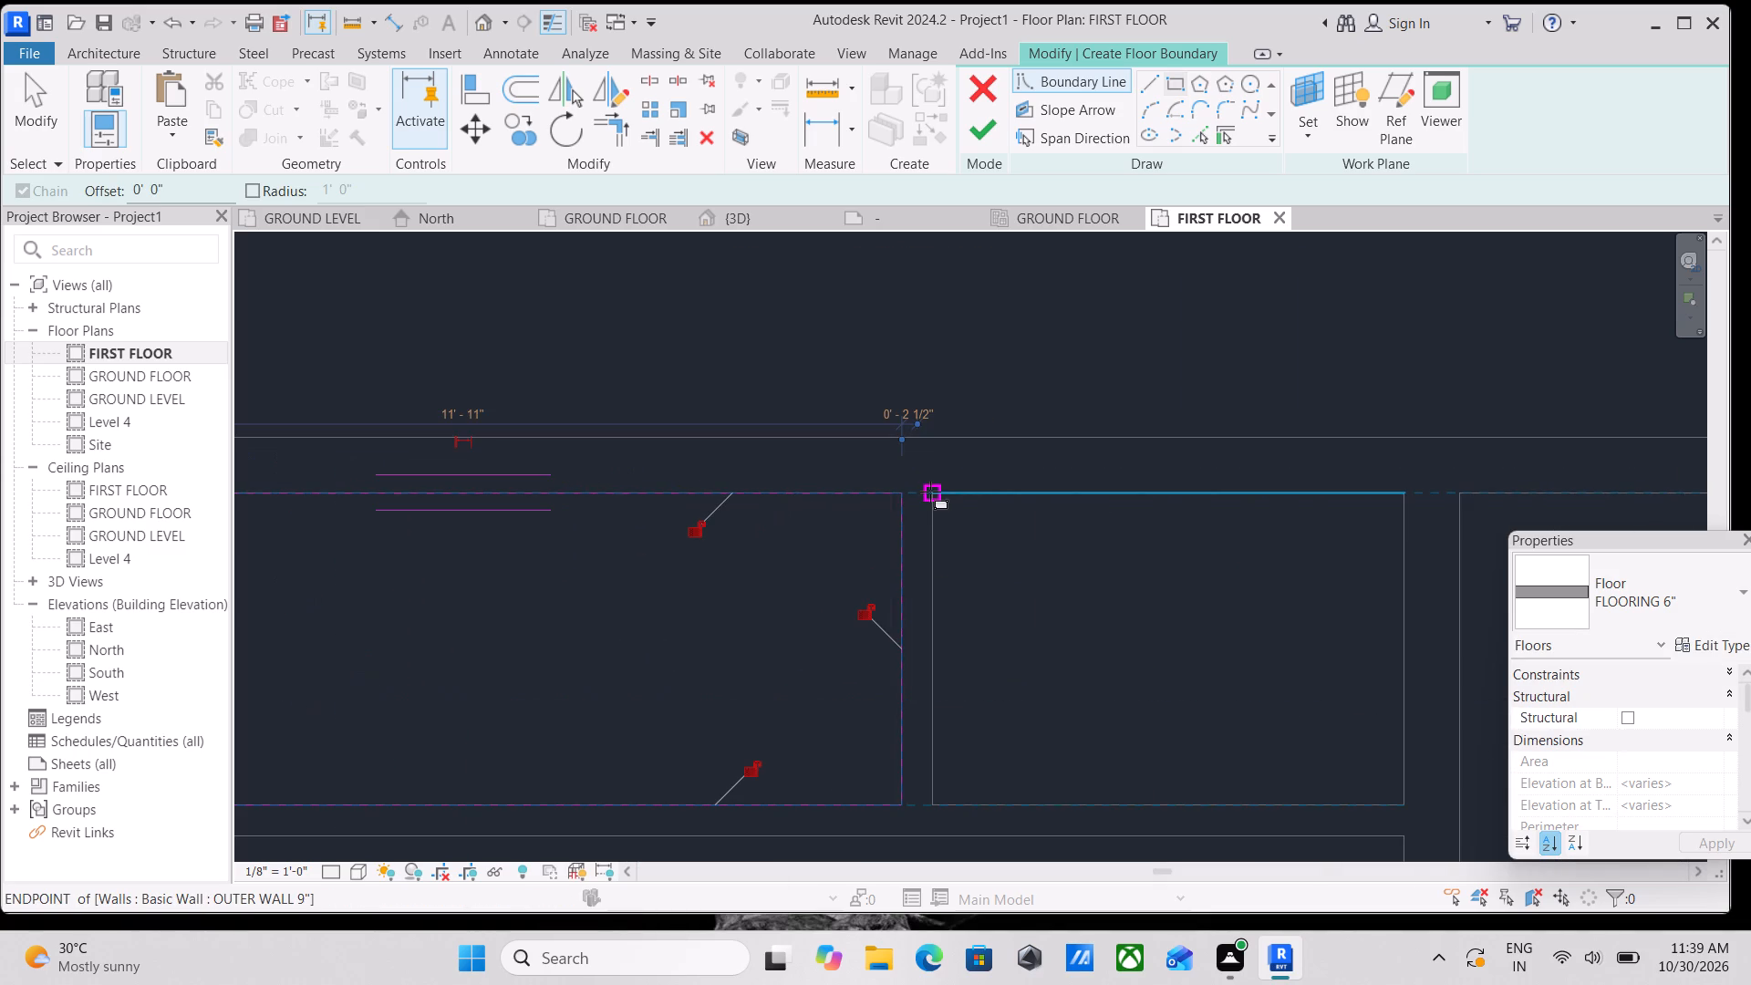
click(930, 492)
middle_drag(1274, 695, 1088, 572)
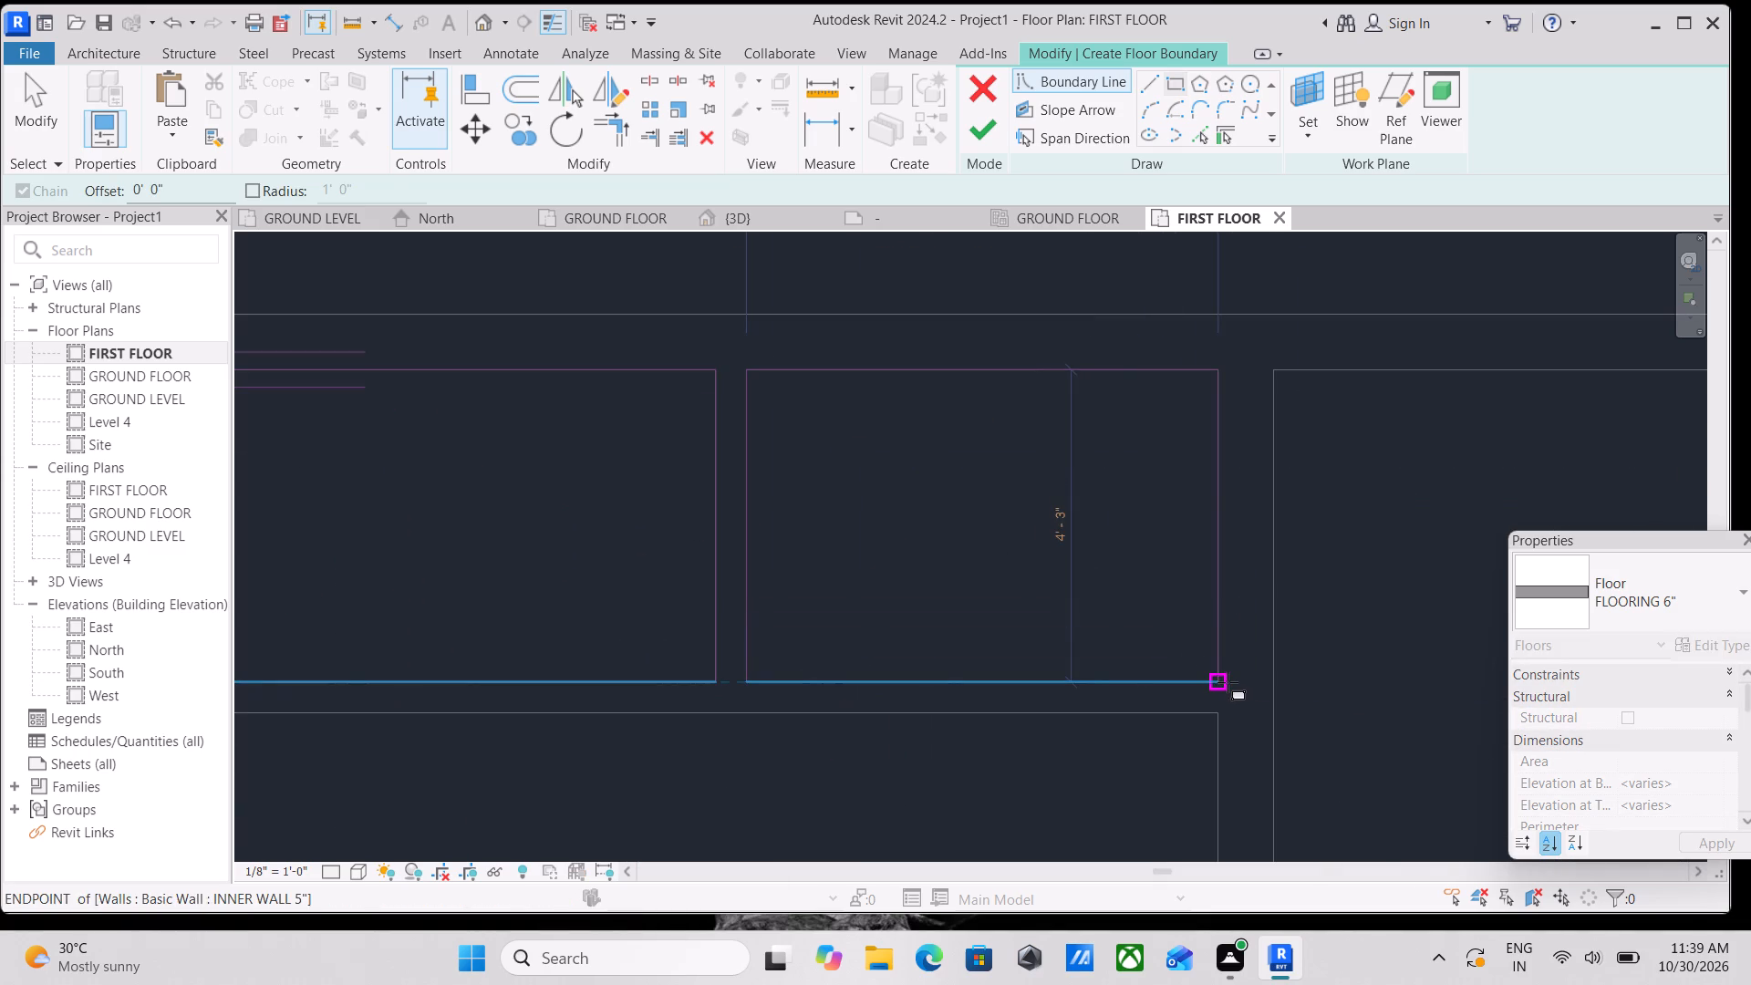
click(1227, 682)
Draw a rectangular floor boundary along the inner wall faces of the northeast corner room, about 8'-1" wide.
scroll(978, 574, down, 4)
scroll(898, 698, down, 2)
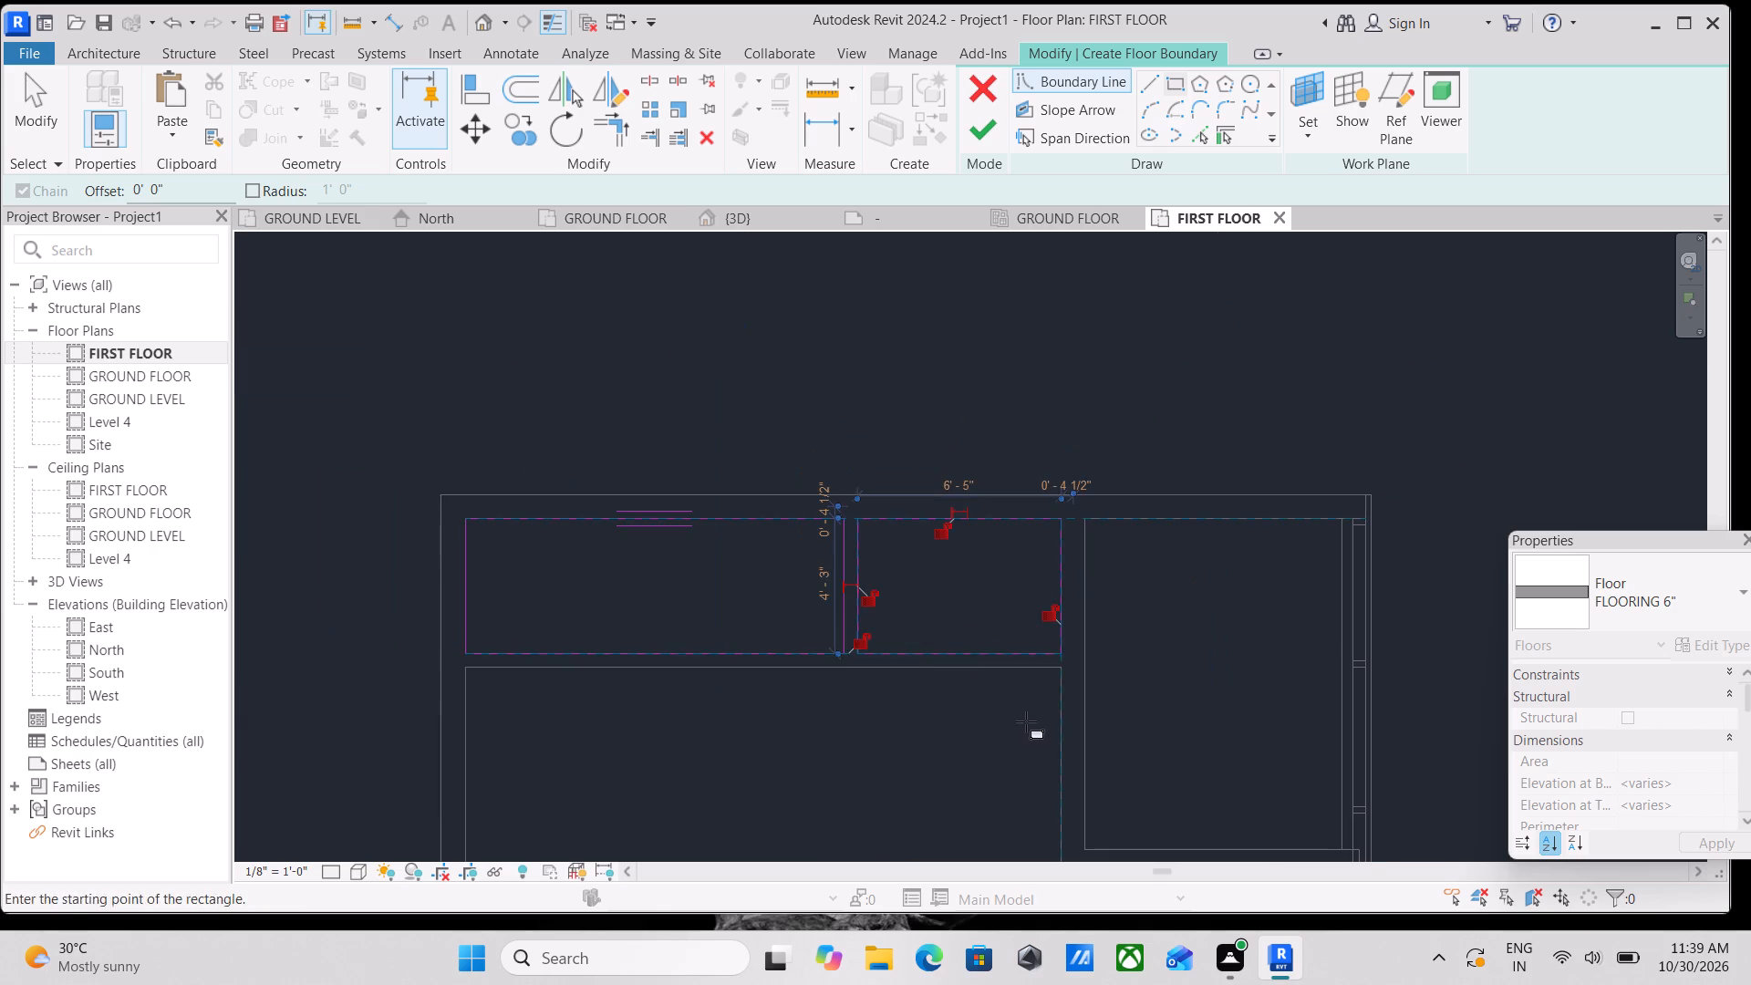
middle_drag(1038, 721, 1143, 412)
scroll(875, 507, down, 2)
middle_drag(843, 503, 1033, 514)
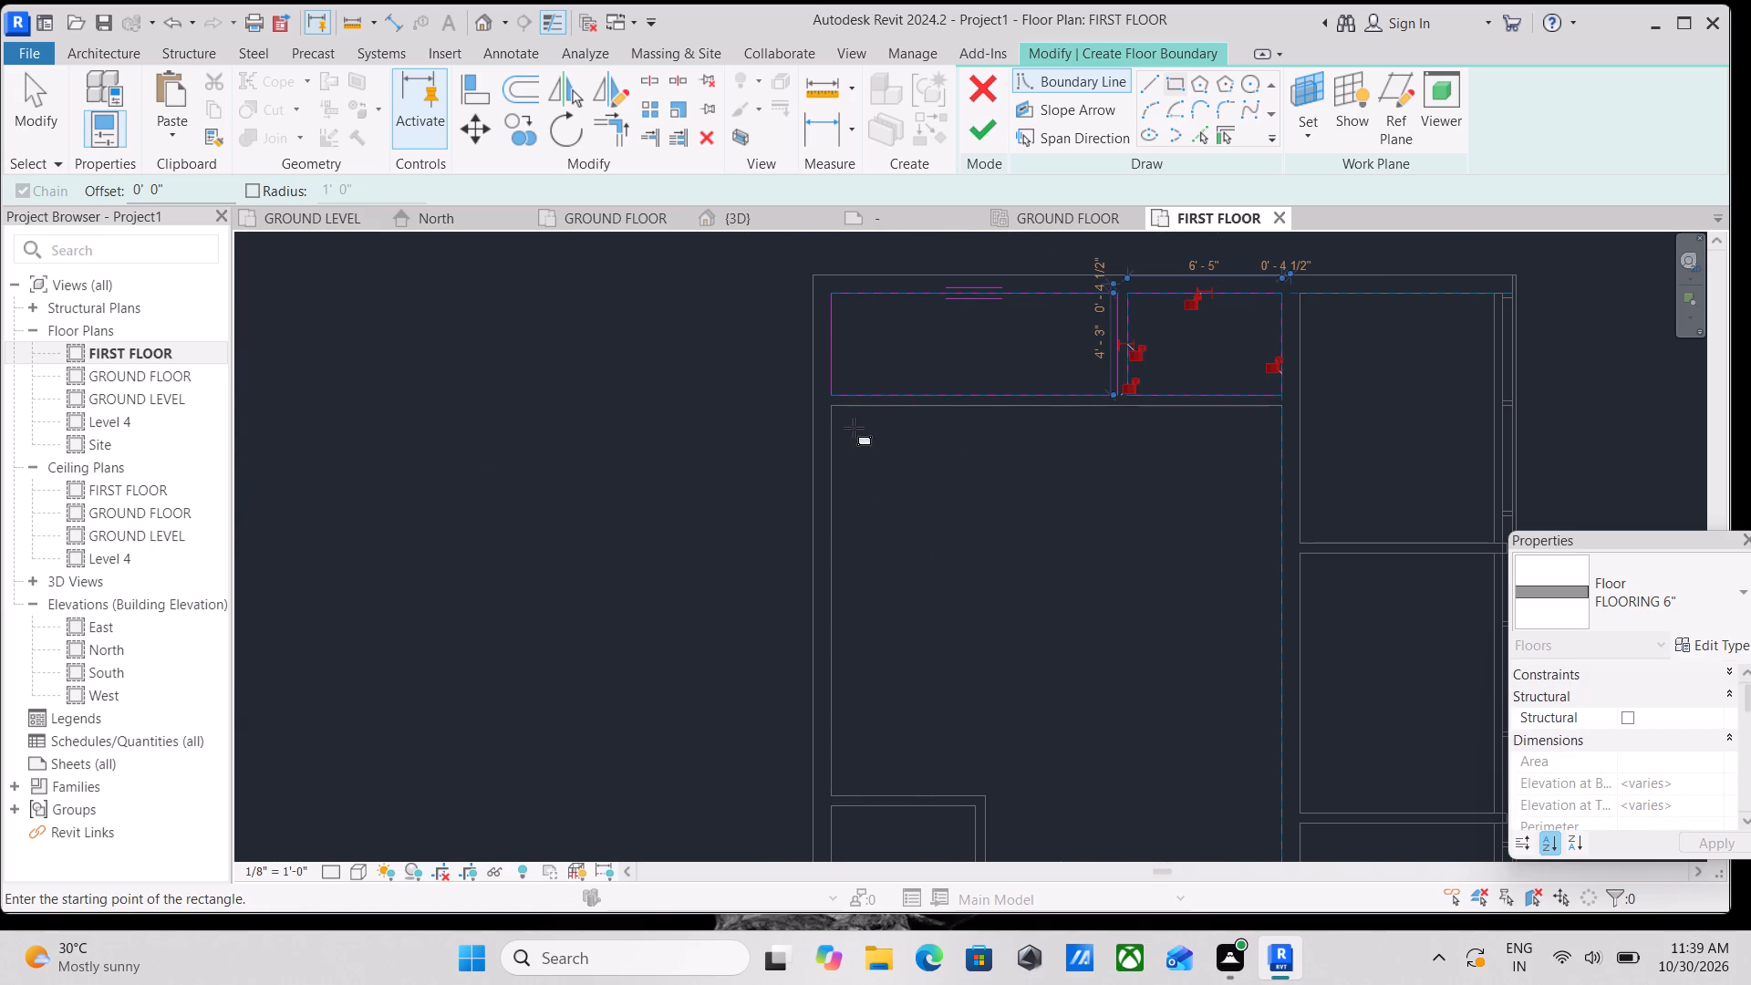
scroll(875, 454, down, 2)
middle_drag(887, 475, 675, 420)
scroll(1065, 402, up, 2)
middle_drag(1065, 402, 1060, 700)
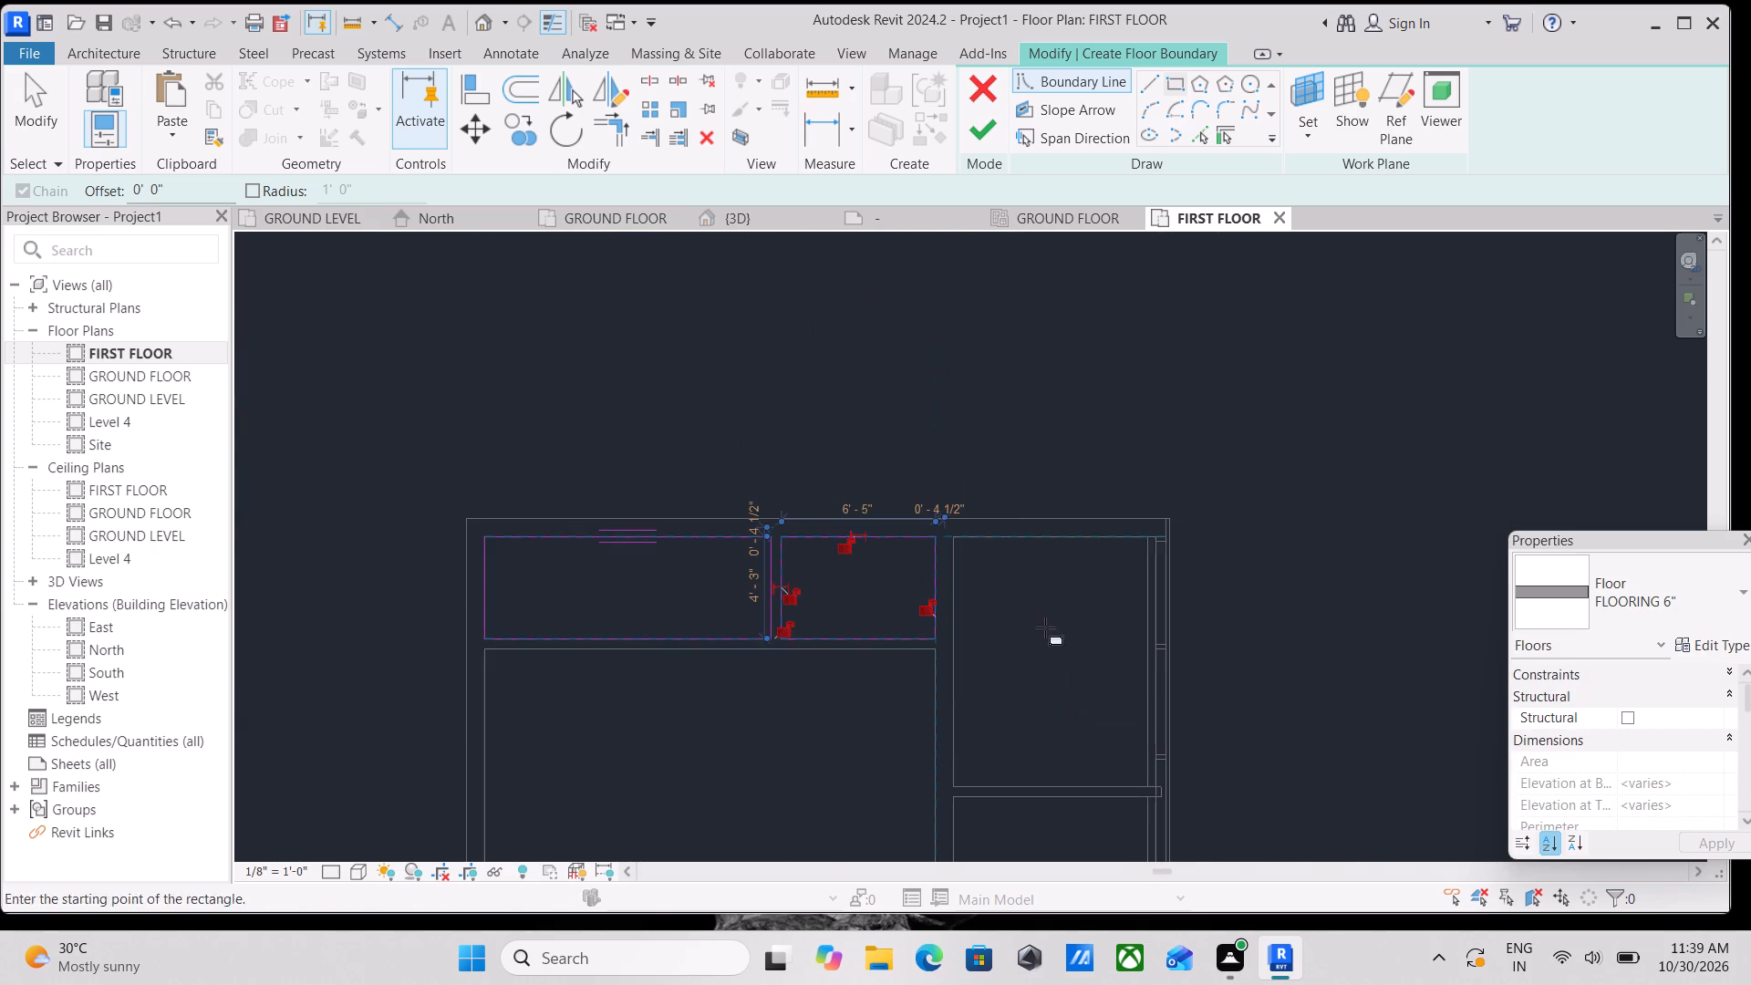
scroll(991, 501, up, 3)
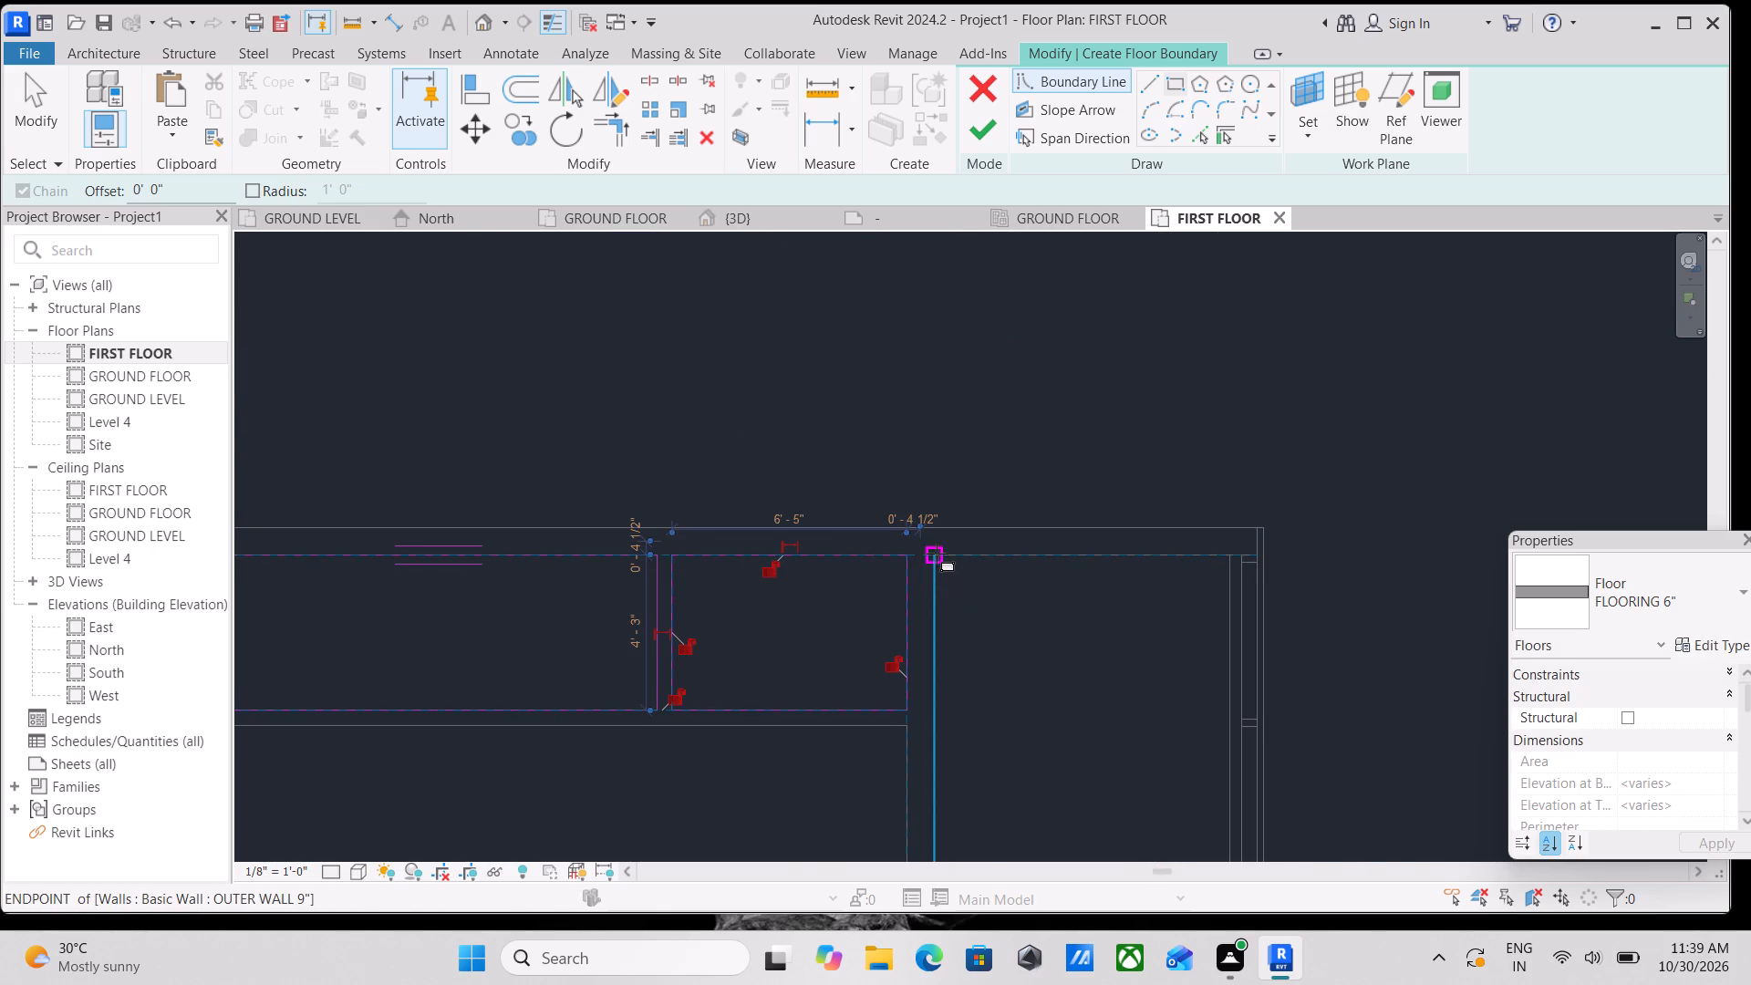
click(935, 550)
middle_drag(1028, 705, 968, 409)
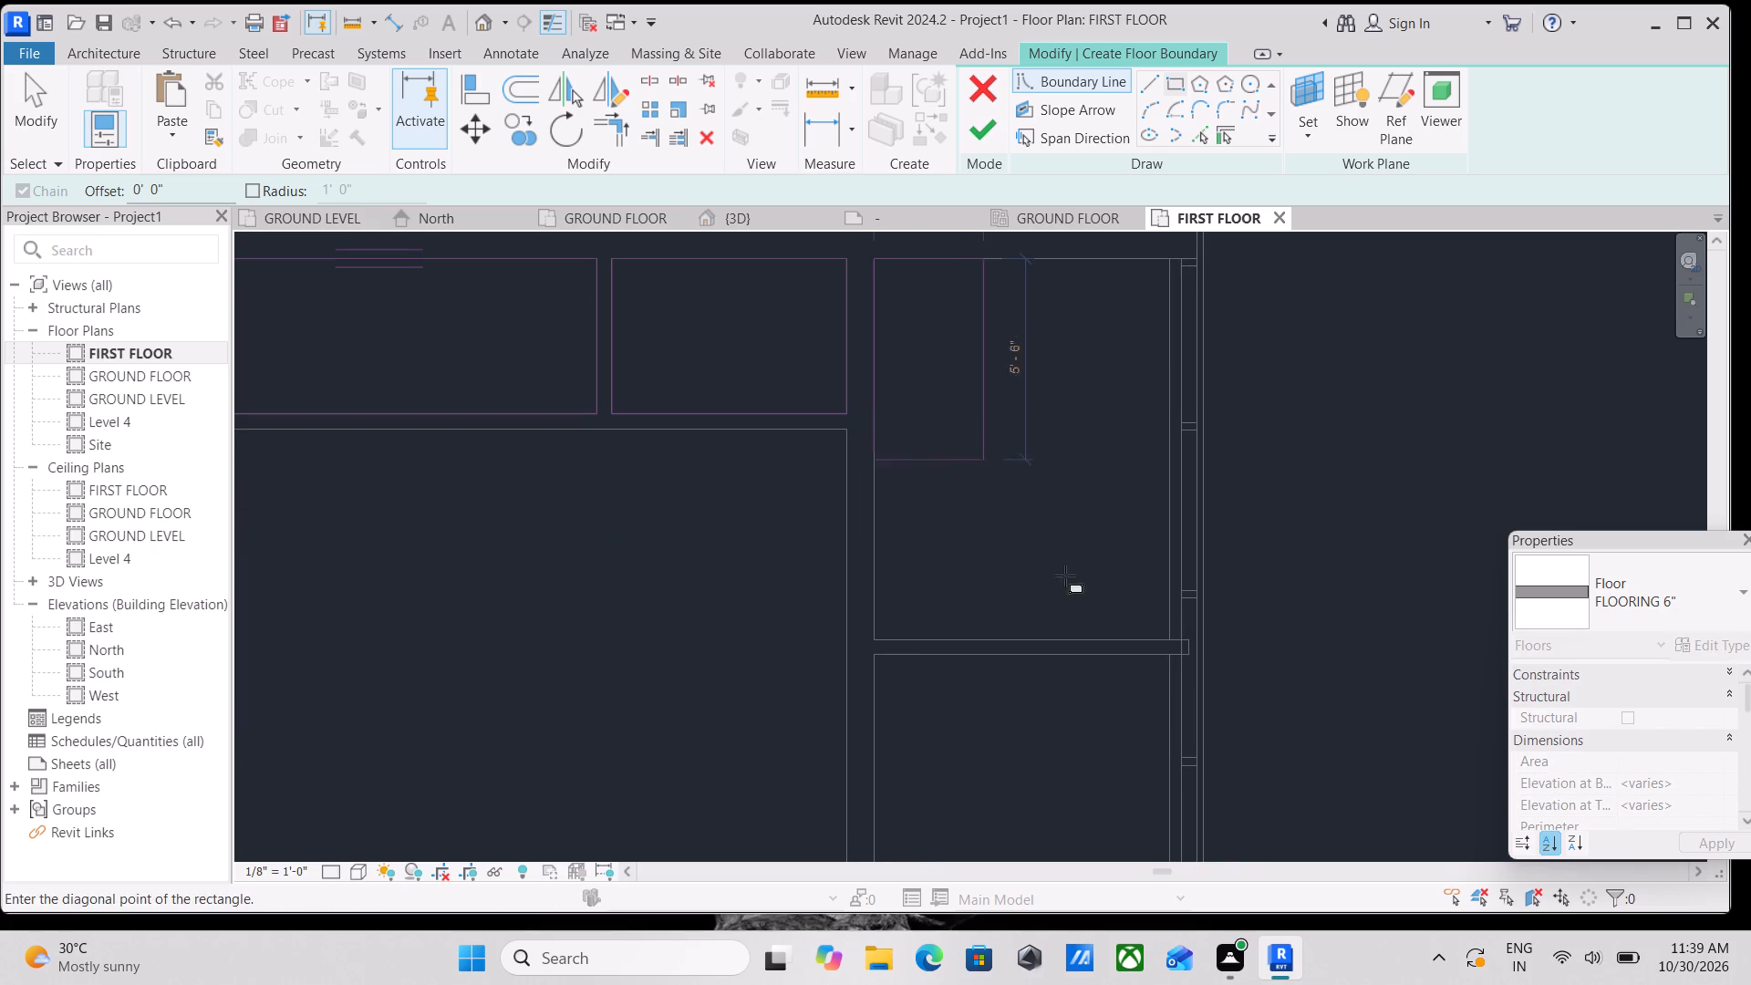
click(1177, 637)
Draw a rectangular floor boundary, about 8'-1" wide, inside the second room from the north along the east side.
scroll(1053, 439, down, 3)
middle_drag(1049, 453, 1024, 363)
scroll(956, 505, up, 6)
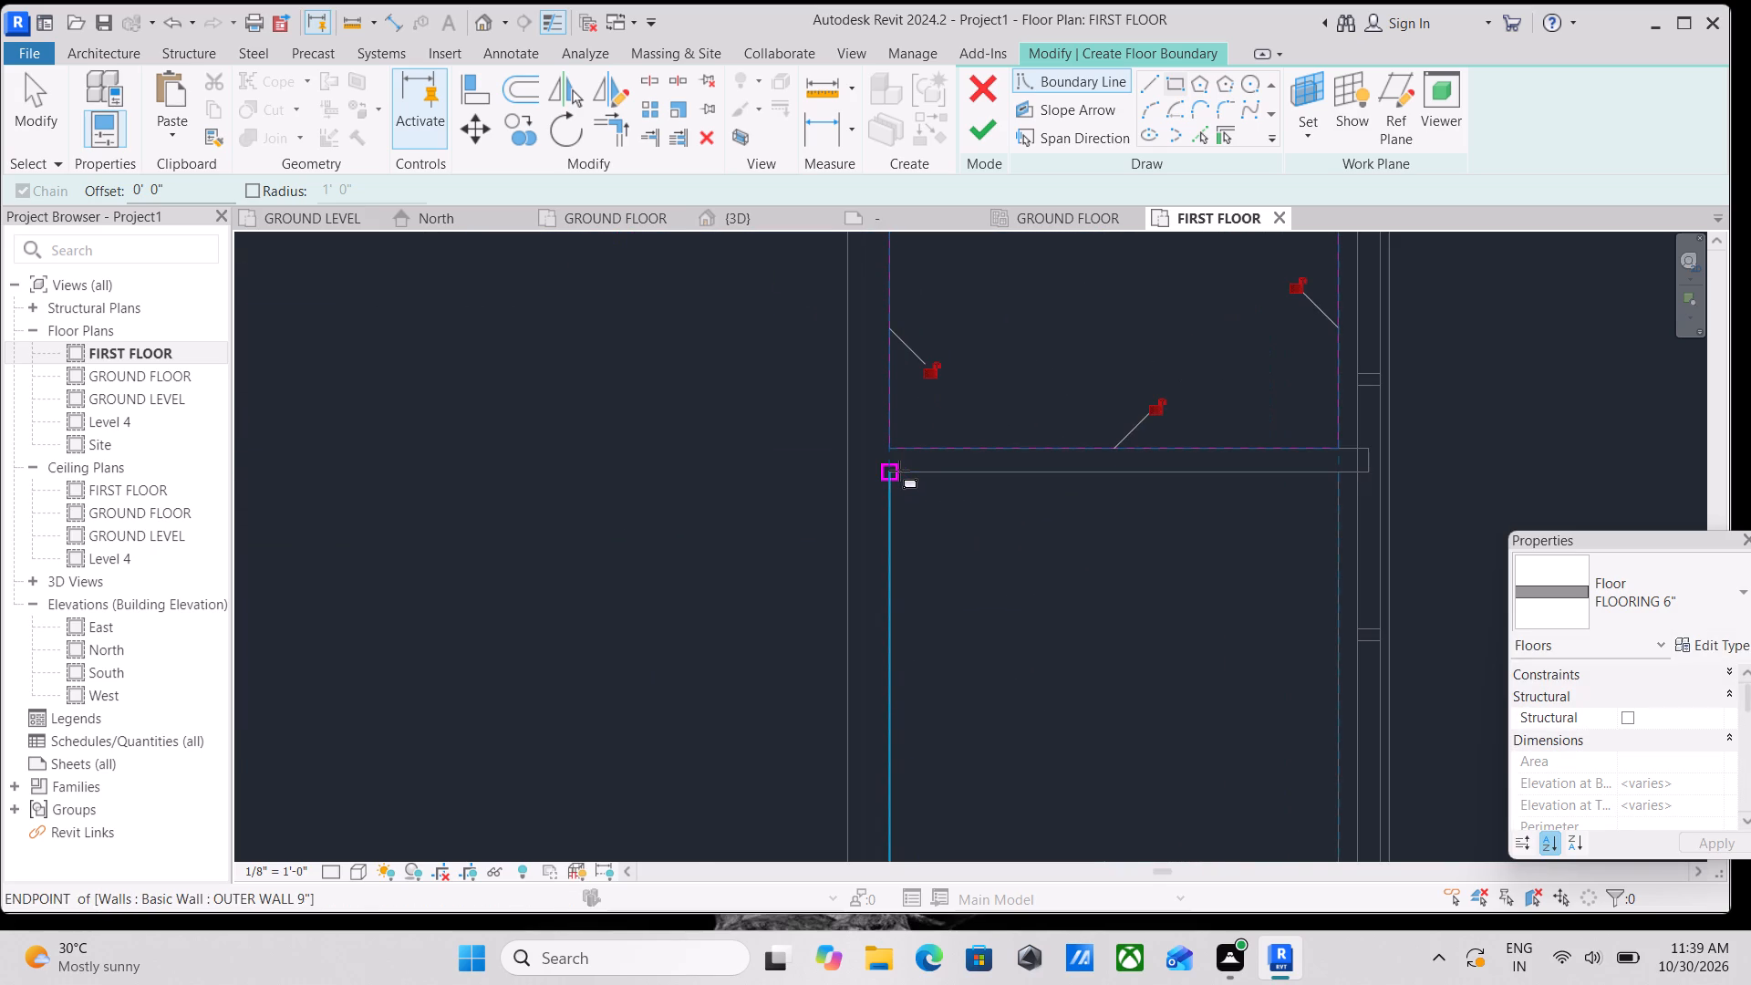
click(899, 471)
middle_drag(1089, 700, 897, 429)
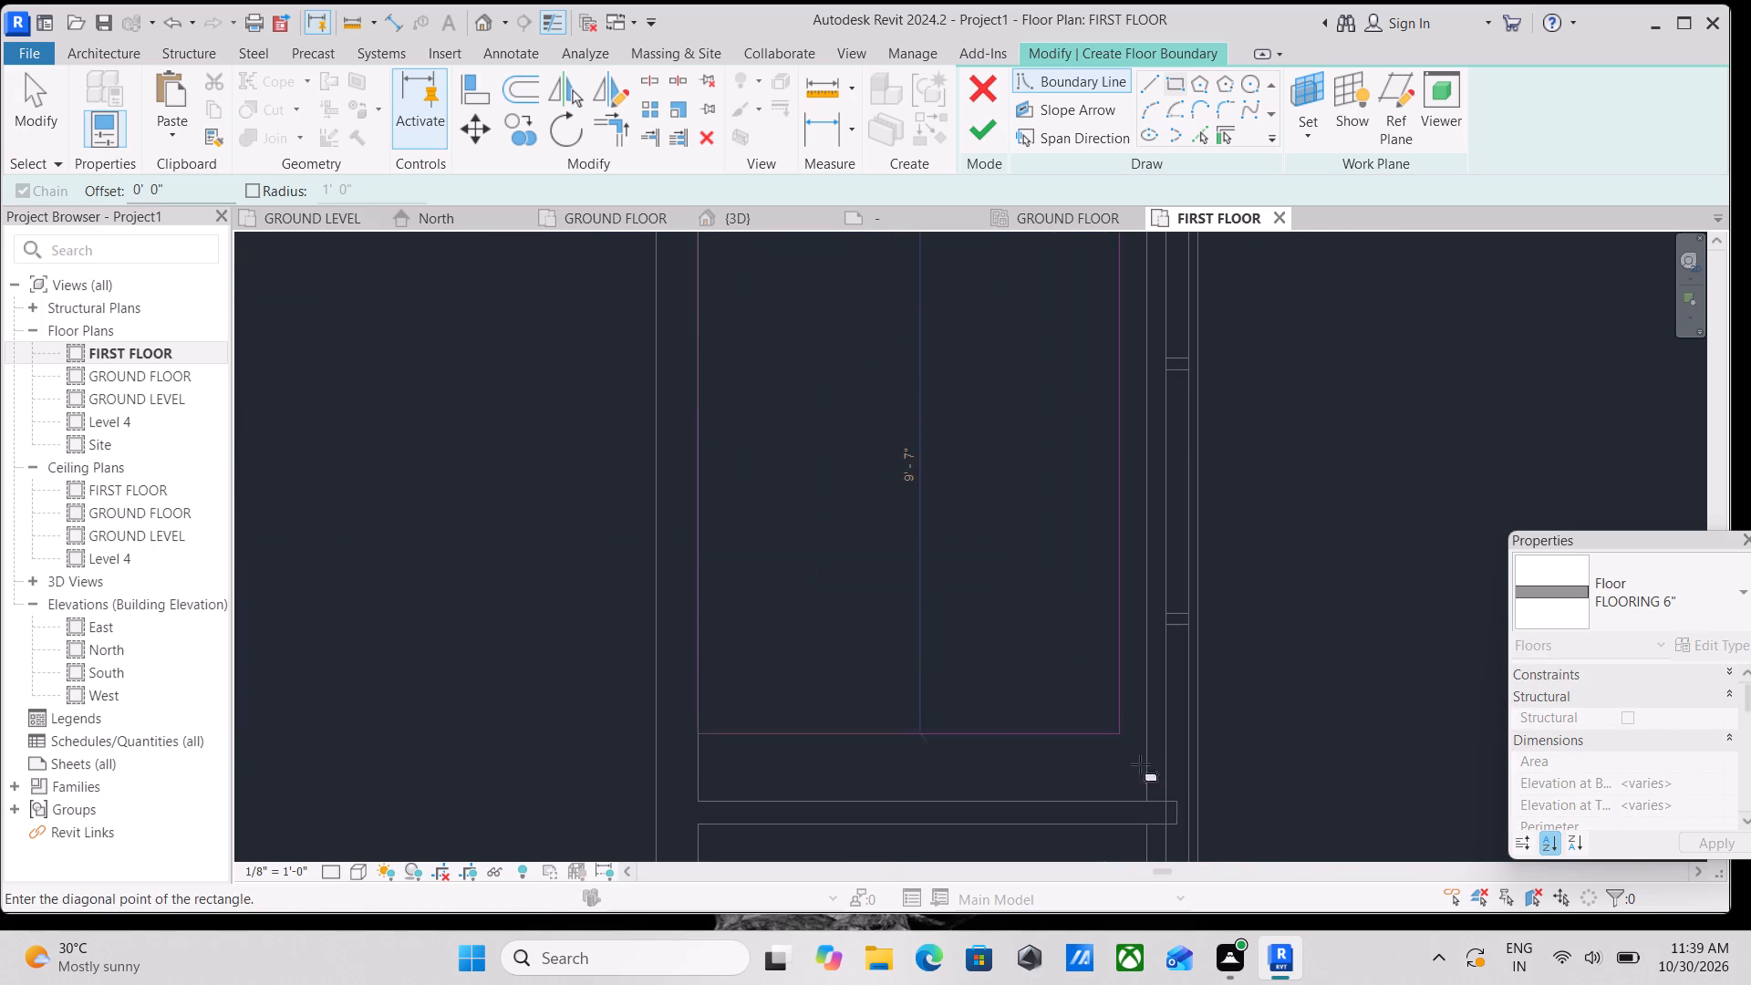
click(1151, 805)
Draw a rectangular floor boundary inside the third room from the north on the east side, about 8'-1" by 10'-9 1/2".
scroll(905, 591, down, 2)
middle_drag(905, 591, 993, 372)
scroll(996, 369, down, 1)
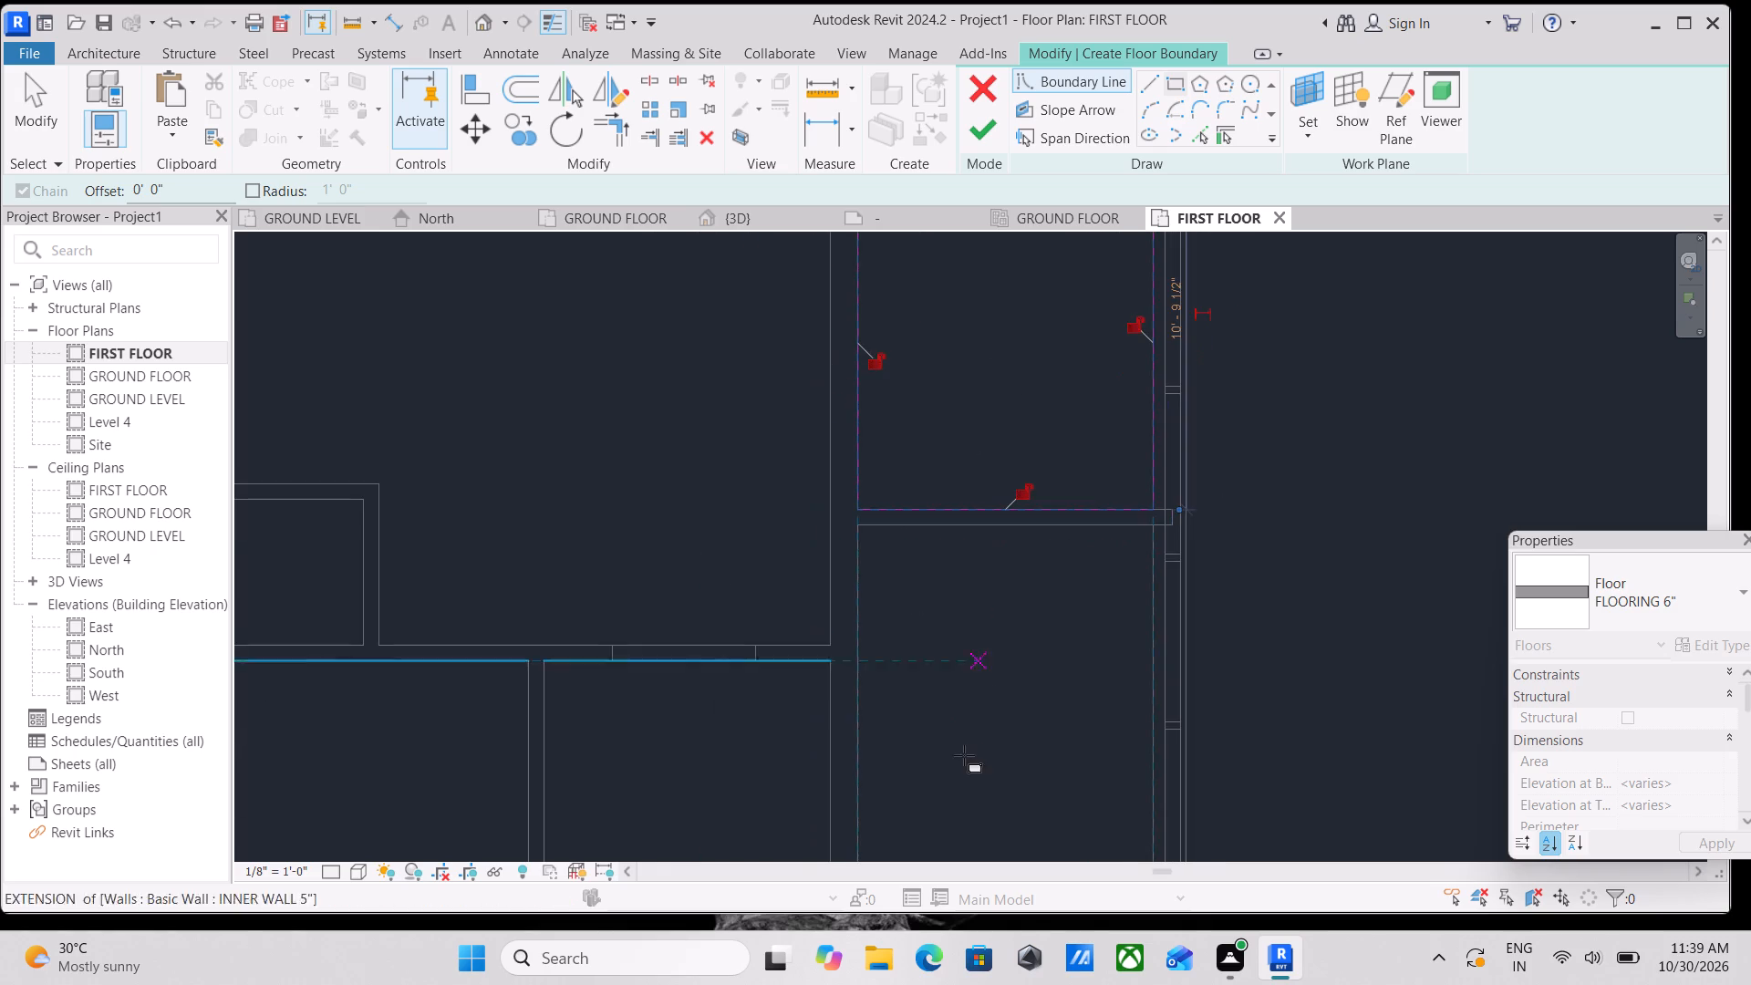
scroll(963, 742, up, 1)
middle_drag(963, 740, 963, 674)
click(840, 435)
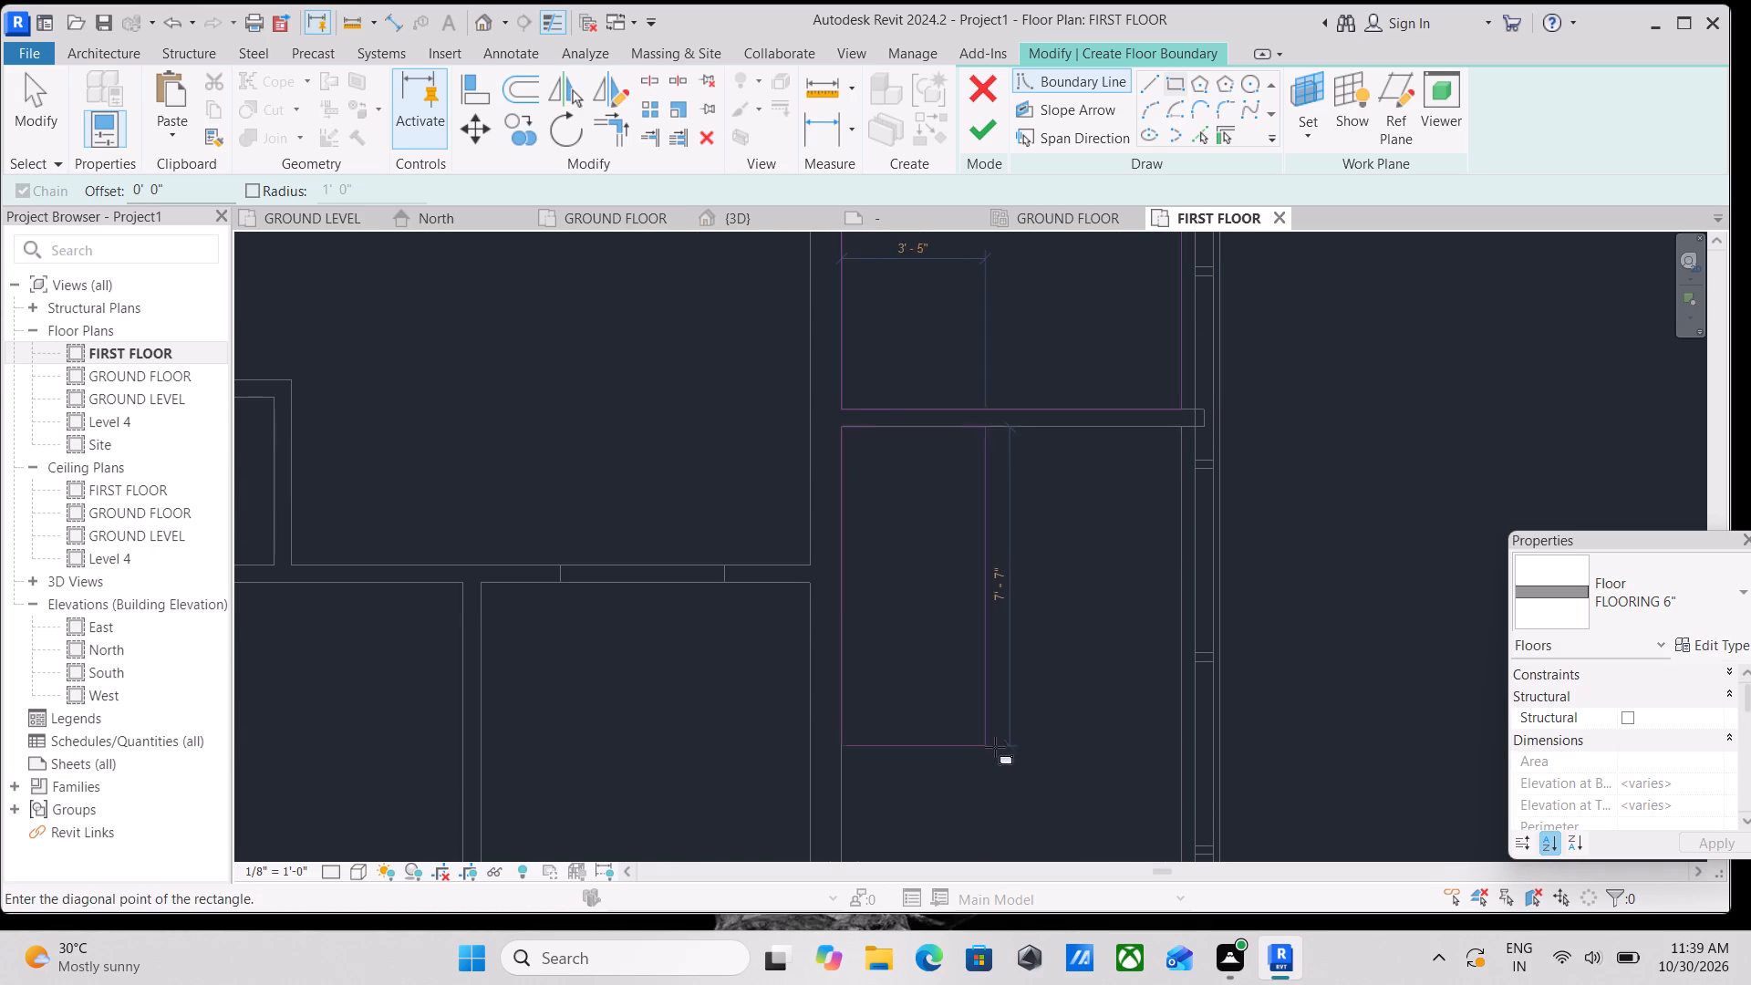
middle_drag(995, 747, 989, 627)
scroll(1002, 649, down, 2)
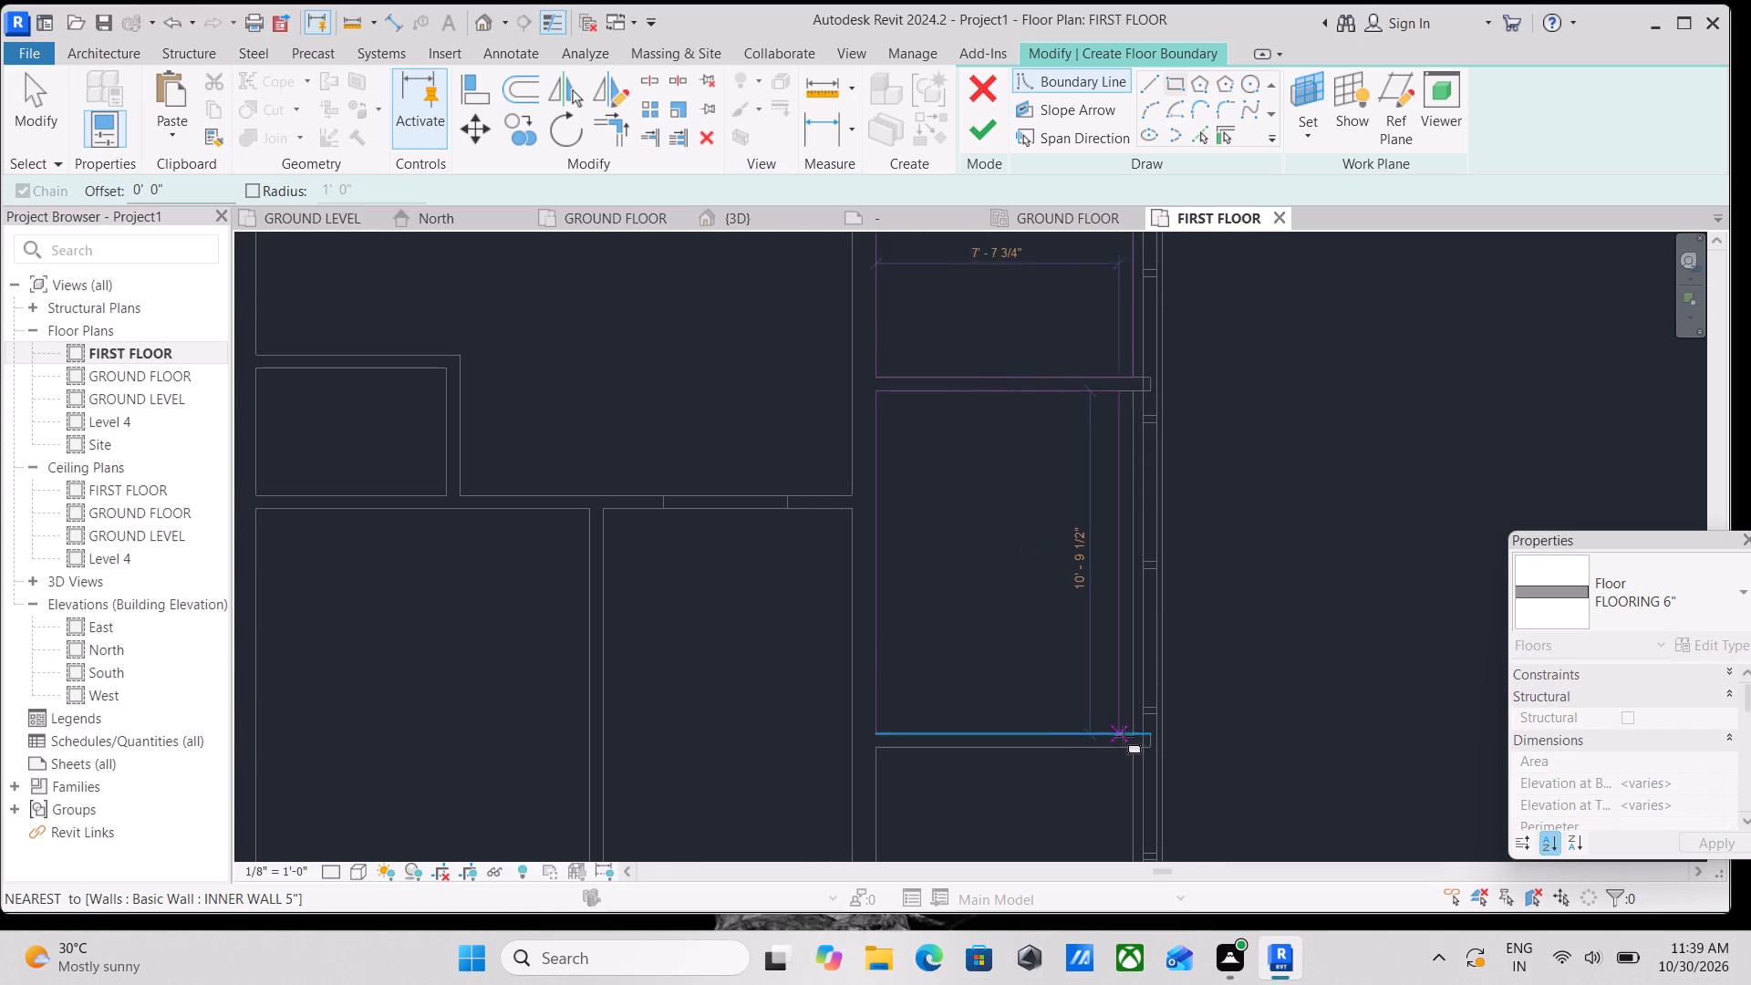
click(1133, 736)
Draw a rectangular floor boundary, about 8'-1" wide, inside the fourth room from the north on the east side.
scroll(1017, 737, down, 3)
middle_drag(1027, 752, 1156, 582)
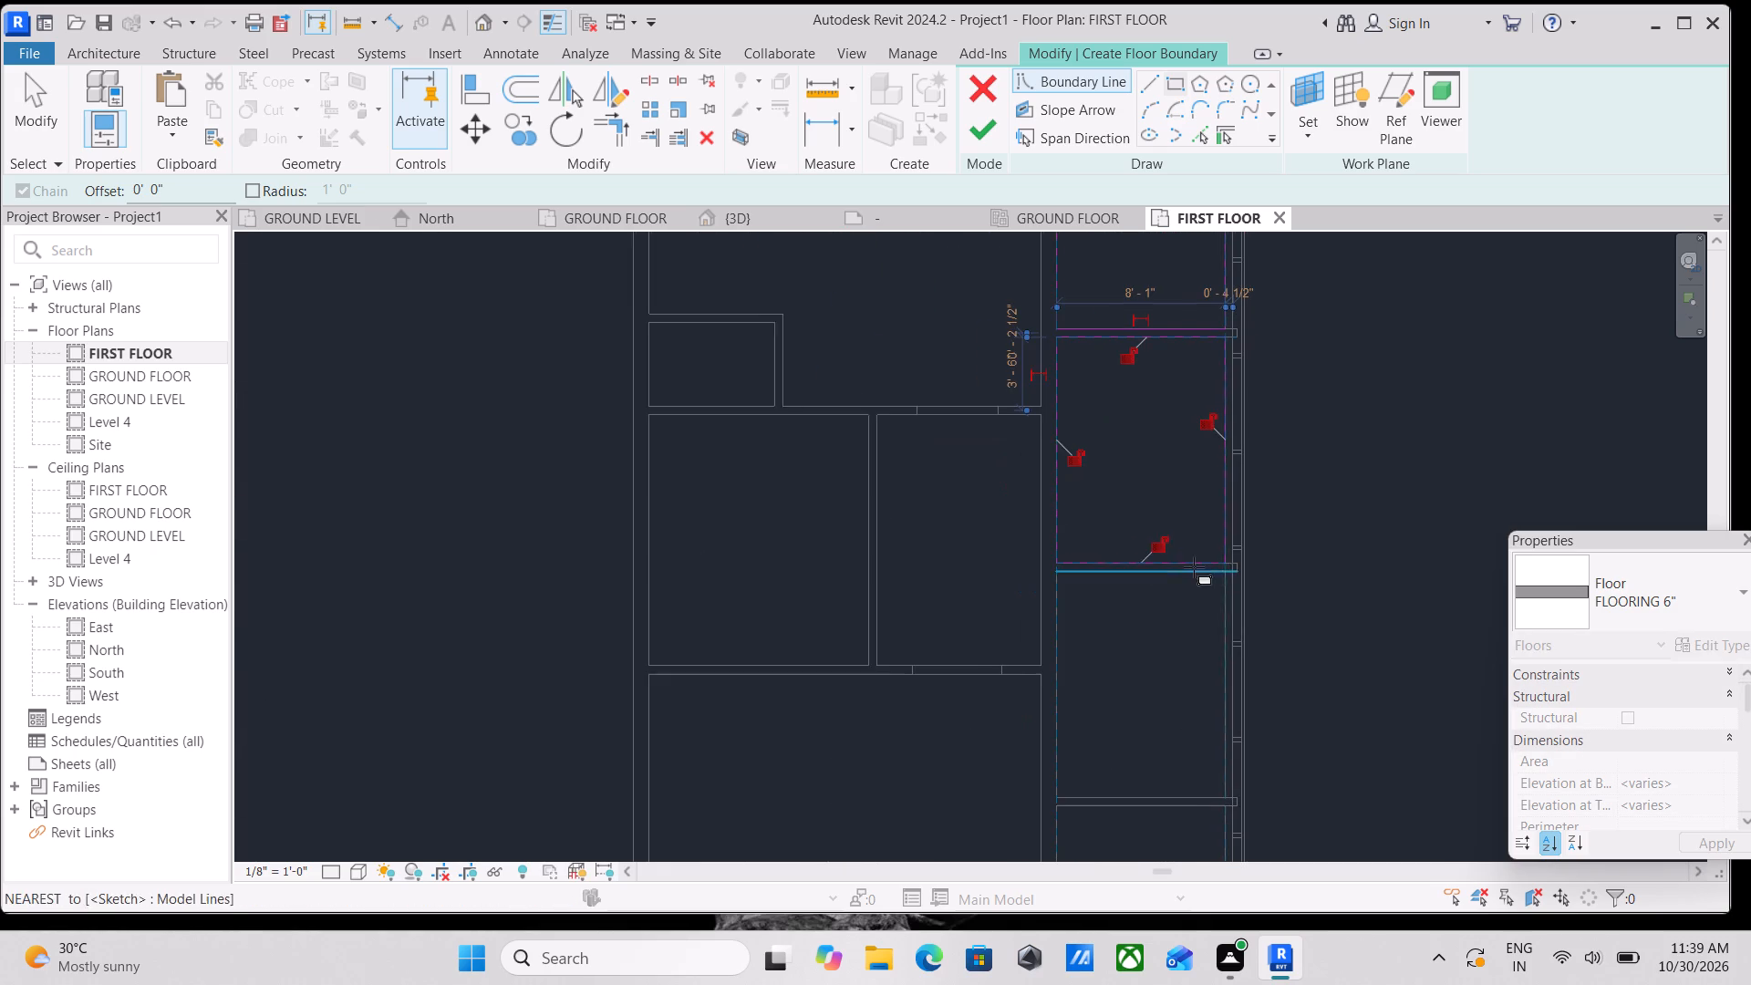
middle_drag(1165, 698, 1241, 532)
scroll(1252, 526, down, 2)
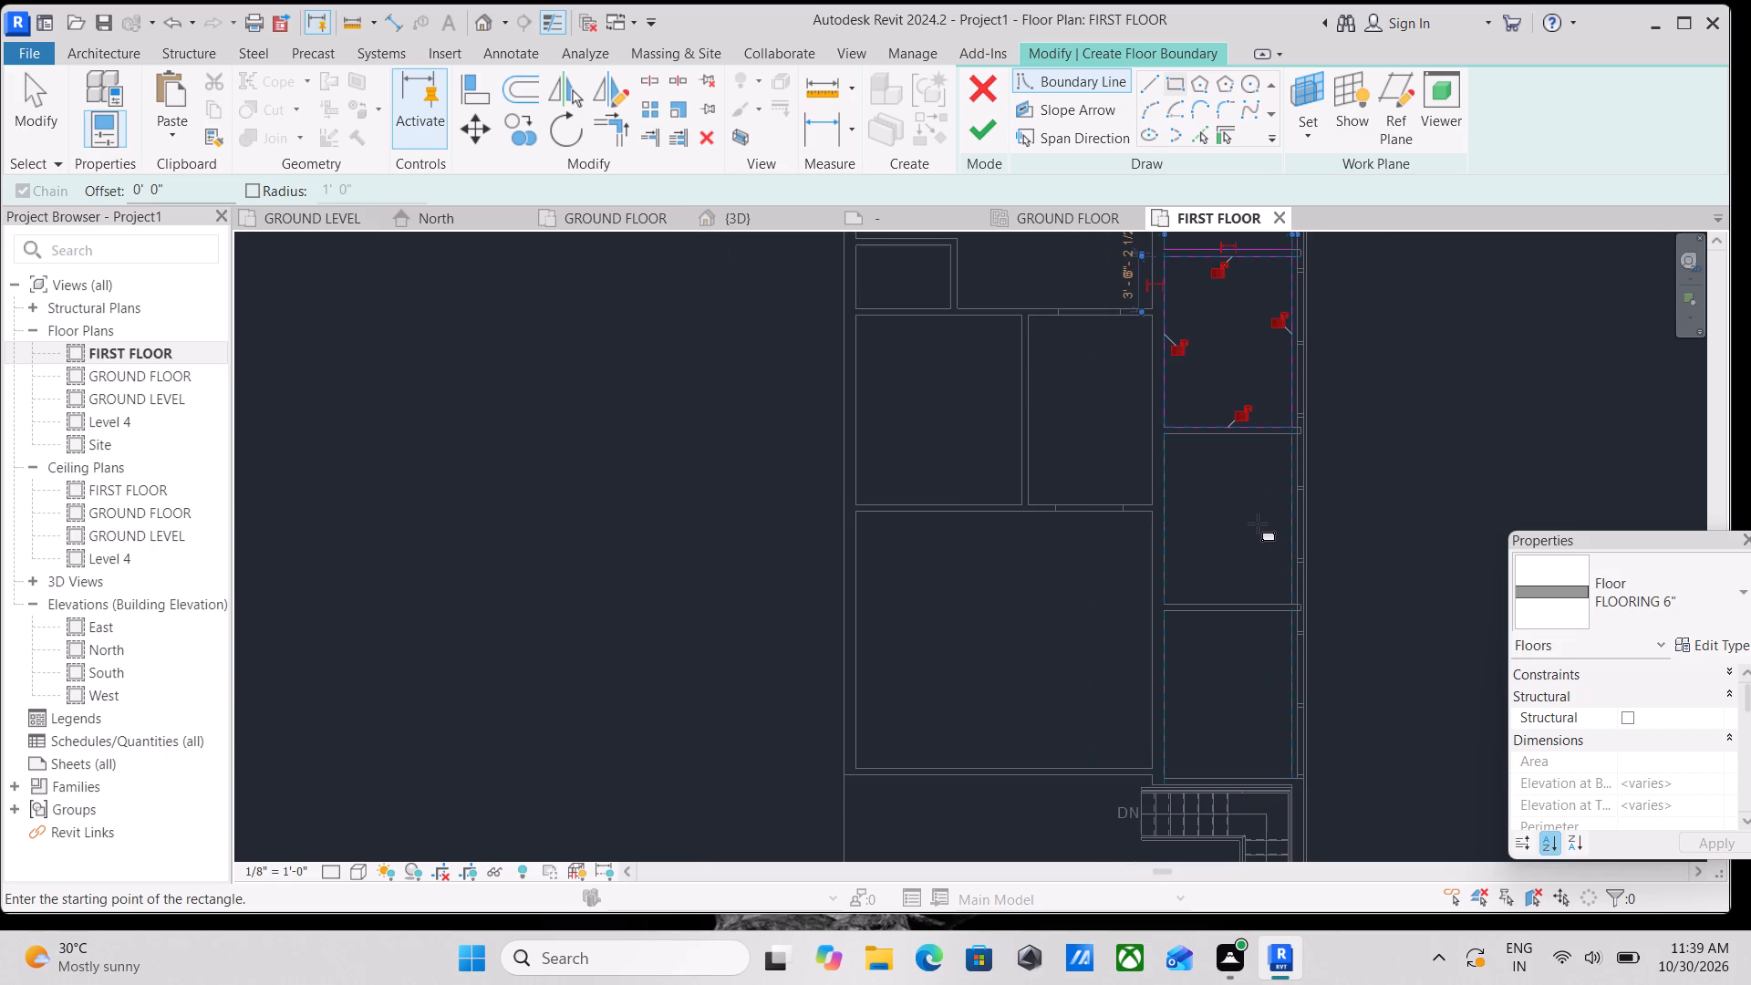
middle_drag(1204, 500, 1152, 596)
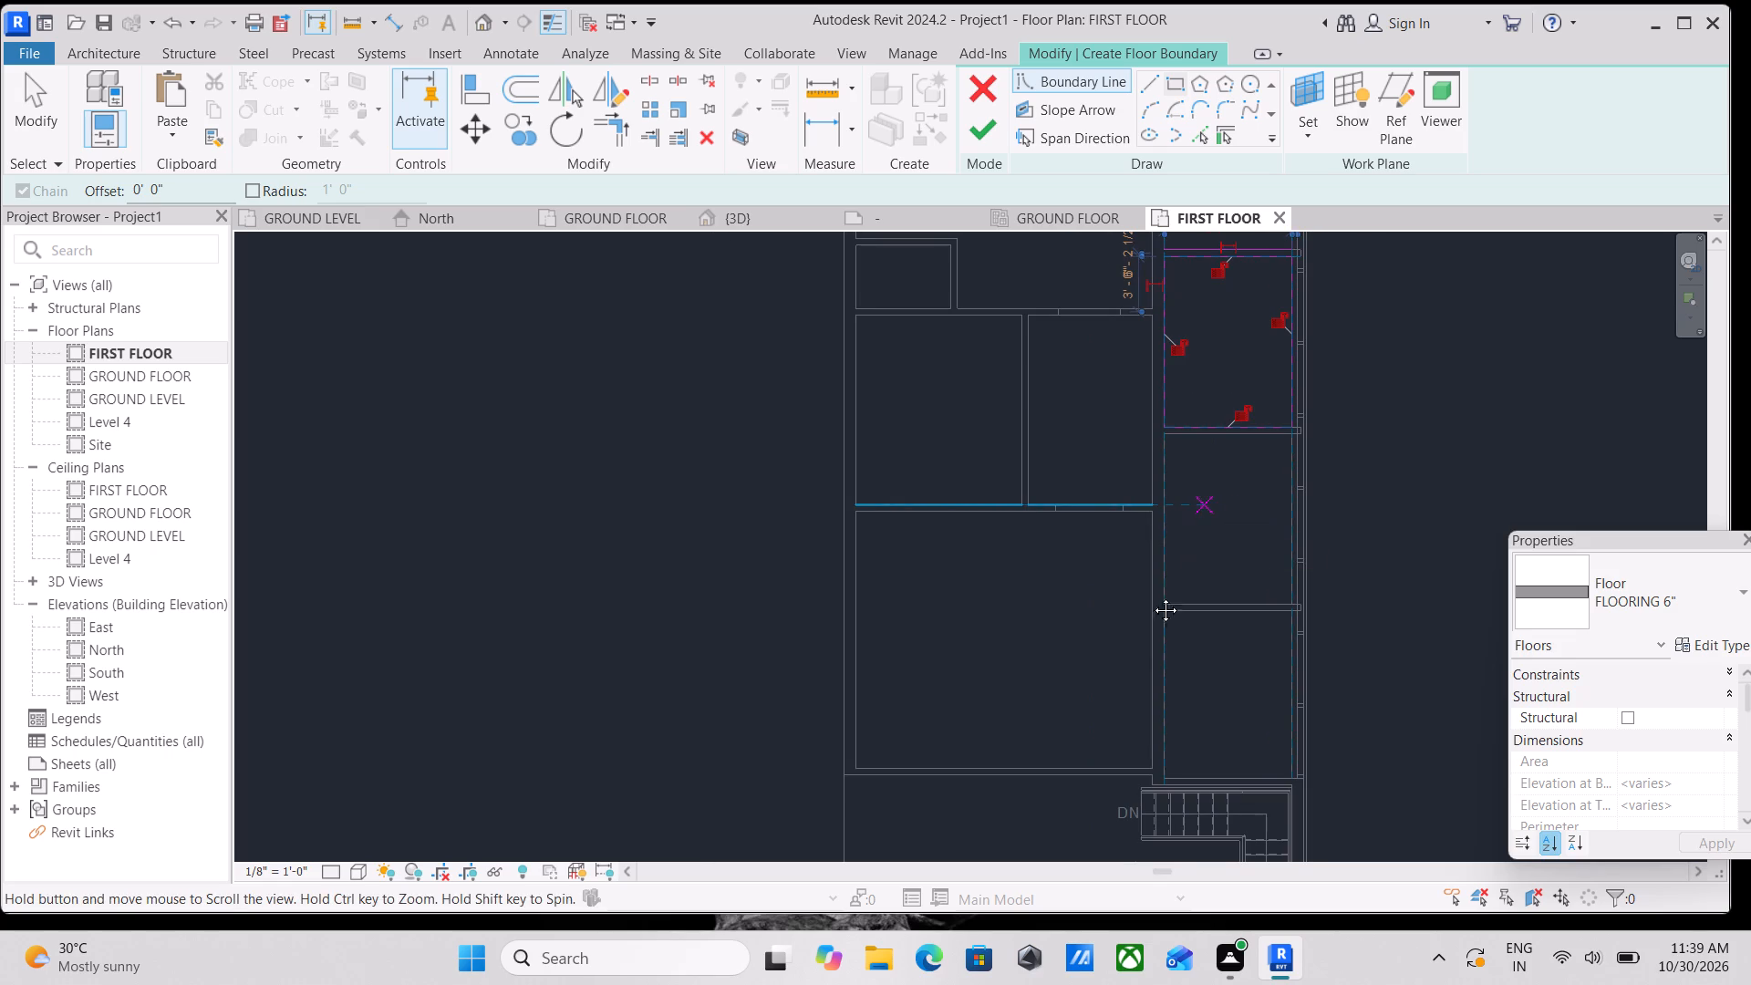
middle_drag(1152, 596, 1077, 687)
scroll(1075, 632, up, 6)
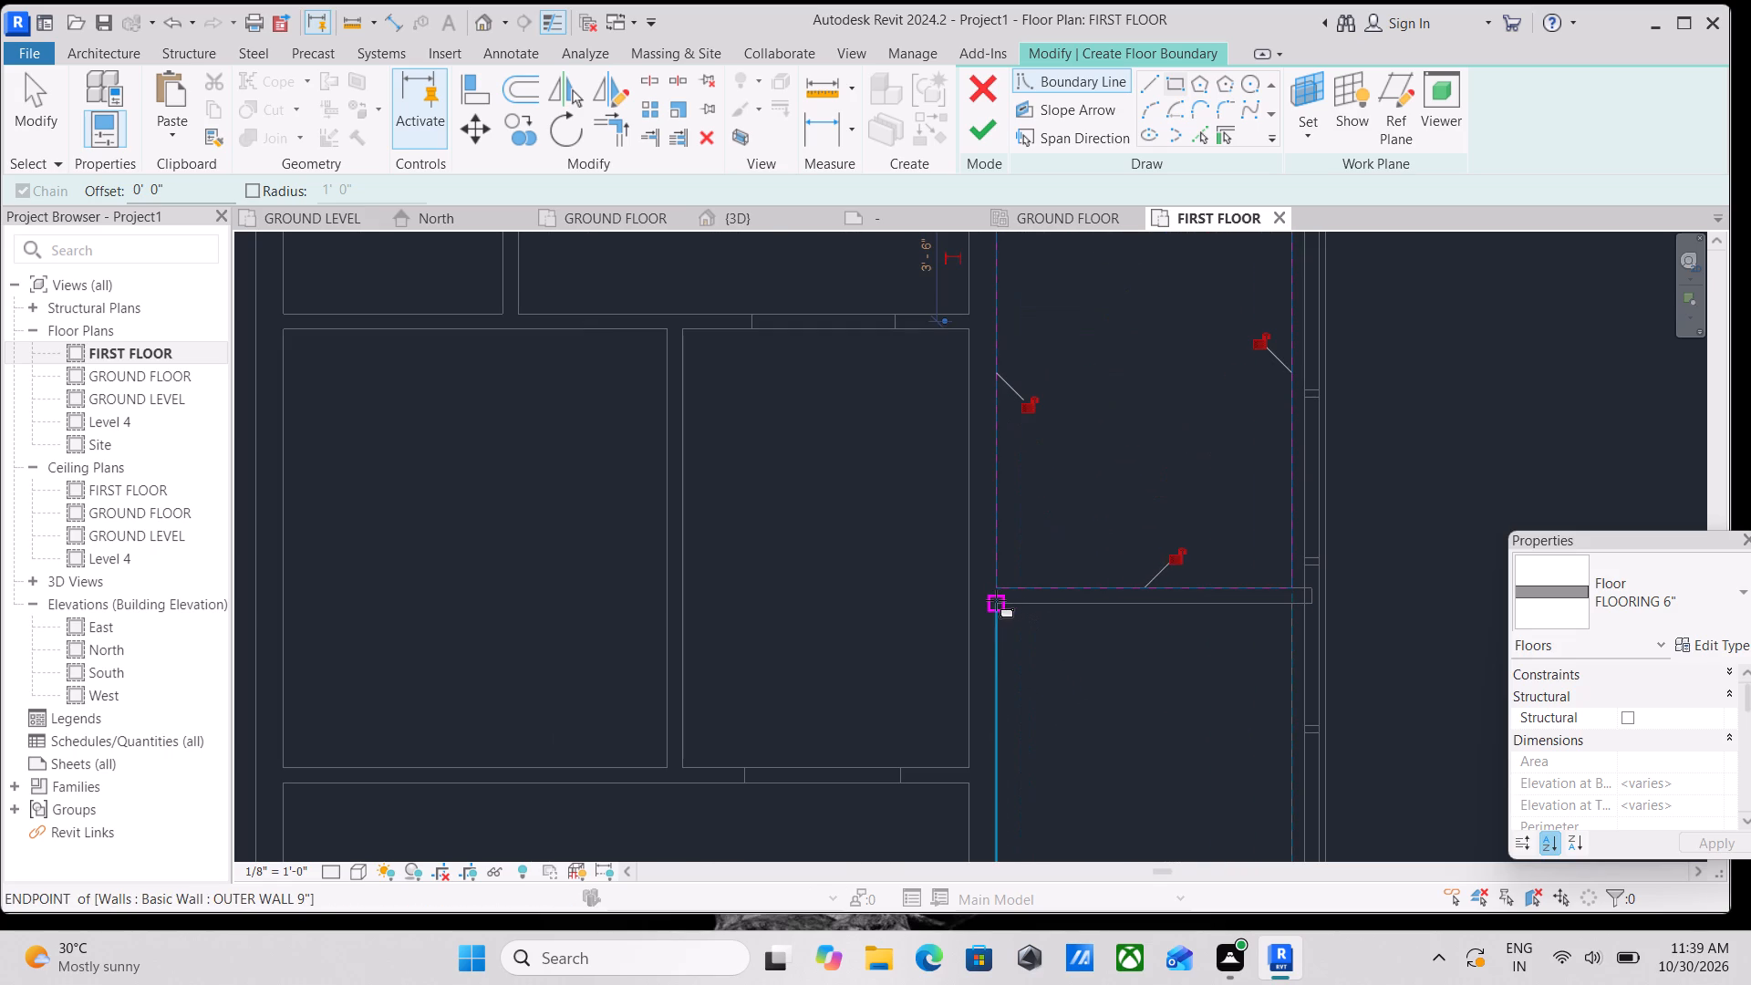
click(996, 600)
middle_drag(1278, 864, 1187, 625)
middle_drag(1210, 740, 1245, 615)
scroll(1311, 810, down, 2)
middle_drag(1311, 810, 1197, 557)
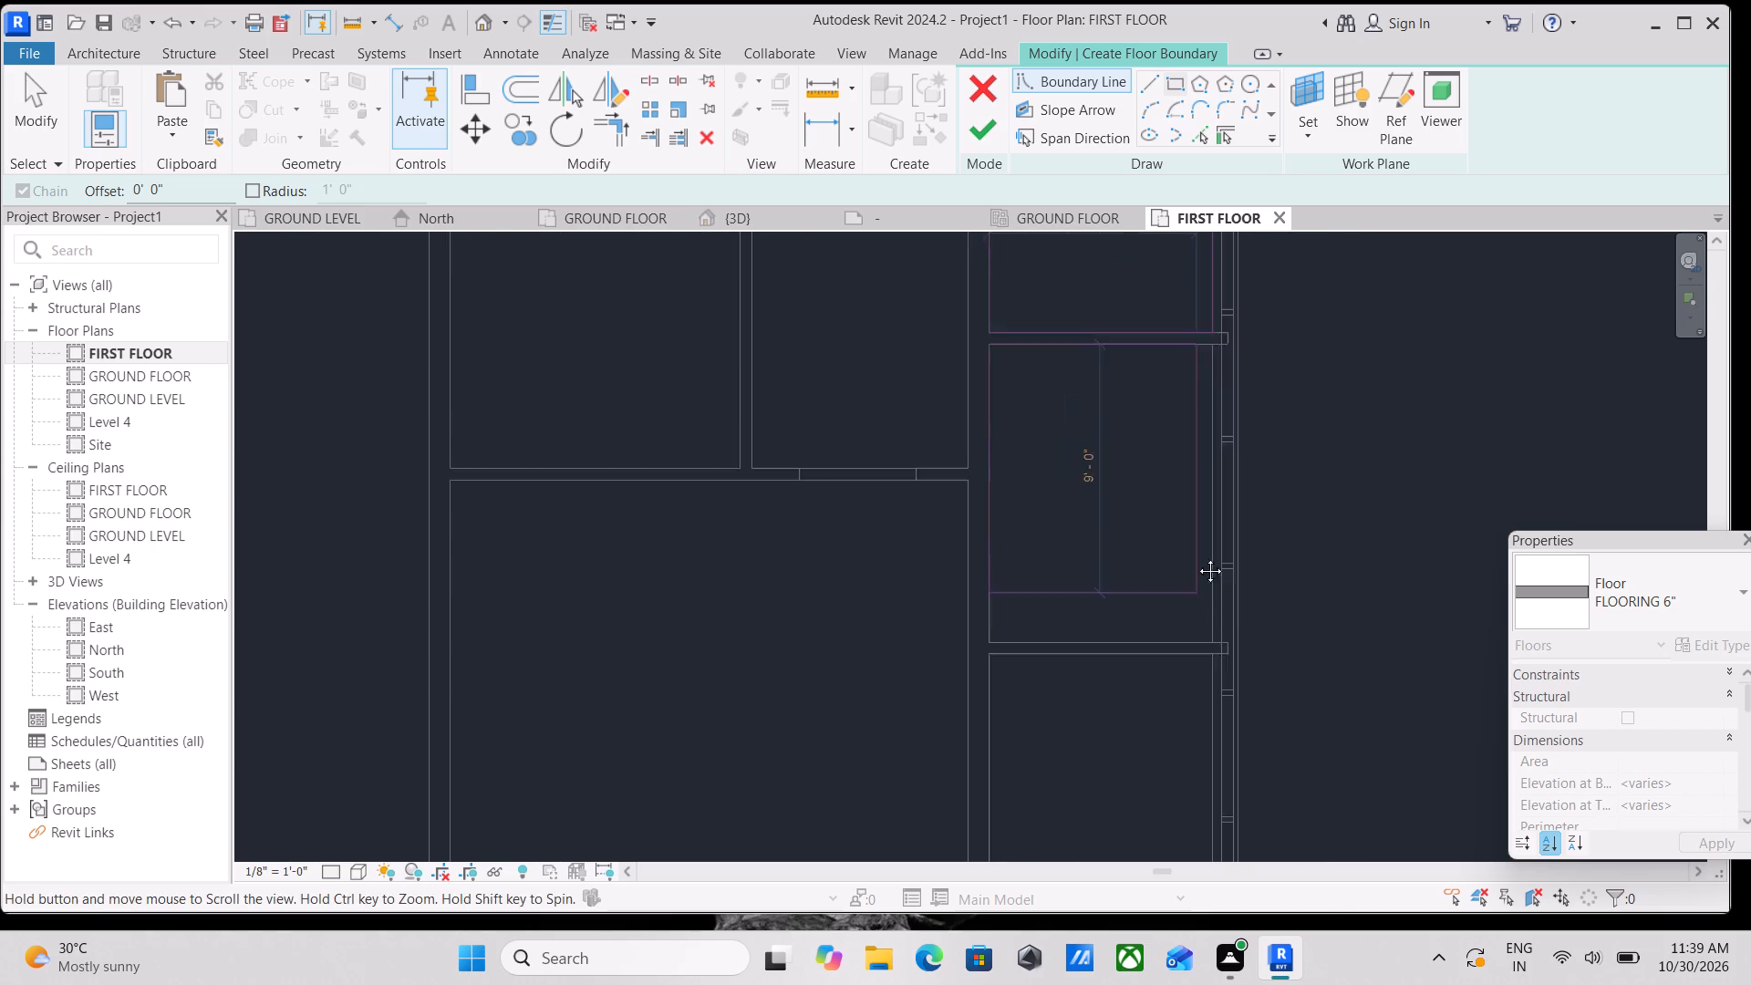
middle_drag(1197, 557, 1197, 550)
middle_drag(1157, 731, 1185, 627)
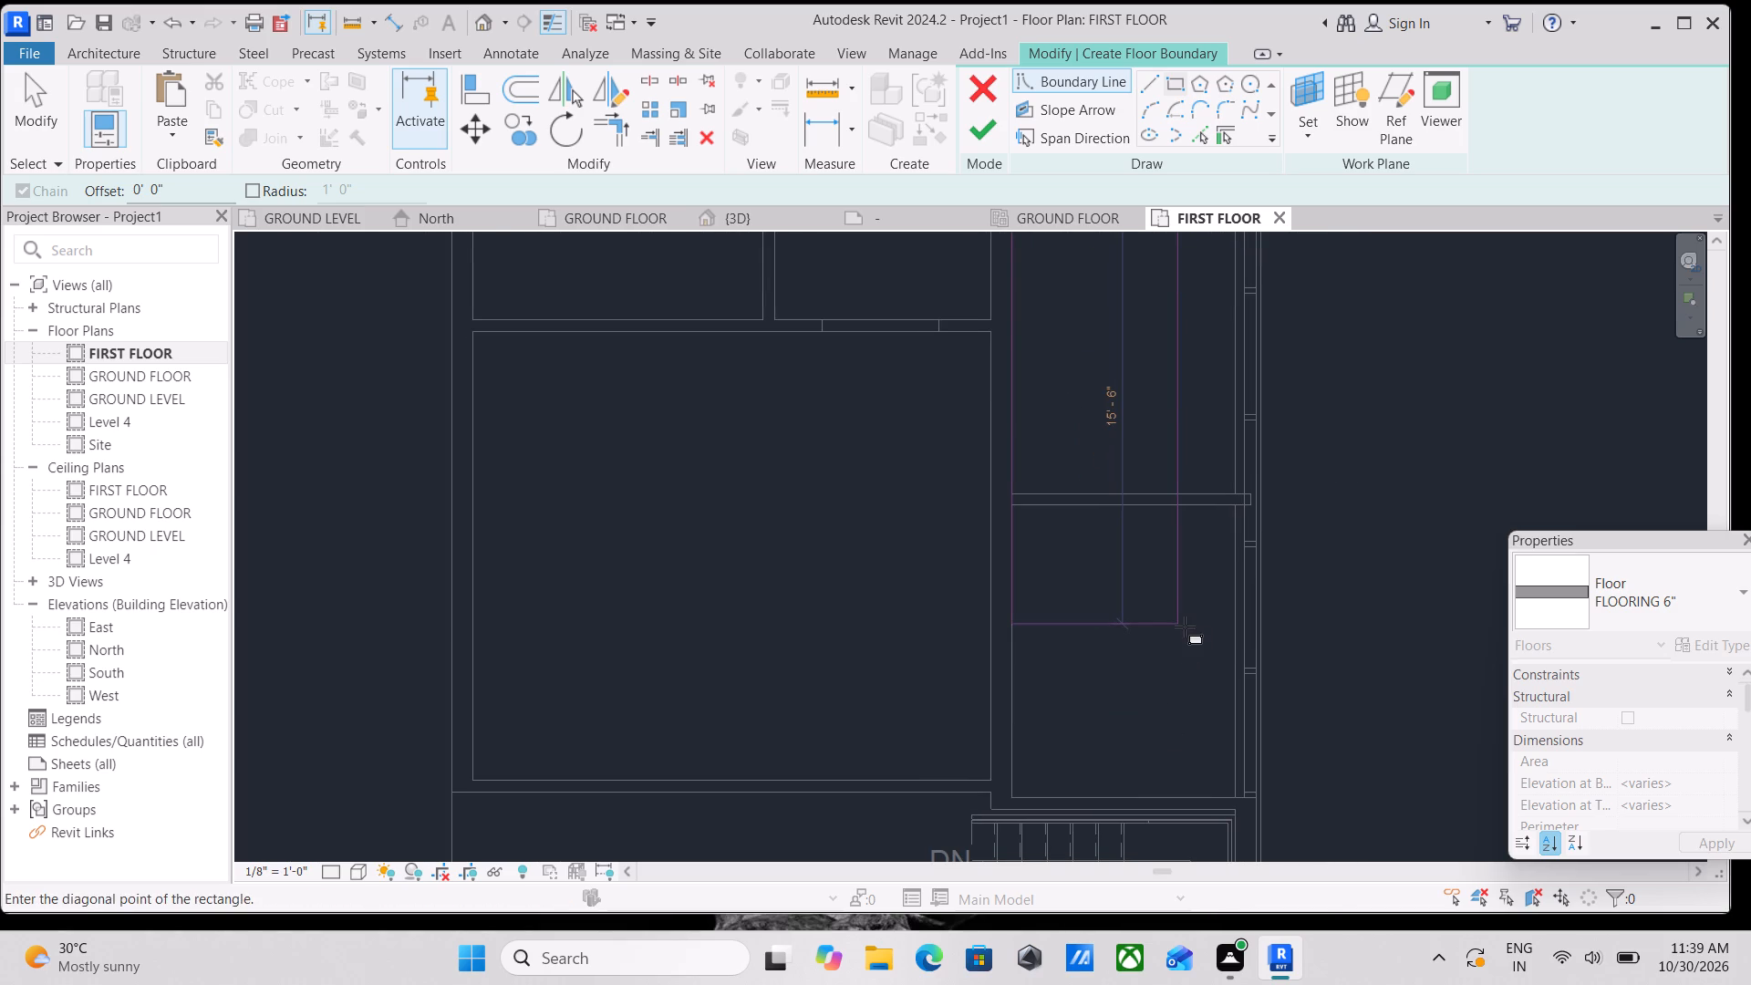
middle_drag(1185, 627, 1184, 883)
scroll(1207, 736, up, 3)
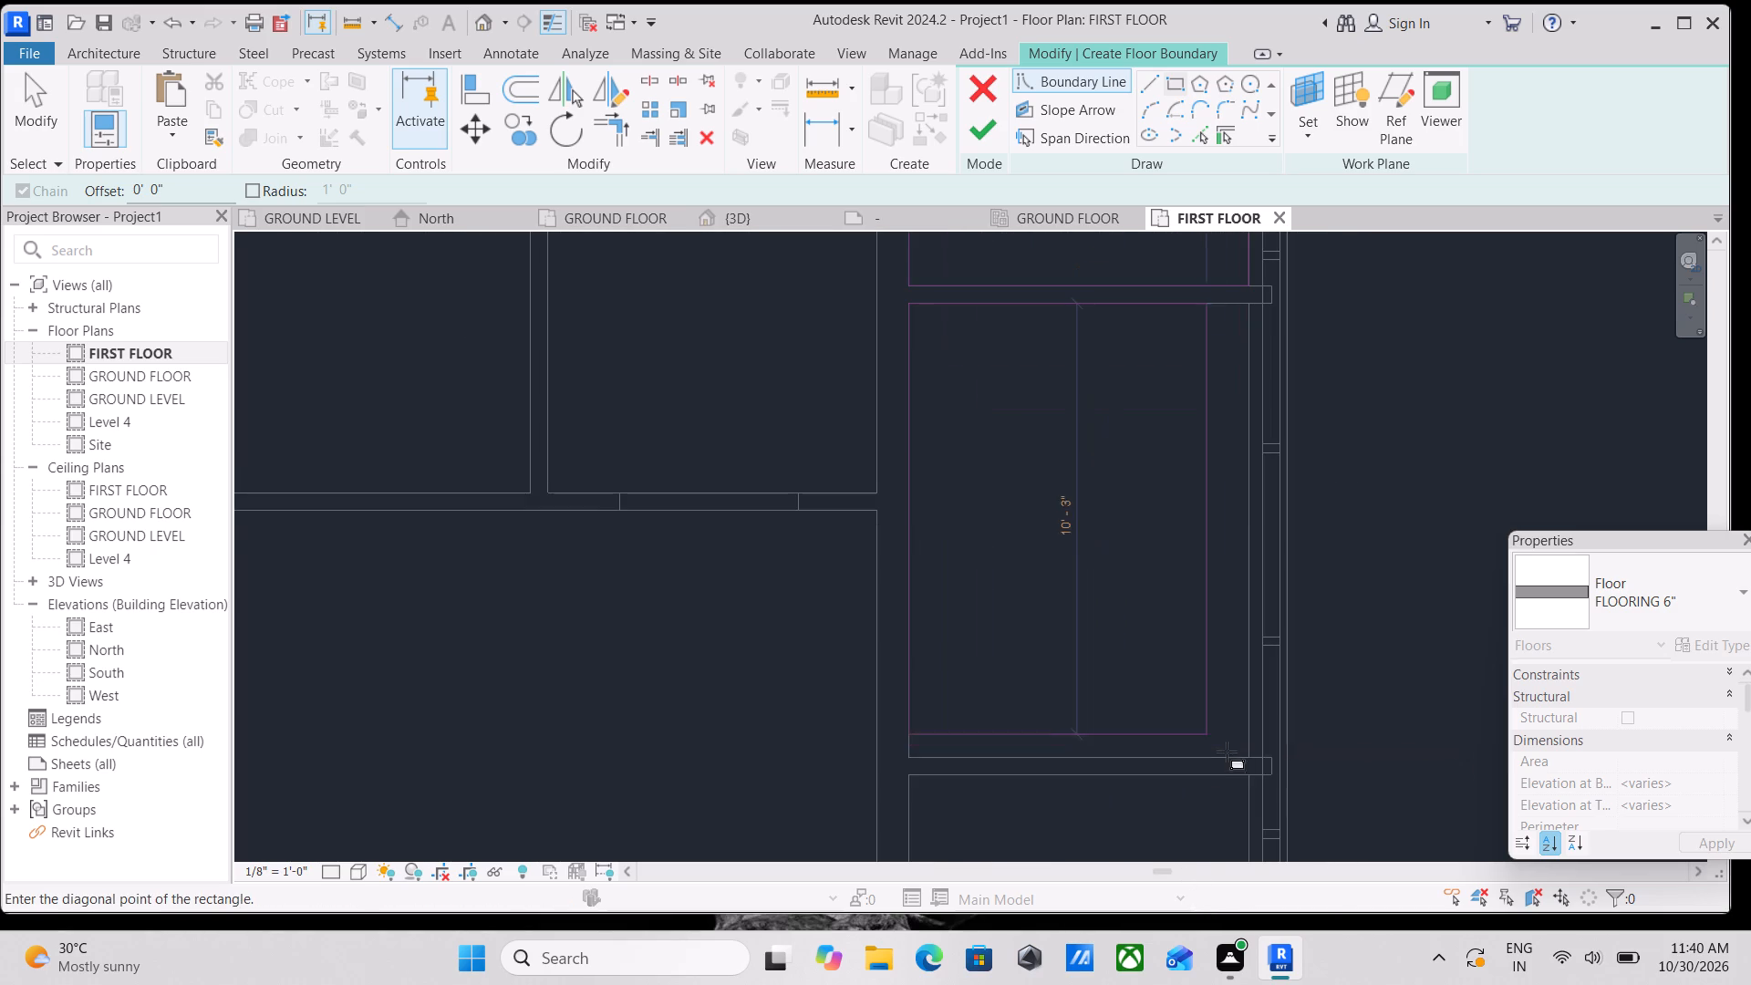
click(1248, 758)
Draw a rectangular floor boundary, about 8'-1" wide, inside the southernmost east-side room, just north of the staircase.
scroll(1002, 649, down, 3)
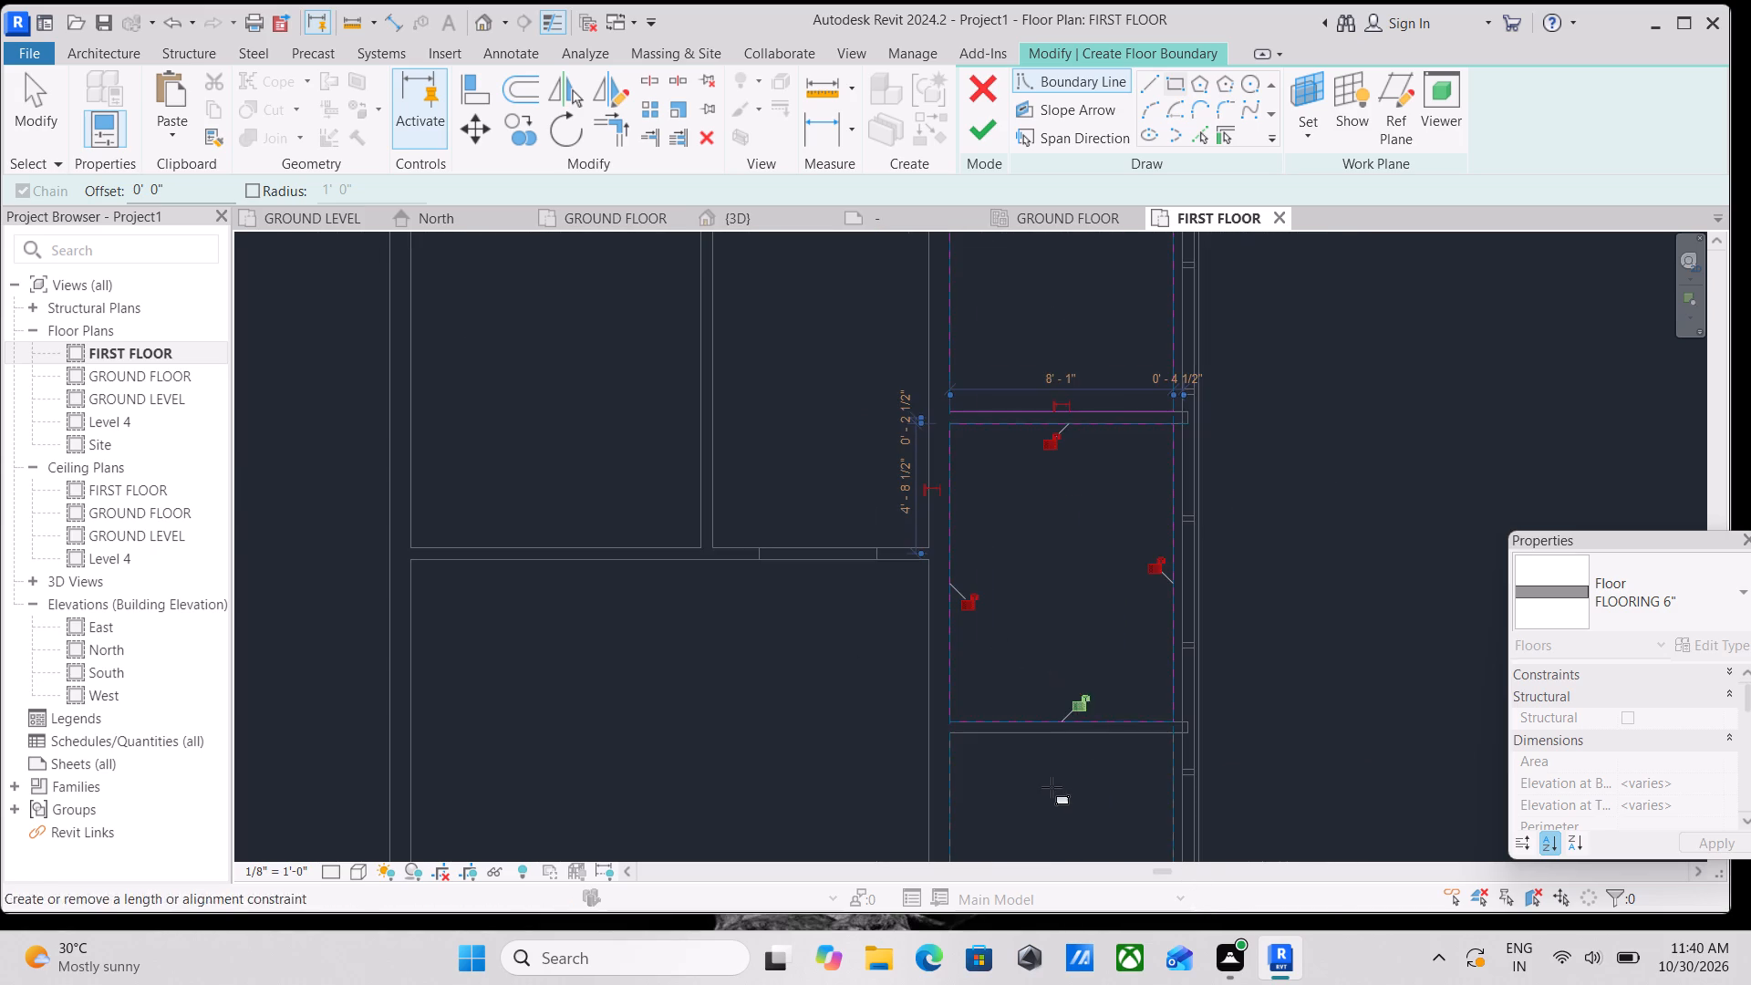
middle_drag(1045, 791, 1115, 676)
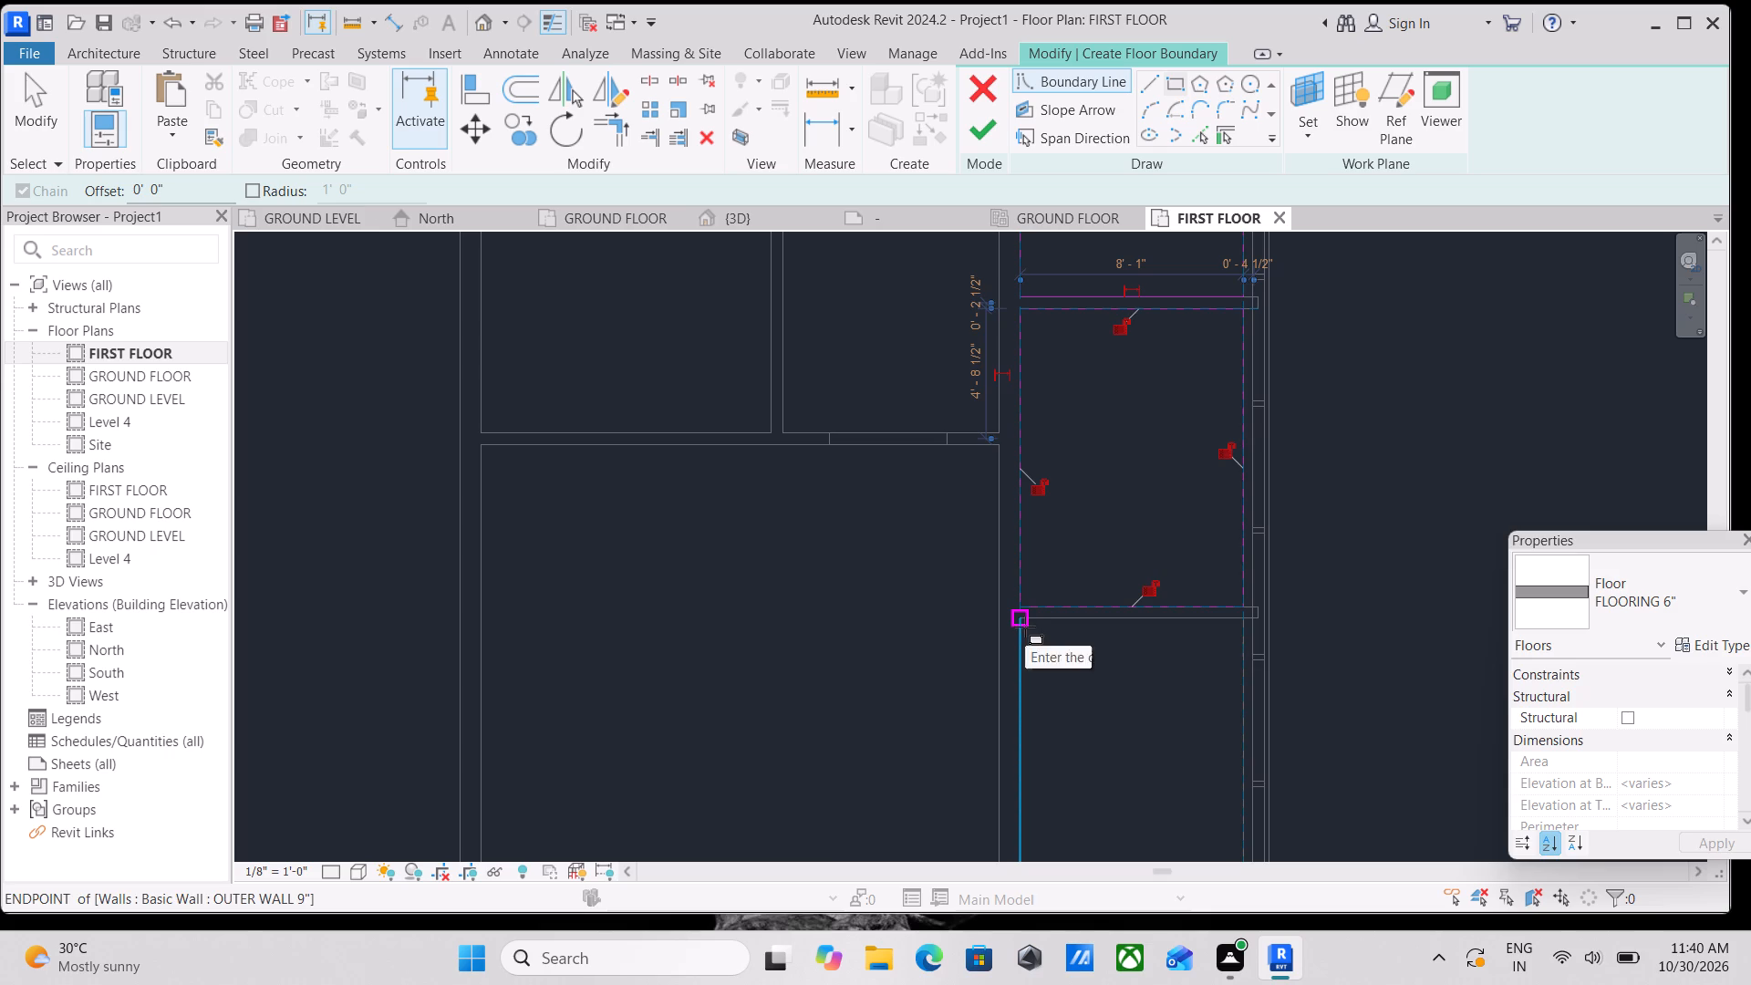
click(1025, 627)
middle_drag(1104, 776, 1034, 604)
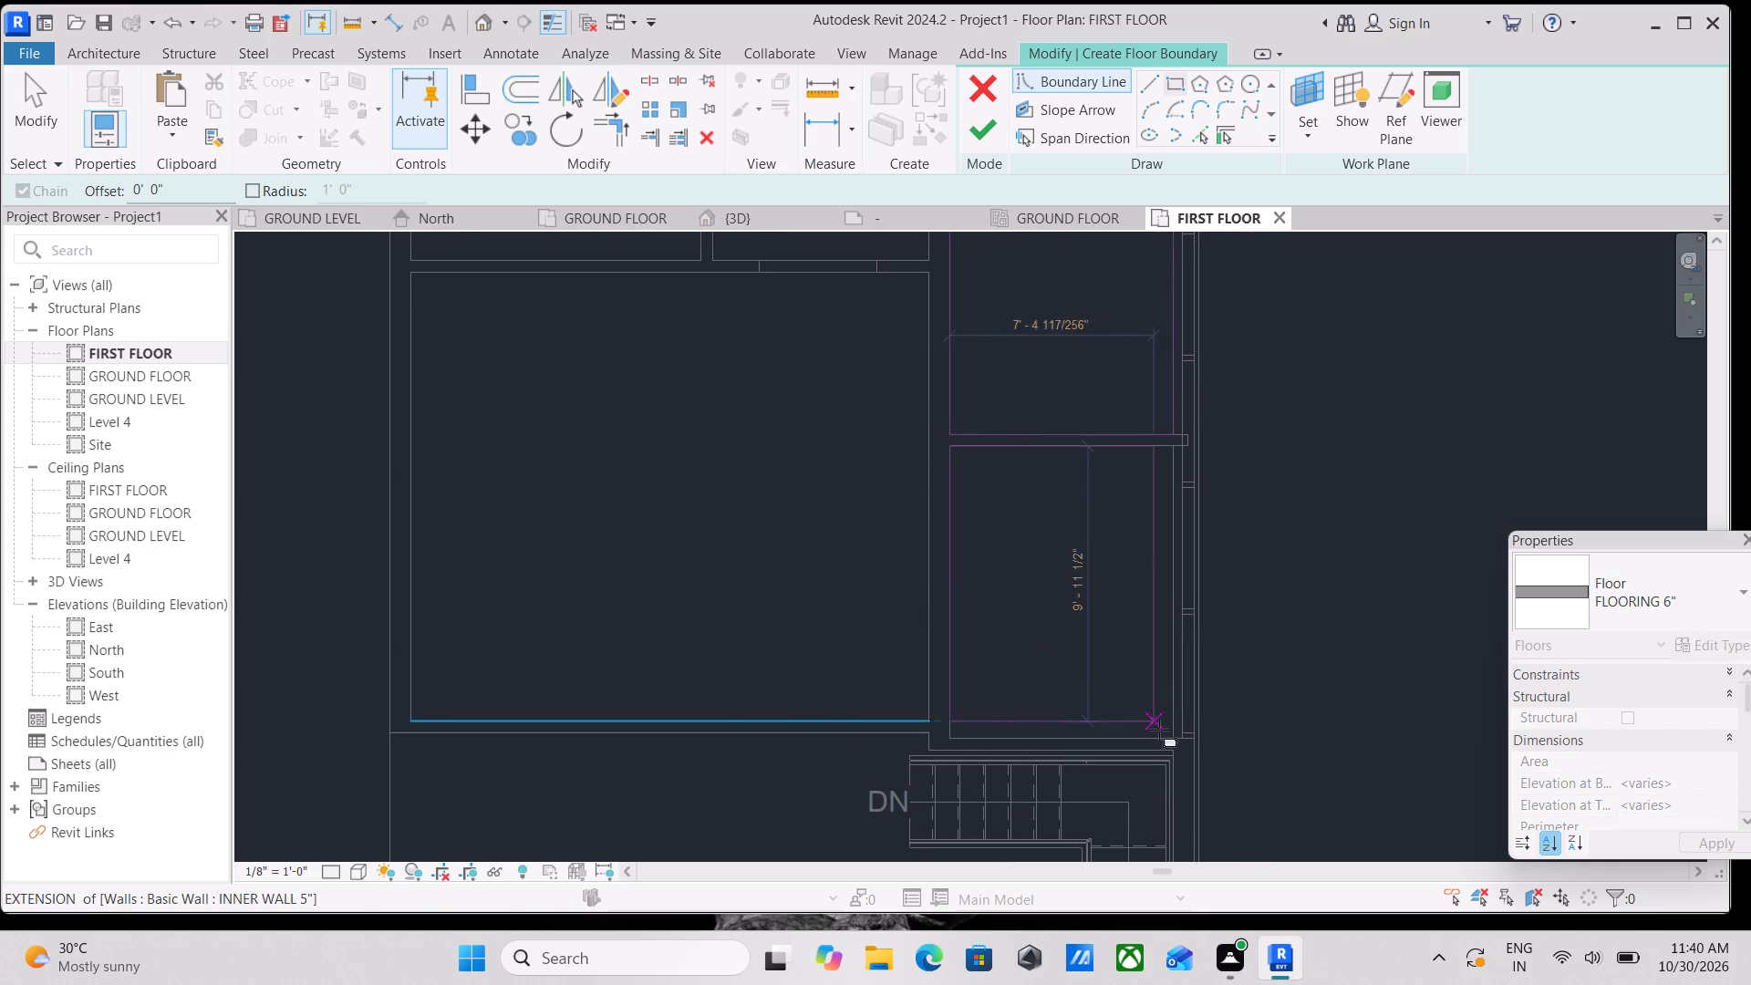
click(1172, 739)
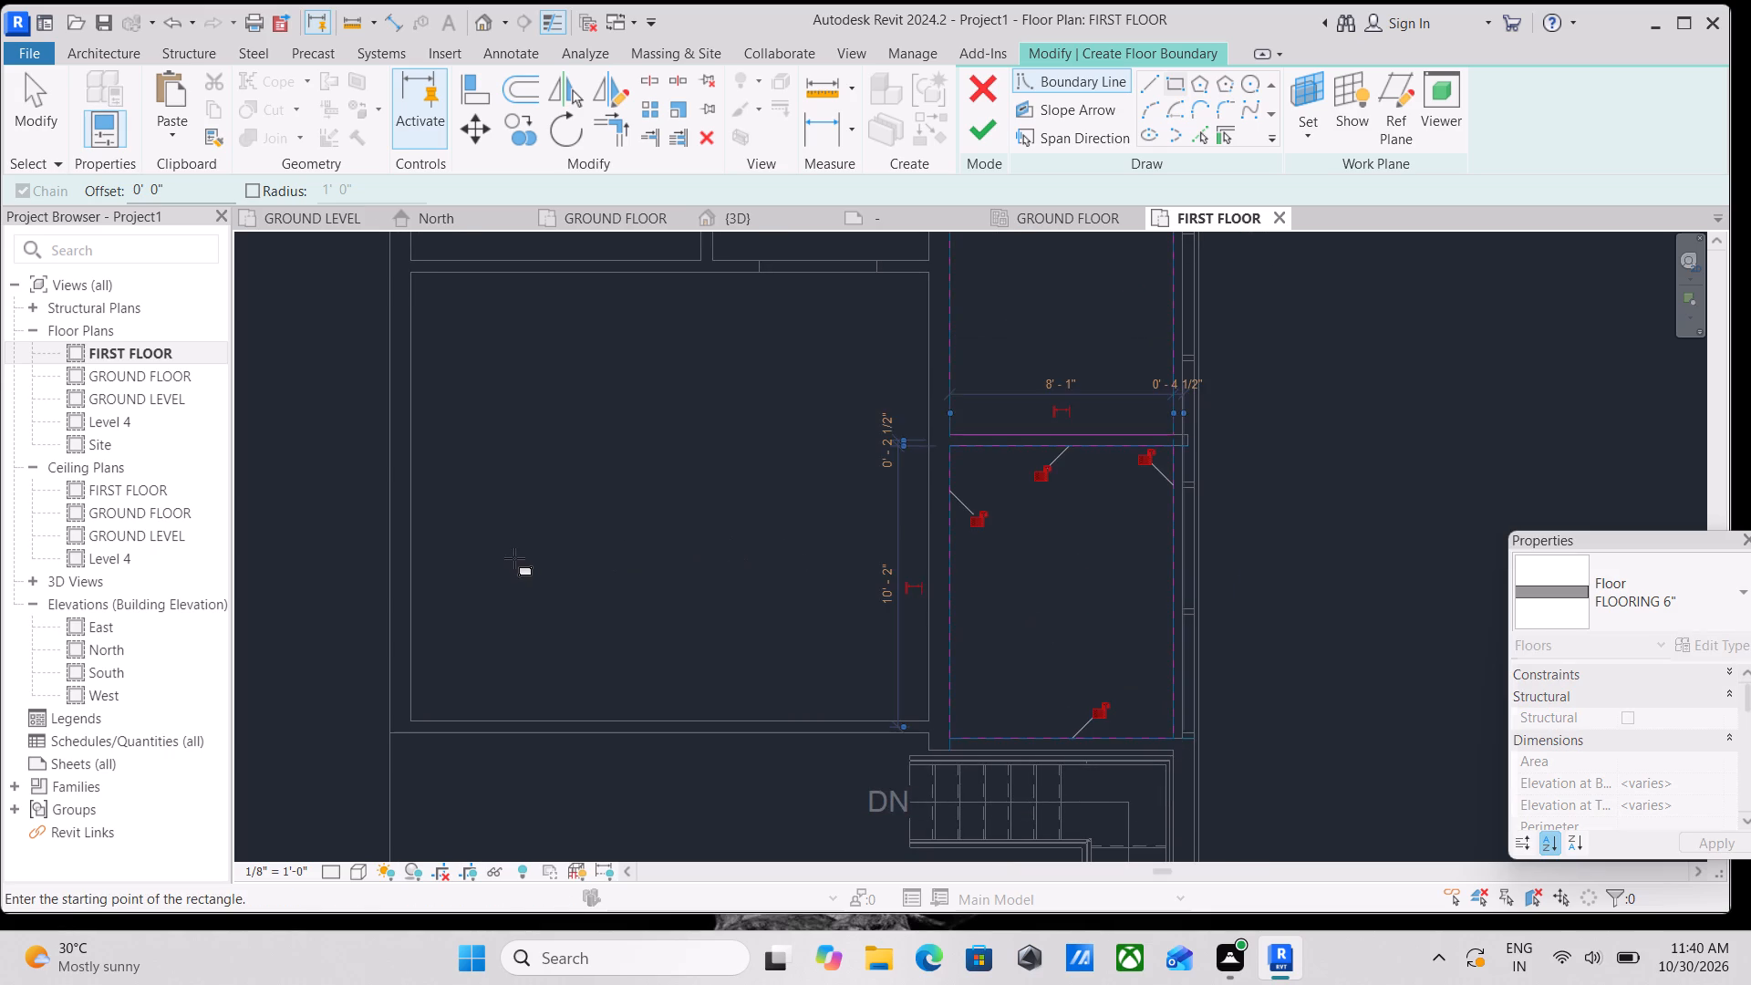
Draw a rectangular floor boundary inside the large southwest room, about 18'-9" by 16'-3".
scroll(514, 558, down, 1)
middle_drag(524, 562, 677, 695)
scroll(677, 695, down, 1)
middle_drag(677, 695, 764, 785)
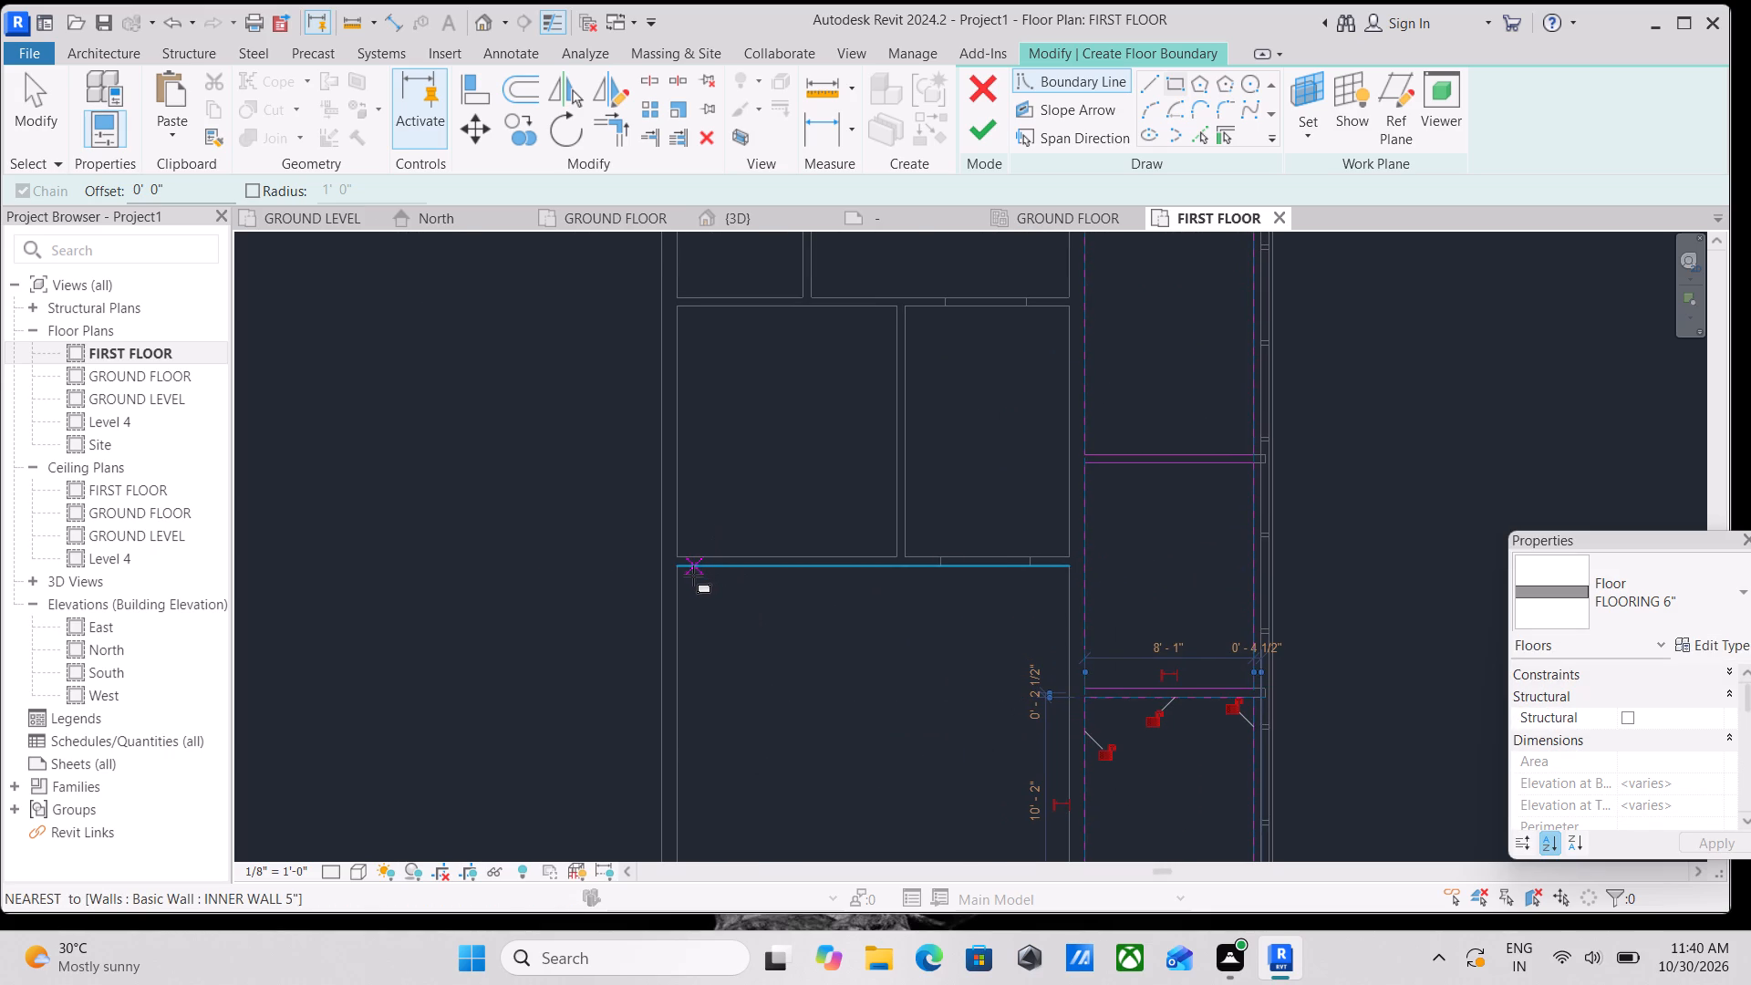
click(683, 568)
middle_drag(983, 728, 916, 591)
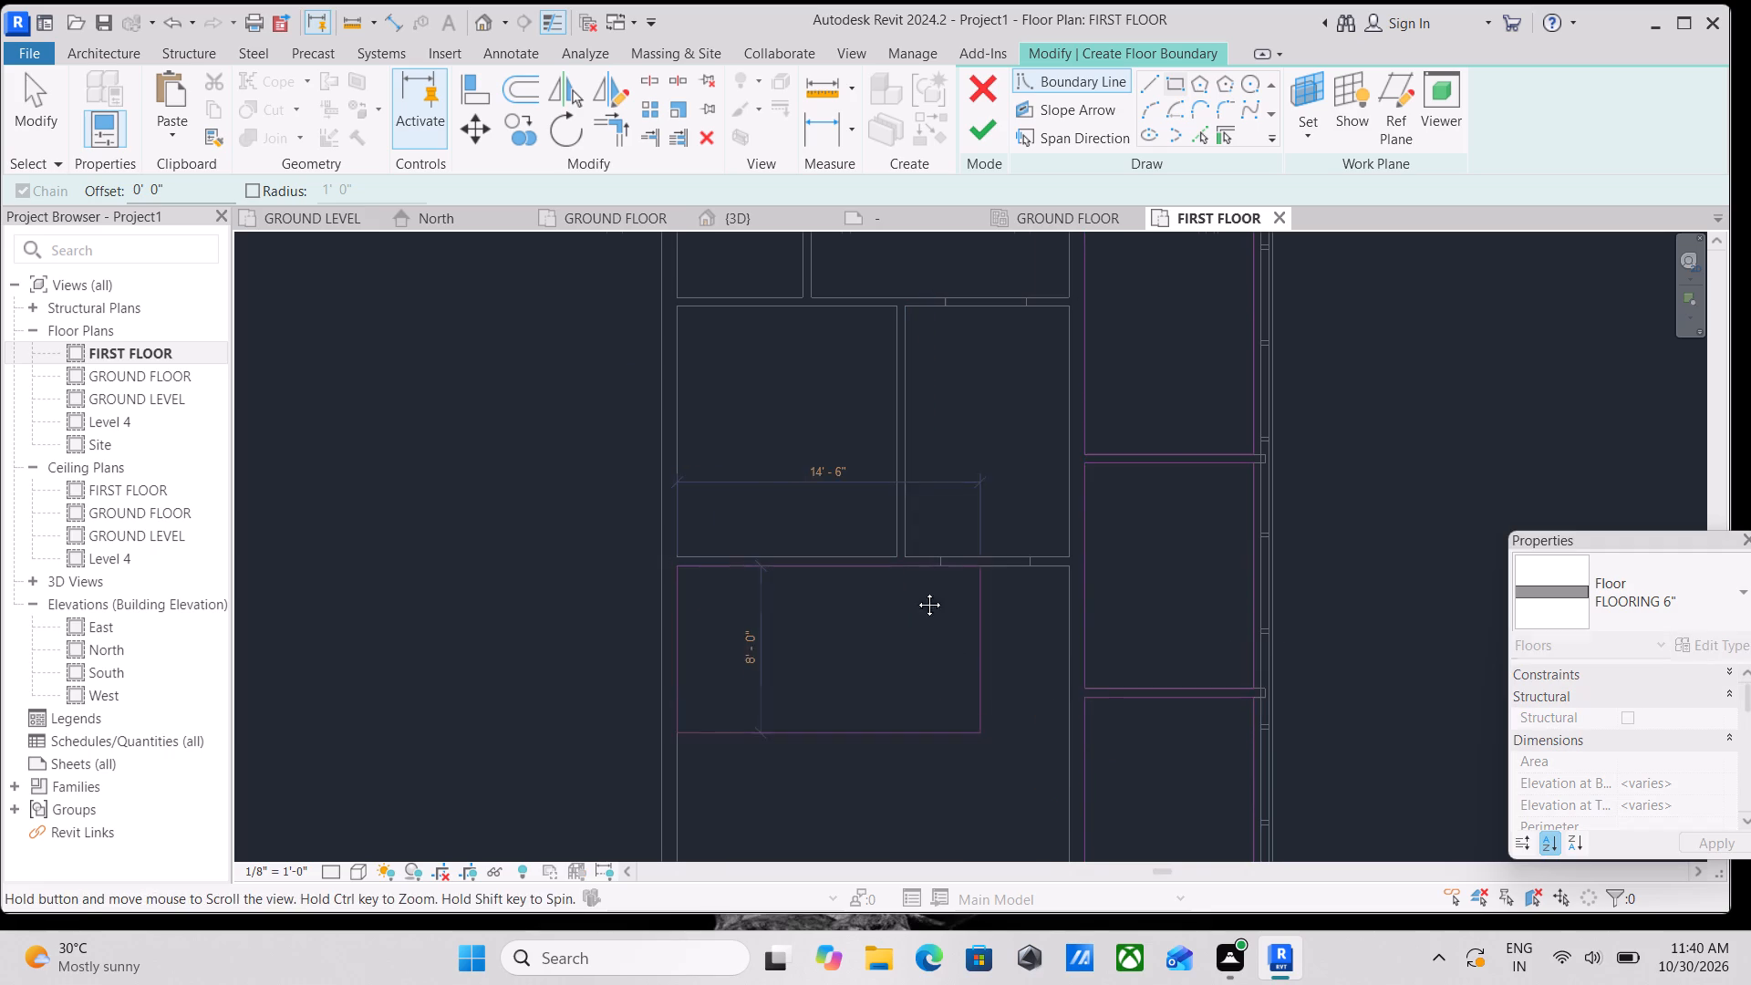
middle_drag(916, 591, 897, 550)
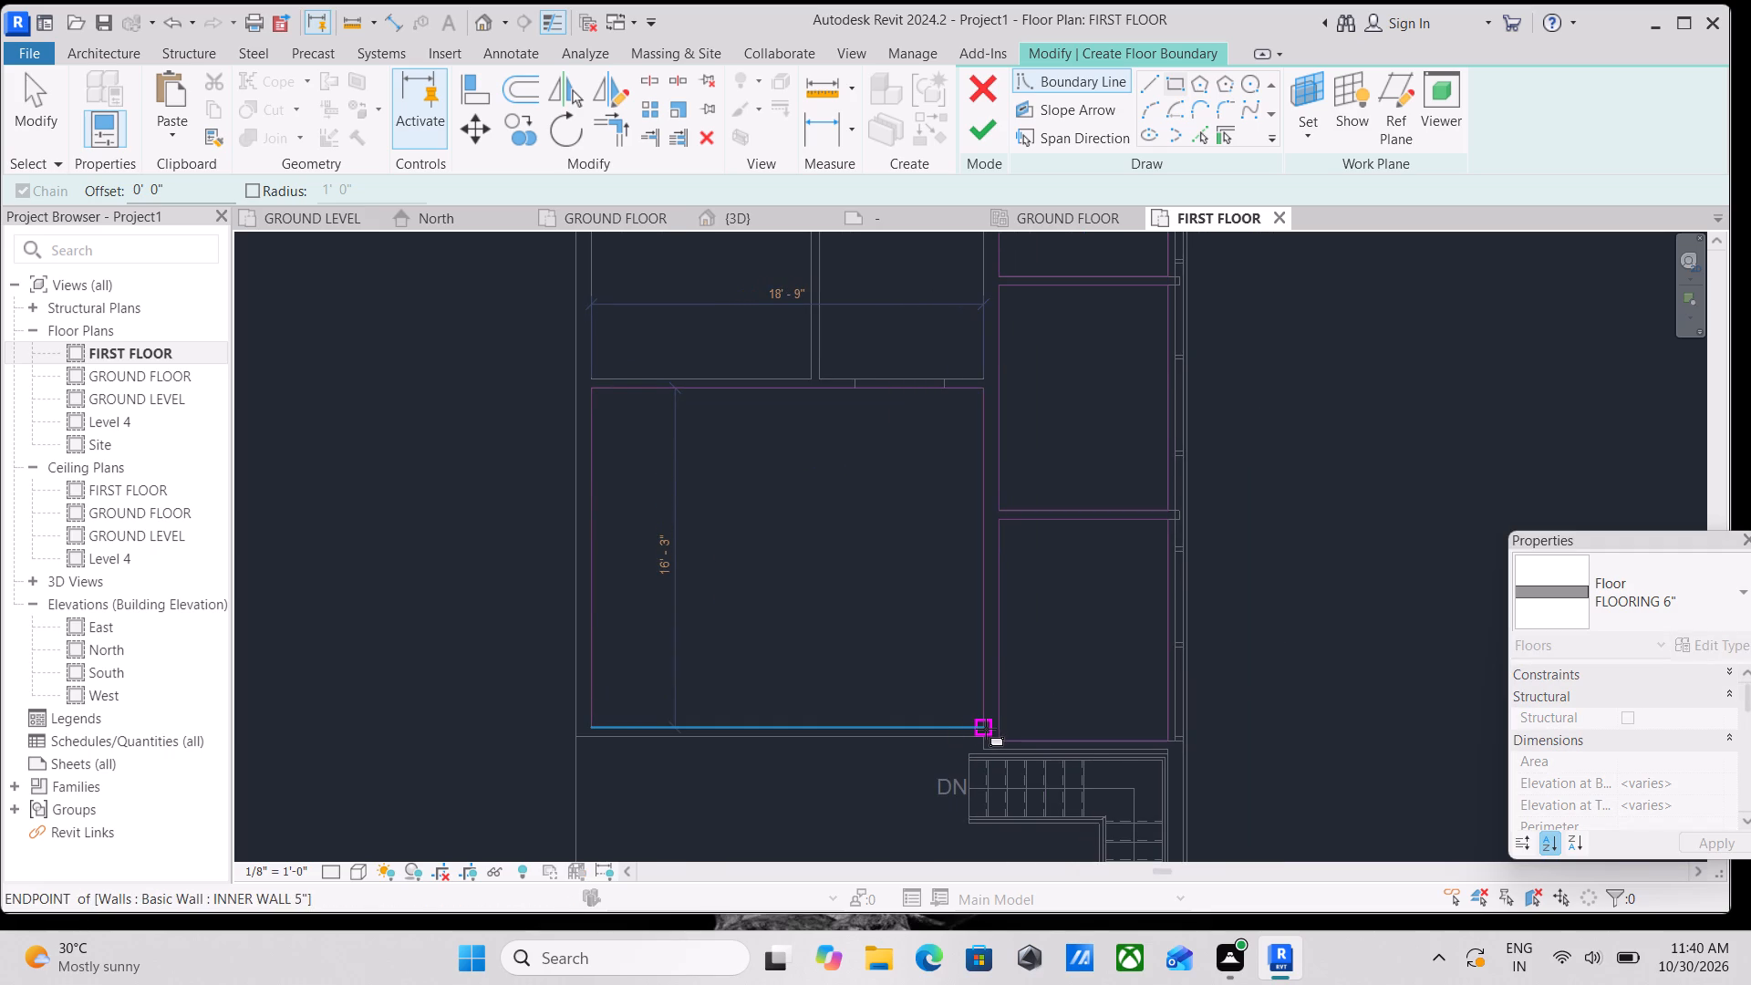
click(986, 729)
Draw a rectangular floor boundary, about 12'-0" long north to south, in the west room directly north of the large southwest room.
middle_drag(594, 418, 730, 827)
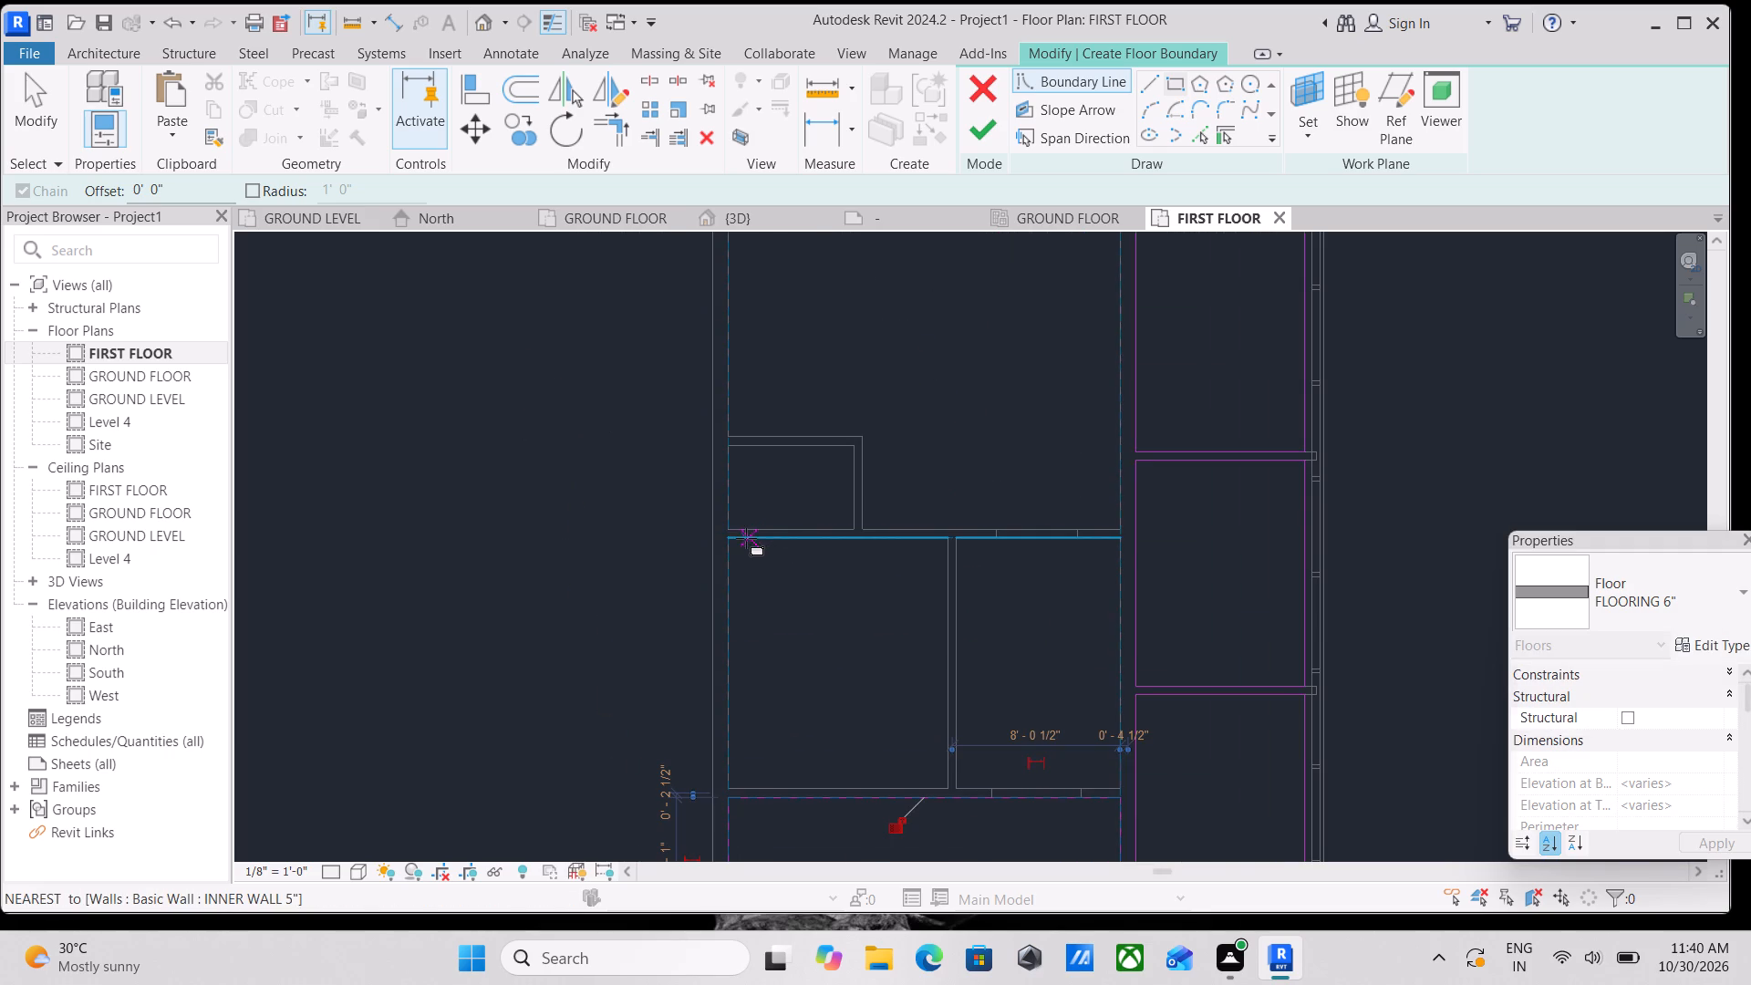
click(732, 537)
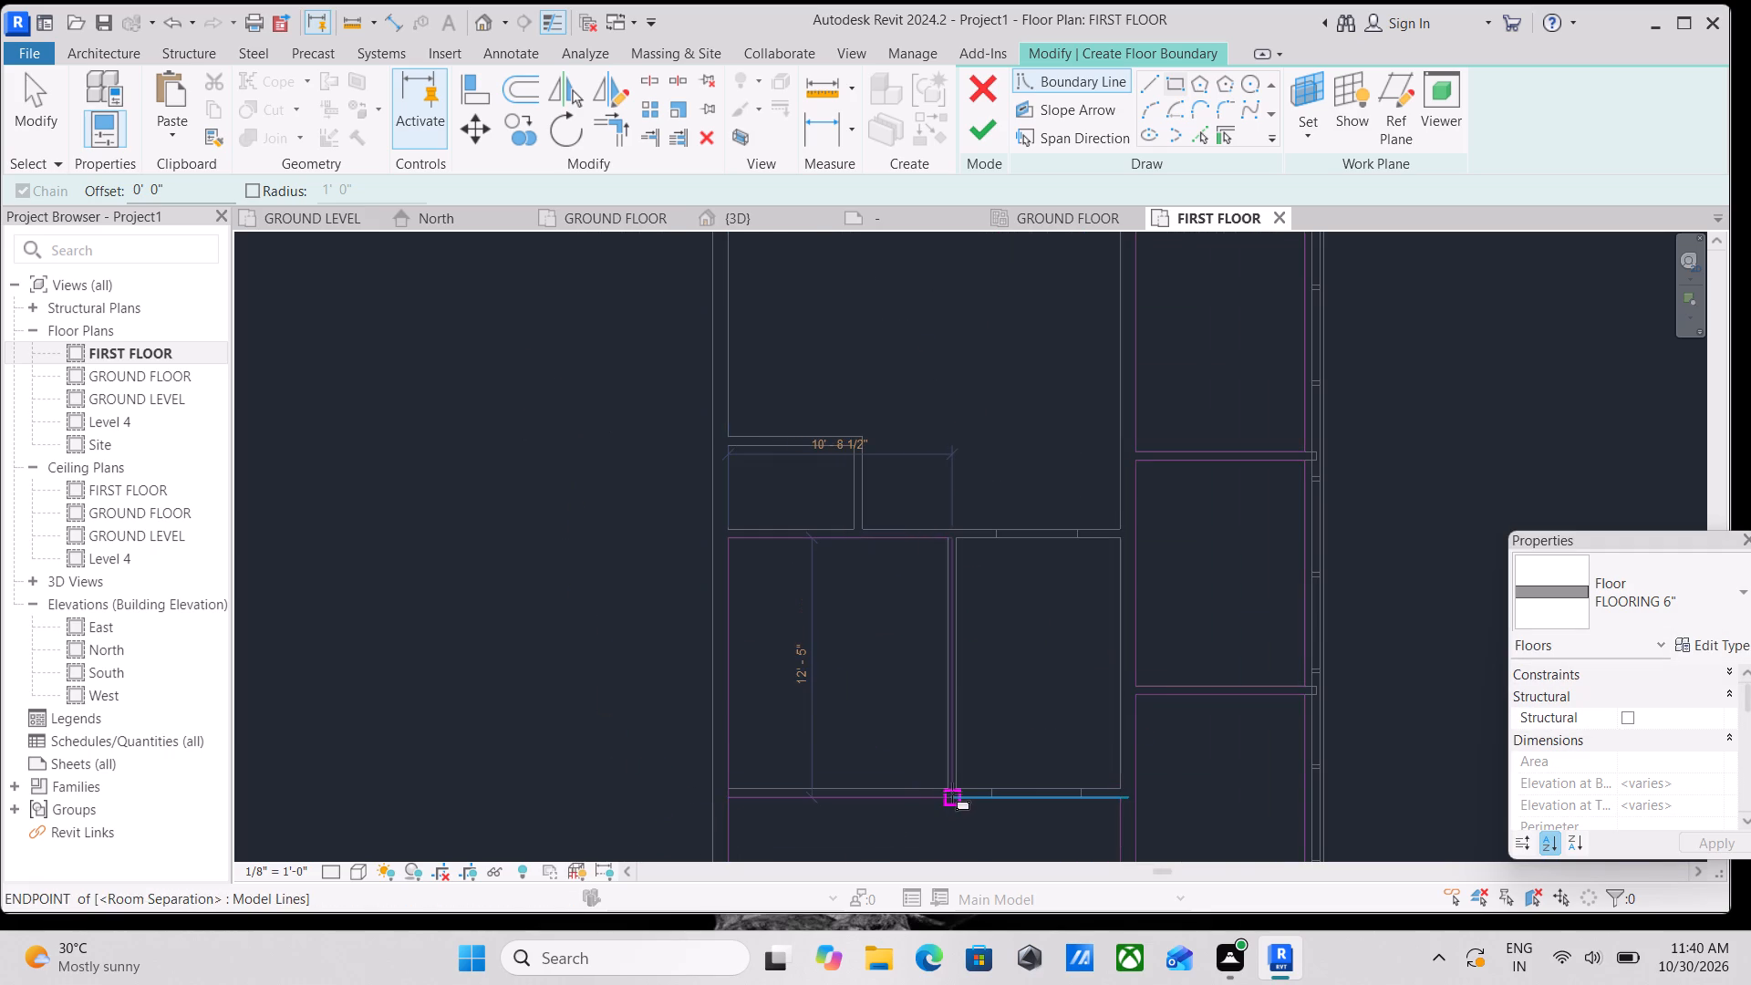
click(946, 780)
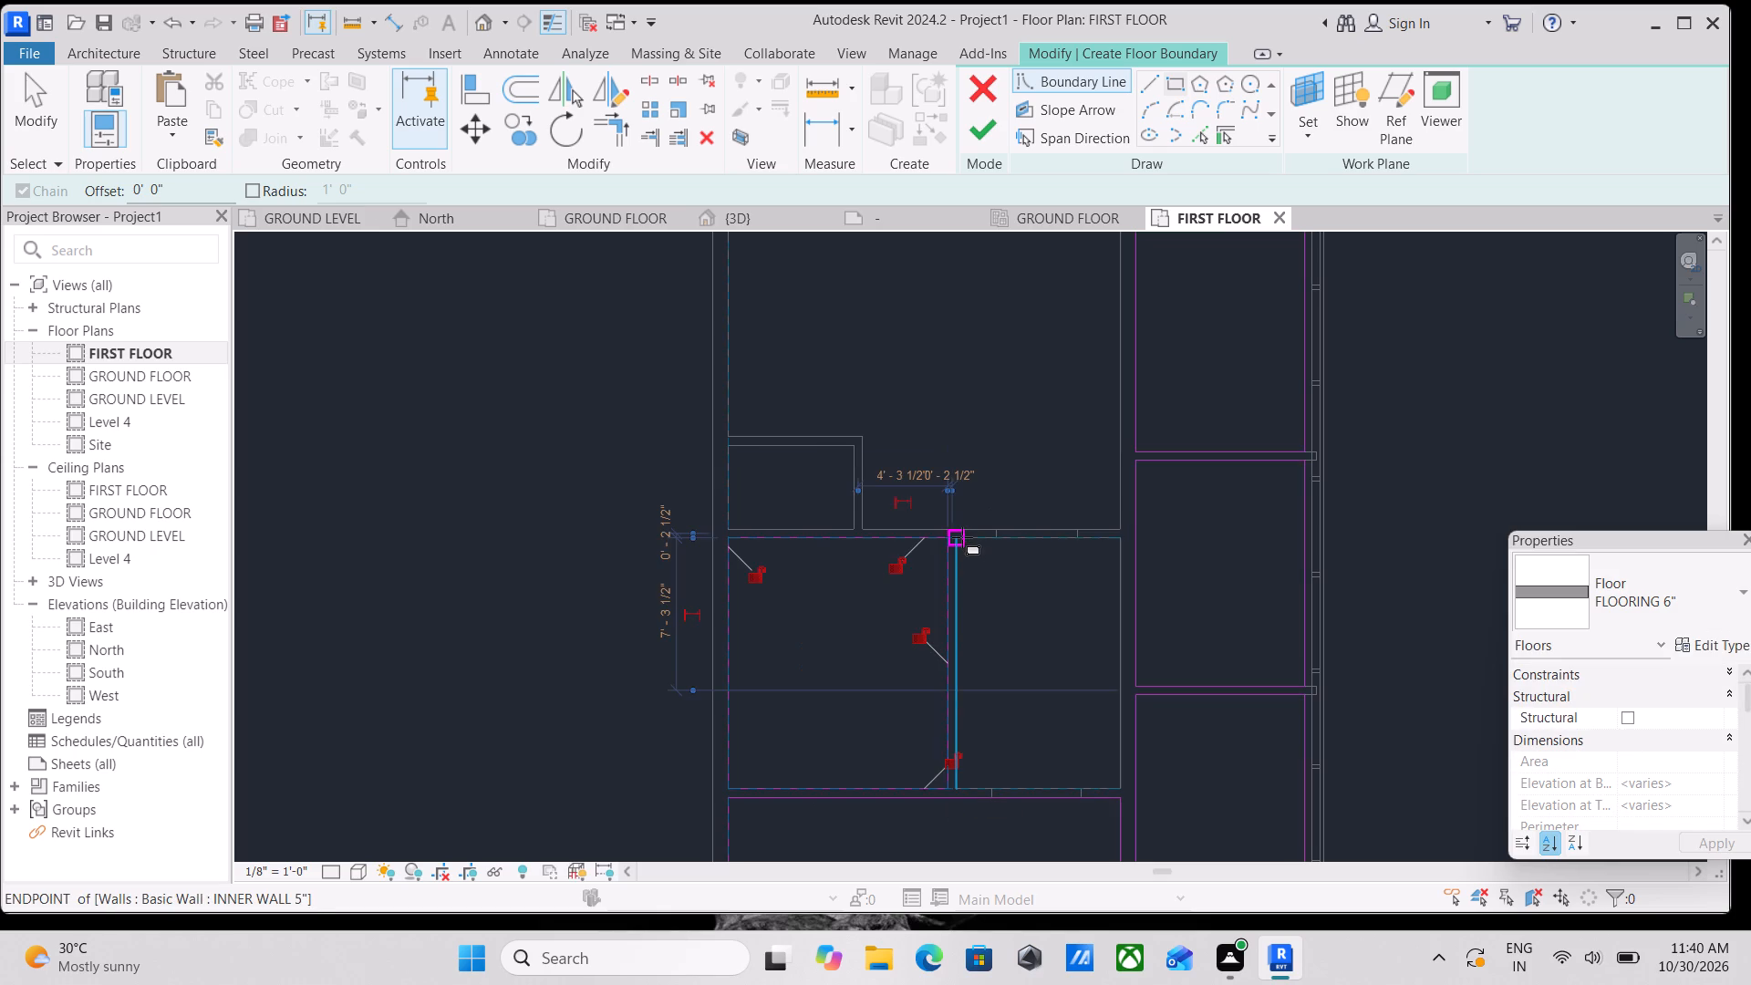
Draw a rectangular floor boundary inside the adjoining room to the east, about 7'-10" by 12'-0".
click(962, 537)
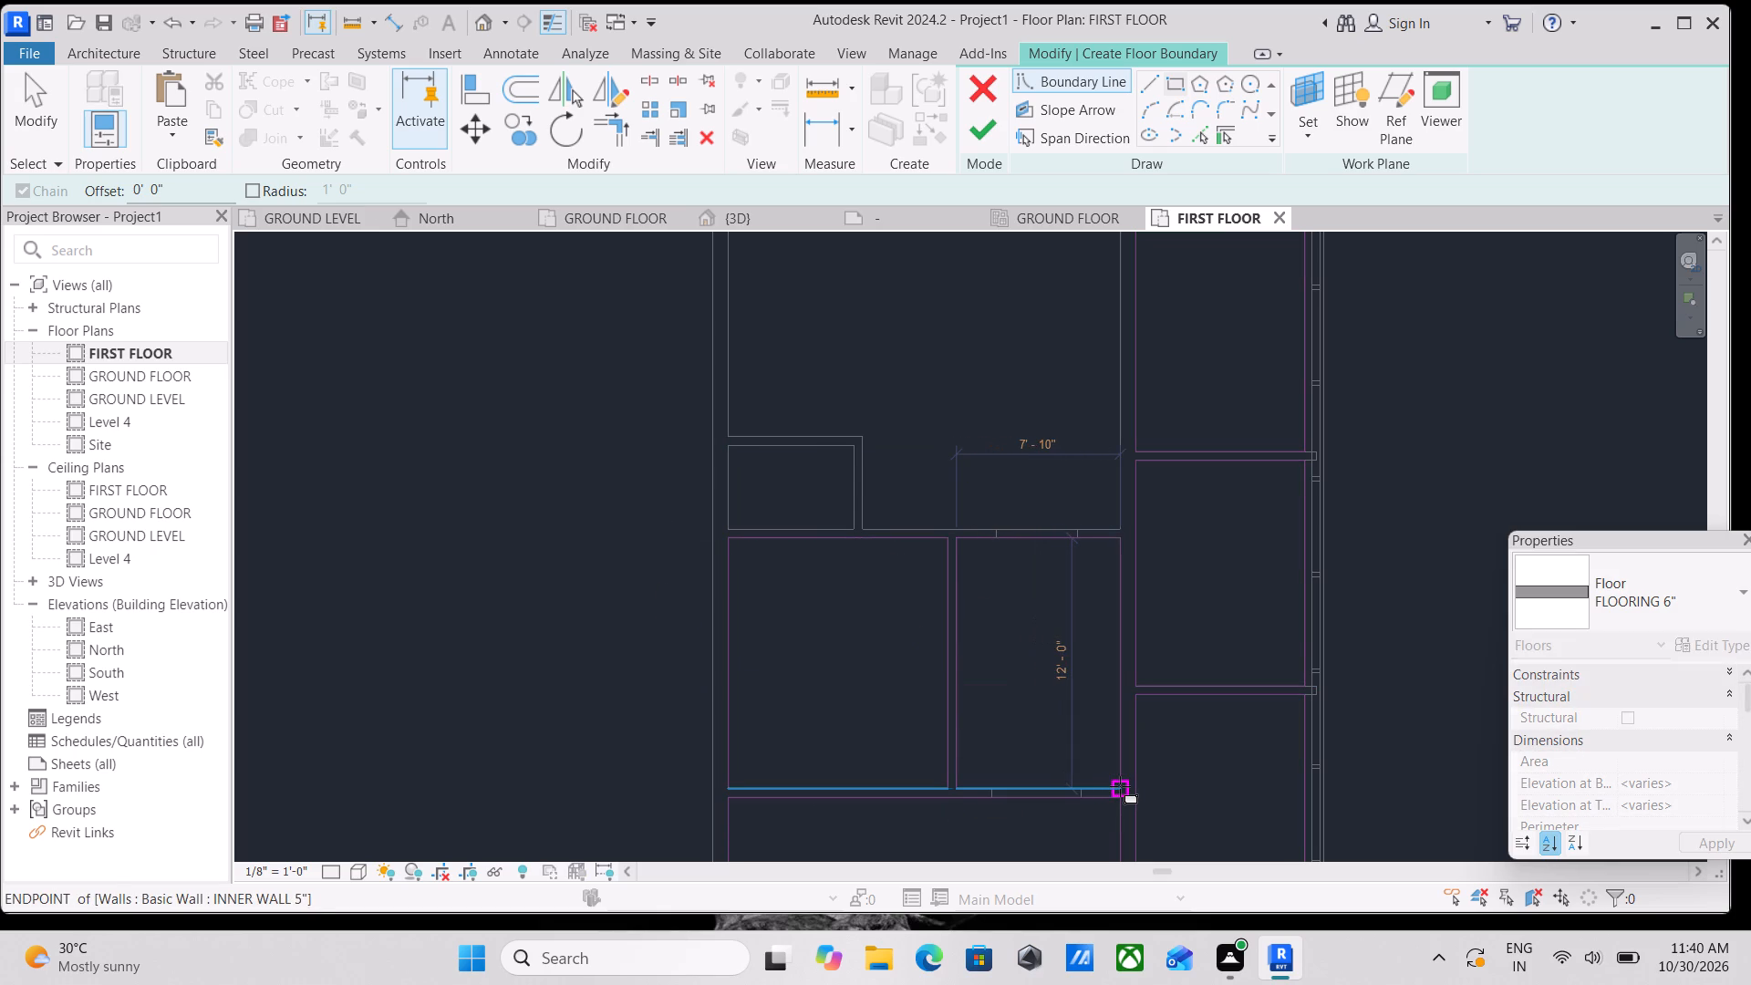
click(1120, 786)
Draw a rectangular floor boundary in the small room by the west wall, about 6'-0" by 4'-5", and finish drawing rectangles.
middle_drag(970, 556, 1080, 884)
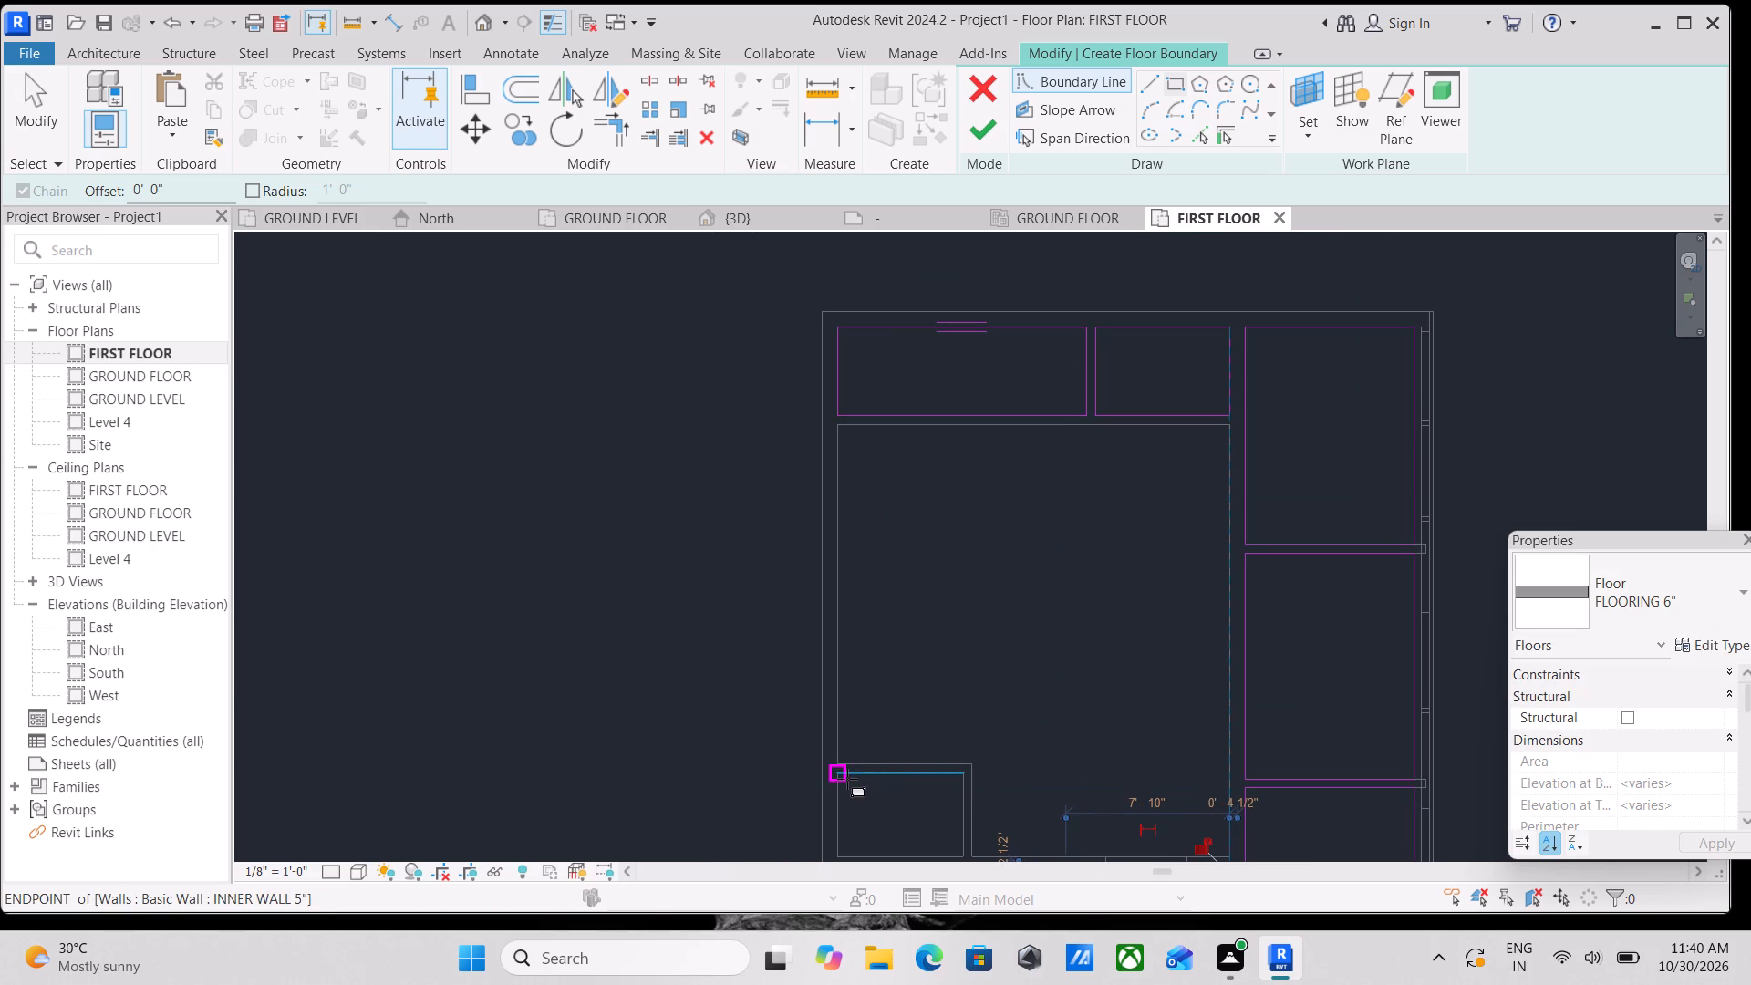
click(847, 779)
middle_drag(905, 804, 889, 670)
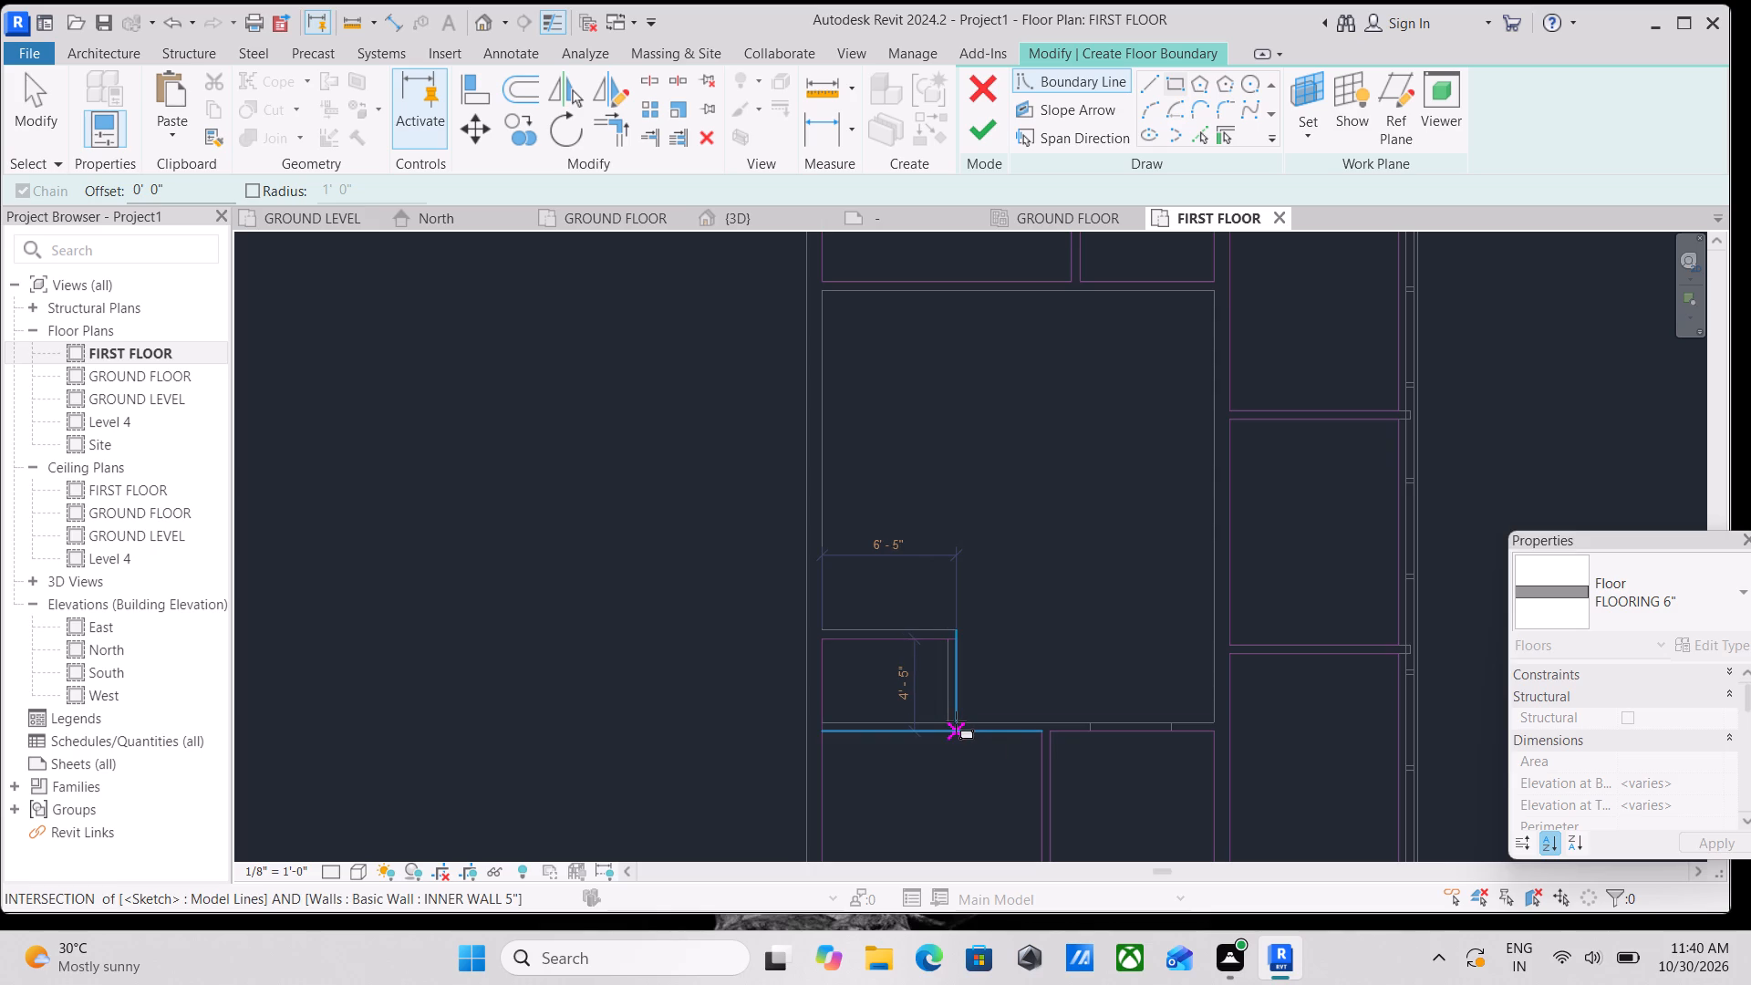
click(946, 721)
middle_drag(1015, 523, 986, 647)
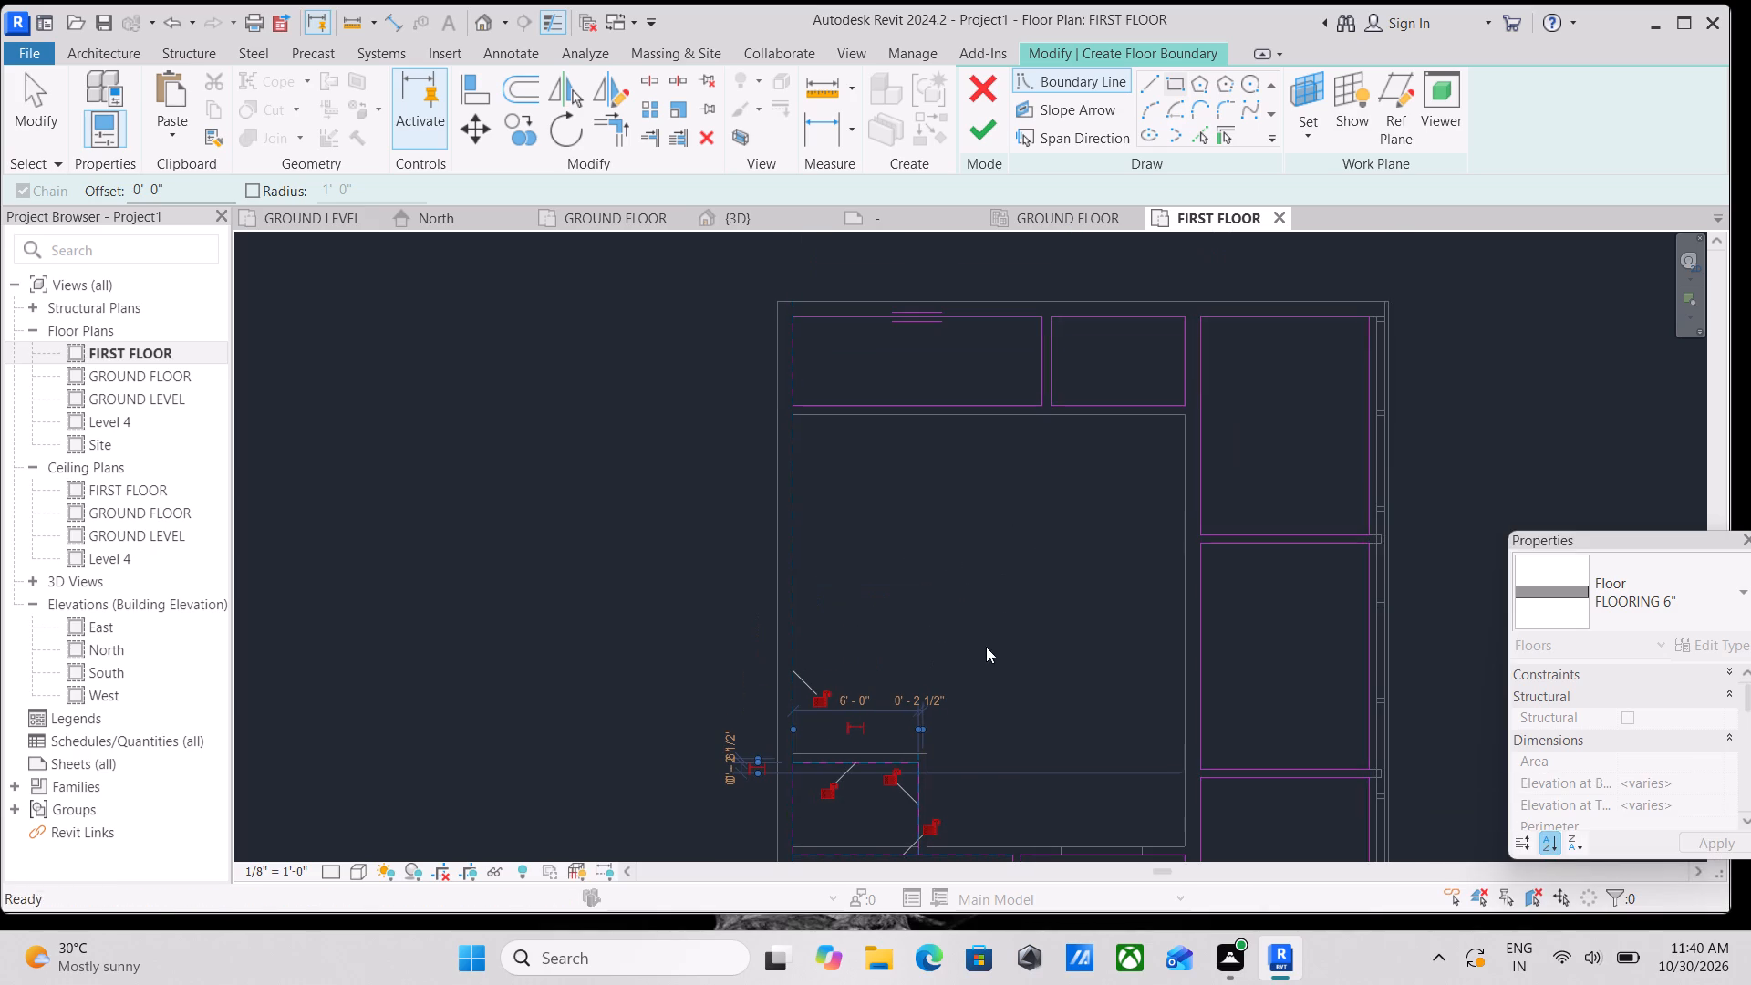
middle_drag(853, 723, 926, 513)
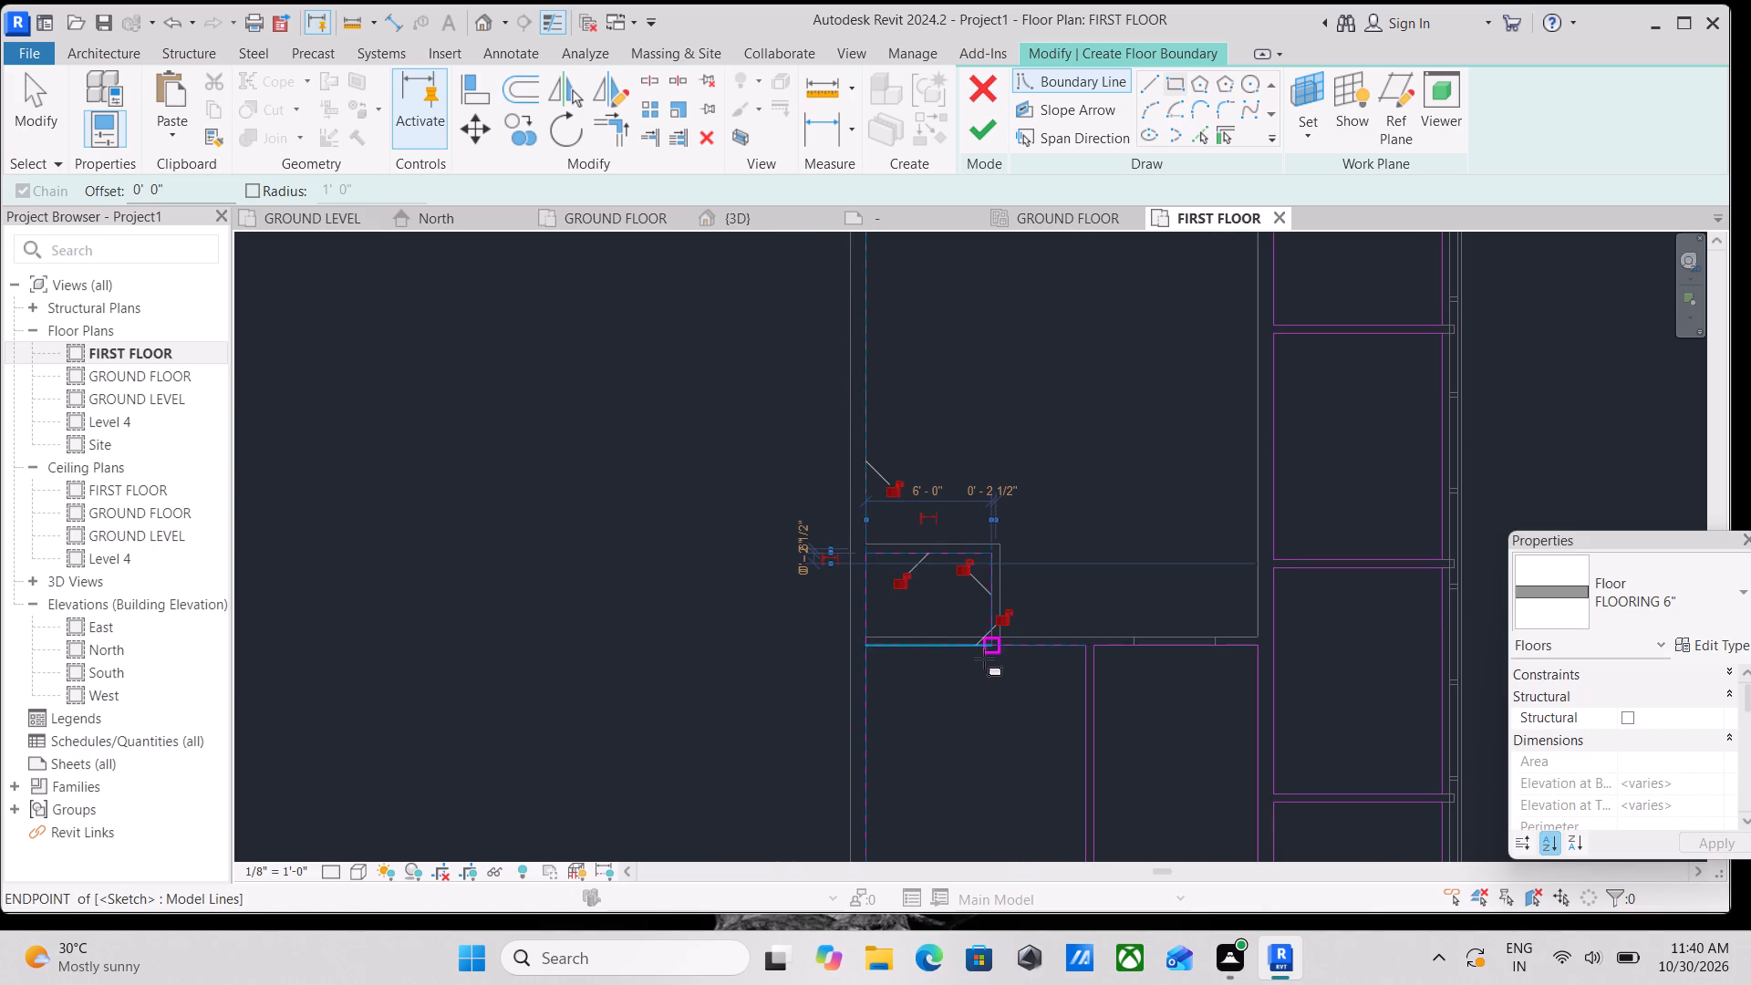
key(Escape)
key(Escape)
scroll(973, 661, up, 3)
key(Escape)
key(Escape)
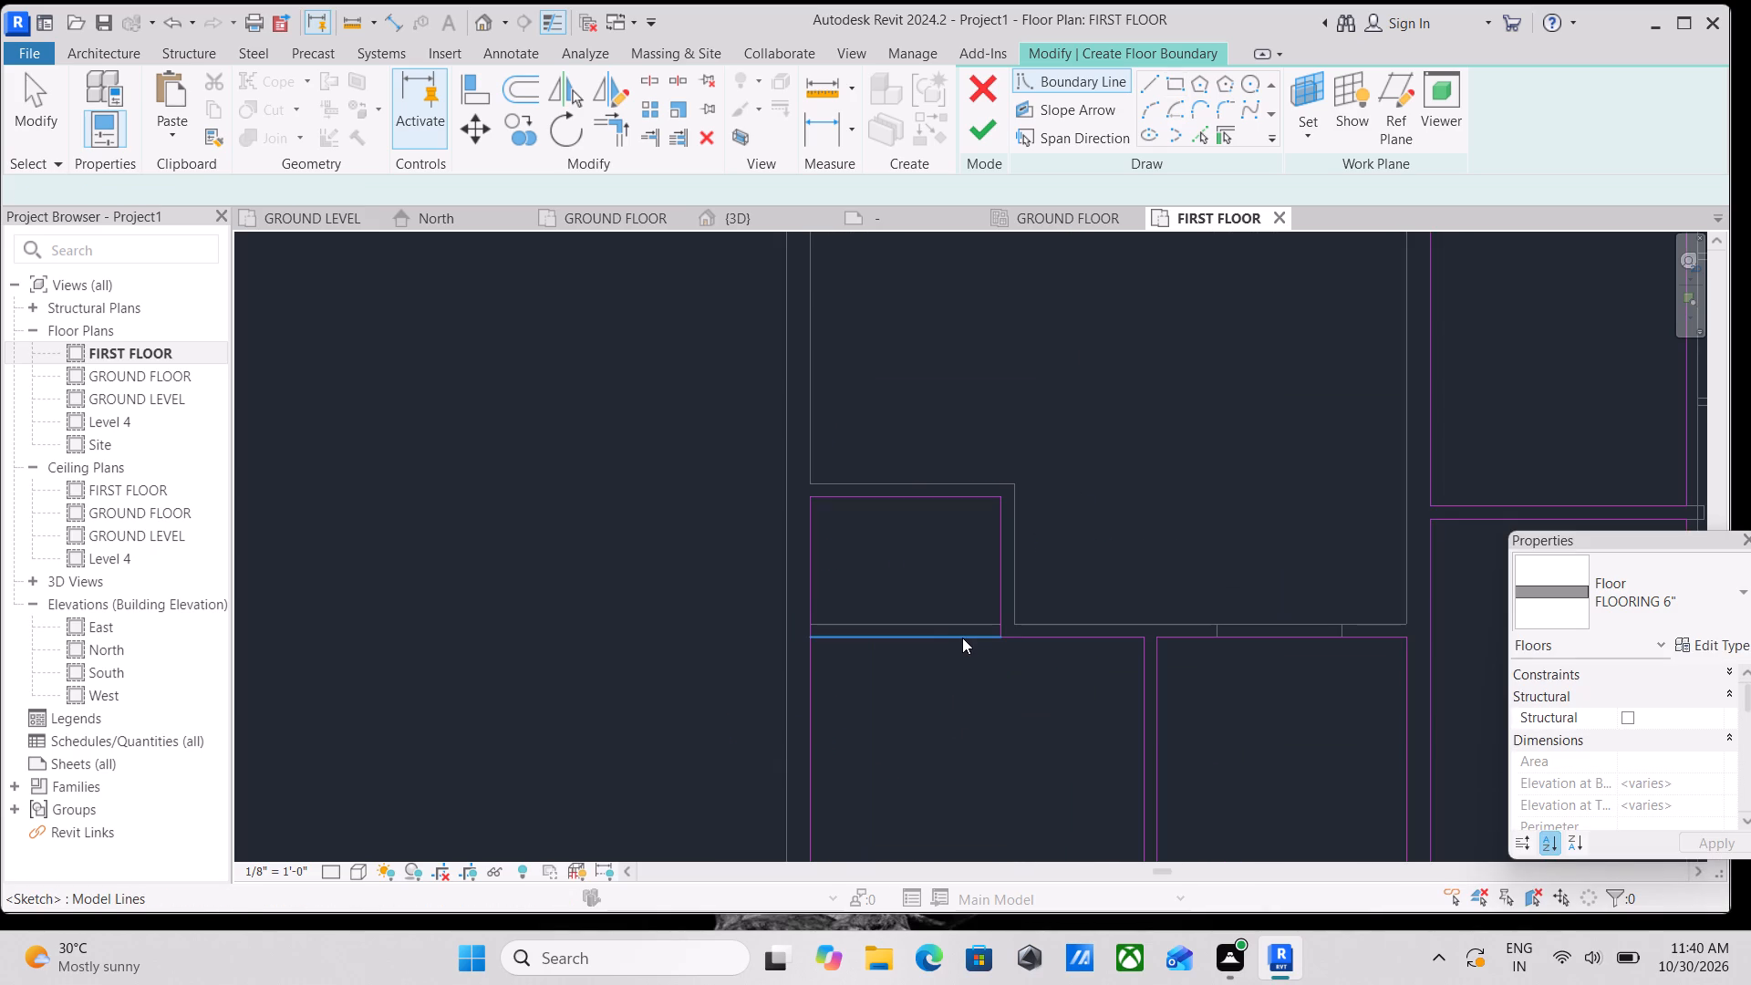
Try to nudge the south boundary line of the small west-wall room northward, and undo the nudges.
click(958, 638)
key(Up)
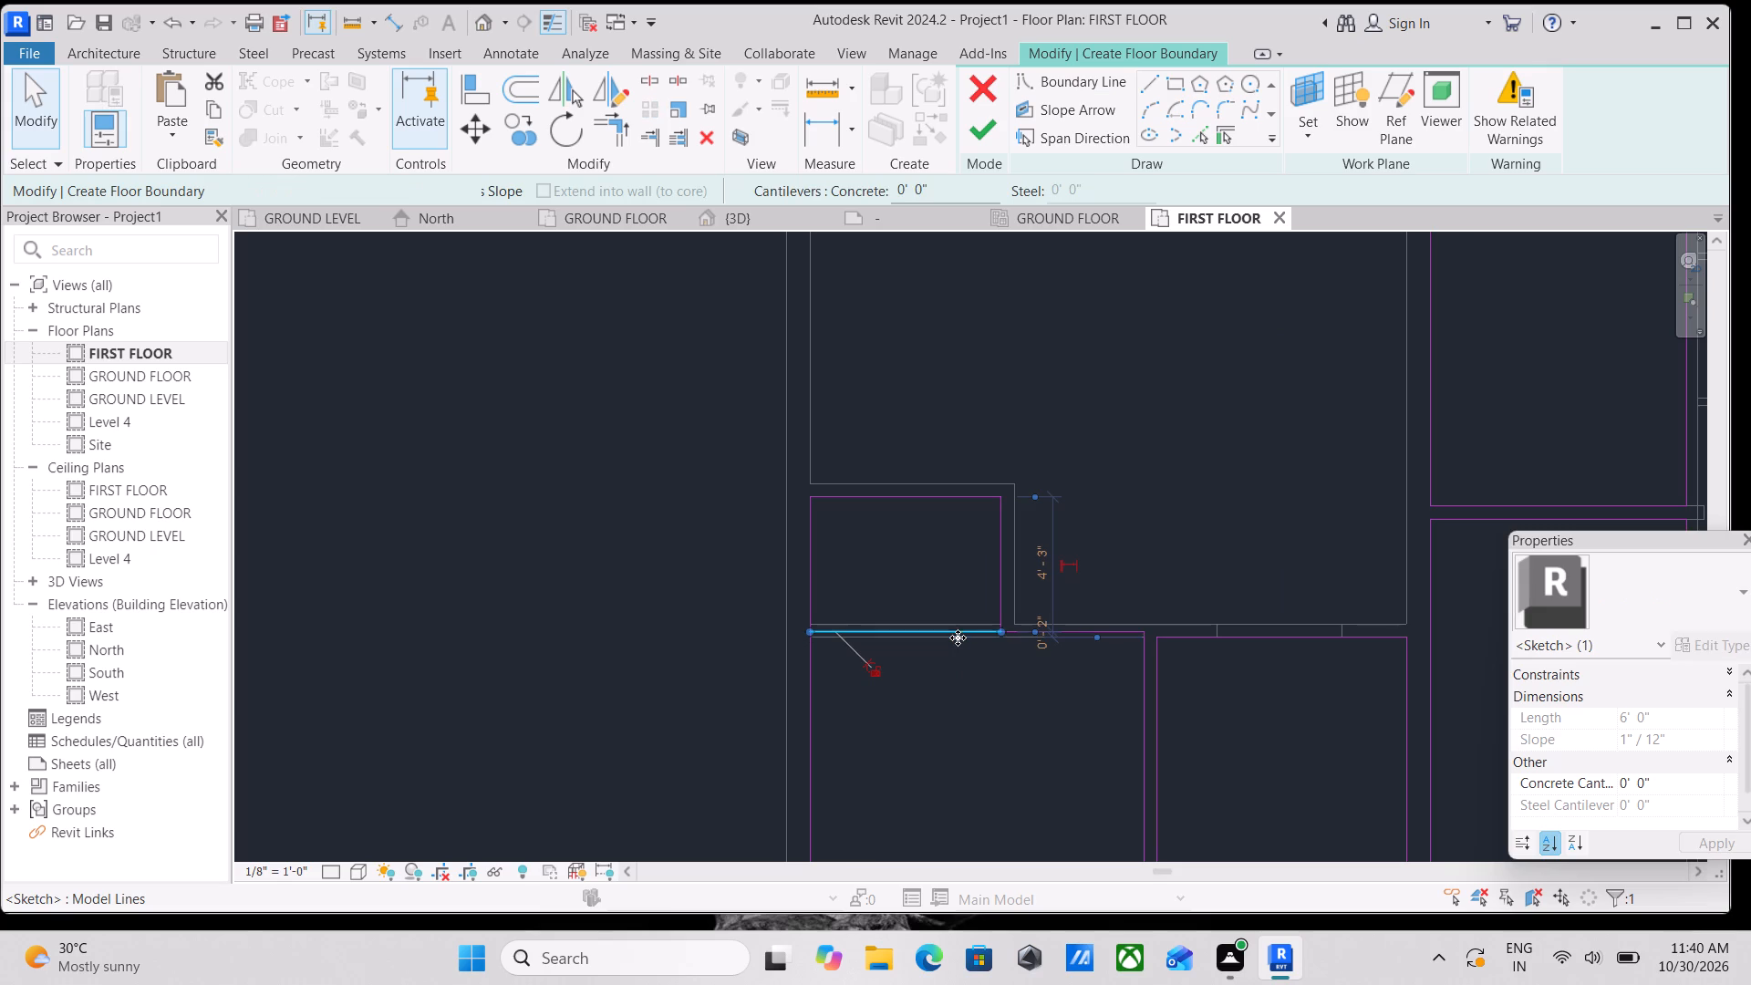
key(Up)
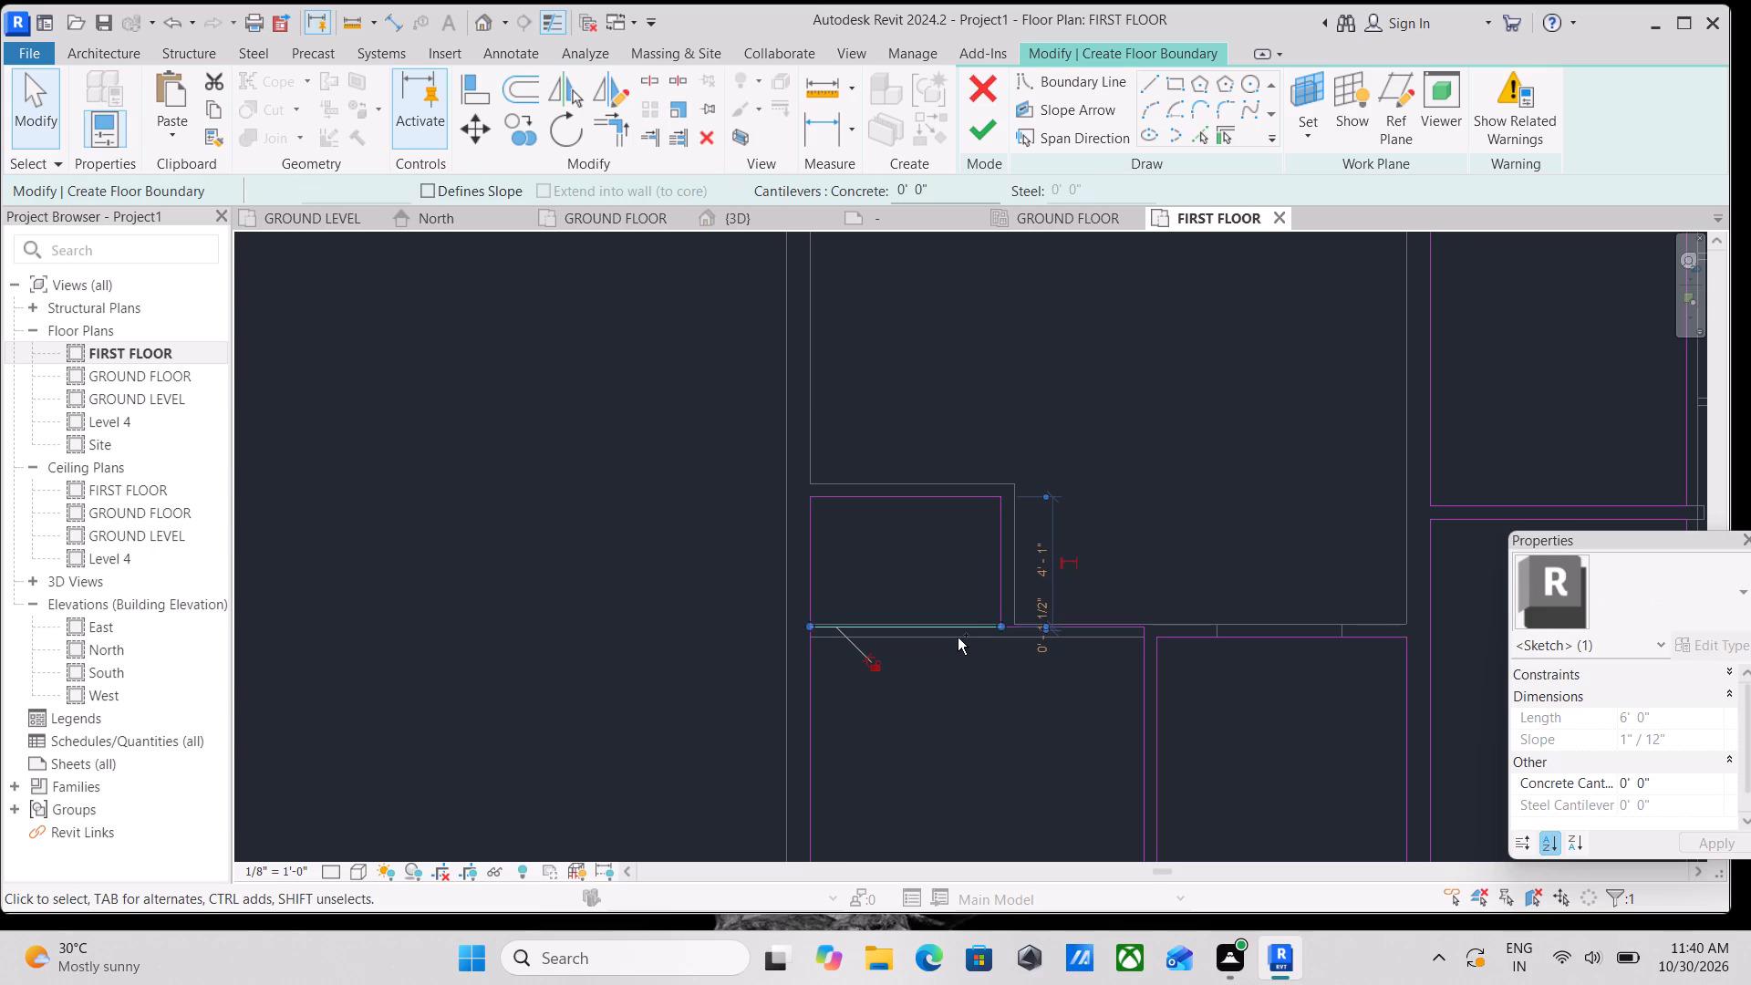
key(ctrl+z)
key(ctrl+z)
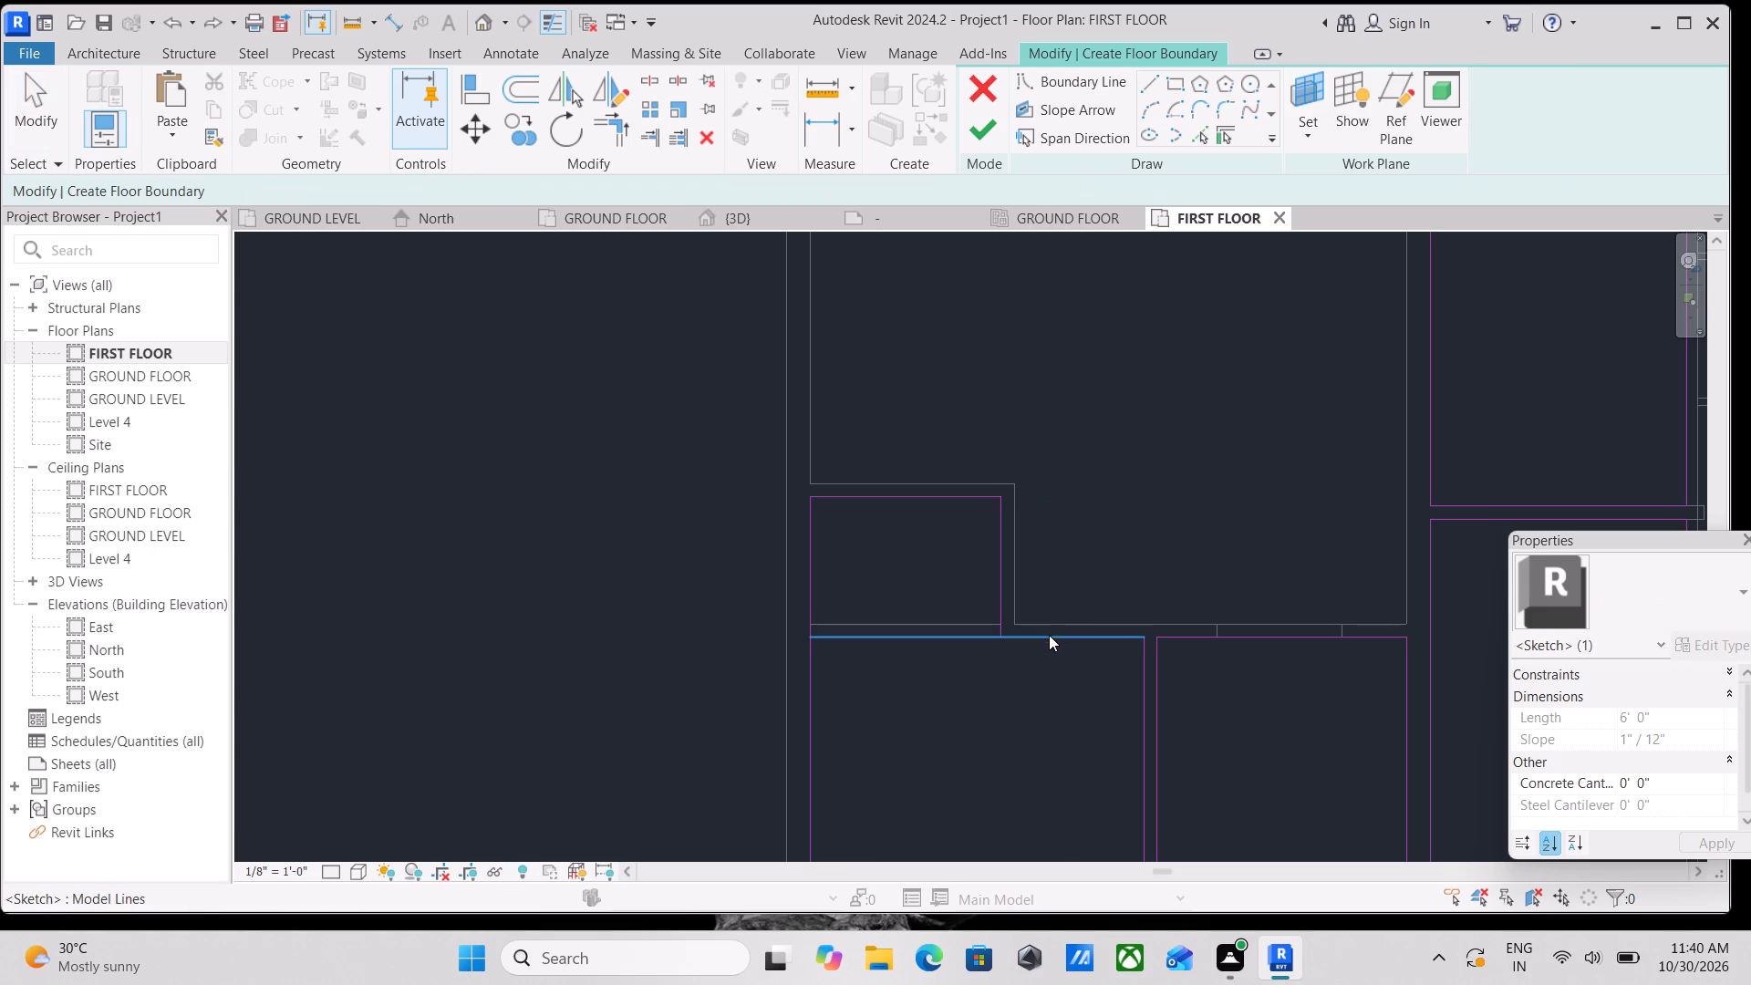
Delete the east, west and north boundary lines of the rectangle in the small room by the west wall.
click(1009, 617)
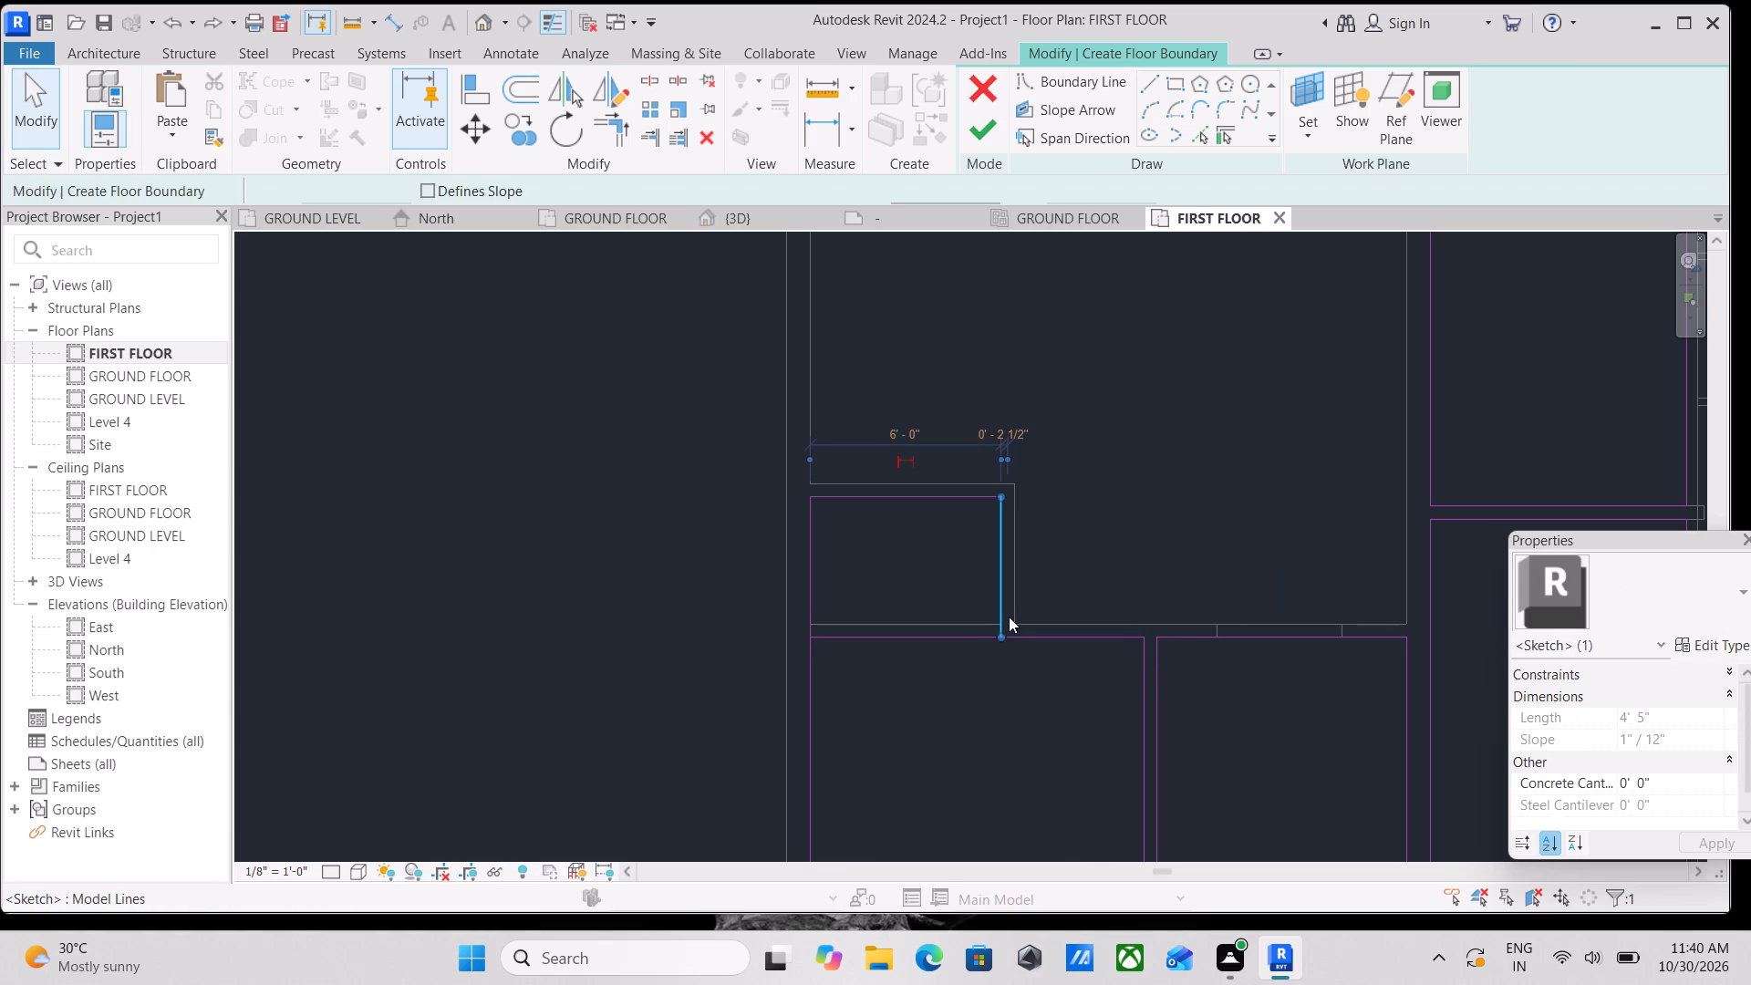
right_click(1009, 617)
click(1076, 627)
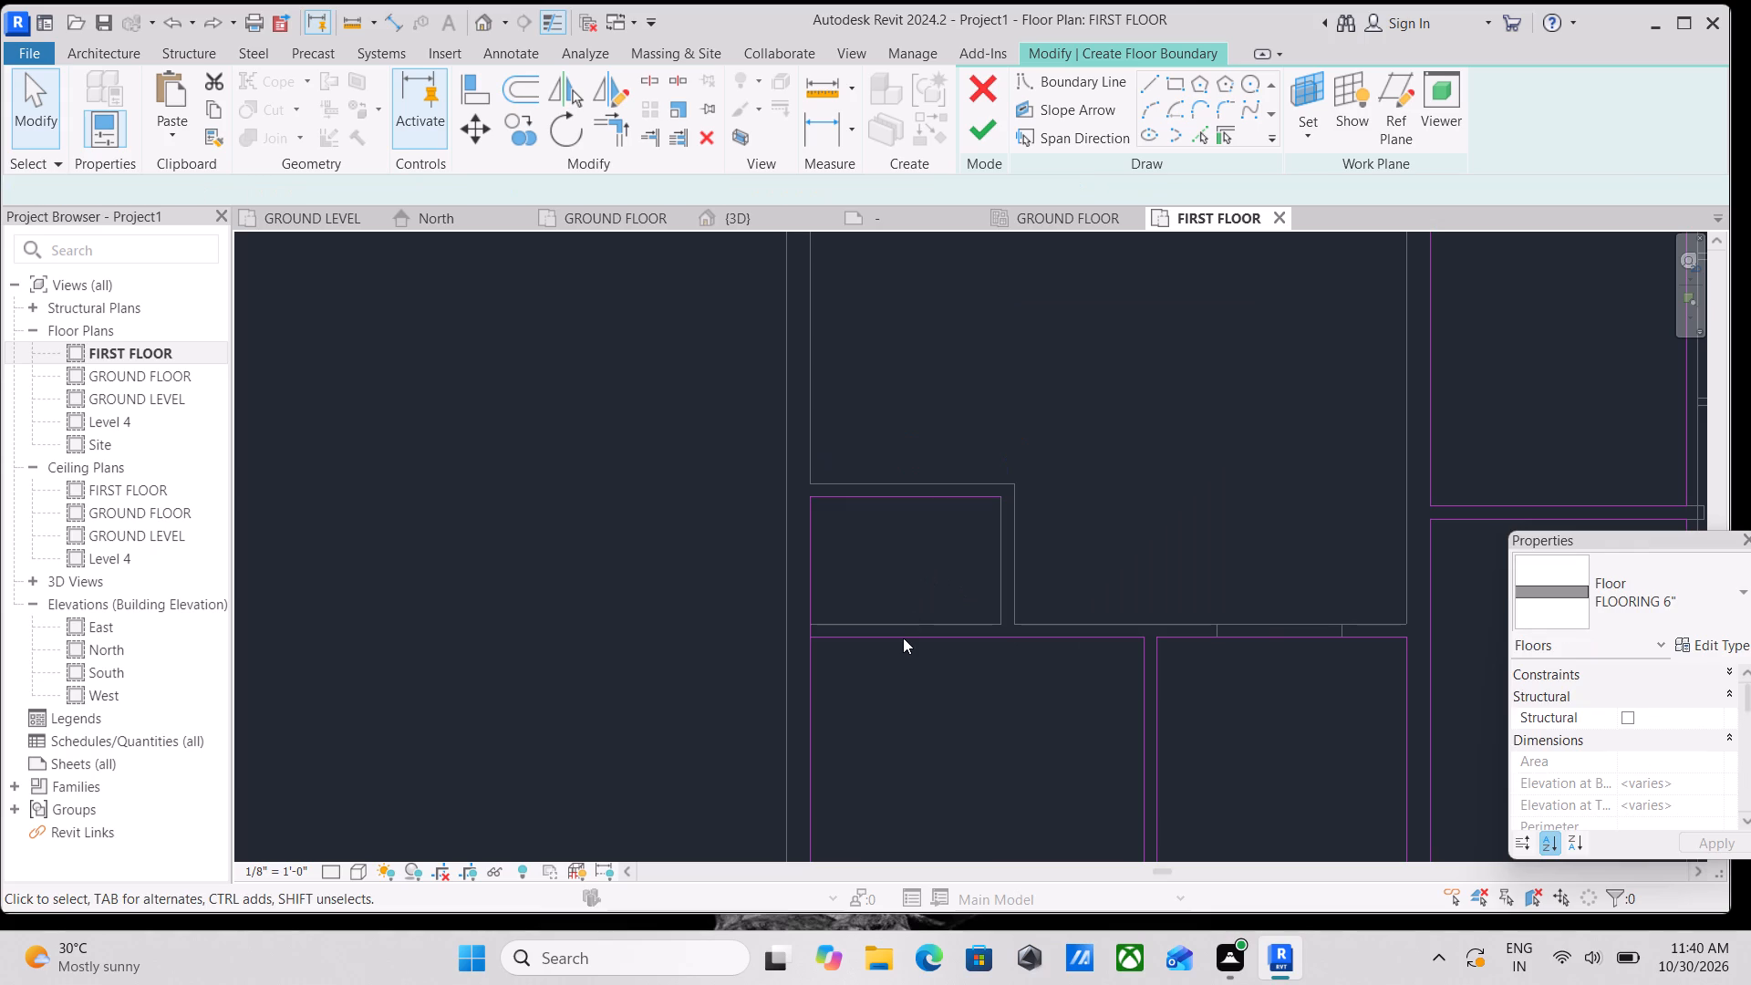
click(805, 592)
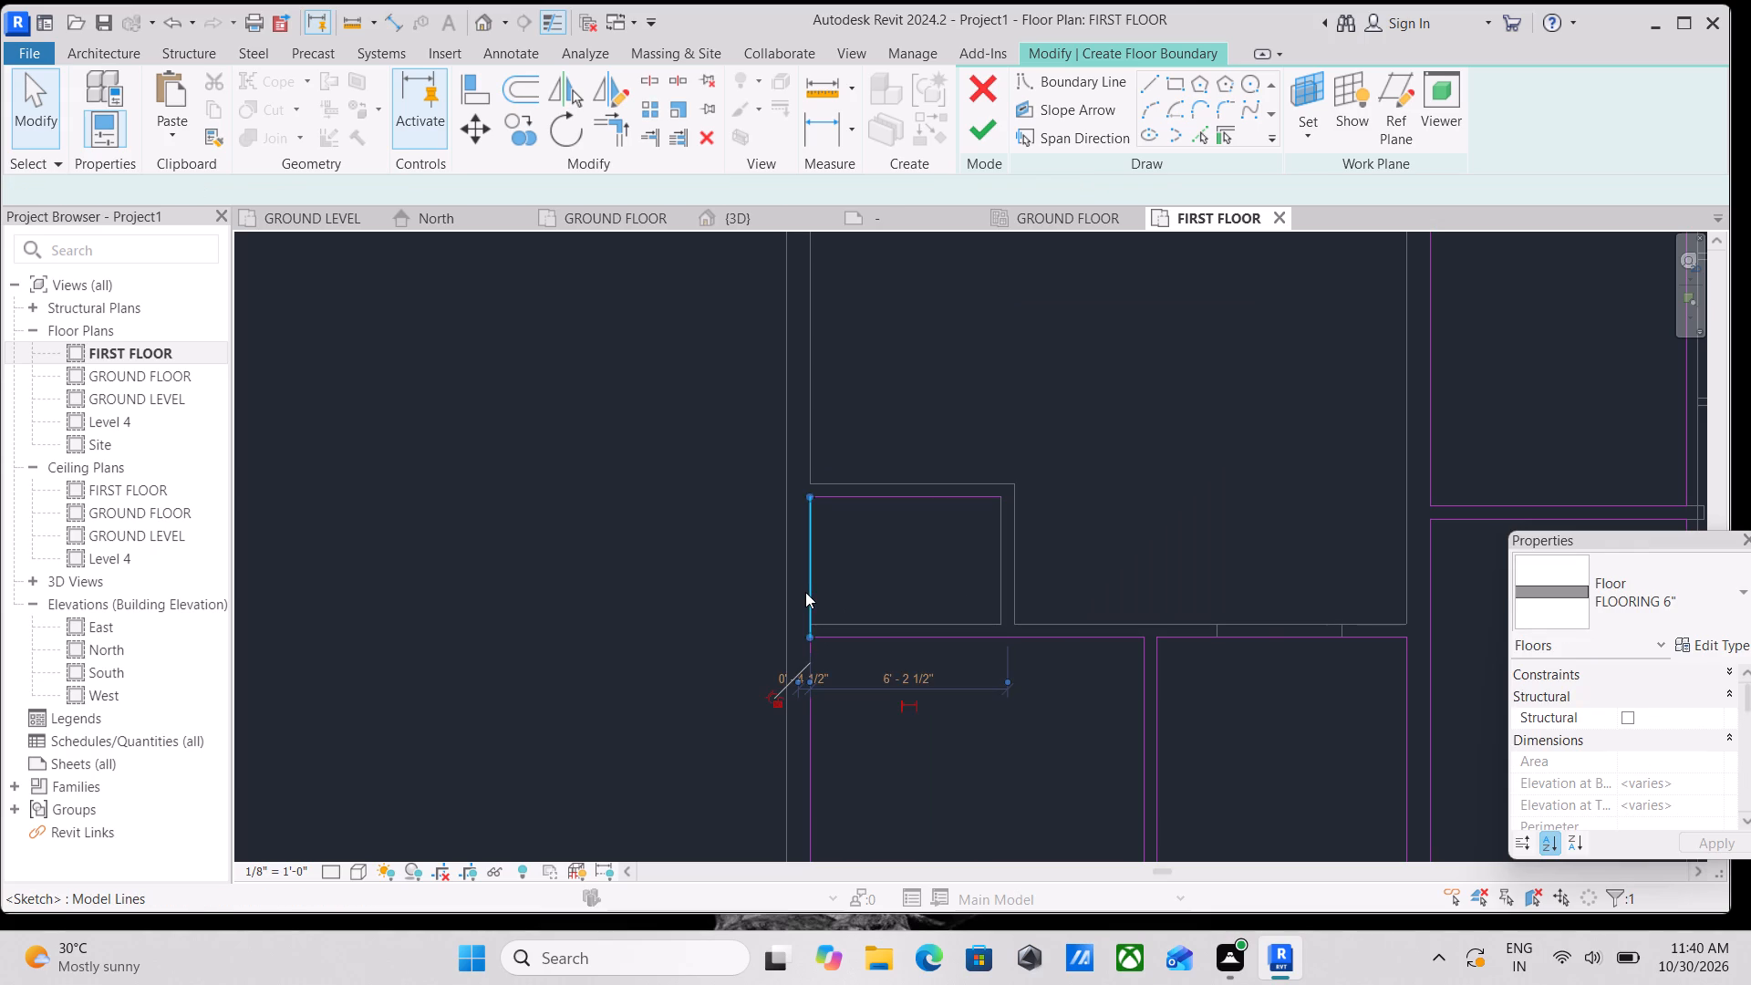
right_click(805, 592)
click(839, 635)
scroll(832, 572, up, 1)
click(886, 485)
right_click(886, 485)
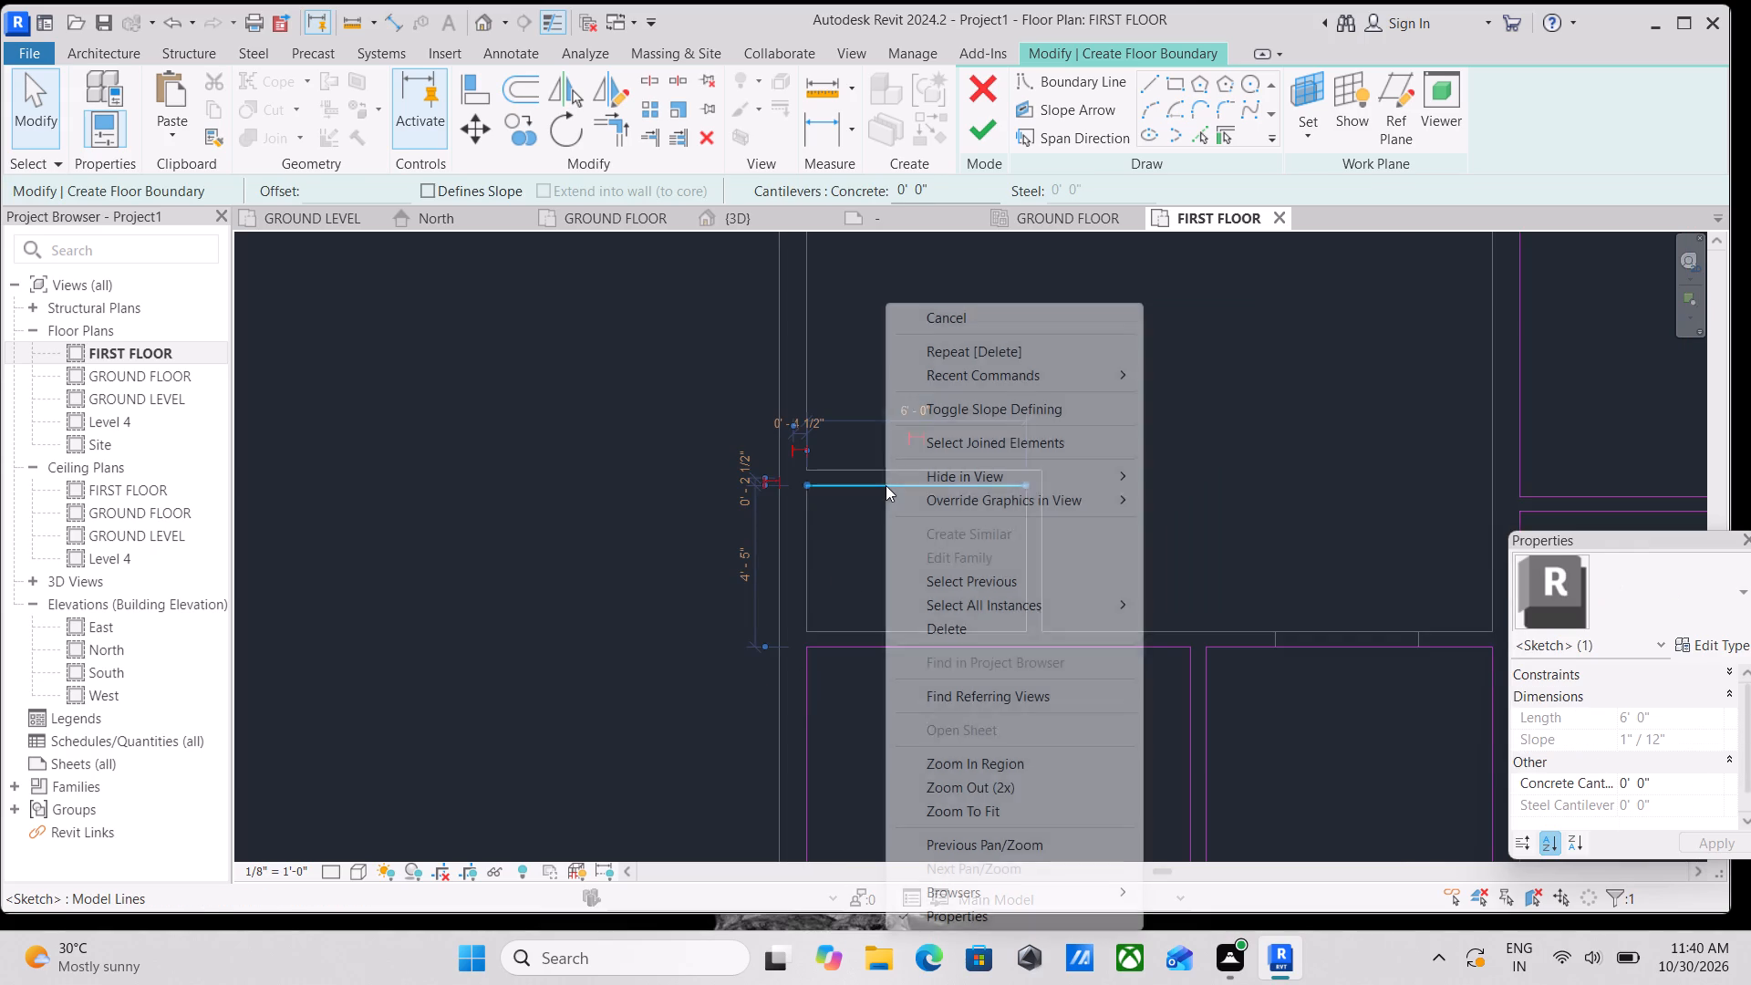
click(945, 638)
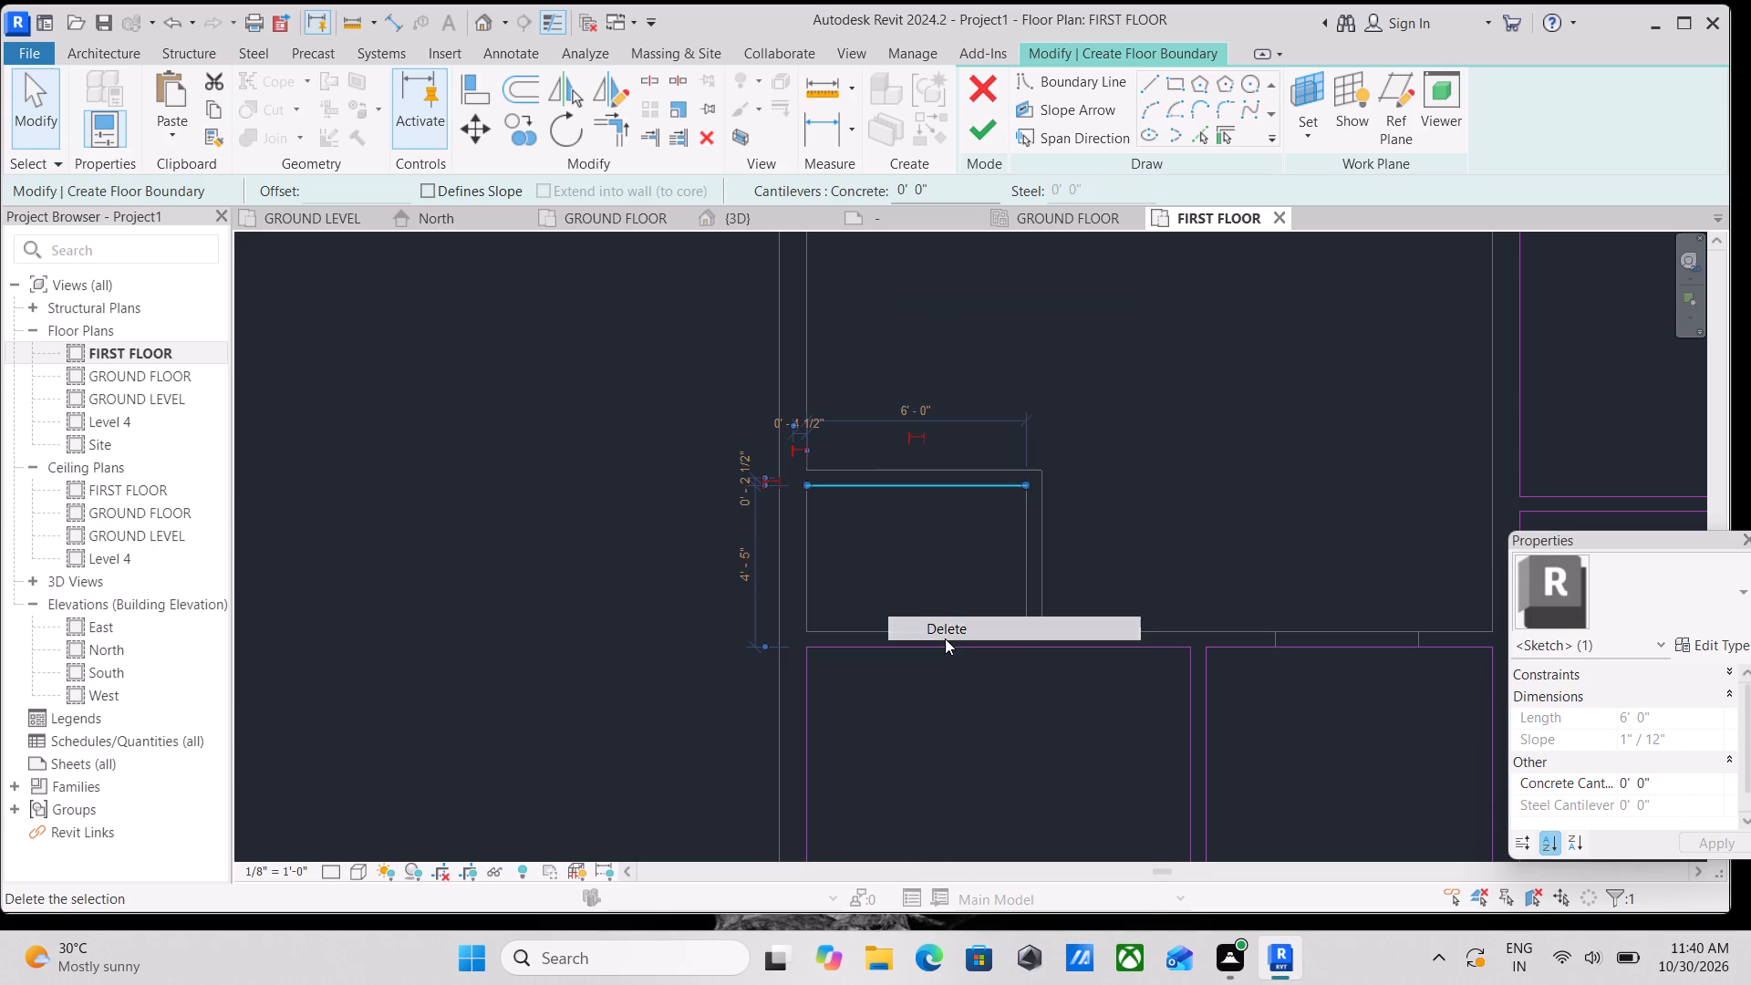
Redraw the rectangular floor boundary inside the small west-wall room along its inner wall faces, about 6'-0" by 4'-0".
middle_drag(1026, 321, 1032, 430)
click(1176, 82)
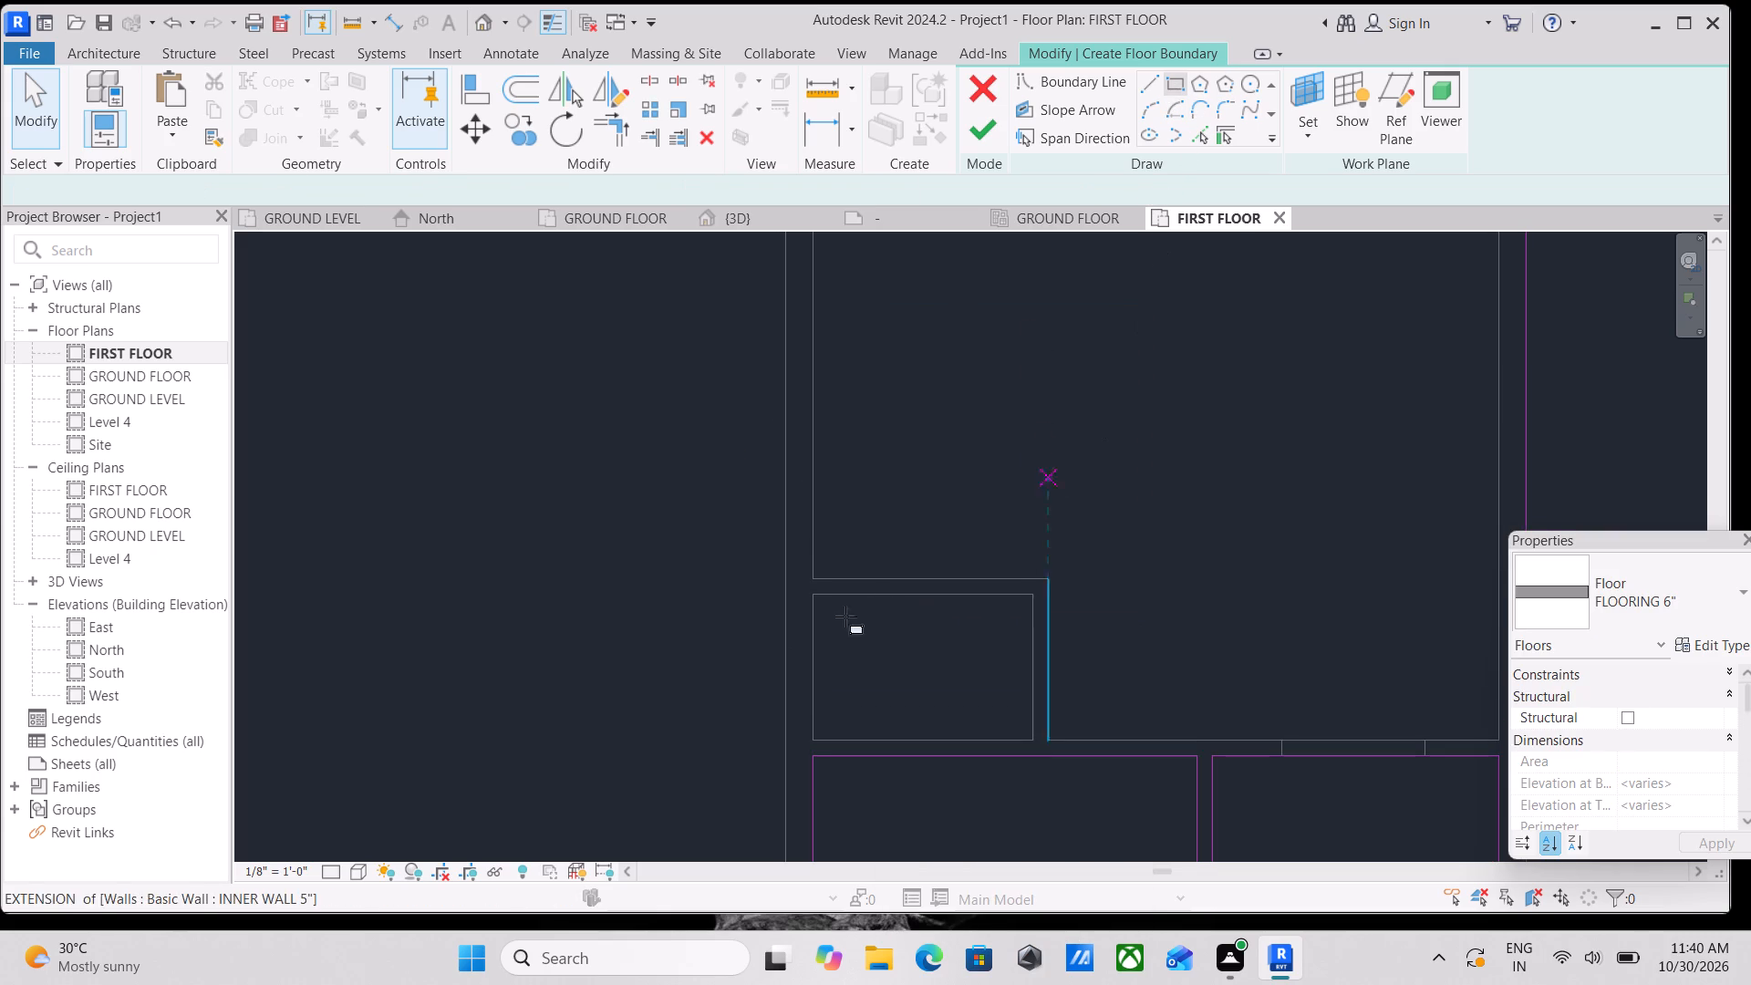
scroll(763, 624, up, 4)
scroll(836, 591, up, 3)
click(848, 579)
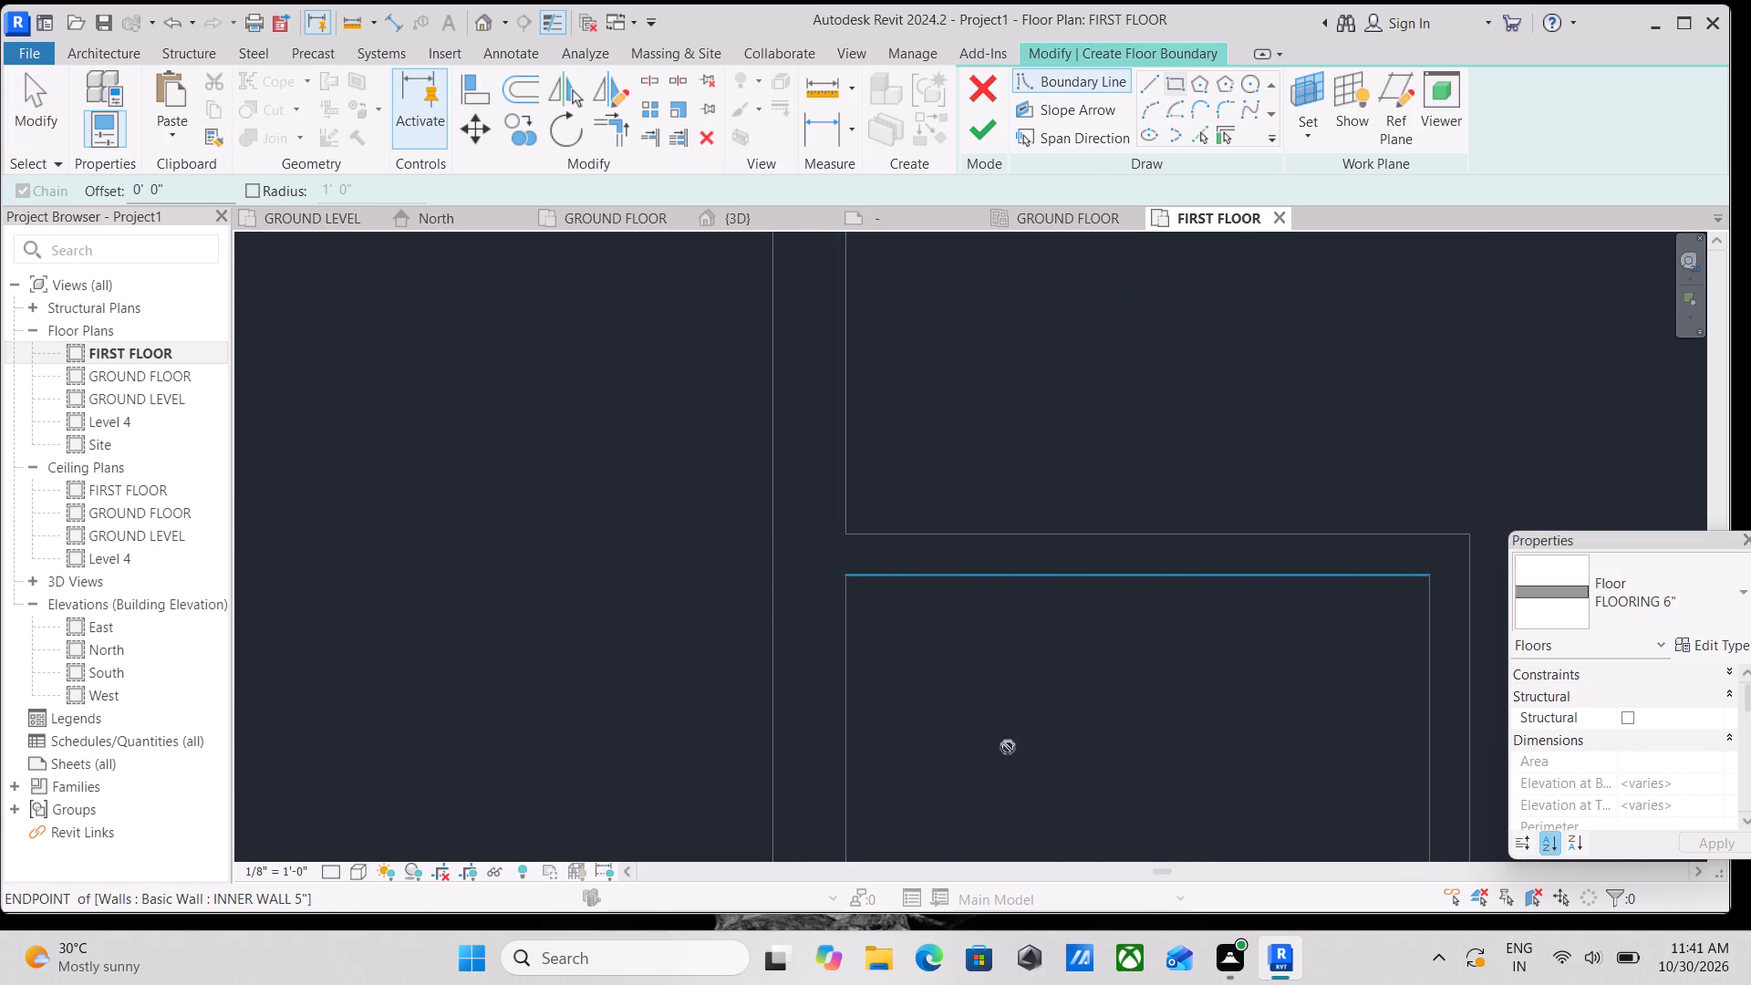
middle_drag(1132, 809, 869, 385)
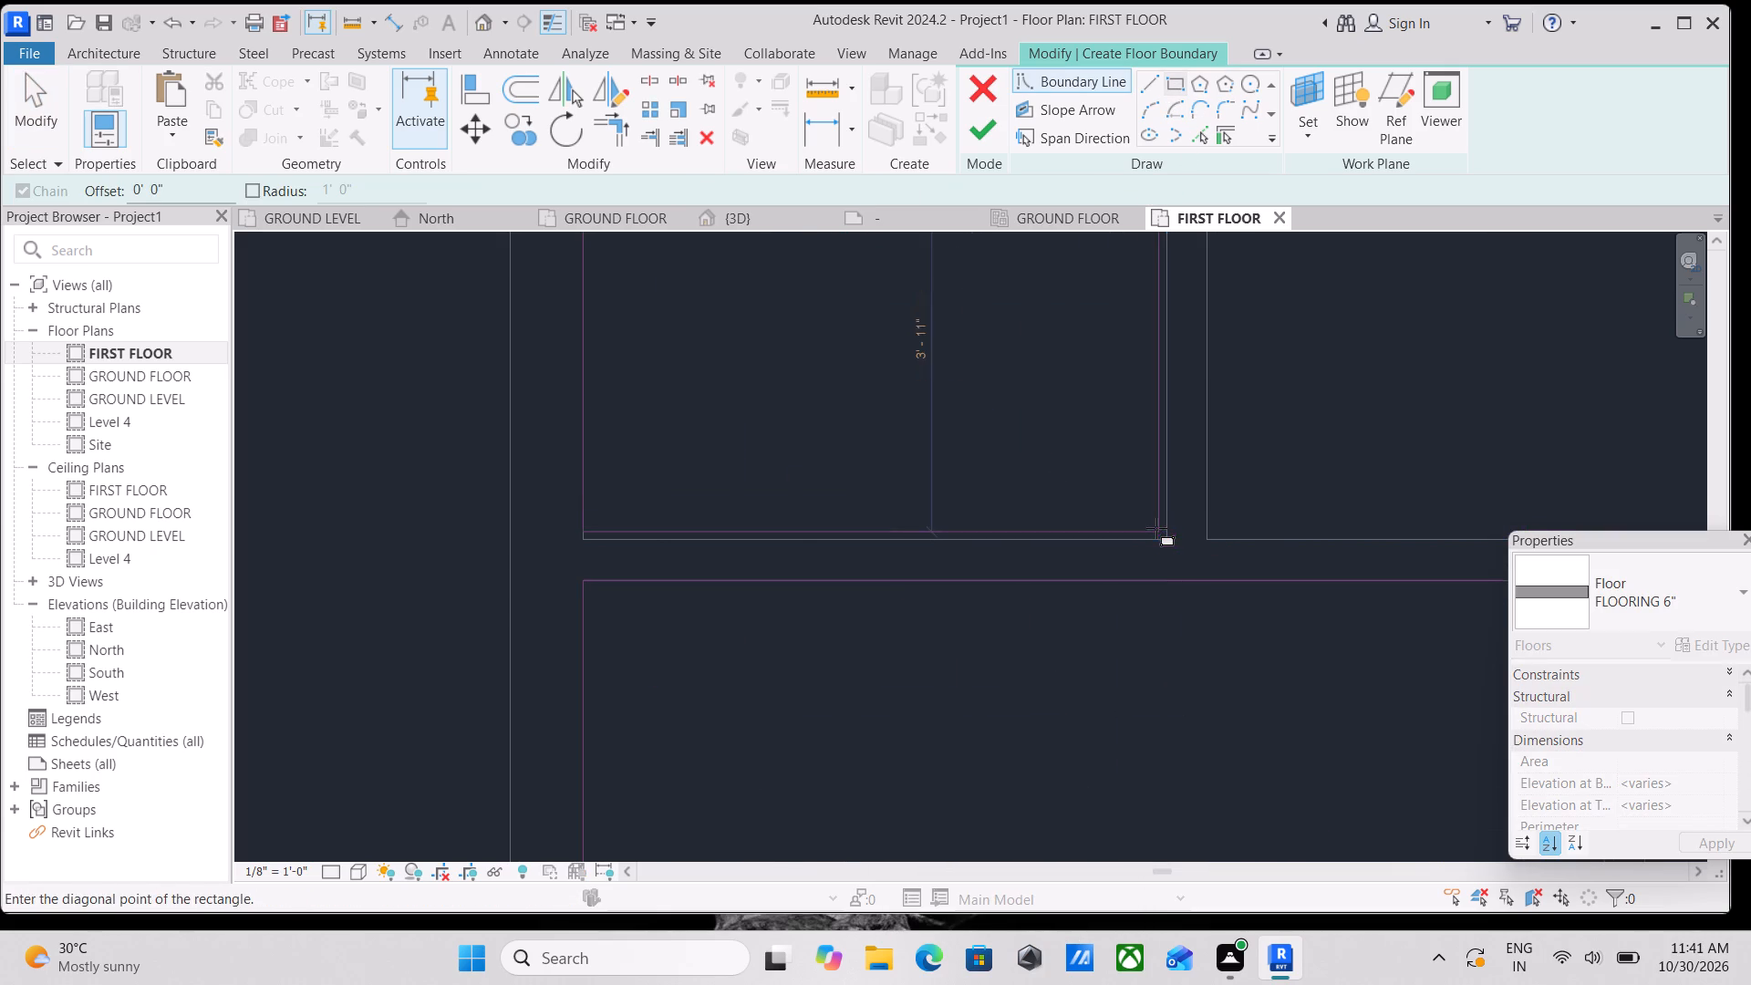
click(1166, 534)
Draw a straight boundary line about 18'-9" long along the north inner wall face of the large L-shaped room.
scroll(888, 417, down, 6)
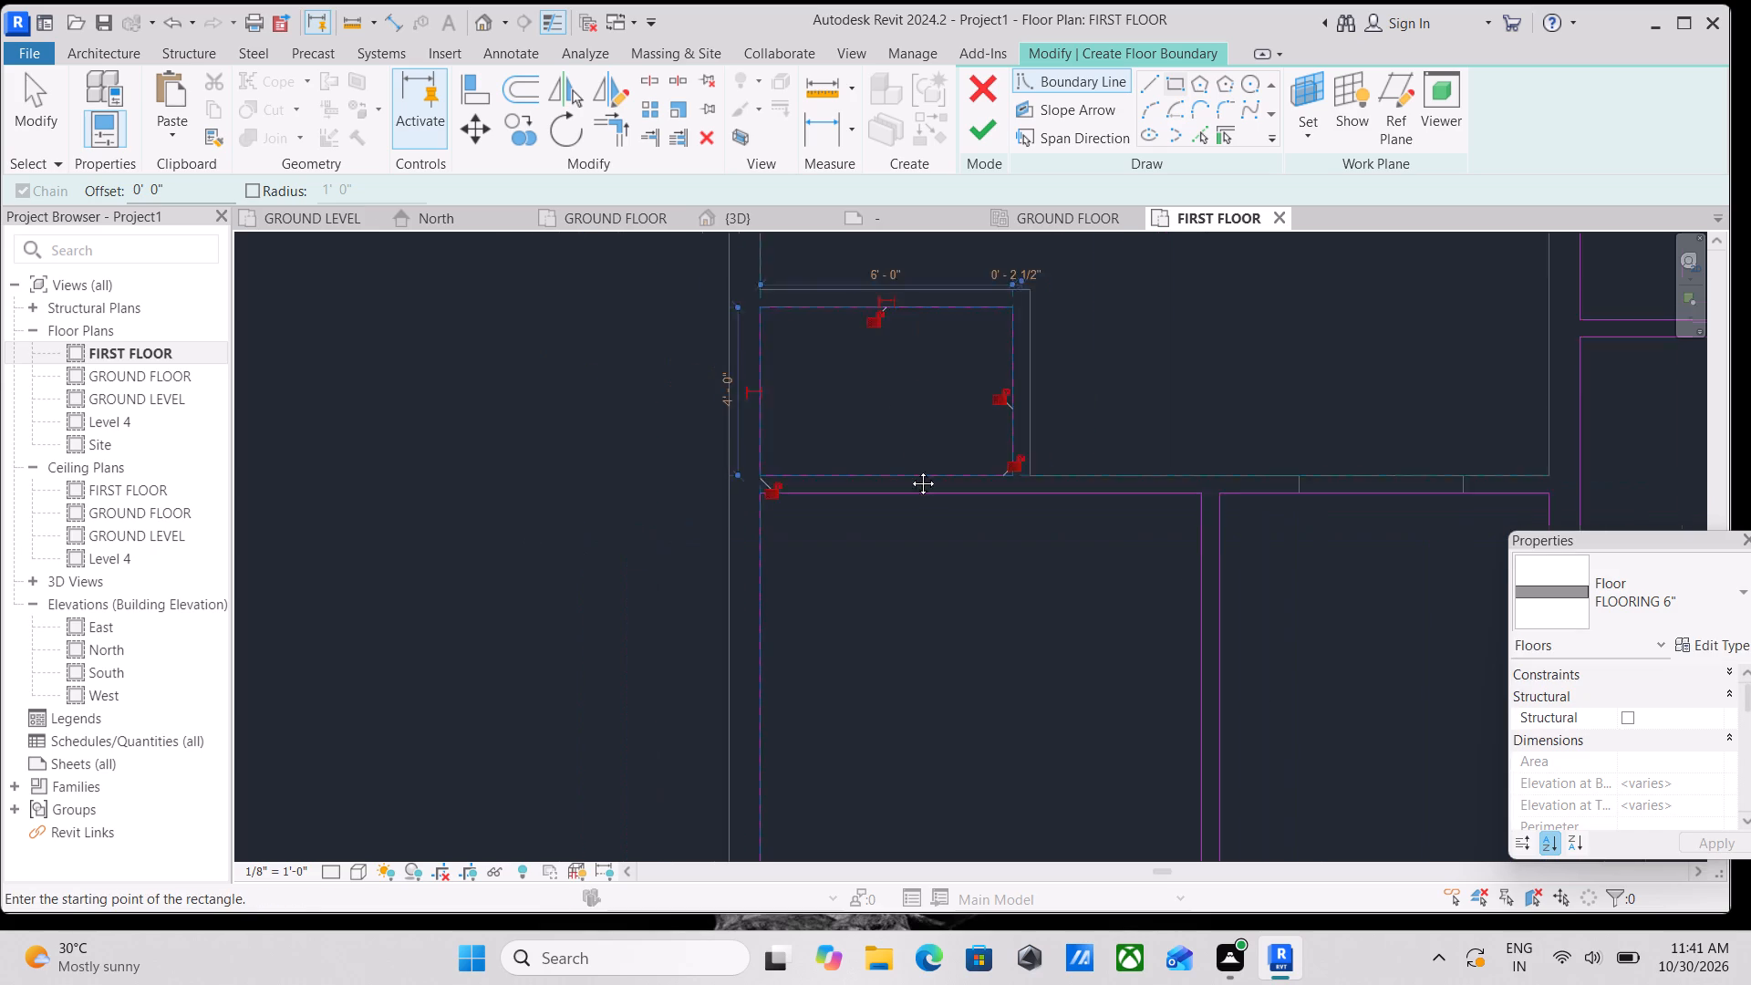
middle_drag(907, 450, 913, 658)
scroll(1157, 503, up, 1)
scroll(1157, 503, down, 3)
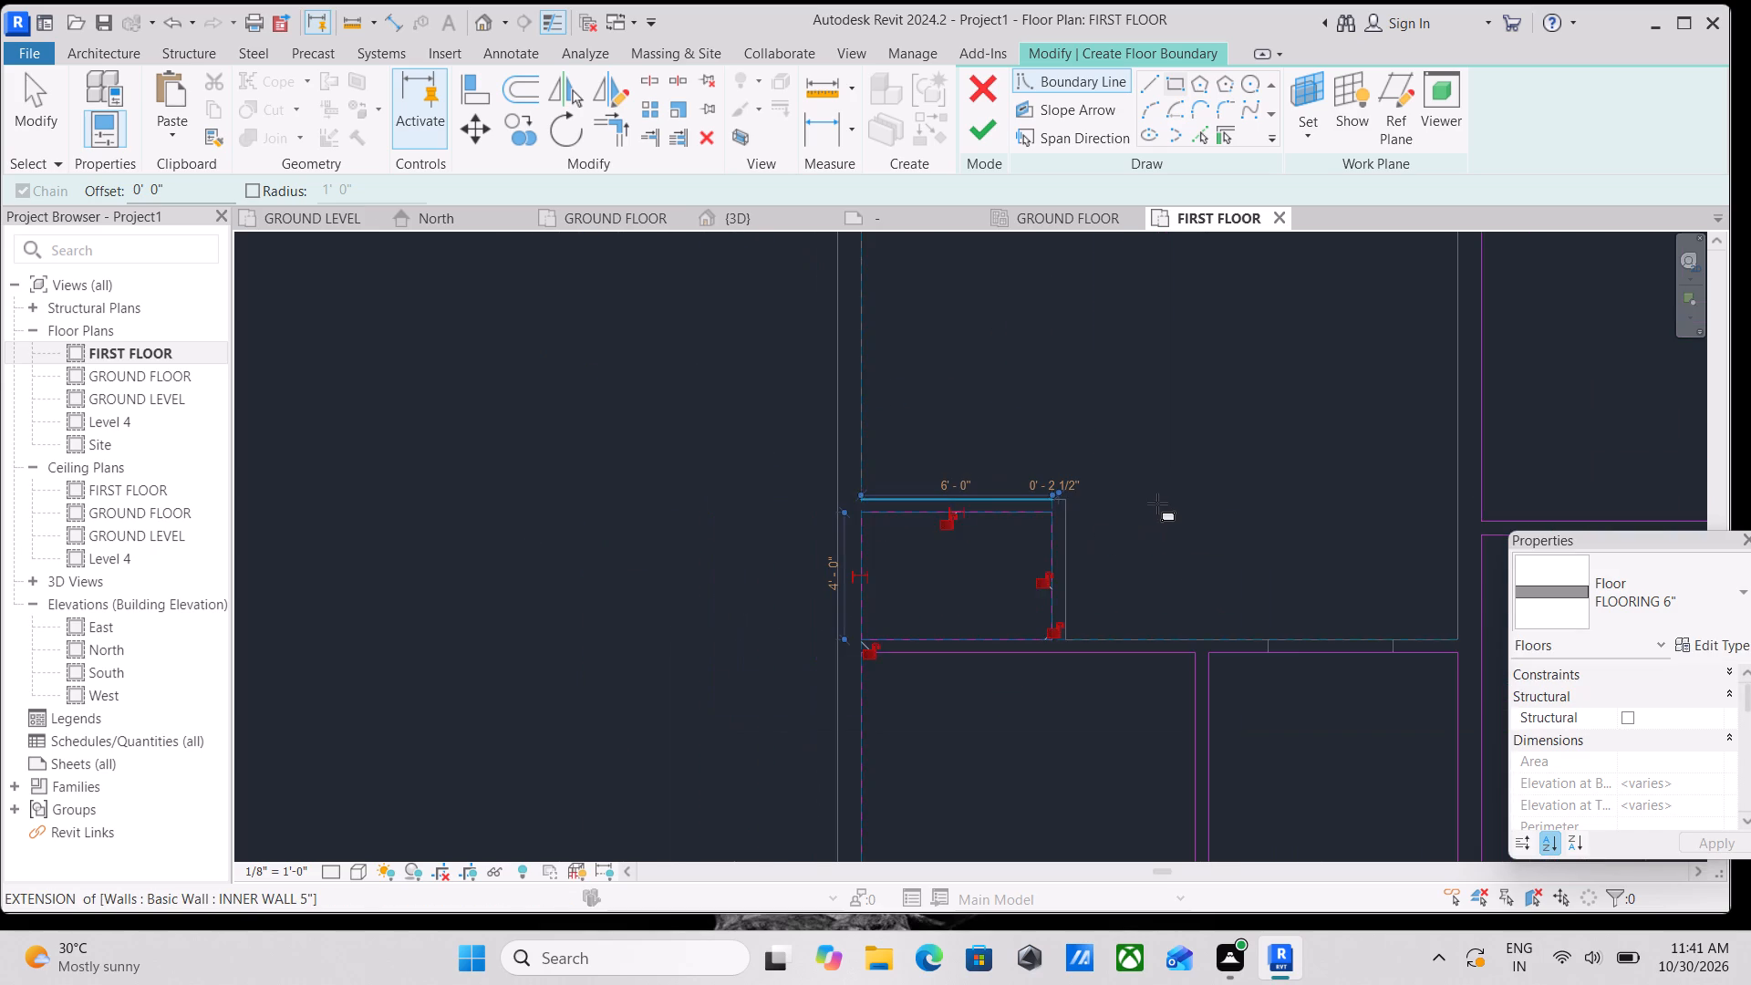
scroll(1316, 508, down, 1)
middle_drag(1212, 499, 1175, 699)
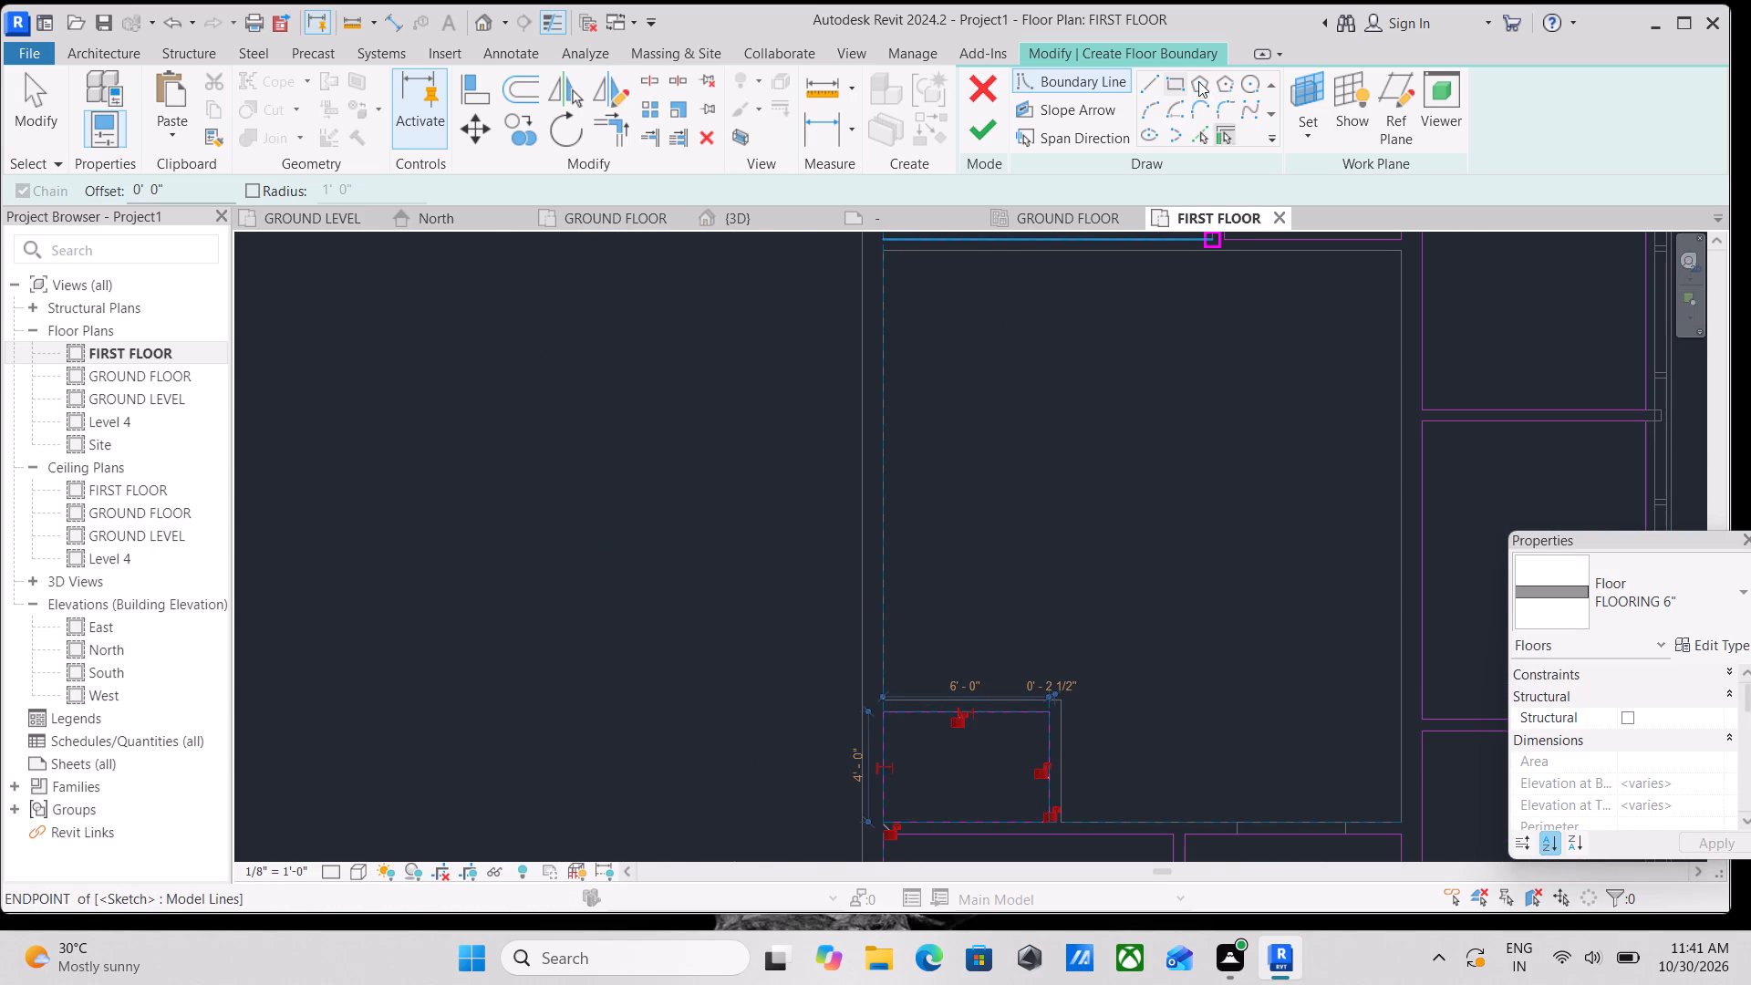
click(1153, 79)
scroll(908, 705, up, 1)
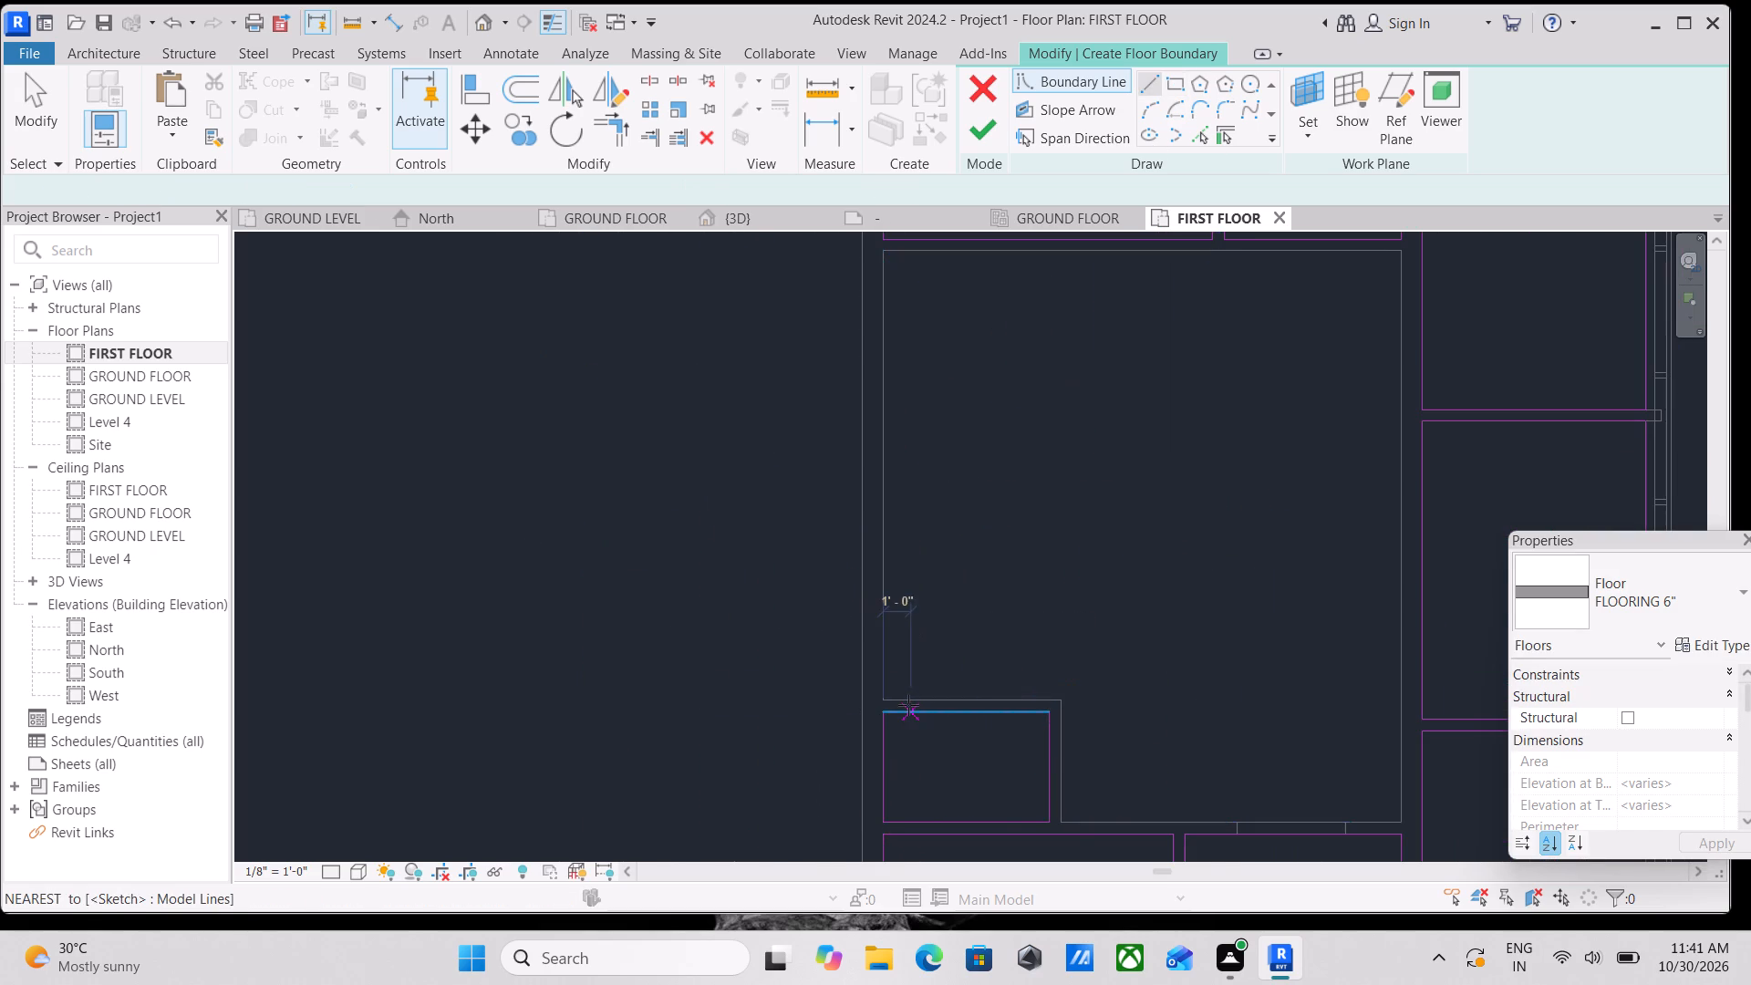
scroll(991, 572, down, 2)
middle_drag(991, 572, 983, 860)
scroll(893, 588, up, 2)
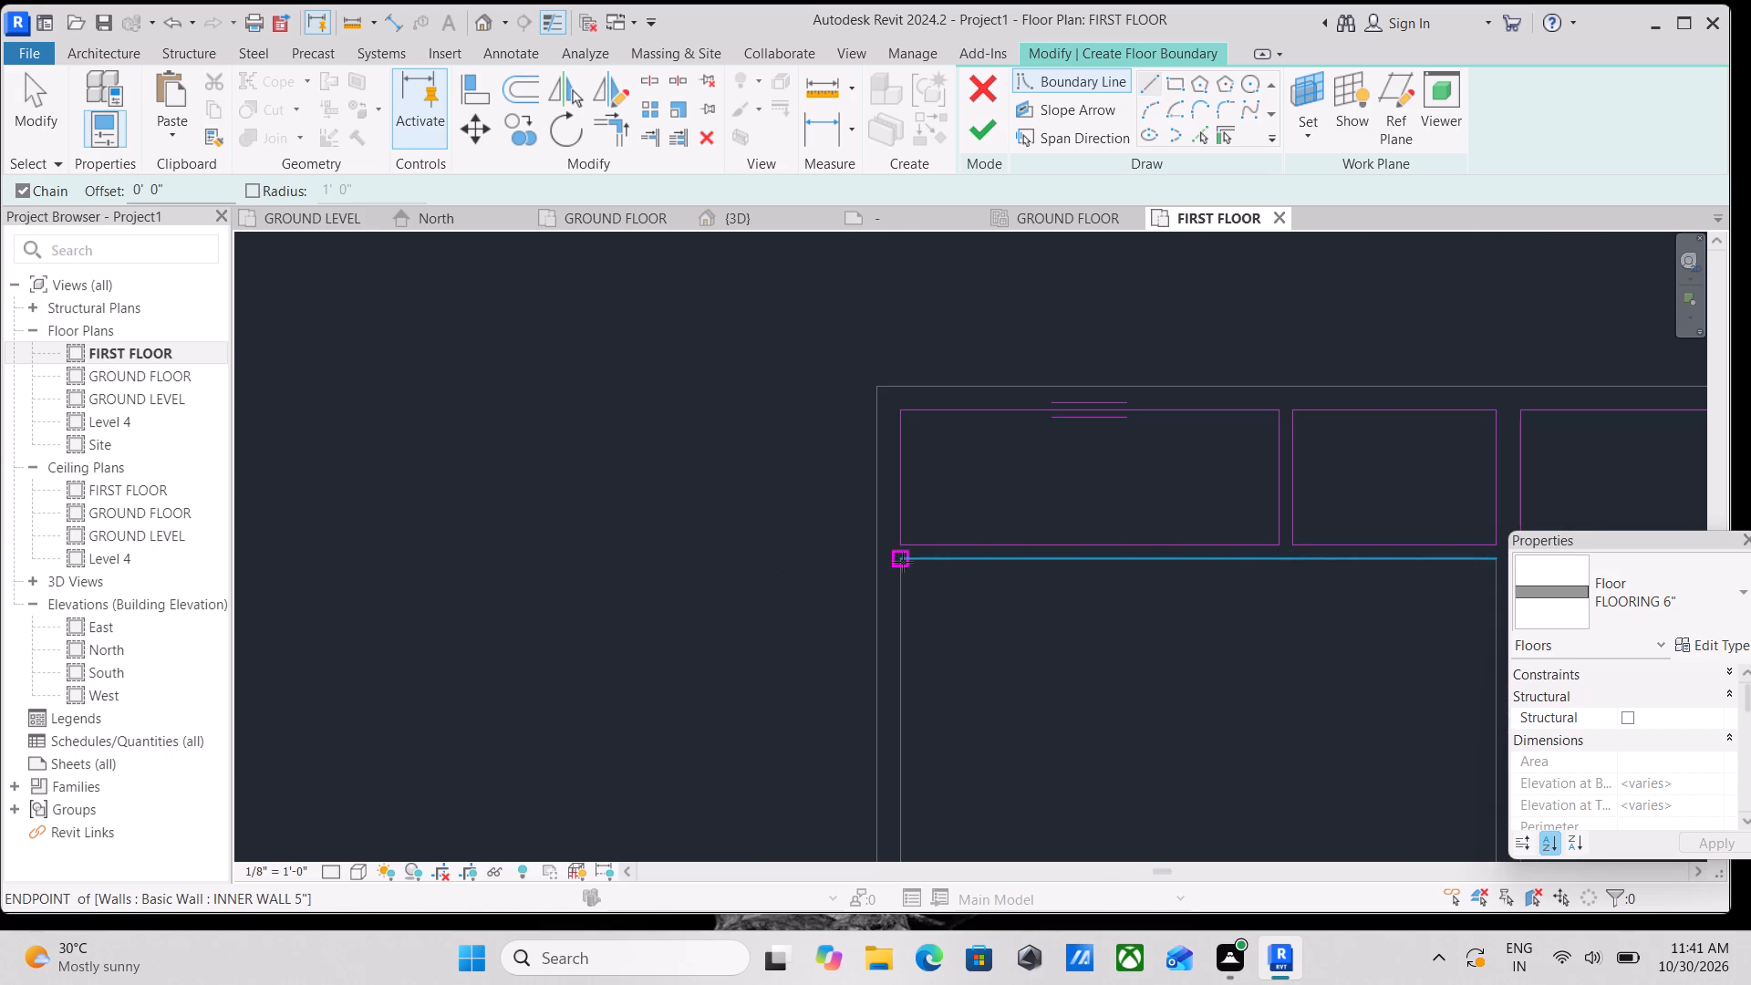
click(903, 562)
middle_drag(1380, 631, 1010, 694)
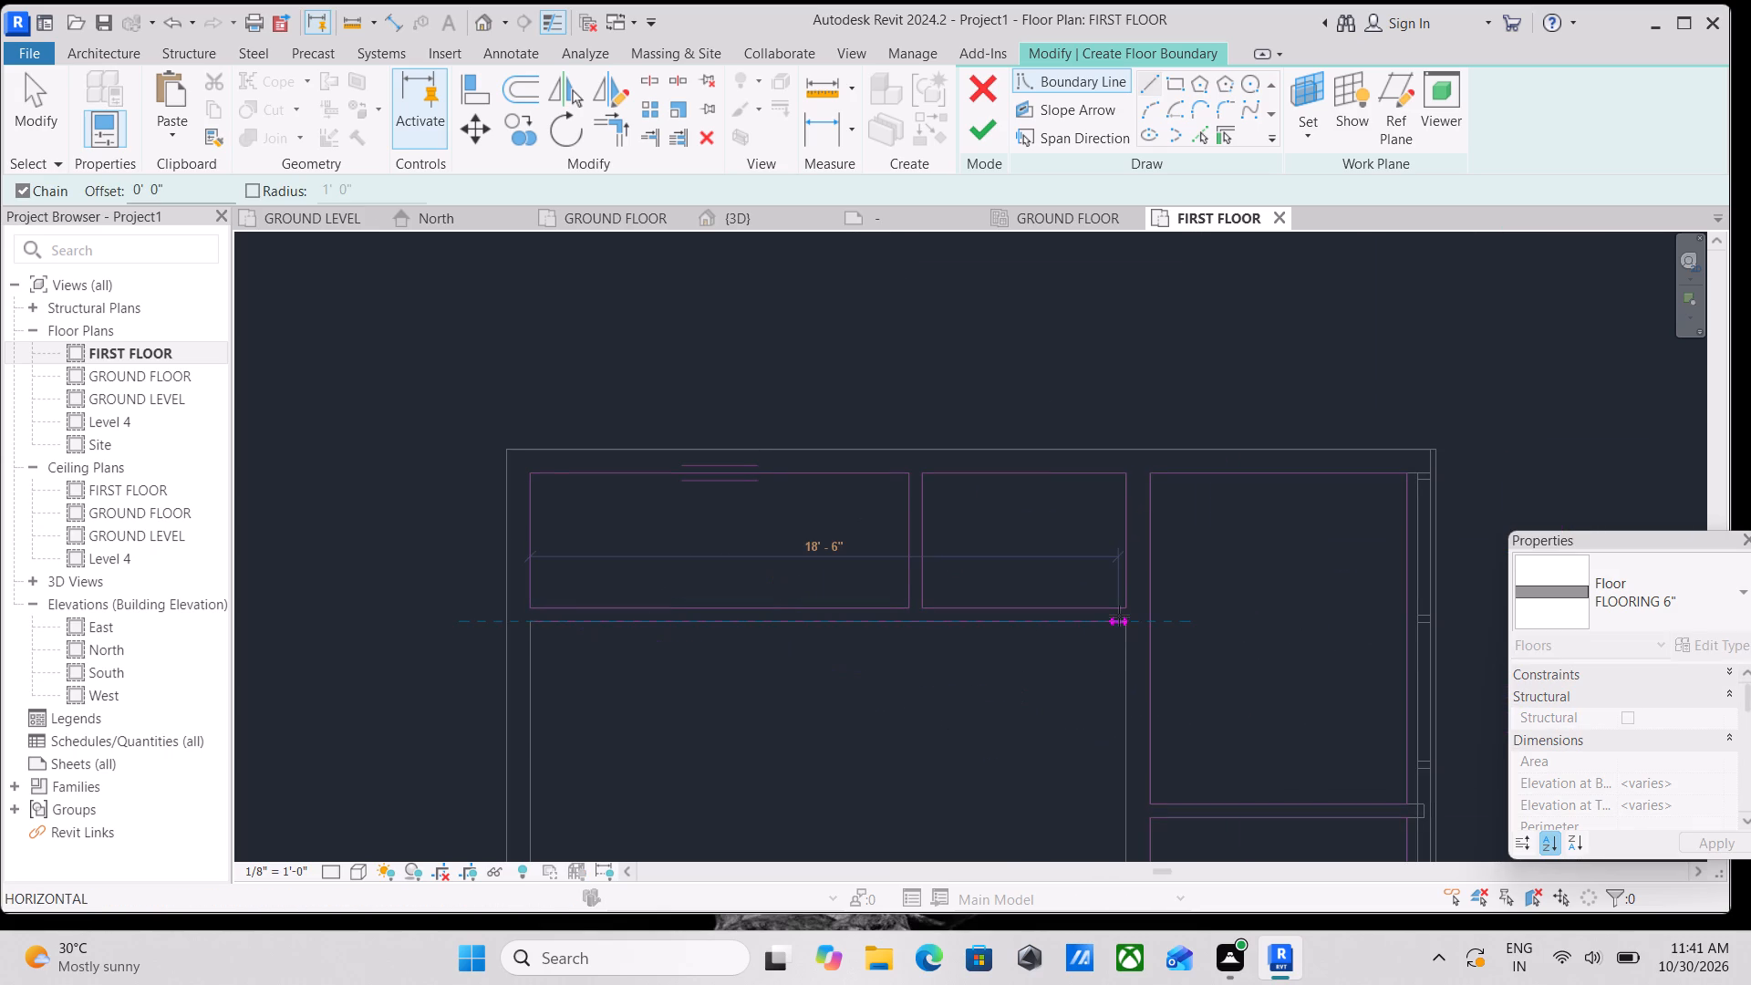
scroll(1126, 629, up, 1)
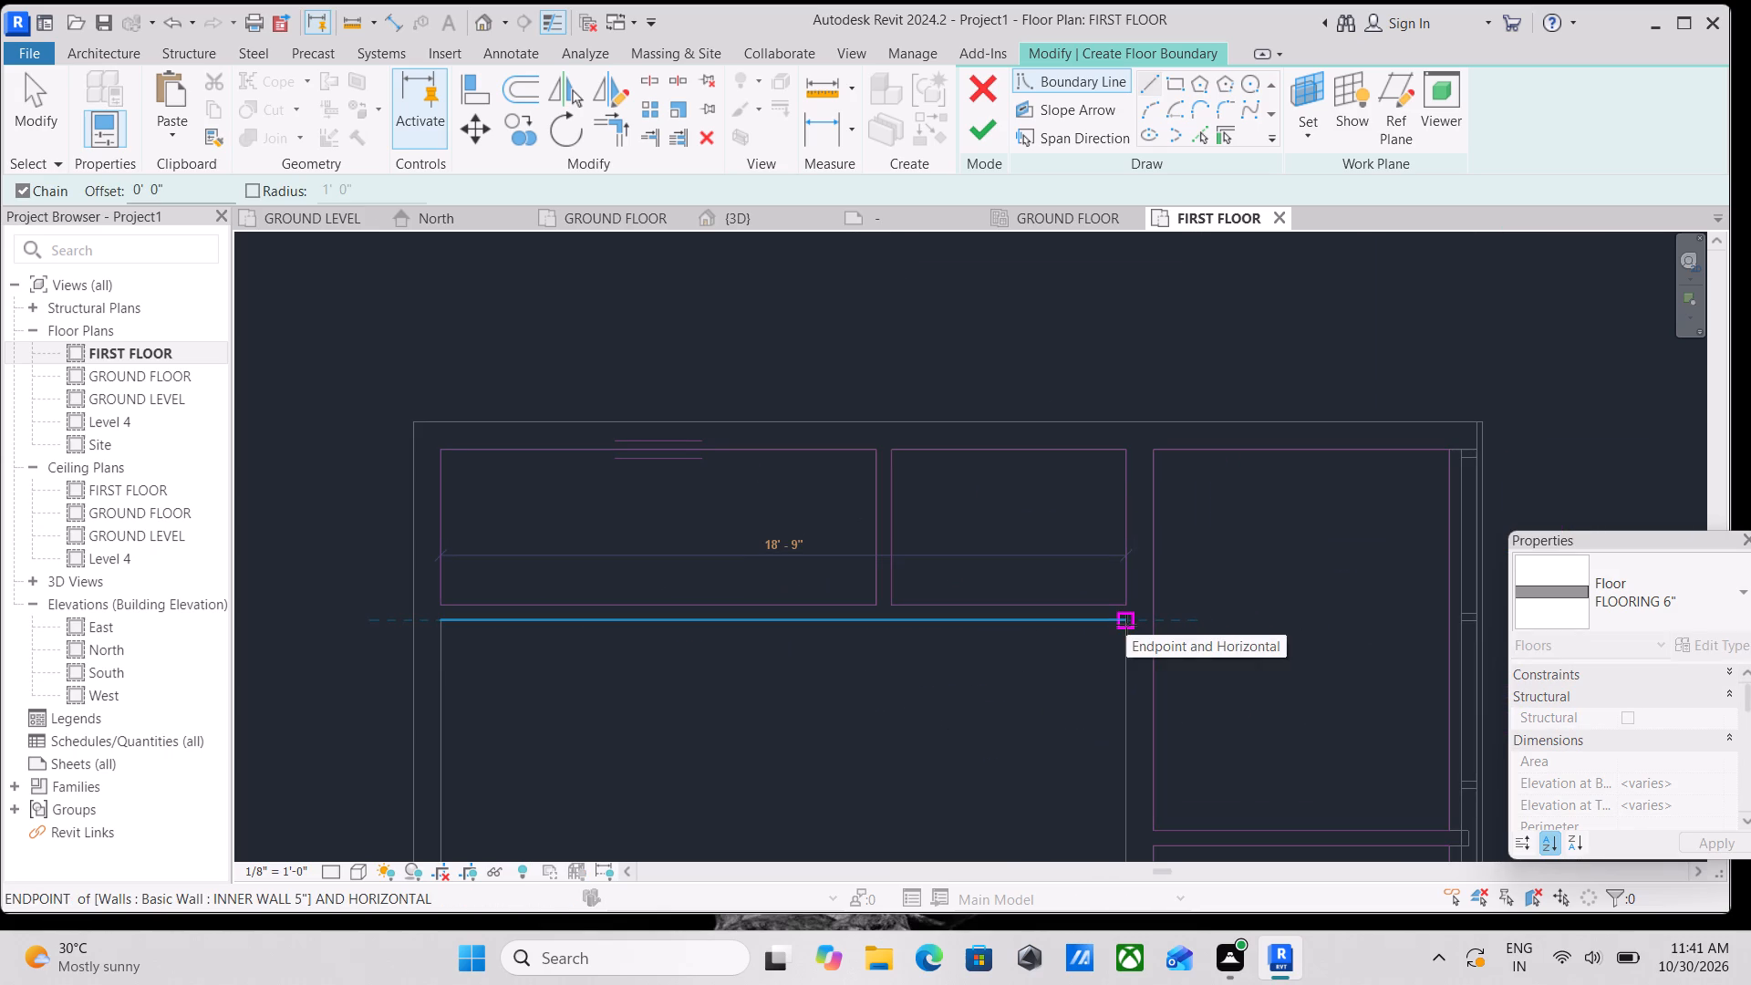
click(1126, 625)
Continue the L-shaped room's boundary south along its east inner wall face, about 20'-8" long, to the southeast corner.
scroll(1104, 677, down, 2)
middle_drag(1106, 662, 1142, 461)
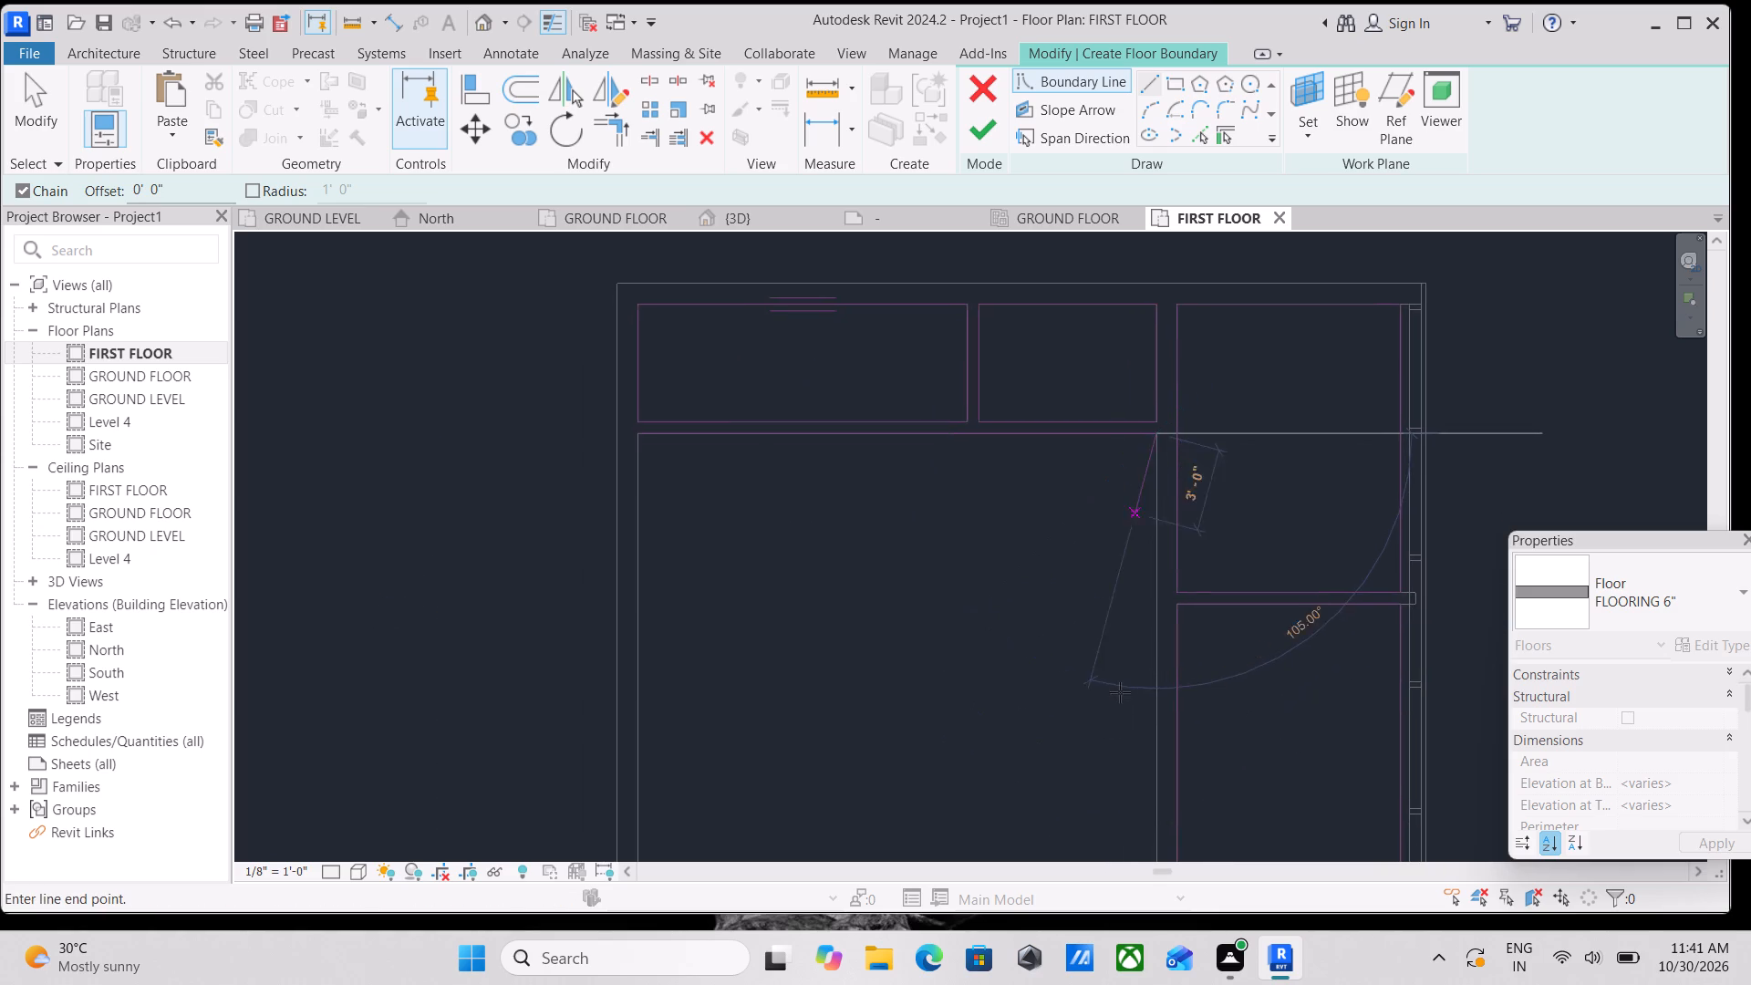
scroll(1120, 693, down, 2)
middle_drag(1120, 693, 1232, 479)
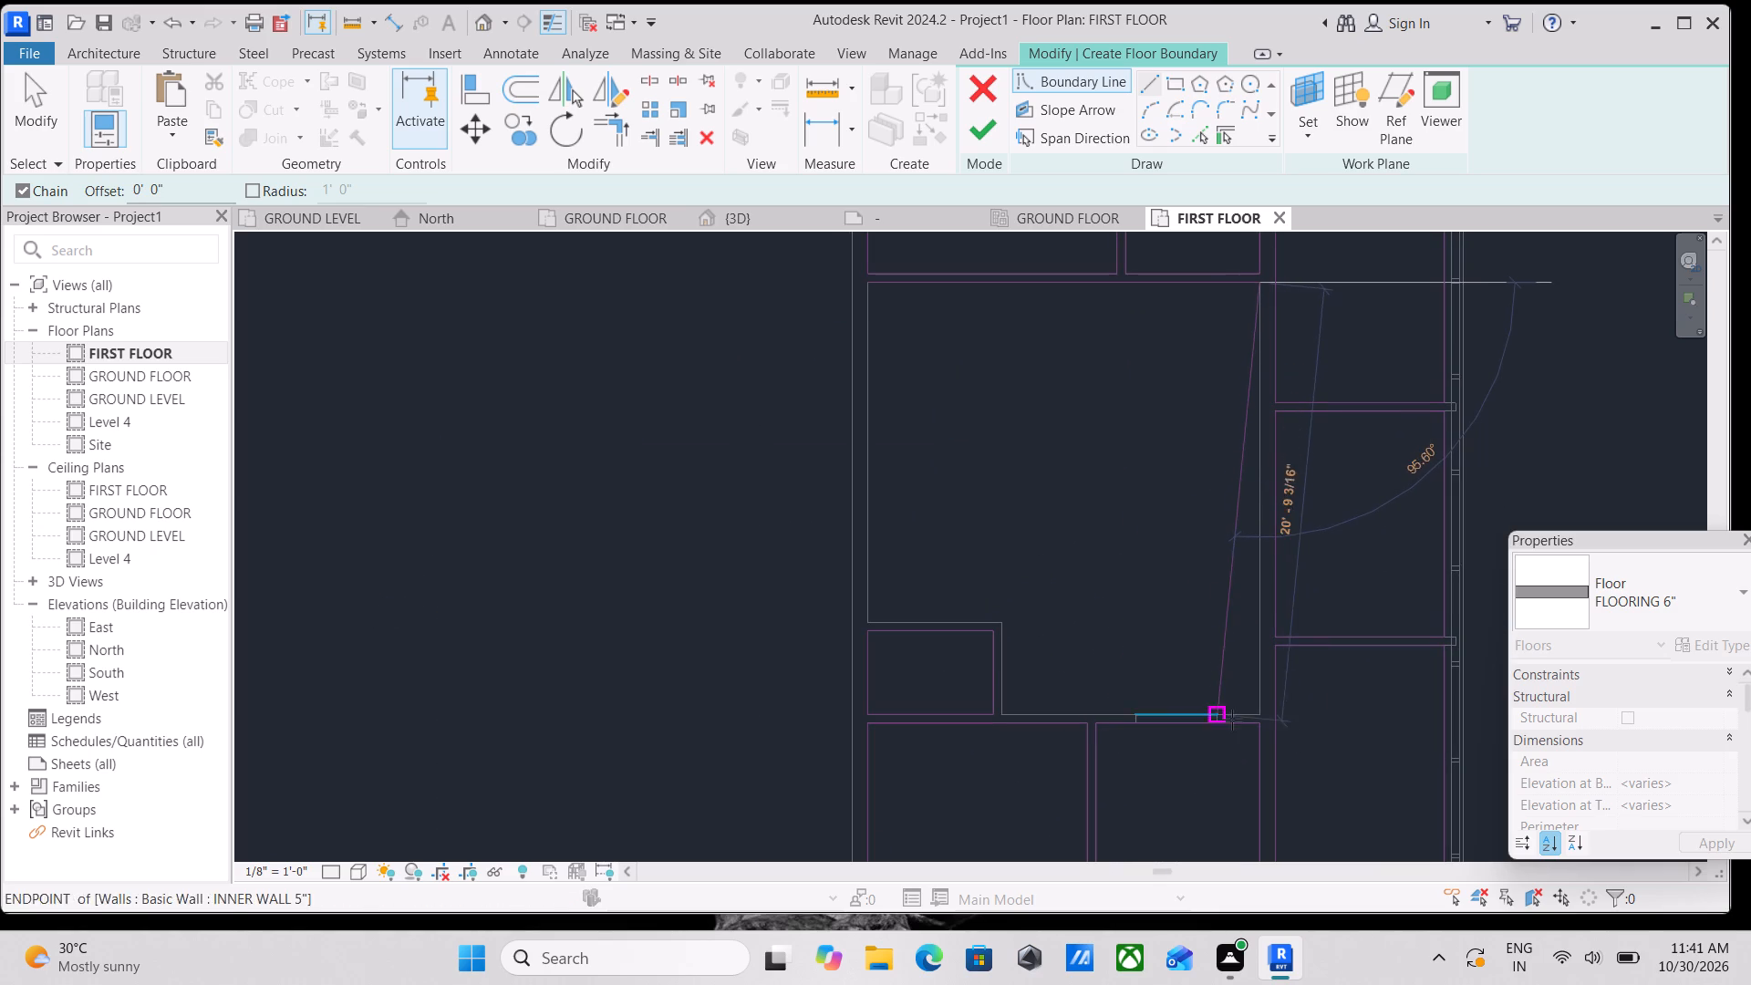
scroll(1232, 720, up, 4)
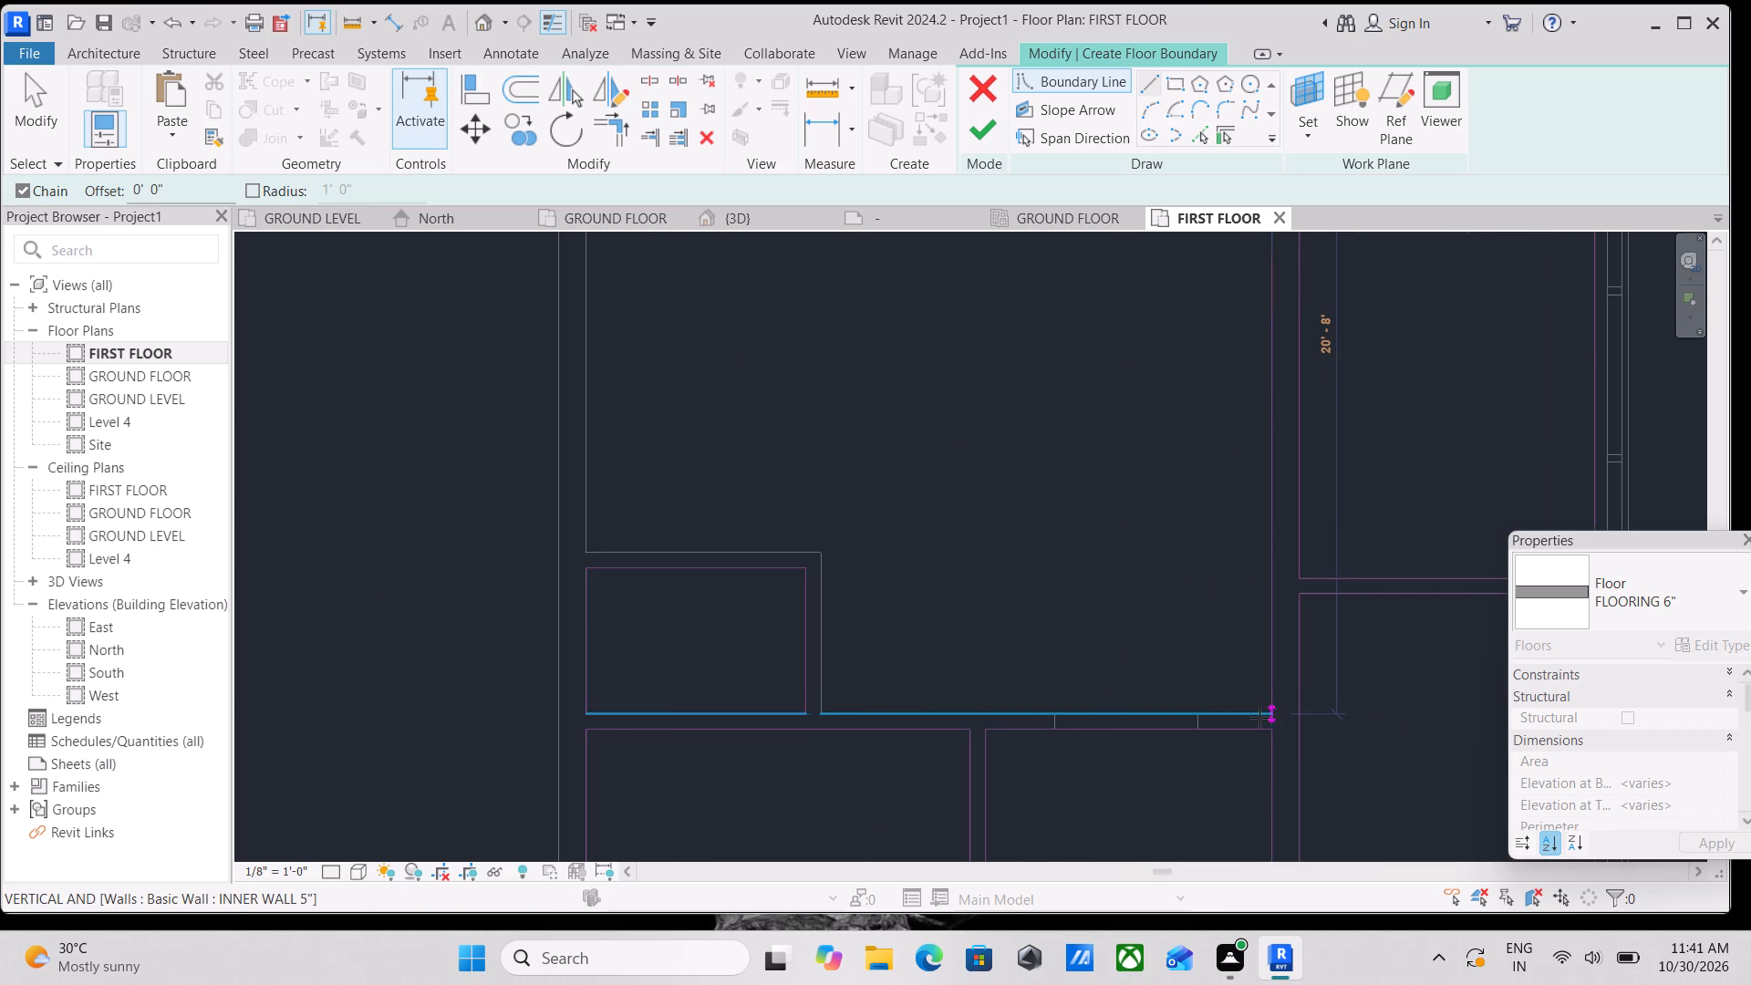
click(1280, 706)
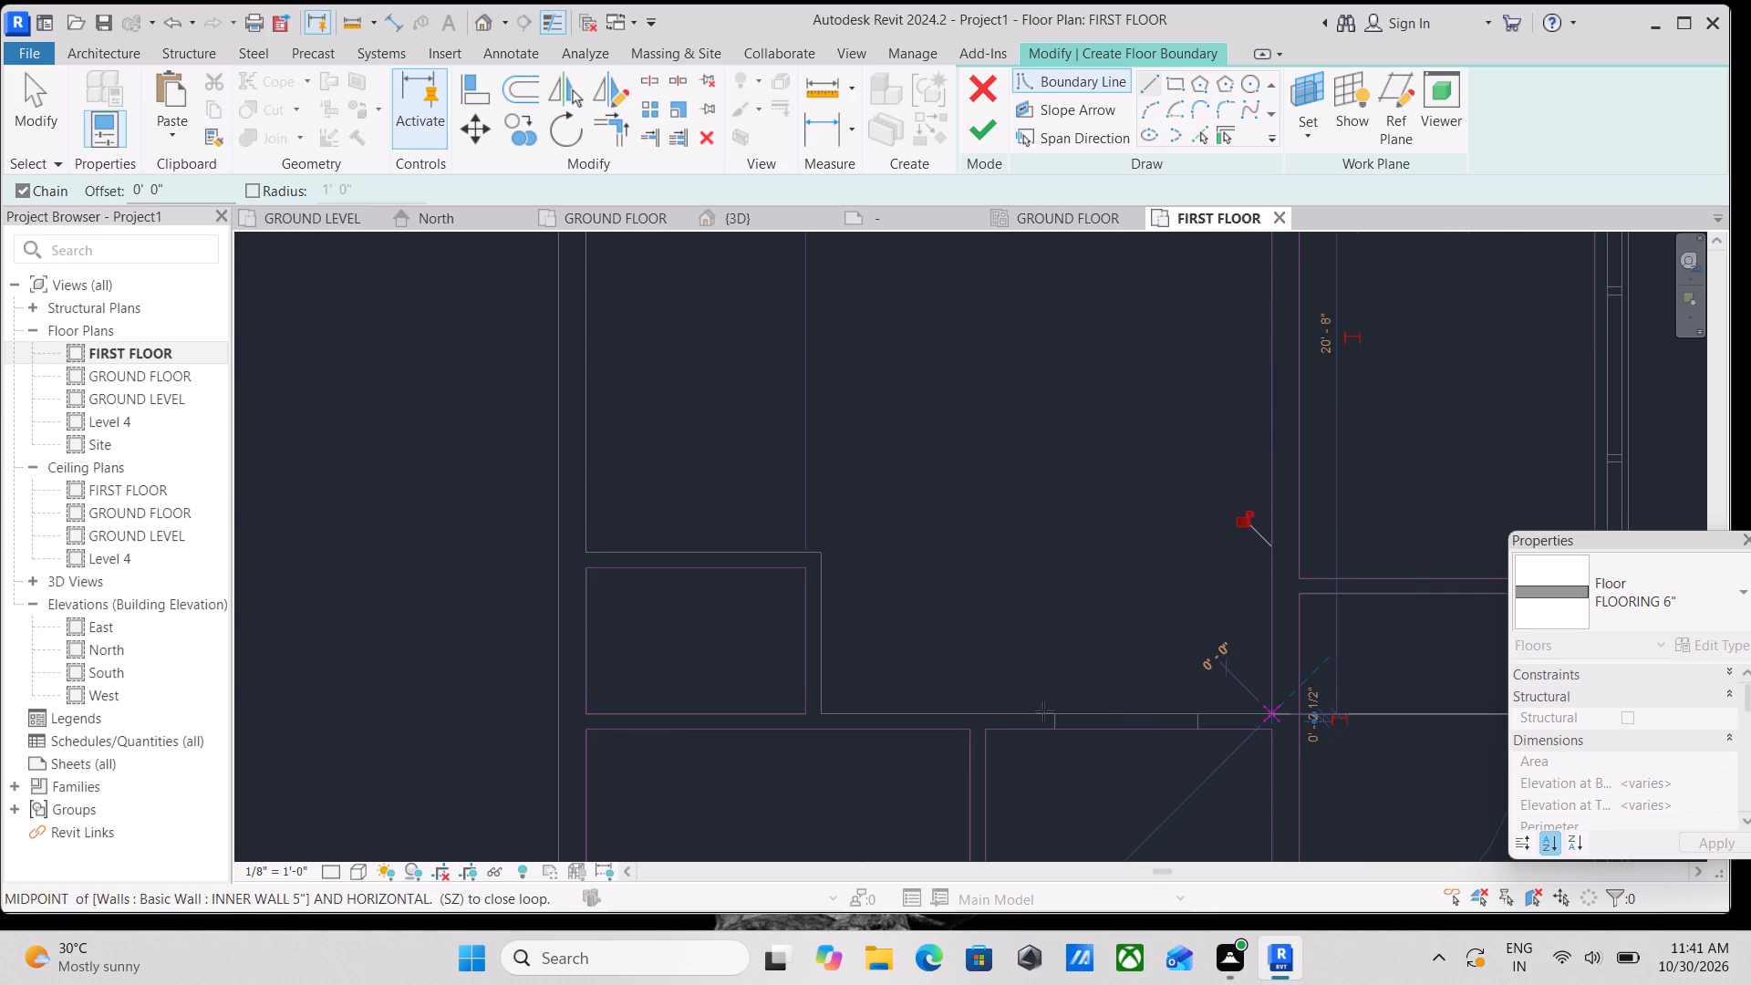
Continue the boundary west along the south wall, about 4'-5" north and then west around the small room, and close it at the northwest corner.
click(822, 708)
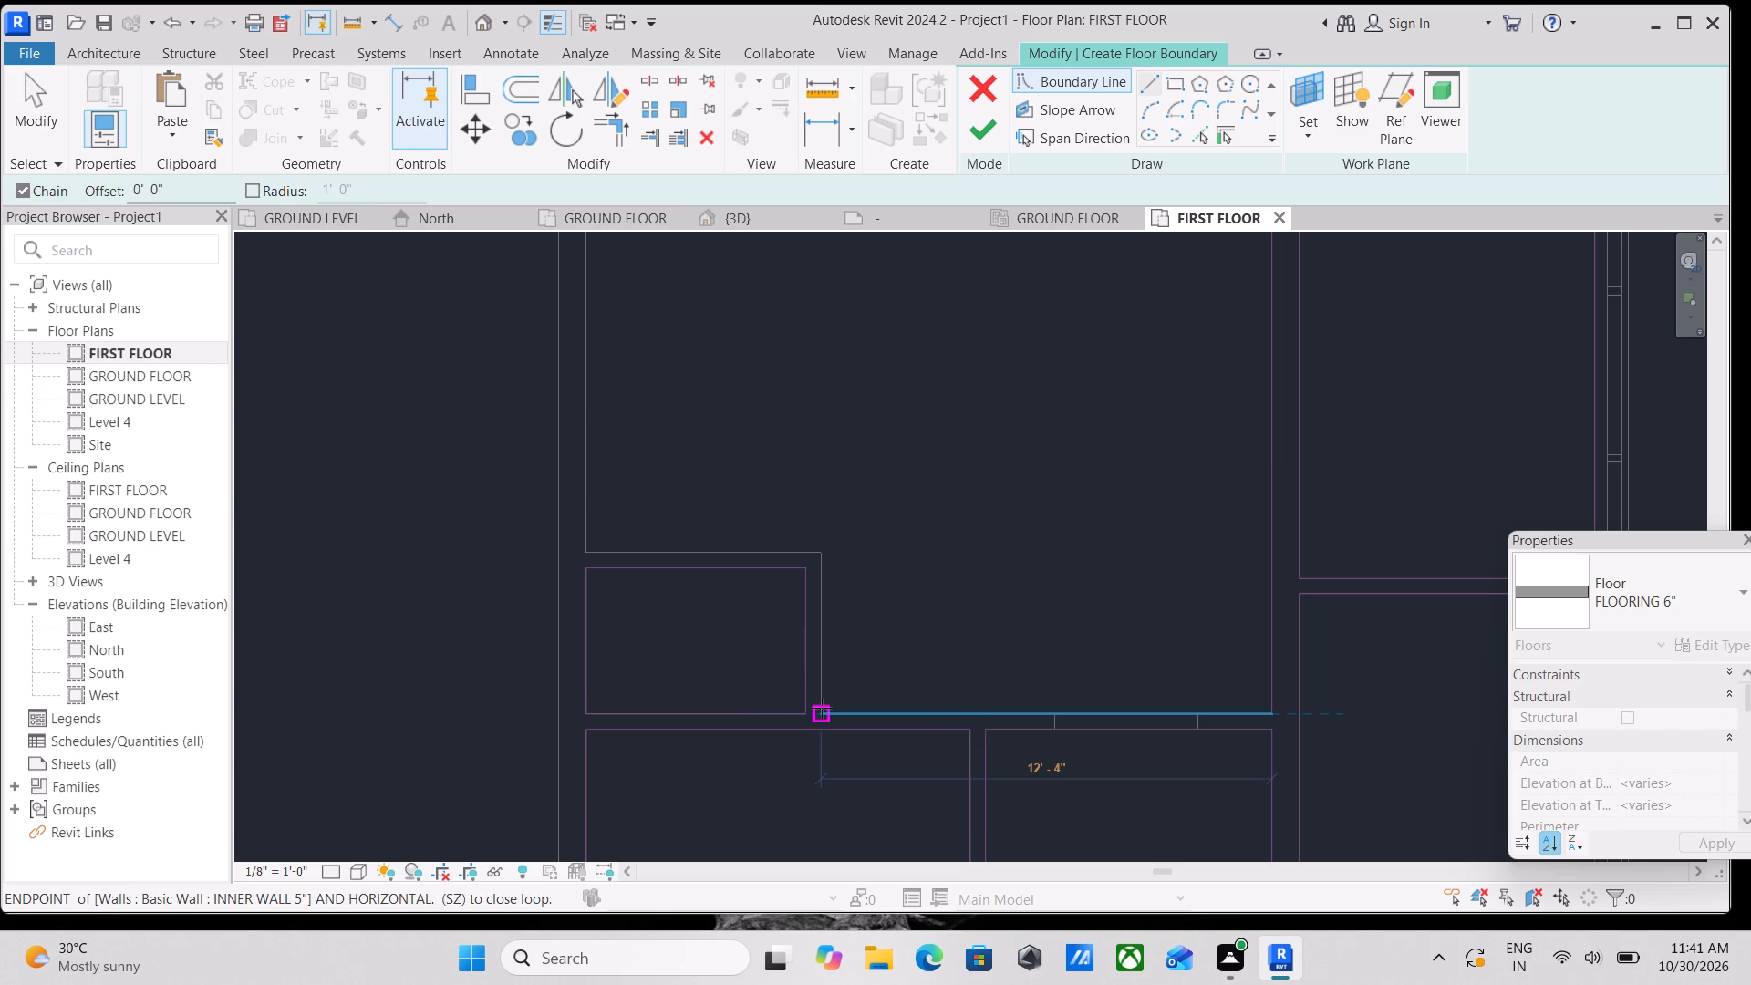
click(820, 548)
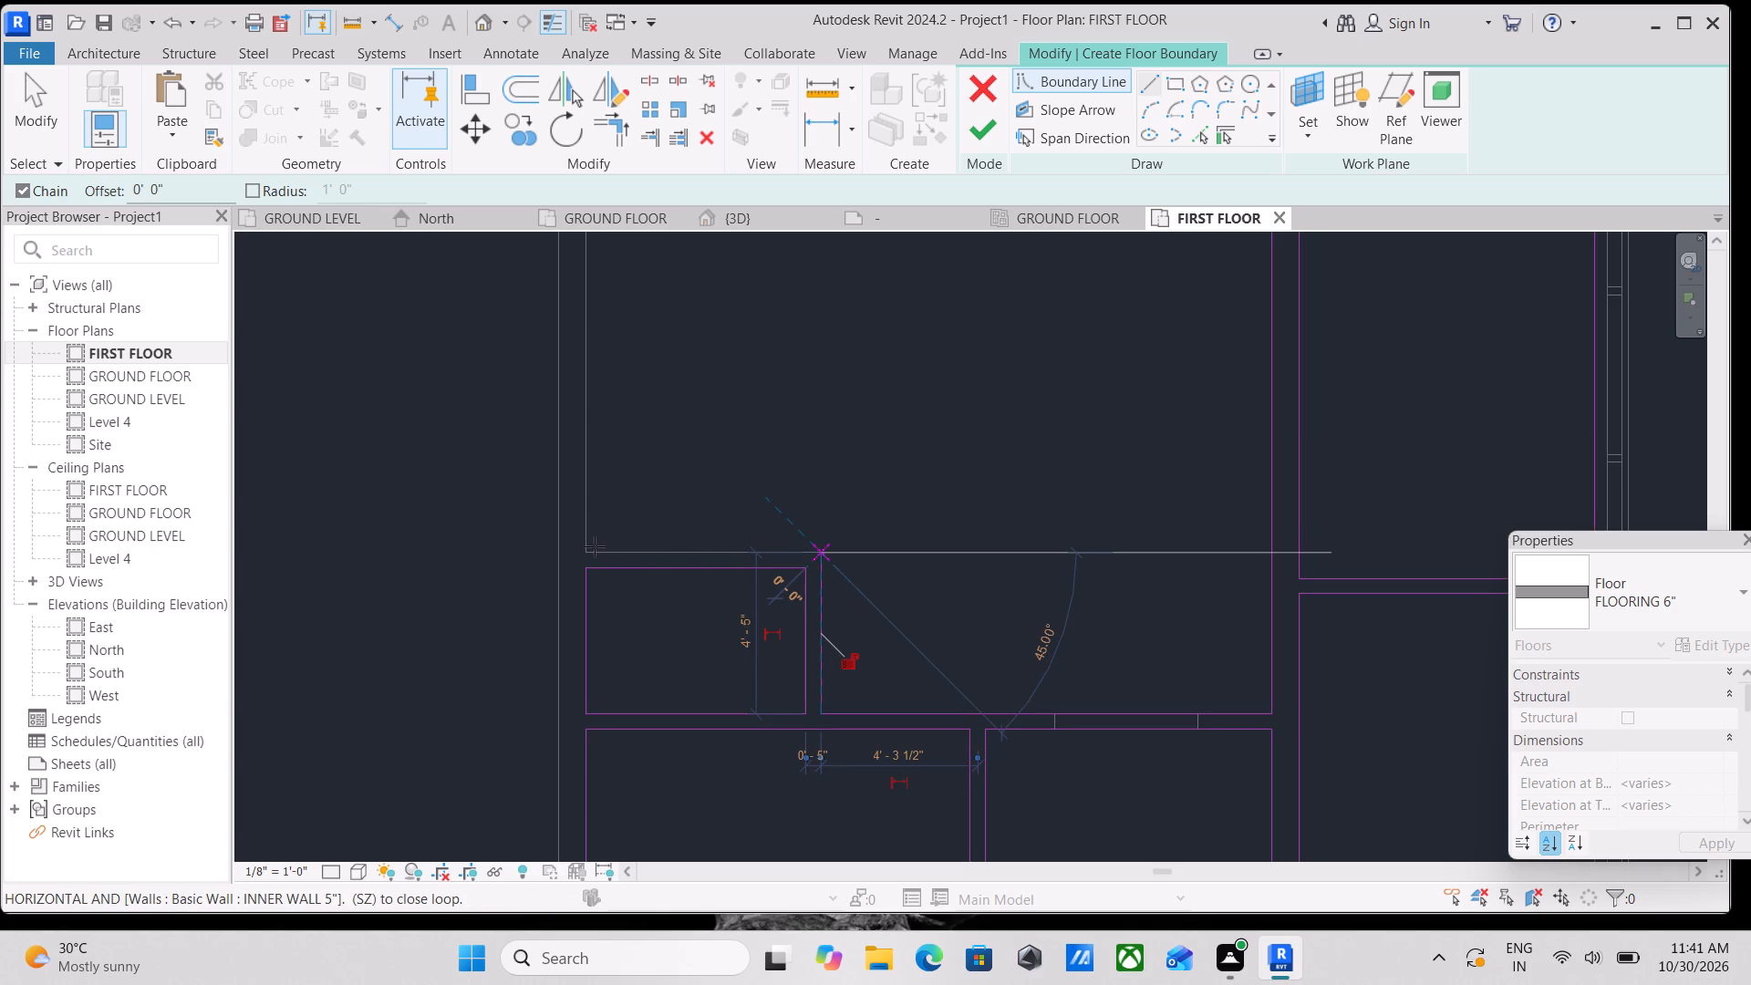
click(588, 547)
middle_drag(585, 433, 676, 863)
middle_drag(732, 454, 748, 609)
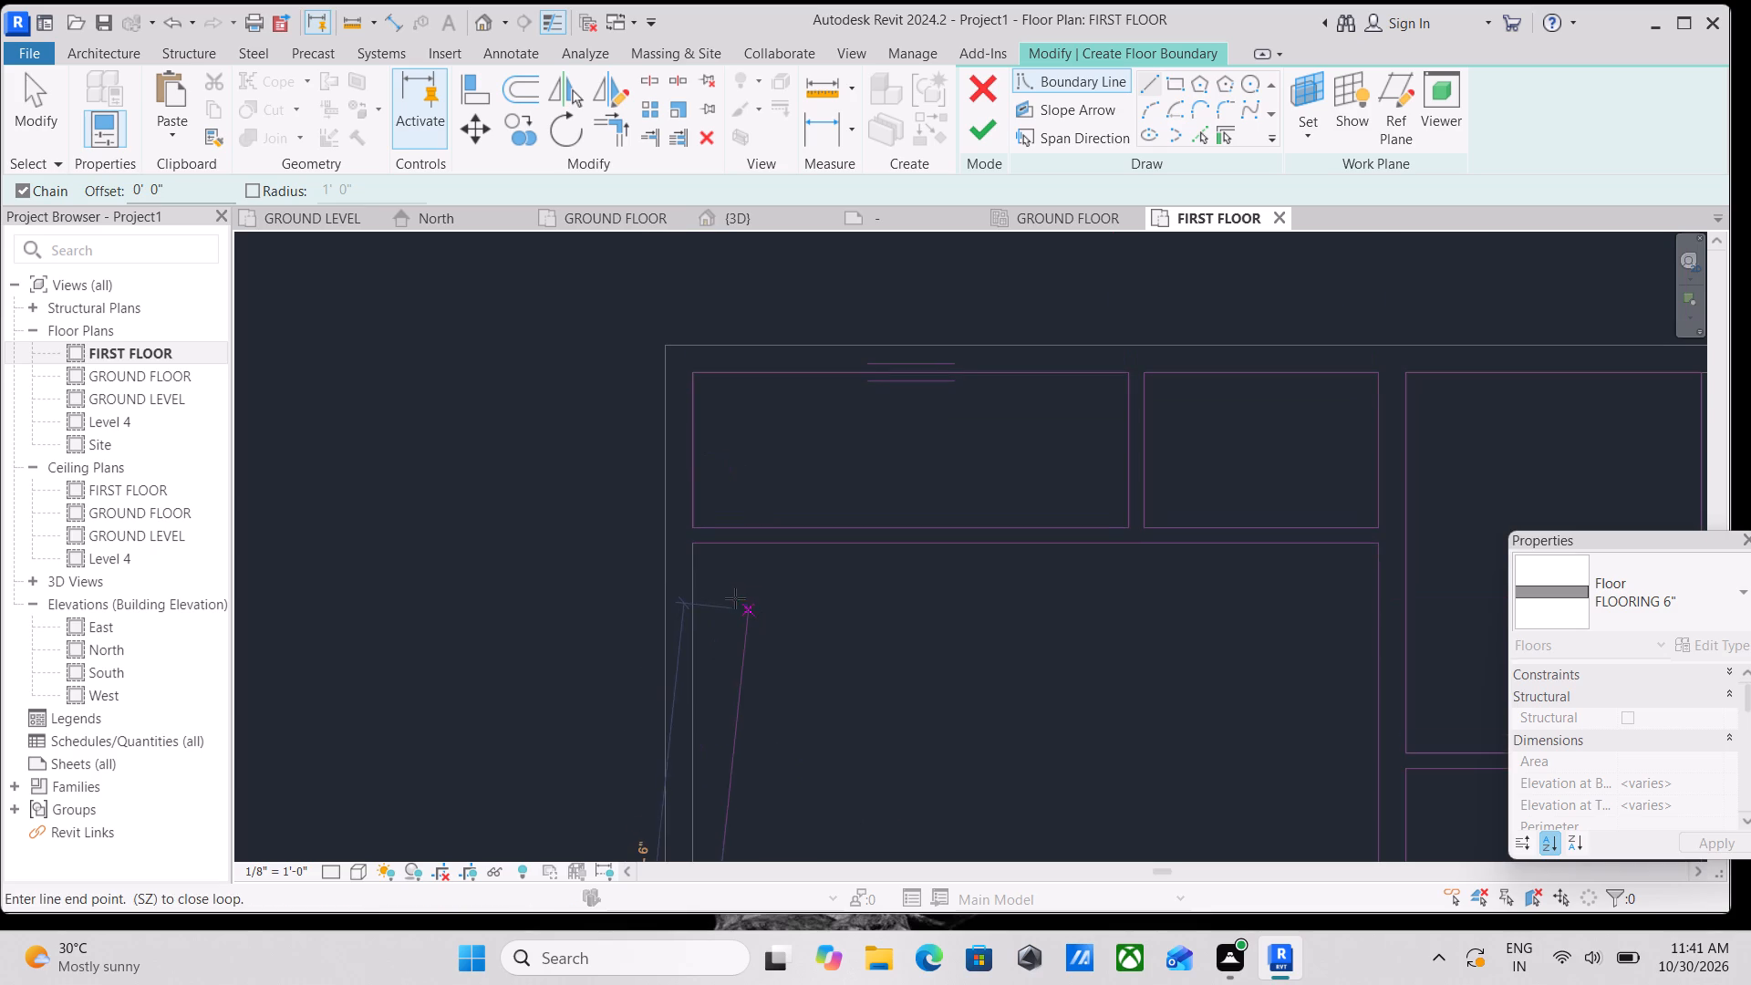
click(693, 543)
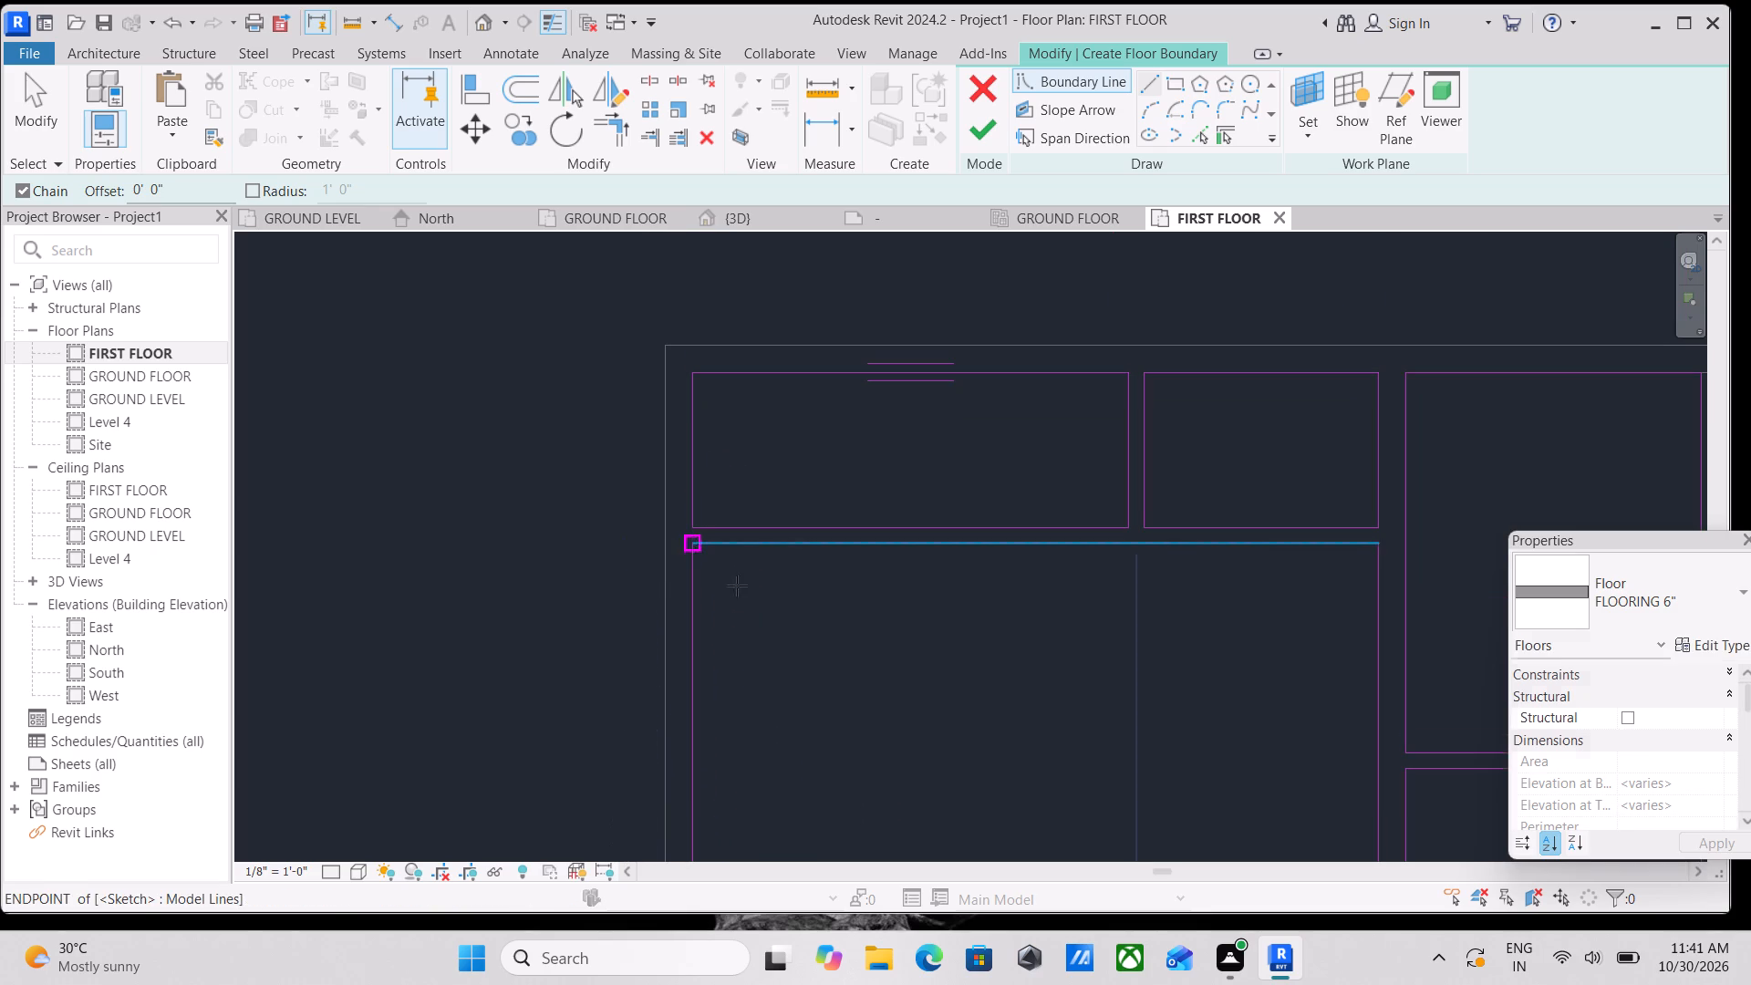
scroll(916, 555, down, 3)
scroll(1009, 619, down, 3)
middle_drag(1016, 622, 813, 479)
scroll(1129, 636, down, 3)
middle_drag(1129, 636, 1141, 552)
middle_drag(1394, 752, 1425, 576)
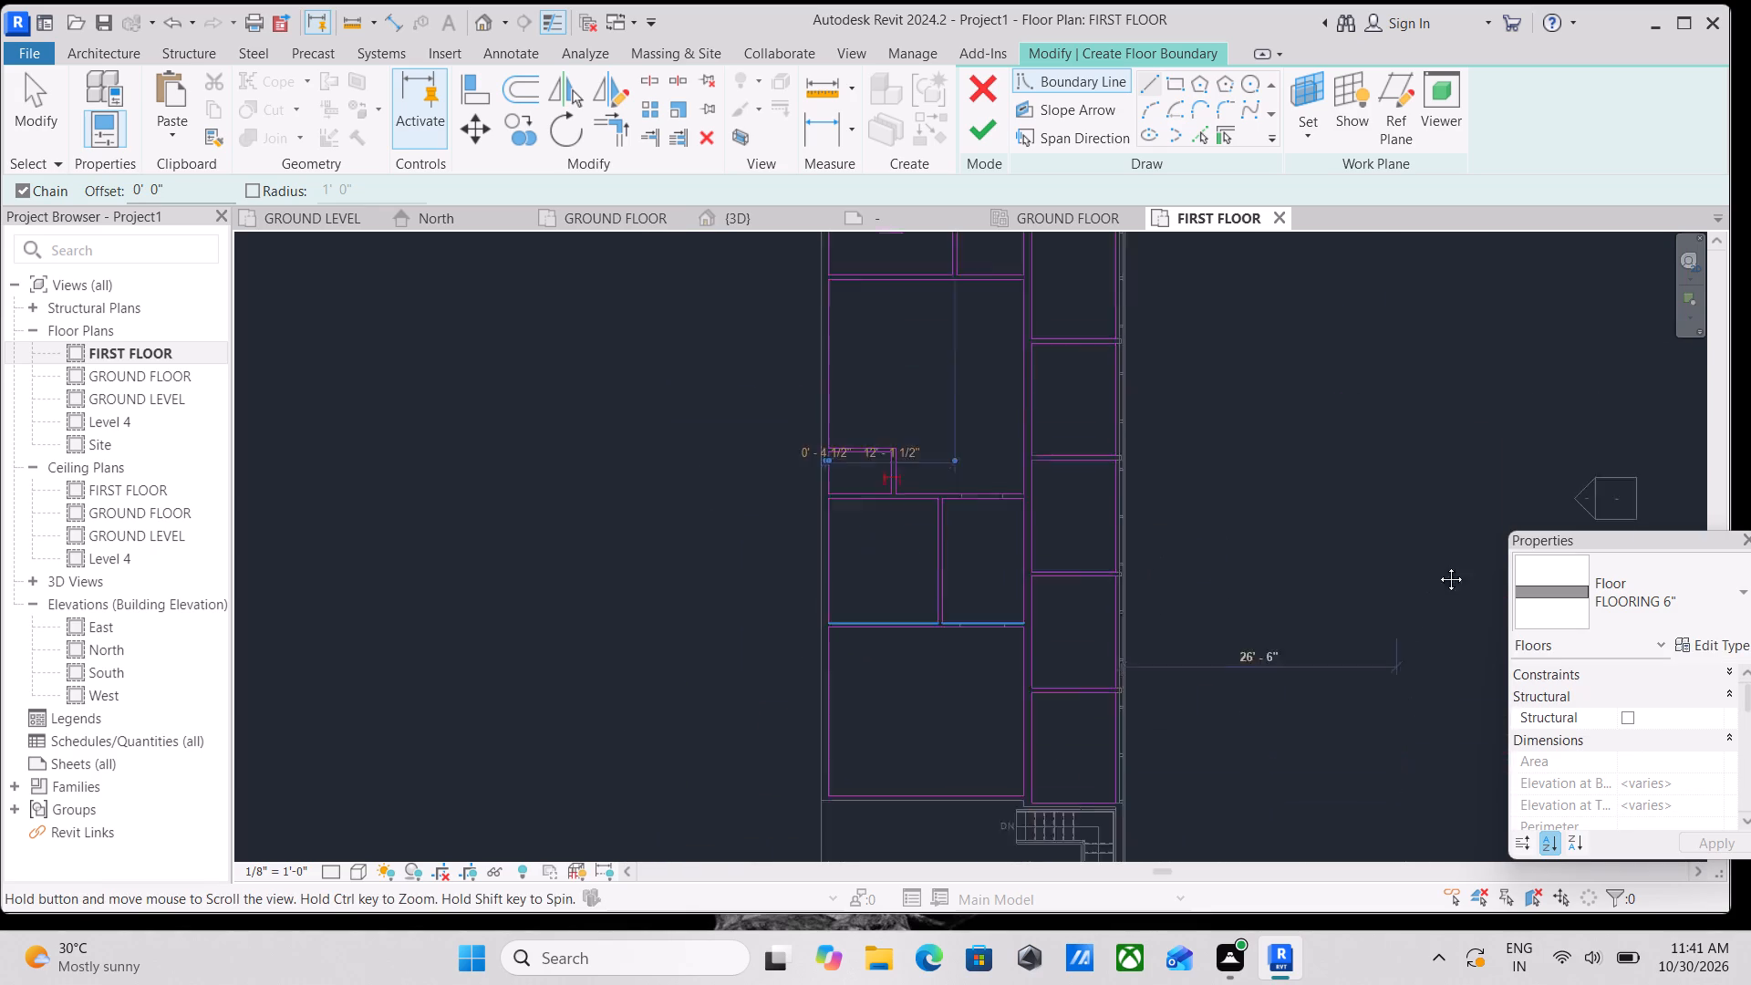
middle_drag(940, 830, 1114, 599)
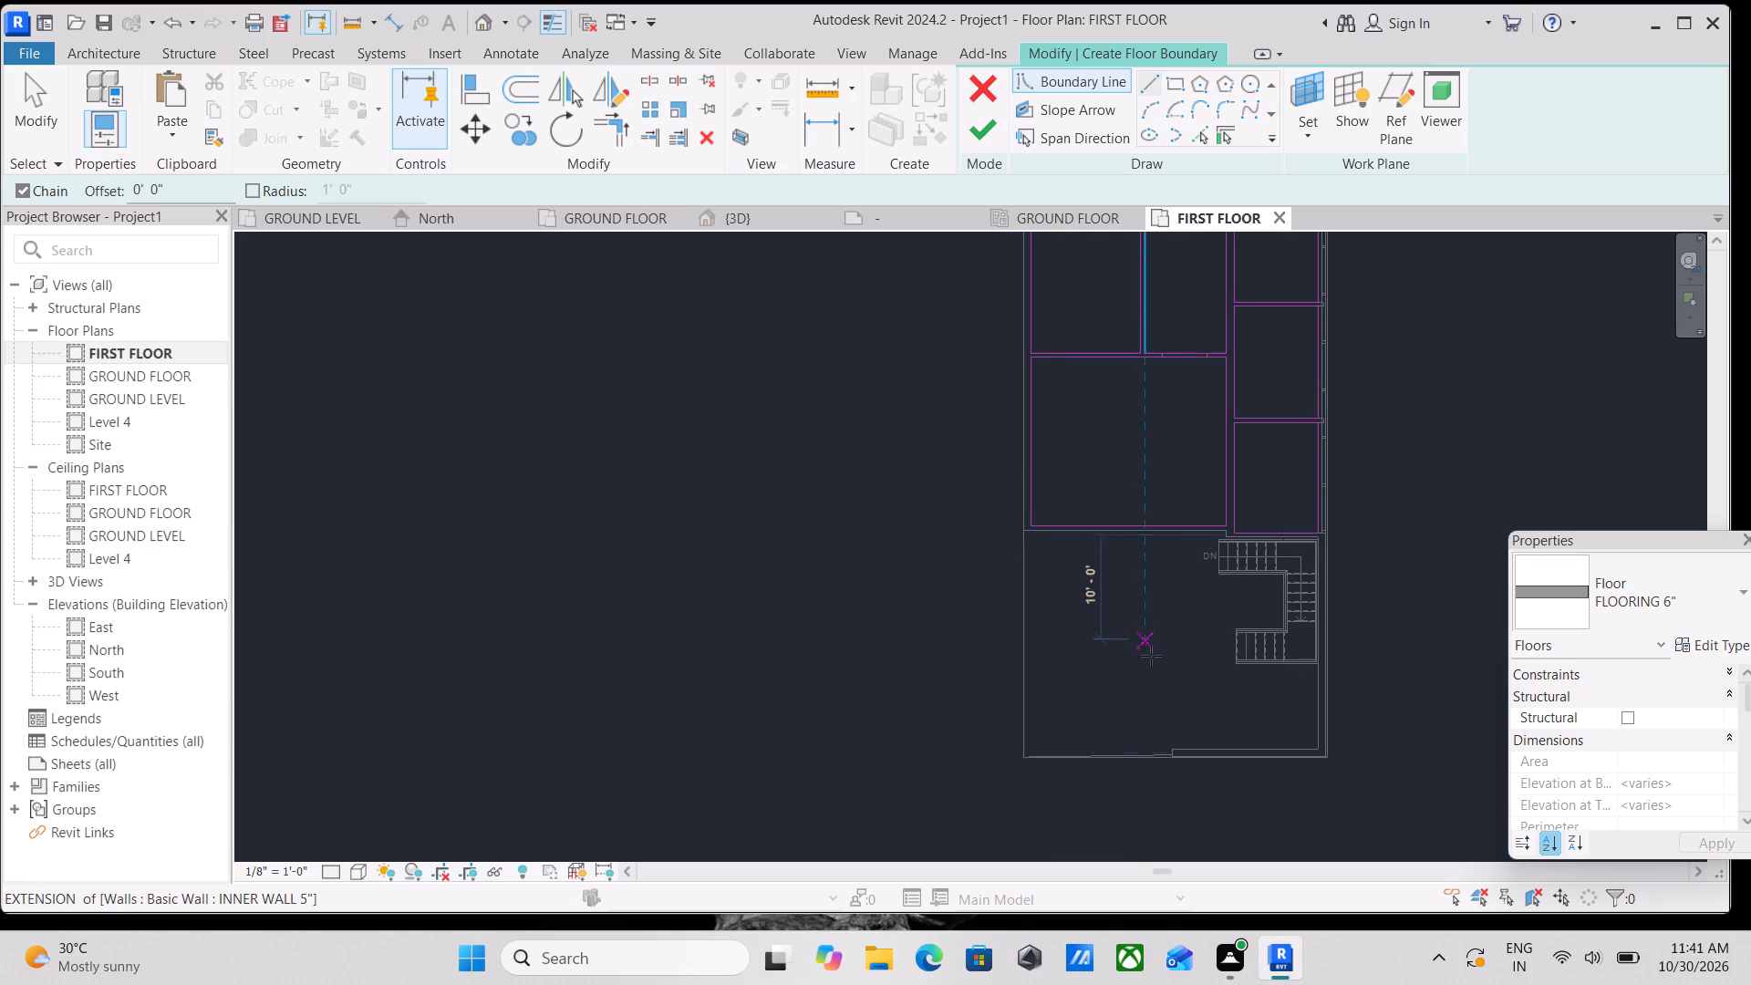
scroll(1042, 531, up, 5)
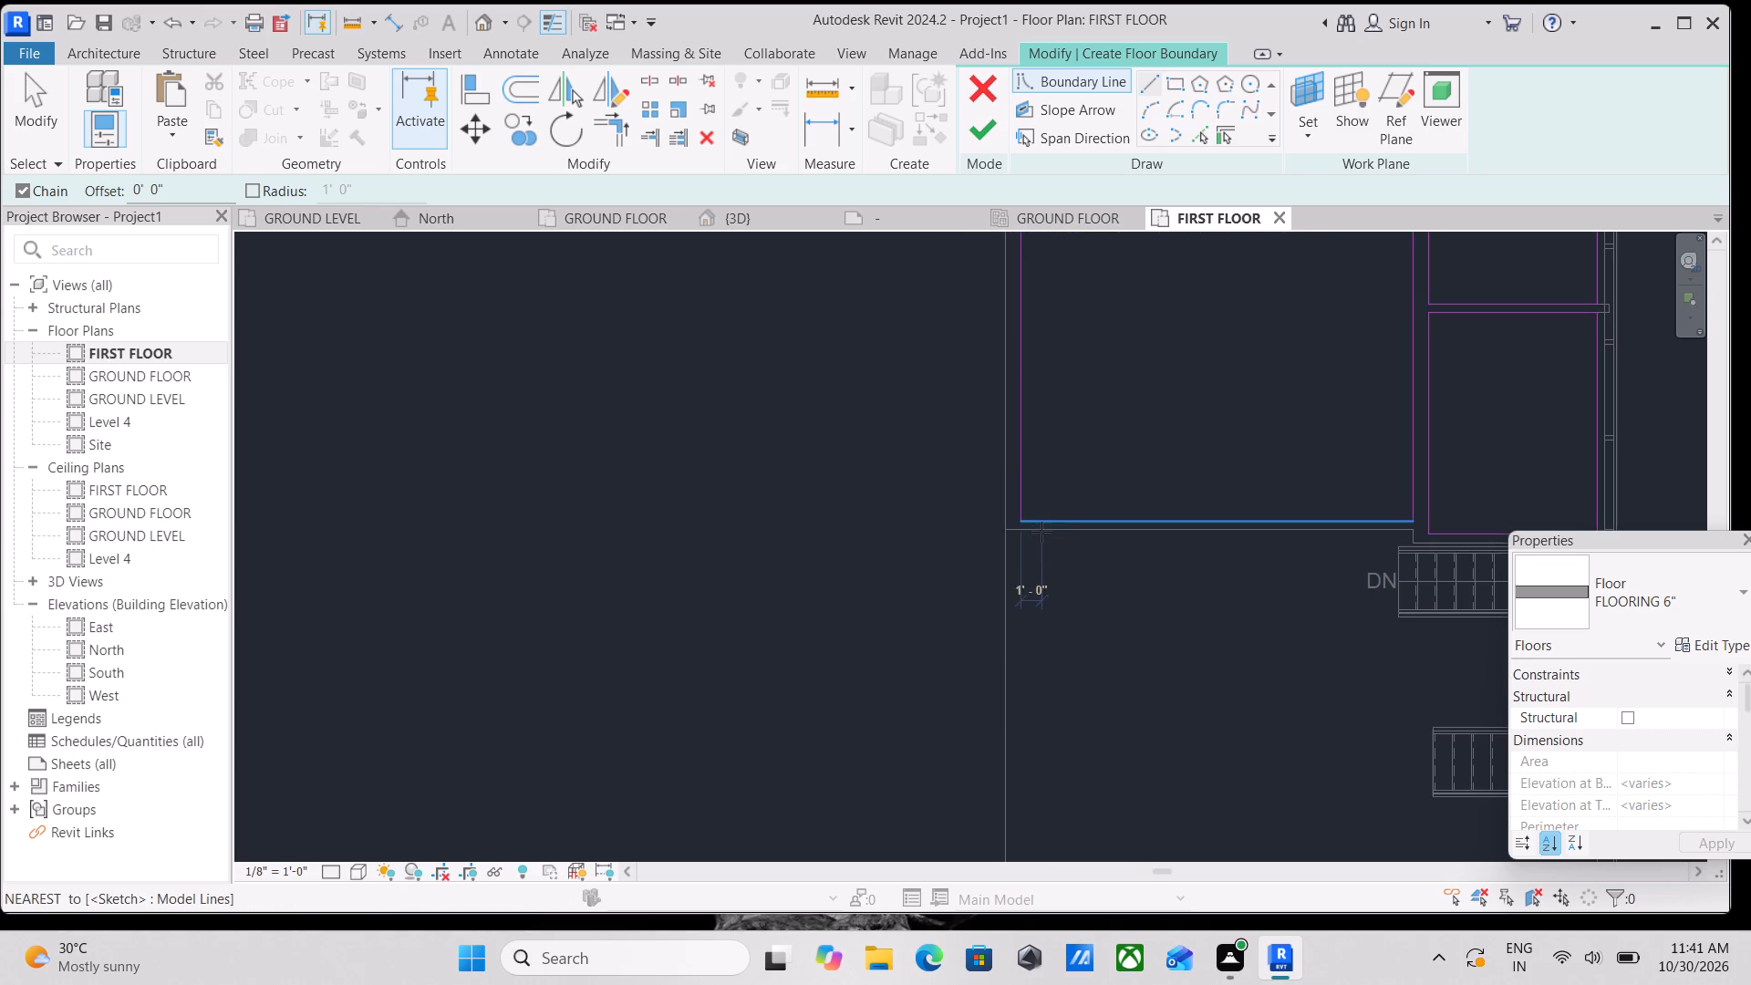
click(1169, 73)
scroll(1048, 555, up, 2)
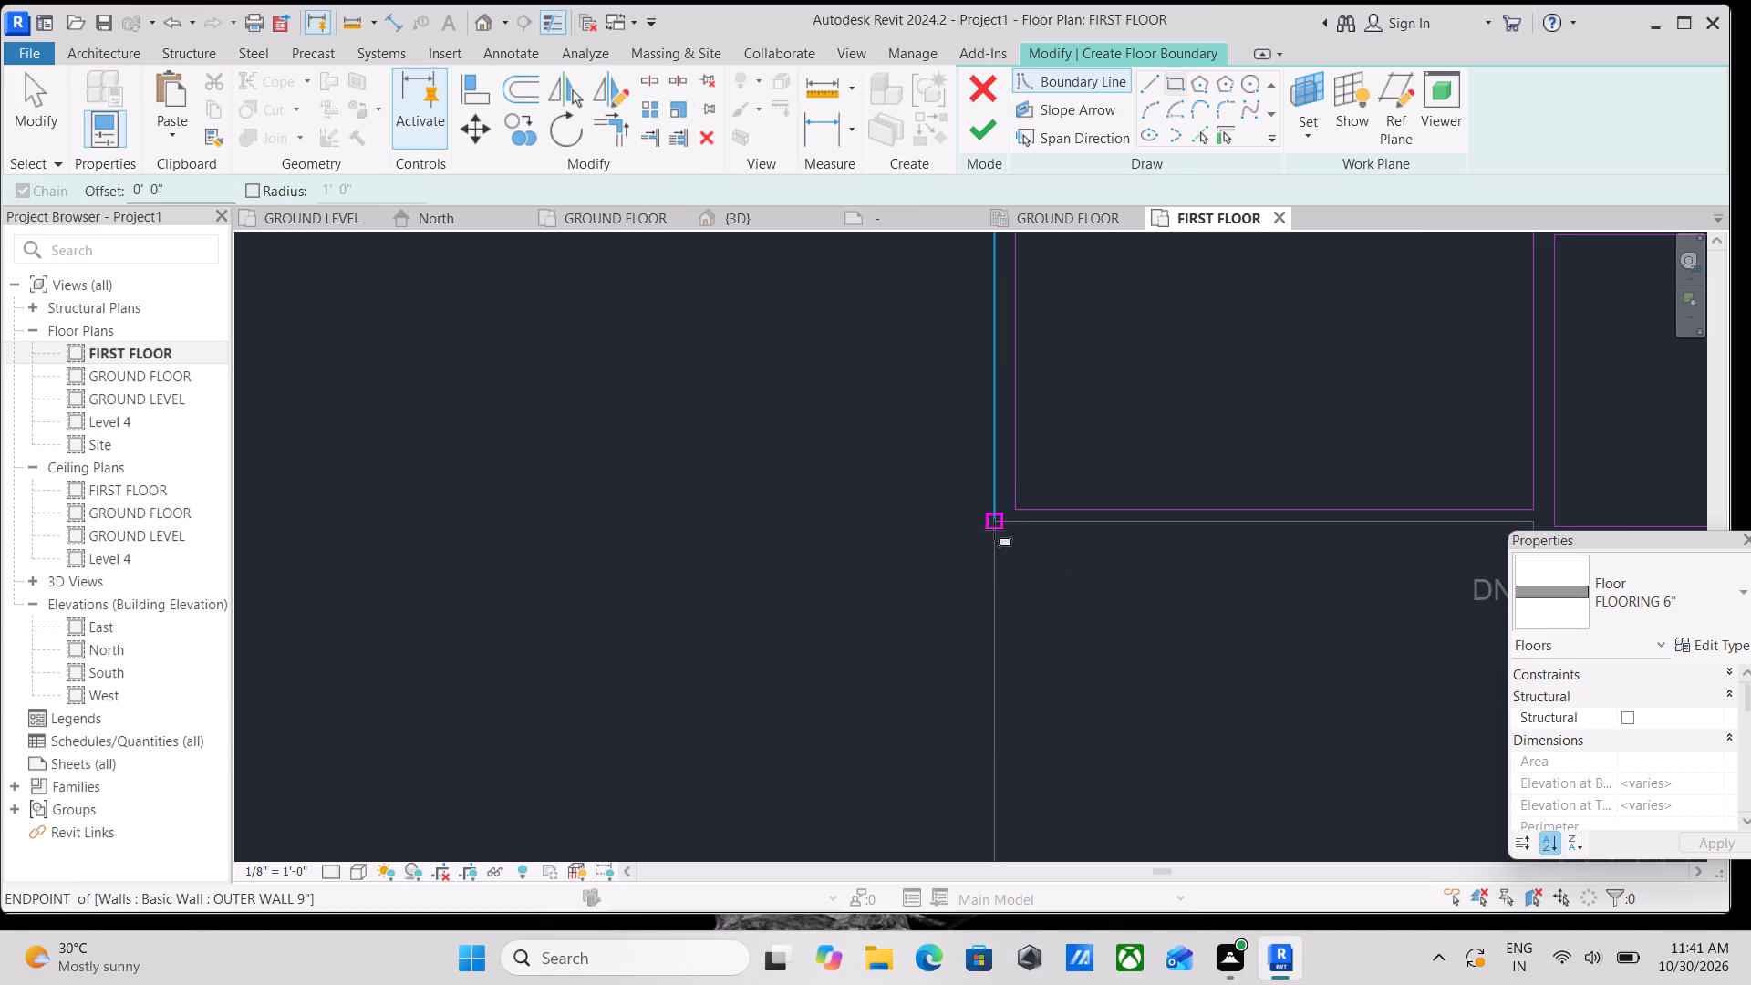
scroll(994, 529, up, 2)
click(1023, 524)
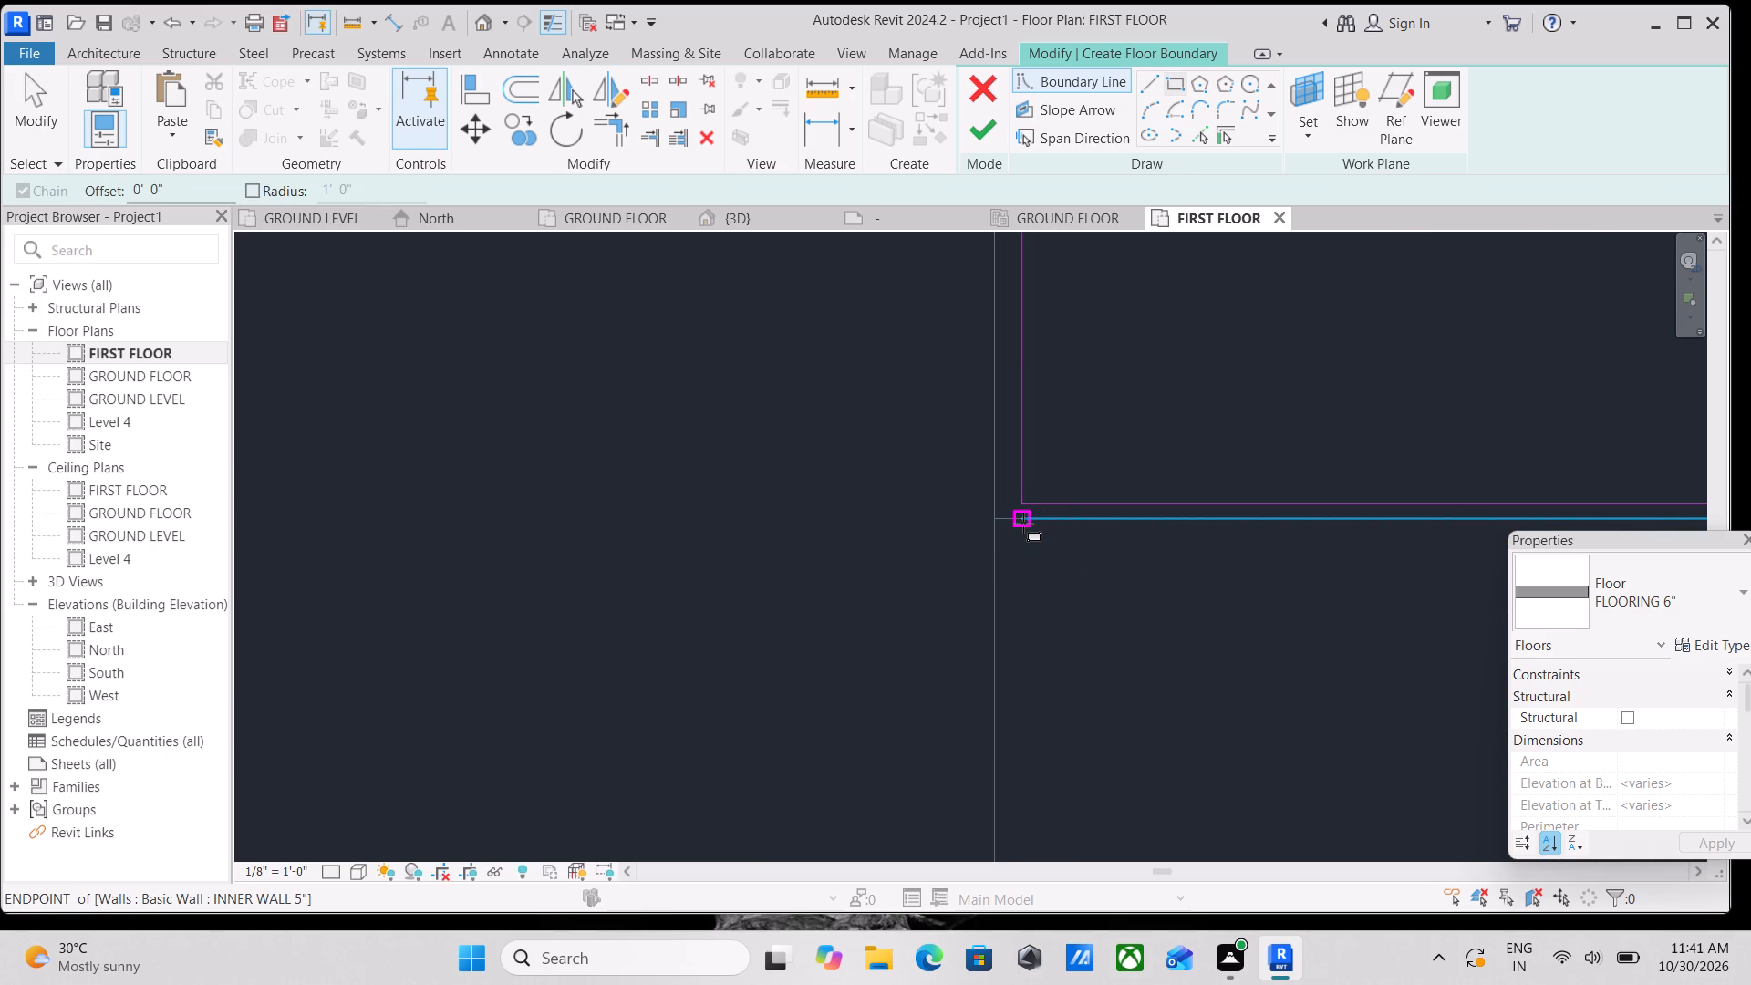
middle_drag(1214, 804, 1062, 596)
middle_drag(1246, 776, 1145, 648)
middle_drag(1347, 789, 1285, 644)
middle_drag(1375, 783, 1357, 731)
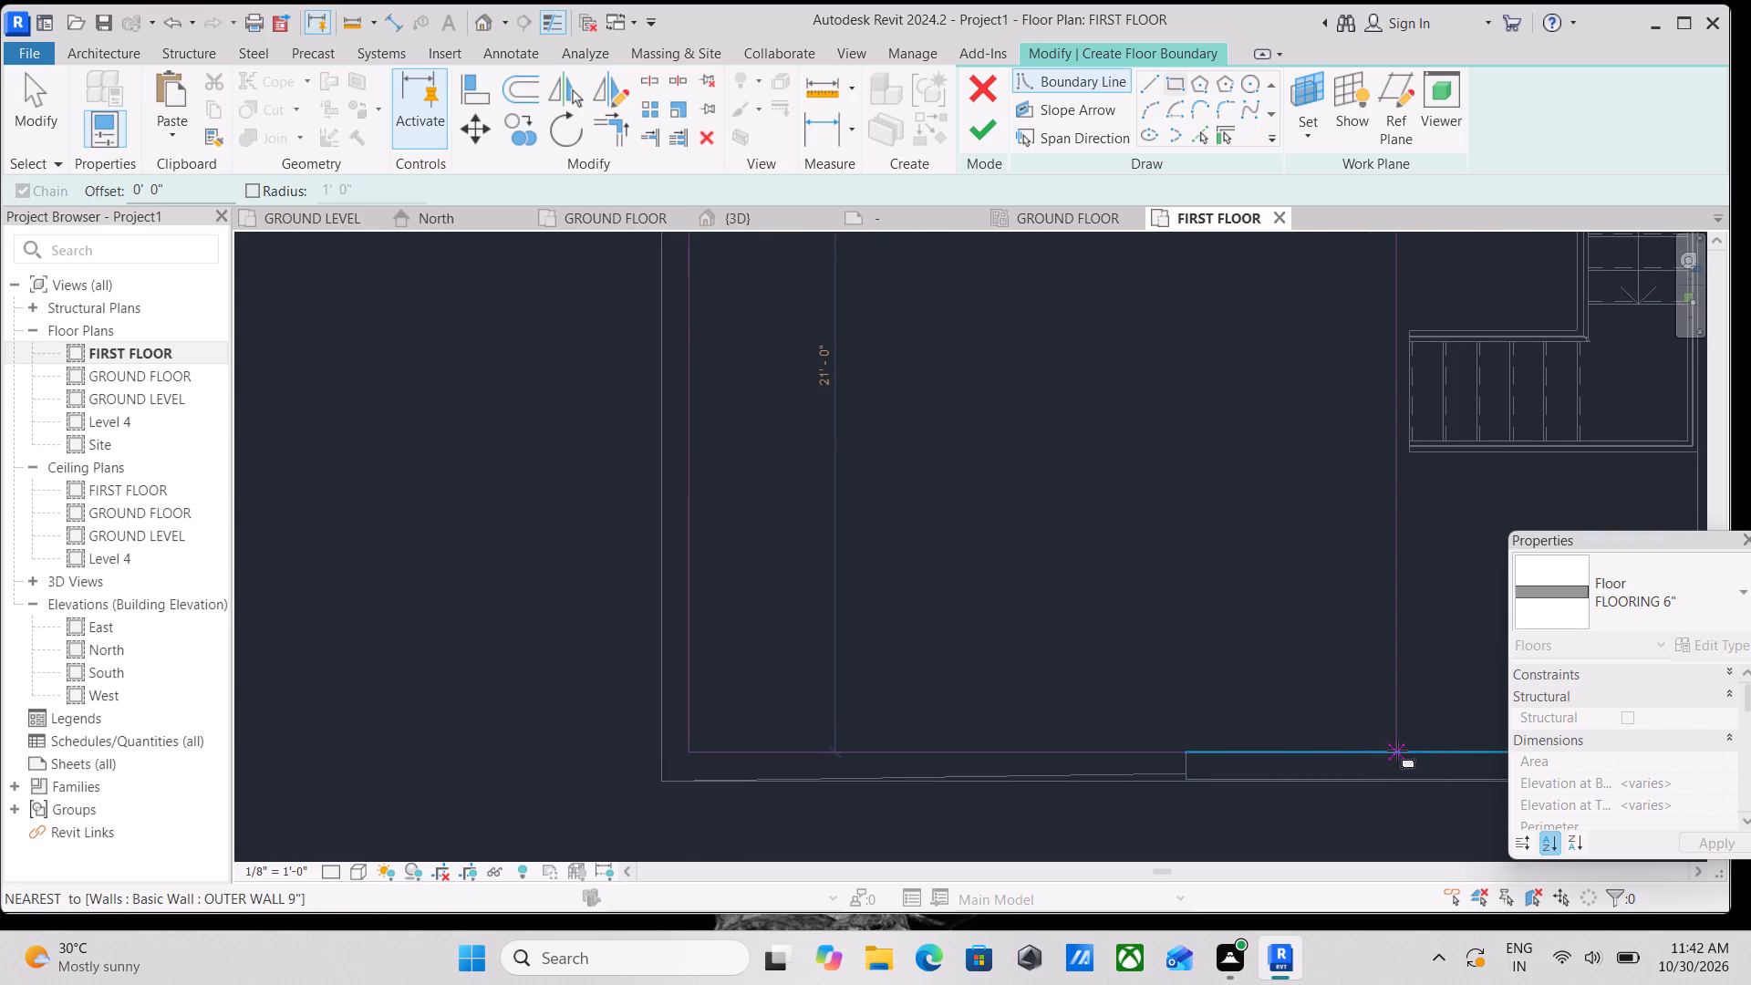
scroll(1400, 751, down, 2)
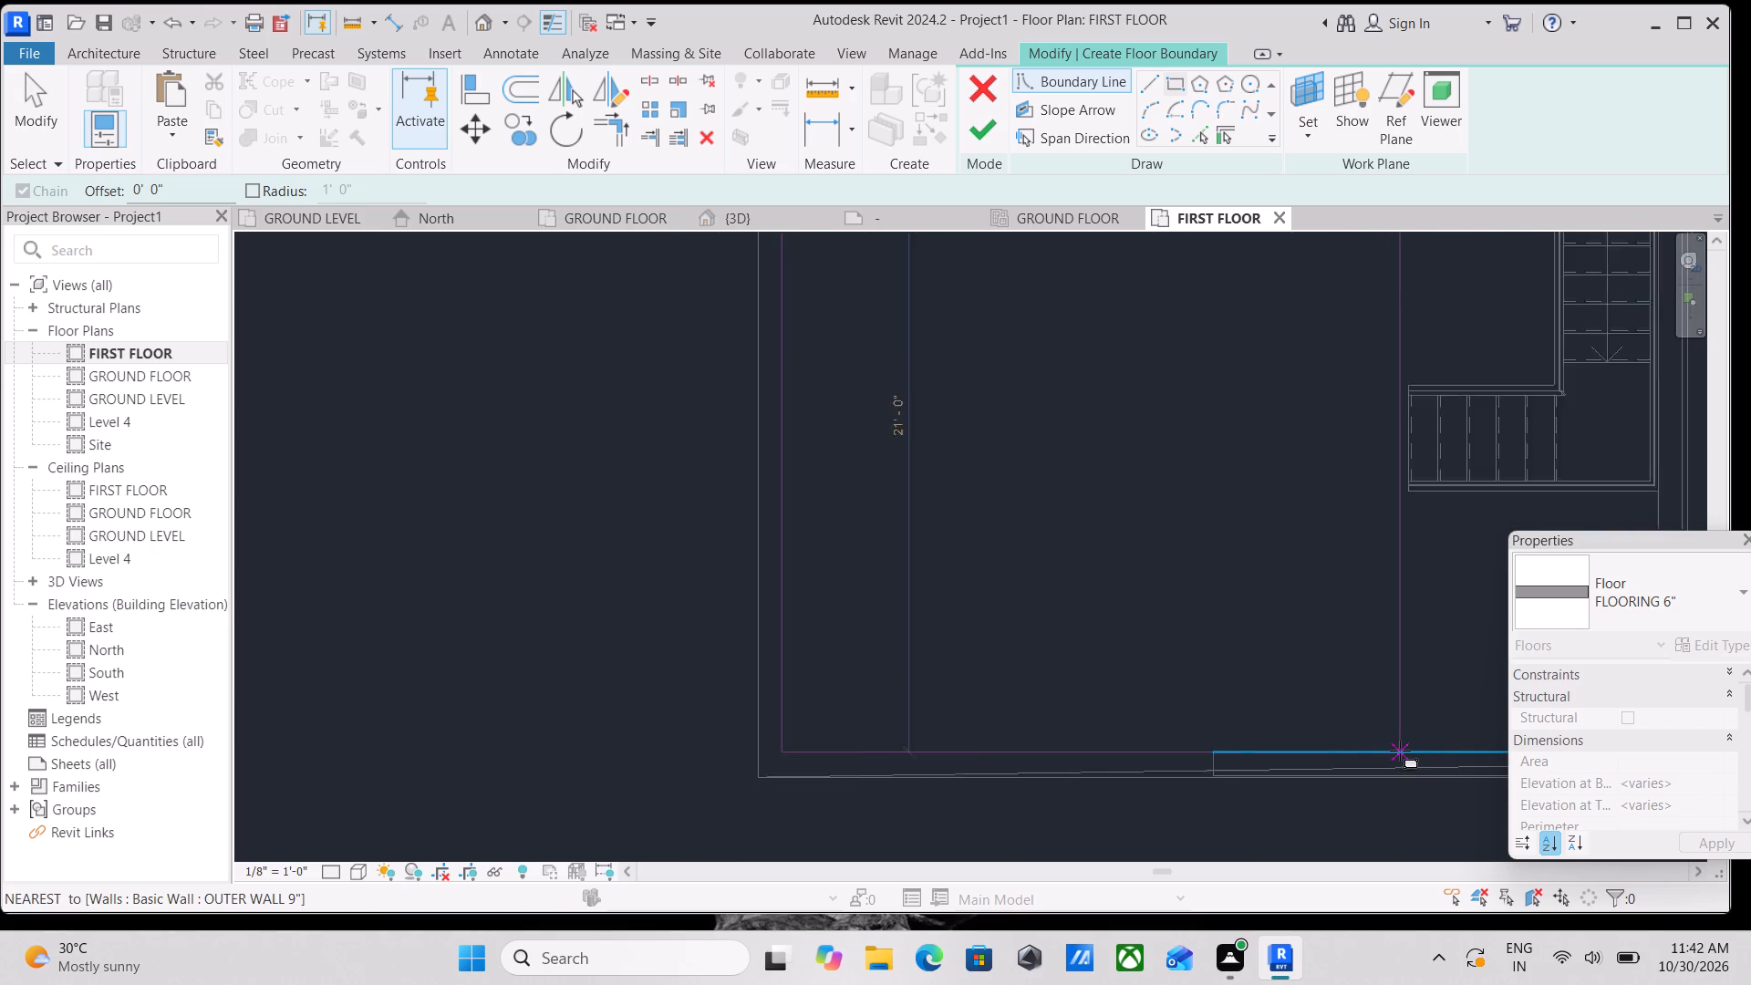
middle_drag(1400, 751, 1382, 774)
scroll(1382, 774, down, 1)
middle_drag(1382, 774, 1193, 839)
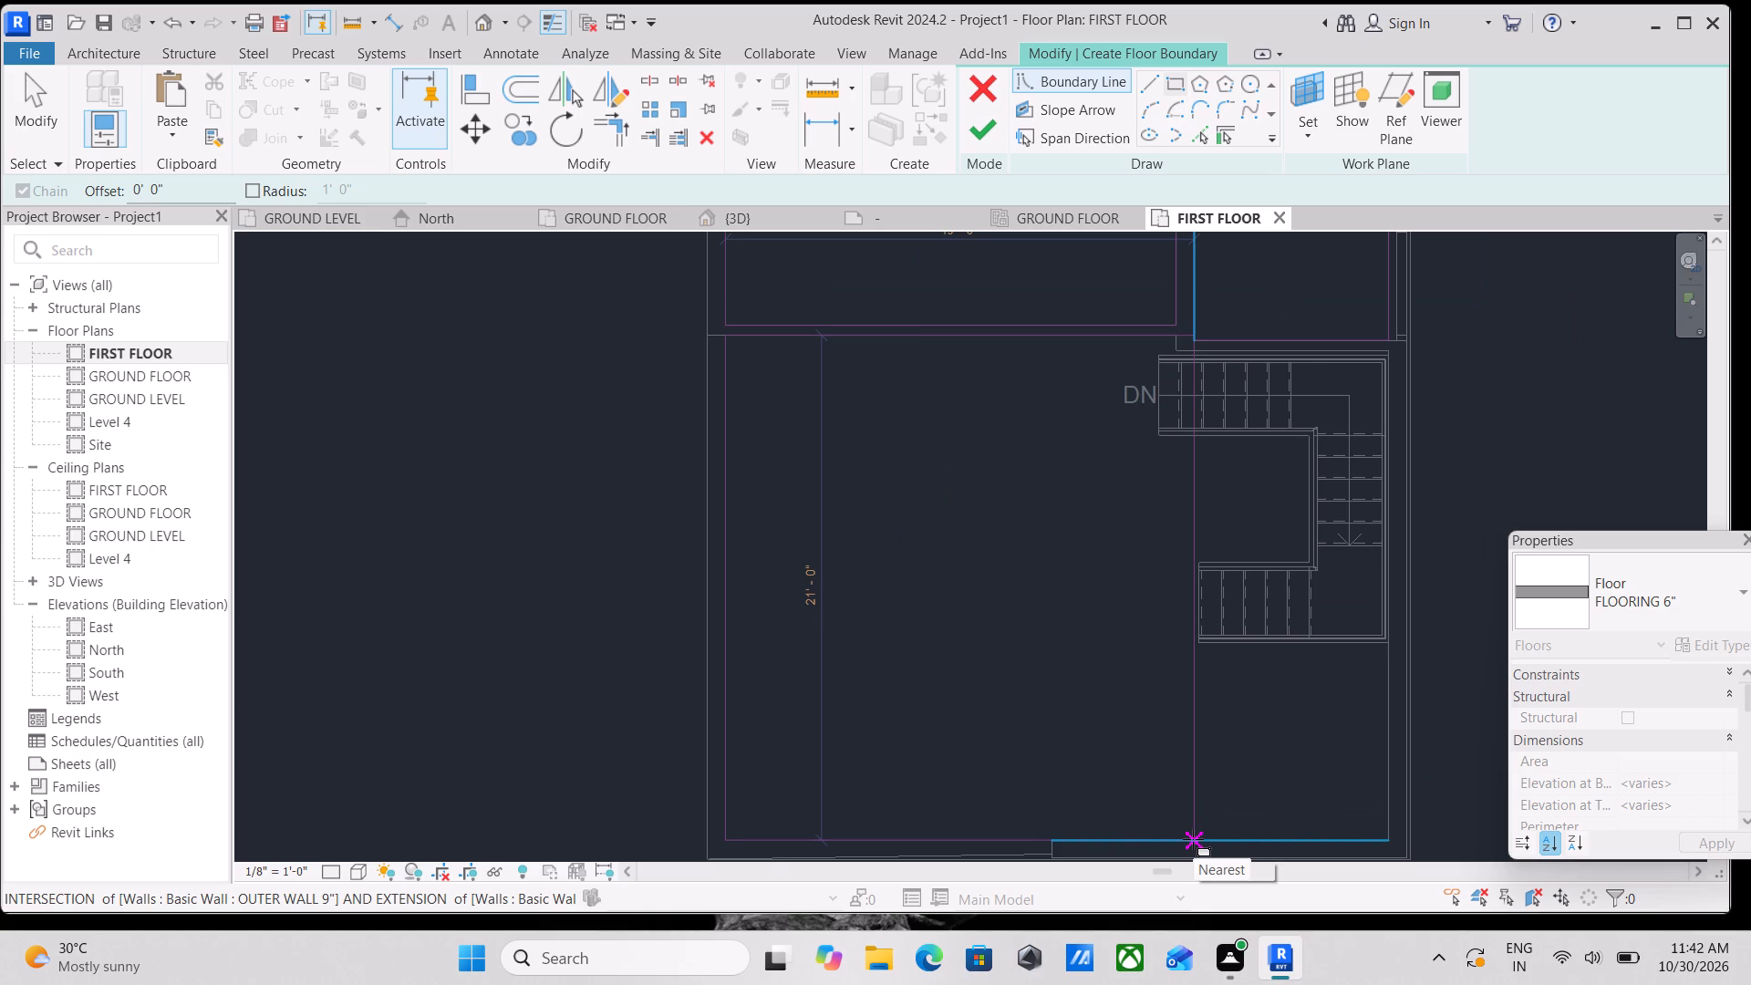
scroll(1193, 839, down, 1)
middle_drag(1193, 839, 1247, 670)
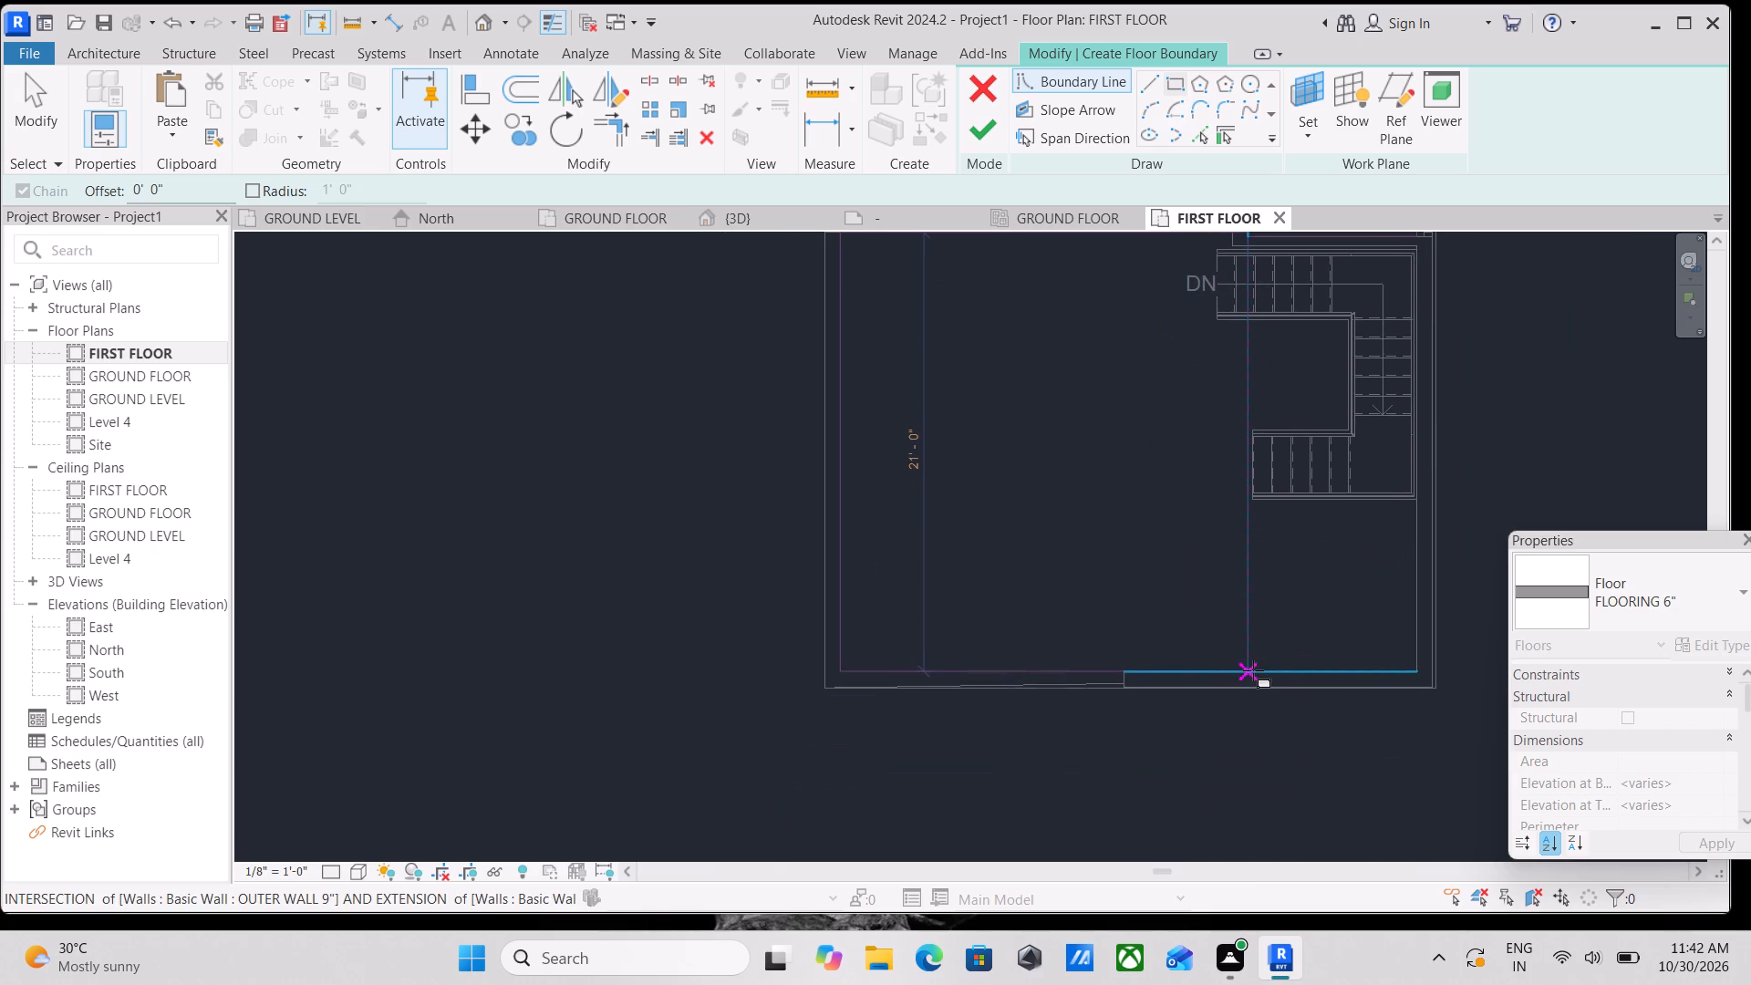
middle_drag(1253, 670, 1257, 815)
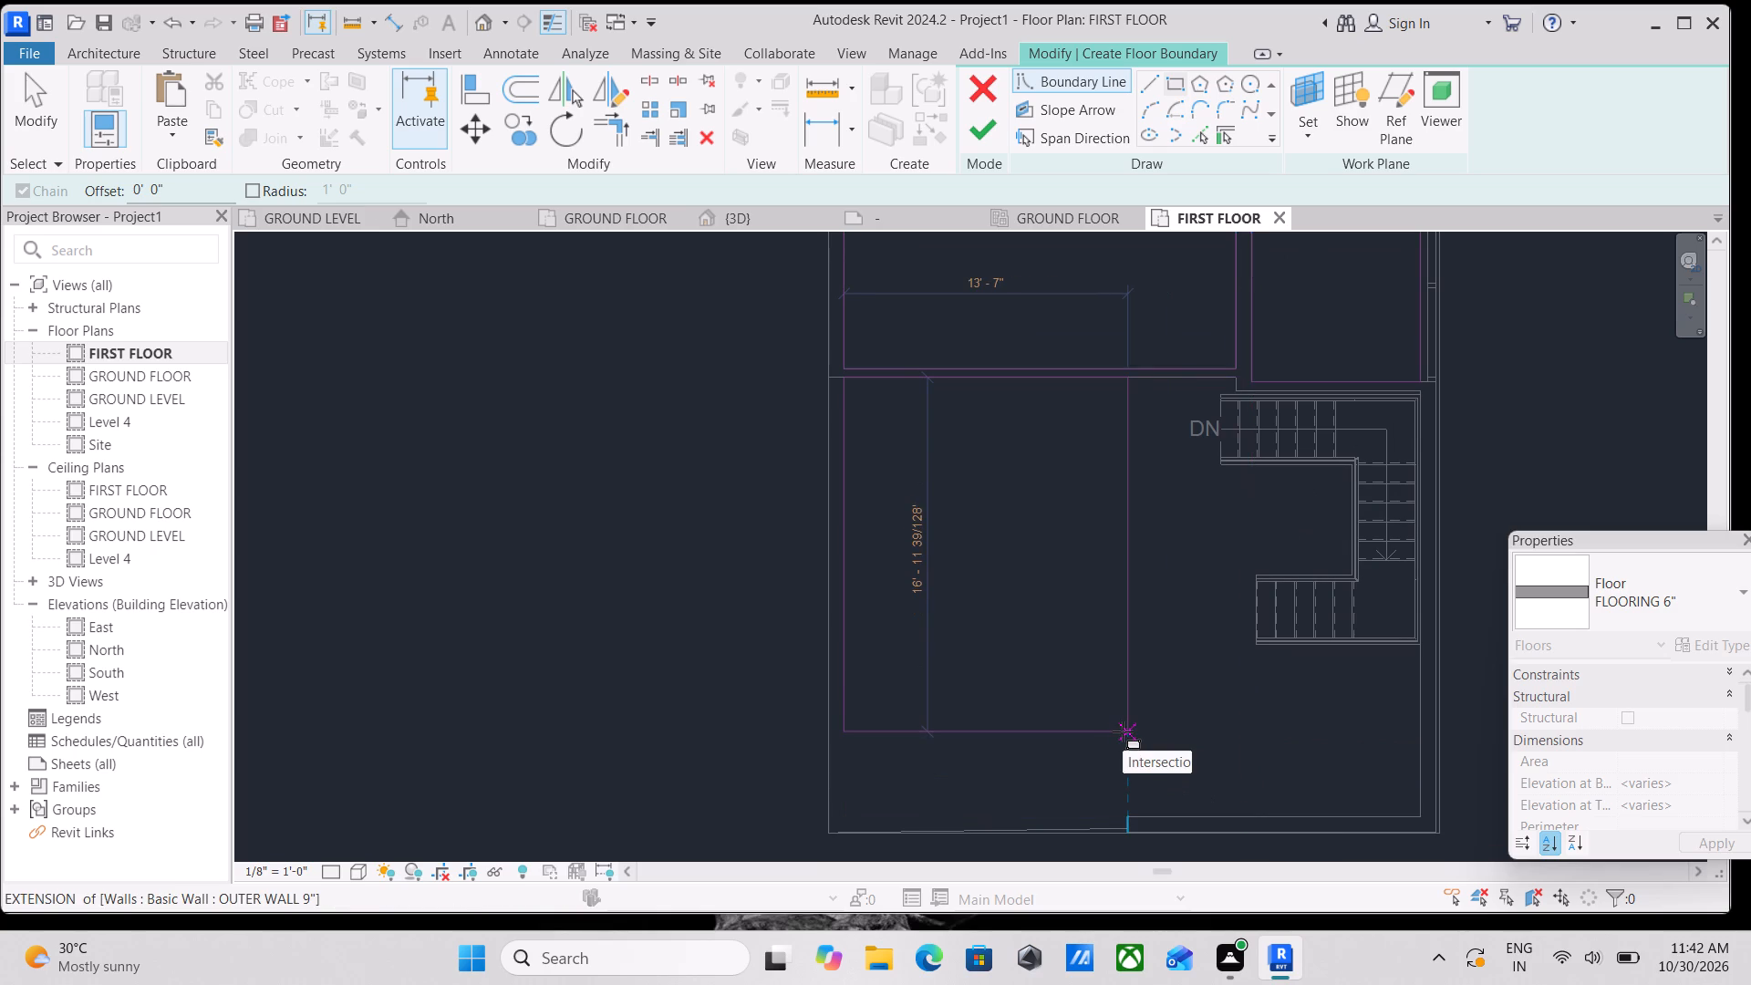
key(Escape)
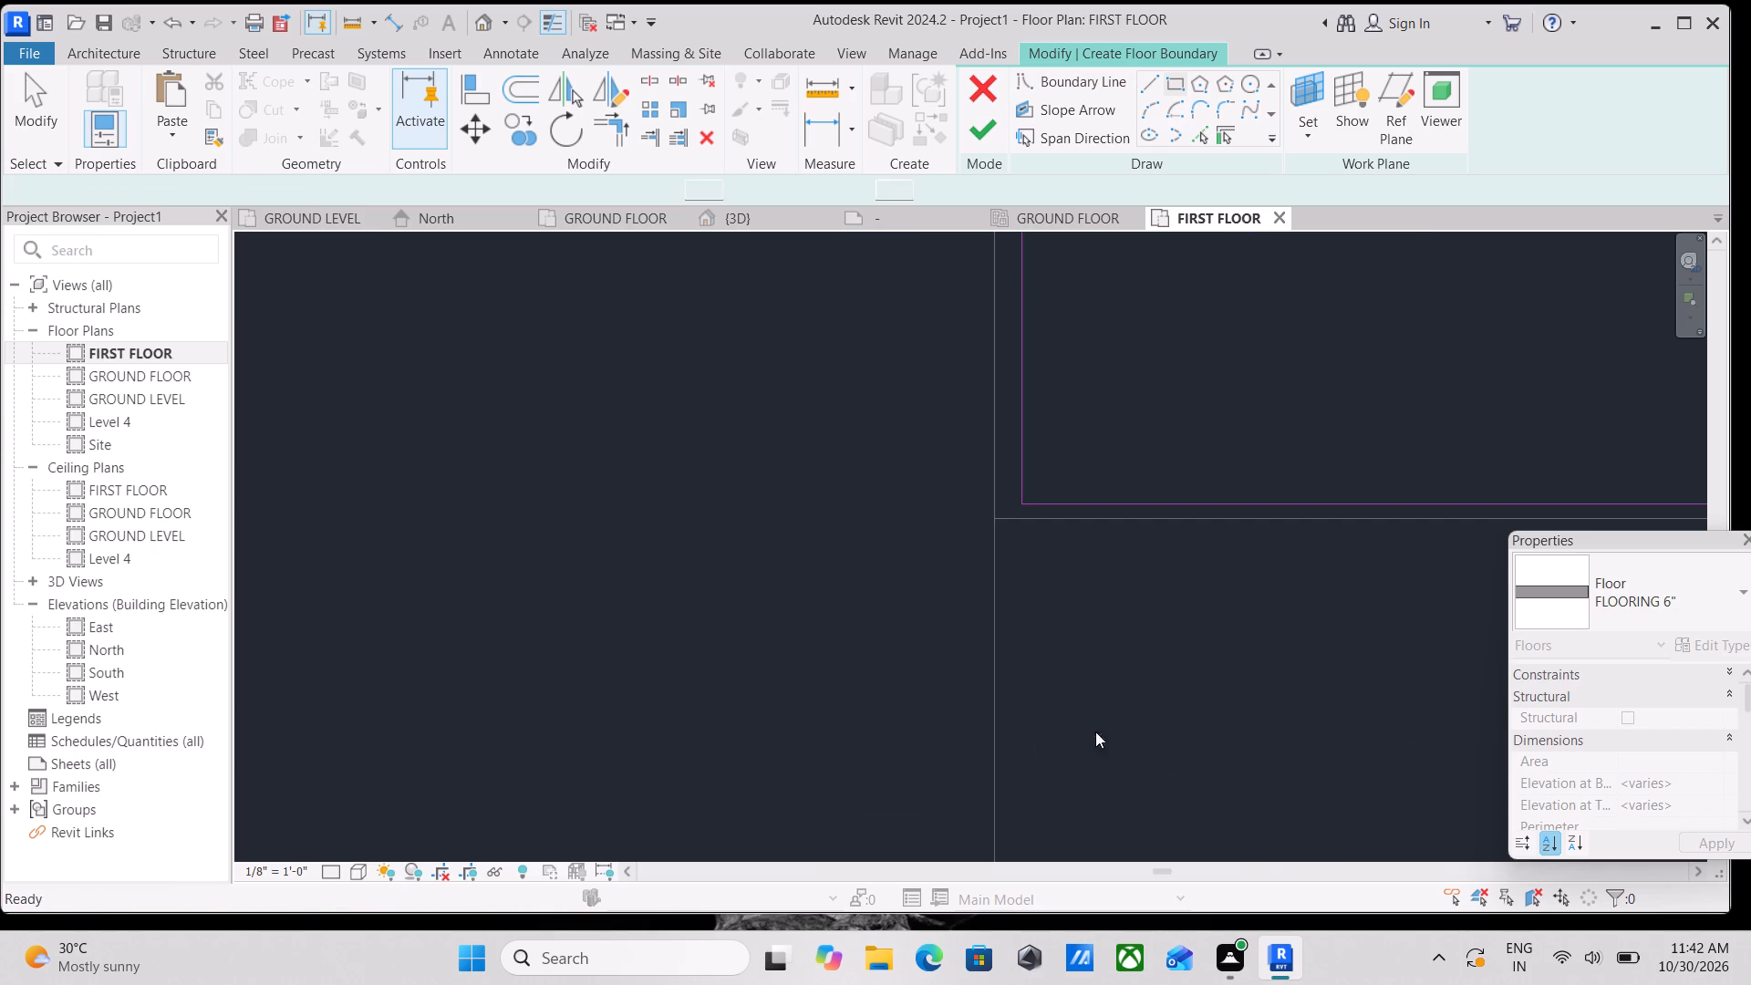
Try to finish the floor sketch, locate the conflicting boundary lines in the room south of the small west-wall room, and resume sketching.
scroll(1130, 718, down, 5)
middle_drag(1184, 731, 868, 666)
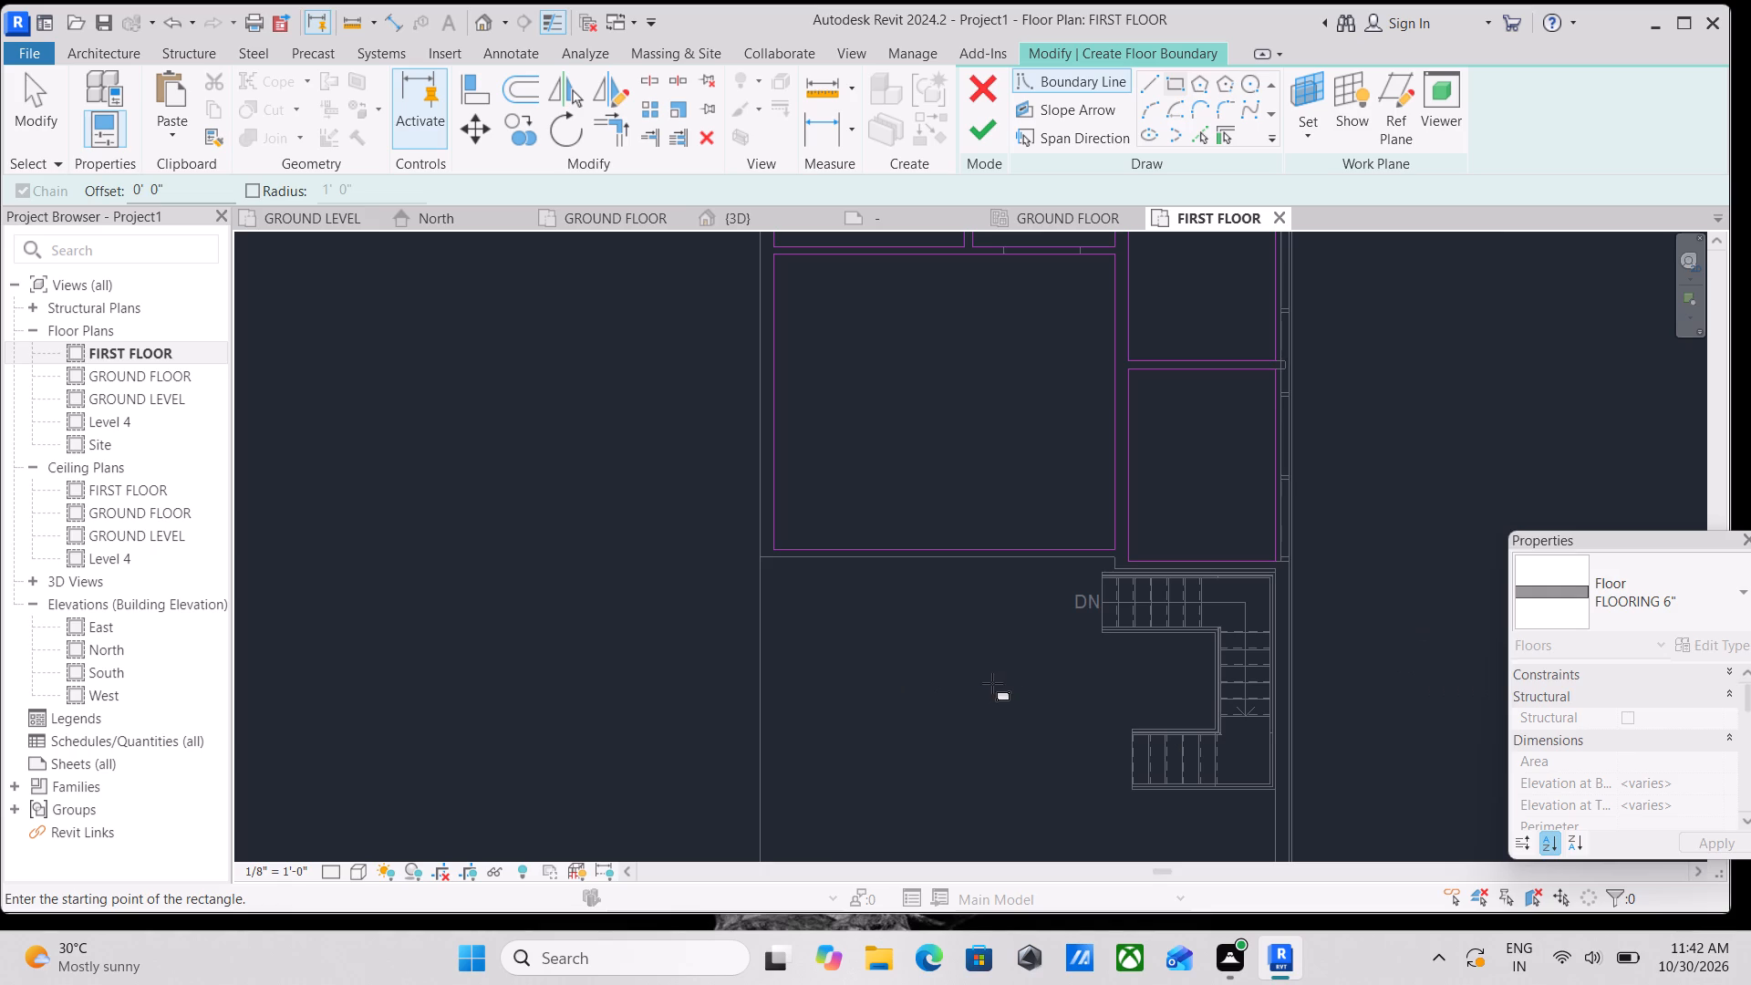
click(990, 132)
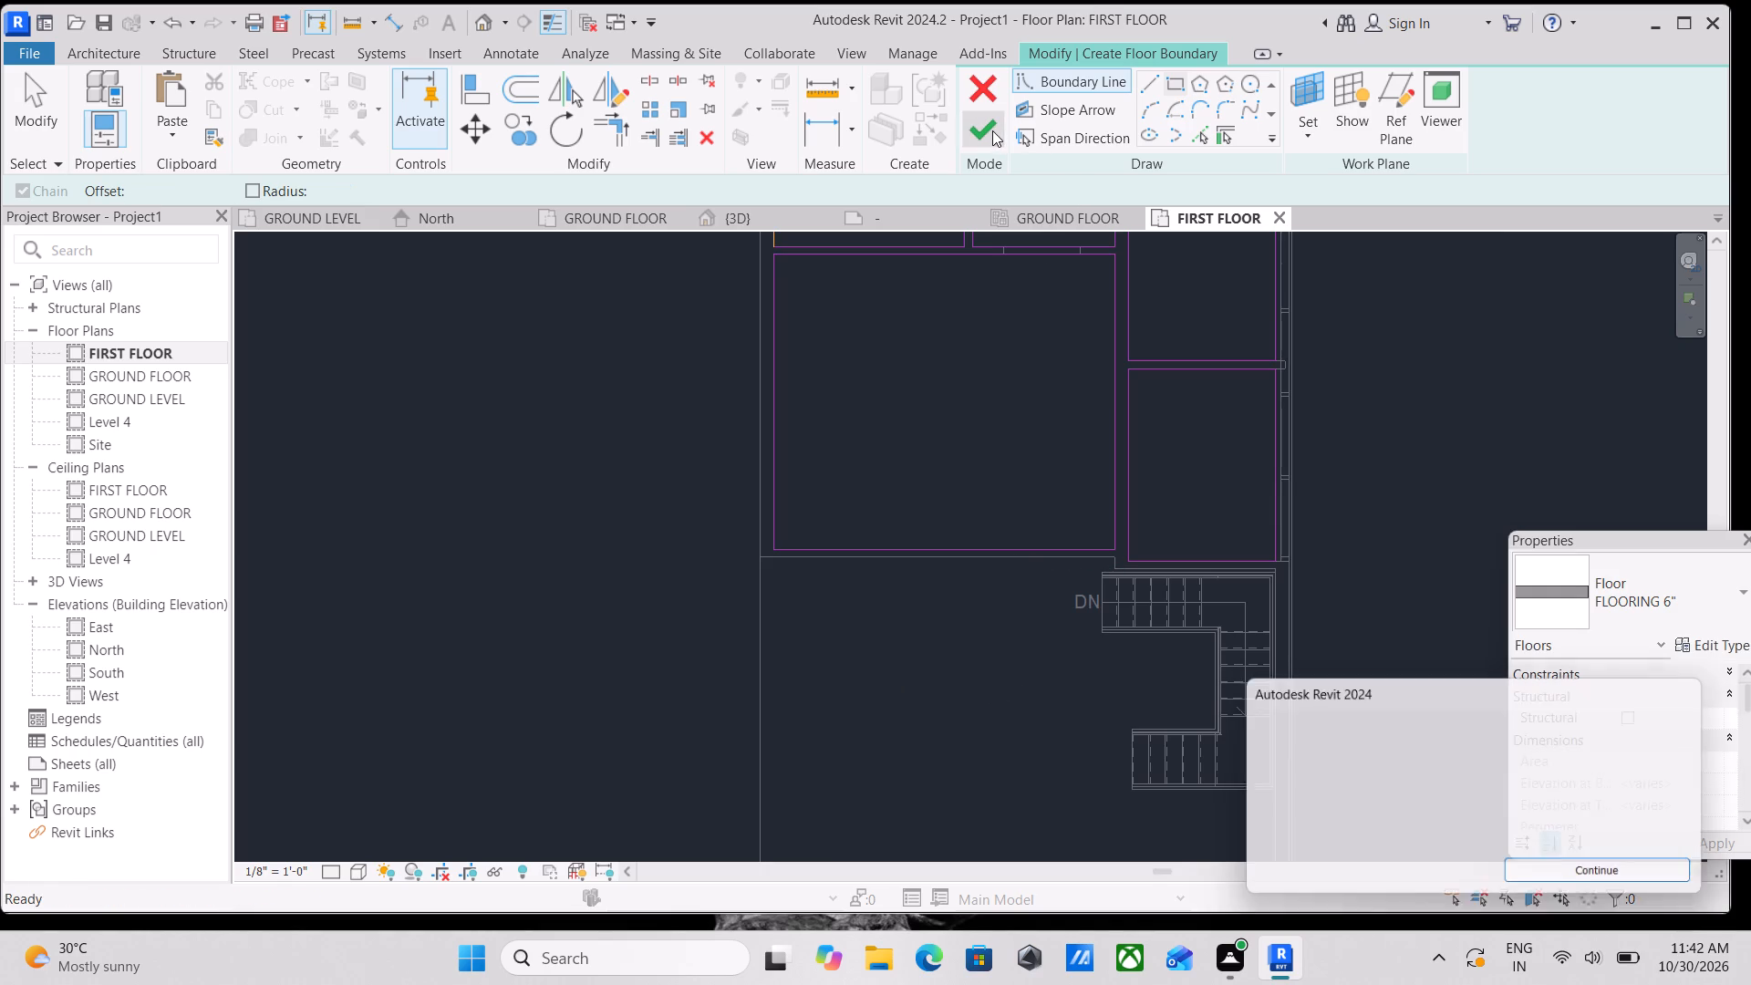
scroll(1505, 833, down, 3)
scroll(768, 358, down, 2)
middle_drag(769, 359, 775, 472)
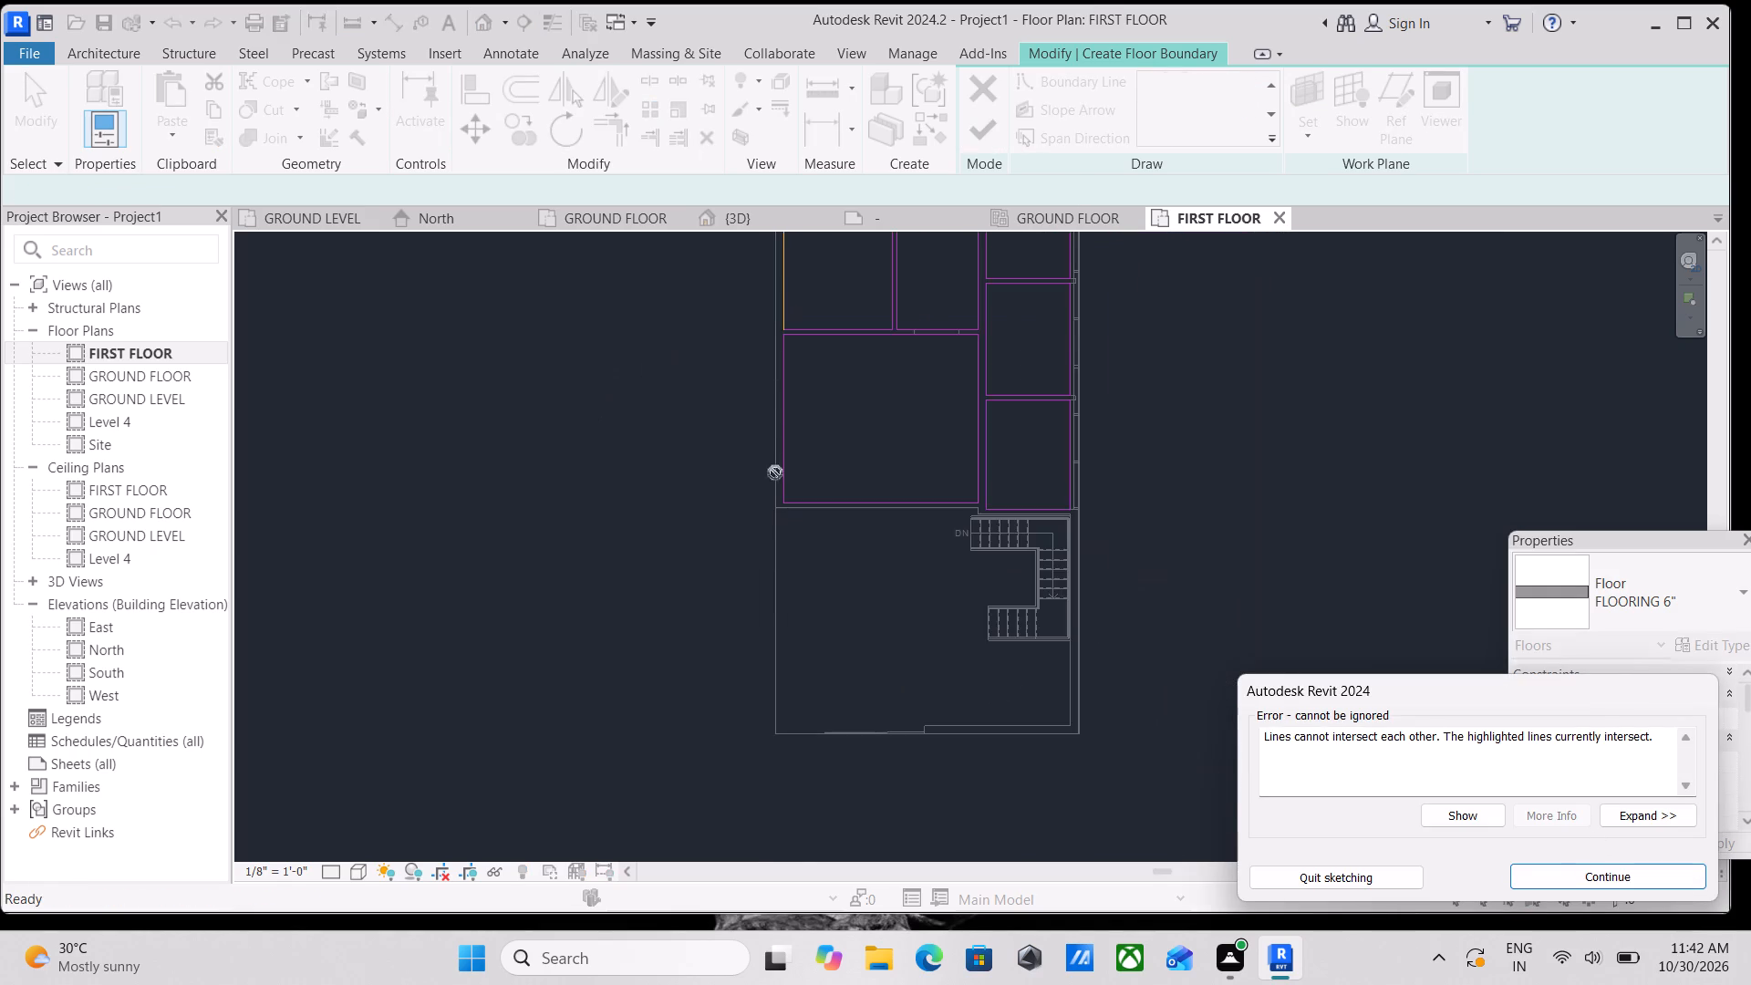
middle_drag(775, 472, 772, 627)
middle_drag(817, 460, 820, 537)
scroll(833, 592, up, 7)
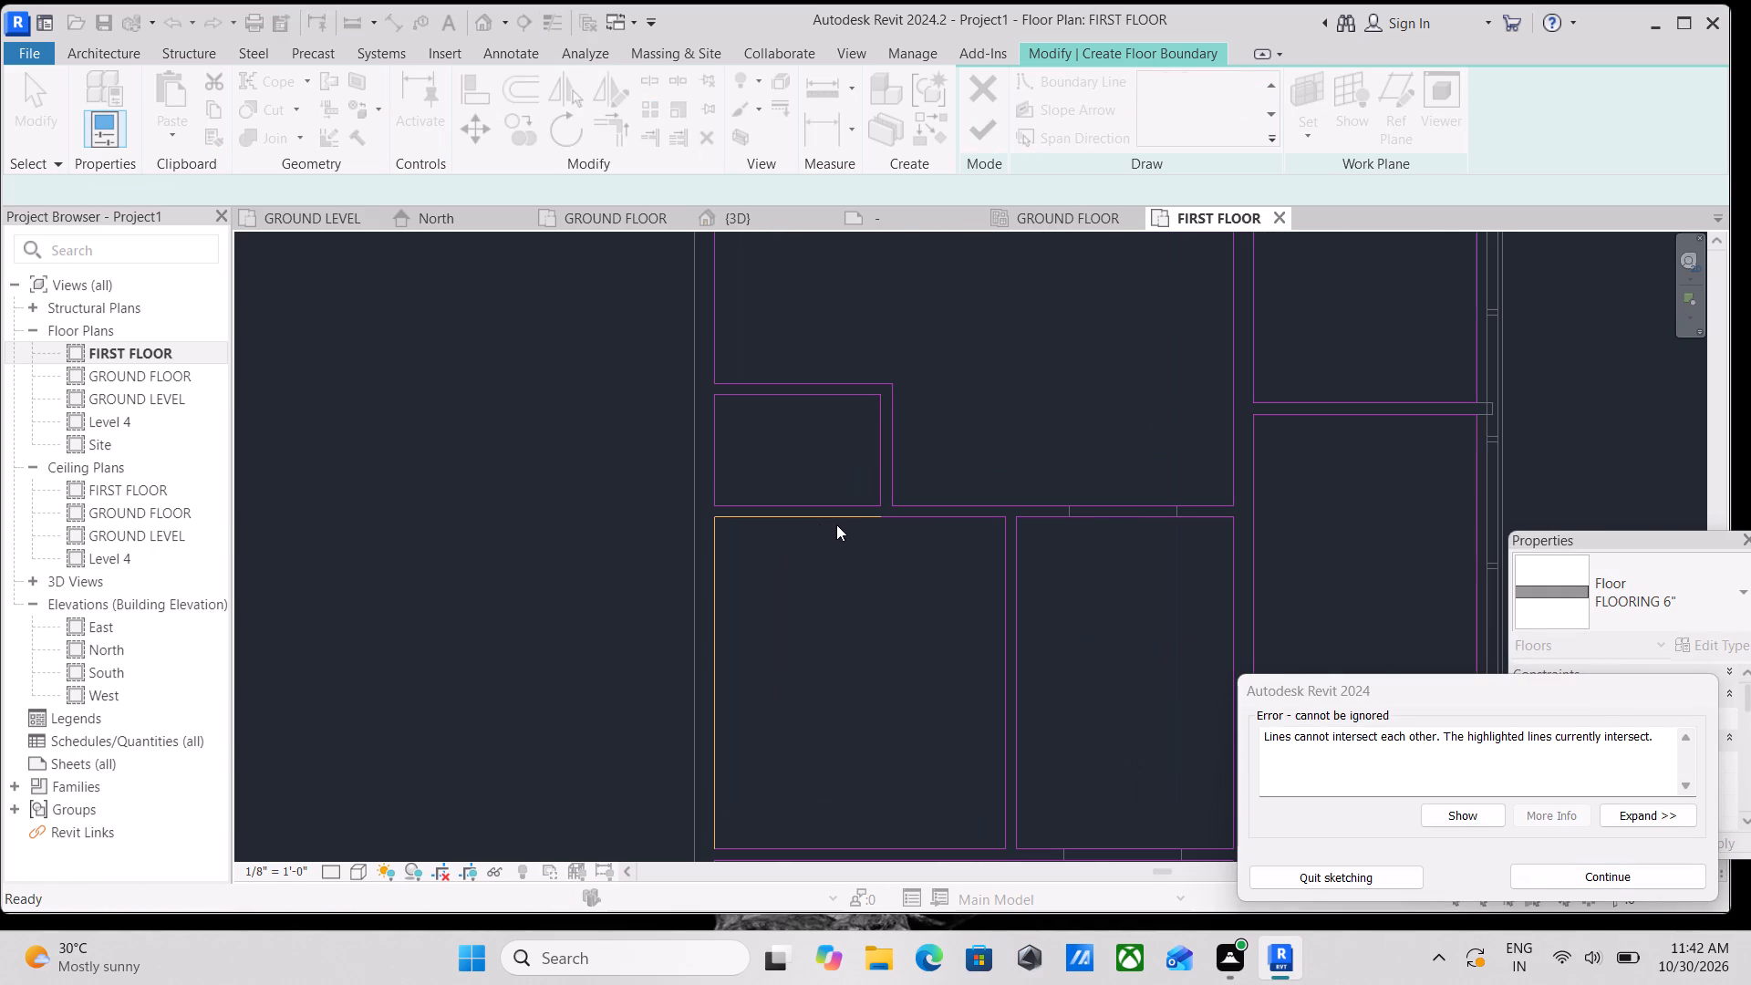
click(836, 524)
key(Escape)
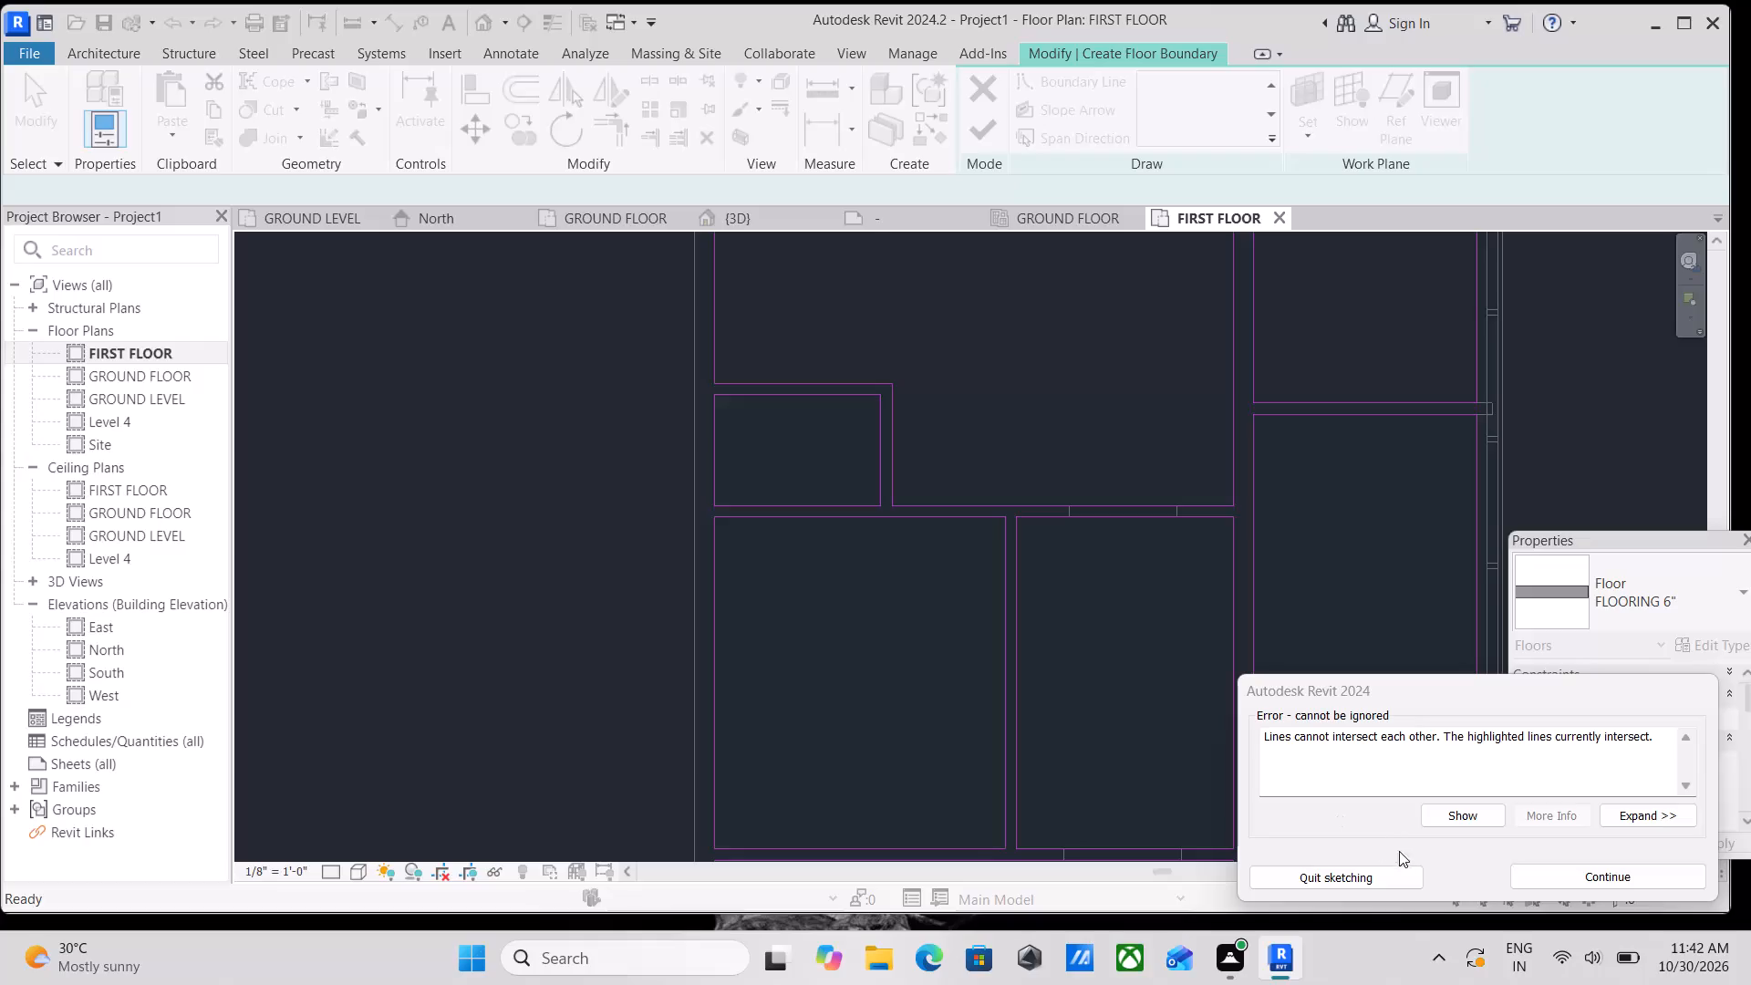
click(1562, 876)
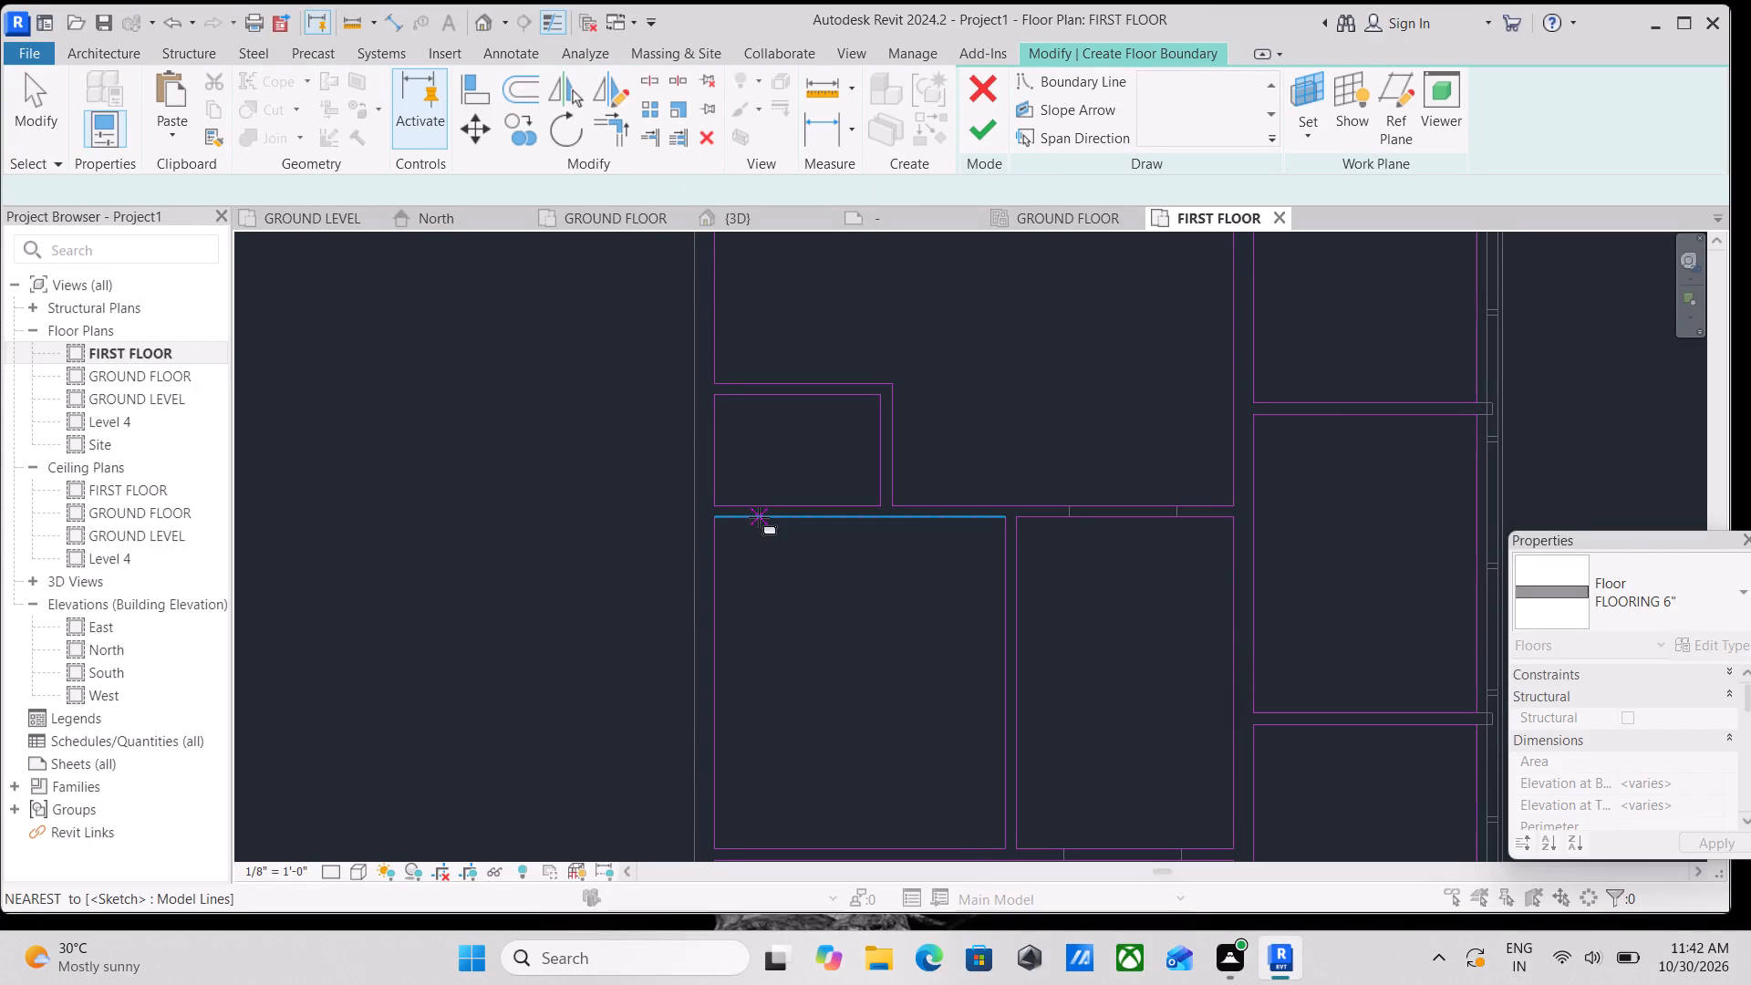
Delete the 6'-0" north boundary line and the 12'-0" west boundary line of the room south of the small west-wall room.
click(759, 517)
key(Escape)
key(Escape)
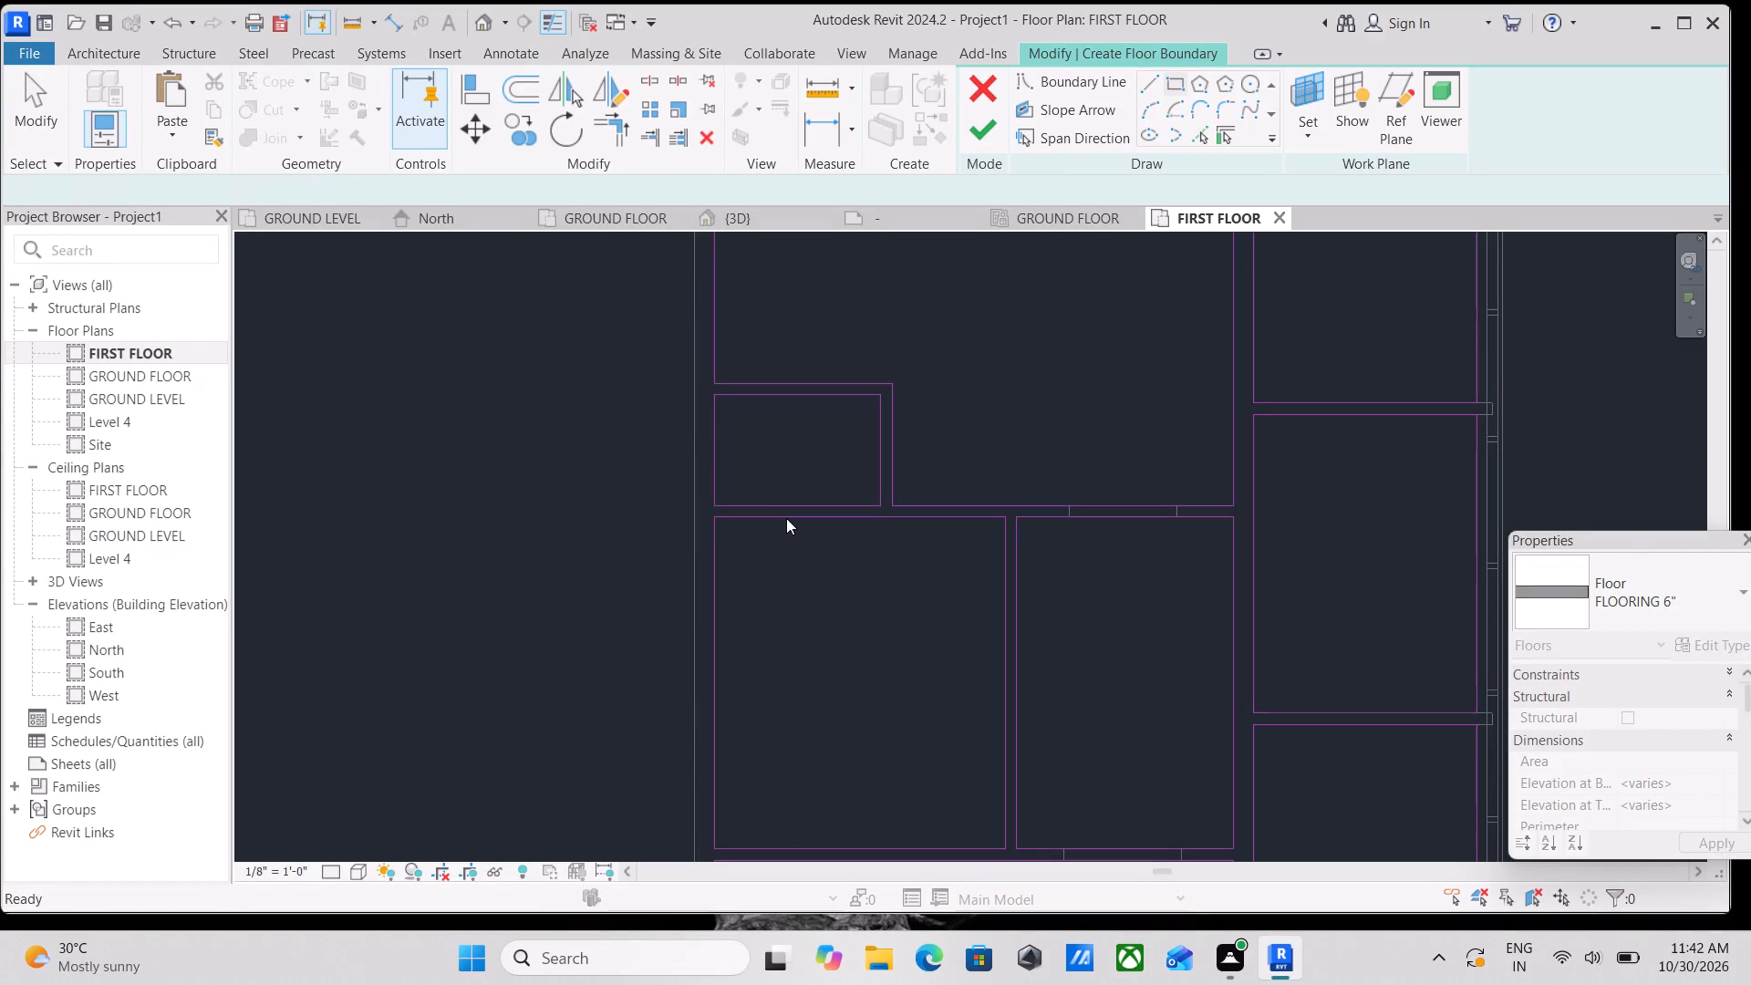
click(786, 518)
right_click(786, 518)
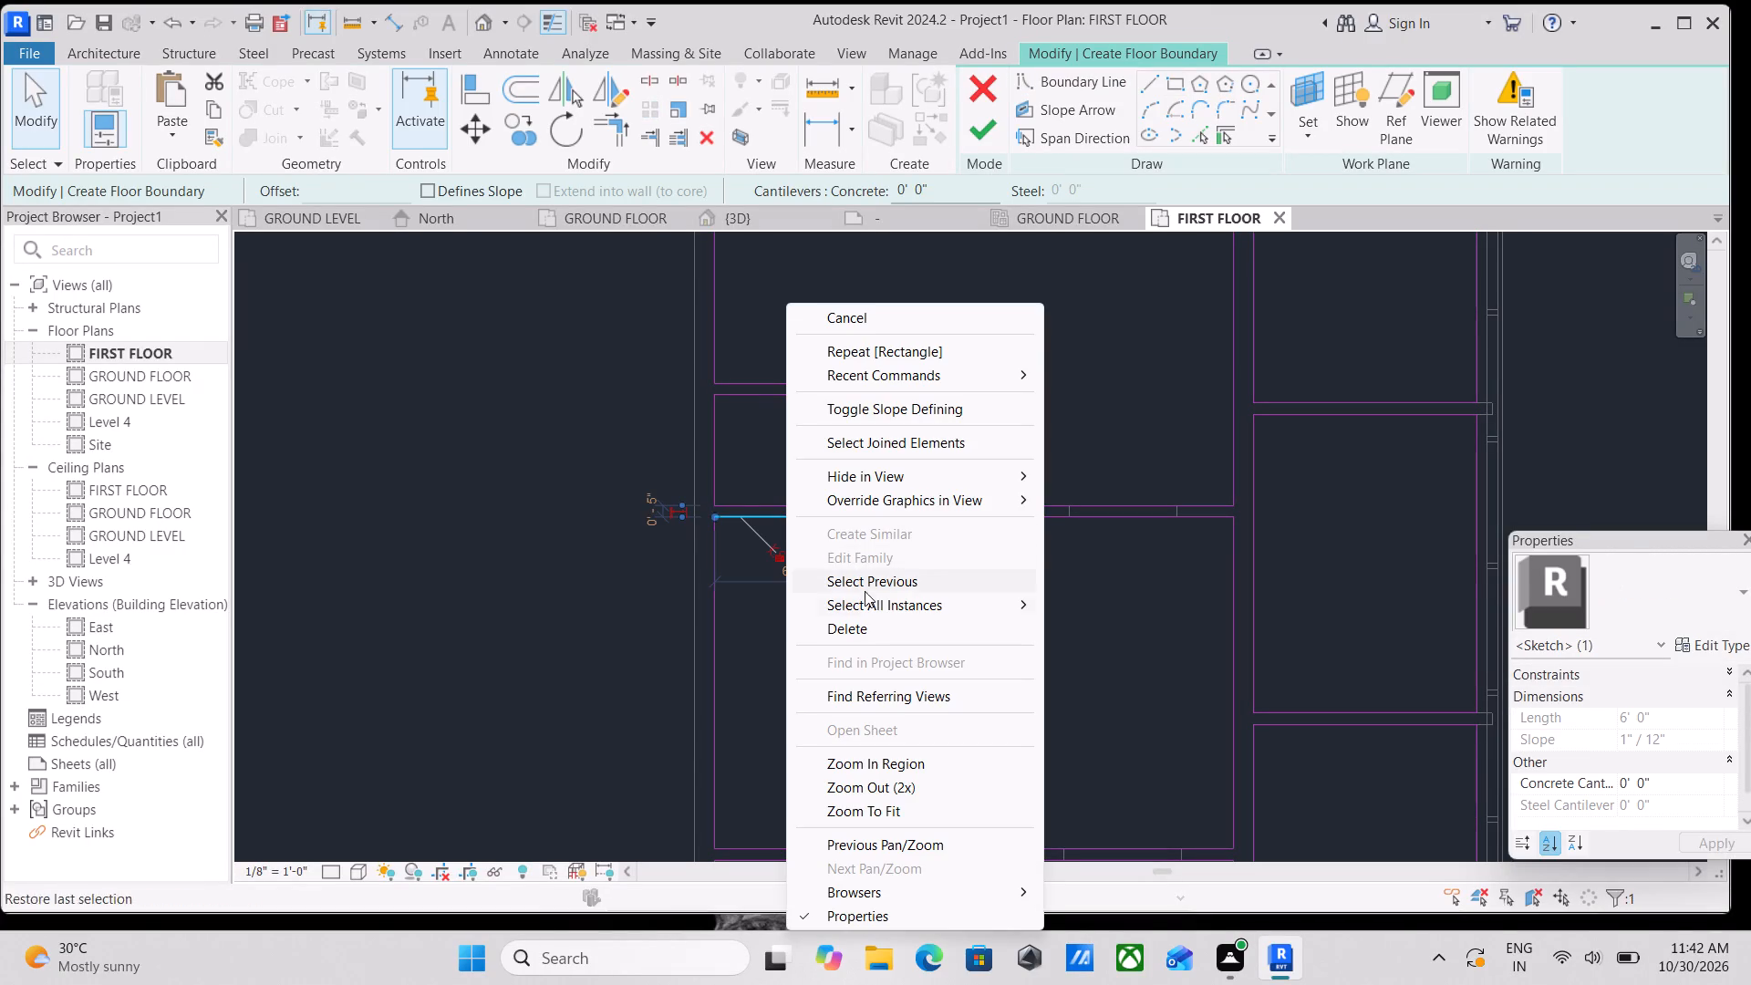
click(875, 628)
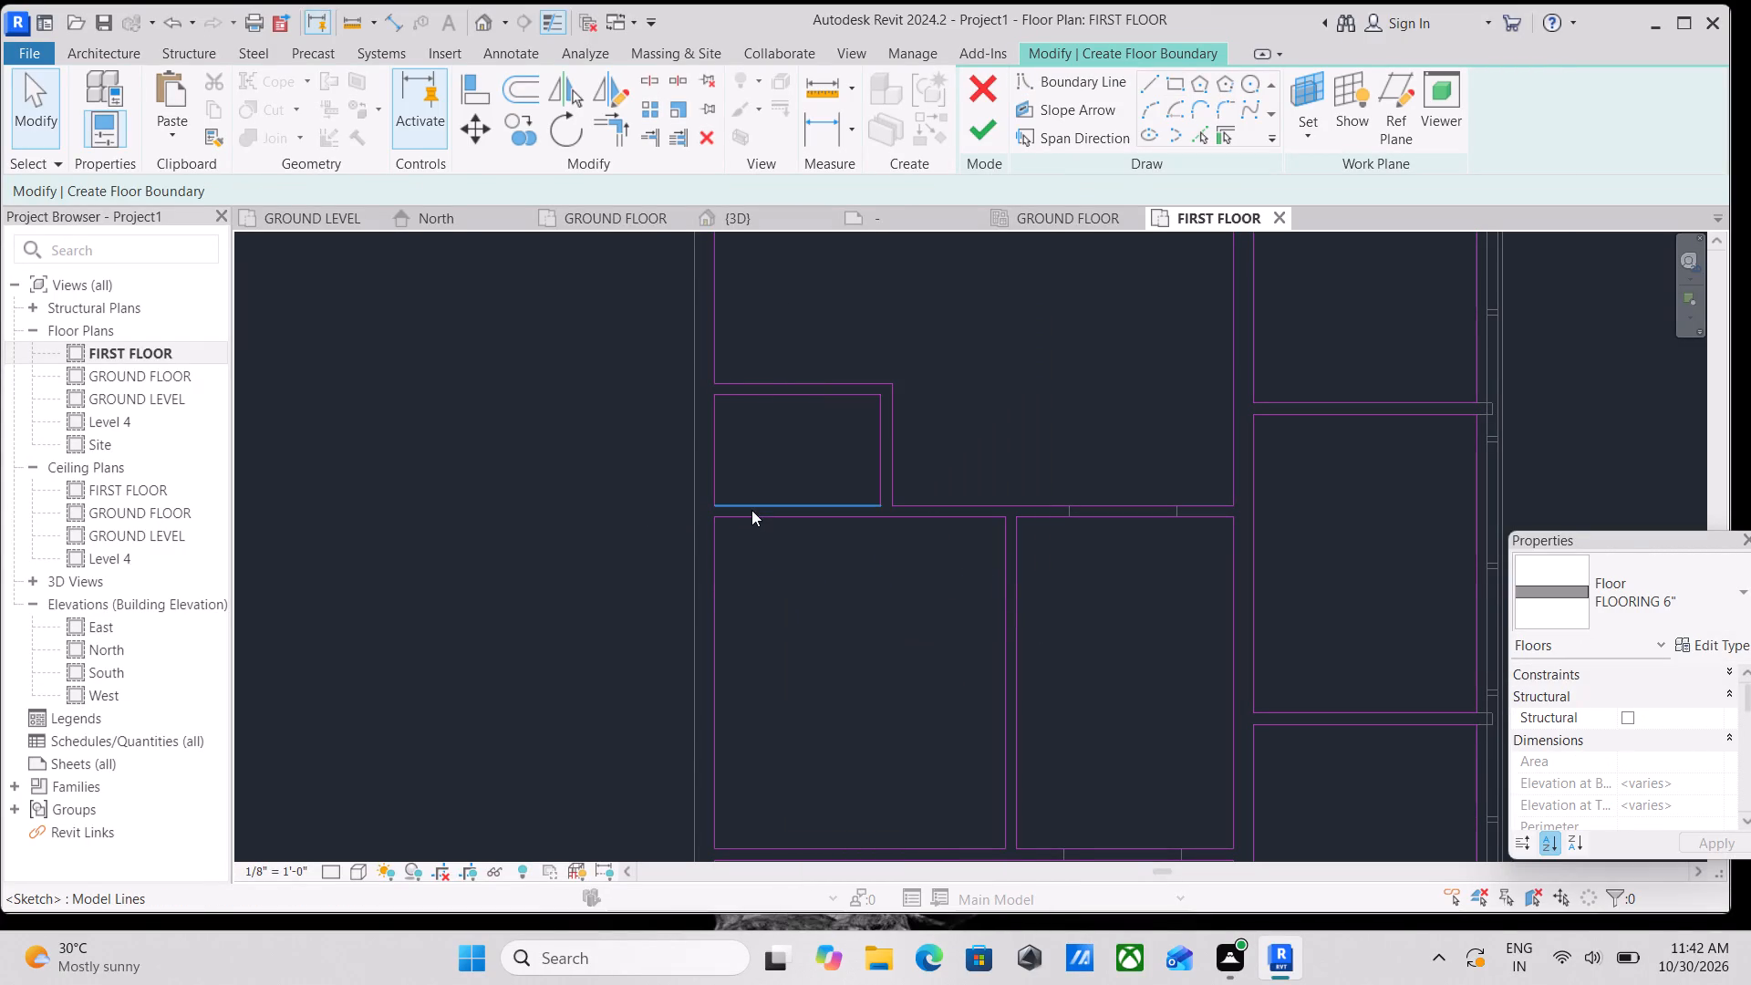
click(710, 576)
right_click(710, 576)
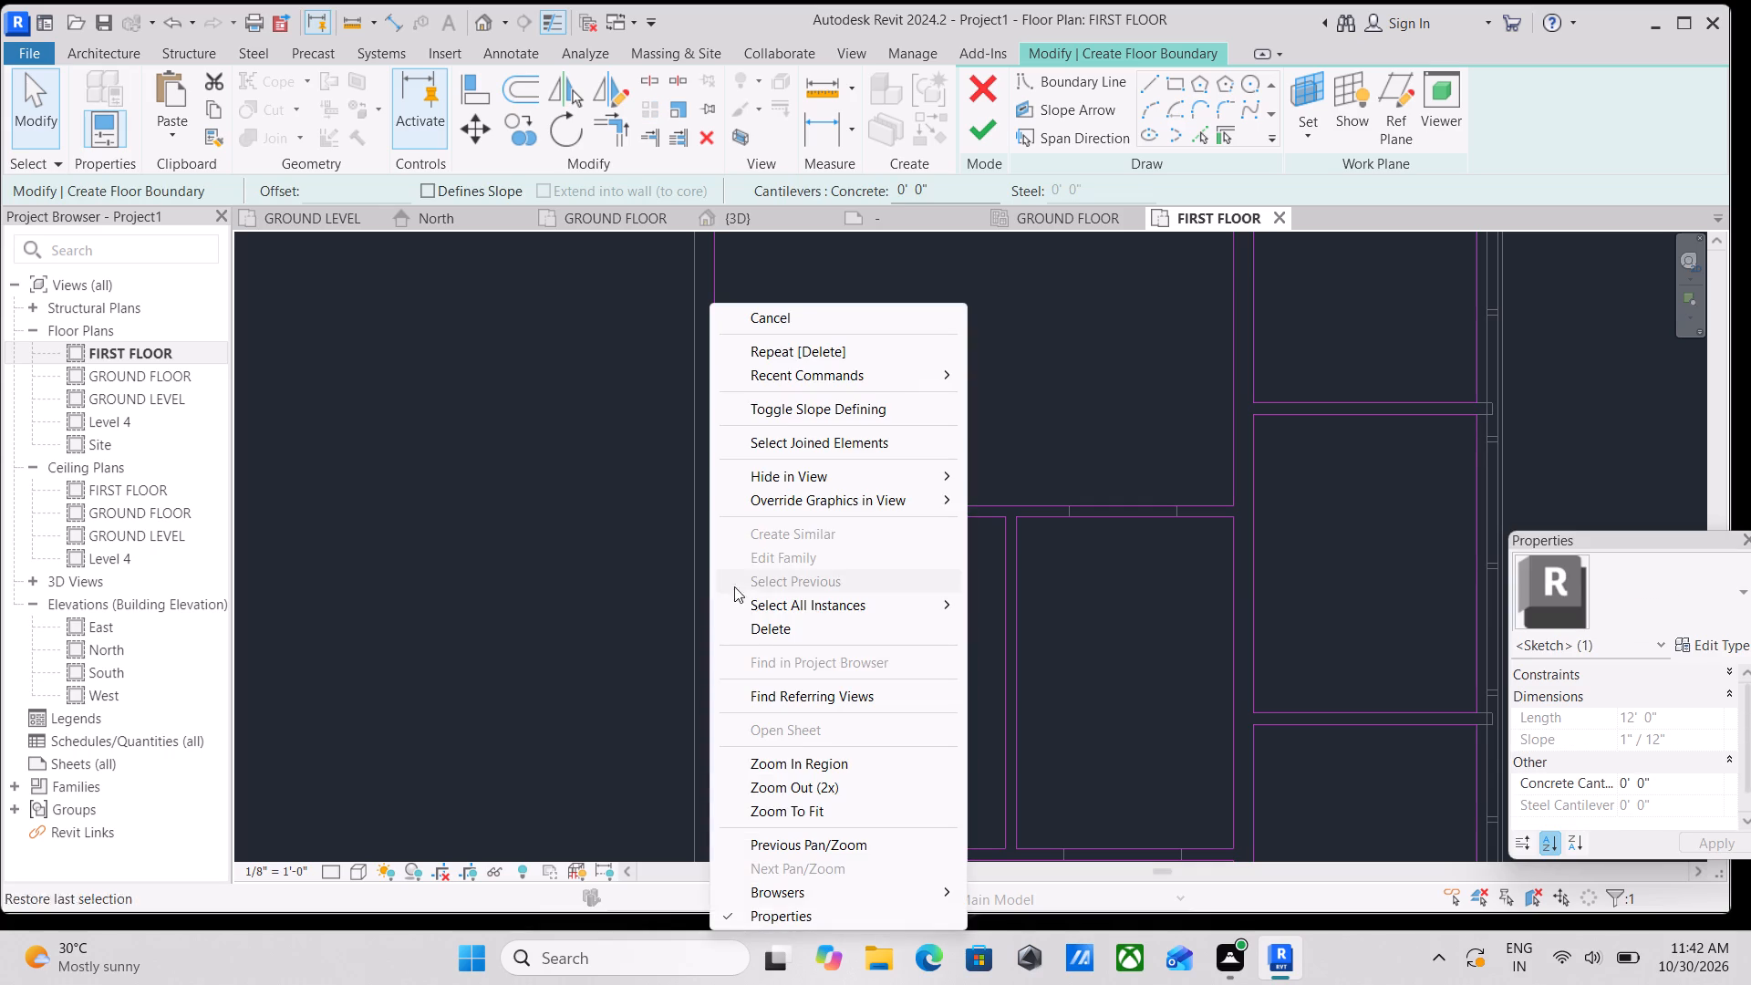
click(763, 625)
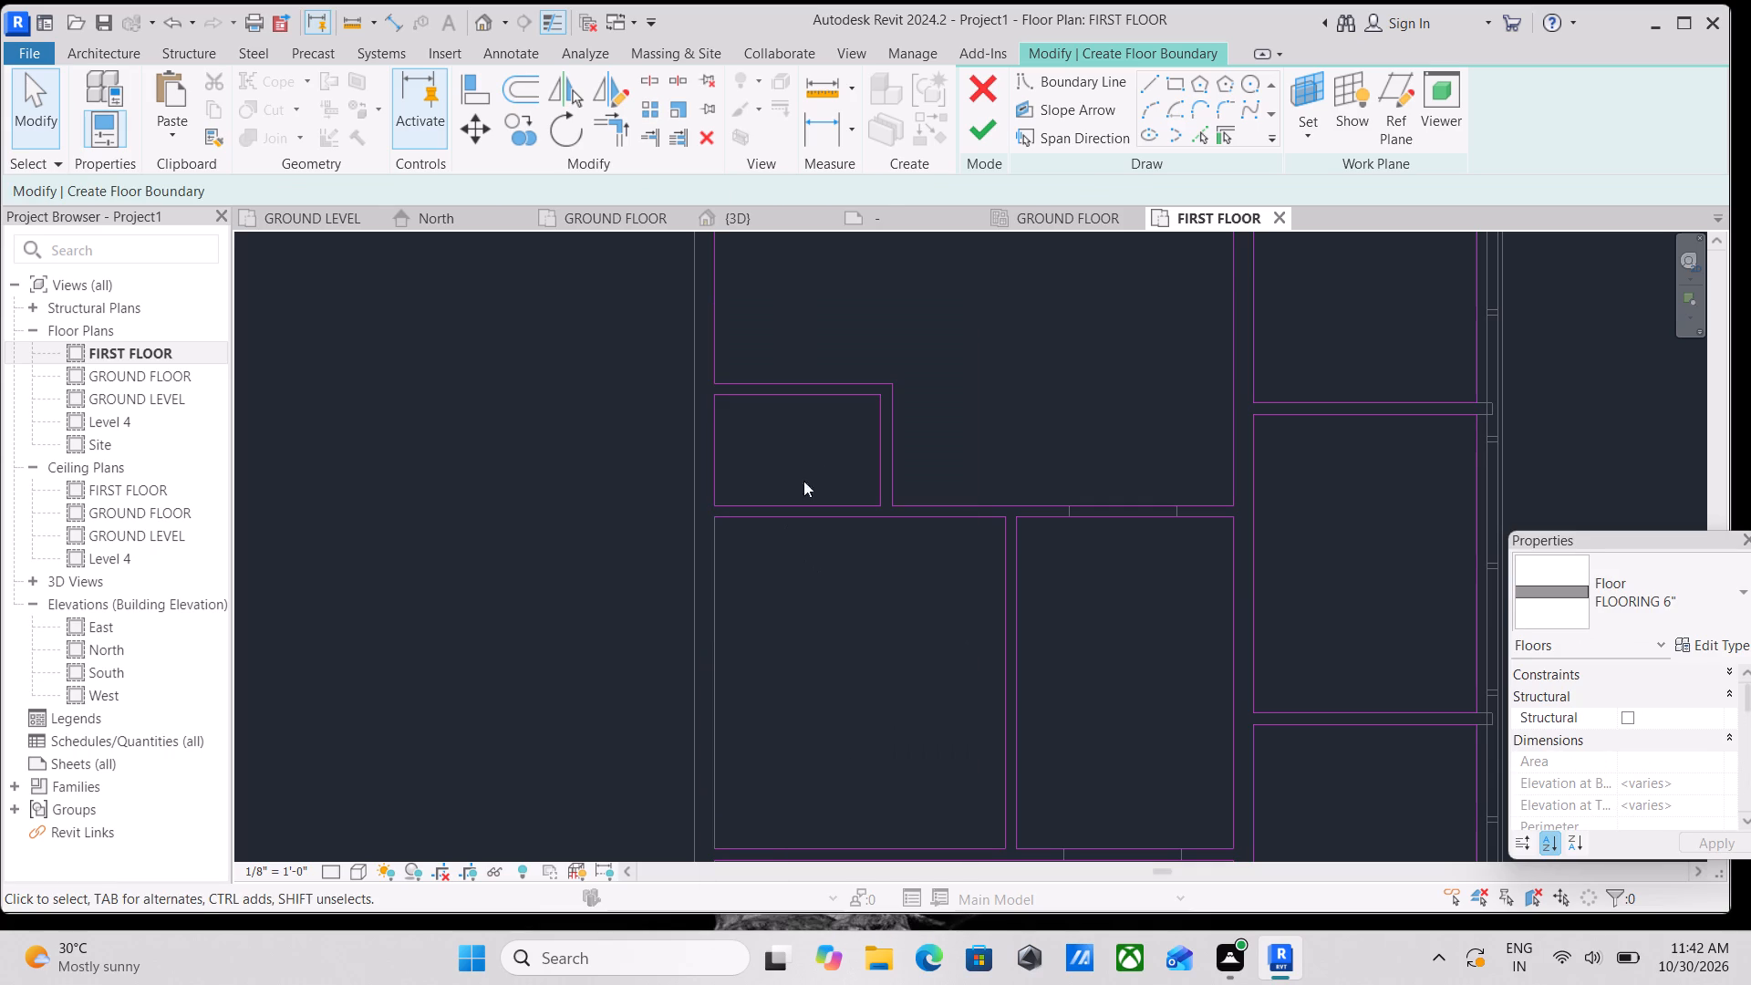
Draw a 12'-0" boundary line down the west side of that room, from its northwest corner to its southwest corner.
click(1156, 74)
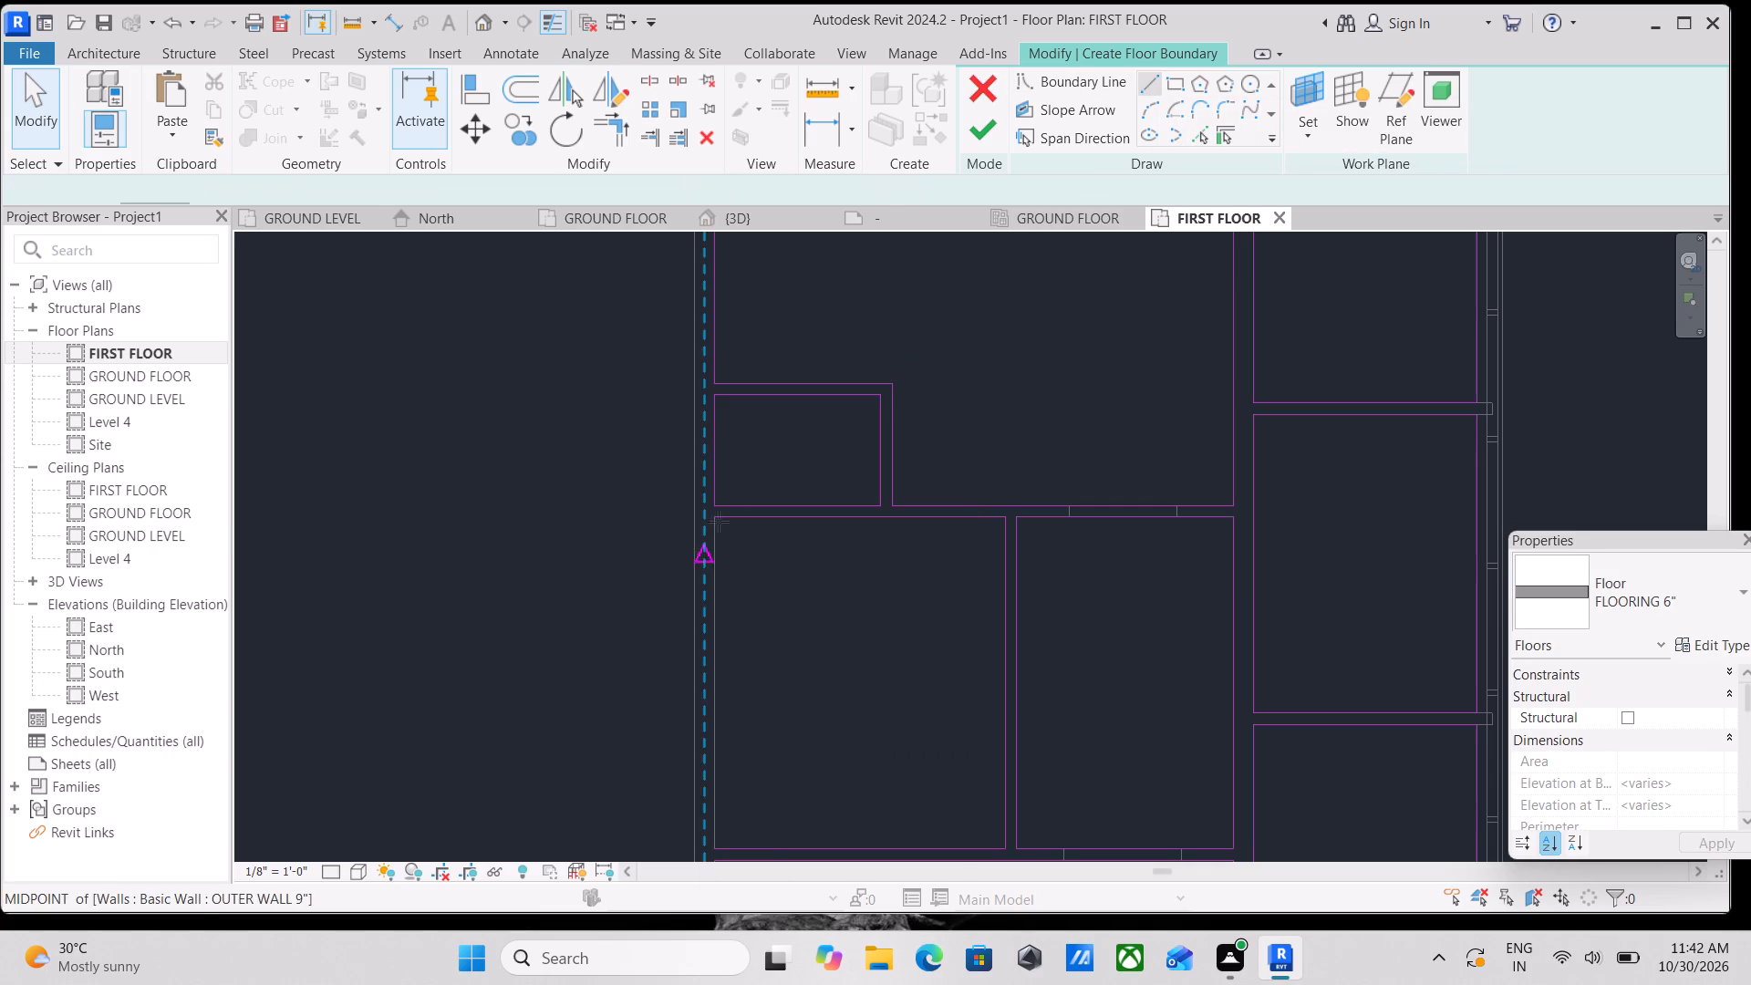
middle_drag(714, 531, 748, 376)
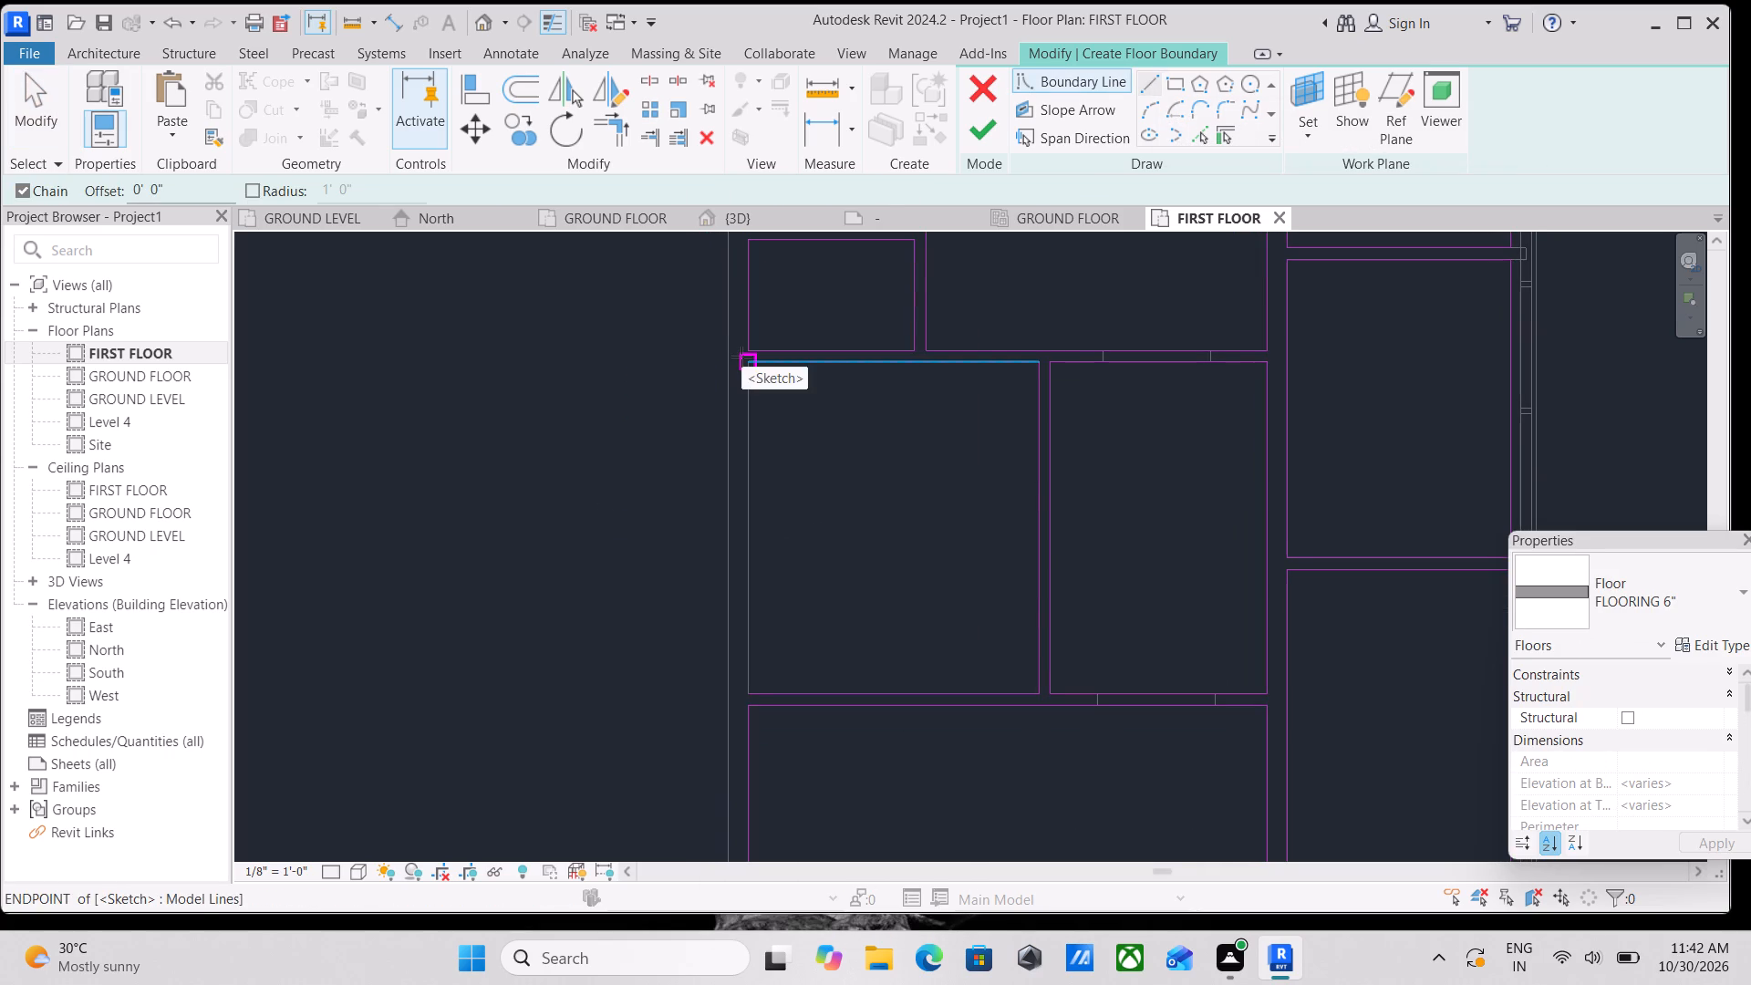
click(741, 357)
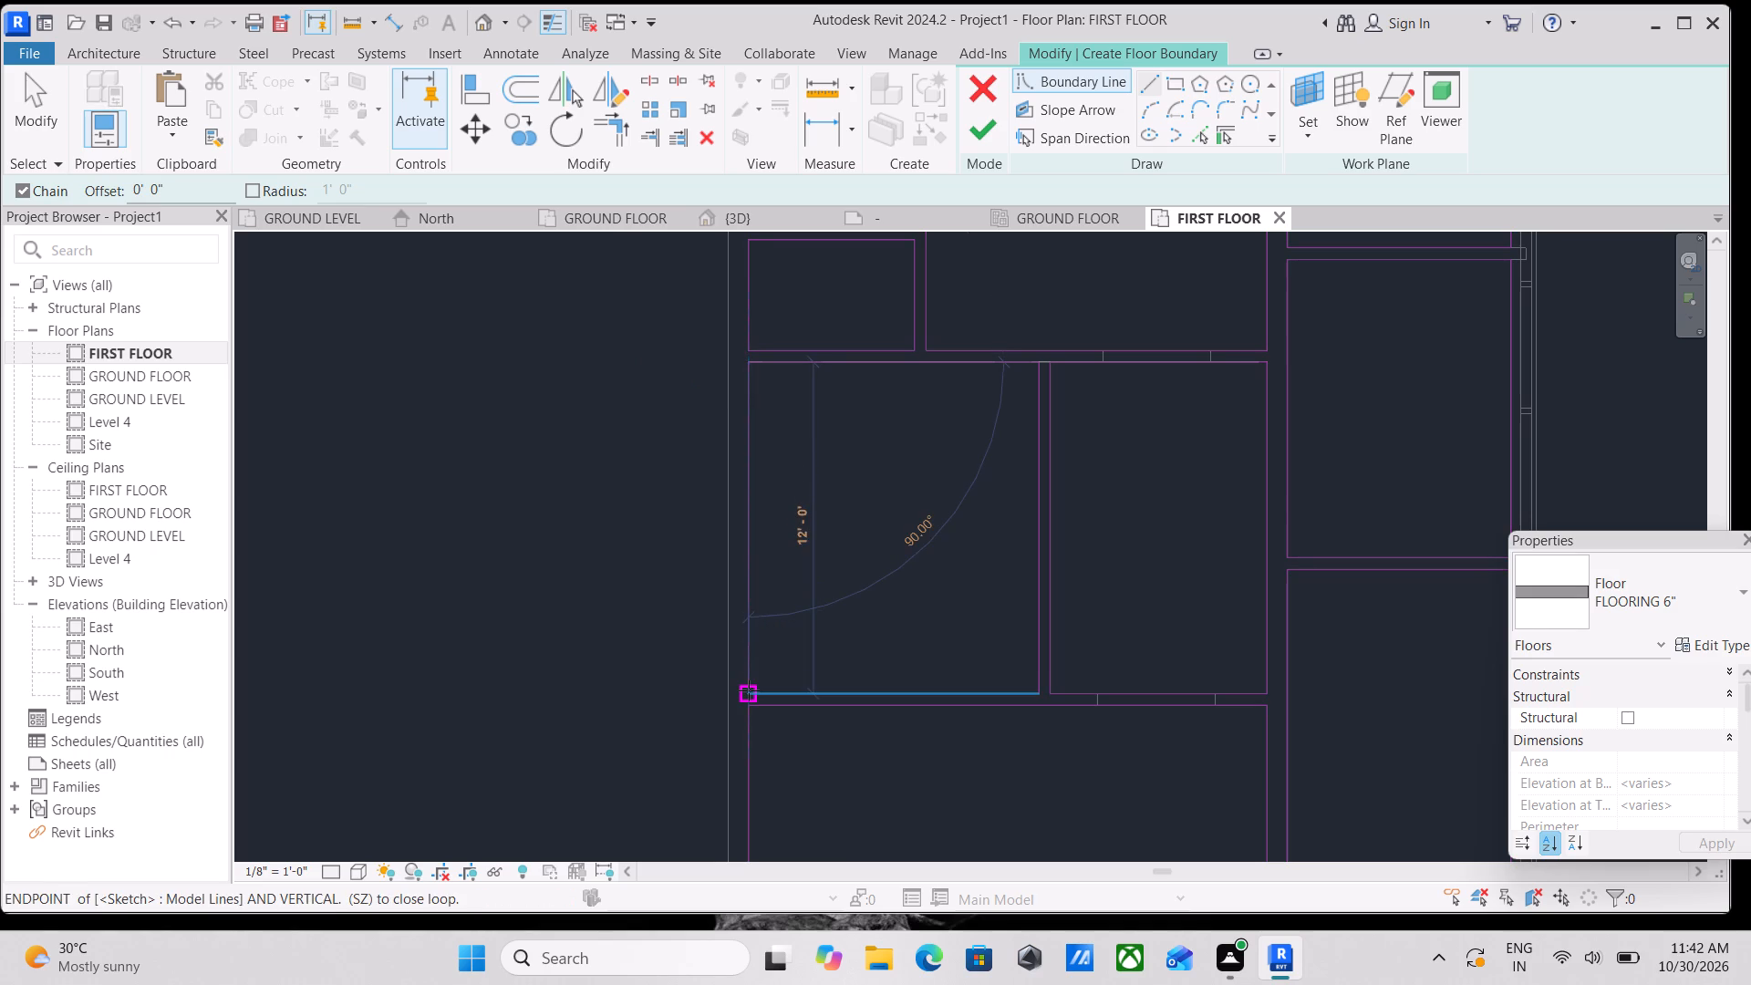
click(749, 690)
key(Escape)
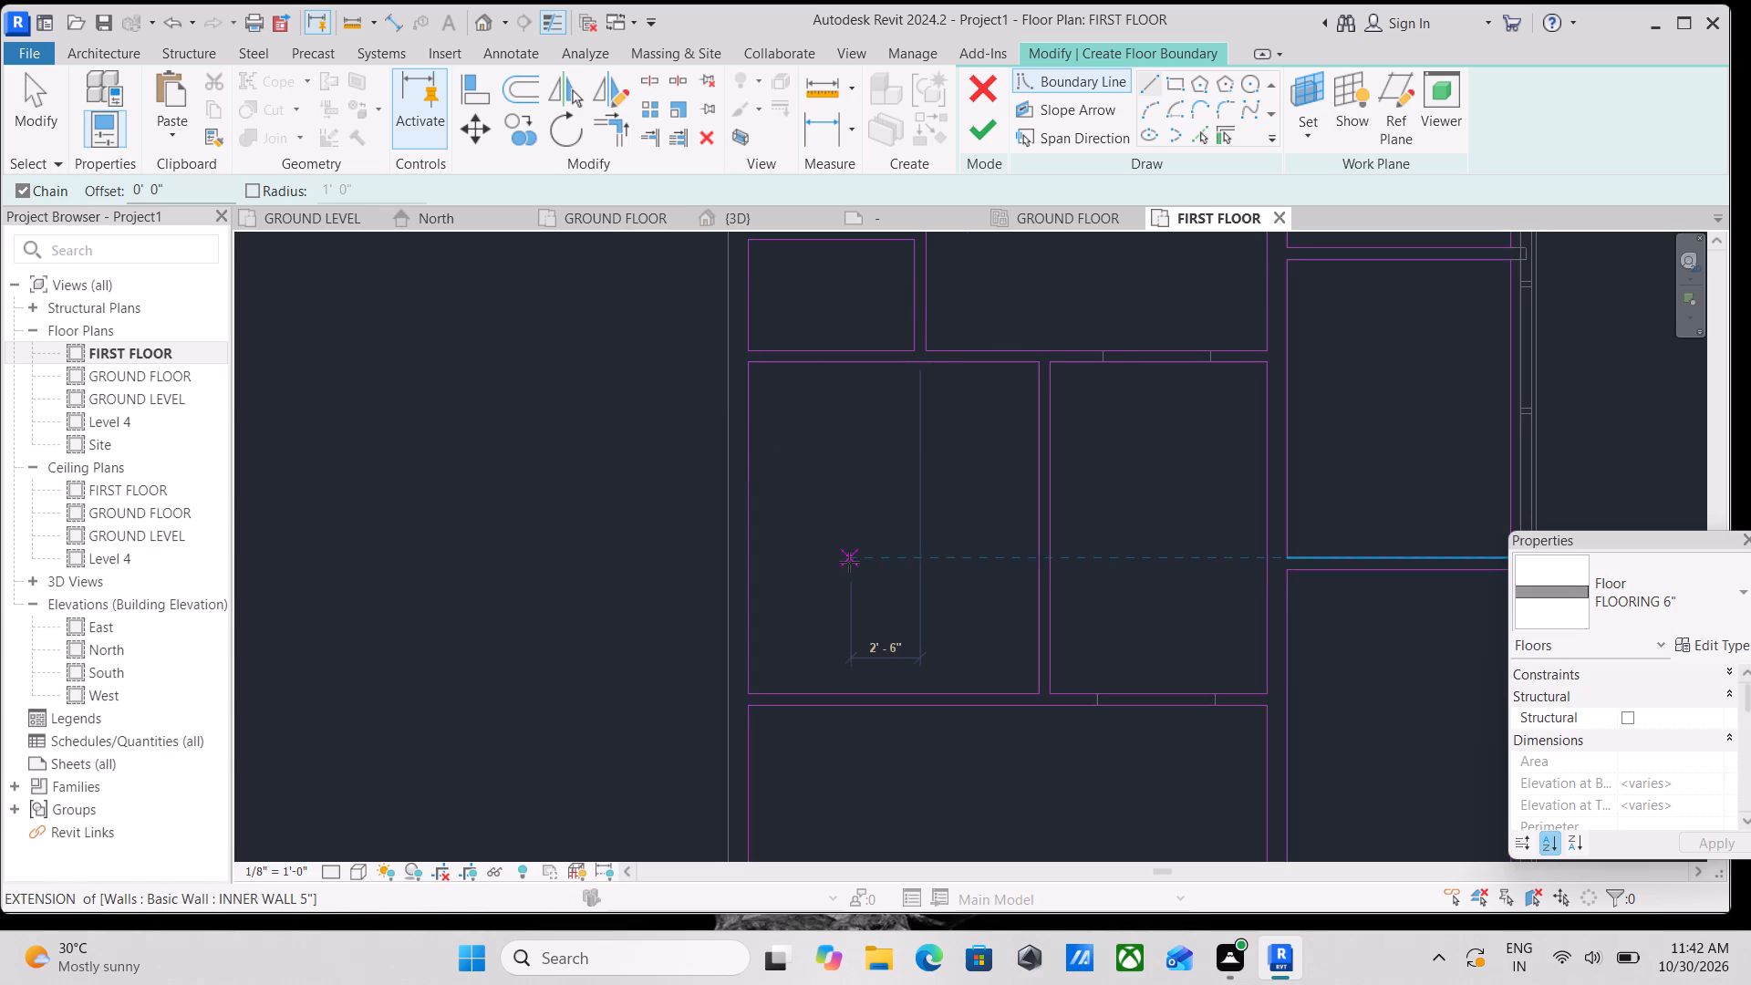
key(Escape)
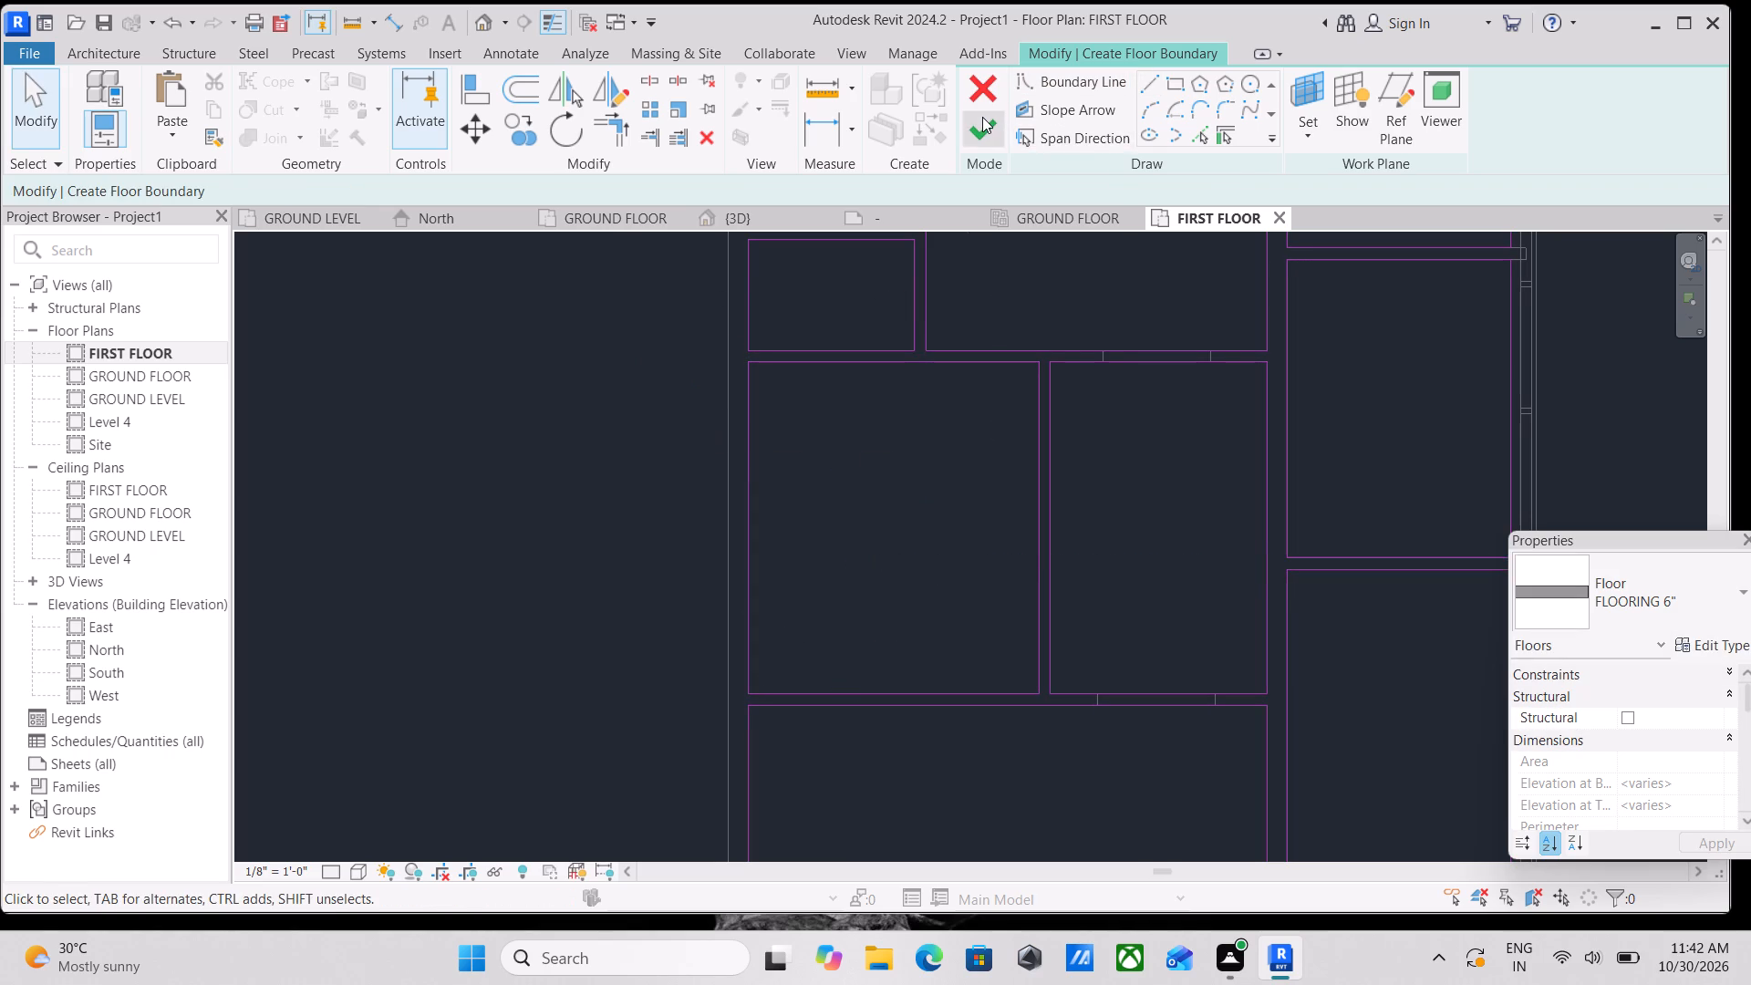
Finish the floor sketch without attaching the walls below to the floor's bottom.
click(982, 117)
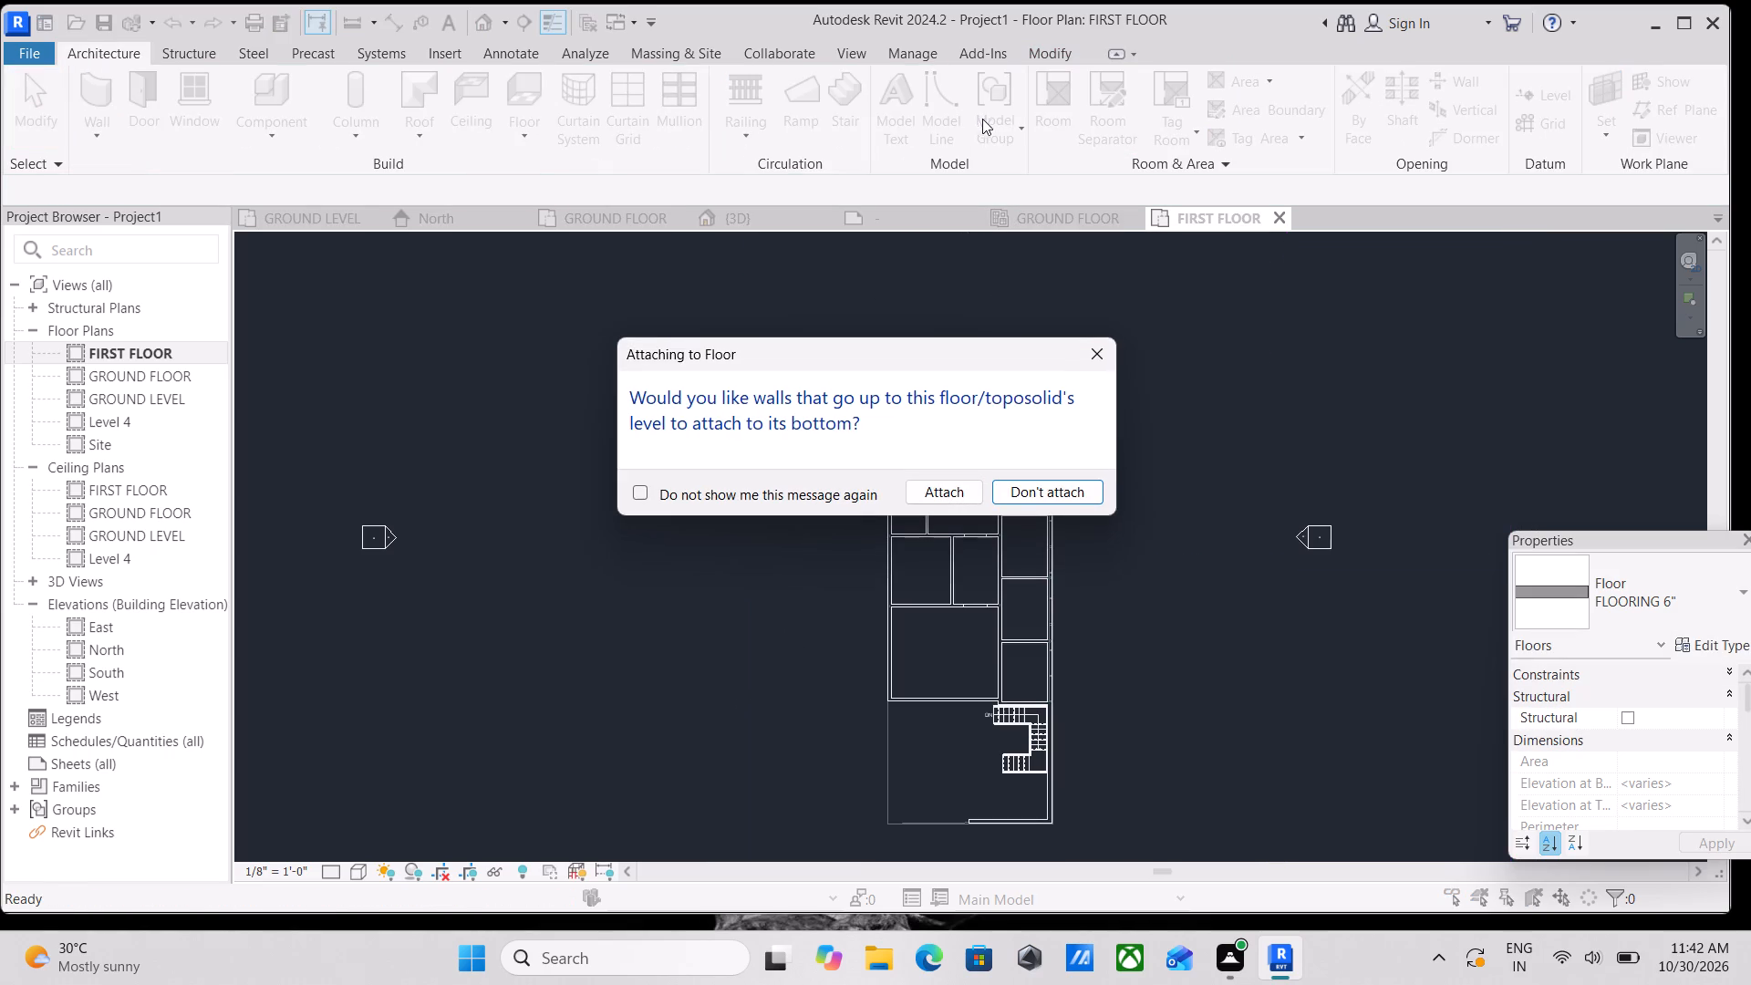
click(1051, 490)
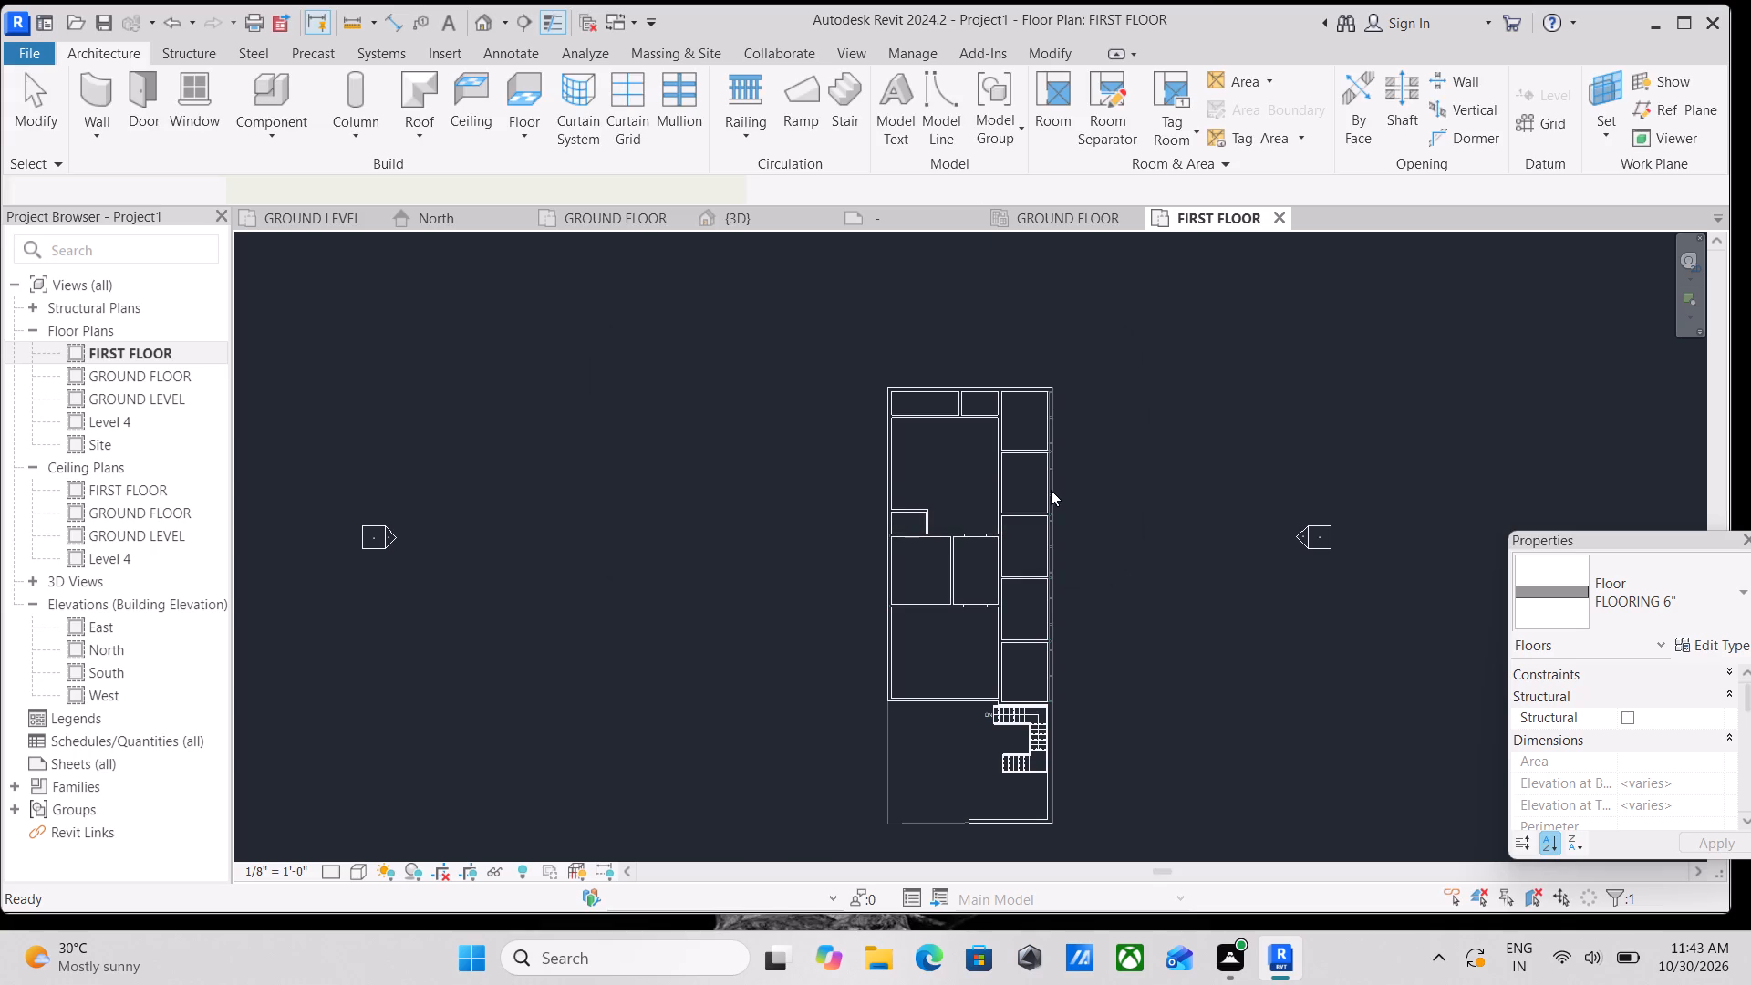
Examine the first-floor slab in the plan and in the 3D view, including the rooms and the south stair area.
scroll(927, 490, down, 7)
middle_drag(931, 488, 813, 415)
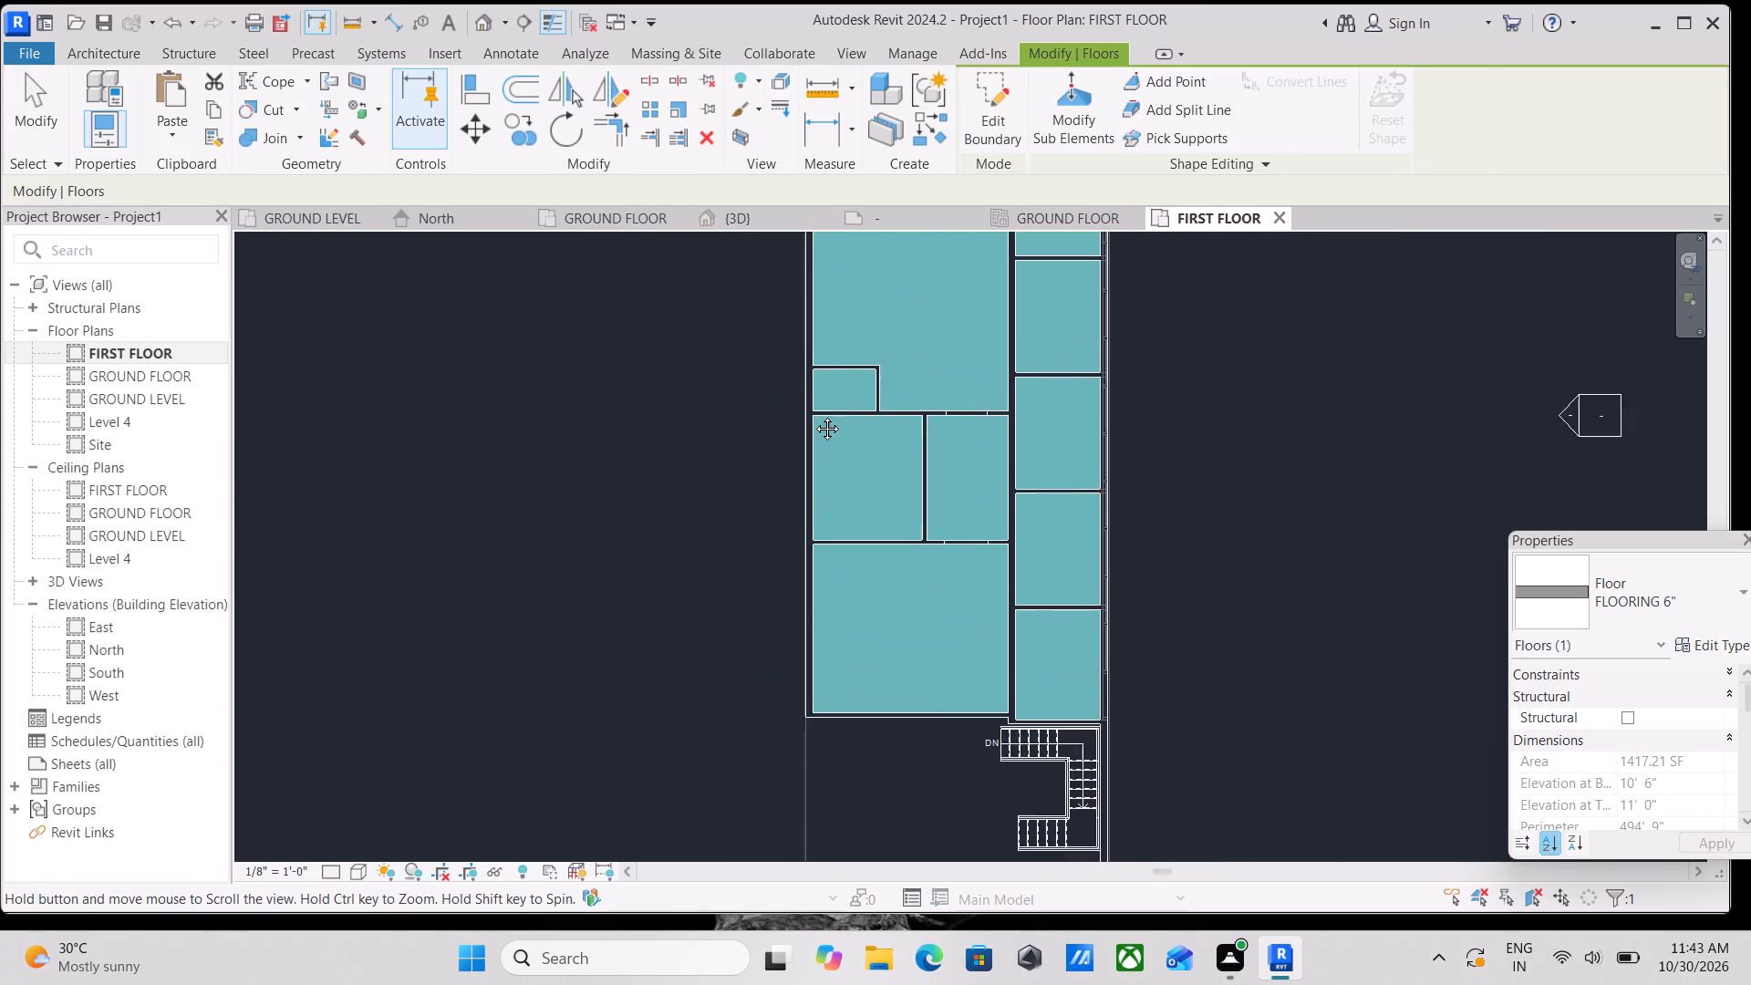
middle_drag(813, 415, 760, 377)
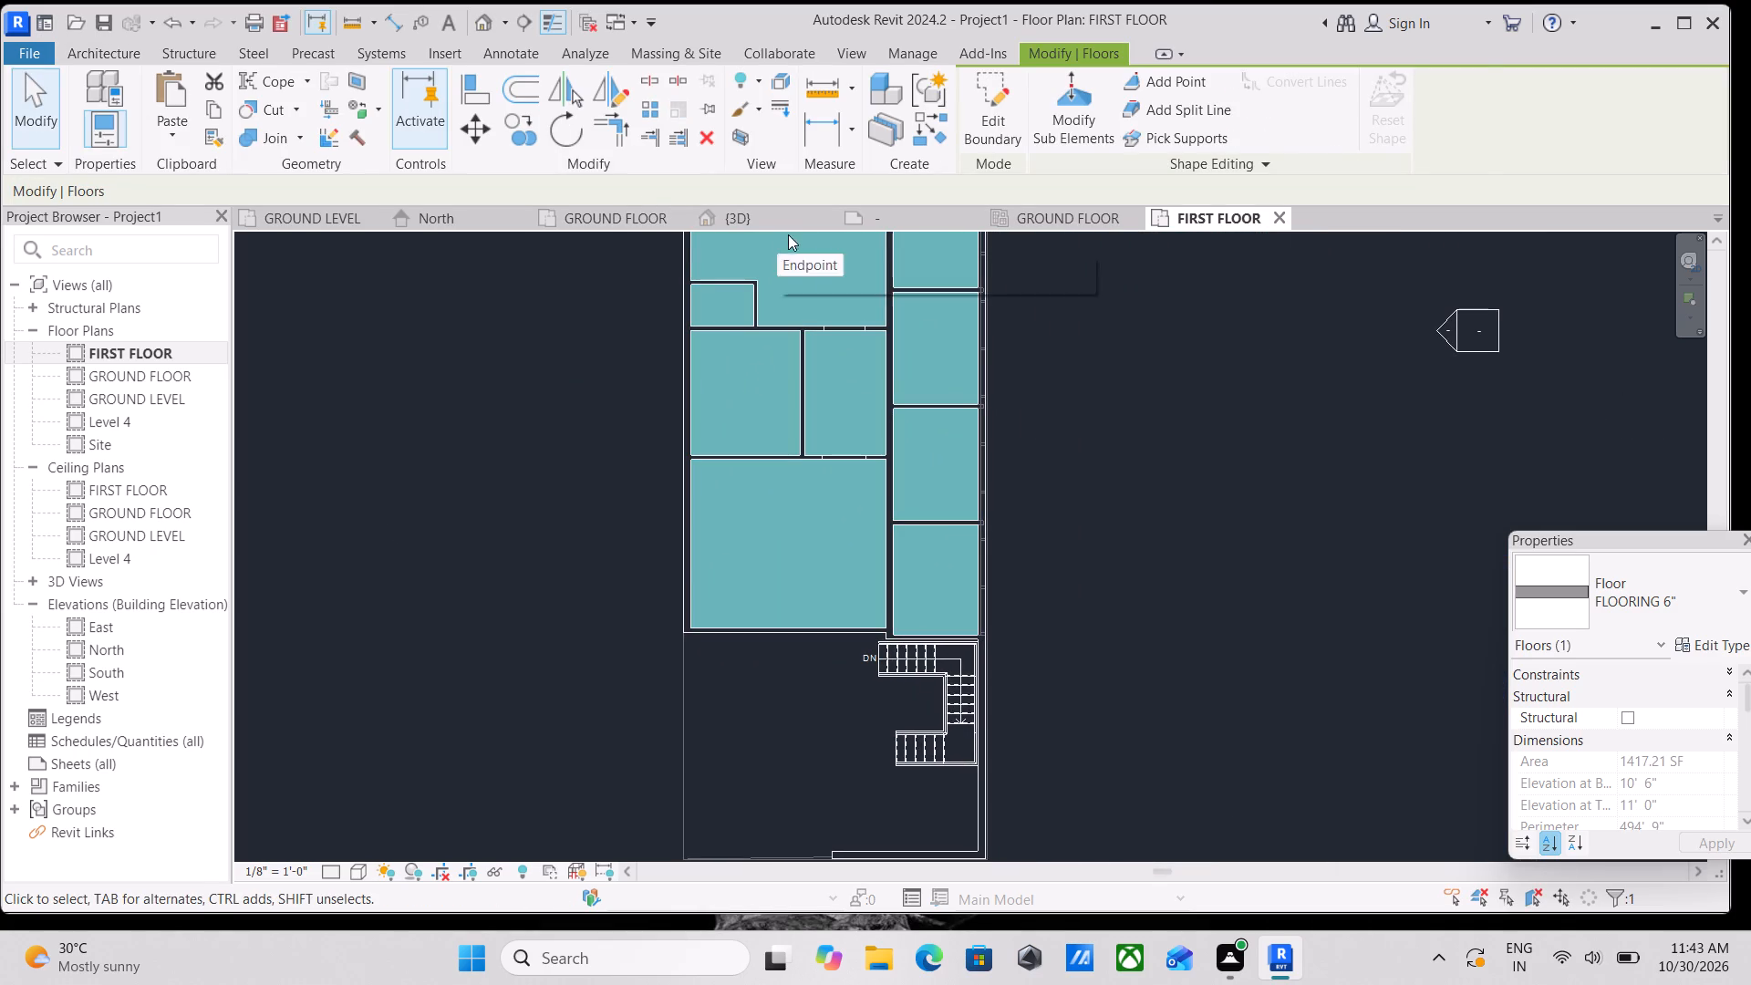
click(760, 215)
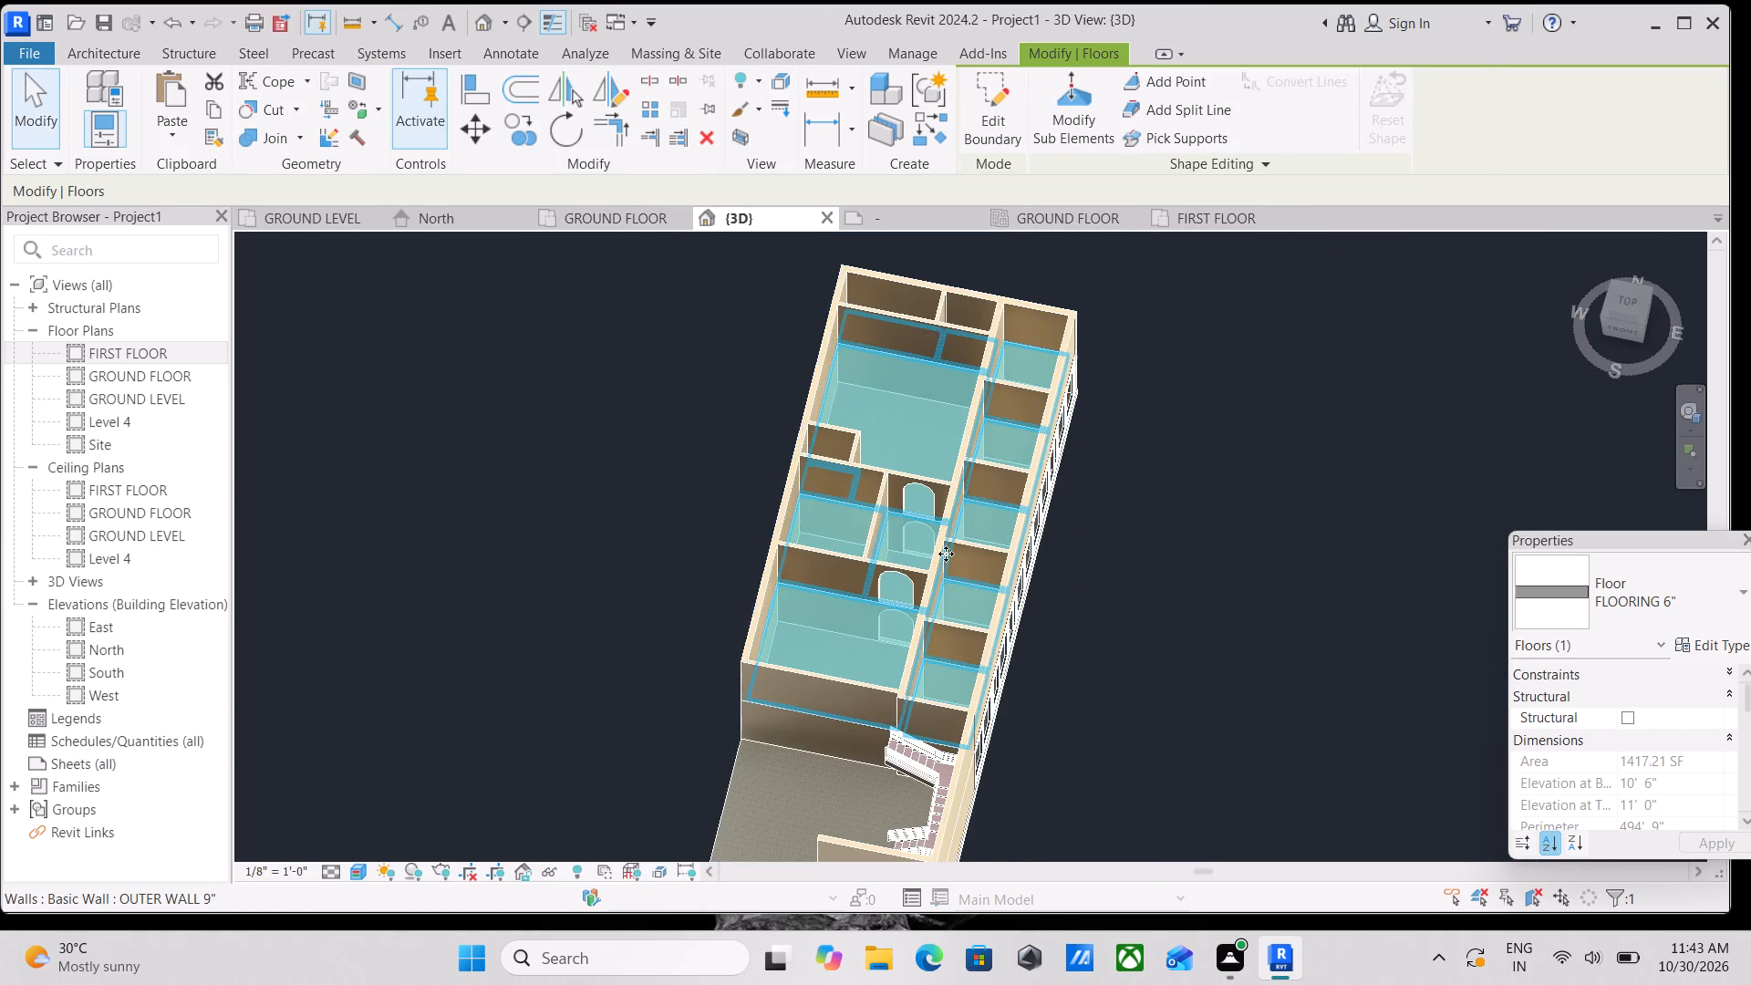
scroll(946, 554, down, 2)
key(Escape)
scroll(843, 693, up, 4)
scroll(858, 609, up, 7)
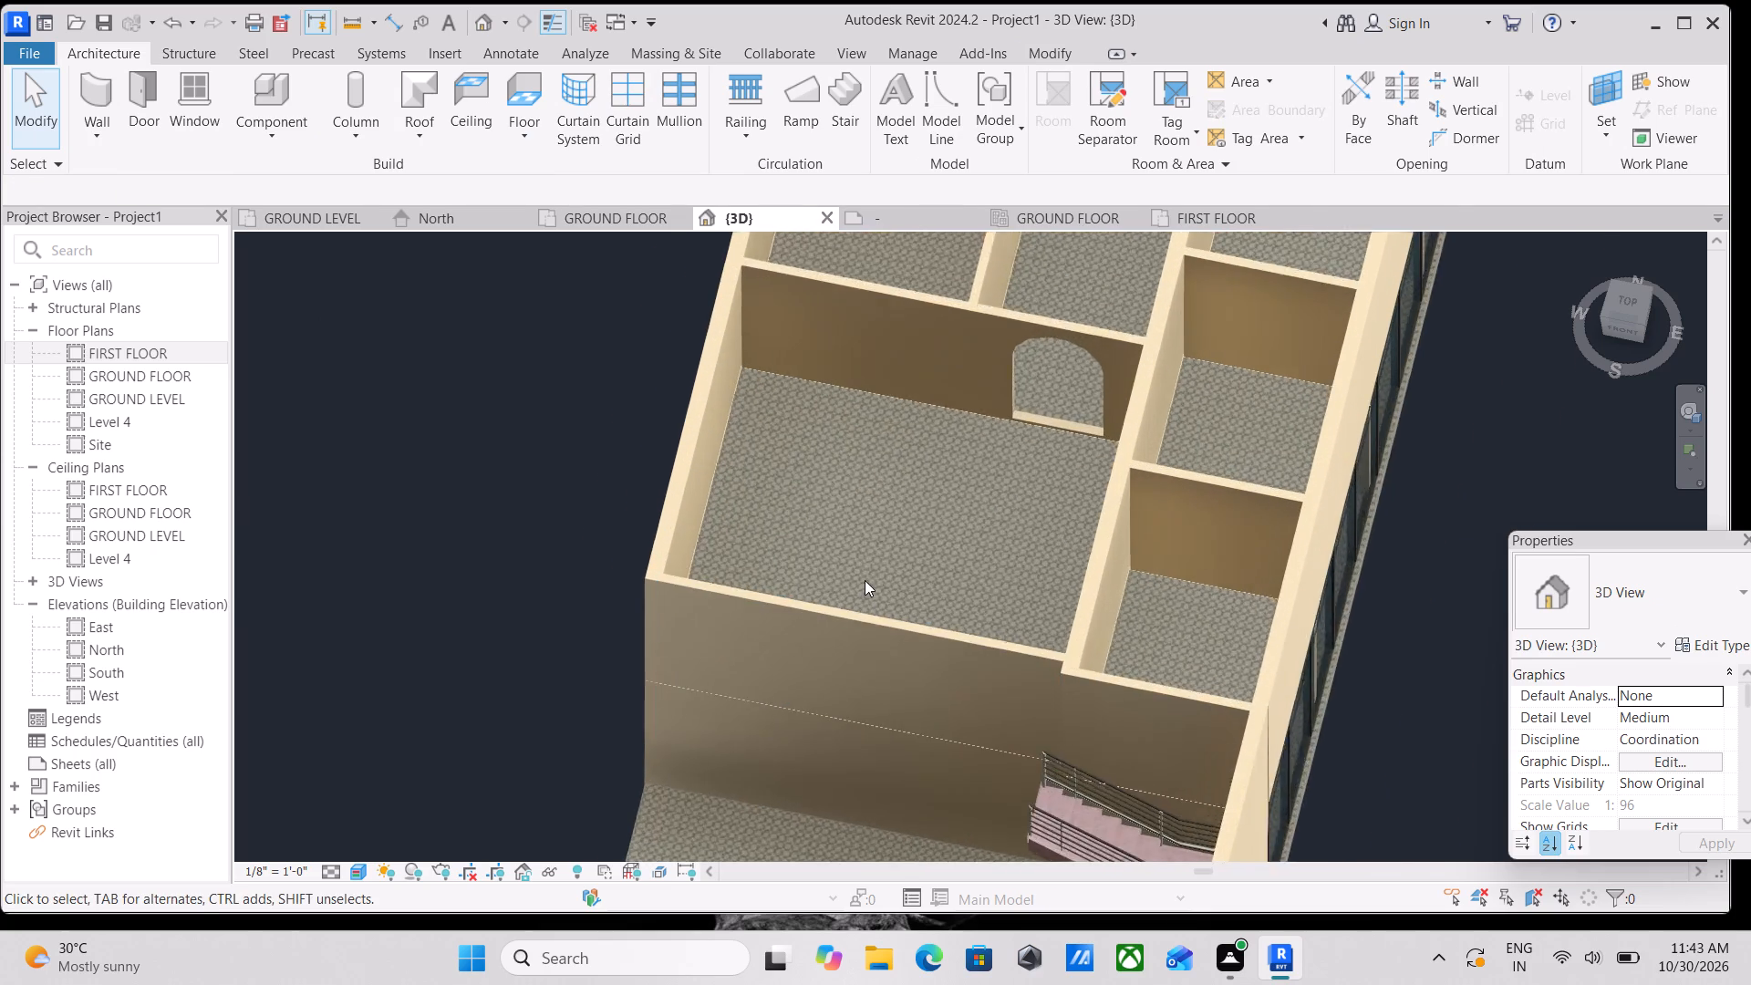
scroll(912, 420, down, 5)
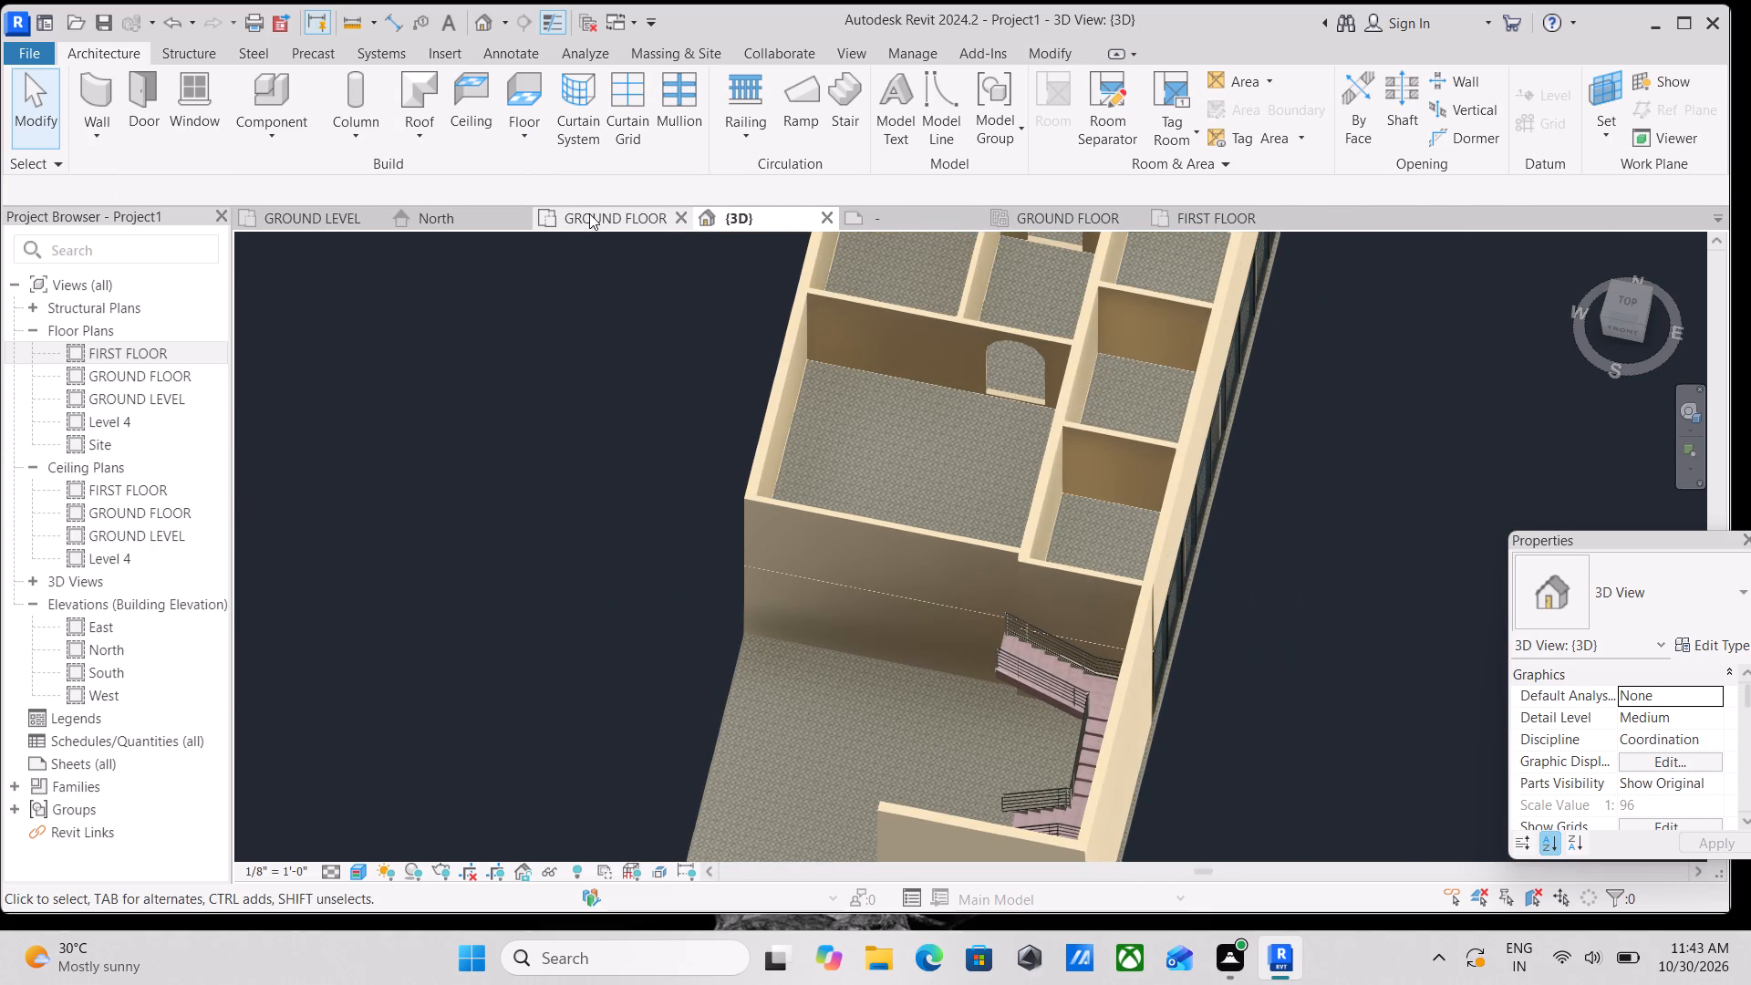
Open the GROUND FLOOR plan at the Drawing Area and its south wall beside the Portico.
click(589, 213)
scroll(647, 348, down, 4)
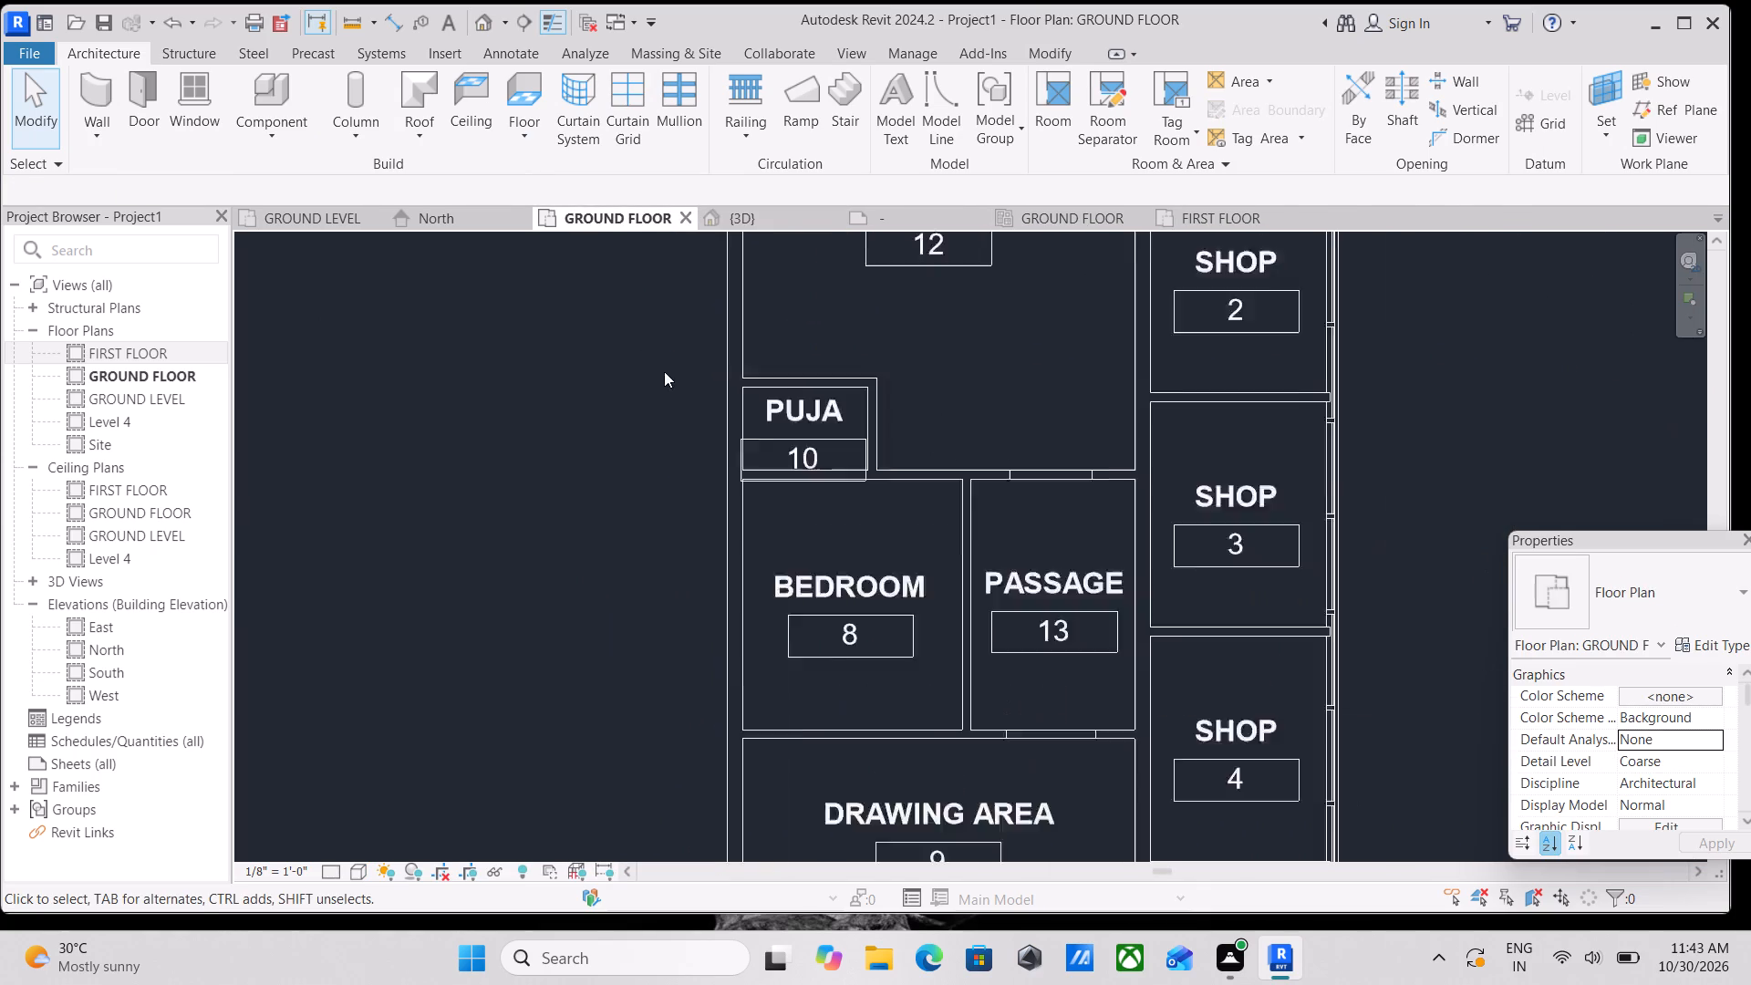
scroll(623, 432, down, 3)
middle_drag(623, 432, 518, 281)
scroll(646, 726, up, 2)
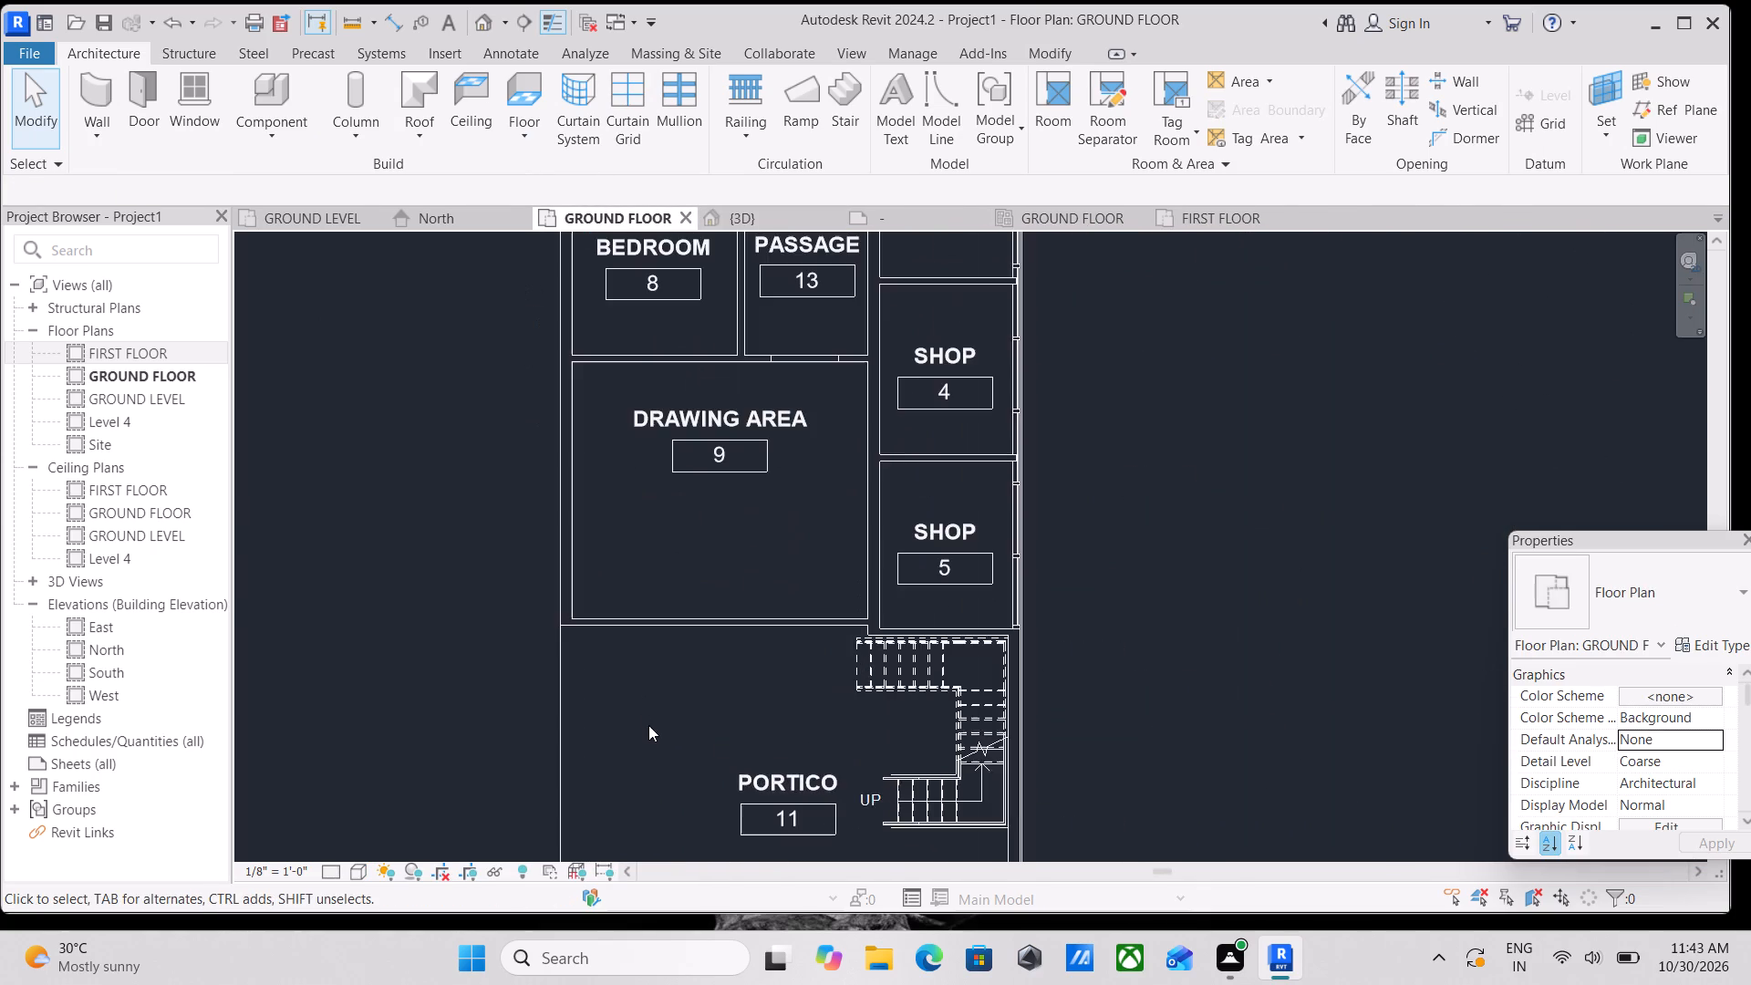
middle_drag(657, 718, 642, 858)
scroll(643, 858, up, 1)
Start the Door command and browse for a family to load in the door folder under Documents, SHUBHAM CITY.
text(DR)
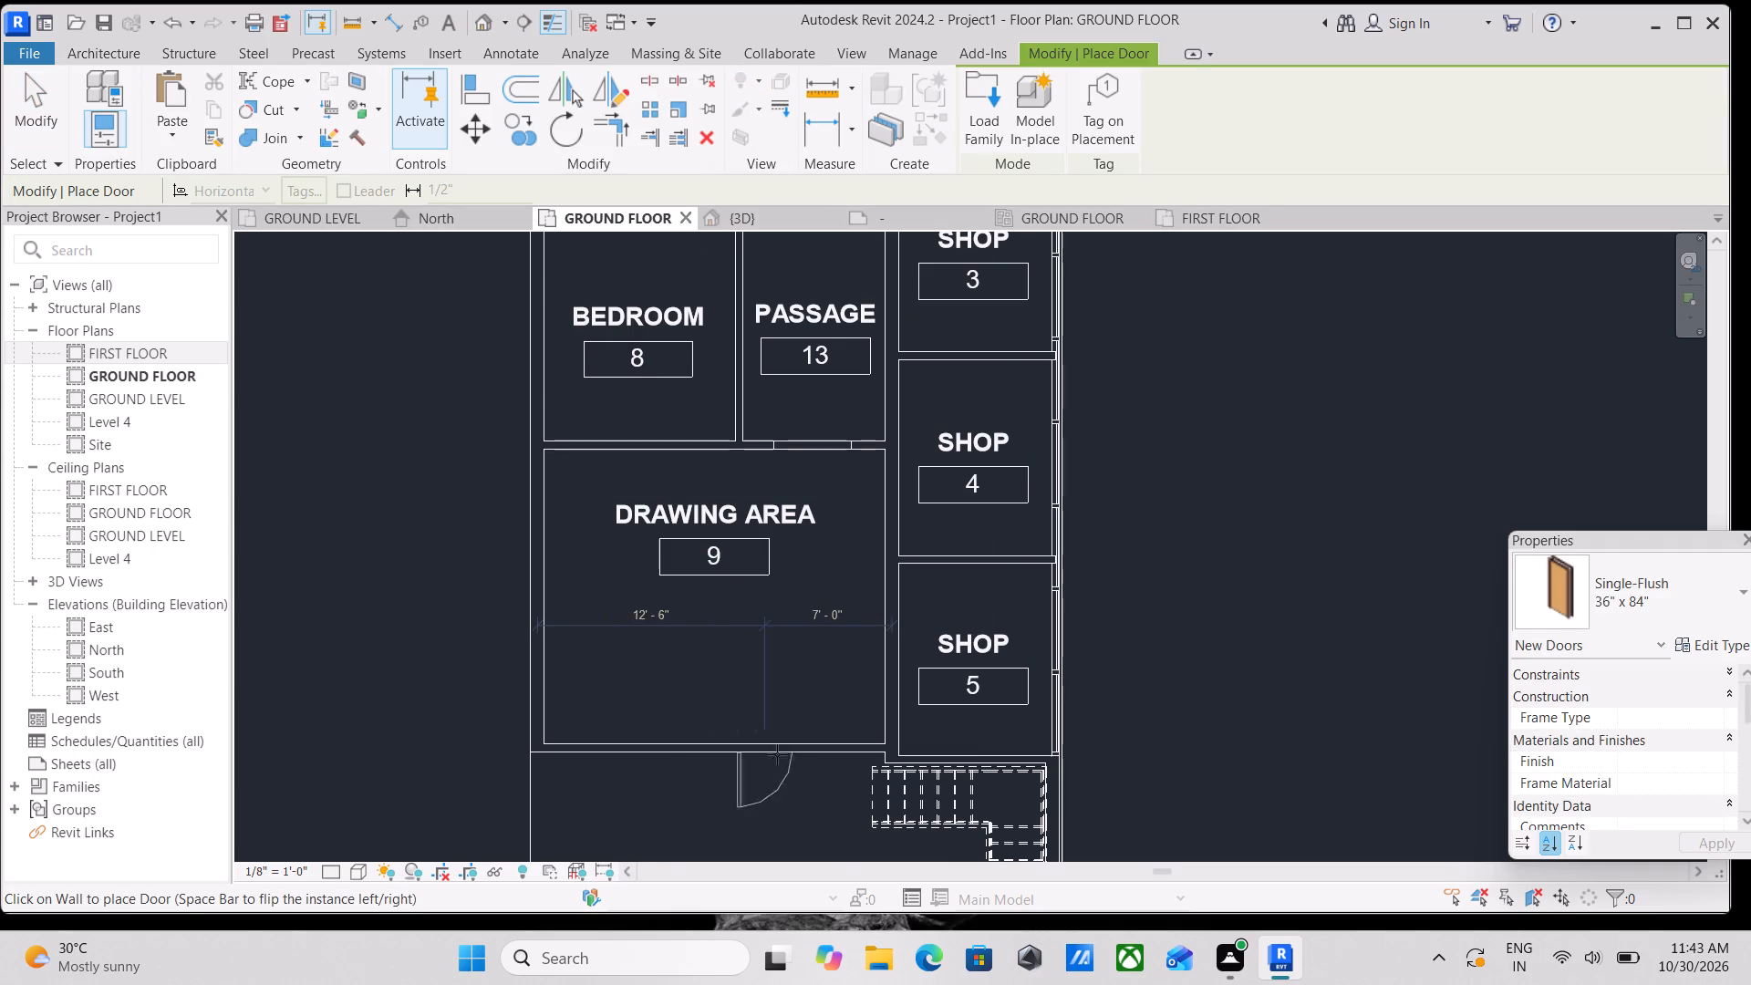
click(983, 95)
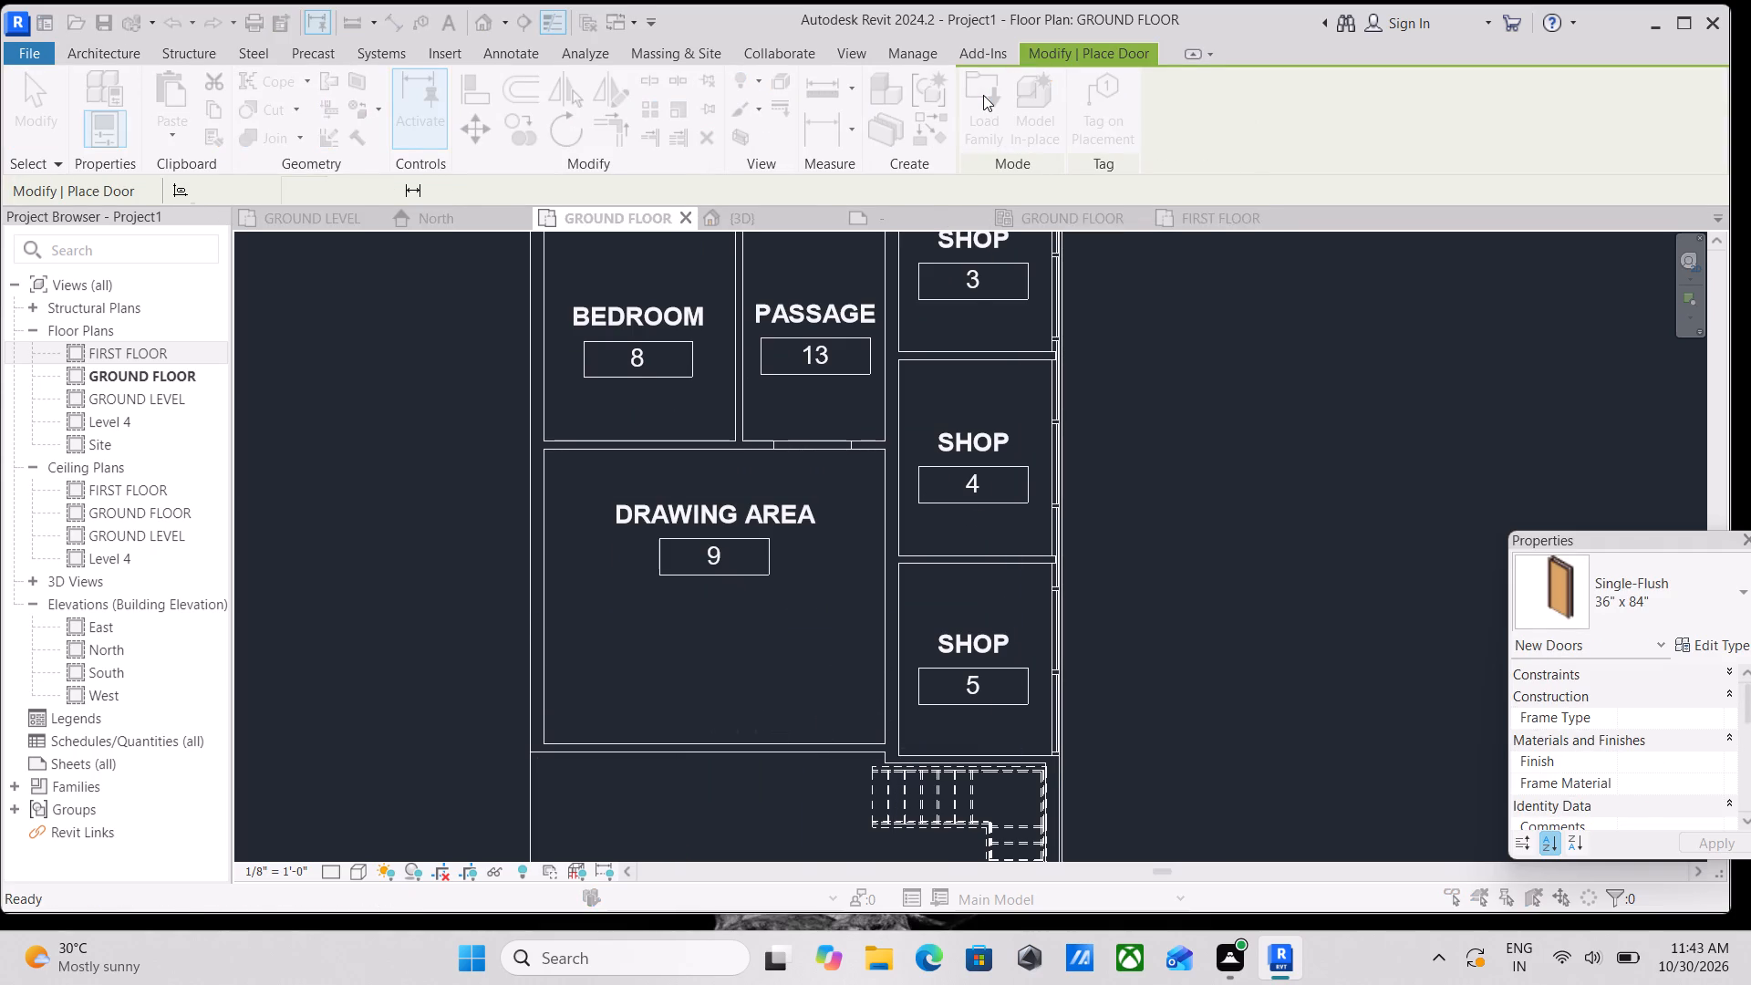
scroll(530, 335, up, 2)
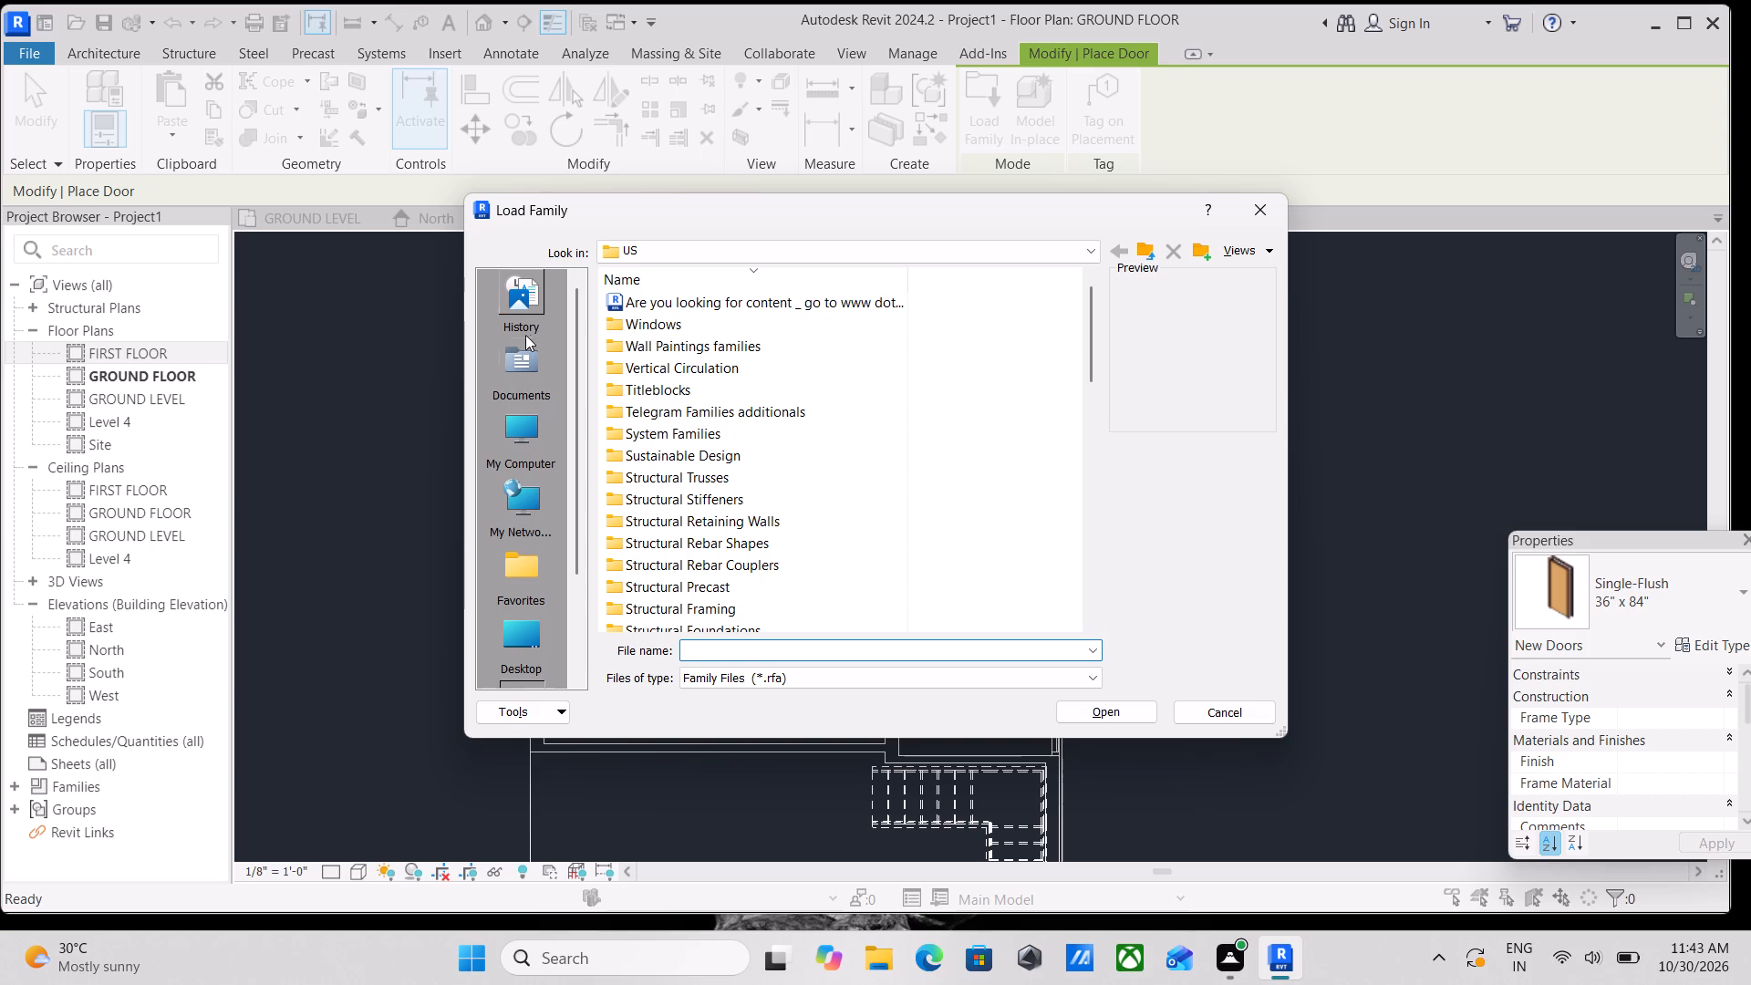
scroll(504, 347, up, 2)
click(535, 316)
double_click(513, 360)
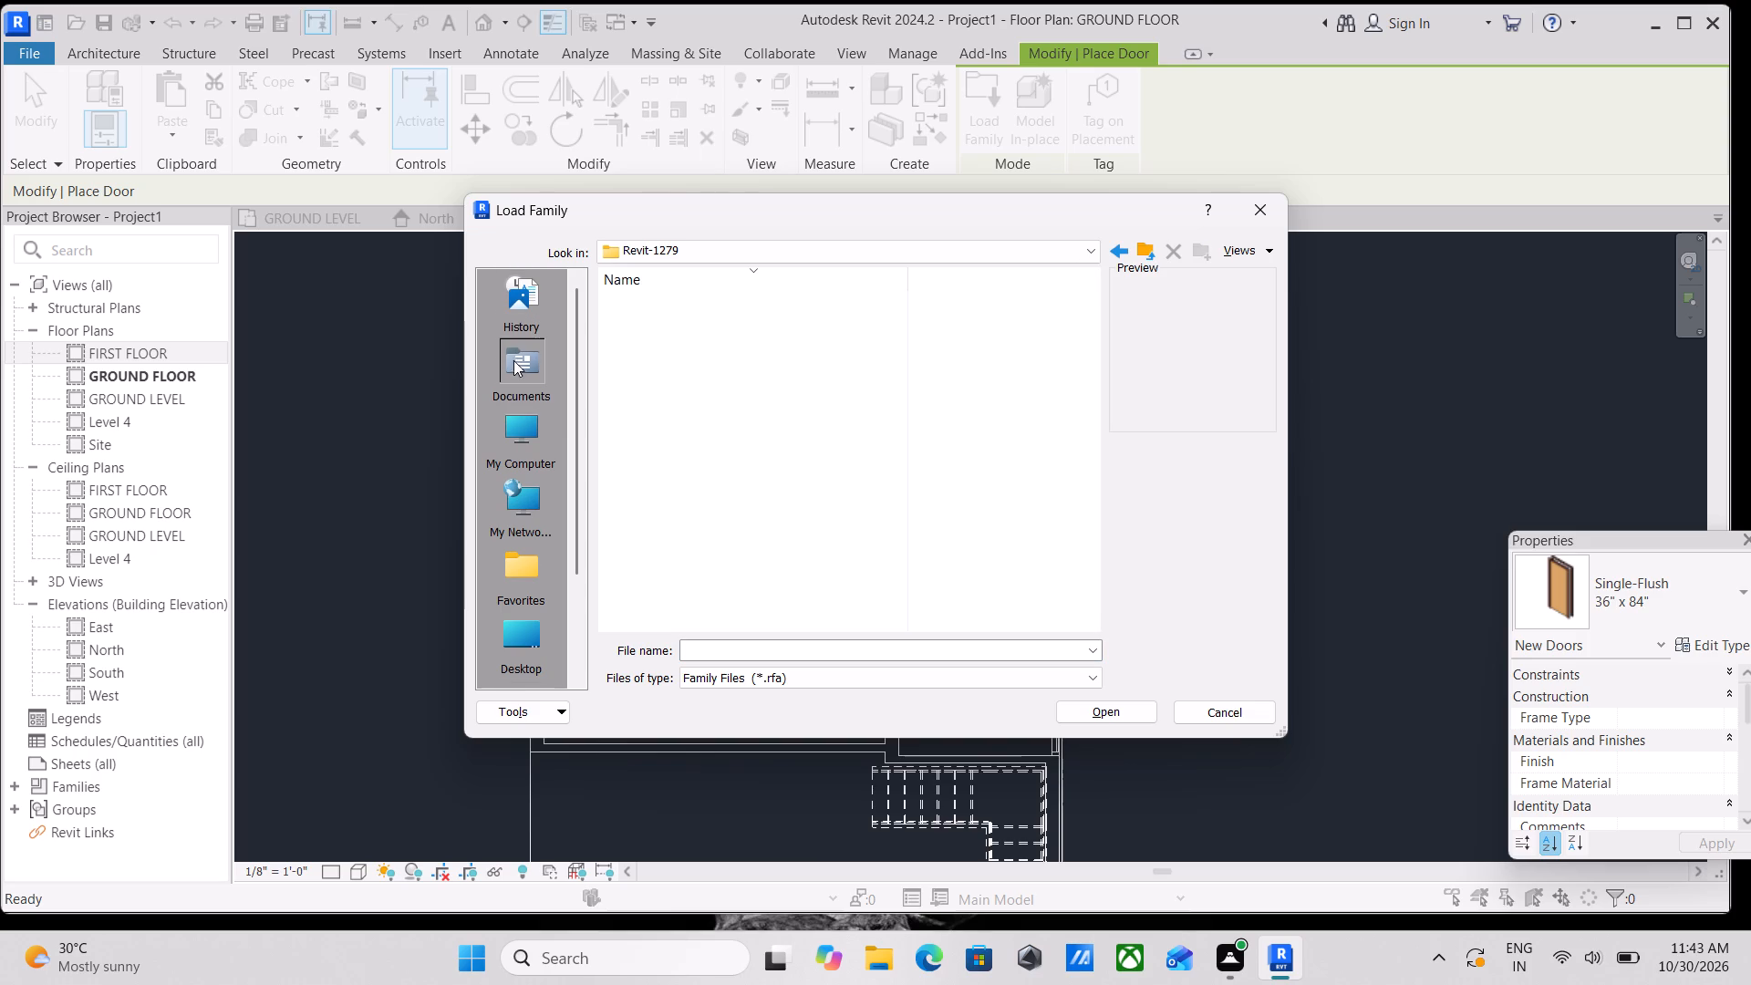
scroll(665, 572, down, 1)
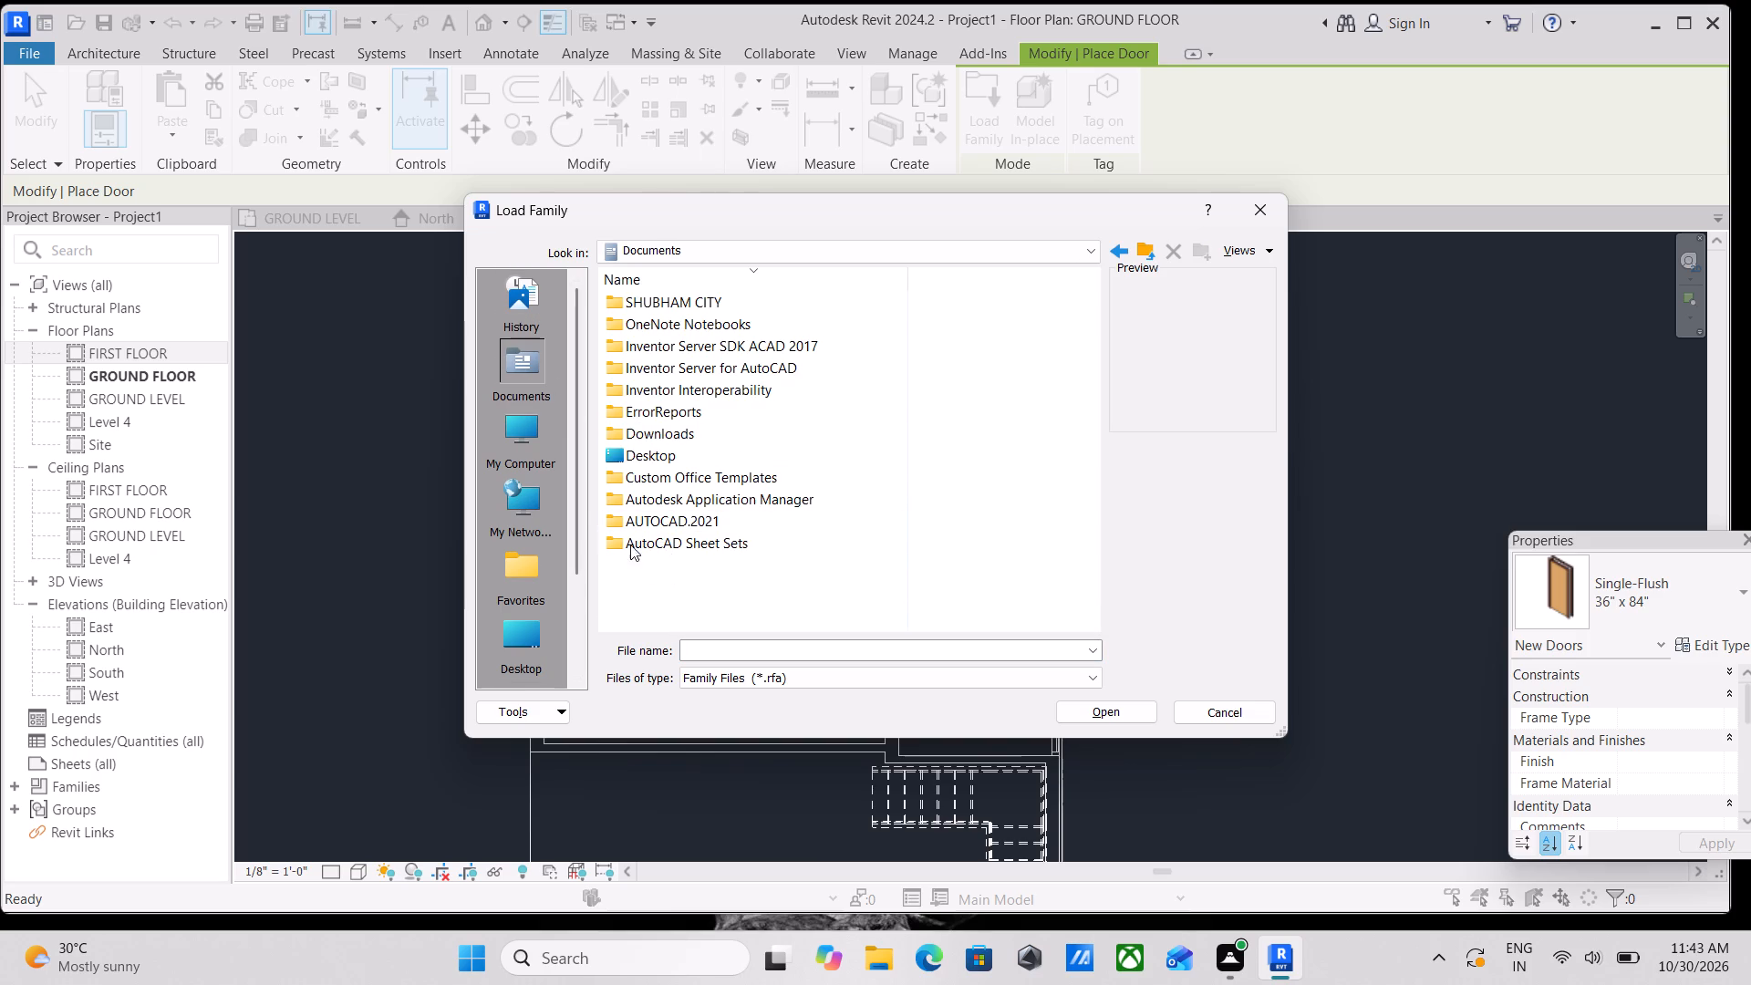
scroll(606, 535, up, 1)
scroll(694, 497, up, 1)
double_click(677, 298)
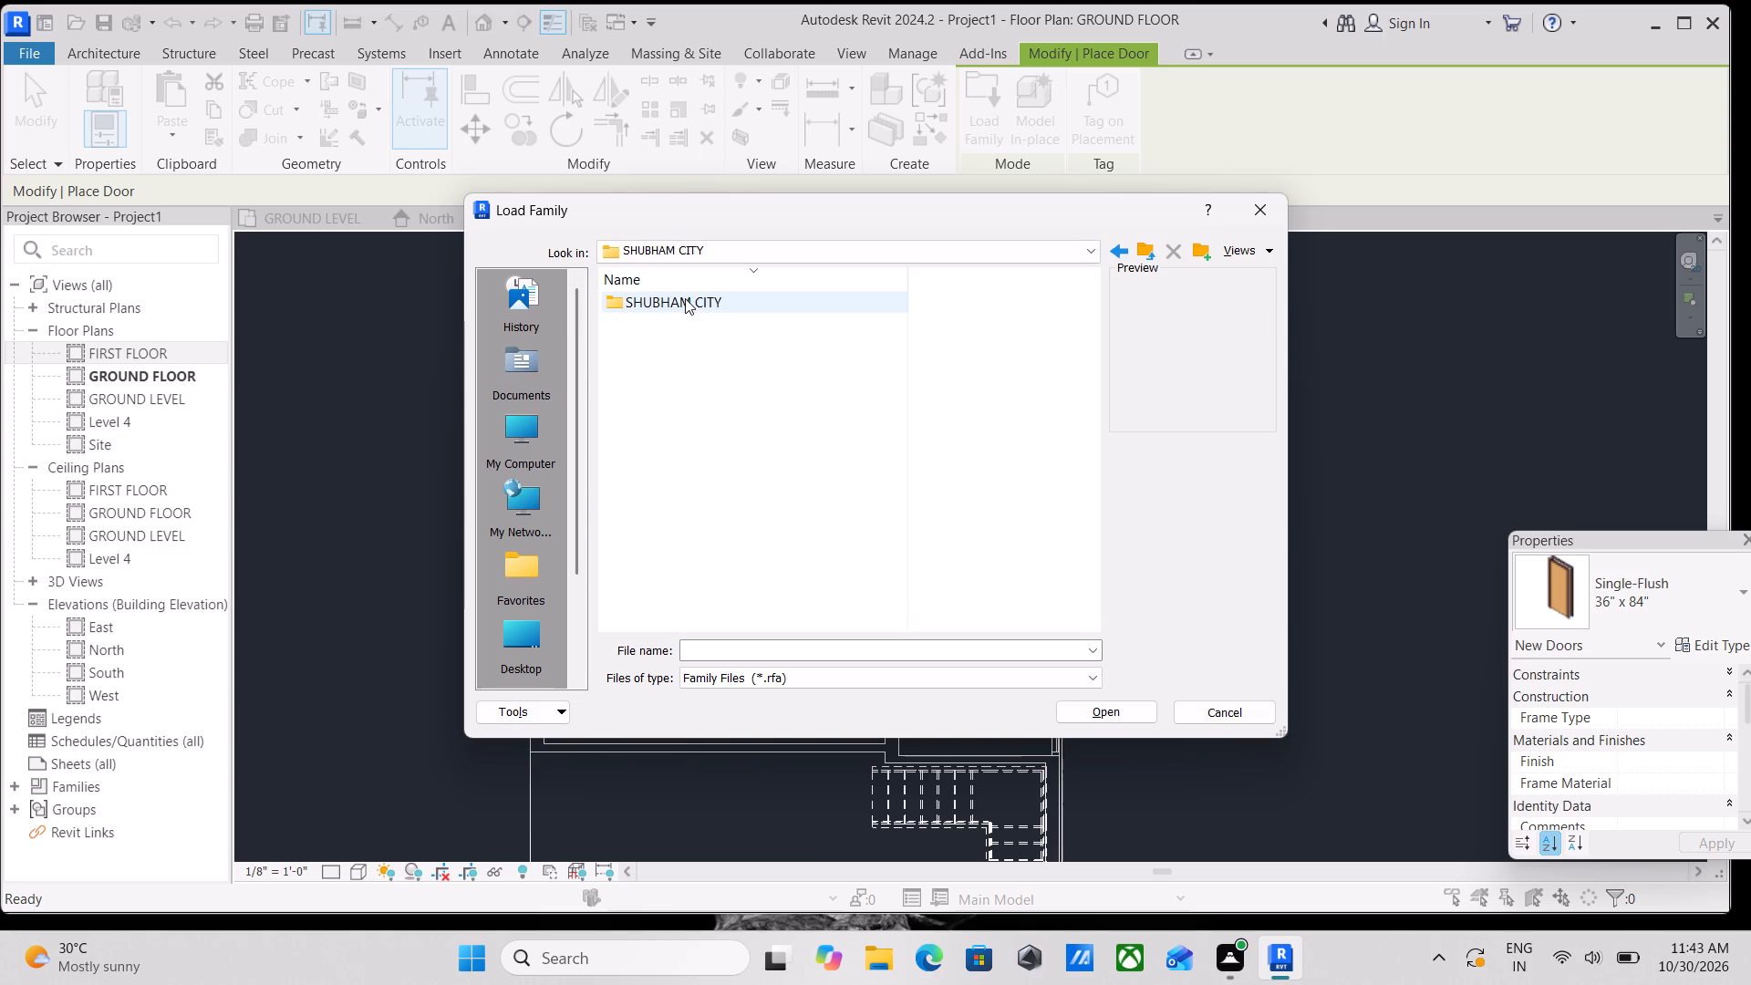
double_click(685, 298)
scroll(671, 467, down, 2)
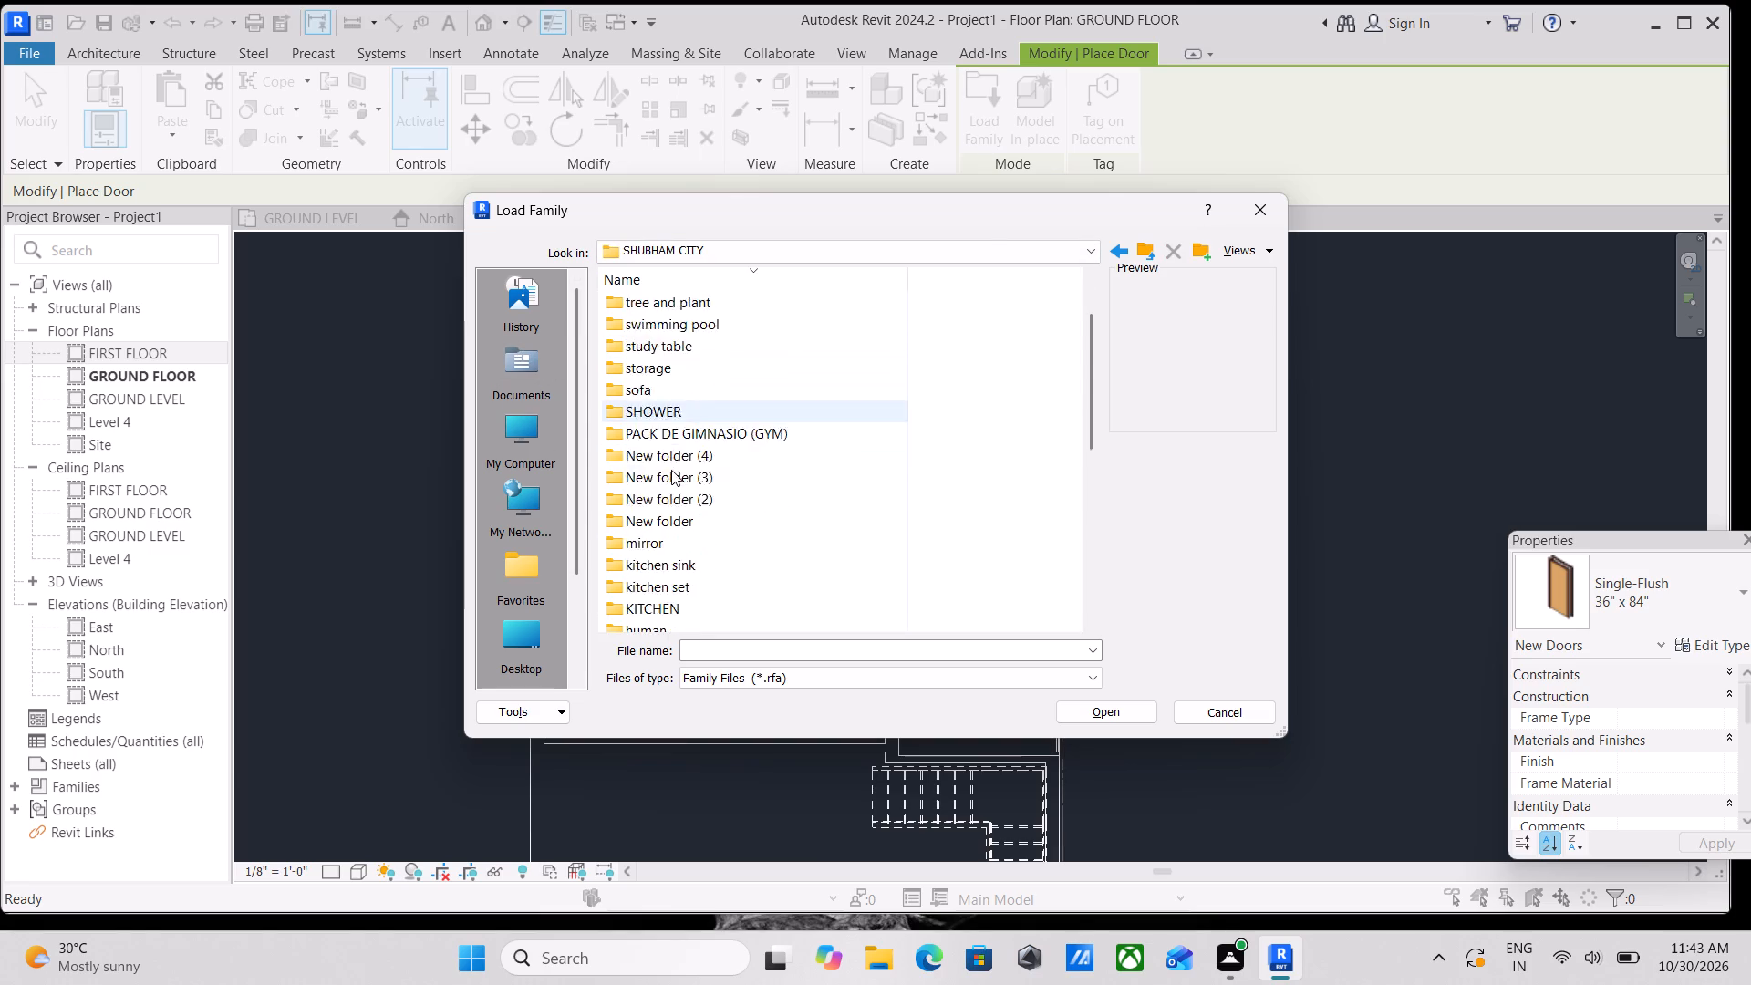
scroll(671, 470, down, 6)
scroll(668, 478, up, 1)
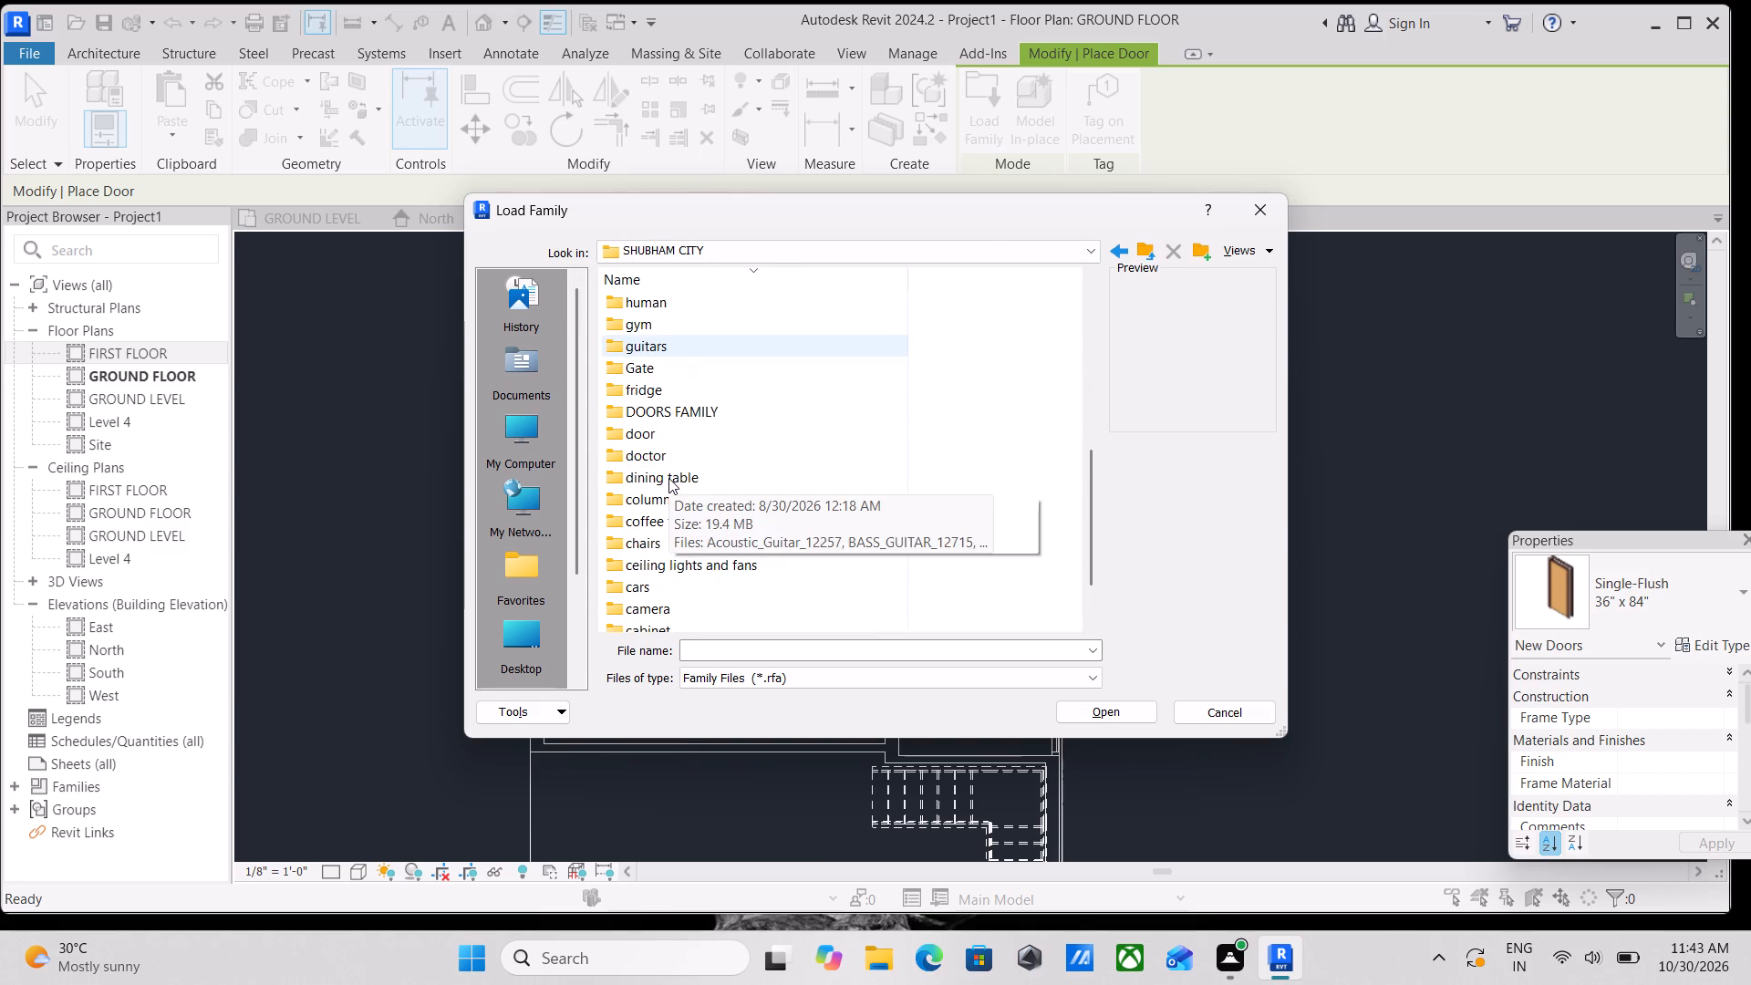
double_click(661, 434)
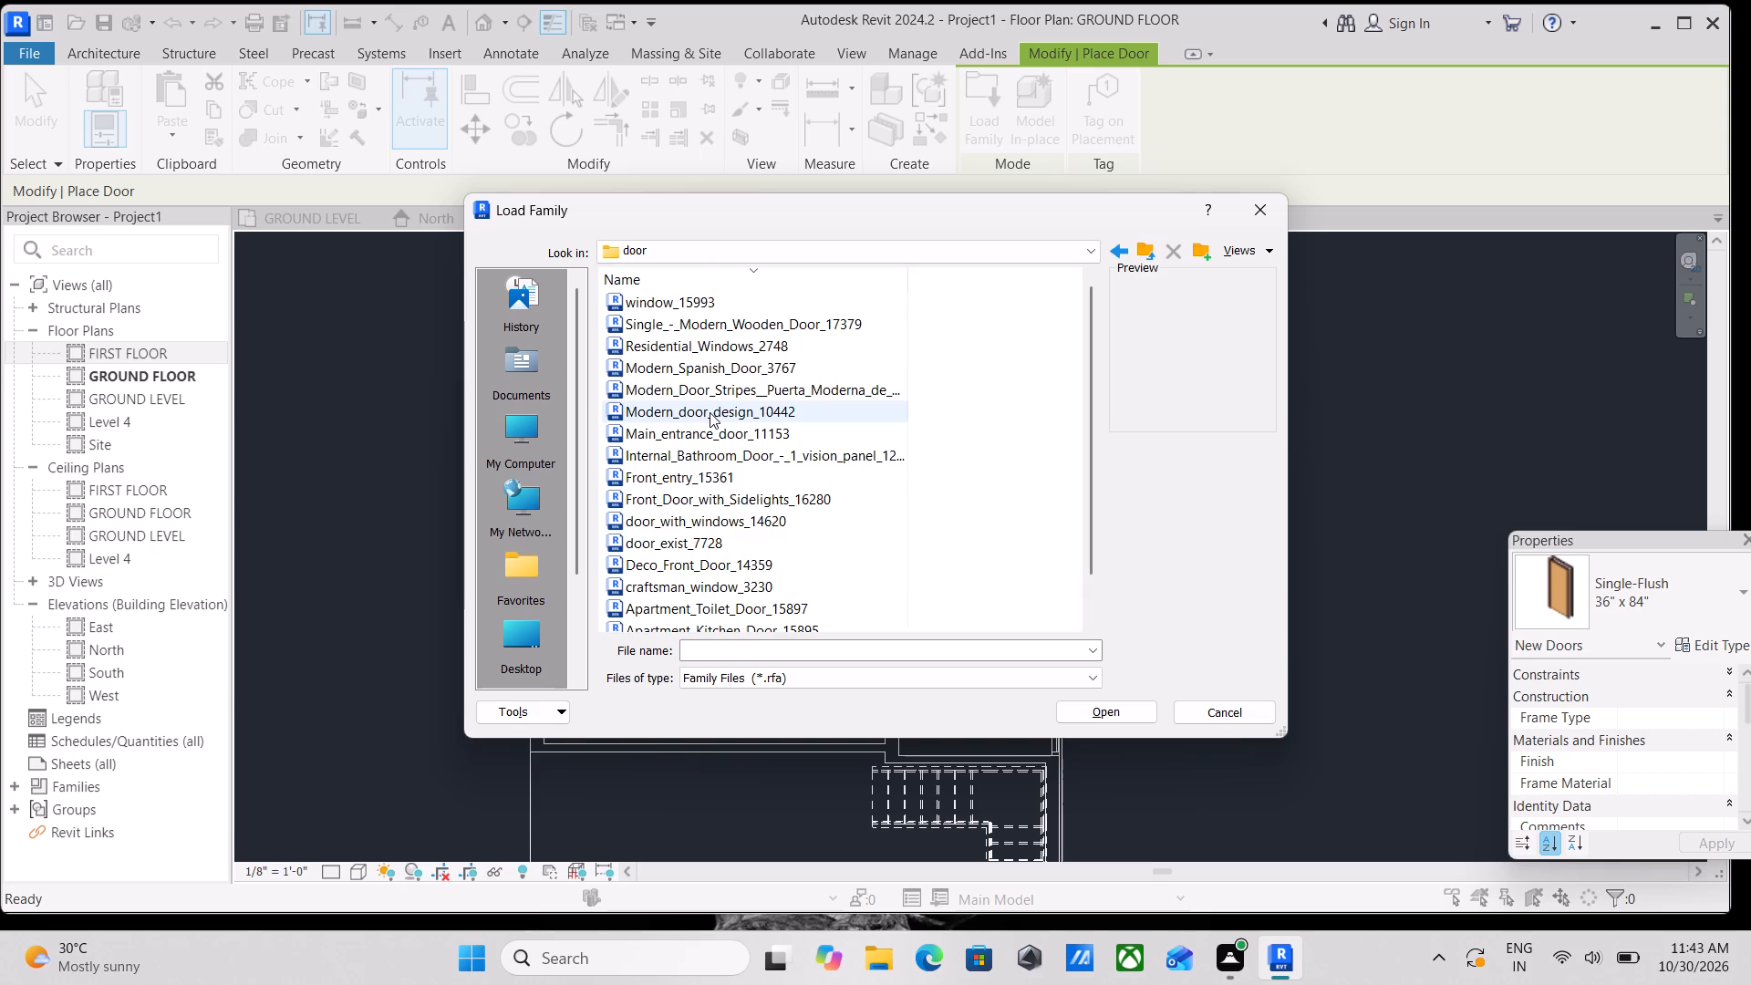
Compare the previews of the entrance door families and load Front_entry_15361 into the project.
click(727, 389)
click(724, 436)
click(700, 501)
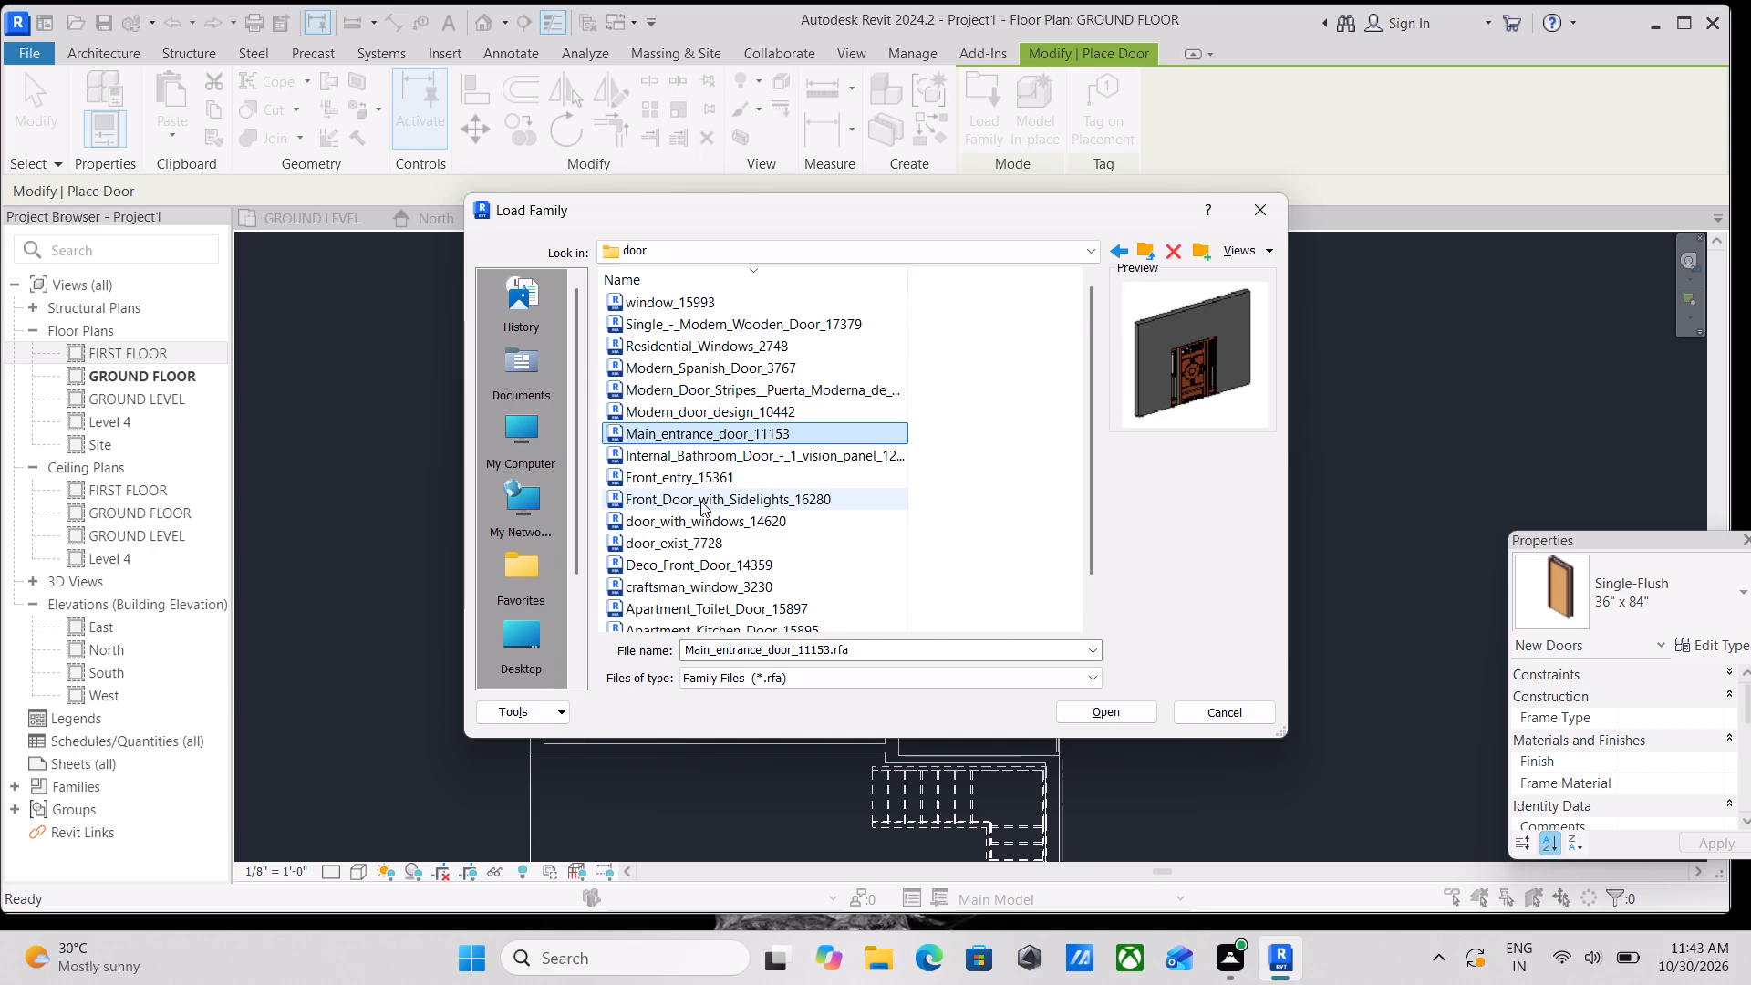
scroll(700, 530, down, 2)
click(686, 531)
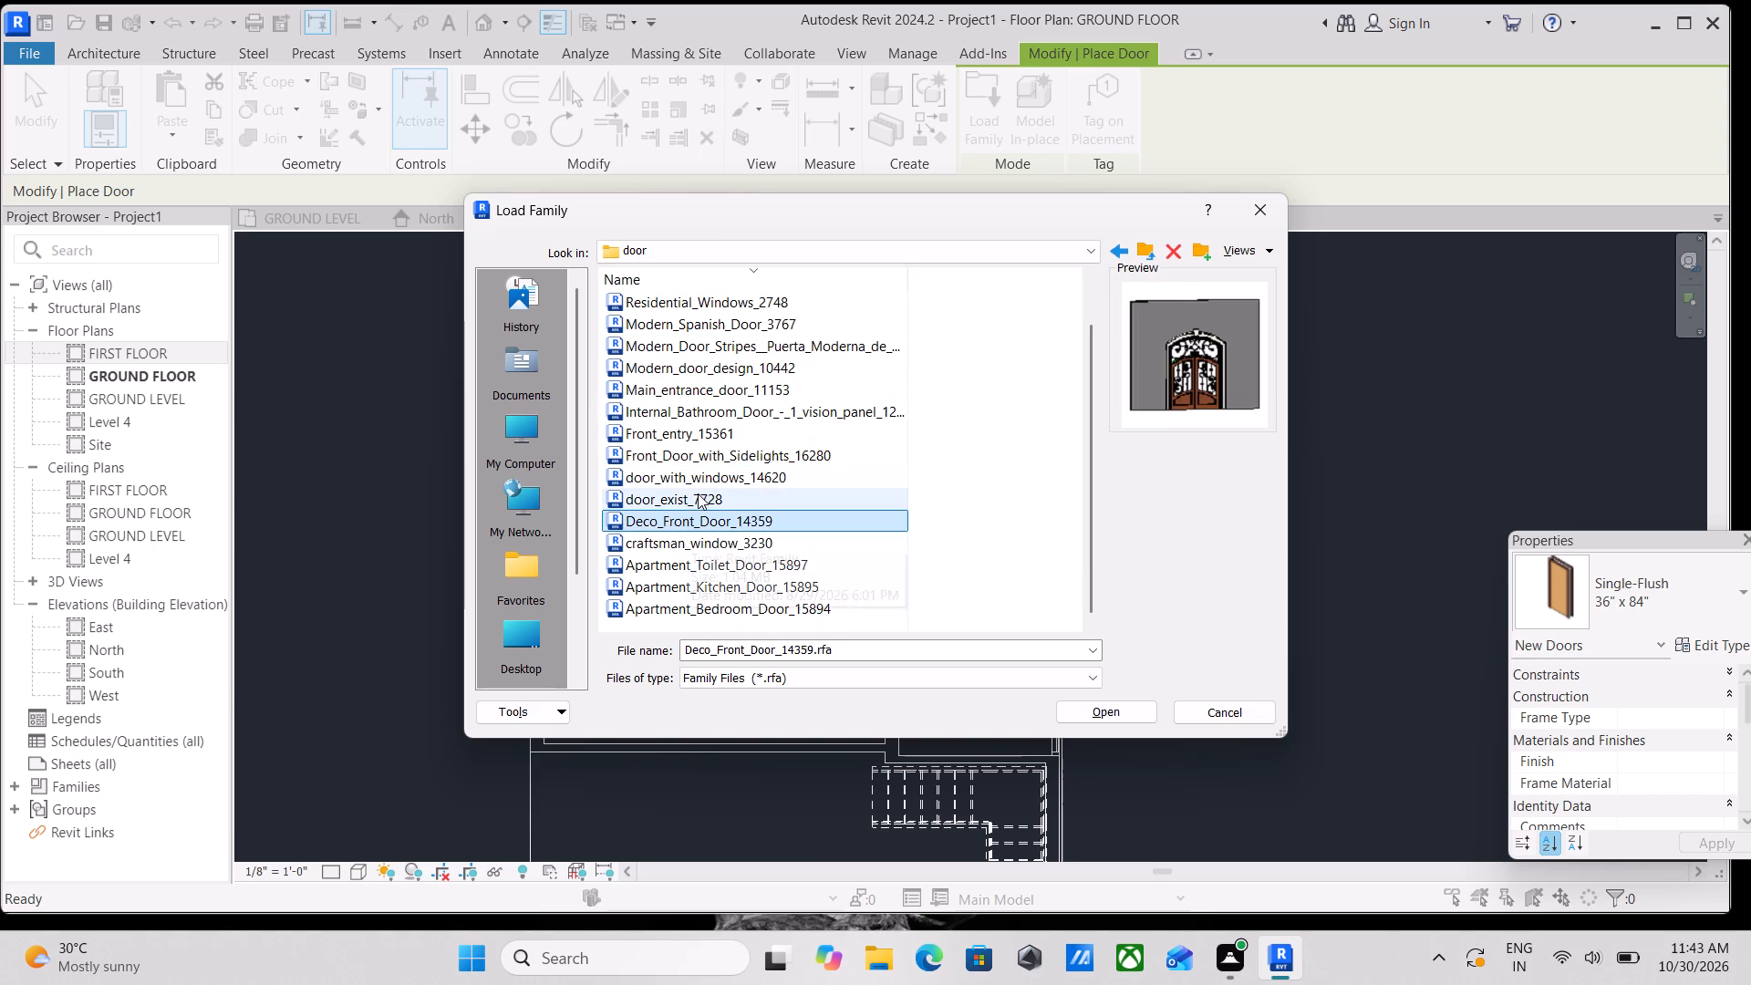
click(698, 493)
click(730, 444)
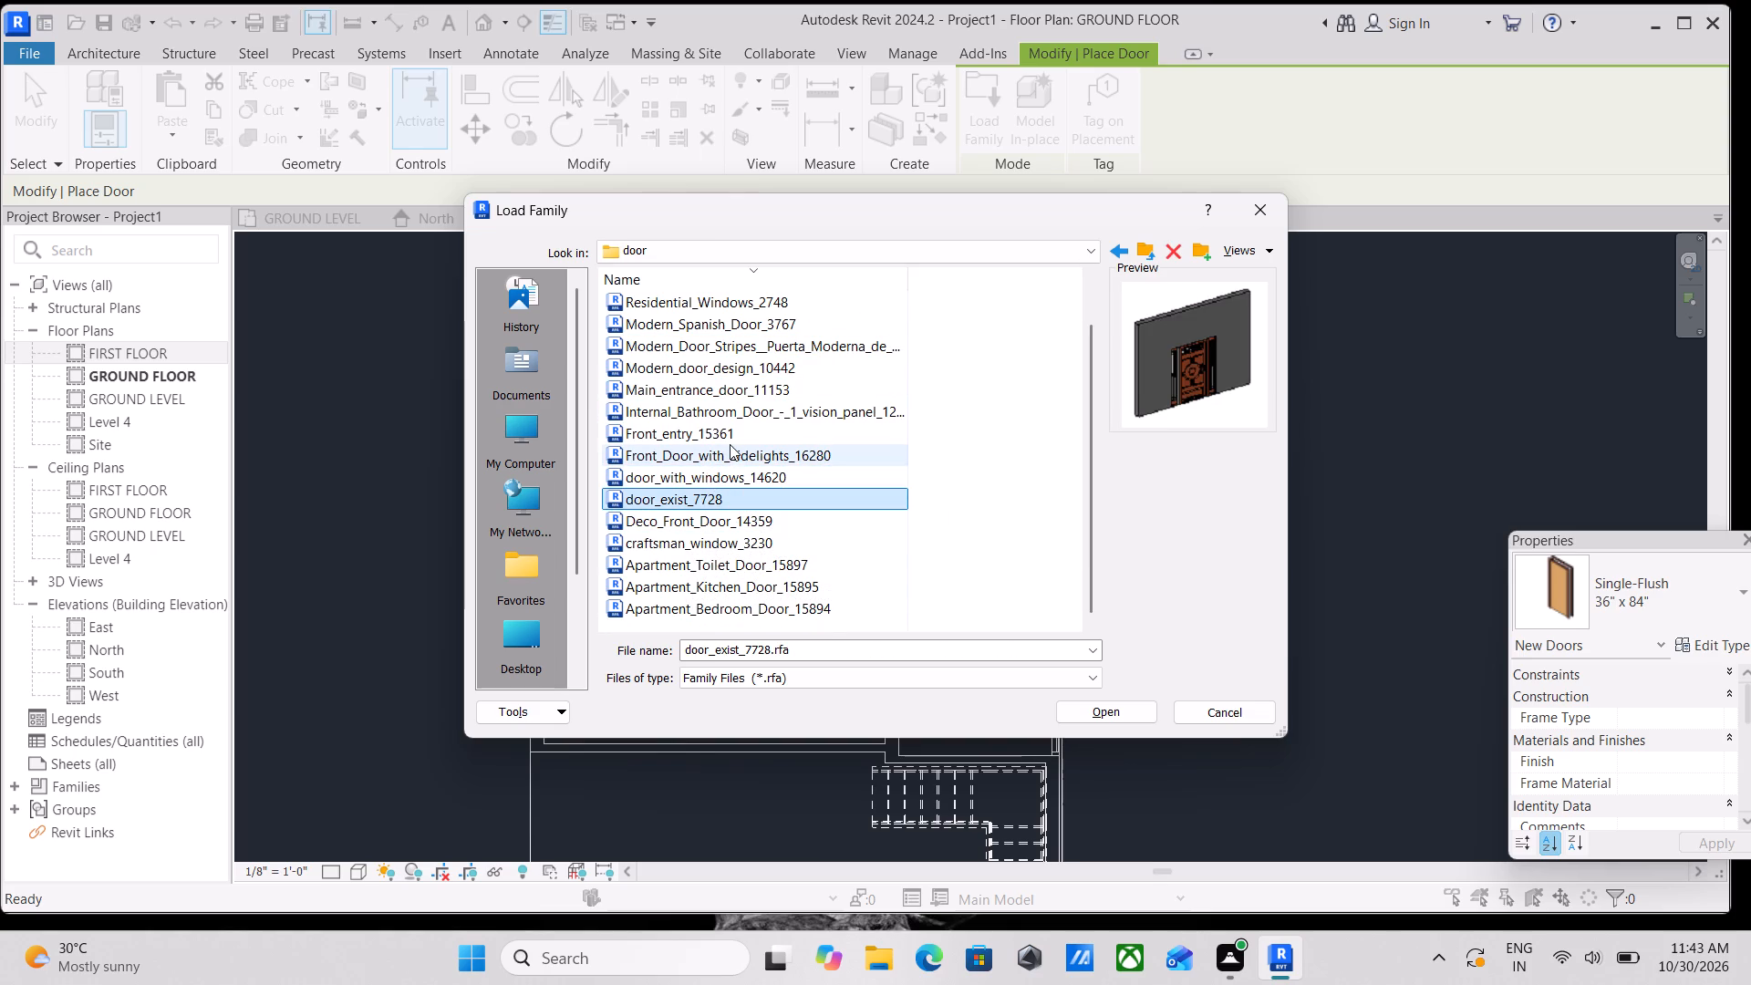
scroll(682, 570, down, 3)
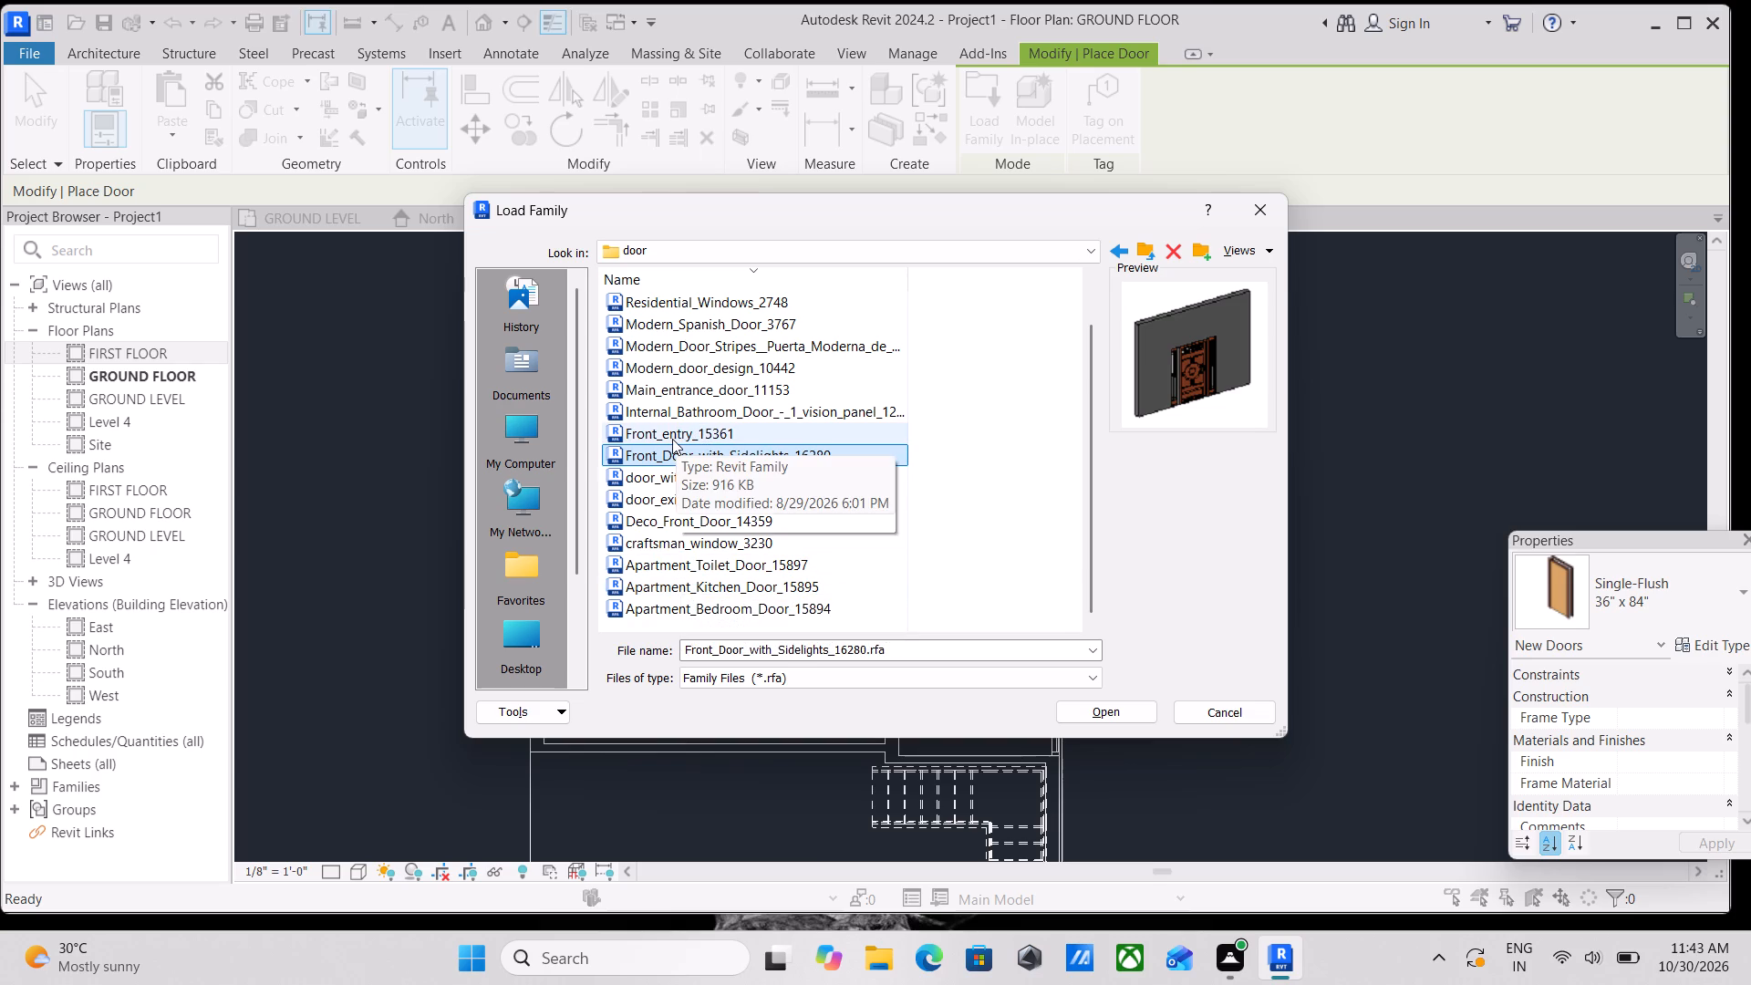
click(674, 434)
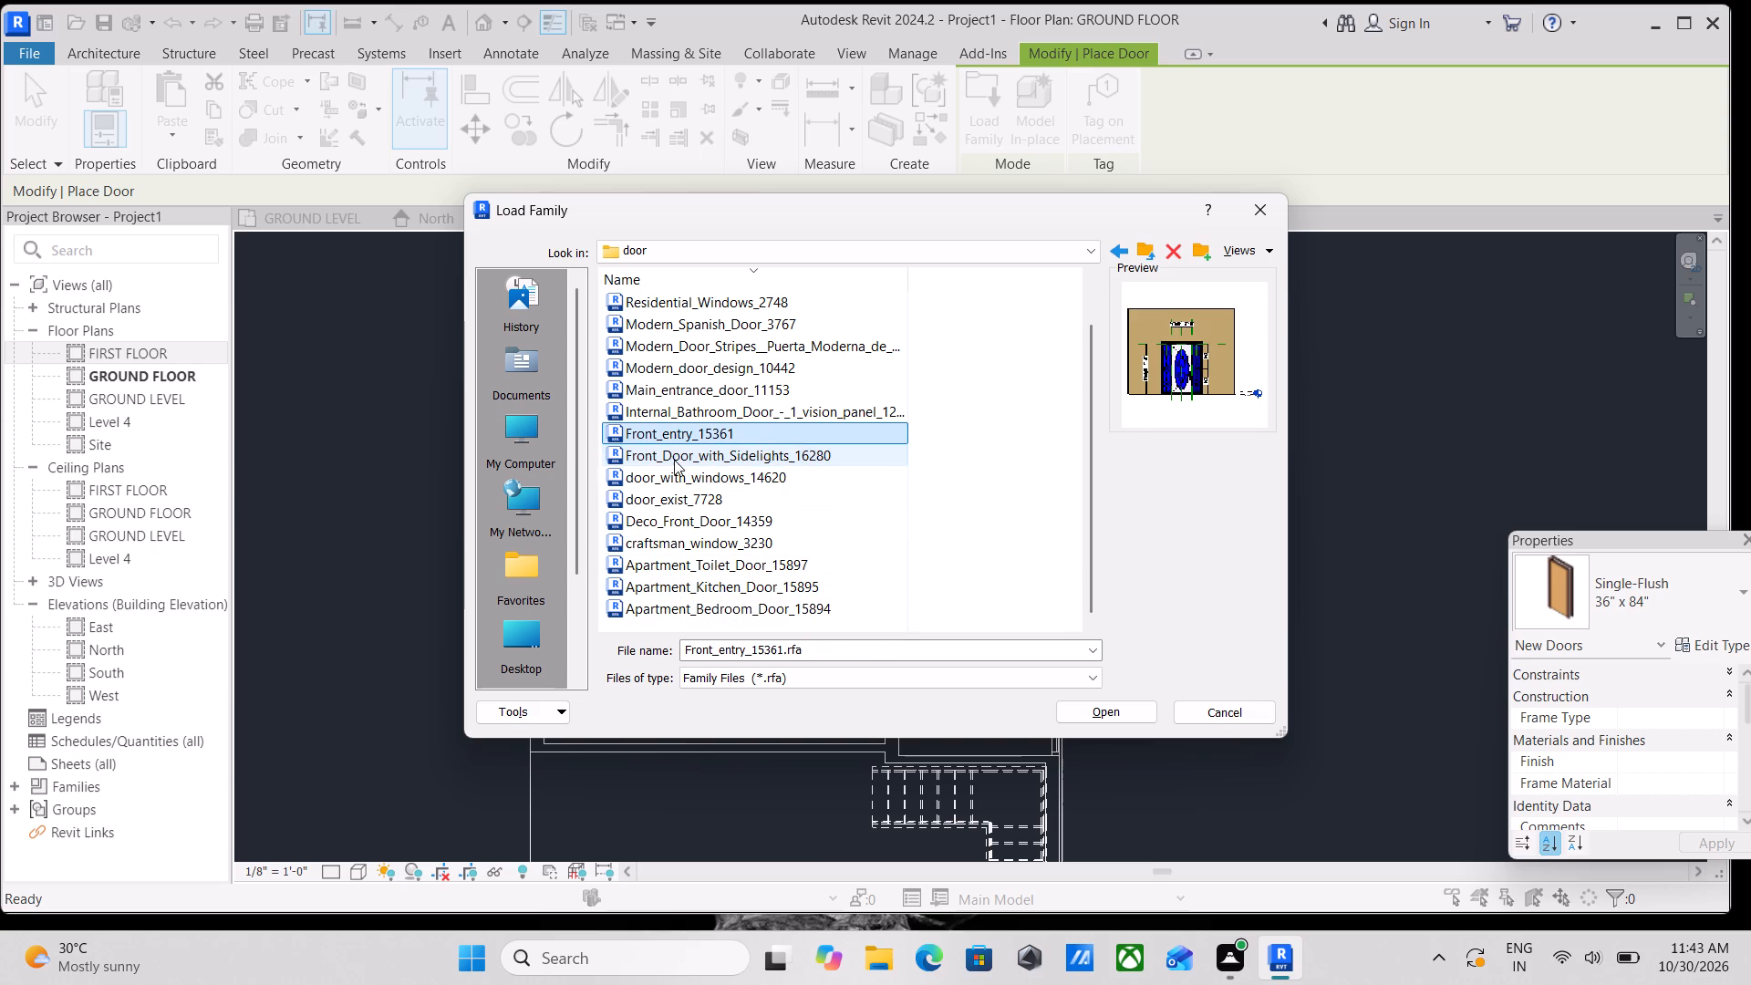
click(694, 451)
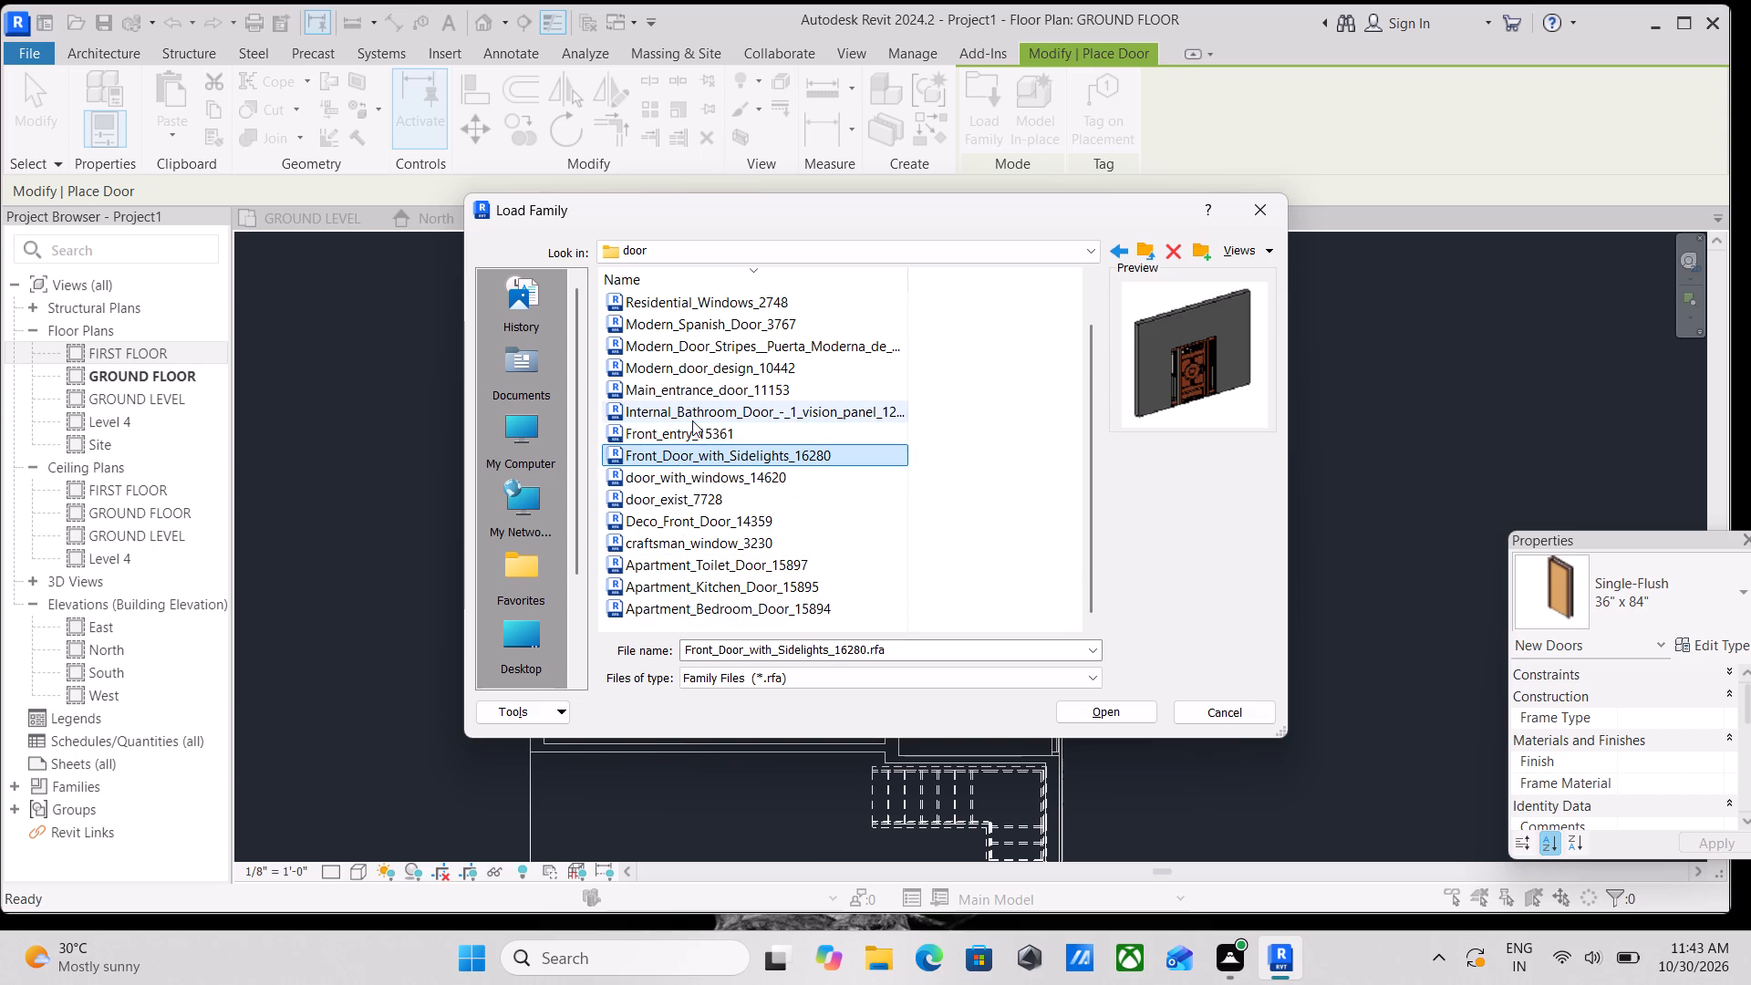
click(669, 426)
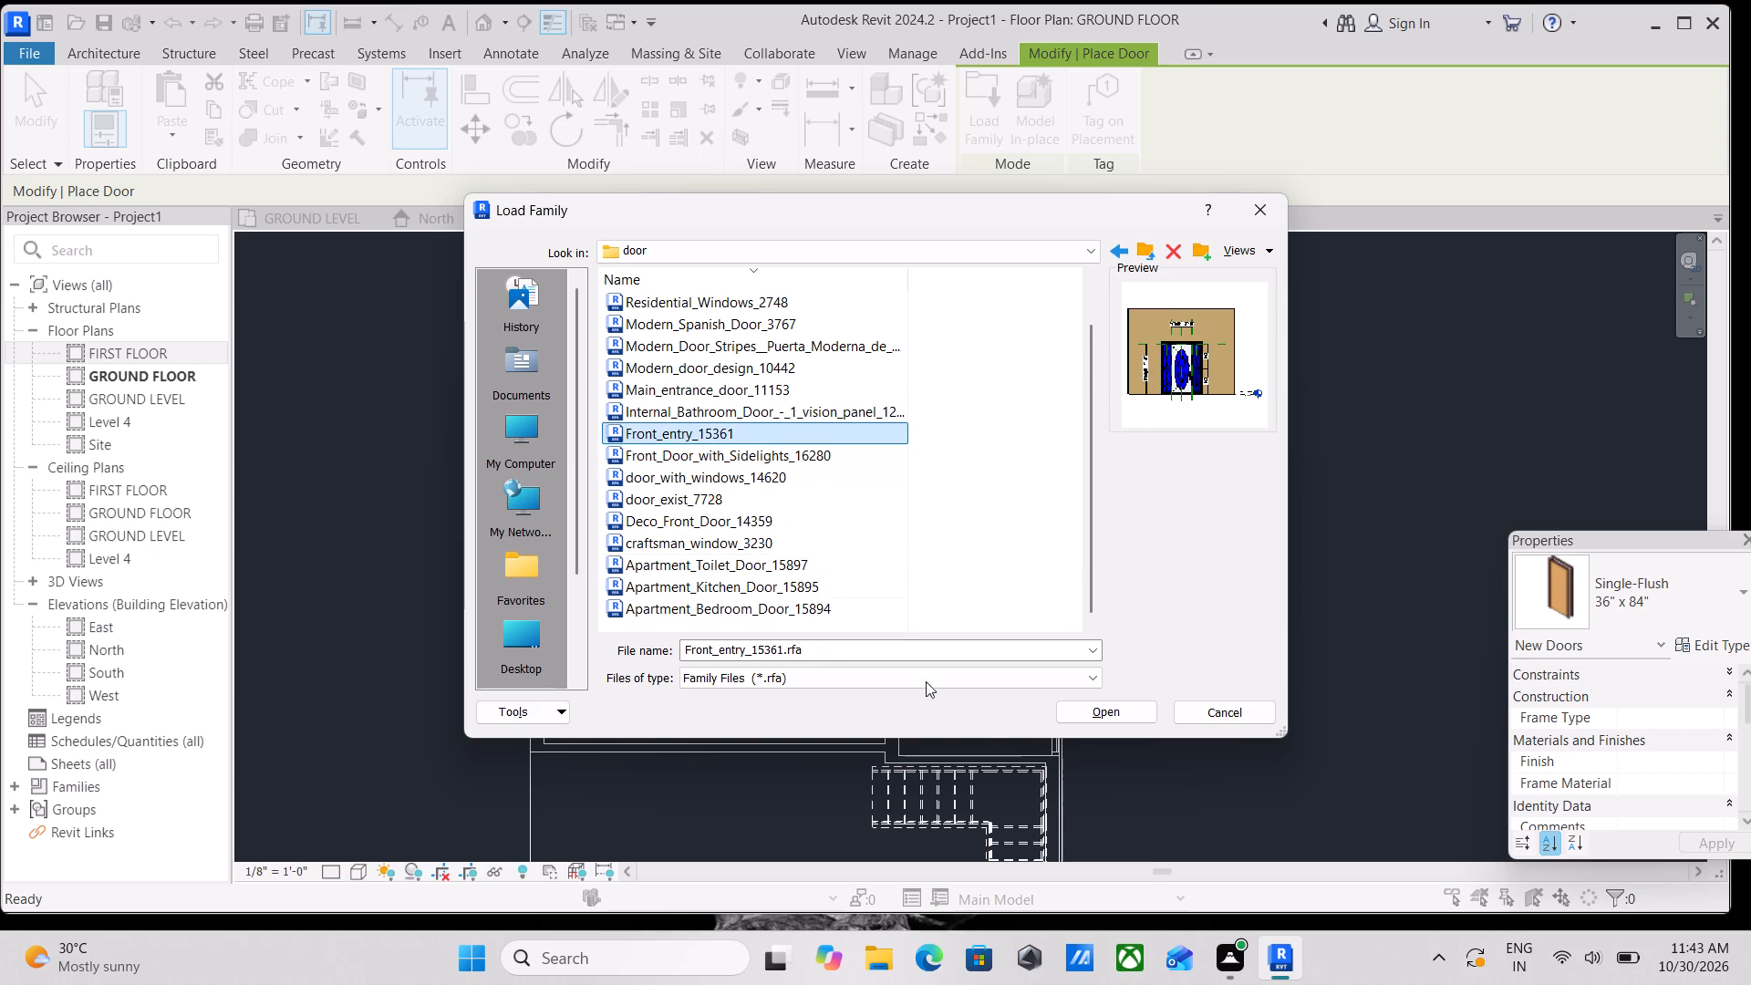
click(1096, 711)
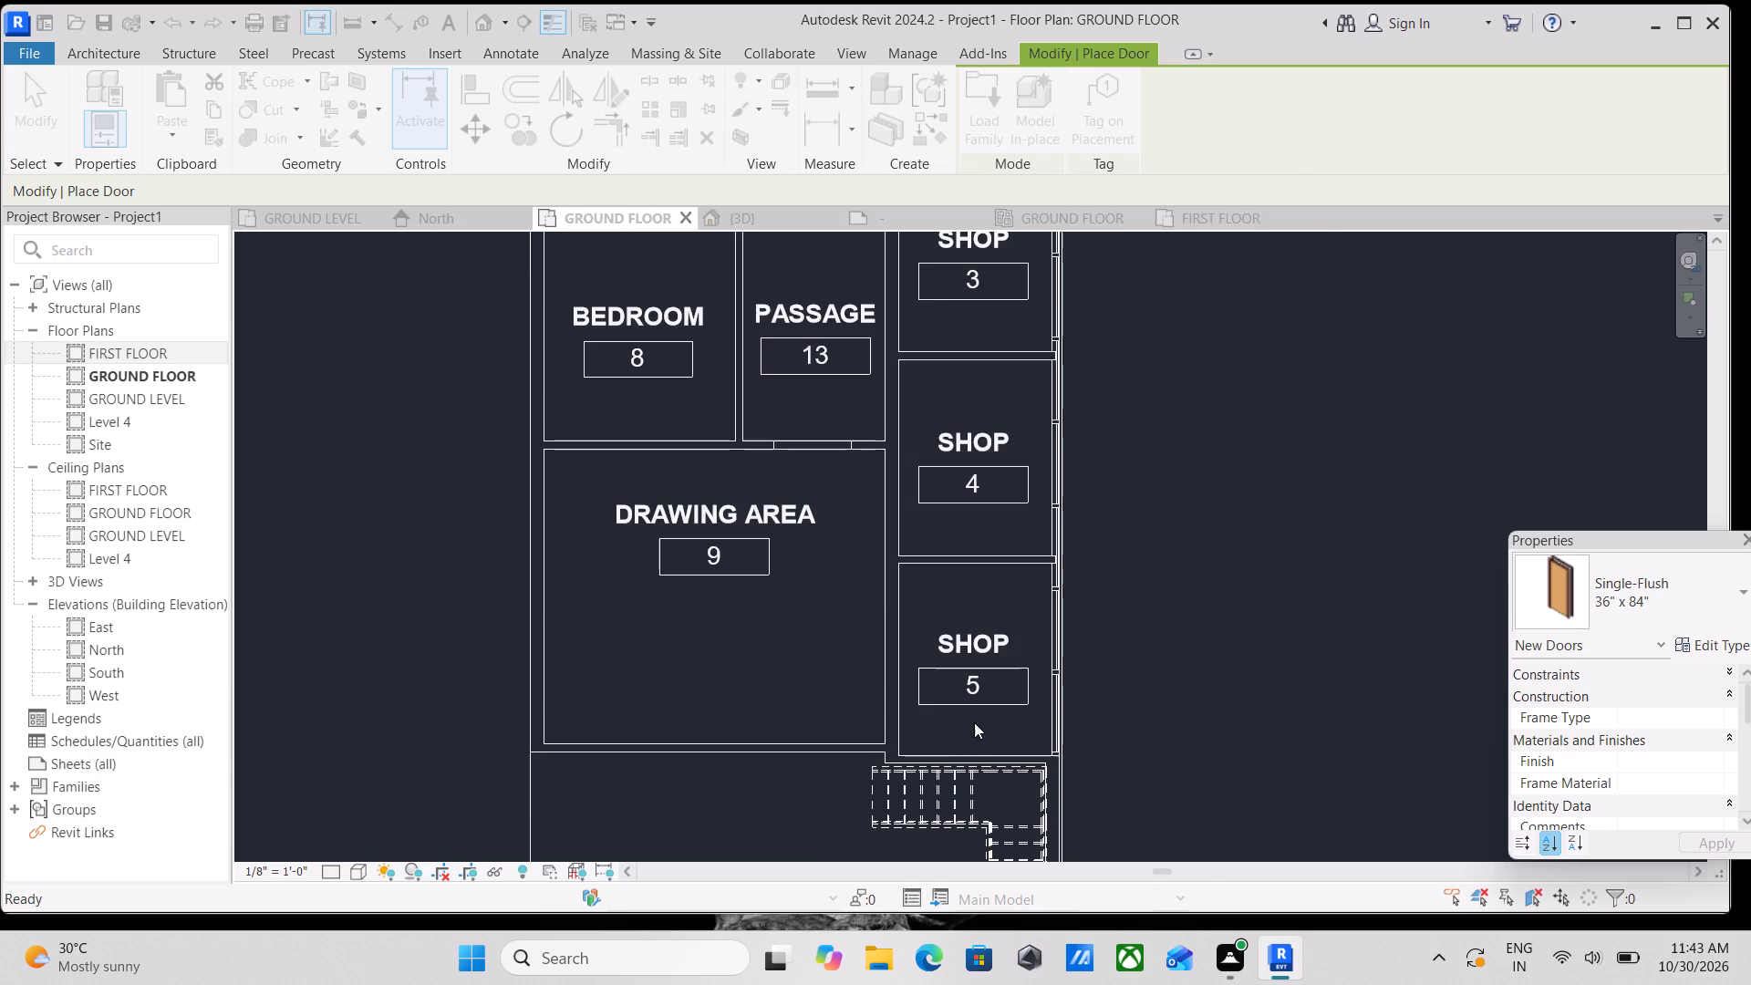
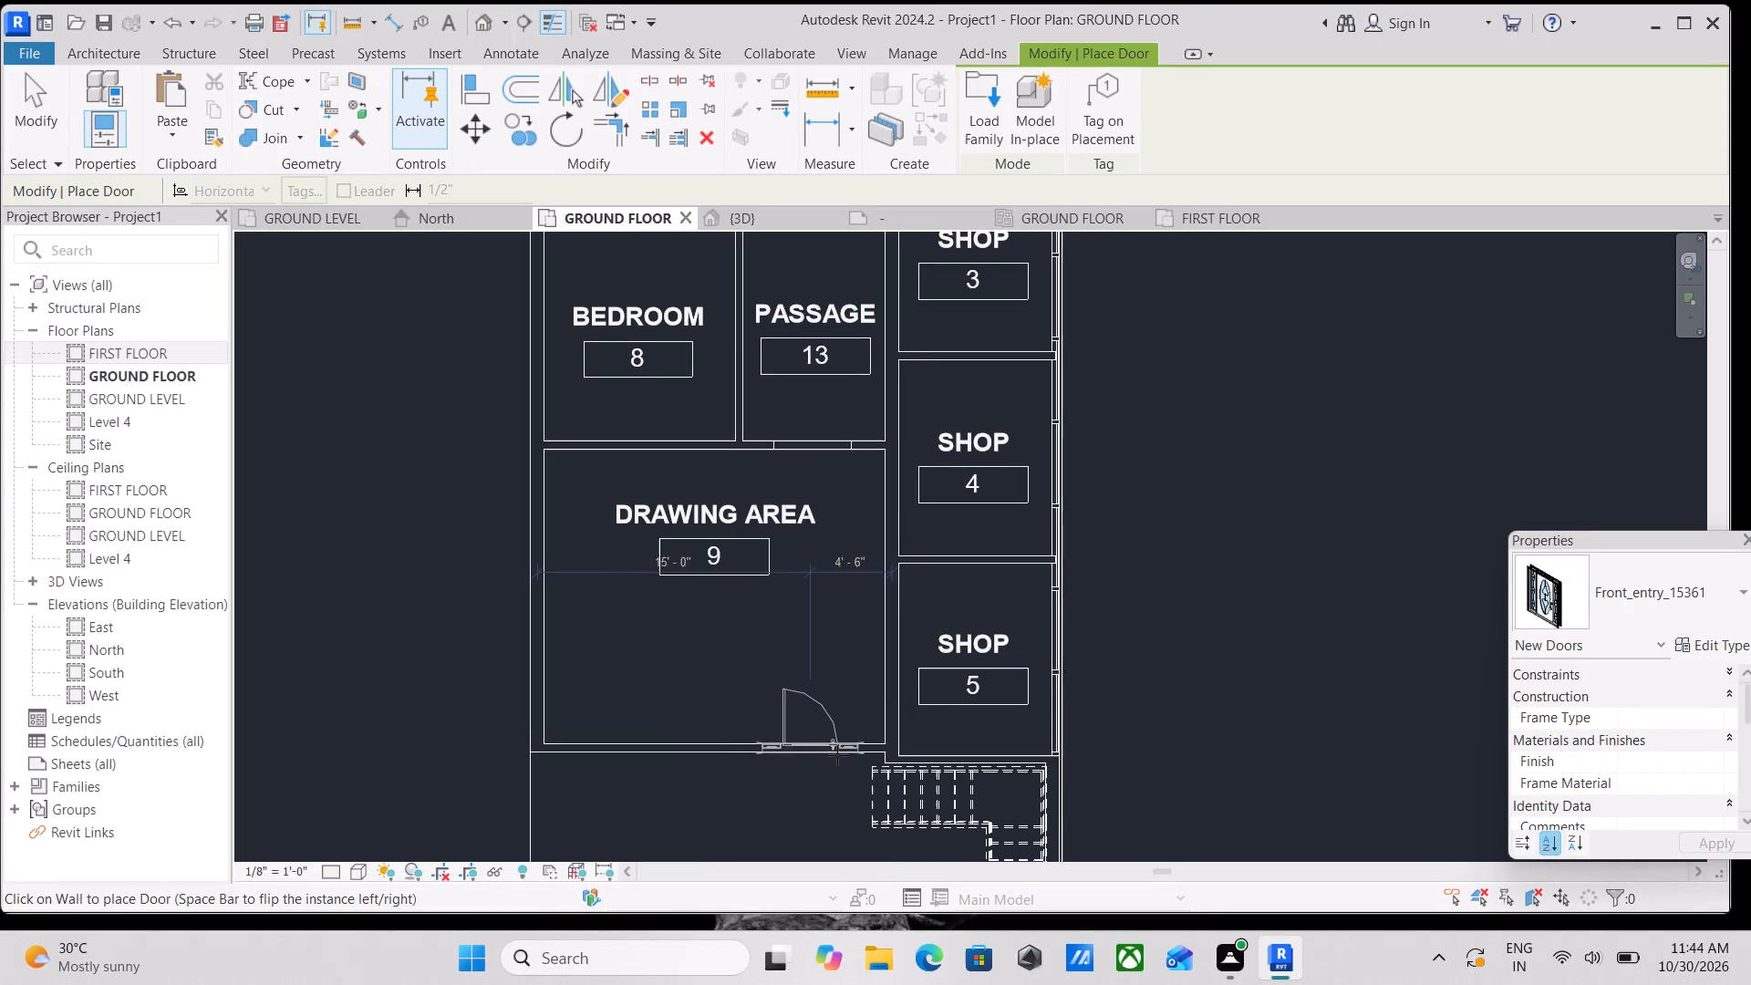
Place a Front_entry_15361 door in the Drawing Area's south wall, about 14'-6" from the west wall and 5'-0" from the east wall.
scroll(799, 745, up, 2)
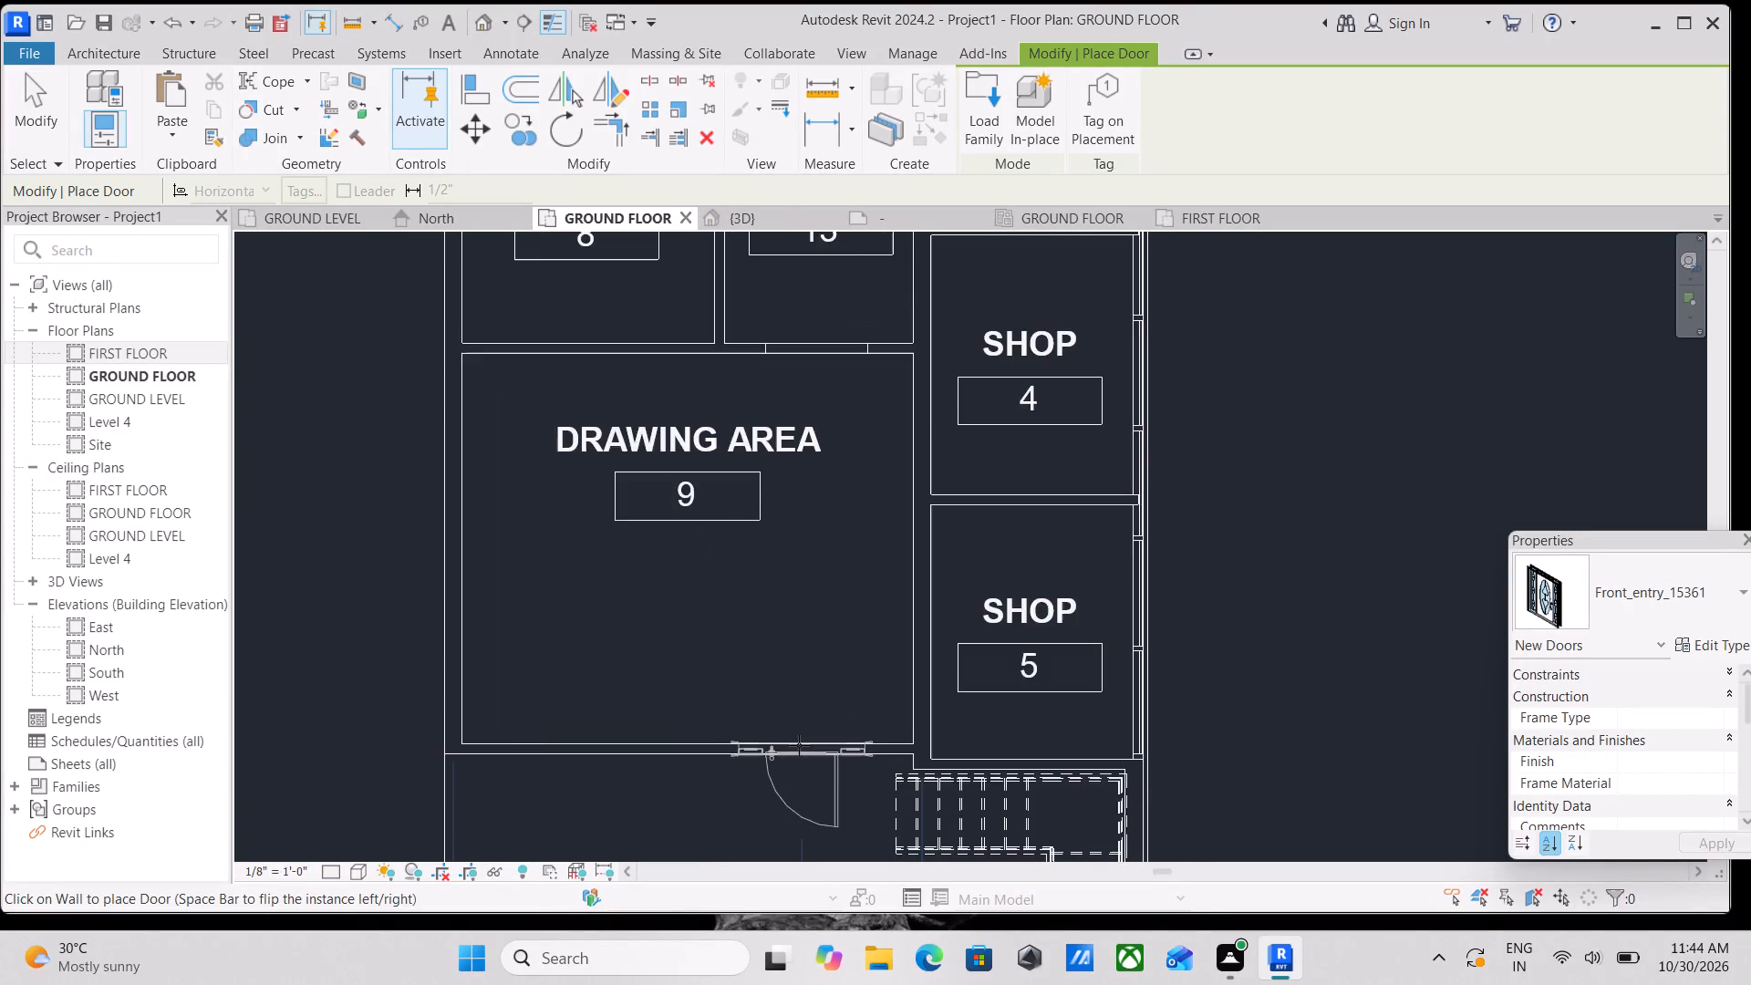
scroll(799, 745, up, 1)
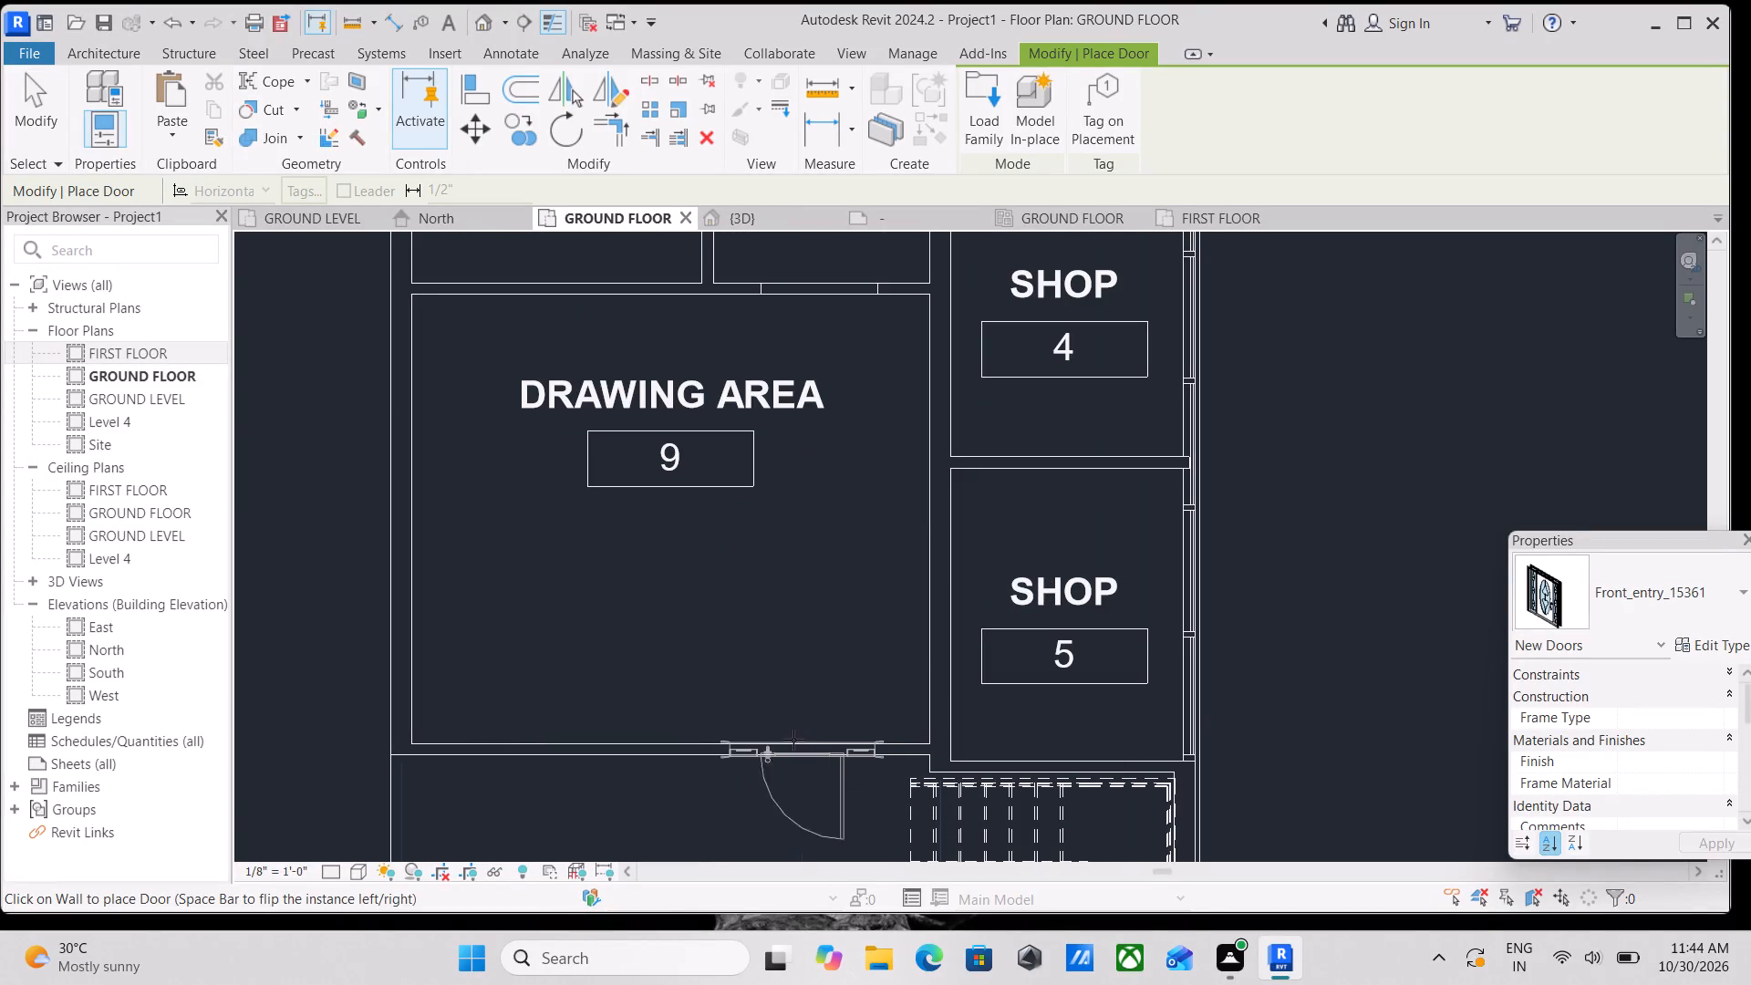
scroll(792, 749, up, 2)
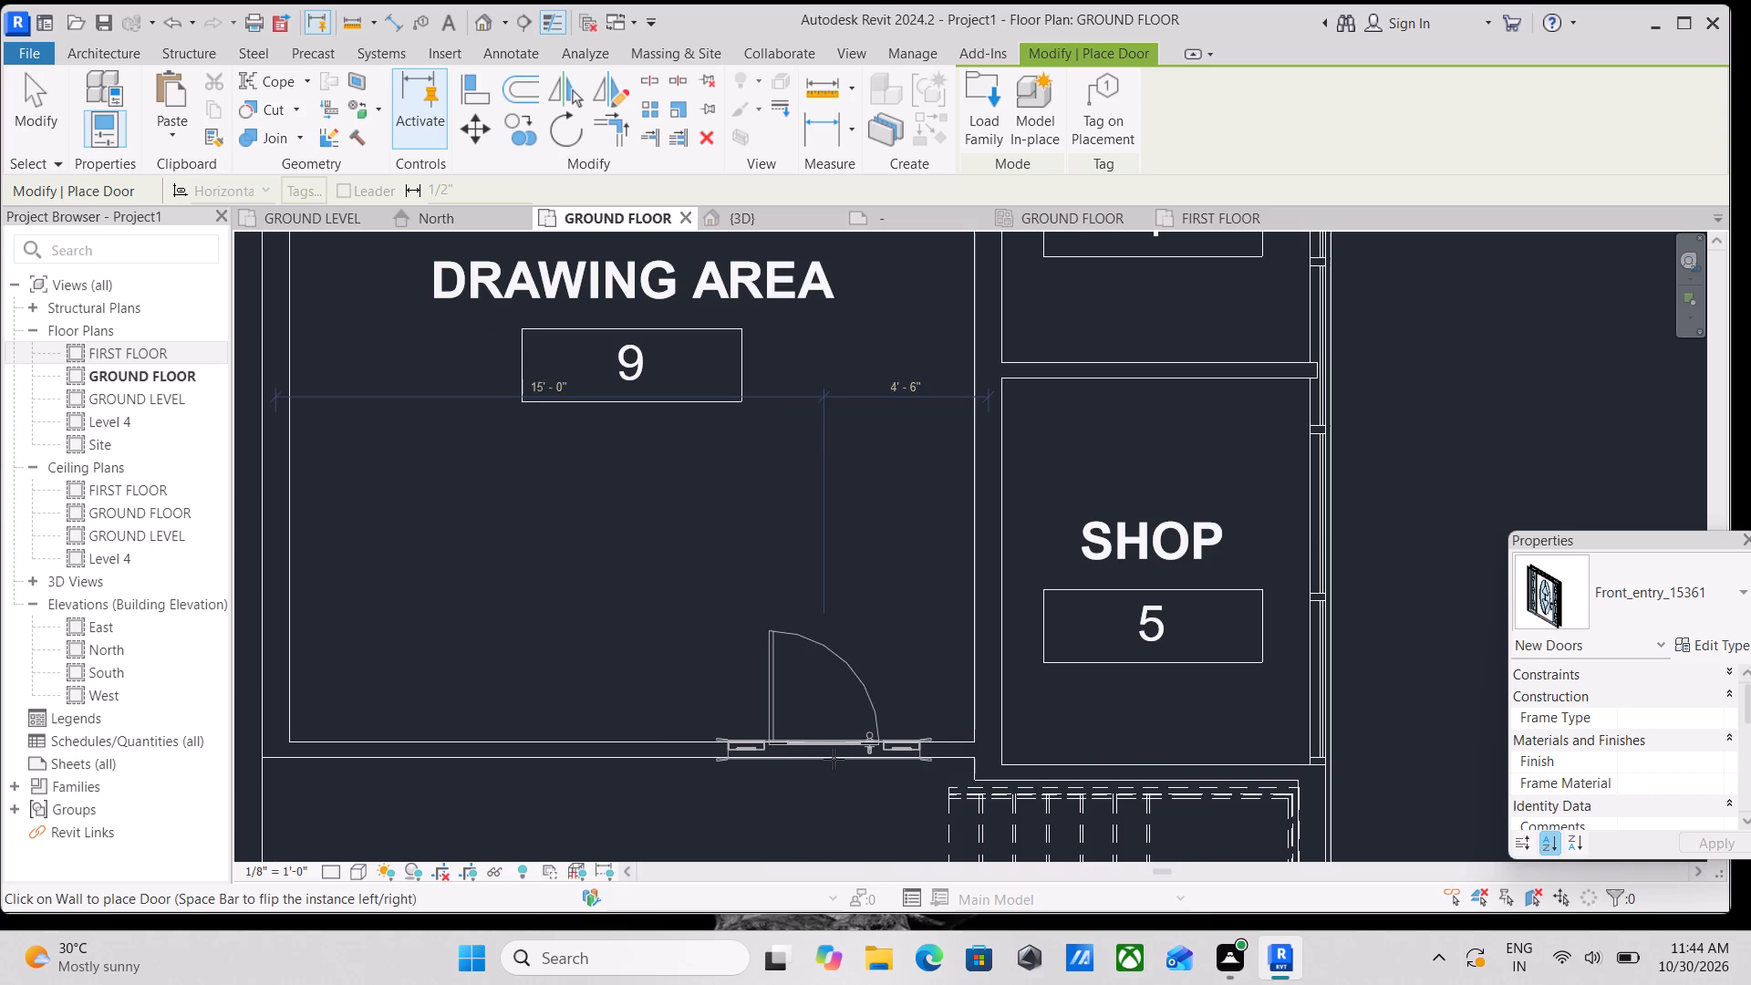
click(805, 755)
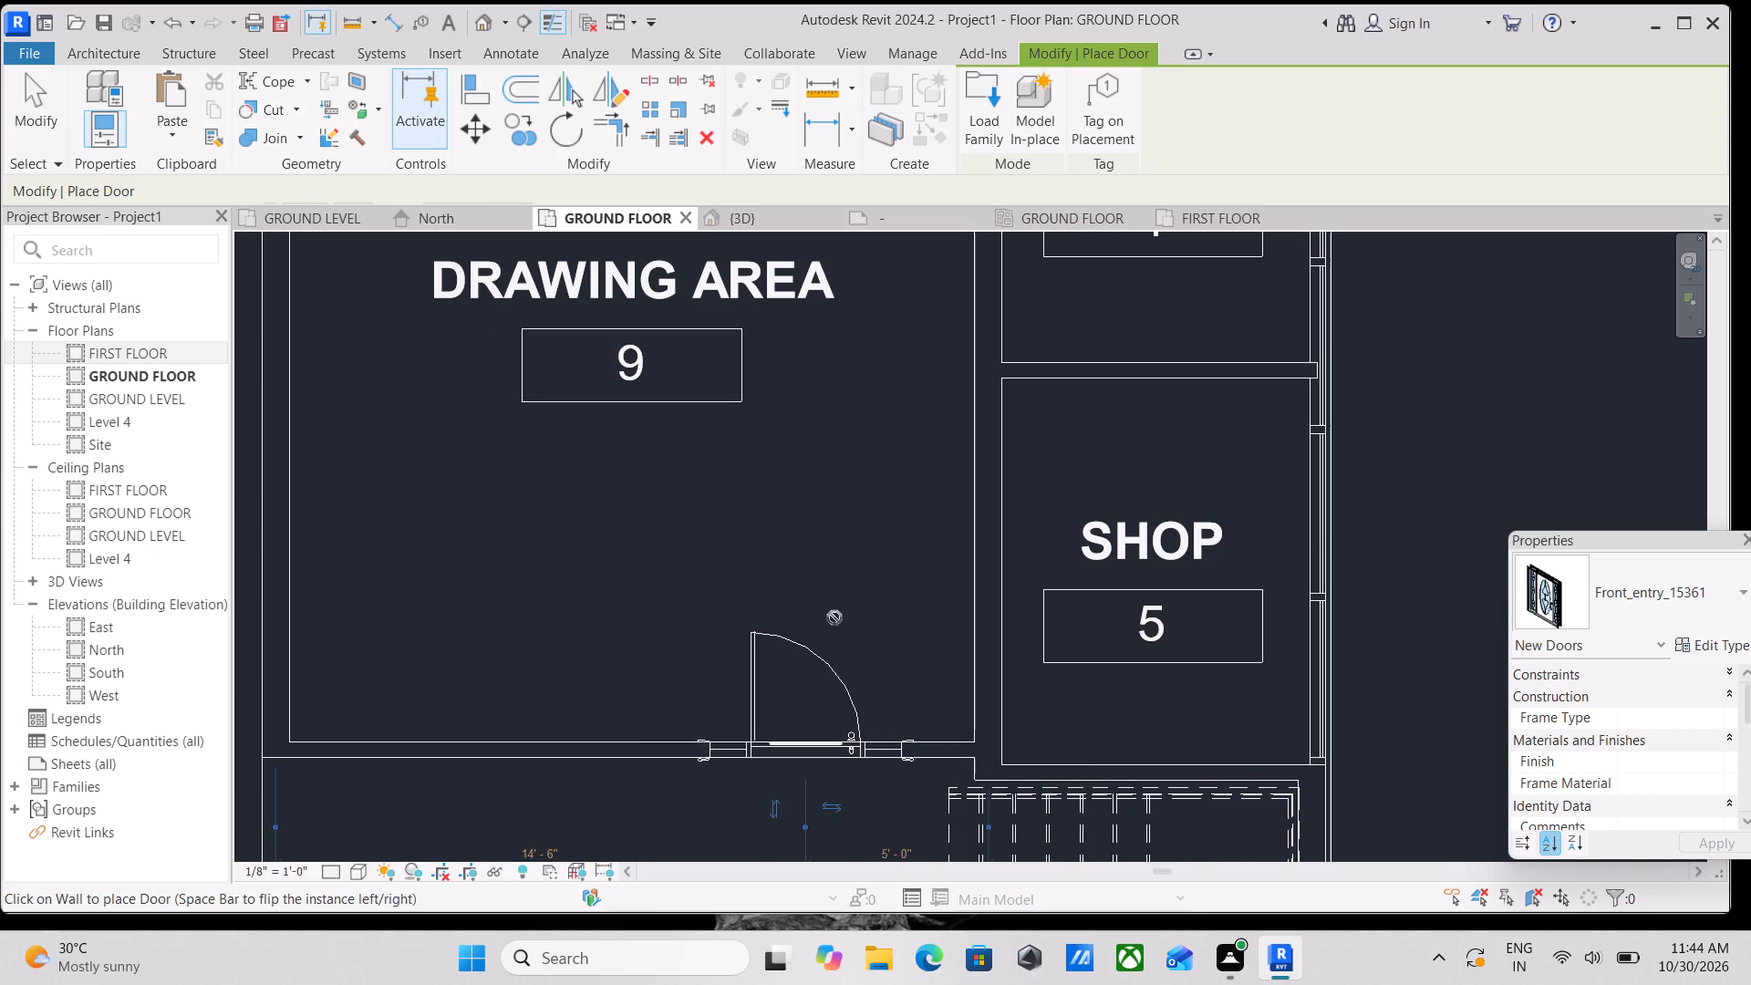
key(Escape)
key(Escape)
scroll(529, 558, down, 3)
key(Escape)
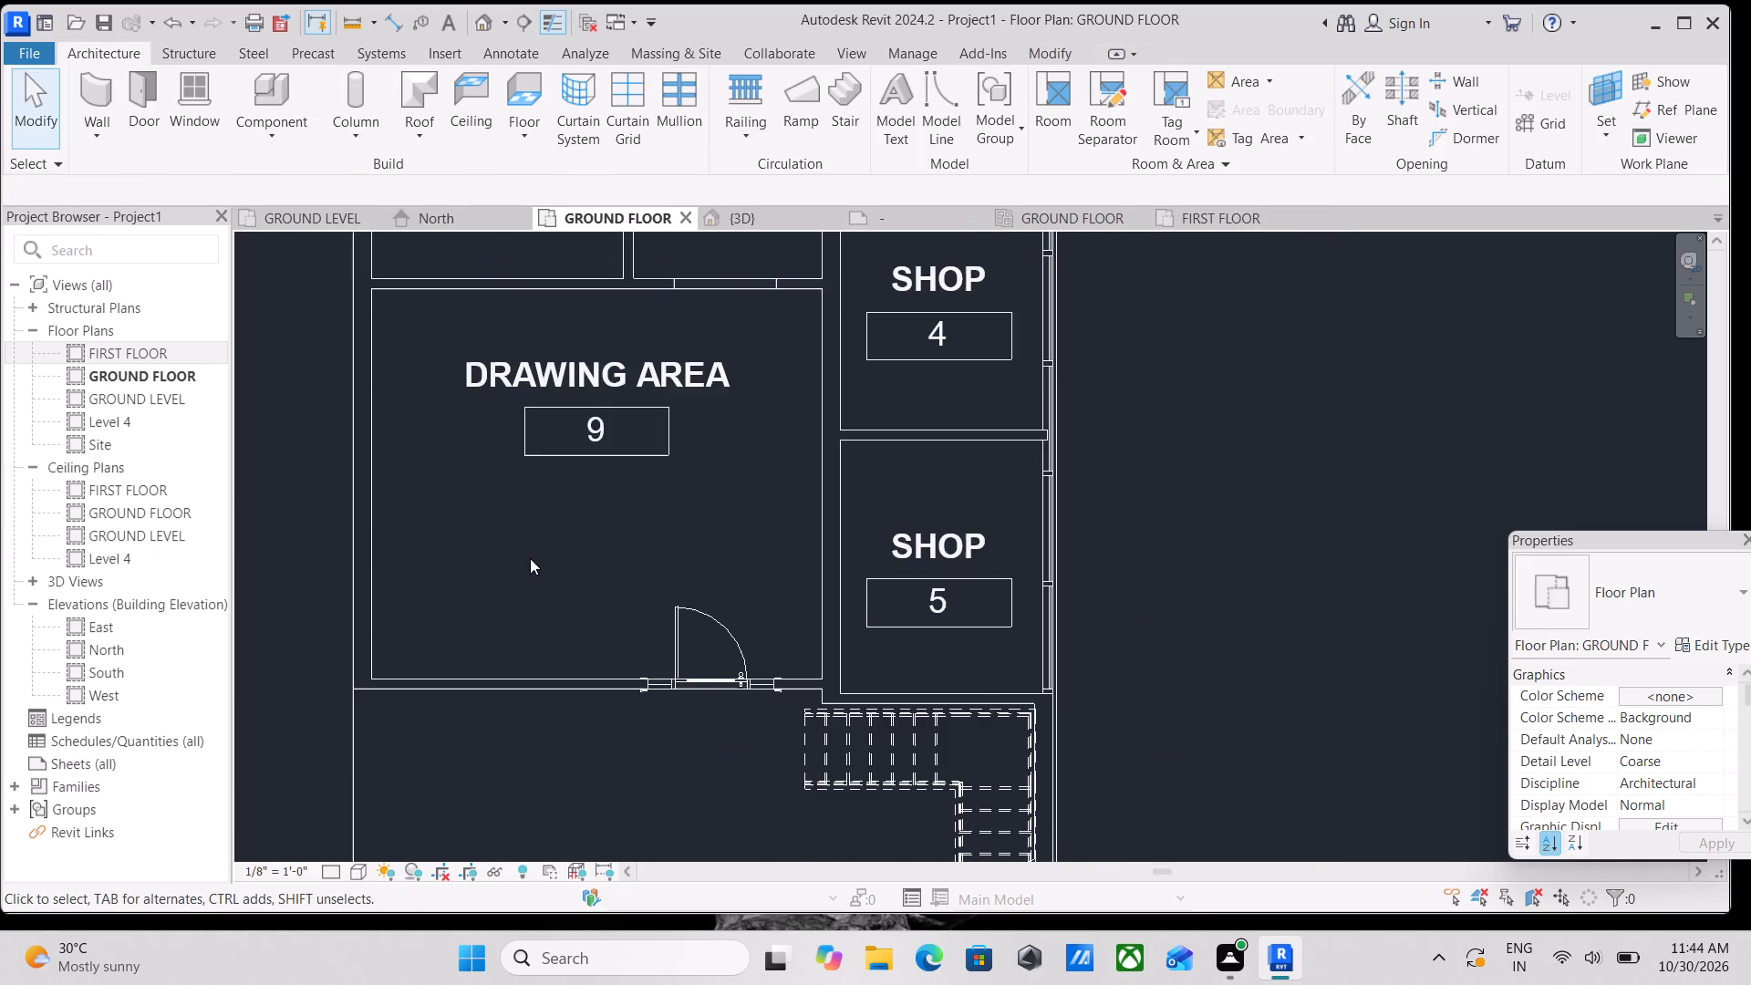
scroll(530, 558, down, 3)
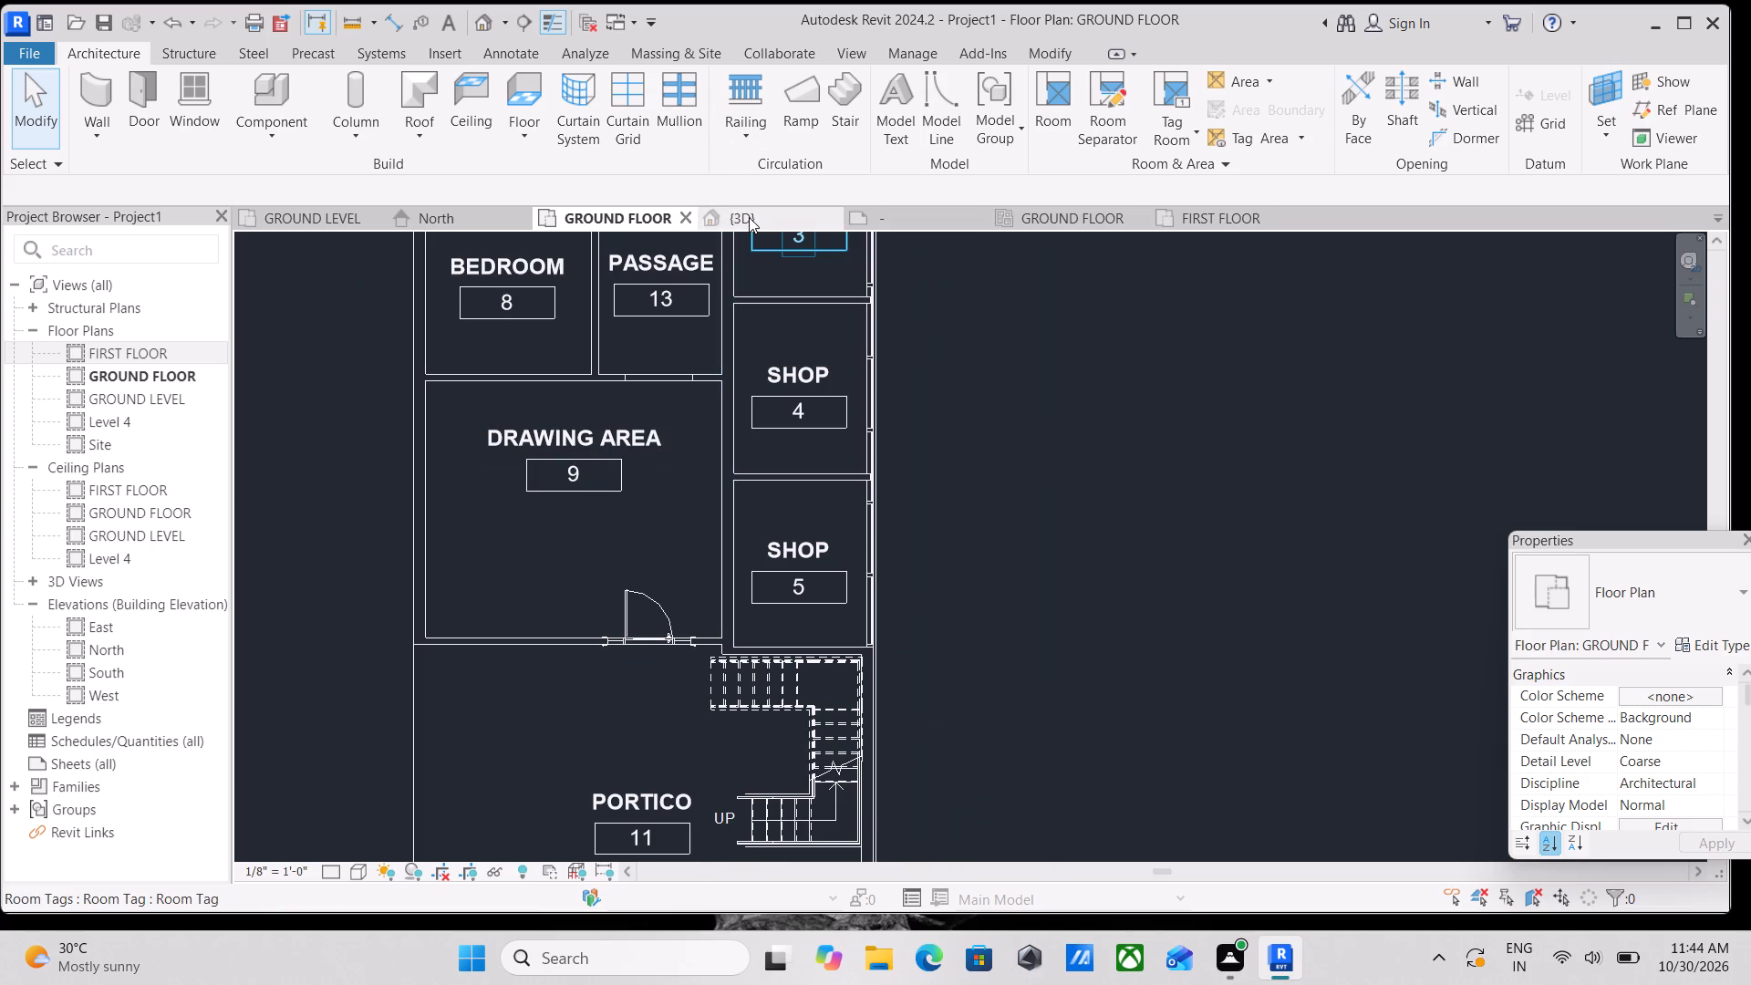
Open the 3D view and bring the new entry door on the Portico wall up close for inspection.
click(749, 217)
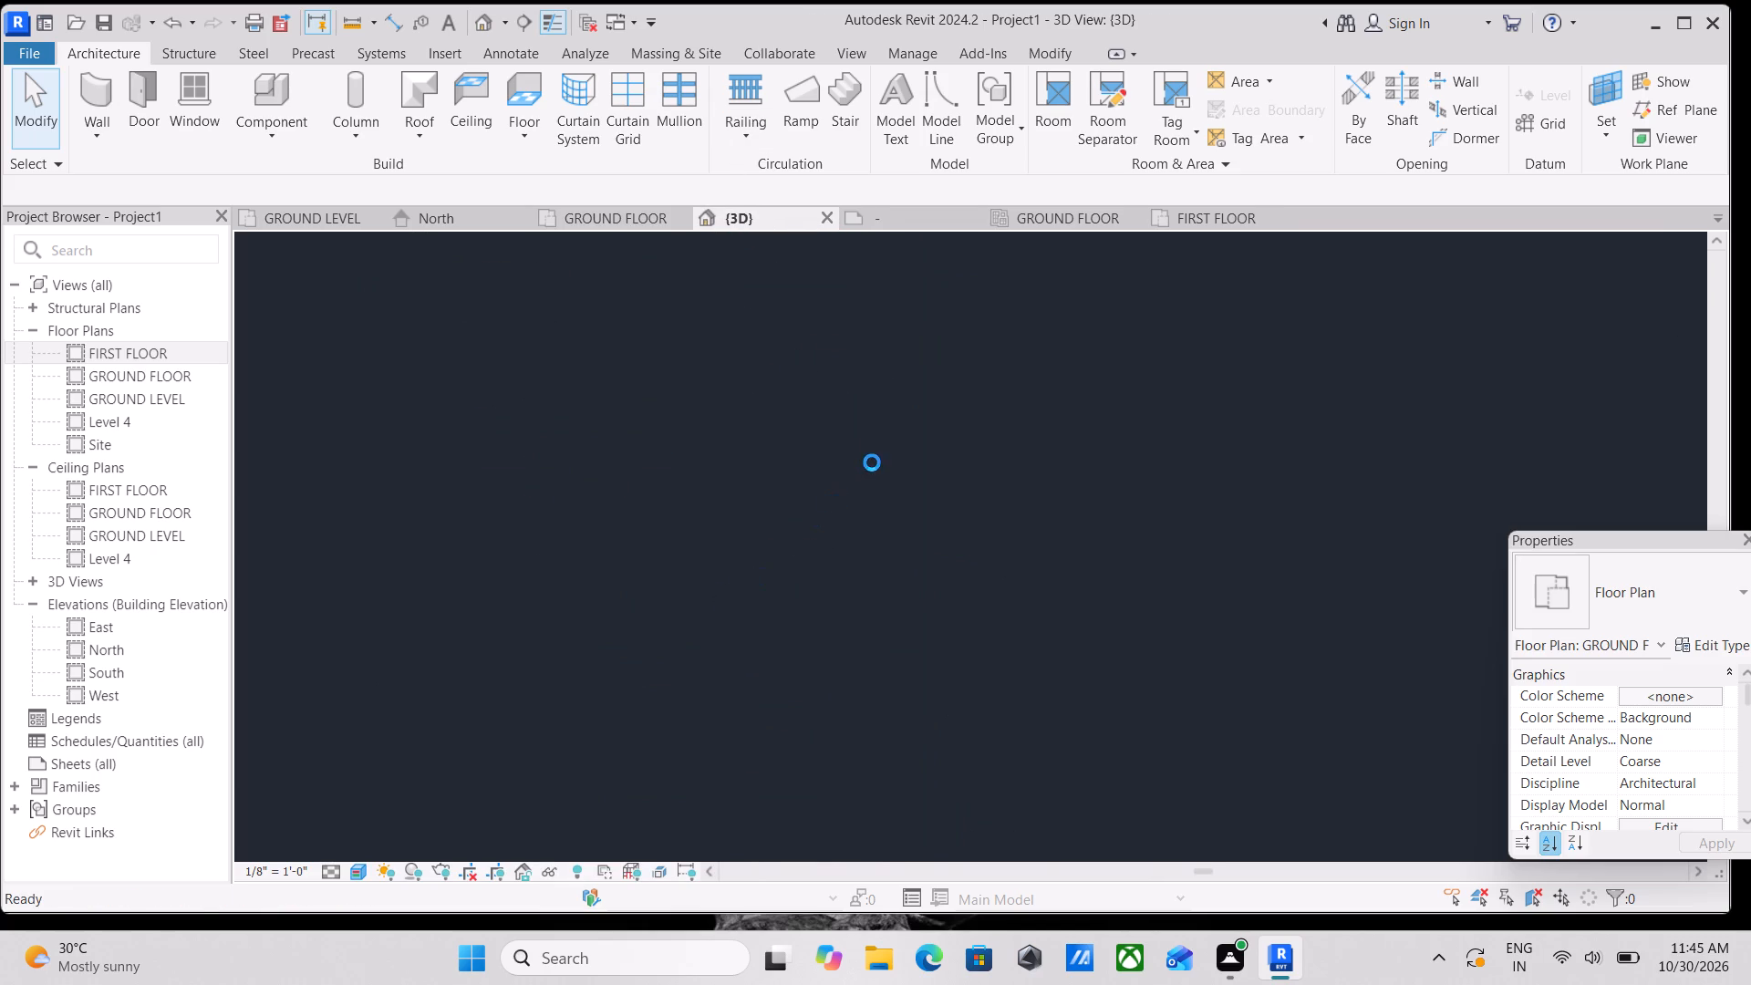
middle_drag(931, 659, 955, 544)
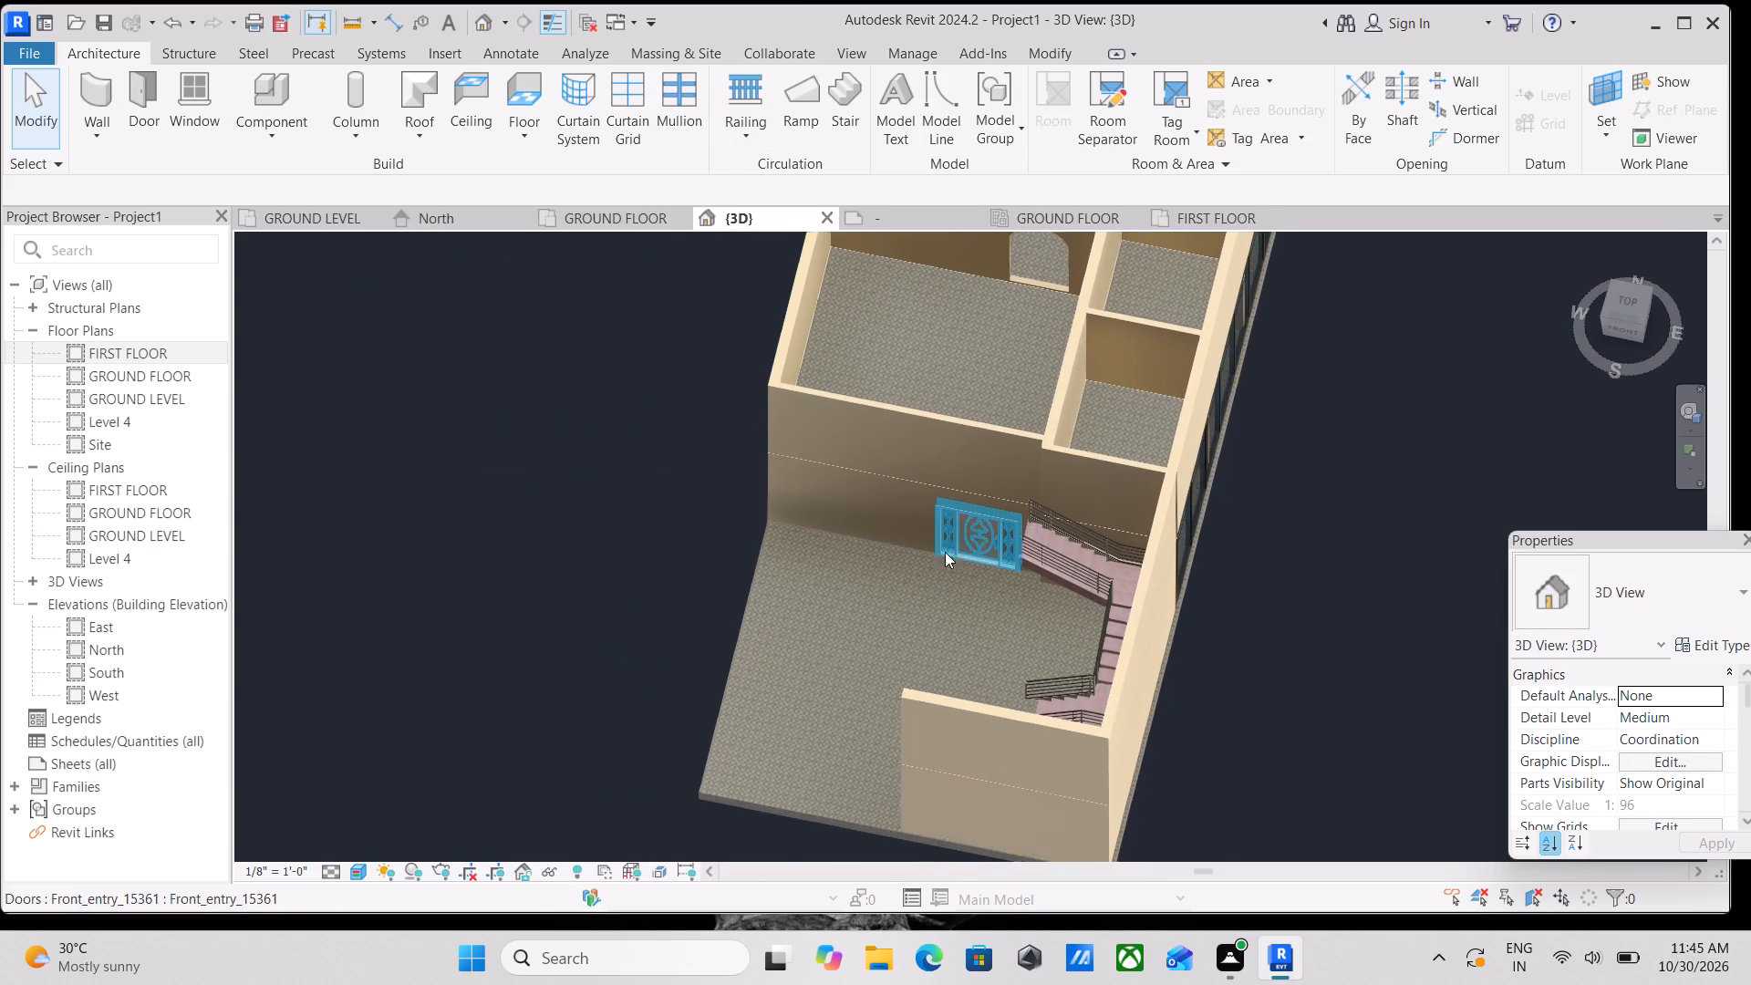
shift+middle_drag(928, 619, 1017, 527)
middle_drag(1017, 527, 924, 842)
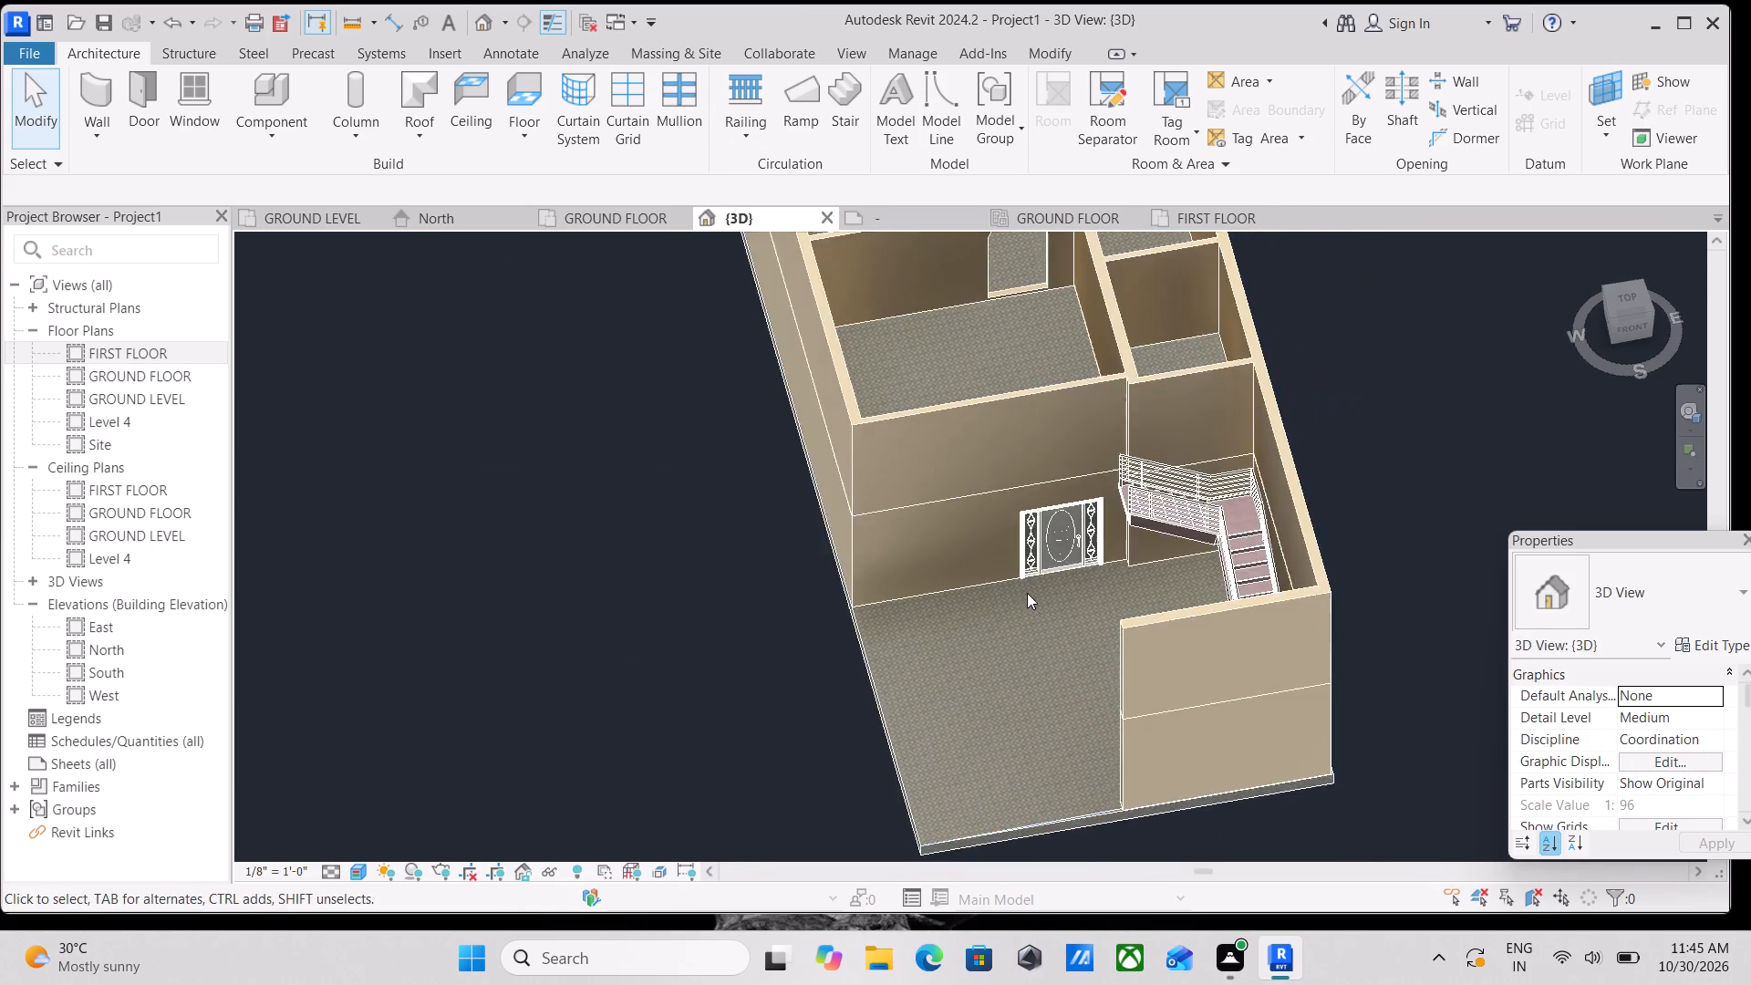
scroll(1023, 596, up, 12)
middle_drag(1042, 554, 813, 700)
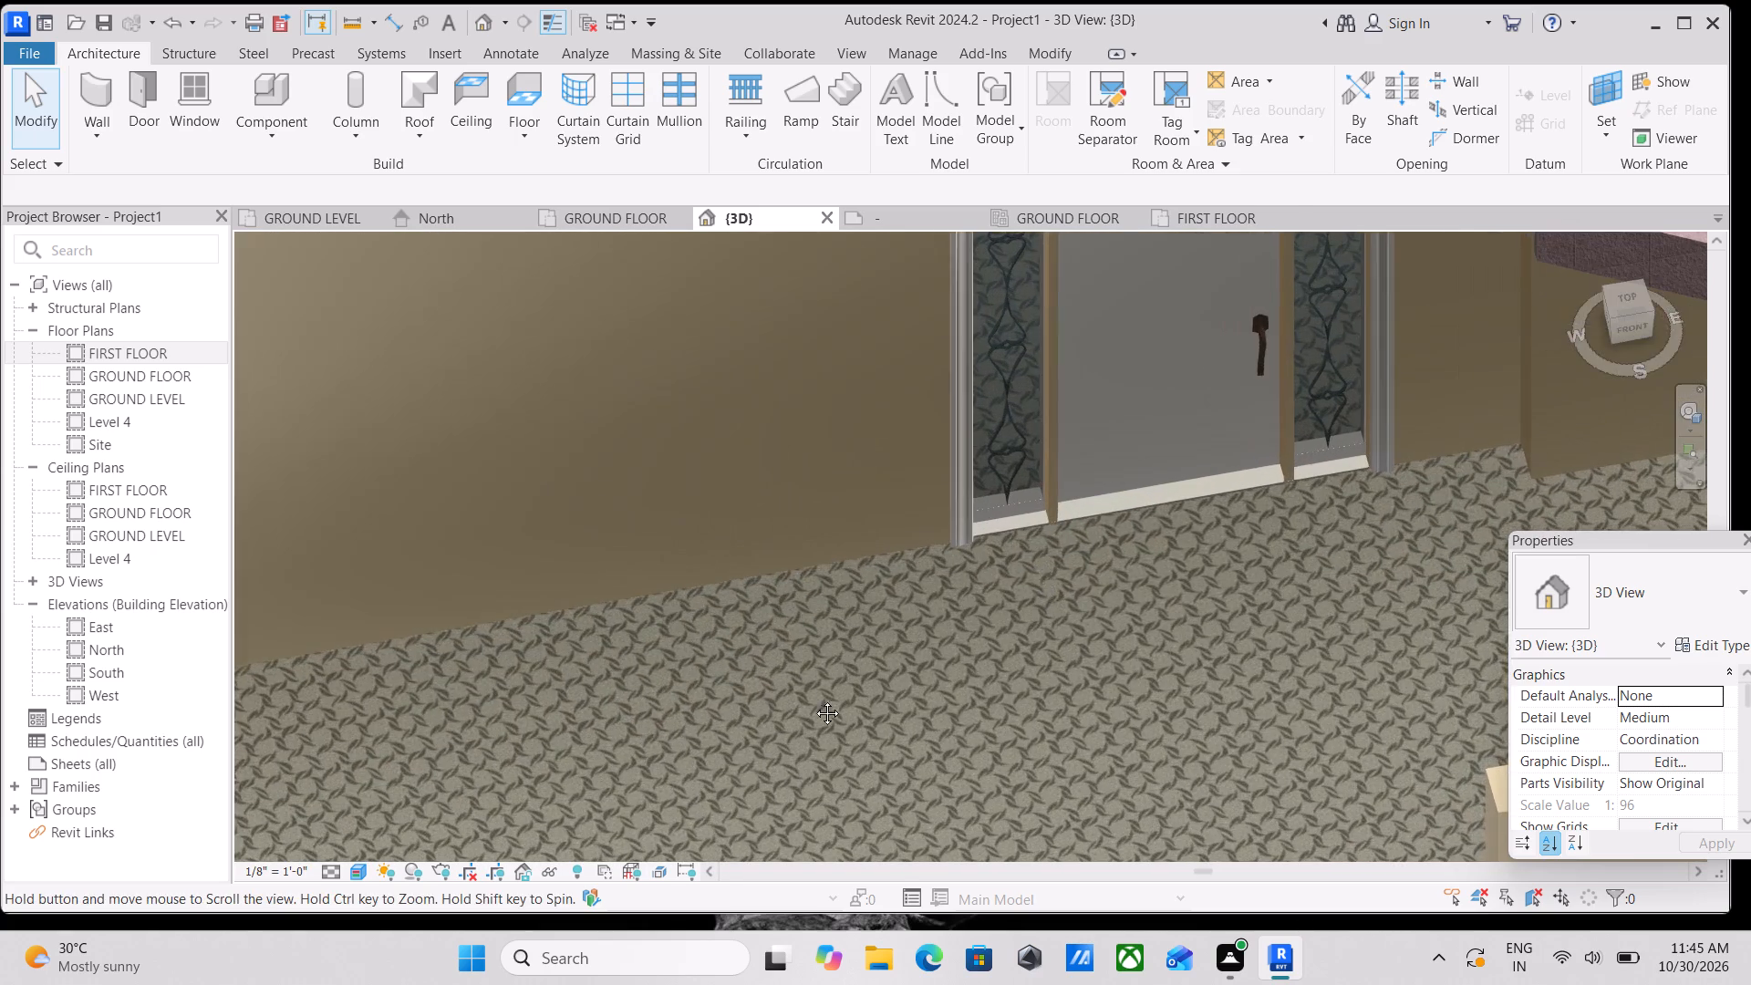
middle_drag(813, 700, 679, 807)
scroll(833, 527, up, 3)
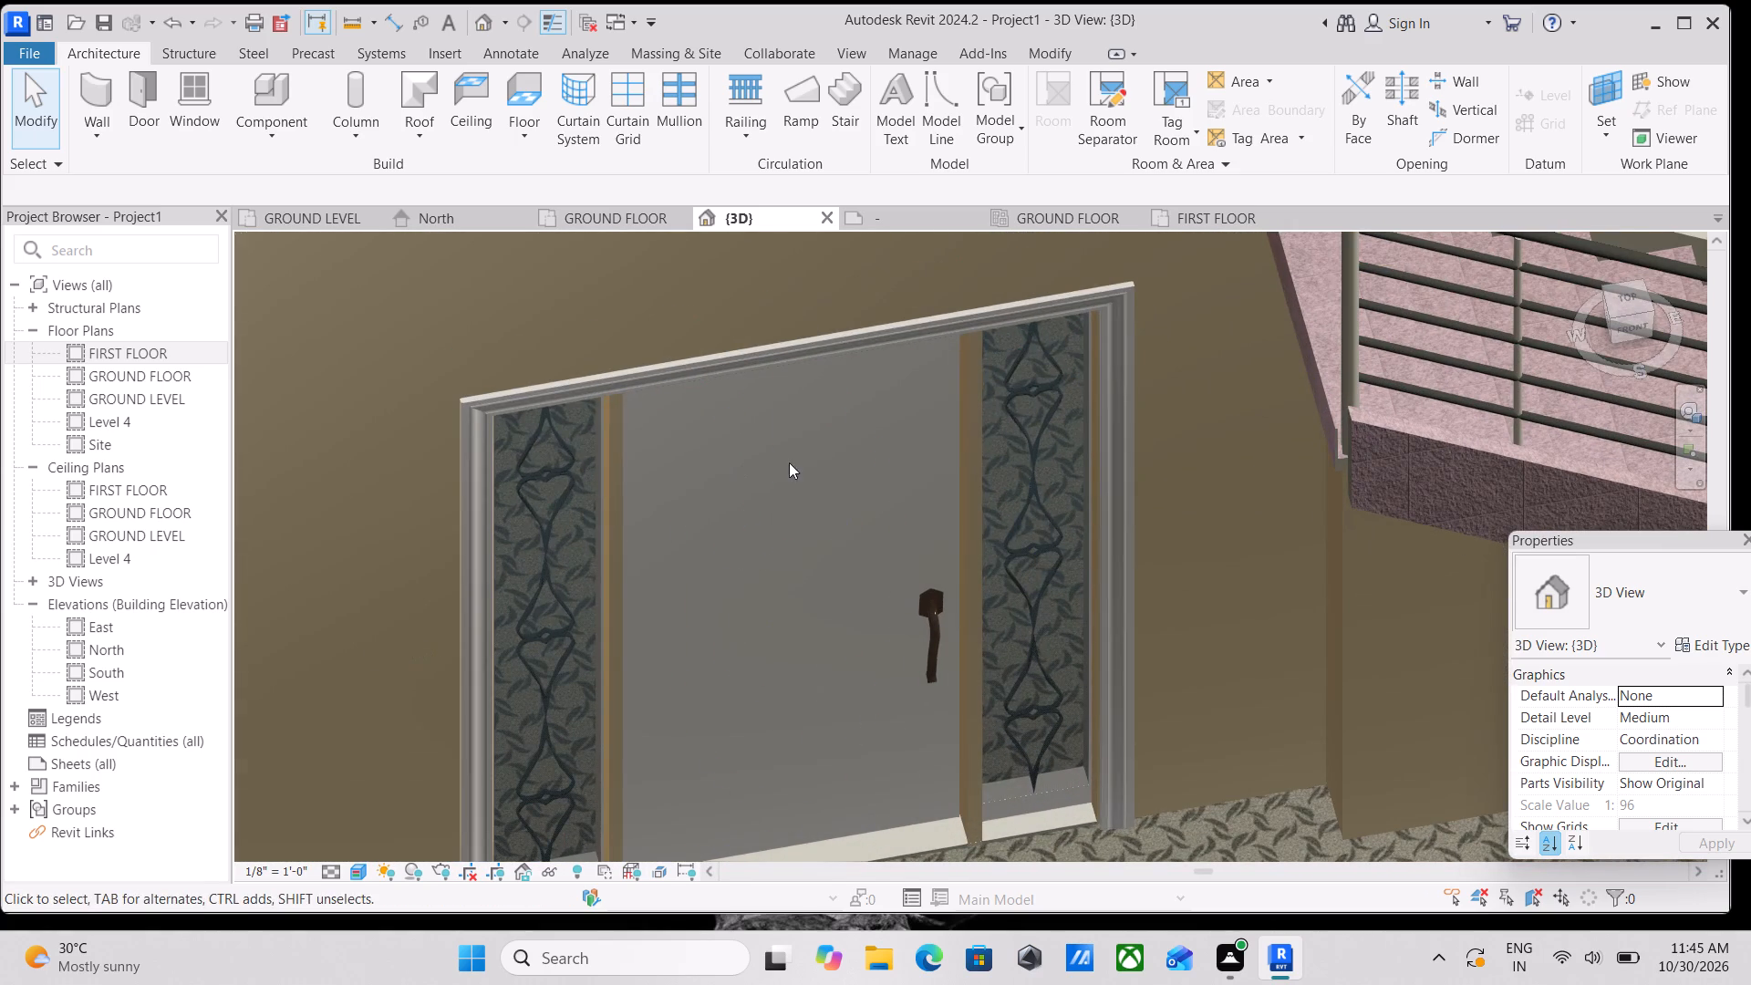
Flip the entry door's orientation twice so its handle sits away from the stair and its oval glass panel faces the Portico.
click(985, 455)
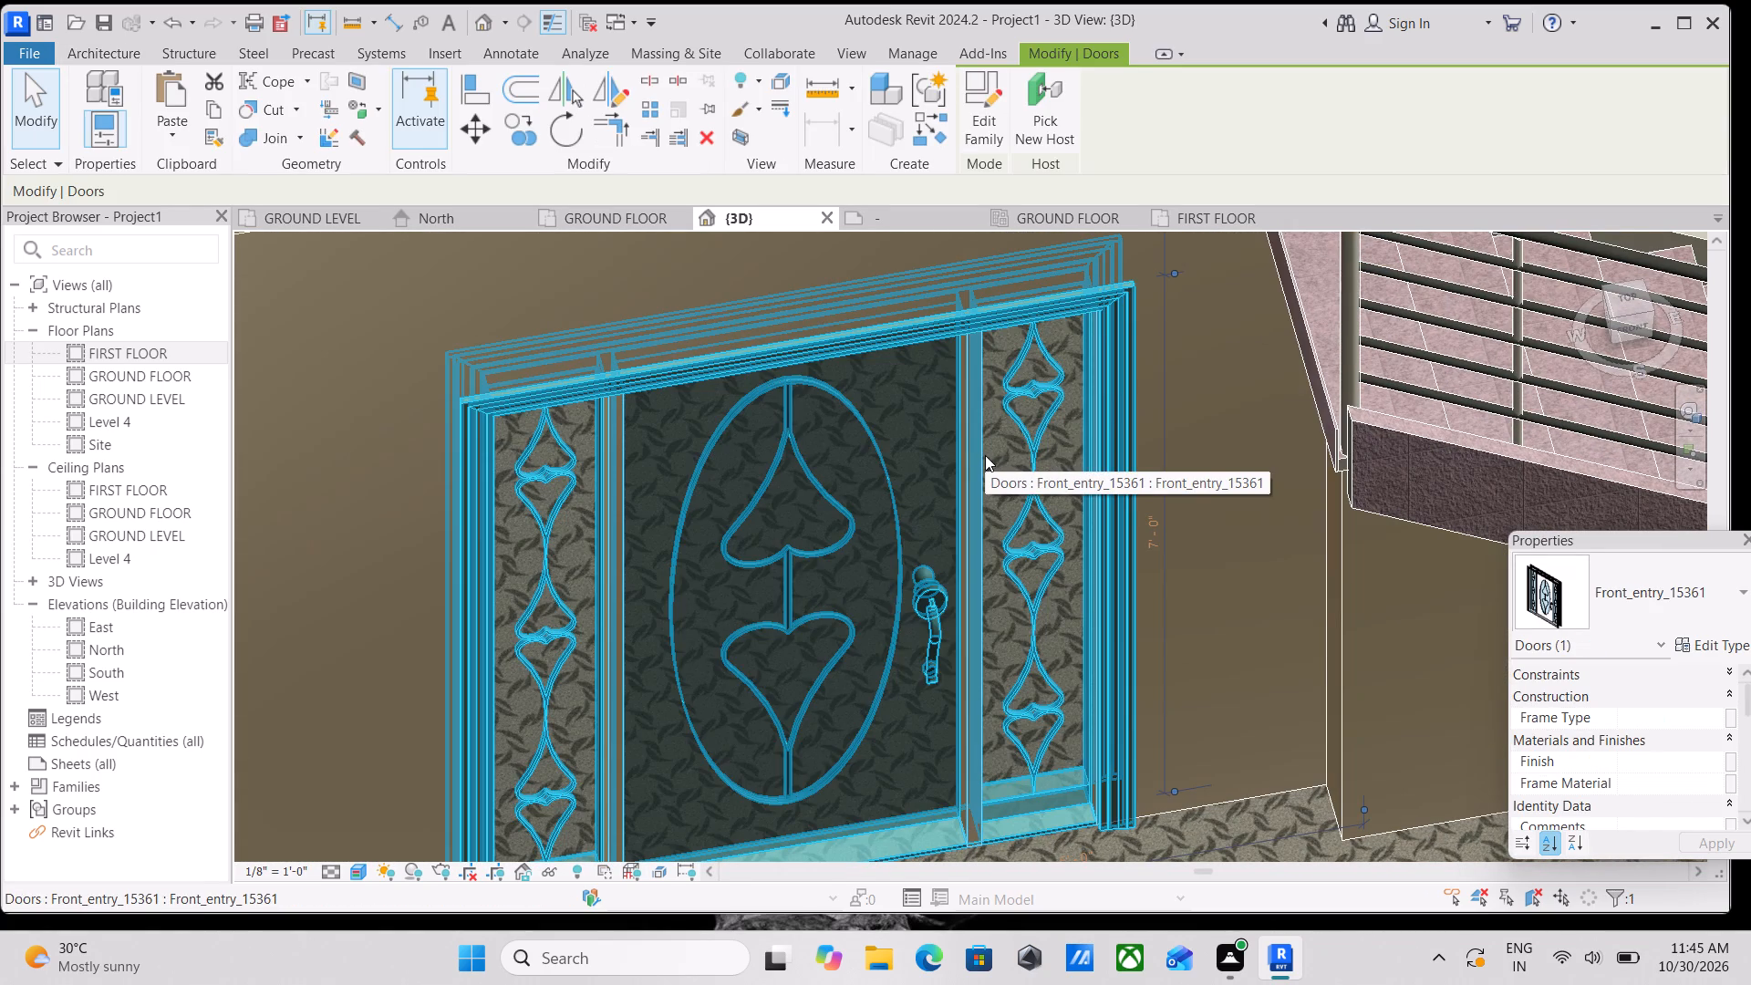
key(space)
scroll(862, 537, down, 1)
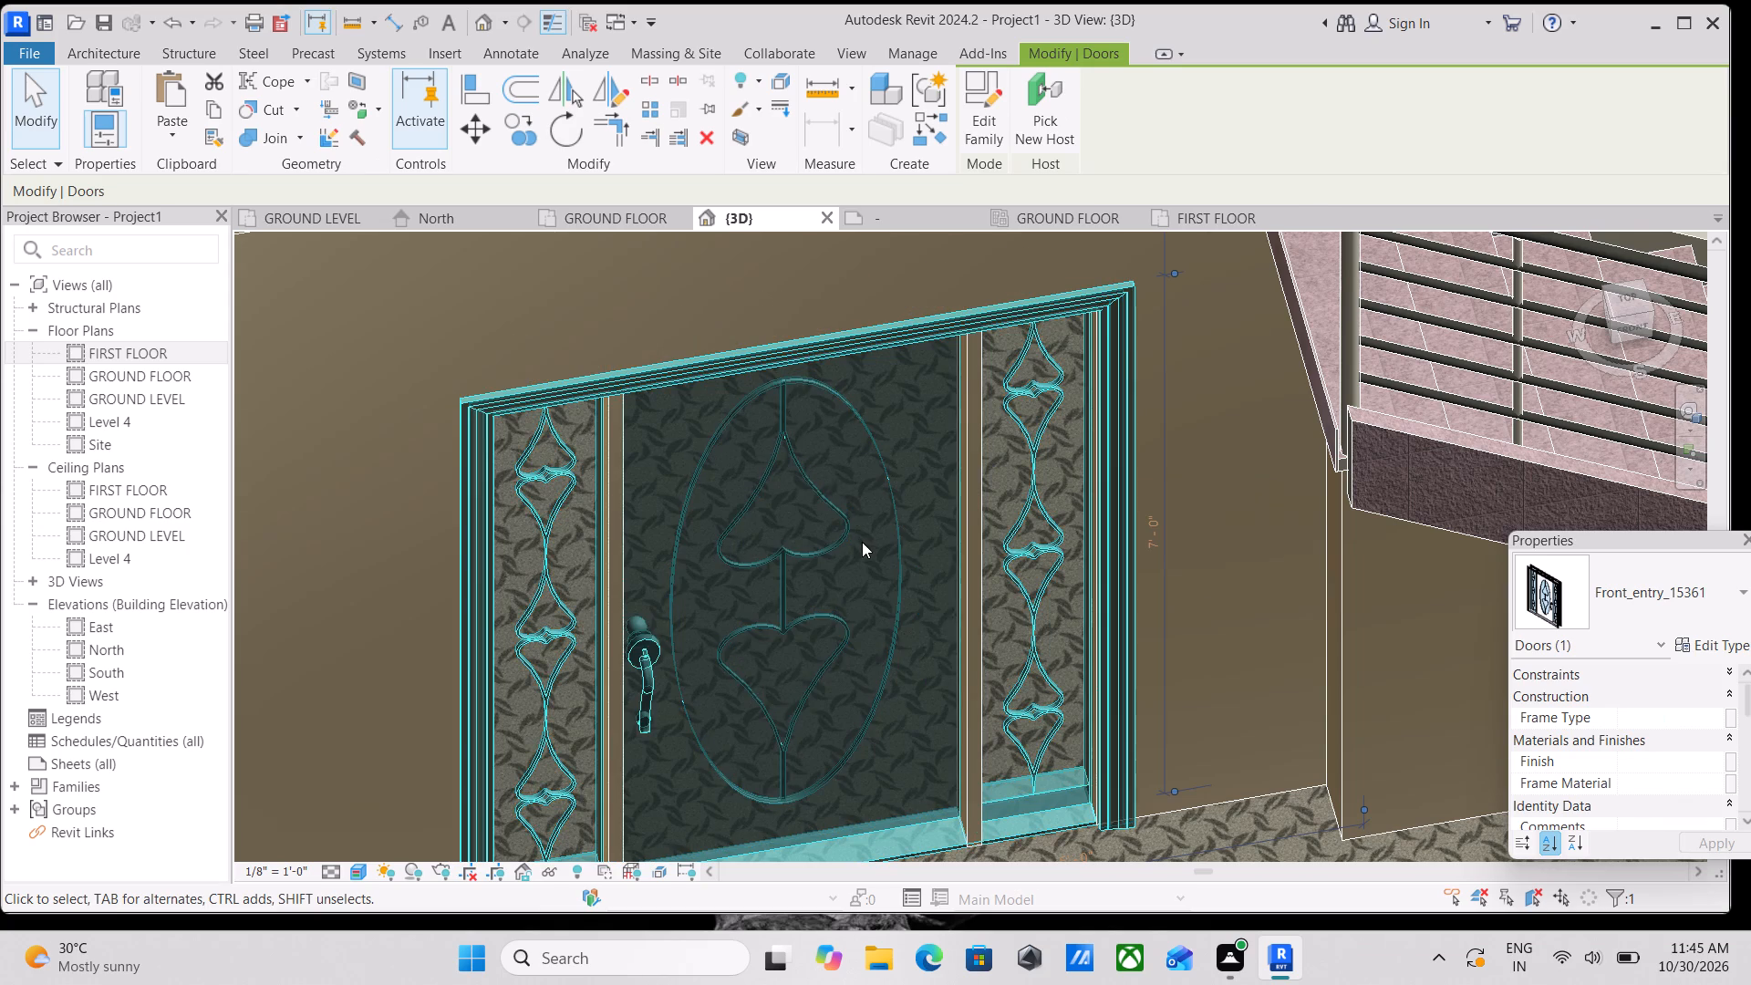
scroll(862, 542, down, 1)
middle_drag(872, 526, 903, 489)
key(Escape)
scroll(891, 648, down, 3)
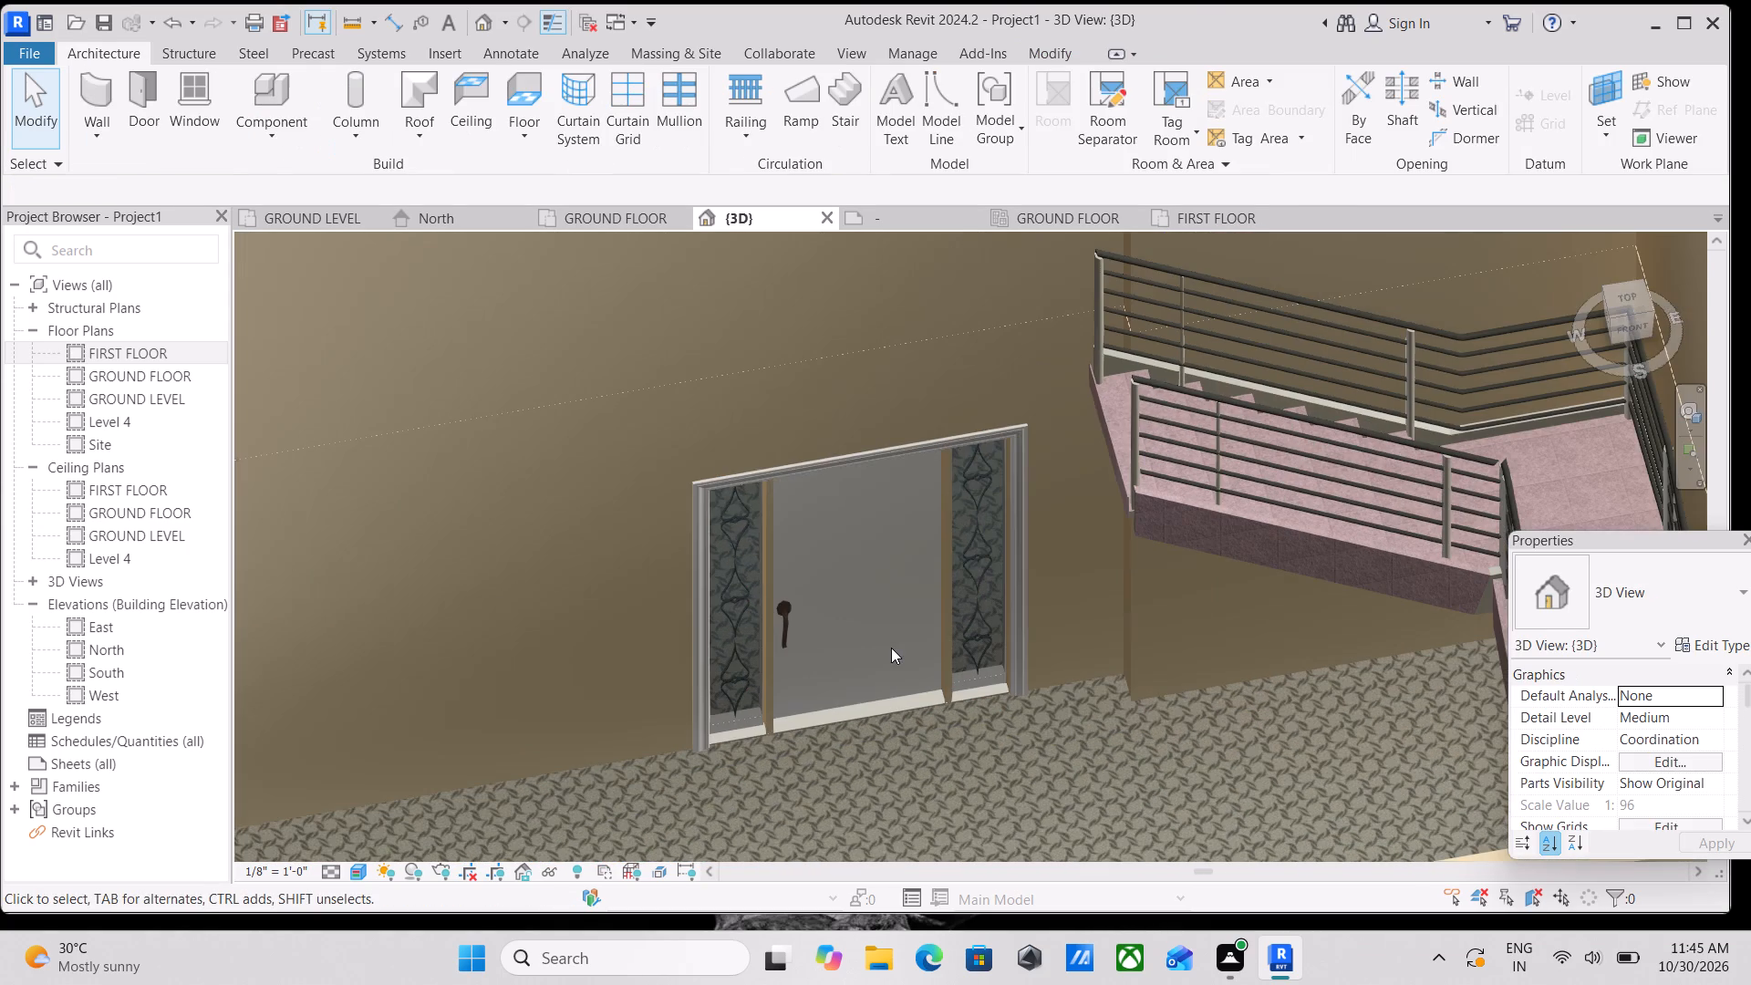
click(772, 530)
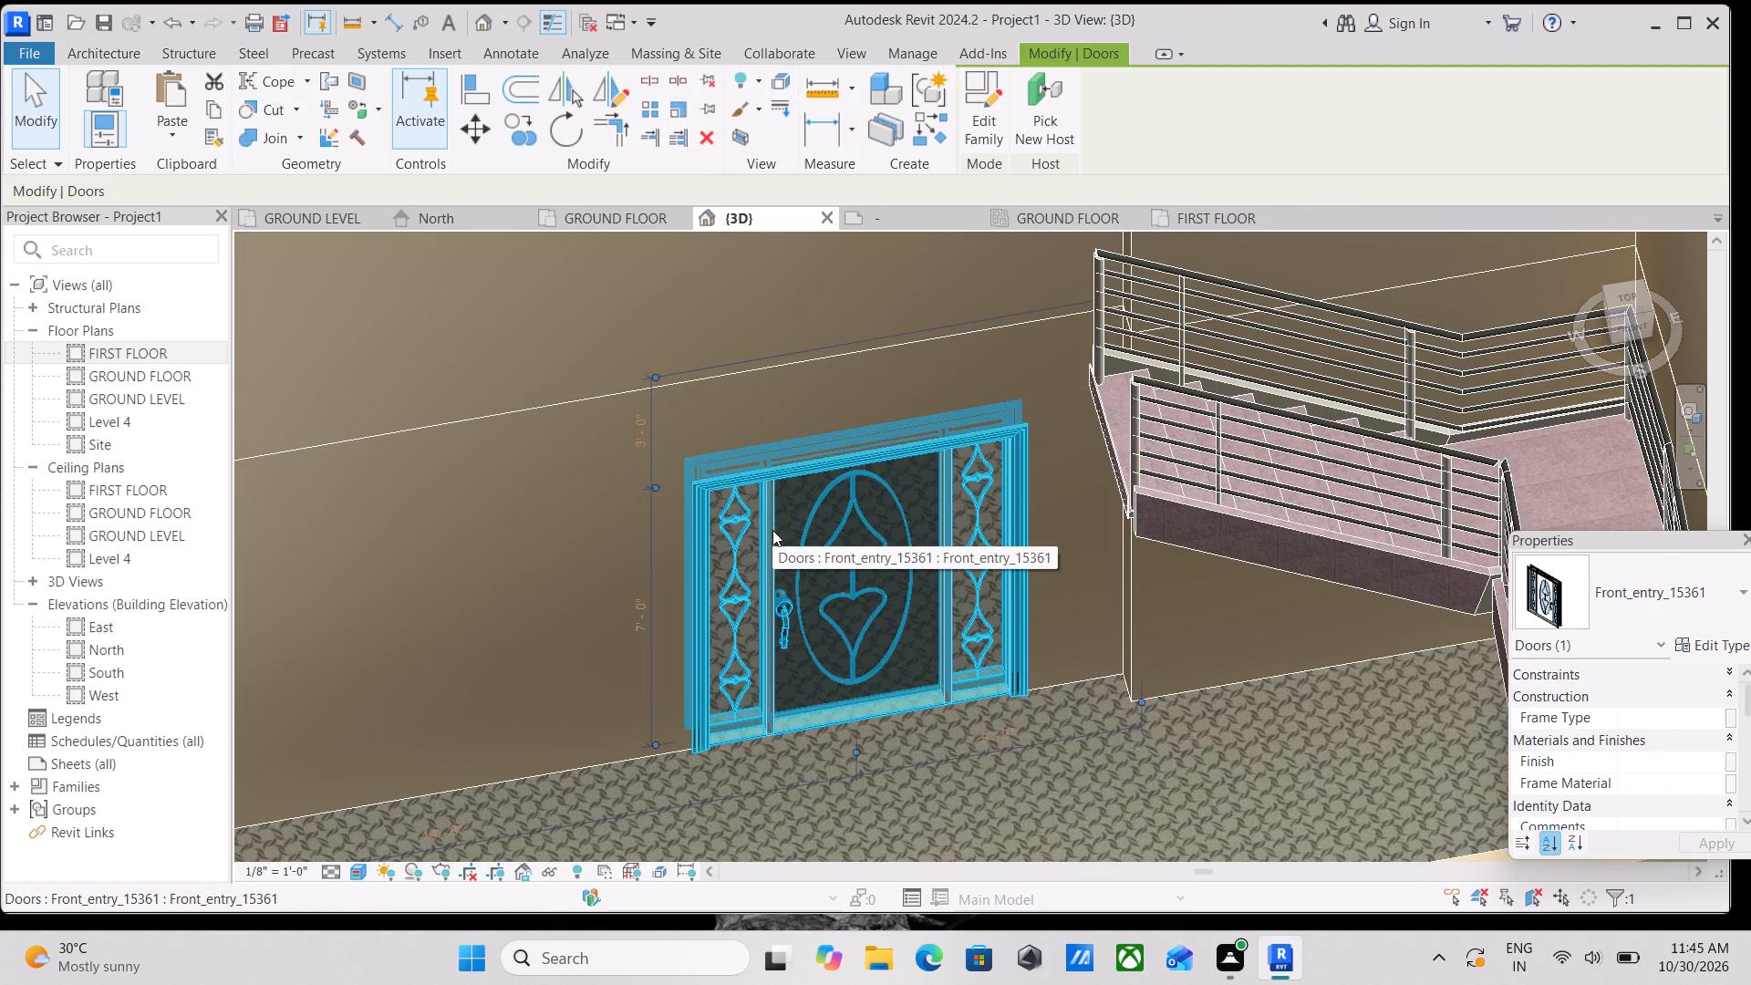
key(space)
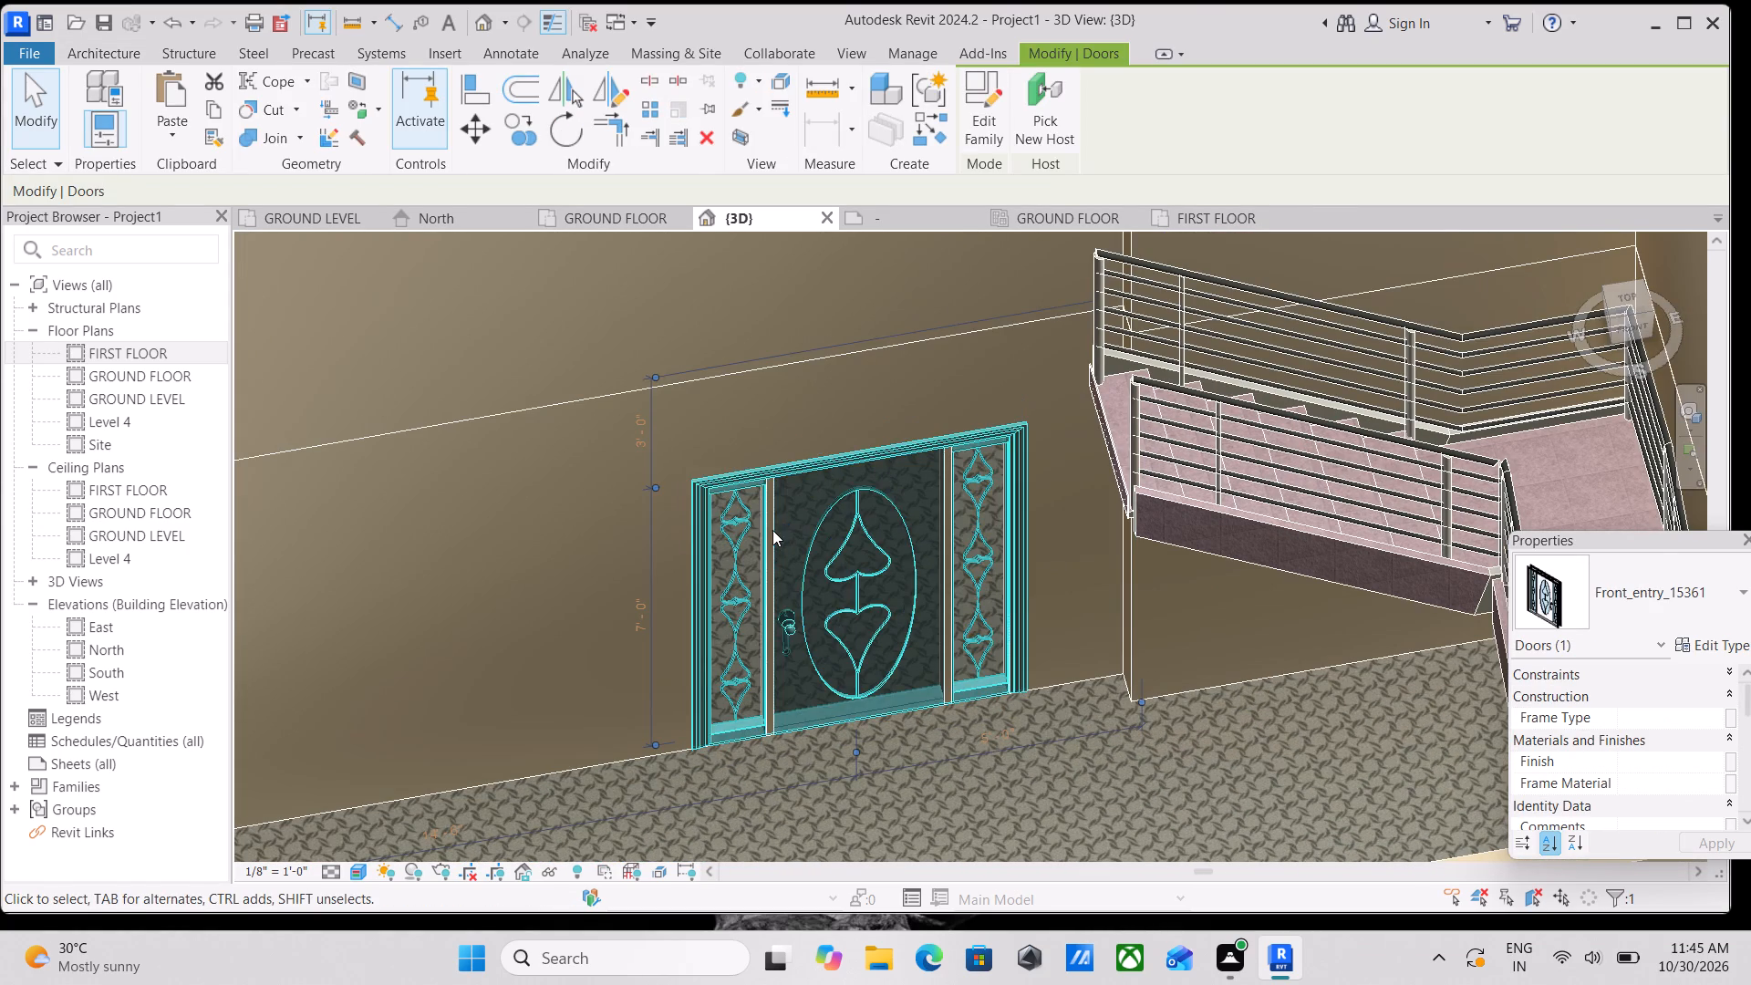
key(Escape)
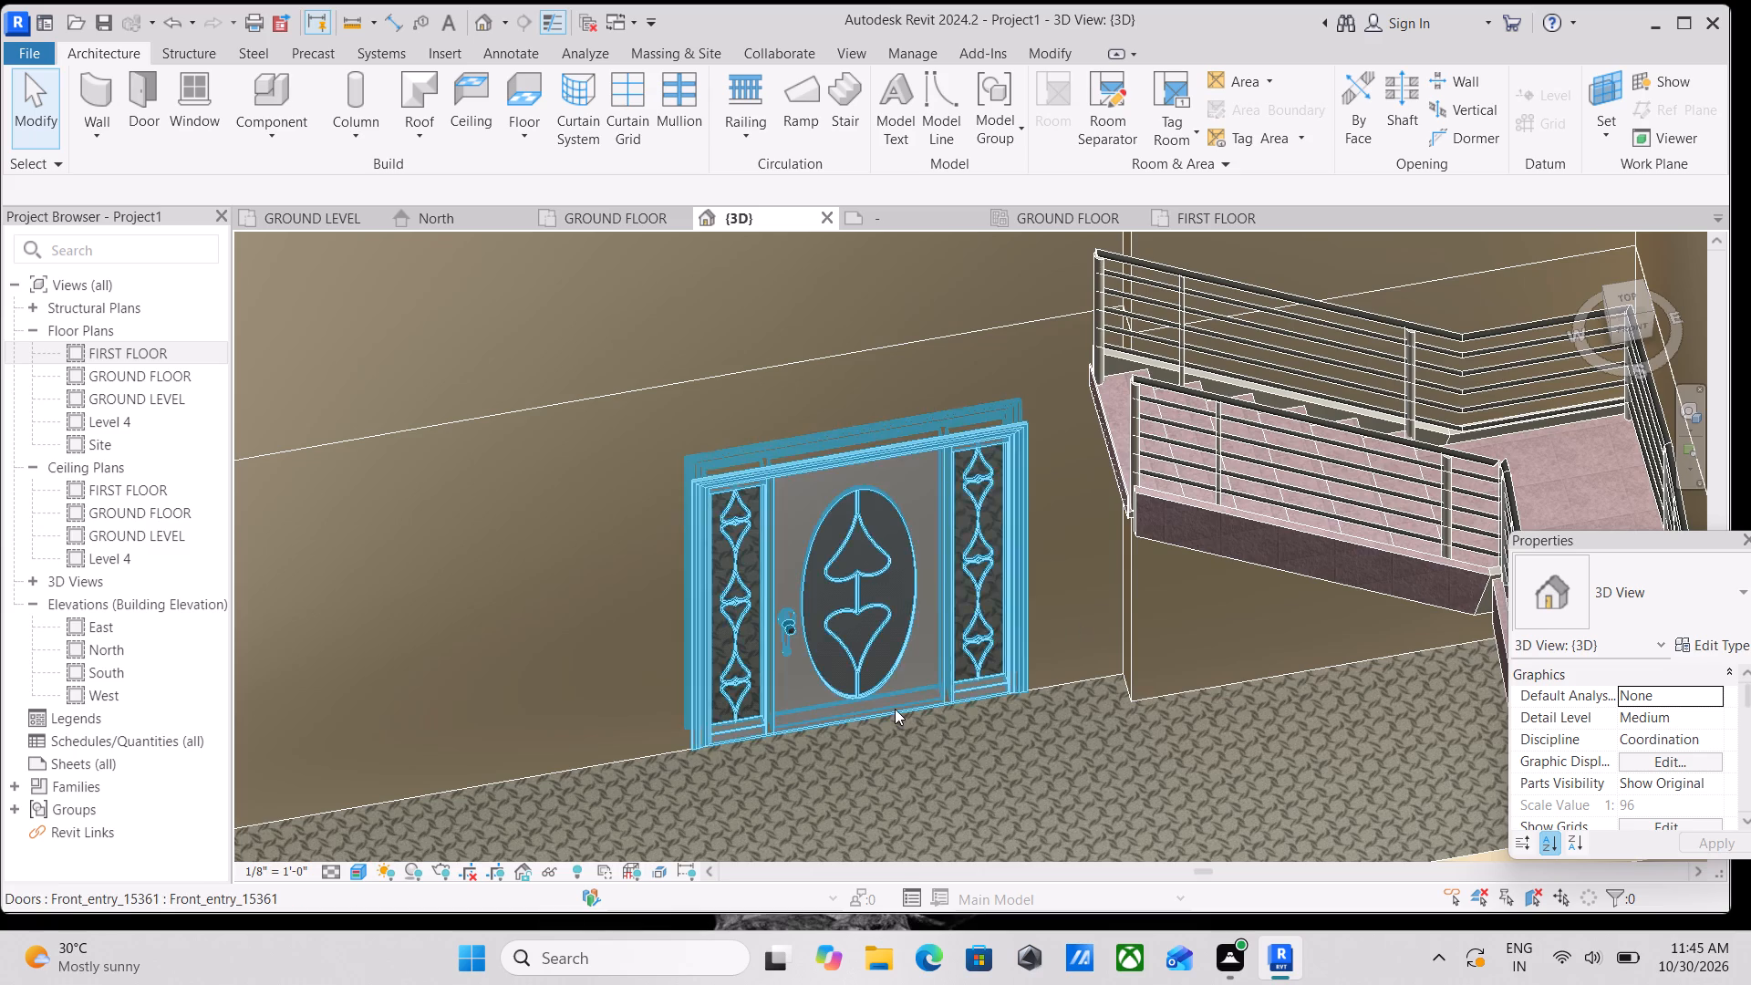
Examine the flipped entry door and the surrounding Portico wall in the 3D view.
scroll(898, 708, up, 5)
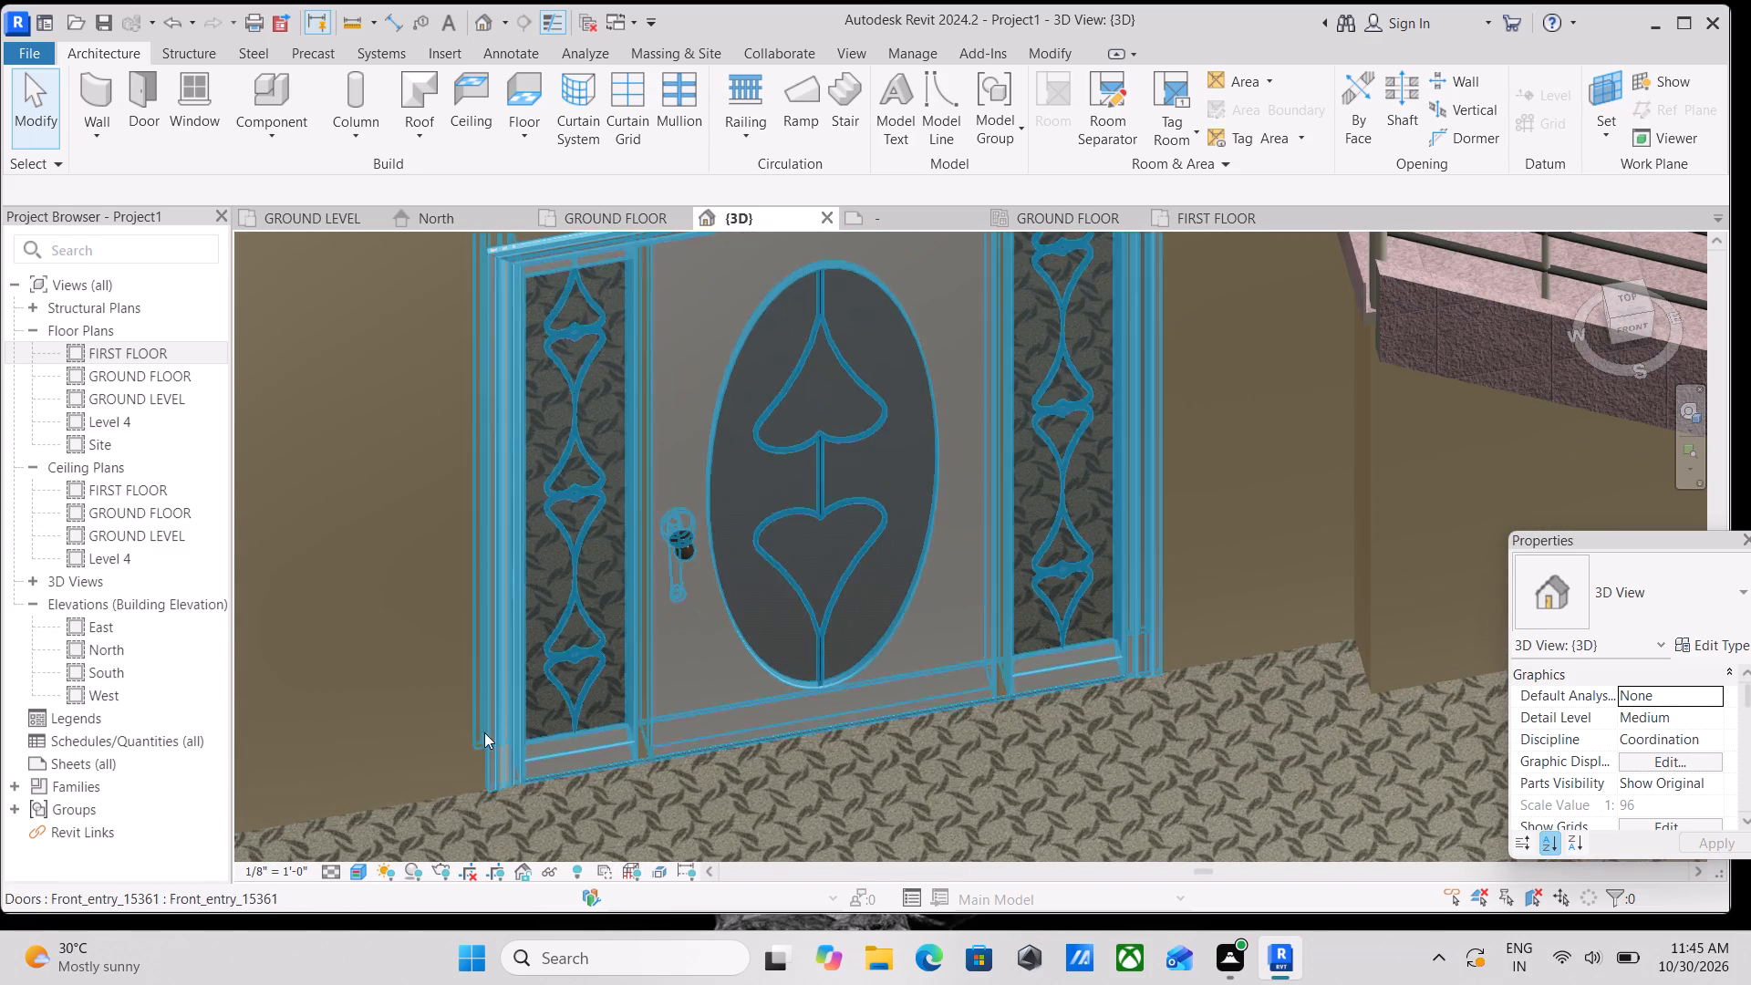
scroll(752, 581, down, 3)
middle_drag(755, 580, 965, 502)
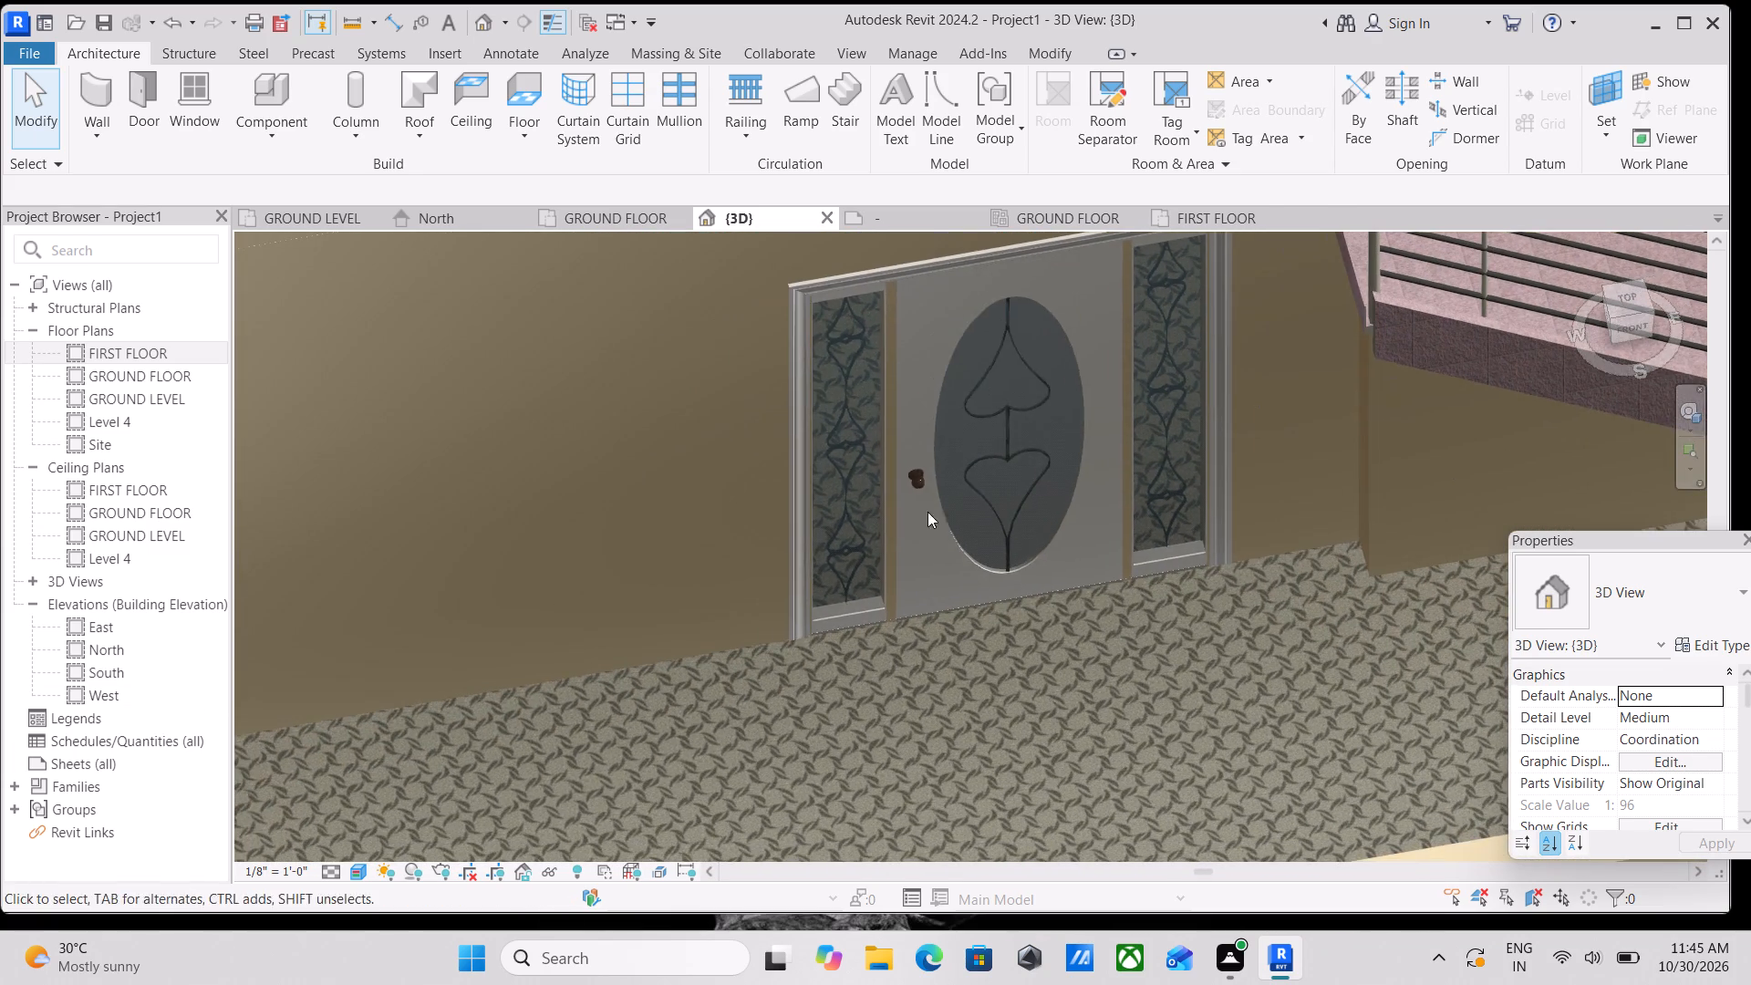
scroll(594, 579, down, 2)
middle_drag(603, 583, 901, 595)
scroll(794, 608, down, 2)
middle_drag(801, 611, 886, 662)
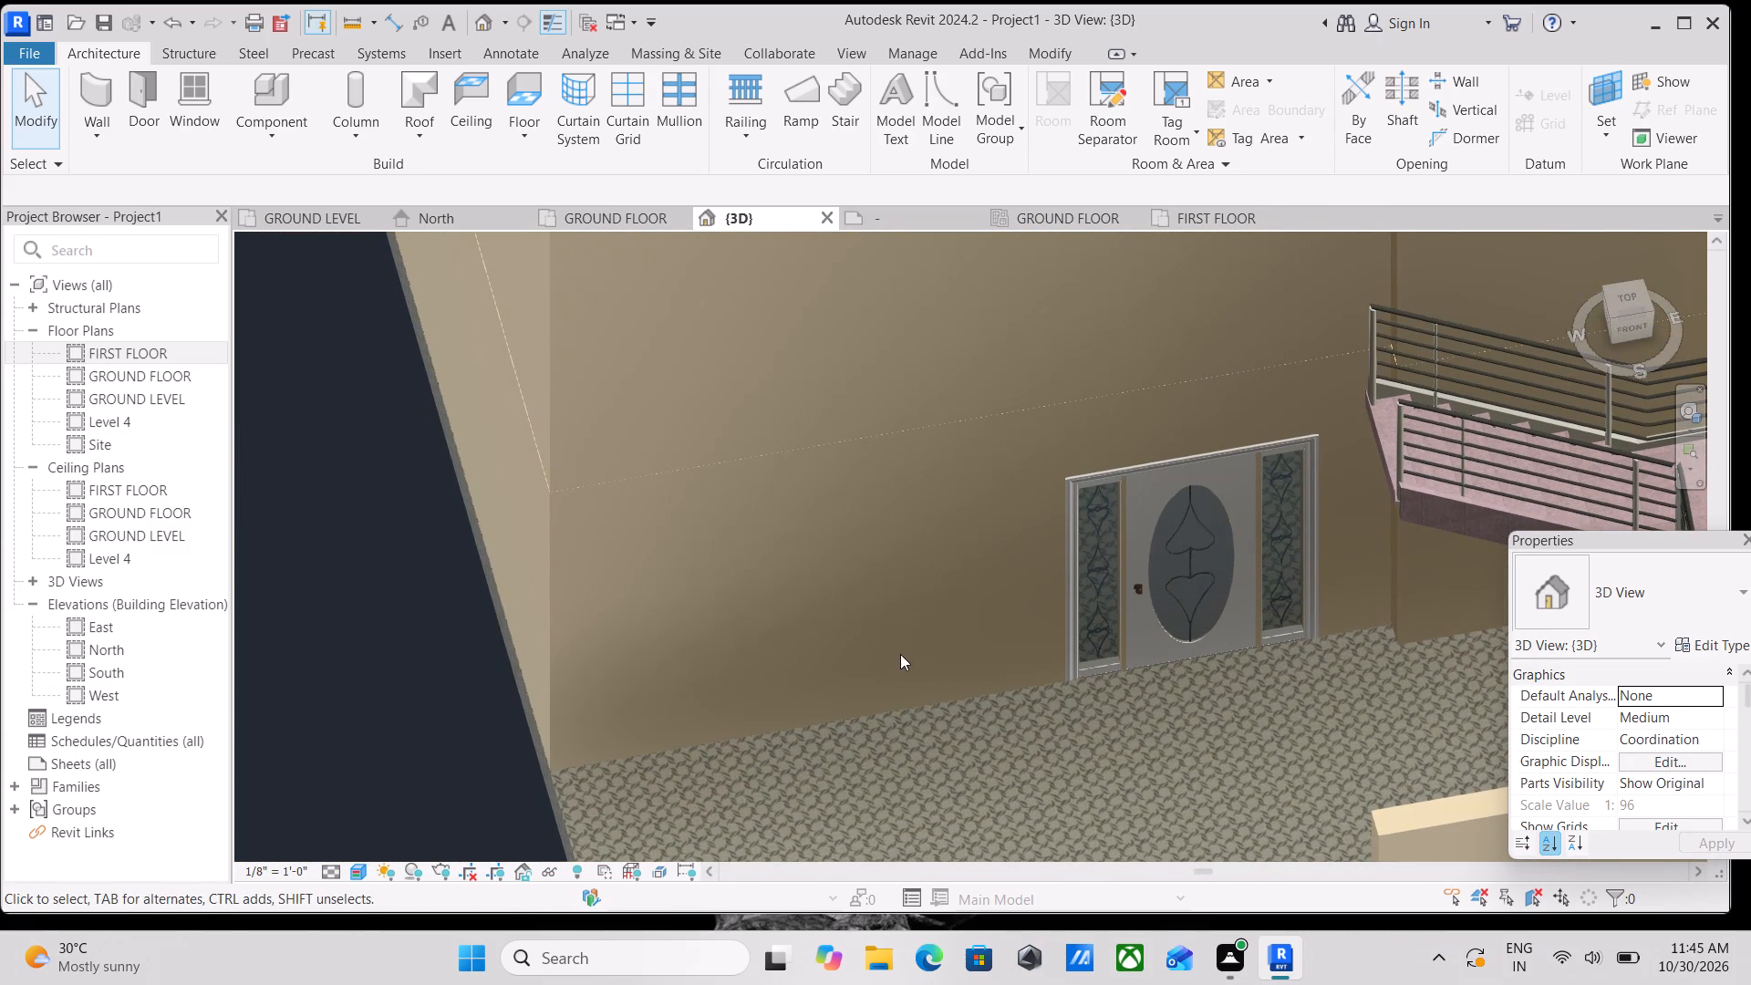
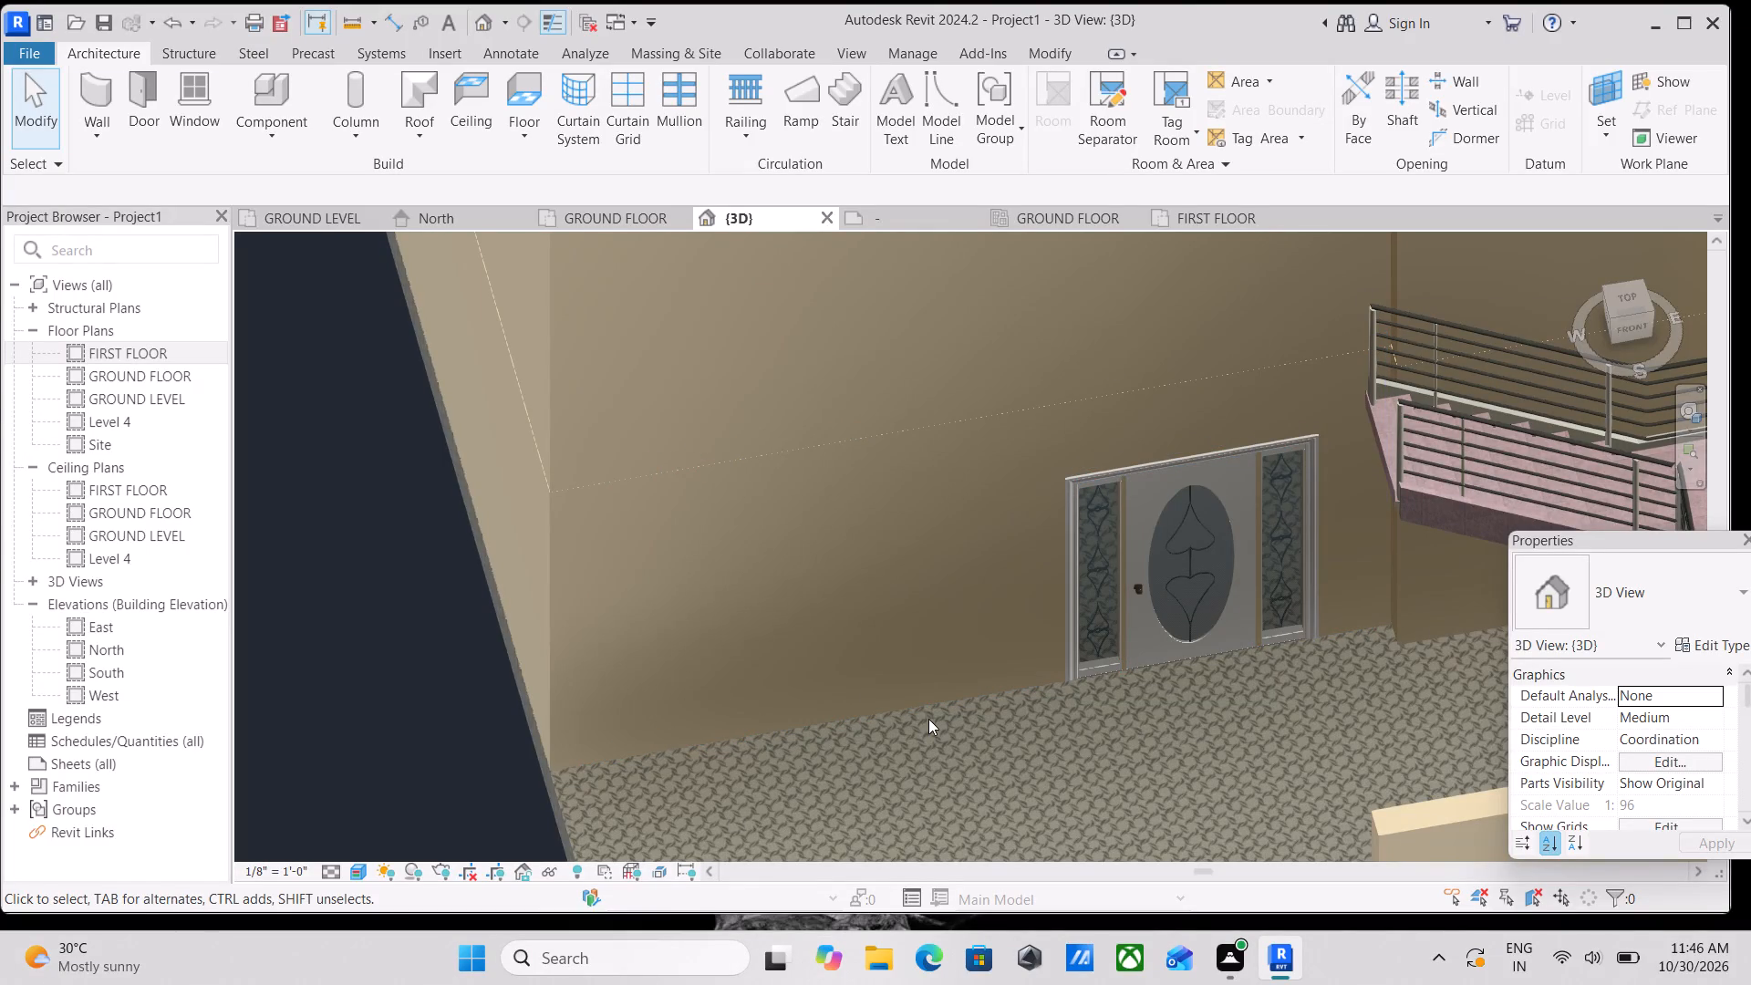
Examine the entry door, Portico wall, stair and ground-floor rooms in the 3D view.
text(WN)
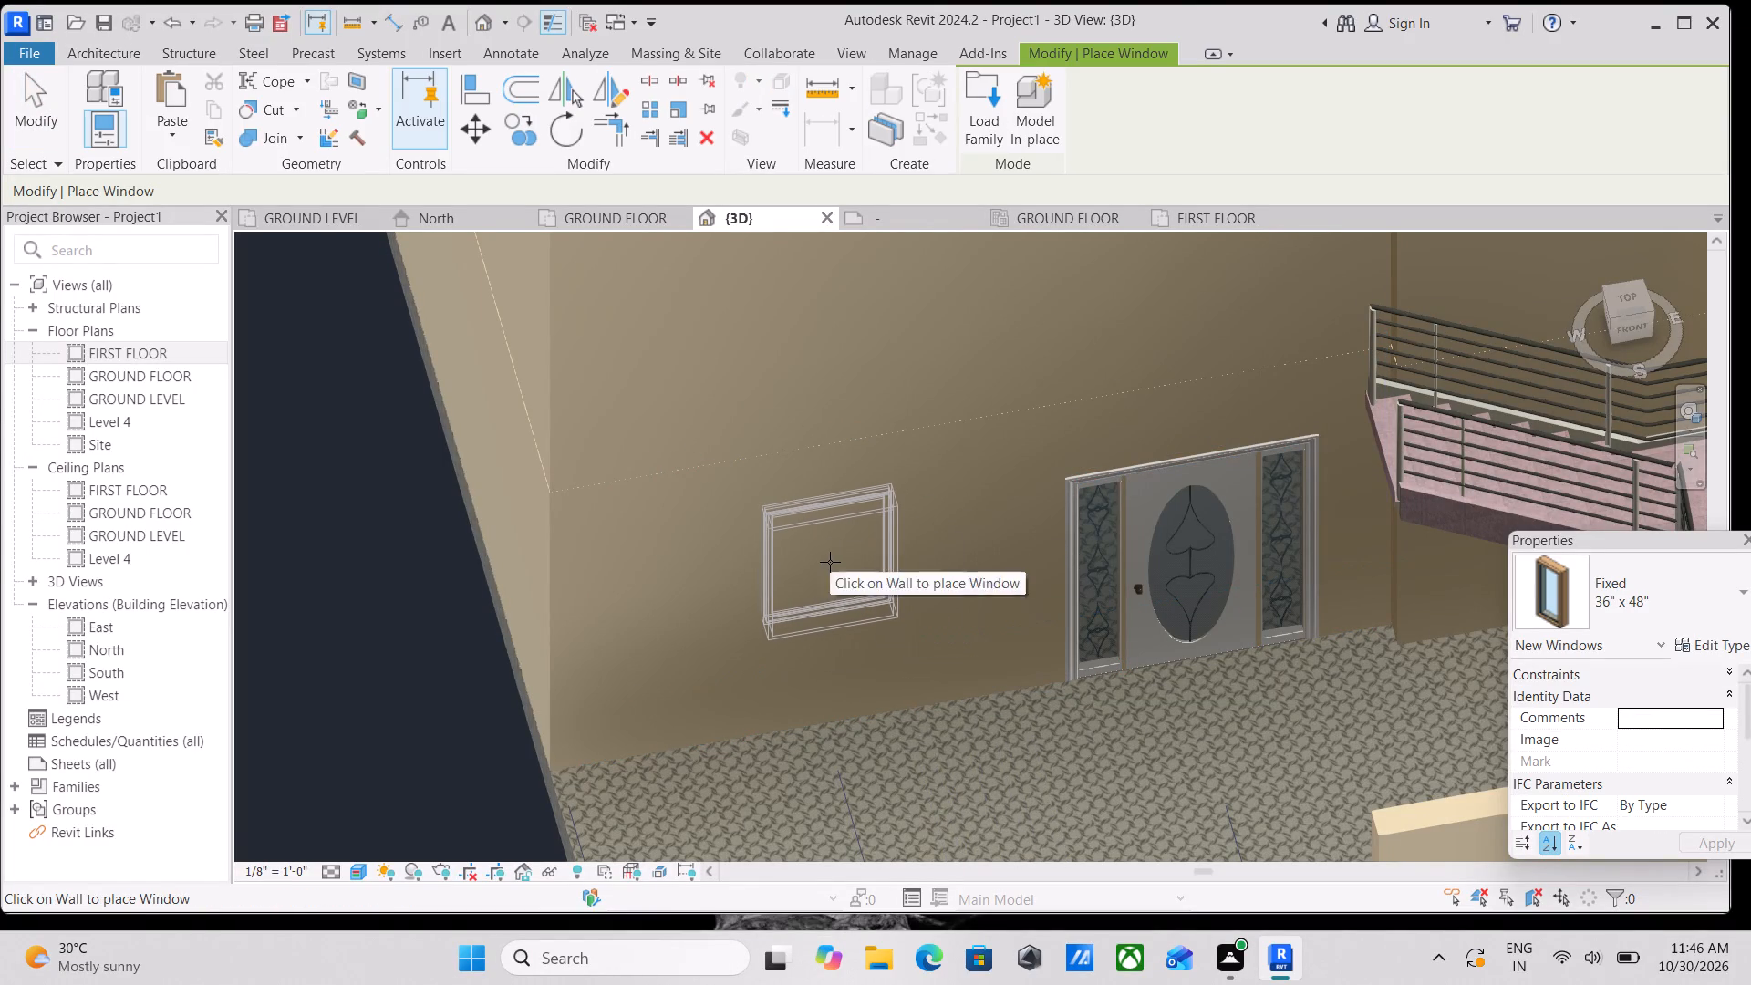
key(Escape)
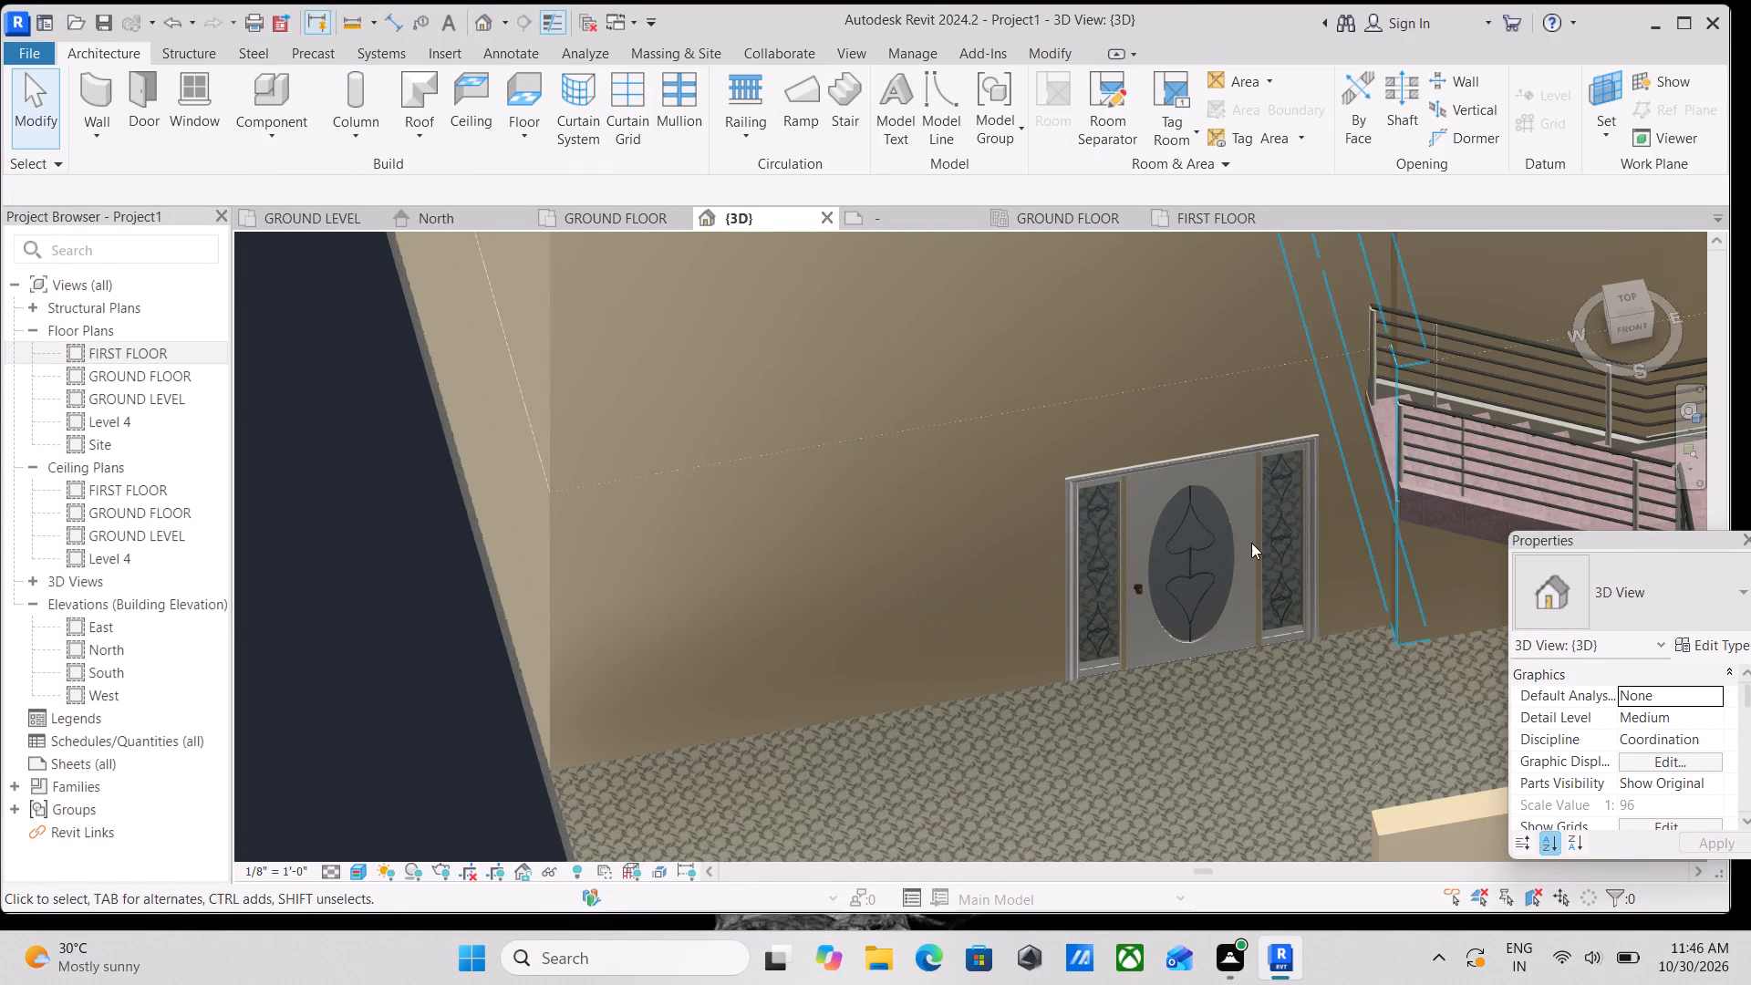
scroll(1238, 549, down, 7)
scroll(1275, 619, down, 1)
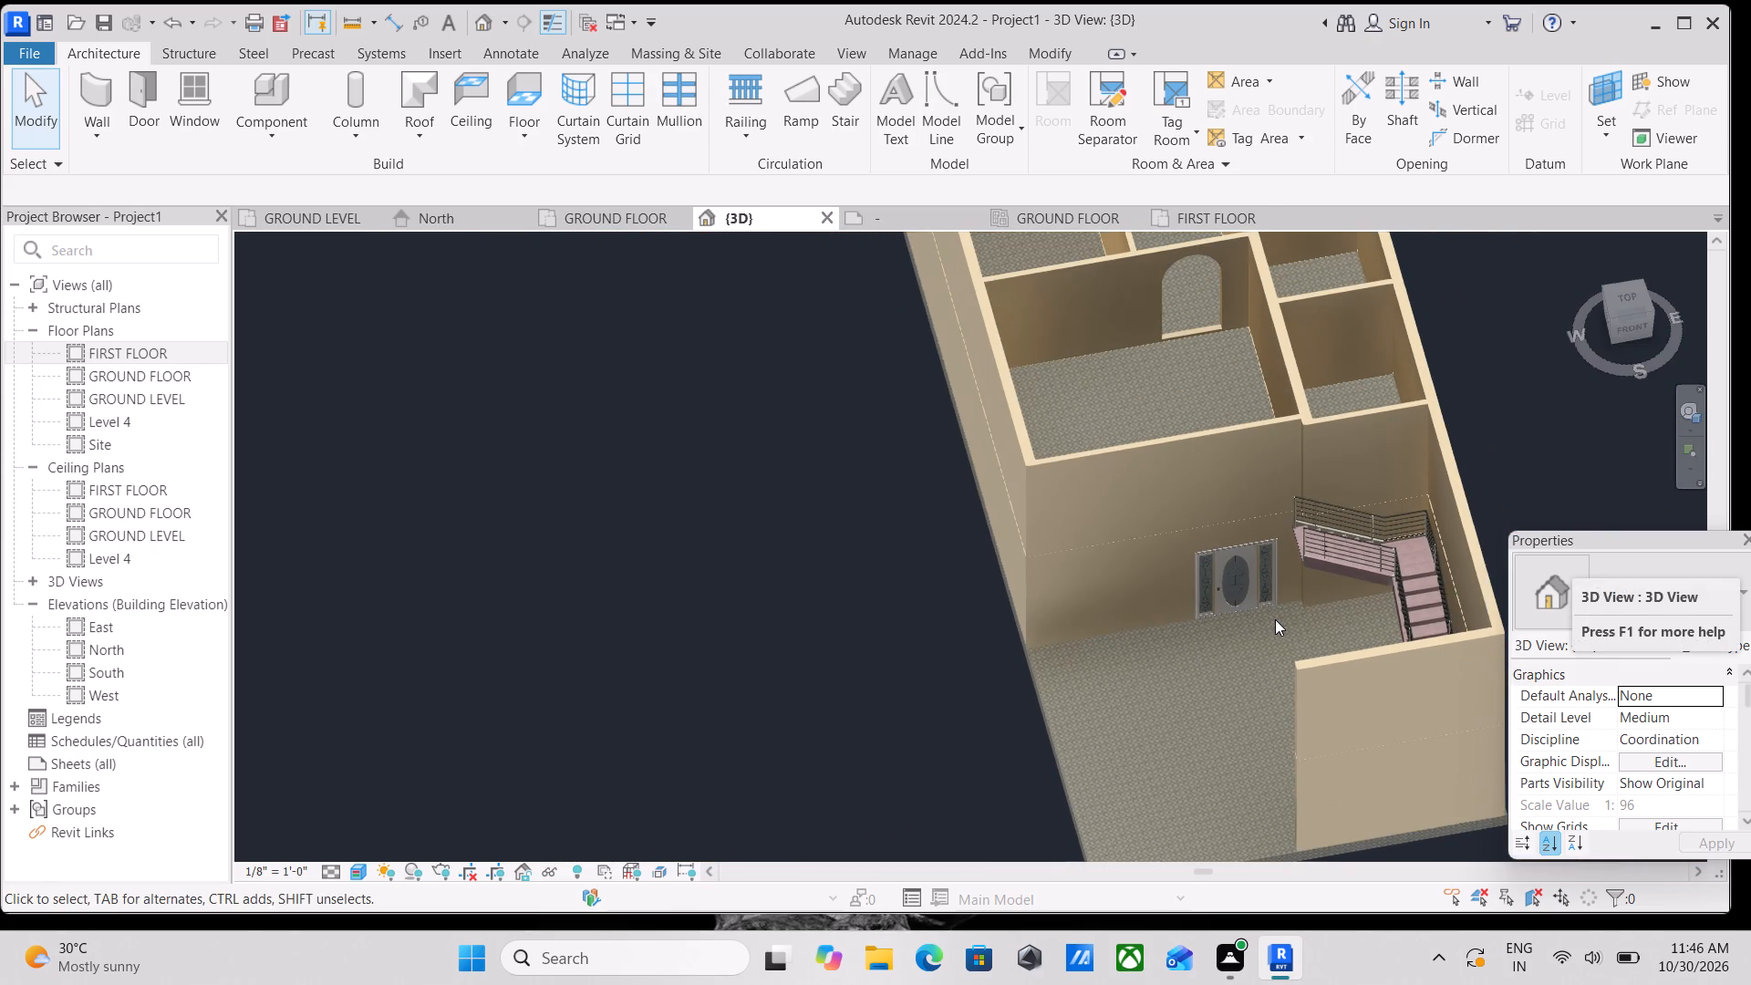
scroll(1292, 592, down, 1)
middle_drag(1292, 592, 1228, 674)
scroll(1093, 688, up, 3)
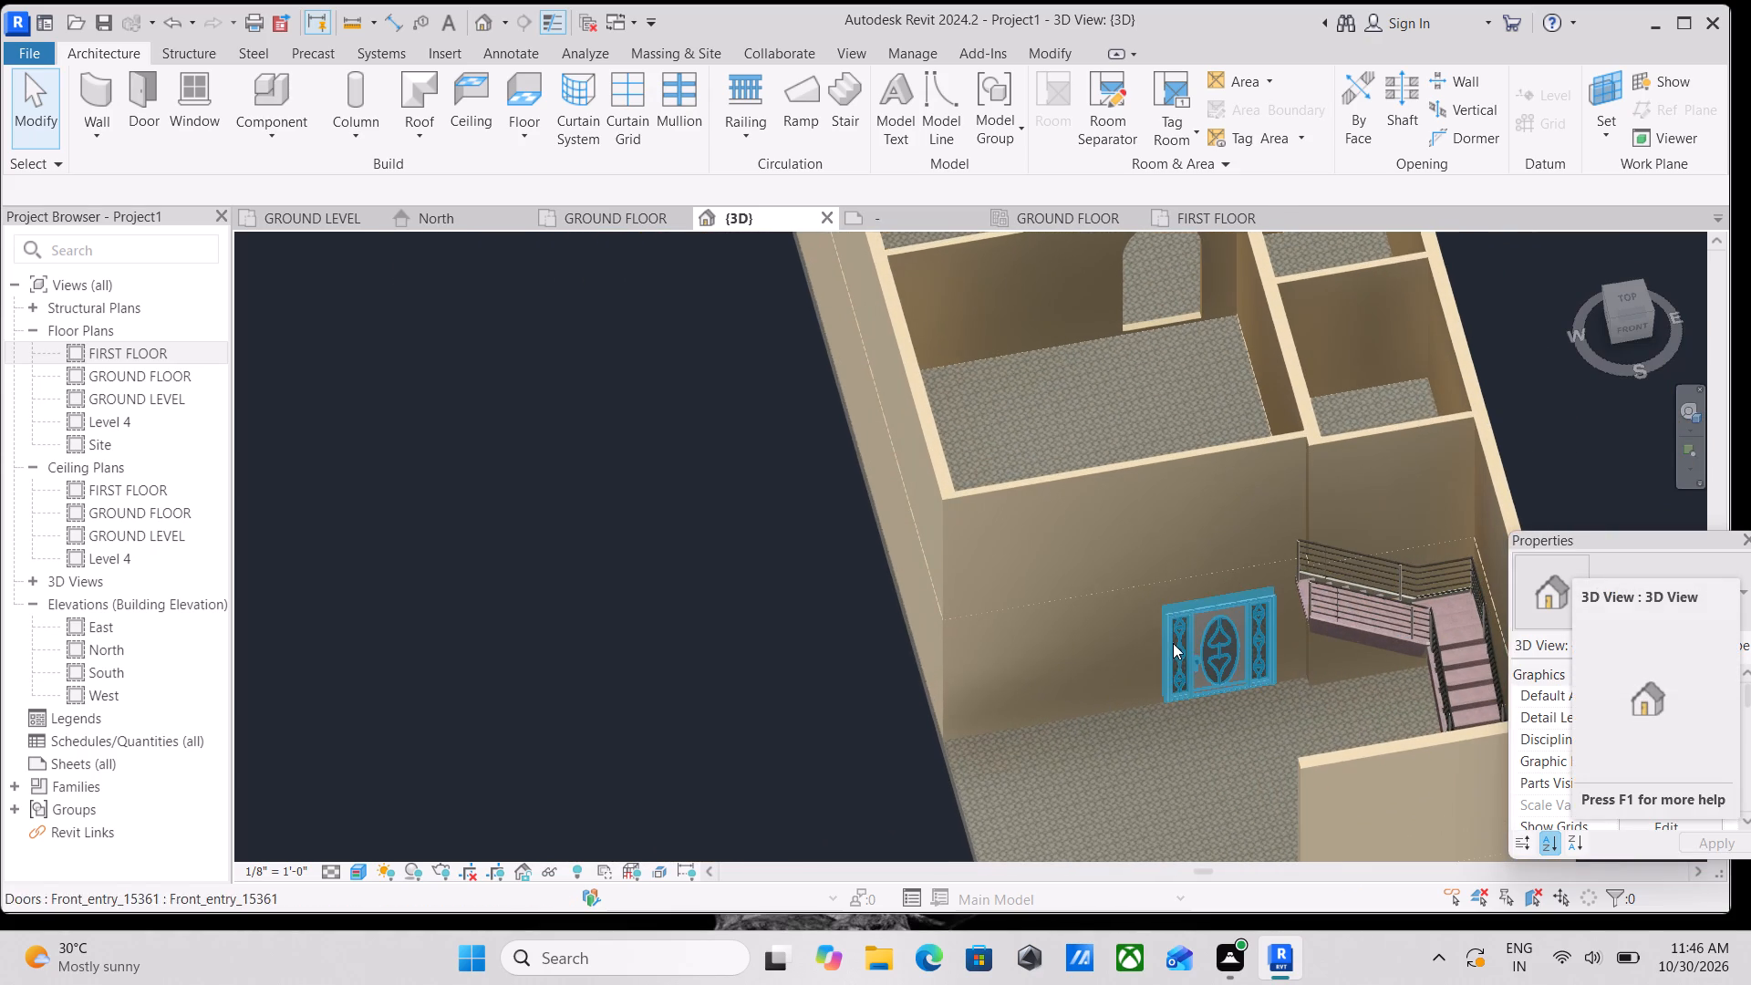
middle_drag(1173, 643, 1075, 590)
scroll(1112, 664, down, 2)
middle_drag(1112, 664, 1129, 635)
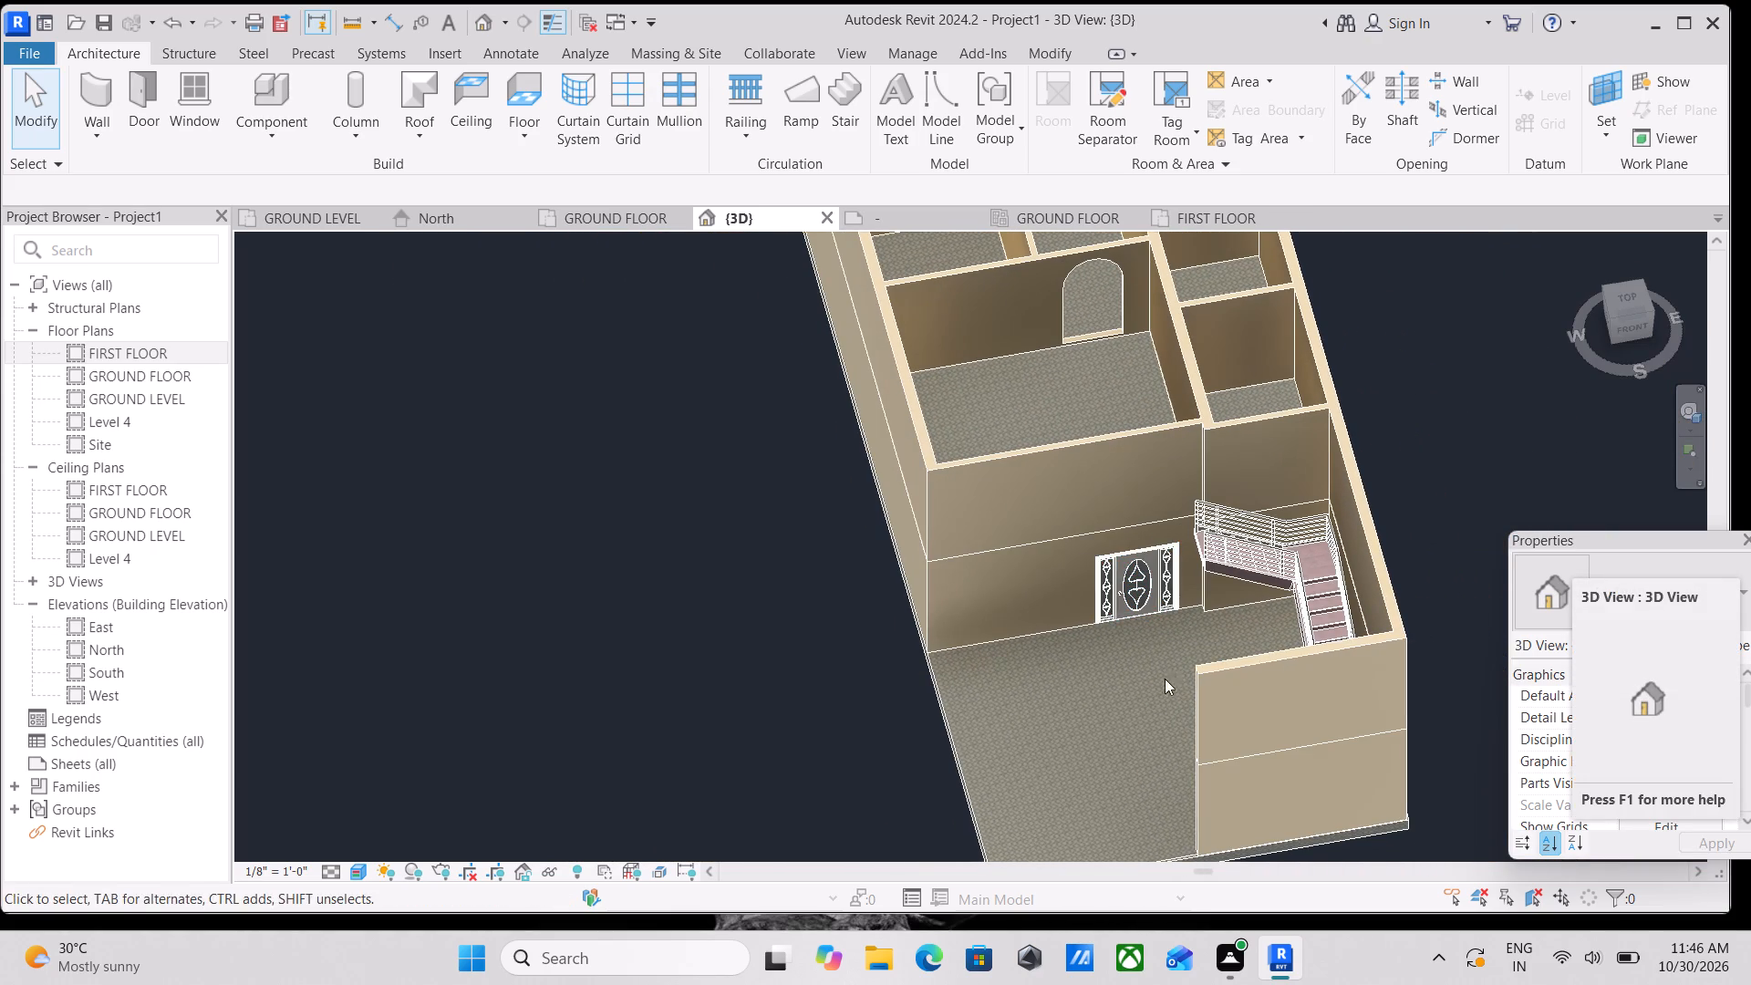
middle_drag(1006, 635, 1067, 759)
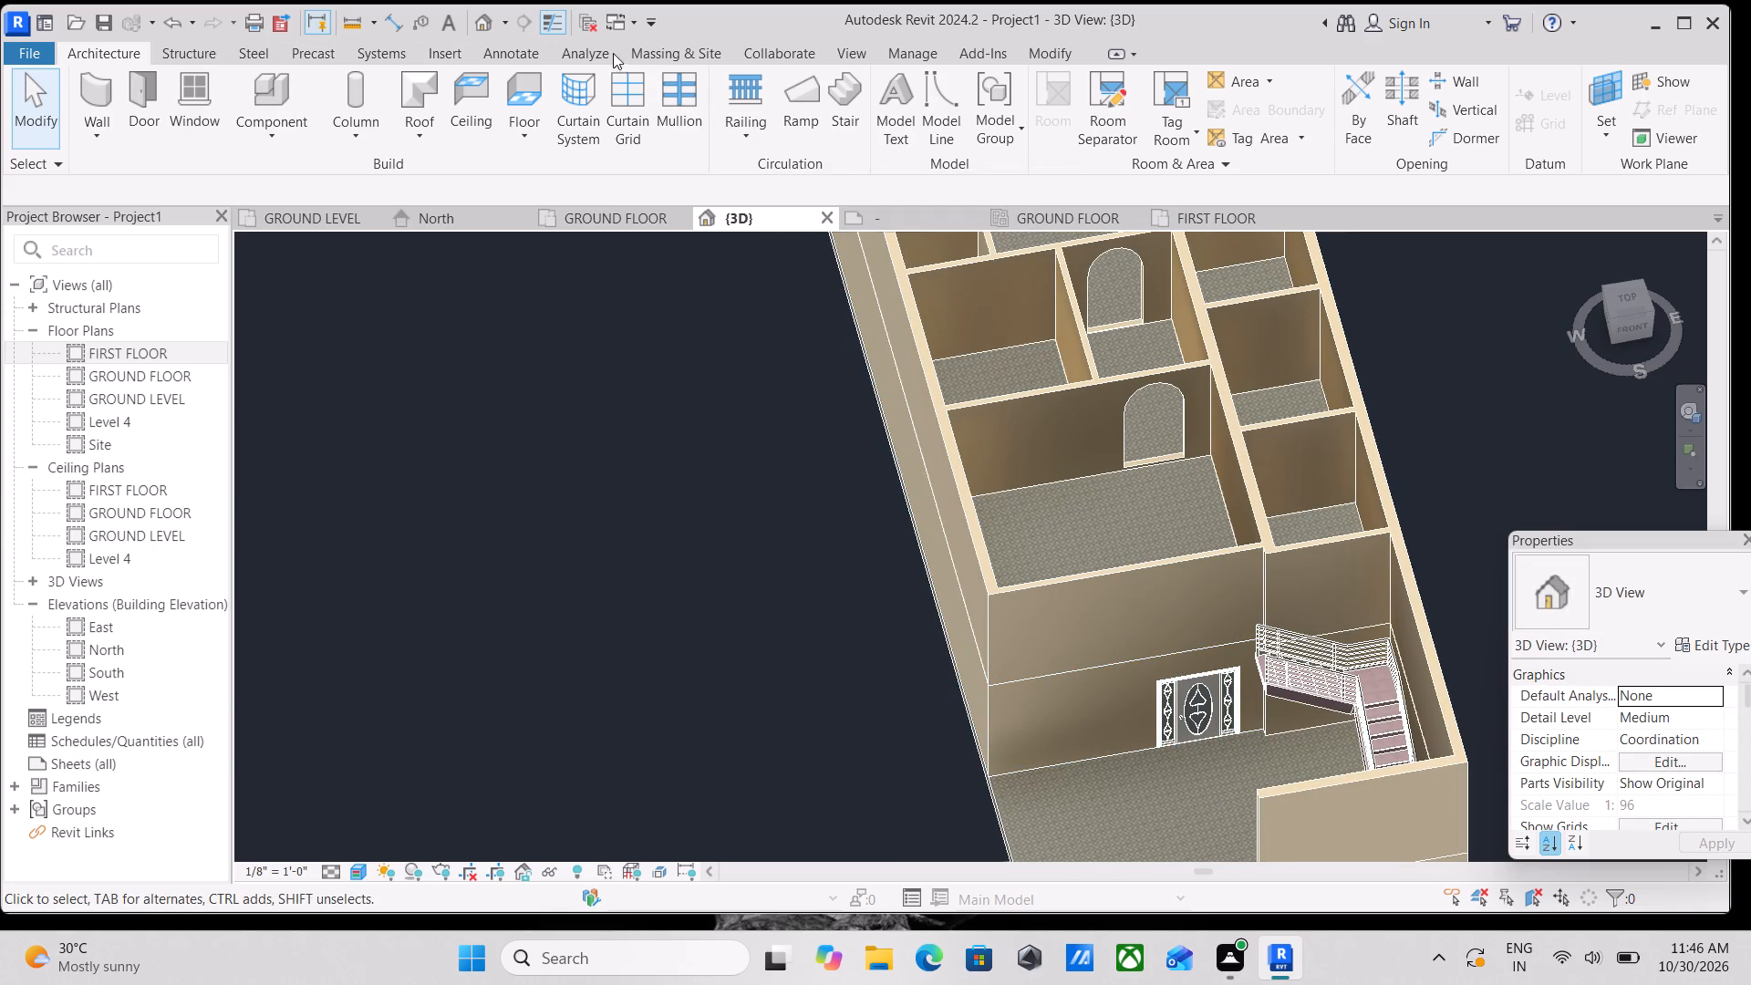
key(w)
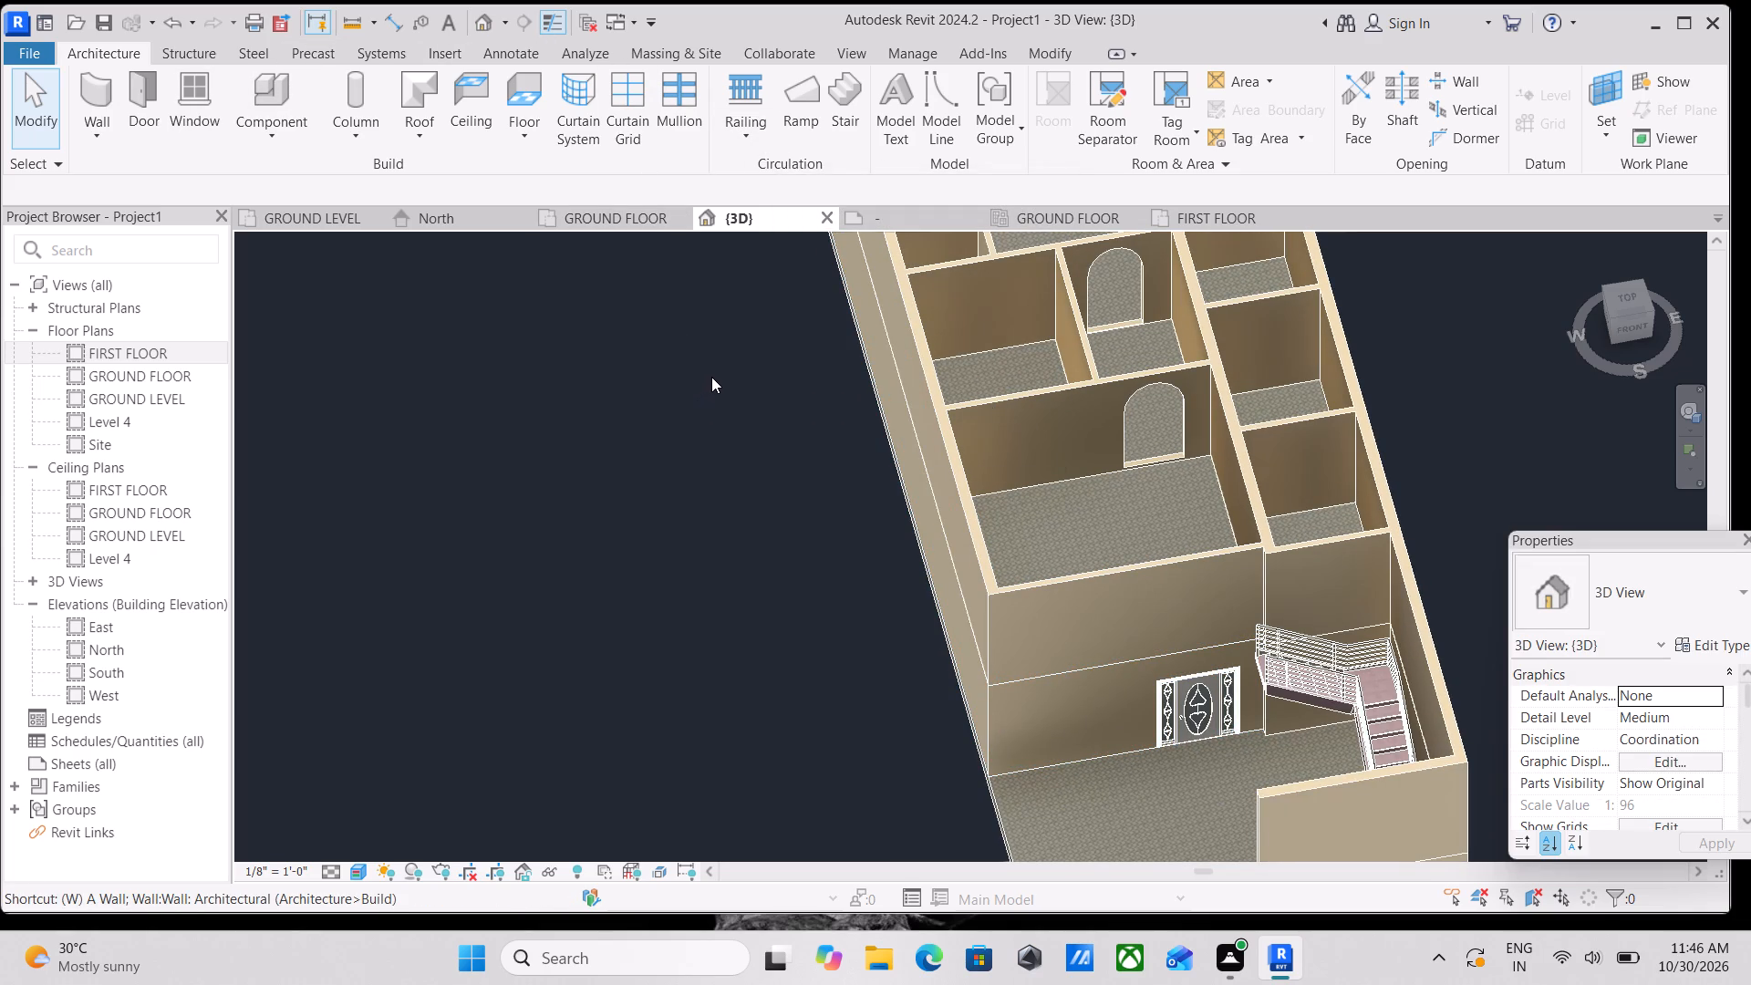
key(Escape)
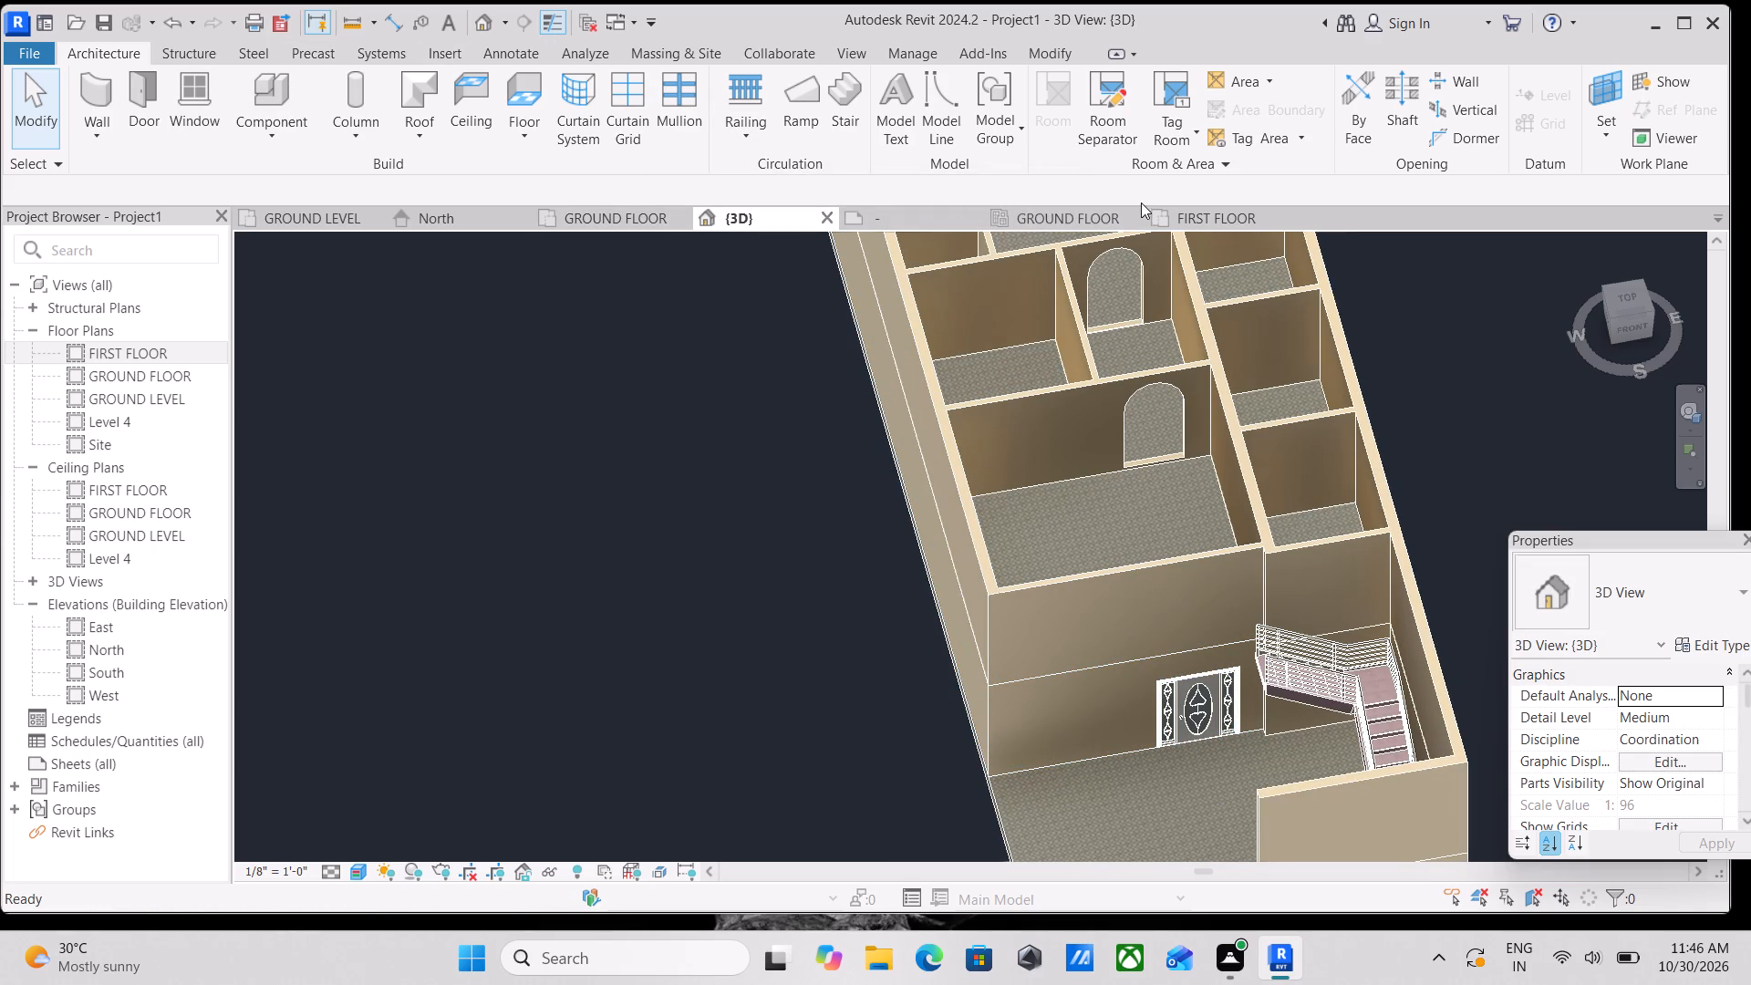
In the GROUND LEVEL plan, start the Window command and load the window_15993 family from the door folder.
click(328, 220)
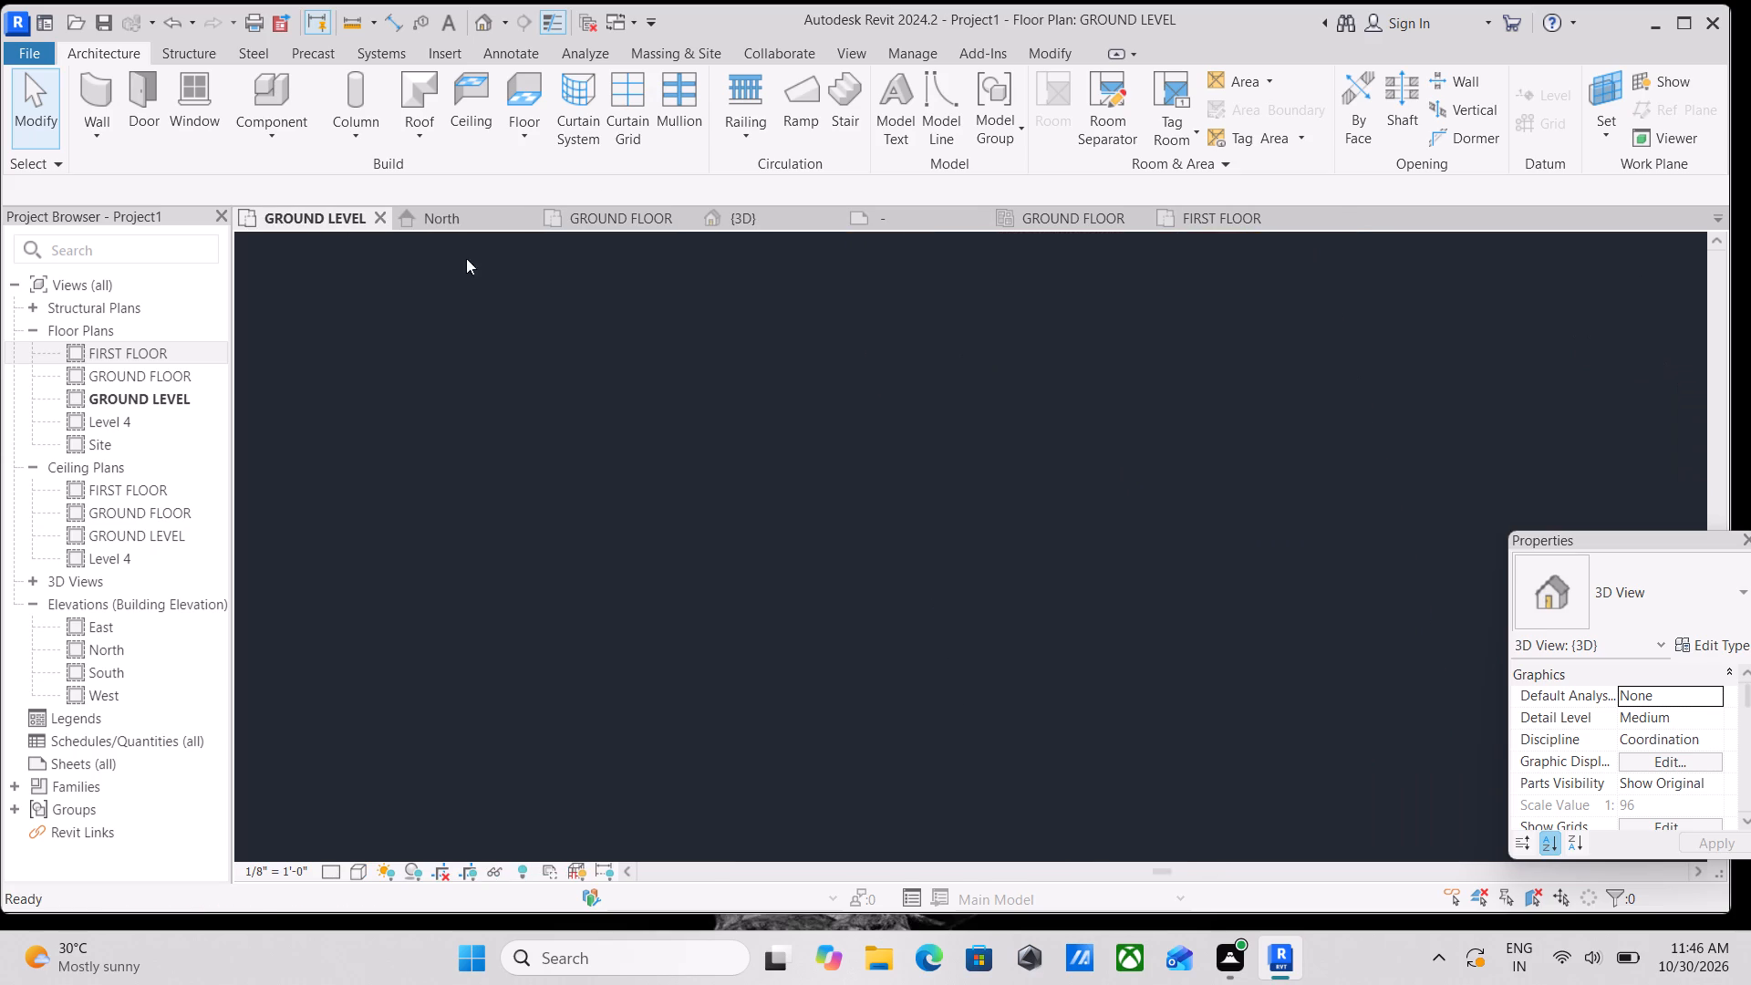
middle_drag(954, 533, 1063, 532)
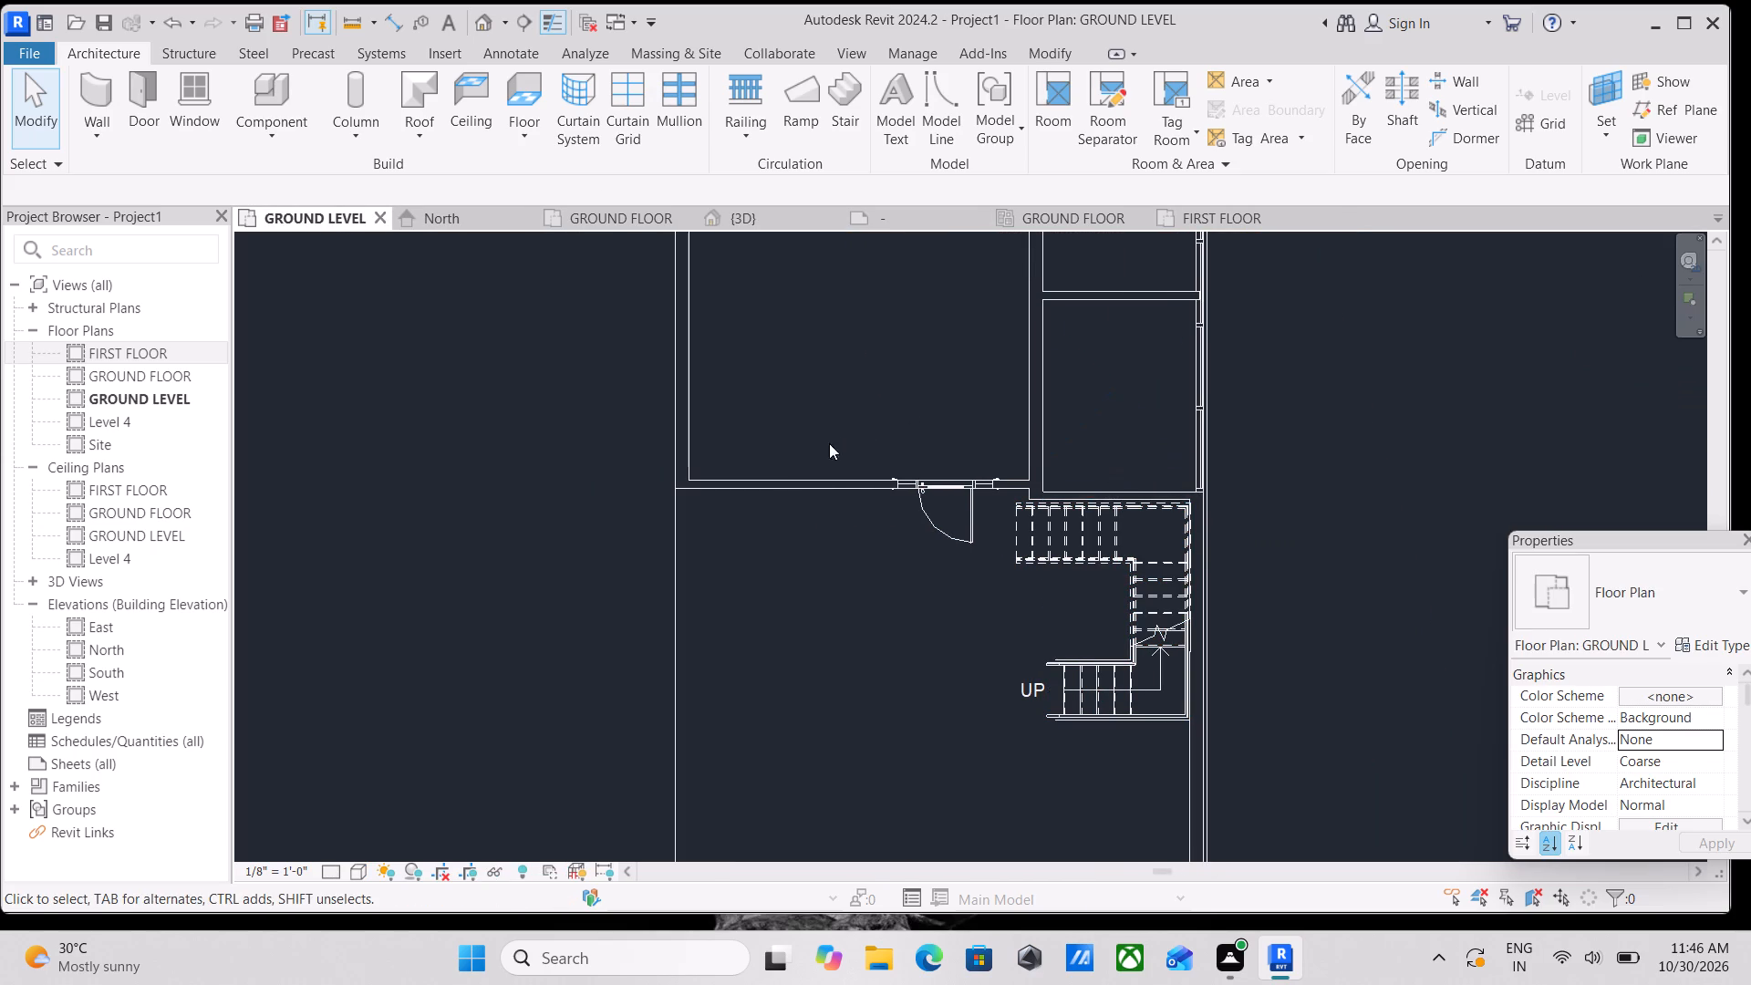
middle_drag(825, 472, 810, 673)
middle_drag(822, 567, 813, 667)
scroll(815, 604, up, 1)
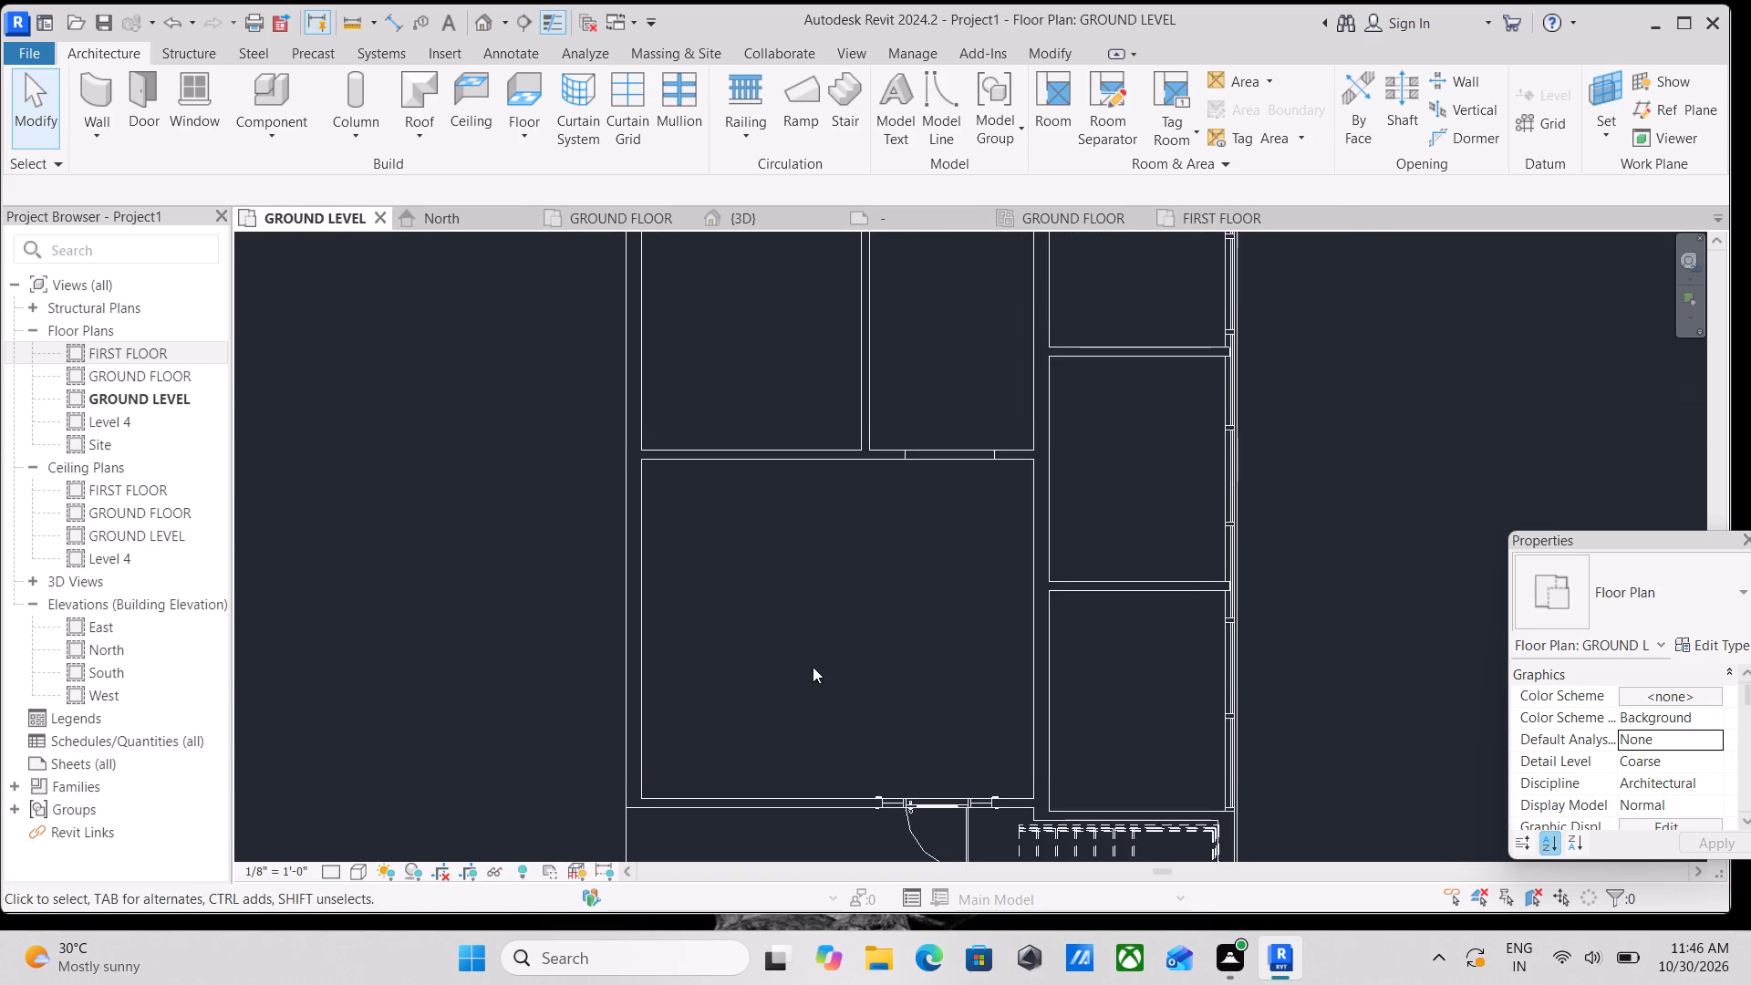
scroll(819, 582, down, 1)
middle_drag(819, 582, 786, 674)
scroll(788, 673, down, 2)
middle_drag(788, 673, 850, 605)
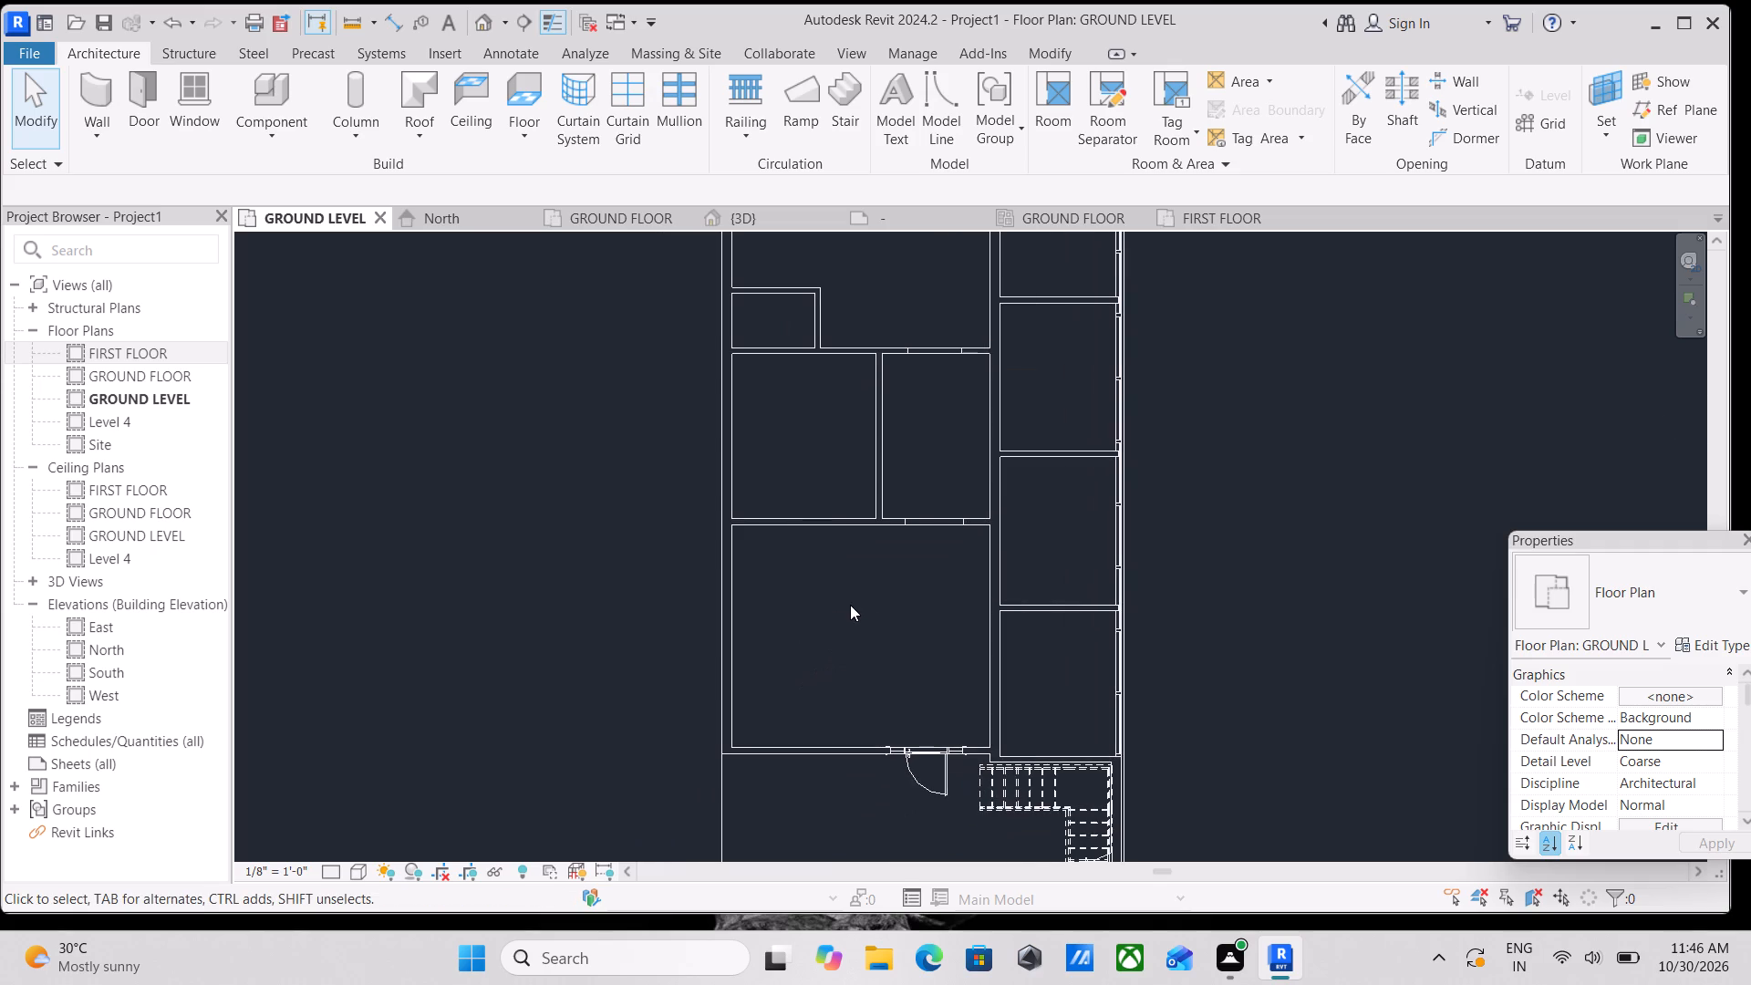
text(WN)
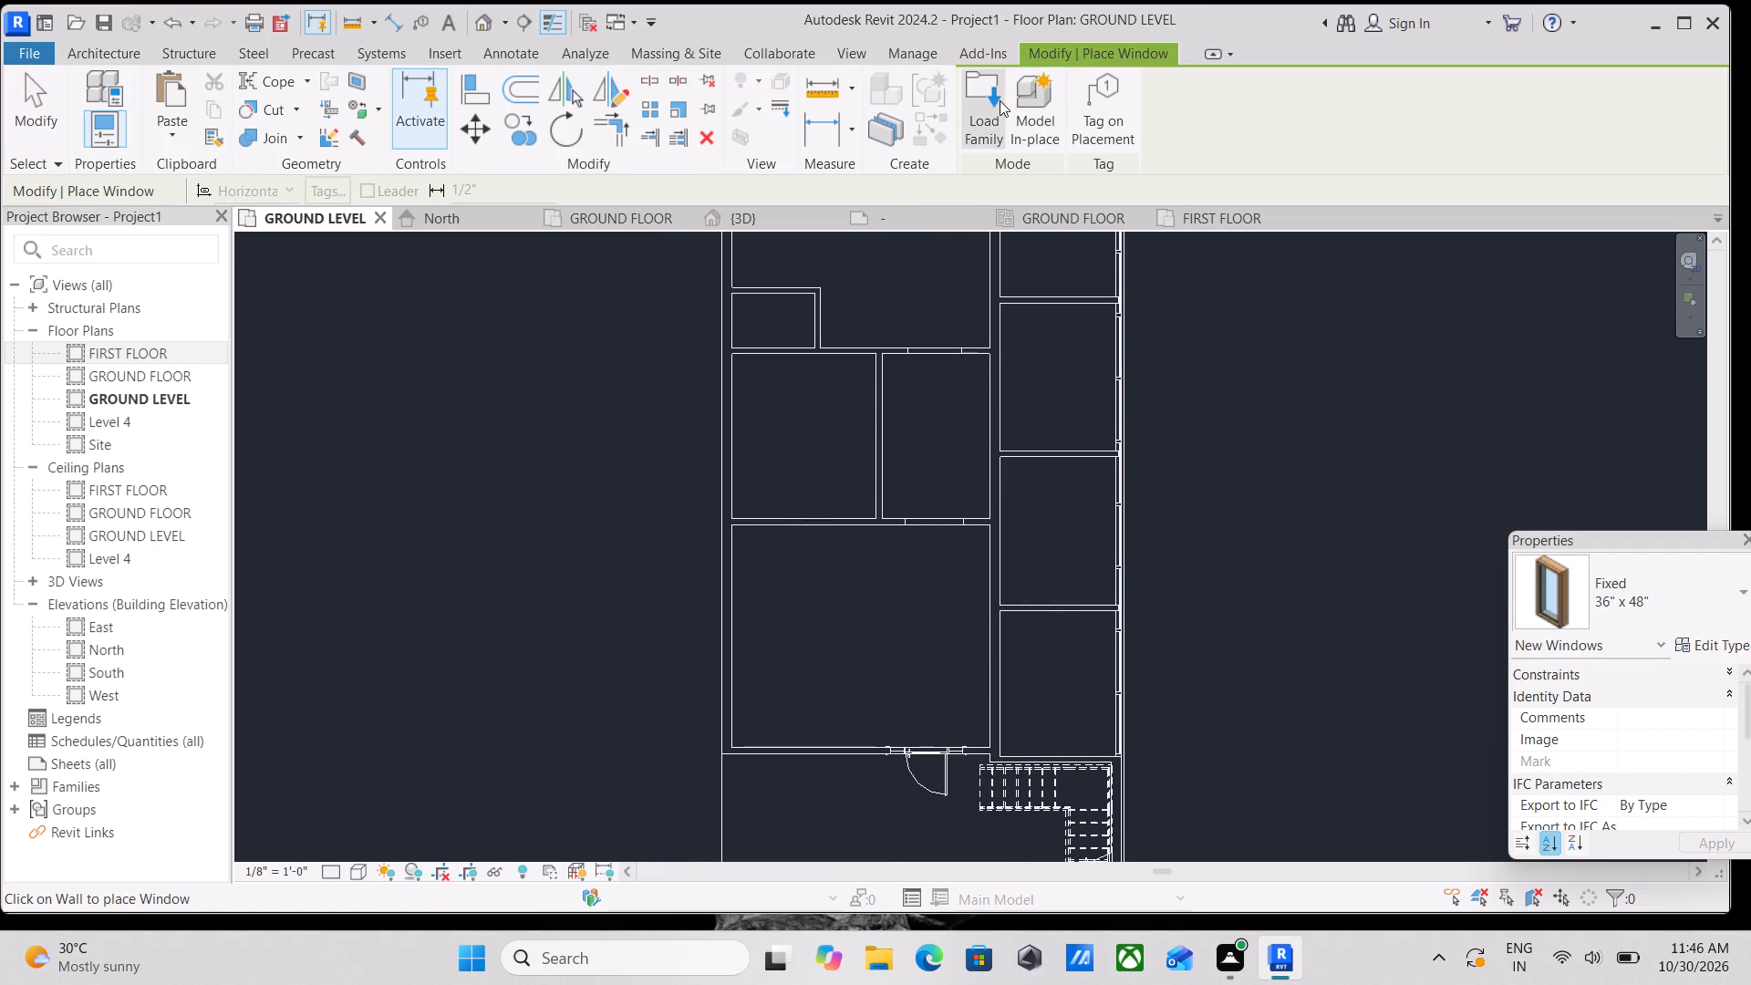
click(976, 103)
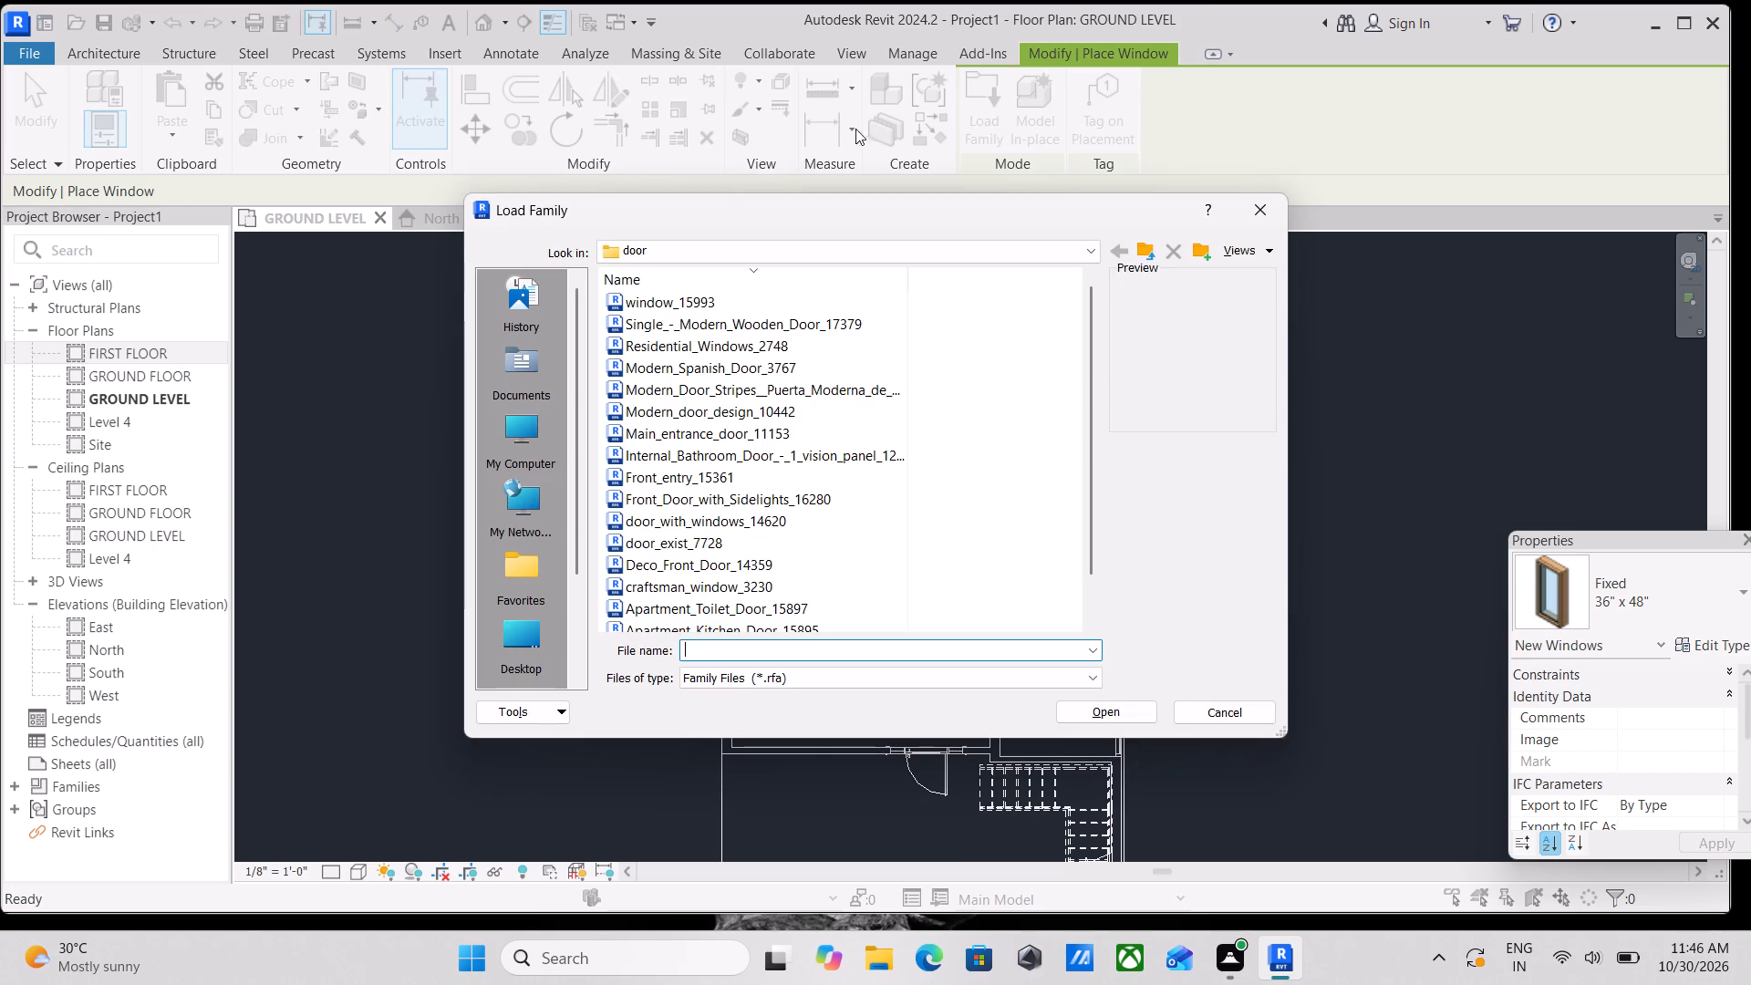
click(658, 305)
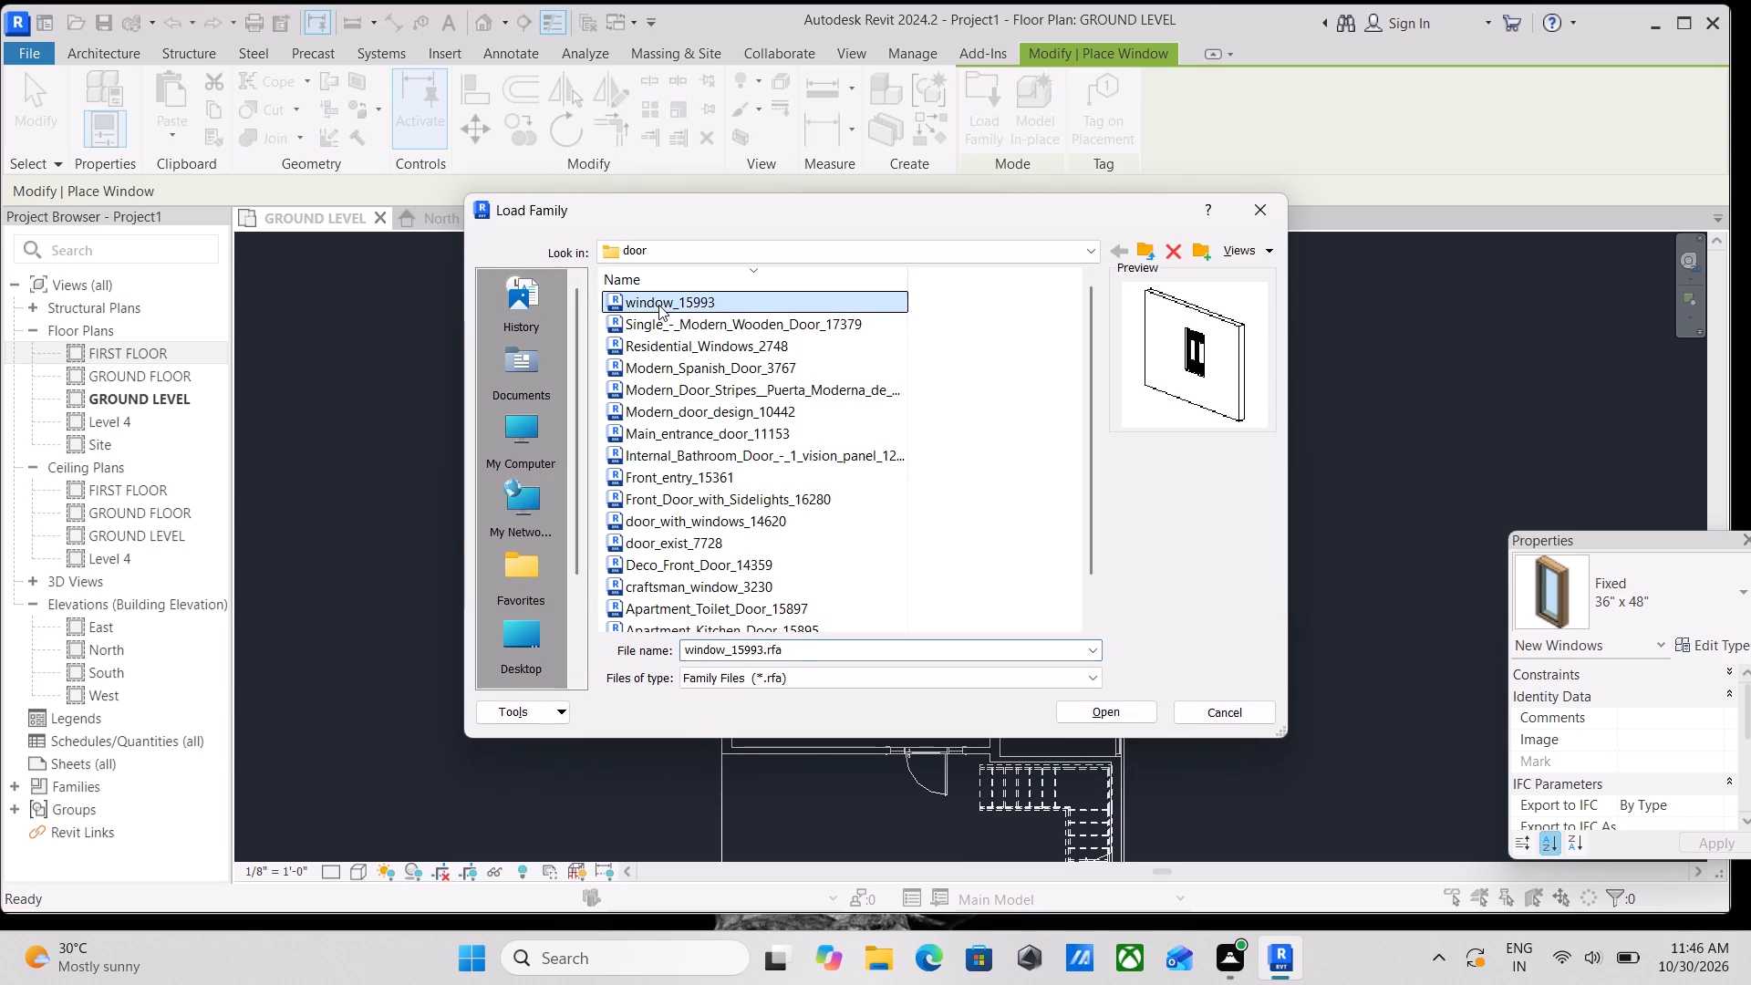
click(661, 327)
click(664, 368)
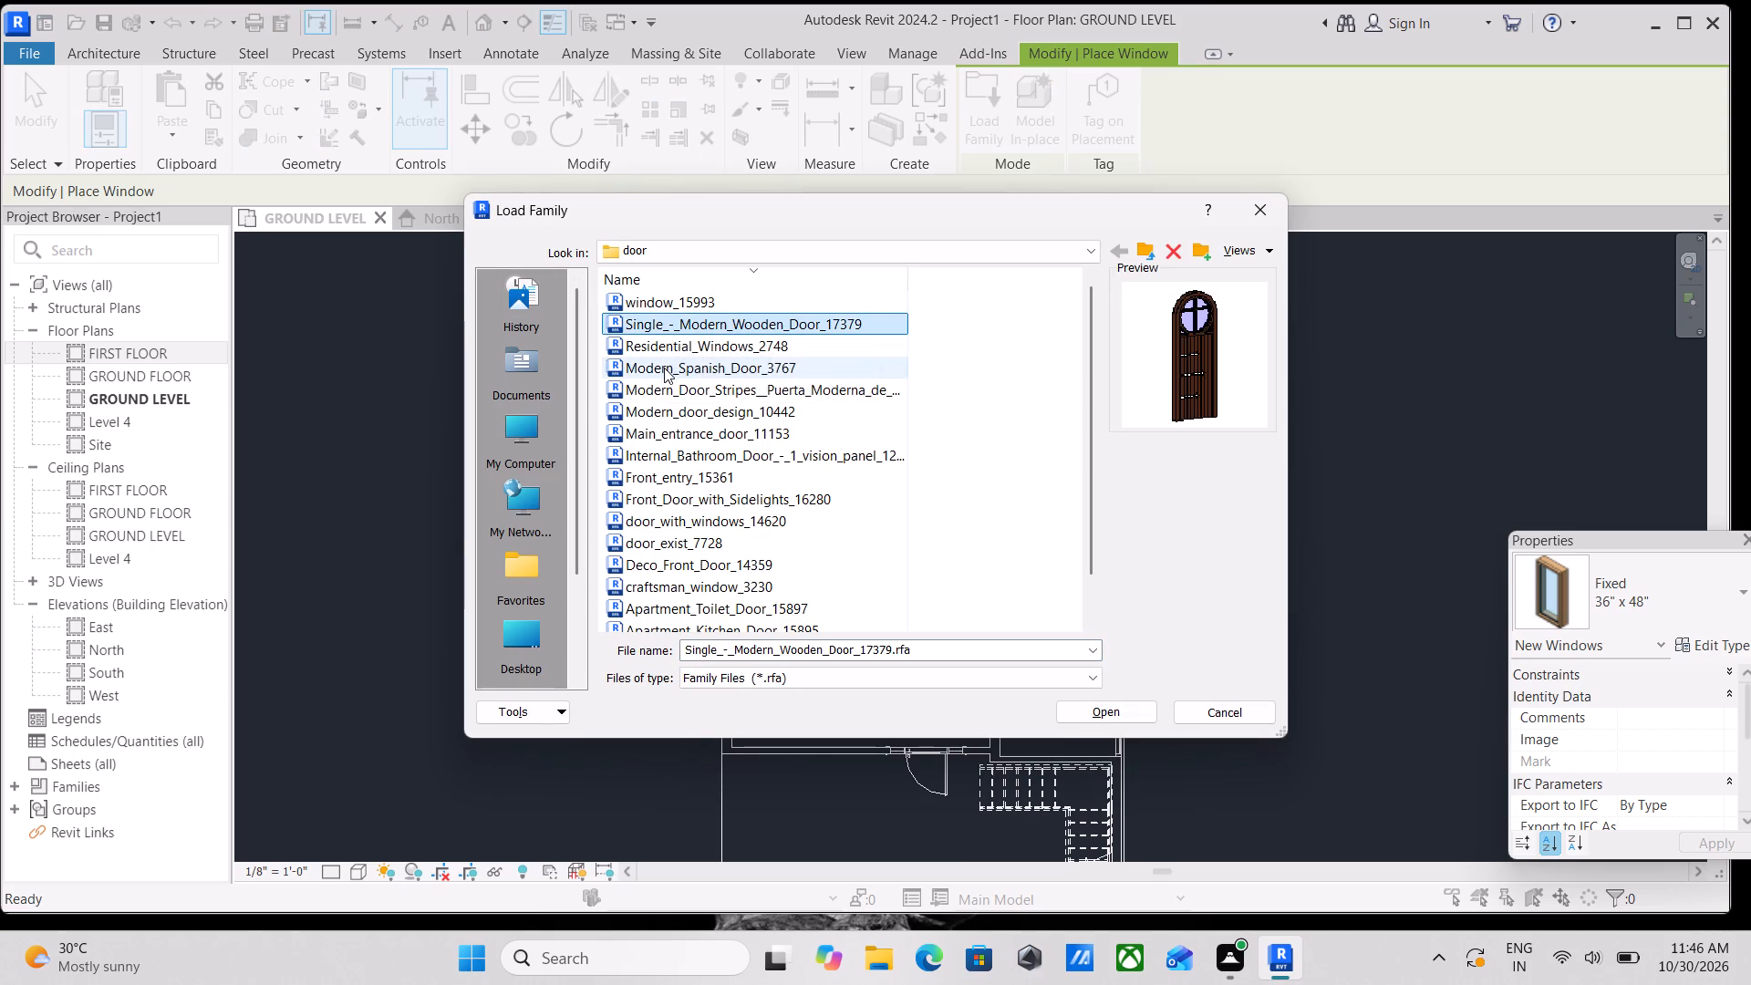
click(619, 298)
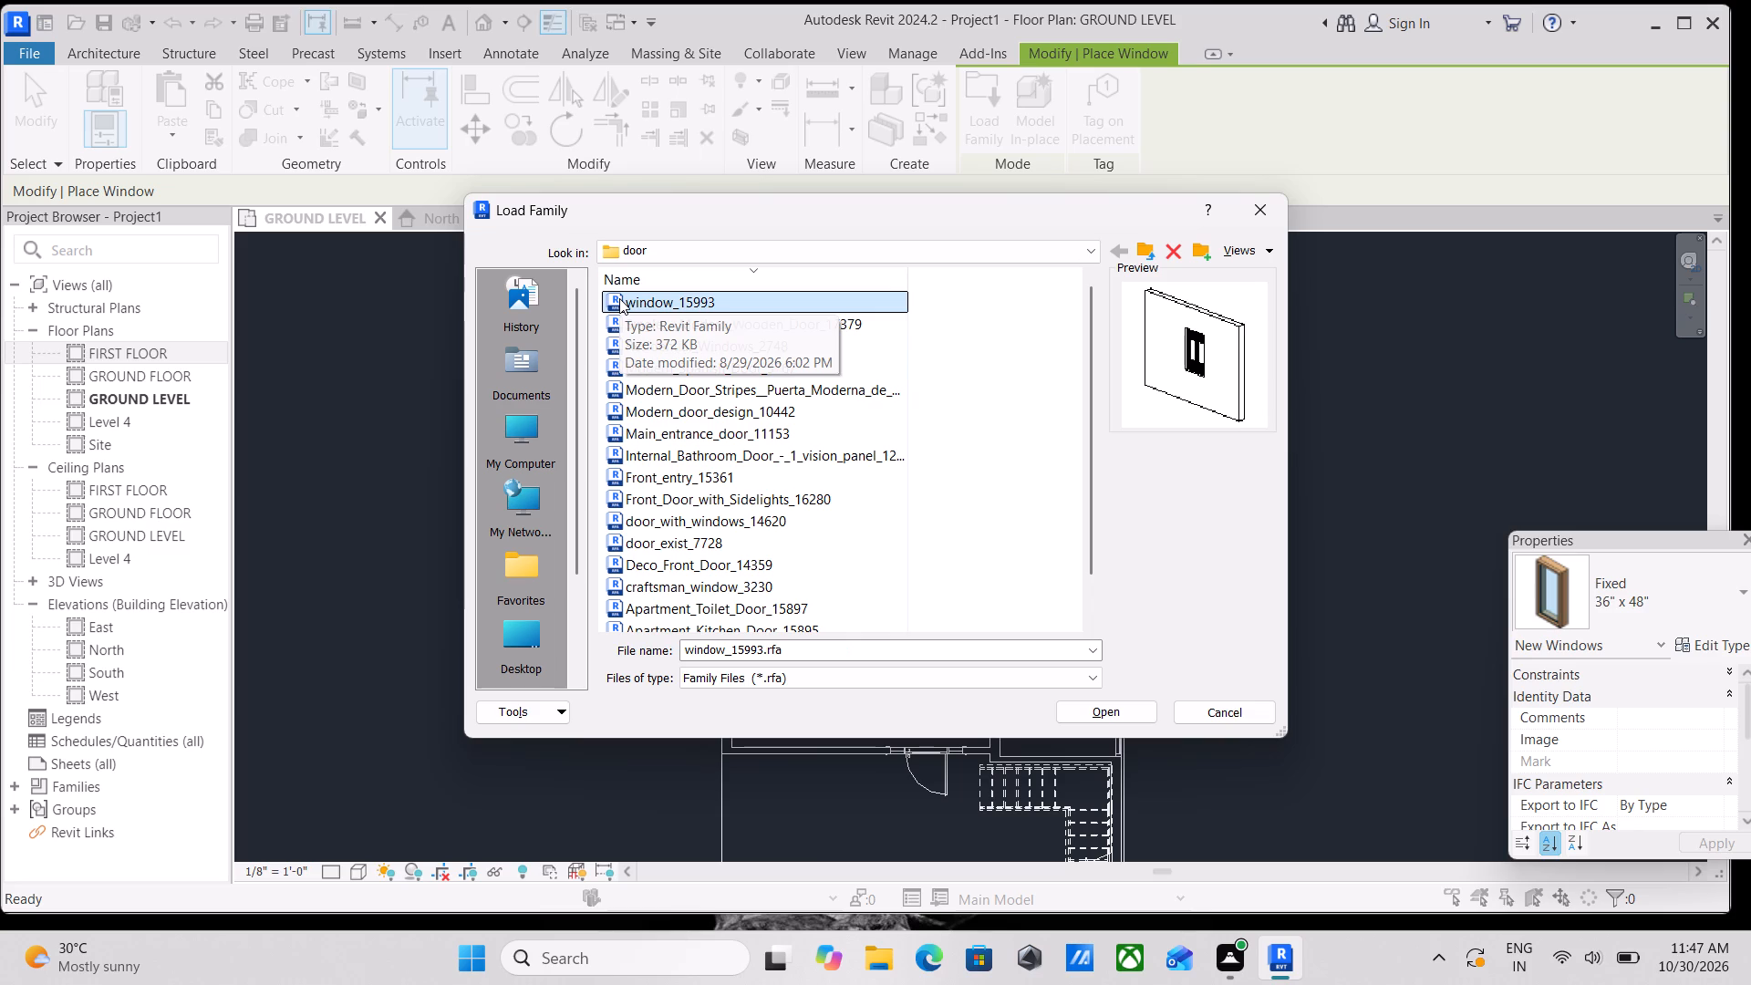
click(1131, 719)
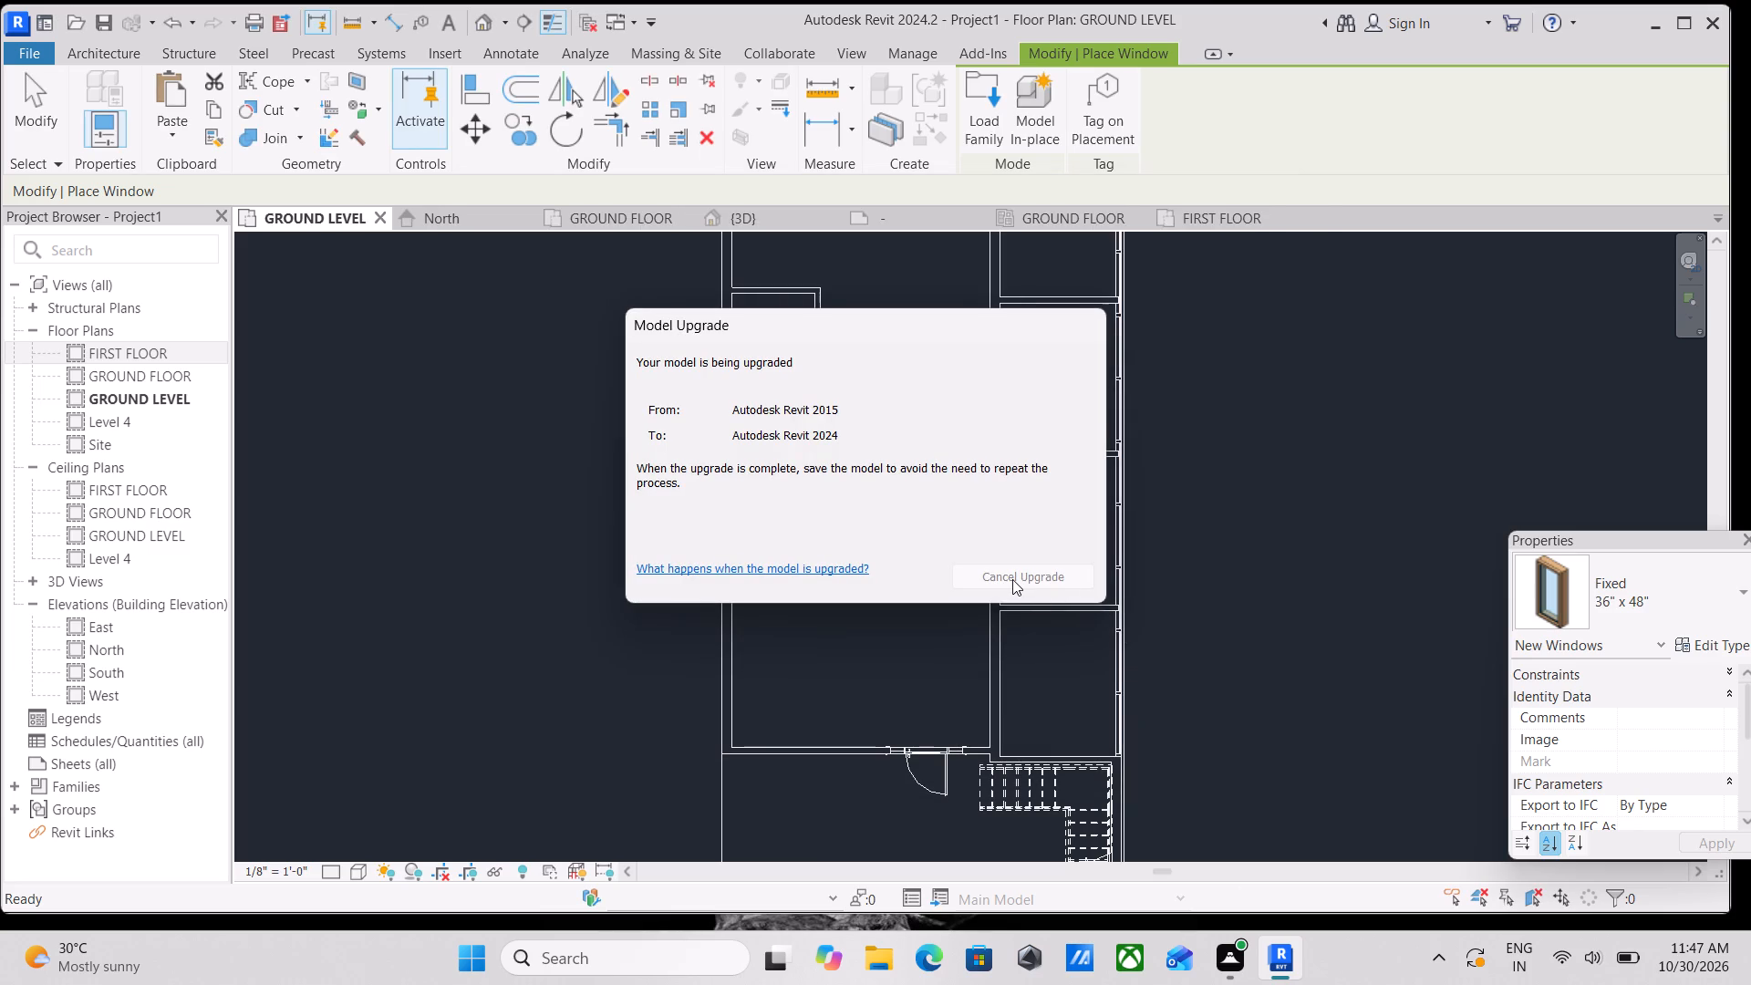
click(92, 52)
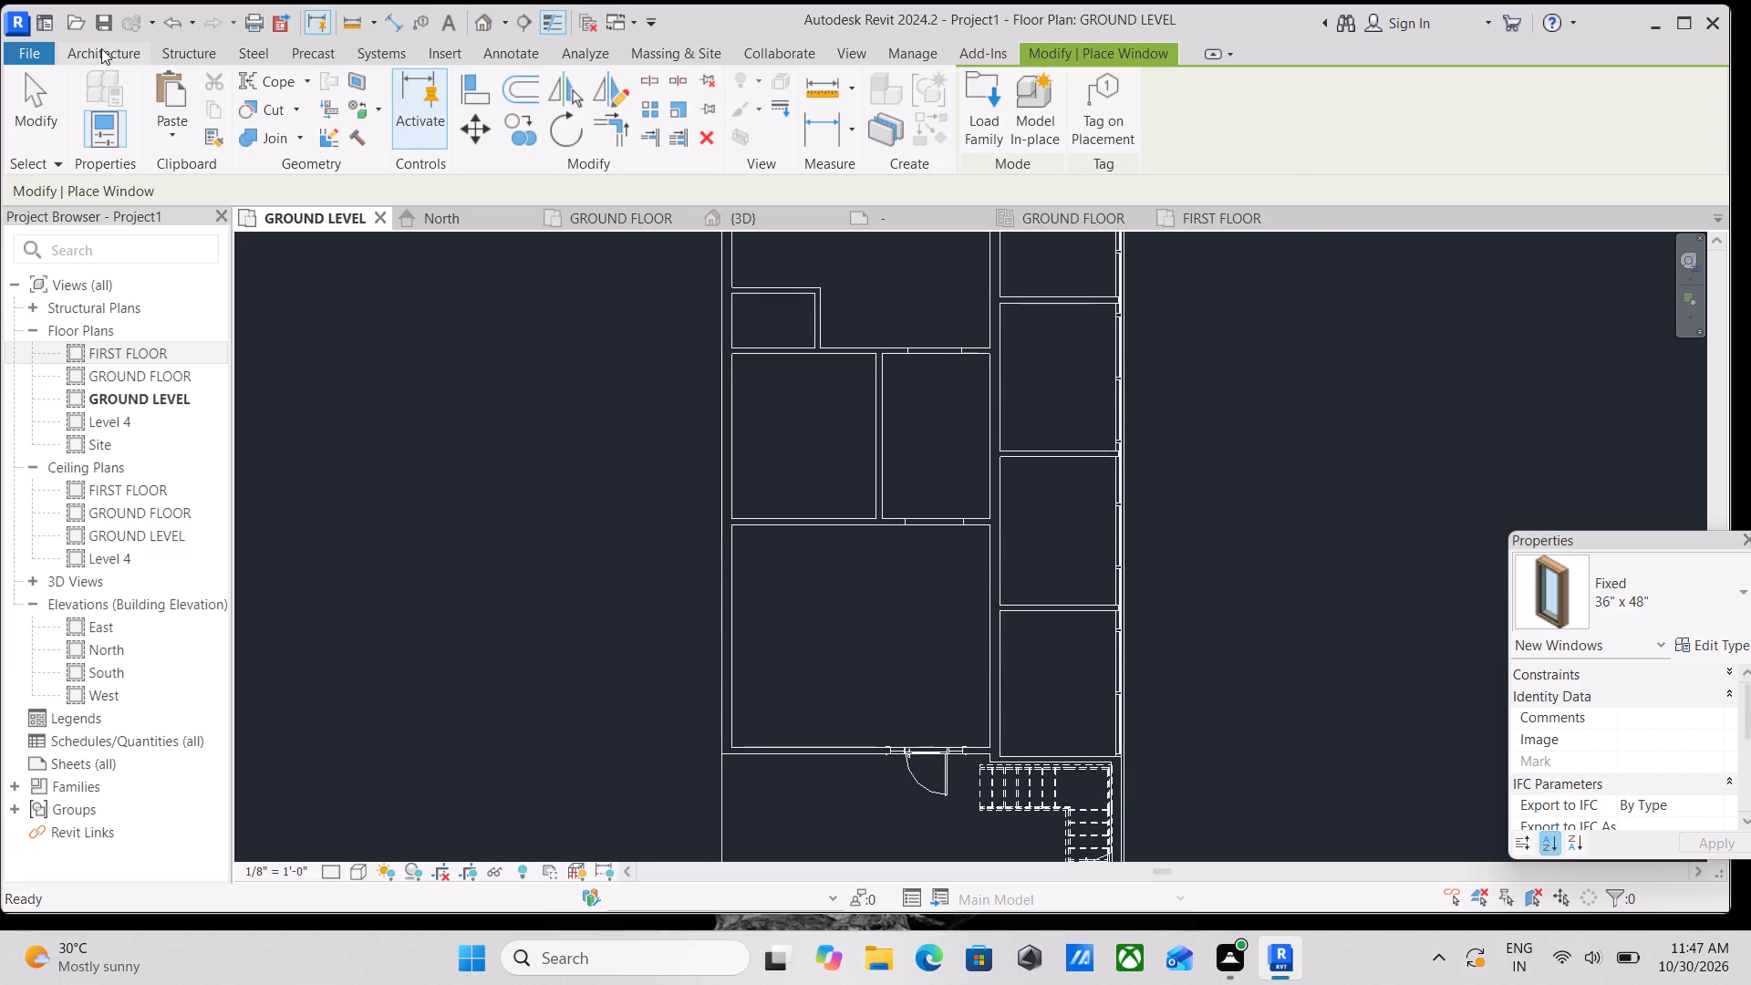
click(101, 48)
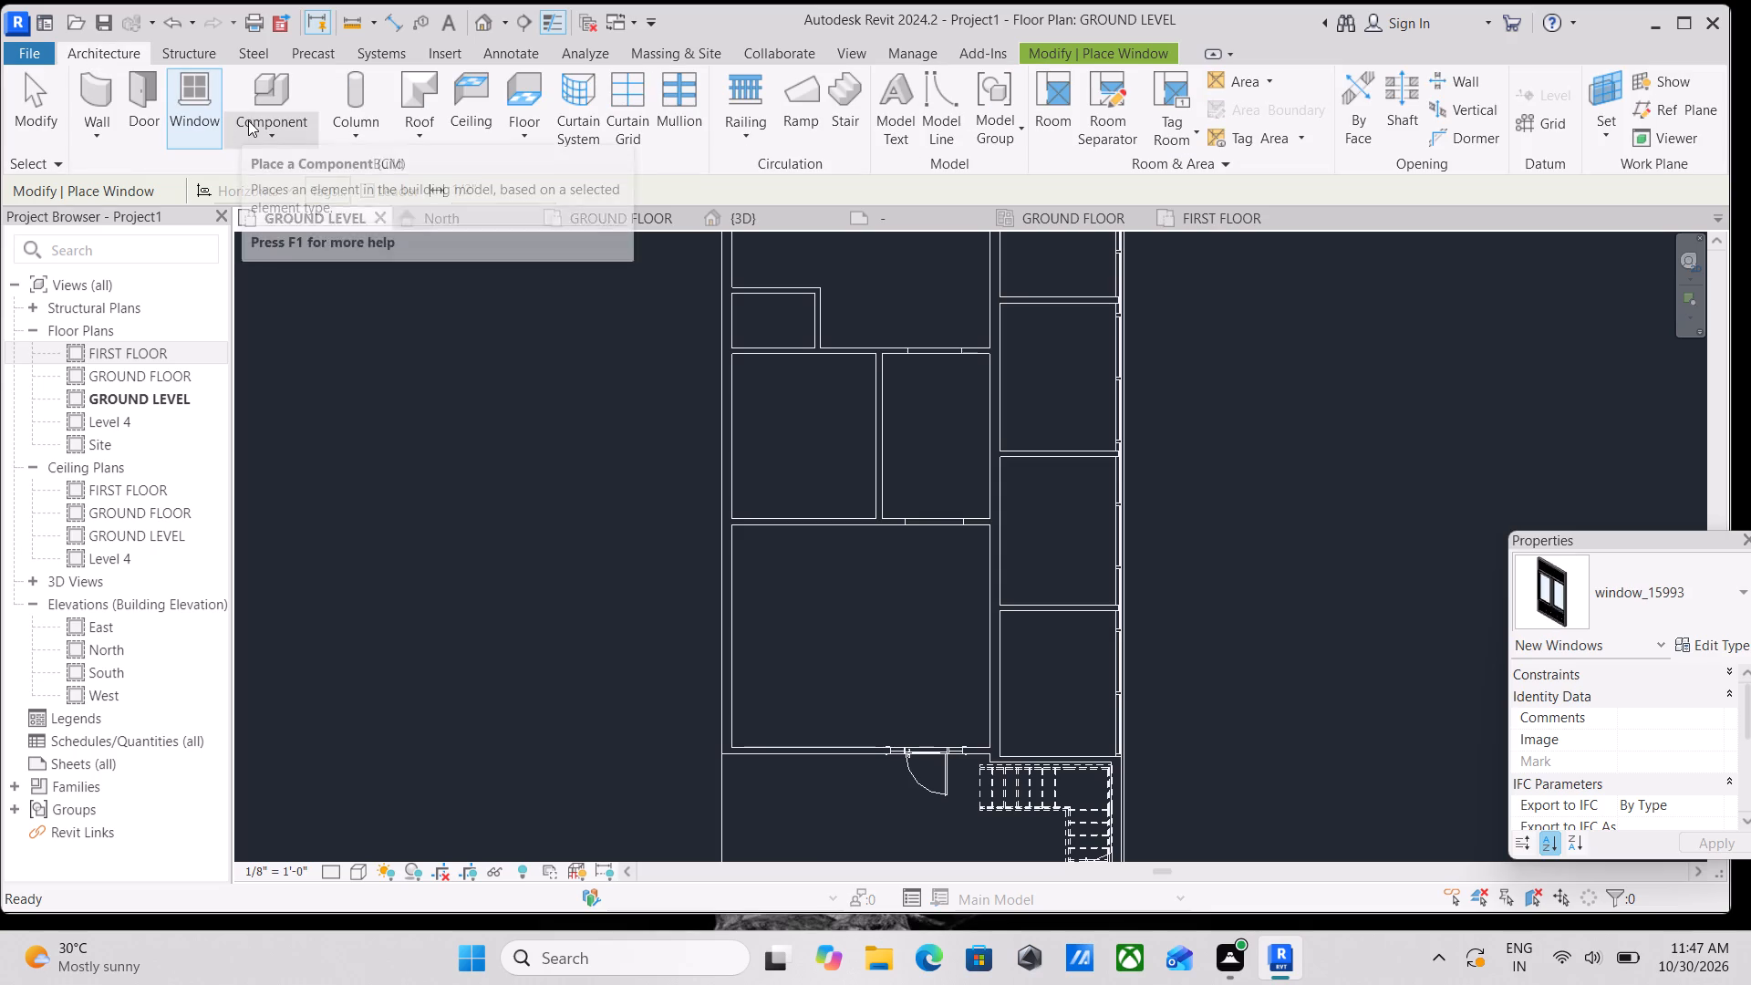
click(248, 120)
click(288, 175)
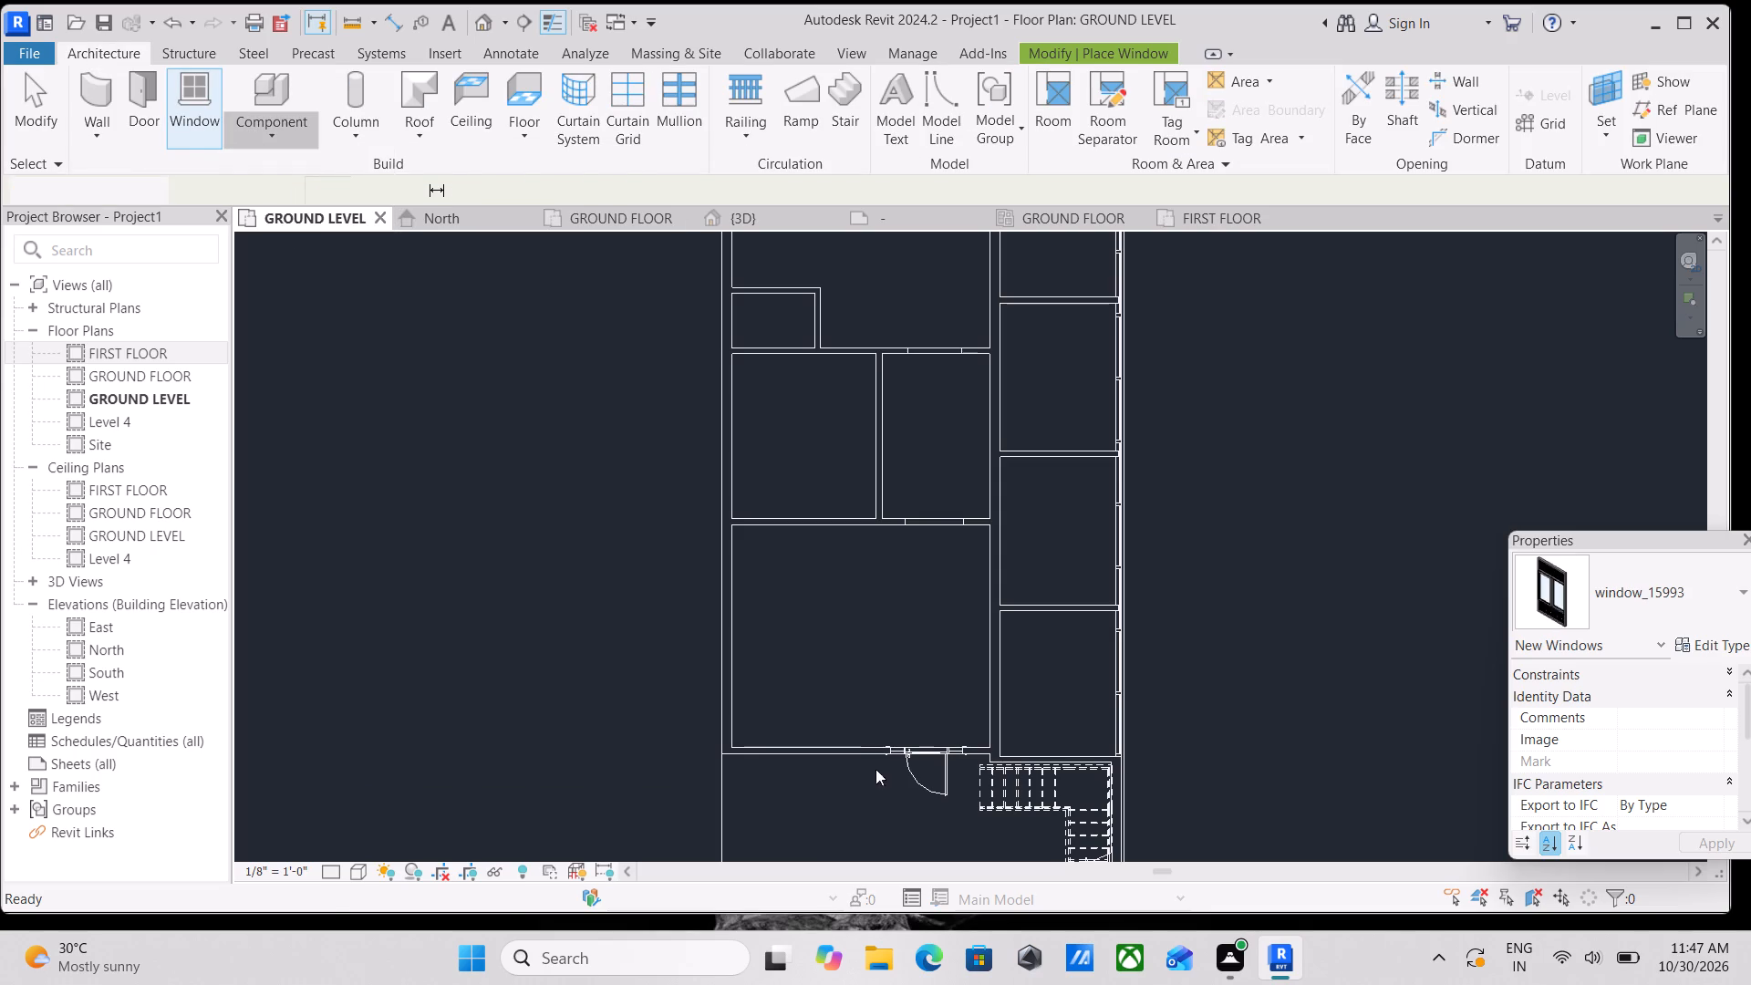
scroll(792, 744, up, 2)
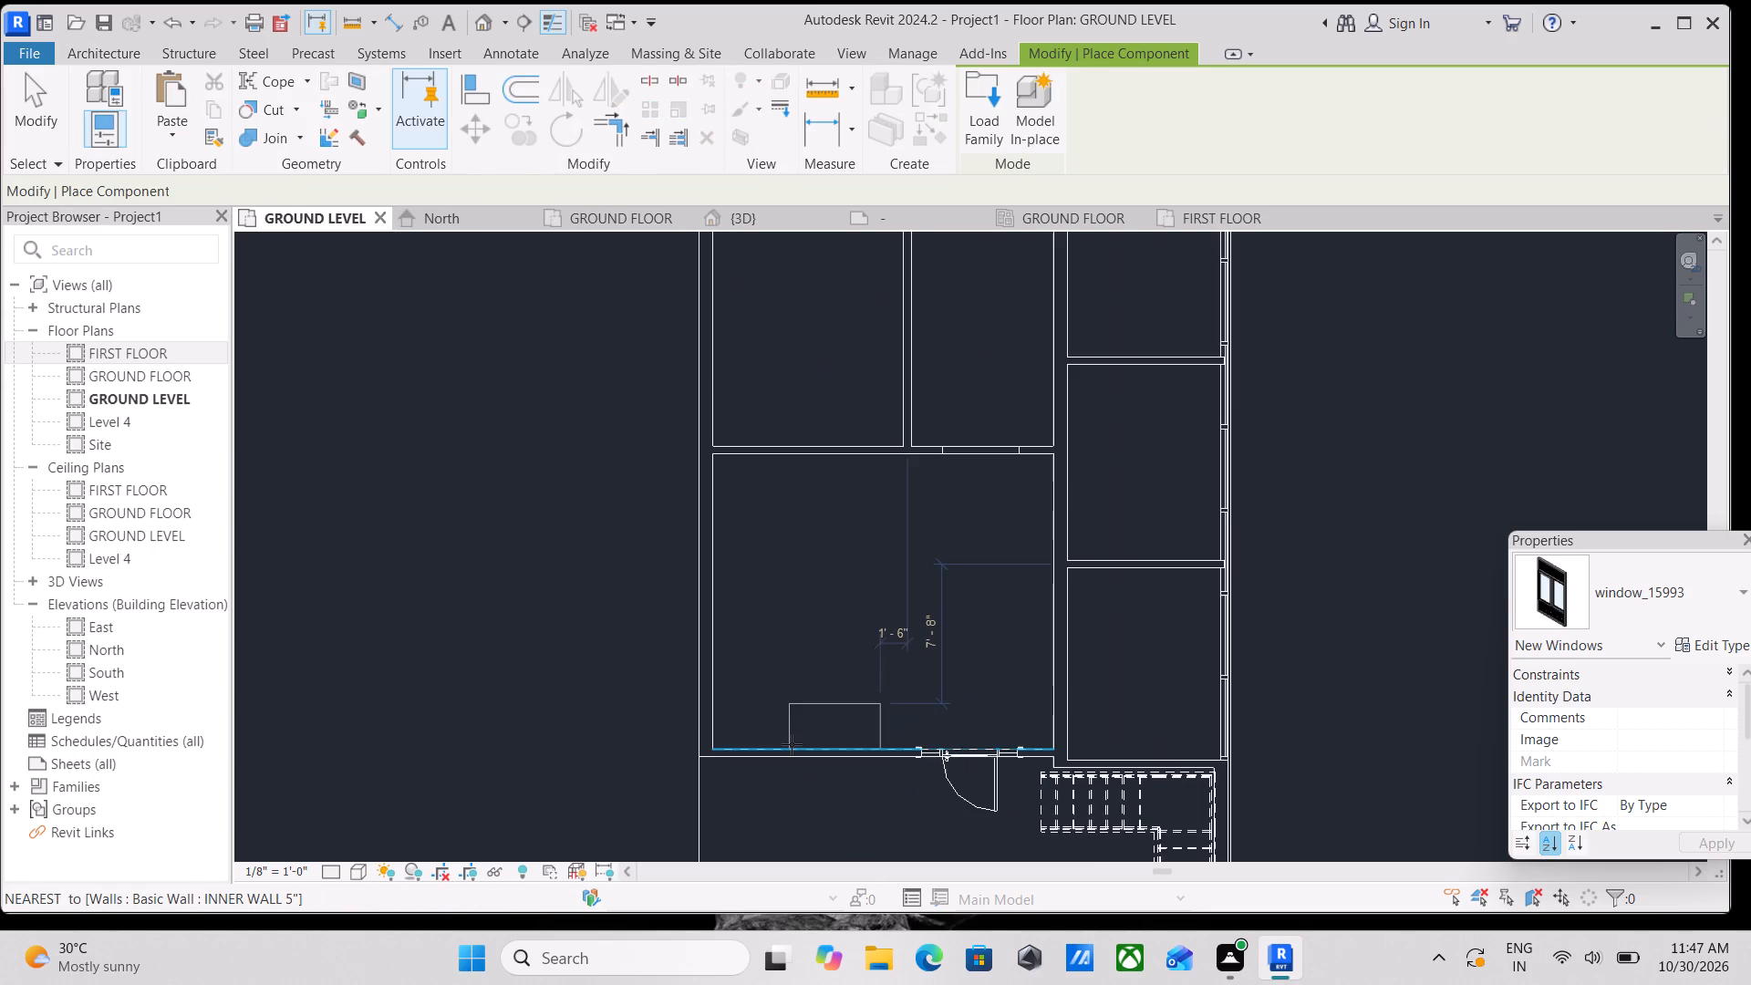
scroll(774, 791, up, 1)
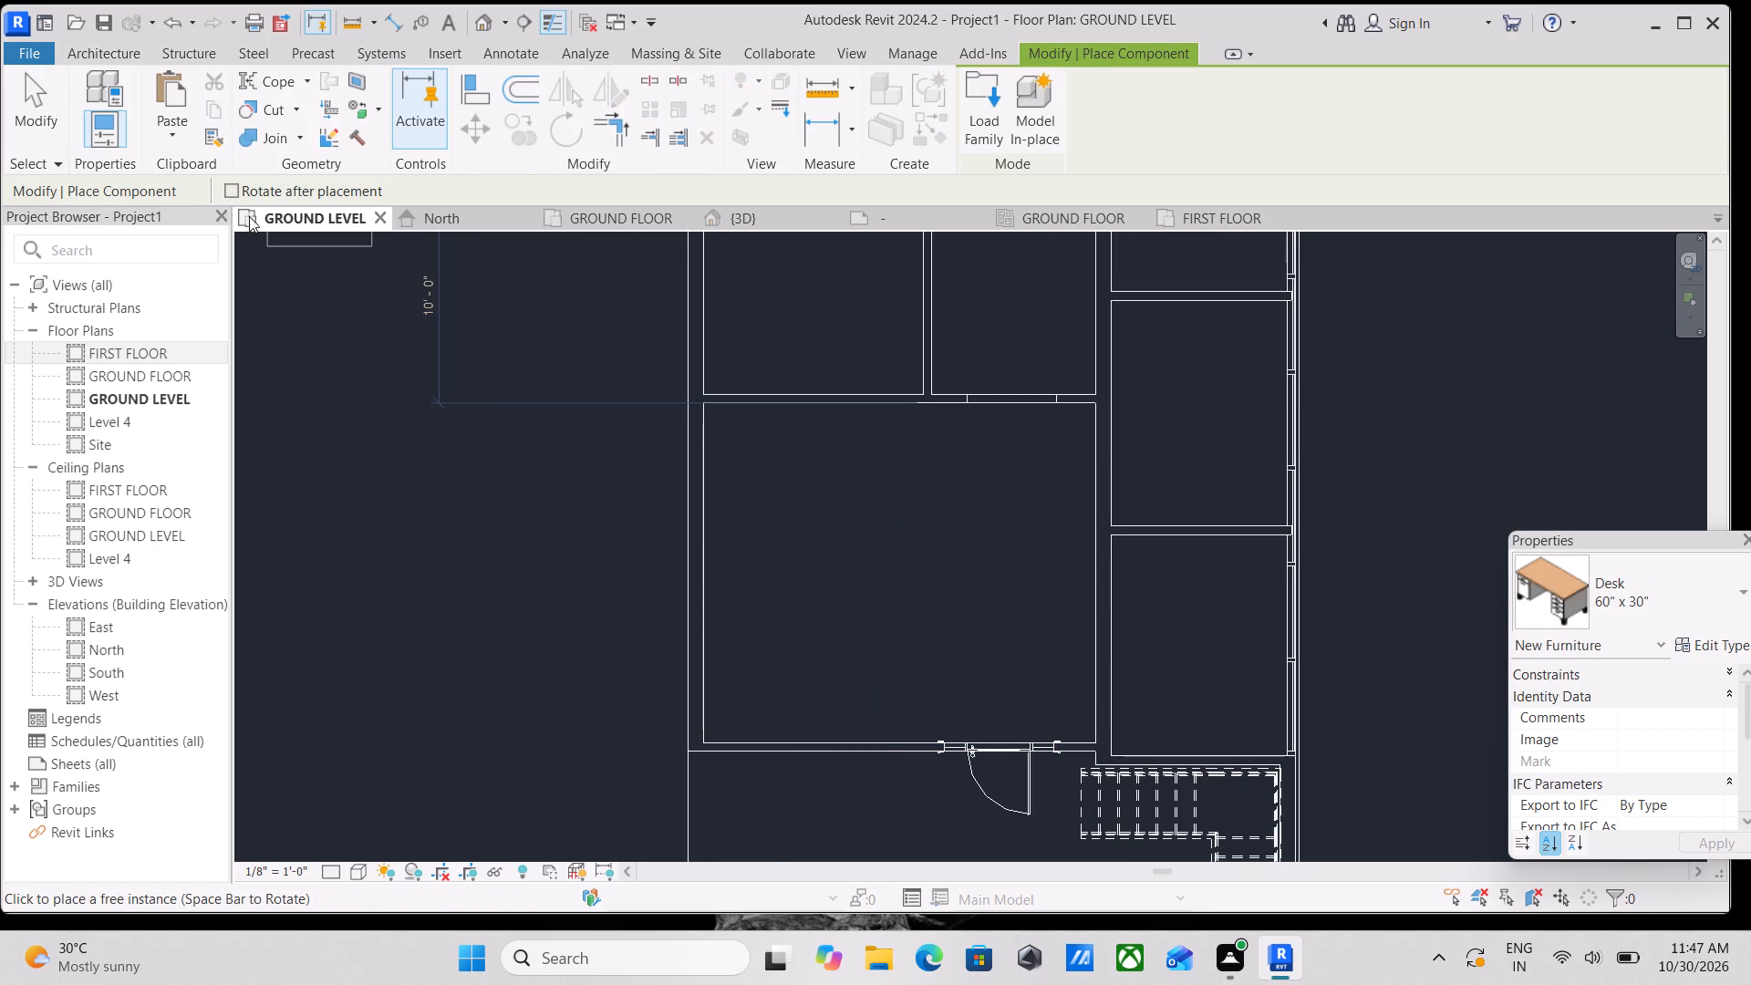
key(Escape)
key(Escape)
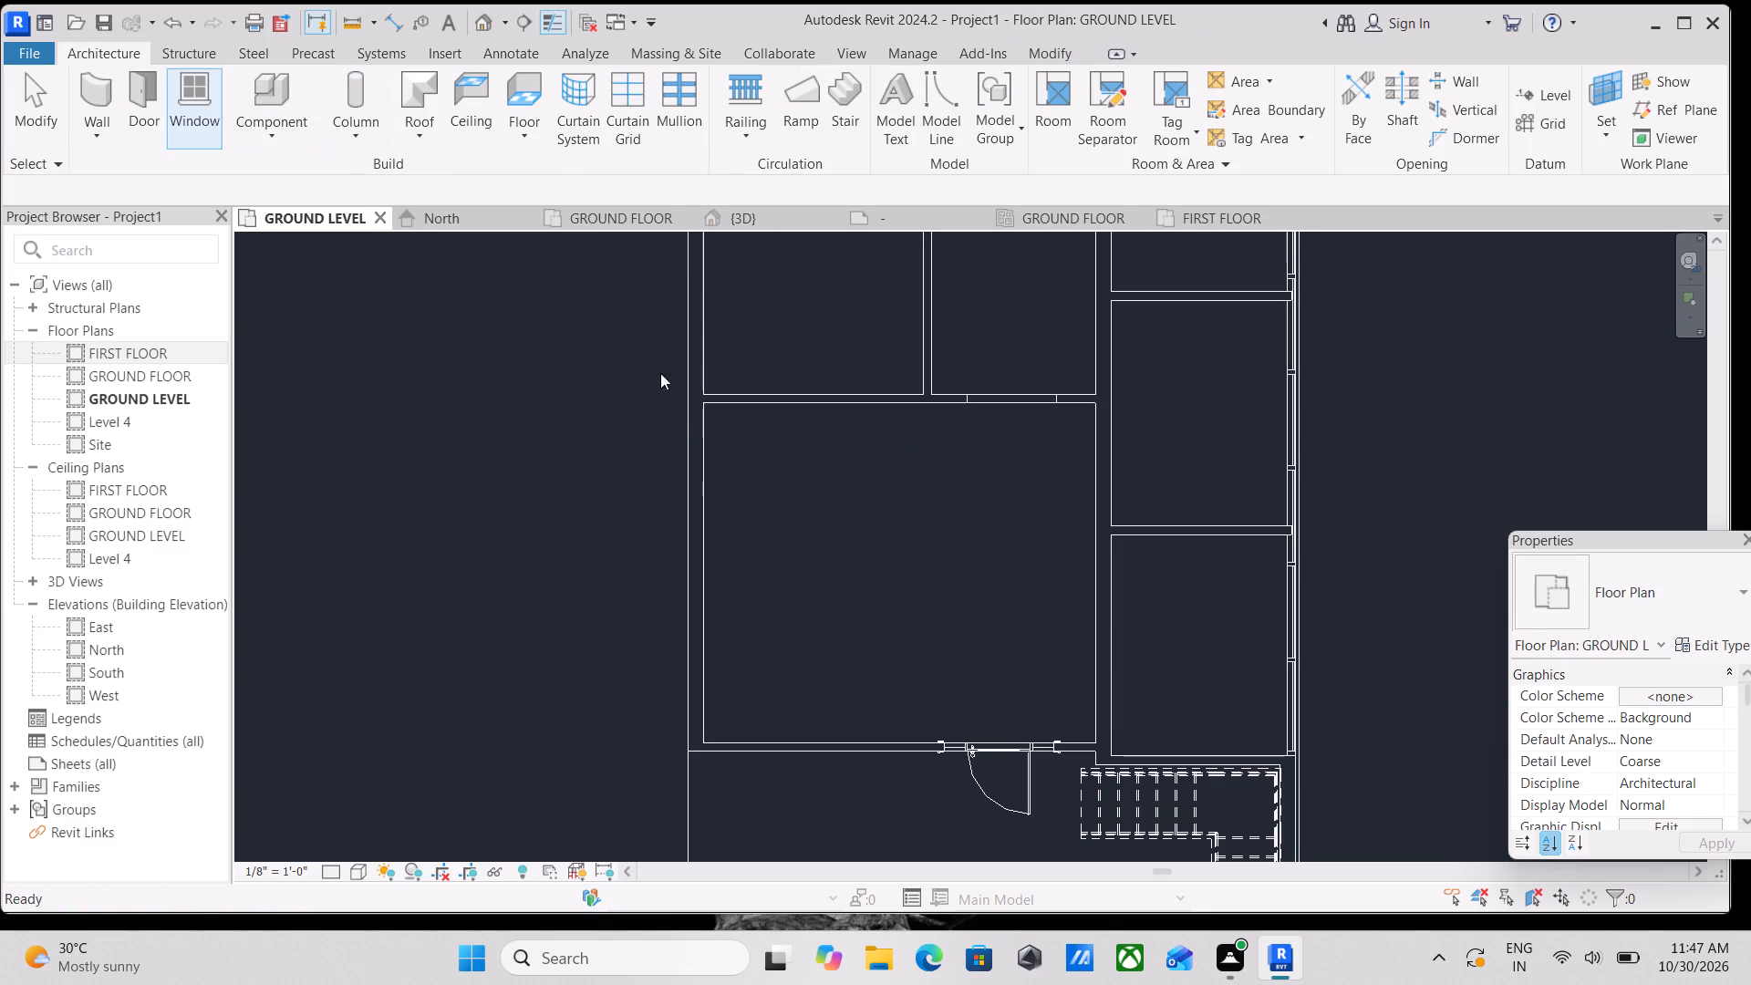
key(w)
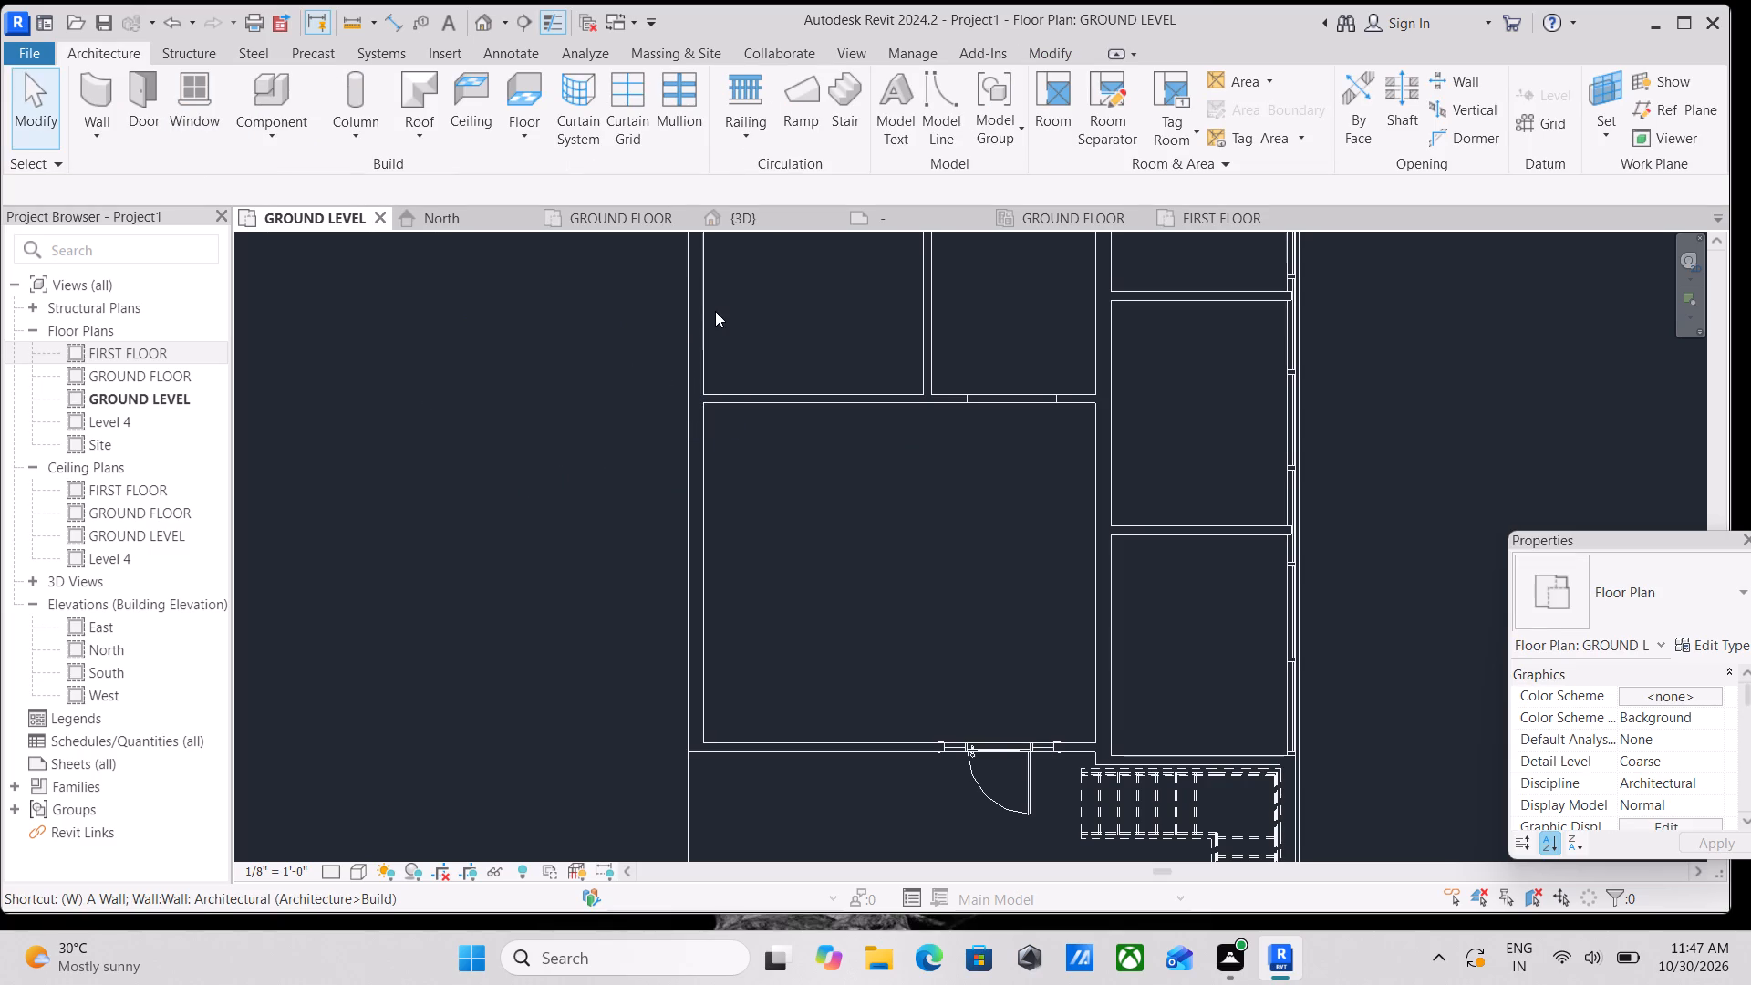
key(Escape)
Examine the layout of the rooms north of the entry door in the GROUND LEVEL plan.
scroll(973, 501, down, 1)
middle_drag(972, 501, 813, 659)
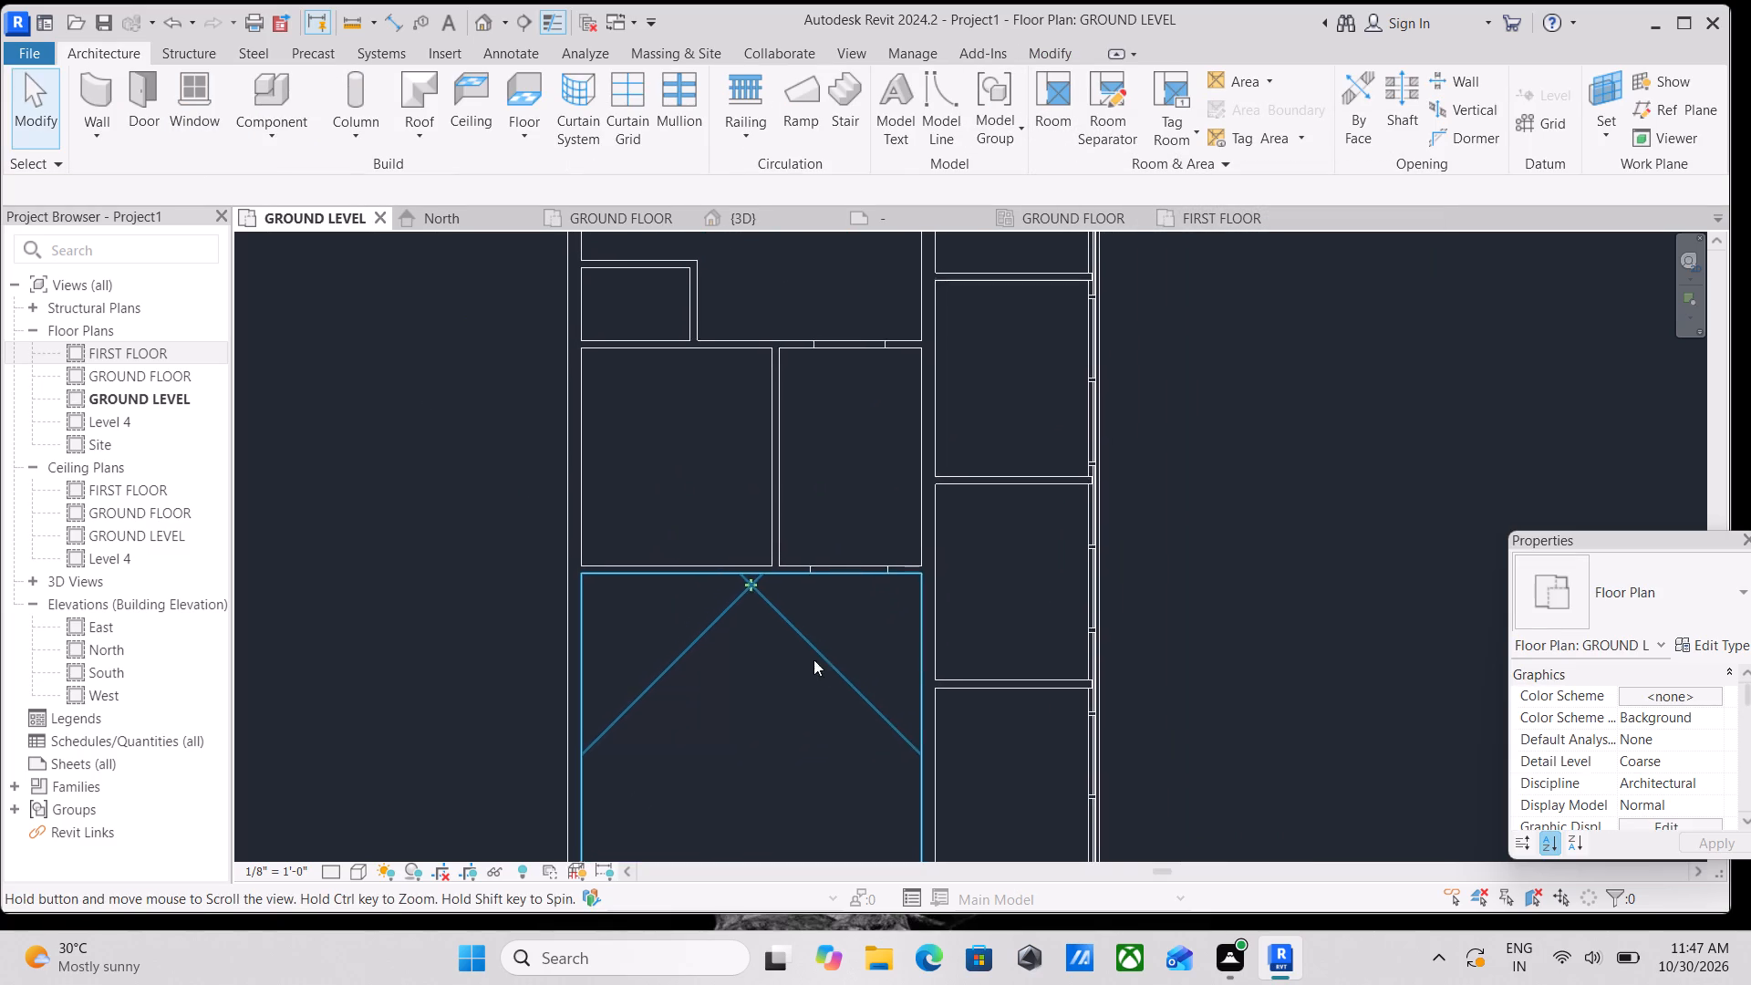
scroll(868, 435, down, 1)
middle_drag(868, 435, 1095, 457)
scroll(913, 472, down, 3)
middle_drag(913, 472, 840, 424)
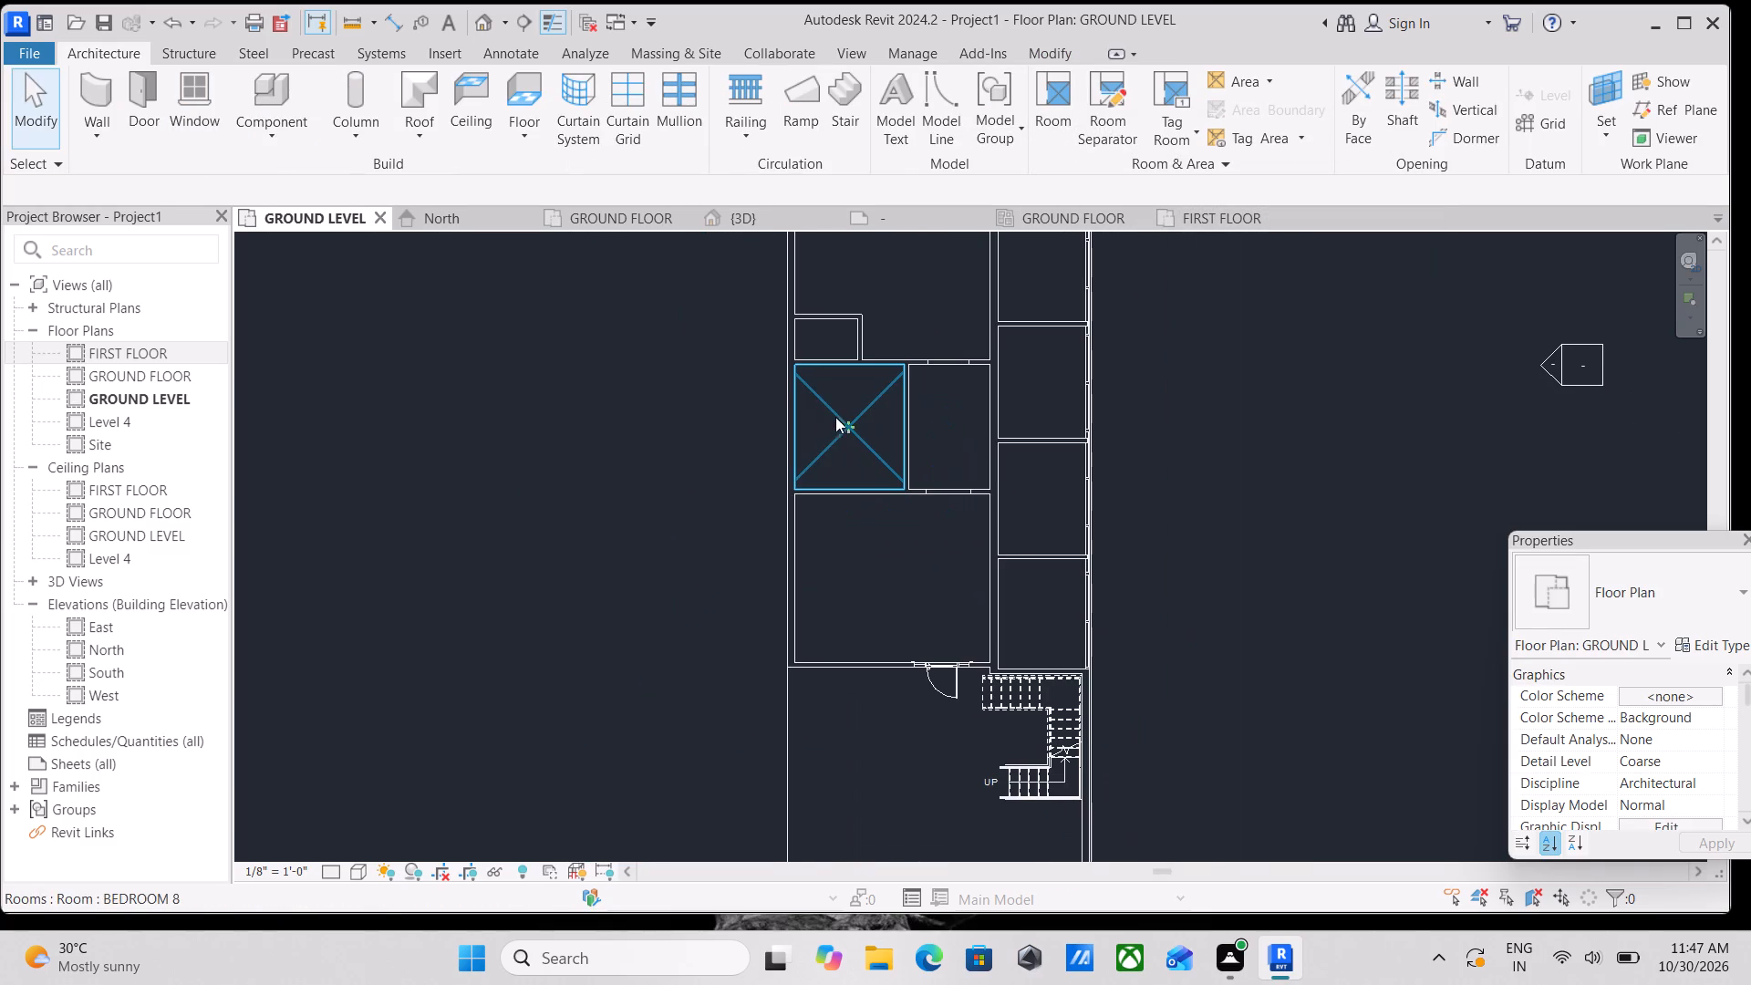
scroll(788, 645, up, 2)
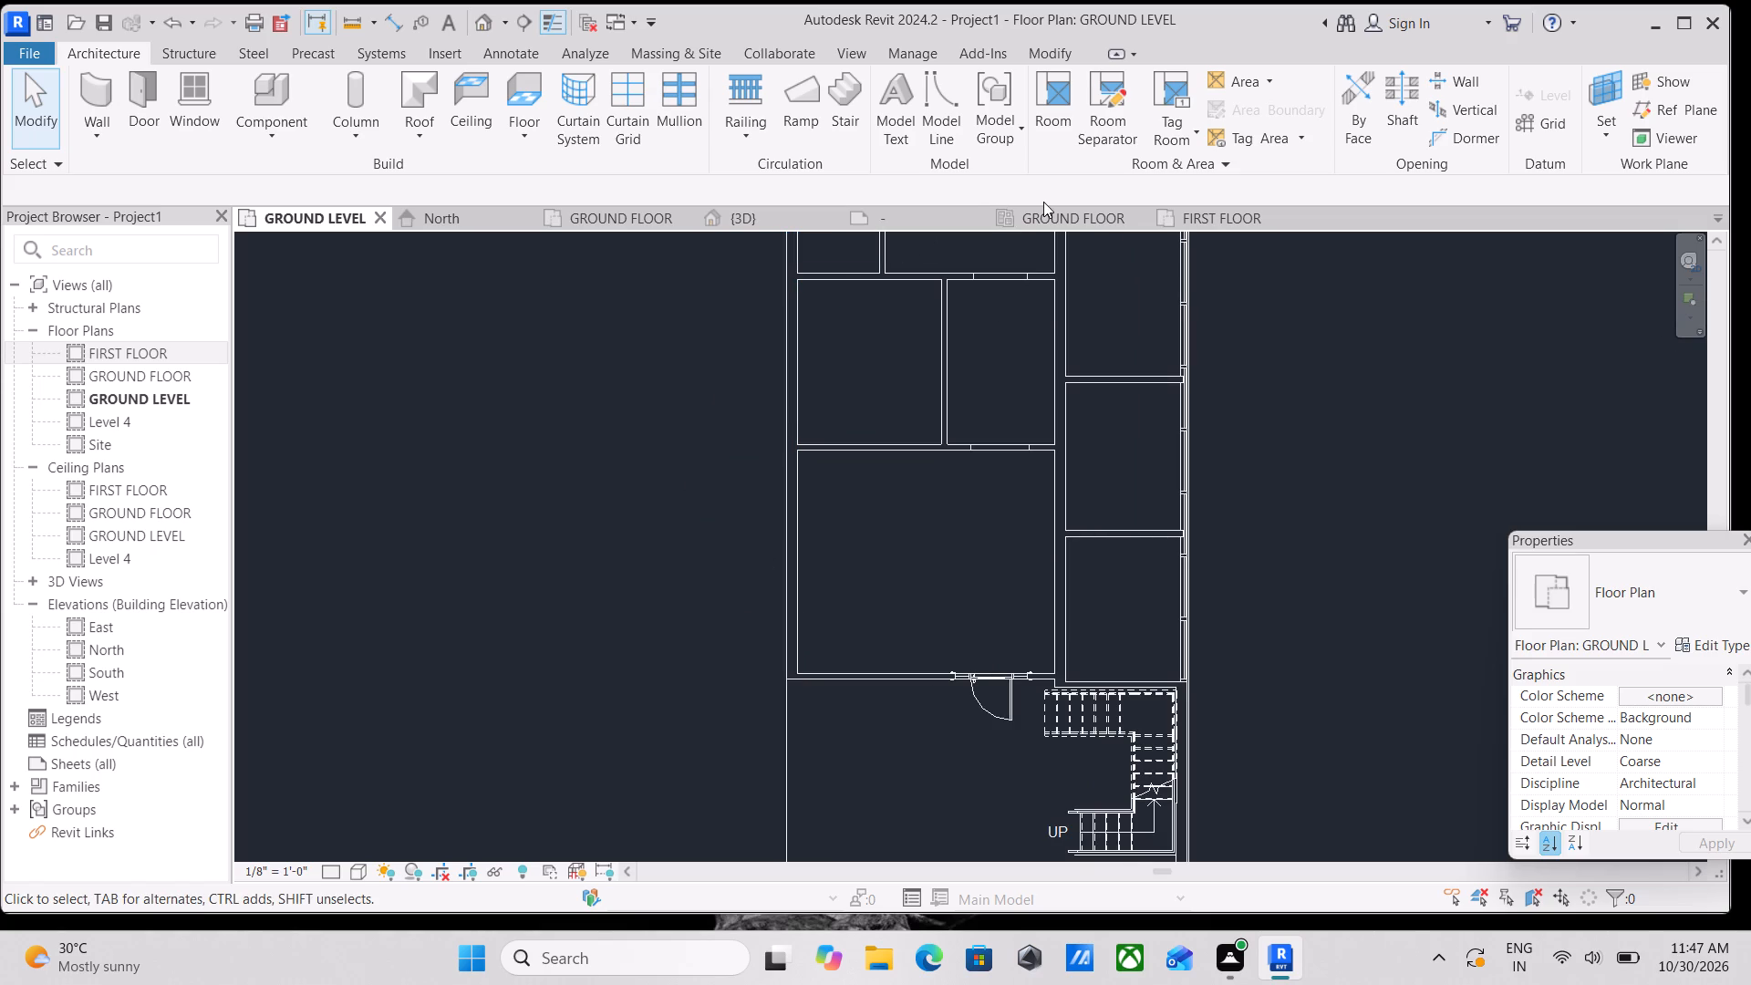
Open the GROUND FLOOR plan and examine the Drawing Area's south wall beside the entry door.
click(623, 214)
middle_drag(829, 629, 1150, 626)
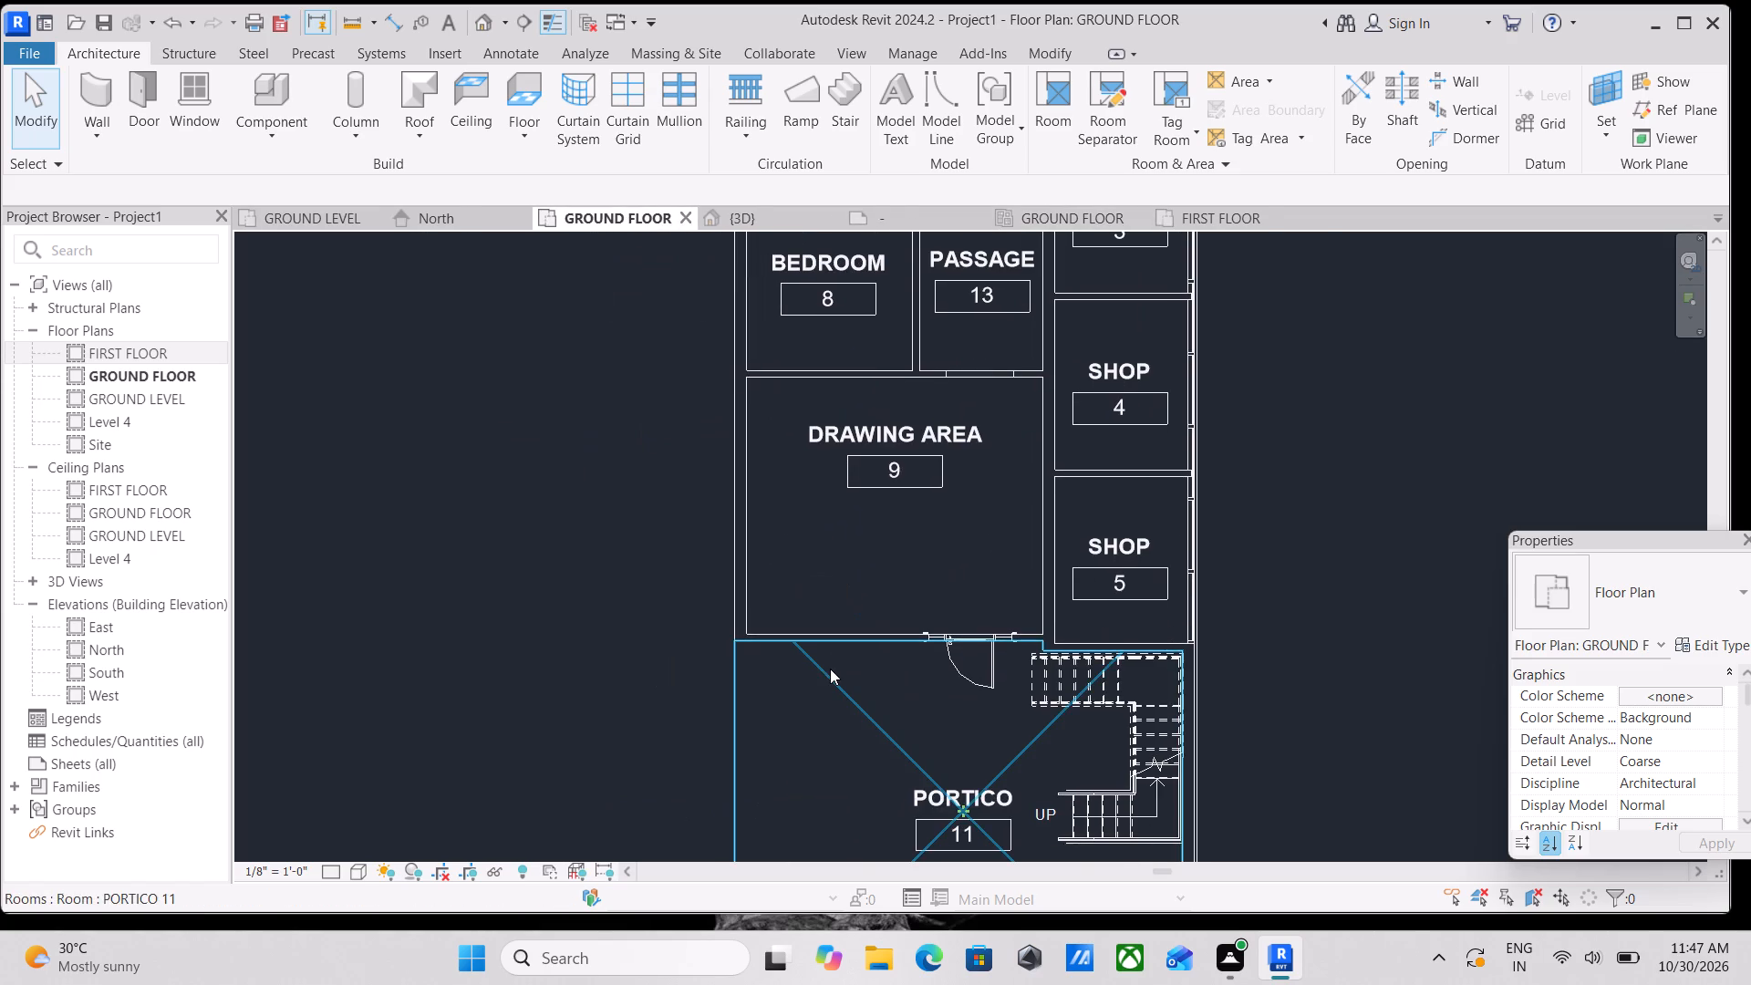
middle_drag(830, 669, 963, 745)
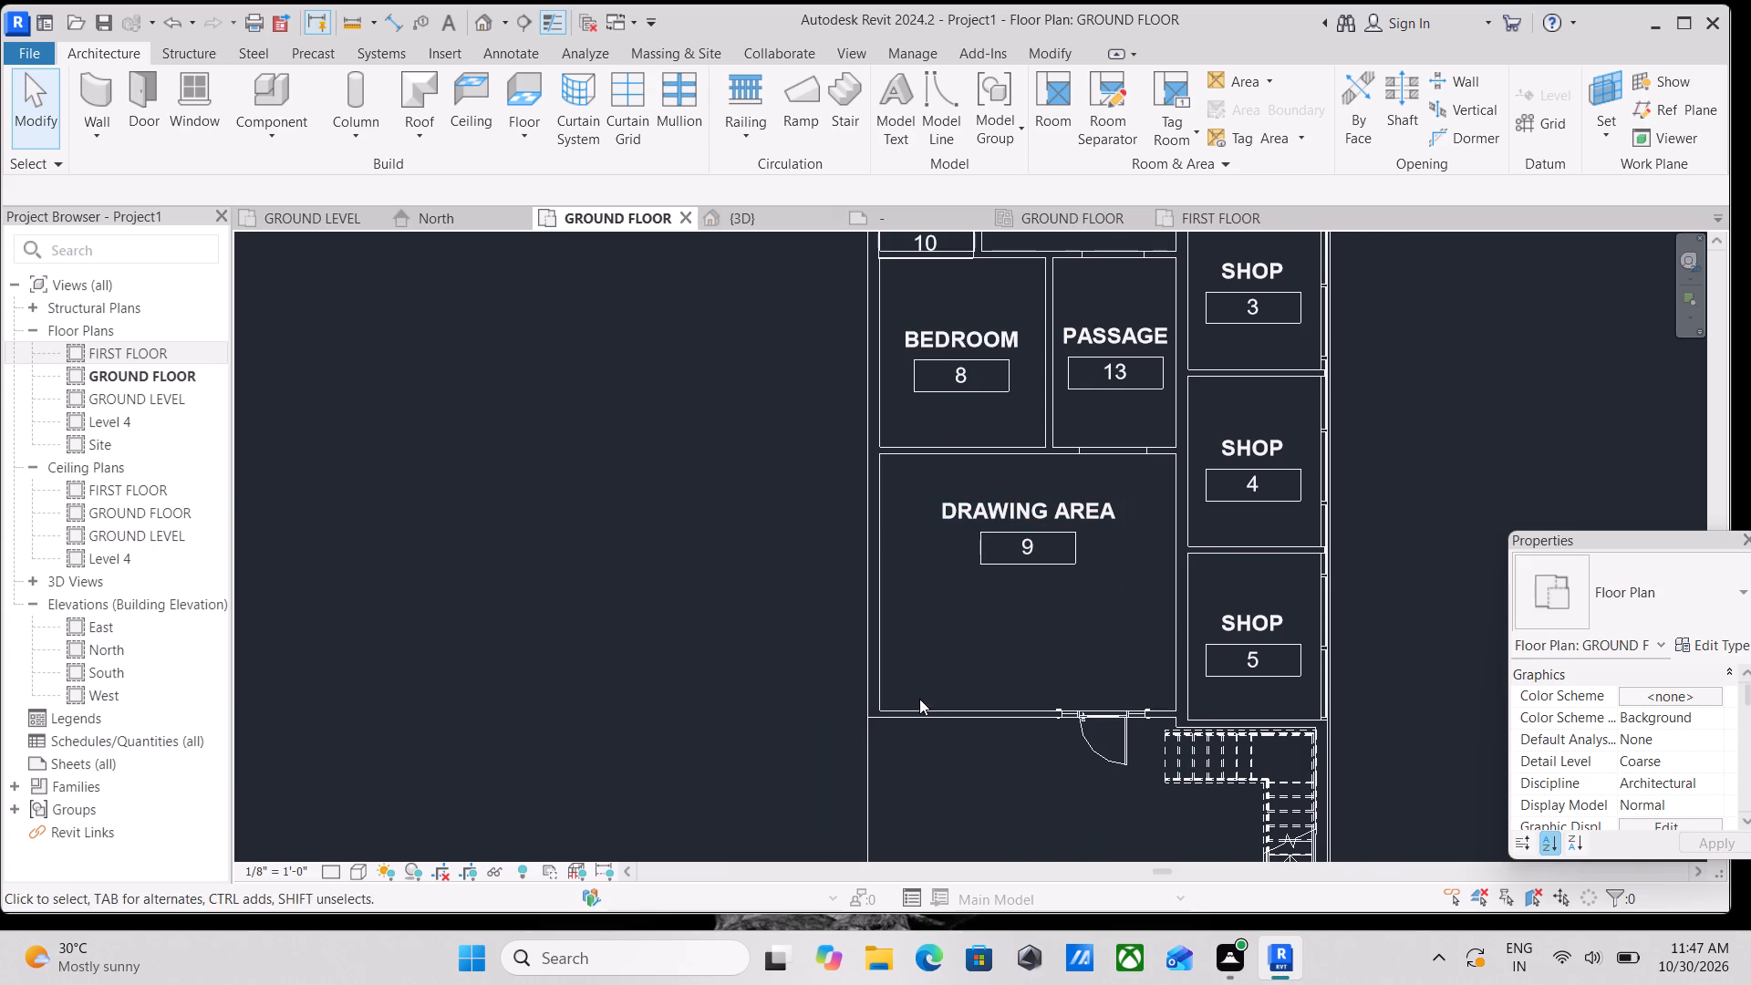
middle_drag(919, 699, 990, 717)
middle_drag(996, 575, 993, 645)
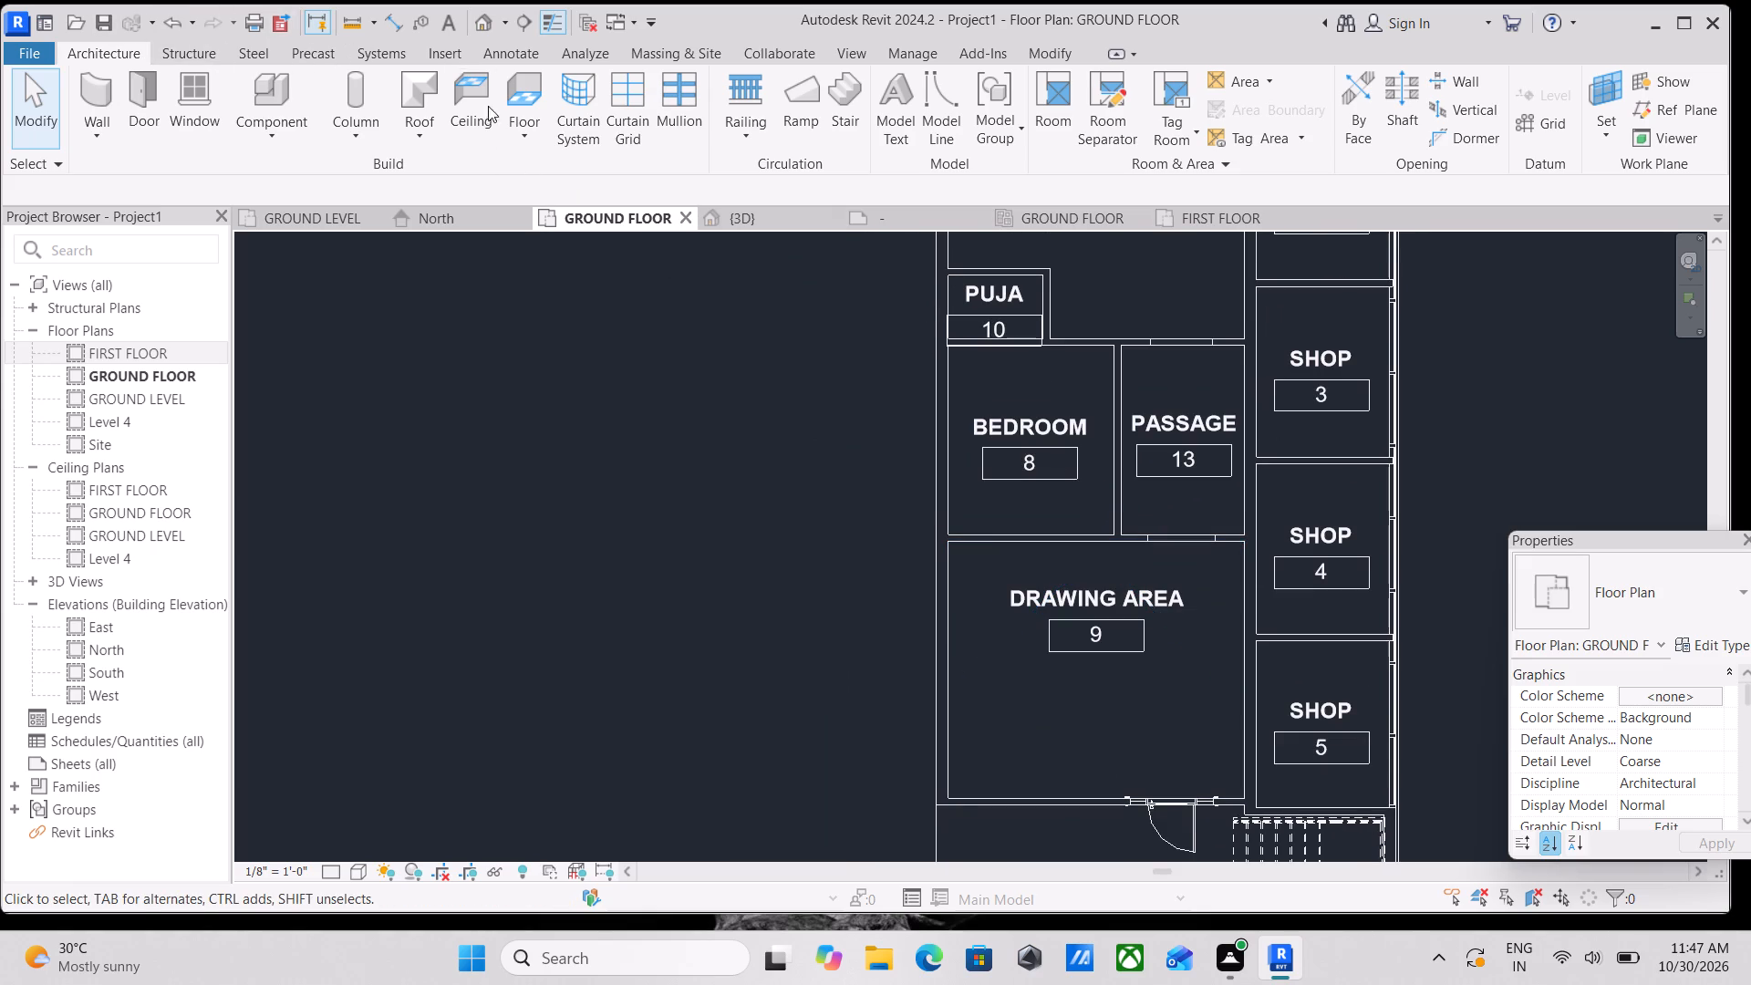
middle_drag(1140, 715, 953, 595)
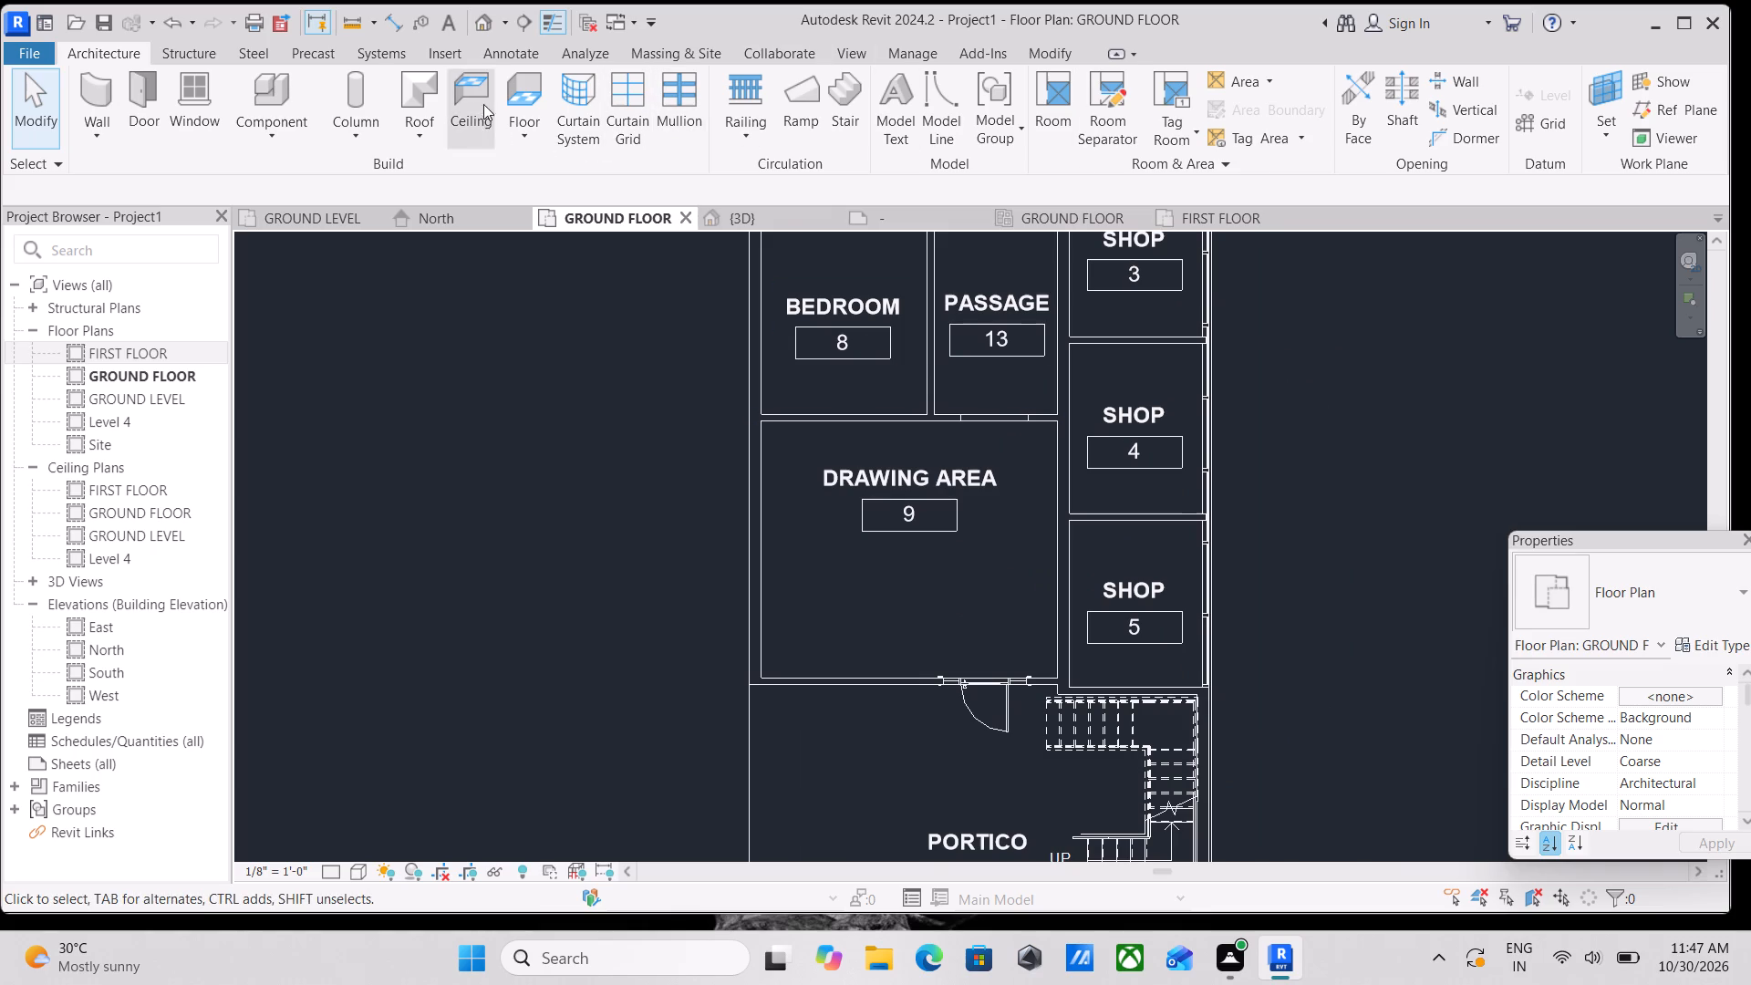
click(295, 140)
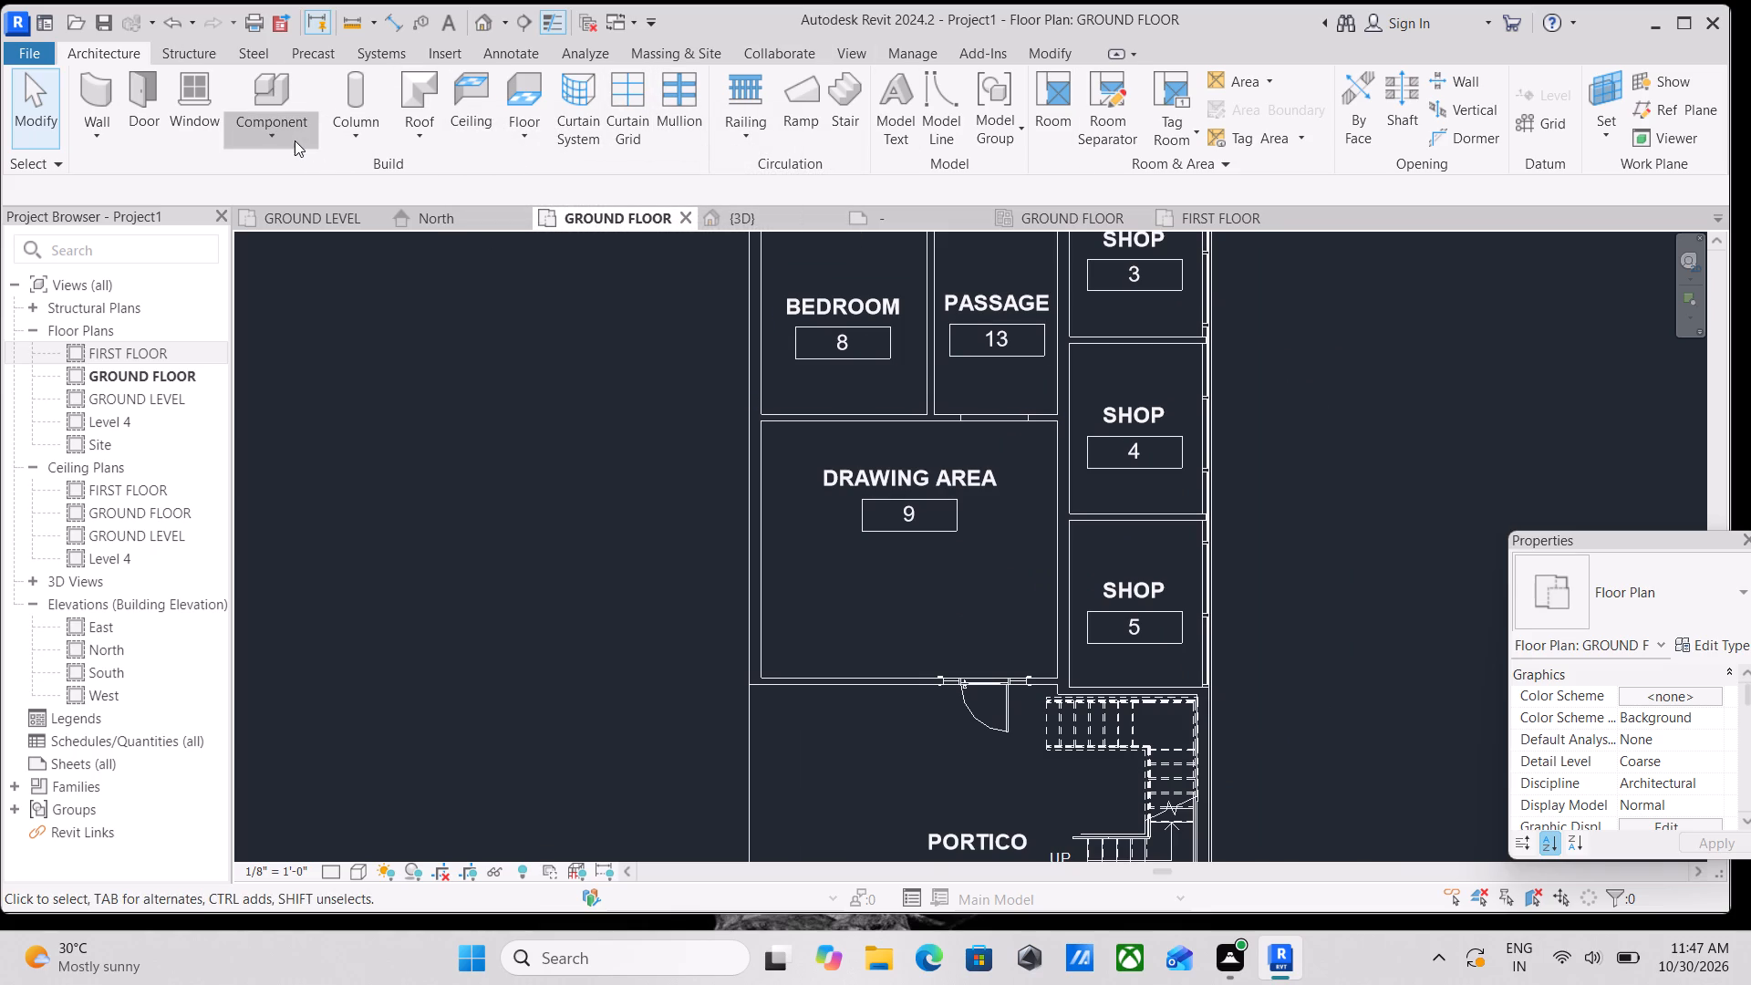
click(295, 140)
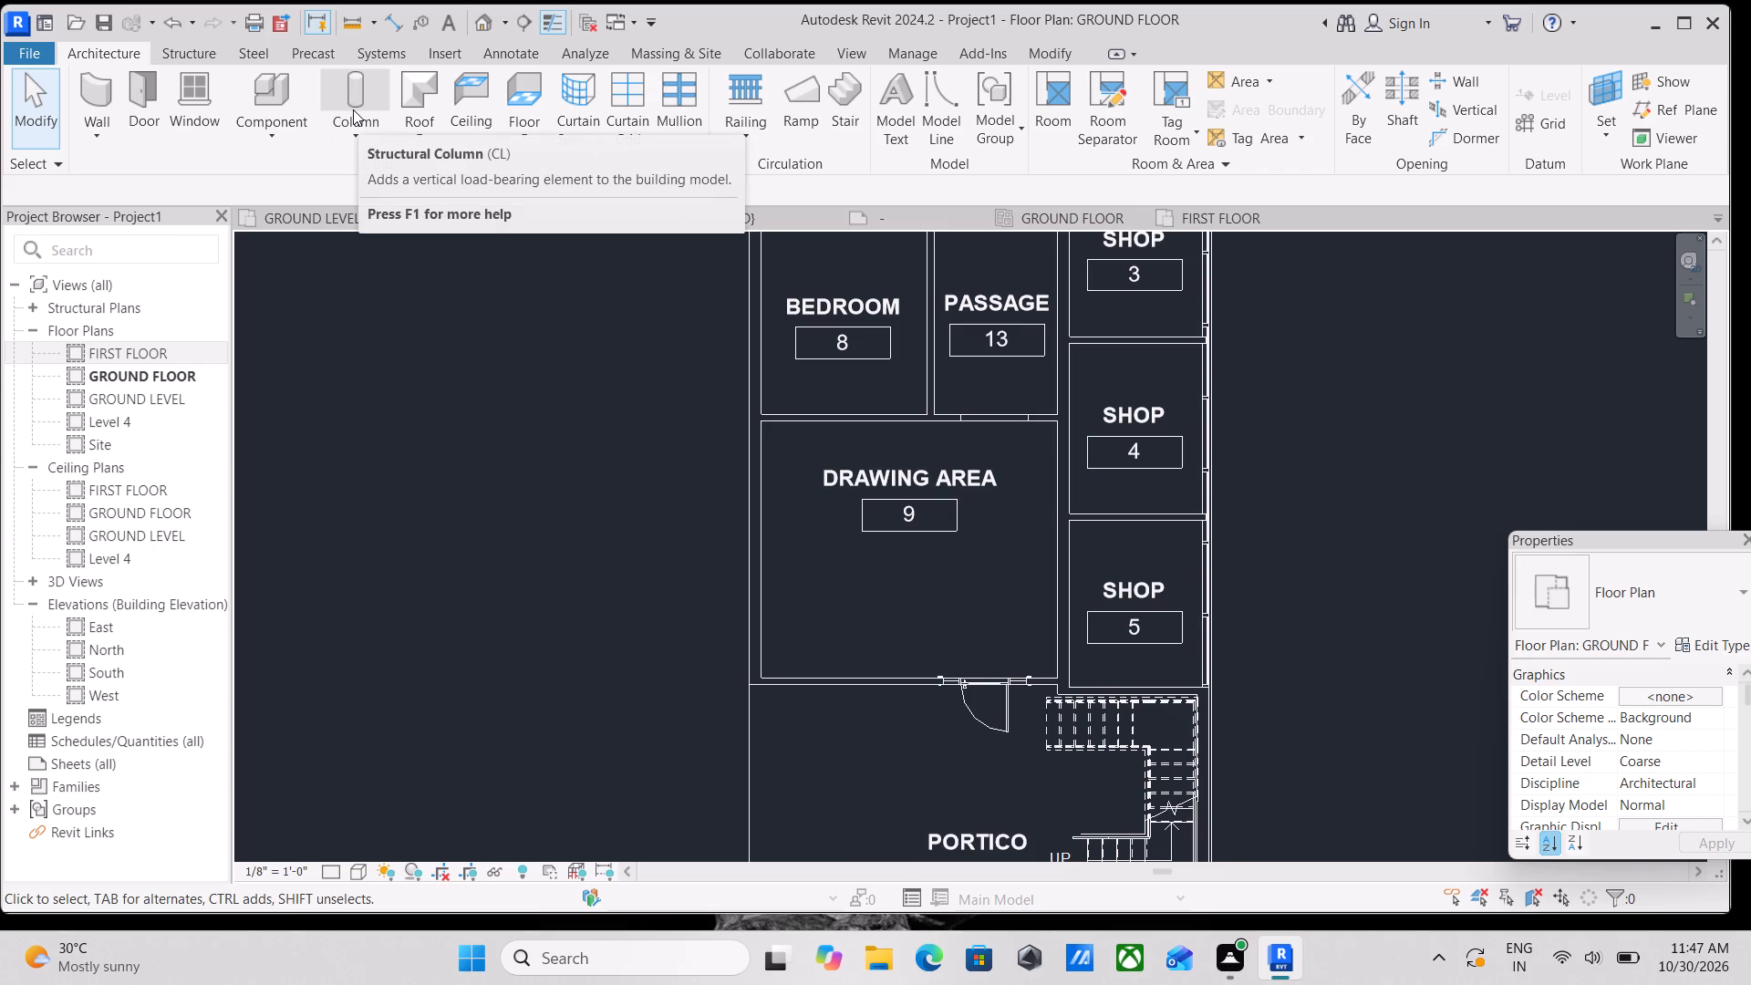
scroll(888, 686, up, 2)
scroll(1022, 746, up, 3)
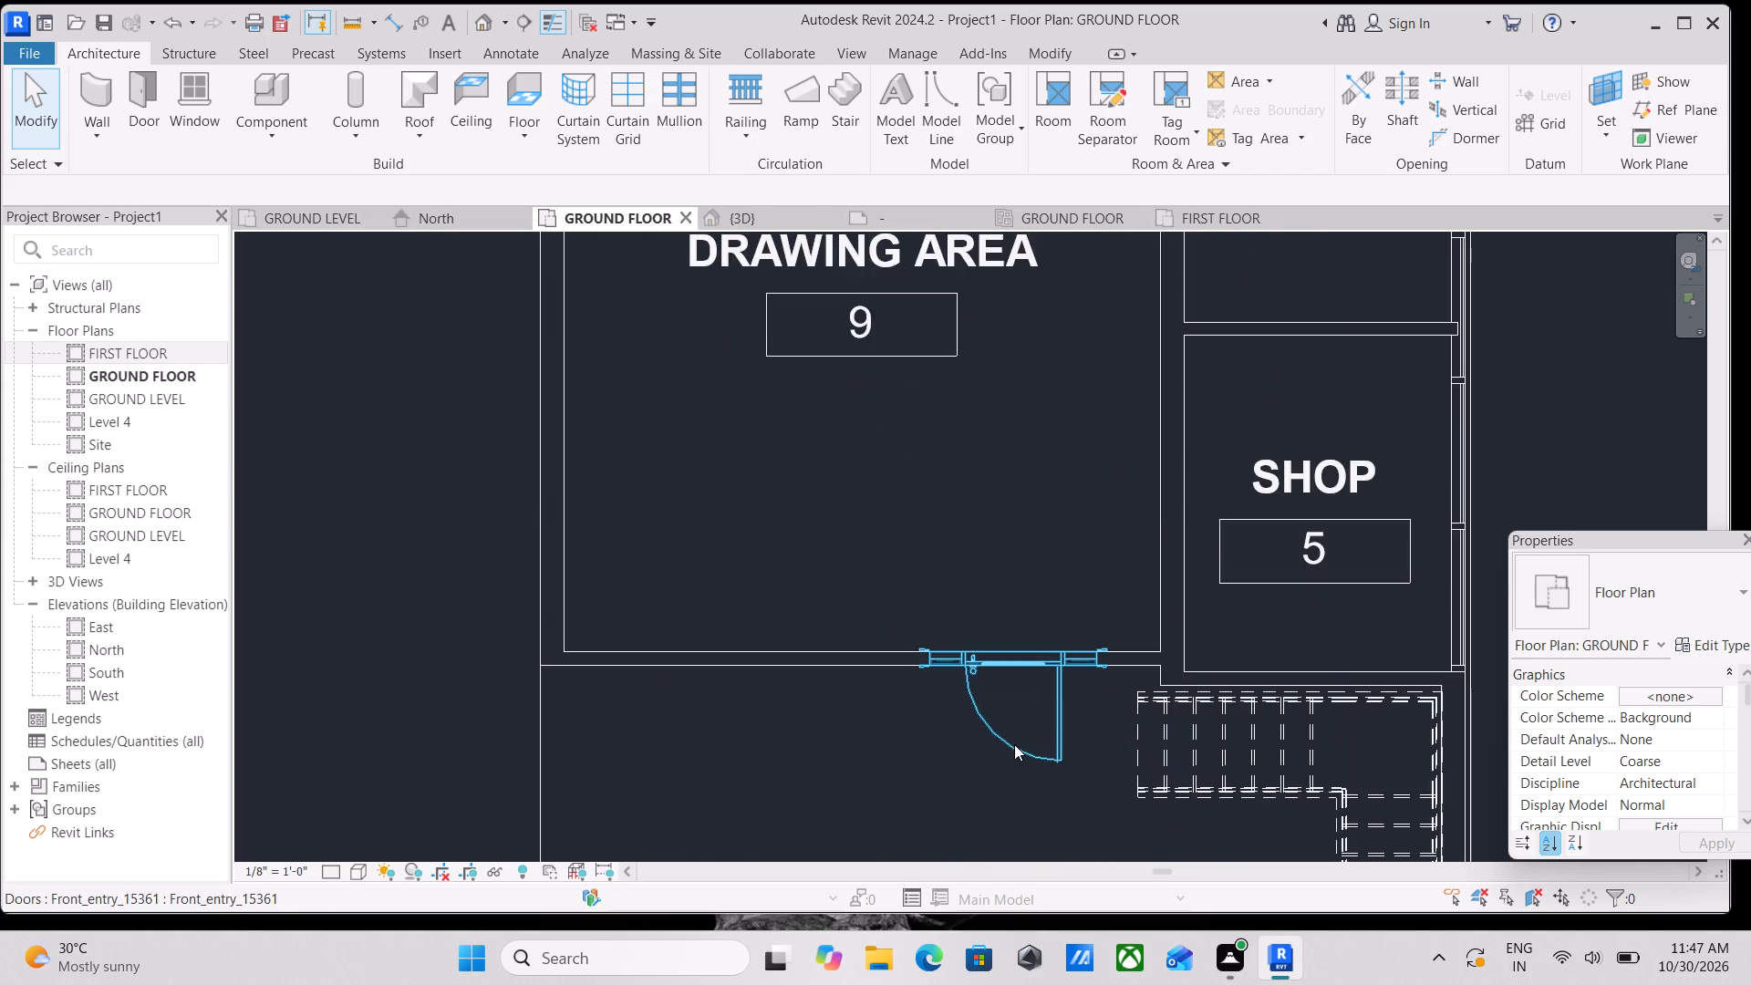
Examine the Drawing Area's south wall and its corner west of the entry door in the GROUND FLOOR plan.
scroll(903, 667, up, 1)
middle_drag(903, 667, 1098, 669)
scroll(1112, 664, up, 3)
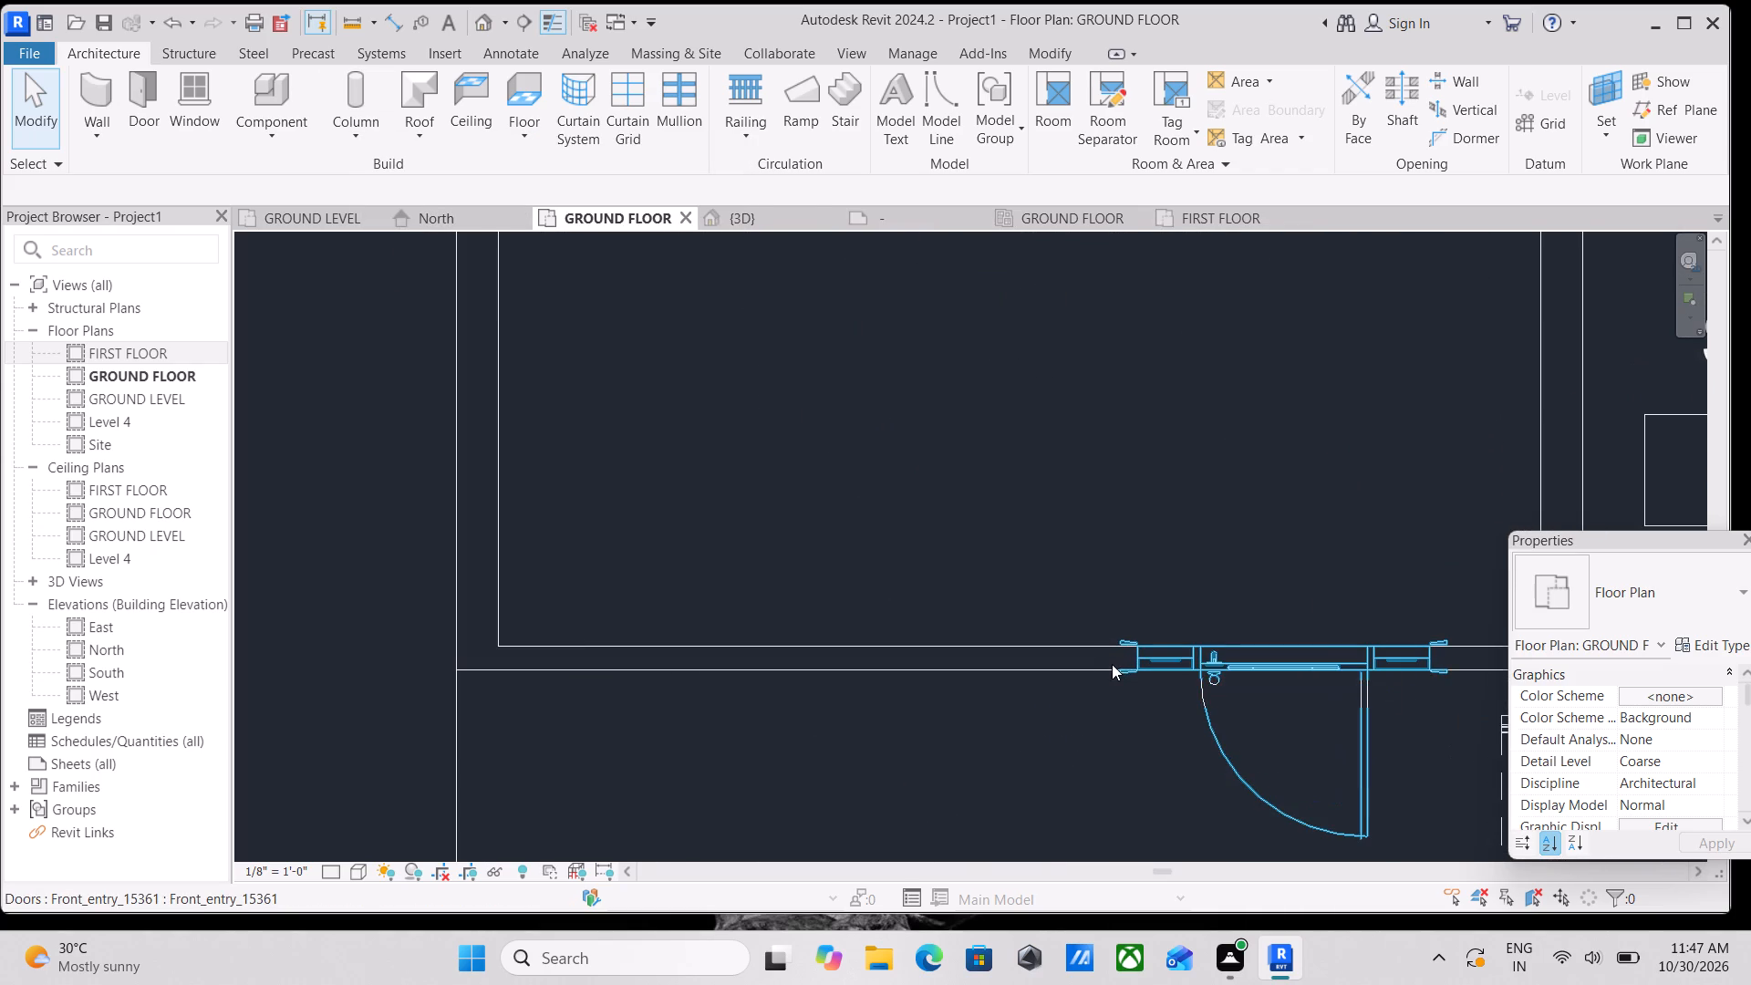
scroll(1112, 664, down, 2)
middle_drag(1112, 664, 1192, 677)
scroll(1042, 609, down, 3)
middle_drag(1042, 609, 1181, 689)
scroll(1181, 689, up, 1)
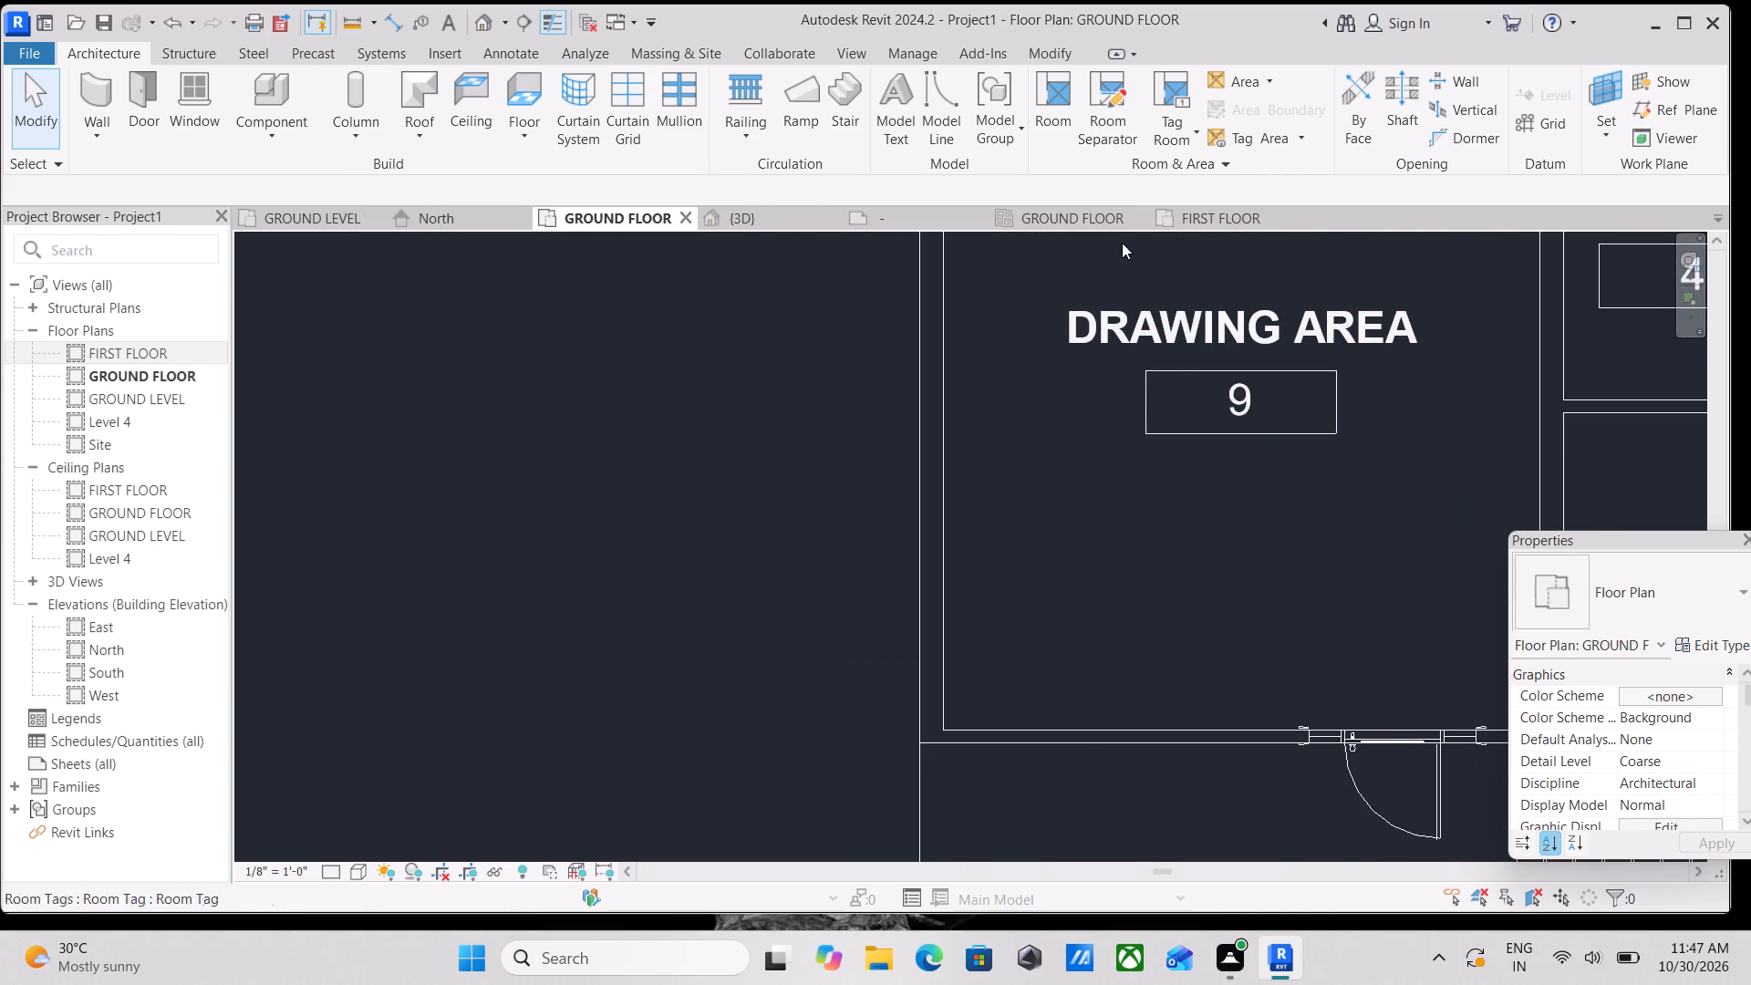
Start loading a family and look through the subfolders of the inner SHUBHAM CITY folder for window families.
click(456, 50)
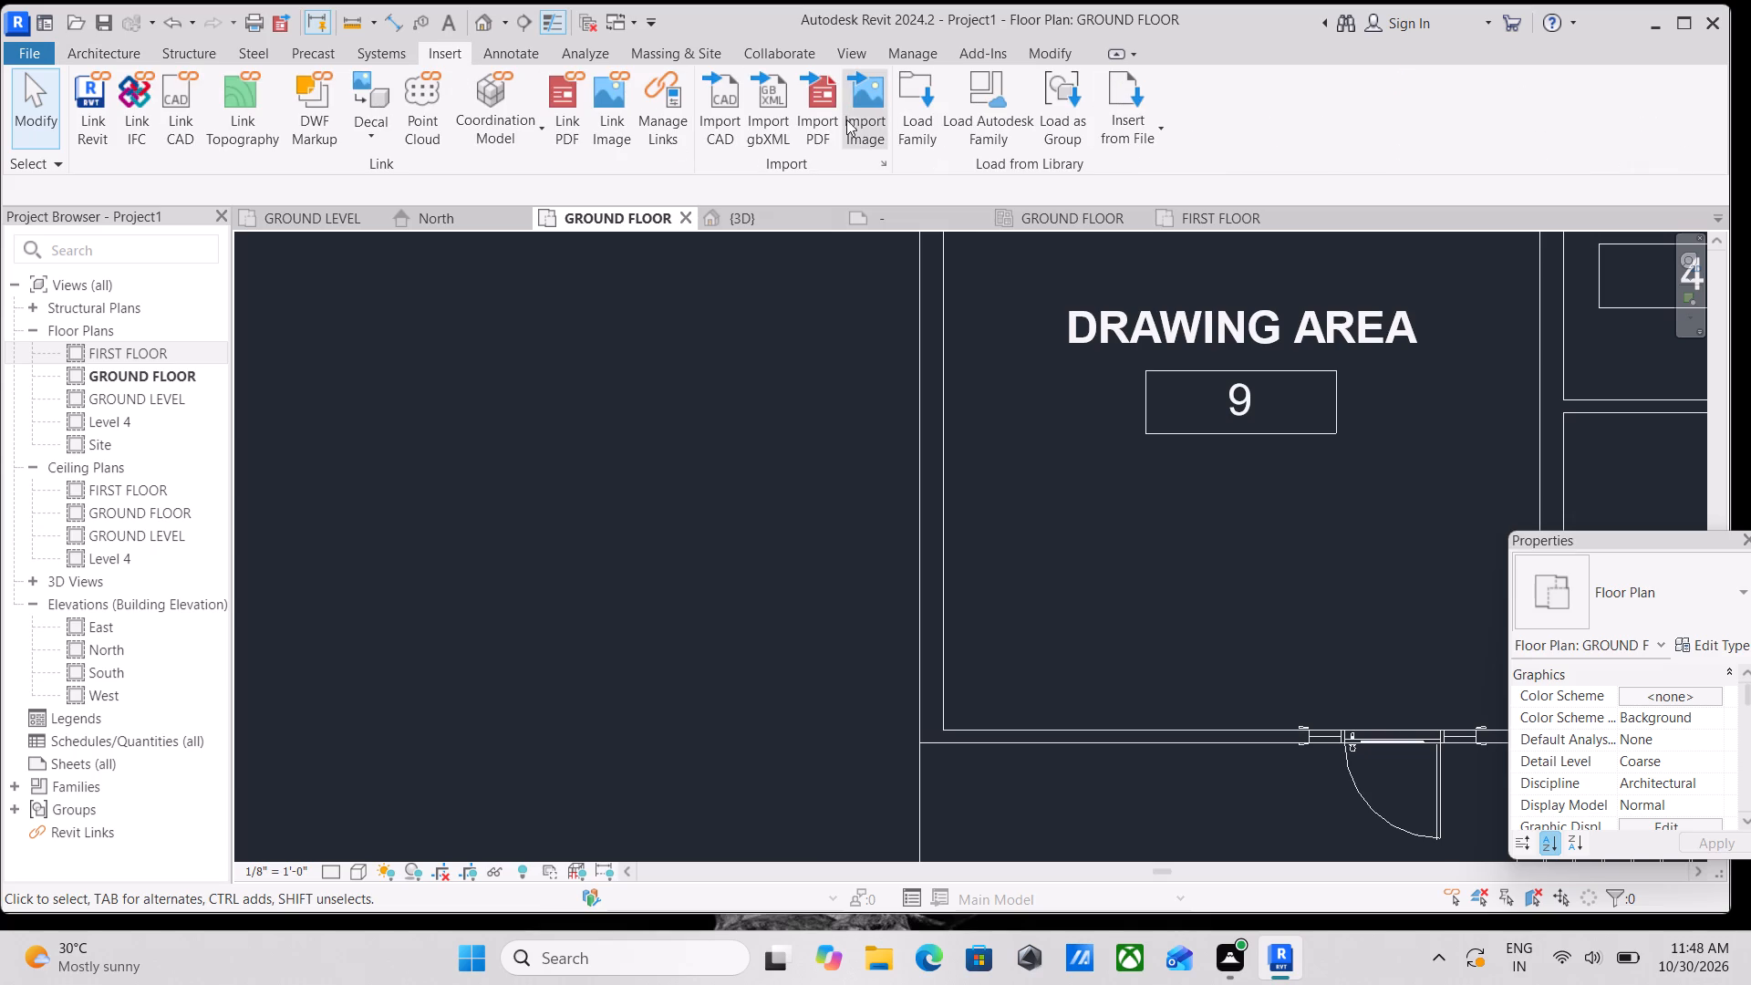
click(922, 111)
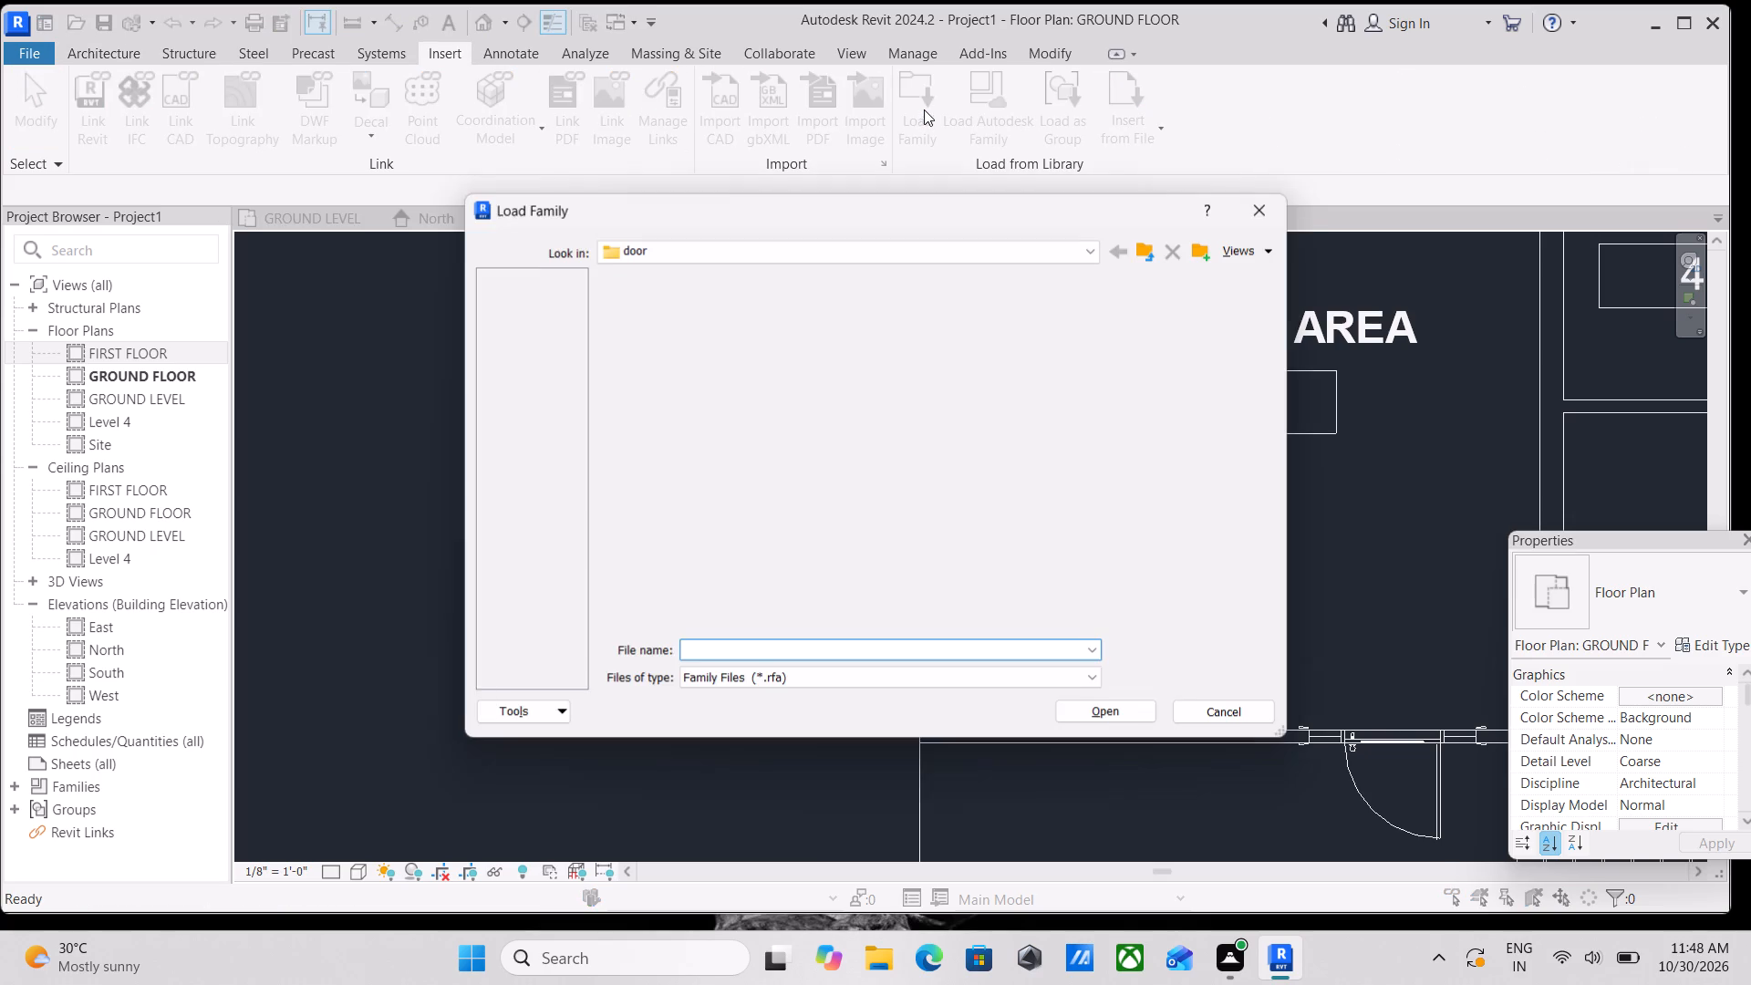
click(895, 250)
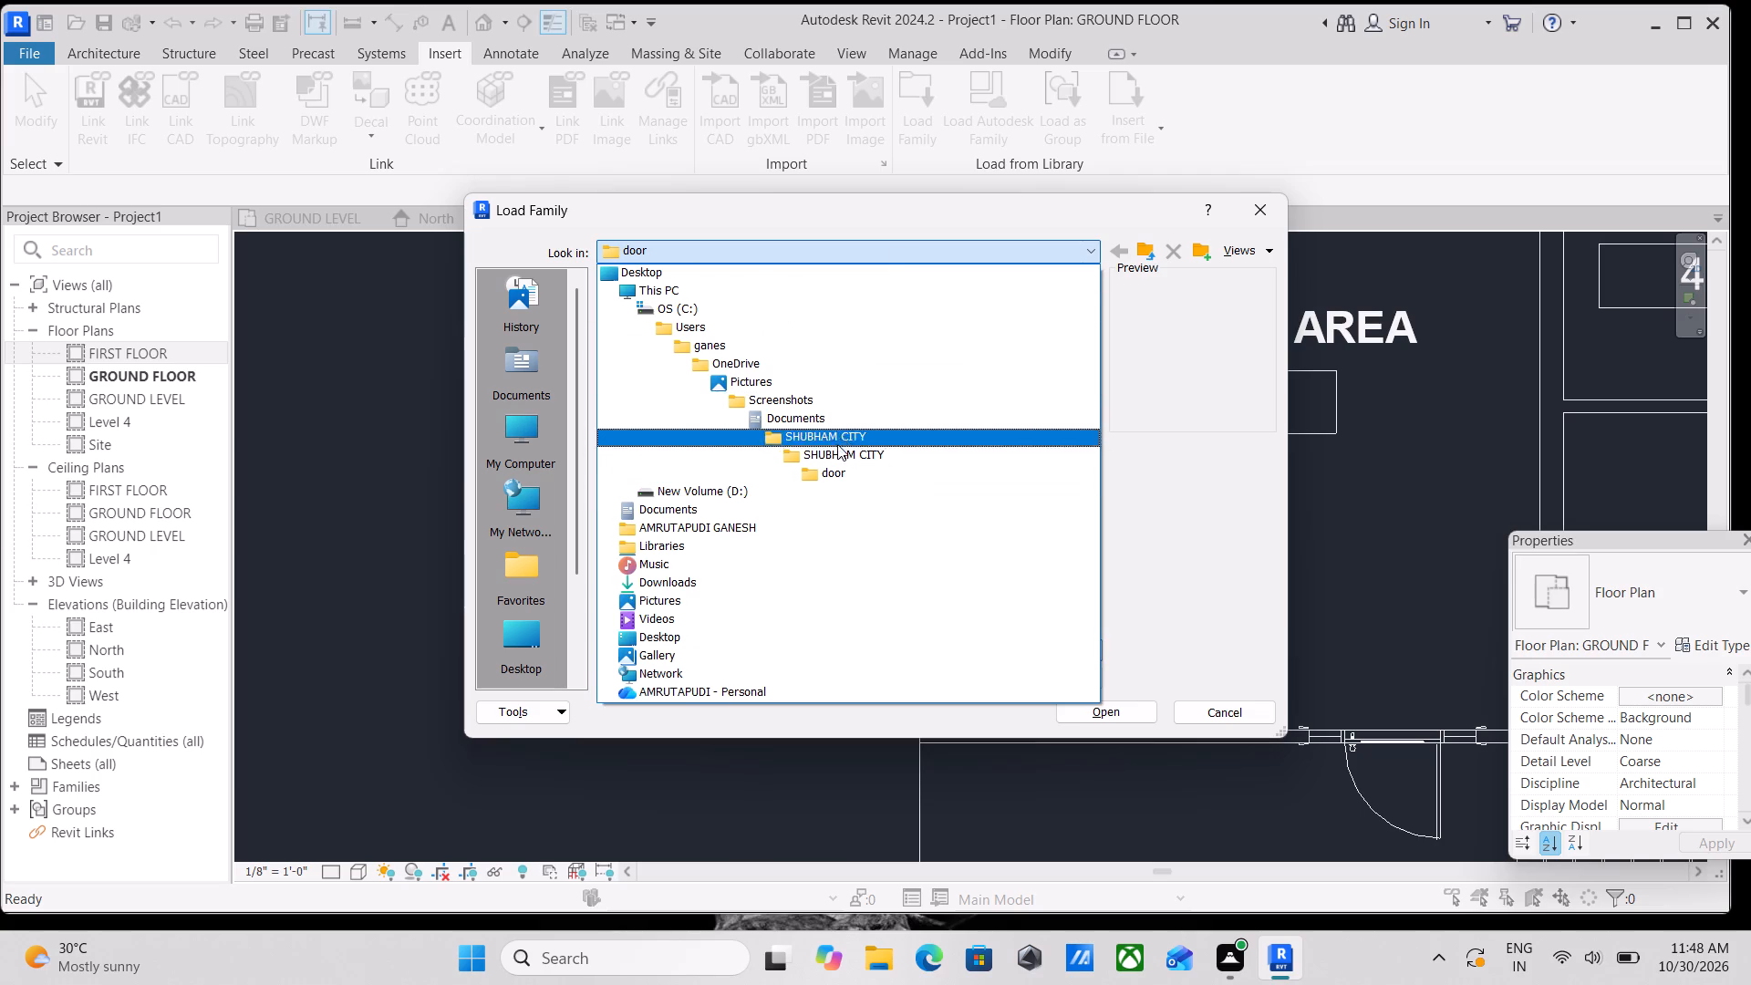
click(834, 450)
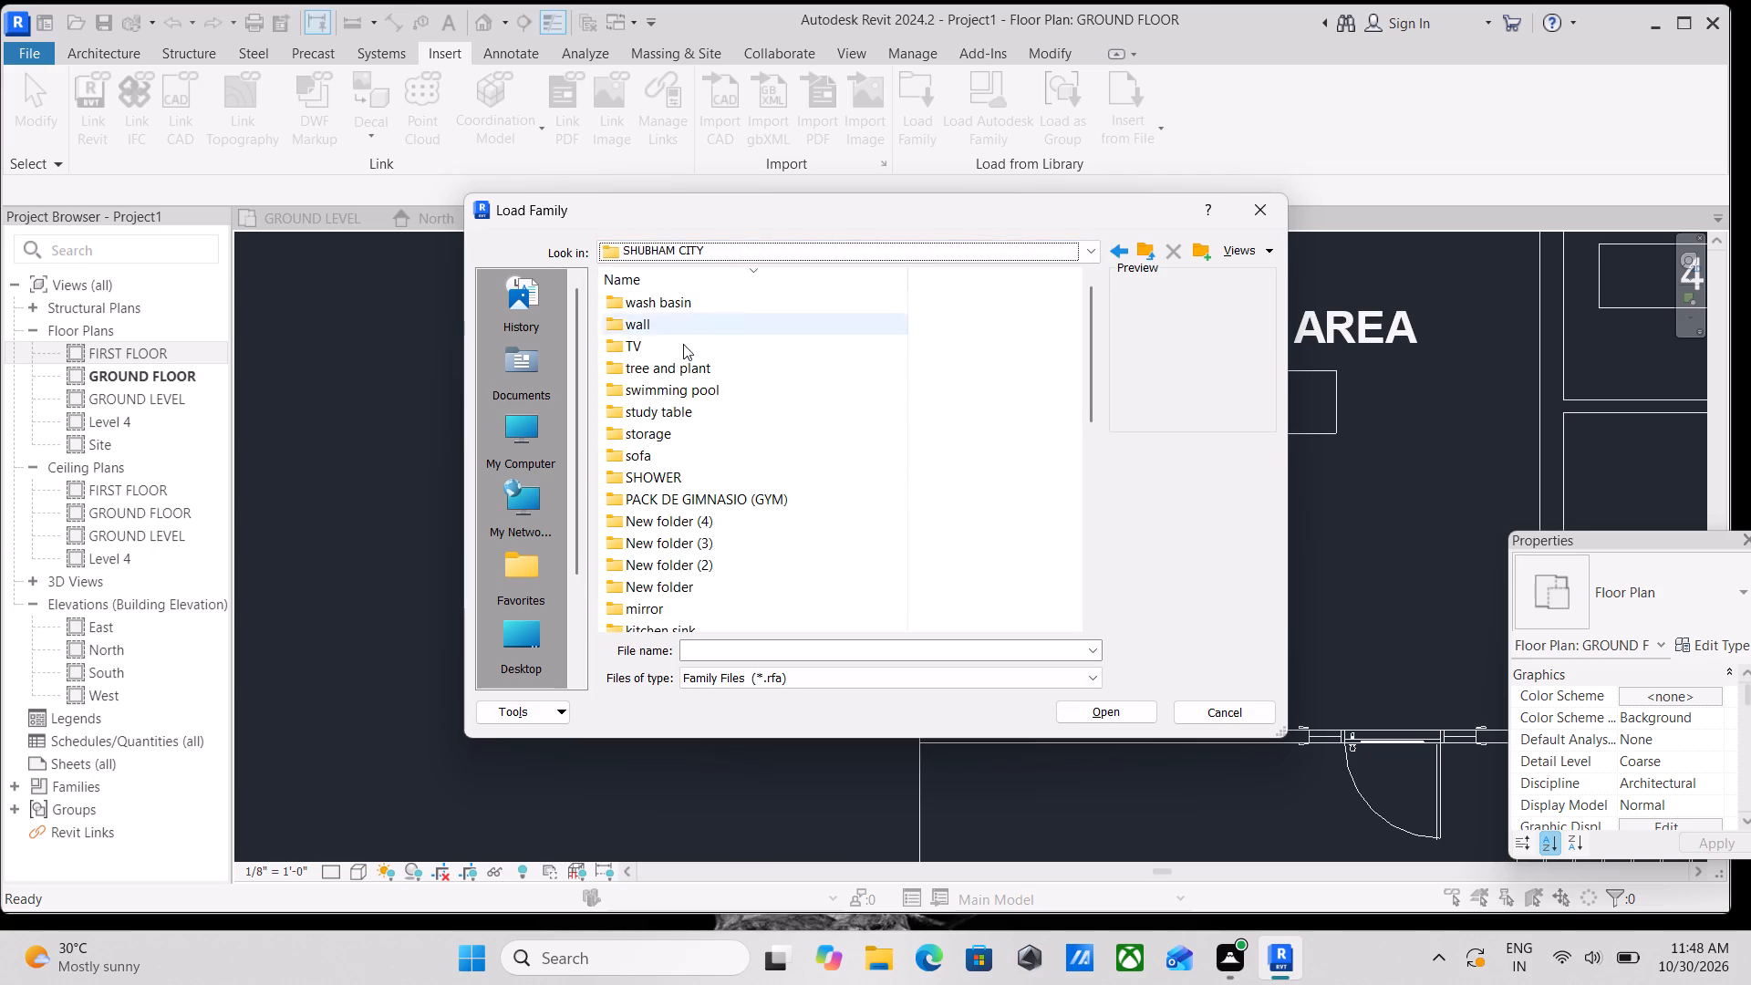
scroll(689, 477, down, 1)
scroll(689, 474, up, 3)
scroll(658, 385, up, 1)
scroll(679, 472, down, 2)
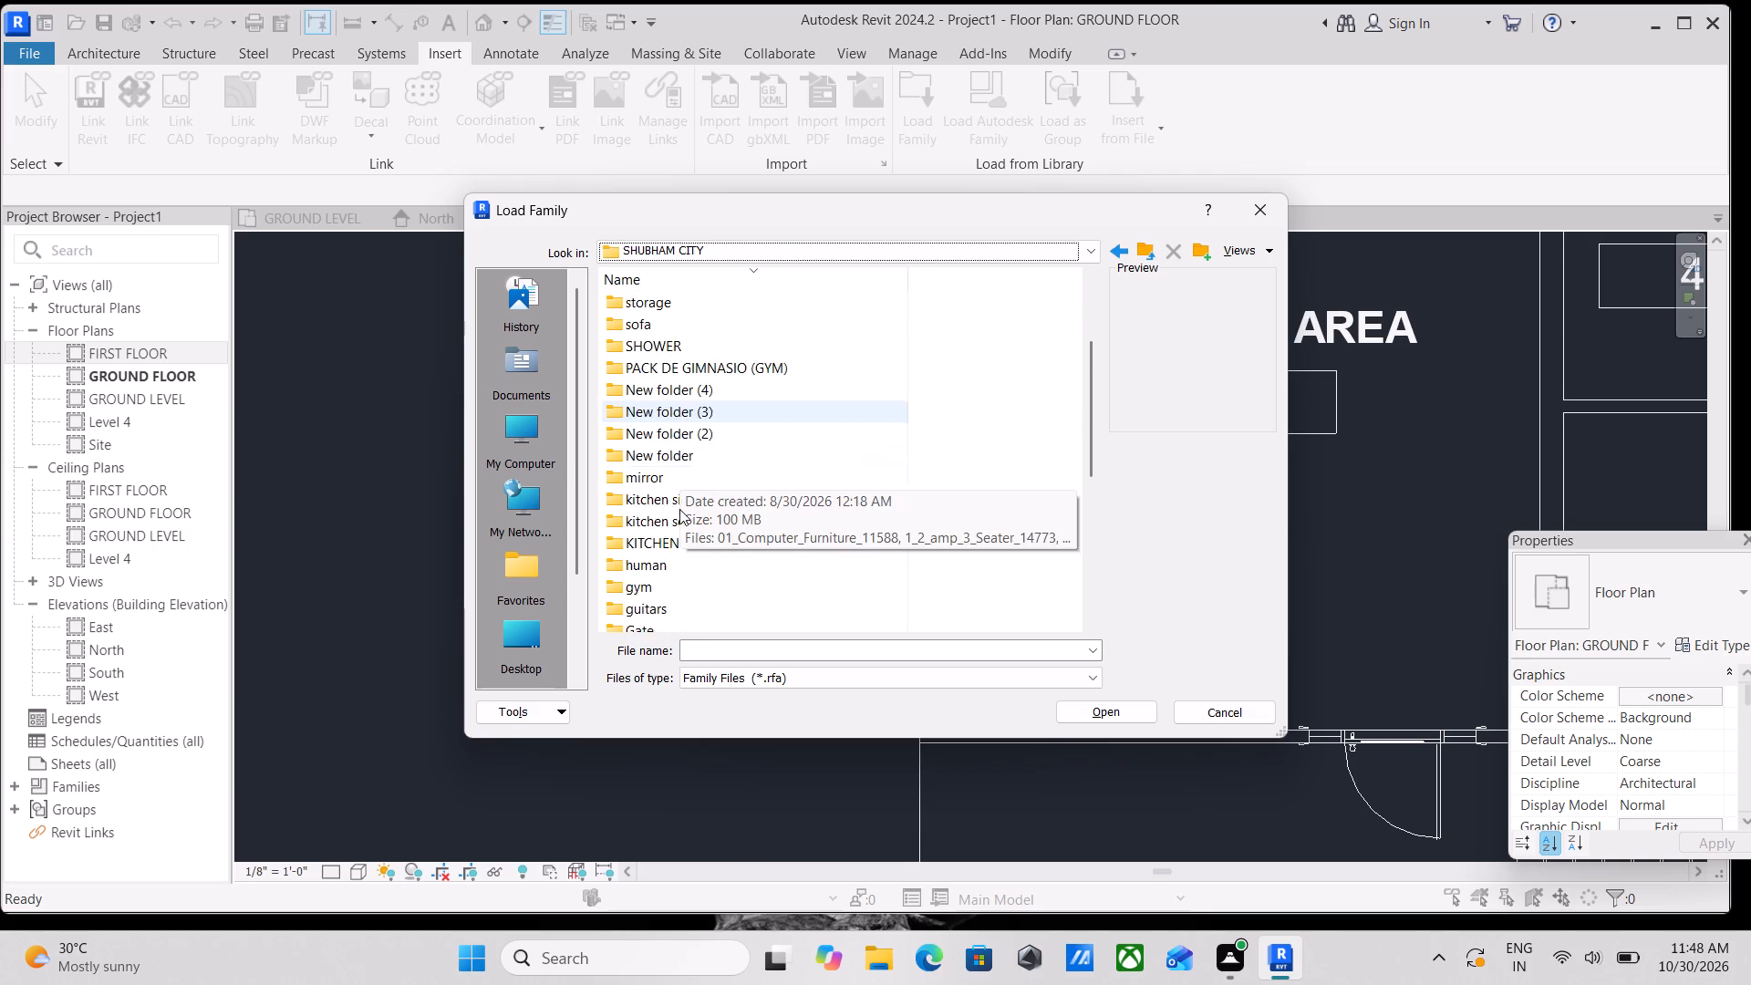
scroll(679, 509, down, 1)
scroll(599, 568, down, 2)
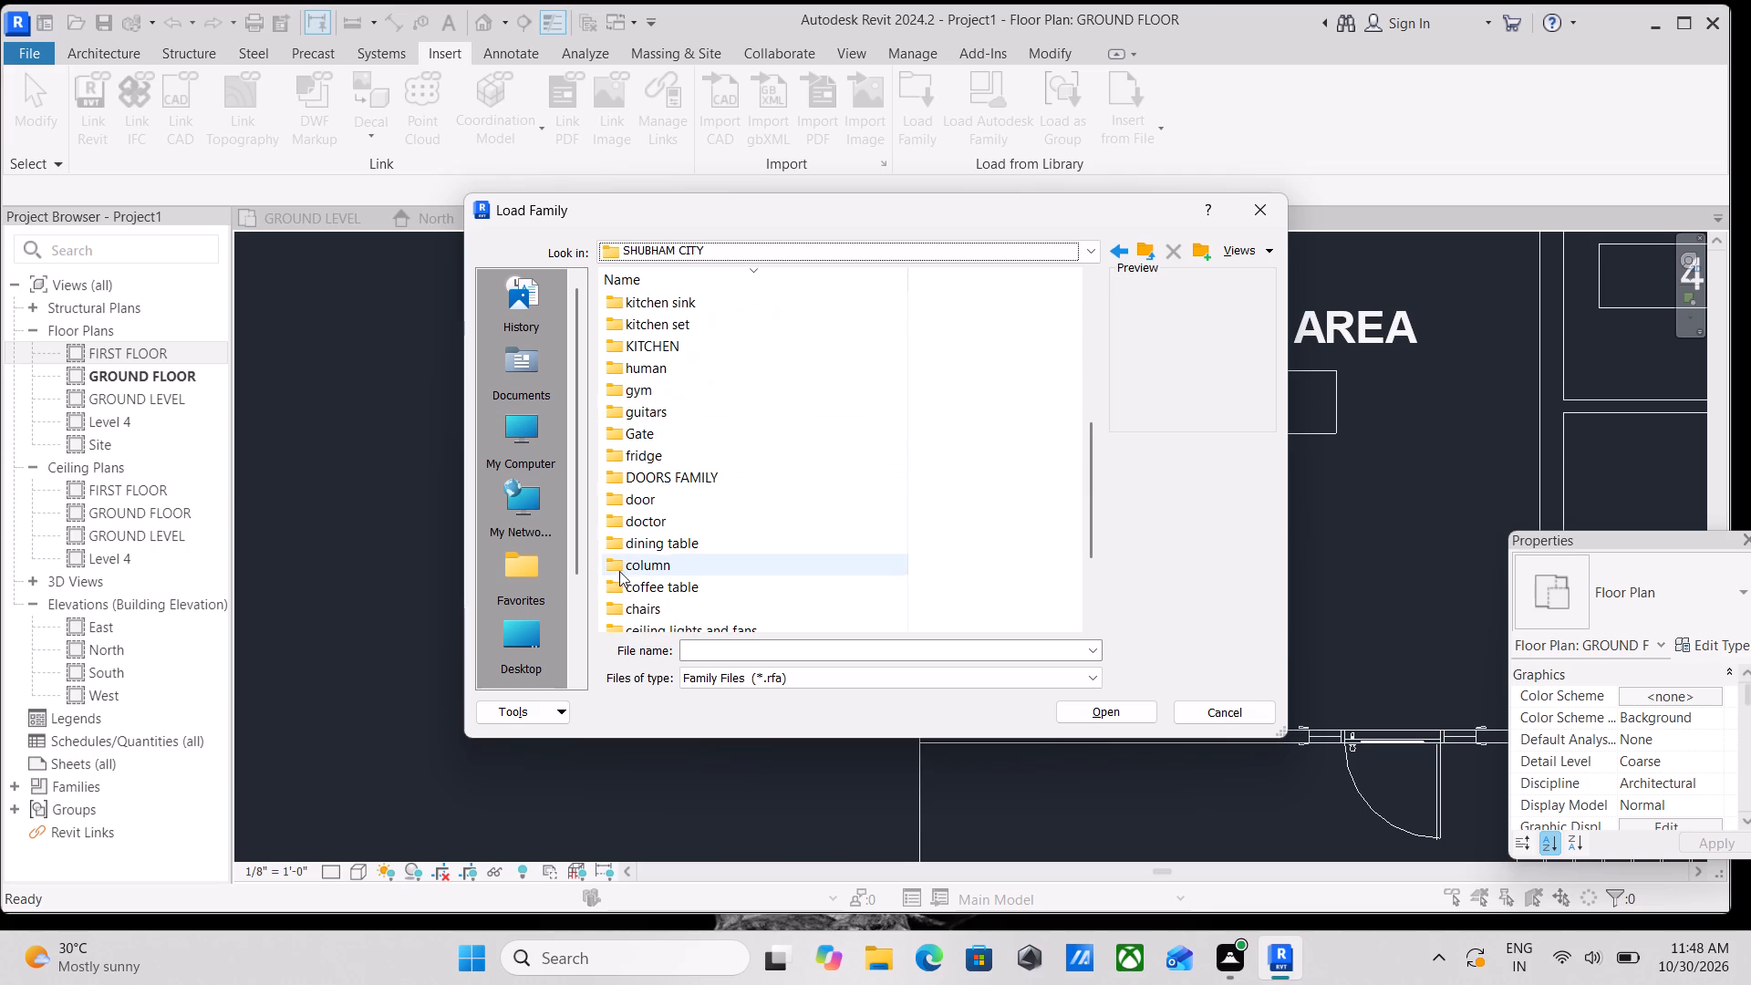
scroll(636, 558, down, 4)
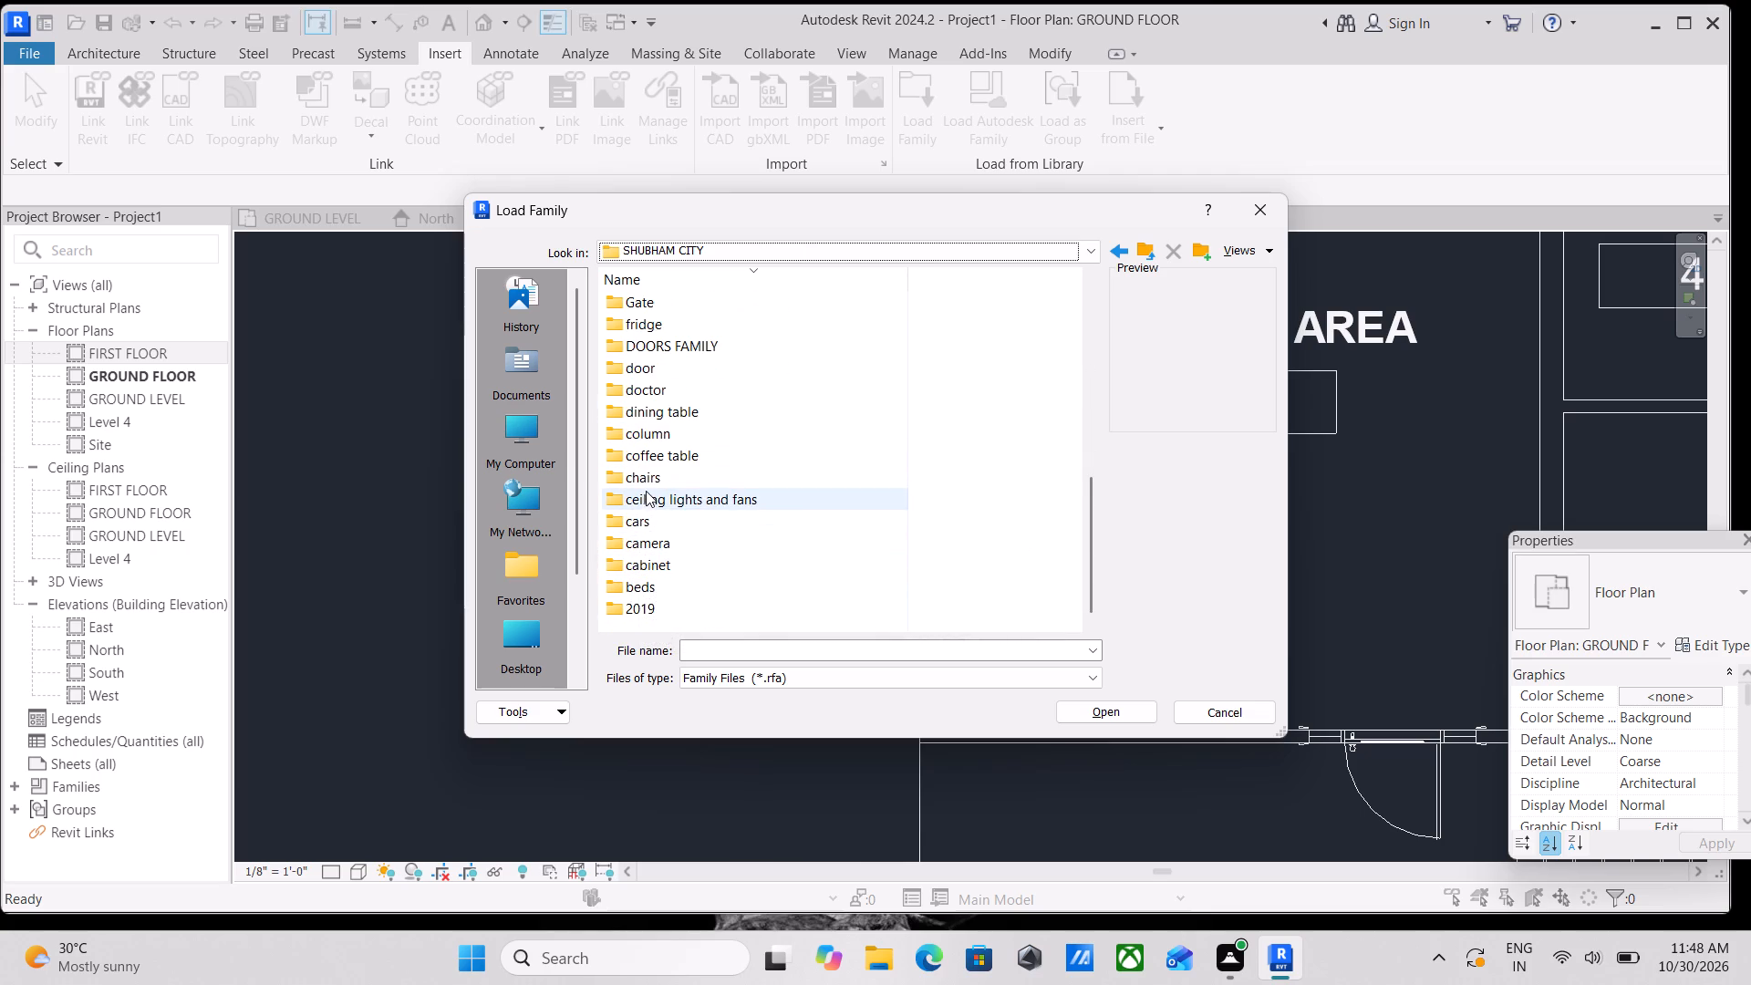
scroll(665, 479, up, 1)
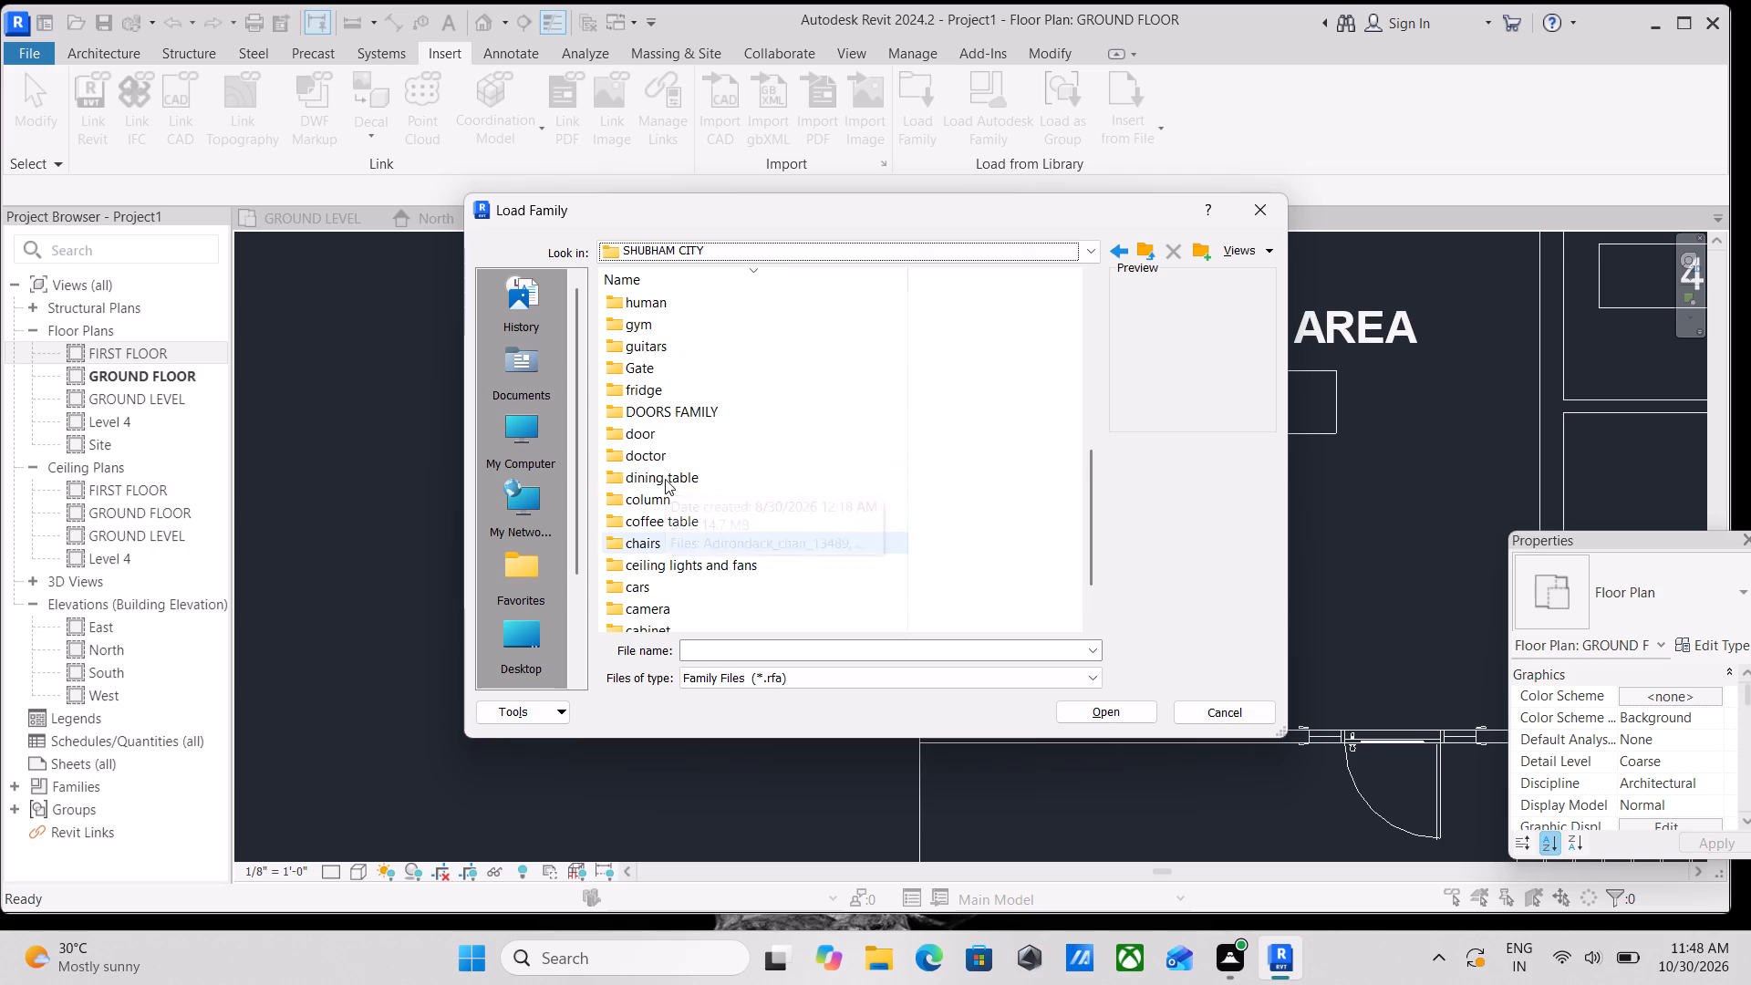
scroll(678, 470, up, 3)
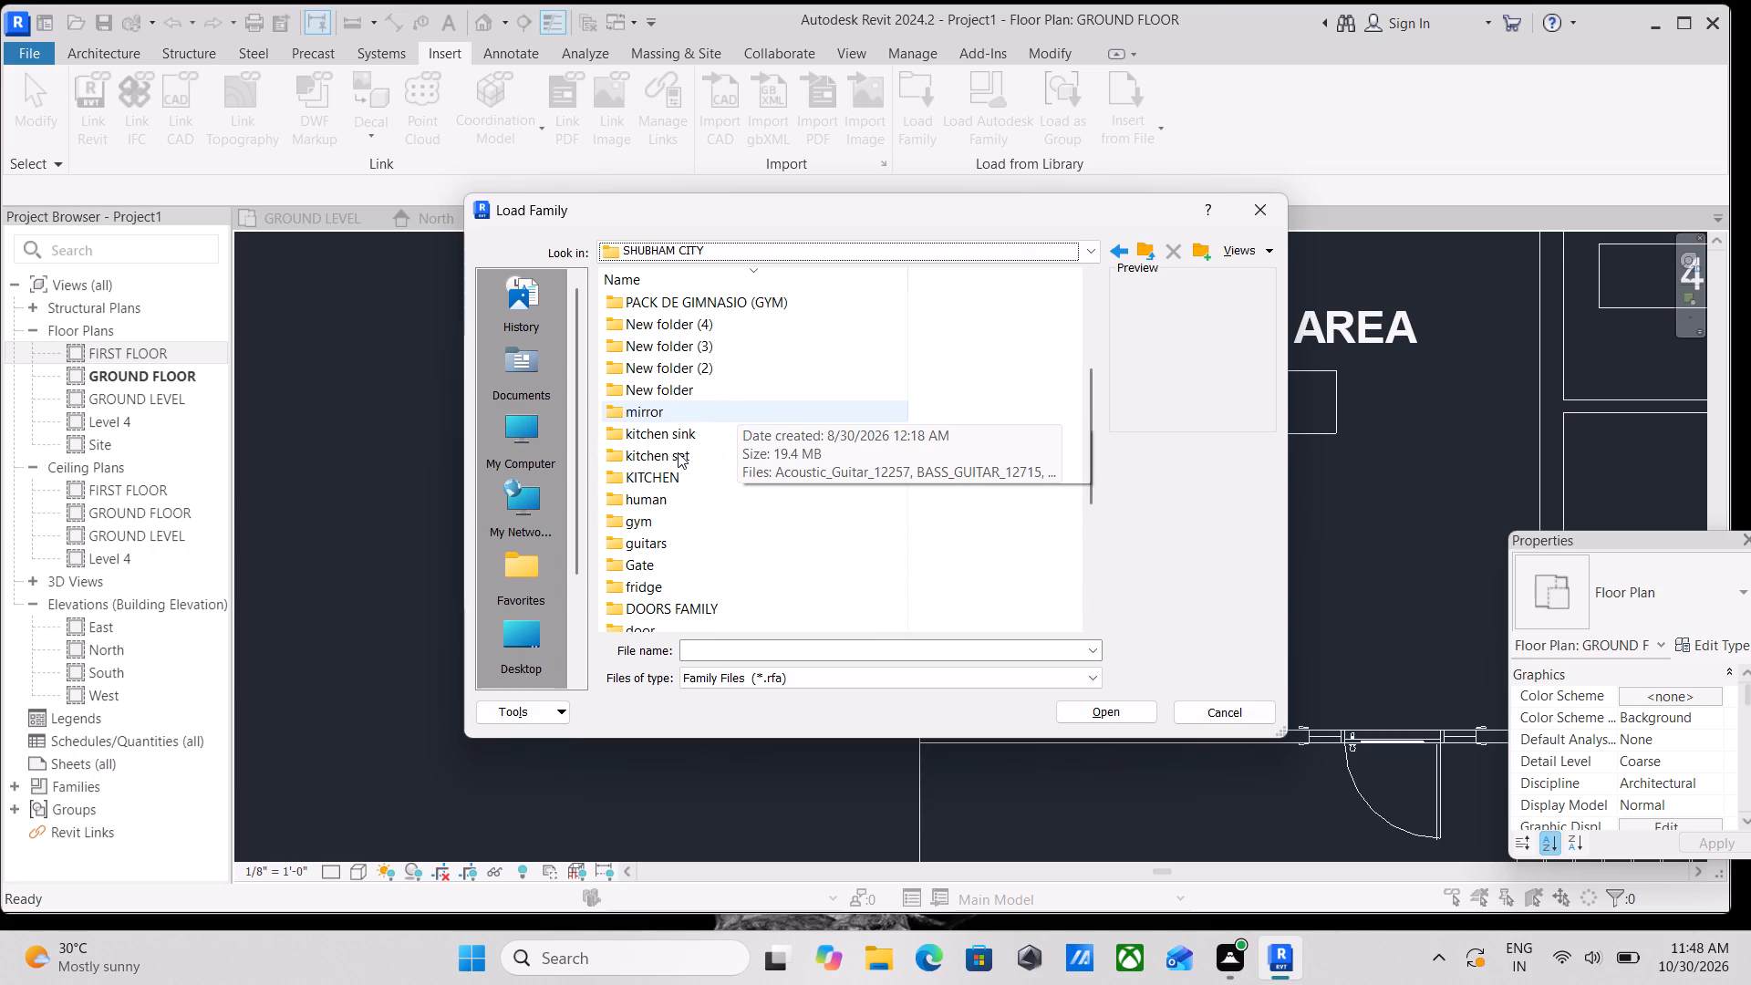
scroll(640, 549, down, 1)
scroll(675, 539, up, 1)
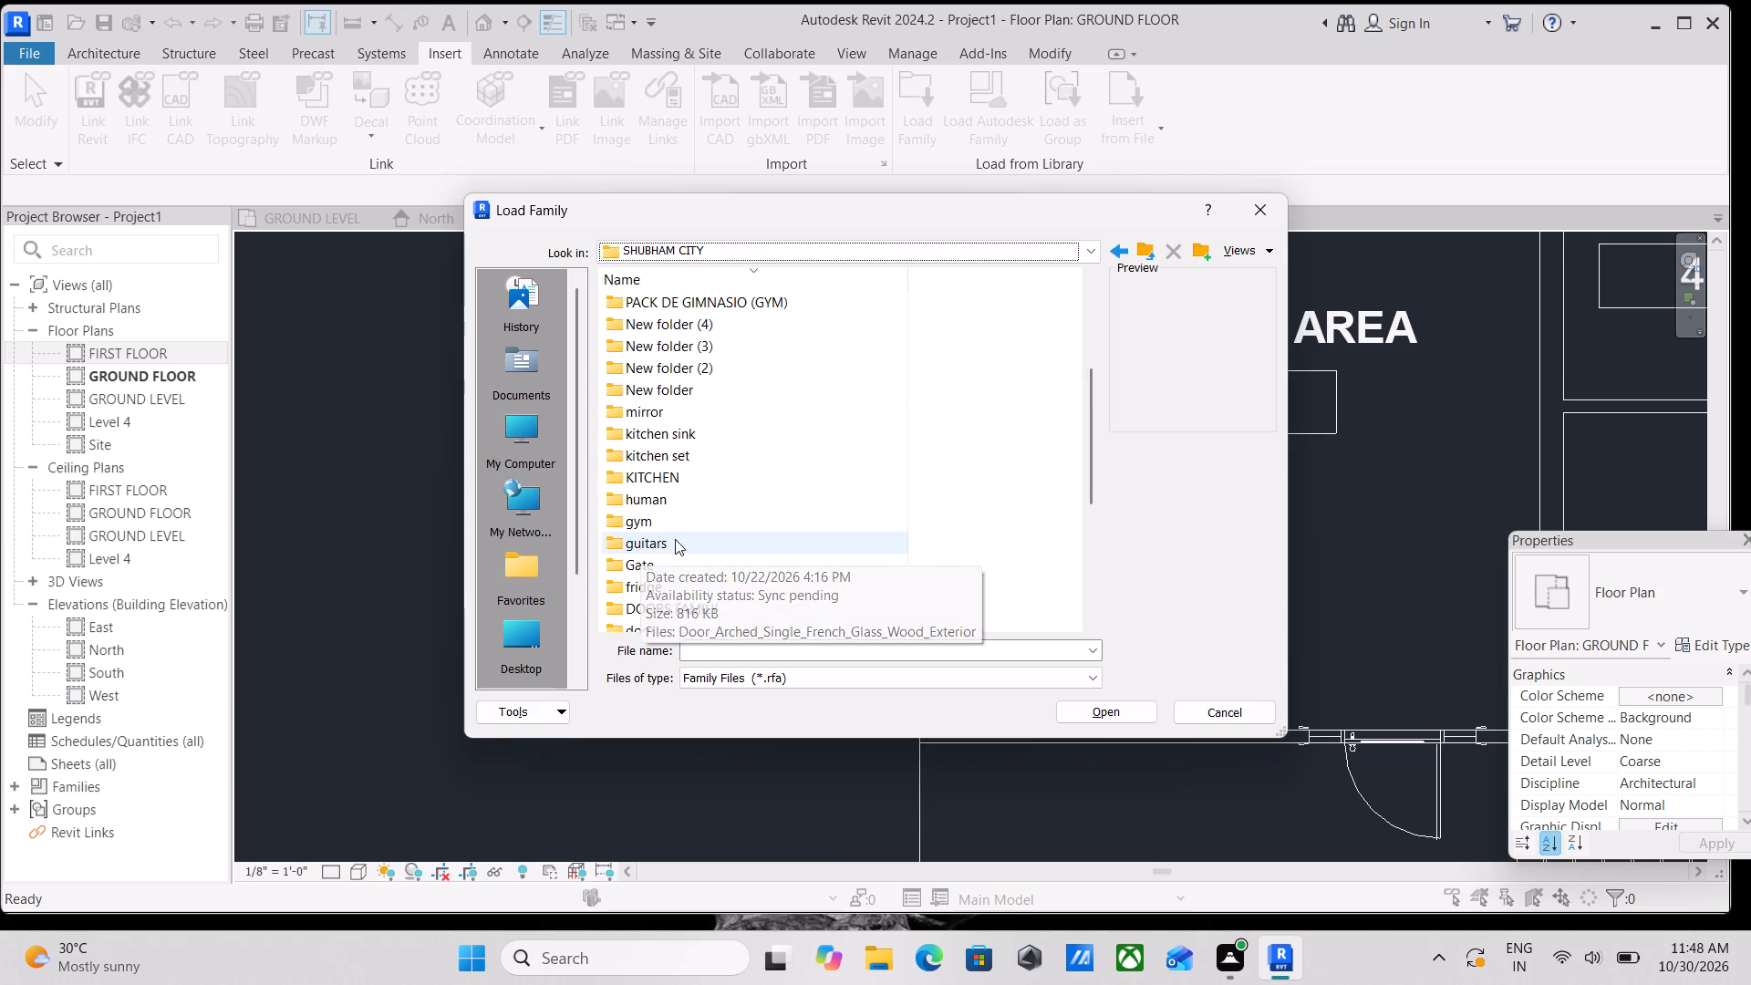
scroll(675, 539, up, 4)
scroll(681, 396, up, 2)
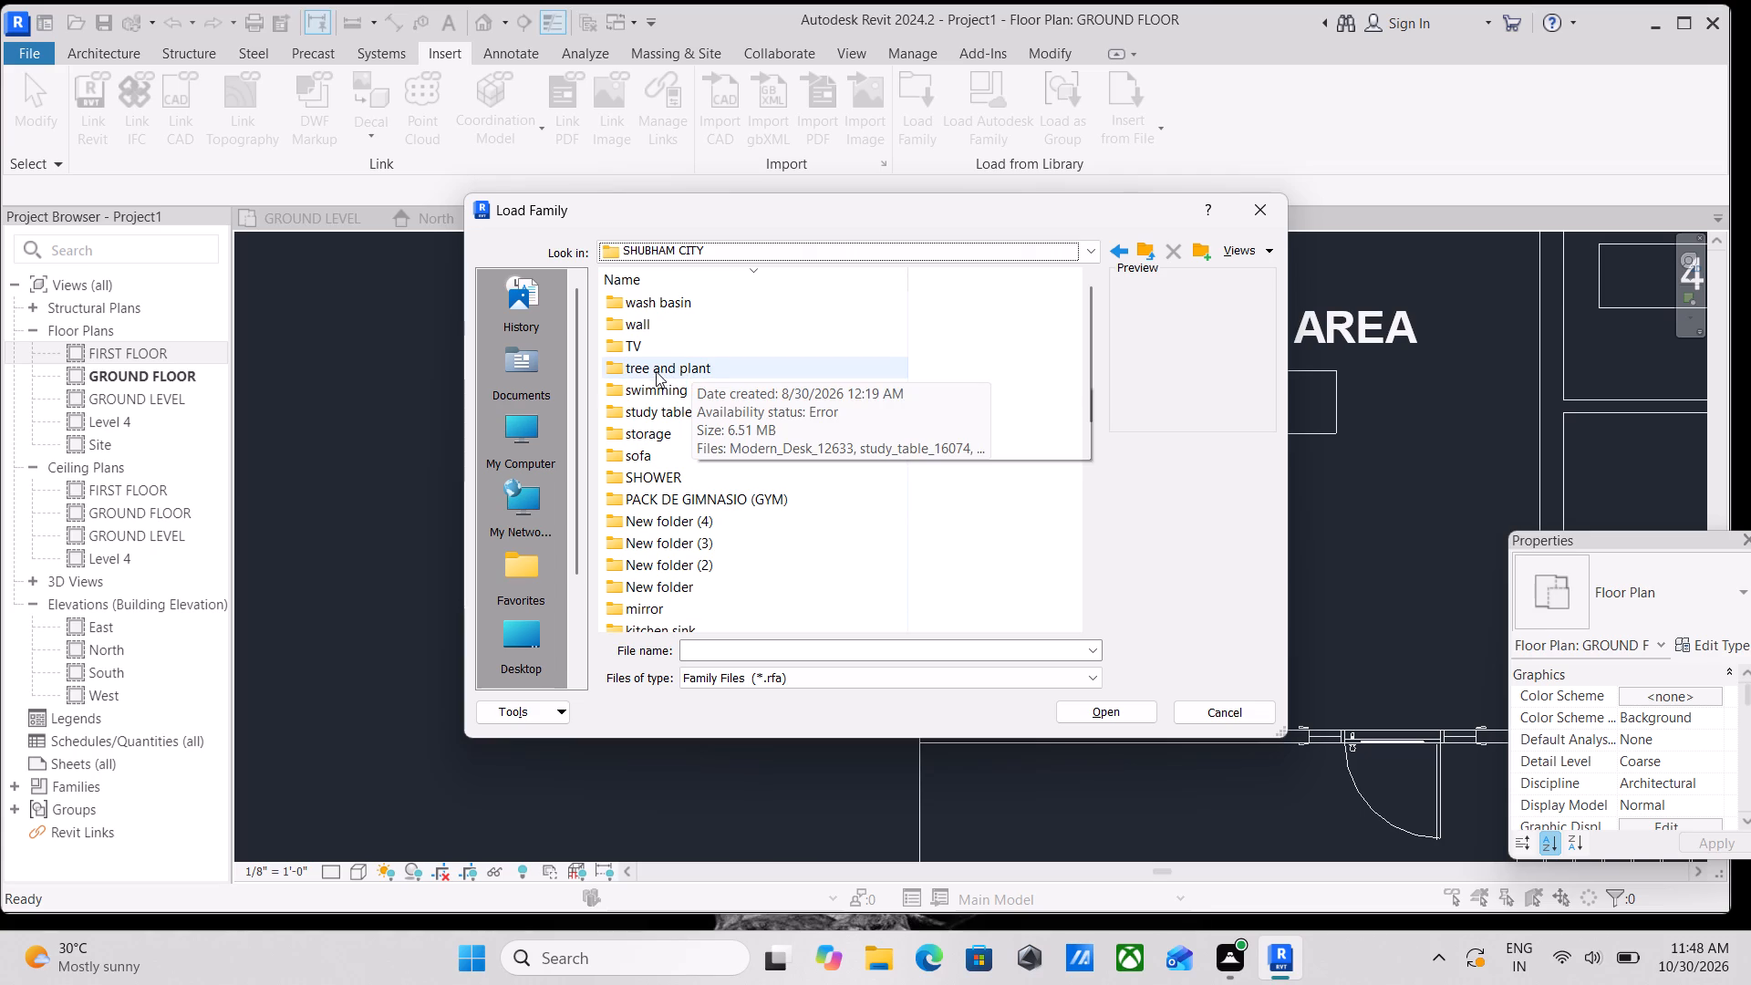
scroll(622, 337, up, 1)
scroll(666, 329, down, 1)
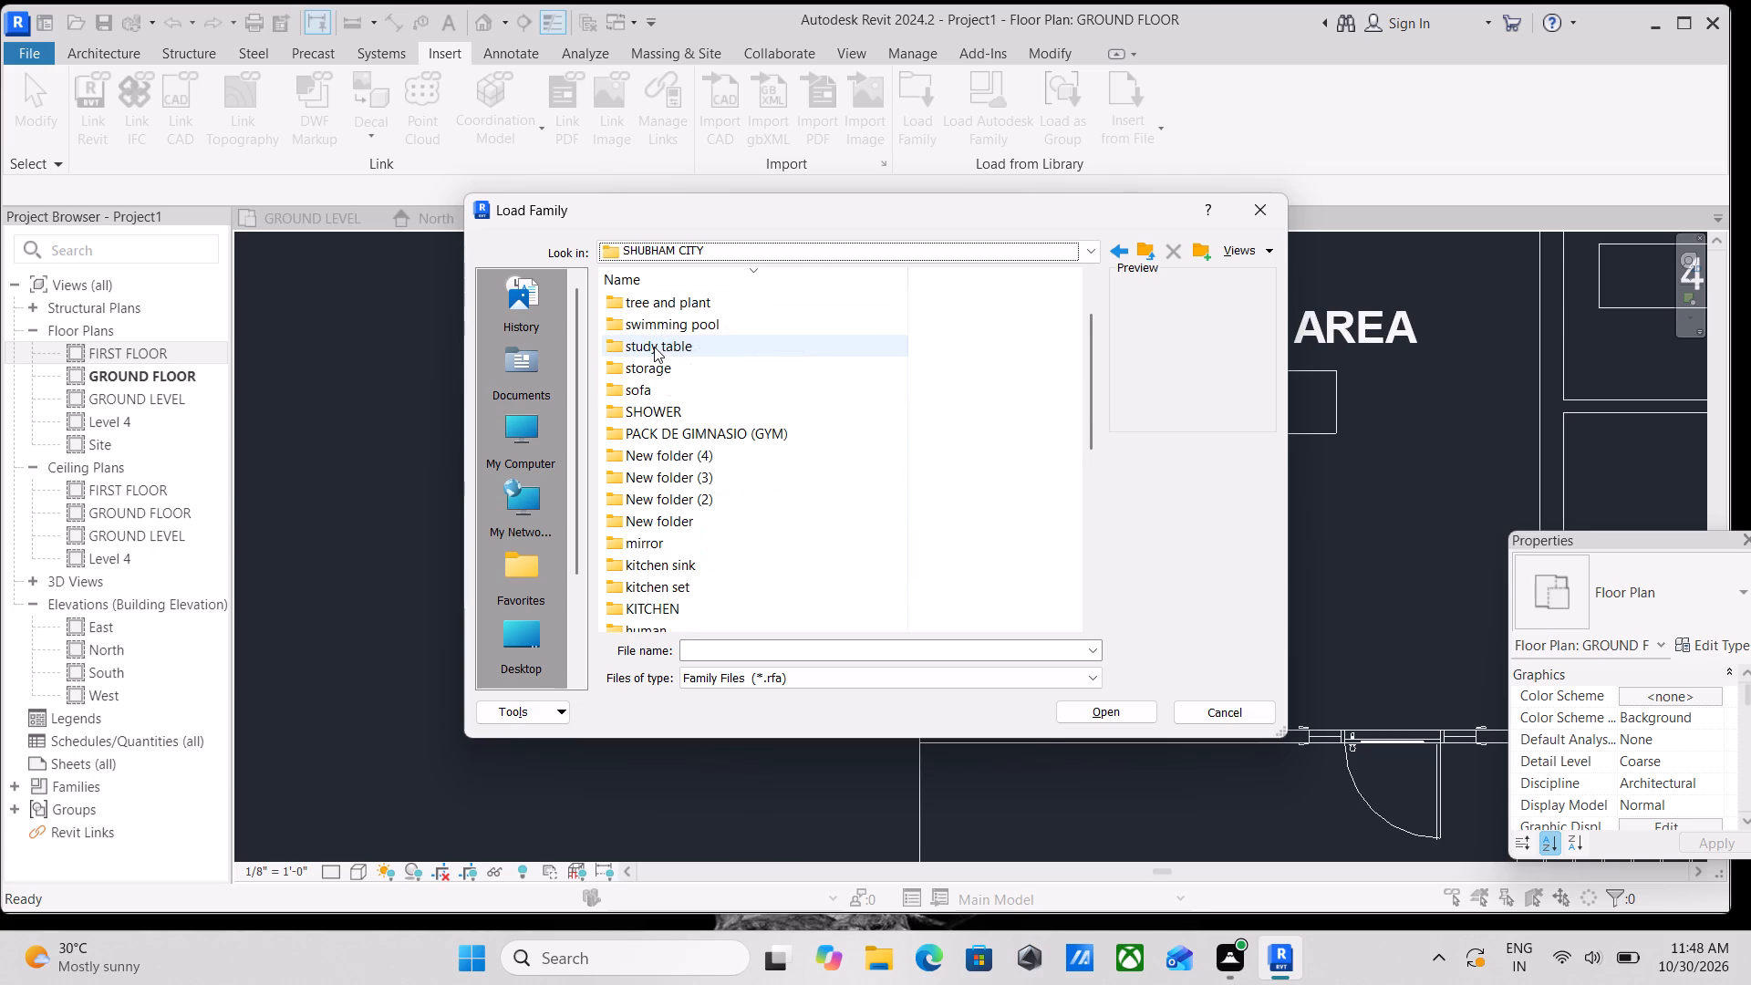
scroll(657, 474, down, 3)
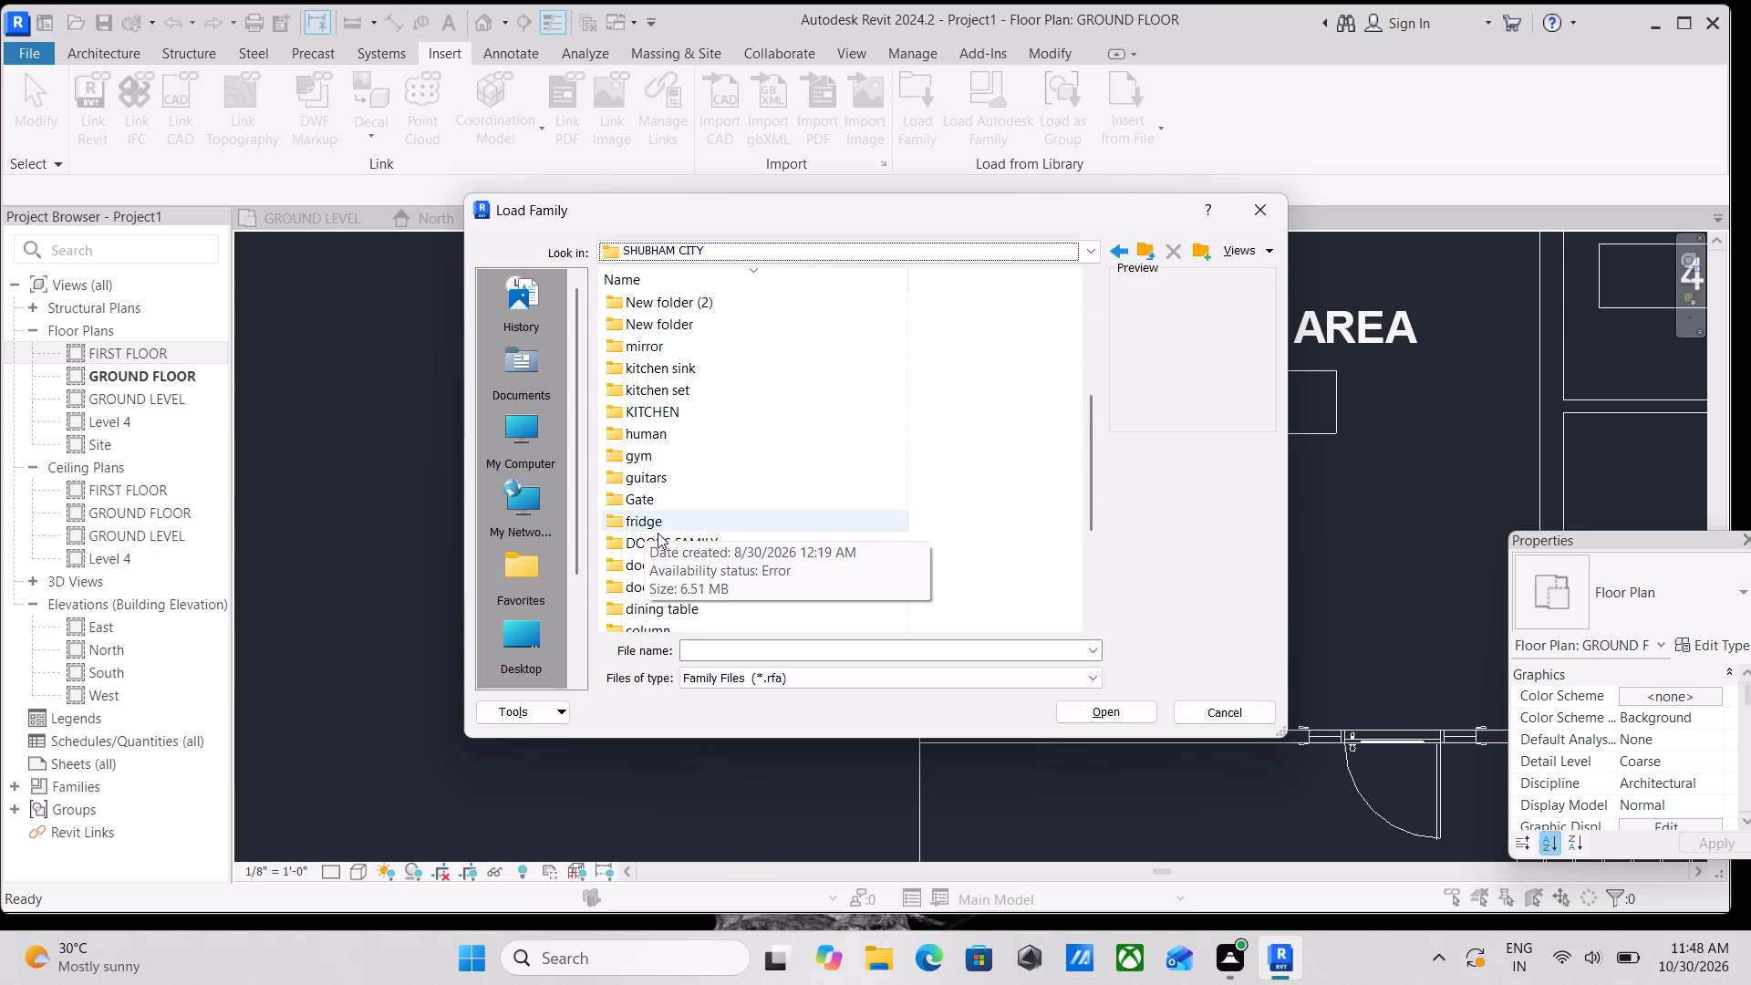
scroll(660, 533, down, 4)
scroll(545, 566, down, 2)
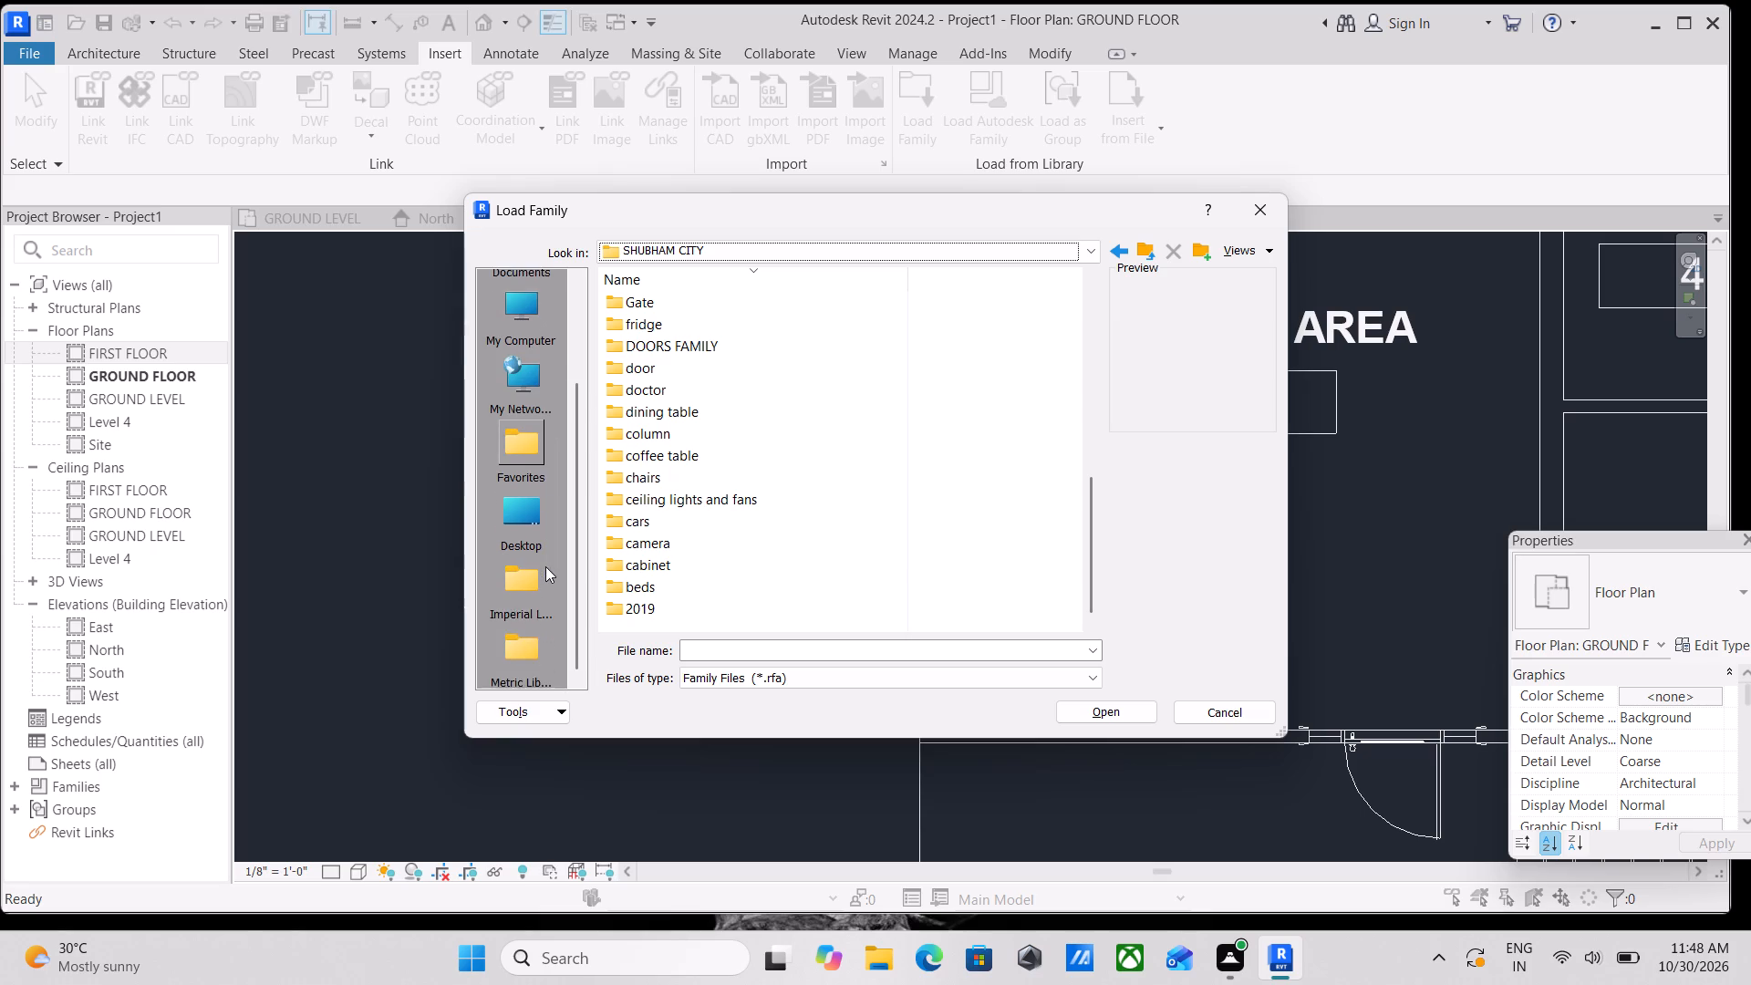
Switch to the Imperial Library's US folder and open its Windows folder for the family to load.
double_click(518, 567)
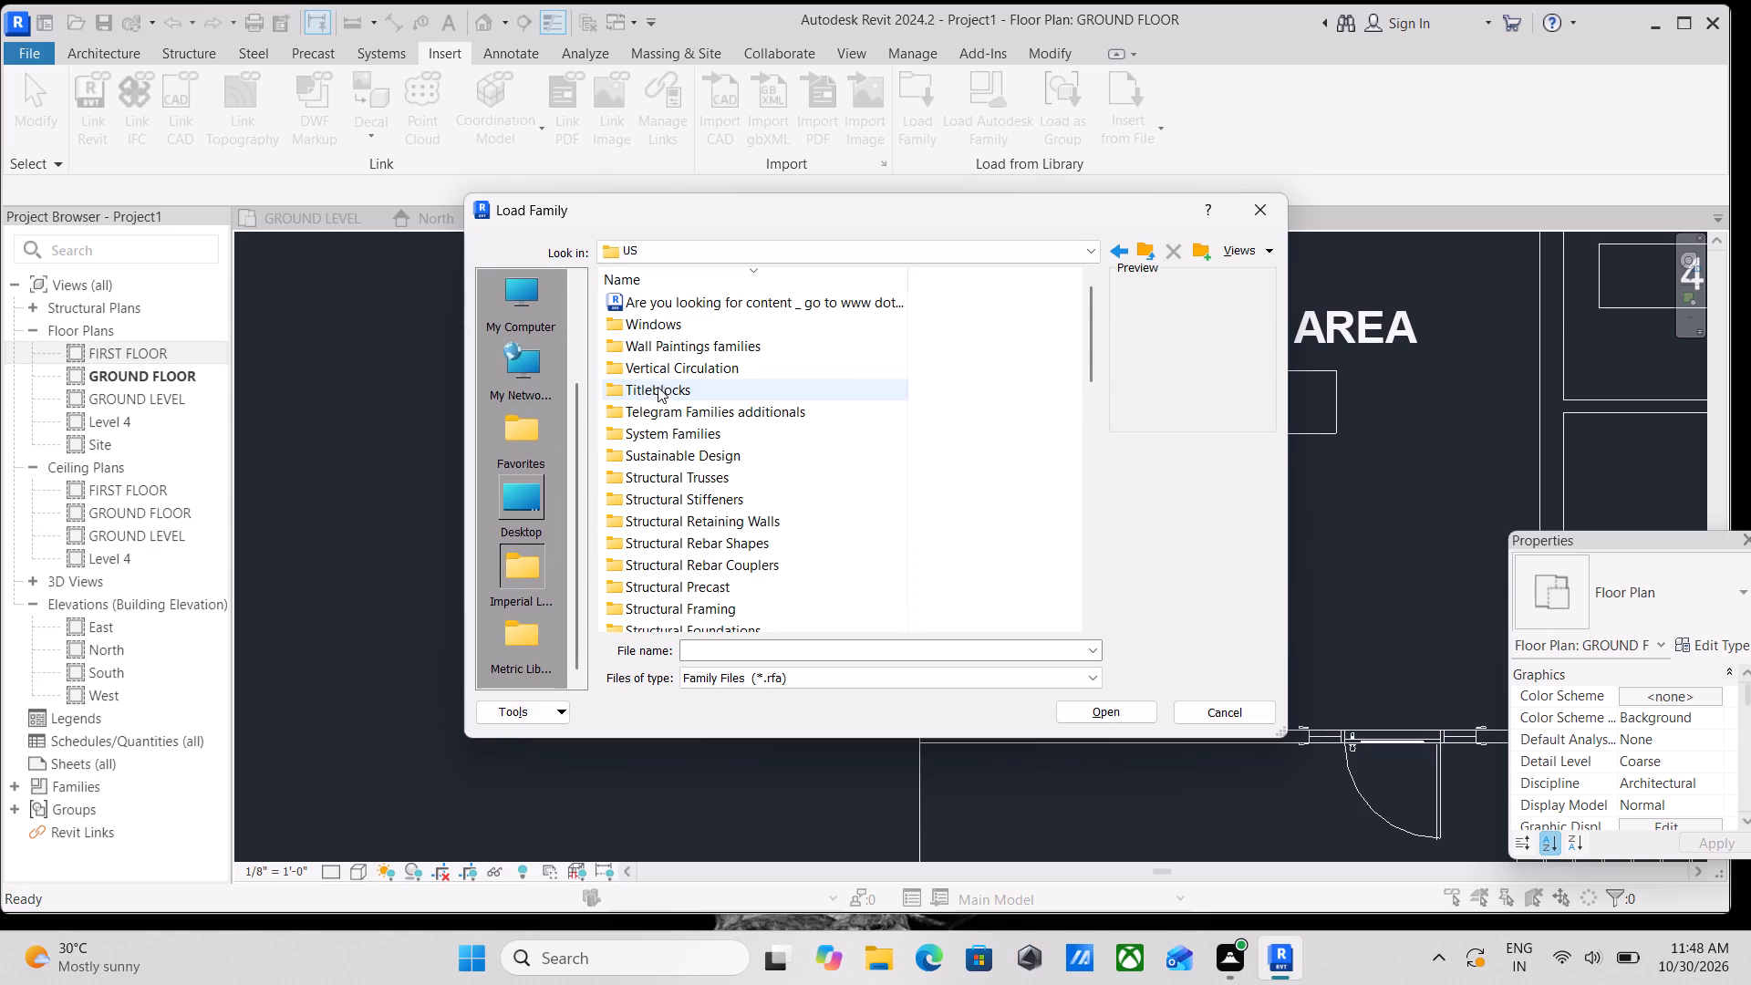
scroll(658, 337, down, 2)
scroll(655, 439, down, 1)
scroll(656, 441, up, 1)
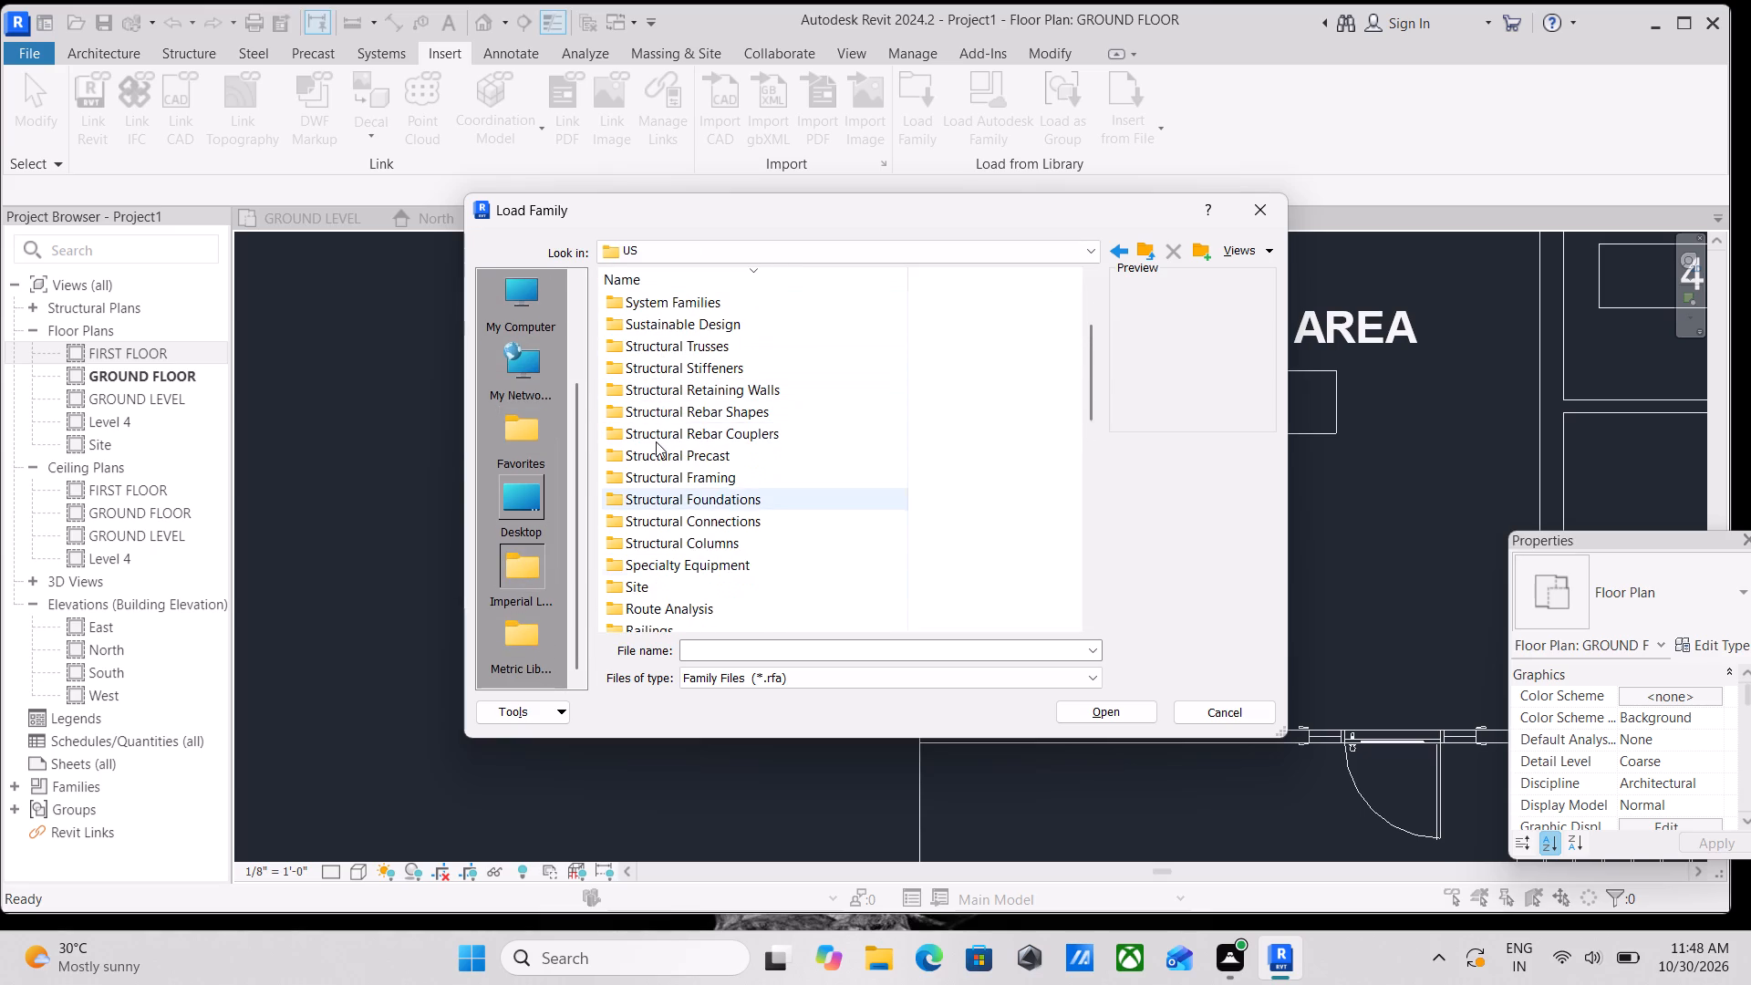
scroll(656, 441, up, 5)
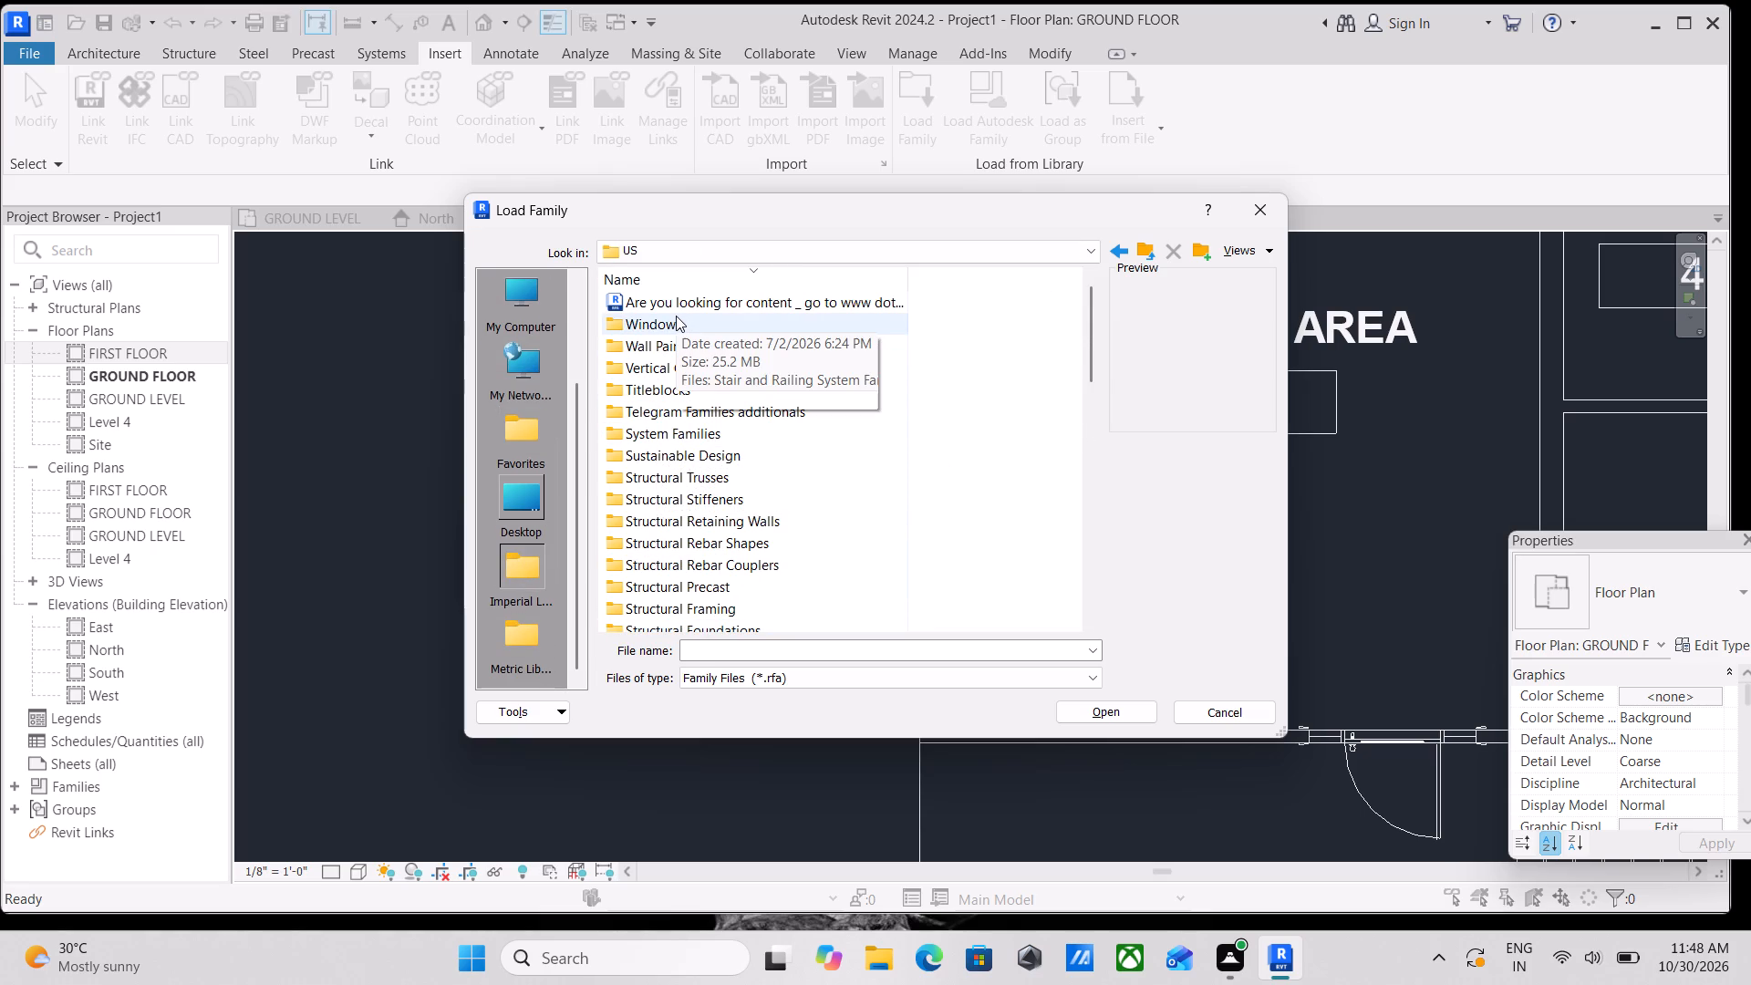
double_click(676, 316)
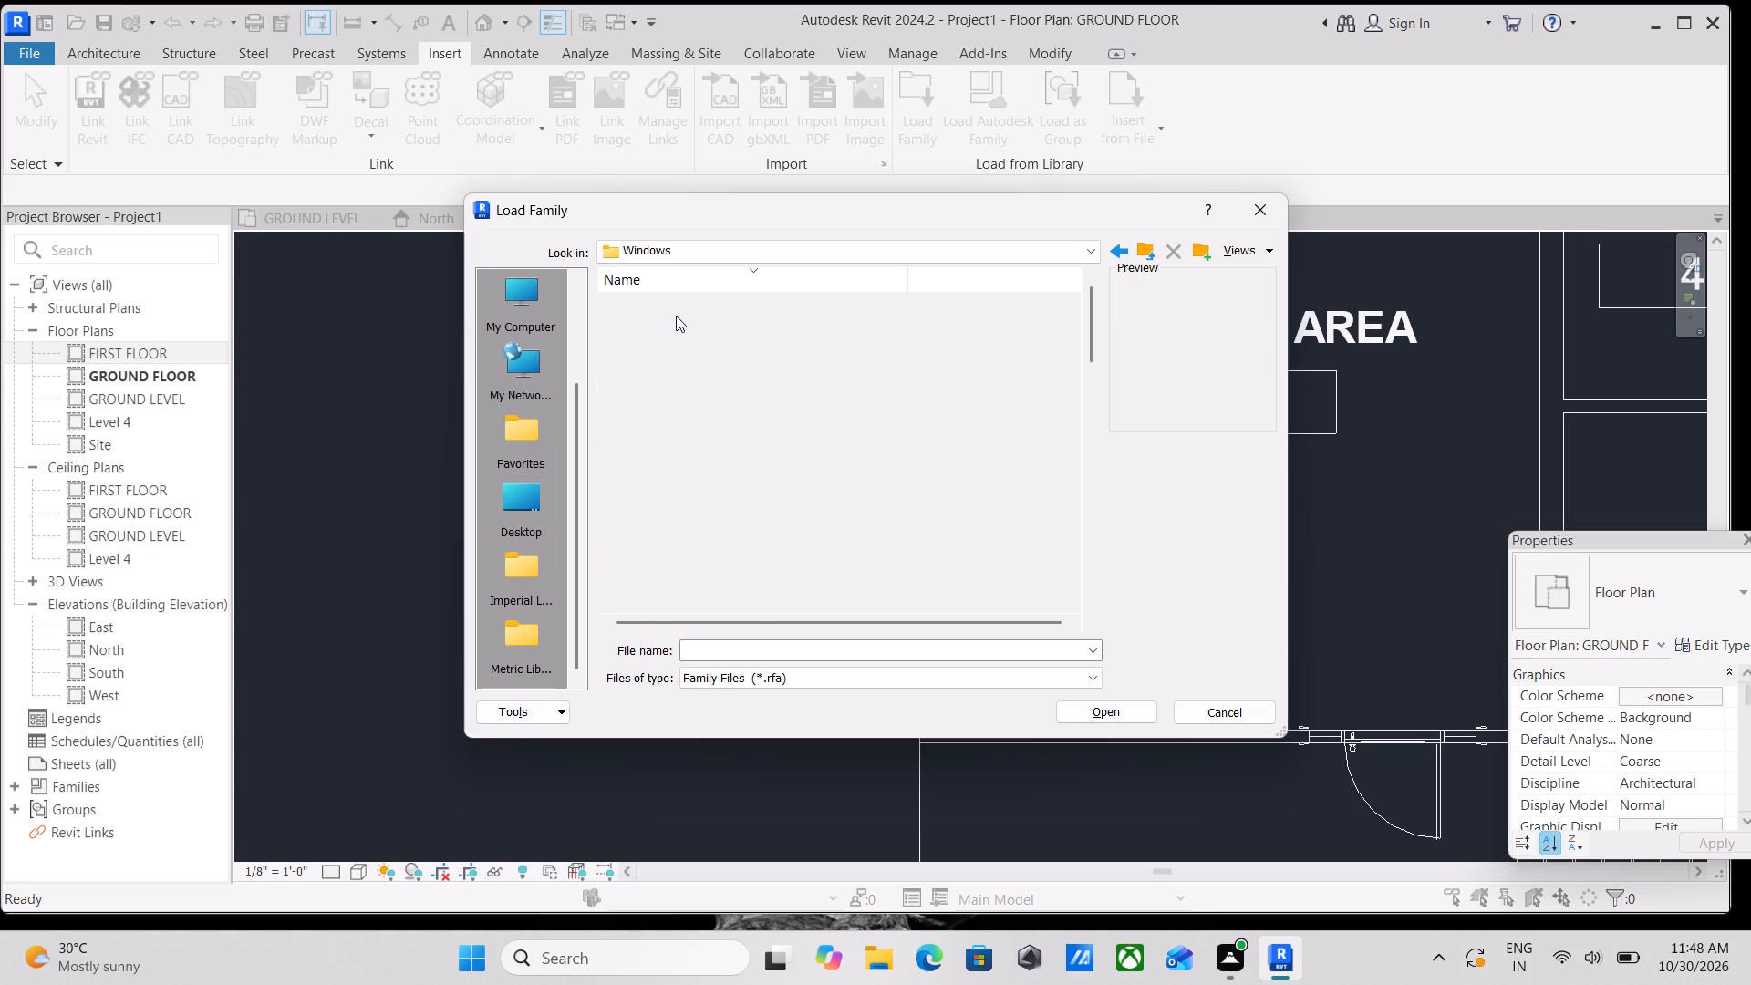
Preview the square opening, sliding, single-hung, louvered and fixed window families in the Windows folder.
click(676, 316)
click(676, 297)
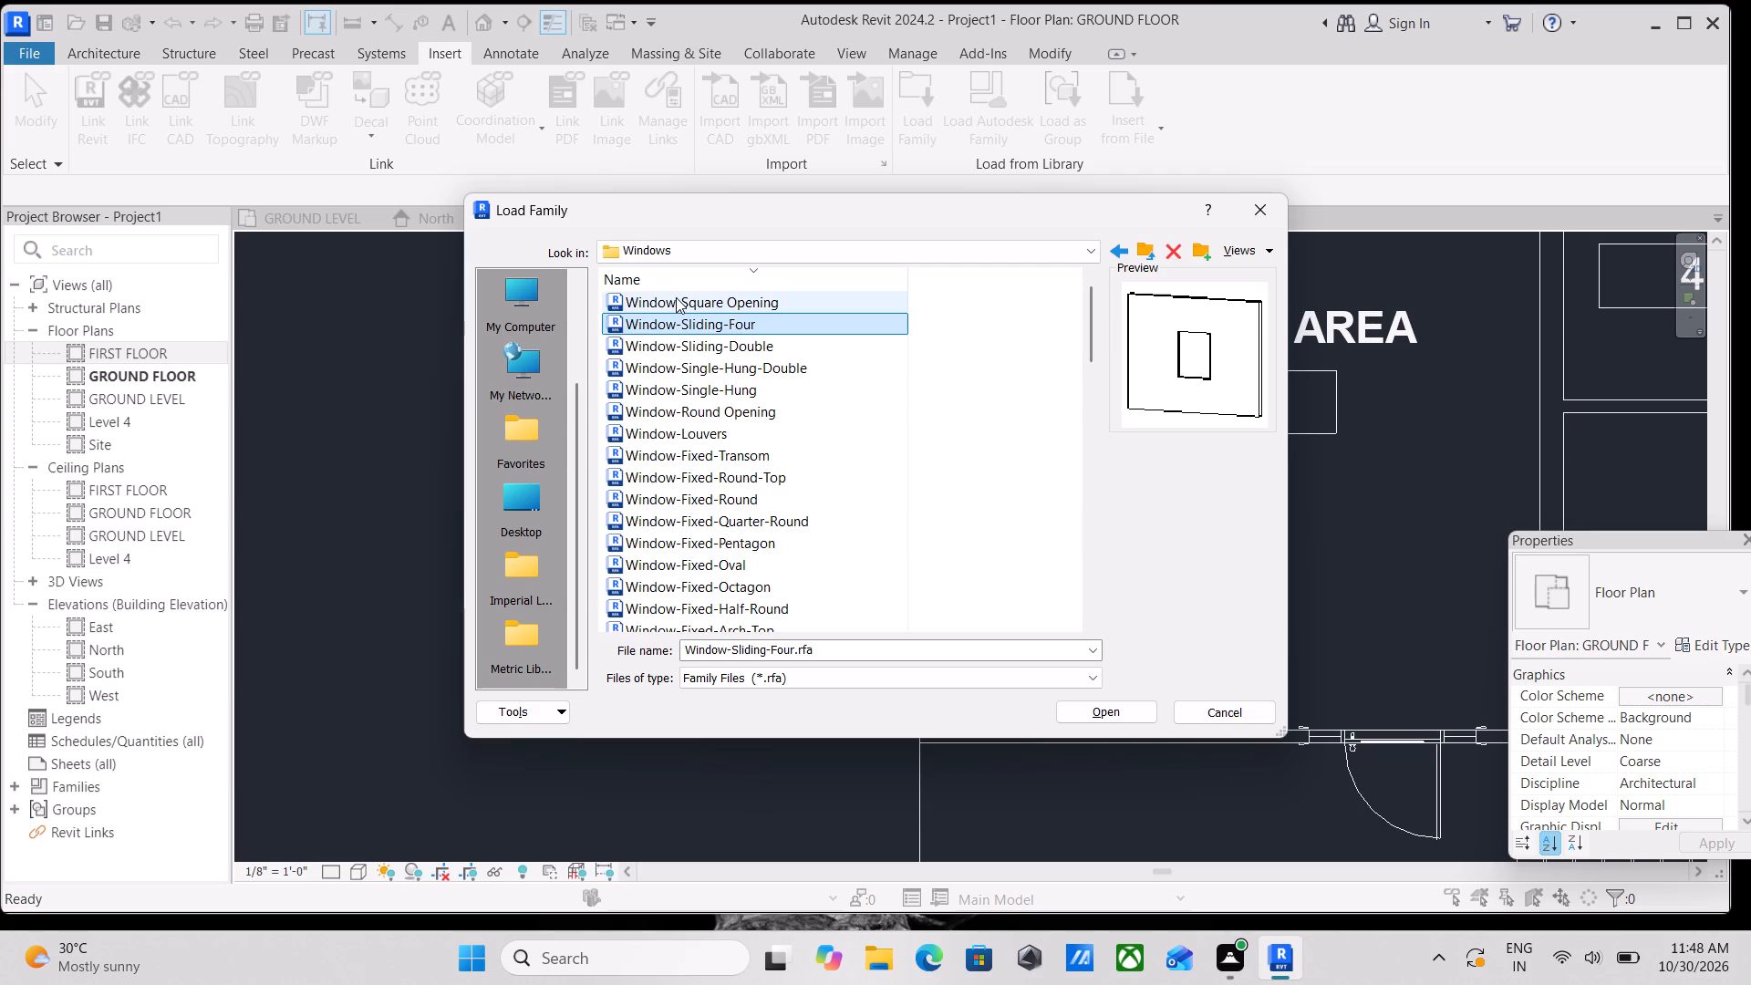
click(658, 378)
click(658, 391)
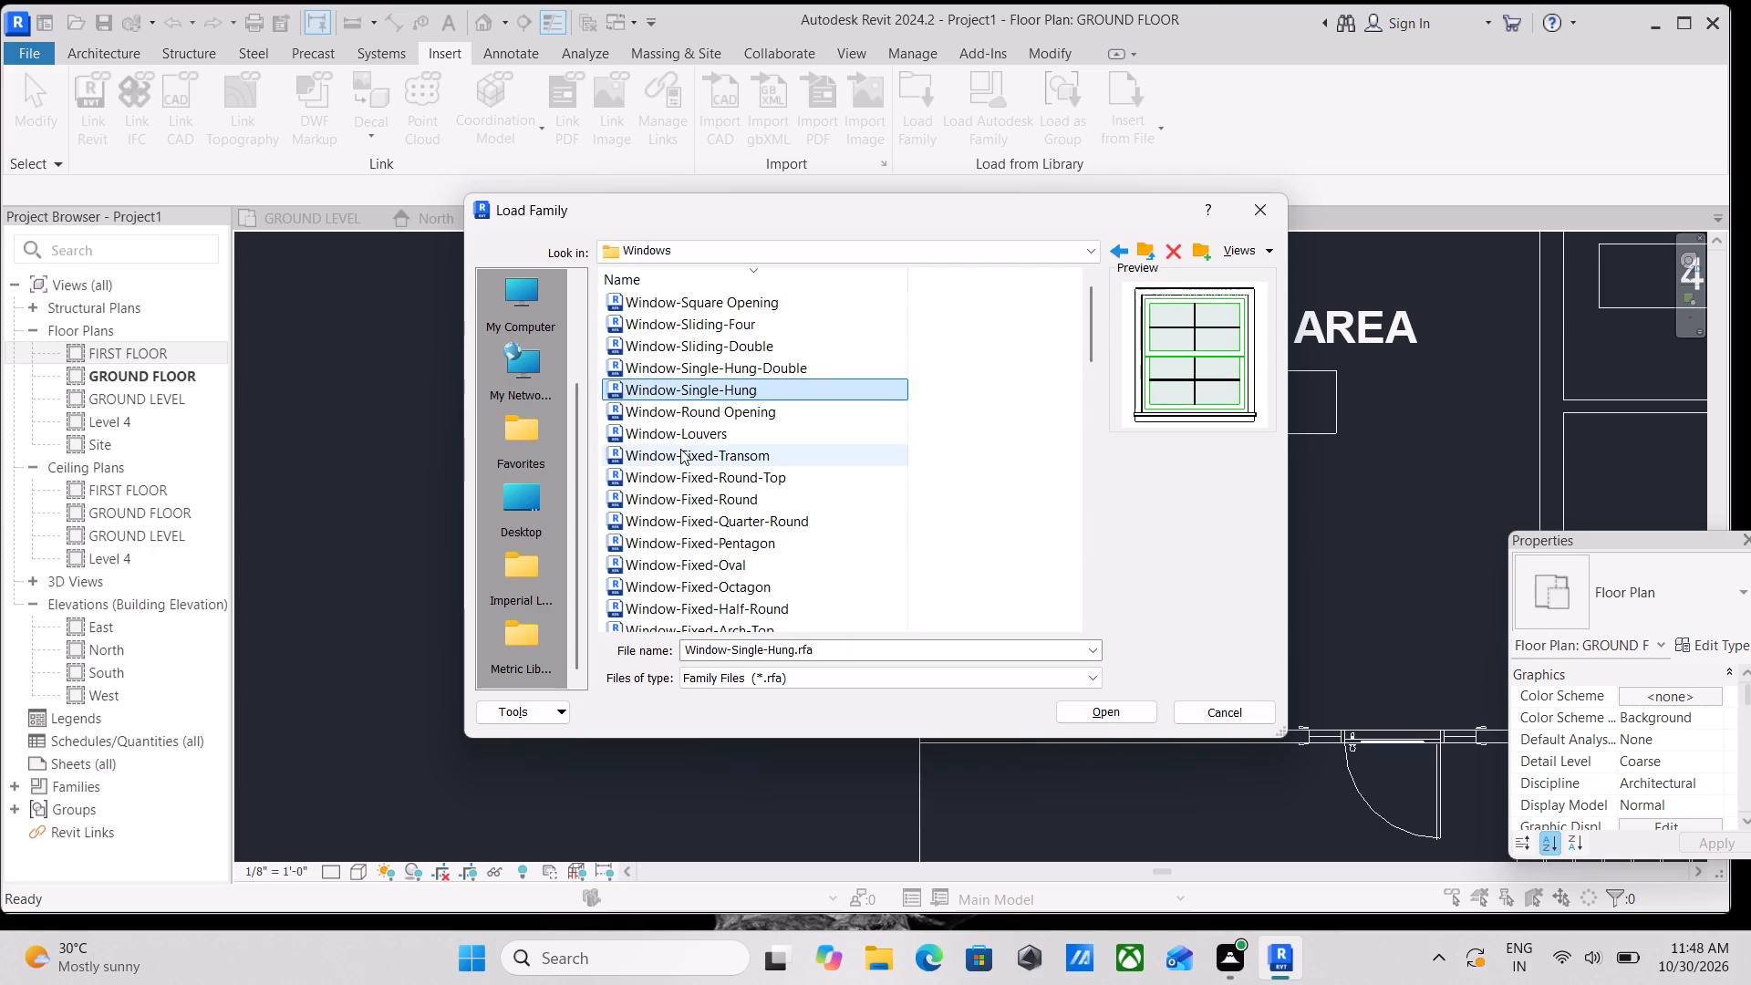
click(680, 449)
click(684, 426)
click(703, 381)
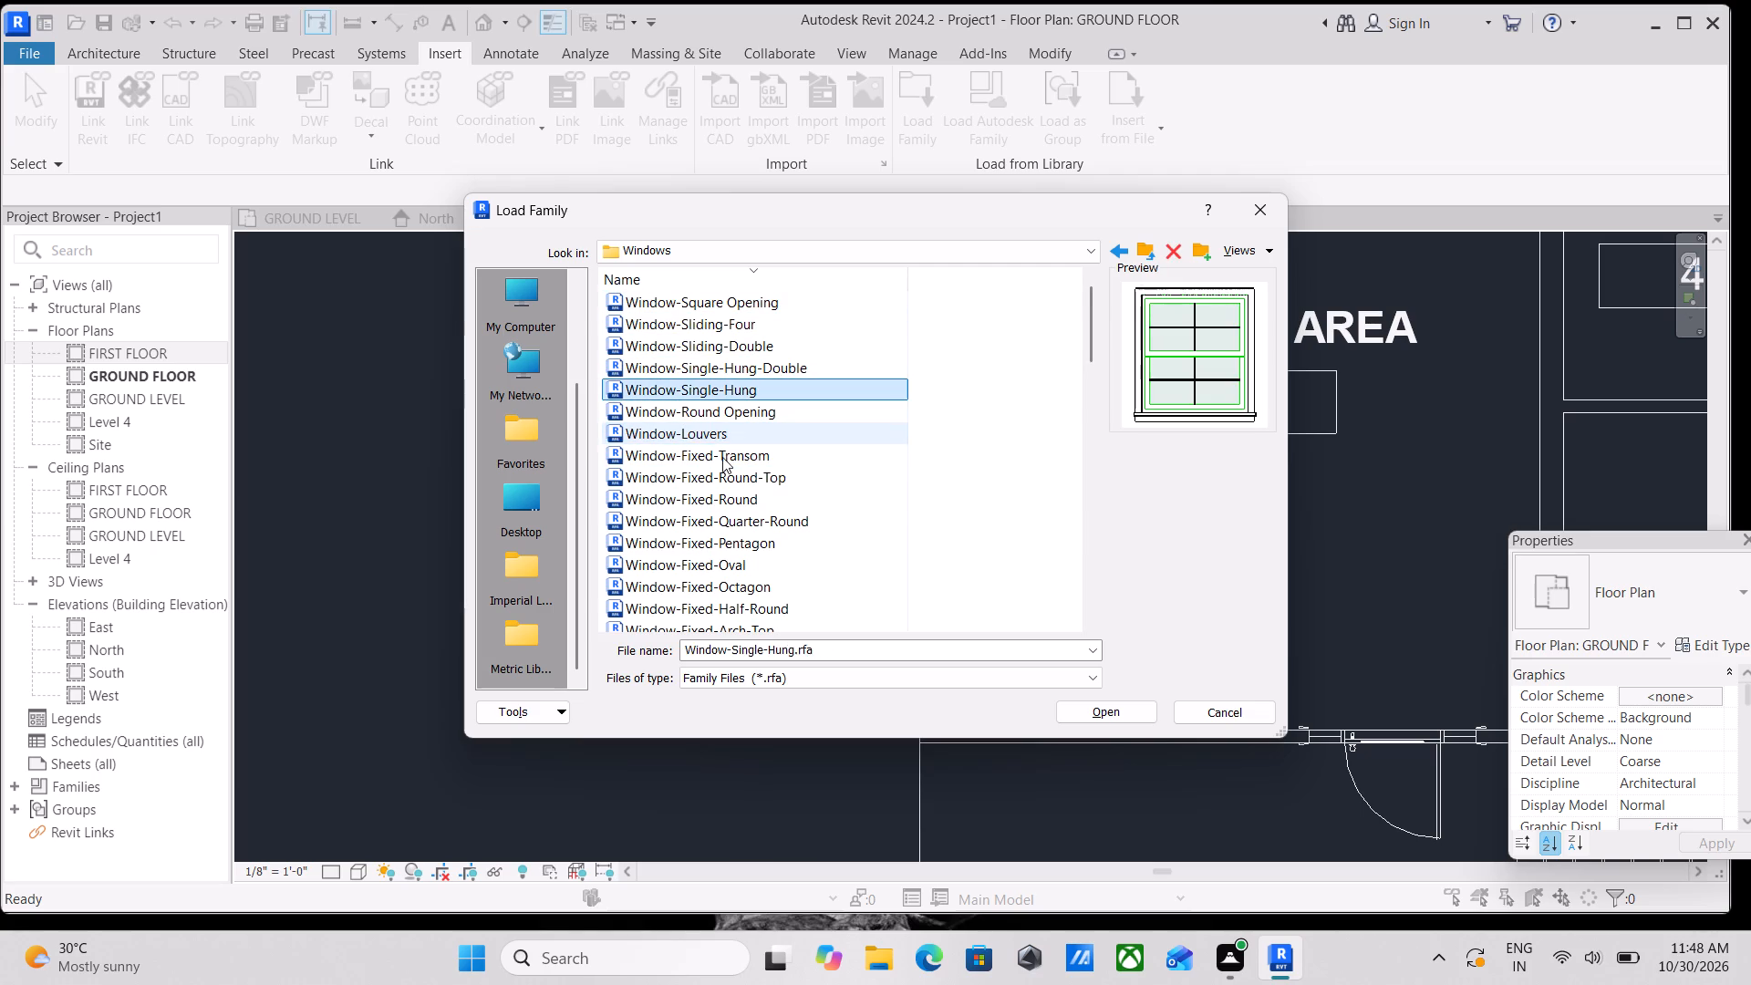
click(722, 458)
click(712, 498)
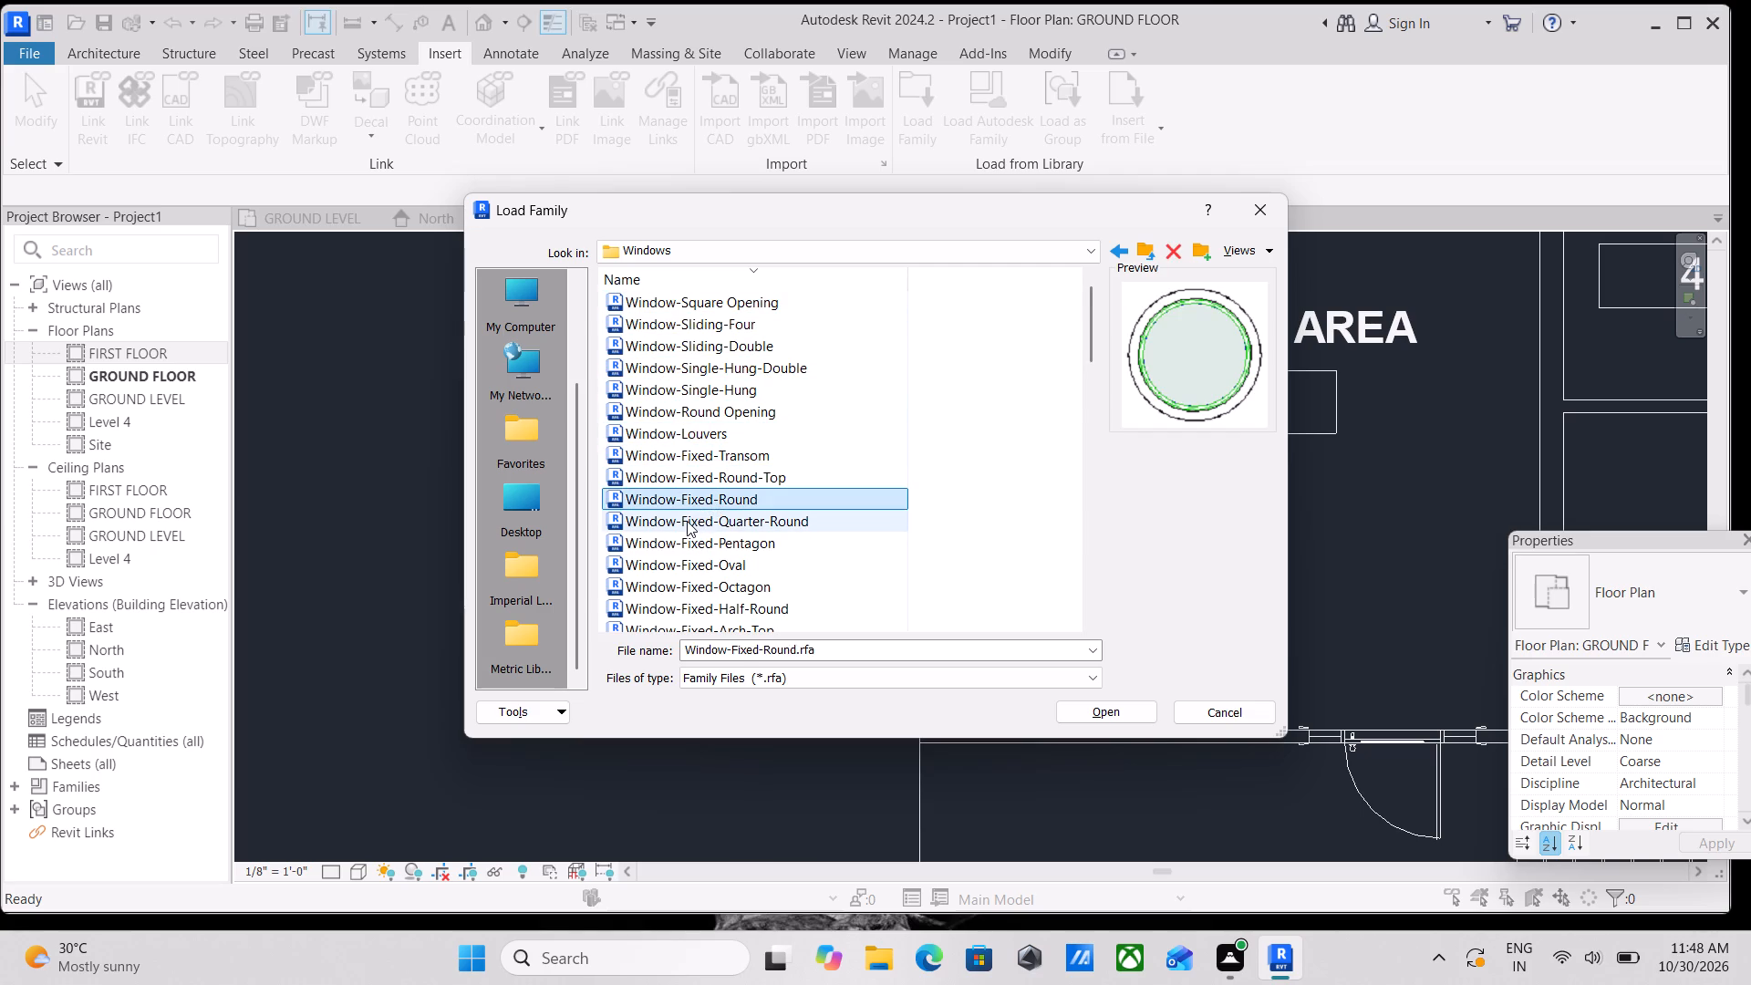
click(687, 521)
scroll(687, 521, down, 3)
click(696, 393)
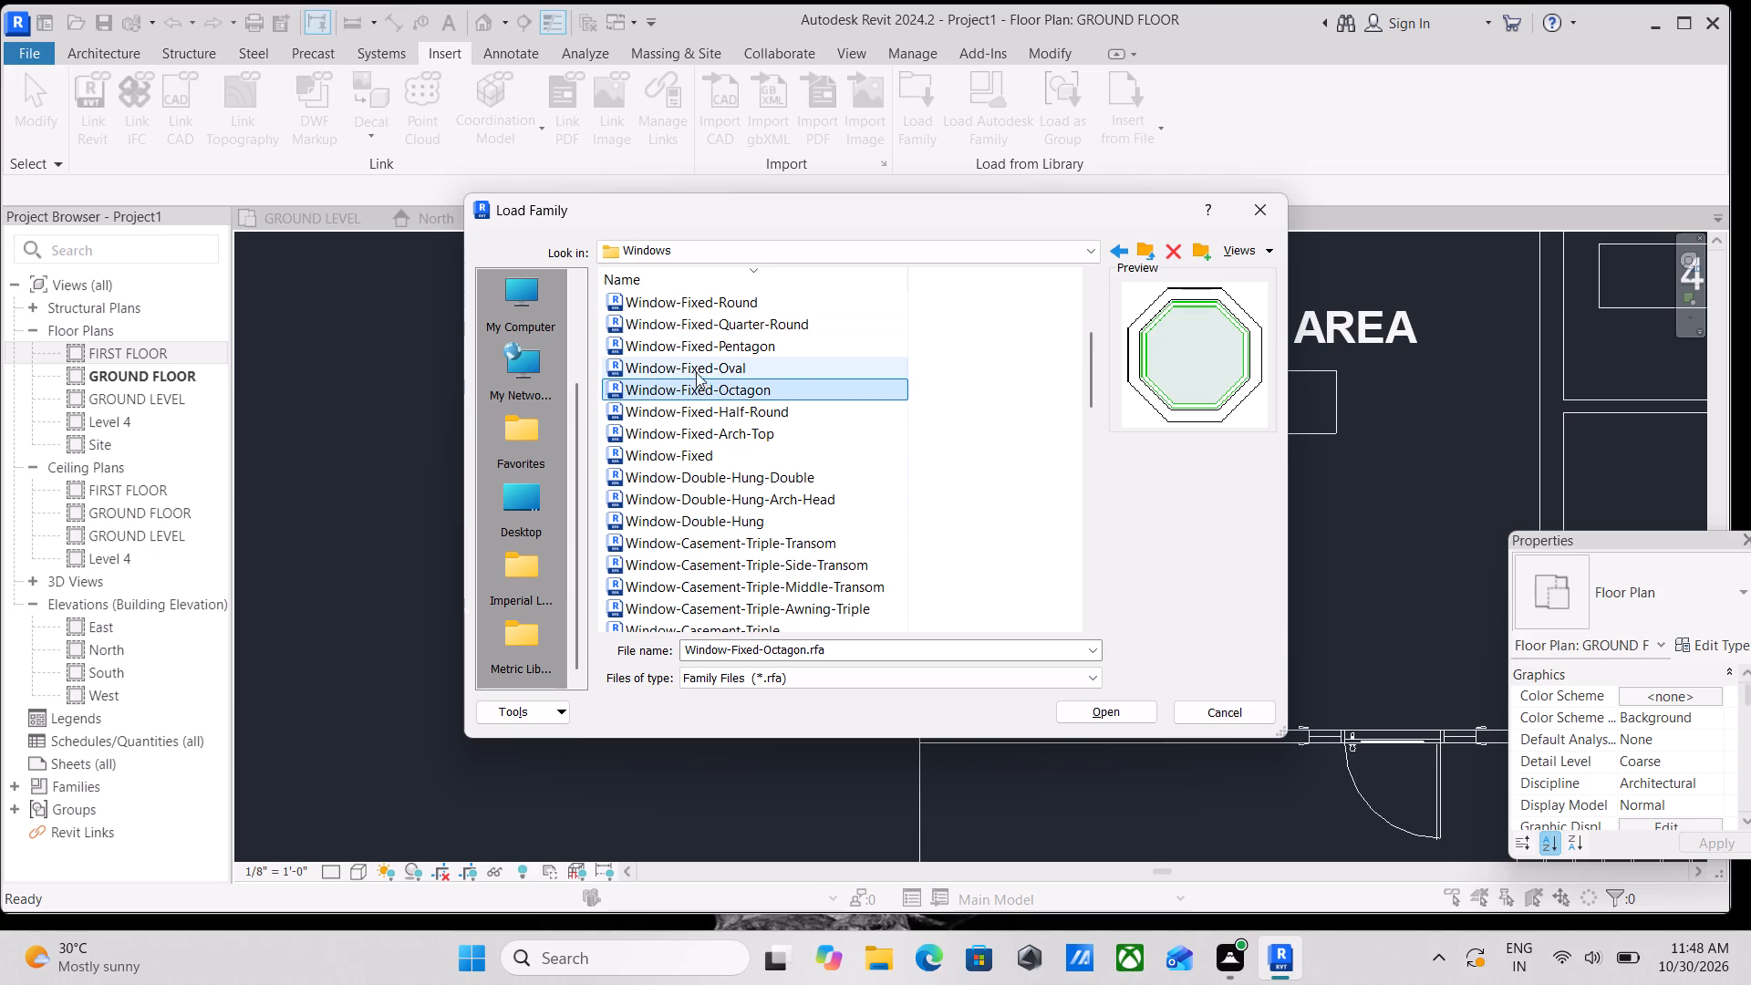
click(696, 359)
click(717, 326)
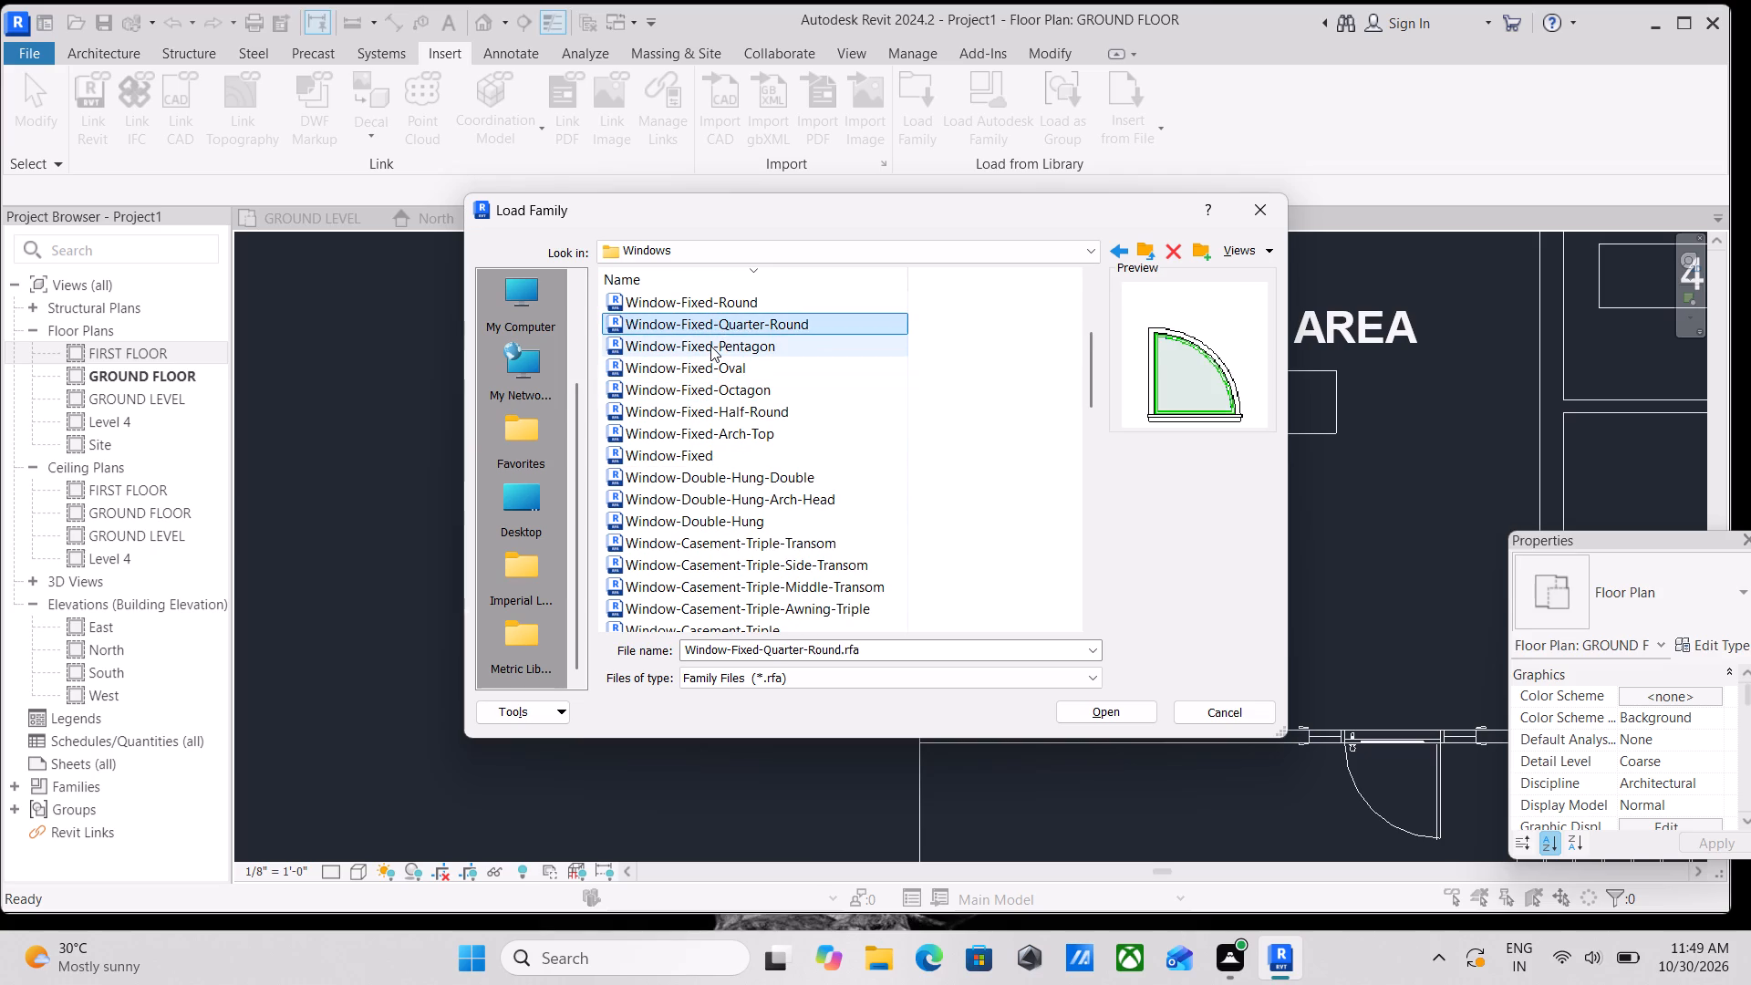
click(710, 346)
click(677, 466)
click(693, 406)
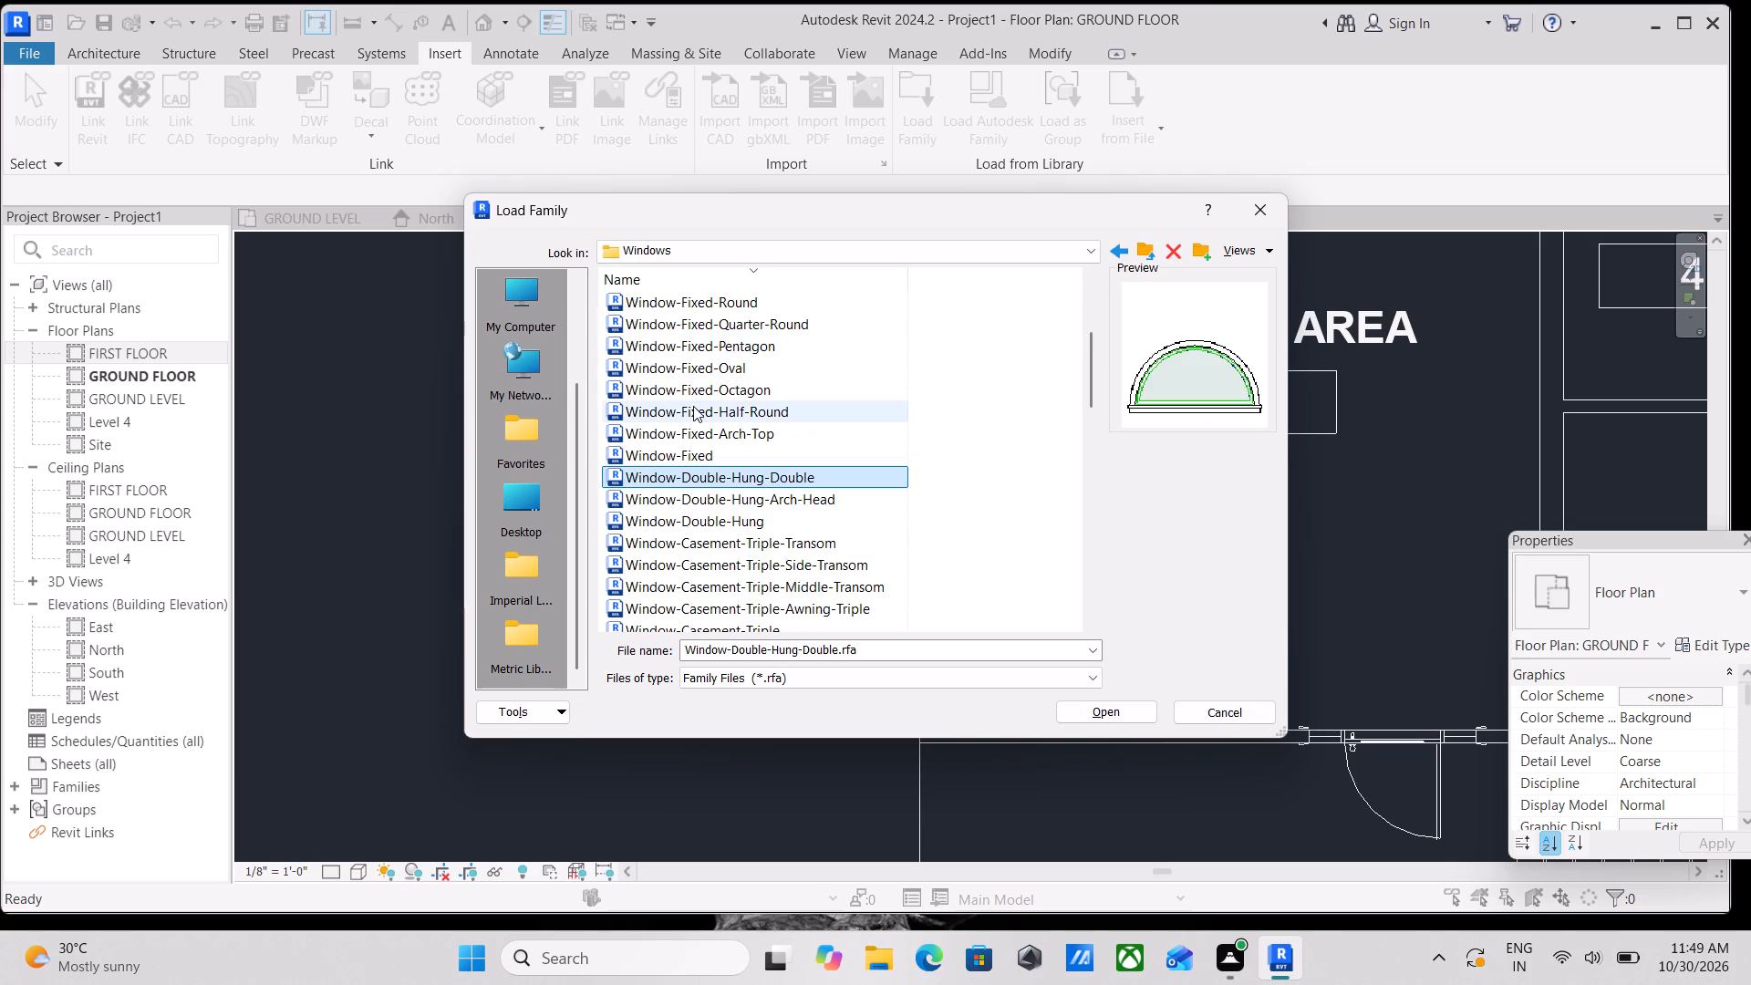
Preview the double-hung and casement window families and look through the rest of the Windows folder.
click(691, 492)
click(699, 469)
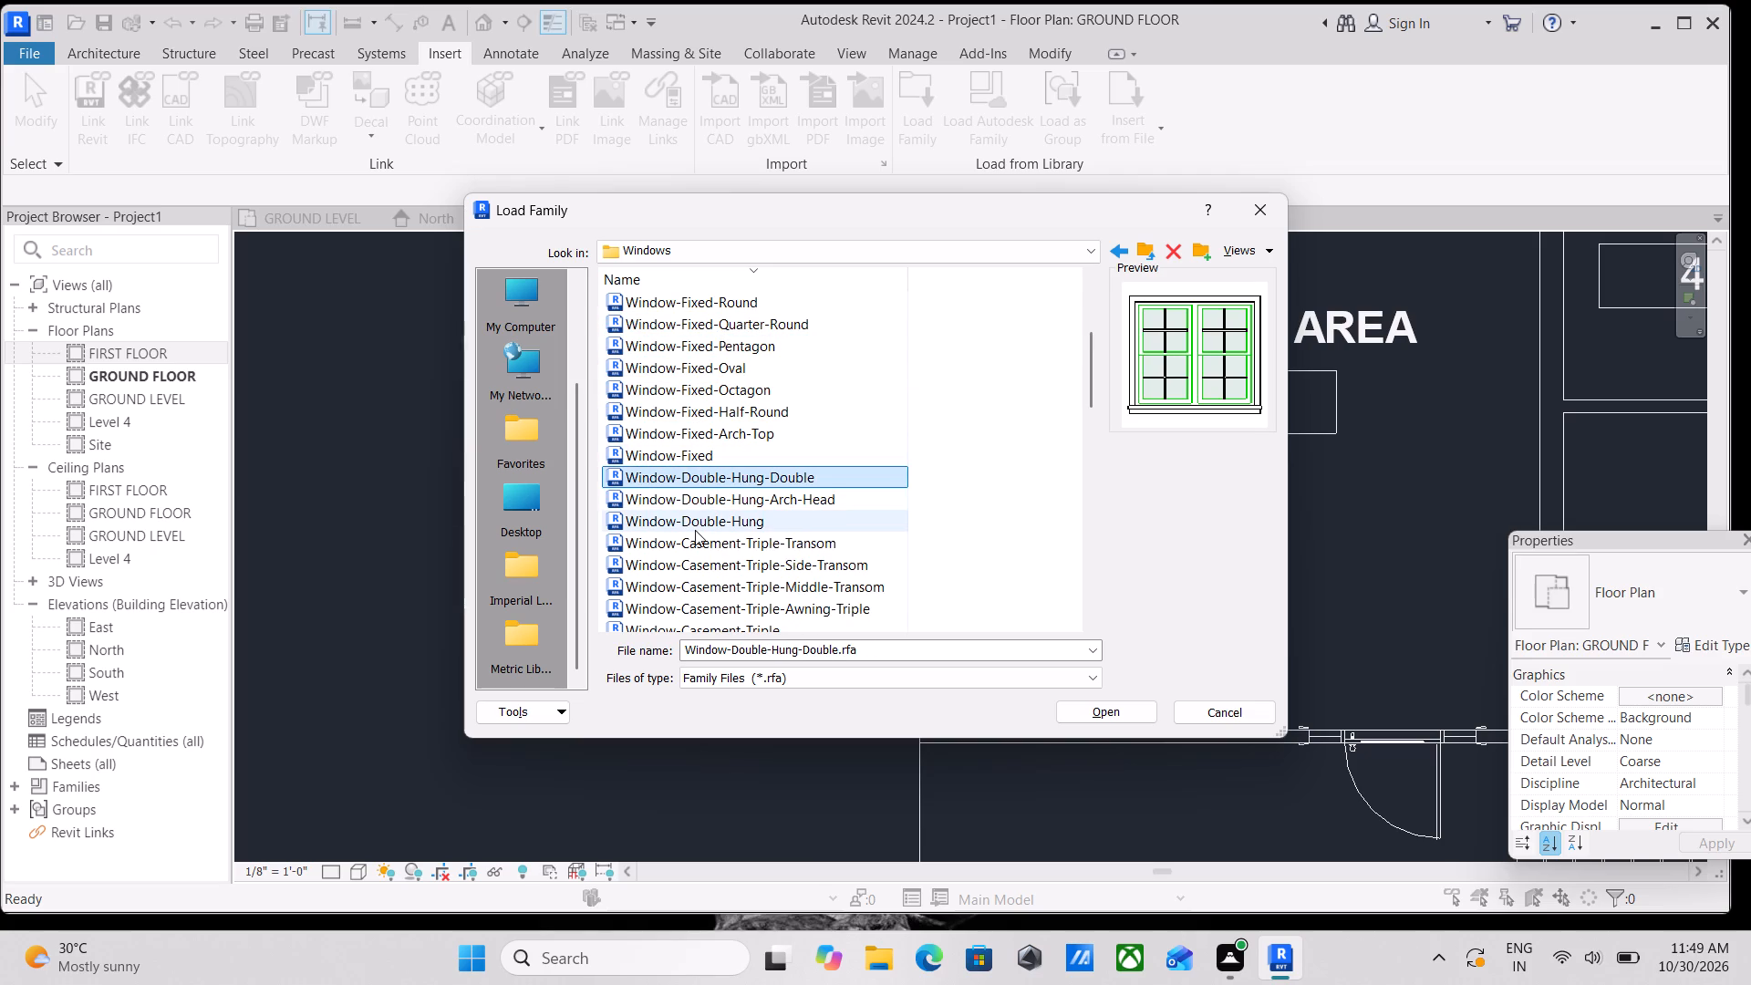
click(695, 530)
click(711, 557)
scroll(711, 557, down, 4)
click(713, 556)
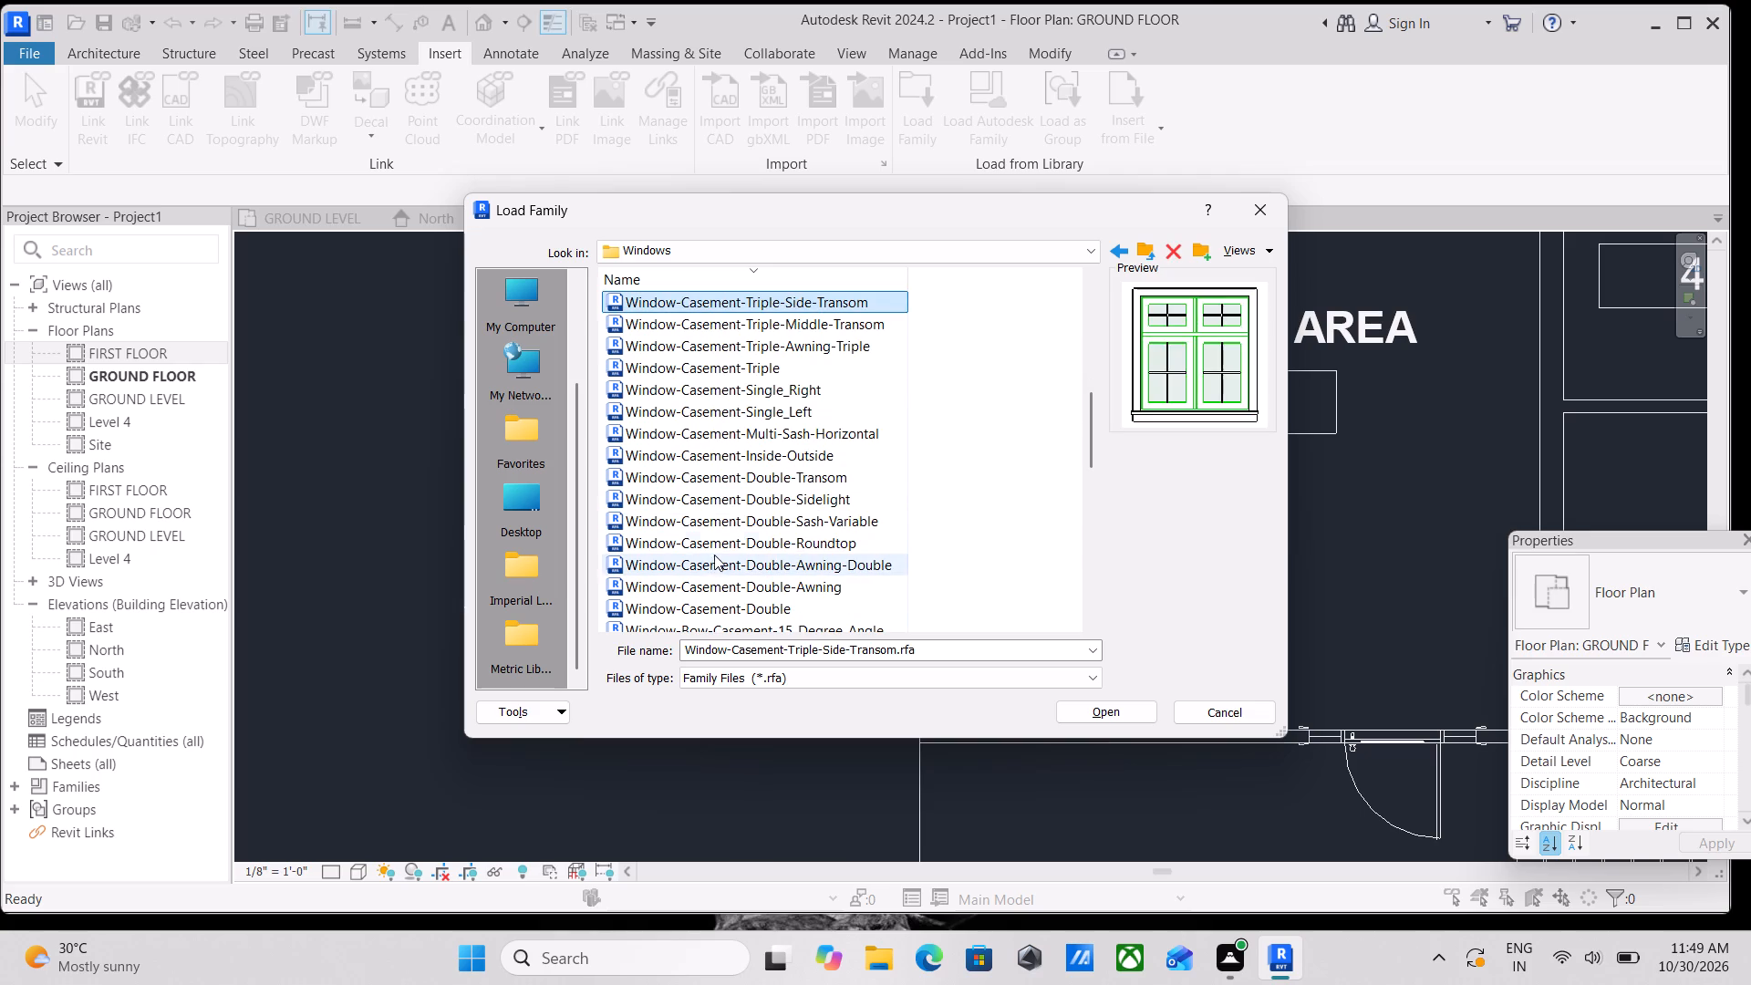
click(716, 503)
scroll(689, 608, down, 3)
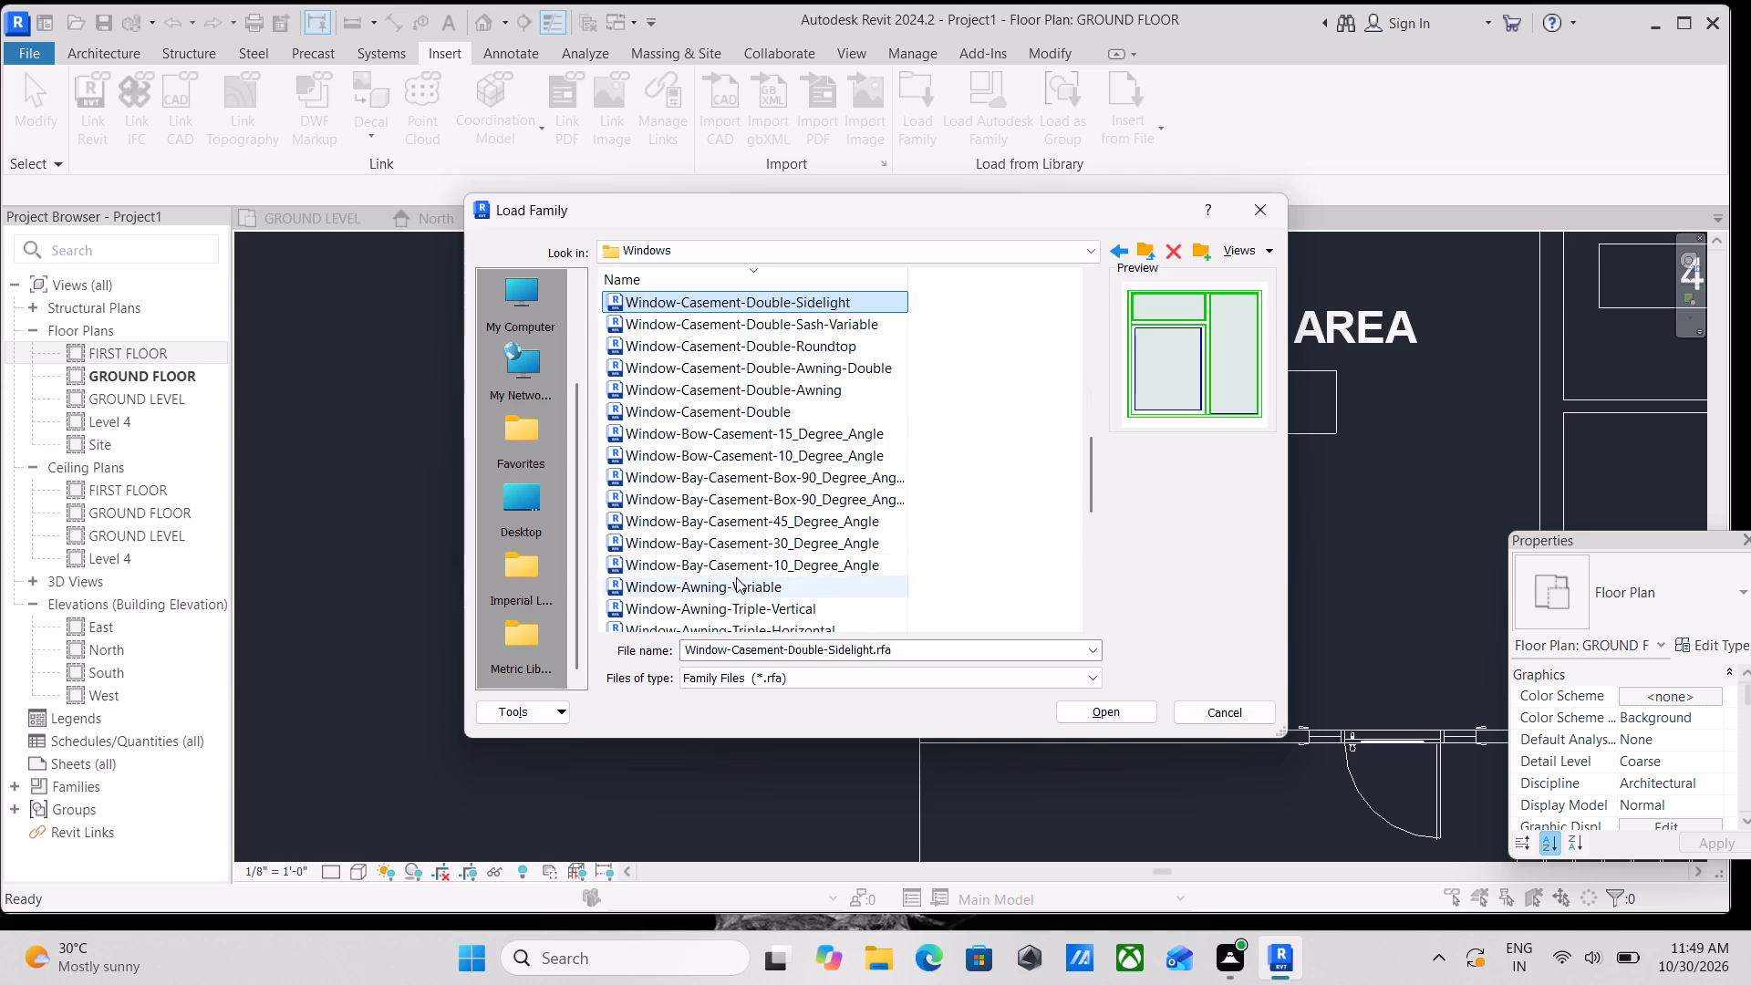
scroll(748, 540, down, 6)
scroll(663, 420, up, 1)
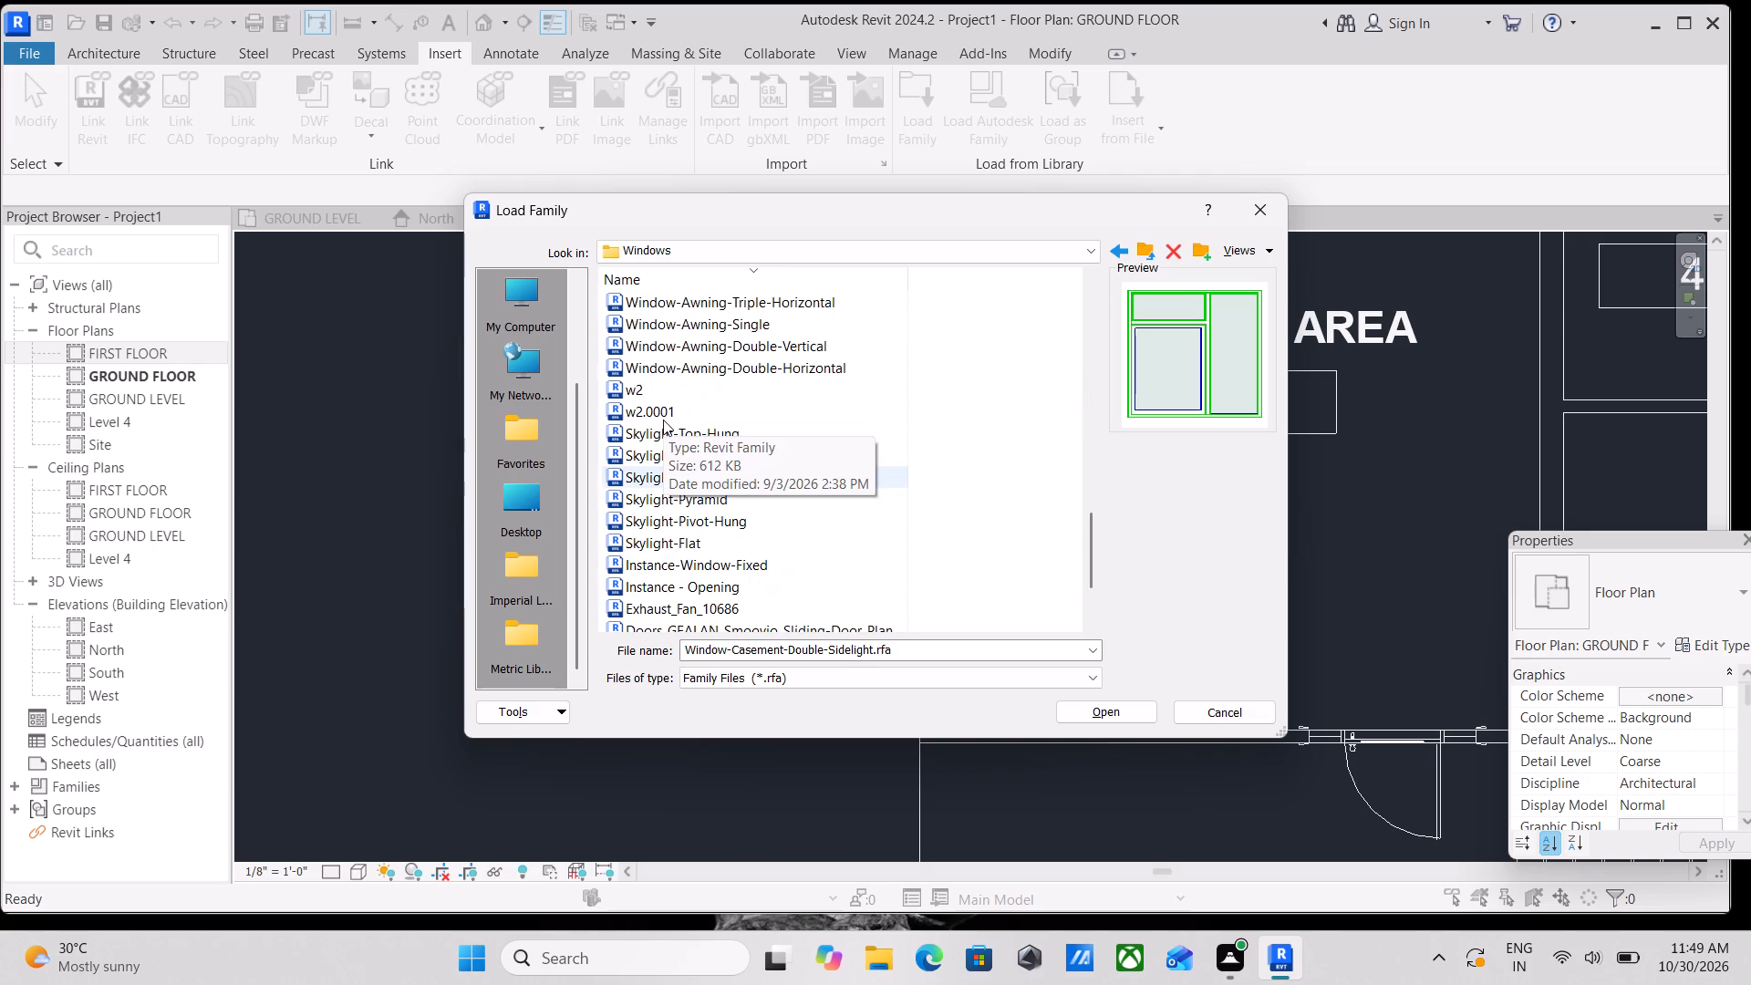
Compare the w2 and w2.0001 window families in the Windows folder and load w2.0001.
click(627, 388)
click(639, 404)
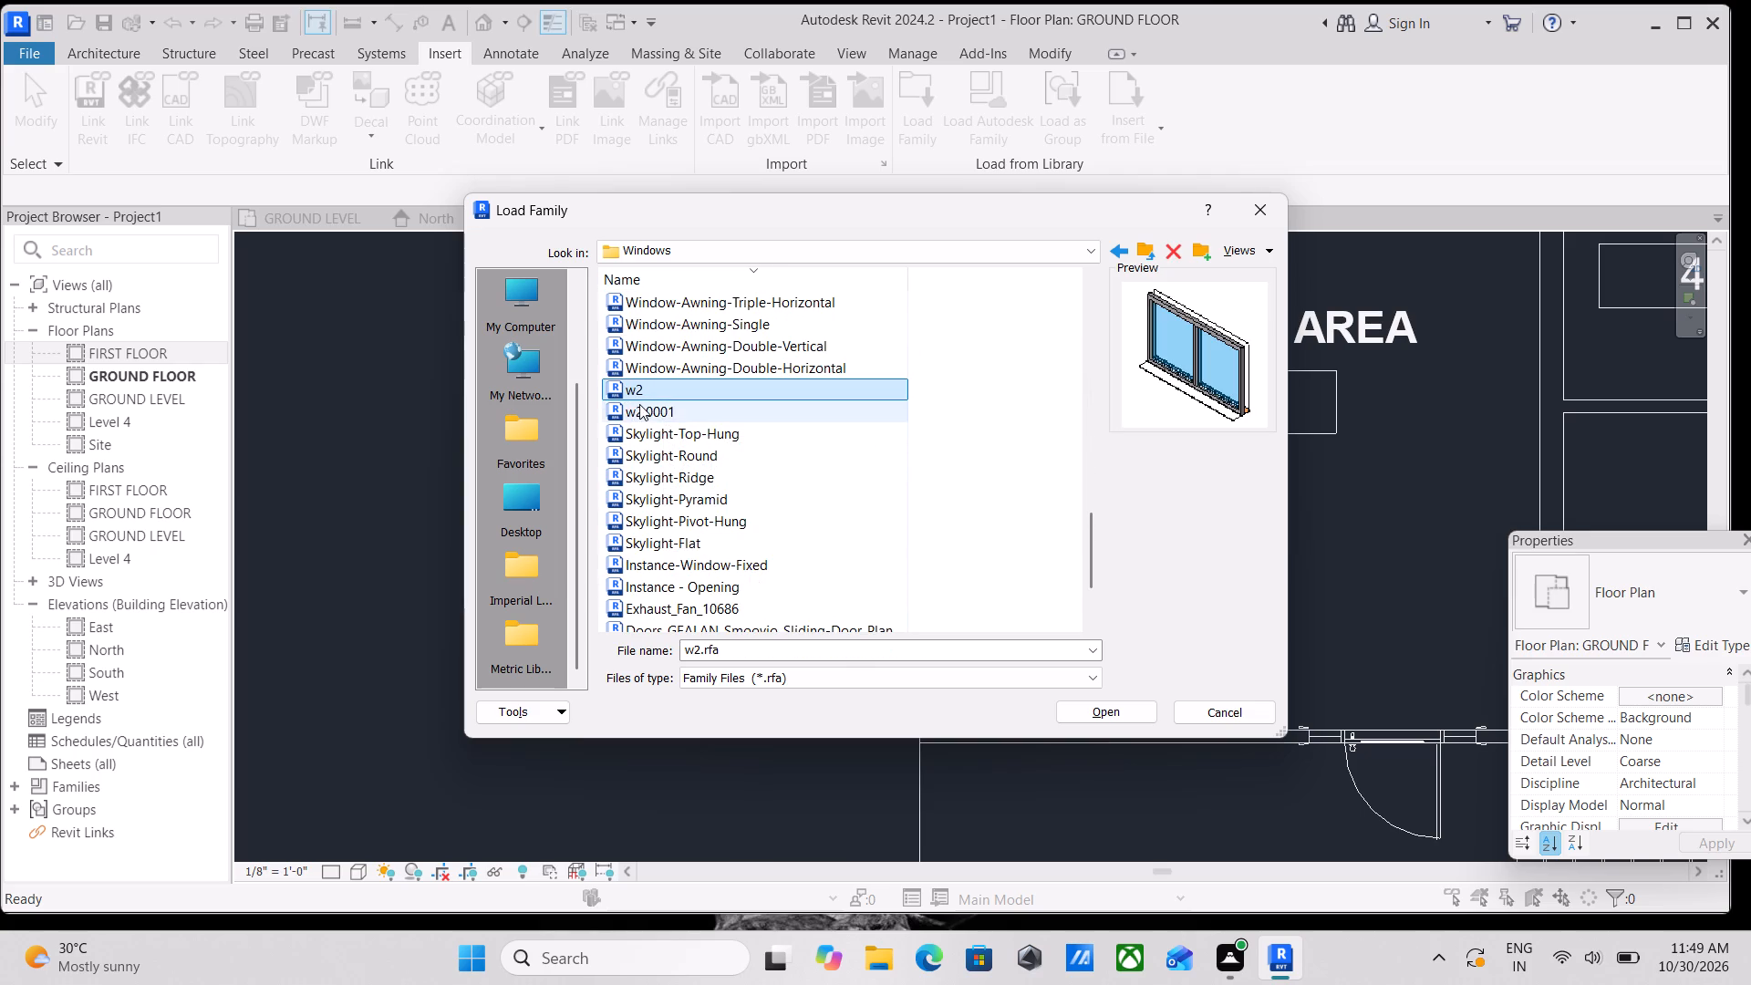
click(642, 382)
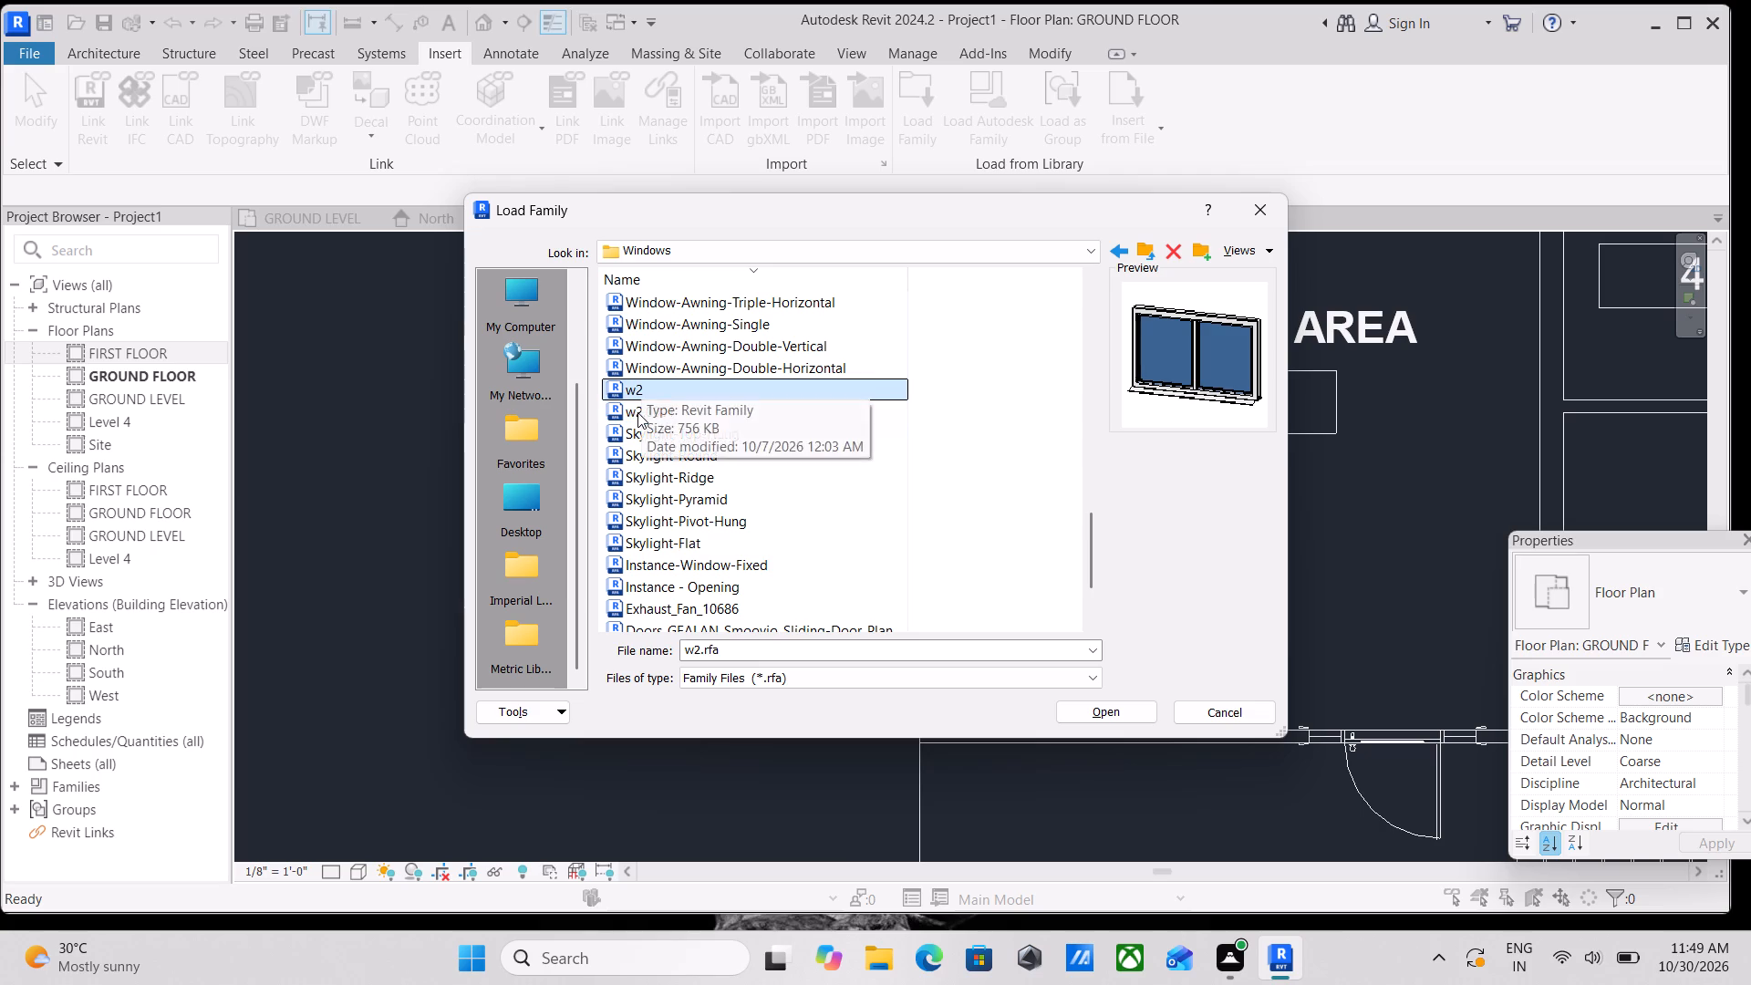
click(637, 412)
click(1091, 706)
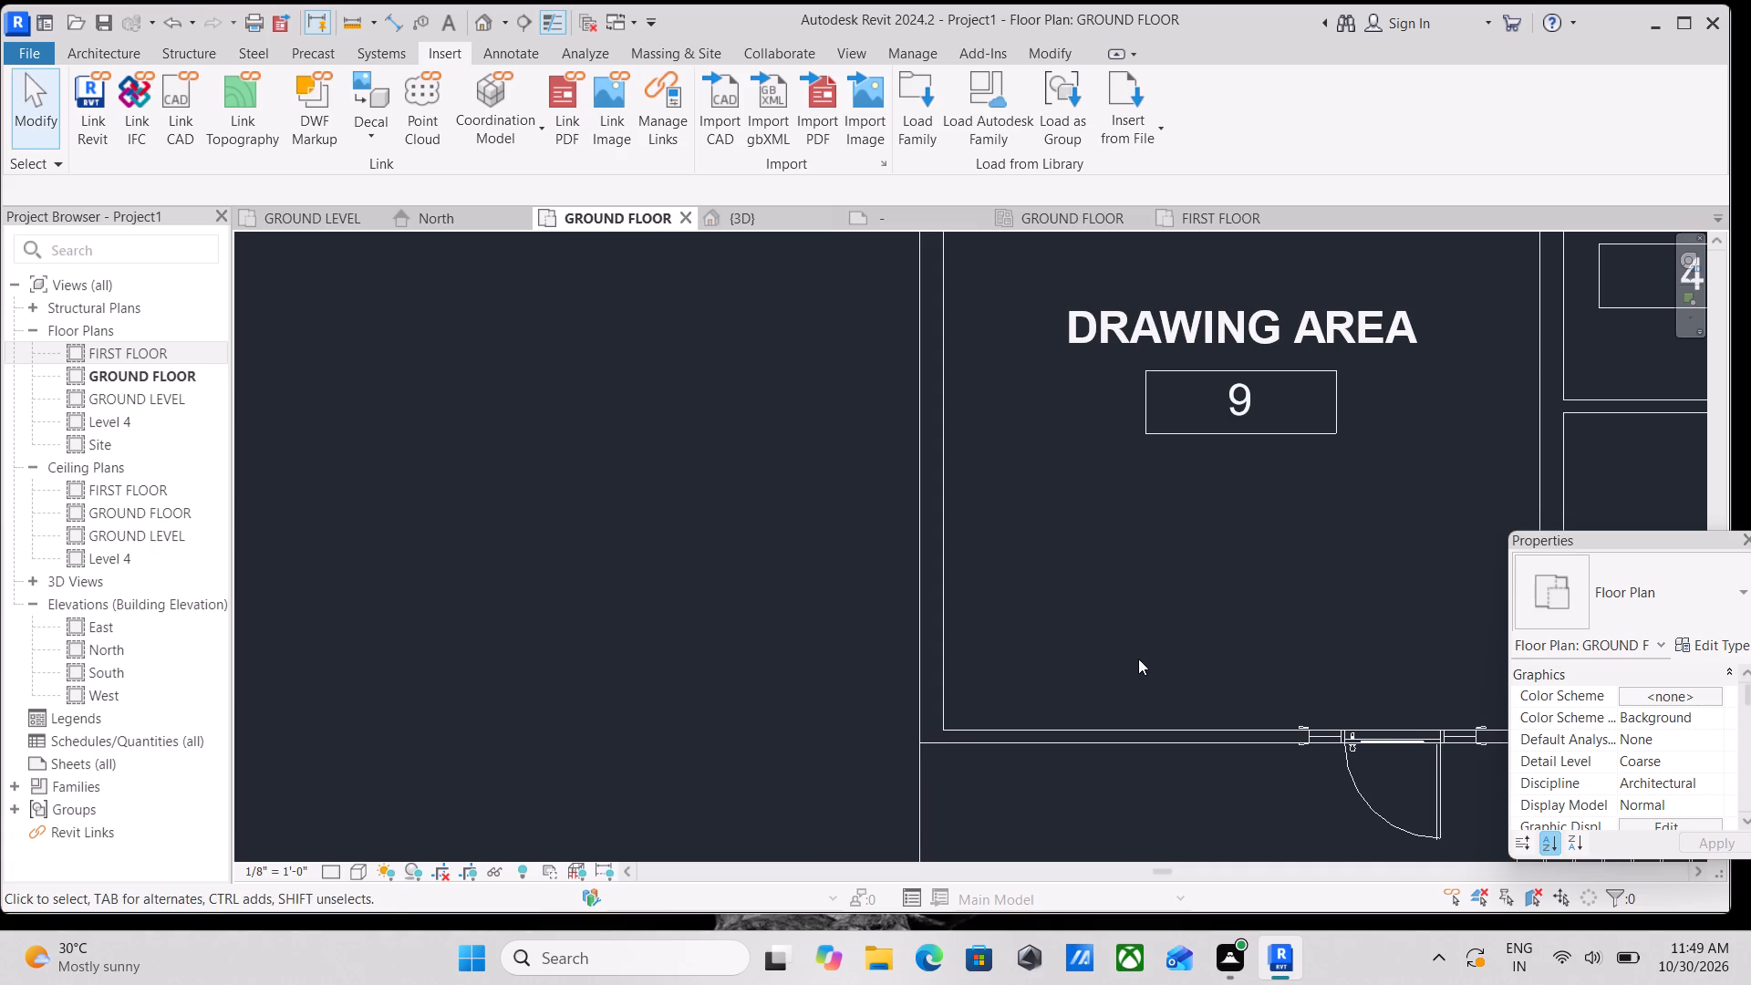
Place two w2.0001 windows in the Drawing Area: one in the entrance-door wall, about 5'-0" from the outer corner, and one in the outer side wall.
text(WN)
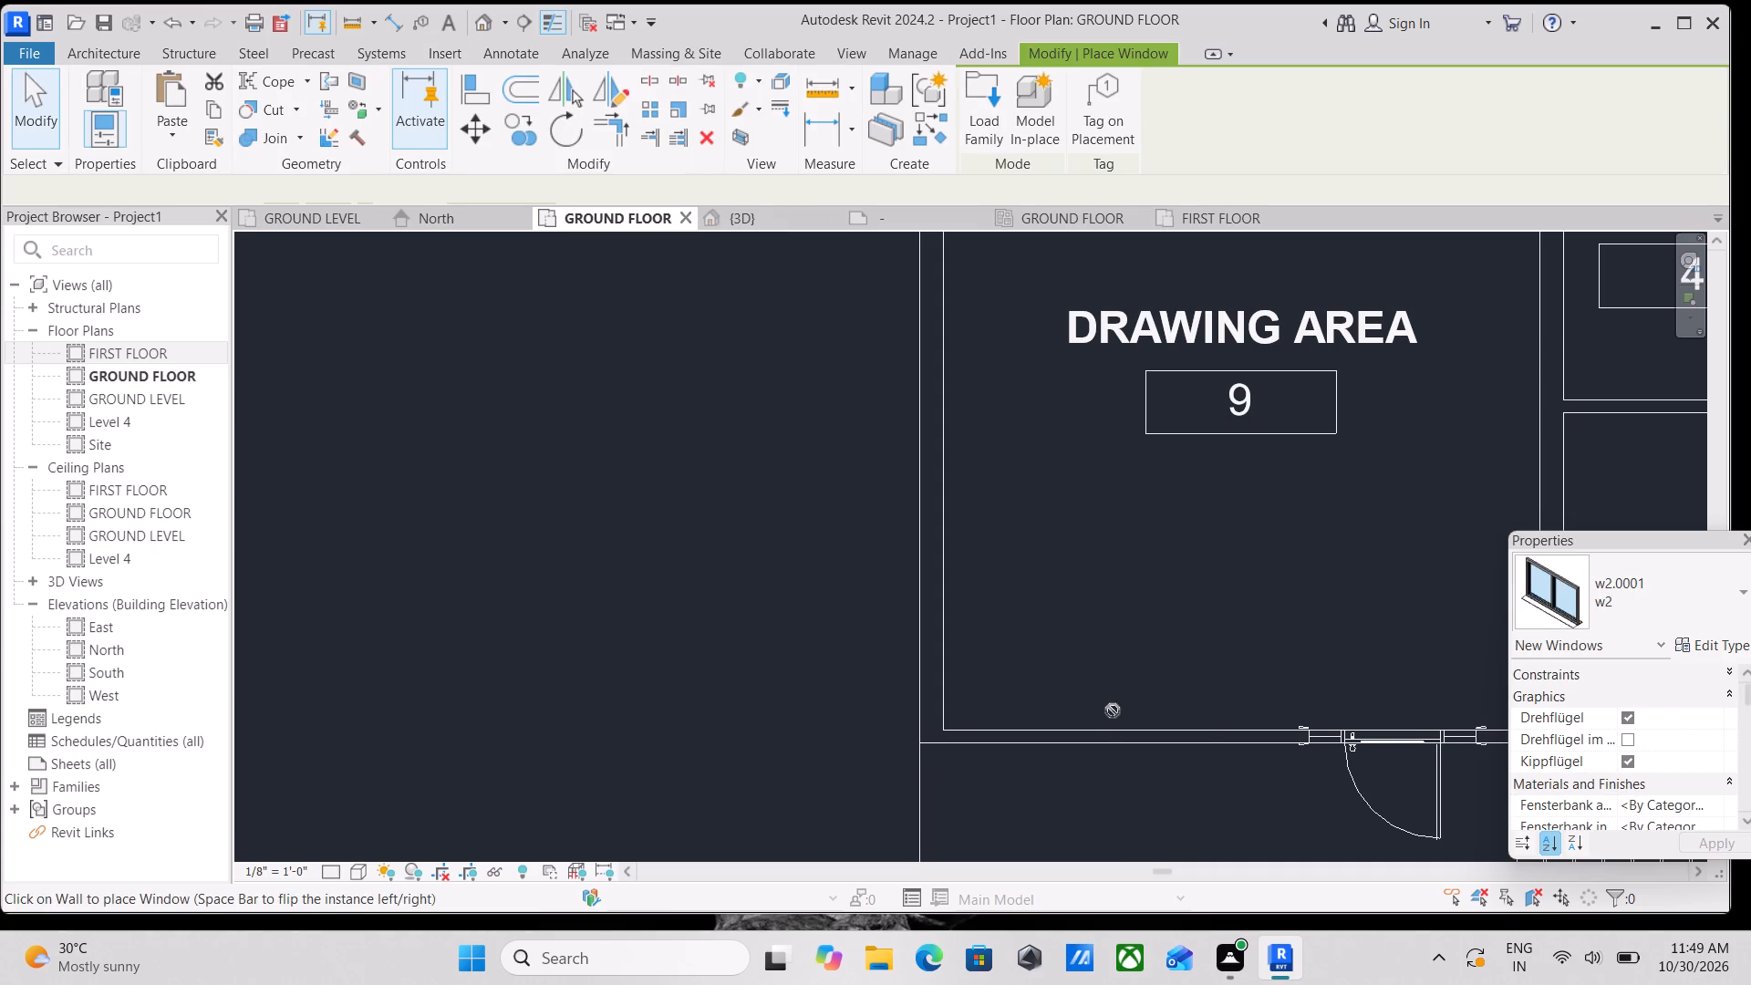
middle_drag(1103, 736, 753, 602)
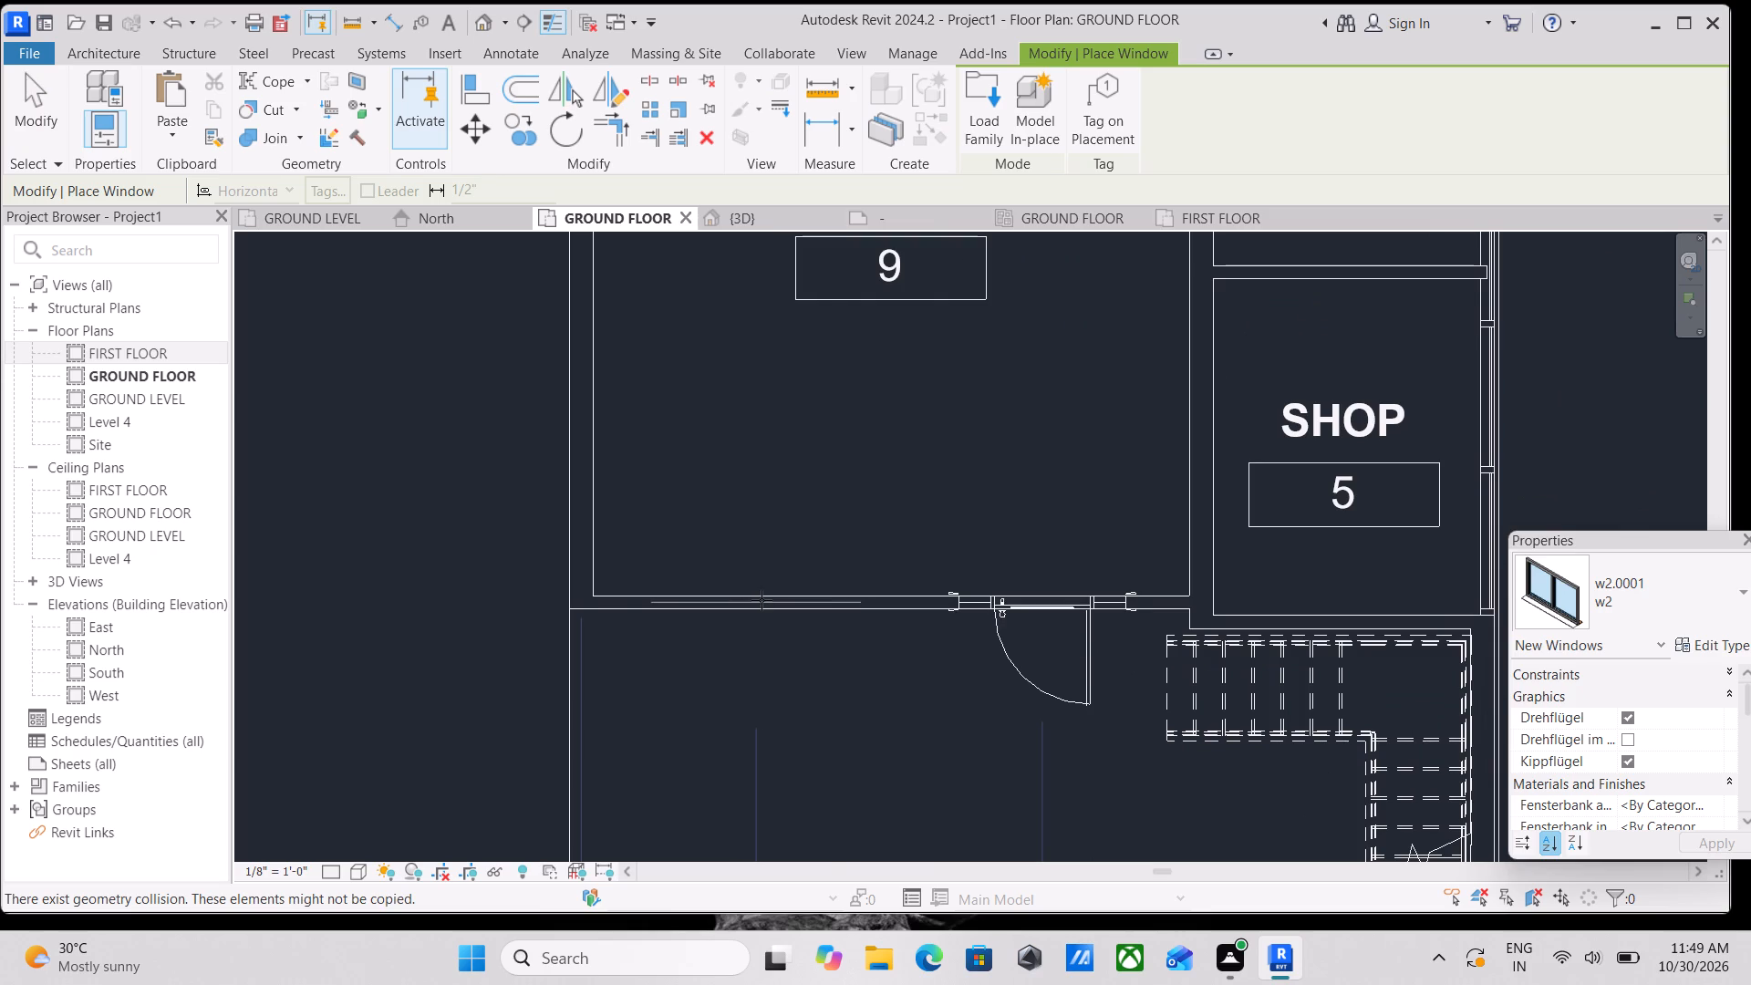
click(744, 600)
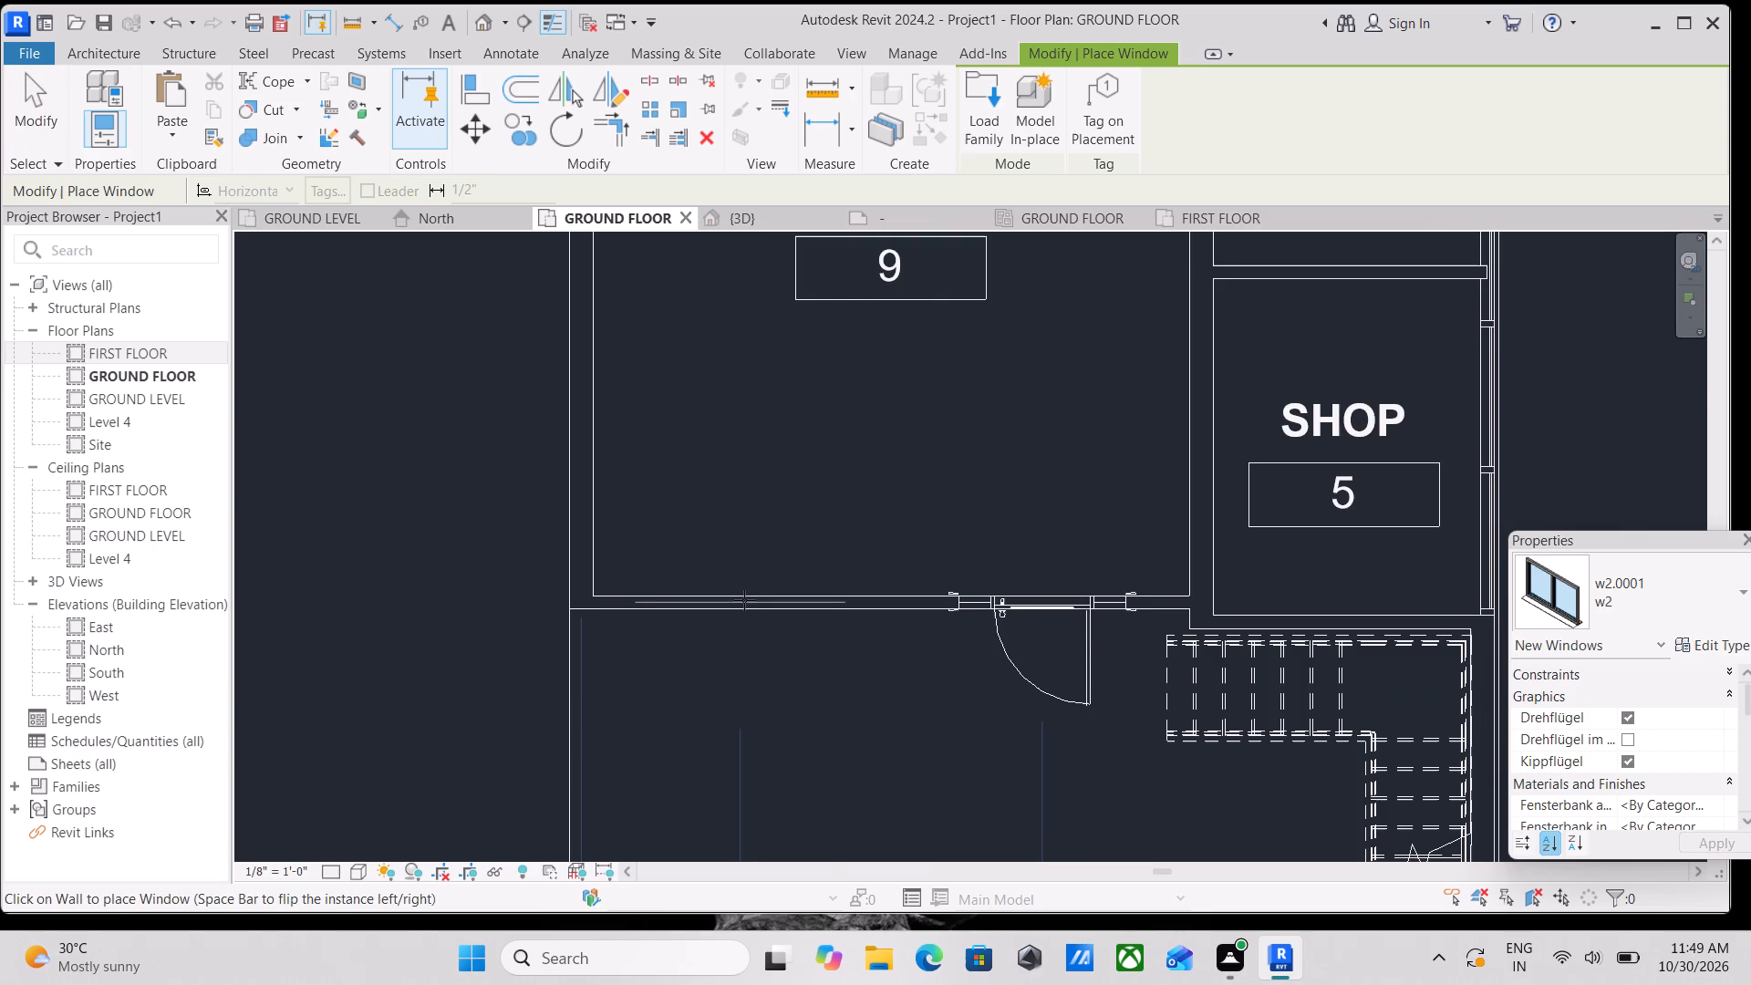
middle_drag(718, 550, 805, 847)
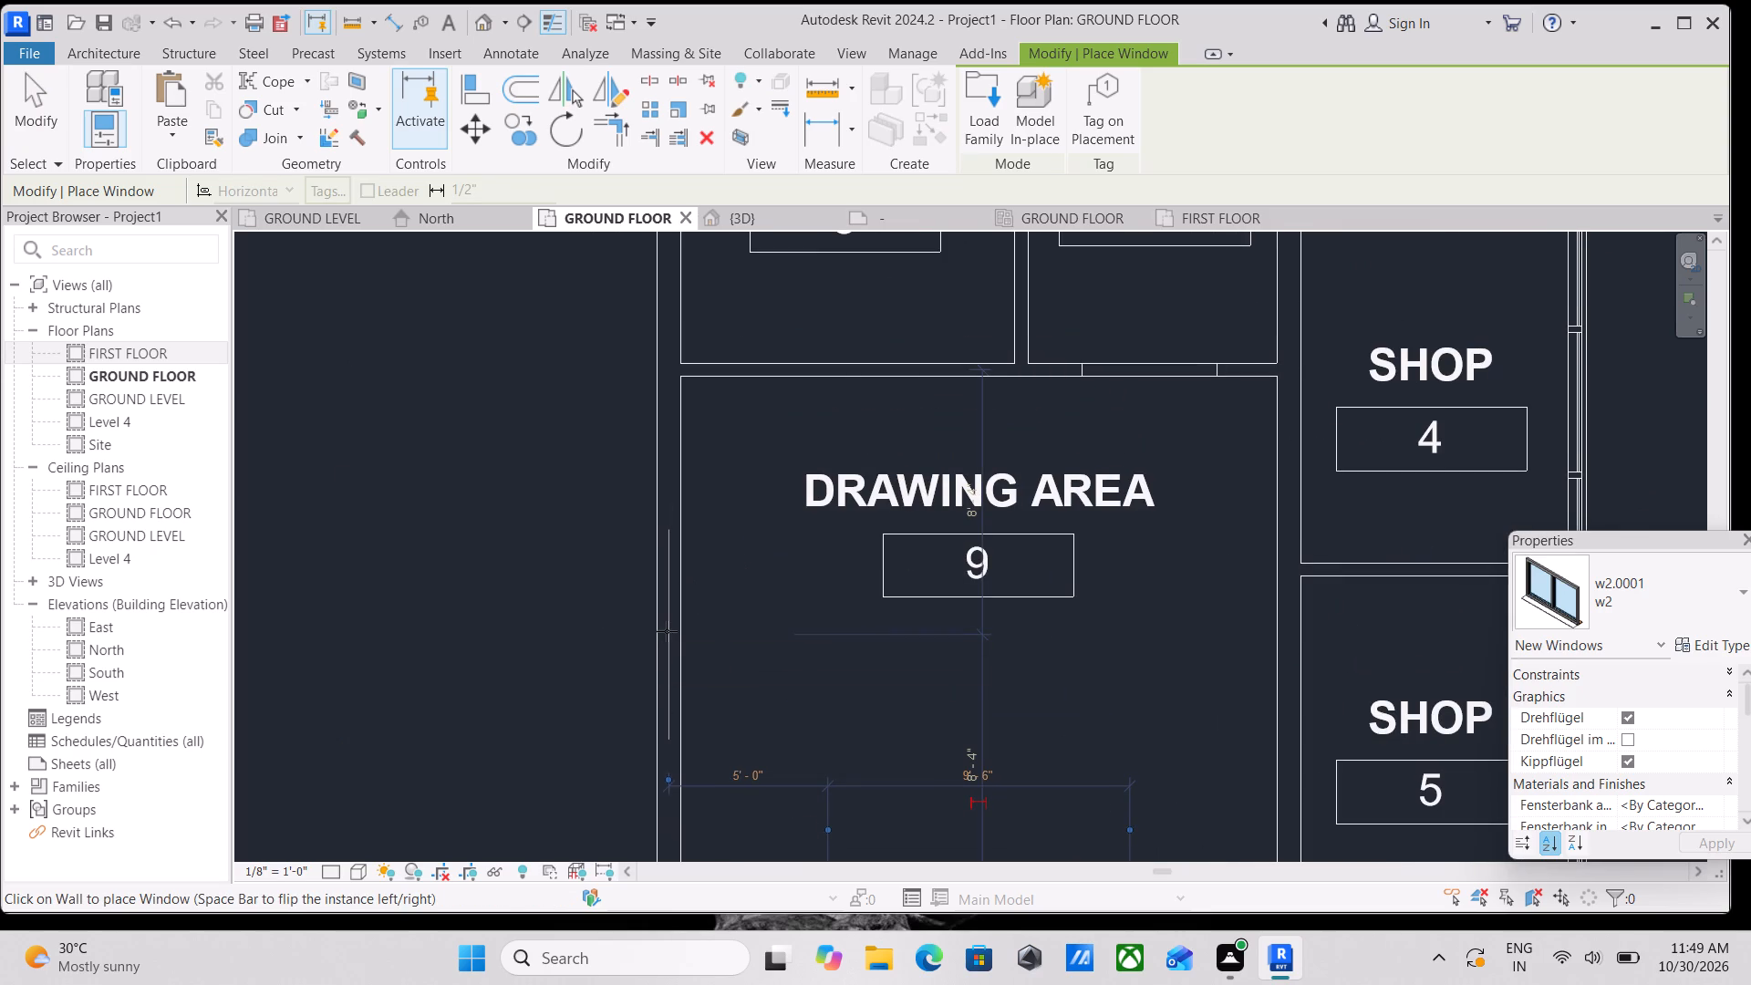
click(667, 631)
Place a w2.0001 window in the Bedroom's outer wall, about 5'-6" from the wall on the Puja side.
scroll(677, 610, down, 2)
middle_drag(677, 610, 695, 835)
middle_drag(648, 414, 657, 591)
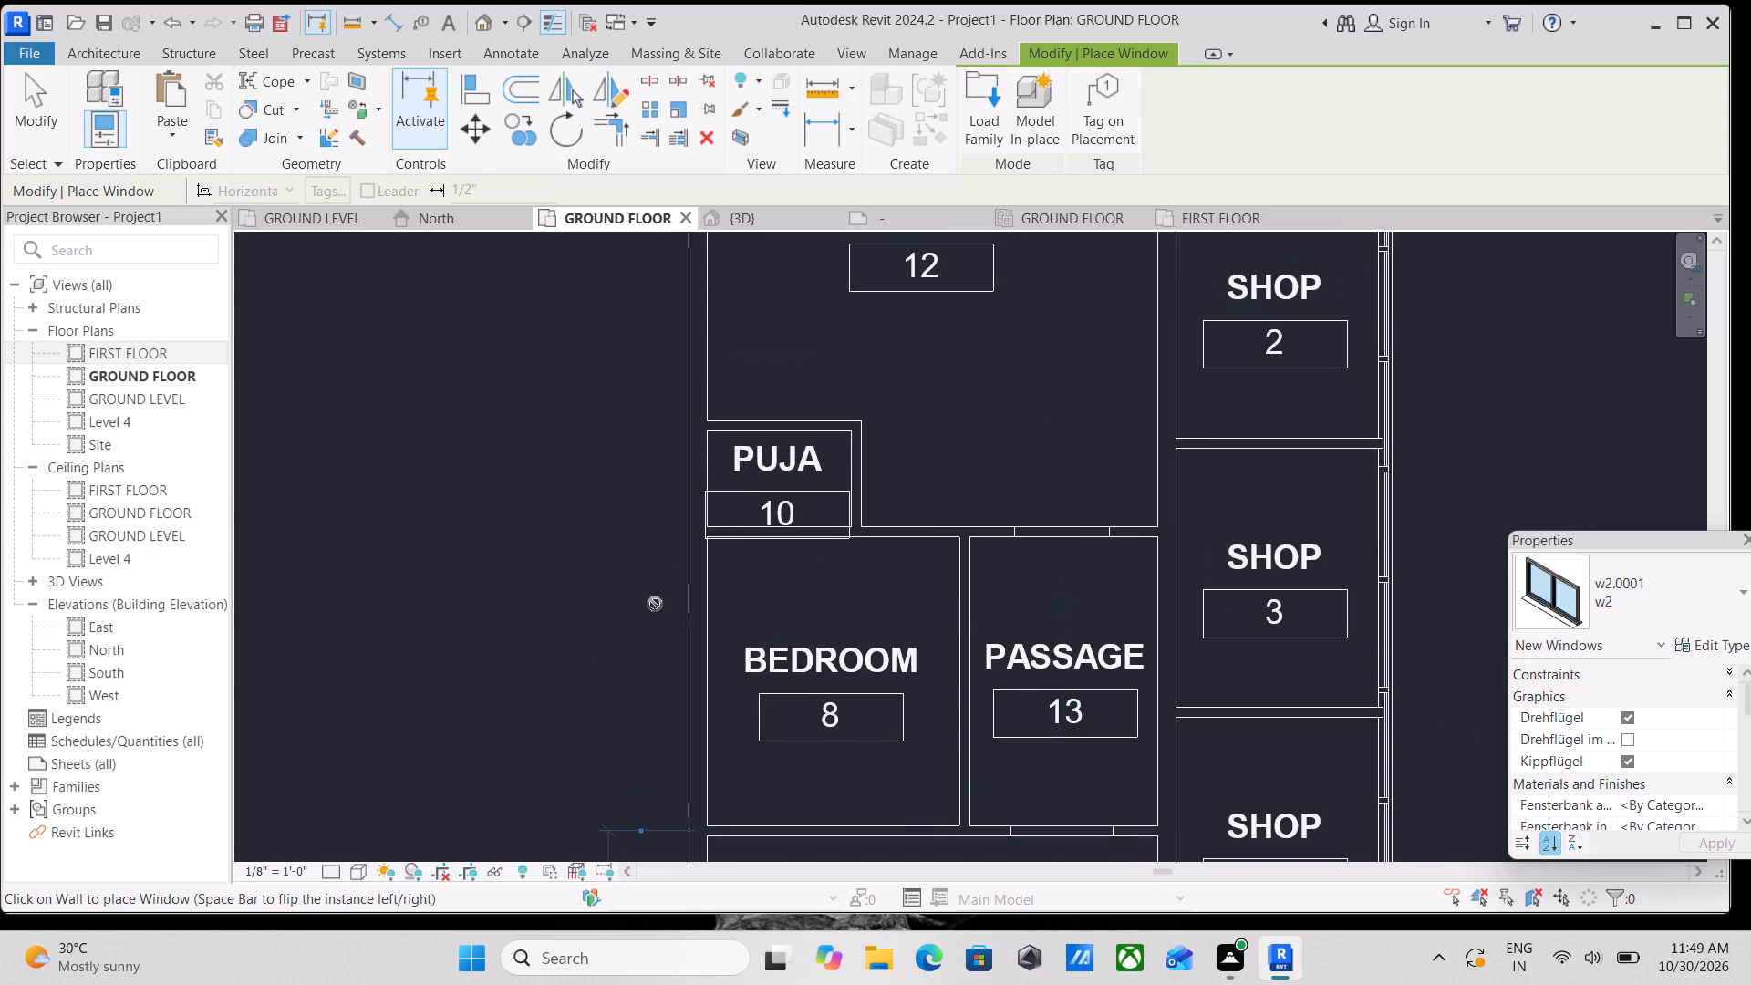
click(691, 667)
Place a w2.0001 window in the Kitchen & Dining outer wall, about 7'-6" from the Utility wall, and finish window placement.
scroll(697, 662, down, 3)
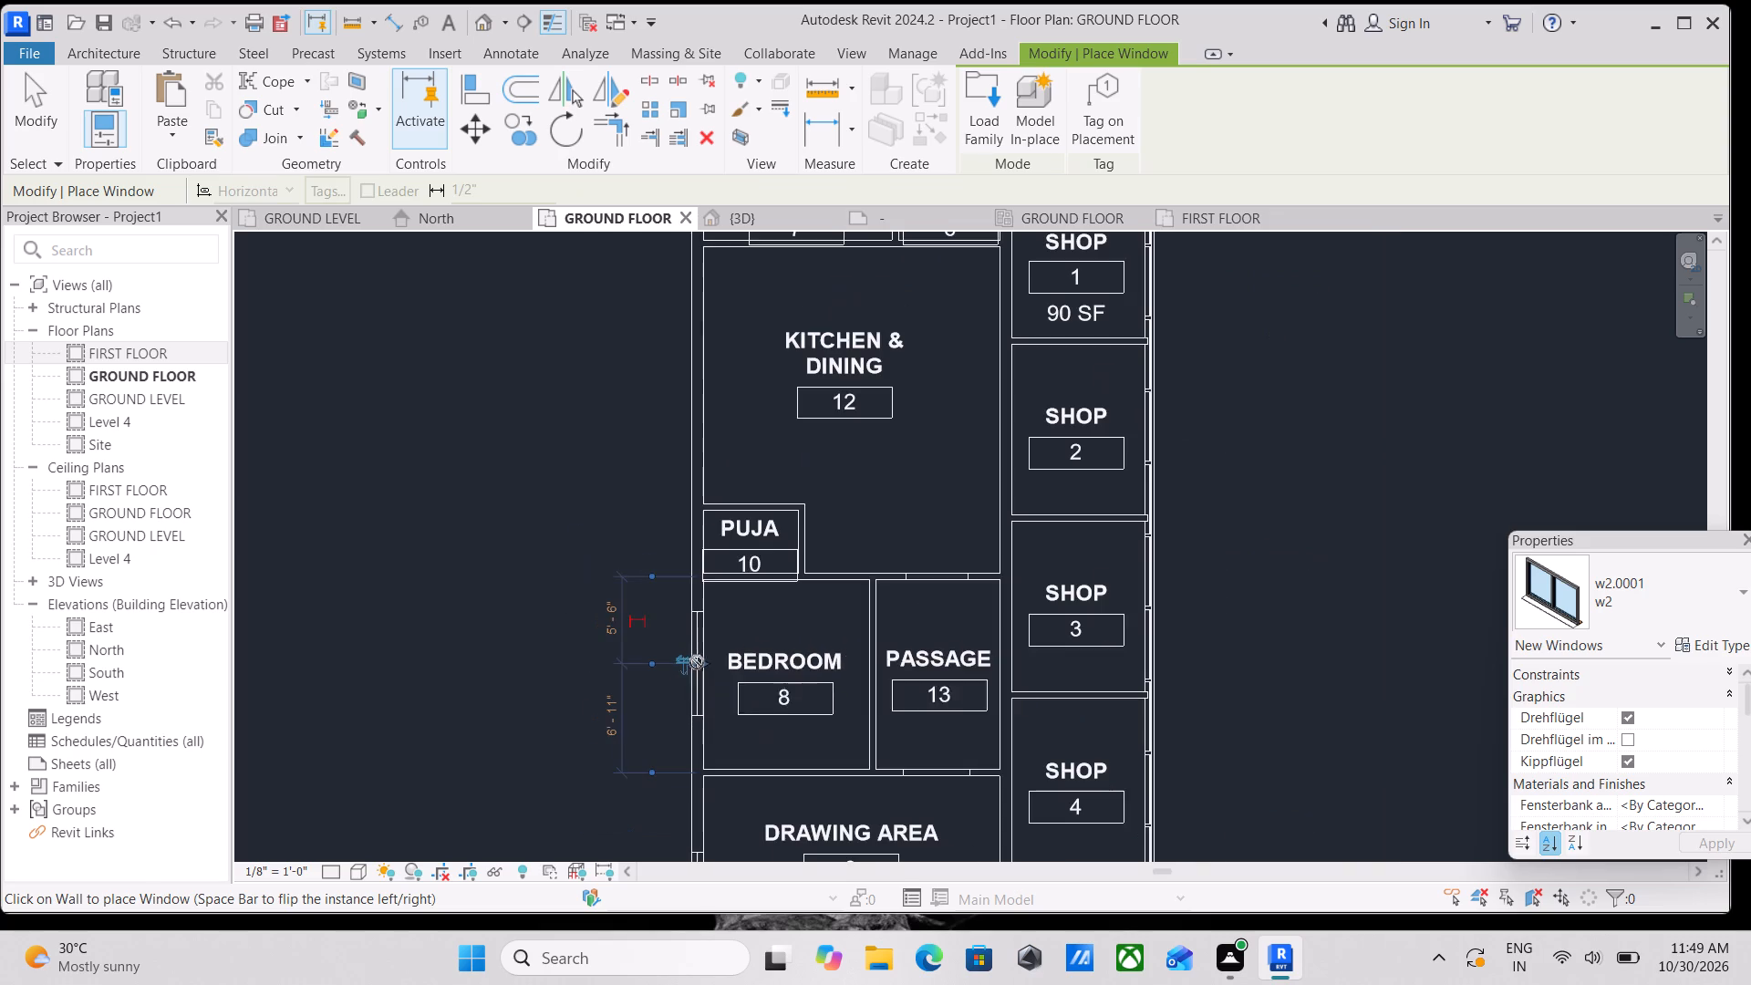
middle_drag(697, 662, 713, 739)
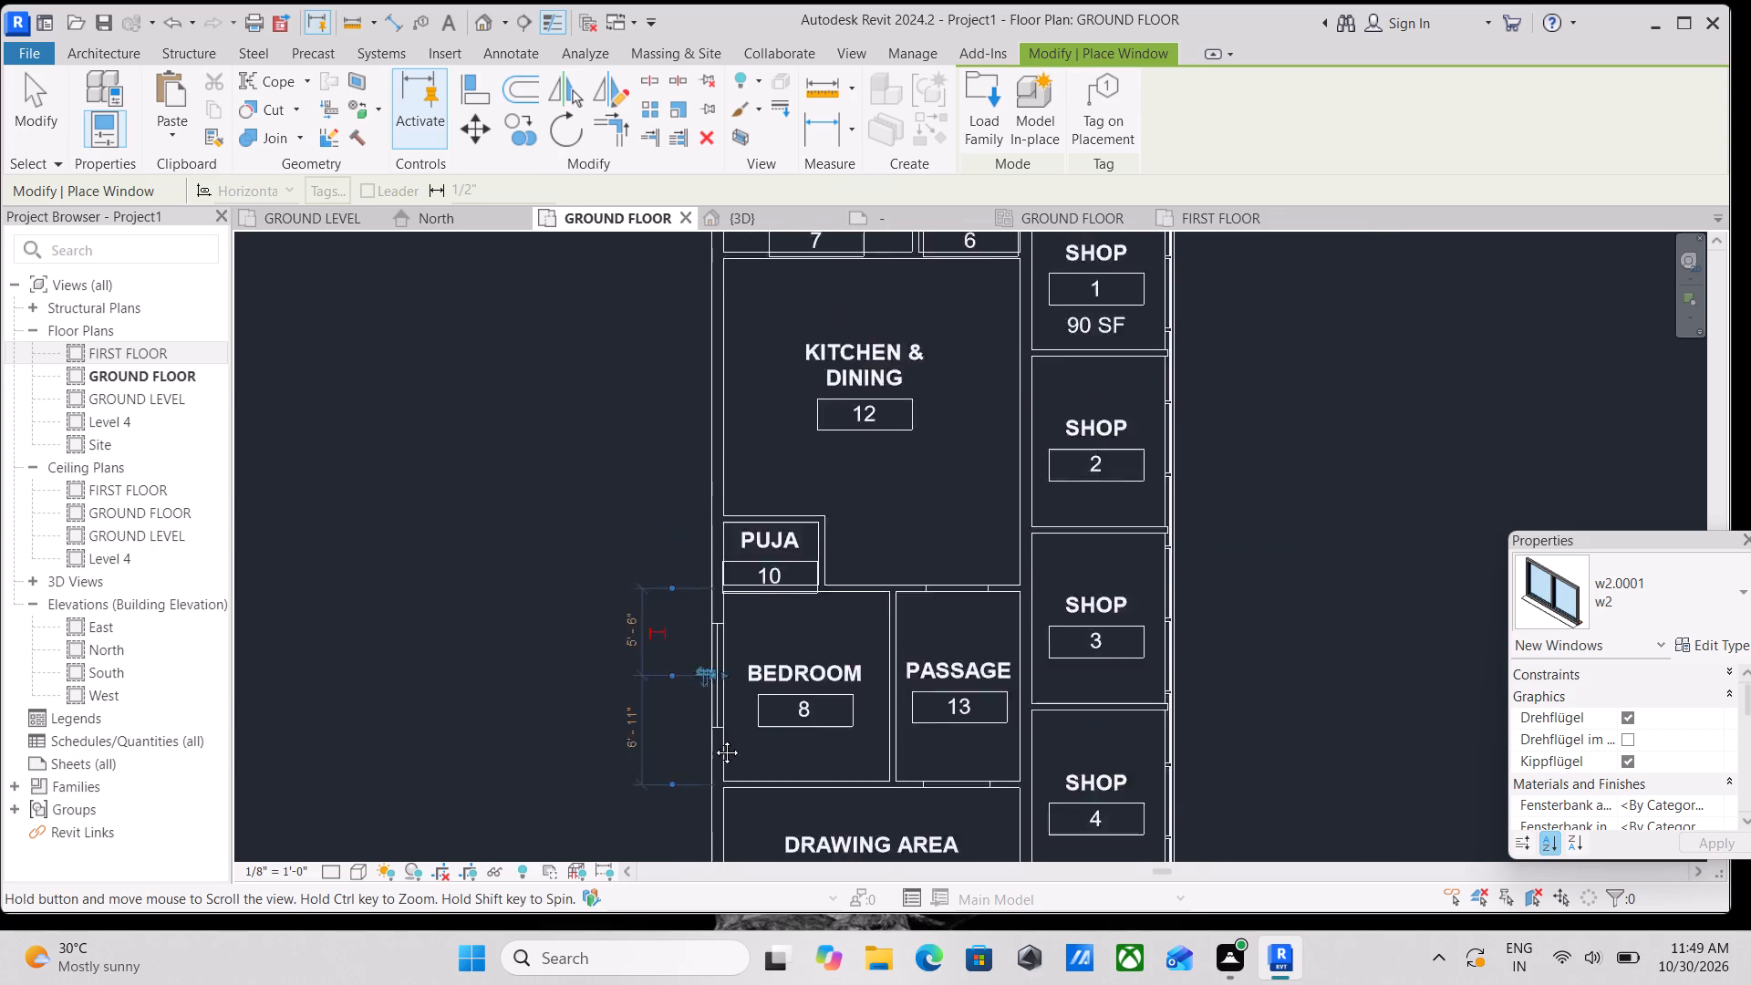
middle_drag(713, 739, 699, 783)
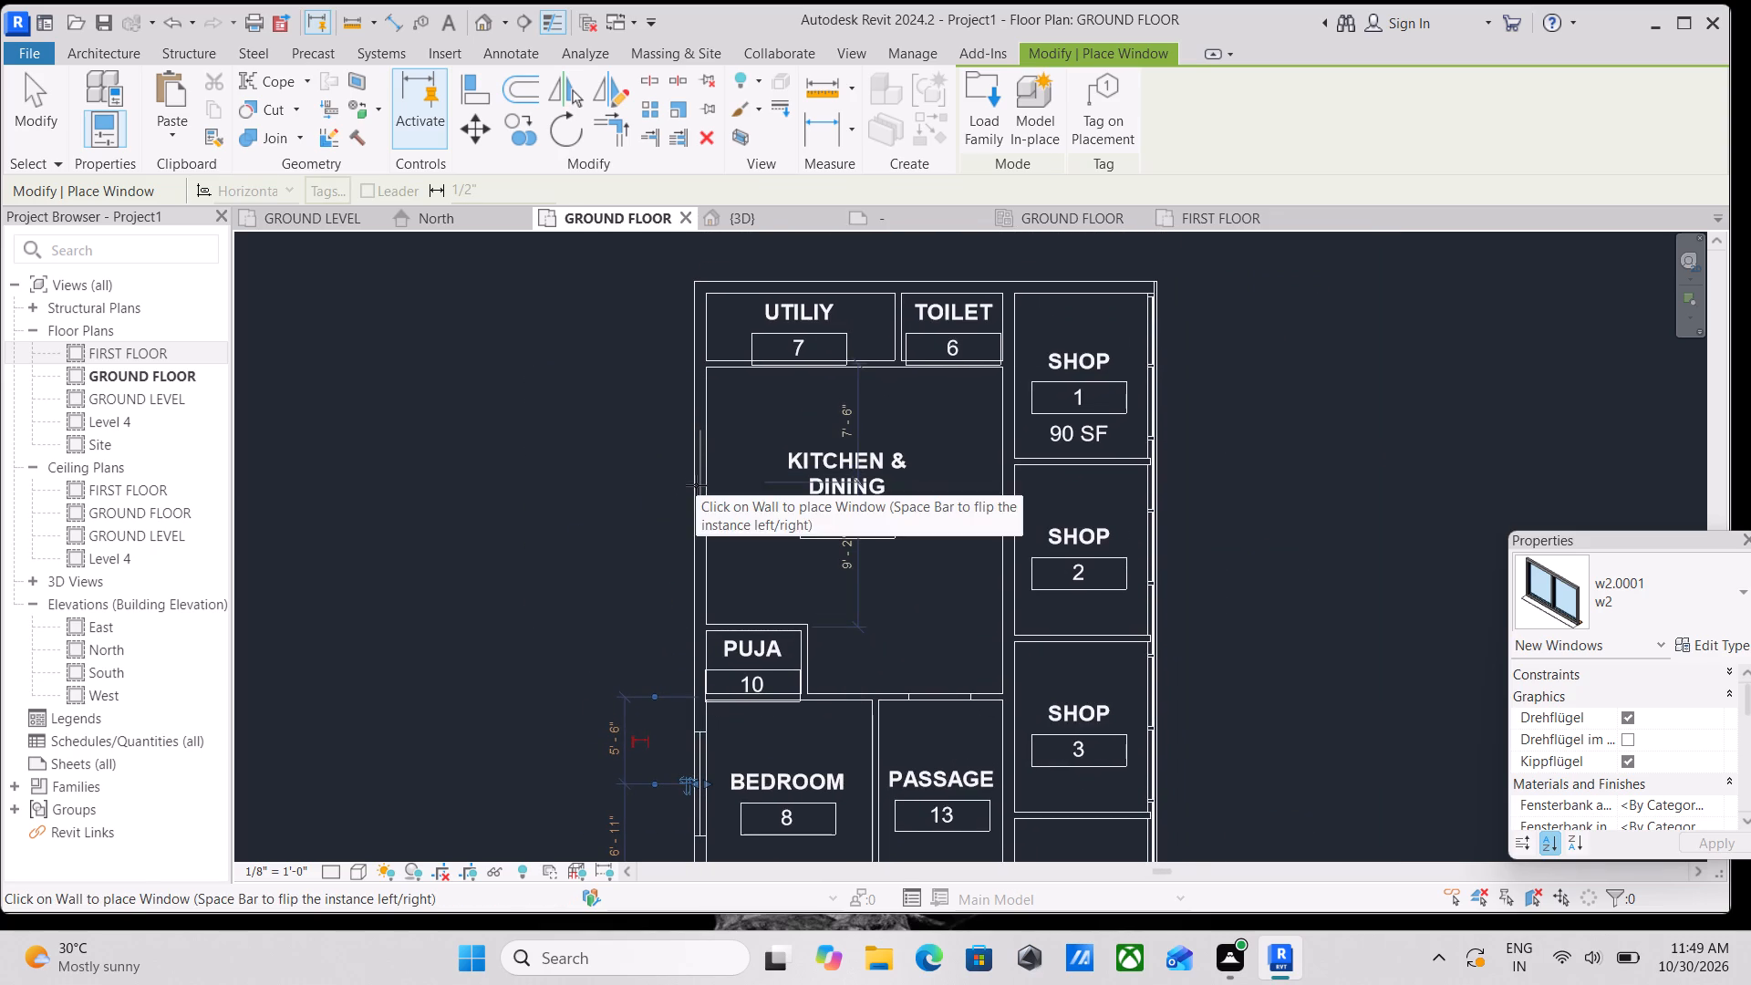
click(696, 485)
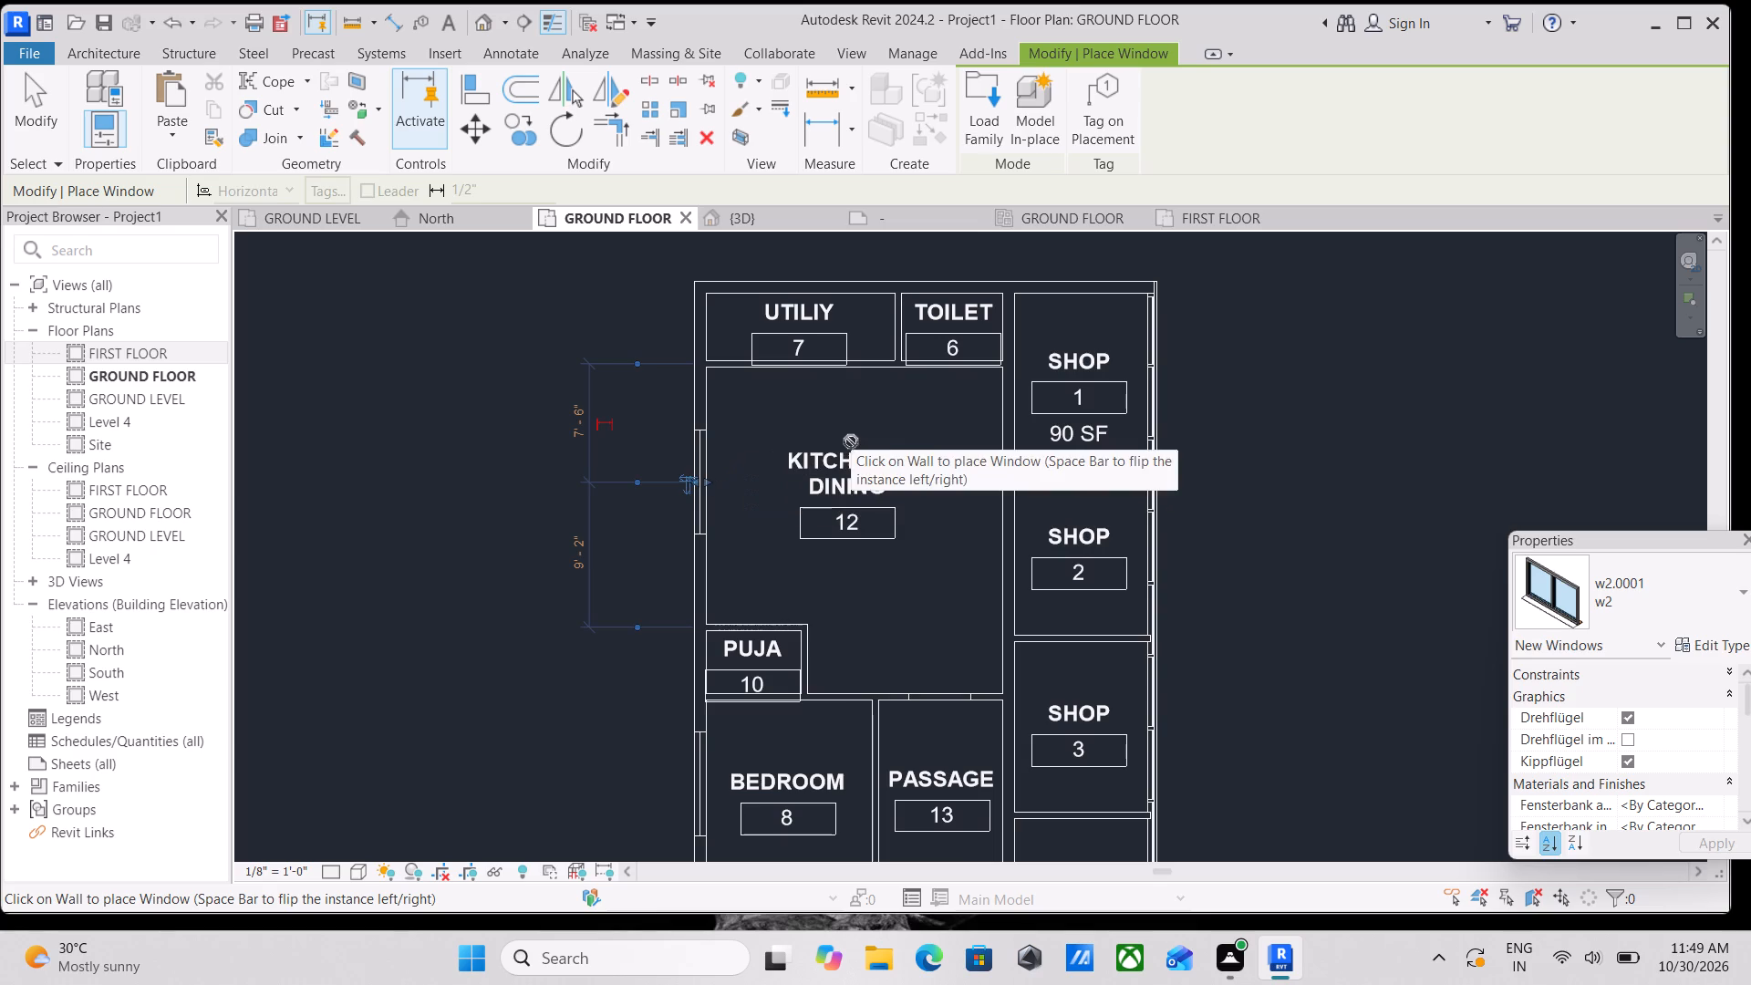
key(Escape)
key(Escape)
Start placing a door and open the Doors folder in the Imperial Library's US folder for the family to load.
scroll(916, 527, down, 1)
middle_drag(916, 527, 951, 420)
scroll(909, 563, down, 1)
middle_drag(909, 564, 938, 441)
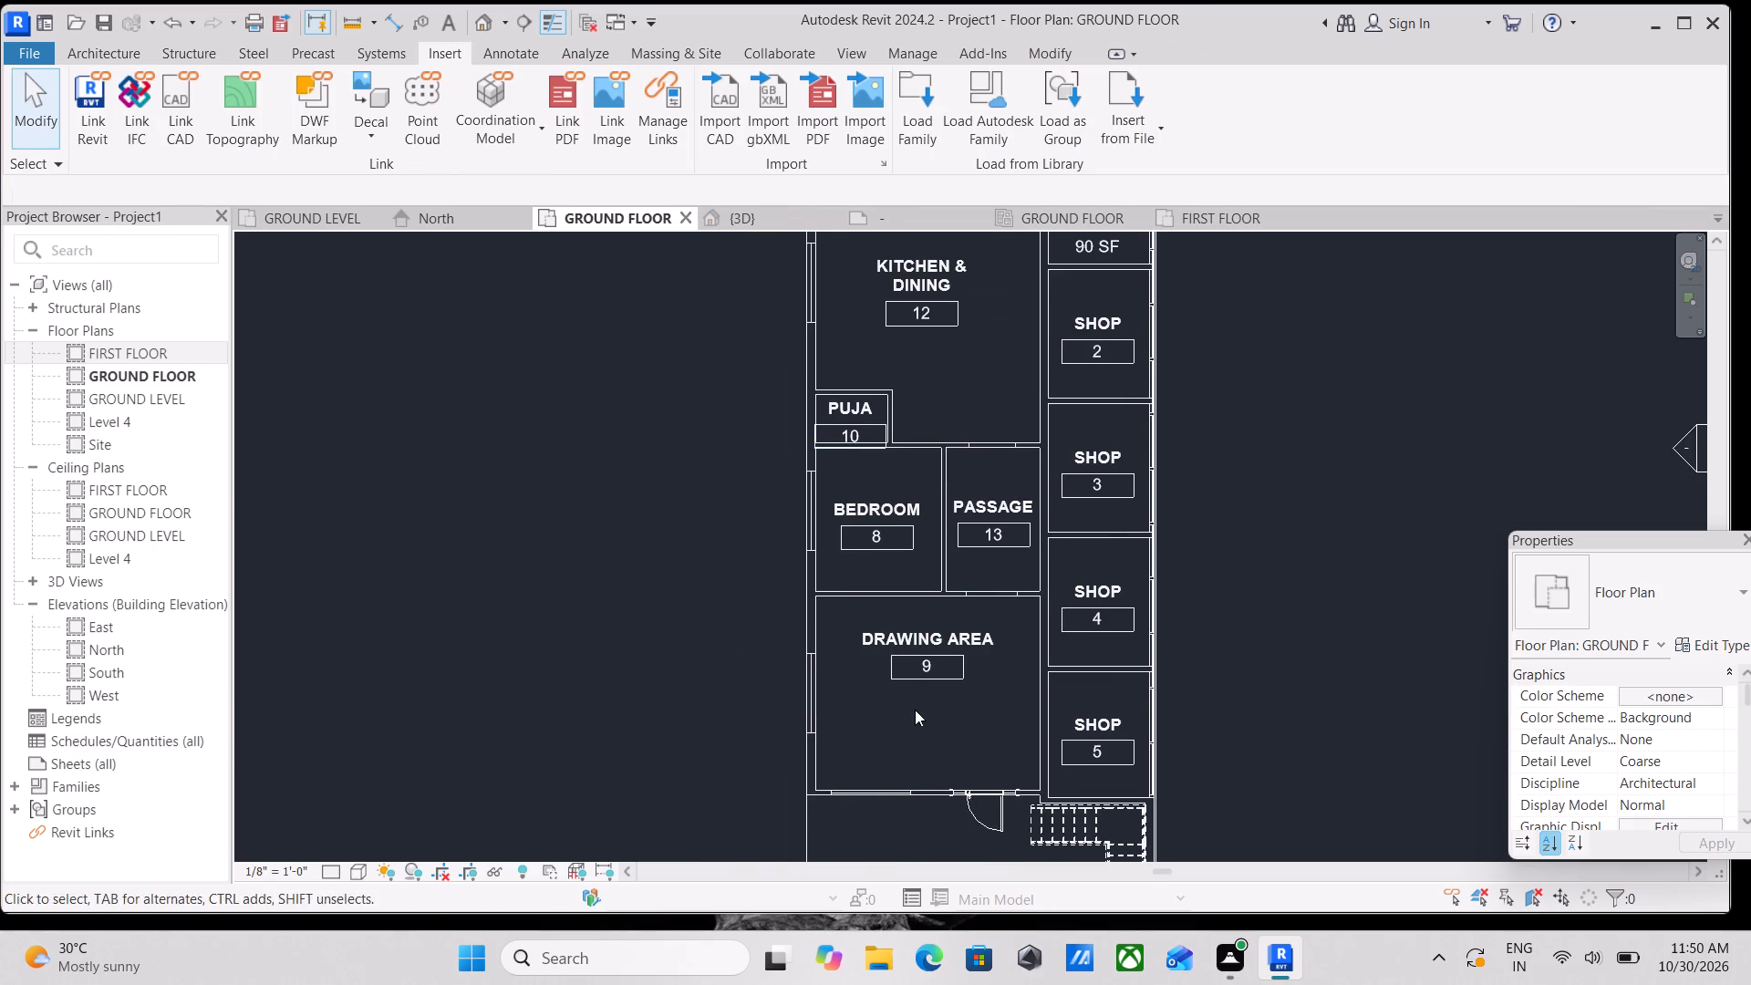
middle_drag(915, 710, 934, 627)
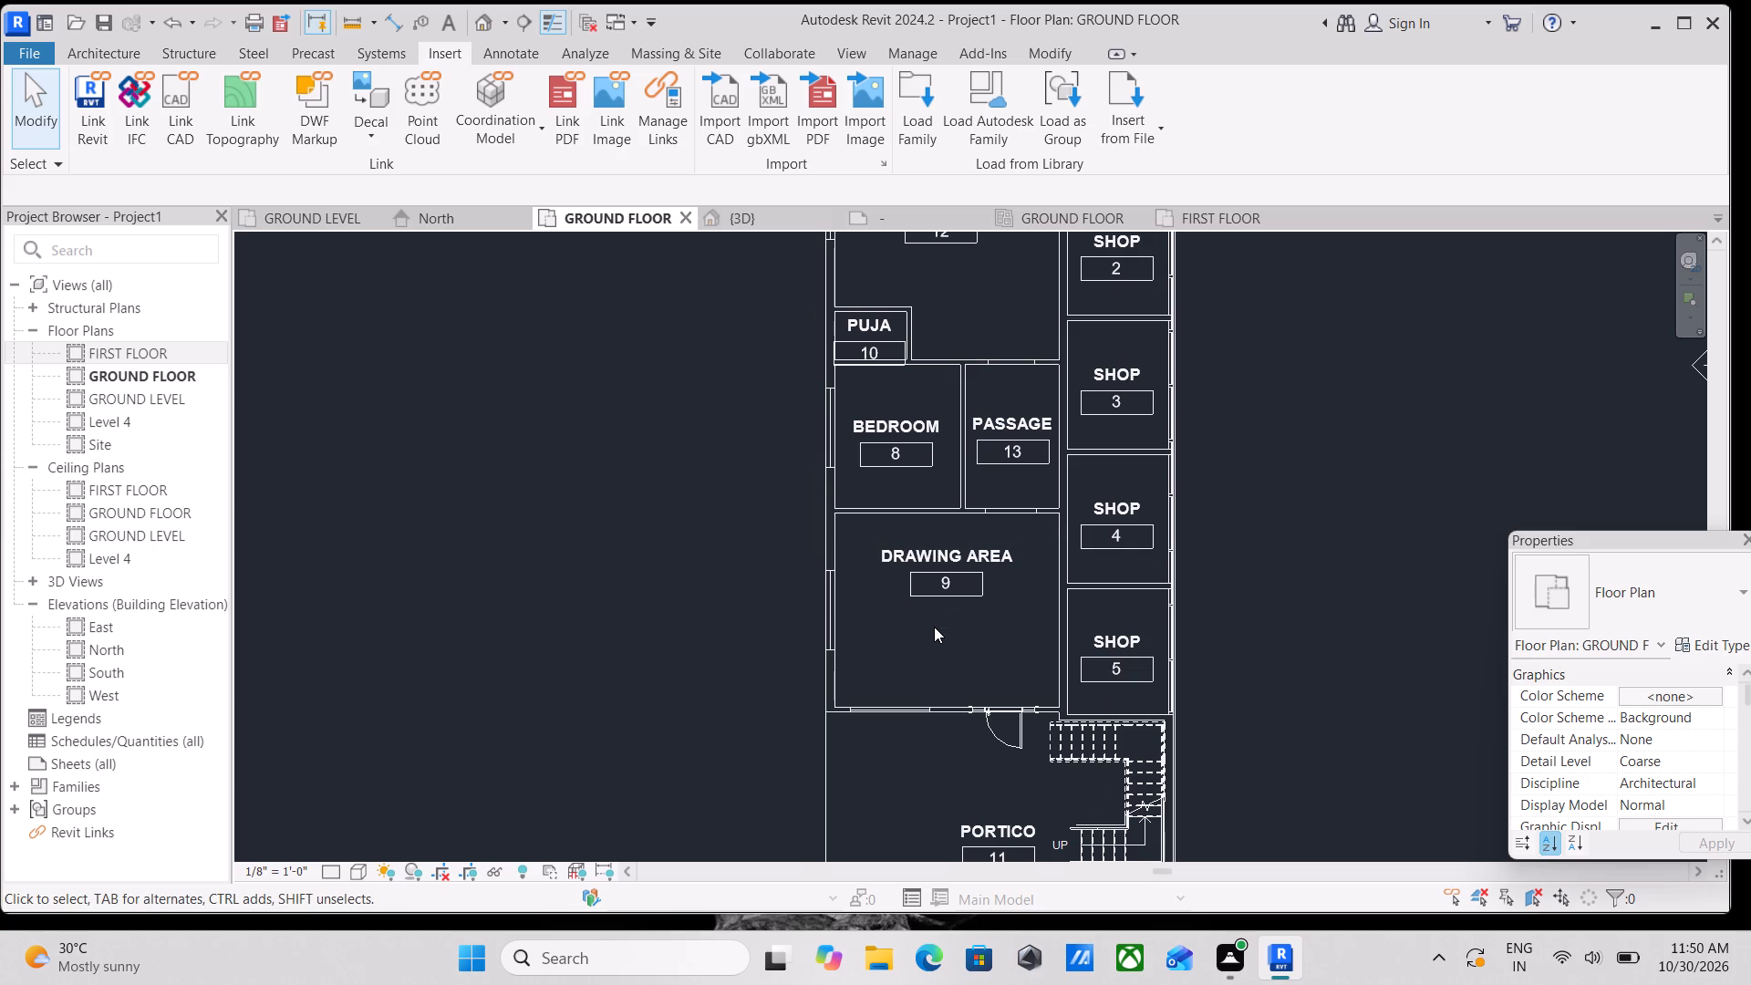
text(DR)
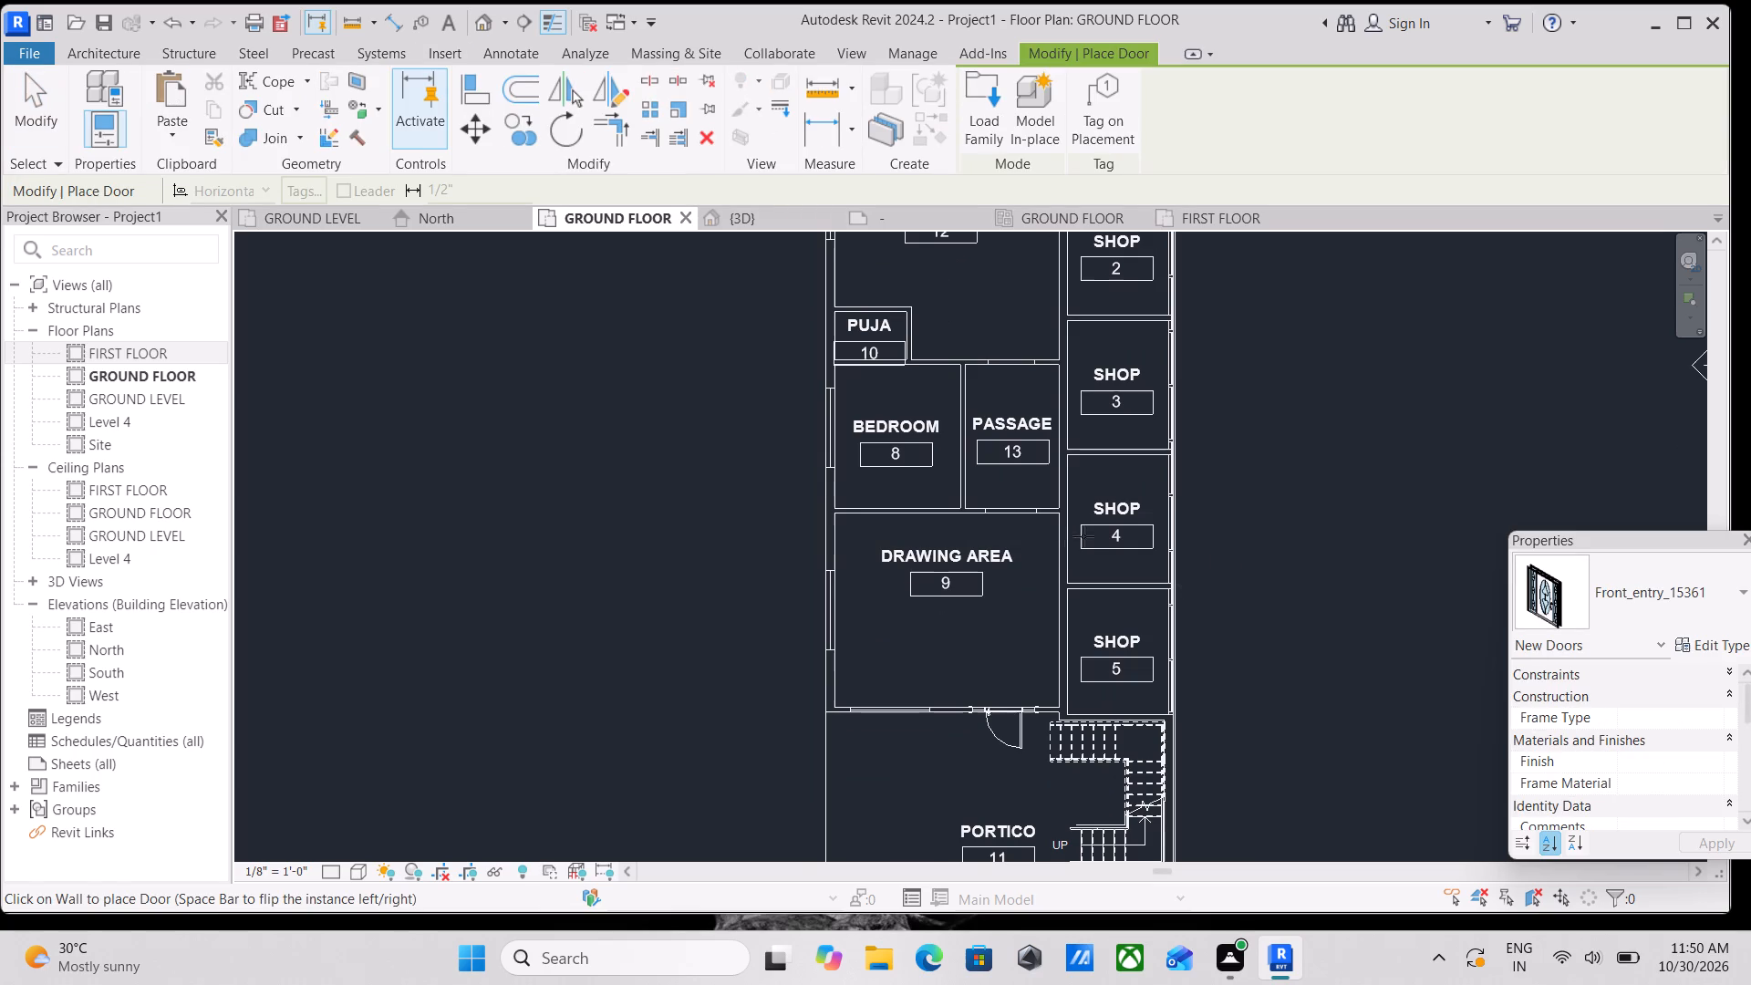
click(986, 103)
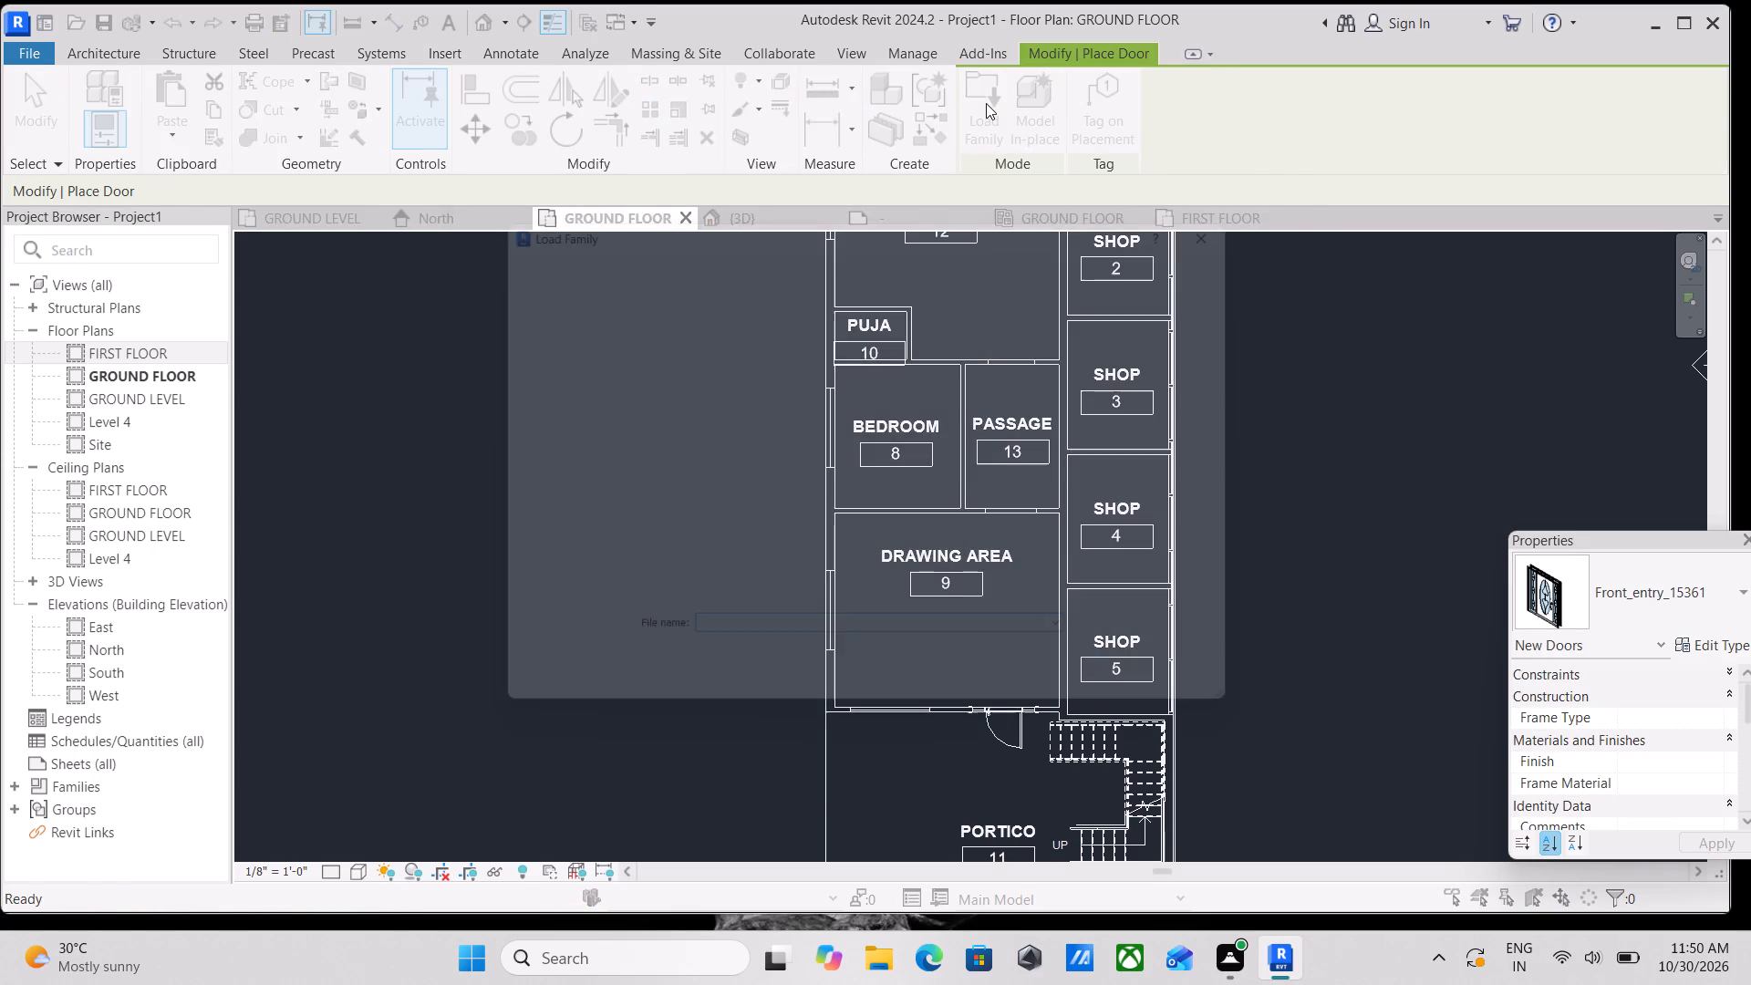
scroll(534, 424, down, 1)
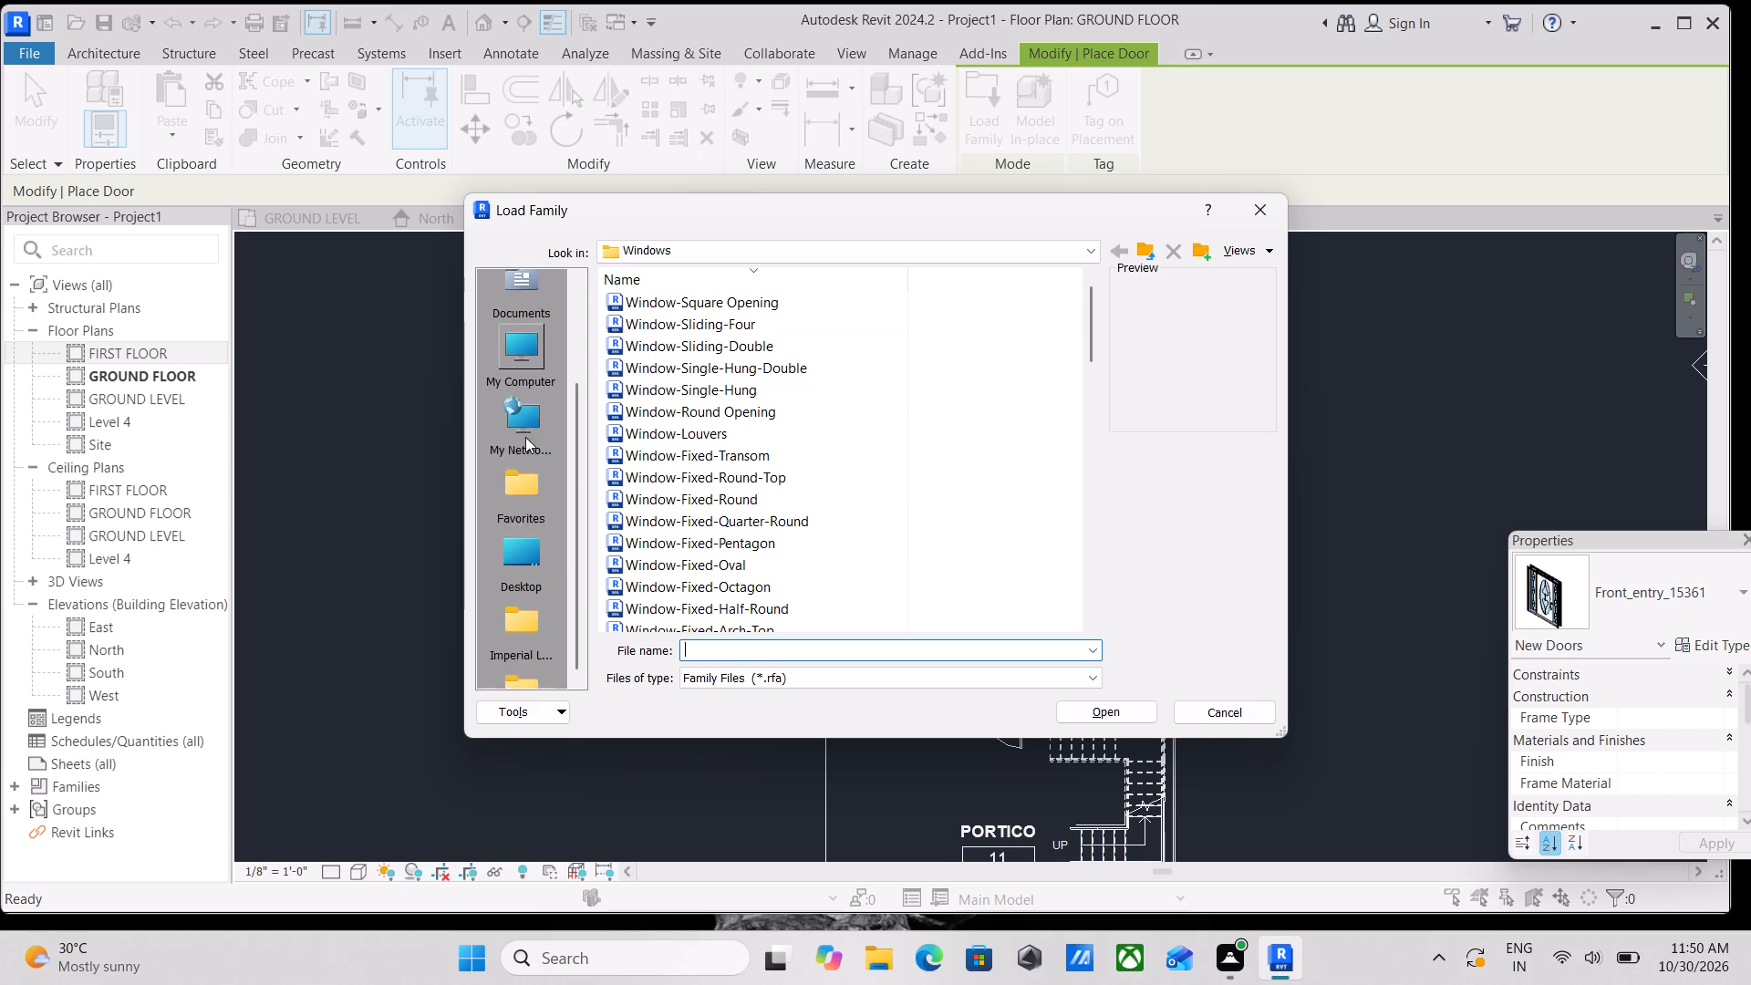
scroll(525, 437, down, 1)
scroll(516, 562, down, 1)
click(519, 566)
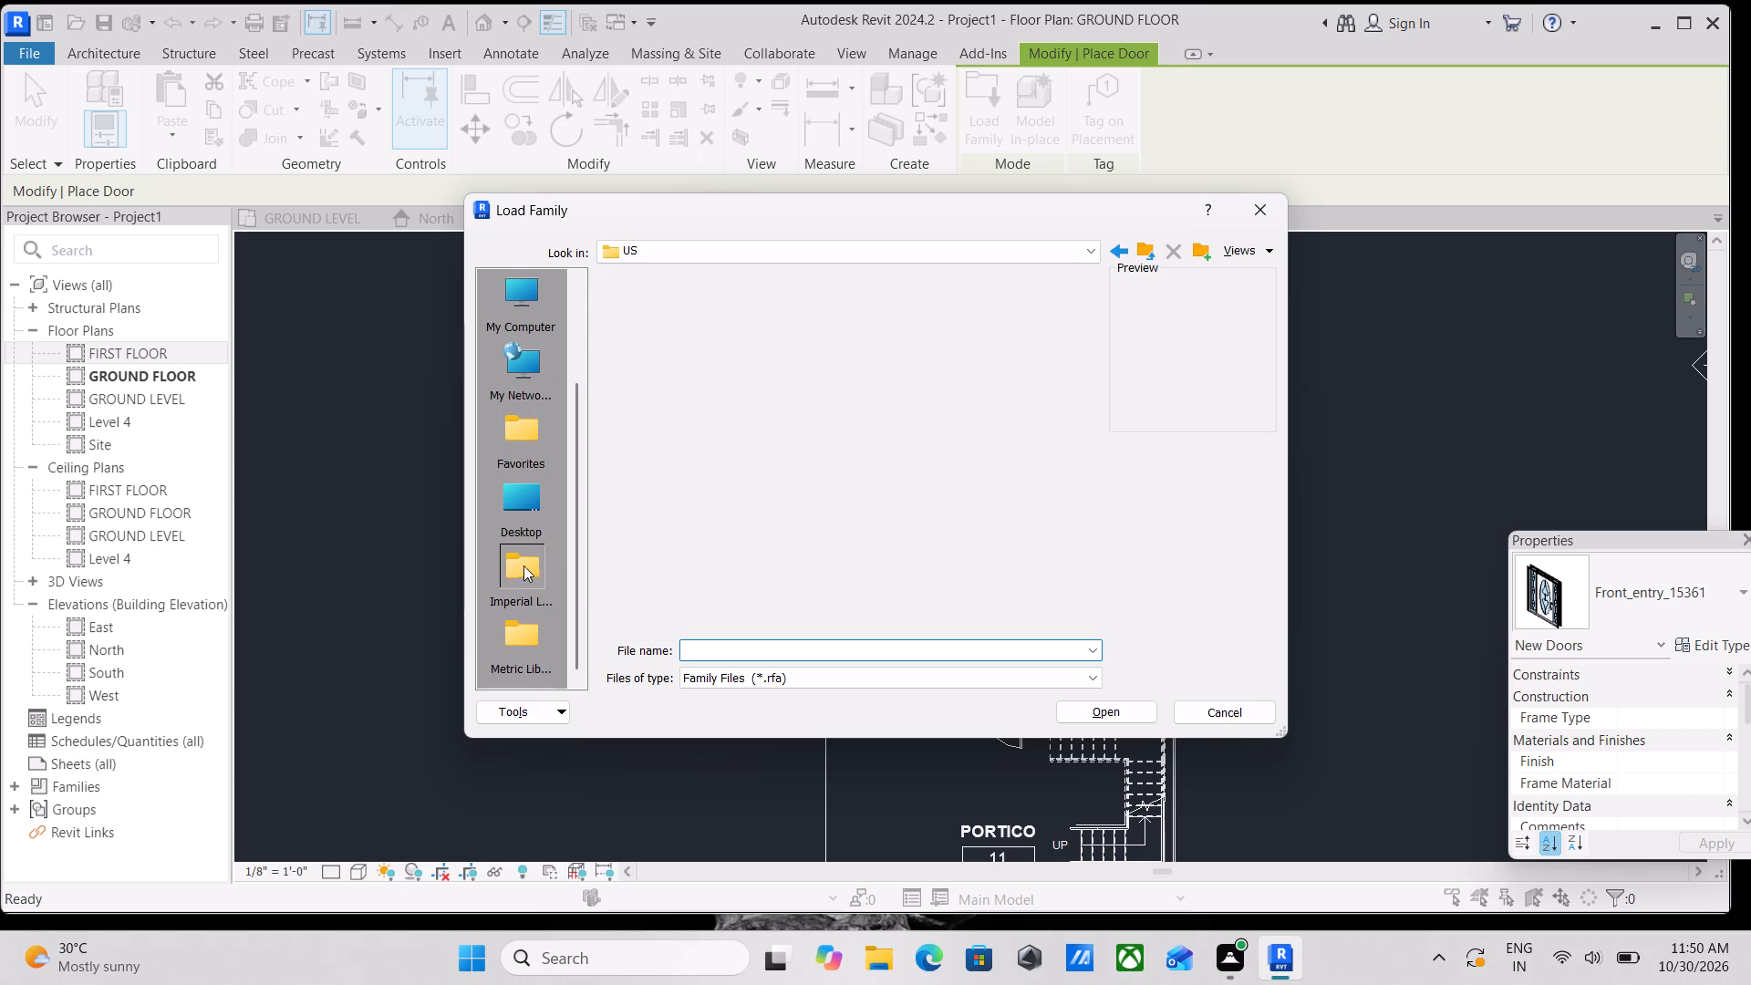
scroll(706, 438, down, 3)
scroll(688, 475, up, 8)
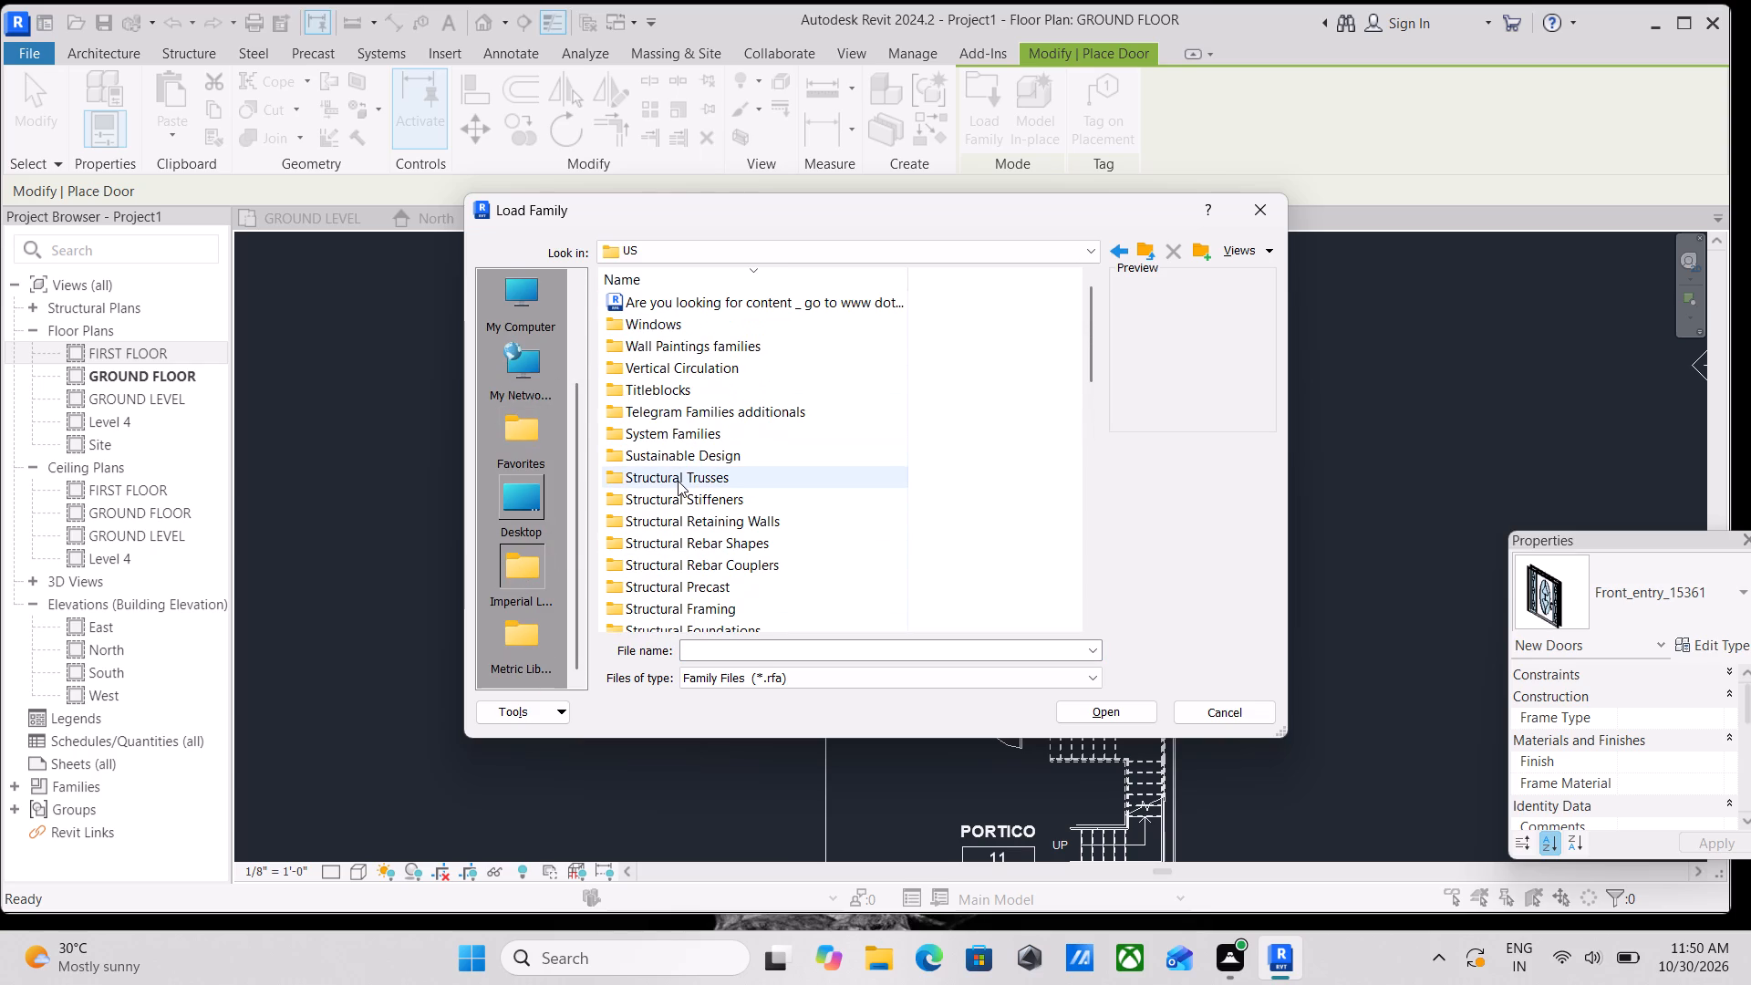
scroll(678, 481, down, 11)
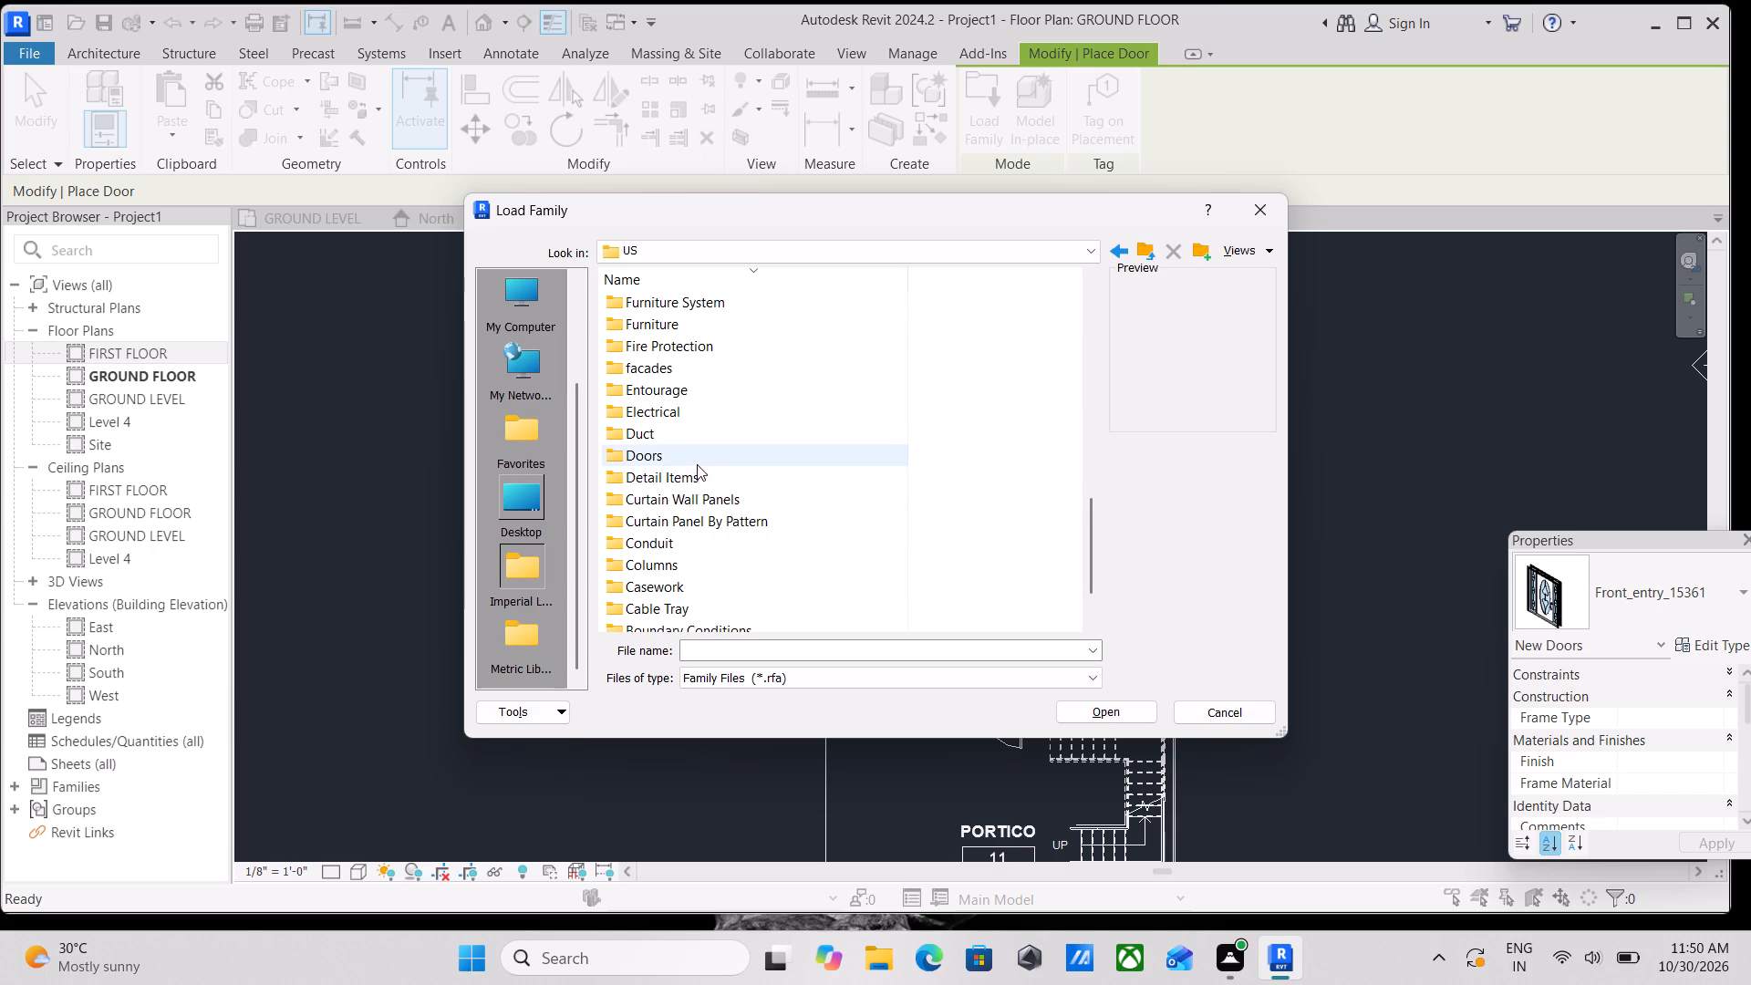
scroll(660, 461, up, 1)
scroll(660, 461, down, 2)
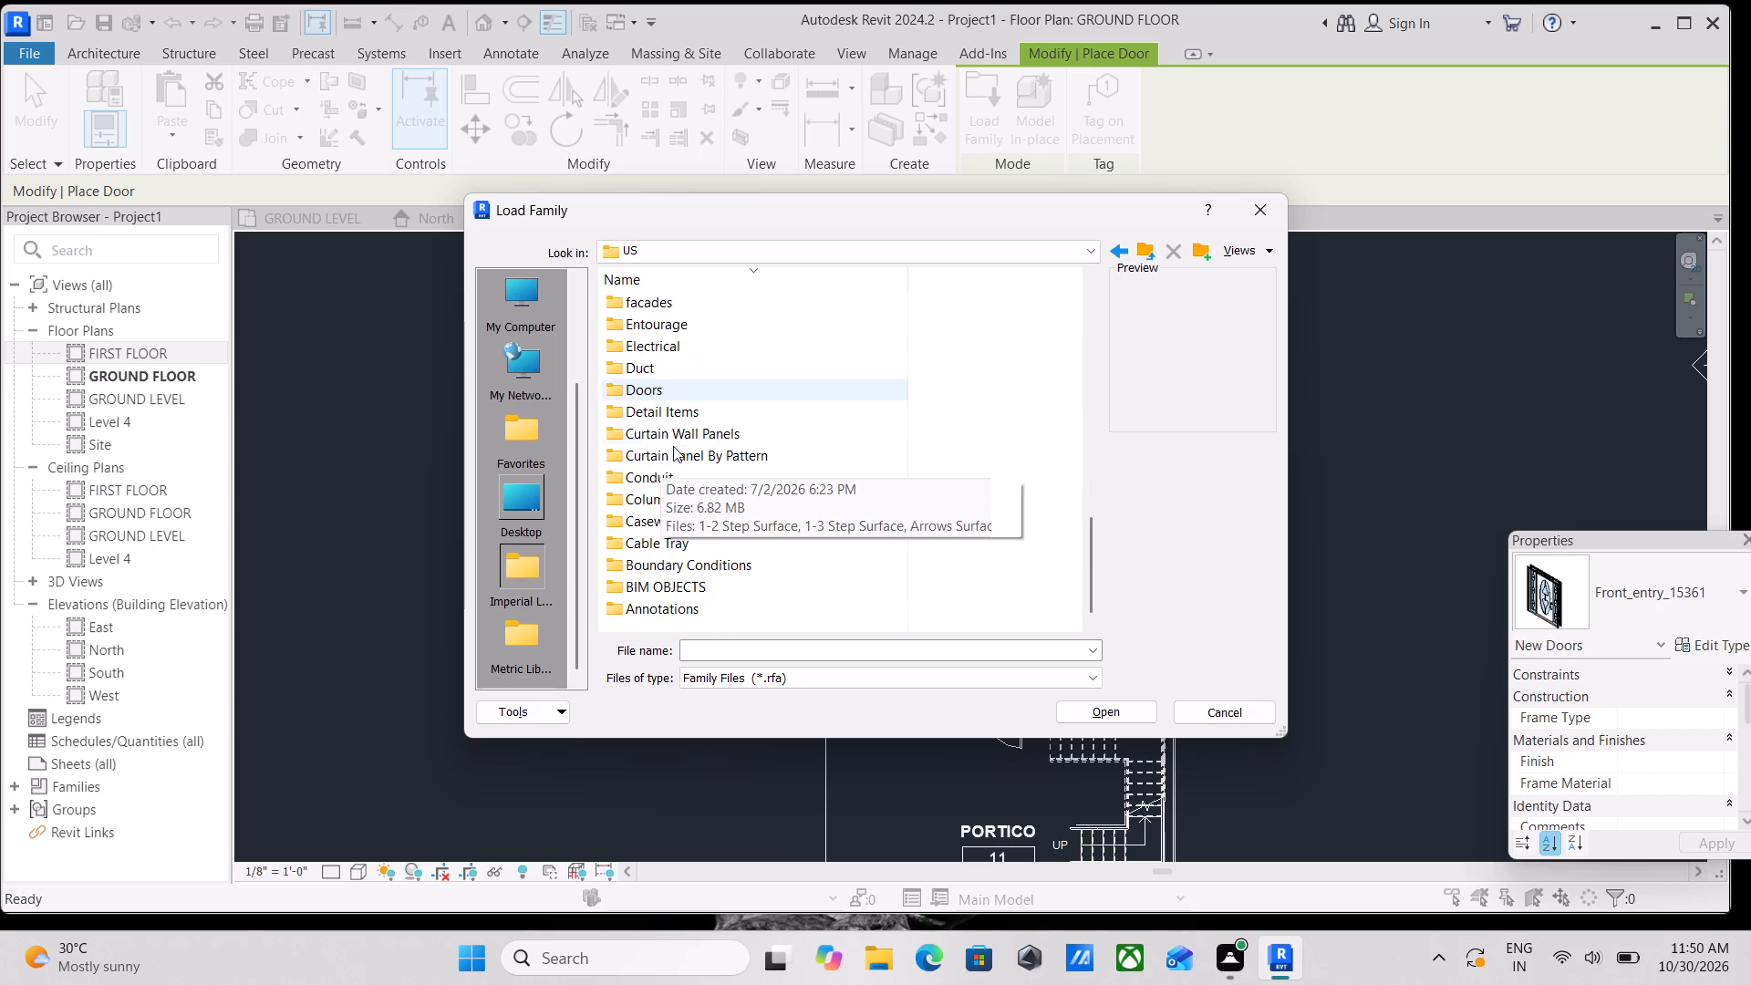
double_click(645, 393)
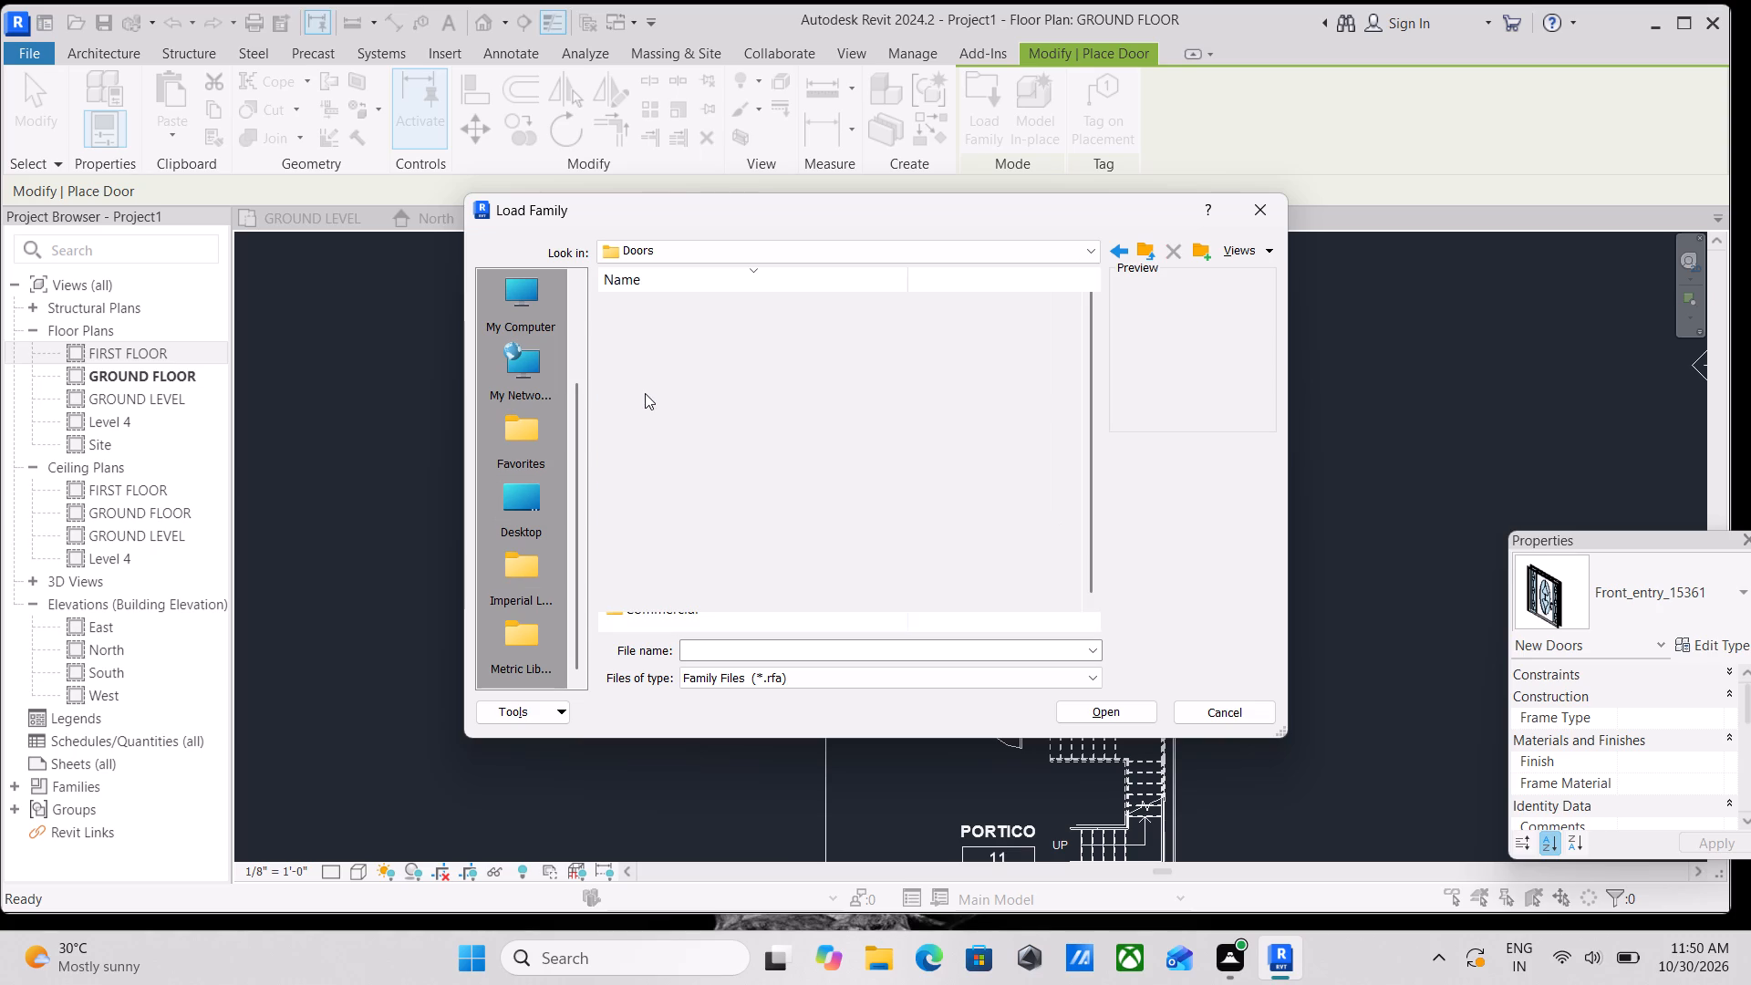
Preview the opening, double-glass and curtain-wall single-glass door families in the Doors folder.
click(651, 381)
click(653, 400)
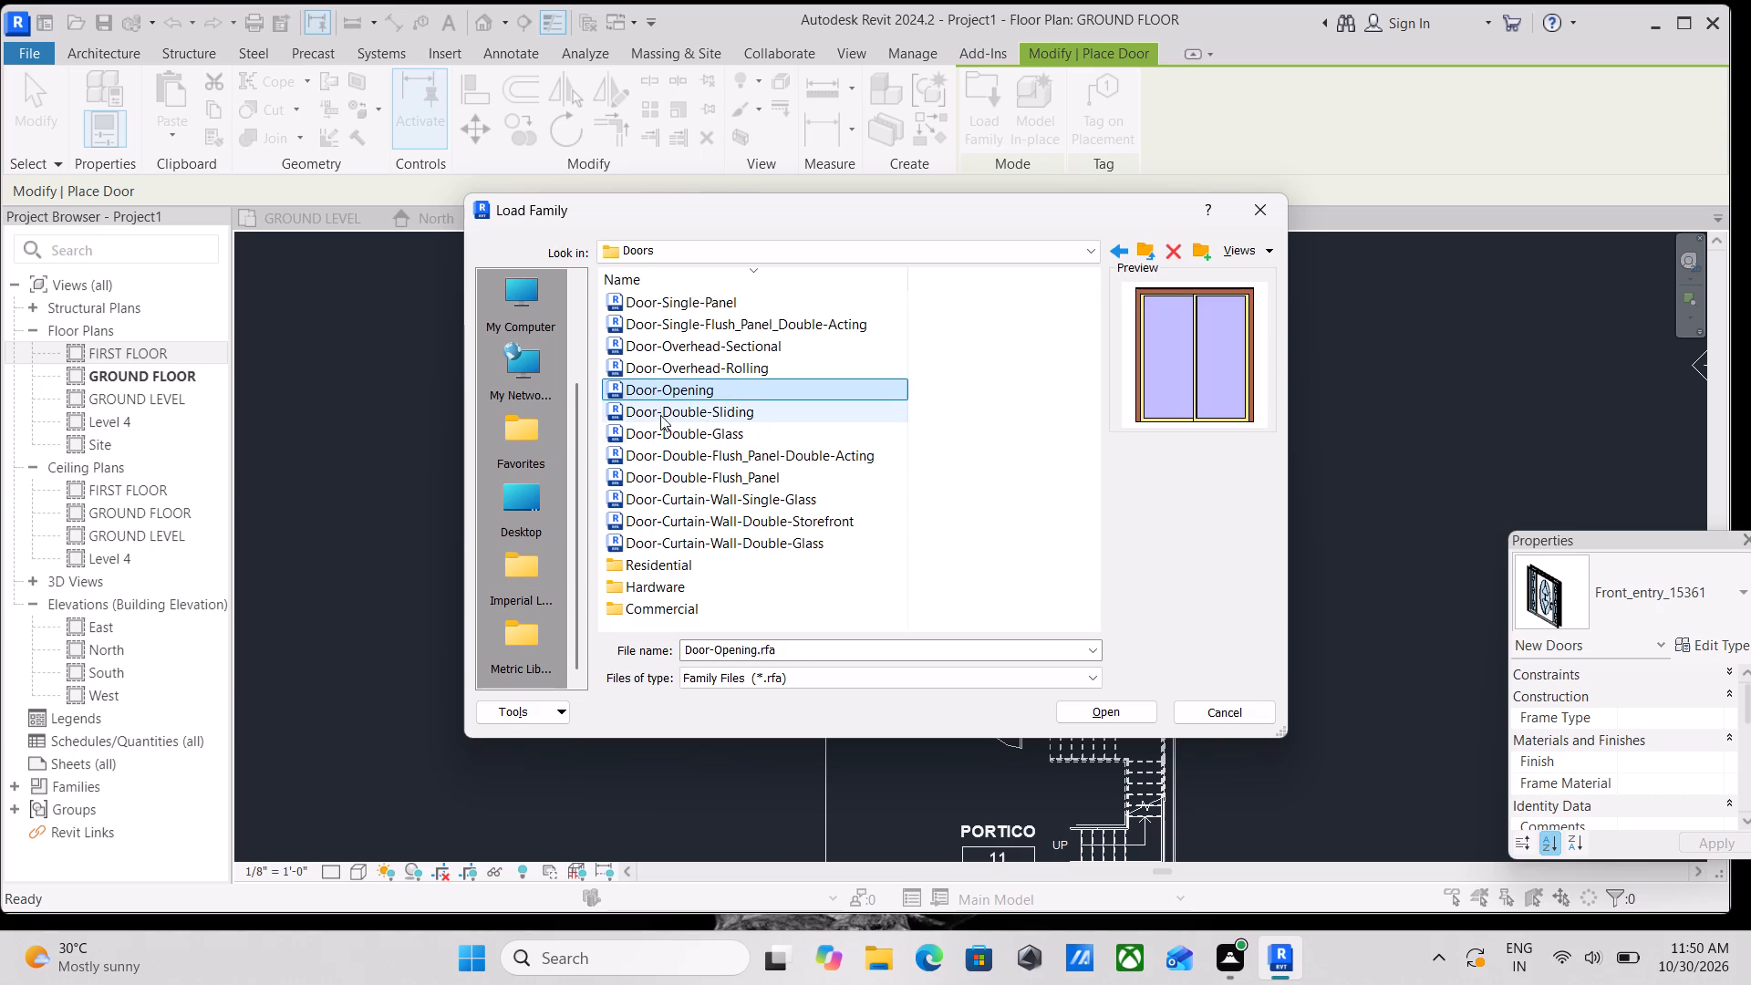
click(672, 436)
click(668, 534)
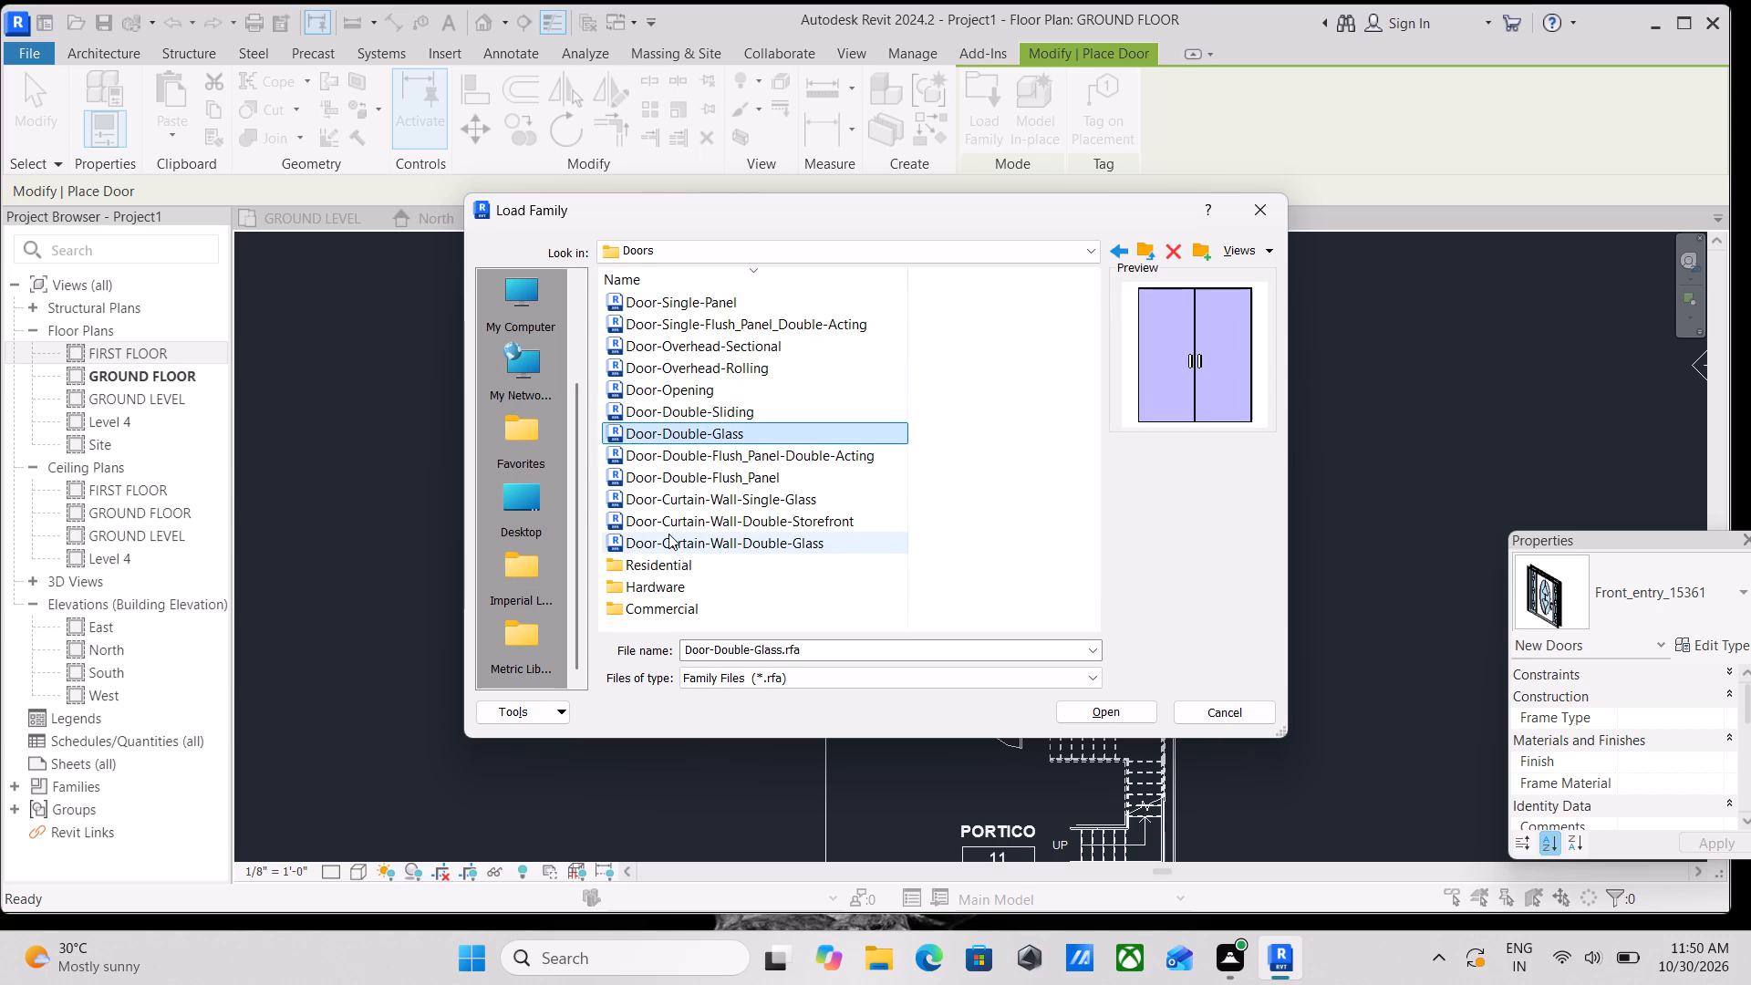
click(678, 474)
click(675, 494)
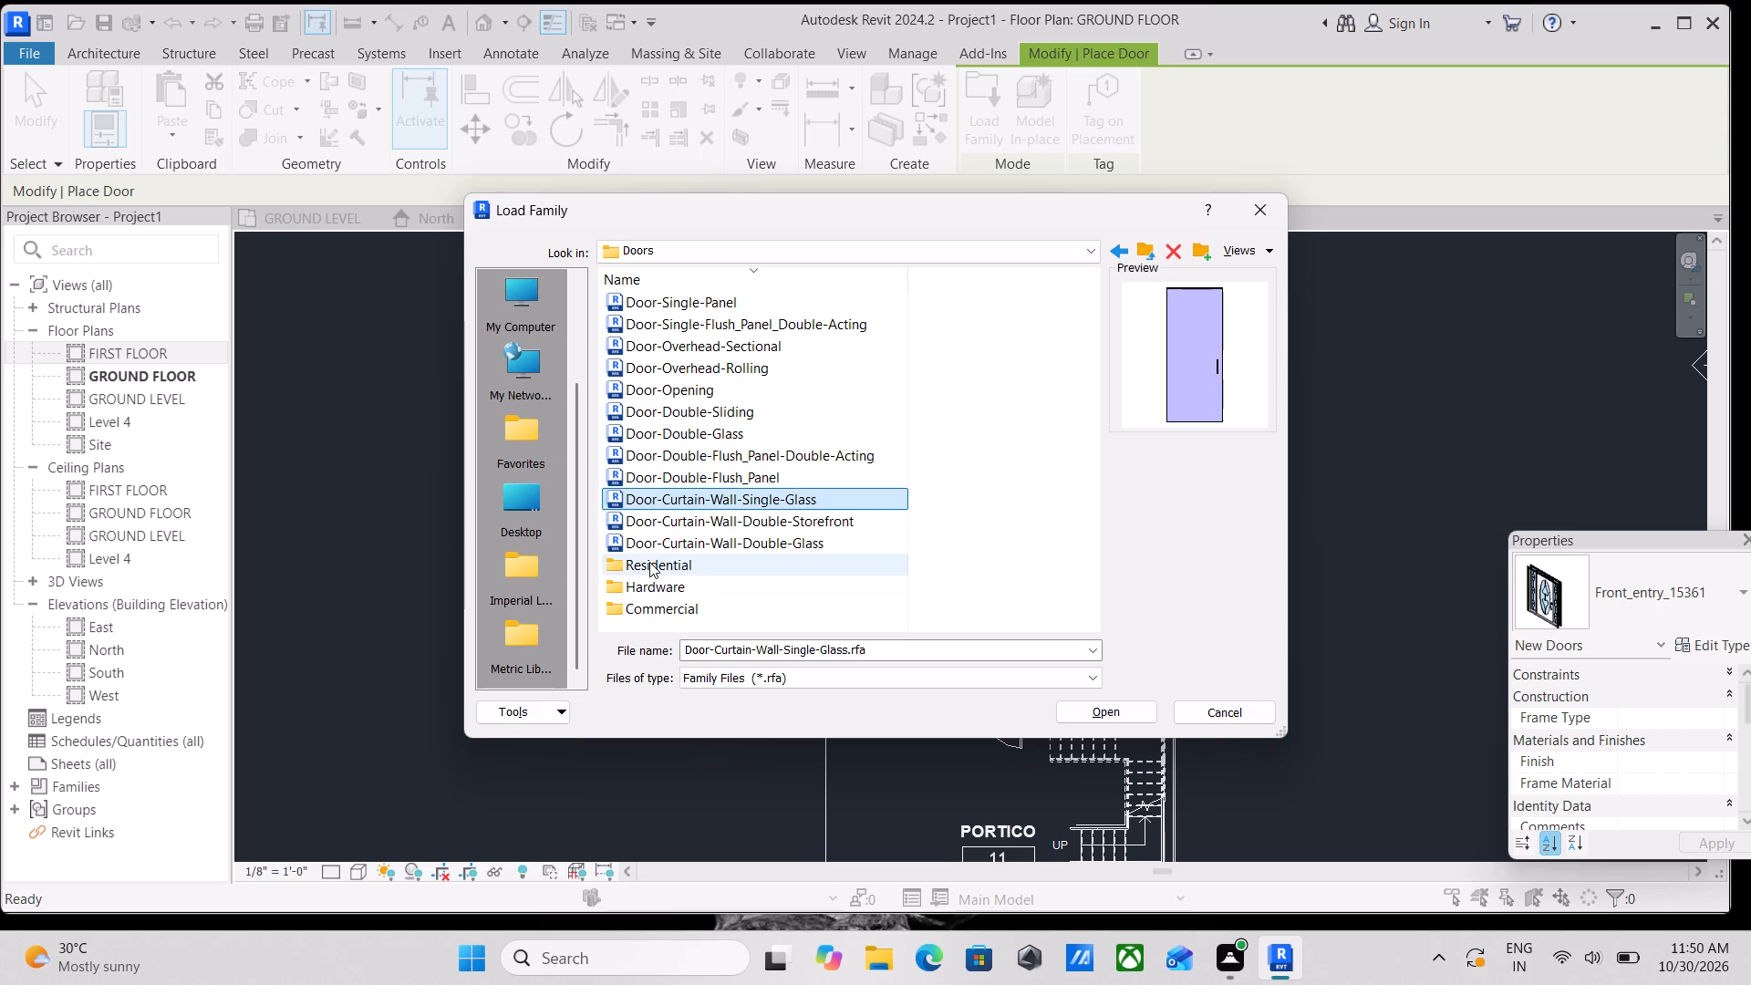
Compare the interior single wood doors in the Residential subfolder and load Door-Interior-Single-4_Panel-Wood in the 36" x 80" type.
double_click(649, 562)
click(688, 359)
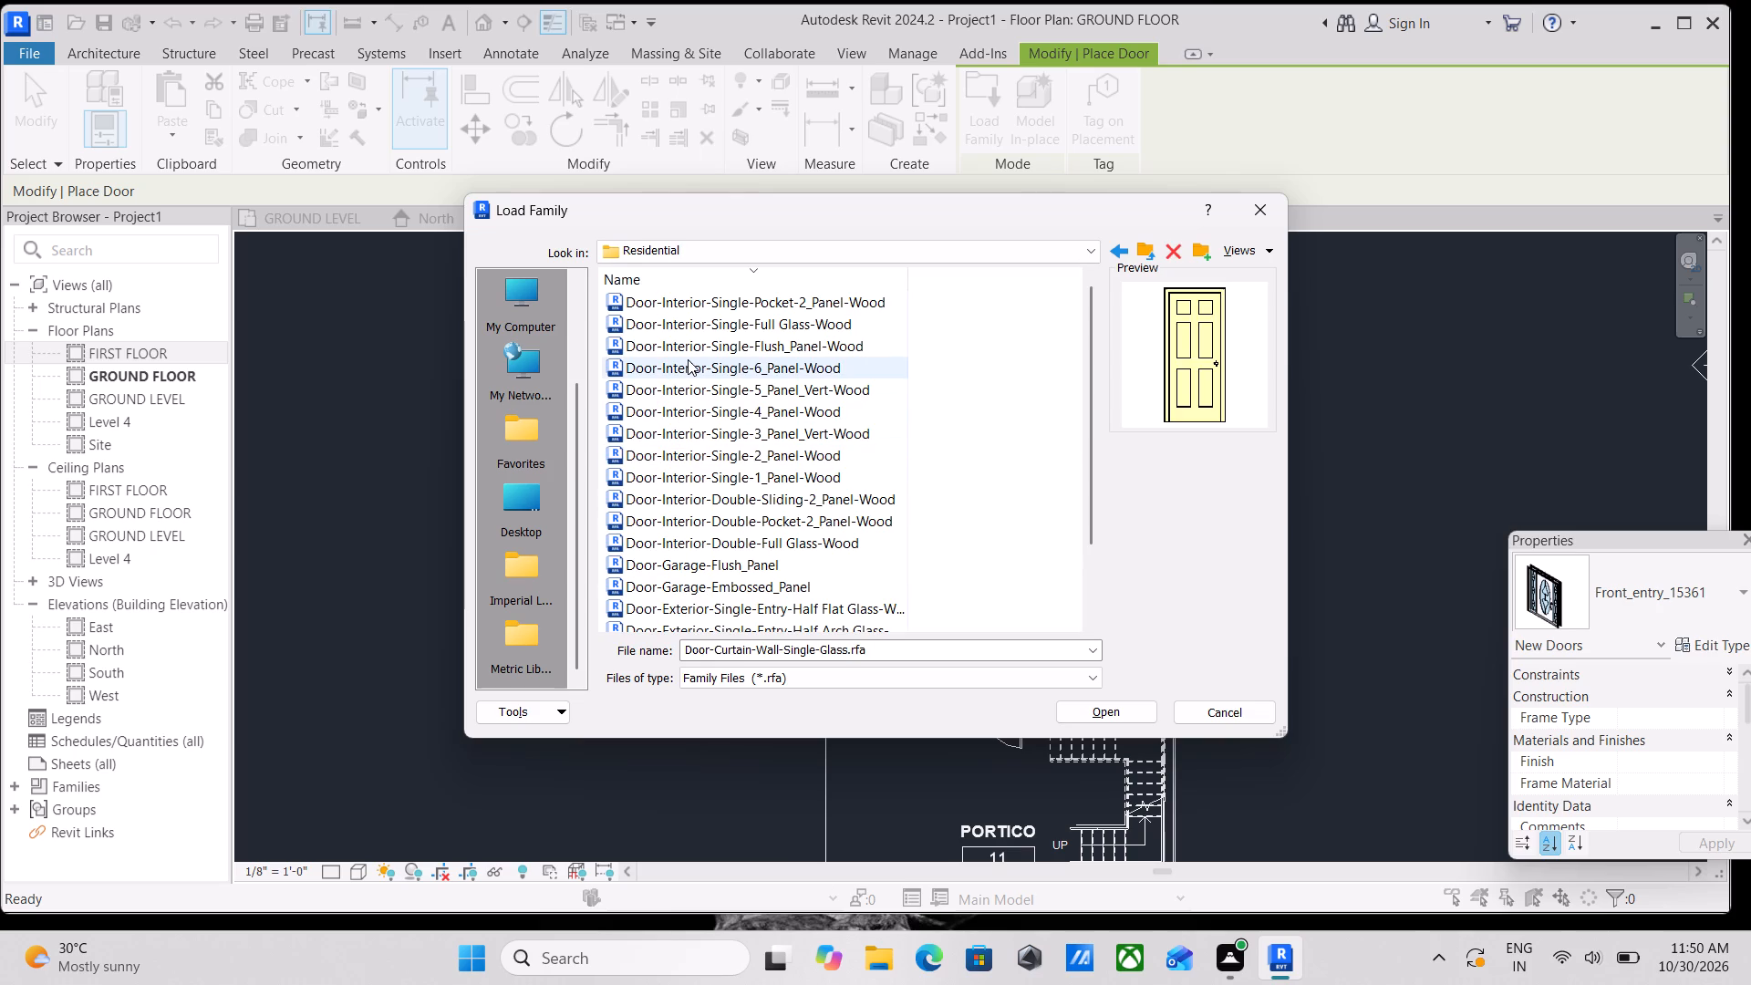
click(679, 357)
click(675, 347)
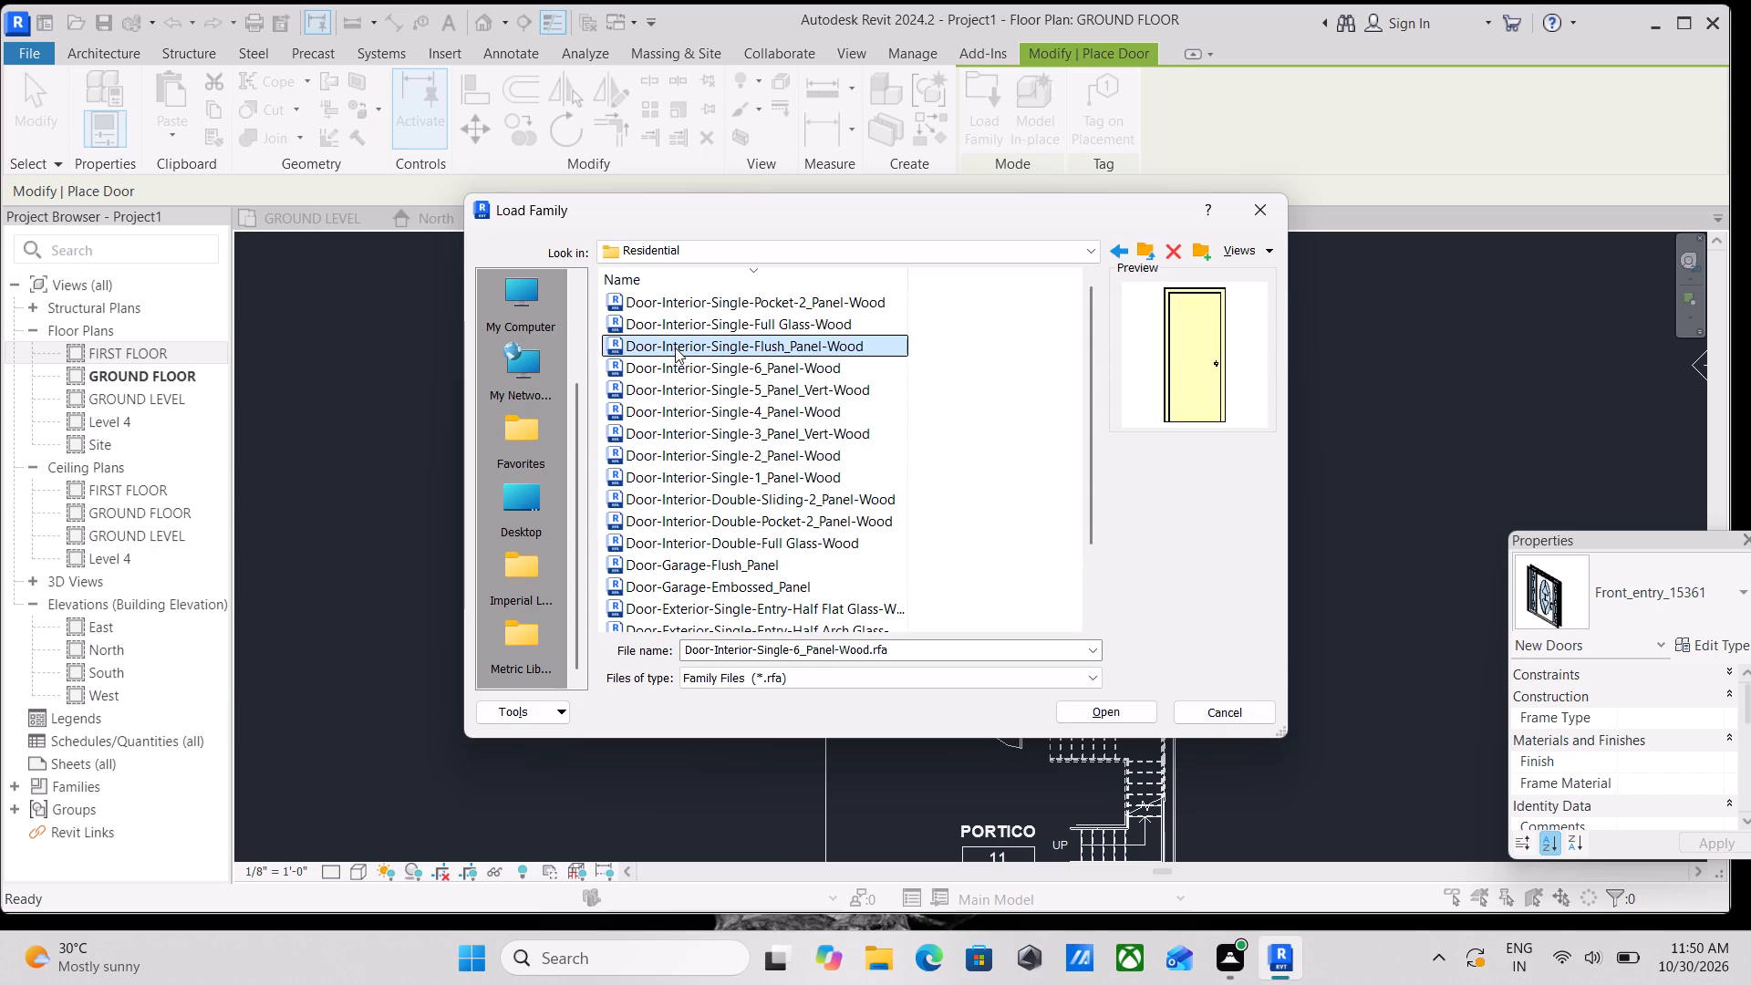
click(683, 382)
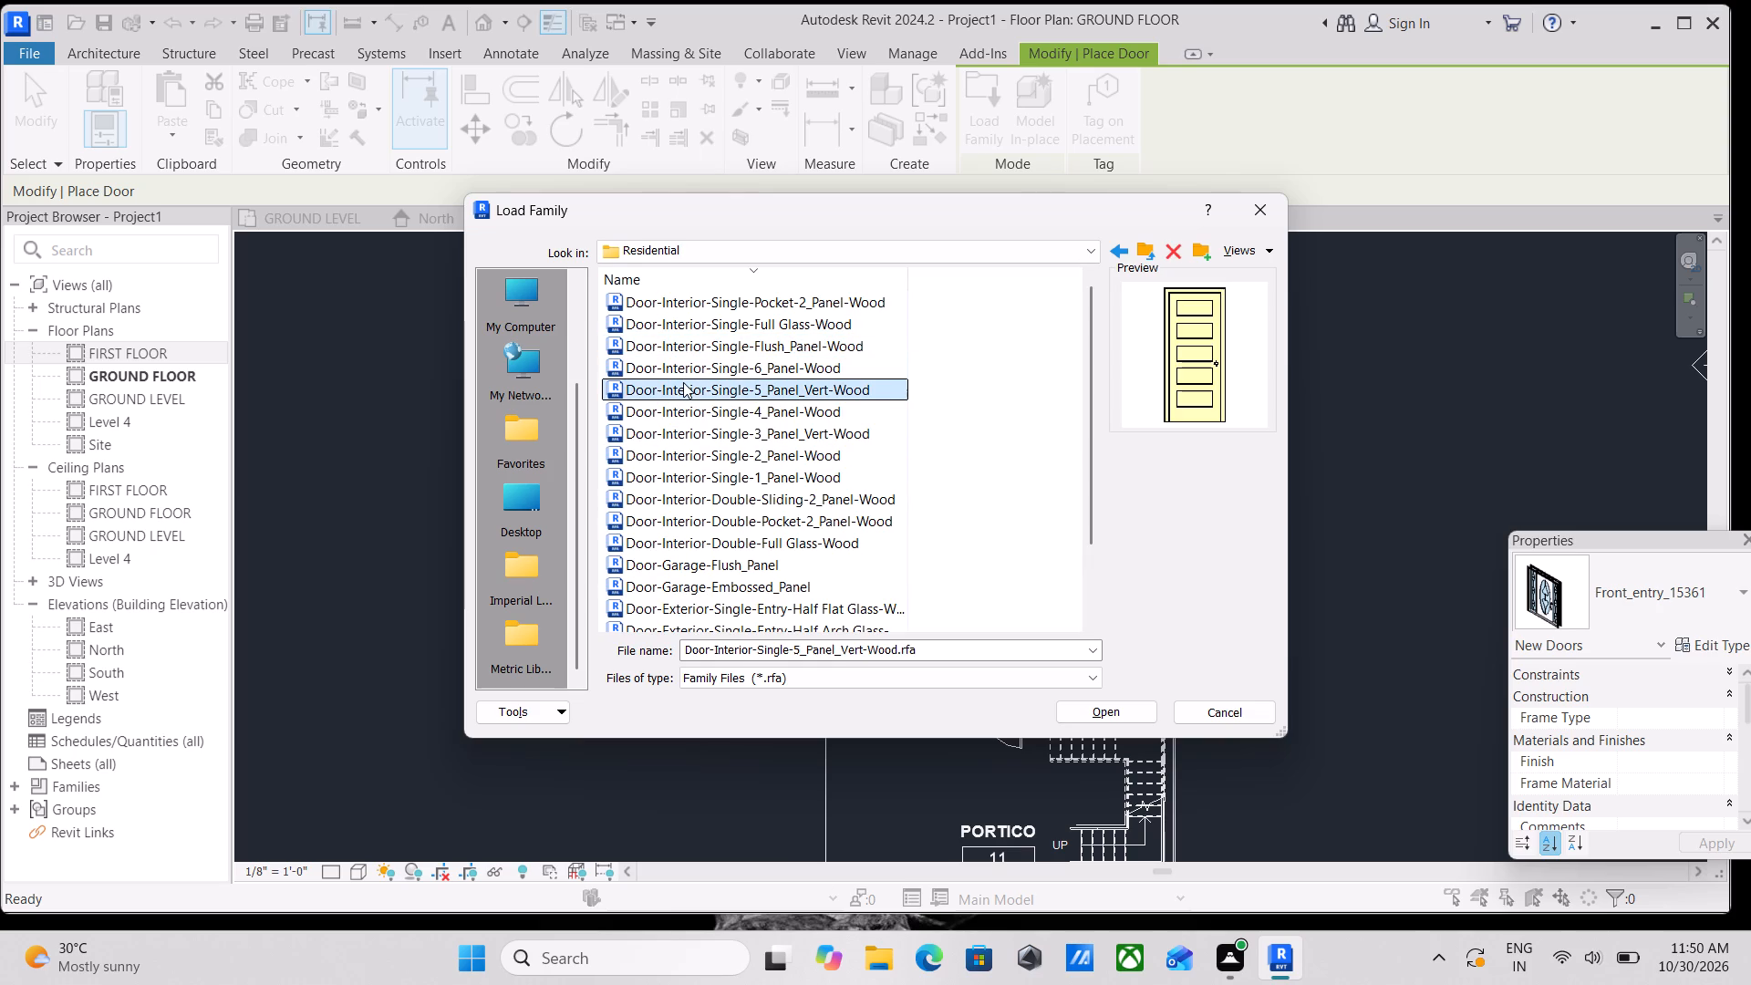
click(686, 414)
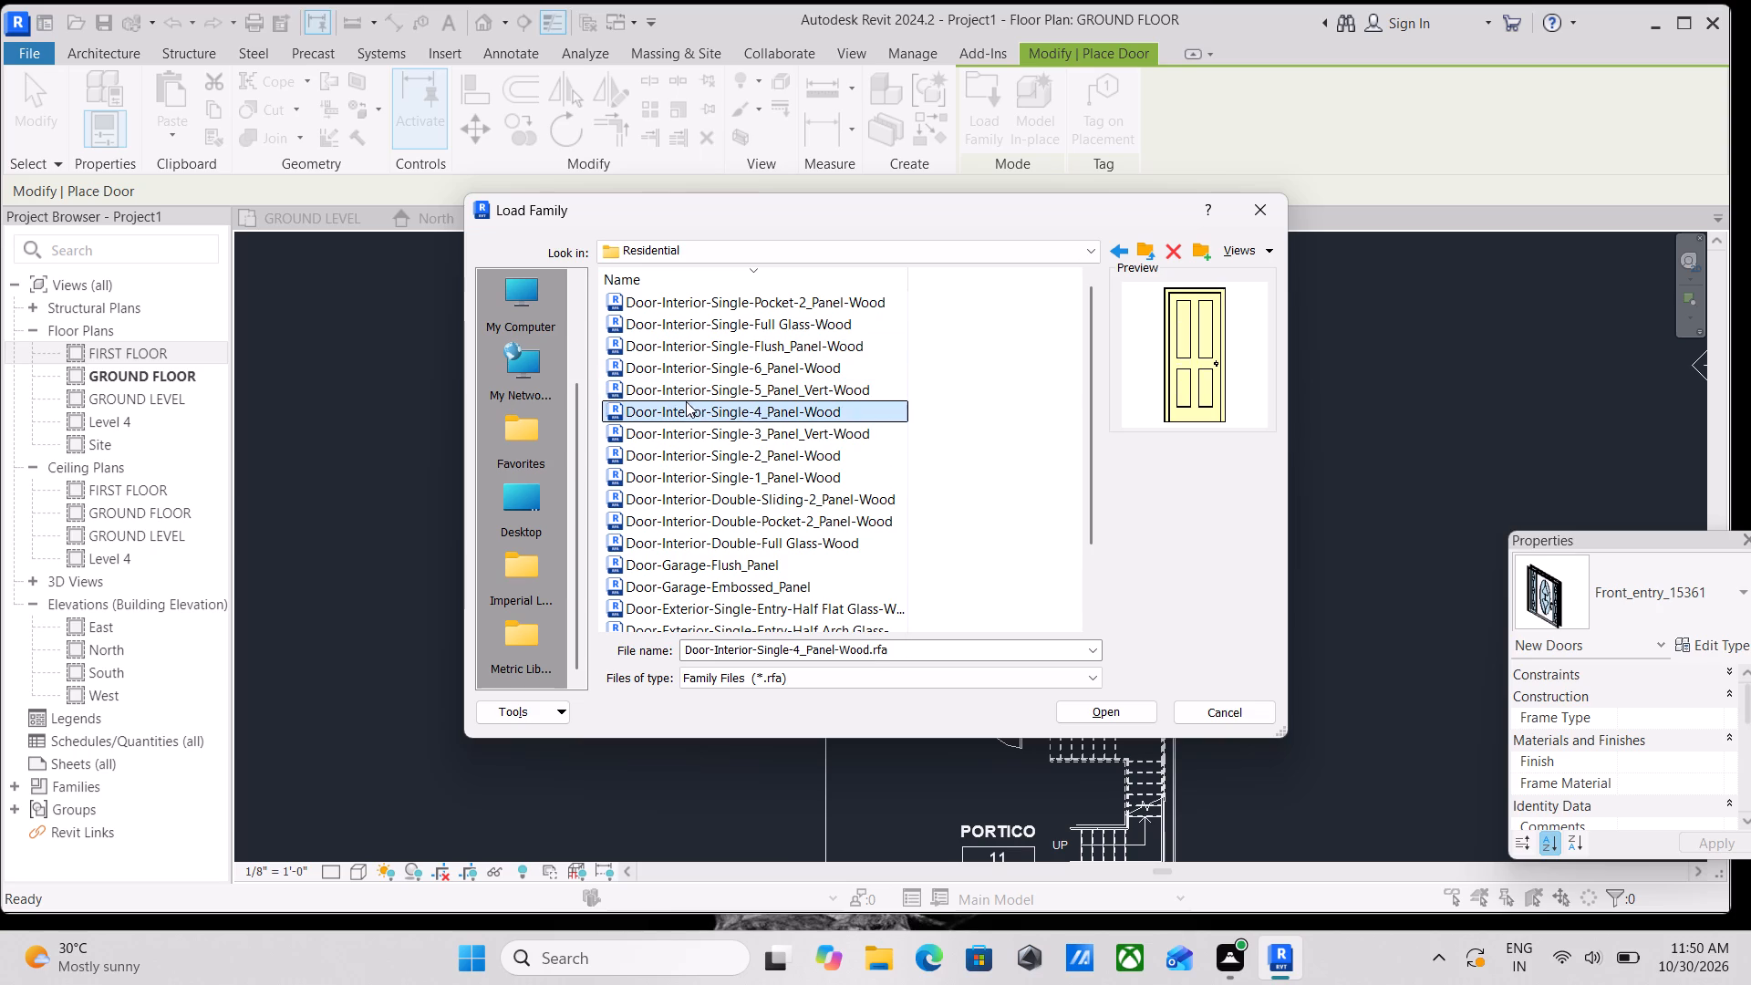
click(1099, 706)
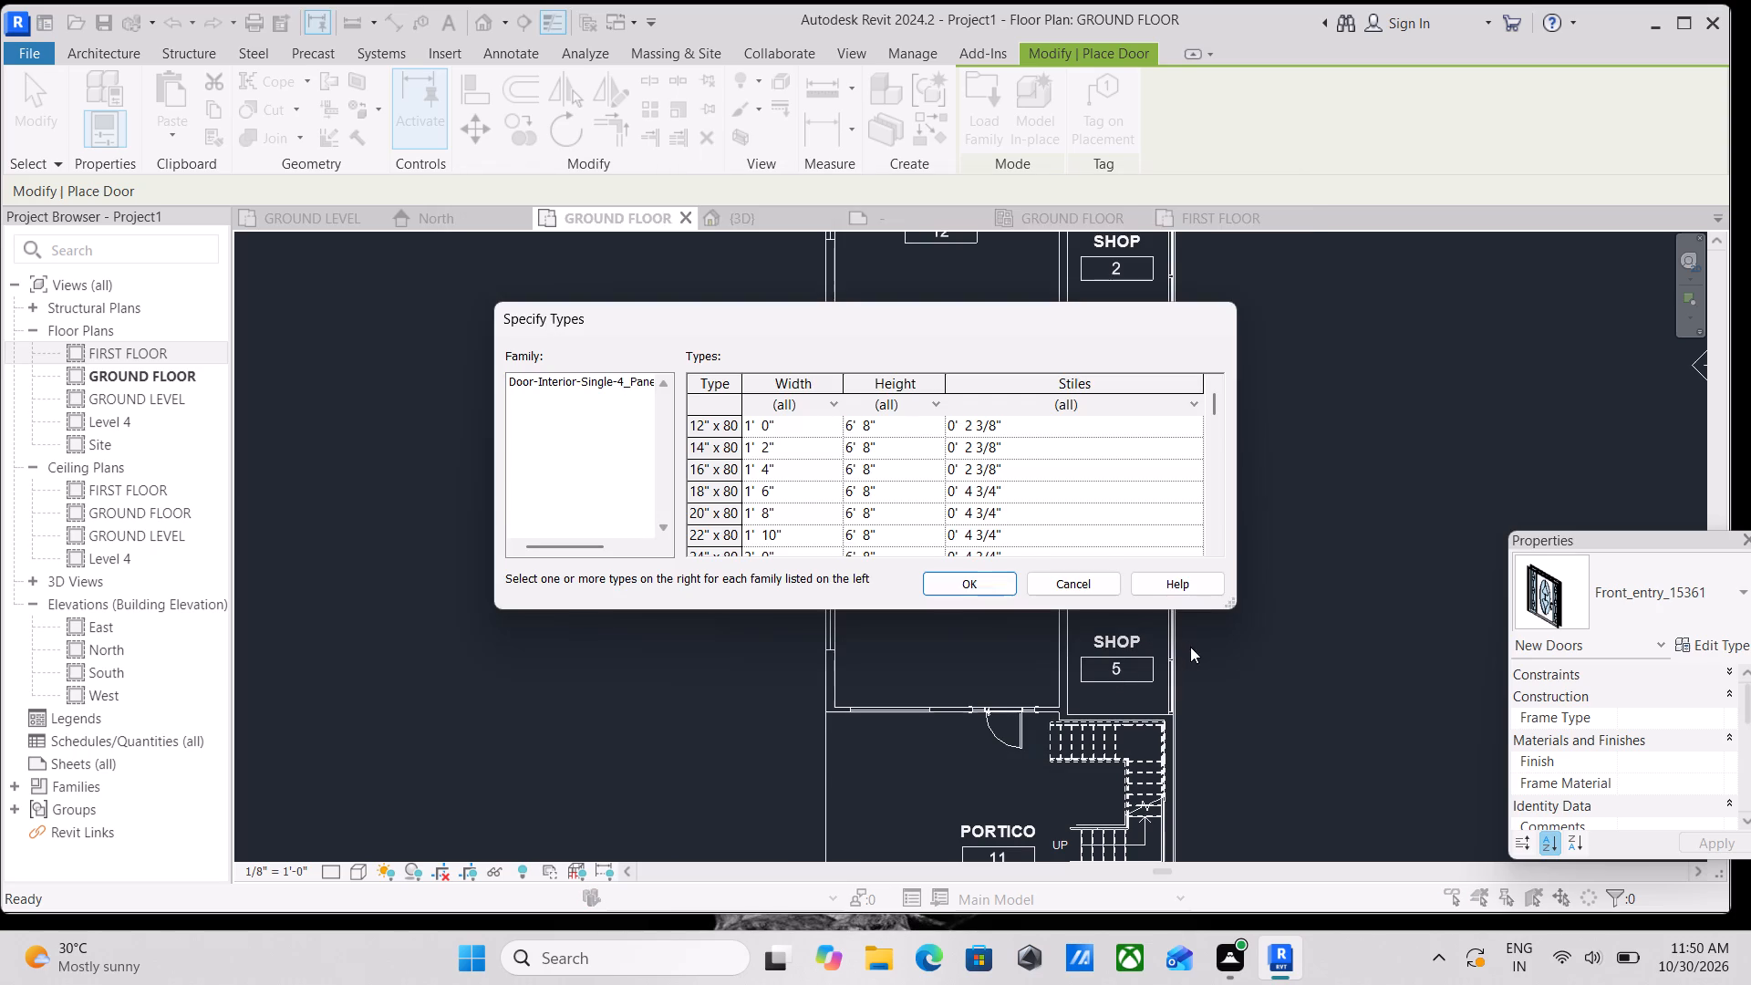
scroll(759, 521, down, 3)
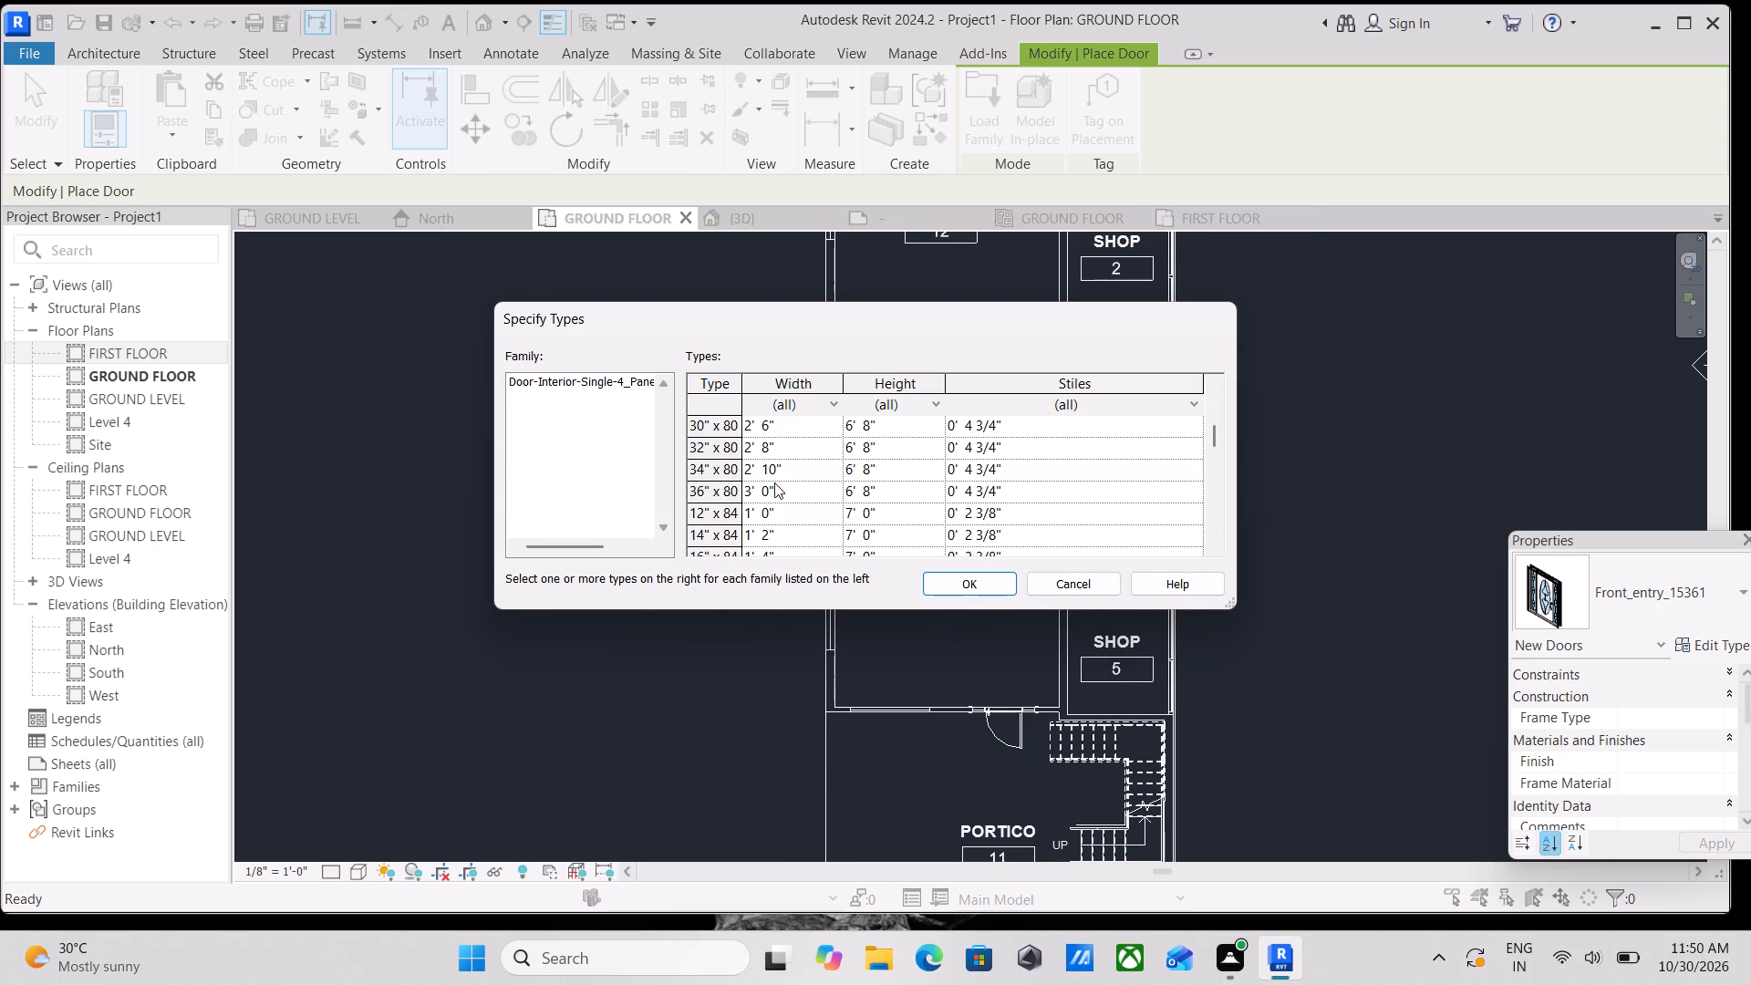
click(772, 482)
click(959, 591)
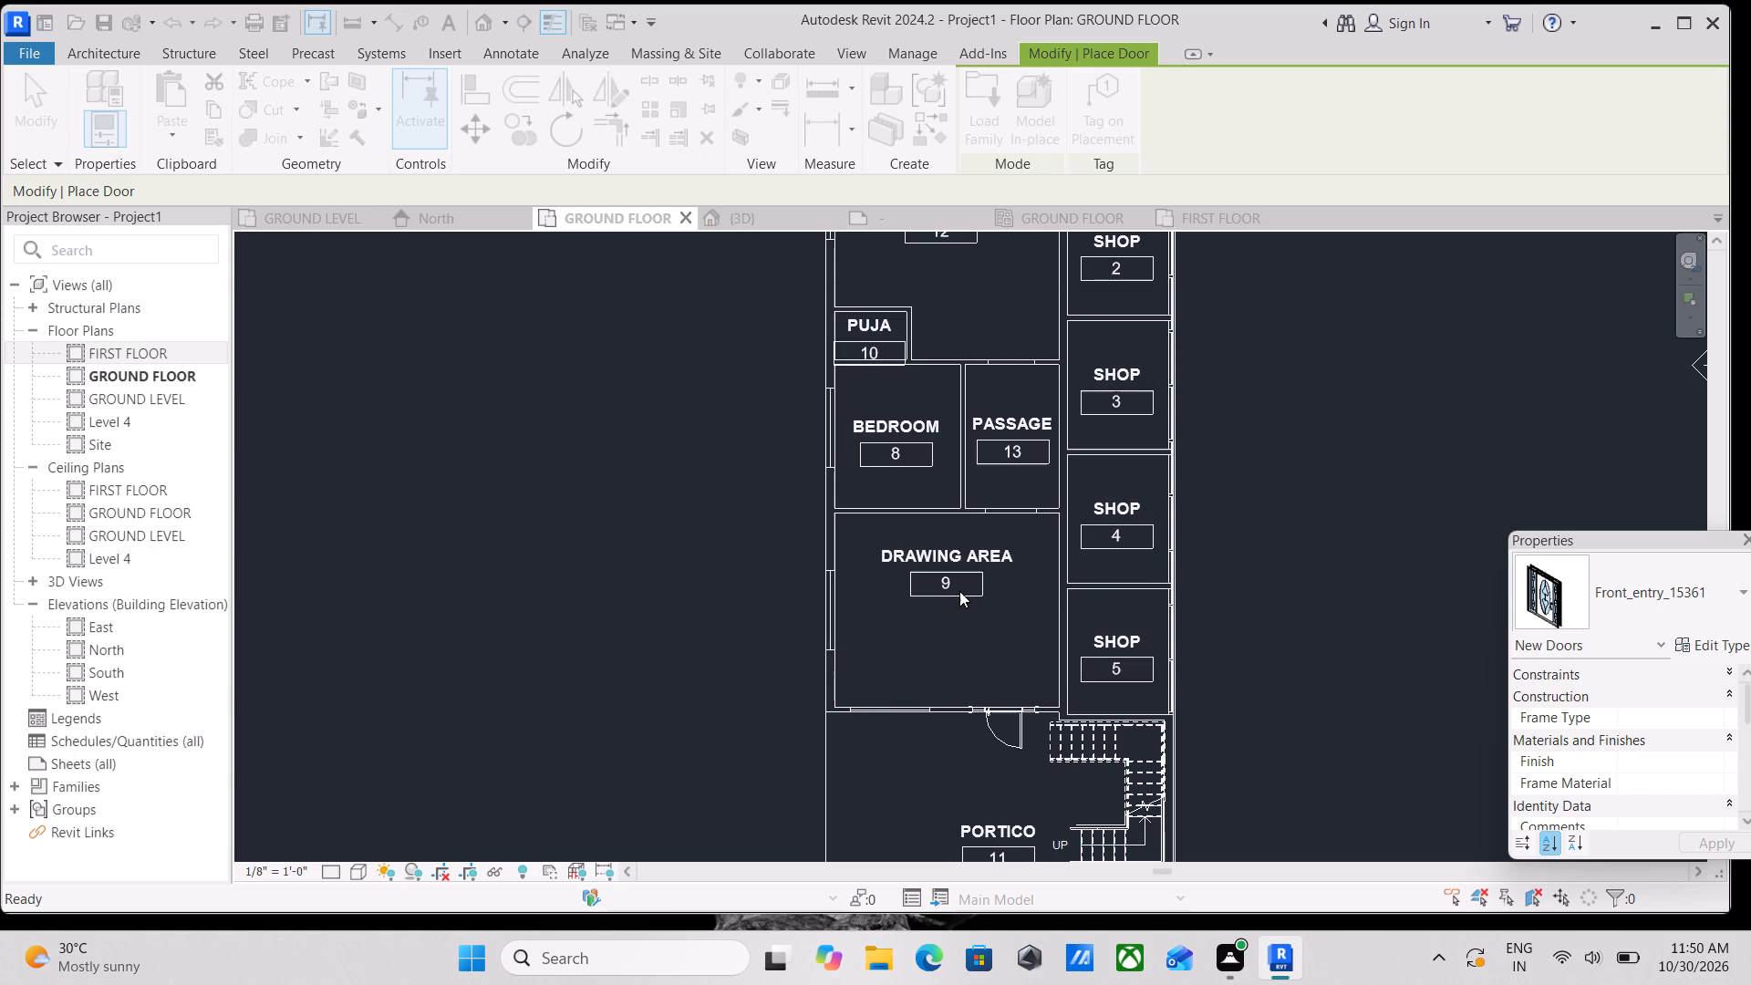
Place 36" x 80" four-panel wood doors in the inner walls of Shop 5 and Shop 4, each 2'-0" from a shop partition.
scroll(1058, 679, up, 8)
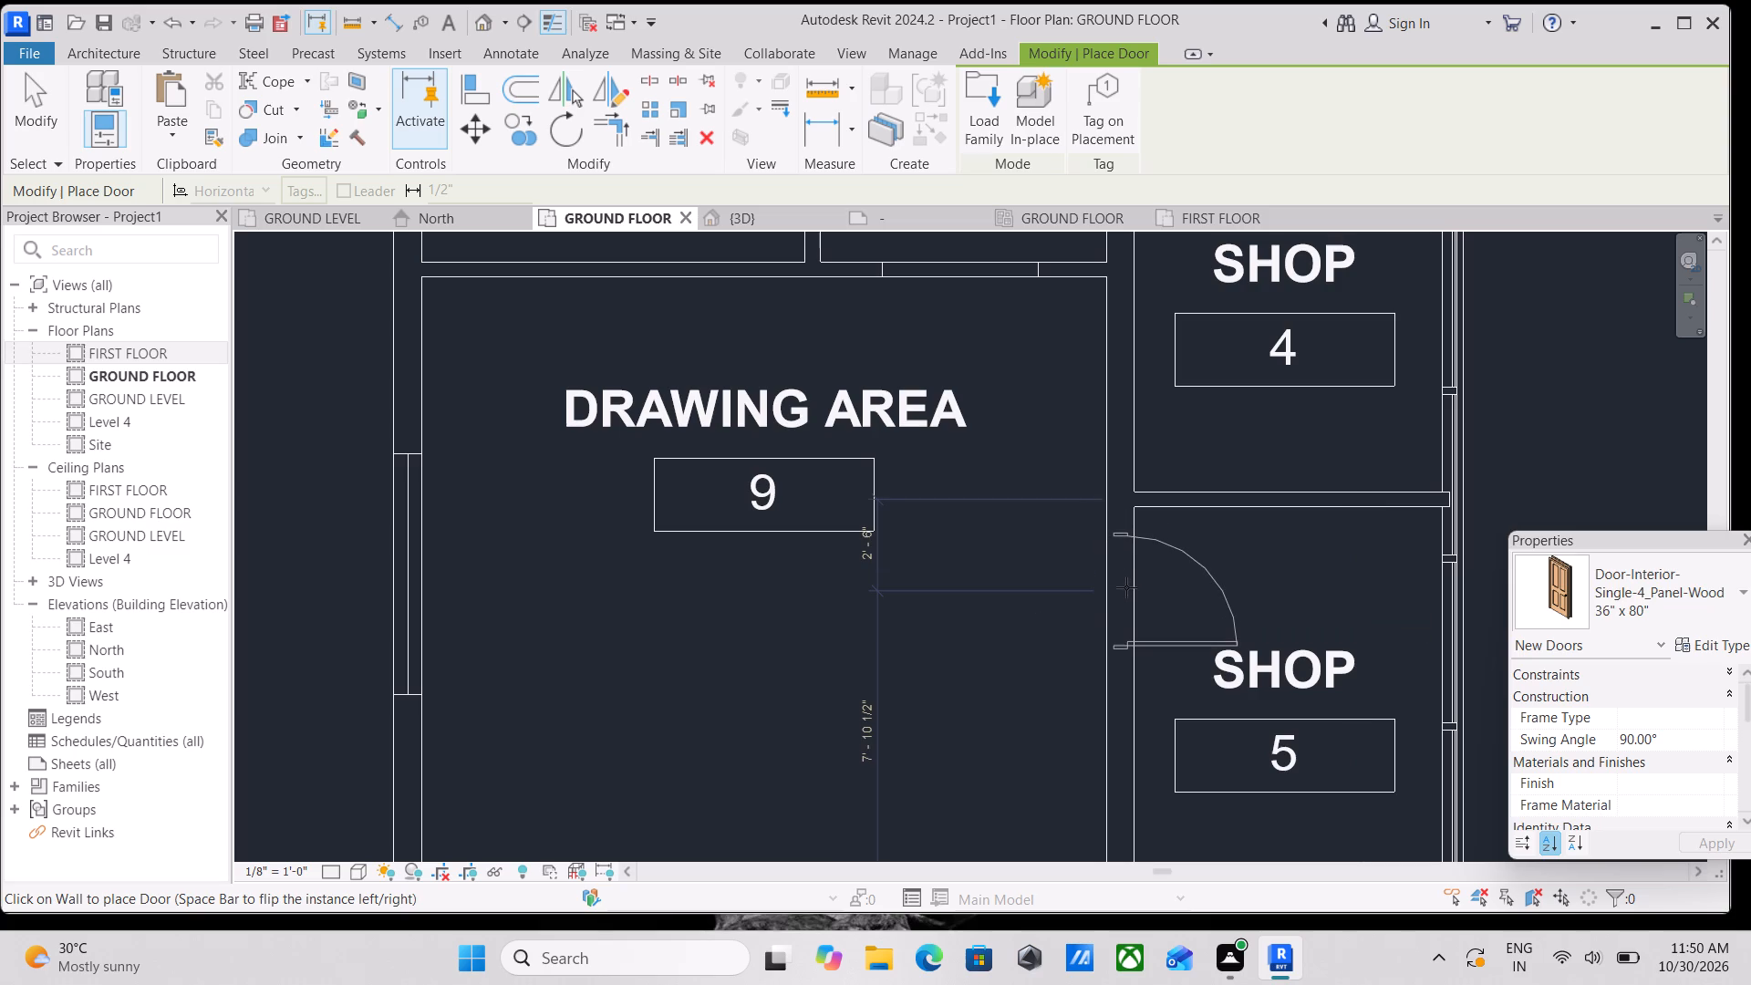
key(v)
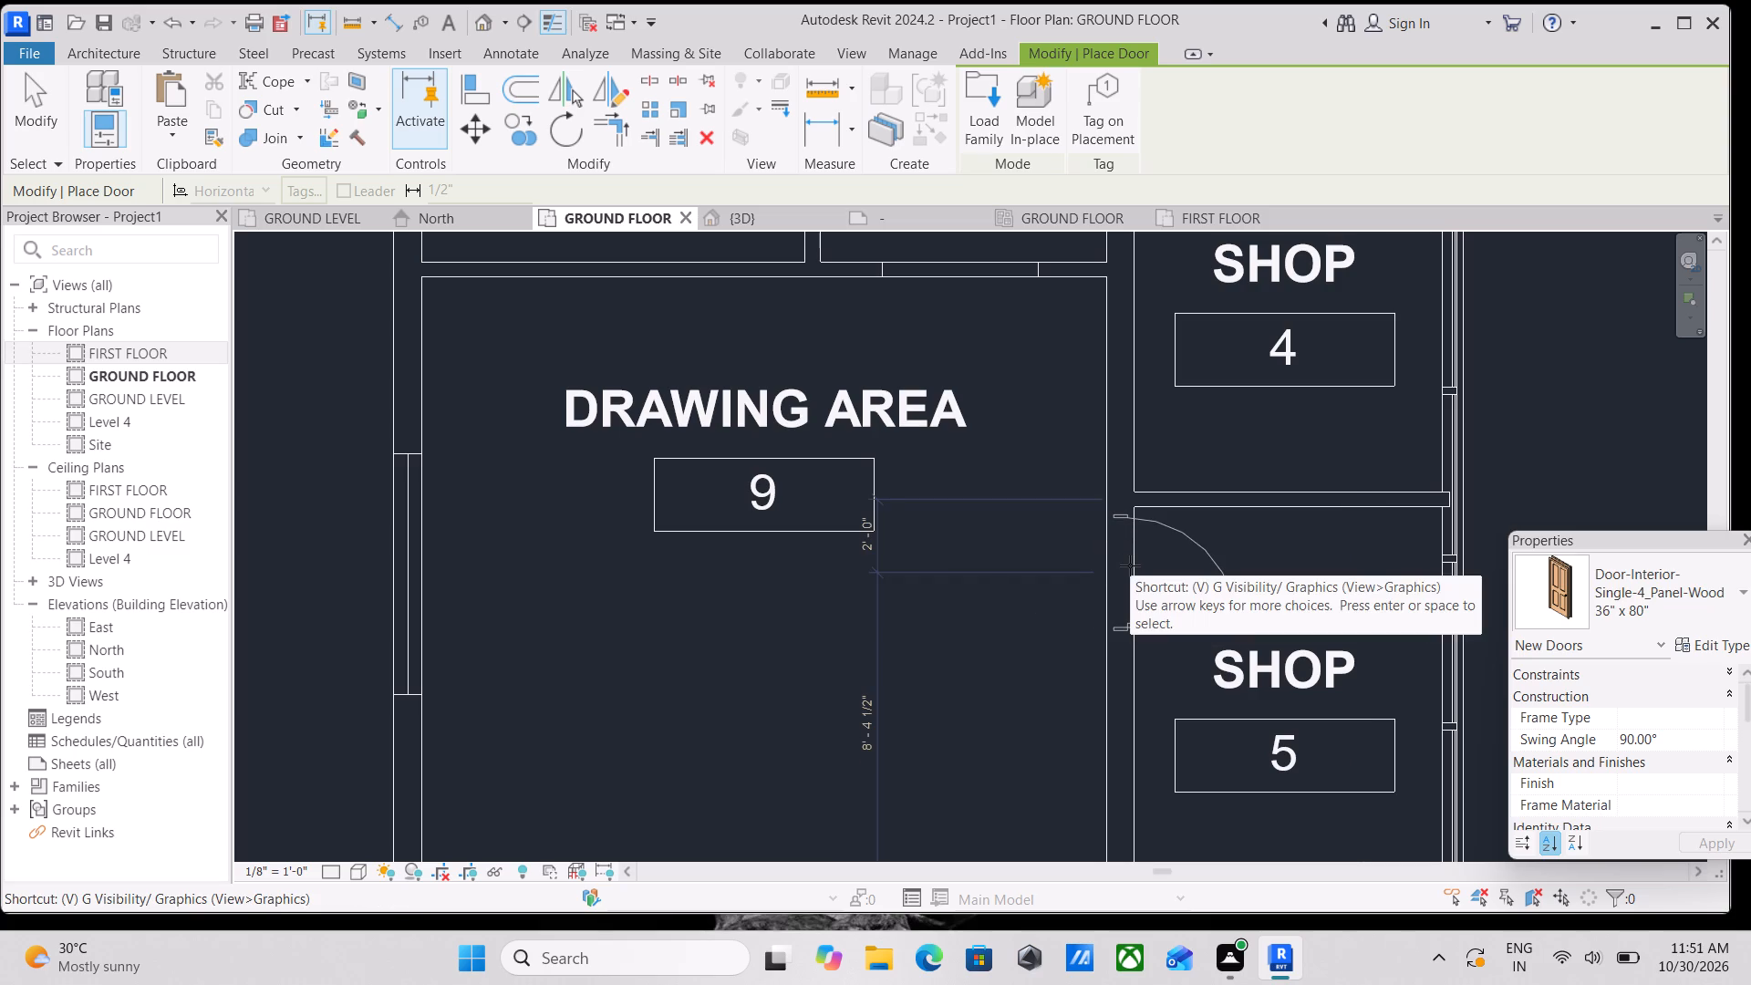
click(1130, 572)
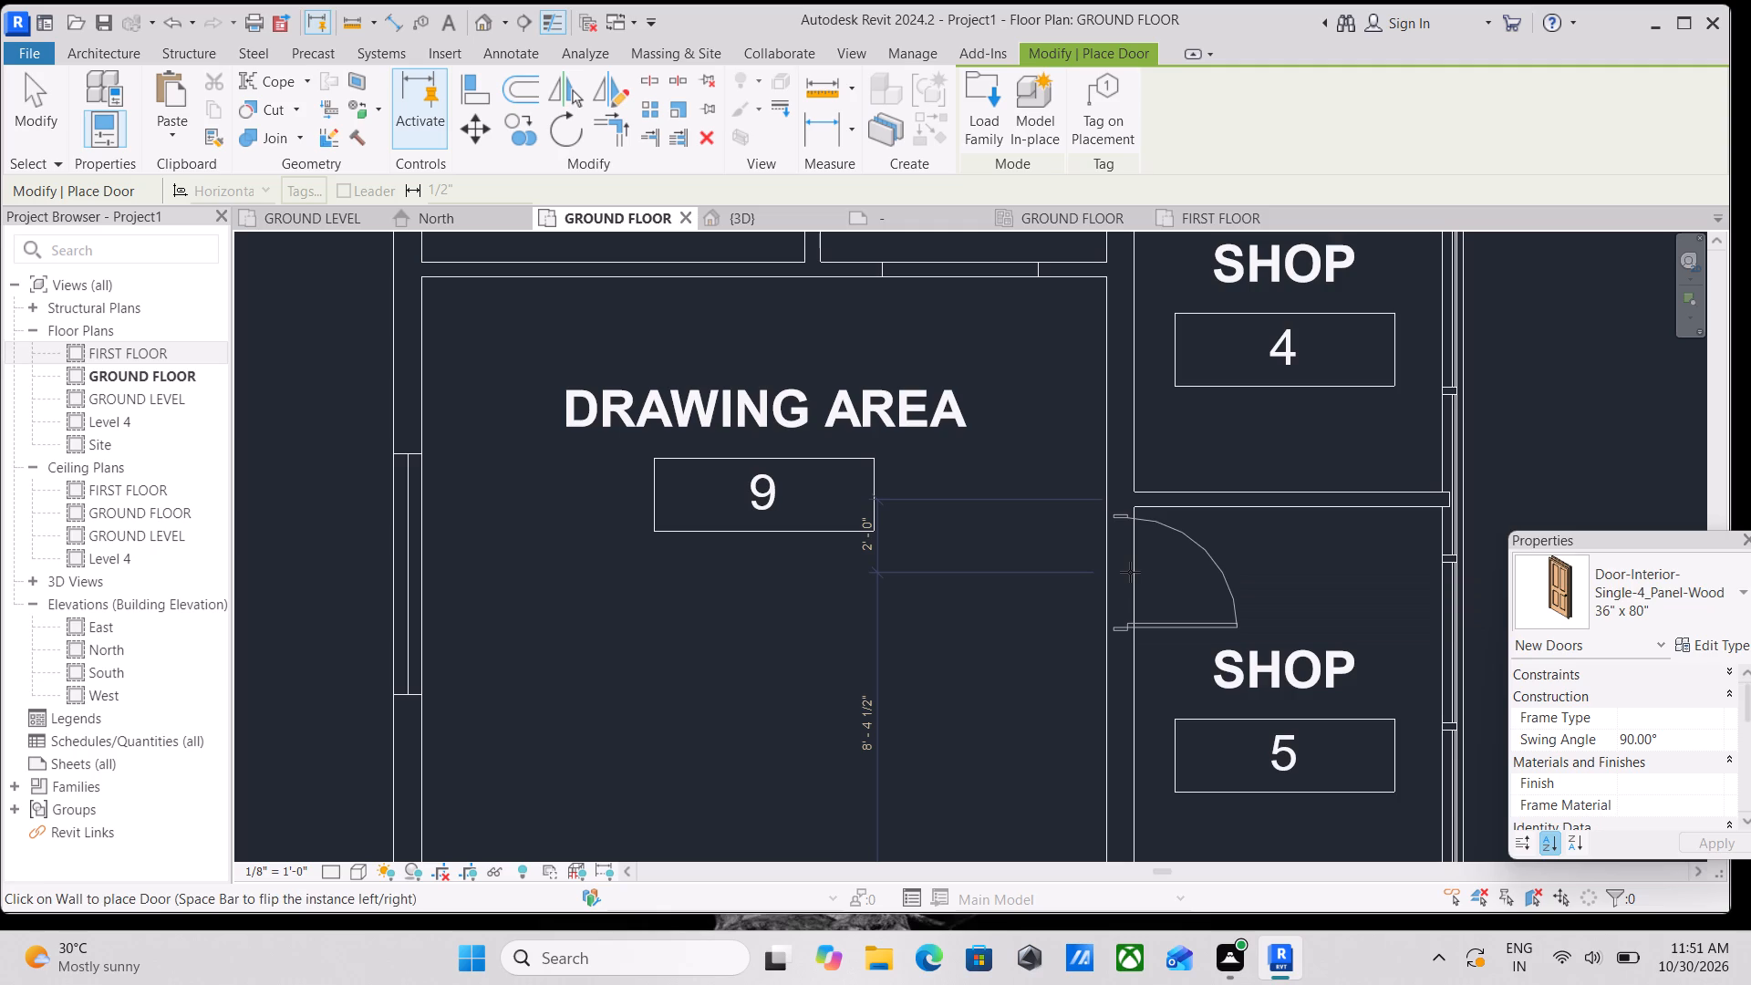
middle_drag(1130, 572, 1108, 760)
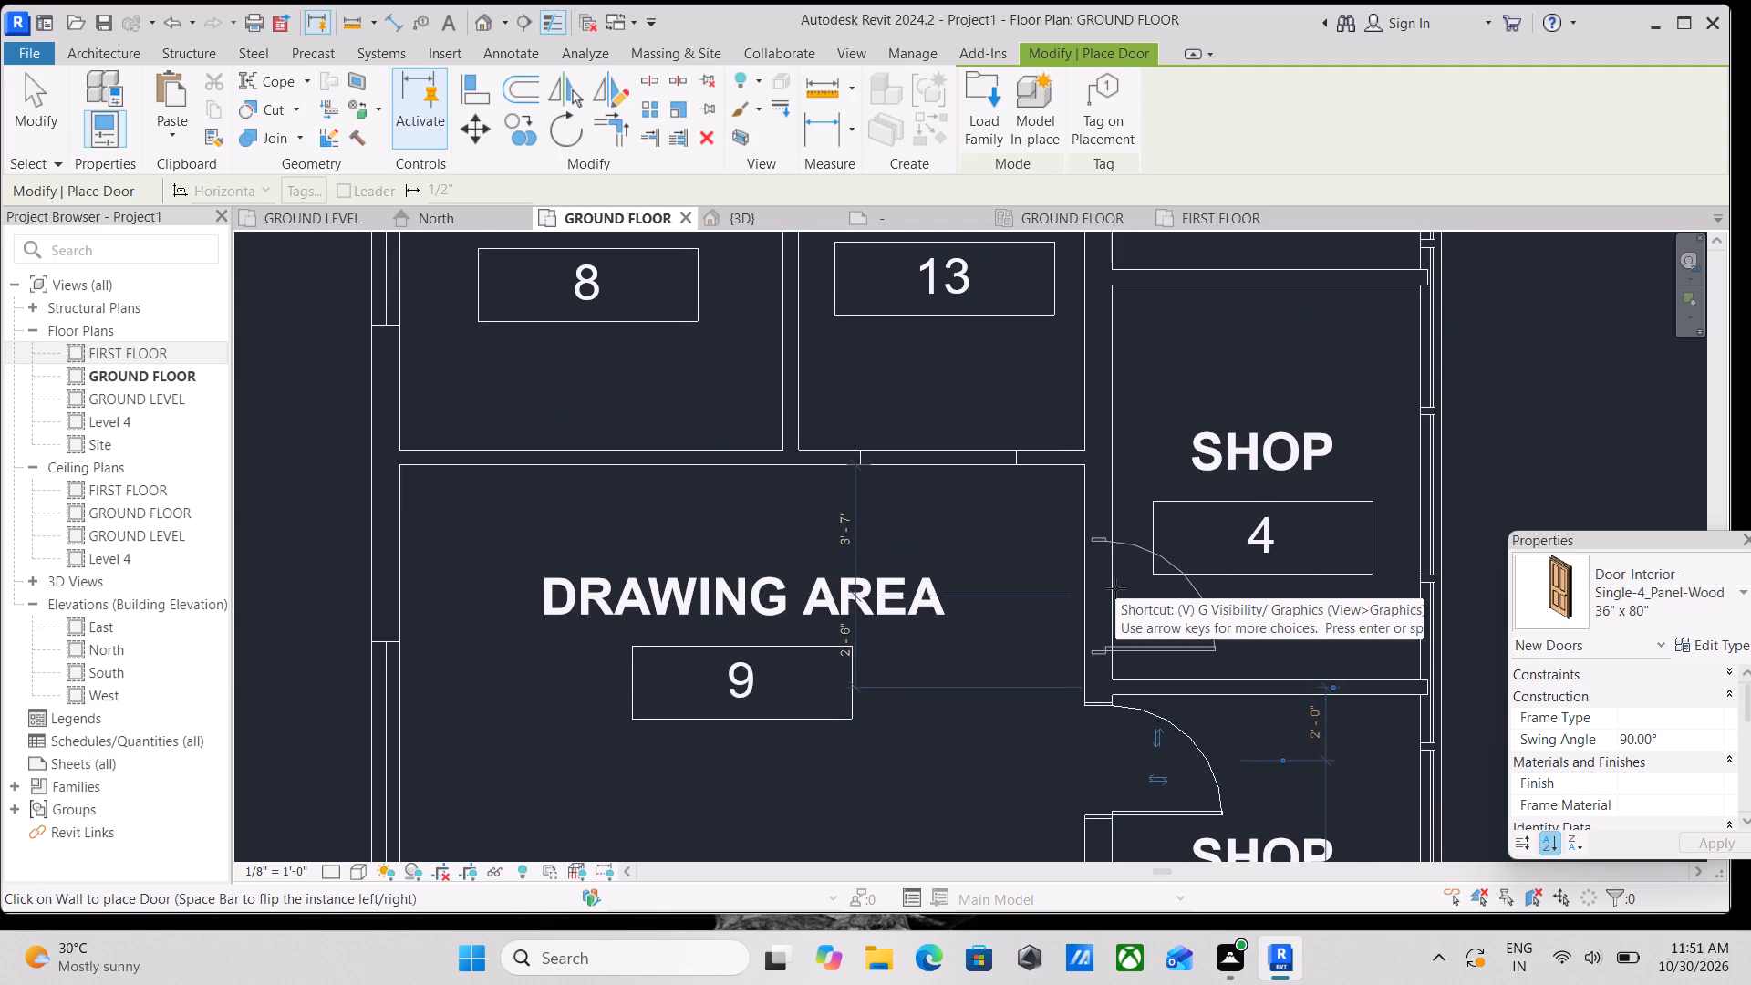
key(space)
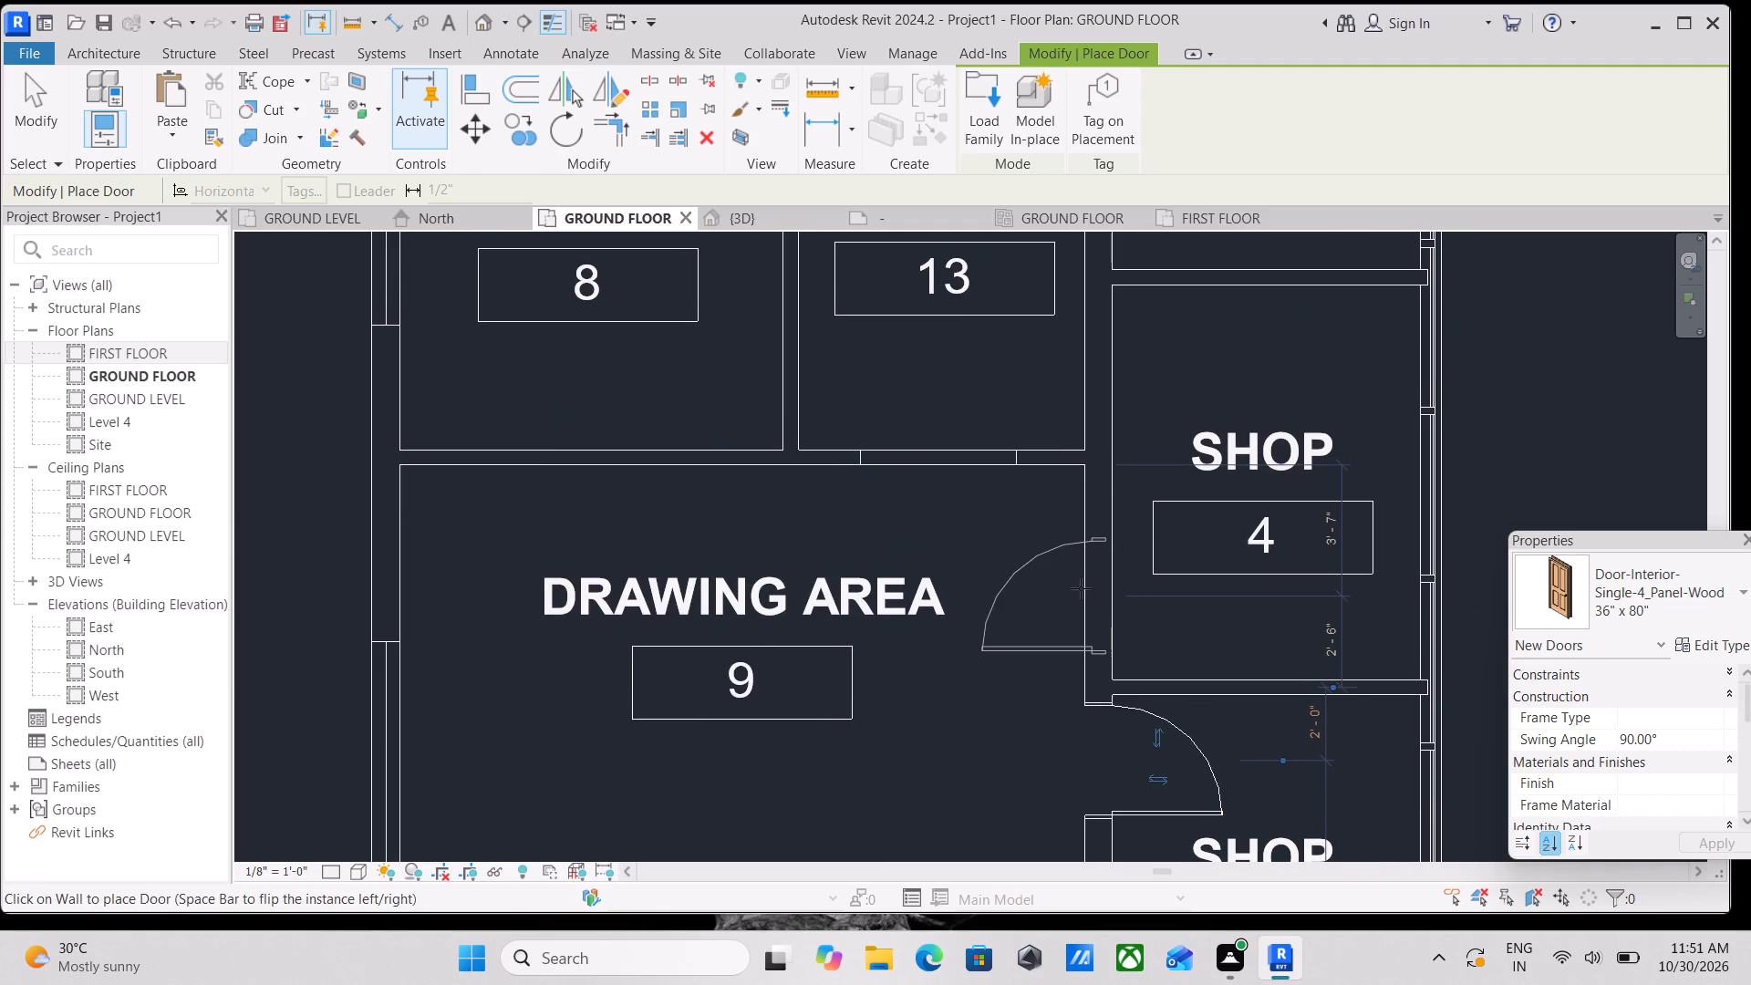
key(space)
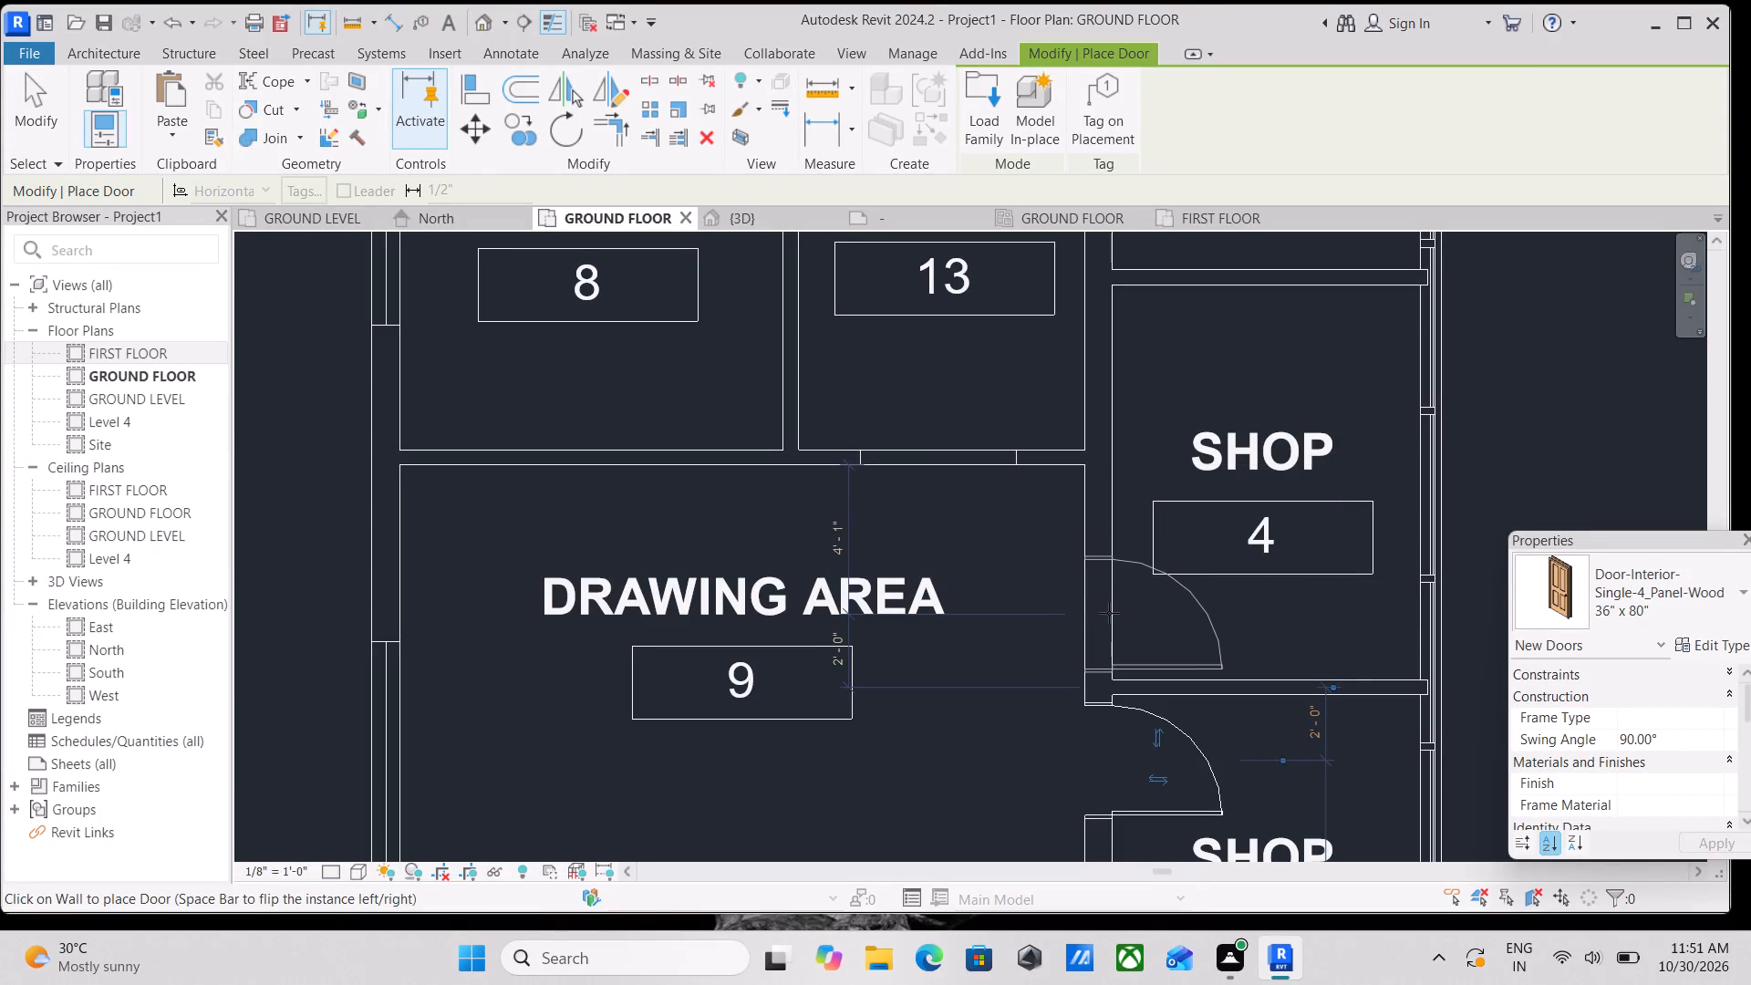
click(1109, 613)
Place four-panel wood doors in the inner walls of Shop 3 and Shop 2, the latter 3'-0" from the Shop 3 partition.
scroll(1109, 613, down, 1)
middle_drag(1109, 613, 1069, 779)
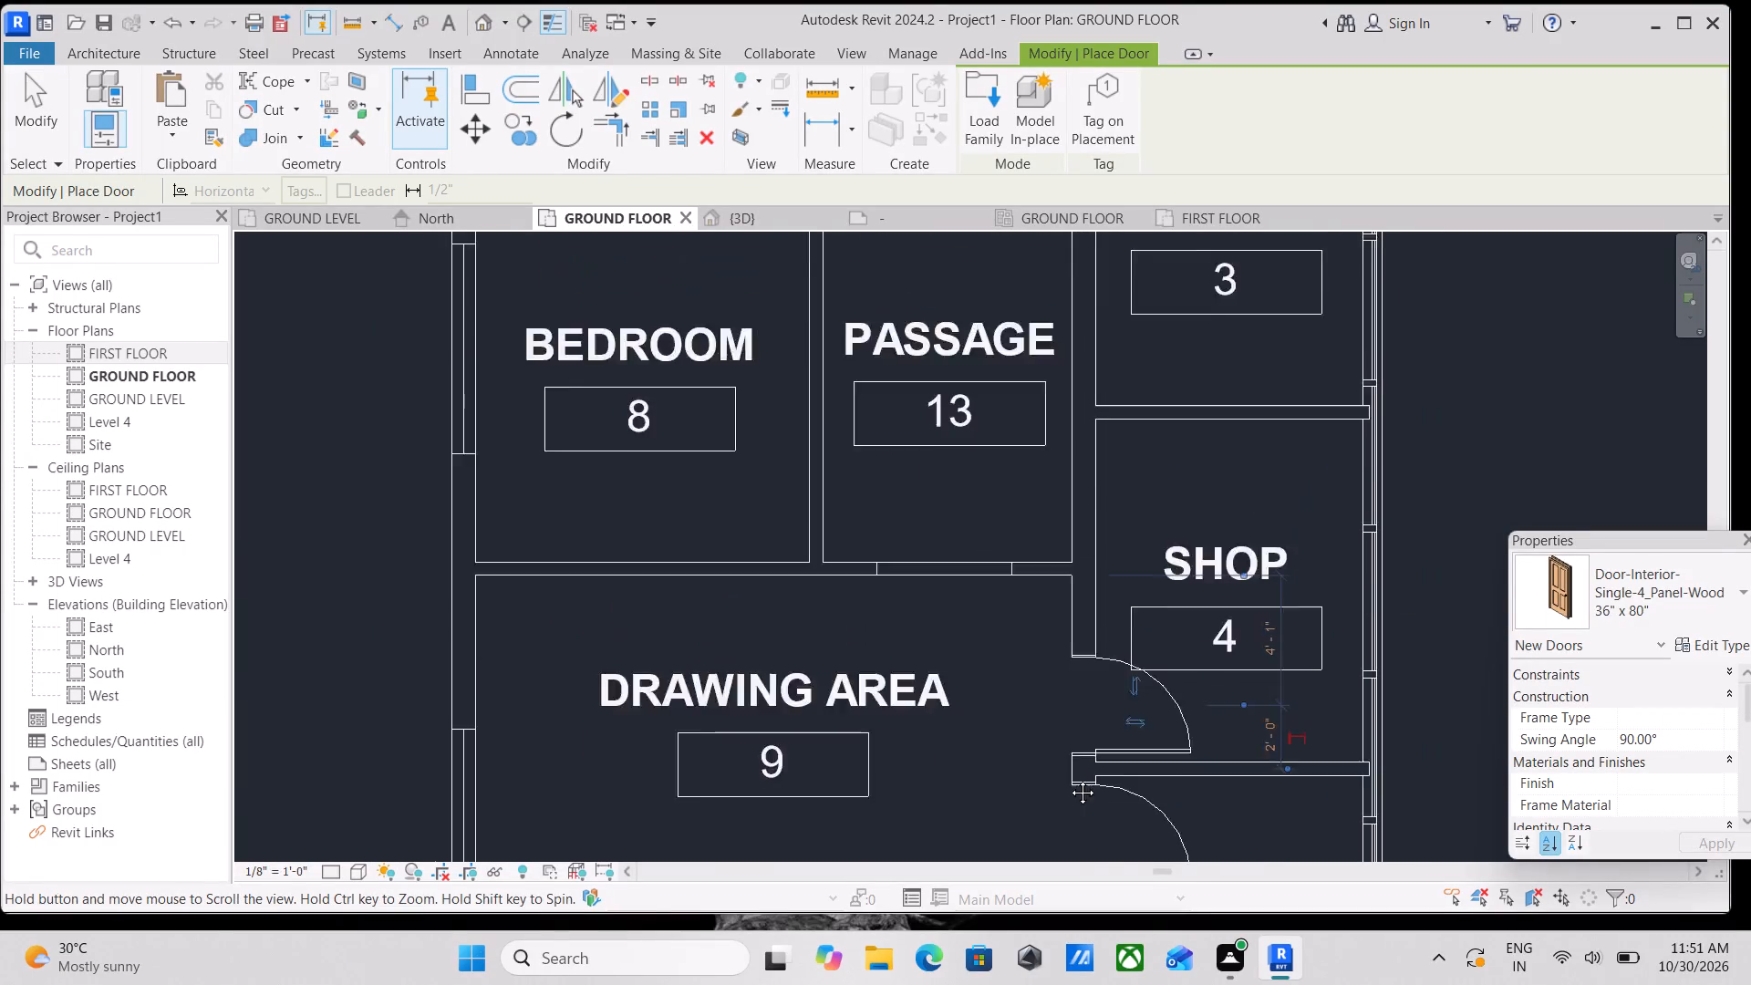
middle_drag(1069, 779, 1053, 812)
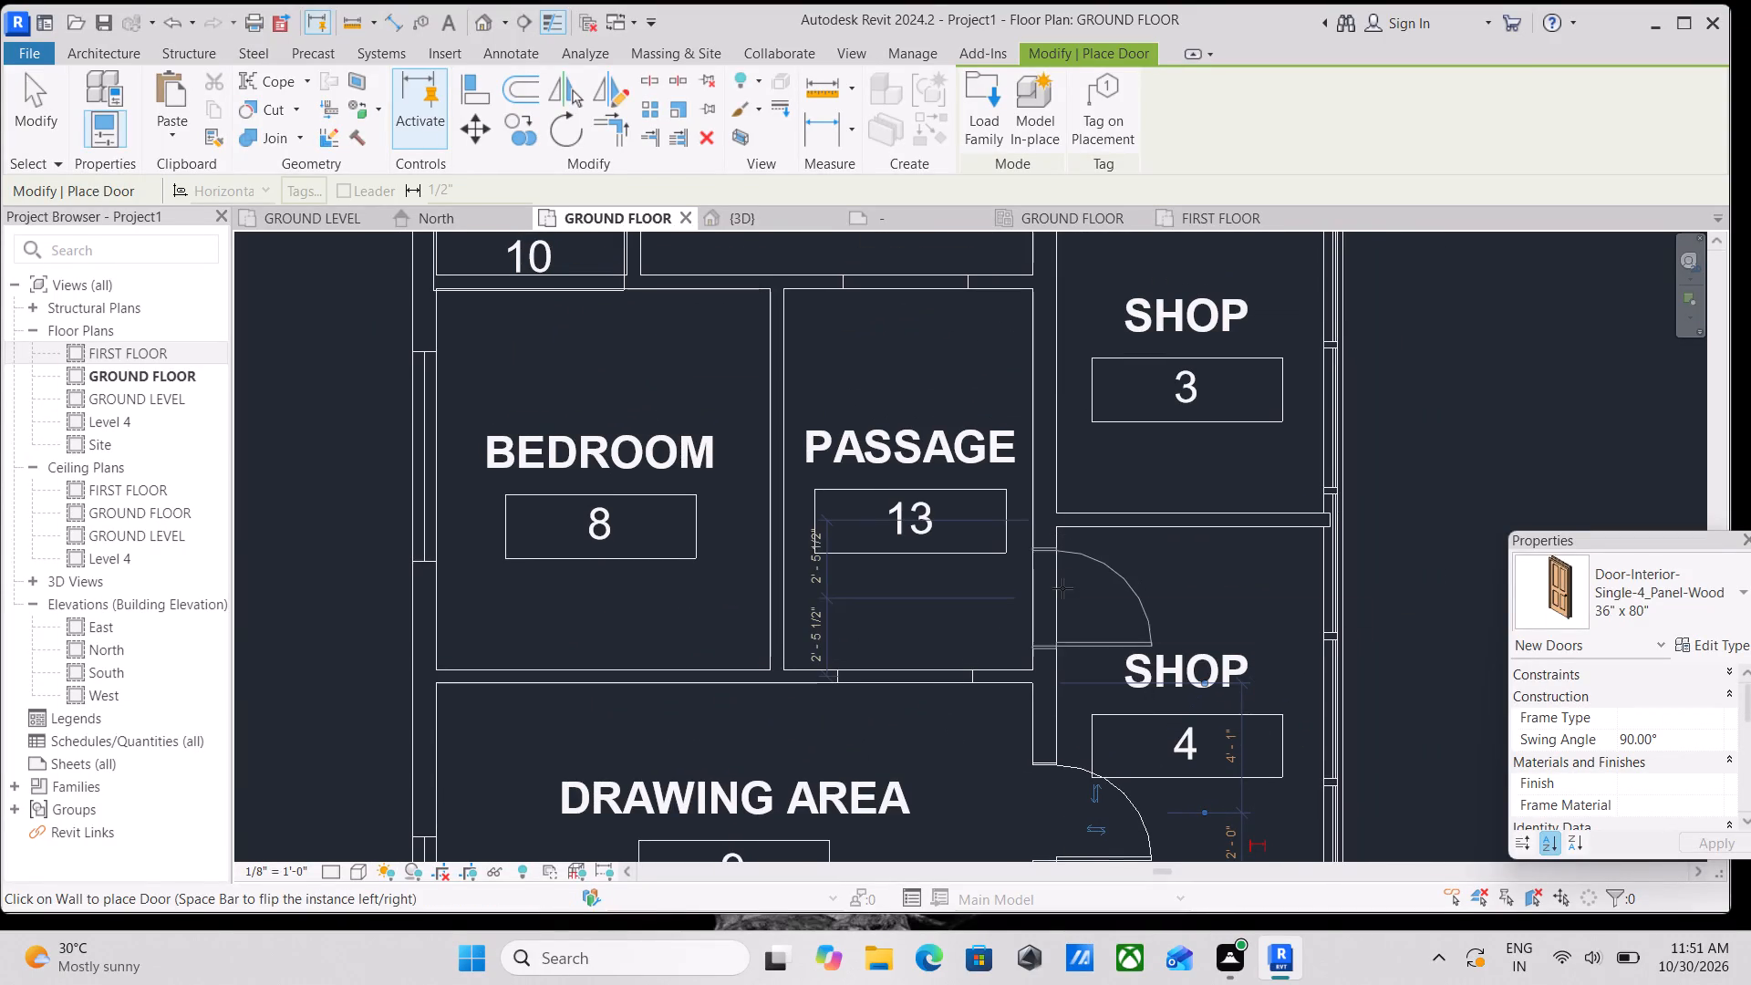
scroll(1042, 532, down, 1)
middle_drag(1042, 532, 1035, 819)
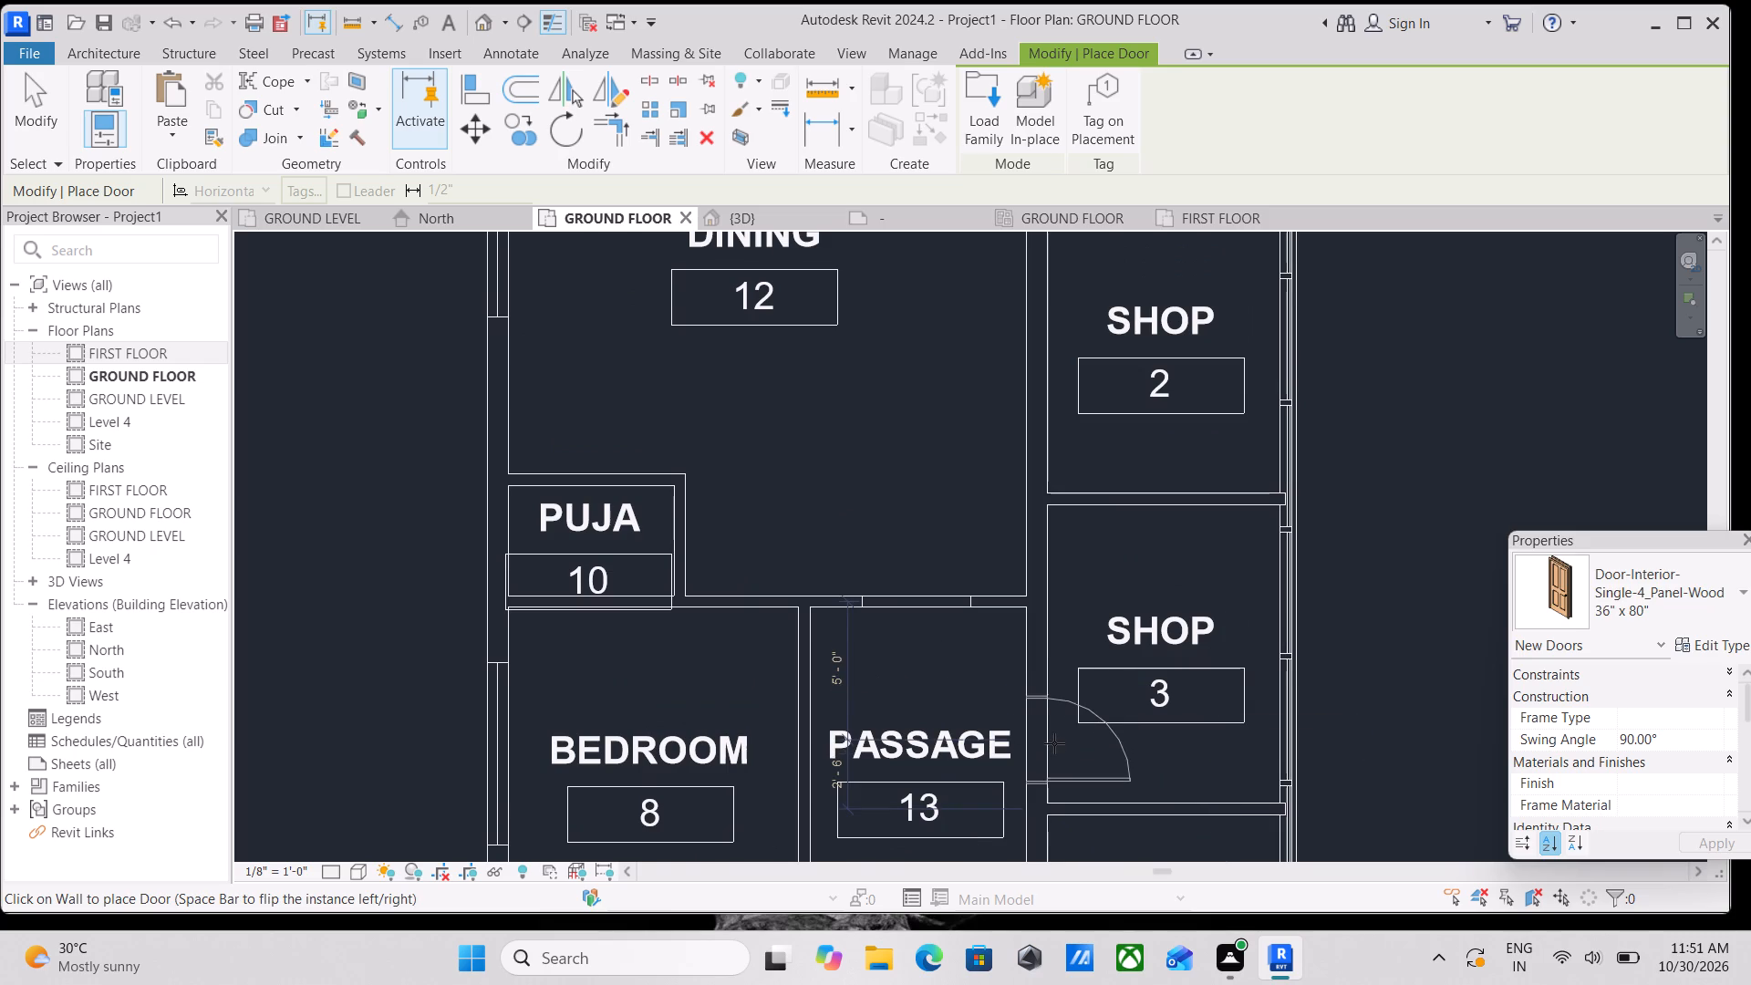
click(1054, 743)
middle_drag(1082, 573, 1067, 765)
click(1022, 607)
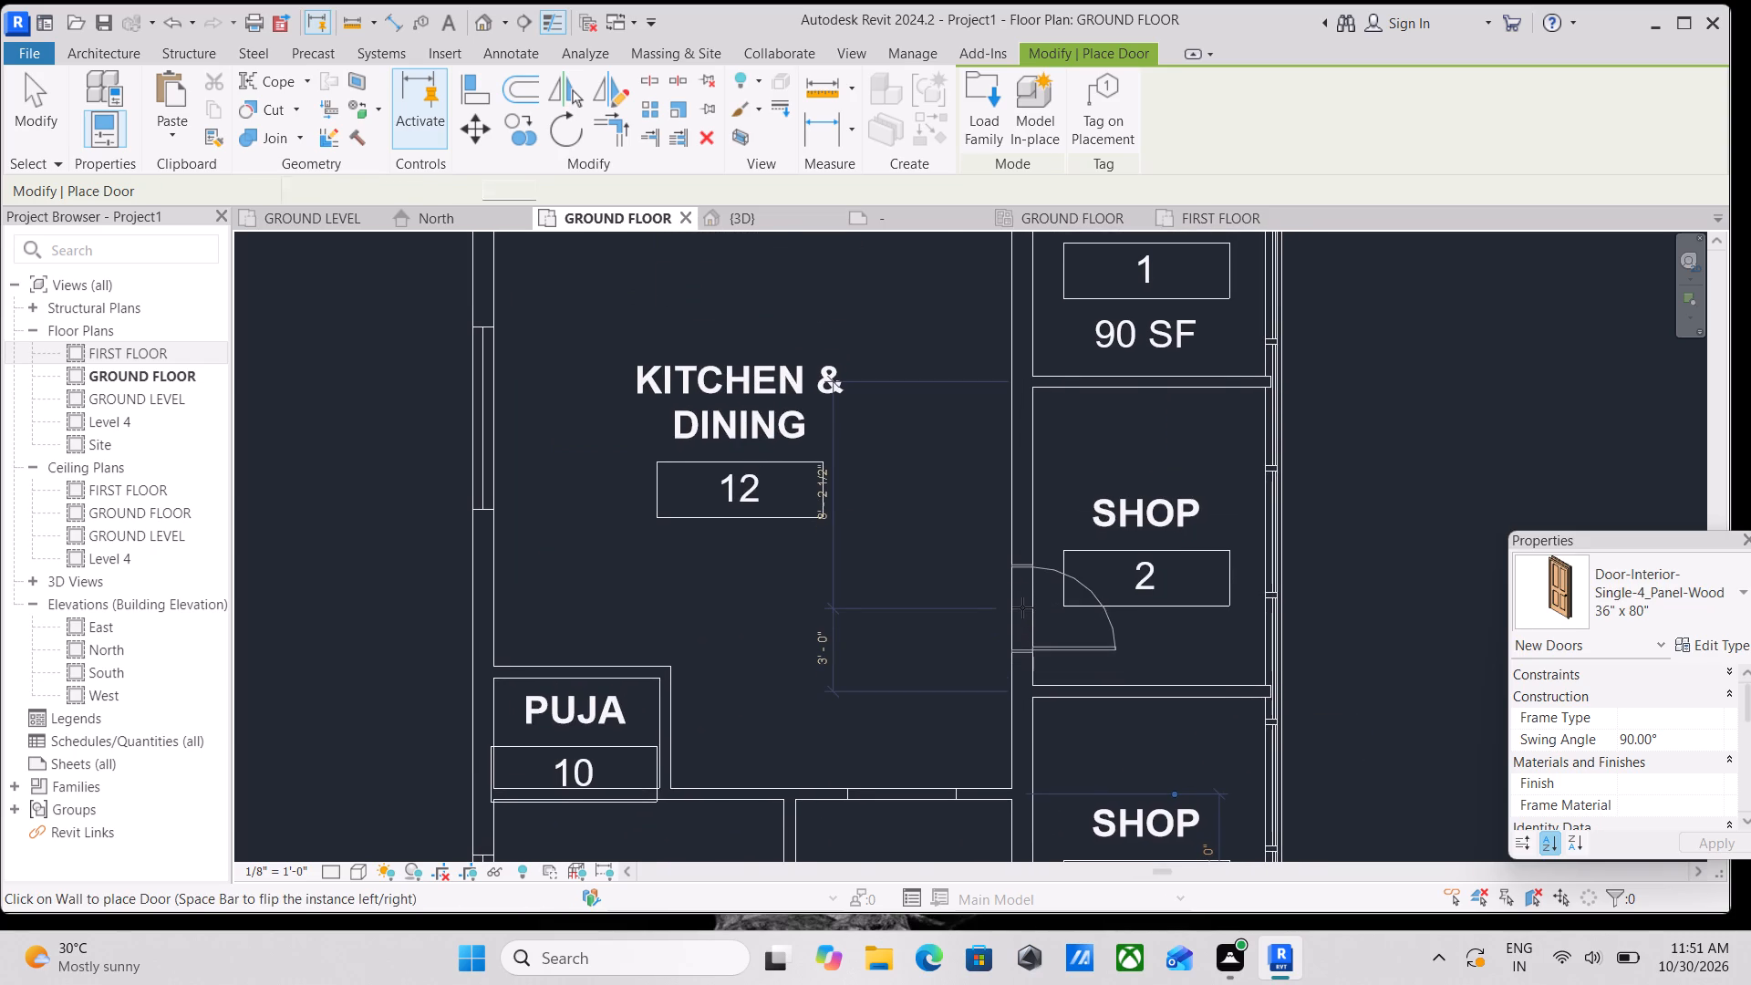
Place a four-panel wood door in Shop 1's inner wall, 2'-6" from the Shop 2 partition, and finish door placement.
scroll(1022, 607, down, 2)
middle_drag(1022, 607, 994, 809)
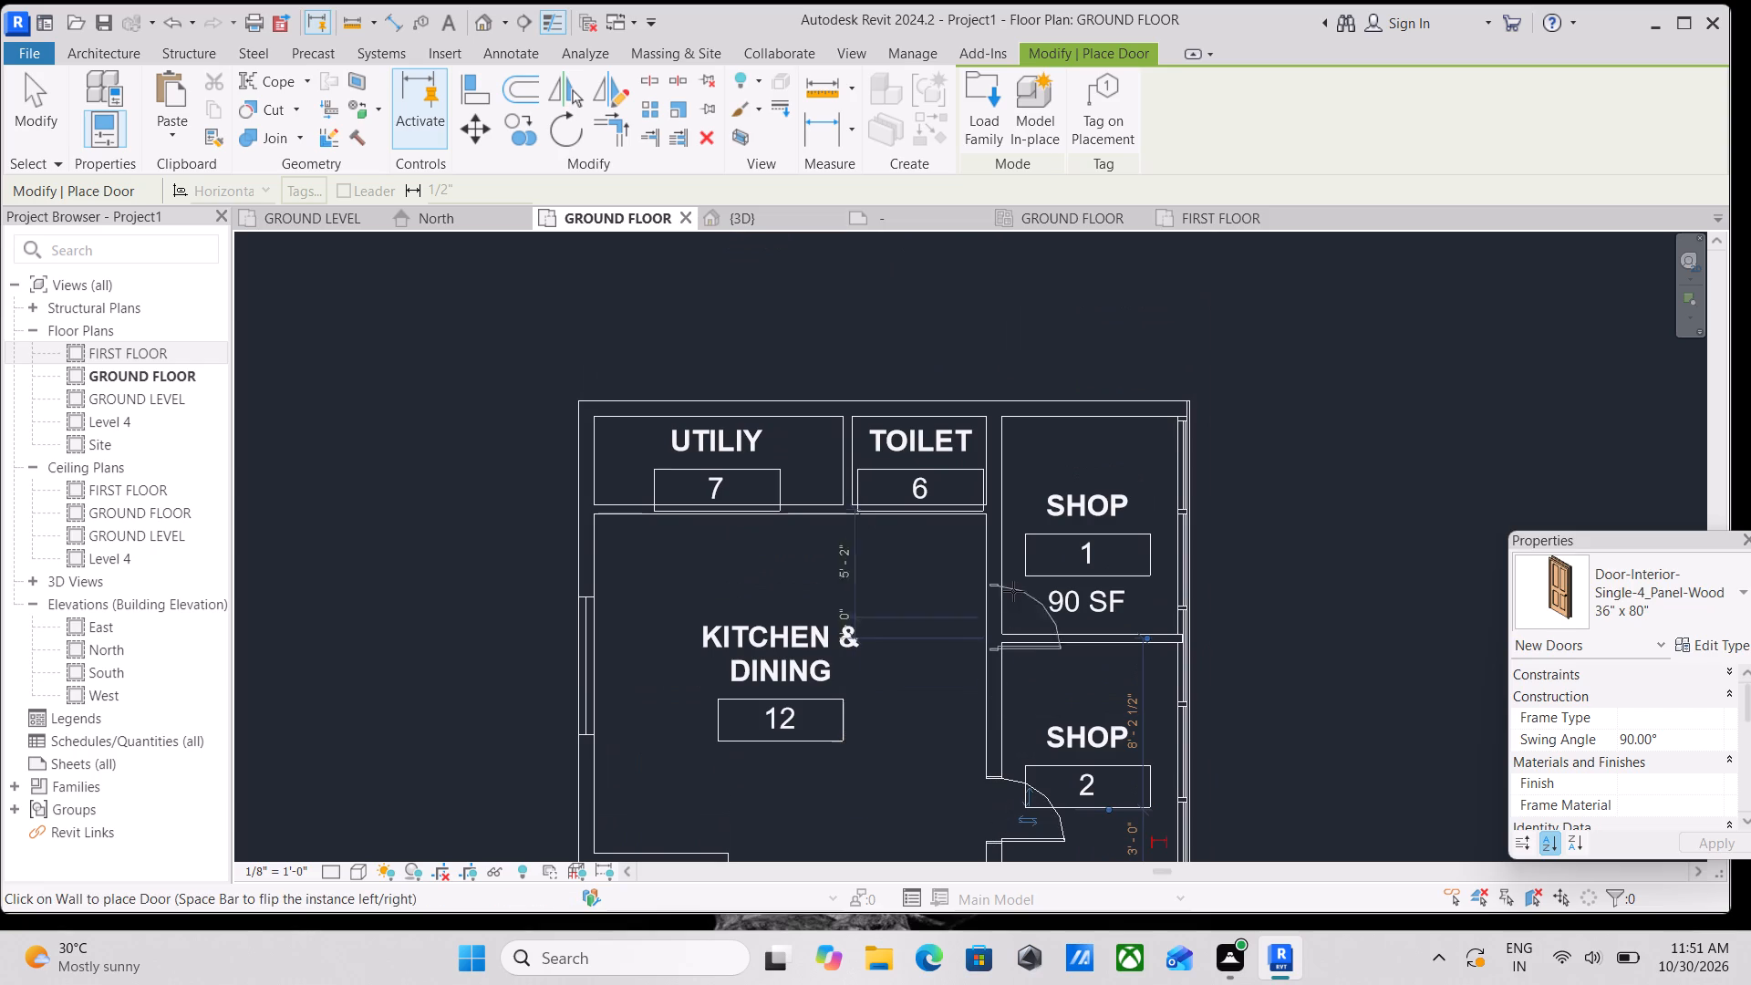
scroll(1016, 571, up, 3)
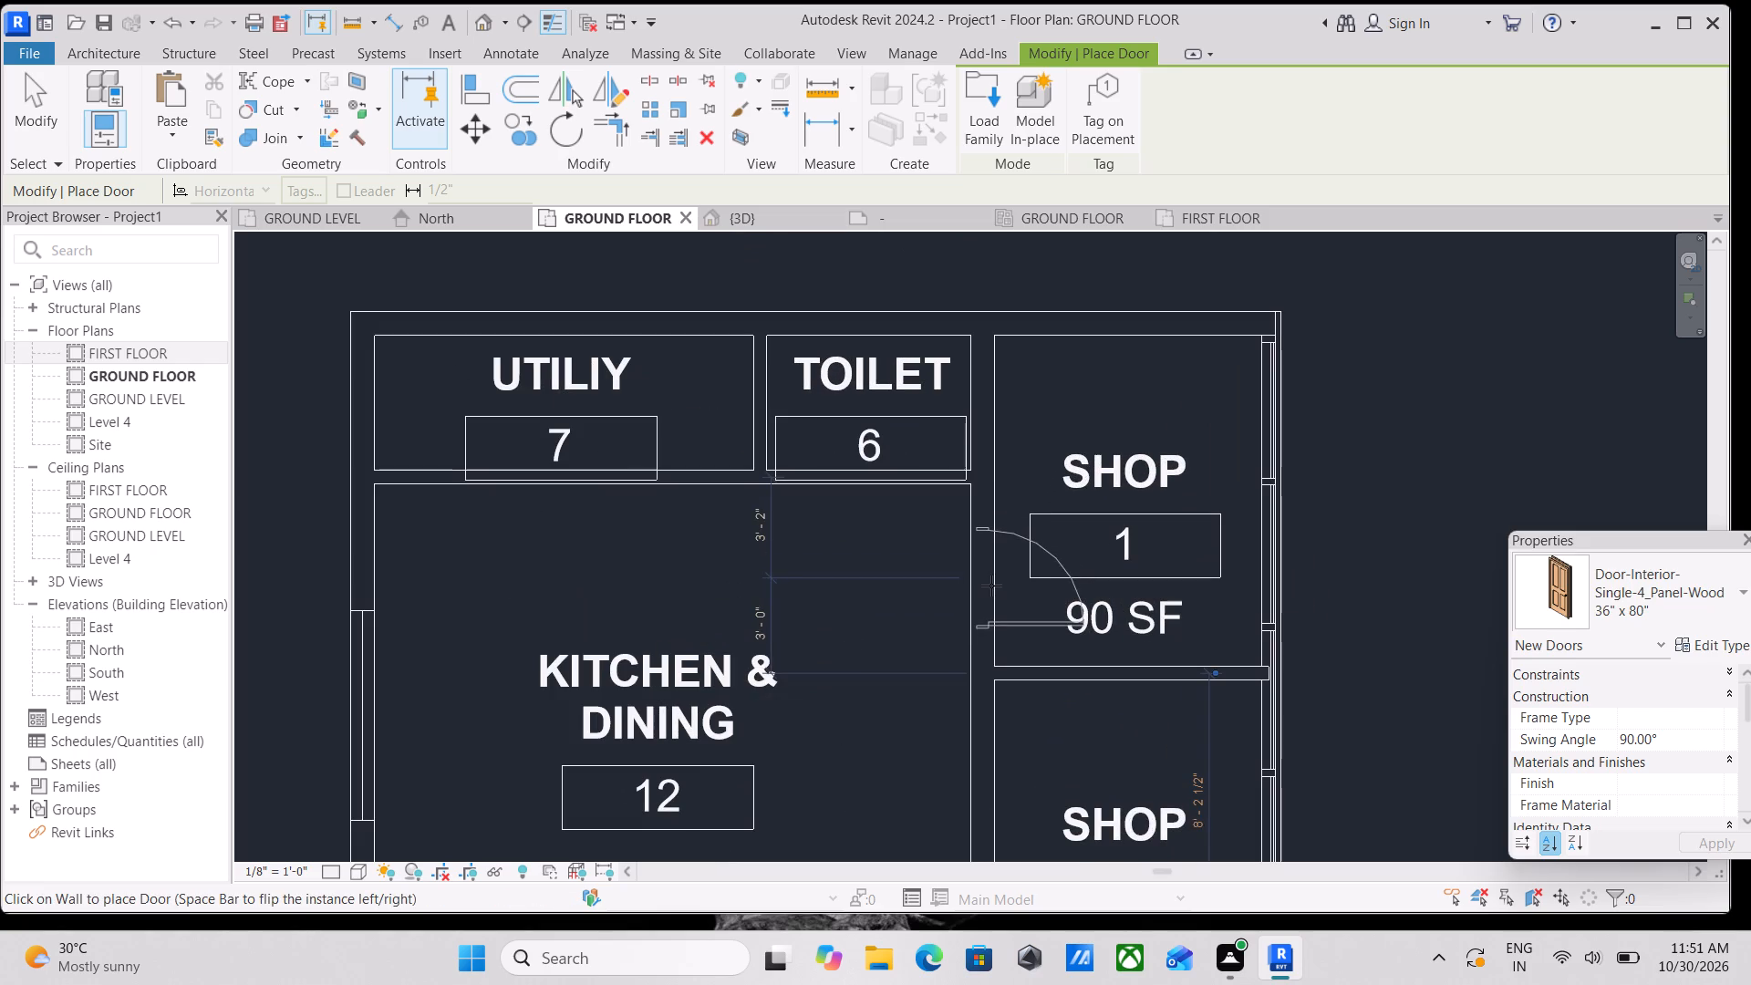
click(986, 599)
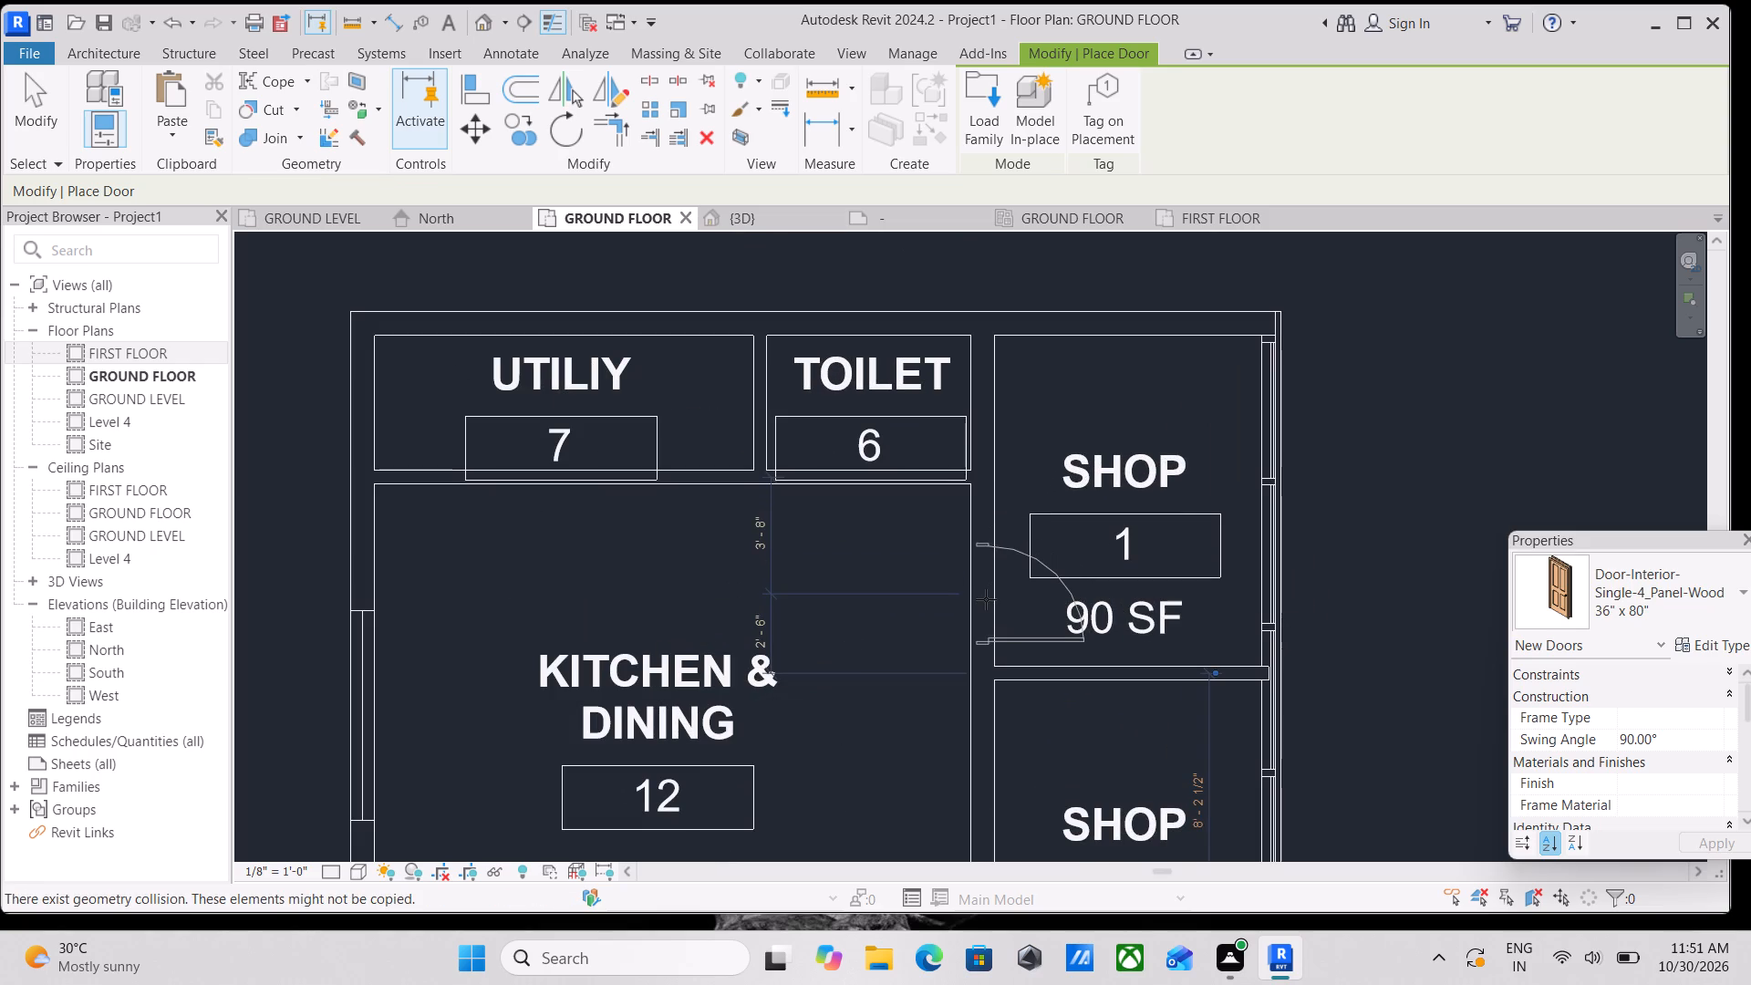
scroll(986, 599, down, 2)
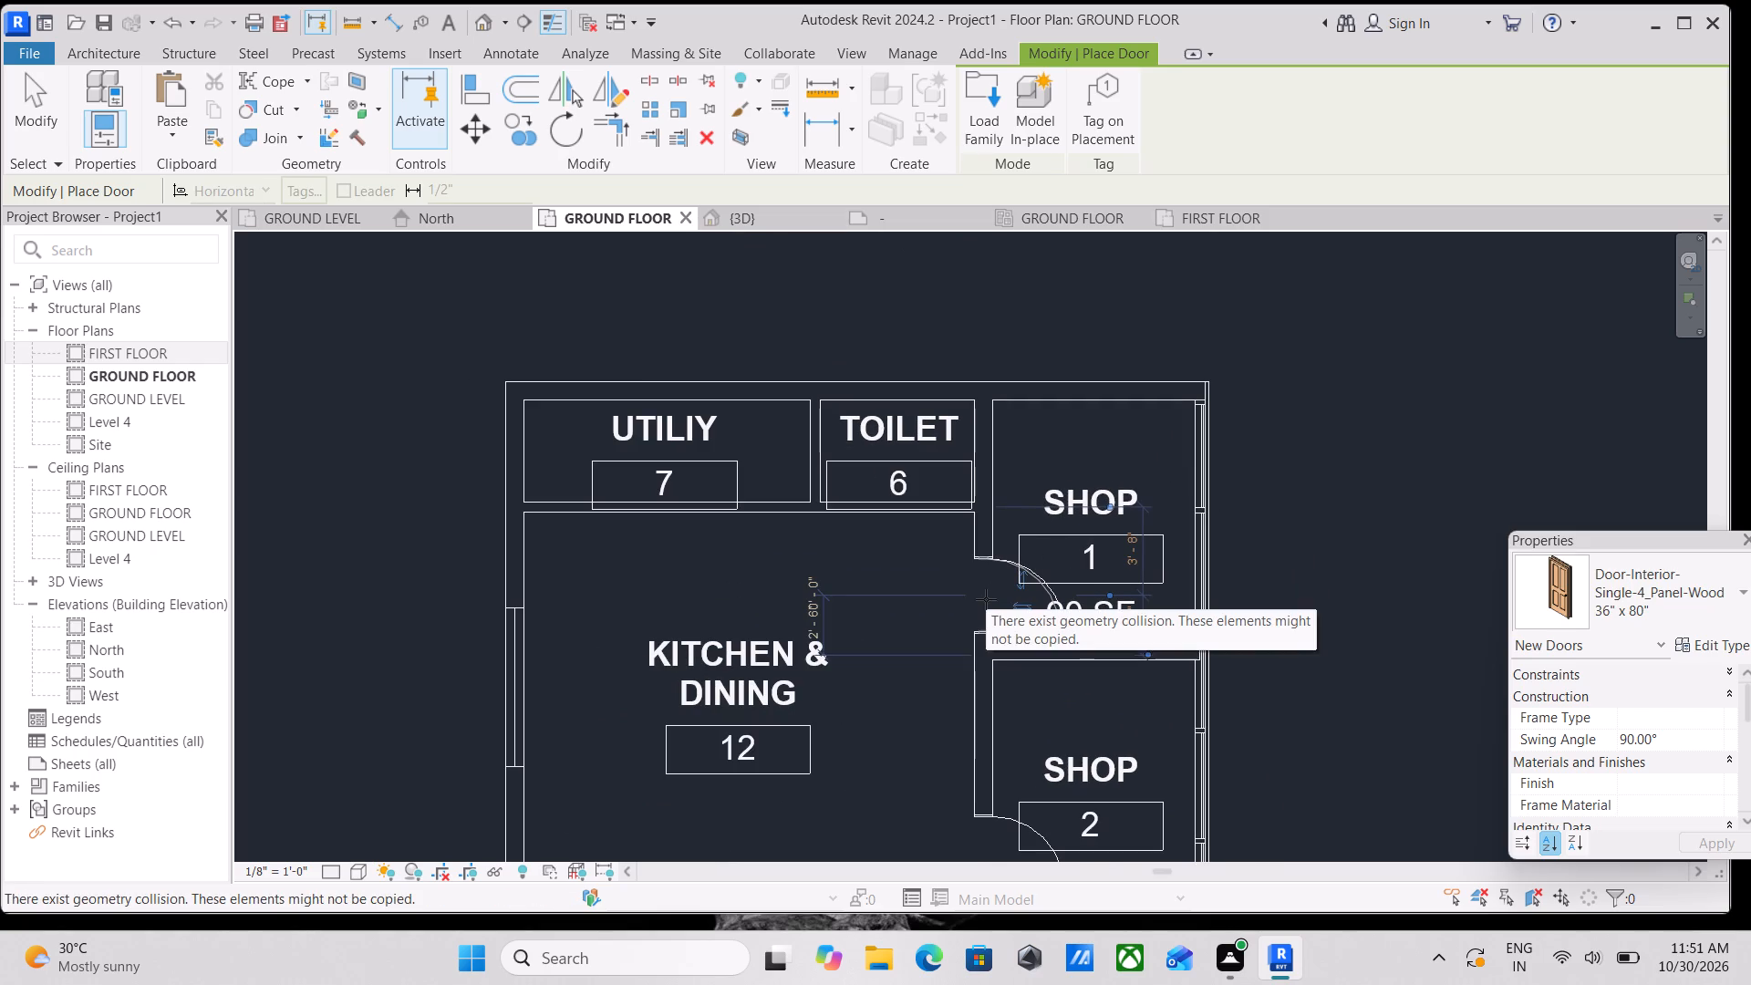
key(Escape)
key(Escape)
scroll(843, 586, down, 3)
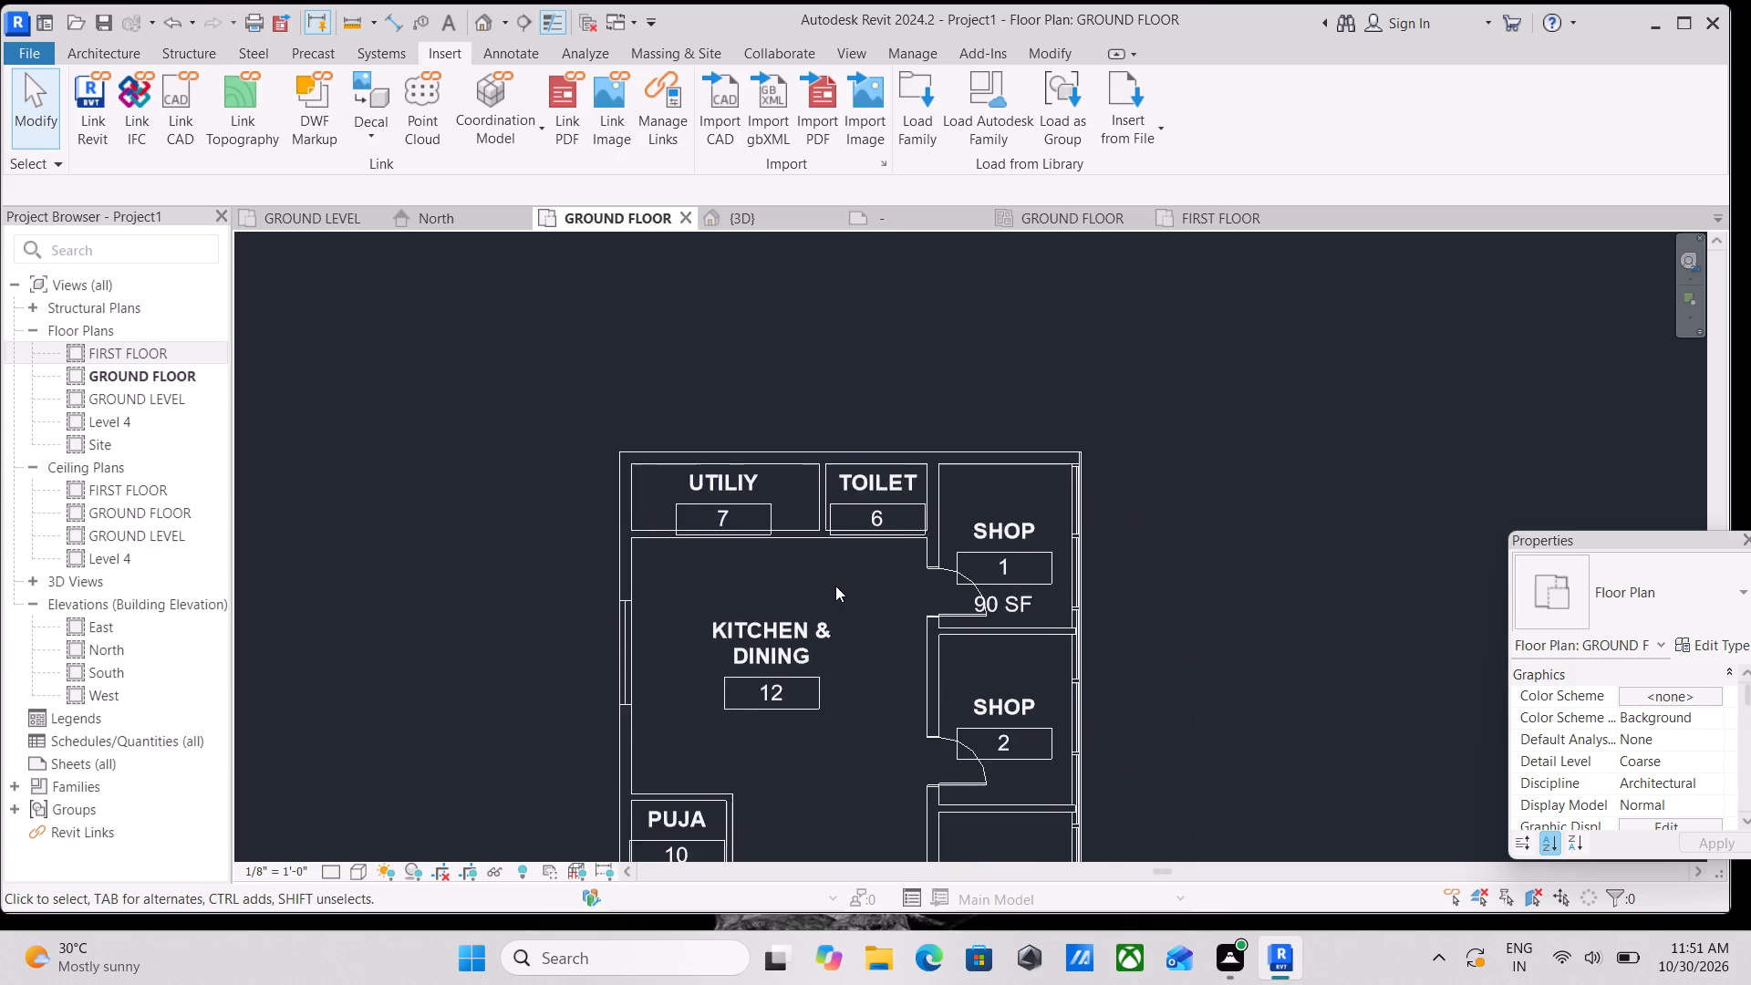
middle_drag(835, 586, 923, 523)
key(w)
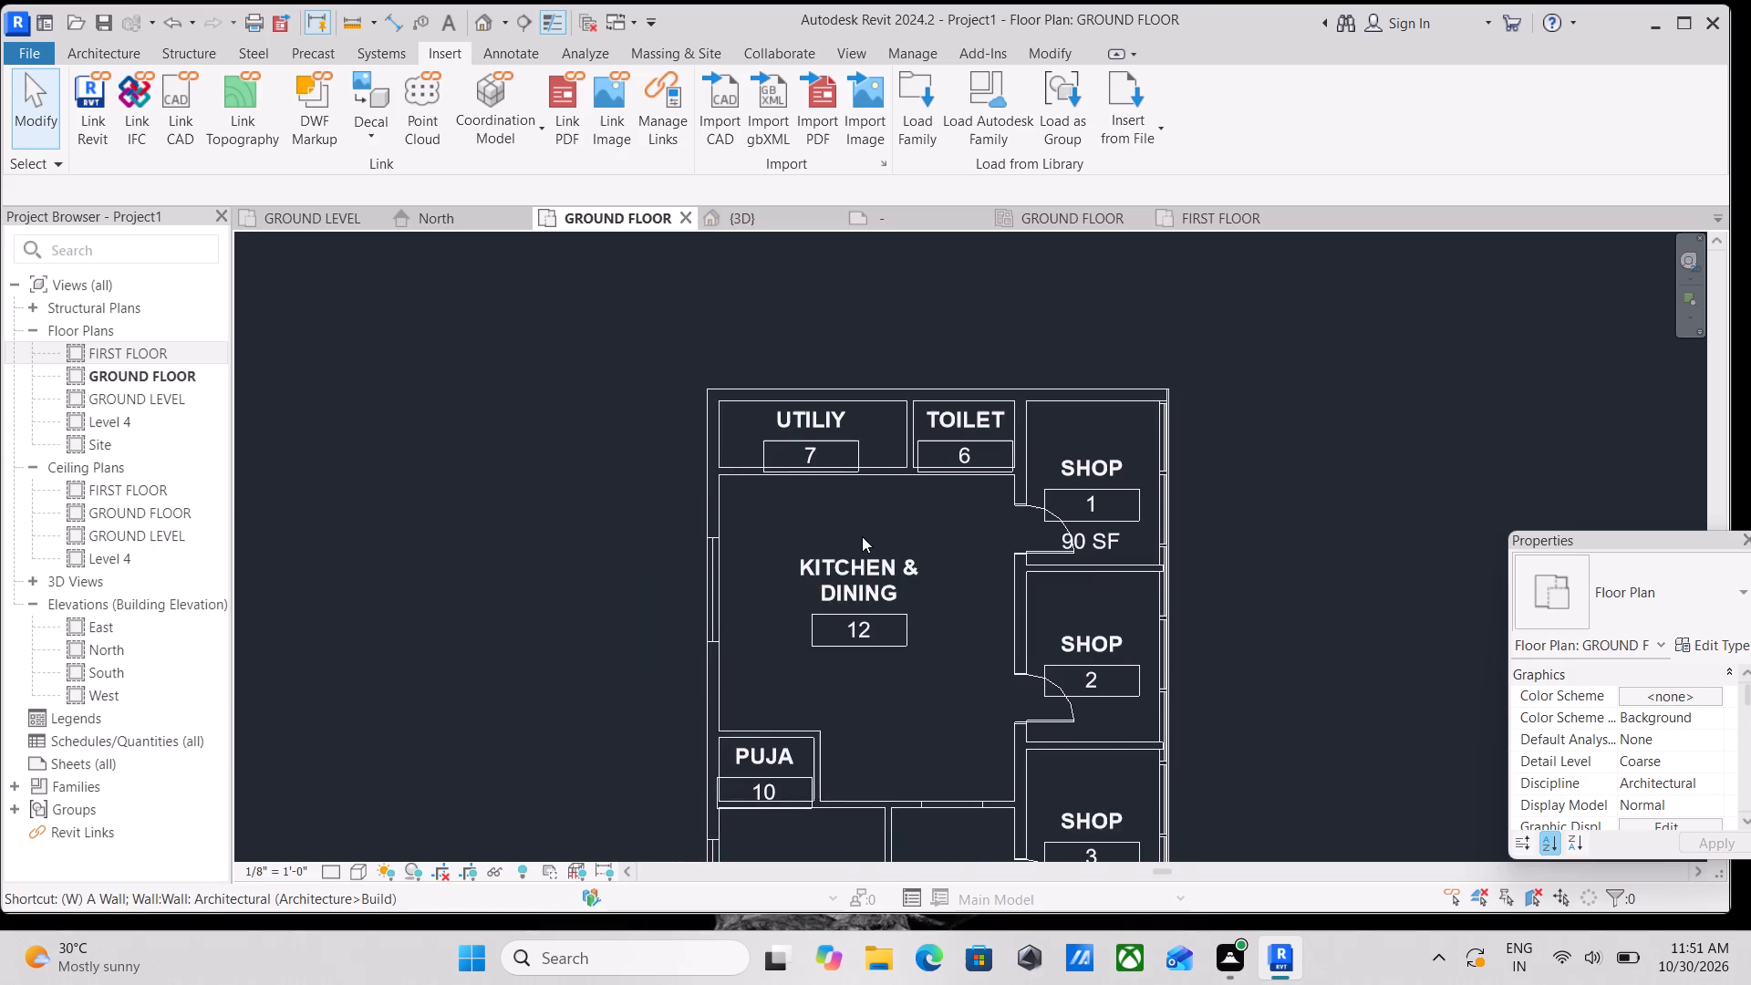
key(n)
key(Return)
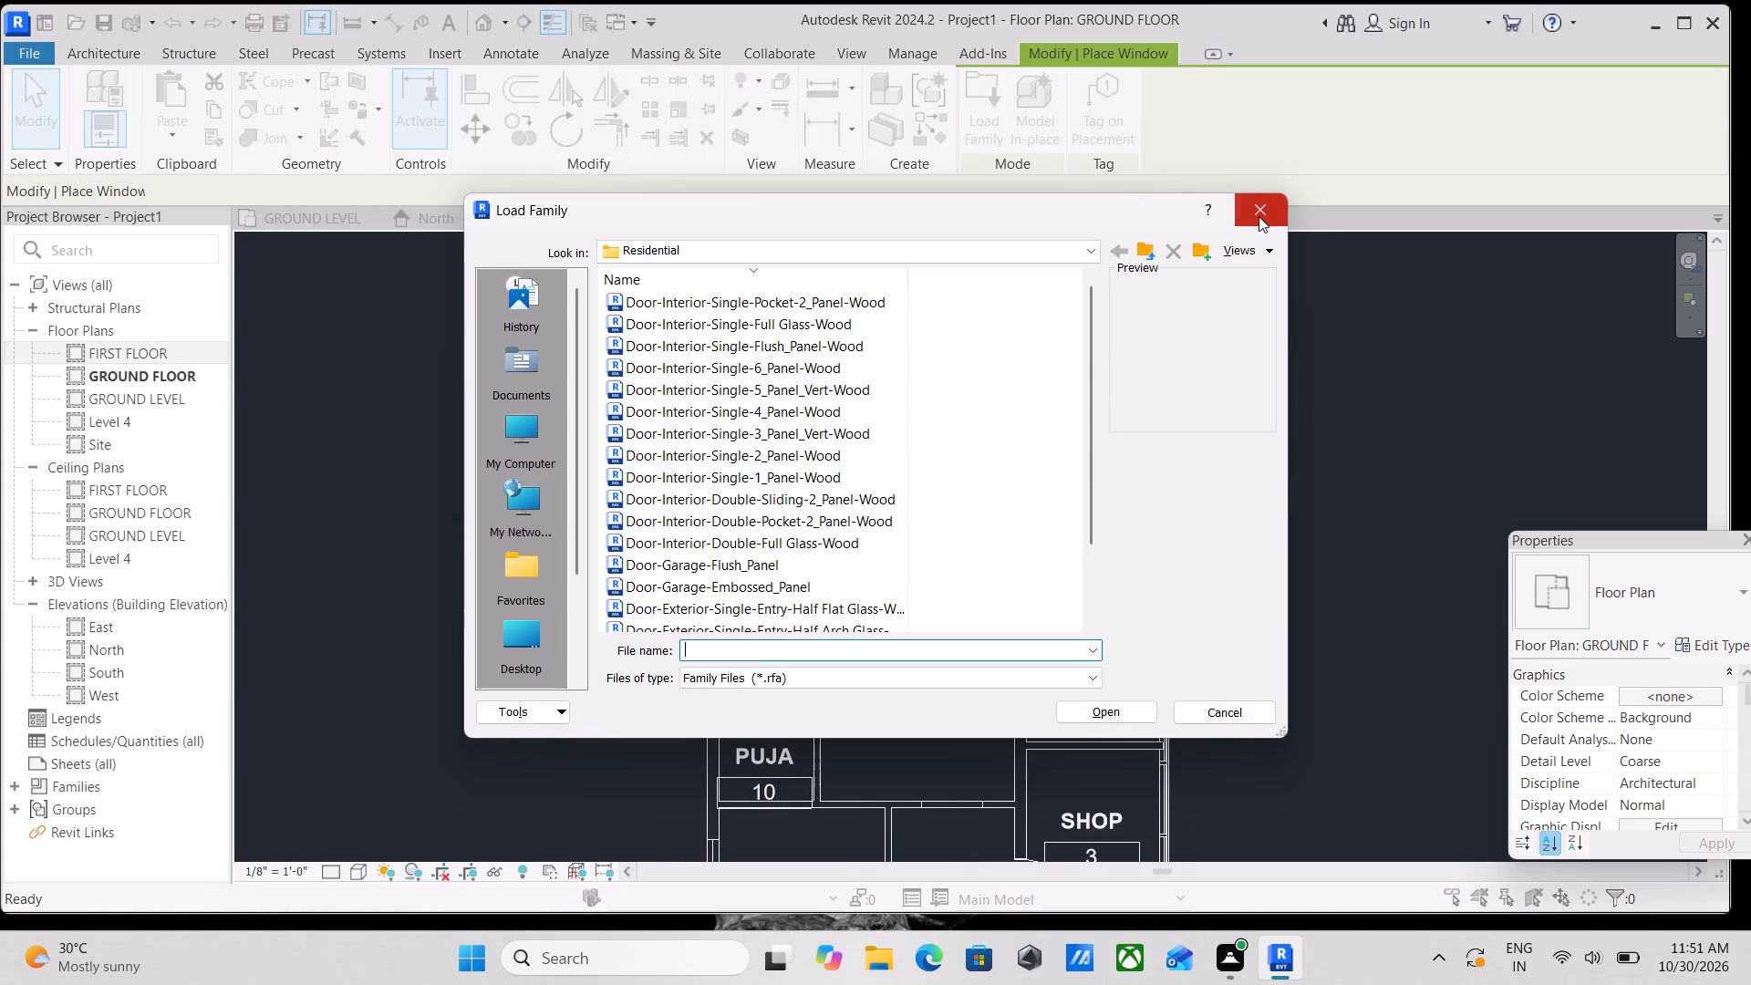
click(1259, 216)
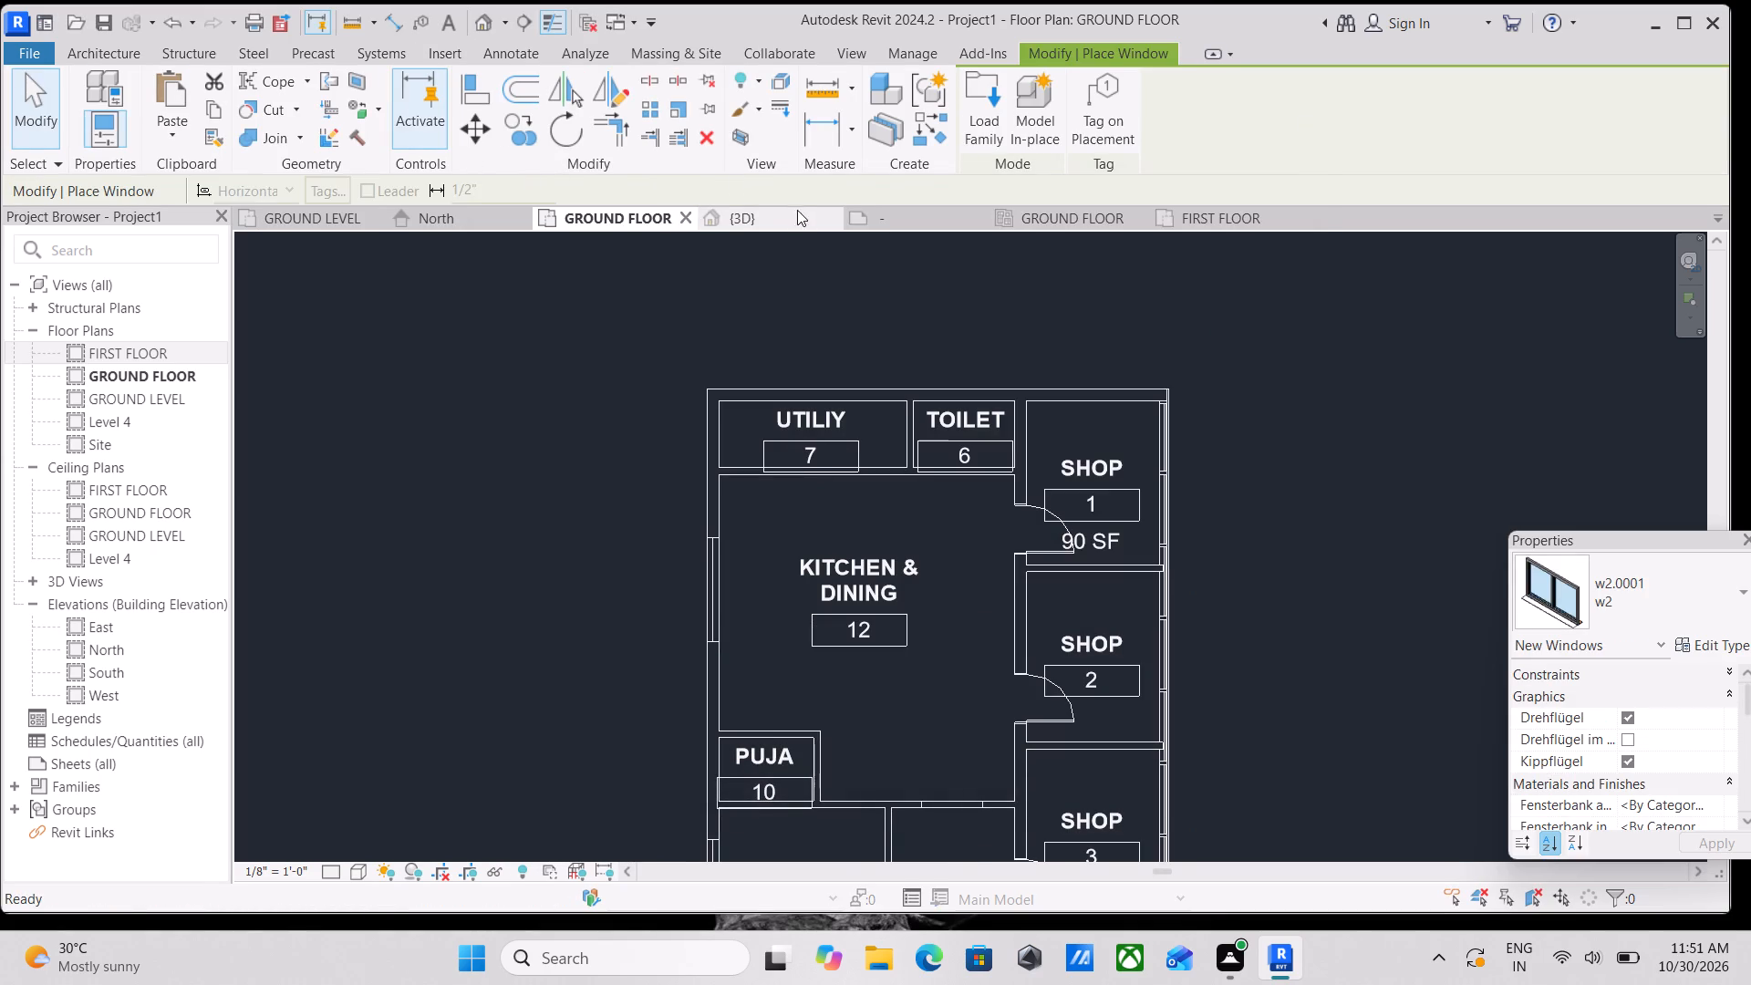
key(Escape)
In the 3D view, nudge the middle w2.0001 window of the long outer wall five steps toward the Kitchen & Dining window.
click(760, 217)
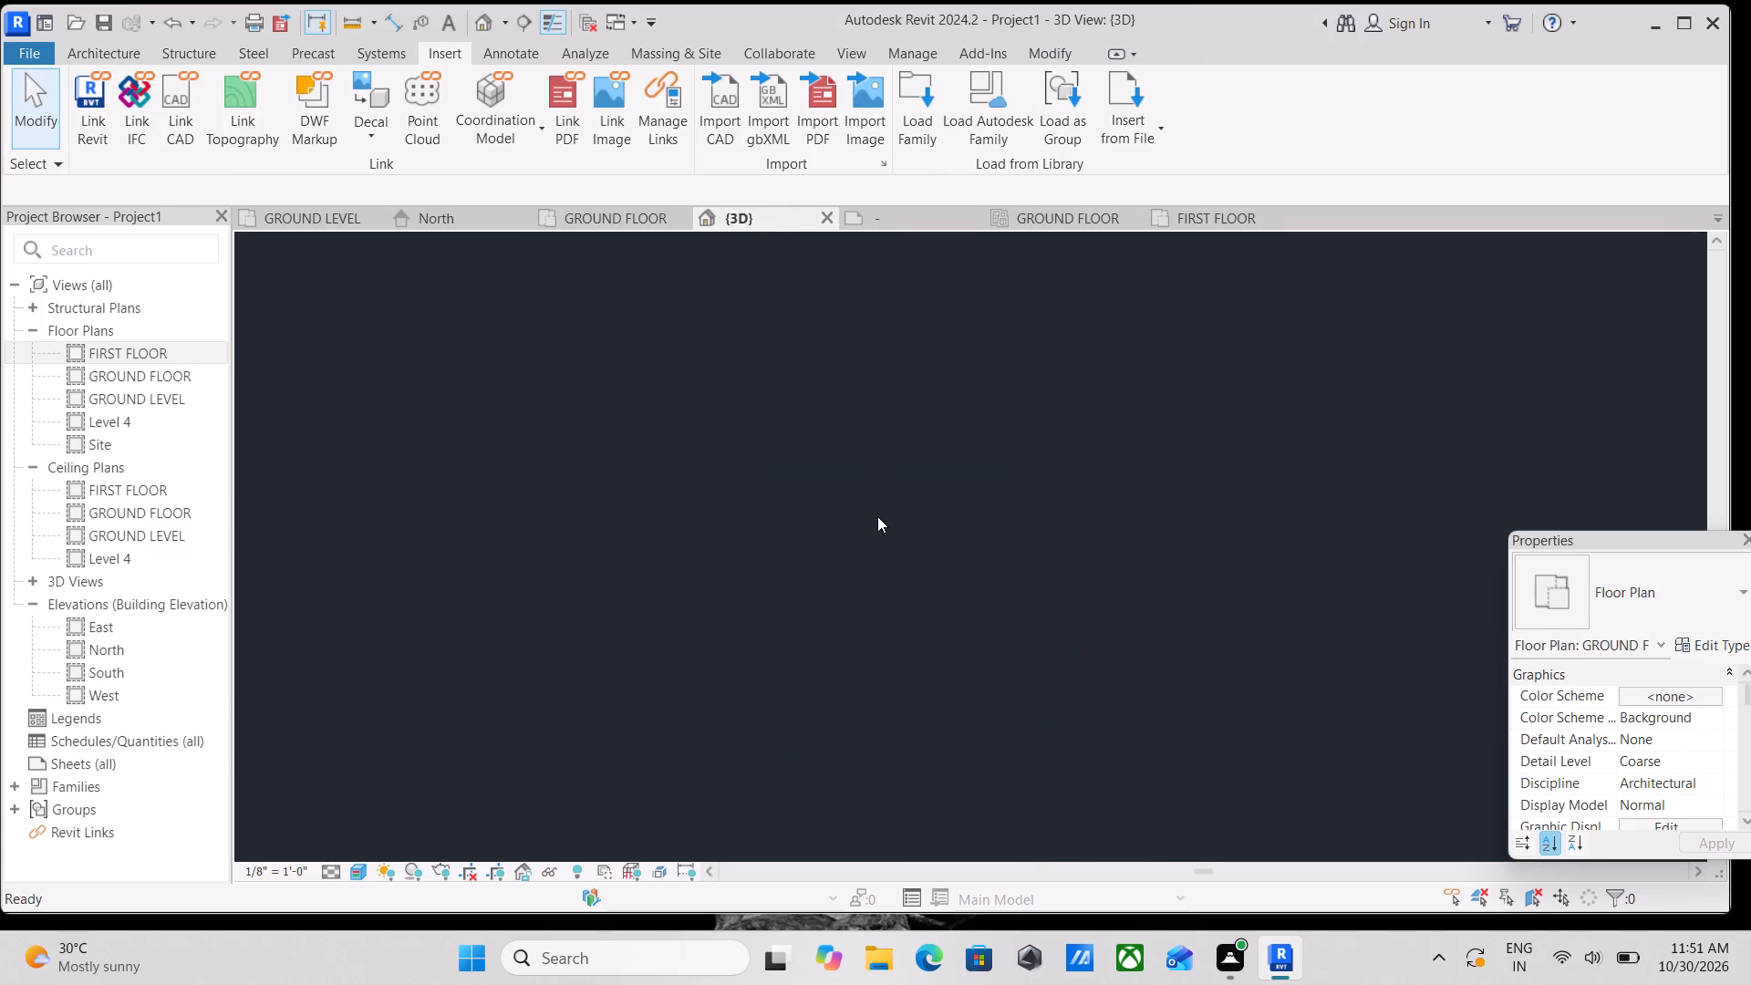
scroll(906, 551, down, 1)
scroll(999, 549, down, 2)
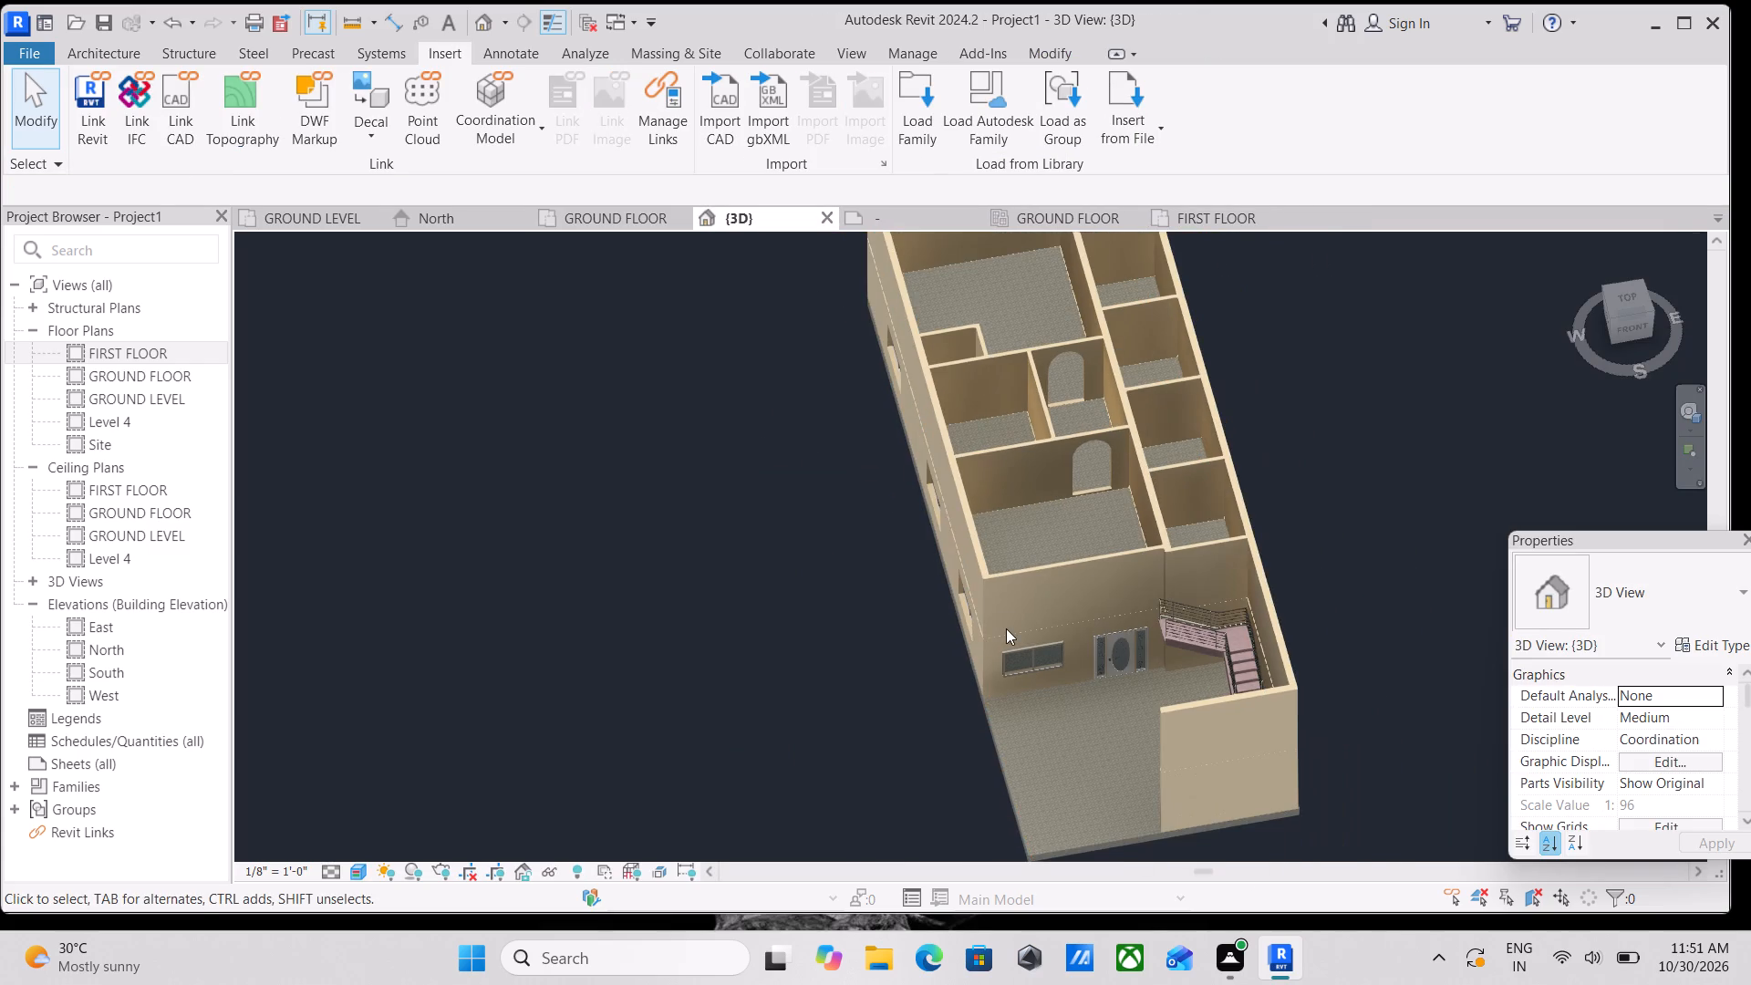
scroll(1006, 628, down, 2)
shift+middle_drag(985, 640, 1159, 490)
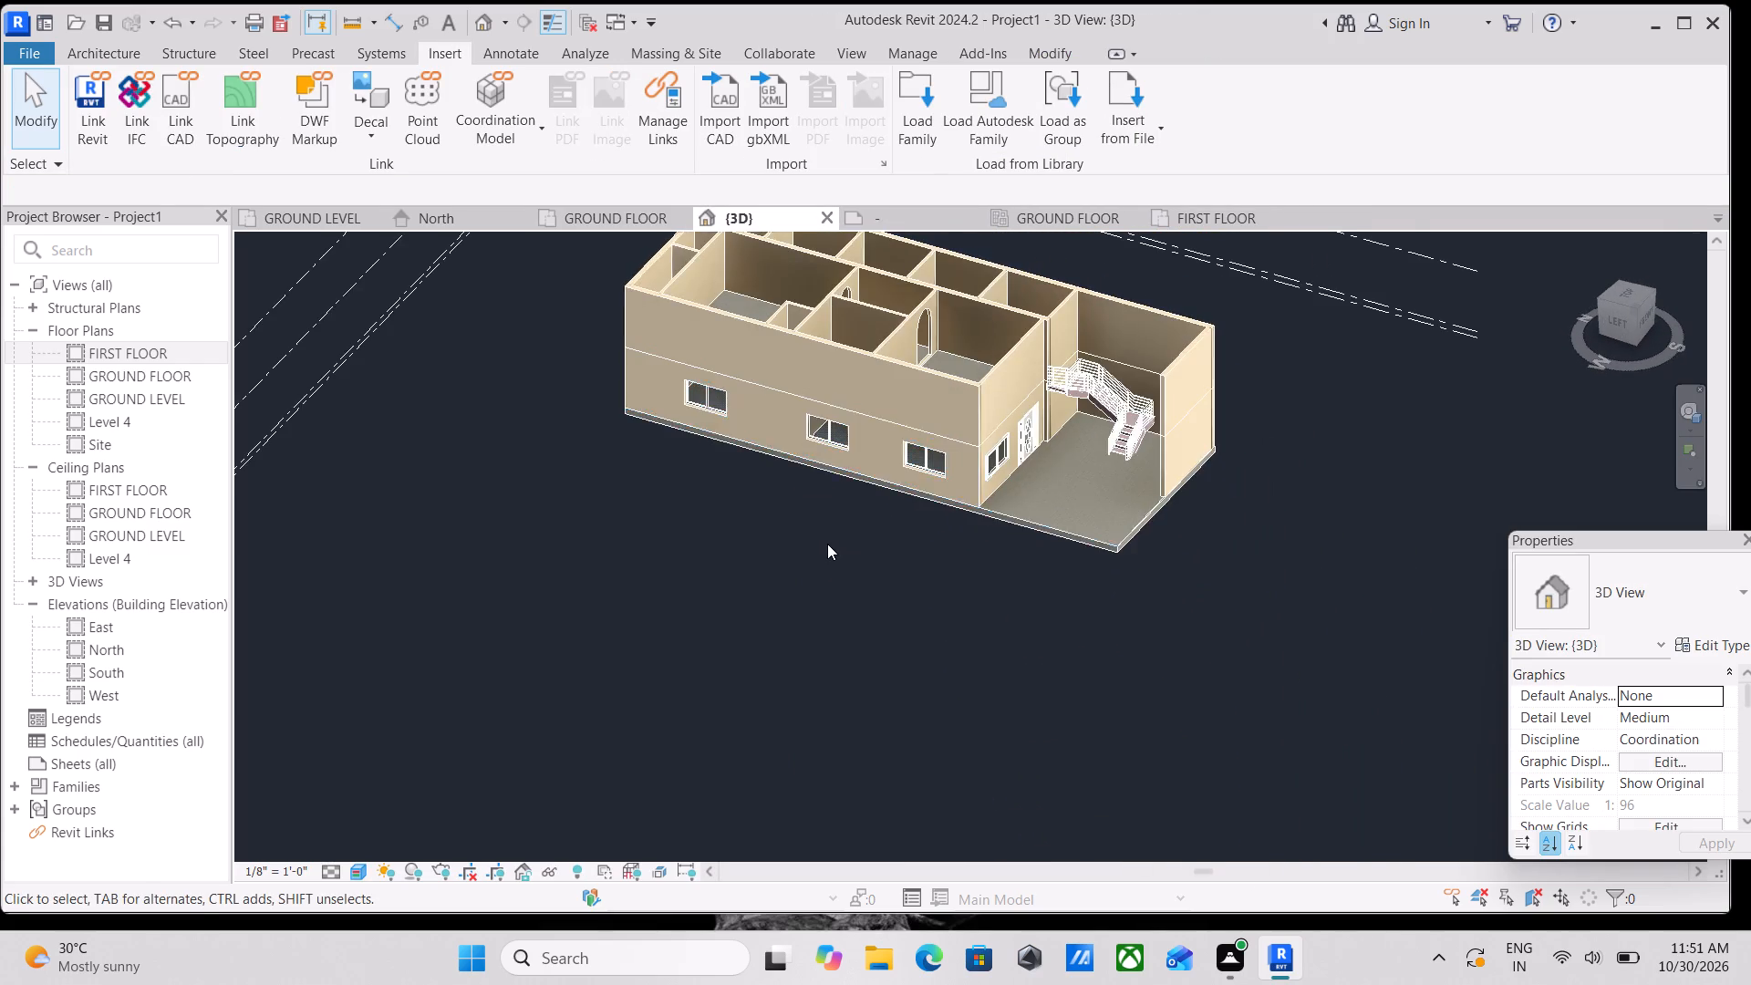
scroll(825, 544, up, 3)
middle_drag(825, 544, 893, 682)
scroll(953, 578, up, 5)
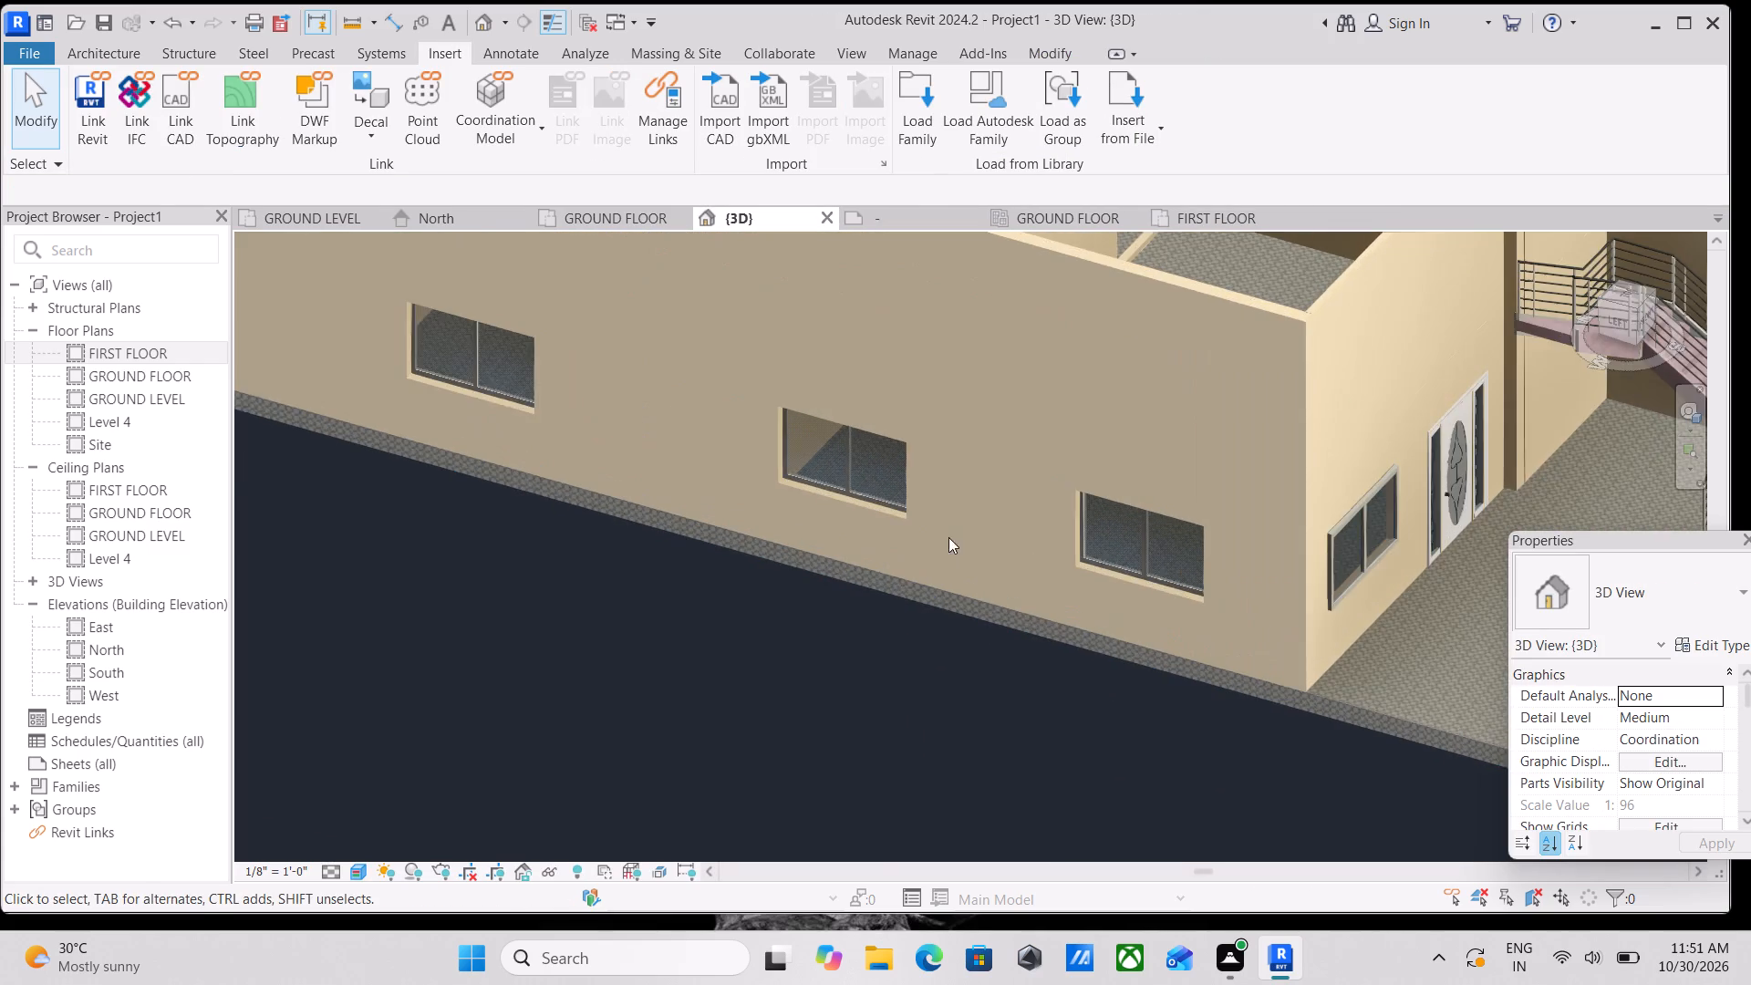
scroll(948, 501, up, 3)
click(788, 479)
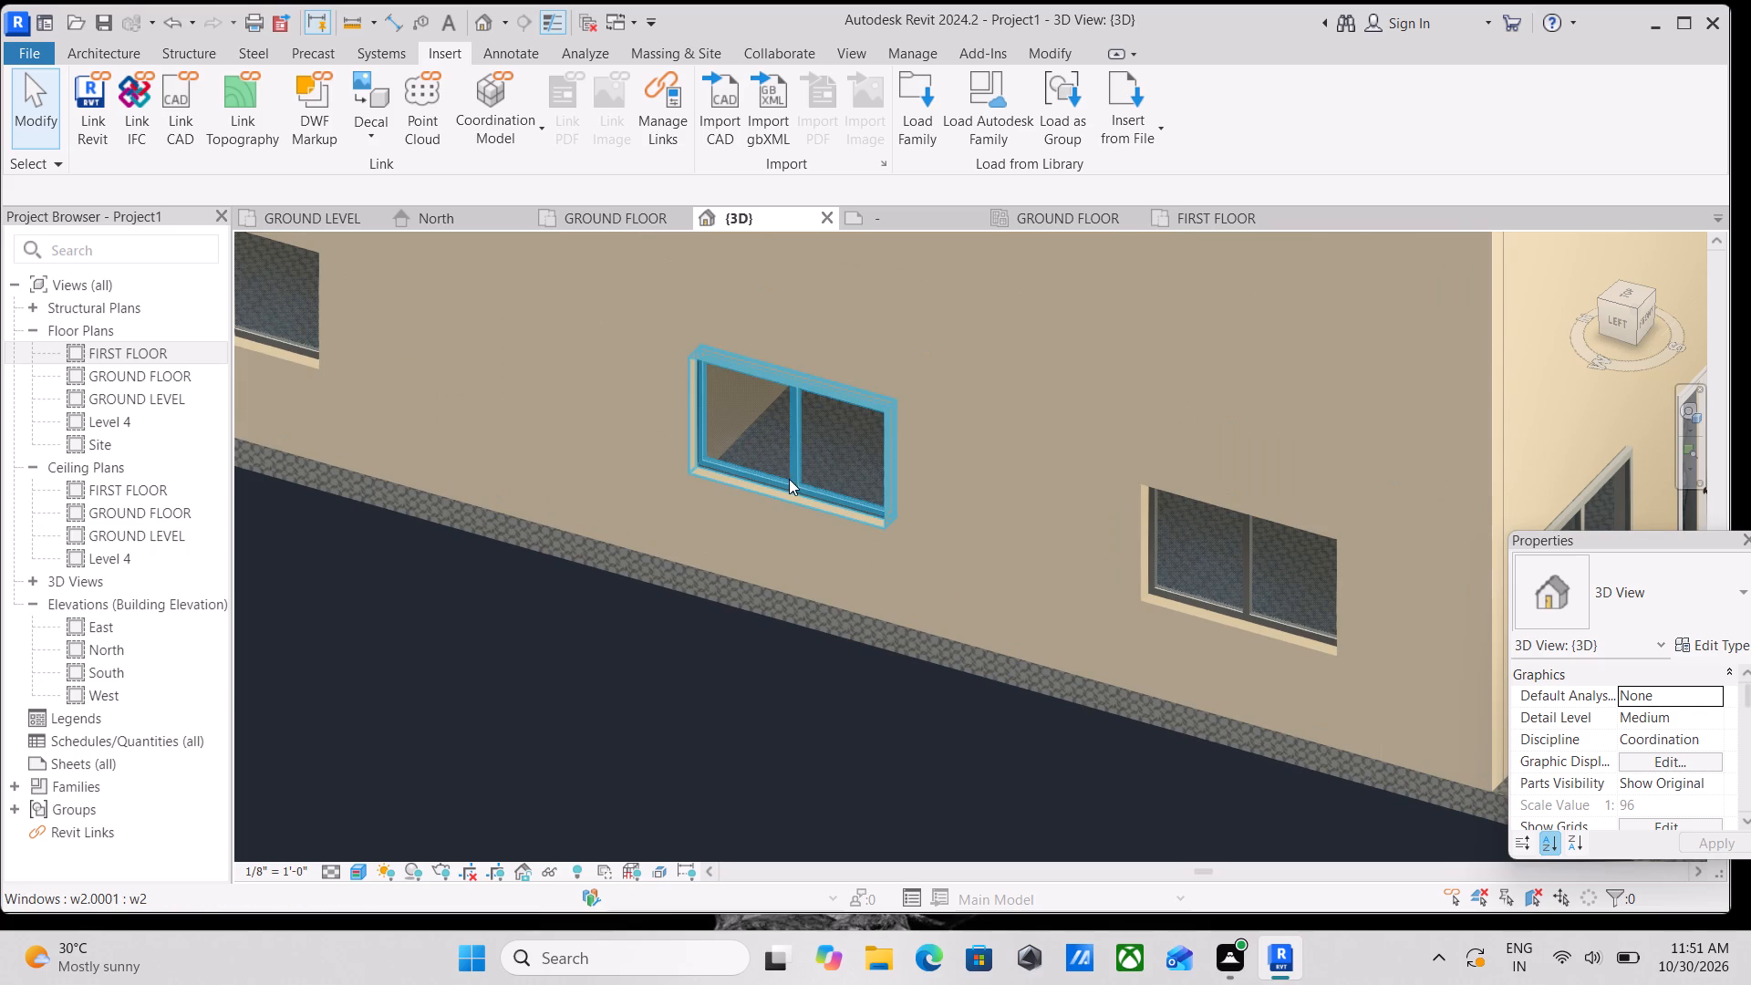
key(Left)
key(Left)
key(Left)
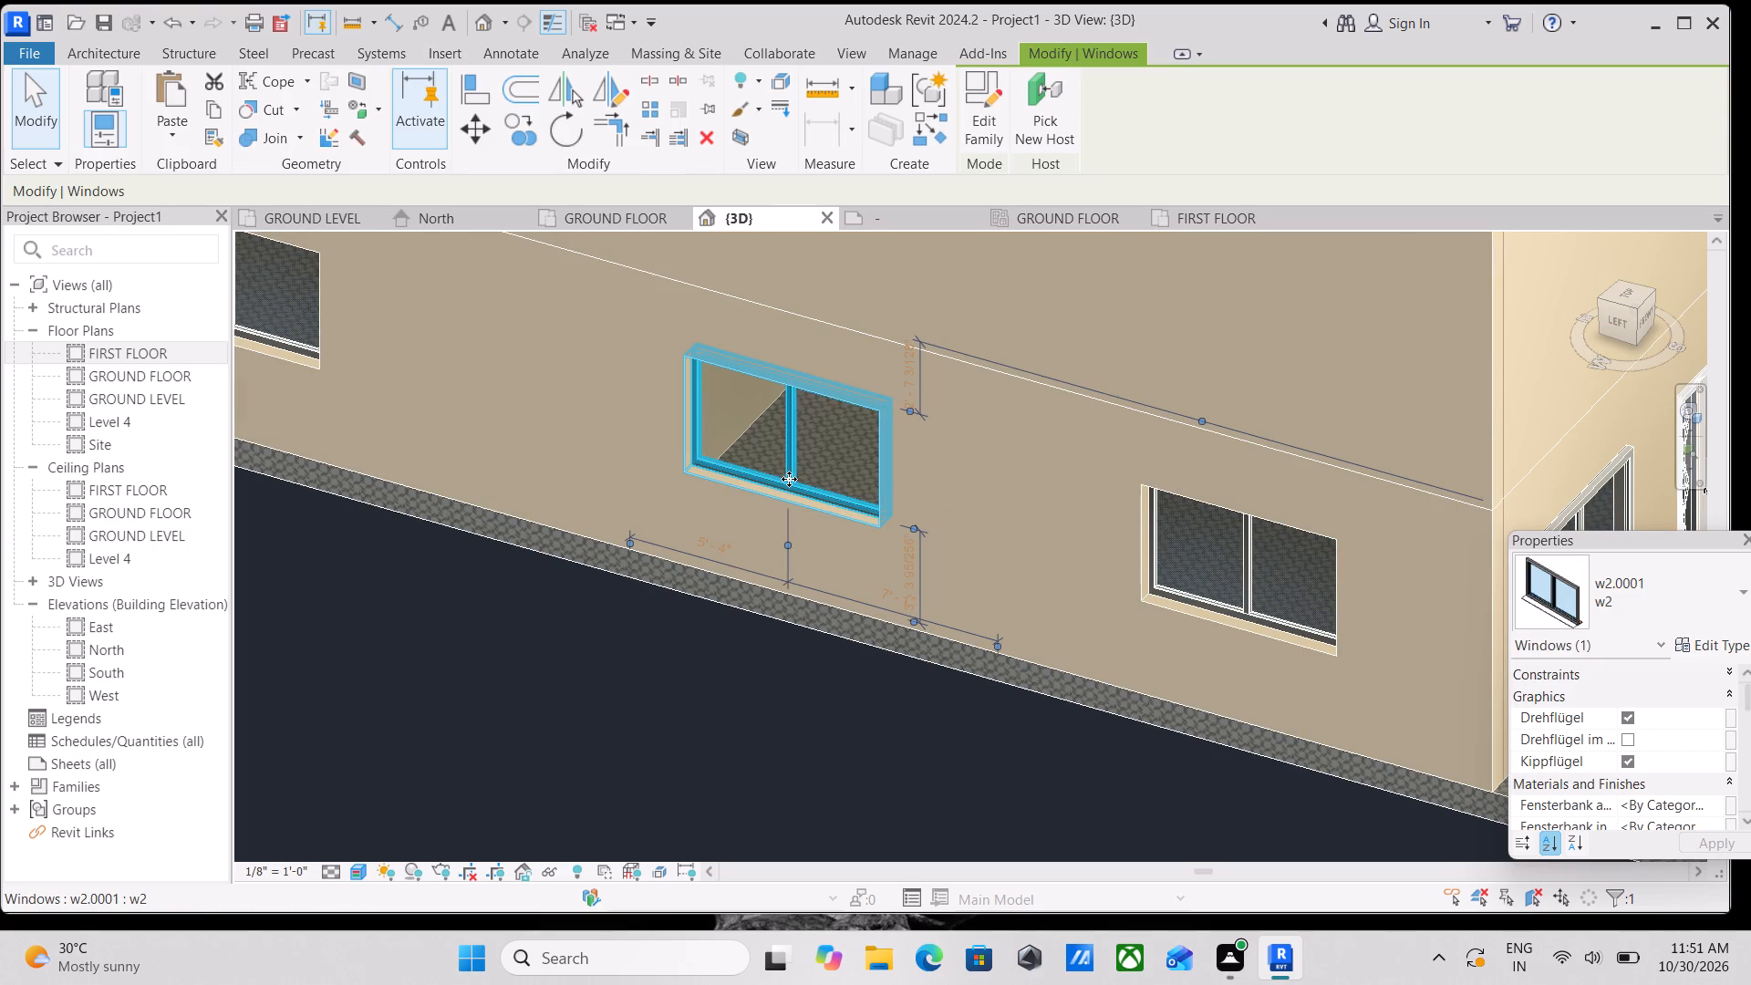
key(Left)
key(Left)
scroll(791, 479, down, 6)
middle_drag(813, 478, 867, 556)
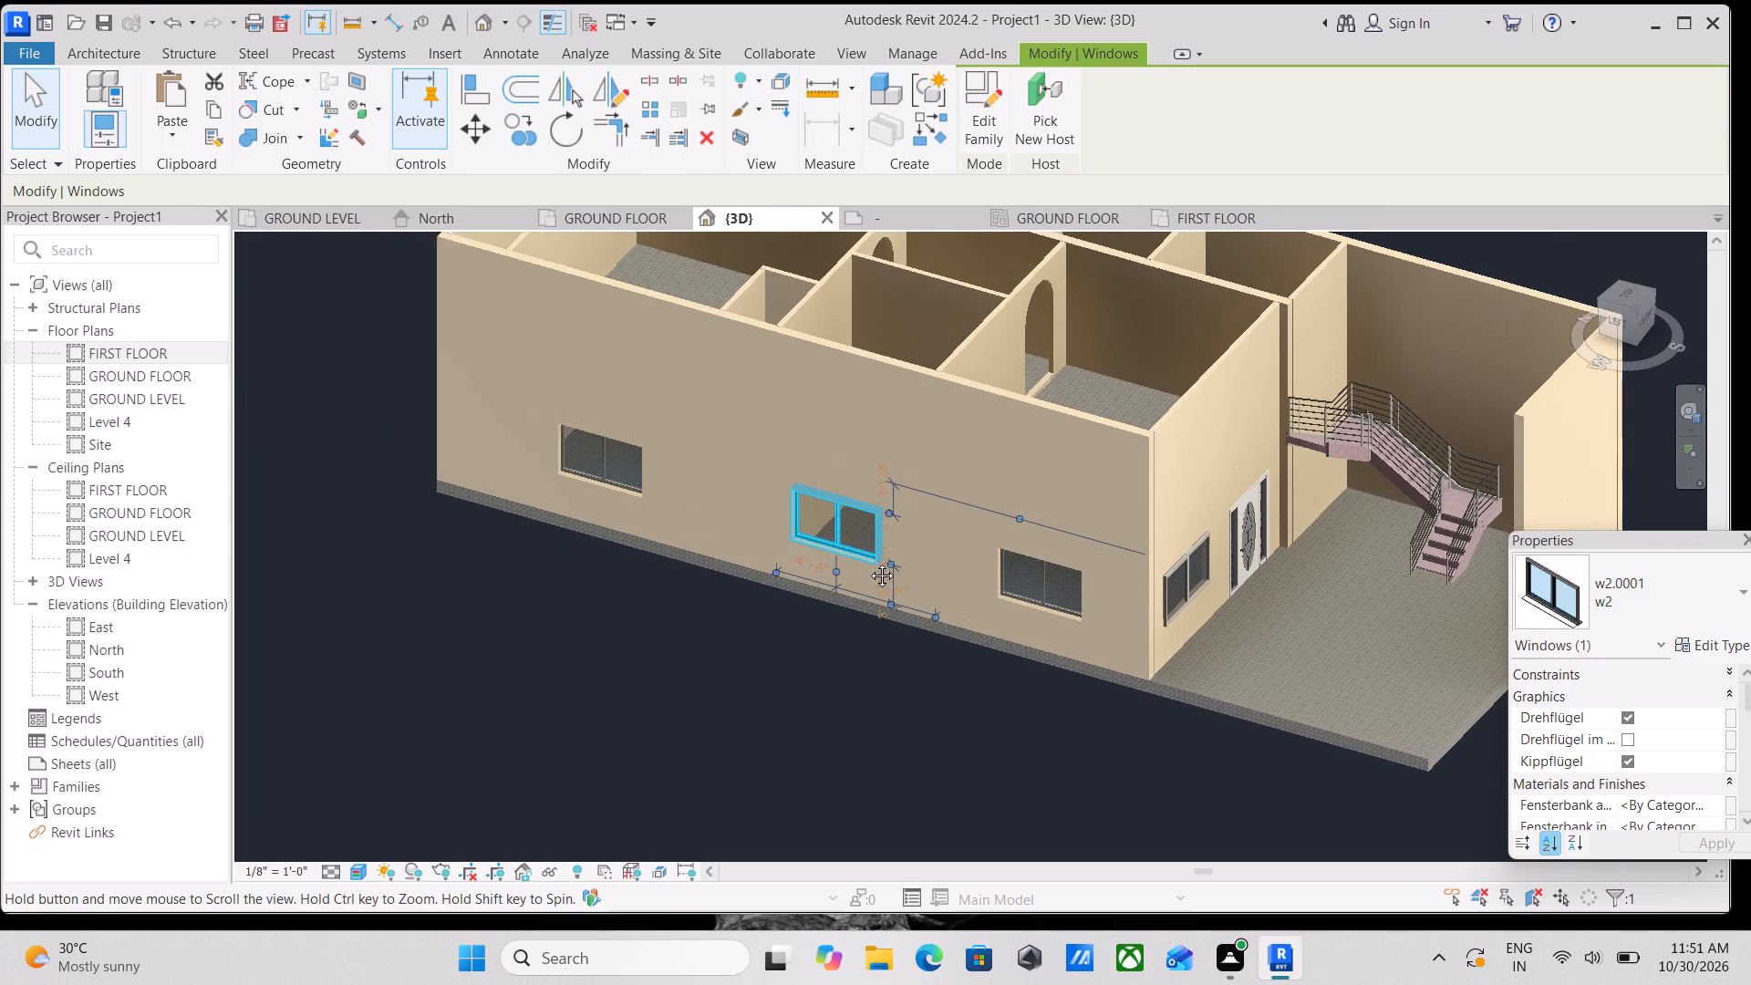
key(Escape)
Flip the orientation of the w2.0001 window beside the front entry door in the wall facing the portico.
middle_drag(909, 568, 719, 555)
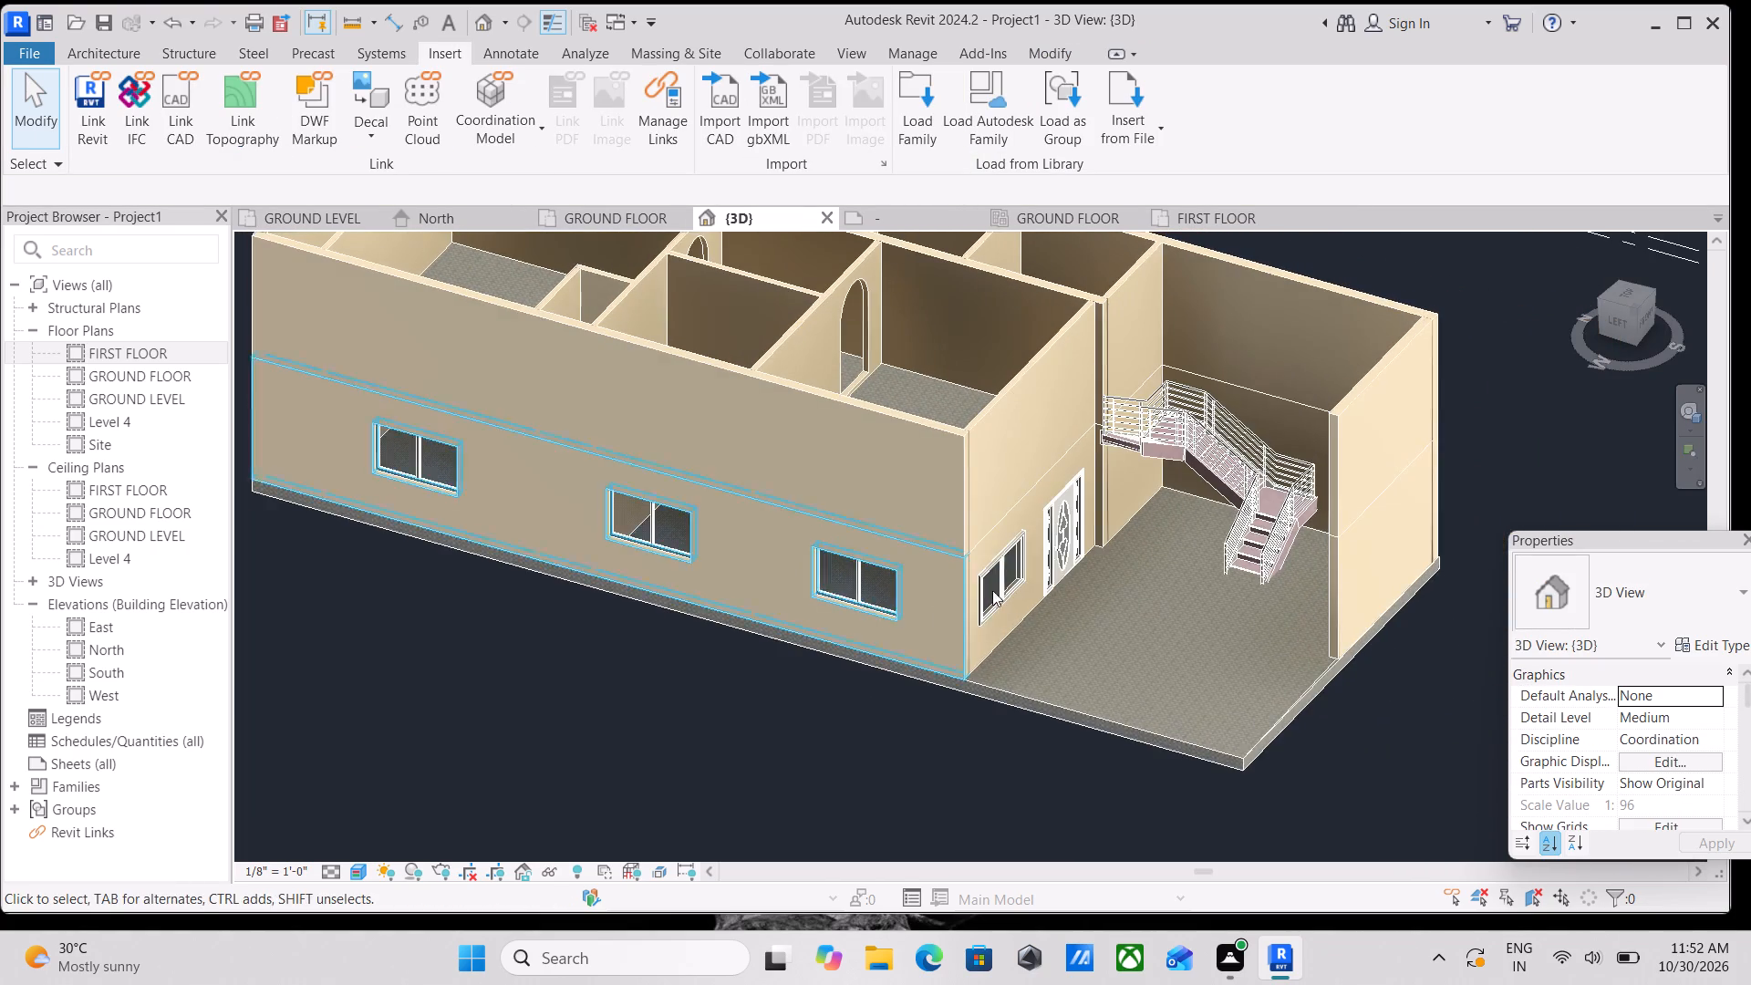
scroll(1008, 579, up, 2)
click(1010, 561)
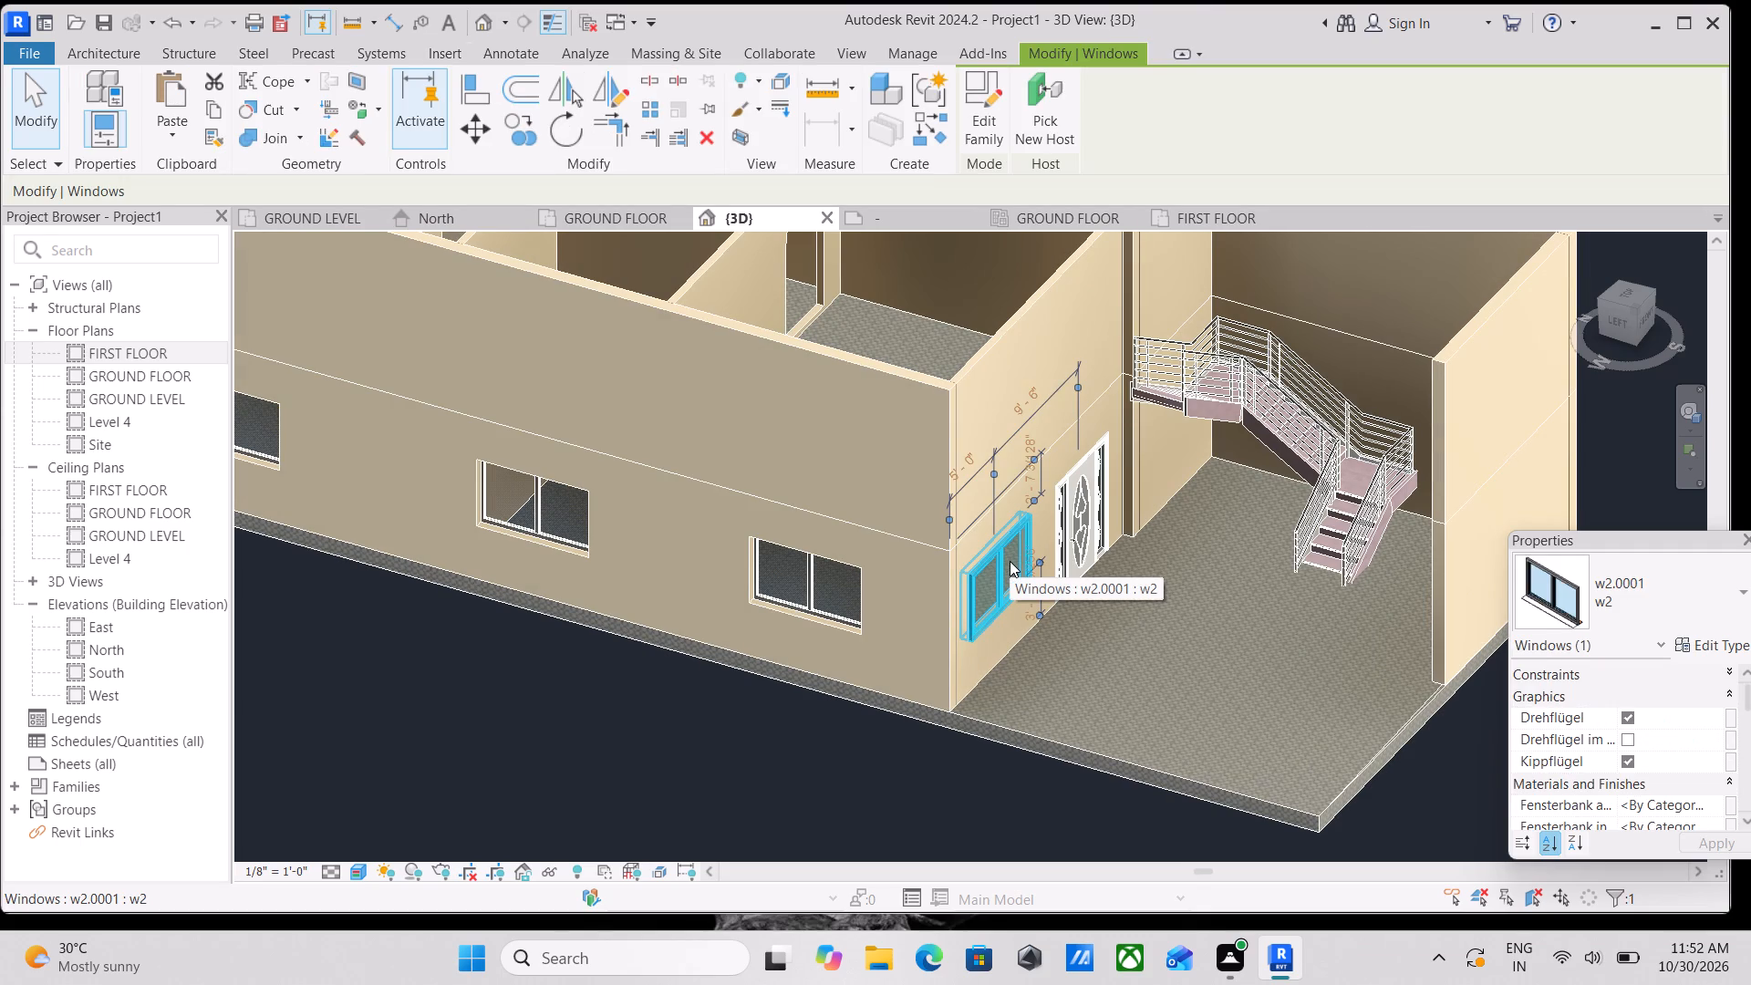
key(space)
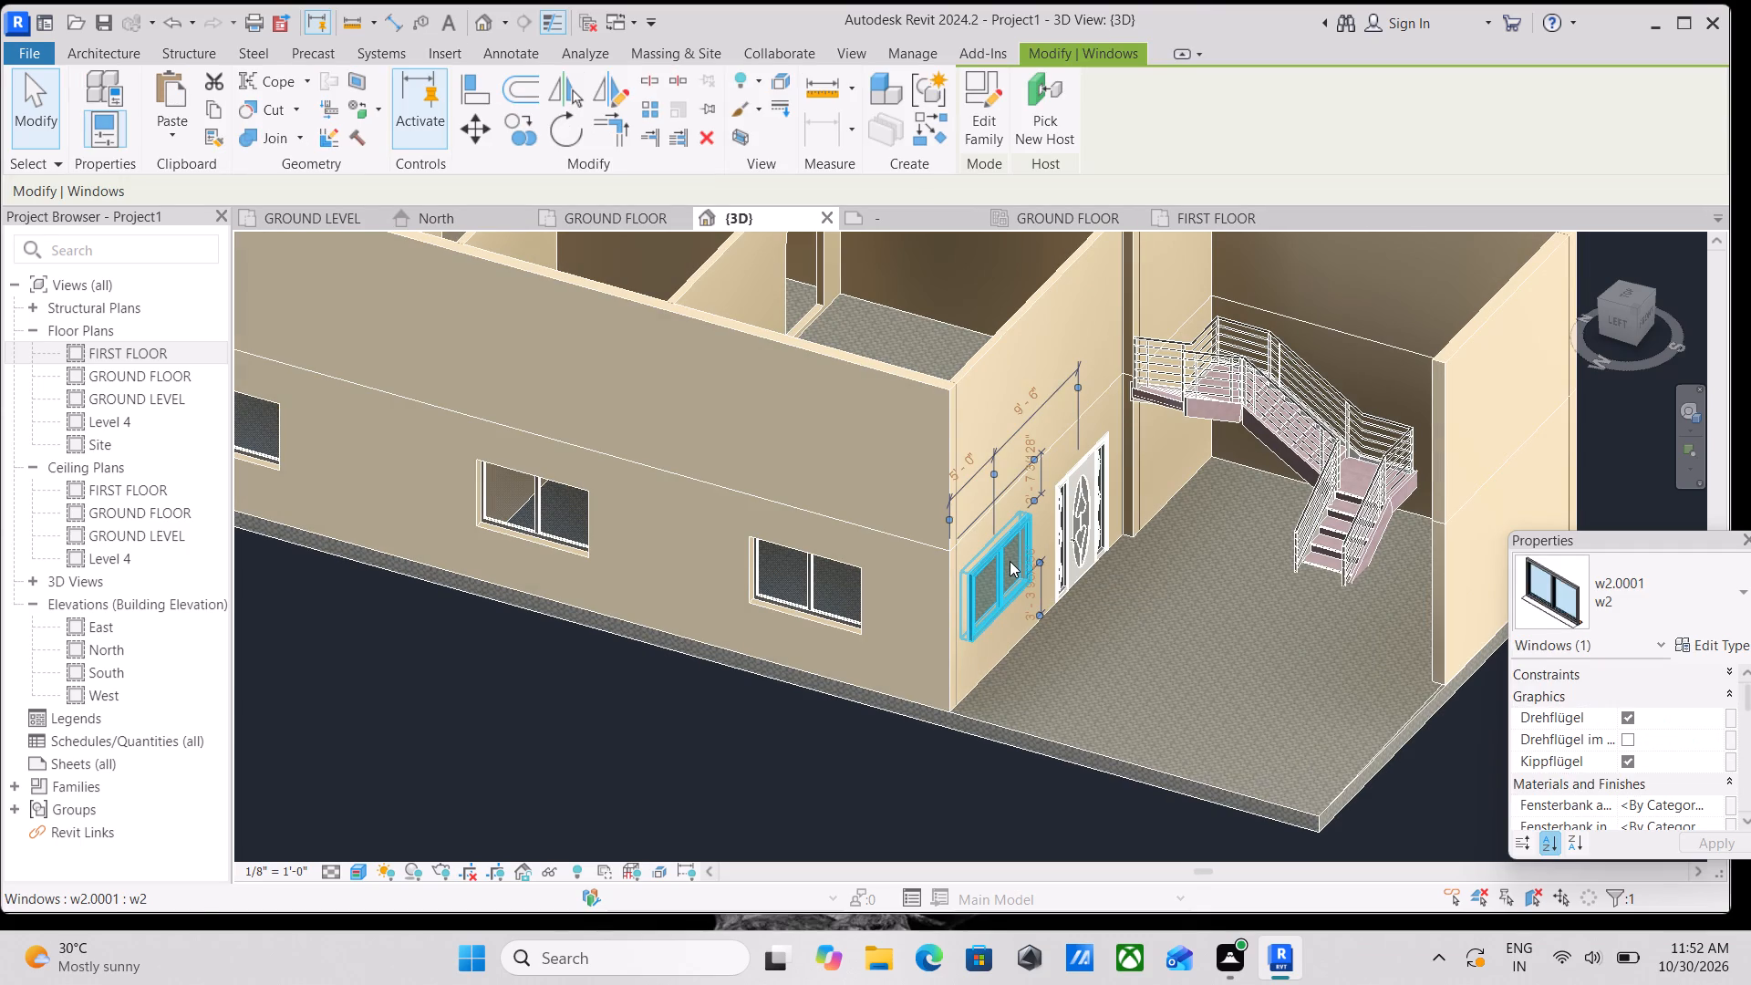
key(Escape)
Examine the front and side windows and the room layout of the building in 3D.
scroll(992, 565, up, 7)
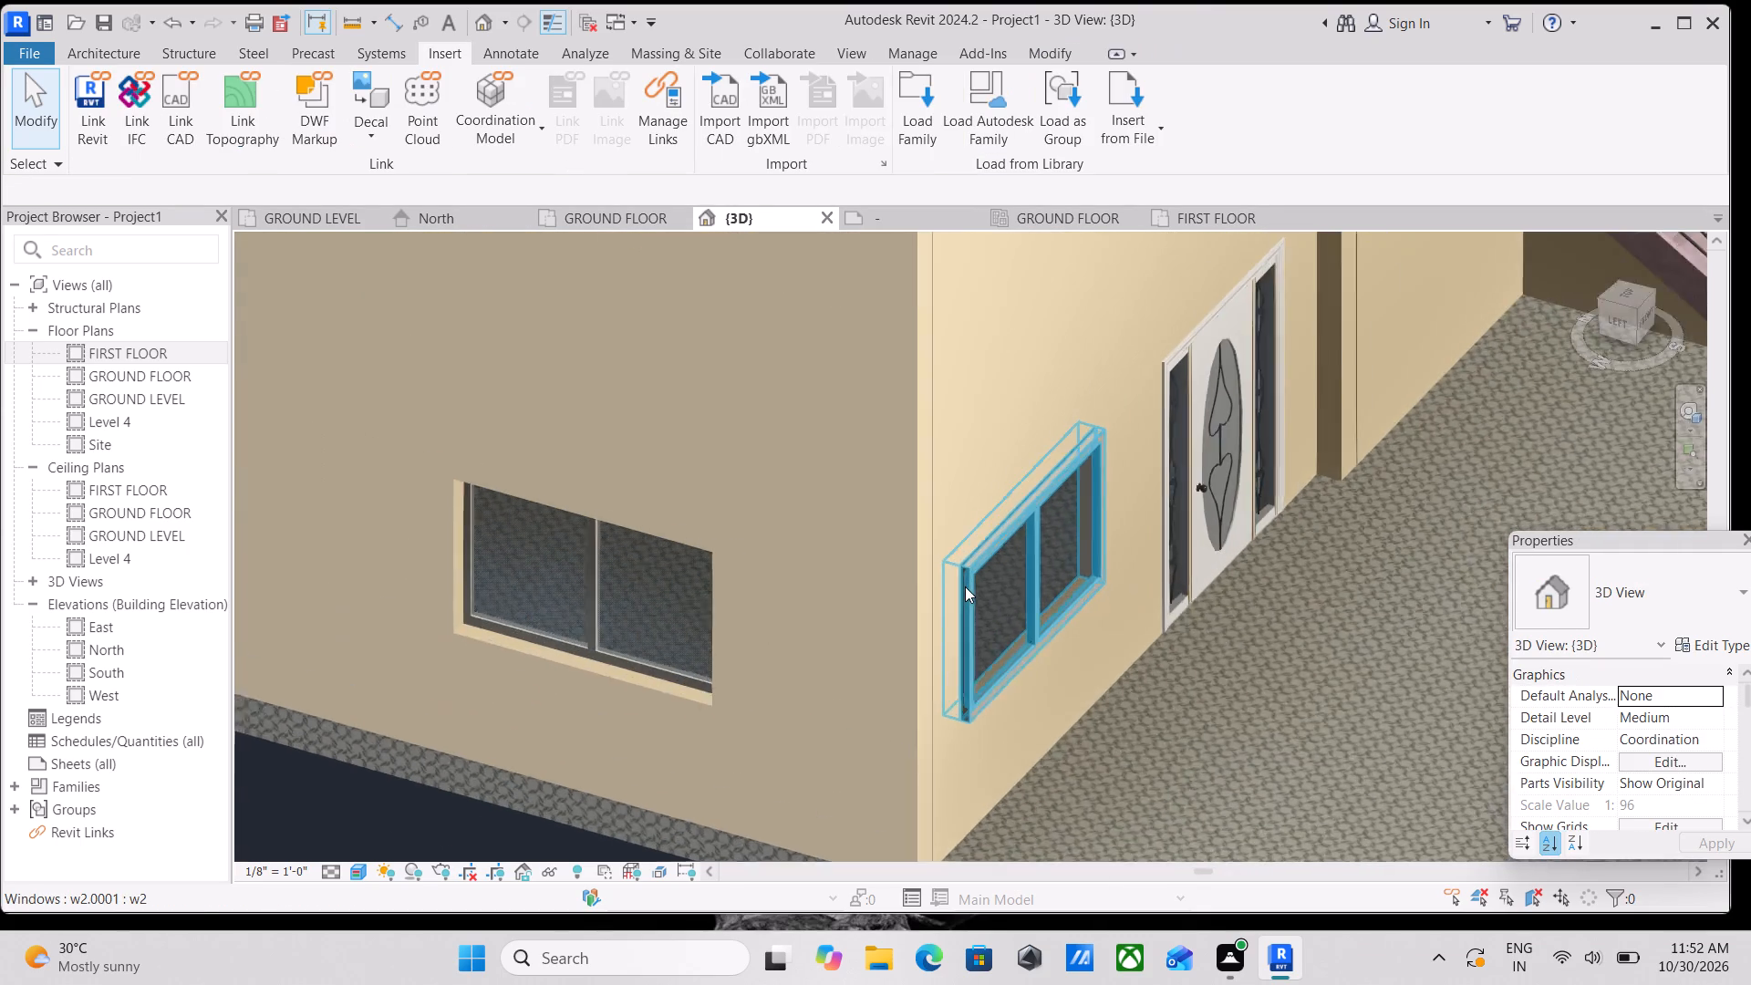
scroll(965, 586, down, 8)
scroll(746, 544, down, 3)
middle_drag(746, 544, 874, 664)
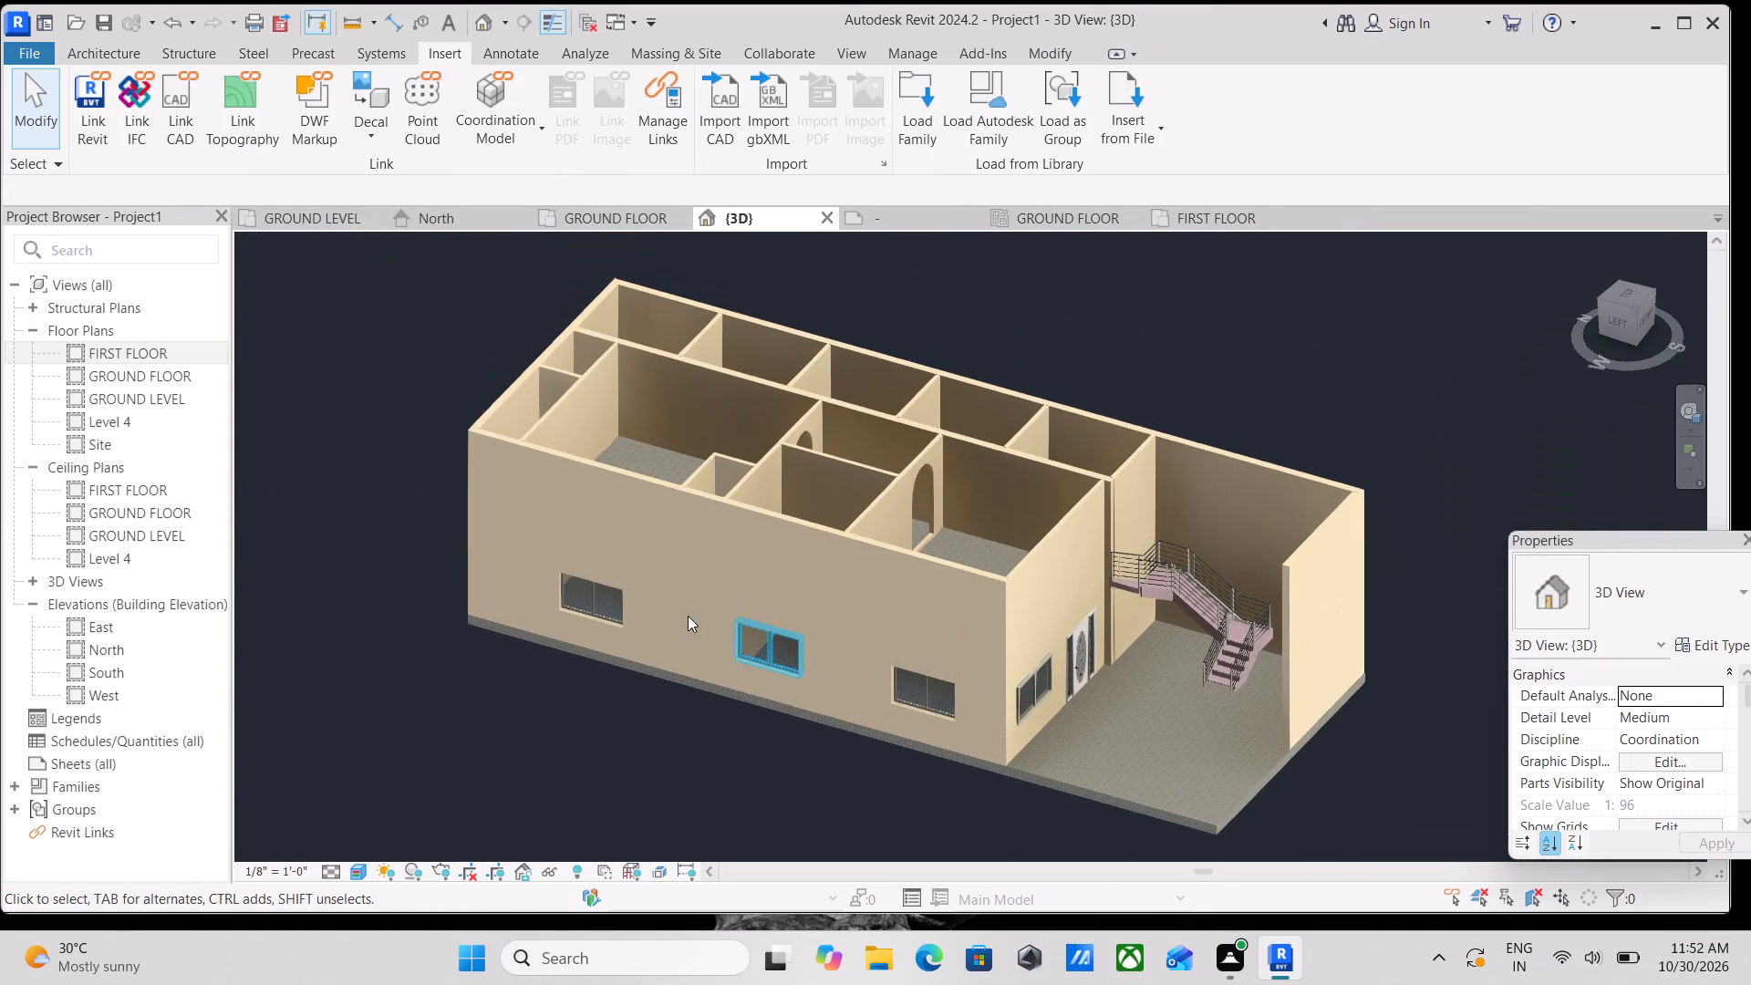
scroll(618, 610, up, 5)
scroll(573, 570, down, 1)
middle_drag(573, 570, 615, 641)
scroll(609, 630, down, 1)
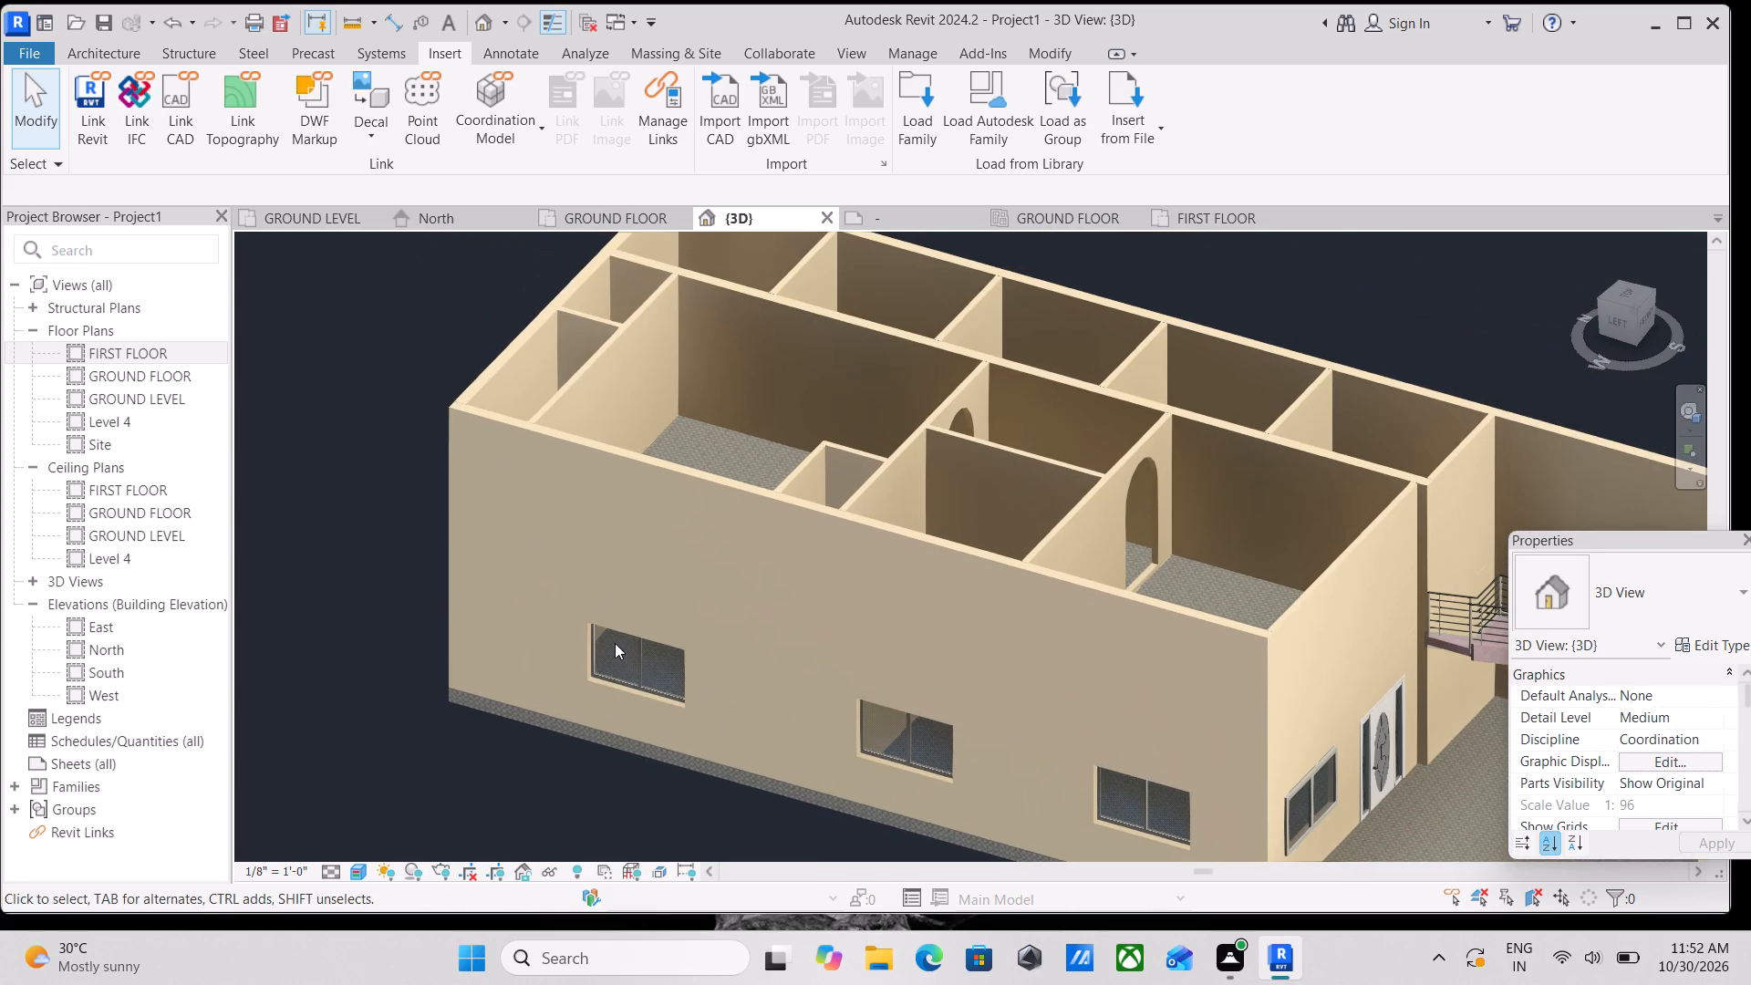
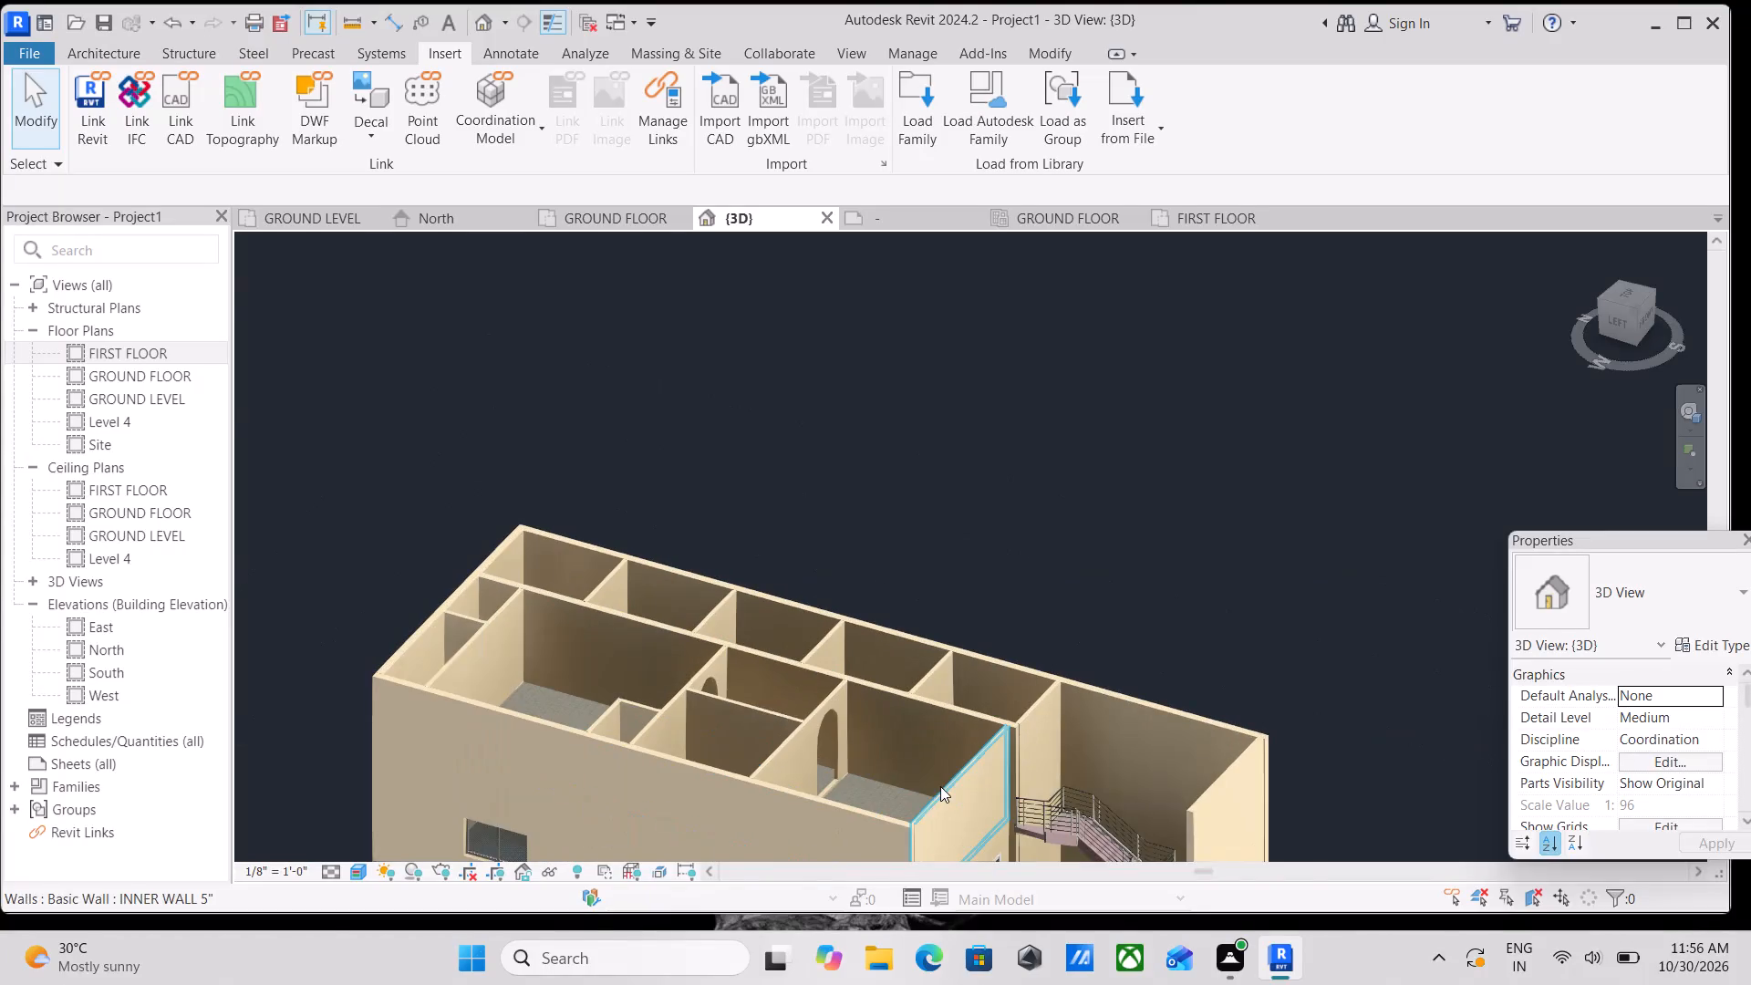
Copy all the w2.0001 windows of the ground floor and paste them aligned to the FIRST FLOOR level.
scroll(940, 786, up, 1)
middle_drag(940, 786, 959, 853)
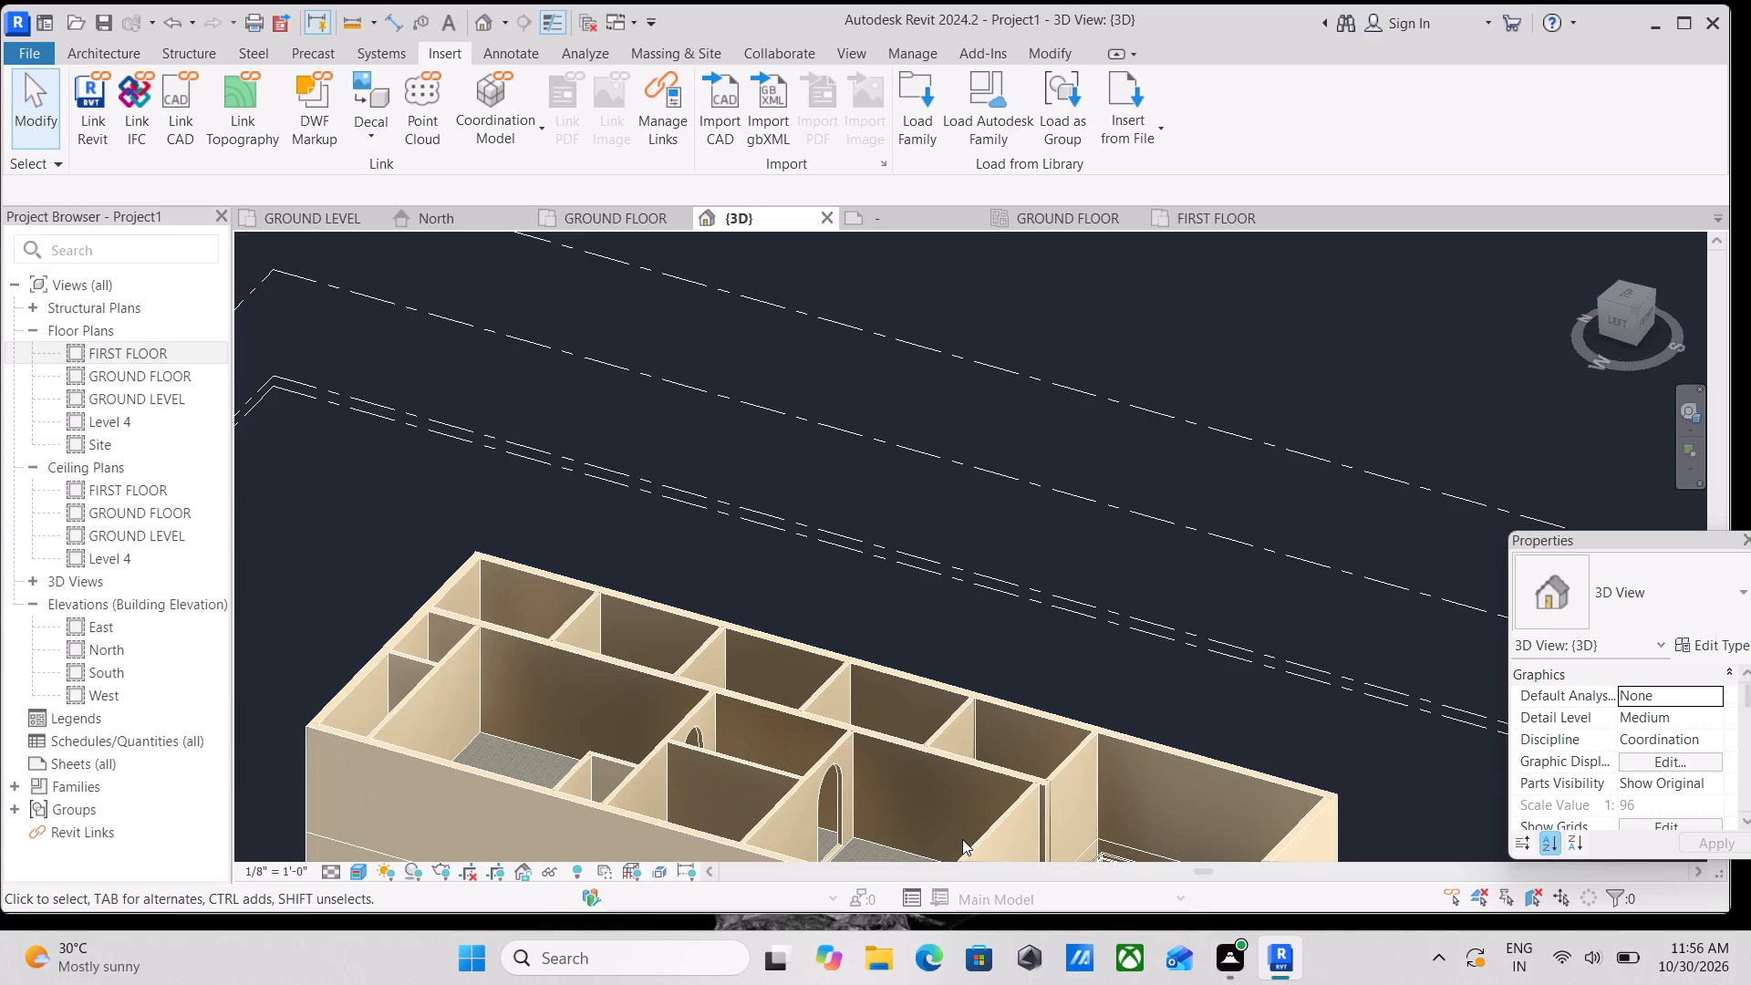
scroll(1269, 667, down, 2)
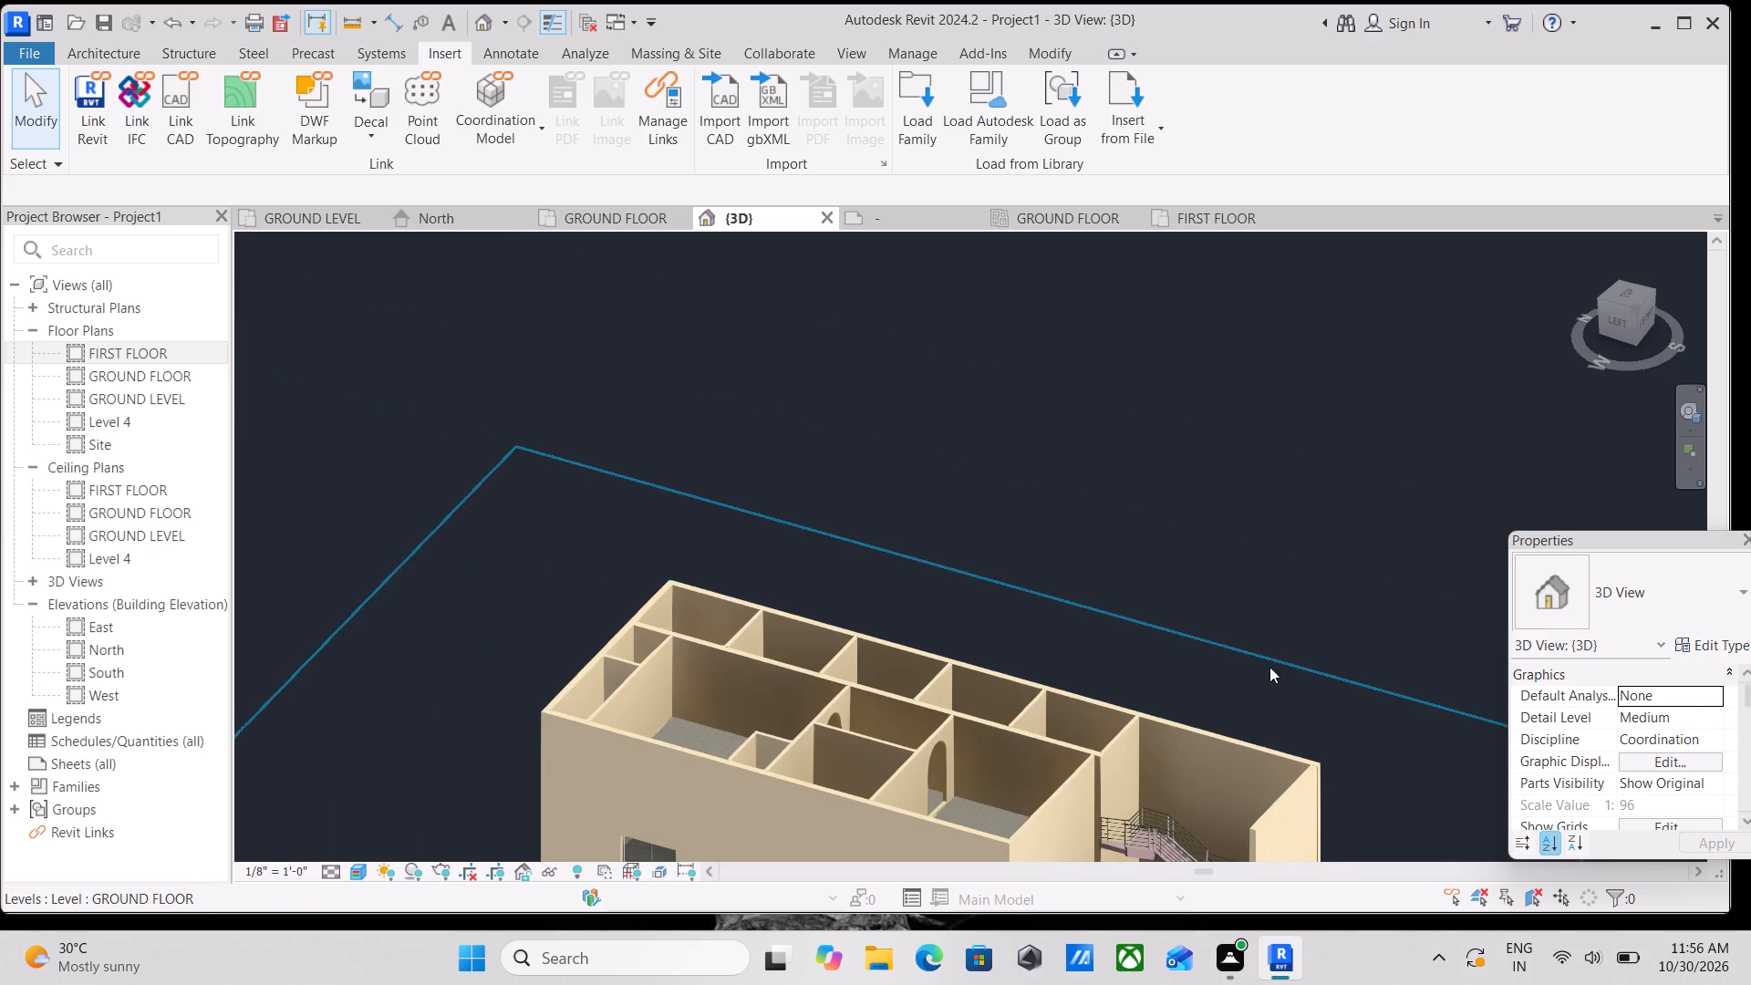
shift+middle_drag(1205, 699, 1045, 631)
scroll(1089, 753, down, 3)
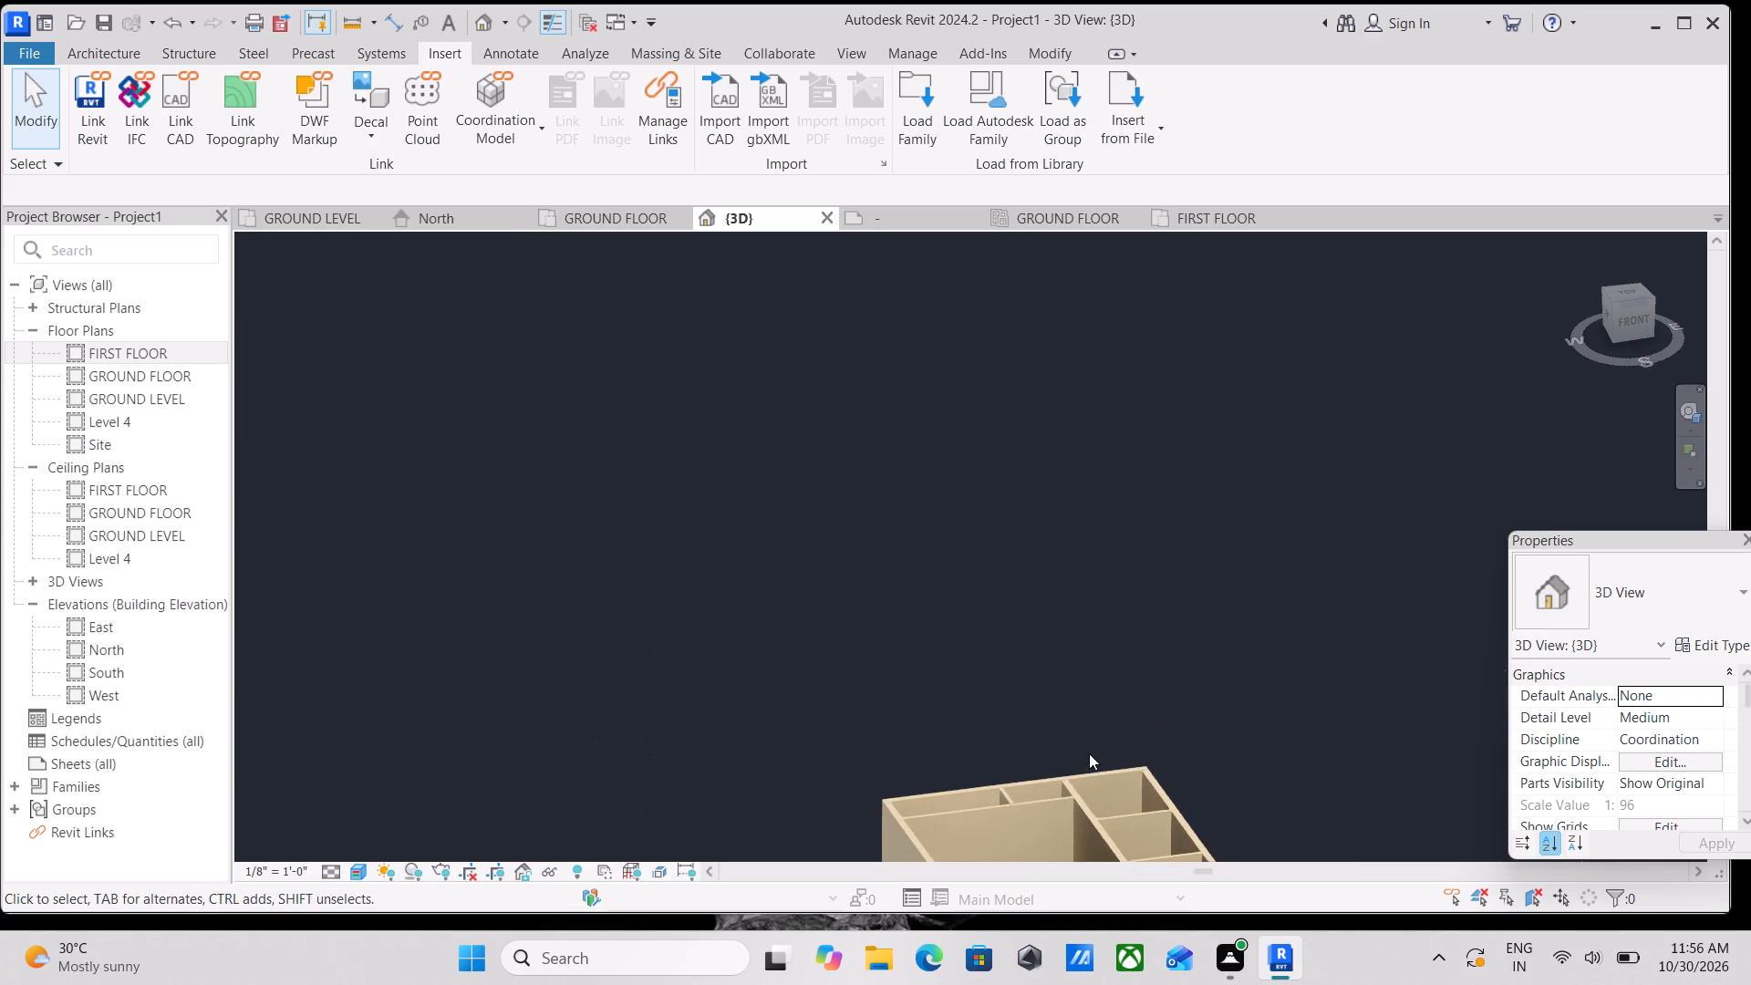
middle_drag(1089, 753, 1223, 553)
middle_drag(1316, 703, 1141, 568)
scroll(1127, 595, up, 3)
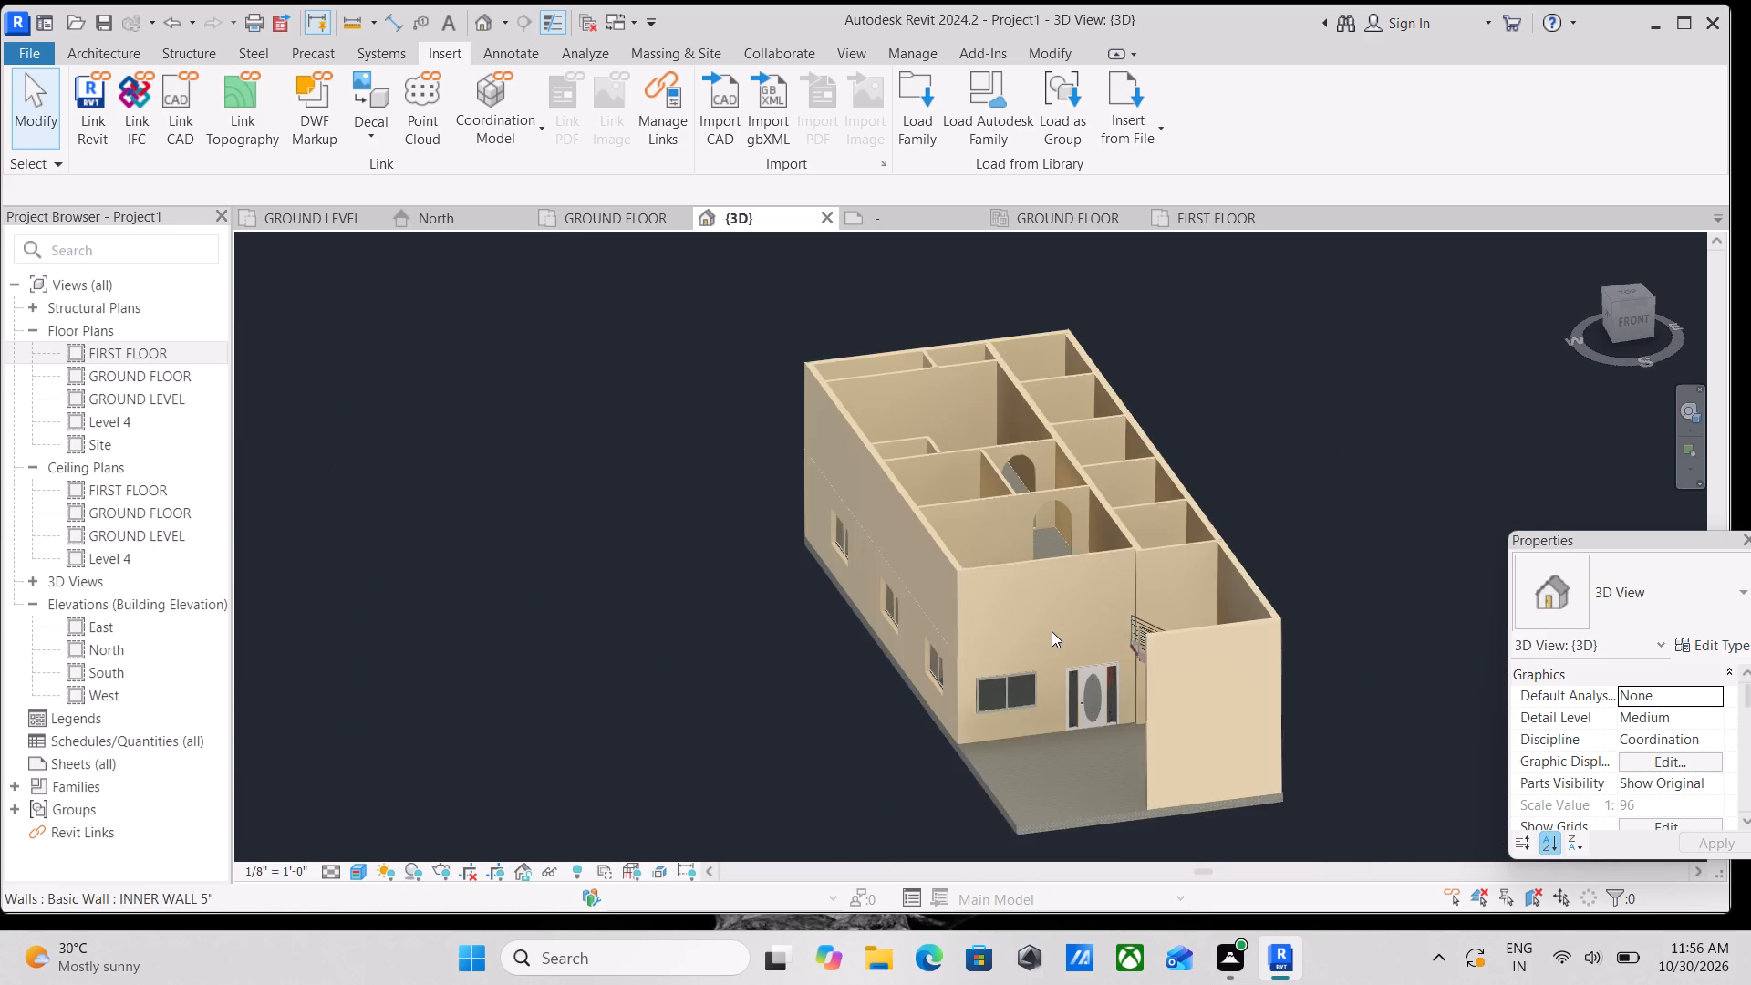
scroll(1052, 631, up, 5)
middle_drag(989, 671, 992, 710)
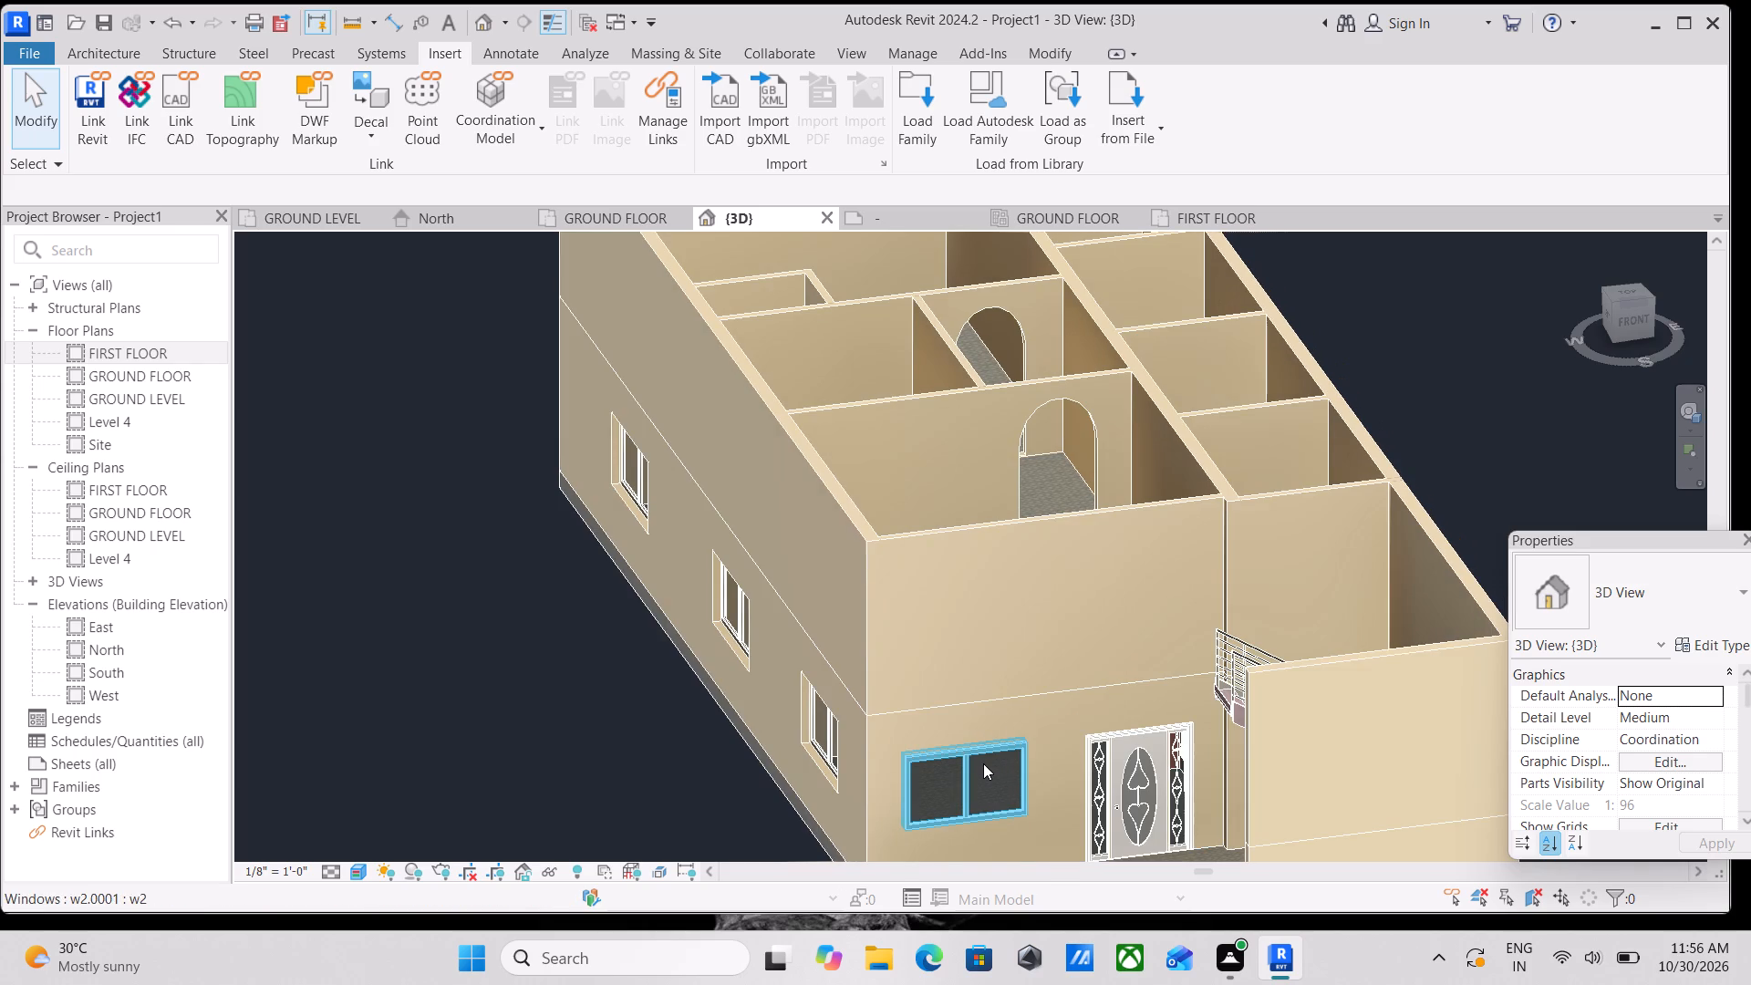
click(982, 764)
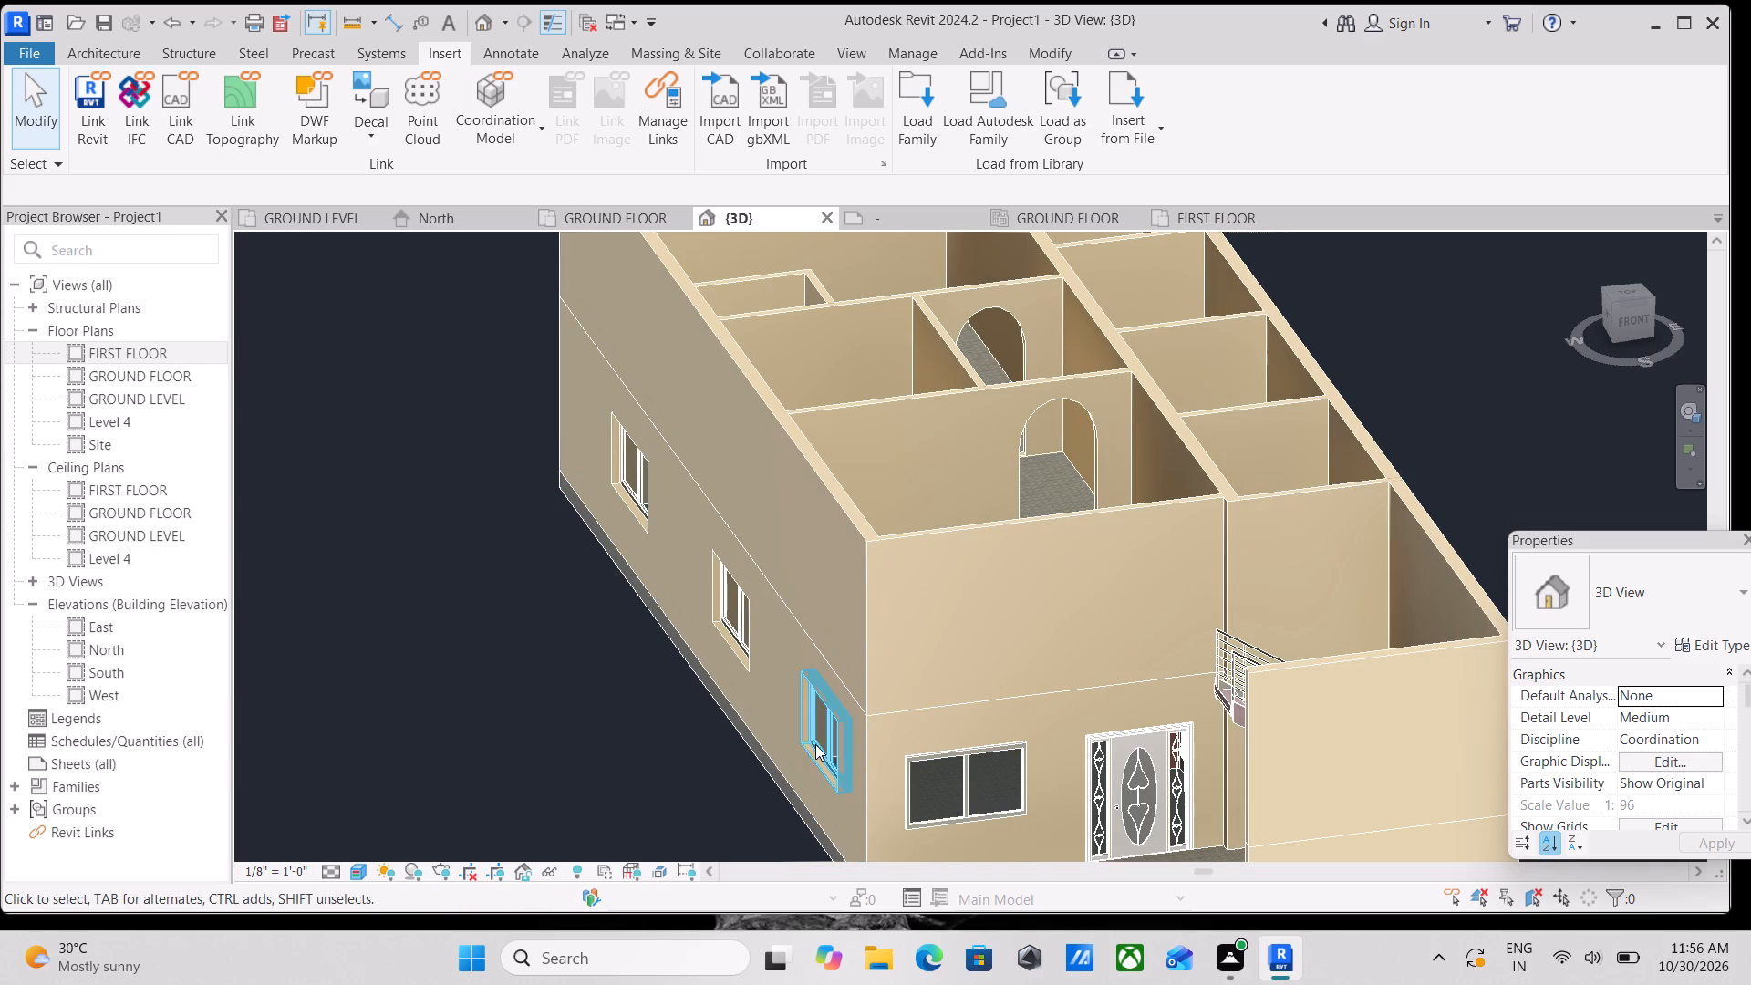
click(946, 756)
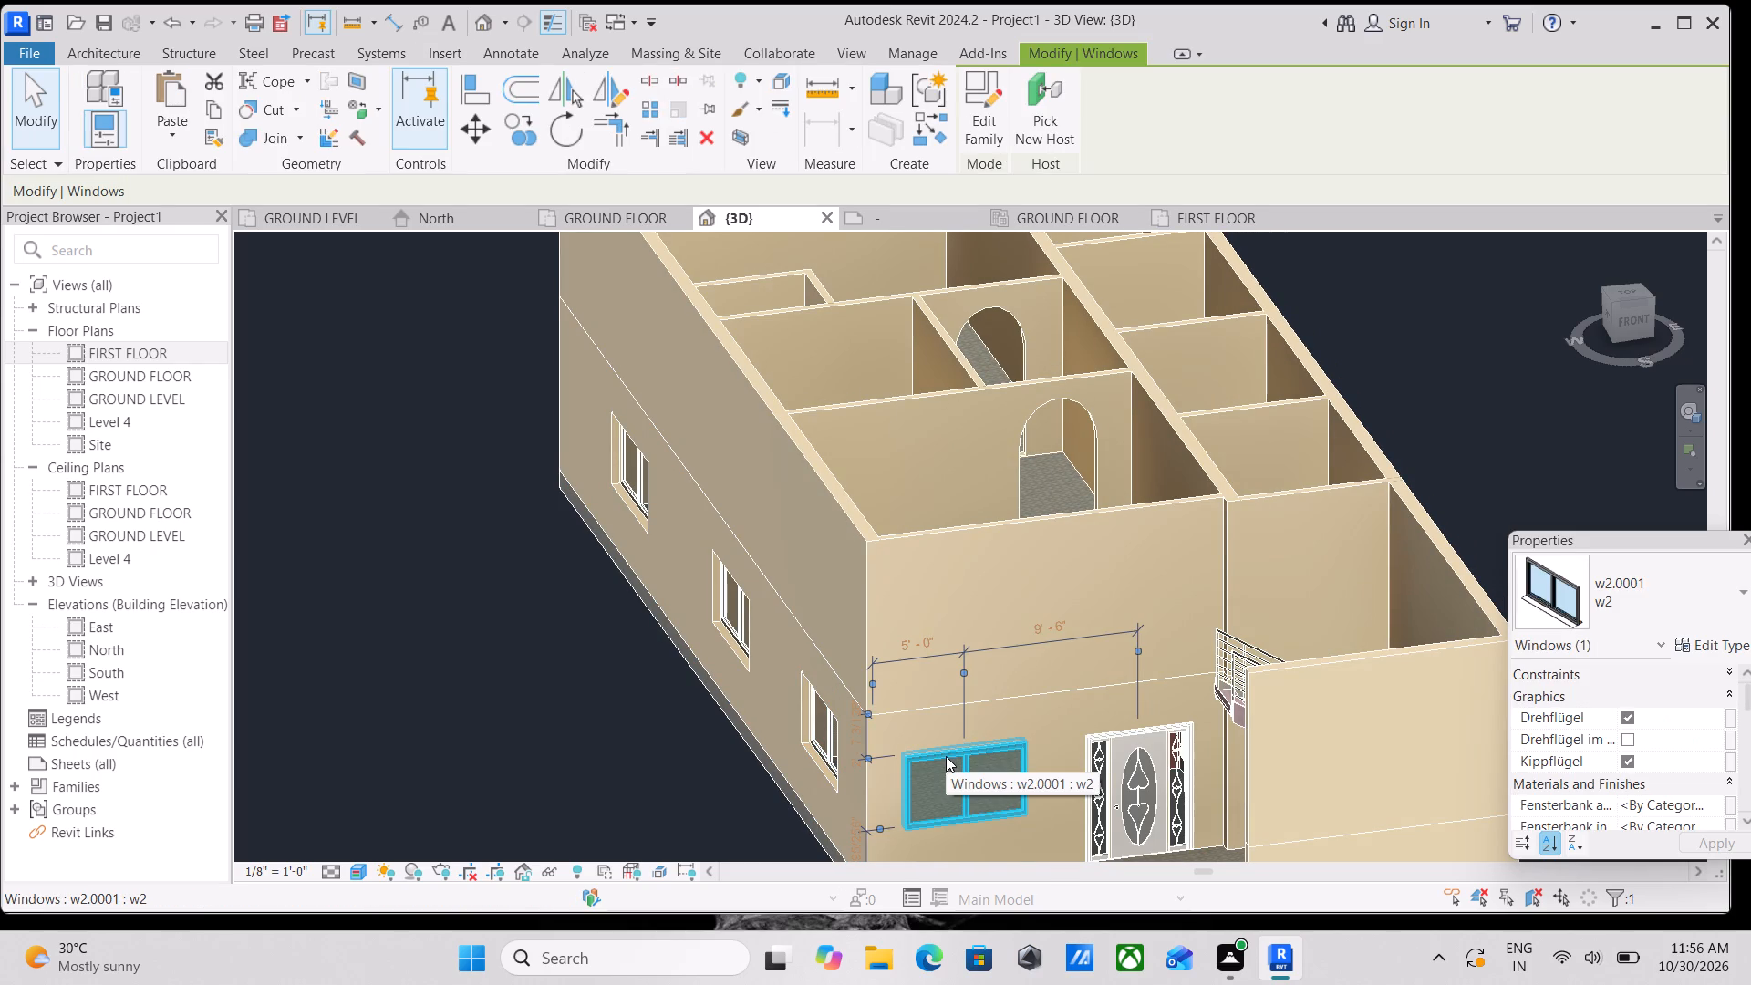
text(SA)
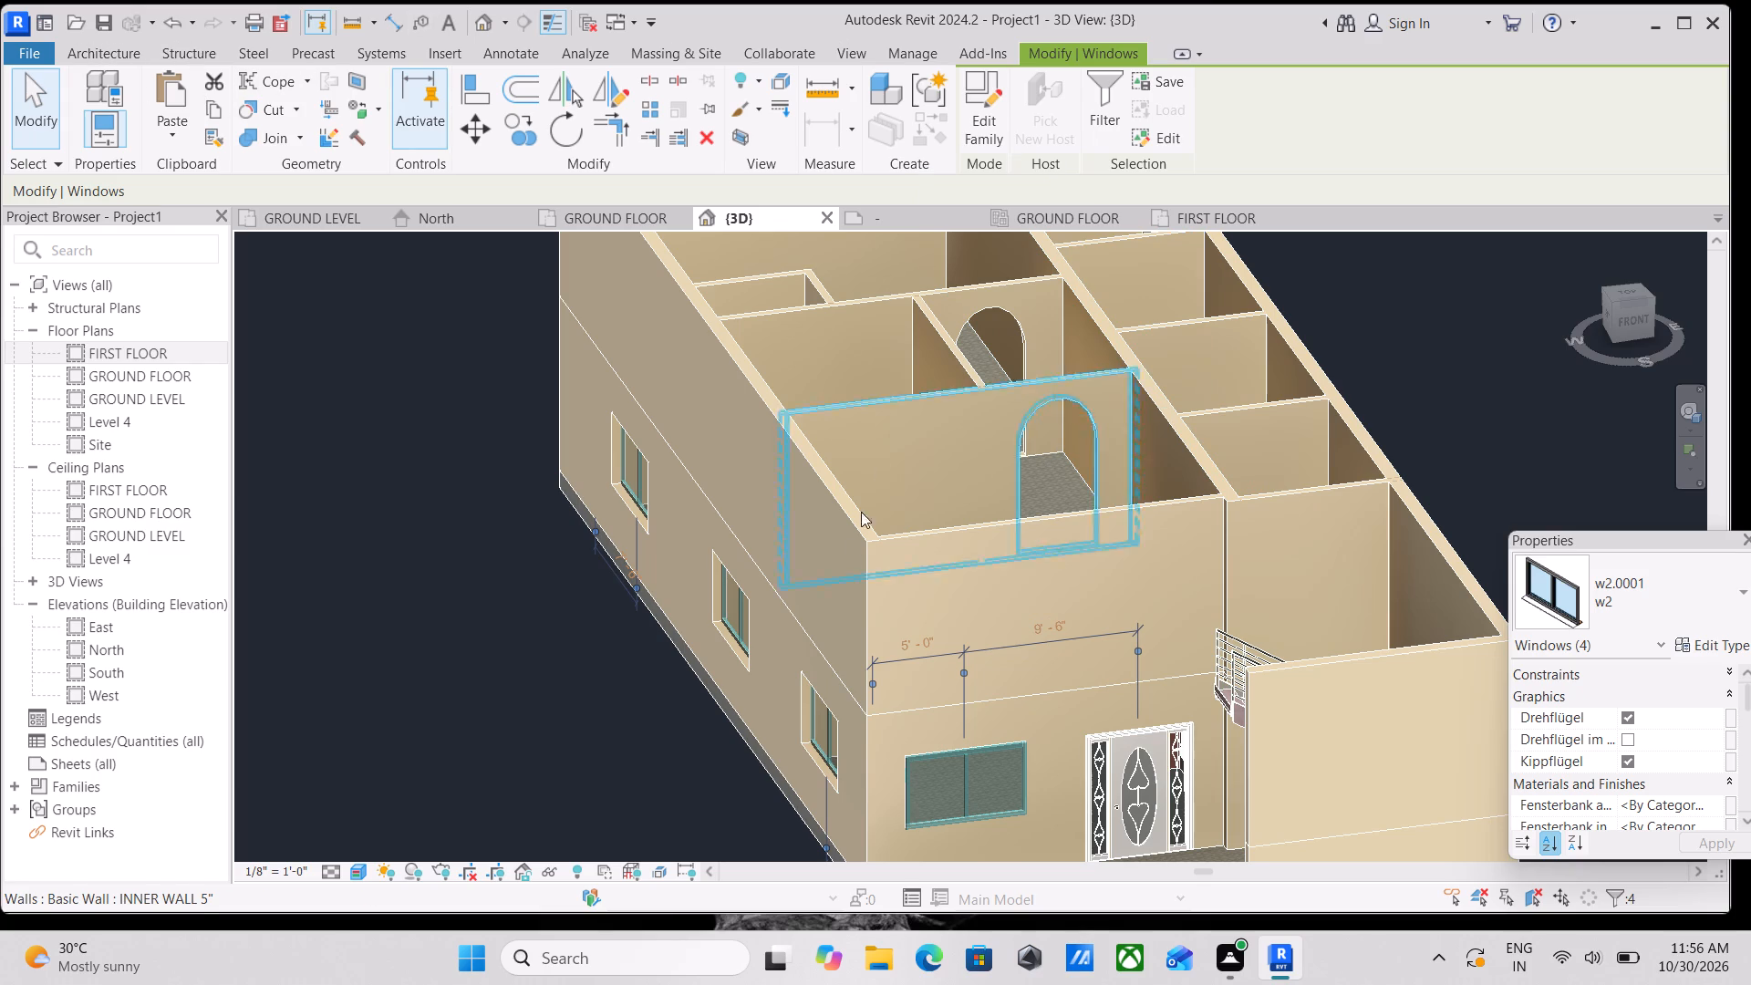
click(210, 103)
click(178, 125)
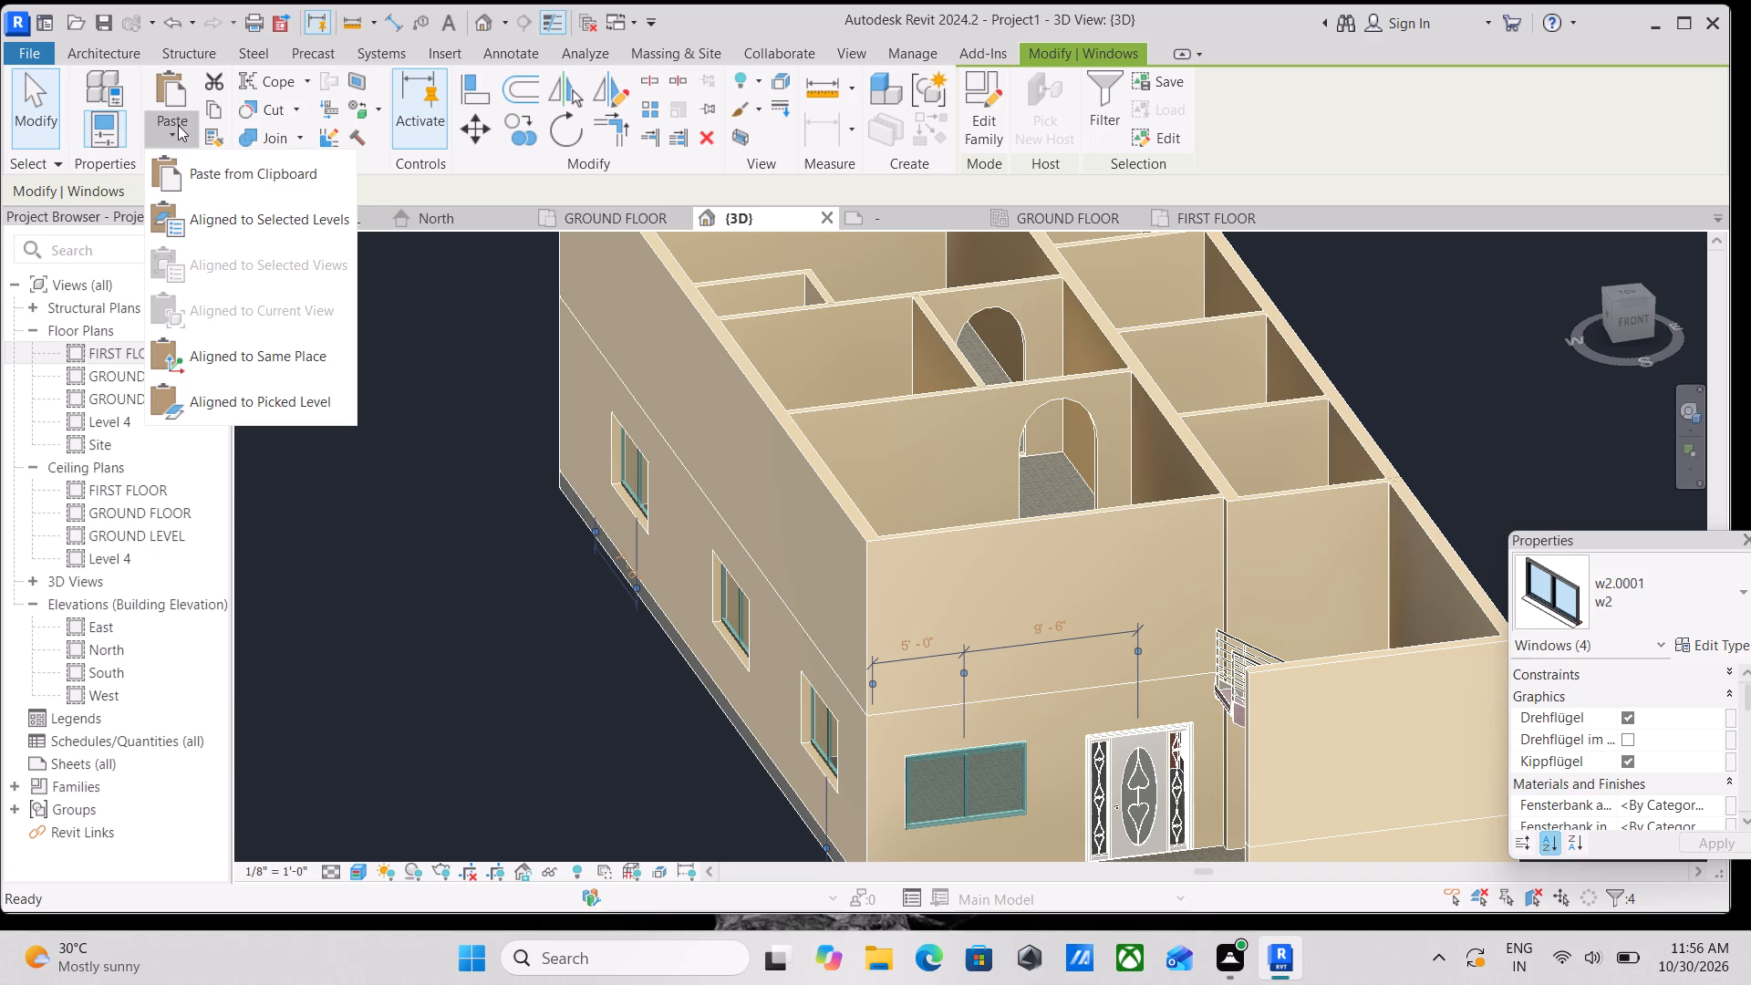
click(233, 220)
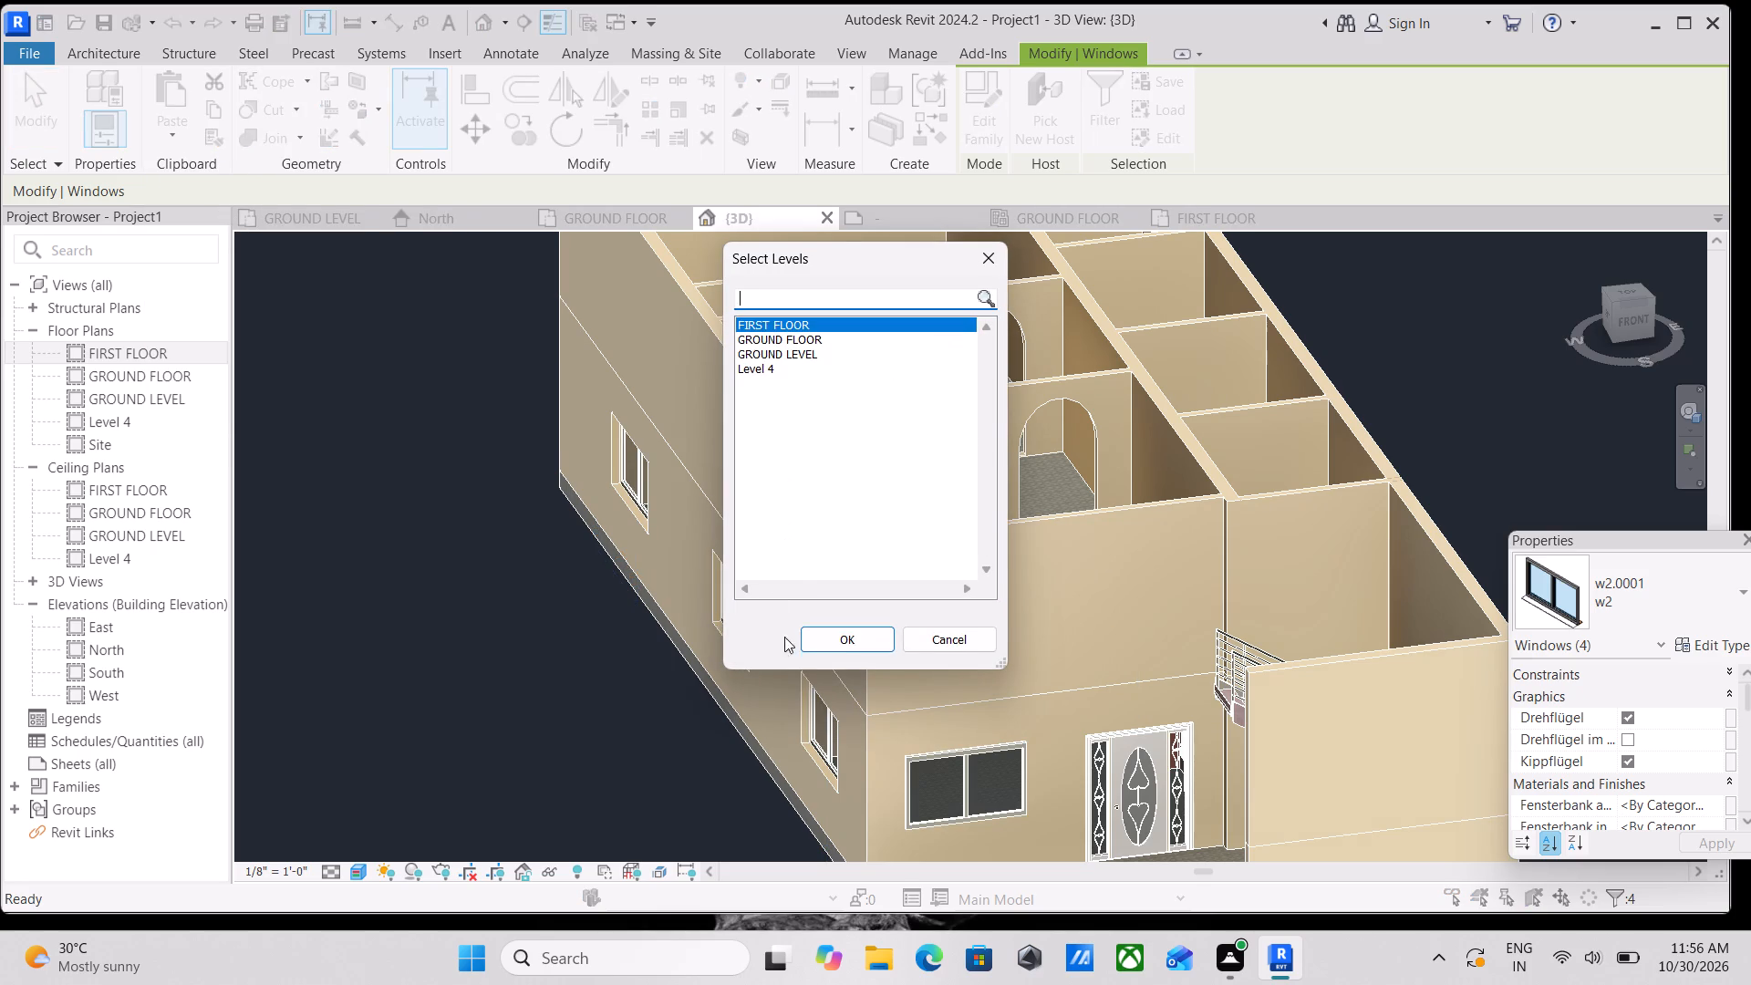
click(834, 639)
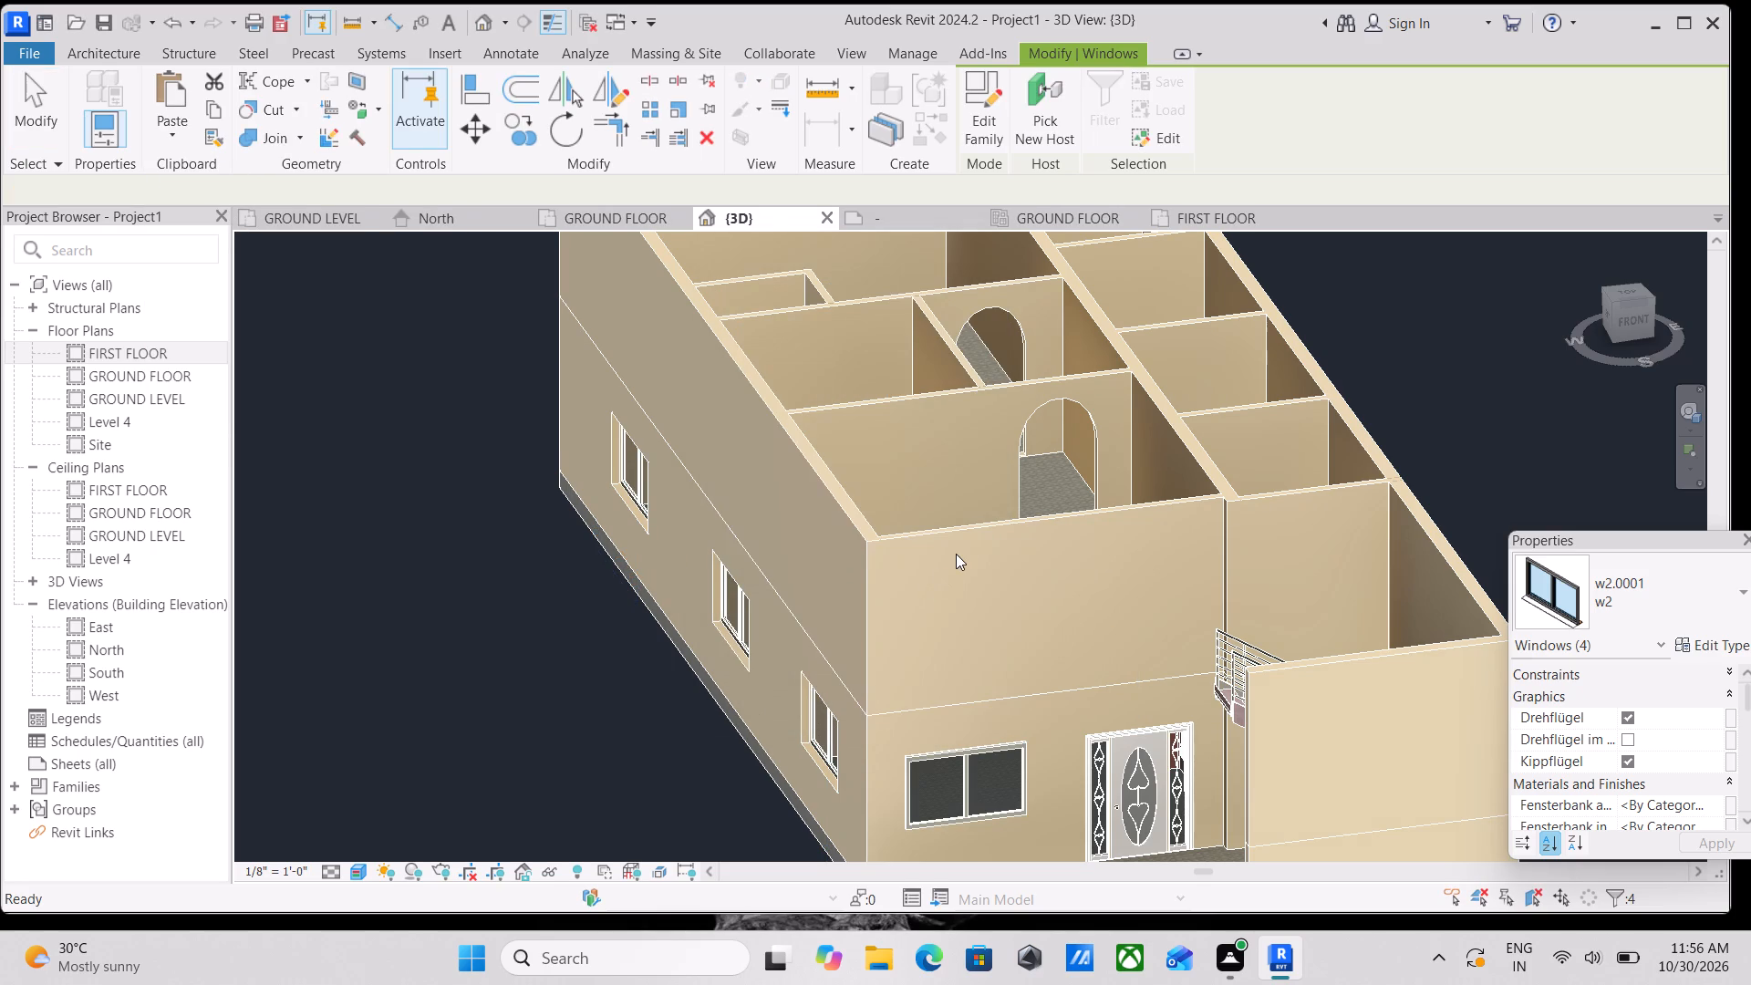
scroll(992, 538, down, 5)
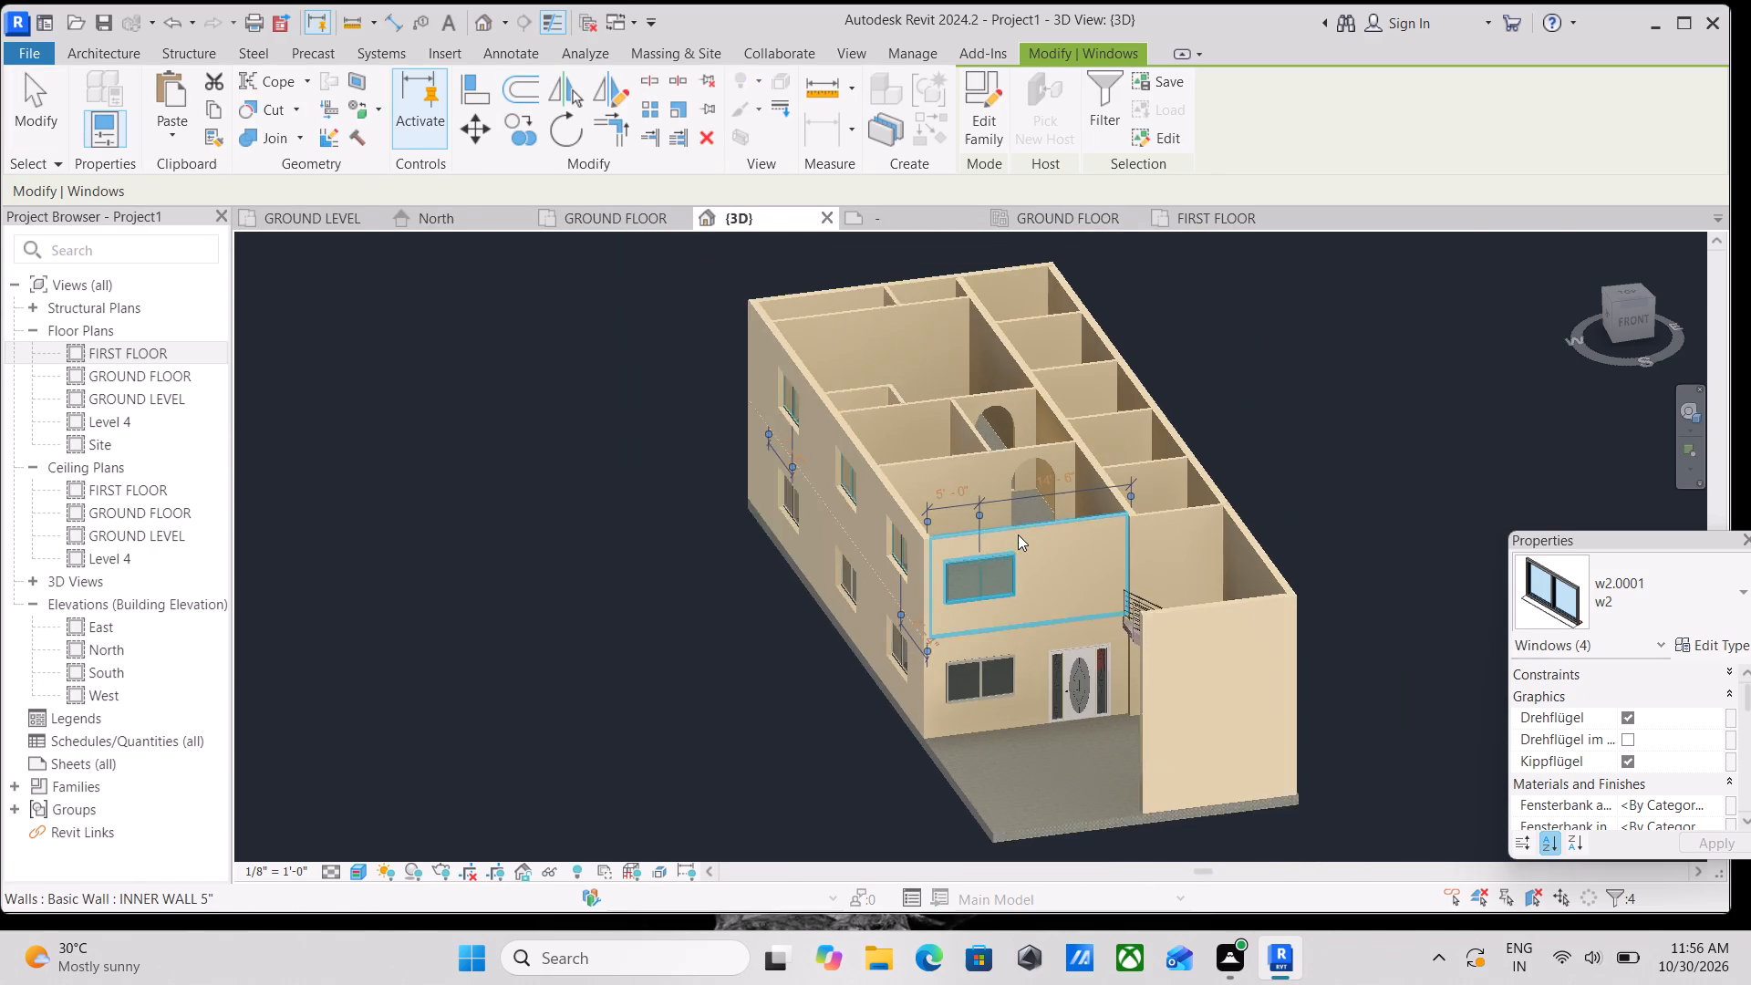
scroll(1114, 591, up, 3)
scroll(987, 576, up, 2)
key(Escape)
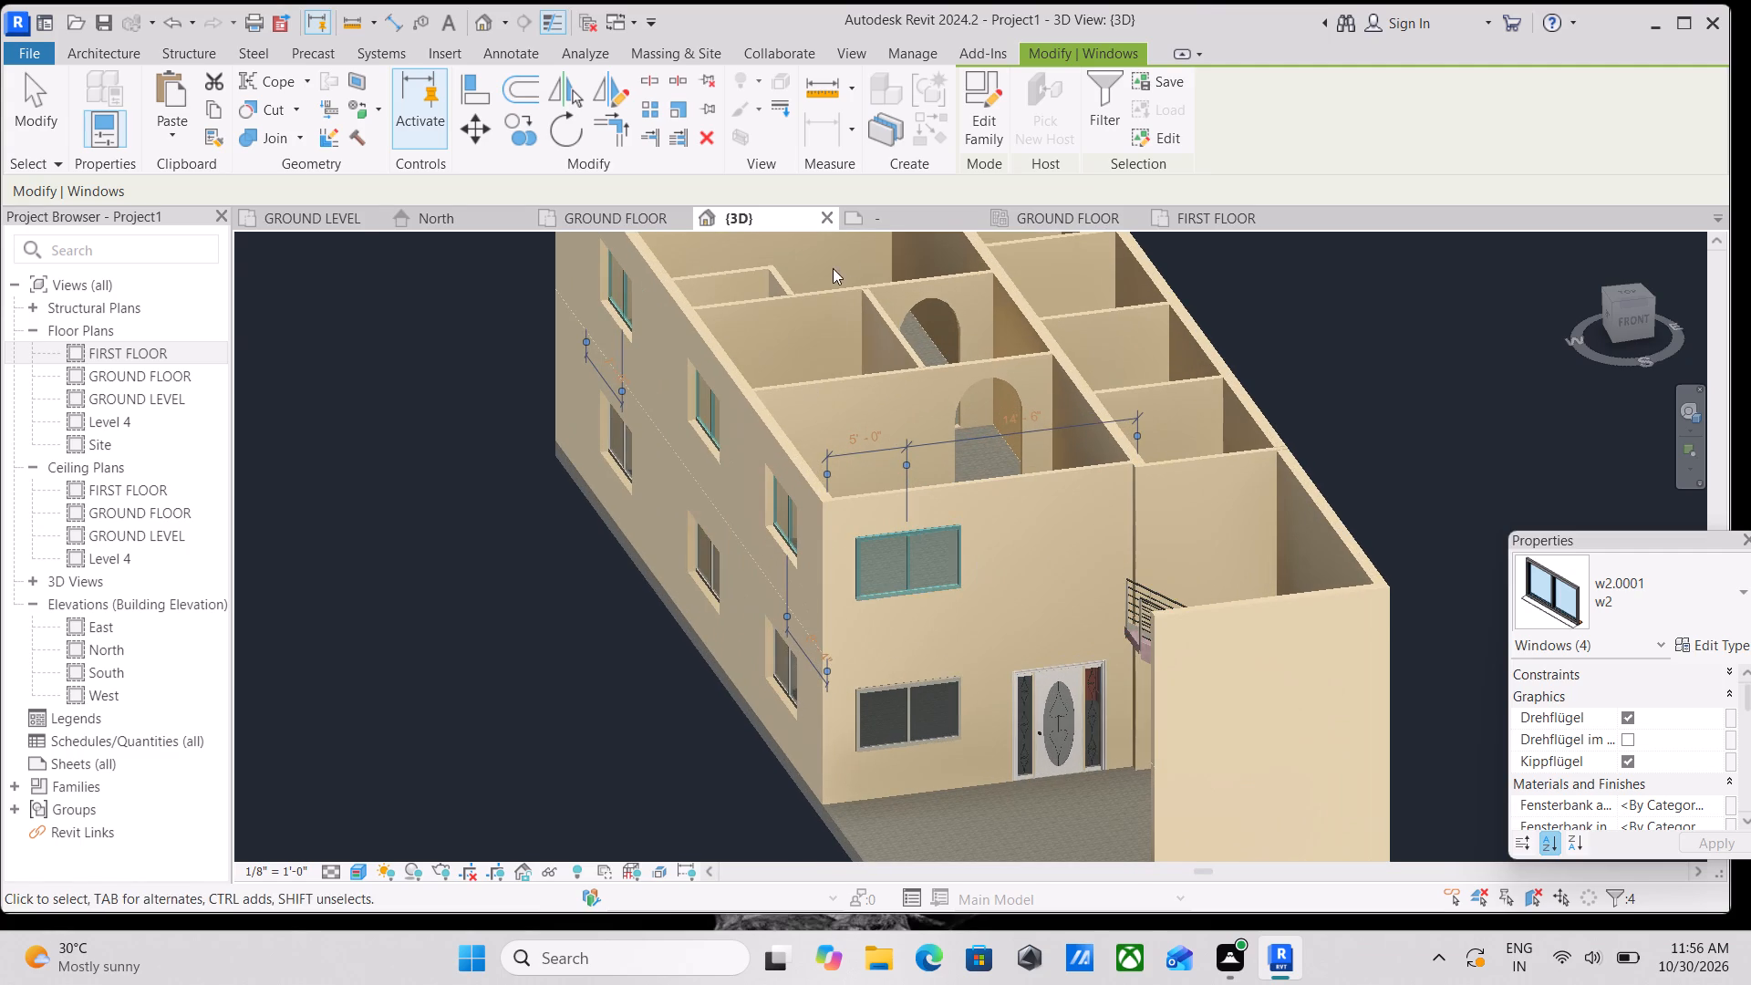
In the 3D view, place a 36" x 80" four-panel wood door in the upper front wall, between the window and the staircase.
scroll(989, 472, down, 5)
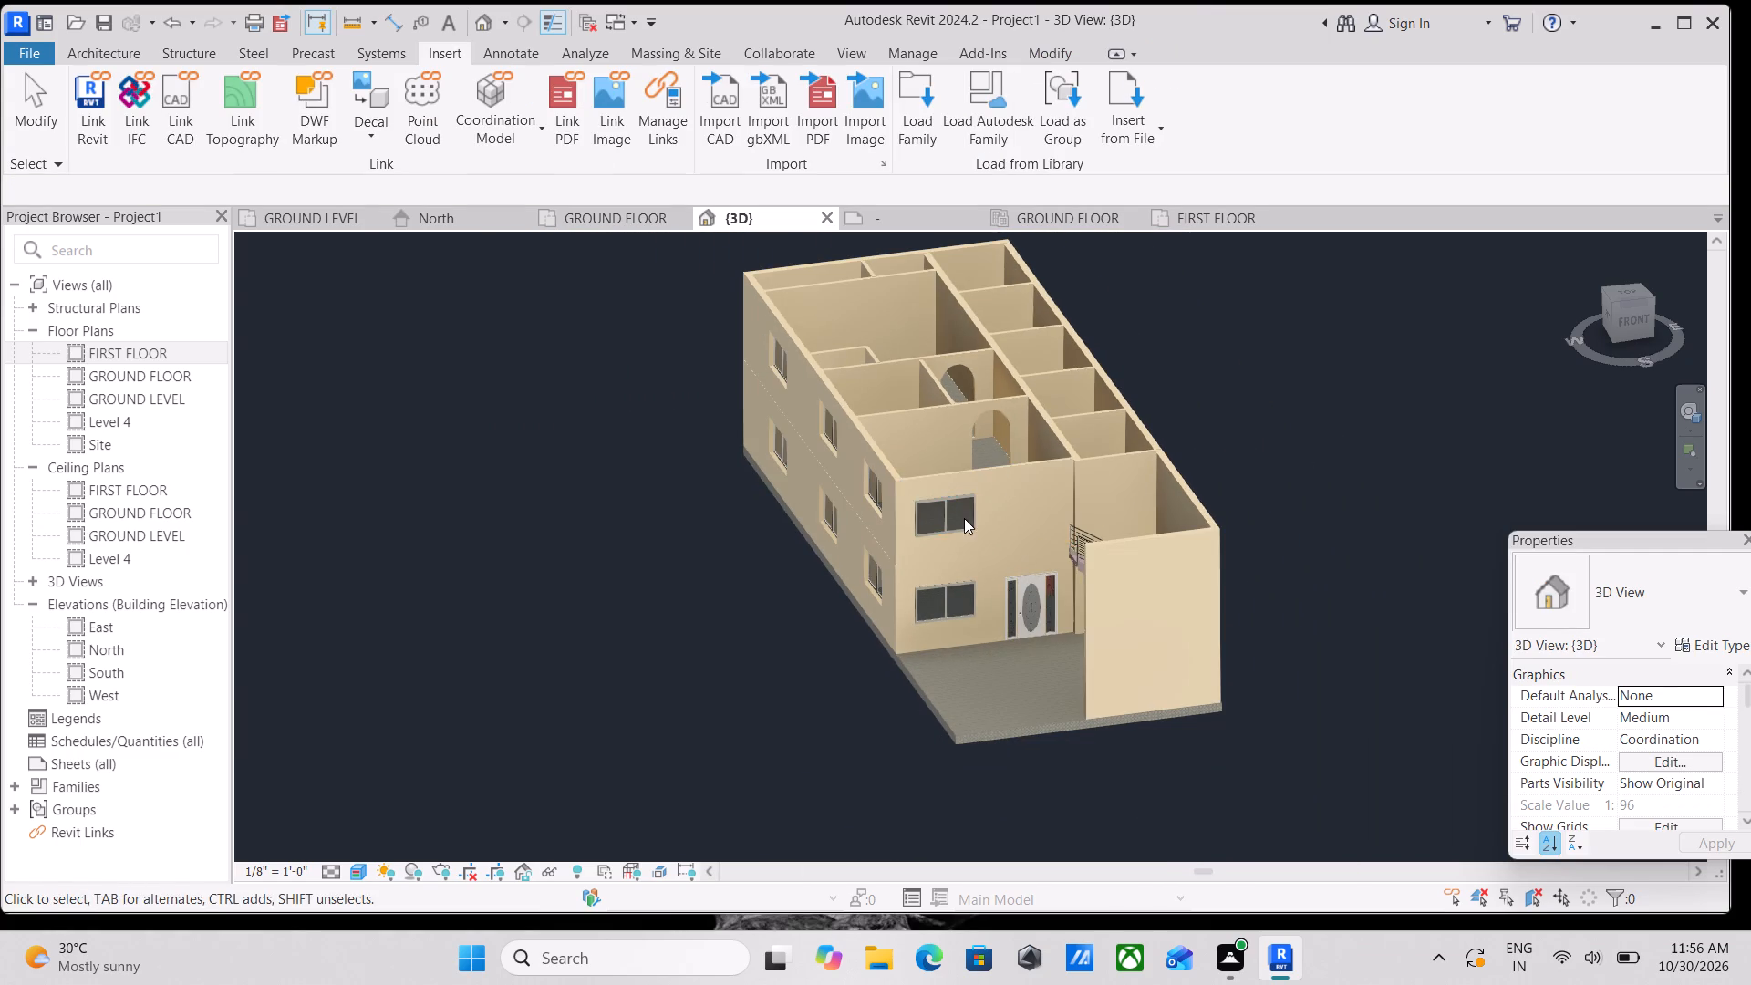
shift+middle_drag(964, 519, 1040, 593)
middle_drag(1037, 472, 1022, 633)
scroll(1008, 502, up, 2)
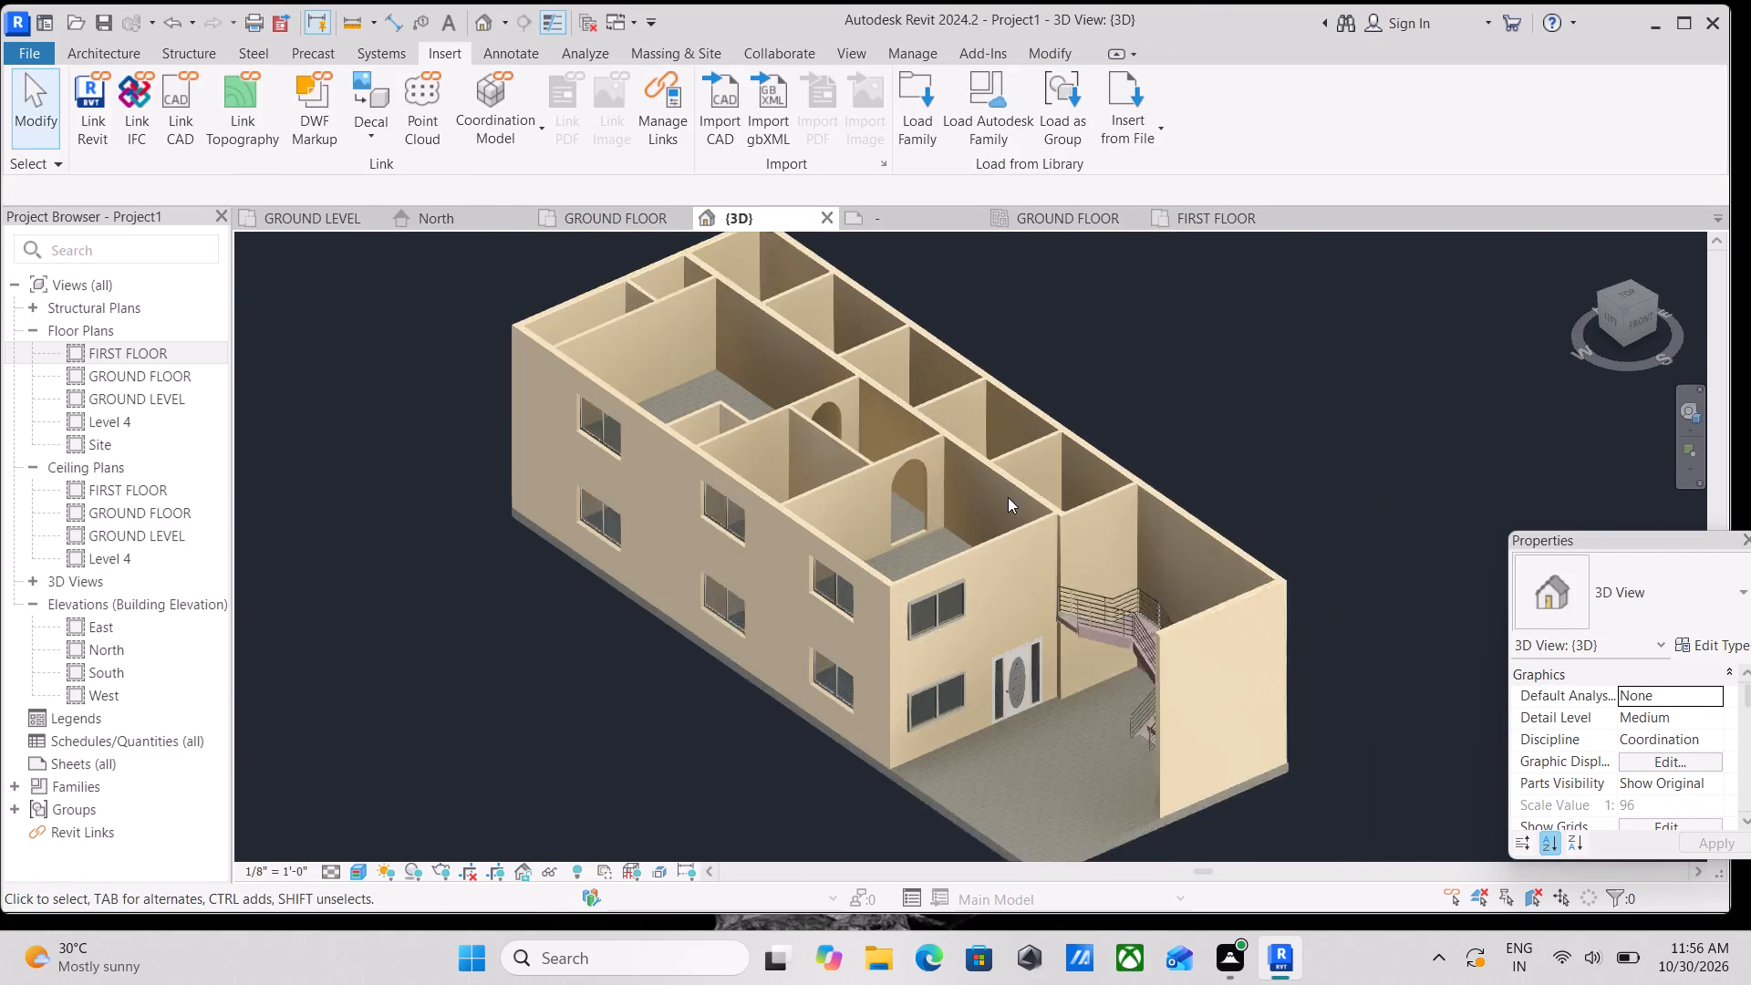
scroll(1008, 497, up, 4)
middle_drag(938, 529, 938, 564)
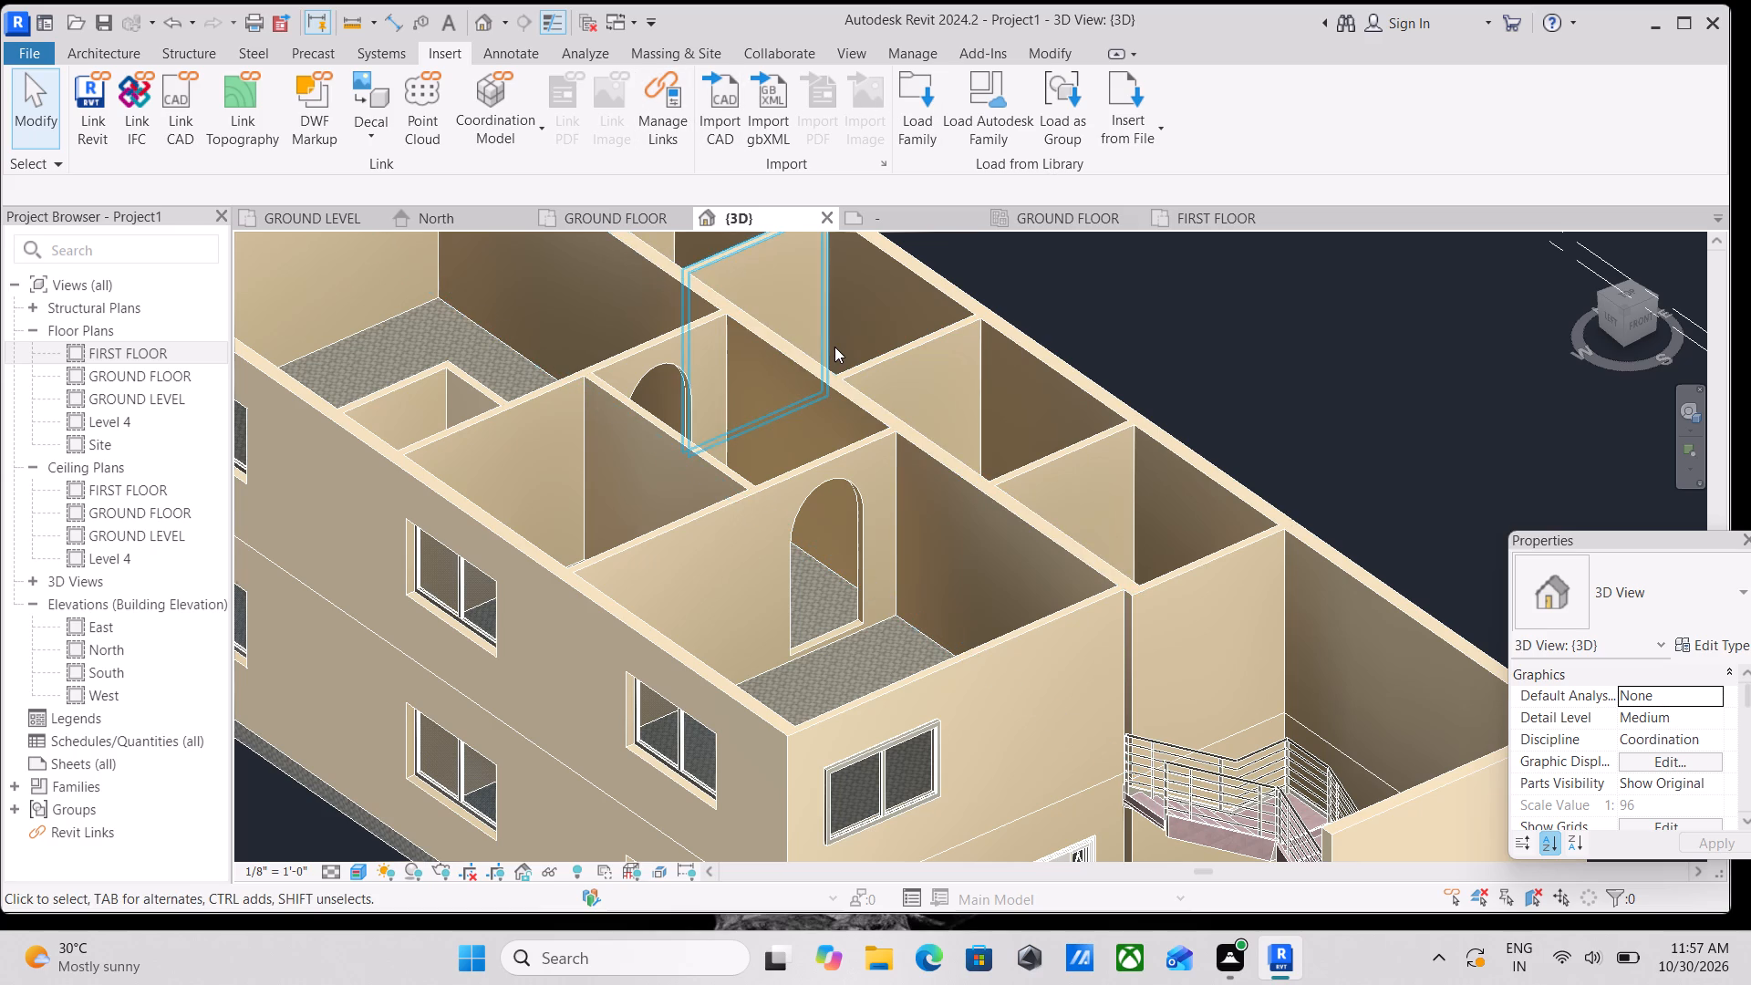
text(DR)
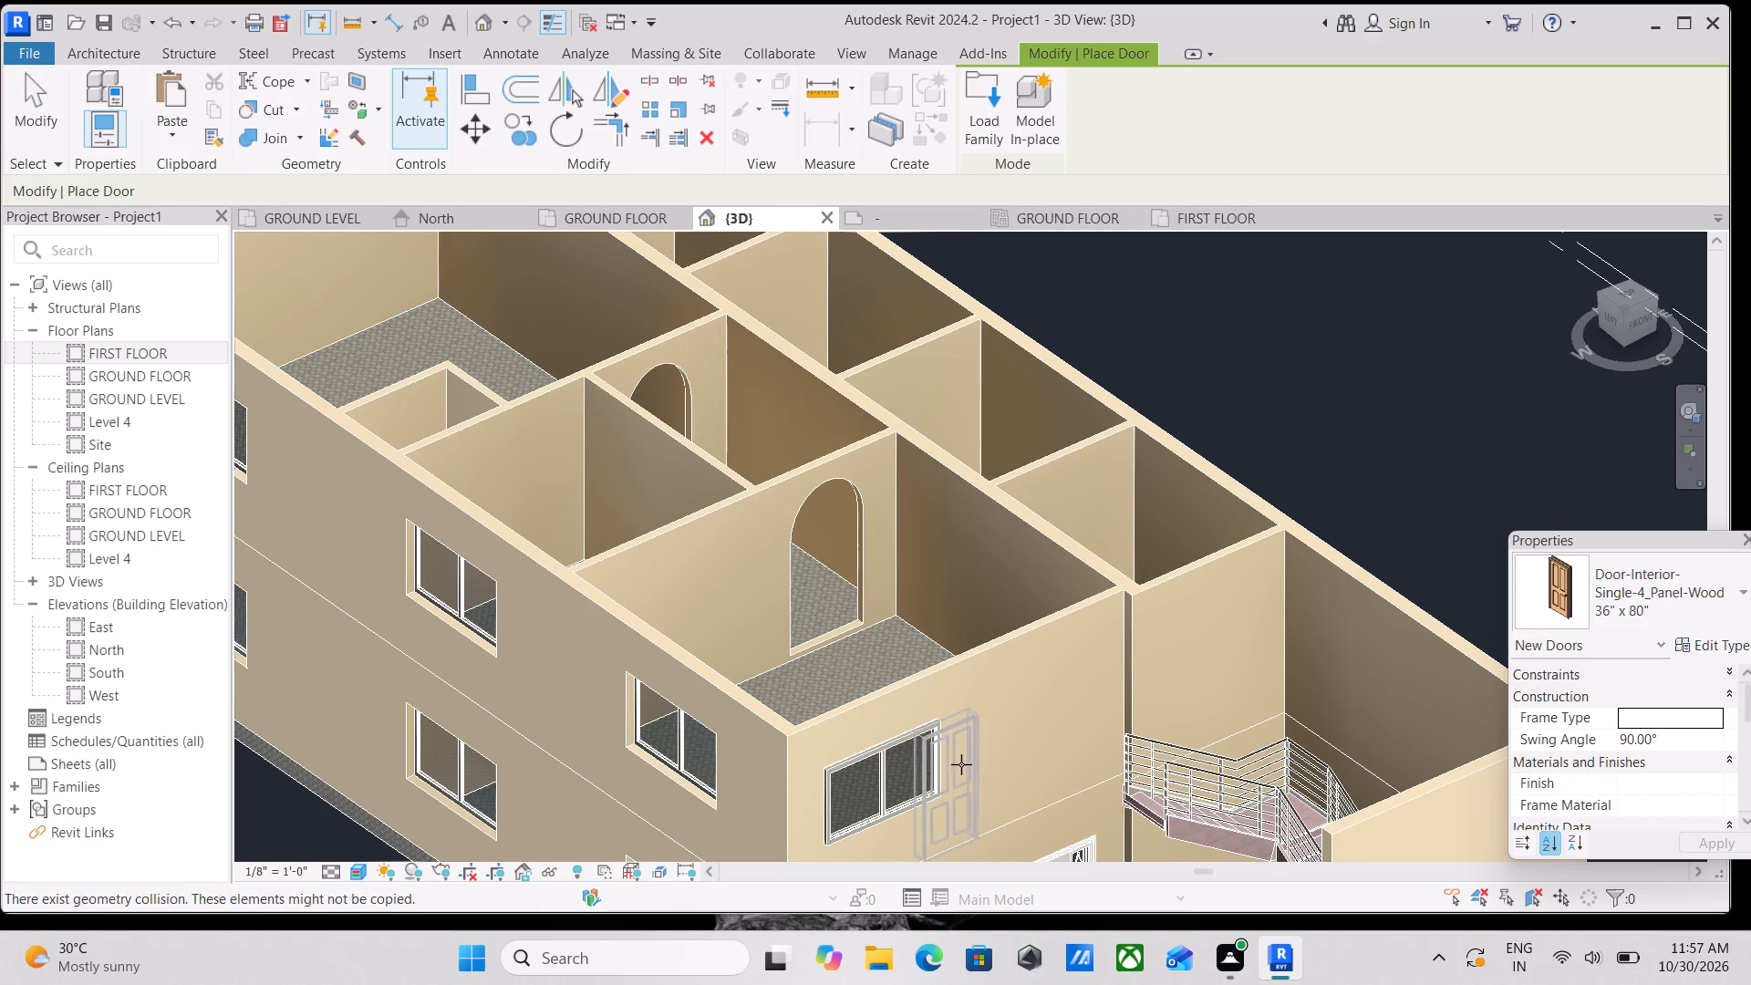
click(1032, 705)
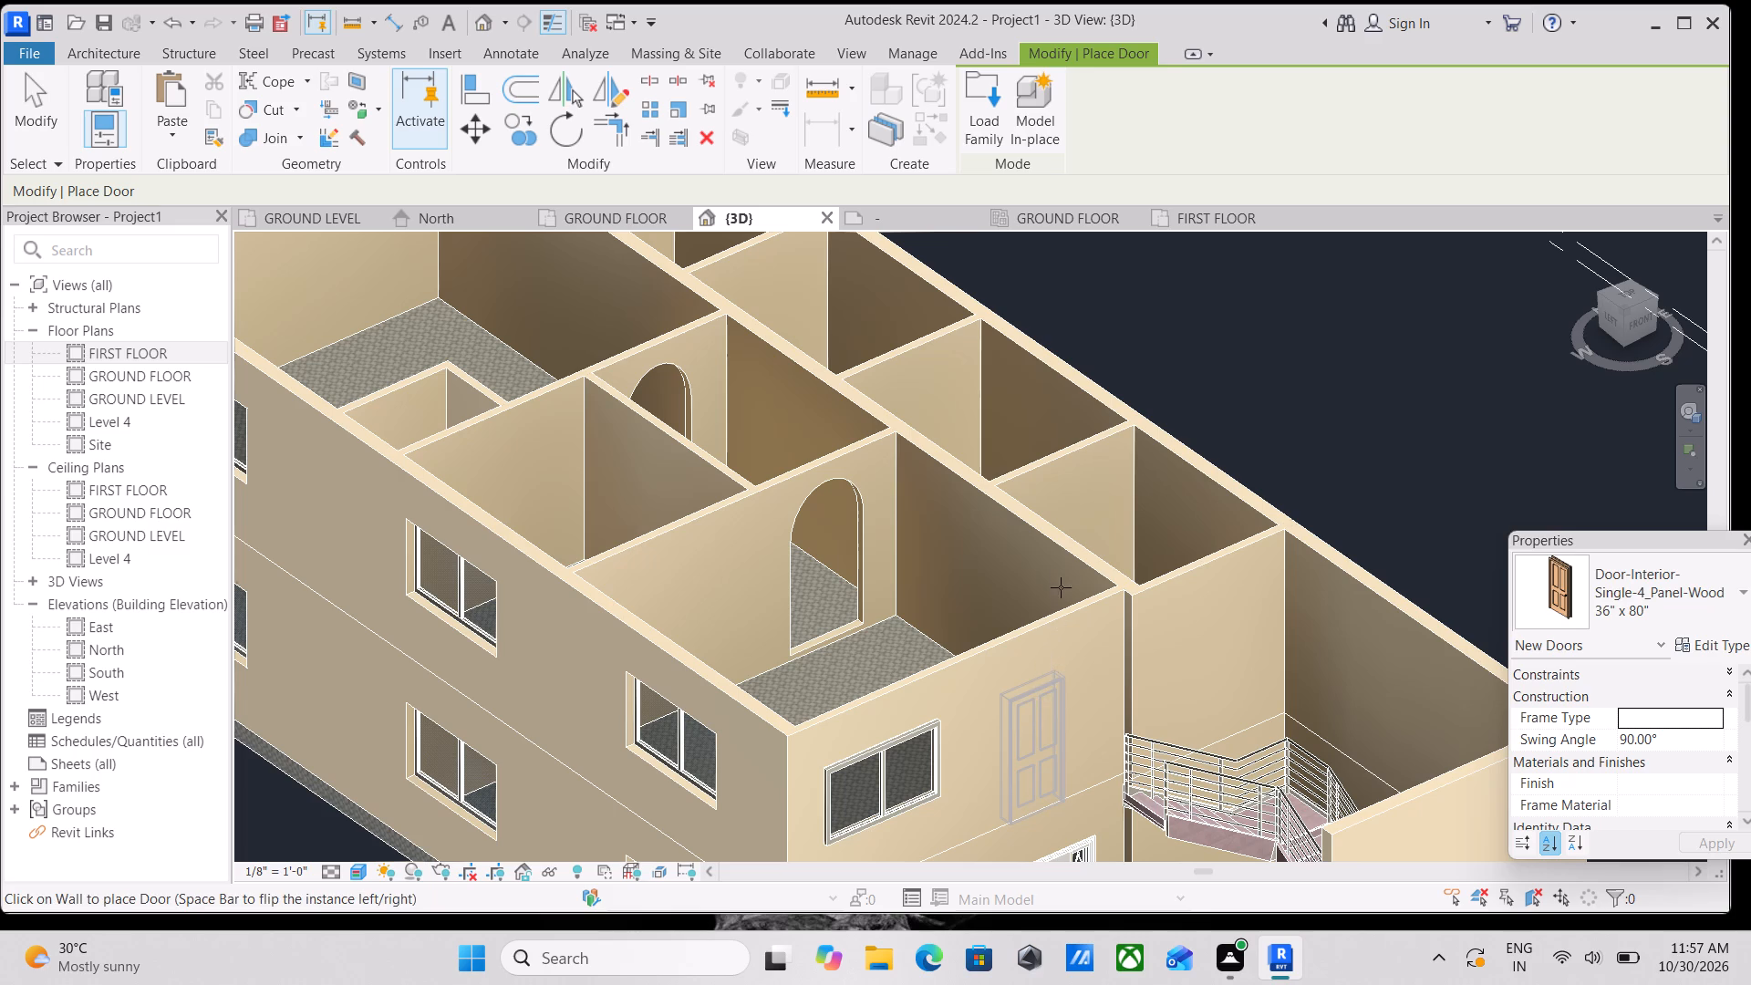
key(Escape)
key(Escape)
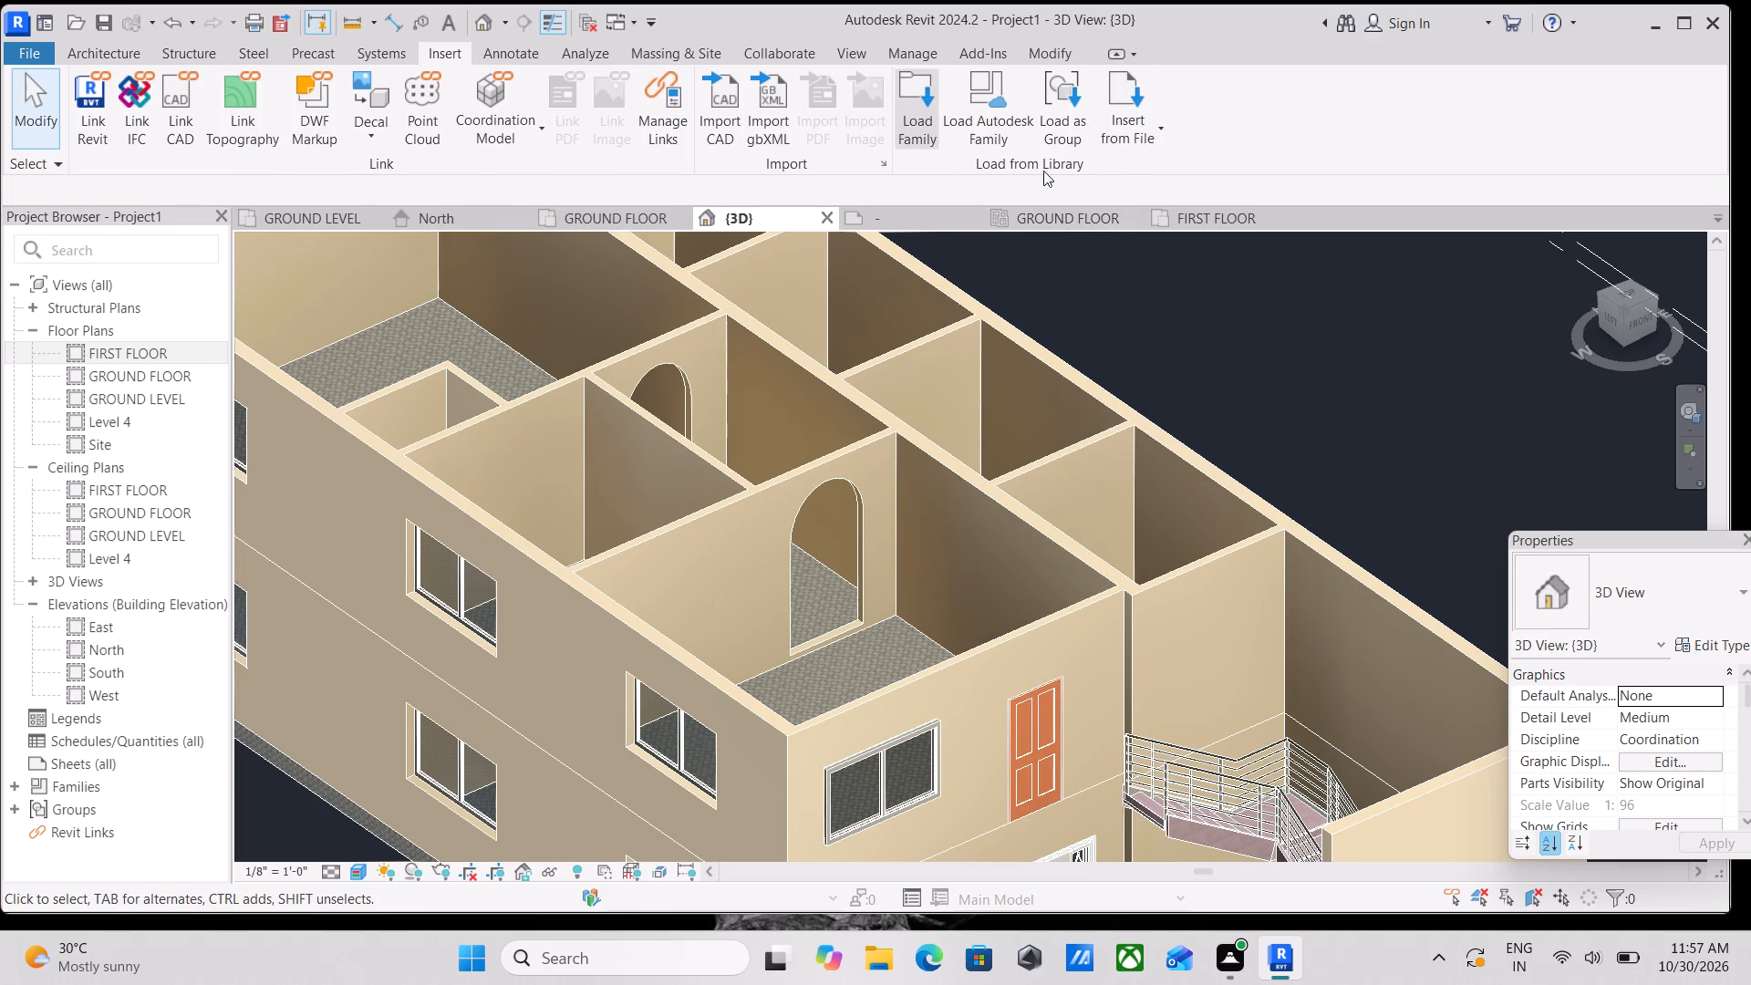
In the FIRST FLOOR plan, begin an architectural floor of type FLOORING 6" with a rectangular boundary.
click(1170, 213)
scroll(796, 619, up, 1)
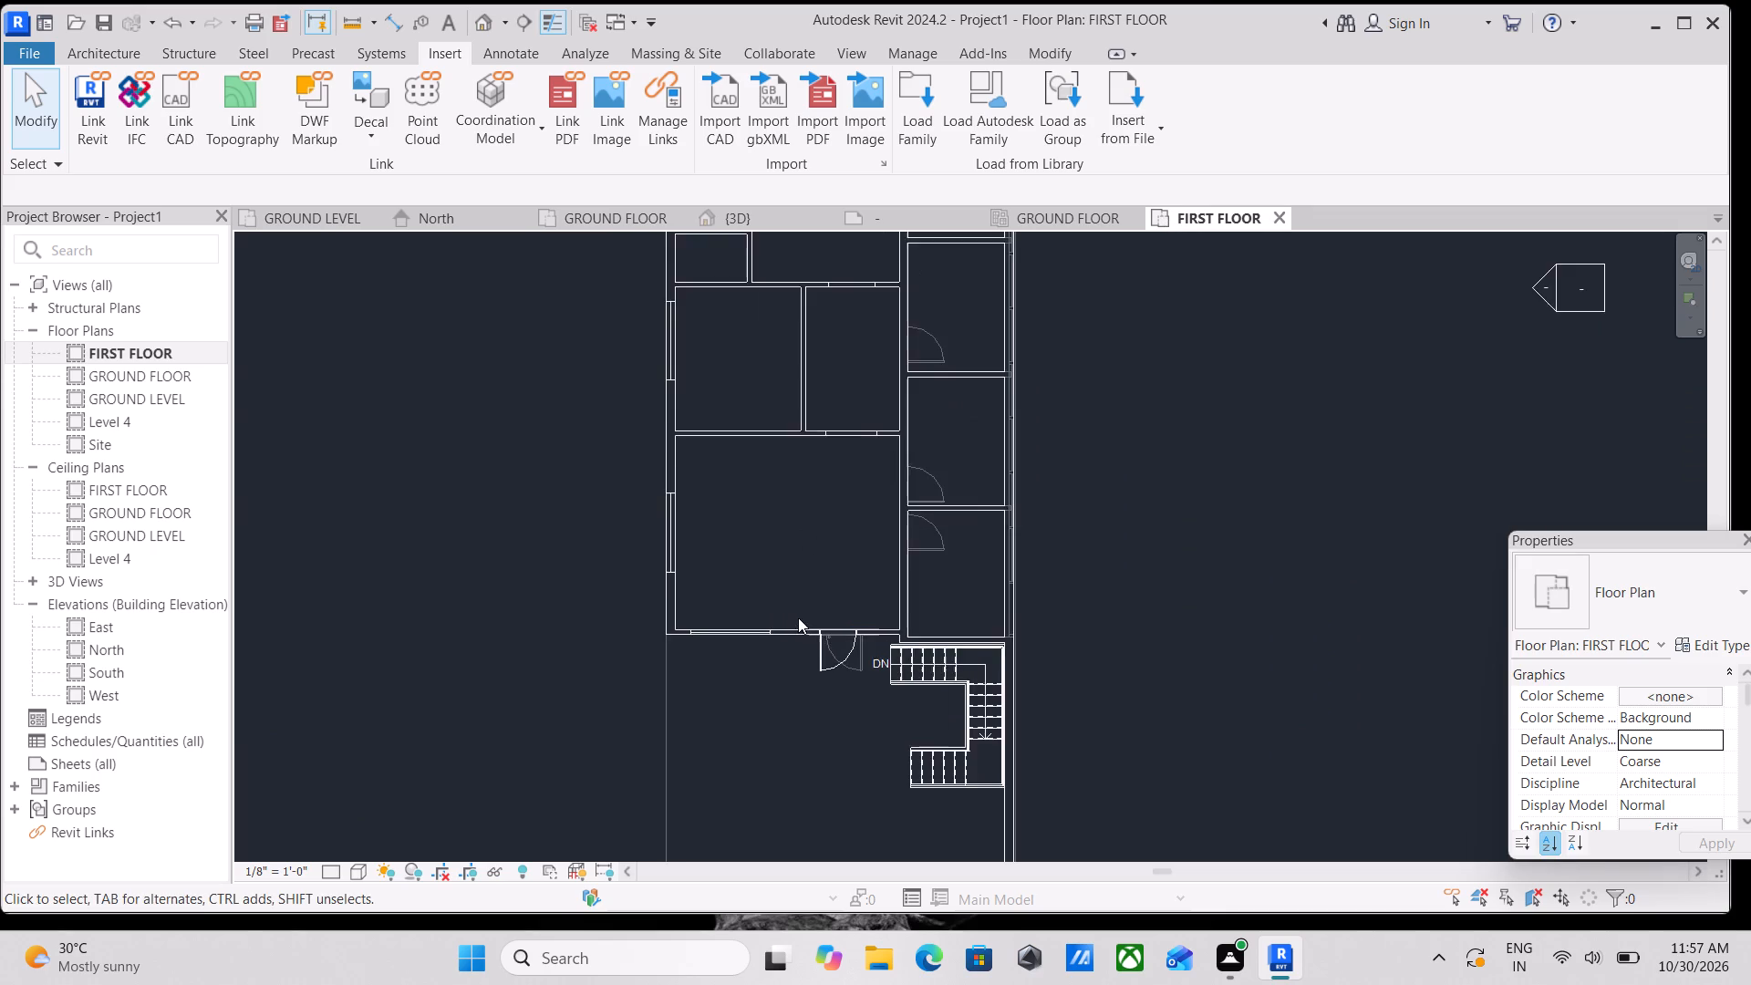
middle_drag(798, 617, 889, 454)
scroll(824, 620, up, 4)
middle_drag(854, 575, 804, 687)
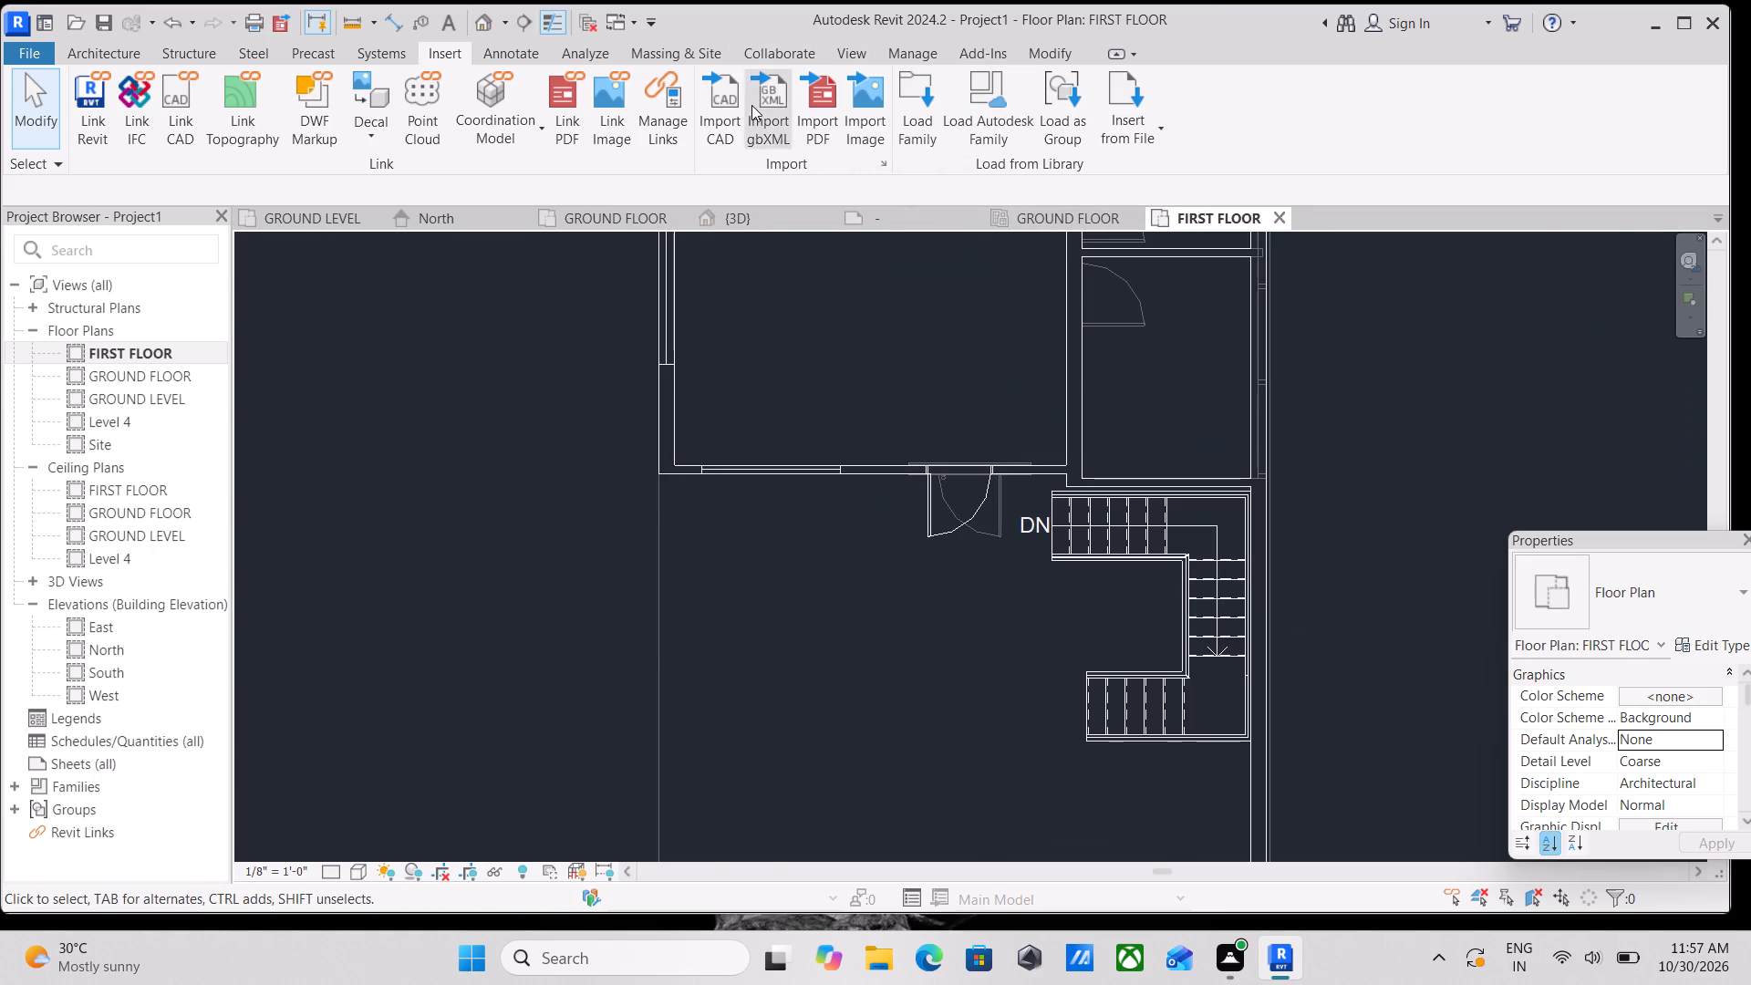
click(103, 47)
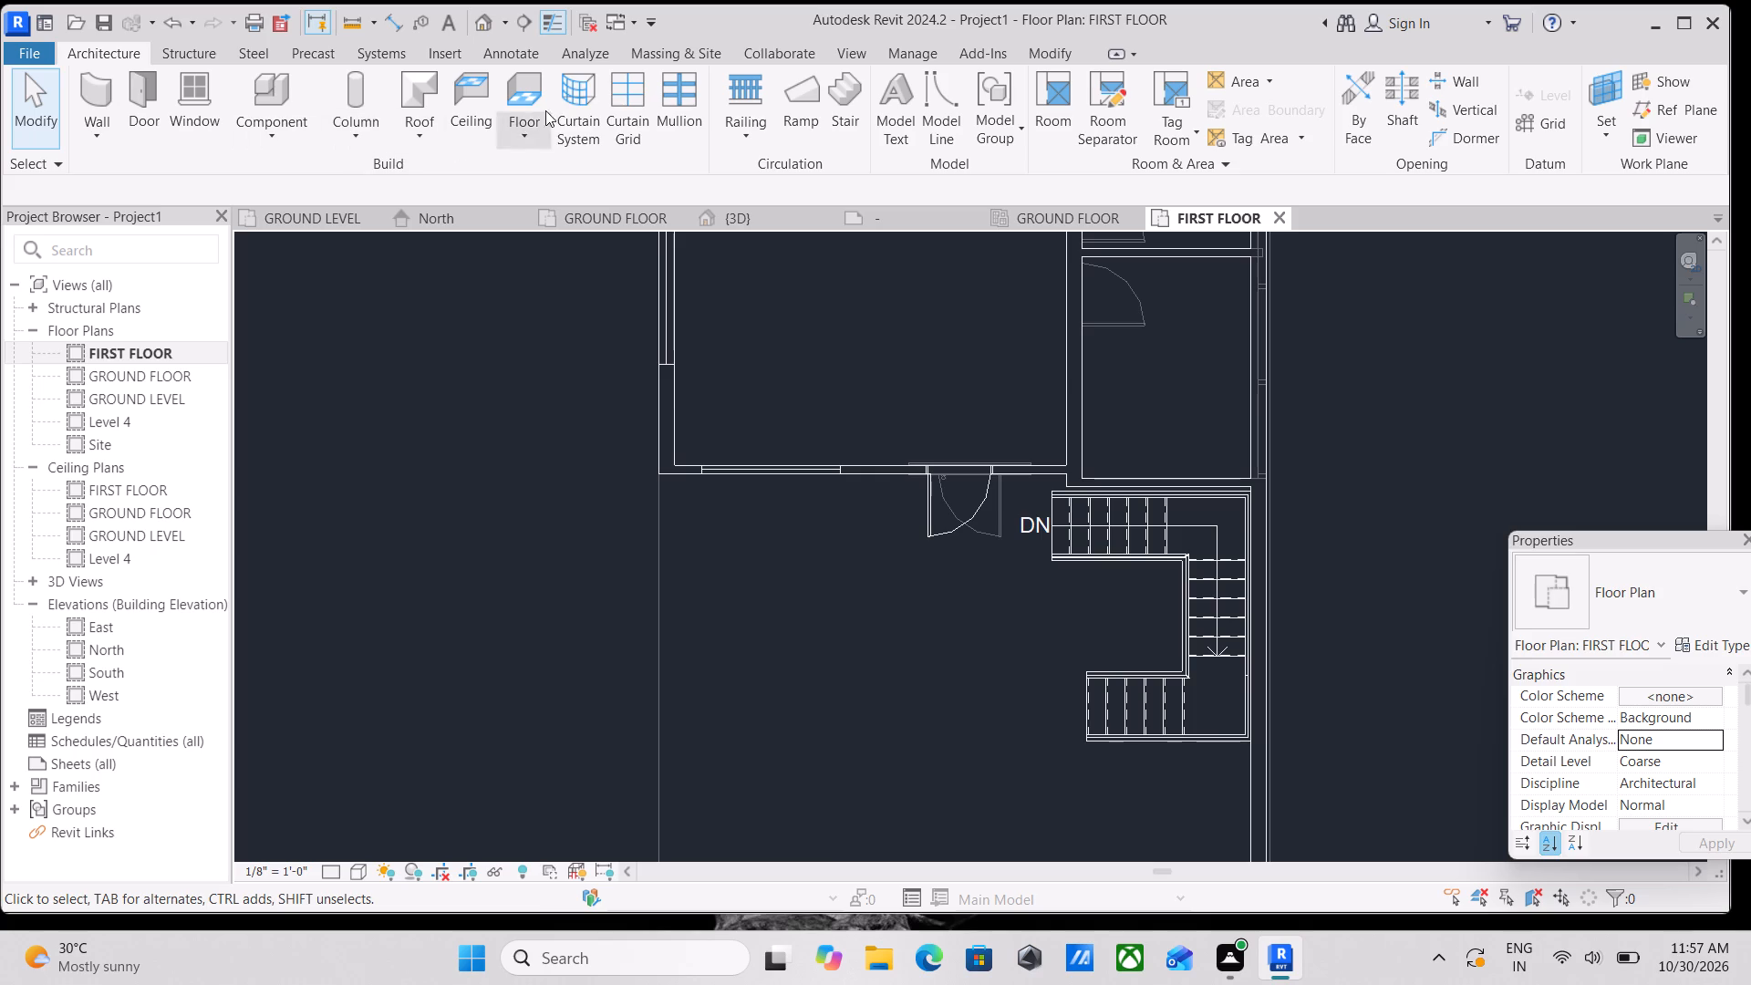
click(520, 137)
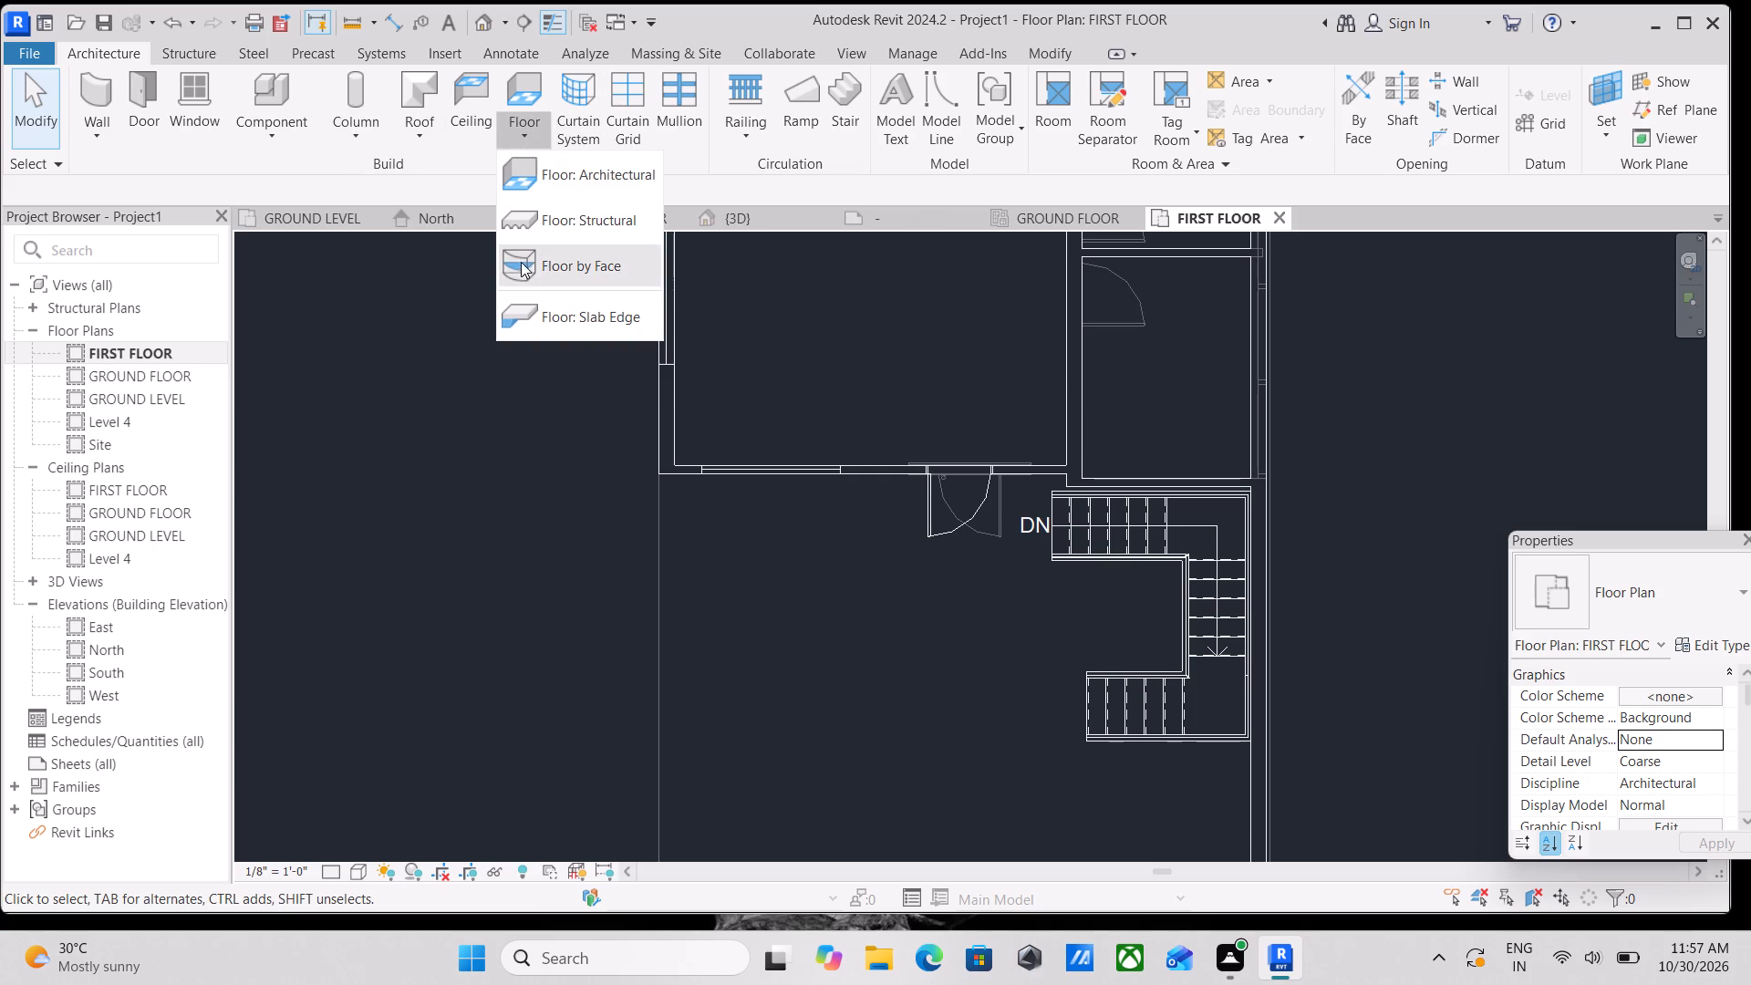
click(610, 180)
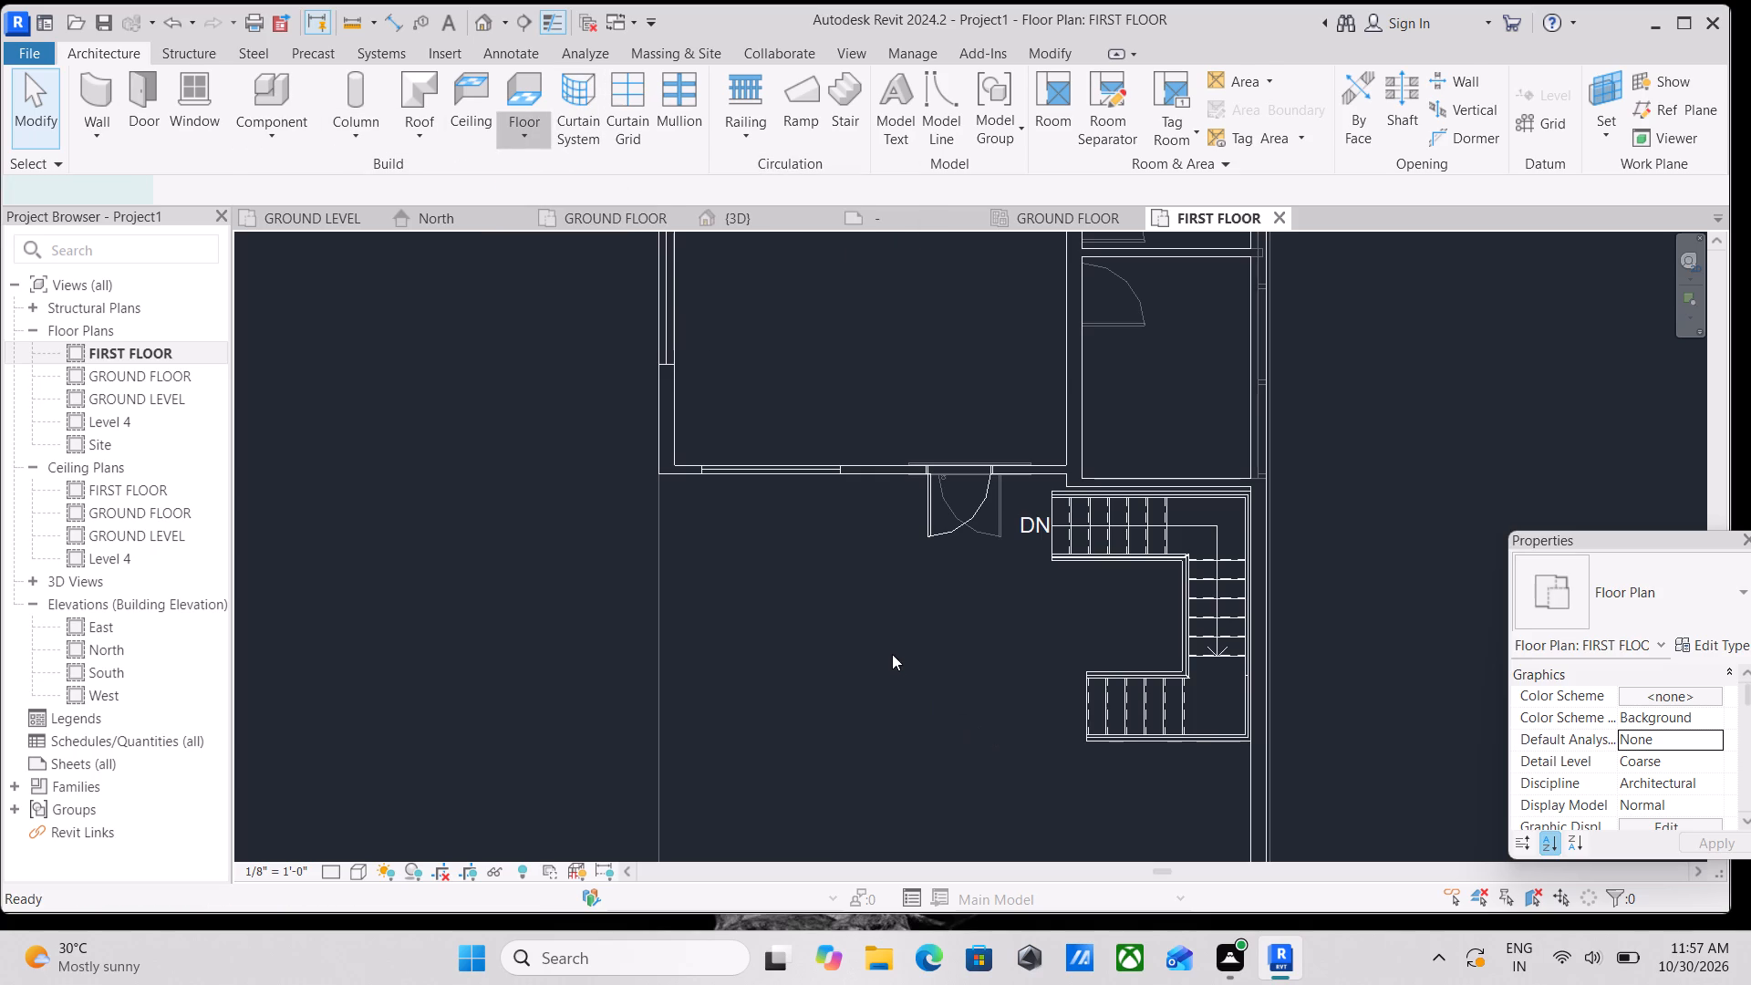
scroll(892, 650, up, 1)
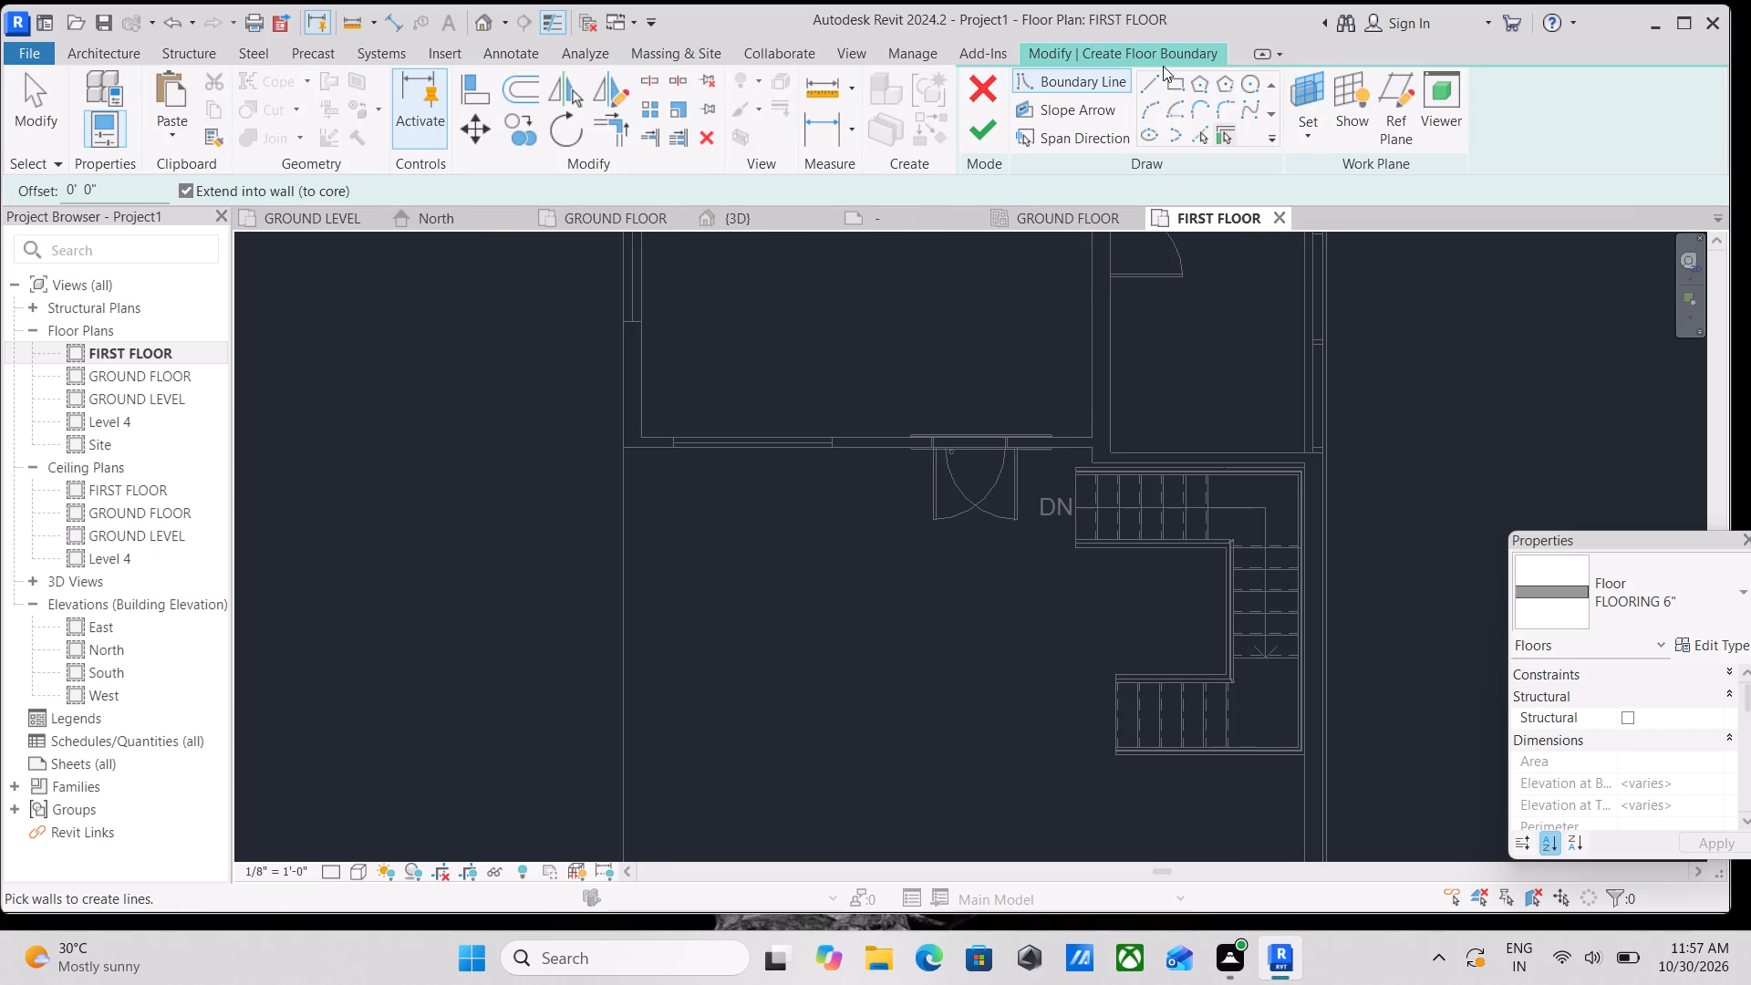
click(1172, 78)
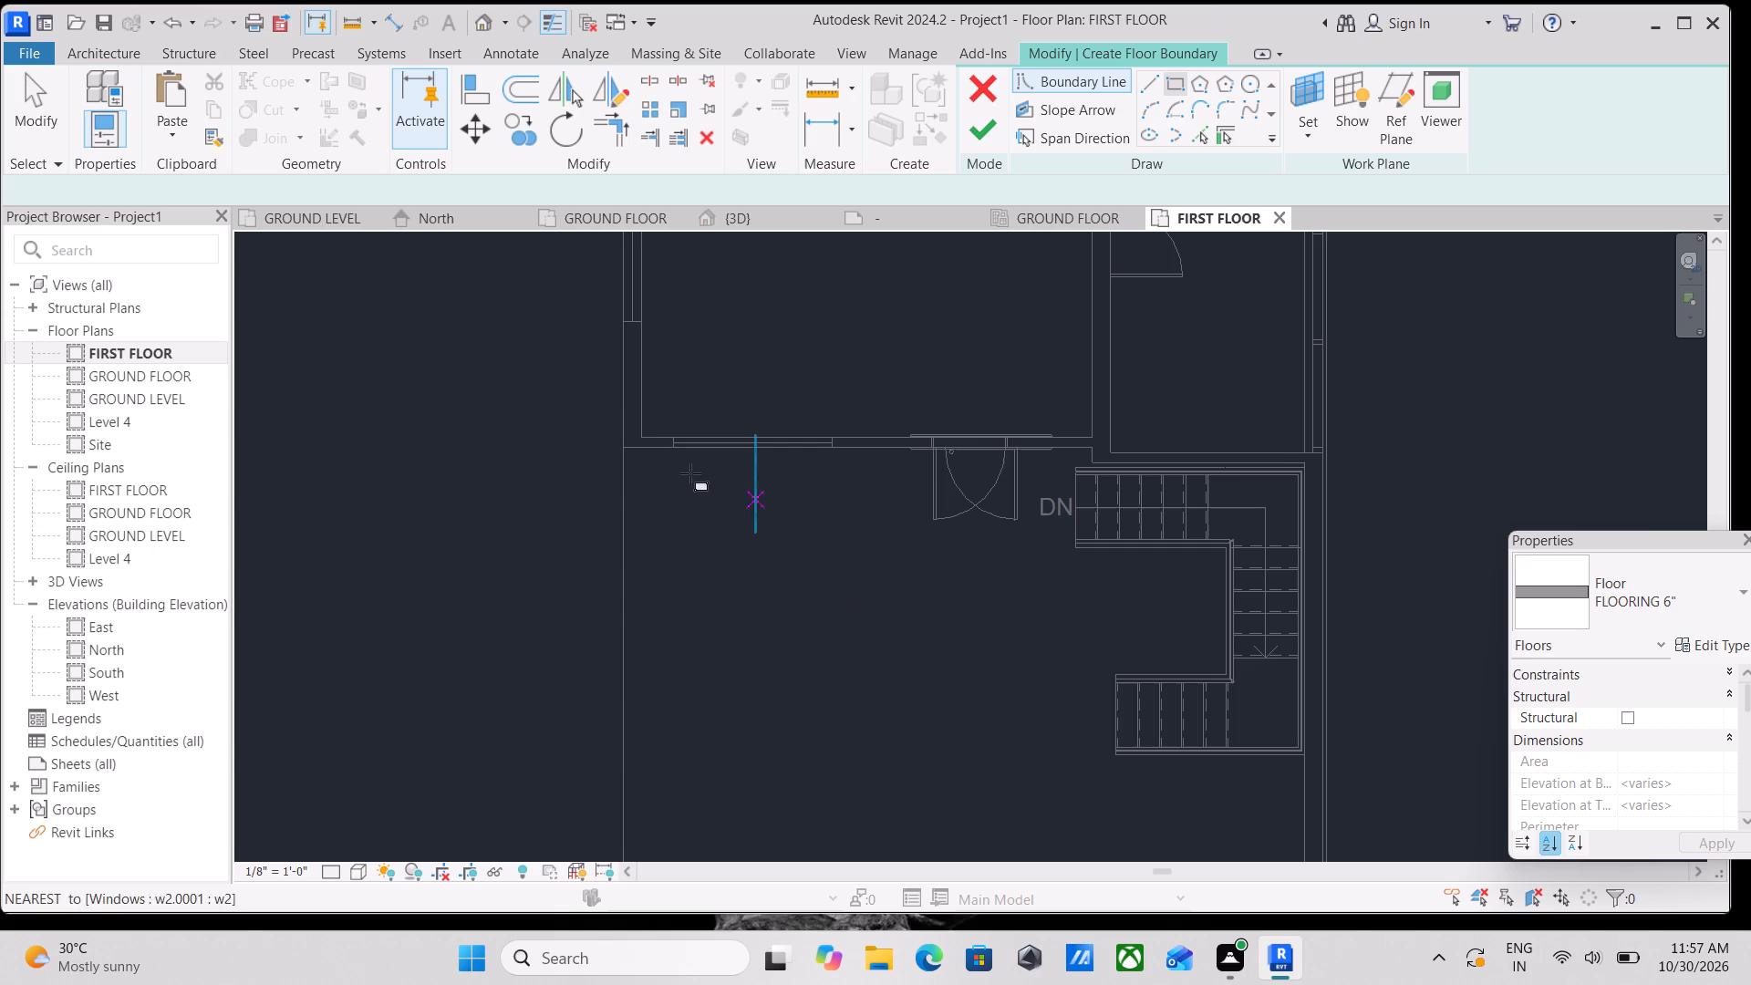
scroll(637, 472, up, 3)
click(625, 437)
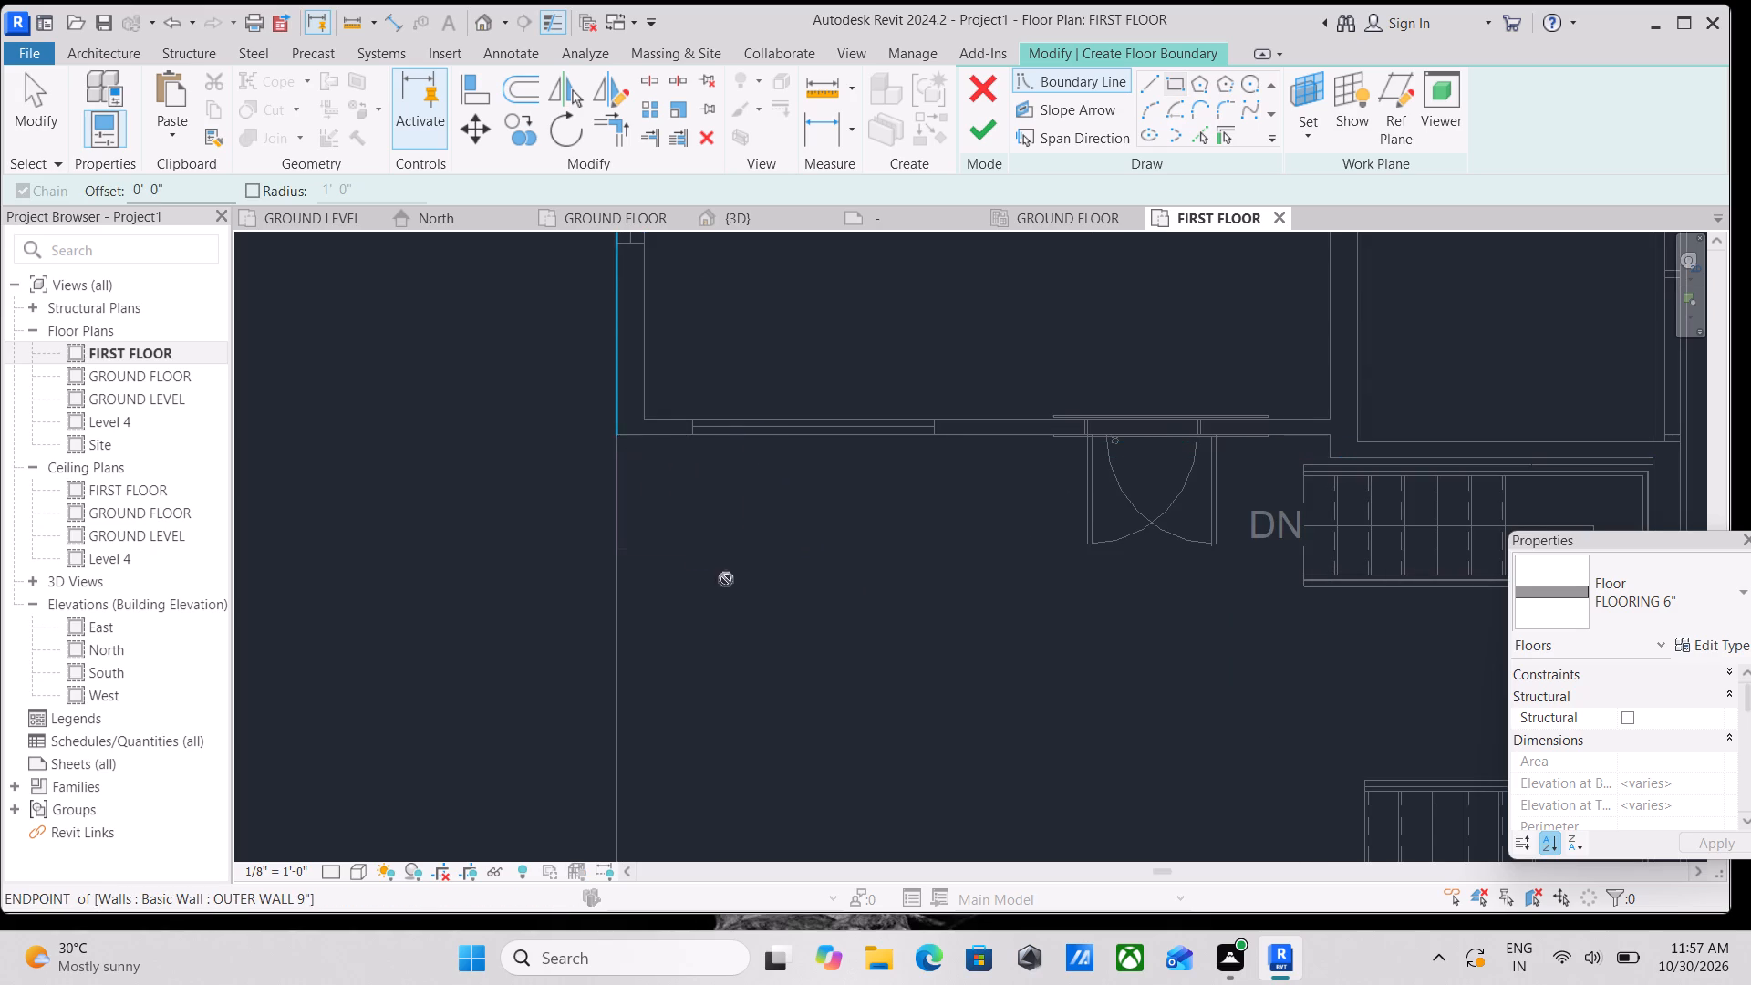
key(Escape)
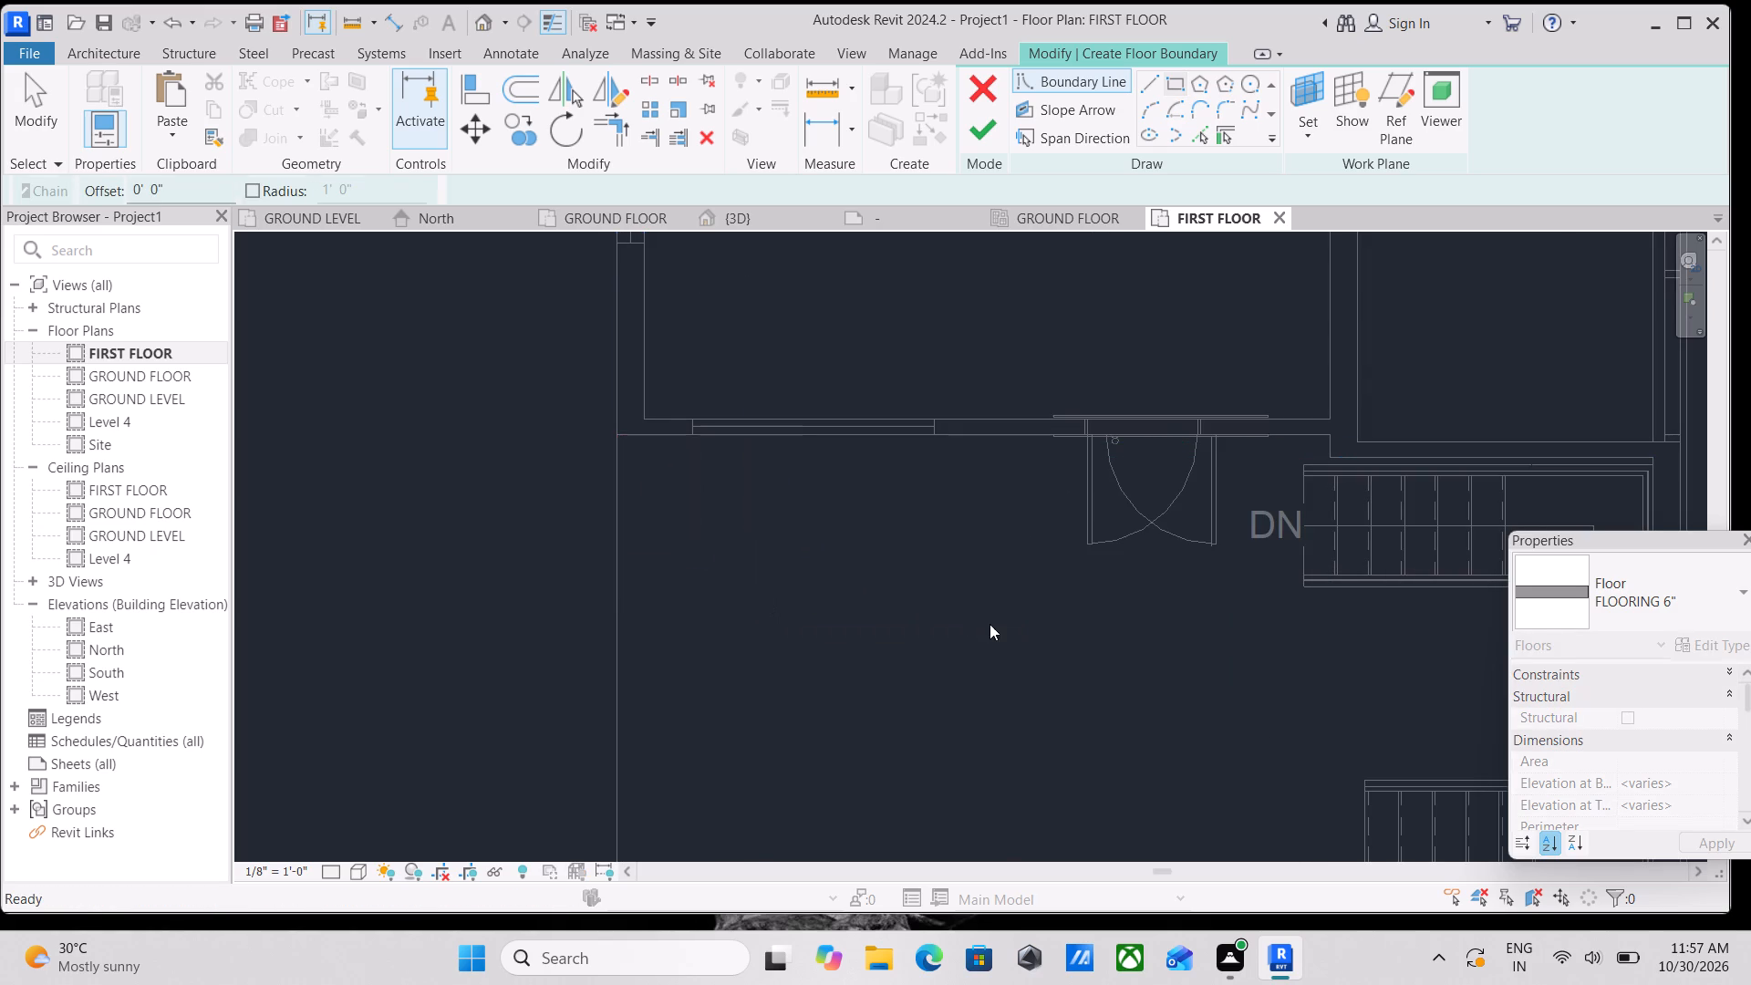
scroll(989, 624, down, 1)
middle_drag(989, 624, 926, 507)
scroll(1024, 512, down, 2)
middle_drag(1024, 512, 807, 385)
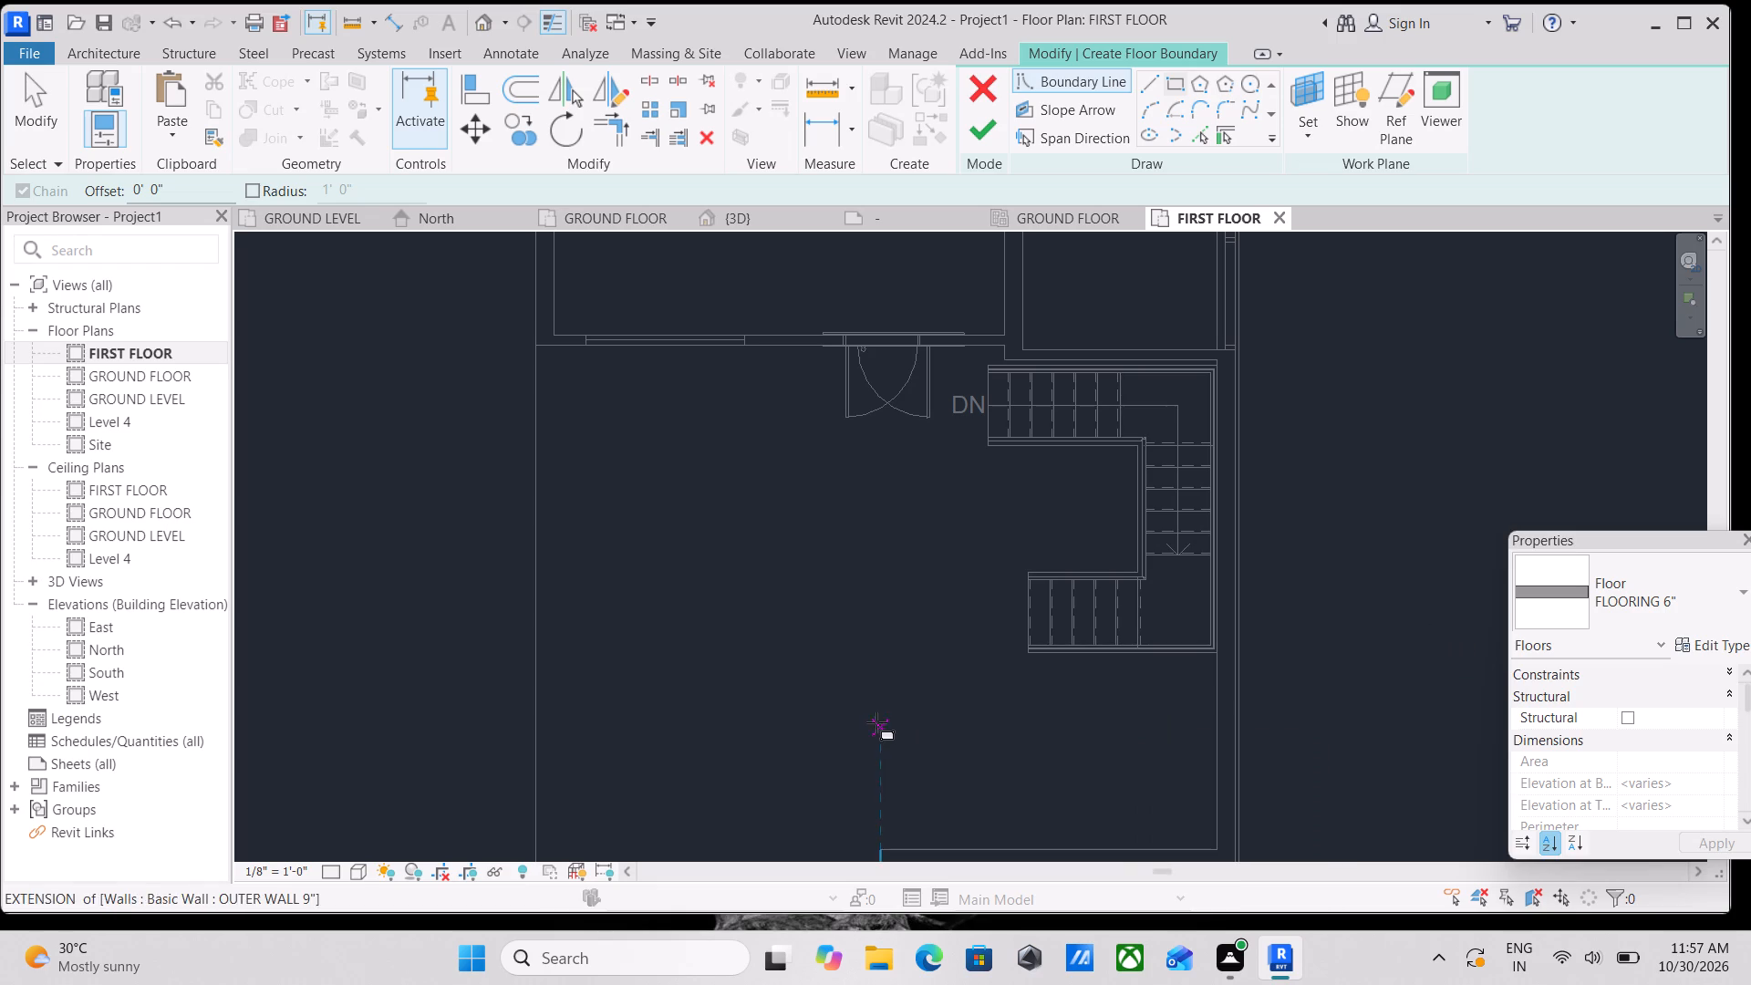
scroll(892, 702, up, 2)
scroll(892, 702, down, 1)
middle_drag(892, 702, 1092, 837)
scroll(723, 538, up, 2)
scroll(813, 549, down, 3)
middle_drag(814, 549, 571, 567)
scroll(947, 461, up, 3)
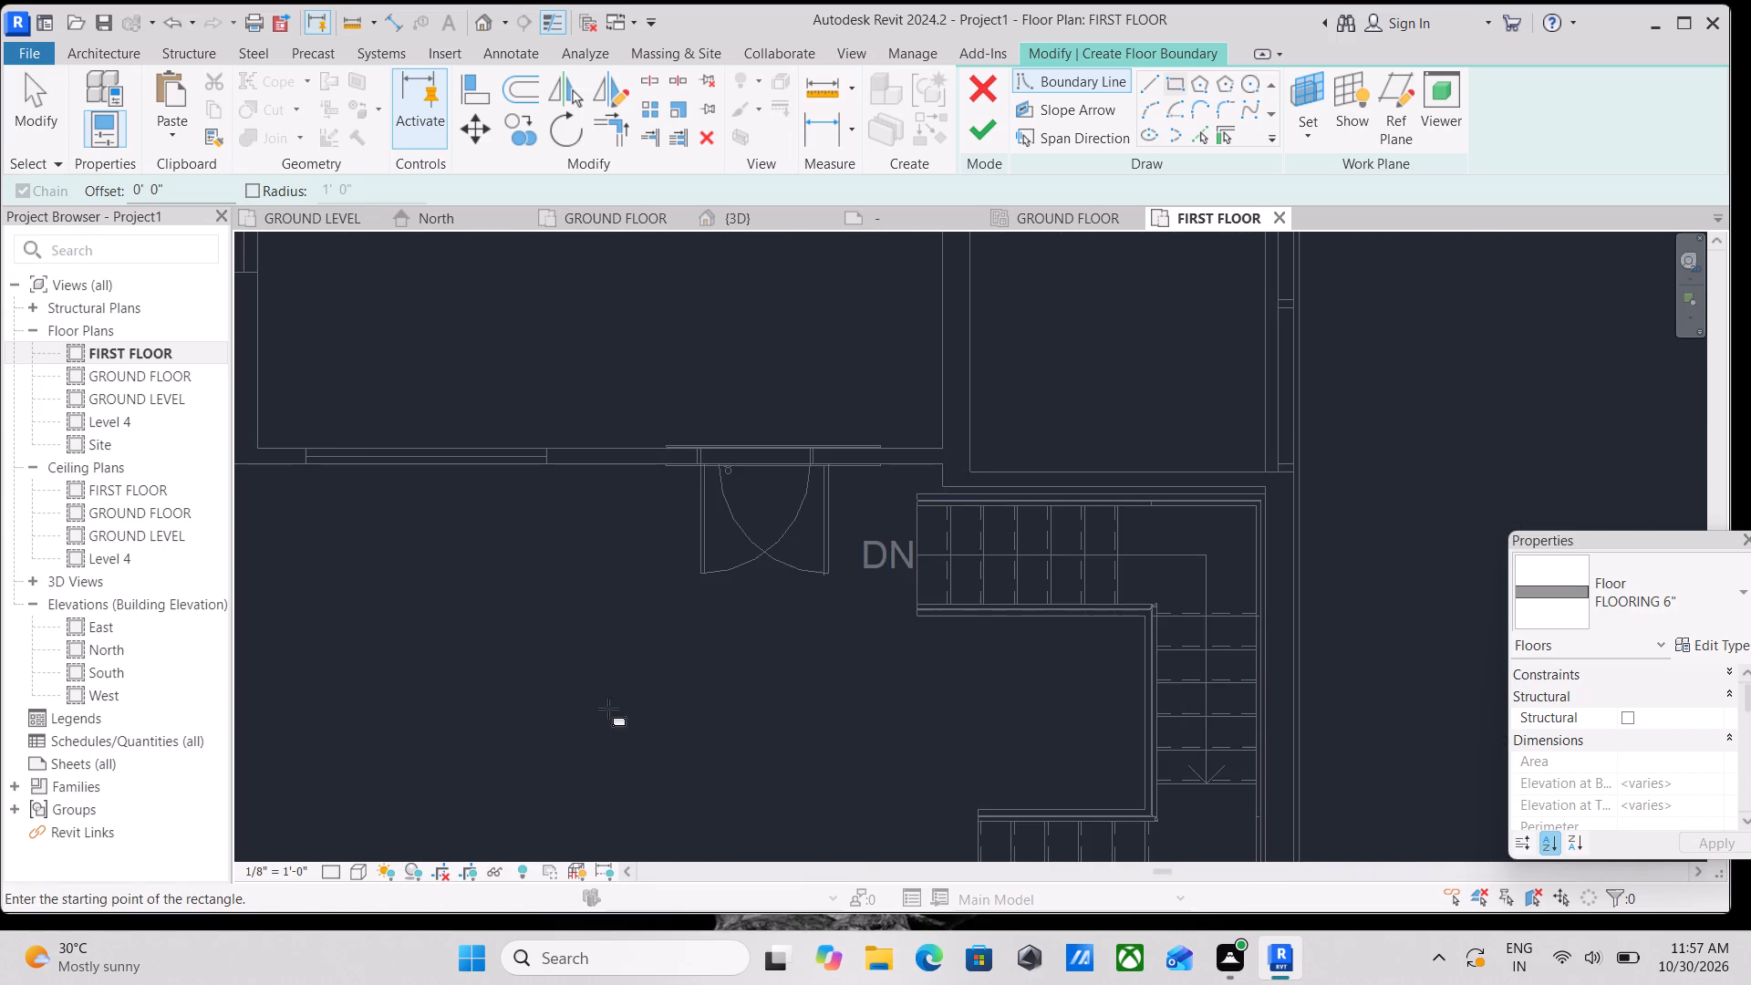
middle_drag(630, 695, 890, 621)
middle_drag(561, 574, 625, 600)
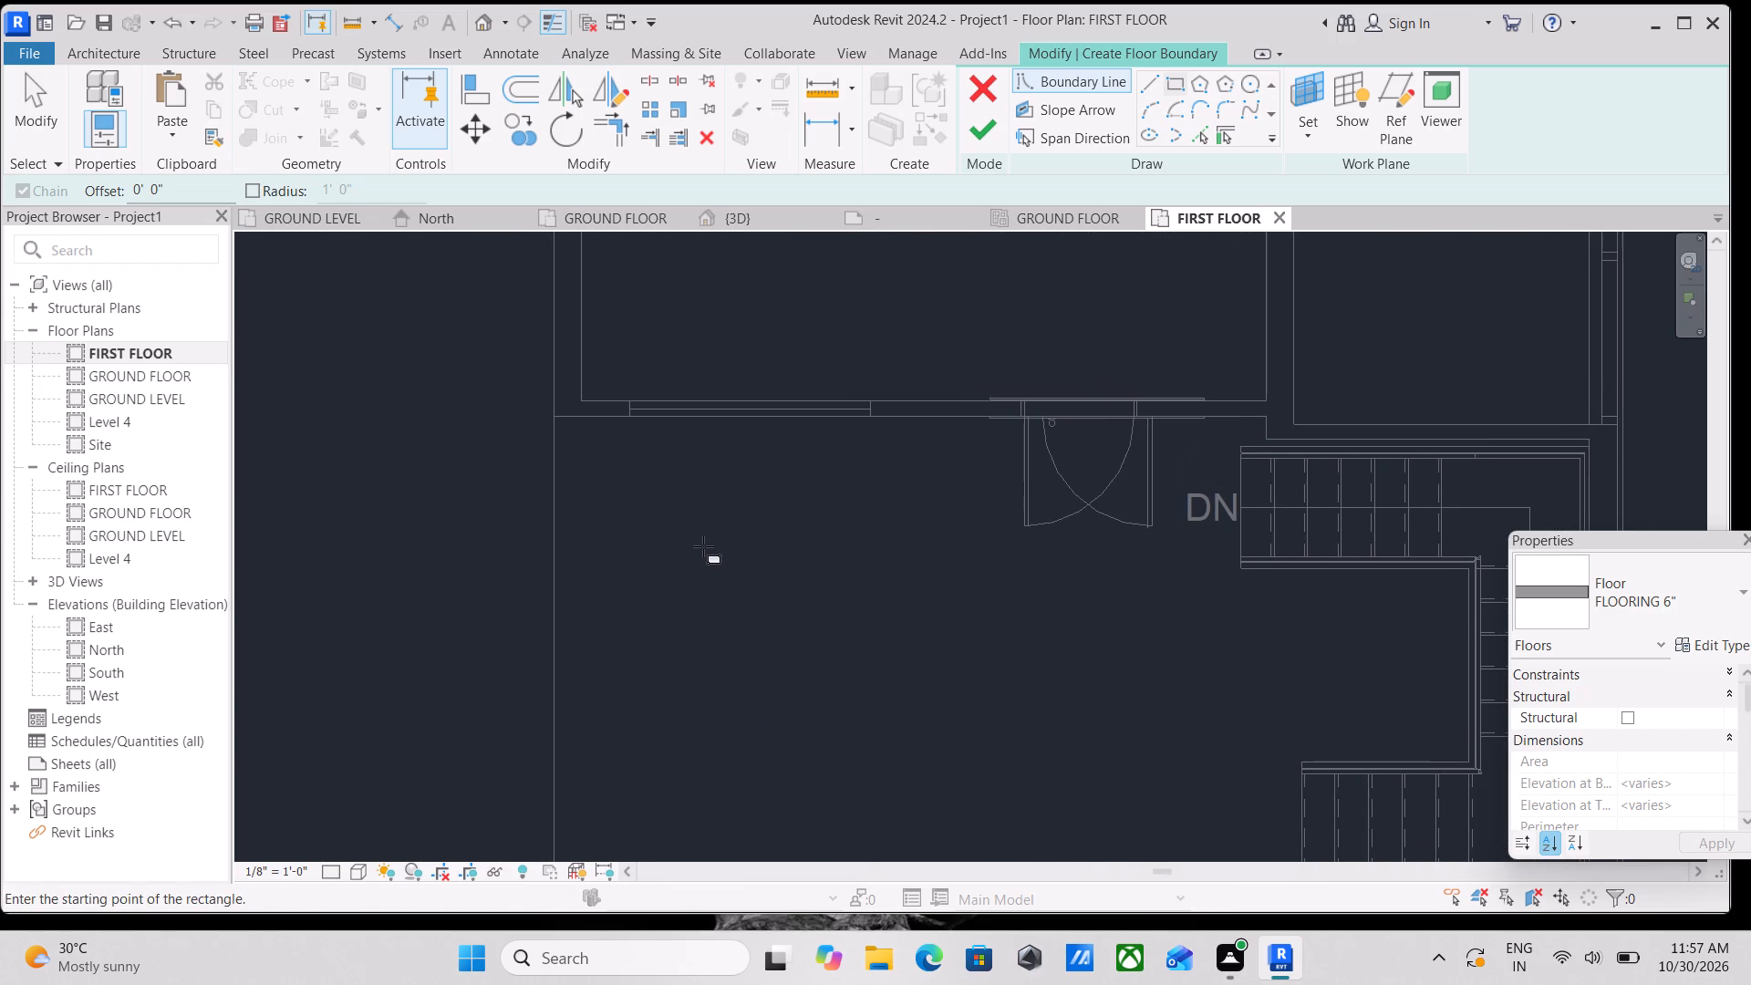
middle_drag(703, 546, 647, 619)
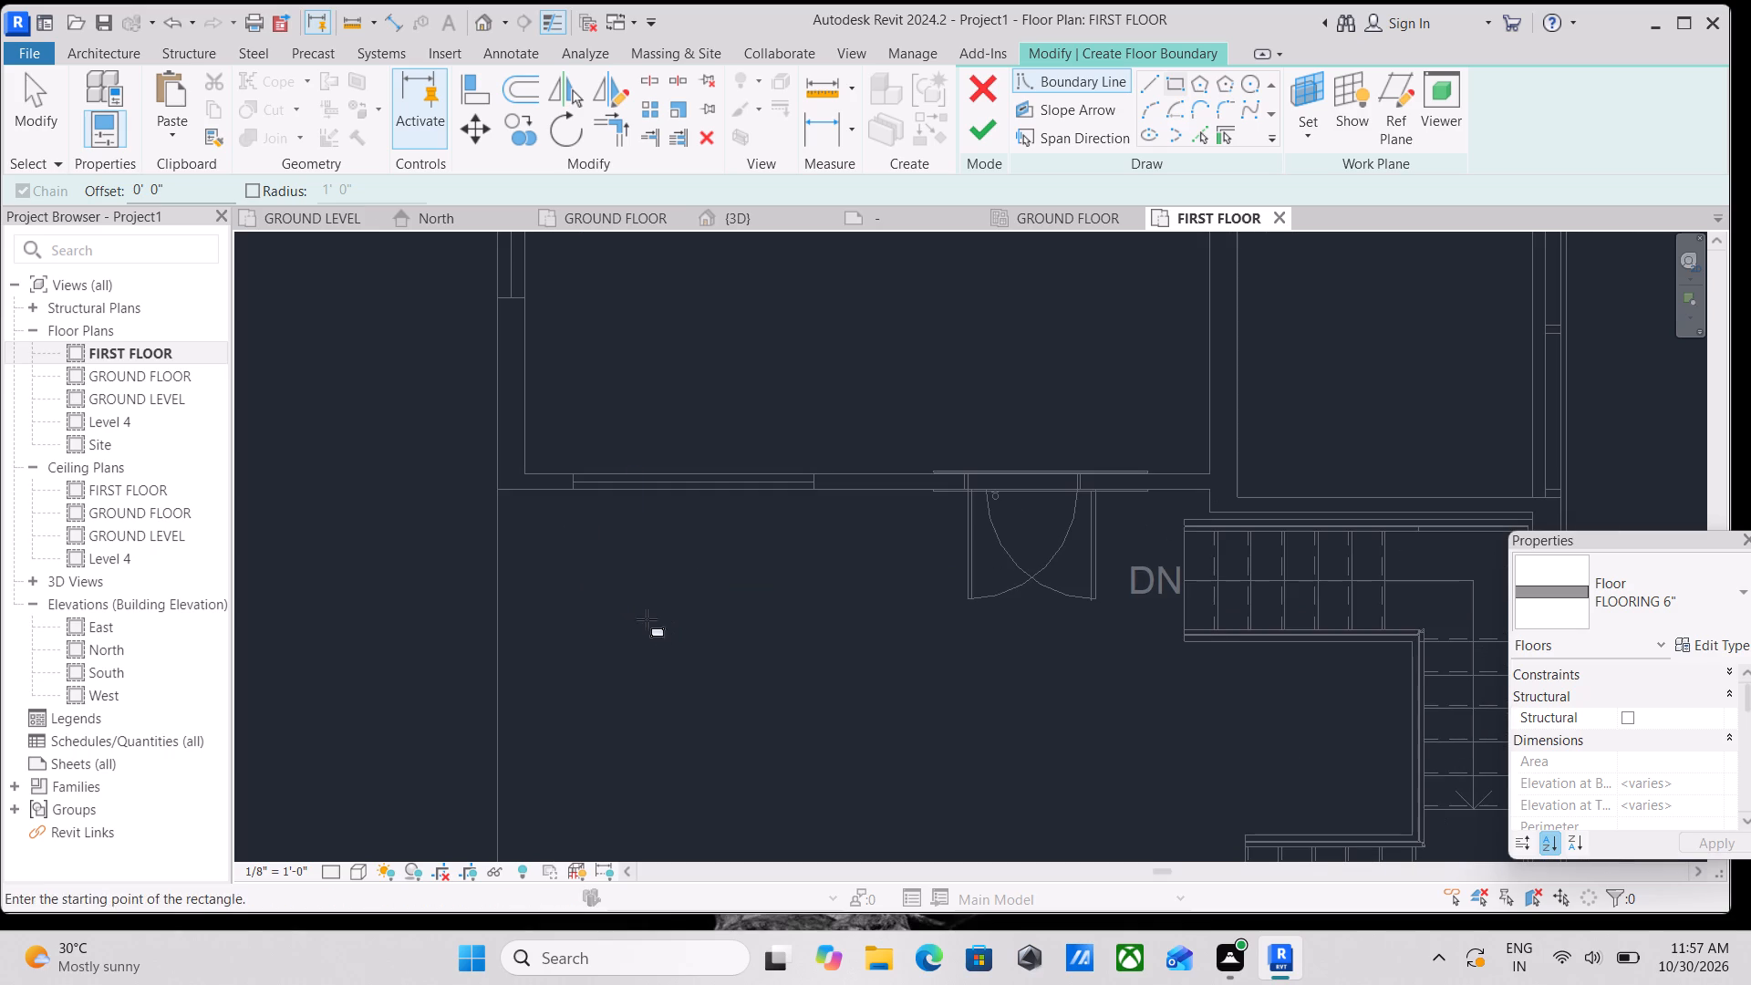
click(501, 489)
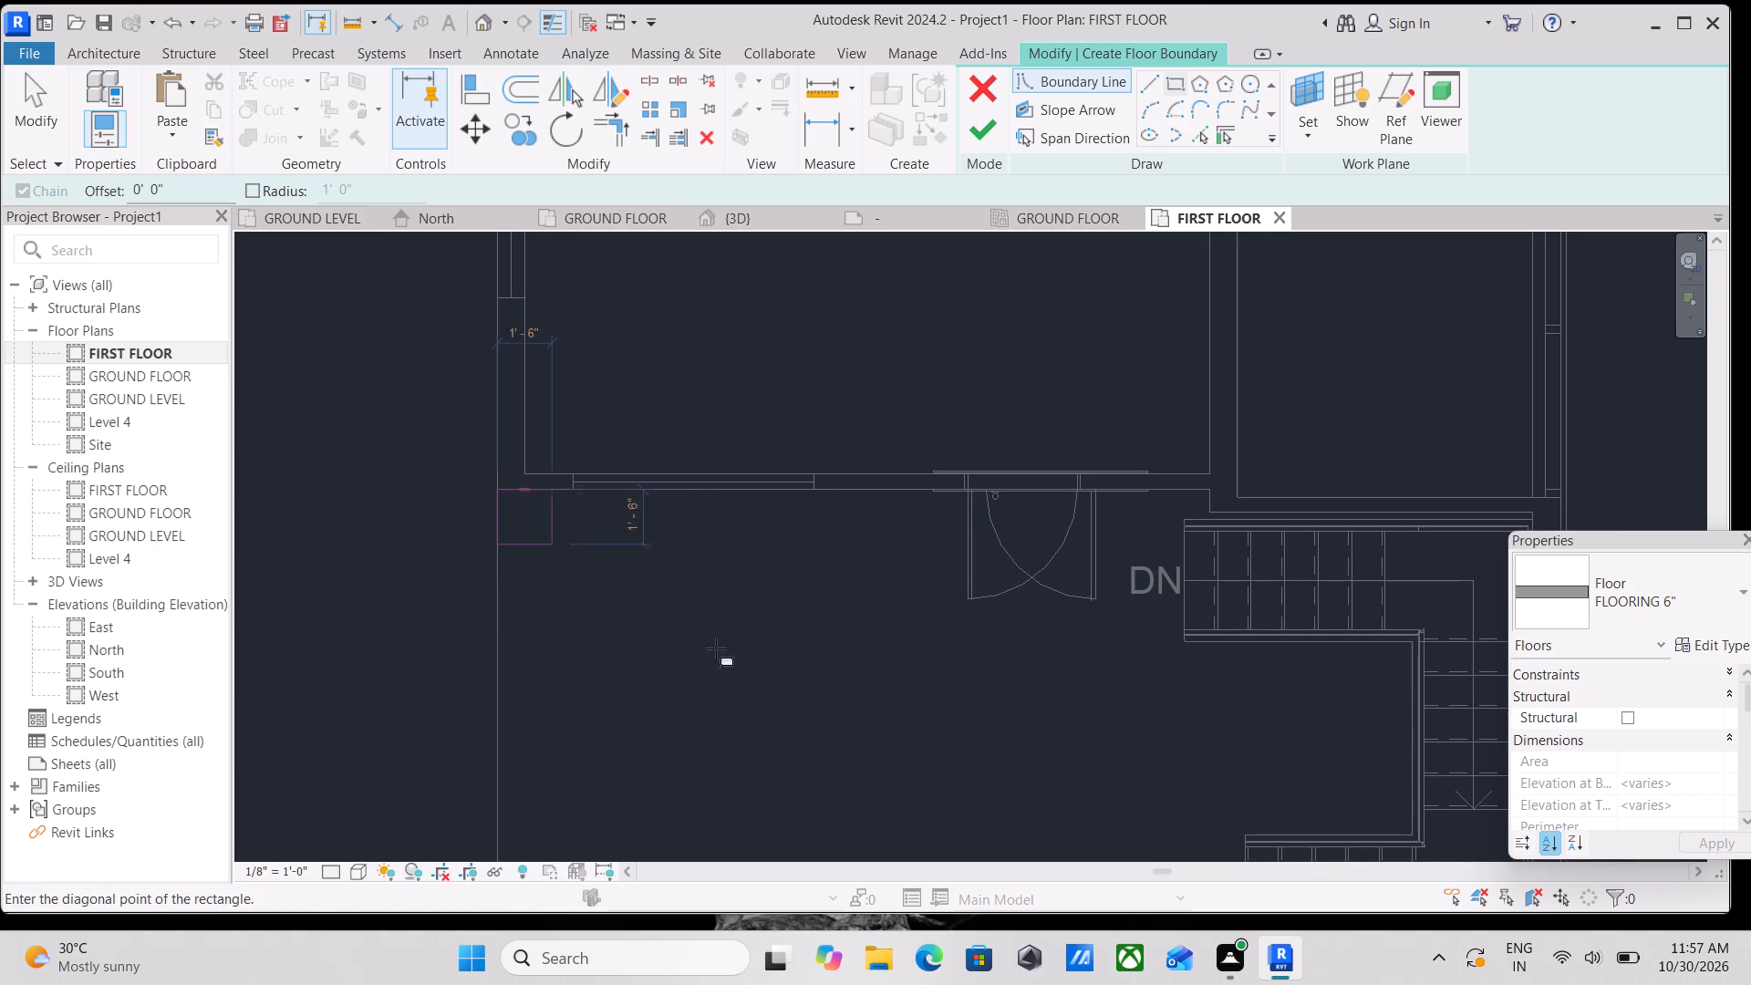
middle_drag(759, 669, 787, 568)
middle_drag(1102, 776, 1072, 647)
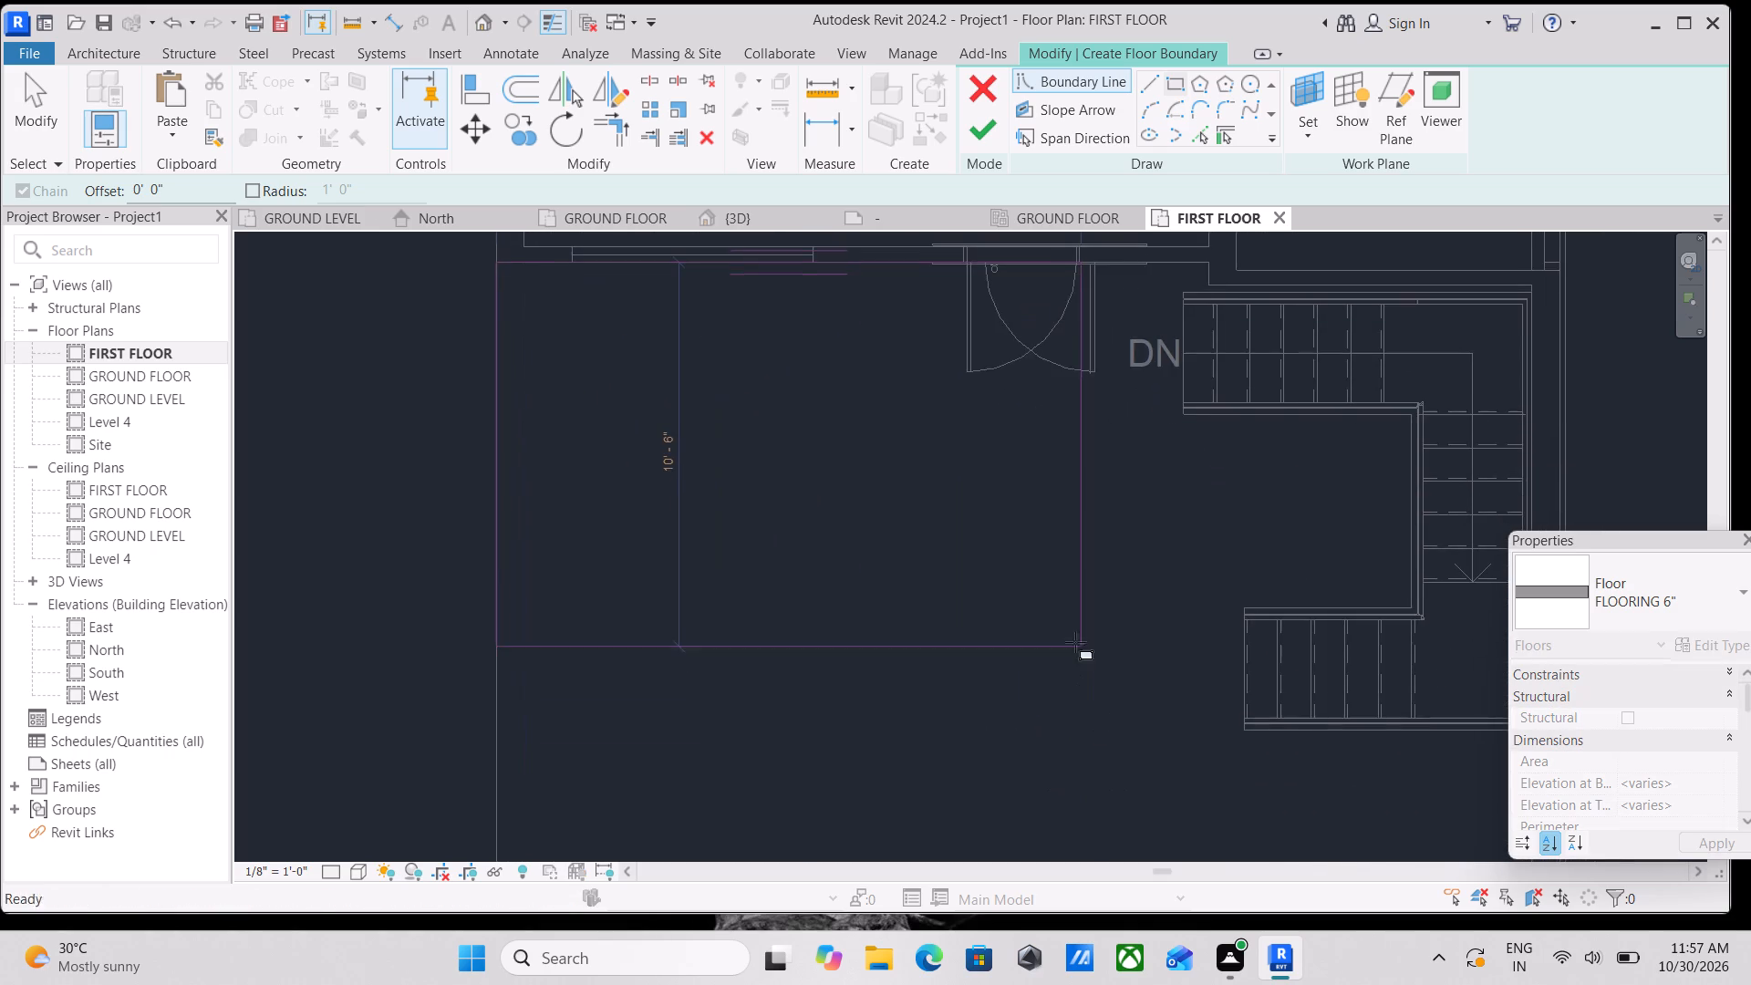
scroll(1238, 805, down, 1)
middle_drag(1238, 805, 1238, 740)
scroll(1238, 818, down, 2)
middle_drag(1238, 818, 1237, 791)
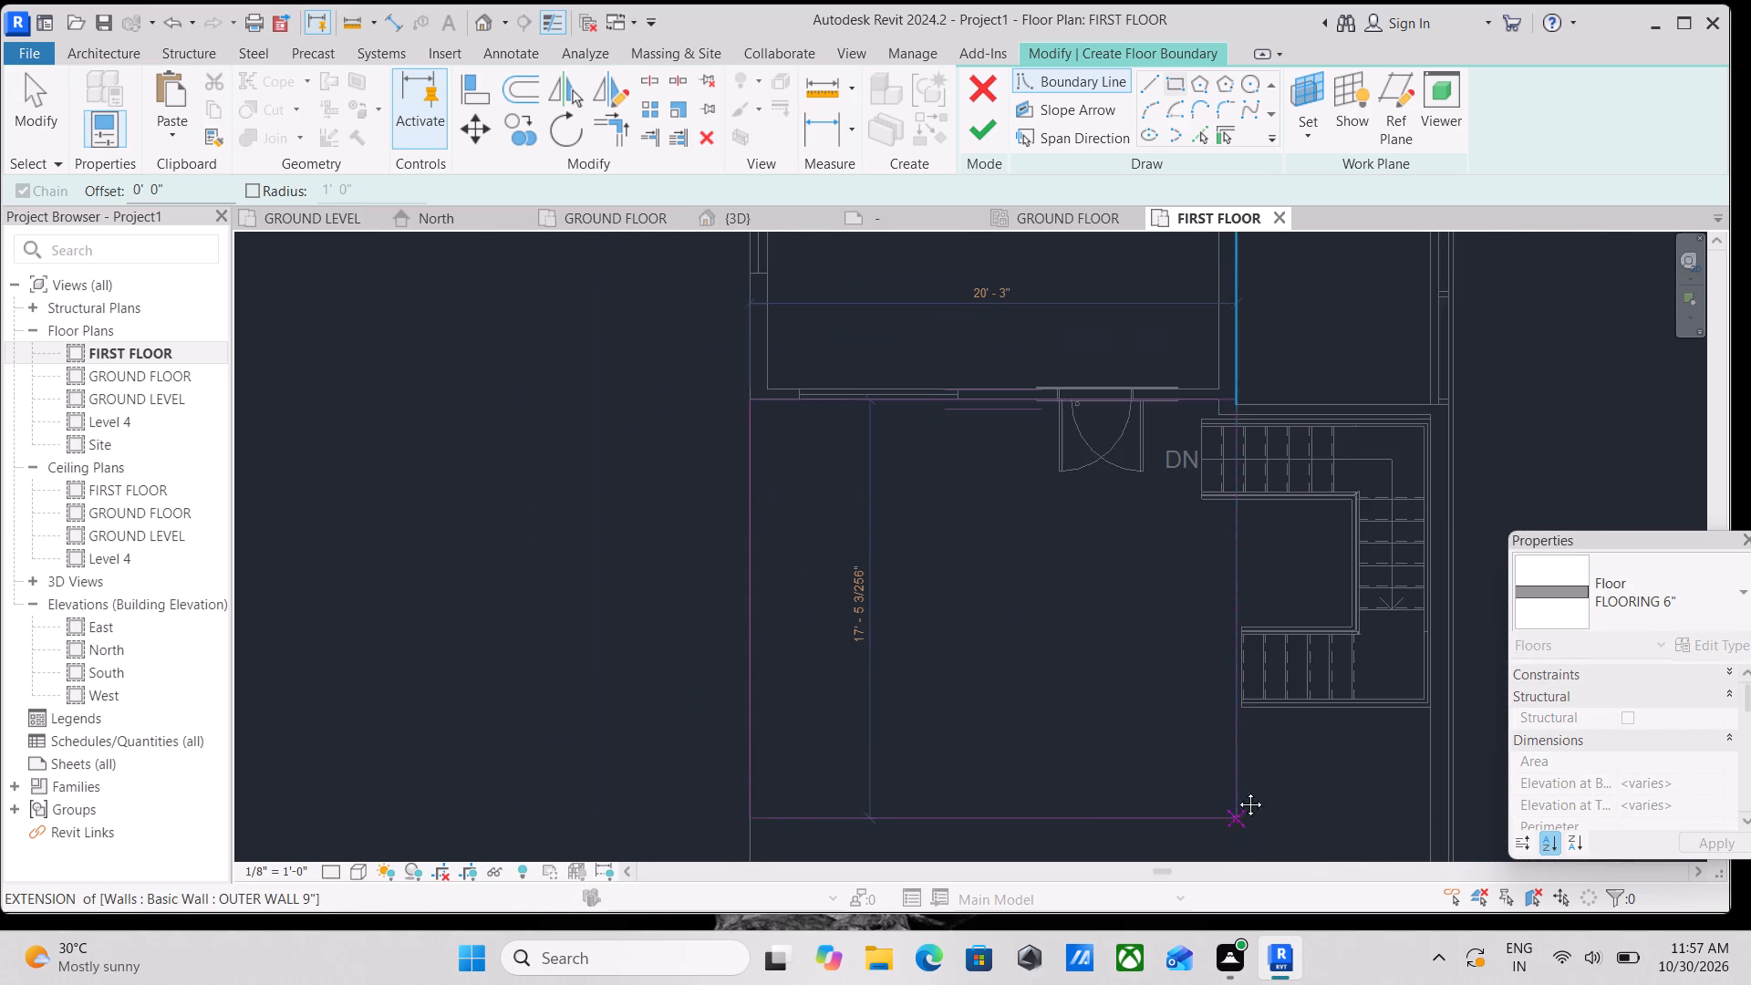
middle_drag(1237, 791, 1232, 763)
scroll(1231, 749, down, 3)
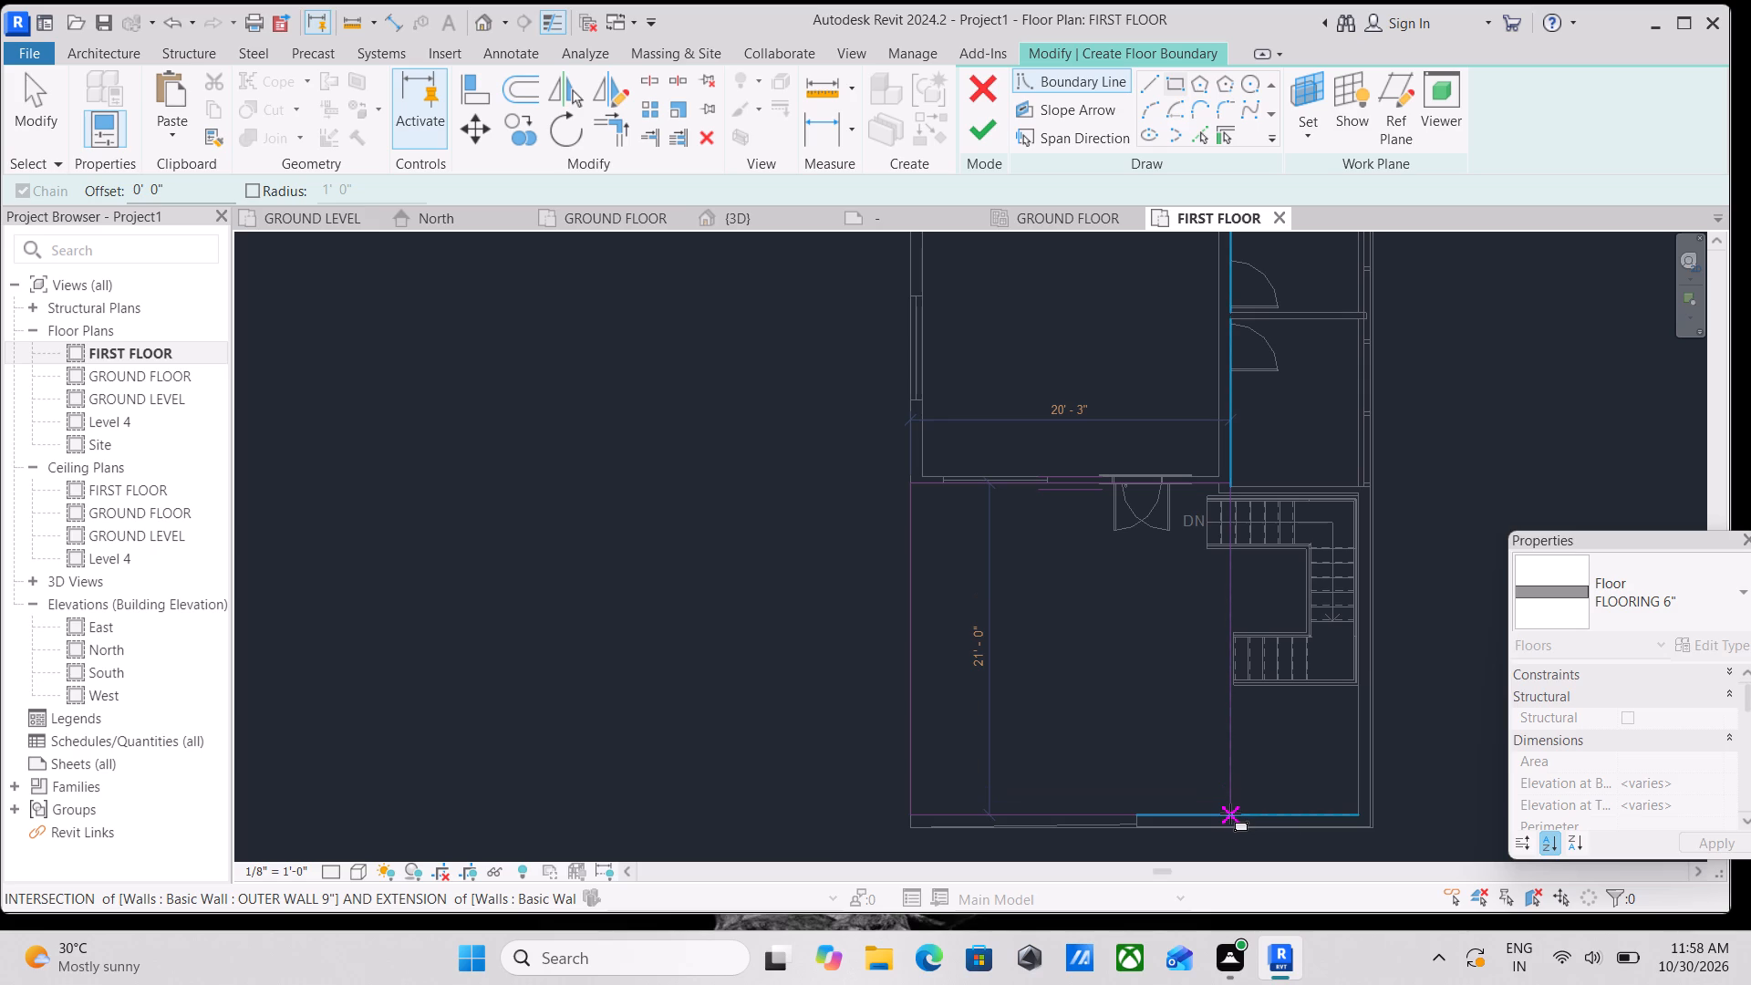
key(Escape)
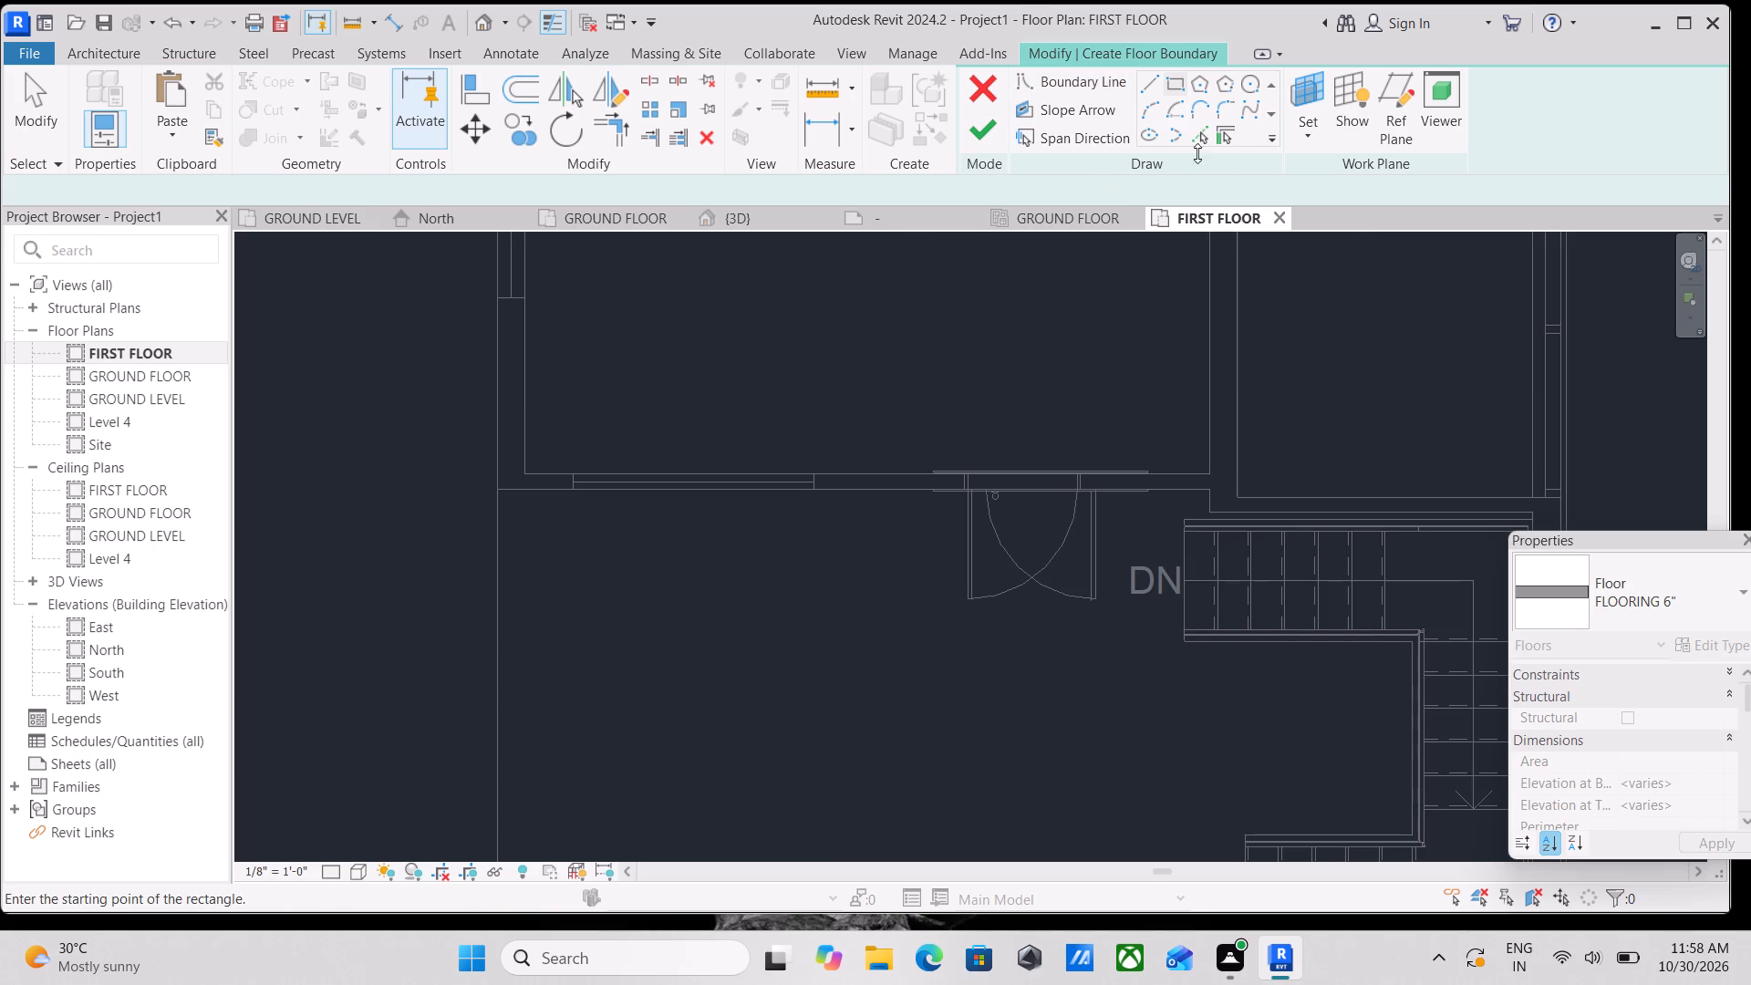
Sketch a straight floor boundary line along the front wall's outer face, from the inner-face line of the left side wall to the wall corner beside the staircase.
click(1147, 88)
middle_drag(1189, 750, 1171, 710)
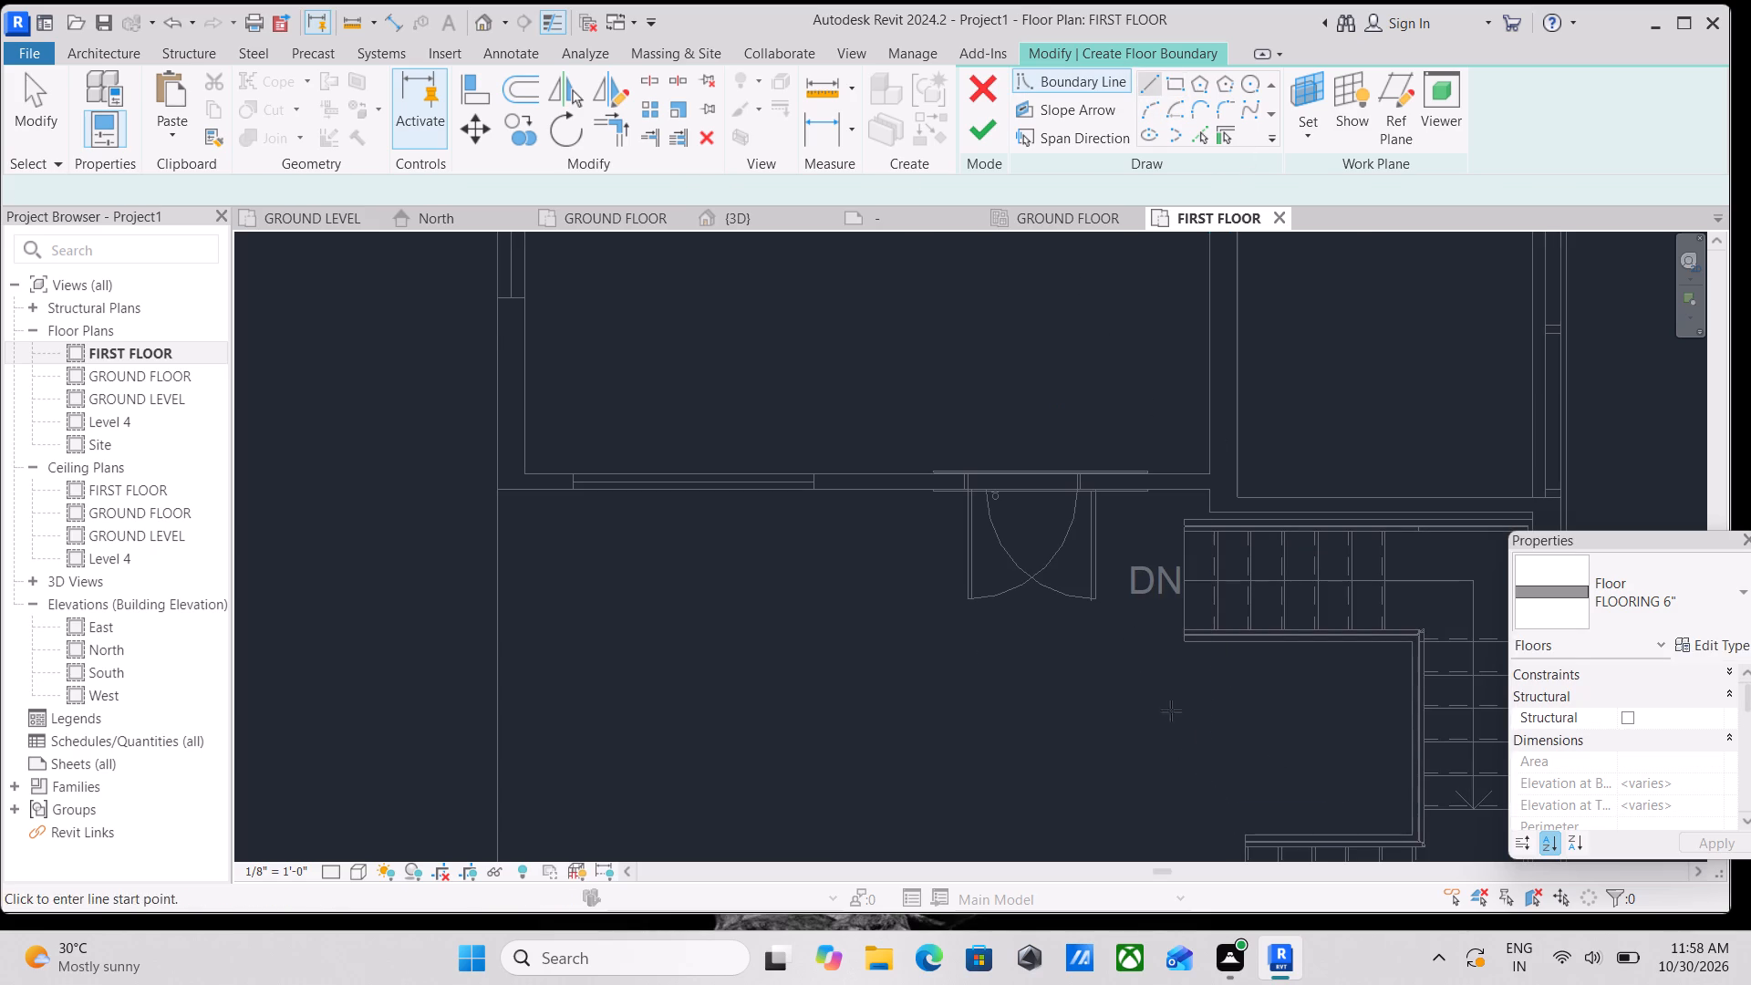
middle_drag(1171, 710, 1017, 482)
scroll(1013, 475, down, 3)
middle_drag(1013, 480, 1076, 493)
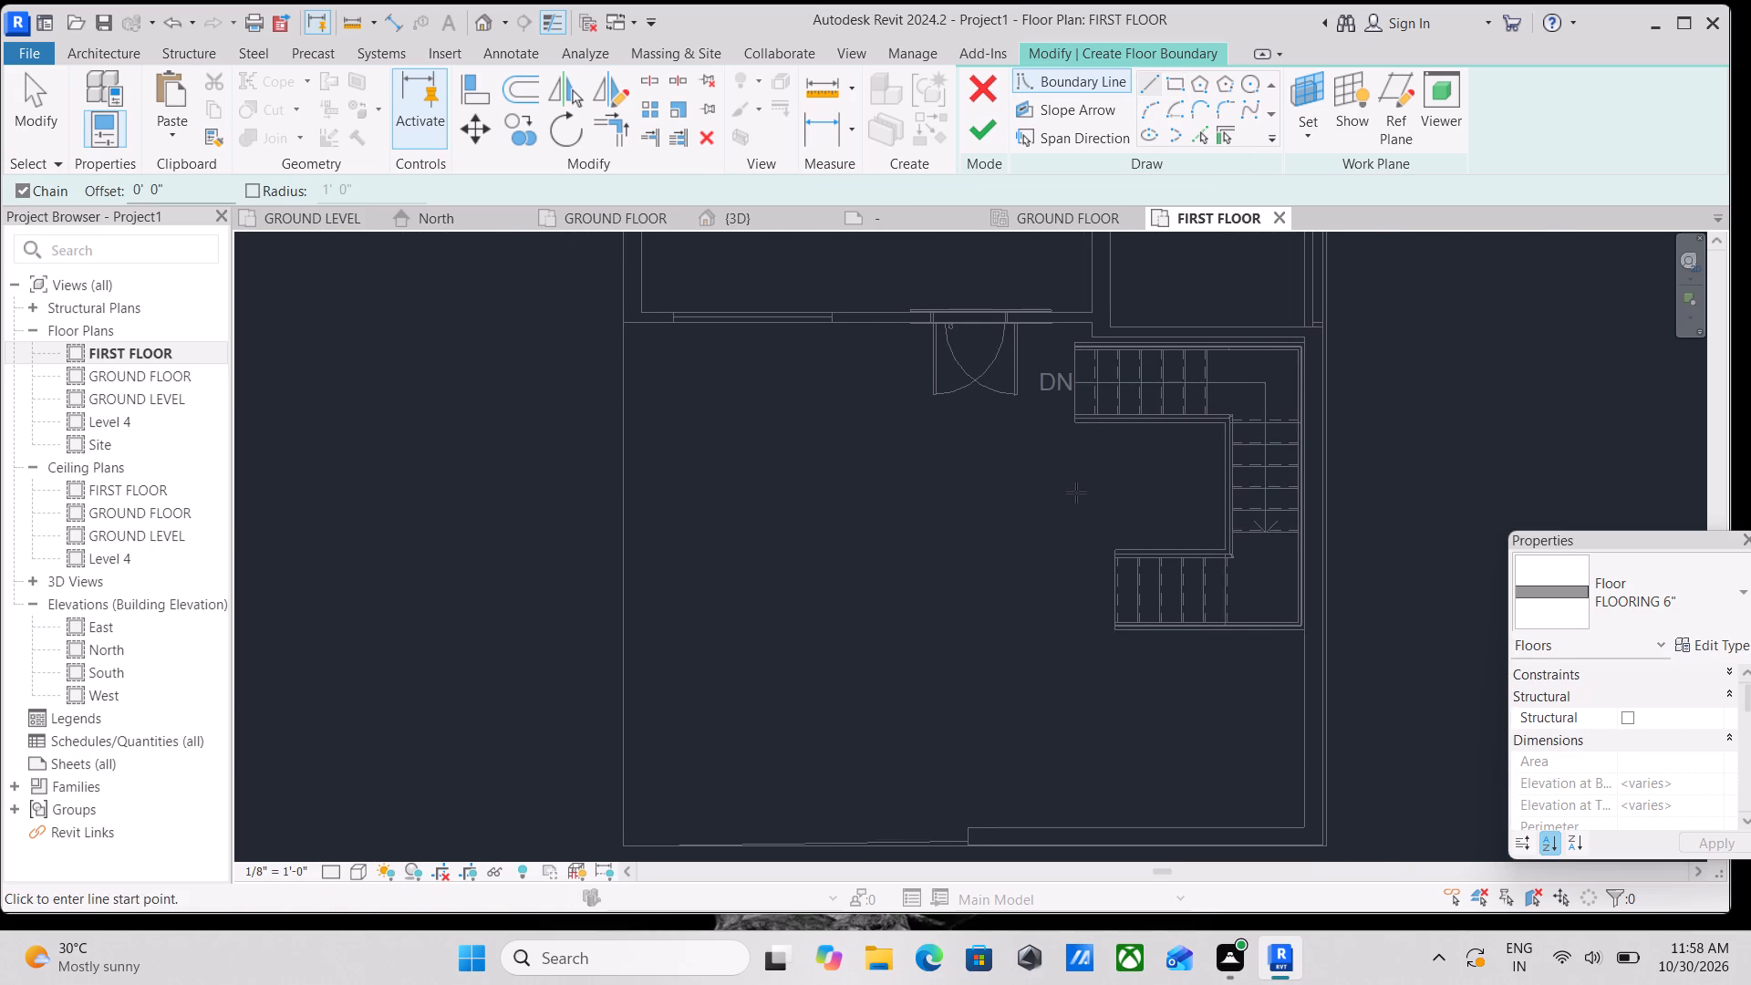
middle_drag(1207, 680, 1186, 565)
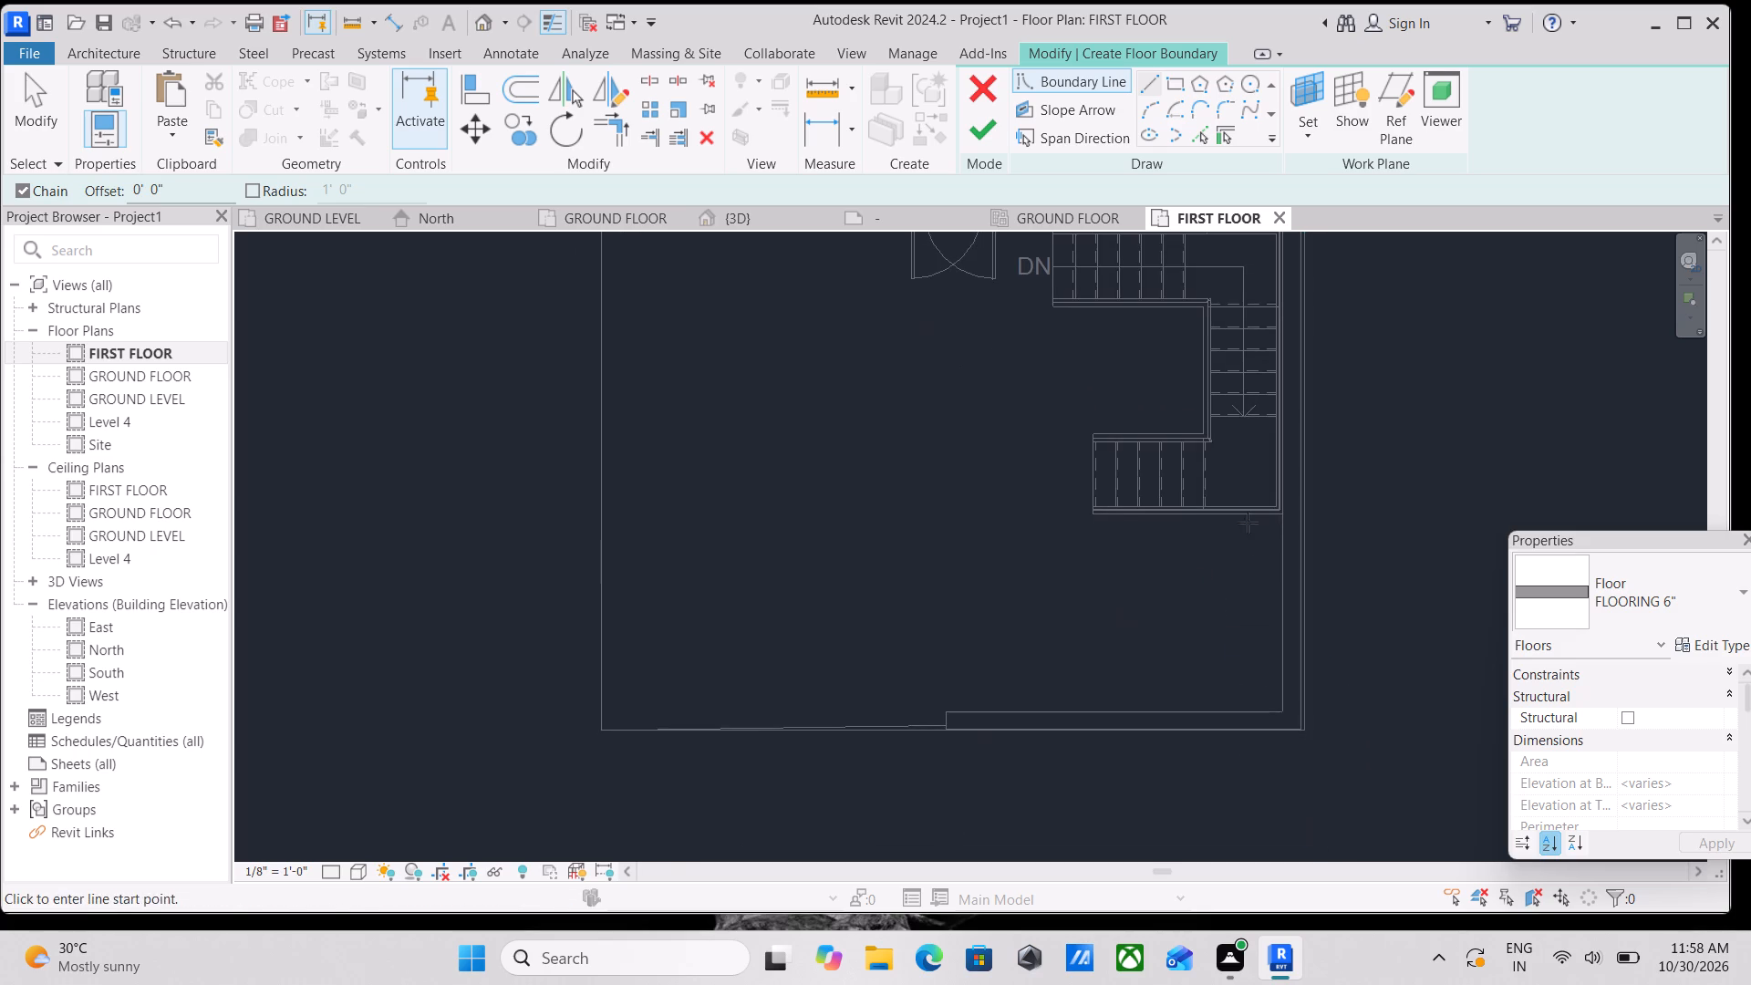
scroll(1274, 511, up, 3)
scroll(947, 535, down, 1)
middle_drag(947, 535, 1133, 665)
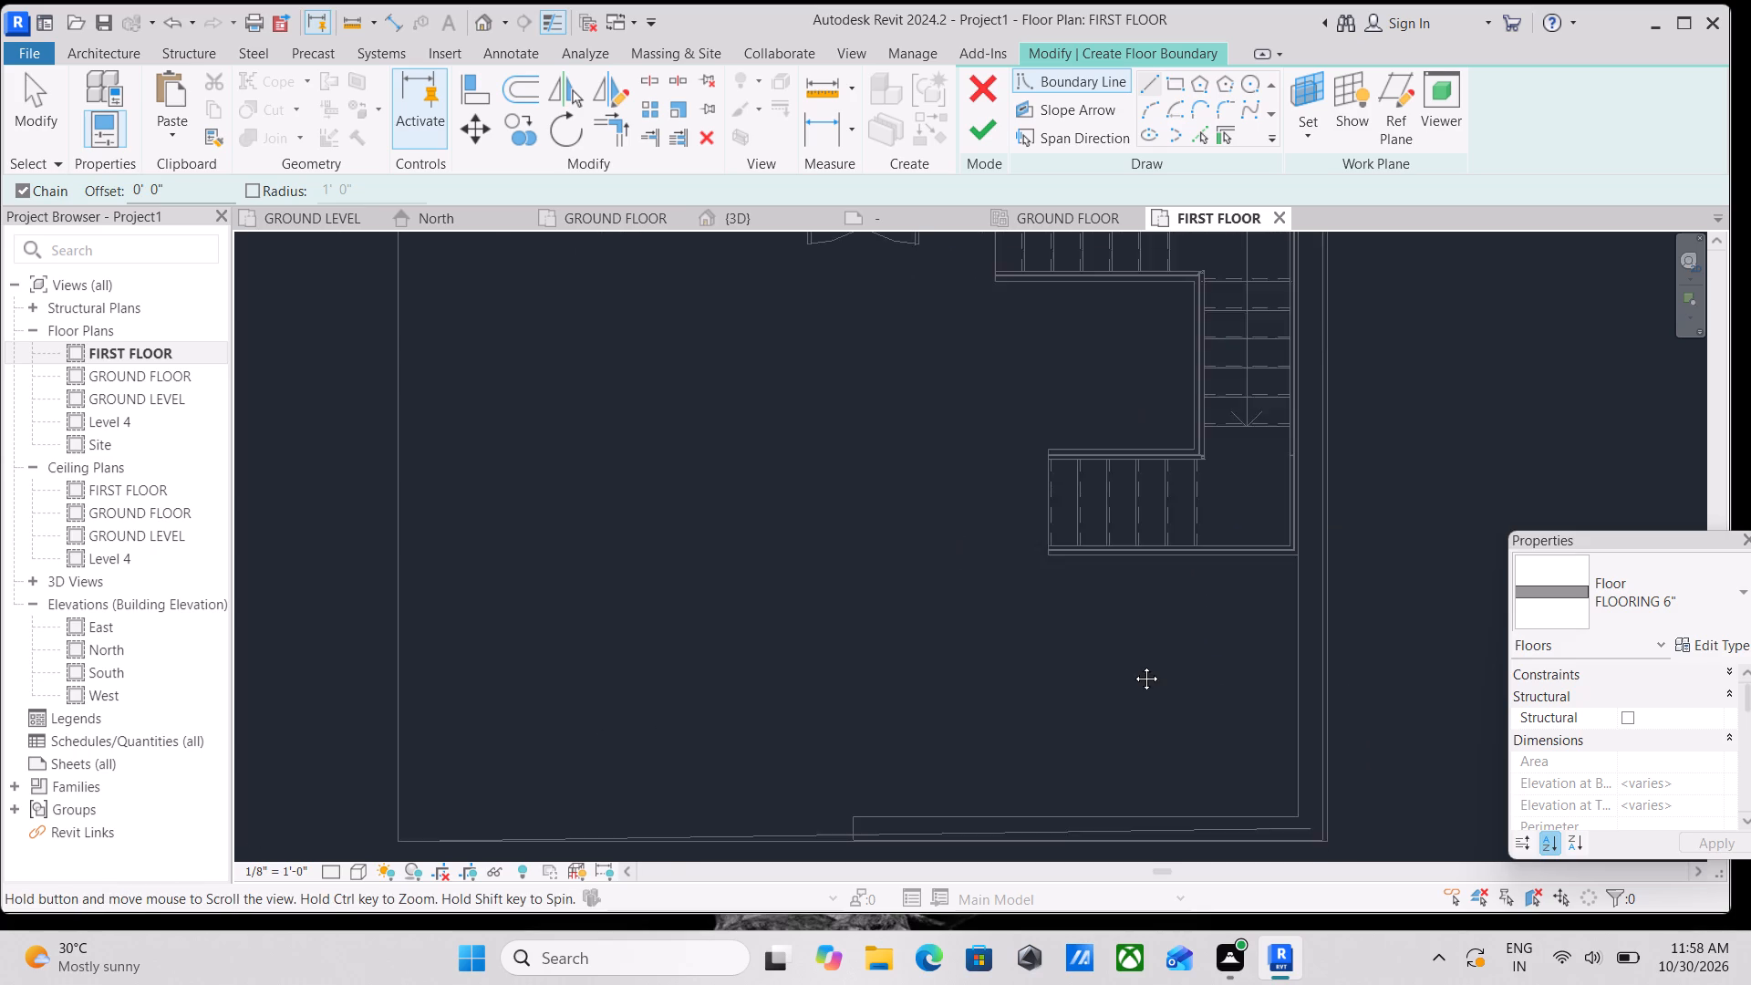
middle_drag(1133, 665, 1144, 671)
scroll(627, 325, down, 1)
middle_drag(627, 325, 774, 438)
scroll(772, 390, down, 1)
middle_drag(772, 390, 780, 329)
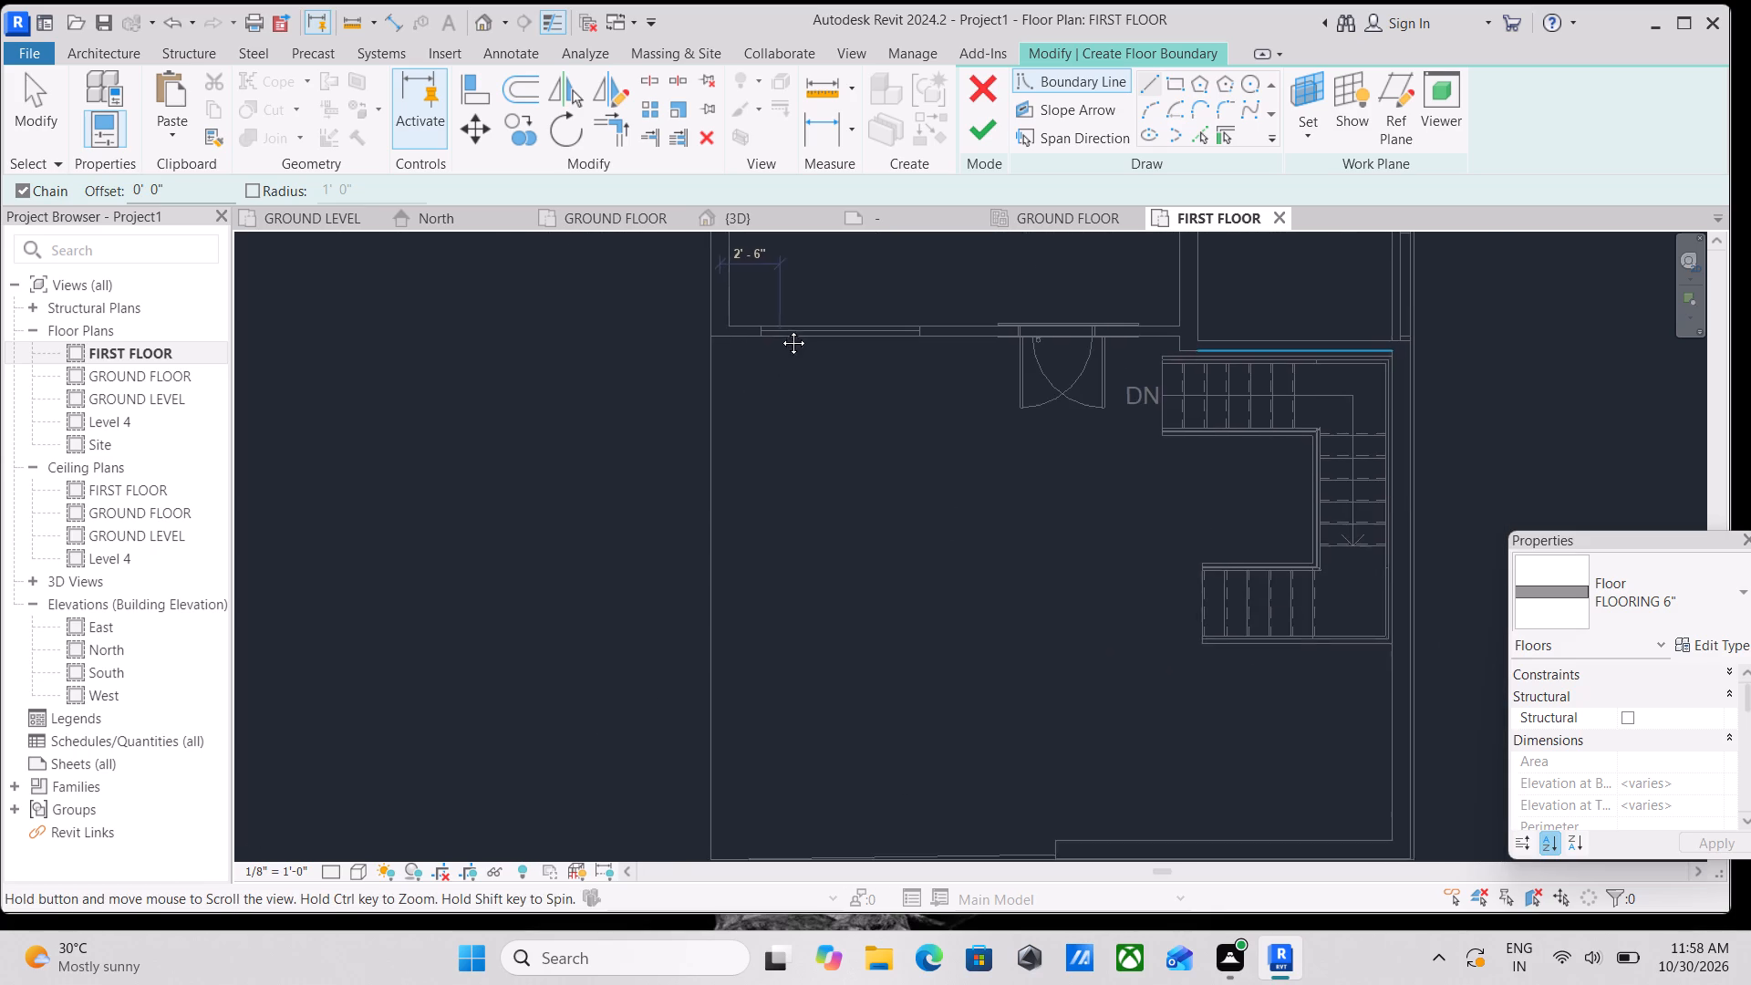
middle_drag(780, 329, 783, 317)
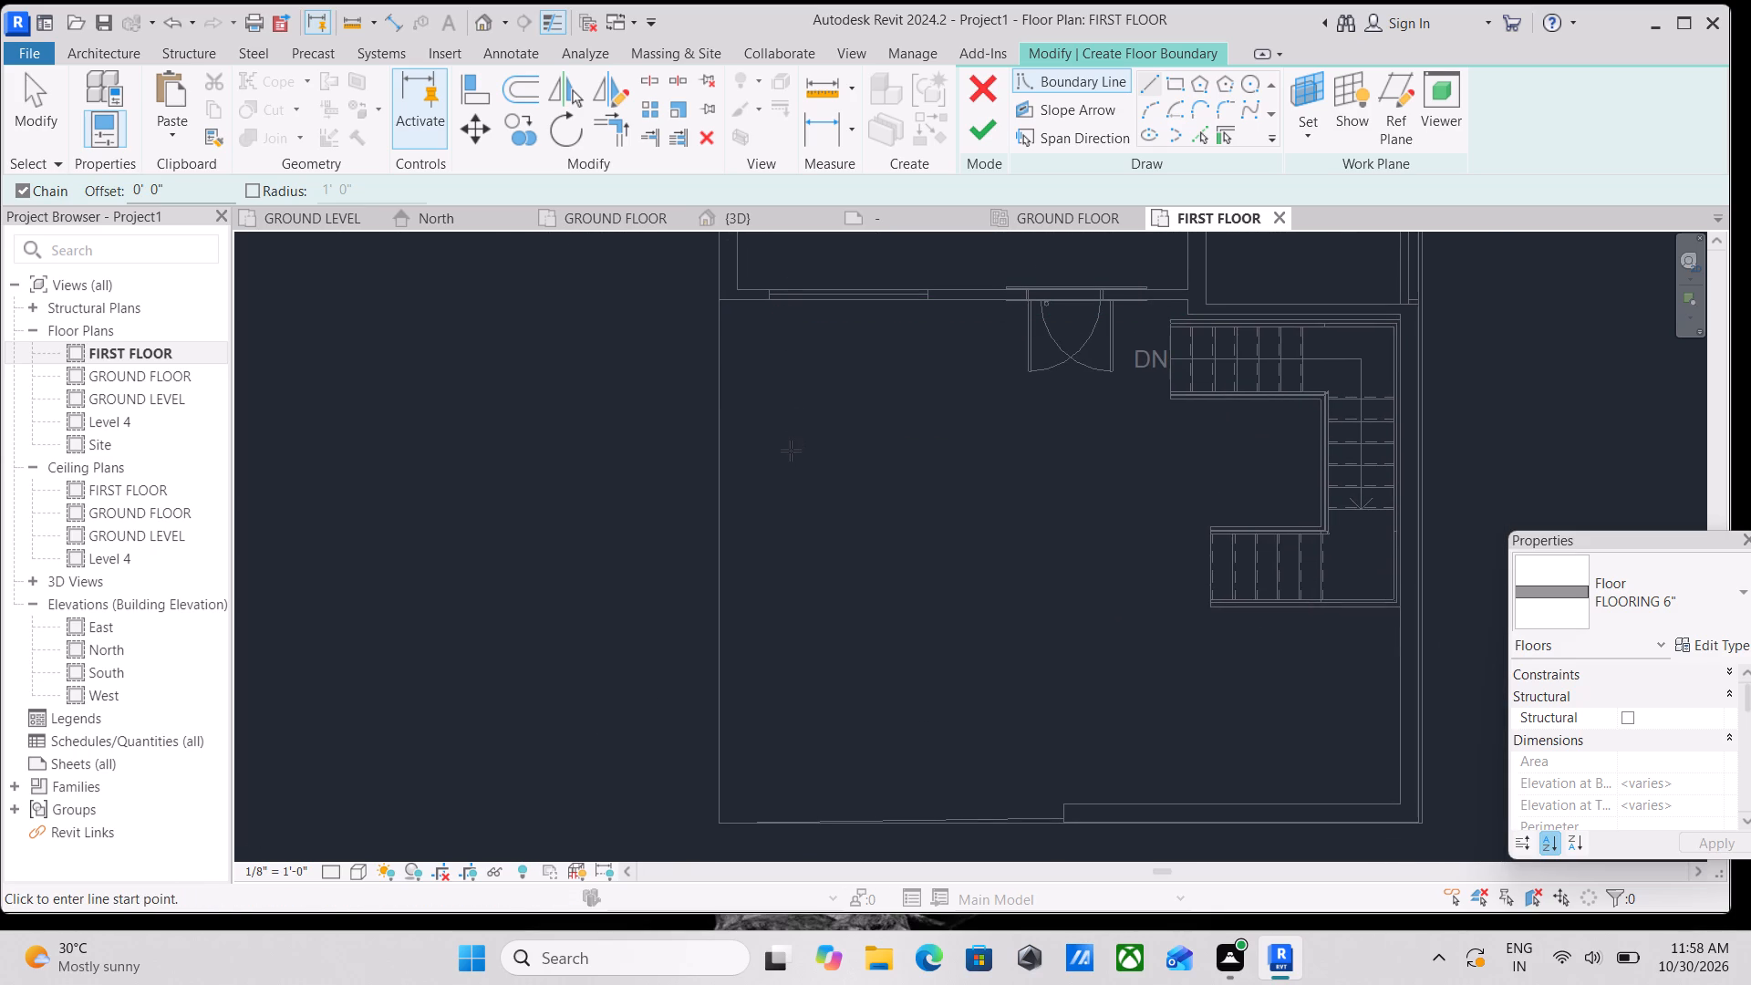
middle_drag(791, 451, 791, 472)
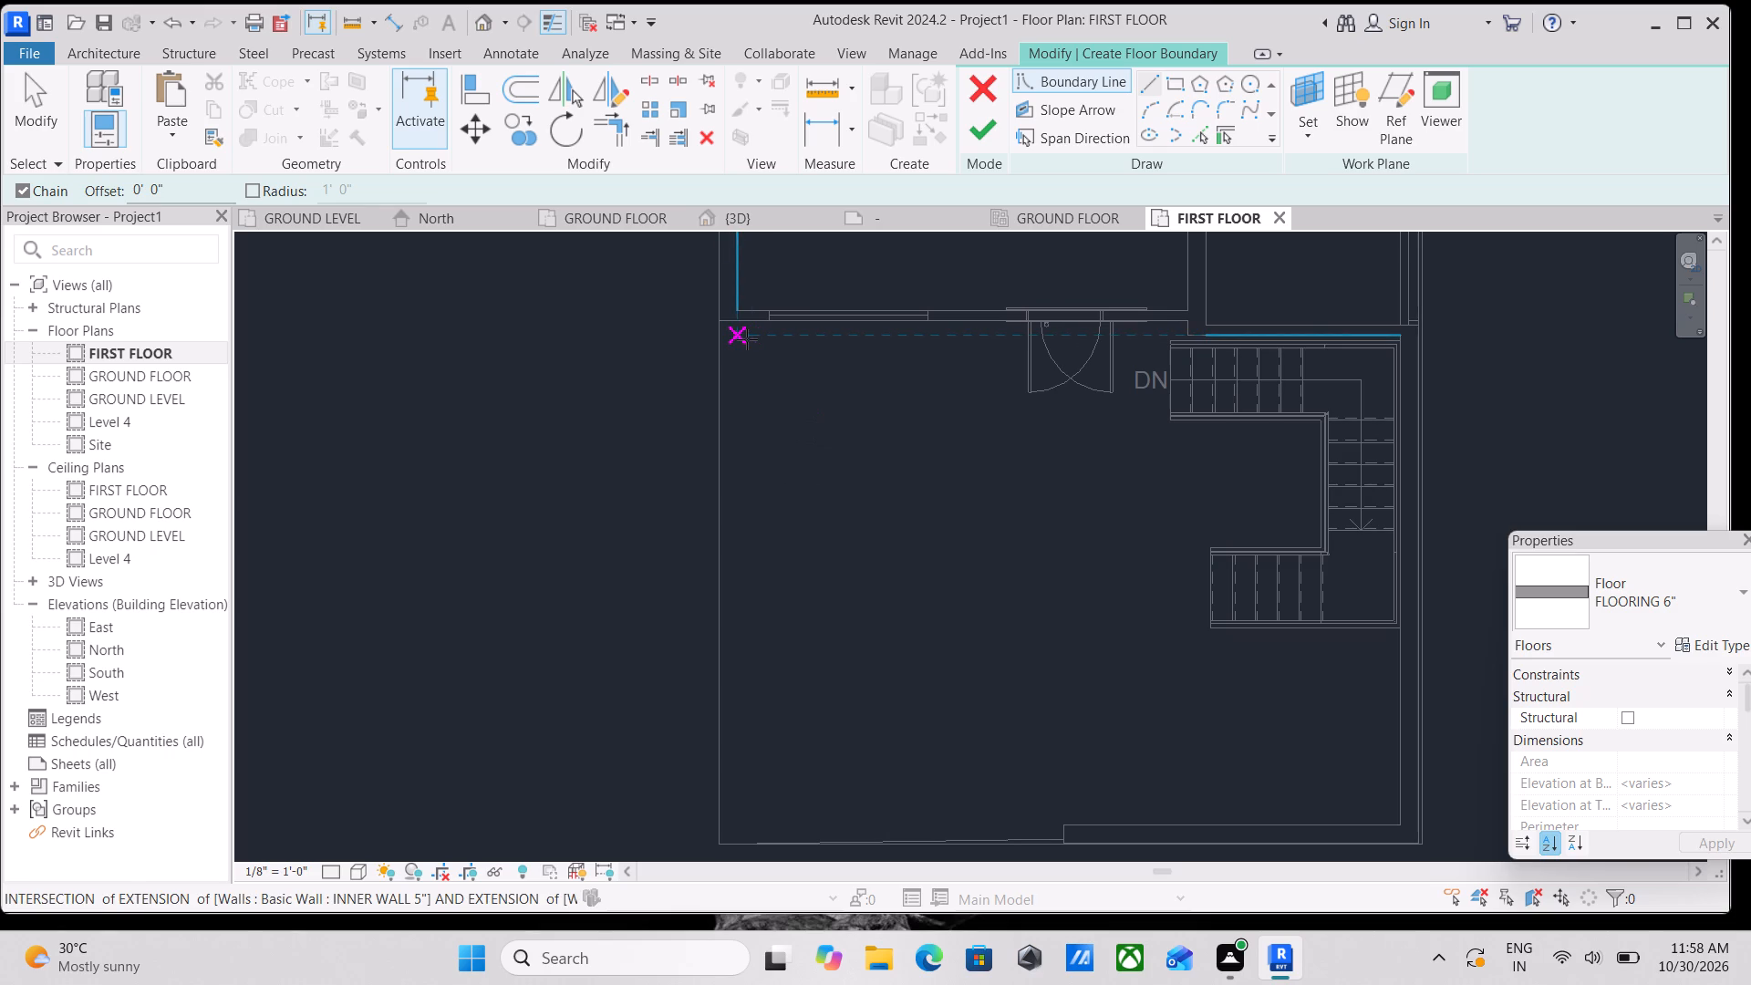
scroll(728, 330, up, 2)
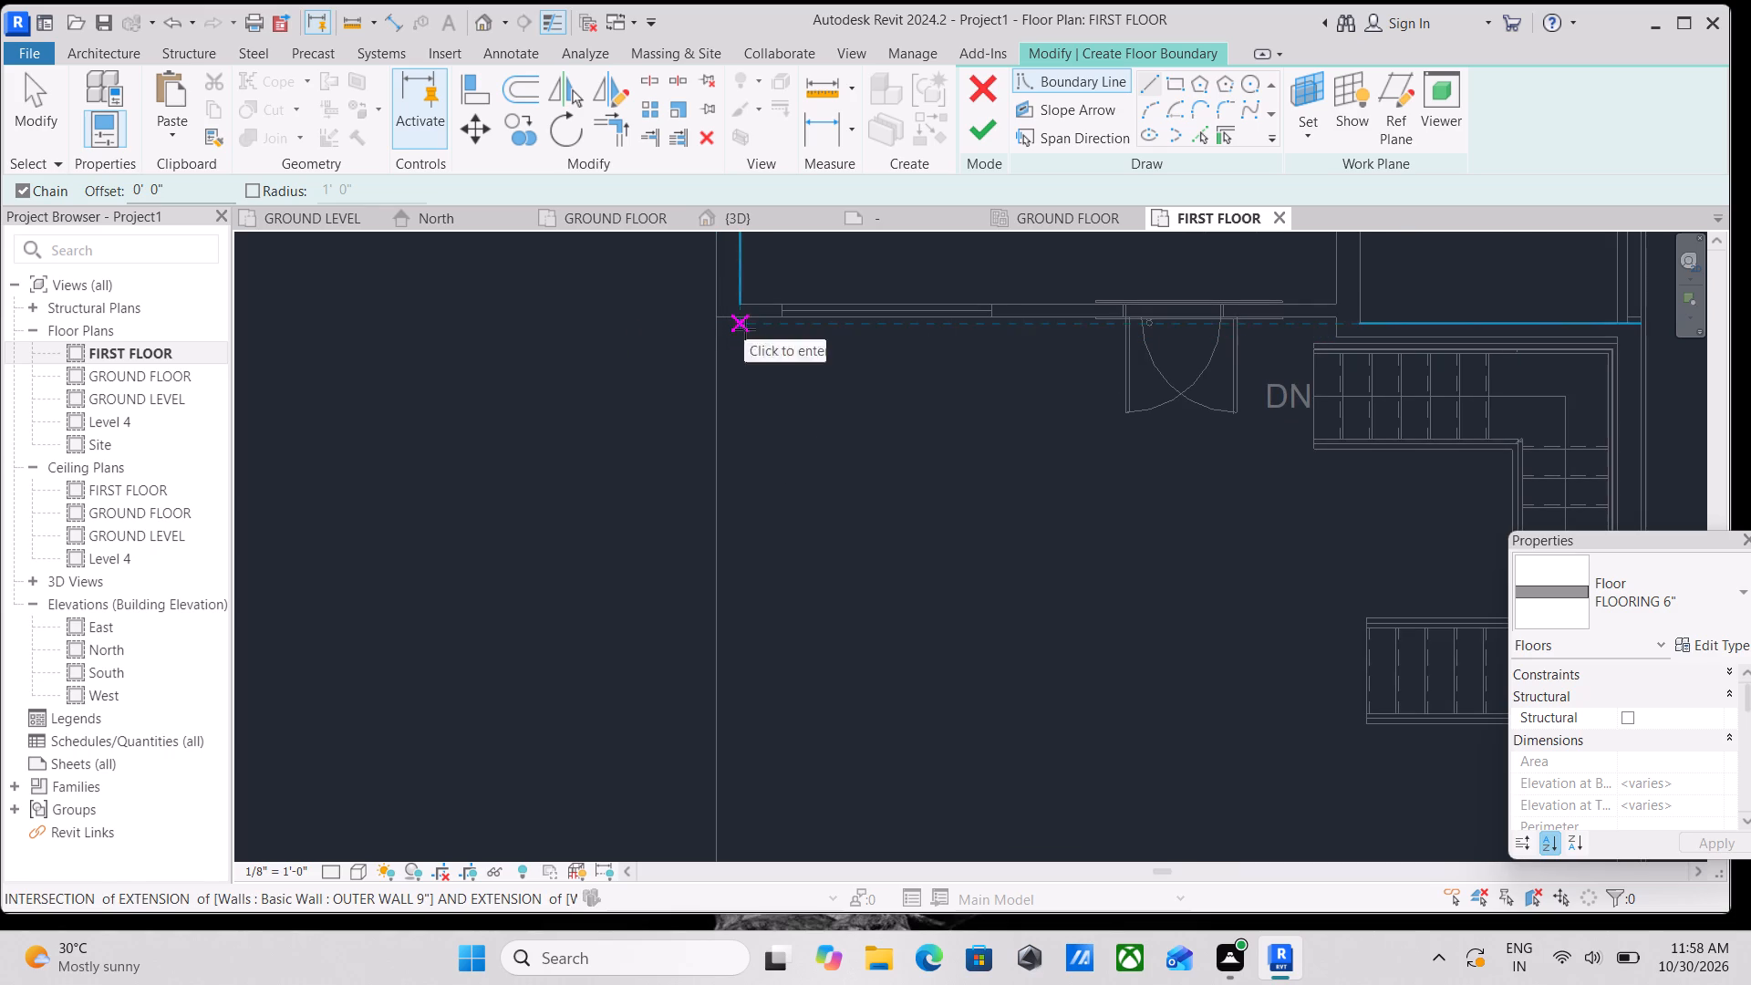
click(743, 318)
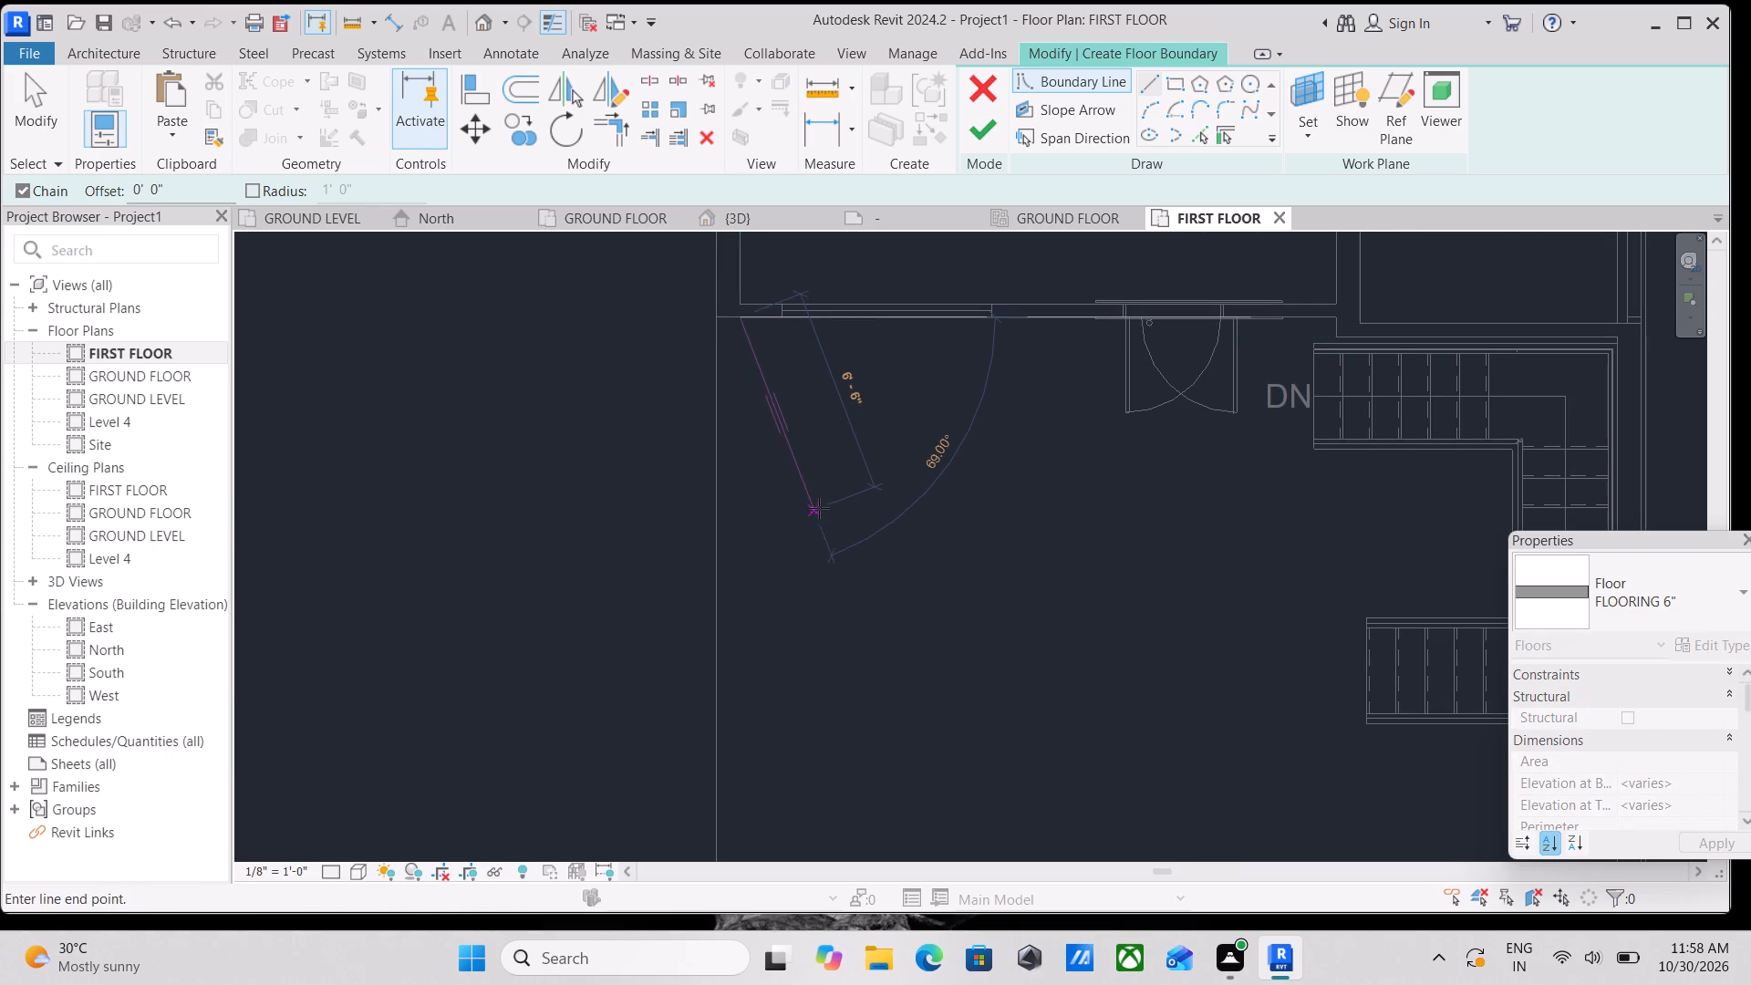
middle_drag(1256, 318, 1001, 324)
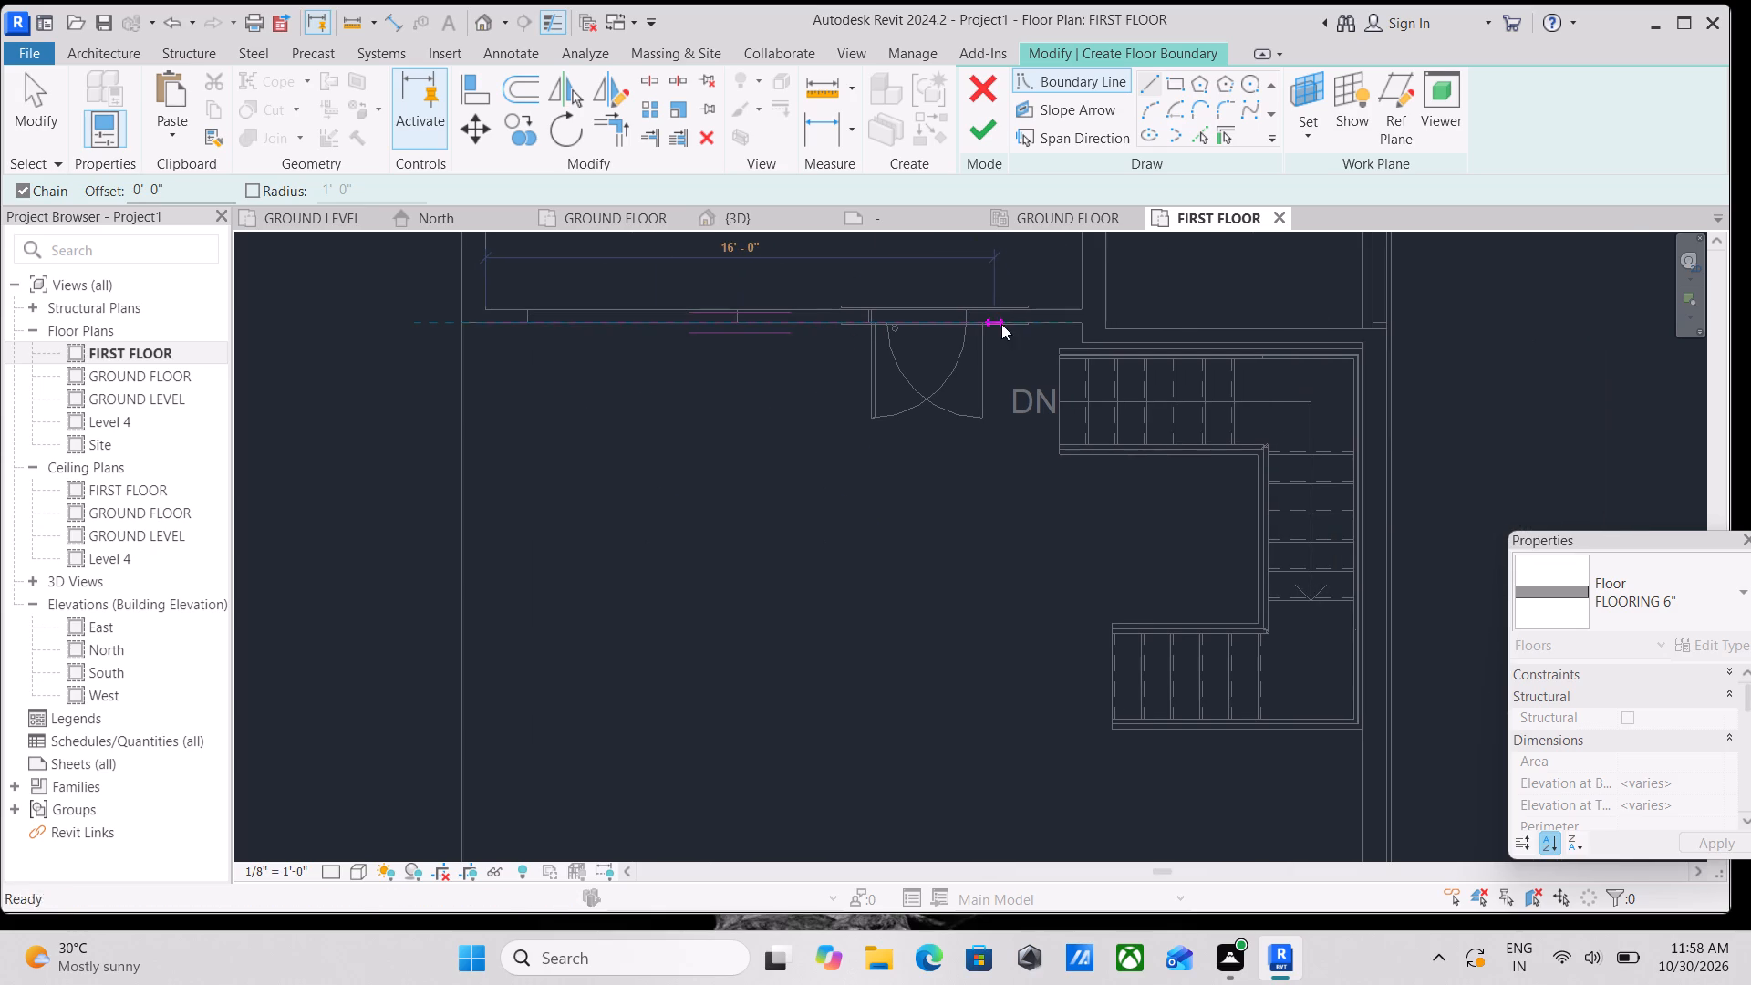
scroll(1112, 327, up, 6)
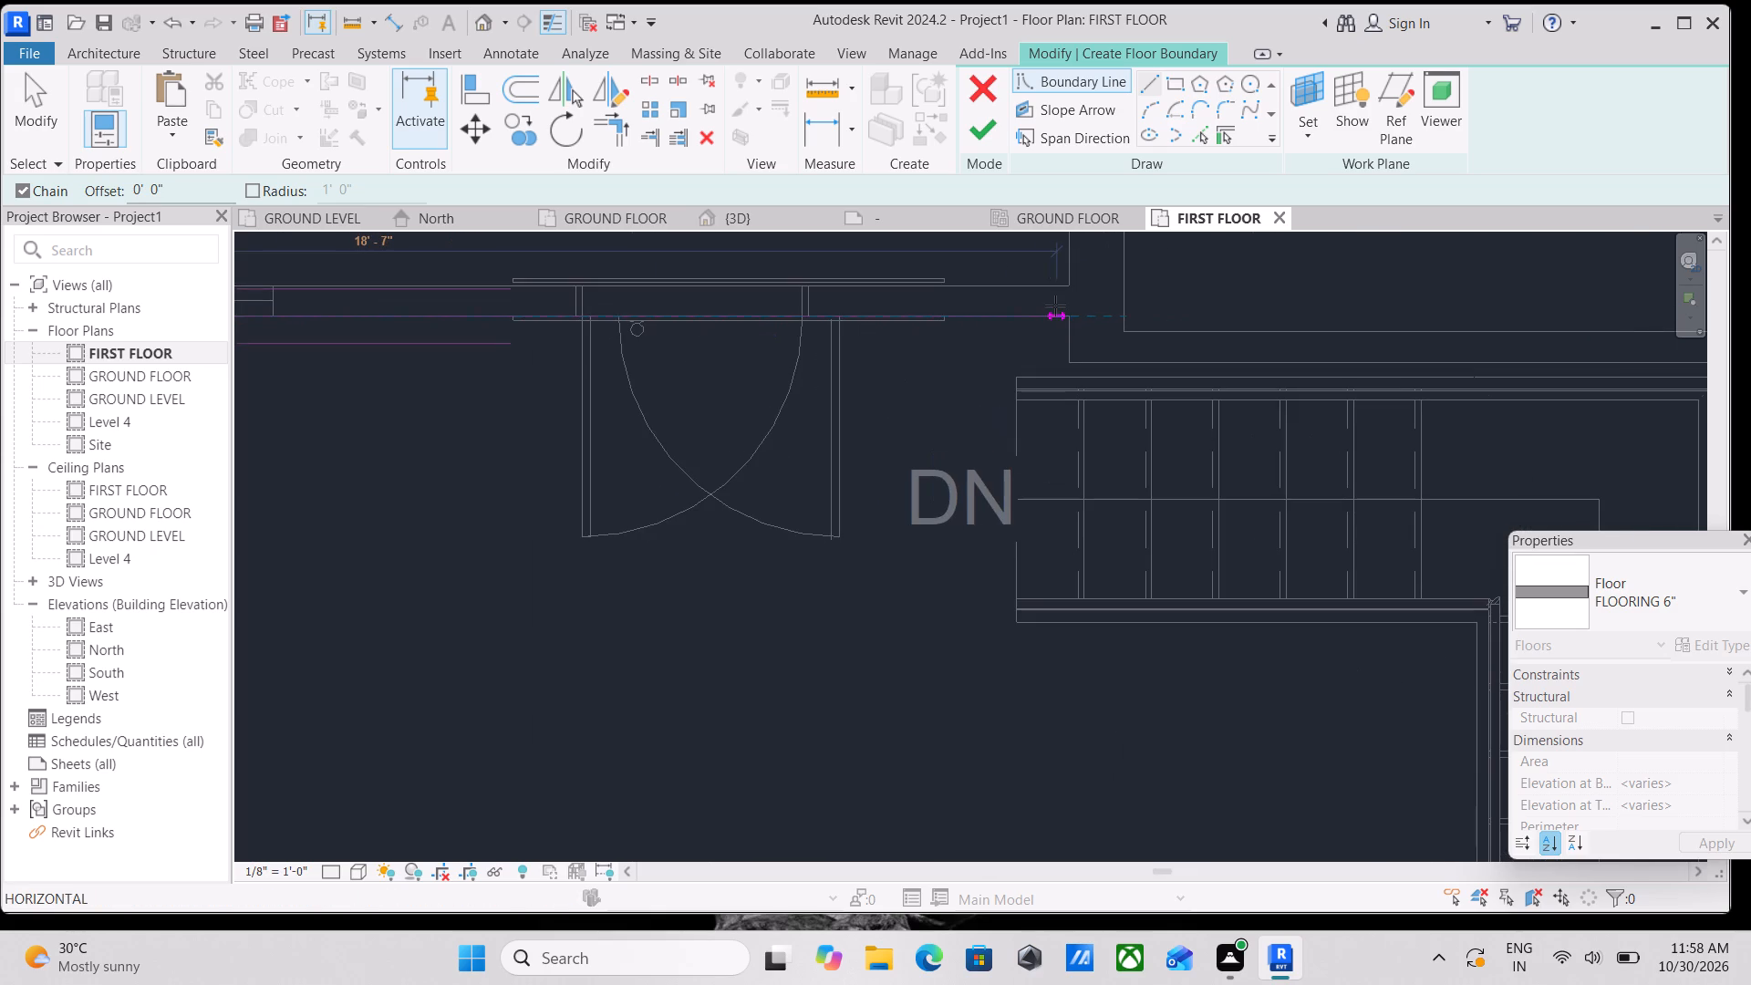
scroll(1068, 307, up, 3)
click(1068, 307)
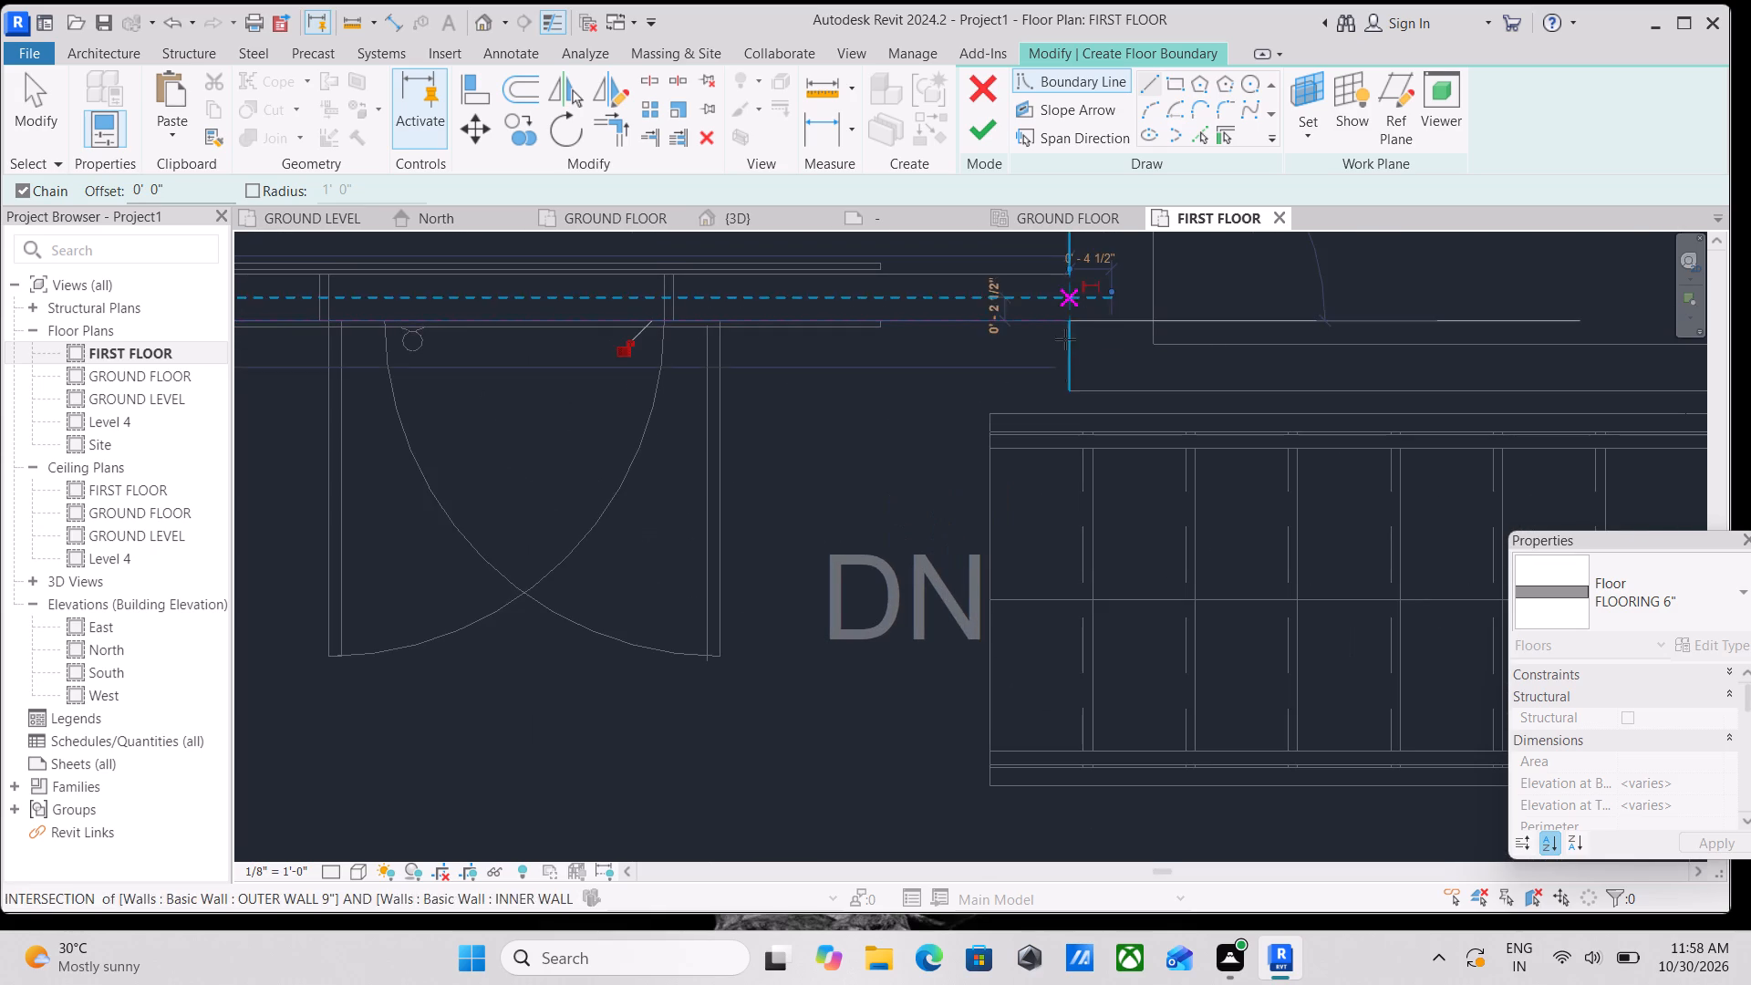
Continue the boundary down to the stair, across to the upper flight's end, 3' 4" down that end, and about 6' 2 5/8" along its inner side.
click(1066, 412)
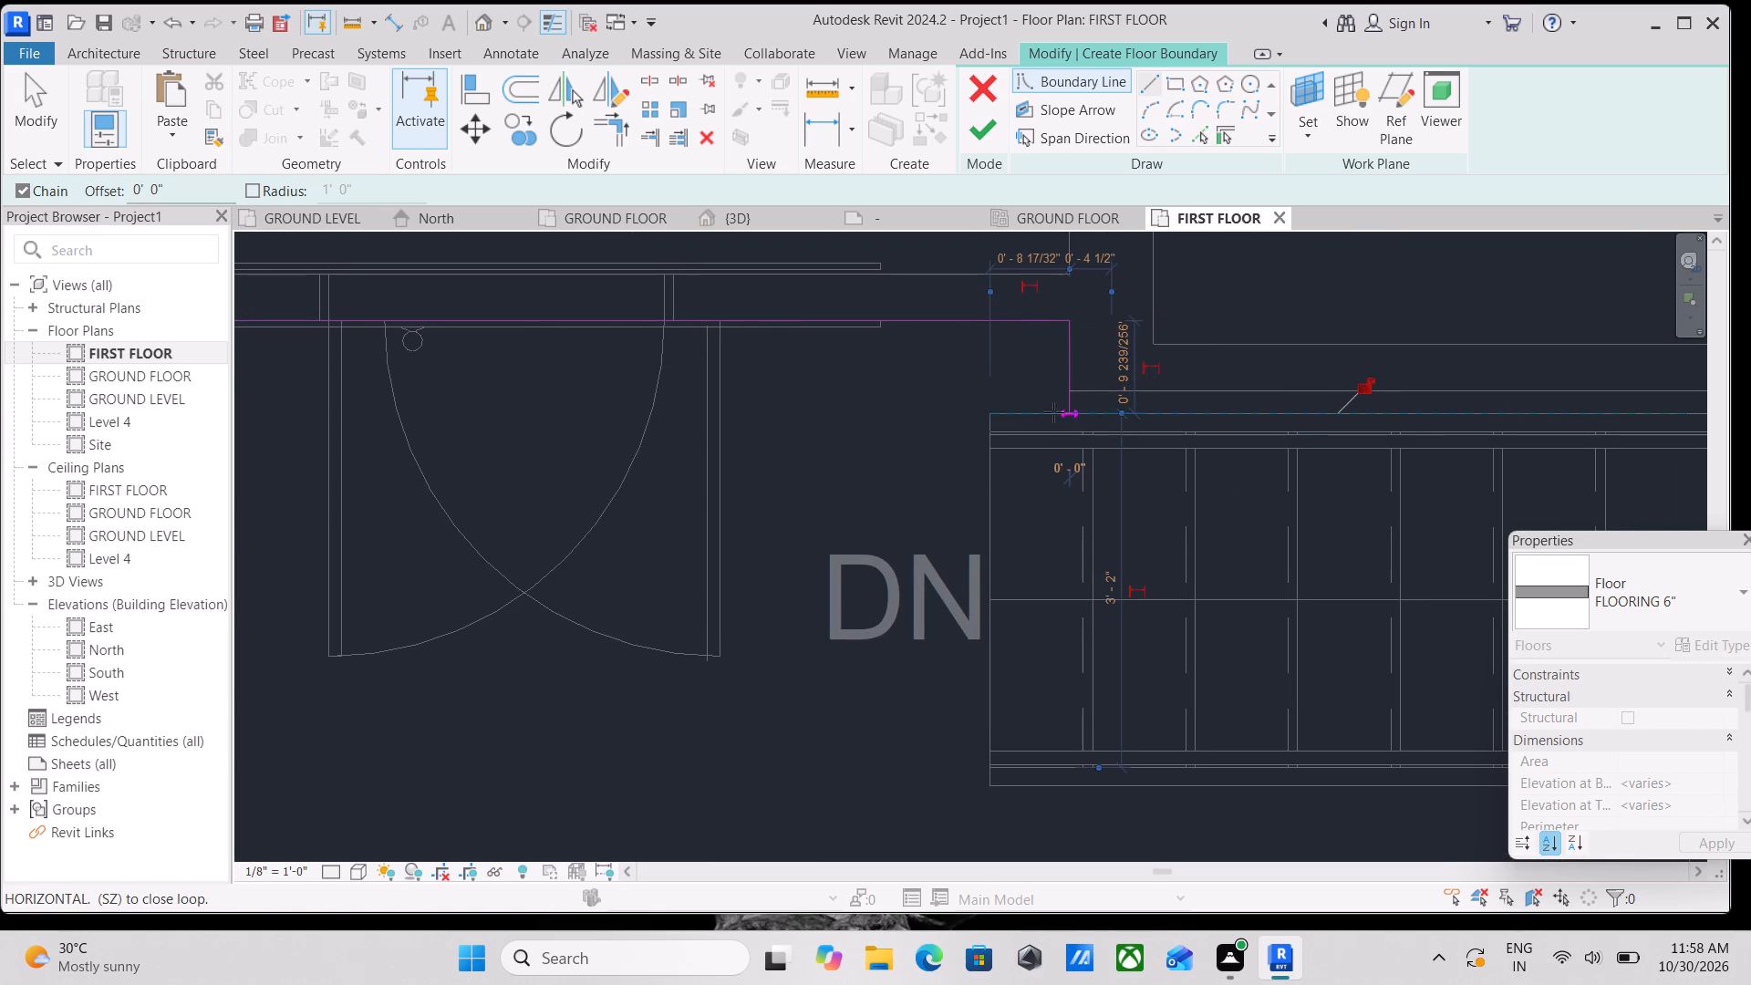
click(989, 413)
middle_drag(982, 614, 966, 392)
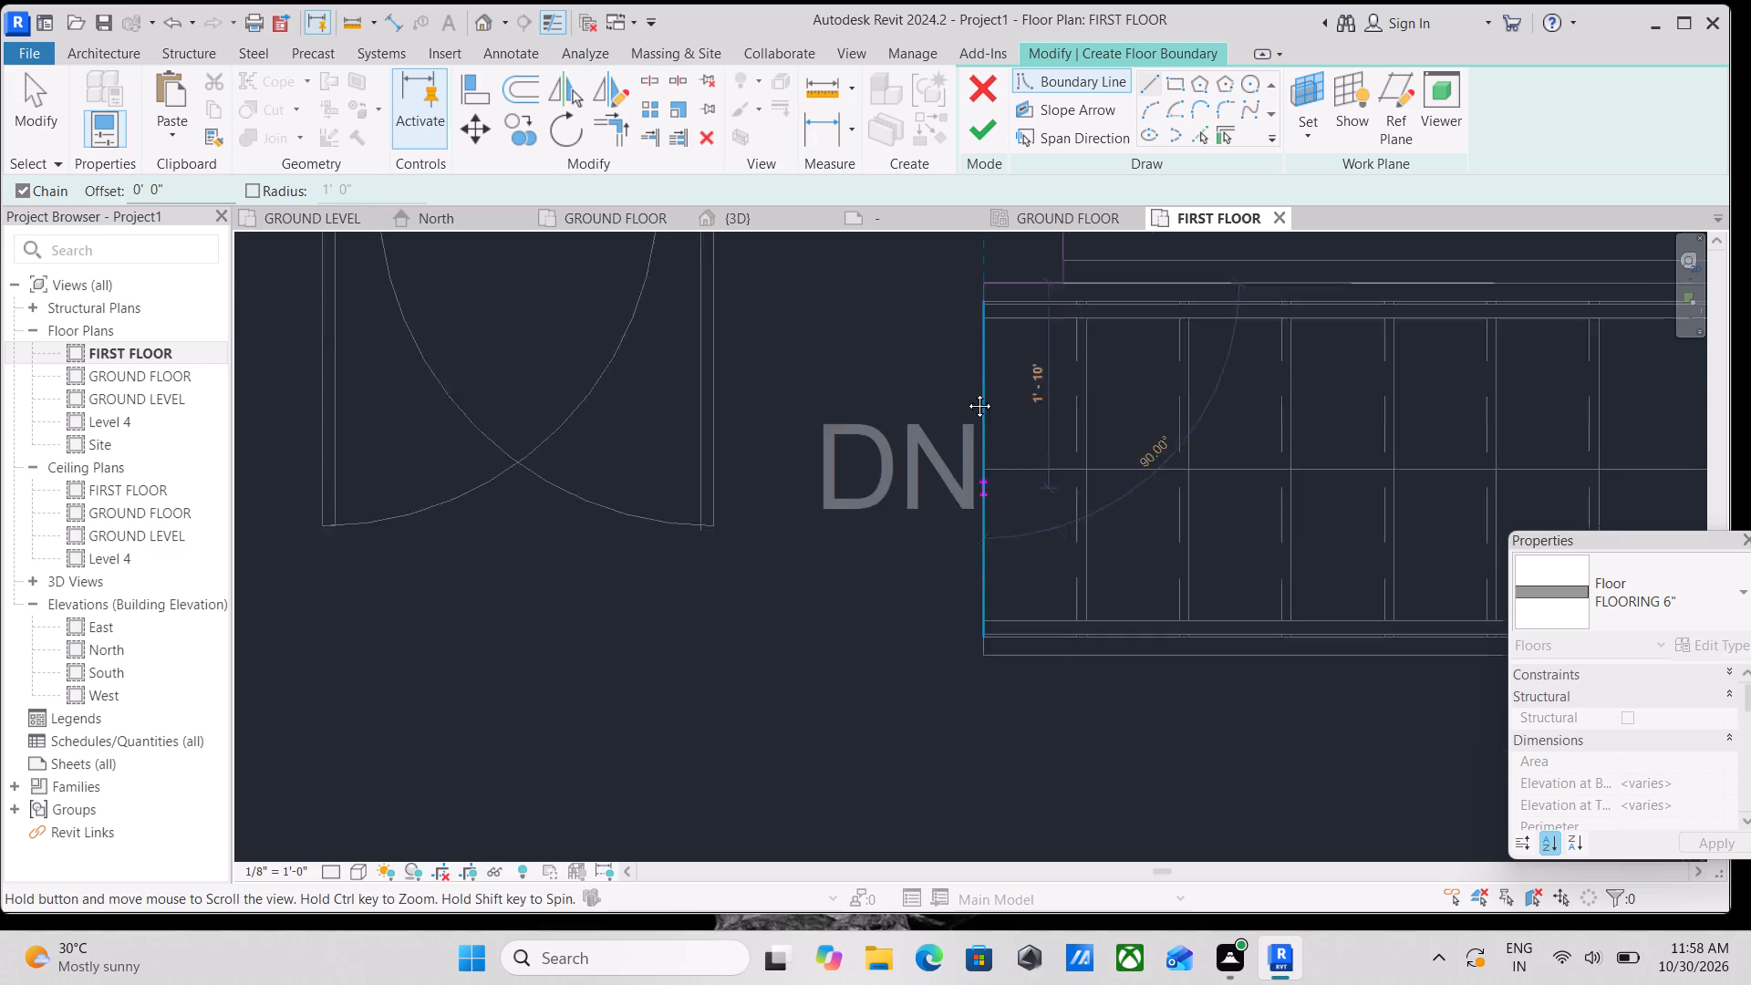
middle_drag(966, 392, 962, 338)
click(974, 511)
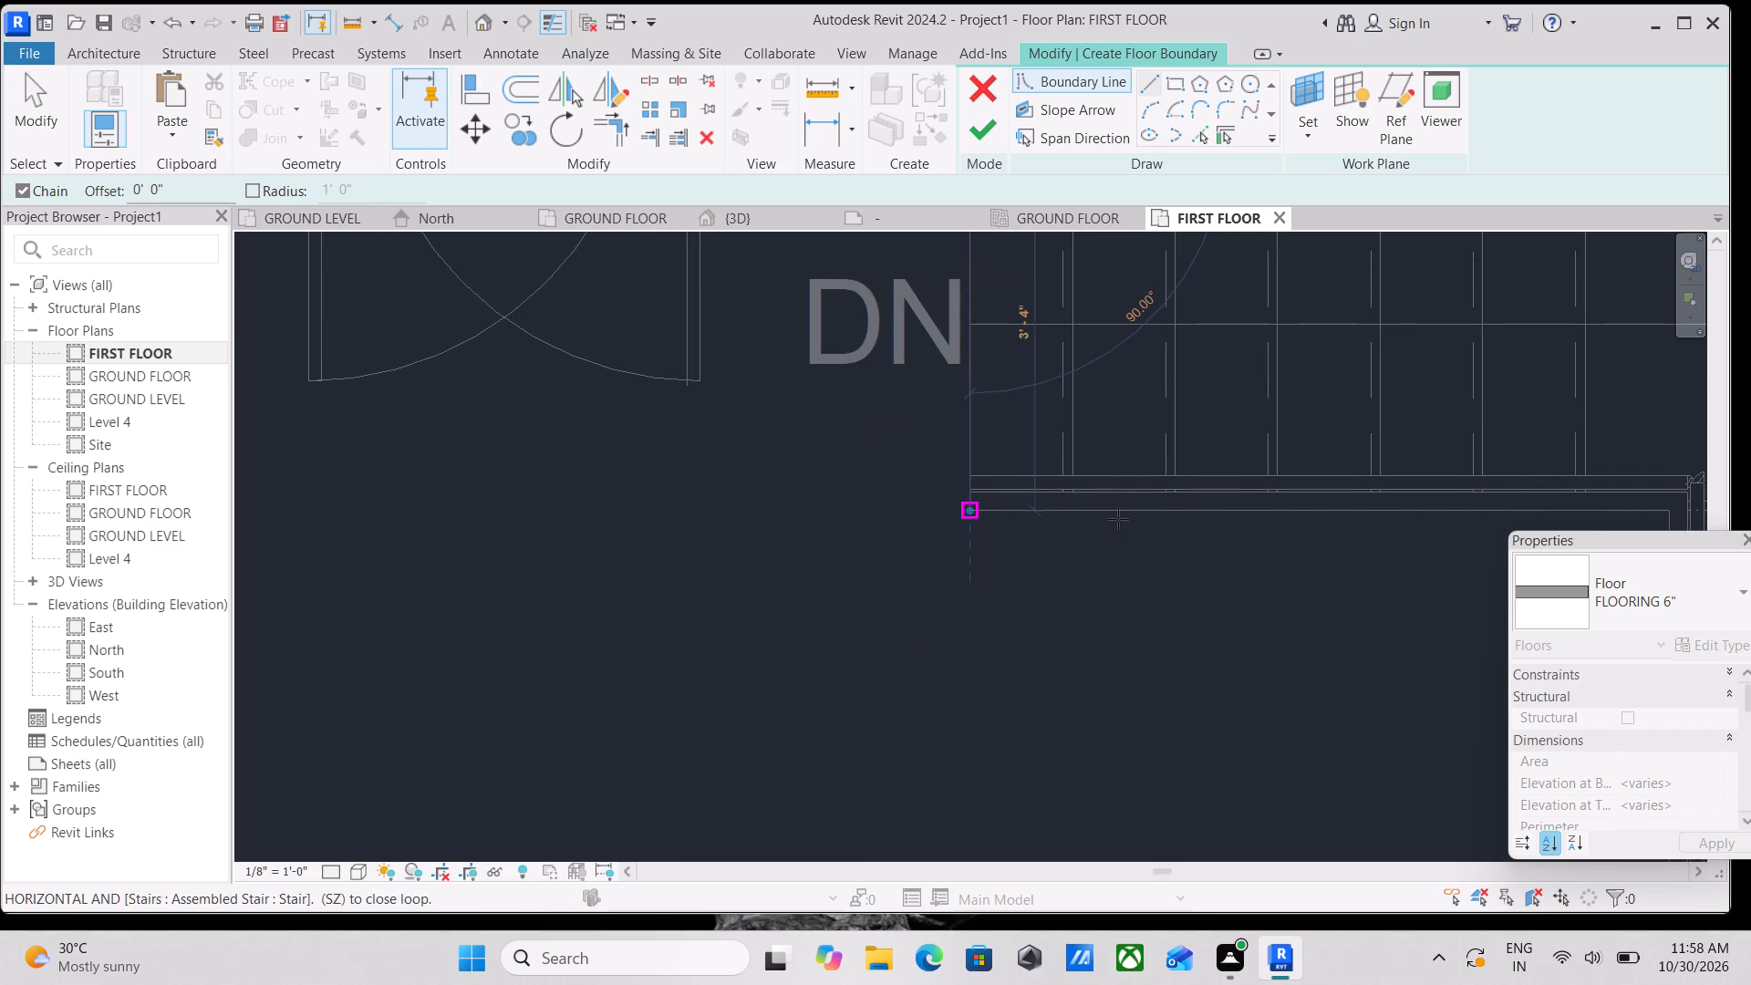
scroll(1118, 519, down, 1)
middle_drag(1118, 519, 765, 362)
scroll(1208, 426, down, 2)
middle_drag(1208, 426, 1124, 401)
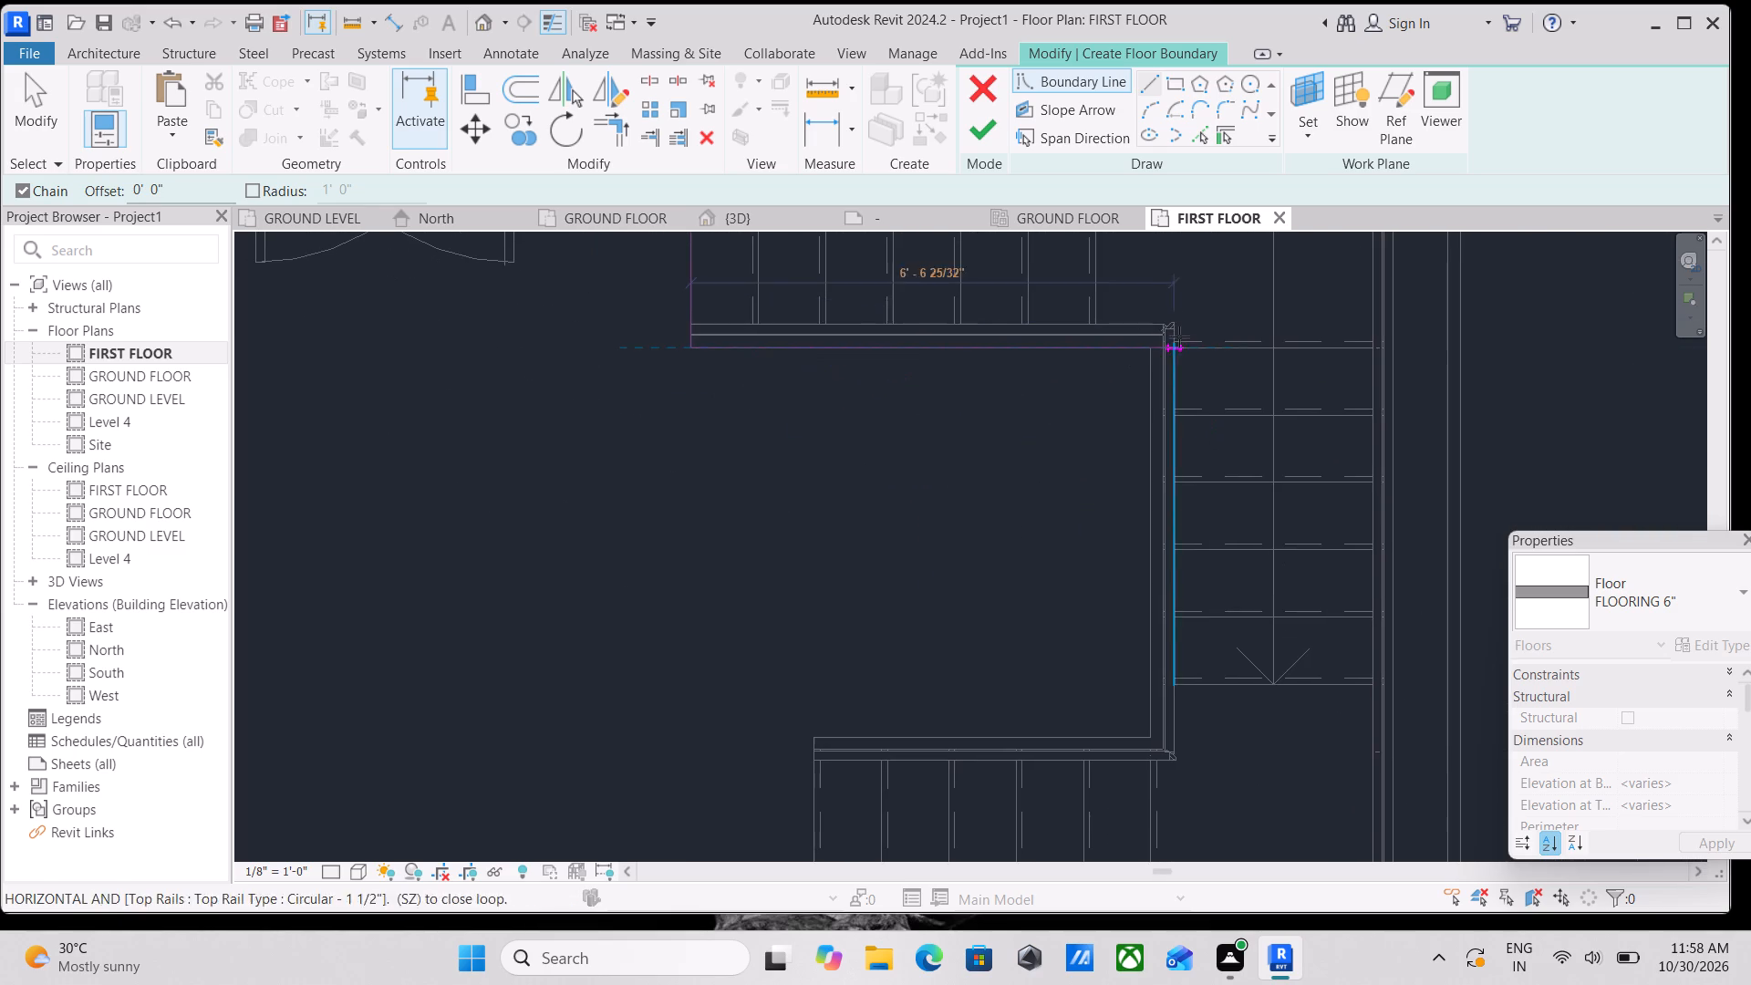
click(1145, 347)
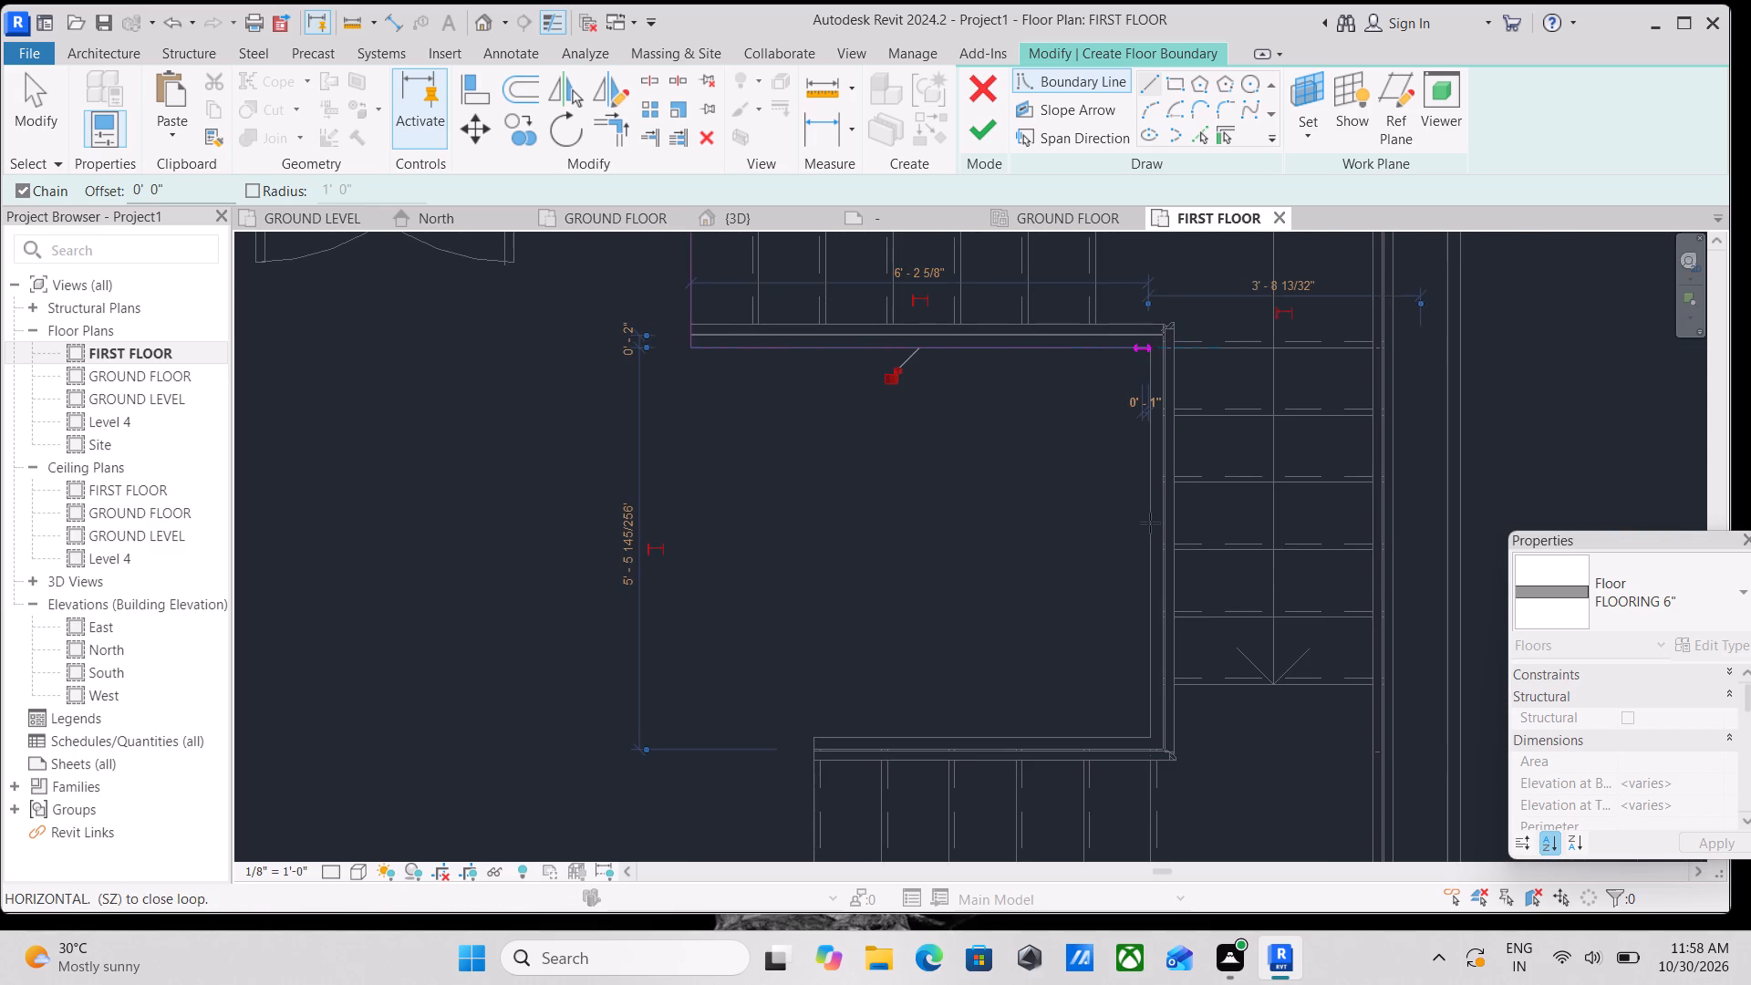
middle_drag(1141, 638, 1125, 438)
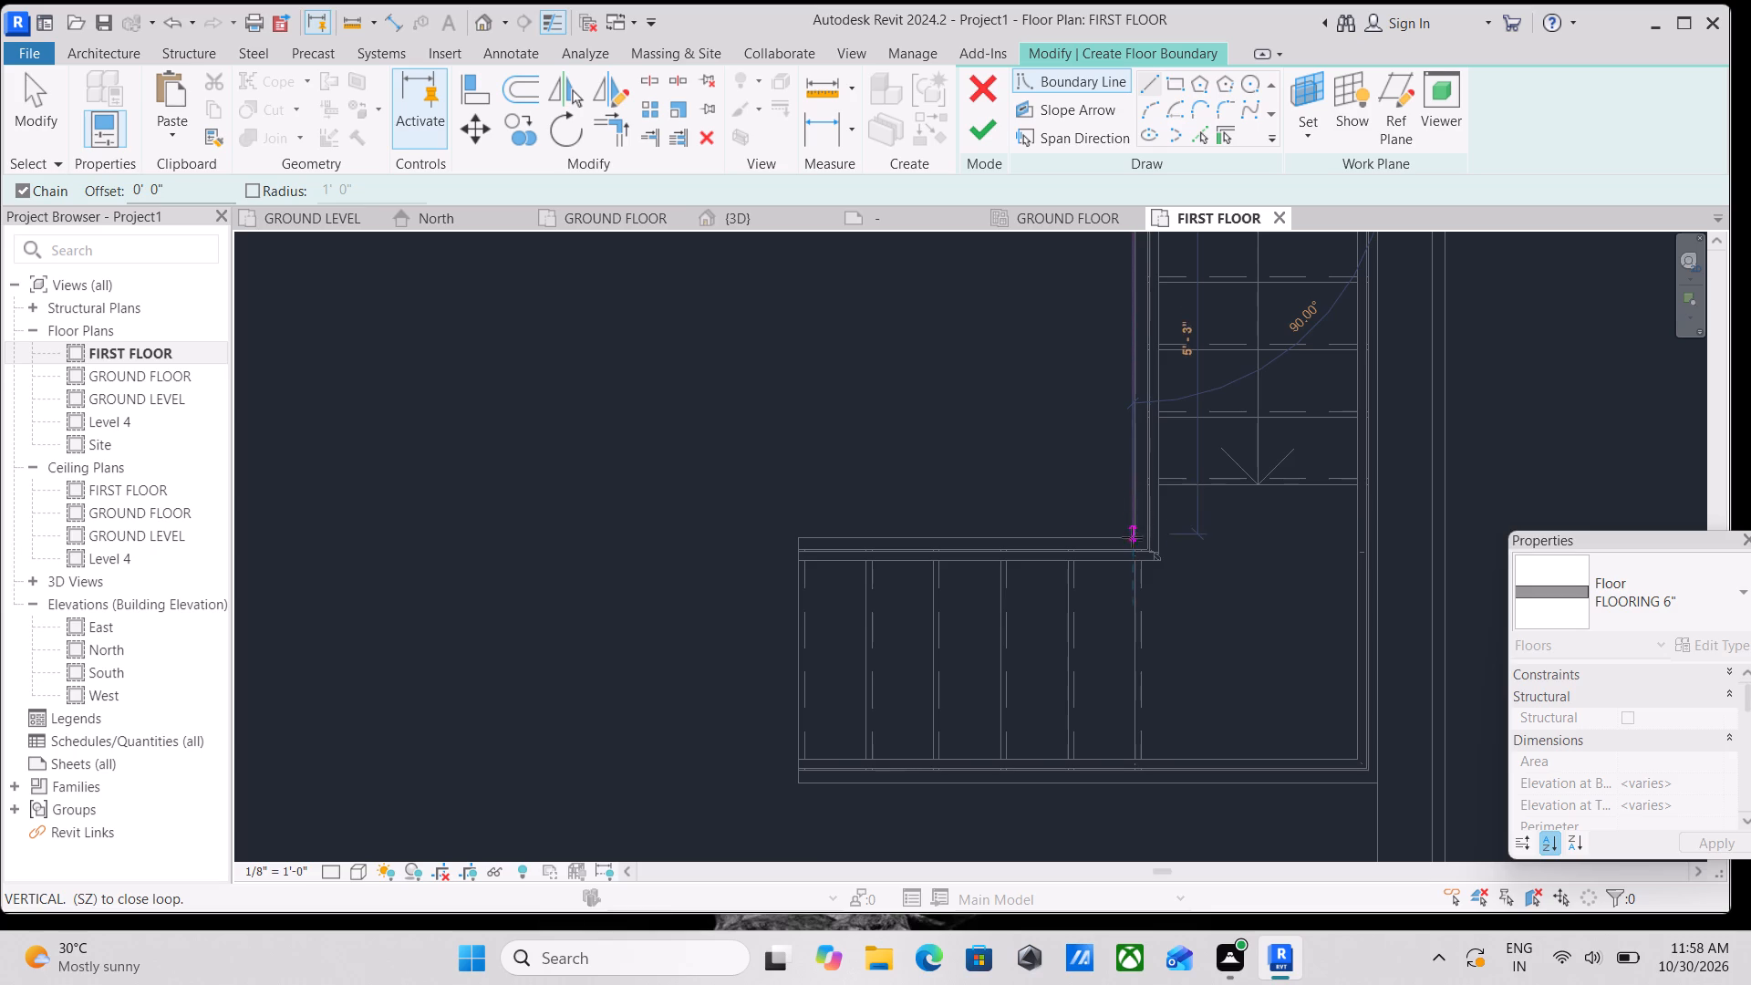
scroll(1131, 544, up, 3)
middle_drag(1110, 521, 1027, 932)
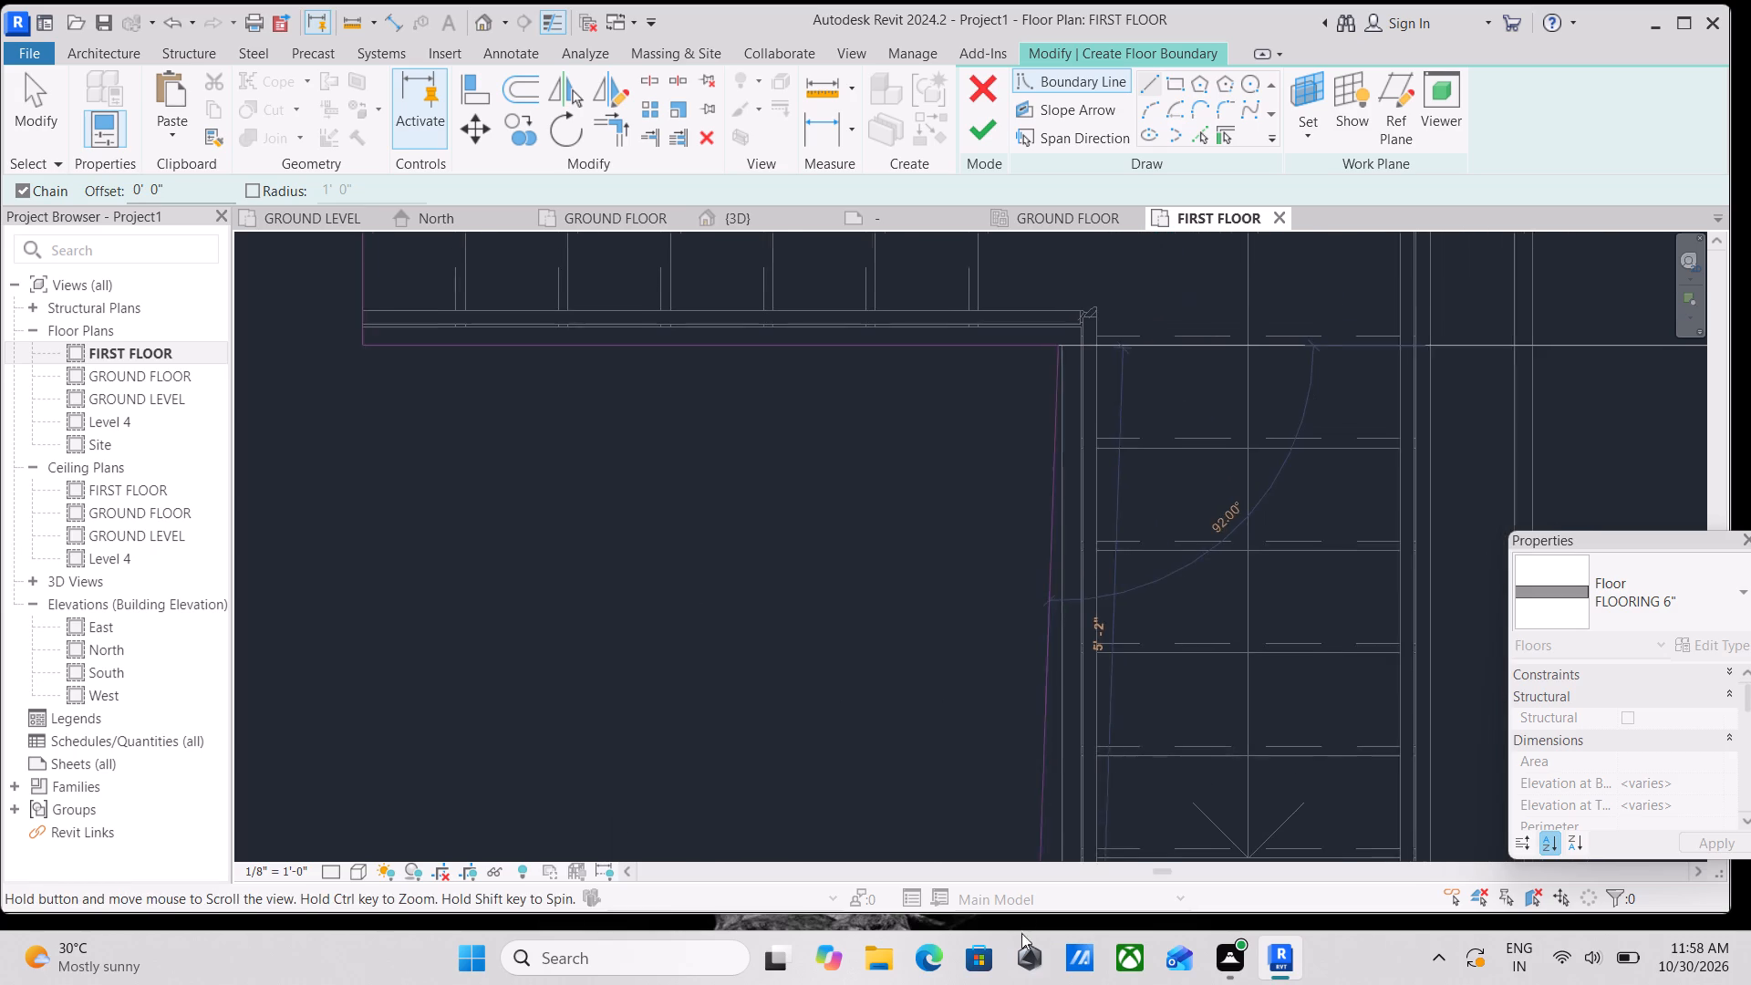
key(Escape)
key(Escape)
Extend the boundary line along the upper stair flight to the stair's inner corner, making it about 6' 3" long.
scroll(1044, 378, up, 3)
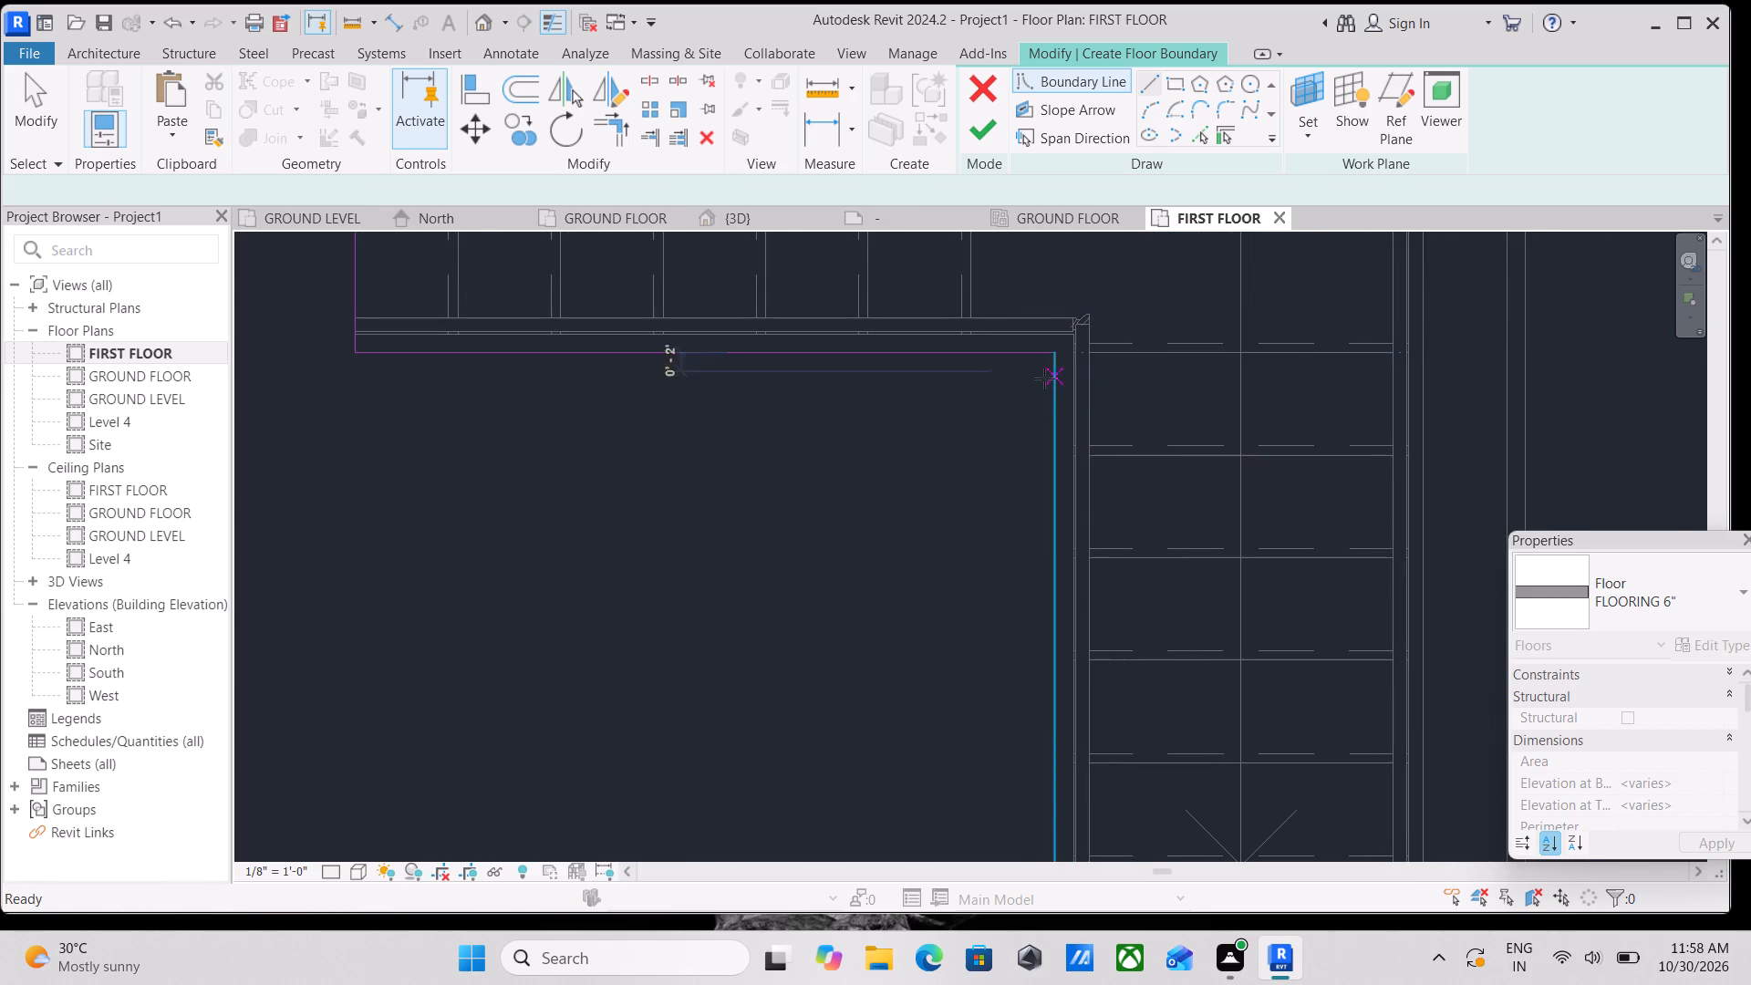
scroll(1044, 378, up, 4)
click(1048, 327)
scroll(1056, 324, up, 10)
drag(1096, 350, 1111, 346)
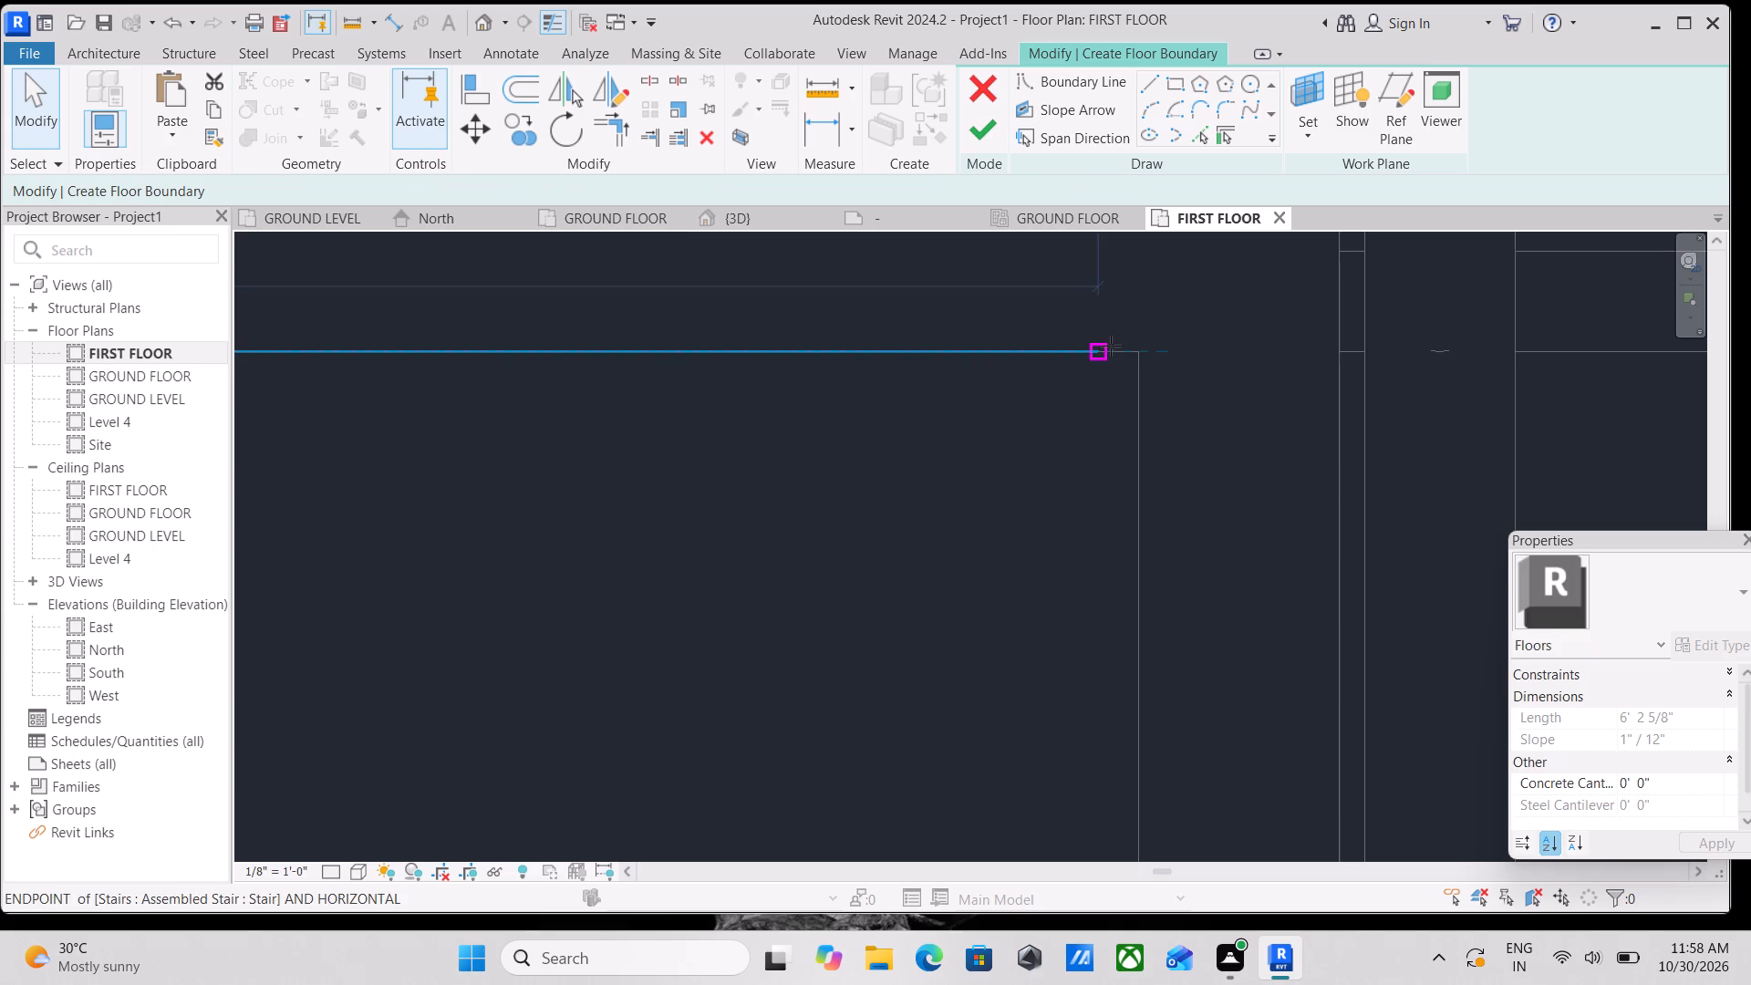
drag(1111, 346, 1142, 357)
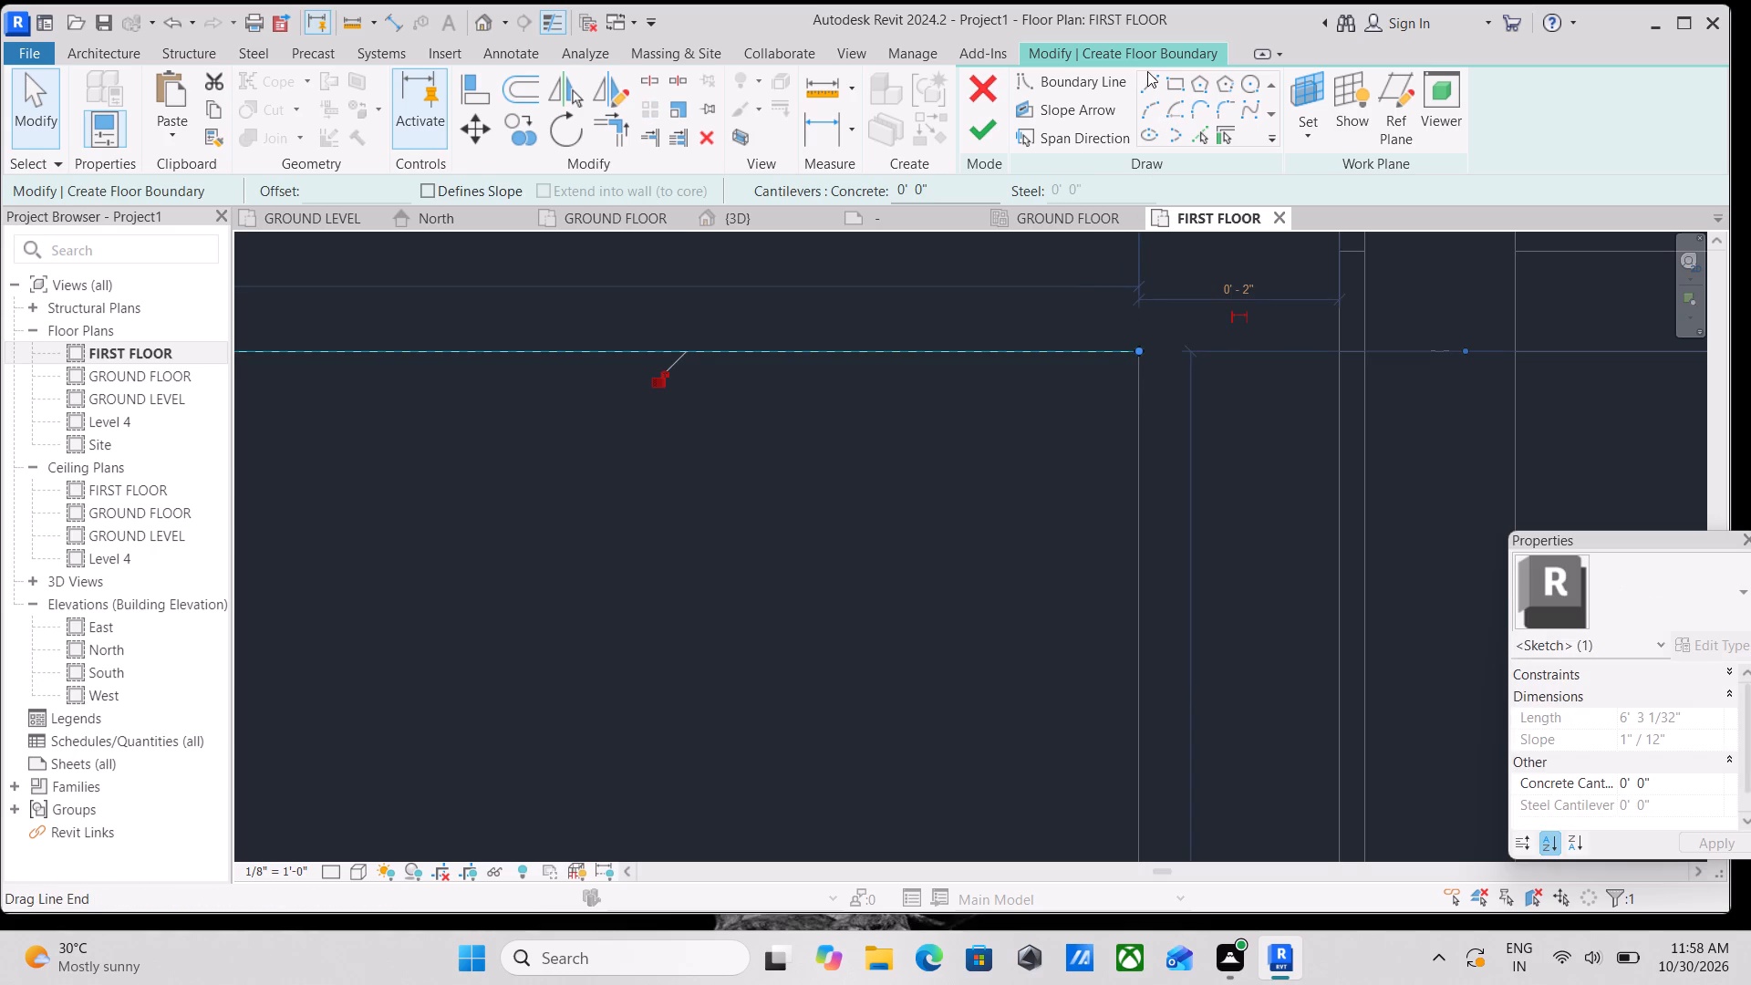
Draw a floor boundary line about 5' 4" long from the upper flight's inner corner along the middle flight to the lower flight.
click(1152, 72)
click(1150, 87)
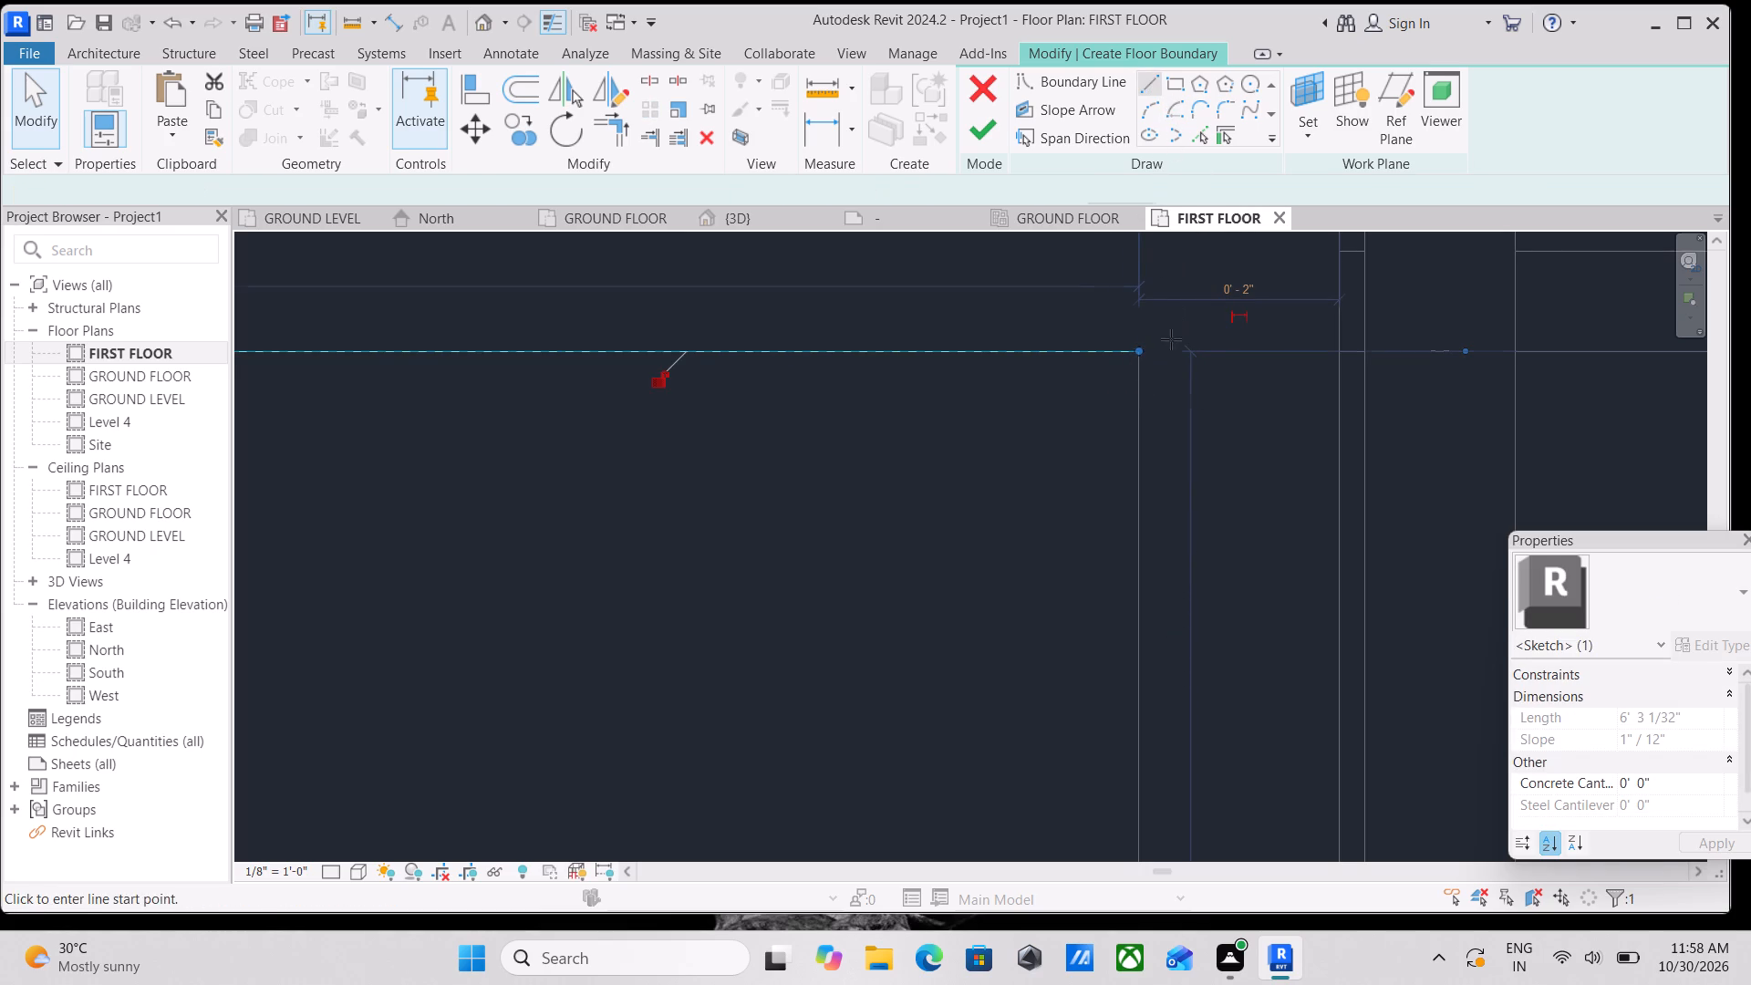
click(1141, 344)
scroll(1084, 680, down, 2)
middle_drag(1085, 674, 1125, 322)
scroll(1199, 623, down, 3)
middle_drag(1199, 623, 1193, 339)
scroll(1148, 684, down, 4)
middle_drag(1148, 683, 1166, 426)
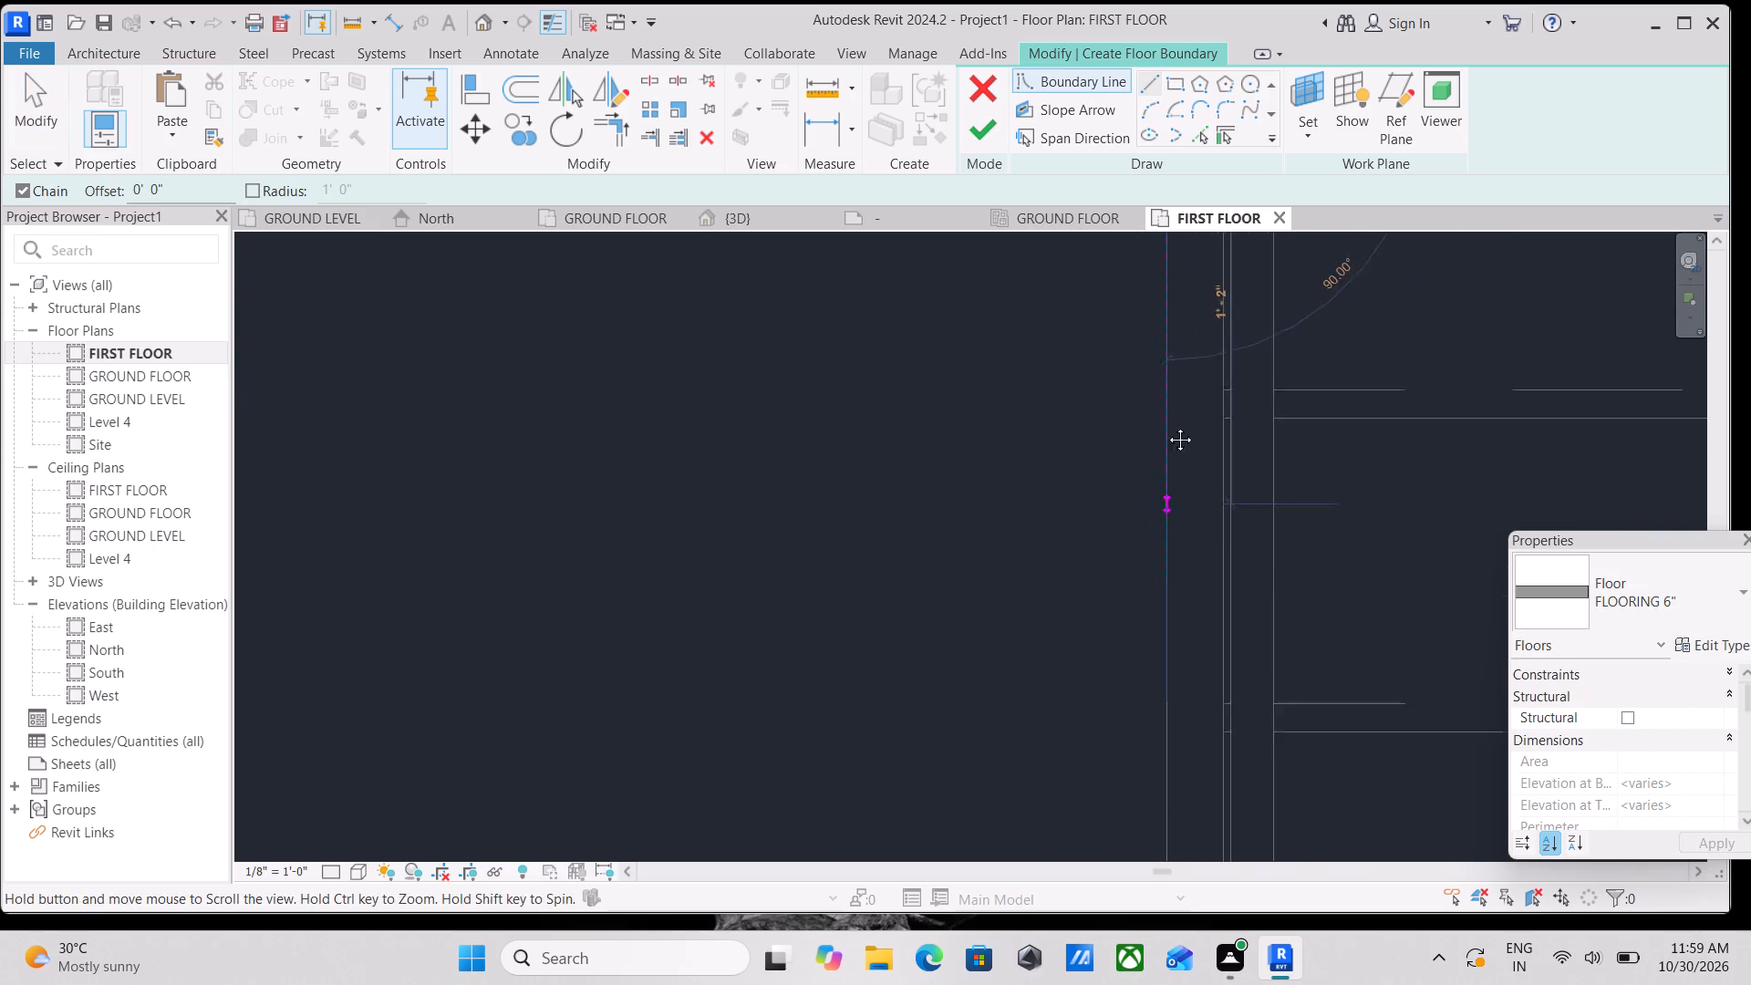
middle_drag(1166, 426, 1167, 423)
scroll(1206, 662, down, 3)
middle_drag(1206, 664, 1210, 469)
scroll(1215, 677, down, 9)
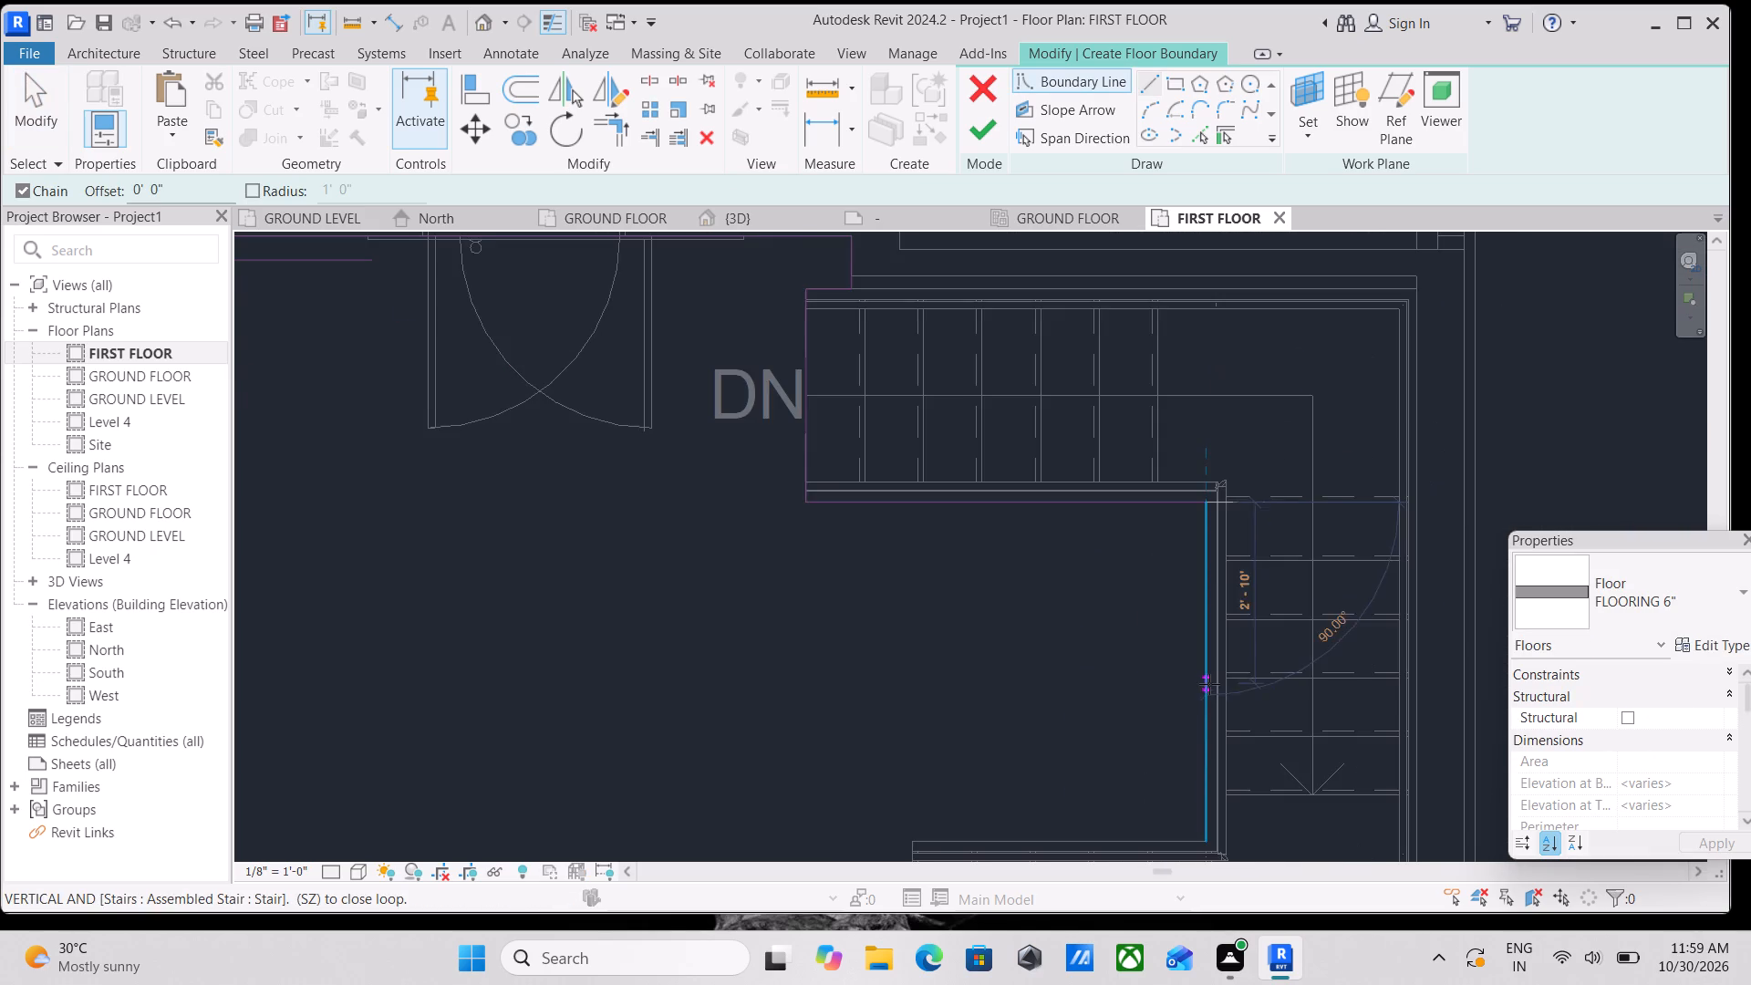
middle_drag(1209, 684, 1206, 514)
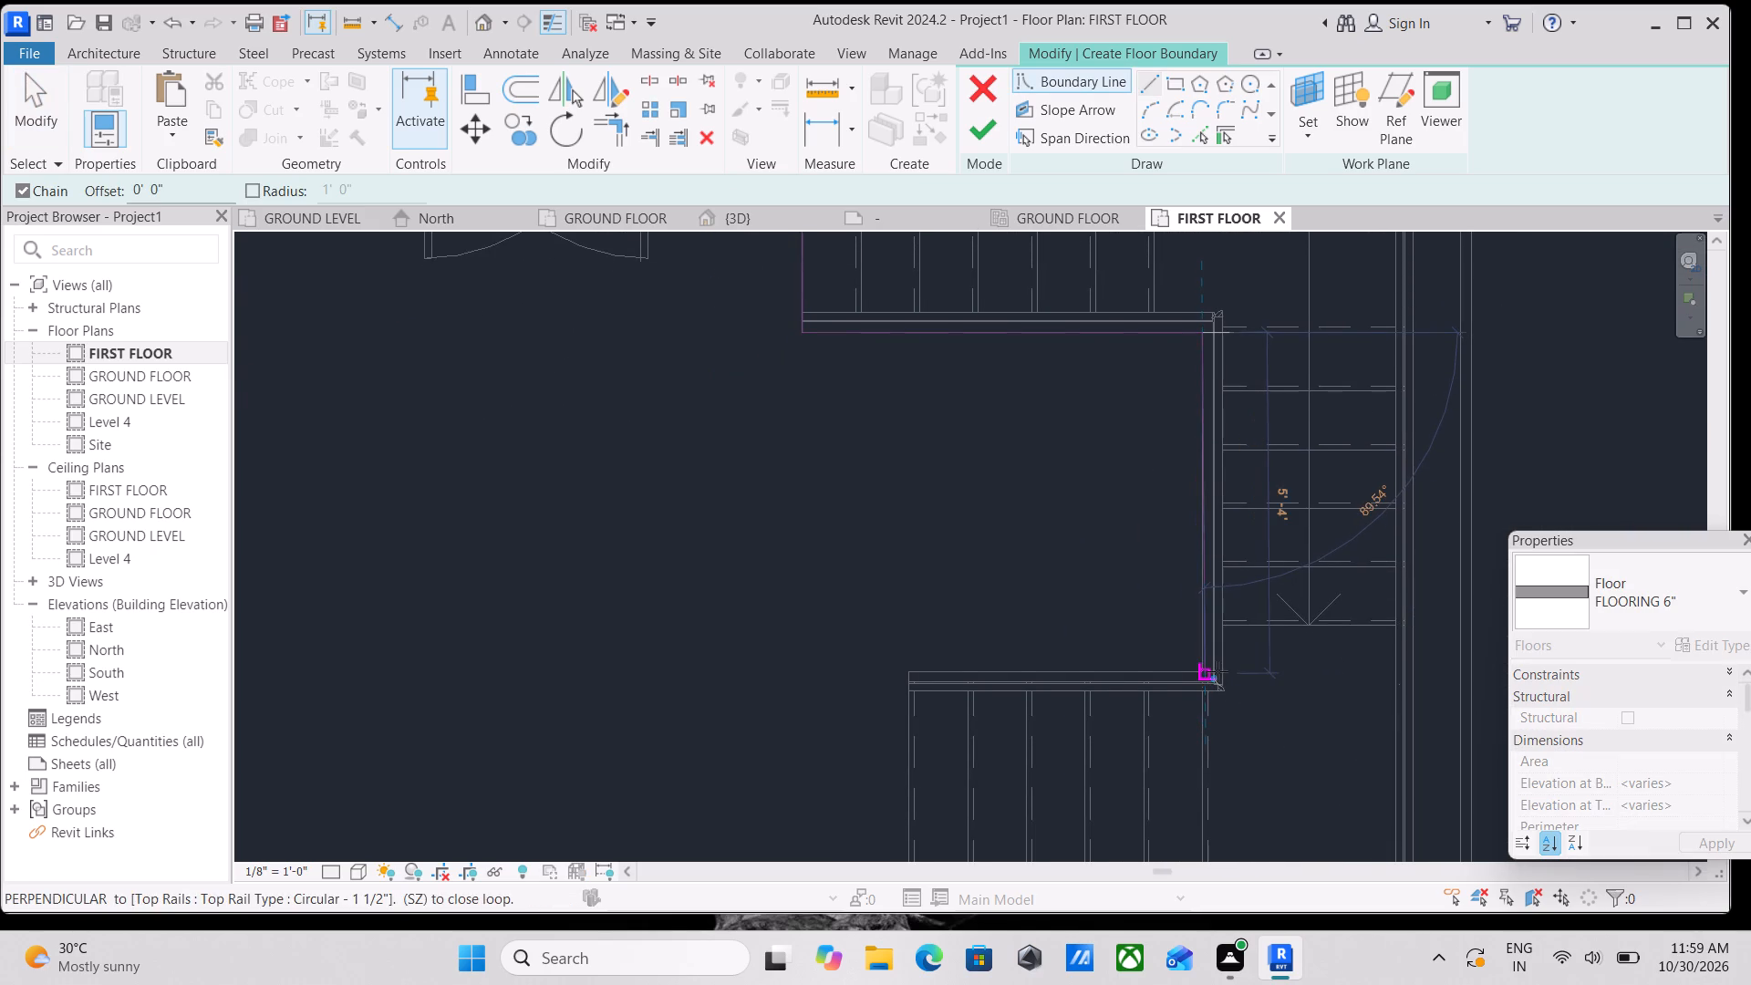
scroll(1198, 693, up, 2)
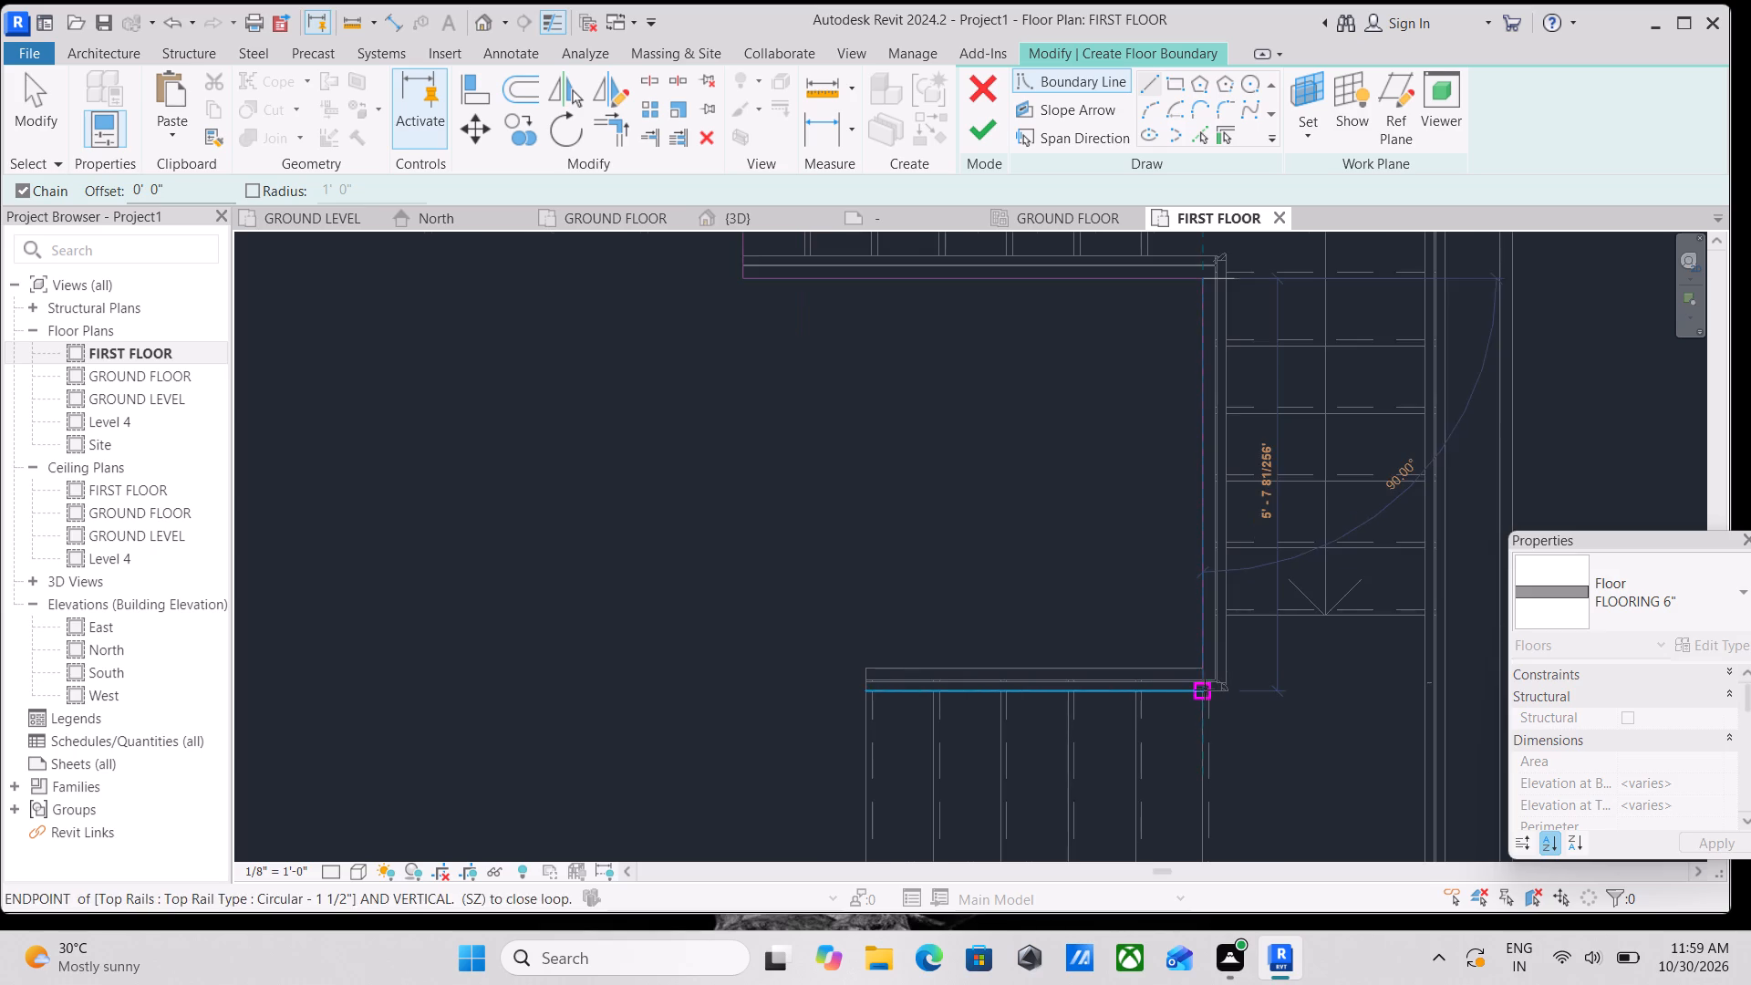
click(1206, 660)
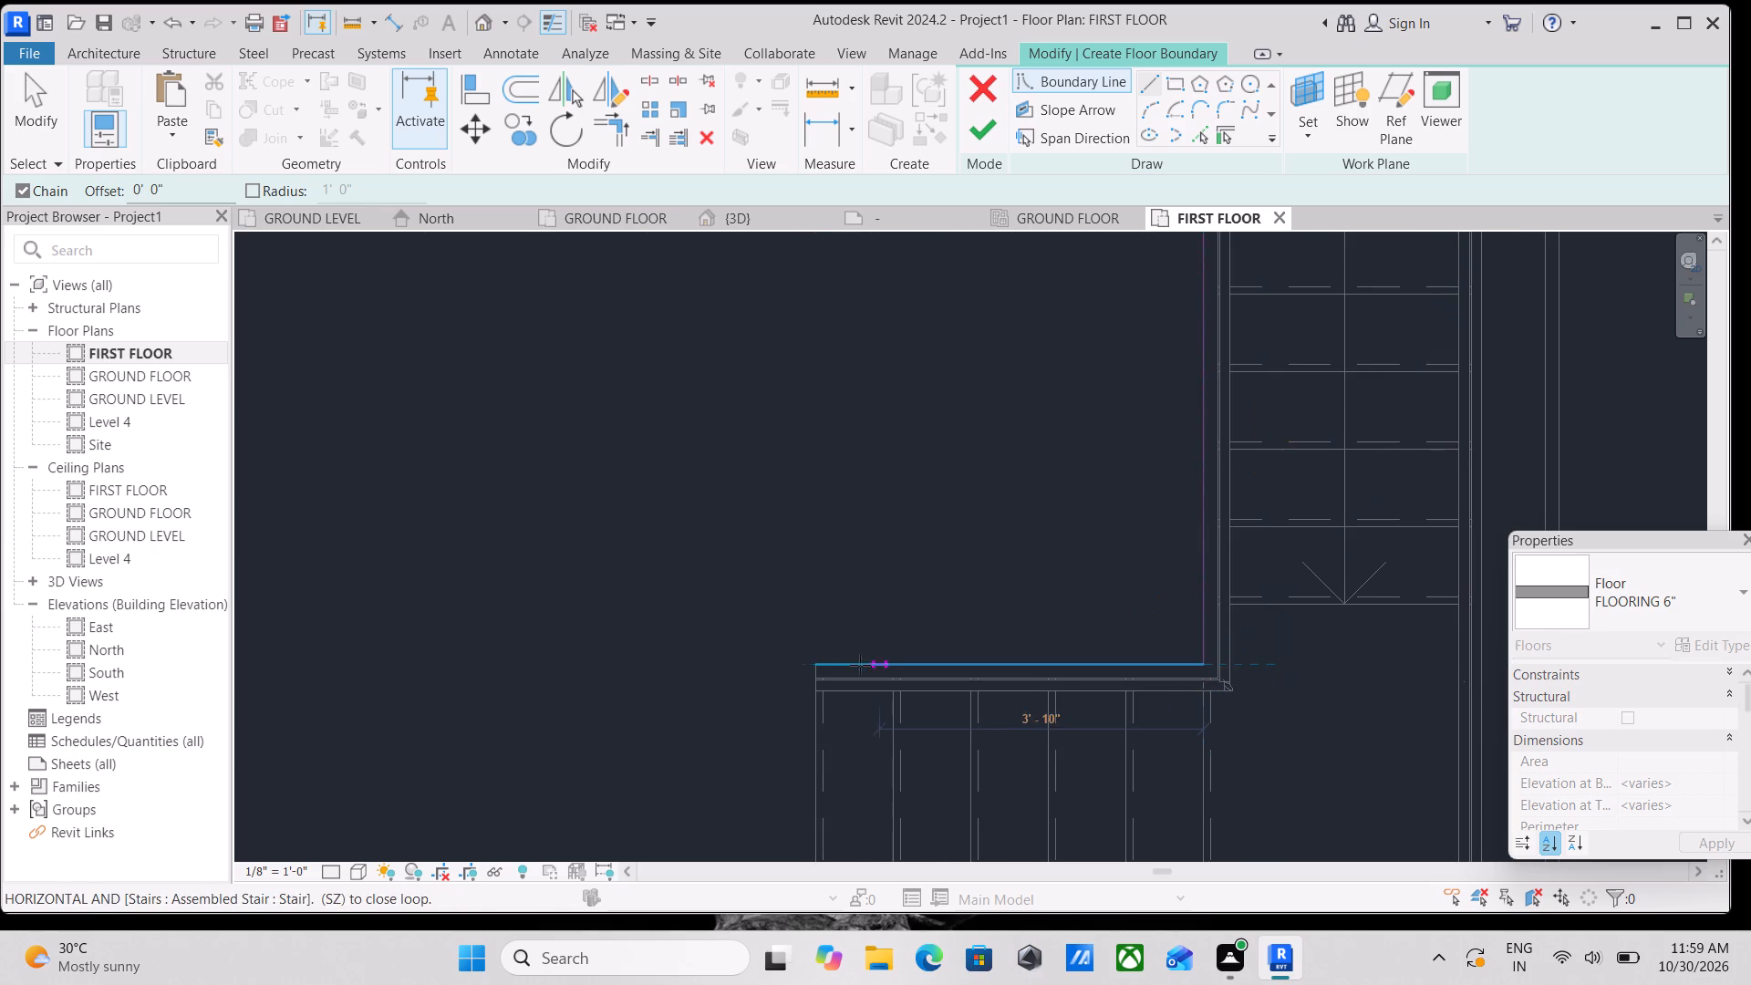
Continue the boundary along the lower flight's inner side to its free end, and 3' 4" across that end.
click(808, 659)
scroll(755, 785, down, 1)
middle_drag(757, 759, 782, 516)
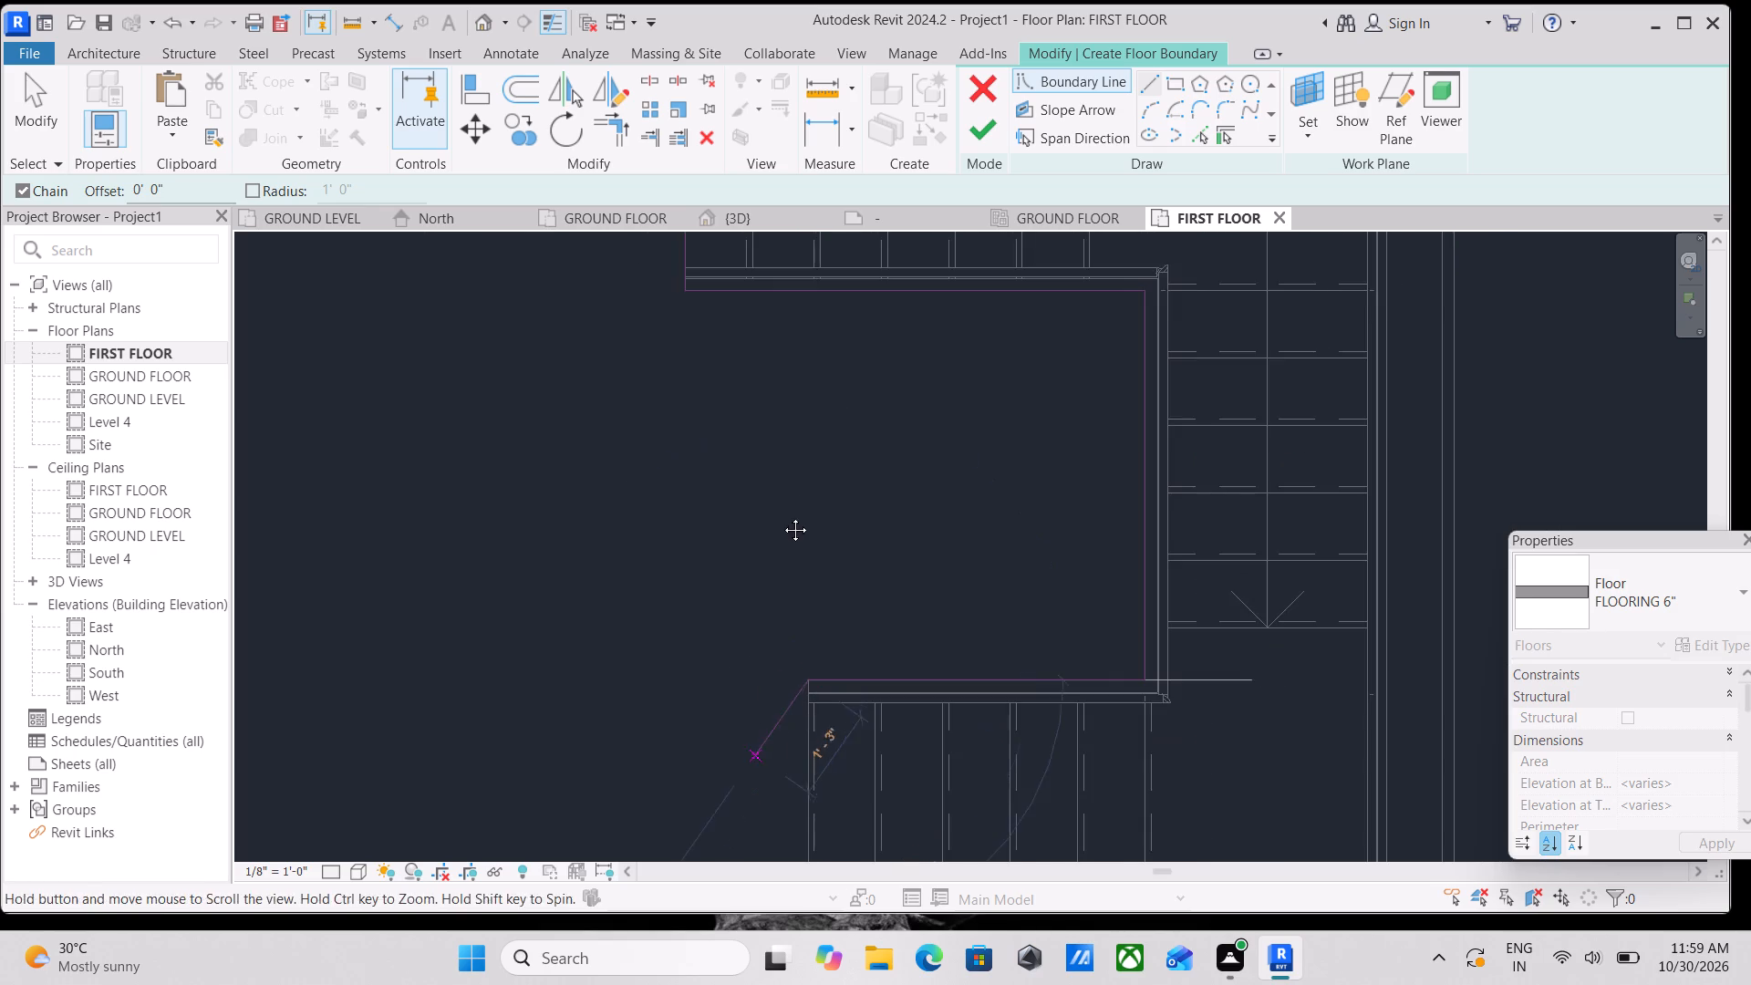
middle_drag(782, 516, 796, 487)
scroll(840, 657, down, 3)
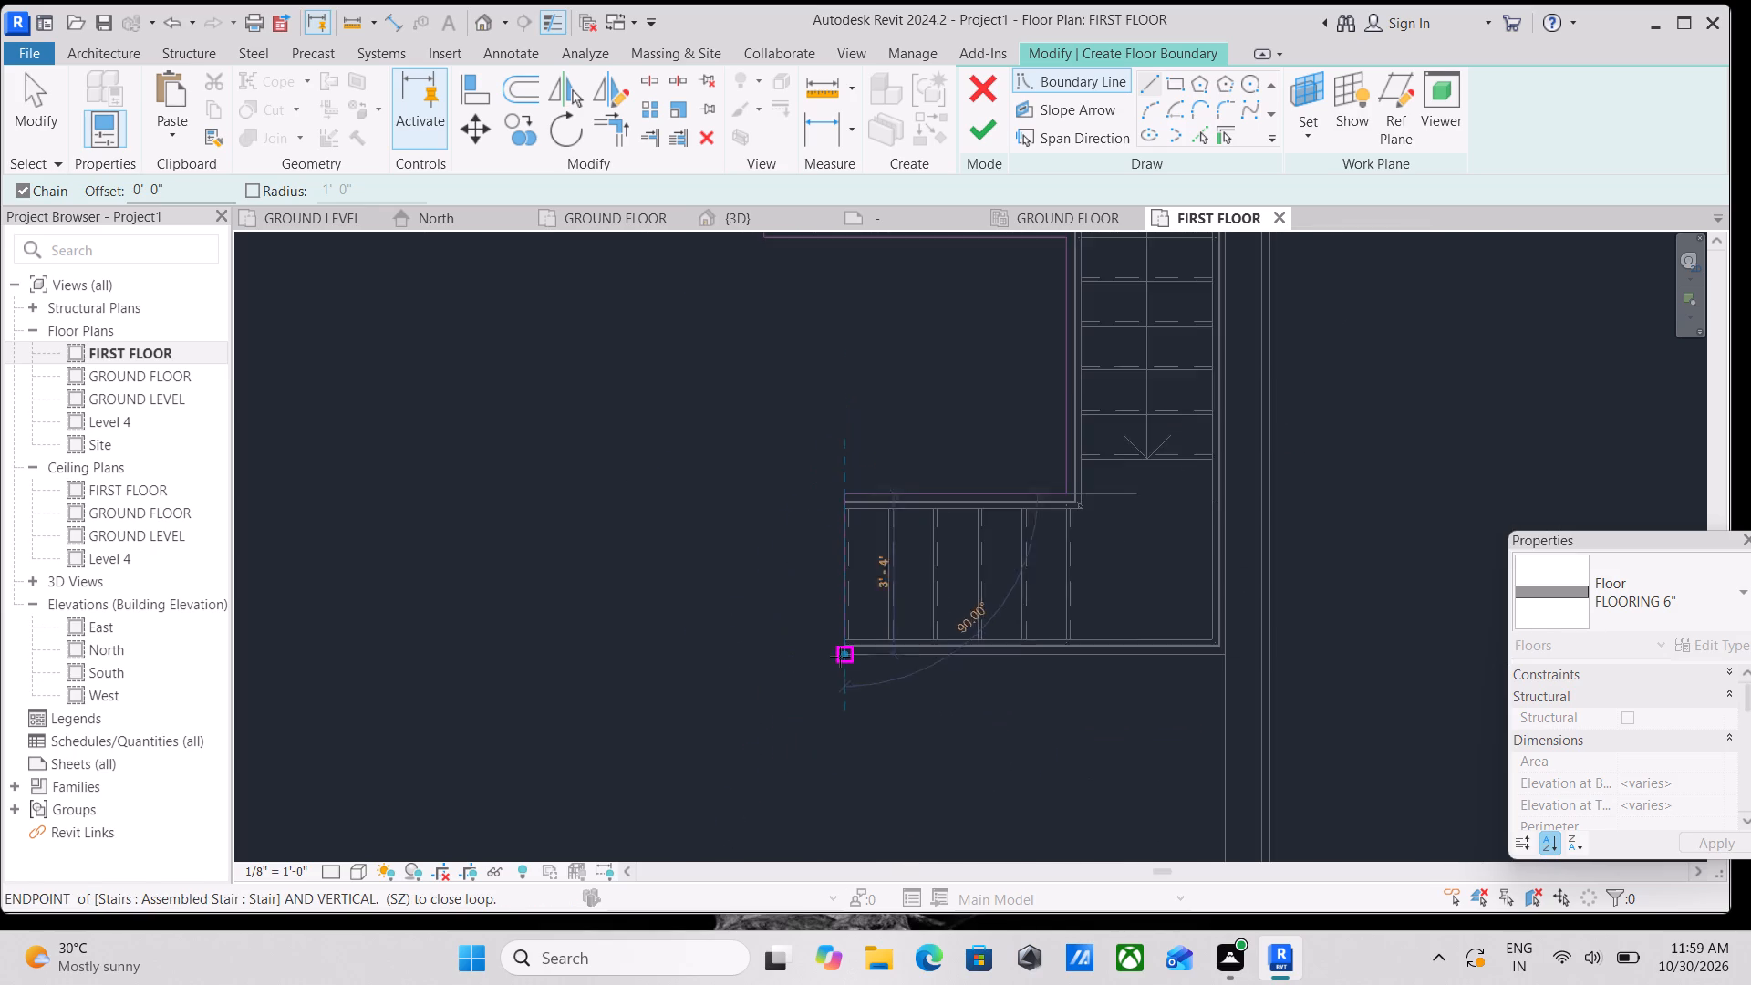
scroll(840, 657, down, 3)
scroll(840, 657, up, 4)
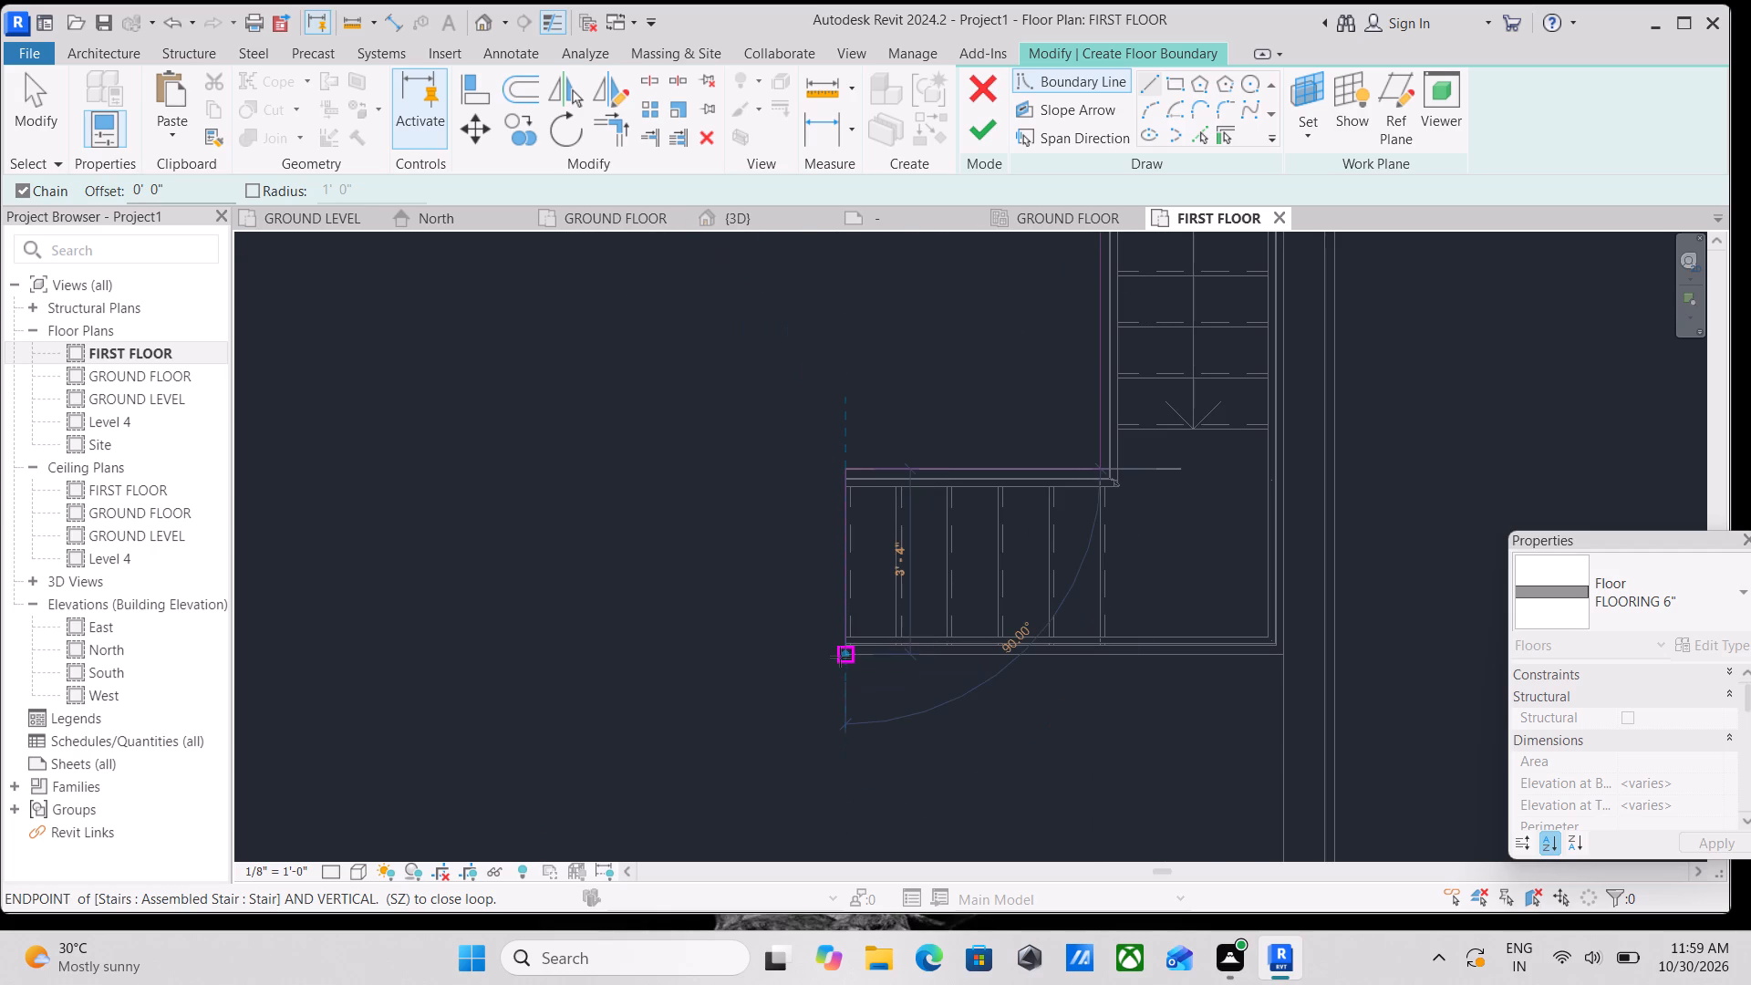
click(840, 657)
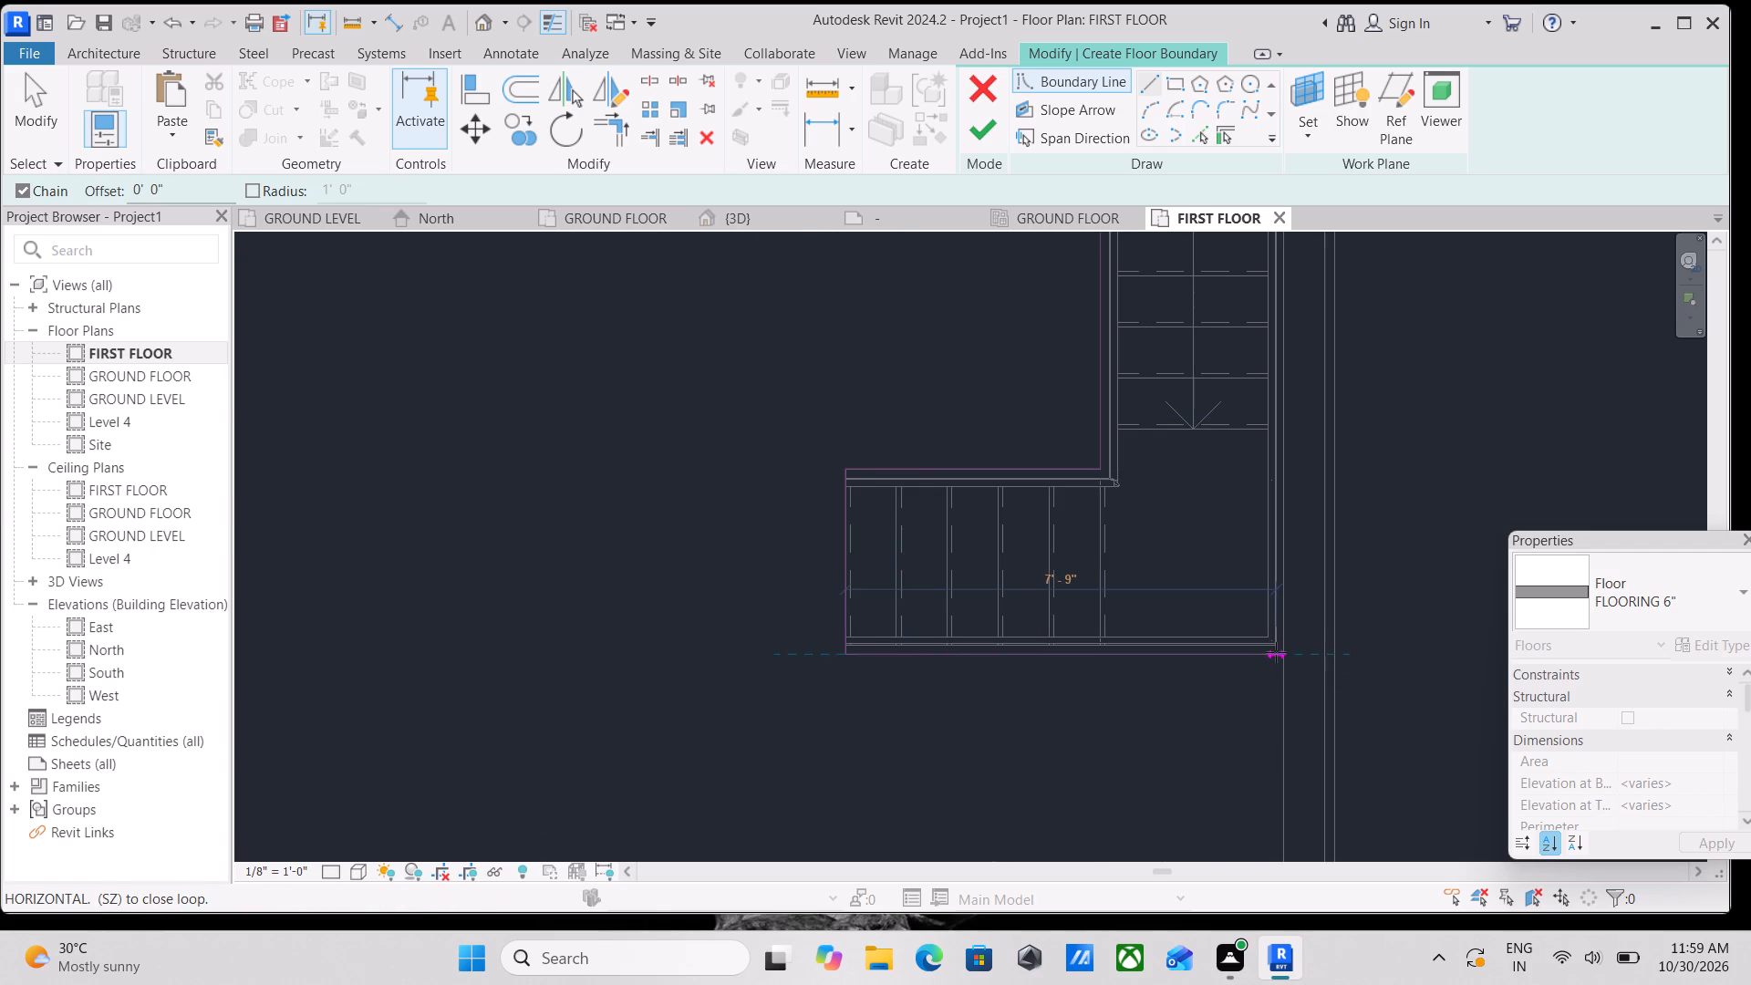
Continue the boundary about 7' 10 1/2" along the lower flight's outer side to the side wall, and about 1' 7" along the wall face.
scroll(1276, 652, up, 4)
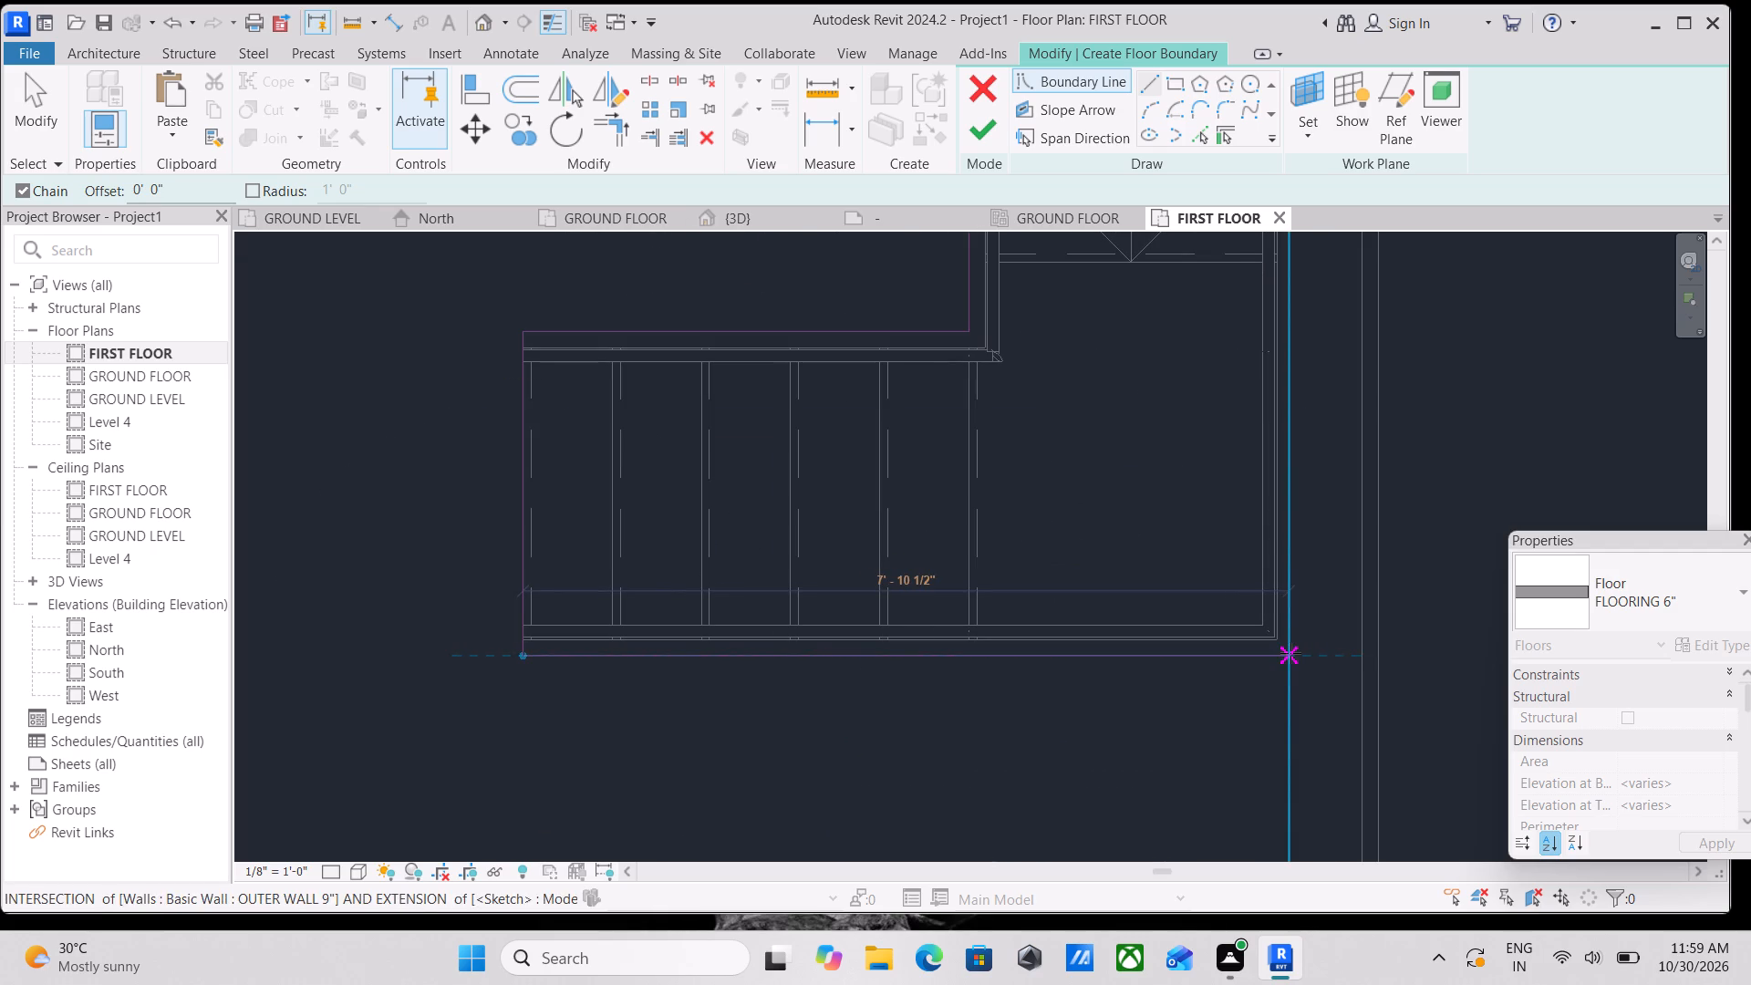
click(1290, 653)
scroll(1250, 800, down, 1)
middle_drag(1254, 791, 1323, 650)
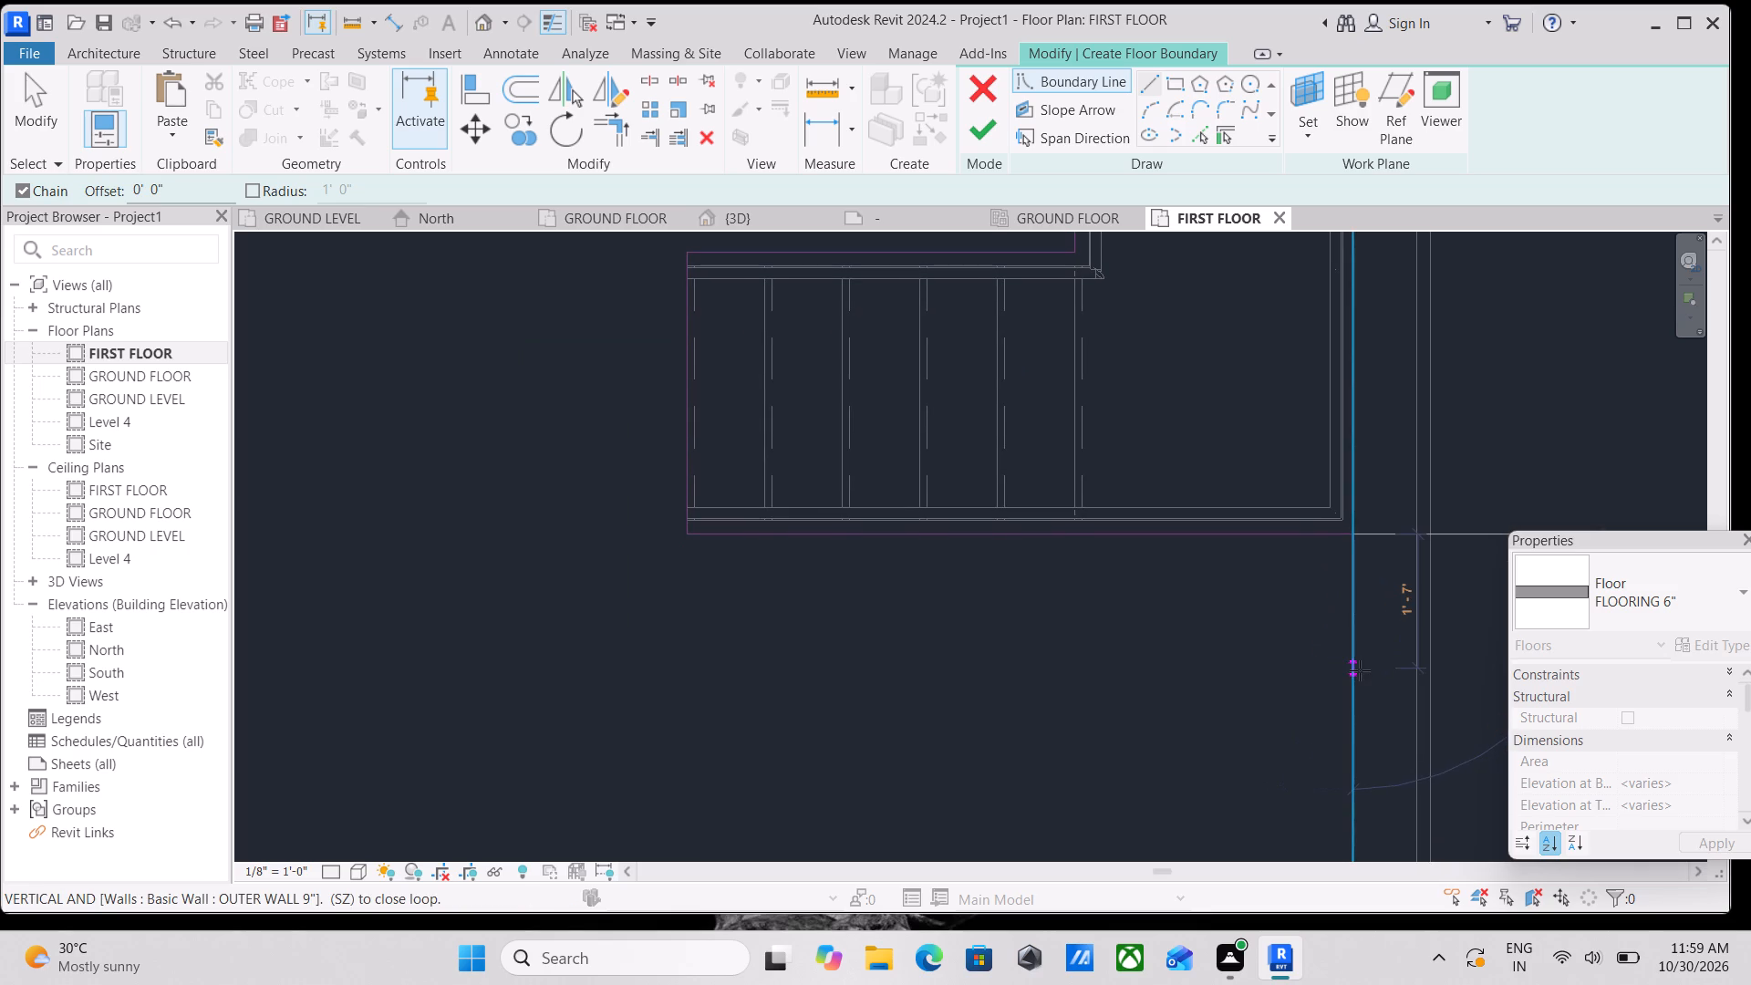
click(1359, 669)
Draw a straight boundary line about 28' 4" long from the open end at the side wall across to the left edge of the FLOORING 1' floor.
scroll(812, 663, down, 1)
middle_drag(812, 663, 1272, 634)
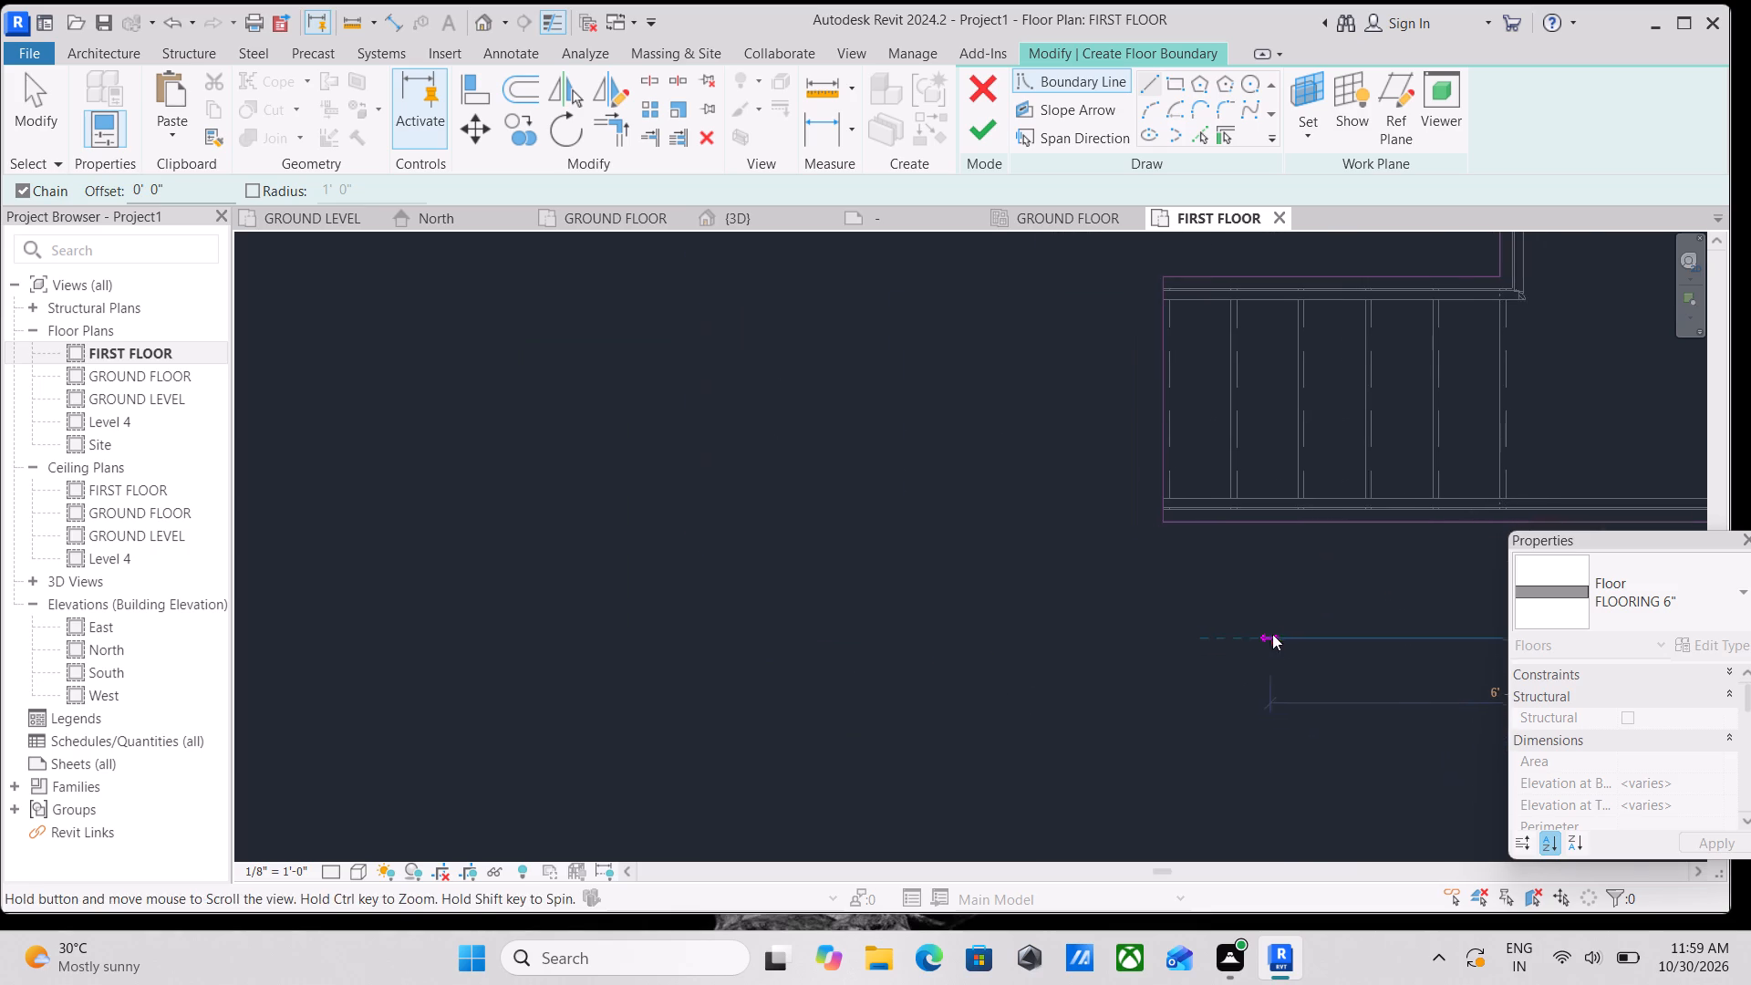
scroll(224, 614, down, 2)
middle_drag(224, 614, 600, 565)
scroll(579, 581, down, 3)
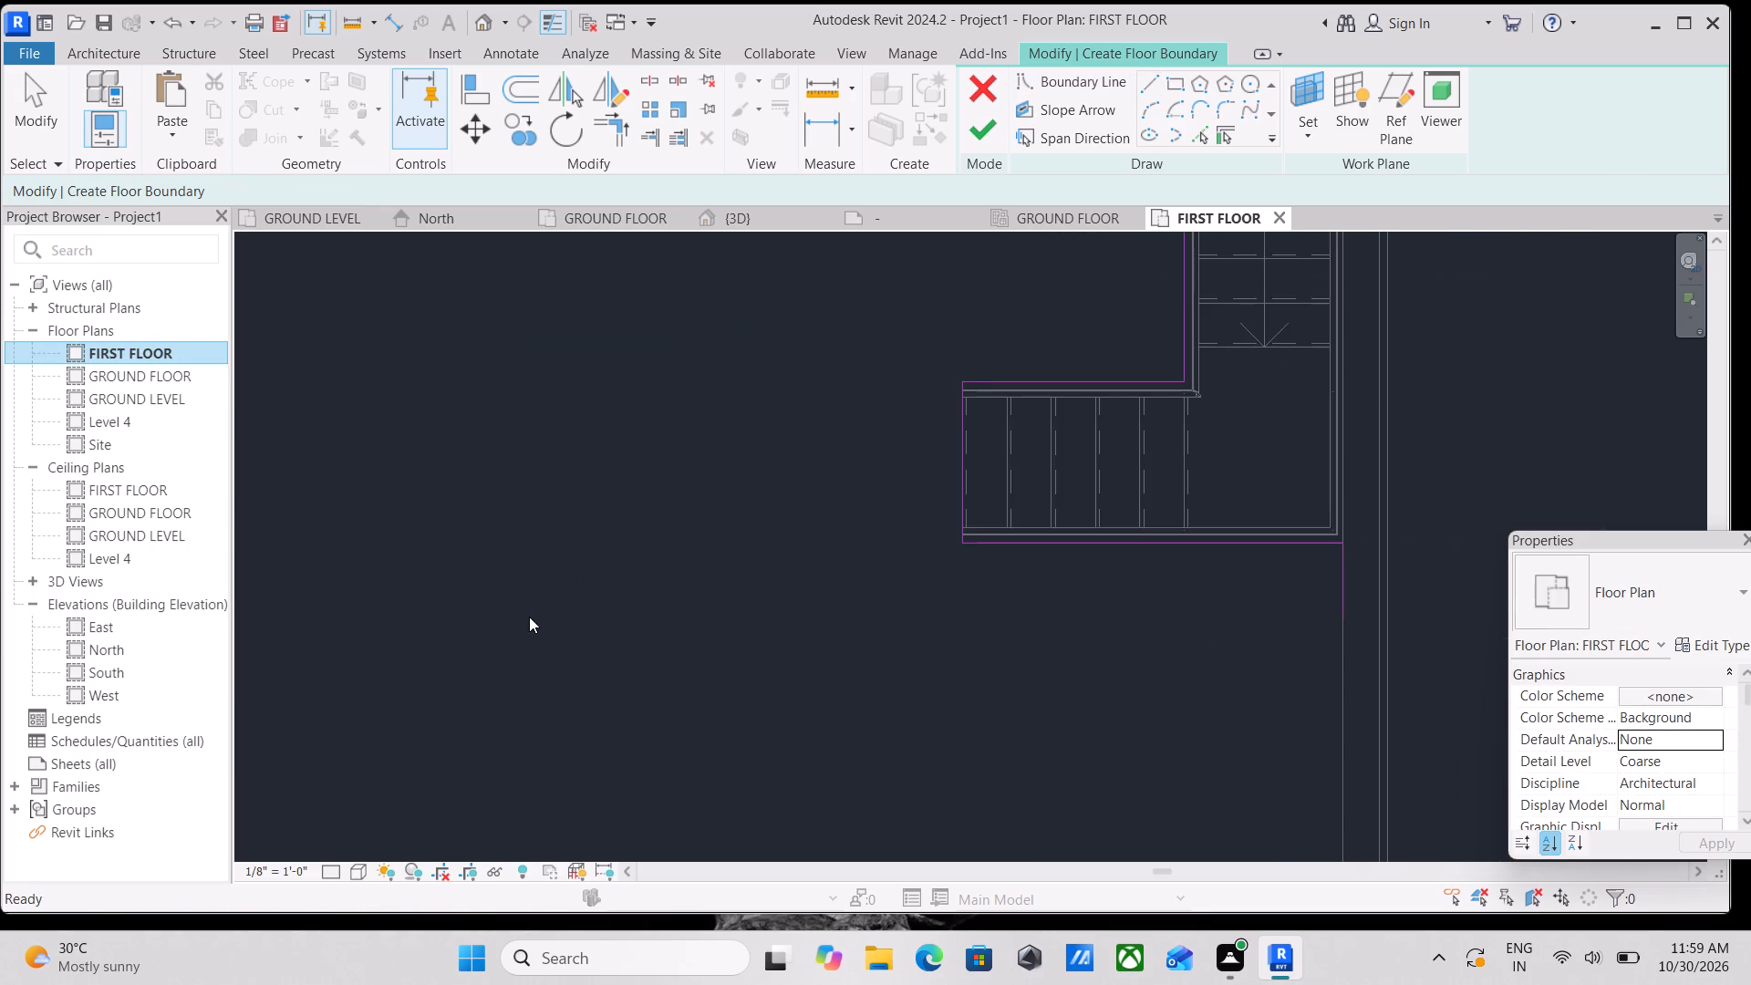
scroll(529, 619, down, 2)
scroll(687, 584, down, 3)
middle_drag(687, 587, 792, 550)
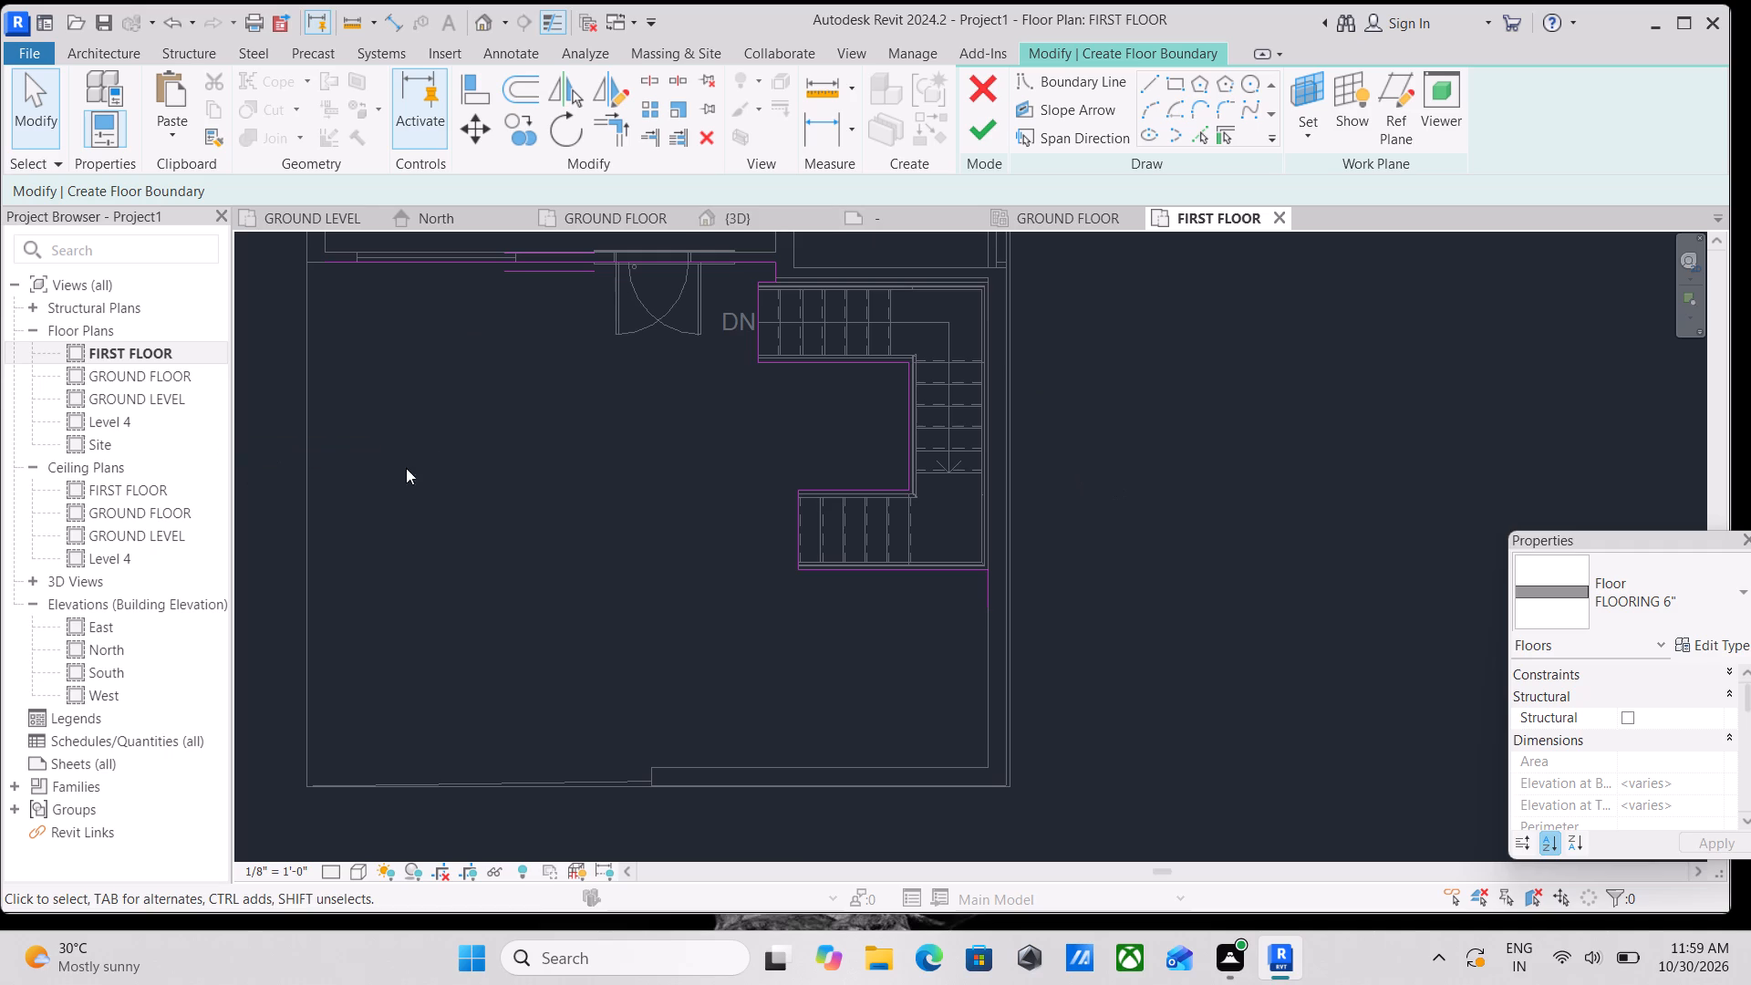
middle_drag(432, 452, 449, 535)
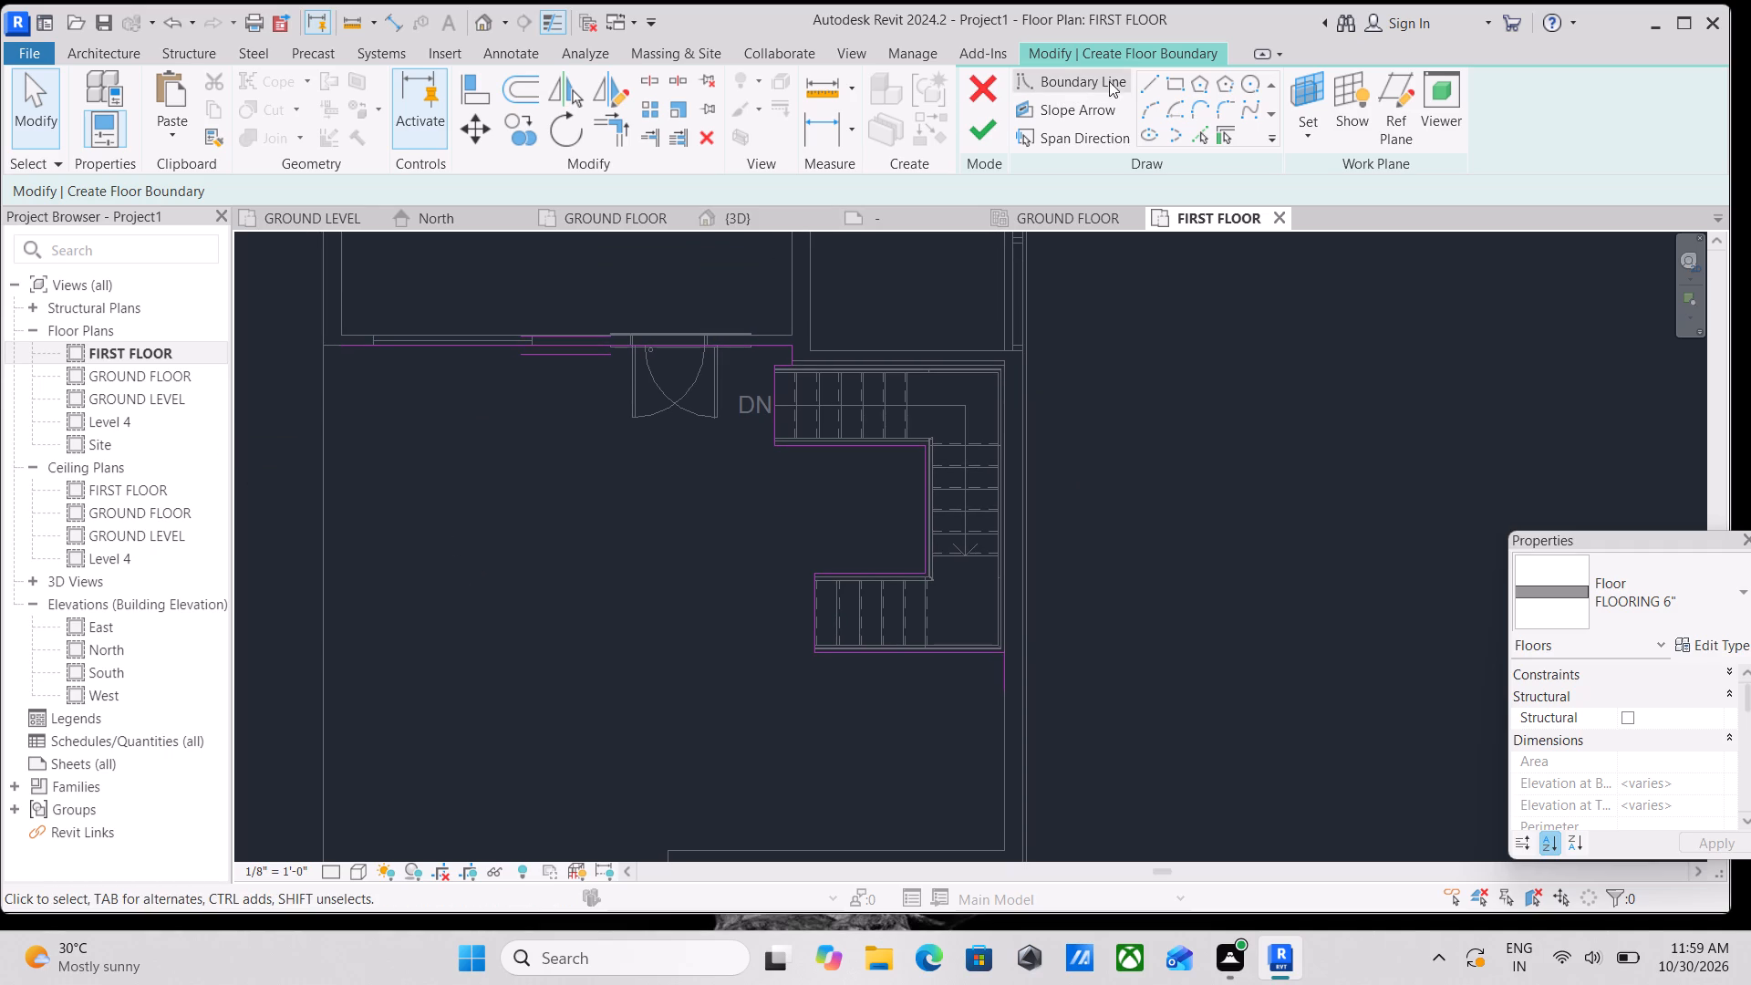
click(1149, 78)
scroll(951, 662, up, 3)
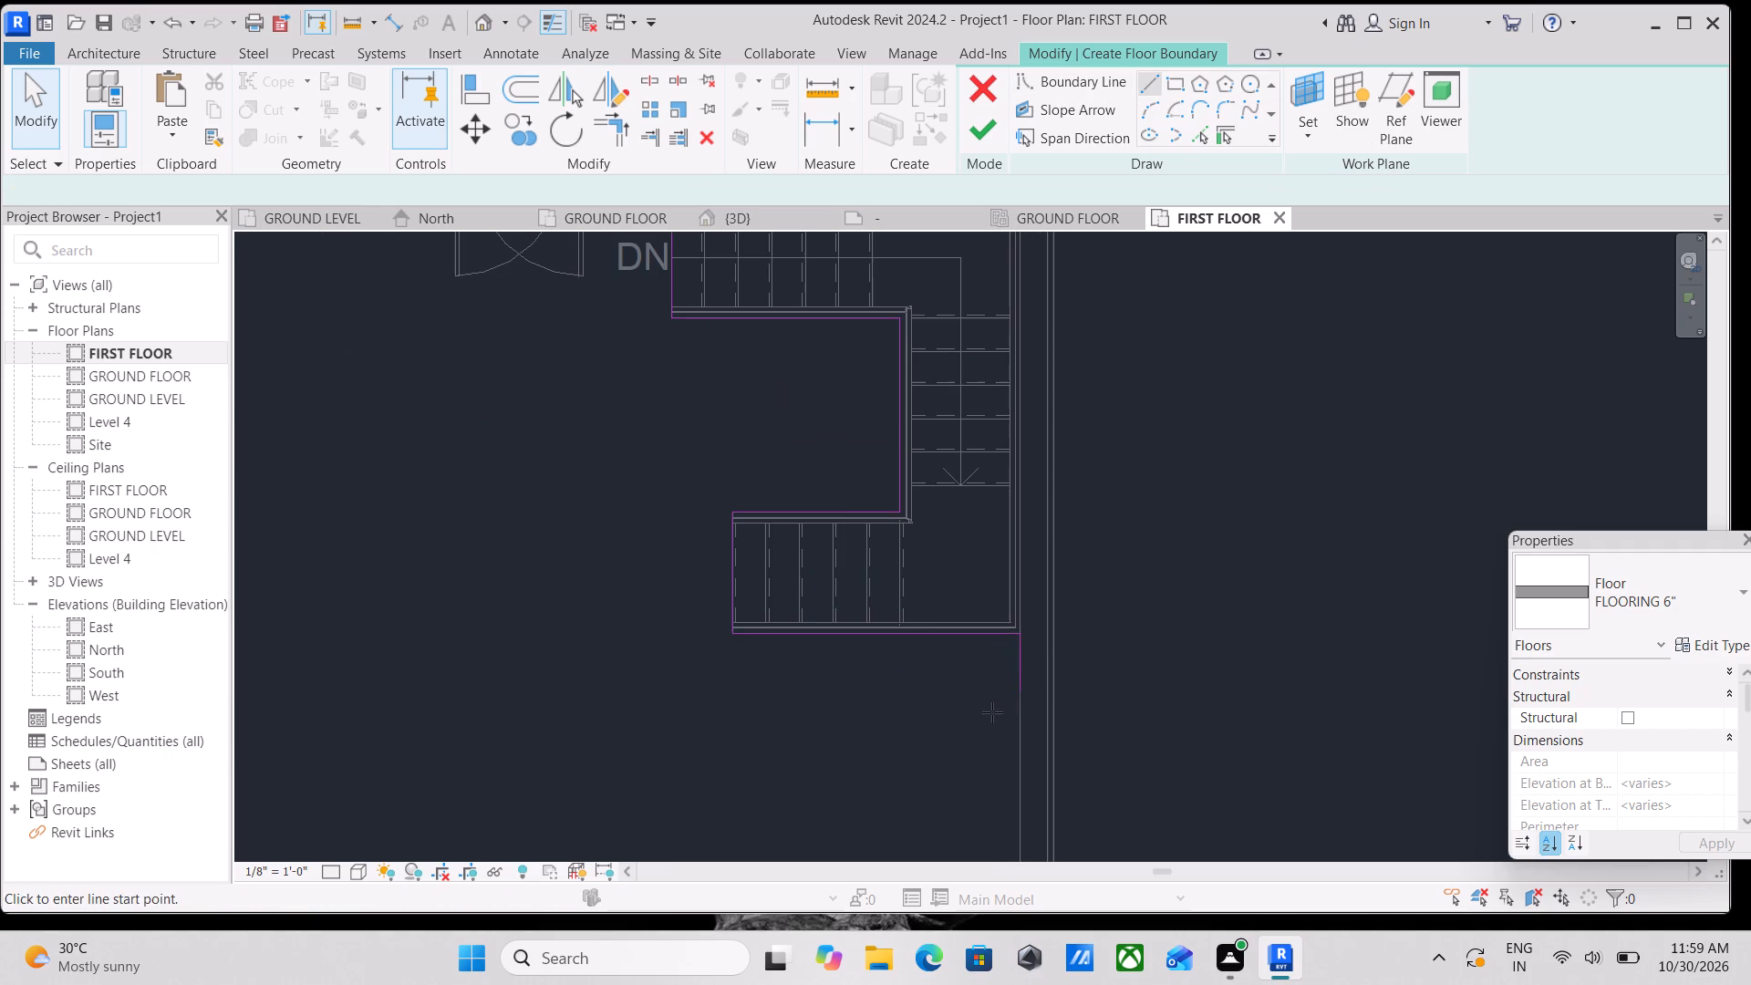
click(1020, 689)
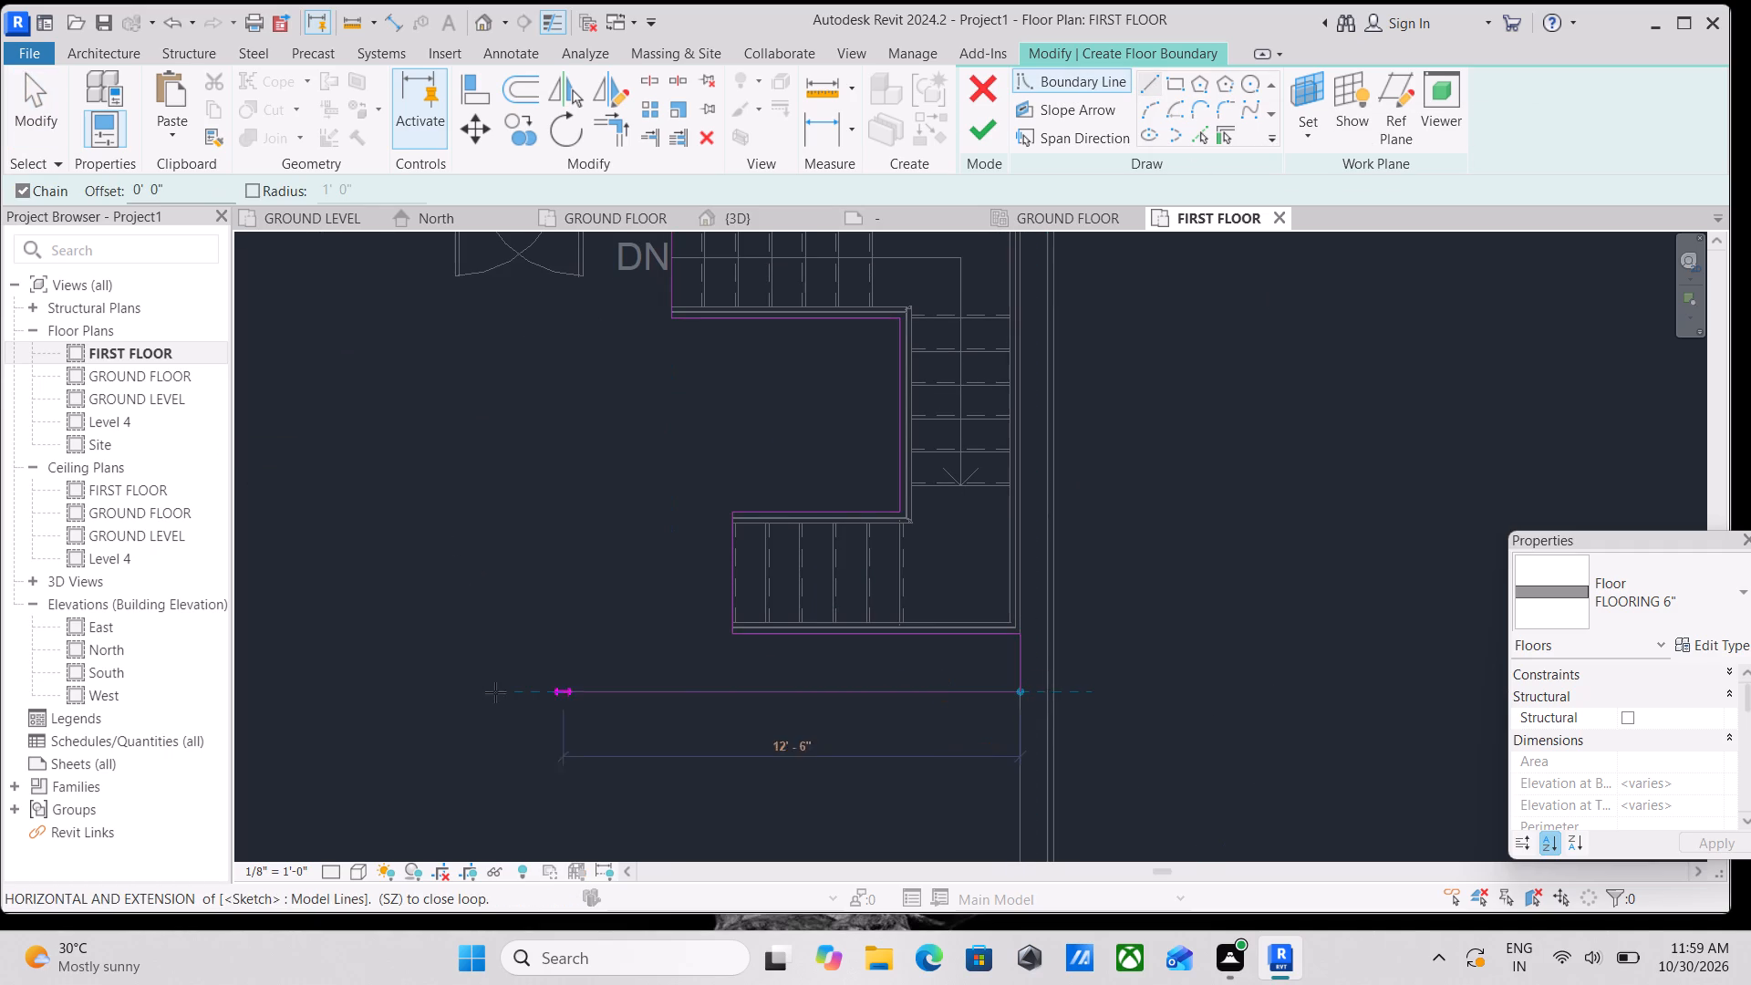
middle_drag(495, 692, 896, 634)
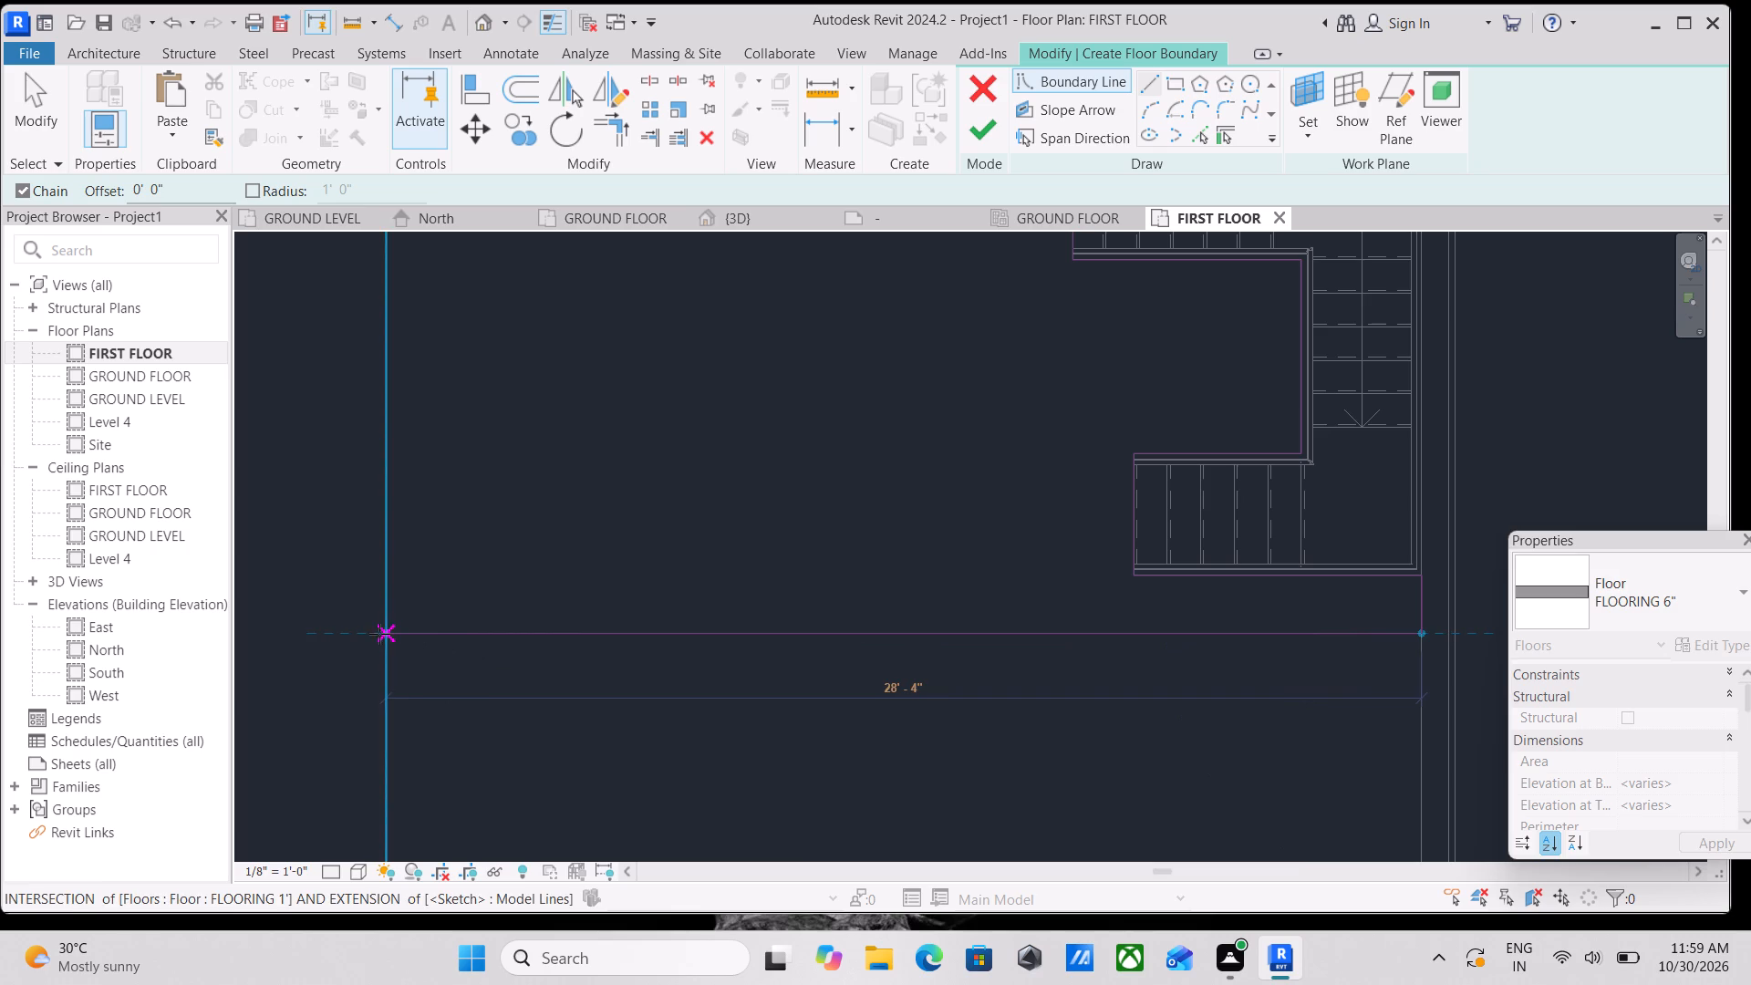
click(381, 632)
Run the boundary up the left edge to the front wall's outer corner and close the loop with a short segment to the existing front-wall line.
middle_drag(378, 515, 358, 937)
scroll(358, 937, up, 1)
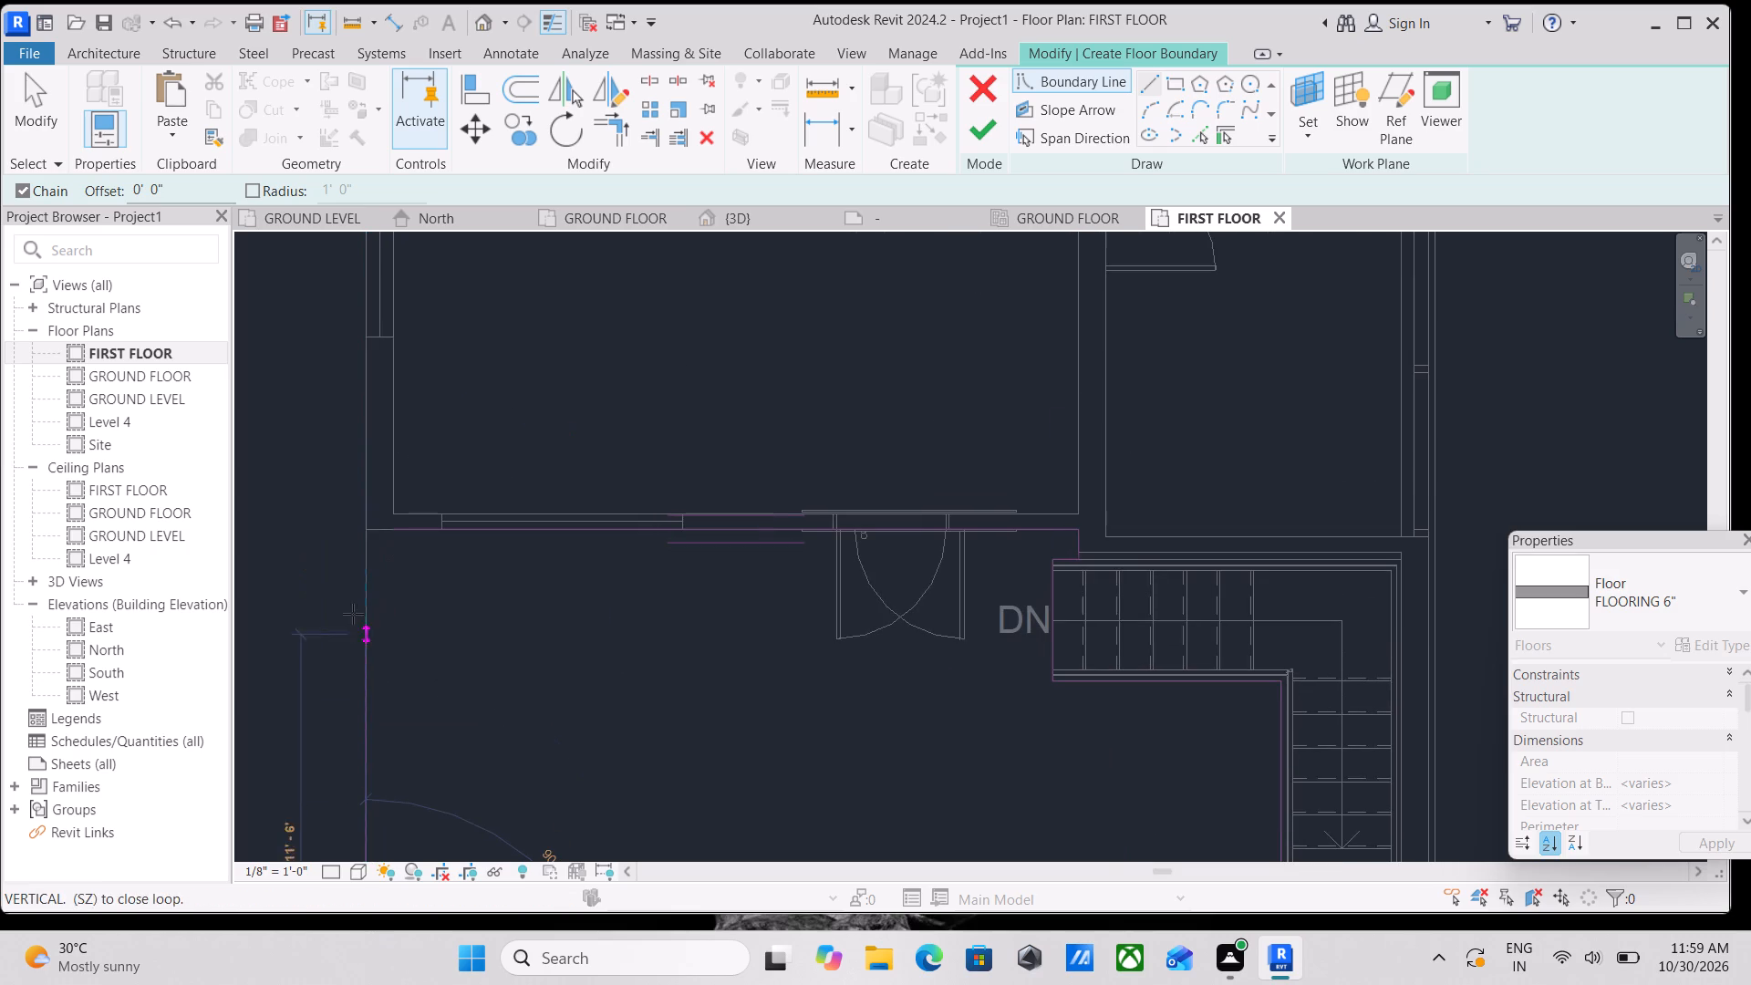
scroll(363, 525, up, 6)
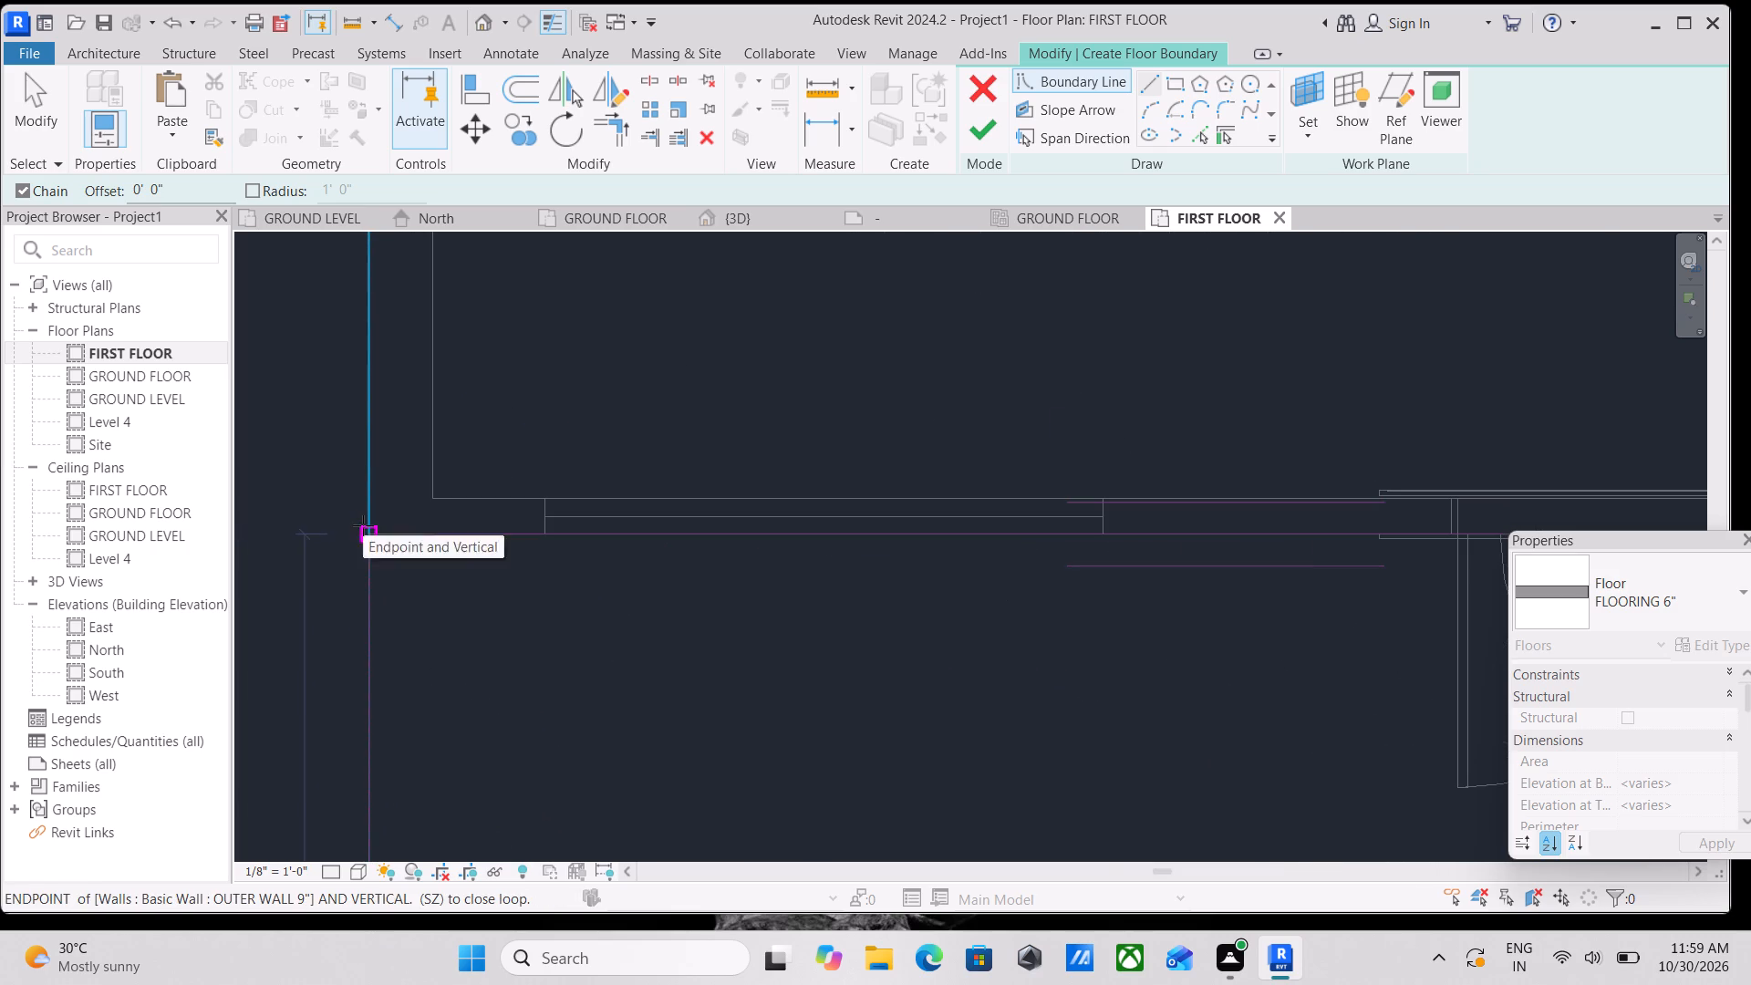
scroll(345, 595, up, 4)
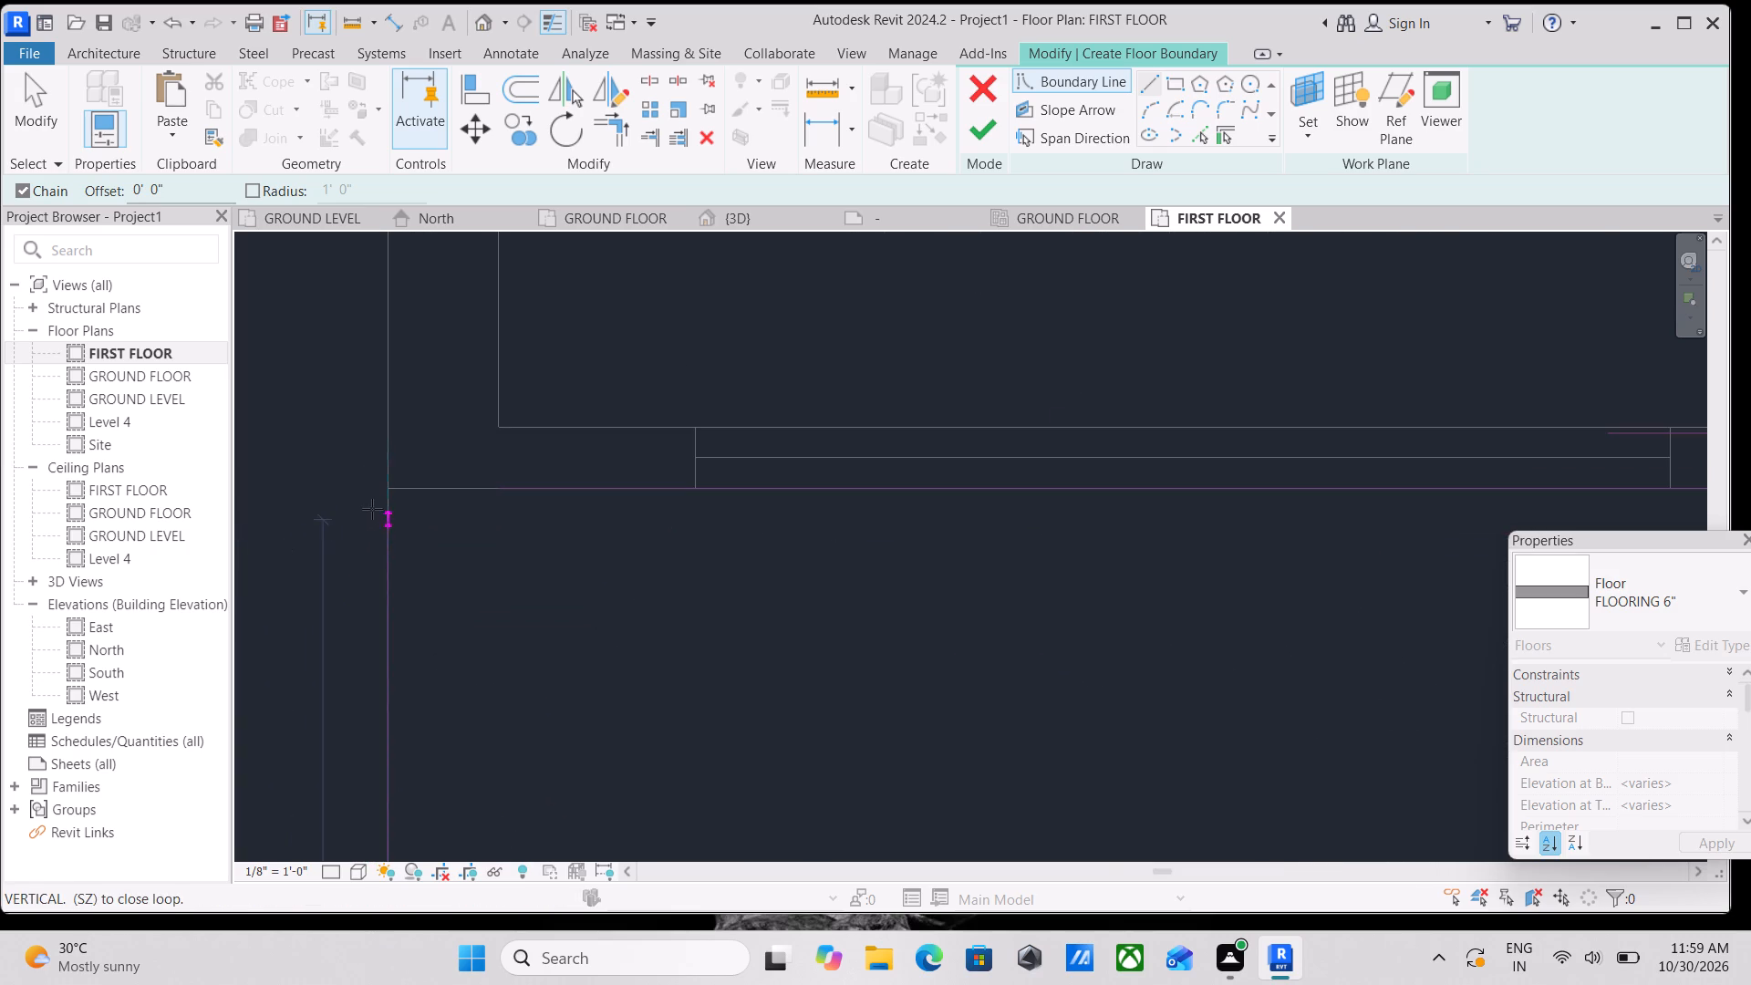
click(386, 482)
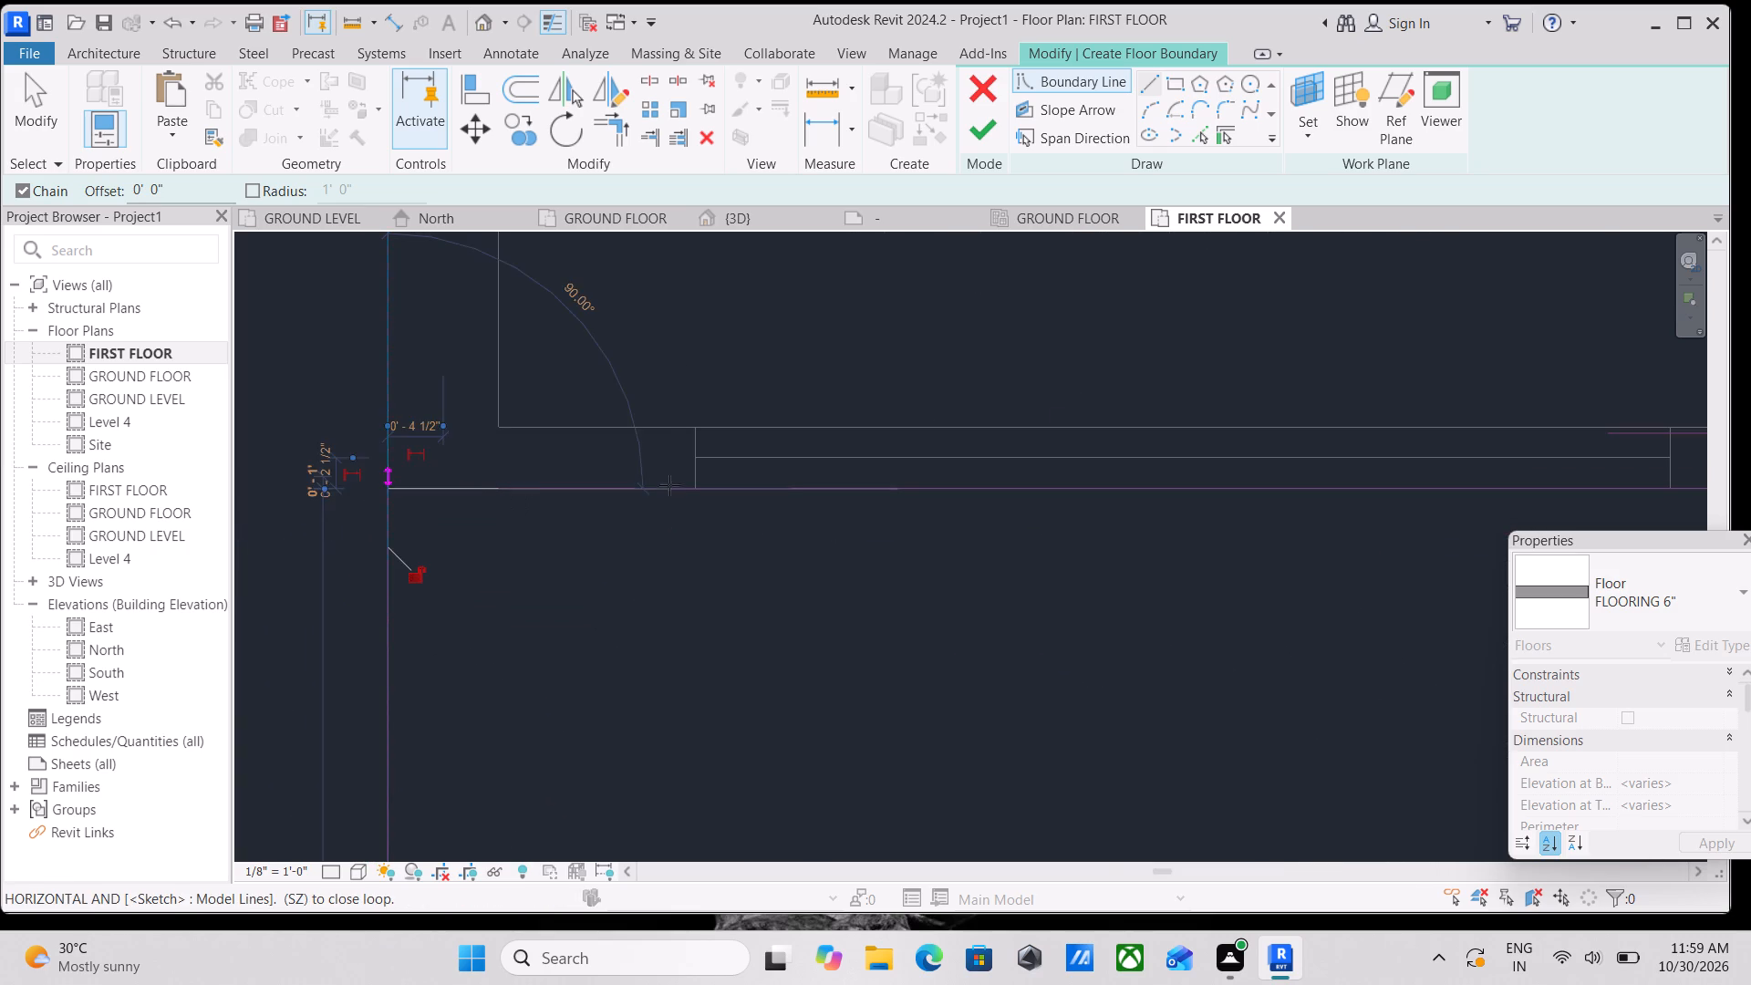
scroll(669, 485, down, 2)
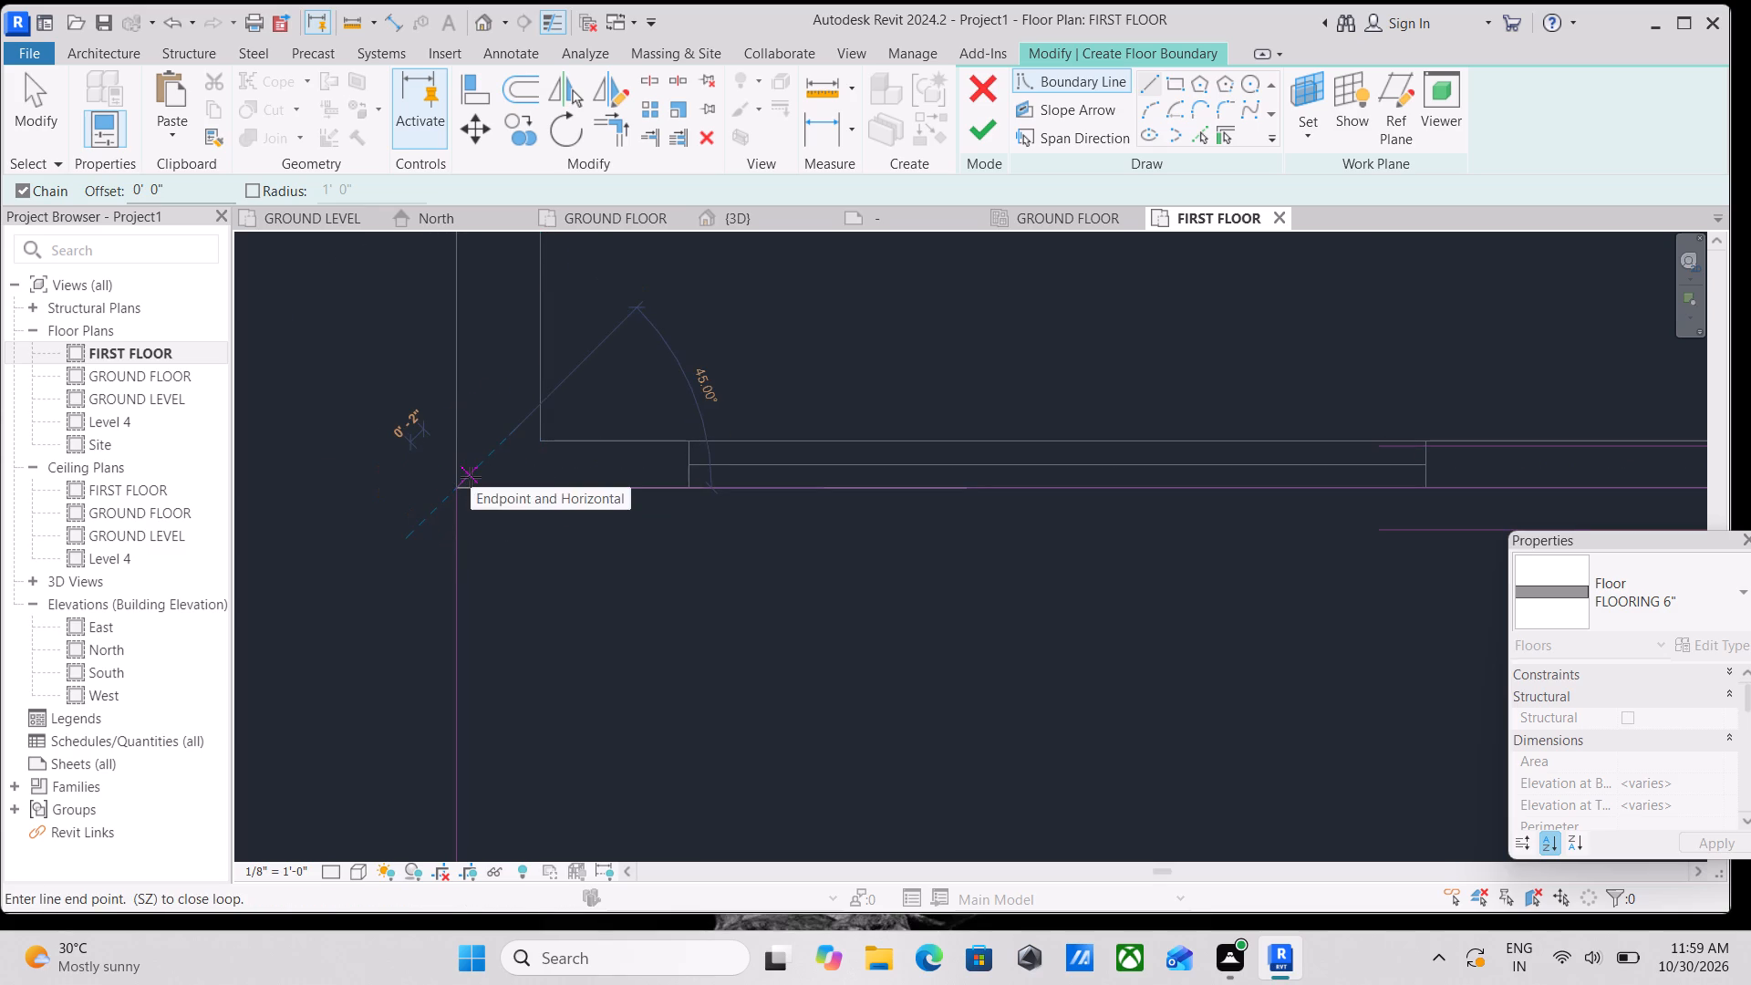
click(539, 483)
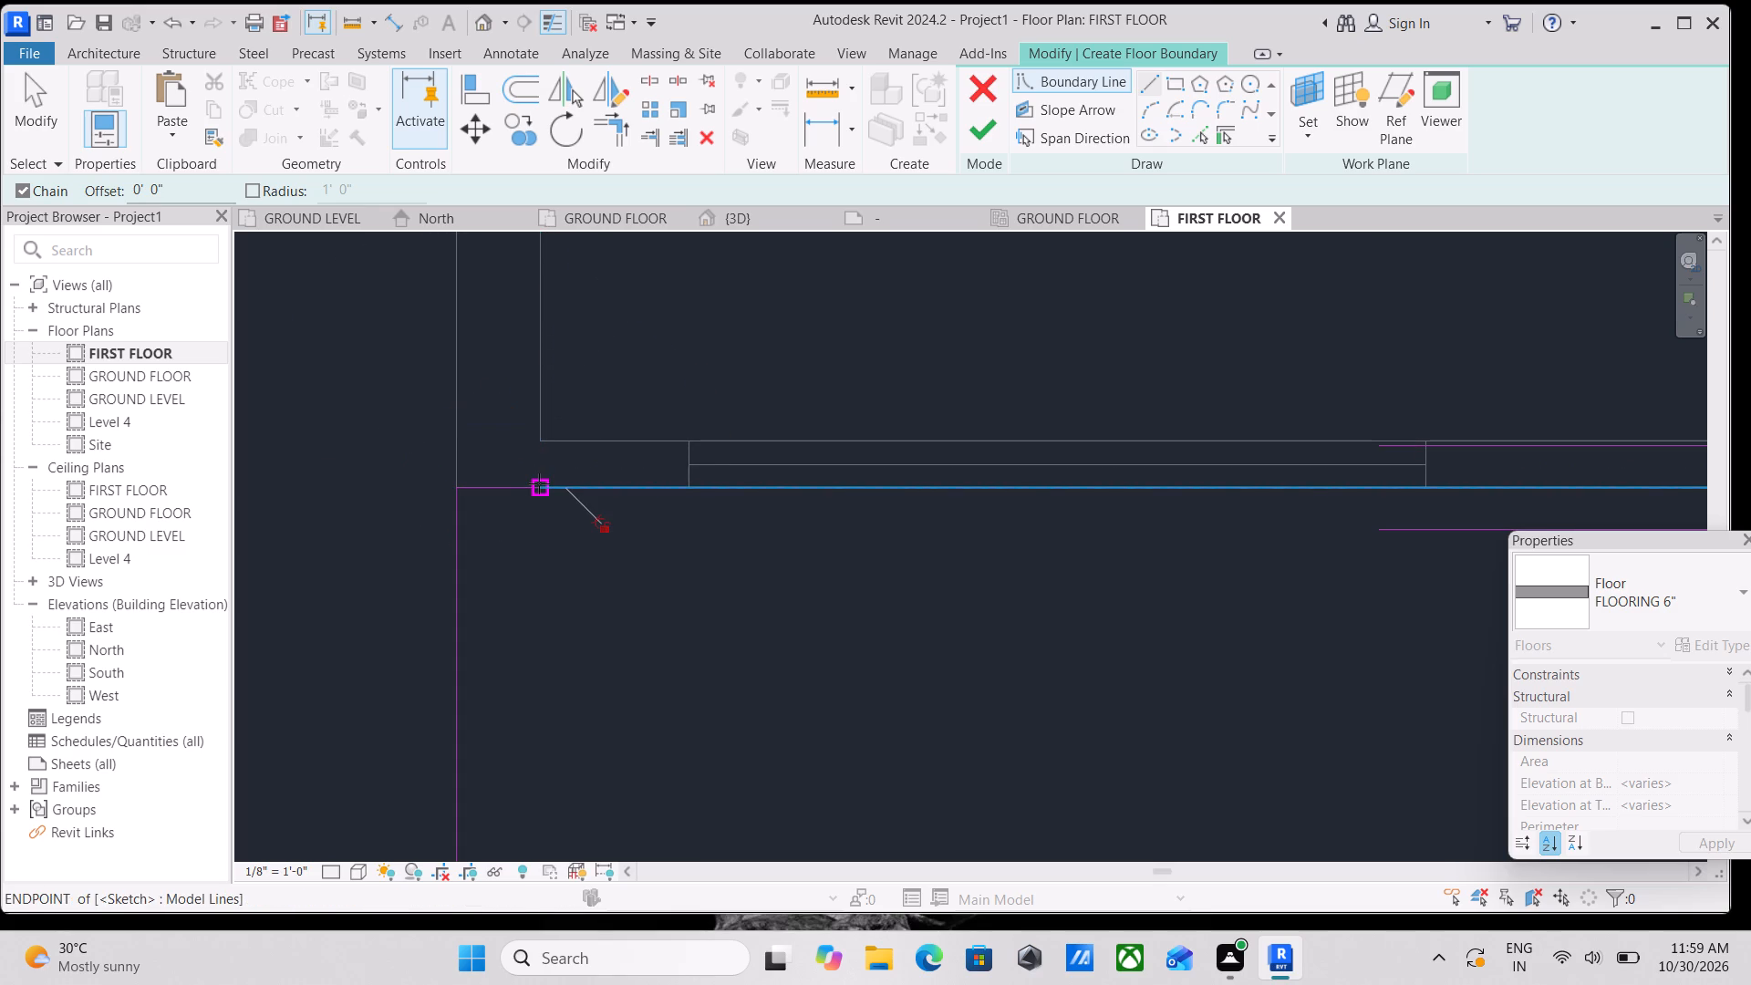
key(Escape)
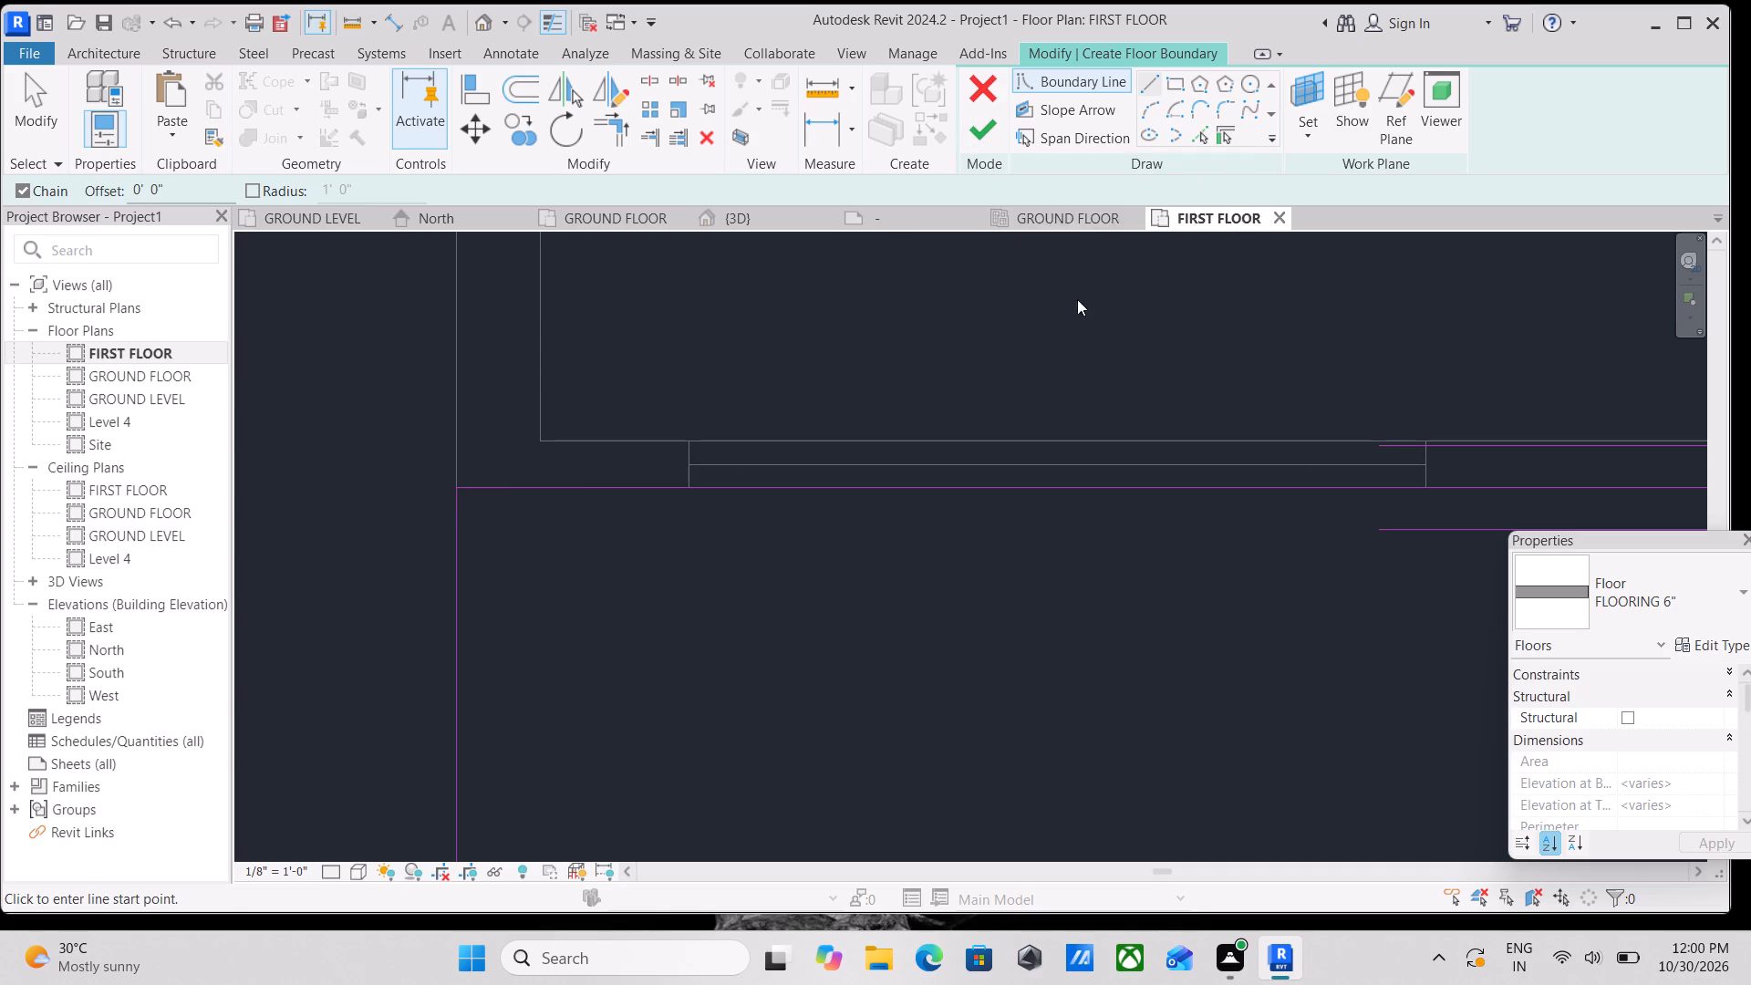
Finish the FLOORING 6" floor sketch without attaching the walls below to its underside.
click(981, 128)
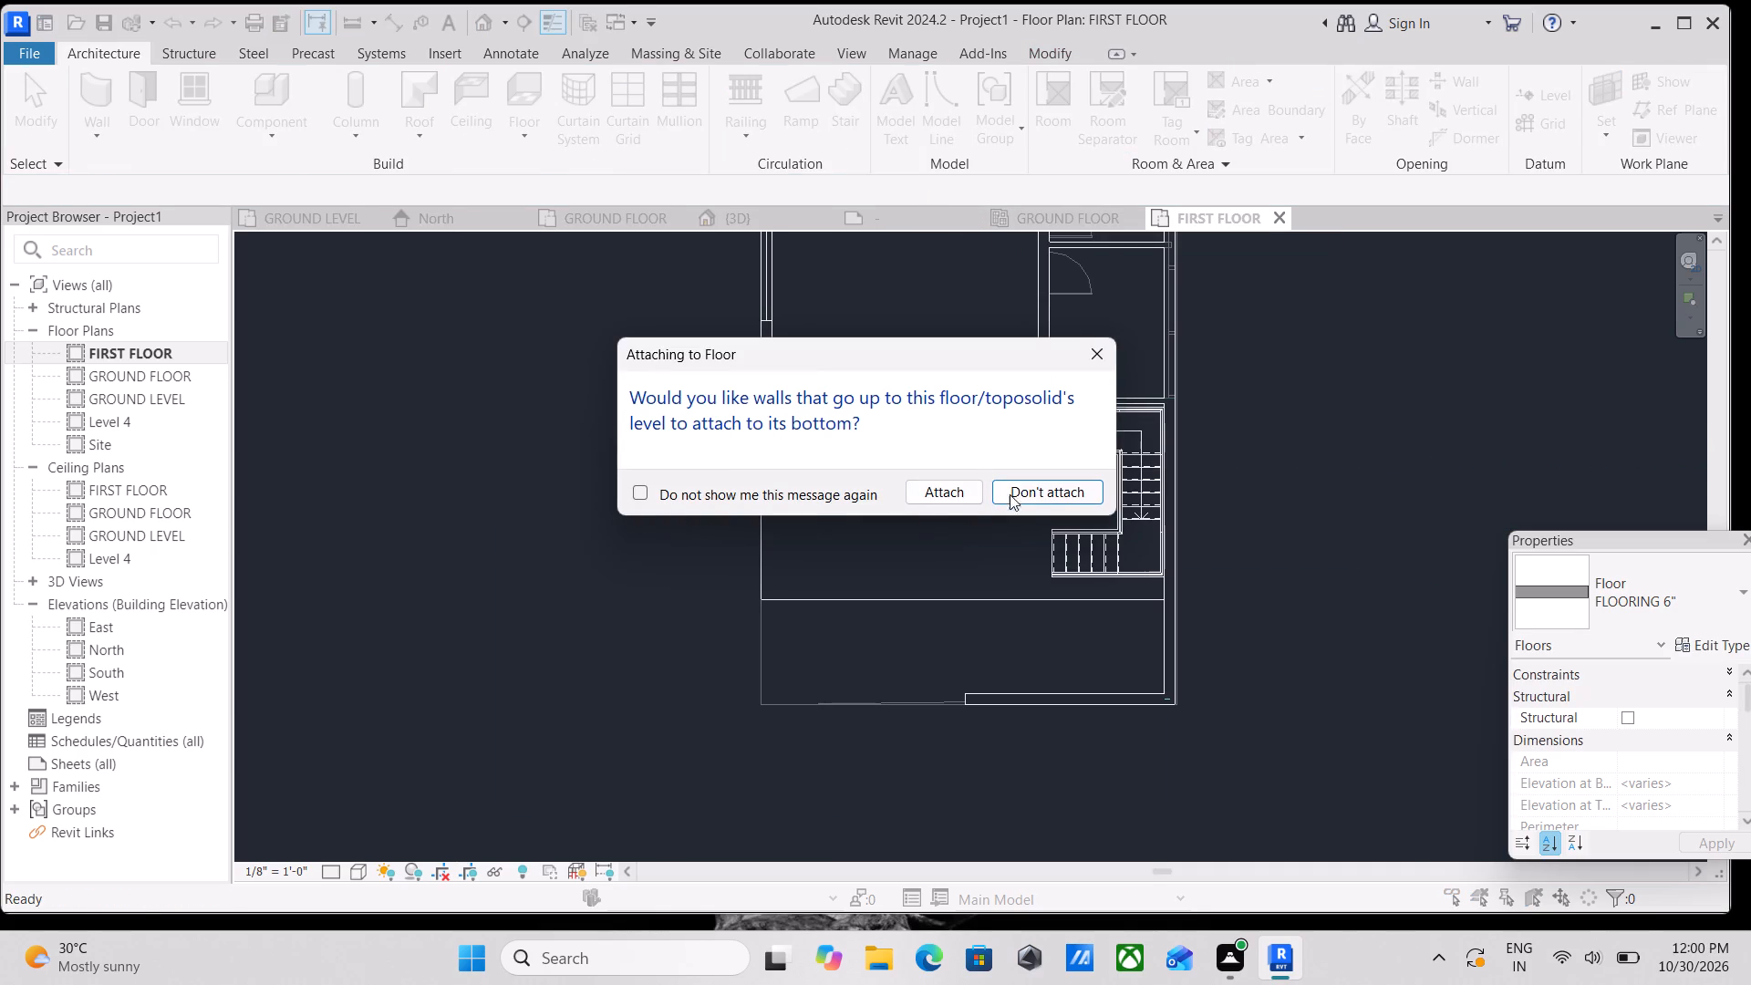
click(1036, 508)
click(1040, 502)
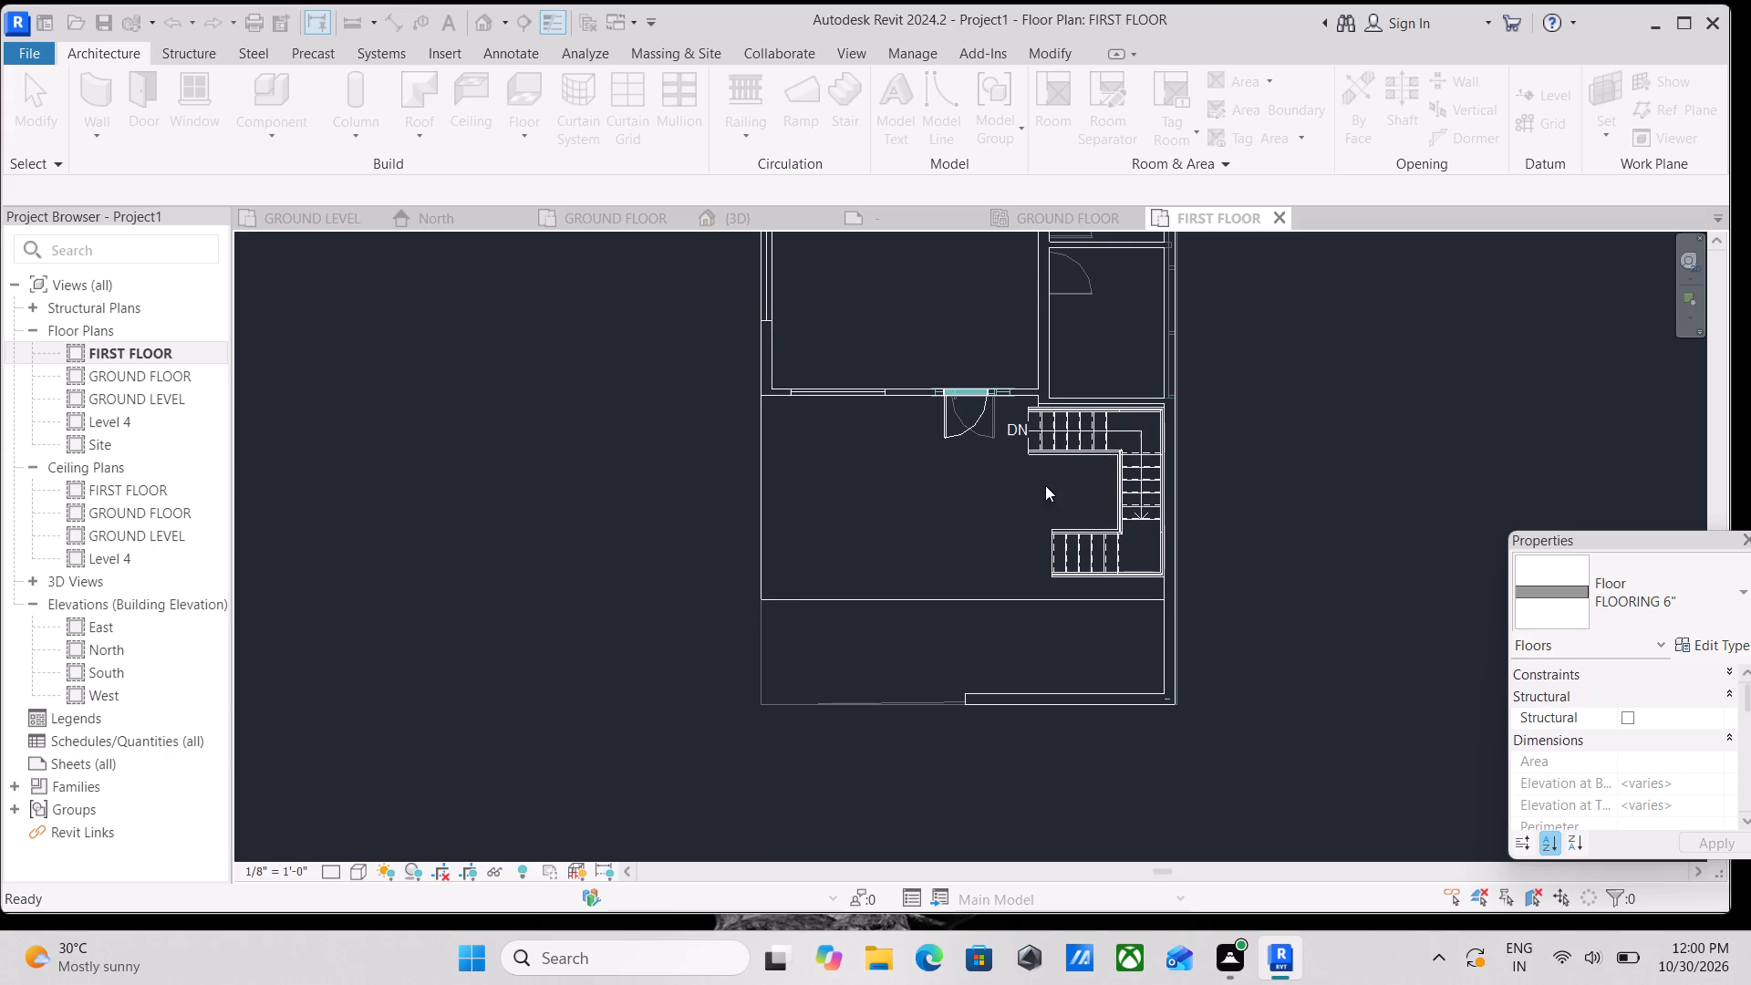
scroll(895, 545, down, 2)
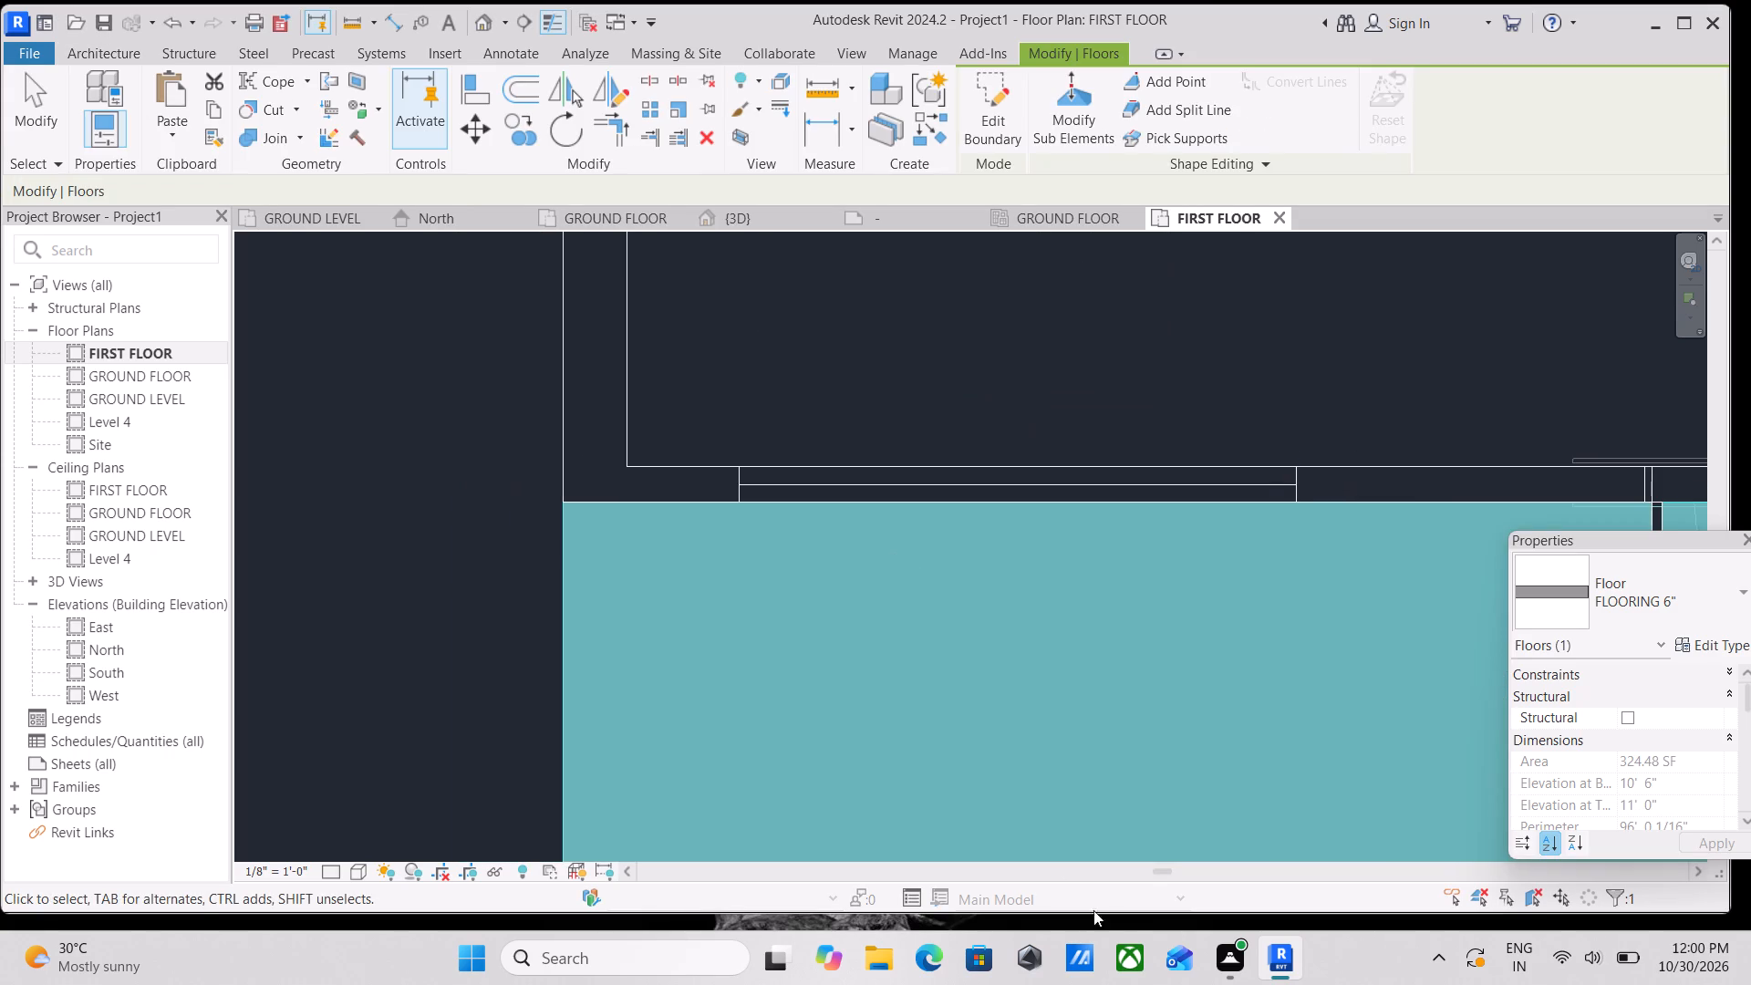
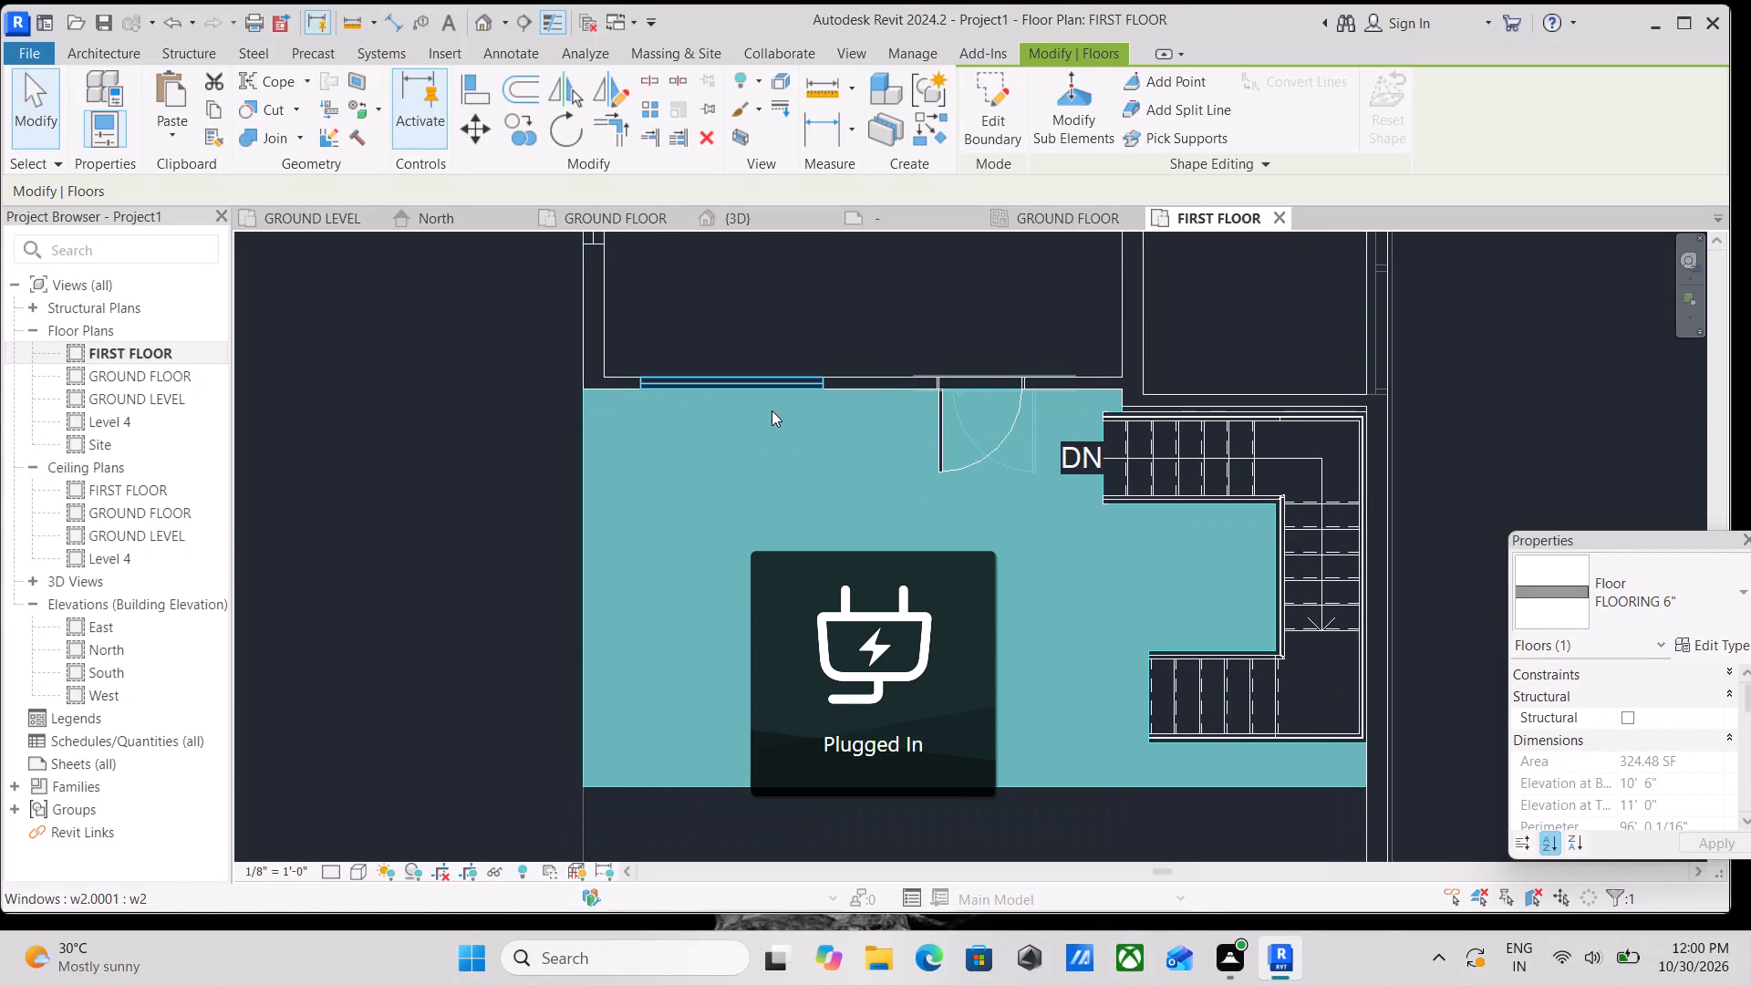
Examine the front first-floor slab and its fit around the staircase in 3D from several angles.
scroll(771, 411, down, 4)
scroll(751, 500, up, 3)
scroll(754, 500, down, 3)
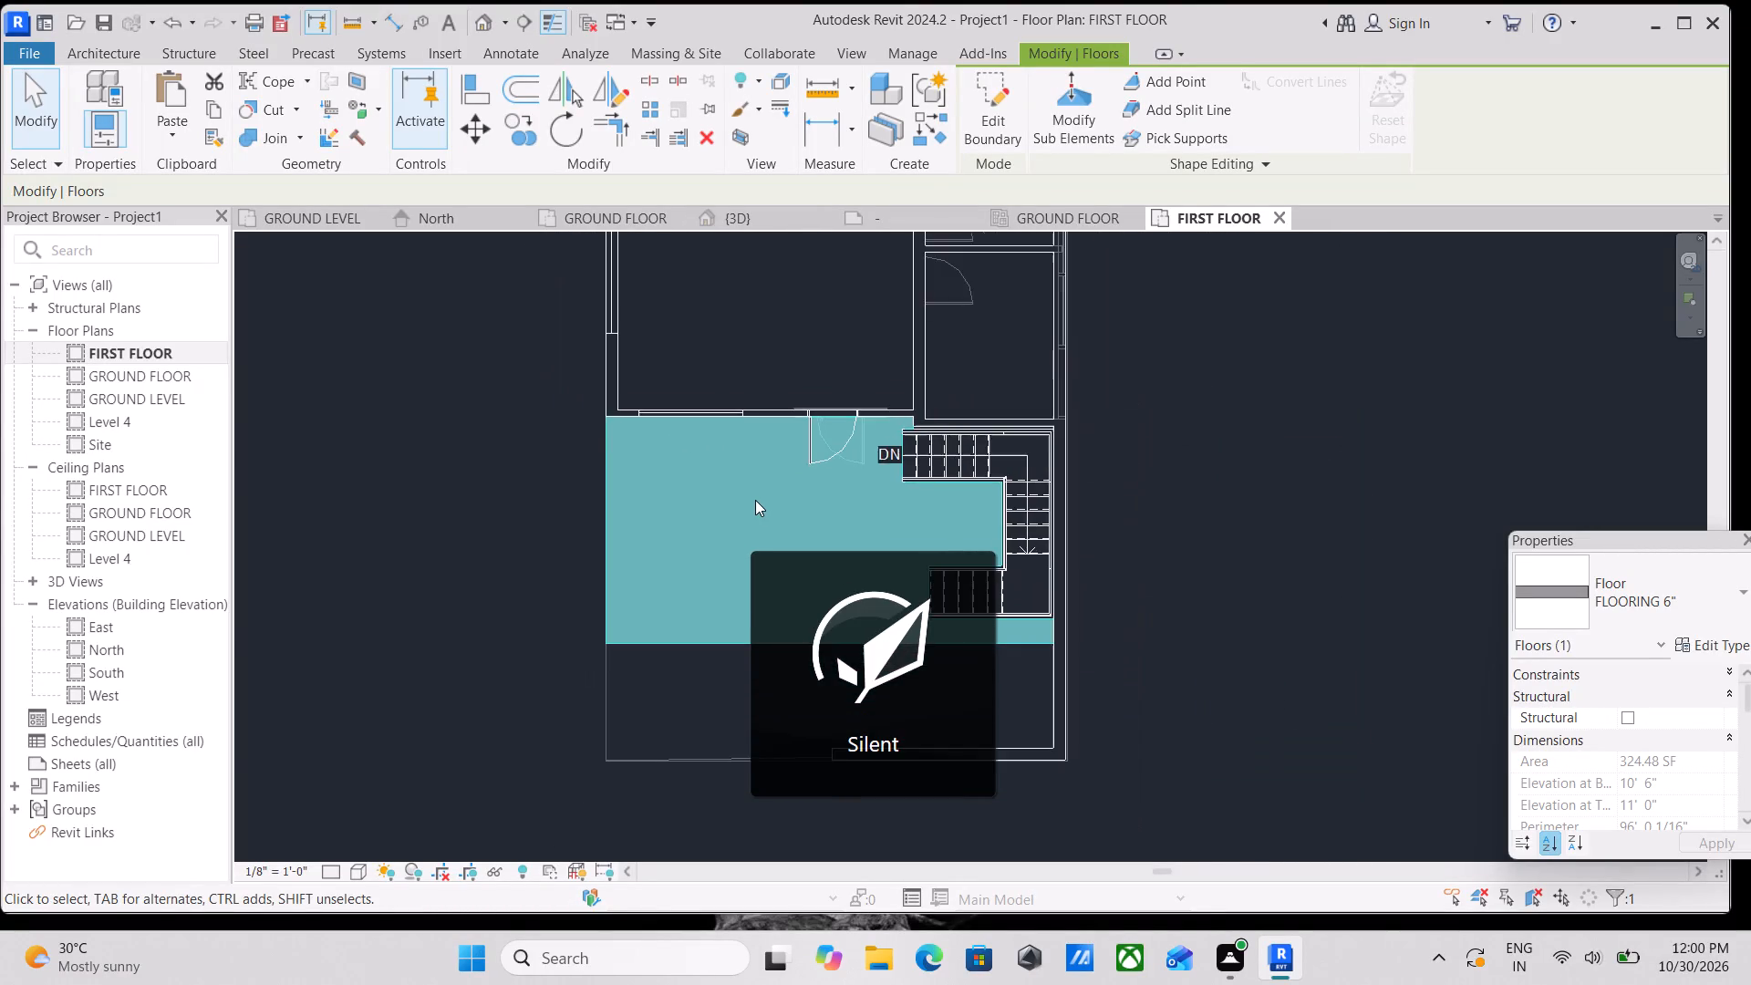
scroll(732, 577, down, 1)
key(Escape)
scroll(735, 544, down, 2)
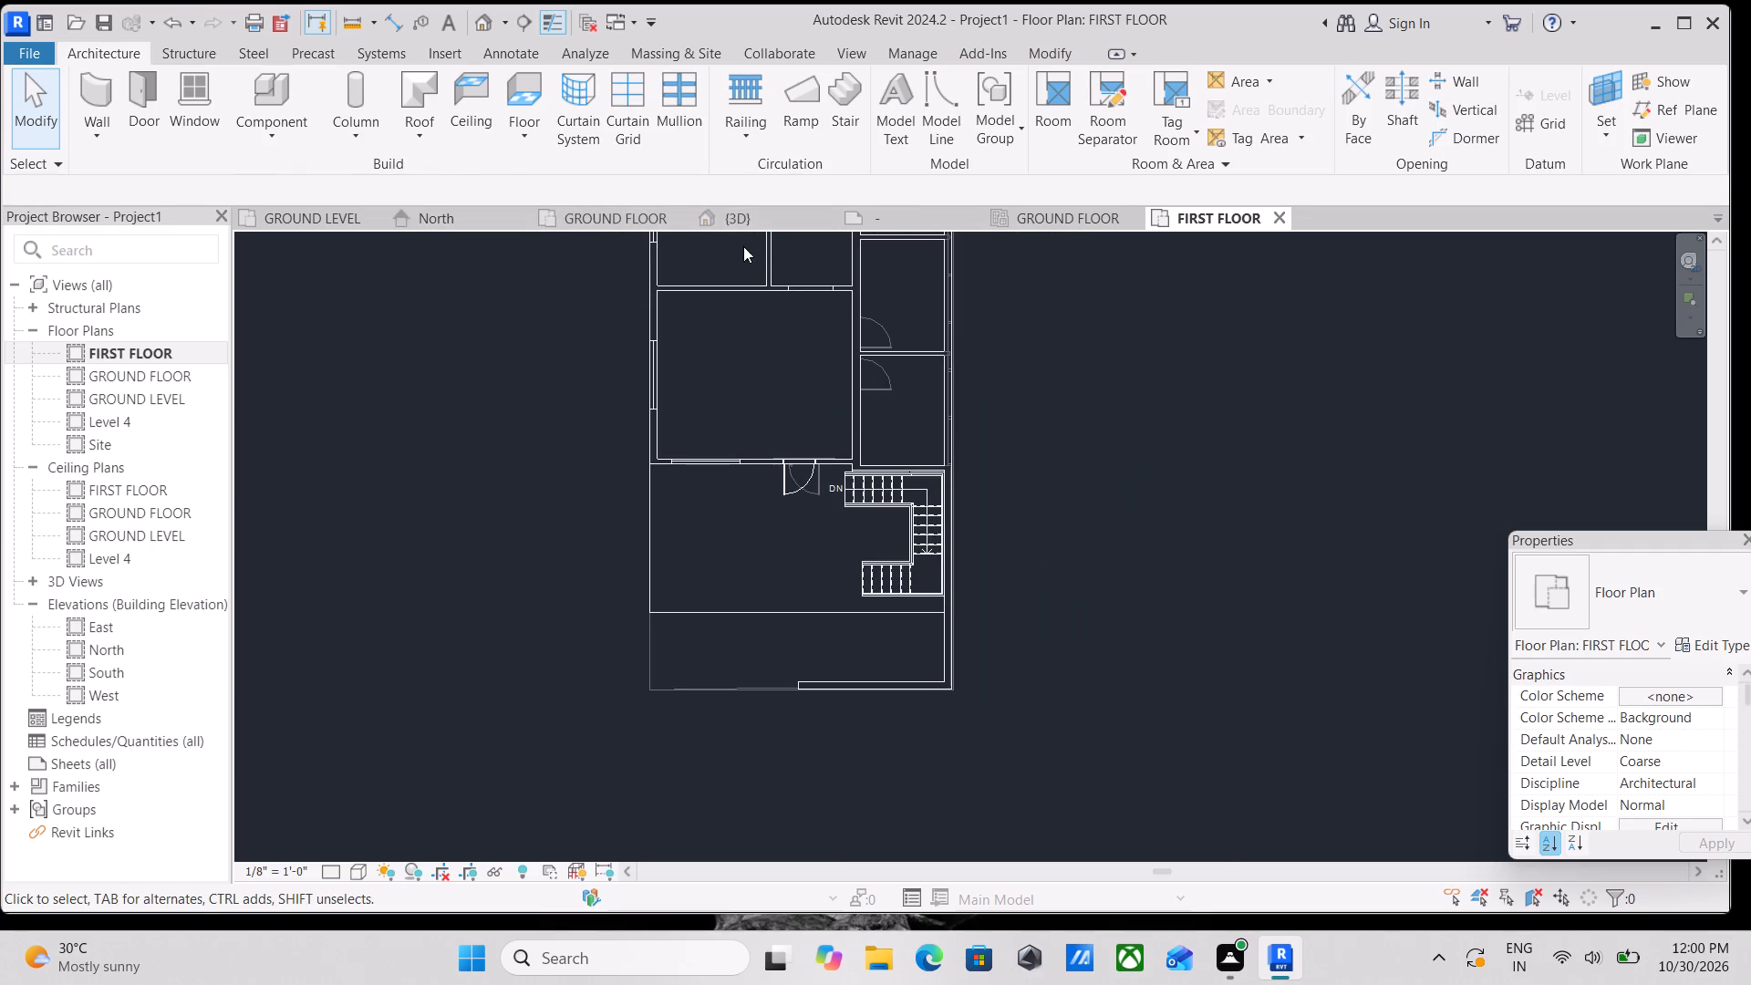
click(717, 214)
shift+middle_drag(782, 491, 823, 437)
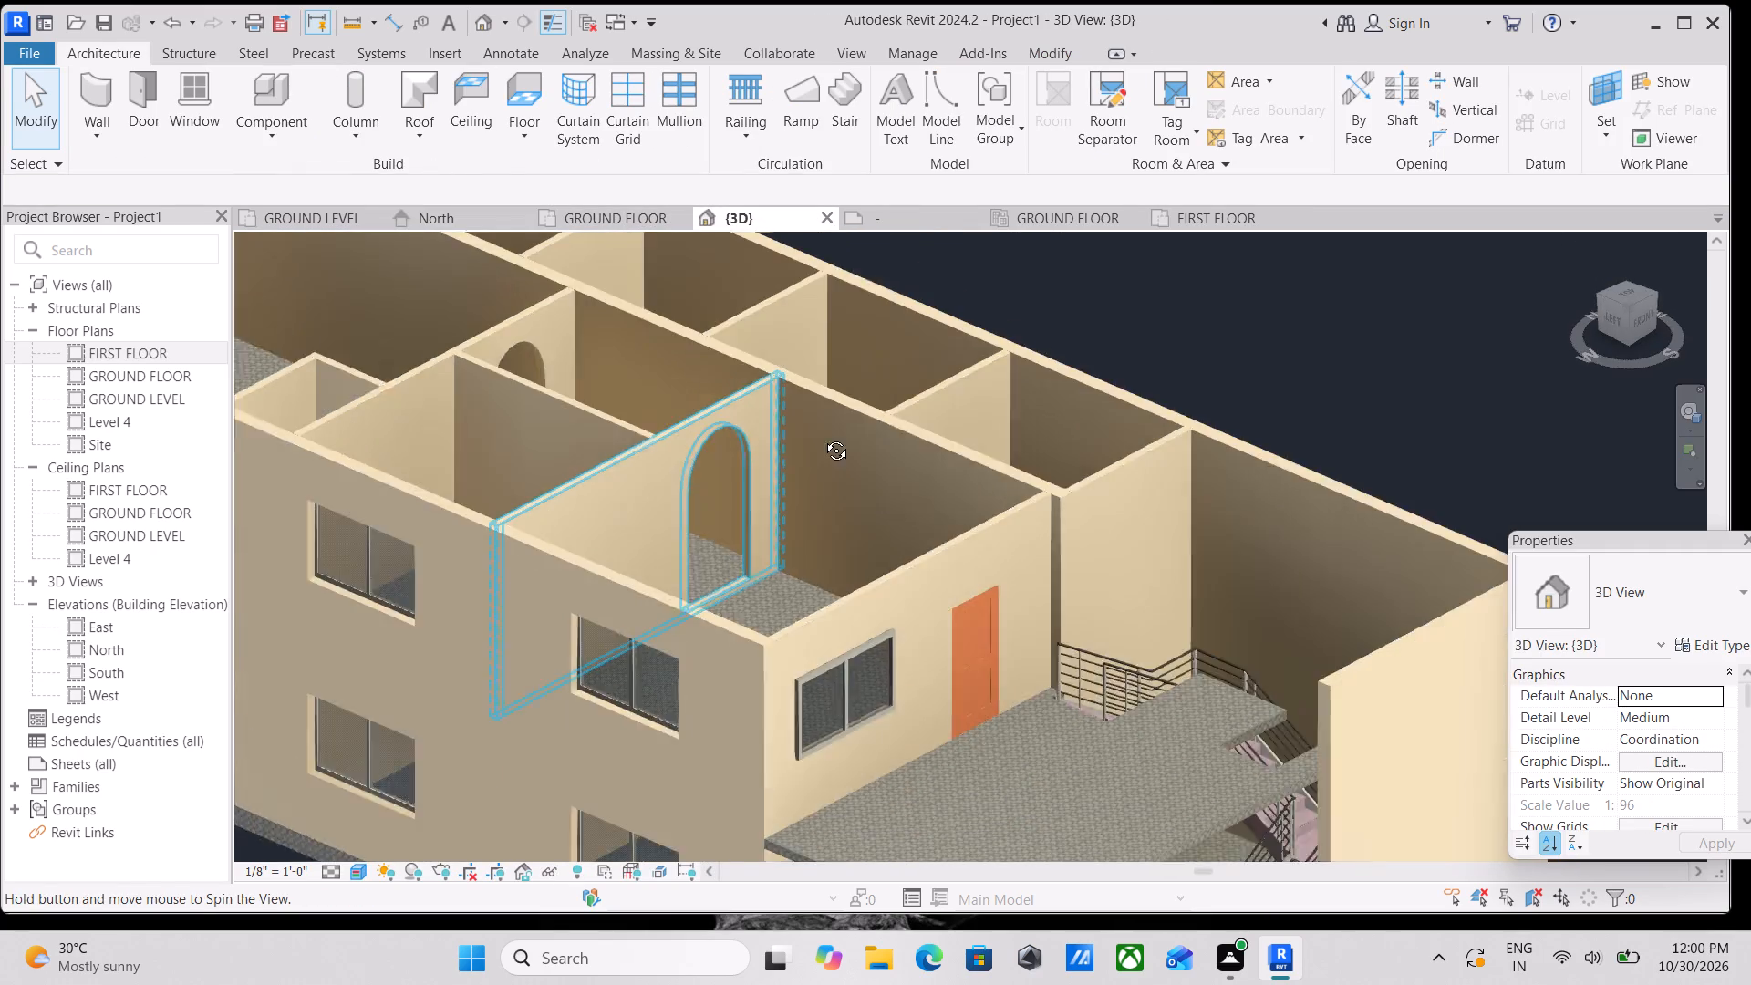
shift+middle_drag(823, 437, 850, 335)
middle_drag(854, 519, 809, 337)
scroll(962, 576, down, 1)
shift+middle_drag(962, 577, 1011, 628)
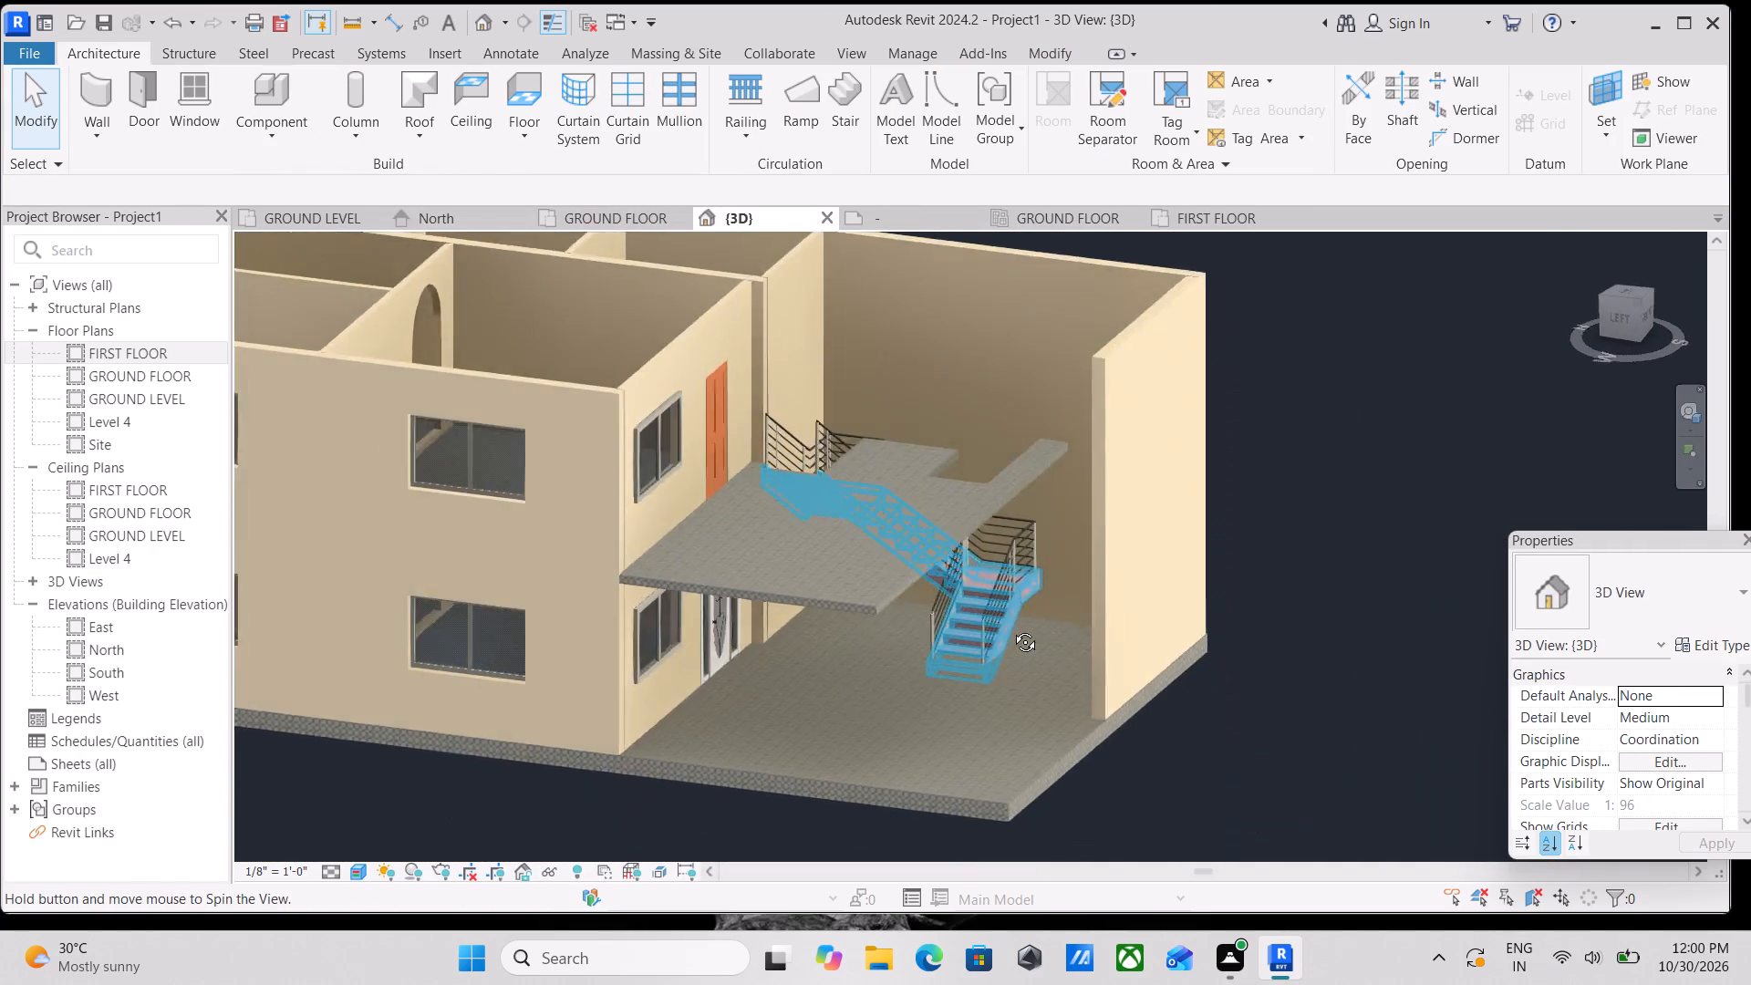
shift+middle_drag(1011, 628, 1037, 651)
middle_drag(919, 557, 951, 638)
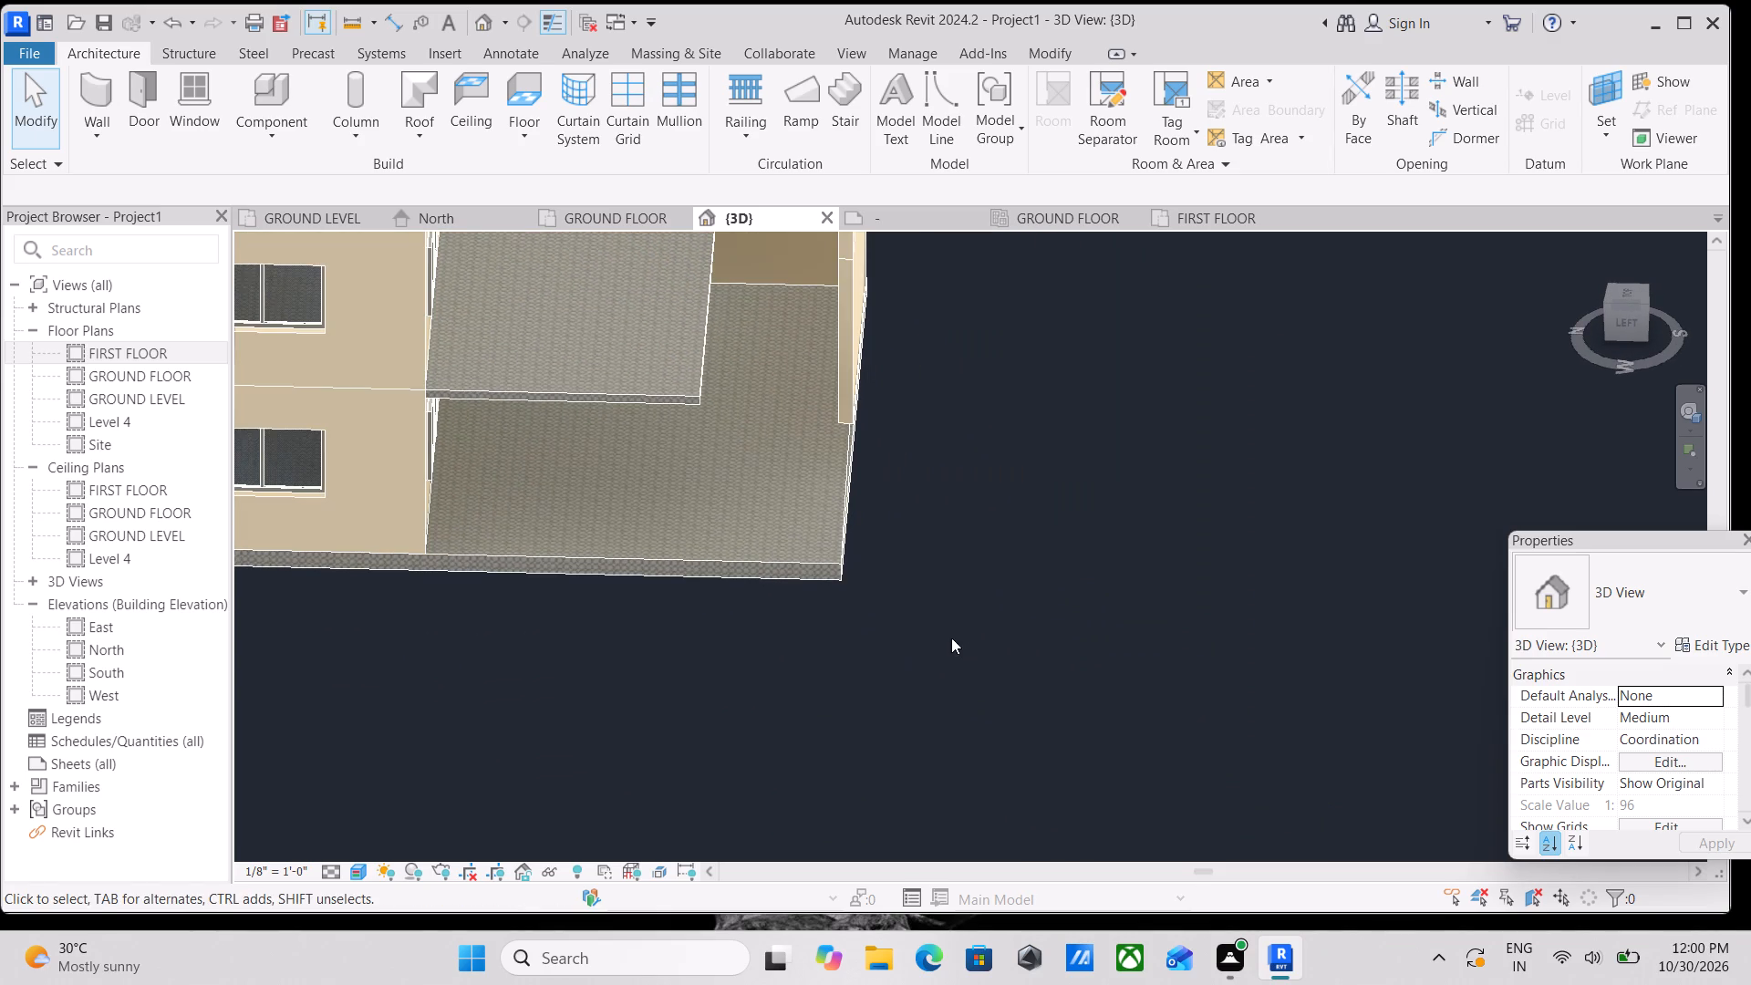
middle_drag(769, 461, 783, 603)
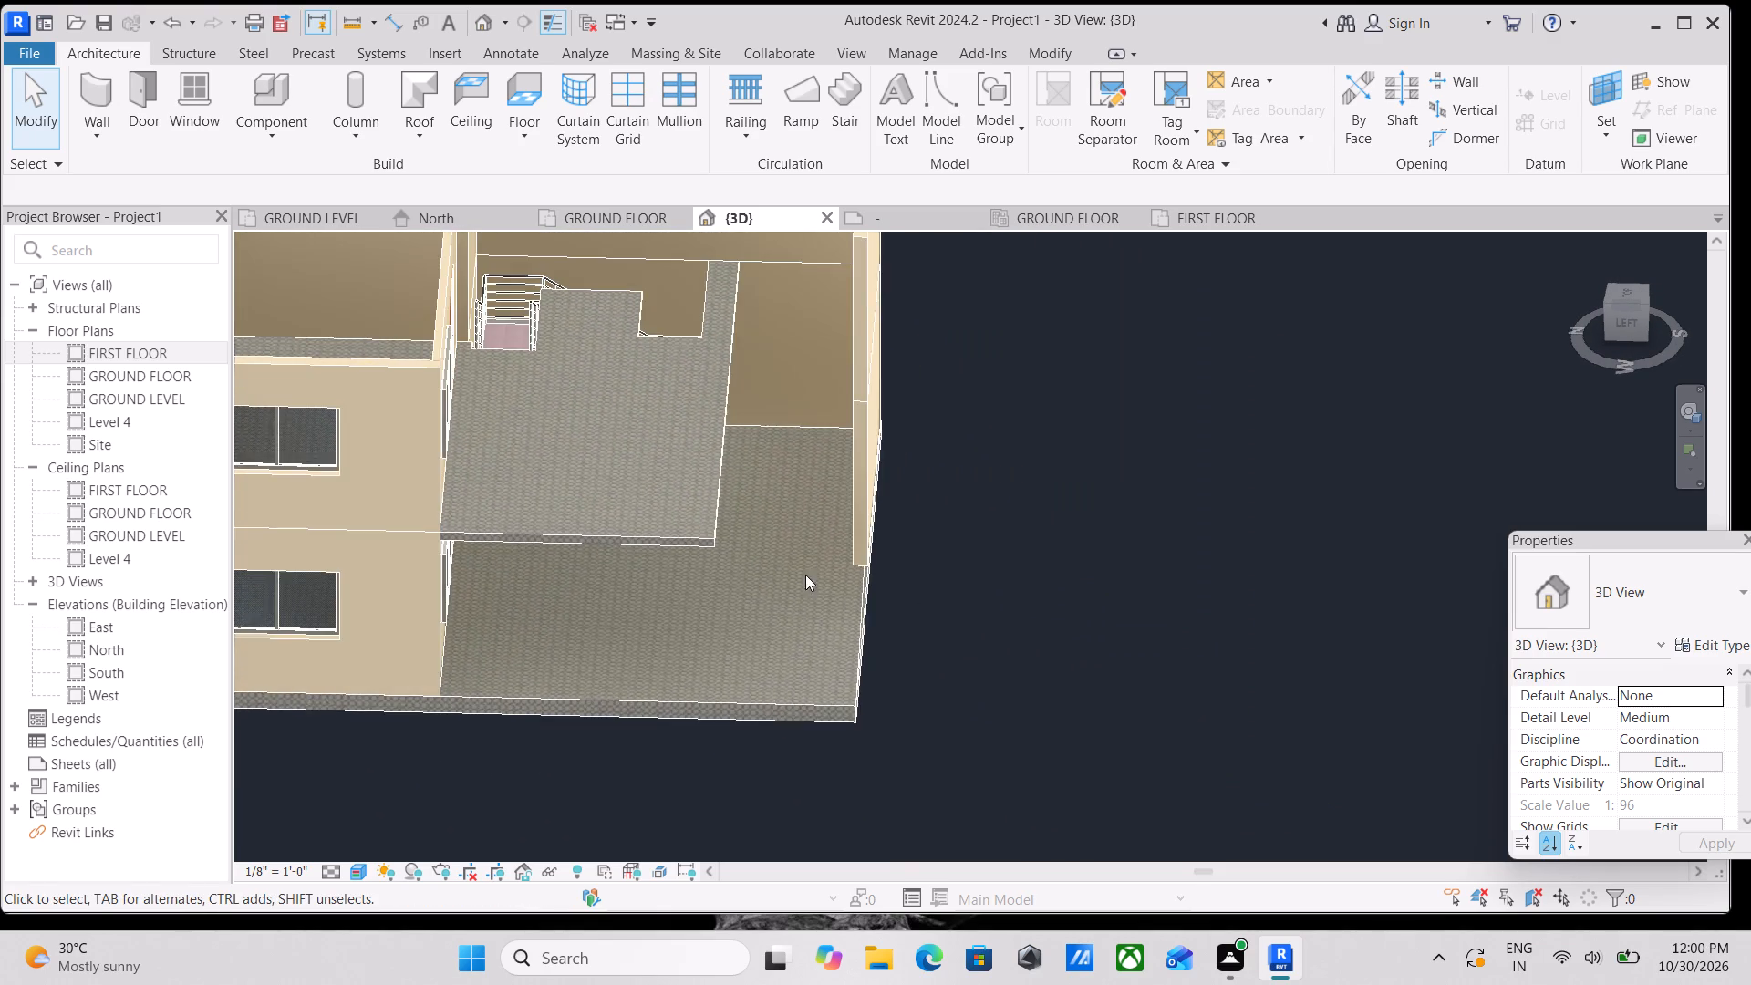
scroll(815, 565, up, 1)
scroll(749, 525, down, 2)
middle_drag(730, 544, 699, 587)
shift+middle_drag(674, 599, 585, 639)
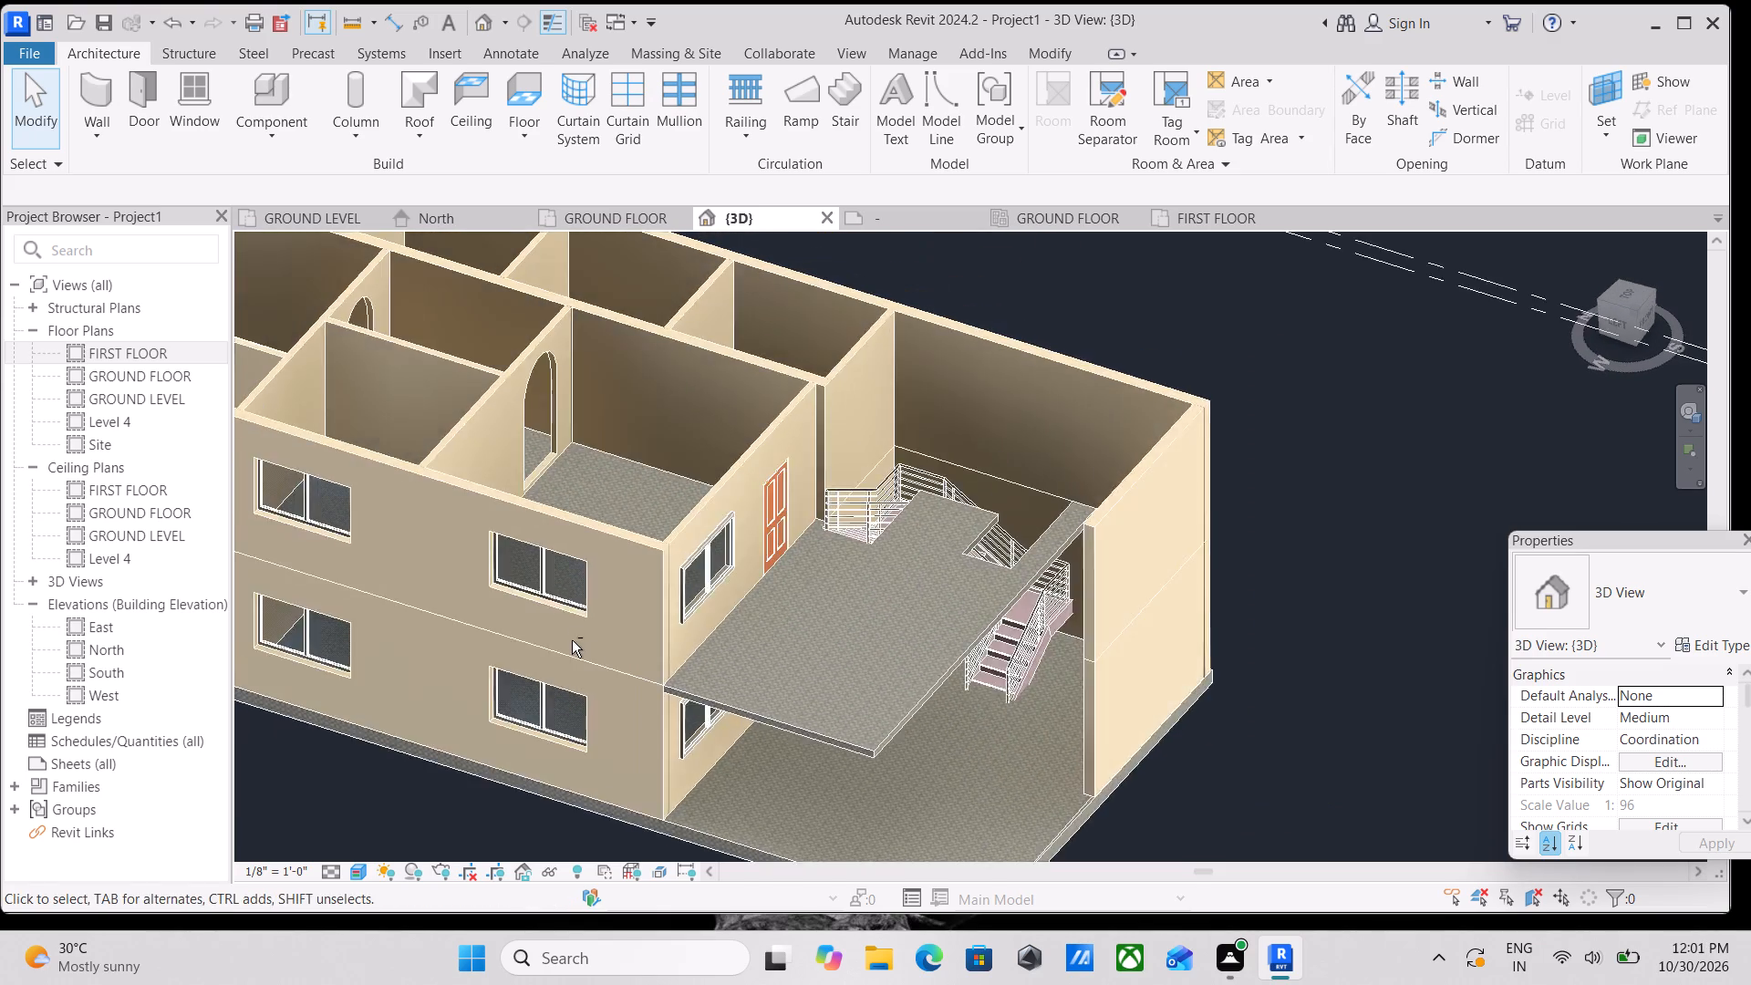
scroll(571, 632, down, 2)
middle_drag(884, 710, 642, 738)
scroll(627, 731, down, 1)
middle_drag(633, 716, 720, 315)
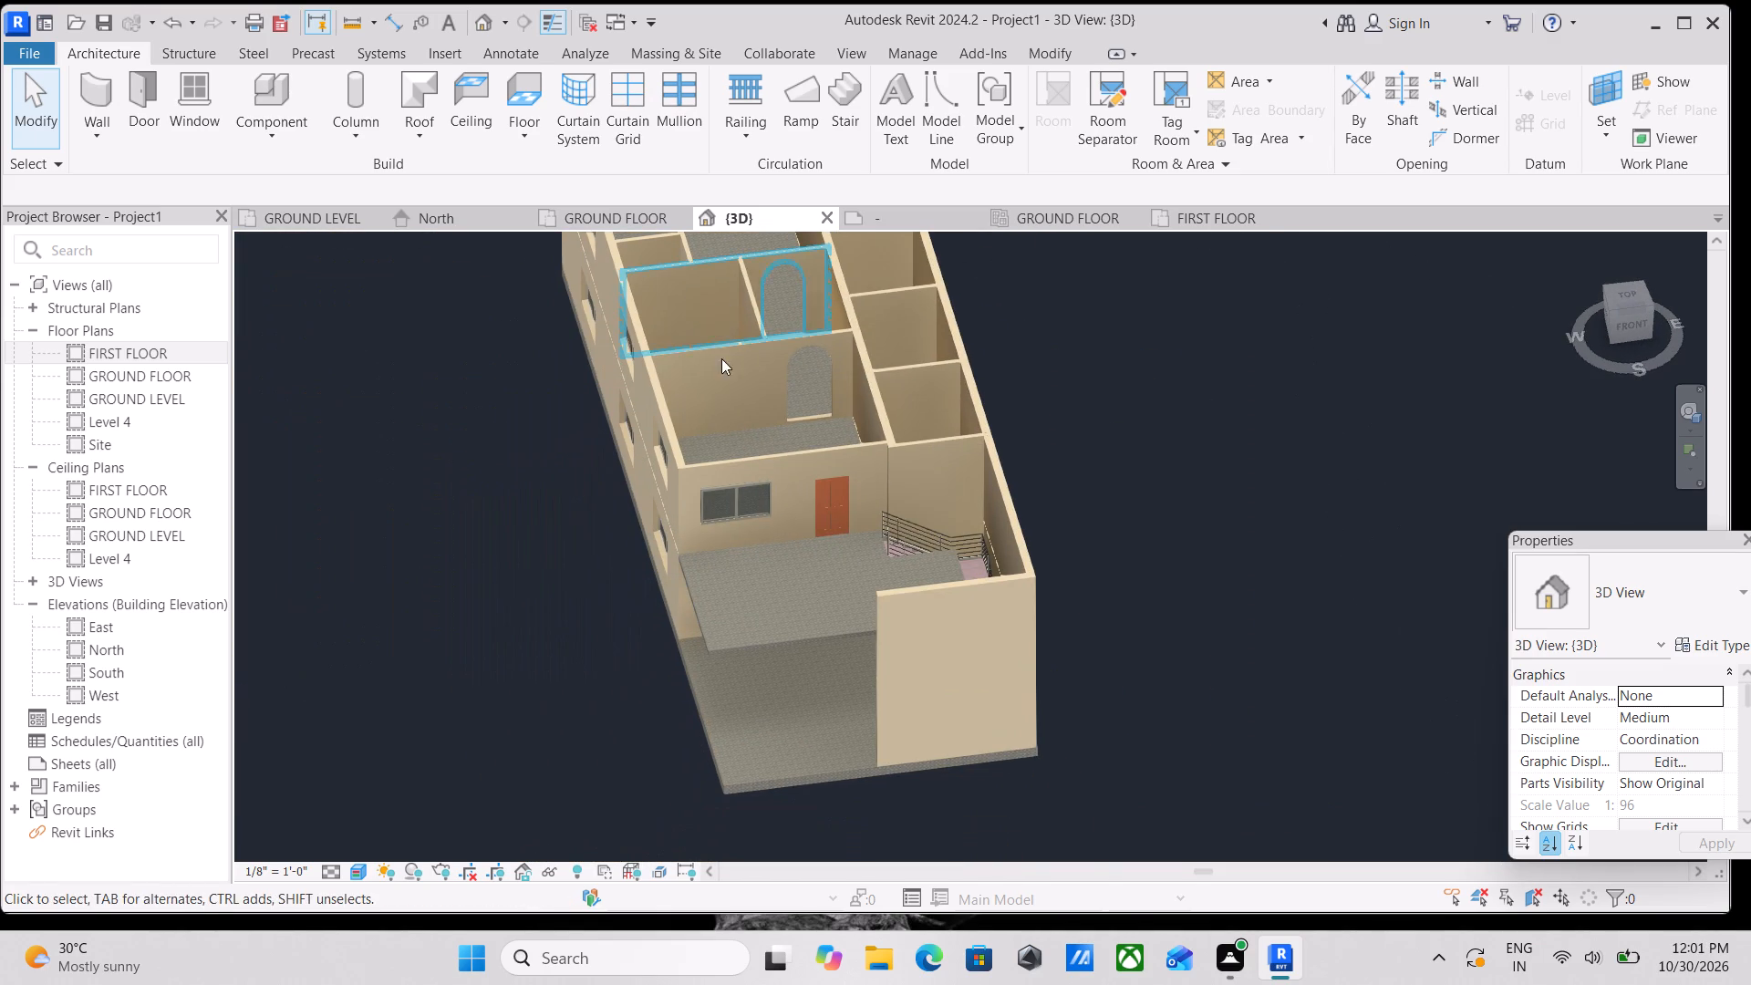
Inspect the whole house in 3D from the front, the window side, the shop glazing side and above.
click(1628, 335)
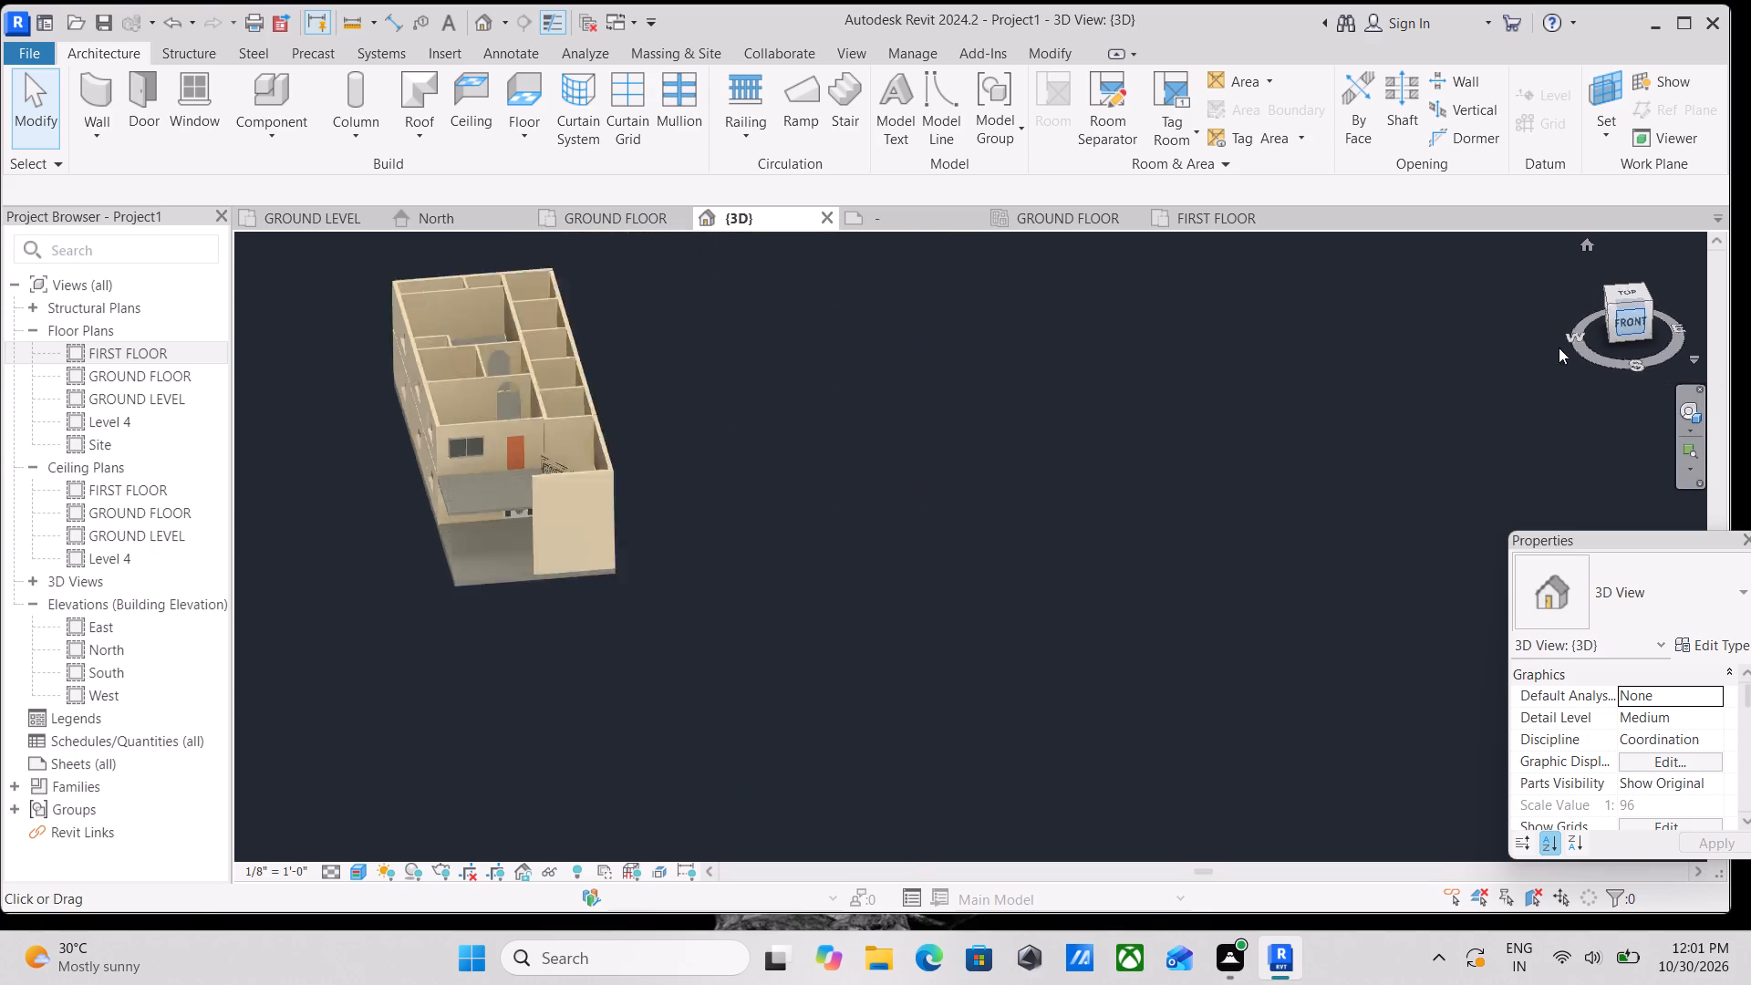
scroll(669, 461, up, 3)
scroll(963, 562, up, 10)
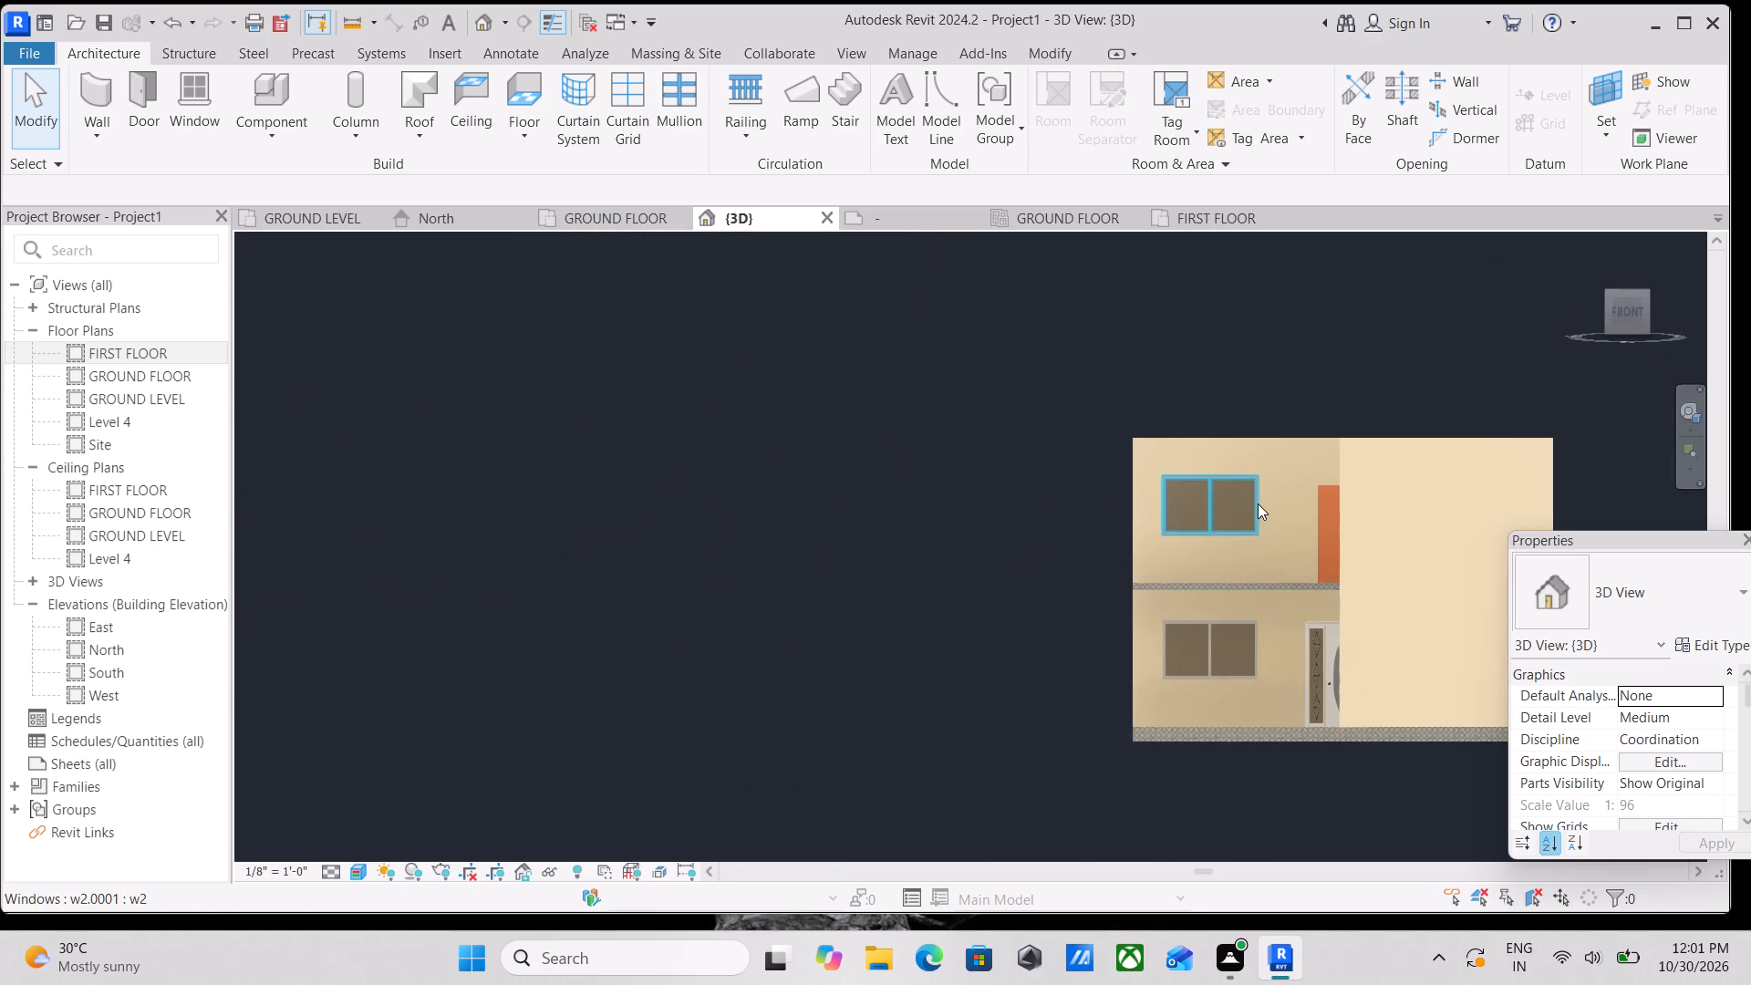
scroll(1259, 503, down, 2)
middle_drag(1253, 504, 1071, 532)
shift+scroll(1071, 532, down, 1)
shift+middle_drag(1071, 532, 1139, 697)
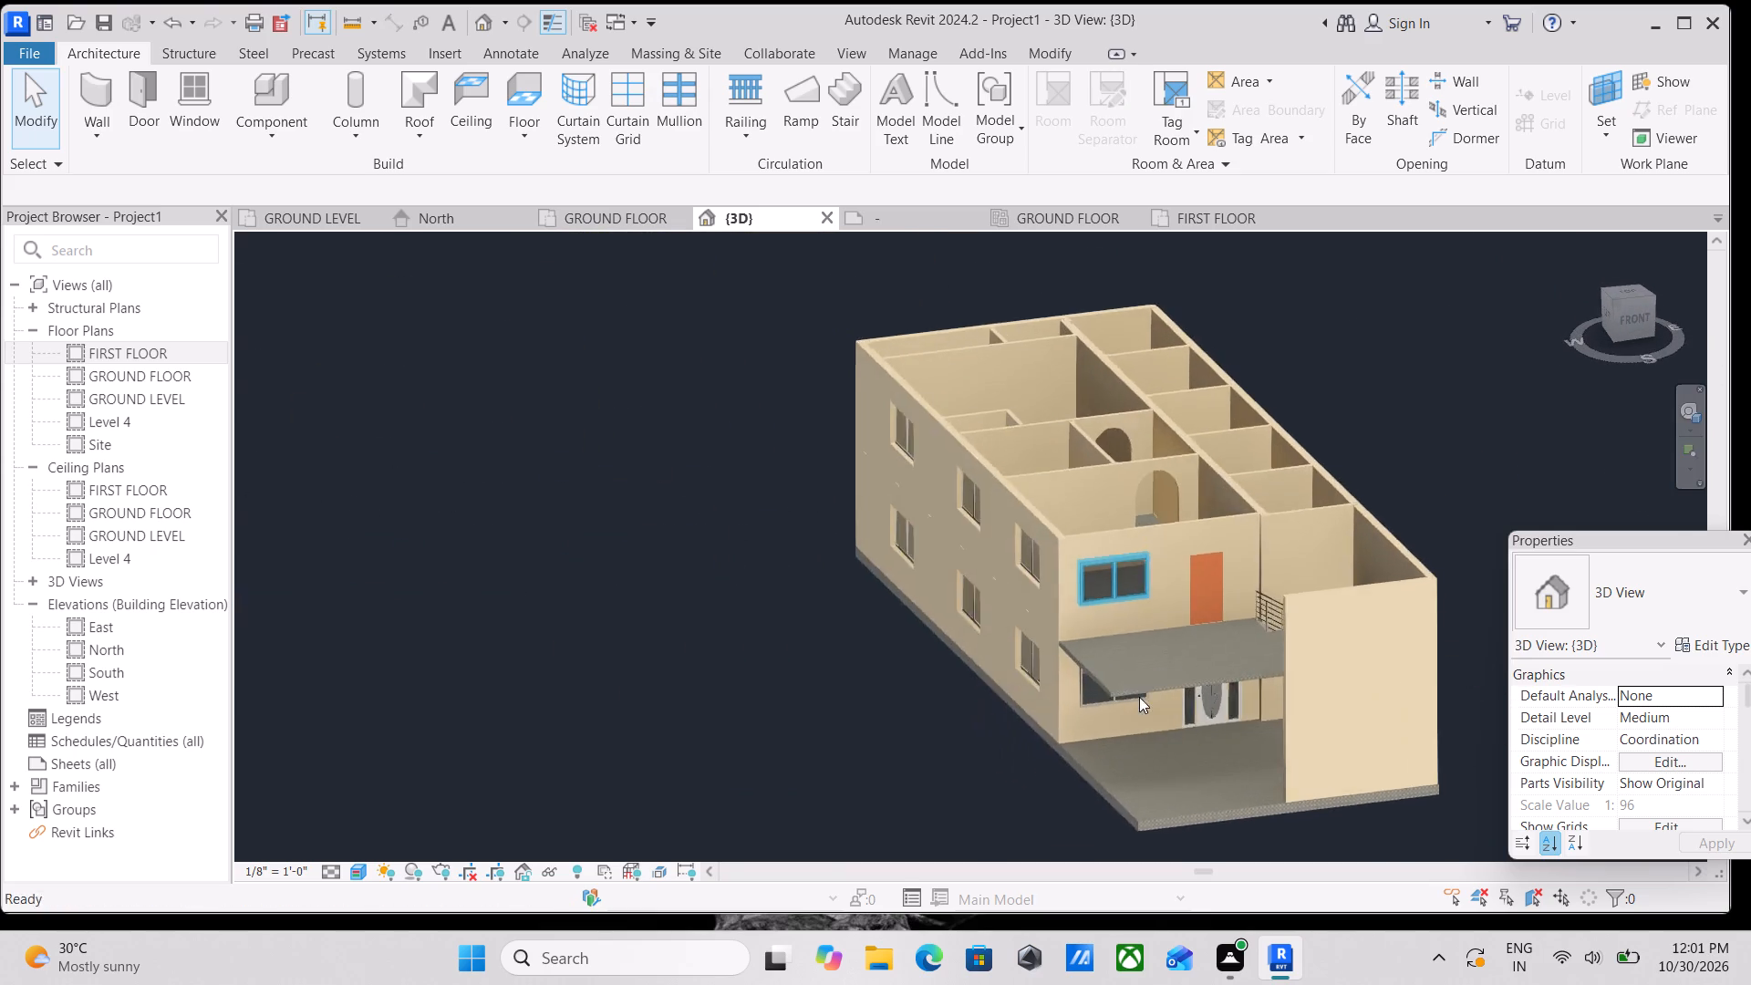
middle_drag(1065, 534, 1259, 649)
middle_drag(1114, 456, 1038, 585)
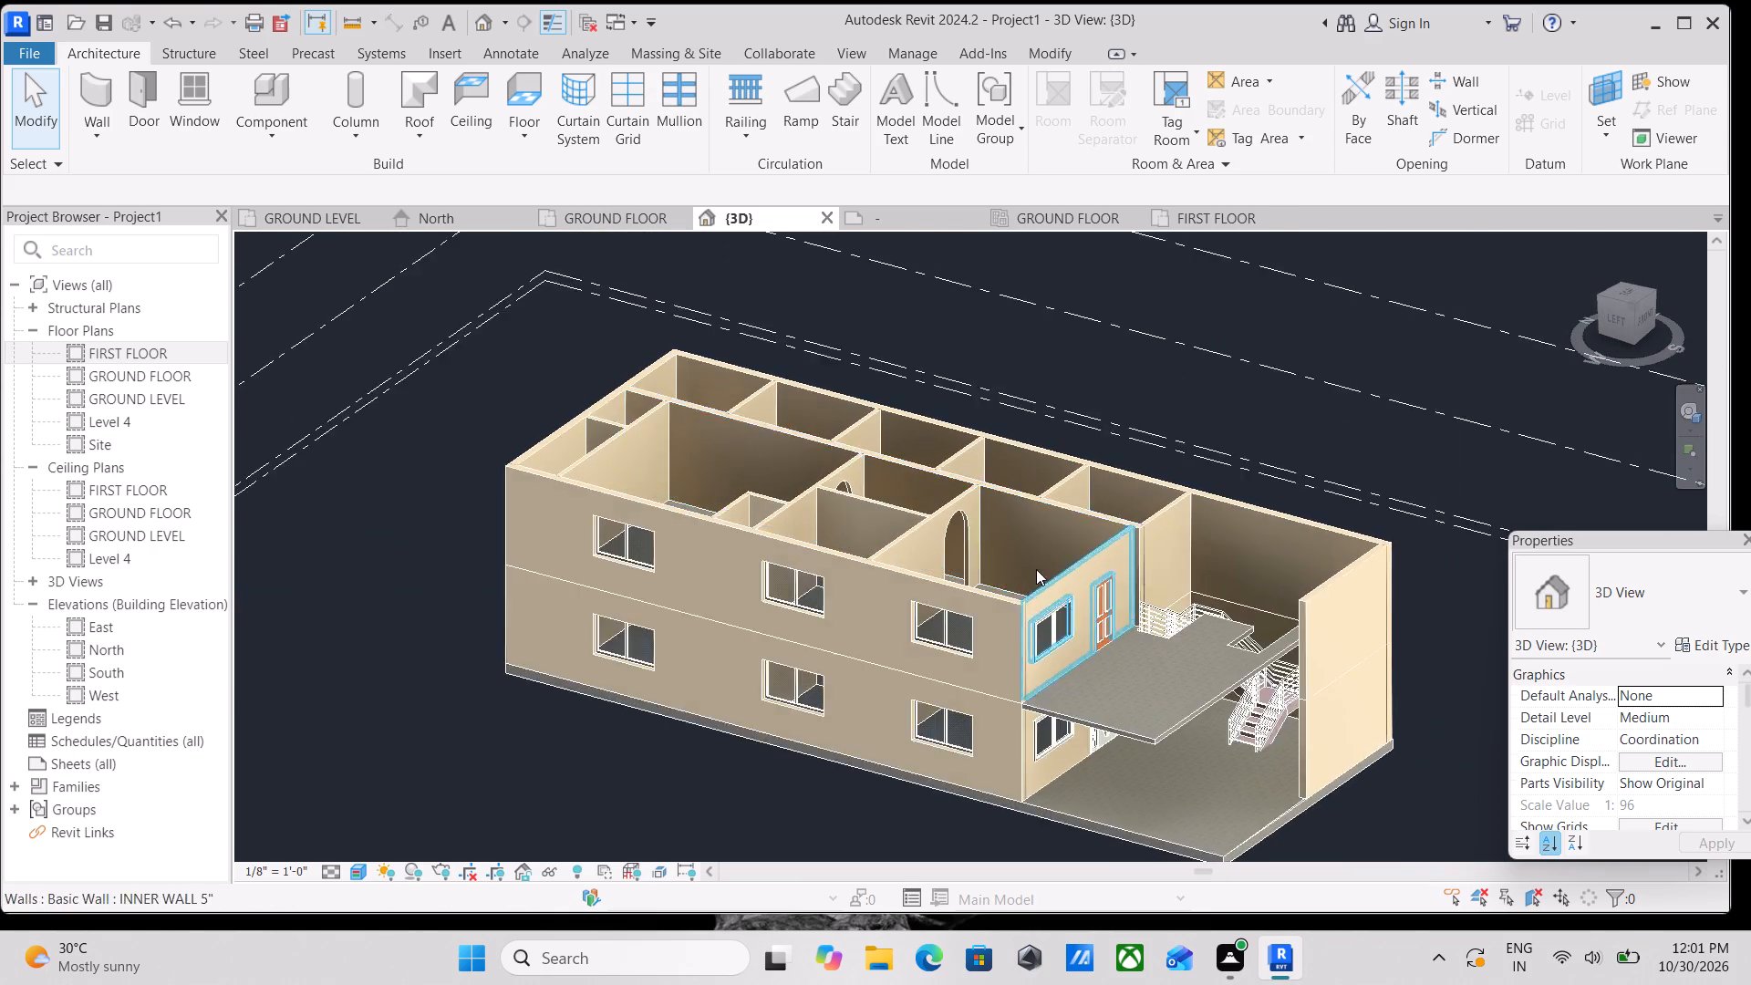
scroll(1022, 493, up, 2)
scroll(1031, 486, down, 2)
shift+middle_drag(1044, 492, 576, 598)
scroll(577, 593, down, 2)
middle_drag(586, 559, 834, 182)
middle_drag(772, 669, 801, 482)
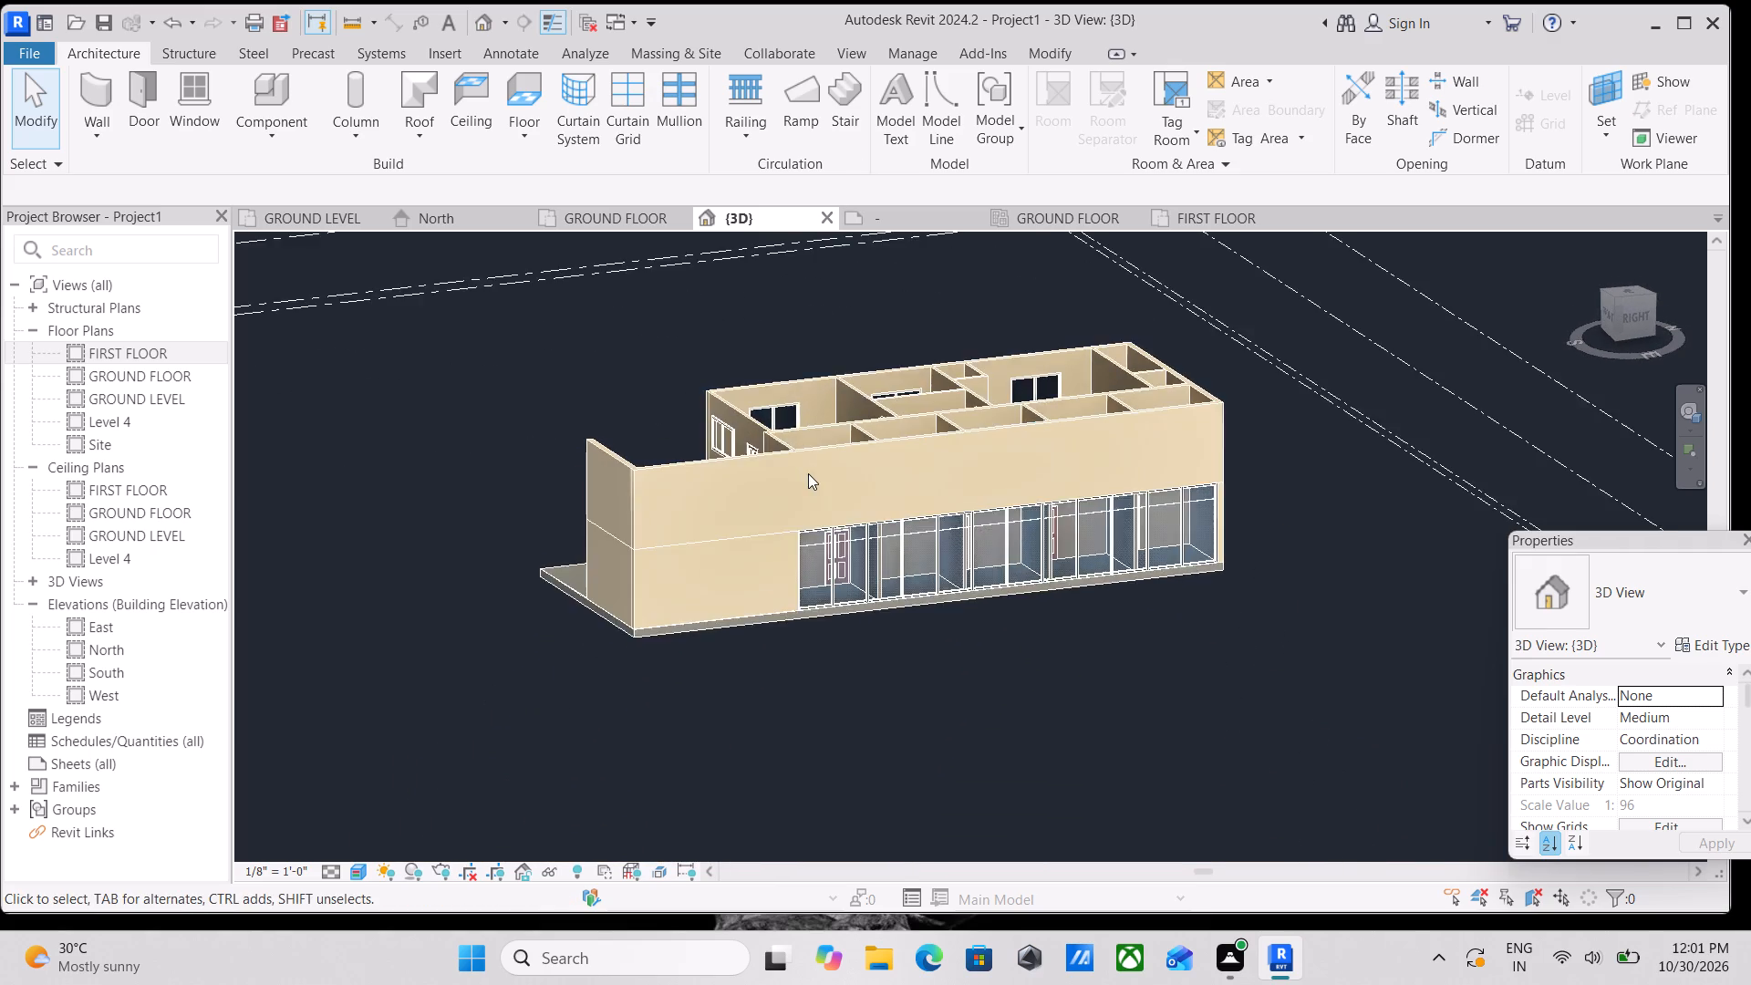
scroll(809, 474, up, 7)
middle_drag(808, 482, 859, 514)
middle_drag(803, 545, 855, 568)
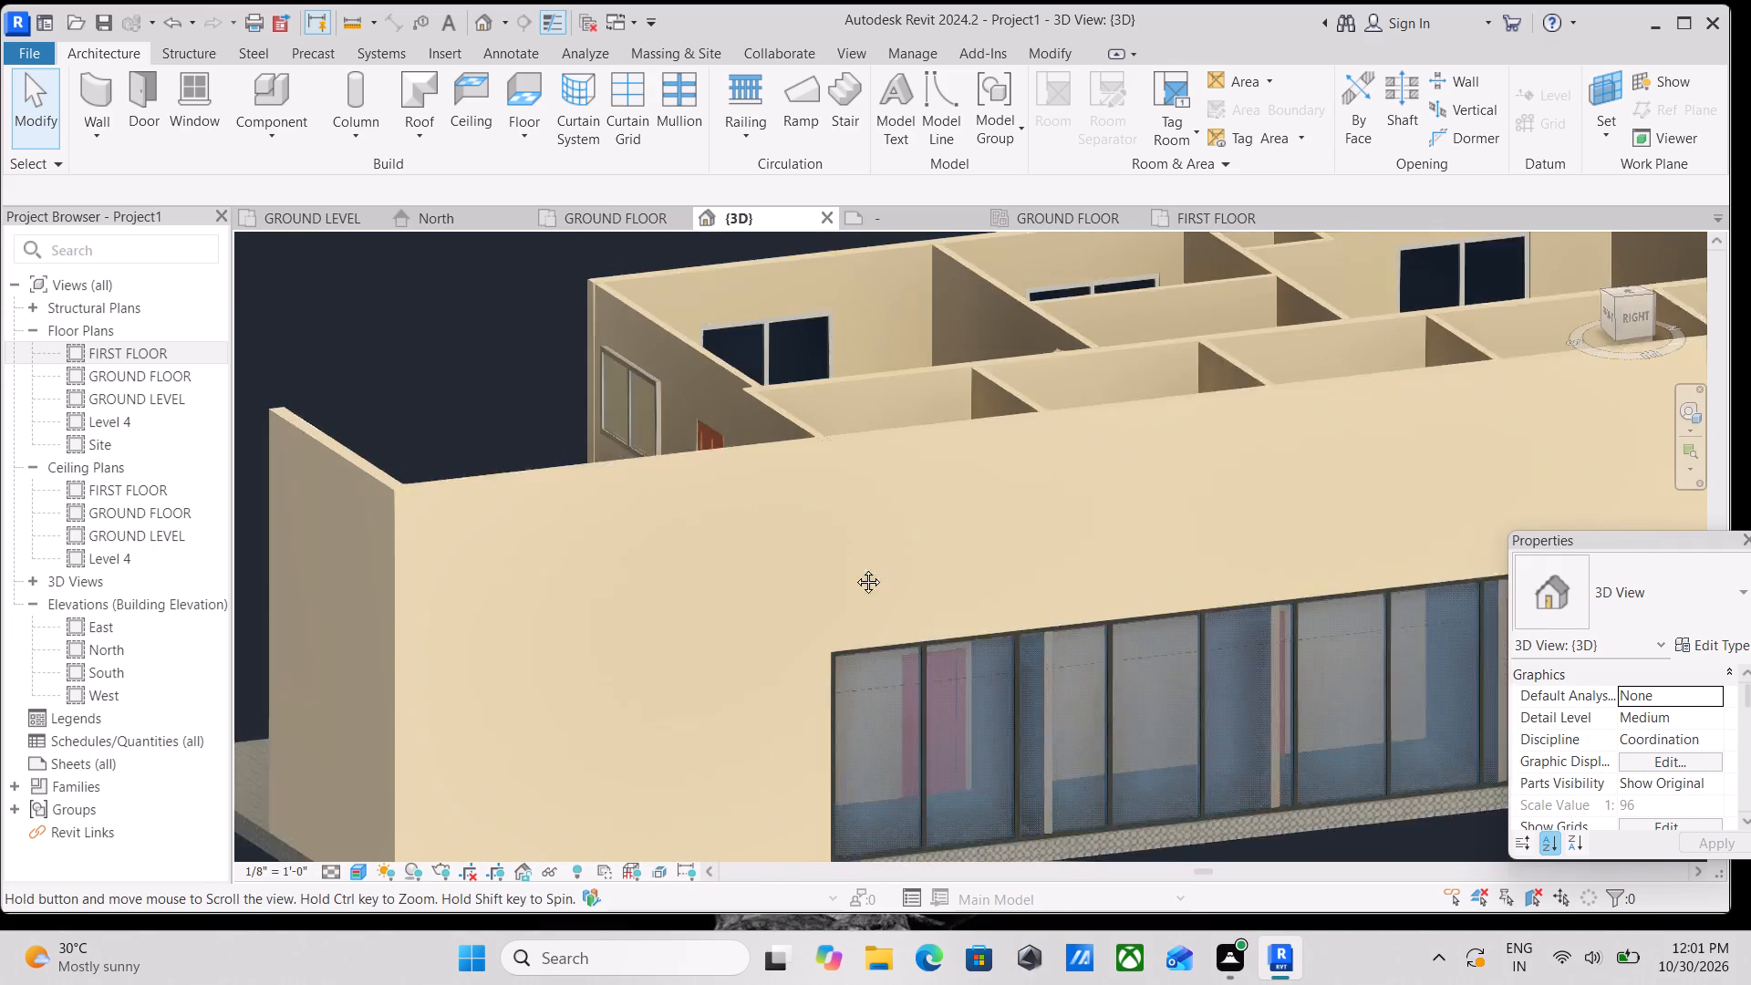
middle_drag(855, 568, 933, 587)
scroll(889, 570, down, 5)
shift+middle_drag(842, 529, 918, 636)
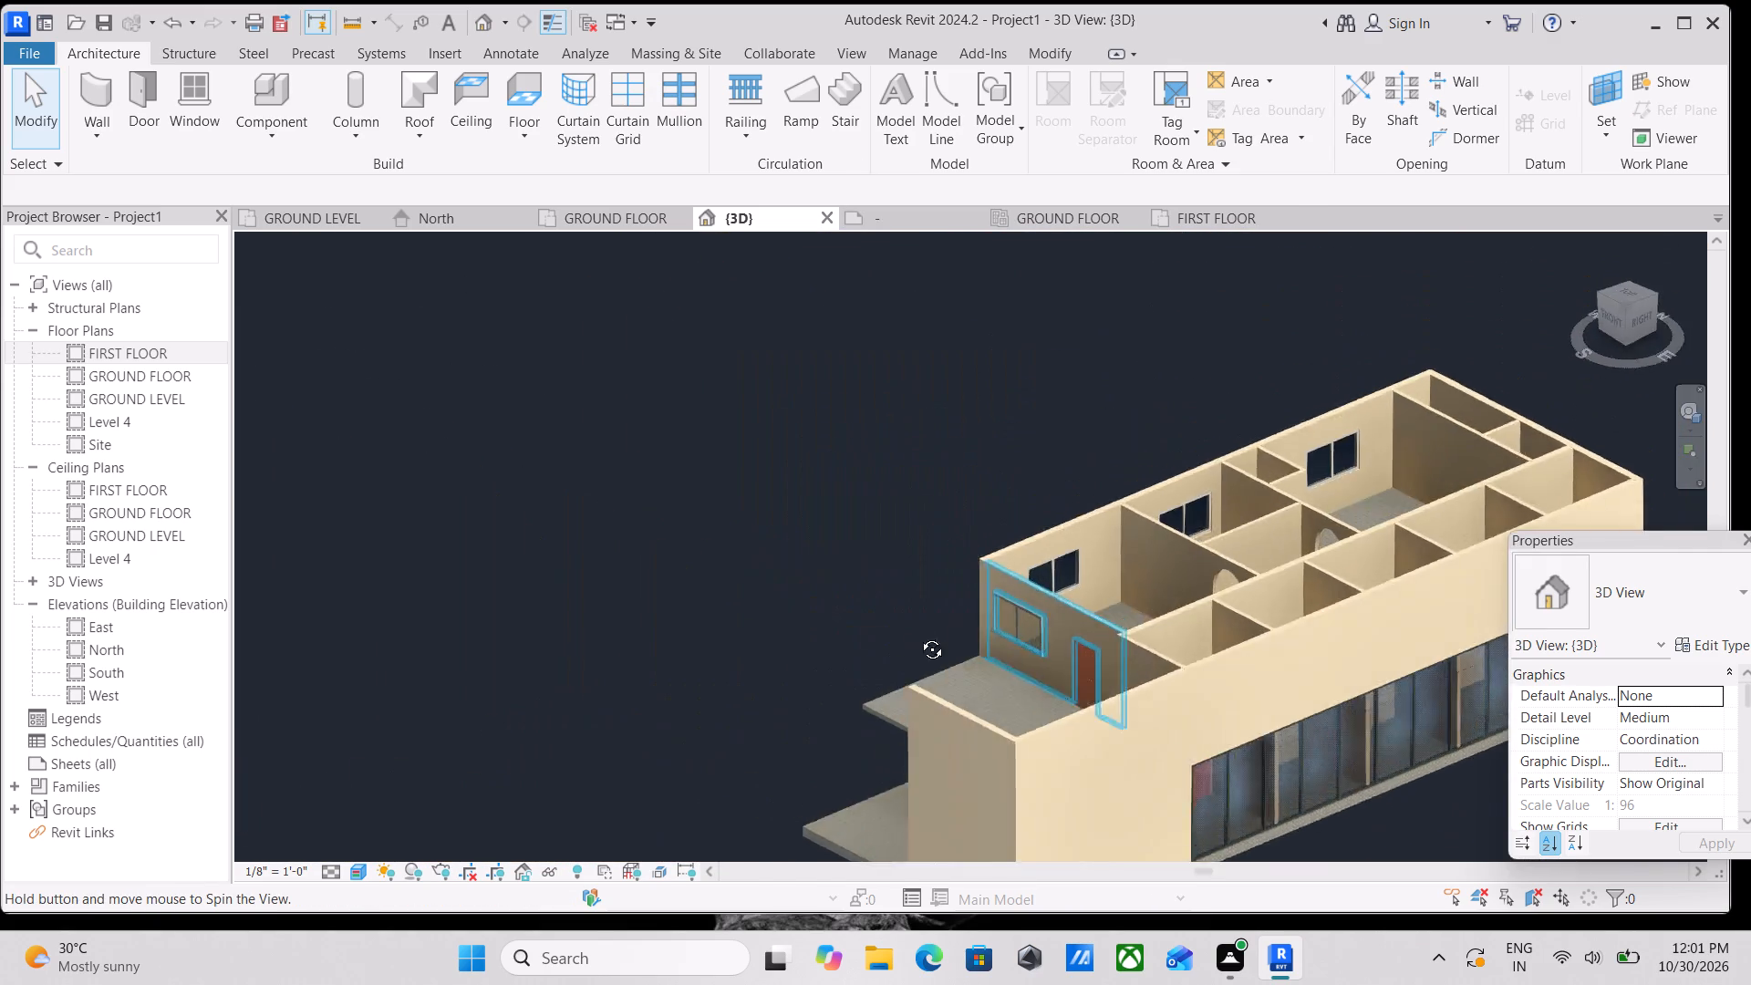
shift+middle_drag(918, 636, 1101, 755)
middle_drag(1074, 489, 758, 574)
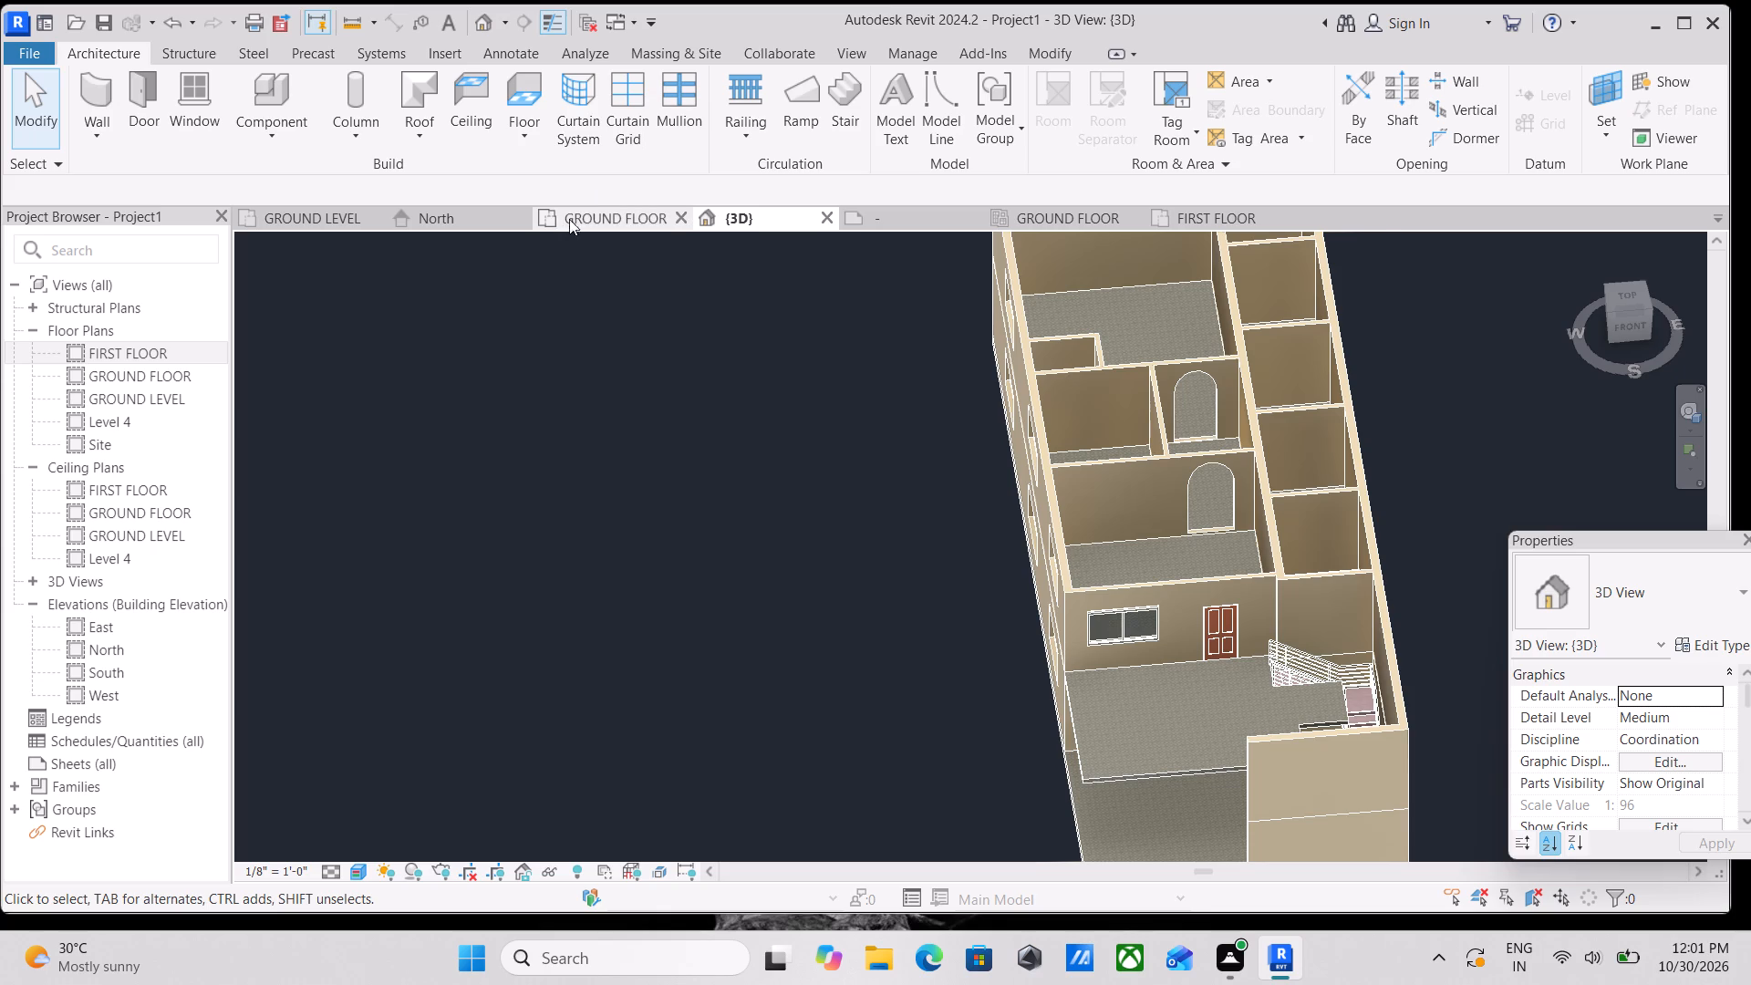
Copy the five 36" x 80" four-panel shop doors on the GROUND FLOOR plan and paste them aligned to the FIRST FLOOR level.
click(576, 217)
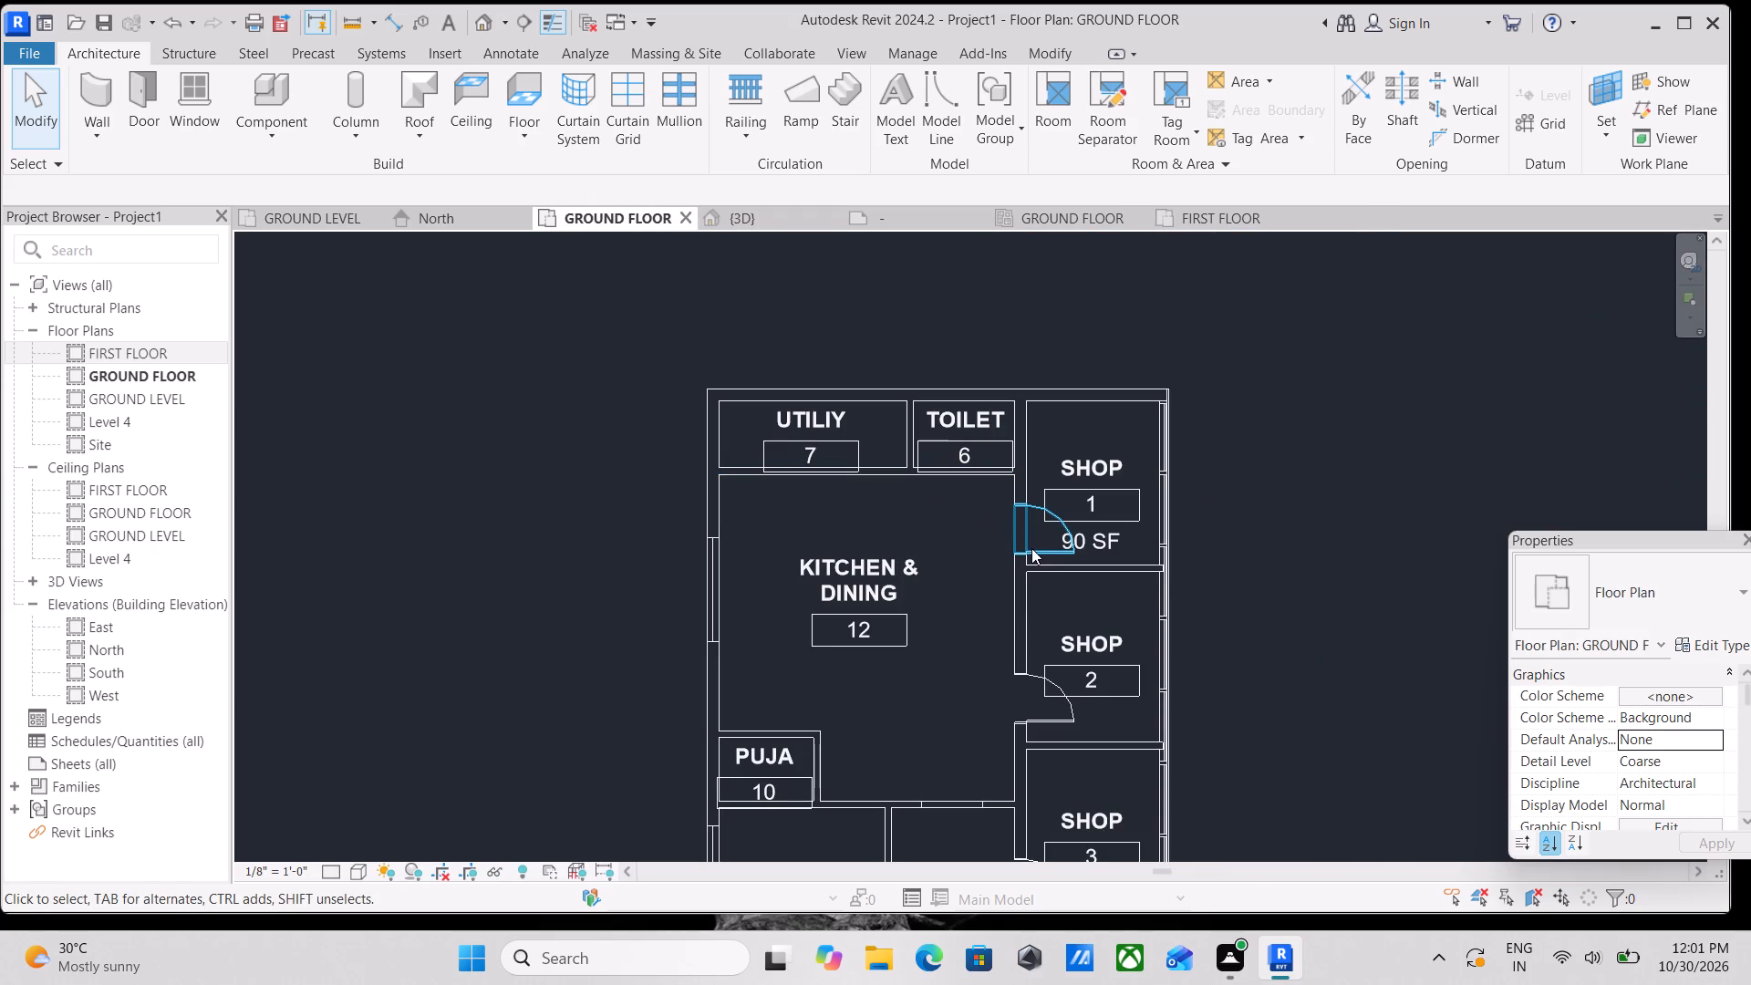
ctrl+click(1035, 550)
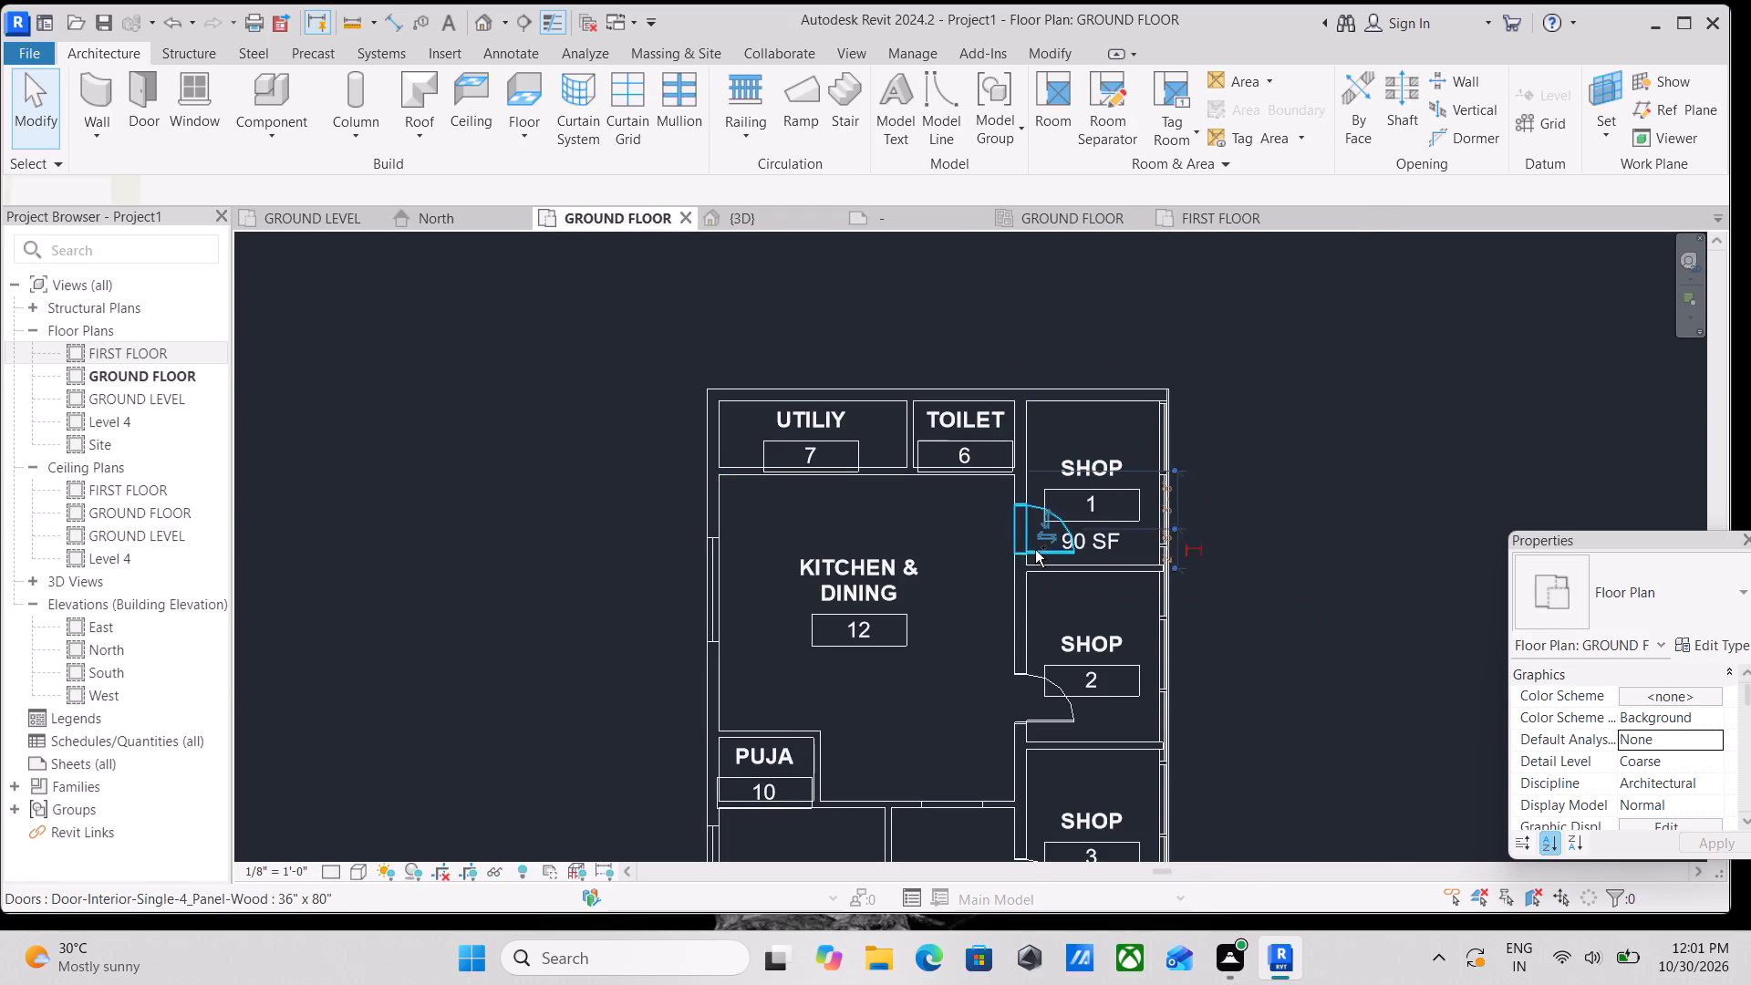
middle_drag(1022, 565, 964, 380)
scroll(976, 420, down, 1)
ctrl+click(1001, 509)
middle_drag(998, 553, 1000, 537)
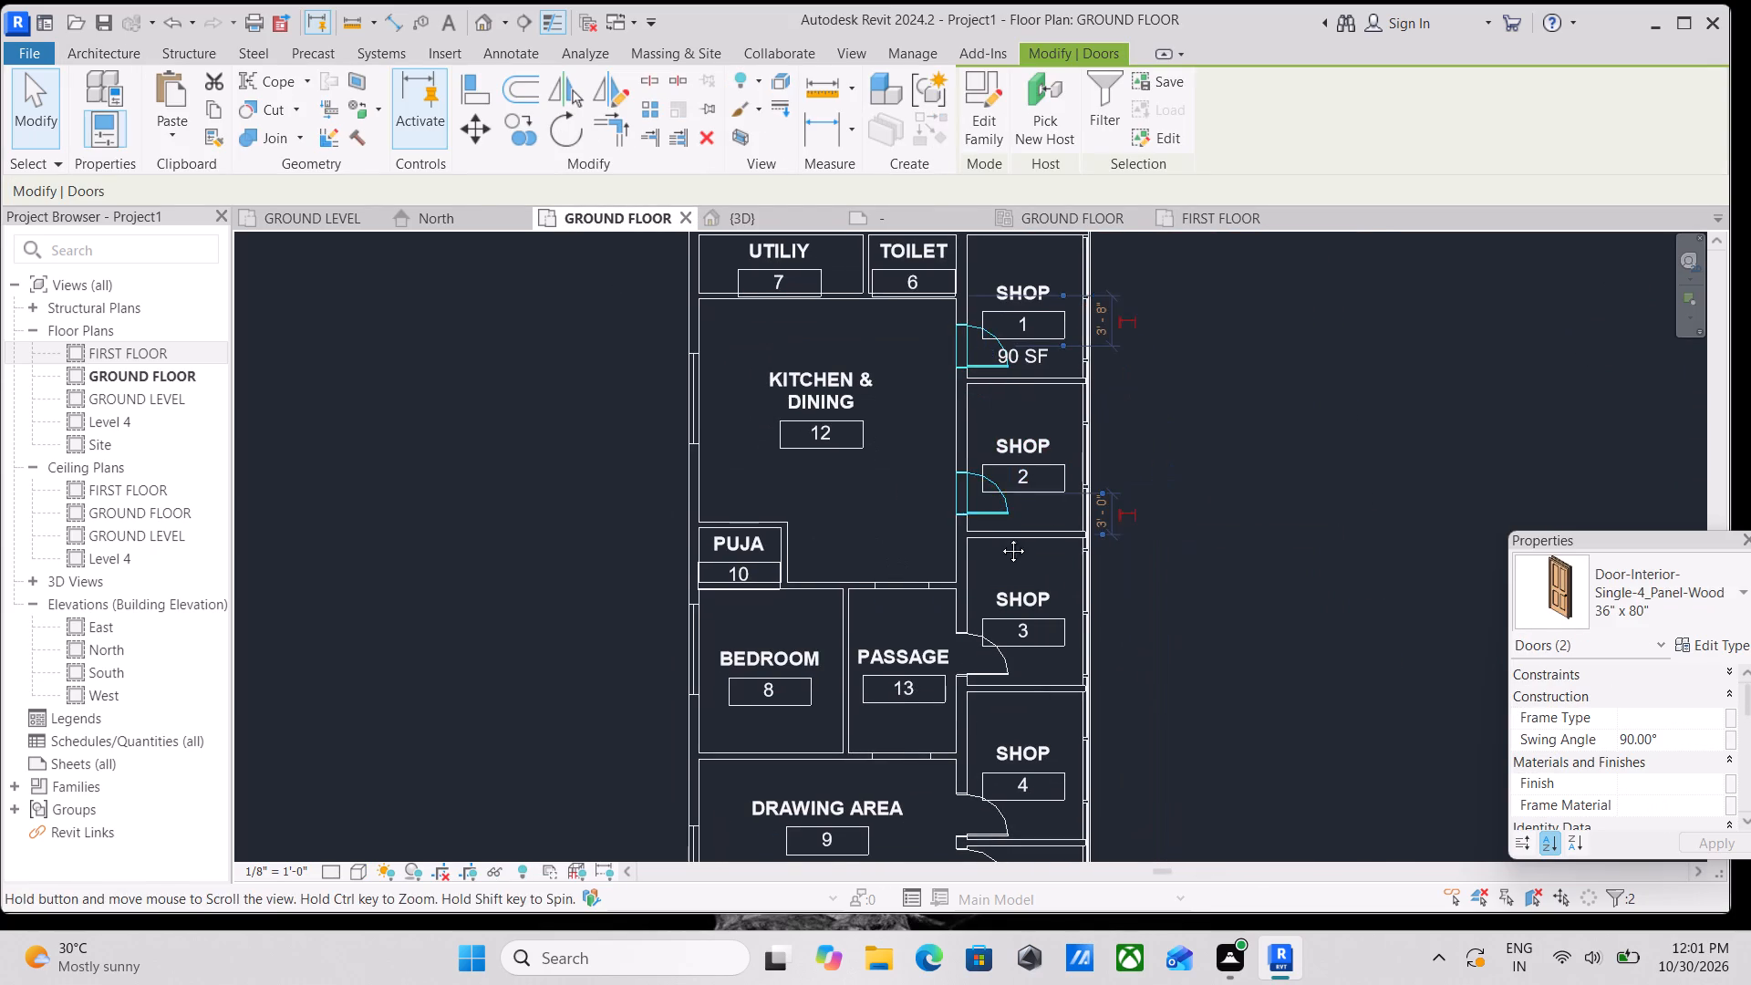
middle_drag(1000, 537, 1016, 444)
ctrl+click(1029, 559)
scroll(1020, 559, up, 1)
middle_drag(1015, 534, 1001, 404)
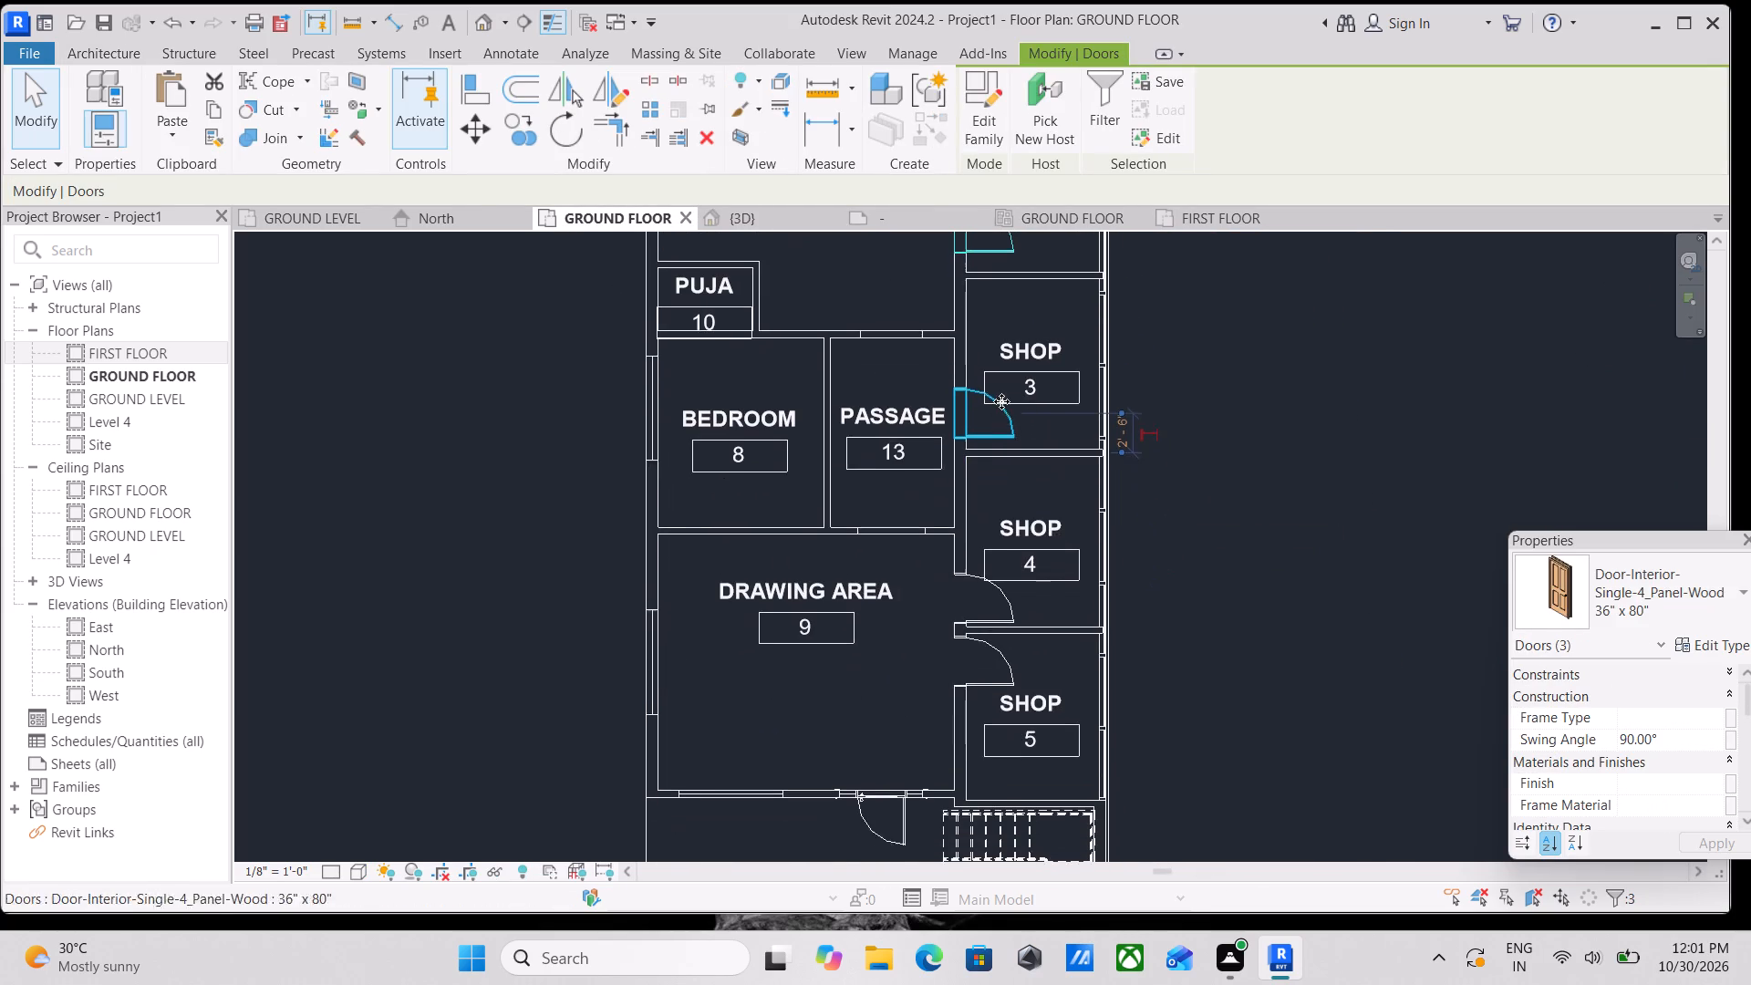
ctrl+click(1002, 598)
middle_drag(1001, 598, 1000, 401)
scroll(1006, 526, down, 1)
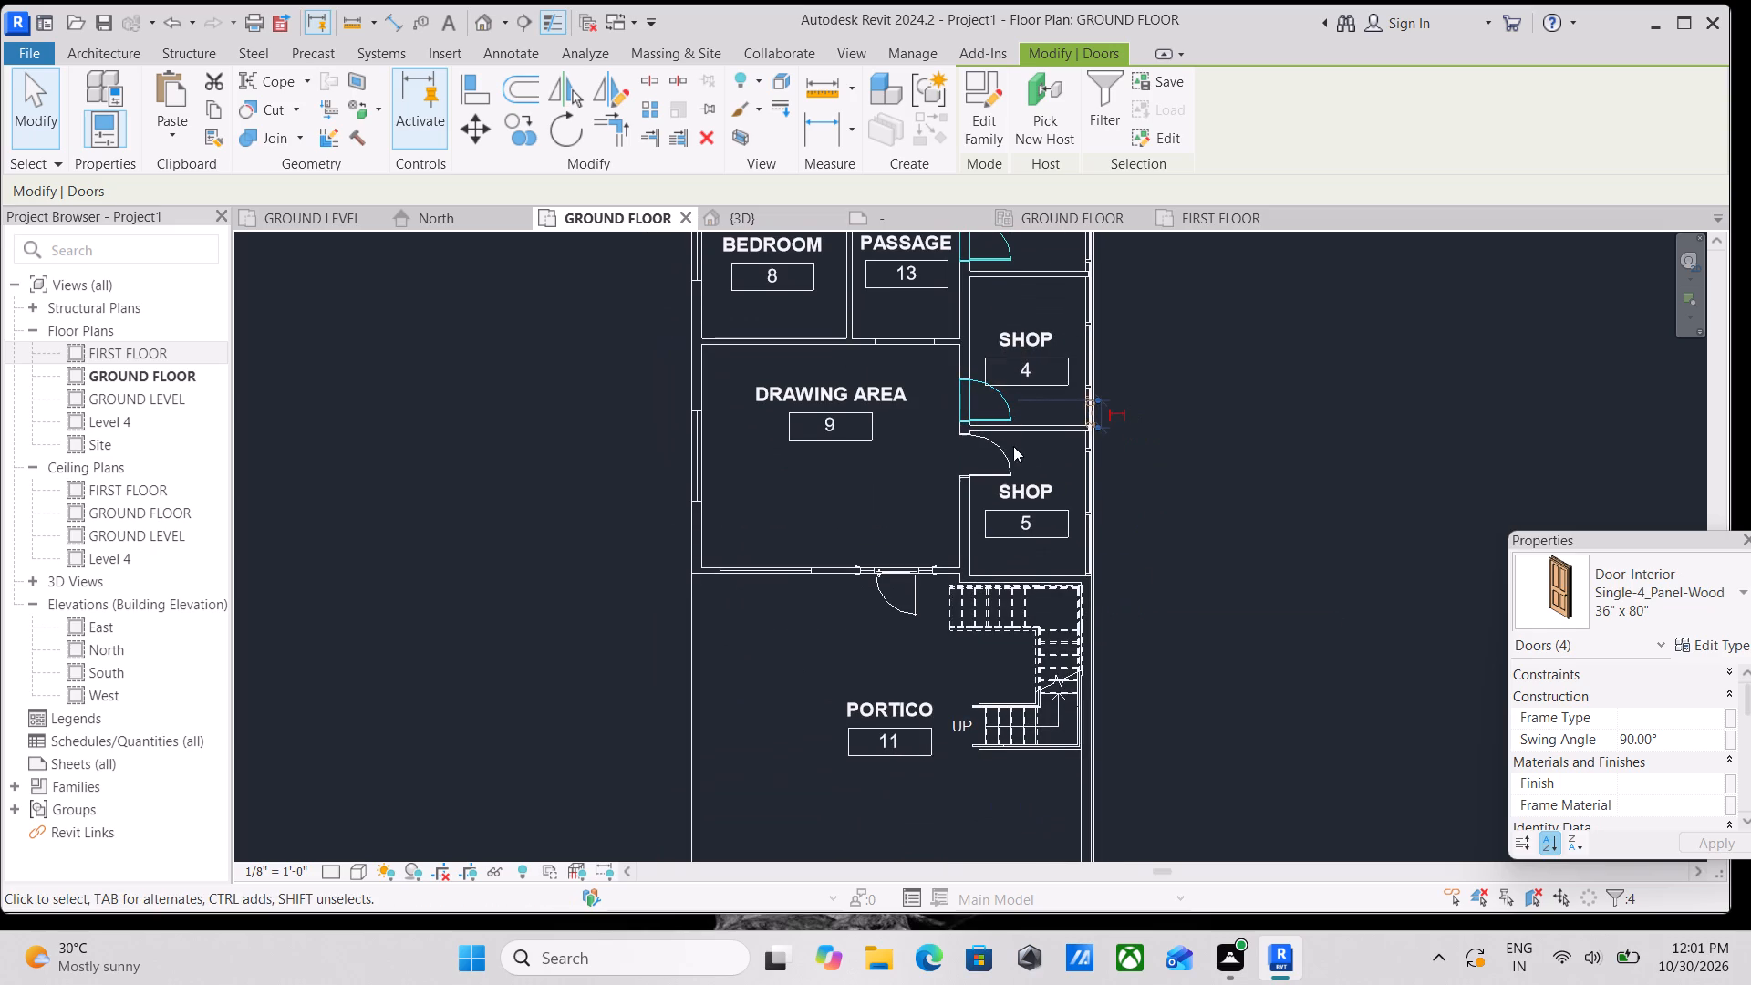
ctrl+click(1011, 455)
scroll(1011, 455, down, 2)
middle_drag(1011, 455, 1008, 543)
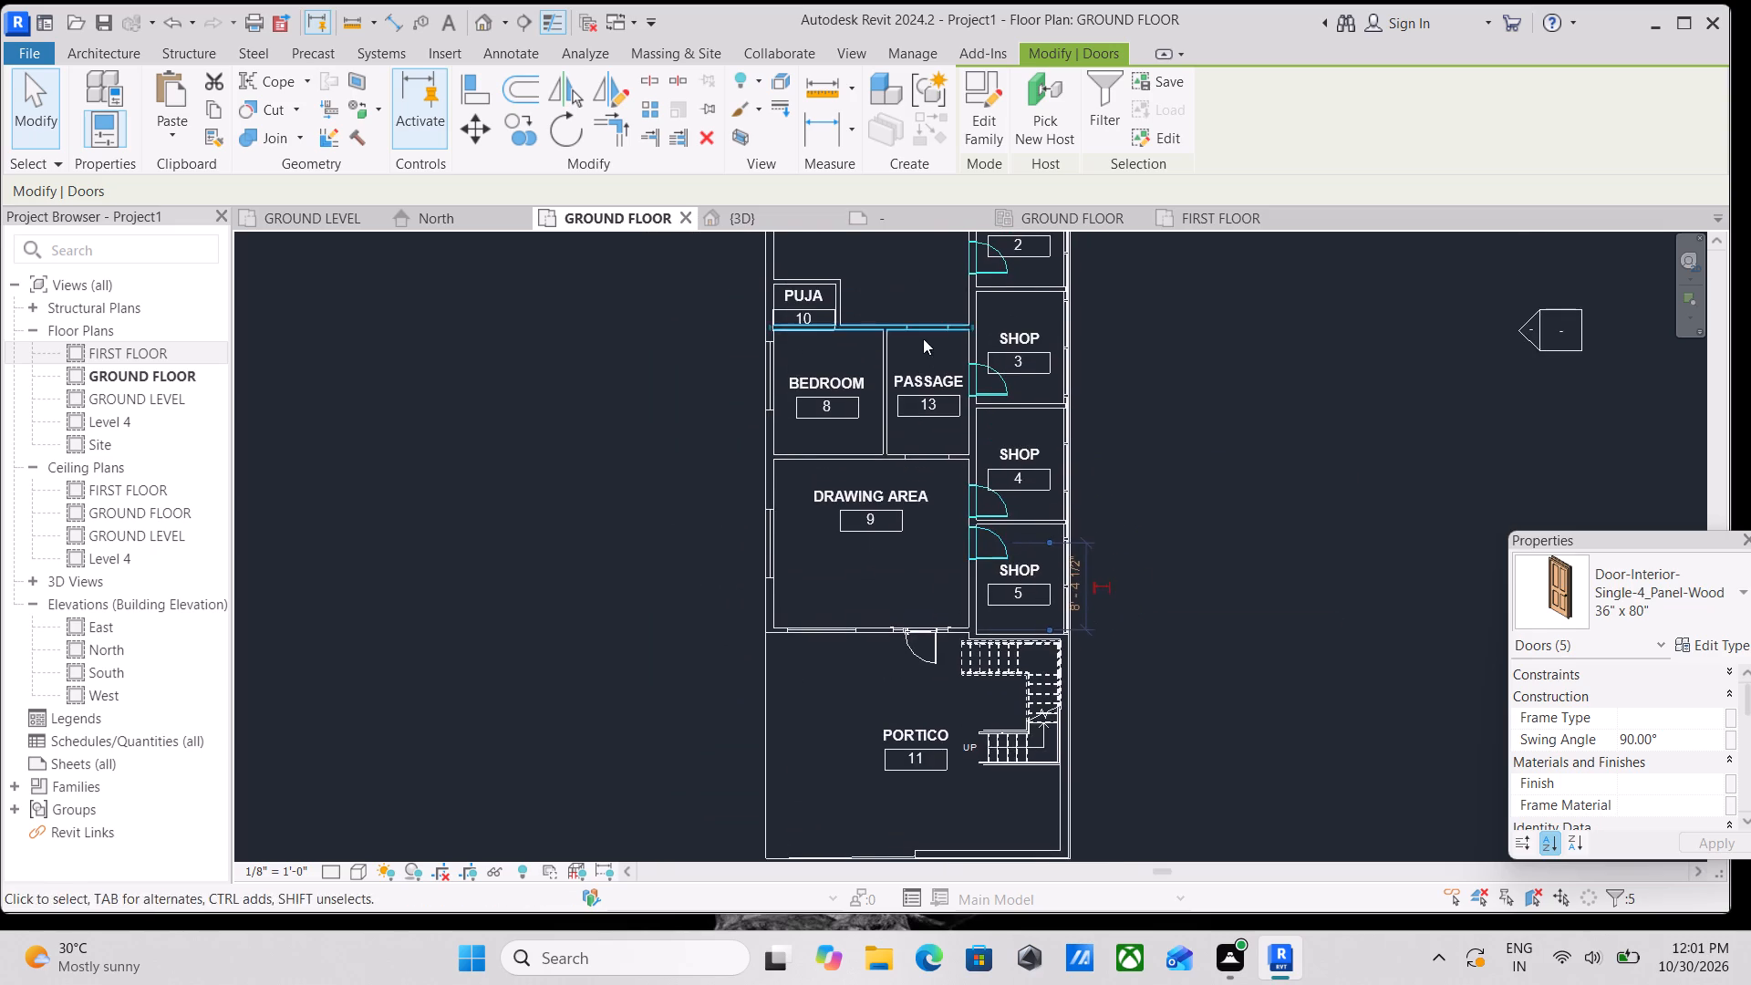
middle_drag(918, 373, 921, 573)
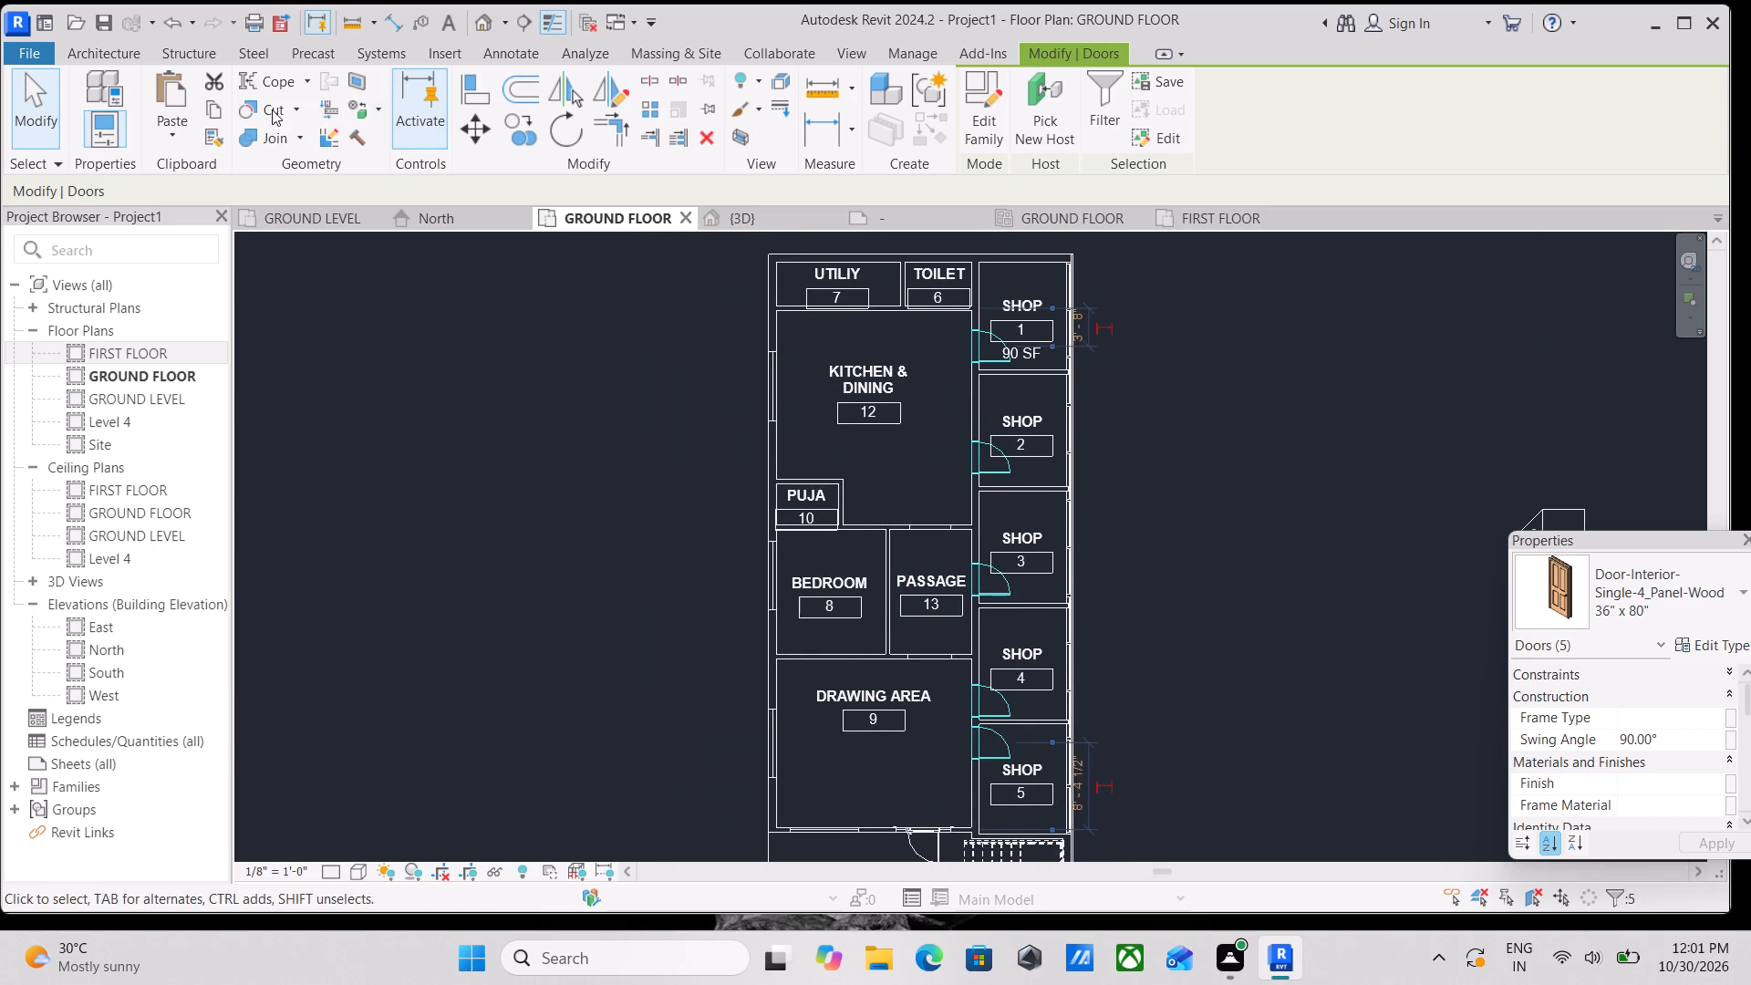
click(209, 106)
click(171, 130)
click(207, 213)
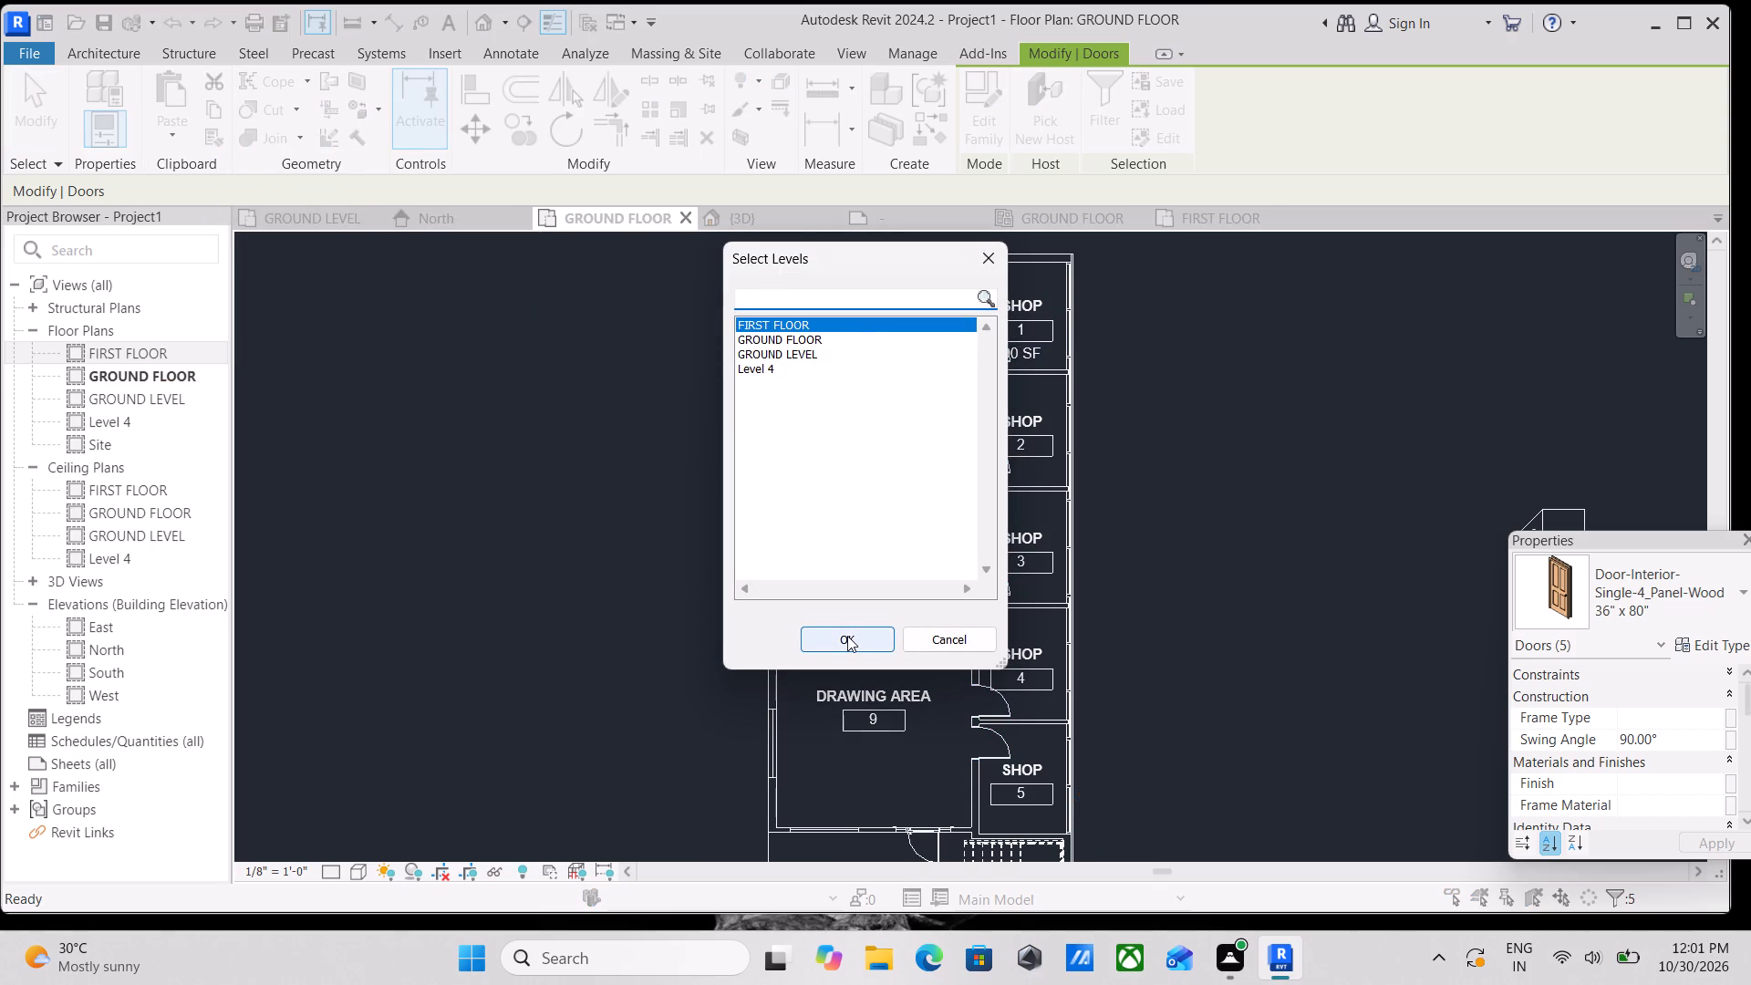
click(847, 636)
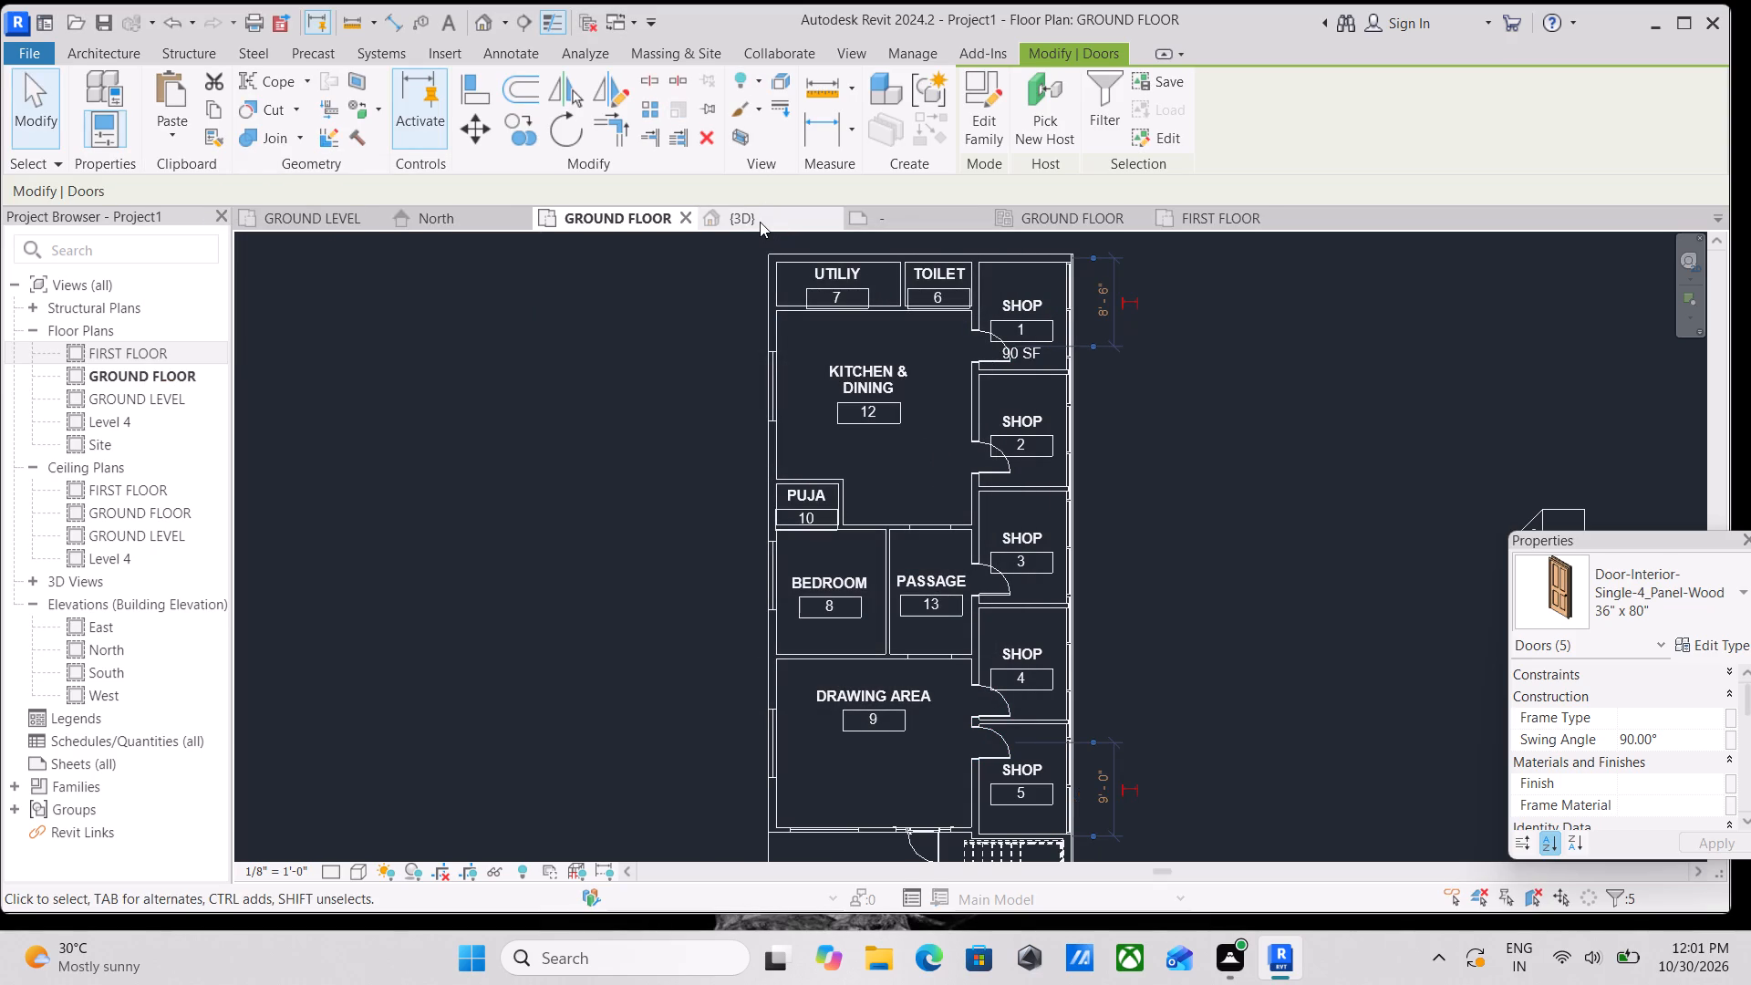
Check the pasted first-floor doors along the shop-side partition wall in 3D.
click(760, 222)
scroll(912, 404, down, 1)
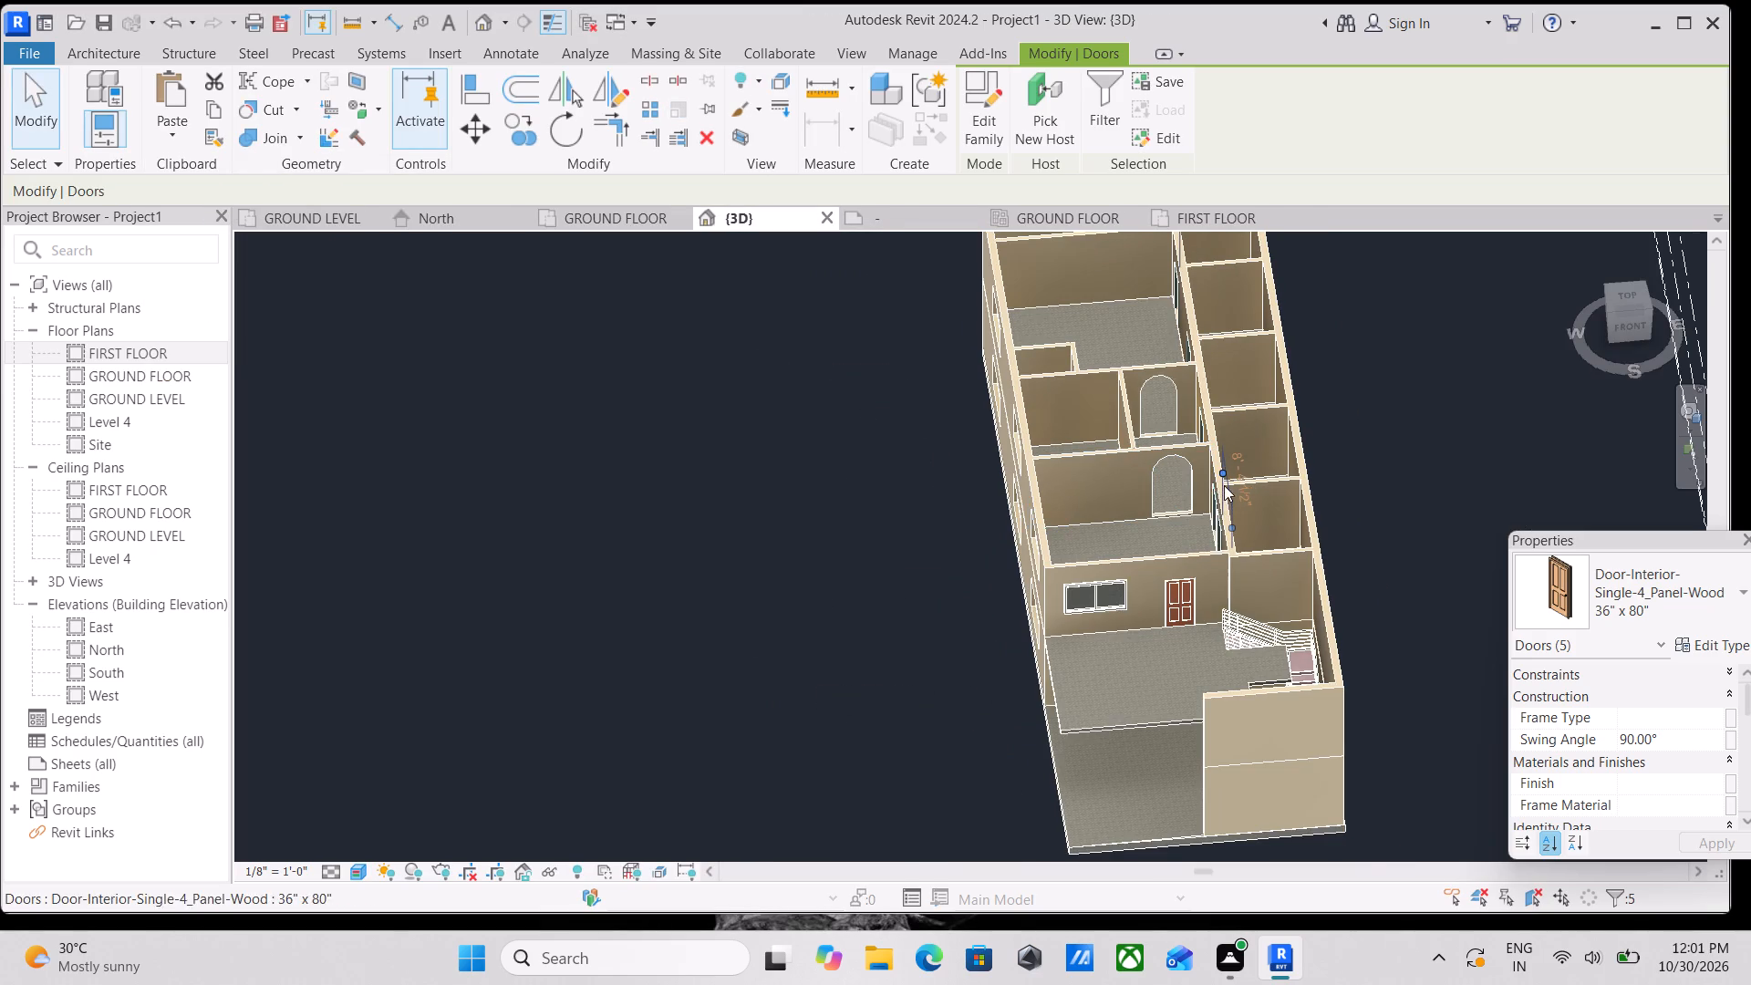
key(Escape)
scroll(1256, 514, up, 2)
shift+middle_drag(1228, 501, 1306, 458)
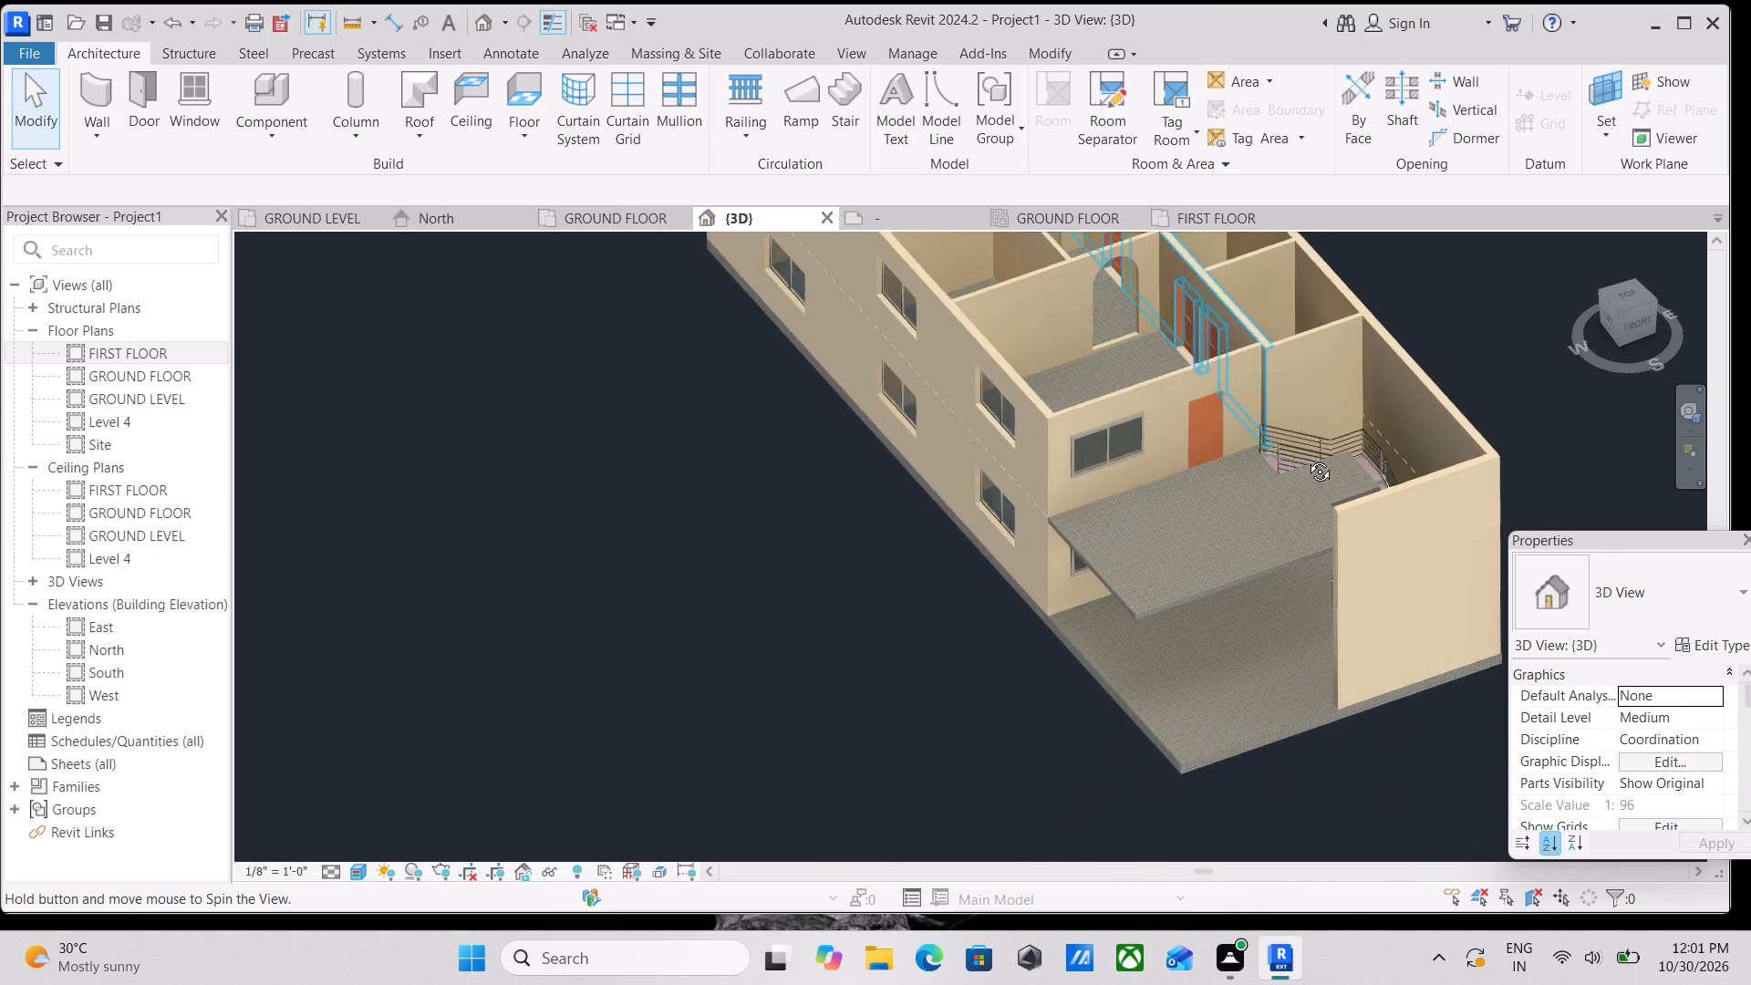
shift+middle_drag(1306, 458, 886, 365)
middle_drag(816, 405, 1087, 238)
shift+middle_drag(807, 474, 856, 450)
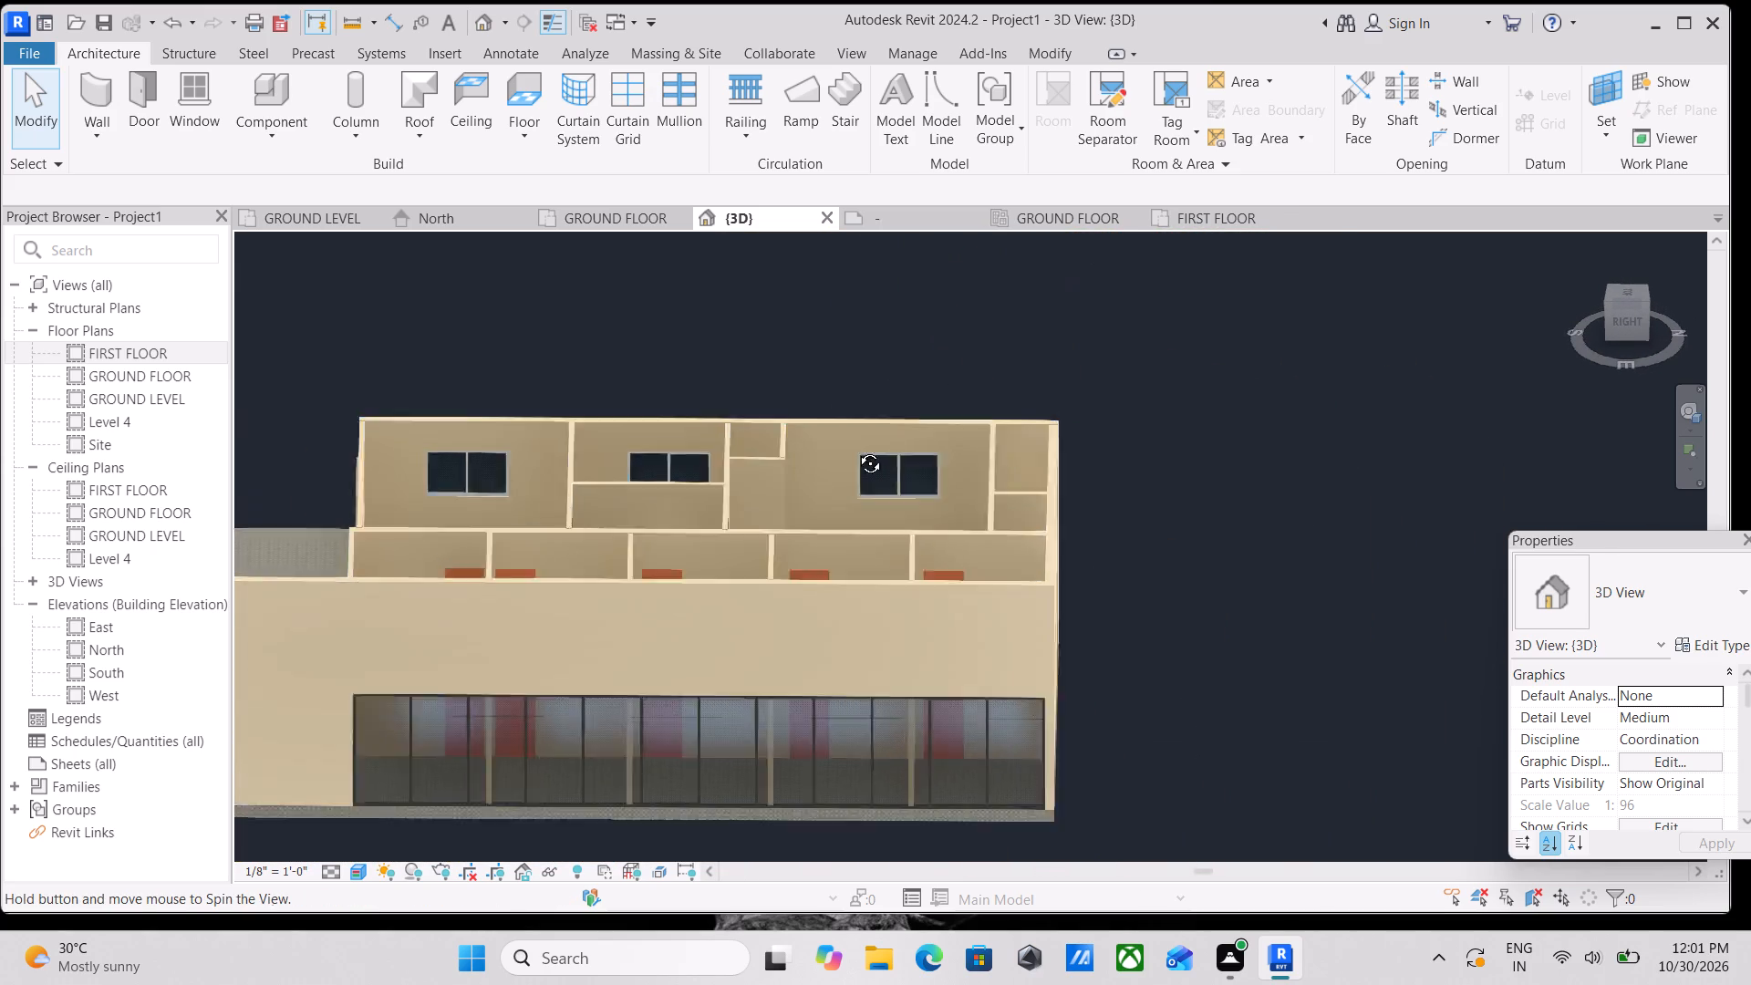
shift+middle_drag(856, 450, 1031, 598)
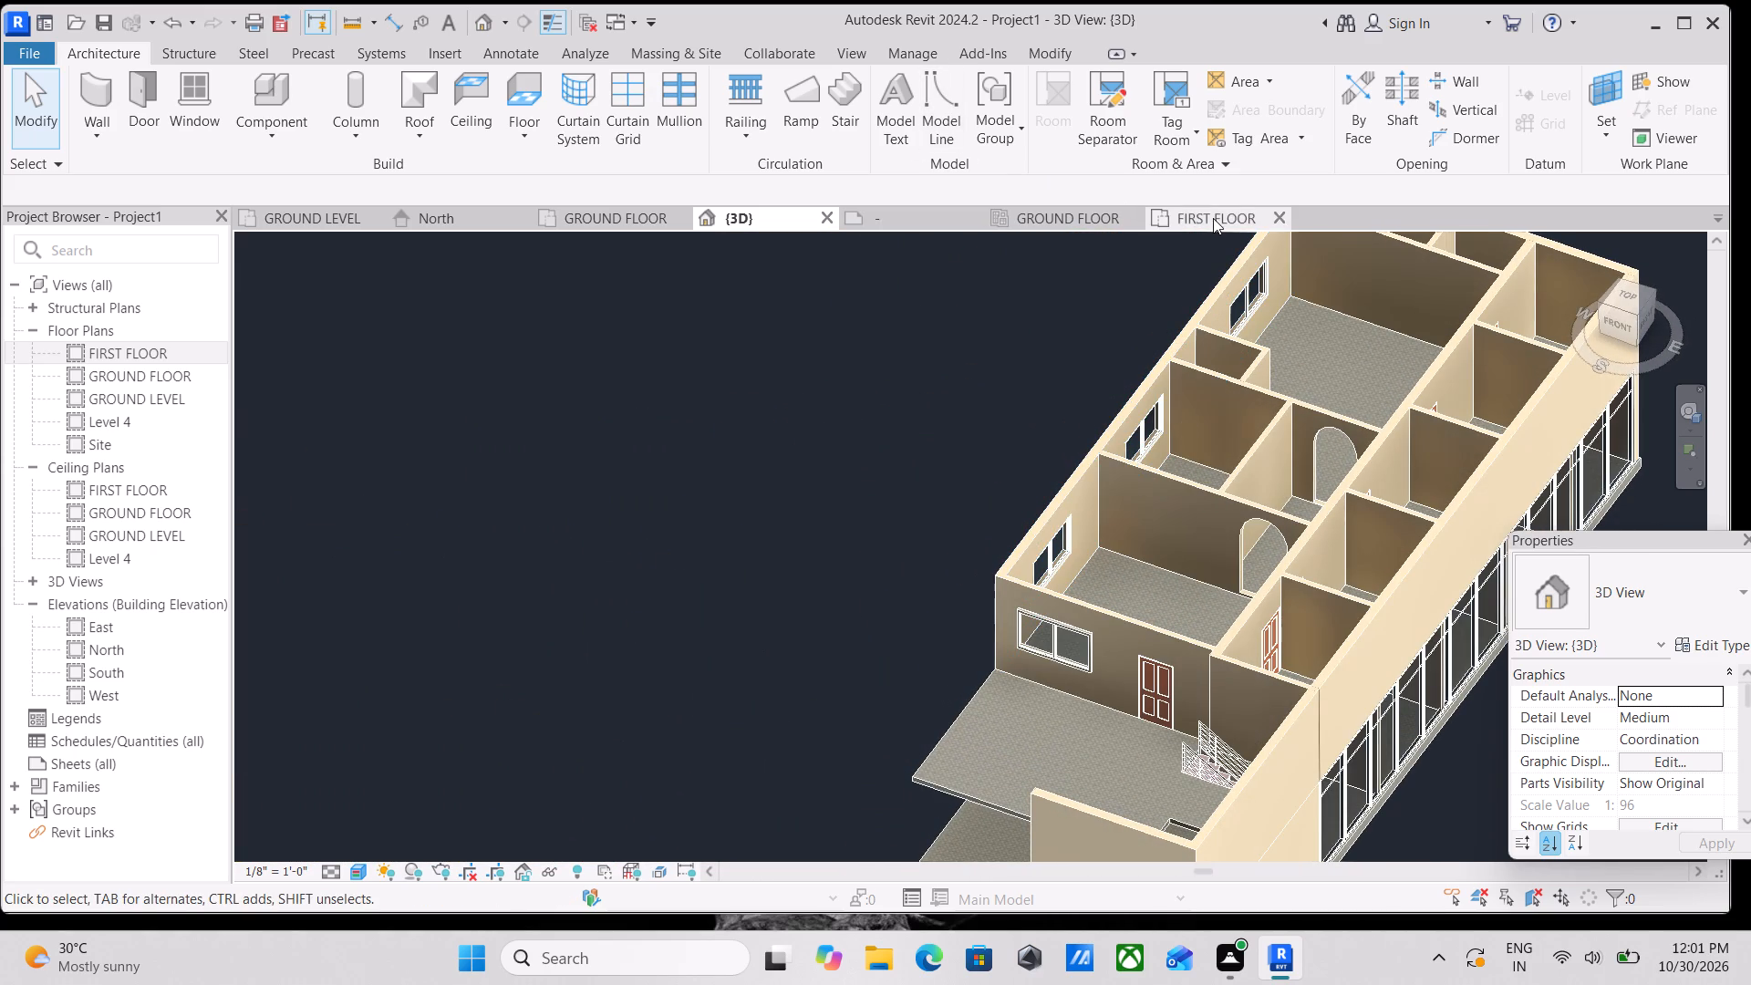
In the FIRST FLOOR plan, flip the swing of the four-panel door into the shop-side room nearest the staircase.
click(1213, 218)
middle_drag(1065, 425, 941, 597)
middle_drag(862, 471, 850, 540)
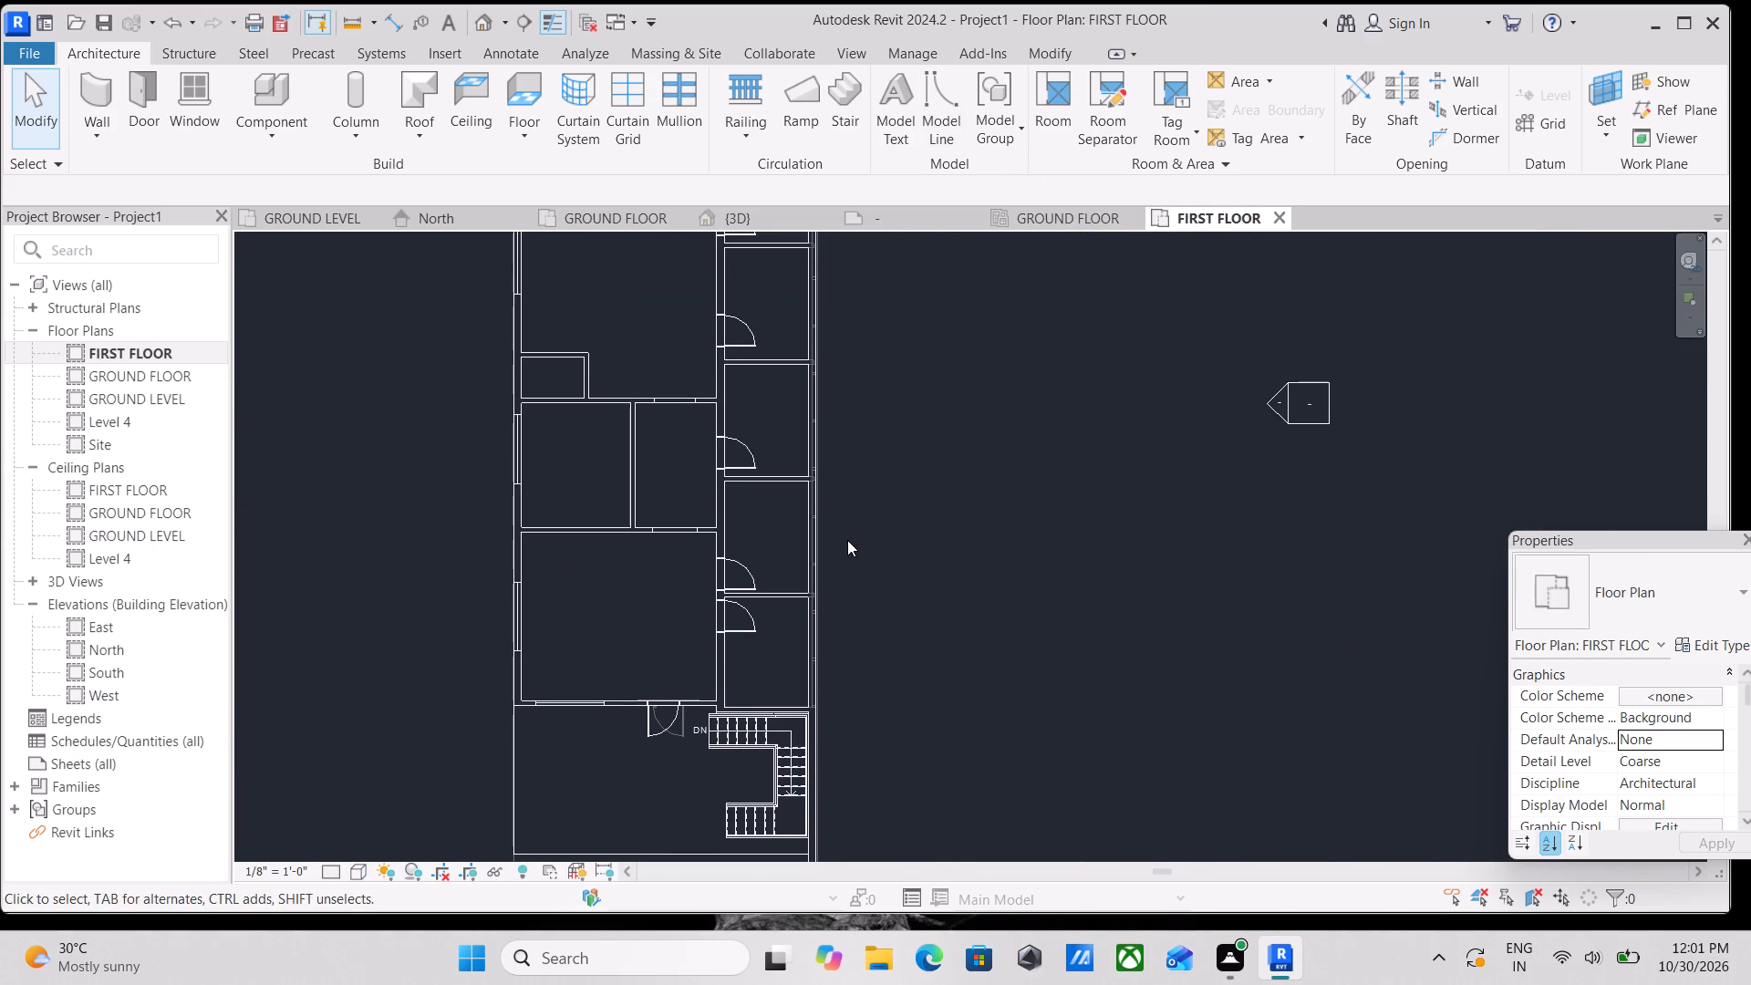
click(745, 620)
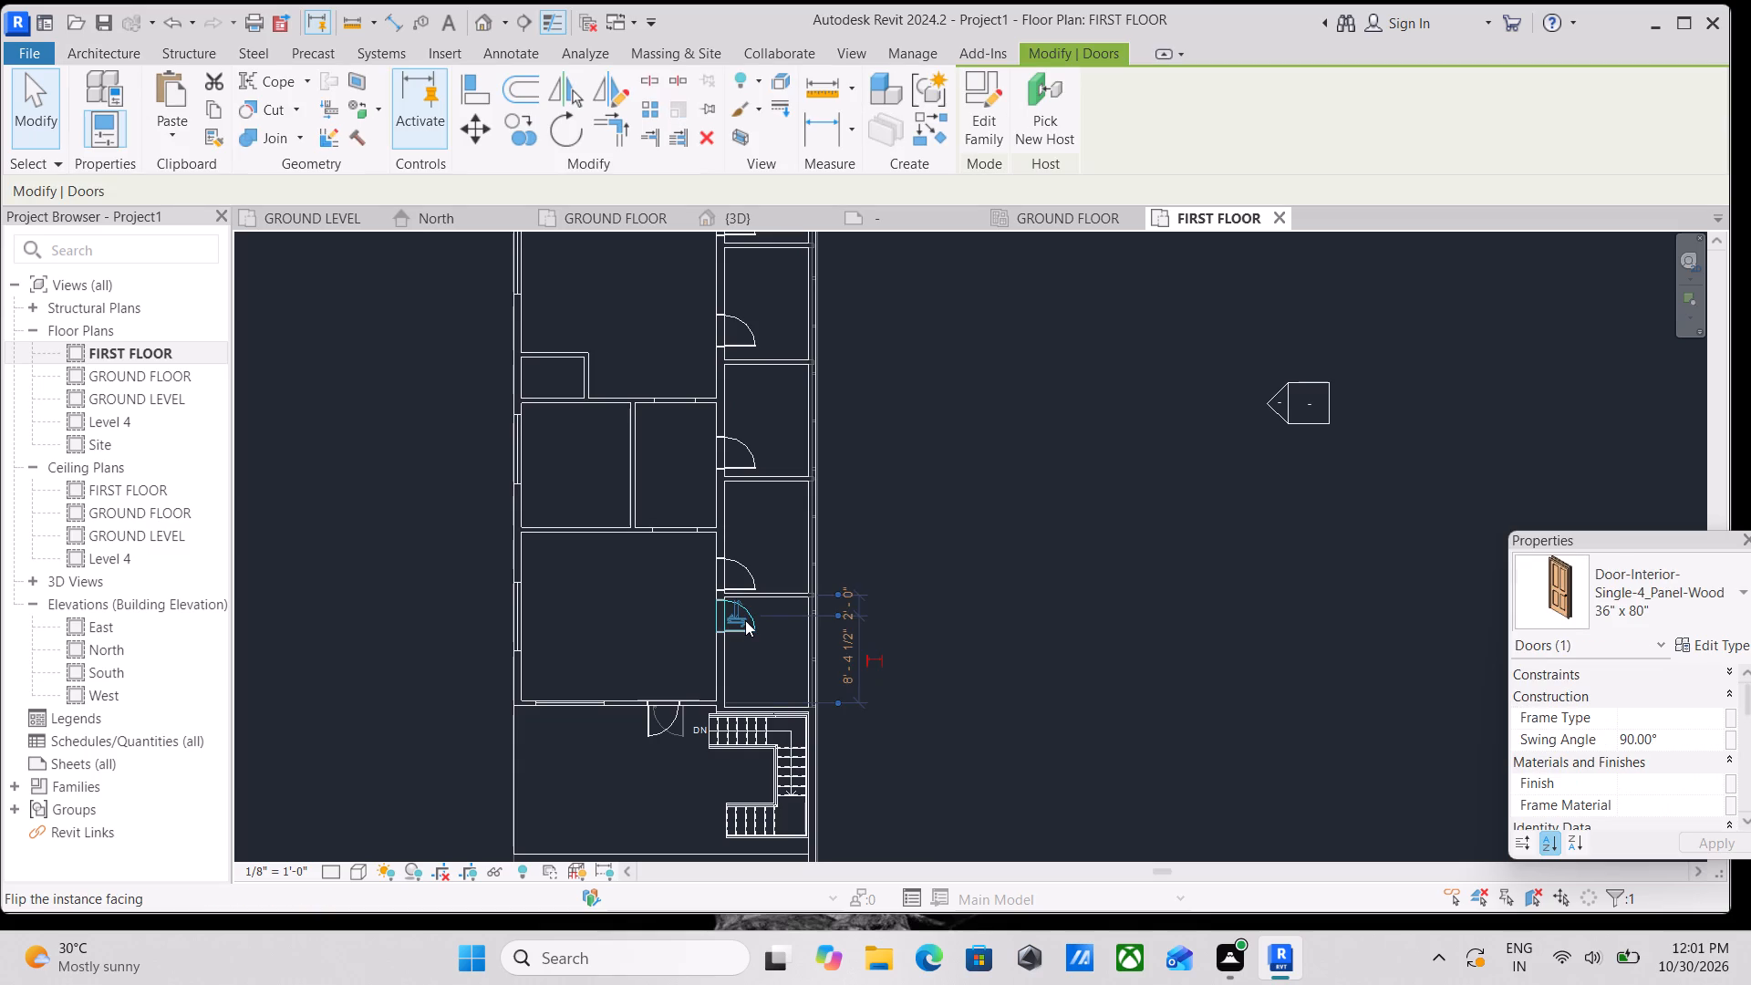
key(space)
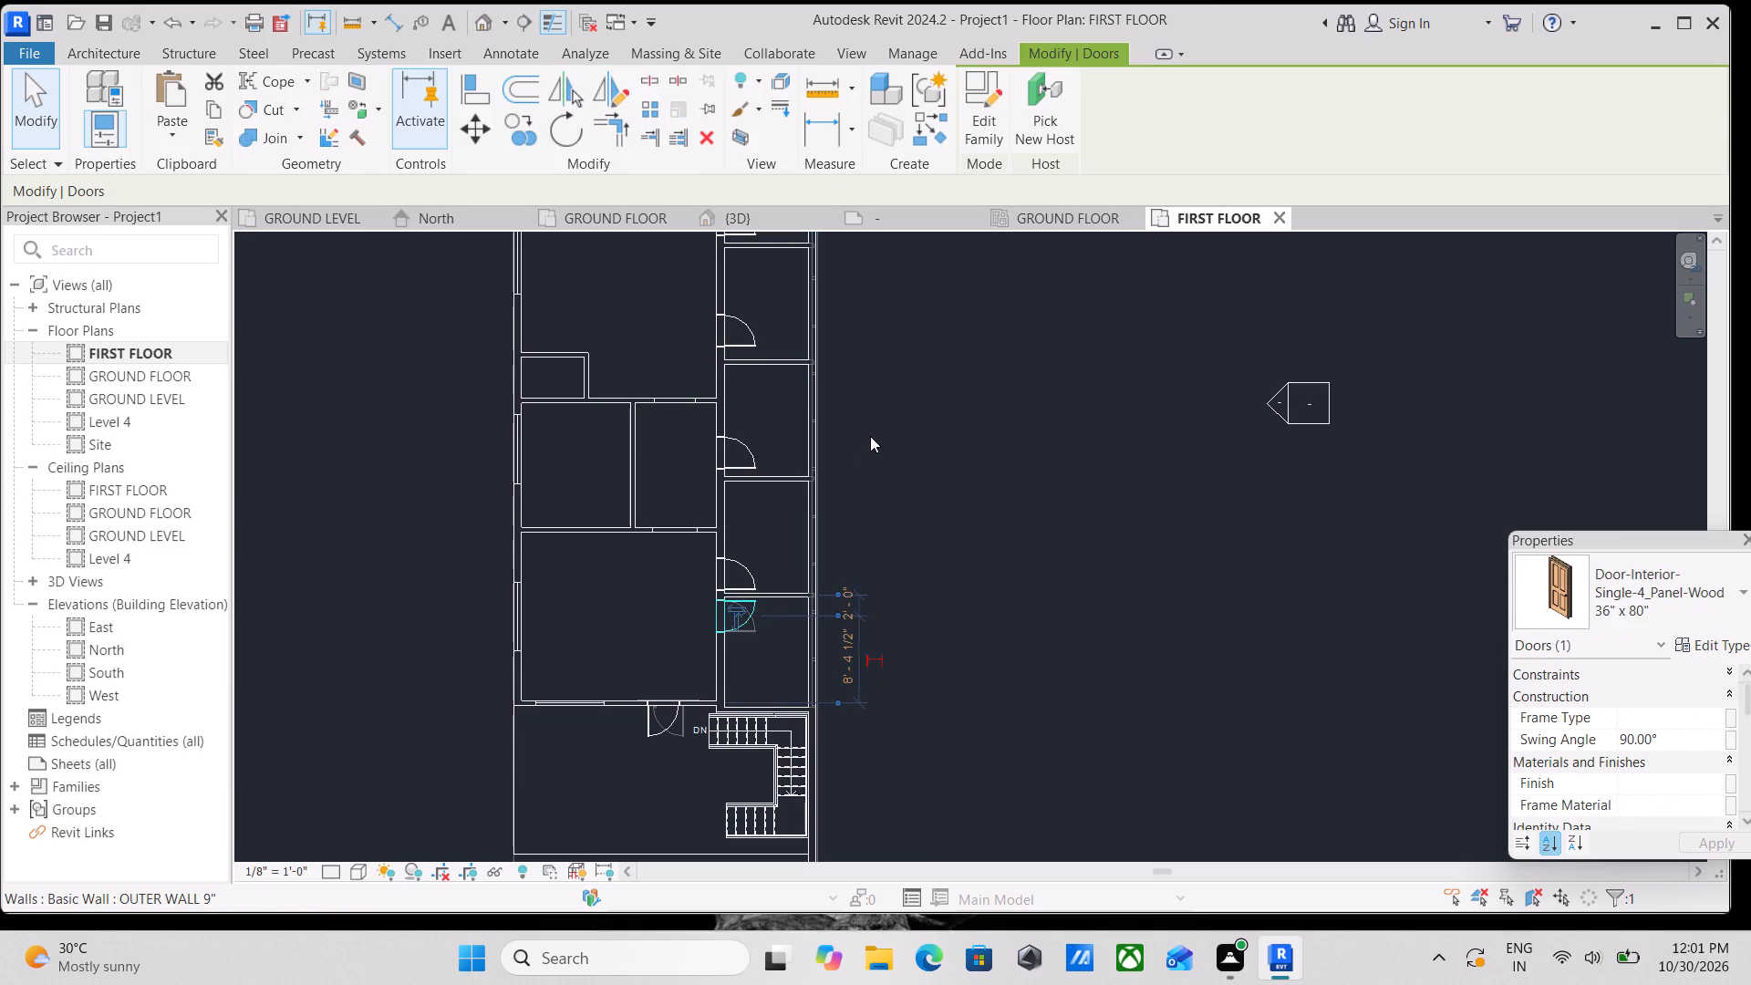
key(Escape)
Start placing a window and duplicate the w2 type of family w2.0001 as WINDOWS 4' X4'.
text(WN)
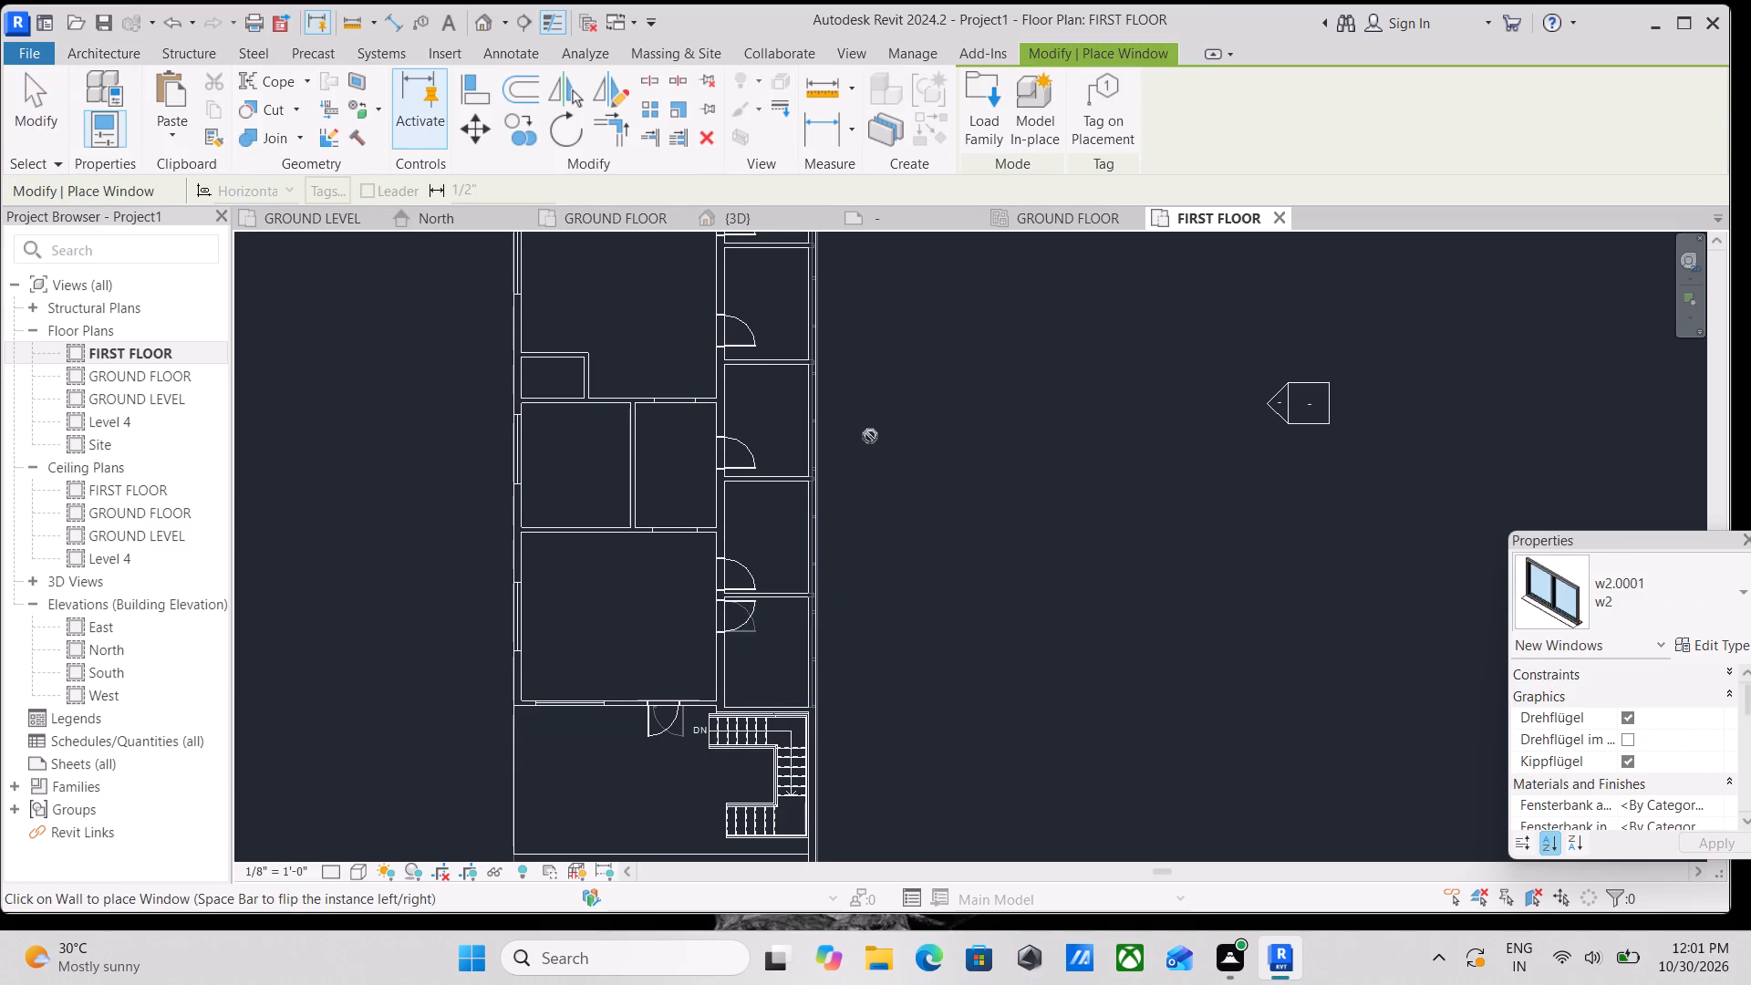
click(1697, 639)
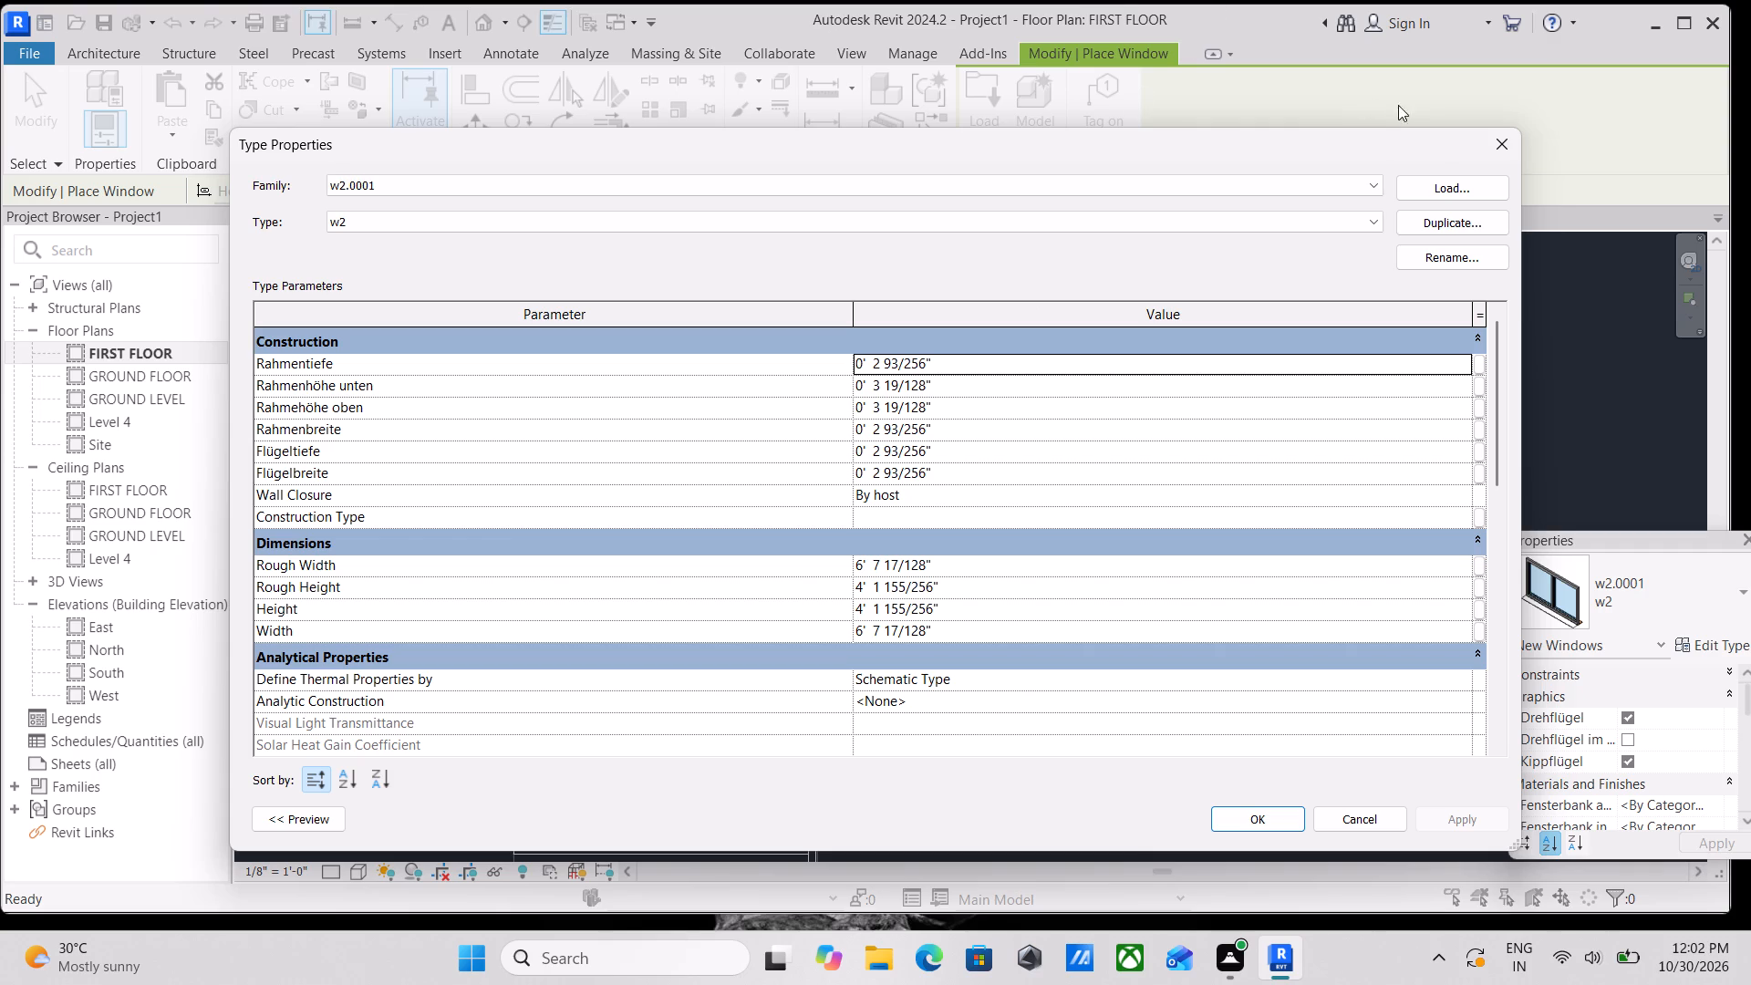
click(1444, 230)
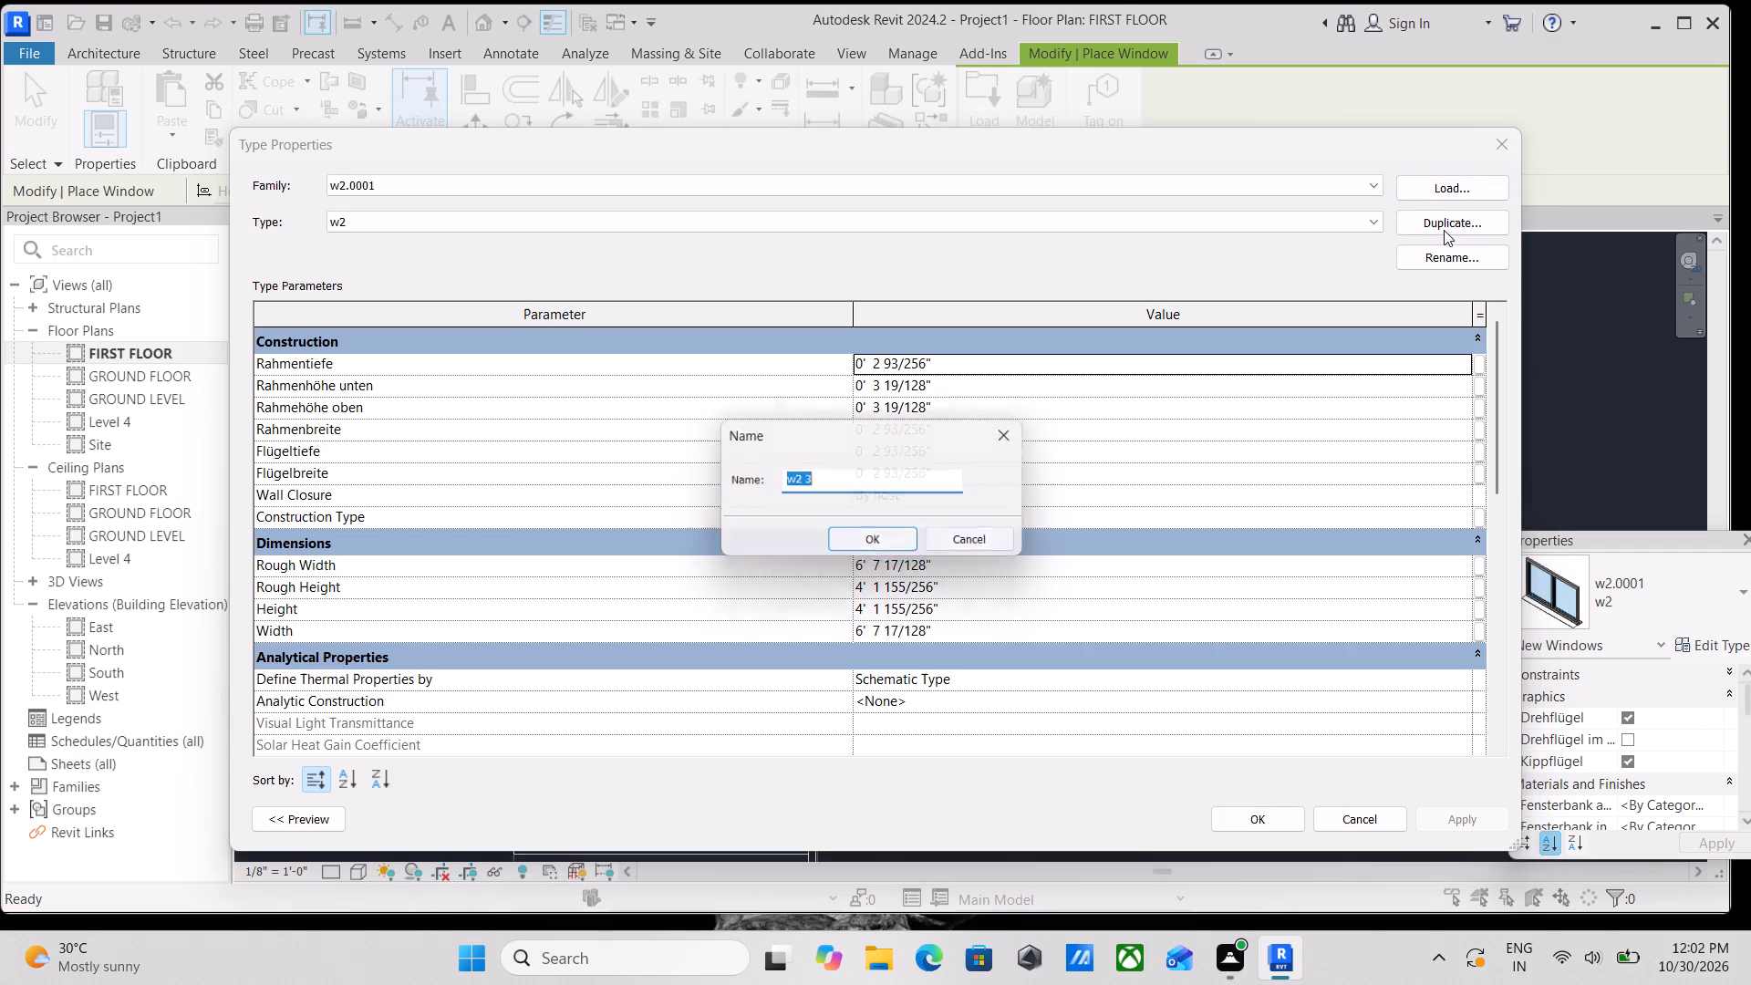
key(BackSpace)
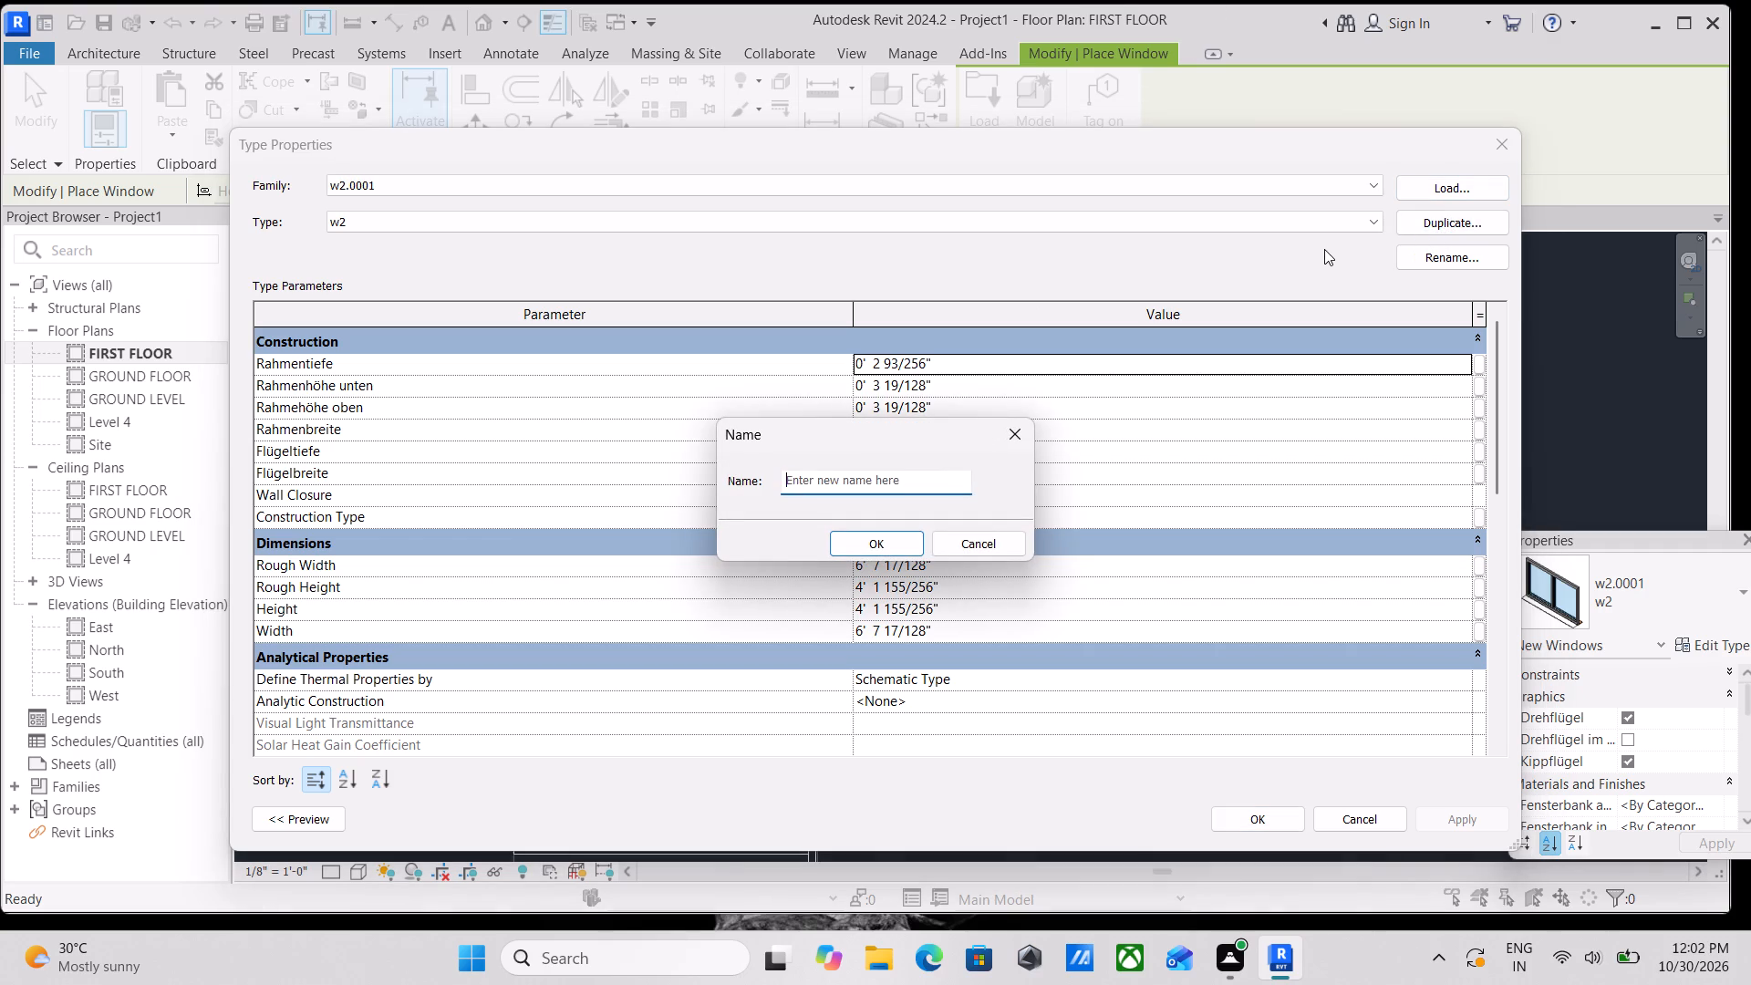
text(WINDOWS)
key(space)
text(4')
key(space)
text(X)
key(4)
key(apostrophe)
click(876, 549)
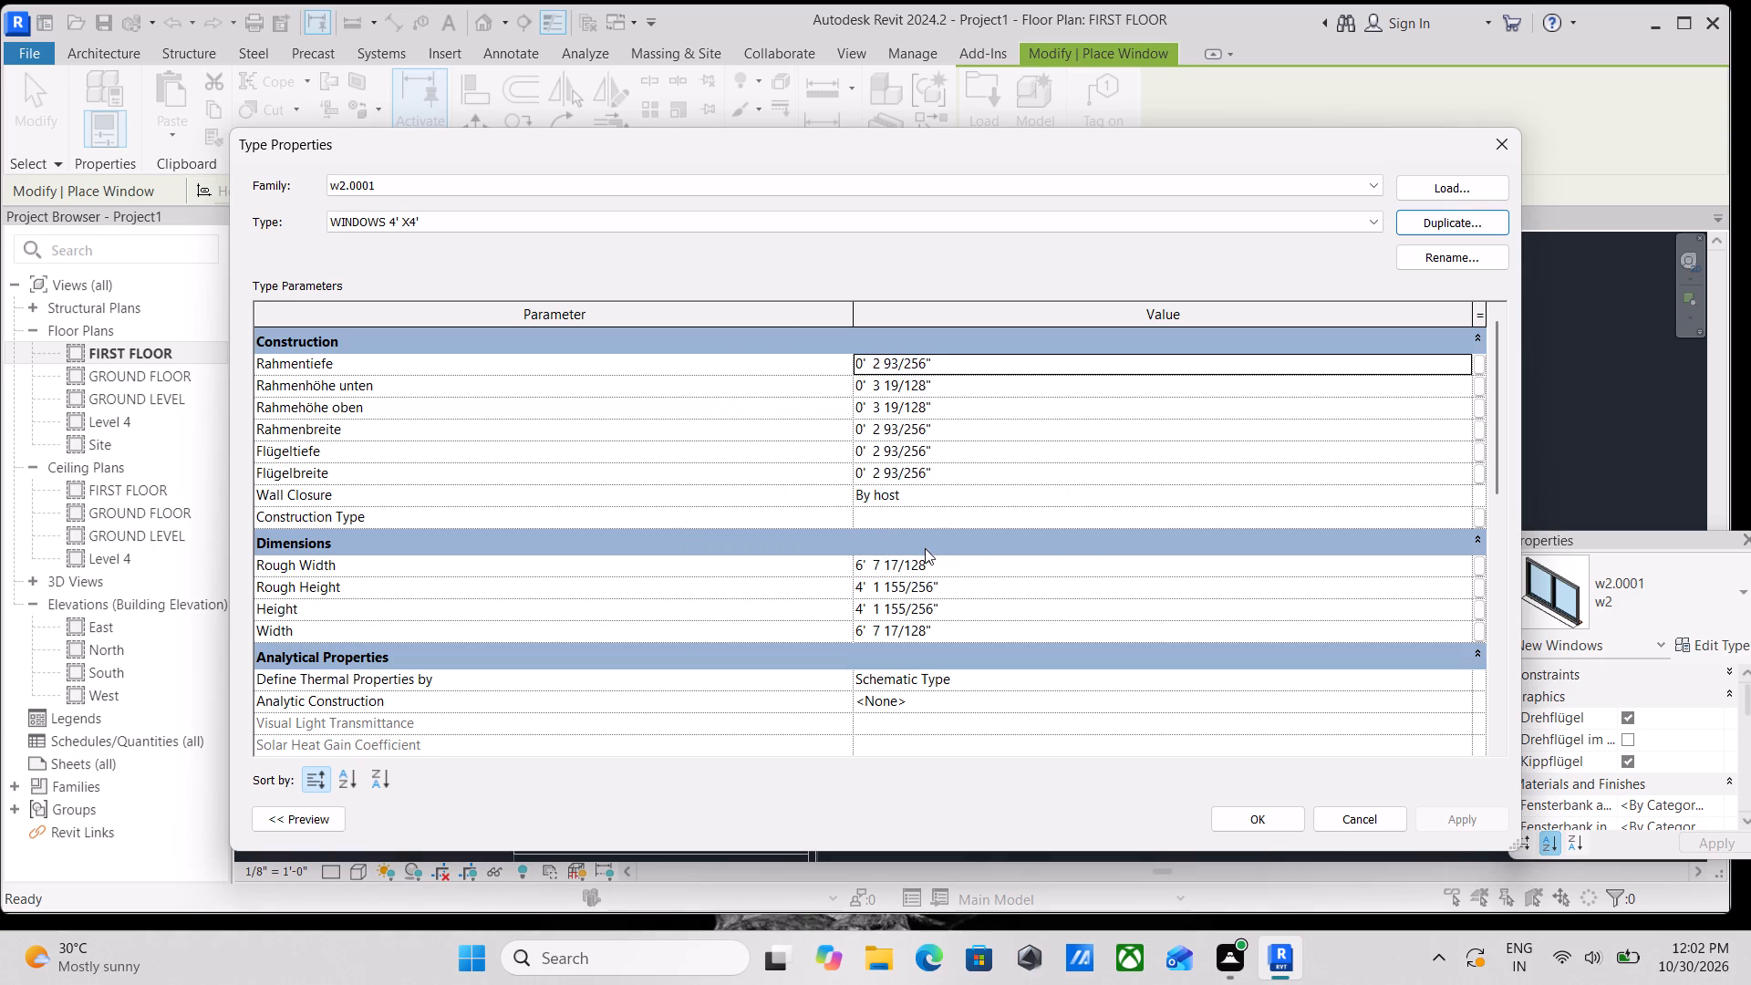
Set the new window type's rough width and rough height to 4' and apply the type changes.
click(954, 560)
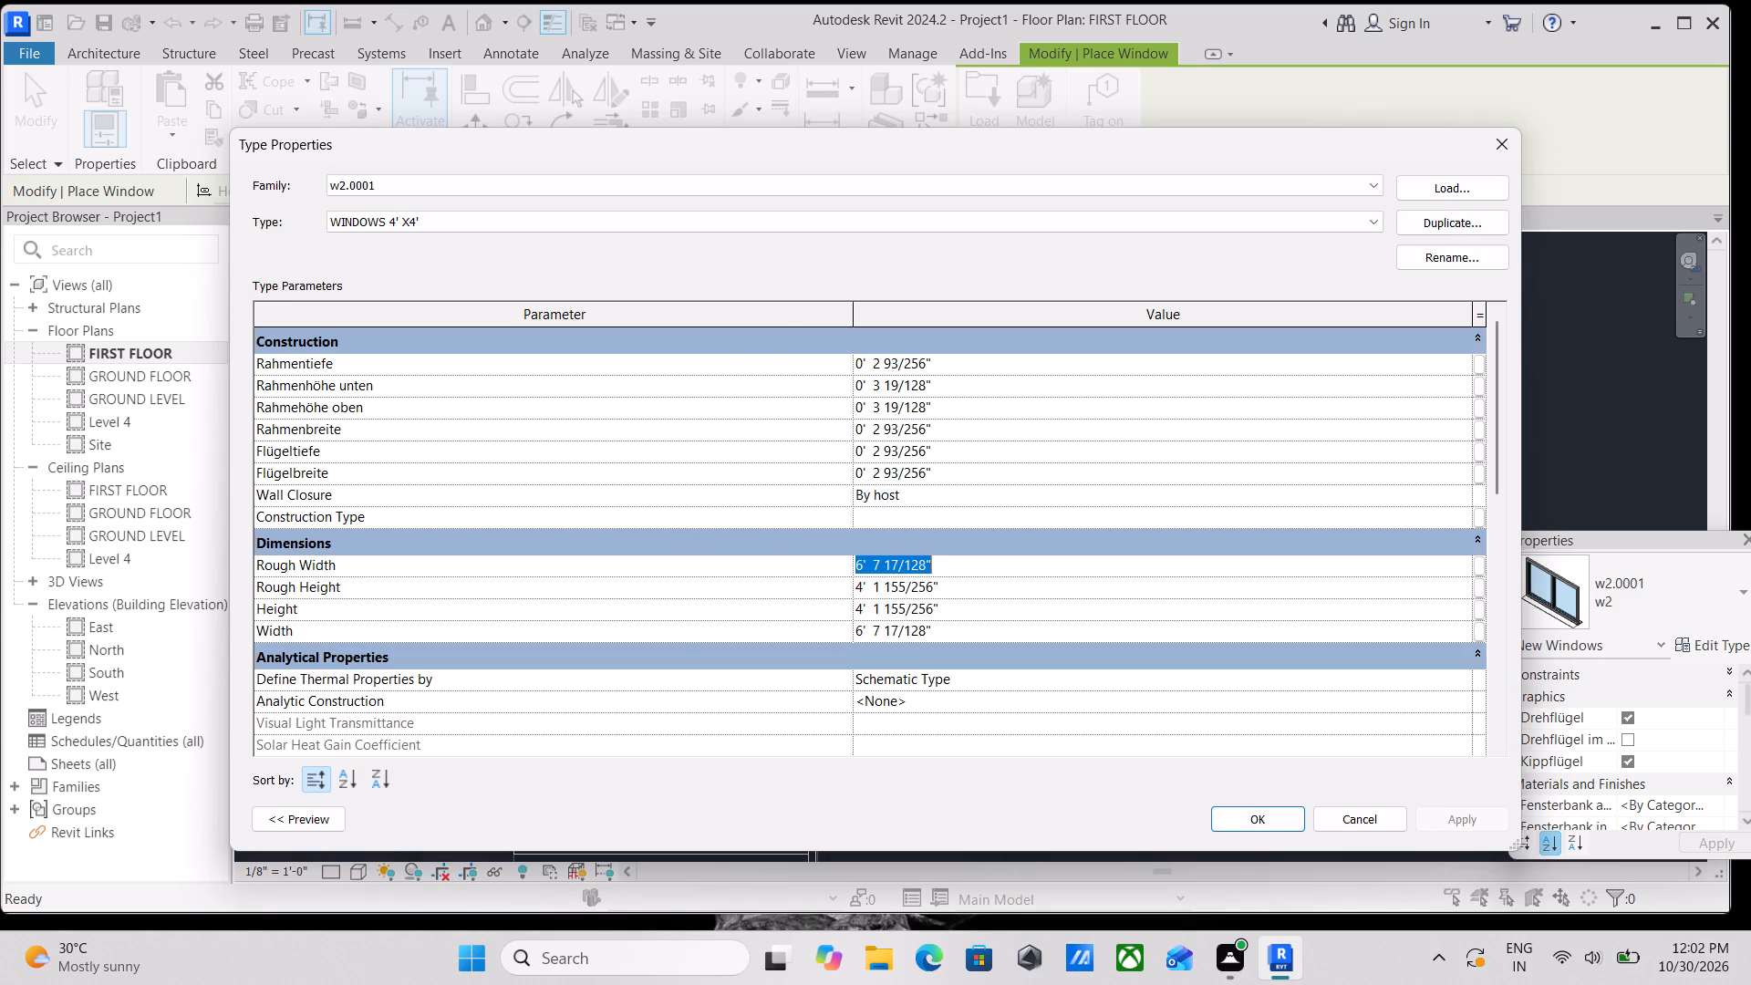
key(4)
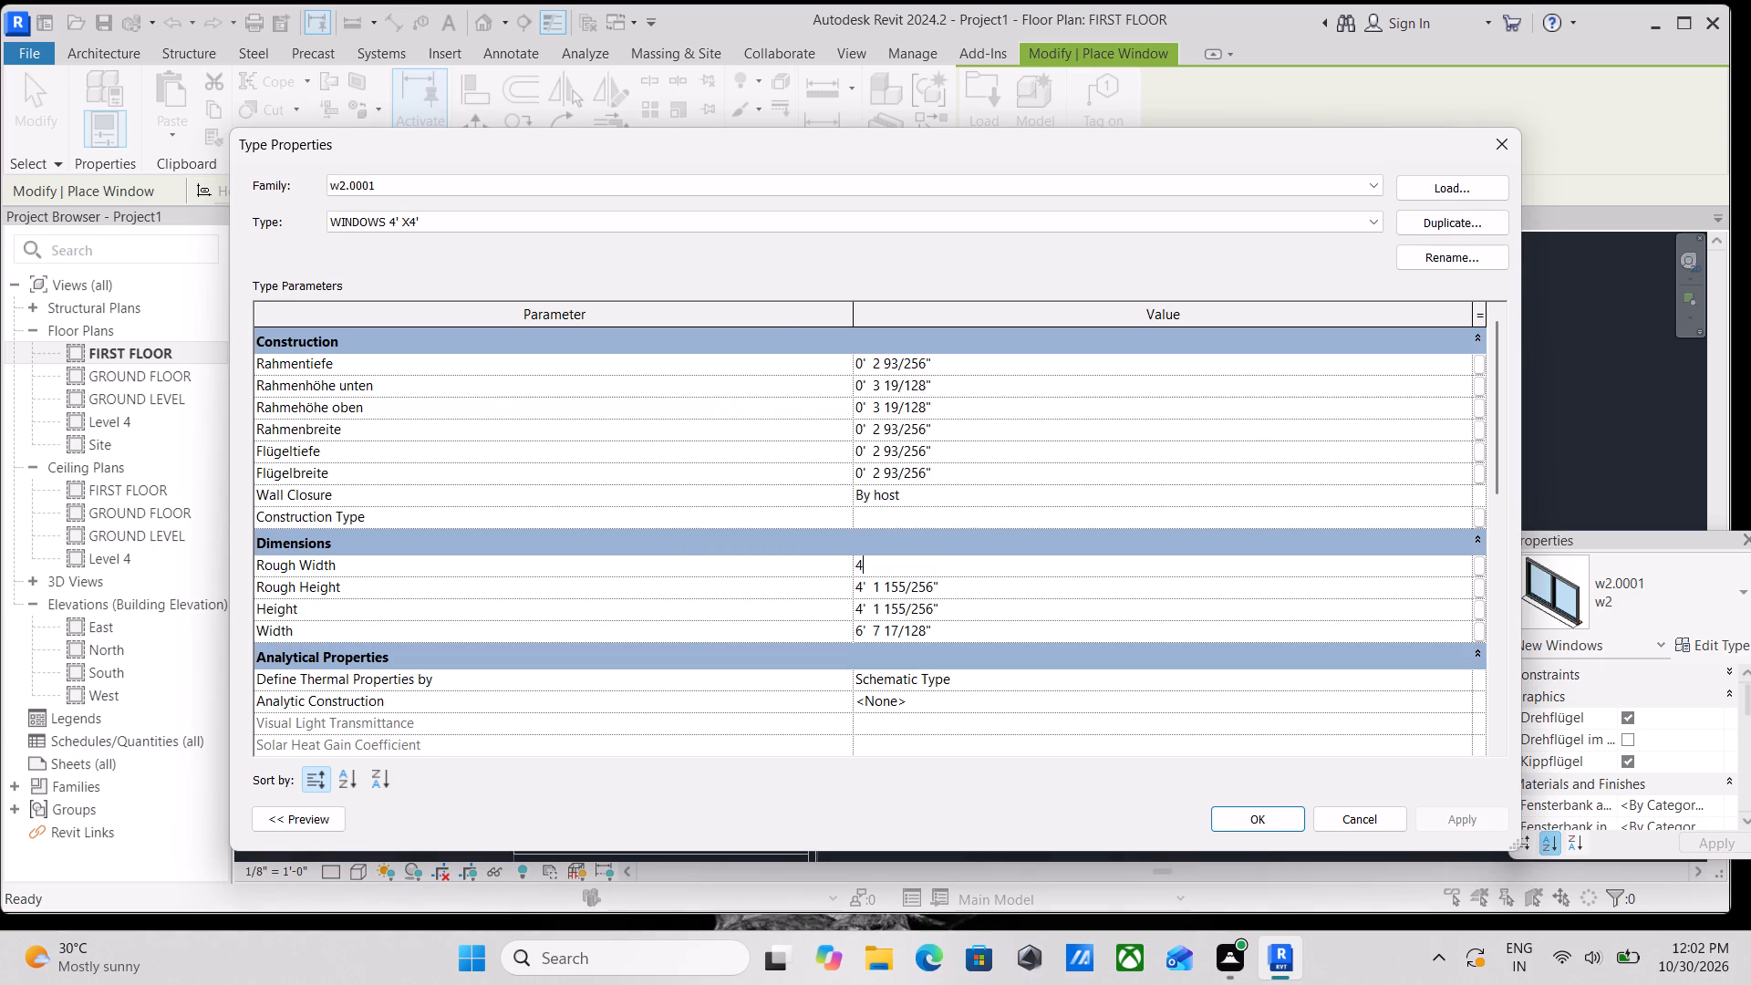
key(apostrophe)
click(978, 594)
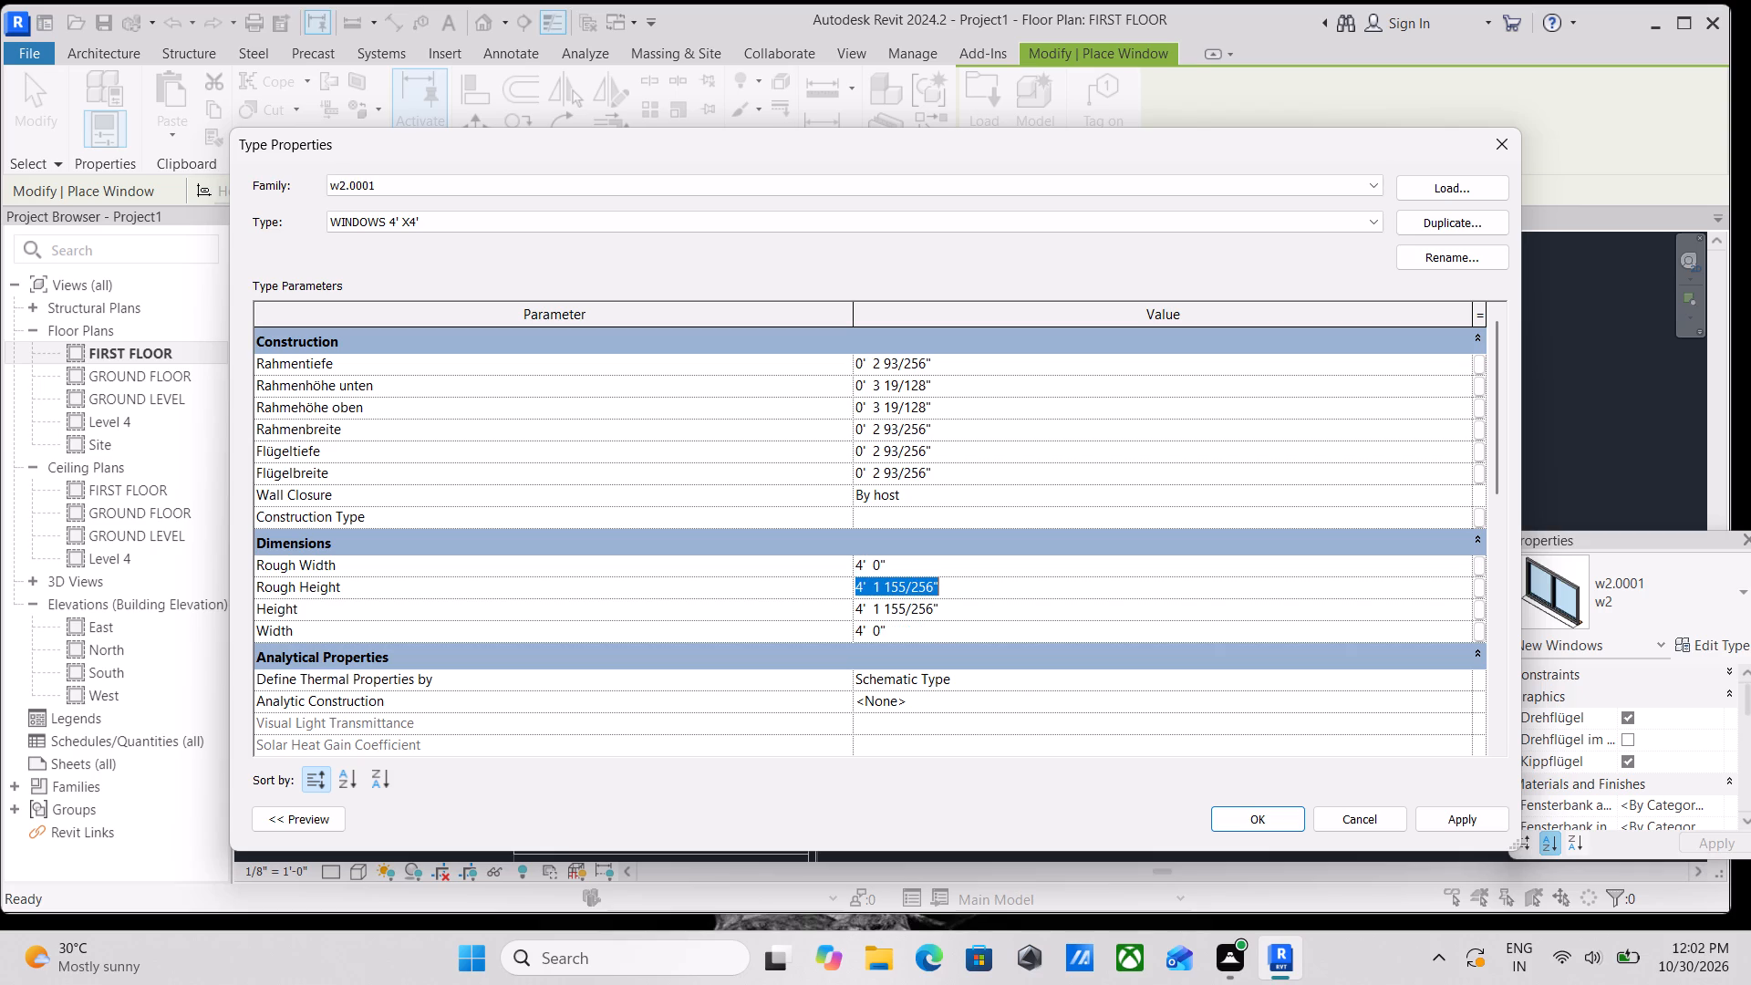
key(4)
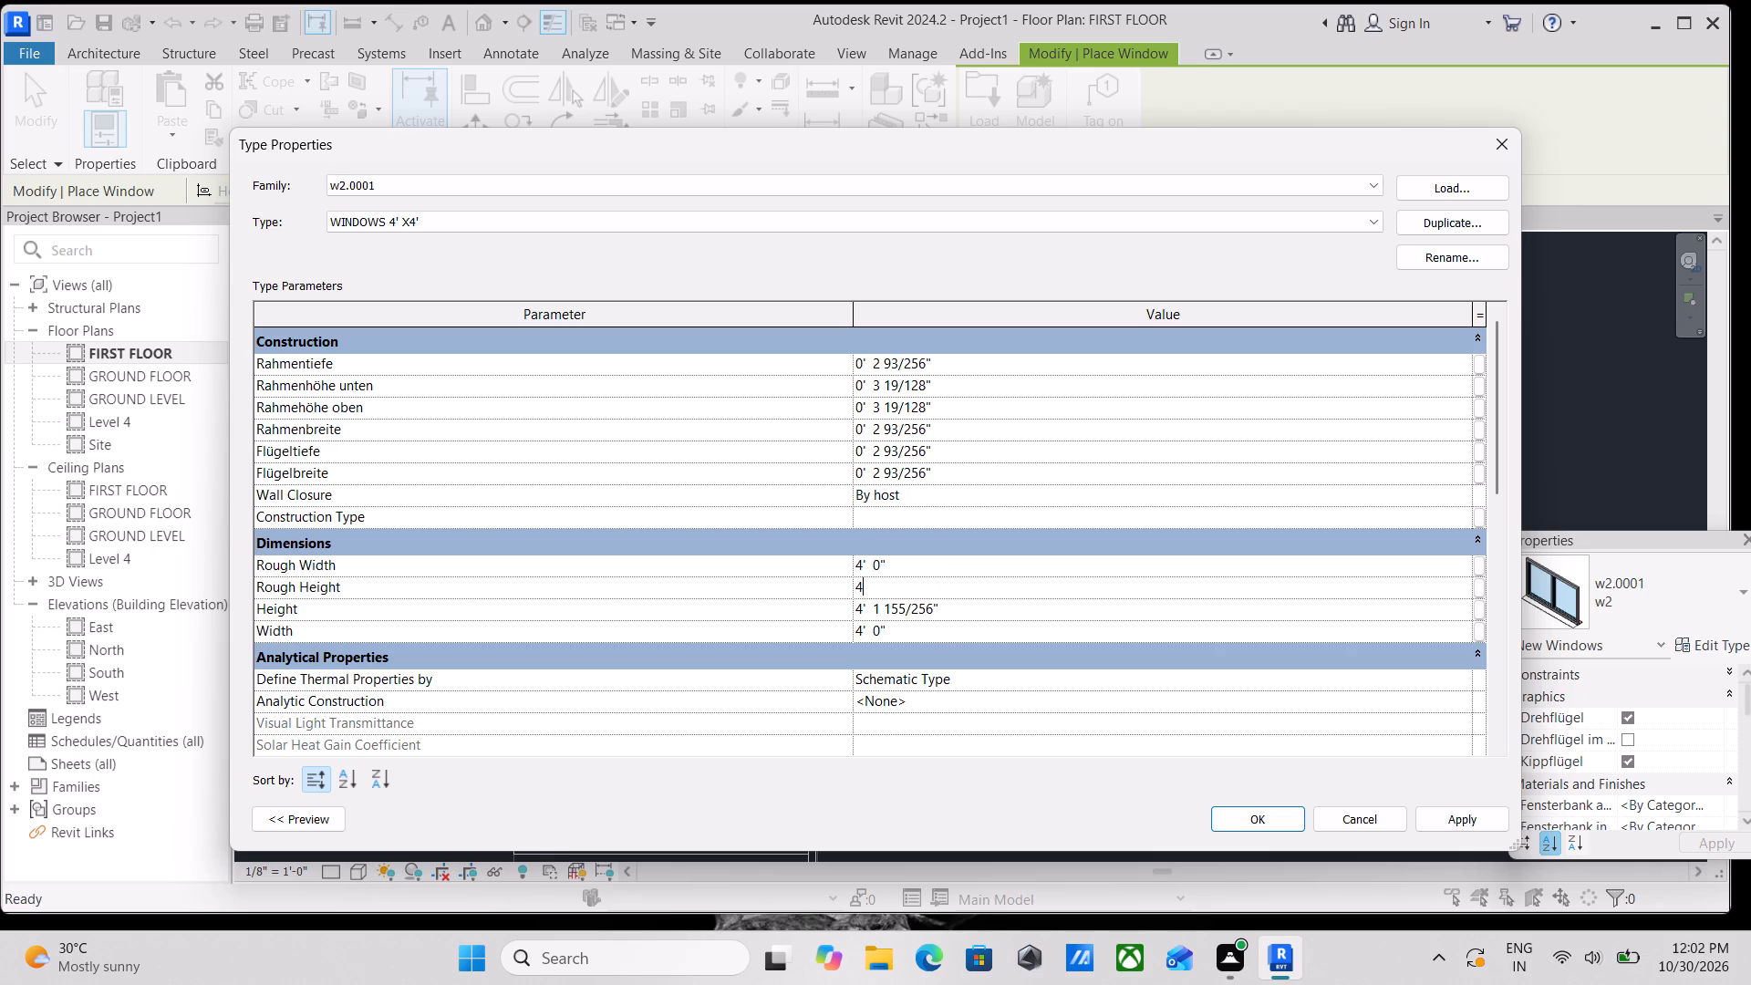
key(apostrophe)
key(Return)
click(1483, 814)
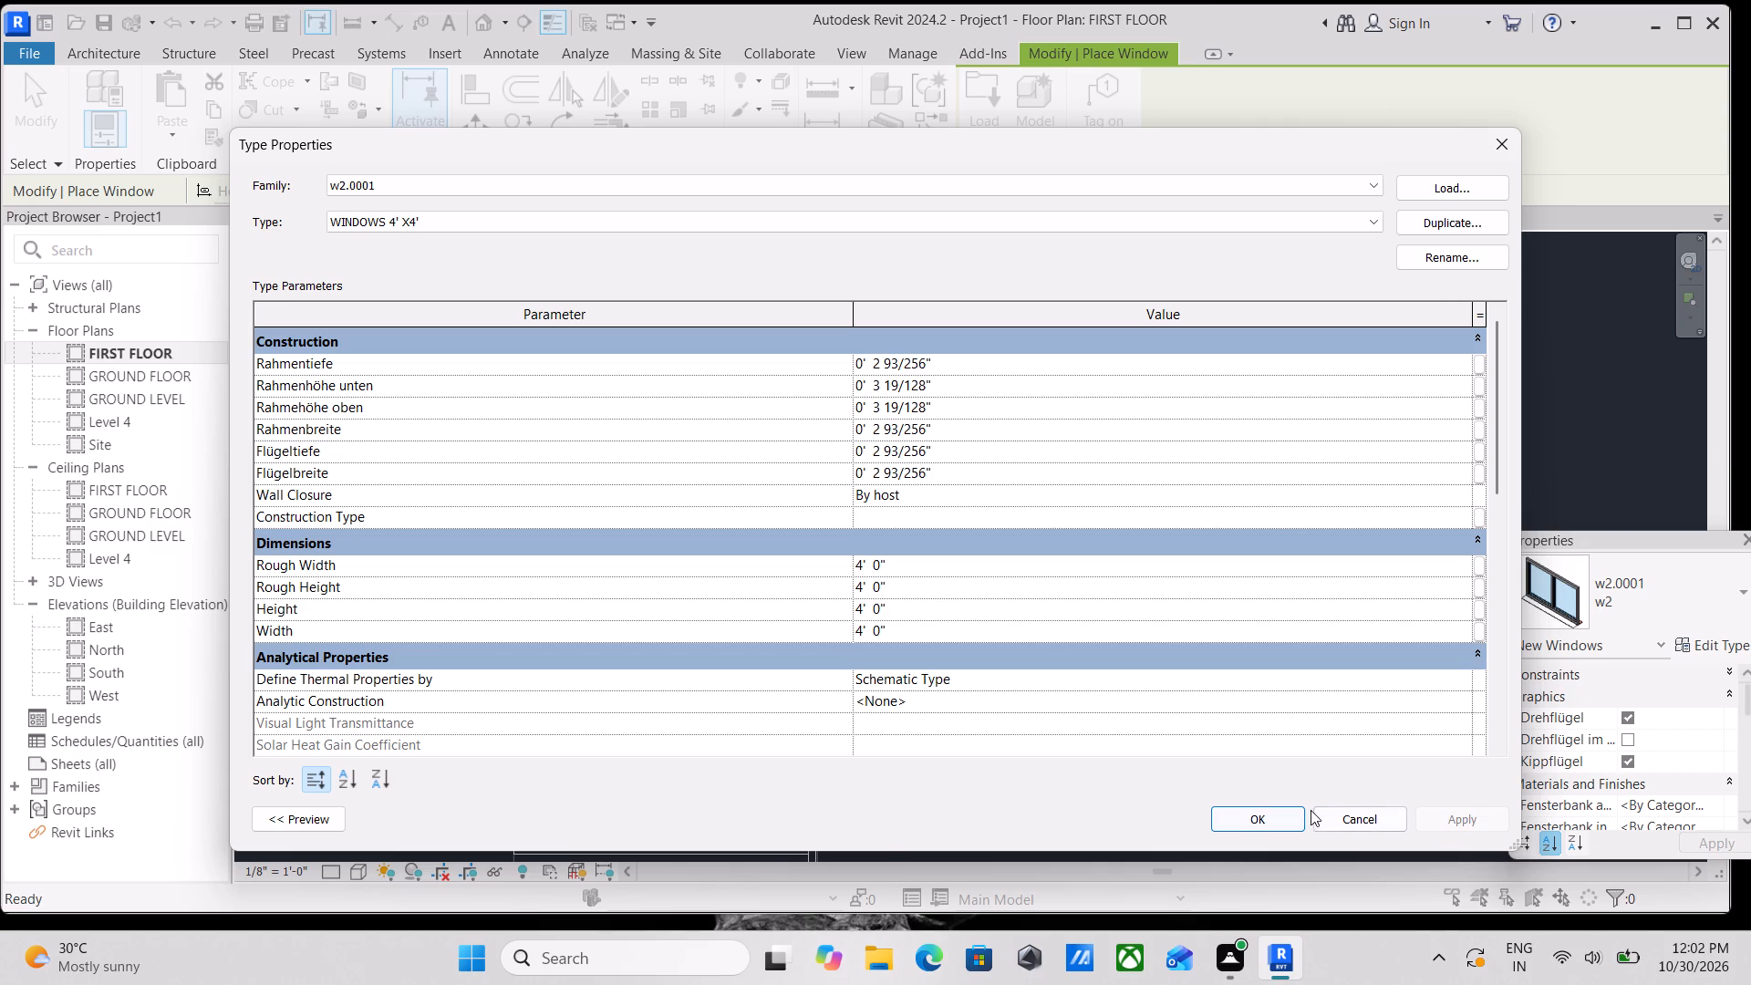
click(1281, 809)
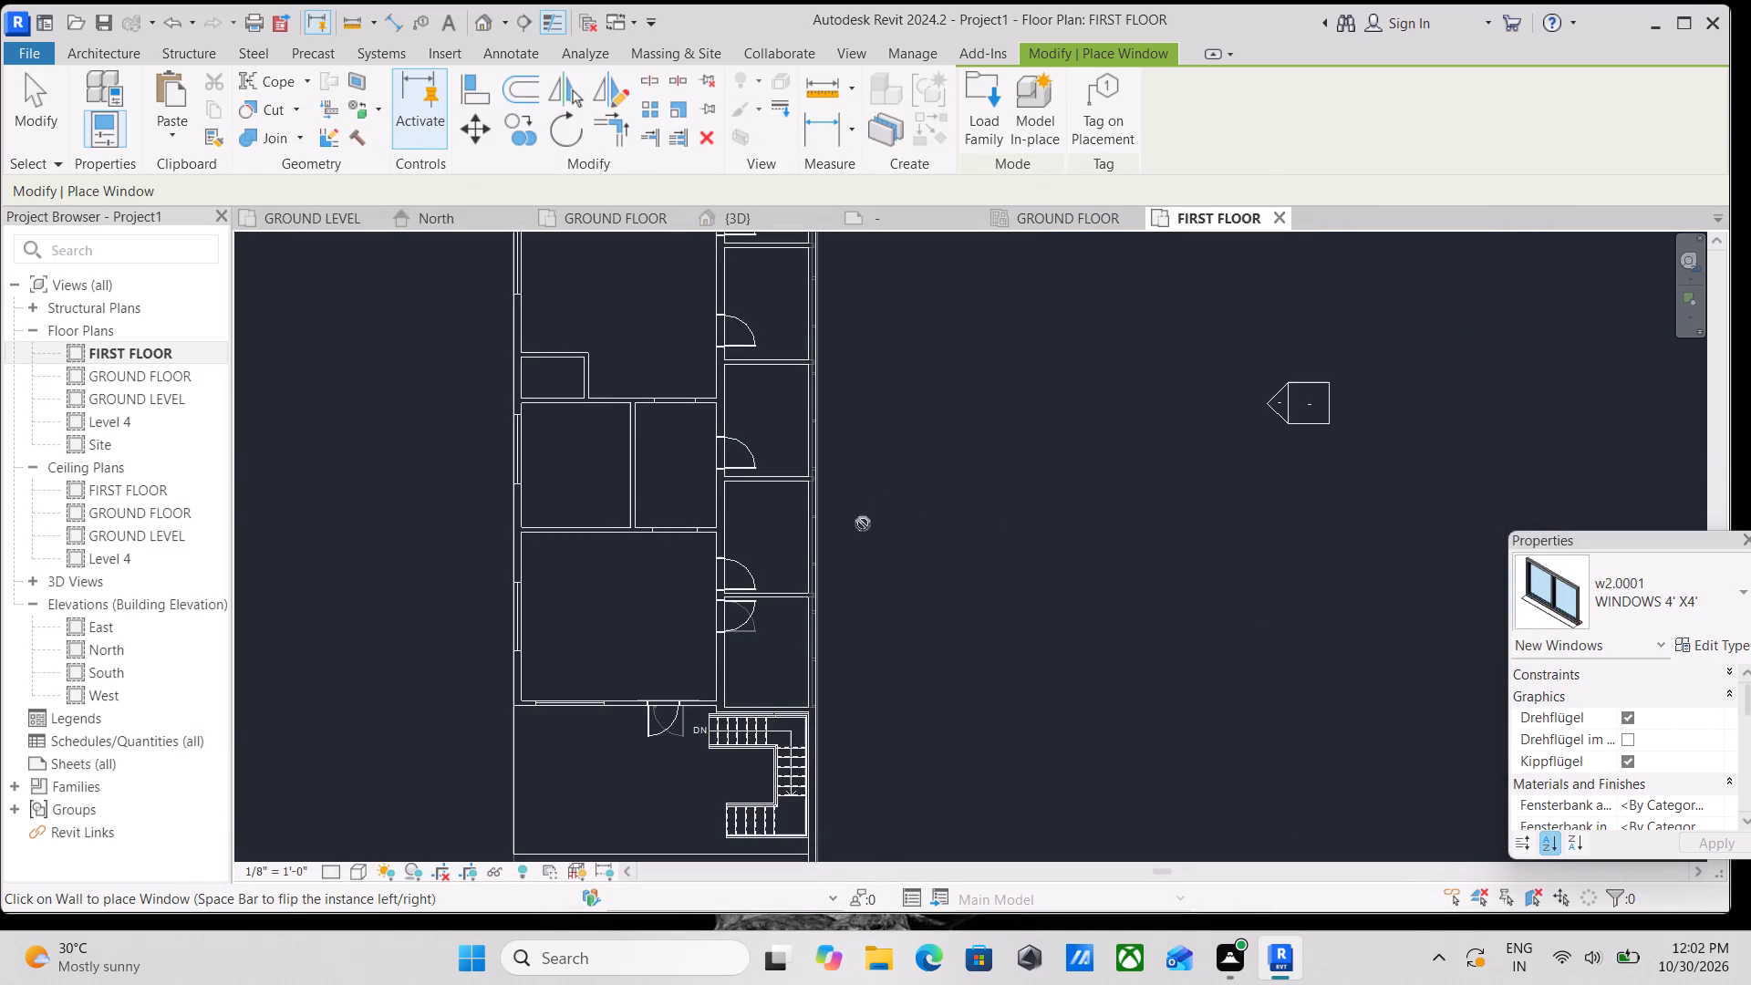
Place a WINDOWS 4' X4' window in the shop-side outer wall of each of the four first-floor rooms beyond the one nearest the staircase.
scroll(813, 549, up, 7)
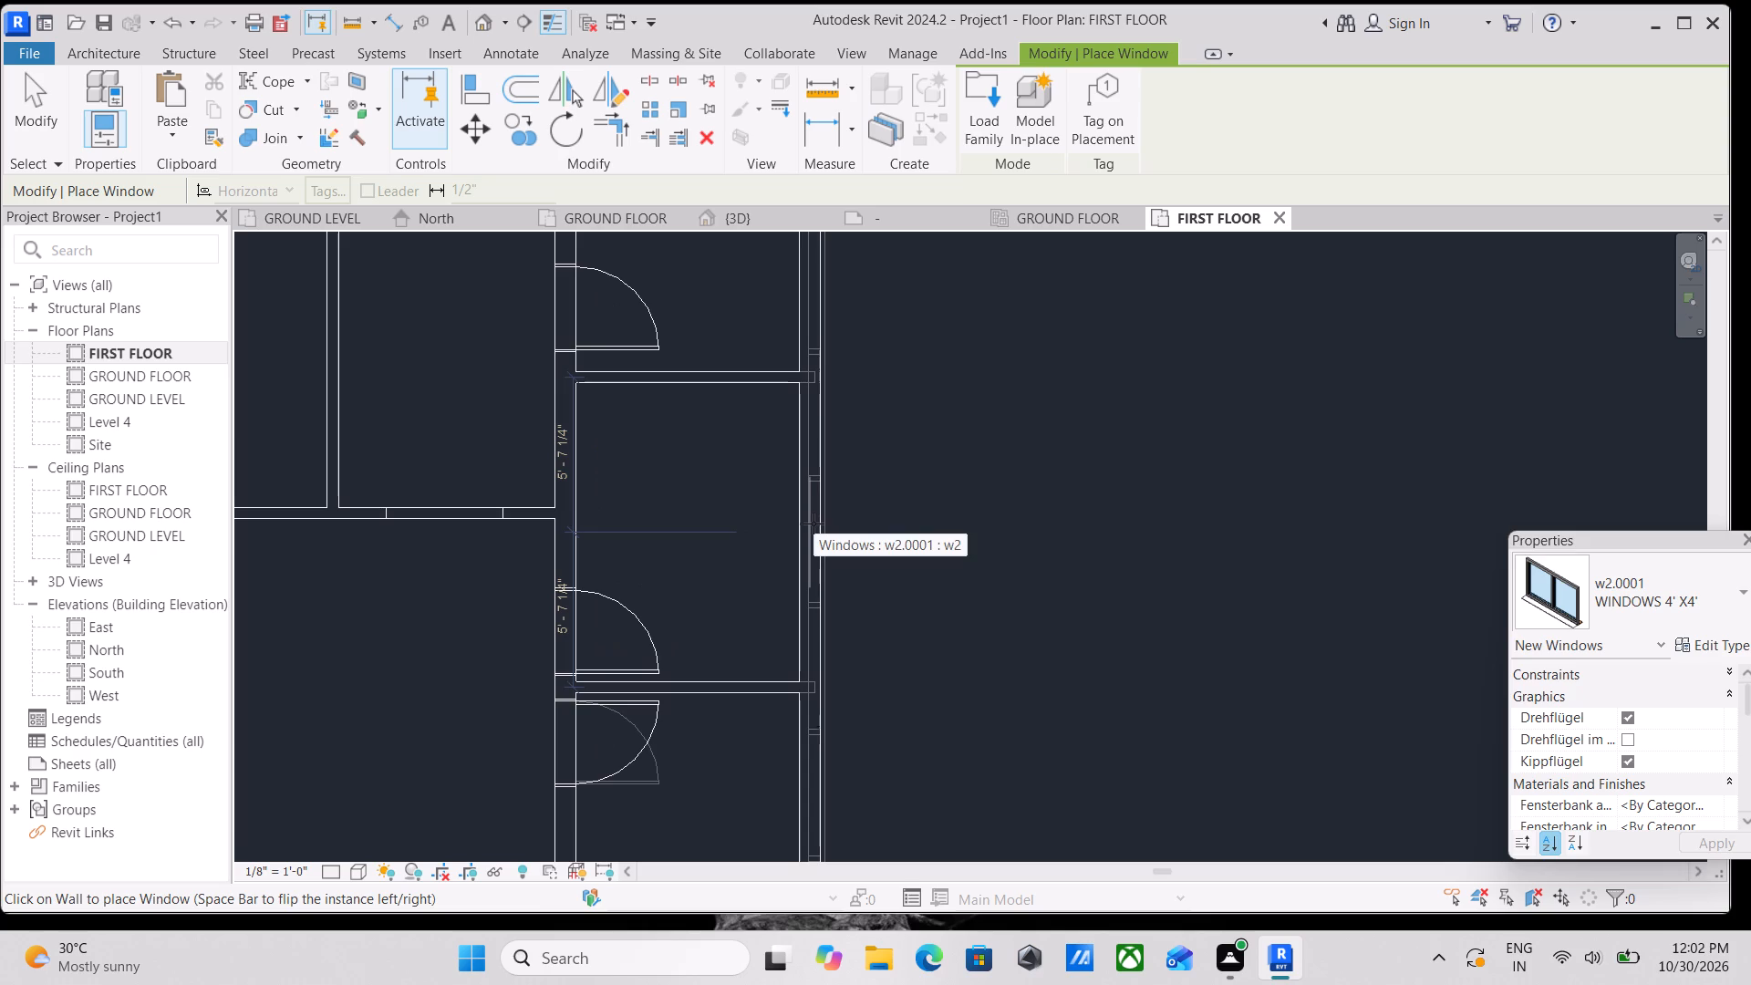
click(813, 524)
middle_drag(833, 428, 817, 587)
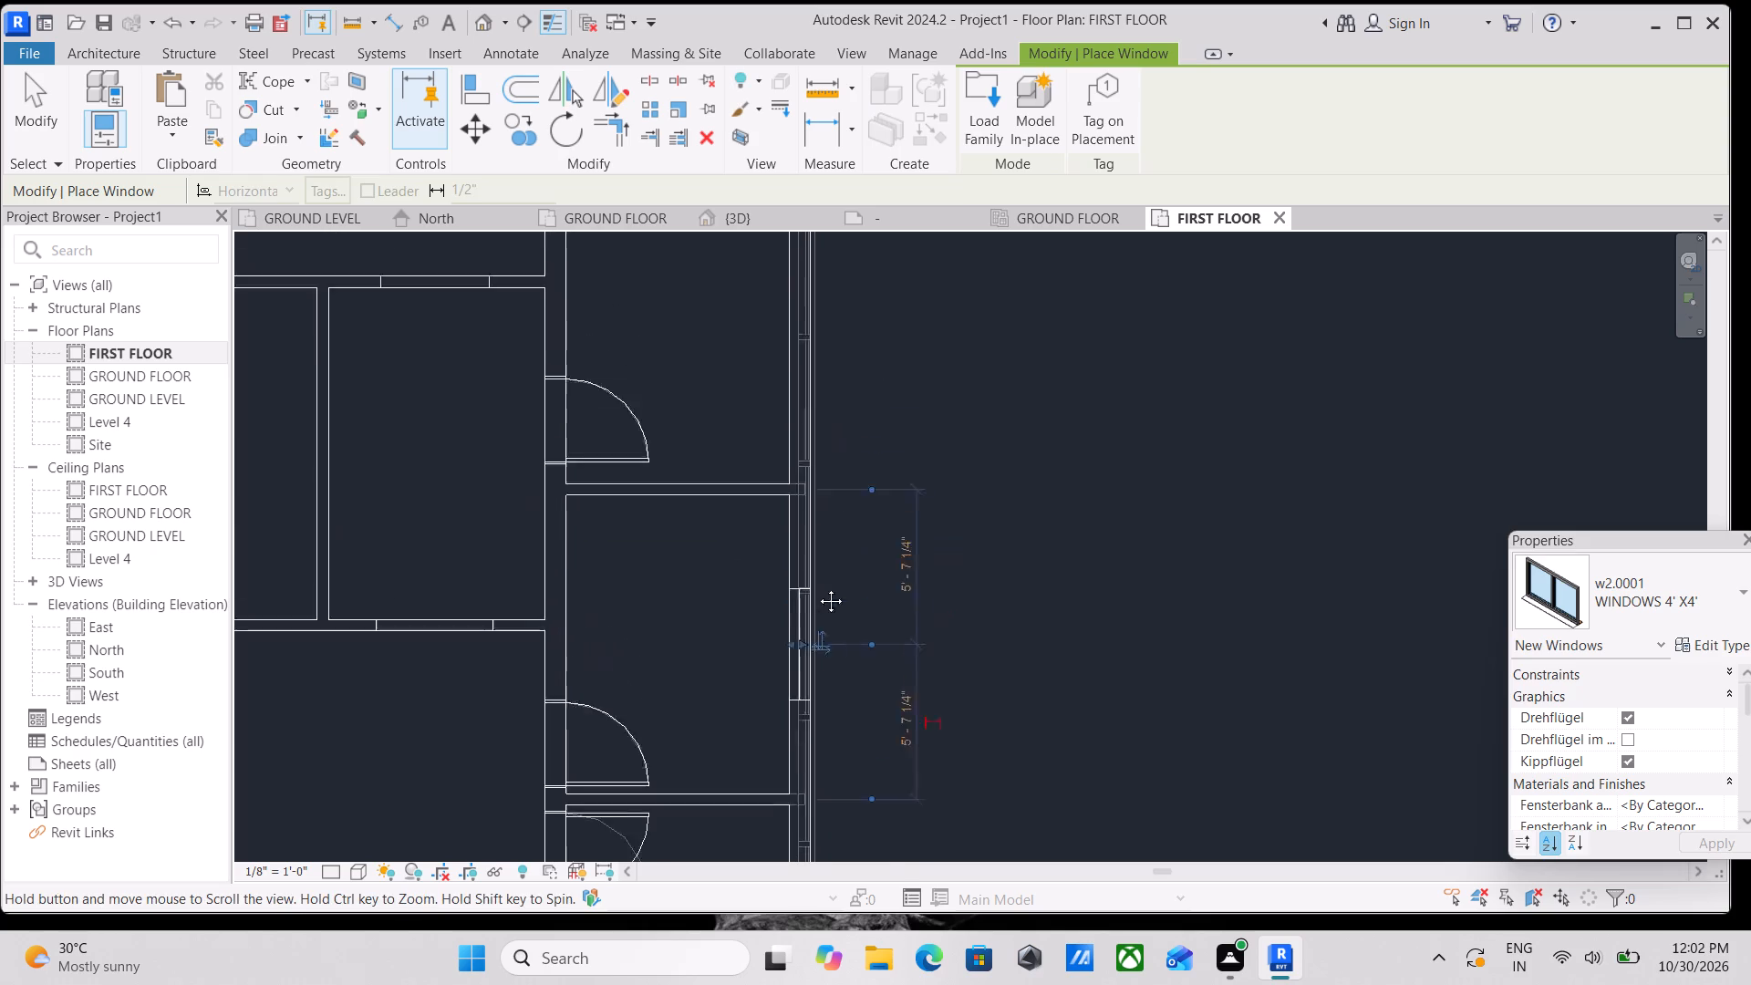
middle_drag(817, 587, 809, 752)
scroll(809, 752, up, 1)
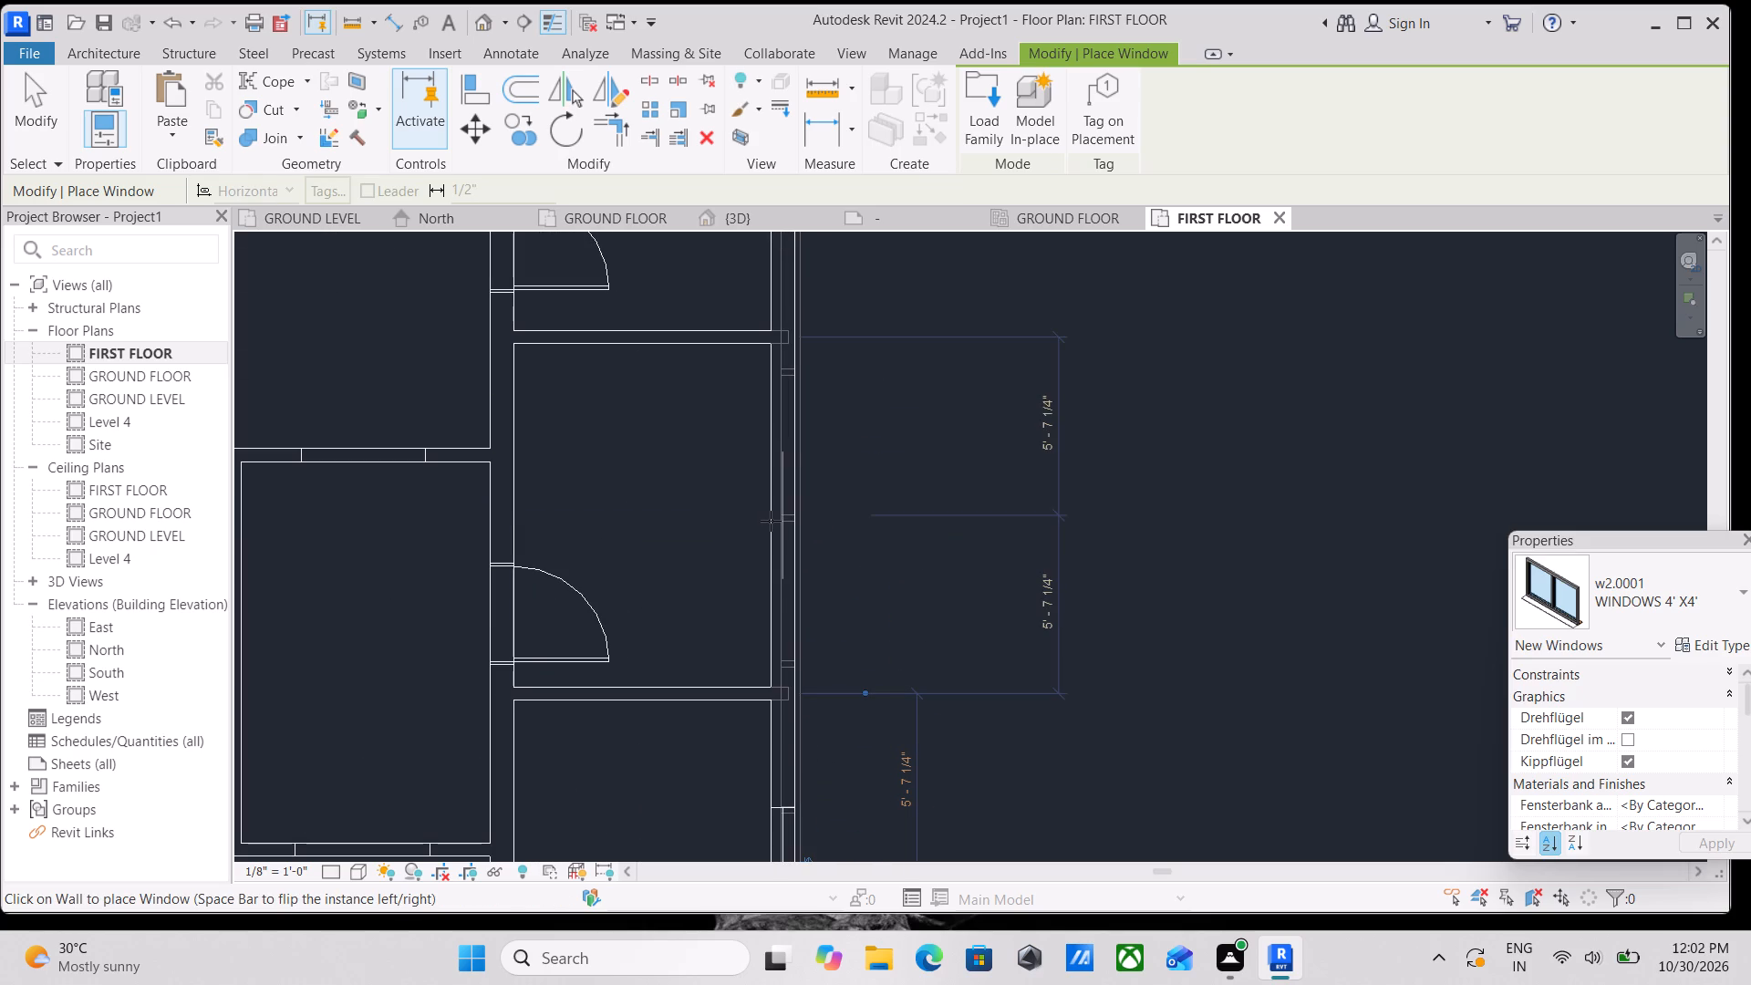
click(771, 521)
middle_drag(833, 438, 1014, 766)
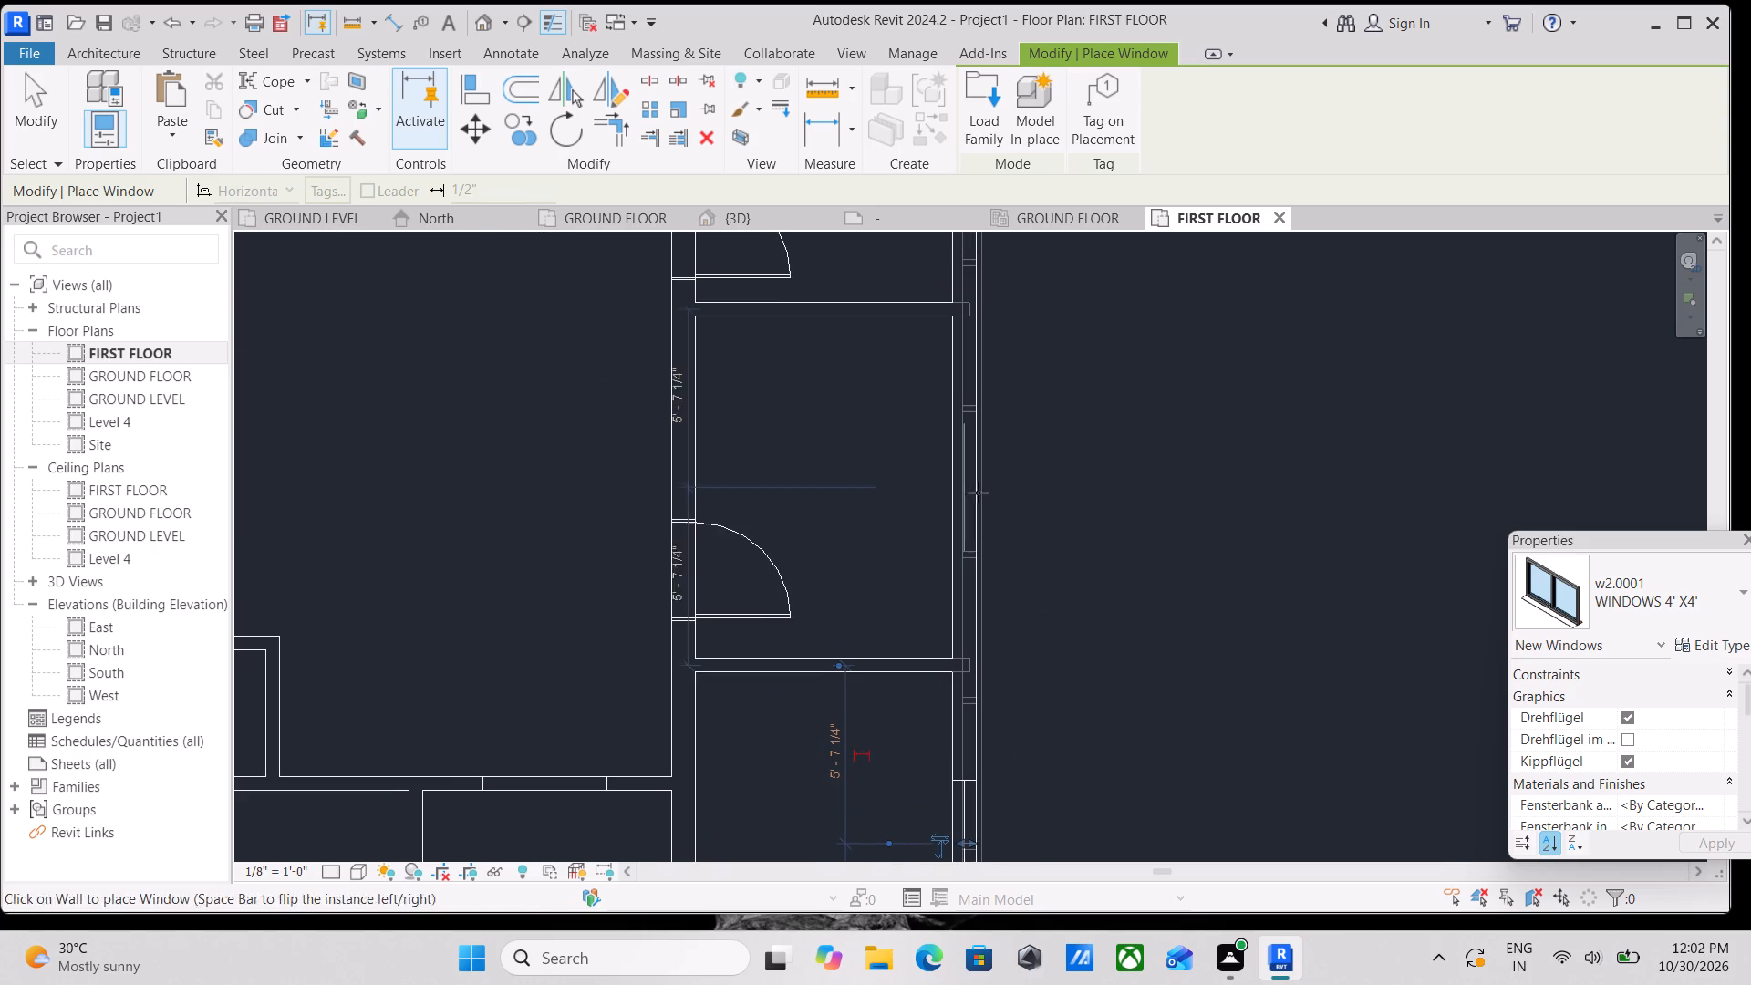
middle_drag(948, 497, 936, 691)
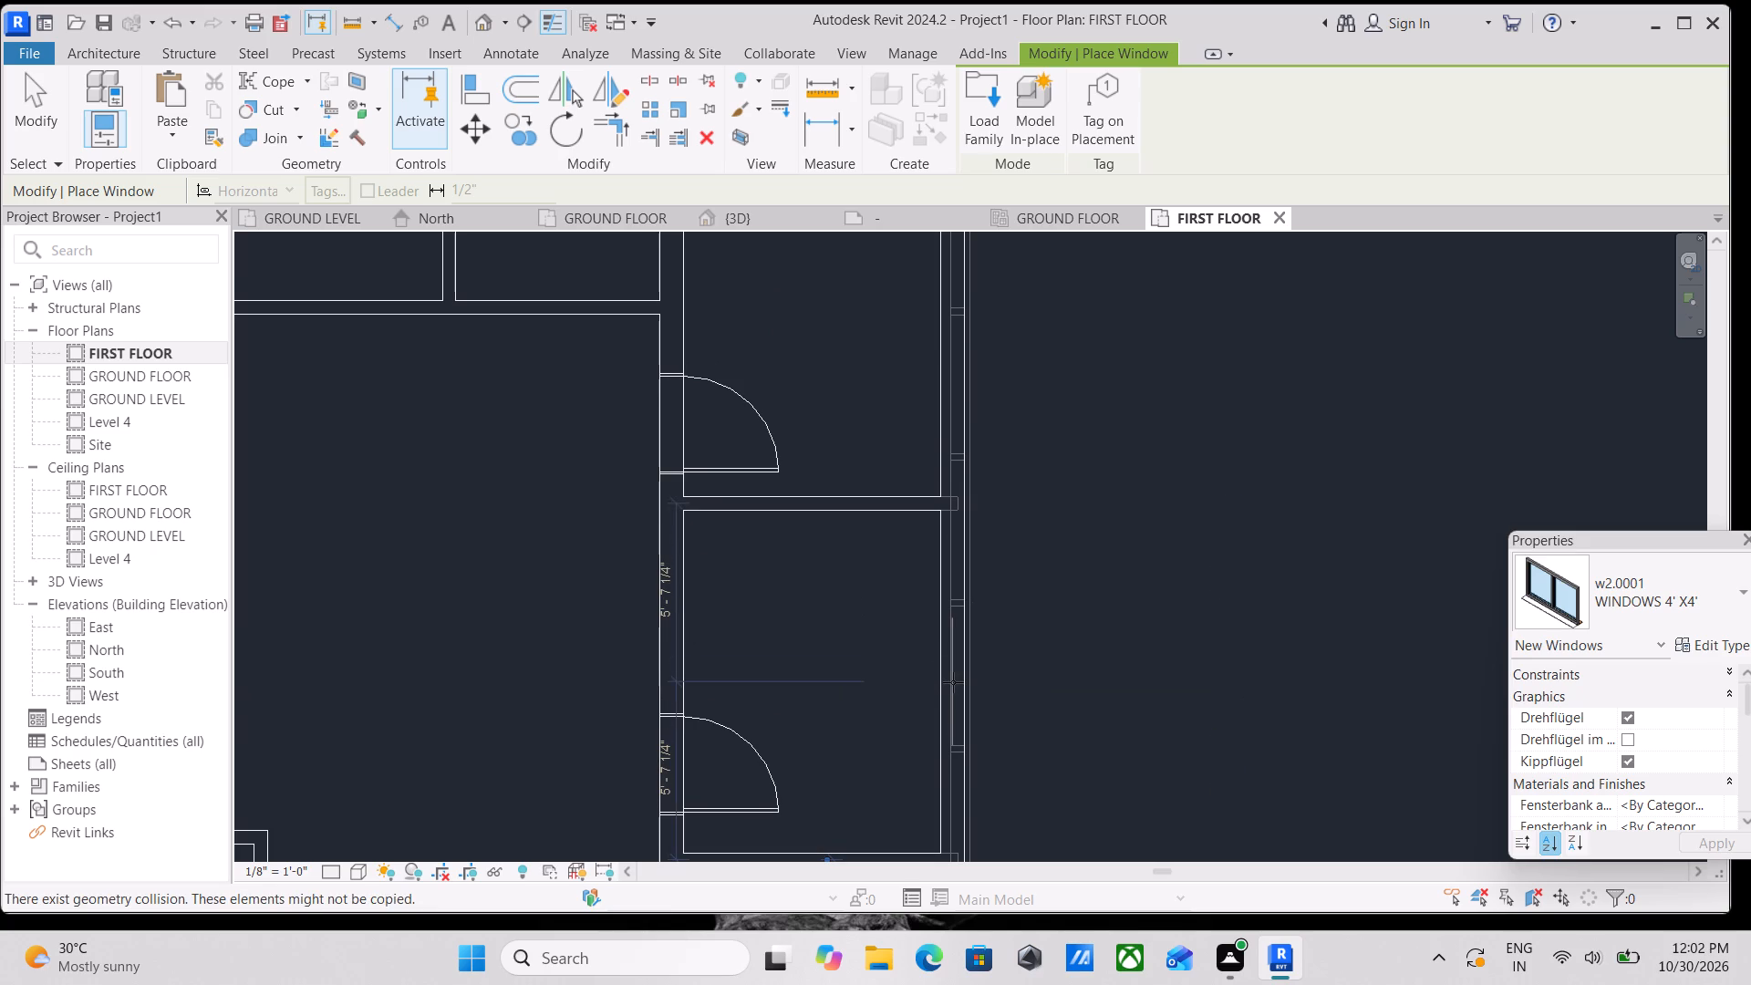
scroll(953, 682, down, 1)
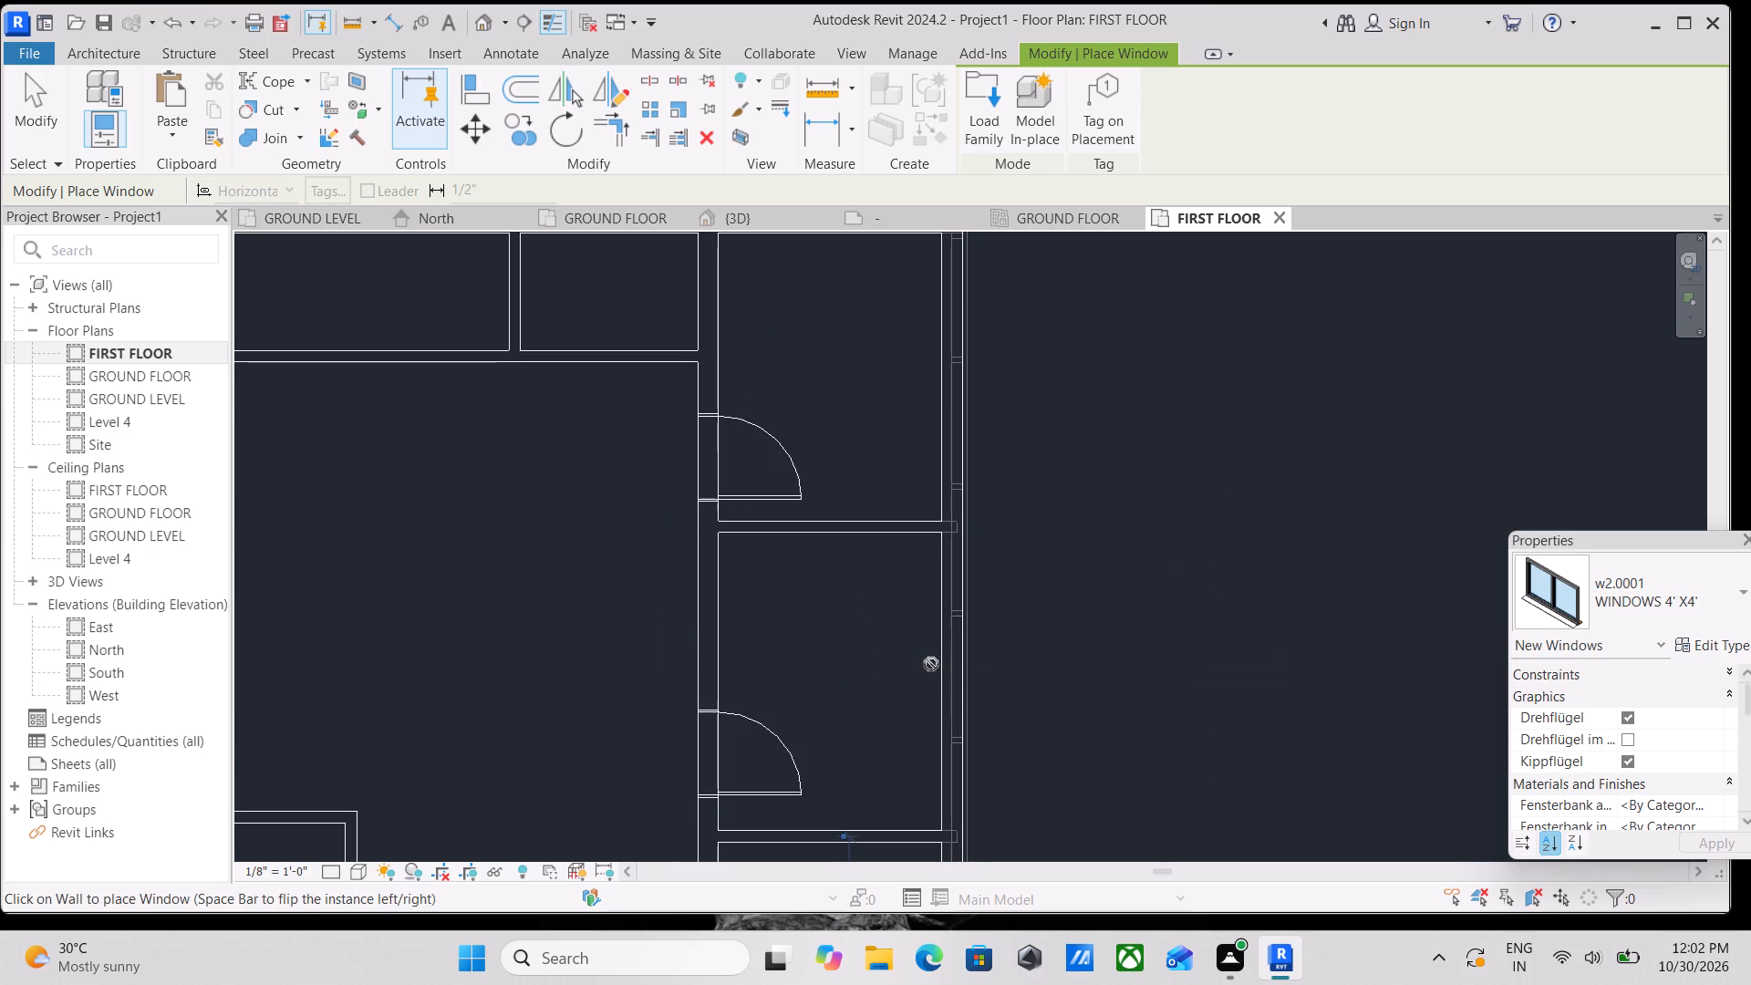
click(948, 659)
scroll(952, 647, down, 1)
middle_drag(952, 647, 970, 822)
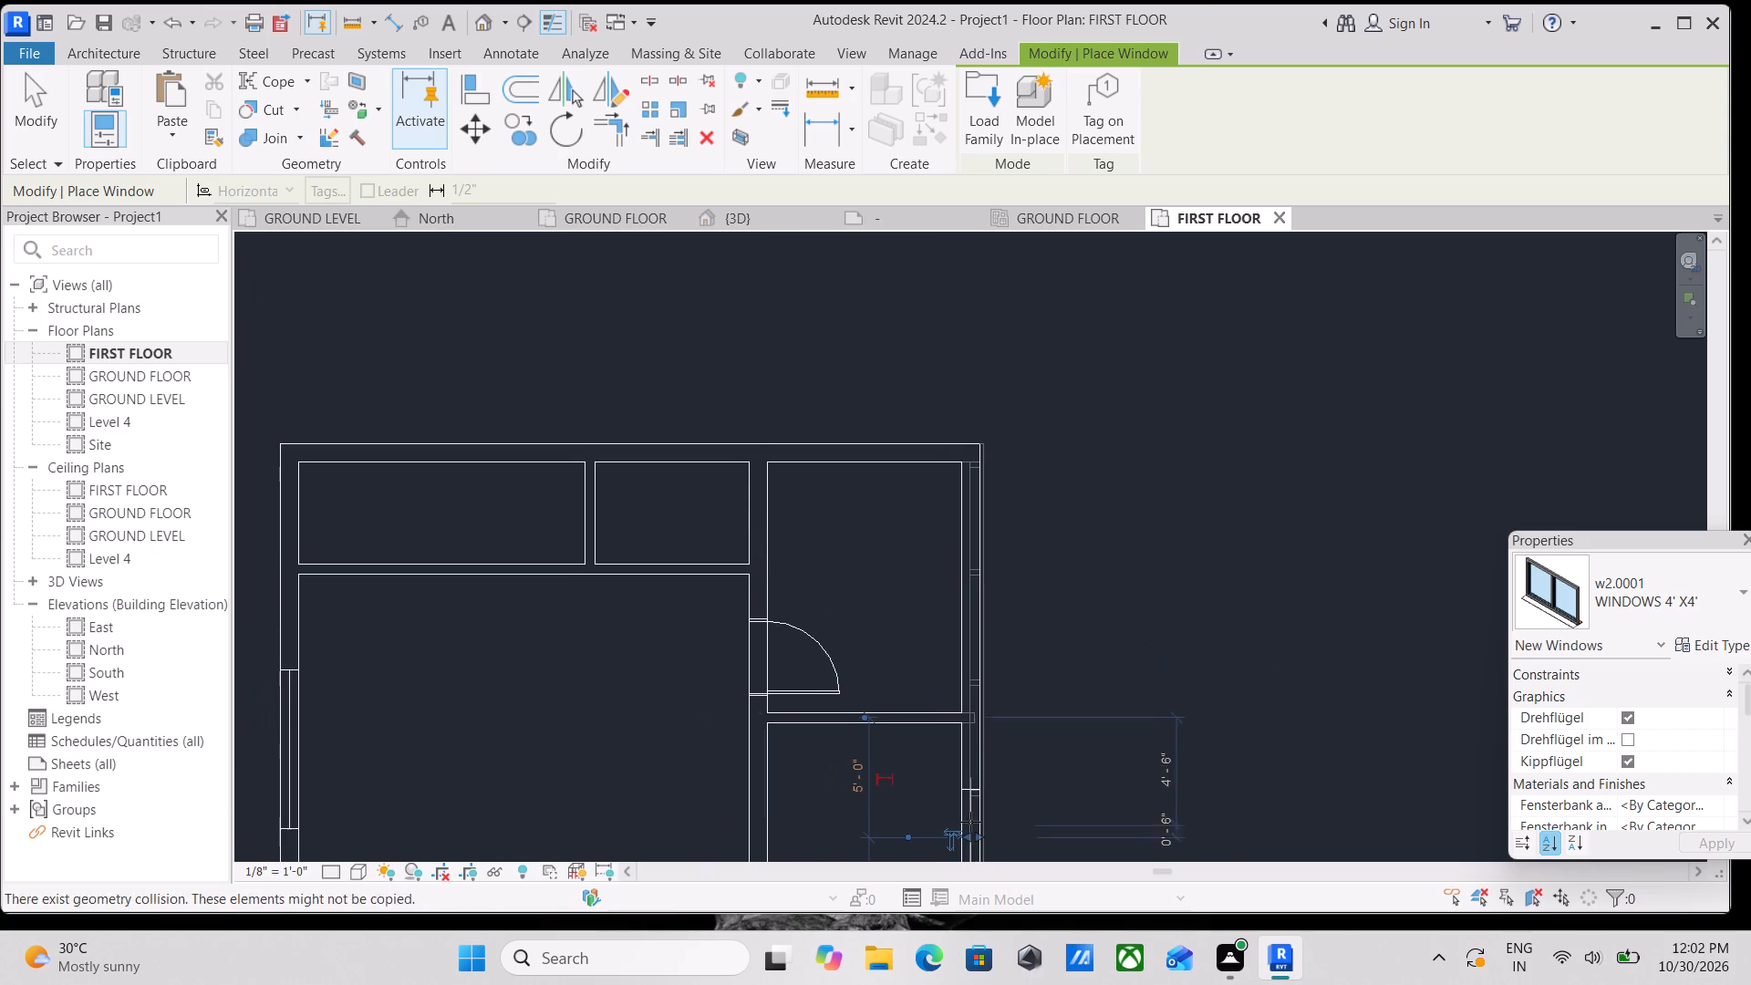
click(969, 580)
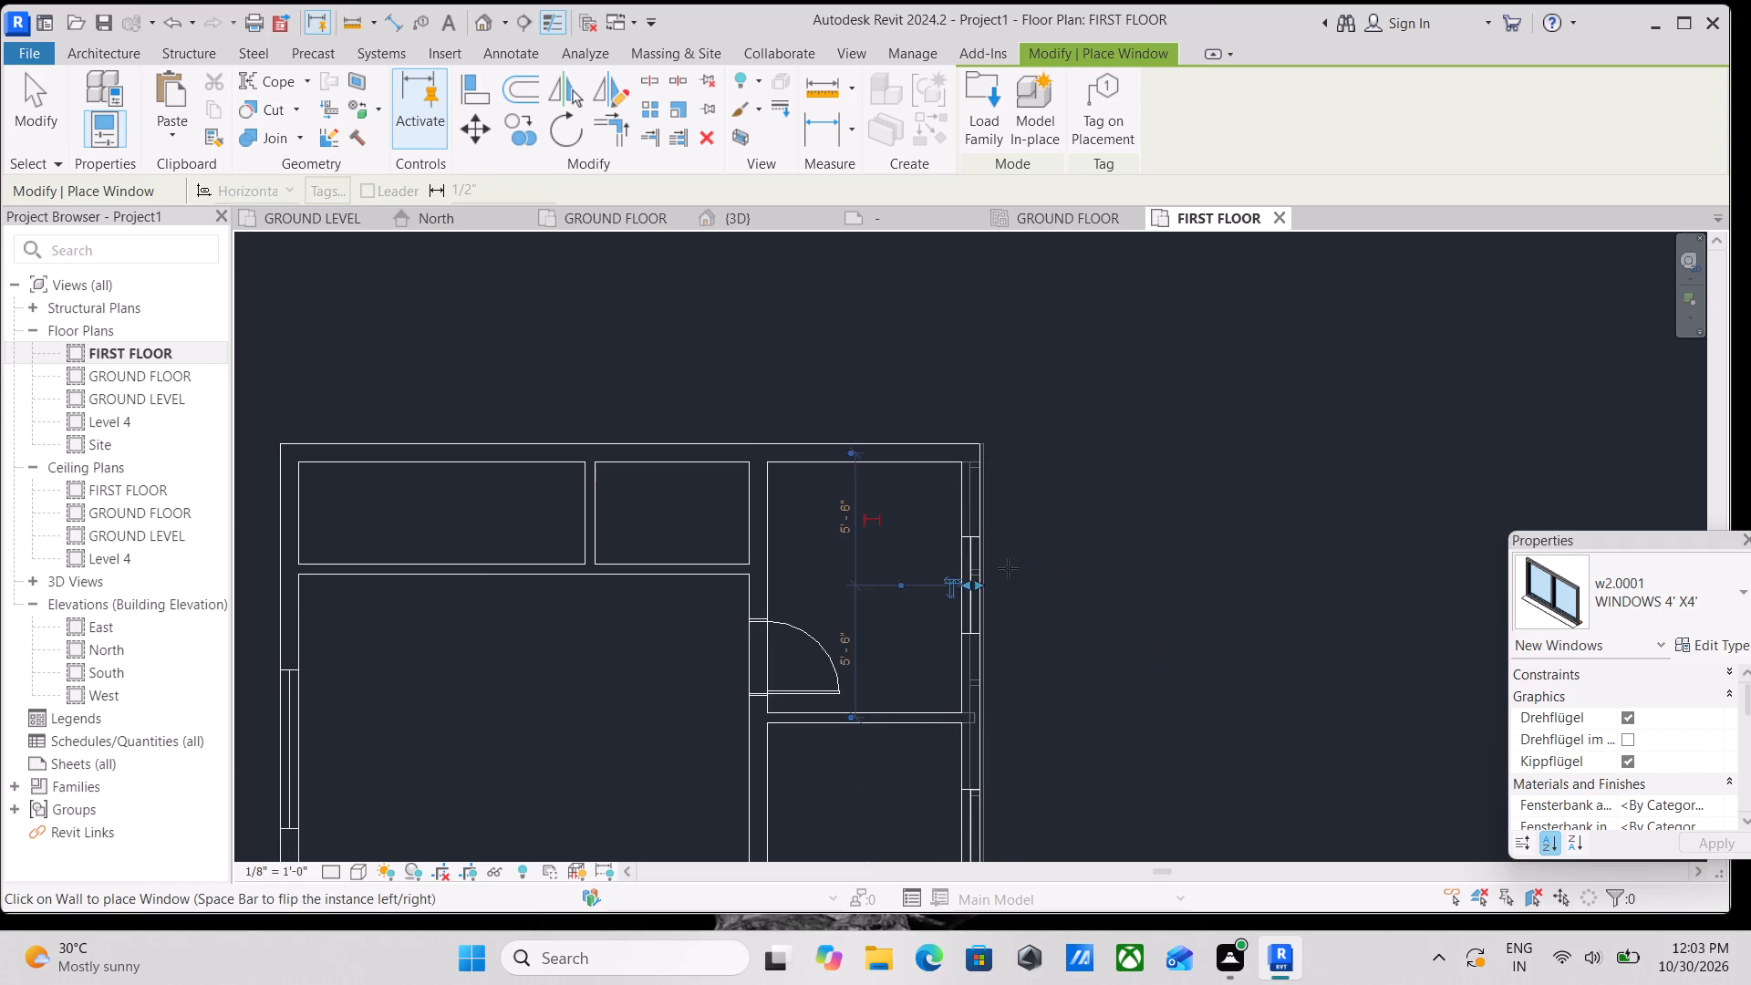
Place a WINDOWS 4' X4' window in the outer wall of the shop-side room nearest the staircase, 5'-0" from its rear partition.
scroll(1078, 569, down, 3)
middle_drag(1078, 569, 1319, 411)
scroll(1377, 541, down, 3)
middle_drag(1377, 543, 1177, 403)
scroll(1248, 570, down, 2)
middle_drag(1248, 570, 1239, 529)
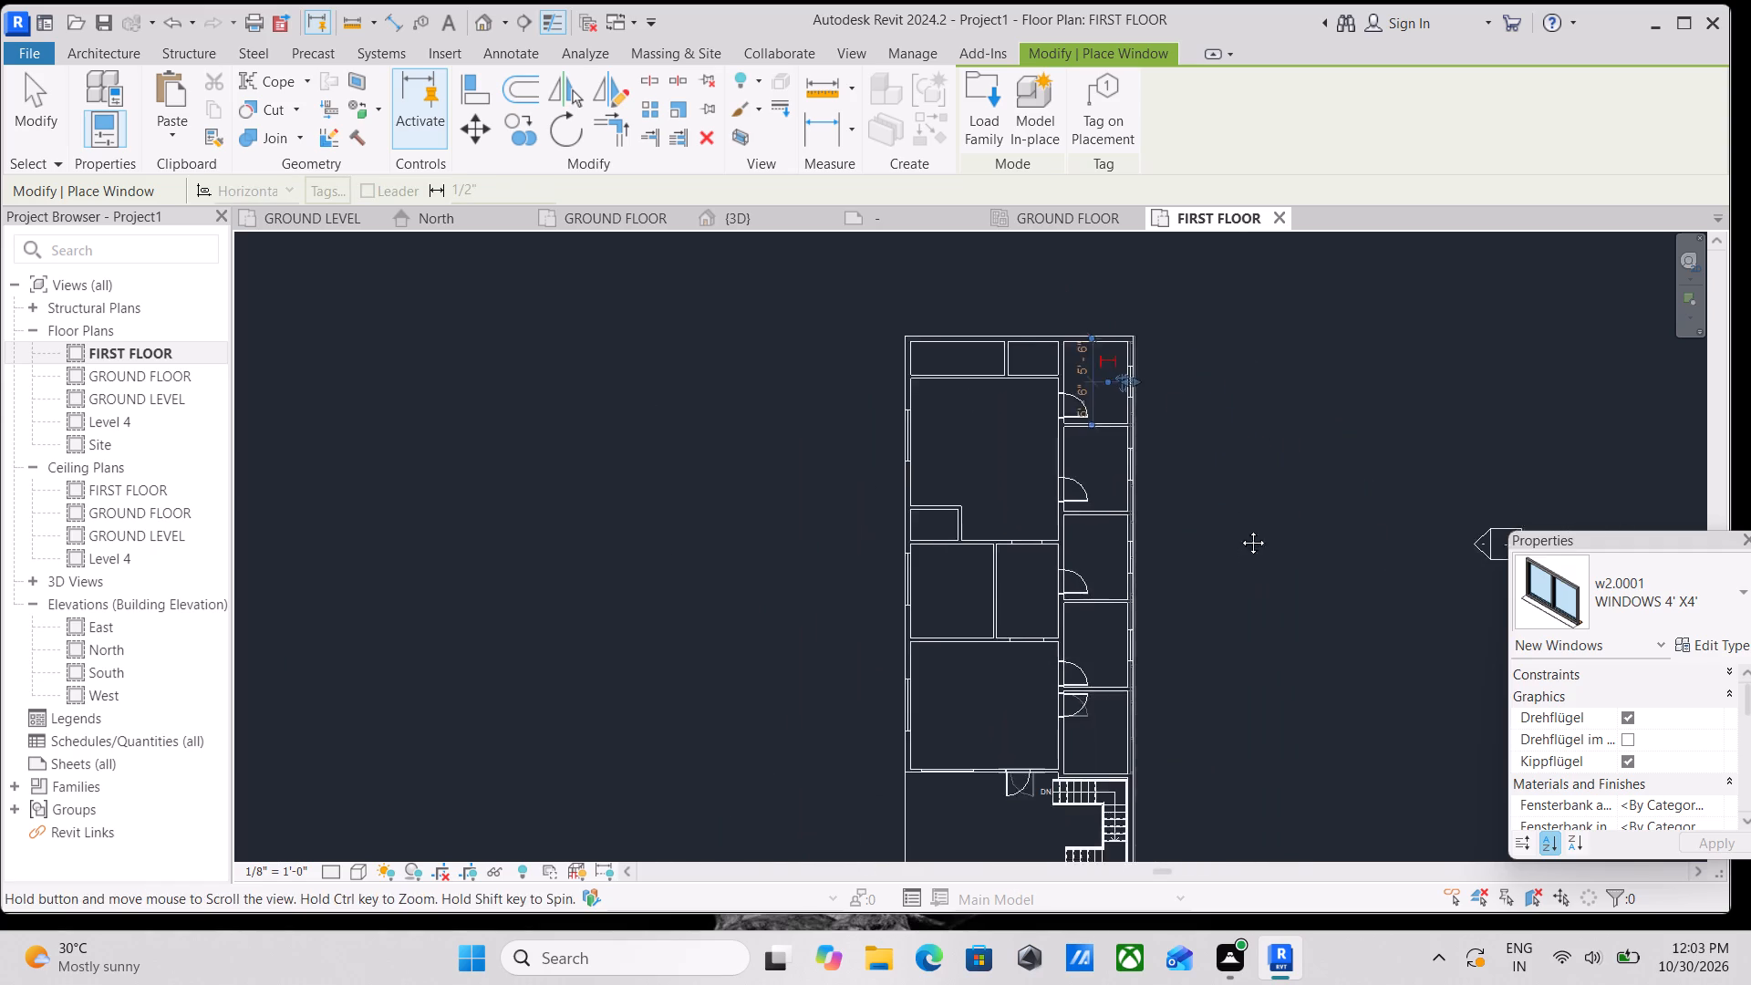
middle_drag(1239, 529, 1234, 468)
scroll(1109, 645, up, 8)
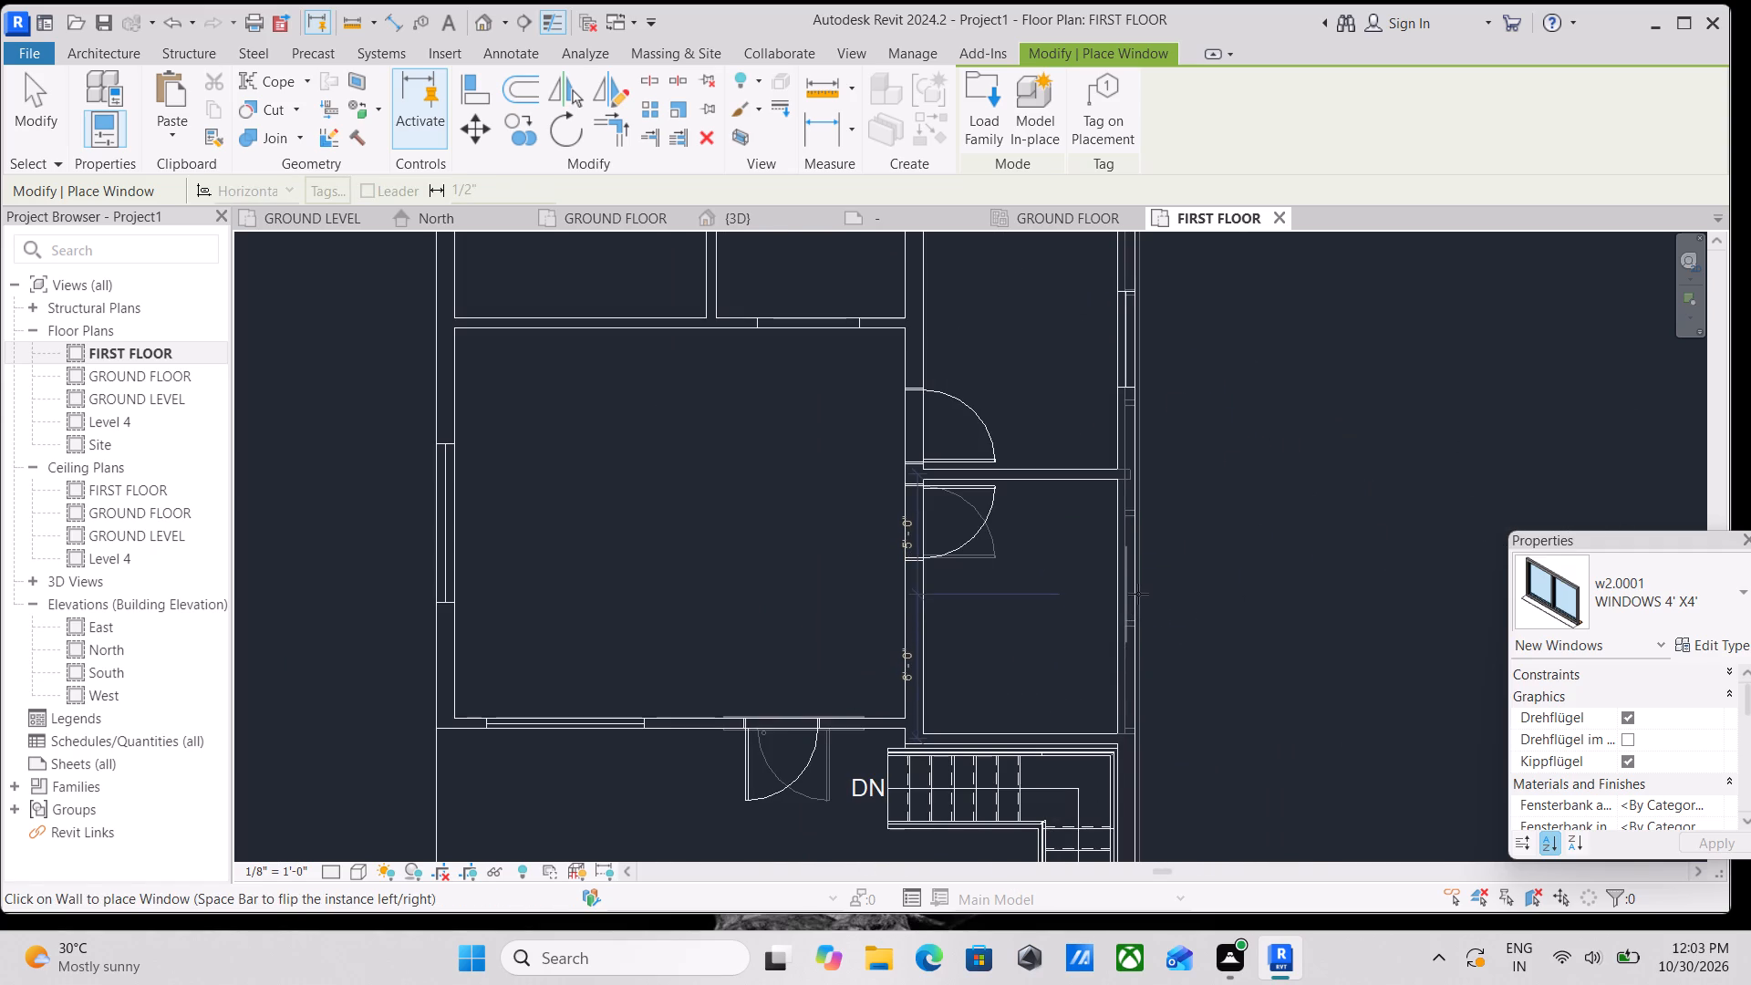
click(1138, 596)
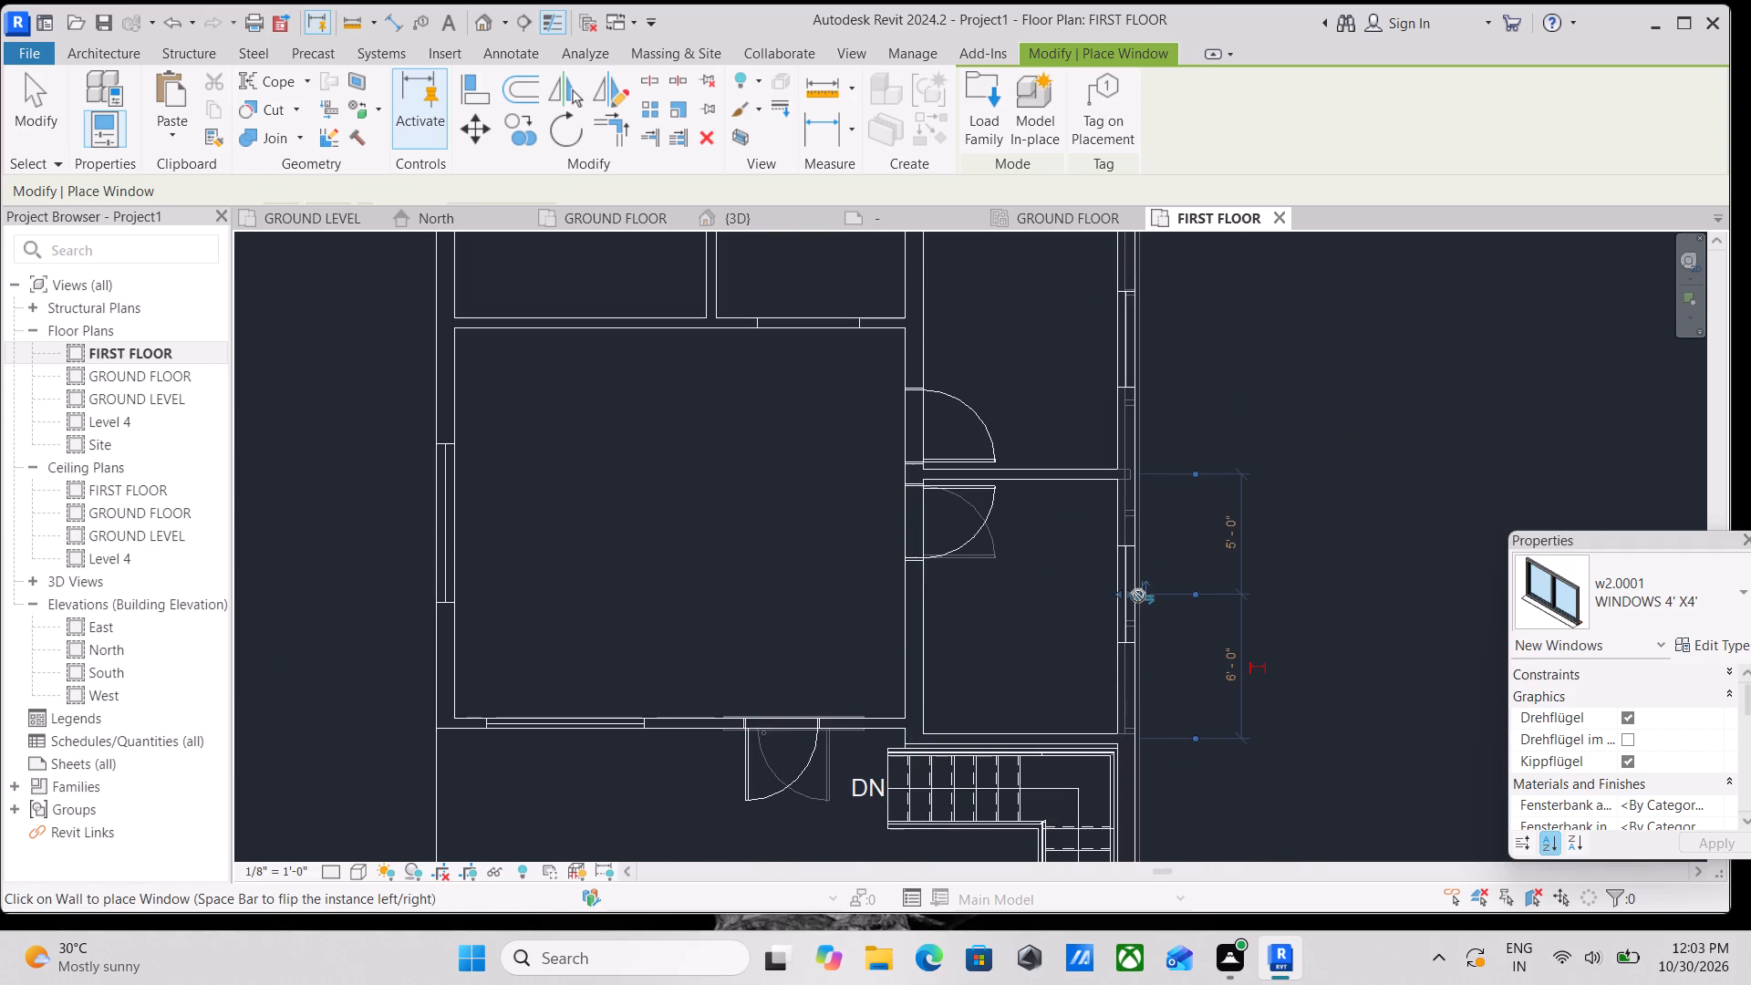
scroll(1138, 596, down, 4)
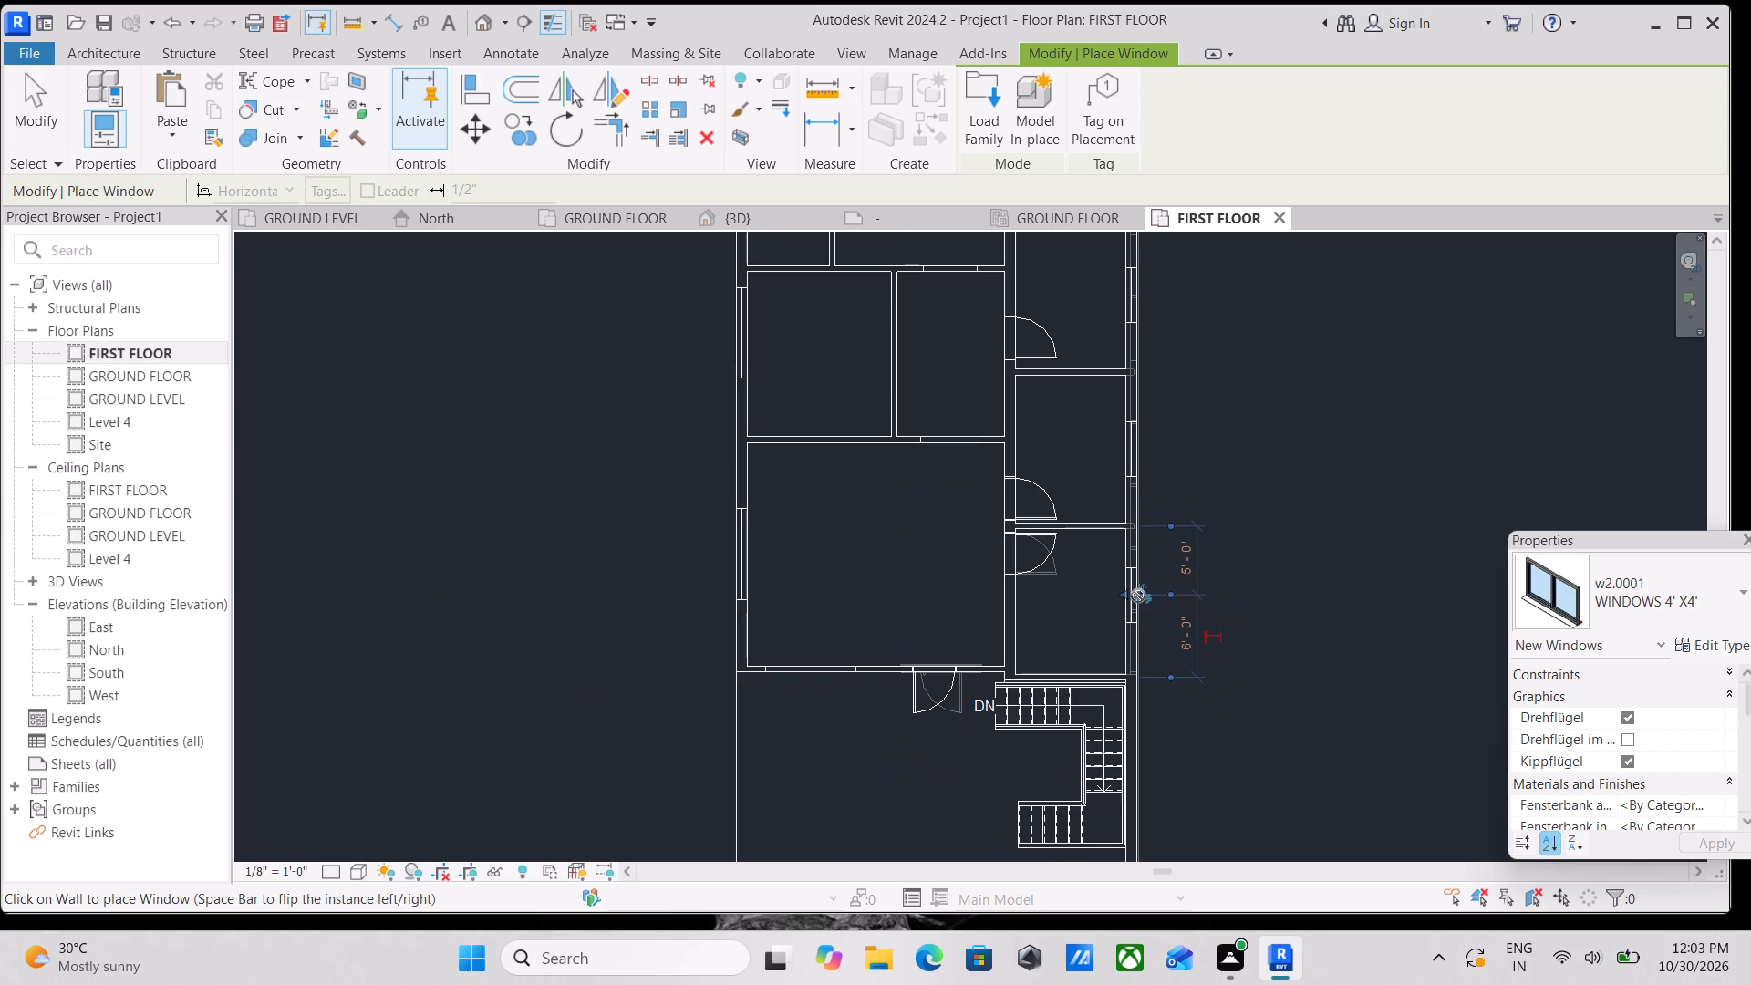
key(Escape)
key(Escape)
key(Escape)
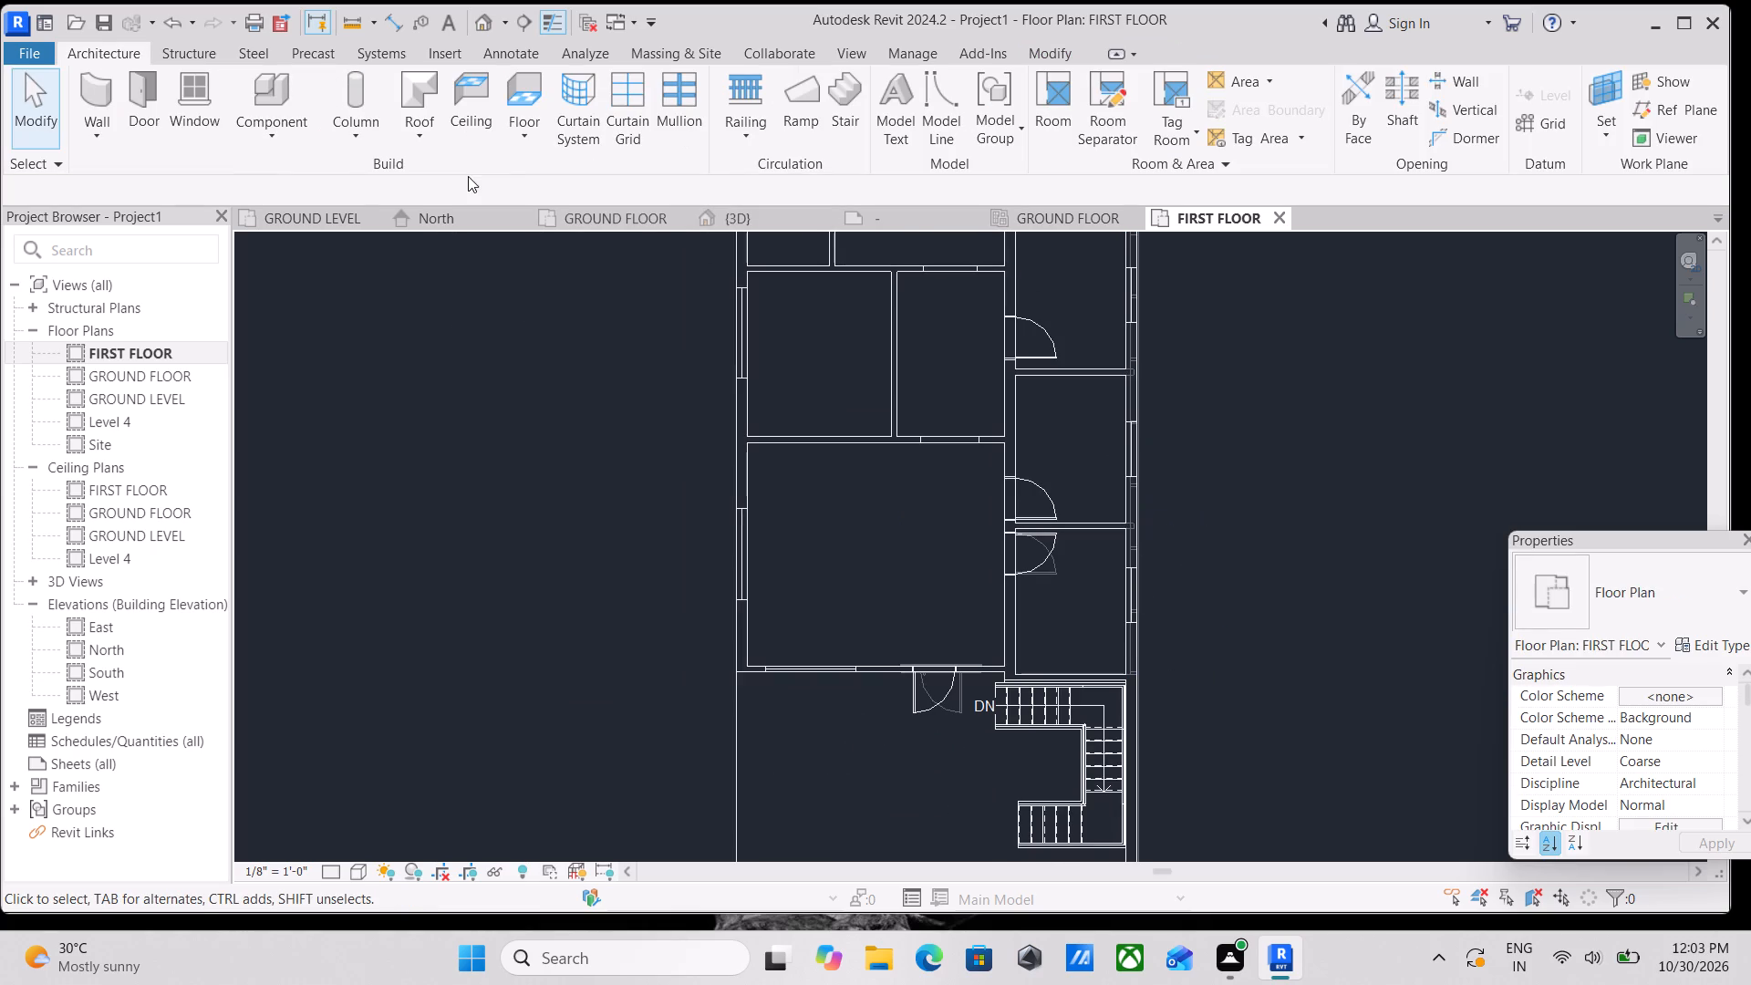
Inspect the new first-floor windows above the shop glazing and the front slab around the staircase in 3D.
click(714, 216)
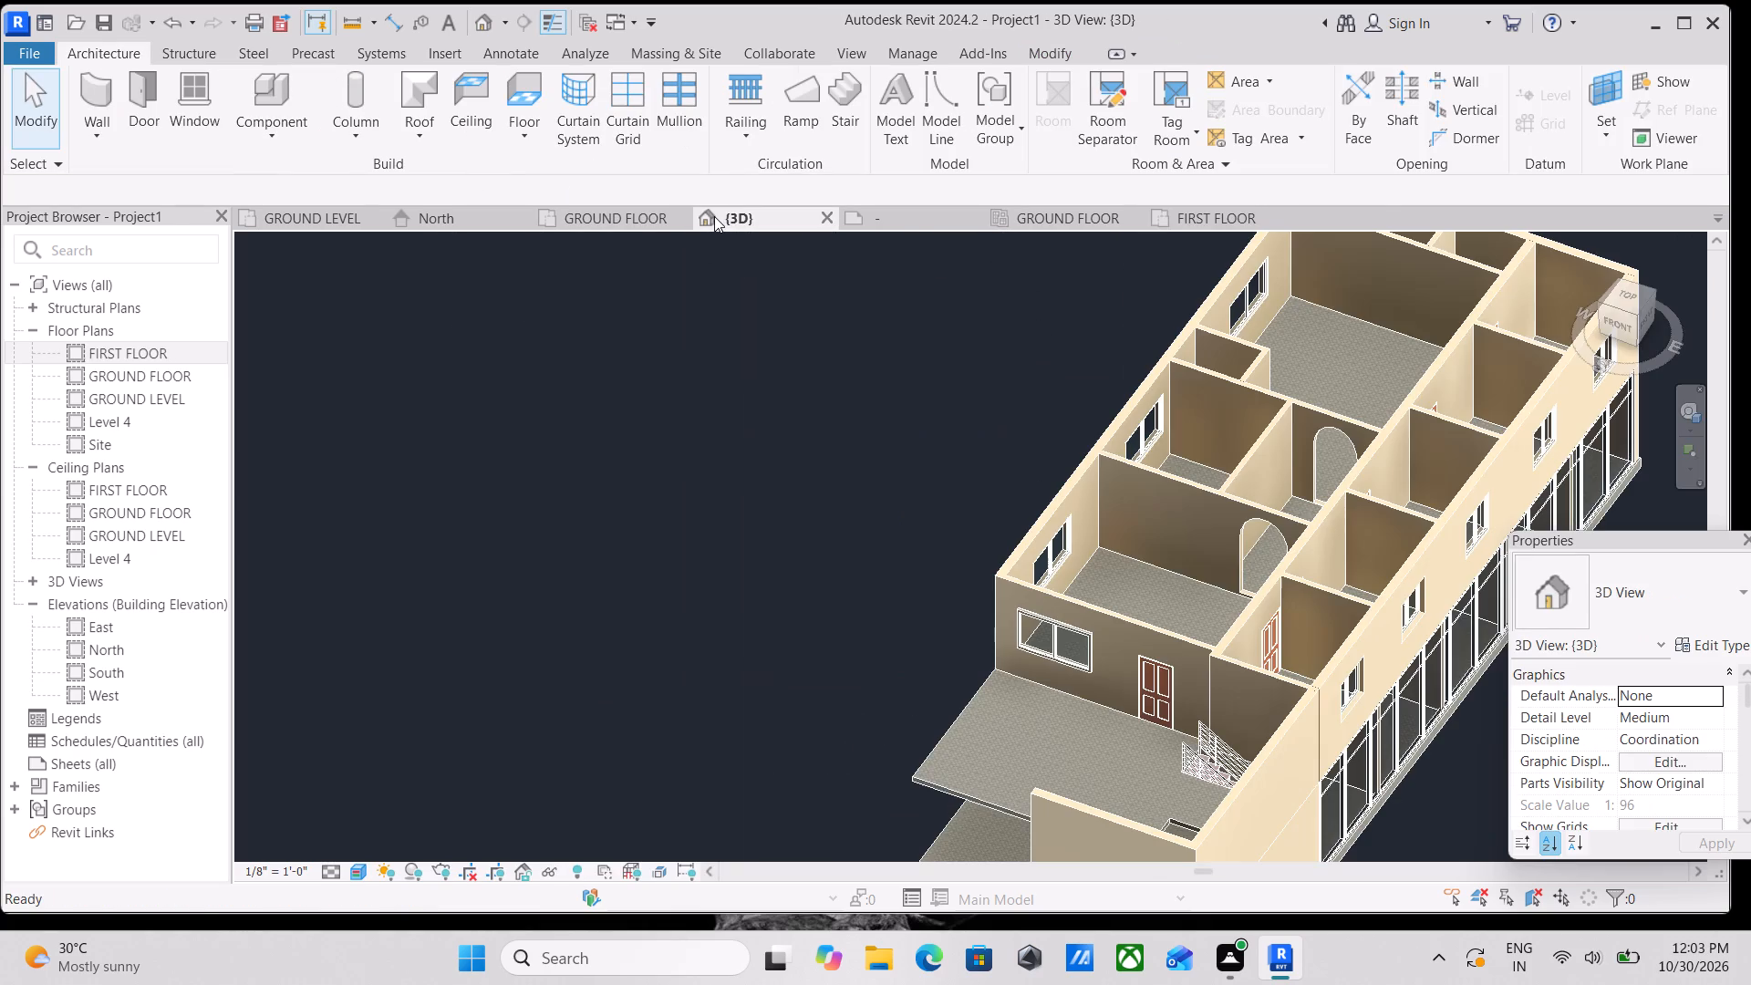
middle_drag(1104, 552, 854, 417)
scroll(1035, 559, up, 8)
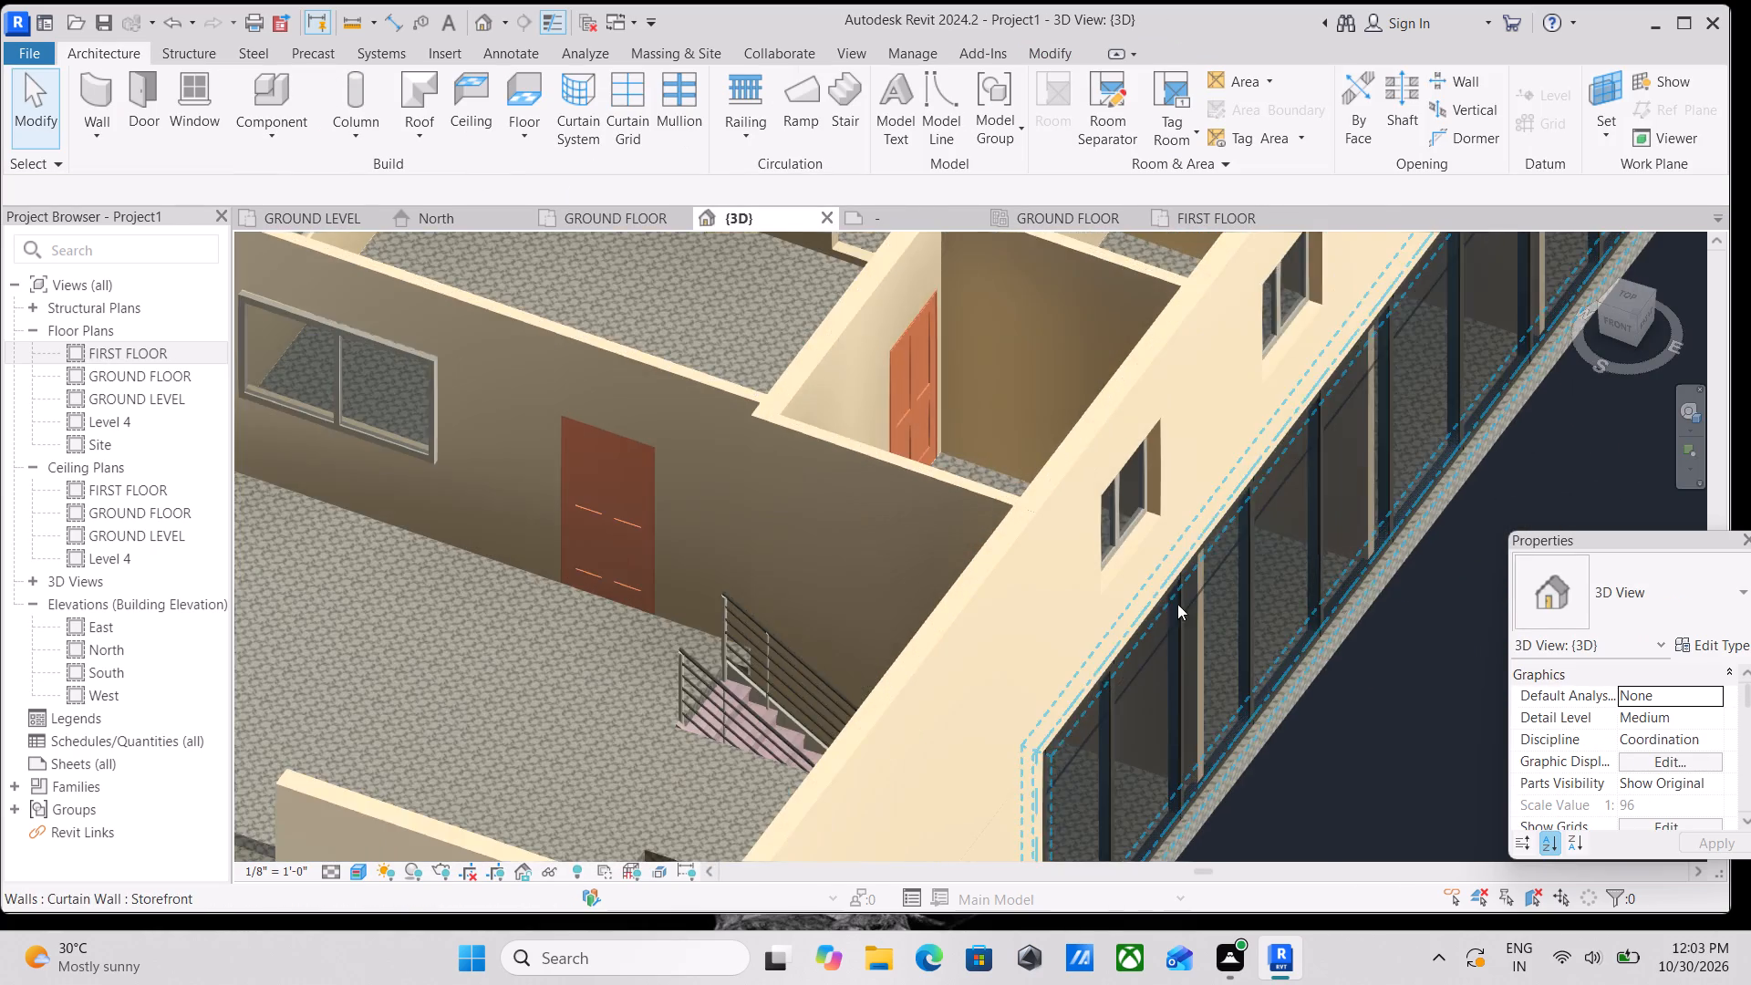
scroll(1177, 604, up, 3)
scroll(1186, 602, down, 10)
shift+middle_drag(1013, 569, 1100, 568)
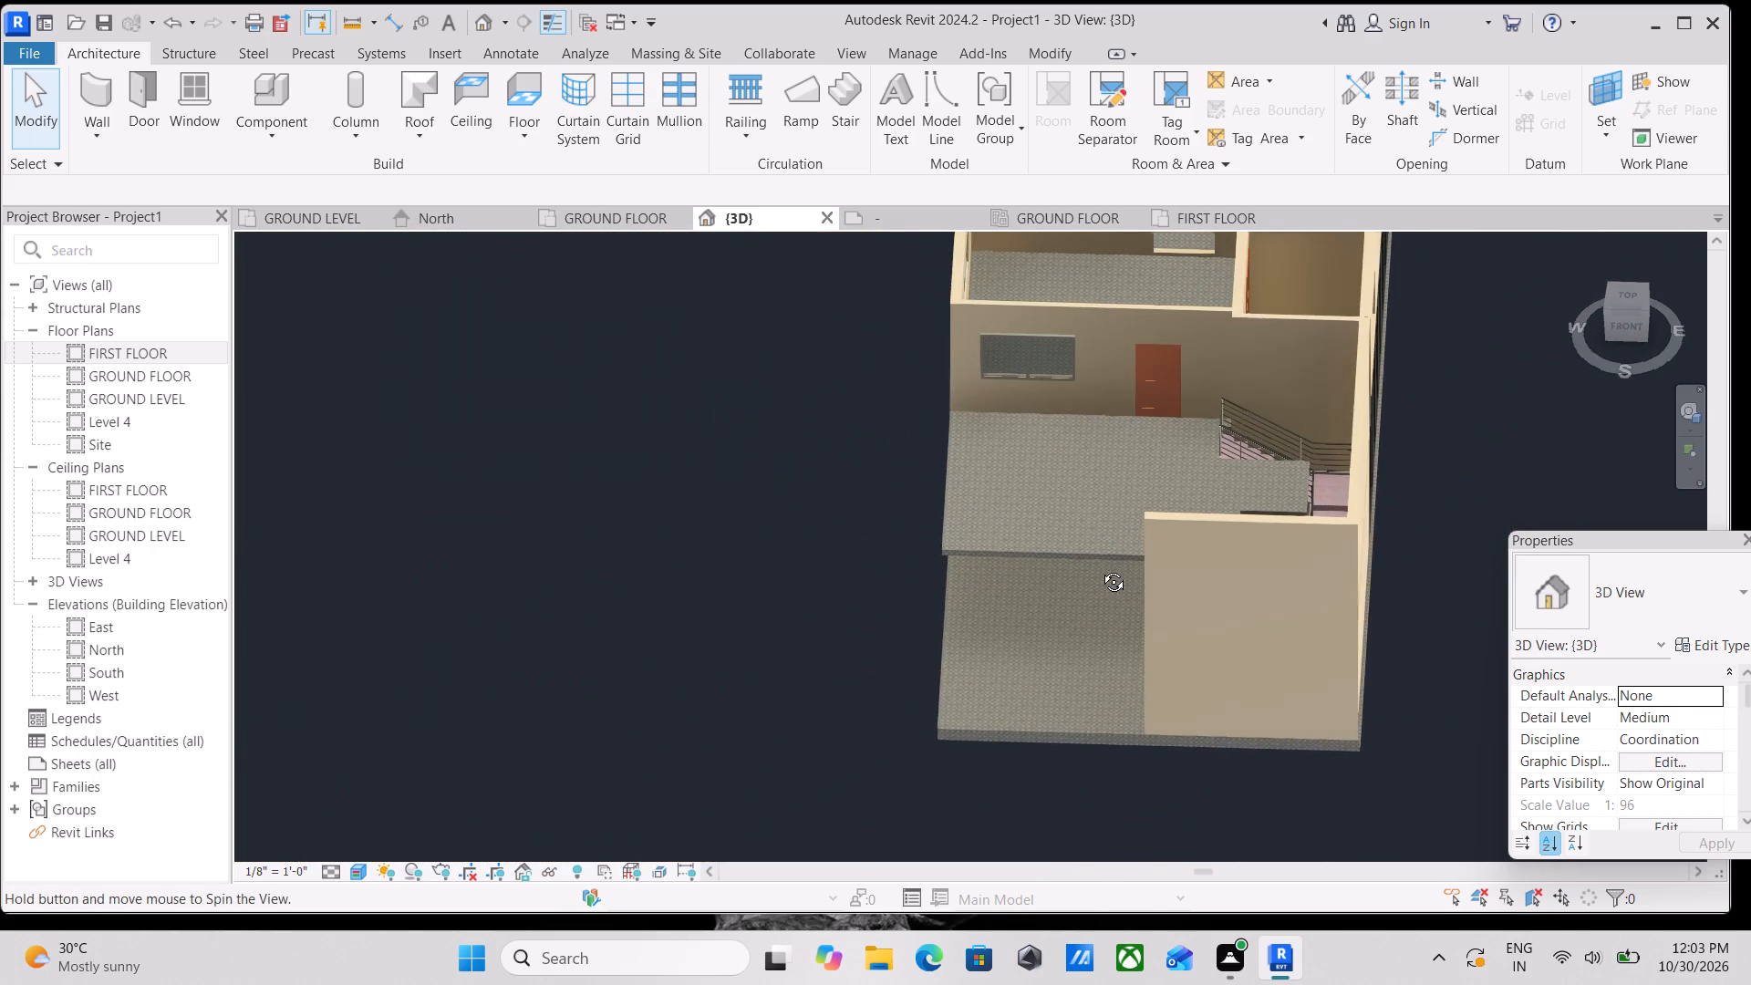
shift+middle_drag(1100, 568, 1157, 627)
shift+middle_drag(1103, 612, 1145, 629)
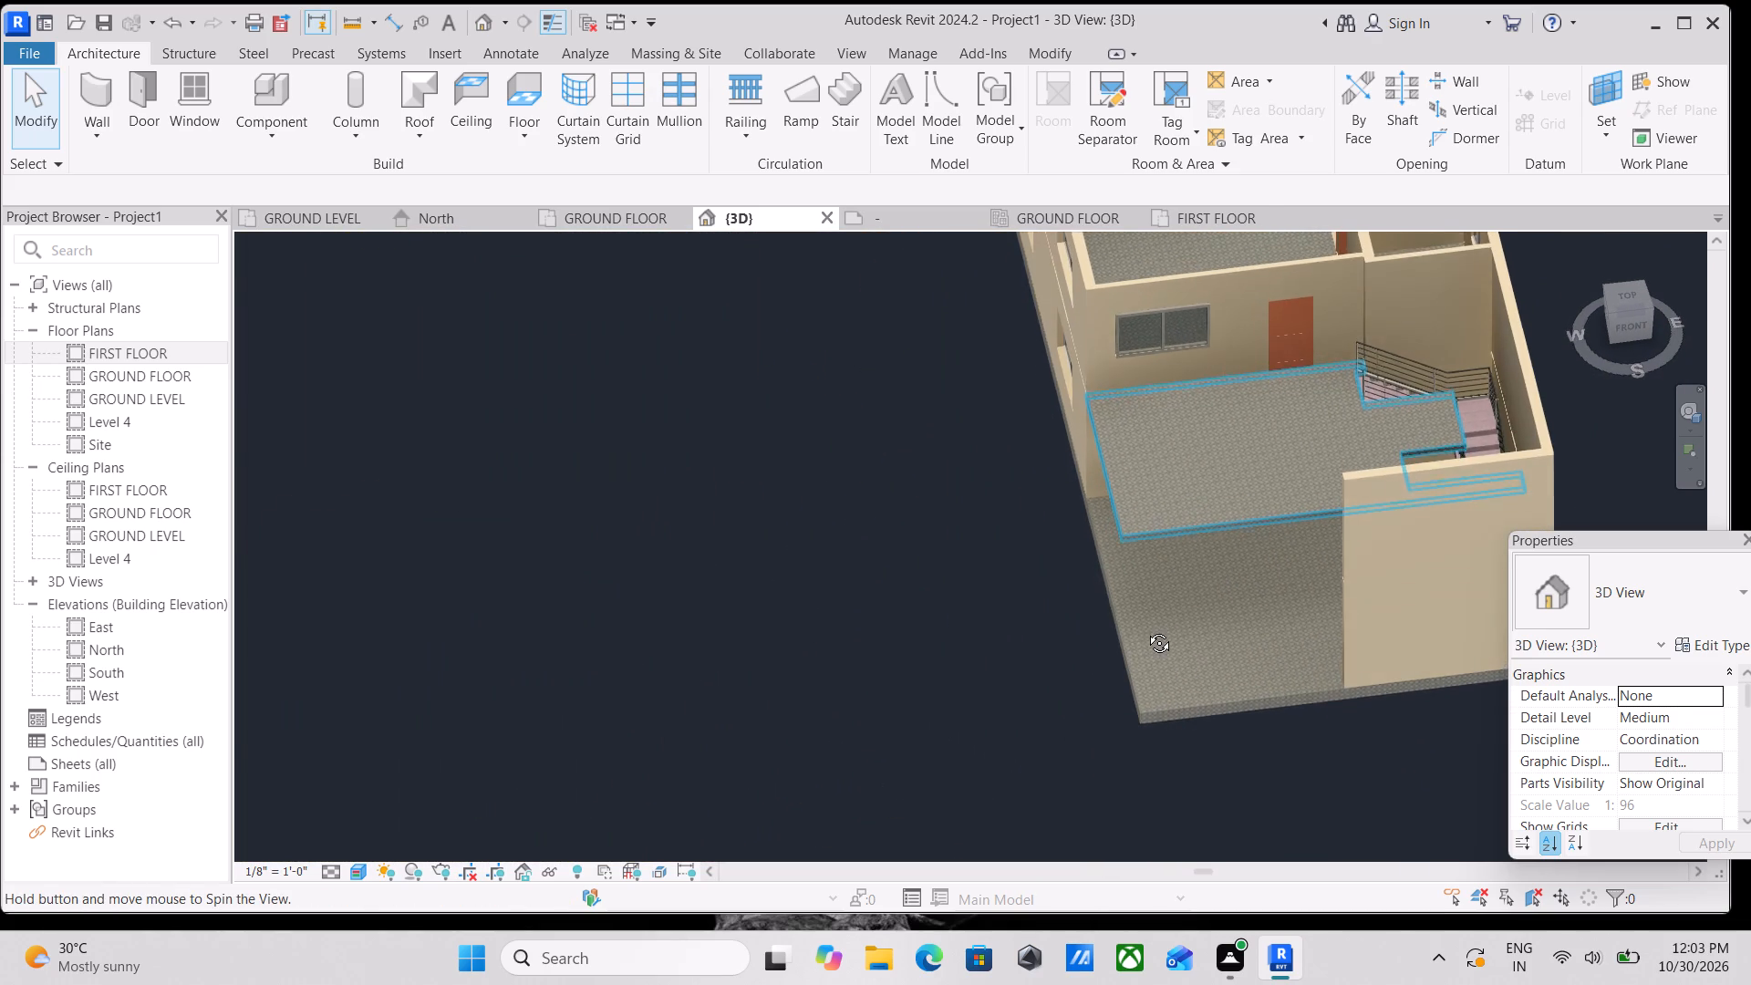
shift+middle_drag(1145, 629, 1145, 638)
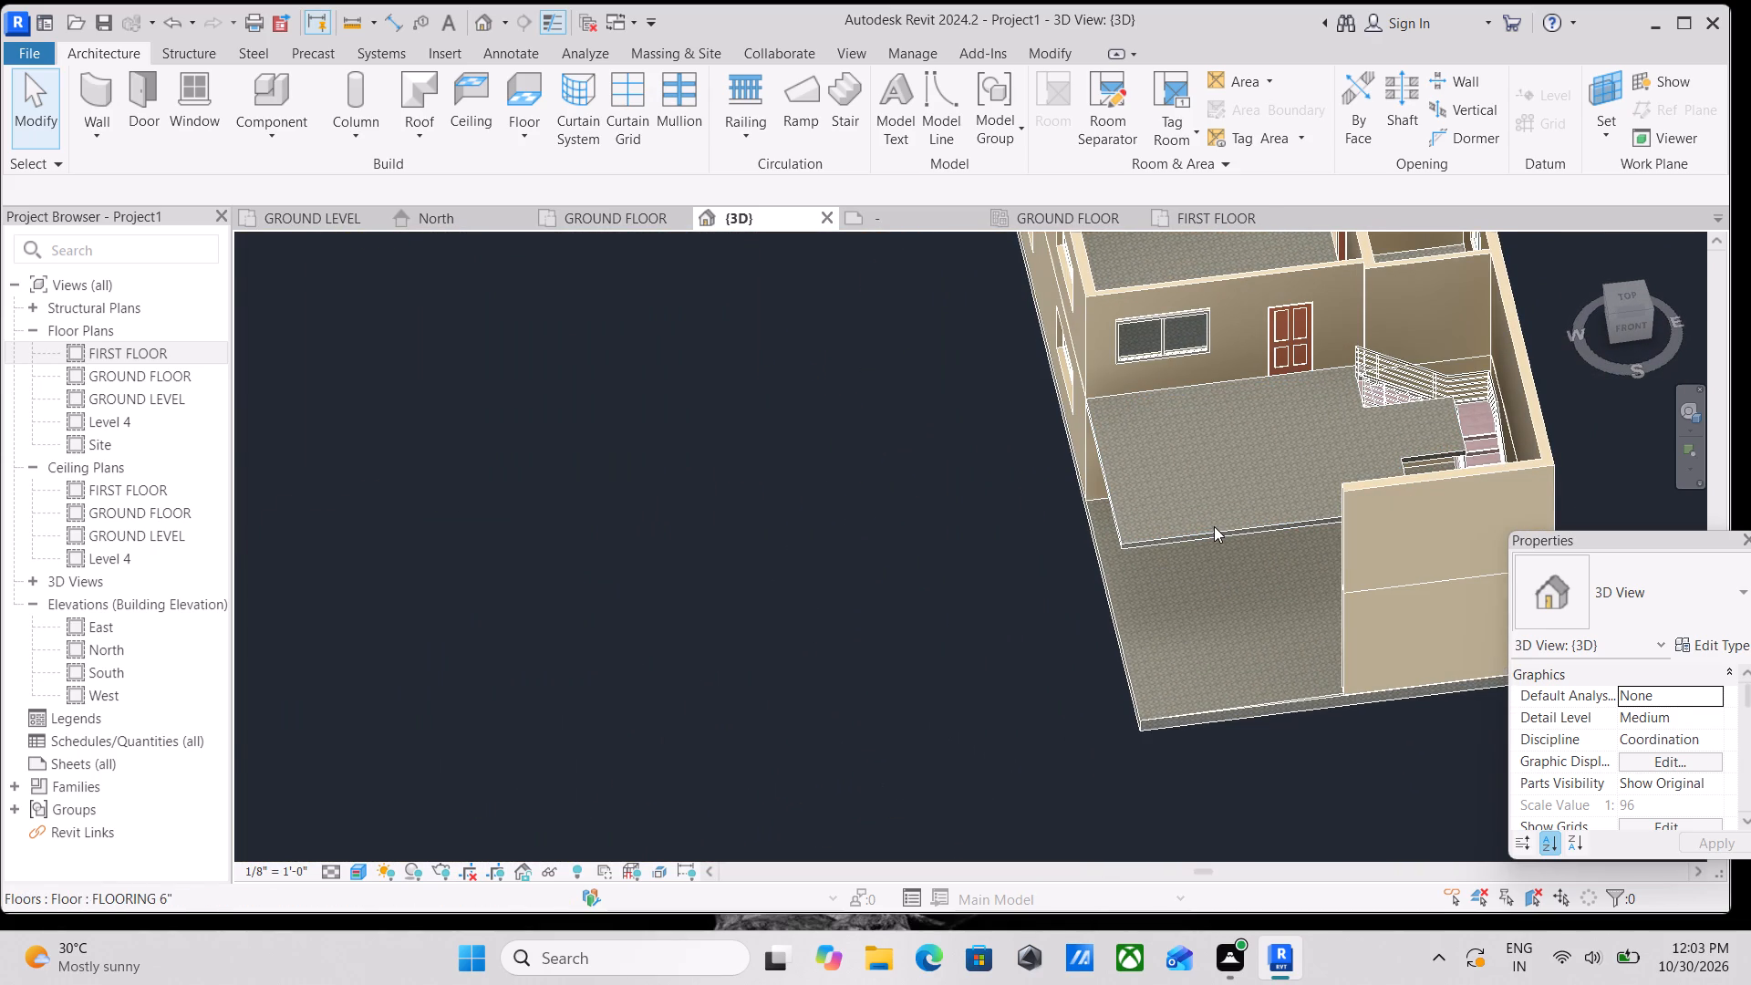
middle_drag(1214, 526, 1205, 565)
shift+middle_drag(1206, 565, 1252, 607)
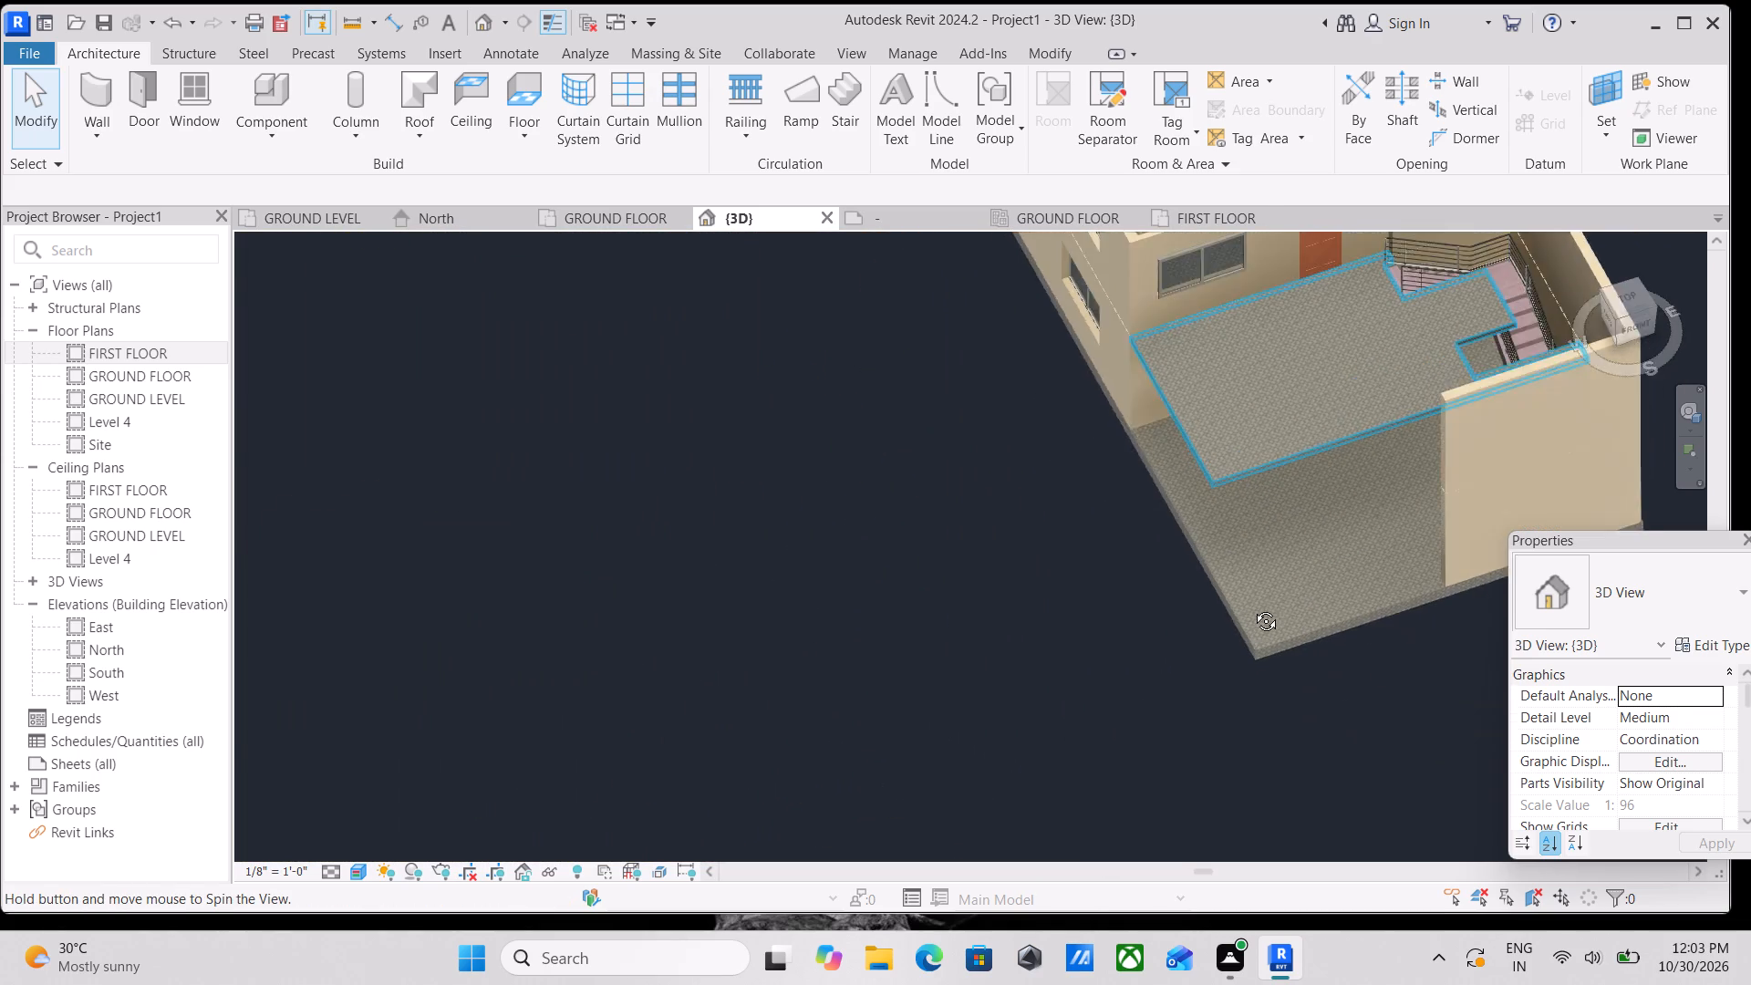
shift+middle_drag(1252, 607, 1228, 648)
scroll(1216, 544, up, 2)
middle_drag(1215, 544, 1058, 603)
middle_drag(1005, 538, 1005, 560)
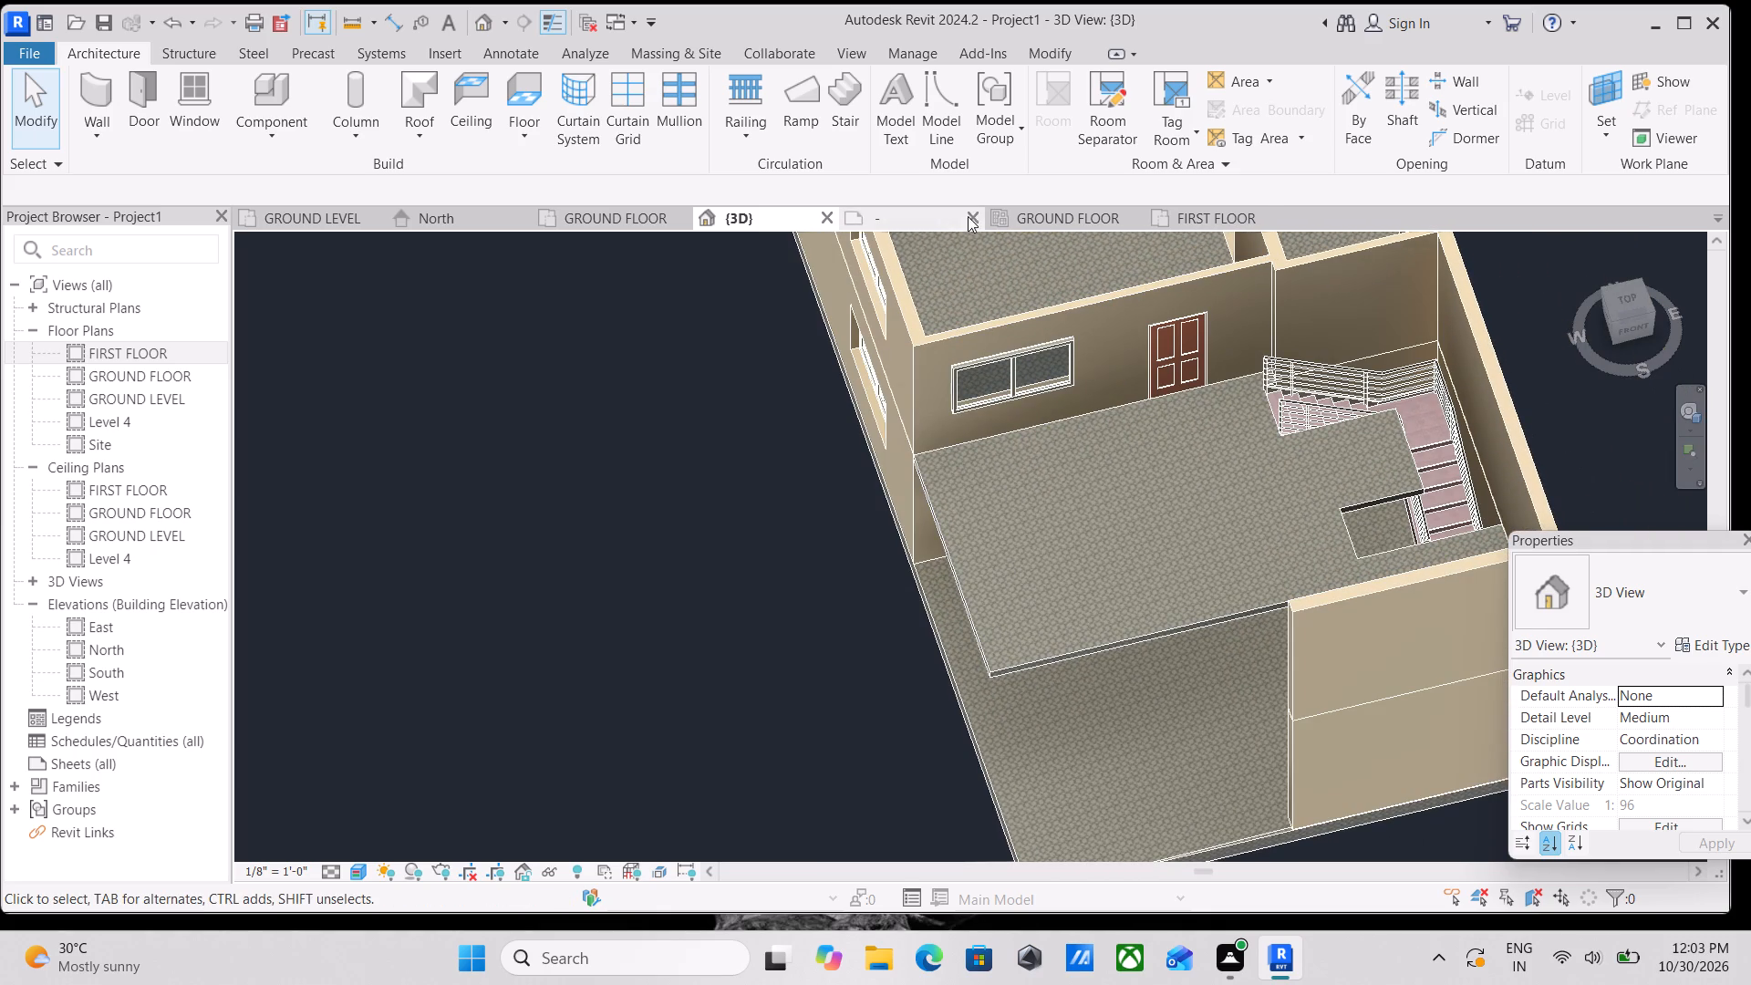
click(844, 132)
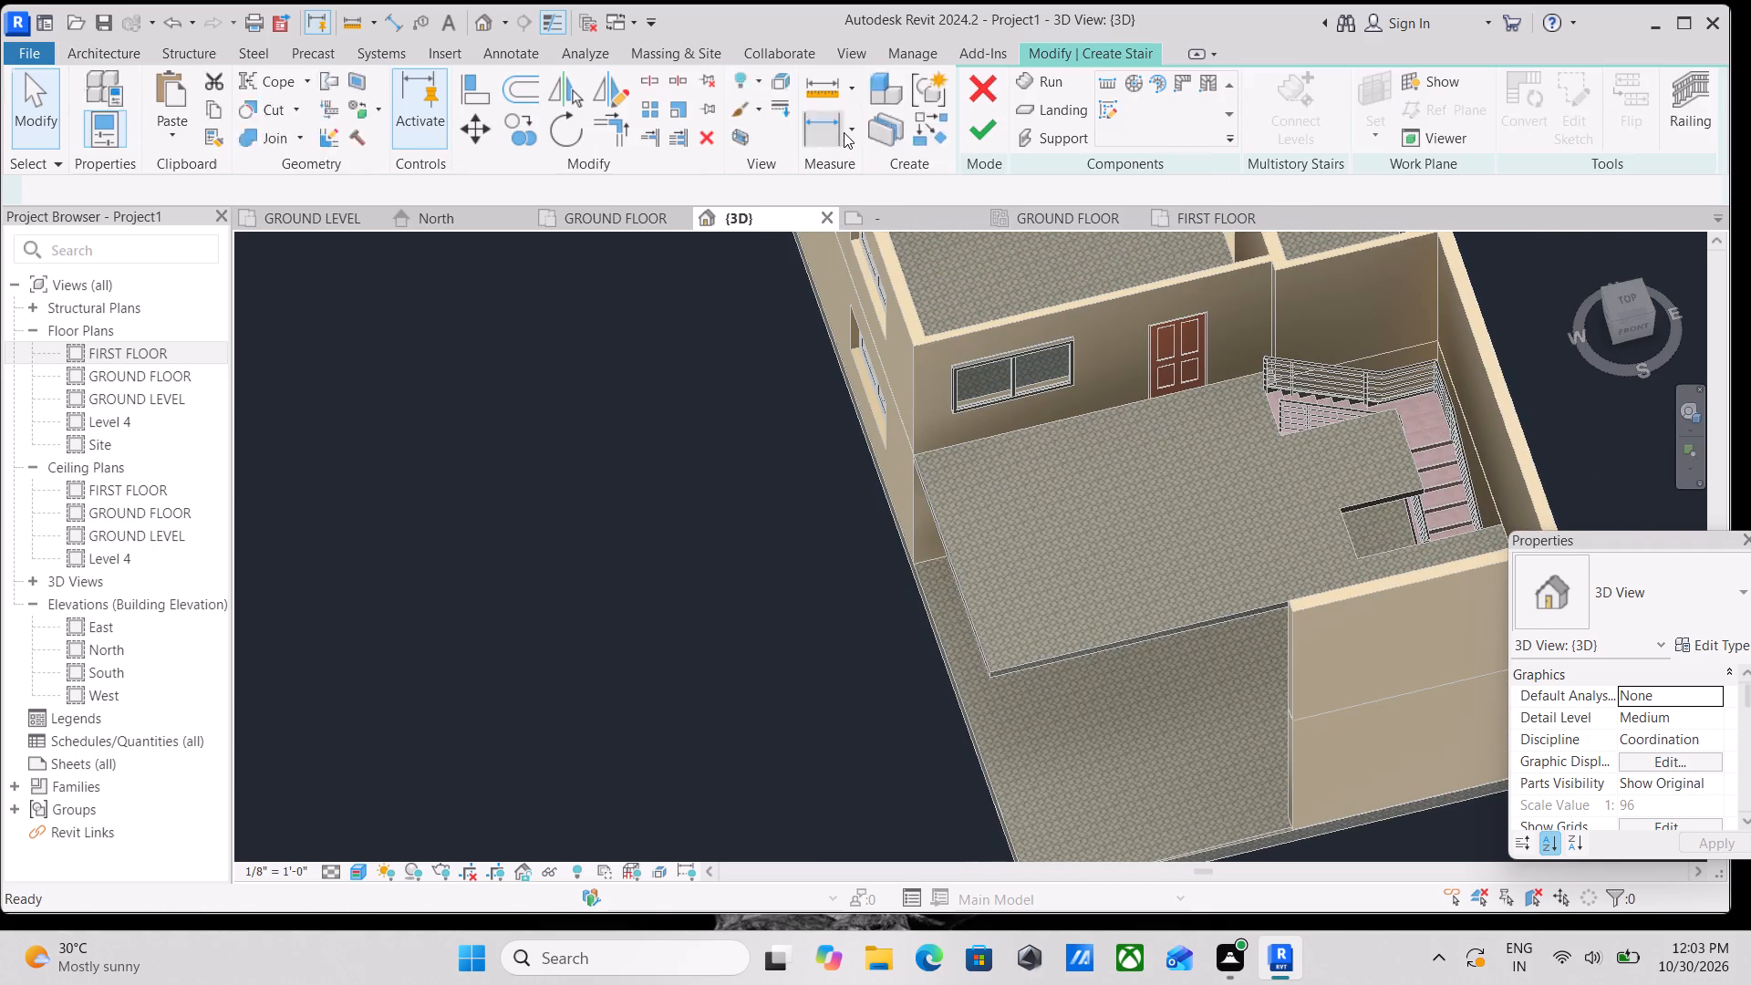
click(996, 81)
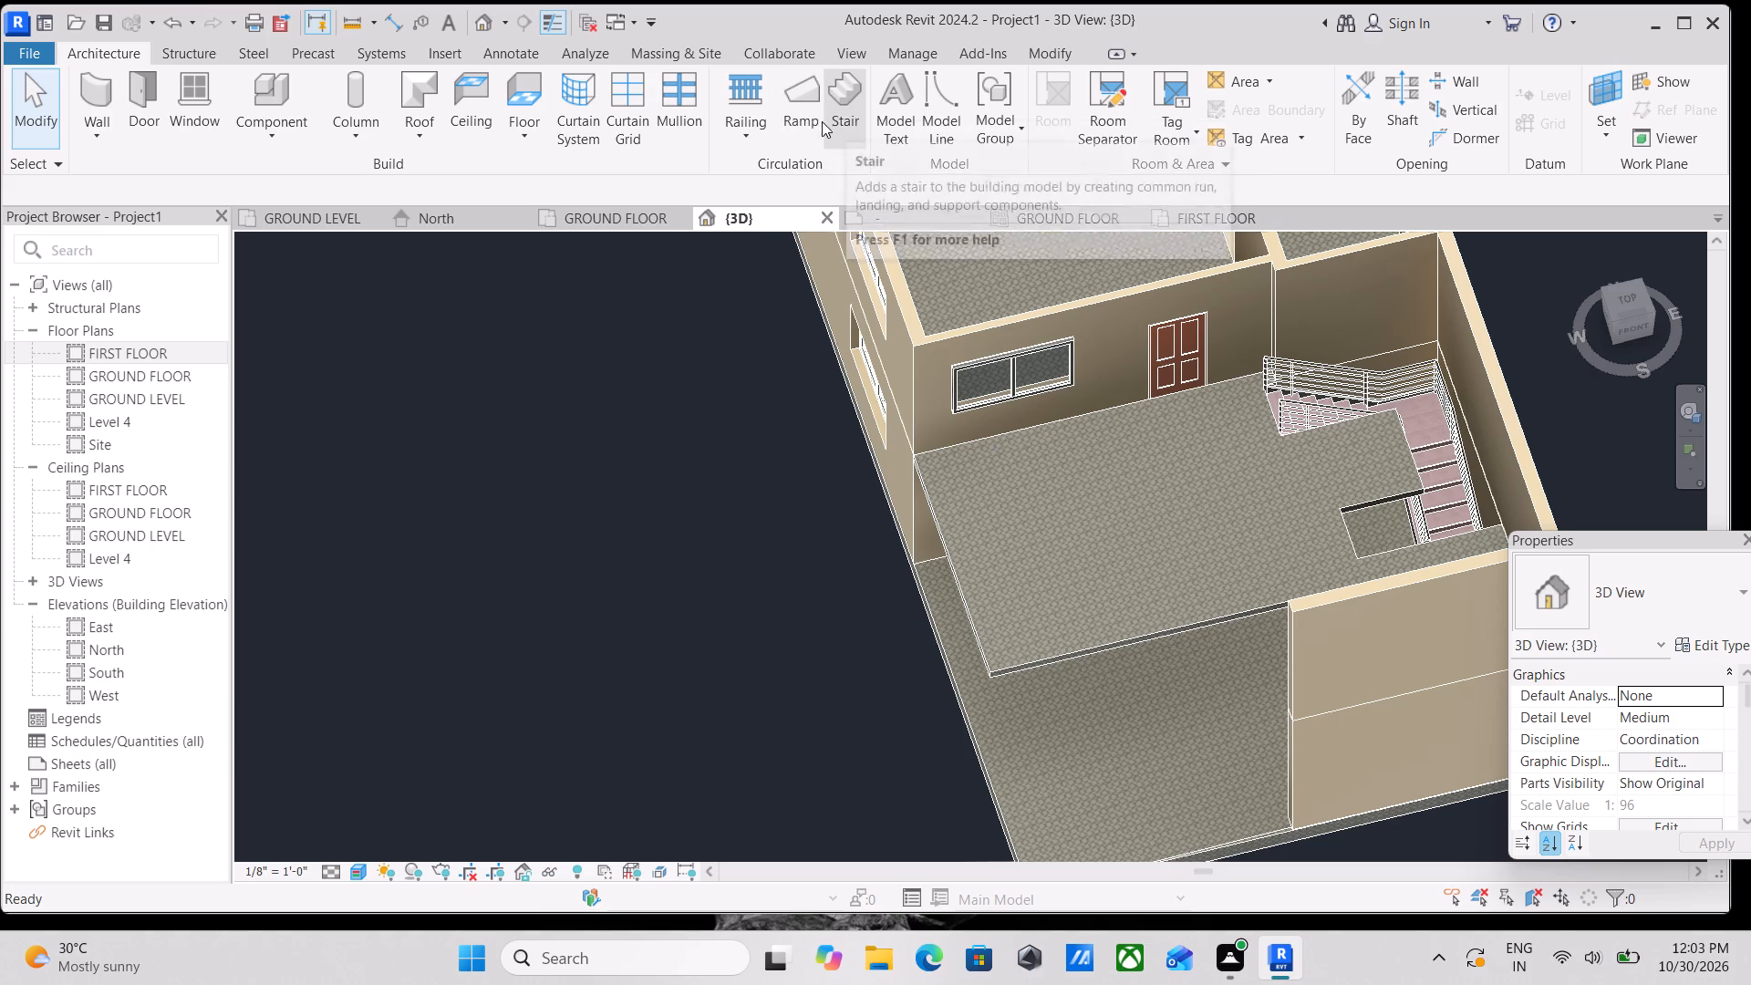
In the FIRST FLOOR plan, sketch a railing path line offset 2" inside the front slab's edge opposite the staircase, 14'-4 1/2" from house wall to front corner.
click(742, 130)
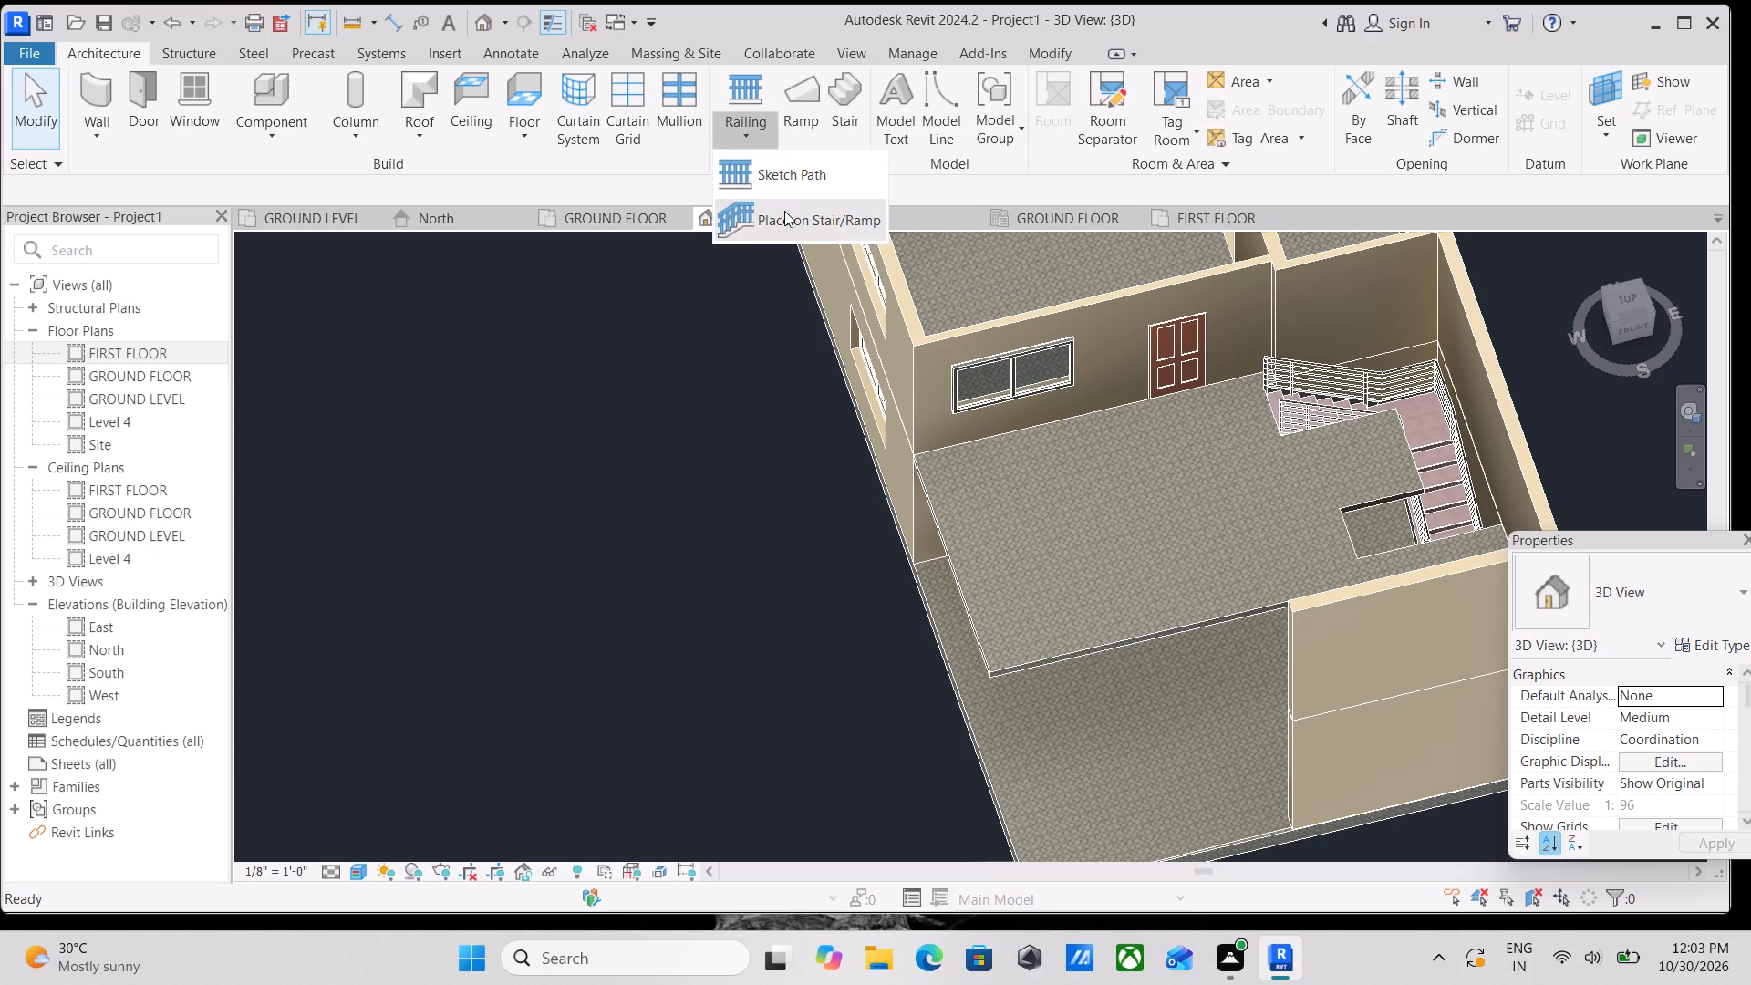
click(797, 175)
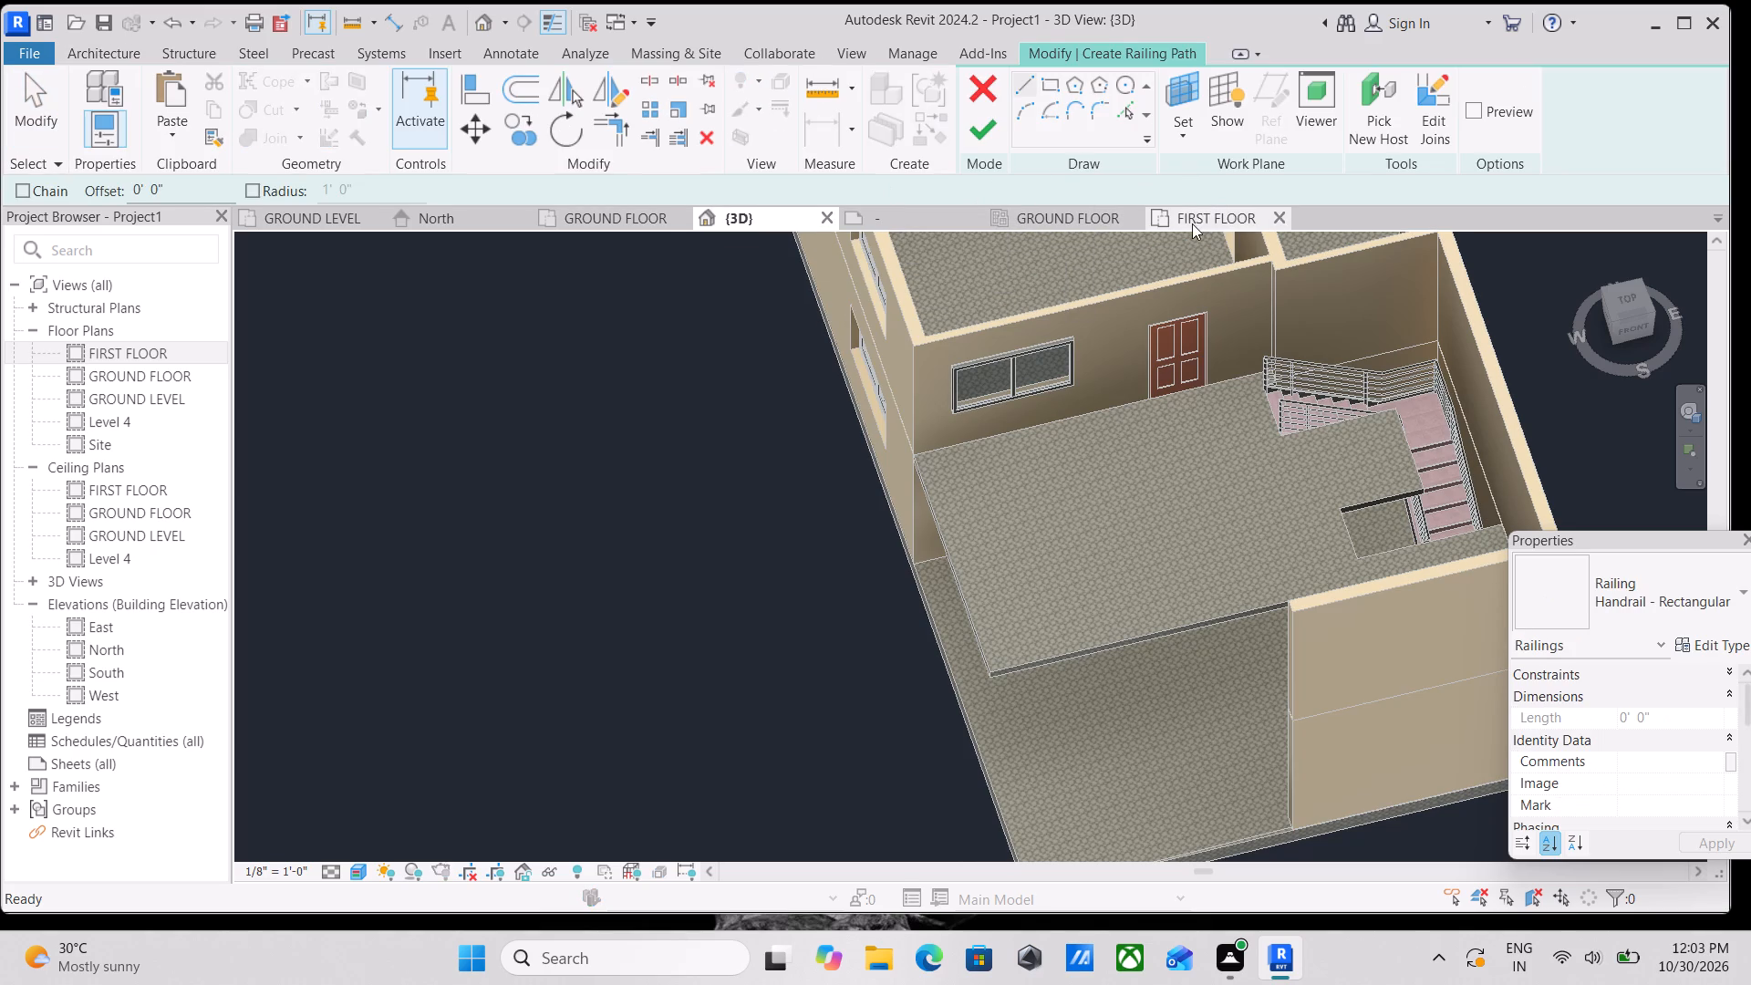
click(1192, 223)
middle_drag(958, 568, 1025, 299)
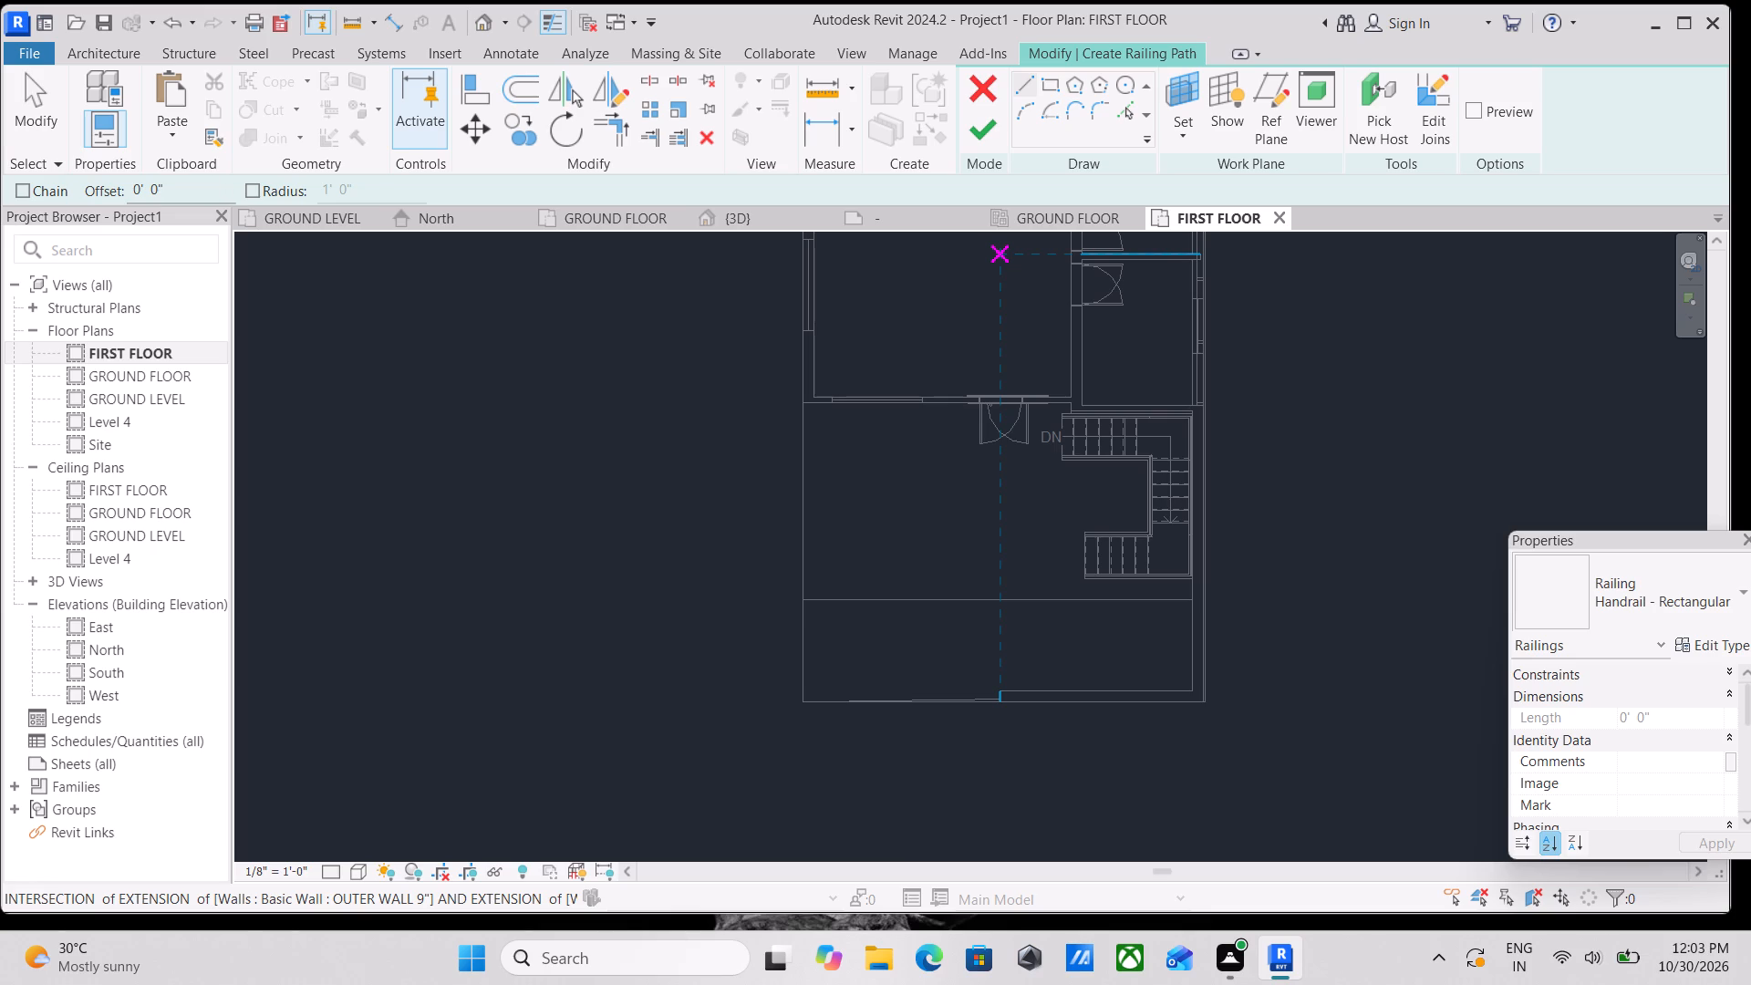
drag(182, 190, 69, 190)
key(2)
key(shift+quotedbl)
key(Return)
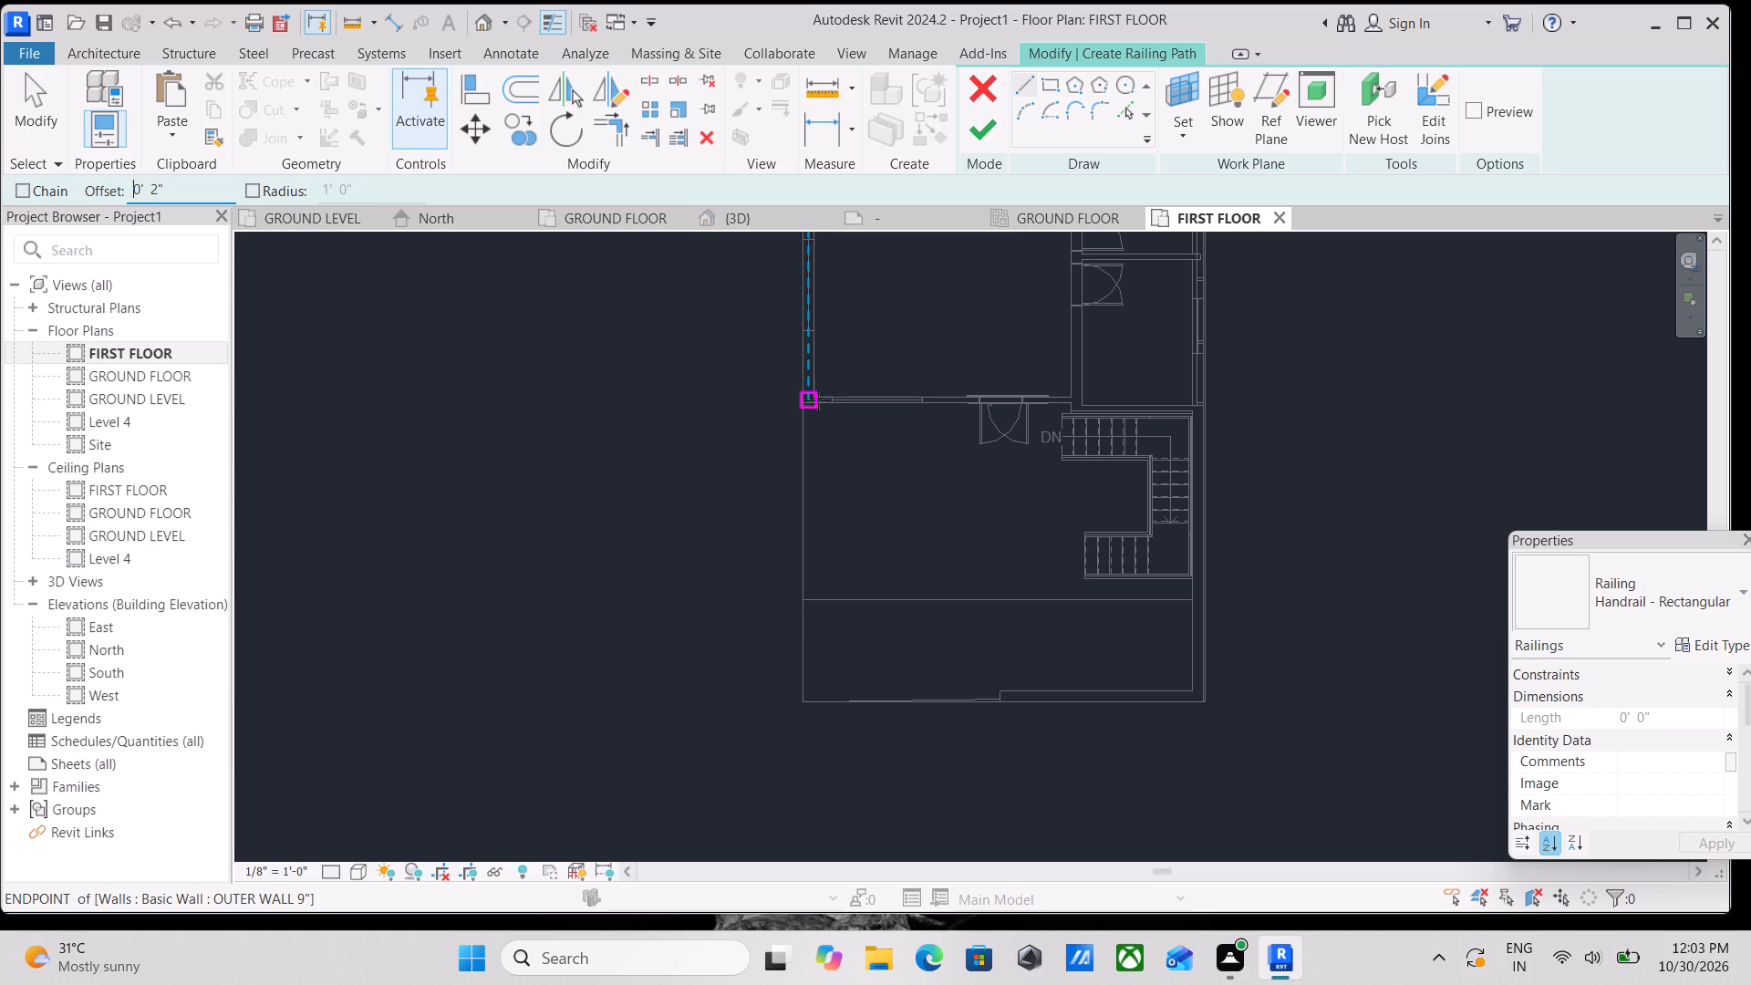
scroll(805, 417, up, 6)
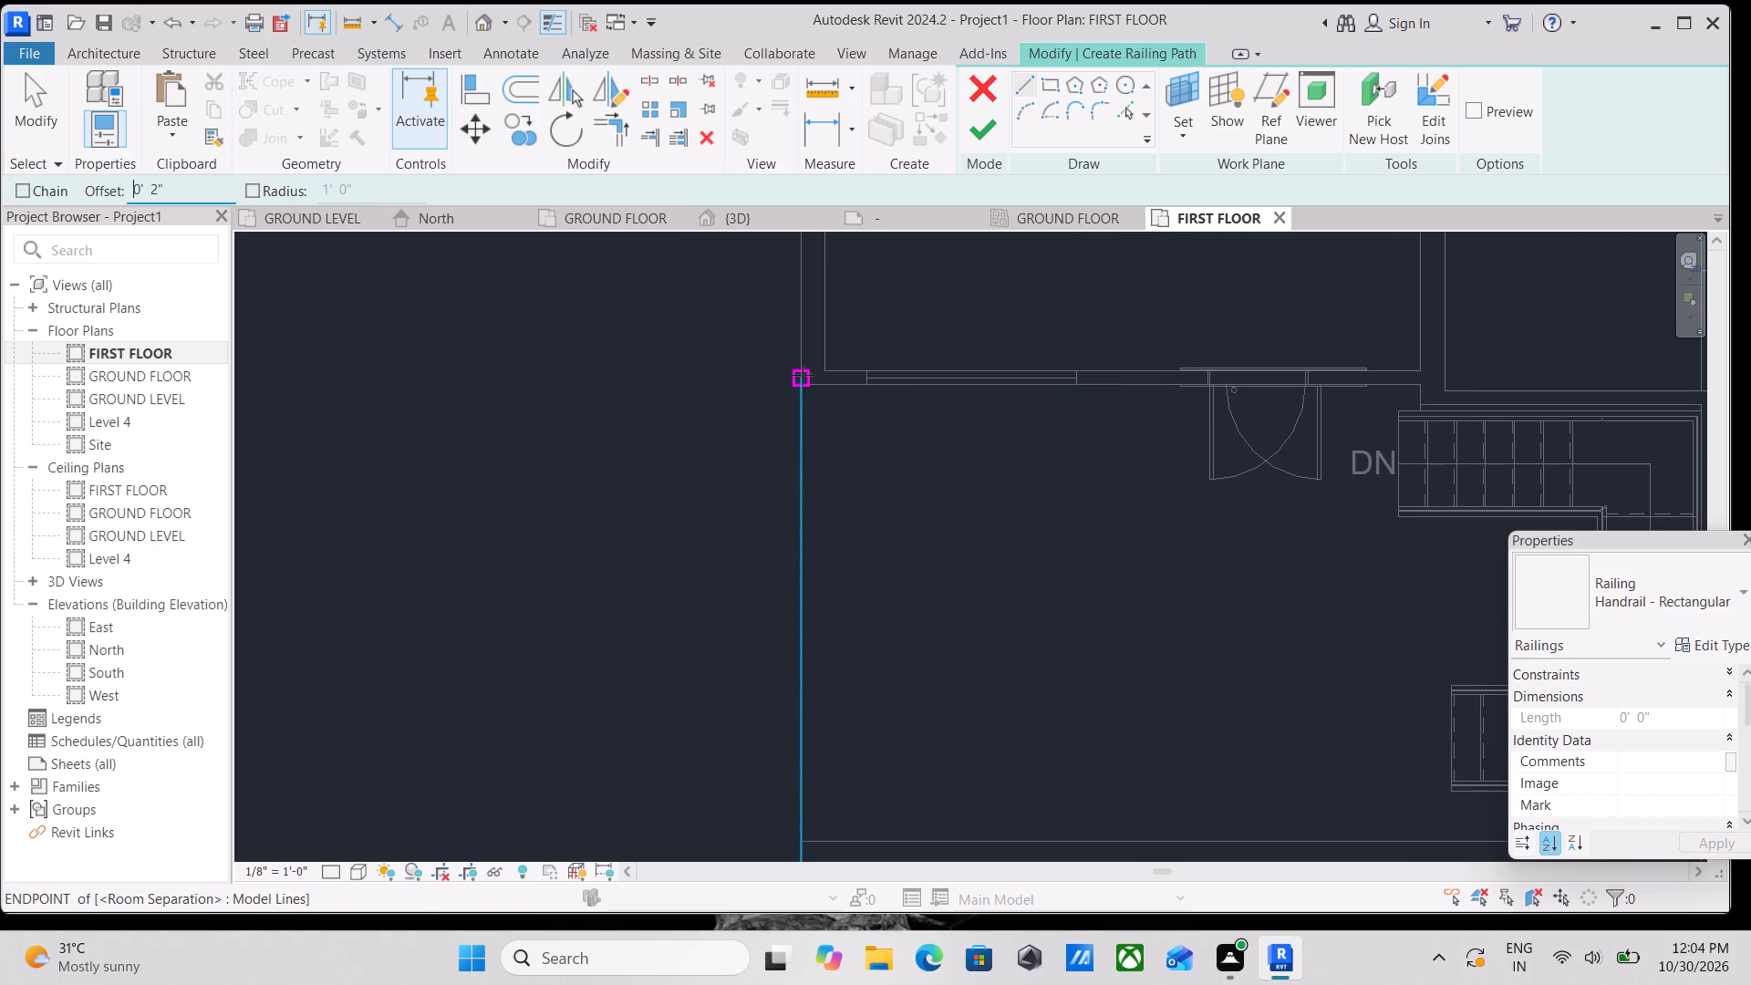
click(799, 382)
middle_drag(813, 578, 803, 449)
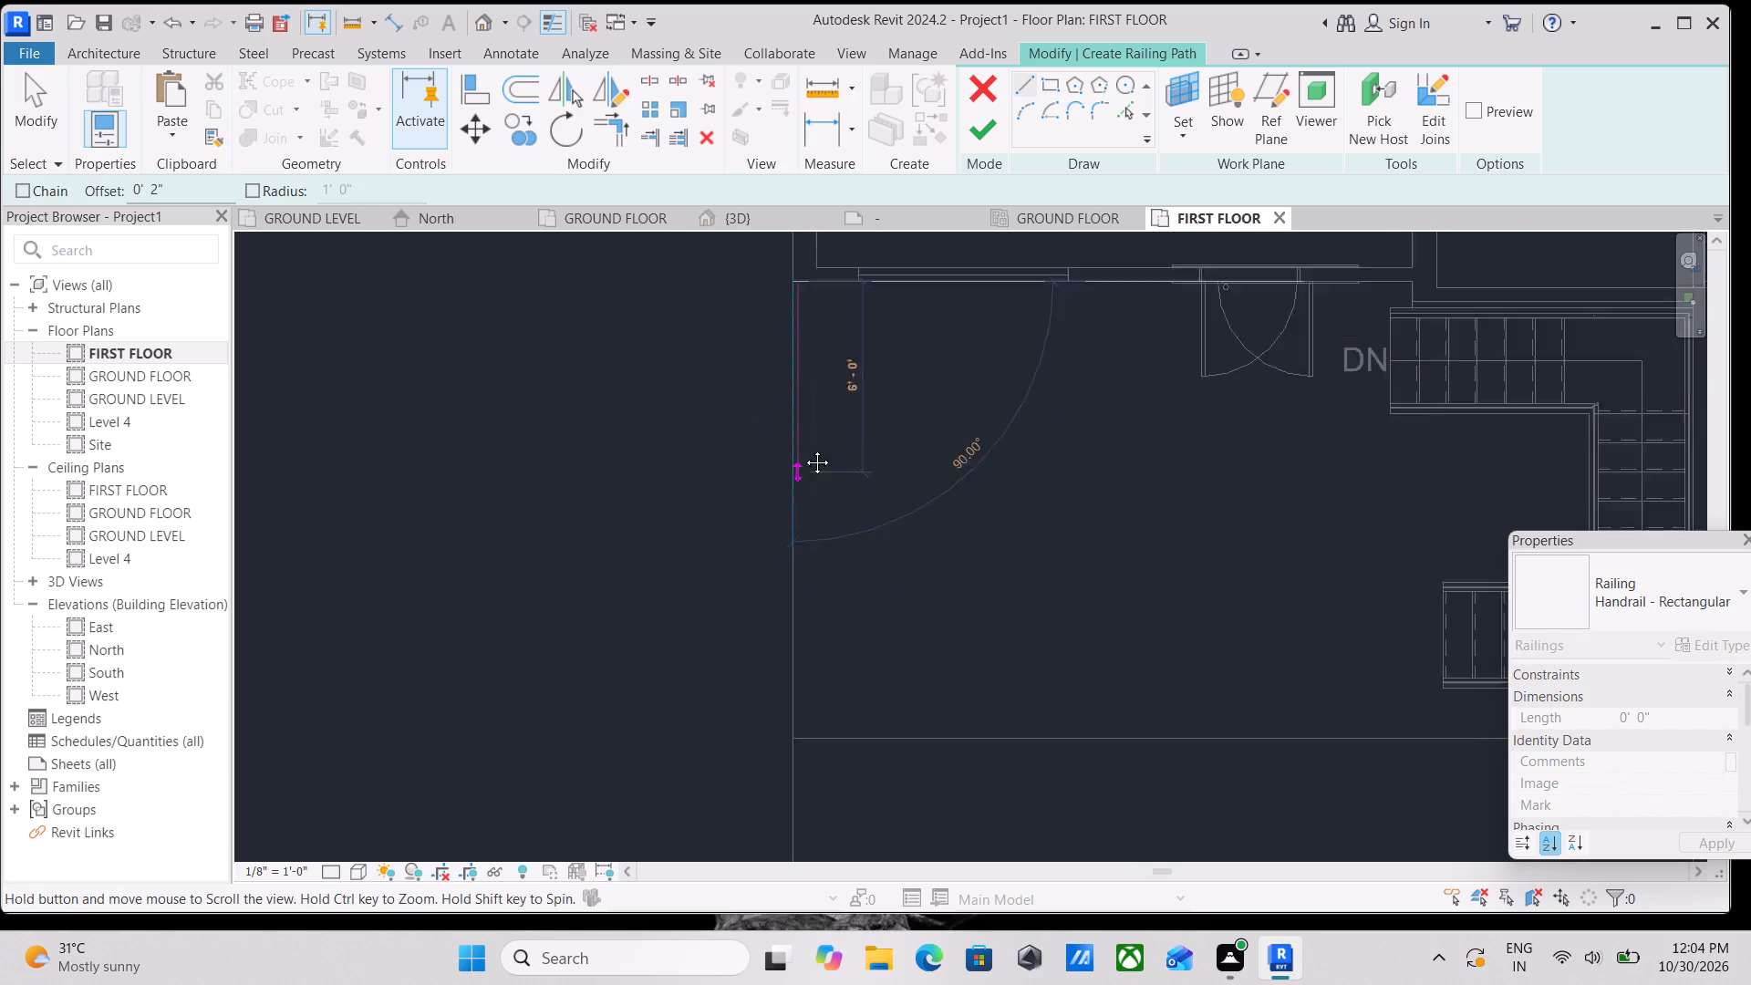
middle_drag(803, 449, 821, 313)
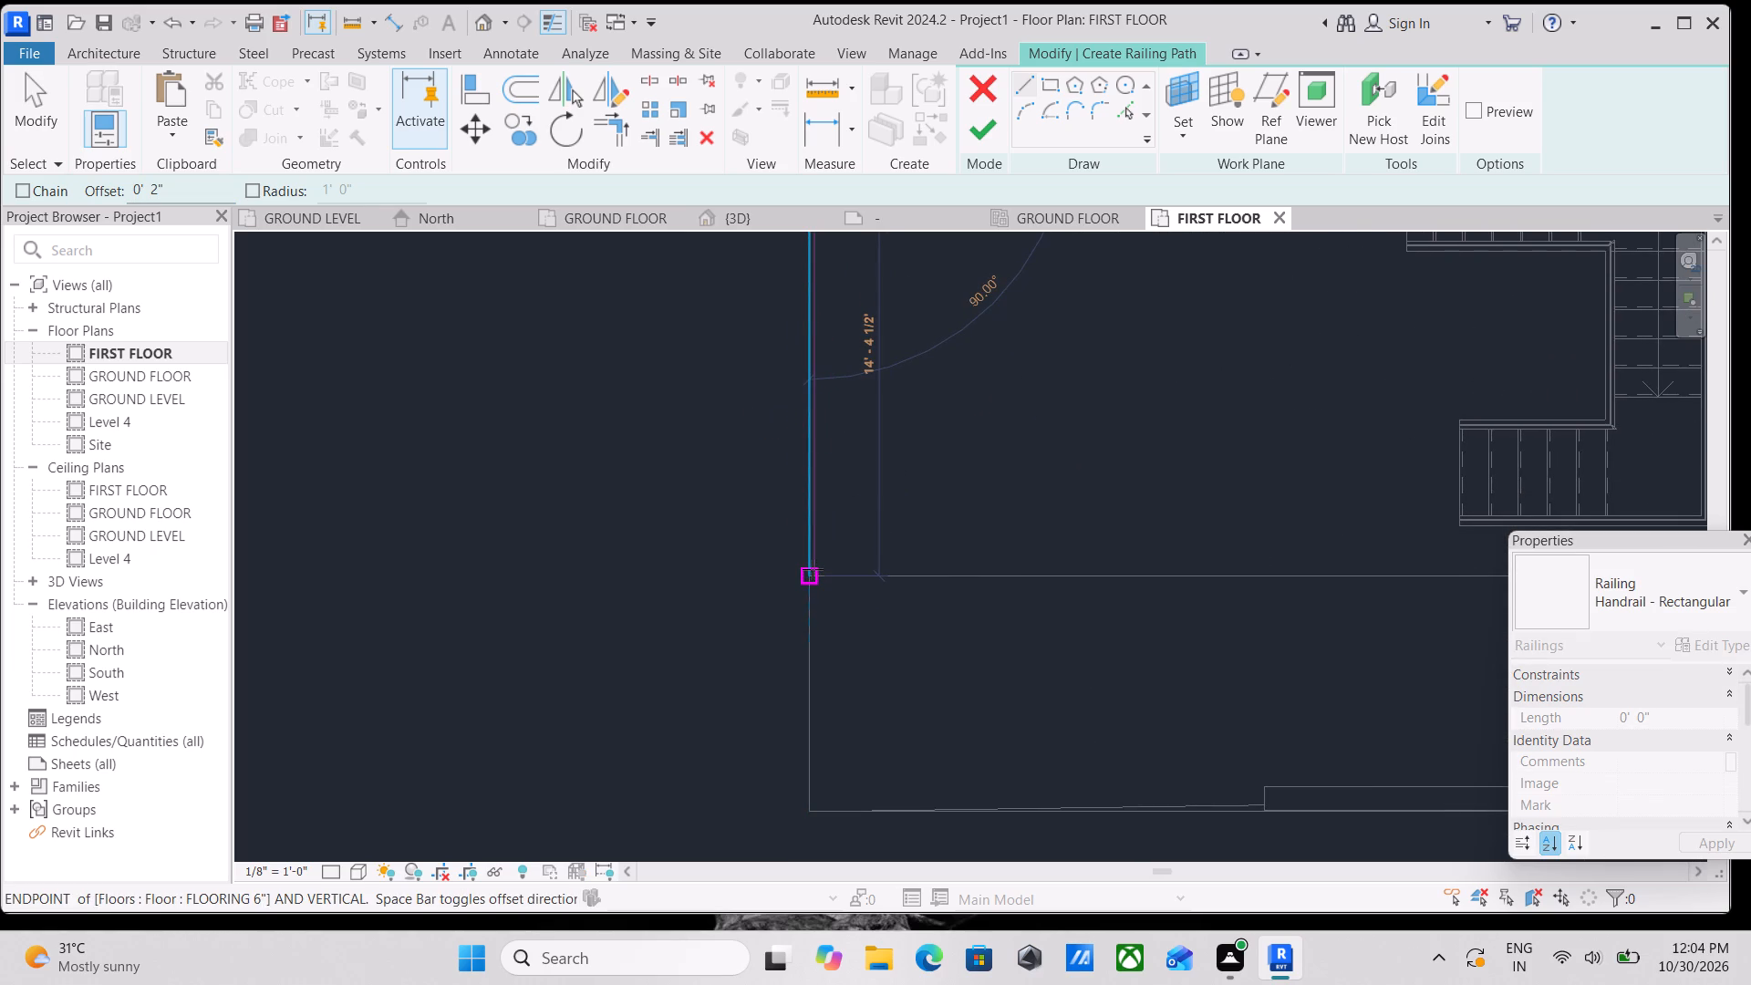
click(813, 569)
Sketch a second railing path line about 19'-5" long, offset 2" inside the slab's front edge, from that corner towards the staircase.
scroll(809, 585, up, 2)
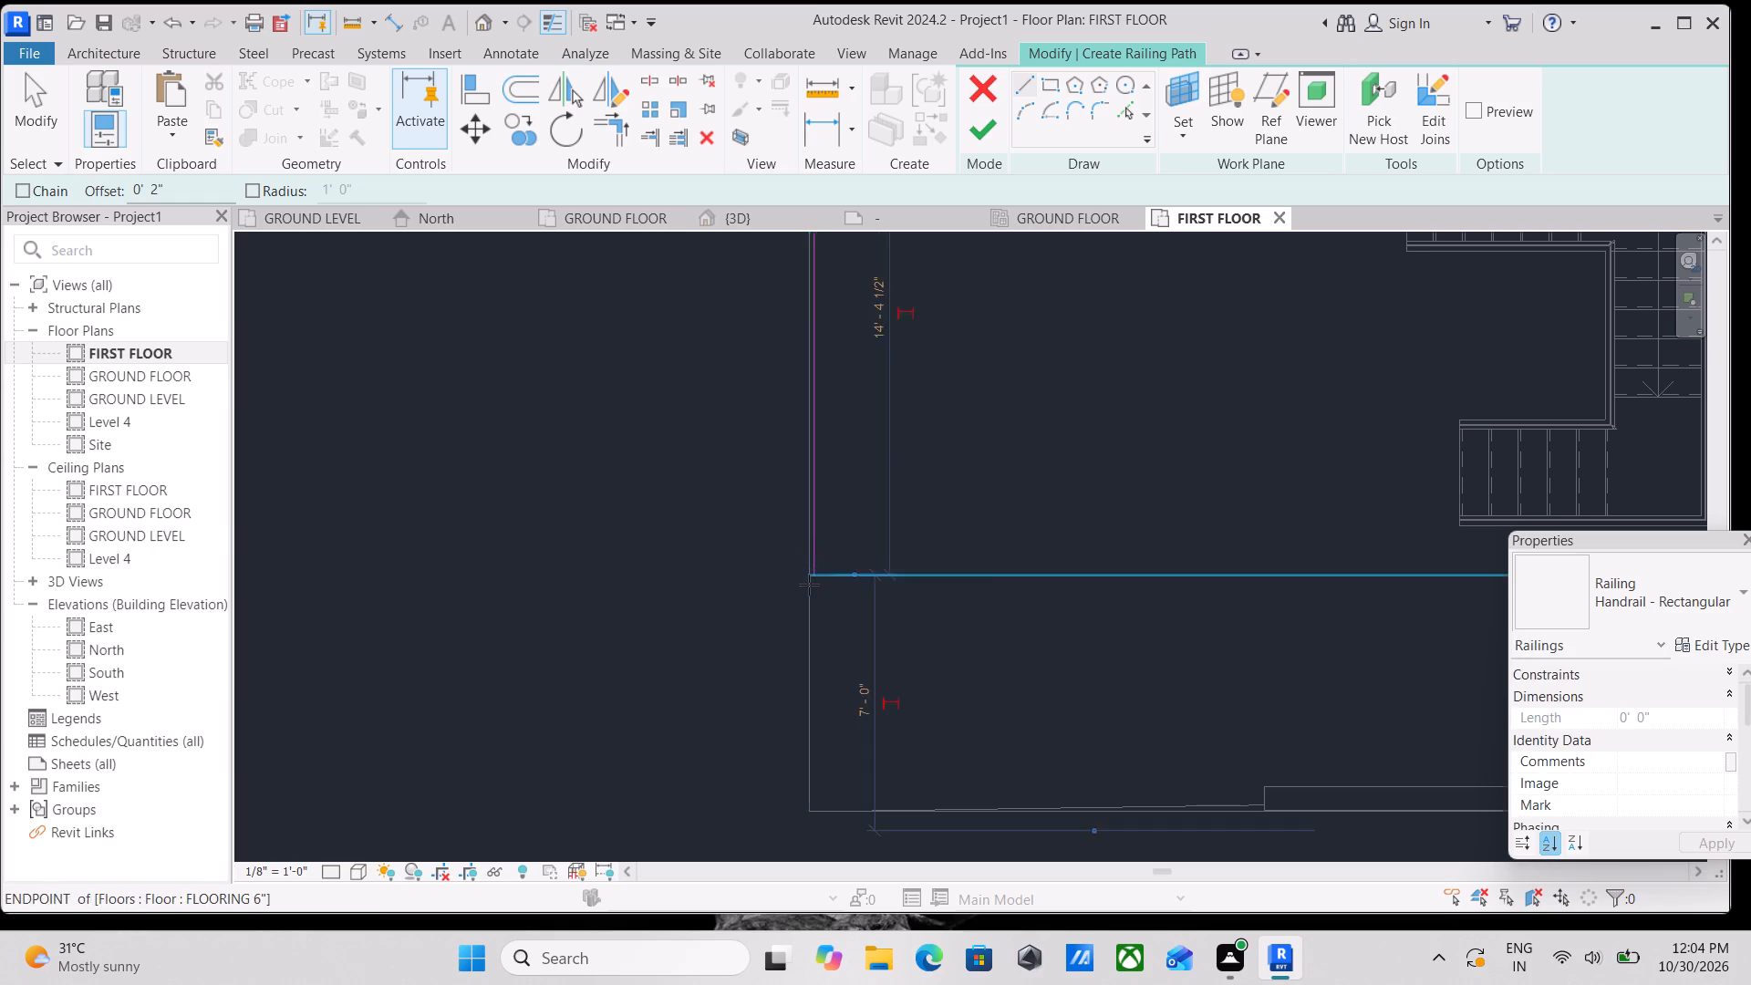
scroll(809, 585, up, 1)
click(809, 573)
middle_drag(1068, 575, 687, 507)
middle_drag(1077, 440, 658, 482)
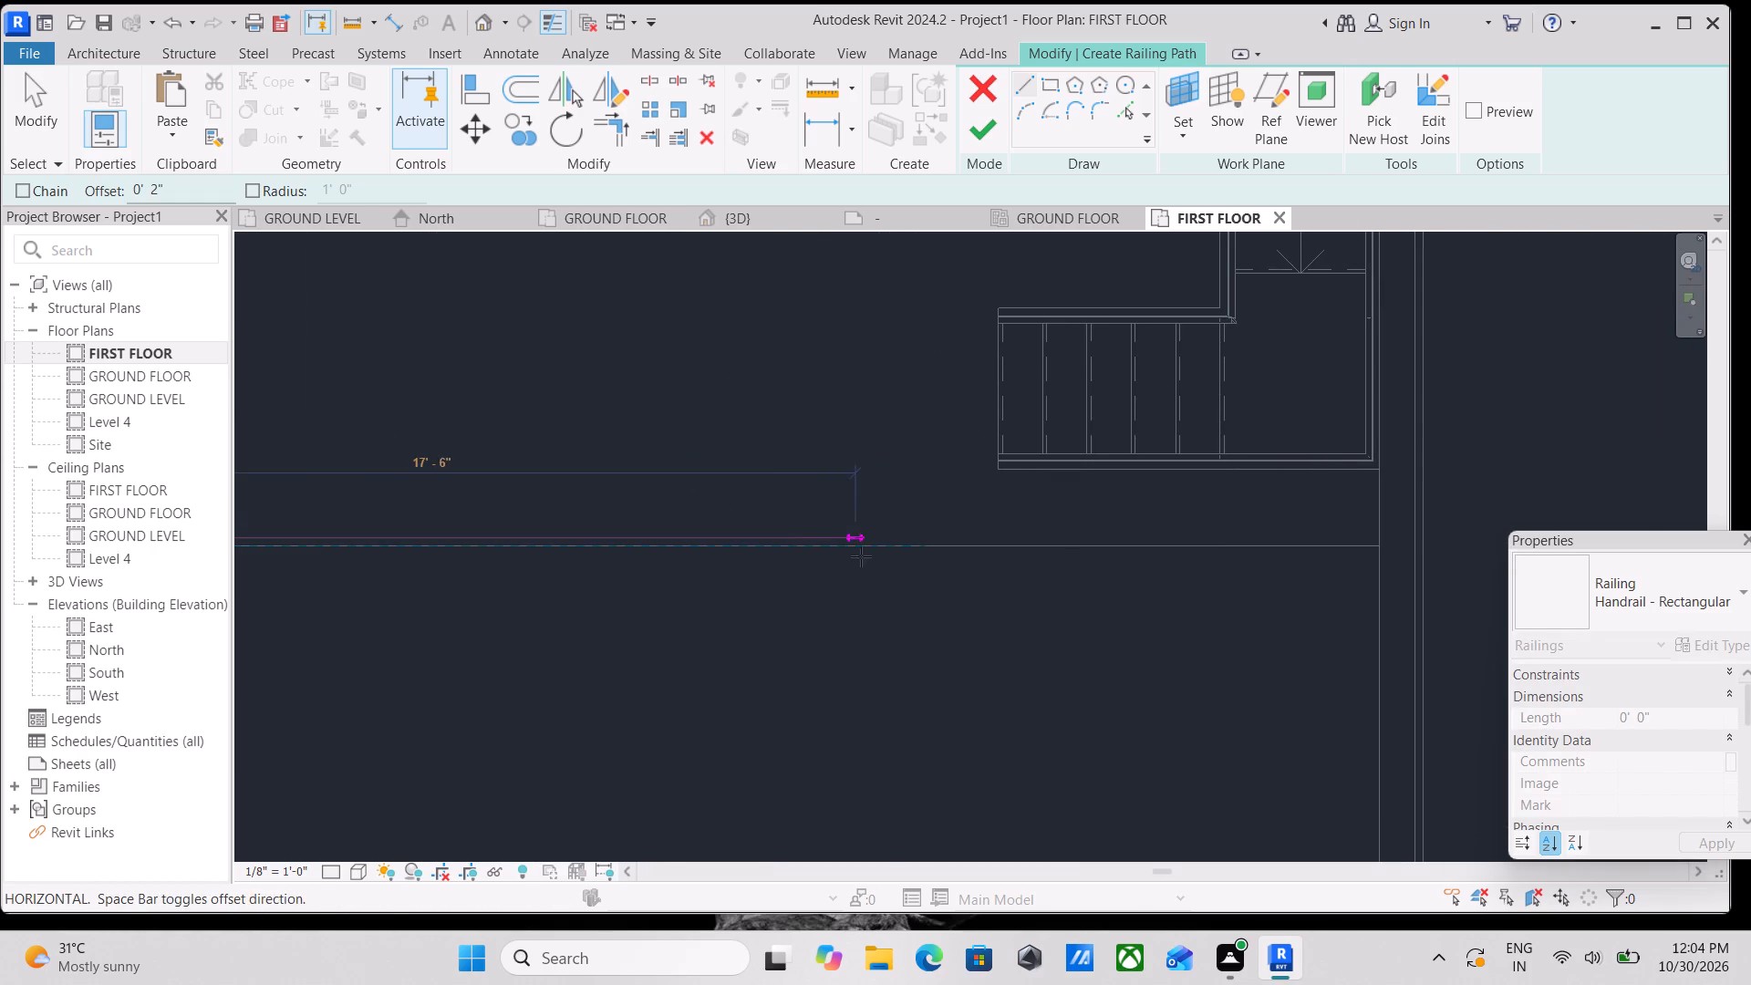
click(947, 544)
scroll(844, 457, down, 2)
middle_drag(842, 458, 1098, 543)
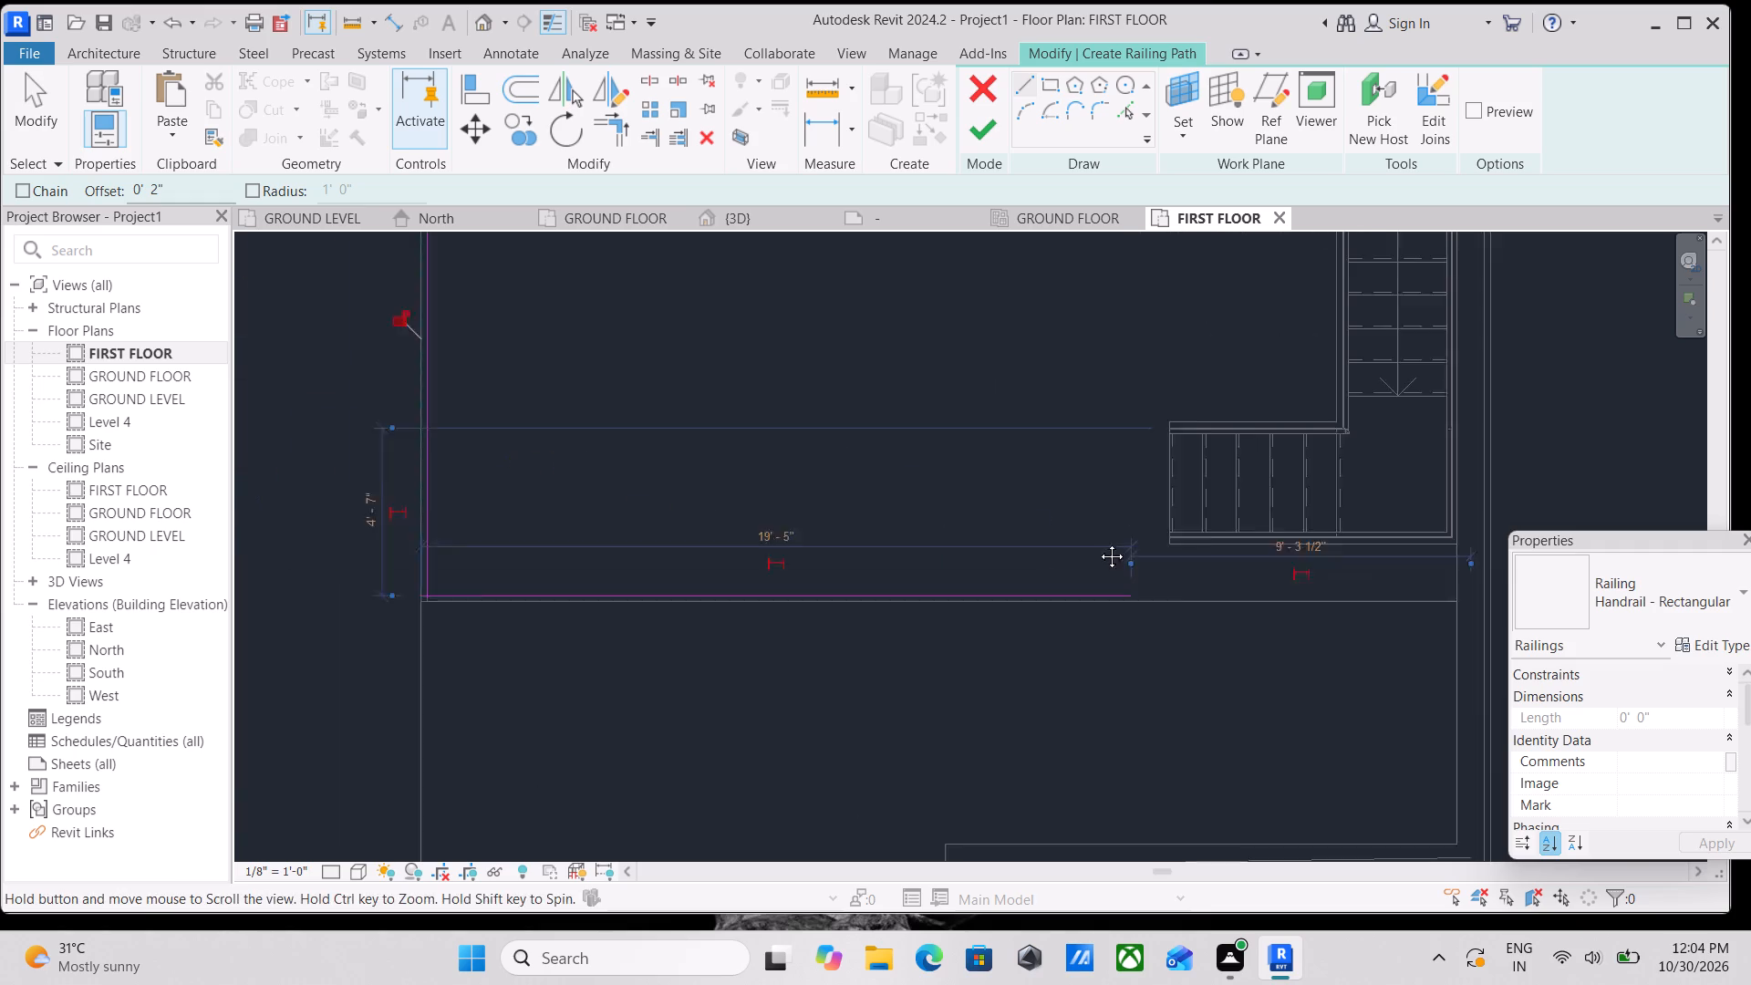
middle_drag(1098, 543, 1103, 543)
scroll(810, 501, down, 2)
middle_drag(810, 501, 864, 577)
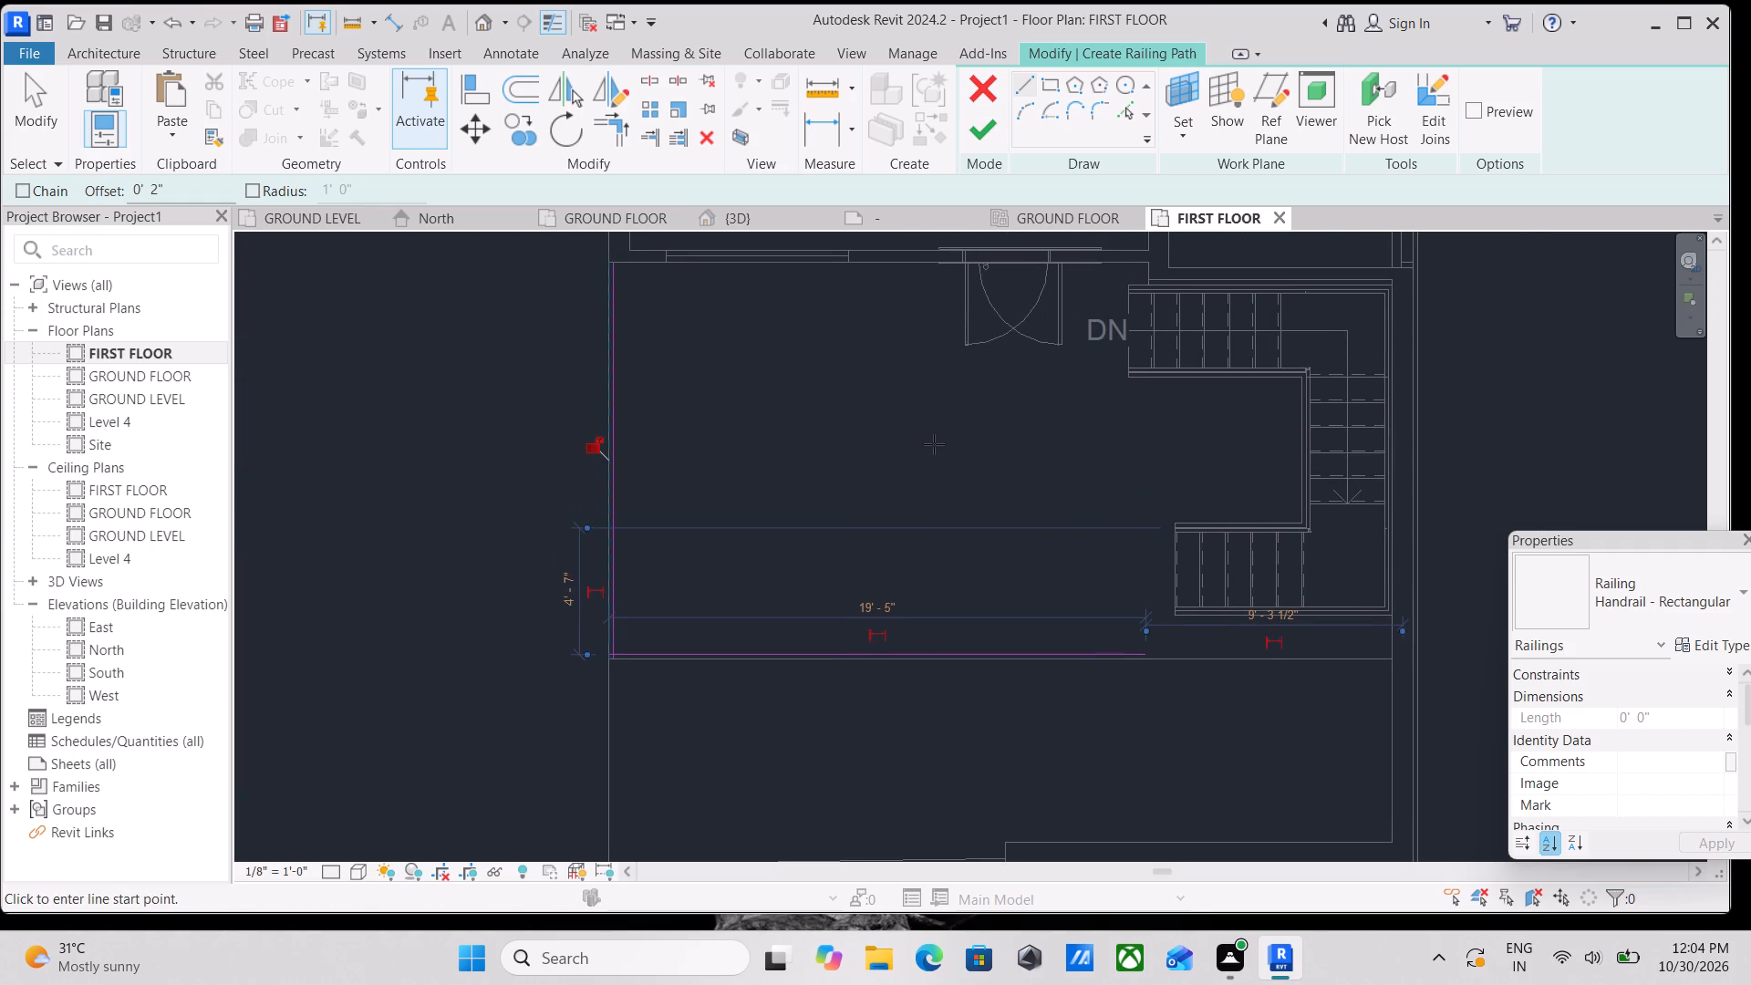
middle_drag(864, 443, 926, 505)
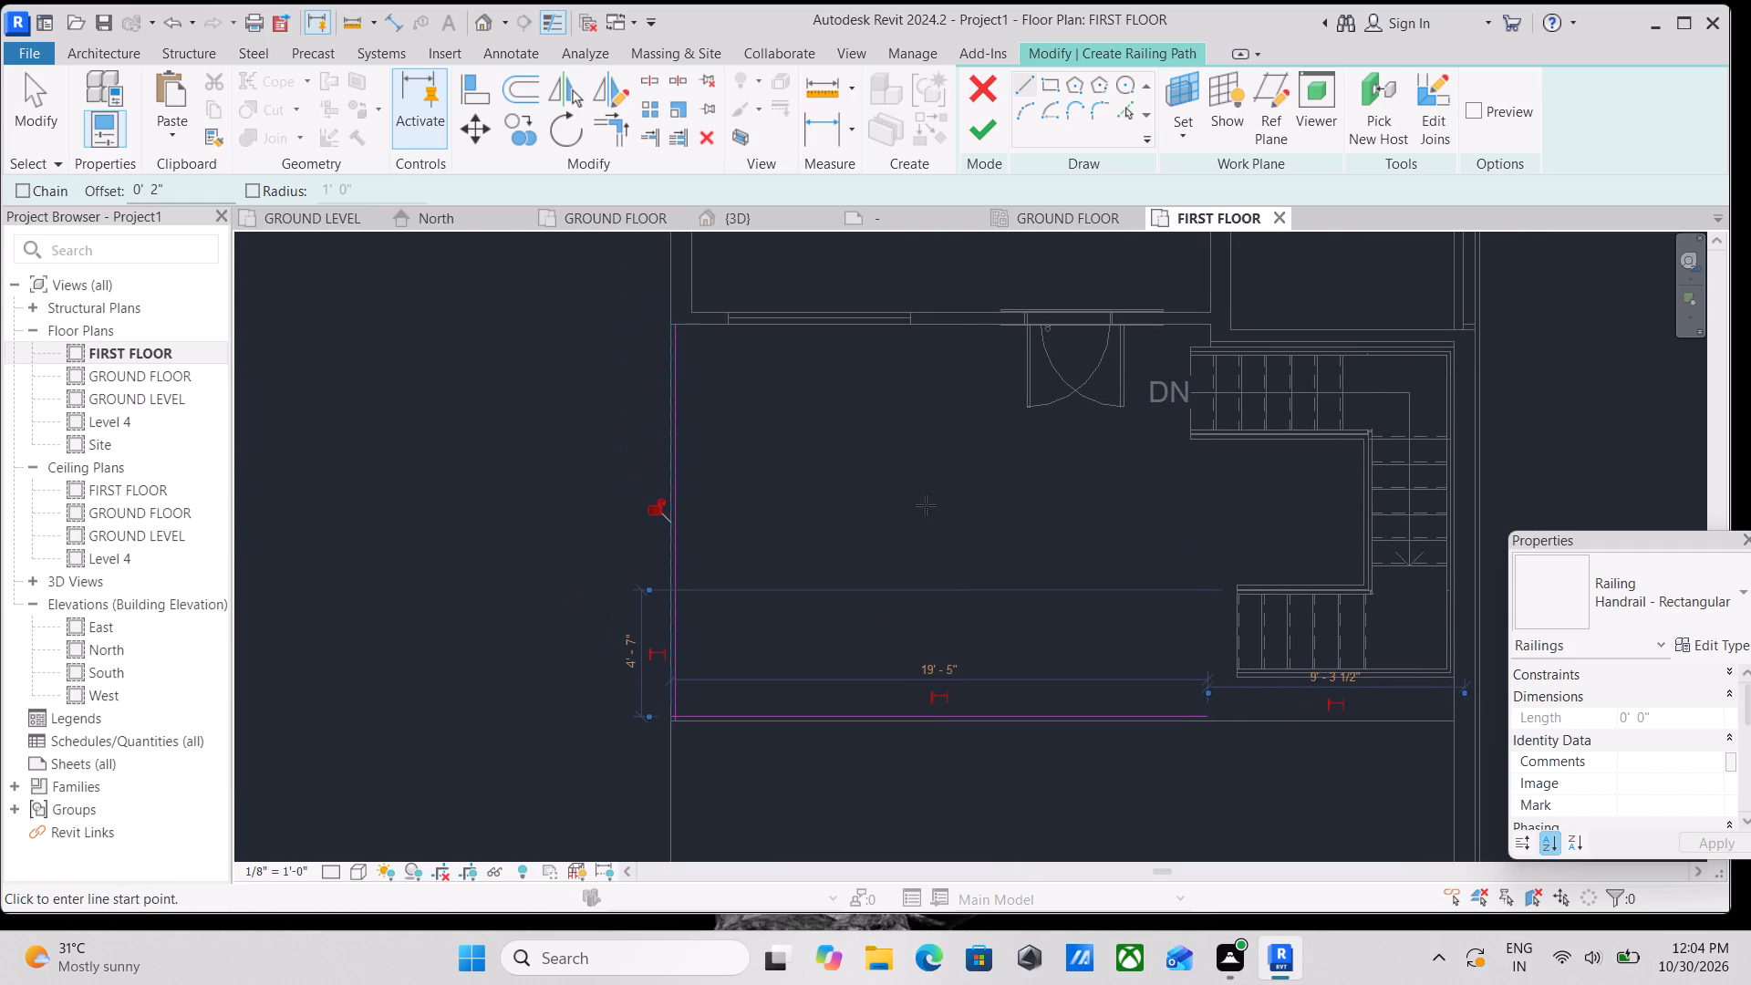
key(Escape)
Trim the side and front railing path lines to each other so they meet at the slab's front corner.
text(TR)
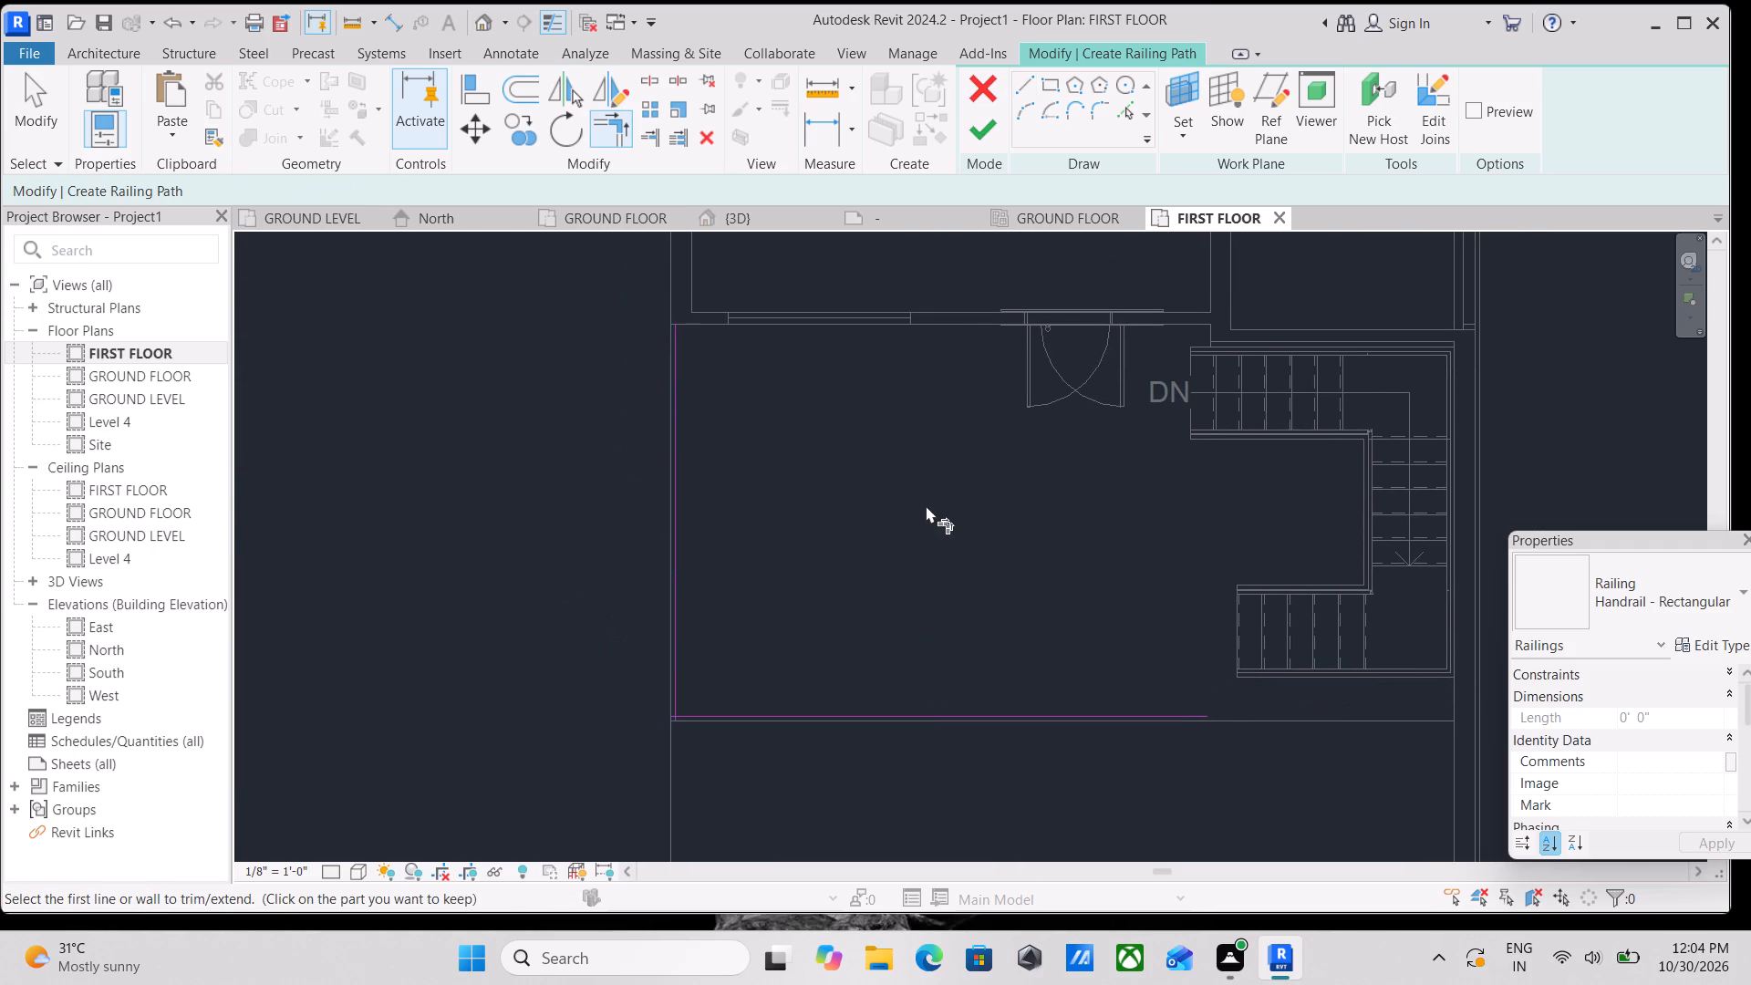
scroll(709, 752, up, 2)
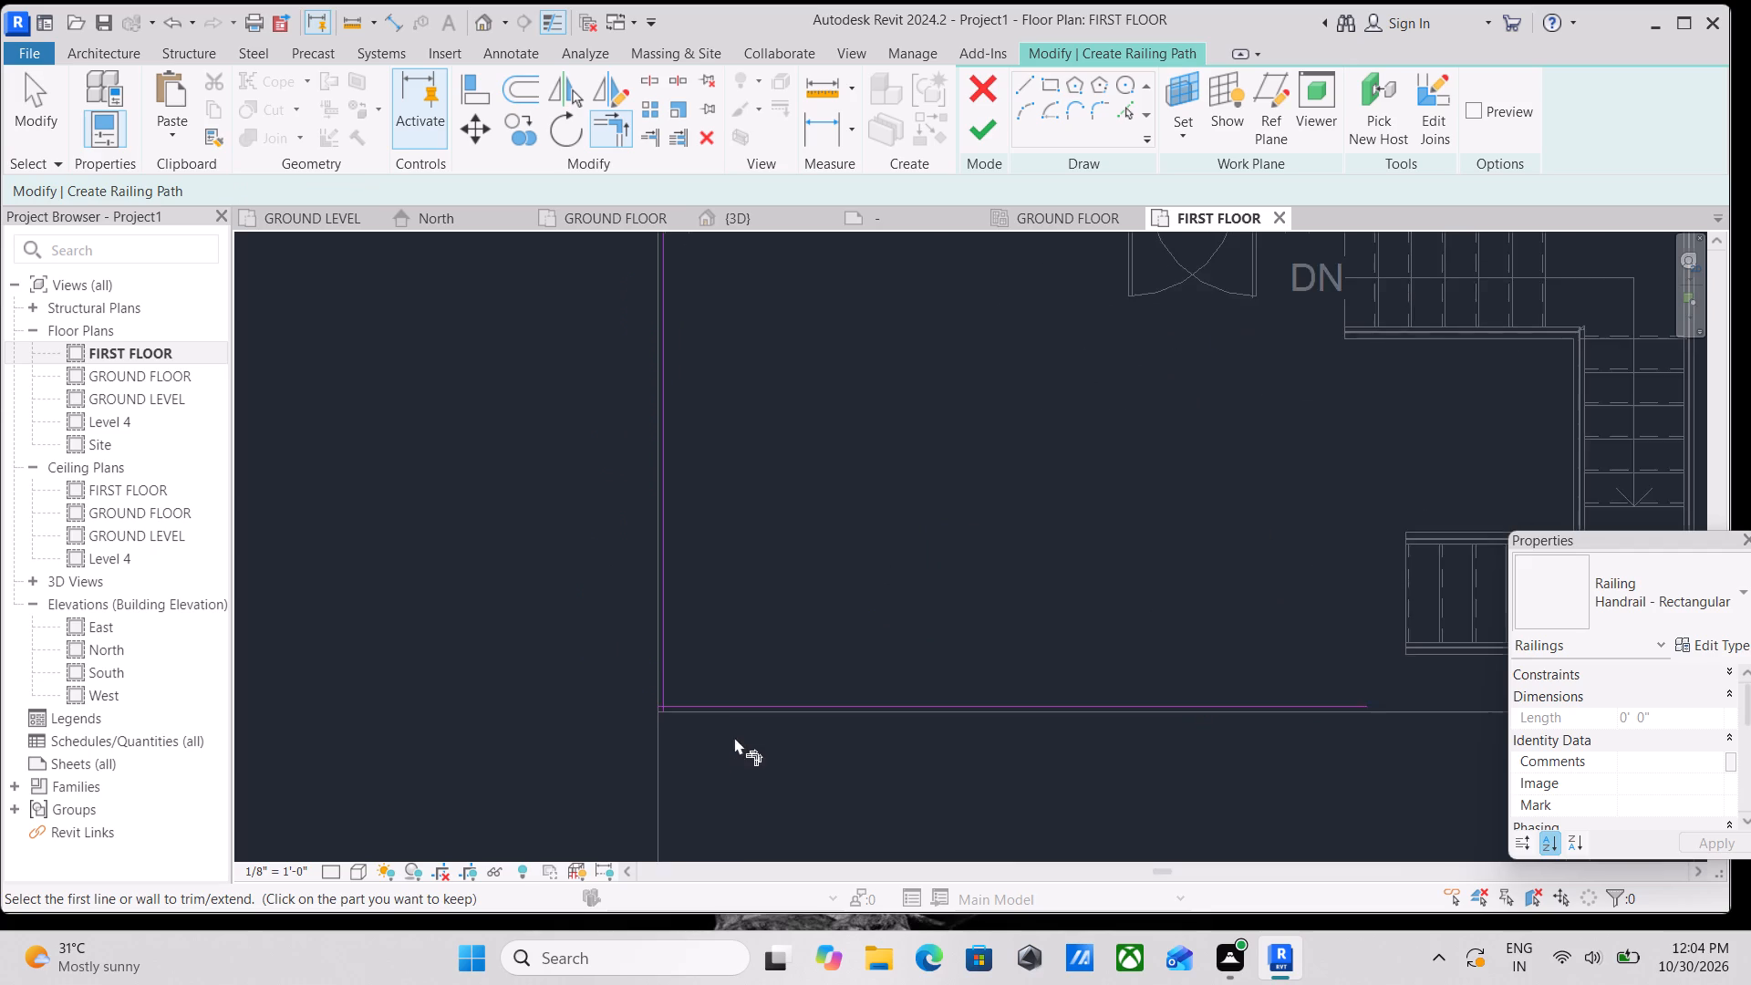
scroll(734, 737, up, 7)
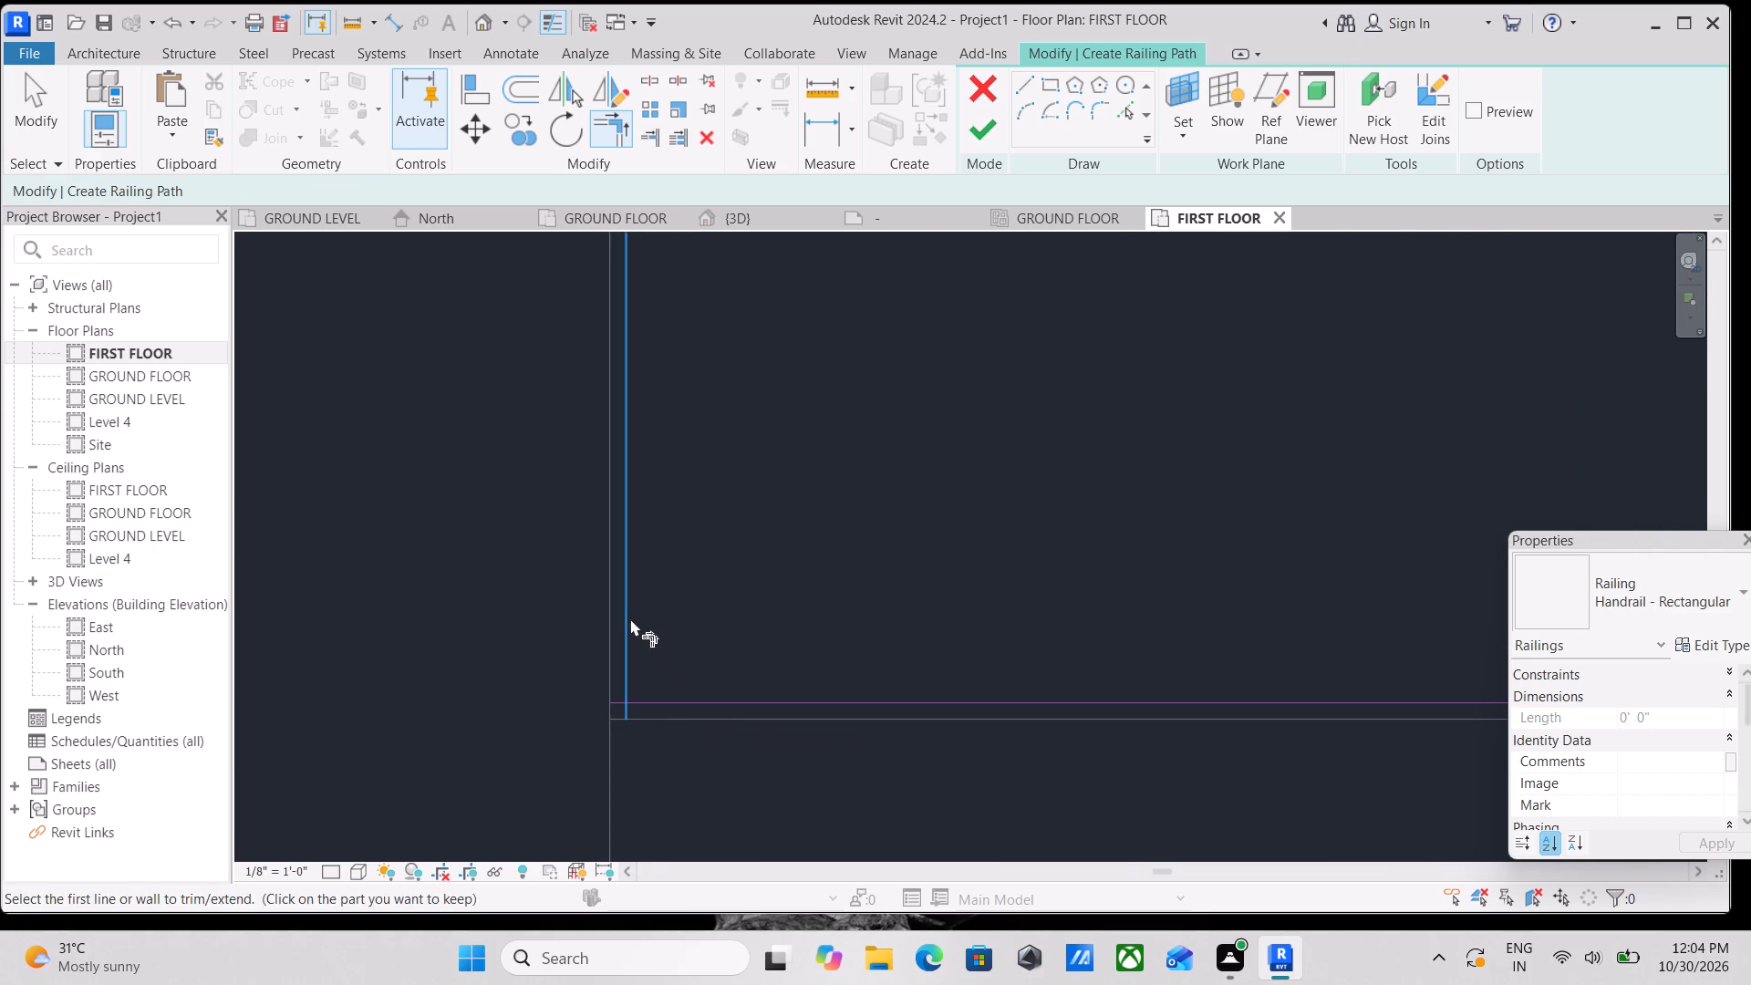
click(624, 615)
click(704, 698)
scroll(720, 630, down, 1)
middle_drag(720, 630, 712, 648)
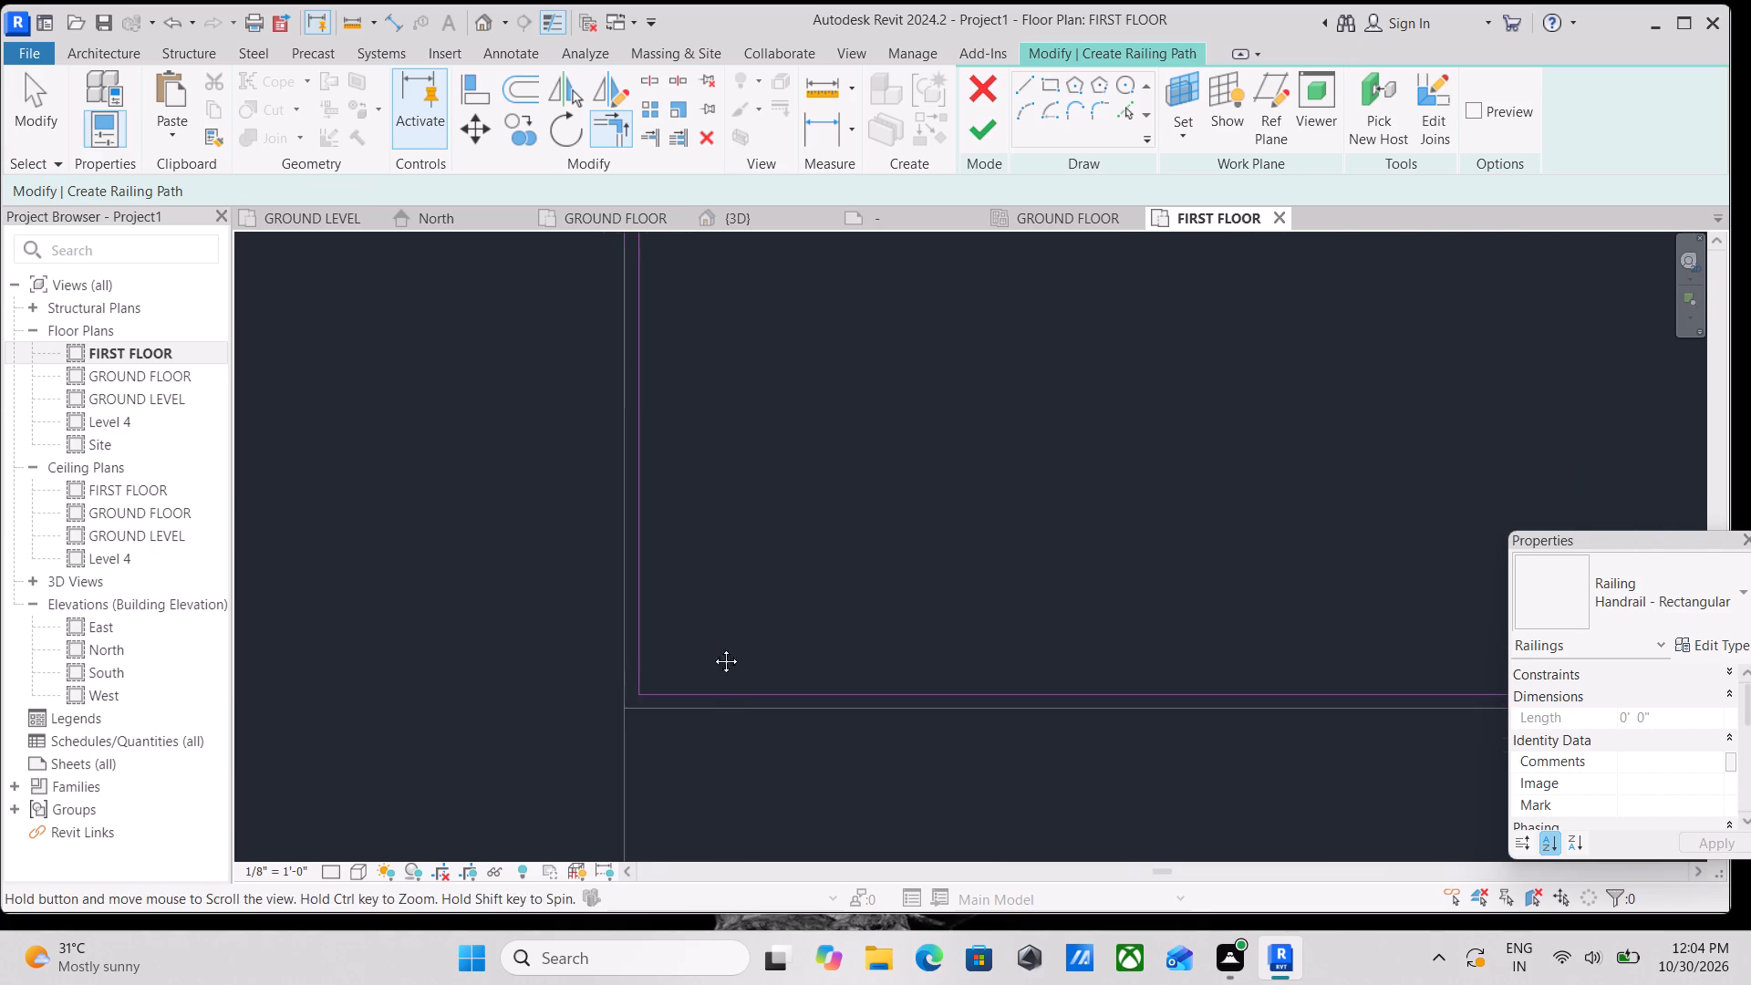
middle_drag(712, 648, 665, 751)
scroll(796, 707, down, 4)
middle_drag(796, 707, 710, 763)
scroll(840, 692, down, 3)
middle_drag(838, 692, 677, 722)
scroll(823, 665, down, 2)
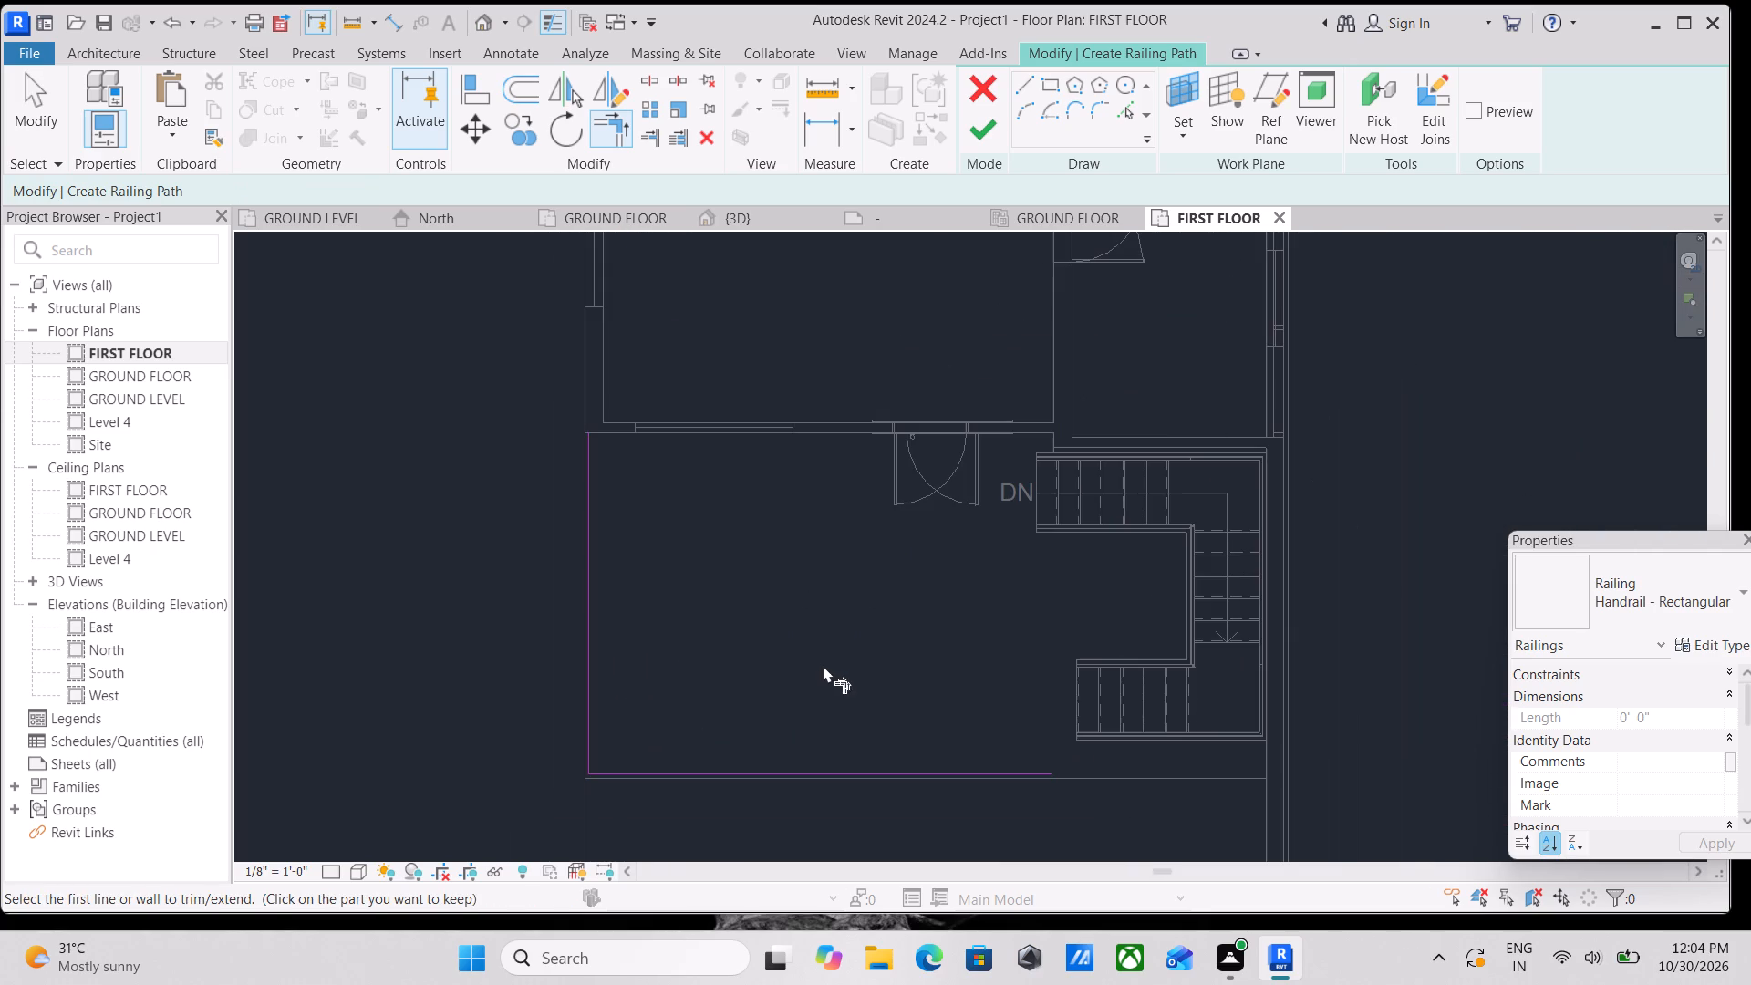
scroll(838, 656, down, 1)
middle_drag(838, 656, 857, 716)
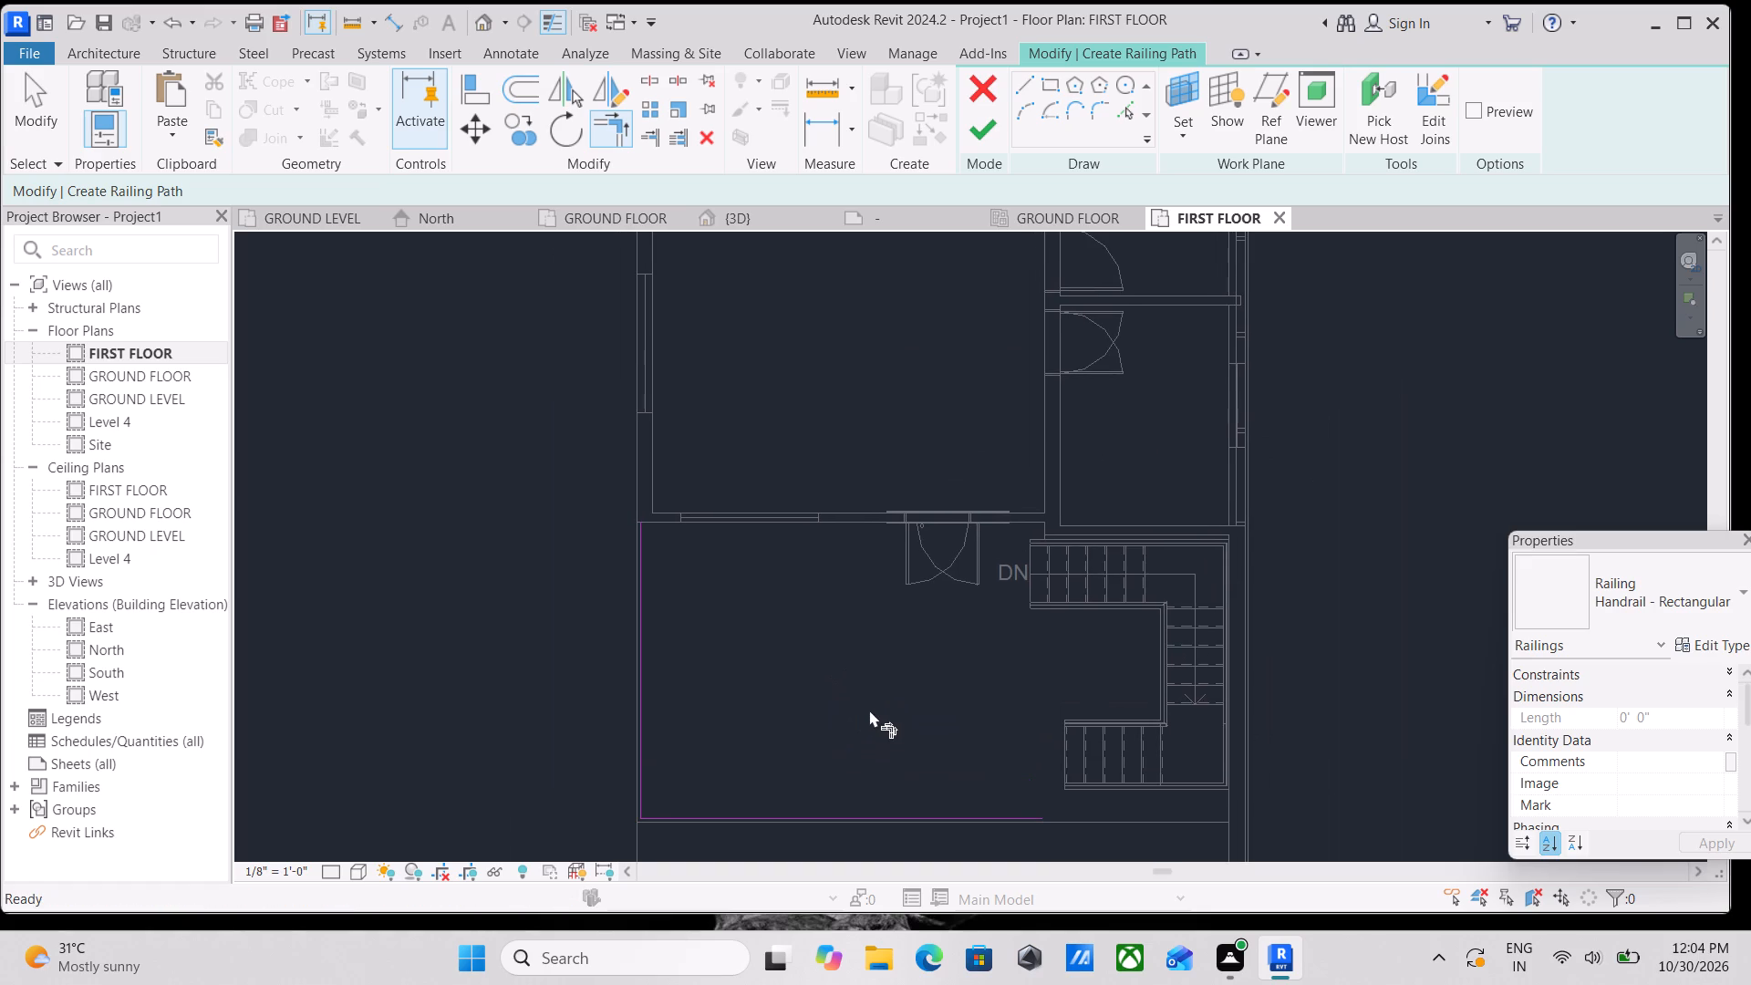
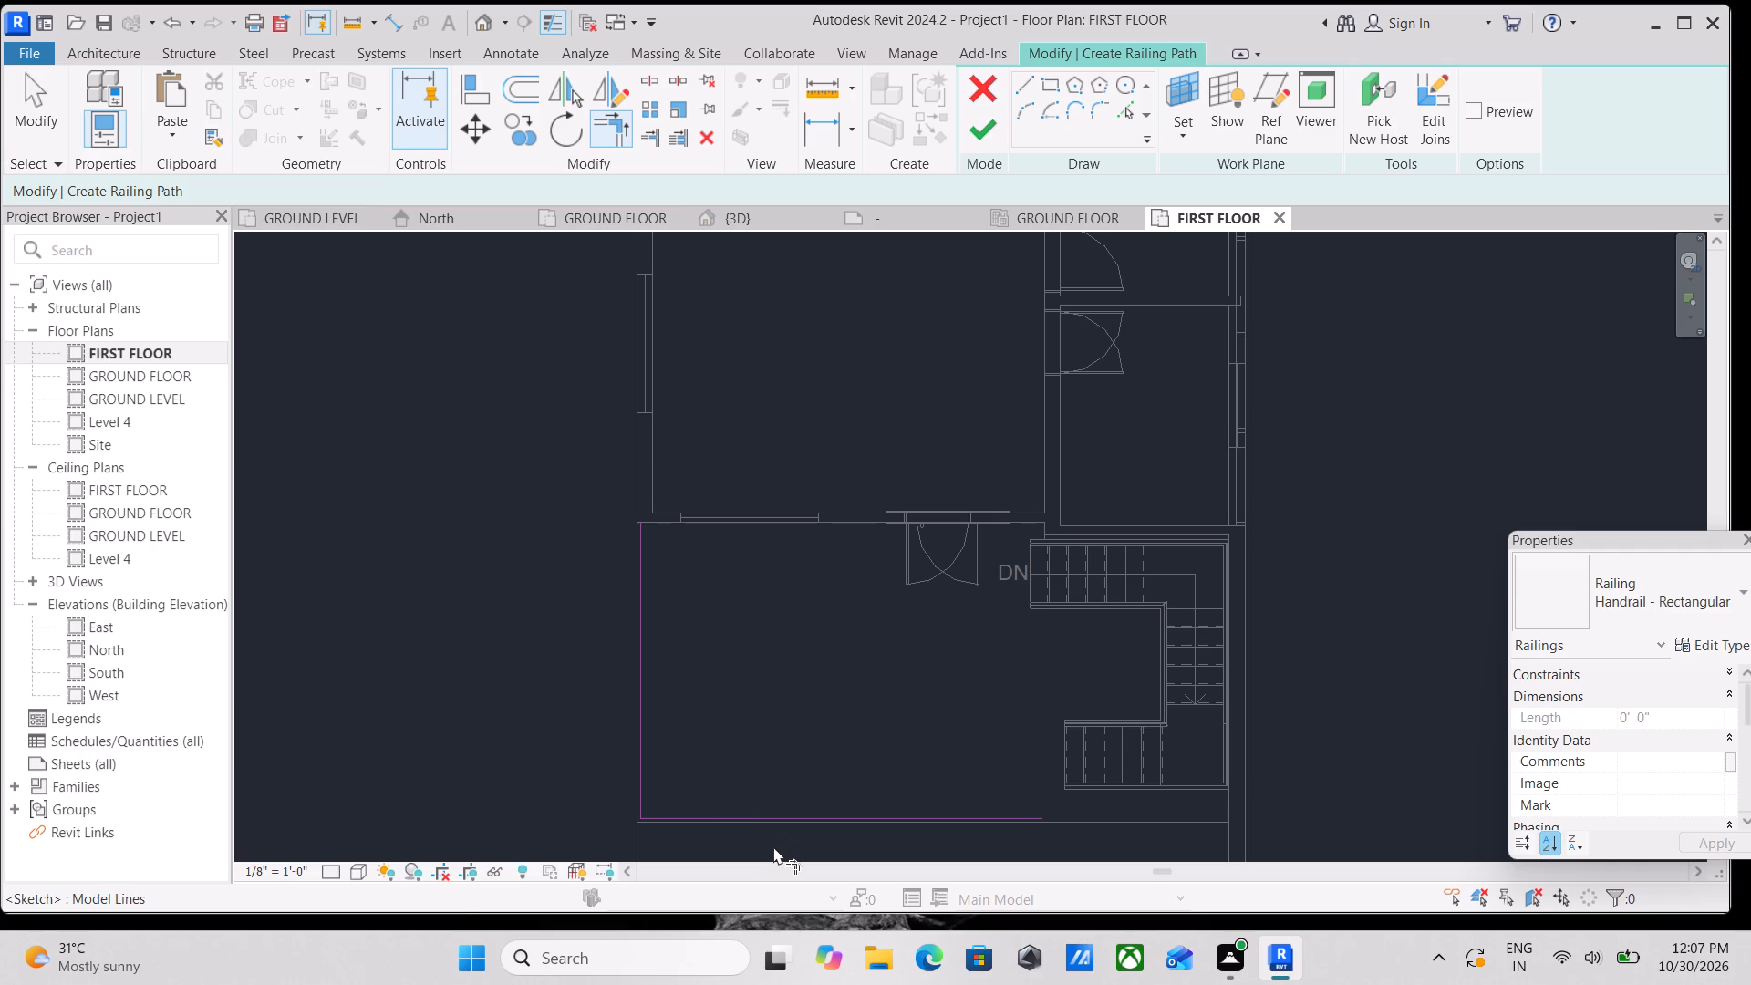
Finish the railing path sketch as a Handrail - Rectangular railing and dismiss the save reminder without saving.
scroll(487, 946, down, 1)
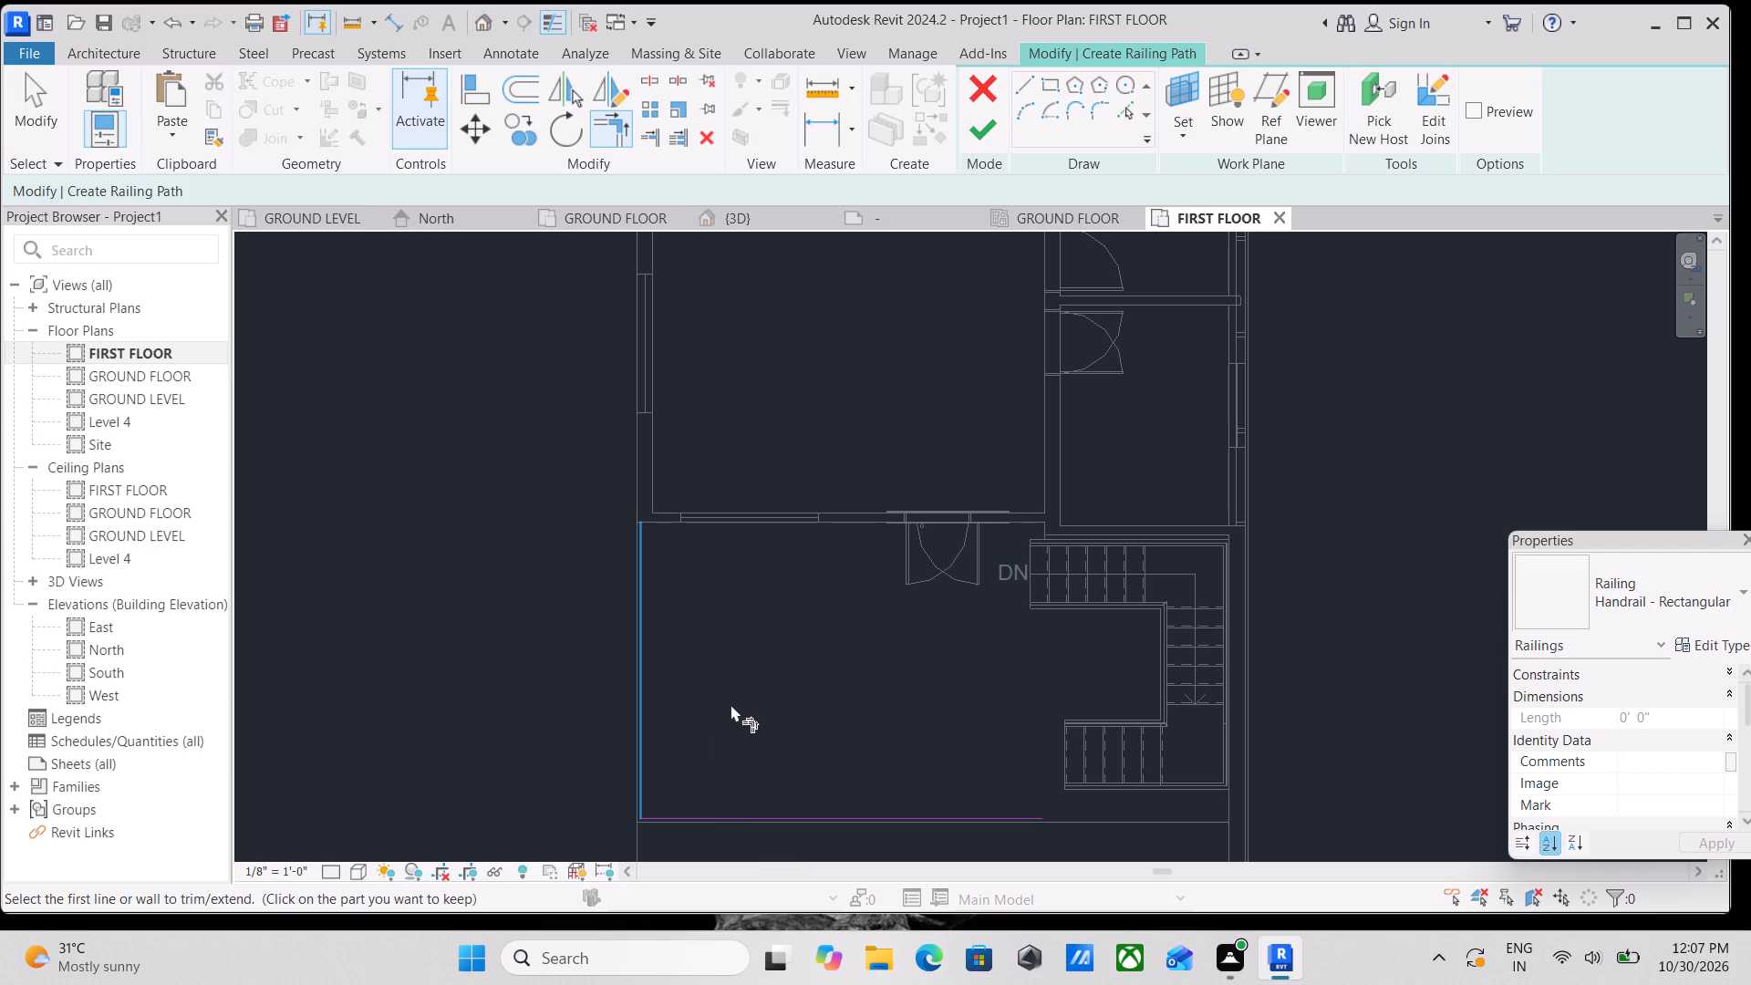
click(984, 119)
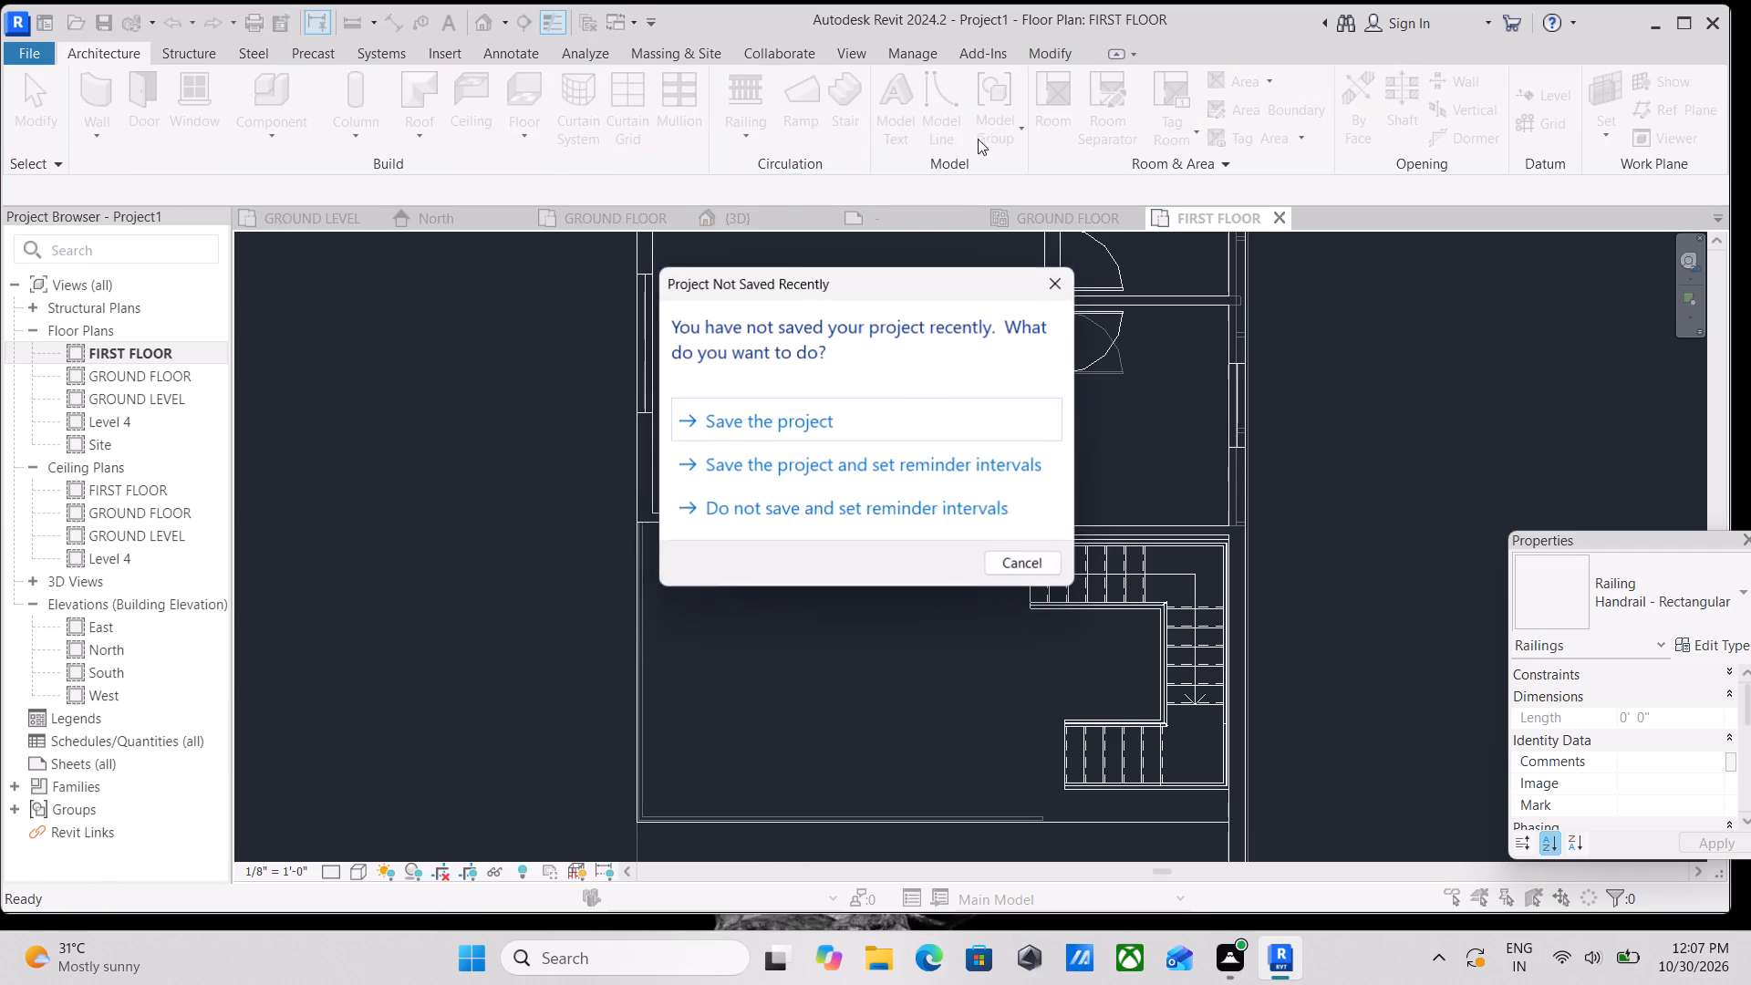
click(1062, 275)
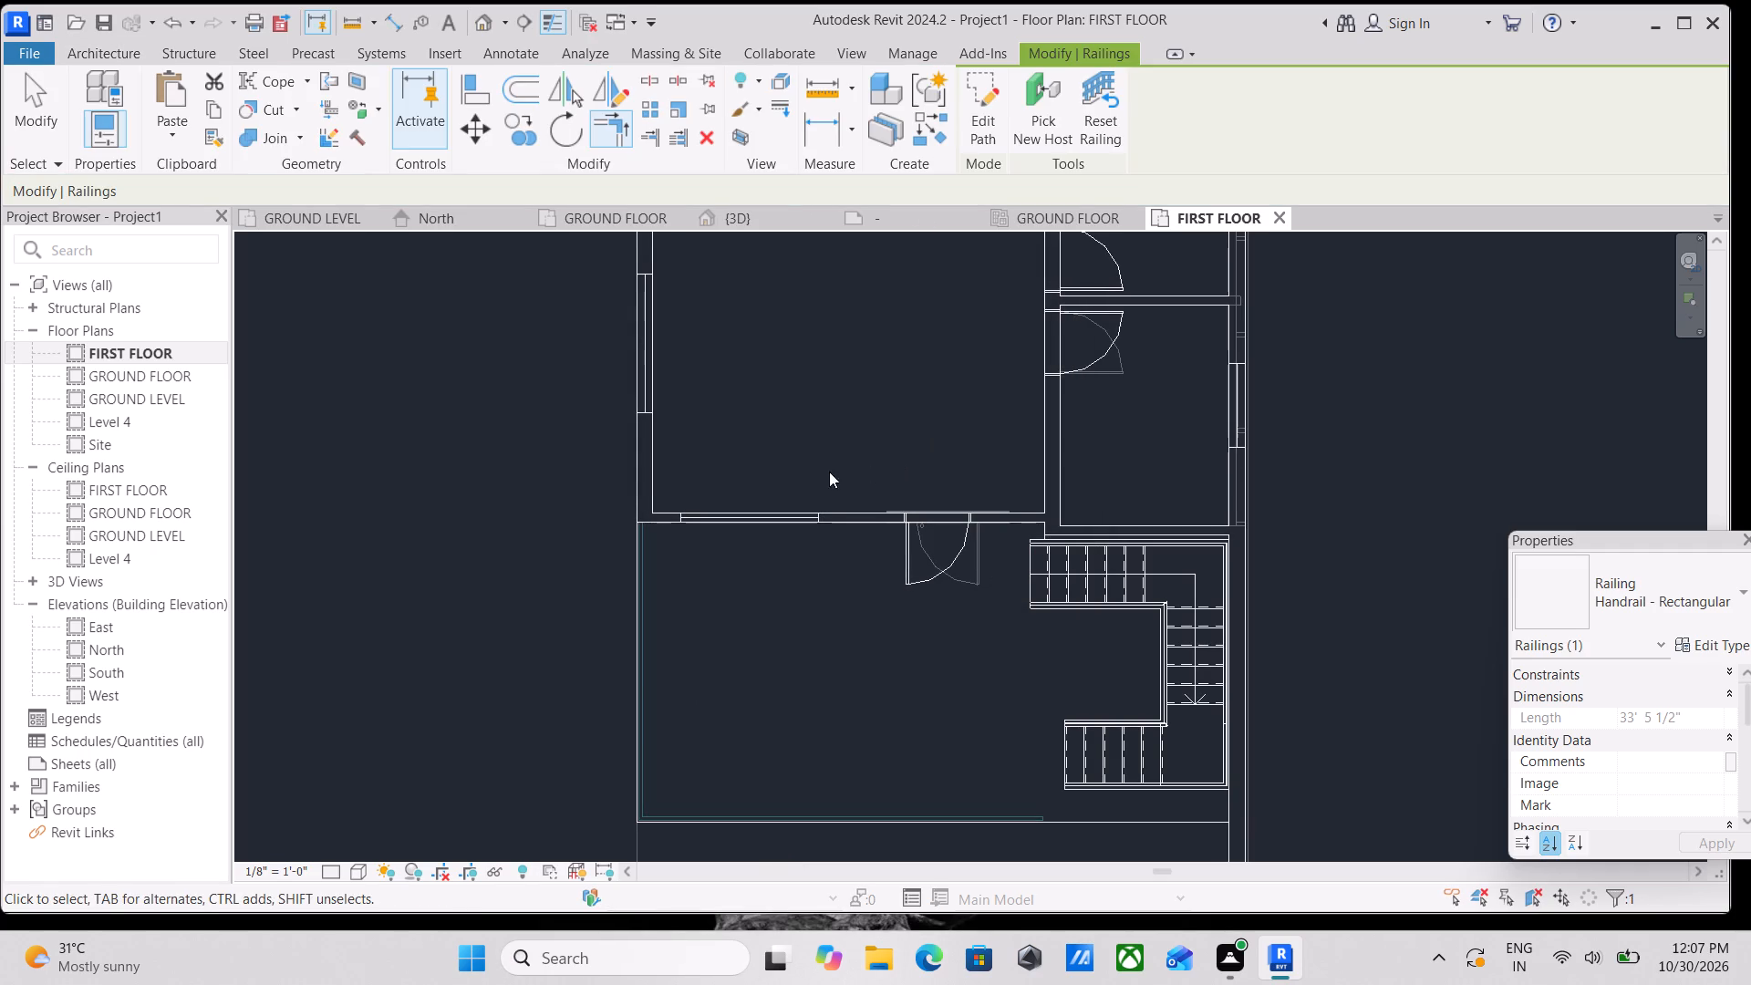
Inspect the new railing in 3D from the front and side to check its position relative to the front slabs.
click(742, 215)
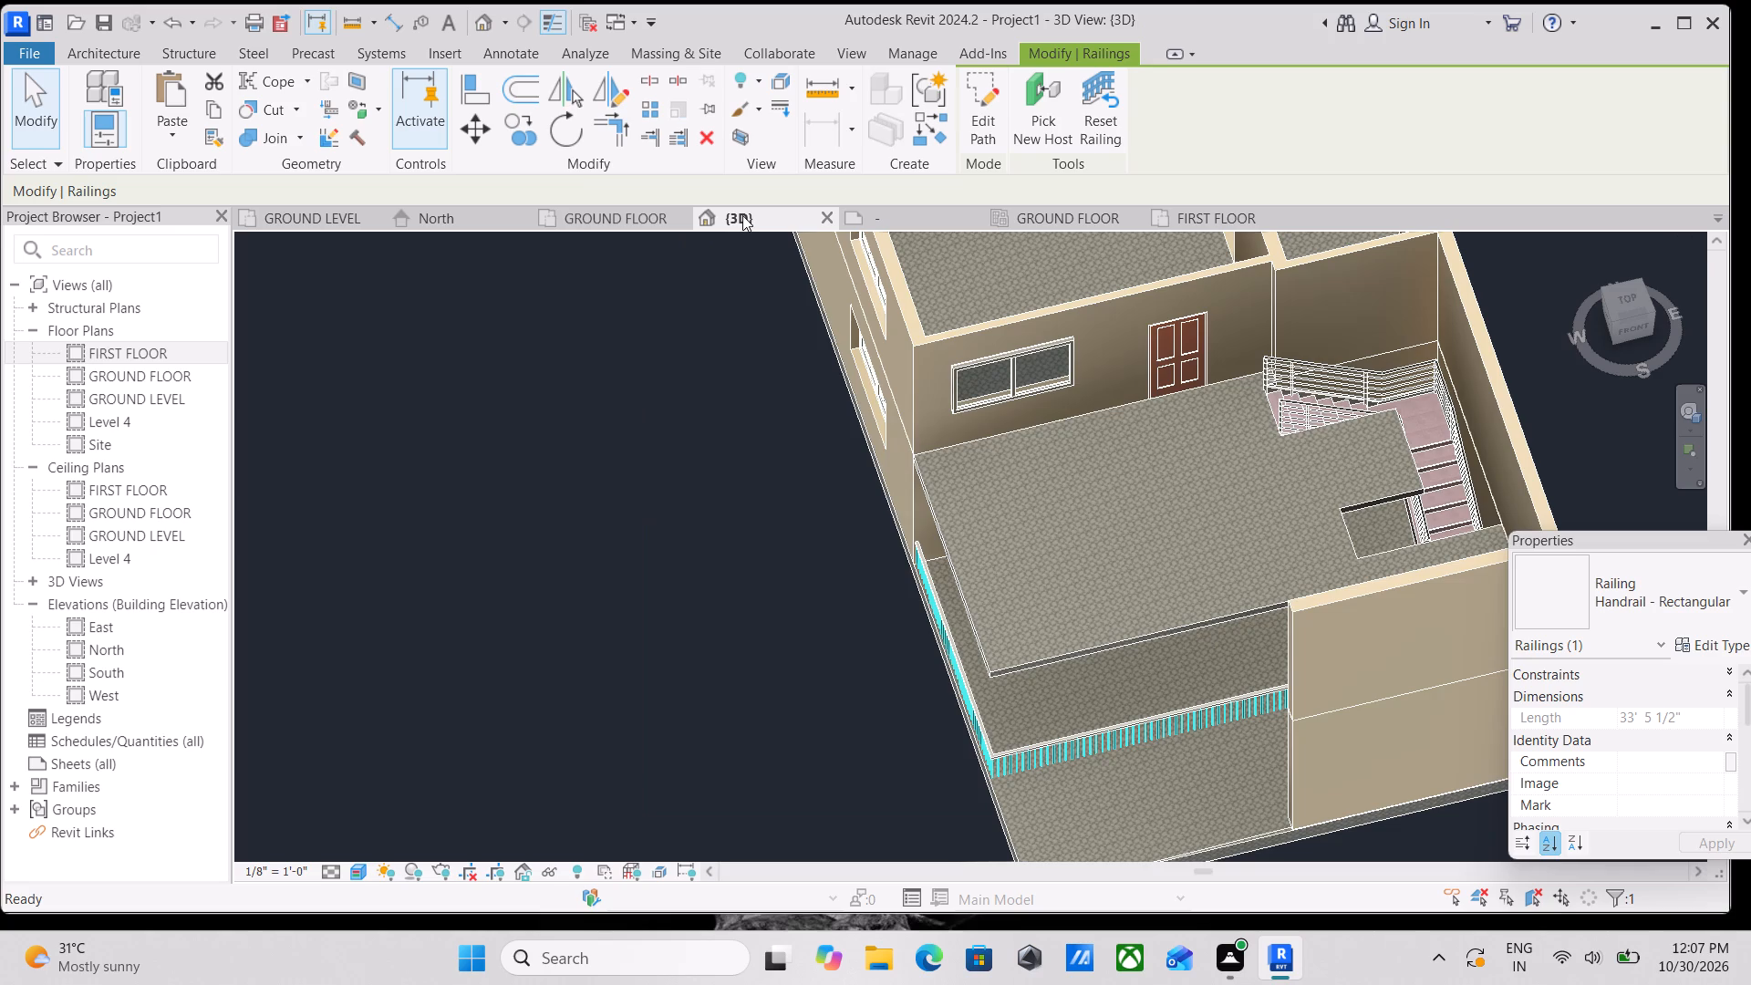
middle_drag(1000, 538, 942, 450)
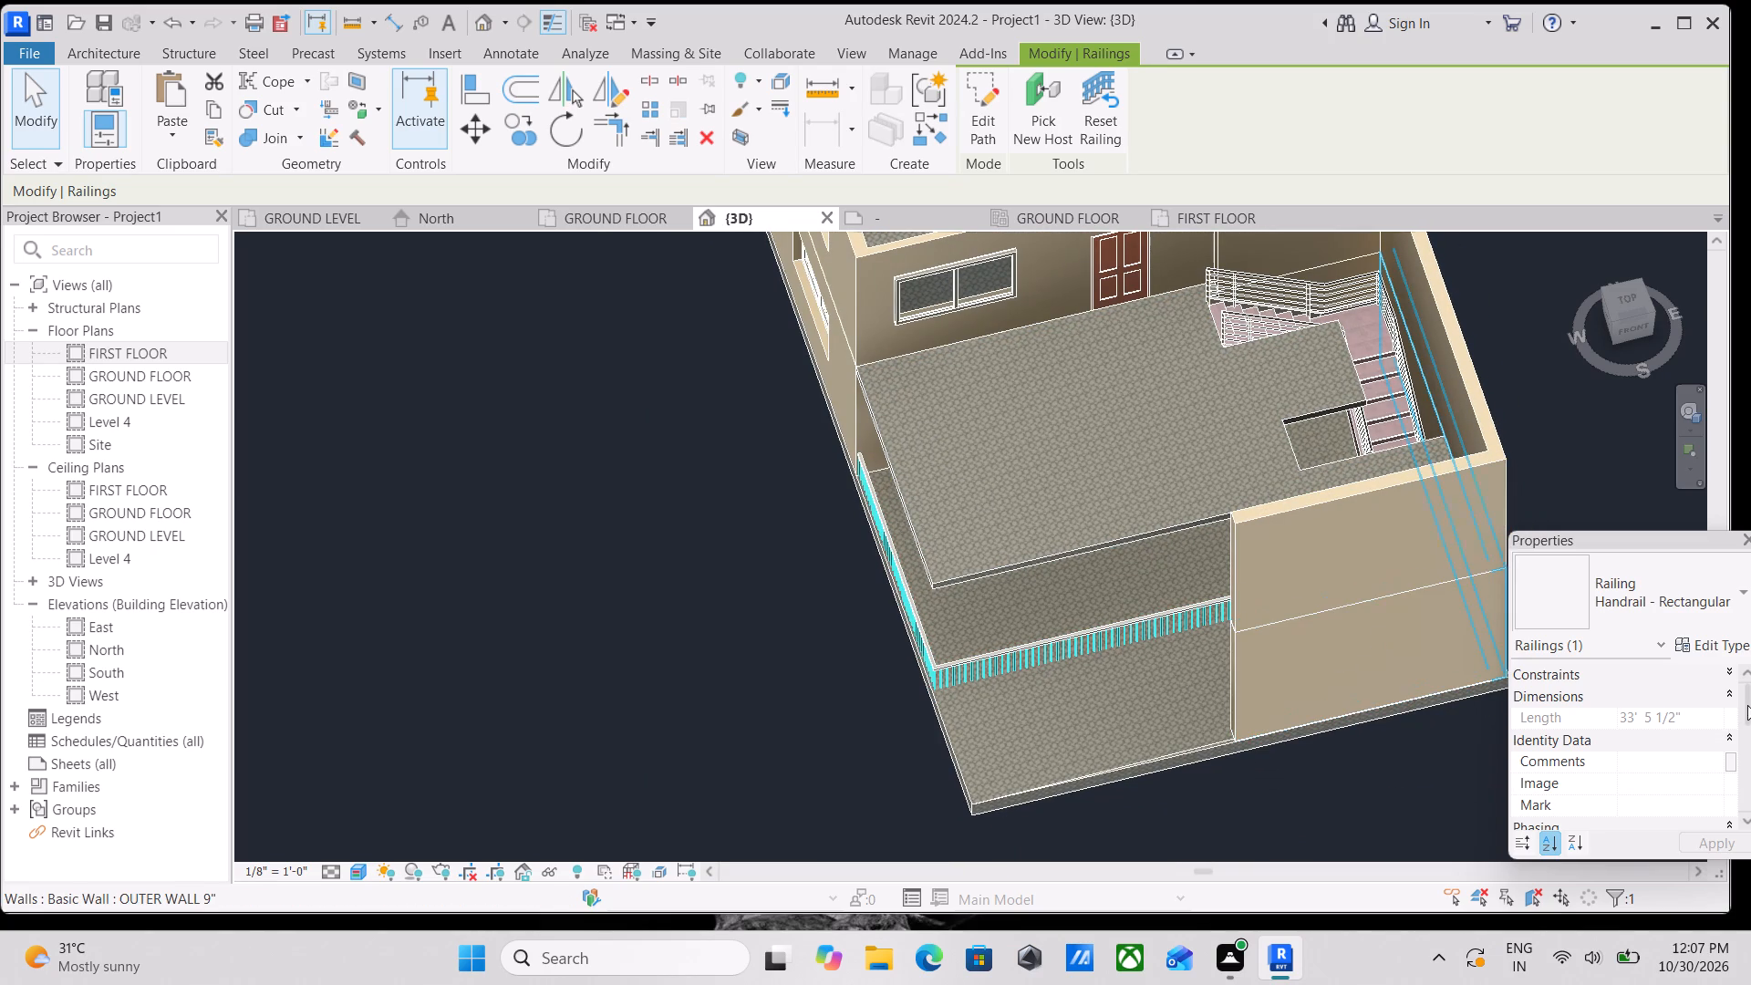
scroll(1031, 678, down, 3)
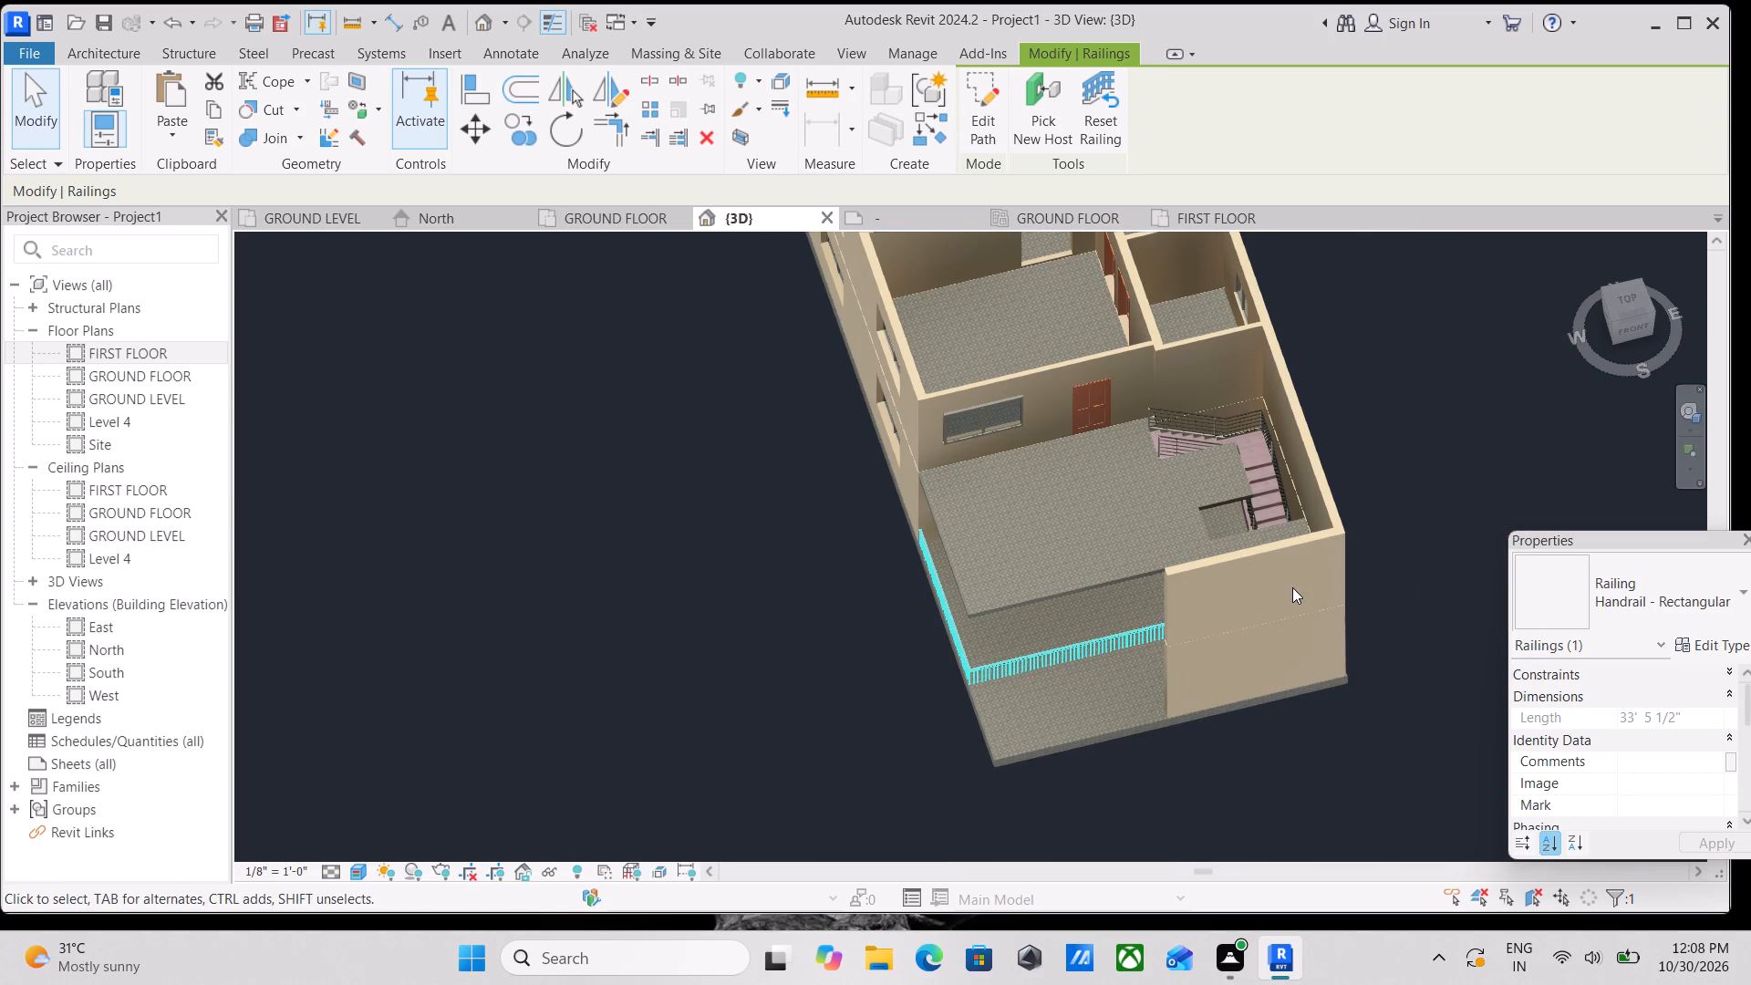
shift+middle_drag(1076, 697, 1097, 641)
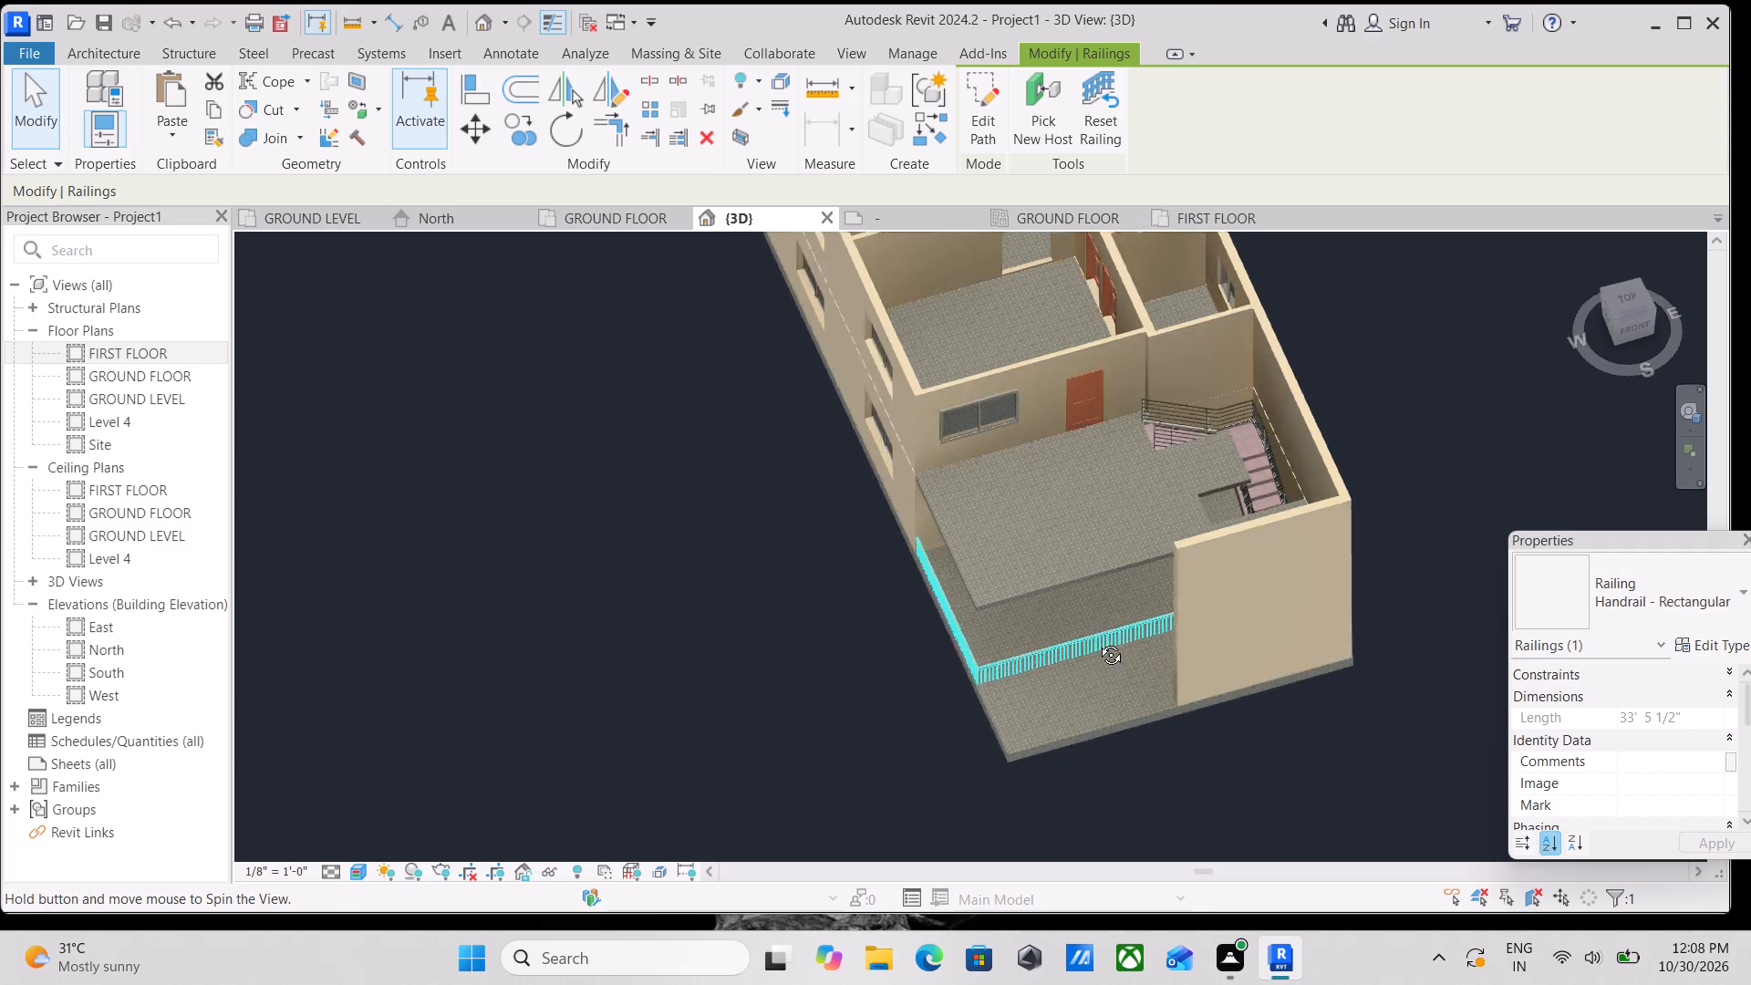
shift+middle_drag(1097, 641, 1234, 494)
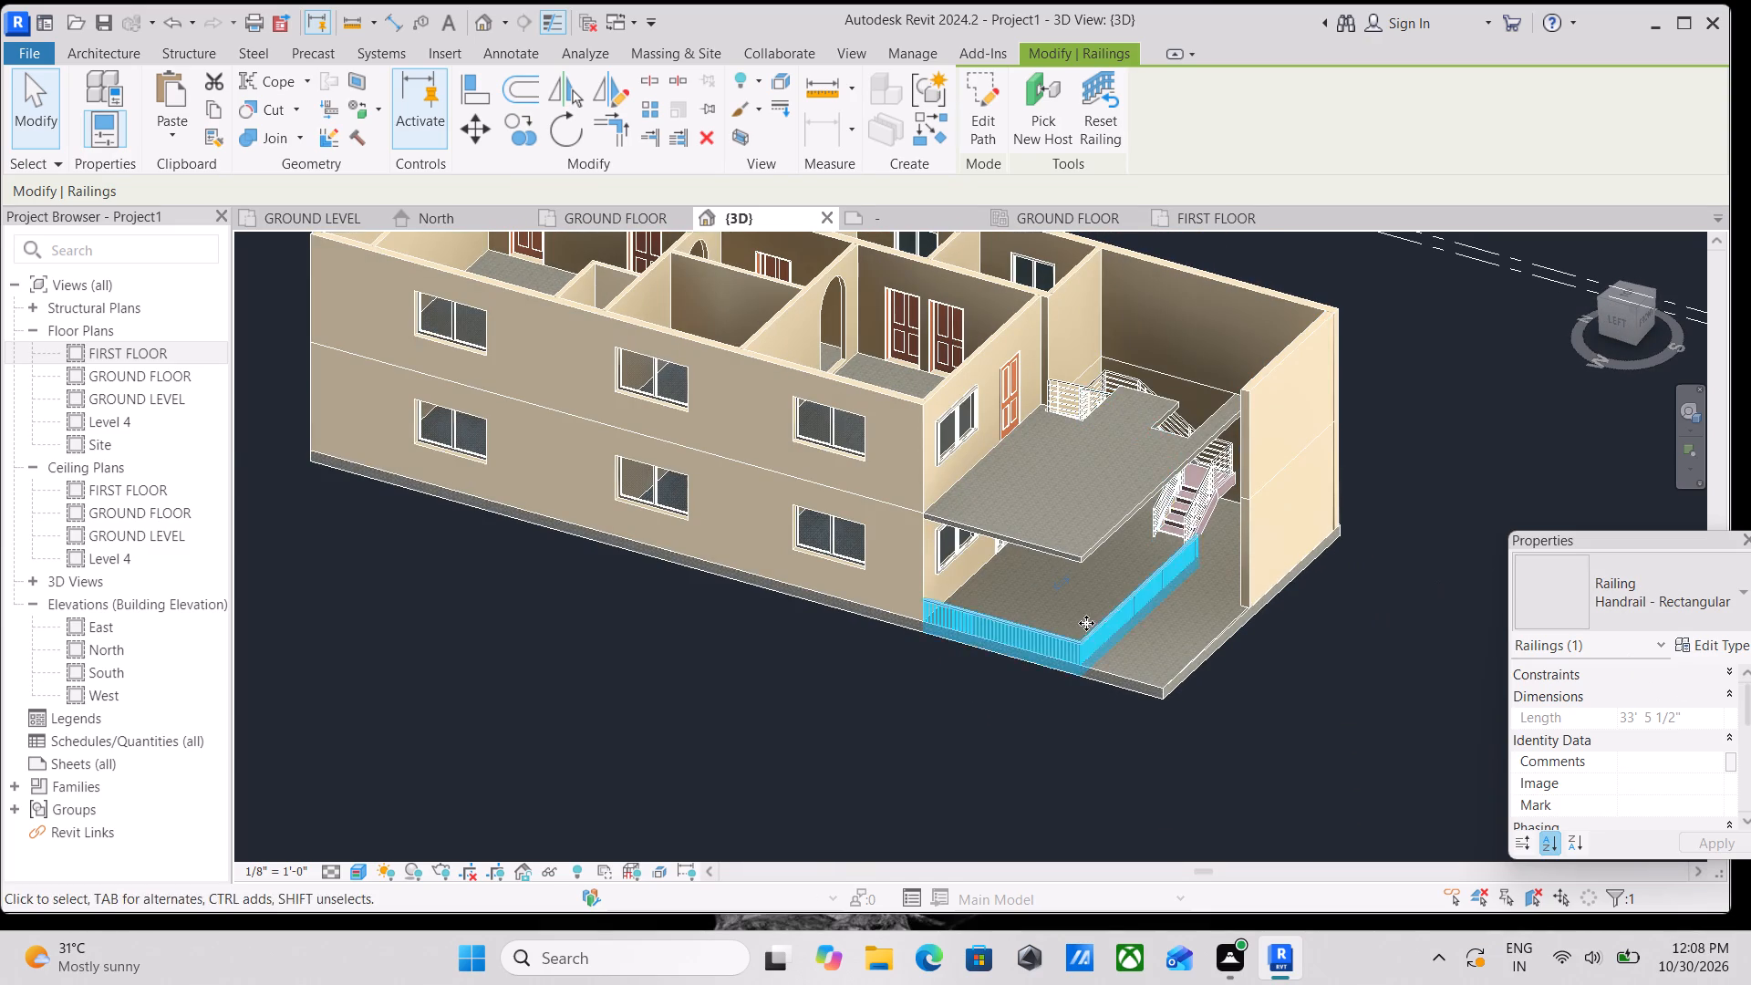
scroll(1090, 627, up, 2)
Select the new railing and look through the railing types available for it, leaving its type as is.
key(Escape)
click(1087, 643)
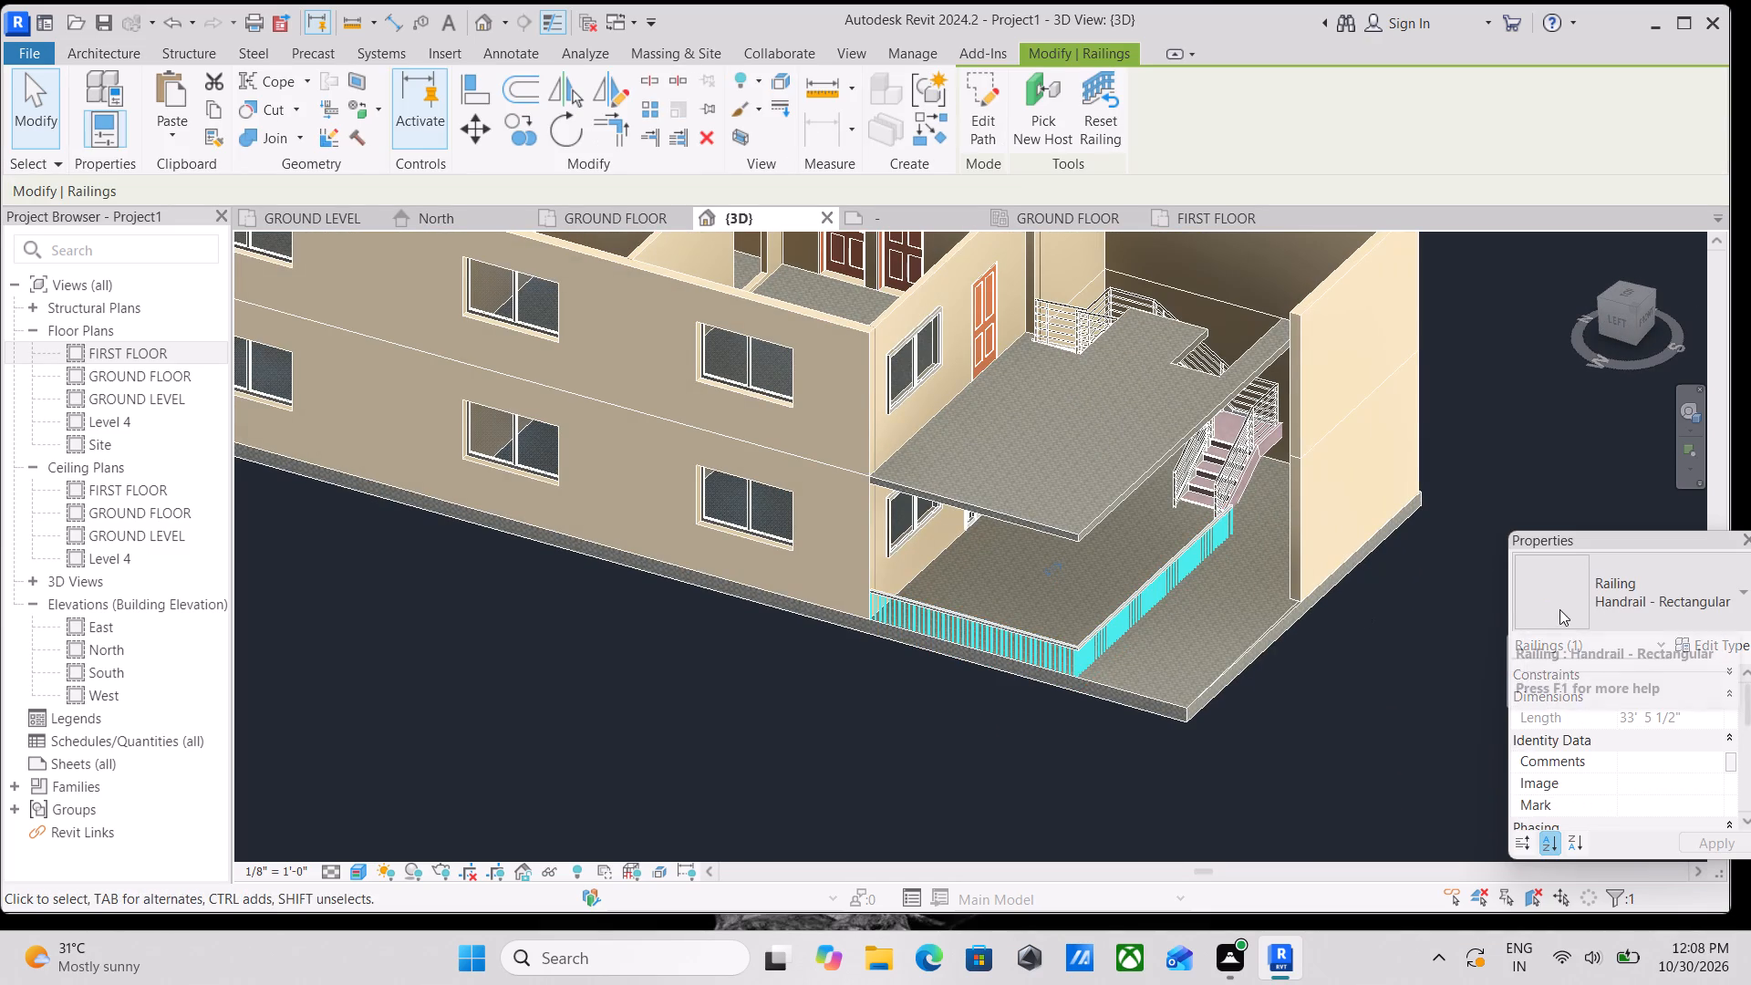
click(1700, 597)
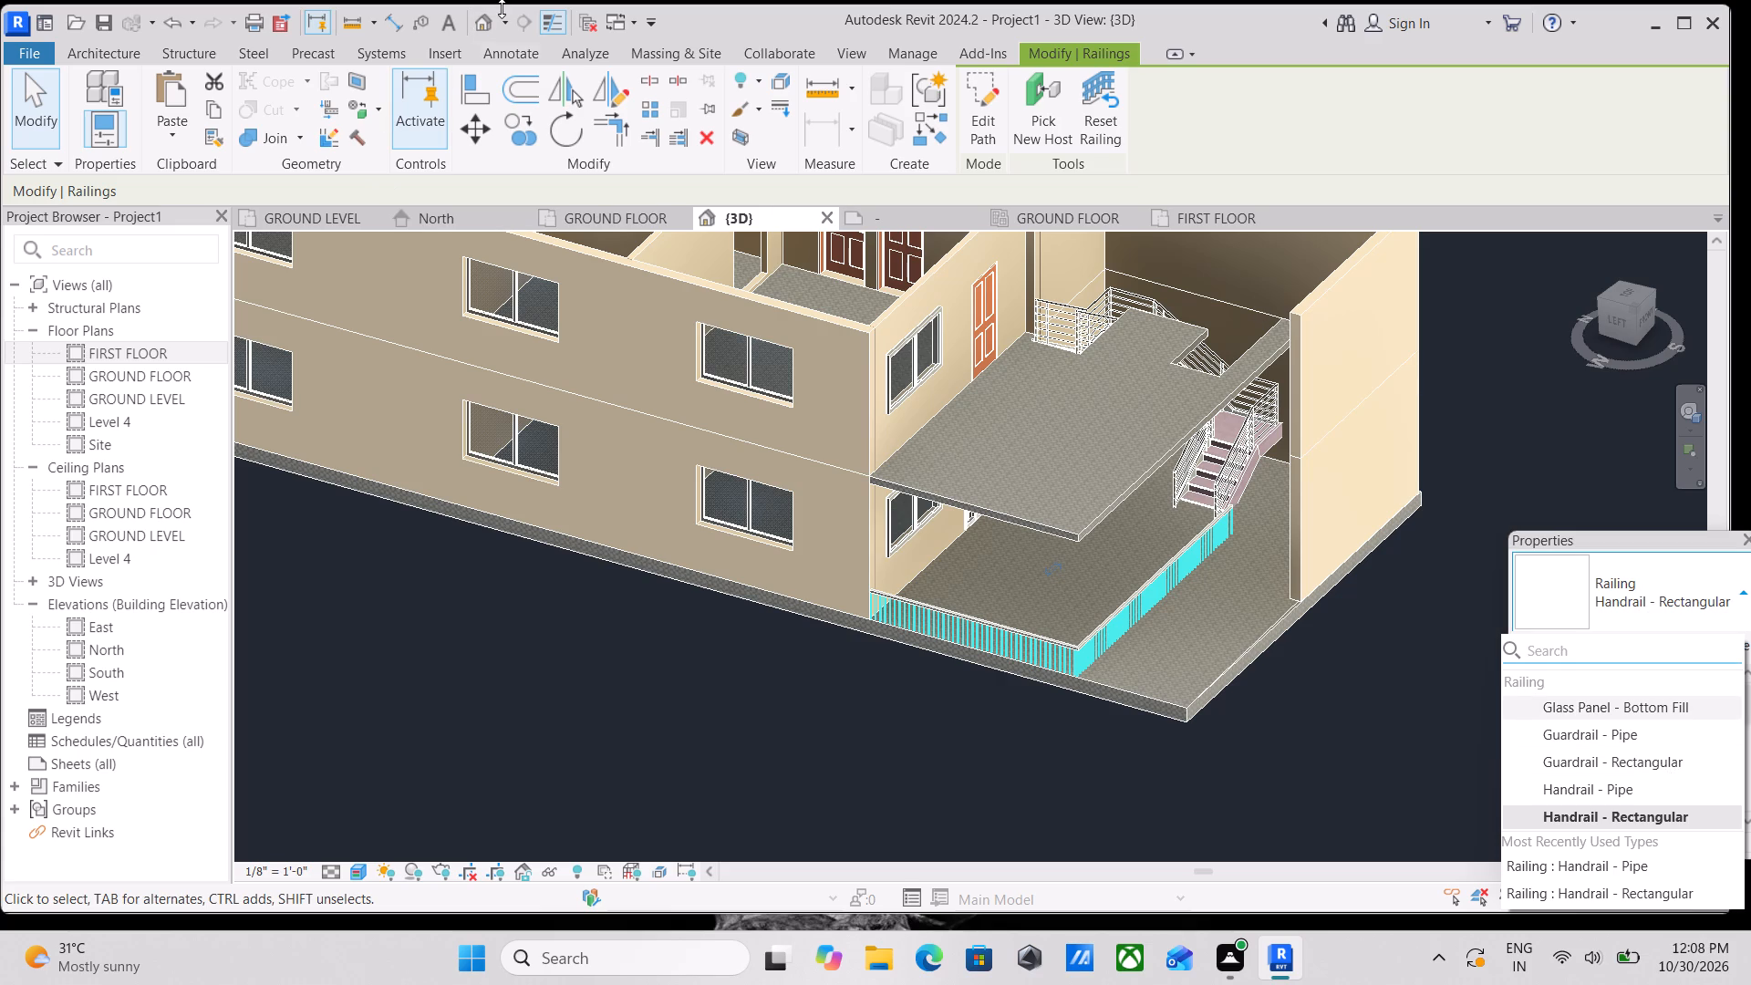
key(Escape)
scroll(1005, 641, up, 3)
key(Escape)
click(846, 589)
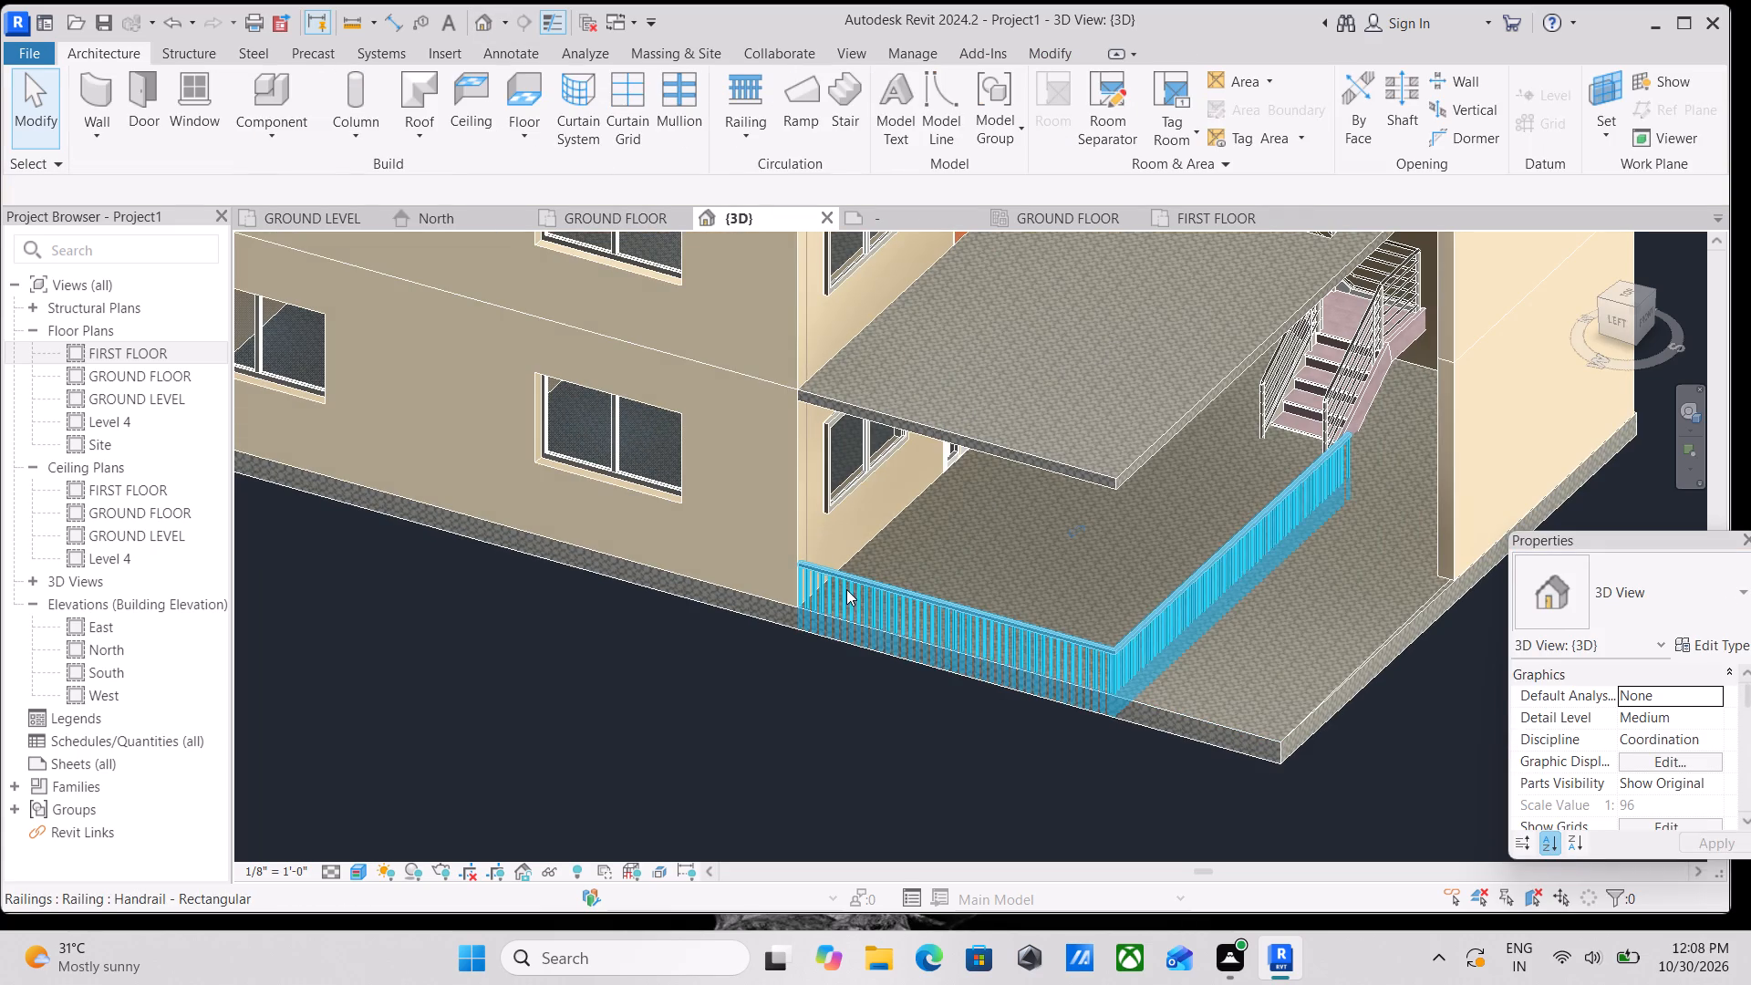
click(1723, 598)
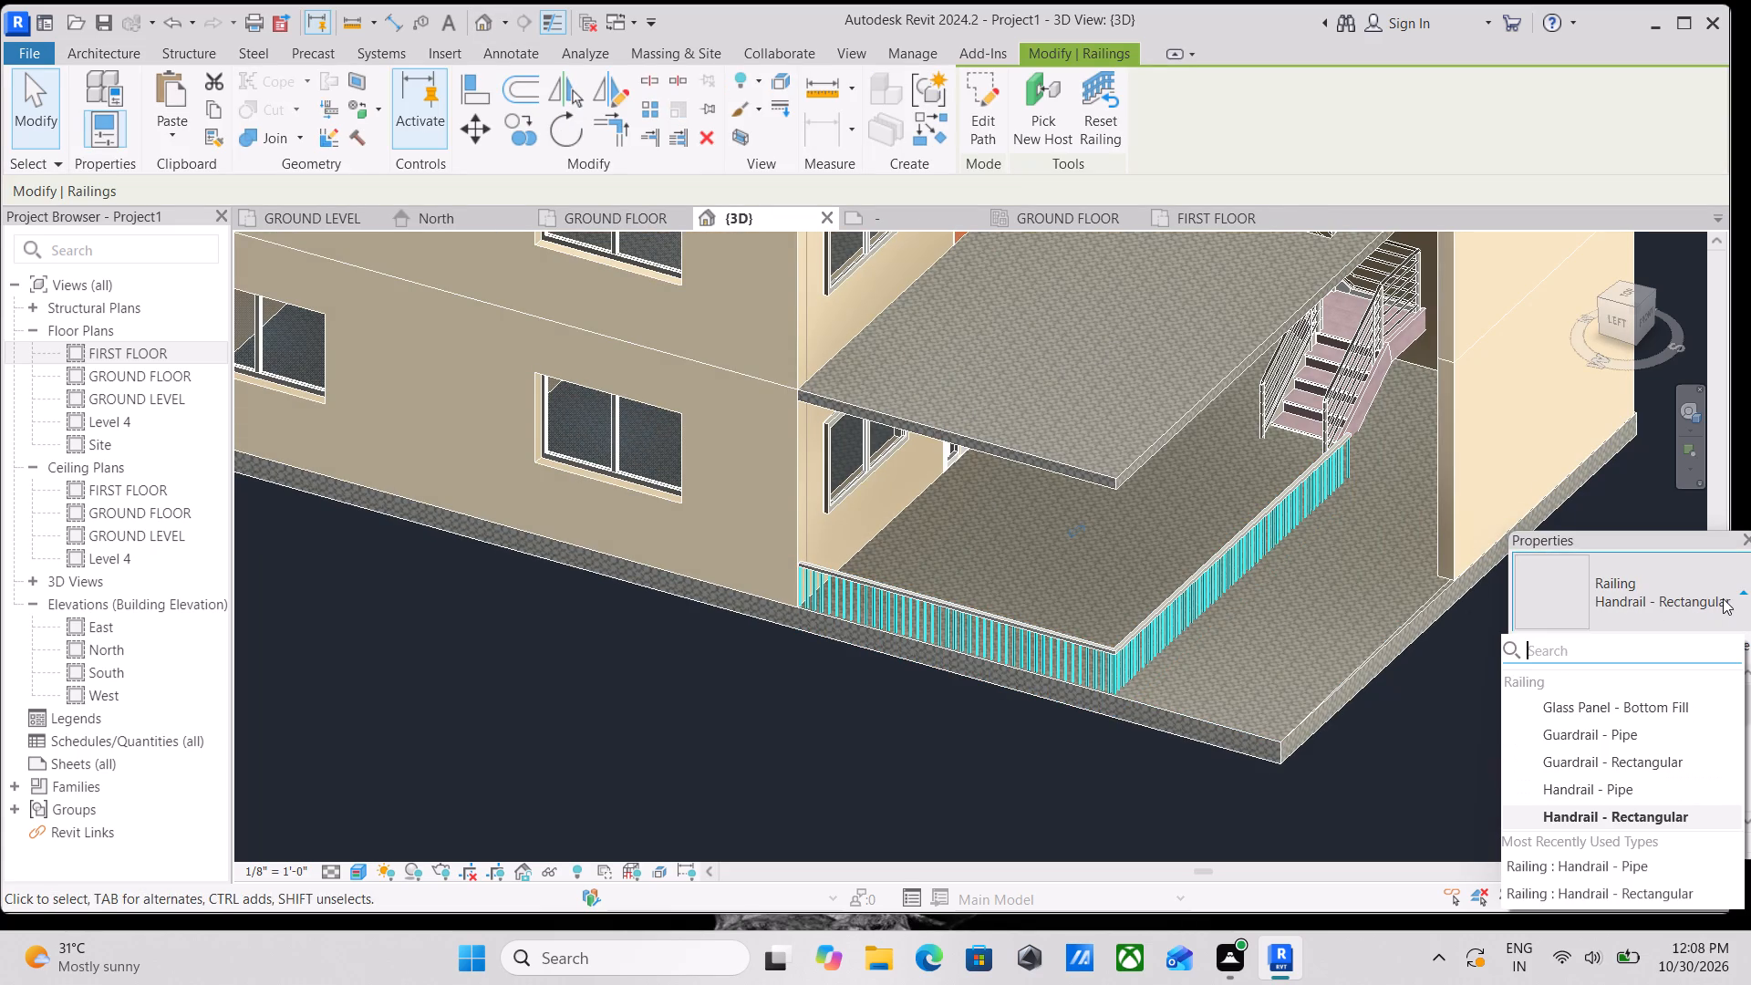
click(1750, 598)
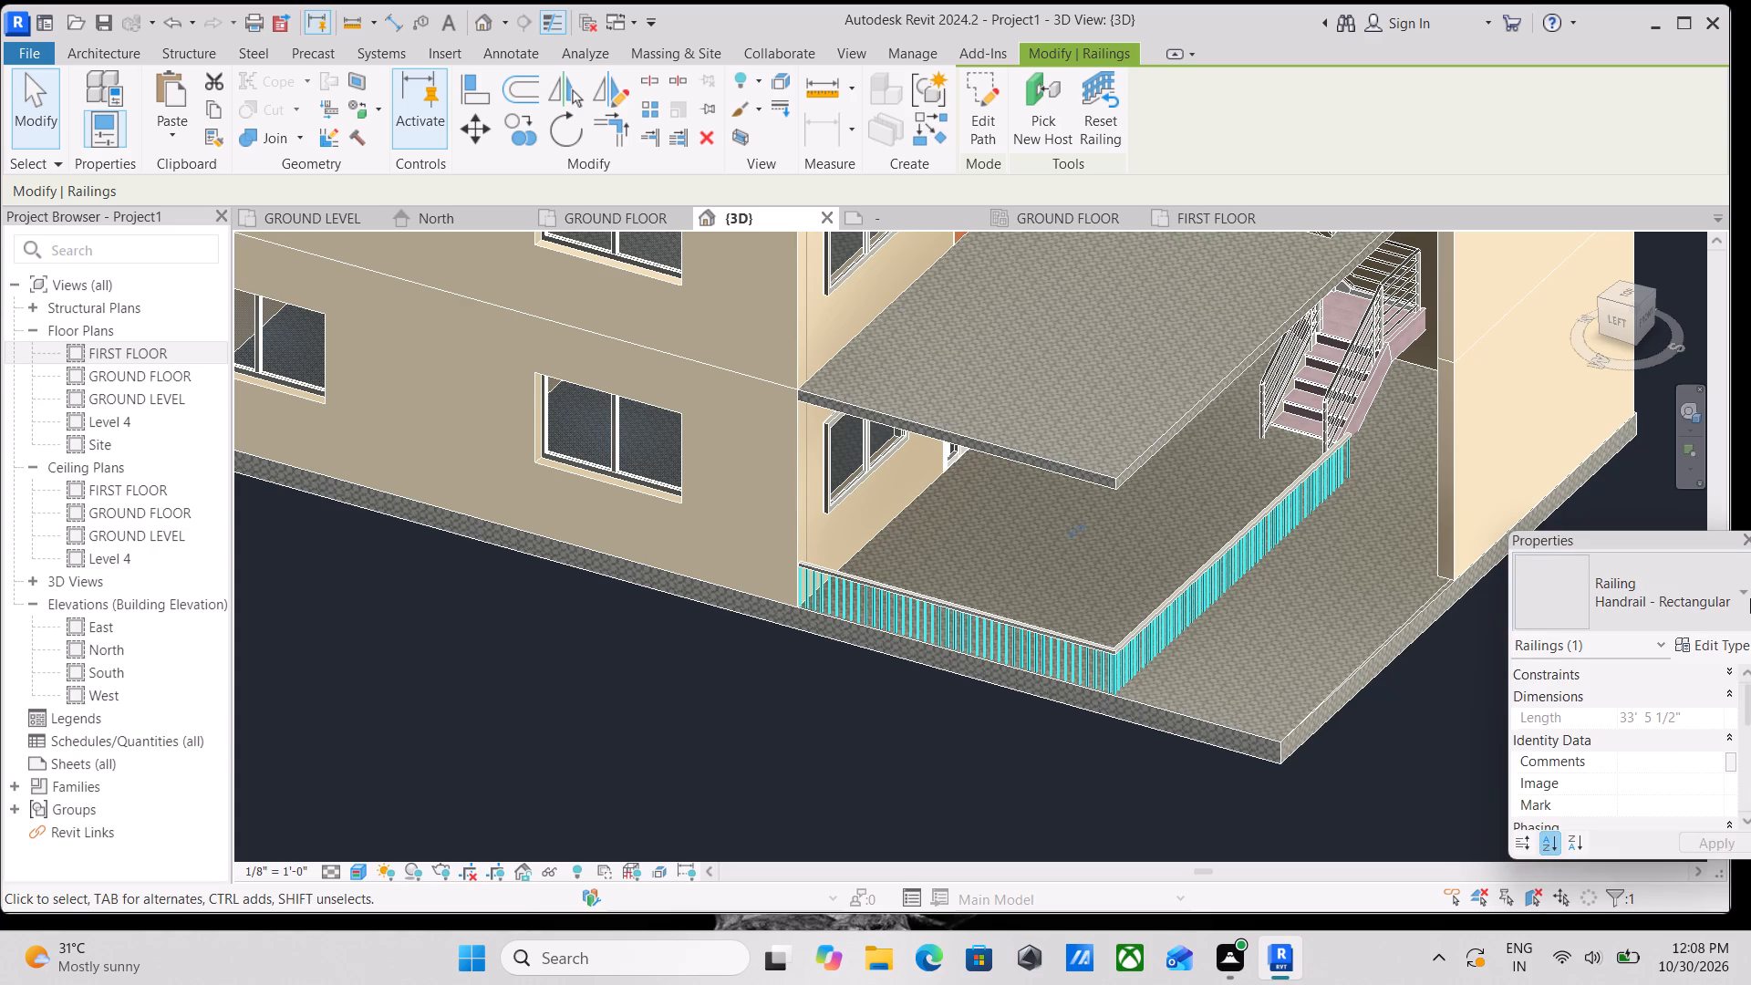
key(Escape)
Examine the new railing up close in 3D and look through its instance properties for its placement settings.
scroll(1254, 627, down, 1)
middle_drag(1242, 629, 1195, 632)
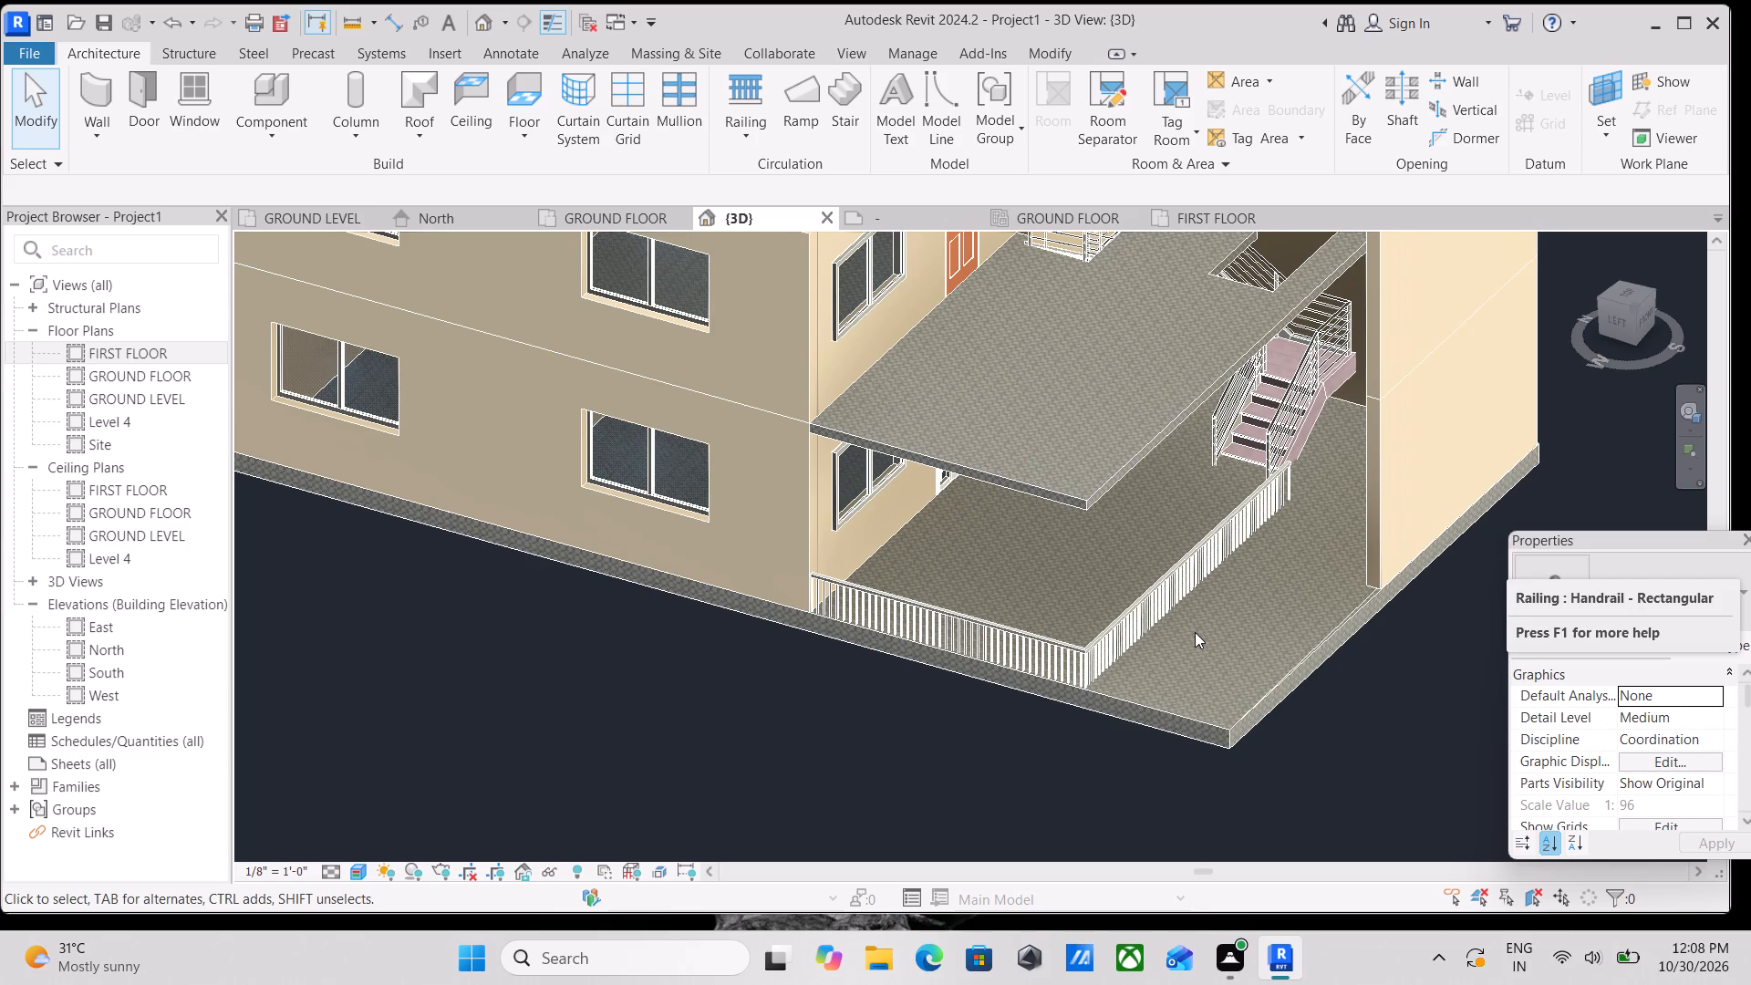
scroll(1195, 632, up, 2)
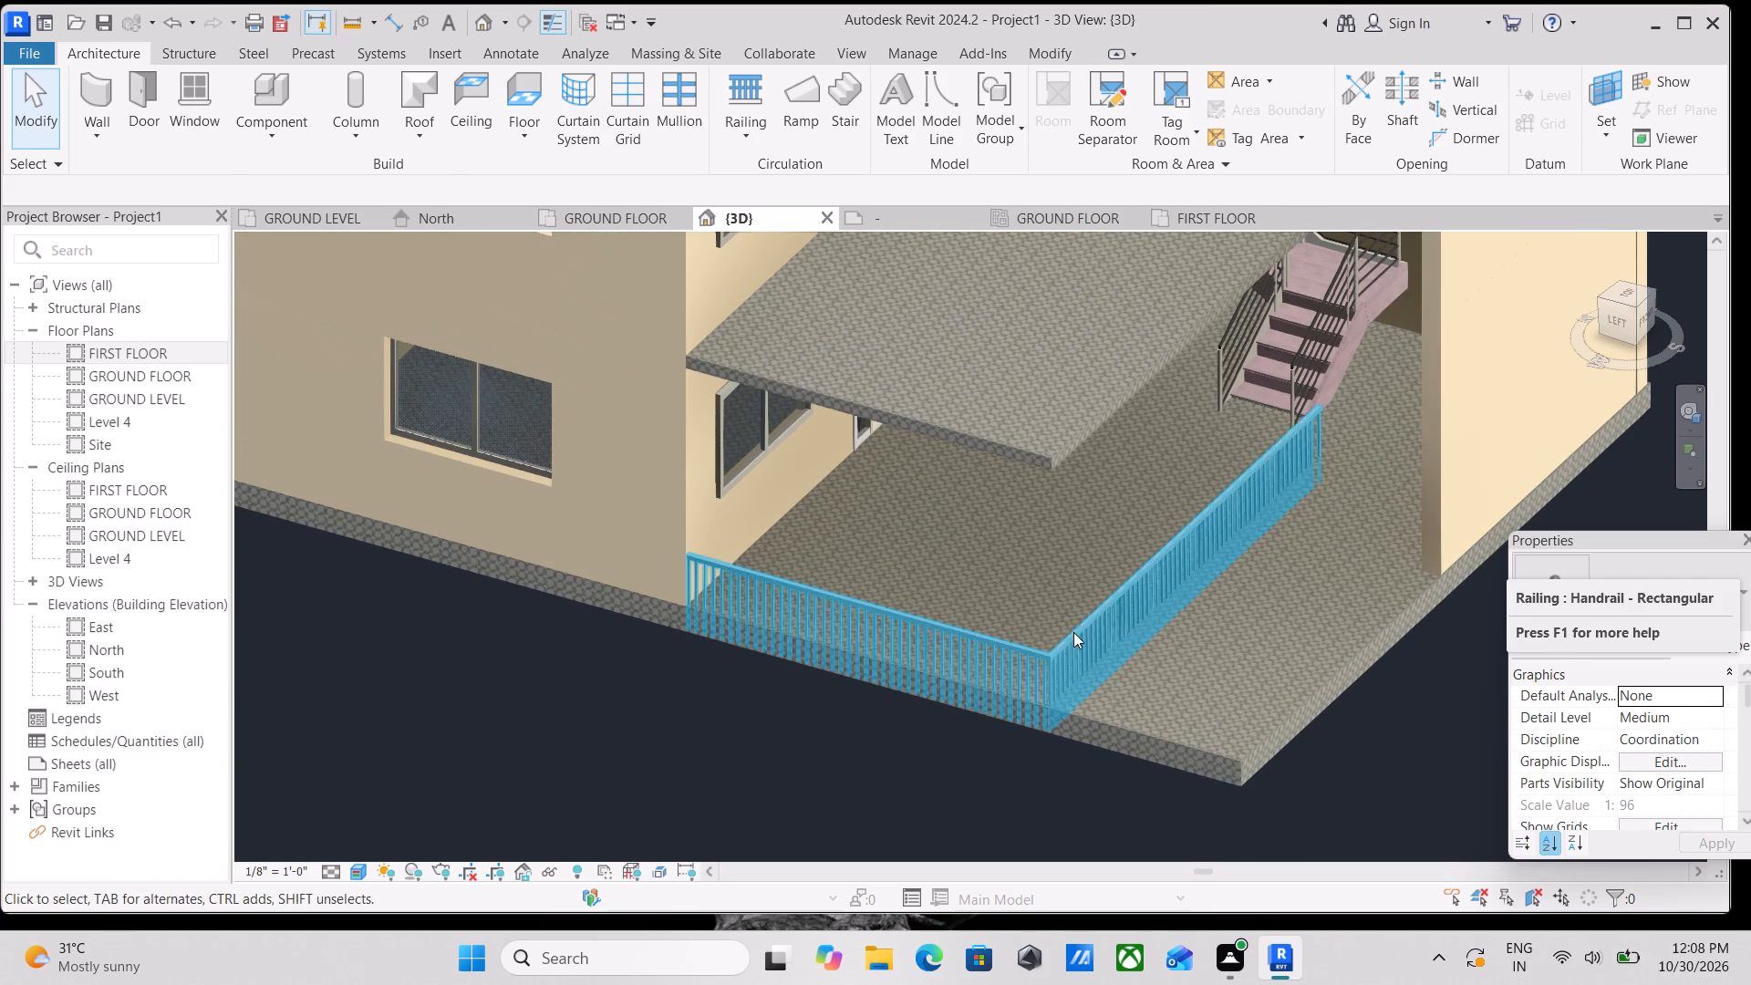
click(1073, 632)
scroll(1736, 691, up, 4)
scroll(1503, 659, up, 2)
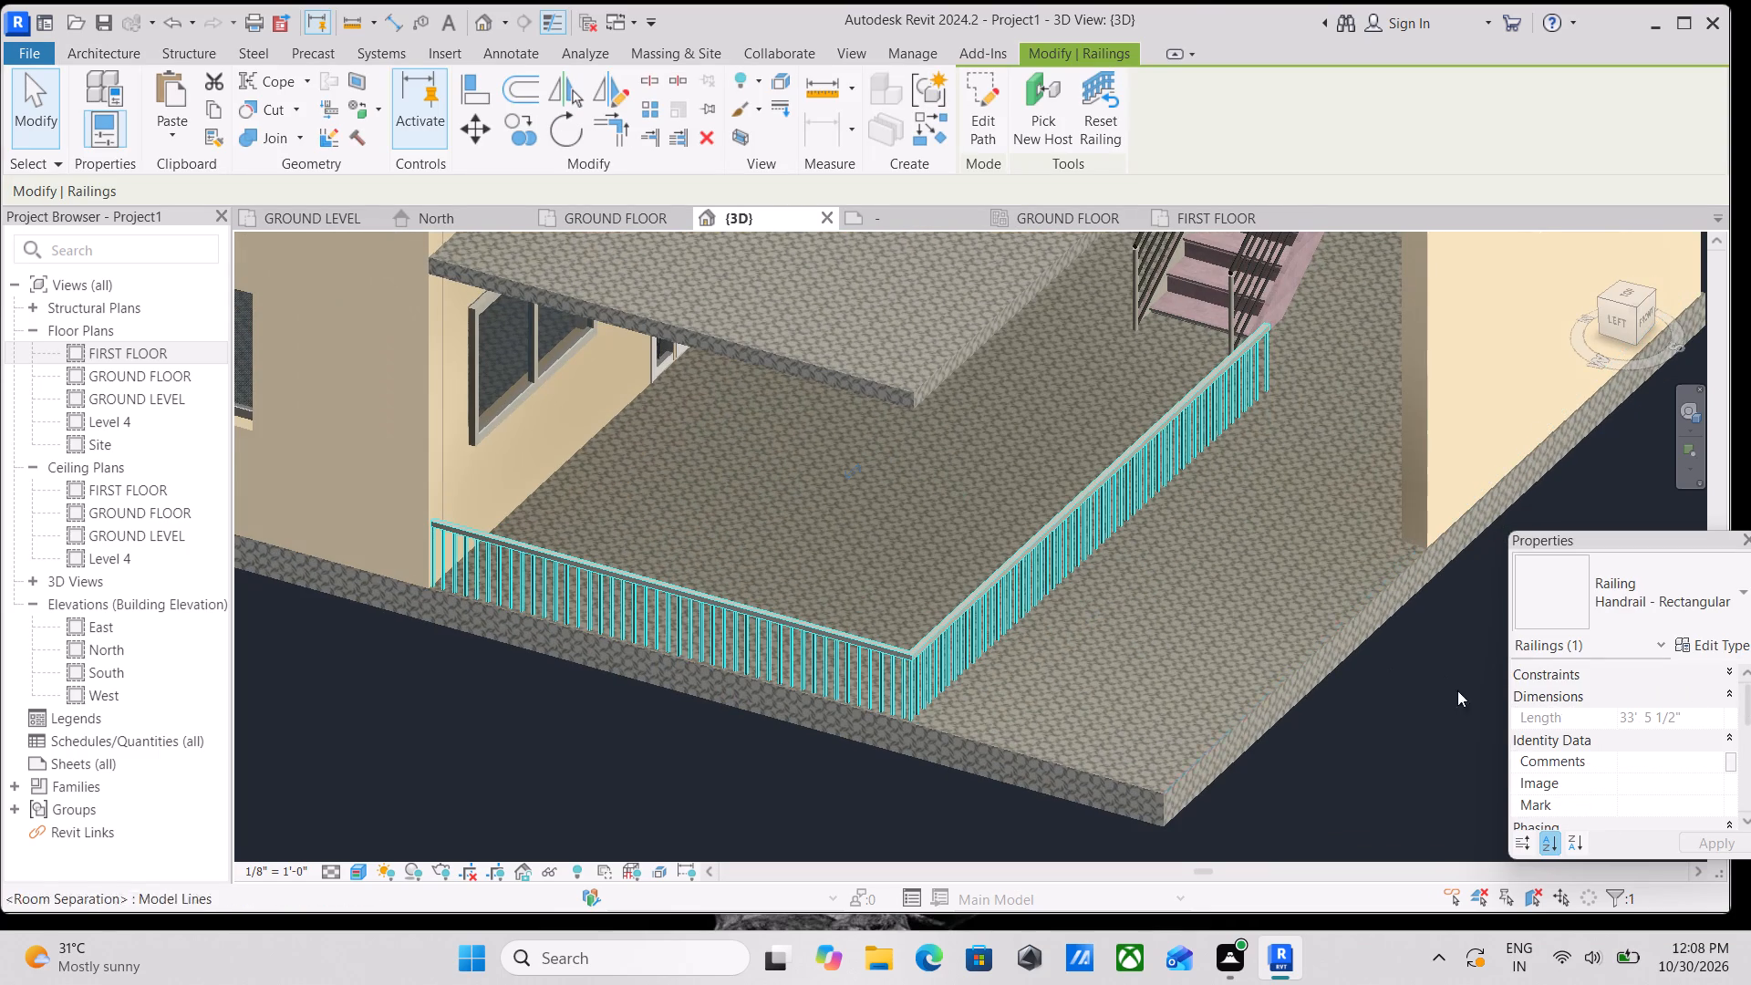
scroll(1595, 688, down, 5)
middle_drag(1303, 686, 1285, 762)
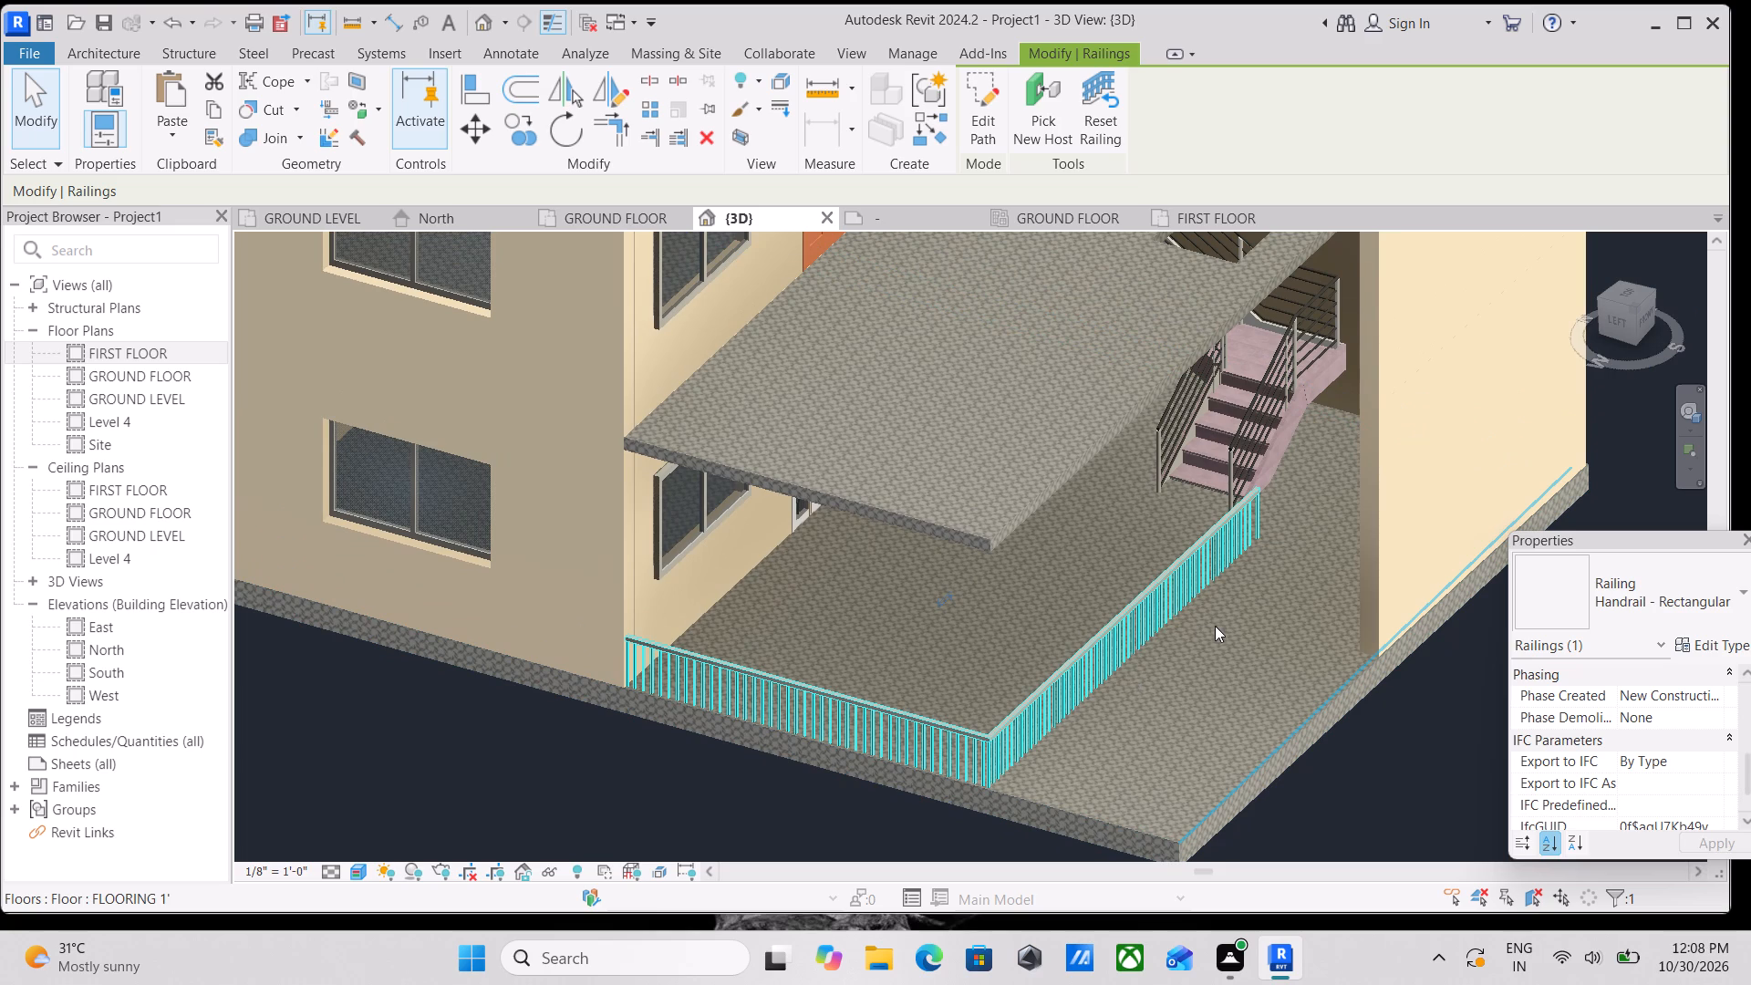
key(Escape)
key(Escape)
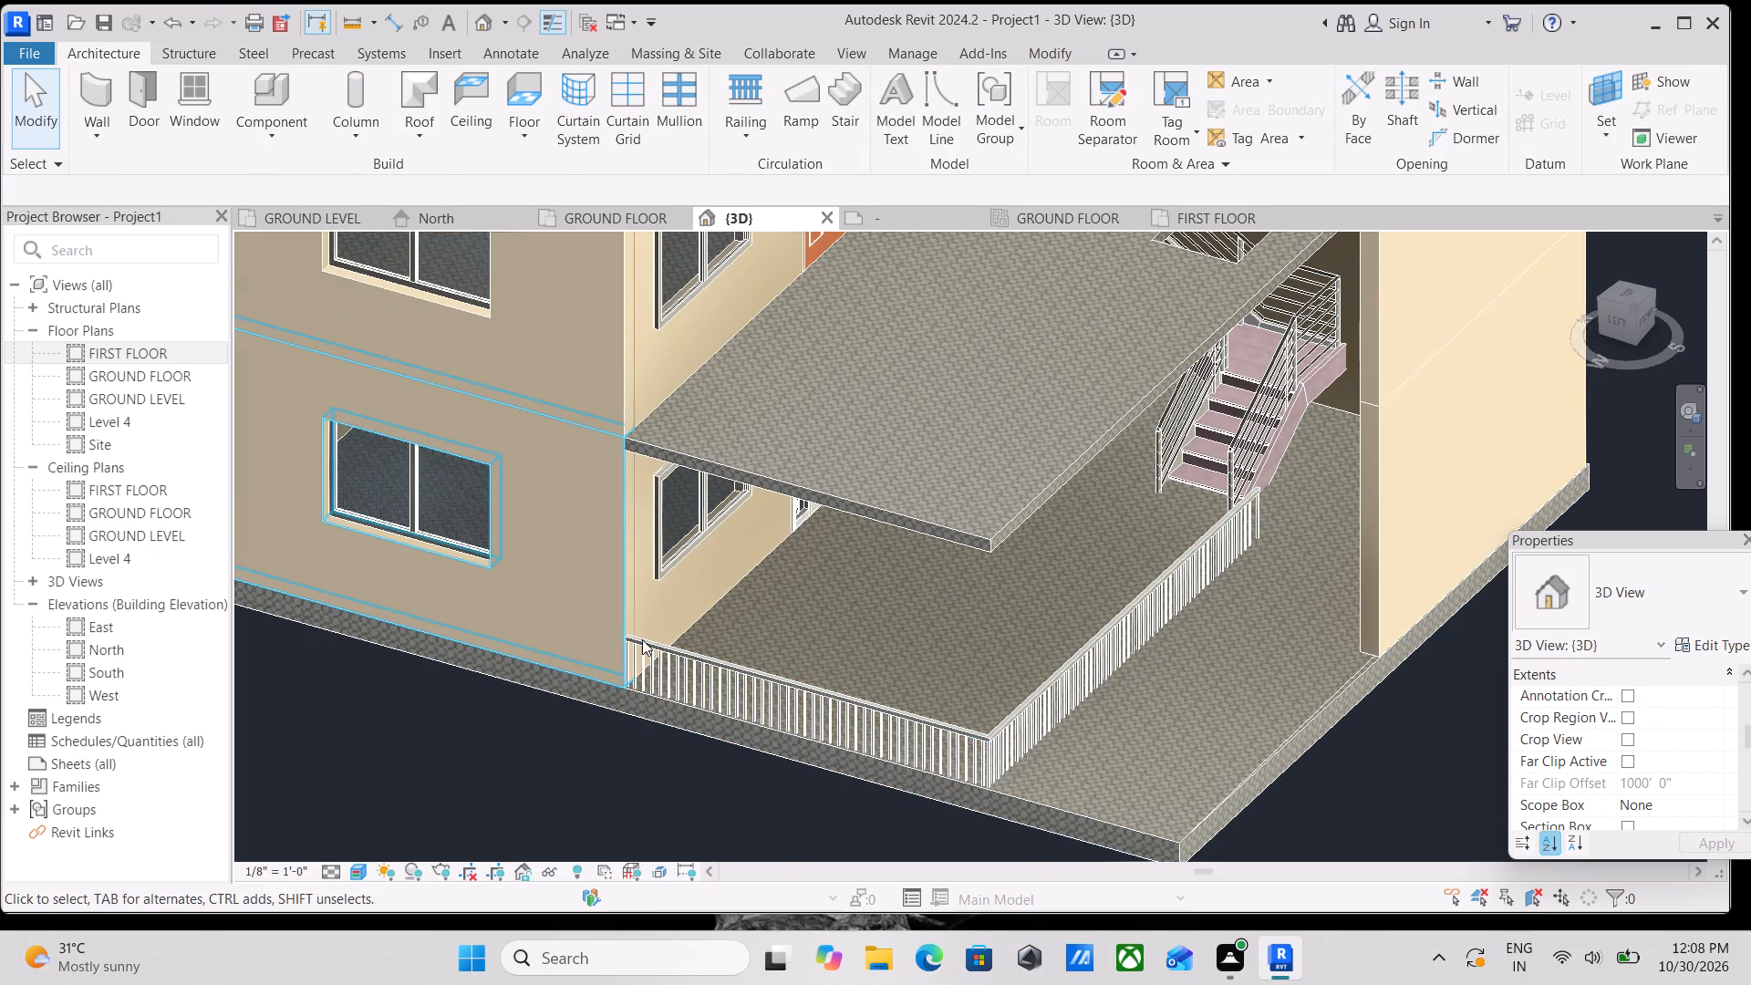
click(642, 639)
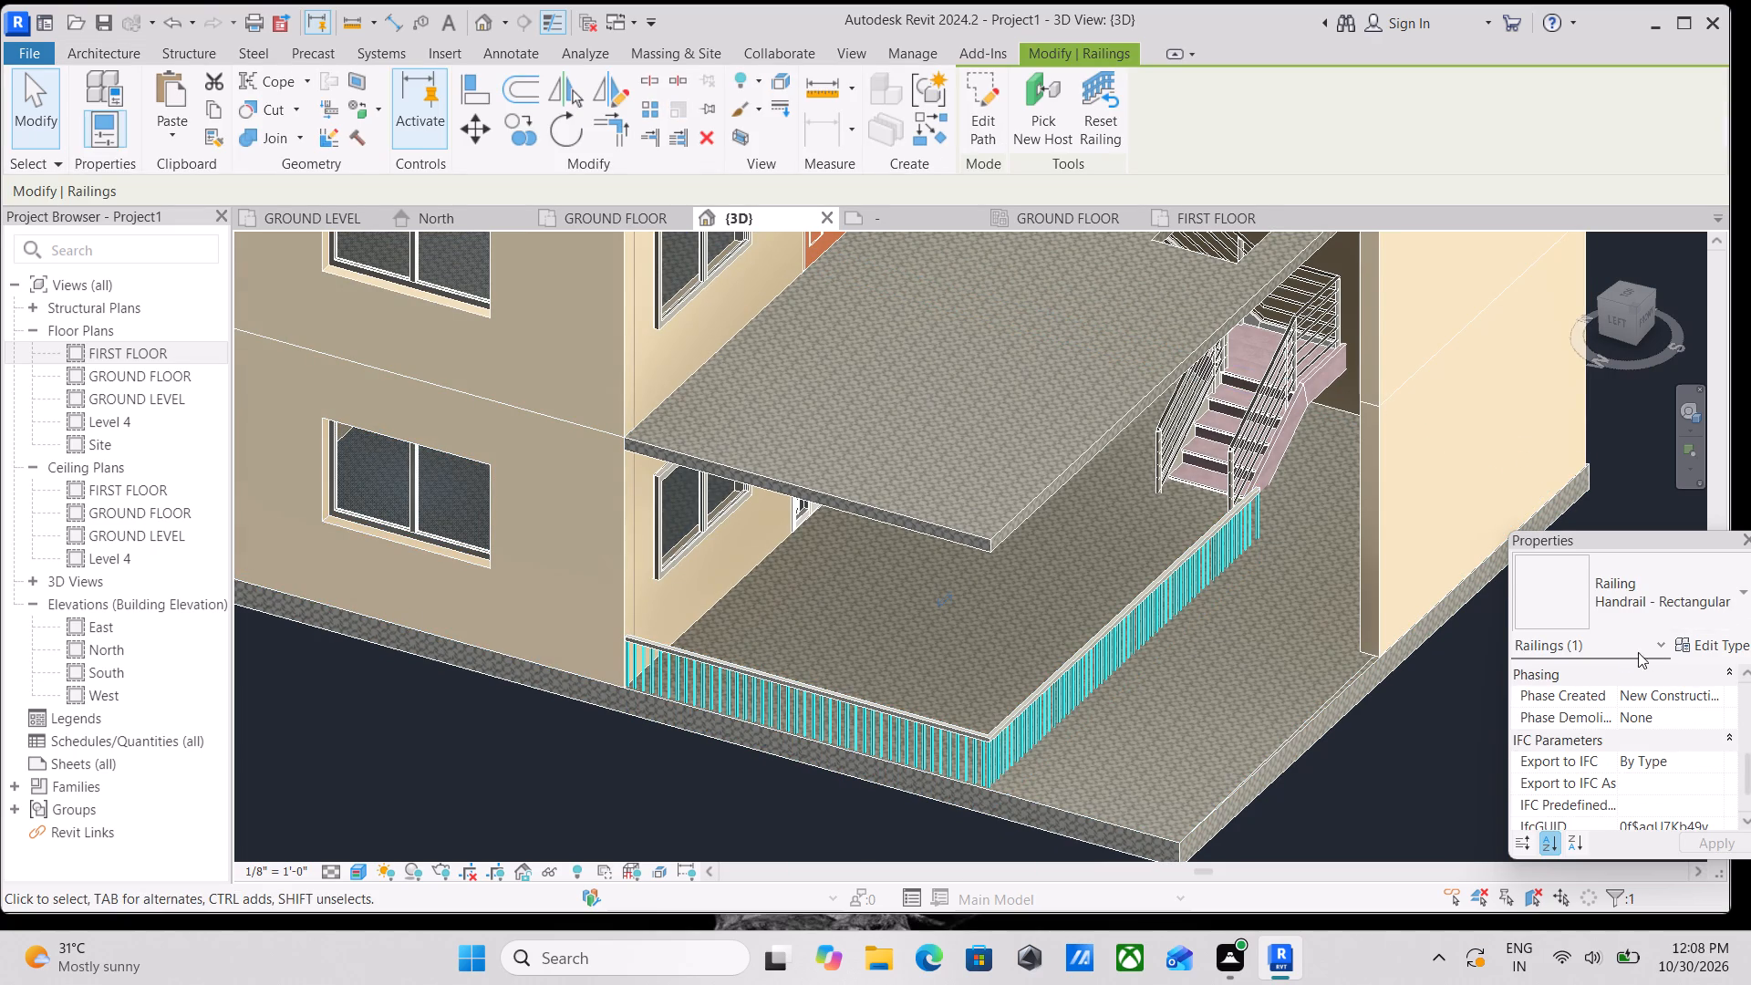
scroll(1632, 652, down, 2)
scroll(1623, 656, up, 2)
click(1642, 647)
click(1642, 647)
scroll(1652, 669, down, 2)
scroll(1648, 703, up, 3)
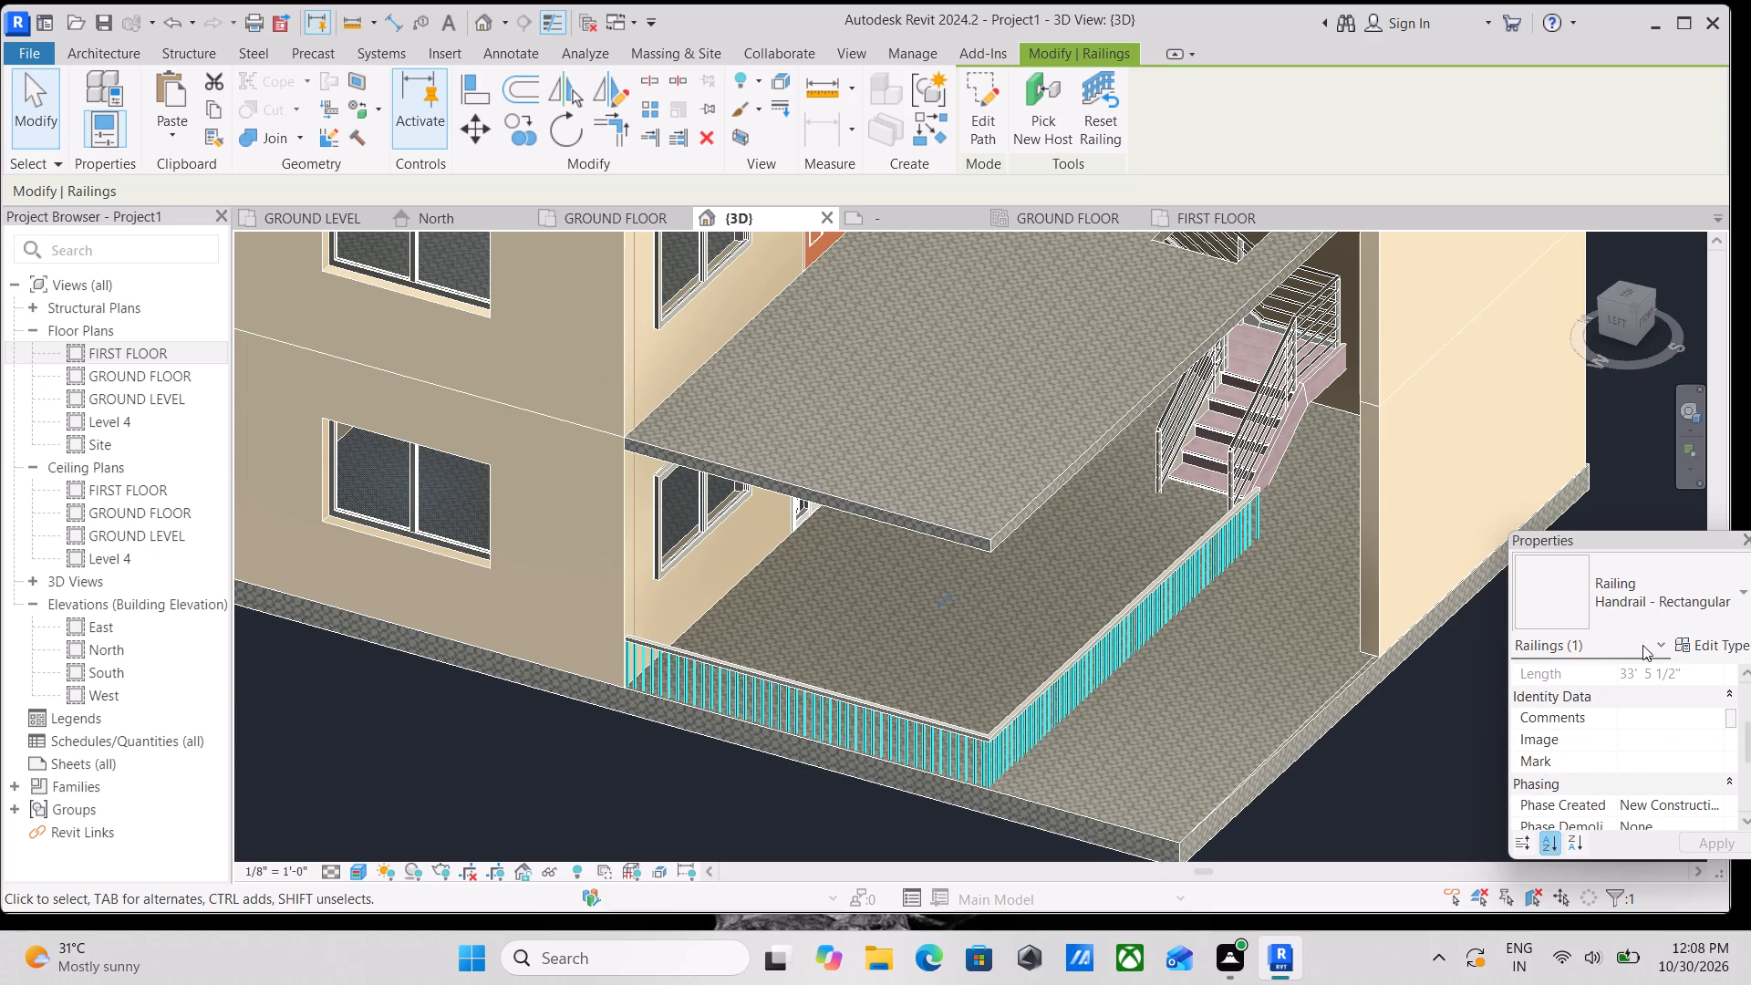
scroll(1631, 652, up, 2)
click(1653, 645)
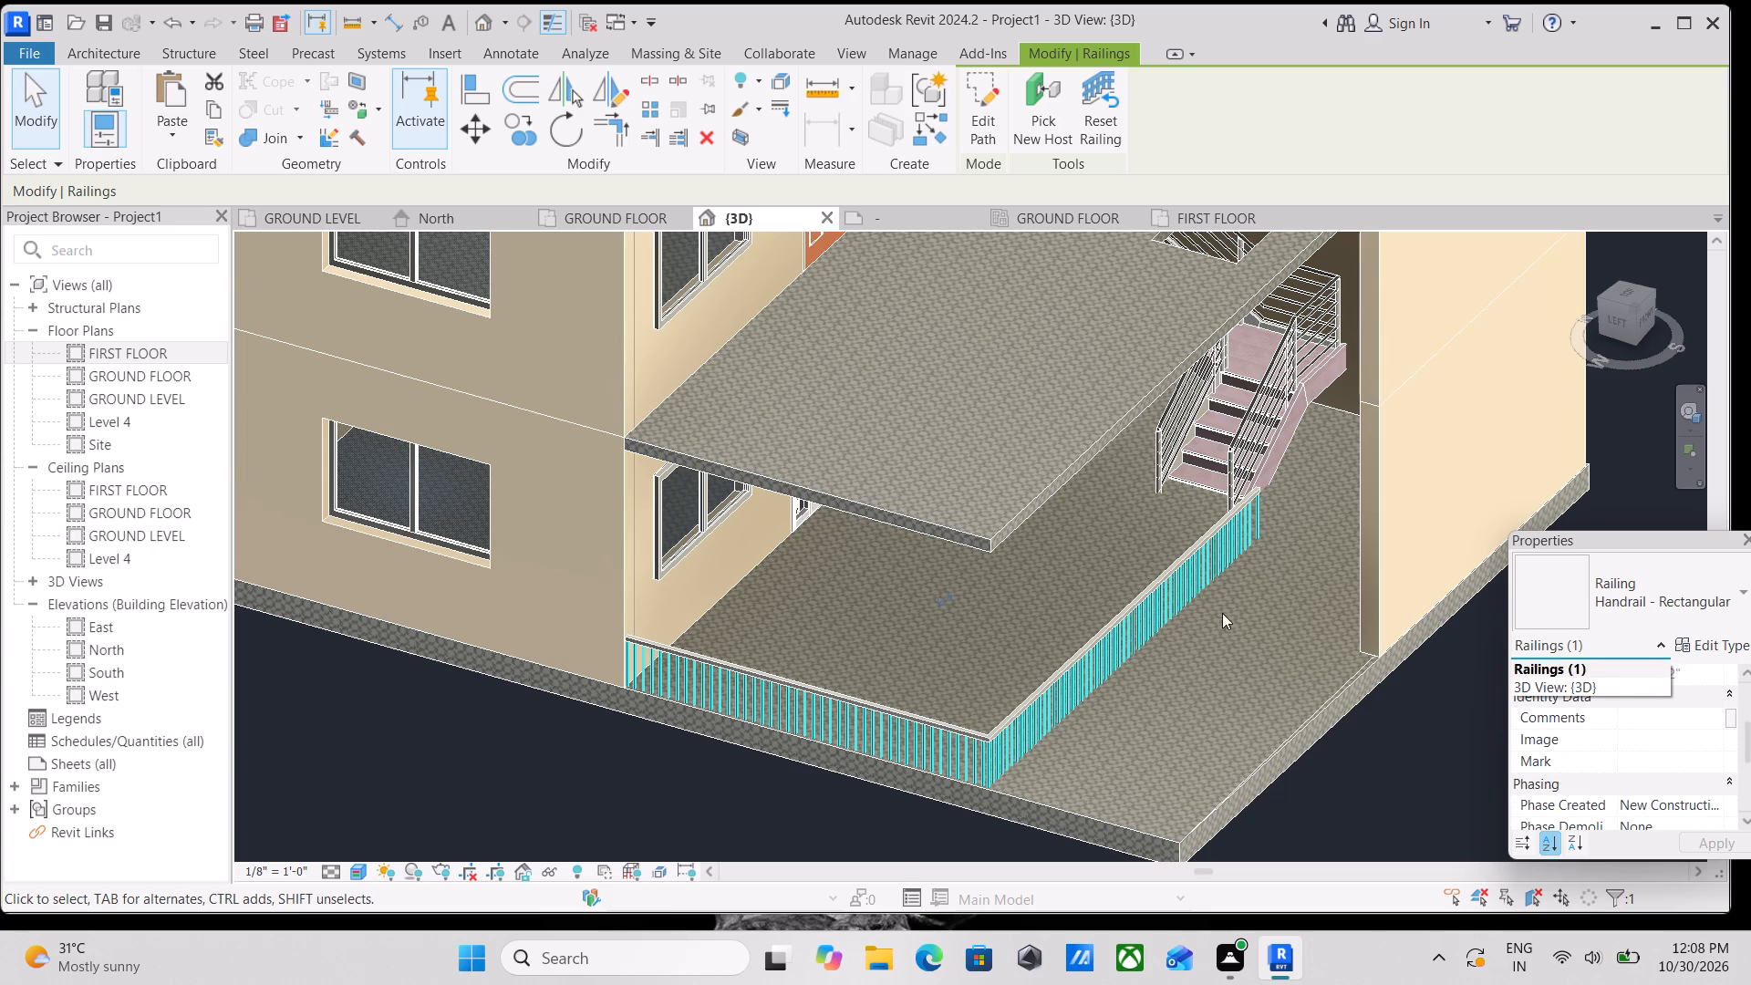
key(Escape)
Check the new railing's type choices again in 3D without picking another type.
scroll(1088, 672, down, 1)
middle_drag(1098, 664, 1176, 621)
key(Escape)
middle_drag(724, 622, 852, 557)
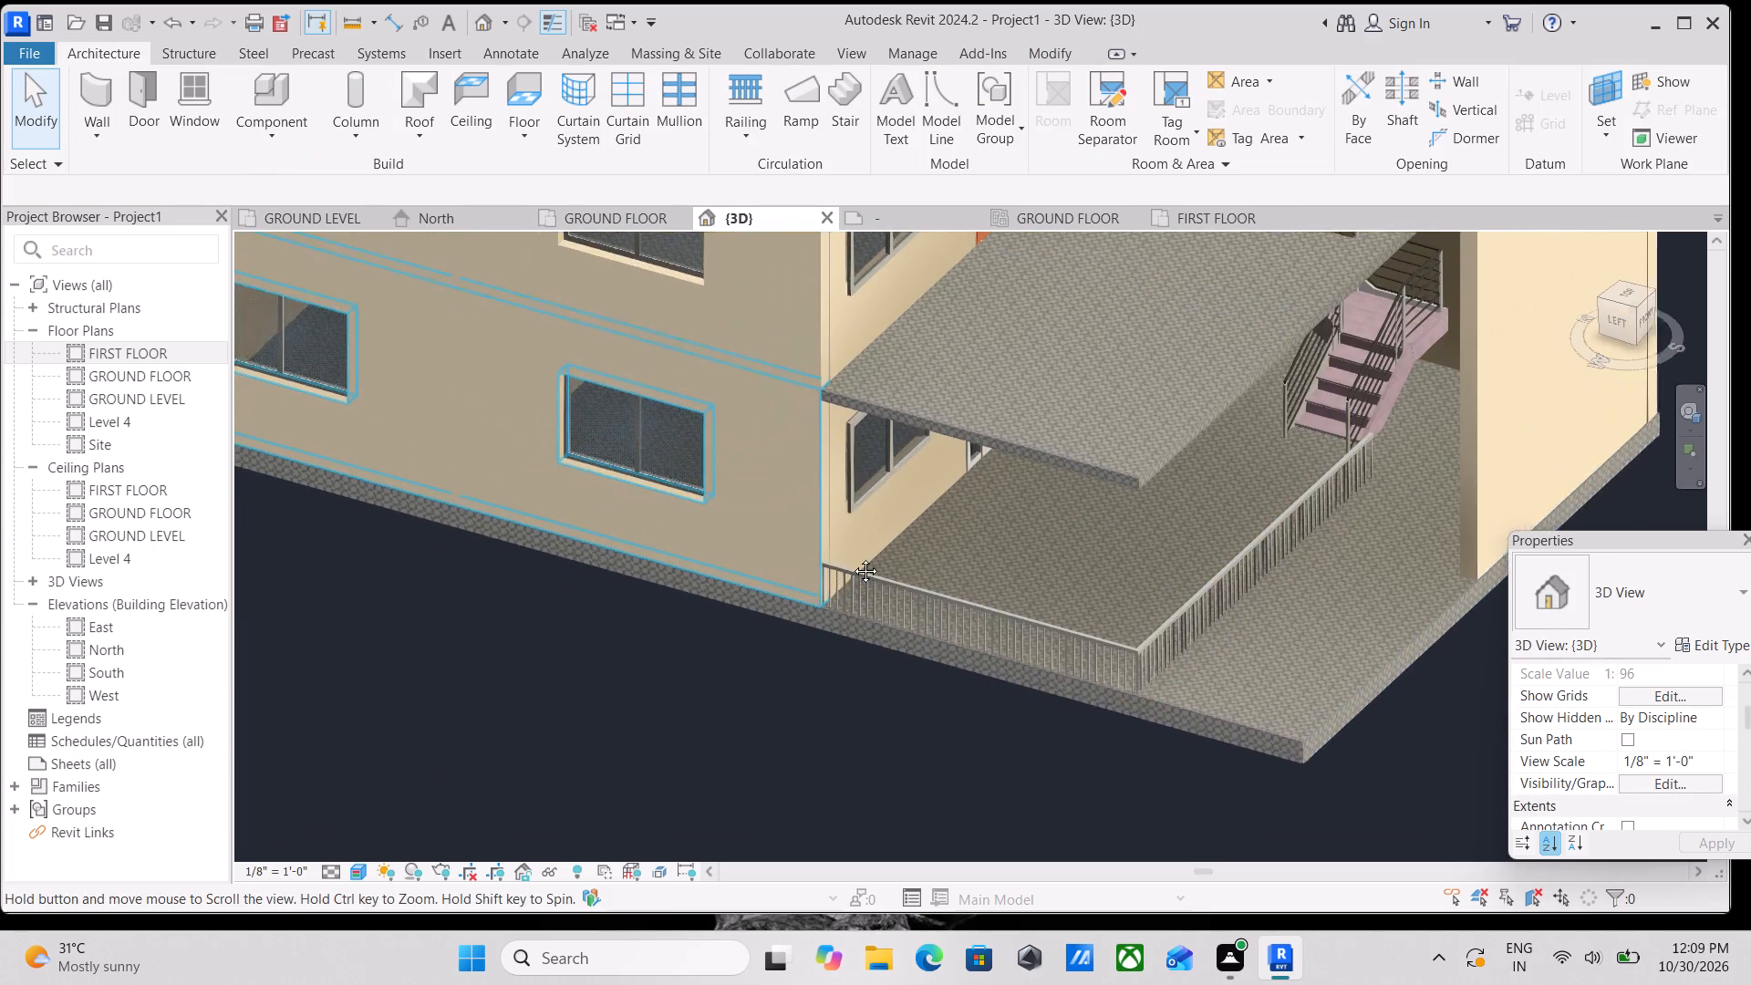
middle_drag(852, 557, 887, 543)
click(1006, 552)
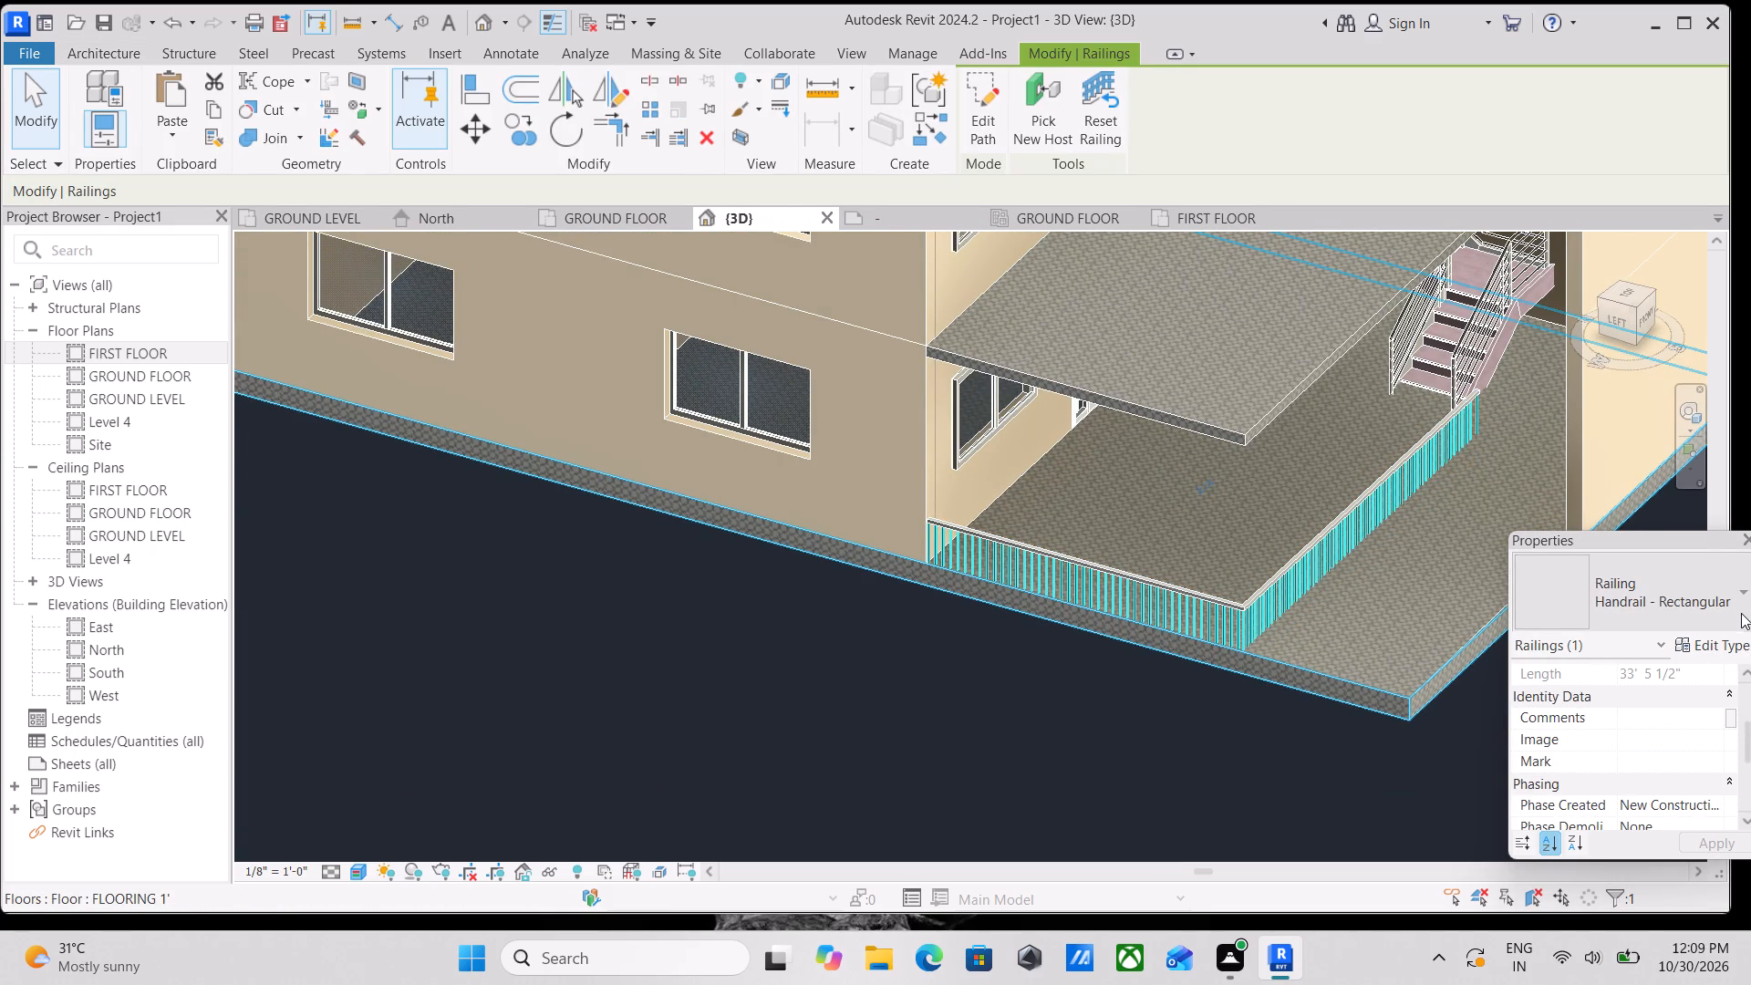
click(1741, 612)
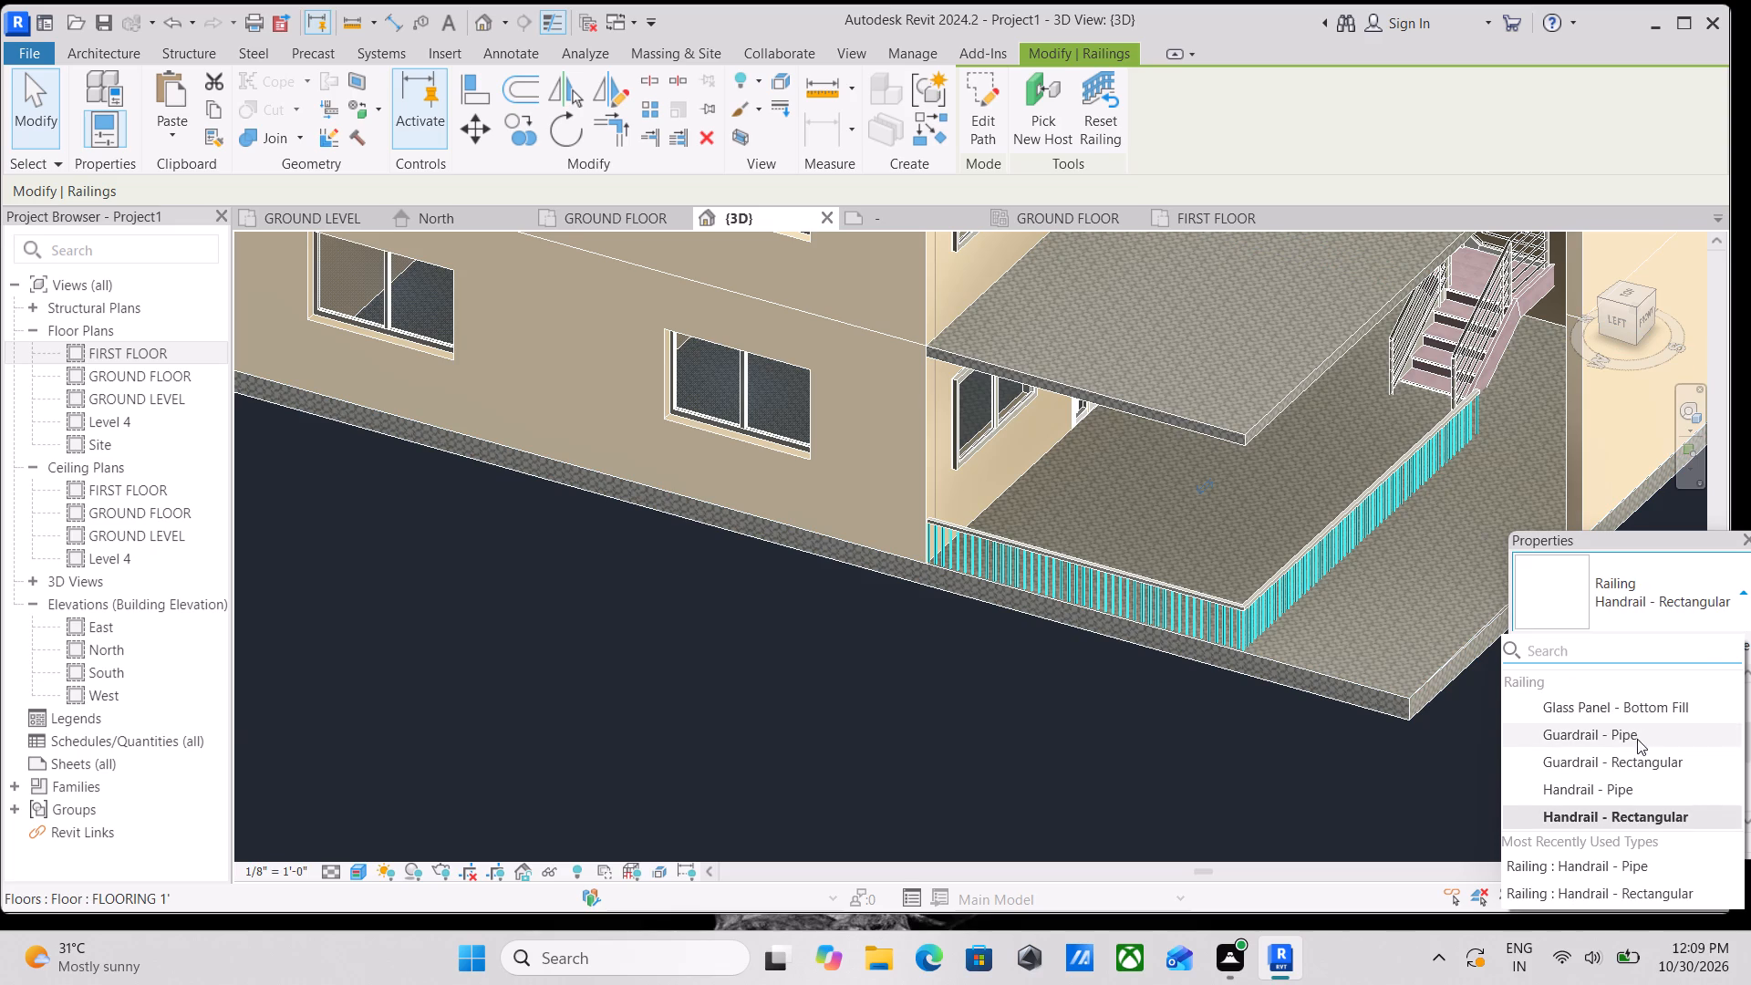
key(Escape)
scroll(1256, 610, down, 1)
key(Escape)
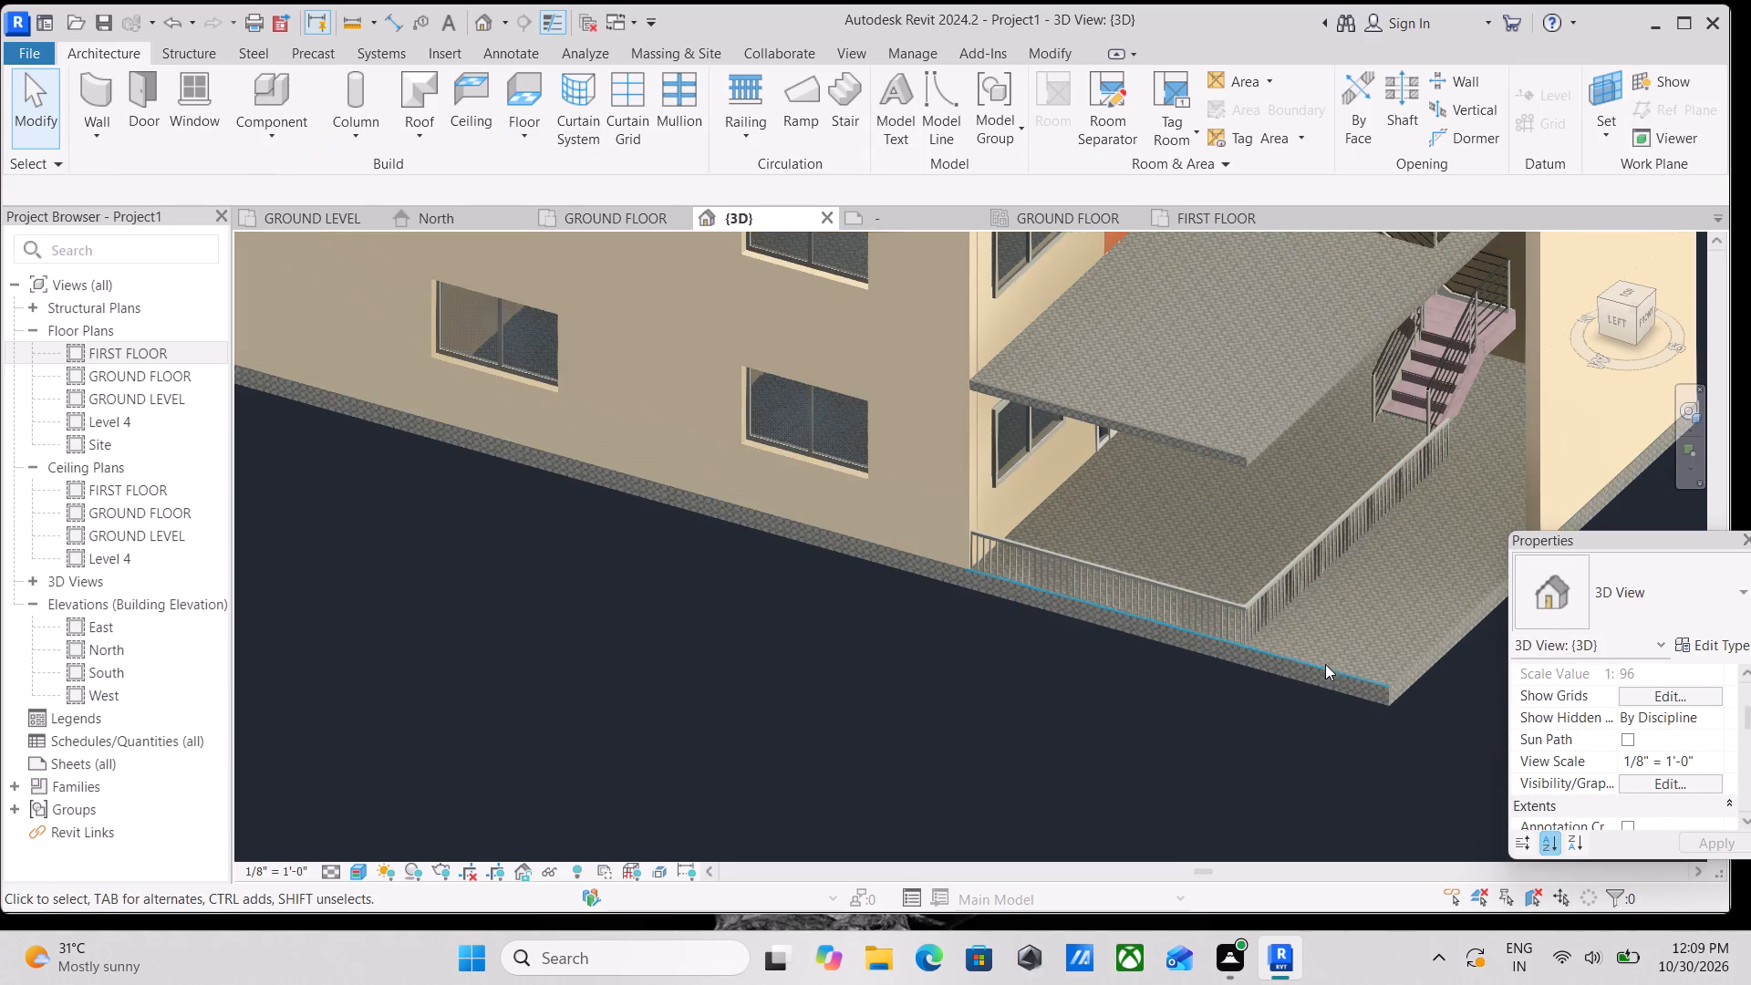
Inspect the railing beneath the first-floor slab from low and front angles, and review its constraints and dimension properties.
middle_drag(1322, 664, 1270, 612)
shift+middle_drag(1075, 617, 1120, 450)
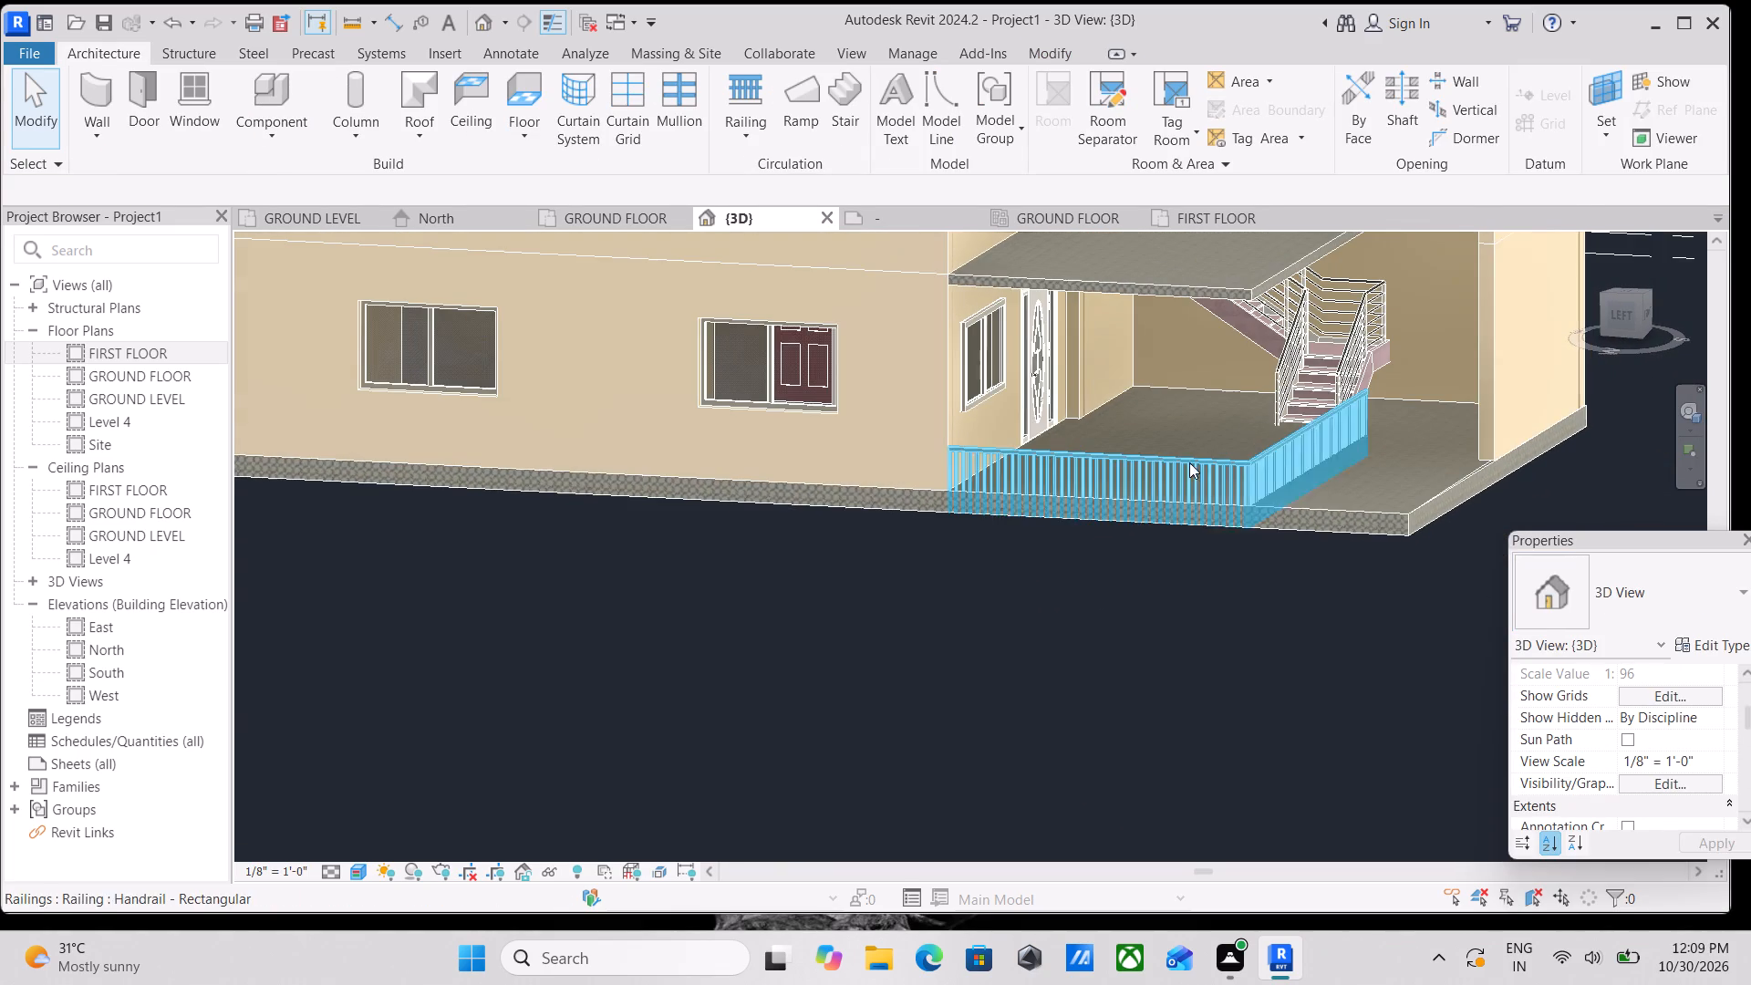
click(1242, 473)
middle_drag(1356, 536, 1281, 609)
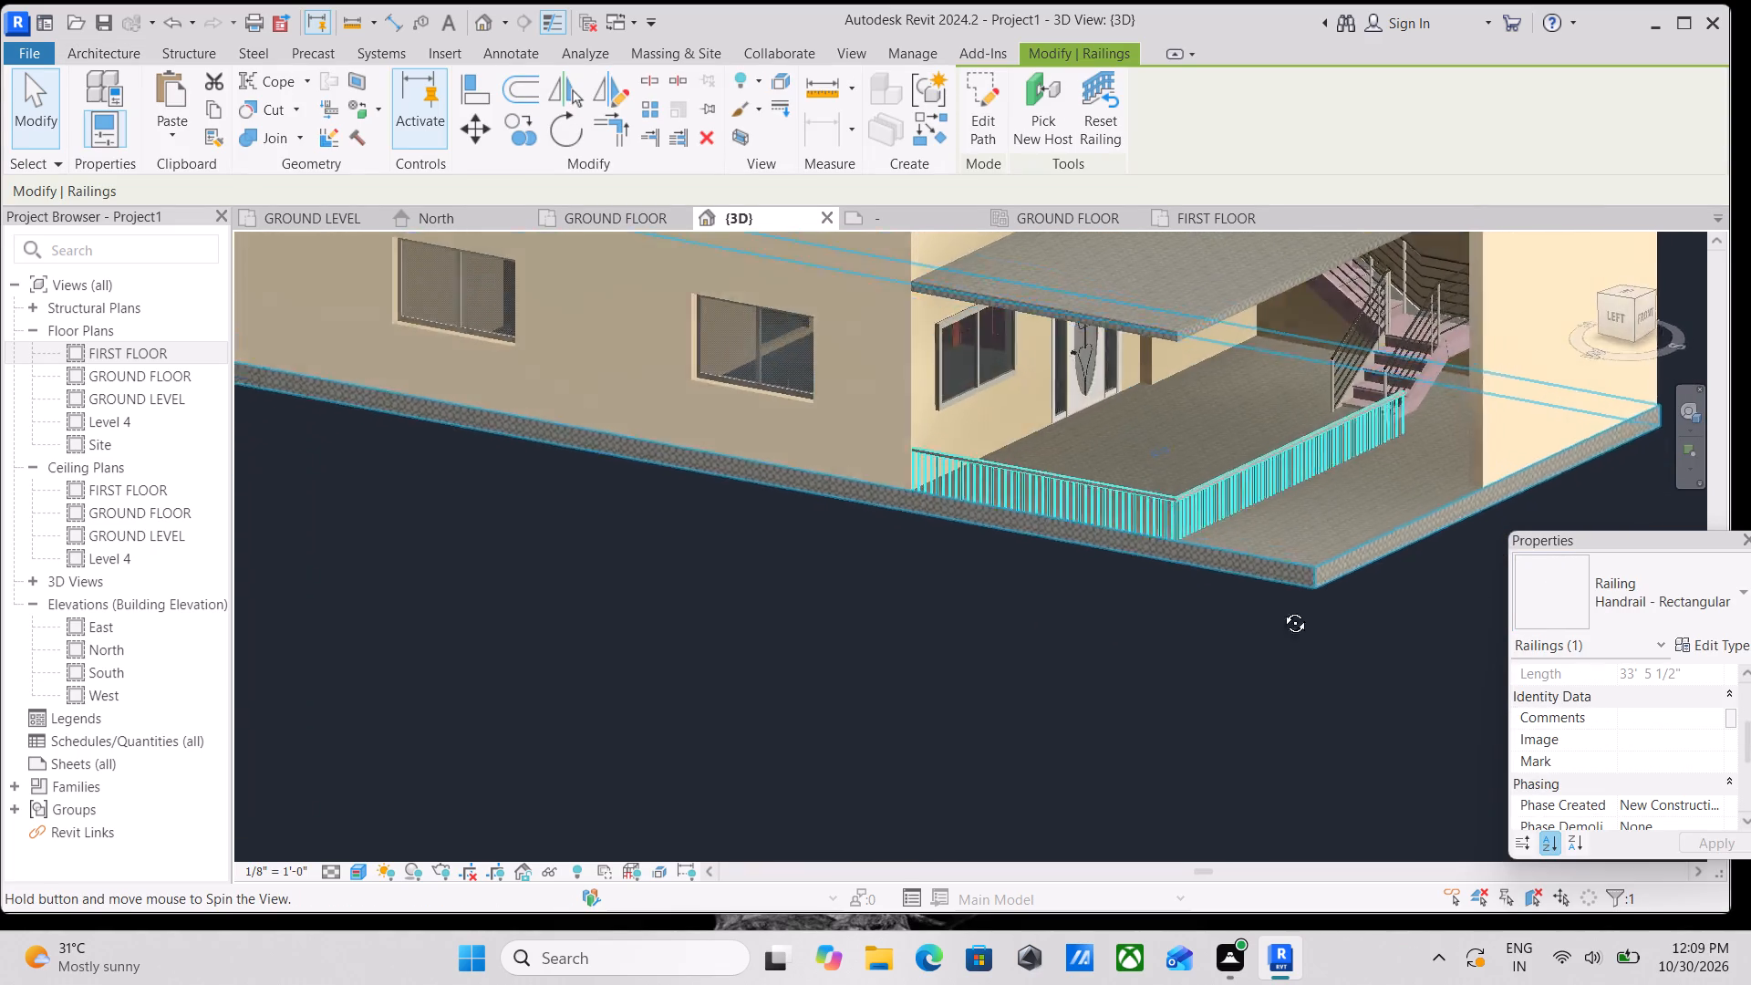
middle_drag(1281, 609, 1197, 713)
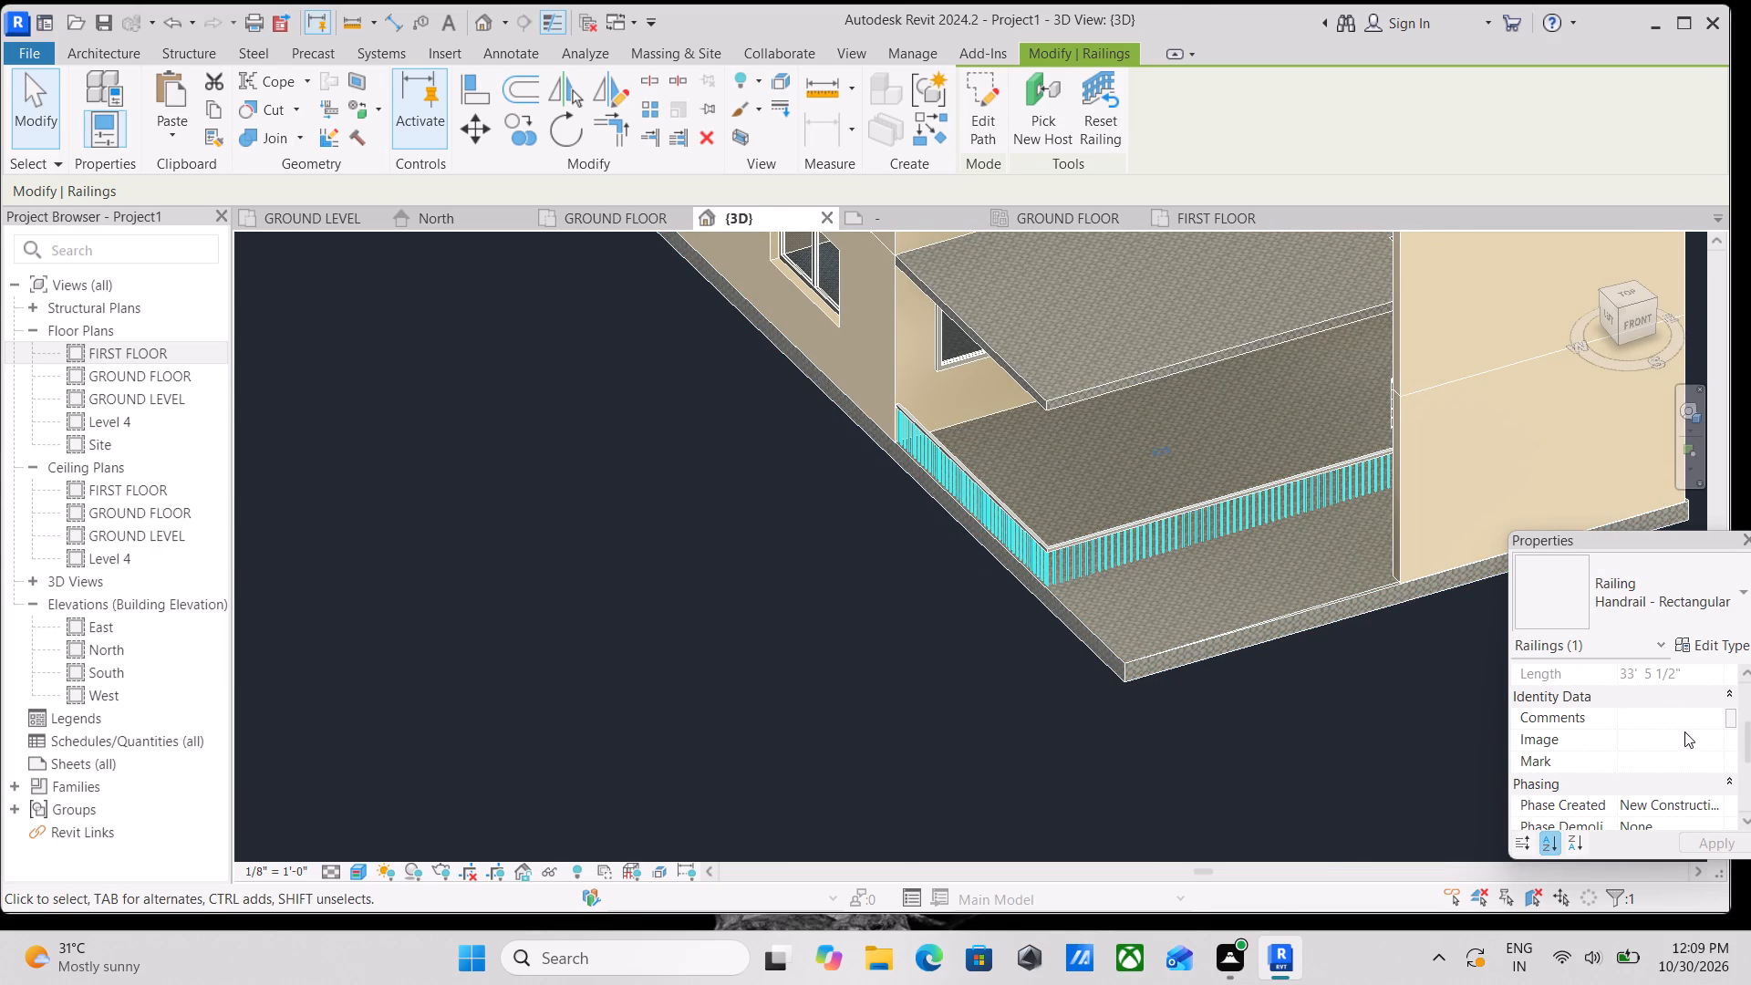
scroll(1684, 736, down, 2)
scroll(1673, 747, up, 9)
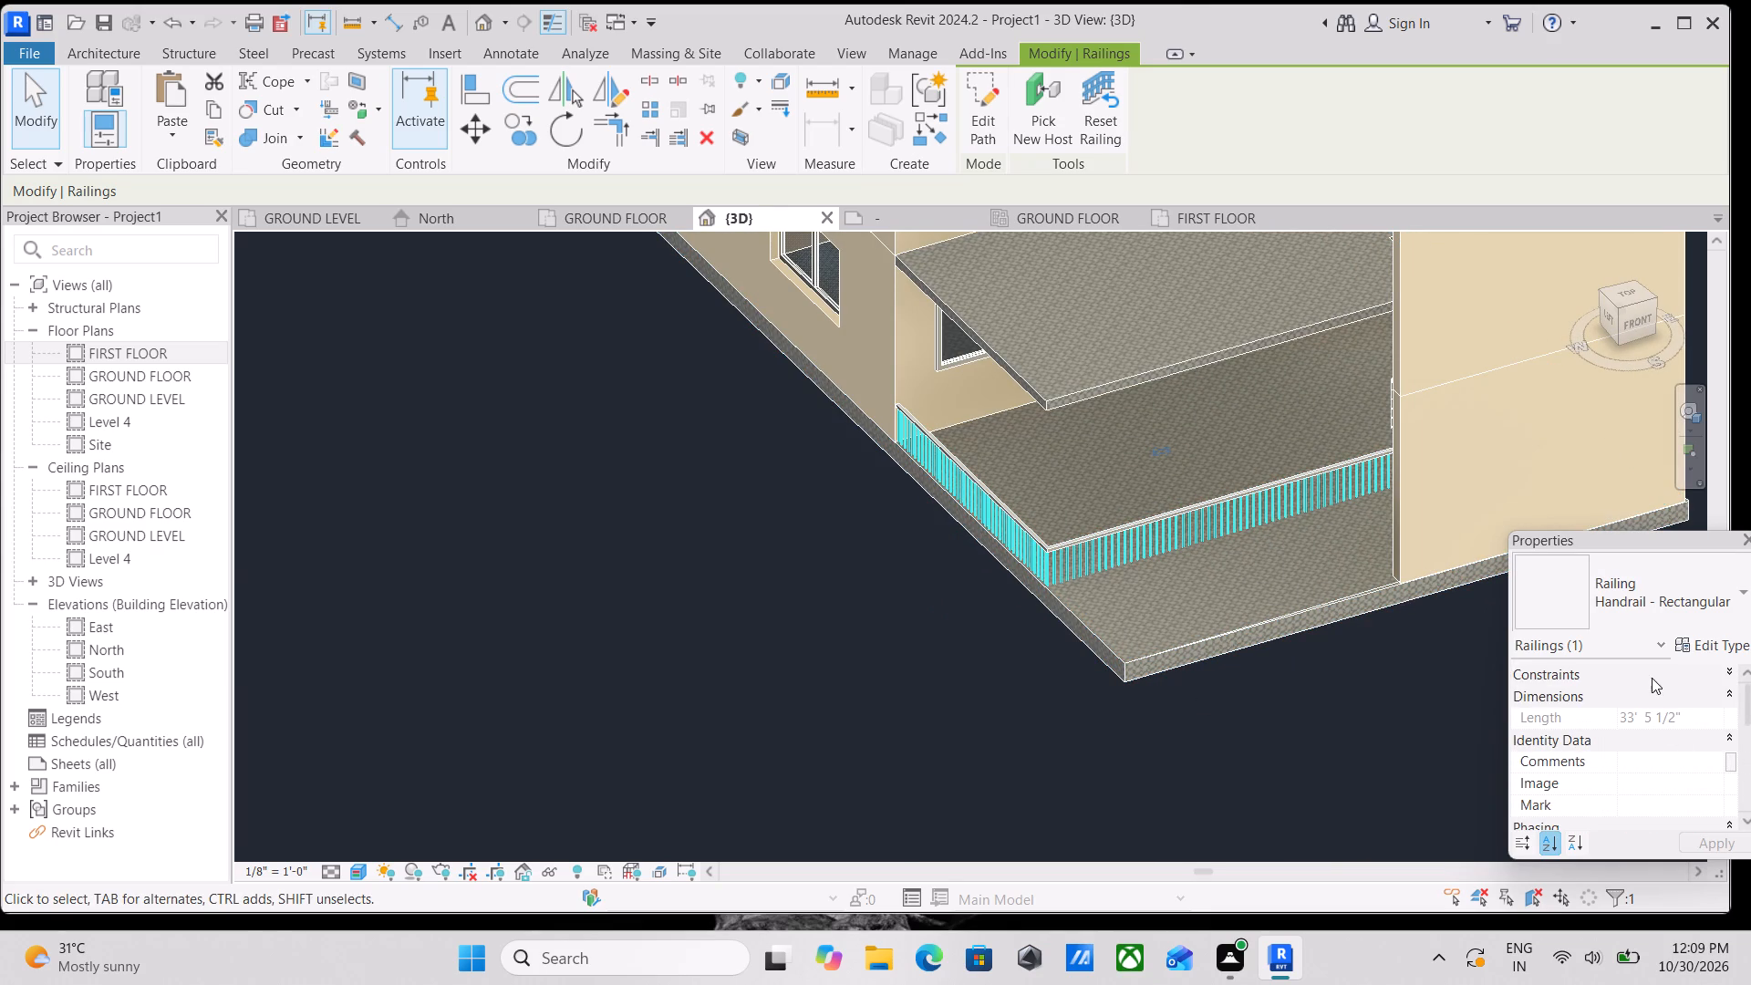
scroll(1669, 672, down, 7)
scroll(1673, 761, up, 3)
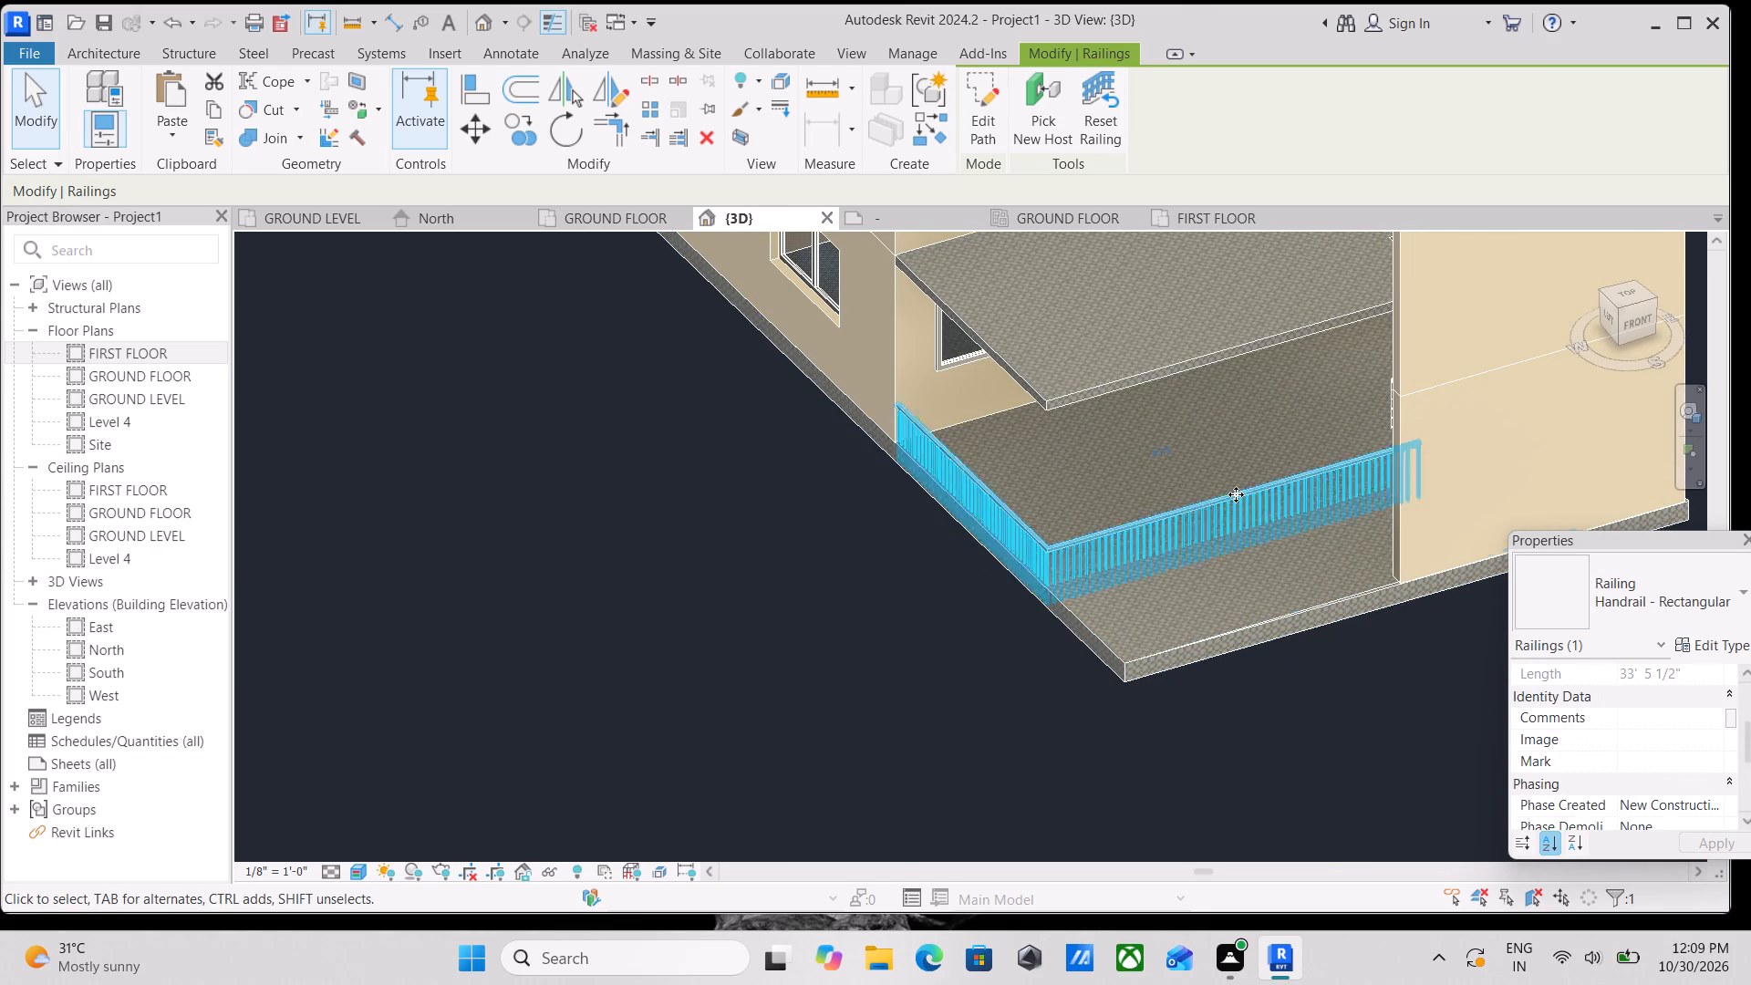
middle_drag(1177, 466, 1165, 540)
key(Escape)
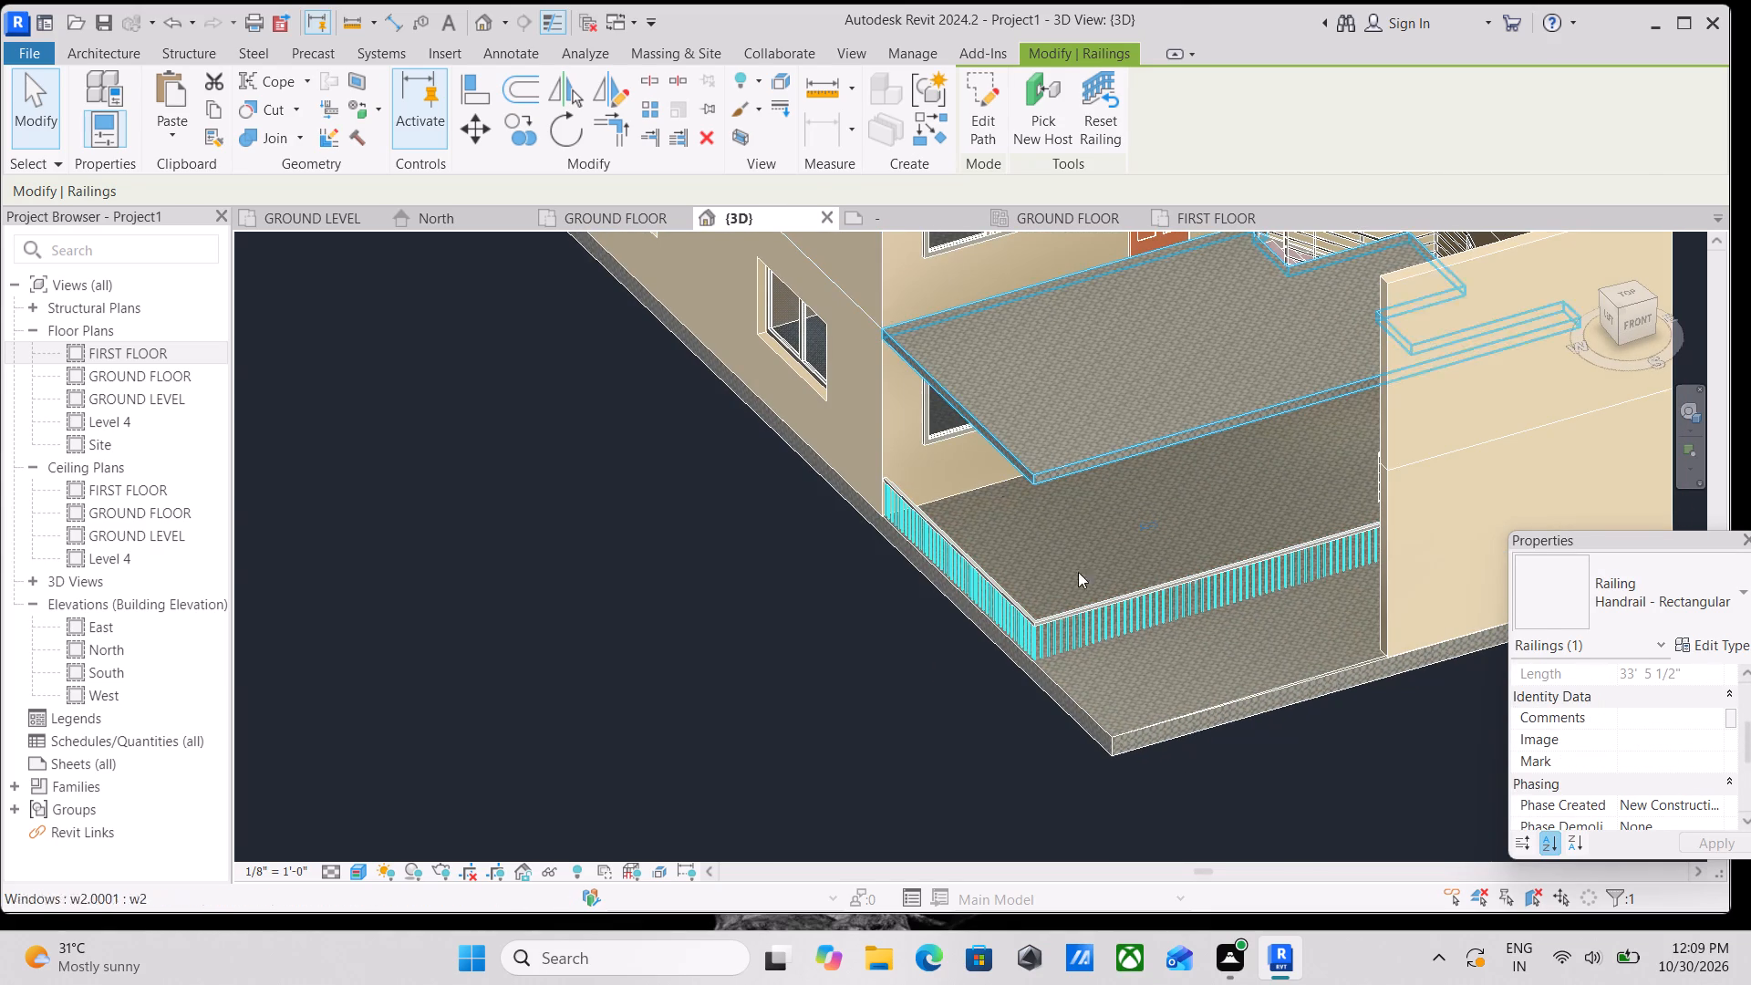
key(Escape)
Delete the Handrail - Rectangular railing that sits on the ground-level floor below the first-floor front slab.
click(996, 606)
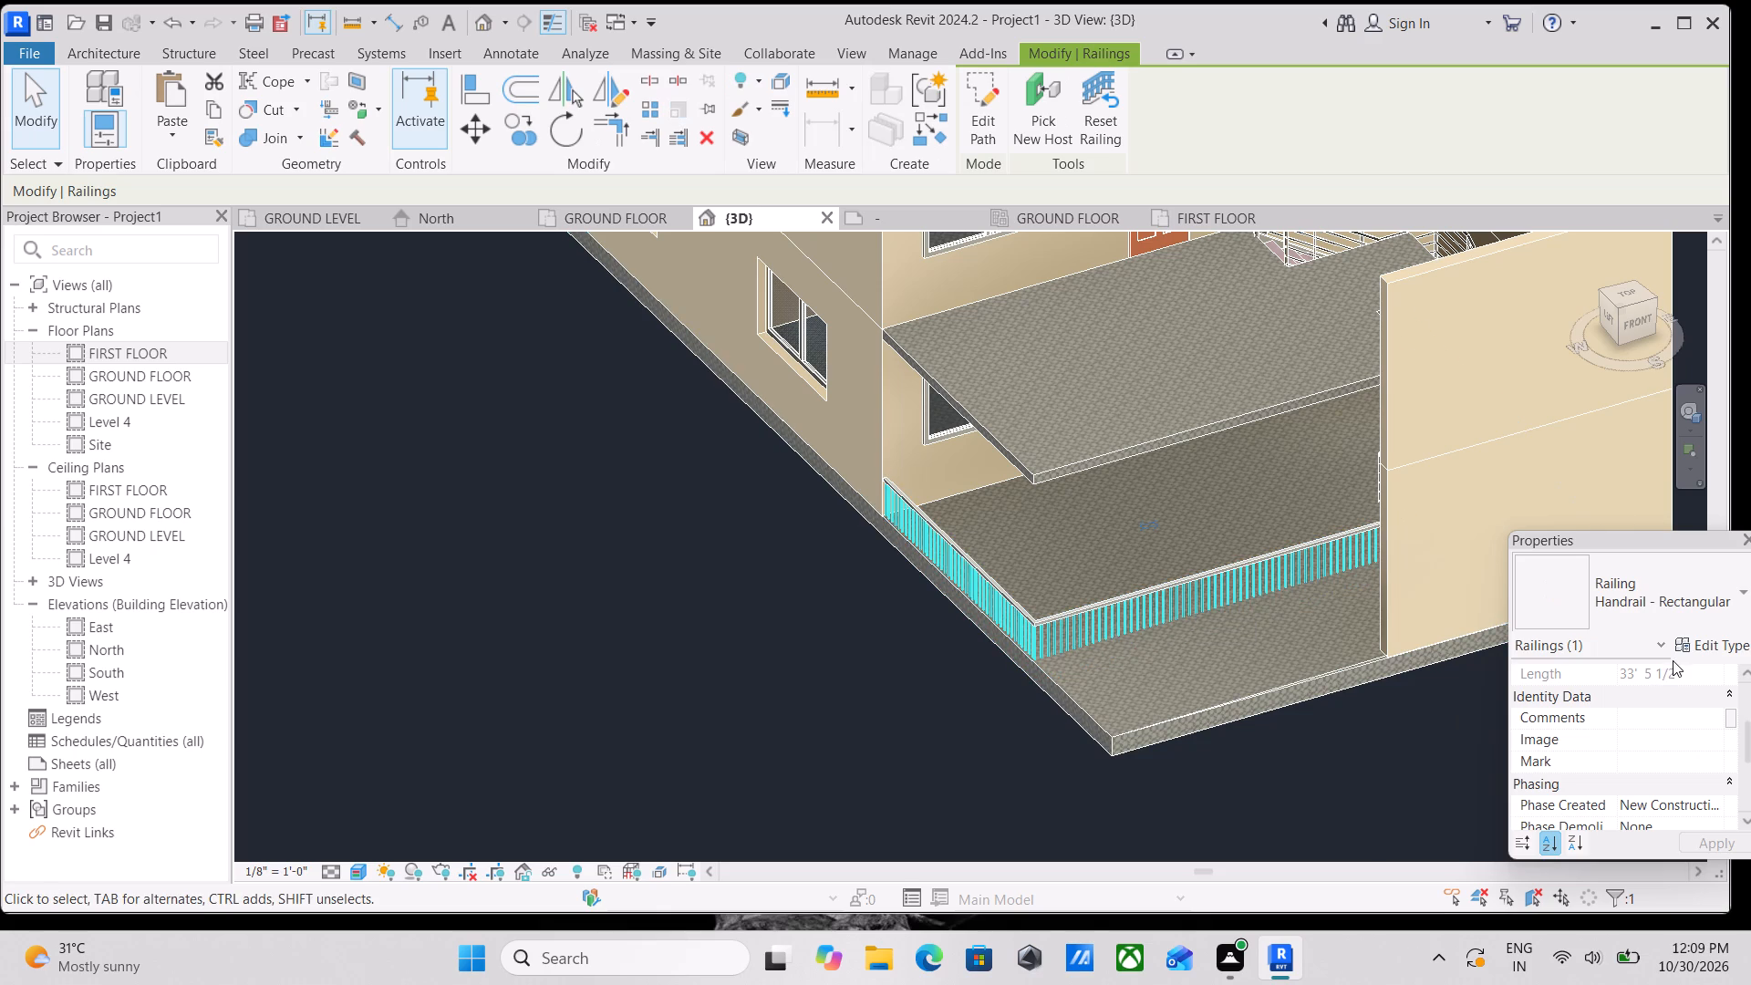
key(Escape)
click(1099, 620)
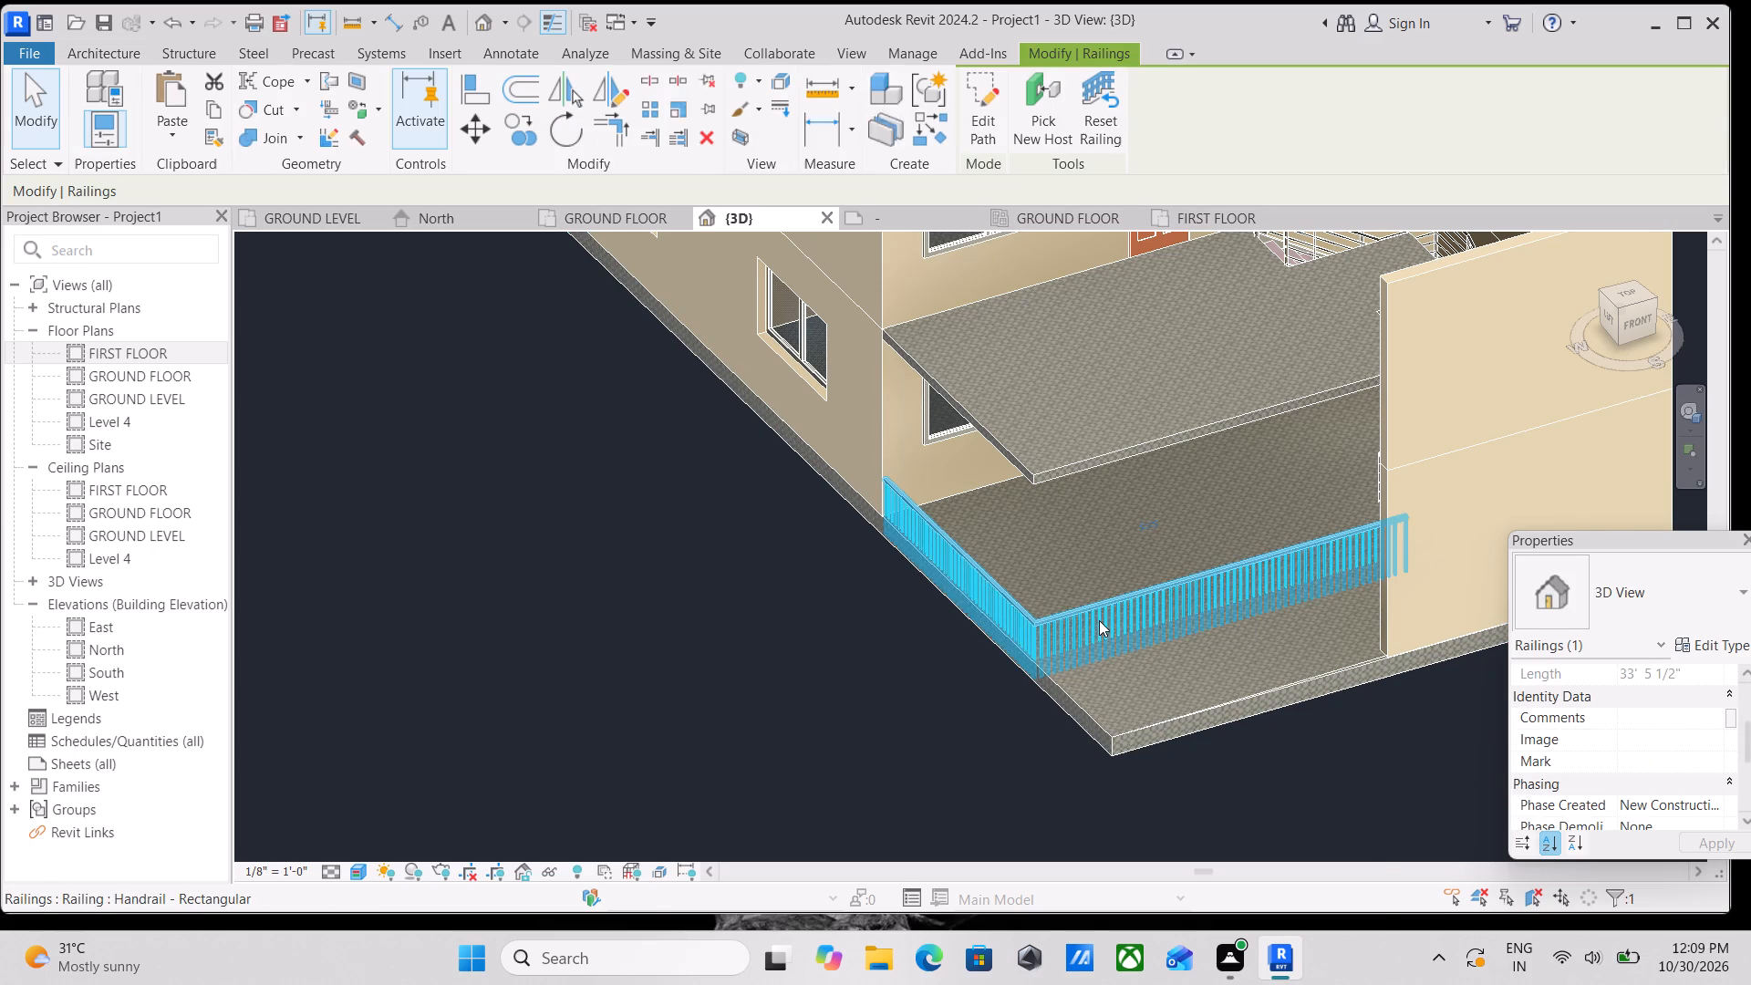
right_click(1099, 620)
click(1178, 570)
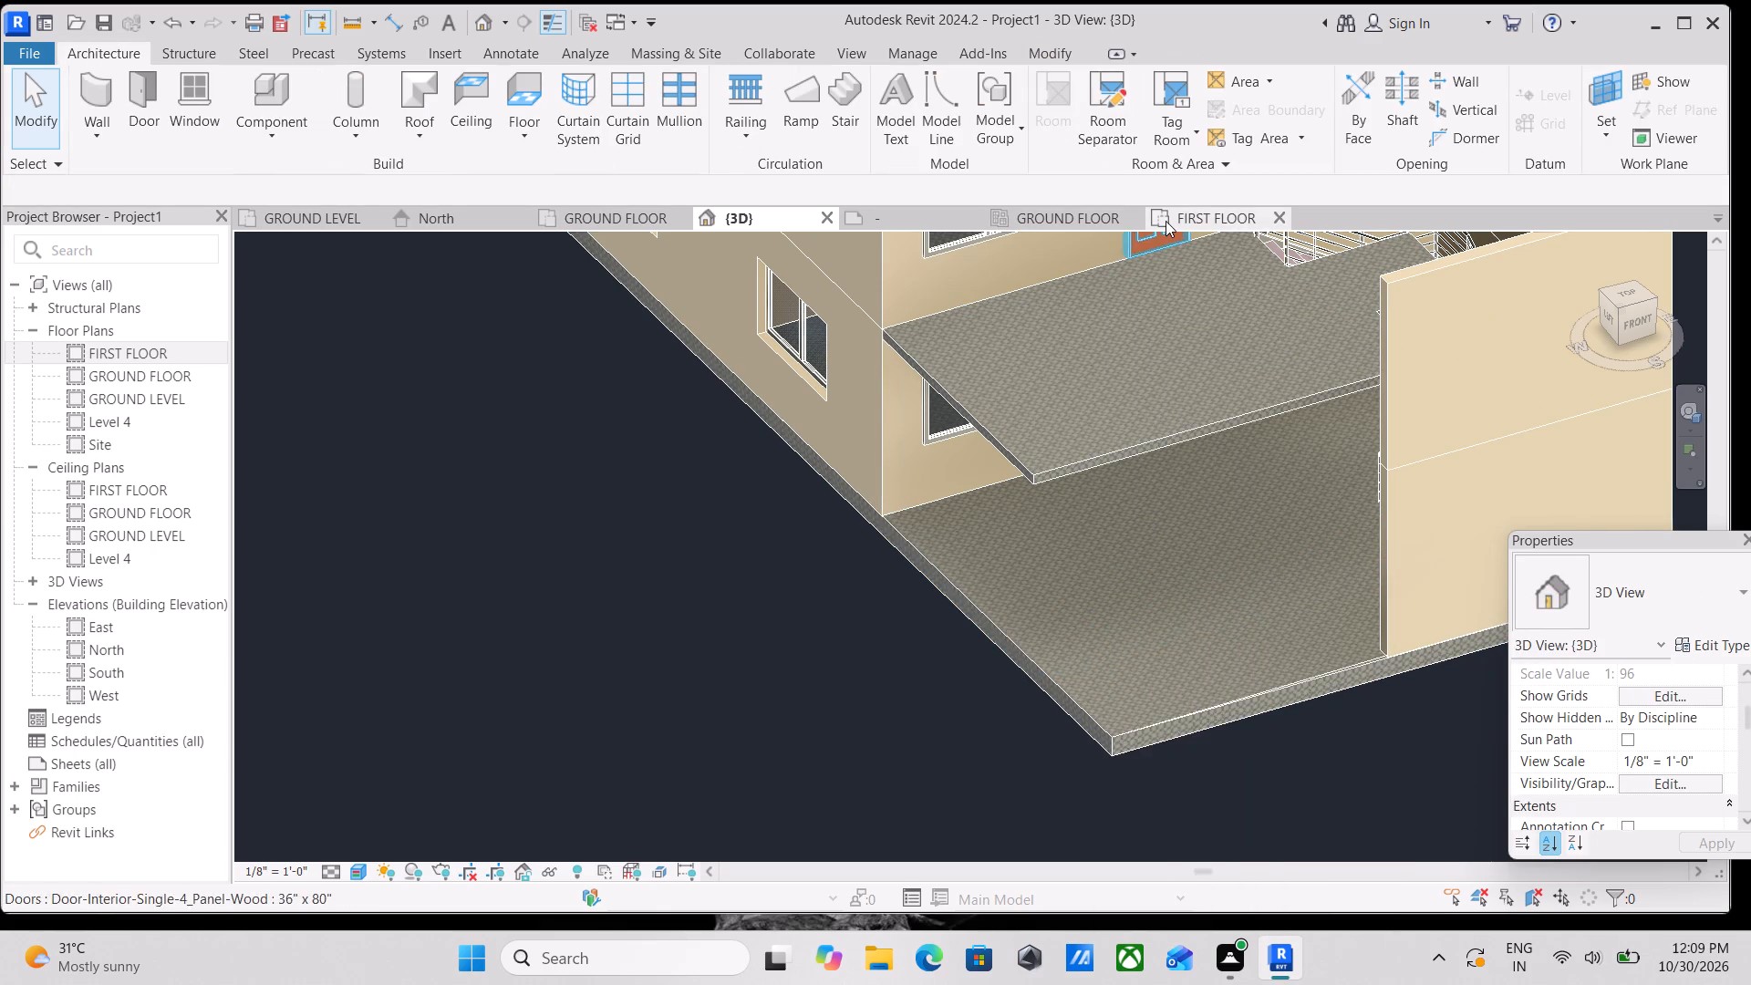
Return to the FIRST FLOOR plan and bring the rooms behind the front slab and staircase into view.
click(1166, 221)
middle_drag(1029, 641, 1096, 583)
scroll(1150, 574, down, 2)
middle_drag(1150, 575, 1199, 791)
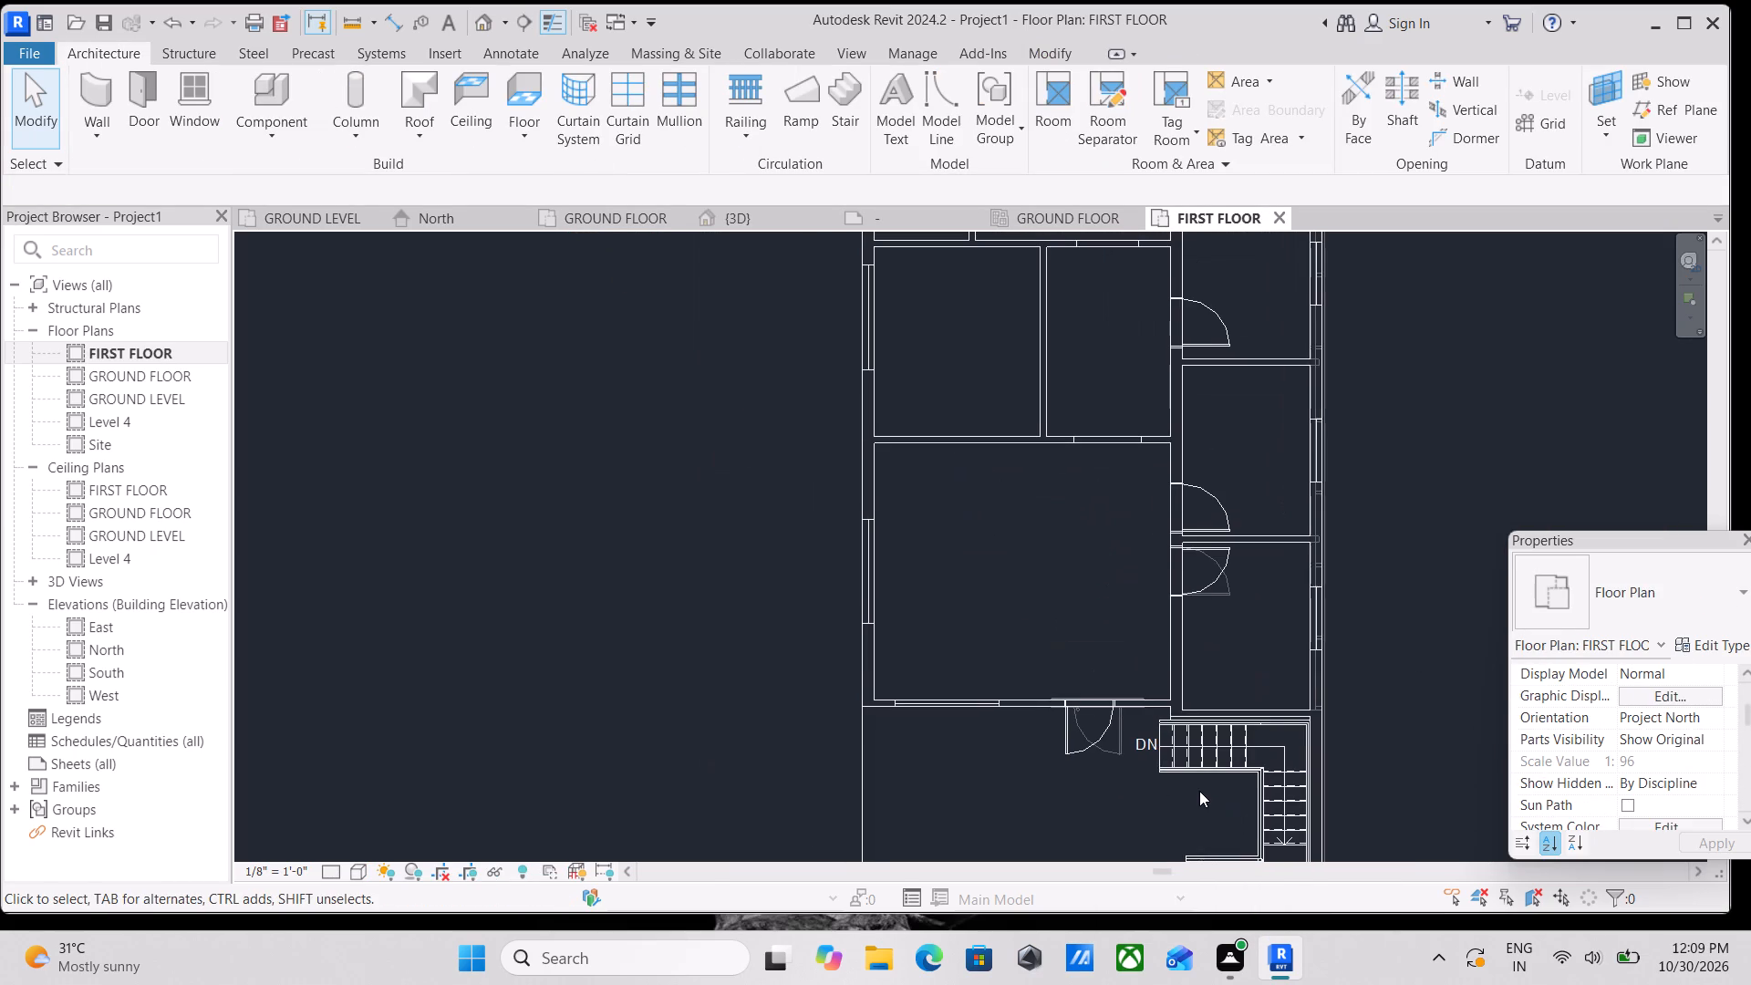
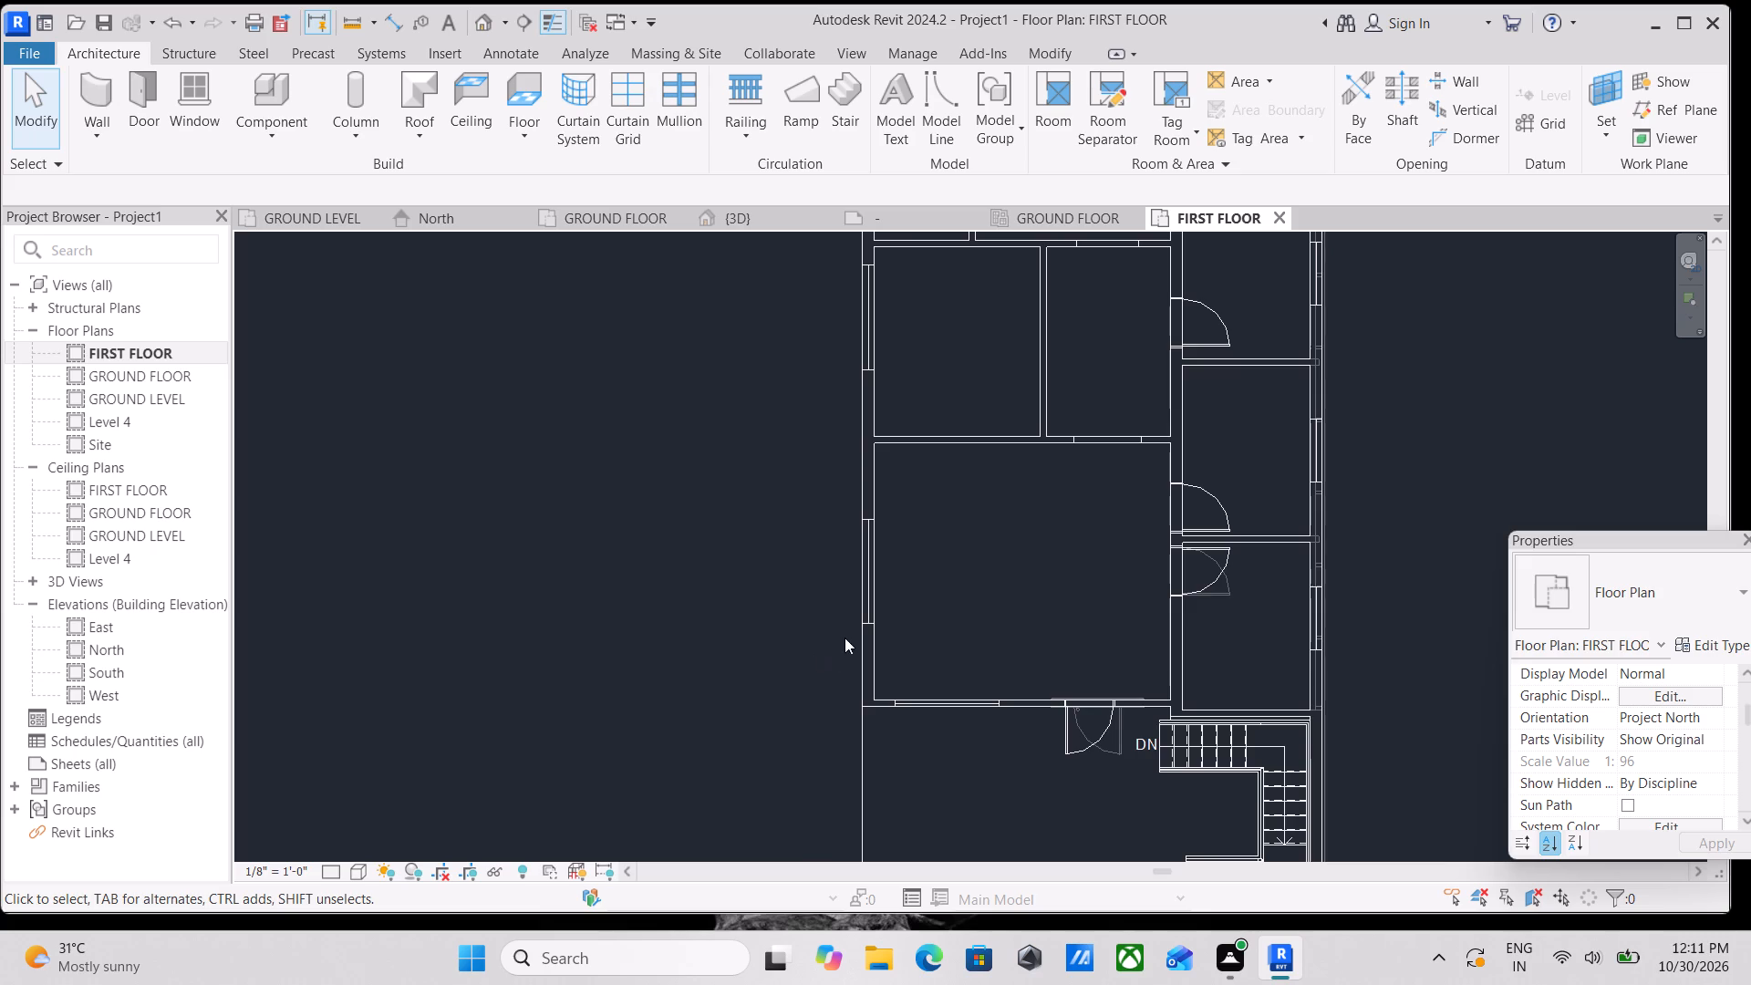
Examine the FIRST FLOOR plan around the front slab, the staircase and the rooms behind them.
scroll(845, 637, down, 2)
scroll(789, 684, up, 2)
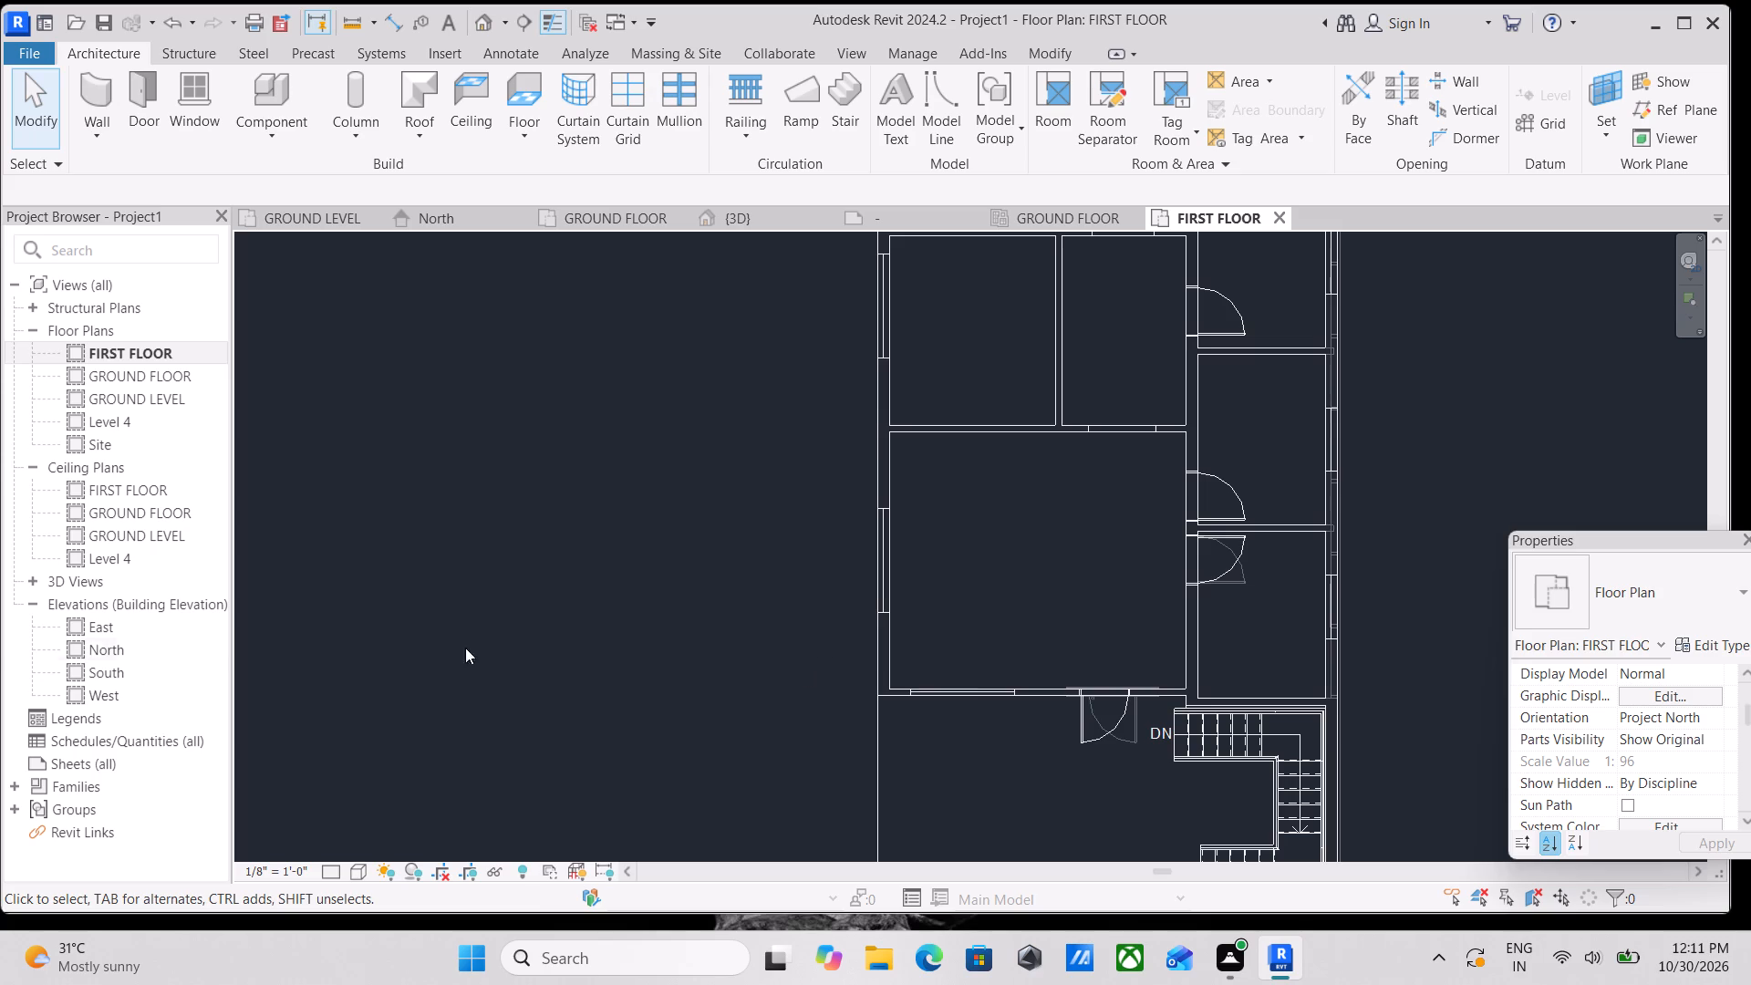
scroll(1433, 300, down, 1)
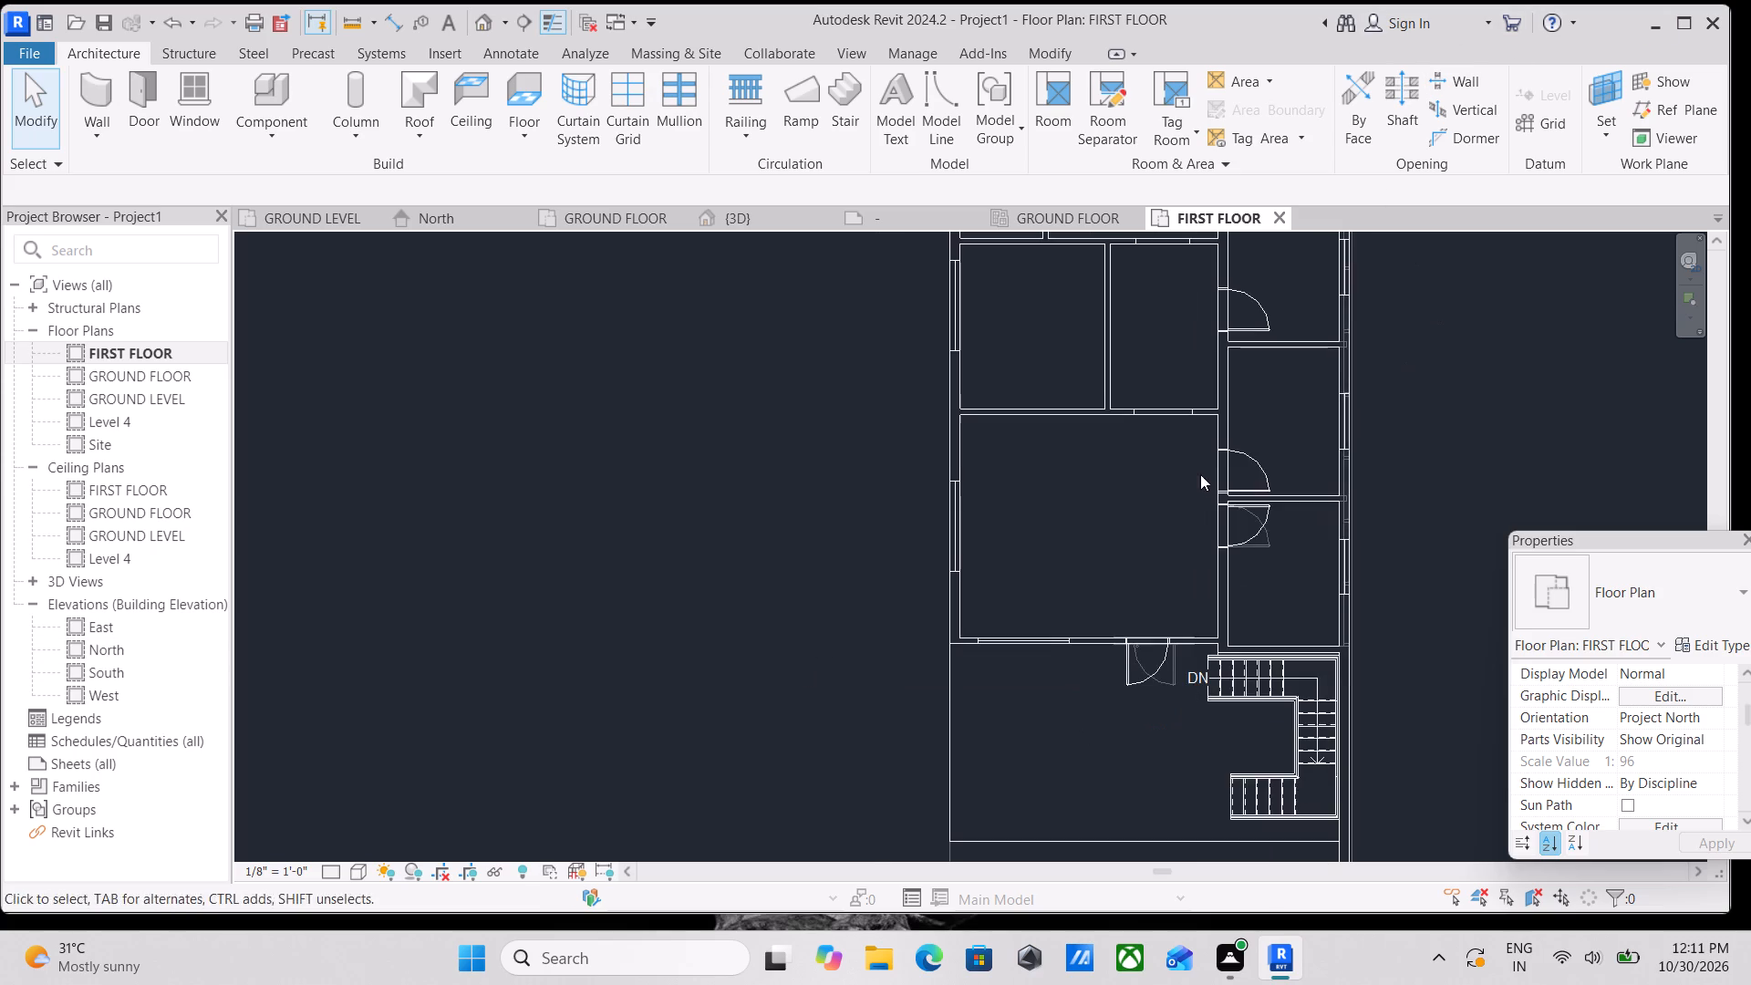
middle_drag(1197, 457, 1142, 302)
middle_drag(1120, 493, 984, 625)
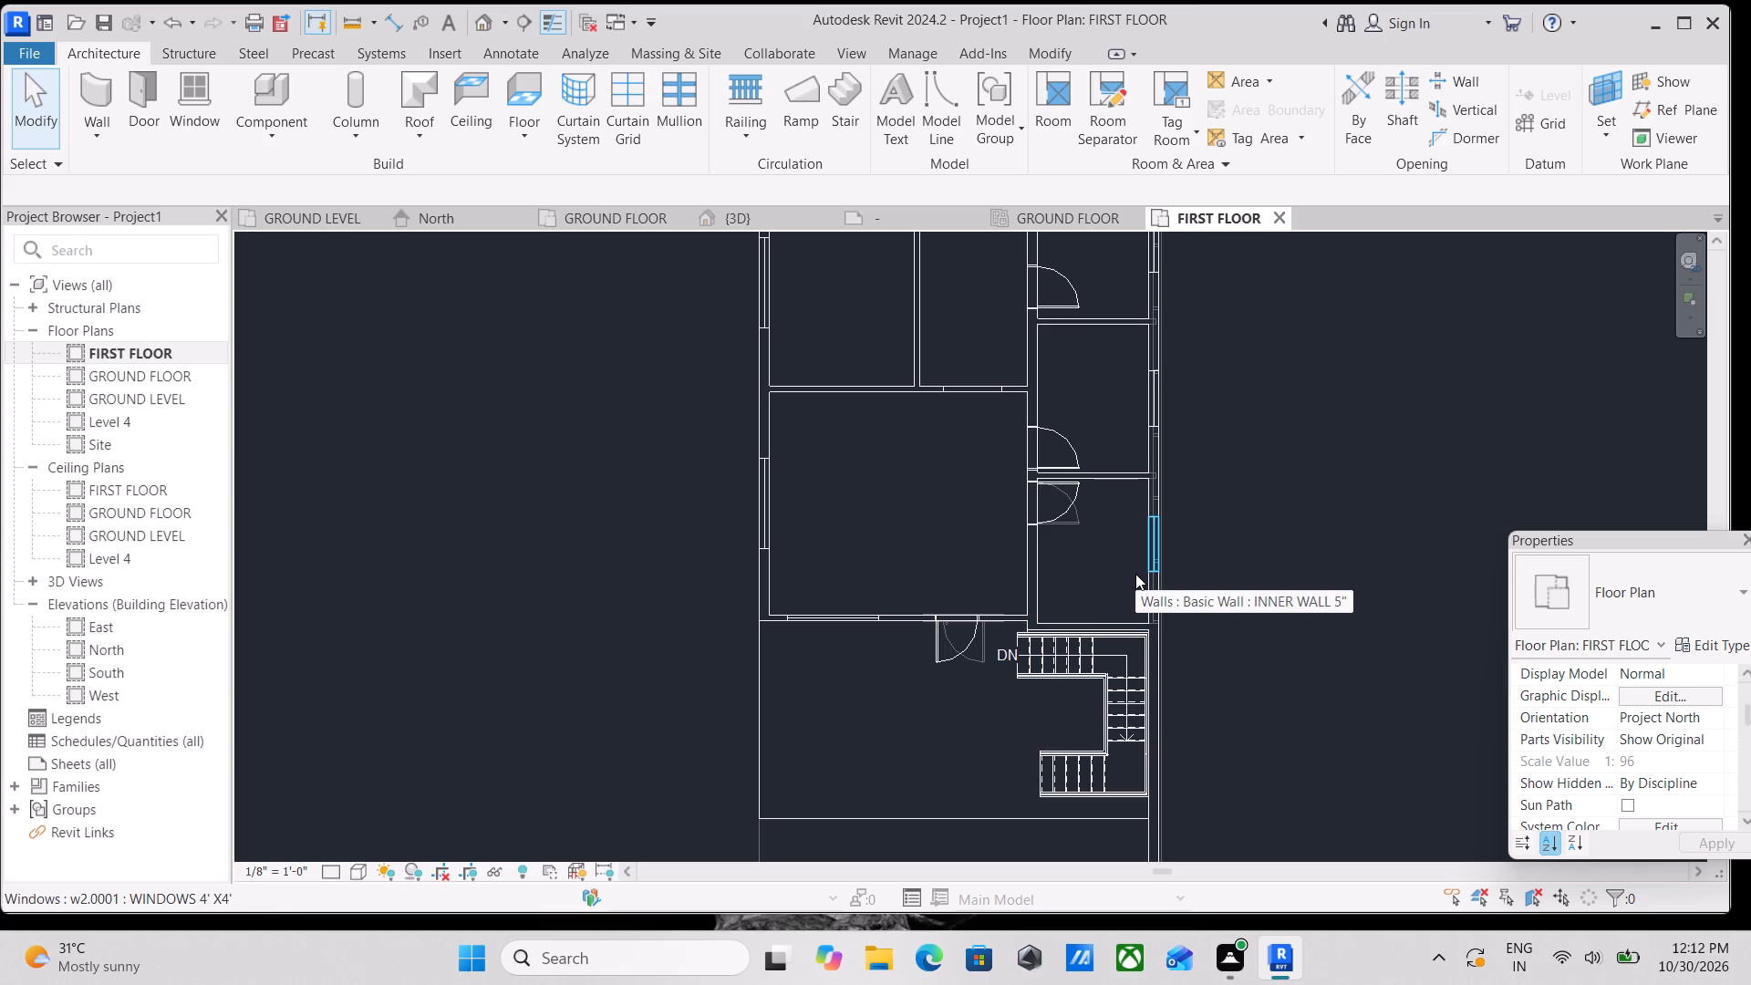
scroll(1185, 453, down, 1)
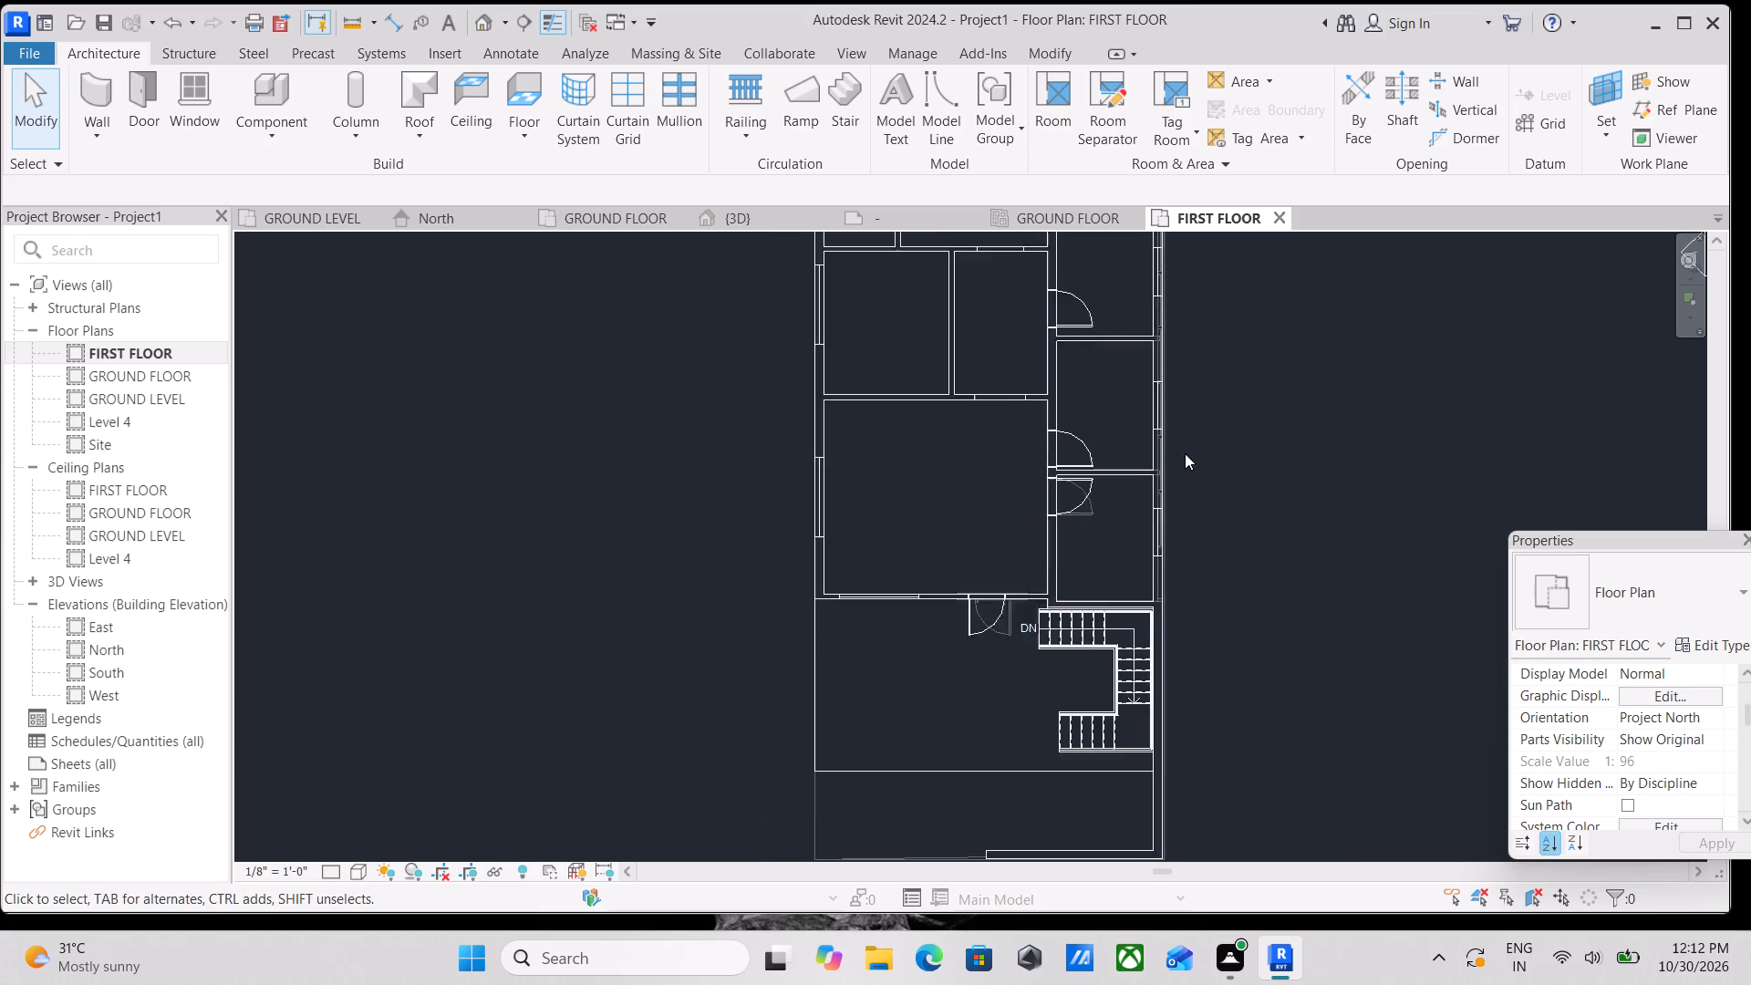
scroll(1185, 453, down, 1)
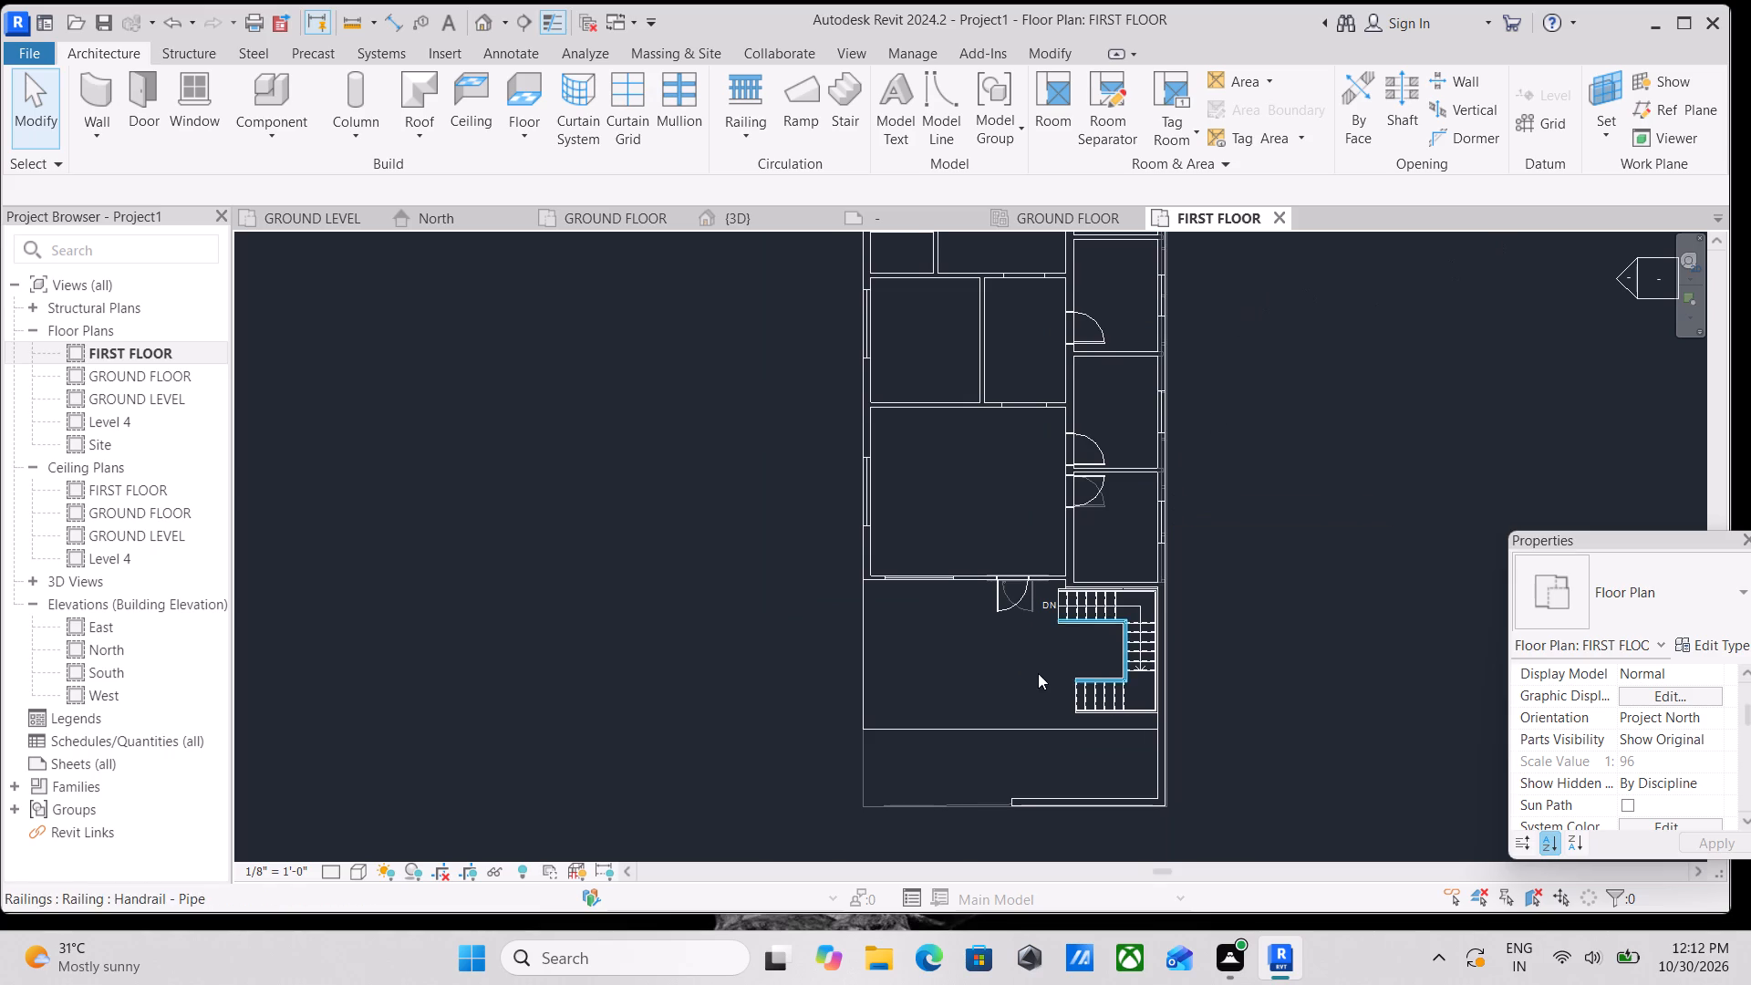
scroll(1025, 663, up, 1)
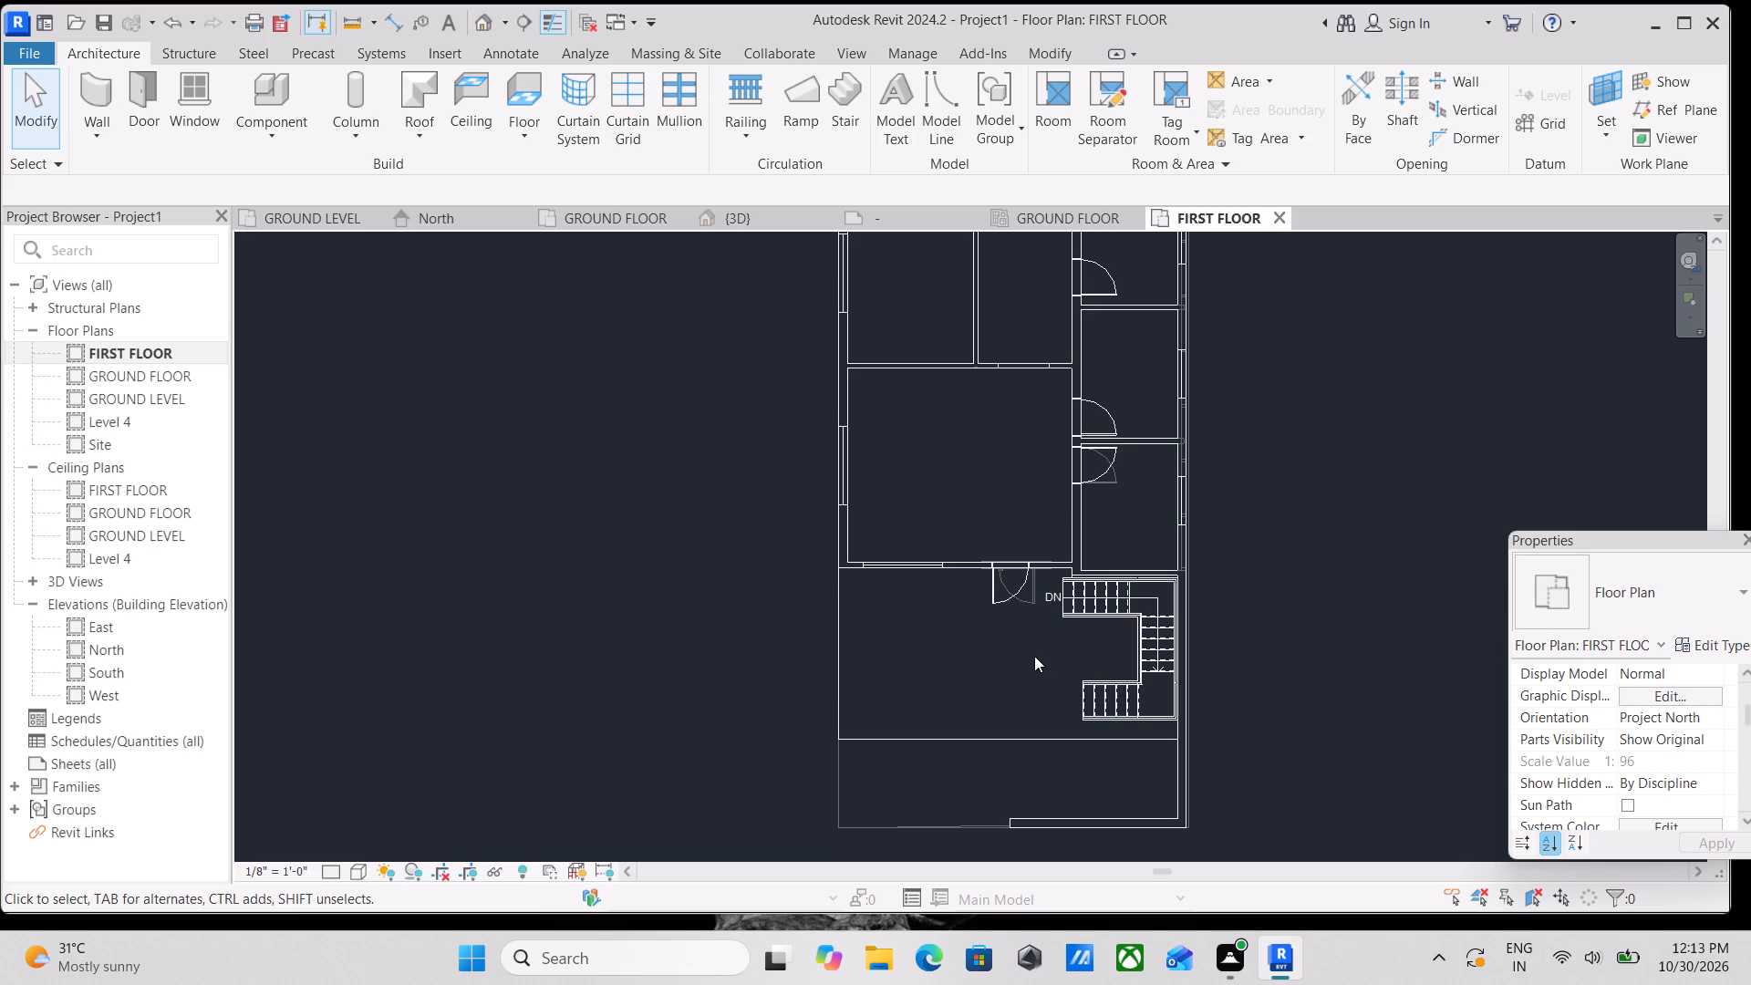
middle_drag(1128, 846, 1246, 926)
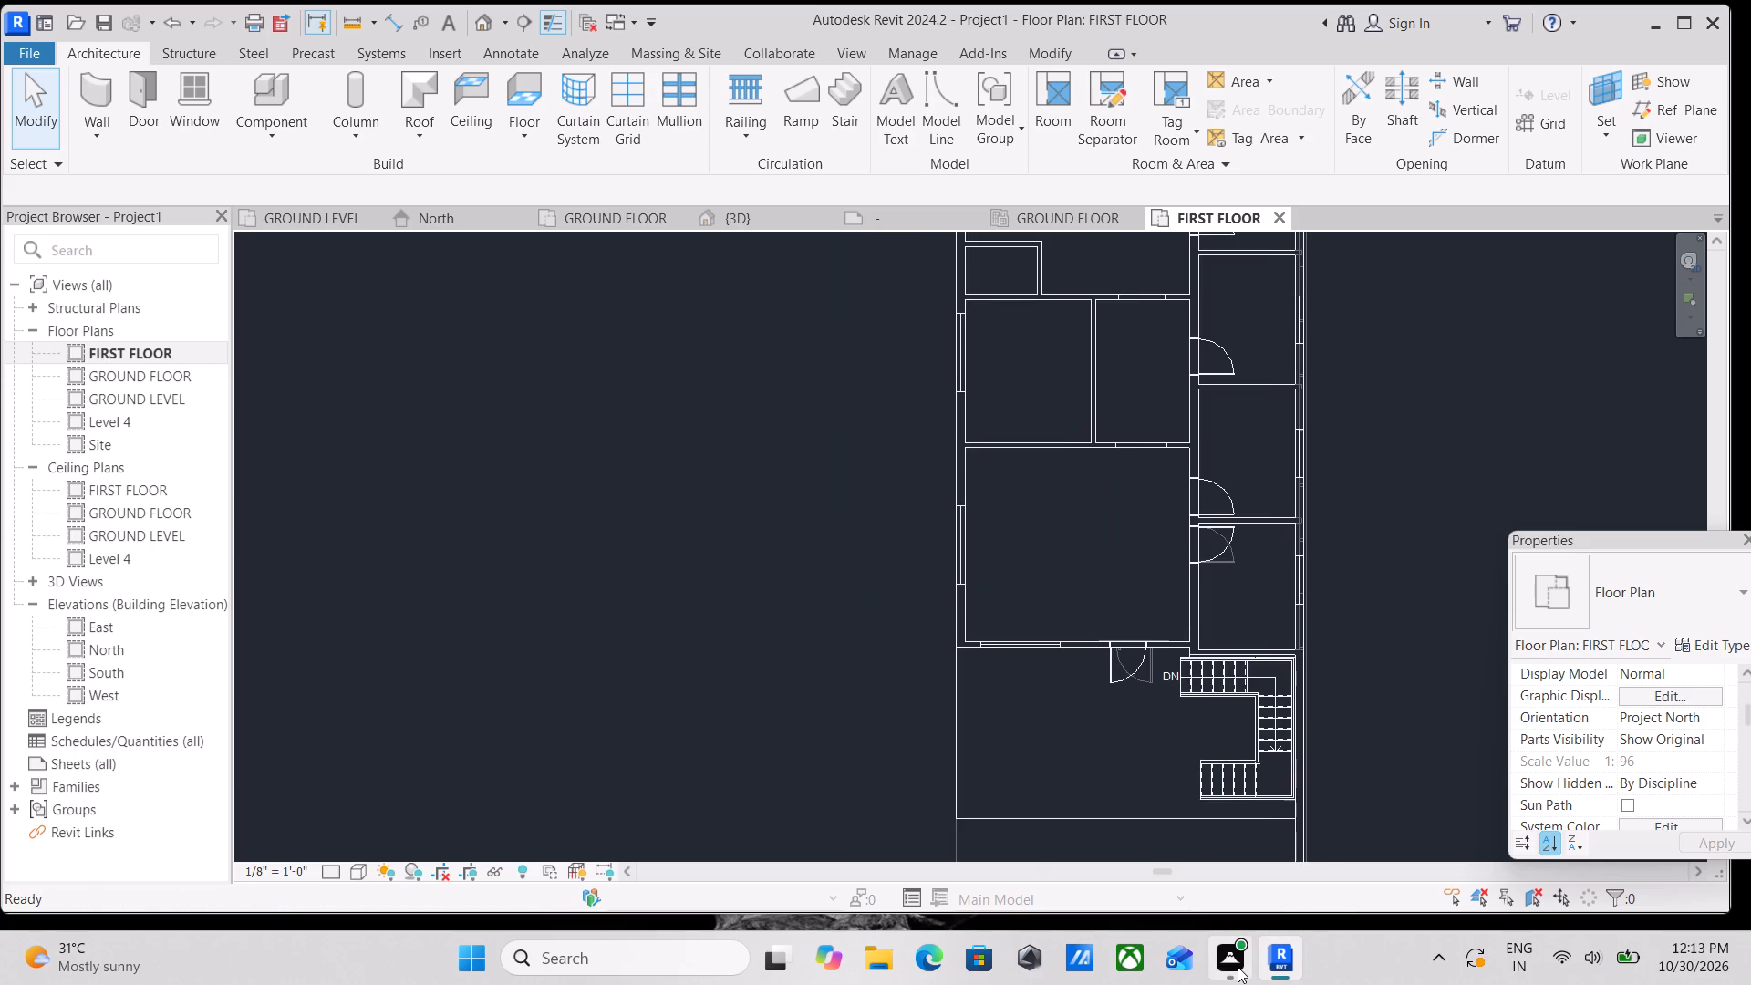
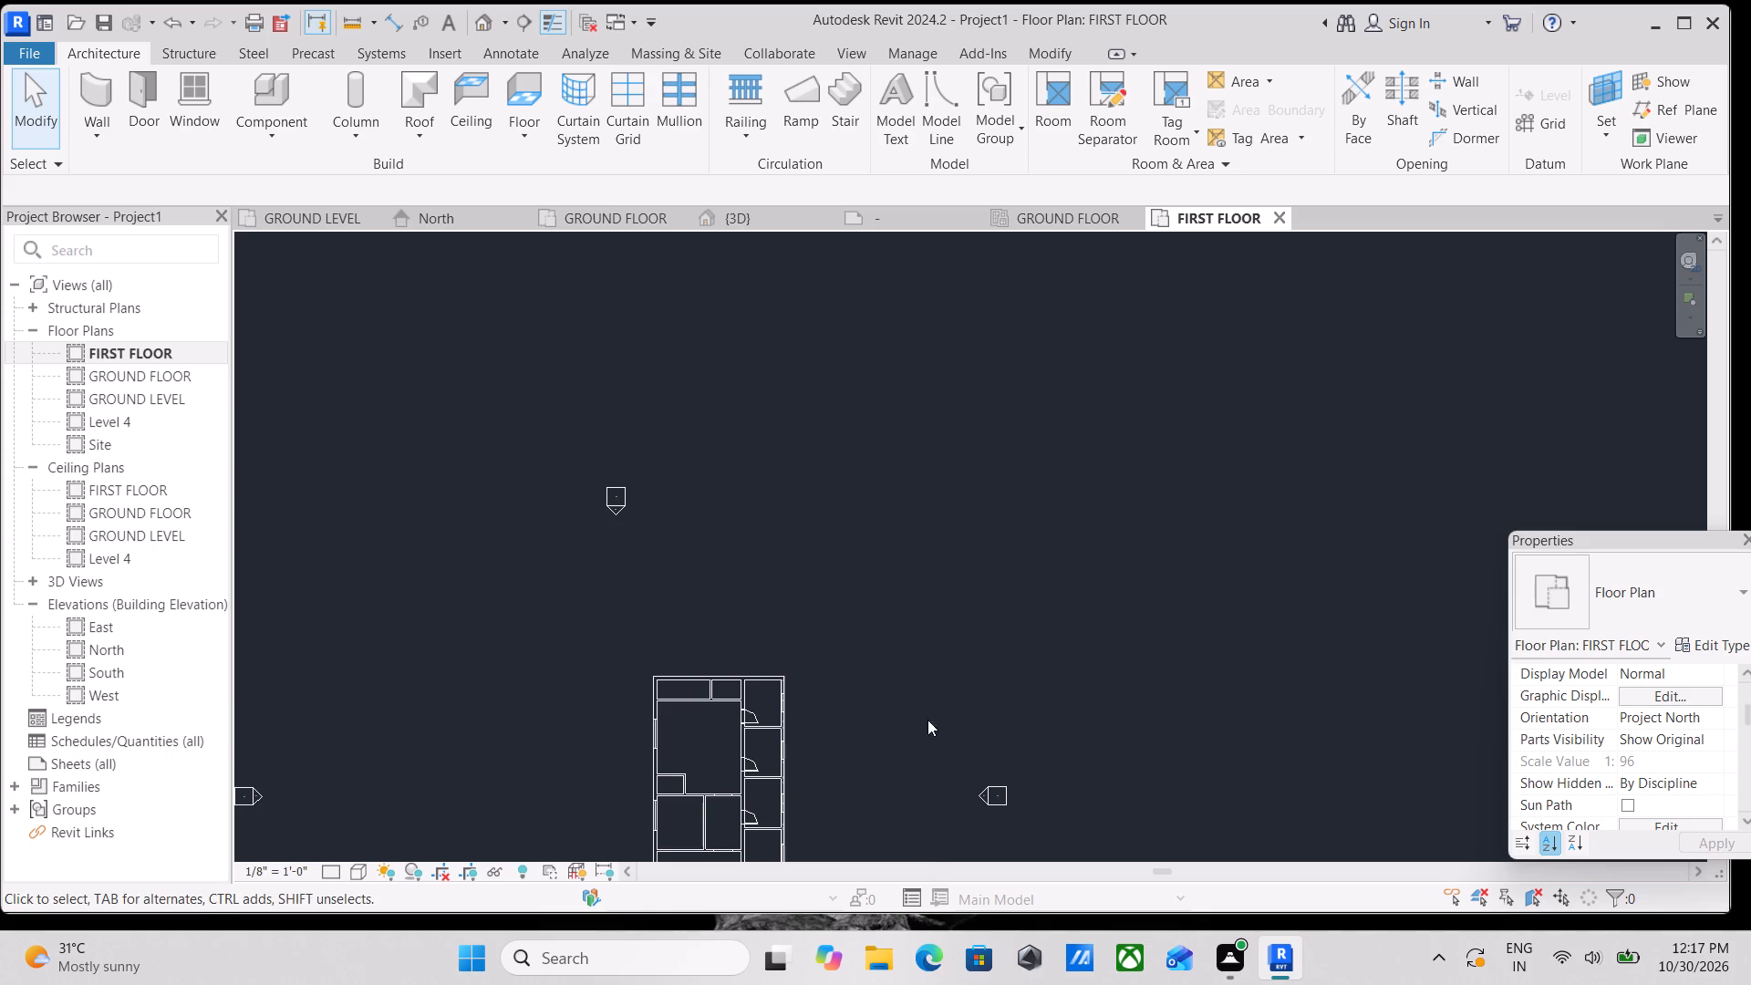
Examine the first-floor front slab and staircase area in the FIRST FLOOR plan and the 3D view.
scroll(800, 660, down, 3)
middle_drag(764, 660, 975, 457)
scroll(944, 744, up, 3)
scroll(919, 572, up, 4)
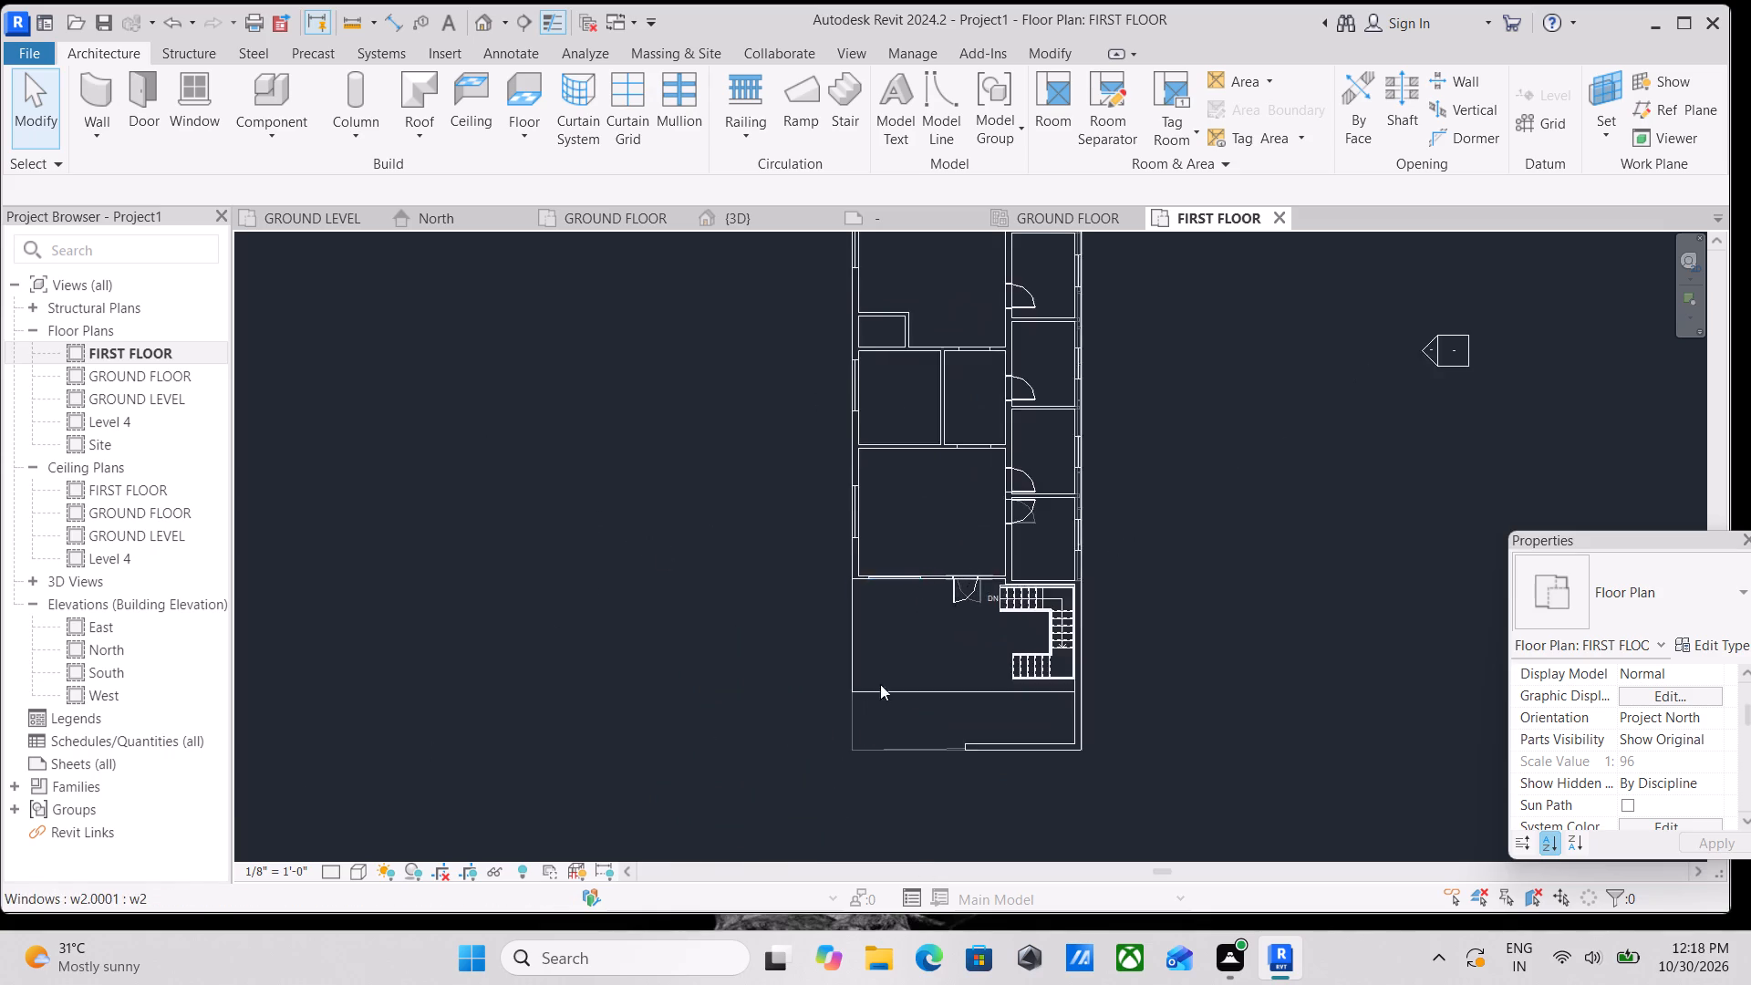
scroll(880, 684, up, 3)
click(732, 210)
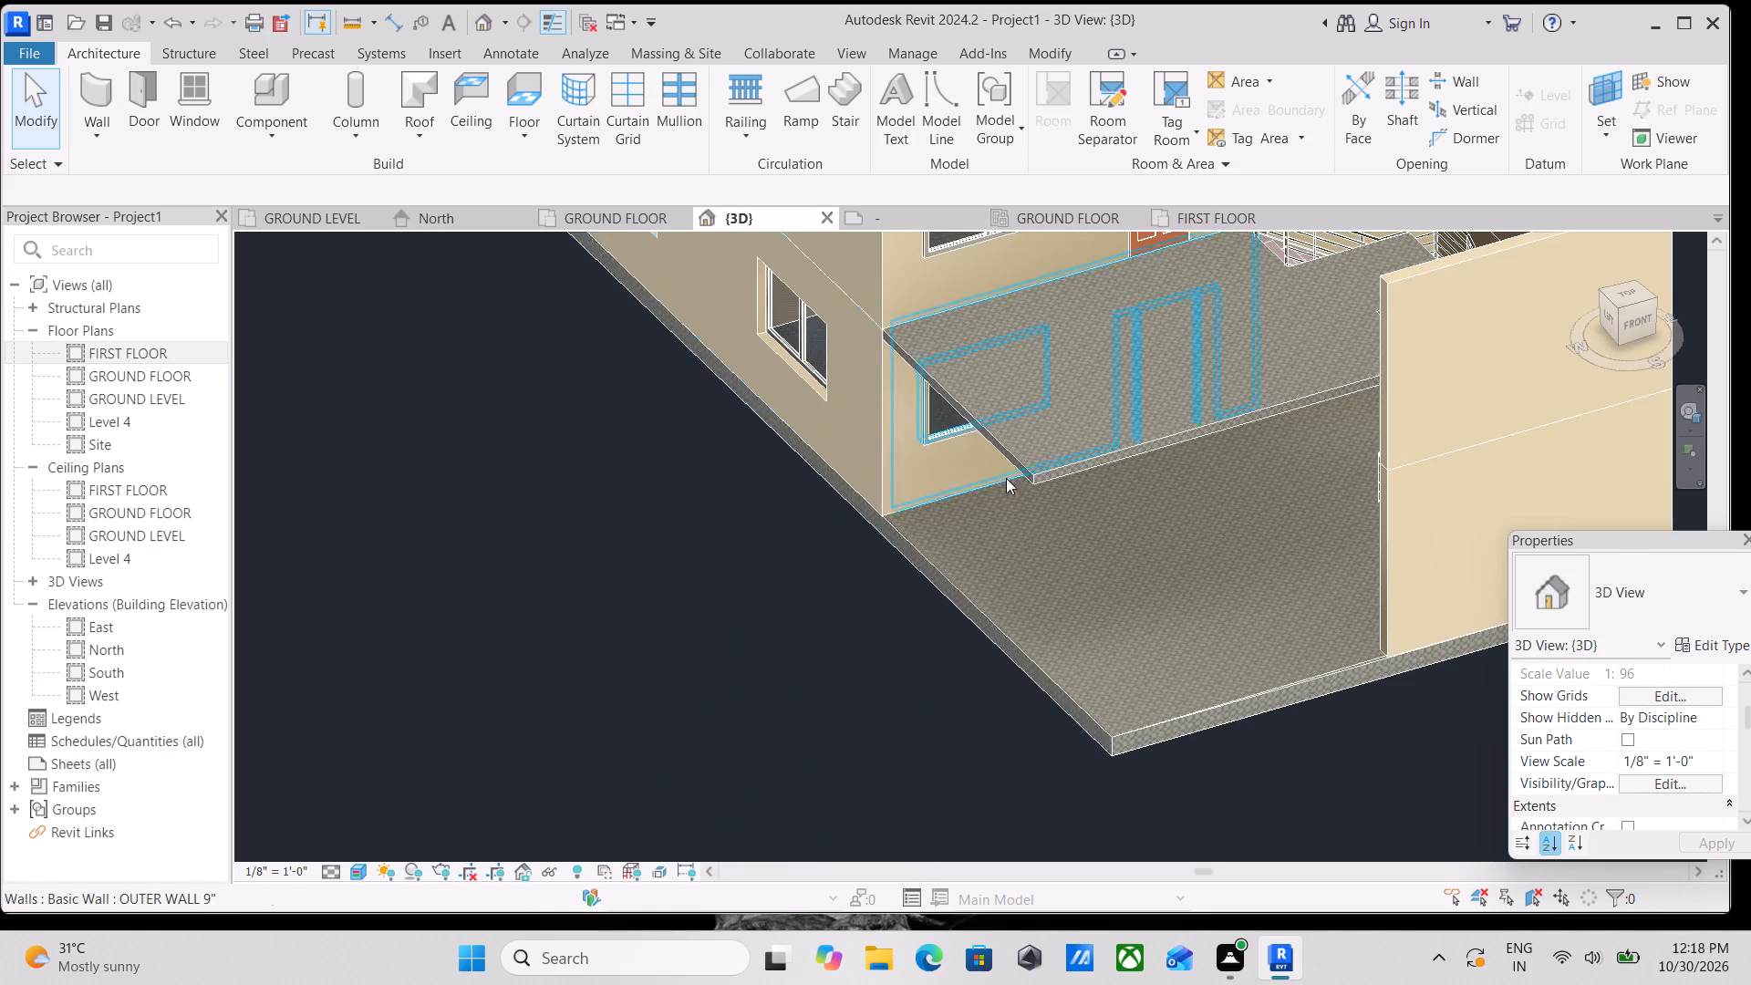
scroll(1091, 484, down, 2)
middle_drag(1027, 516, 829, 575)
scroll(919, 524, down, 1)
middle_drag(919, 524, 872, 617)
scroll(880, 441, up, 1)
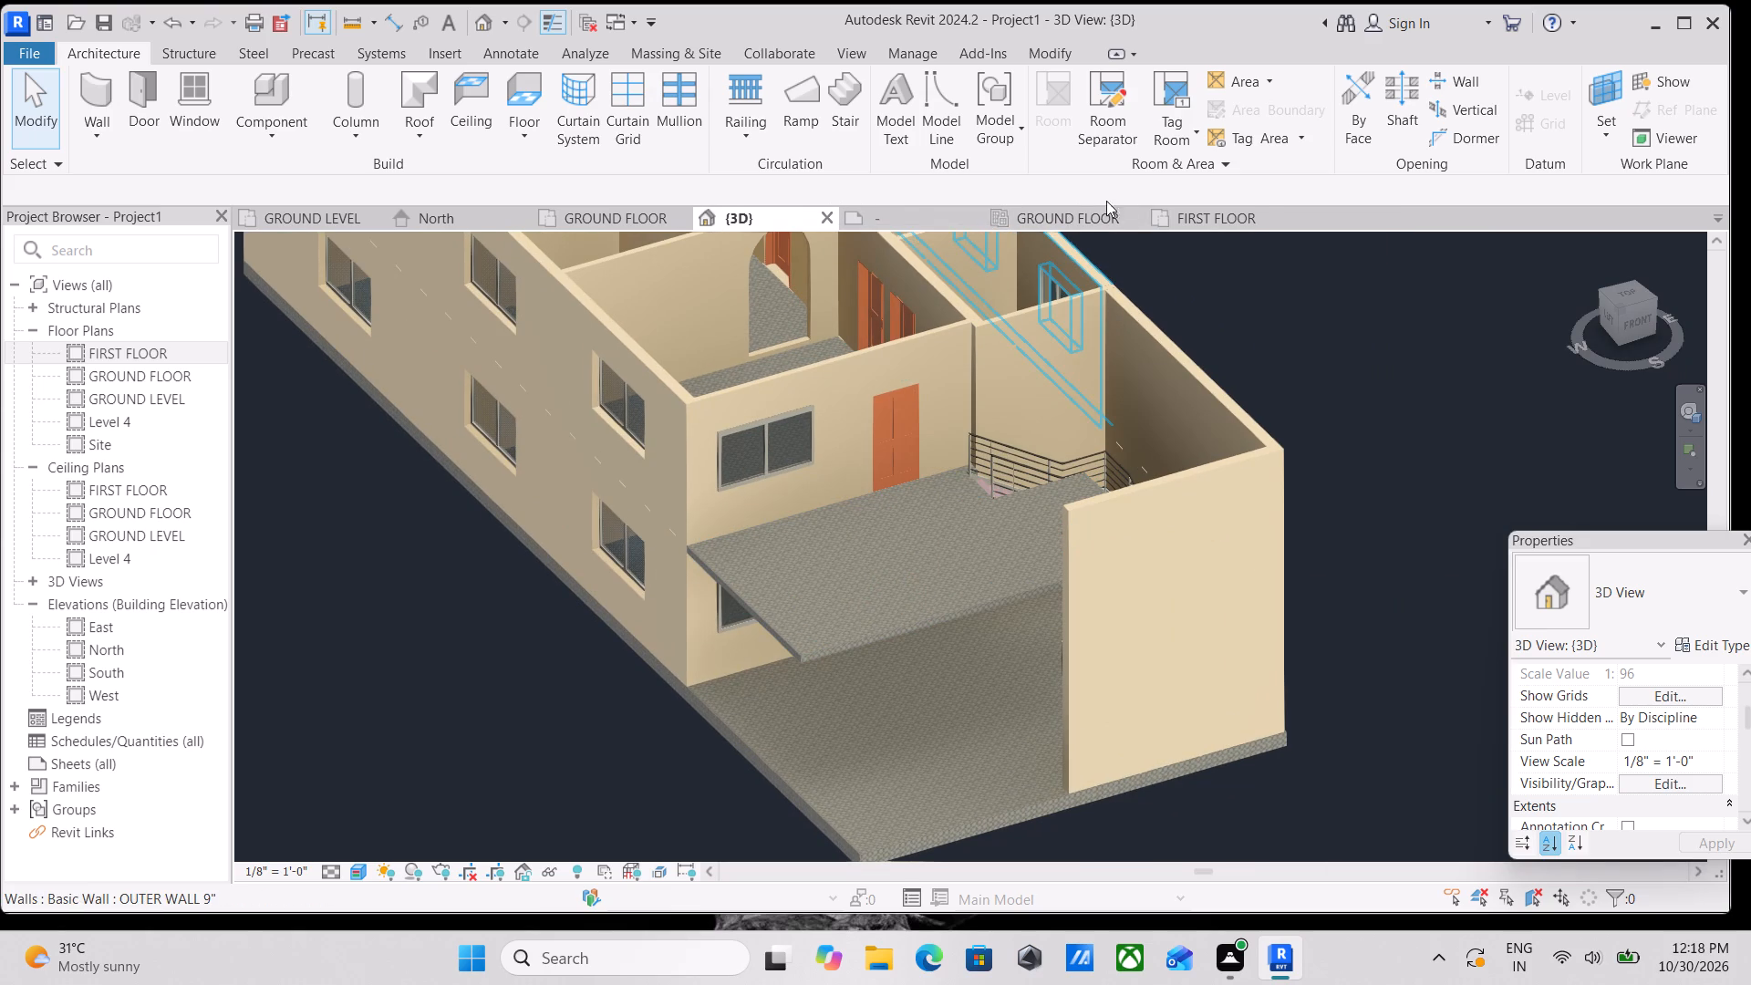
click(1180, 212)
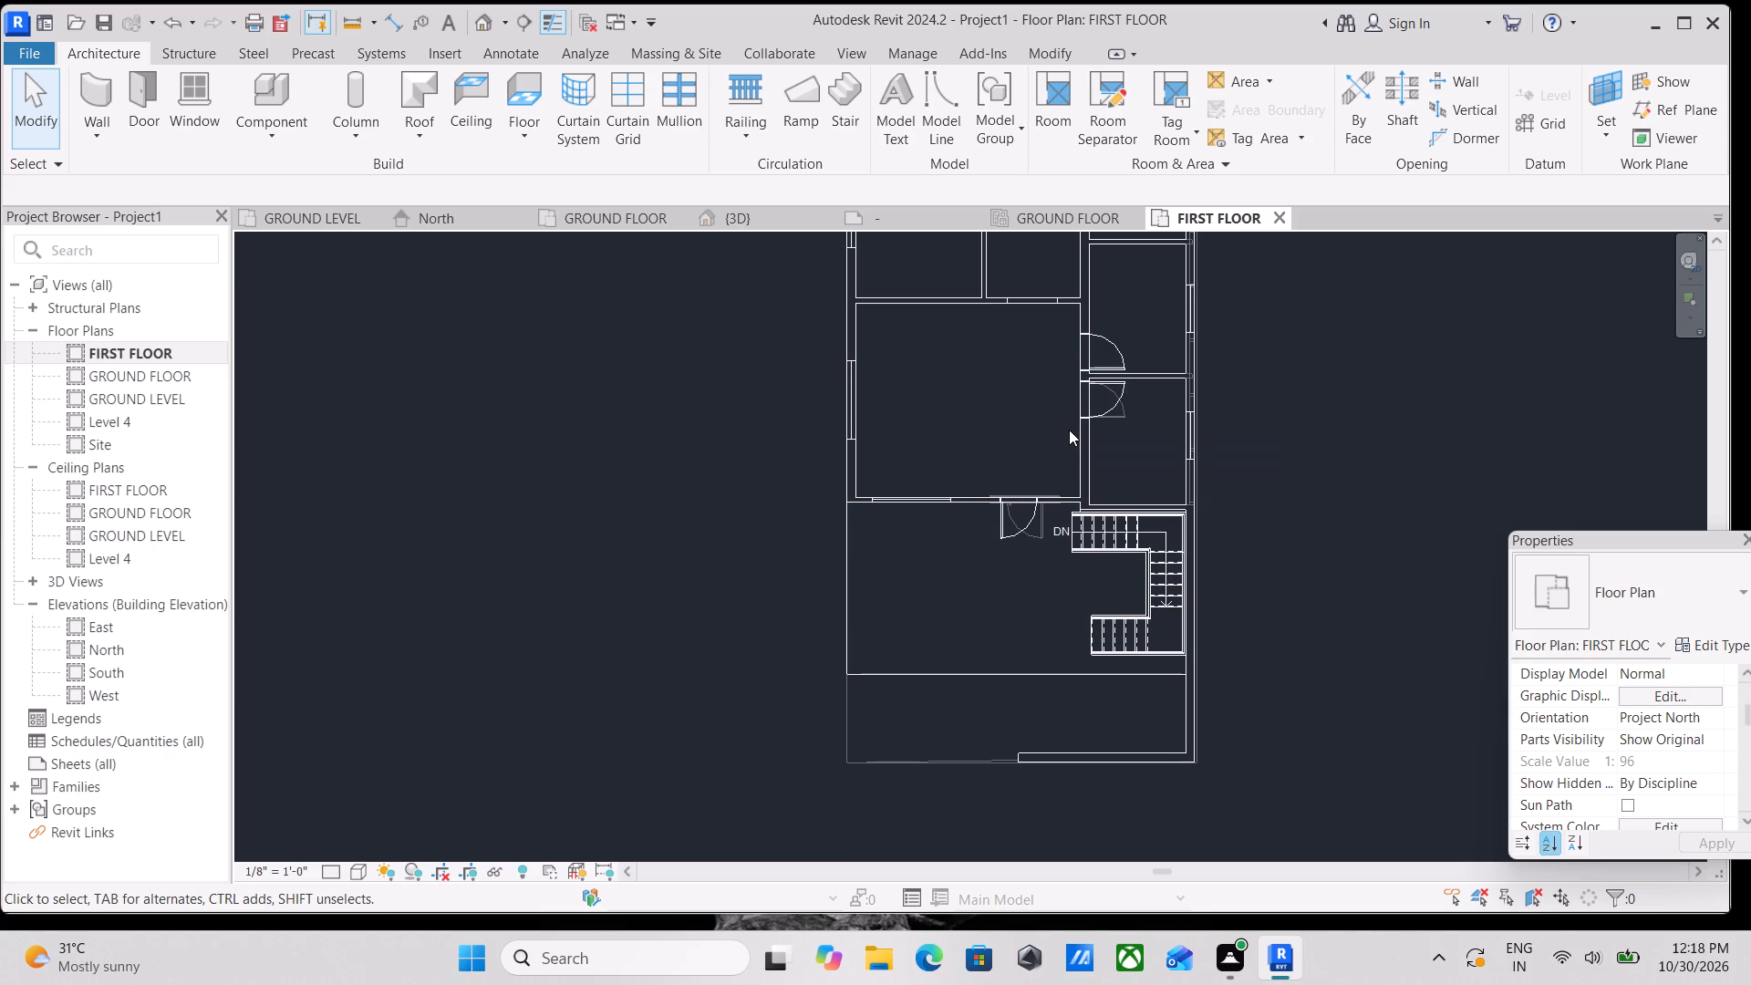
scroll(868, 567, up, 2)
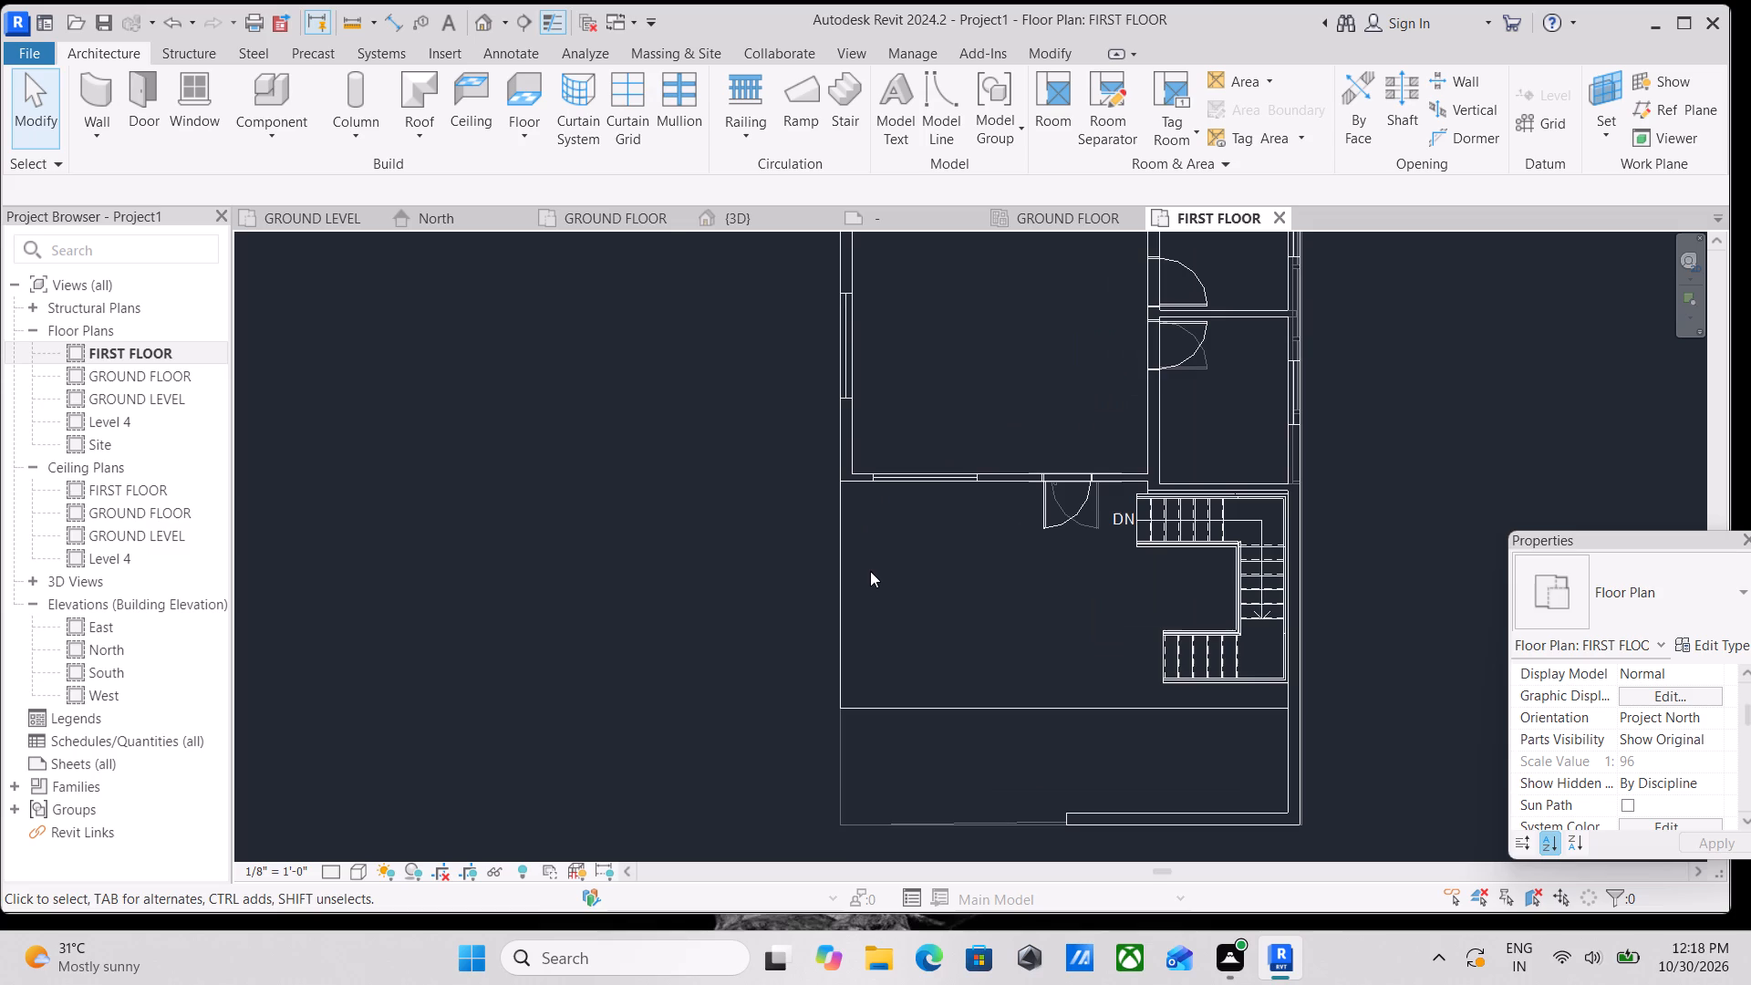
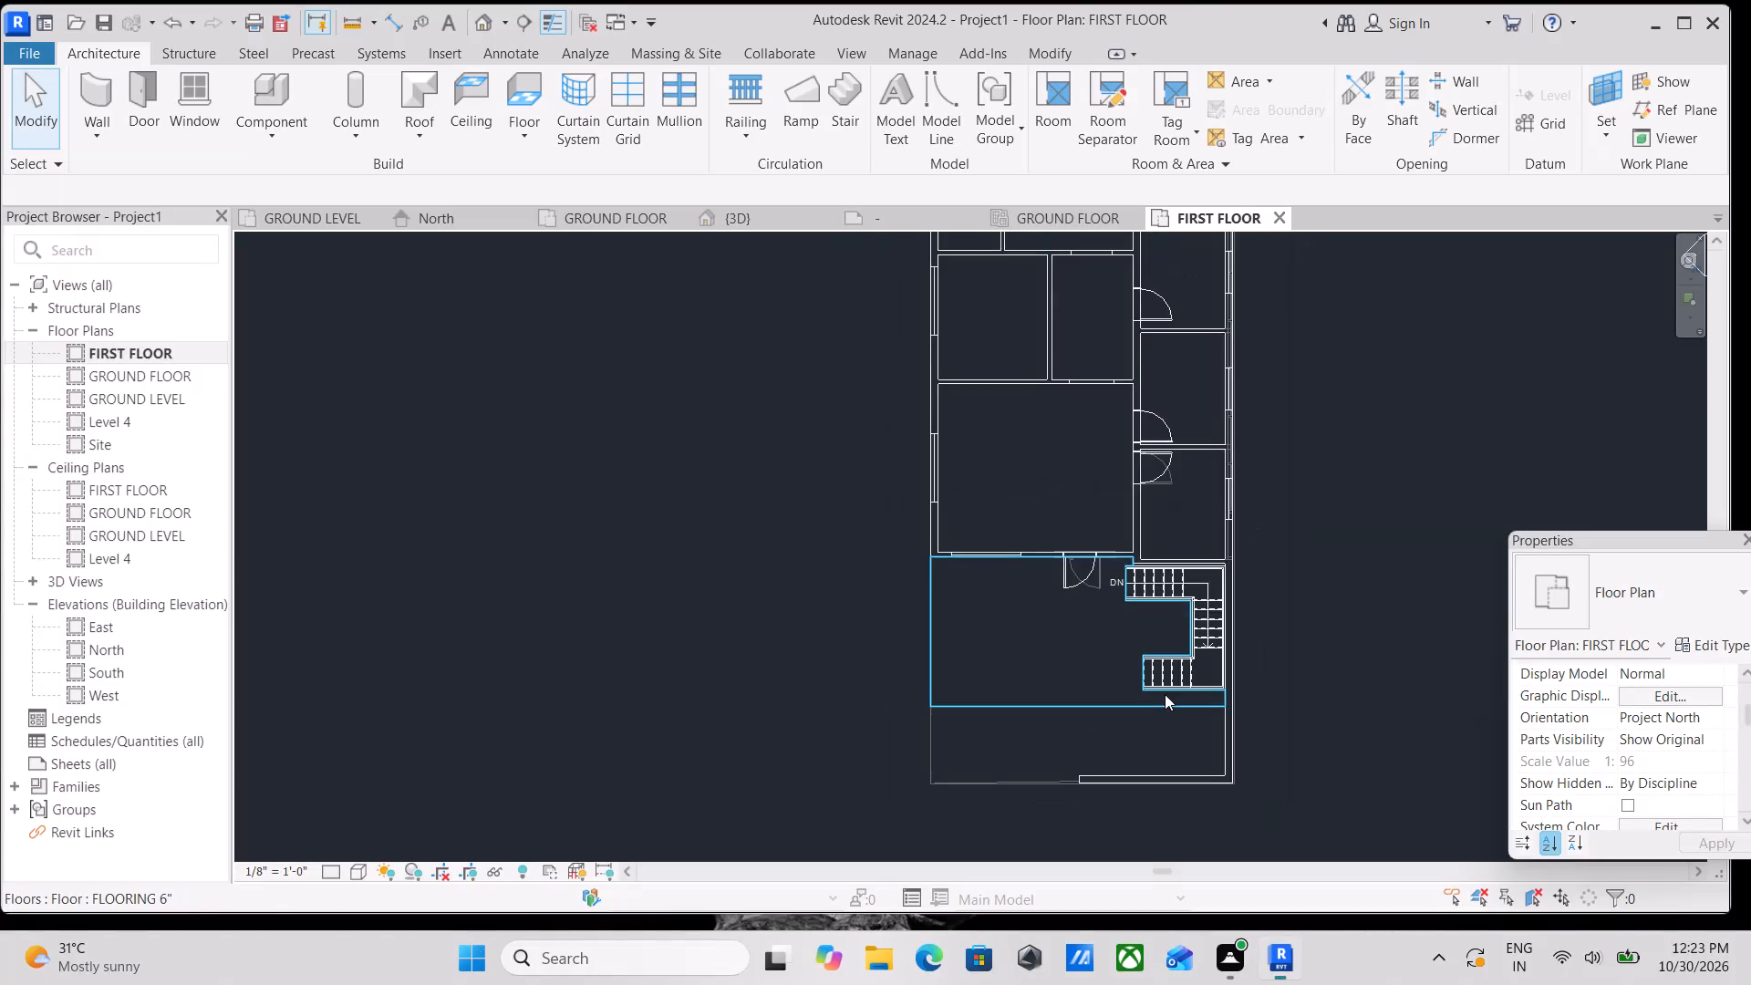
Select the FLOORING 6" front slab in the FIRST FLOOR plan and examine its edges along the front wall and staircase.
scroll(1306, 649, down, 3)
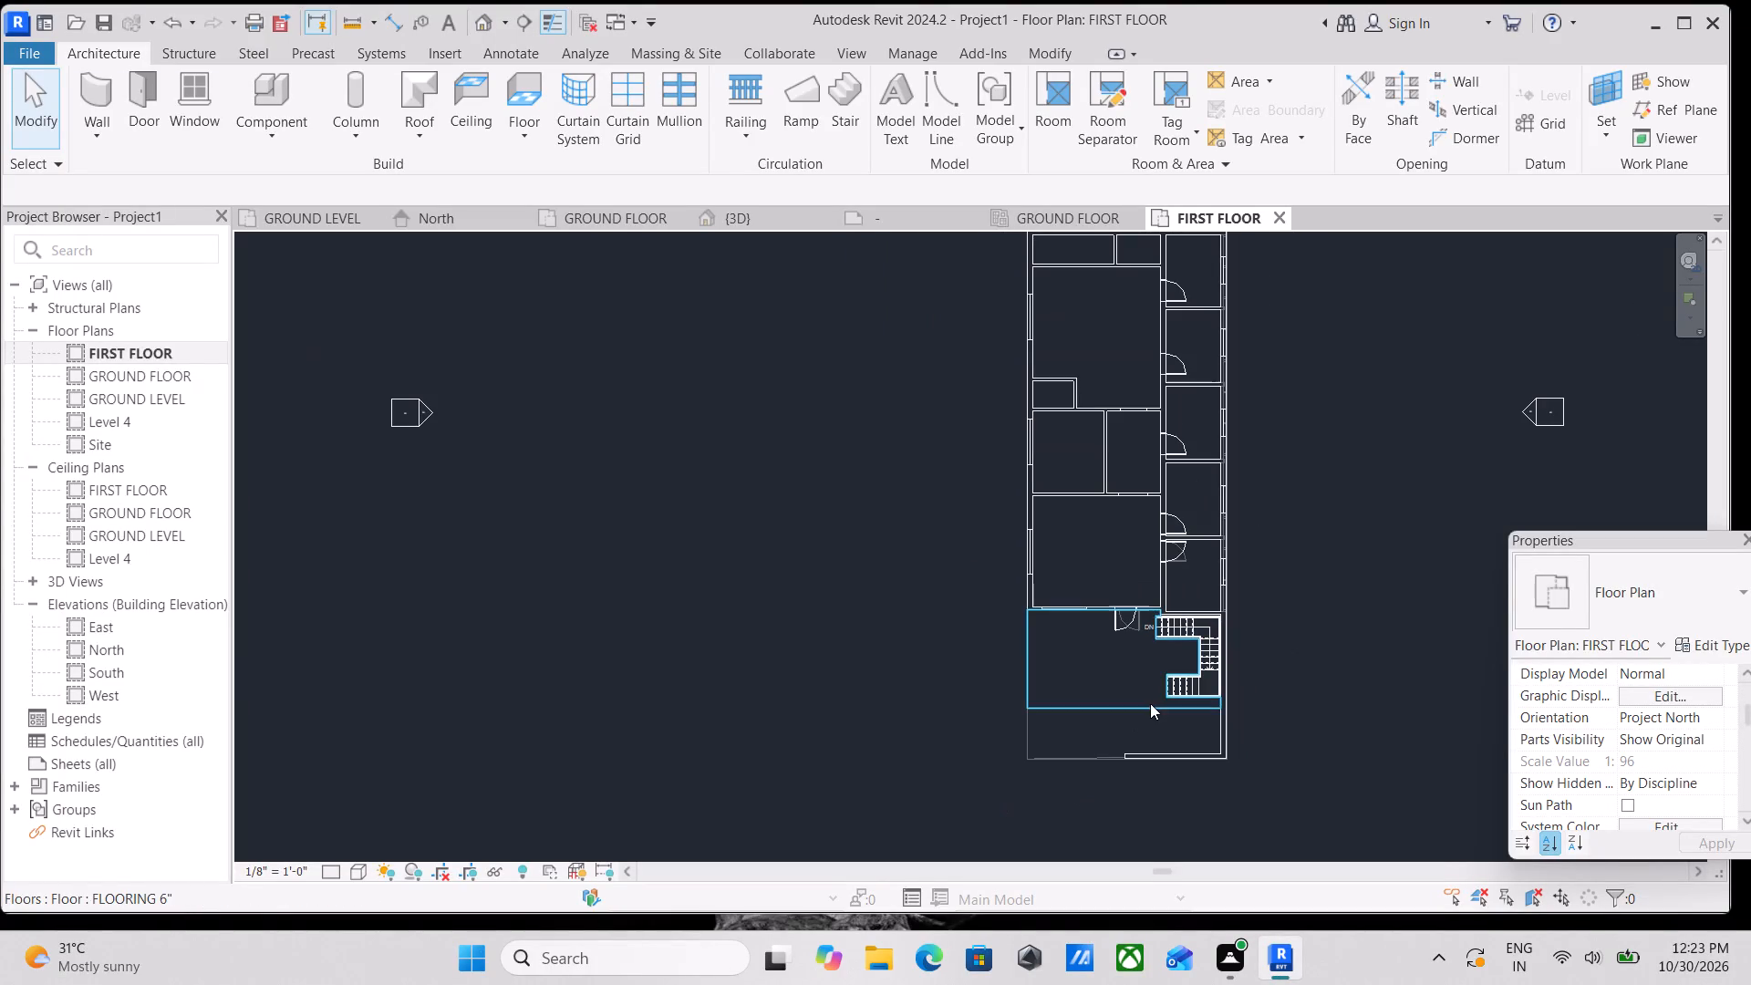
click(1150, 703)
scroll(1228, 673, down, 3)
click(1197, 680)
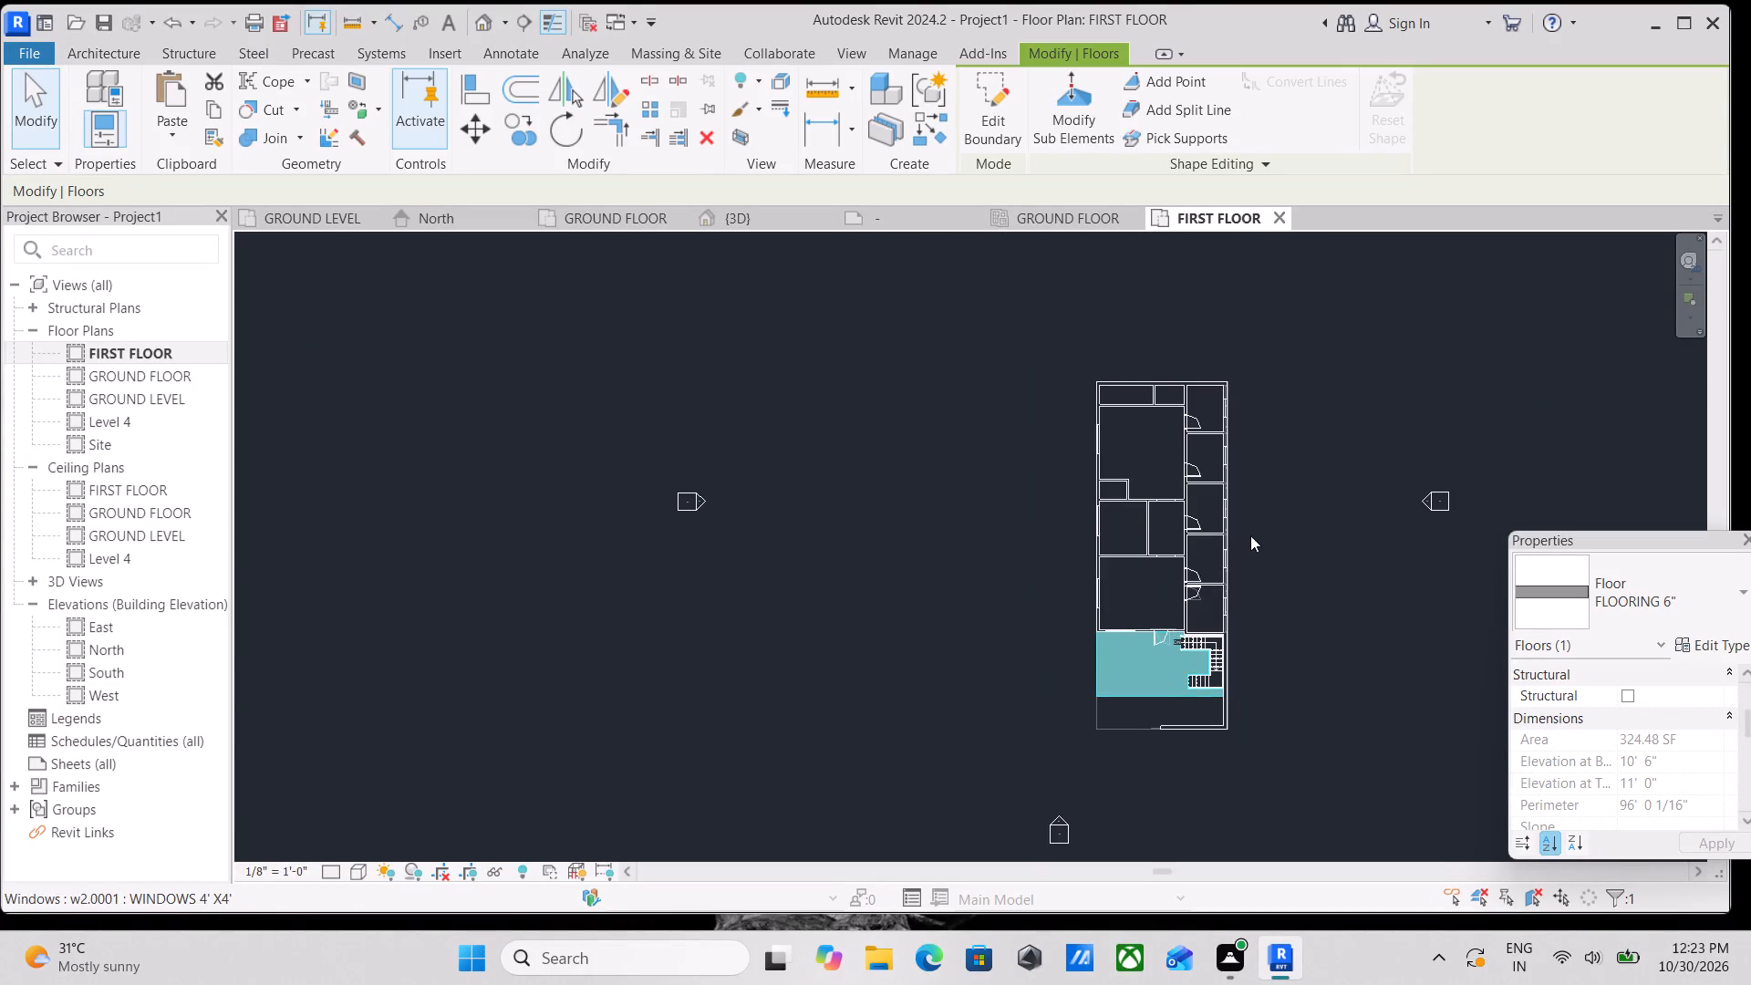
scroll(1156, 605, up, 5)
middle_drag(1149, 677, 926, 669)
scroll(802, 694, up, 2)
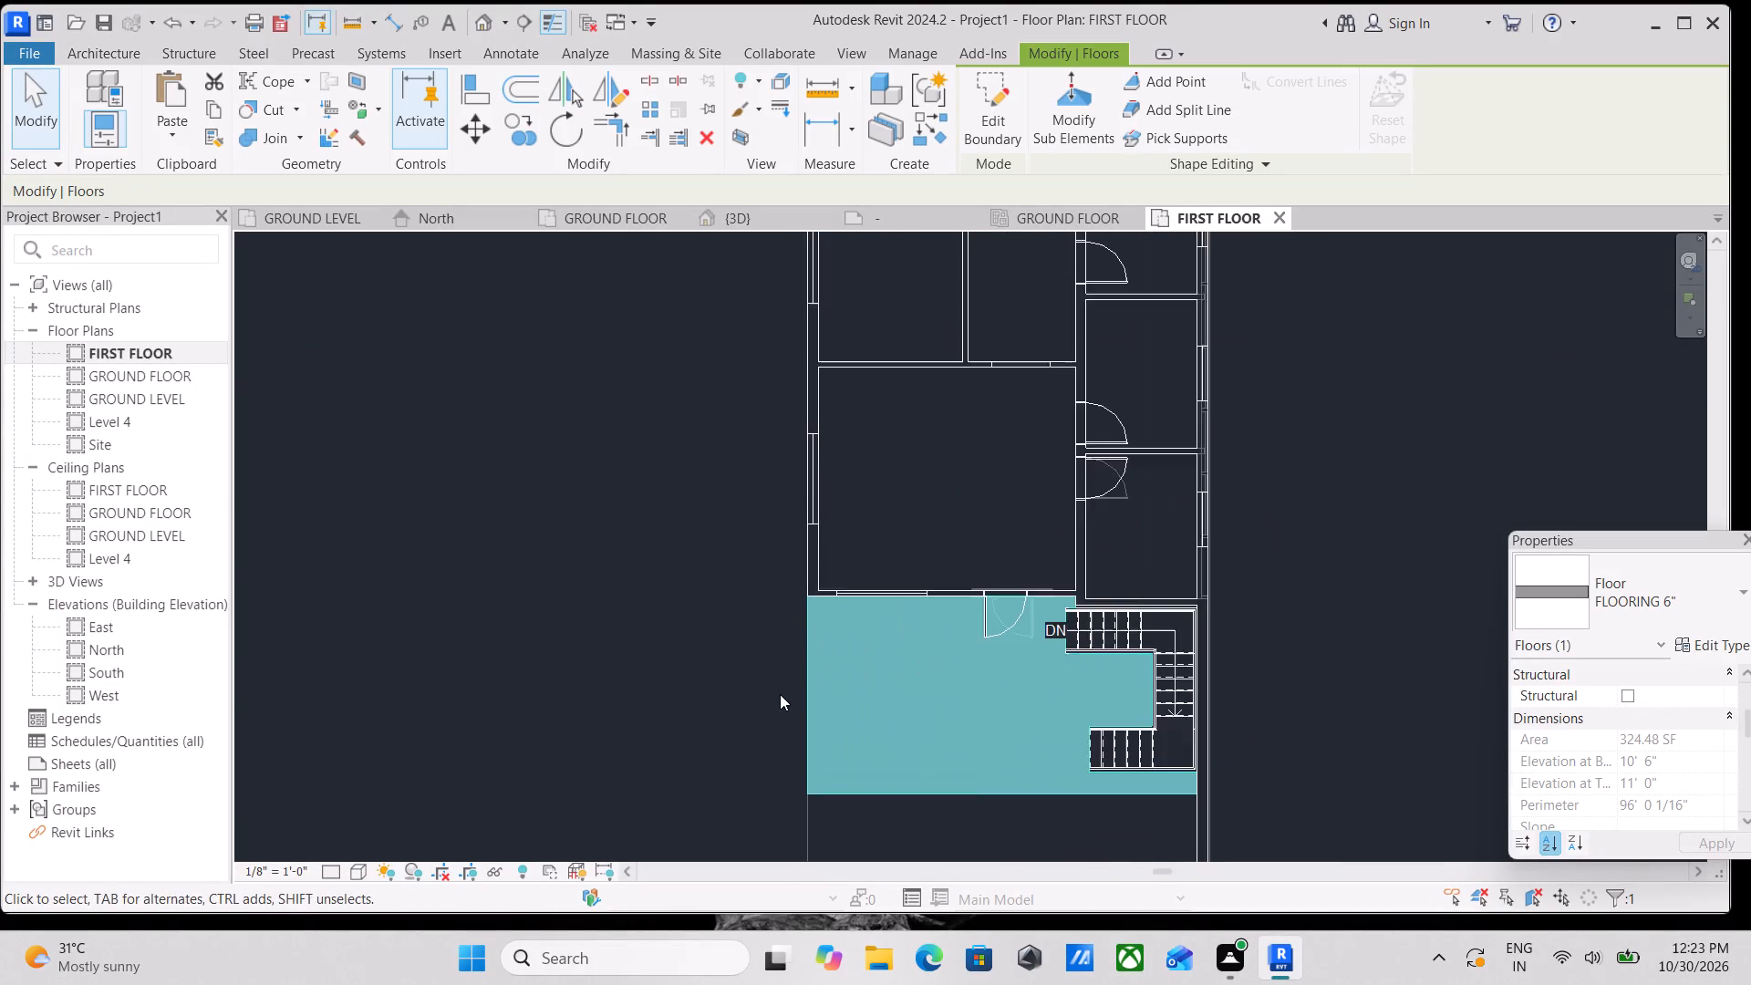
scroll(780, 694, up, 5)
scroll(815, 625, down, 2)
middle_drag(758, 603, 740, 596)
scroll(699, 590, up, 1)
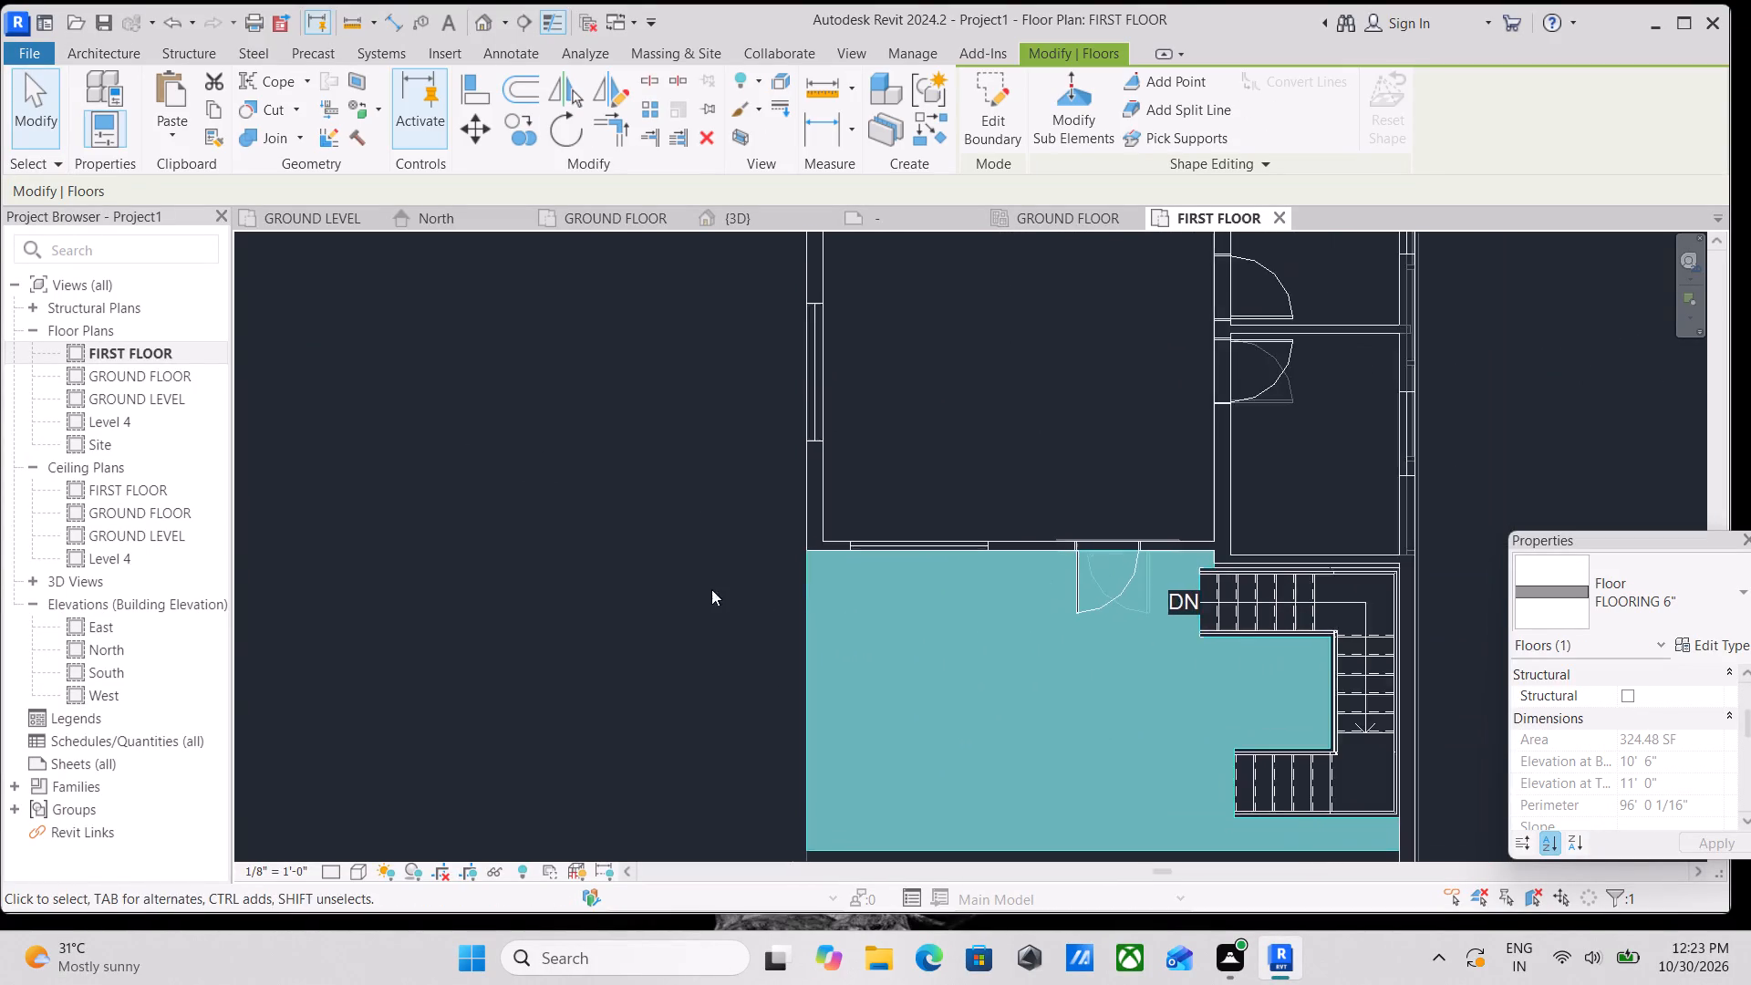
scroll(814, 616, down, 2)
middle_drag(783, 617, 715, 611)
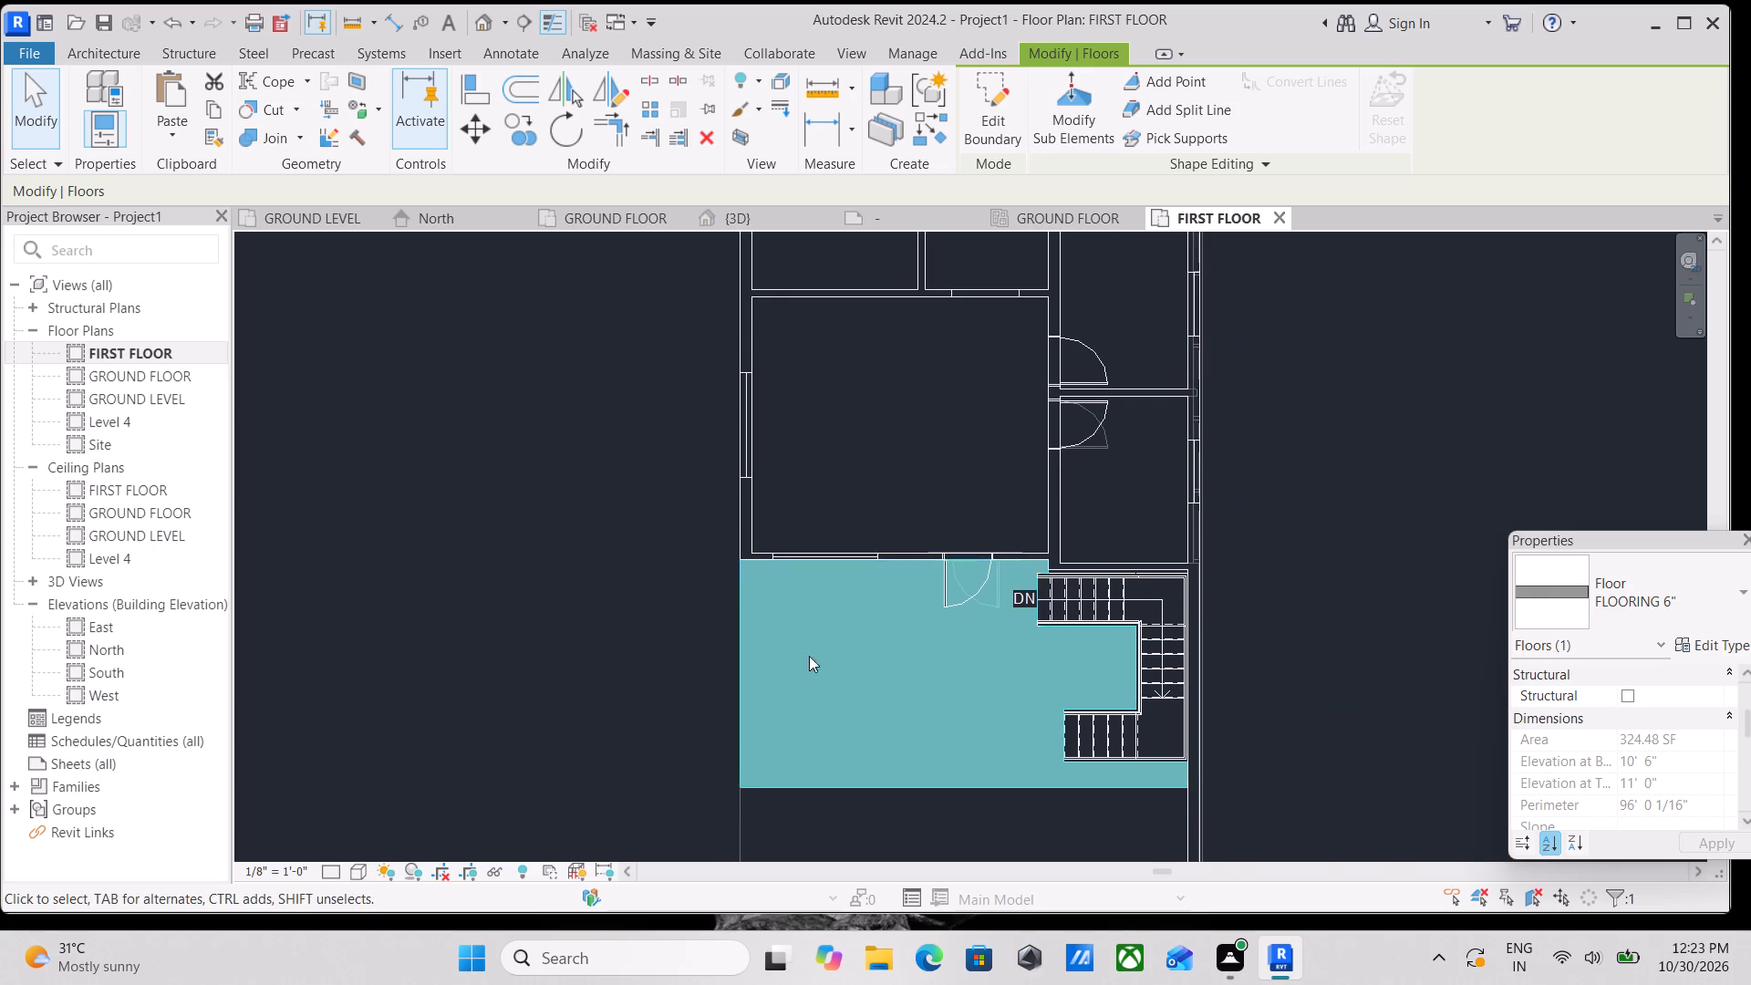
scroll(851, 606, down, 2)
middle_drag(852, 606, 795, 606)
scroll(742, 575, up, 8)
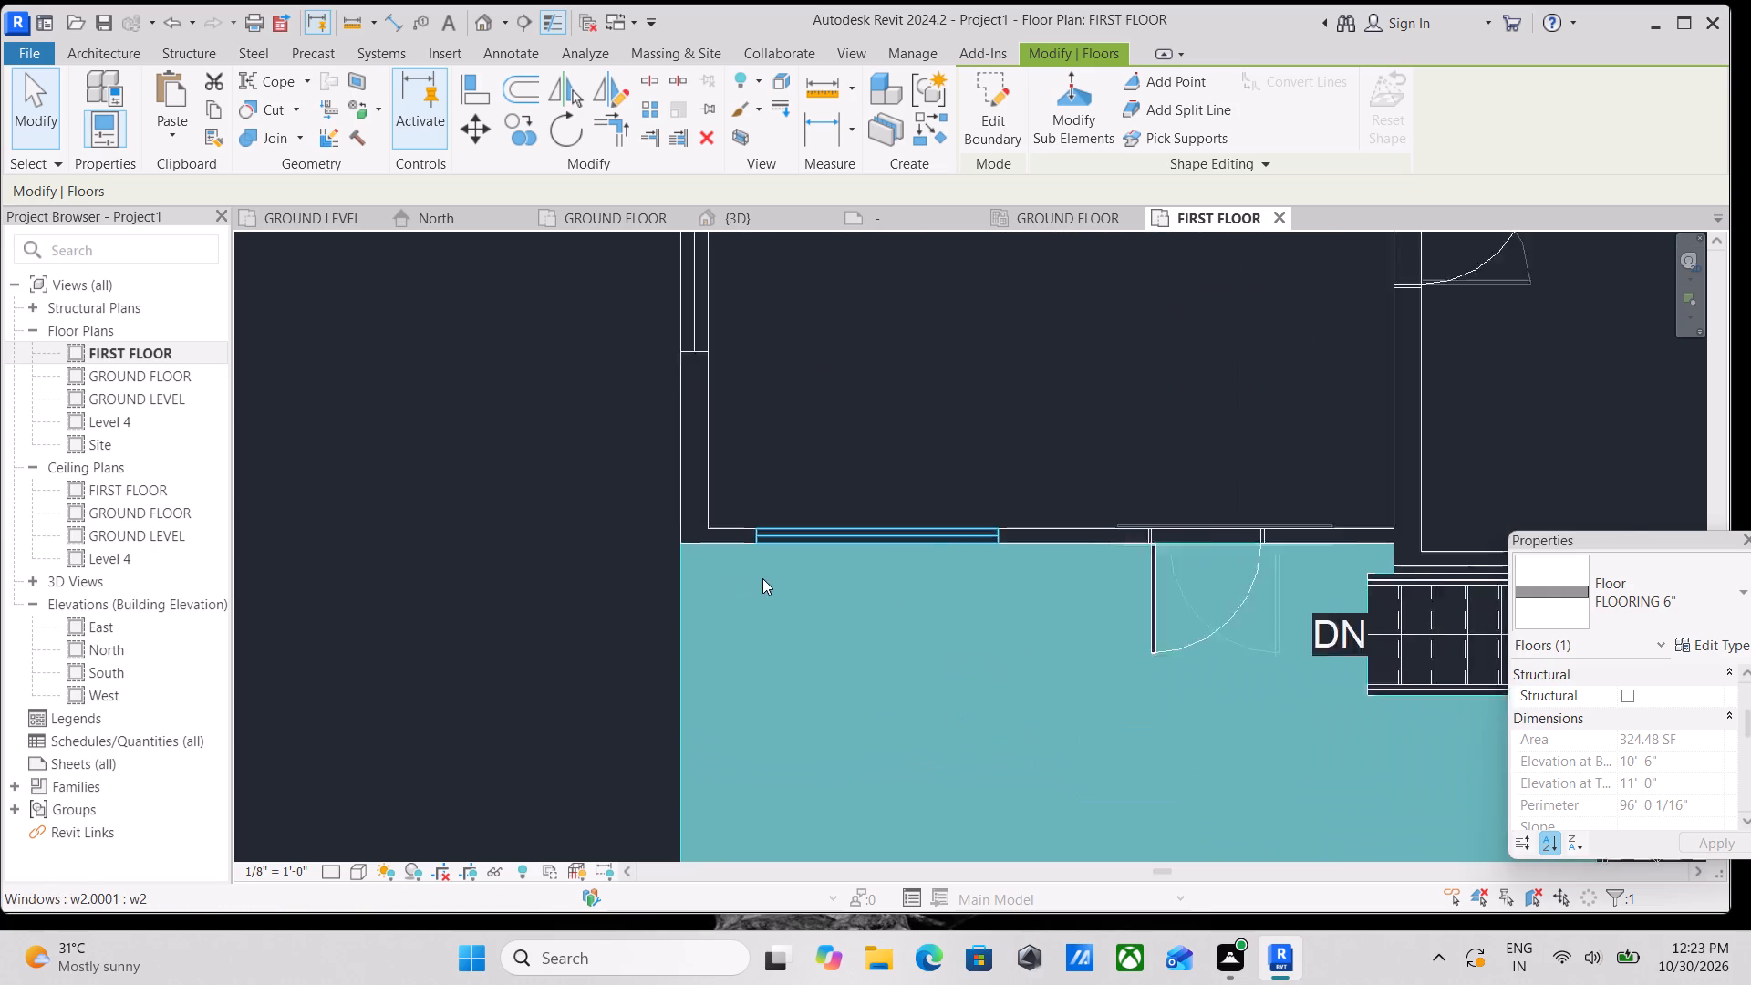
scroll(762, 578, up, 2)
scroll(660, 566, down, 3)
scroll(792, 625, down, 1)
middle_drag(792, 625, 763, 610)
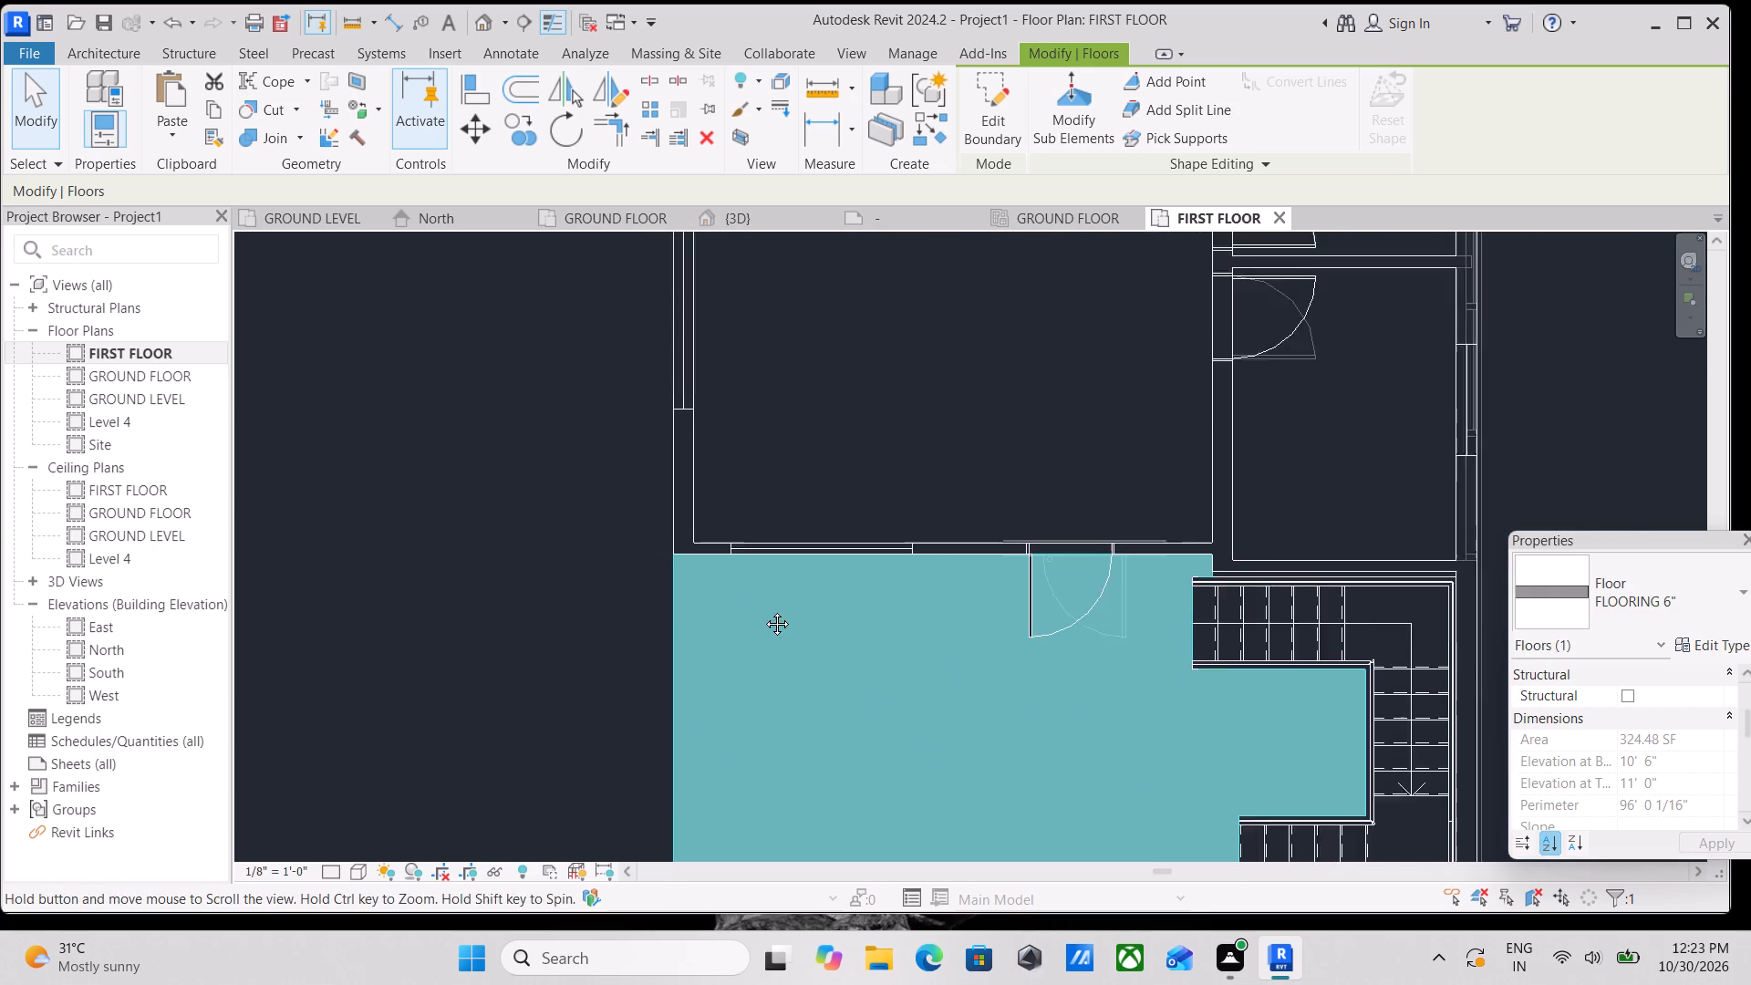
middle_drag(763, 610, 630, 531)
scroll(807, 648, down, 2)
middle_drag(812, 654, 918, 541)
middle_drag(785, 689, 873, 685)
middle_drag(845, 671, 549, 811)
scroll(546, 812, down, 1)
middle_drag(549, 811, 545, 812)
scroll(573, 803, up, 1)
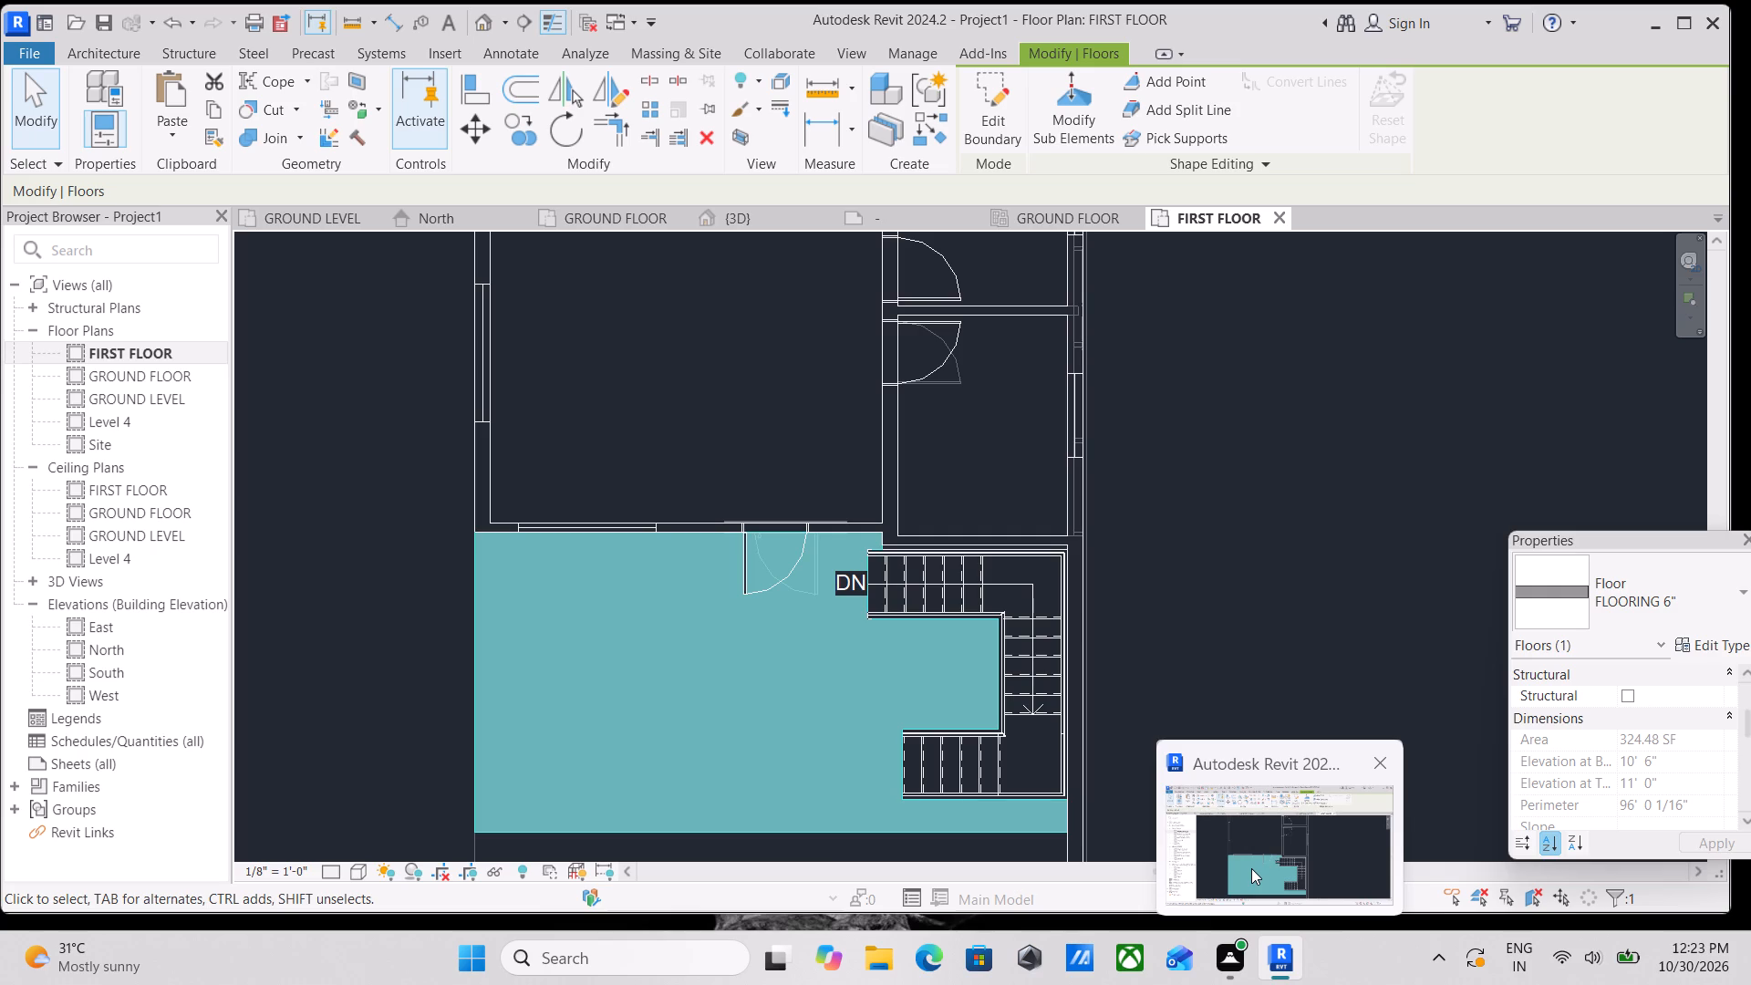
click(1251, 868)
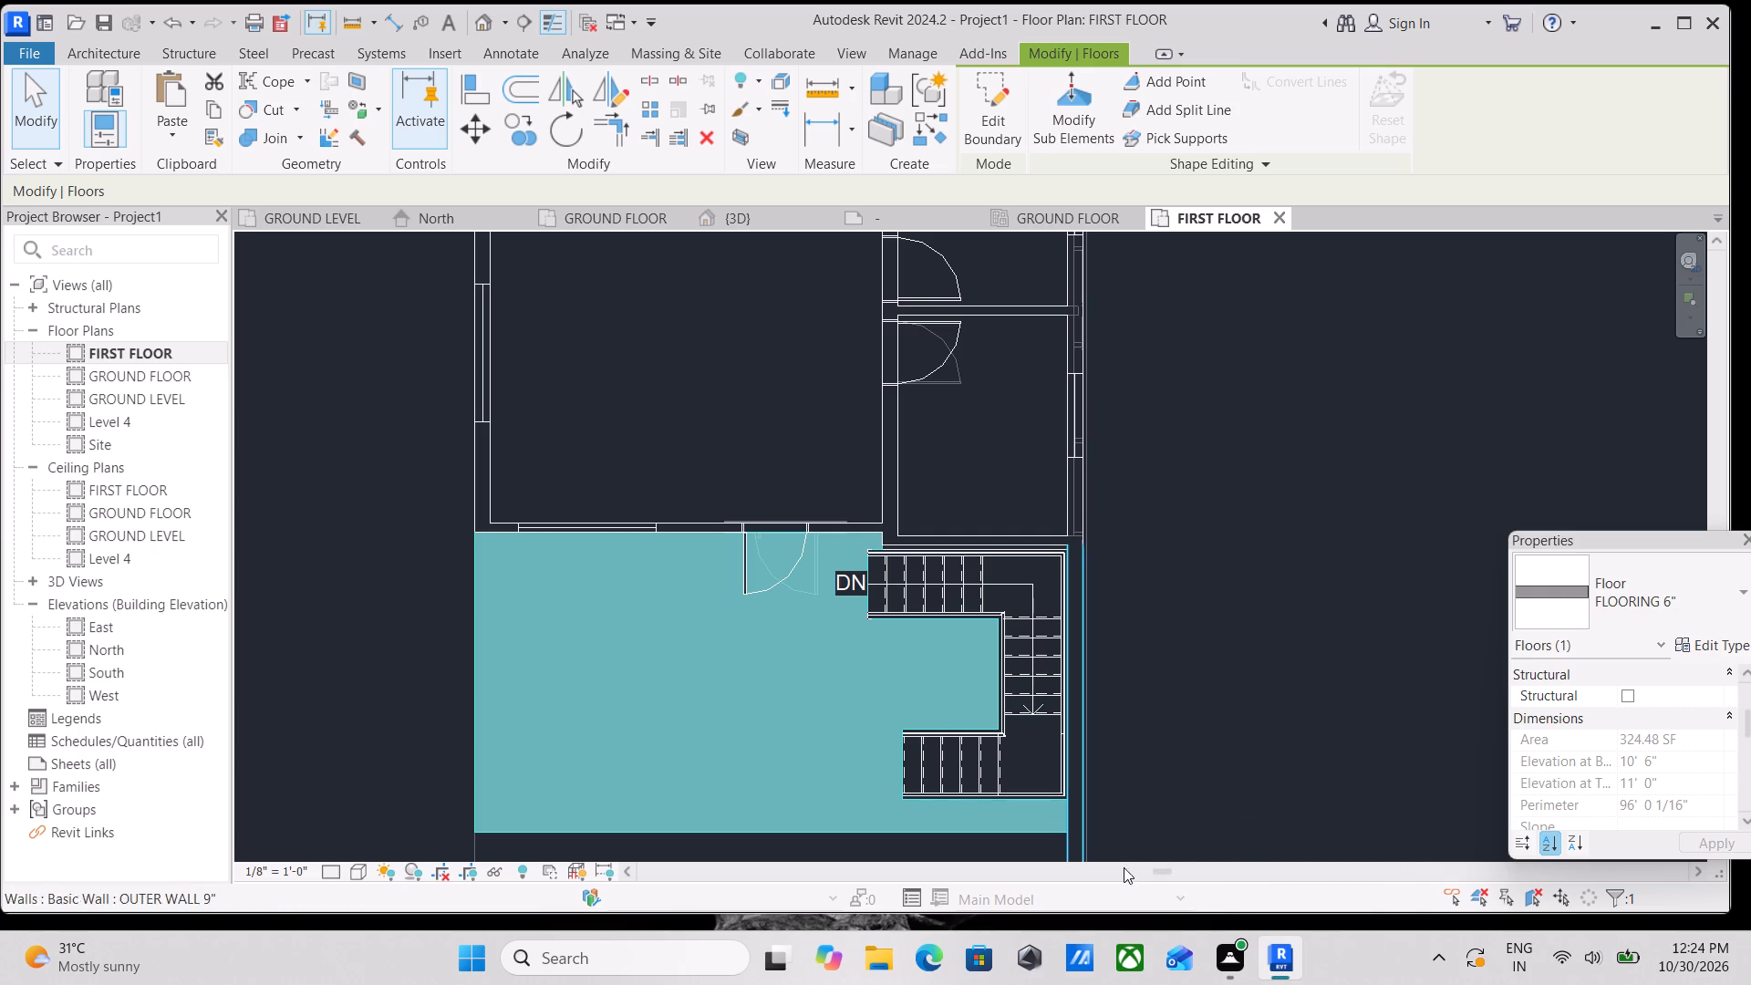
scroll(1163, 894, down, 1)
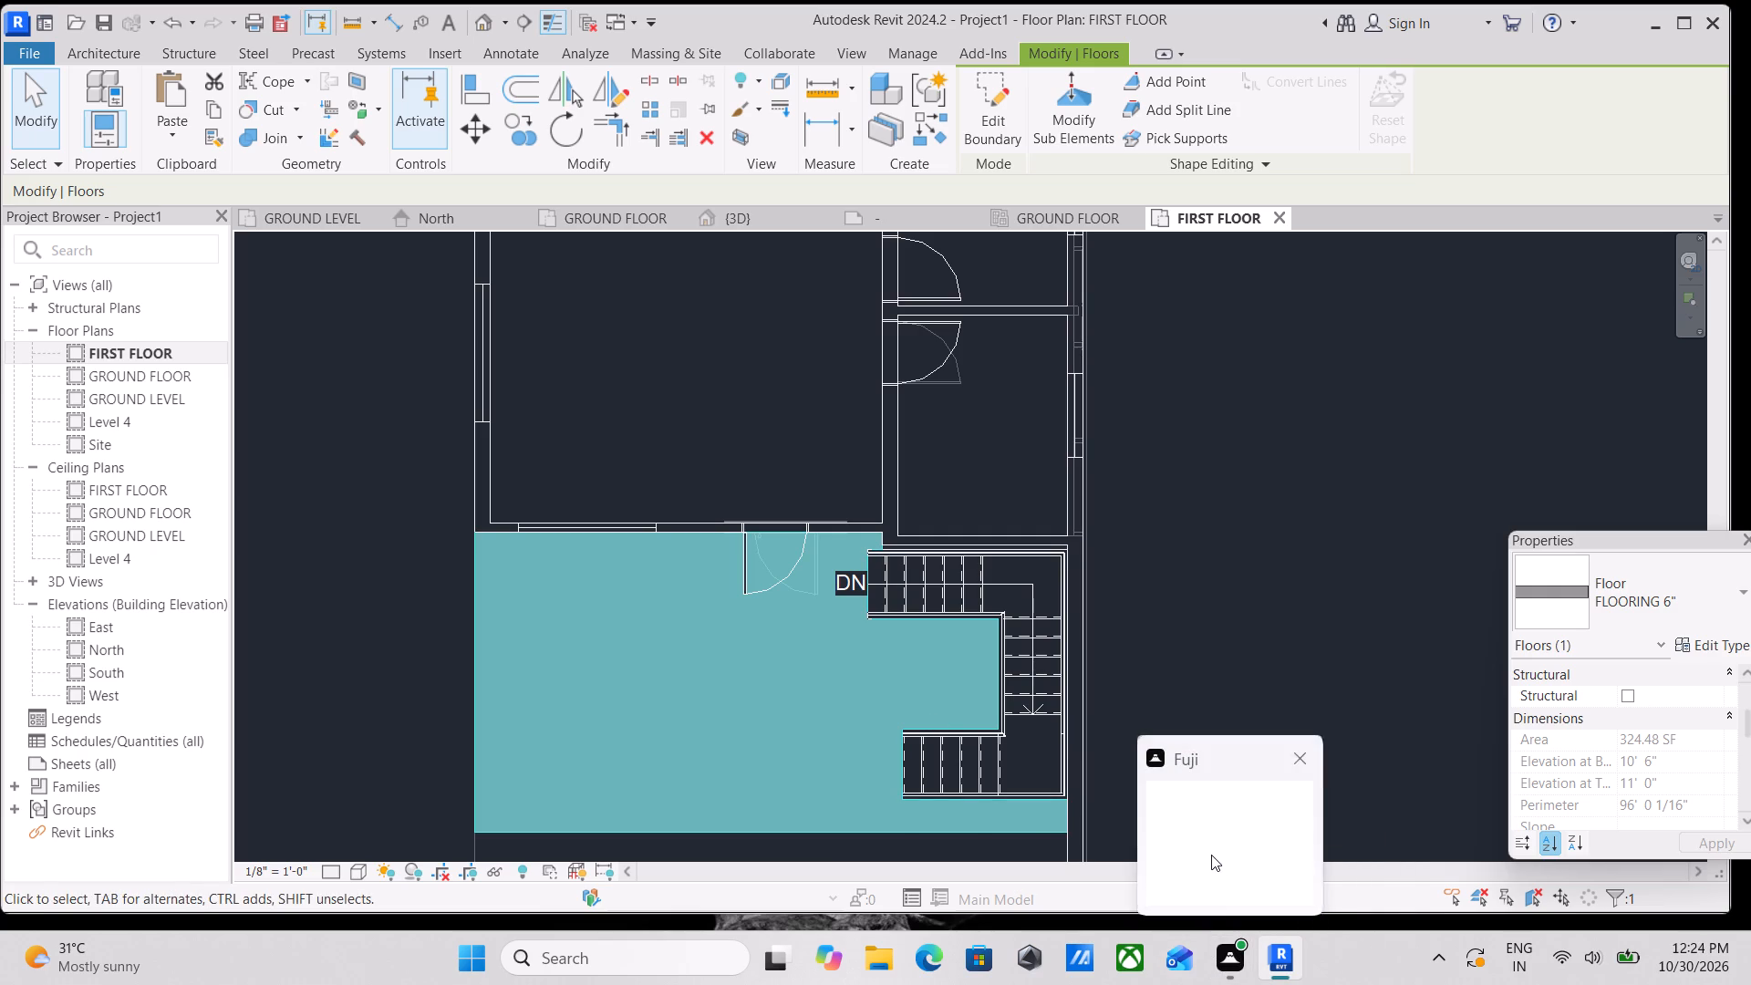
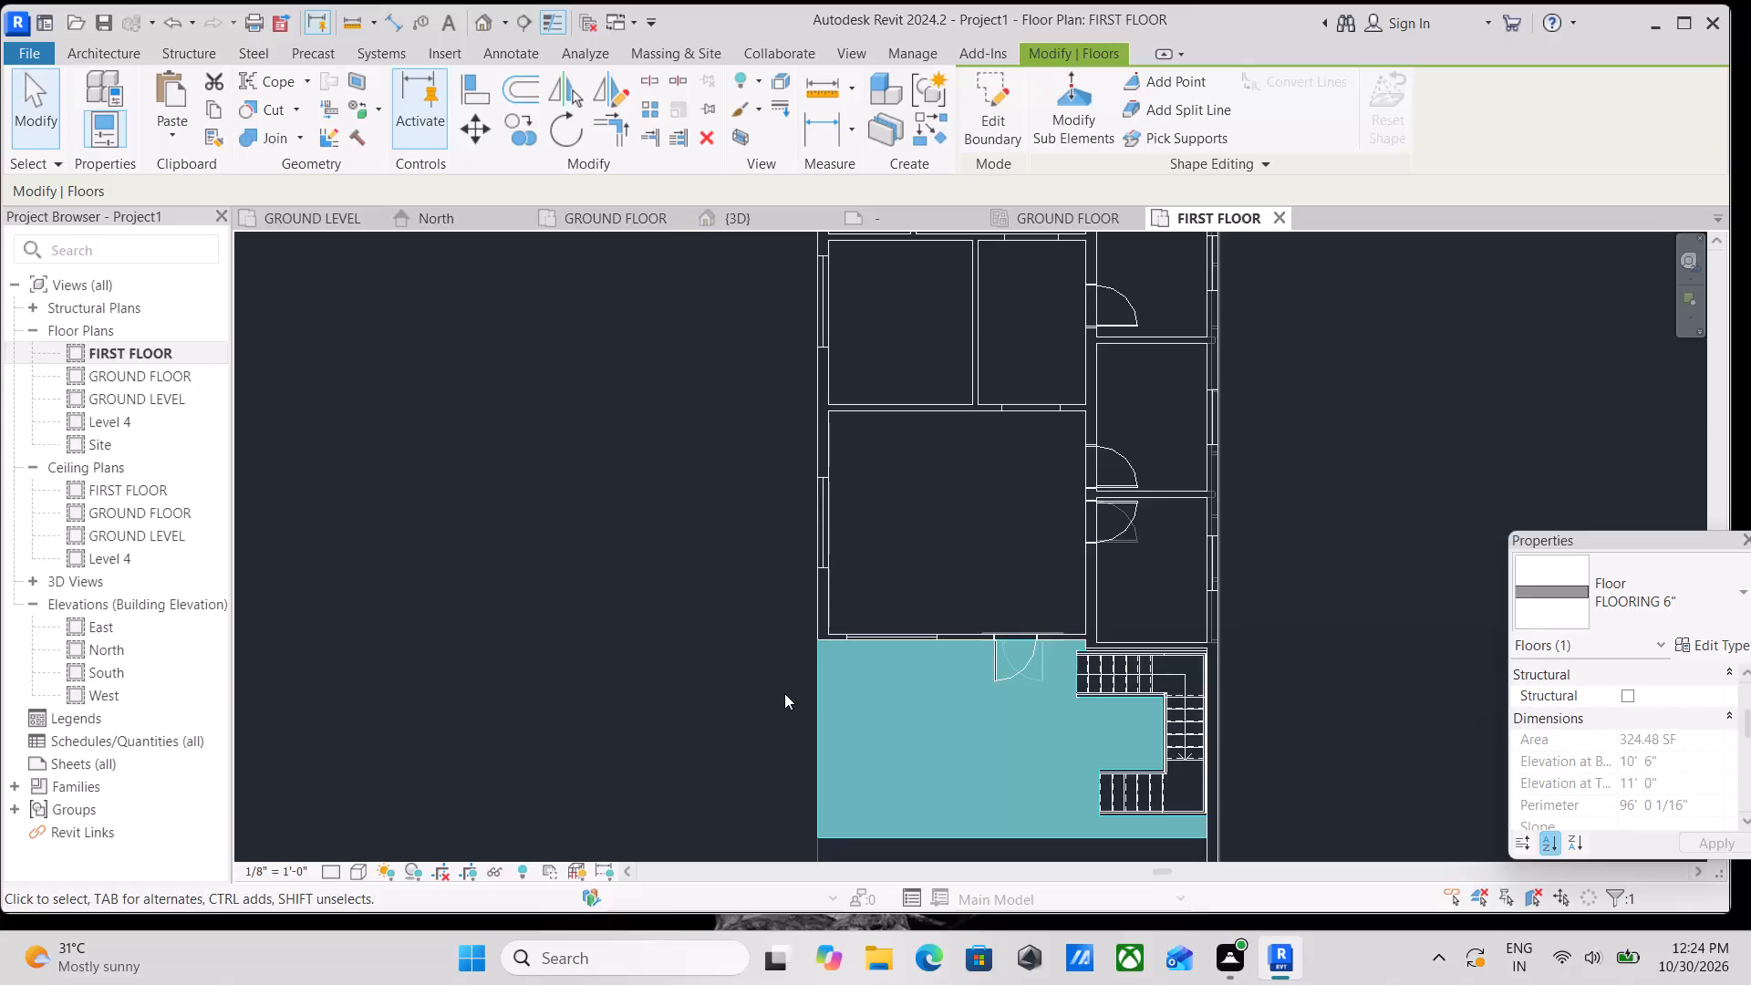
Inspect the w2 window in the front wall and the edges of the FLOORING 6" front slab in plan.
scroll(829, 683, down, 2)
middle_drag(834, 680, 790, 704)
middle_drag(837, 633, 907, 538)
scroll(869, 591, up, 9)
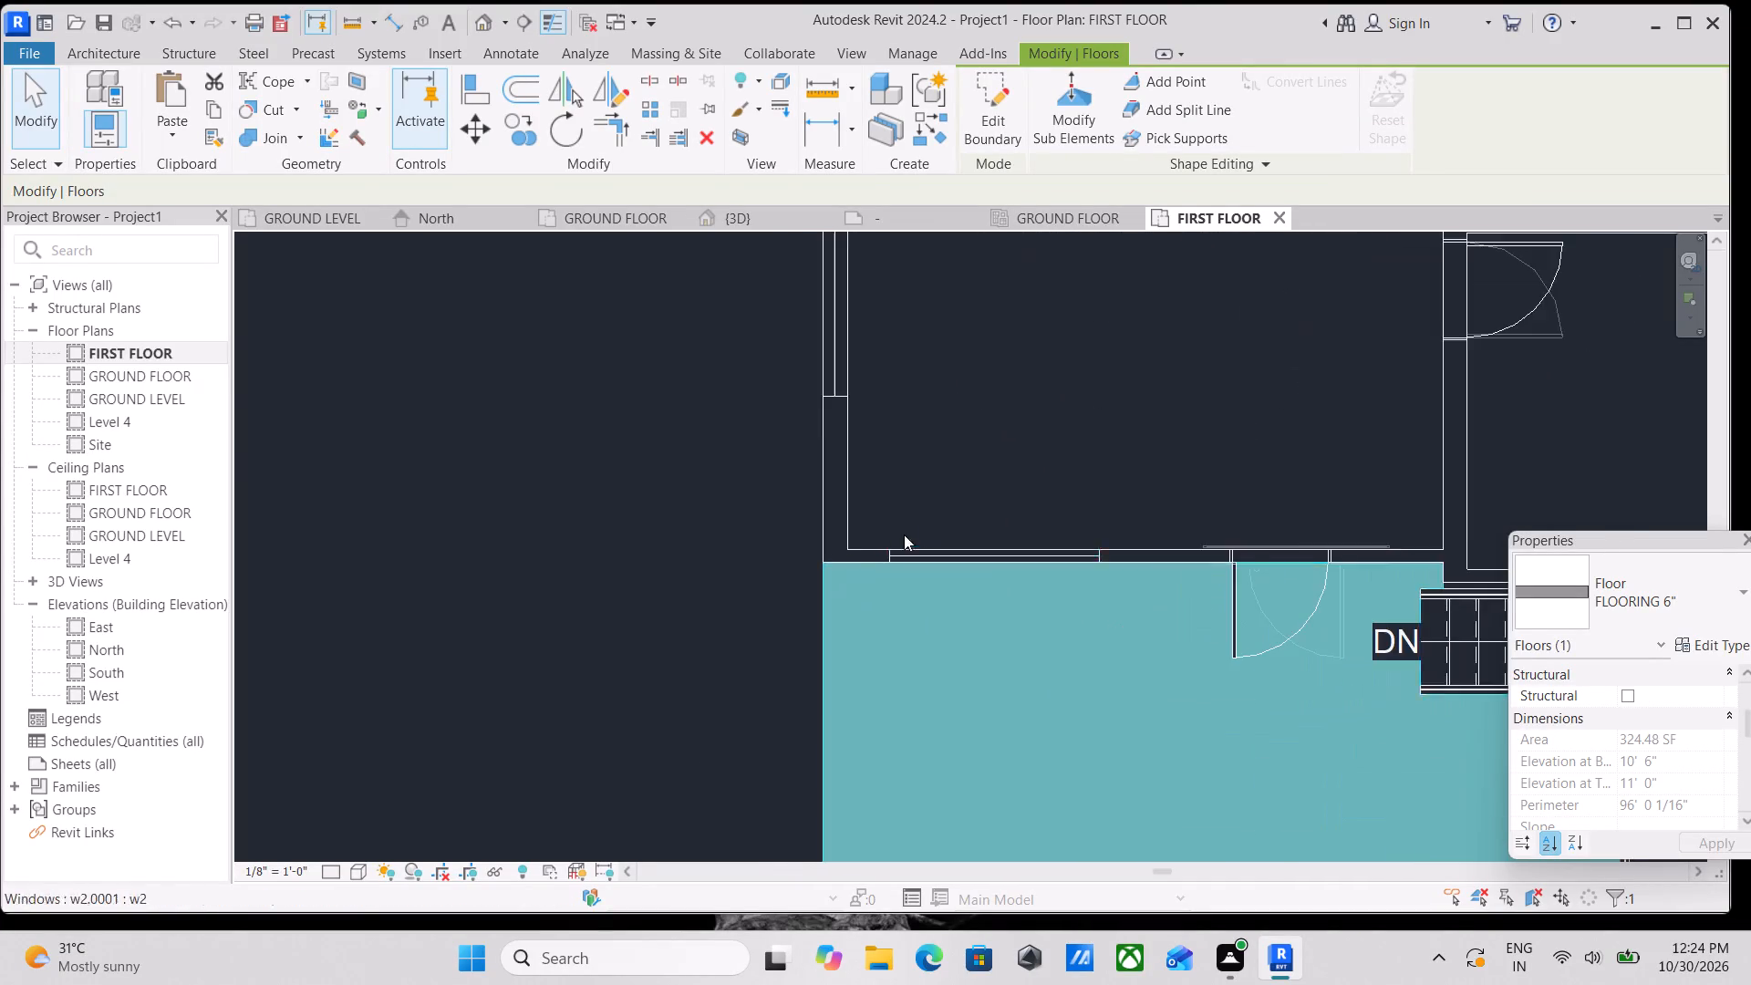
scroll(904, 534, up, 3)
click(1007, 572)
scroll(1007, 572, down, 2)
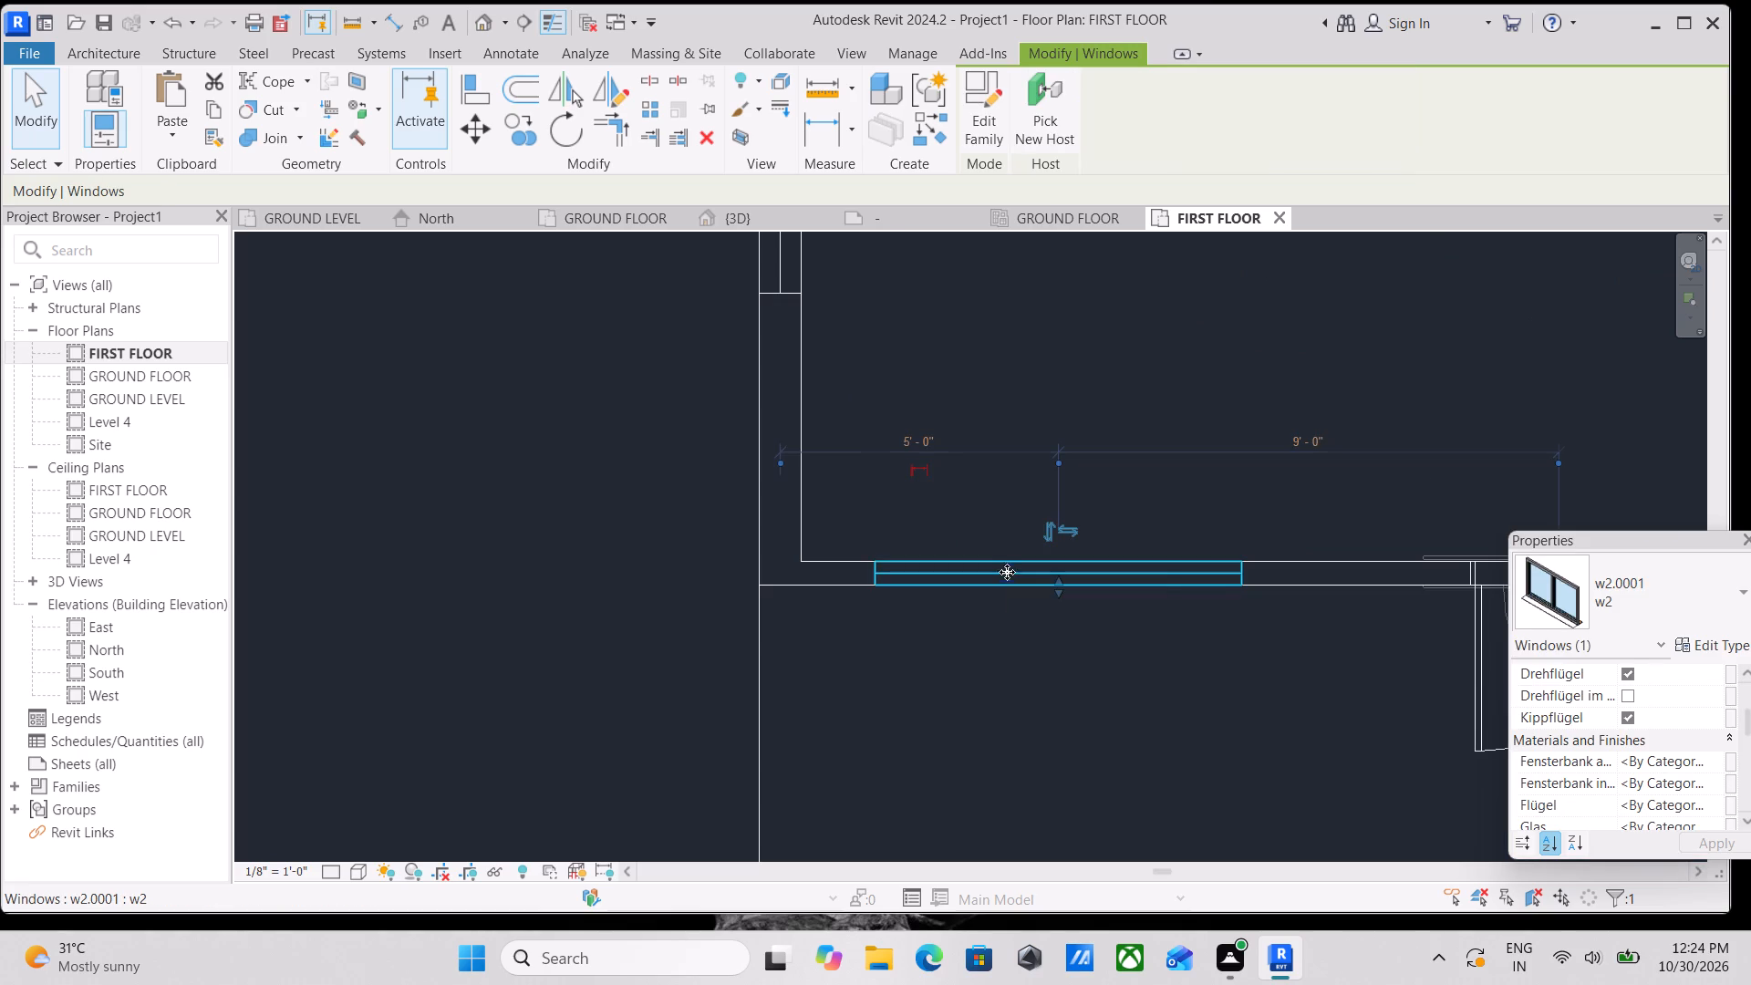
scroll(1007, 572, down, 7)
key(Escape)
middle_drag(1005, 675, 1016, 597)
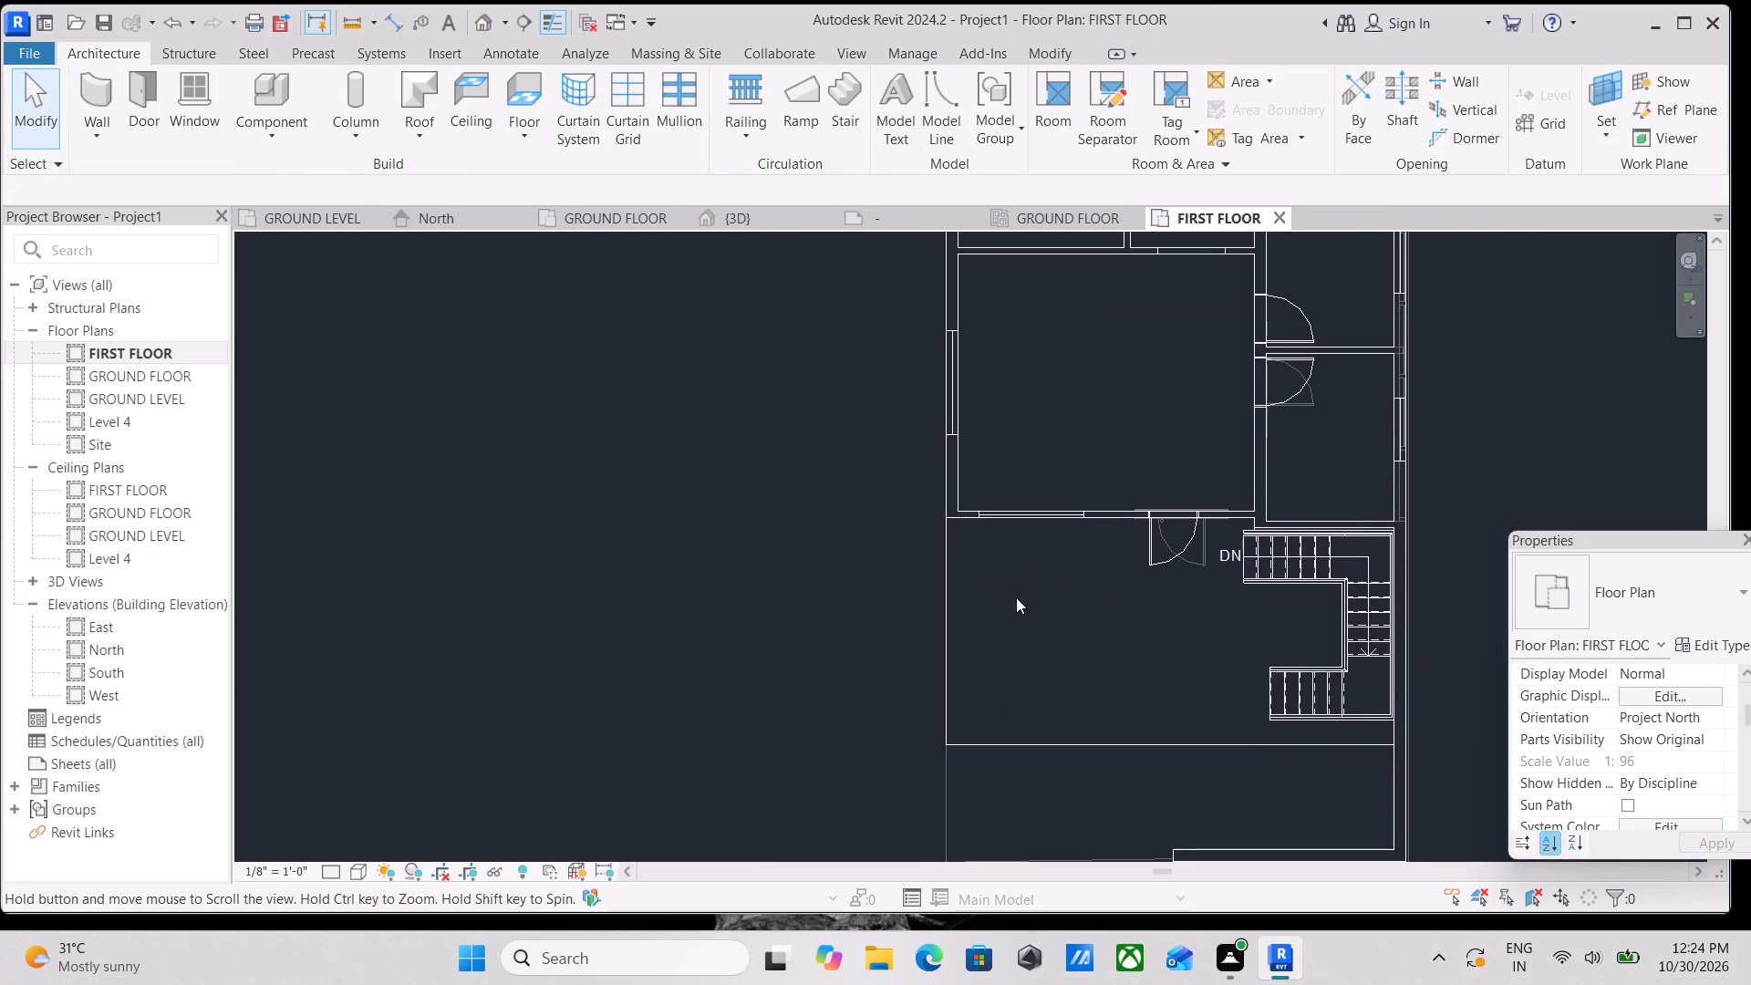
click(955, 740)
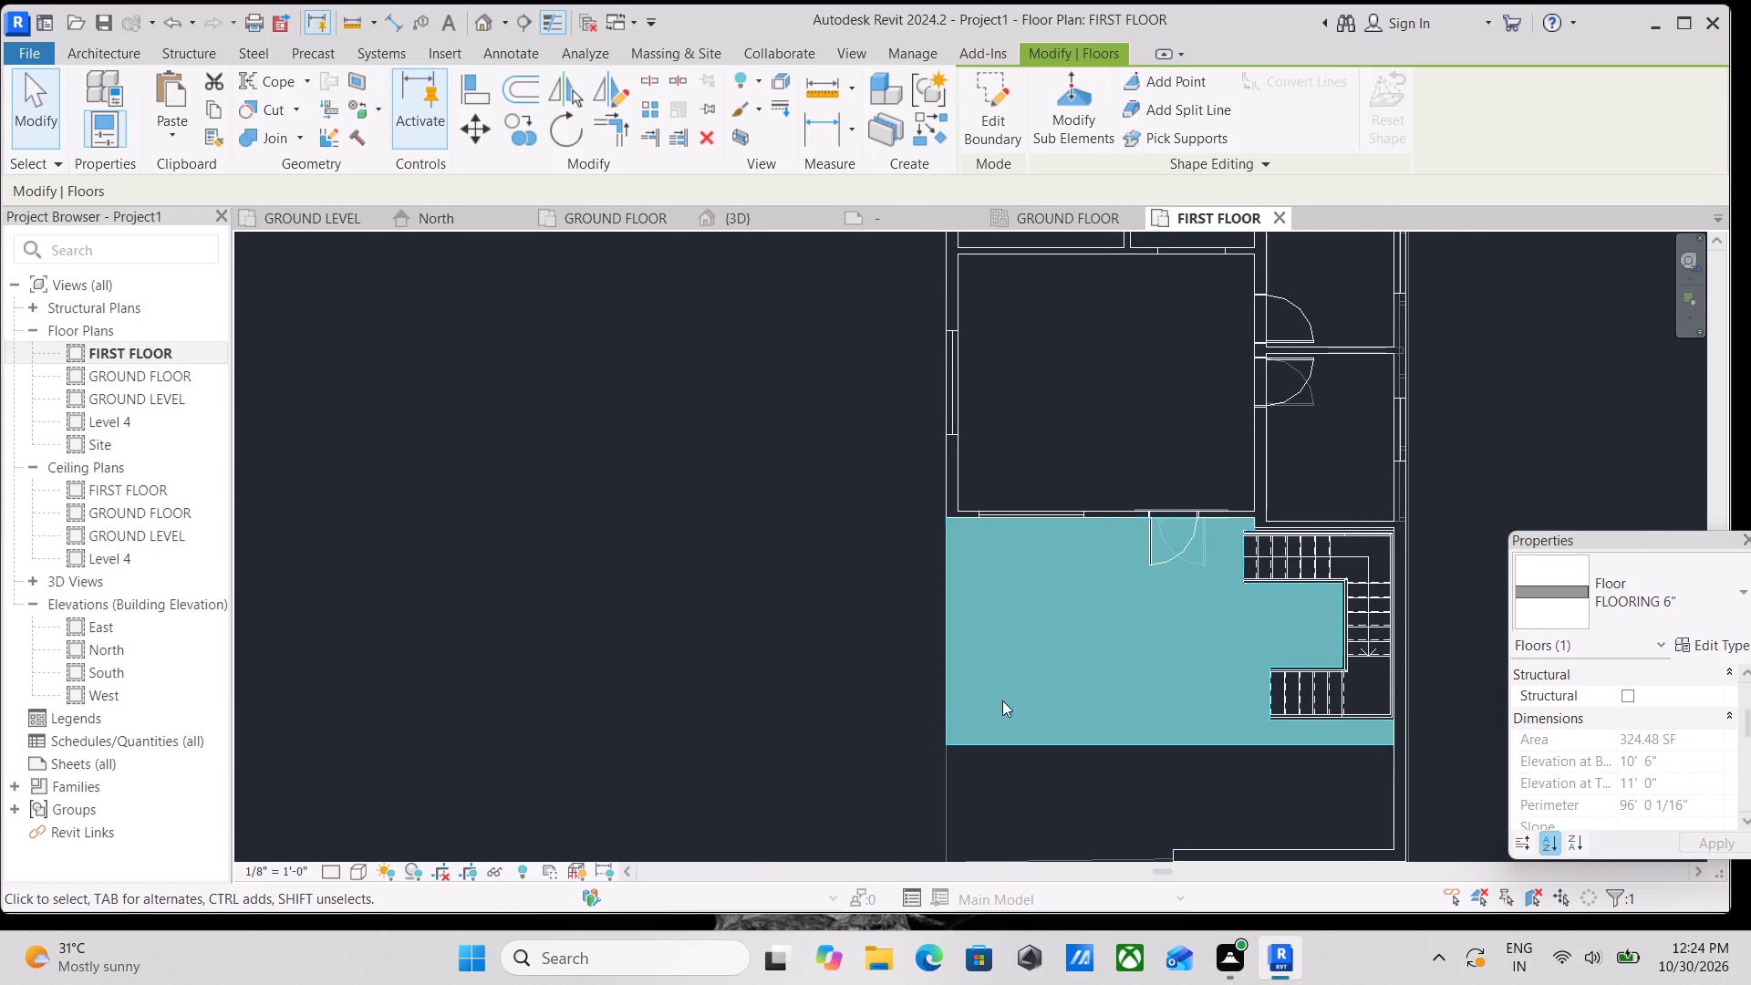
scroll(1010, 684, down, 3)
key(Escape)
scroll(1010, 684, down, 2)
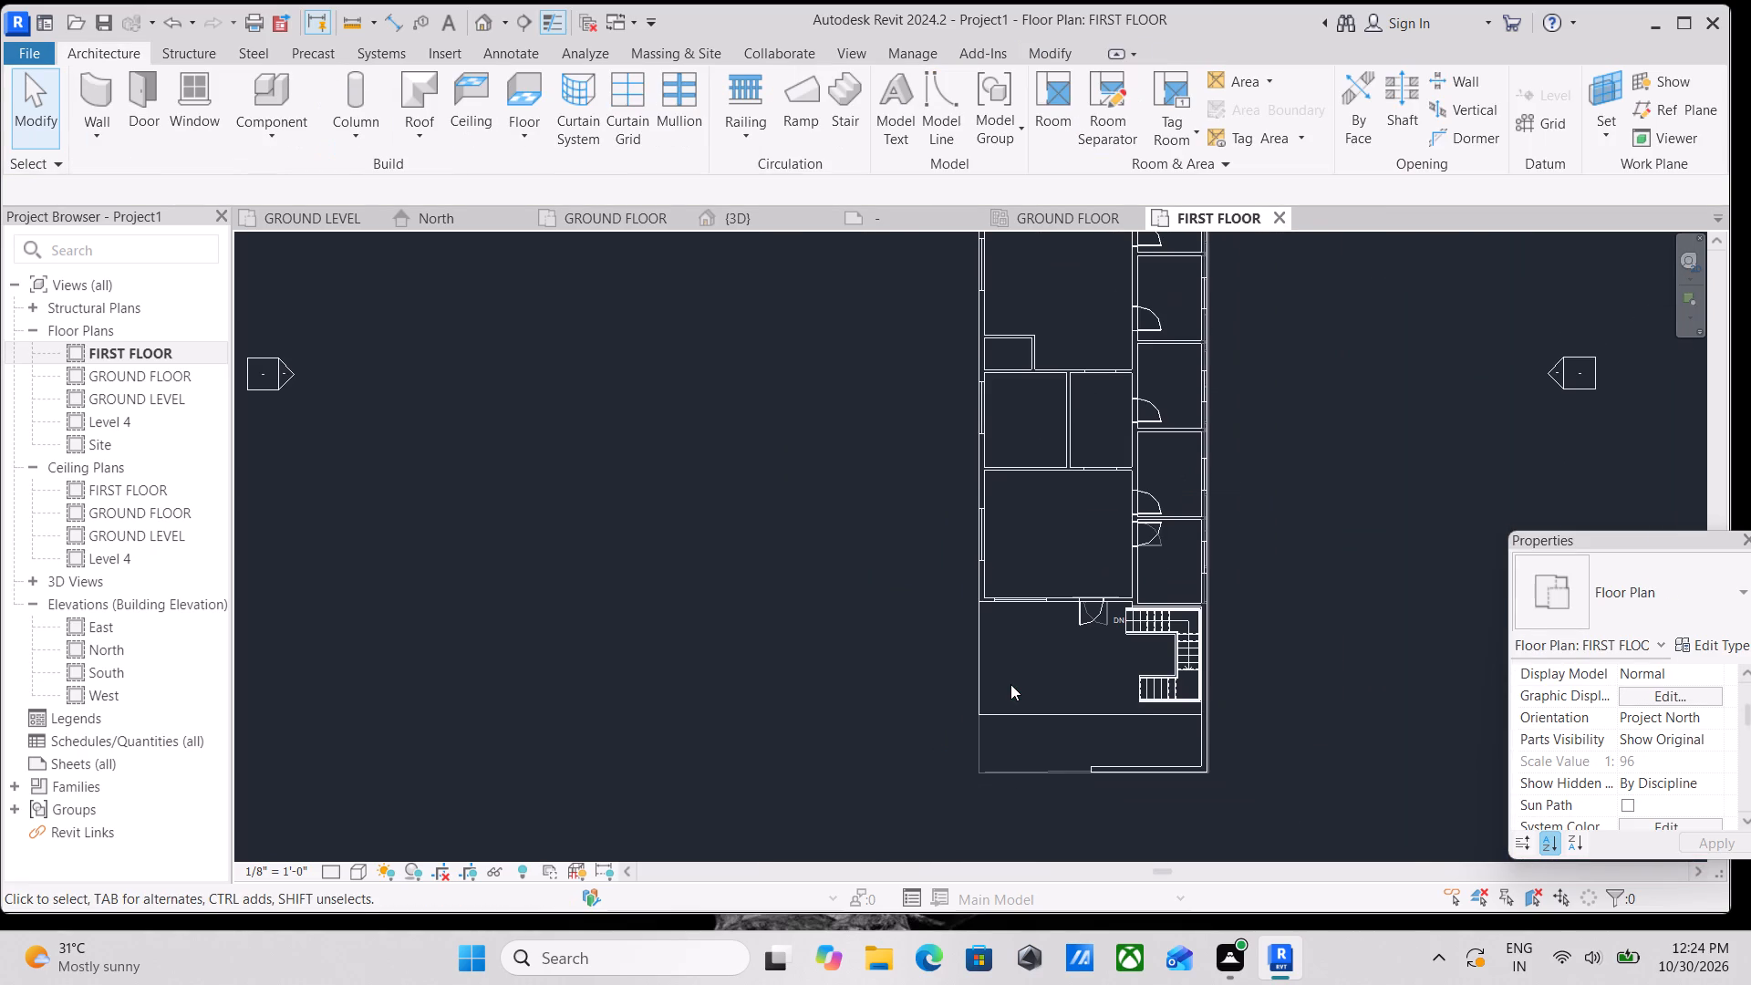
Examine the first-floor front slab's open edges and its staircase side in the 3D view from several angles.
click(732, 223)
scroll(833, 461, down, 1)
middle_drag(834, 494, 884, 410)
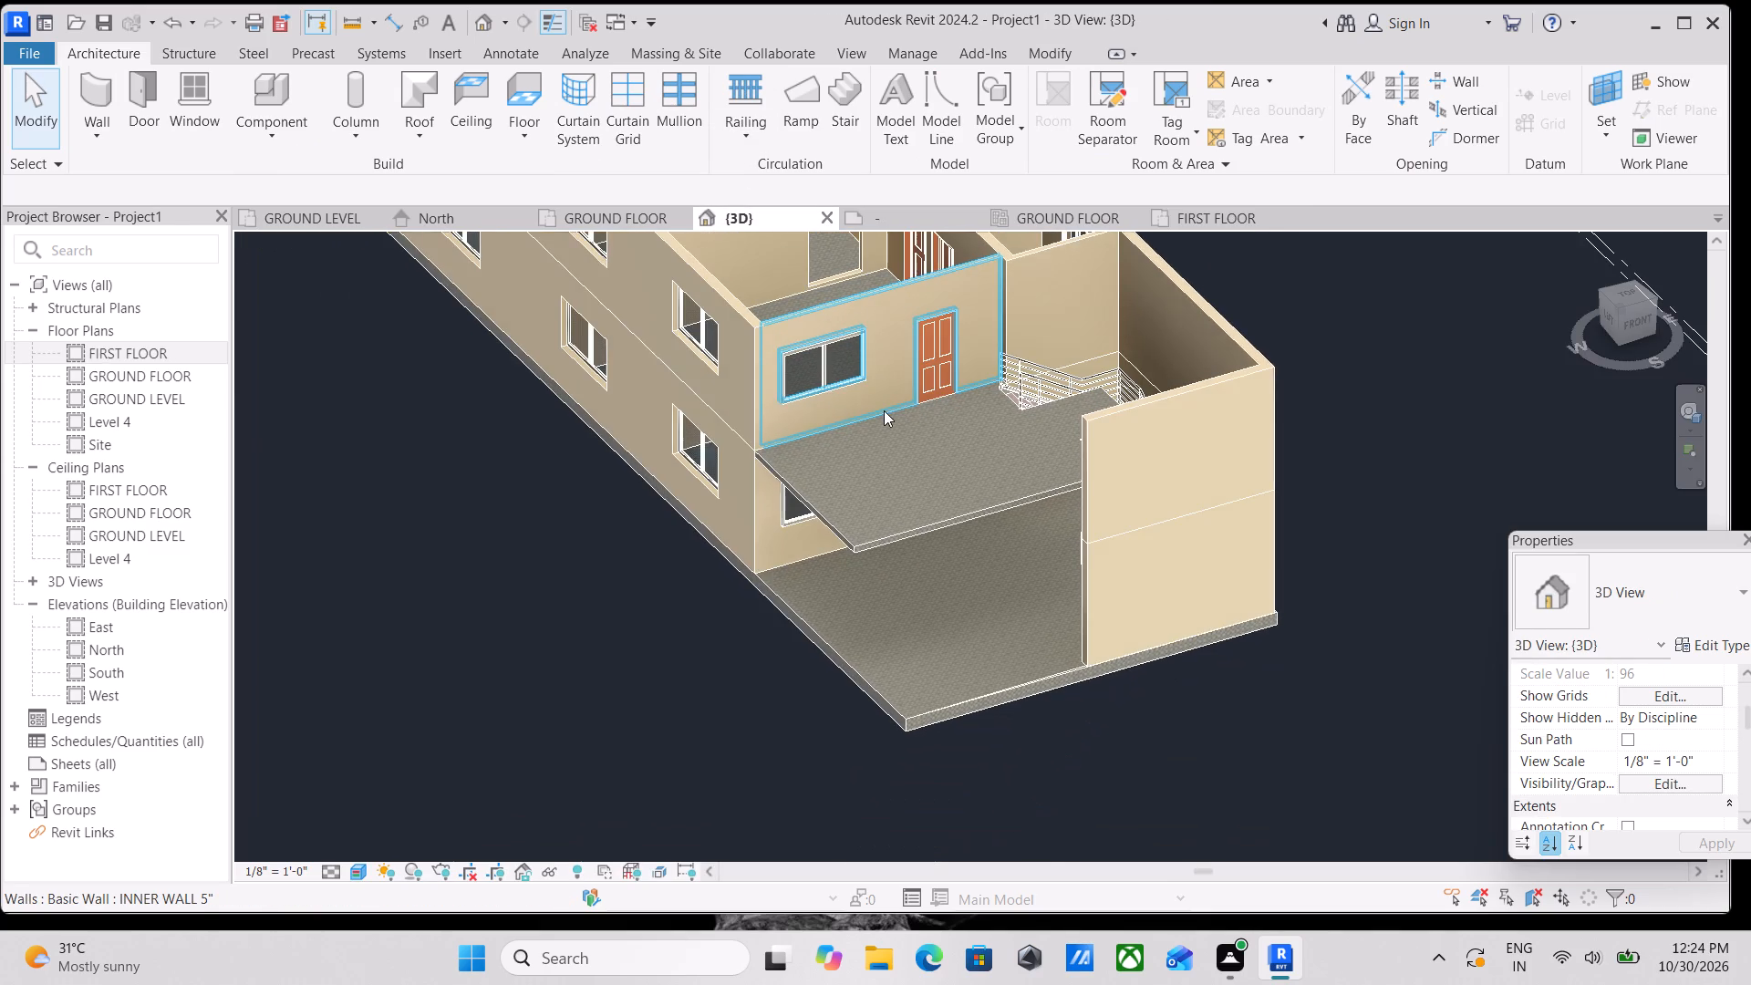
scroll(880, 412, up, 3)
key(Escape)
middle_drag(765, 407, 776, 404)
scroll(885, 480, down, 1)
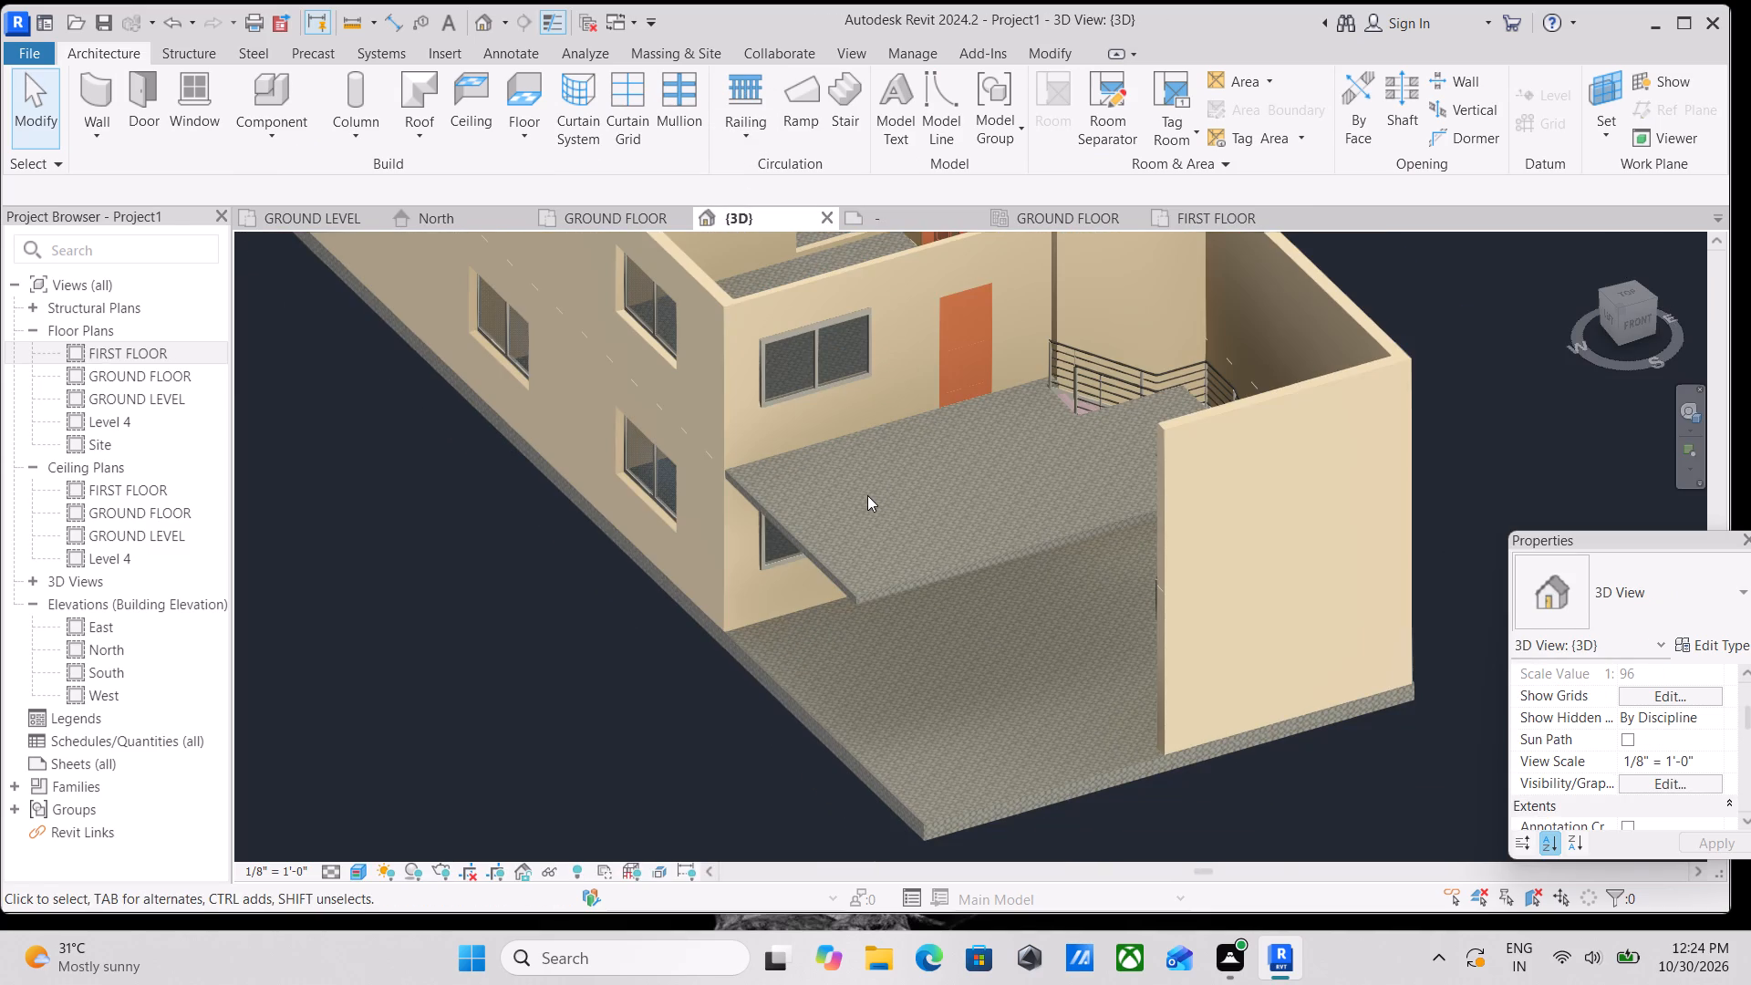
scroll(838, 457, up, 3)
shift+middle_drag(983, 548, 874, 624)
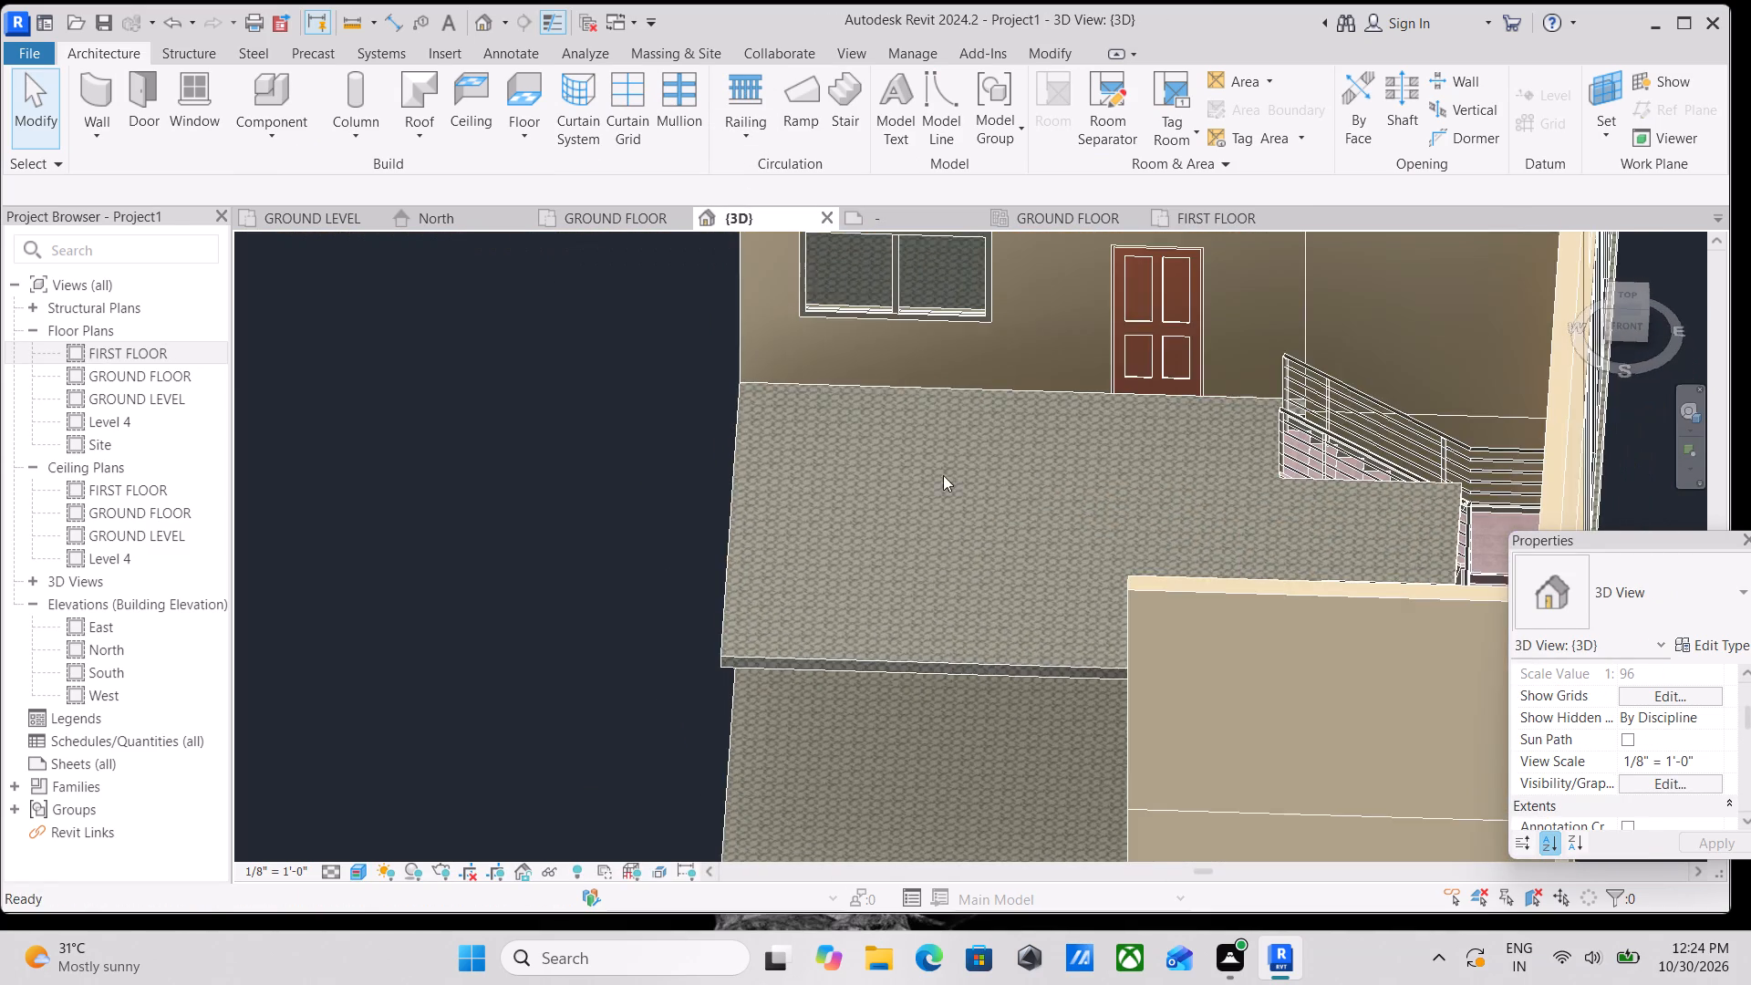
shift+middle_drag(943, 475, 1013, 666)
scroll(936, 504, down, 8)
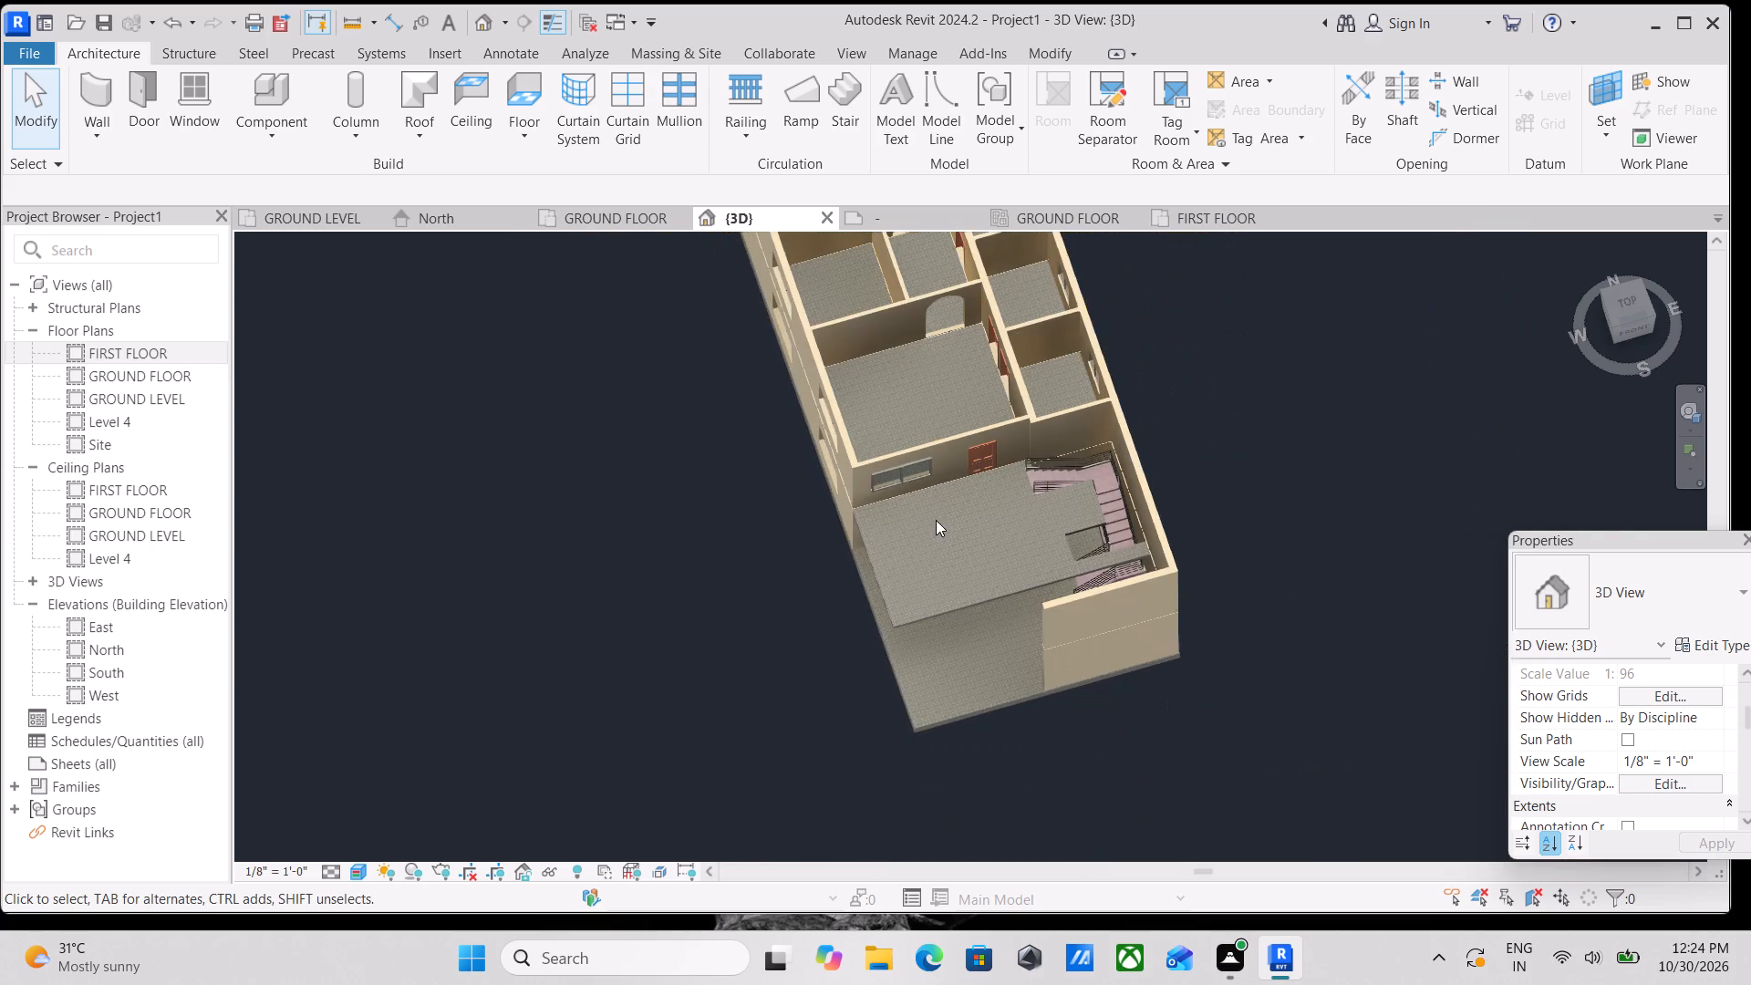
middle_drag(936, 520, 962, 487)
middle_drag(939, 560, 982, 523)
scroll(939, 560, up, 1)
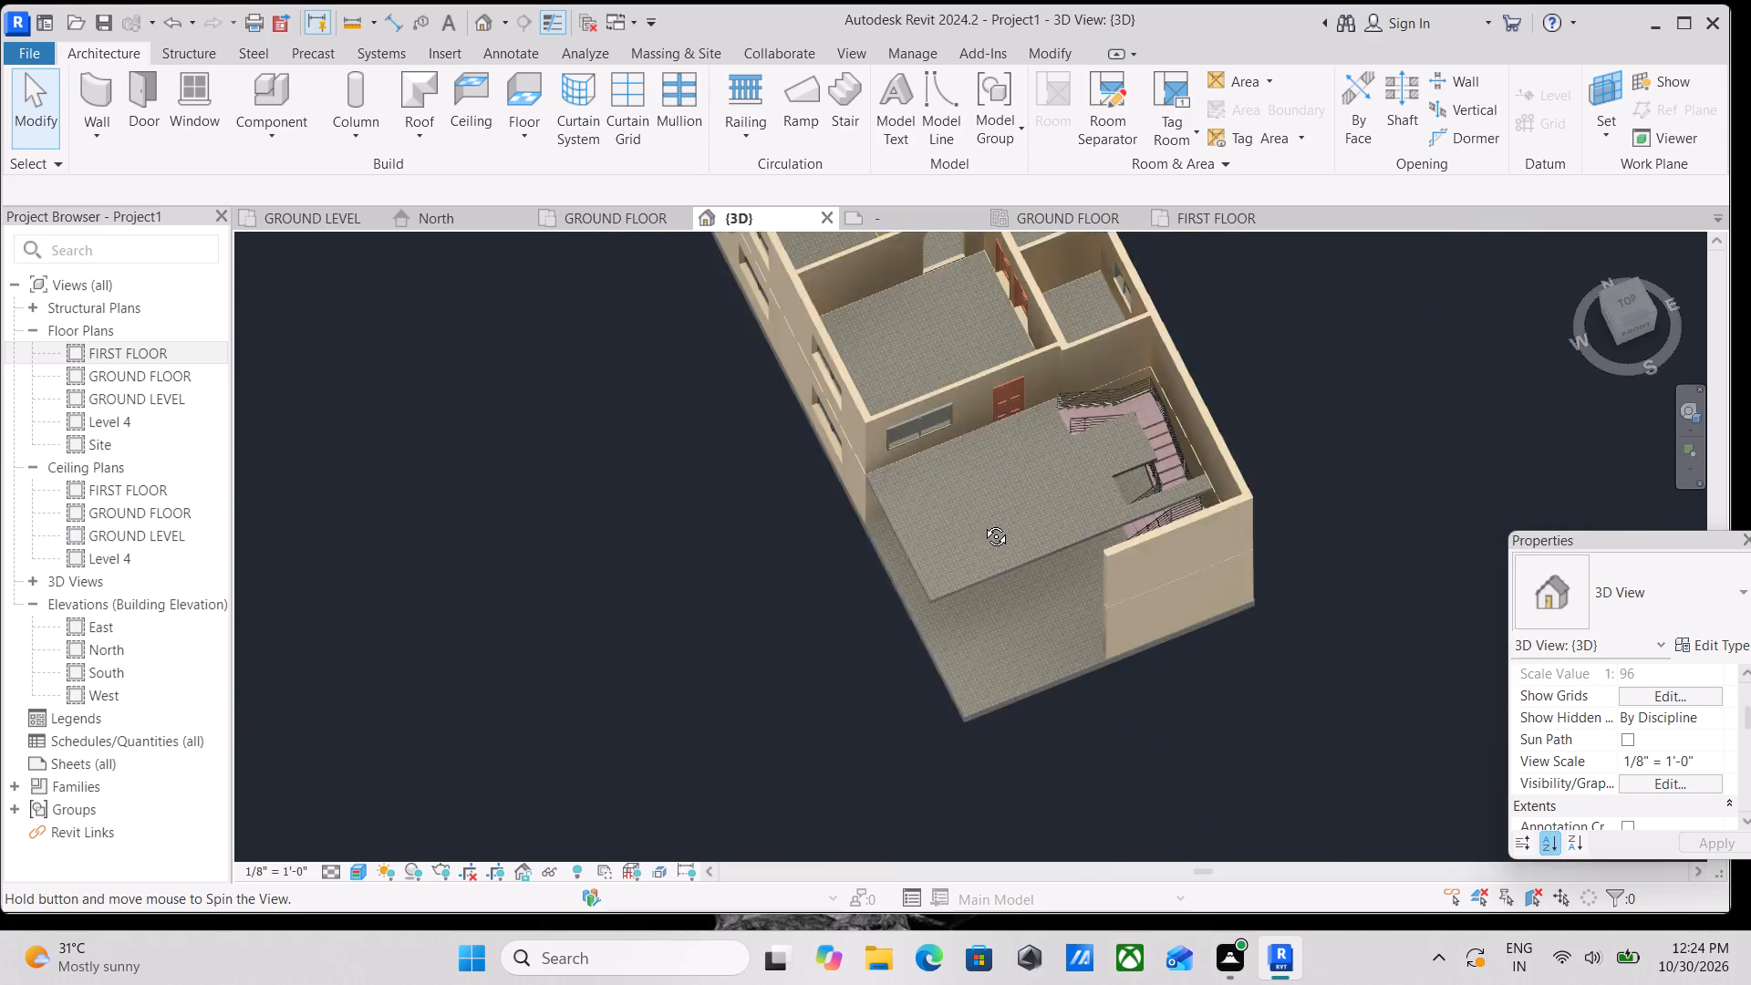
middle_drag(982, 523, 855, 597)
scroll(879, 476, up, 2)
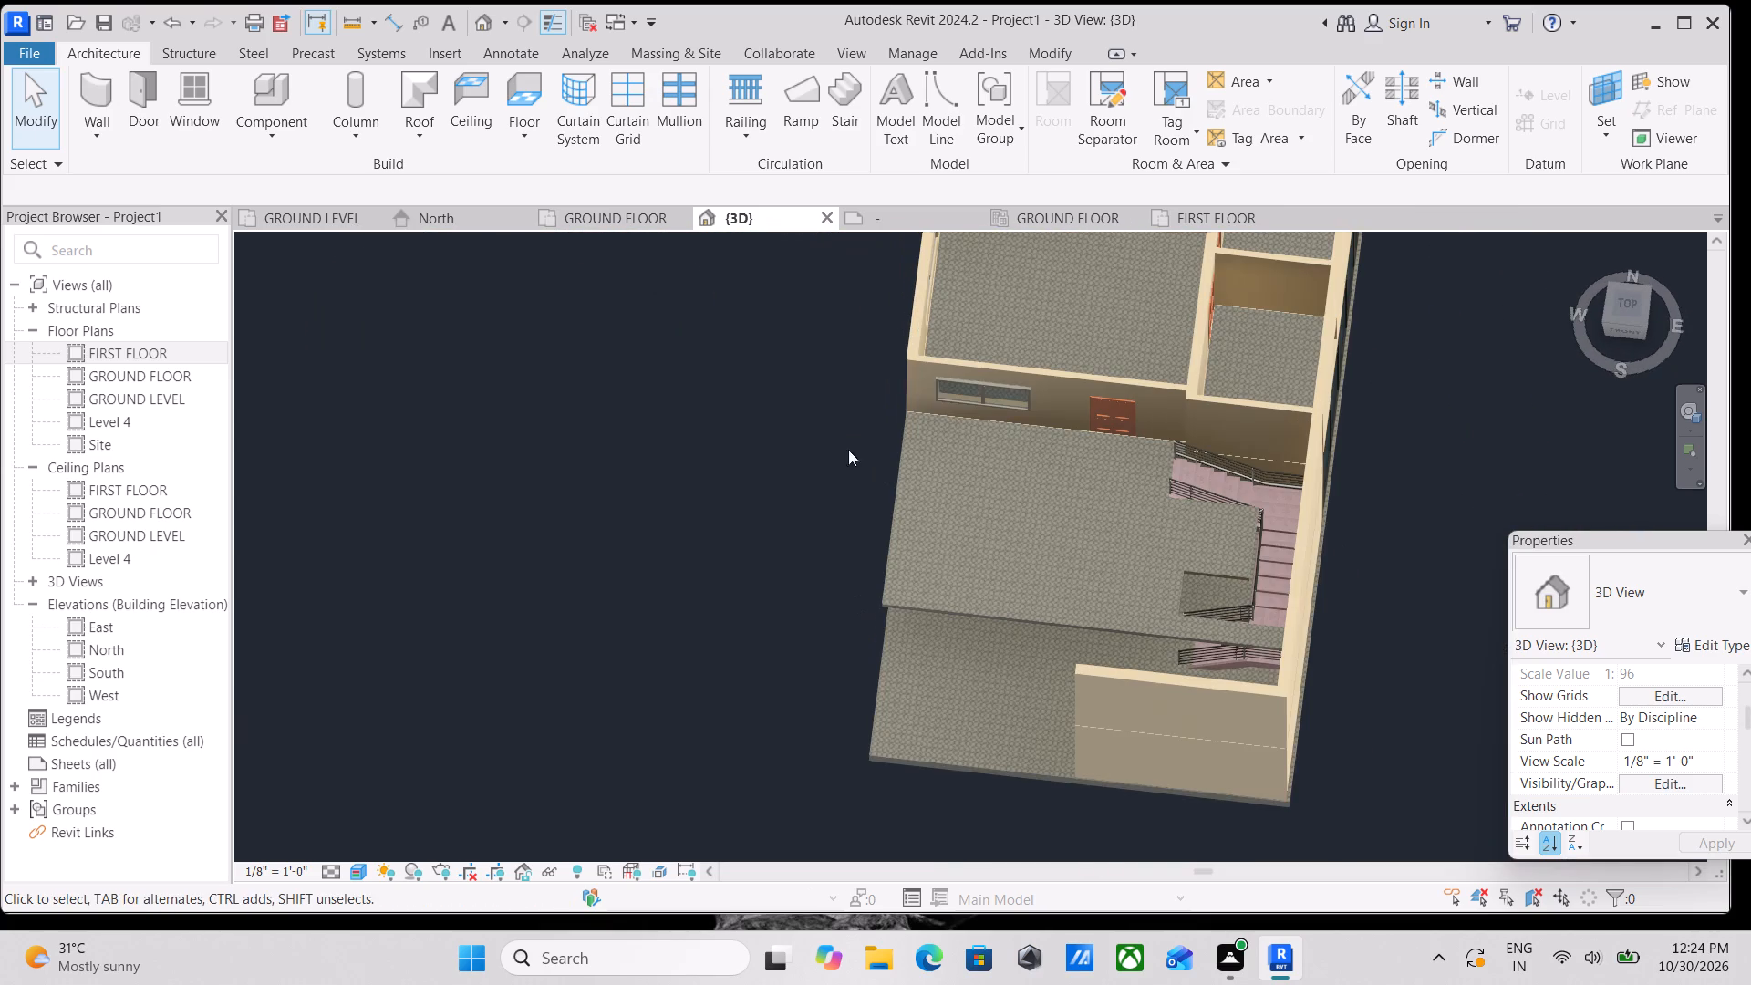
Orient the 3D view to Top and start a sketched railing path for the front slab.
click(1626, 295)
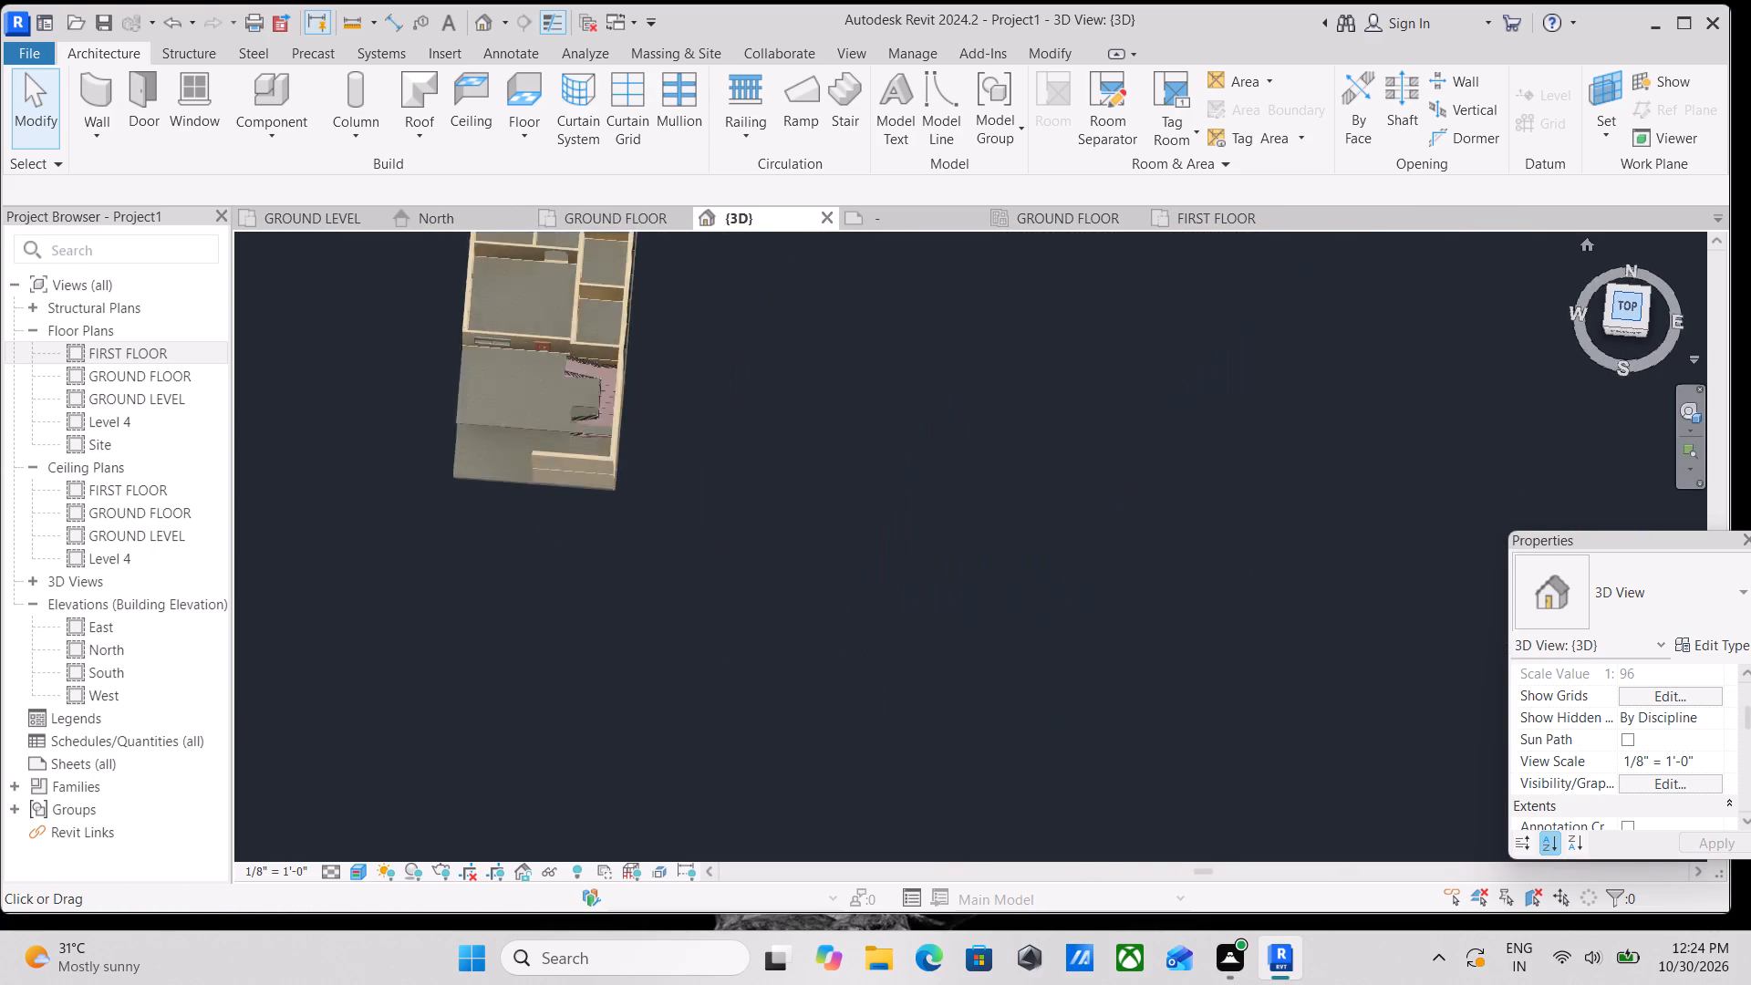
scroll(986, 541, up, 4)
scroll(1127, 666, up, 7)
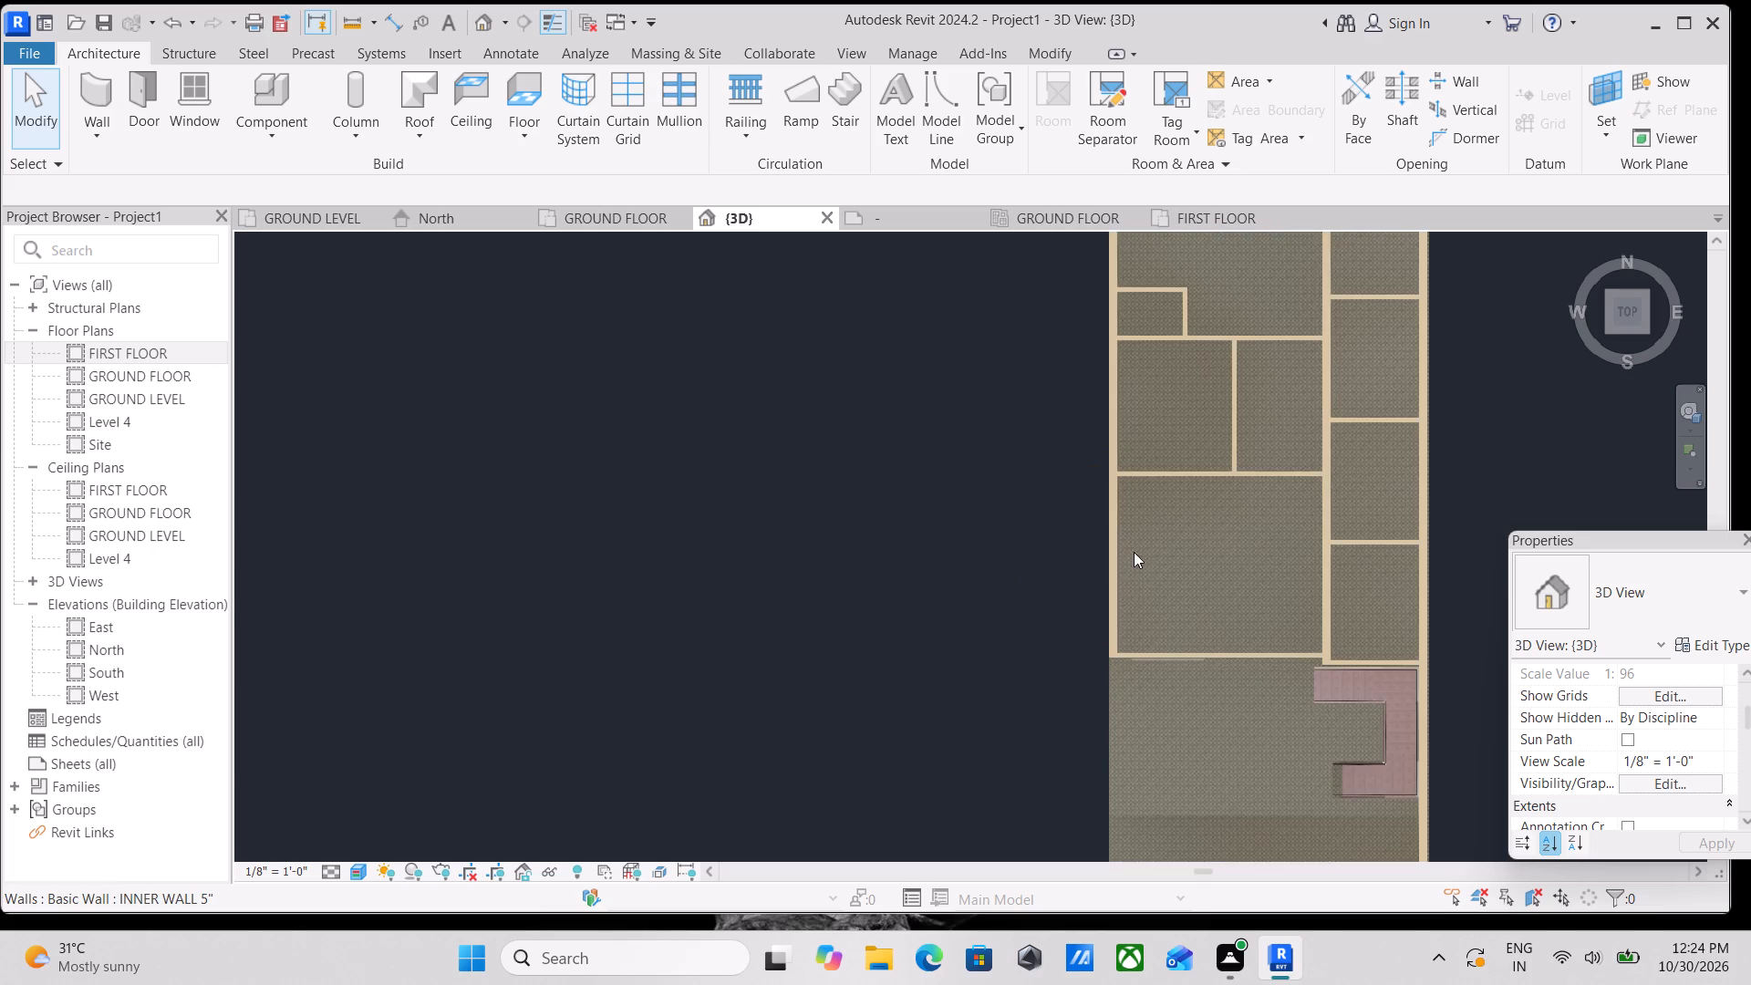
middle_drag(1124, 537, 918, 457)
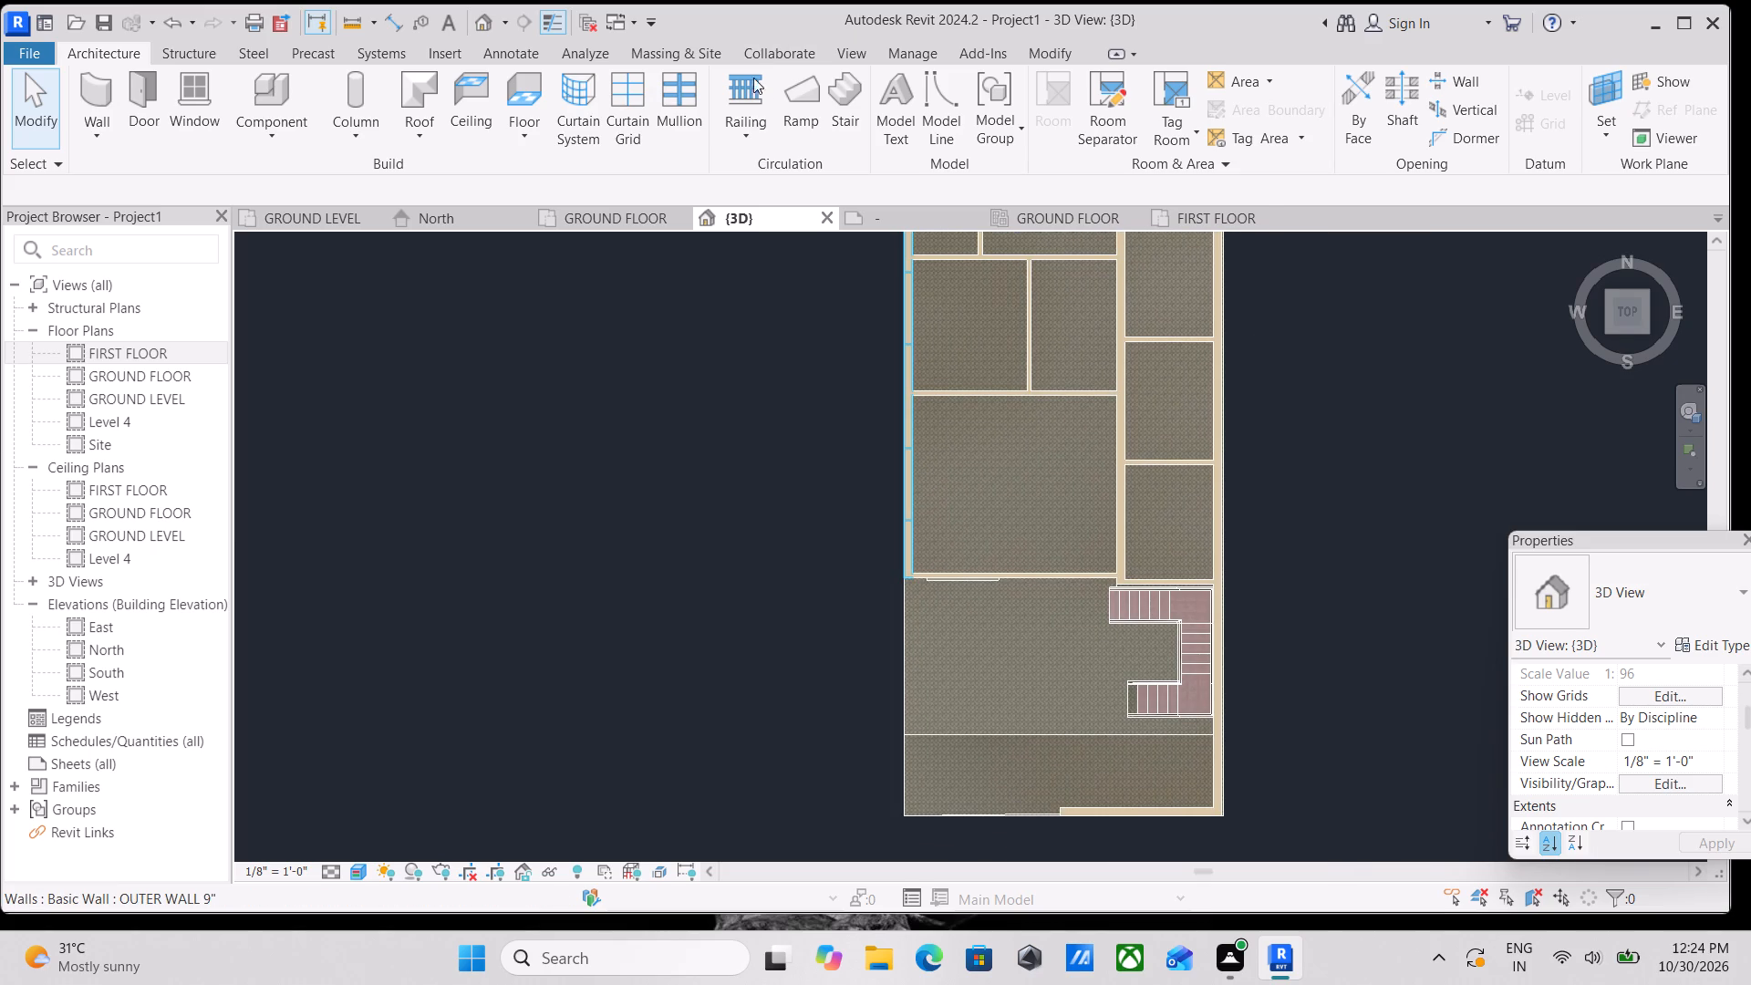
click(744, 136)
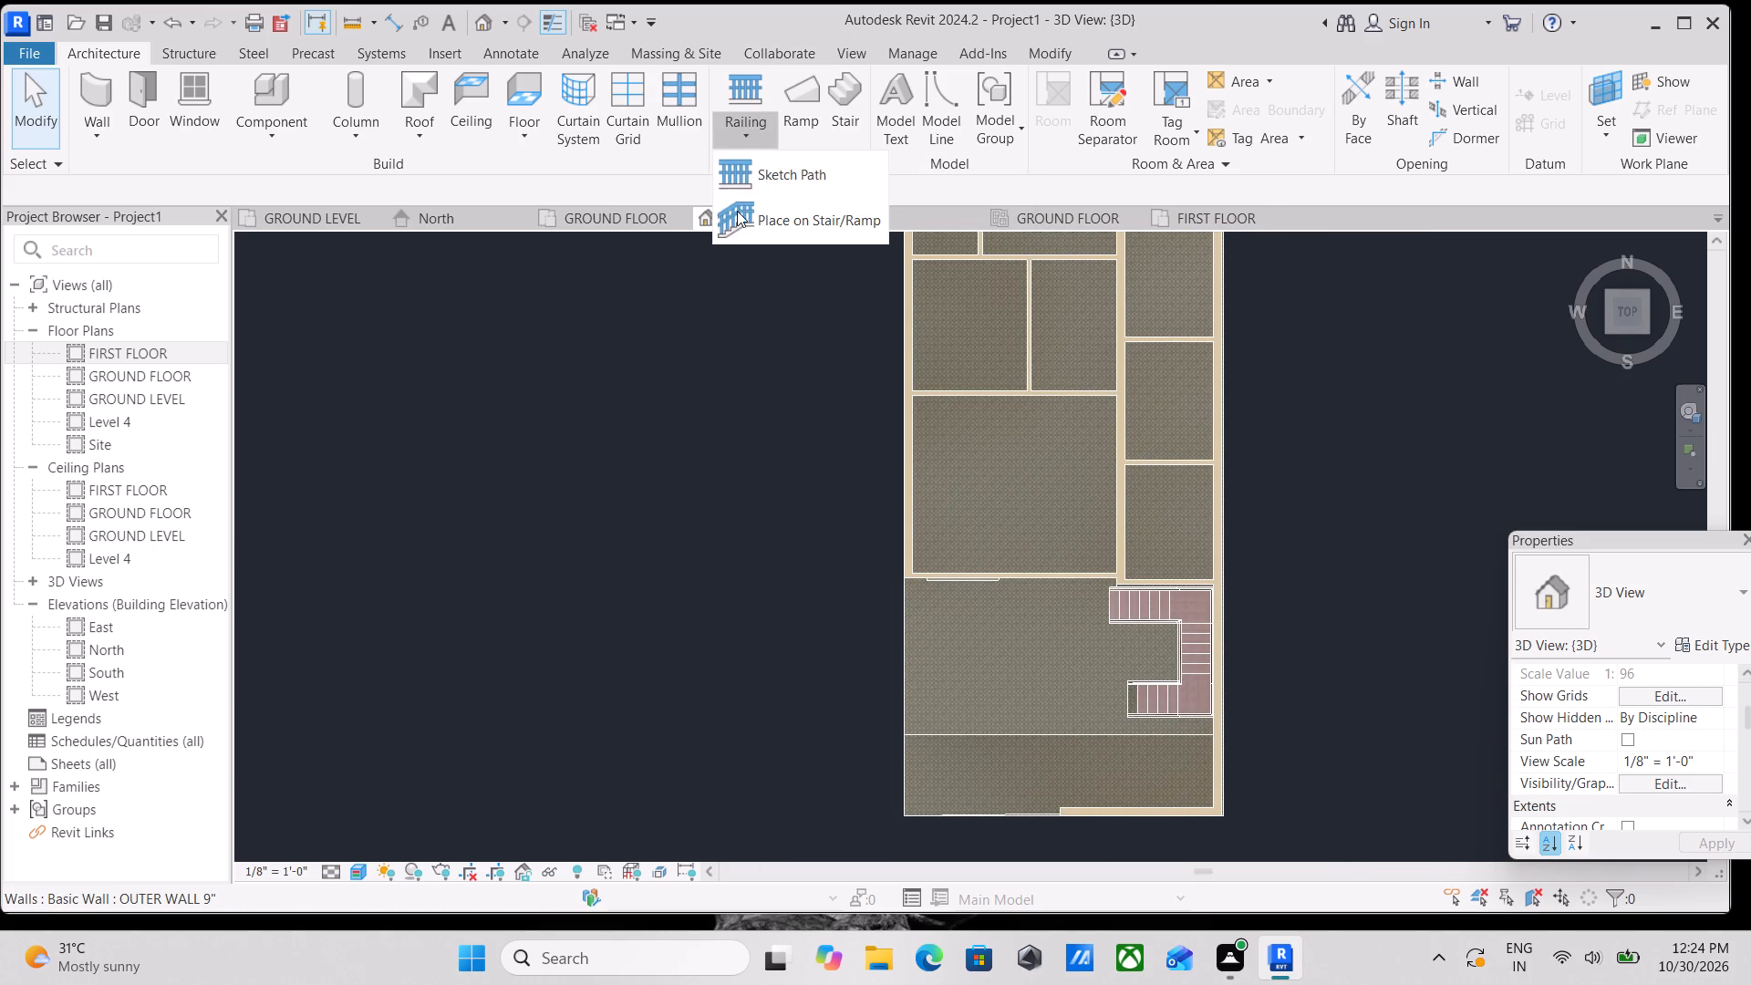
click(763, 179)
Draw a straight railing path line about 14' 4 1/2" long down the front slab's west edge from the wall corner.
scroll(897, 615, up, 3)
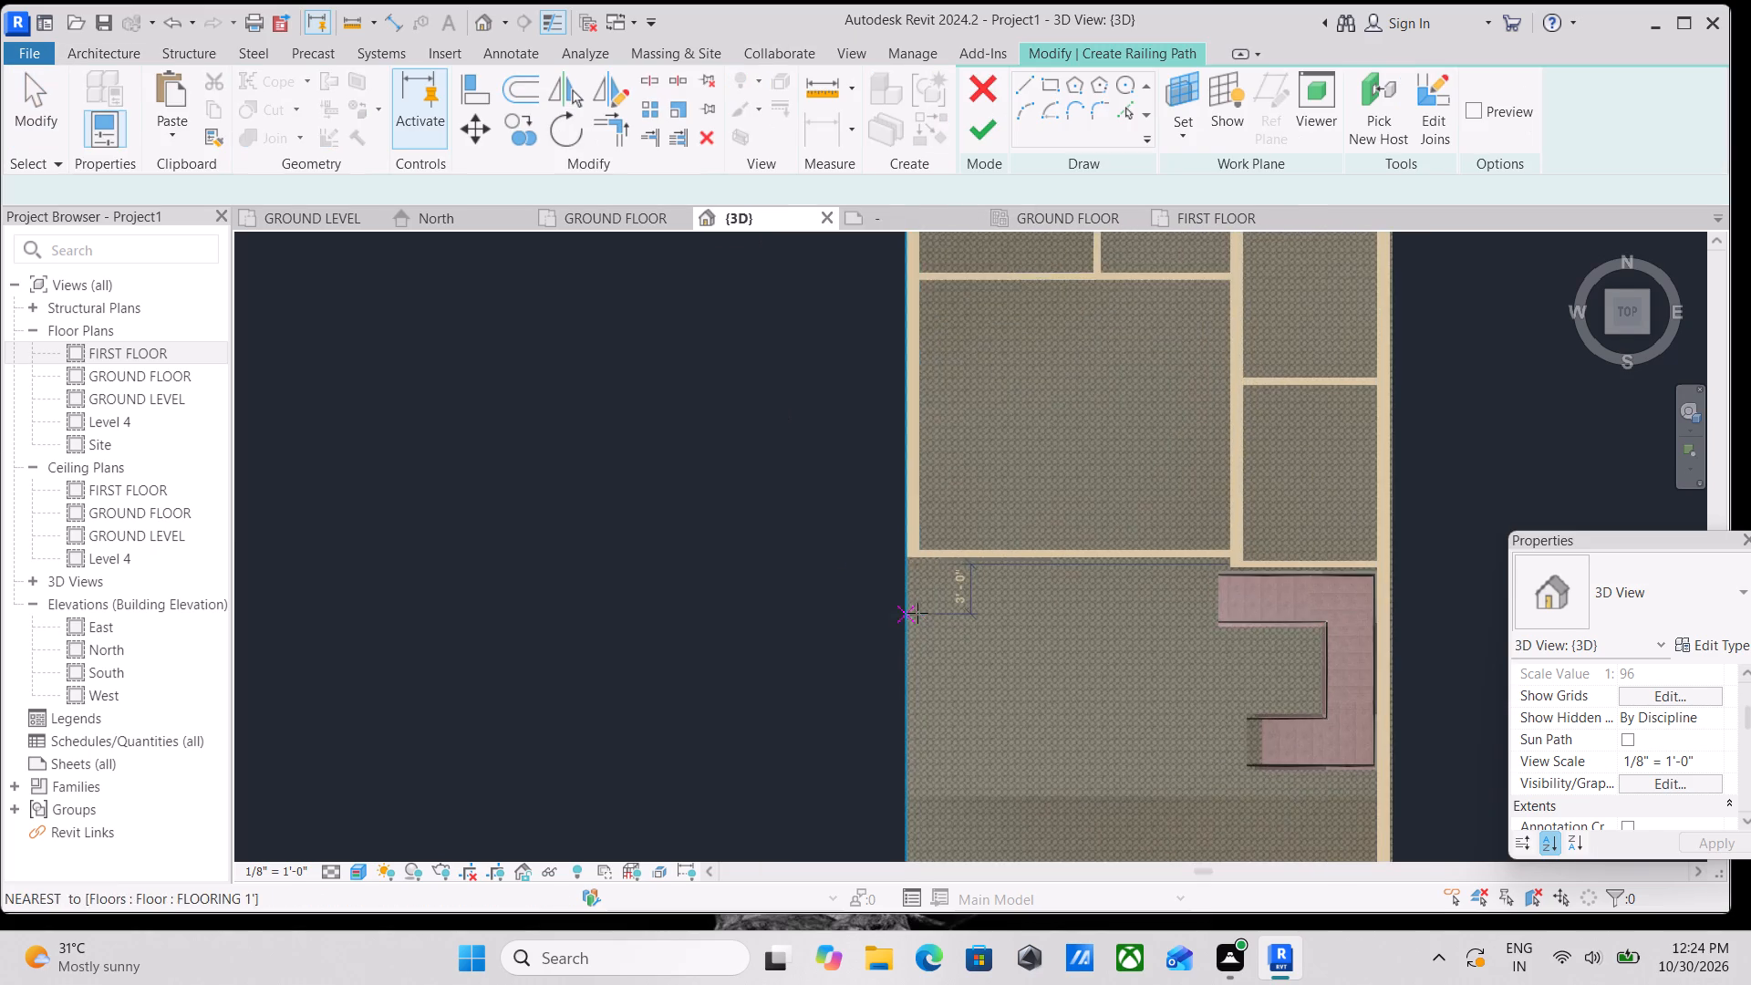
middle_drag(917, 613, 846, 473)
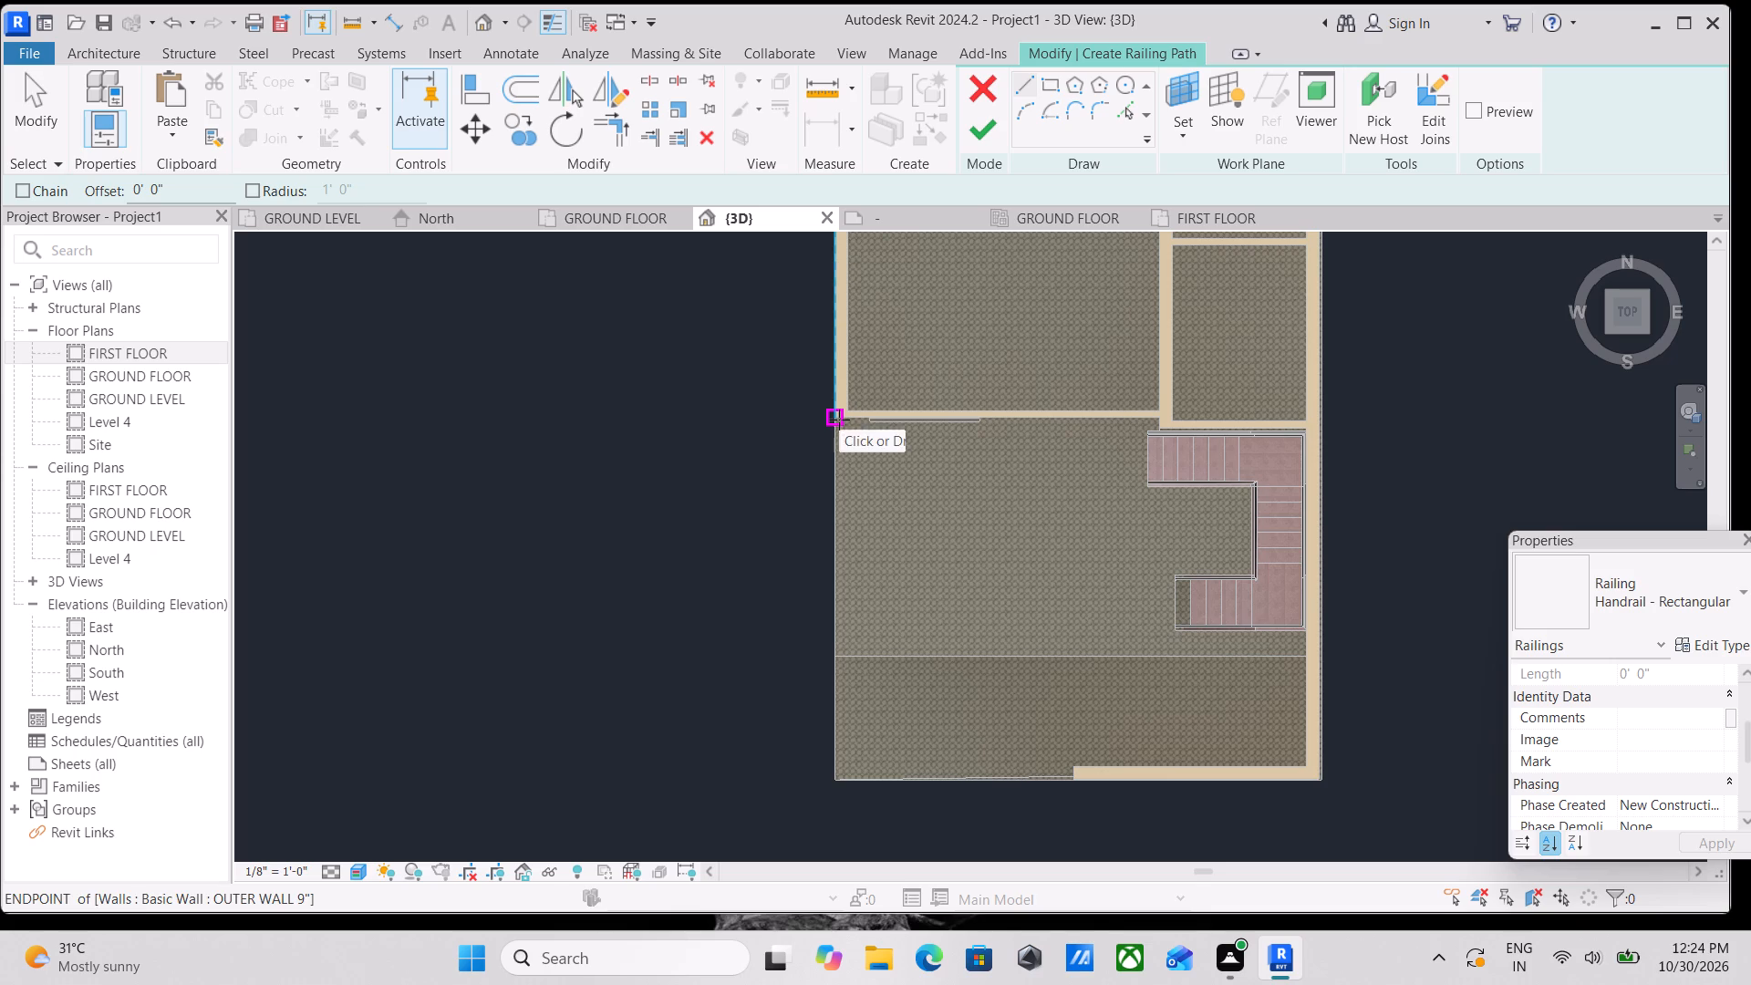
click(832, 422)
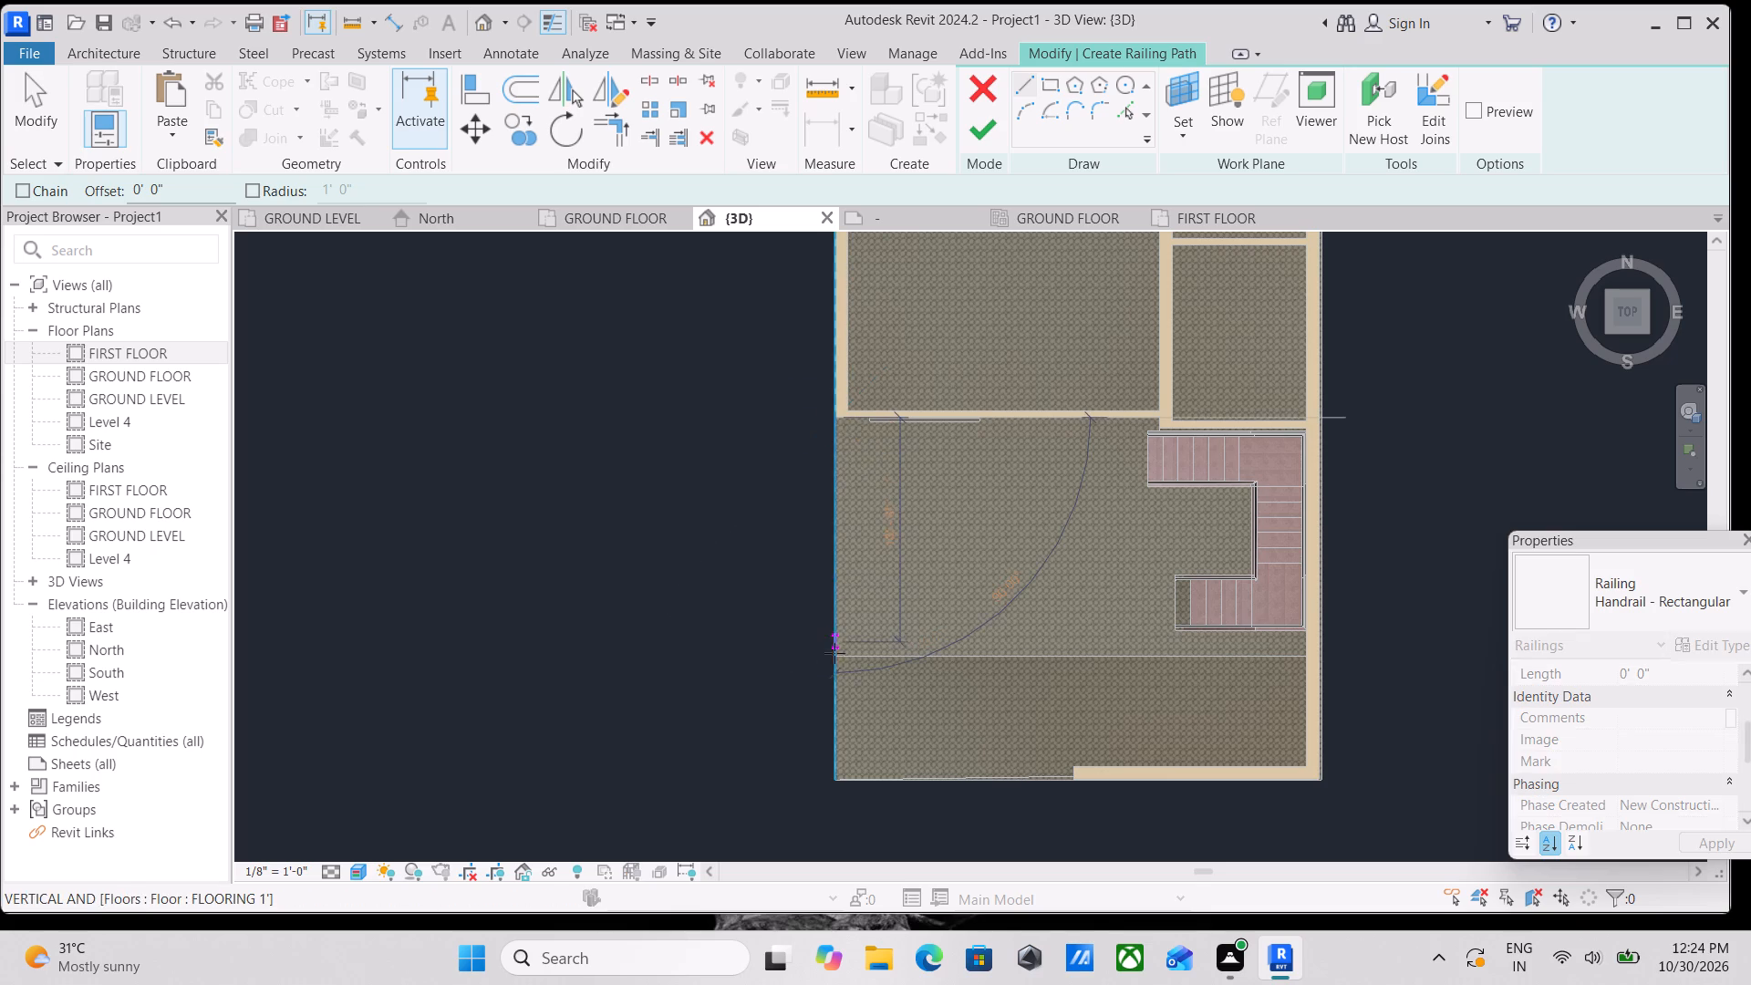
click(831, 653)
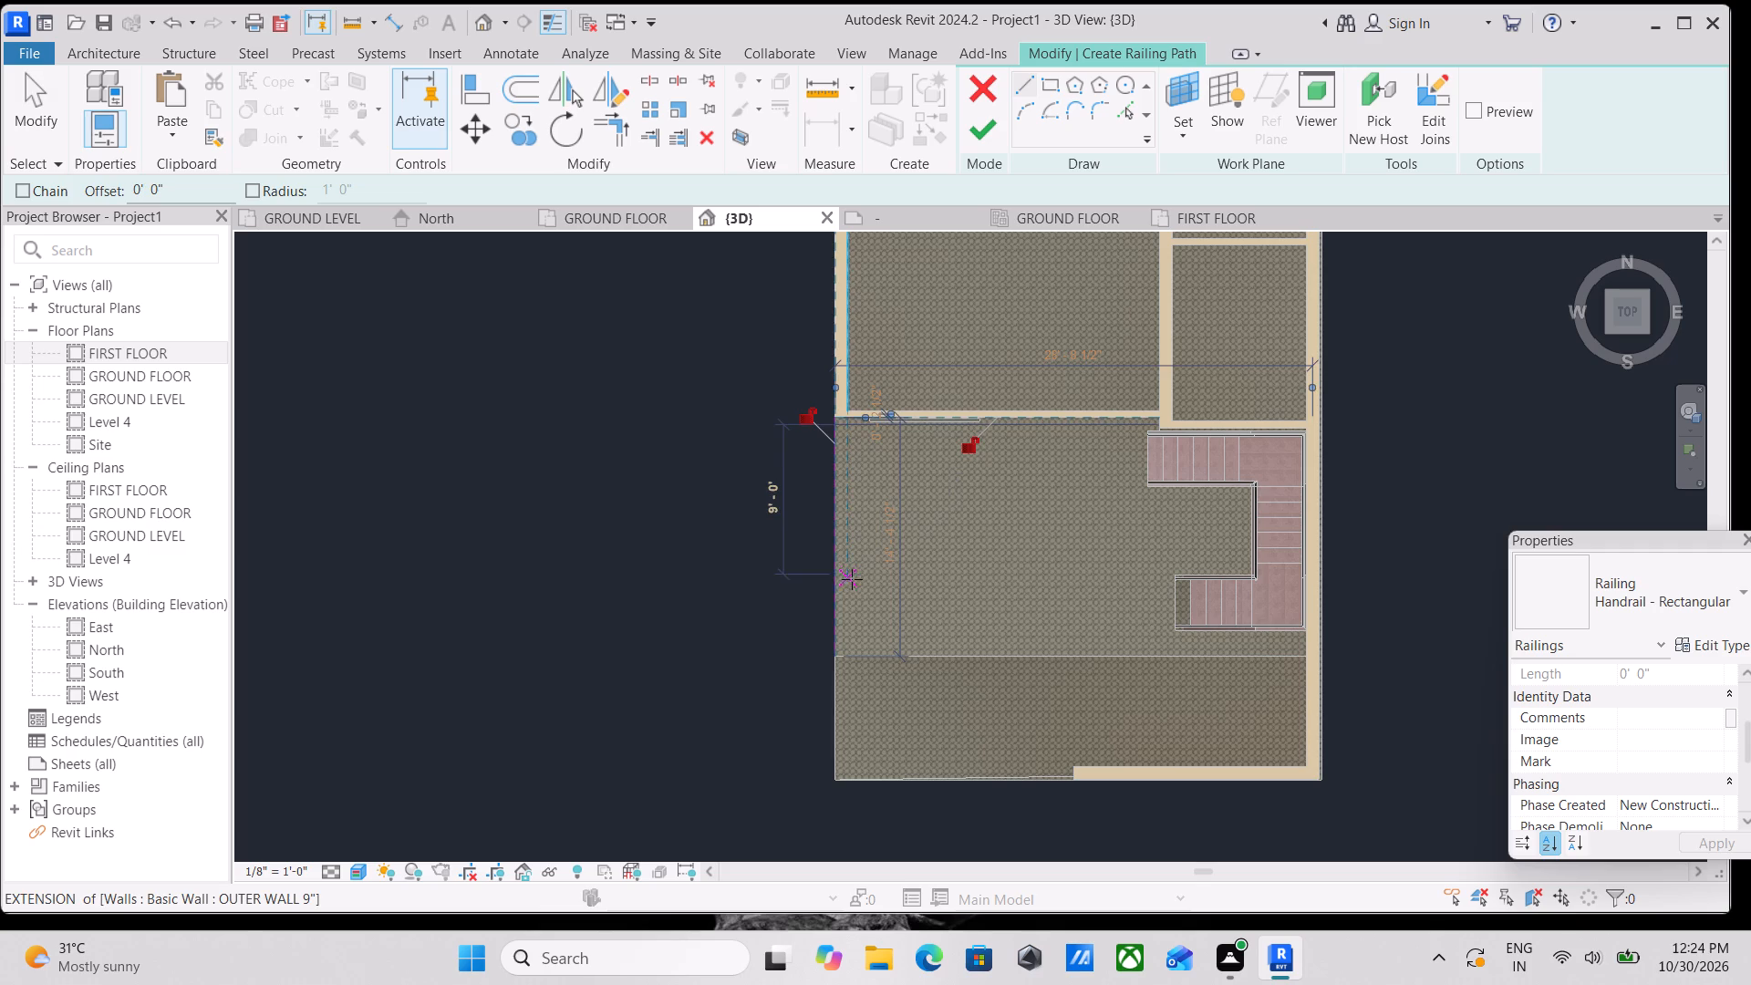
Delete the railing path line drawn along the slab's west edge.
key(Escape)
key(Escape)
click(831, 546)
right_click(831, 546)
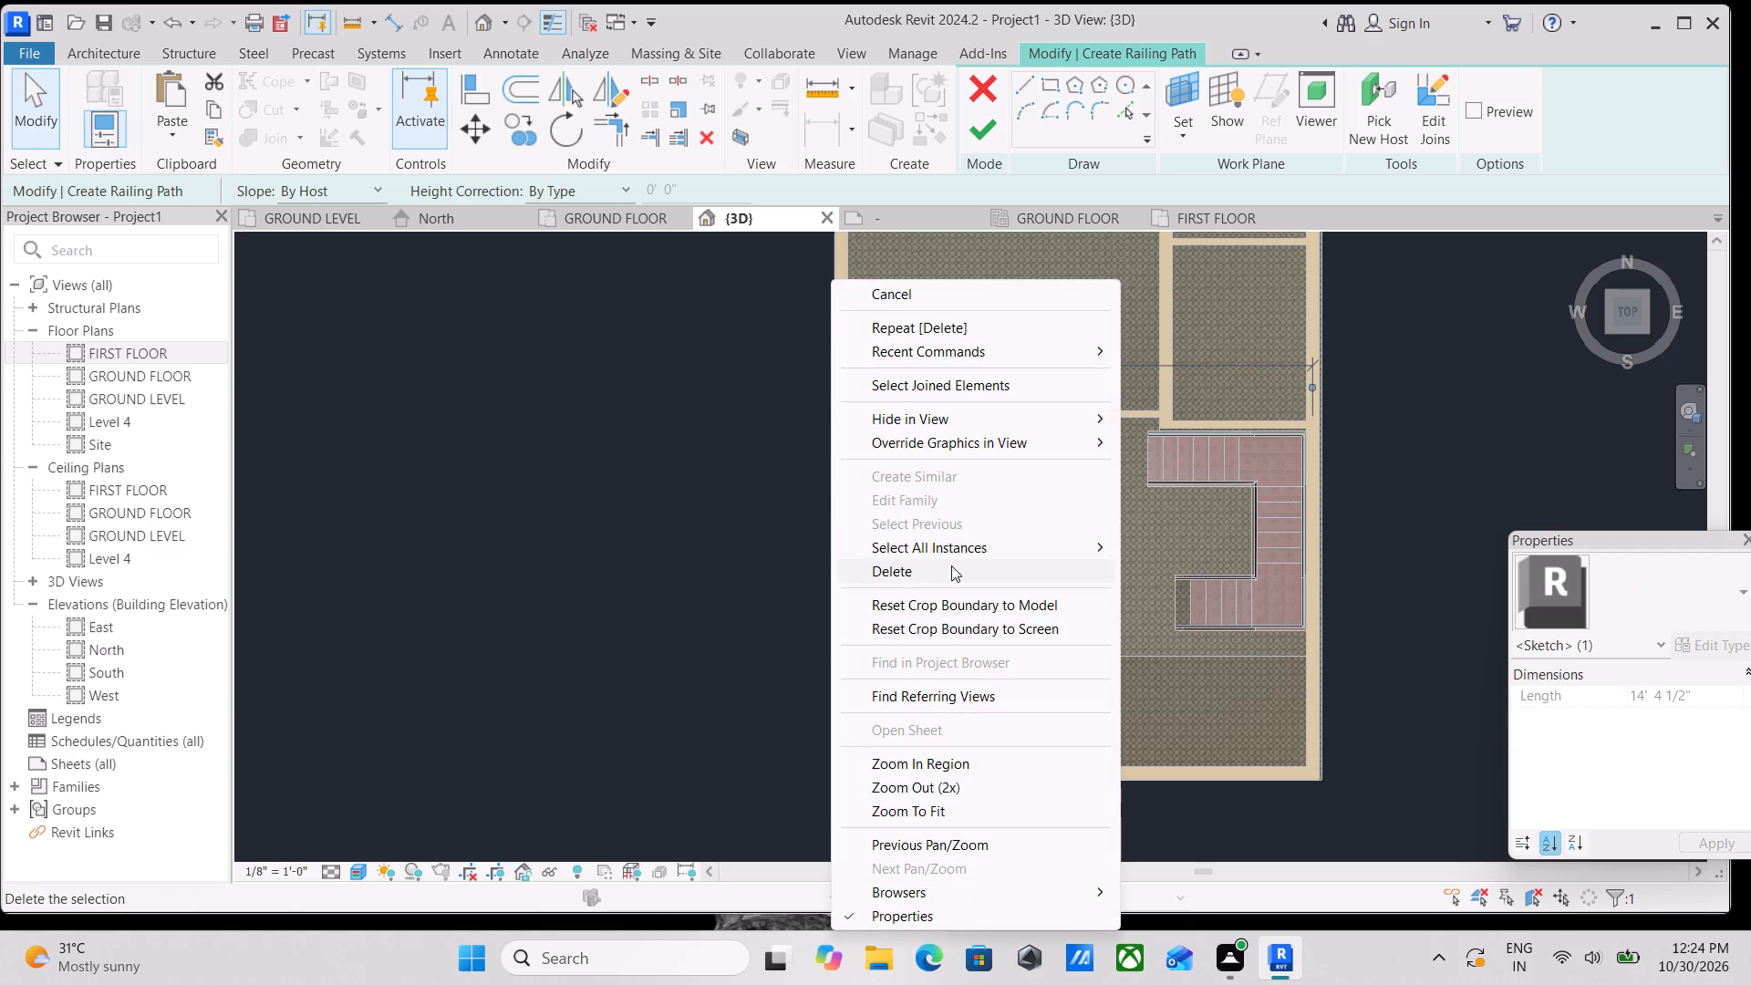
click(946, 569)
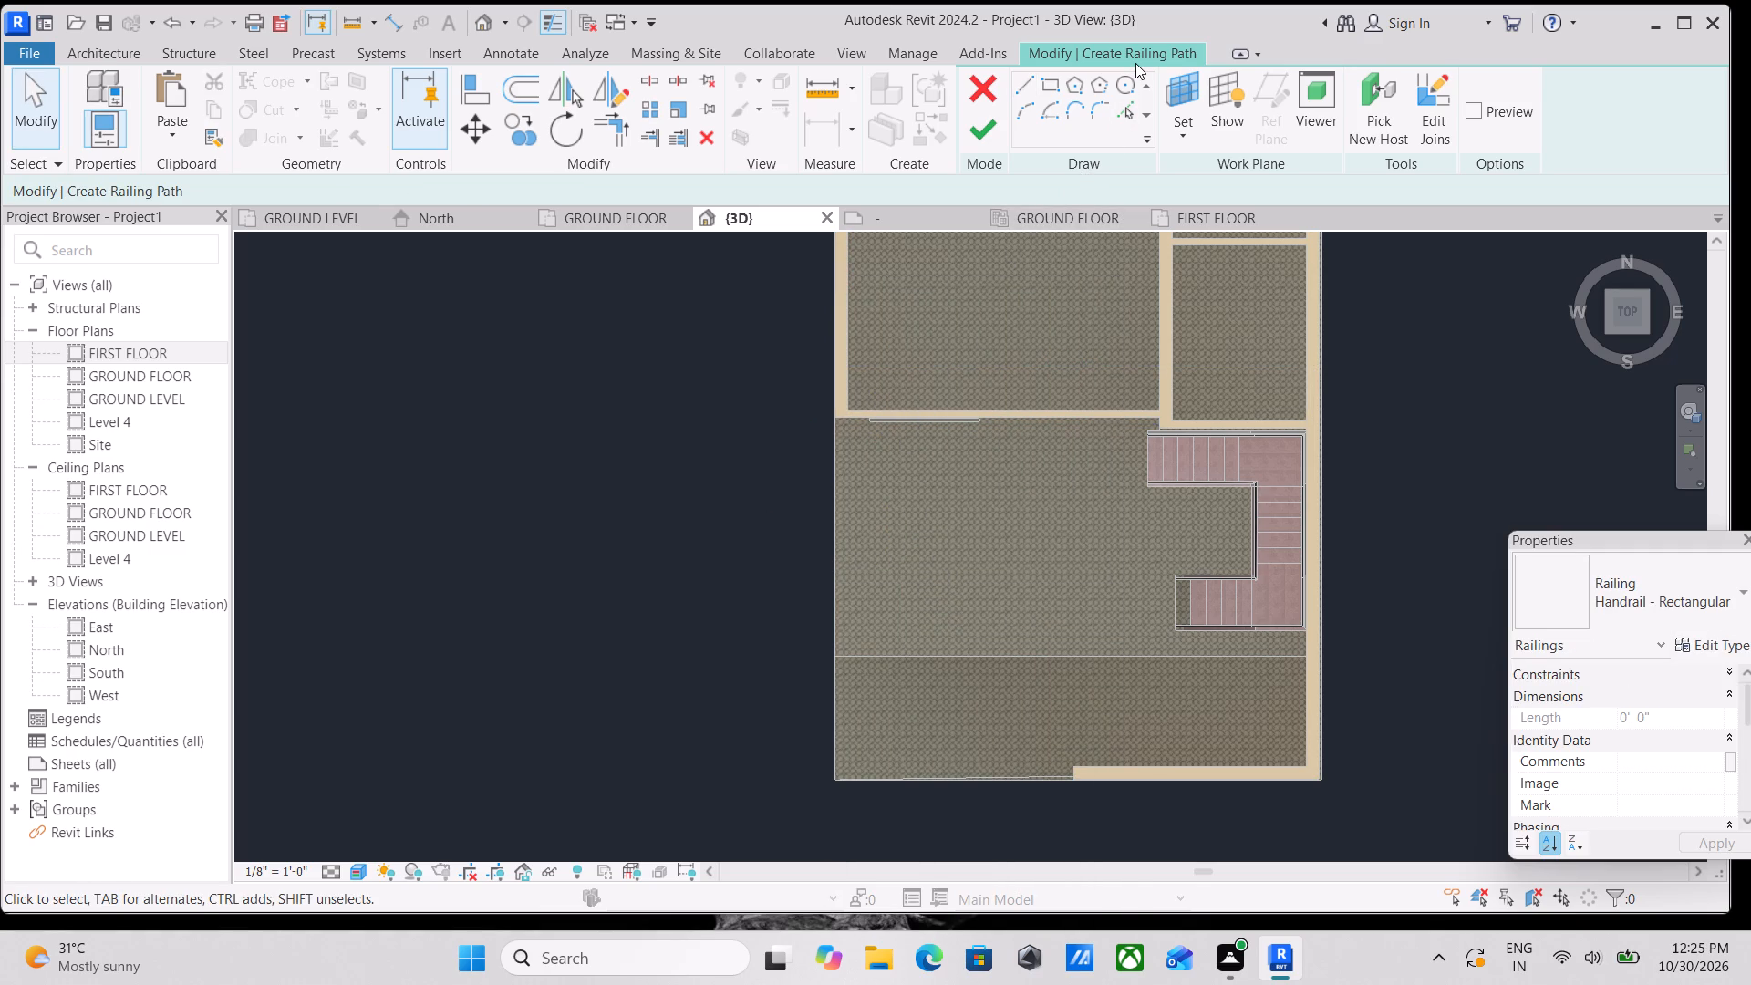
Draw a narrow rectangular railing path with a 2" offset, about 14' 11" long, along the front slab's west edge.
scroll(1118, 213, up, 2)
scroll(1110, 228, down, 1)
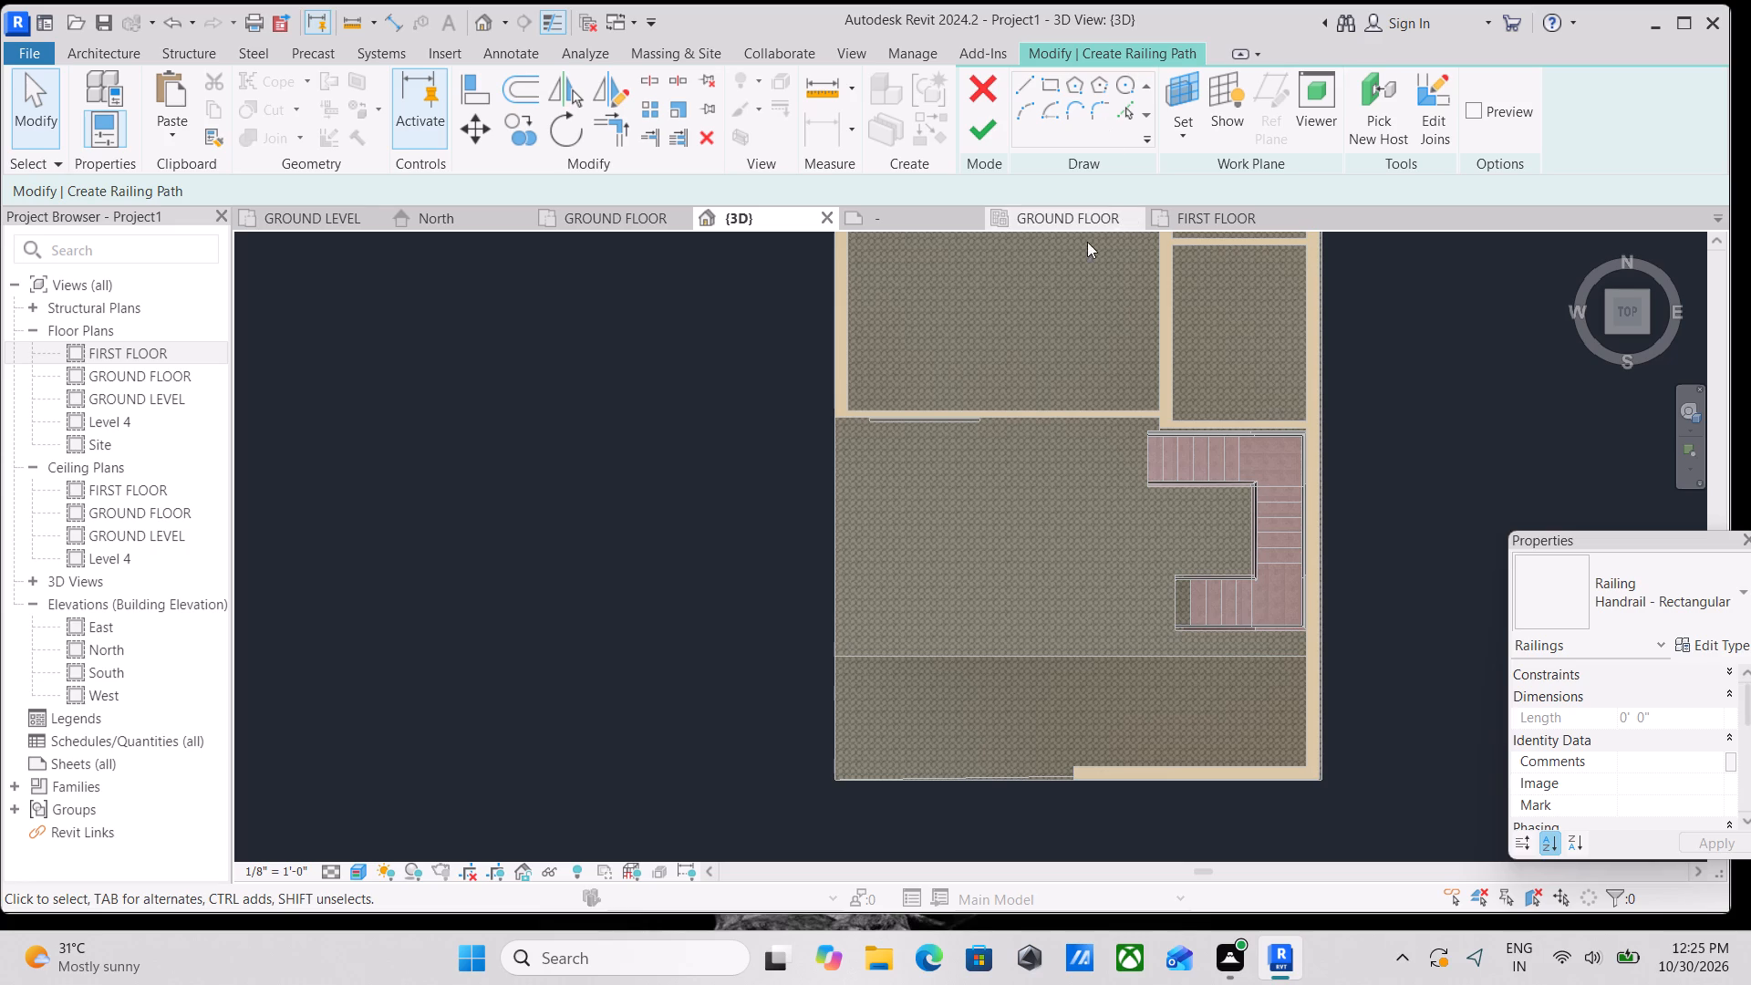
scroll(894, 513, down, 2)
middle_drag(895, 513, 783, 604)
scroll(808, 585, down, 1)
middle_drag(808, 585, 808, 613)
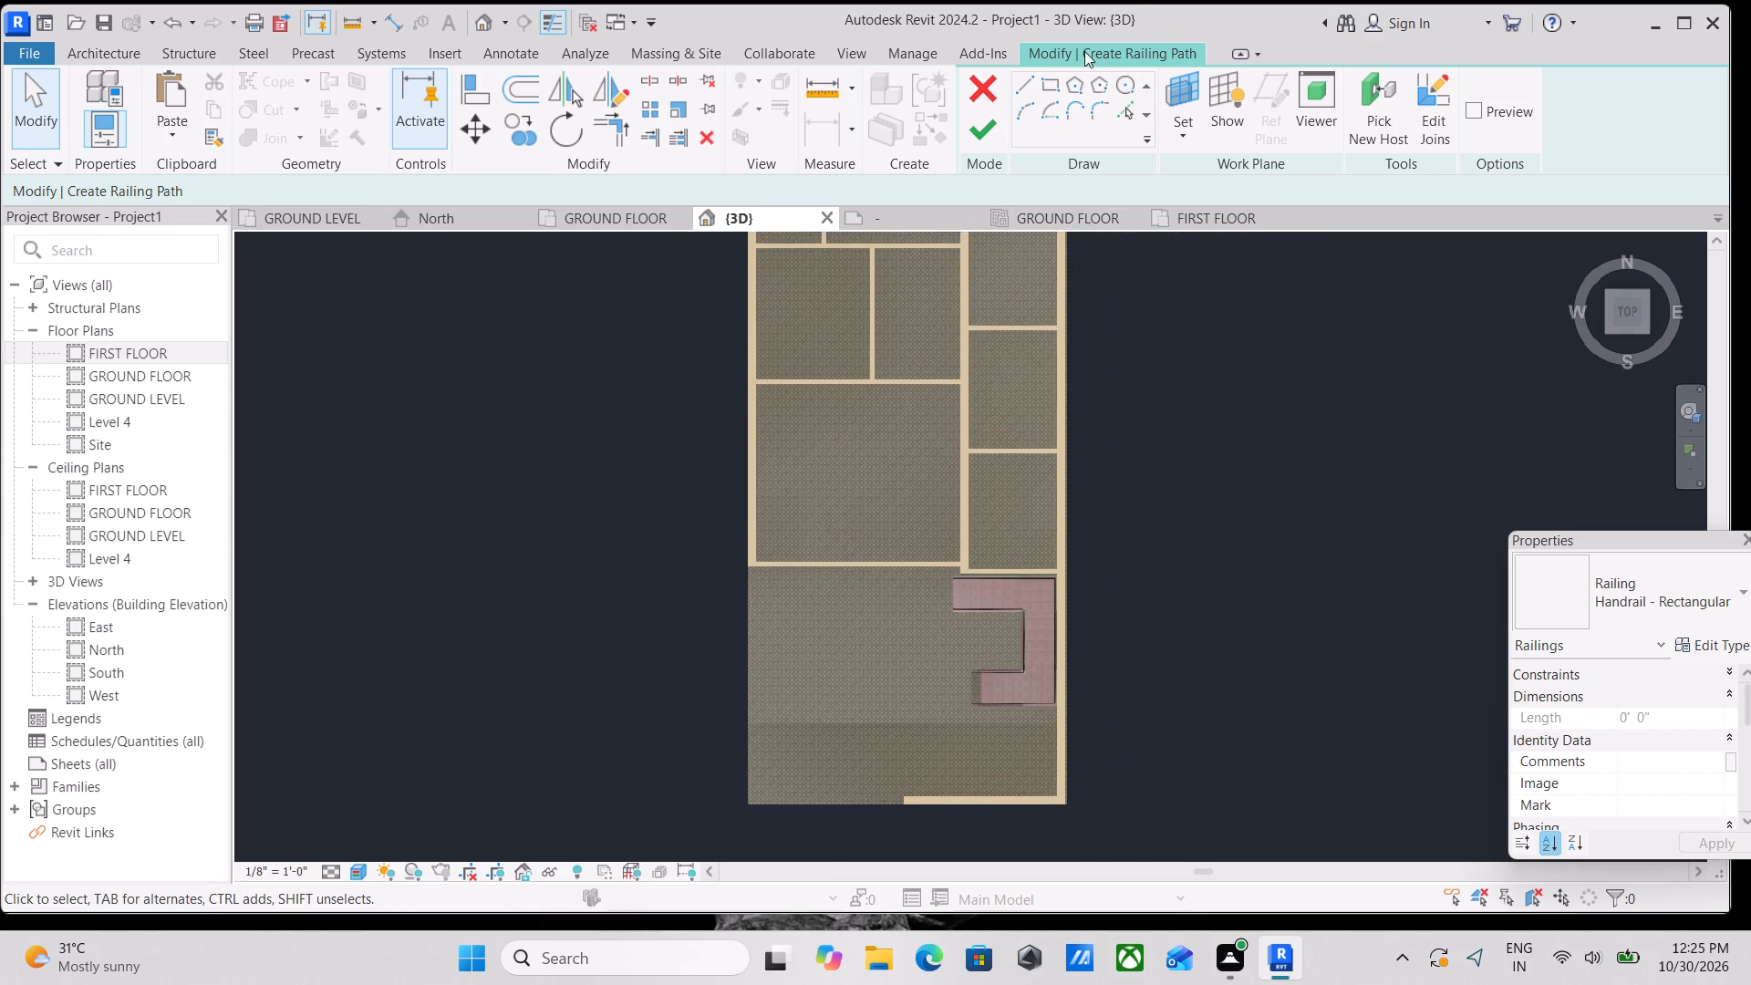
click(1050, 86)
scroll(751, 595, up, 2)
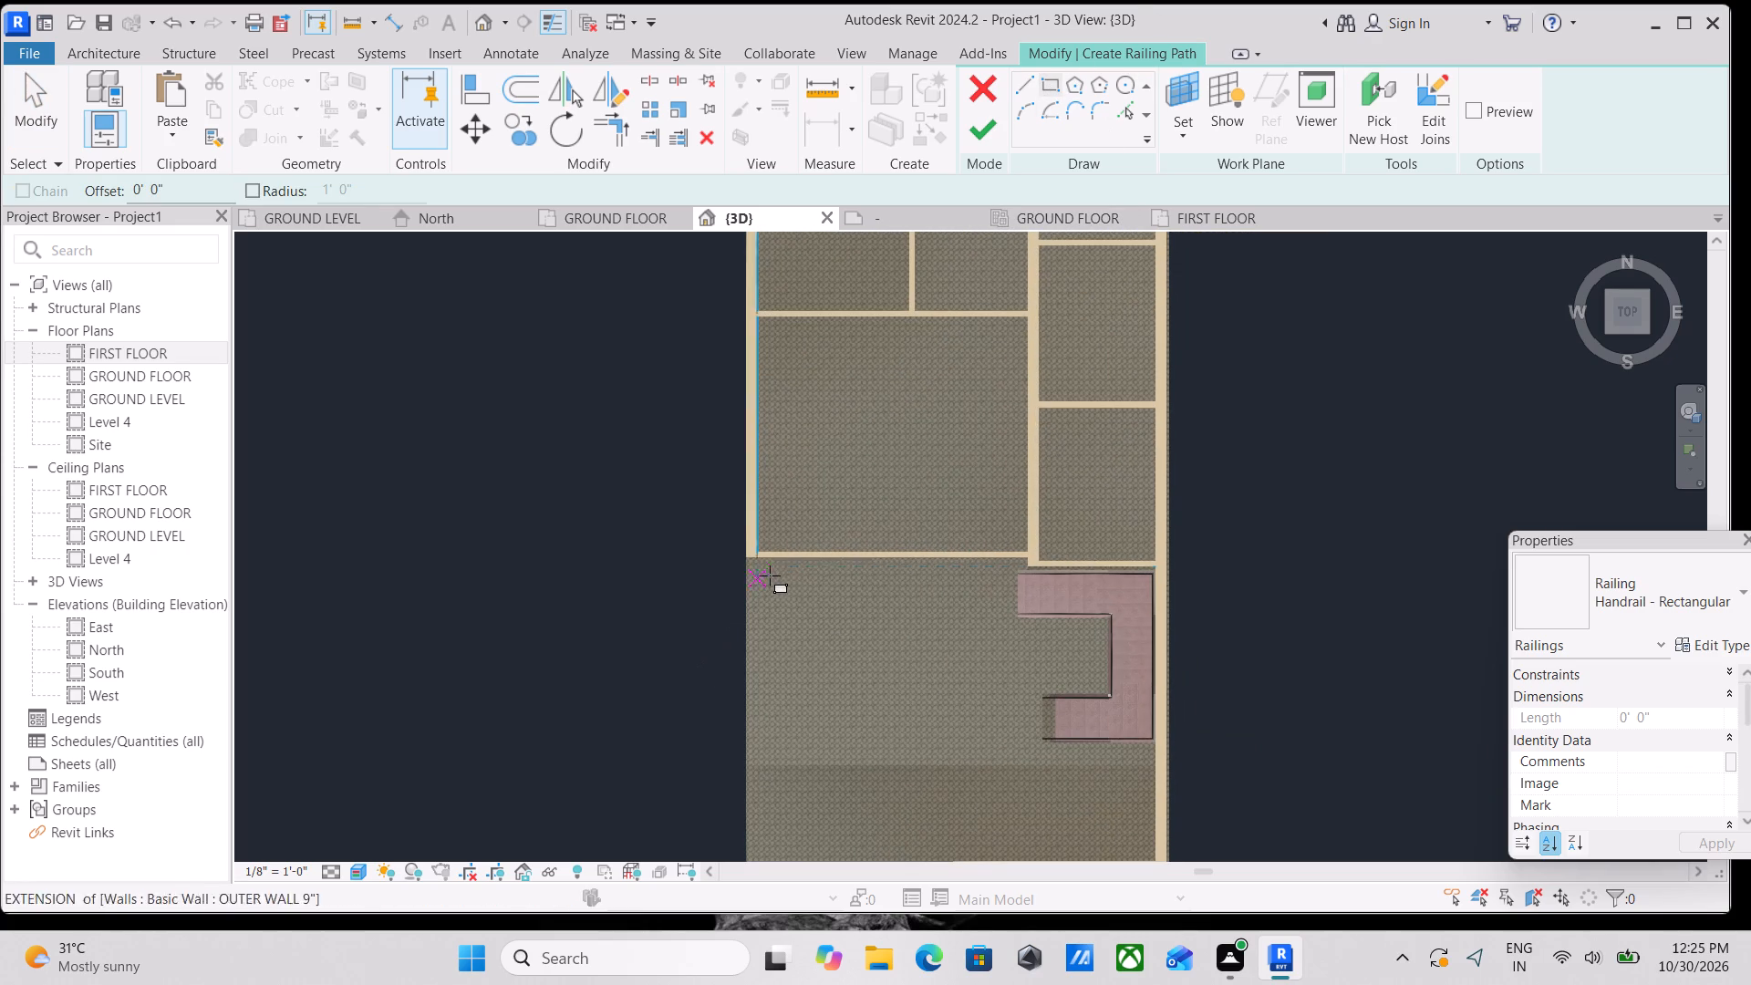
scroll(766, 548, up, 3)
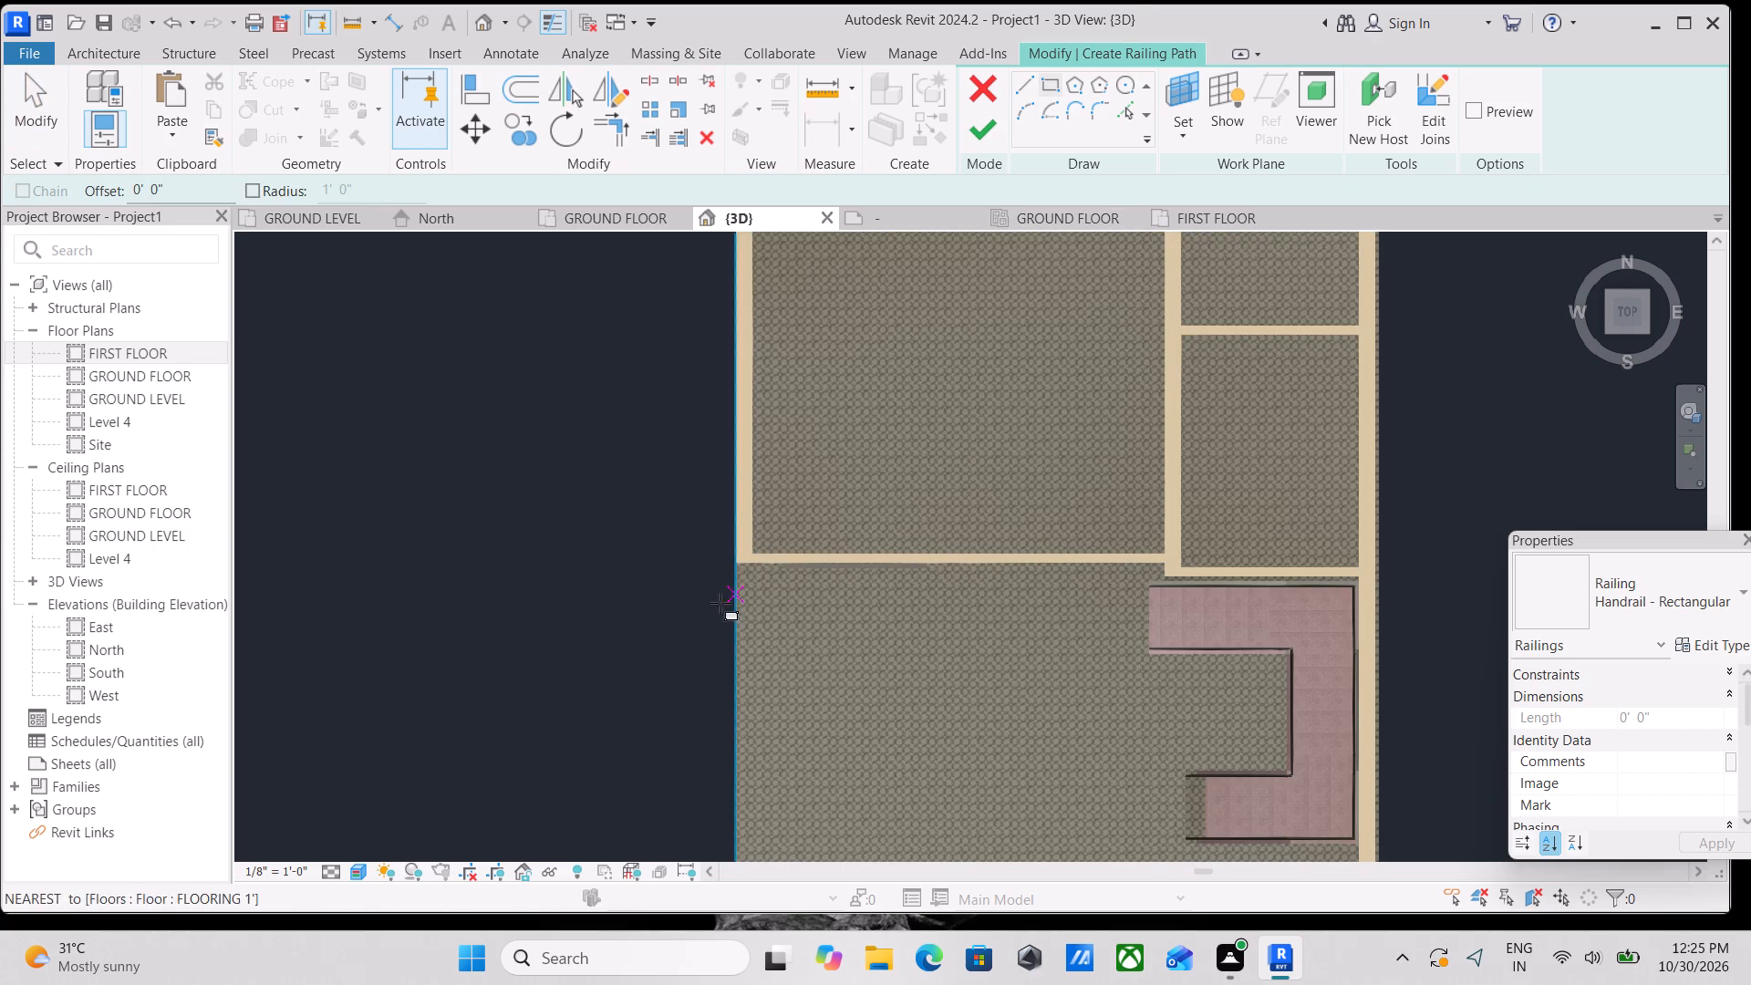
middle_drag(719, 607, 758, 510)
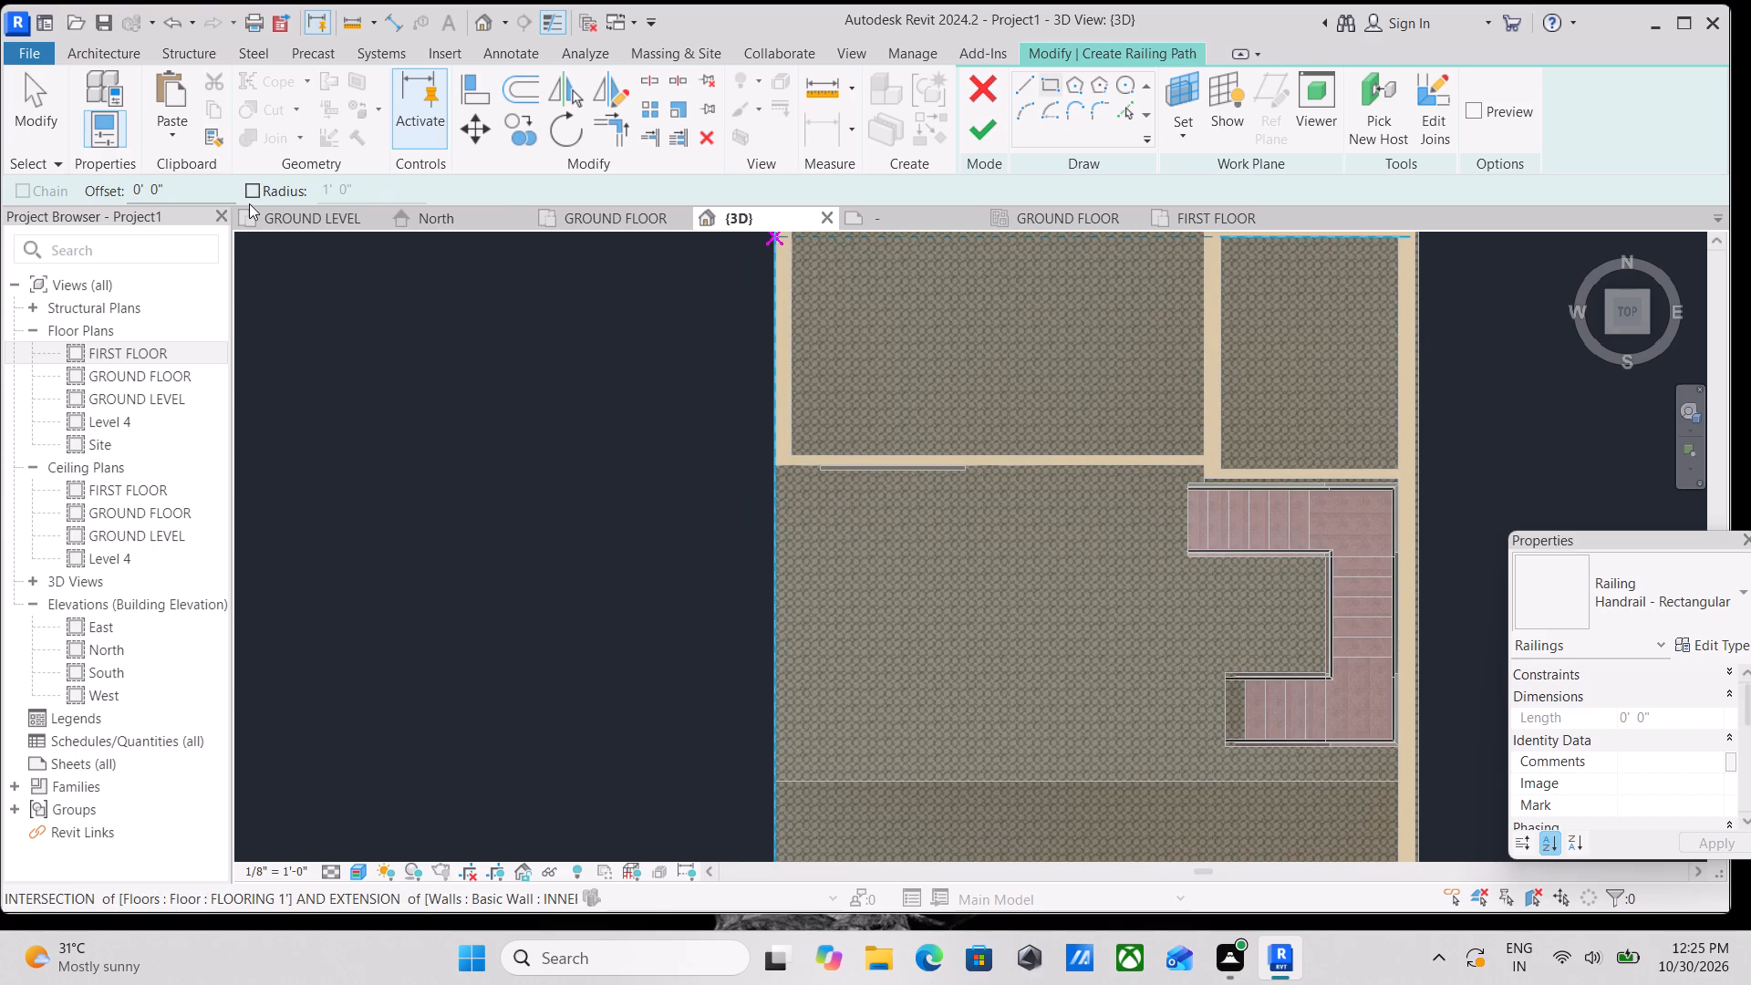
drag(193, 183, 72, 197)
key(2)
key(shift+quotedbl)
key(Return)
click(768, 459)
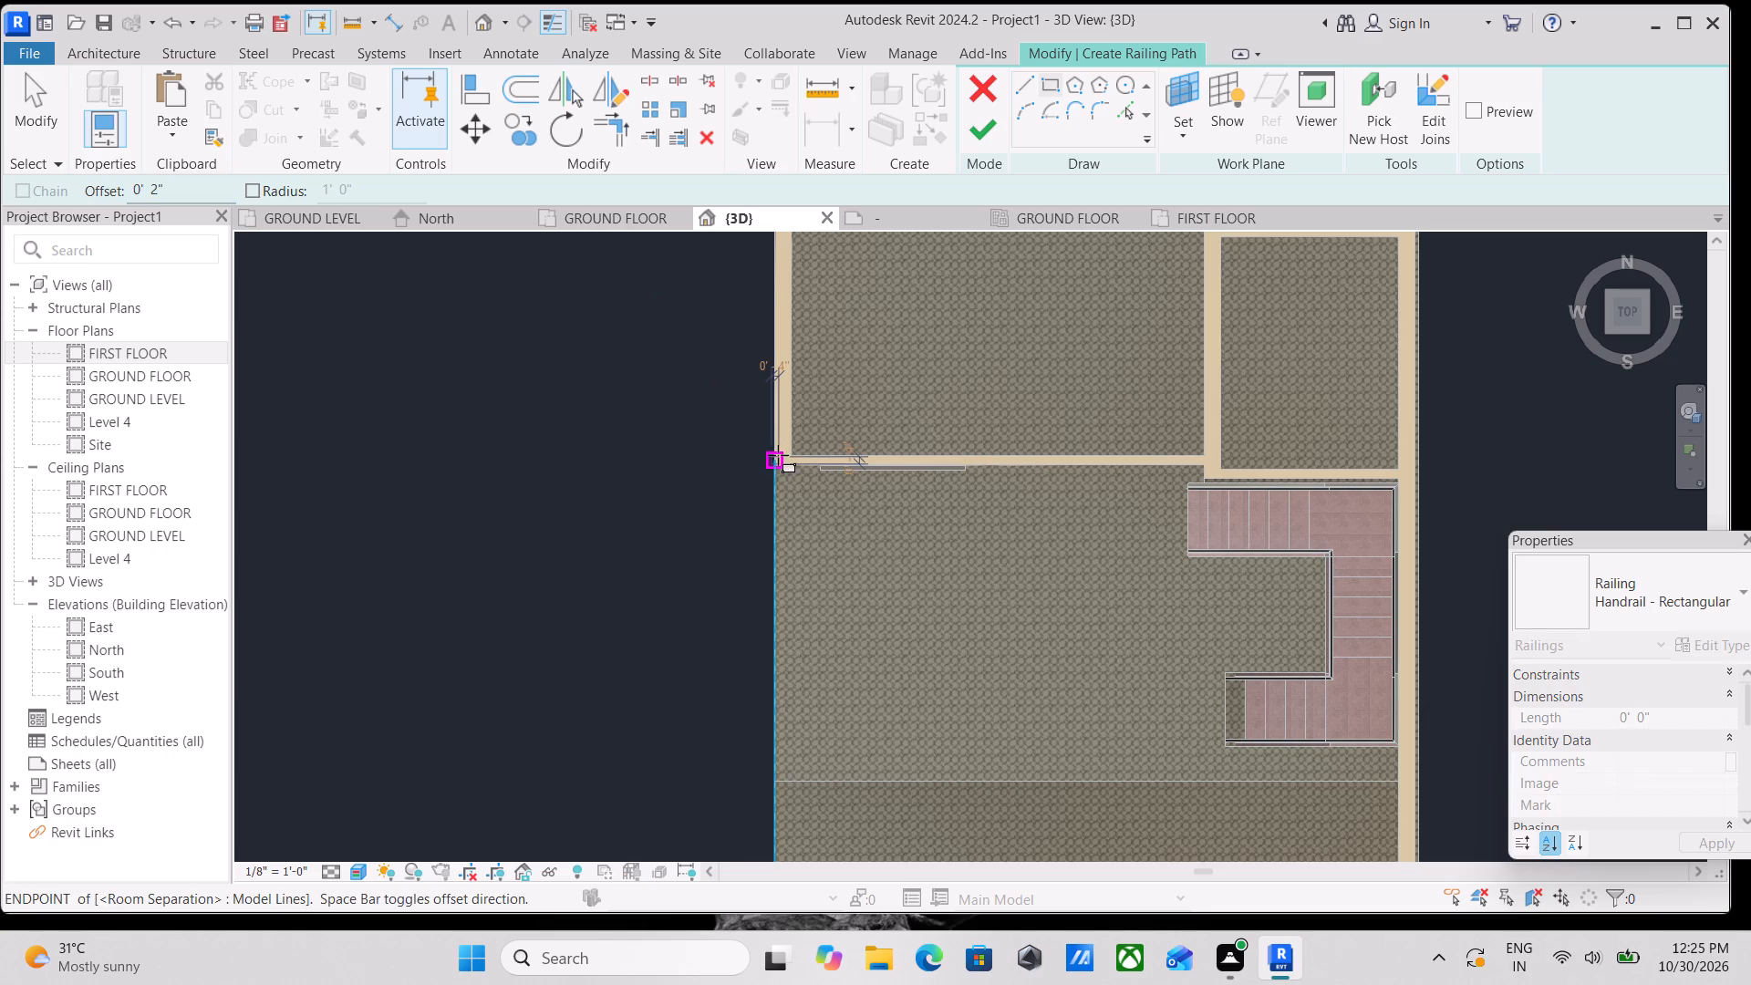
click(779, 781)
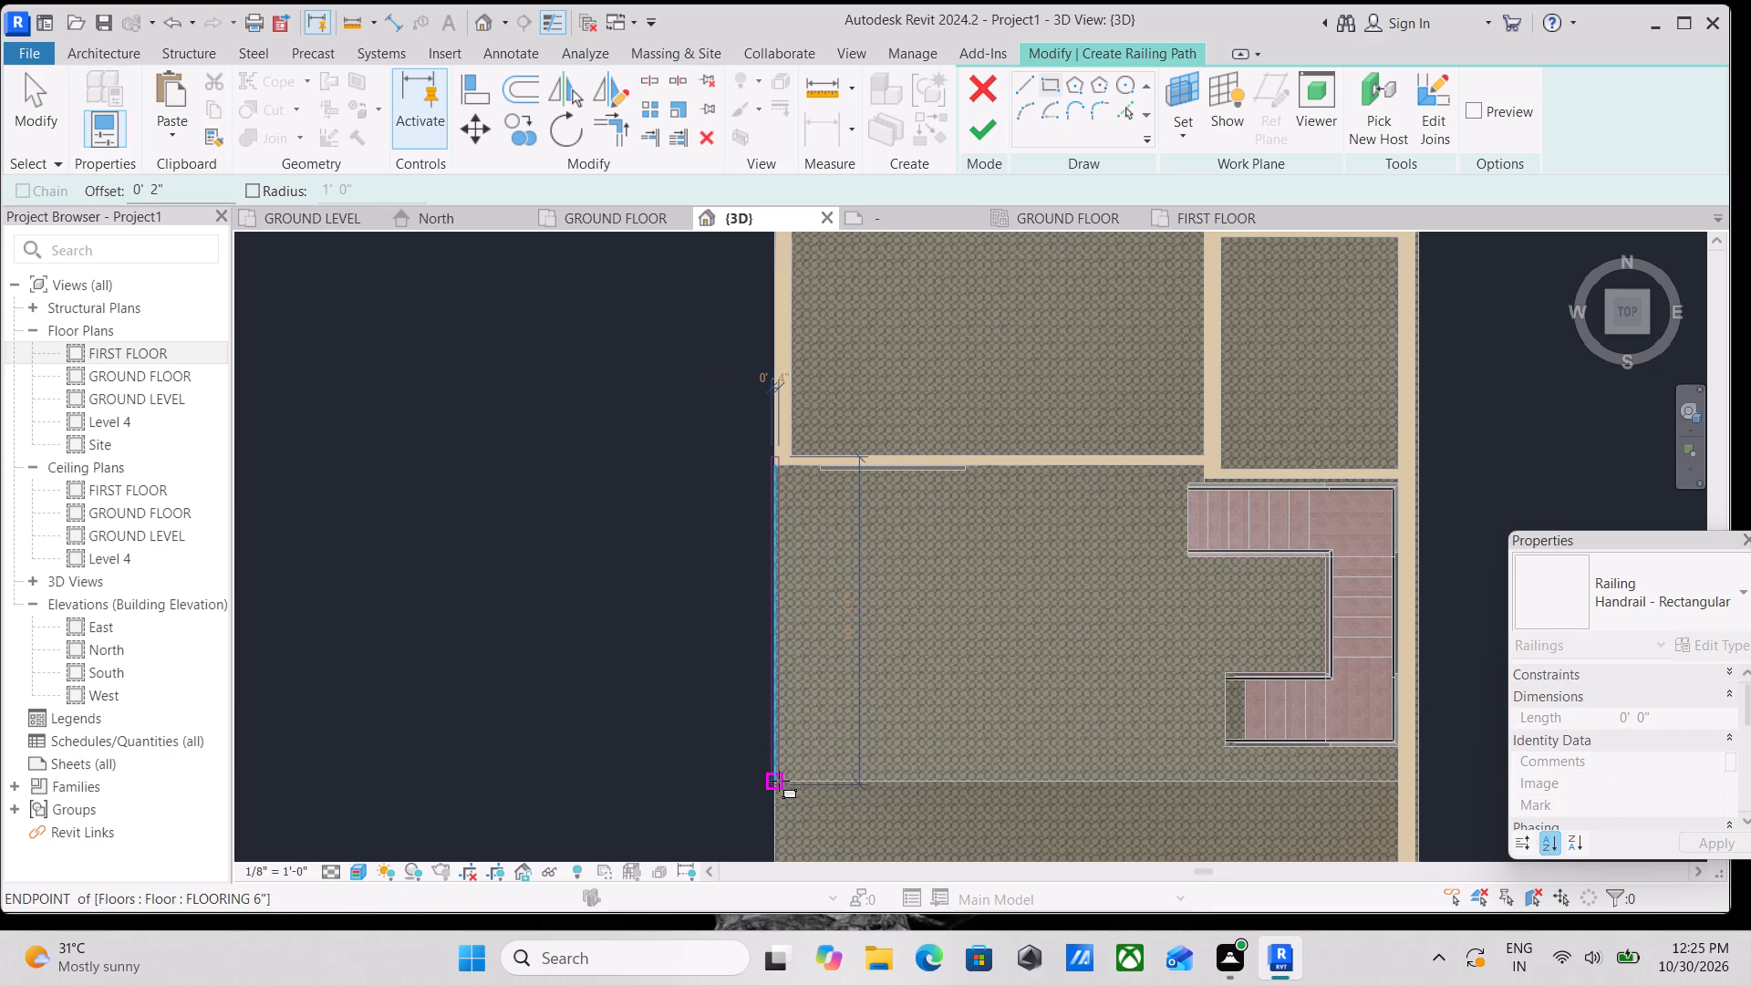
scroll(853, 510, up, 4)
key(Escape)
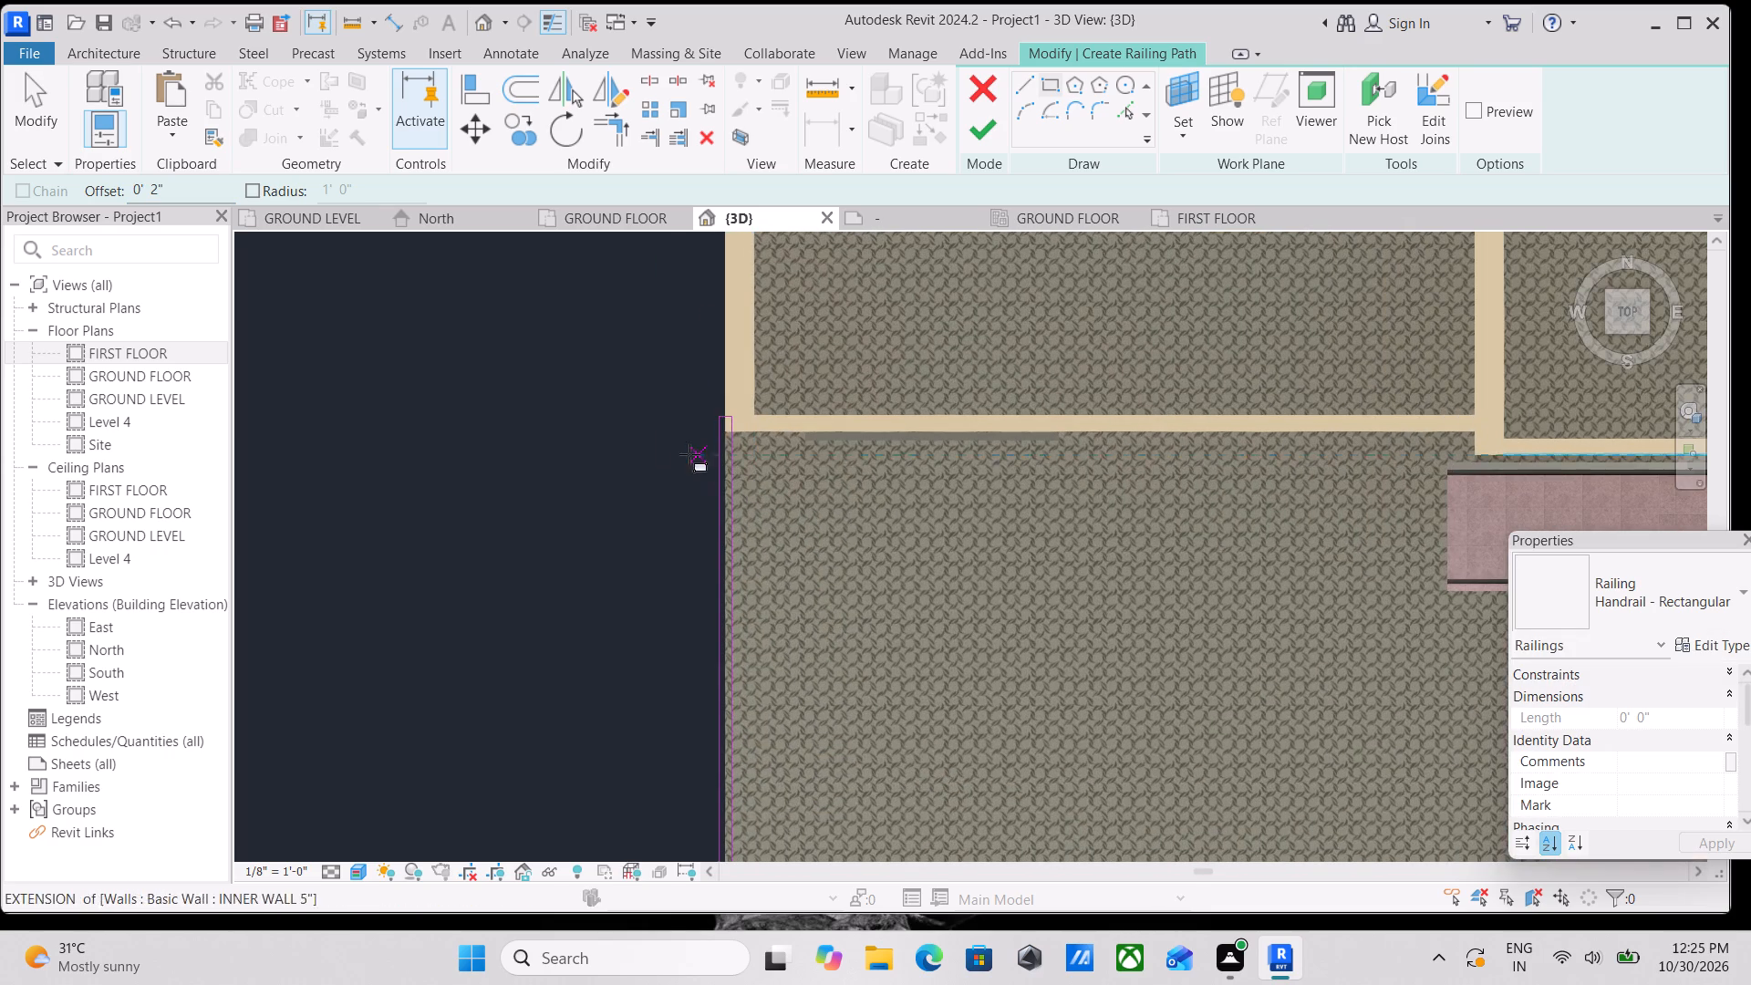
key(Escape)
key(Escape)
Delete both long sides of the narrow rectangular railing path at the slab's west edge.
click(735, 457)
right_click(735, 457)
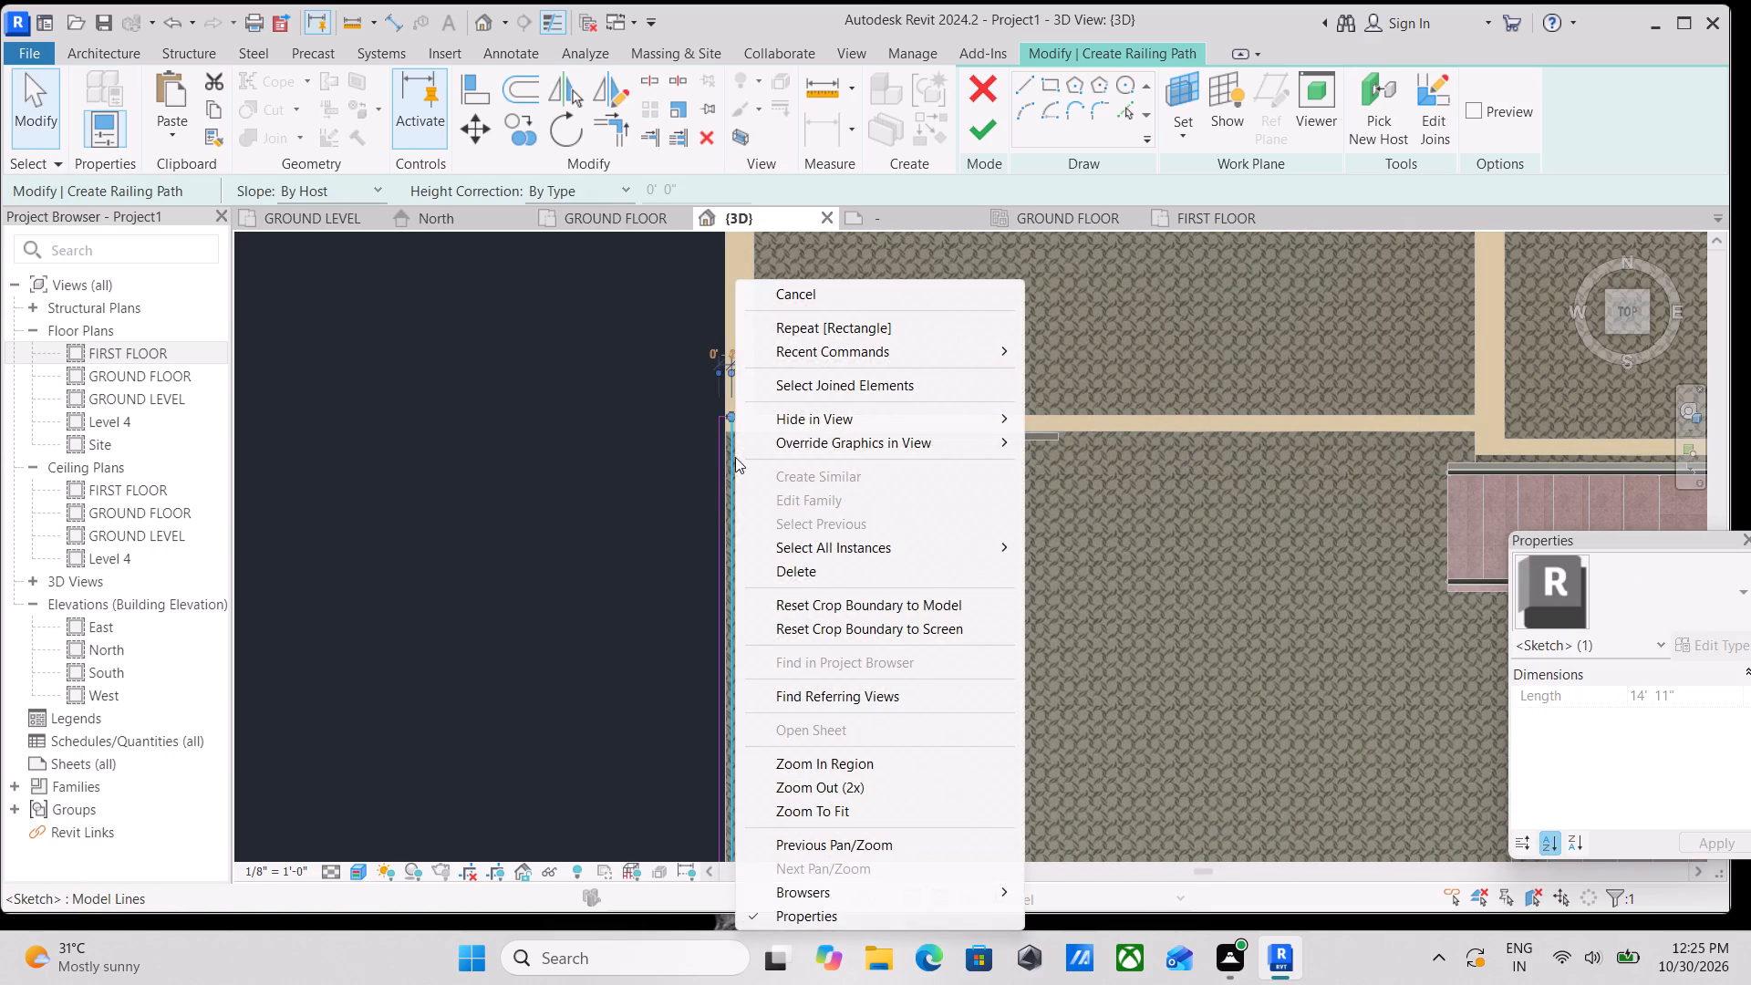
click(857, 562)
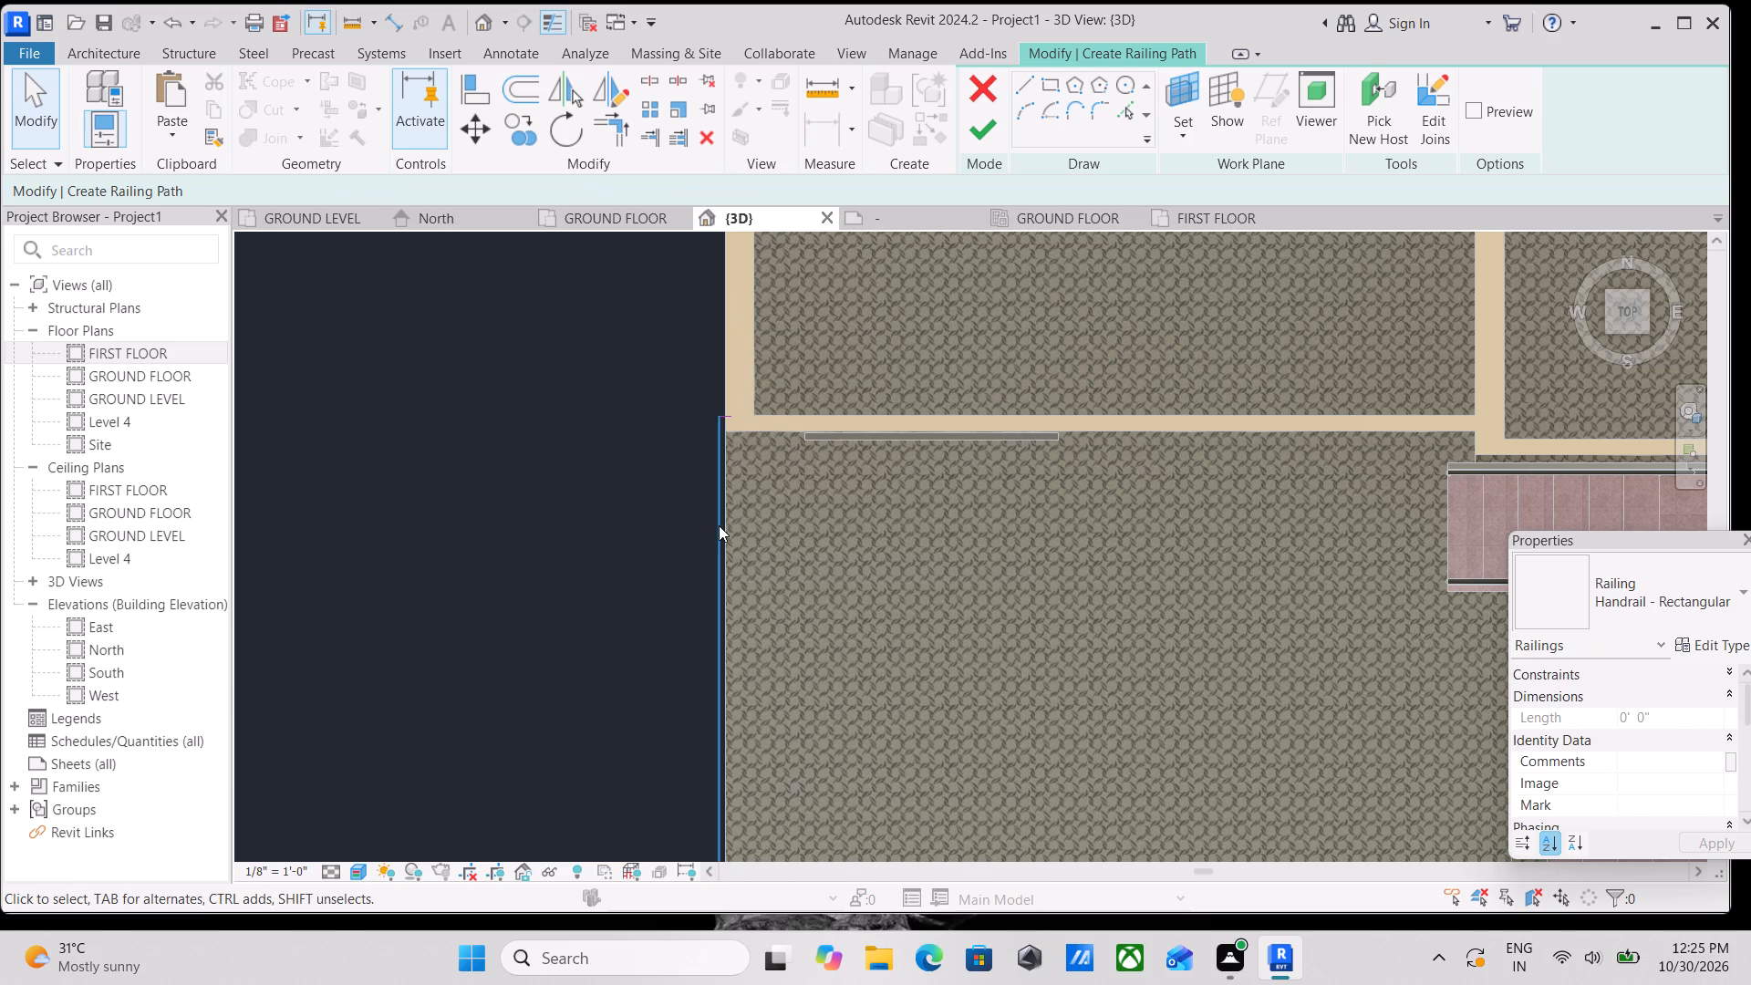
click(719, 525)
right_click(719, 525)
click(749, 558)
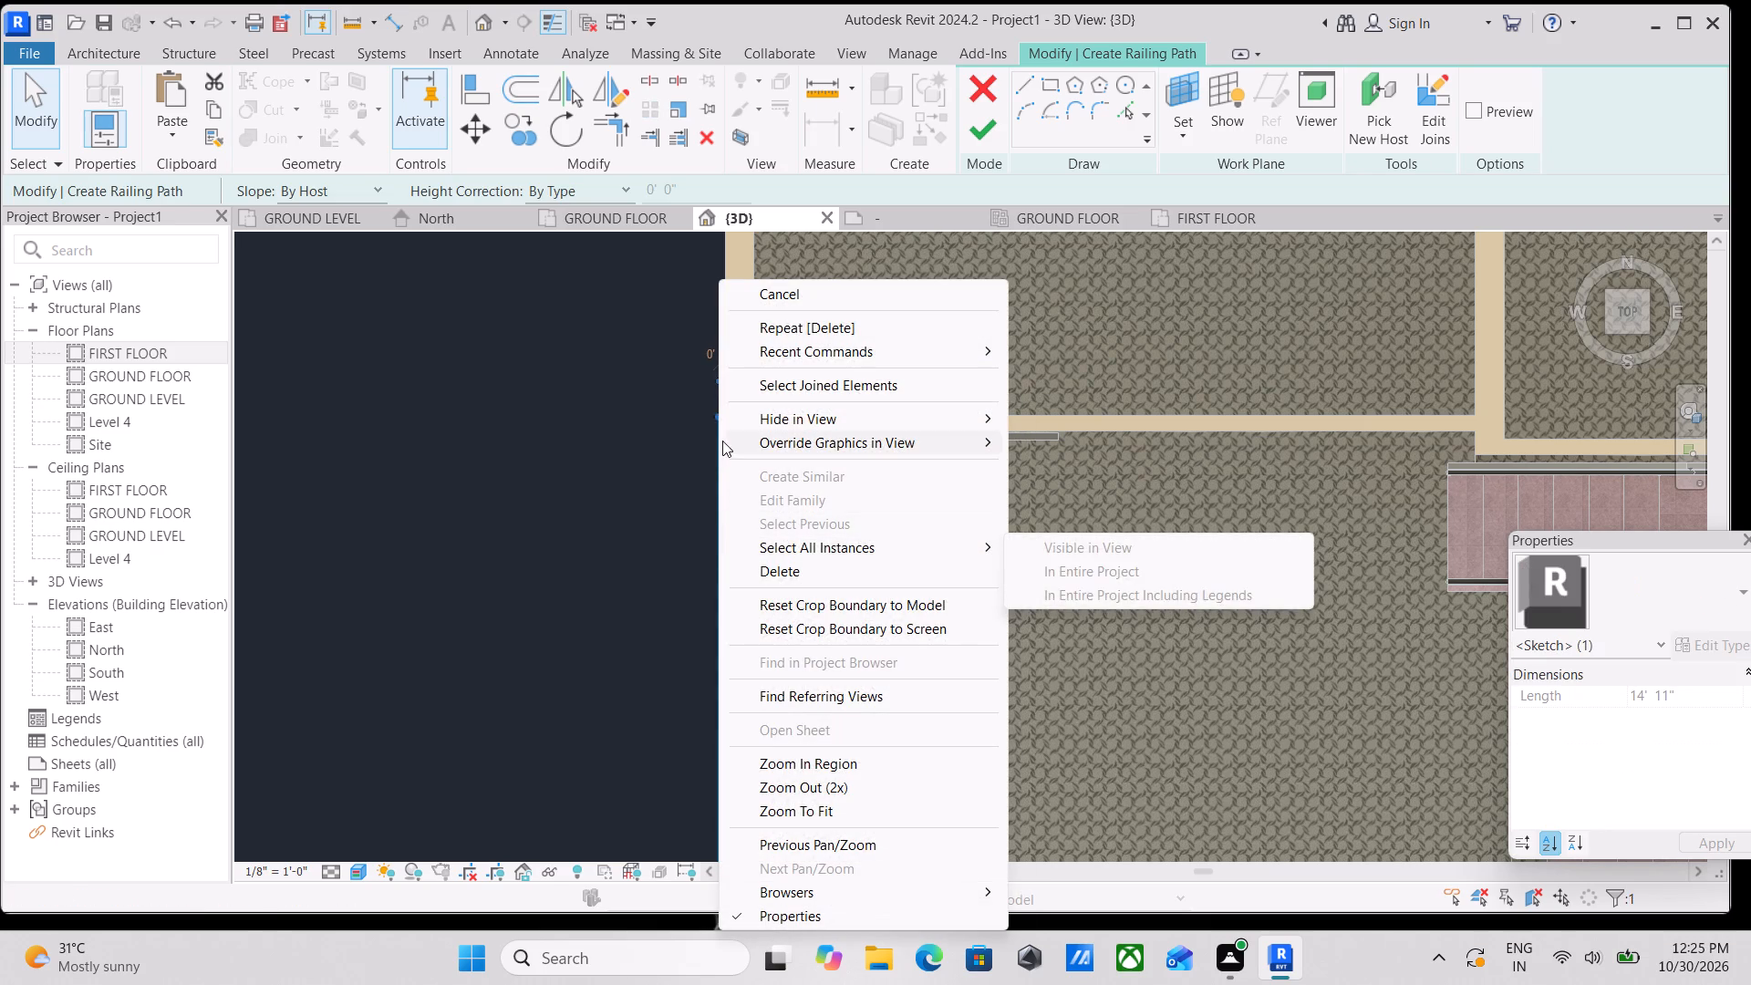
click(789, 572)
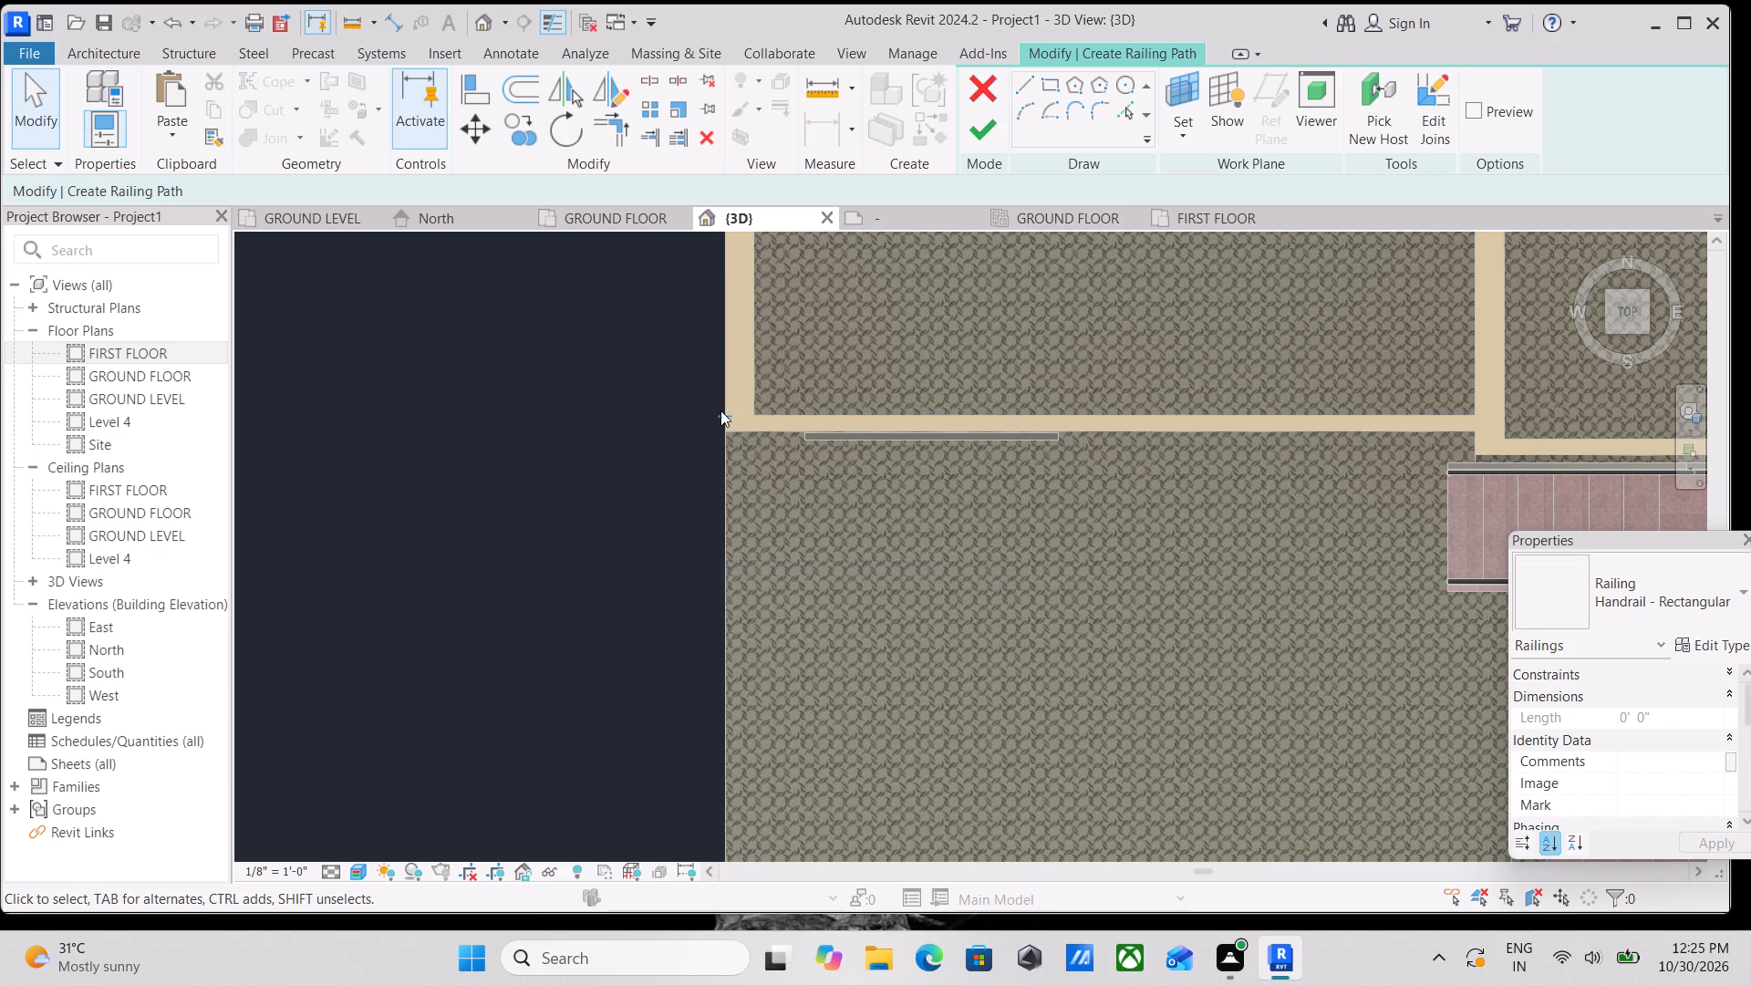
Delete both 4" end lines of the narrow rectangular railing path at the slab's west edge.
click(720, 410)
right_click(720, 410)
click(793, 570)
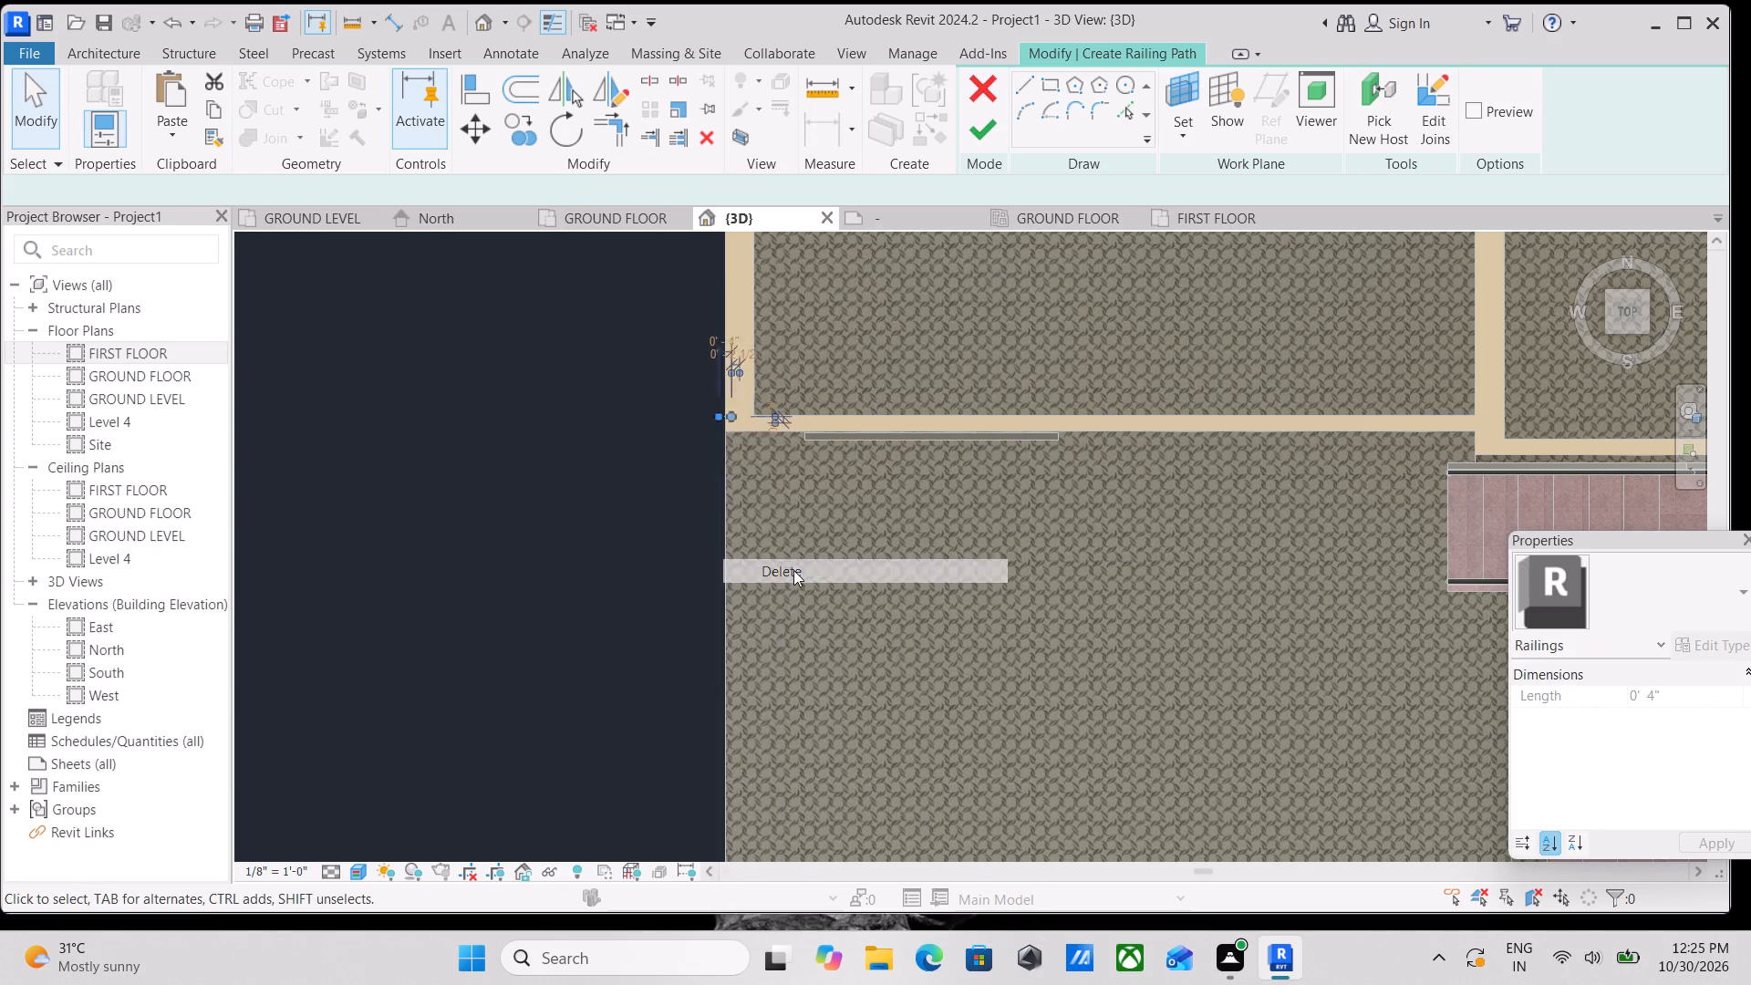
scroll(792, 570, down, 3)
middle_drag(792, 570, 803, 397)
scroll(805, 393, up, 1)
scroll(824, 565, down, 3)
middle_drag(826, 556, 888, 417)
scroll(867, 581, up, 3)
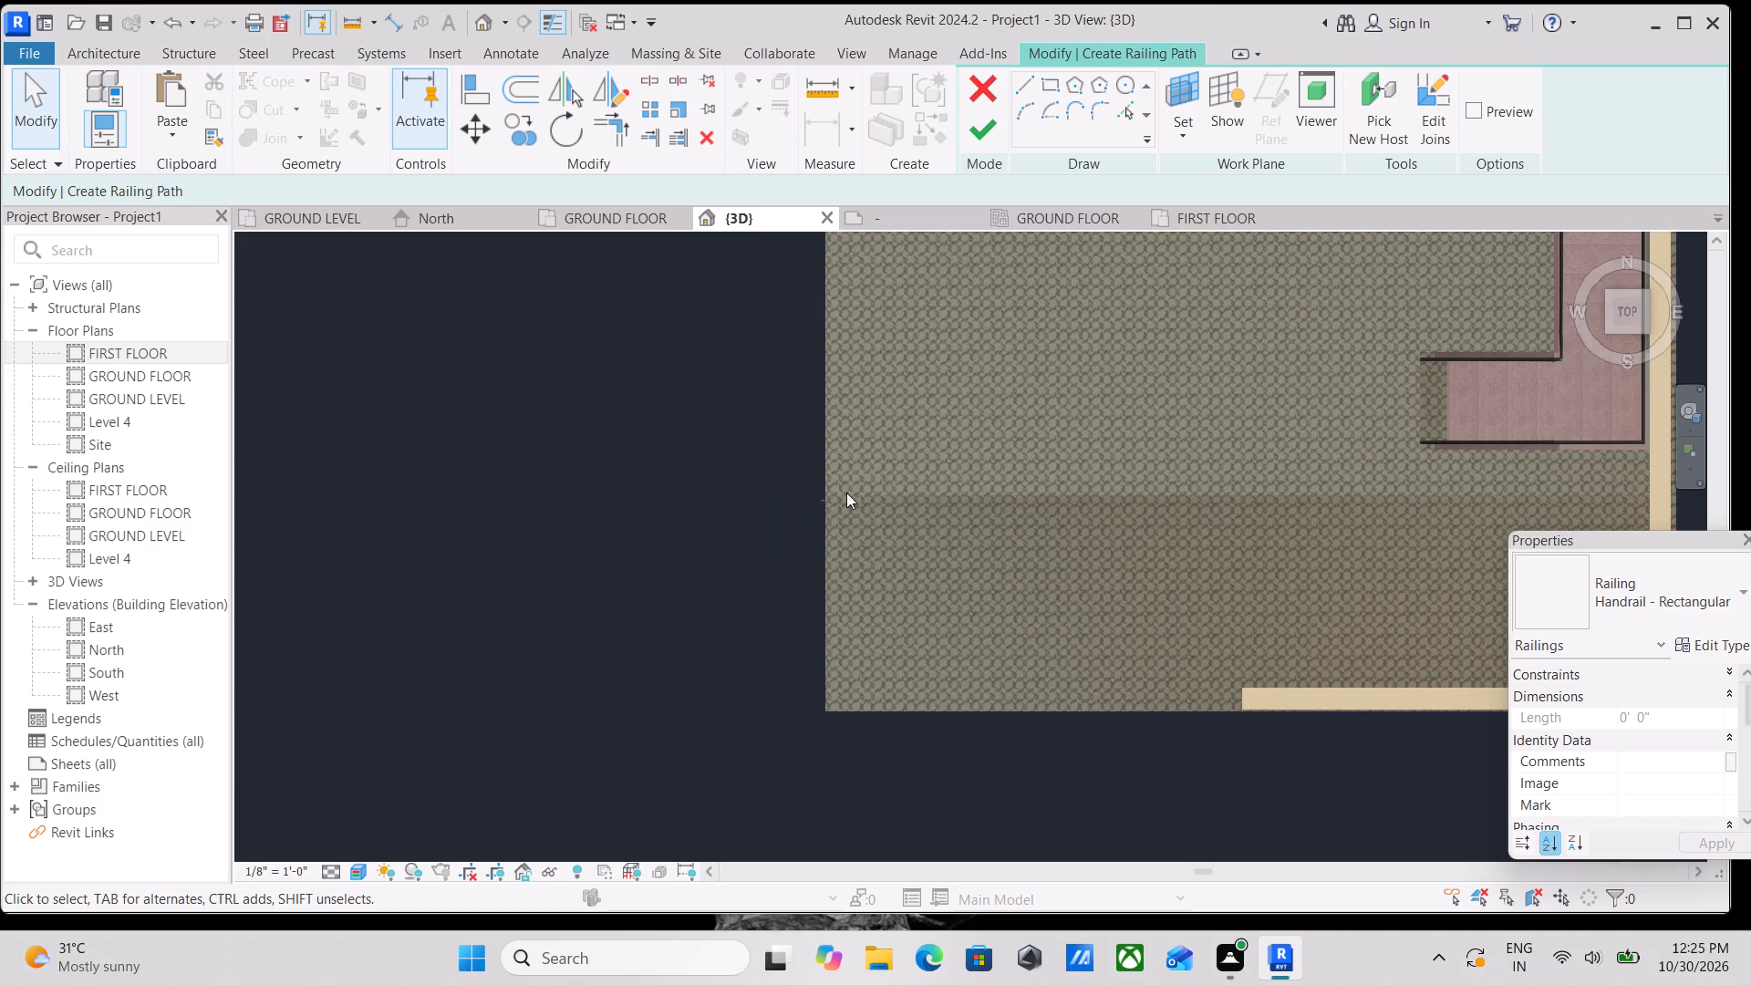
click(824, 501)
right_click(824, 501)
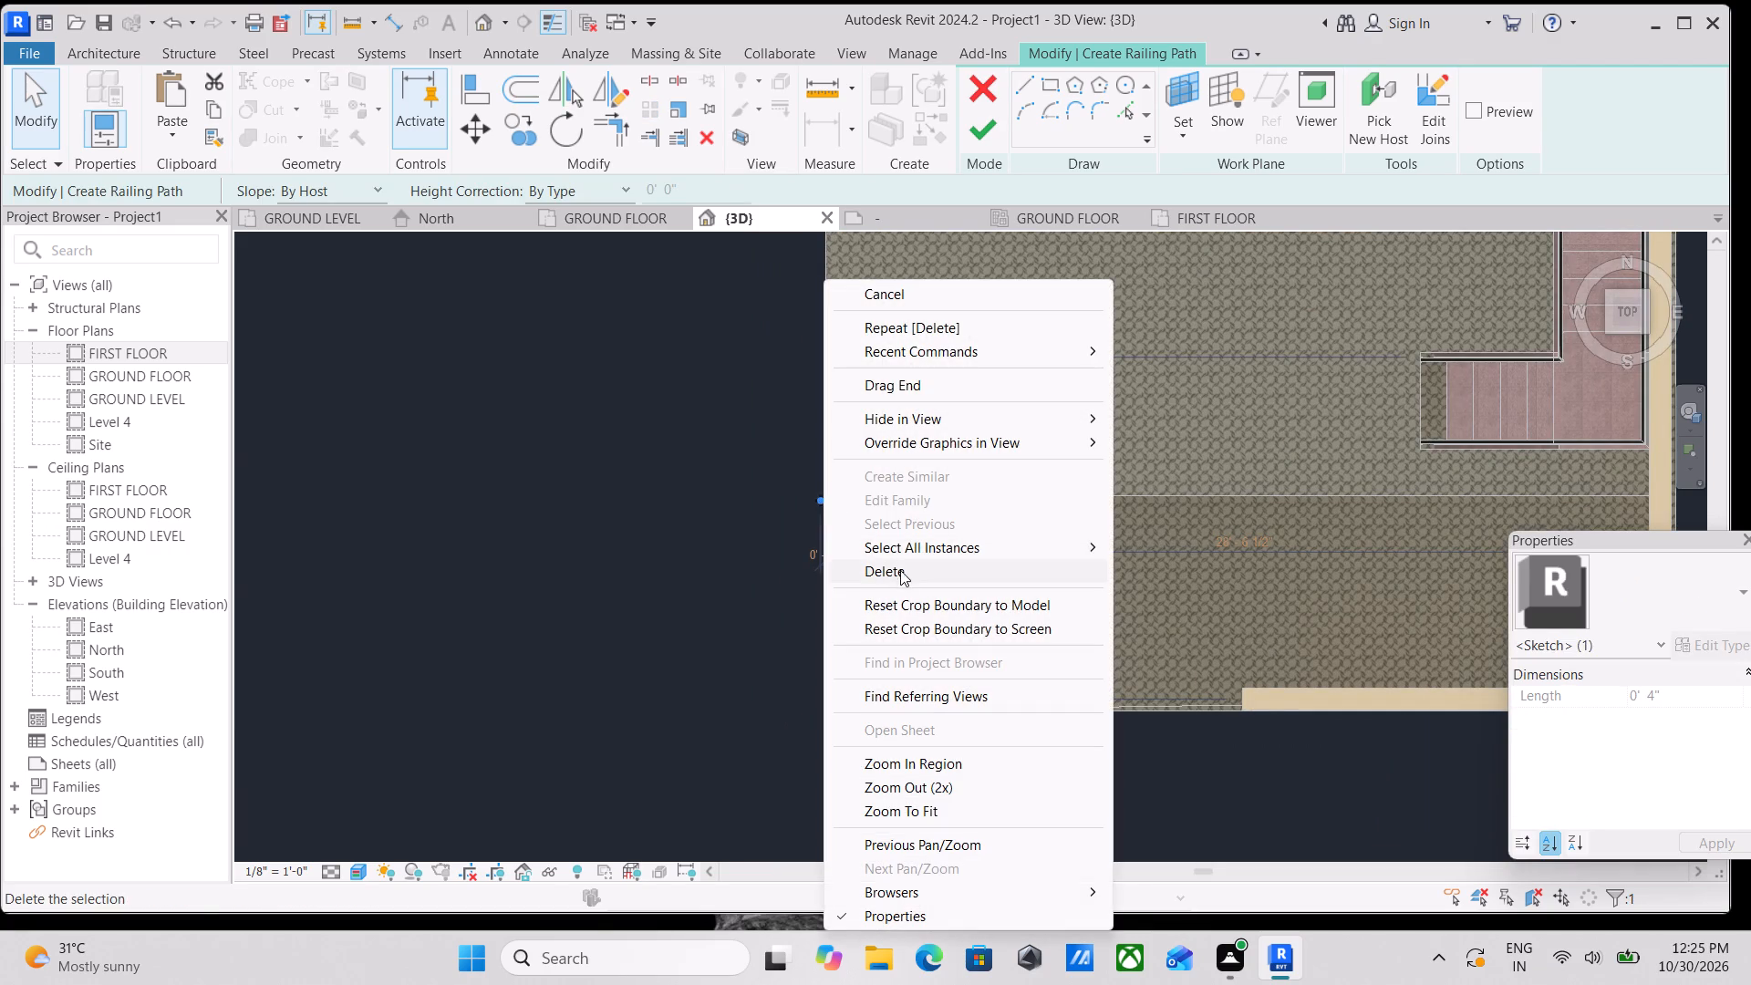
click(900, 569)
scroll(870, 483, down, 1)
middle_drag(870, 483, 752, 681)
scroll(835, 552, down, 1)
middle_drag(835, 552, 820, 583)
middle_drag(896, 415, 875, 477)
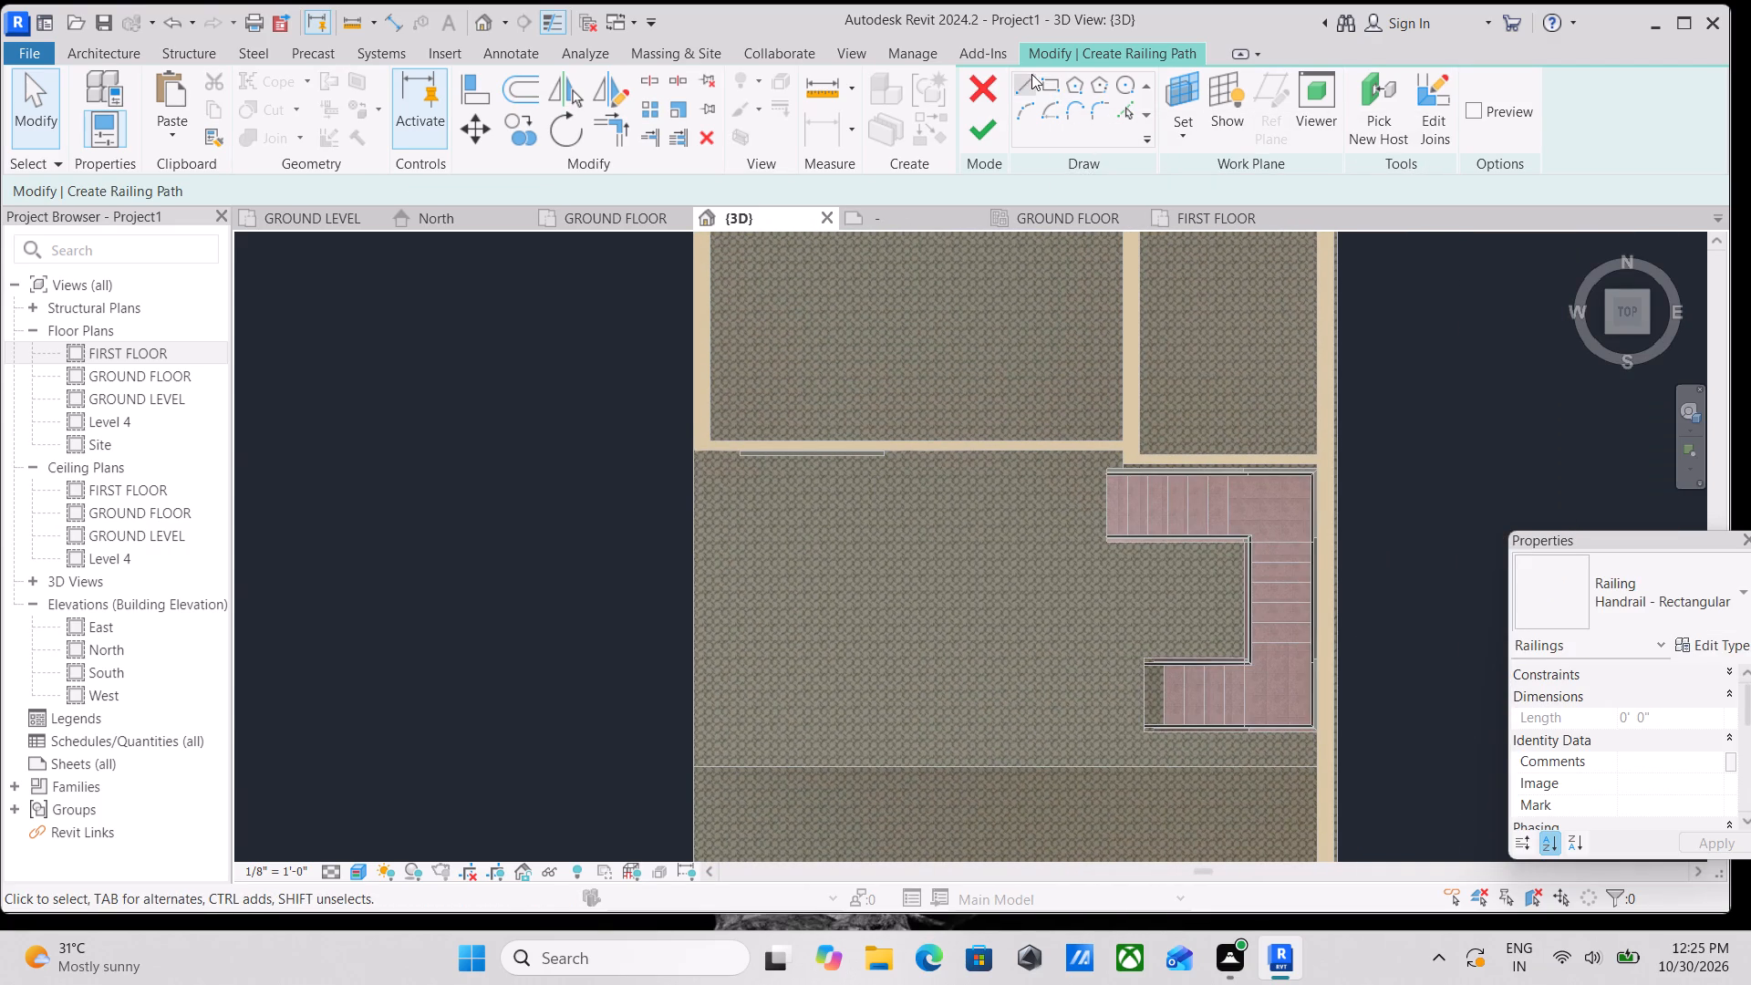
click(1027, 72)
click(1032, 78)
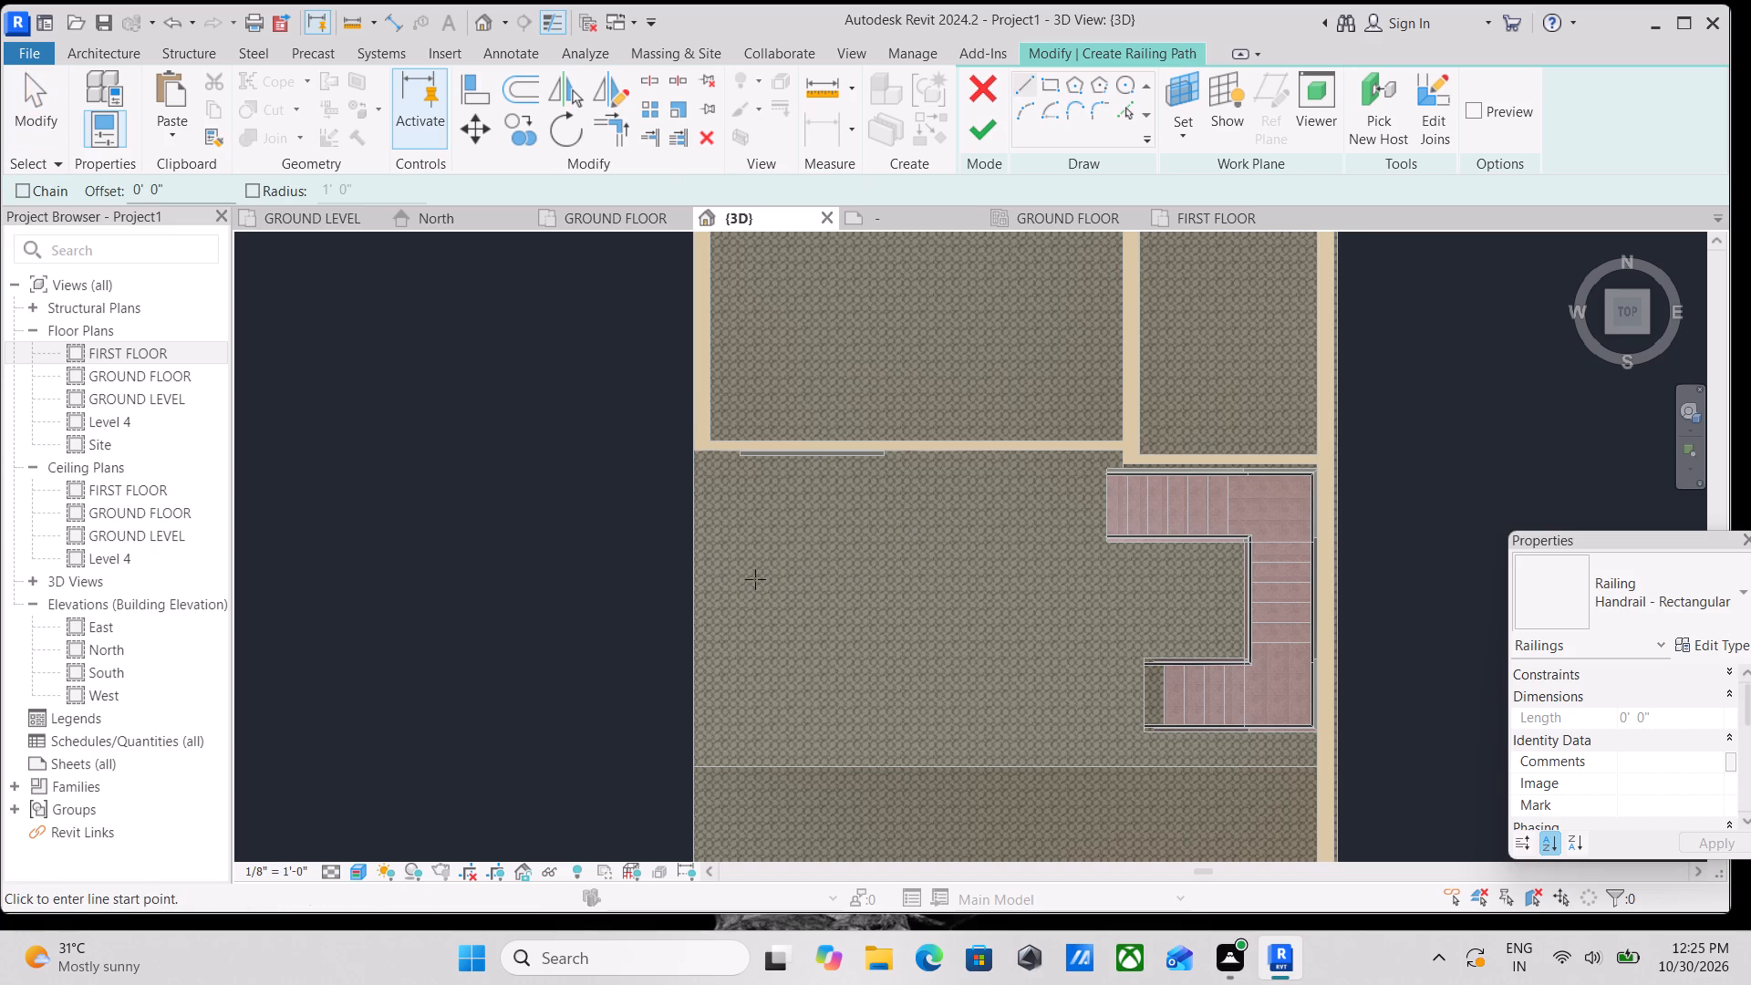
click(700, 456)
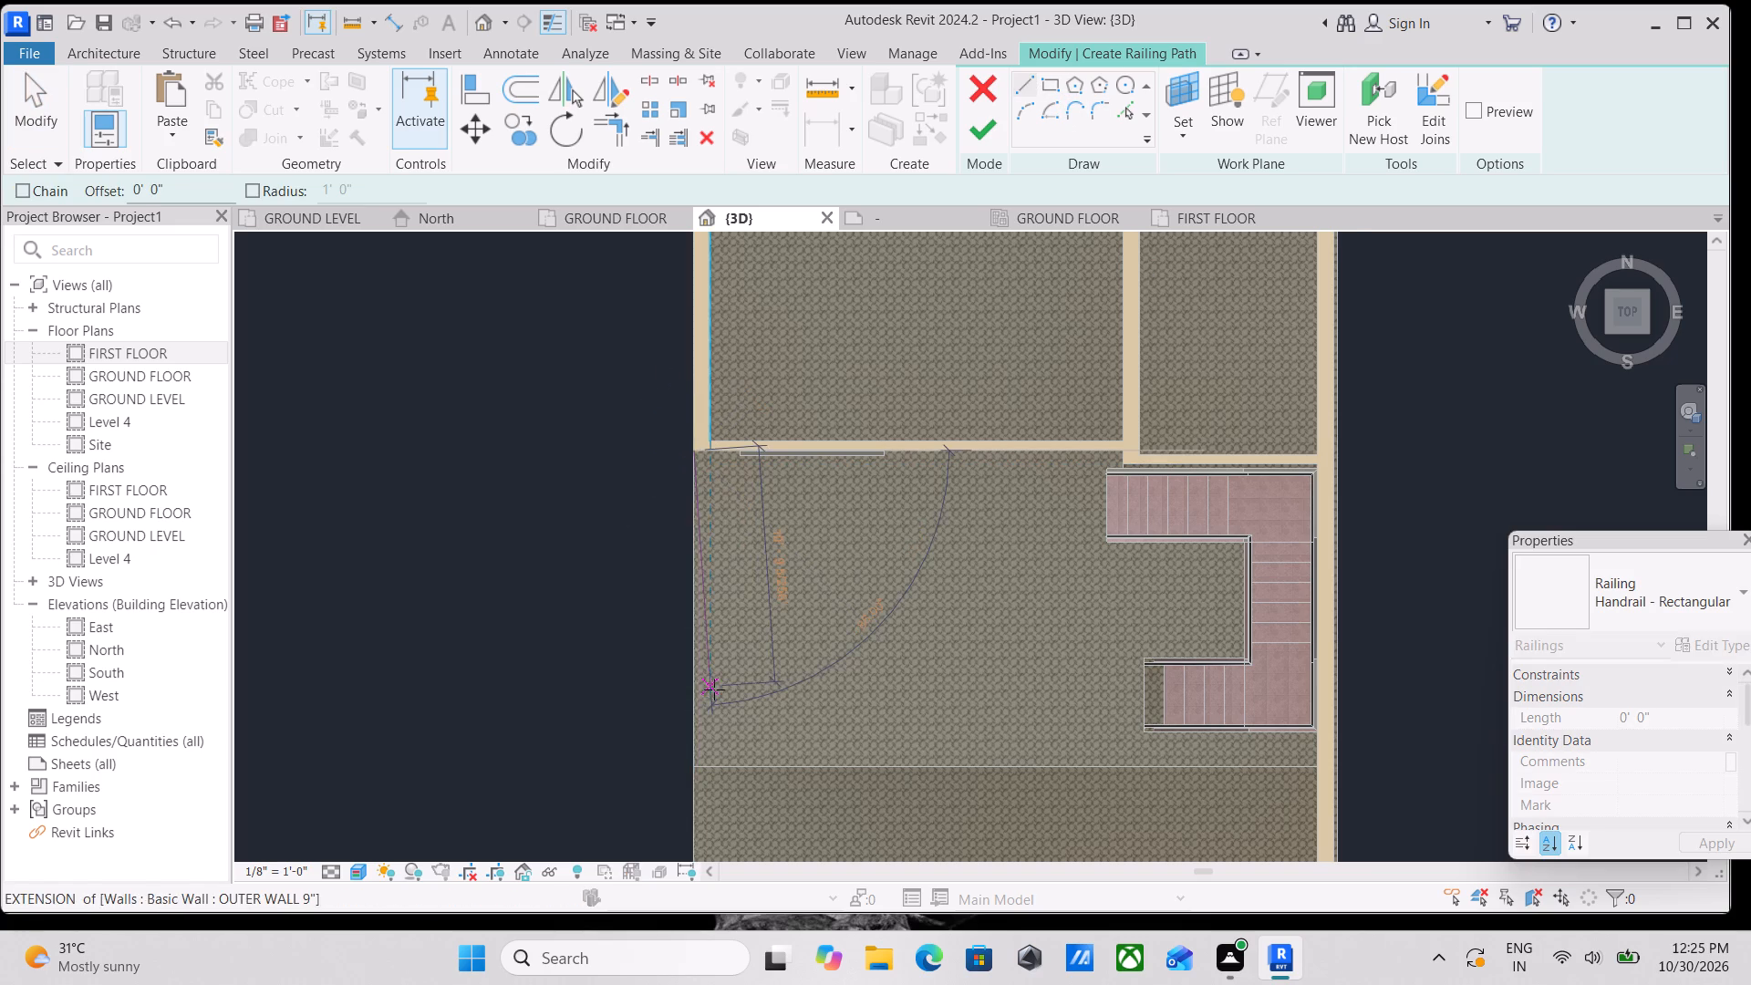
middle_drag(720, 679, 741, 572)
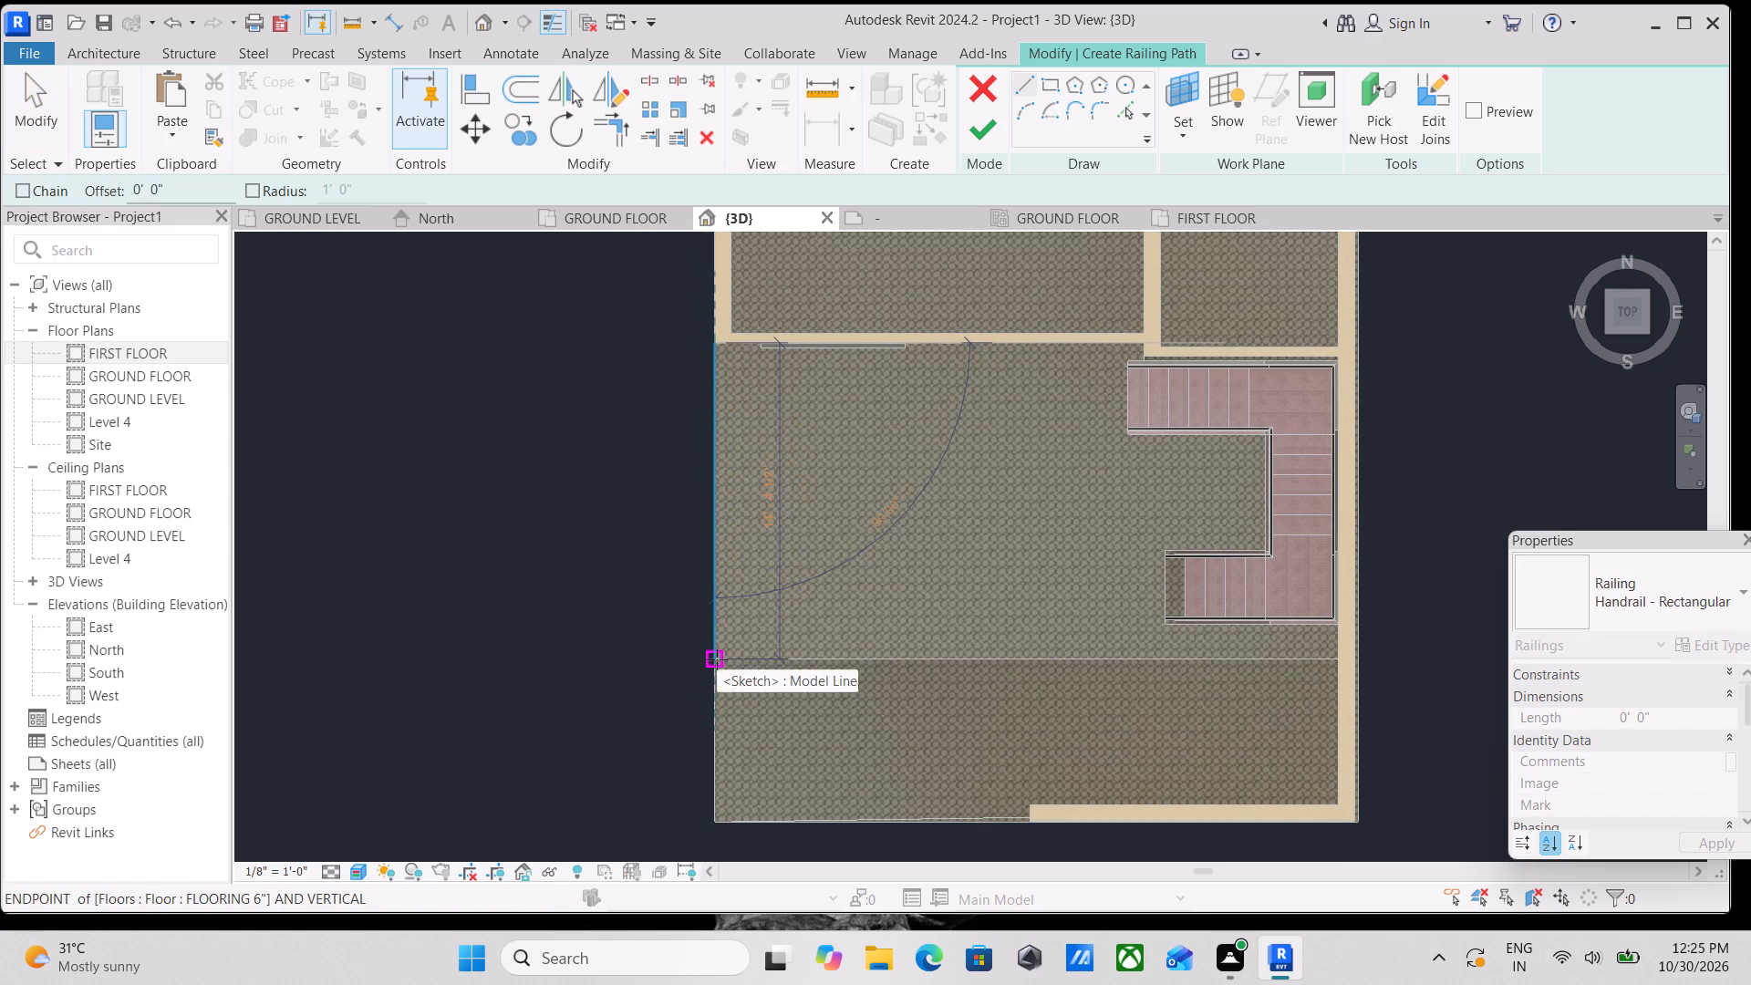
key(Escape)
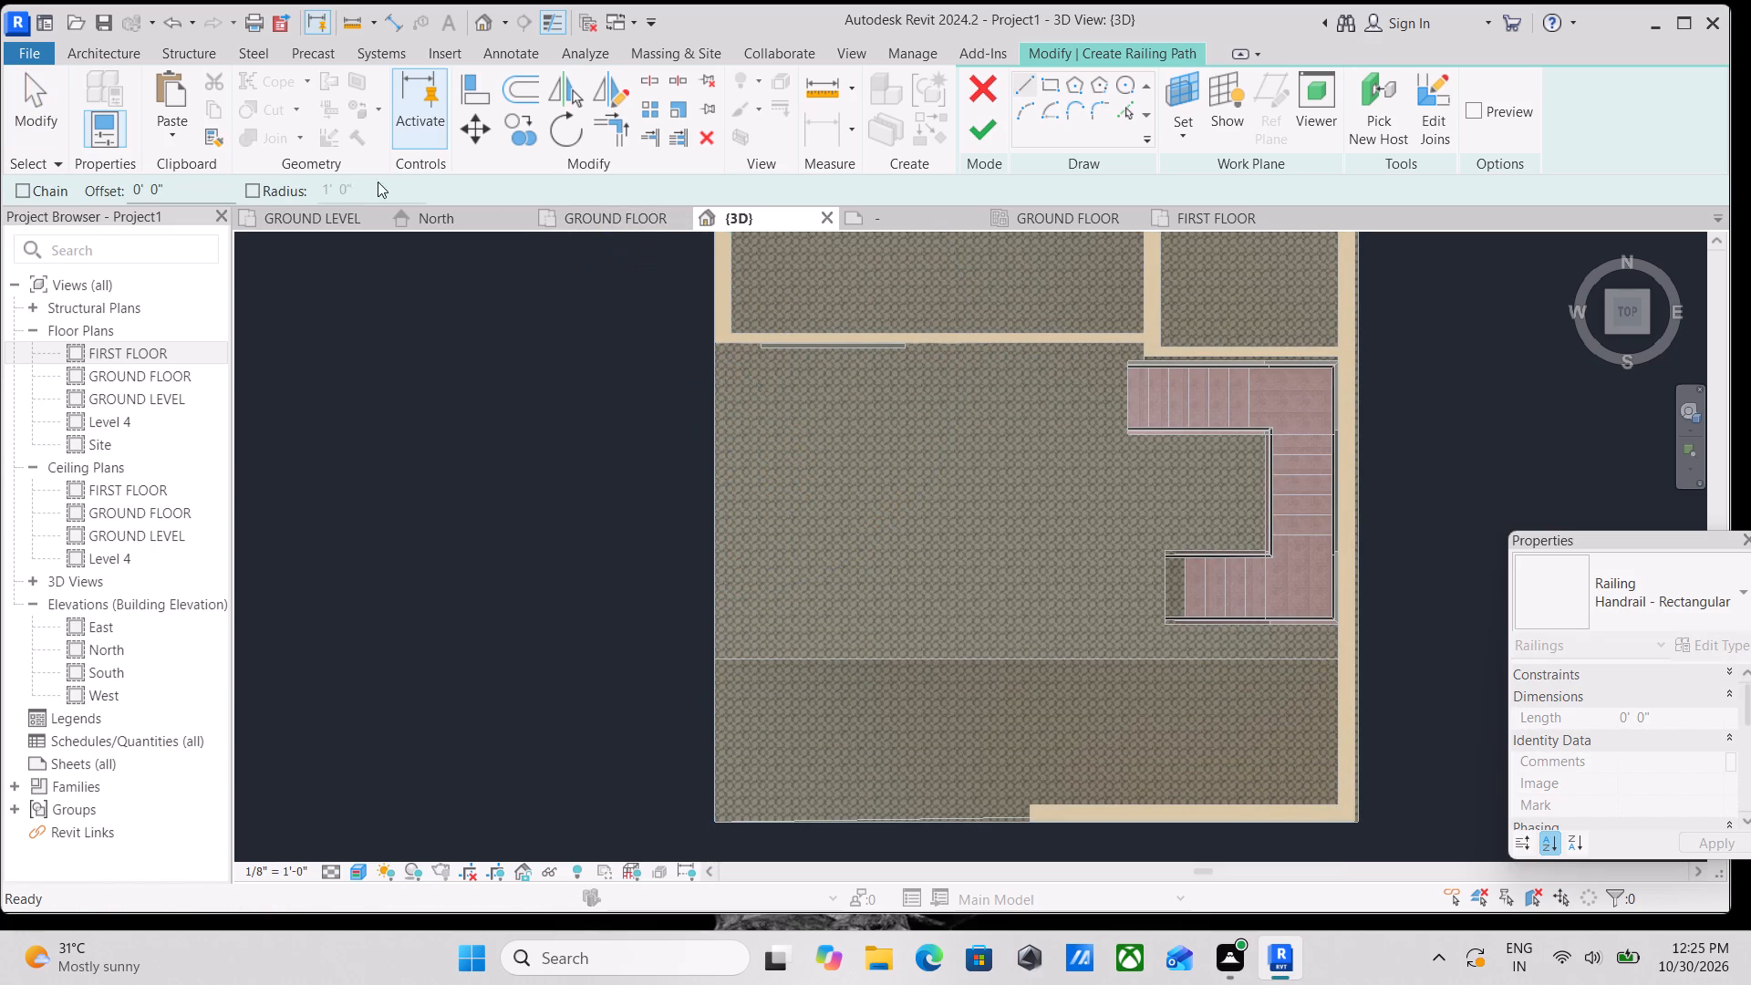
In the FIRST FLOOR plan, draw a railing path line with a 2" offset, 14' 4 1/2" long, down the slab's west edge from the wall corner.
drag(175, 195, 71, 199)
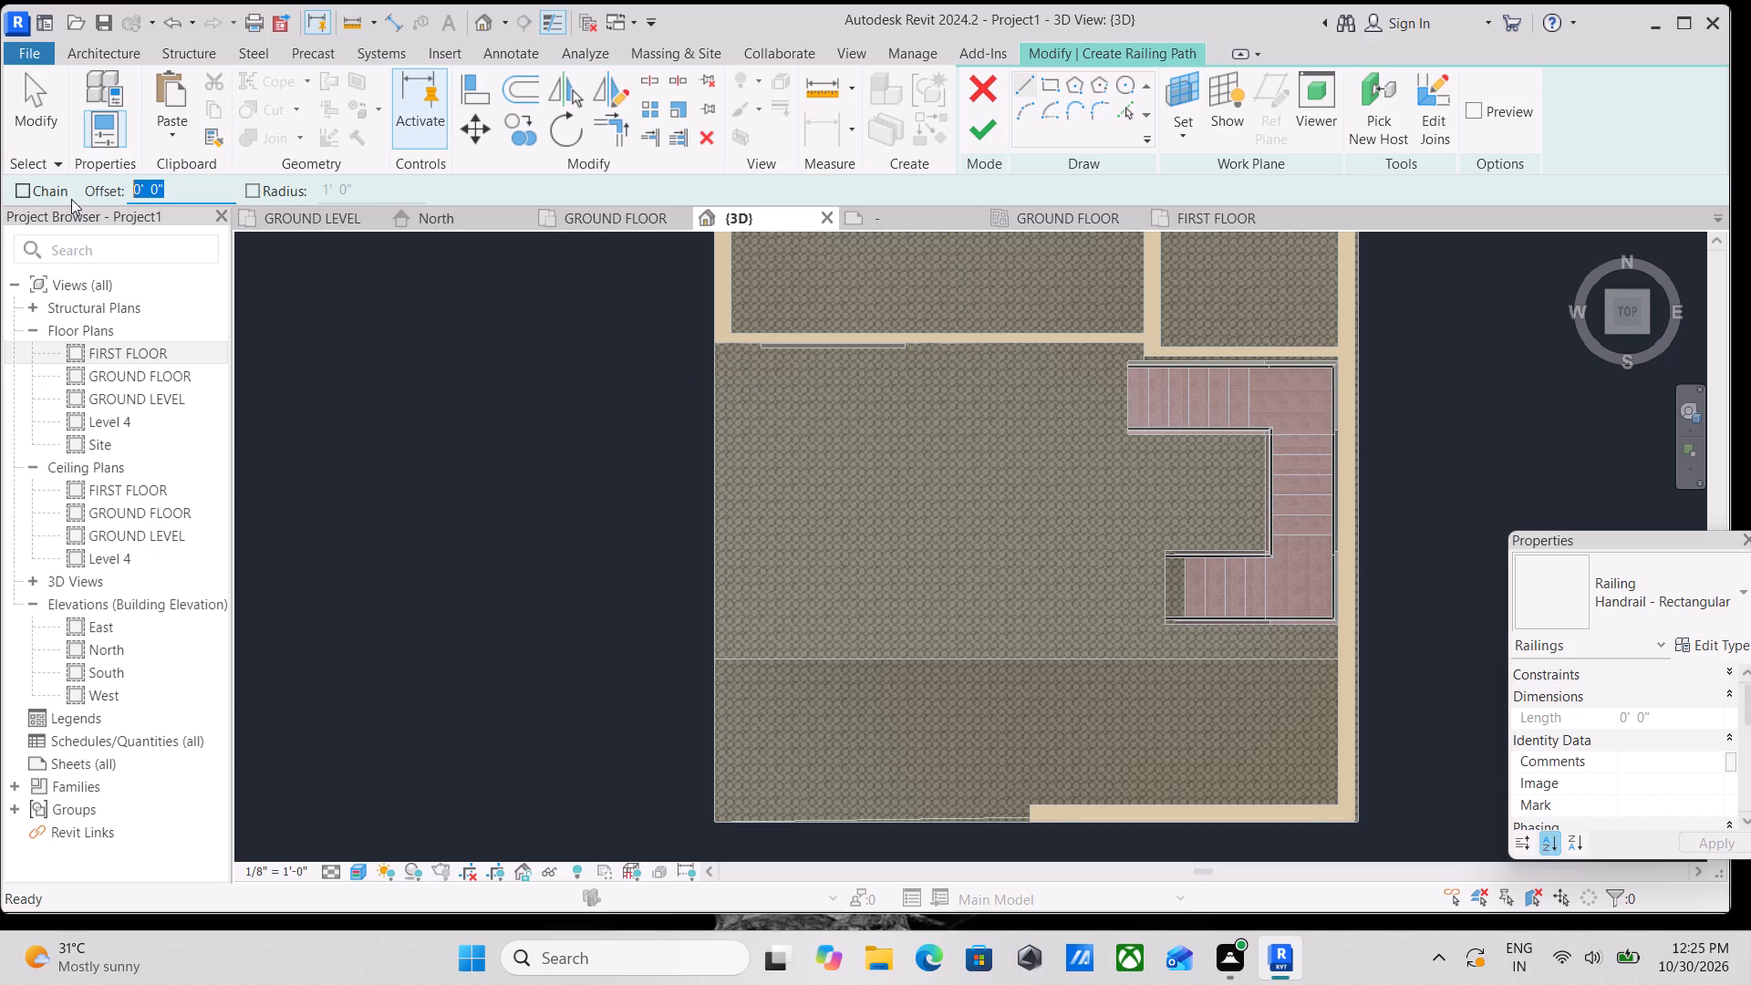
key(3)
key(BackSpace)
key(2)
key(shift+quotedbl)
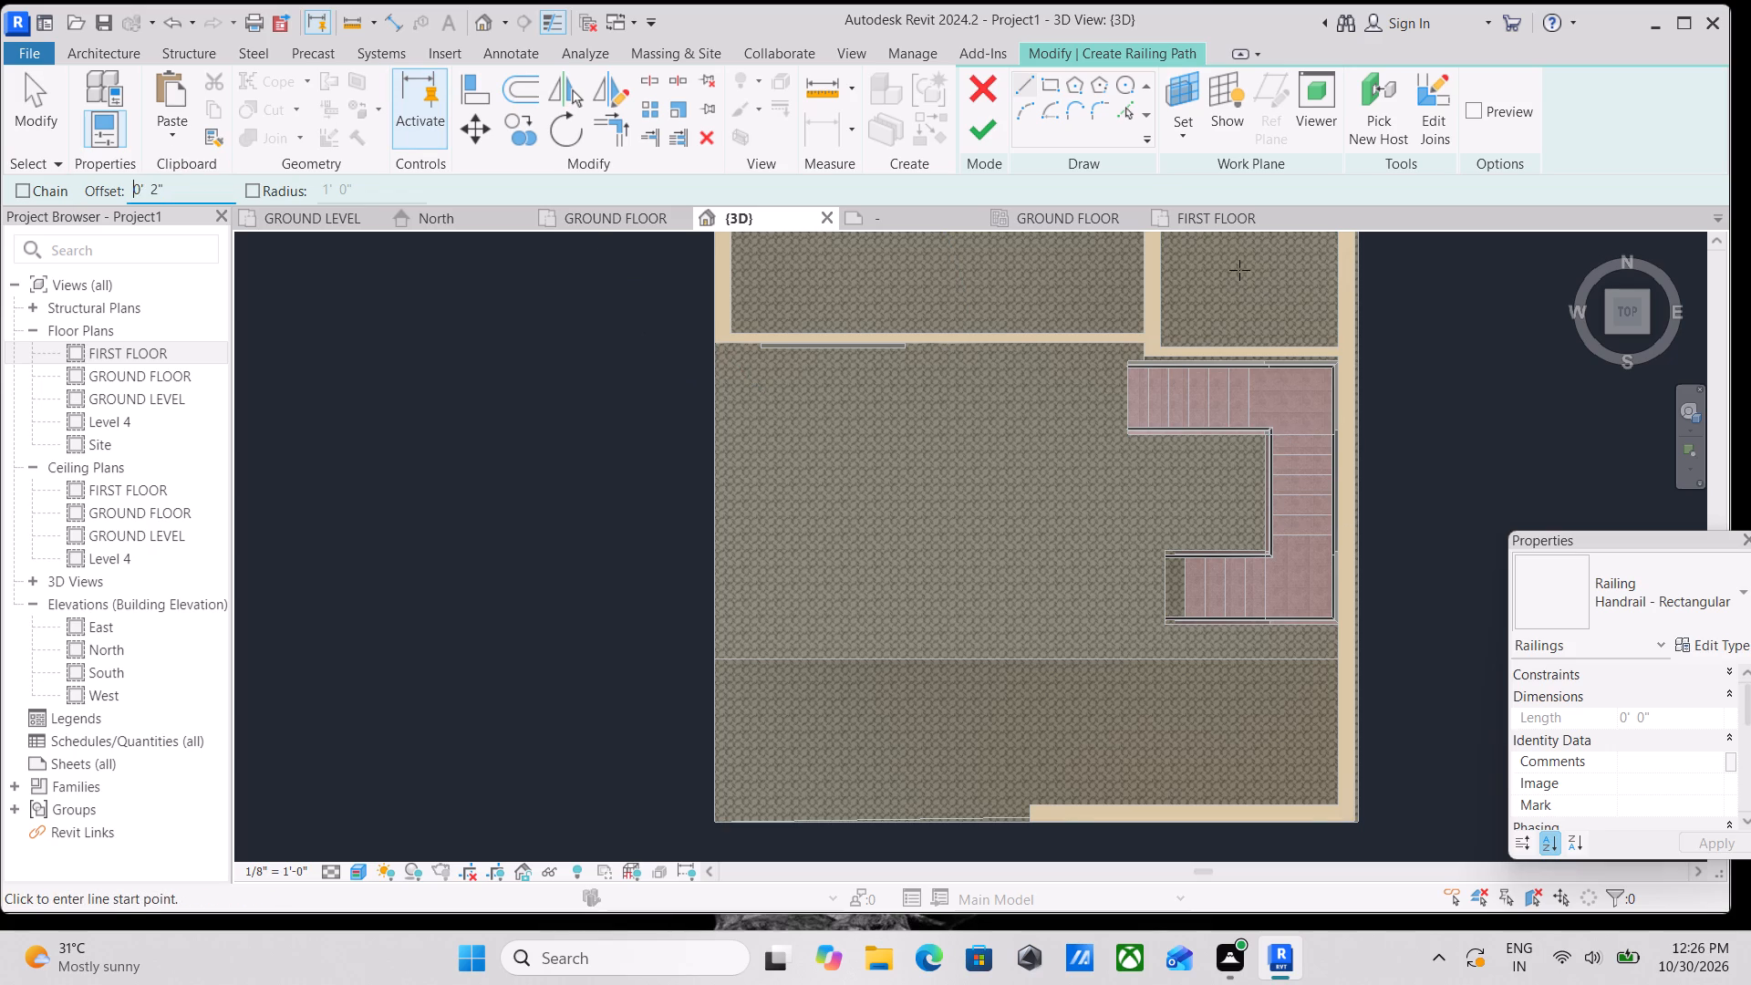
click(1205, 210)
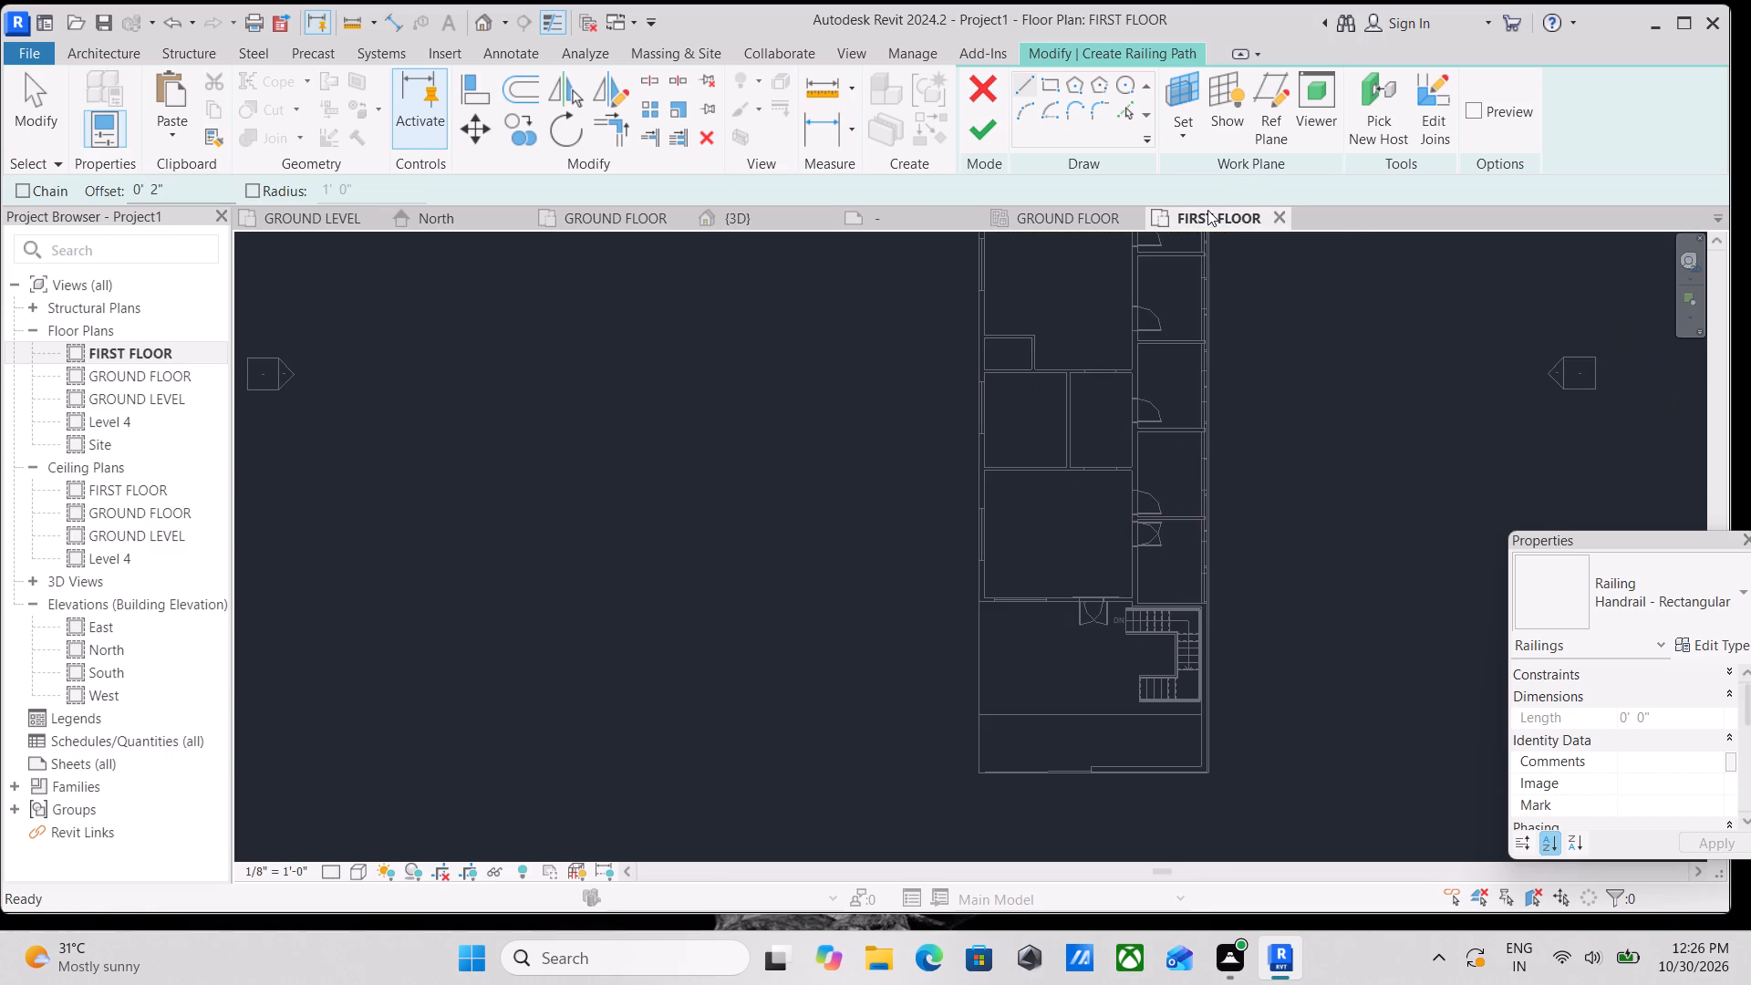
scroll(1008, 641, up, 10)
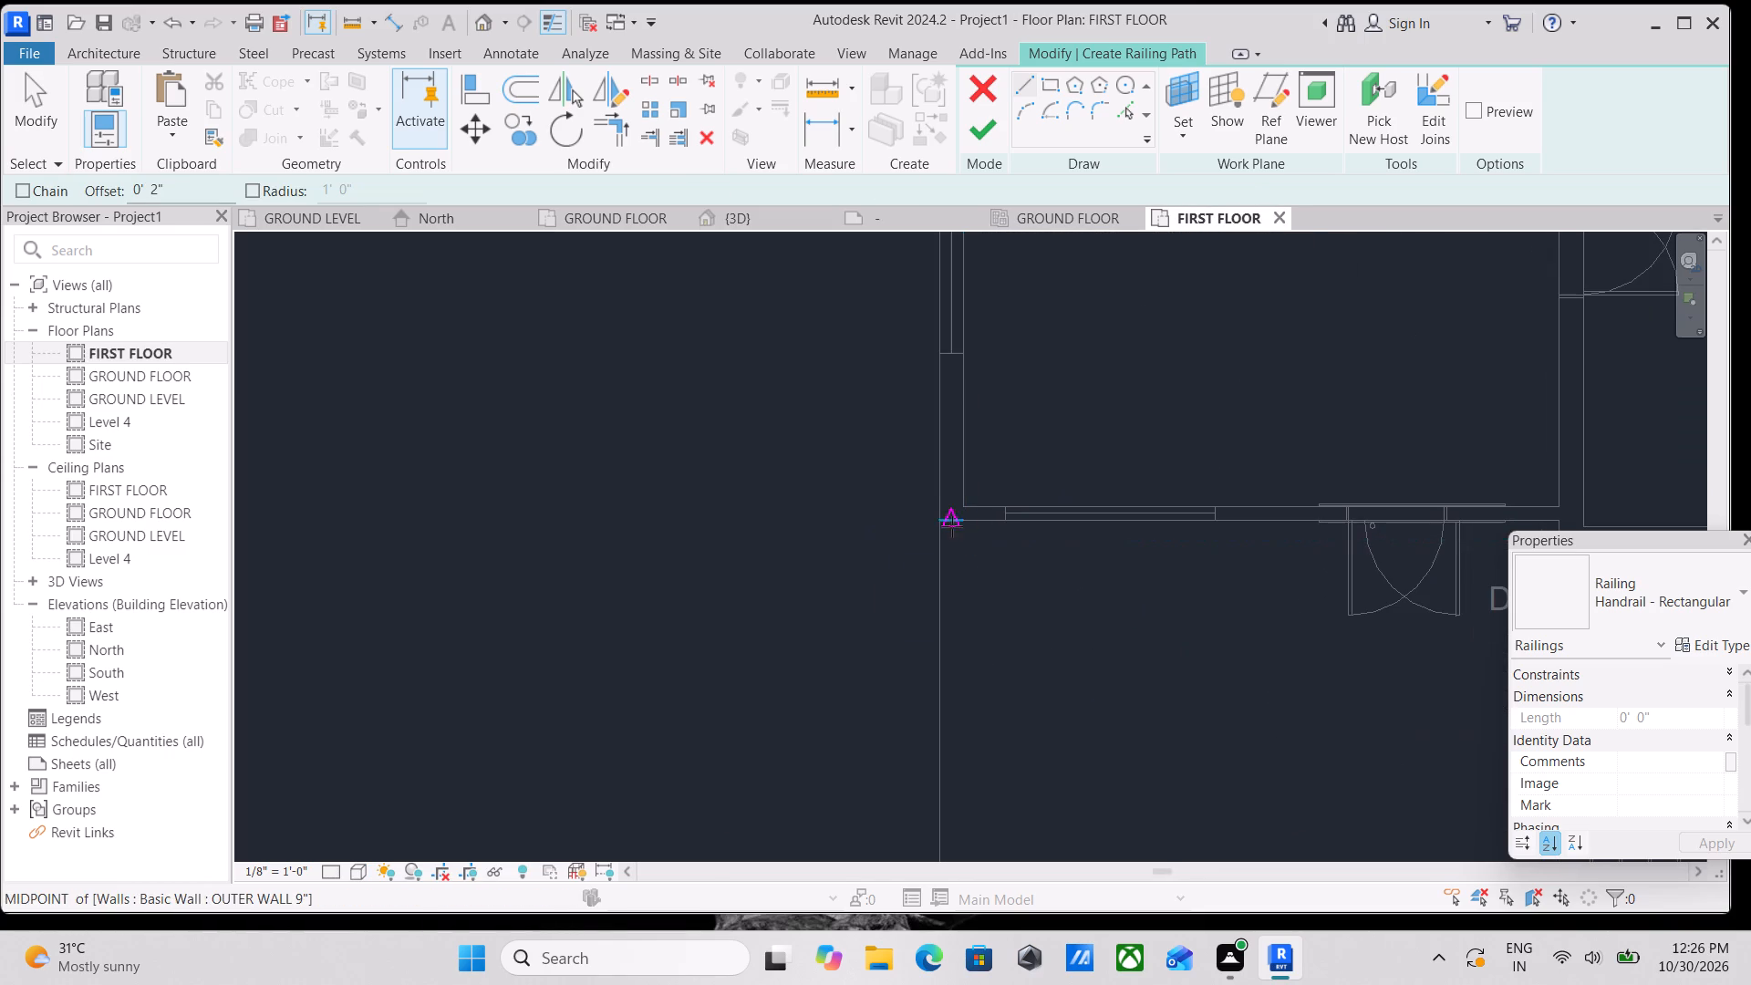
click(944, 524)
middle_drag(936, 768, 910, 449)
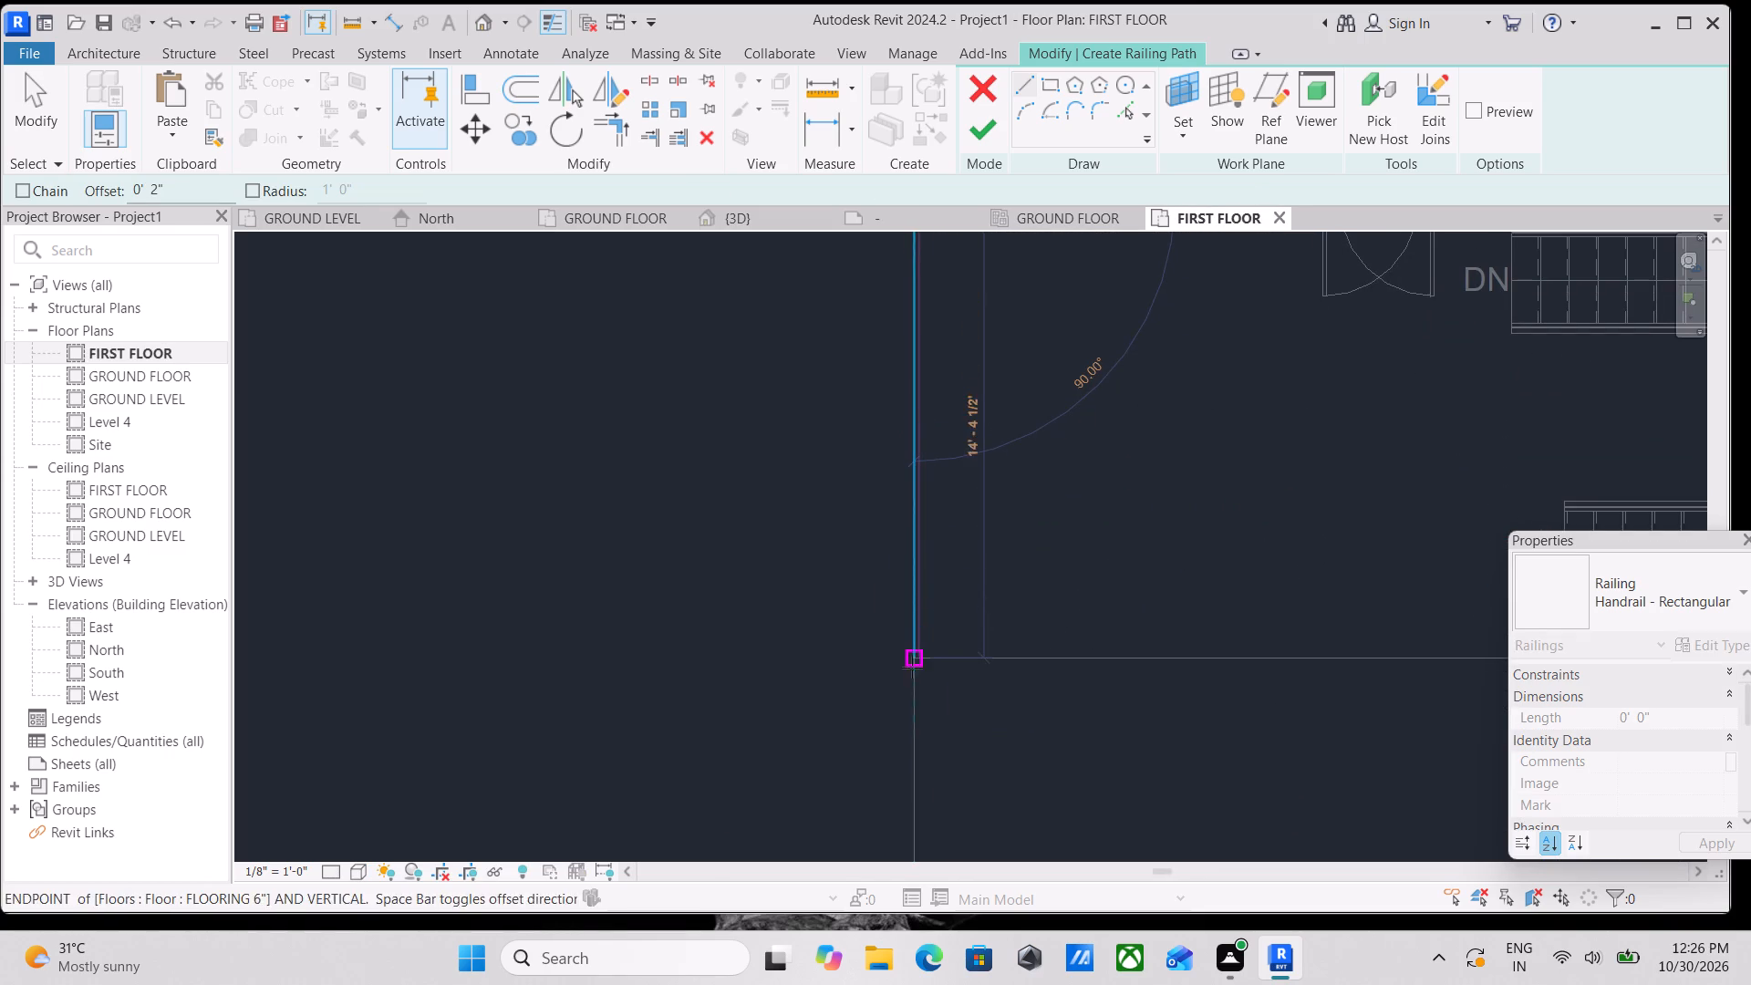
click(914, 648)
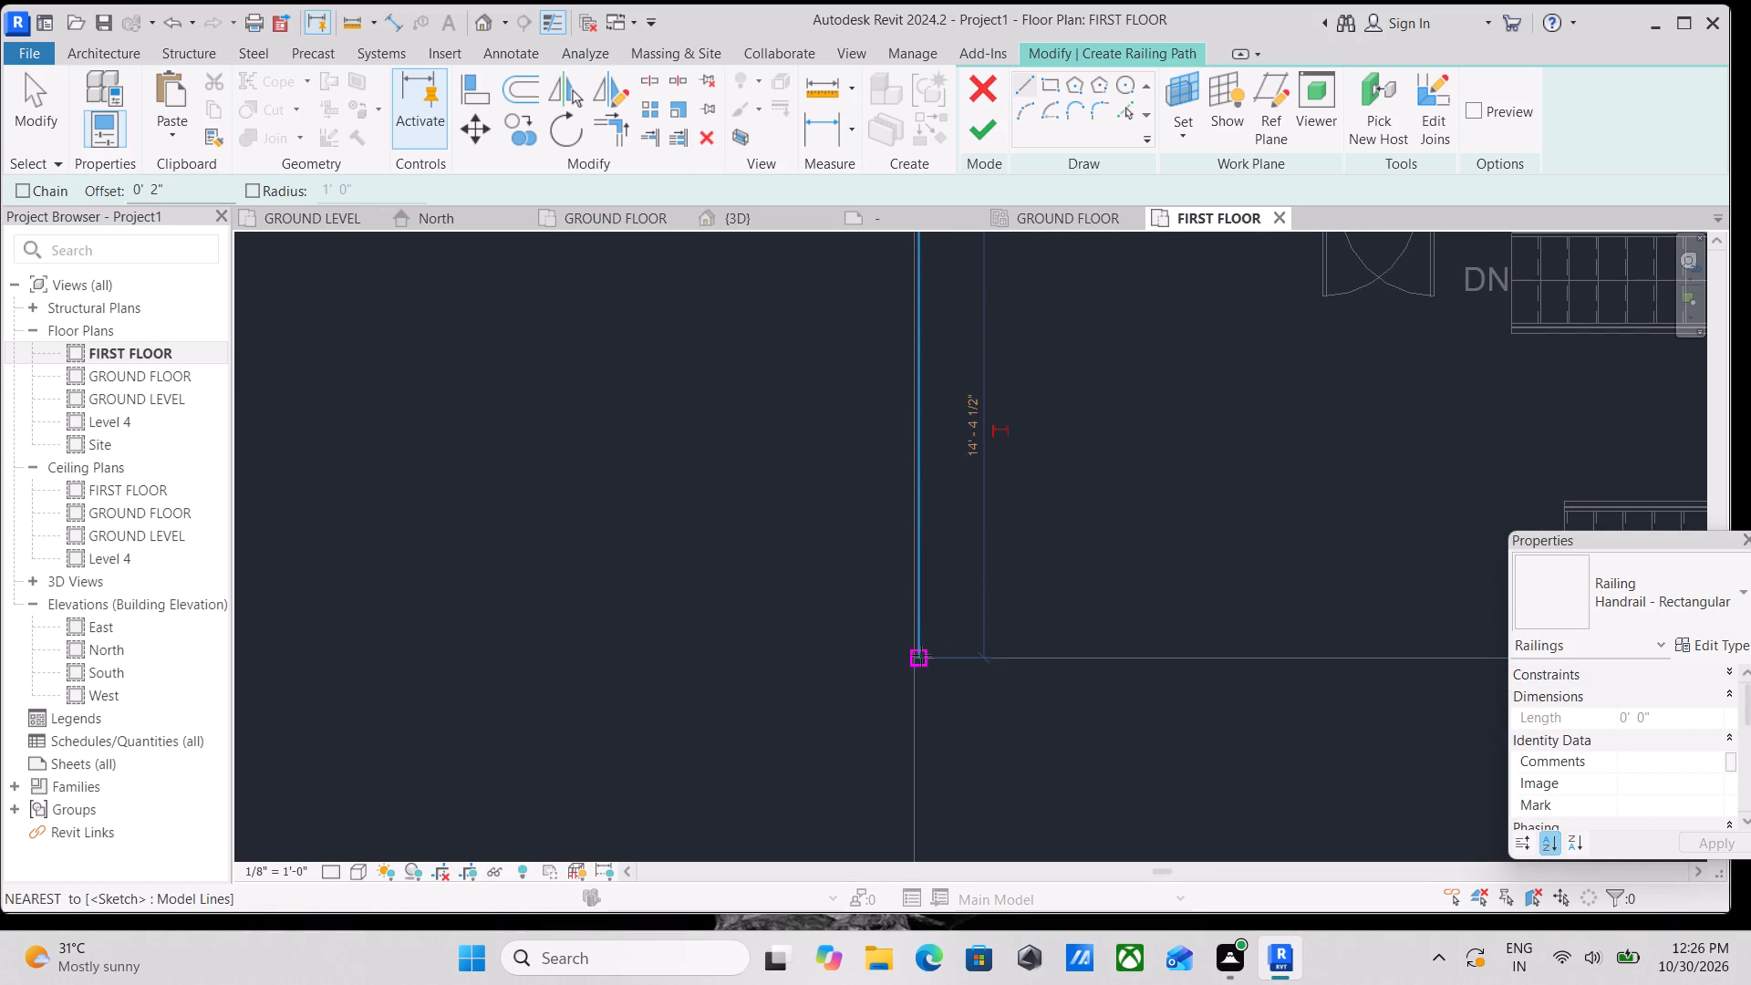
Draw a second railing path line, about 28' 2" long, along the slab's south edge to the east wall's inner face.
click(917, 656)
middle_drag(1095, 668, 654, 638)
middle_drag(1161, 645, 835, 613)
click(1053, 589)
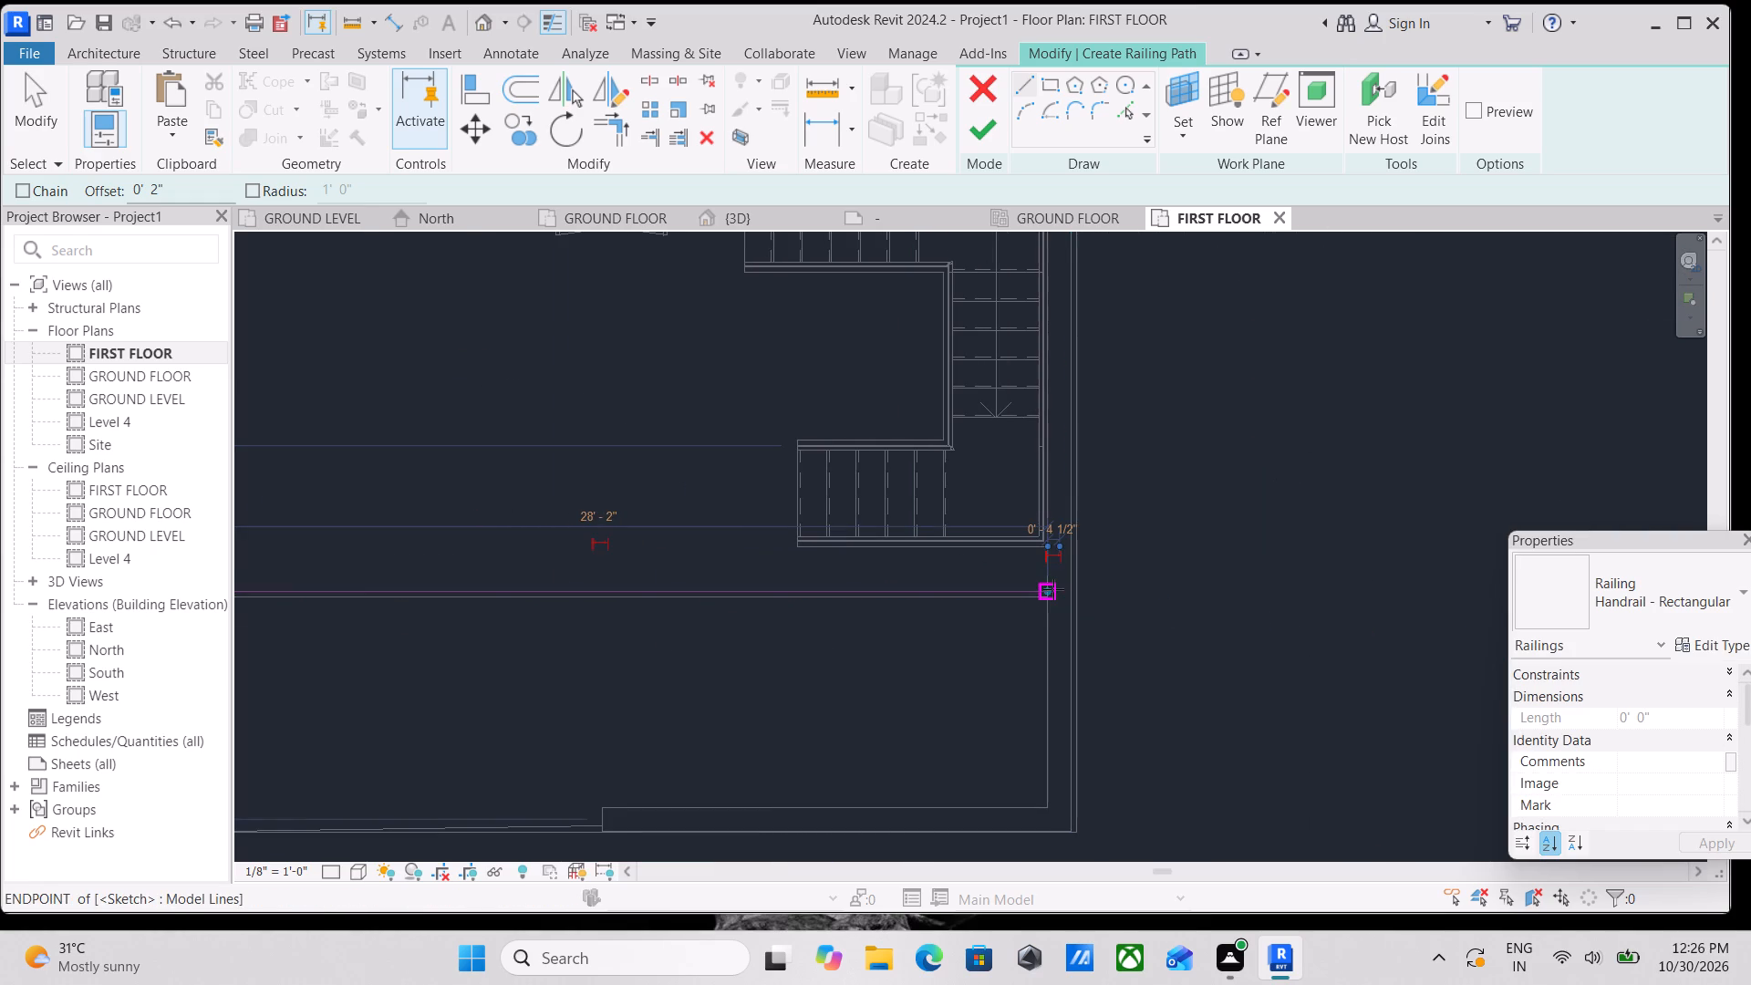
key(Escape)
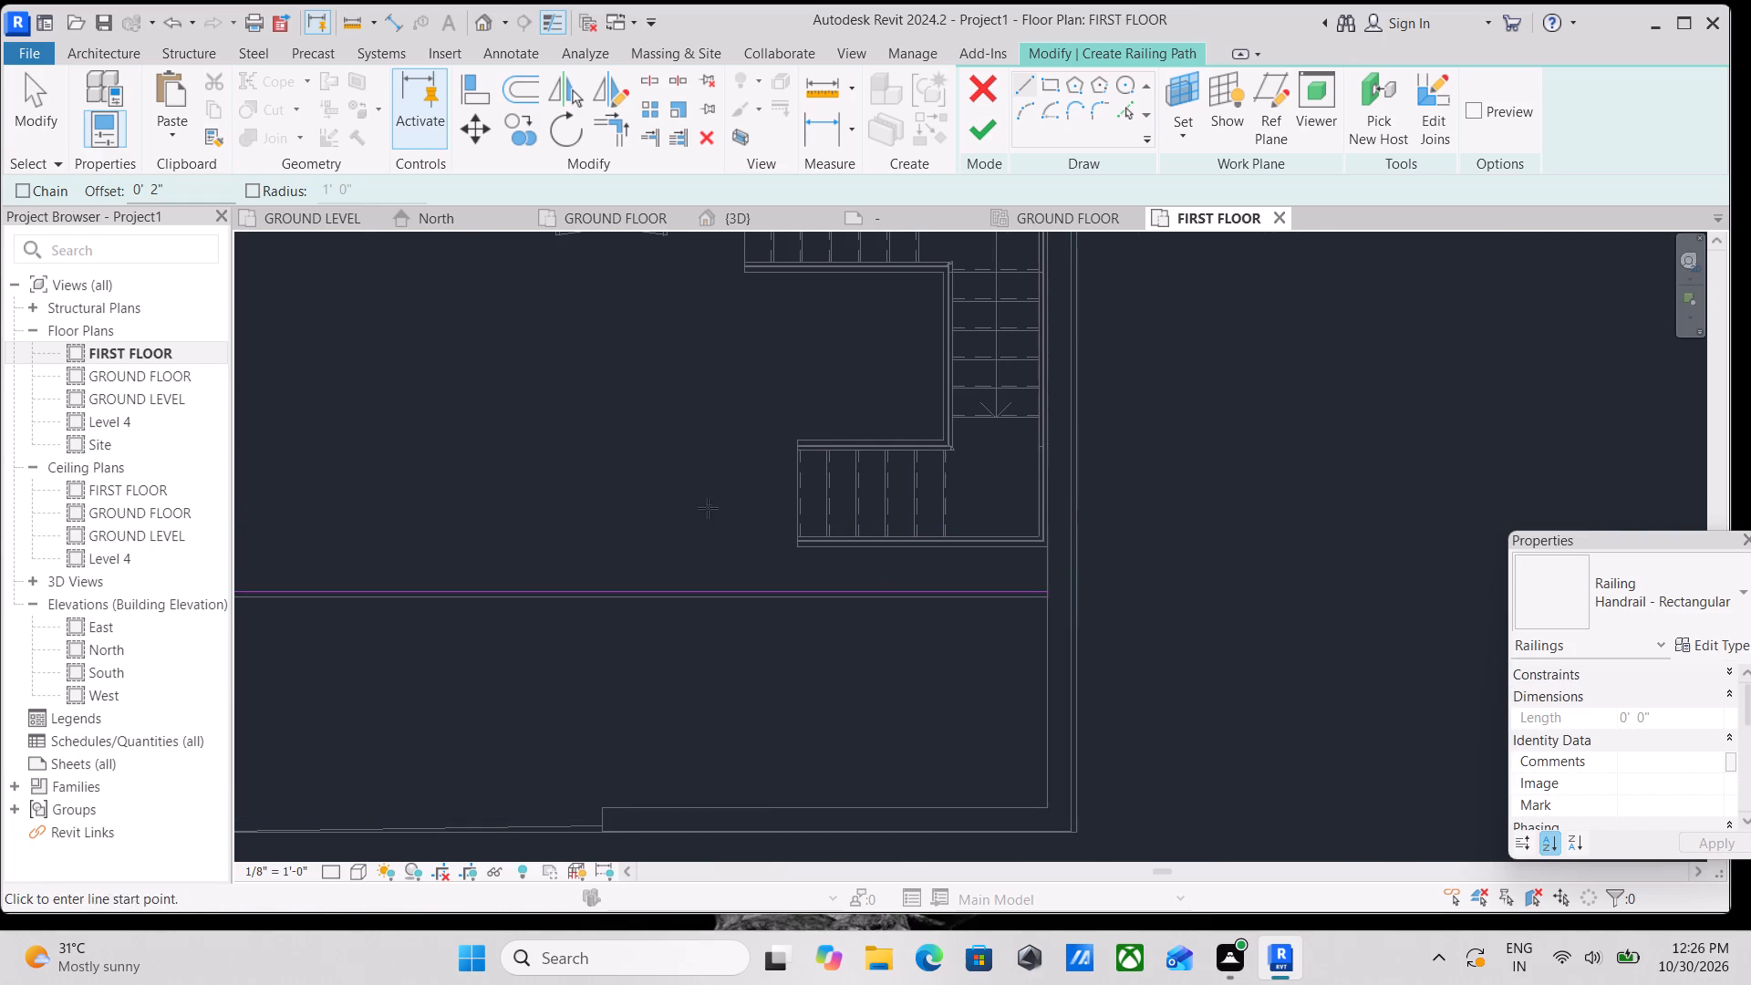
key(Escape)
Trim the west and south railing path lines to meet in a corner at the slab's southwest.
scroll(689, 507, down, 2)
middle_drag(511, 488, 858, 565)
key(Escape)
key(t)
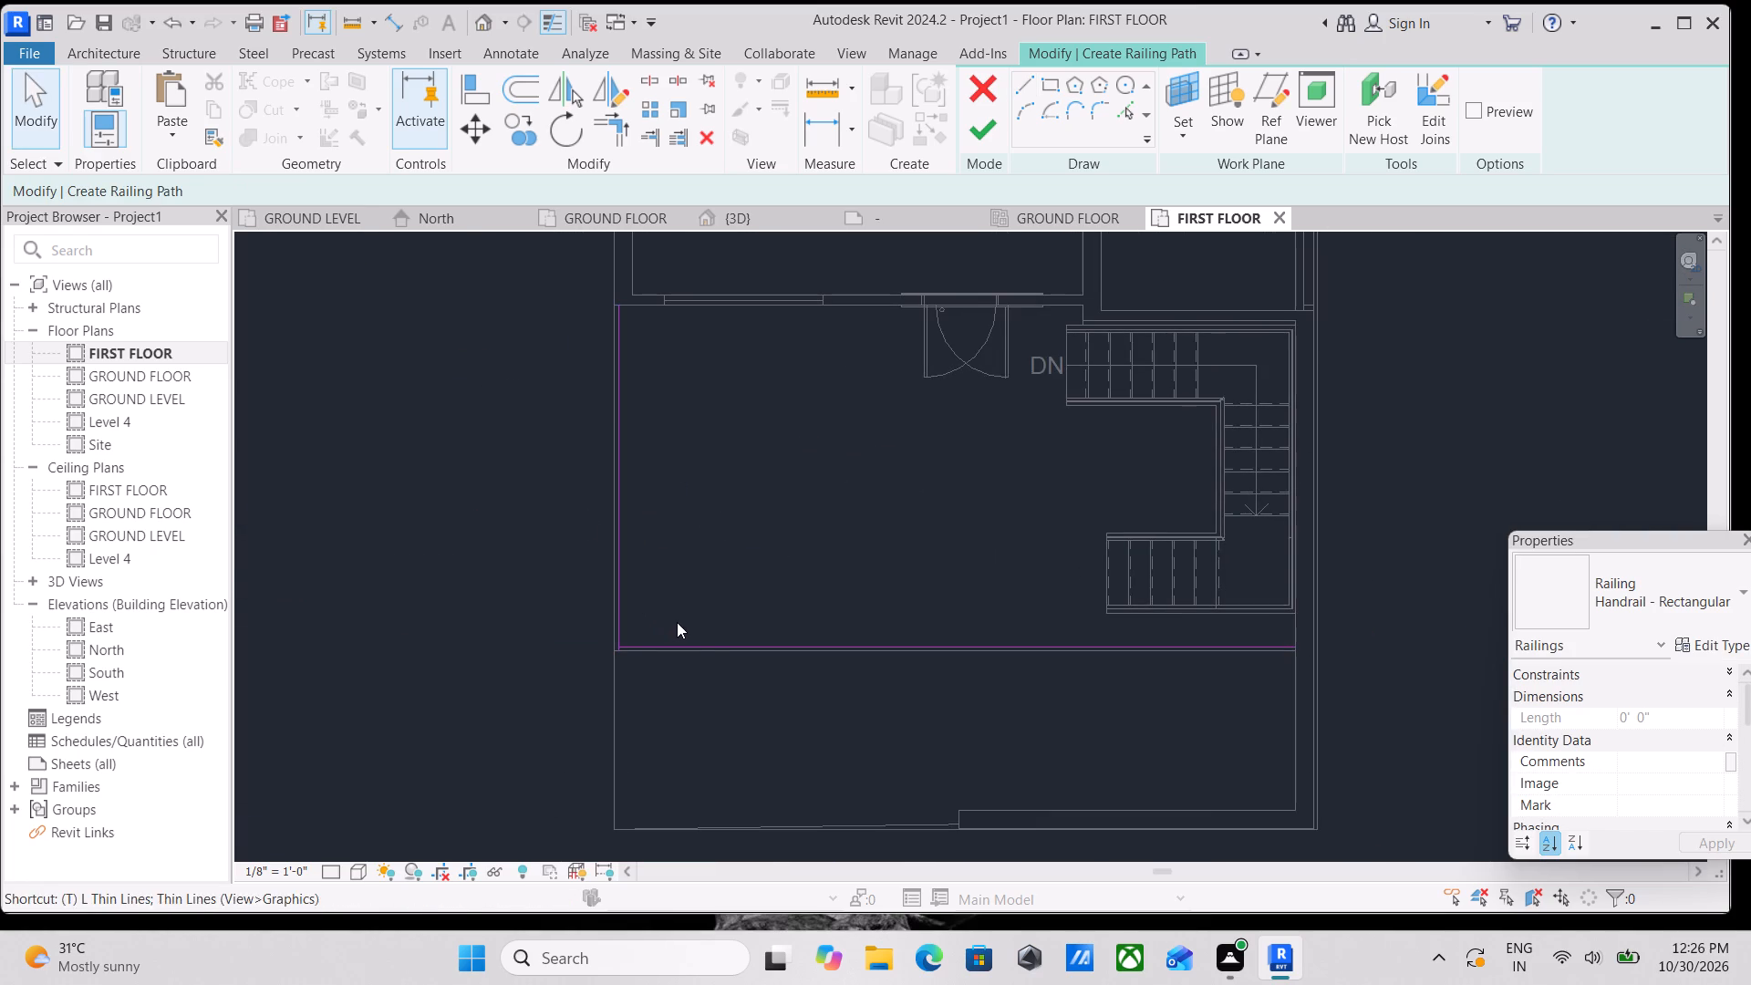
key(r)
scroll(628, 662, up, 3)
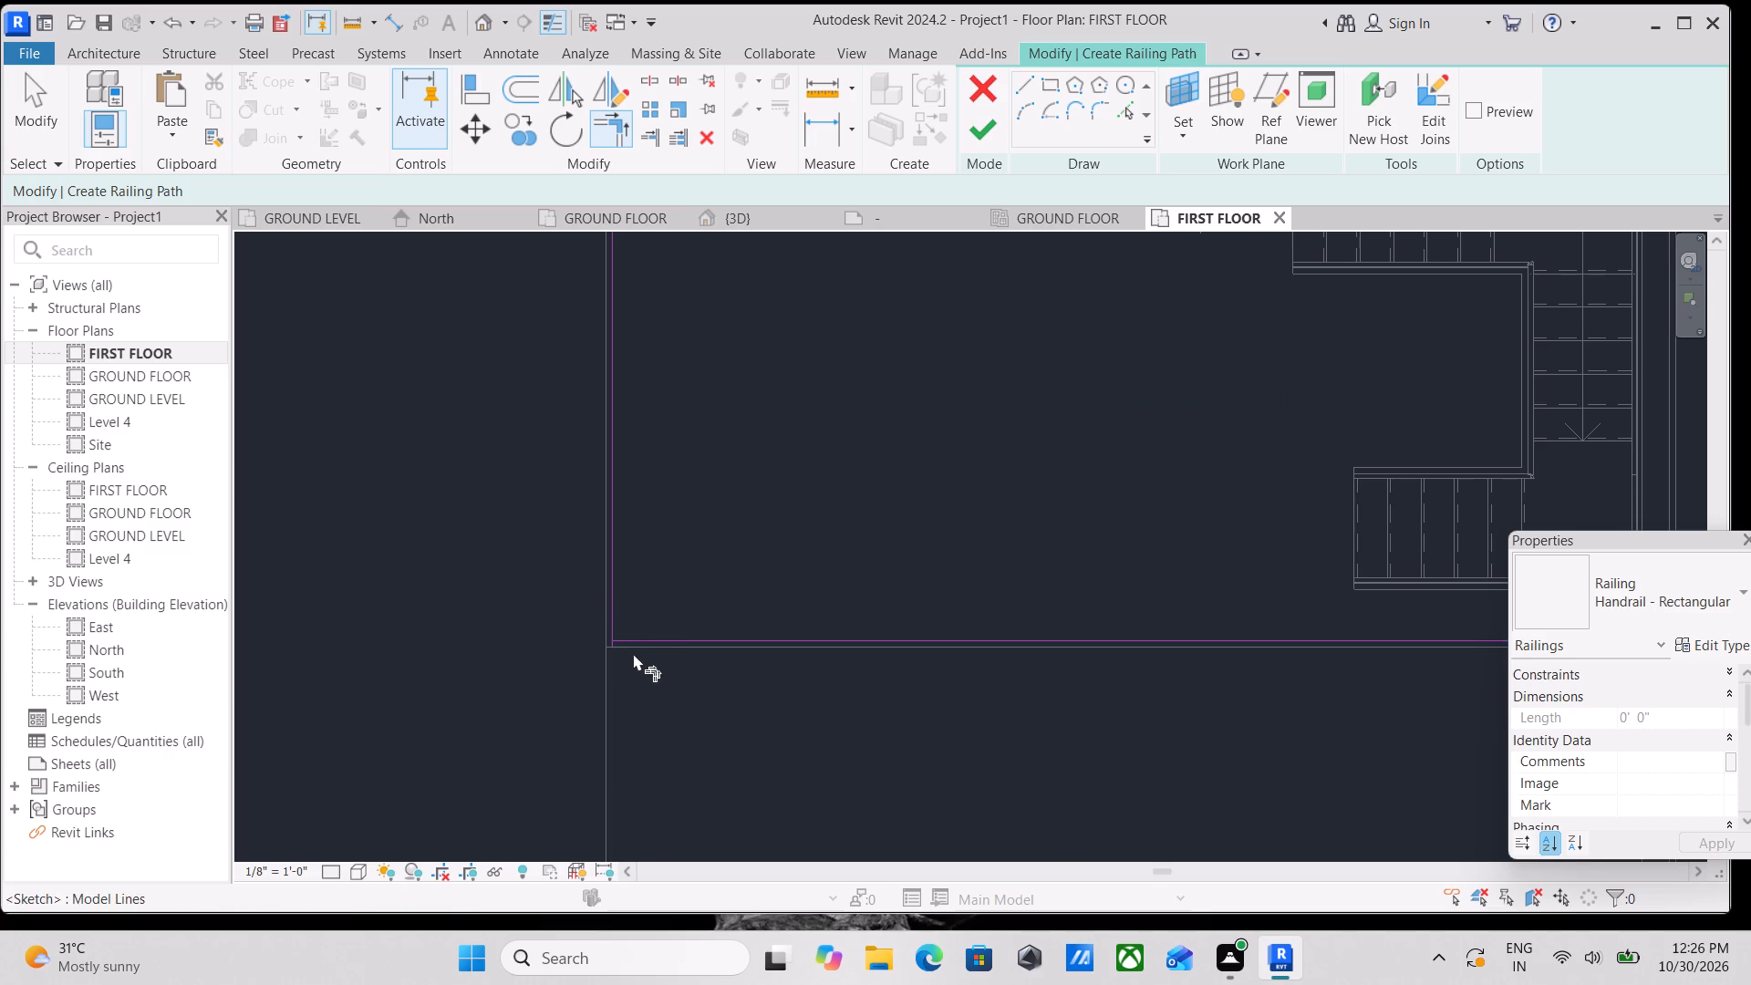
click(643, 638)
click(615, 572)
scroll(702, 541, down, 3)
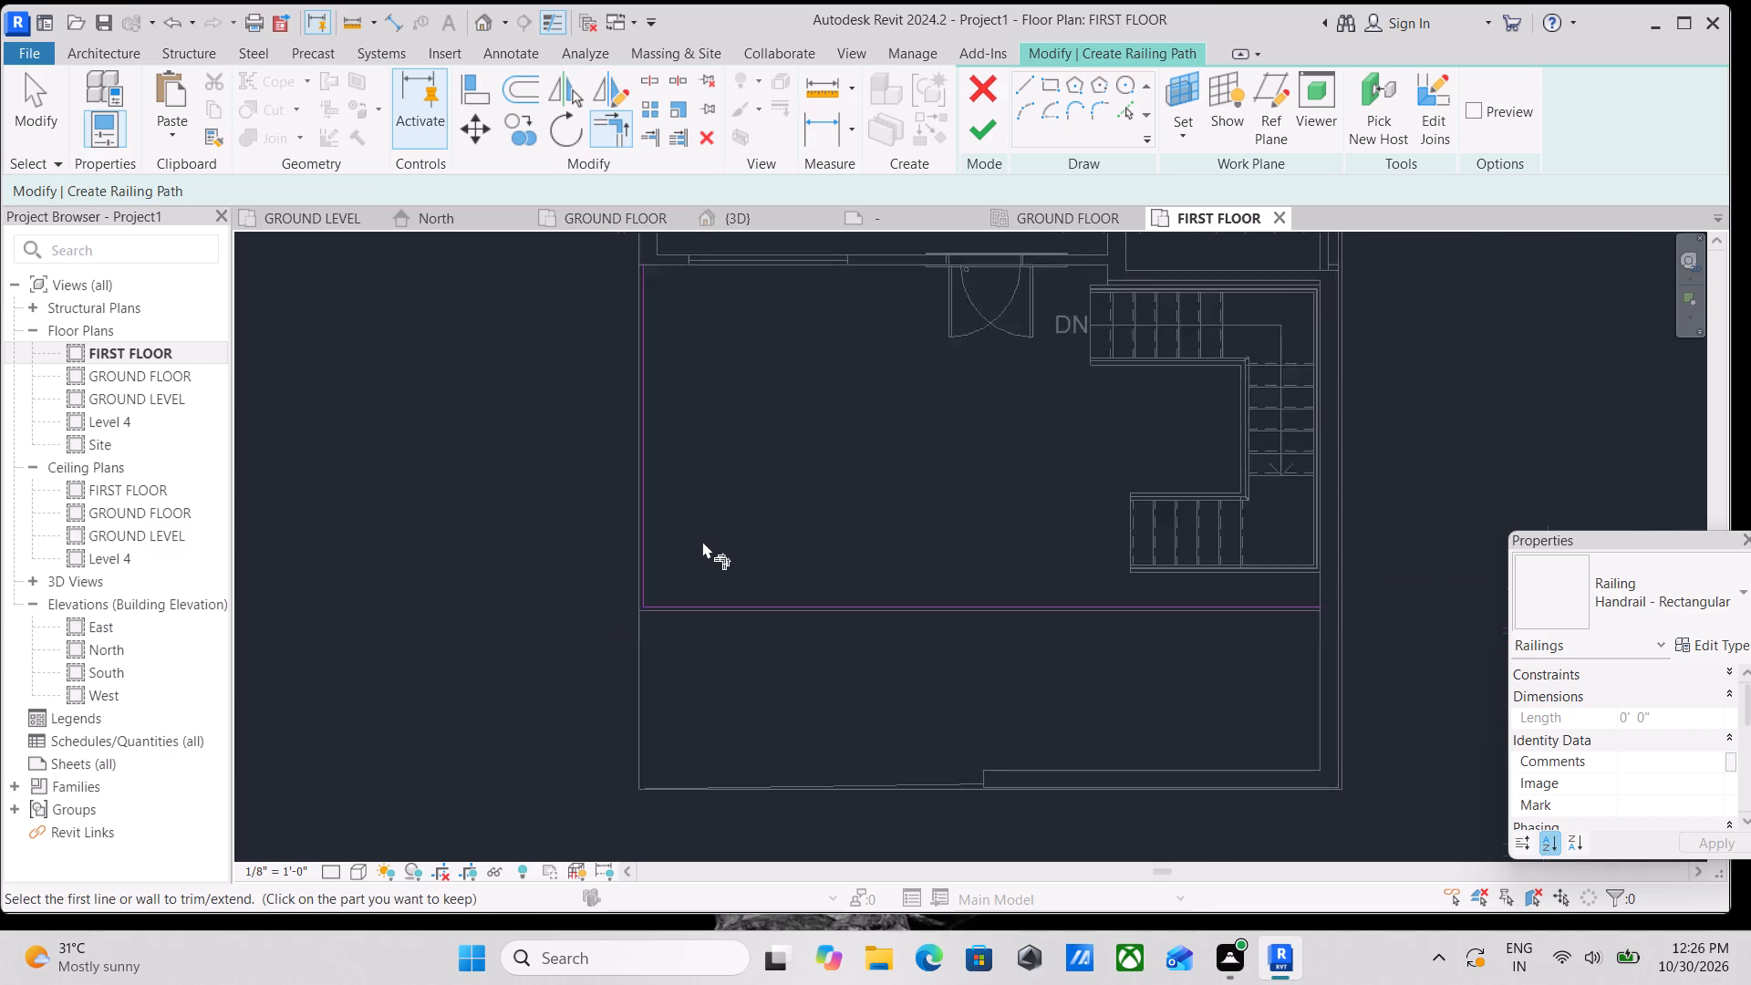
middle_drag(702, 541, 591, 689)
scroll(725, 623, down, 3)
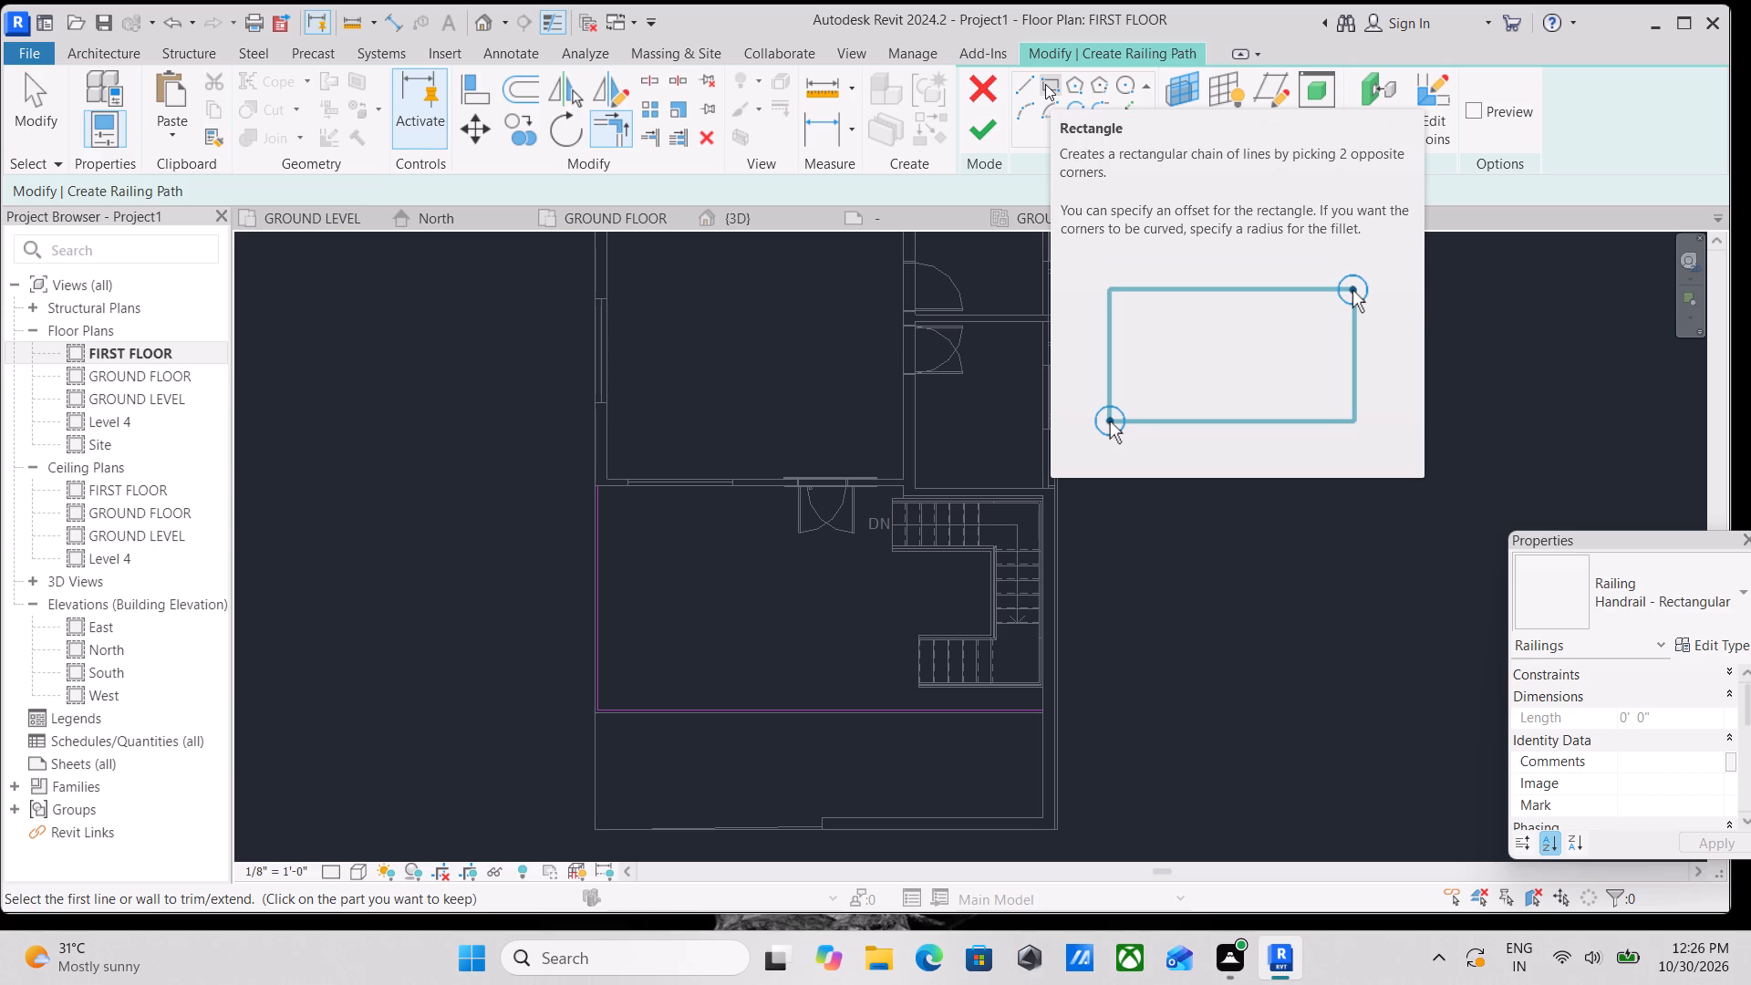
scroll(1030, 697, up, 3)
middle_drag(1185, 562, 1197, 642)
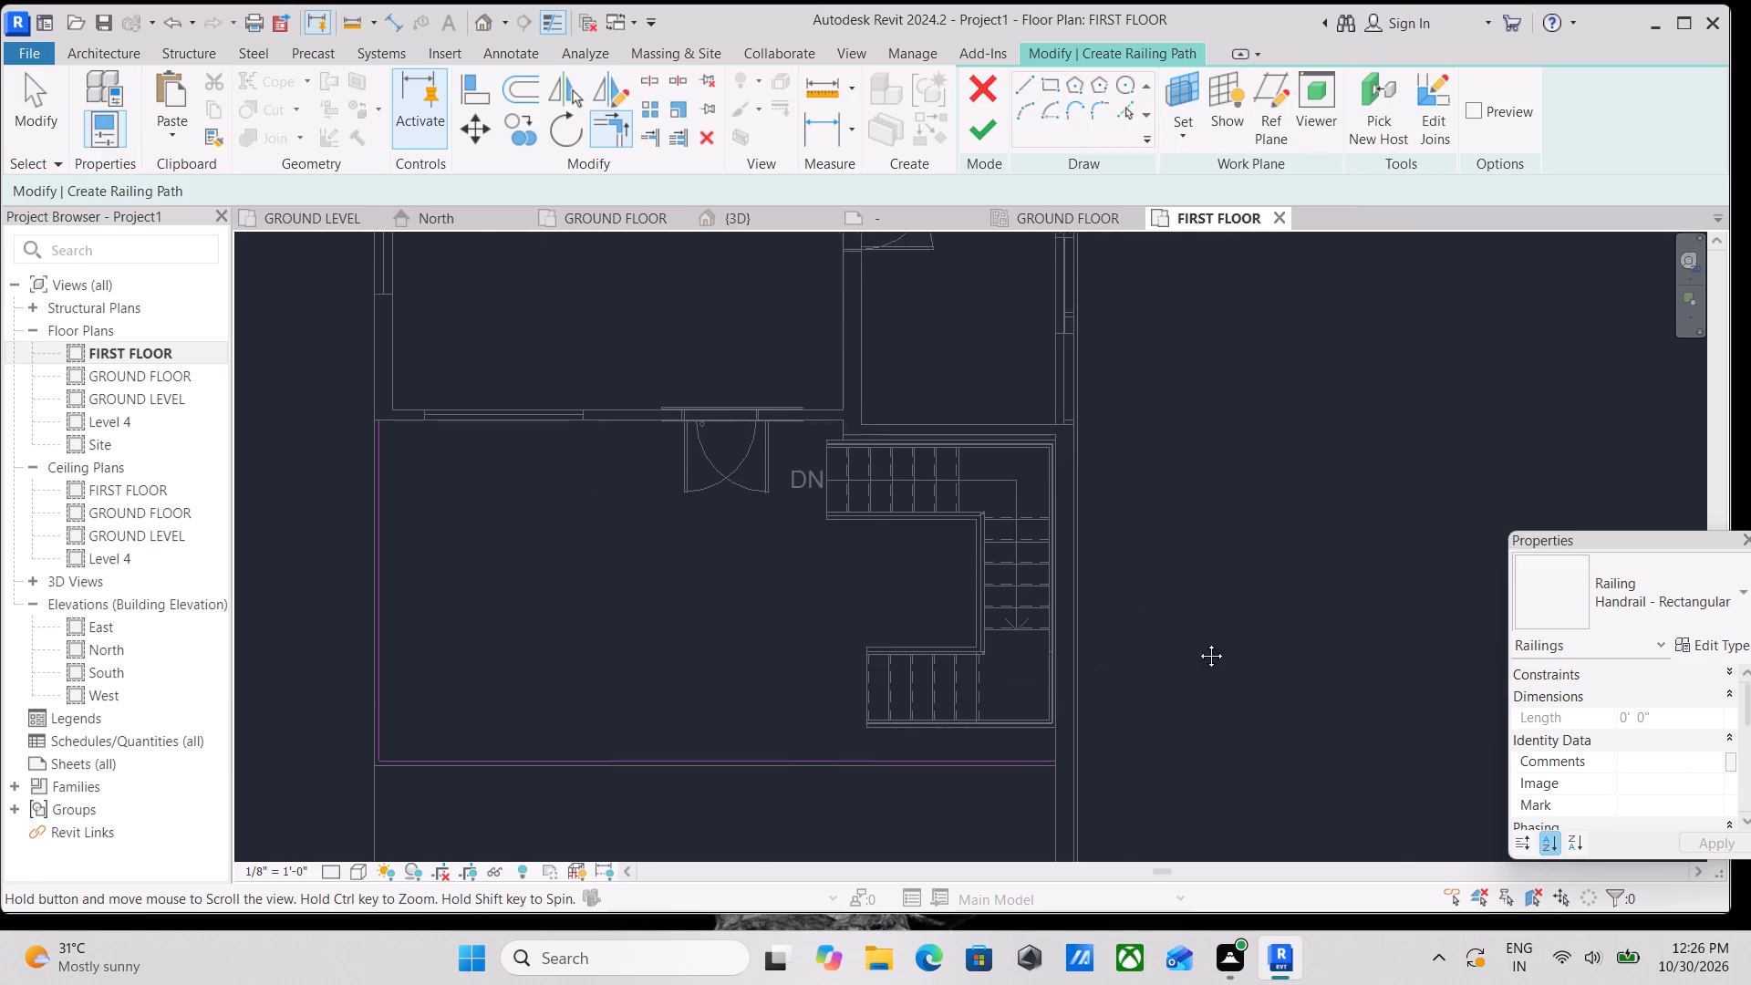
middle_drag(1197, 642, 1202, 653)
key(Escape)
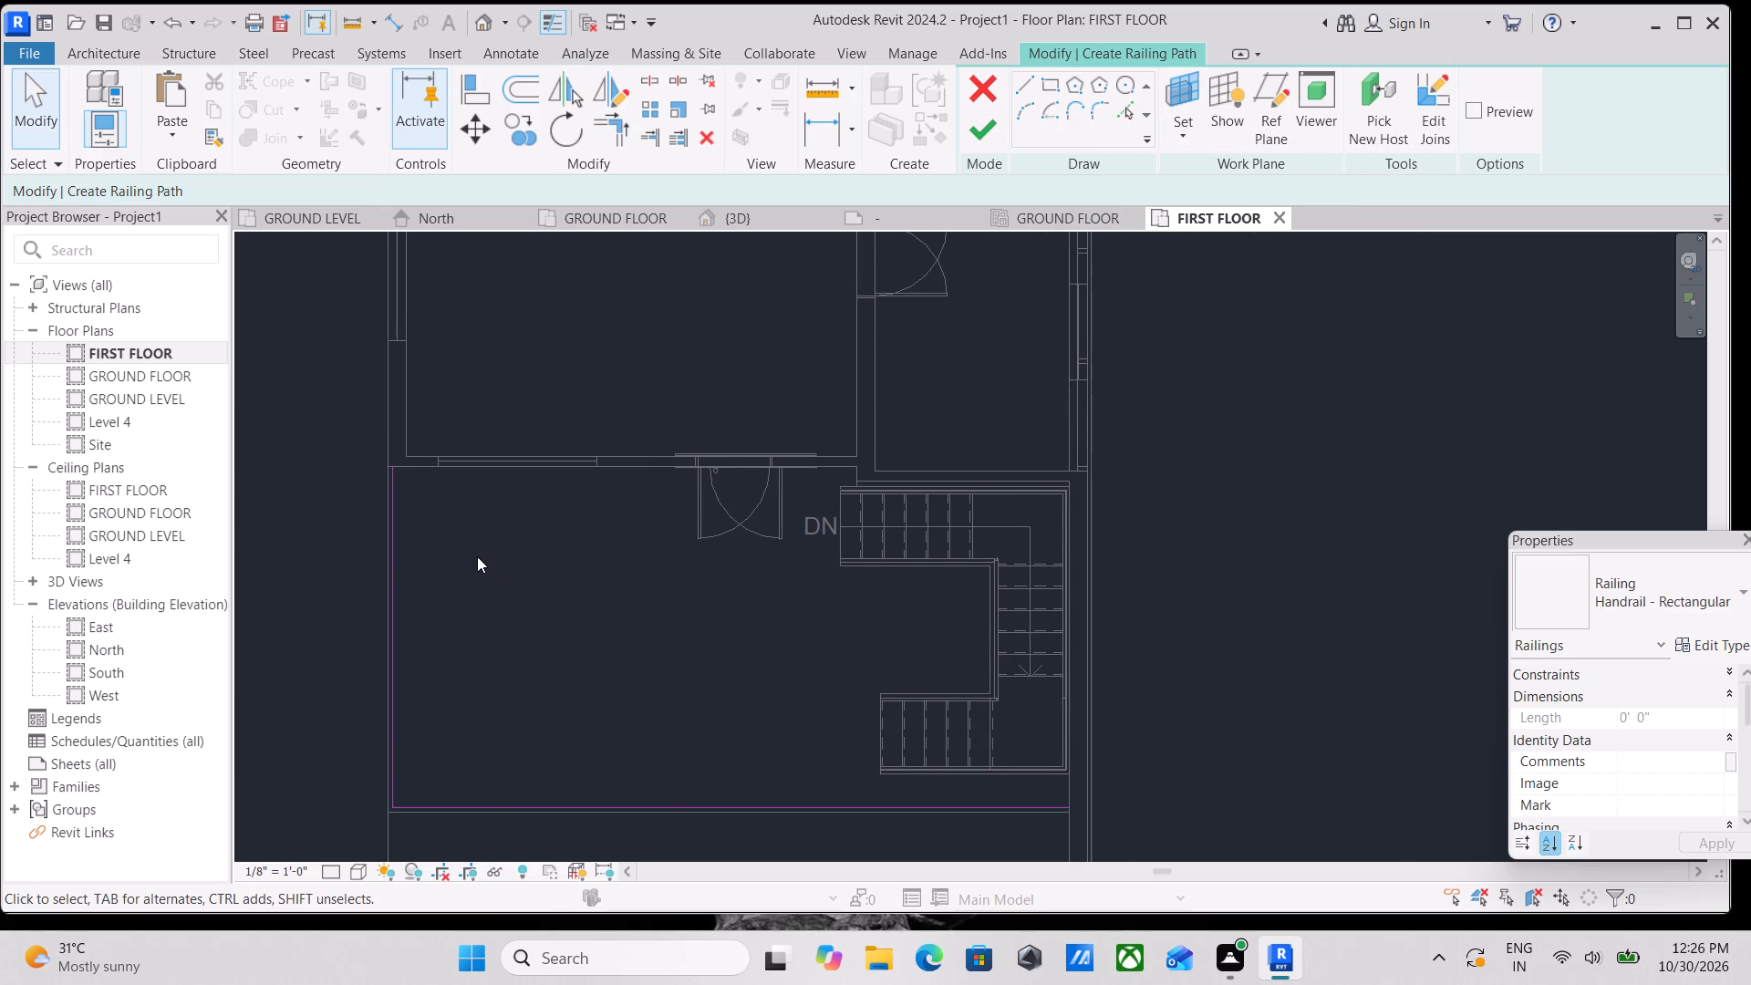
Finish the L-shaped railing path sketch to create the Handrail - Rectangular railing.
scroll(477, 556, down, 3)
middle_drag(477, 556, 546, 516)
click(983, 129)
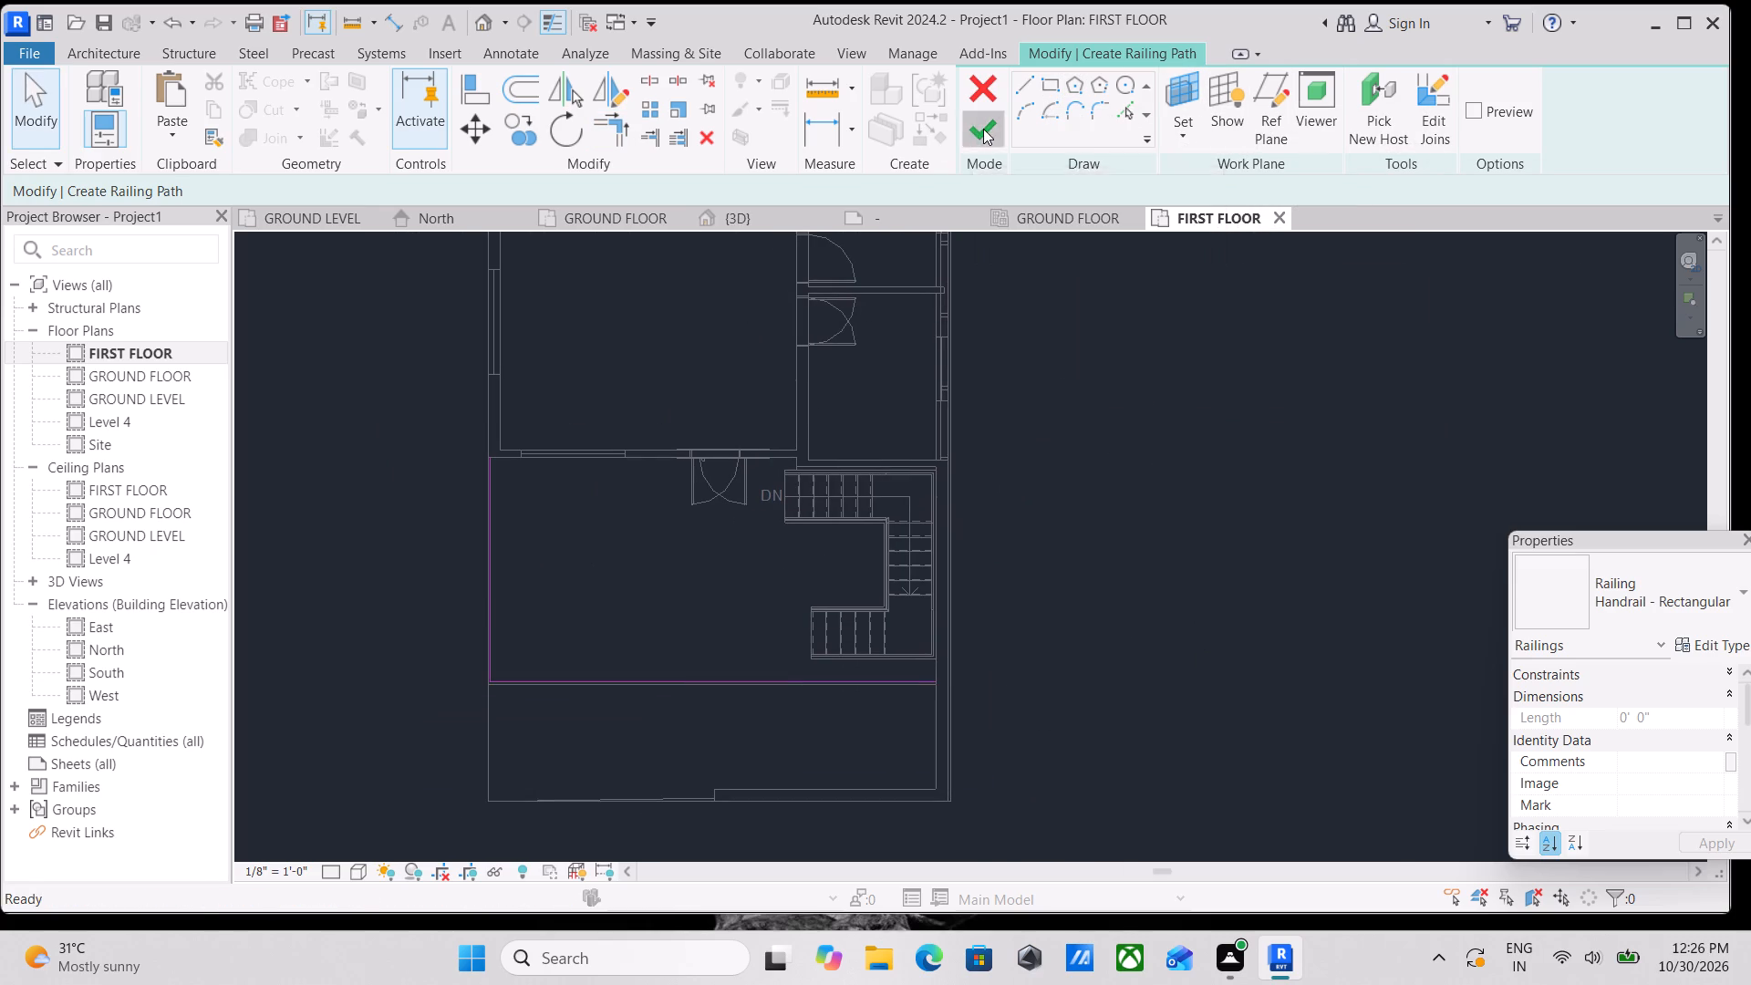
Examine the new railing's height position against the front slab in the 3D view, and look through the available railing types.
scroll(602, 633, up, 2)
click(741, 213)
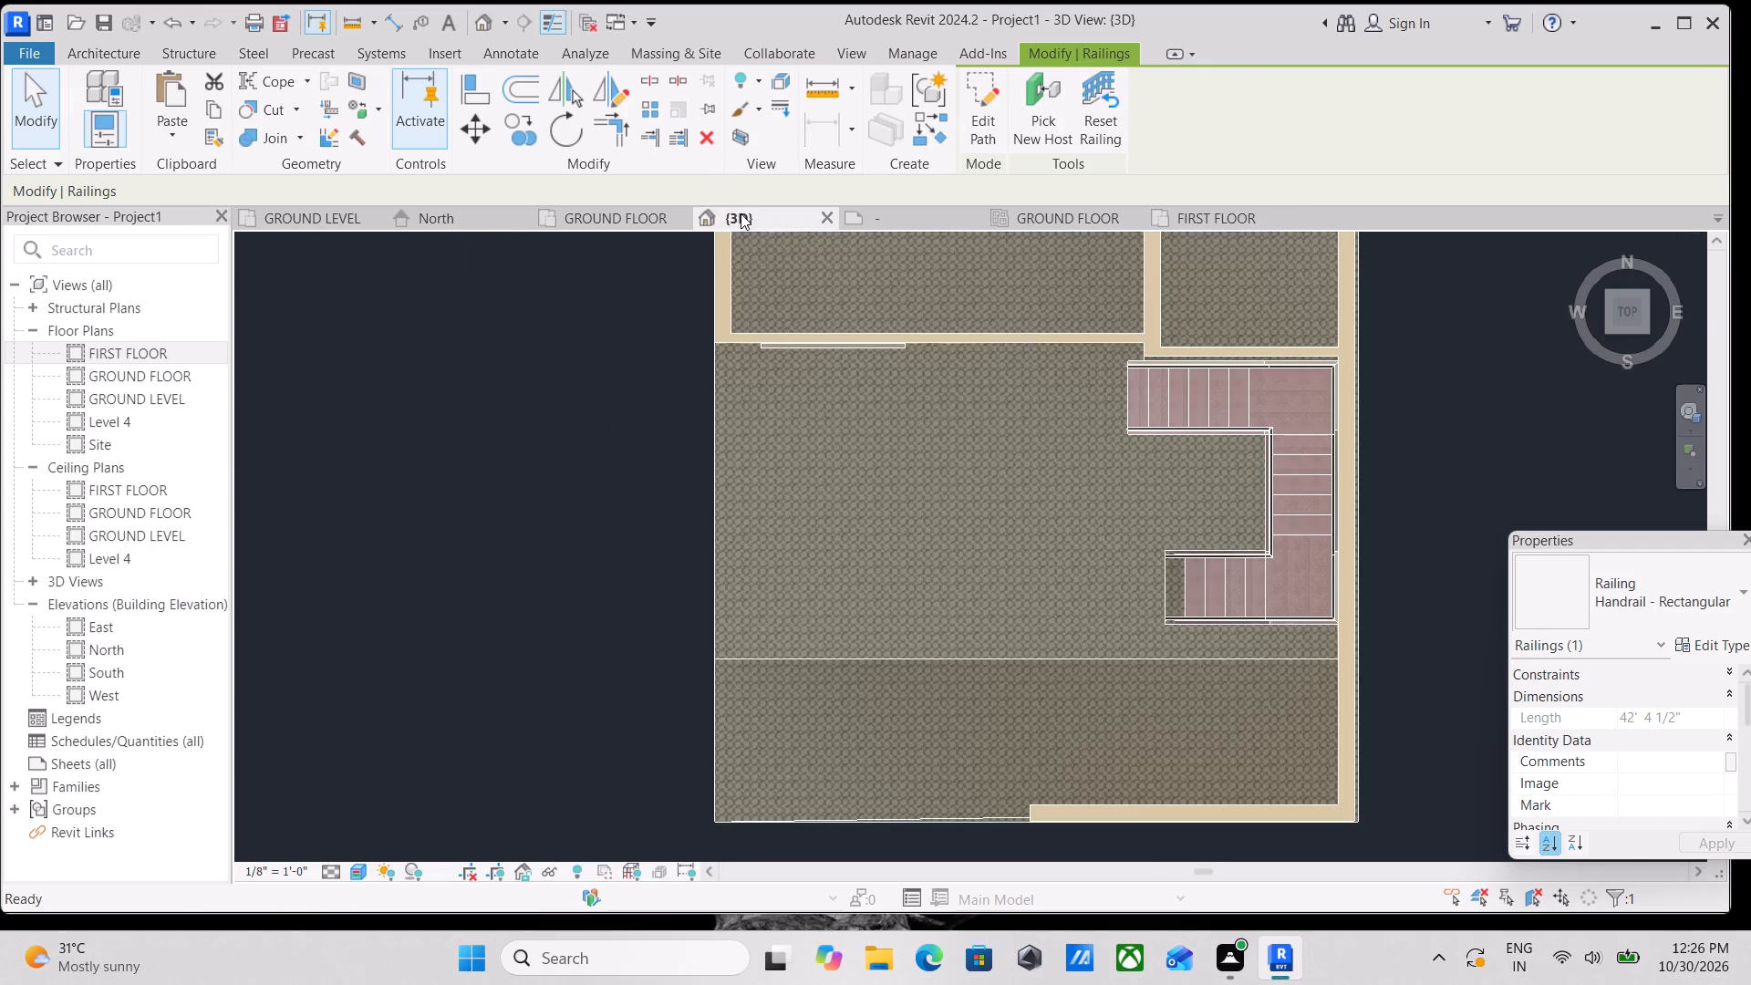
scroll(889, 574, down, 2)
middle_drag(889, 574, 808, 412)
scroll(834, 603, down, 1)
shift+middle_drag(822, 554, 1095, 236)
scroll(953, 579, up, 2)
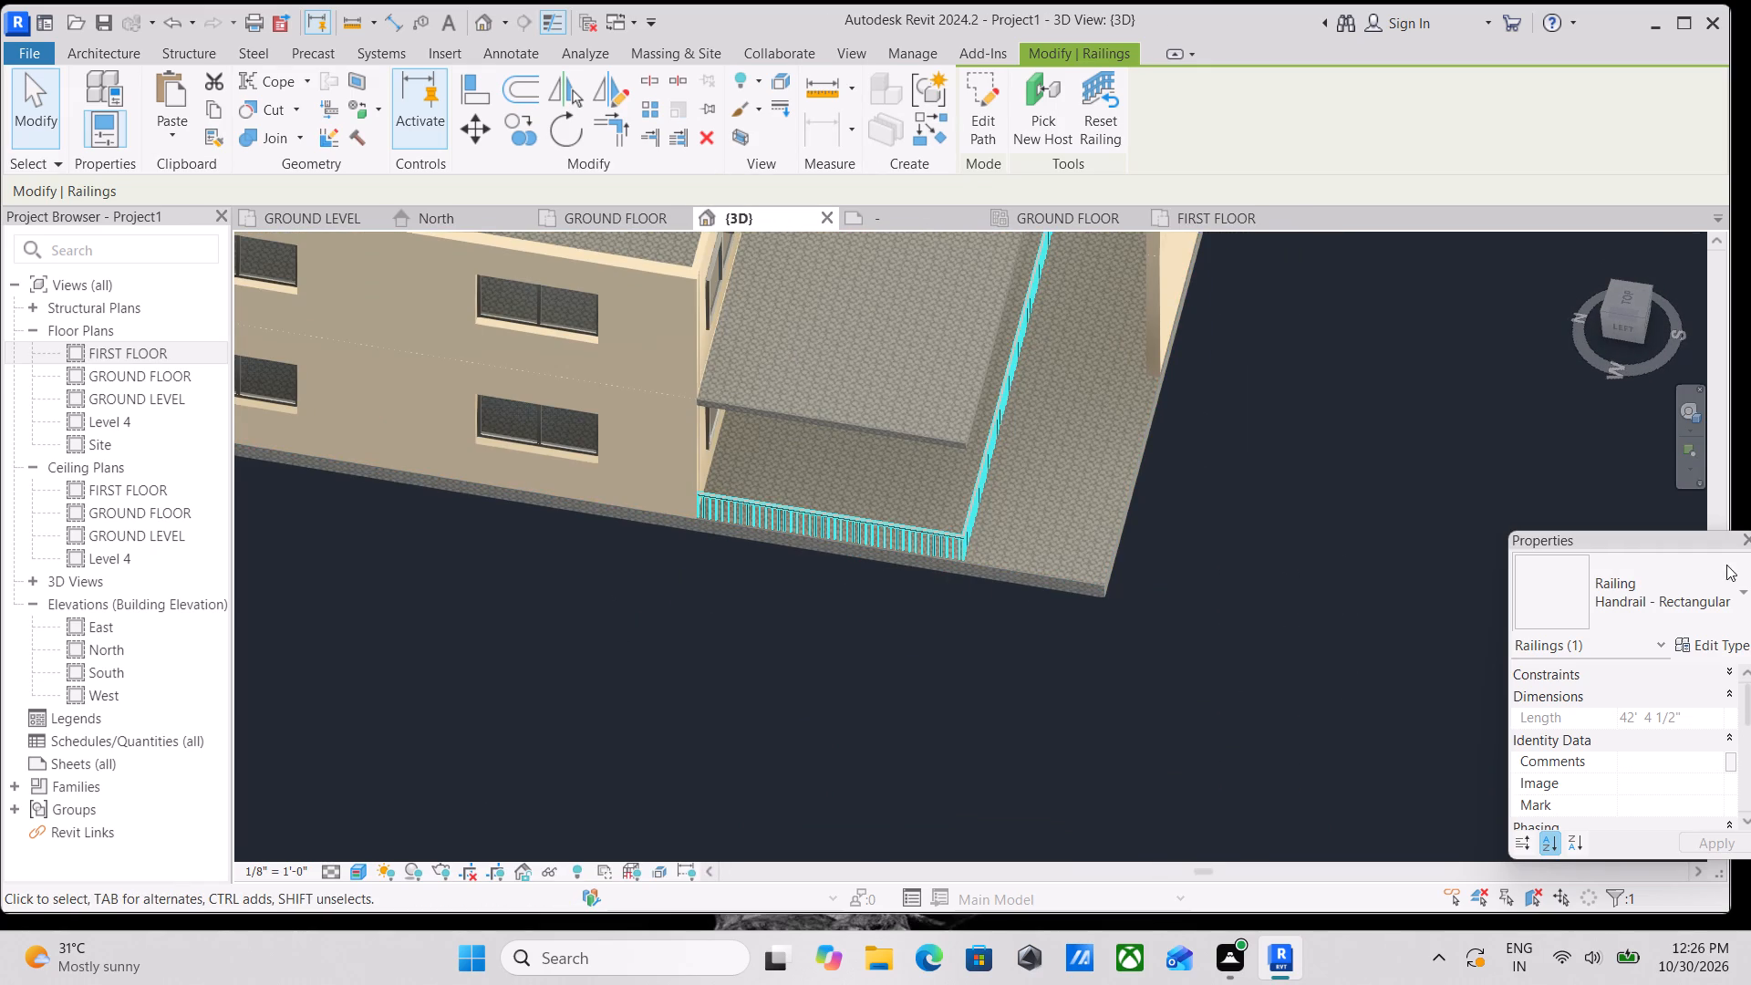
click(1726, 601)
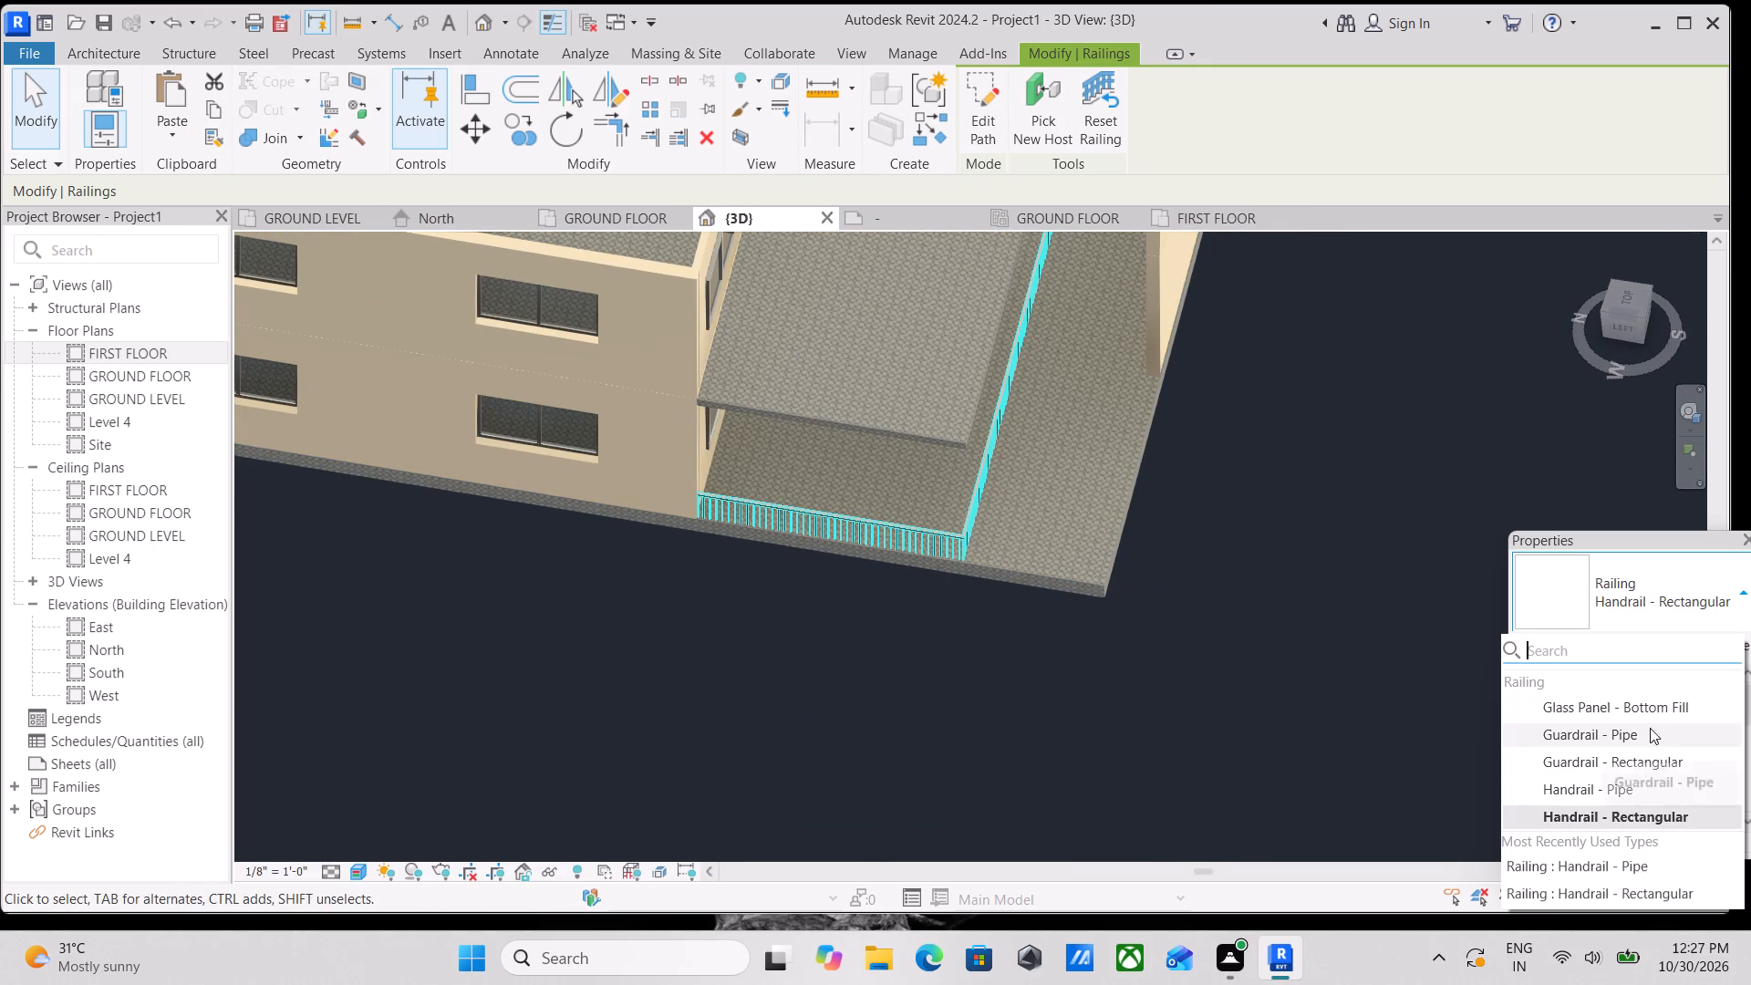
middle_drag(989, 429, 902, 579)
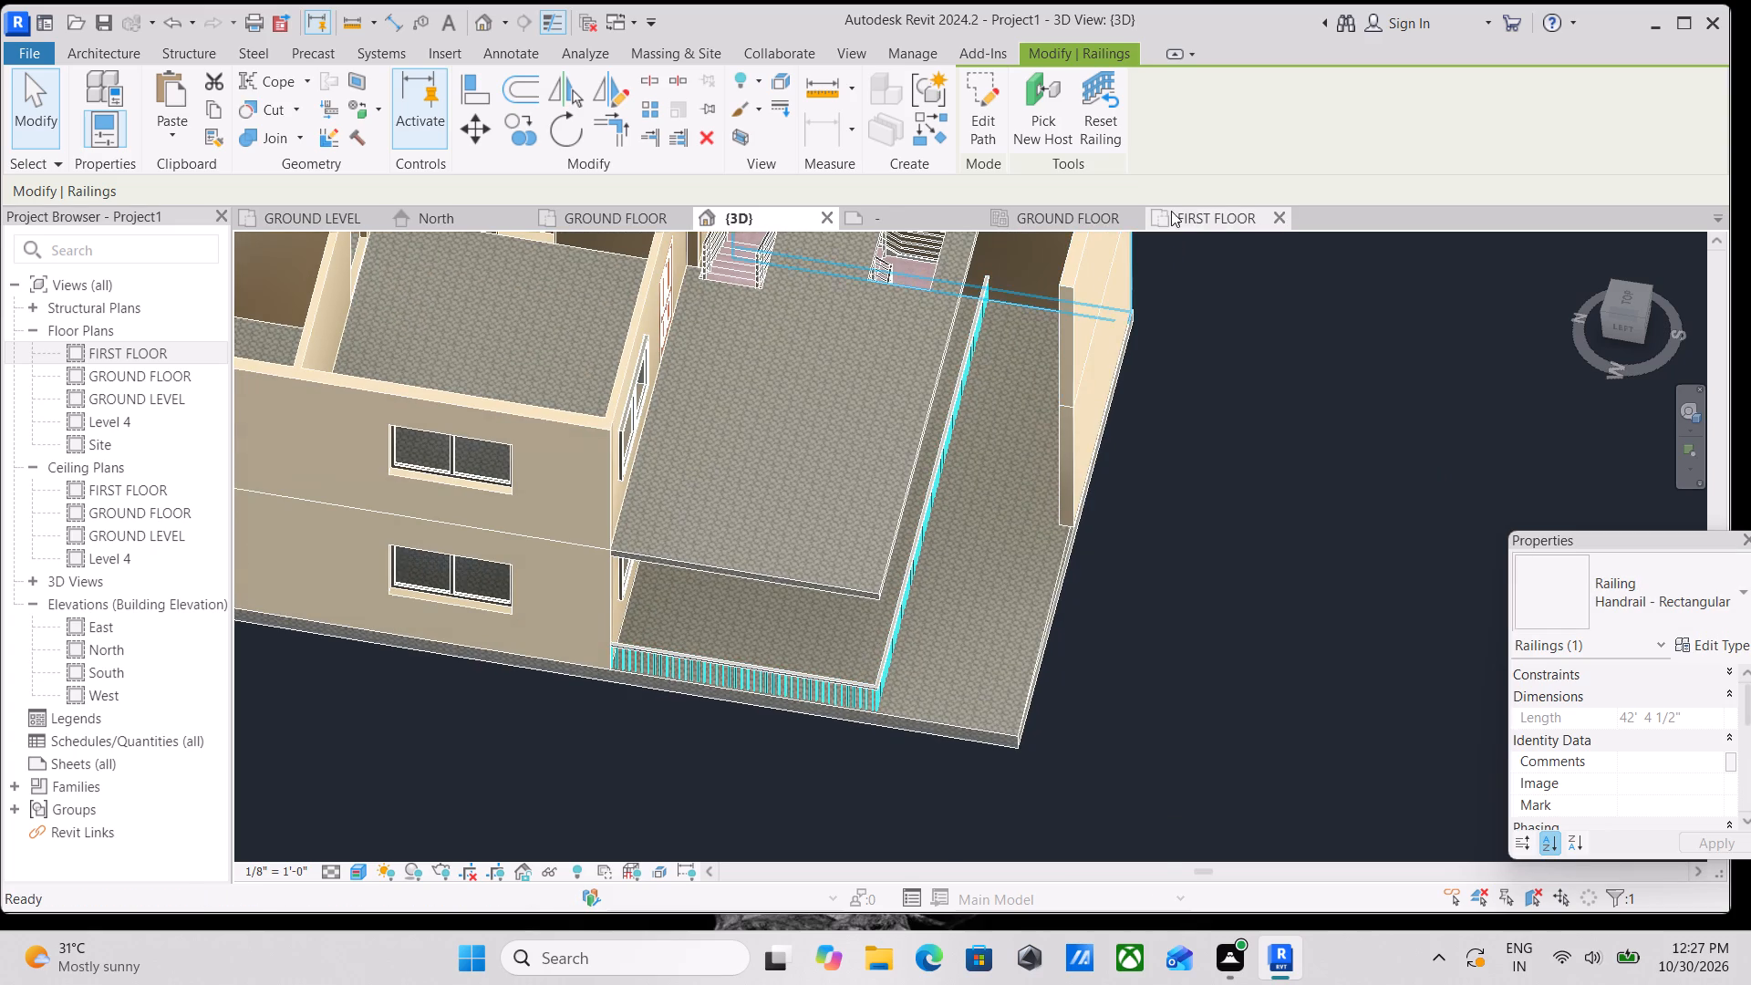
Compare the front FLOORING 6" slab and the railing across the FIRST FLOOR plan, GROUND LEVEL plan and 3D view to check the railing's level.
click(1171, 211)
middle_drag(927, 604, 1030, 499)
click(585, 598)
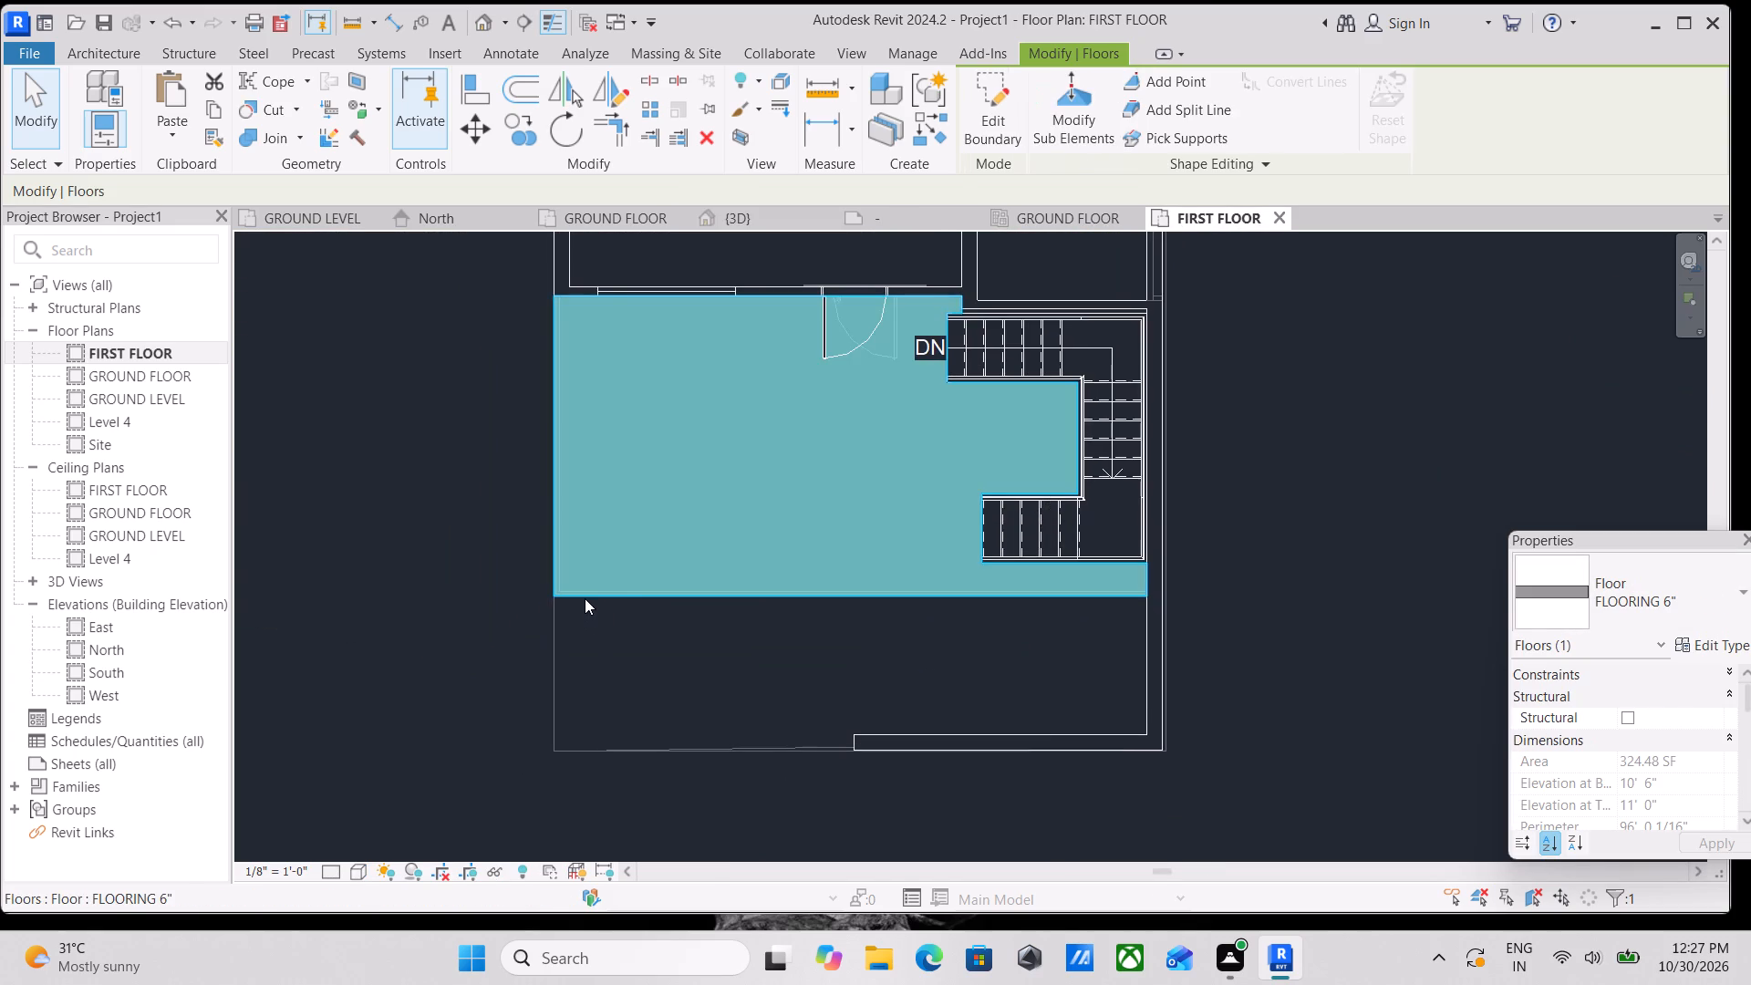
scroll(614, 592, down, 1)
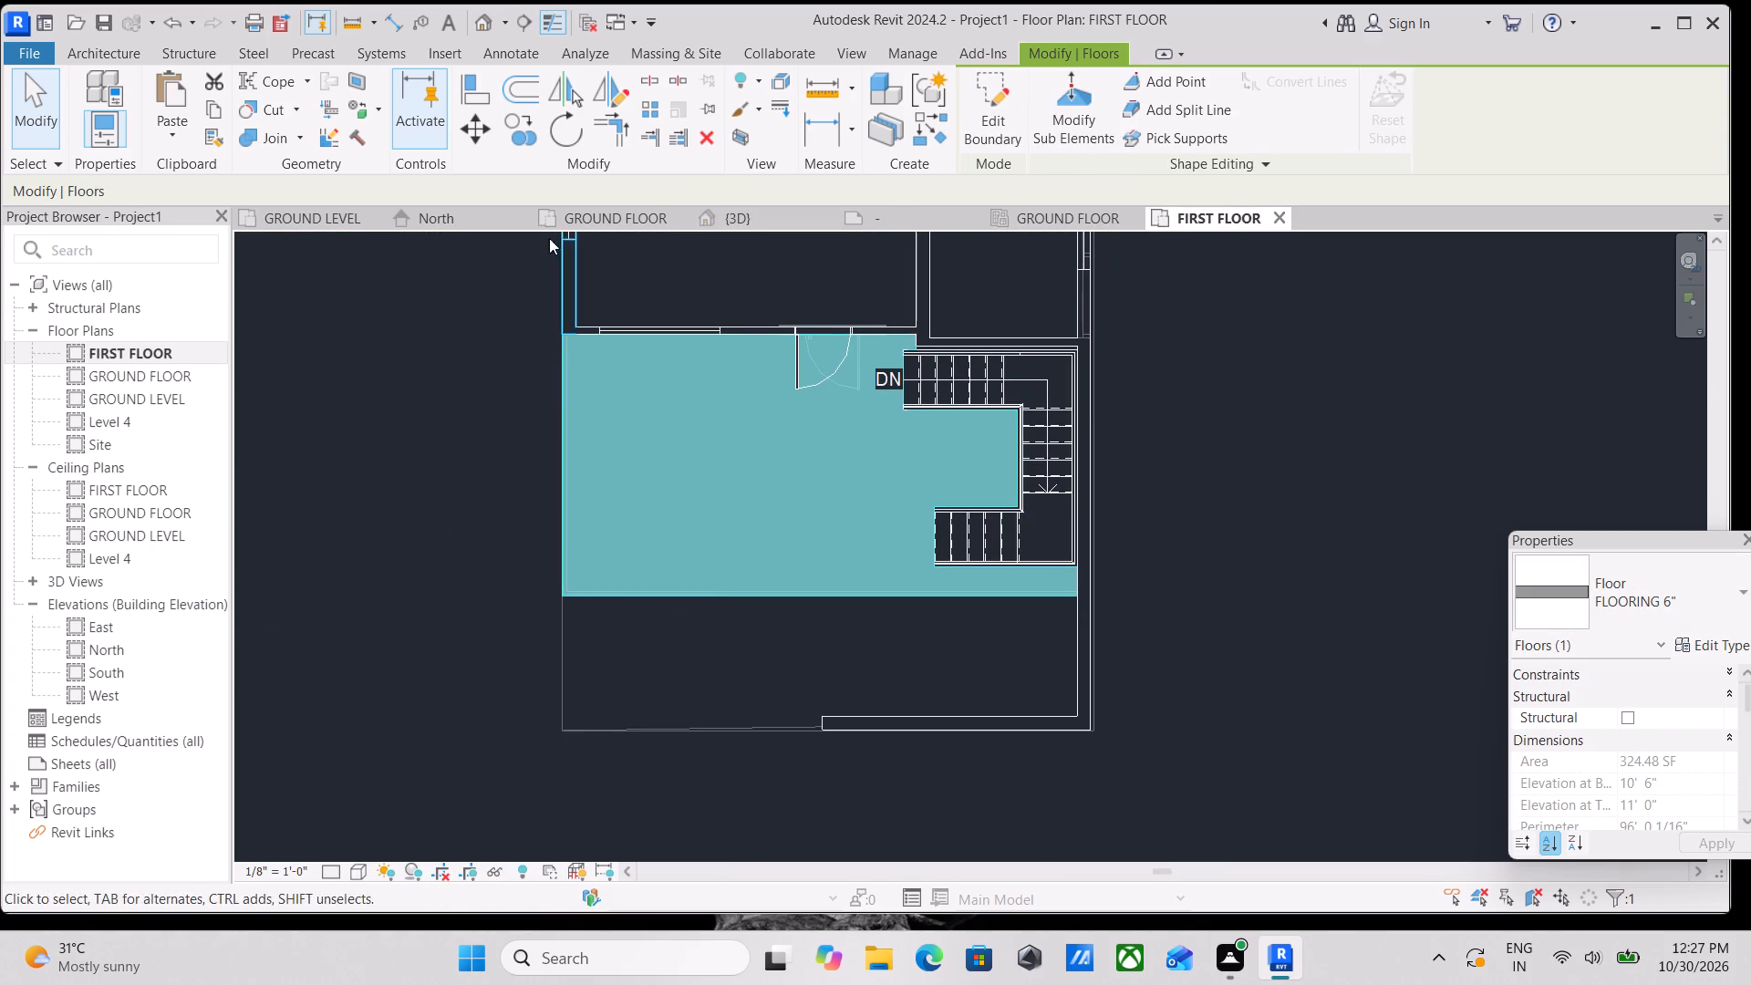
click(306, 215)
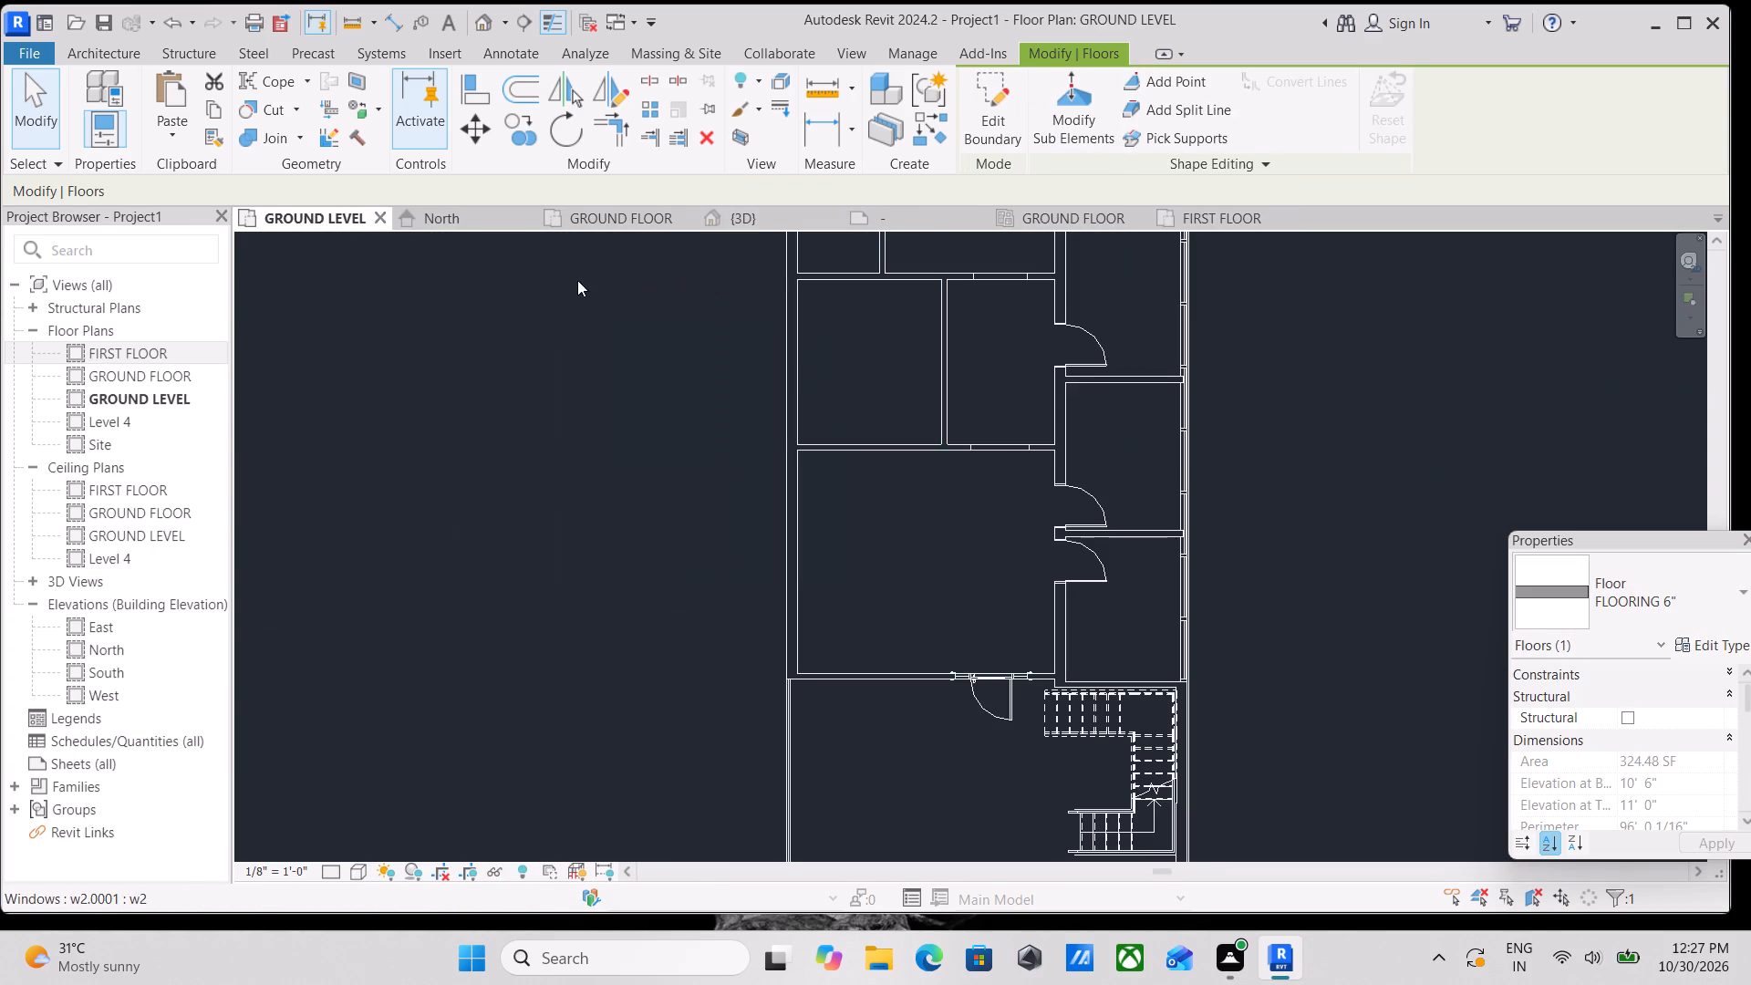
click(737, 208)
scroll(900, 617, down, 1)
scroll(888, 716, up, 2)
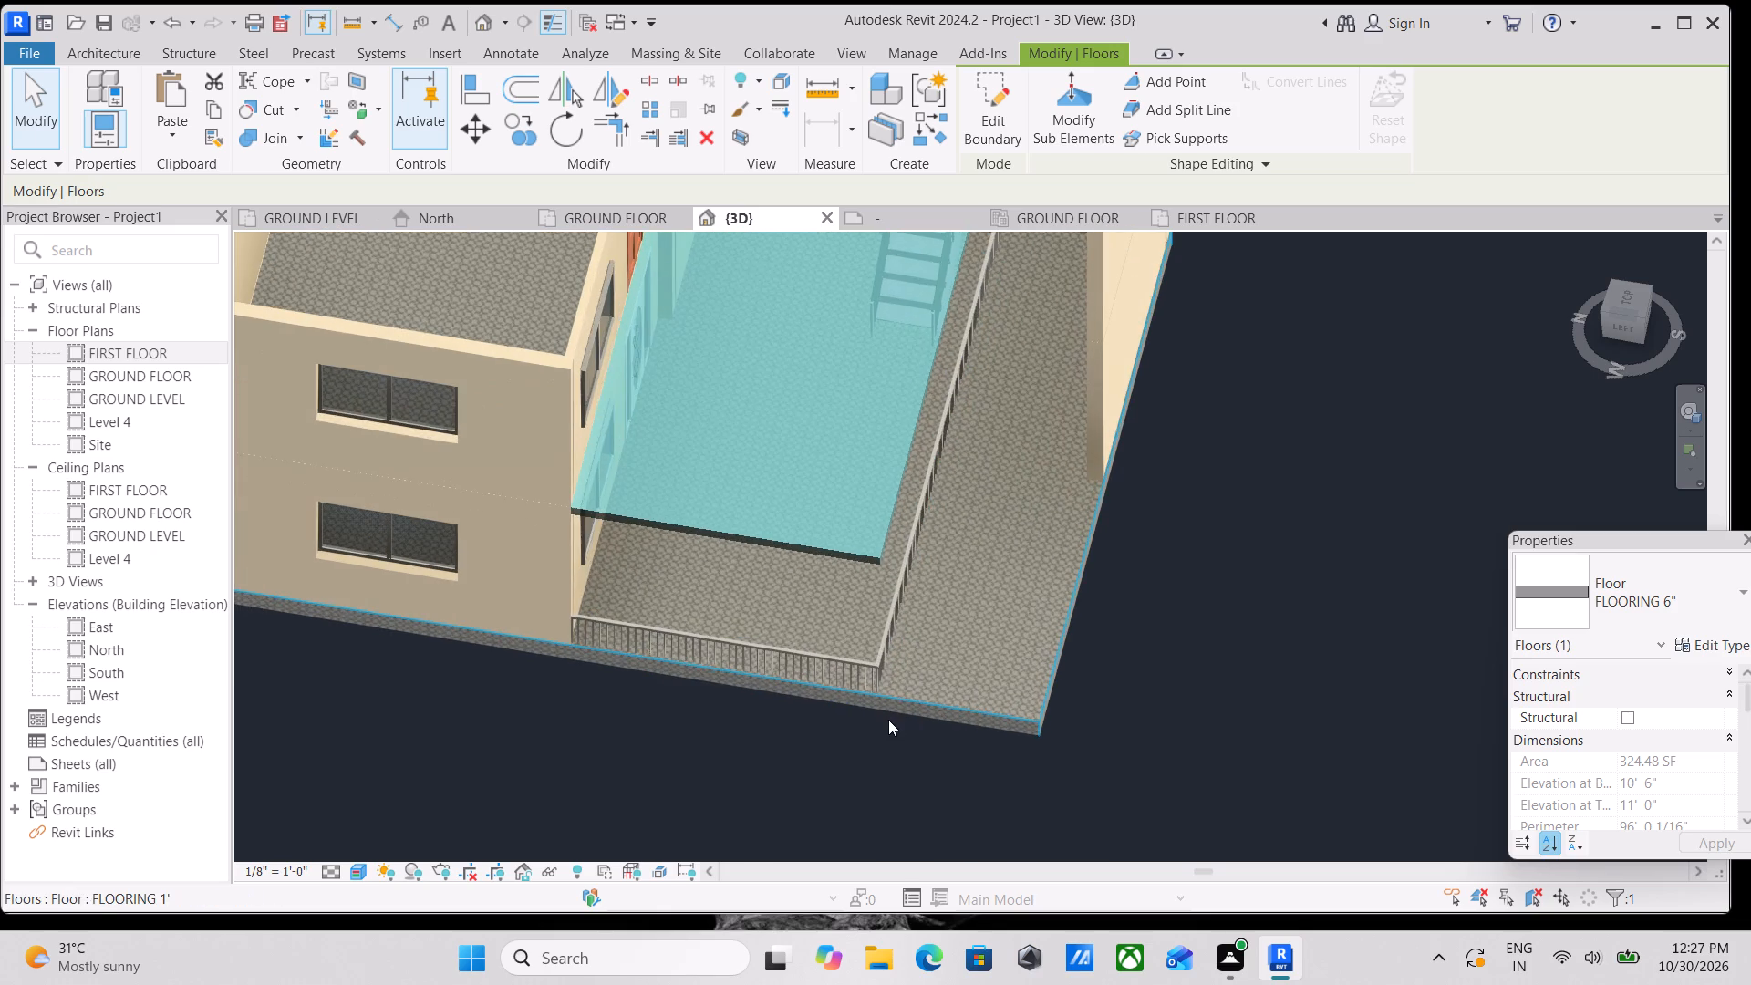
key(Escape)
click(868, 665)
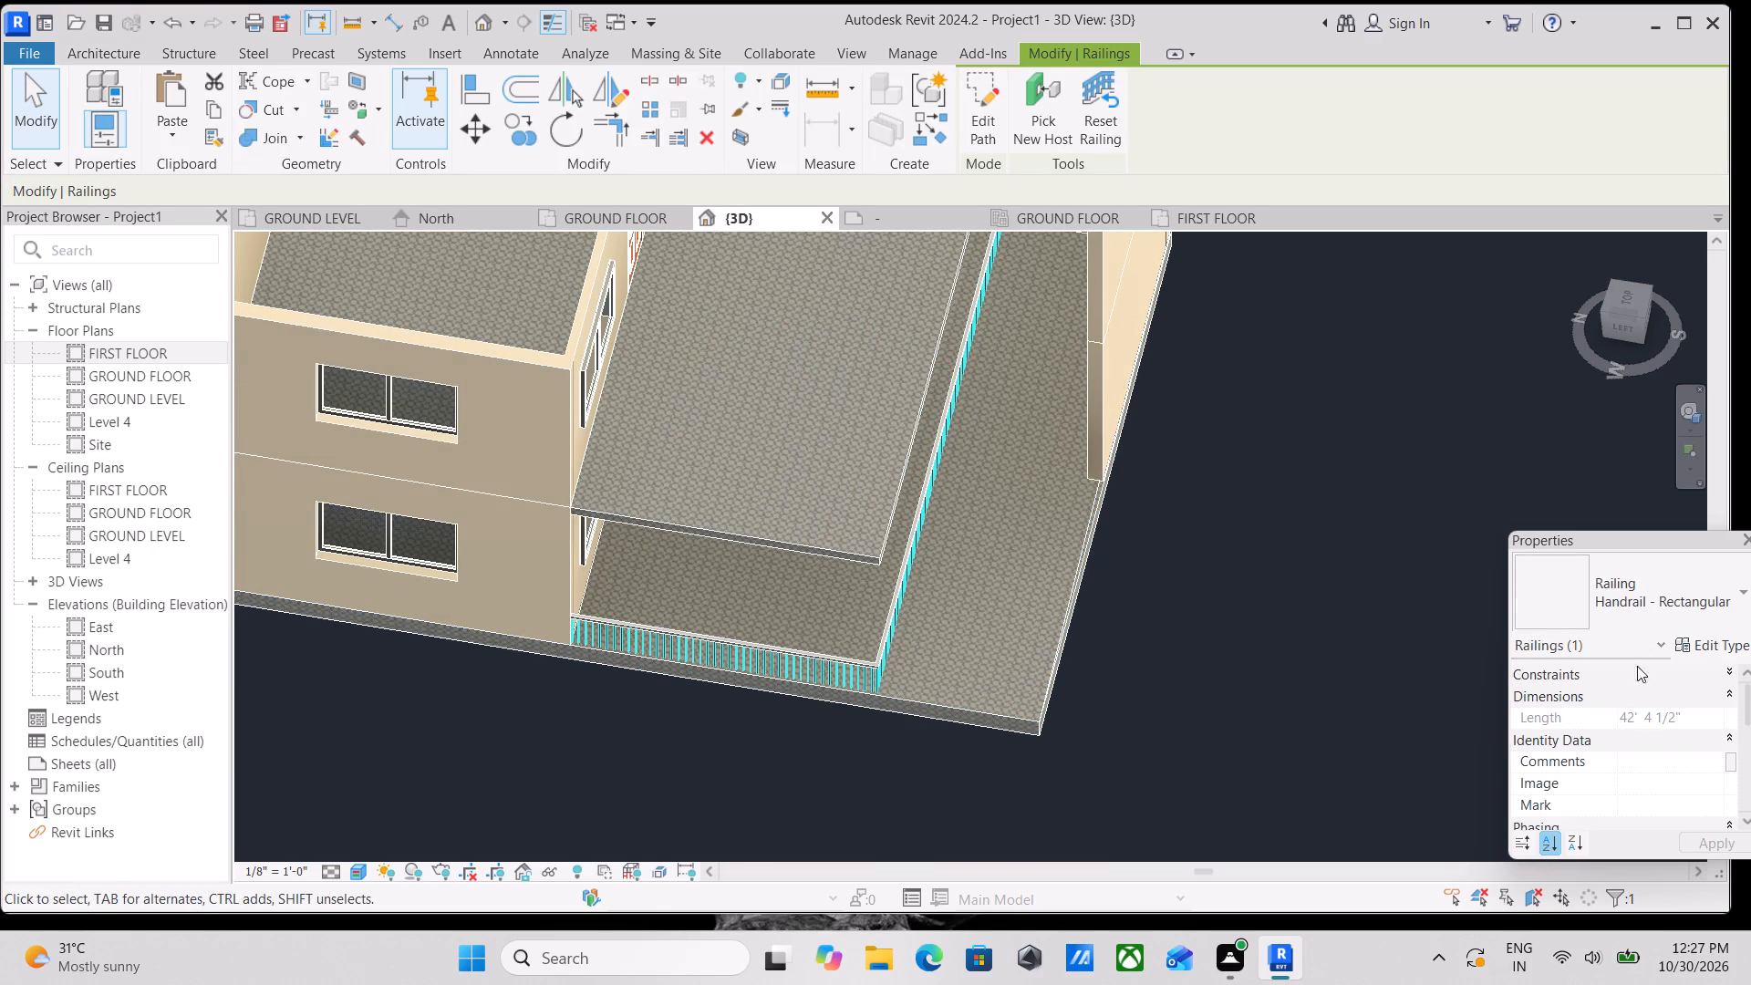
scroll(1648, 759, down, 2)
key(Escape)
key(Escape)
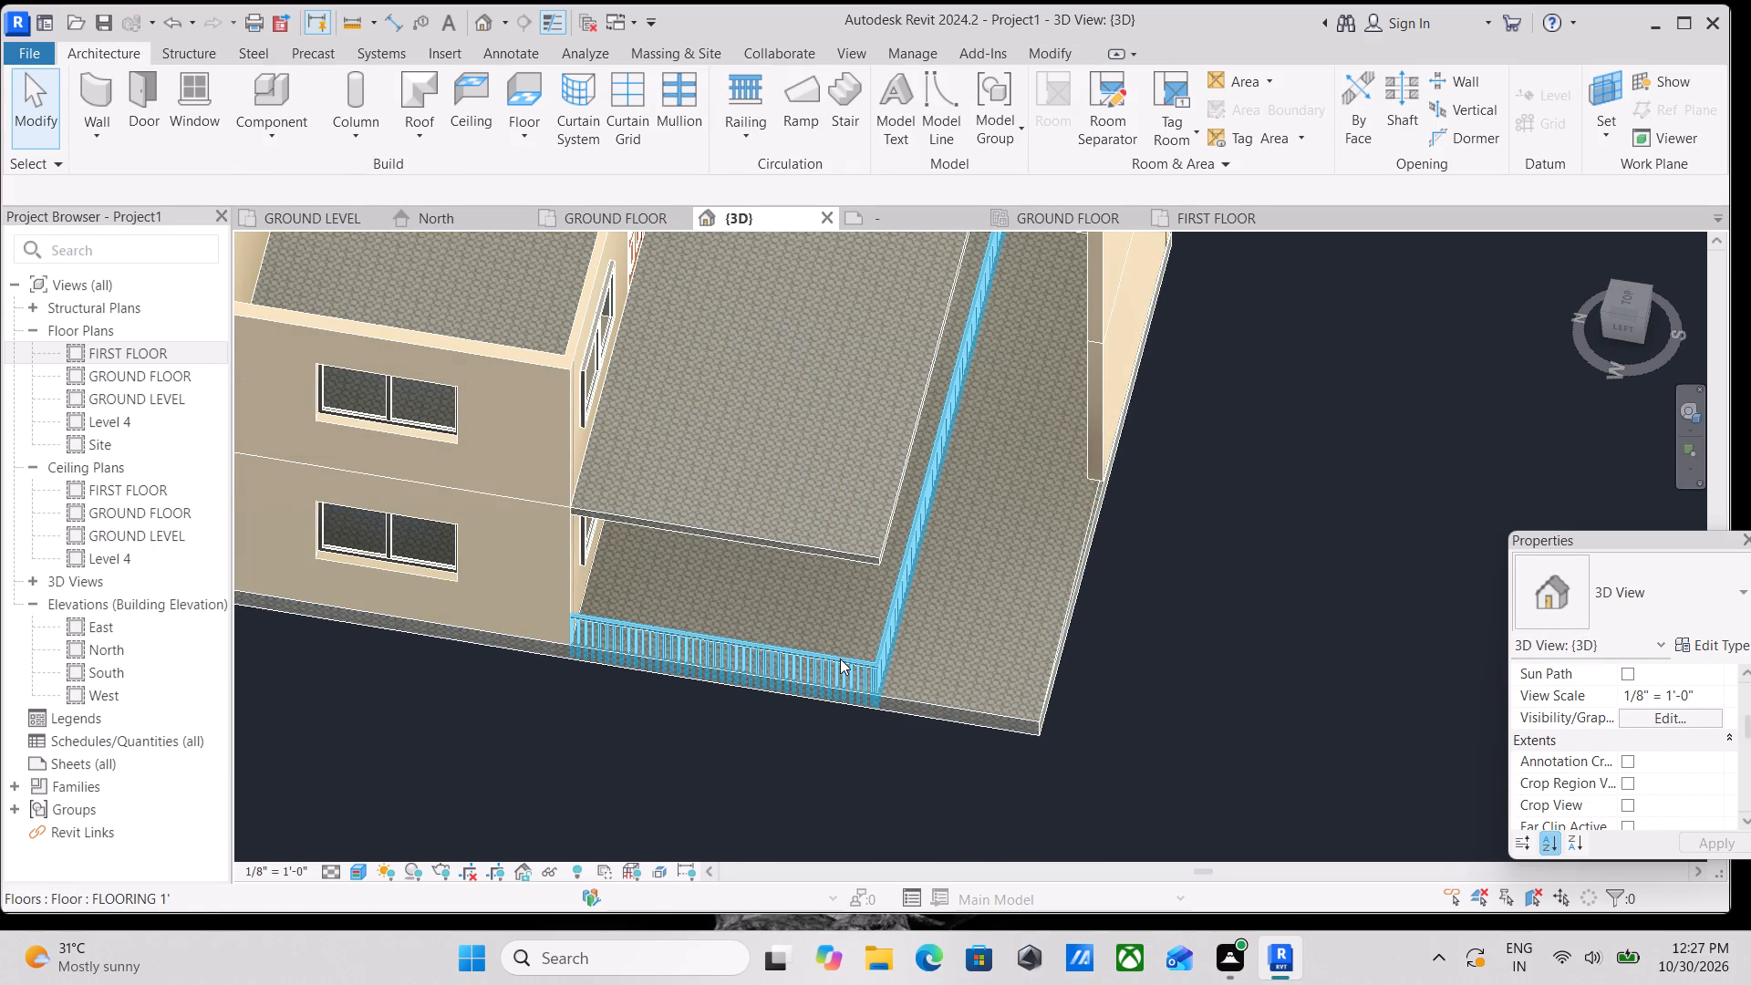
Delete the L-shaped Handrail - Rectangular railing sitting on the ground-level FLOORING 1' slab below the front slab.
click(840, 659)
right_click(840, 659)
click(961, 285)
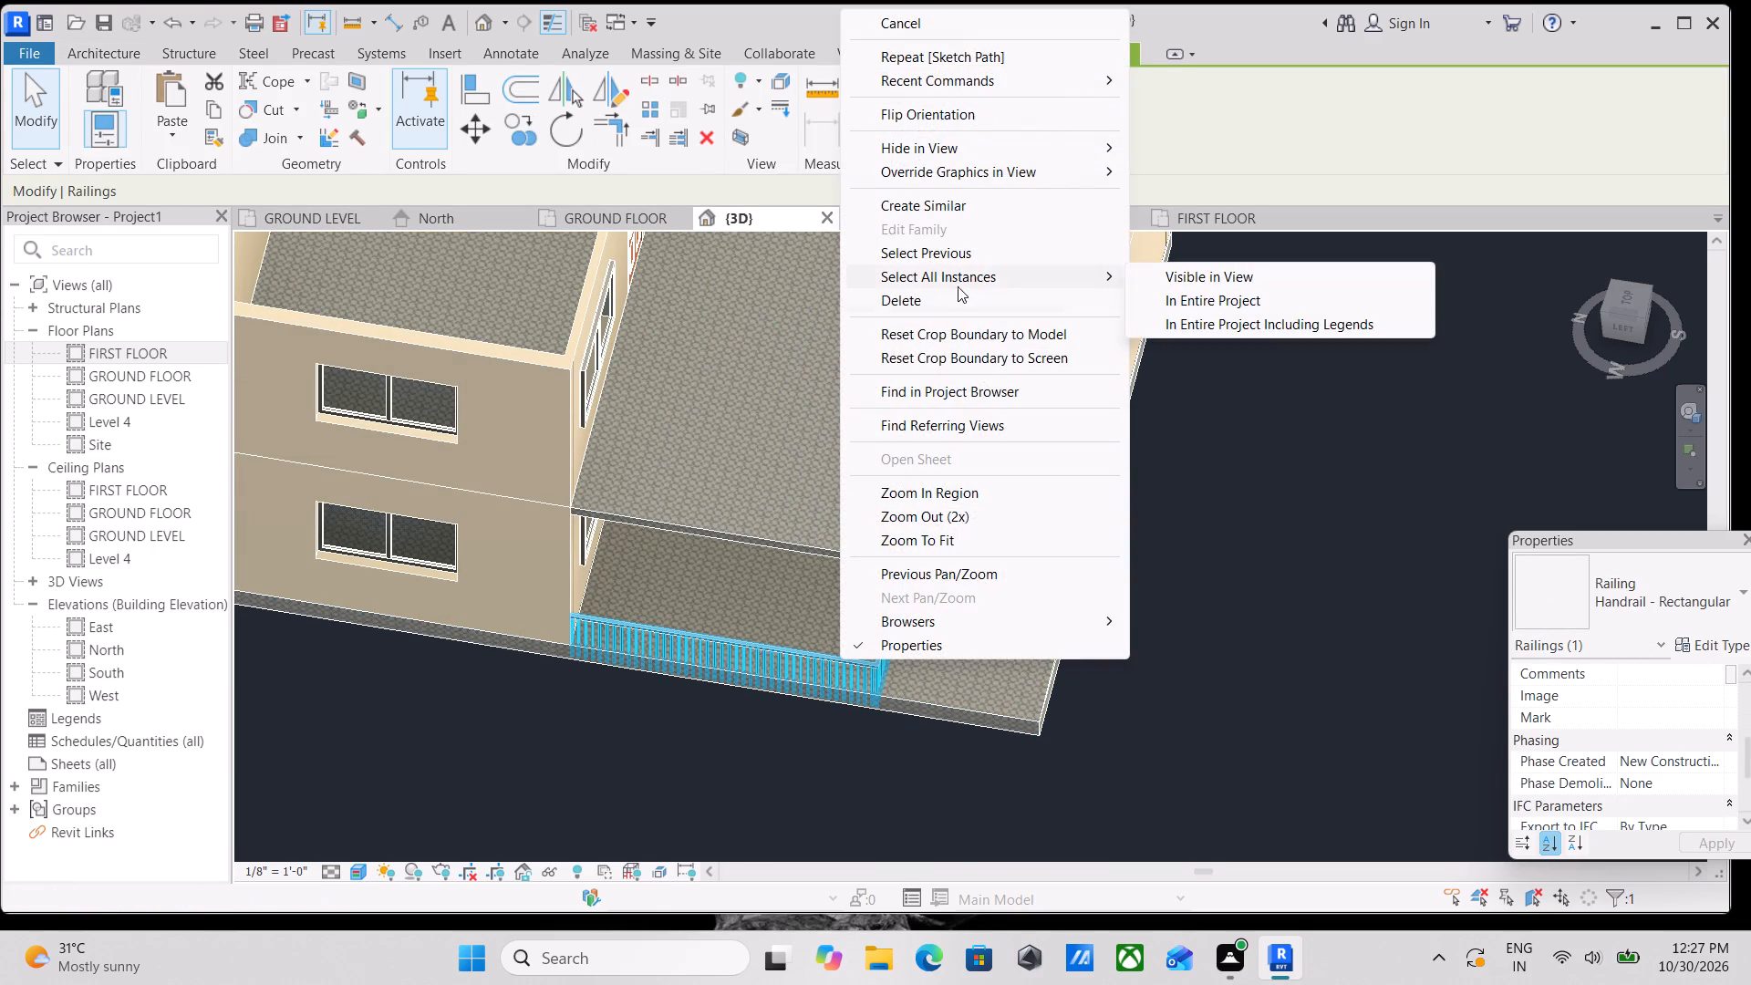
click(886, 306)
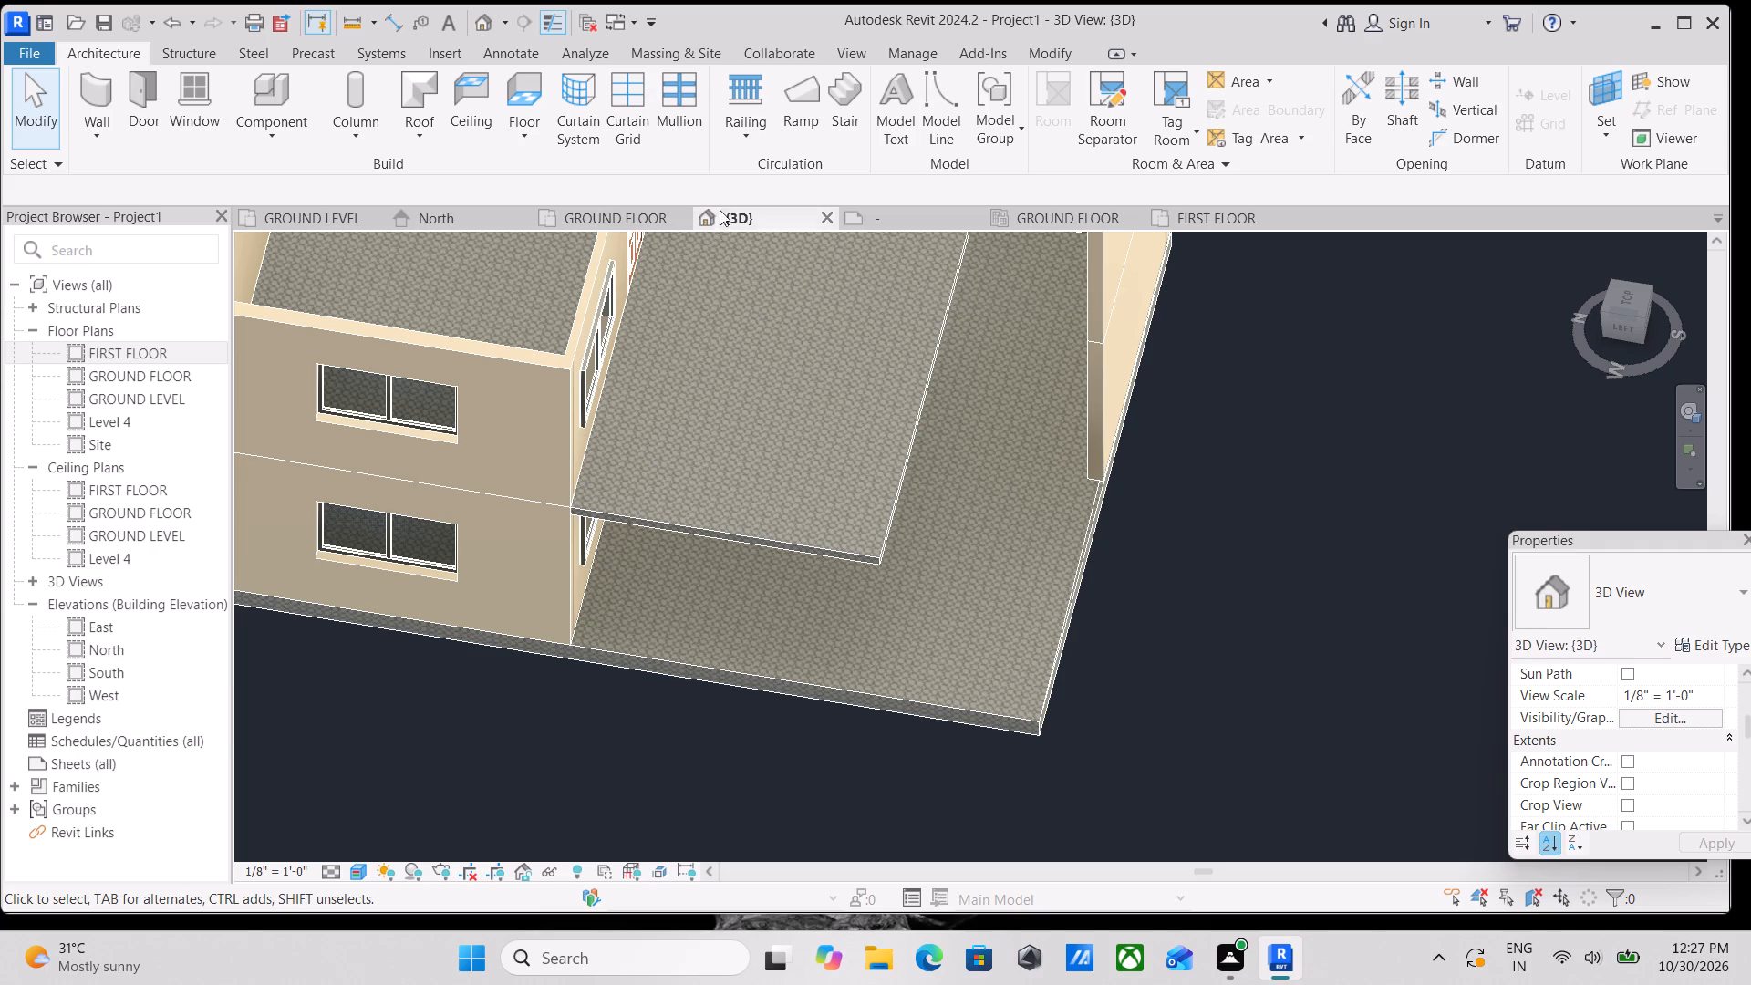
Open the FIRST FLOOR plan at the front slab beside the staircase.
click(1172, 220)
scroll(750, 575, up, 2)
middle_drag(603, 629, 614, 650)
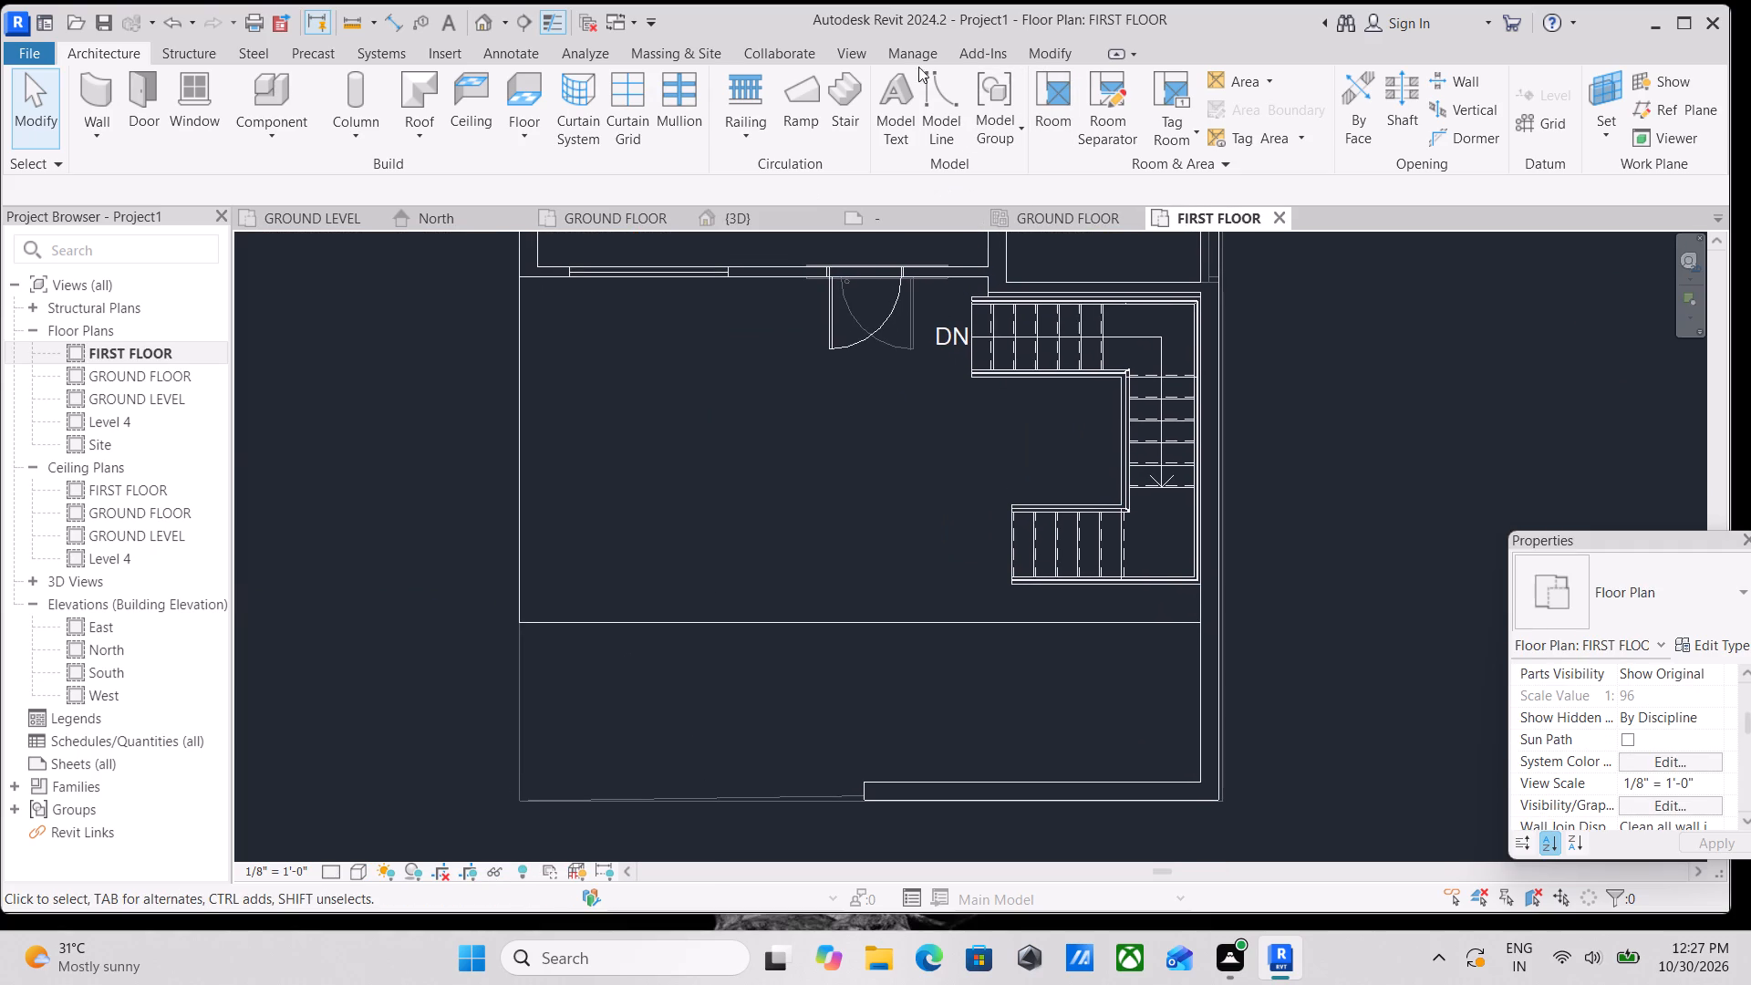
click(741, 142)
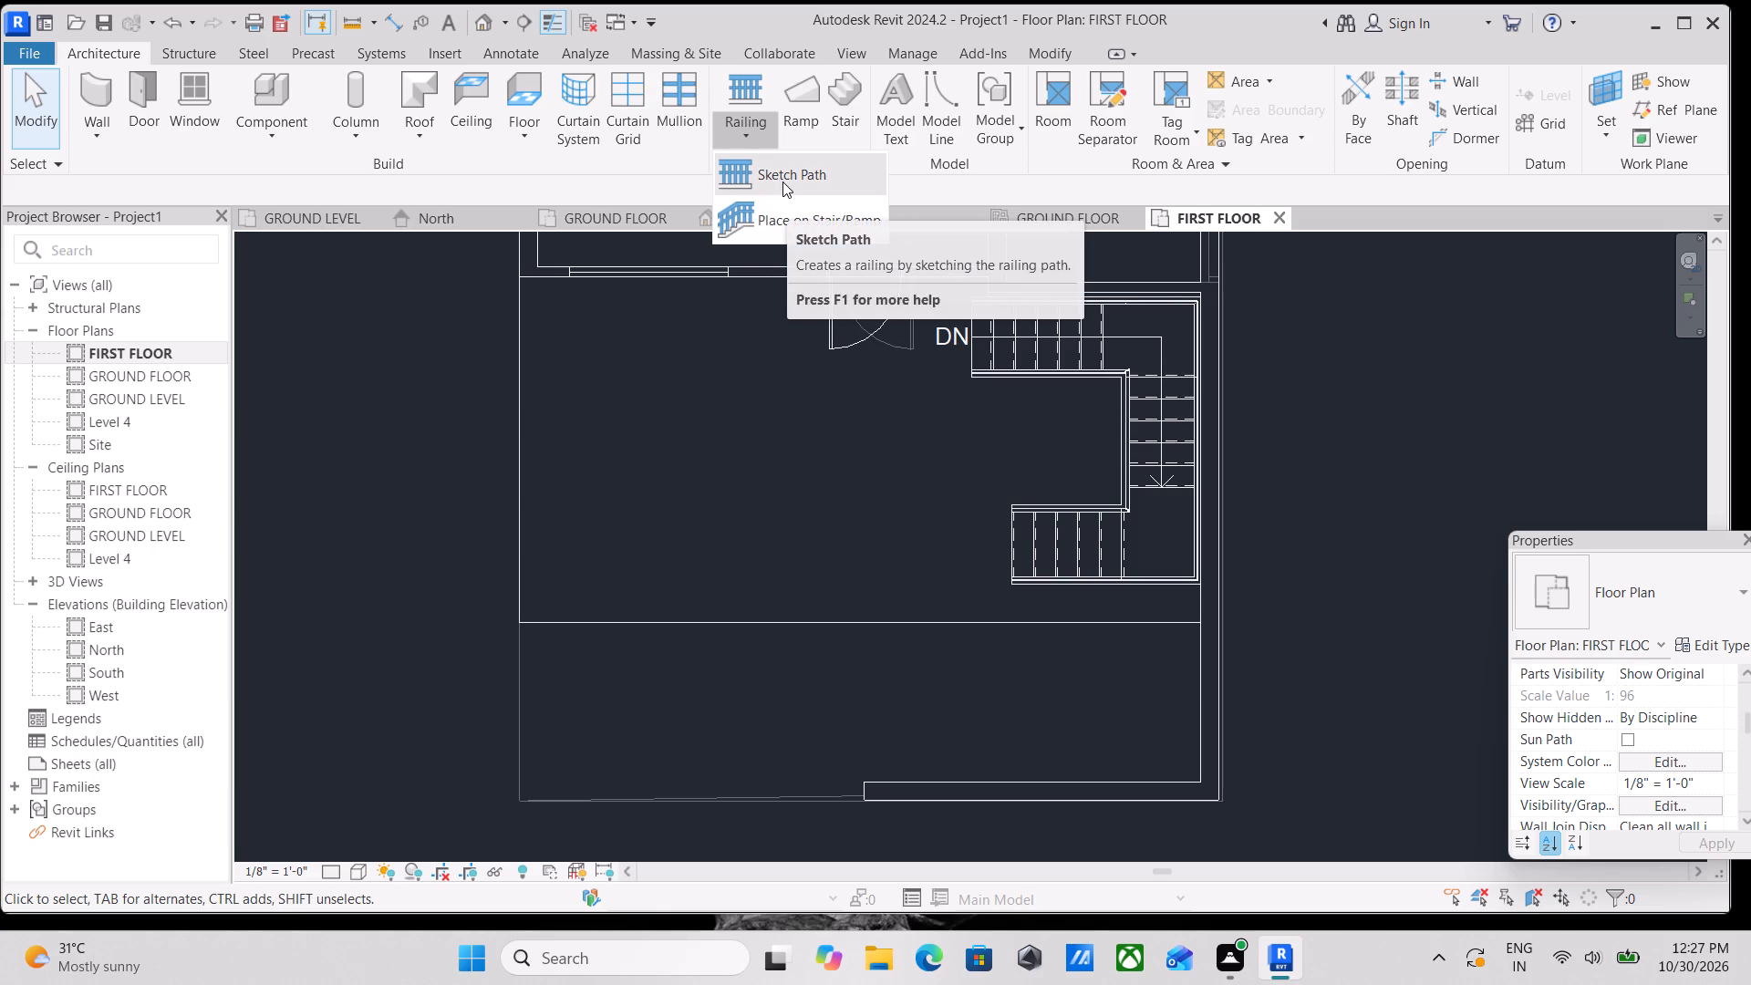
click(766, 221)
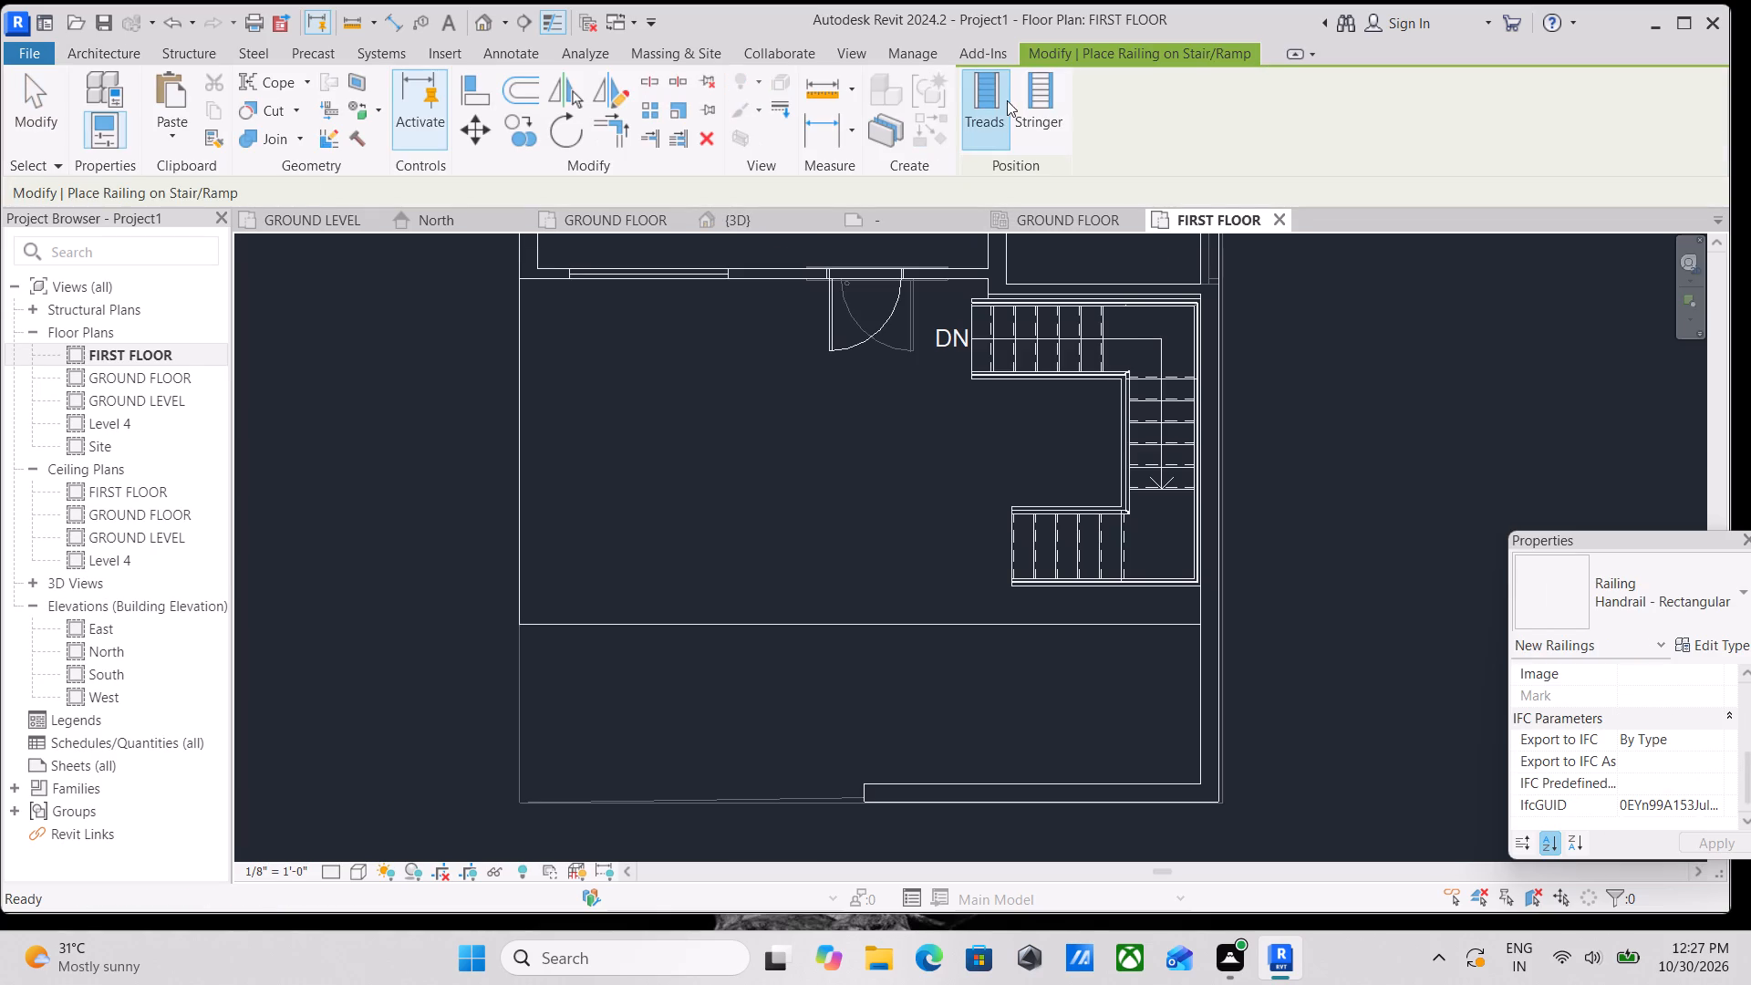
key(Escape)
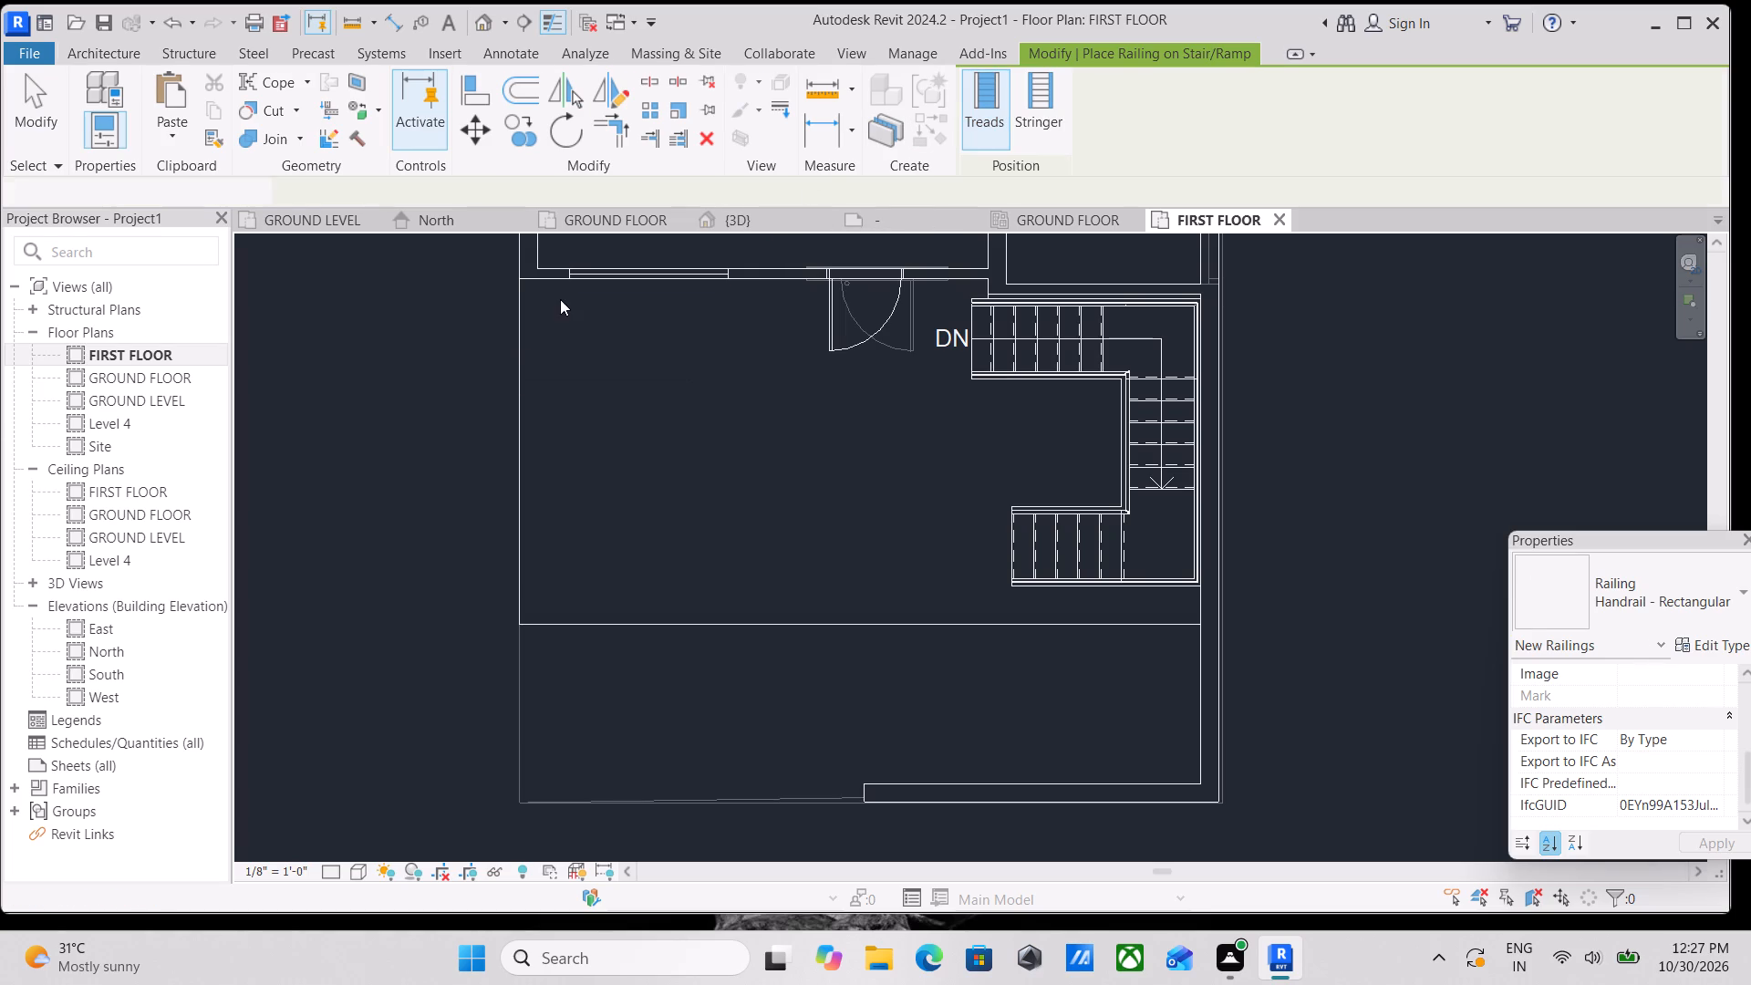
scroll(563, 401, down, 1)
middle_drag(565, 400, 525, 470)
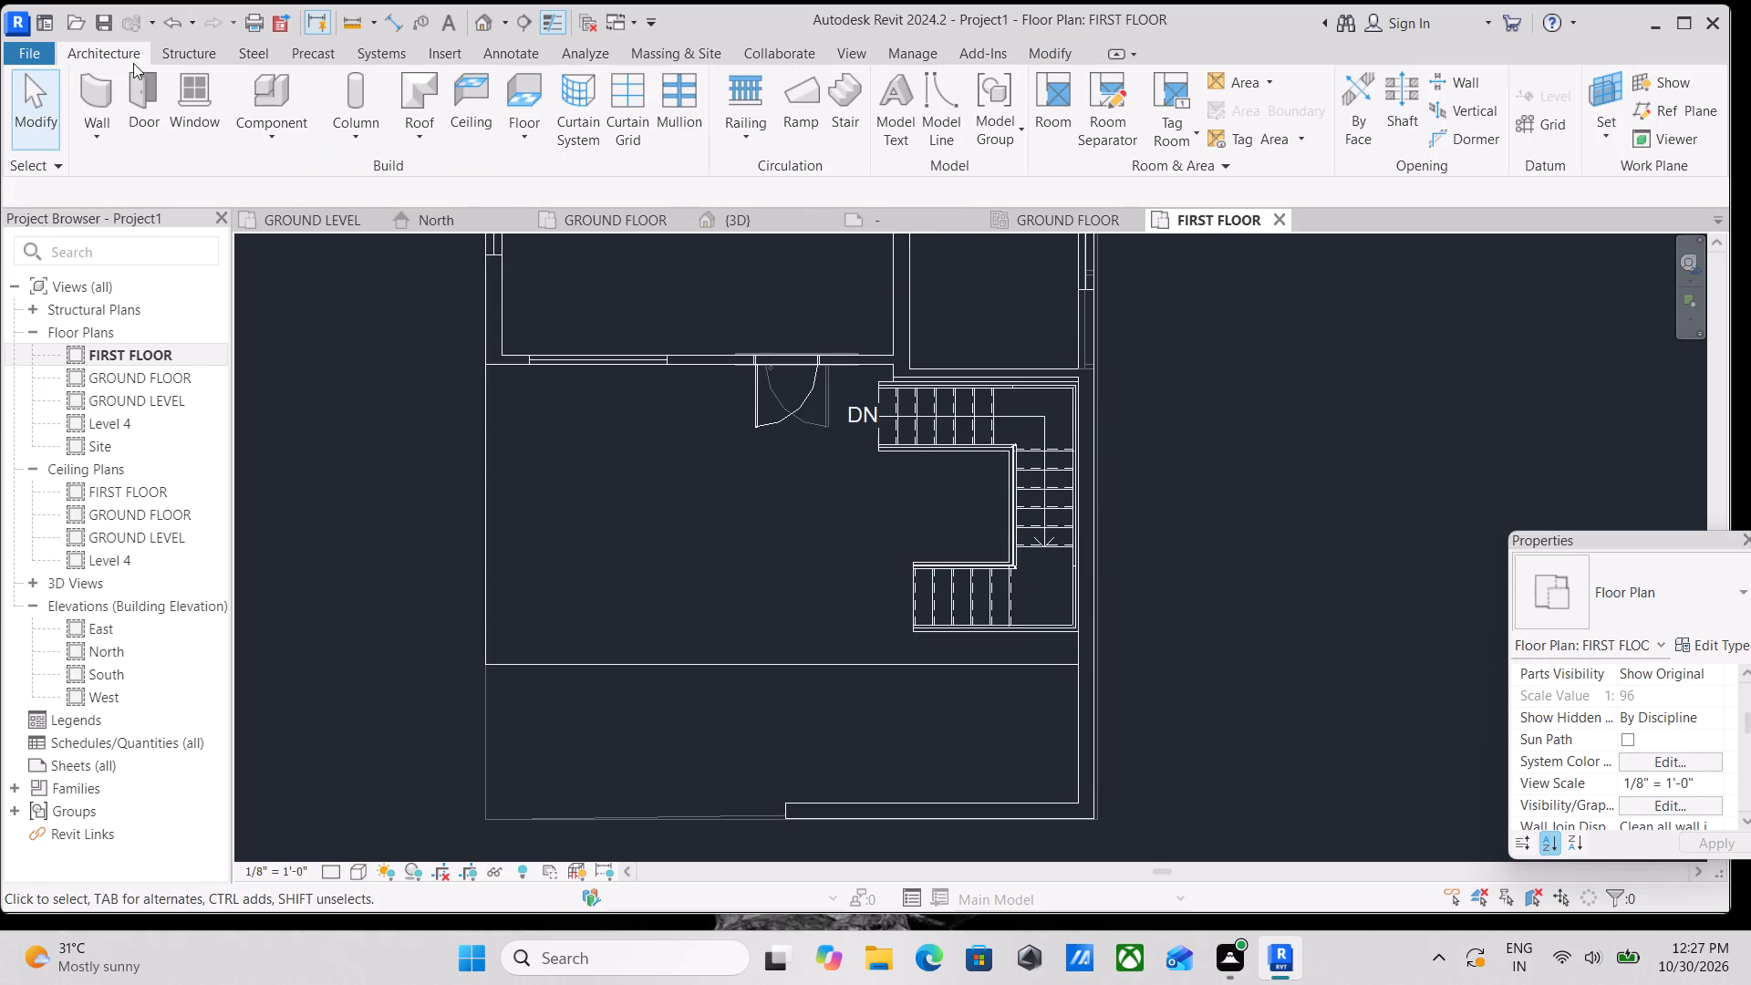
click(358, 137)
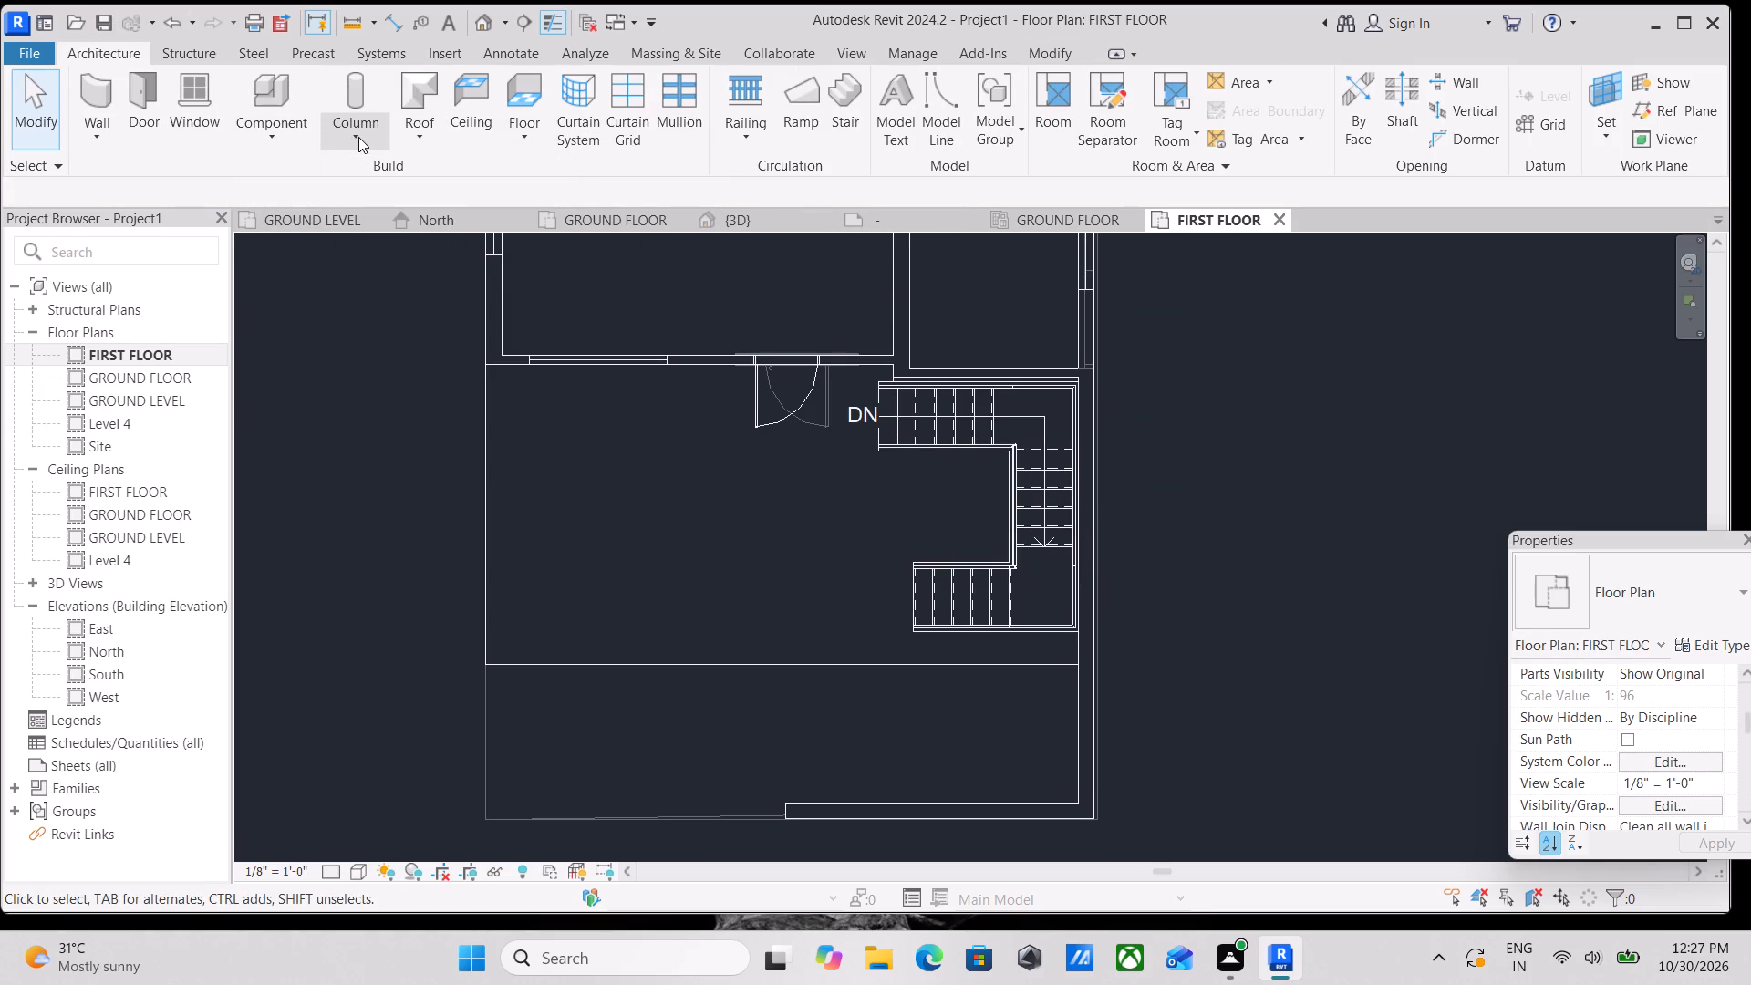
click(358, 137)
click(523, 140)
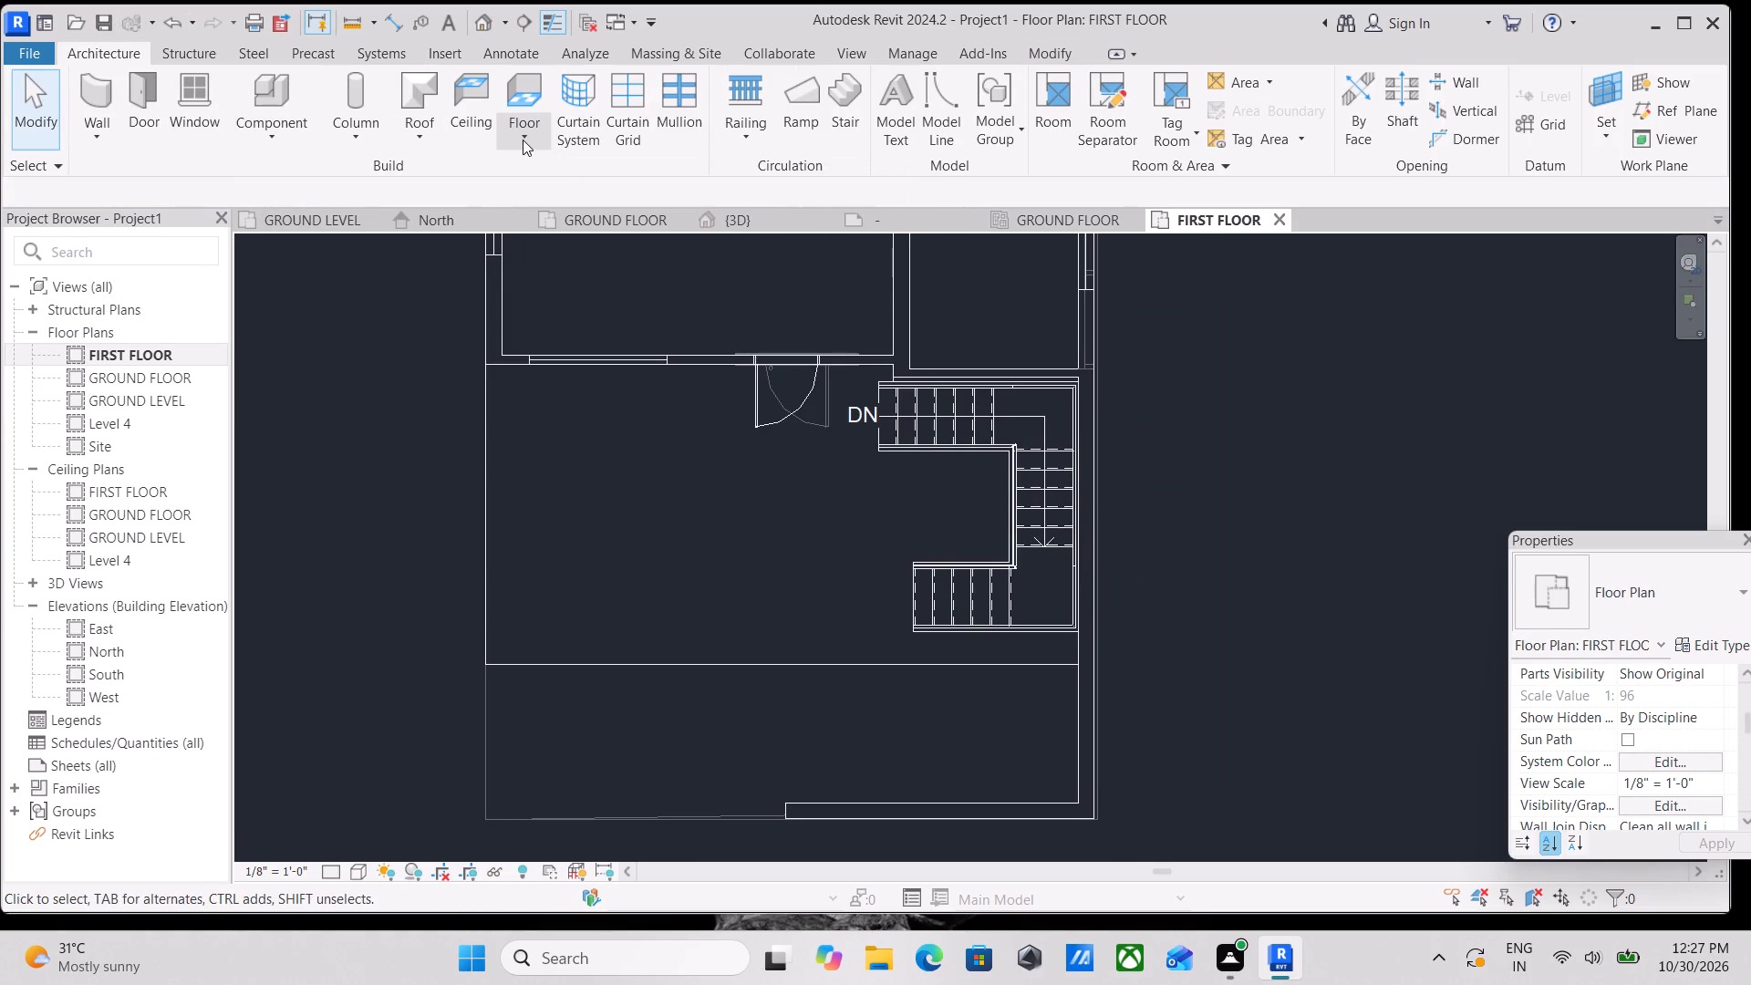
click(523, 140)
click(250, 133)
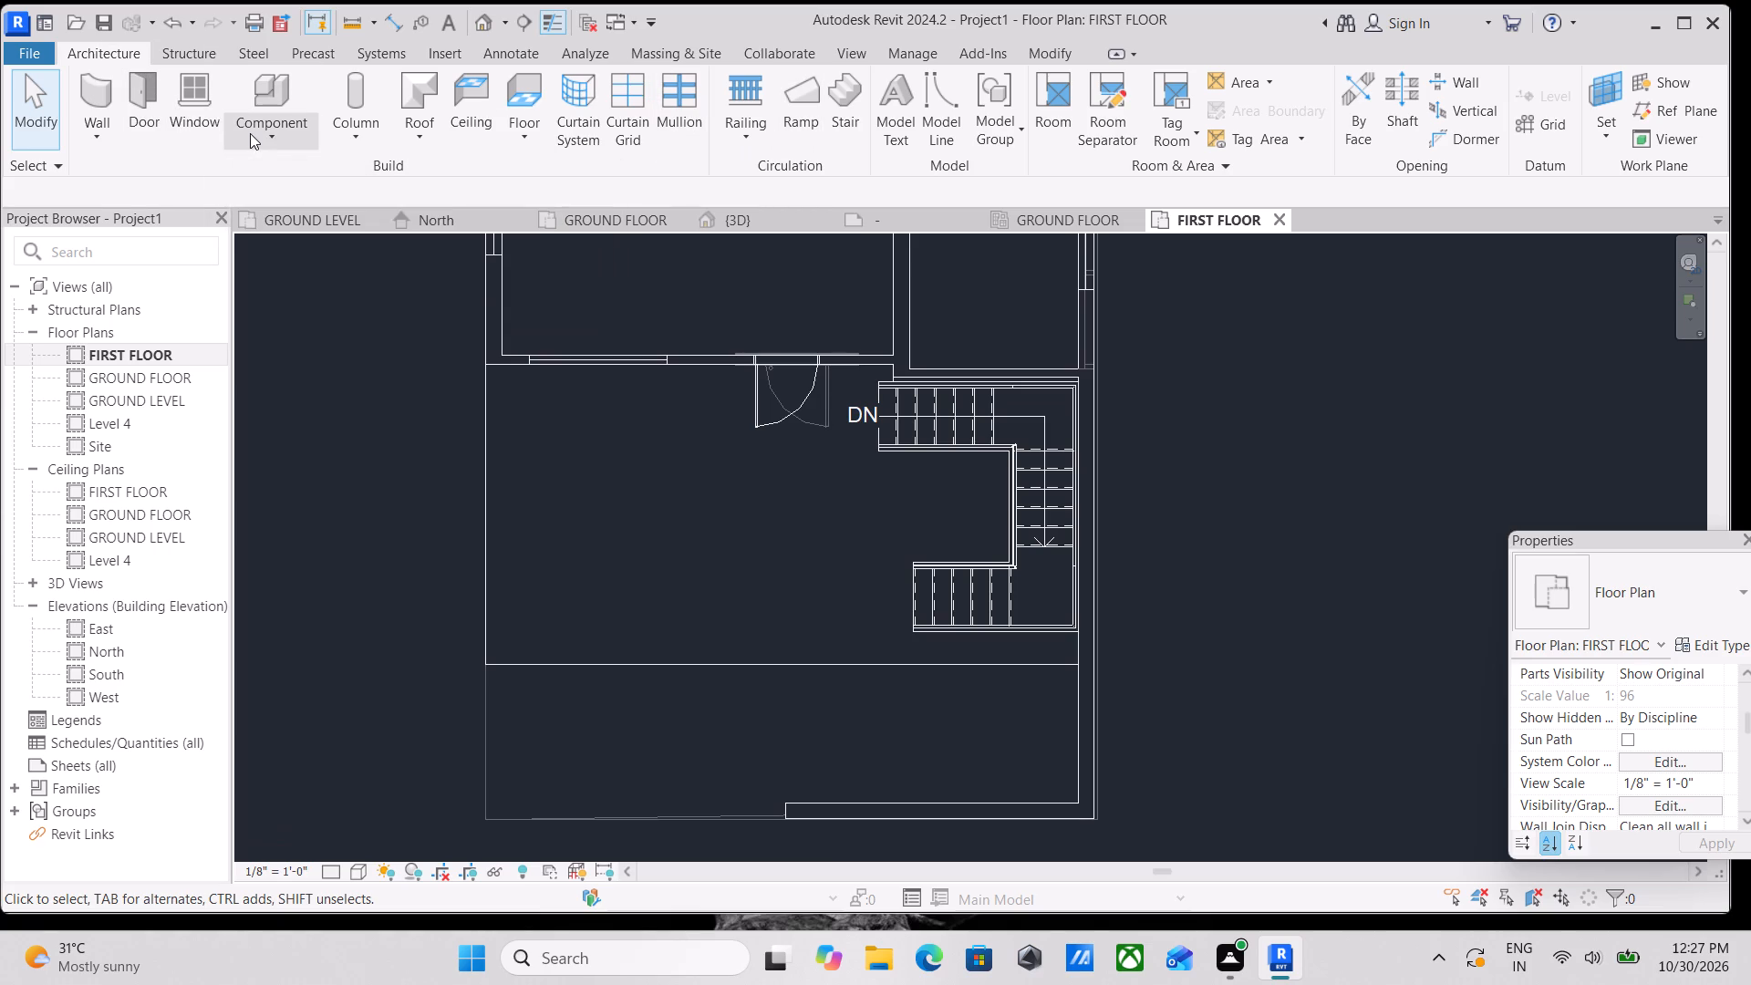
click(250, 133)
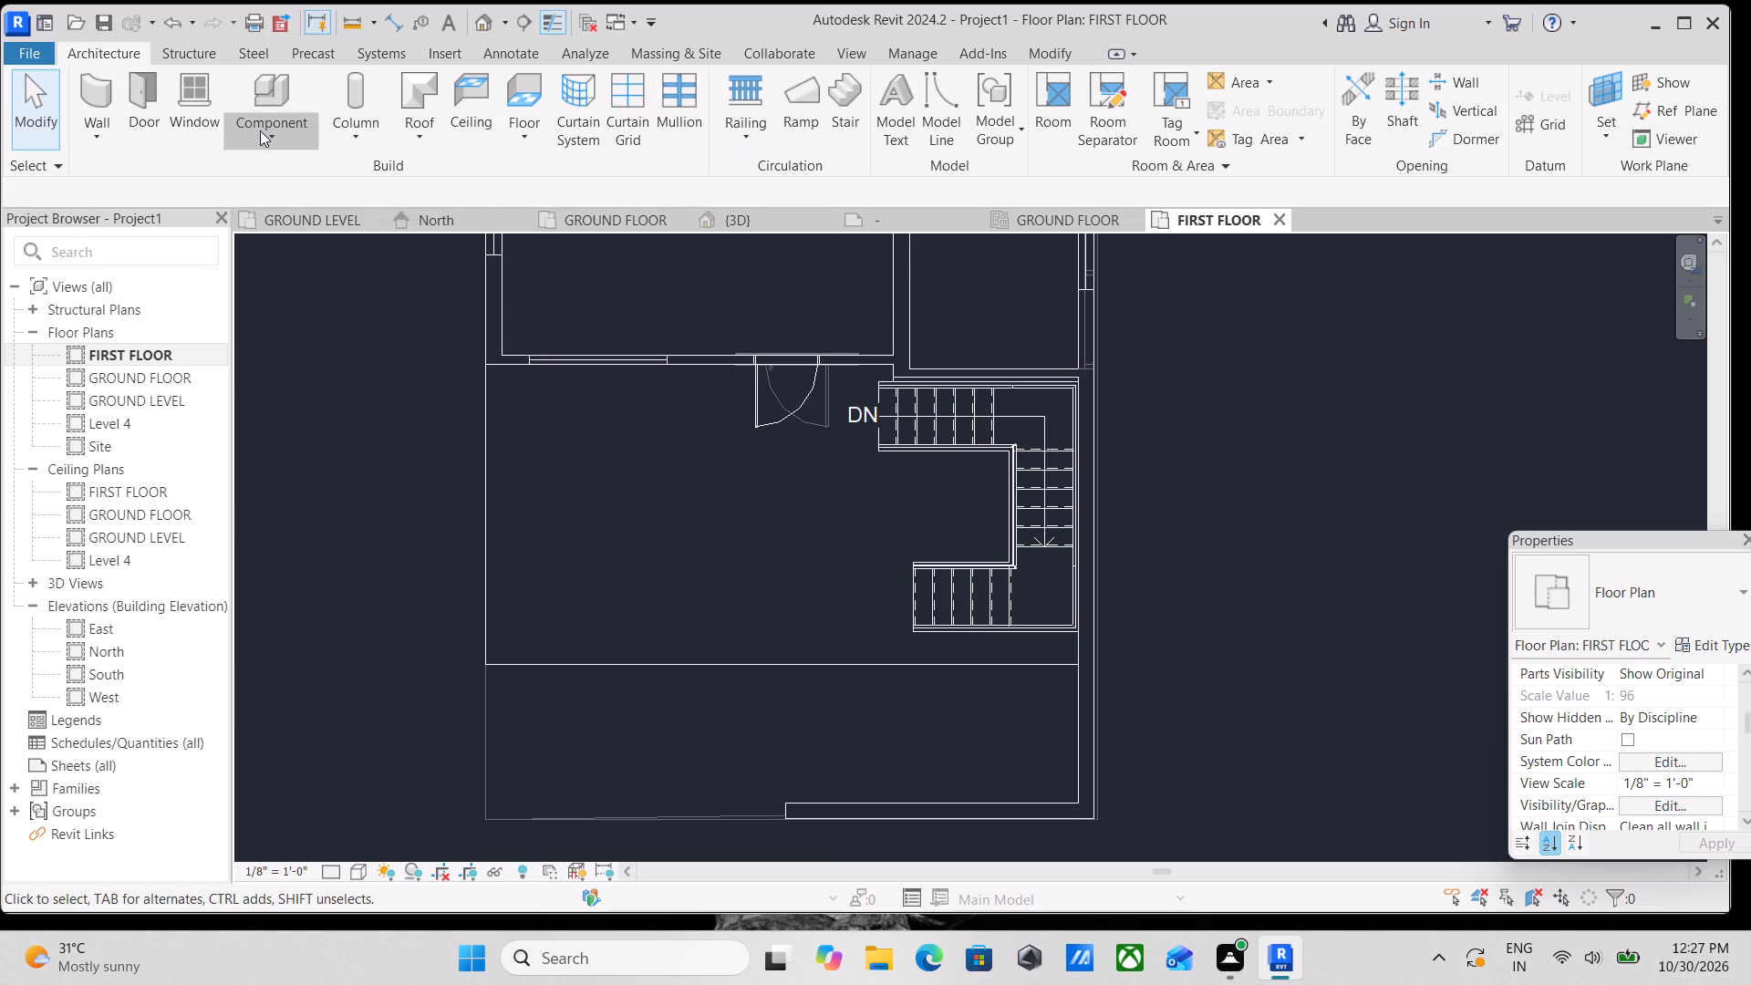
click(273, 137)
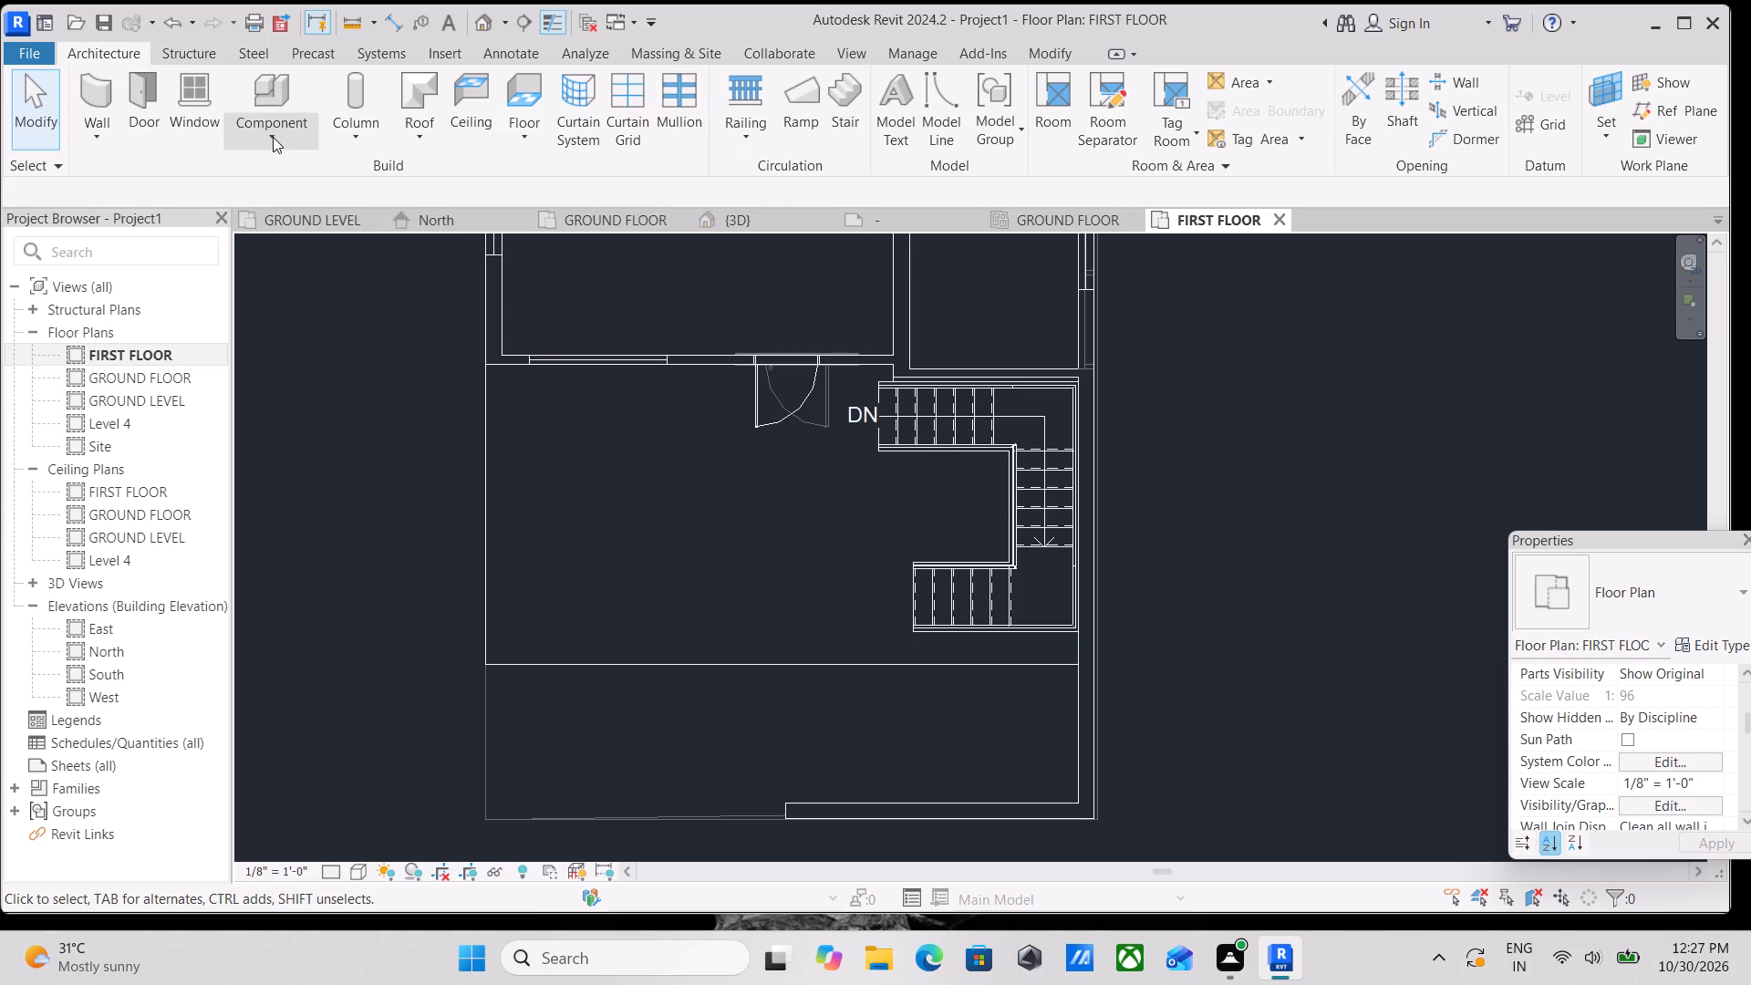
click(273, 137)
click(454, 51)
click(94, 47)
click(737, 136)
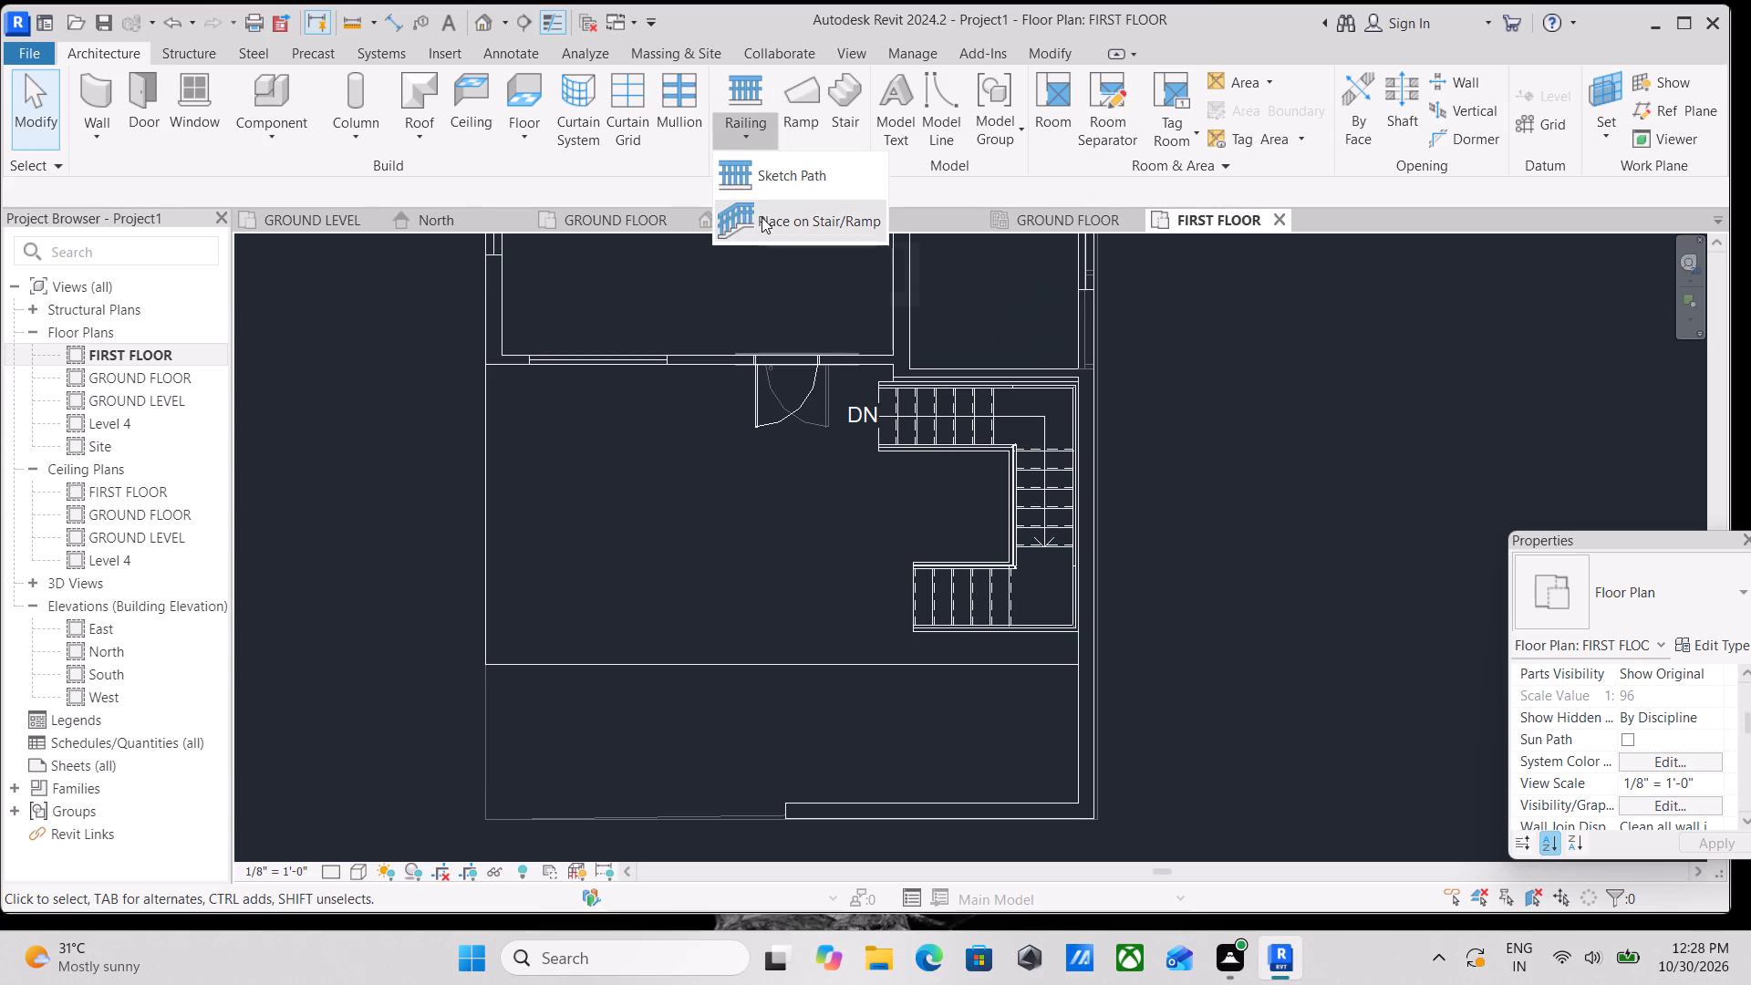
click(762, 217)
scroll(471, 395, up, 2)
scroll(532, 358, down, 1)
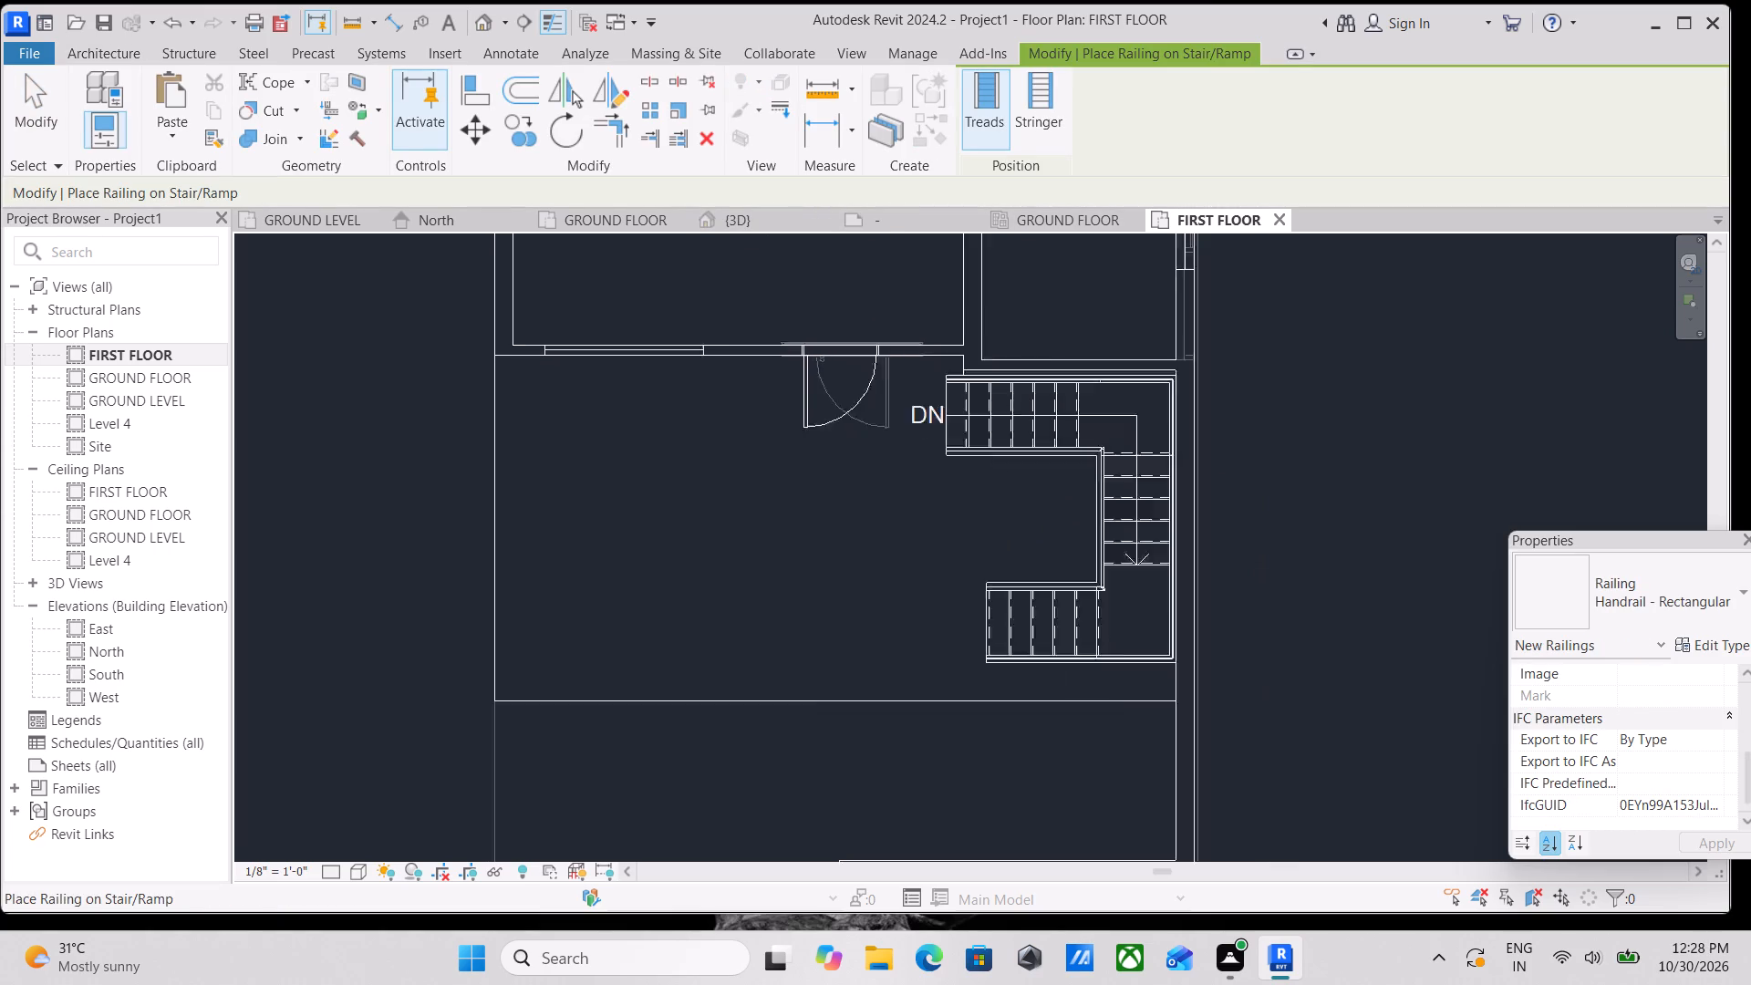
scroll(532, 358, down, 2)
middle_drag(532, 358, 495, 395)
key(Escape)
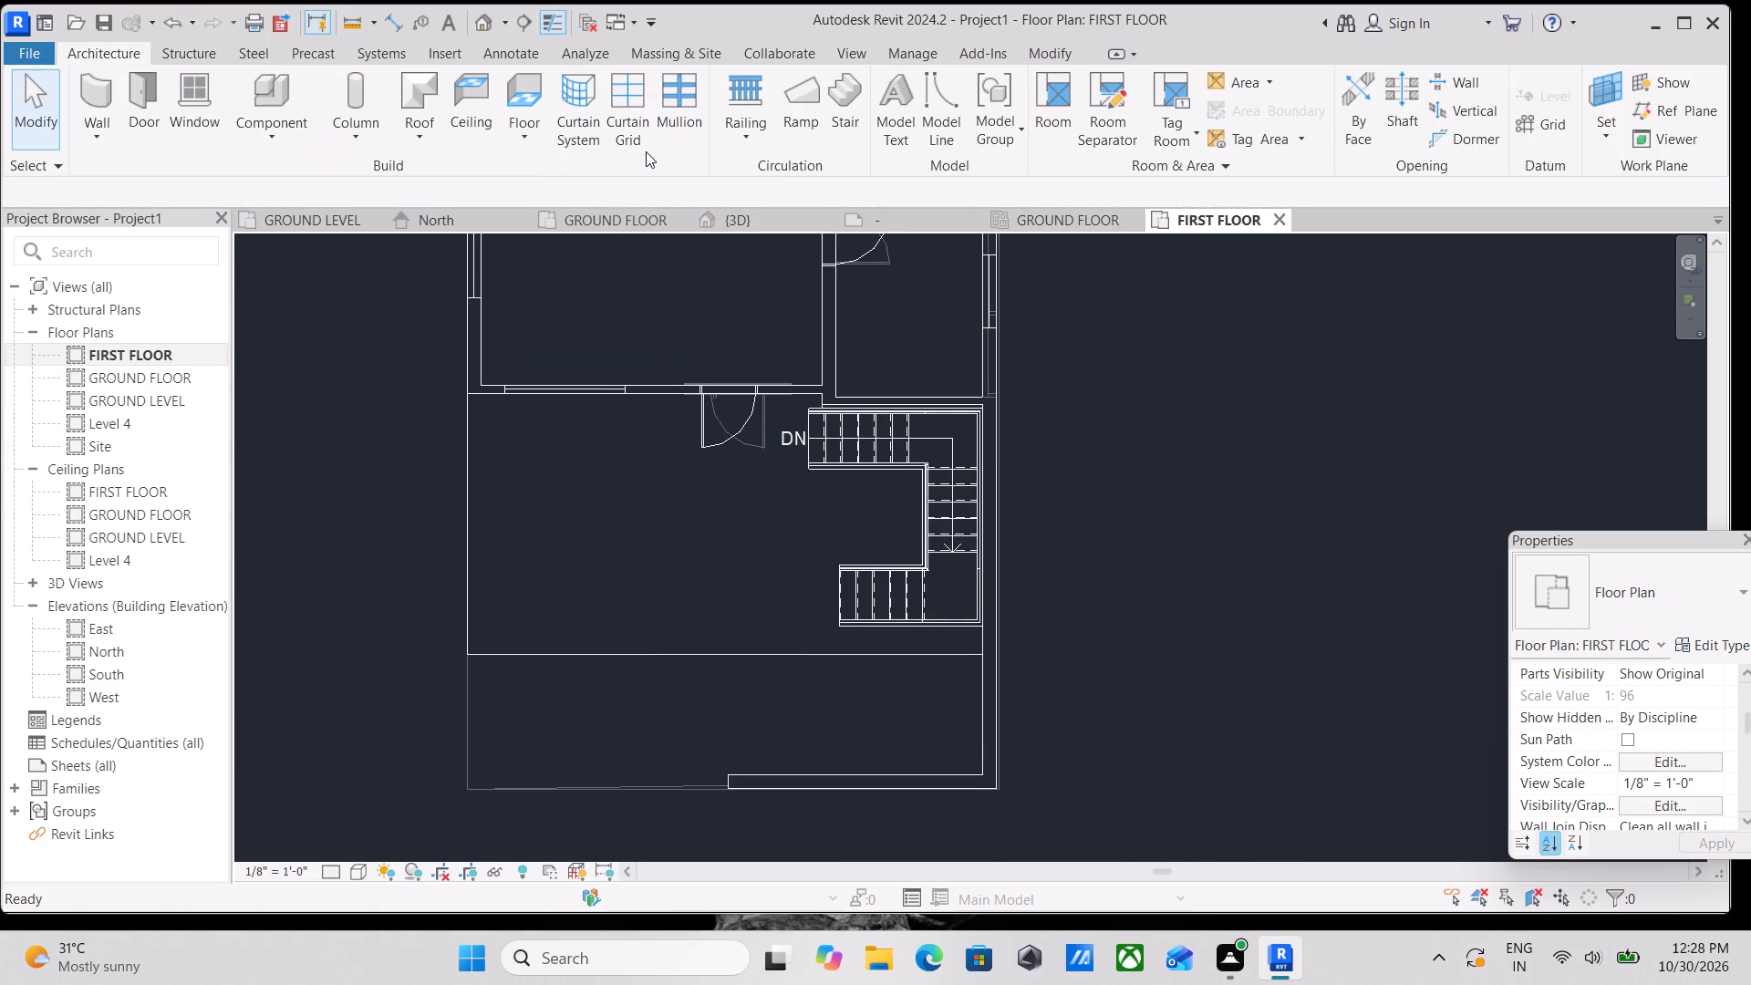
Sketch a railing path on the FLOORING 6" slab: west edge from the outer wall, about 14' 4 1/2", and south edge, about 28' 4".
click(752, 130)
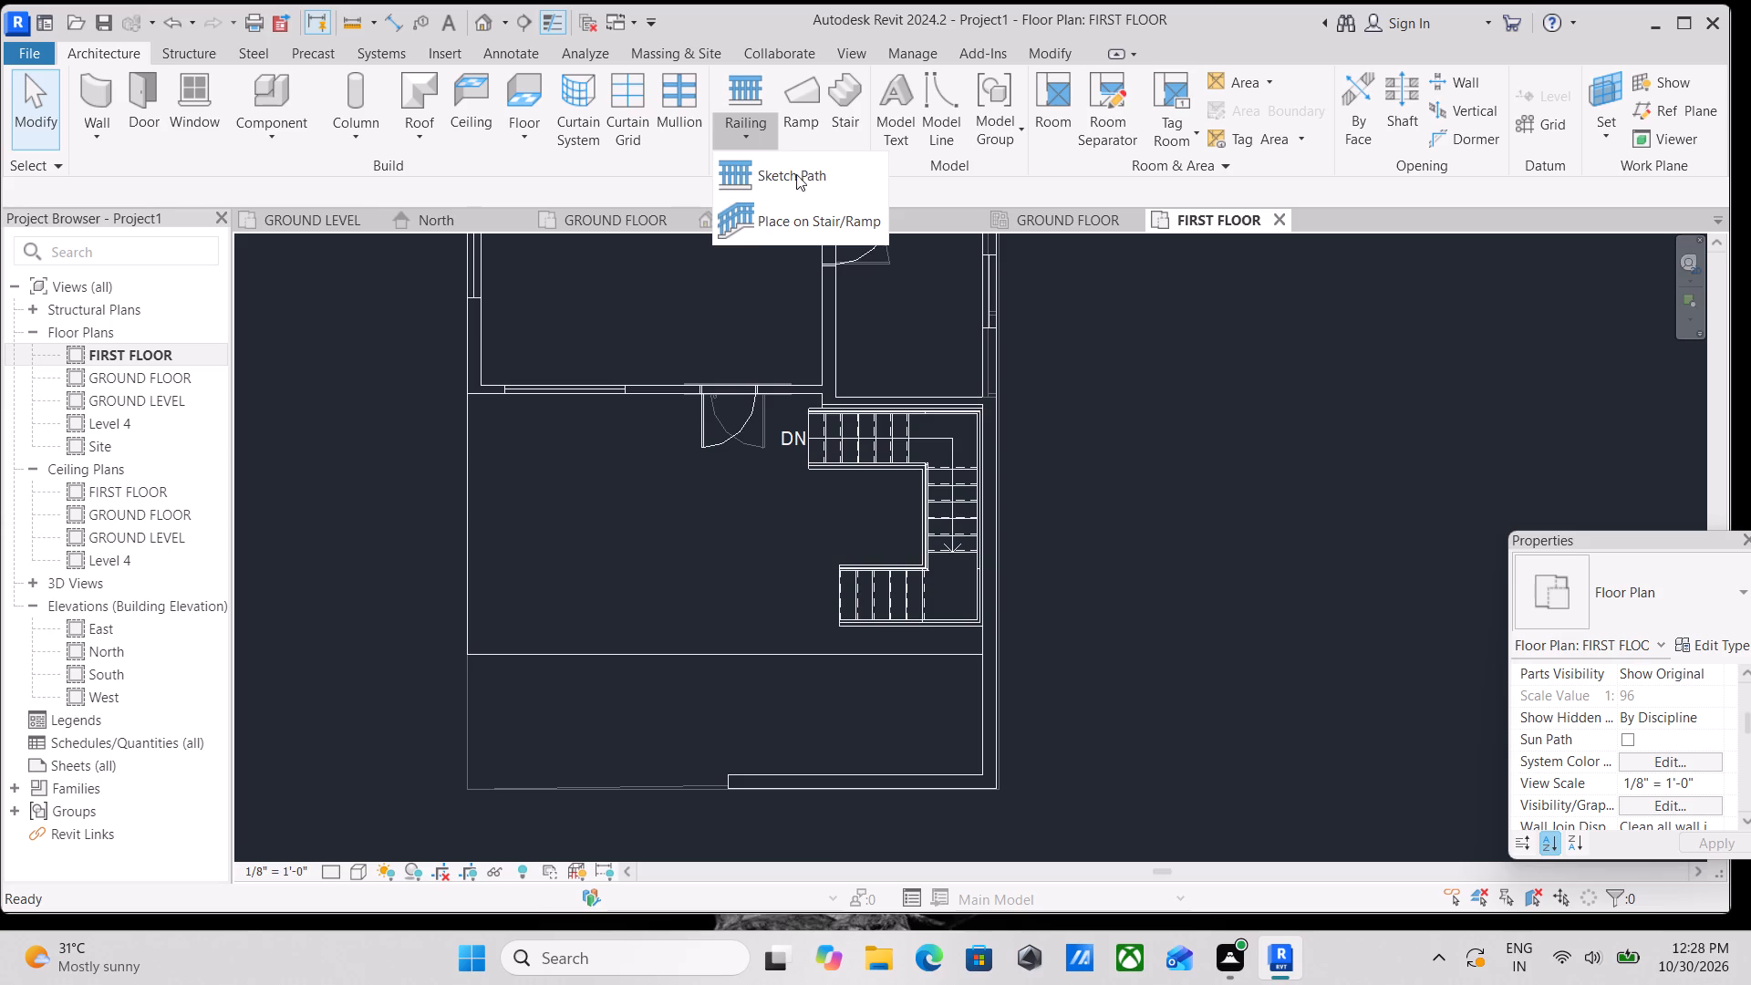
click(798, 173)
scroll(481, 427, up, 3)
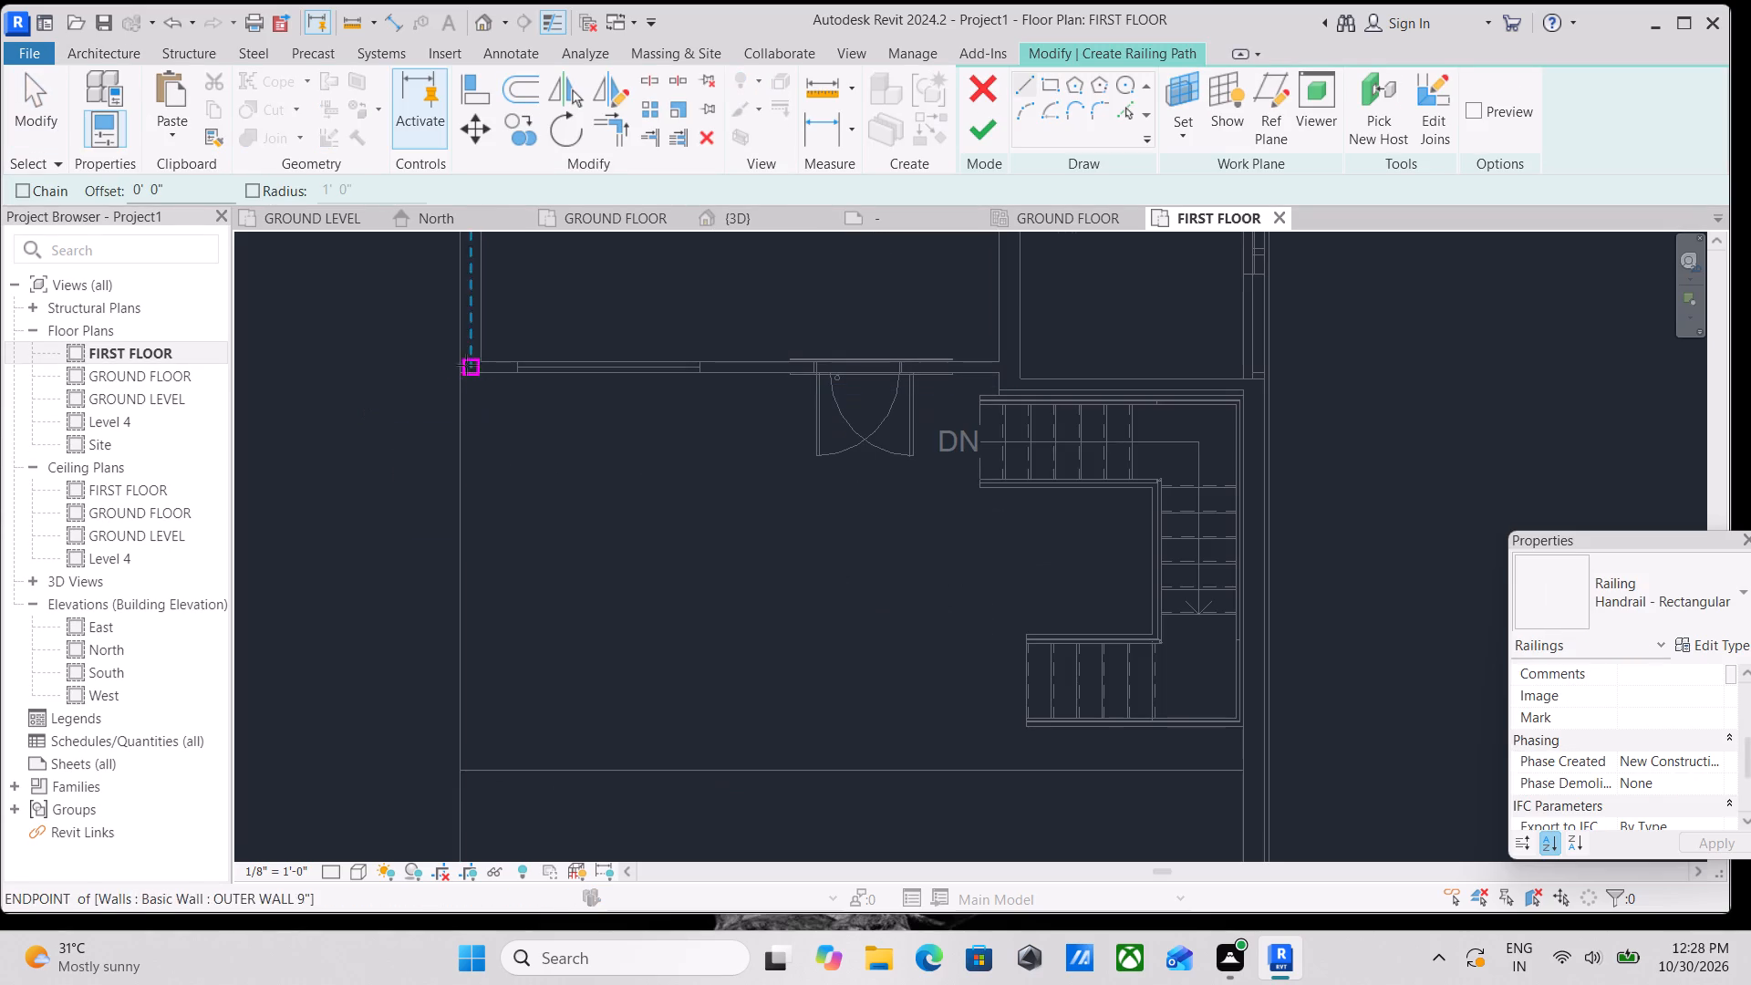
click(457, 372)
middle_drag(457, 656, 498, 550)
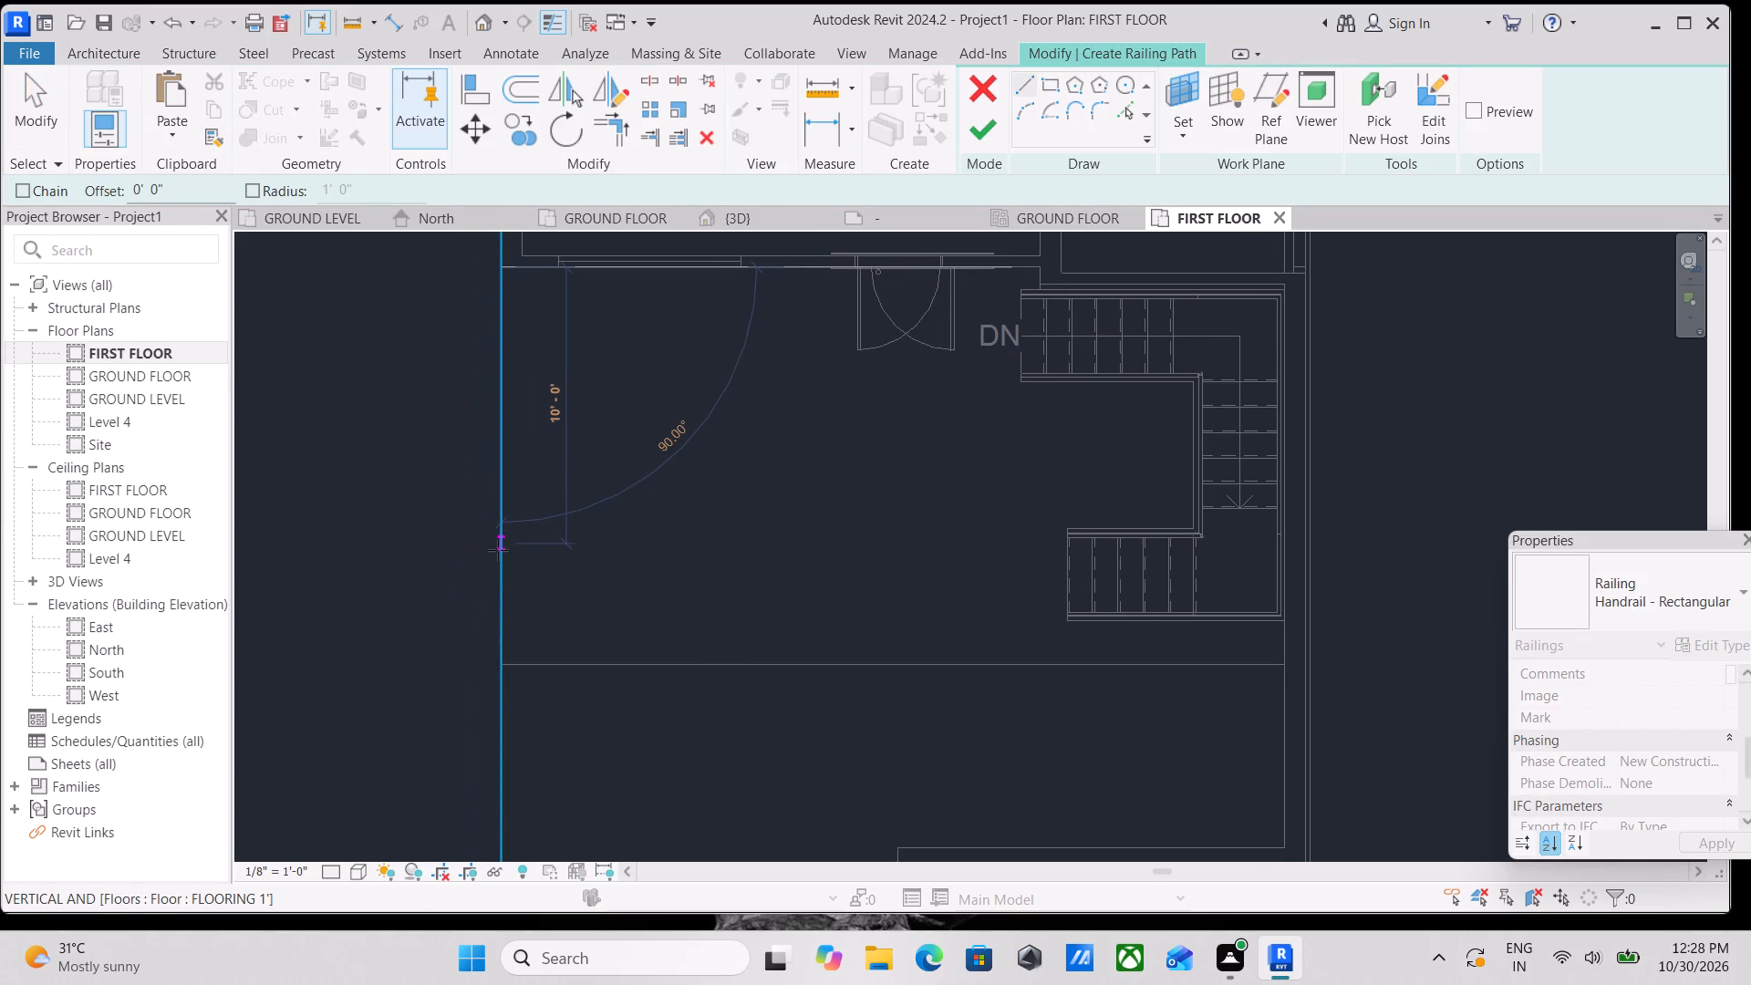
key(space)
click(500, 666)
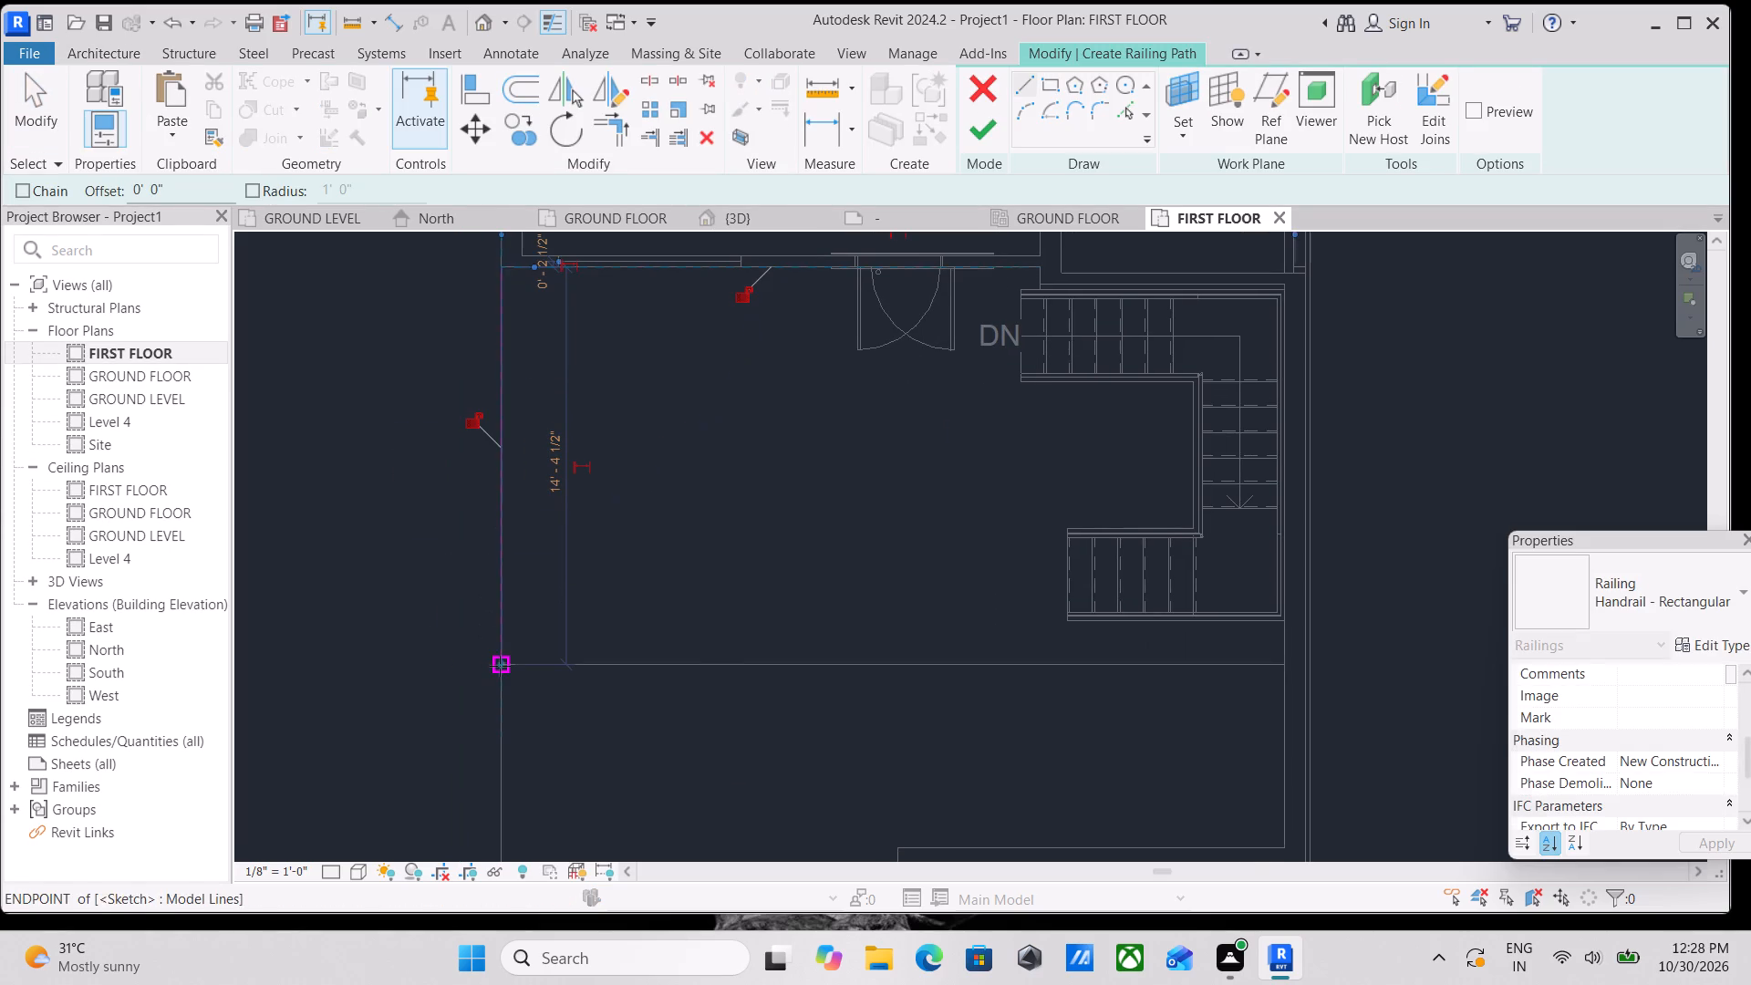
click(493, 657)
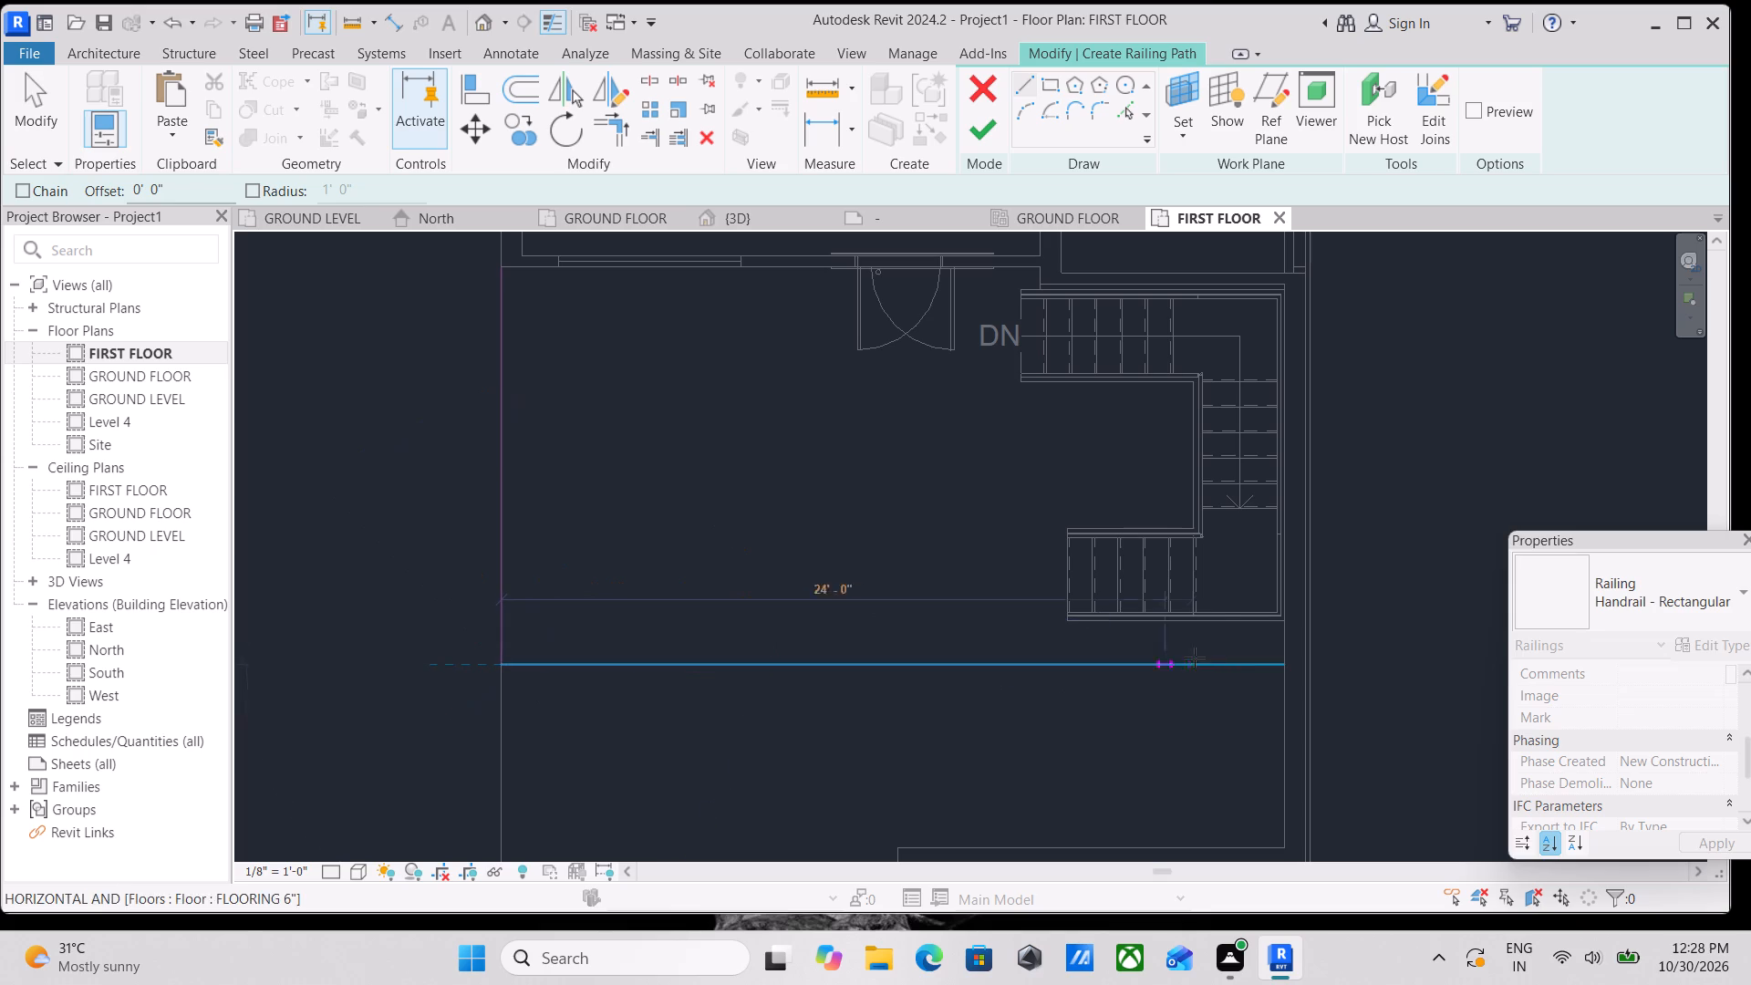
click(1288, 665)
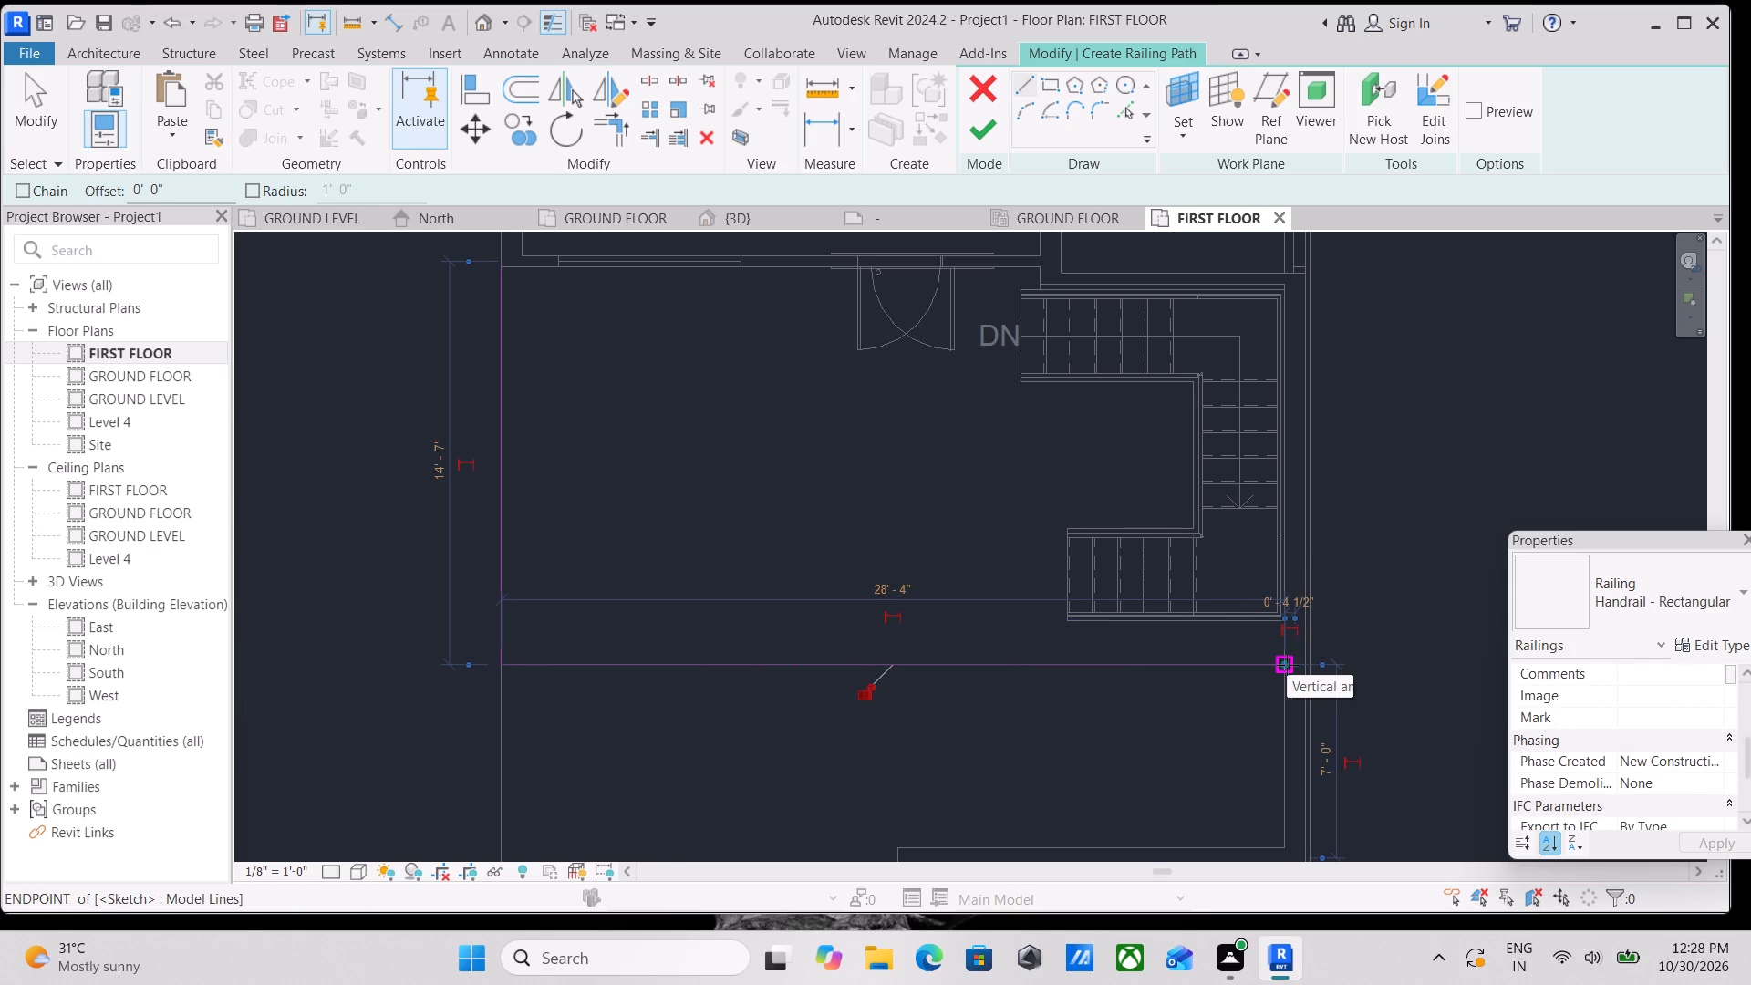
key(Escape)
key(Escape)
key(Escape)
Check the west path line and finish the sketch to create the L-shaped Handrail - Rectangular railing.
click(497, 477)
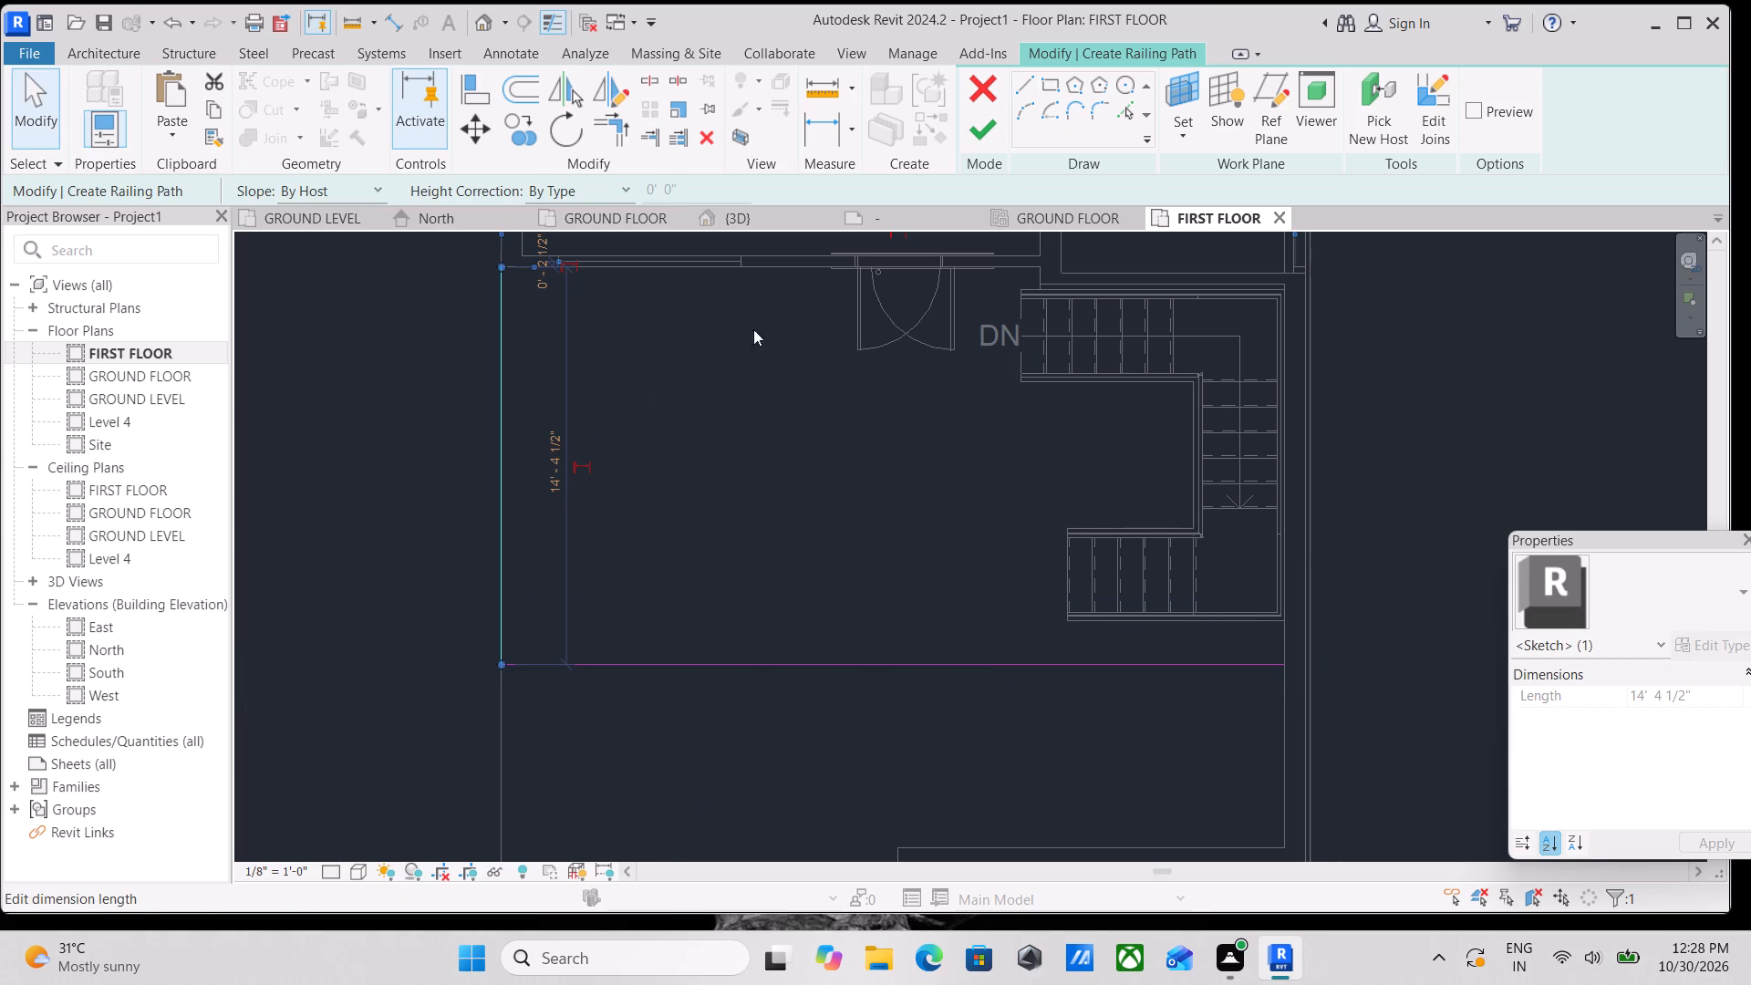
key(Escape)
scroll(1399, 632, down, 2)
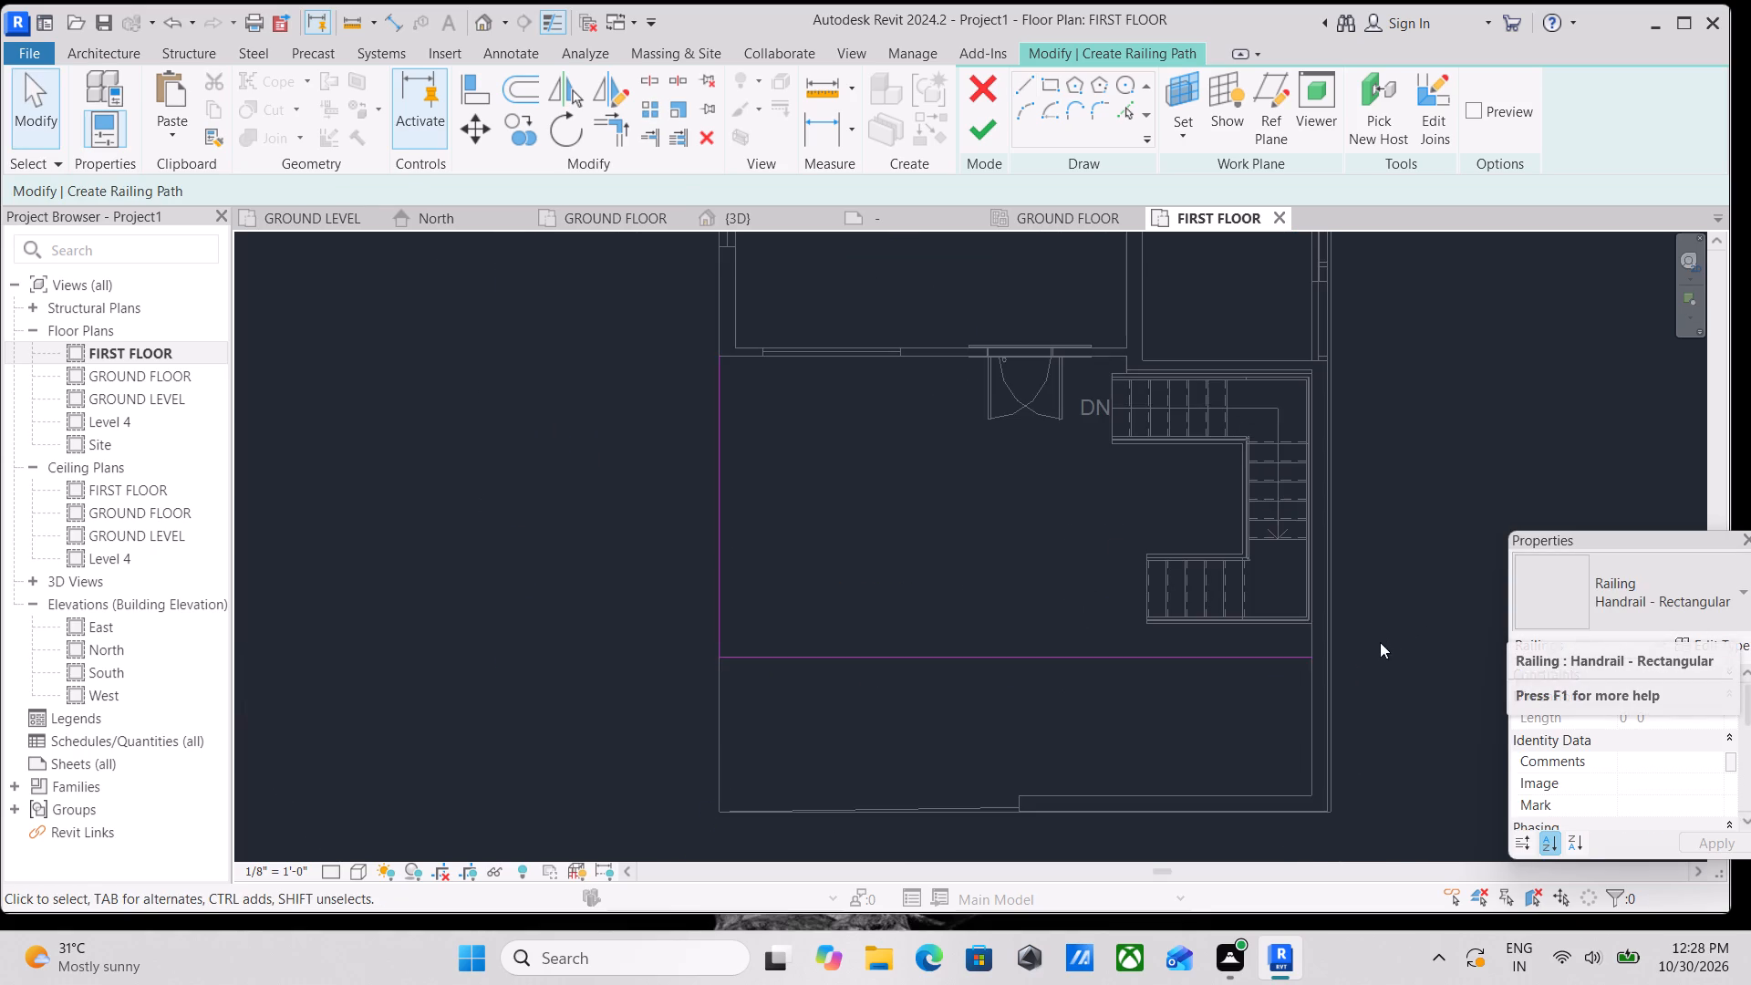
key(Escape)
scroll(1184, 518, down, 1)
middle_drag(1183, 518, 943, 518)
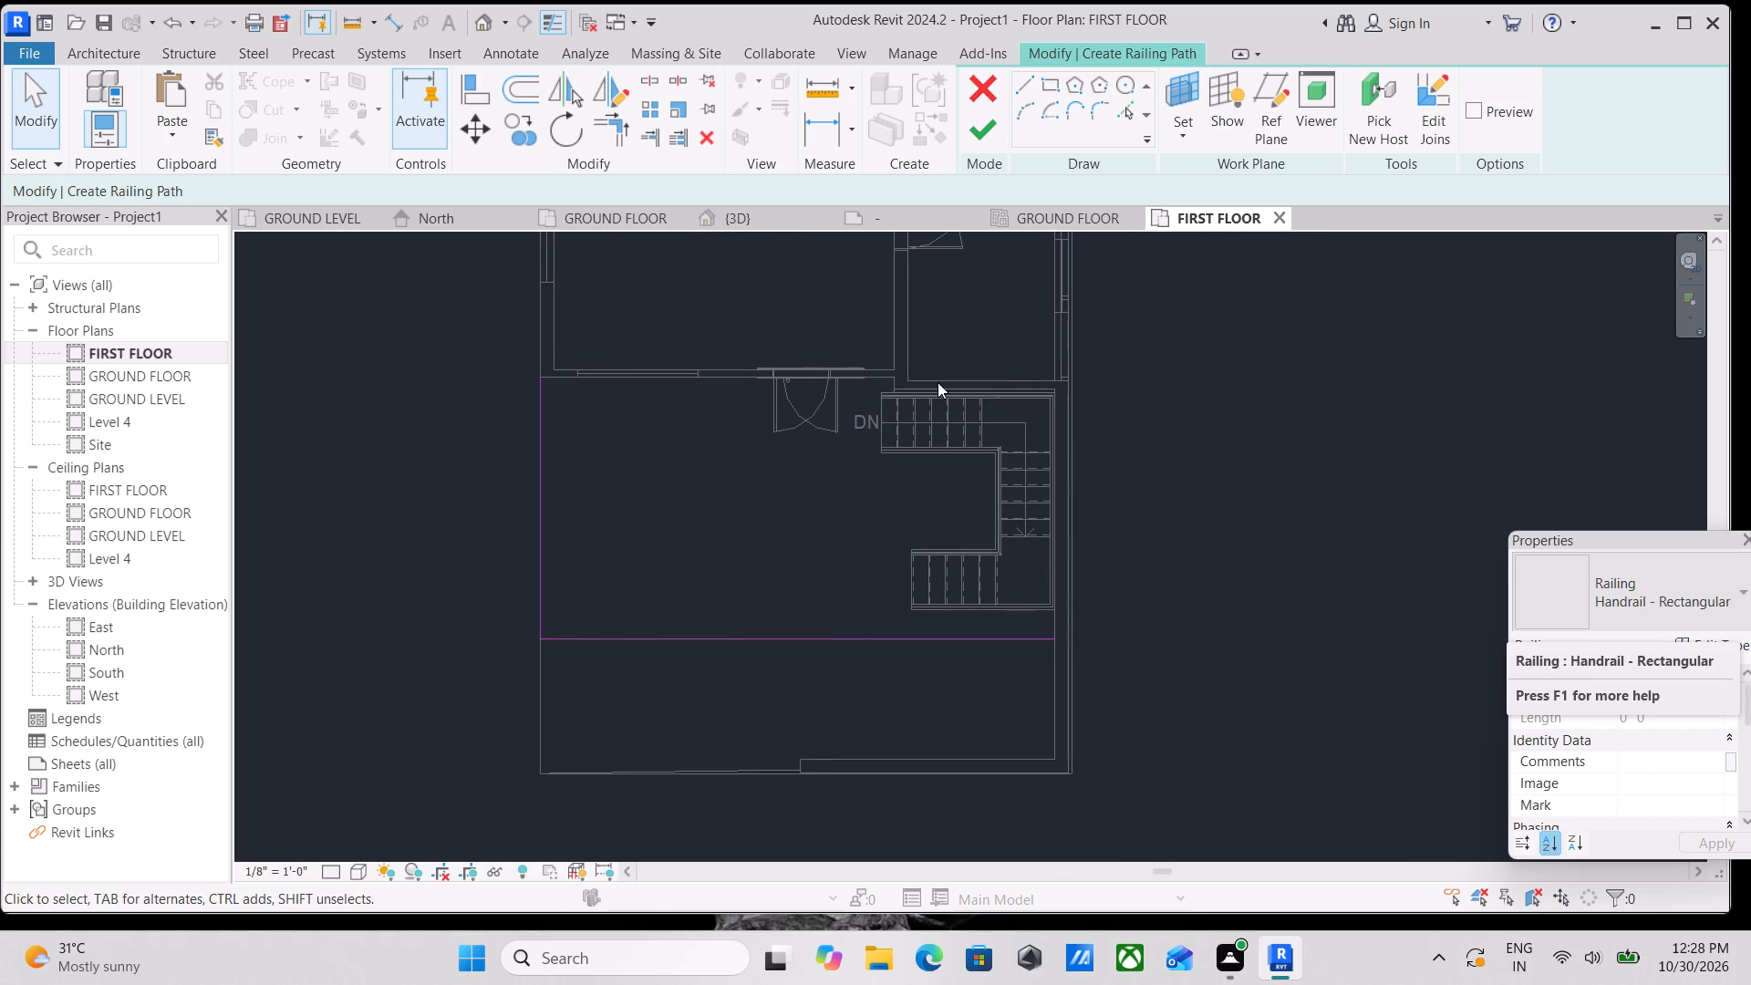
scroll(774, 441, down, 1)
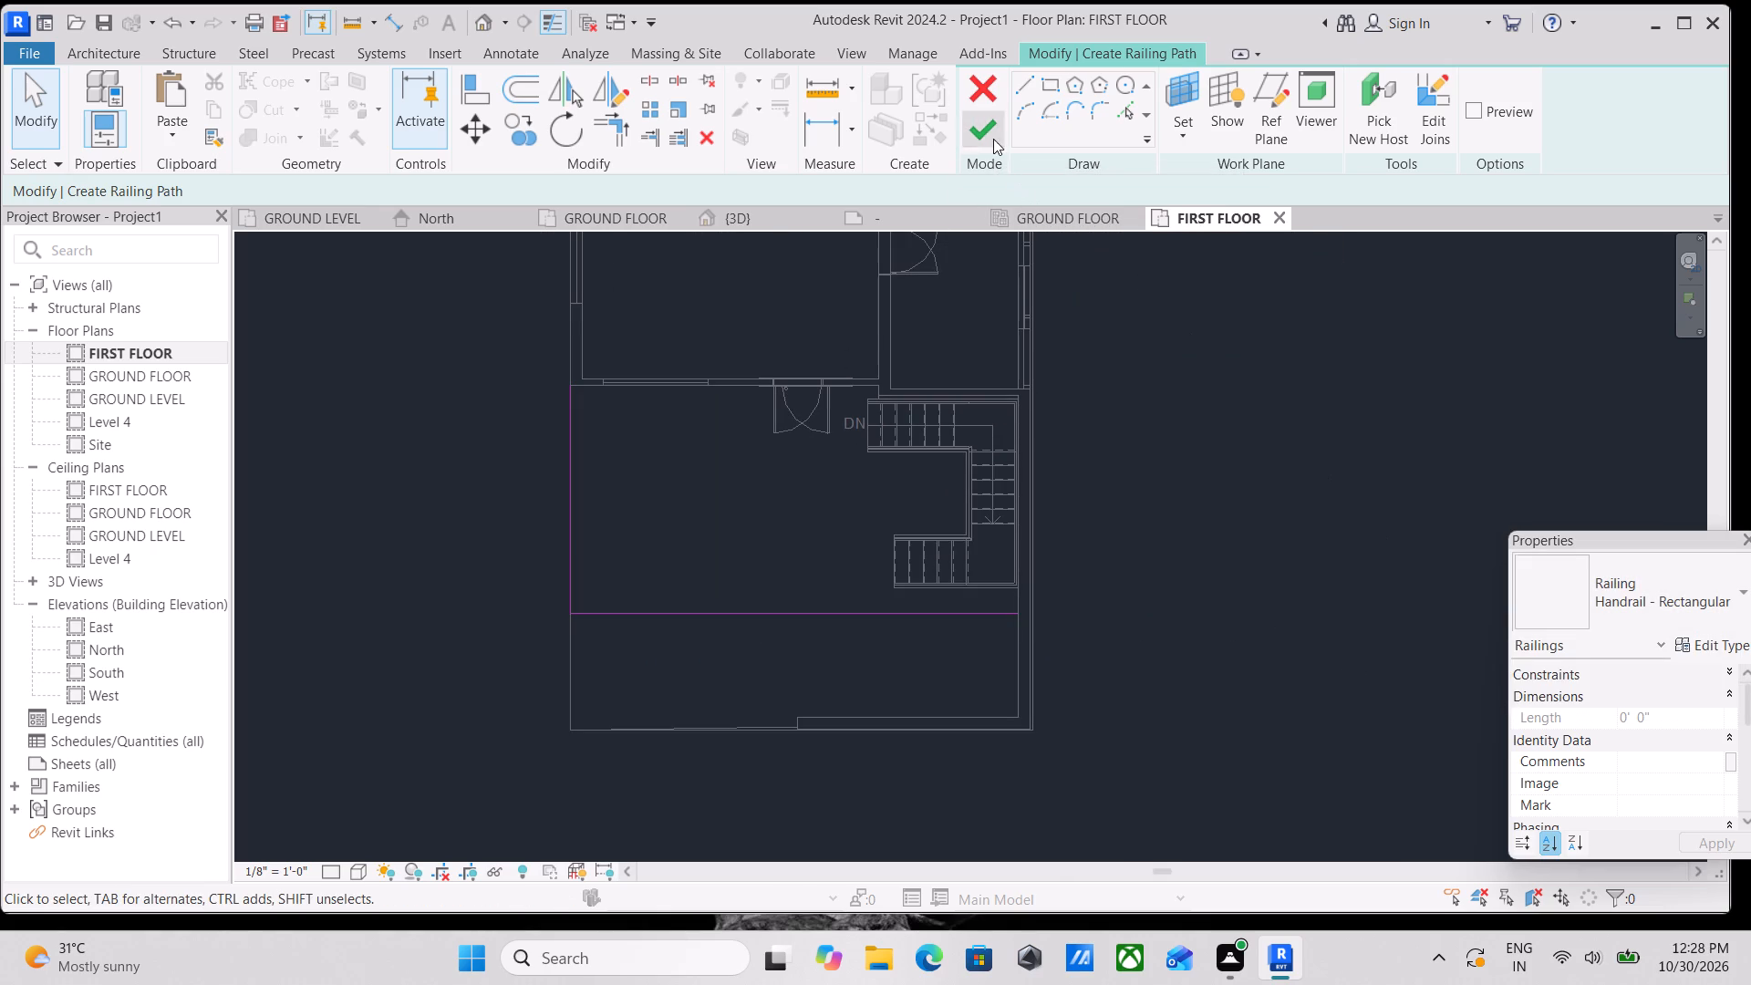
click(993, 139)
Examine the new railing's corner in plan and its position on the front first-floor slab from several angles in the 3D view.
scroll(563, 659, up, 11)
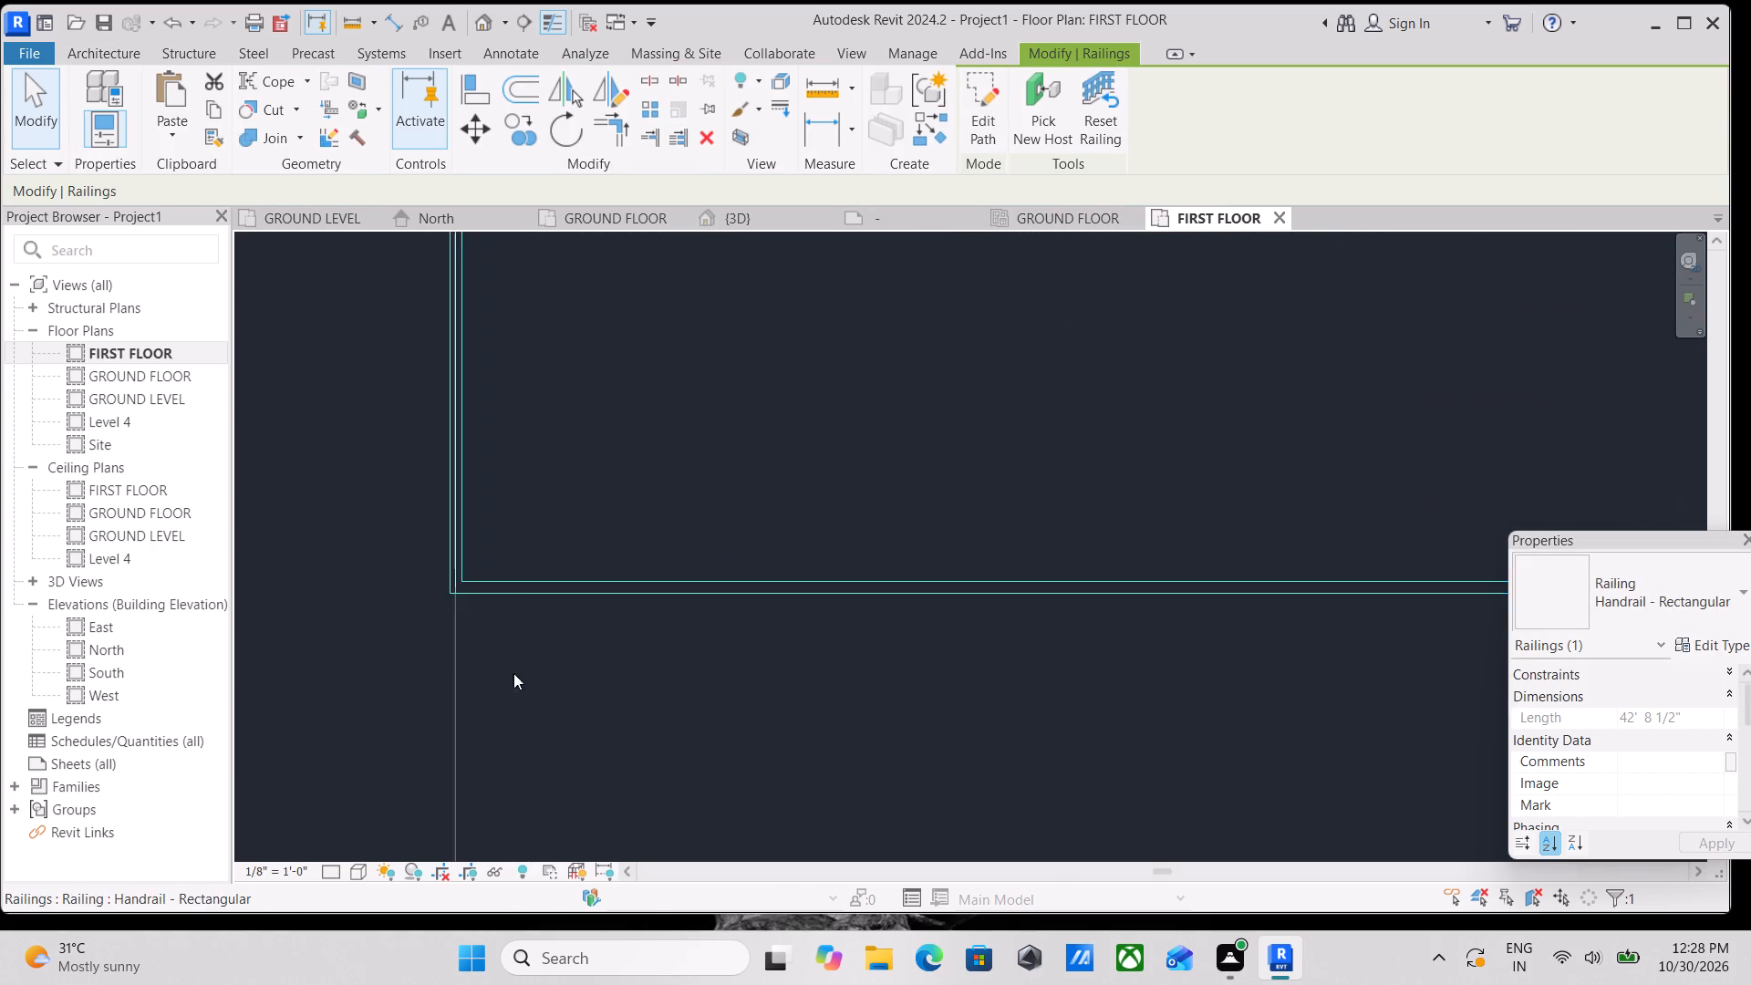
scroll(513, 673, up, 4)
scroll(508, 618, down, 4)
click(755, 219)
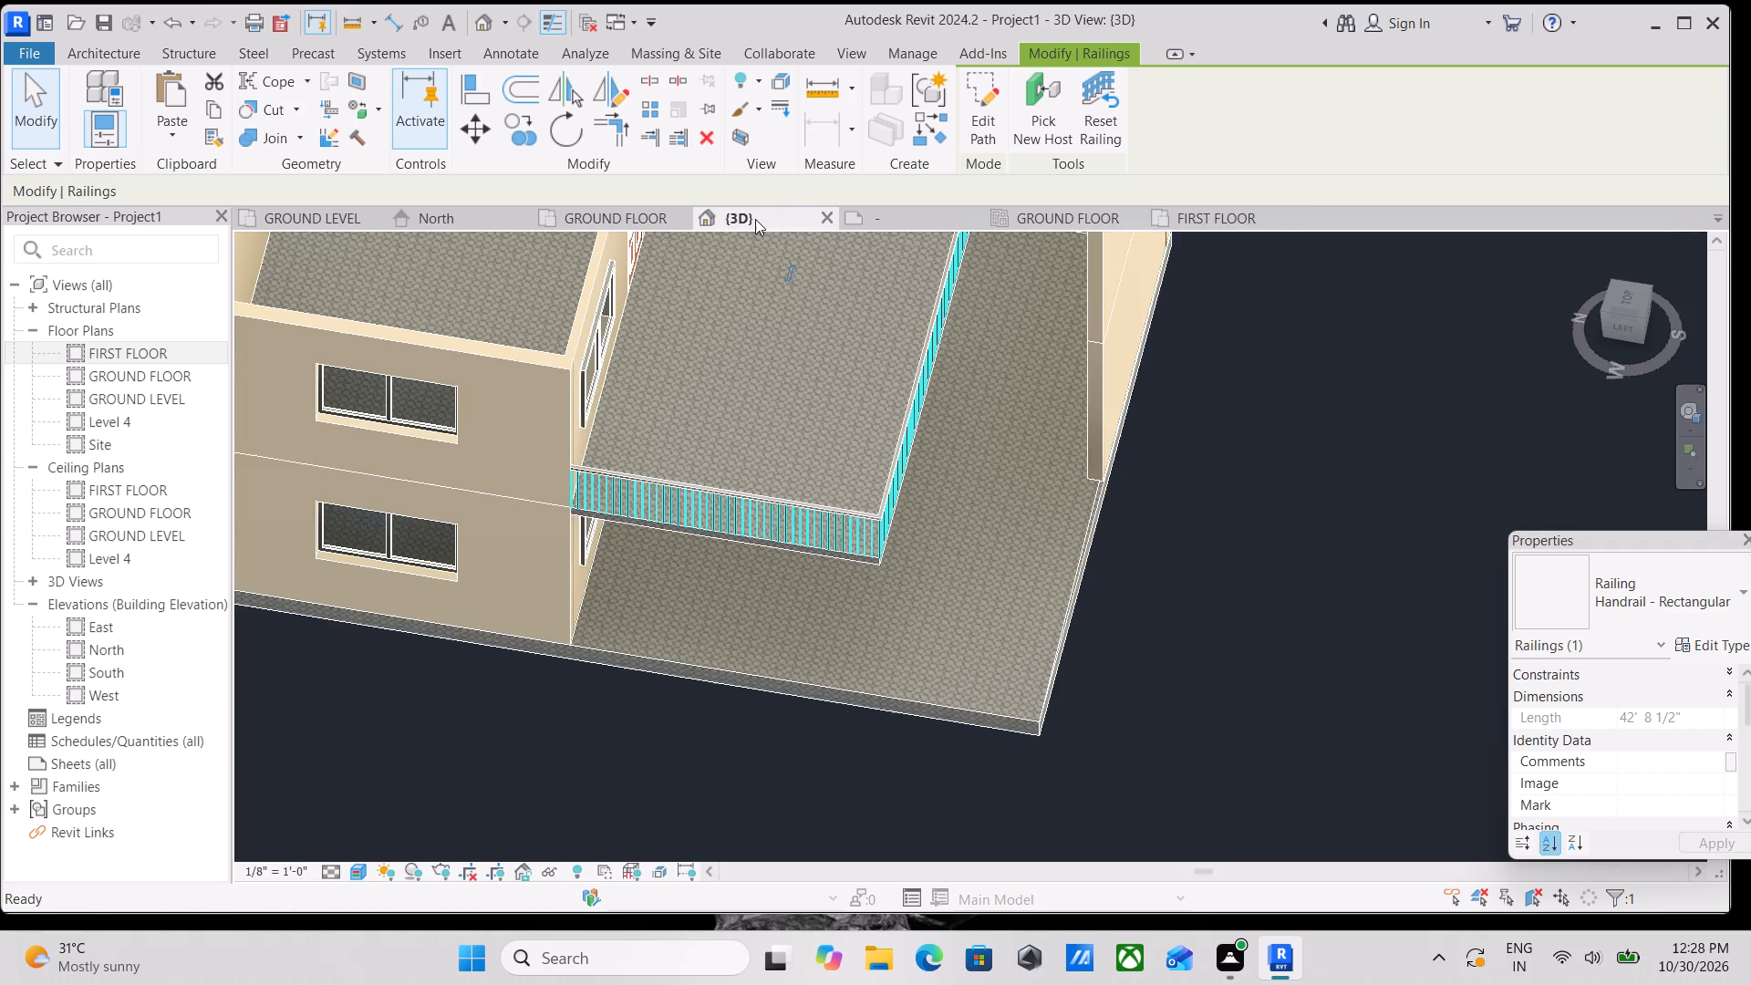
scroll(806, 618, down, 2)
key(Escape)
scroll(878, 579, down, 3)
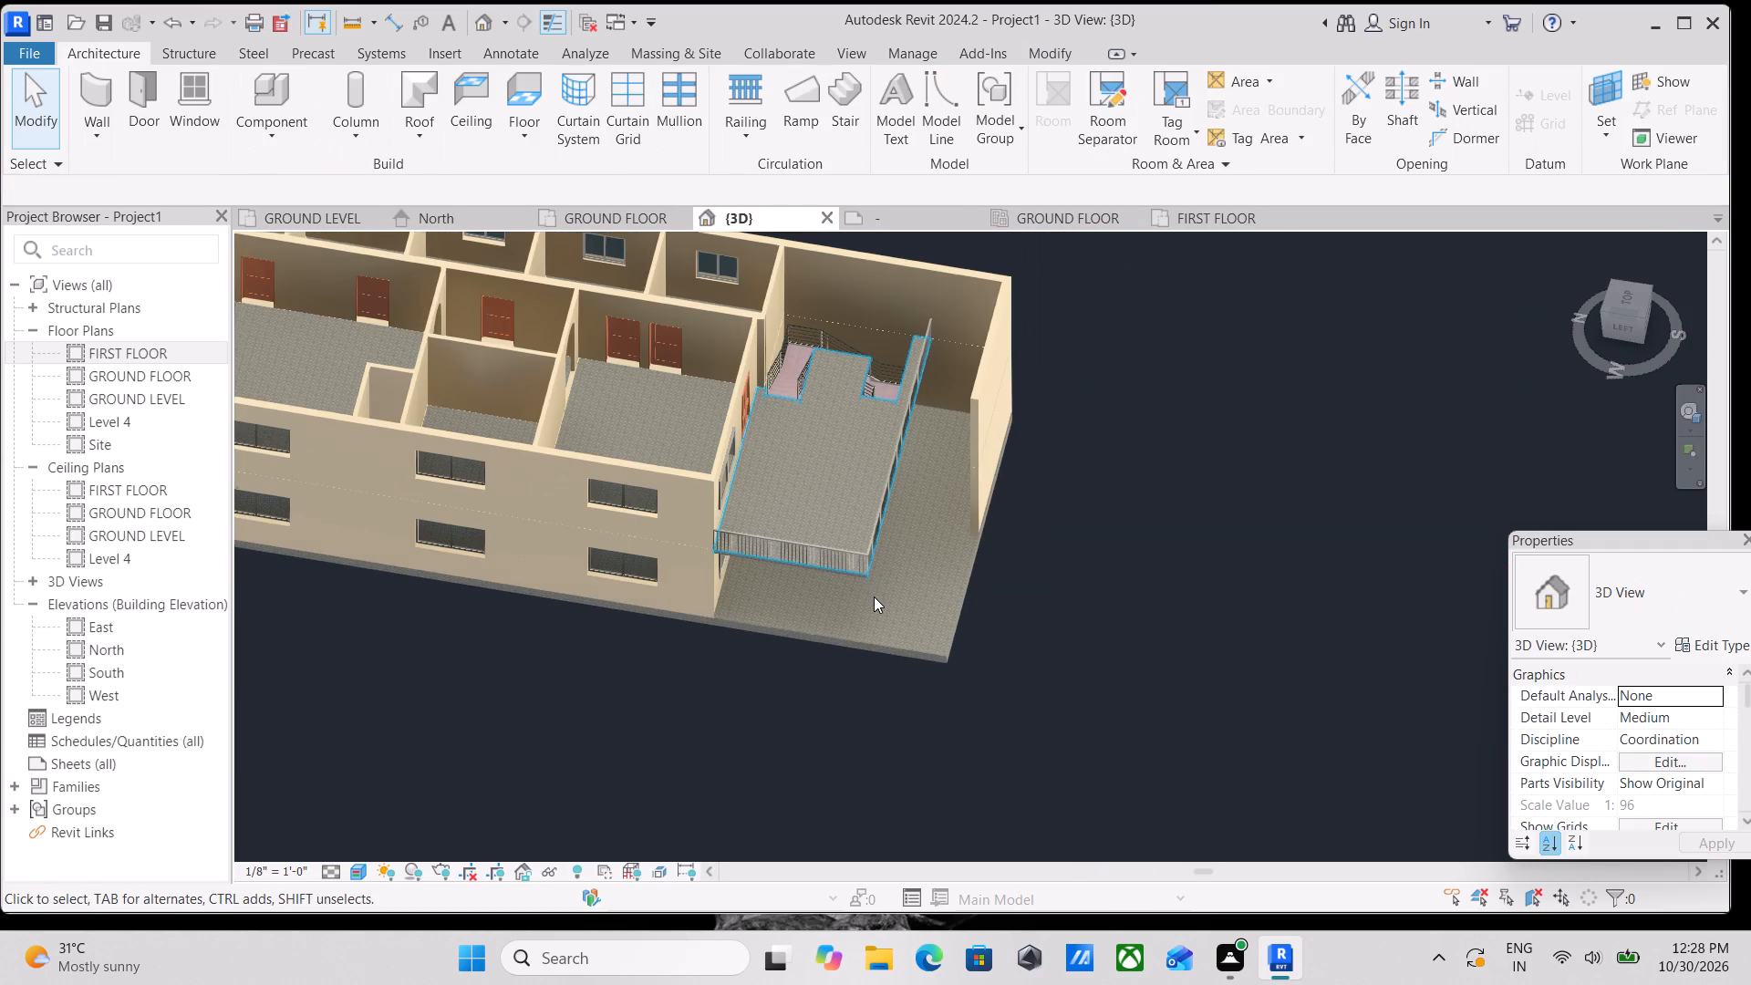
shift+middle_drag(874, 596, 661, 393)
shift+middle_drag(918, 549, 799, 385)
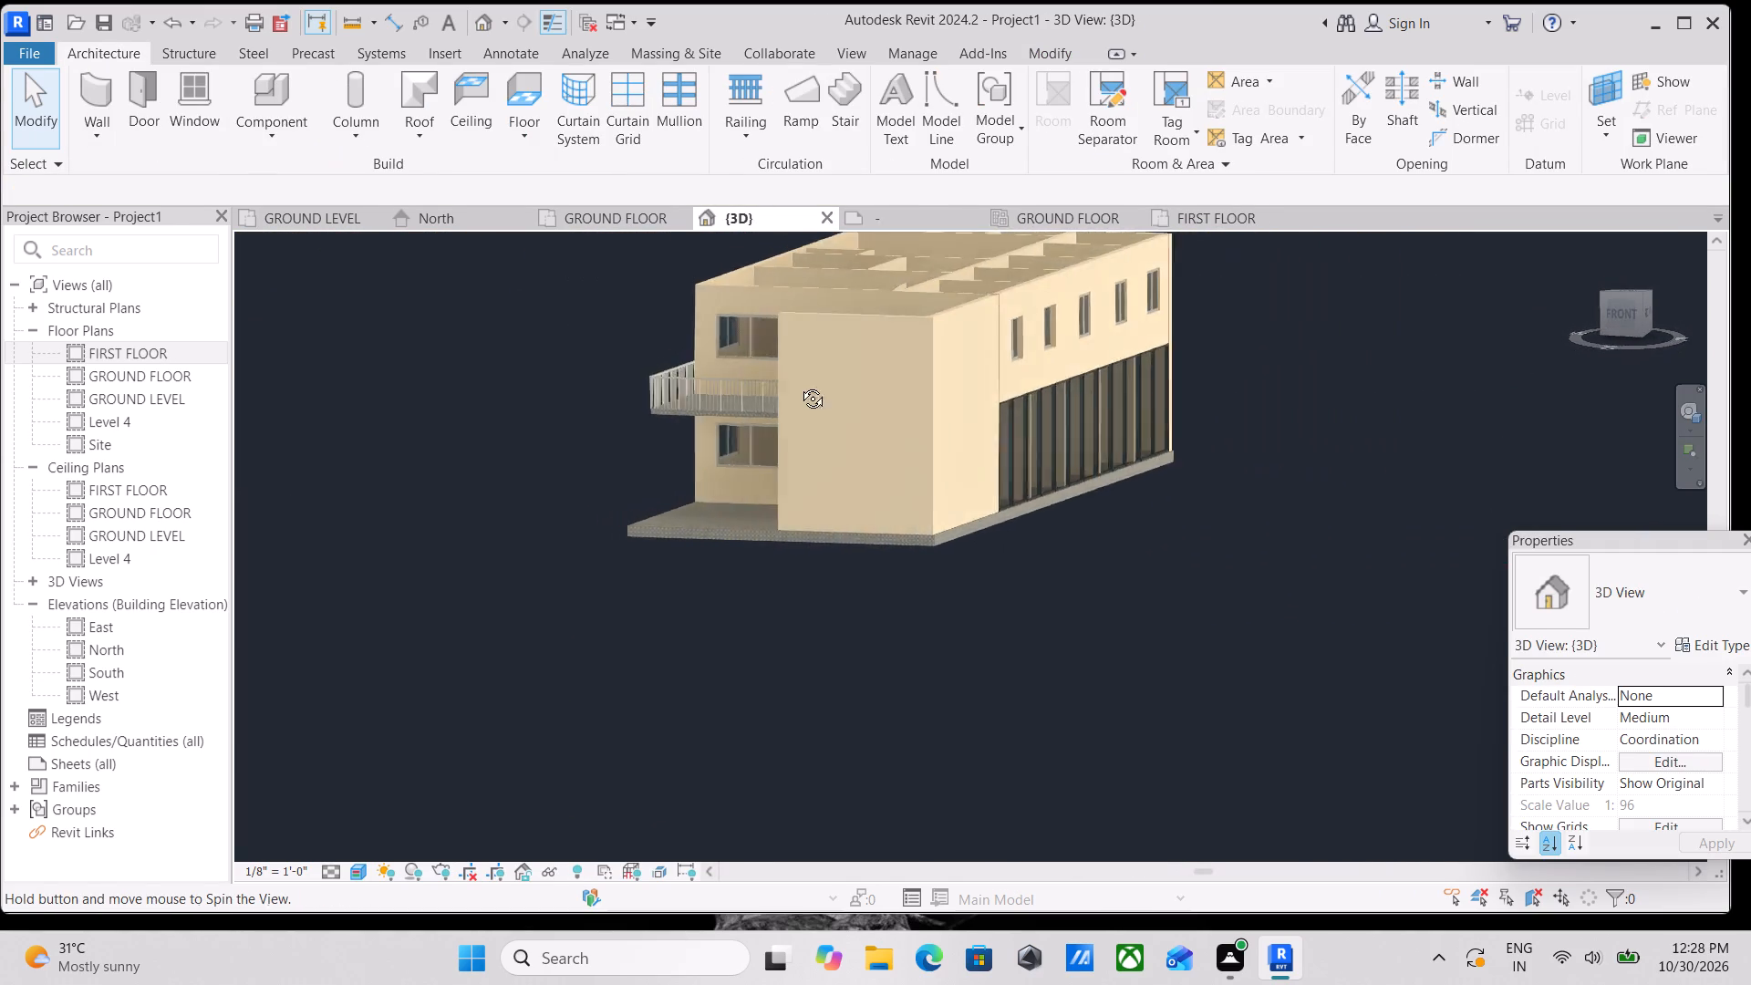
shift+middle_drag(799, 385, 710, 444)
middle_drag(745, 436, 793, 644)
scroll(793, 636, up, 3)
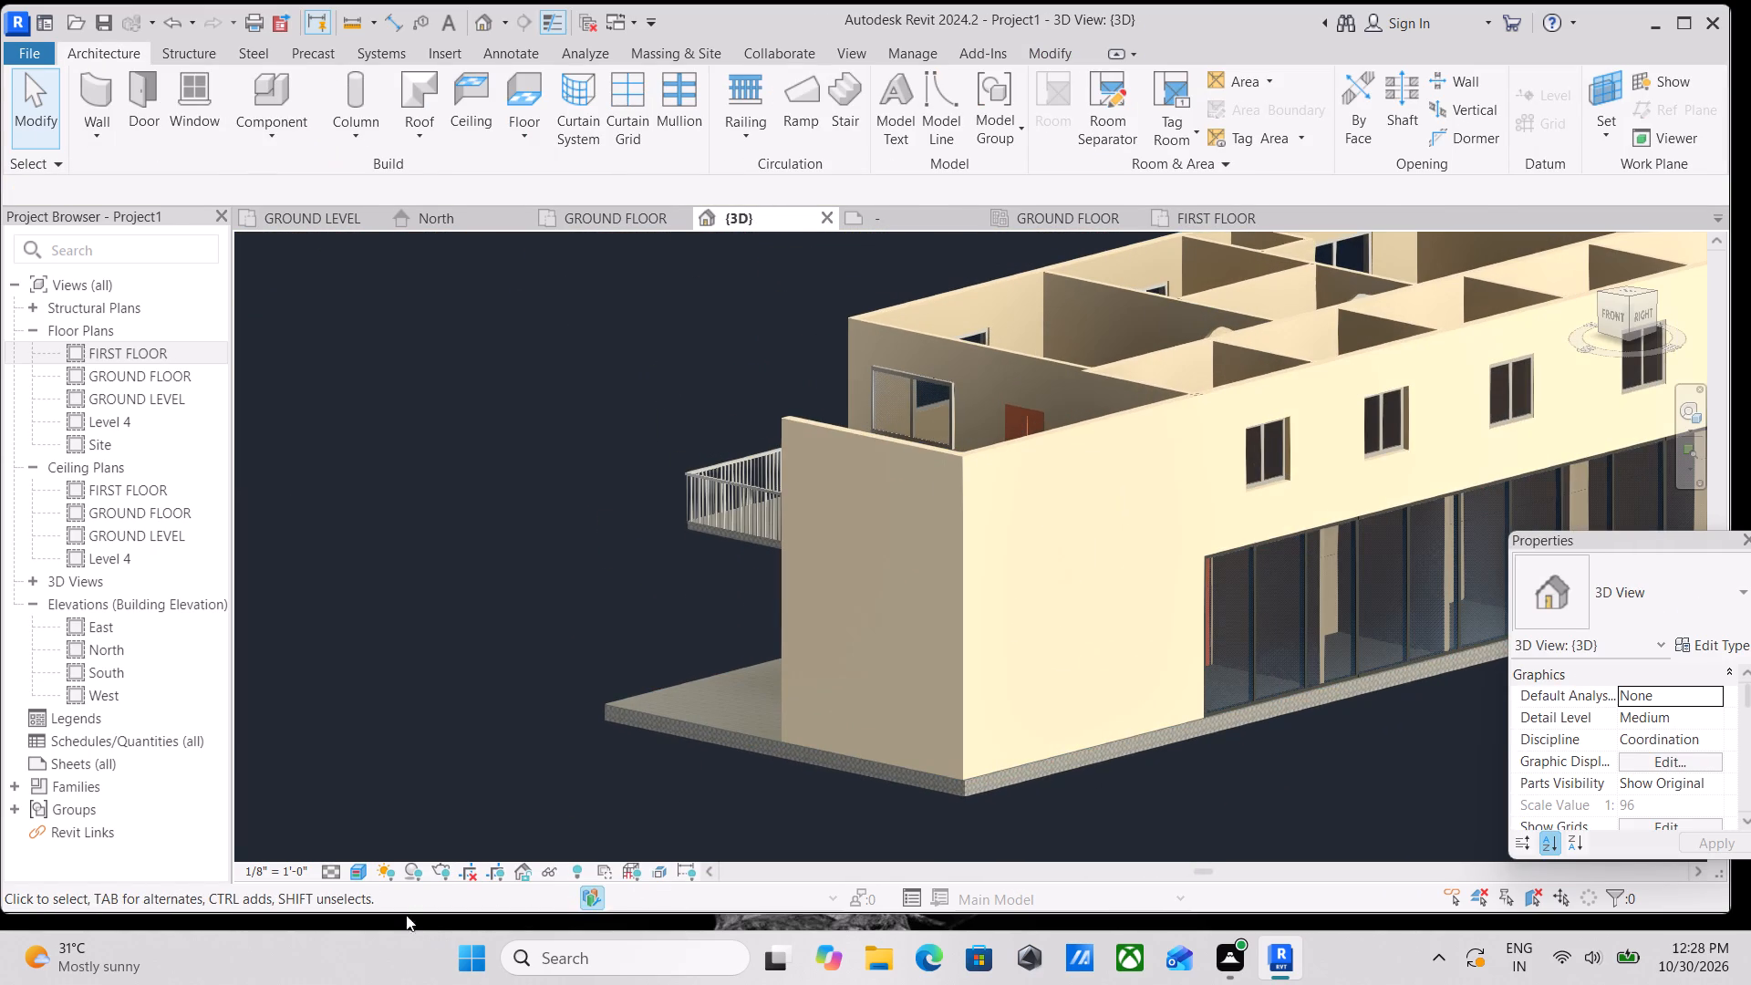
scroll(366, 869, up, 1)
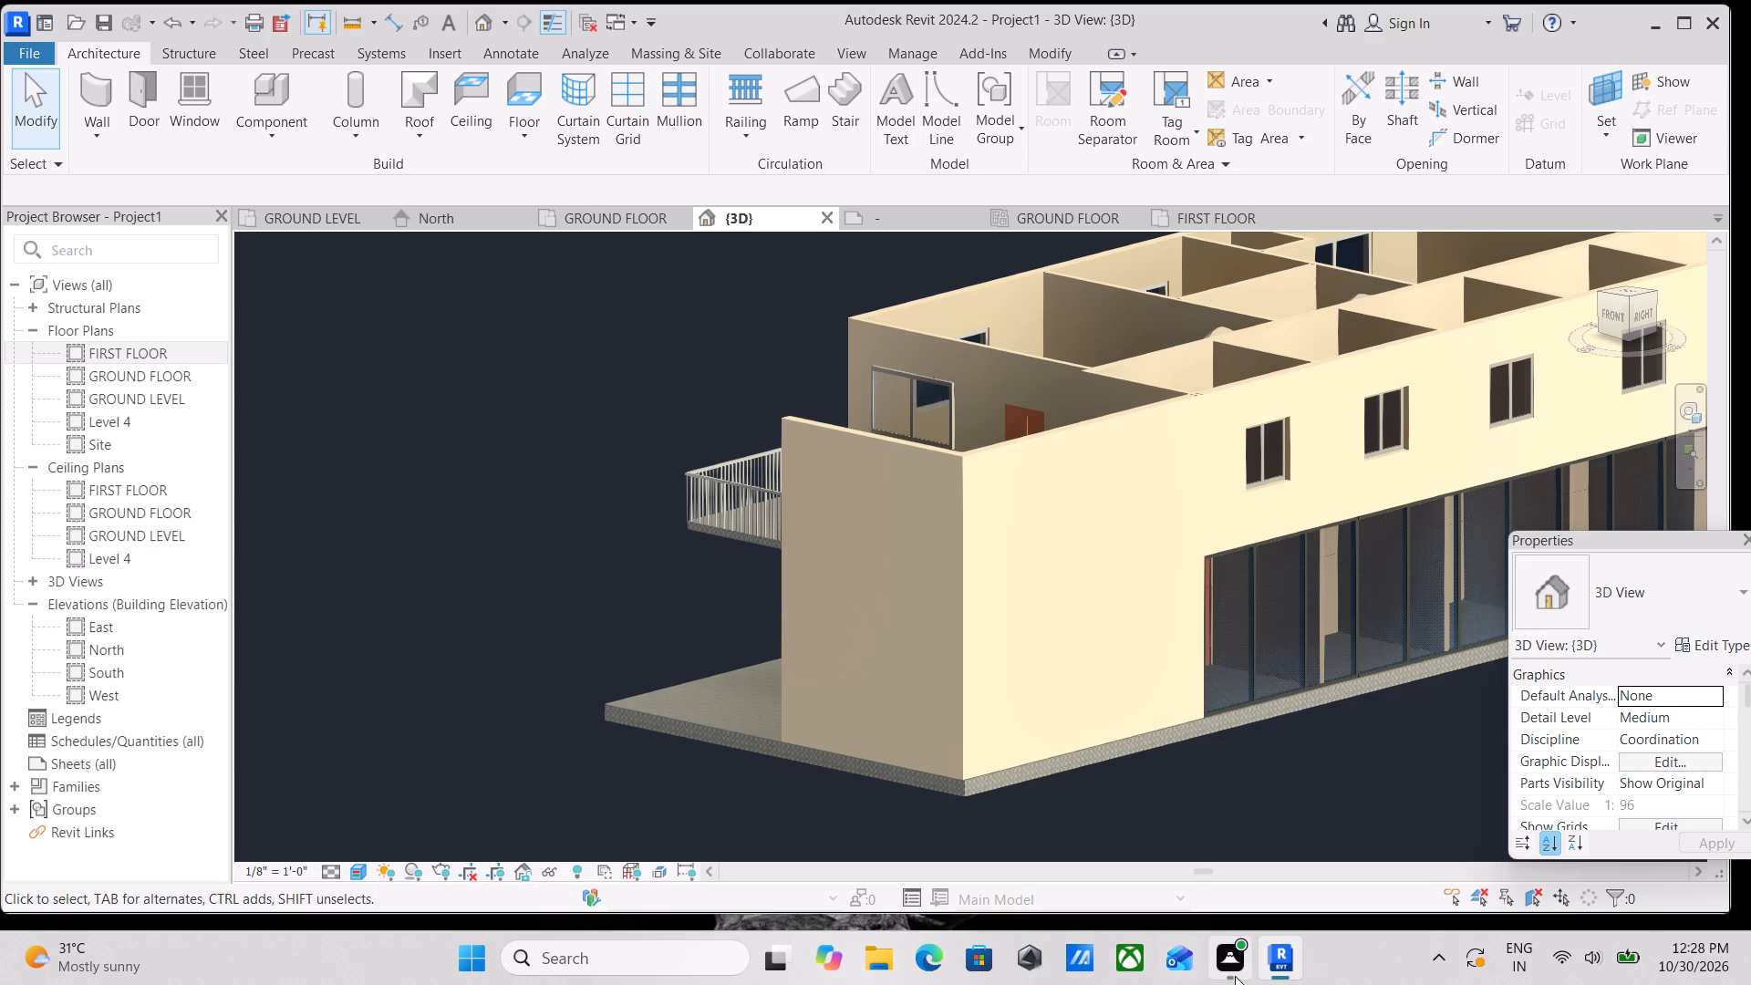